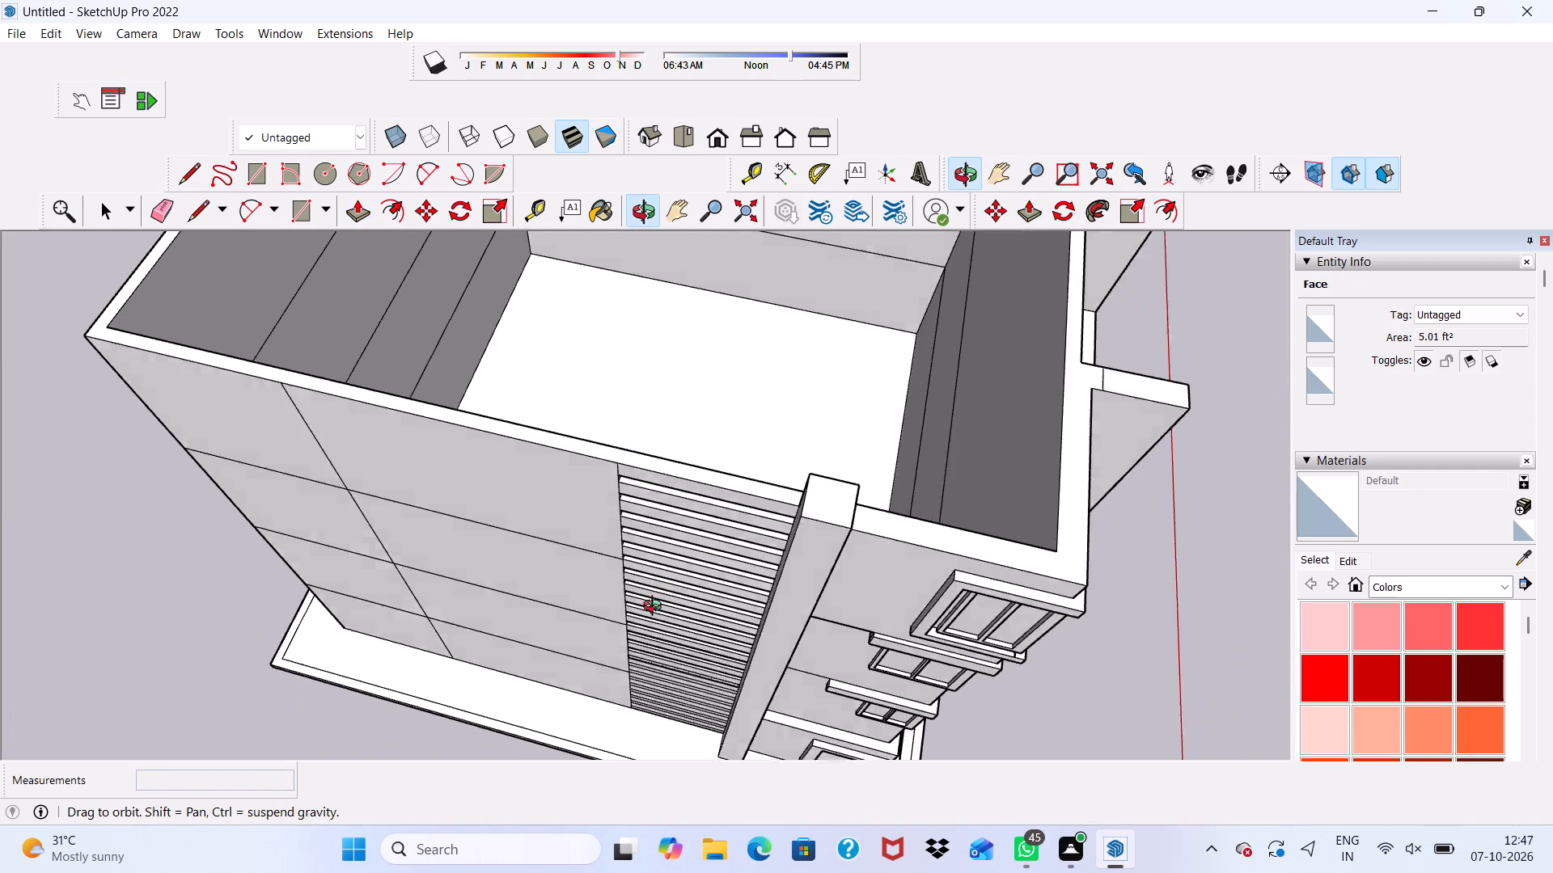
Finish pushing the sixteenth narrow strip from the top of the bay inward through the wall.
{"action": "middle_click_drag", "start_coordinate": [656, 608], "coordinate": [655, 608]}
{"action": "left_click", "coordinate": [668, 487]}
Push the seventeenth narrow strip from the top of the bay 9" inward through the wall.
{"action": "scroll", "coordinate": [671, 611], "scroll_direction": "down", "scroll_amount": 3}
{"action": "middle_click_drag", "start_coordinate": [669, 616], "coordinate": [710, 367]}
{"action": "scroll", "coordinate": [657, 596], "scroll_direction": "up", "scroll_amount": 4}
{"action": "scroll", "coordinate": [691, 517], "scroll_direction": "up", "scroll_amount": 4}
{"action": "left_click", "coordinate": [678, 580]}
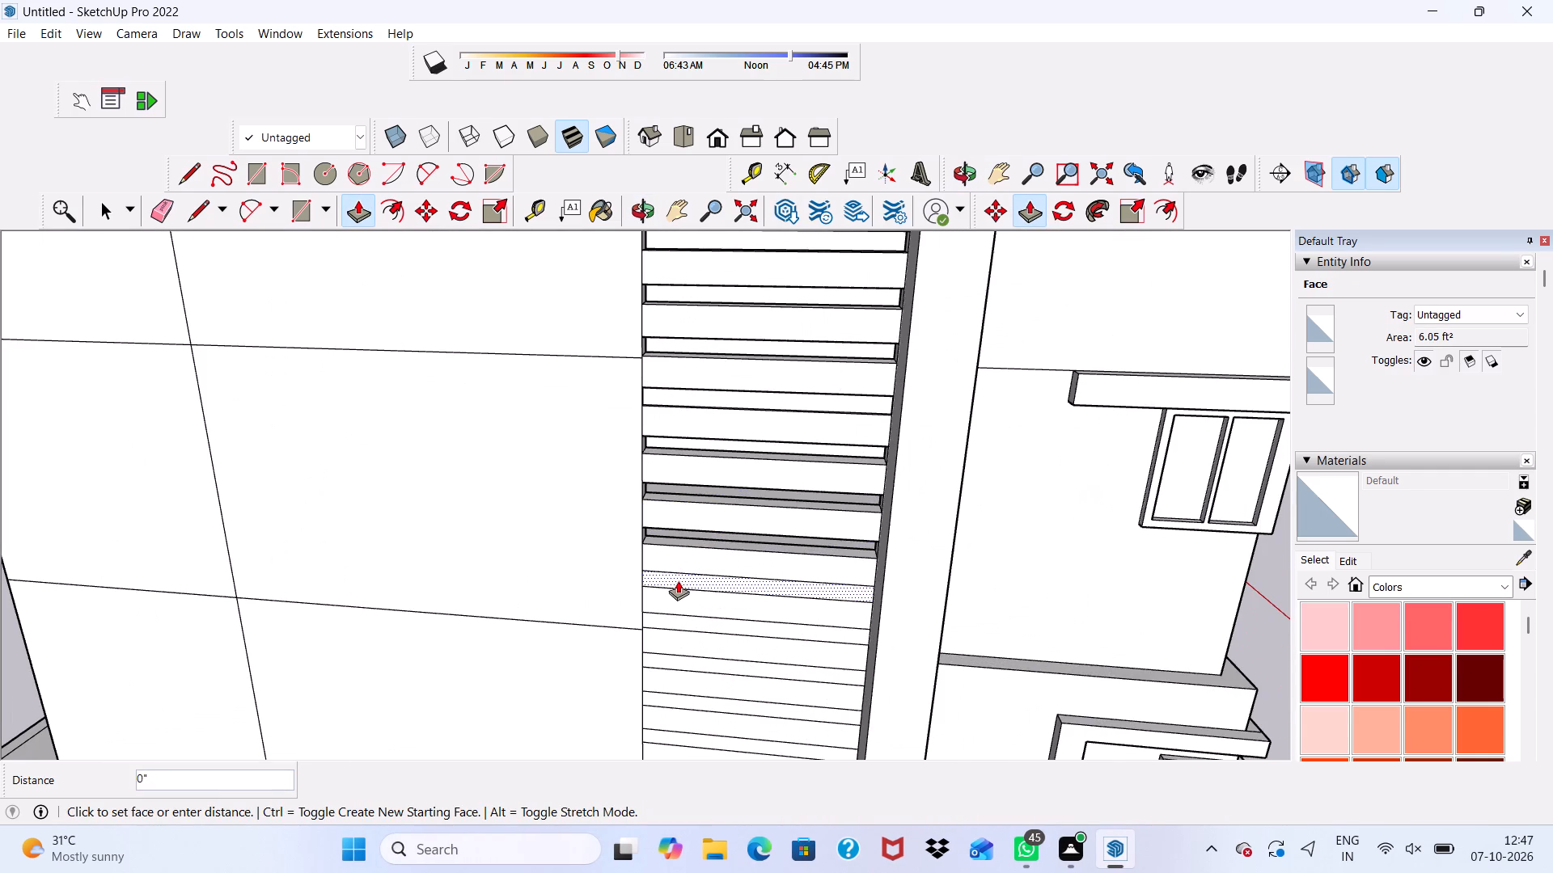
{"action": "scroll", "coordinate": [699, 487], "scroll_direction": "up", "scroll_amount": 8}
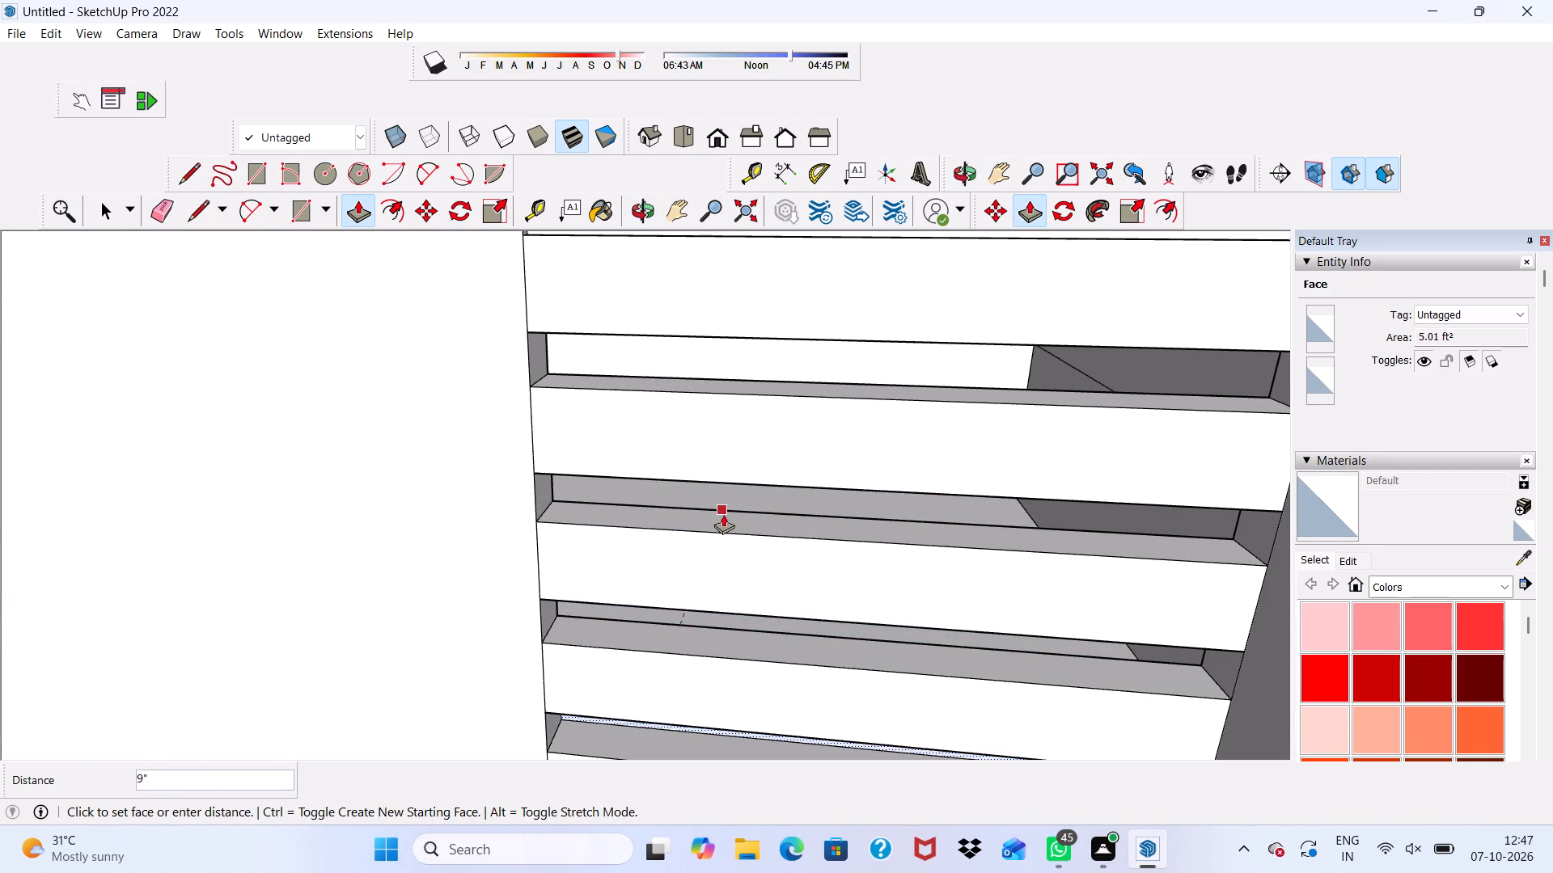
{"action": "left_click", "coordinate": [723, 514]}
Push the eighteenth narrow strip from the top of the bay 9" inward through the wall.
{"action": "scroll", "coordinate": [738, 466], "scroll_direction": "down", "scroll_amount": 9}
{"action": "scroll", "coordinate": [729, 585], "scroll_direction": "up", "scroll_amount": 4}
{"action": "left_click", "coordinate": [729, 585]}
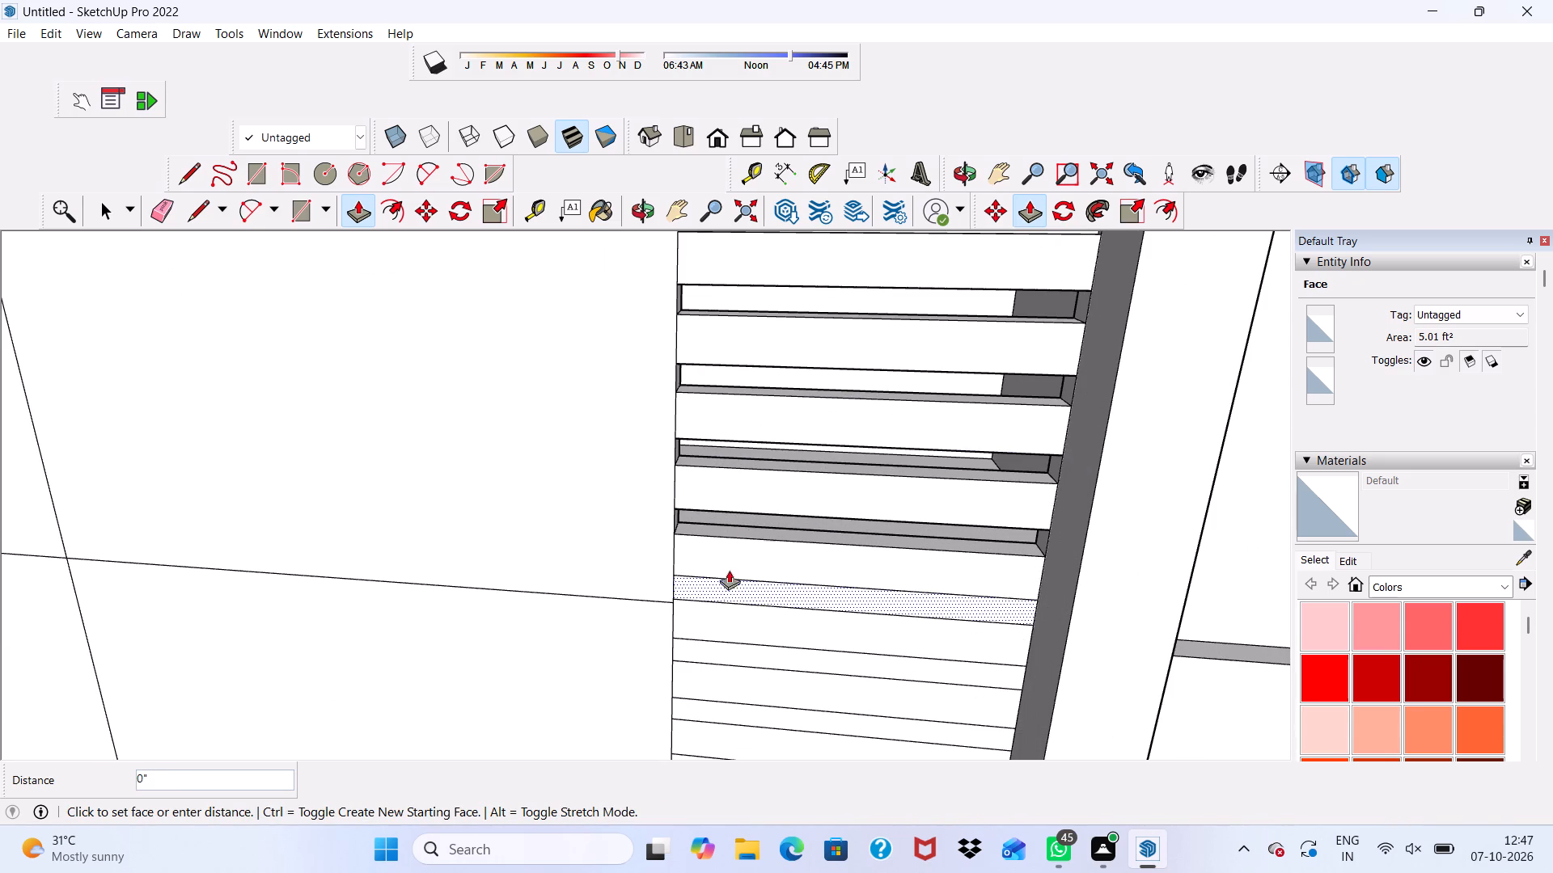
{"action": "scroll", "coordinate": [760, 504], "scroll_direction": "up", "scroll_amount": 1}
{"action": "left_click", "coordinate": [758, 530]}
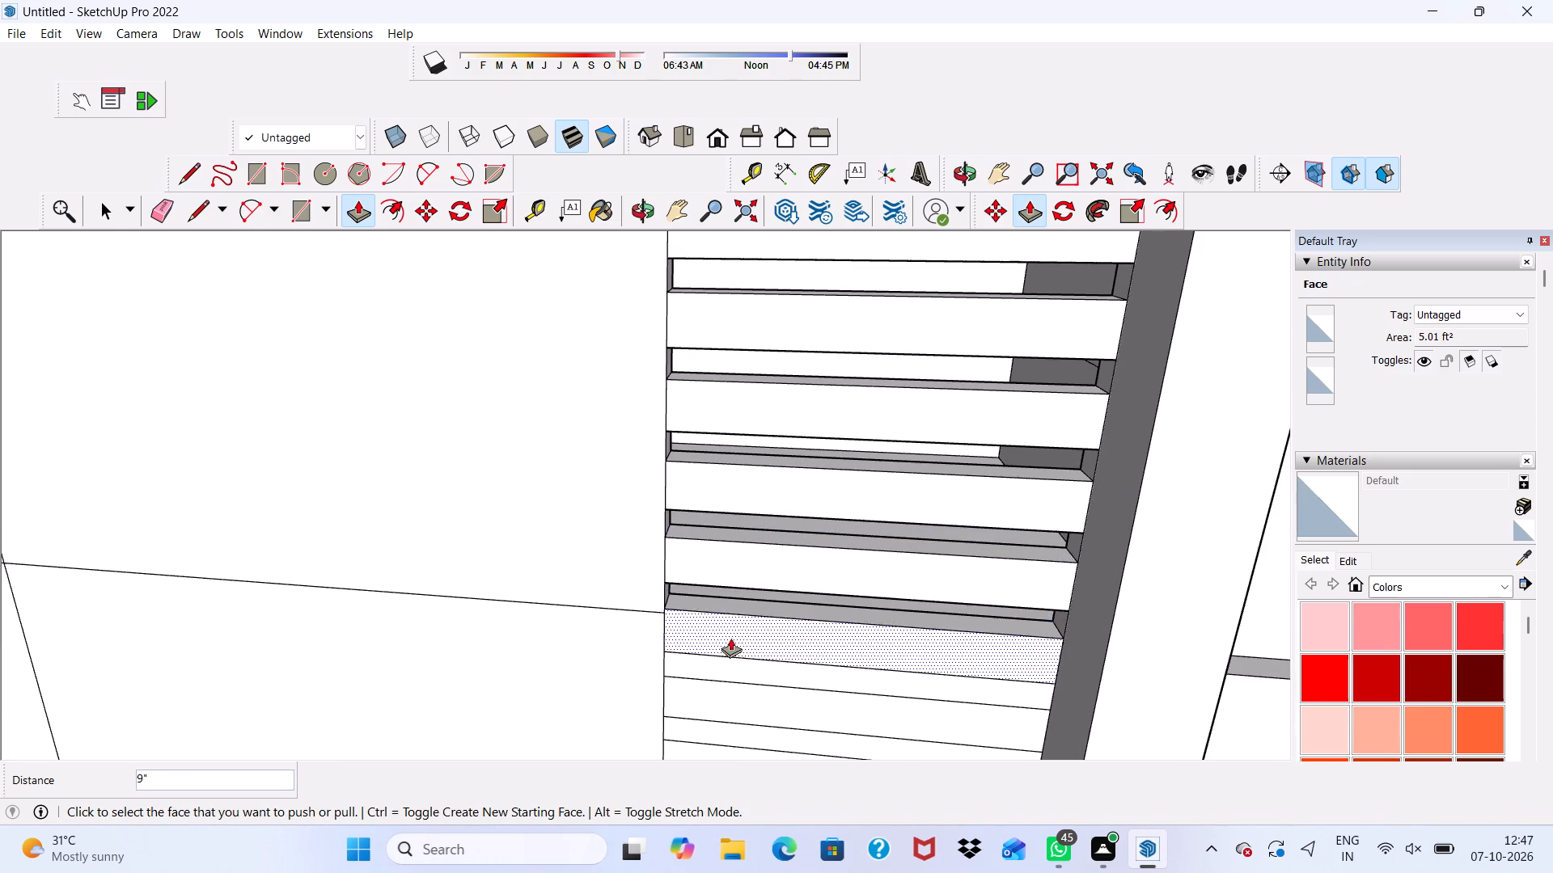
Push the nineteenth narrow strip from the top of the bay 9" inward through the wall.
{"action": "scroll", "coordinate": [734, 618], "scroll_direction": "down", "scroll_amount": 11}
{"action": "scroll", "coordinate": [769, 608], "scroll_direction": "up", "scroll_amount": 5}
{"action": "scroll", "coordinate": [764, 525], "scroll_direction": "up", "scroll_amount": 5}
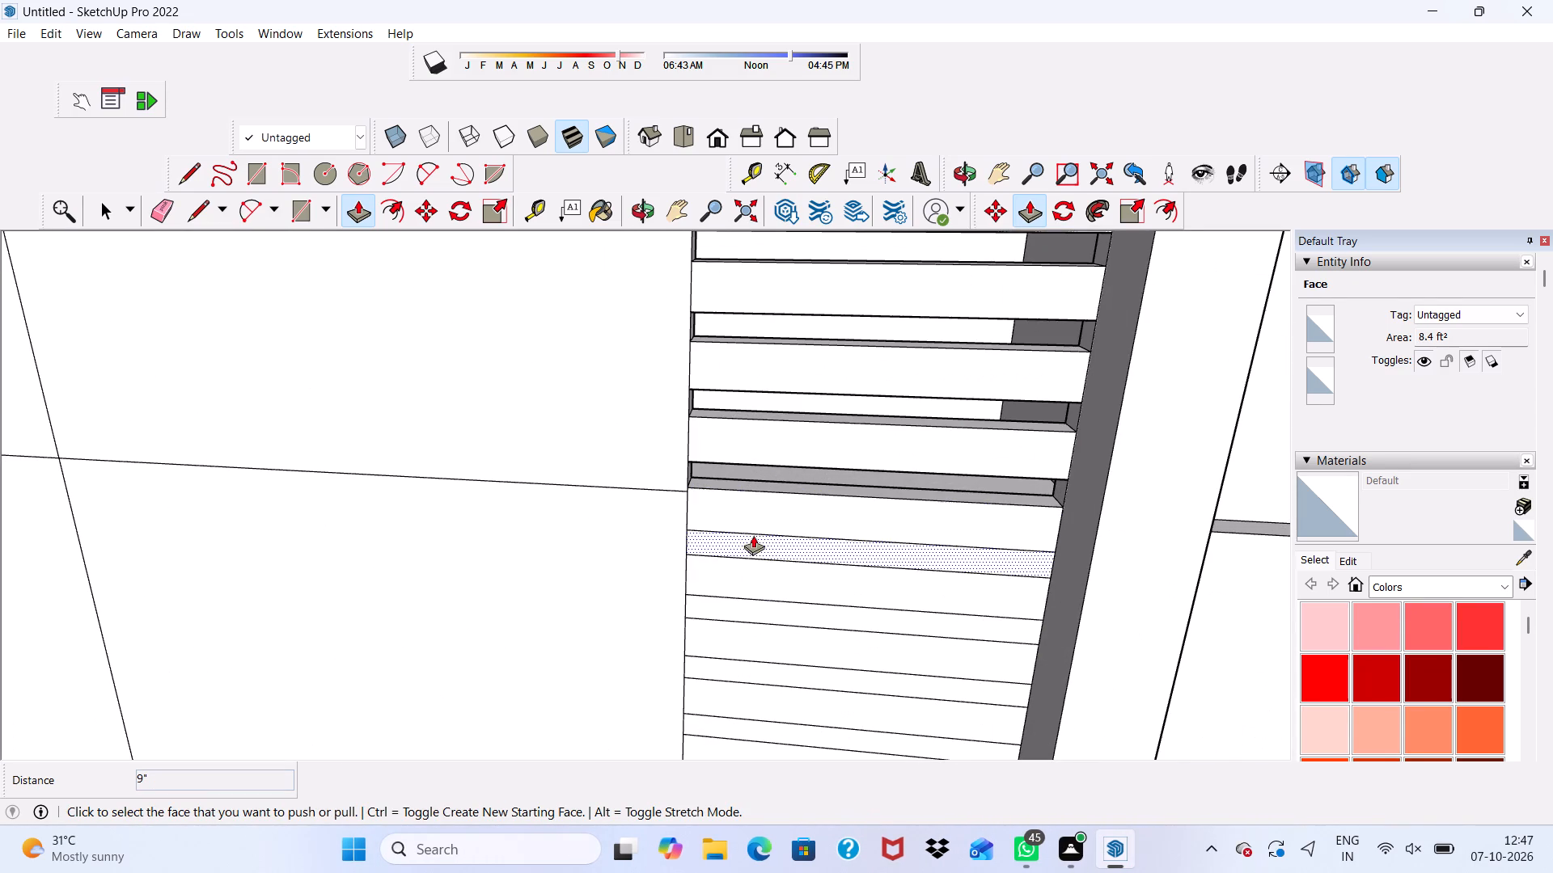
{"action": "left_click", "coordinate": [753, 538]}
{"action": "scroll", "coordinate": [759, 496], "scroll_direction": "up", "scroll_amount": 5}
{"action": "left_click", "coordinate": [786, 471]}
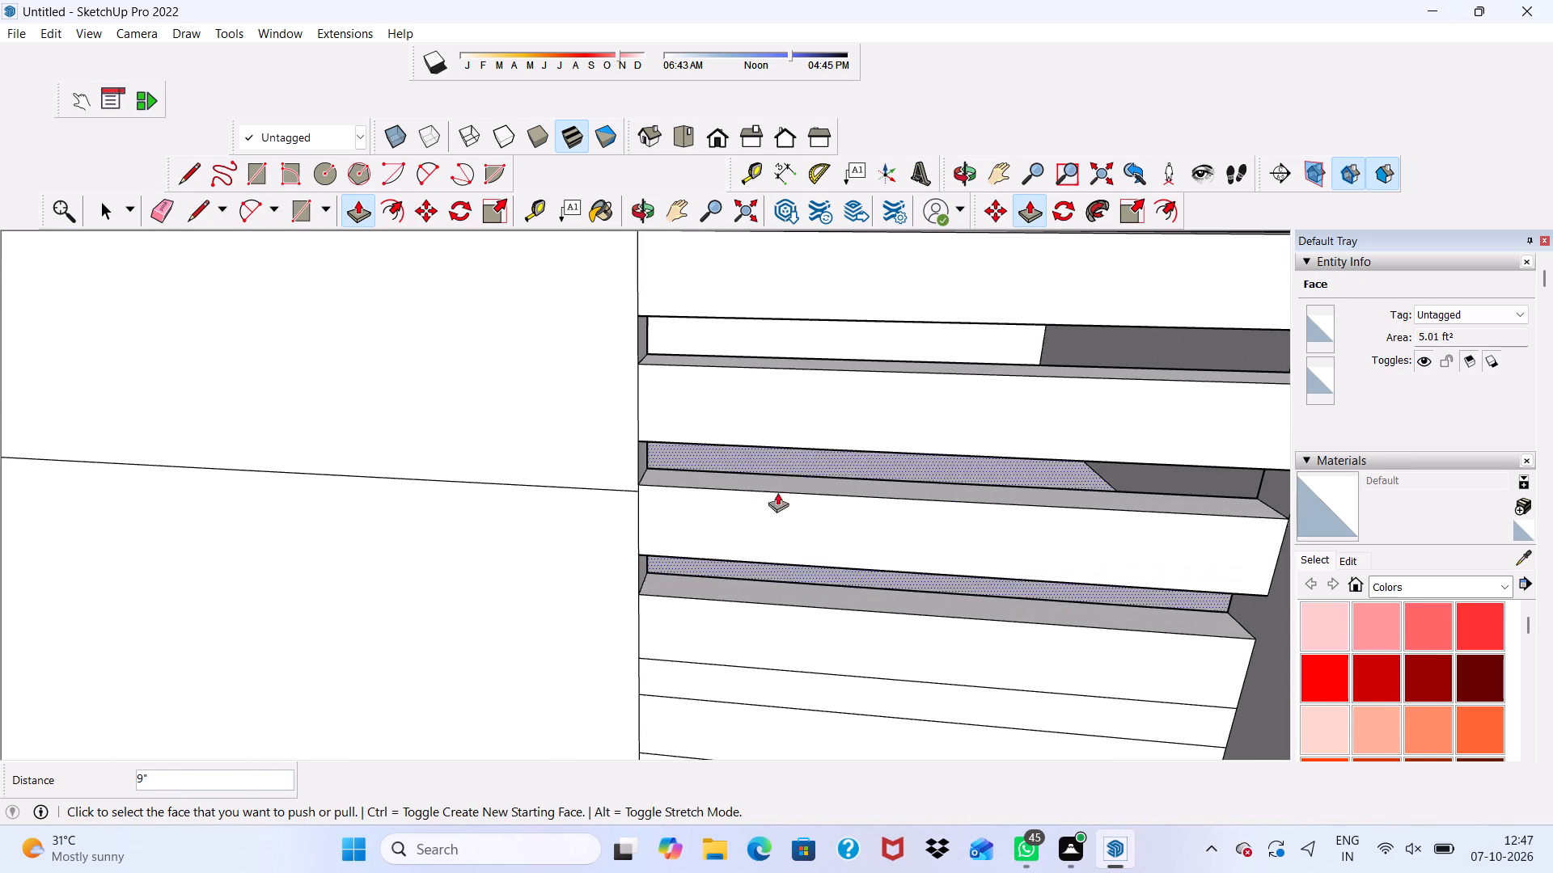
Push the twentieth narrow strip from the top of the bay 9" inward through the wall.
{"action": "left_click", "coordinate": [688, 667]}
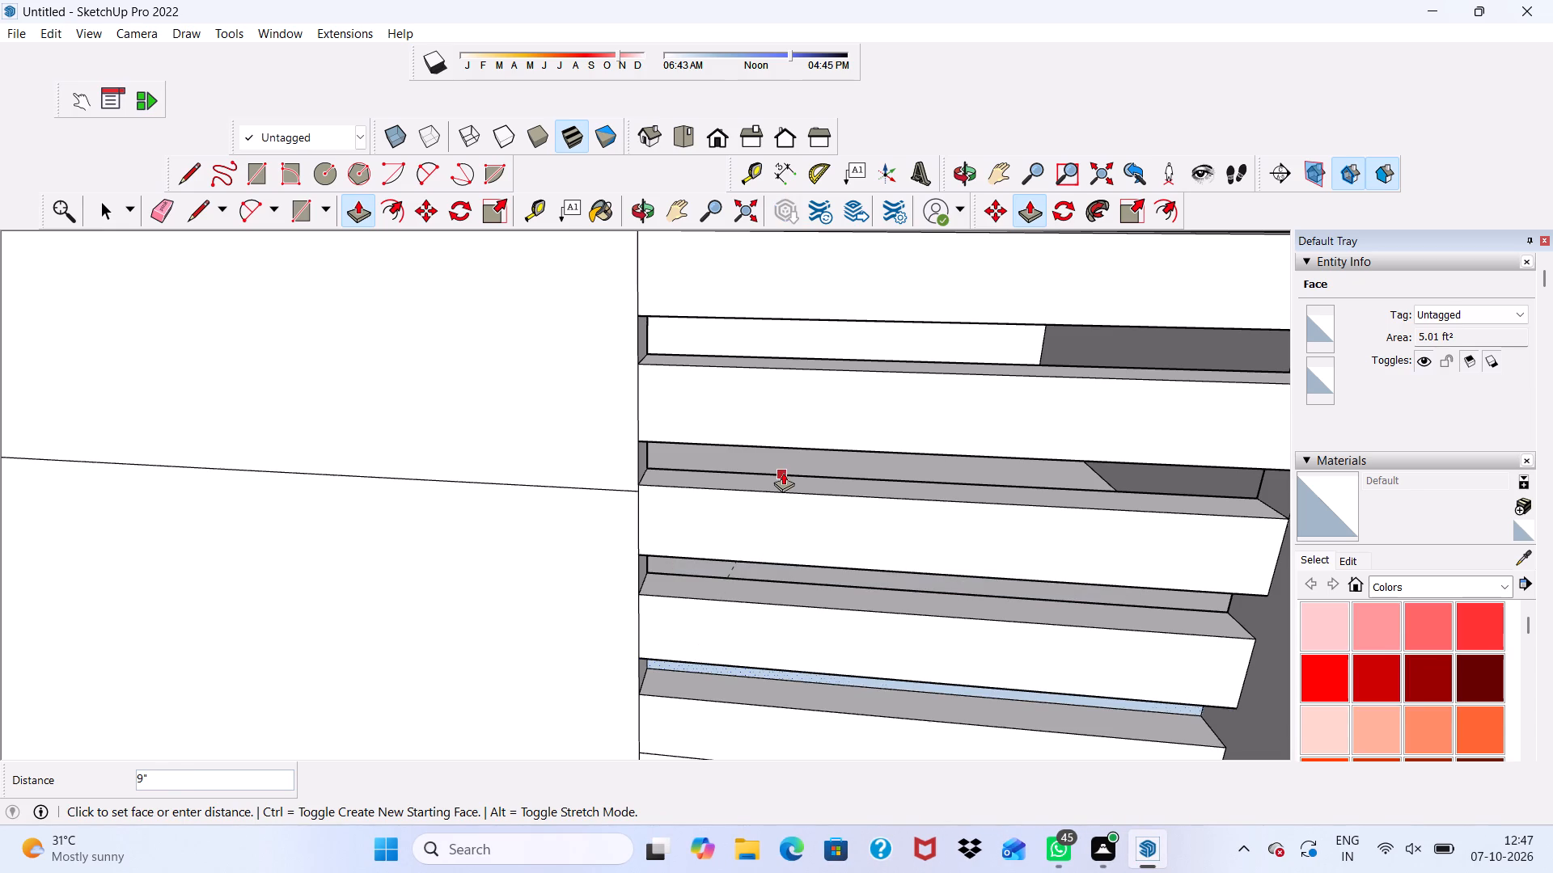
{"action": "left_click", "coordinate": [783, 472]}
Push the twenty-first narrow strip from the top of the bay 9" inward through the wall.
{"action": "scroll", "coordinate": [795, 503], "scroll_direction": "down", "scroll_amount": 8}
{"action": "scroll", "coordinate": [801, 643], "scroll_direction": "up", "scroll_amount": 4}
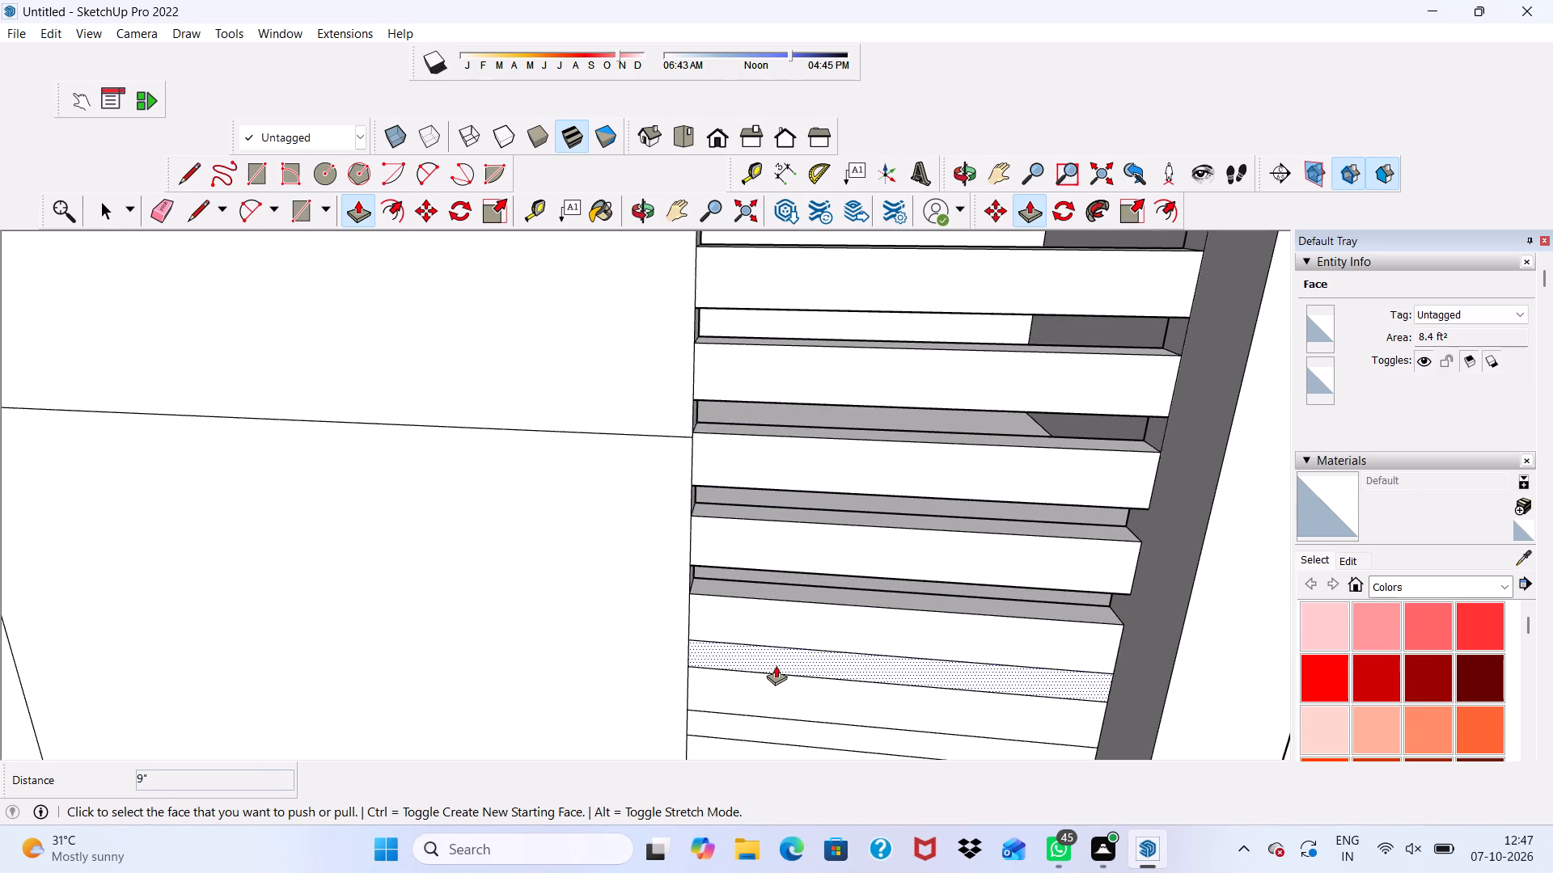
{"action": "left_click", "coordinate": [776, 665]}
{"action": "scroll", "coordinate": [818, 500], "scroll_direction": "up", "scroll_amount": 2}
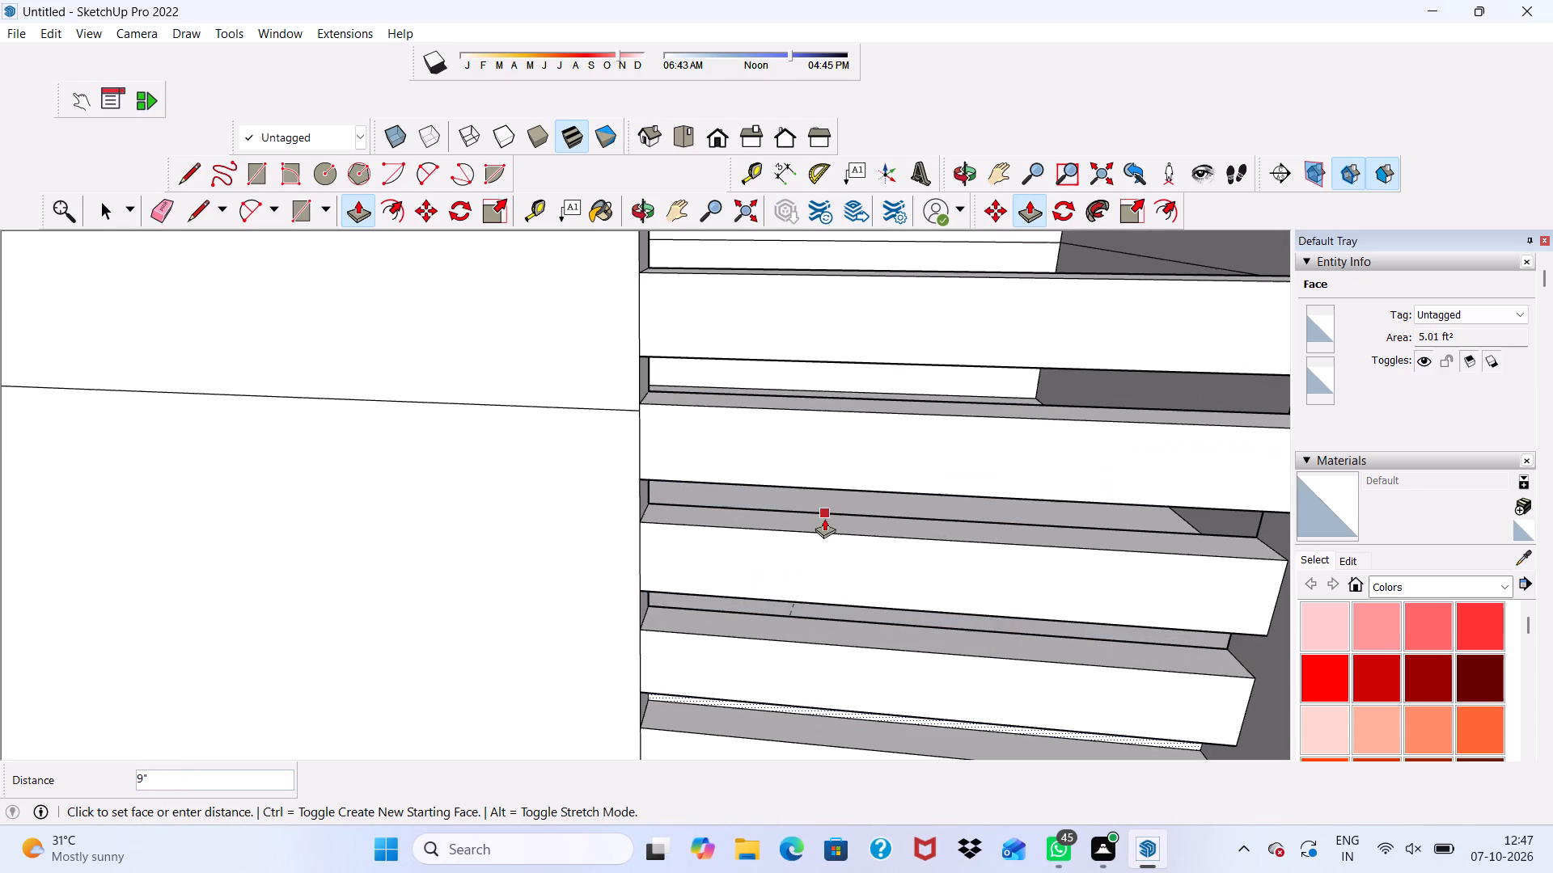
{"action": "left_click", "coordinate": [824, 518]}
Push the twenty-second narrow strip from the top of the bay 9" inward through the wall.
{"action": "scroll", "coordinate": [825, 518], "scroll_direction": "down", "scroll_amount": 9}
{"action": "scroll", "coordinate": [841, 643], "scroll_direction": "down", "scroll_amount": 2}
{"action": "scroll", "coordinate": [835, 652], "scroll_direction": "up", "scroll_amount": 7}
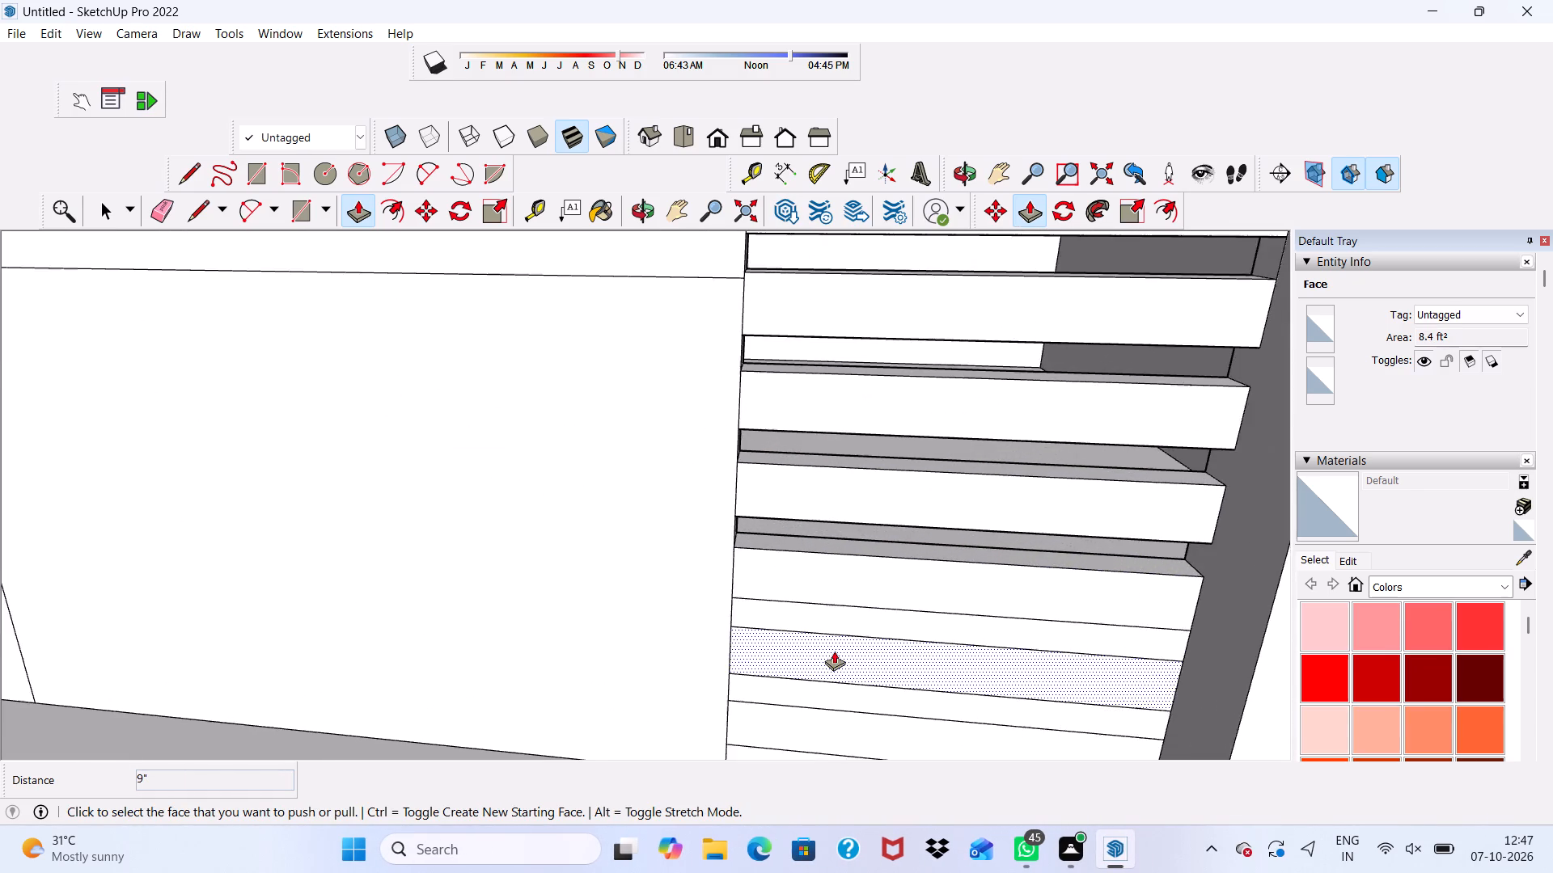
{"action": "scroll", "coordinate": [834, 651], "scroll_direction": "up", "scroll_amount": 3}
{"action": "left_click", "coordinate": [840, 619]}
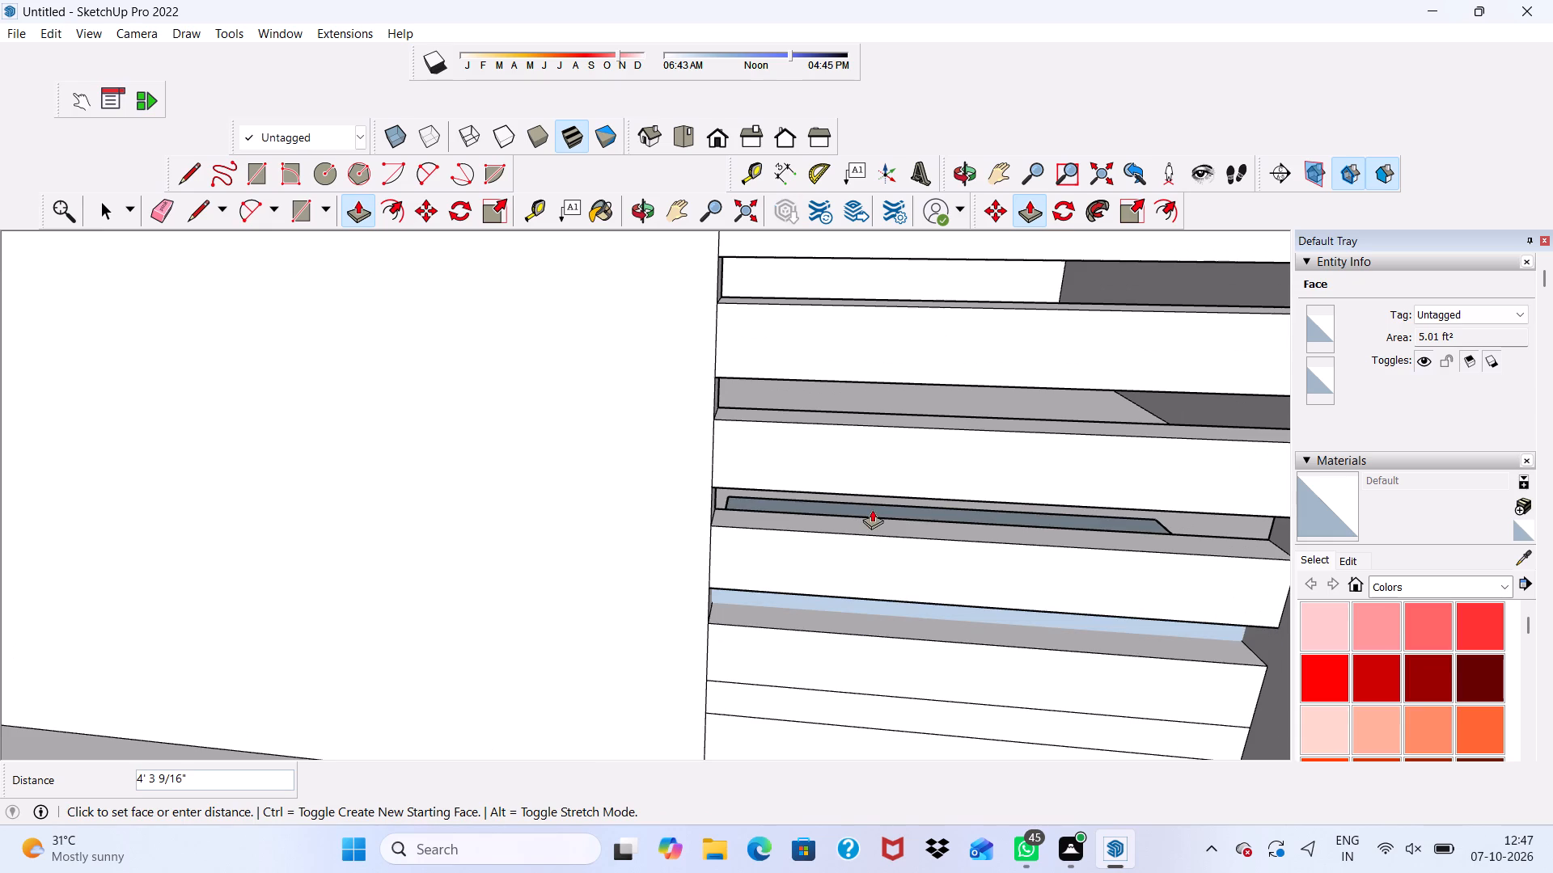
{"action": "scroll", "coordinate": [888, 509], "scroll_direction": "up", "scroll_amount": 2}
{"action": "left_click", "coordinate": [895, 527]}
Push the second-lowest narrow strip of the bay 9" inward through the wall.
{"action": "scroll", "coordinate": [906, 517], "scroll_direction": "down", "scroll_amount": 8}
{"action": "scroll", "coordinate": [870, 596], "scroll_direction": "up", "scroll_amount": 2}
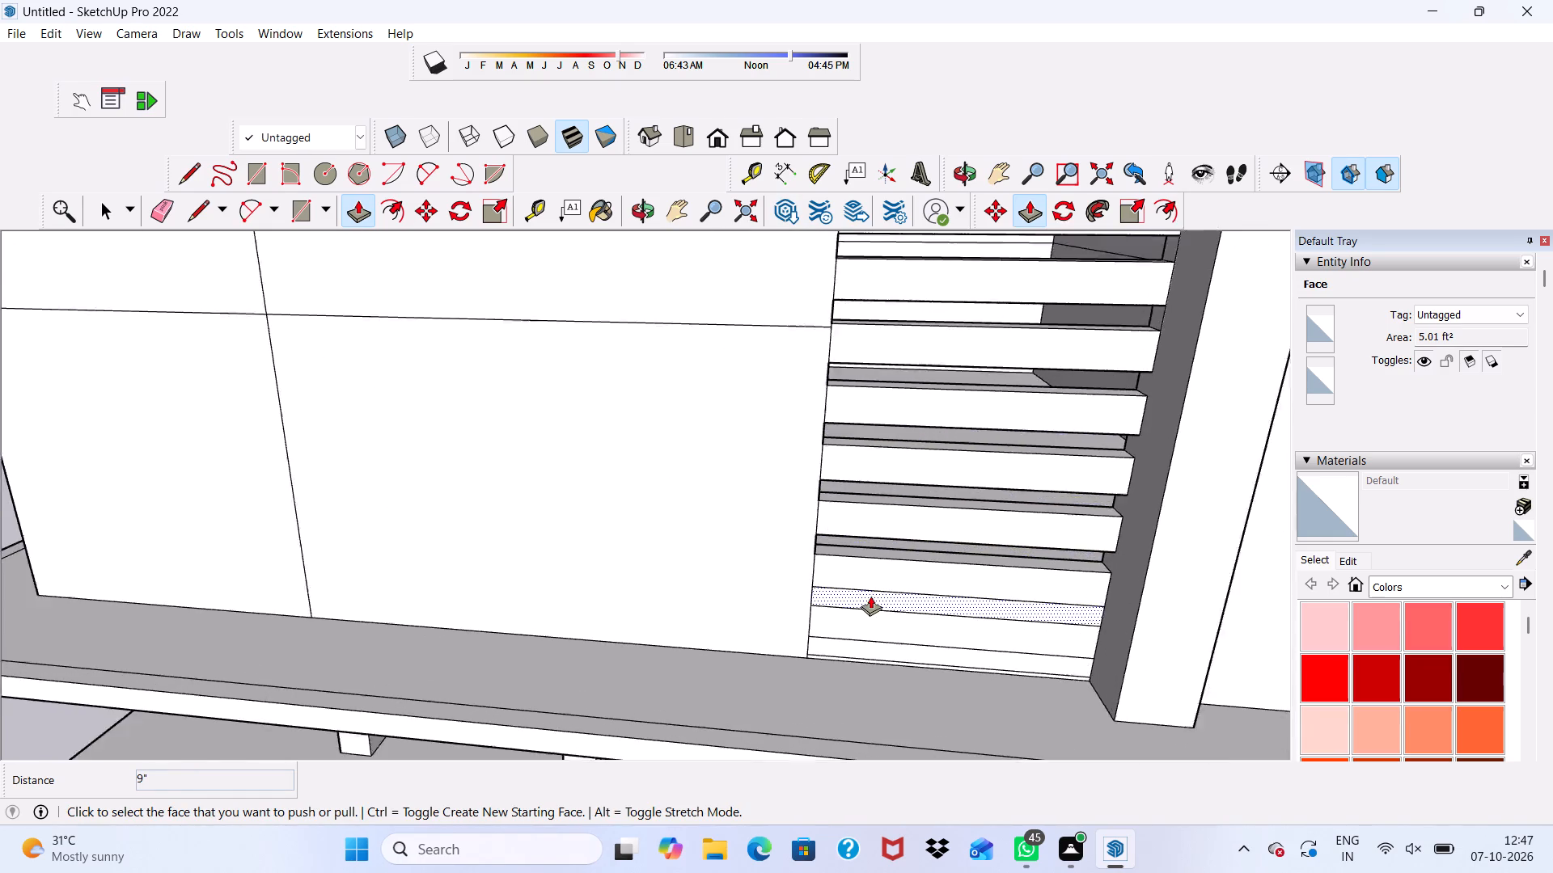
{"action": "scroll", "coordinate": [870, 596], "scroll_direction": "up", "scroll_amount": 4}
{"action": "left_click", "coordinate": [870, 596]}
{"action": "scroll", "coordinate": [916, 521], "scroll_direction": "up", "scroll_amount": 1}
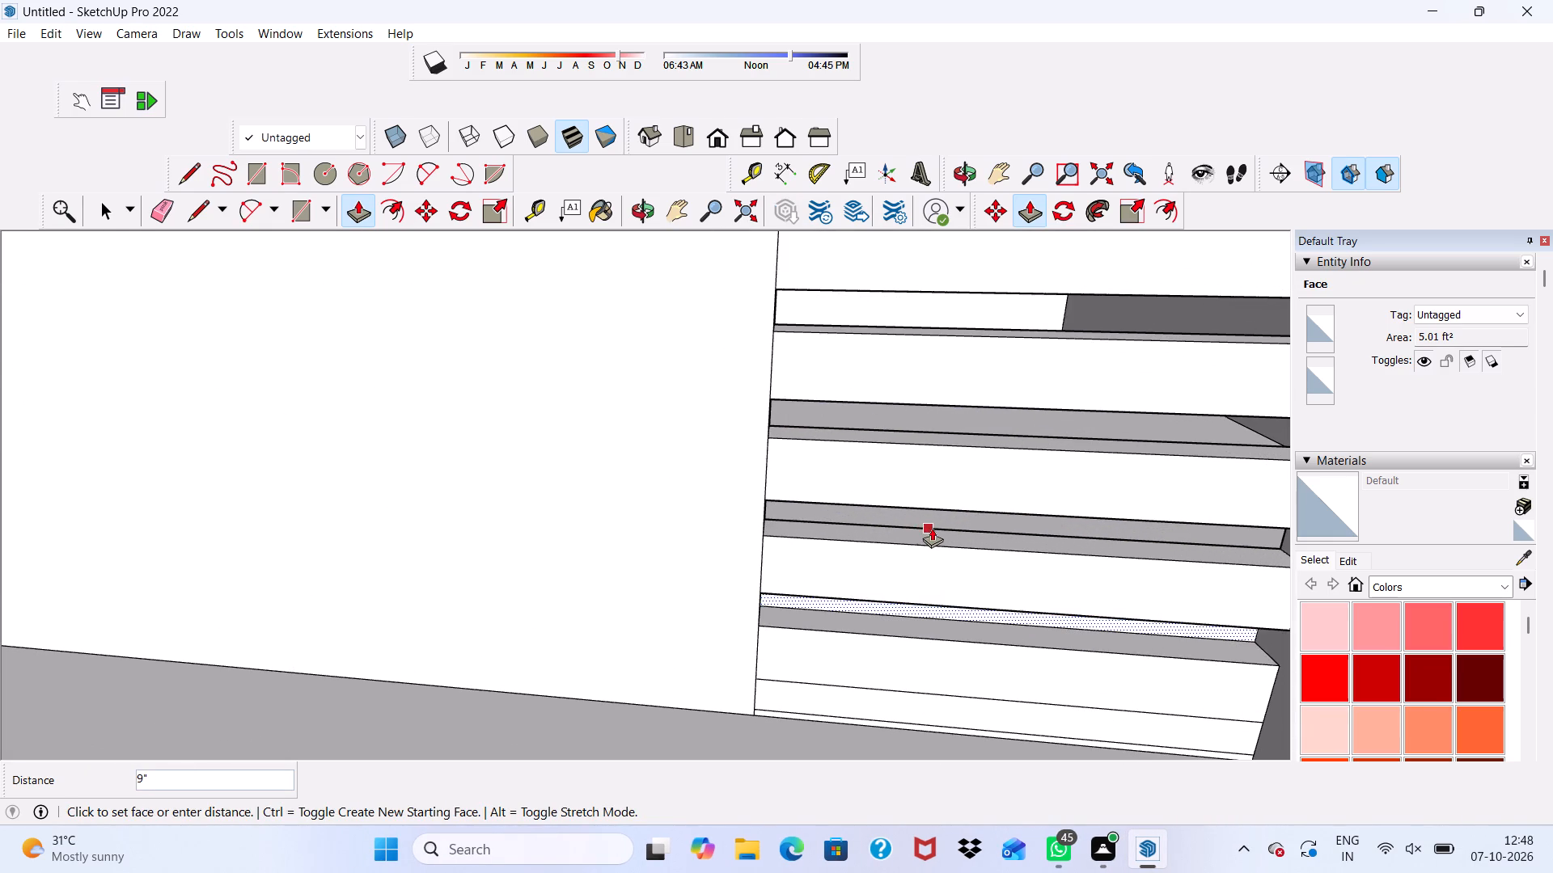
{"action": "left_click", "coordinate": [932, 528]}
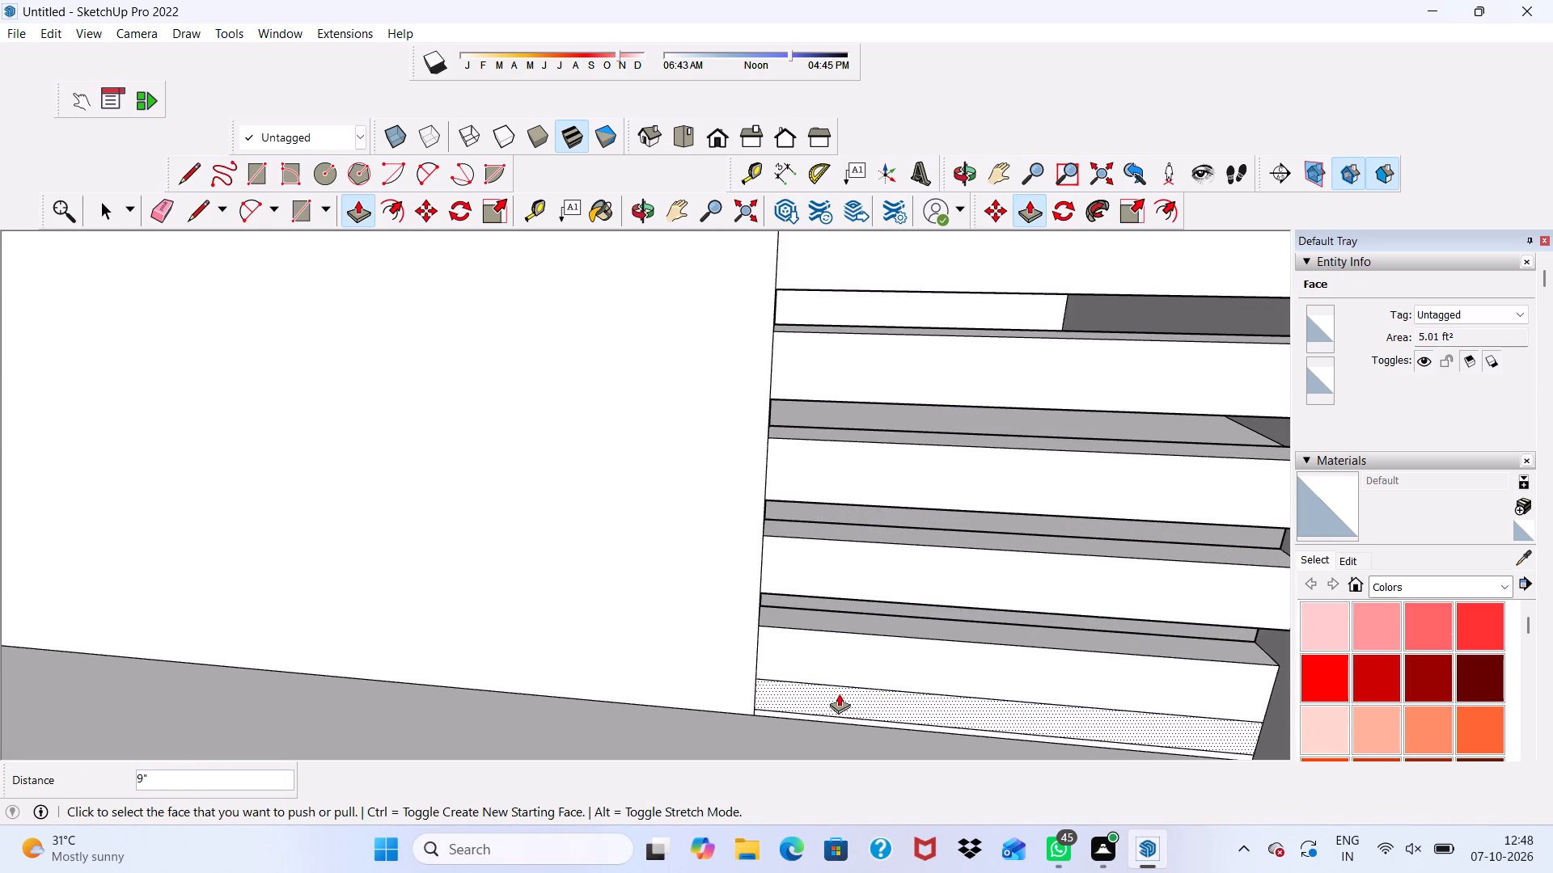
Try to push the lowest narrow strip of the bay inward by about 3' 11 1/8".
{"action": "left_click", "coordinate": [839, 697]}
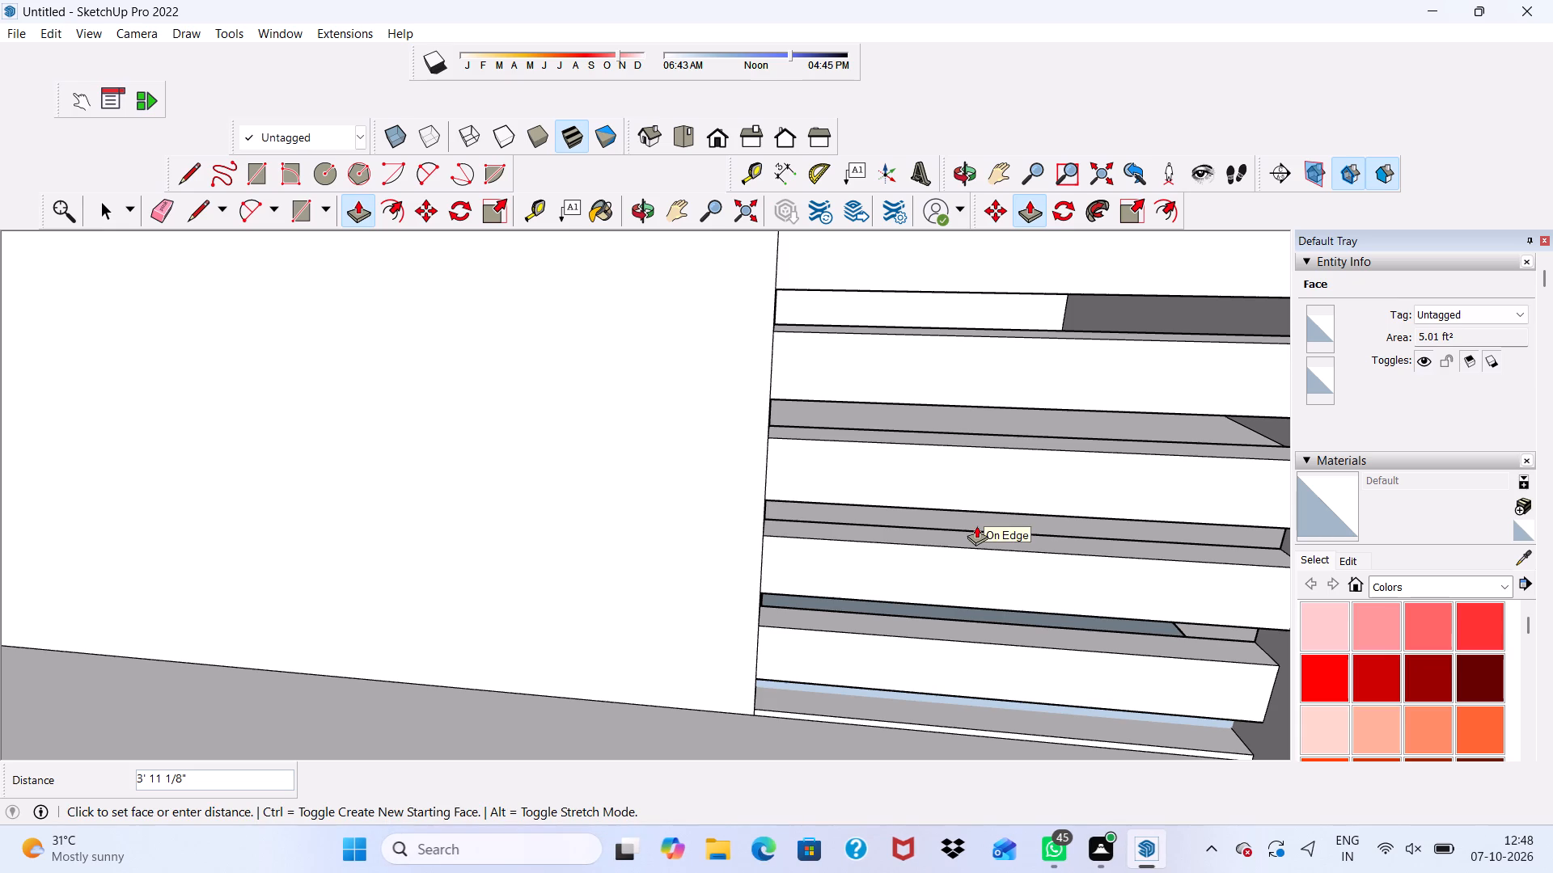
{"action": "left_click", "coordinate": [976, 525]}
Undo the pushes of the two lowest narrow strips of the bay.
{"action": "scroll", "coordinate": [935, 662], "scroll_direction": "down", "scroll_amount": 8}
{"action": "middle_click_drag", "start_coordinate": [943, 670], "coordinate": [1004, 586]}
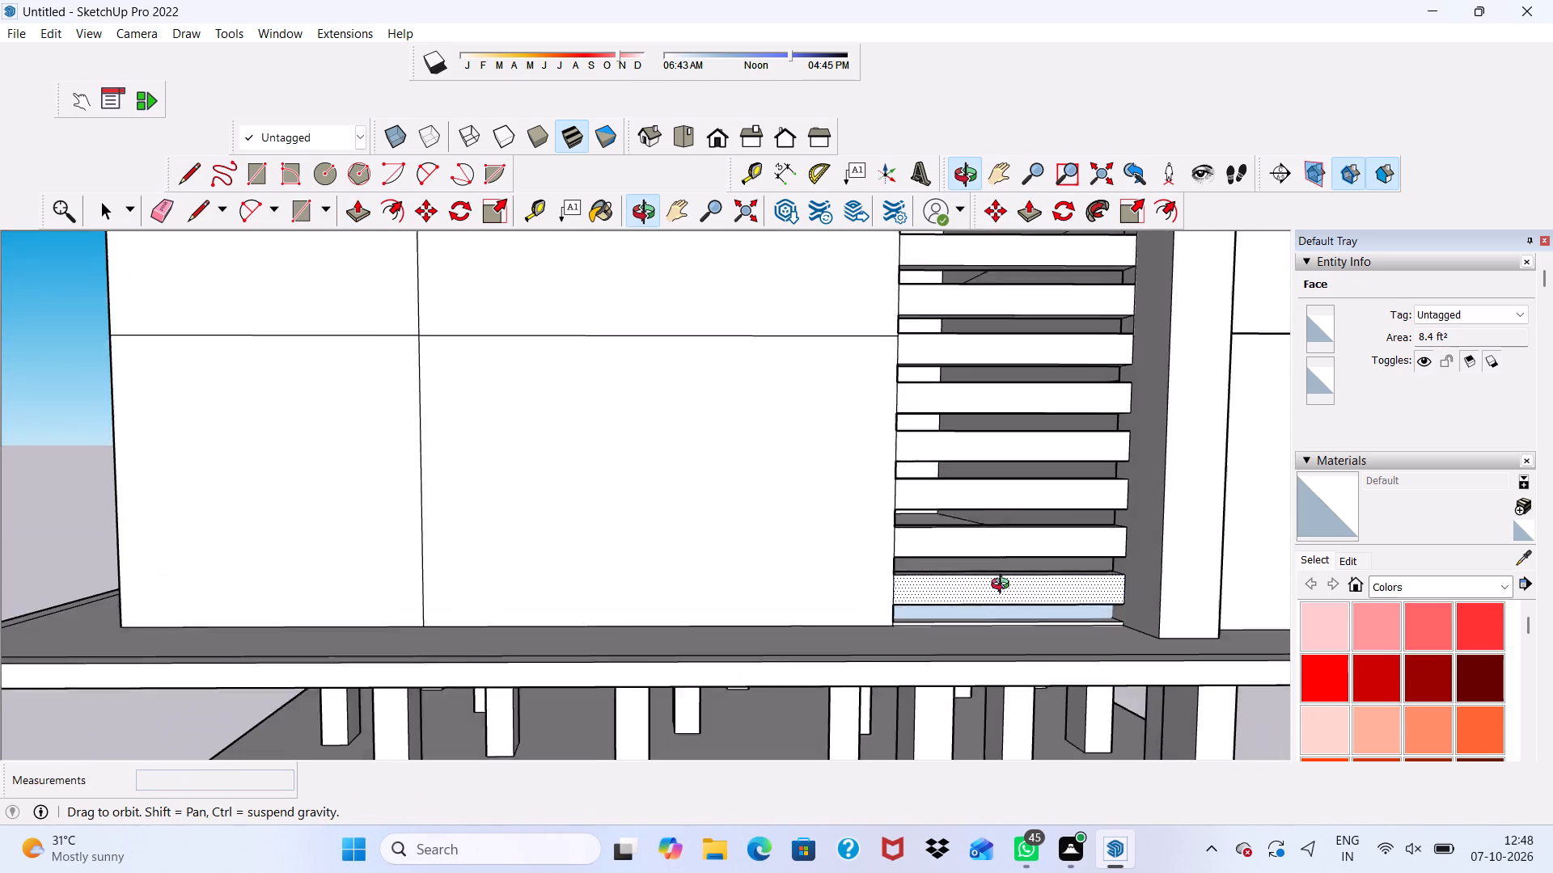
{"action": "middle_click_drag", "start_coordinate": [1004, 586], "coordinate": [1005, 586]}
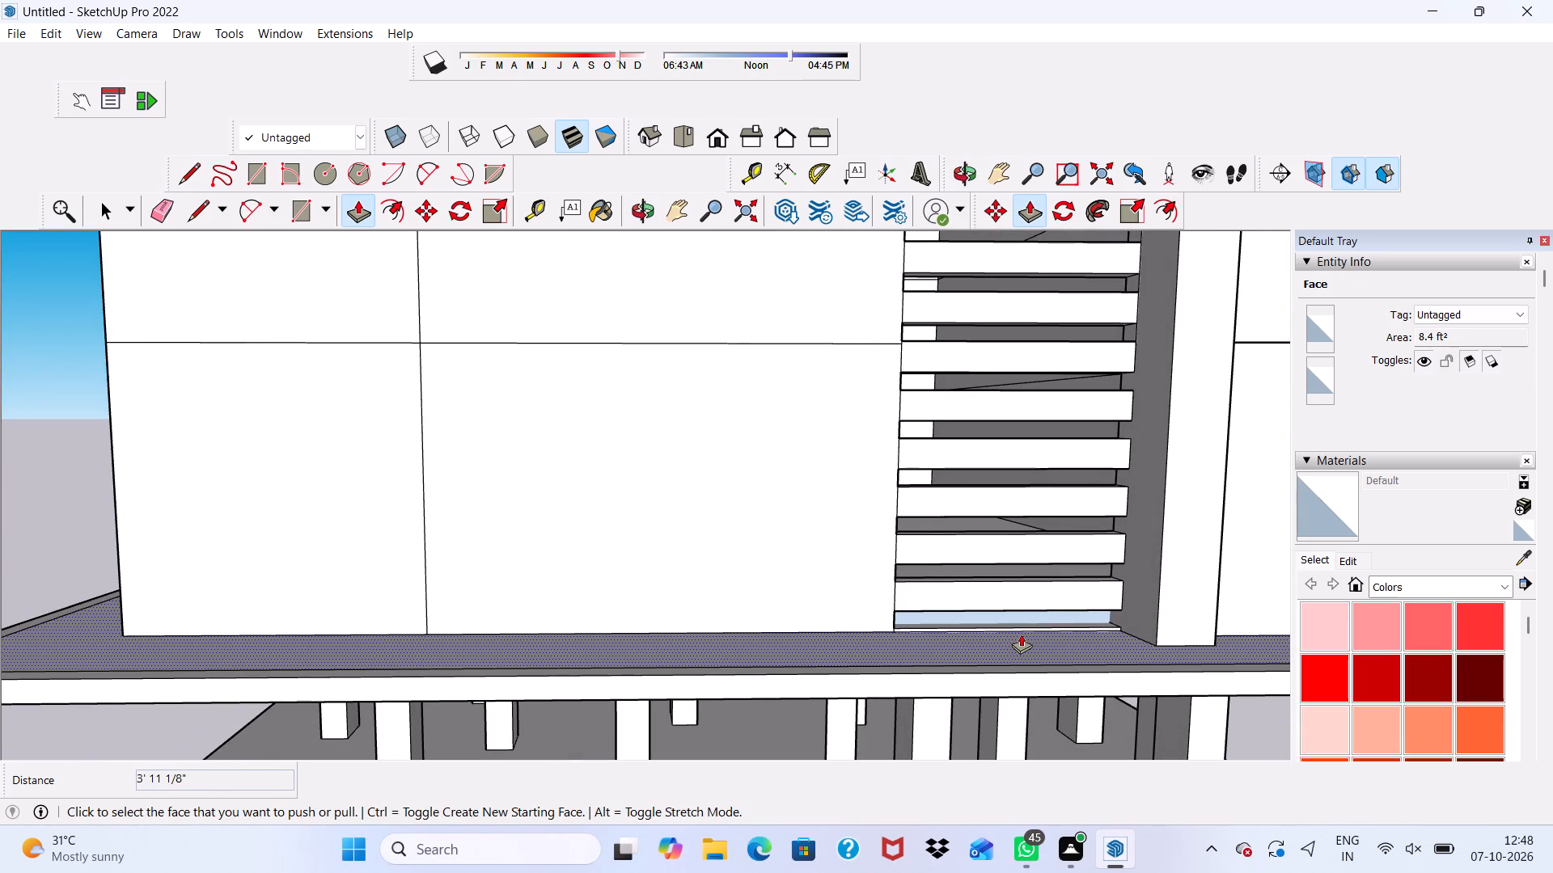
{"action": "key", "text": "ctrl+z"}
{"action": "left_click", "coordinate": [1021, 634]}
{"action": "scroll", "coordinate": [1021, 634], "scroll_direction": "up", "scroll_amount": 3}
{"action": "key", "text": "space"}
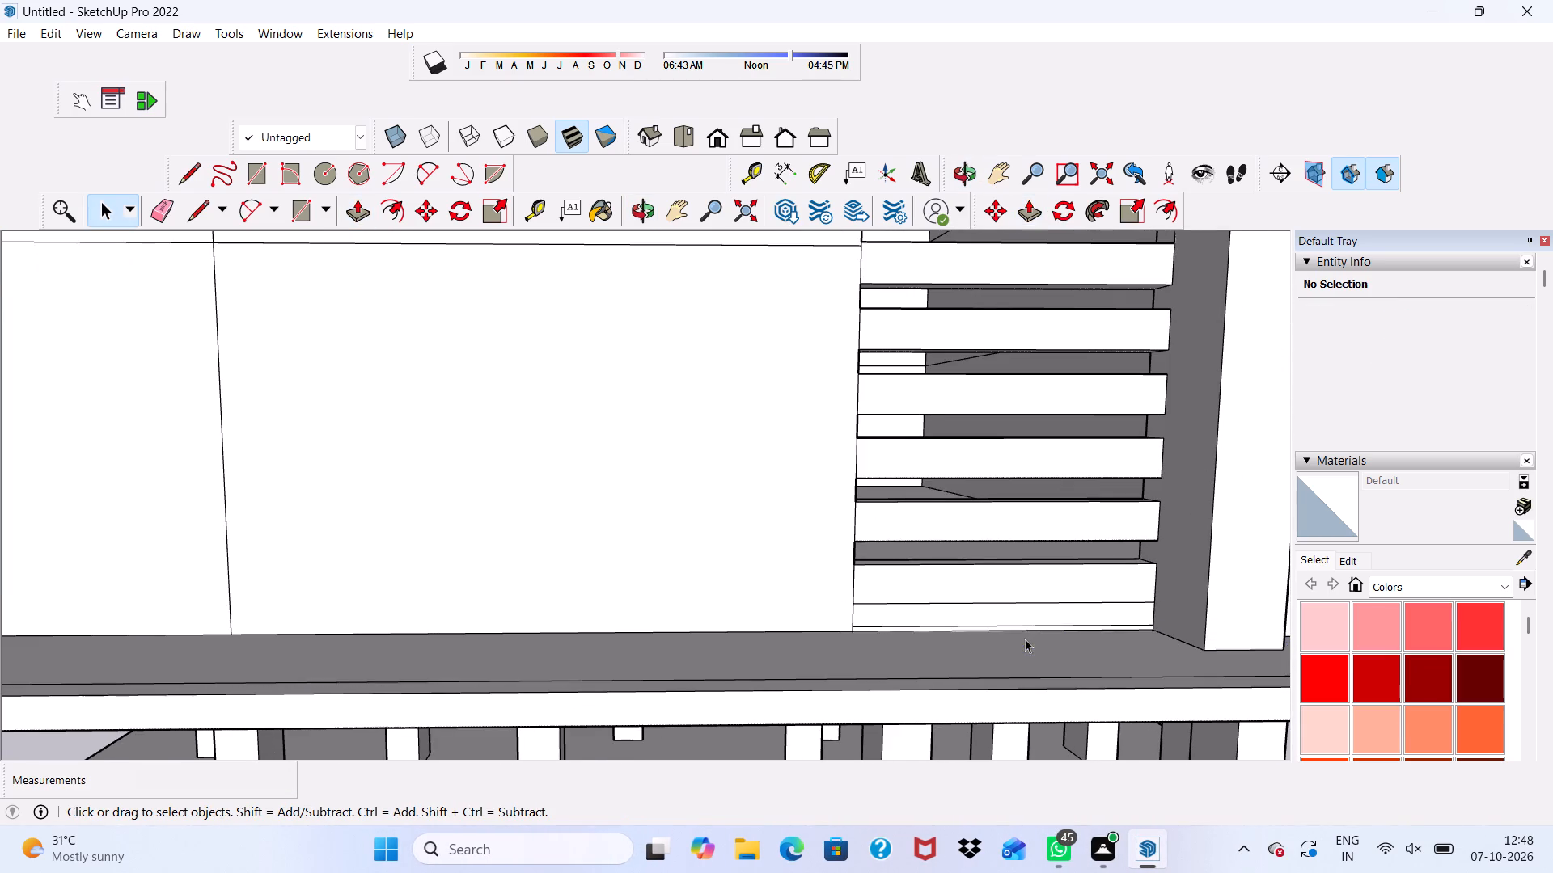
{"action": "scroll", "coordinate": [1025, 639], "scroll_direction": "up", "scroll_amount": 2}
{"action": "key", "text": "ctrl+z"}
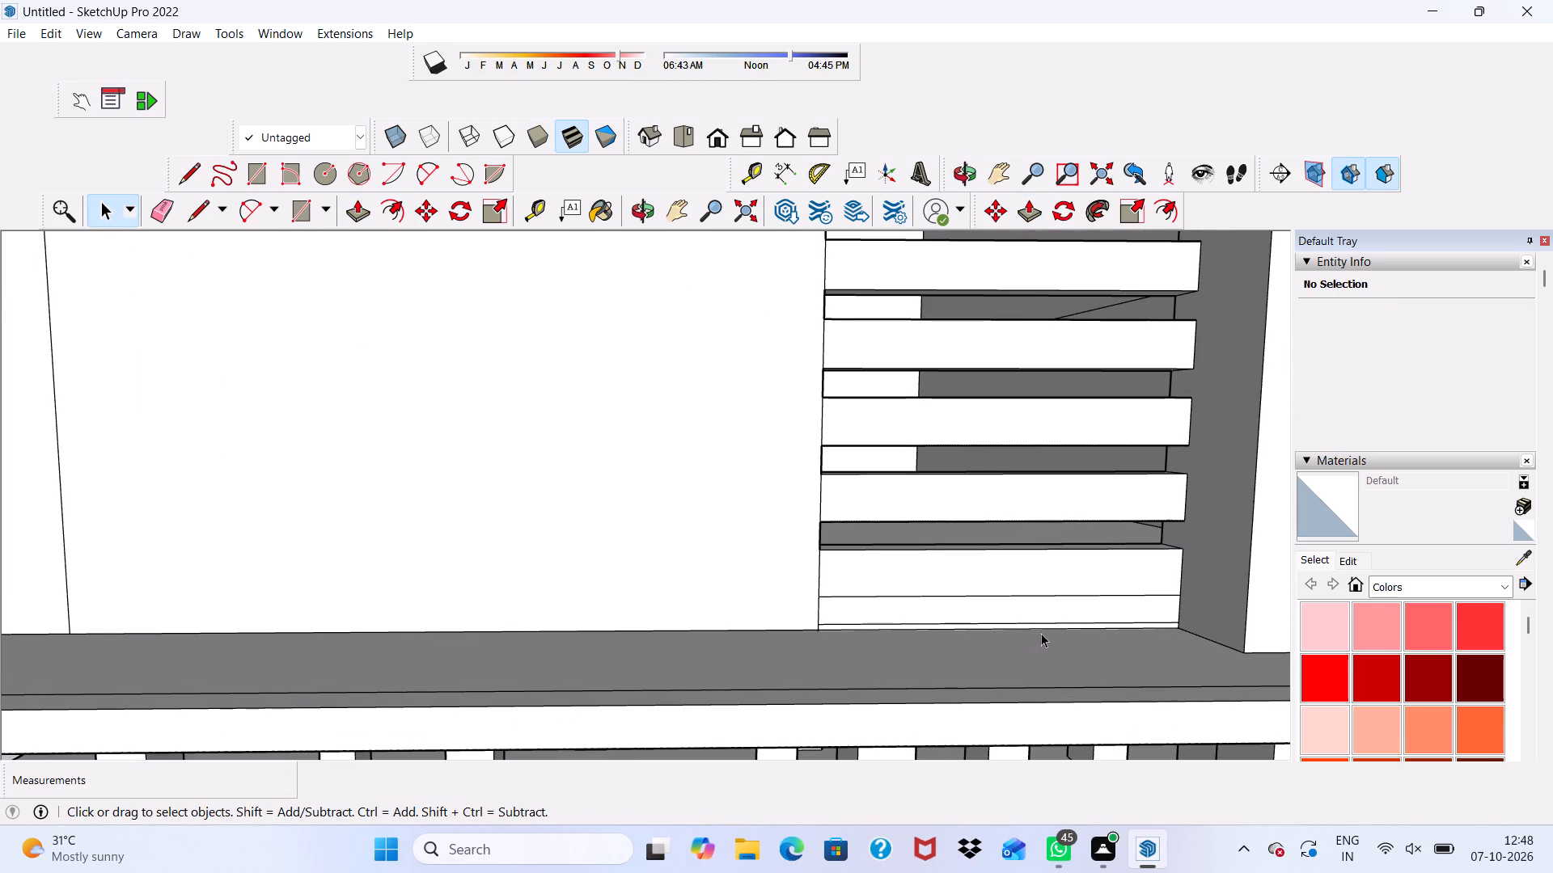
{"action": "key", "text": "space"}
Push the second-lowest narrow strip of the bay 9" inward through the wall.
{"action": "scroll", "coordinate": [1043, 633], "scroll_direction": "down", "scroll_amount": 4}
{"action": "middle_click_drag", "start_coordinate": [1043, 634], "coordinate": [1041, 691]}
{"action": "scroll", "coordinate": [1043, 666], "scroll_direction": "down", "scroll_amount": 1}
{"action": "scroll", "coordinate": [1041, 691], "scroll_direction": "up", "scroll_amount": 9}
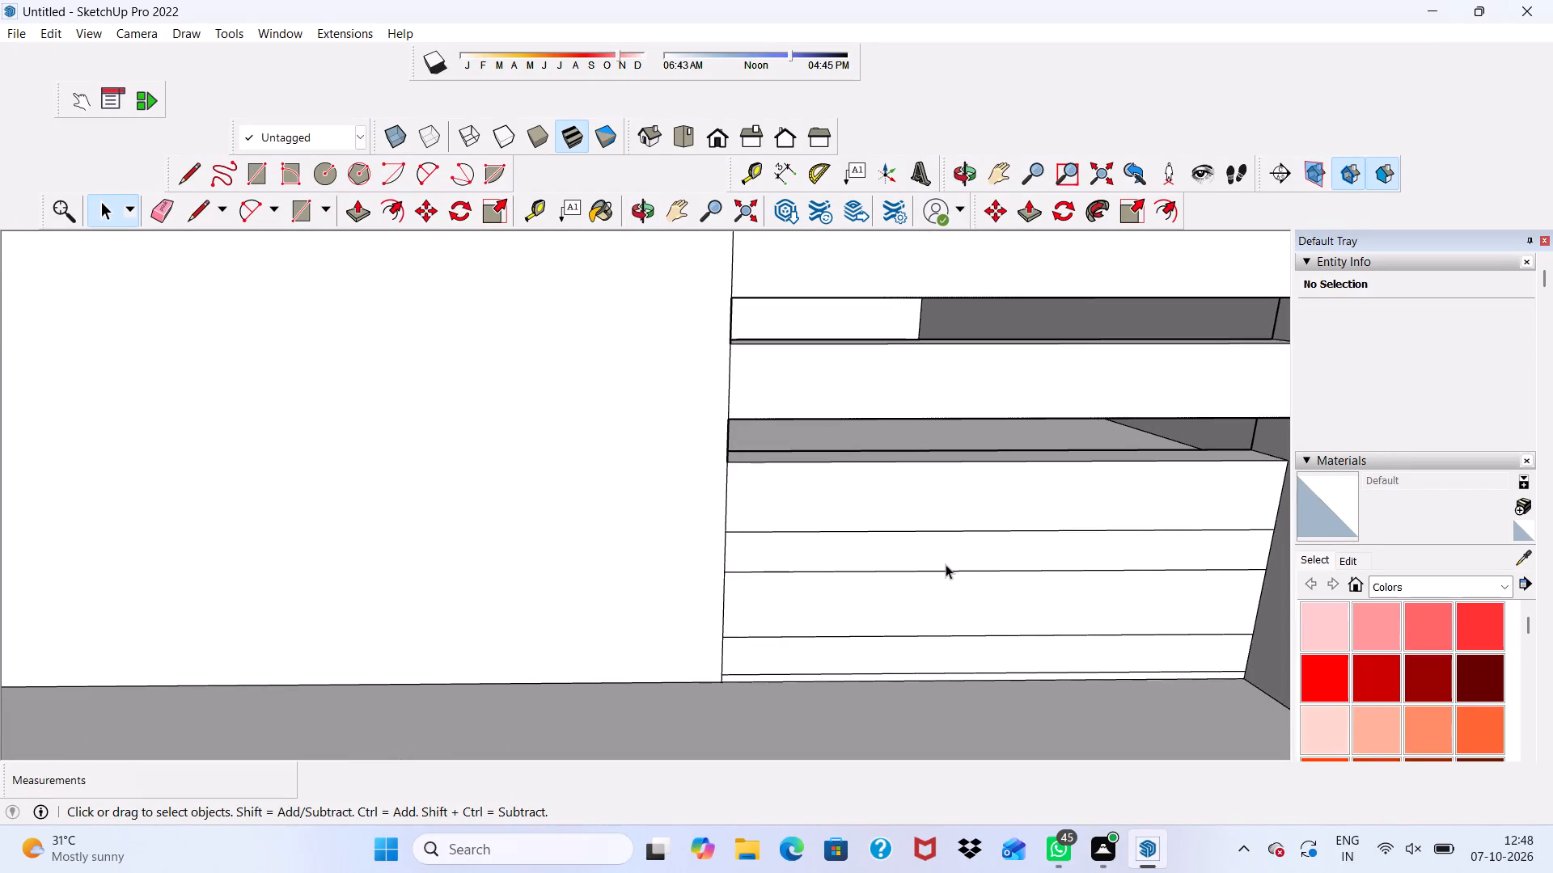
{"action": "left_click", "coordinate": [946, 564]}
{"action": "left_click", "coordinate": [355, 216]}
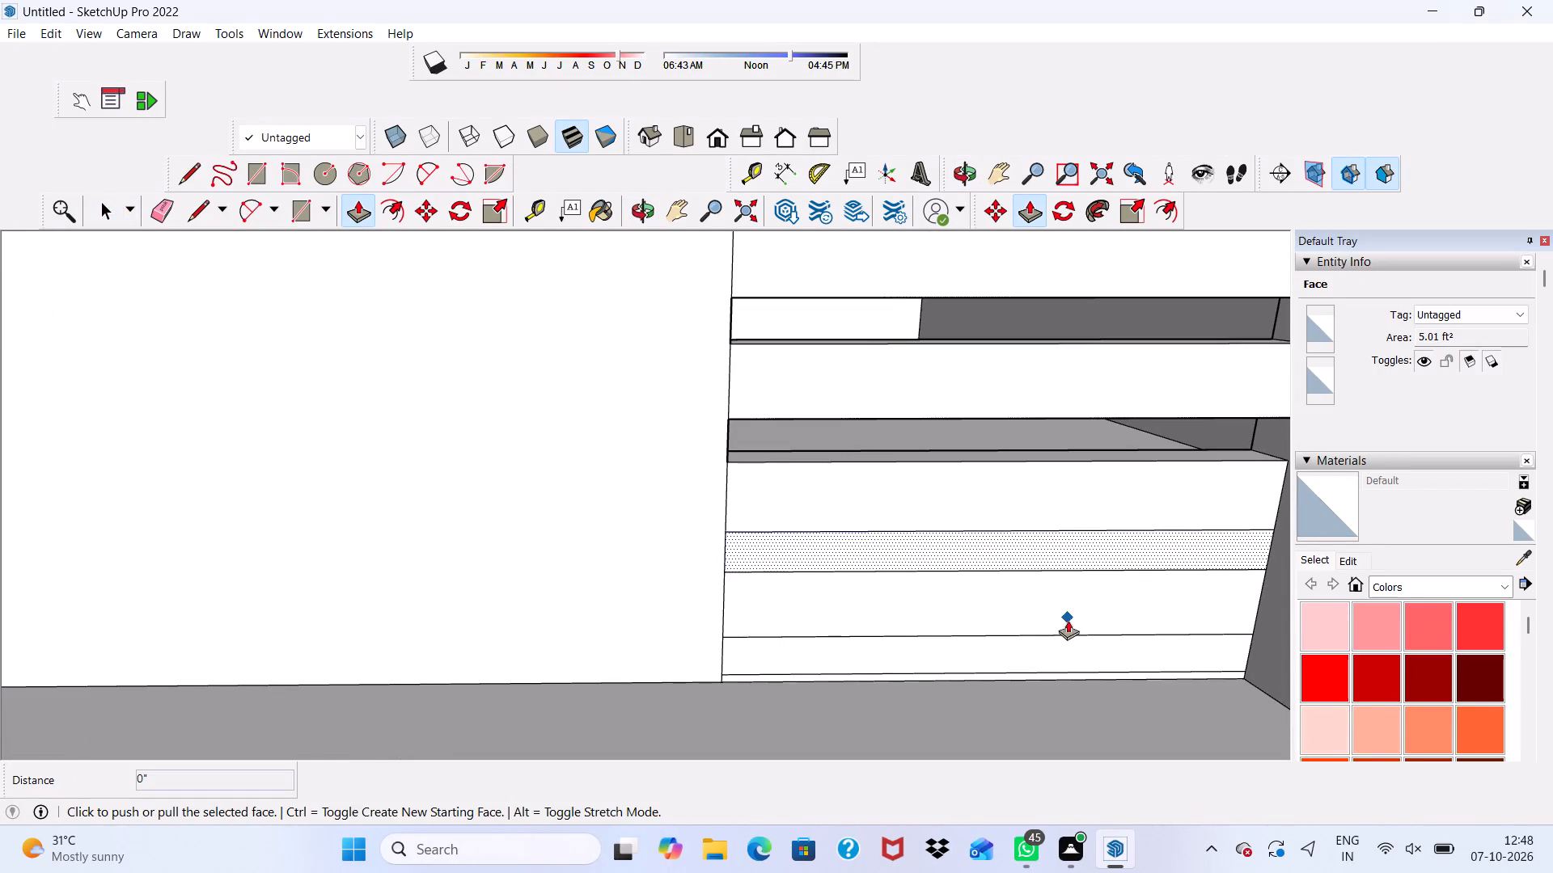
{"action": "scroll", "coordinate": [1039, 546], "scroll_direction": "up", "scroll_amount": 3}
{"action": "left_click", "coordinate": [1039, 545]}
{"action": "scroll", "coordinate": [1035, 433], "scroll_direction": "down", "scroll_amount": 1}
{"action": "middle_click_drag", "start_coordinate": [1035, 433], "coordinate": [1034, 447]}
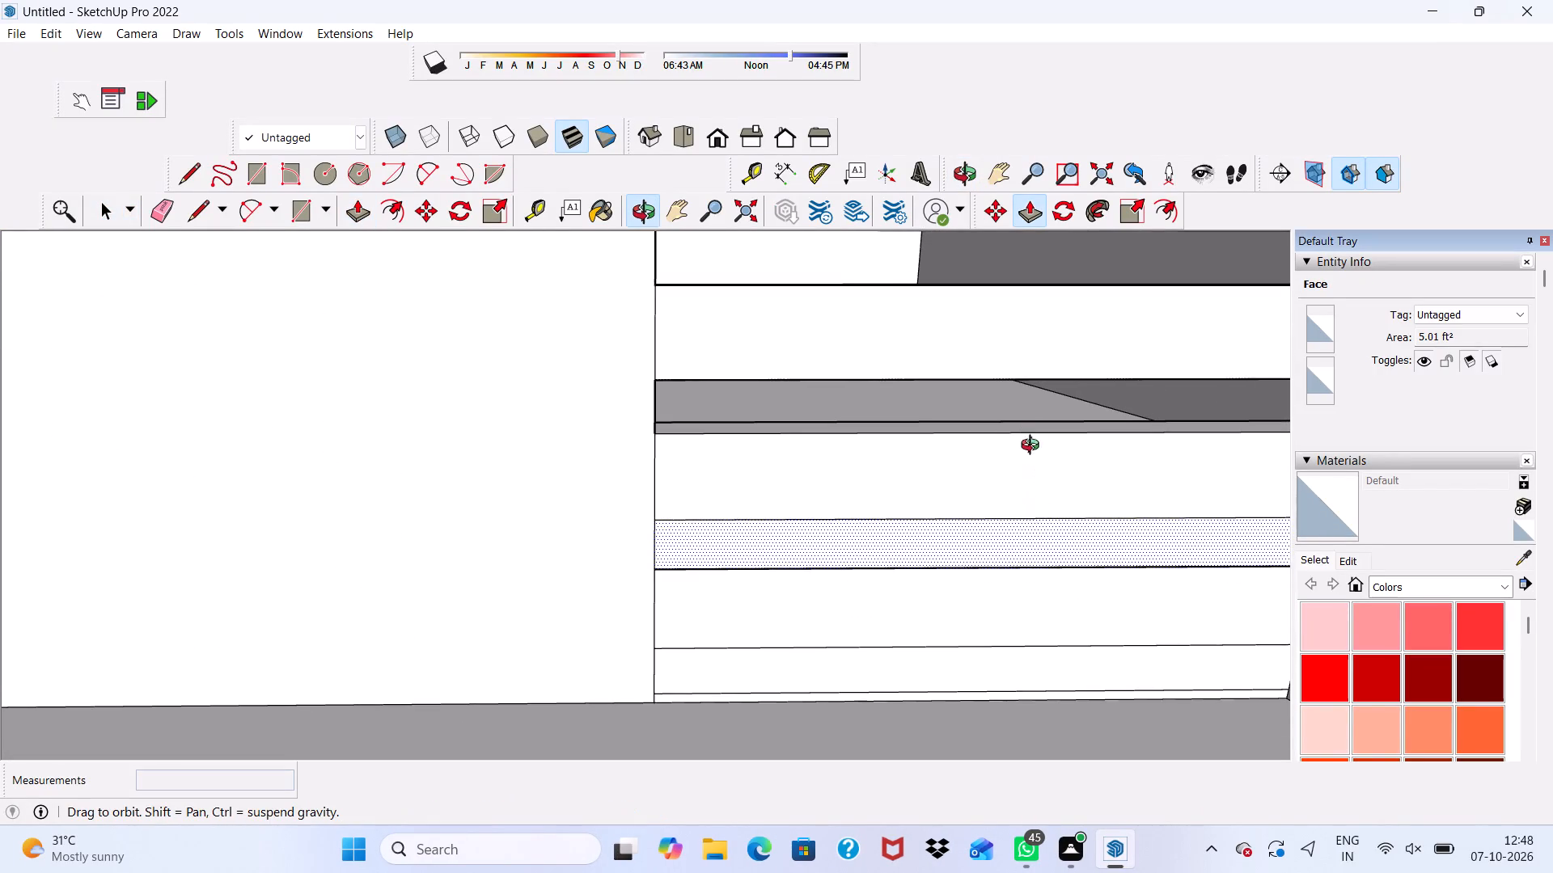
{"action": "middle_click_drag", "start_coordinate": [1034, 447], "coordinate": [1004, 531]}
{"action": "scroll", "coordinate": [992, 474], "scroll_direction": "up", "scroll_amount": 2}
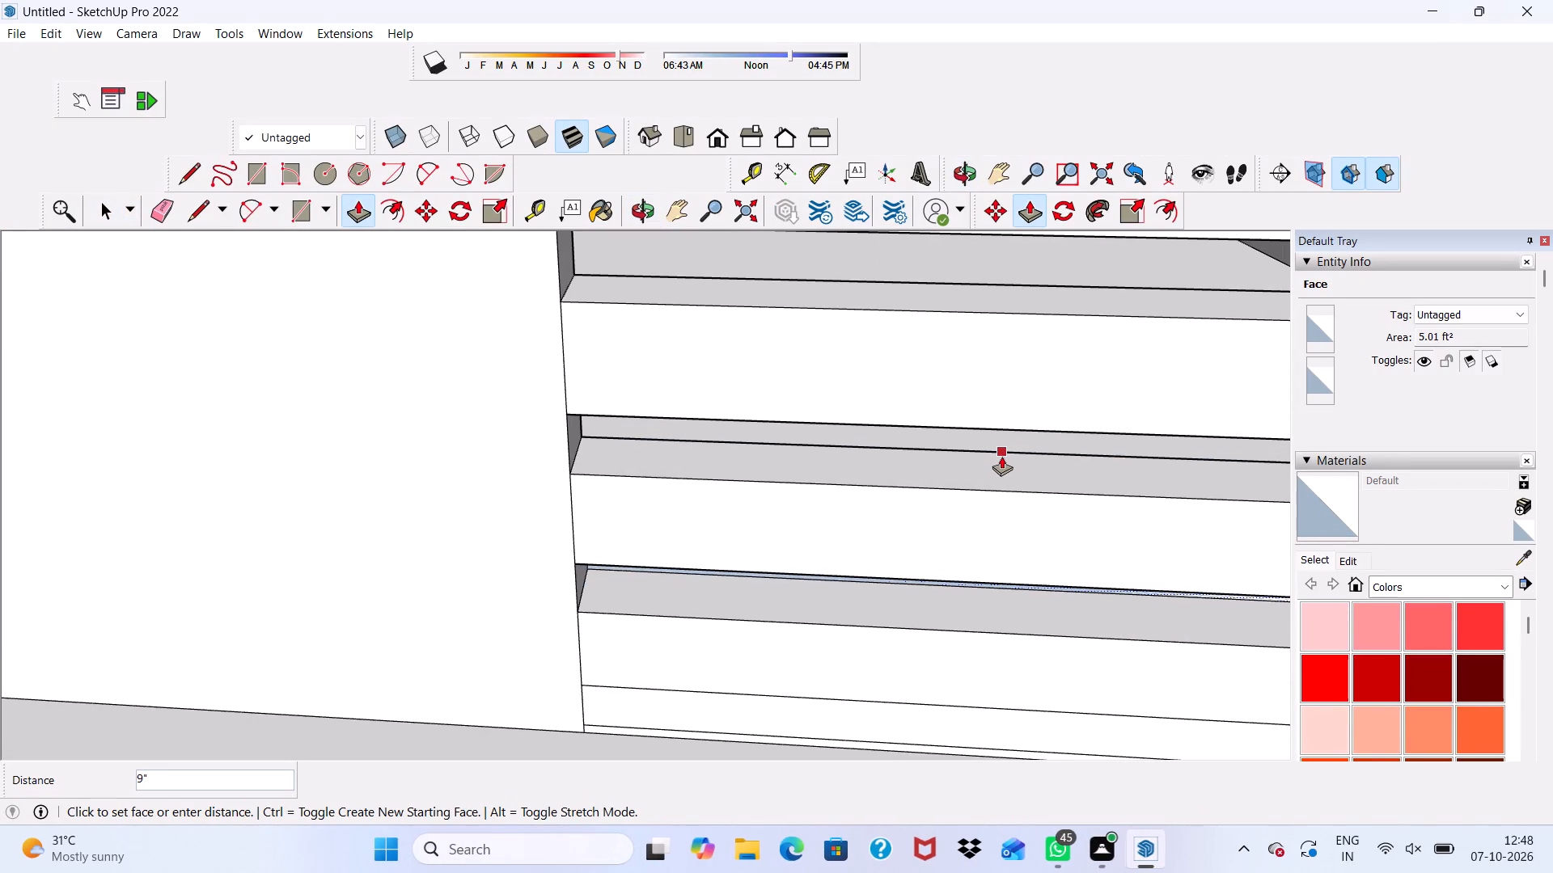
{"action": "left_click", "coordinate": [1001, 456]}
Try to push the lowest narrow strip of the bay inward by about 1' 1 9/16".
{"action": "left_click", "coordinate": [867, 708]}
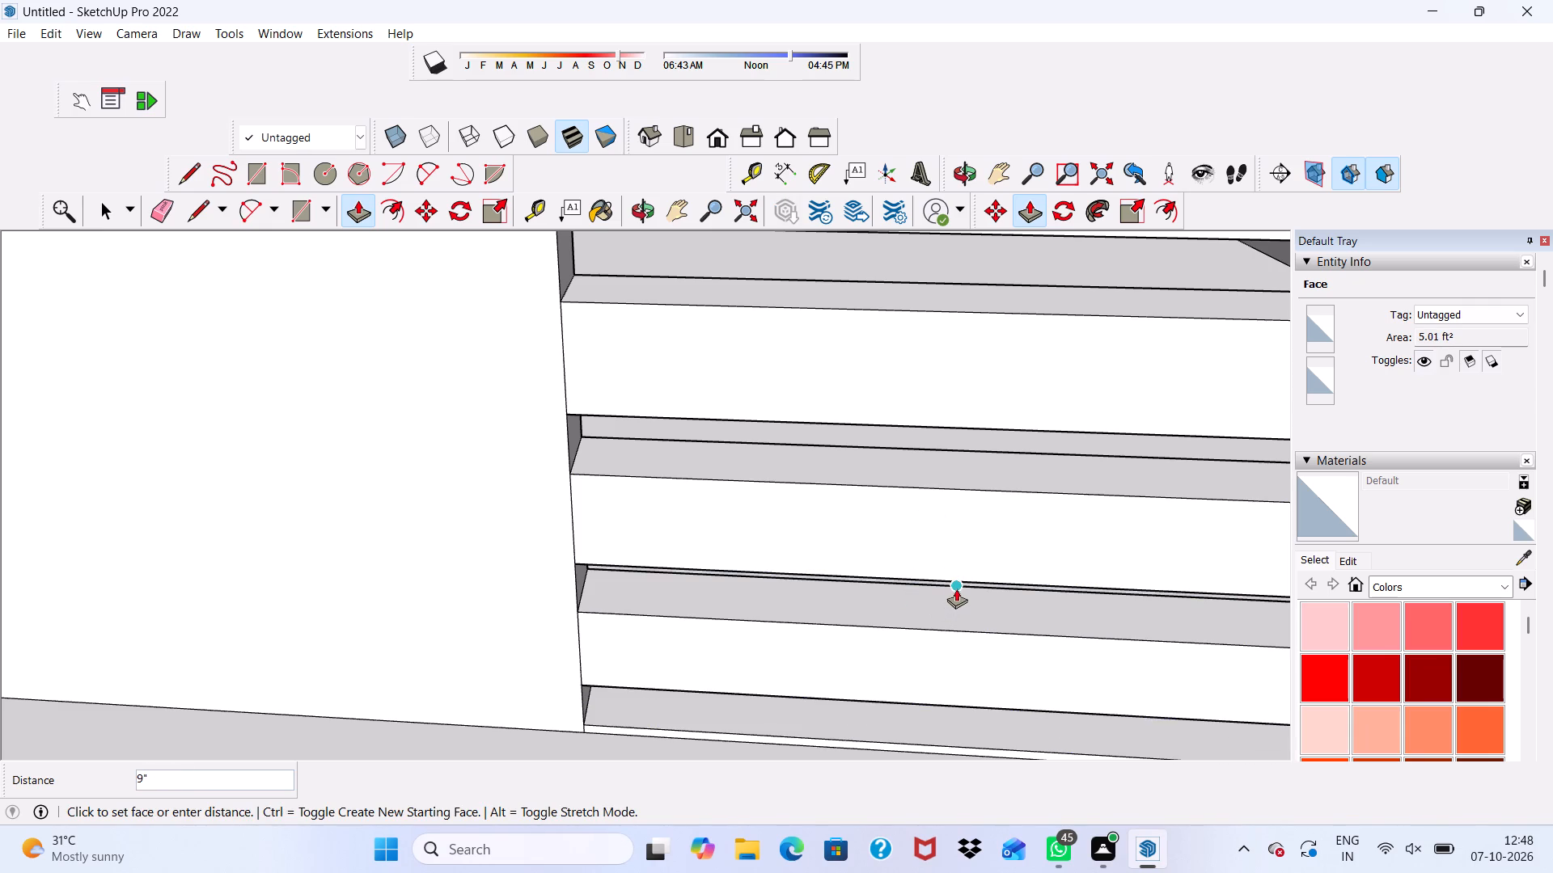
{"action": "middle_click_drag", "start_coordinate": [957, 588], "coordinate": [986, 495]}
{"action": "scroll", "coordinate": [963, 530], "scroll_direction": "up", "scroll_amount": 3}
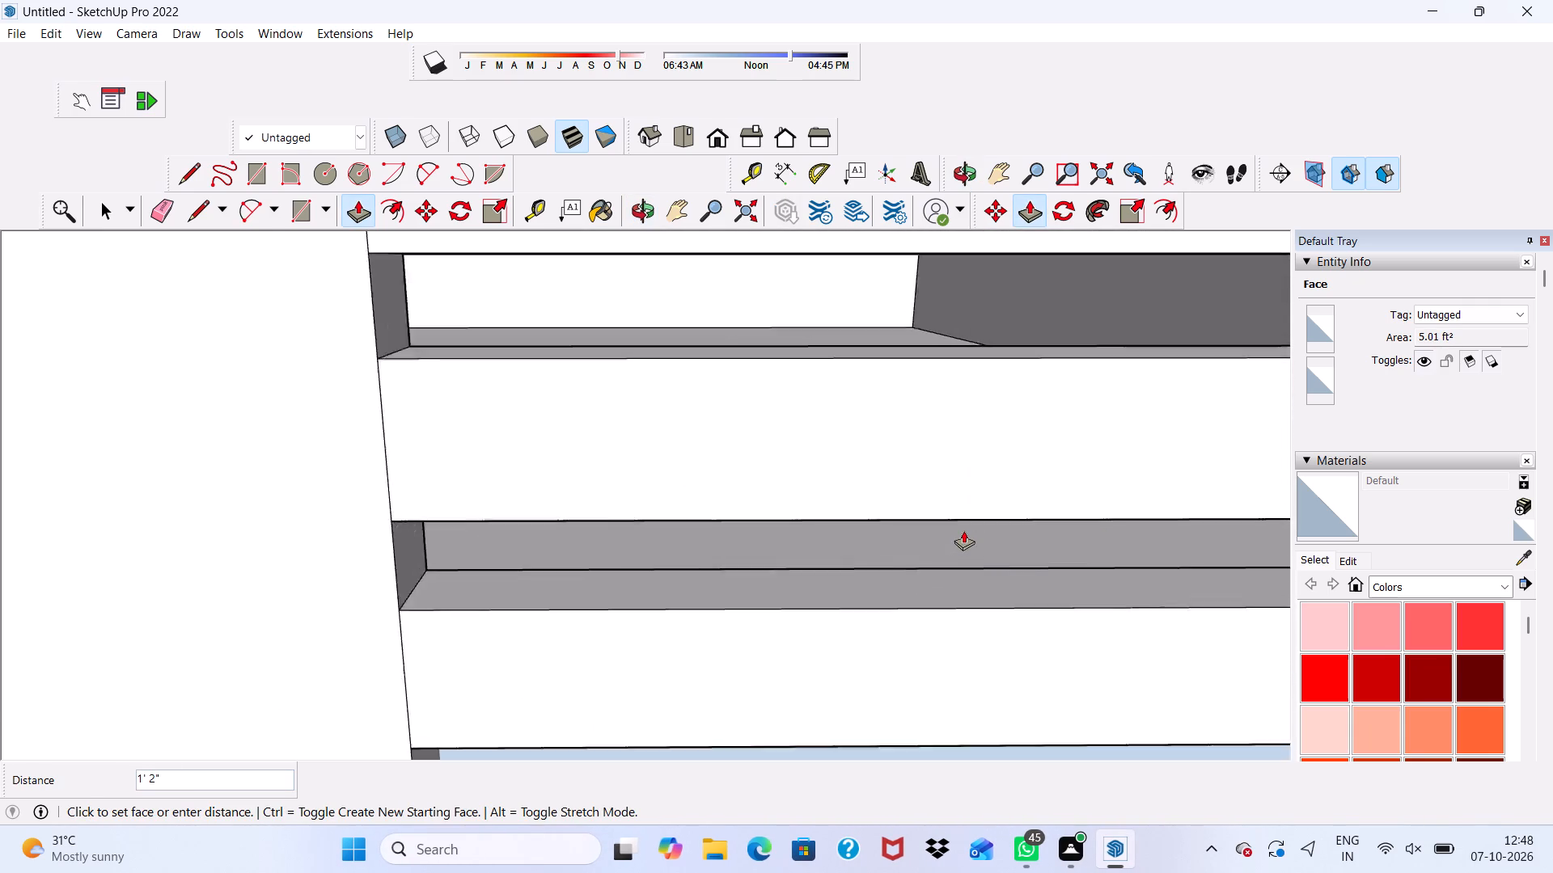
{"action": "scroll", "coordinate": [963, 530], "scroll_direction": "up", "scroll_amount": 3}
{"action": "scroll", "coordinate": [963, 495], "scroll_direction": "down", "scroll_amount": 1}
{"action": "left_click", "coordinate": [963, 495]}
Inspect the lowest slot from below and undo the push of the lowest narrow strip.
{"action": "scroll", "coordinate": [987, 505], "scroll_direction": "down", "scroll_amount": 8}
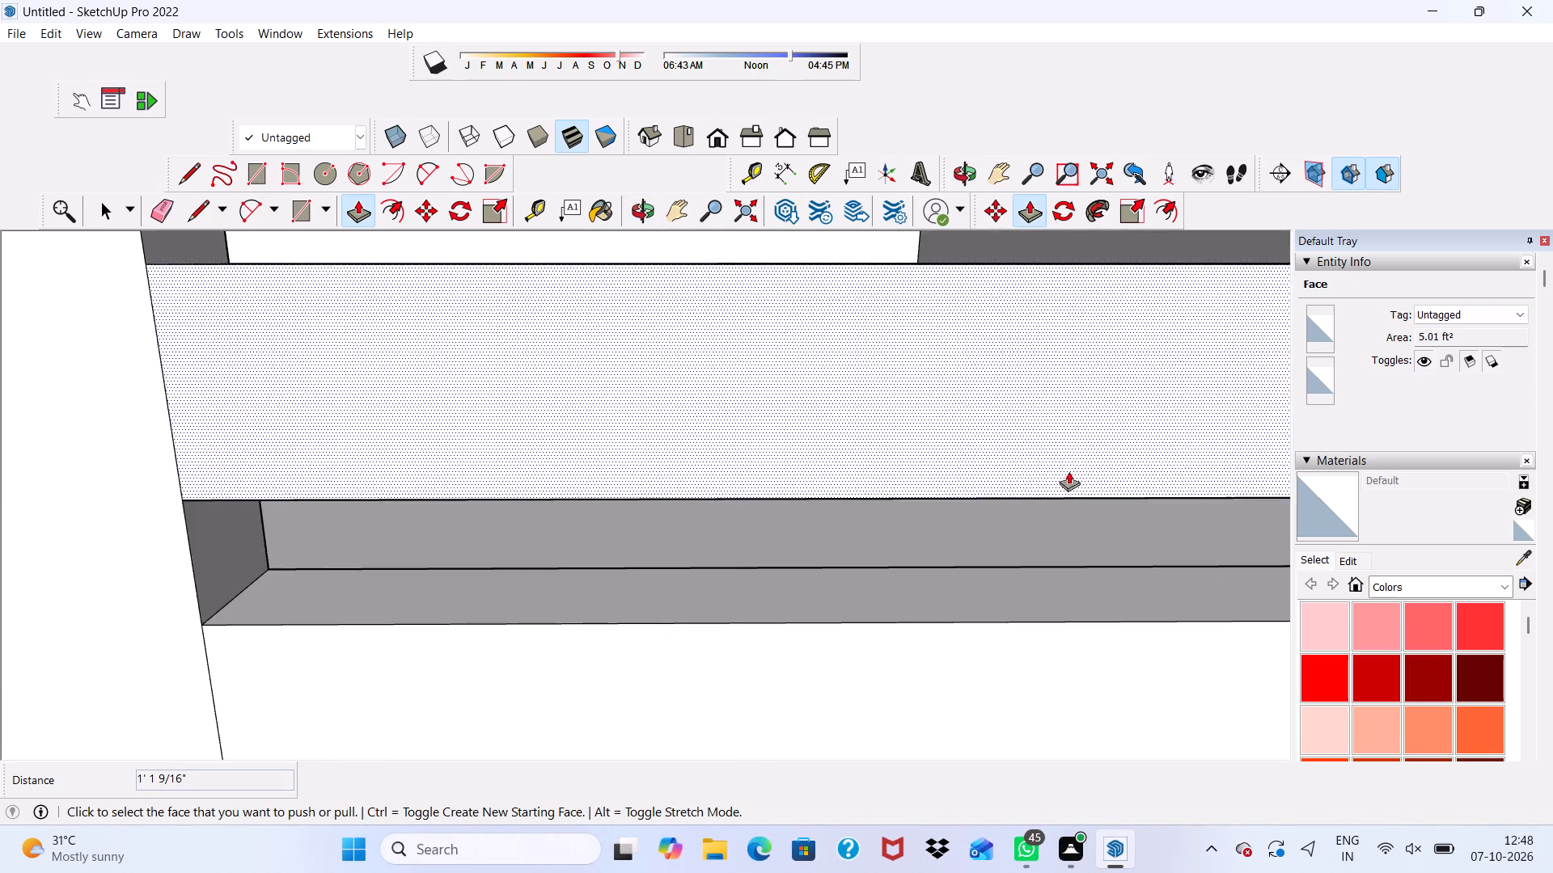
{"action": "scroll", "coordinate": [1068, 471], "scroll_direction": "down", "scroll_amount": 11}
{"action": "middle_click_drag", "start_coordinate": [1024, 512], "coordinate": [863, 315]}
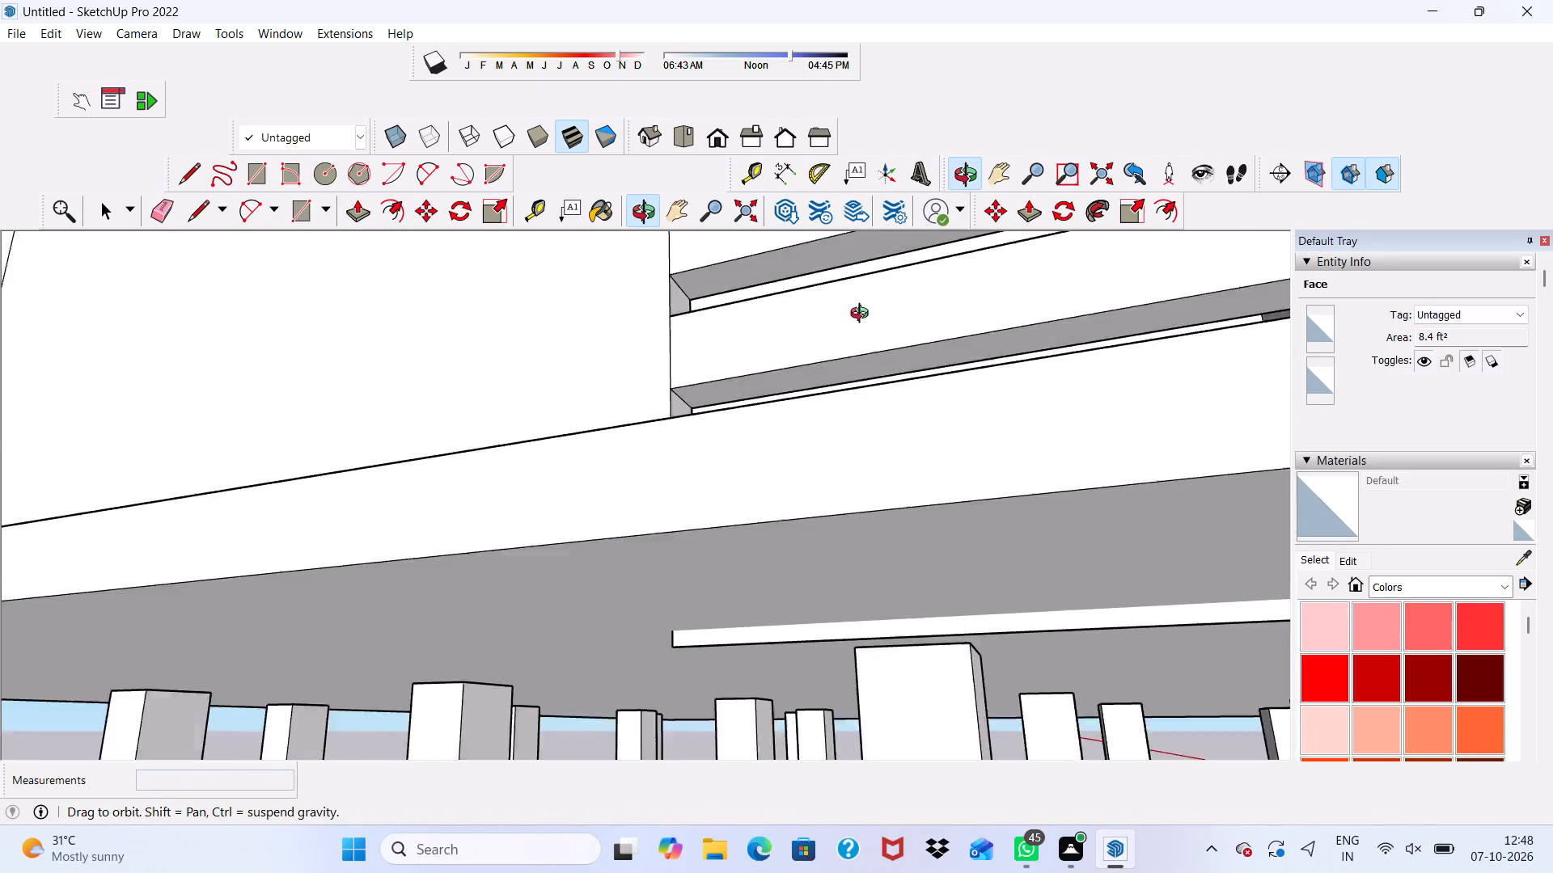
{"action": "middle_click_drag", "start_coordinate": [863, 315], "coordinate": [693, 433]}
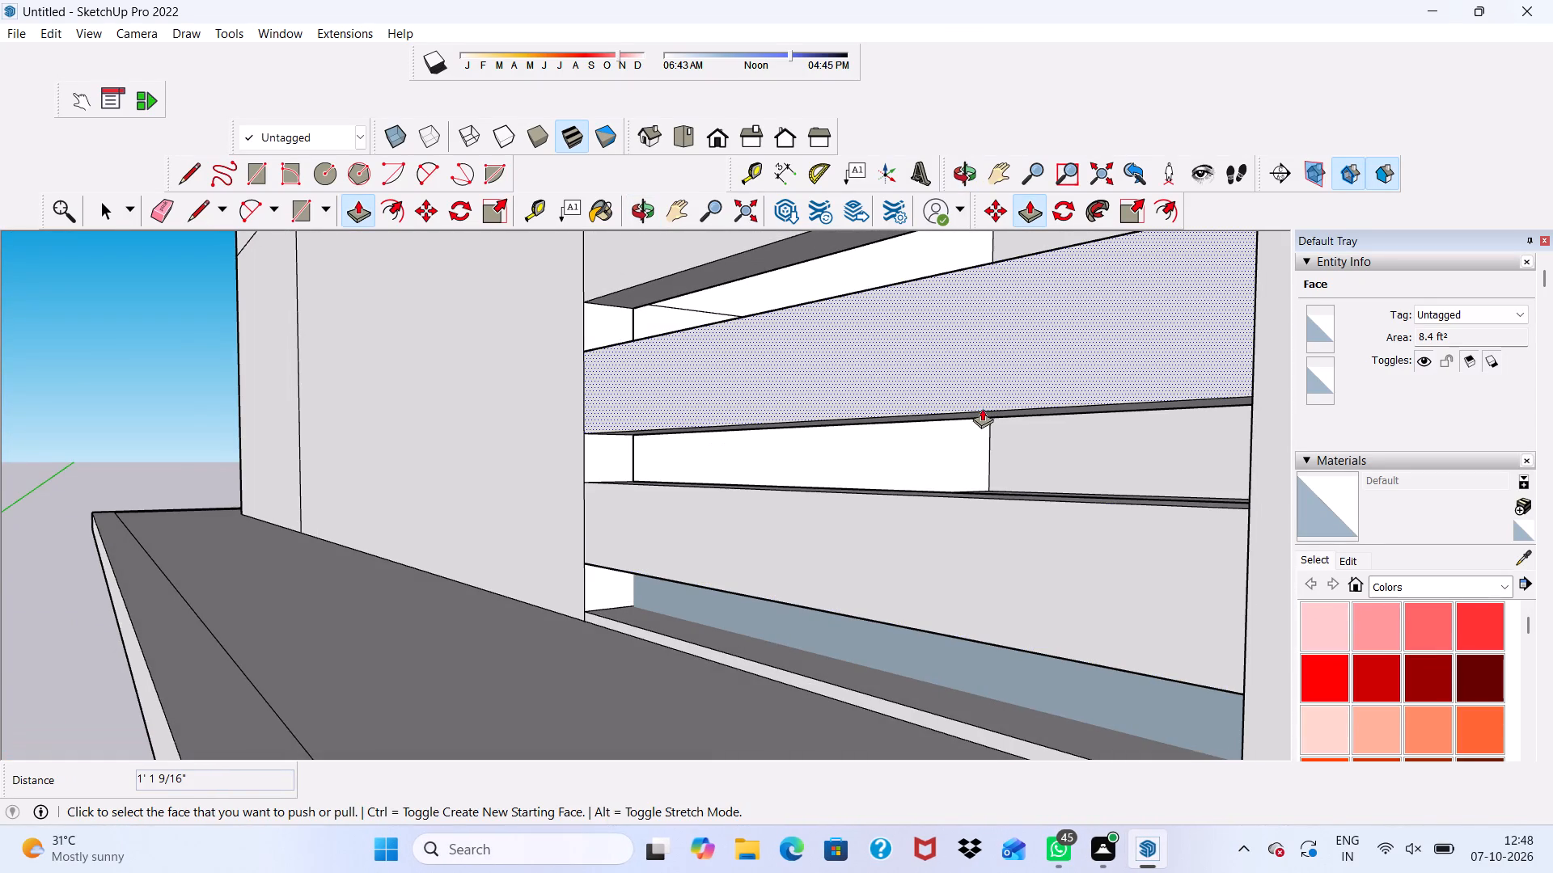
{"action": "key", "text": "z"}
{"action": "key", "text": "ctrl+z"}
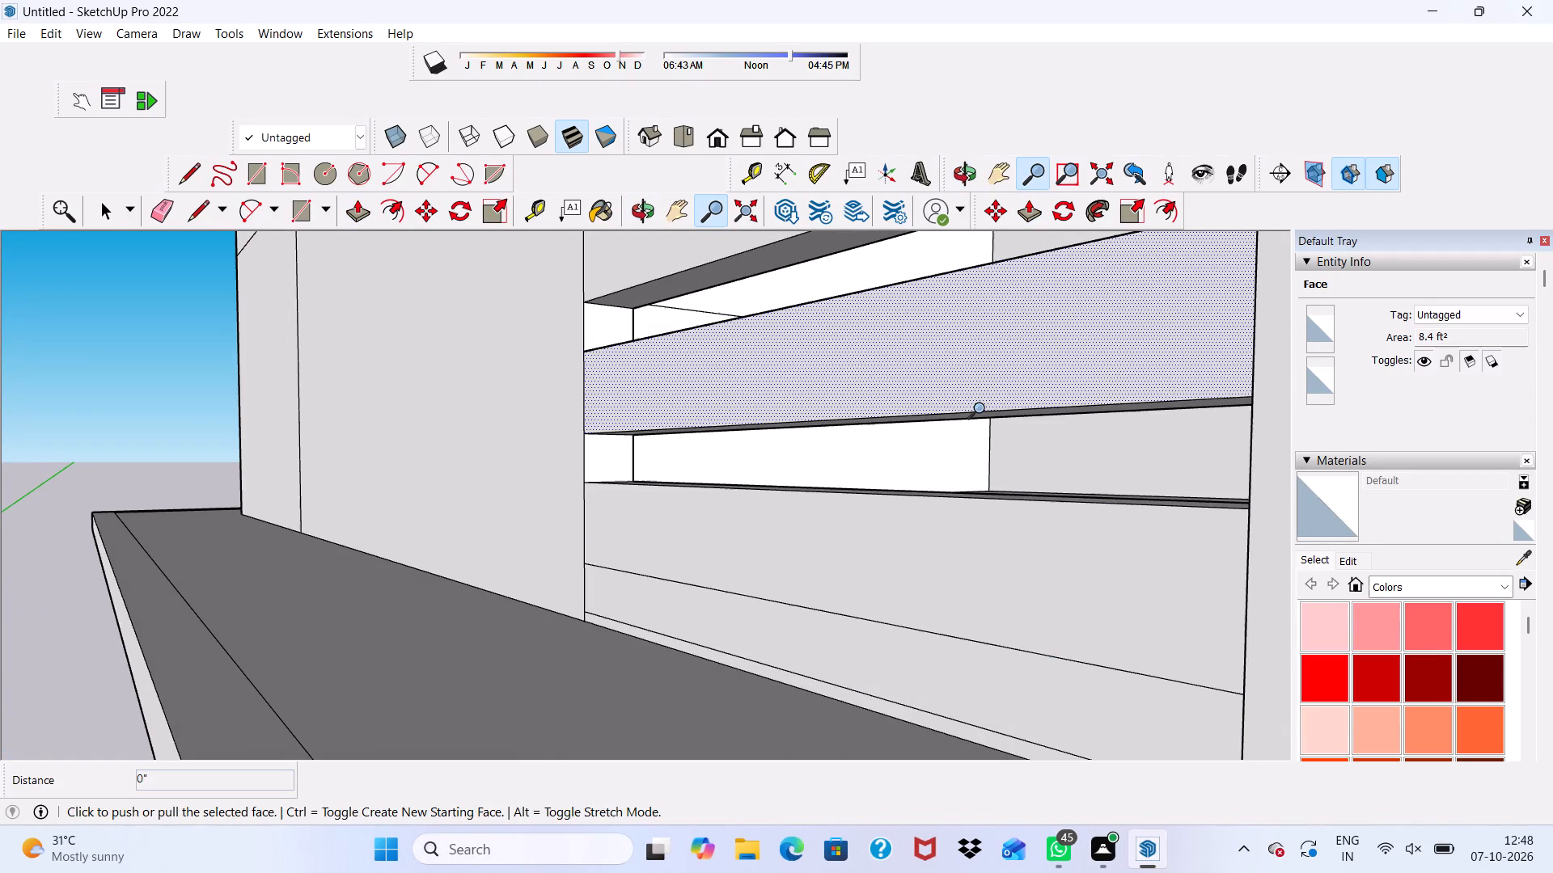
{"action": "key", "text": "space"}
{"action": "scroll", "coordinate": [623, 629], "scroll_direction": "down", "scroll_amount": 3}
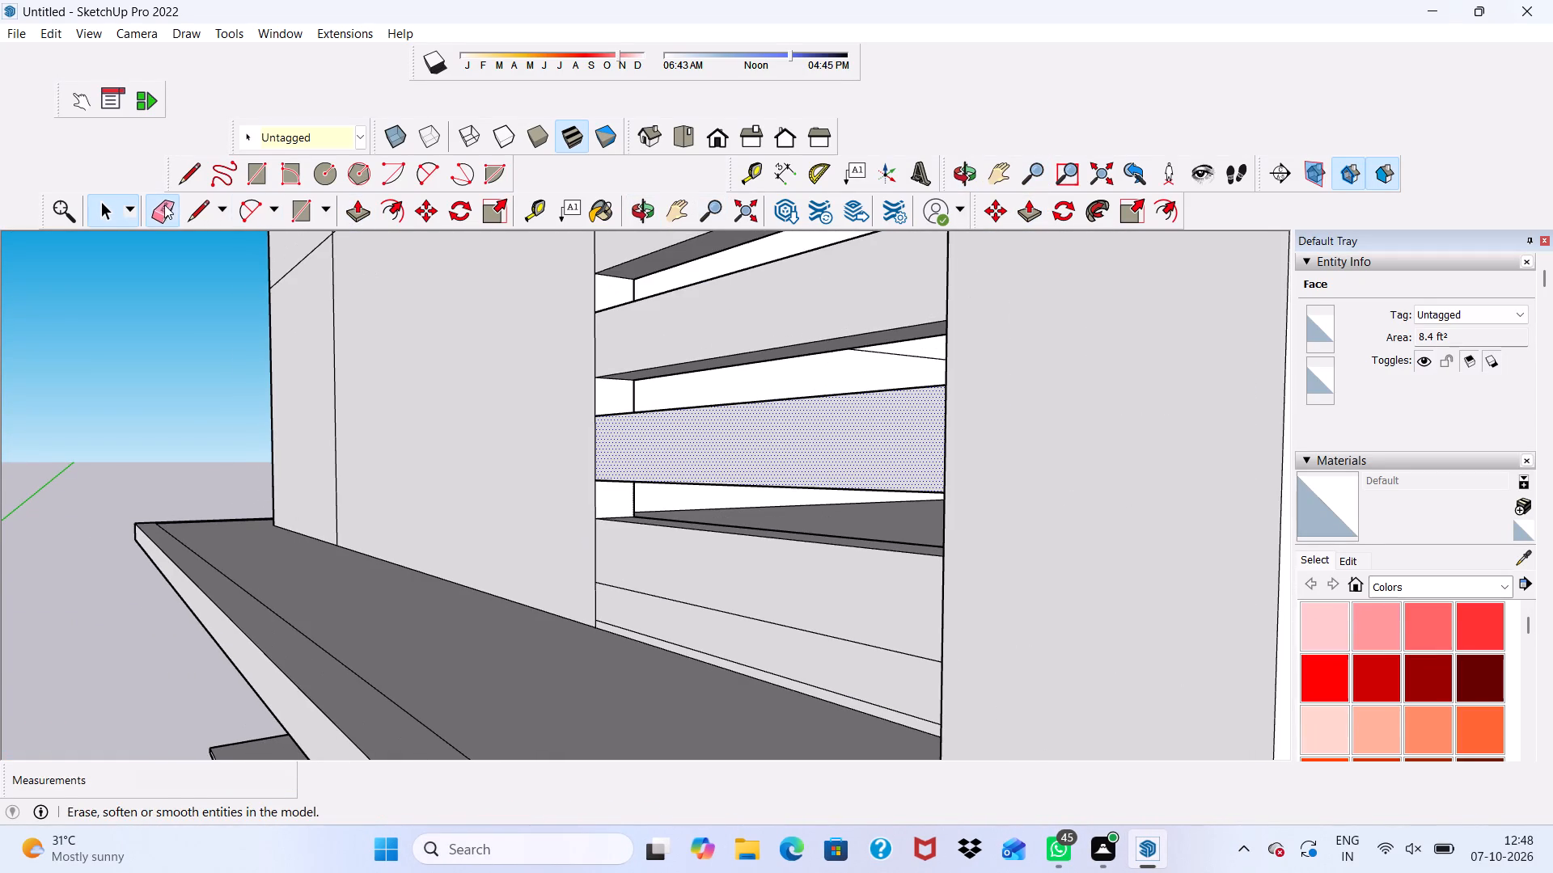
Erase the upper edge line of the lowest narrow strip, merging it with the wide band above.
{"action": "left_click", "coordinate": [164, 205]}
{"action": "left_click", "coordinate": [696, 601]}
{"action": "scroll", "coordinate": [690, 639], "scroll_direction": "down", "scroll_amount": 7}
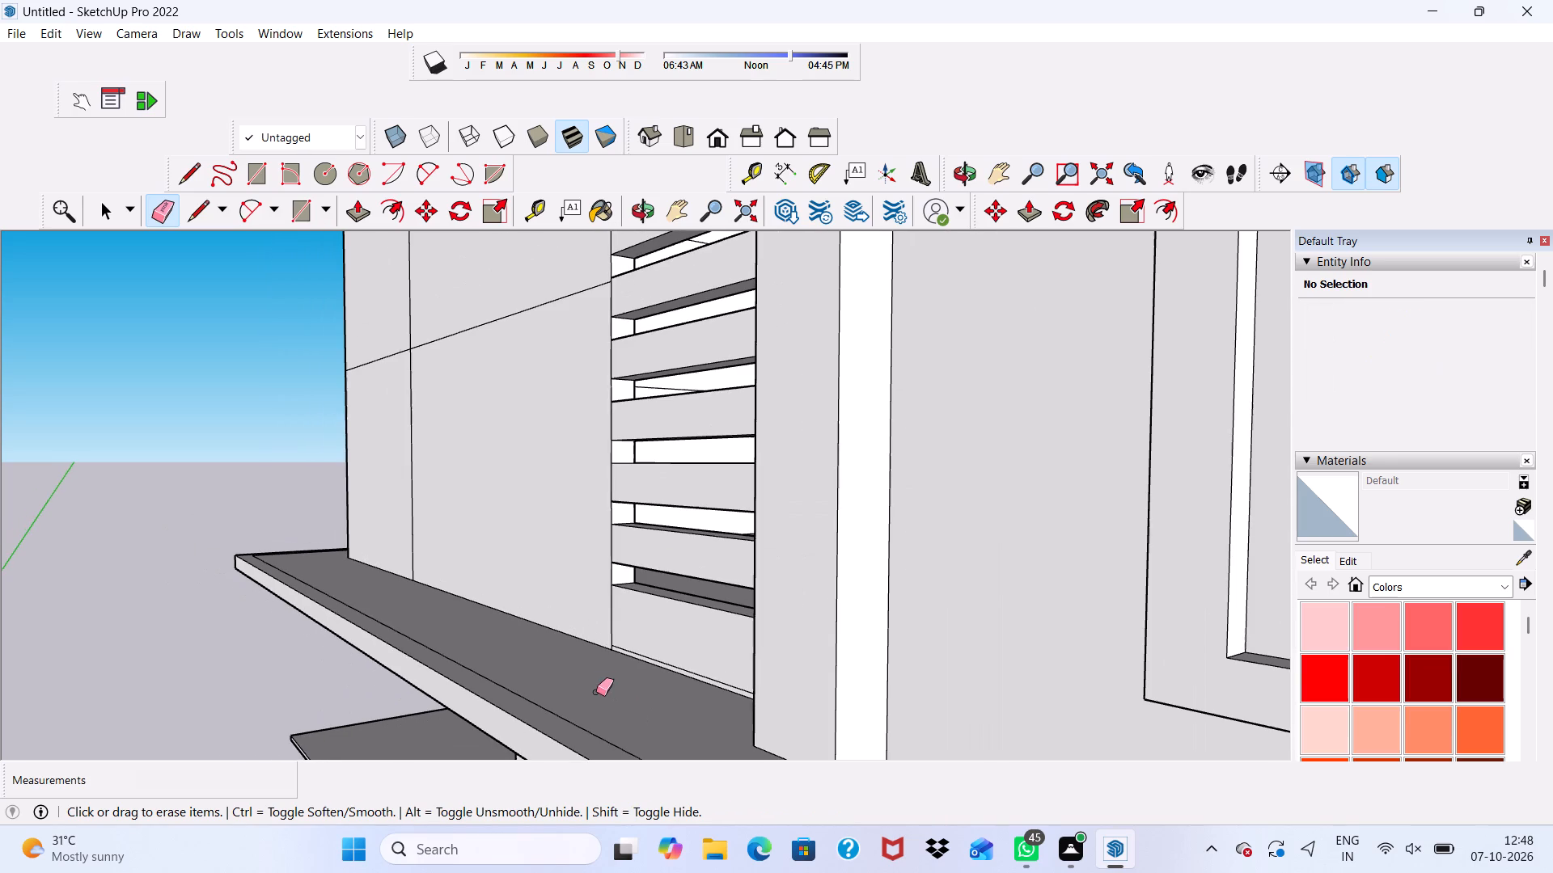
Examine the slotted bay over its full height, from the base slab up to the roof edge.
{"action": "key", "text": "space"}
{"action": "scroll", "coordinate": [686, 631], "scroll_direction": "down", "scroll_amount": 8}
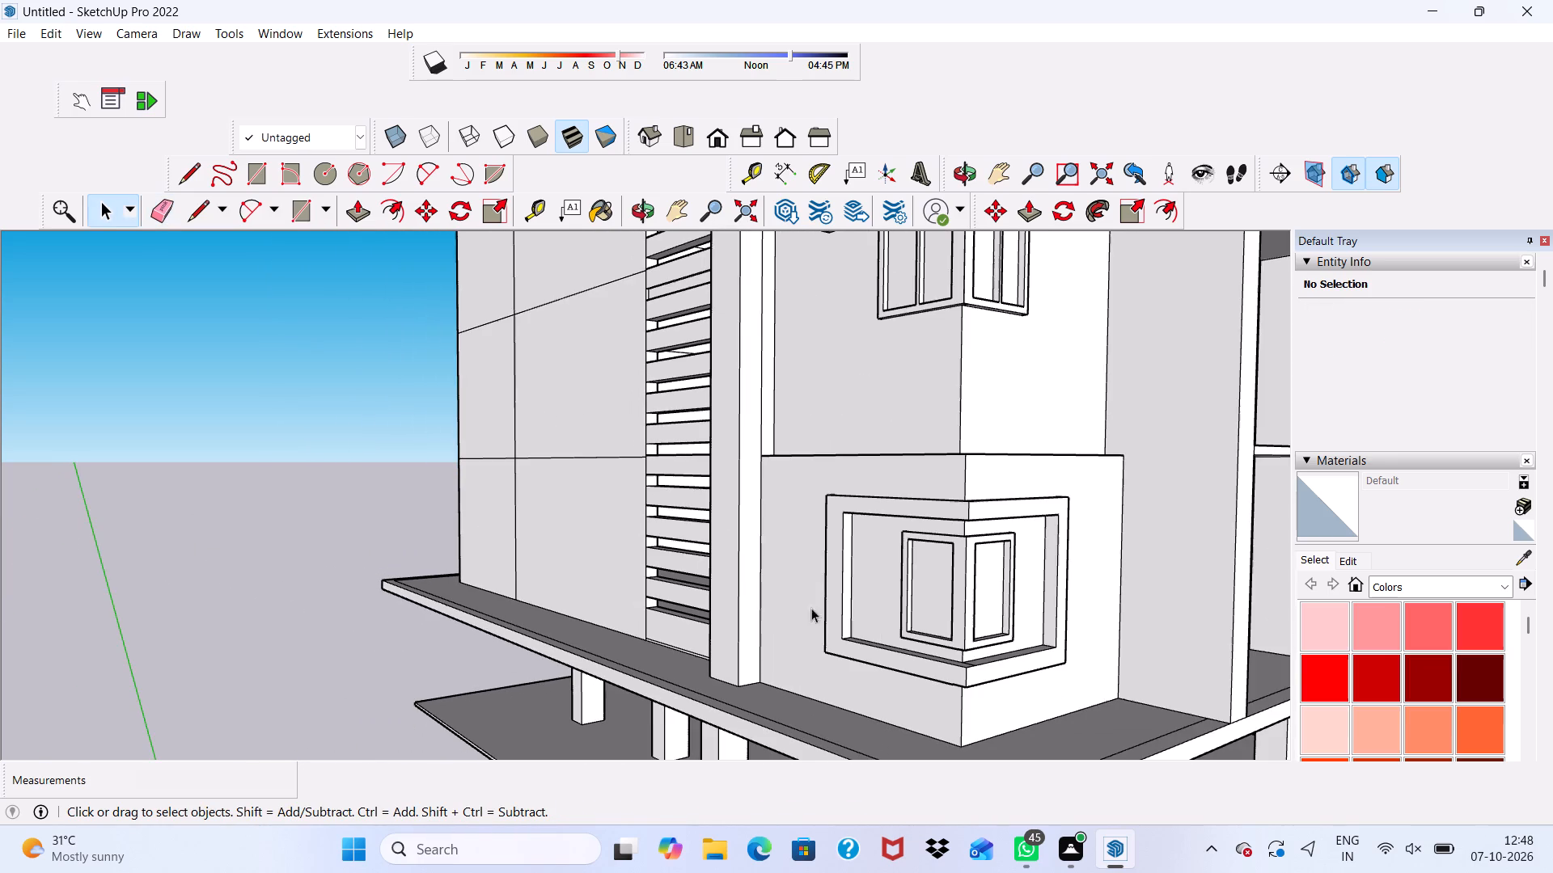
{"action": "scroll", "coordinate": [761, 574], "scroll_direction": "up", "scroll_amount": 2}
{"action": "scroll", "coordinate": [698, 589], "scroll_direction": "down", "scroll_amount": 5}
{"action": "middle_click_drag", "start_coordinate": [675, 589], "coordinate": [1162, 625]}
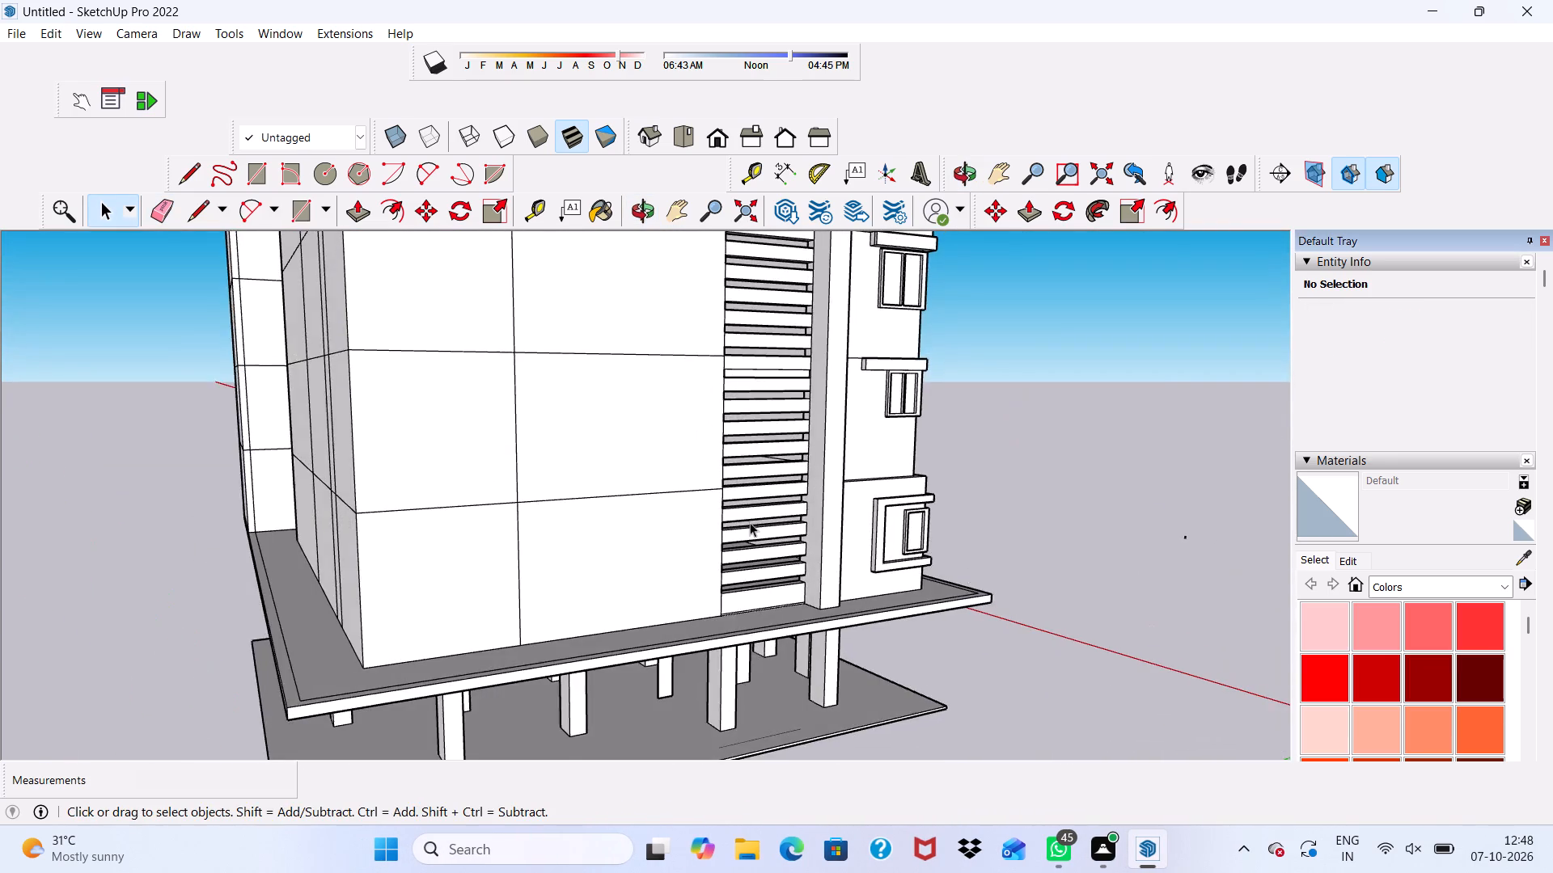
{"action": "scroll", "coordinate": [750, 522], "scroll_direction": "up", "scroll_amount": 1}
{"action": "scroll", "coordinate": [750, 522], "scroll_direction": "down", "scroll_amount": 11}
{"action": "scroll", "coordinate": [775, 319], "scroll_direction": "up", "scroll_amount": 5}
{"action": "scroll", "coordinate": [655, 457], "scroll_direction": "up", "scroll_amount": 3}
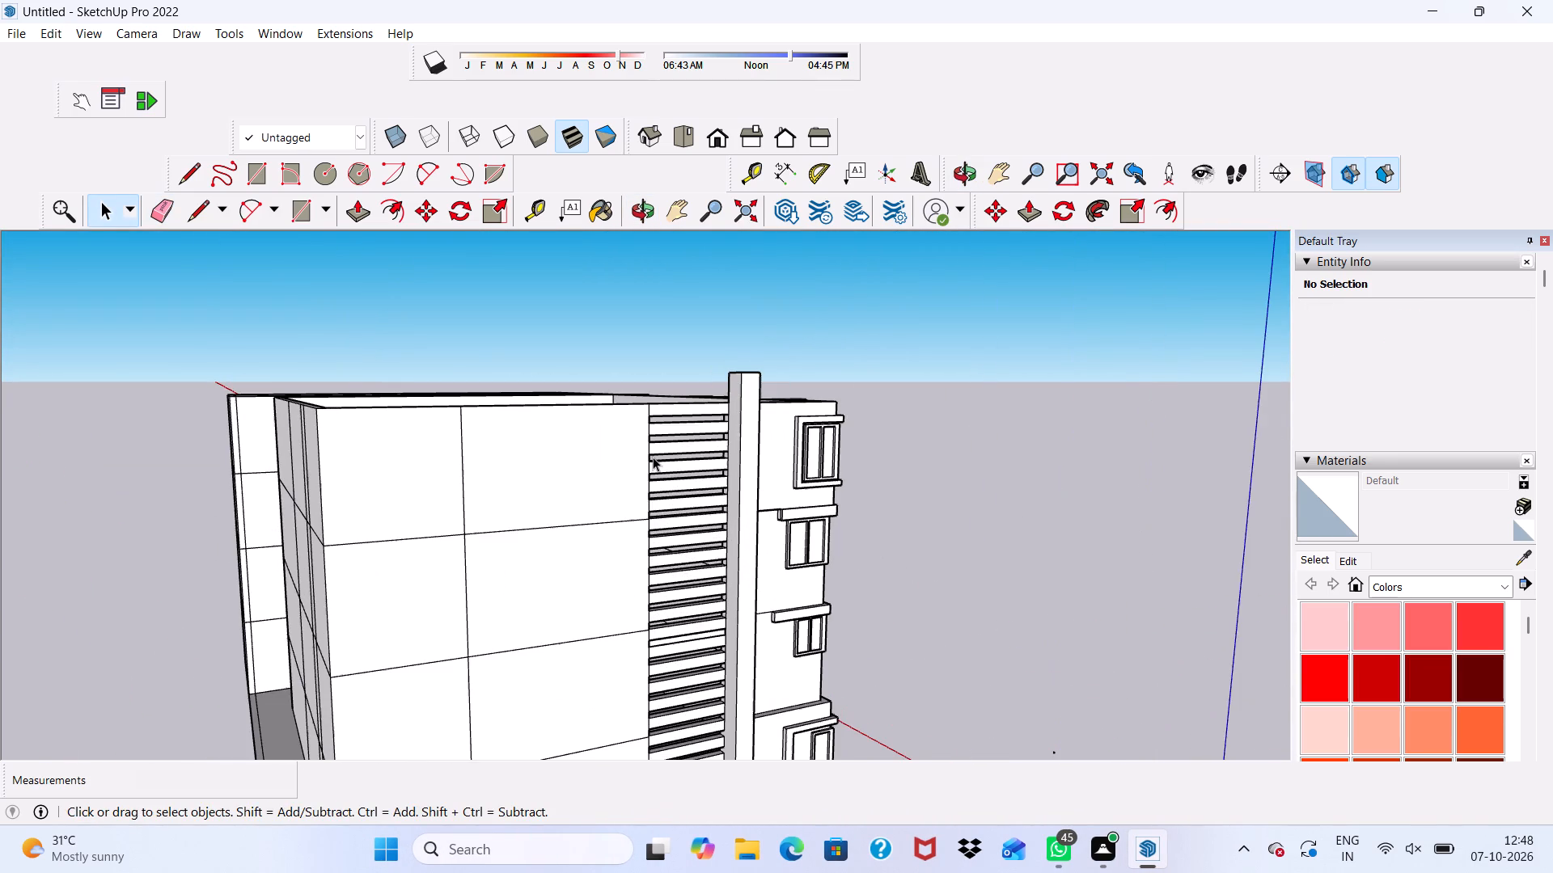
{"action": "scroll", "coordinate": [653, 457], "scroll_direction": "up", "scroll_amount": 6}
{"action": "middle_click_drag", "start_coordinate": [716, 439], "coordinate": [578, 418]}
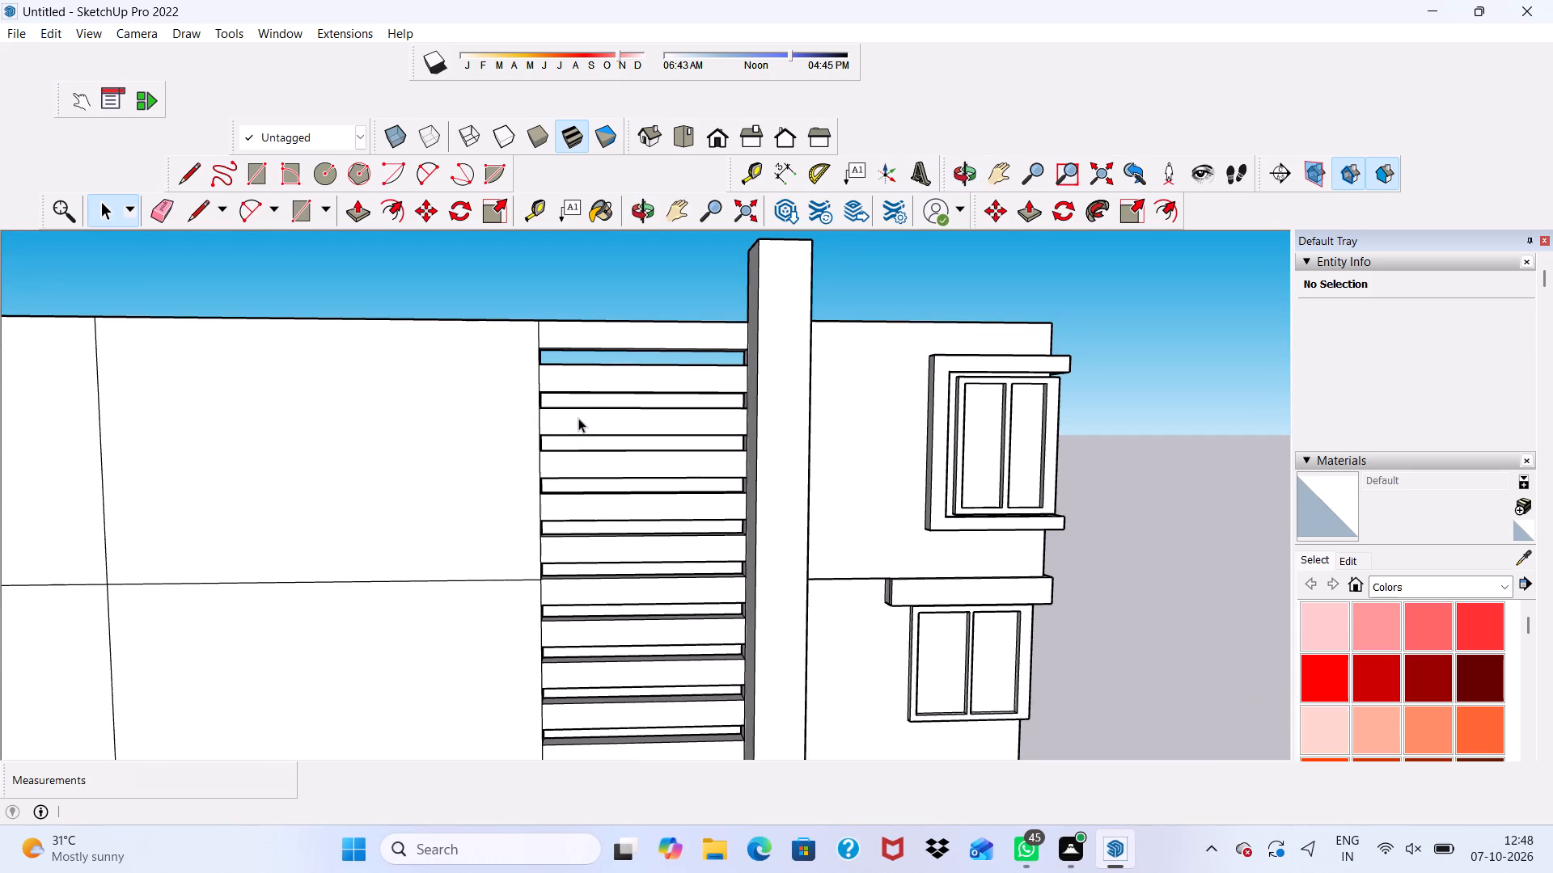
Examine the plain panelled facade beside the slotted bay from several angles.
{"action": "scroll", "coordinate": [556, 411], "scroll_direction": "down", "scroll_amount": 5}
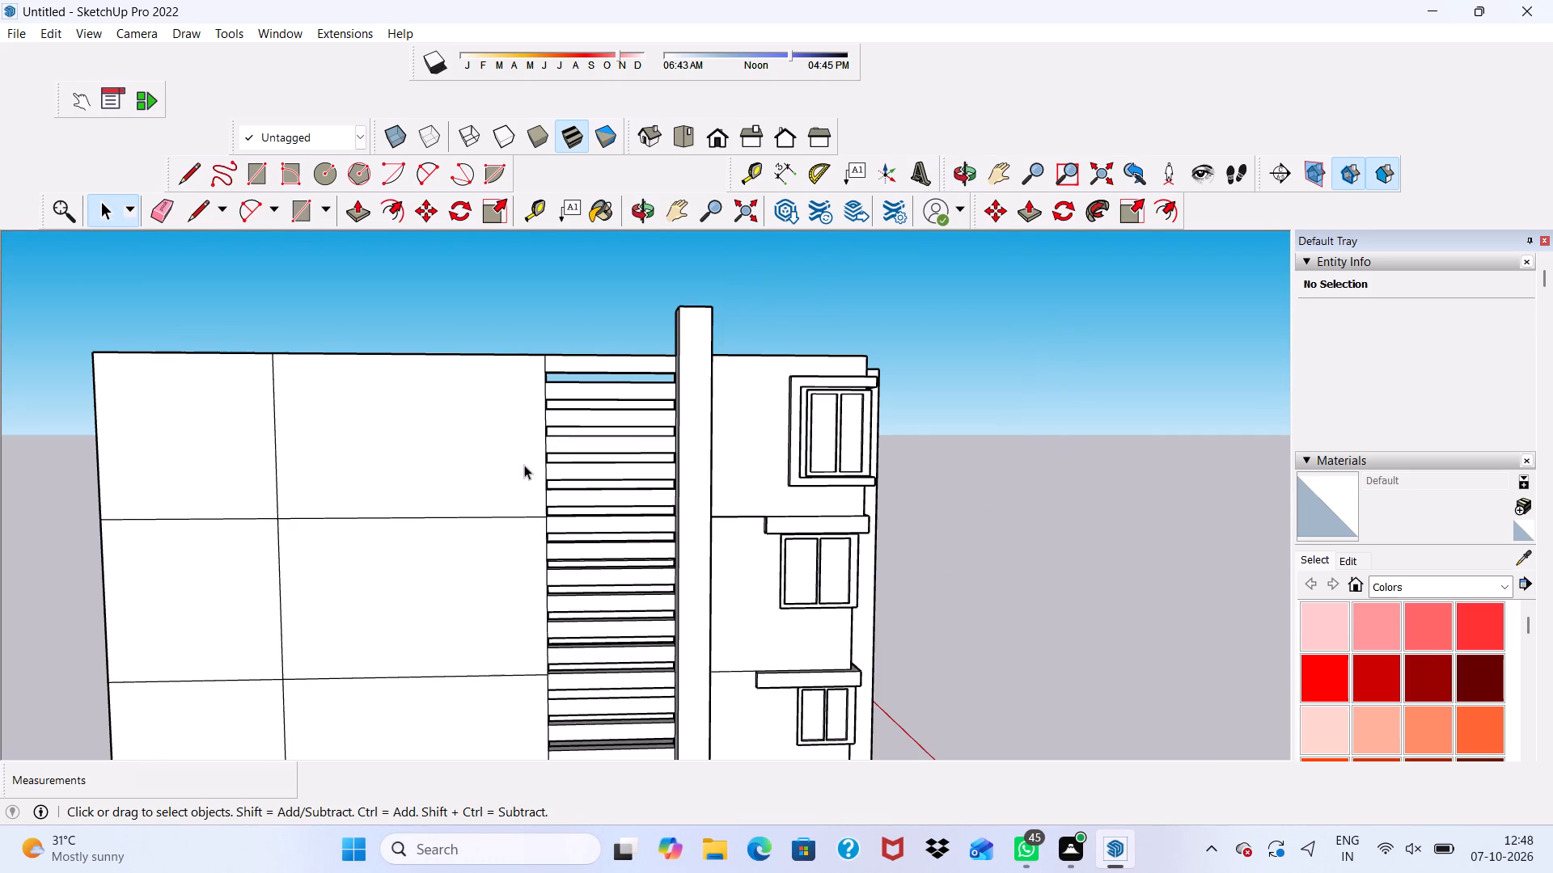
{"action": "middle_click_drag", "start_coordinate": [524, 466], "coordinate": [537, 355]}
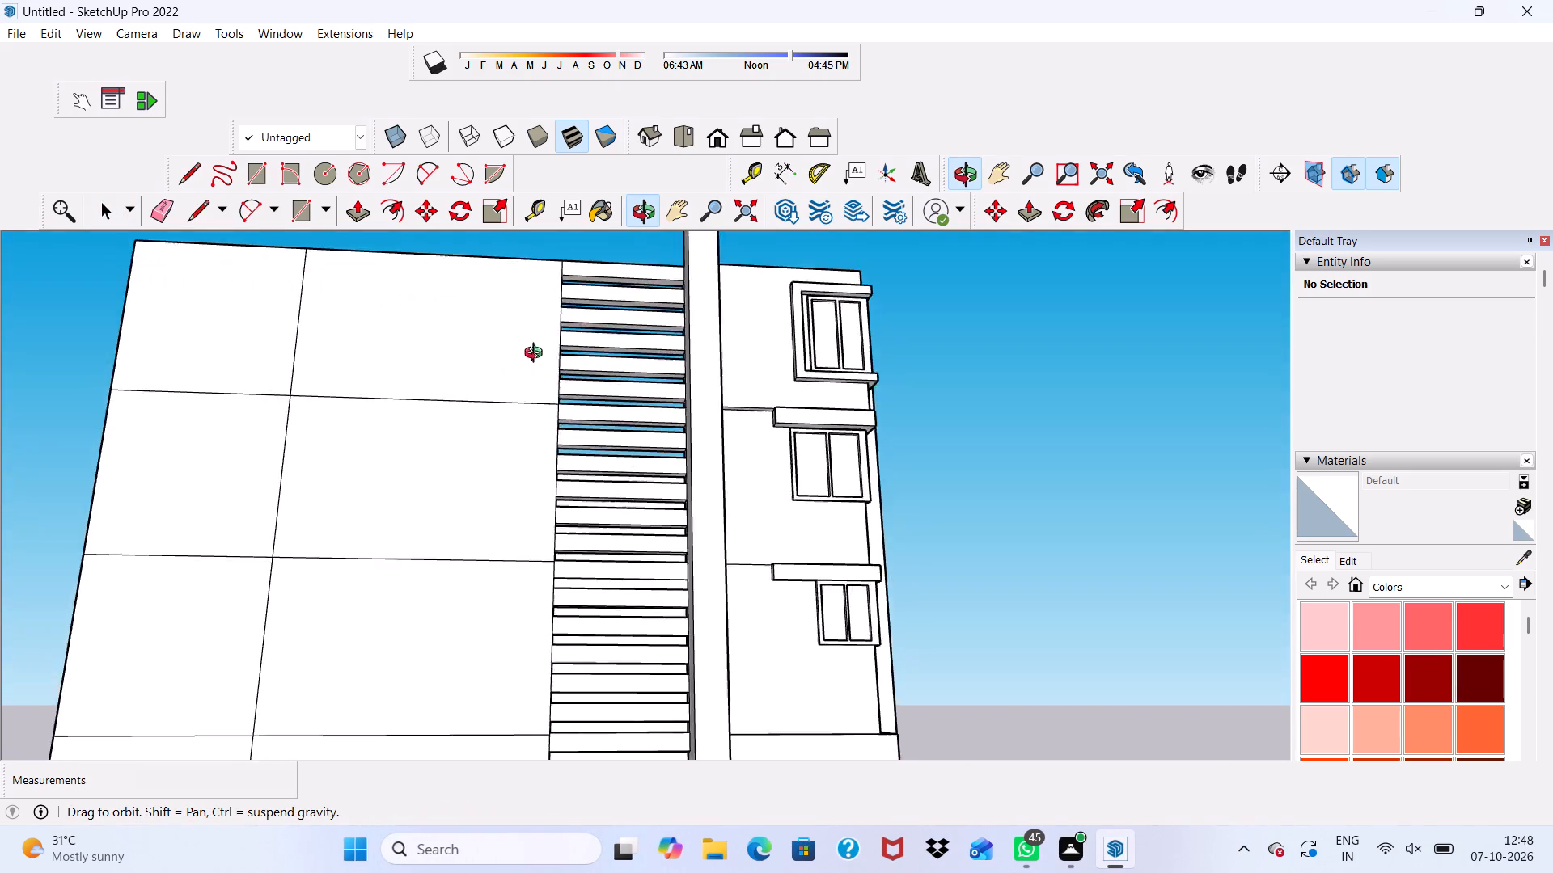
{"action": "middle_click_drag", "start_coordinate": [537, 355], "coordinate": [662, 443]}
{"action": "scroll", "coordinate": [662, 443], "scroll_direction": "down", "scroll_amount": 1}
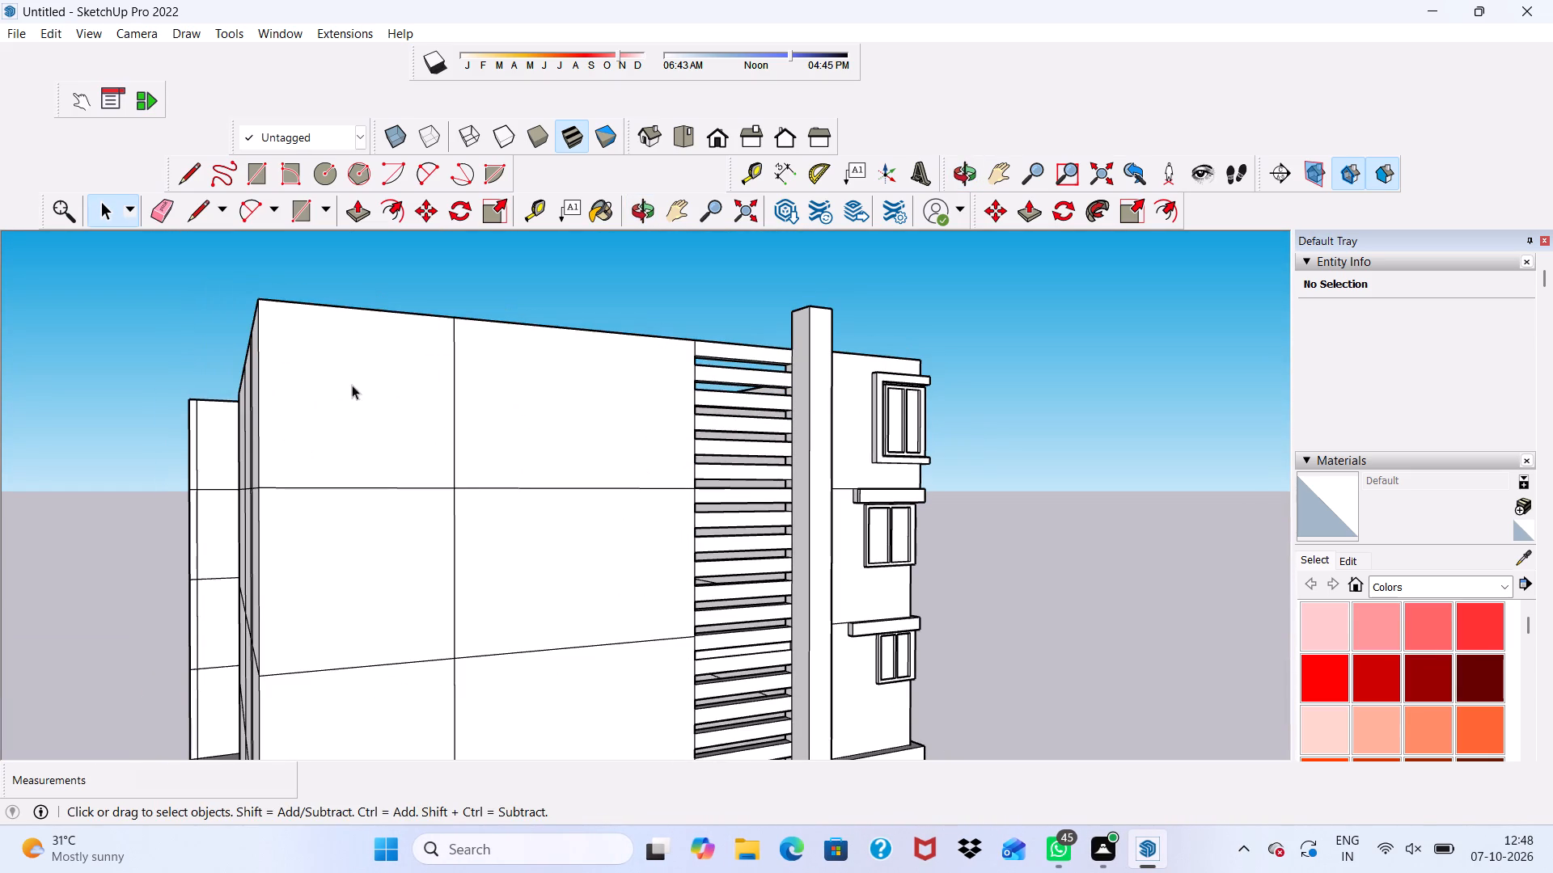
{"action": "scroll", "coordinate": [730, 516], "scroll_direction": "down", "scroll_amount": 2}
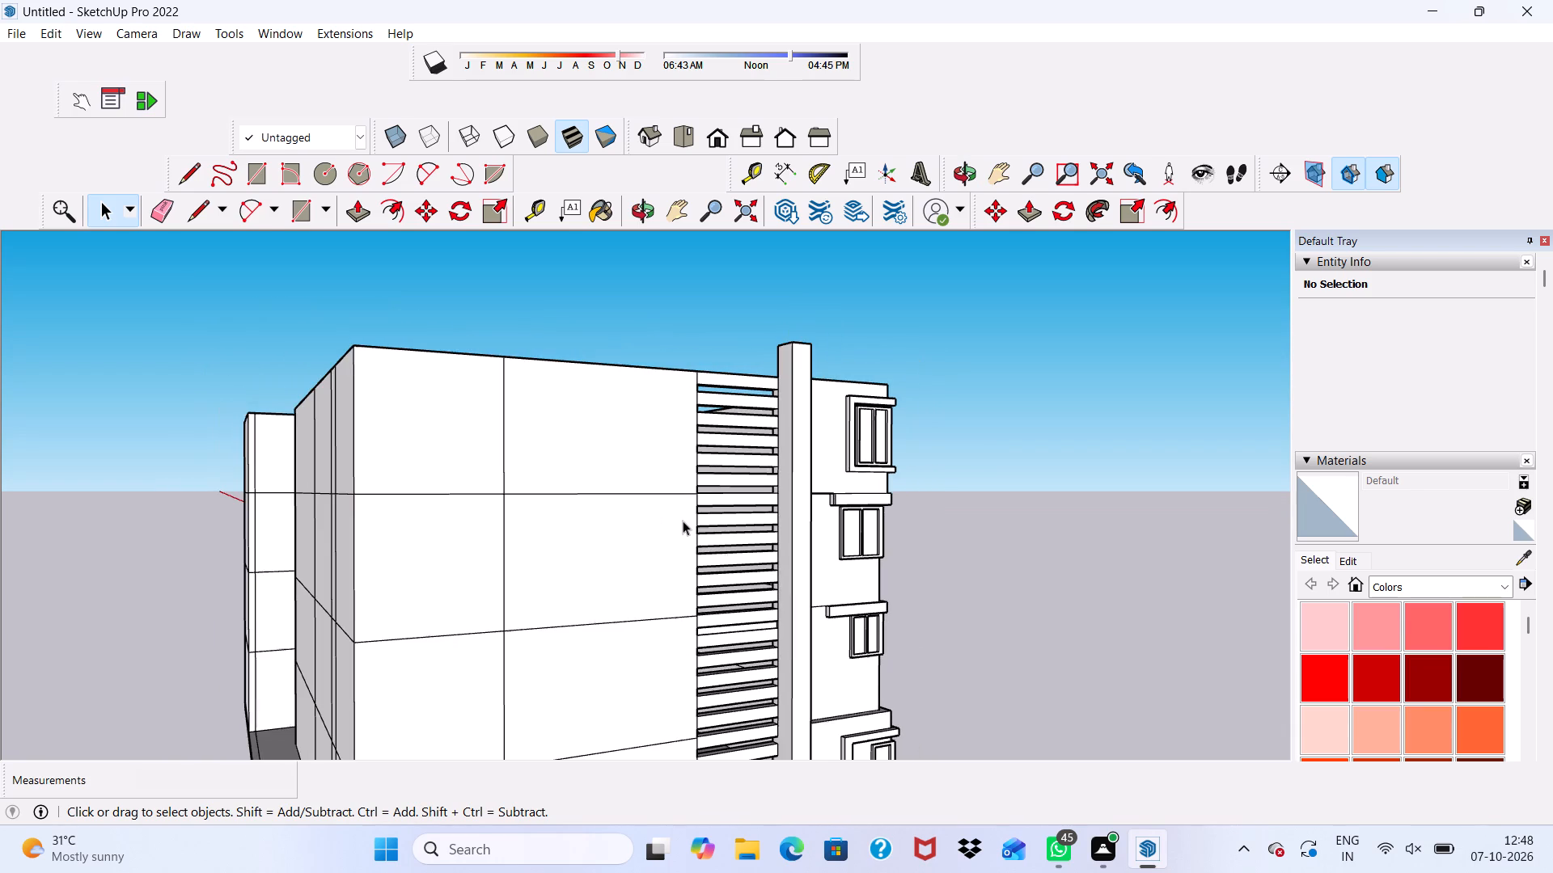
{"action": "middle_click_drag", "start_coordinate": [678, 519], "coordinate": [478, 482]}
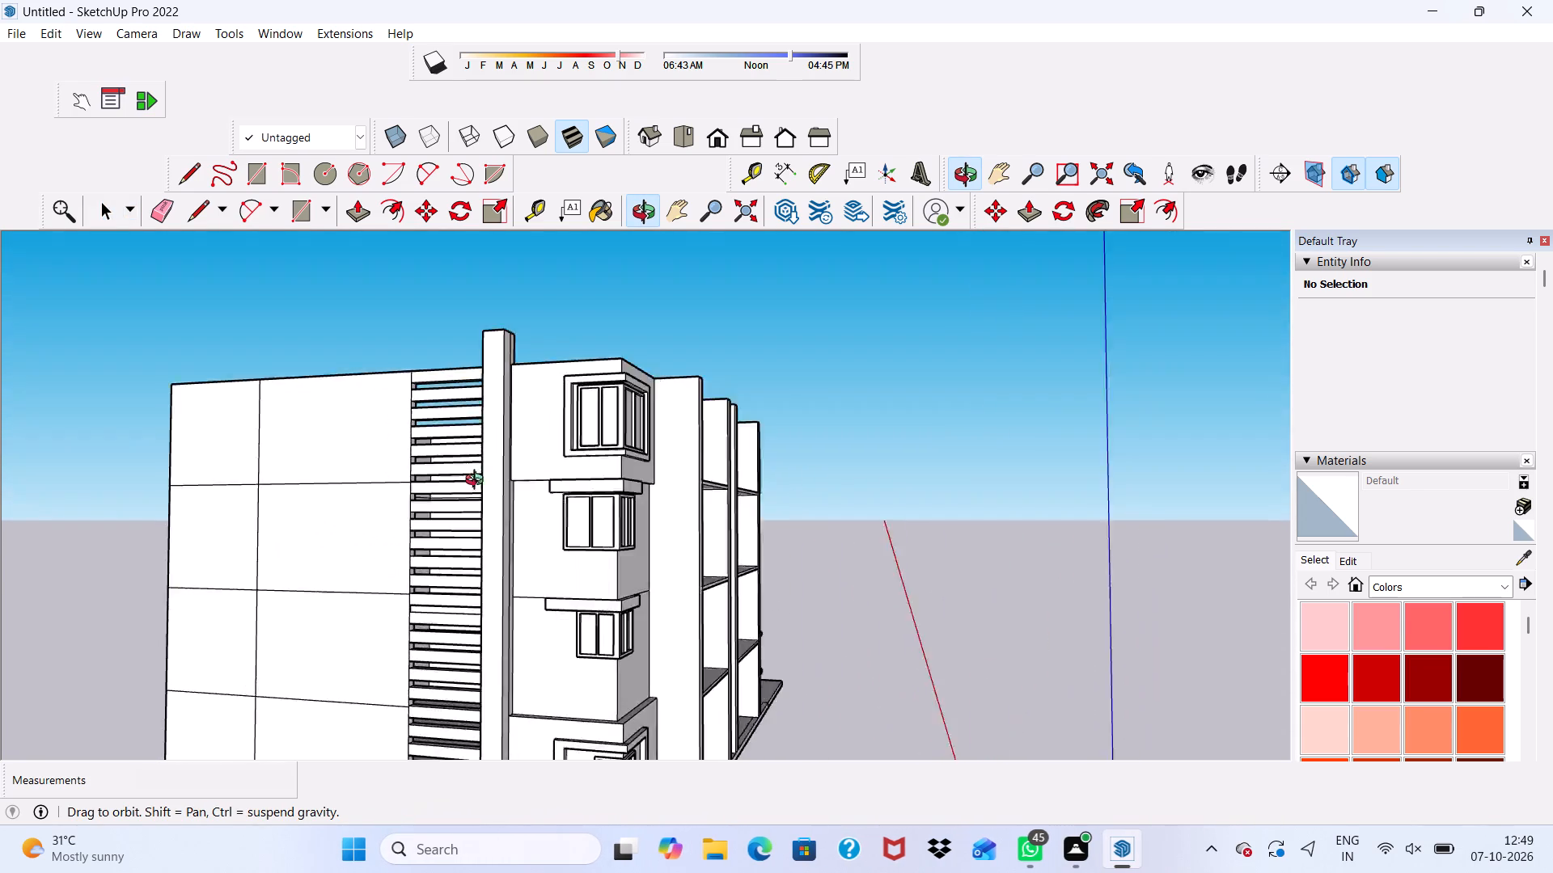
{"action": "middle_click_drag", "start_coordinate": [478, 482], "coordinate": [720, 546]}
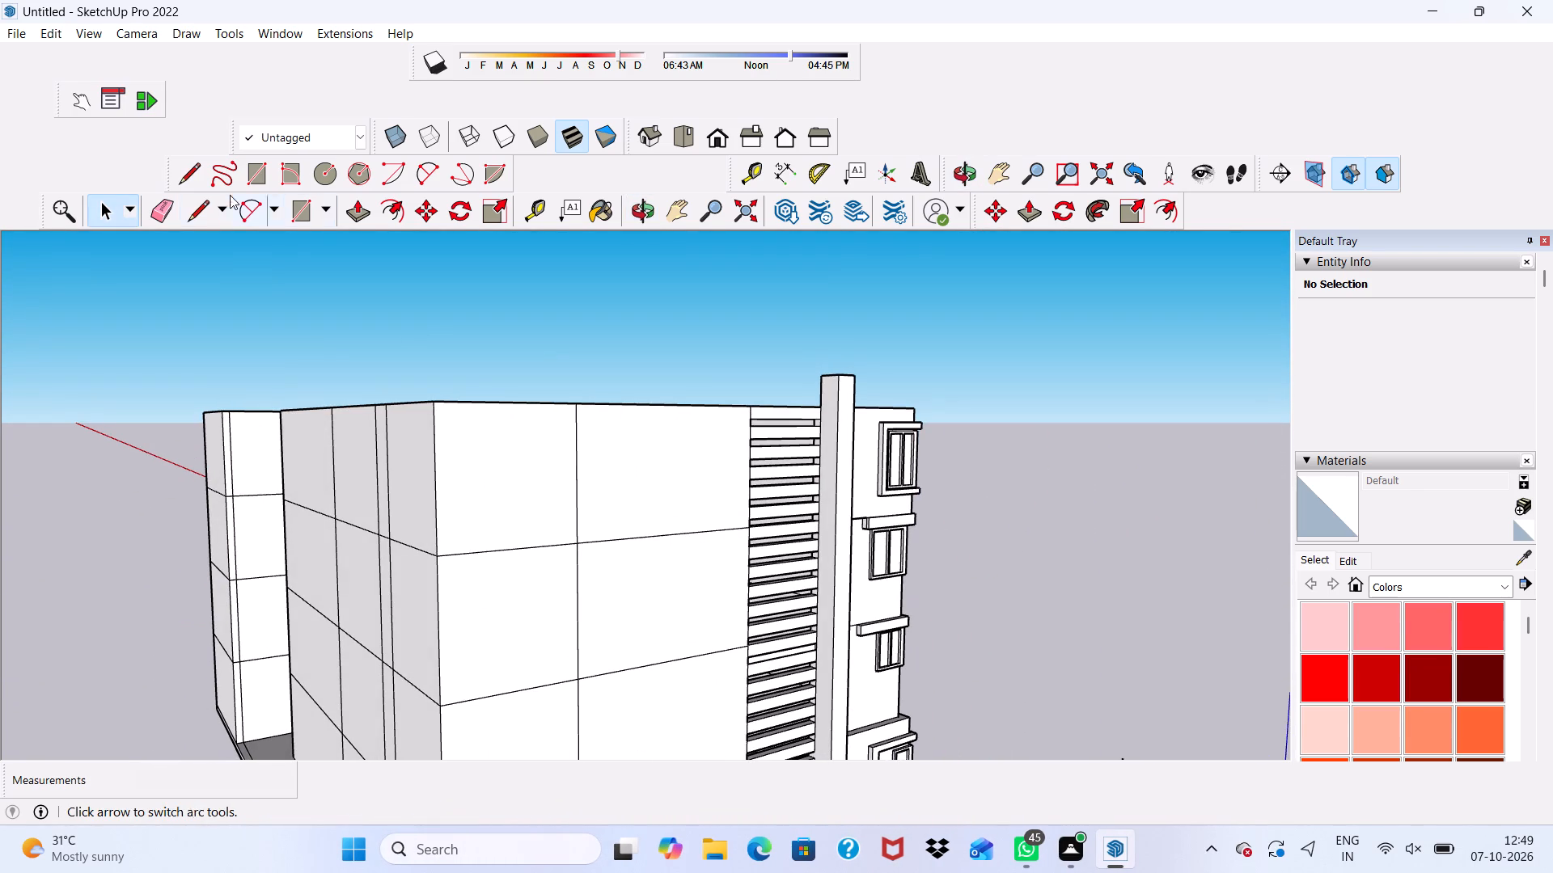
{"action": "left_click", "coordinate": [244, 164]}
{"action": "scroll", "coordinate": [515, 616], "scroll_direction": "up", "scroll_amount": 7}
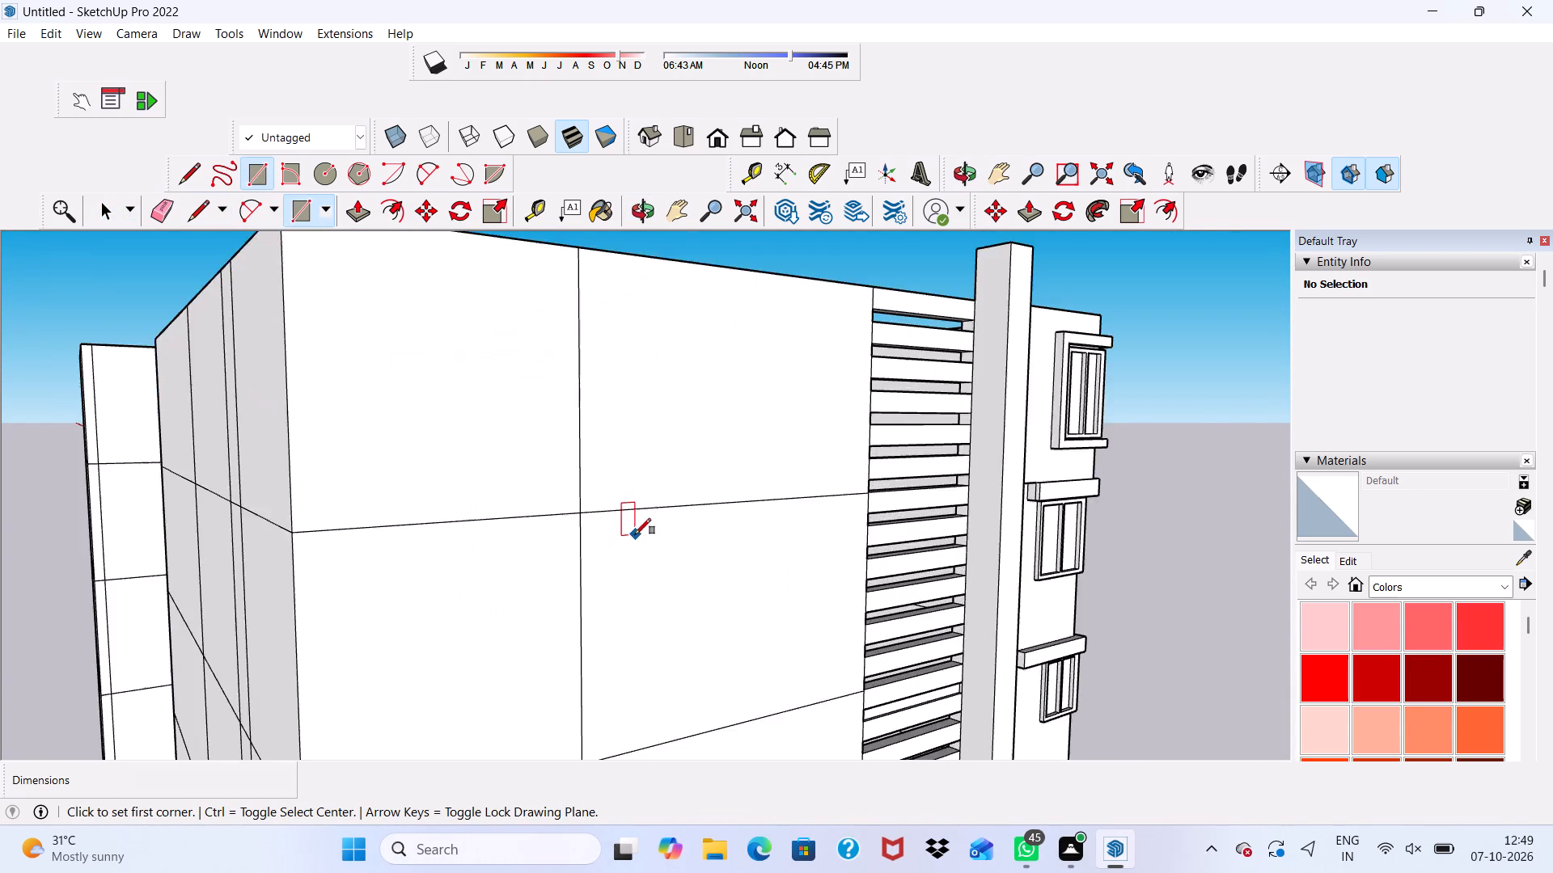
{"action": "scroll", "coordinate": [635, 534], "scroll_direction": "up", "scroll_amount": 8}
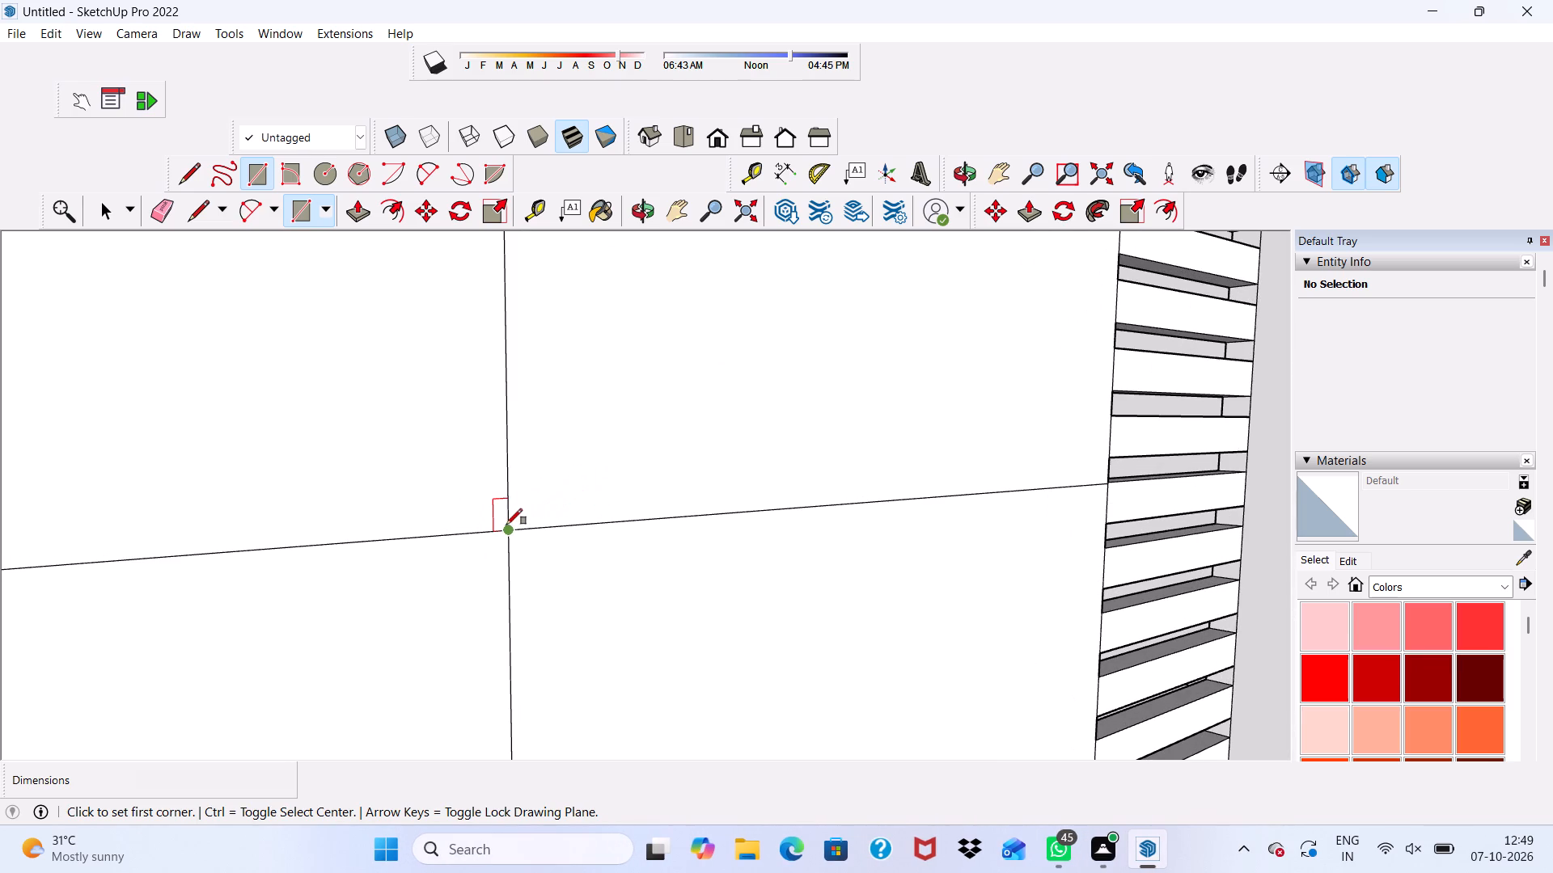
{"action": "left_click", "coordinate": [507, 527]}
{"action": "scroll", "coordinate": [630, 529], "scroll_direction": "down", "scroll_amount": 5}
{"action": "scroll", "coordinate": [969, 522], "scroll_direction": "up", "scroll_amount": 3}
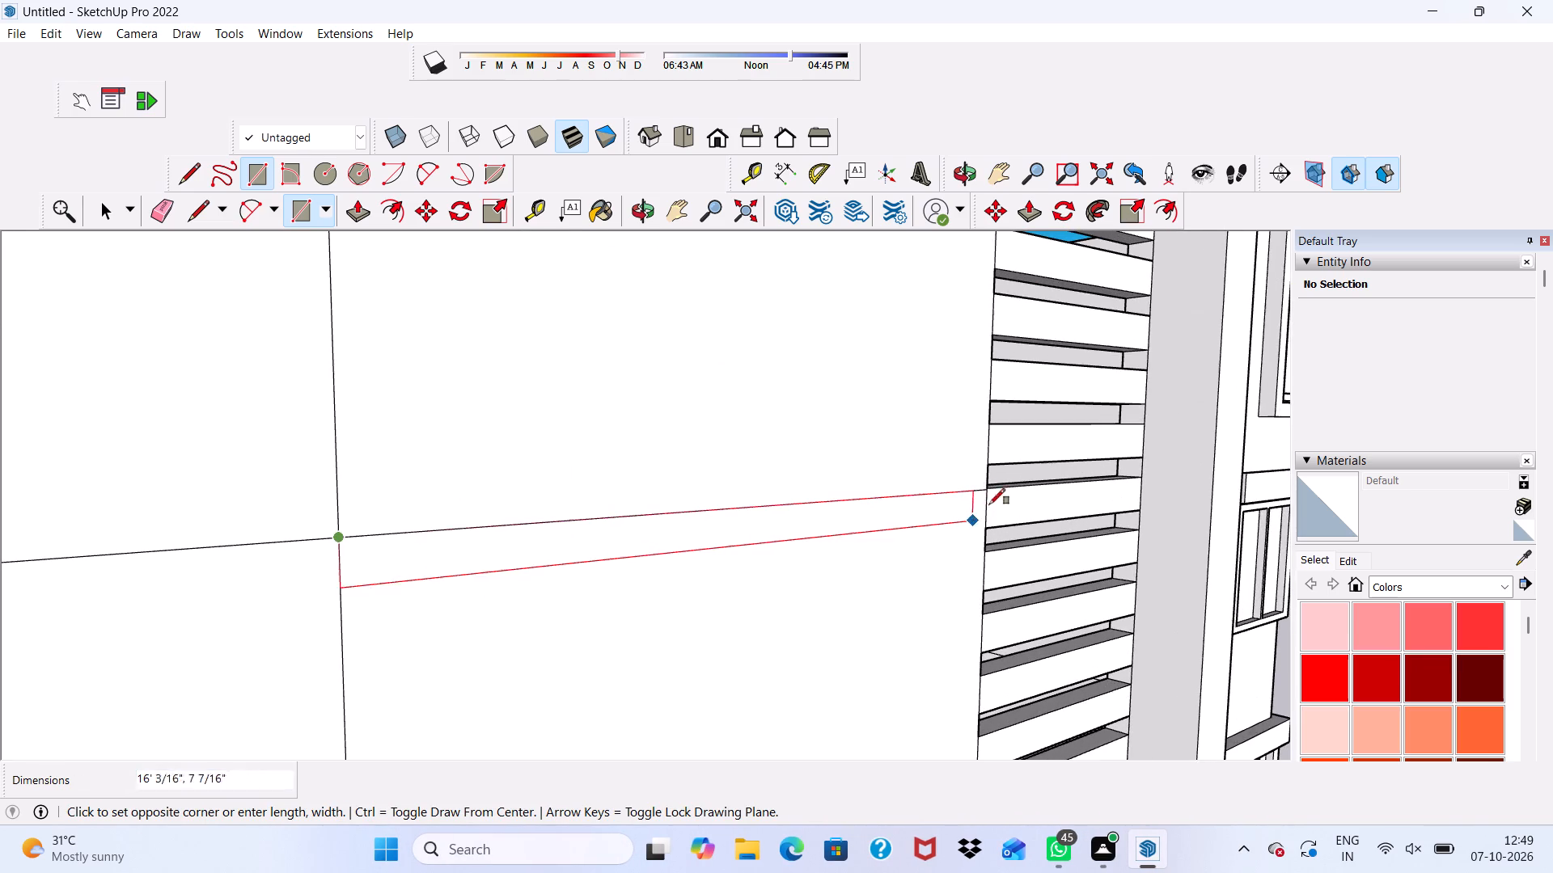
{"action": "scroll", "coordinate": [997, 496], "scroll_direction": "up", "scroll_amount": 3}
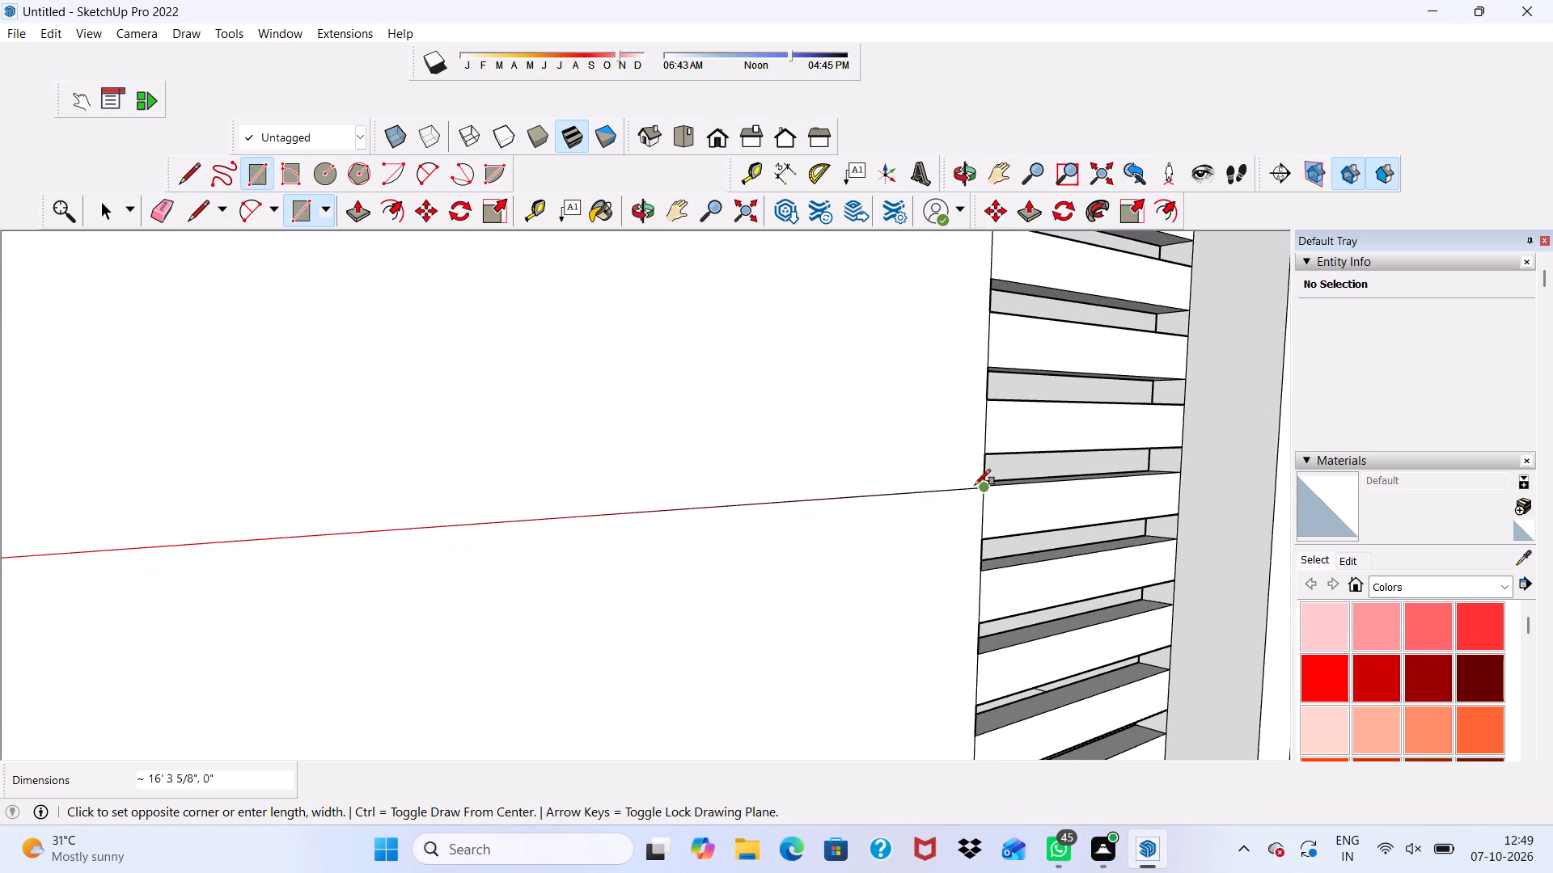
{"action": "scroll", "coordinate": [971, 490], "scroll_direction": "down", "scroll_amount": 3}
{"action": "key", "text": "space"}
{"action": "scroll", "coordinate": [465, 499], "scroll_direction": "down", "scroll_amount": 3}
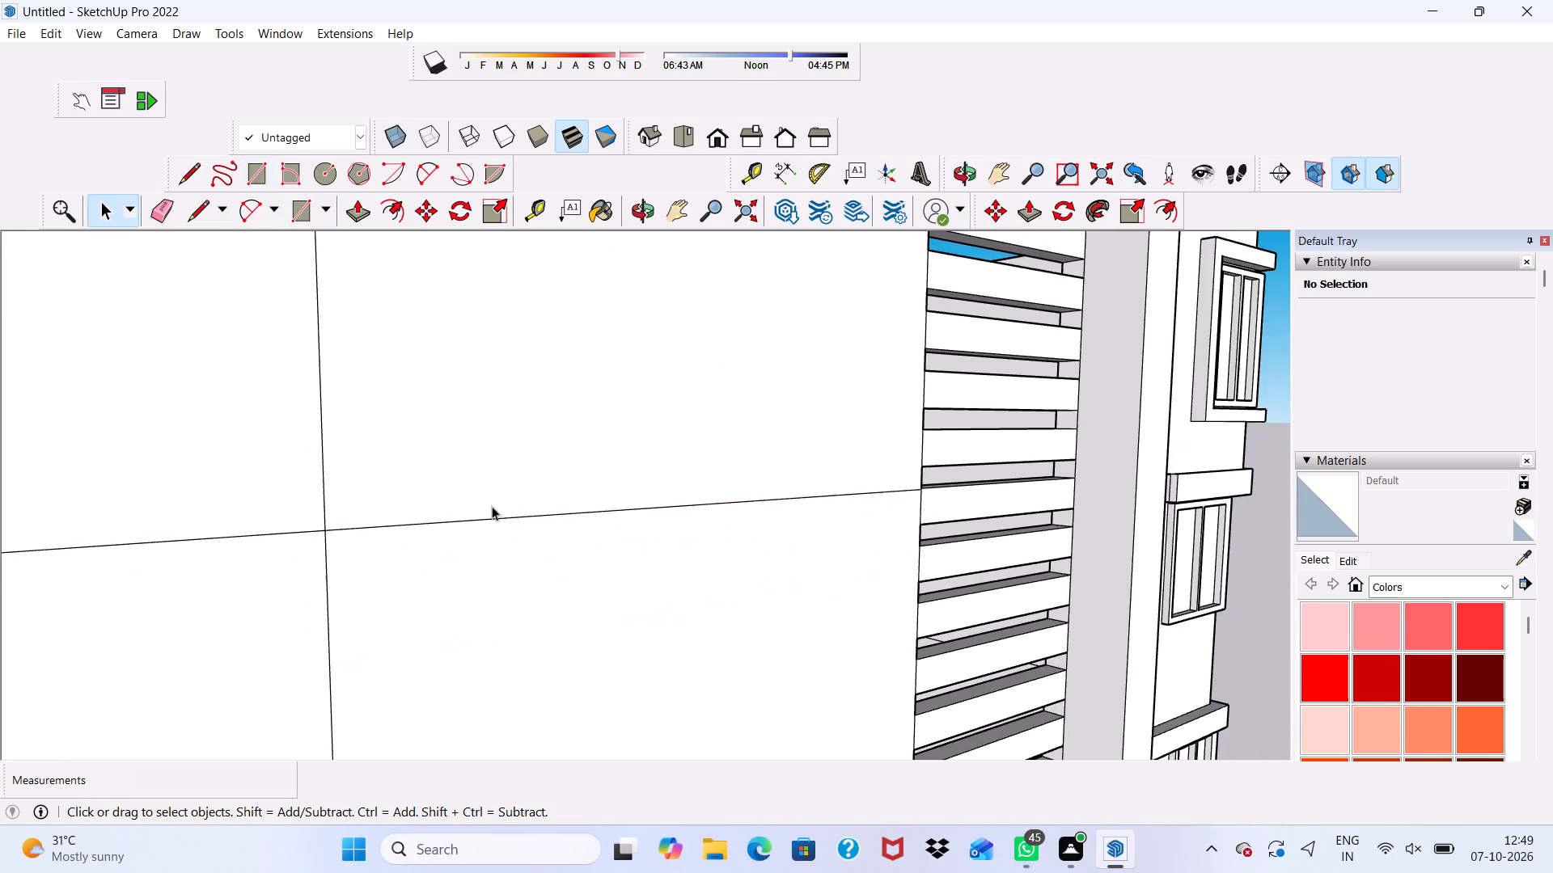
Draw a thin rectangle about 16' 3 5/8" by 3 7/8" above the uppermost floor line, from the vertical panel line to the slotted bay.
{"action": "scroll", "coordinate": [492, 506], "scroll_direction": "down", "scroll_amount": 13}
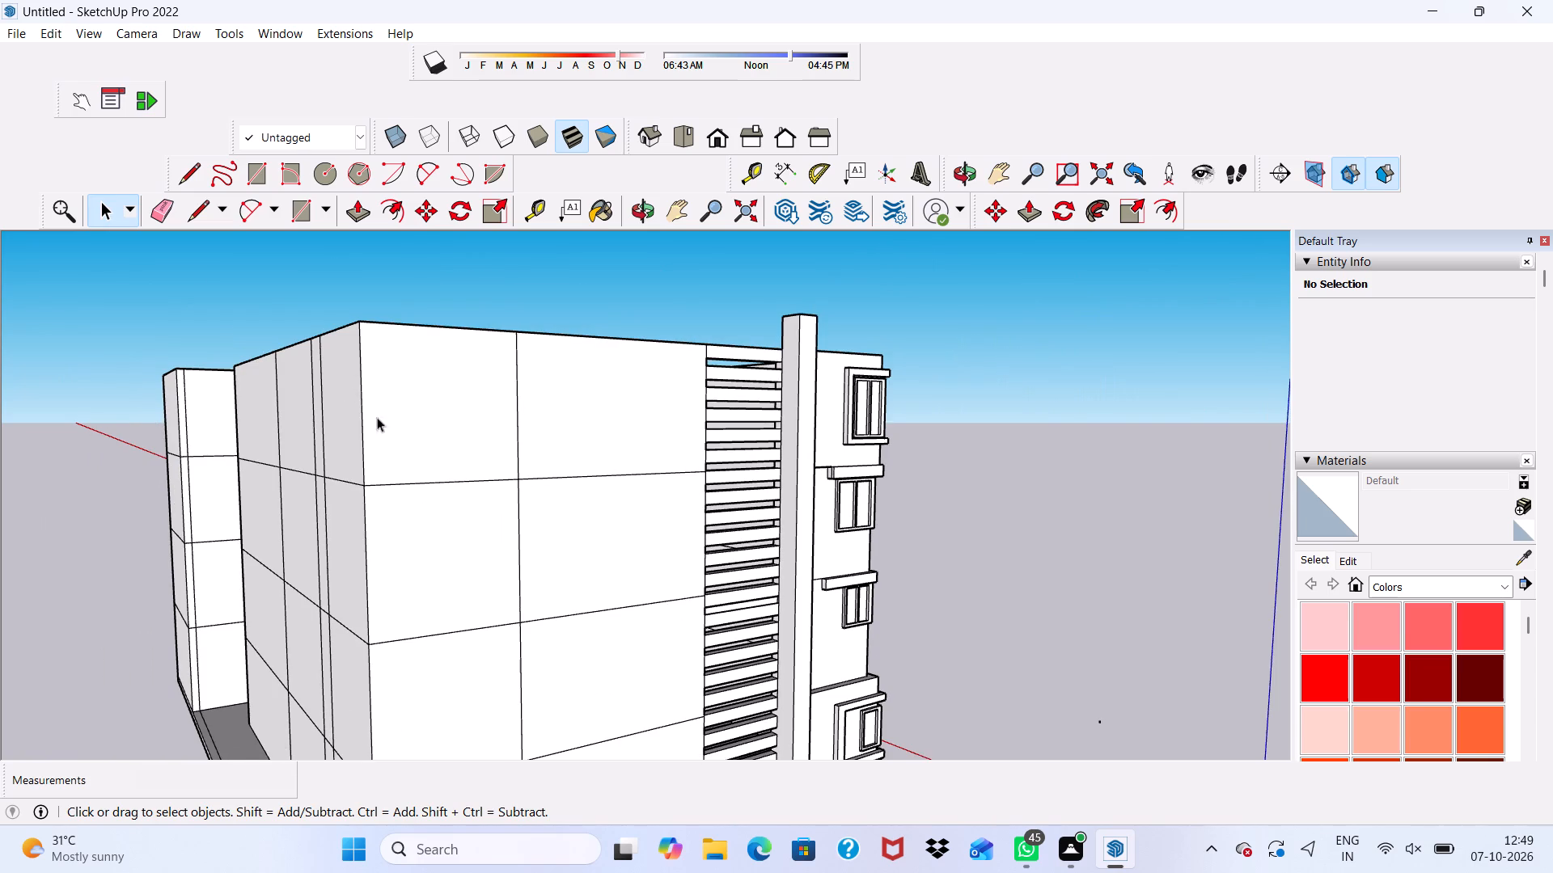
{"action": "middle_click_drag", "start_coordinate": [454, 442], "coordinate": [343, 444]}
{"action": "scroll", "coordinate": [343, 444], "scroll_direction": "down", "scroll_amount": 1}
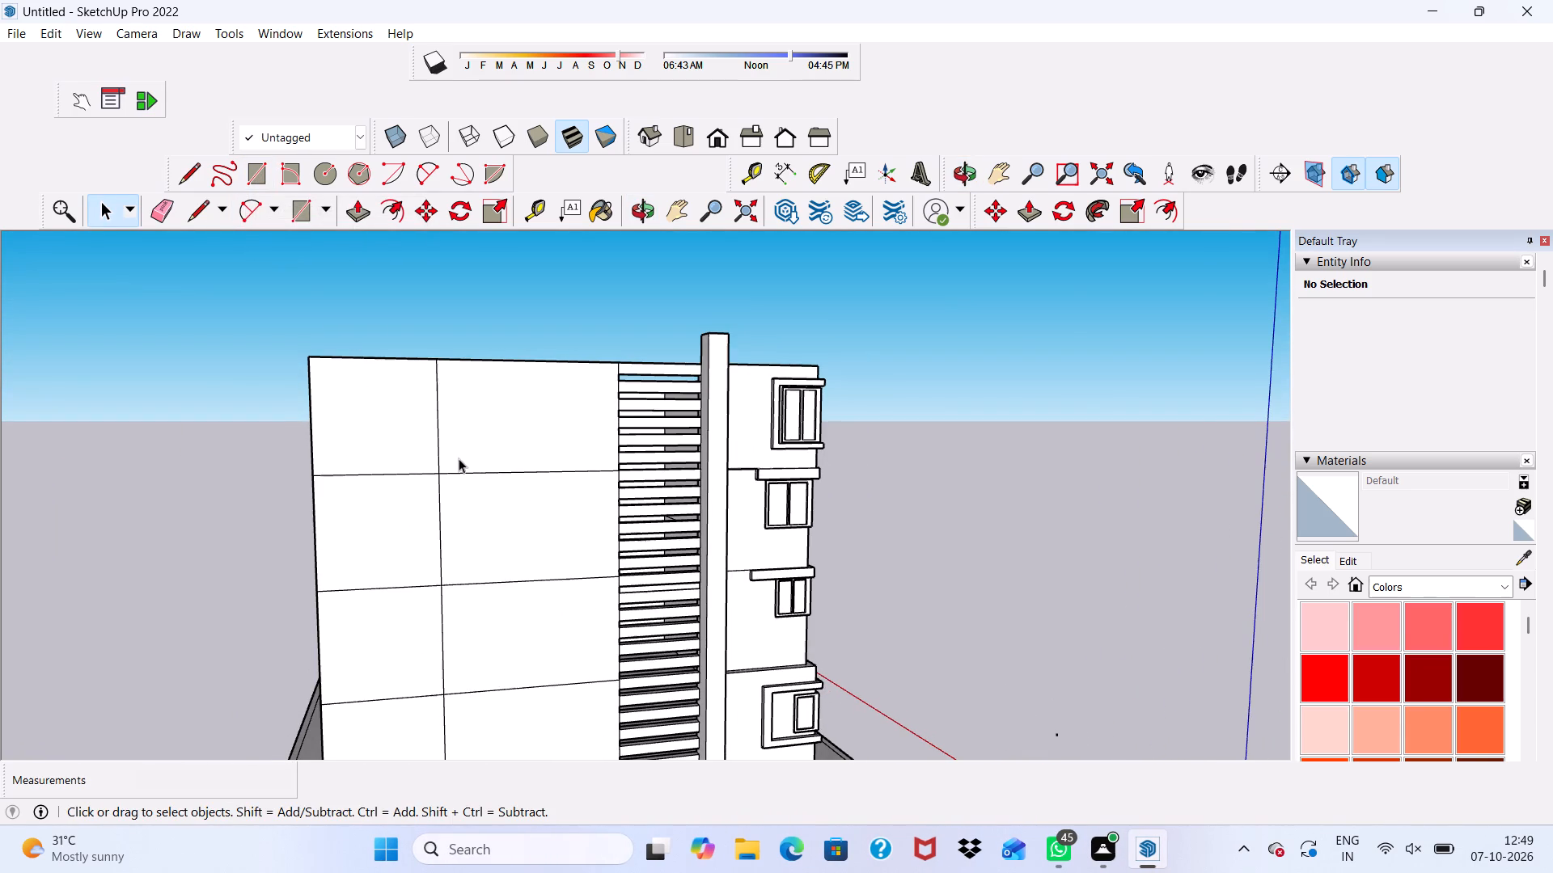
{"action": "scroll", "coordinate": [462, 462], "scroll_direction": "down", "scroll_amount": 8}
{"action": "middle_click_drag", "start_coordinate": [470, 468], "coordinate": [360, 484]}
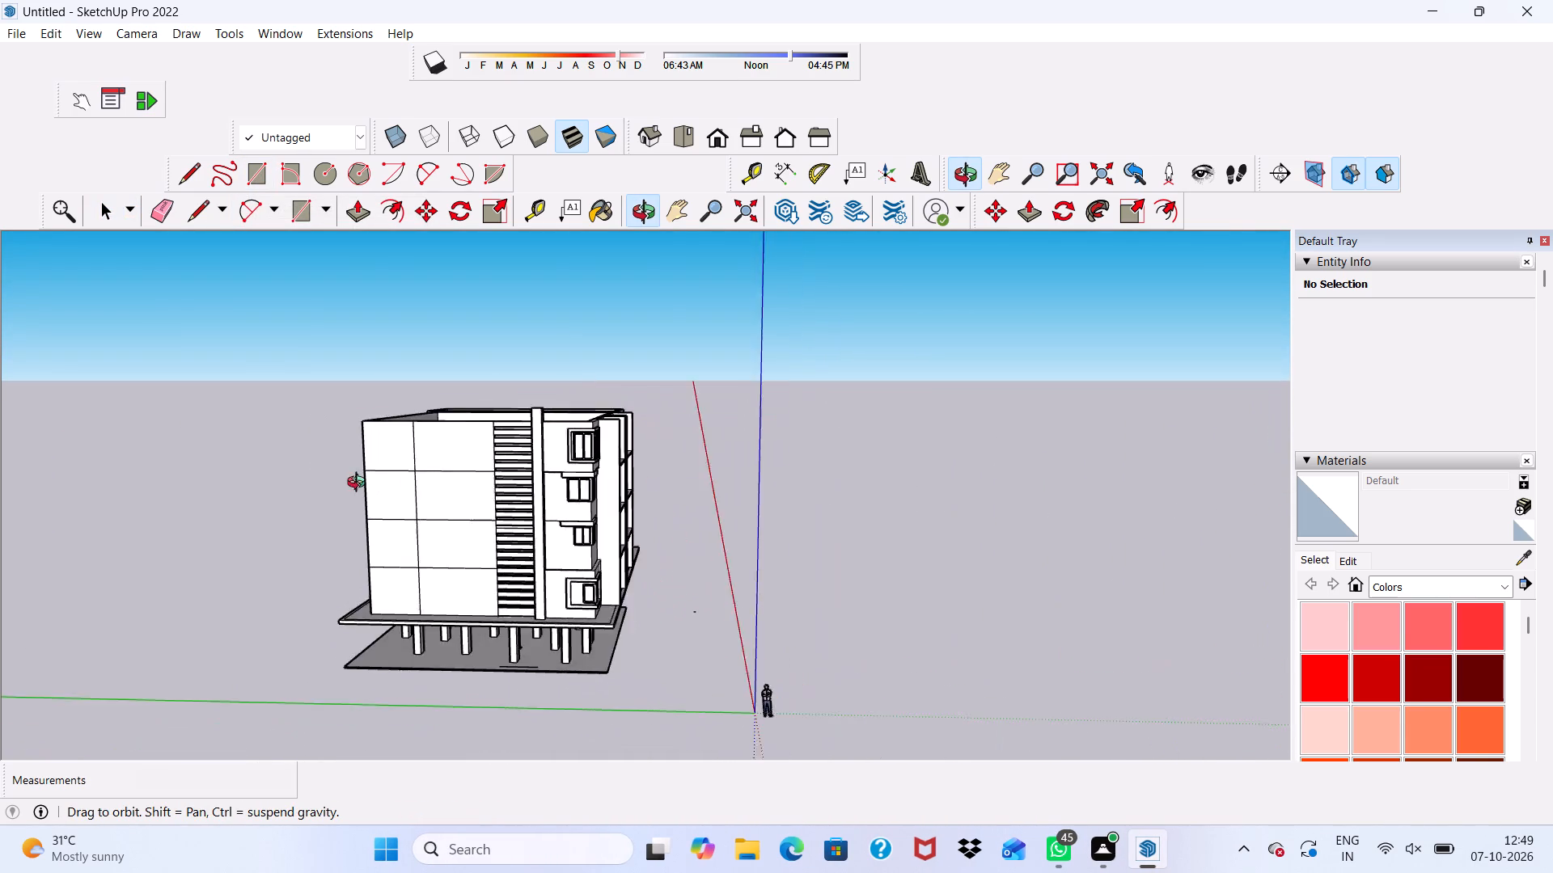
{"action": "middle_click_drag", "start_coordinate": [360, 484], "coordinate": [539, 510]}
{"action": "scroll", "coordinate": [544, 497], "scroll_direction": "up", "scroll_amount": 2}
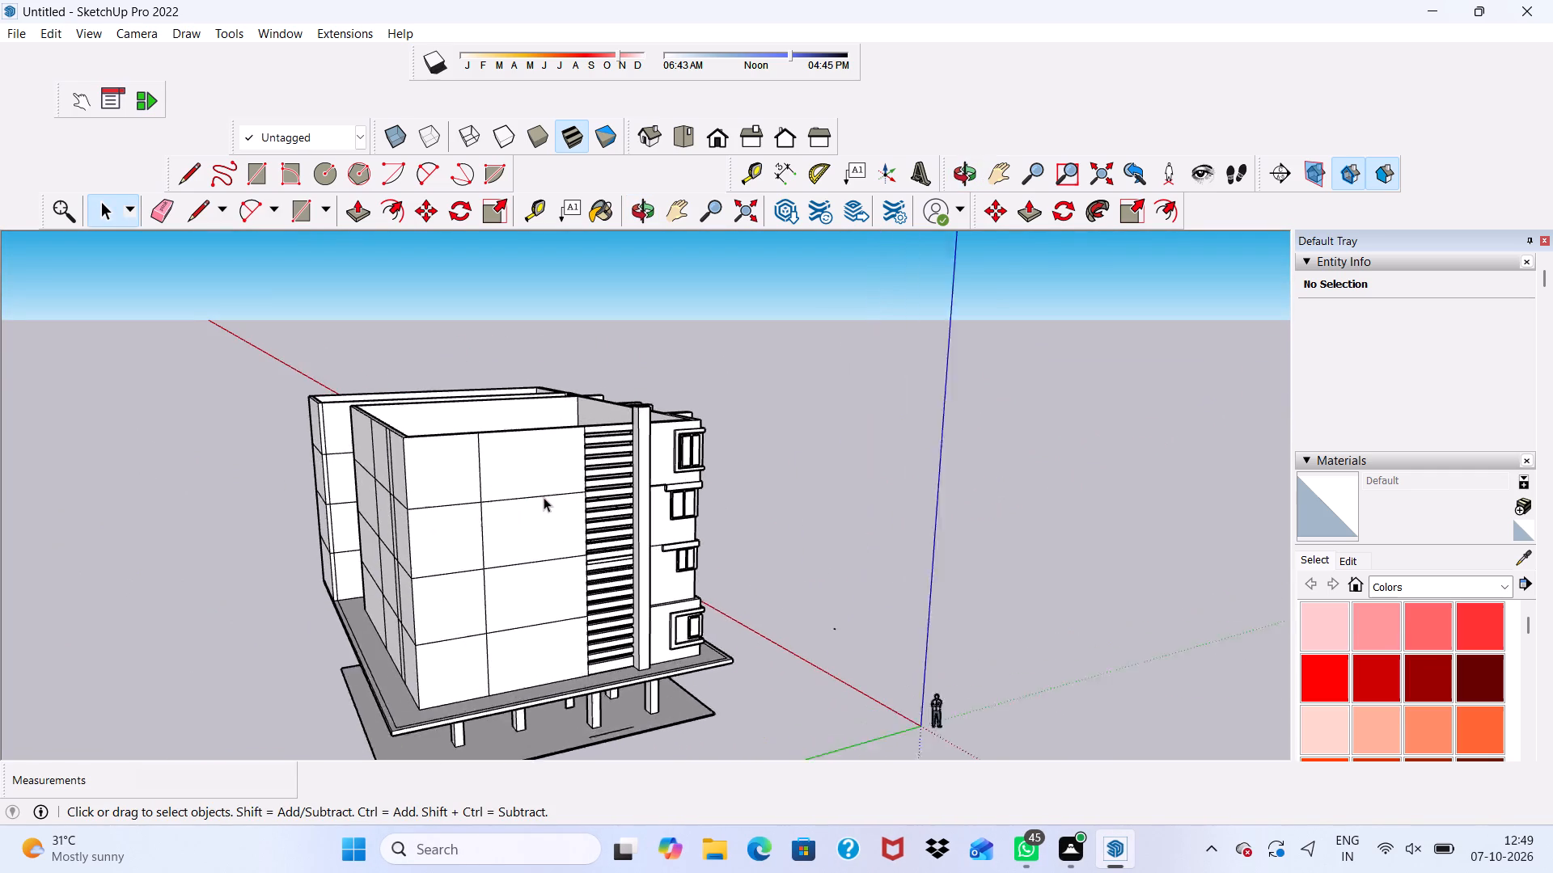
{"action": "scroll", "coordinate": [544, 497], "scroll_direction": "up", "scroll_amount": 4}
{"action": "left_click", "coordinate": [265, 179]}
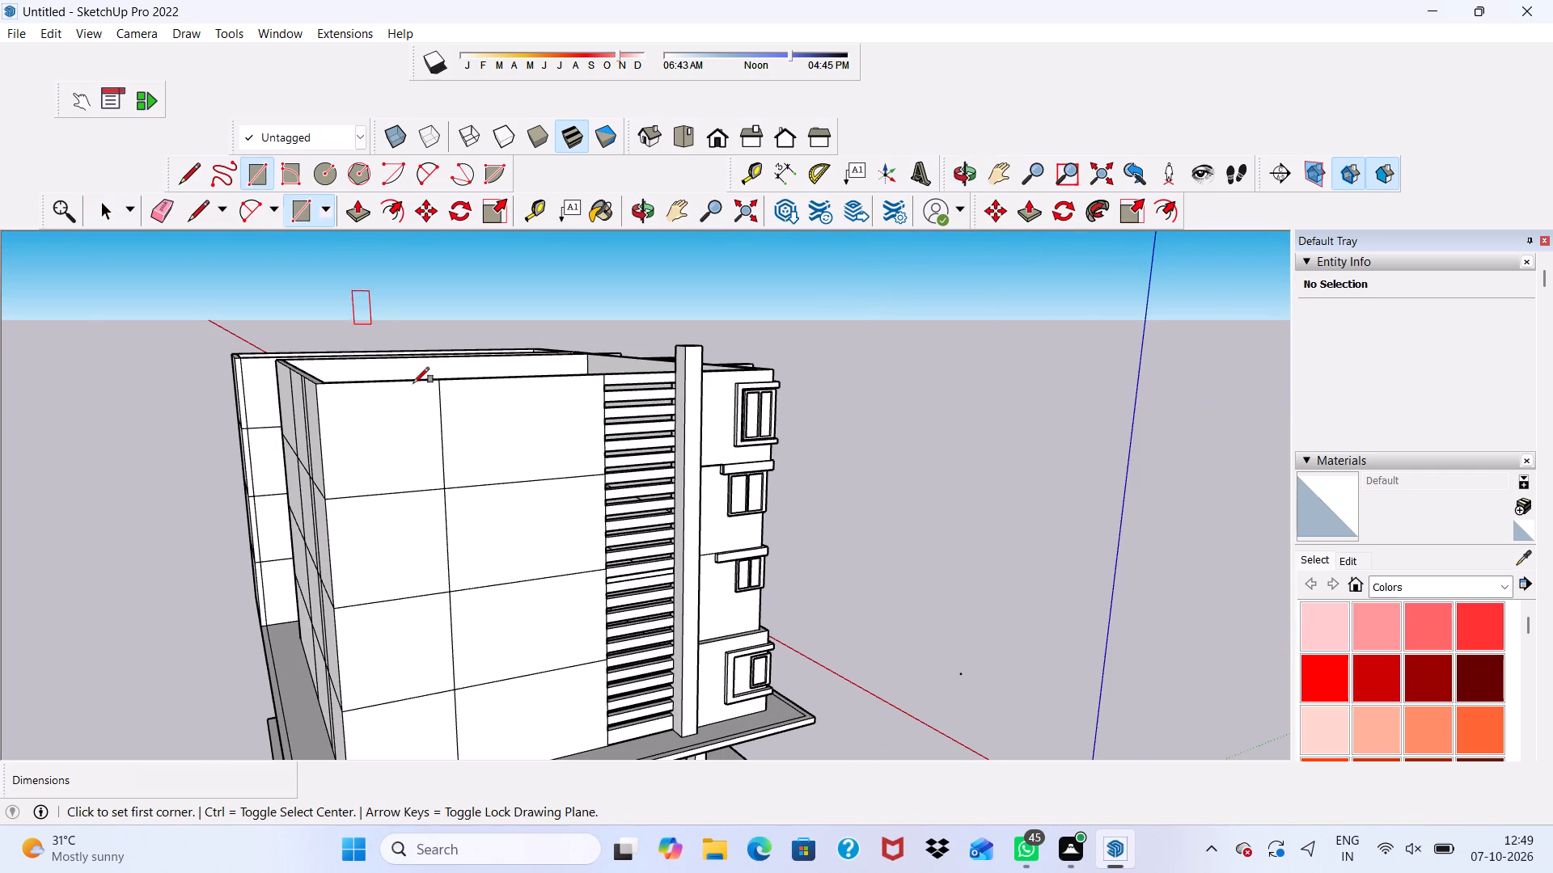
{"action": "scroll", "coordinate": [431, 417], "scroll_direction": "up", "scroll_amount": 4}
{"action": "left_click", "coordinate": [455, 526]}
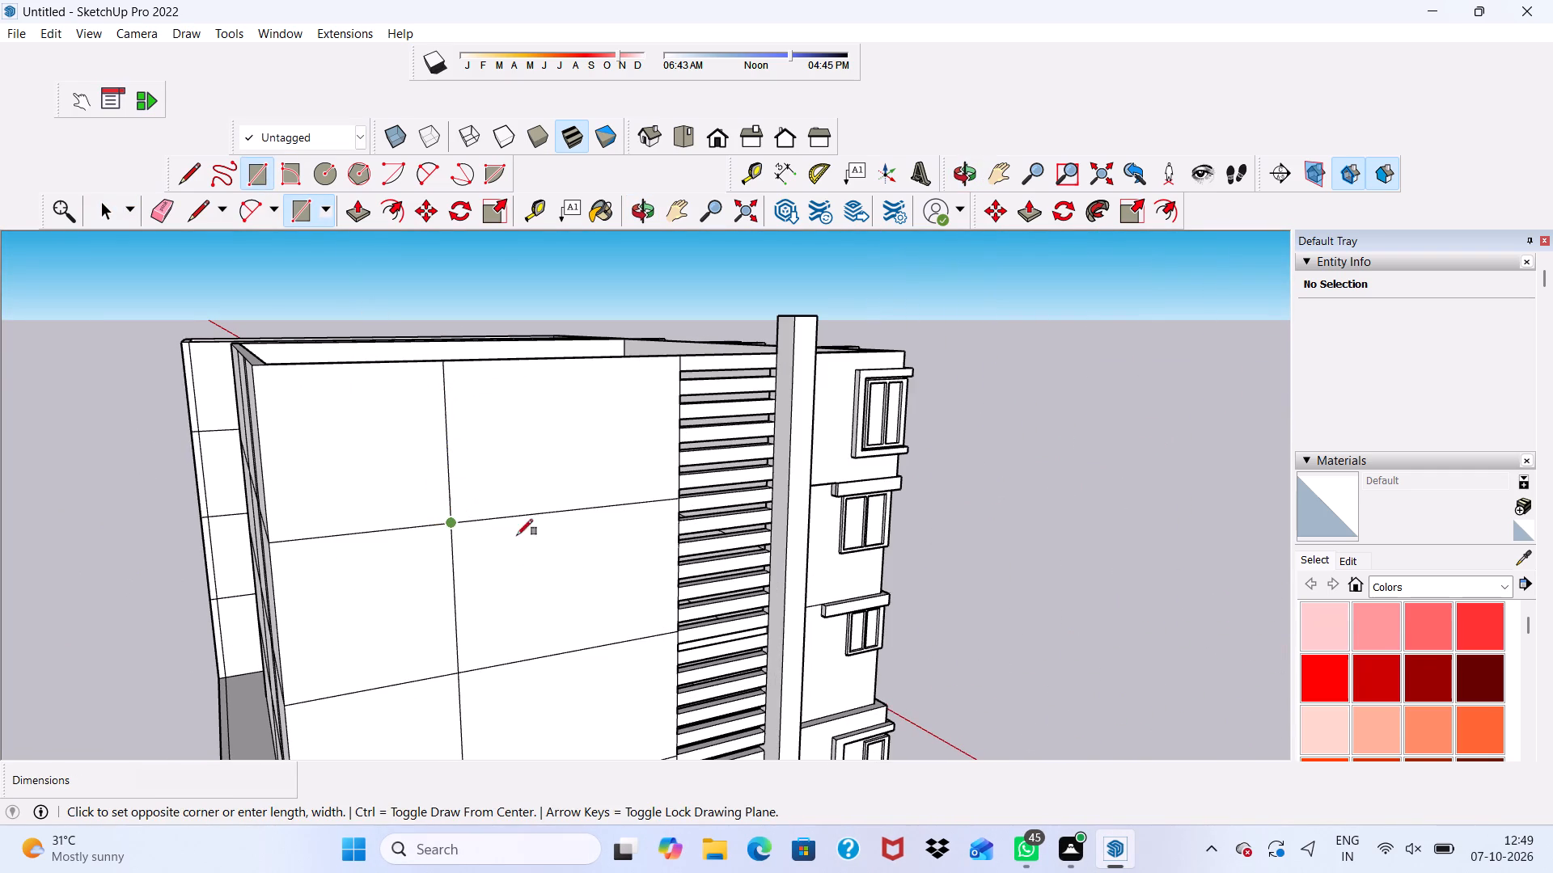
{"action": "scroll", "coordinate": [677, 503], "scroll_direction": "up", "scroll_amount": 7}
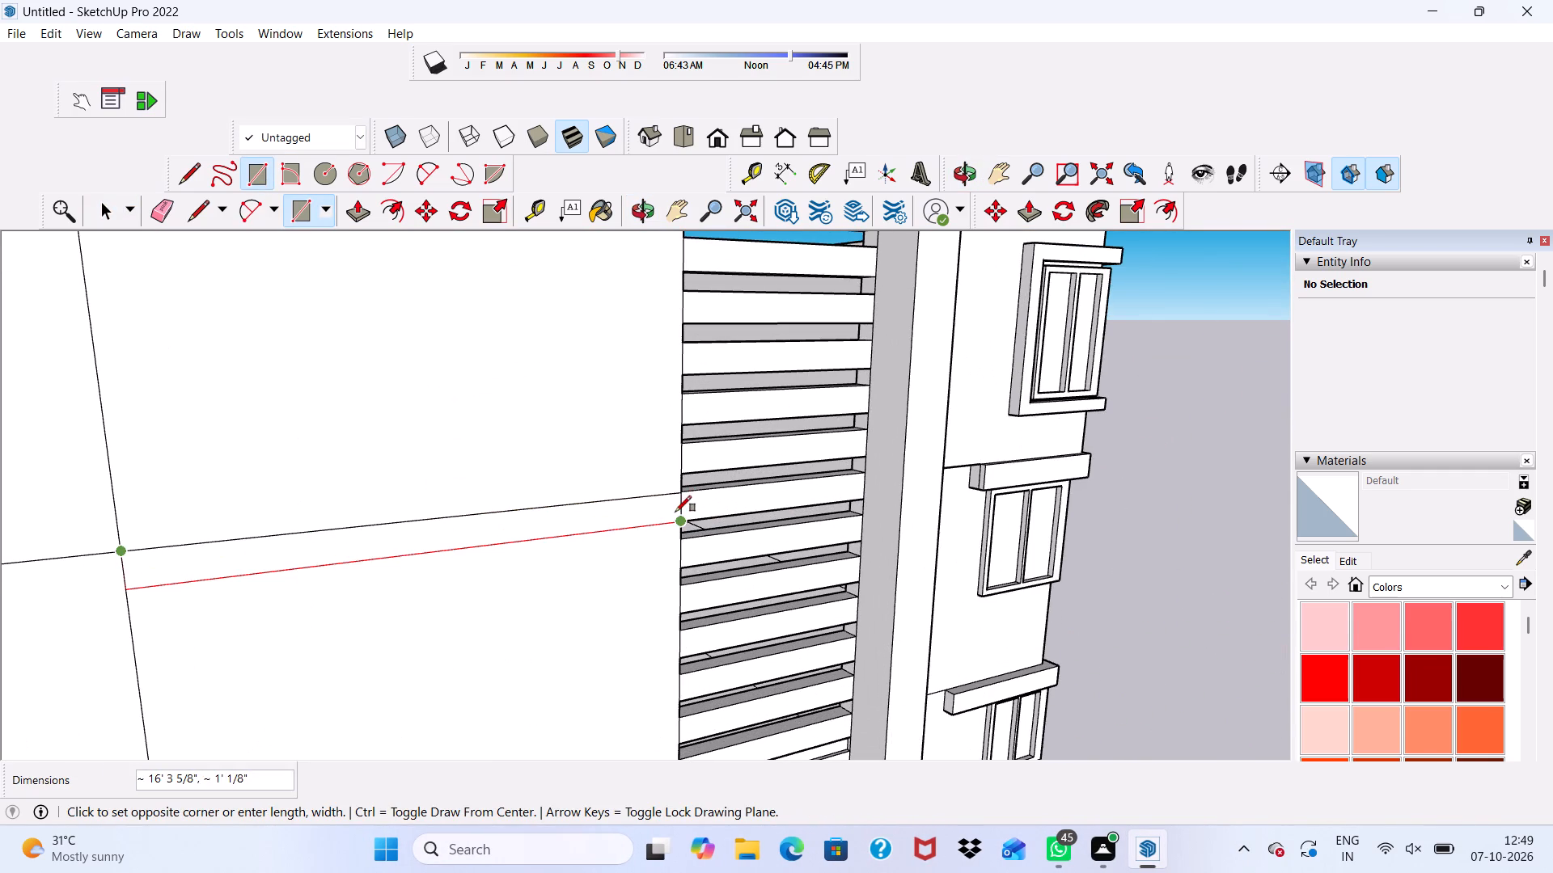
{"action": "scroll", "coordinate": [670, 474], "scroll_direction": "up", "scroll_amount": 3}
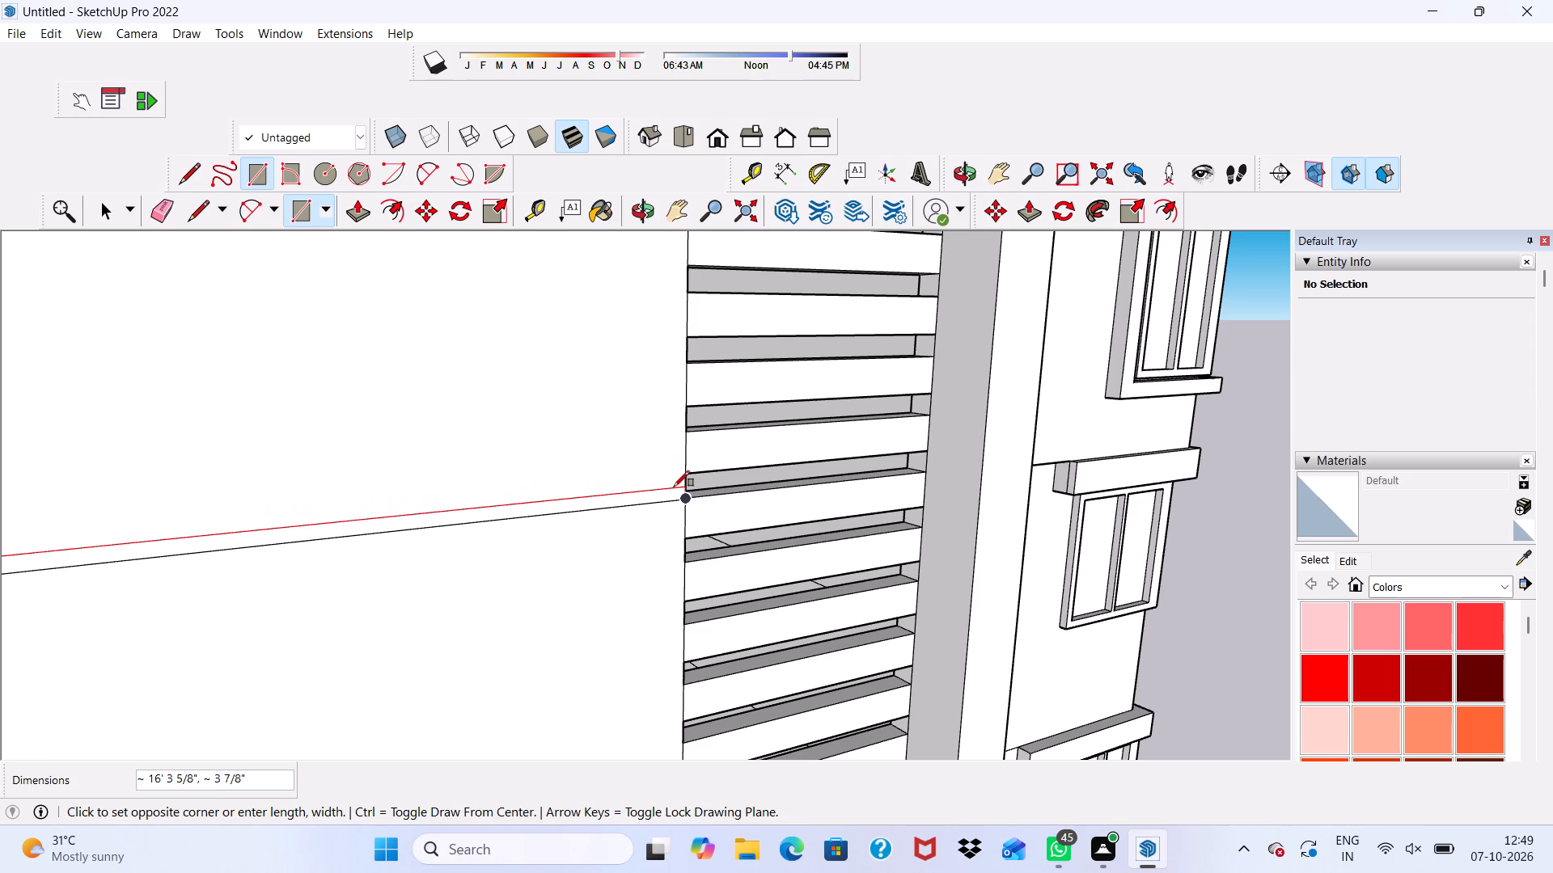
{"action": "left_click", "coordinate": [674, 487]}
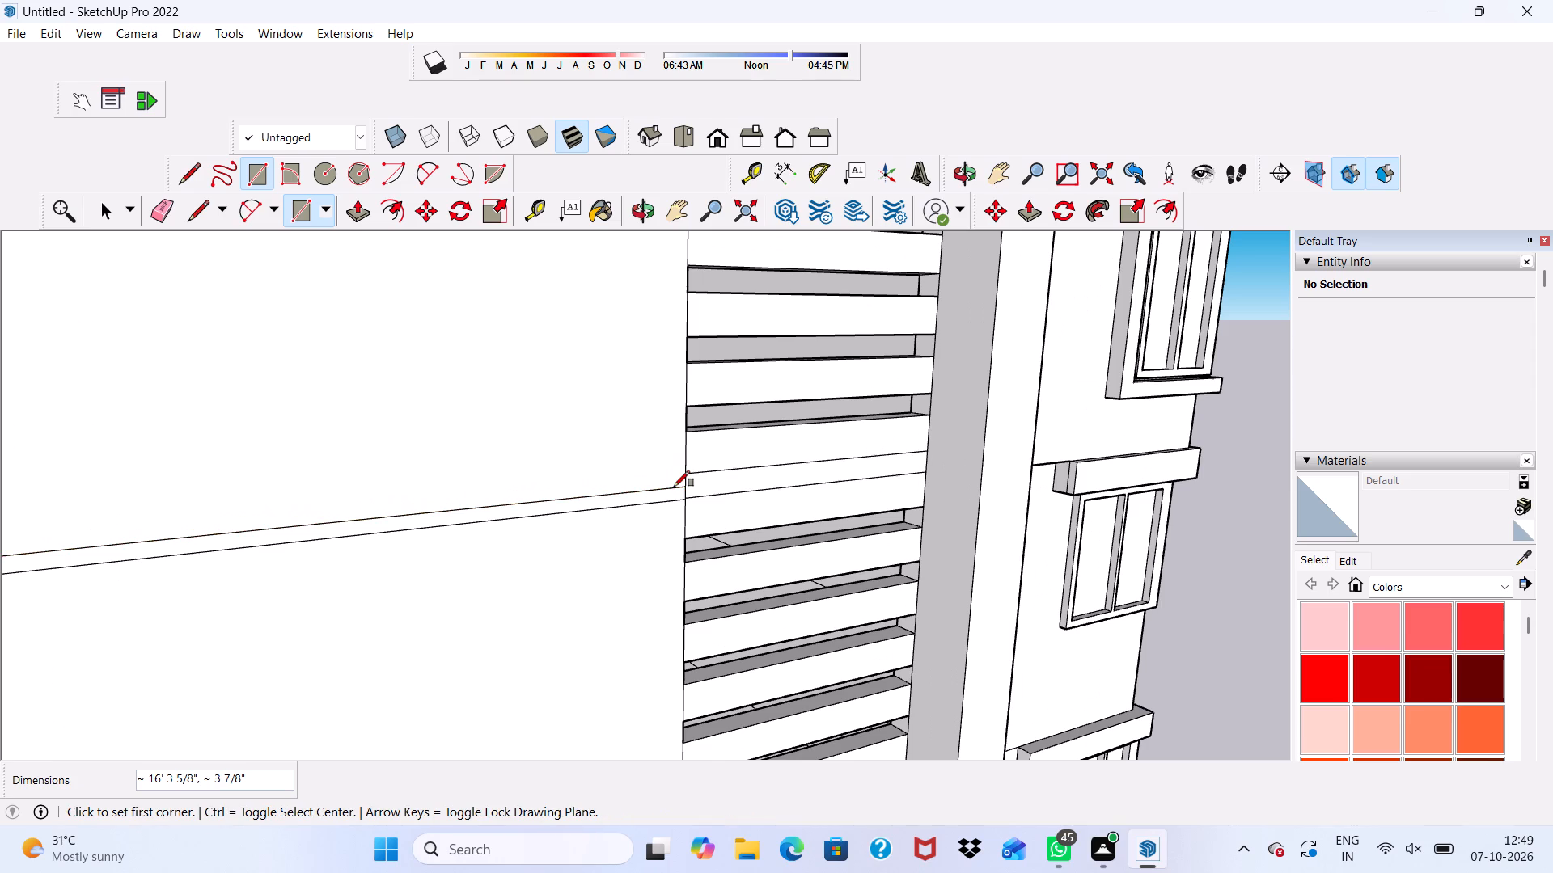
Delete the face filling the slot of the bay level with the new thin strip.
{"action": "scroll", "coordinate": [645, 453], "scroll_direction": "down", "scroll_amount": 3}
{"action": "key", "text": "space"}
{"action": "scroll", "coordinate": [697, 490], "scroll_direction": "up", "scroll_amount": 3}
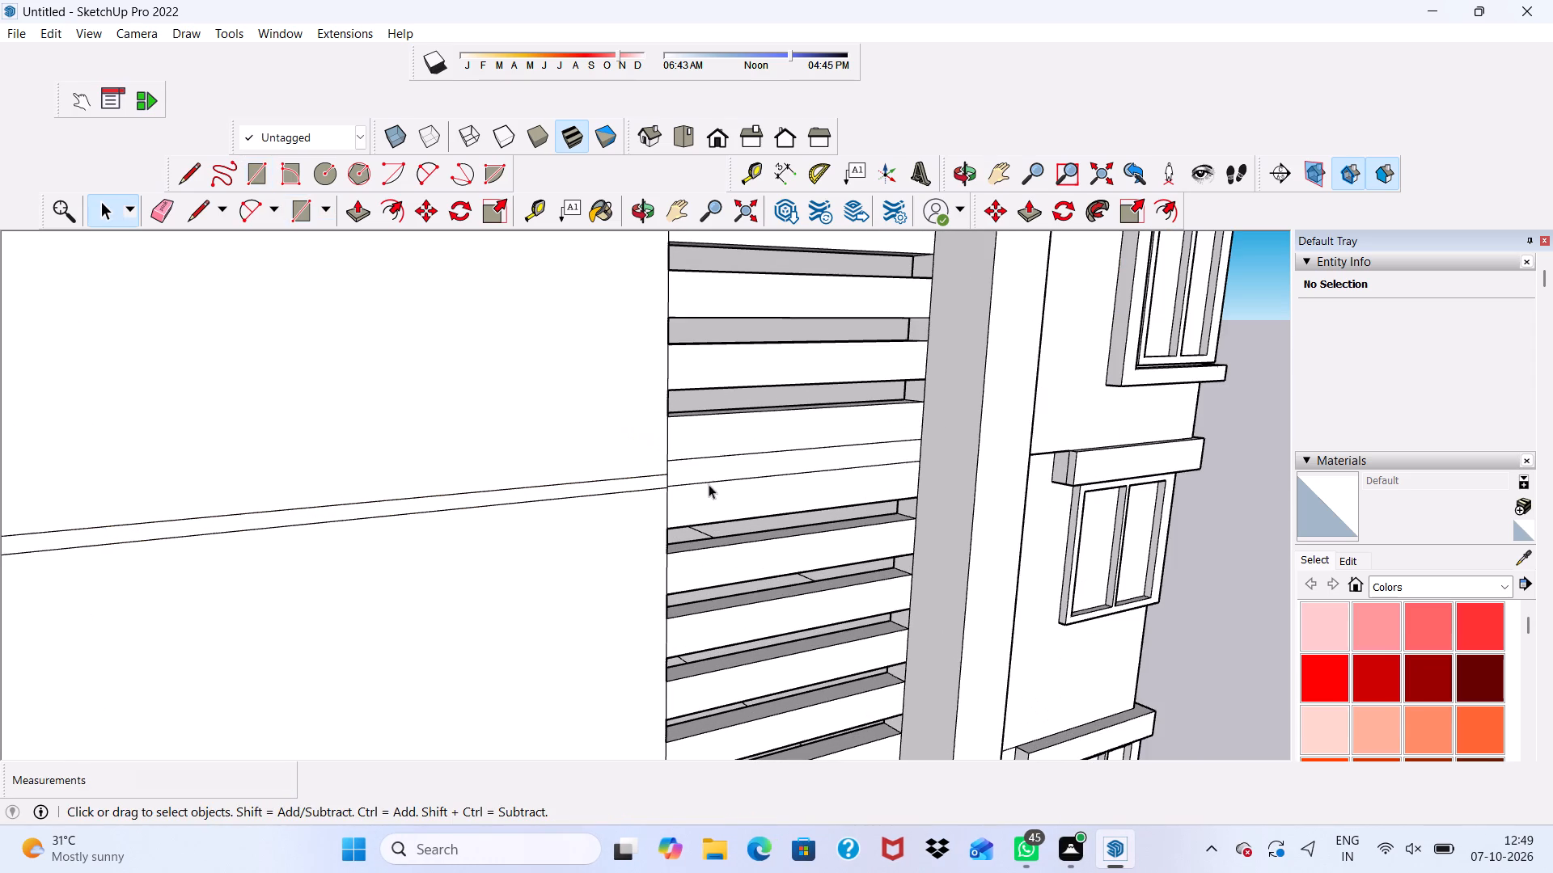
{"action": "left_click", "coordinate": [723, 469]}
{"action": "key", "text": "Delete"}
Copy the thin strip 10' straight down to the floor line below and repeat it for three copies in total.
{"action": "scroll", "coordinate": [723, 469], "scroll_direction": "down", "scroll_amount": 7}
{"action": "scroll", "coordinate": [535, 502], "scroll_direction": "up", "scroll_amount": 7}
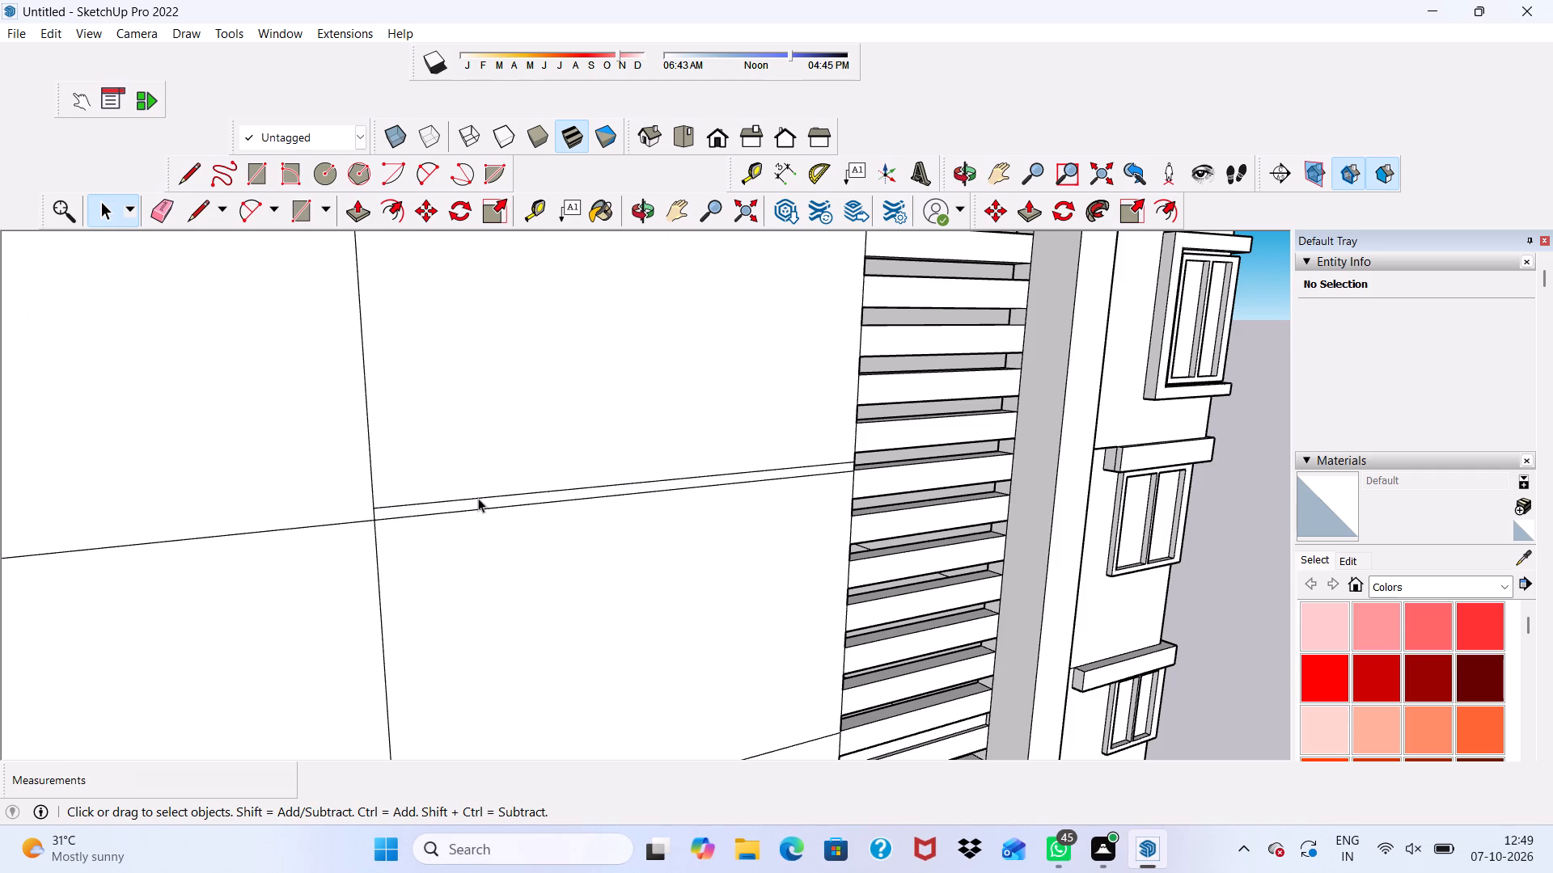
{"action": "left_click", "coordinate": [478, 498]}
{"action": "double_click", "coordinate": [480, 503]}
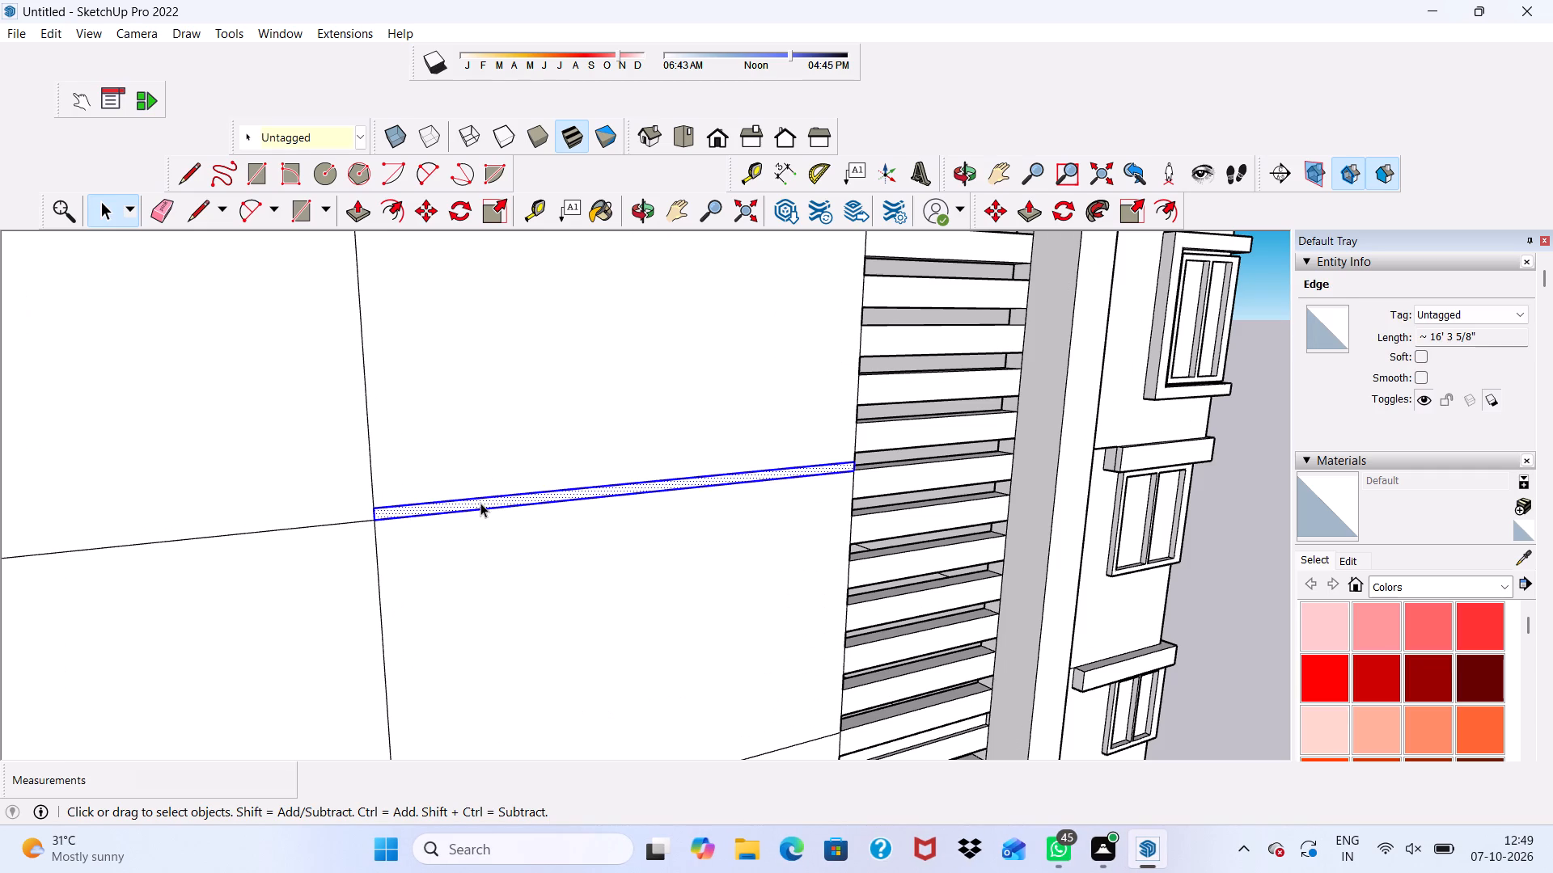
{"action": "scroll", "coordinate": [505, 471], "scroll_direction": "down", "scroll_amount": 8}
{"action": "scroll", "coordinate": [577, 469], "scroll_direction": "up", "scroll_amount": 6}
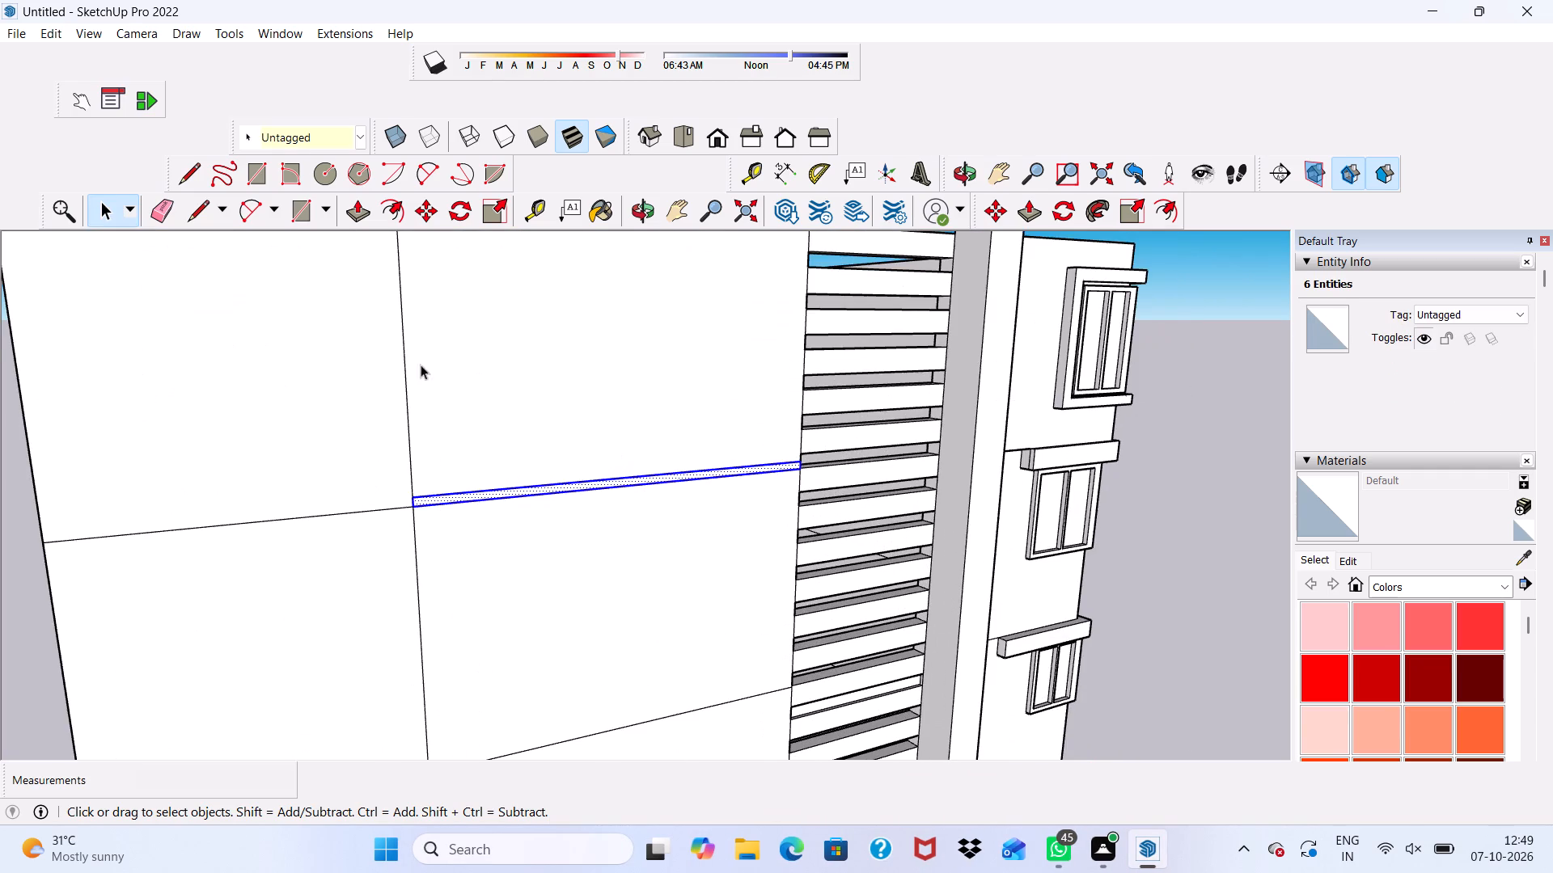
{"action": "left_click", "coordinate": [426, 218]}
{"action": "left_click", "coordinate": [535, 500]}
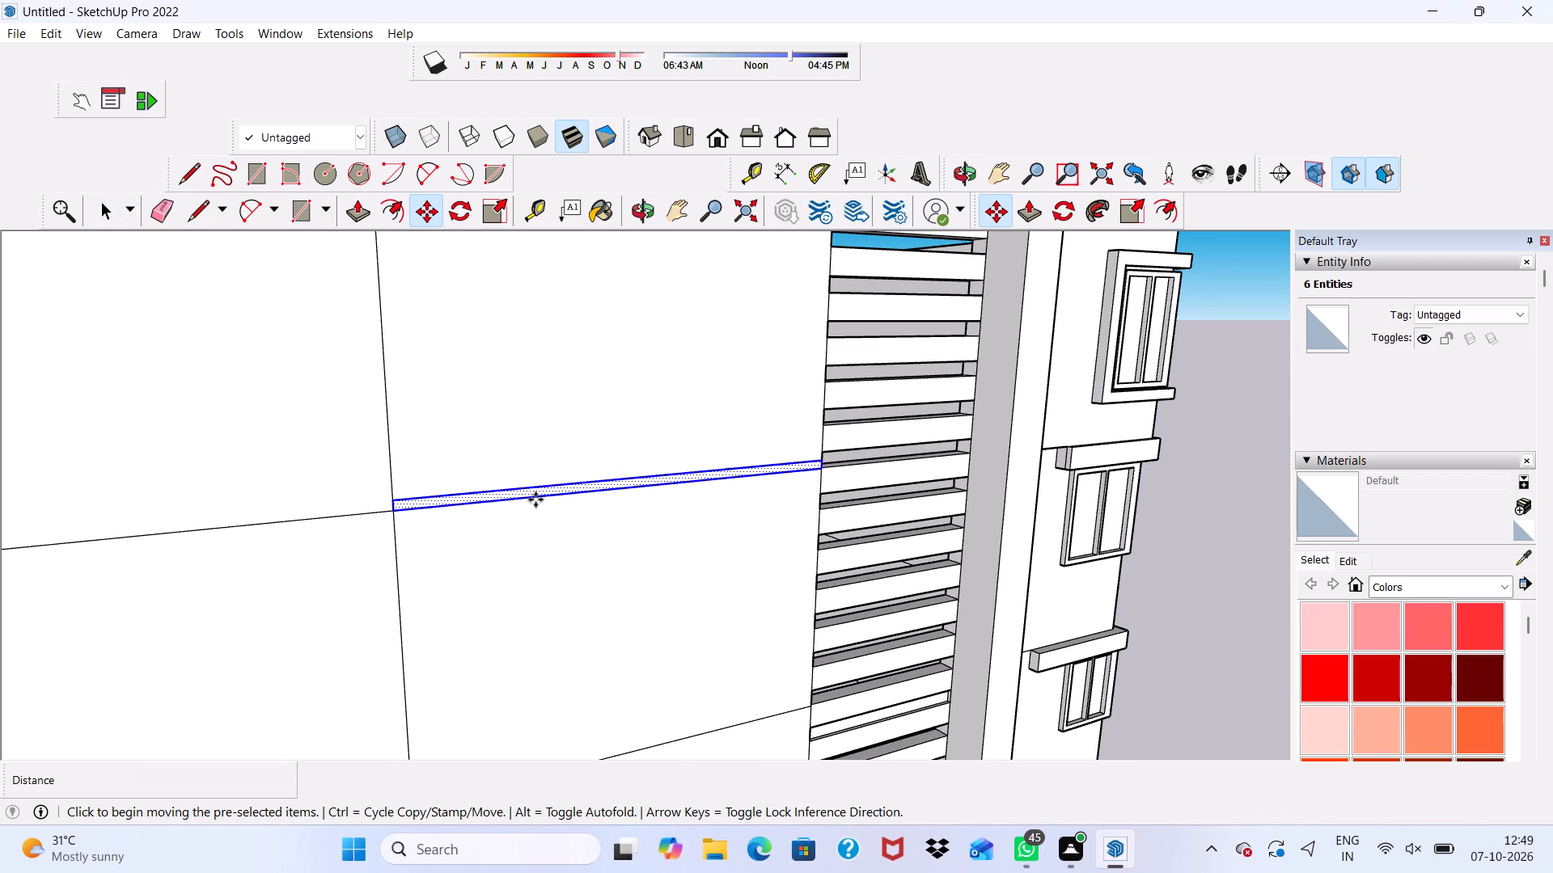
{"action": "scroll", "coordinate": [542, 547], "scroll_direction": "down", "scroll_amount": 6}
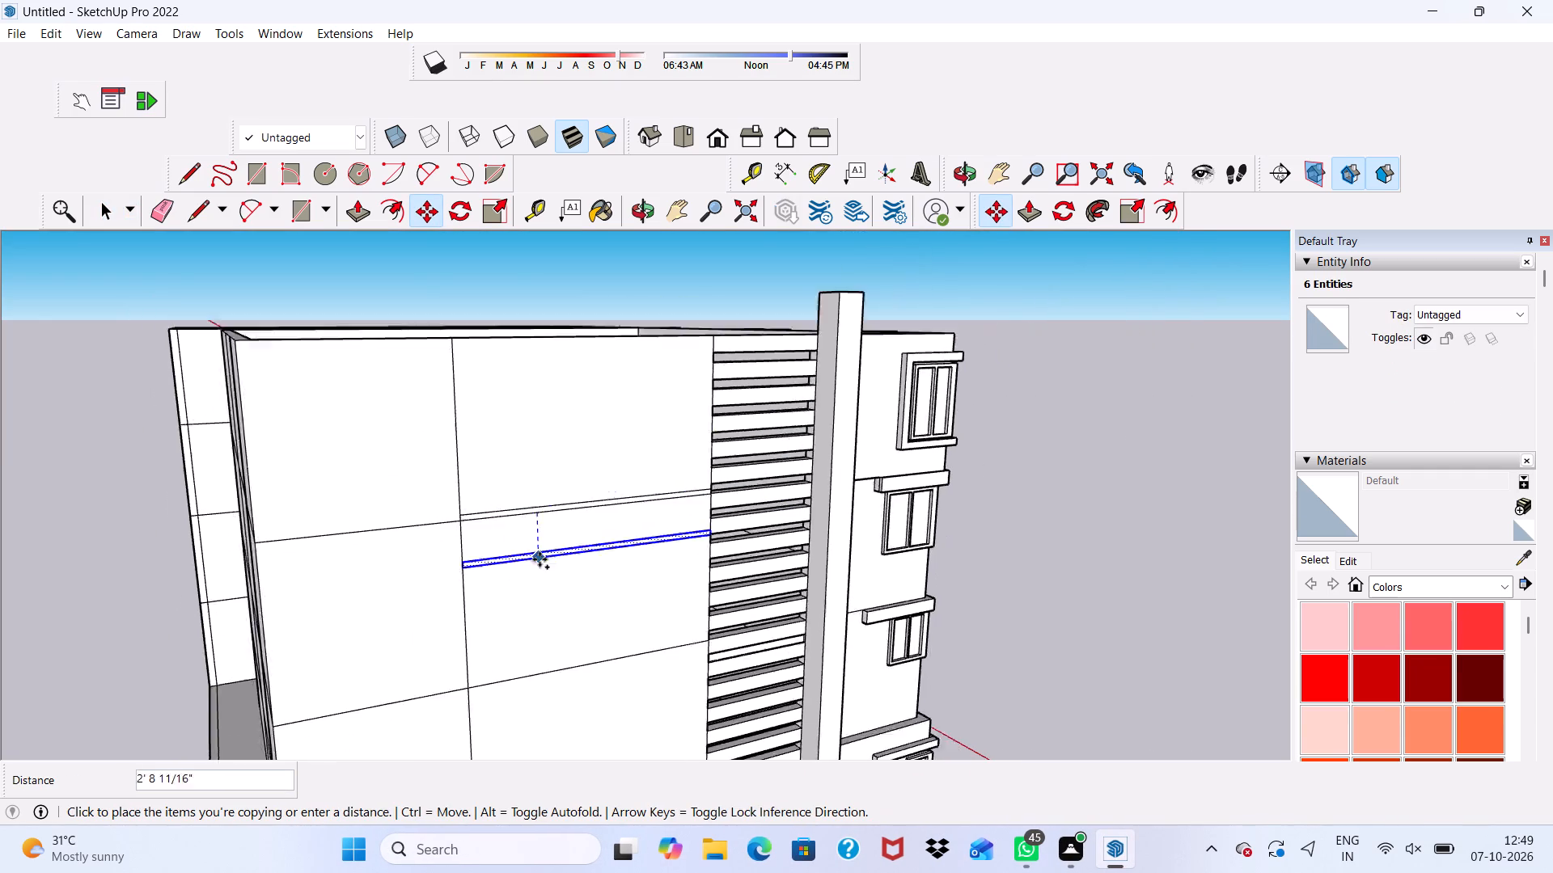
{"action": "left_click", "coordinate": [542, 674]}
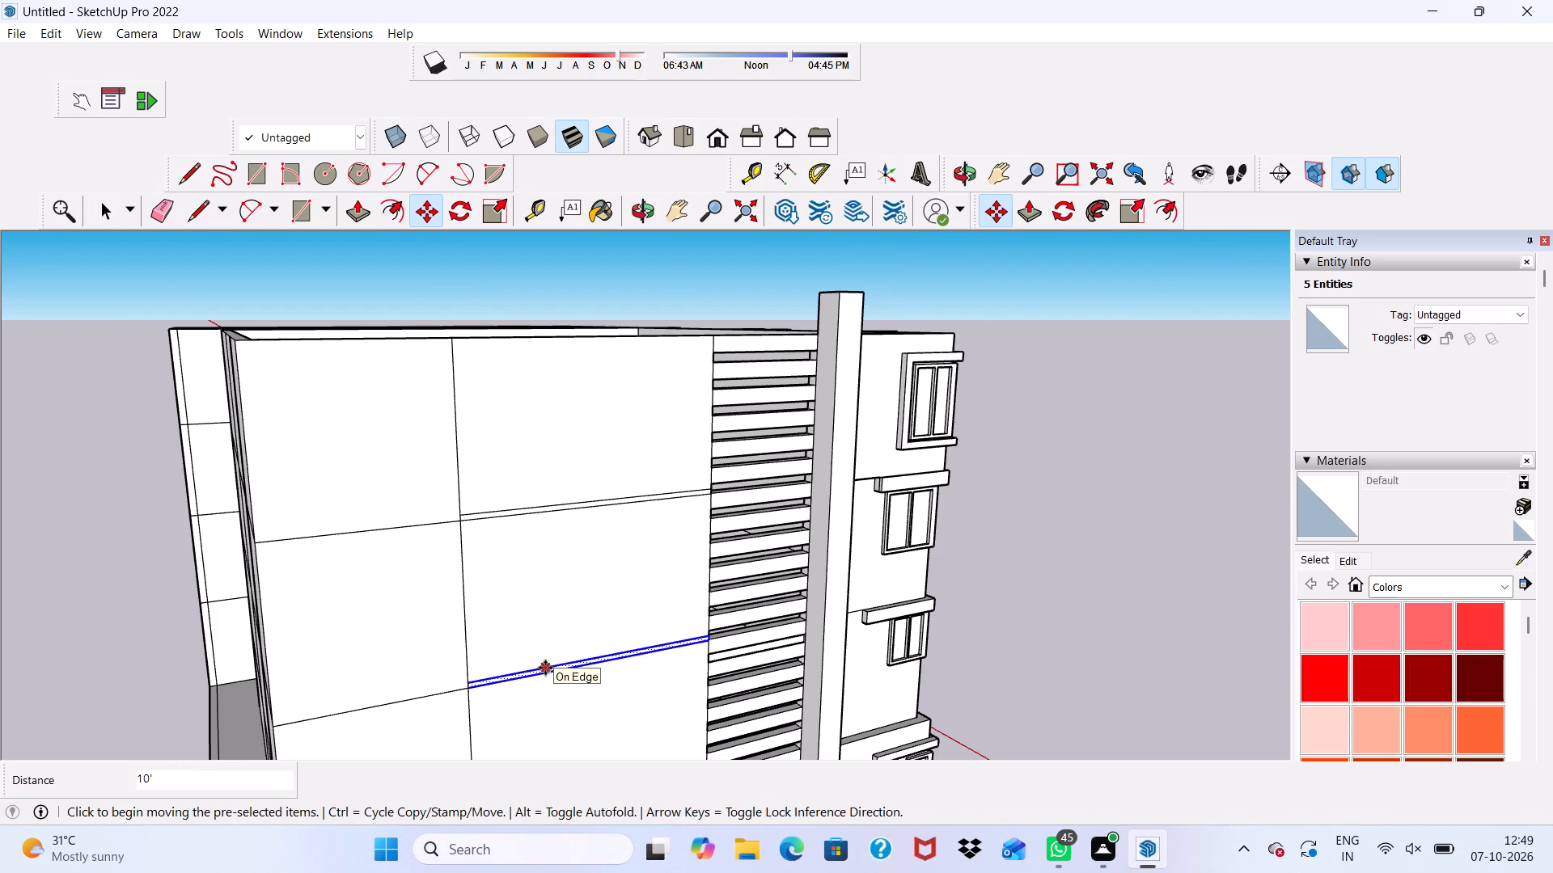
{"action": "key", "text": "shift+asterisk"}
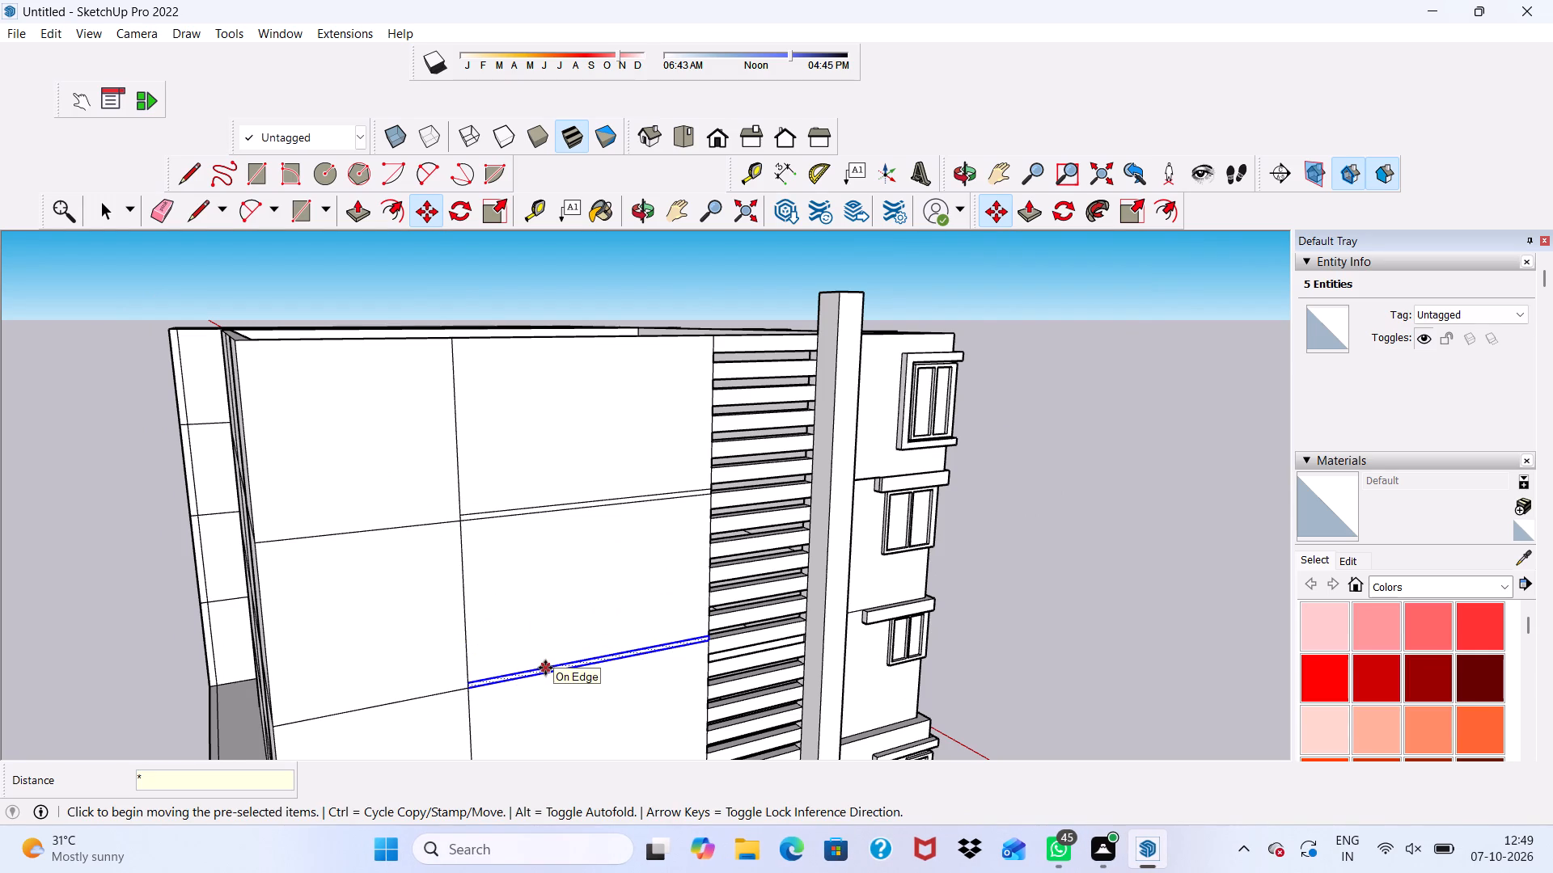
{"action": "key", "text": "3"}
{"action": "key", "text": "Return"}
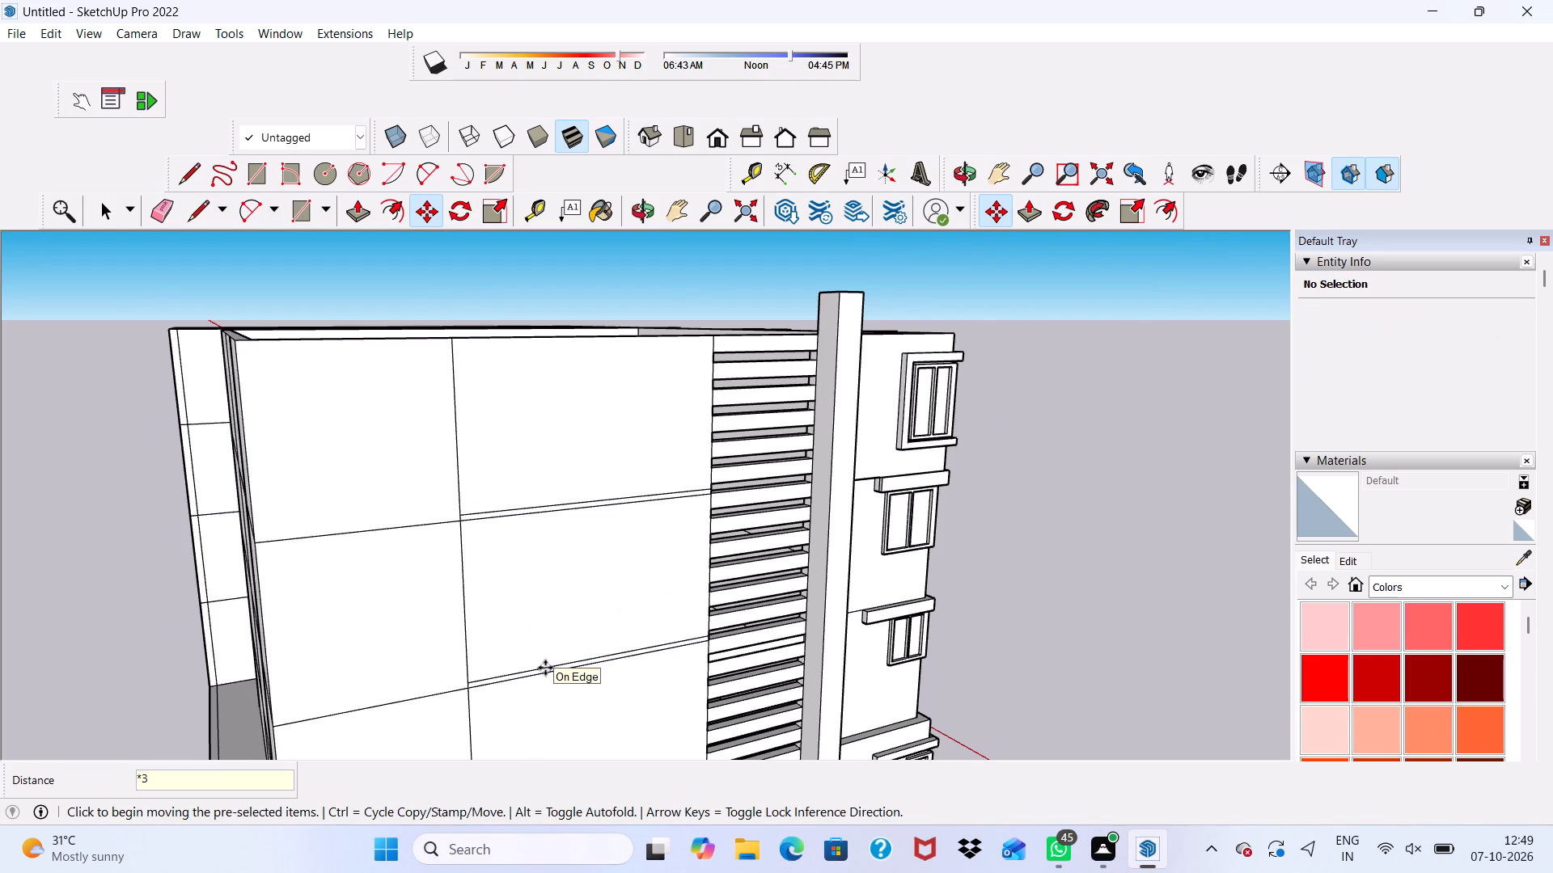
Erase the upper edge line of the lowest copied strip, just above the base slab.
{"action": "scroll", "coordinate": [545, 668], "scroll_direction": "up", "scroll_amount": 1}
{"action": "scroll", "coordinate": [595, 686], "scroll_direction": "down", "scroll_amount": 12}
{"action": "scroll", "coordinate": [649, 747], "scroll_direction": "up", "scroll_amount": 13}
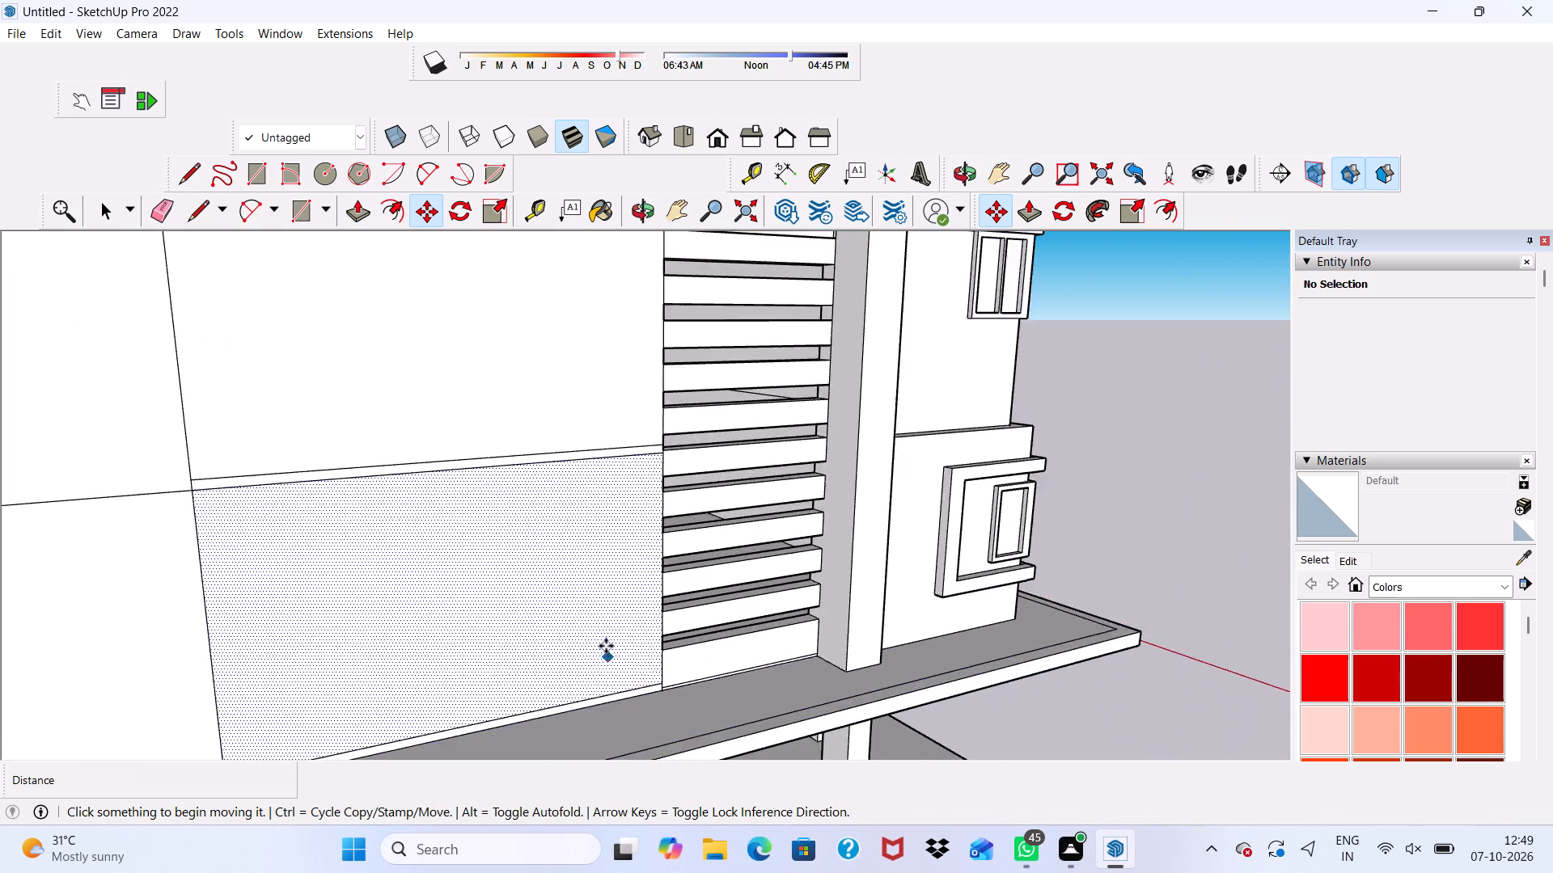
{"action": "scroll", "coordinate": [605, 643], "scroll_direction": "down", "scroll_amount": 7}
{"action": "middle_click_drag", "start_coordinate": [628, 643], "coordinate": [600, 588]}
{"action": "scroll", "coordinate": [396, 593], "scroll_direction": "up", "scroll_amount": 5}
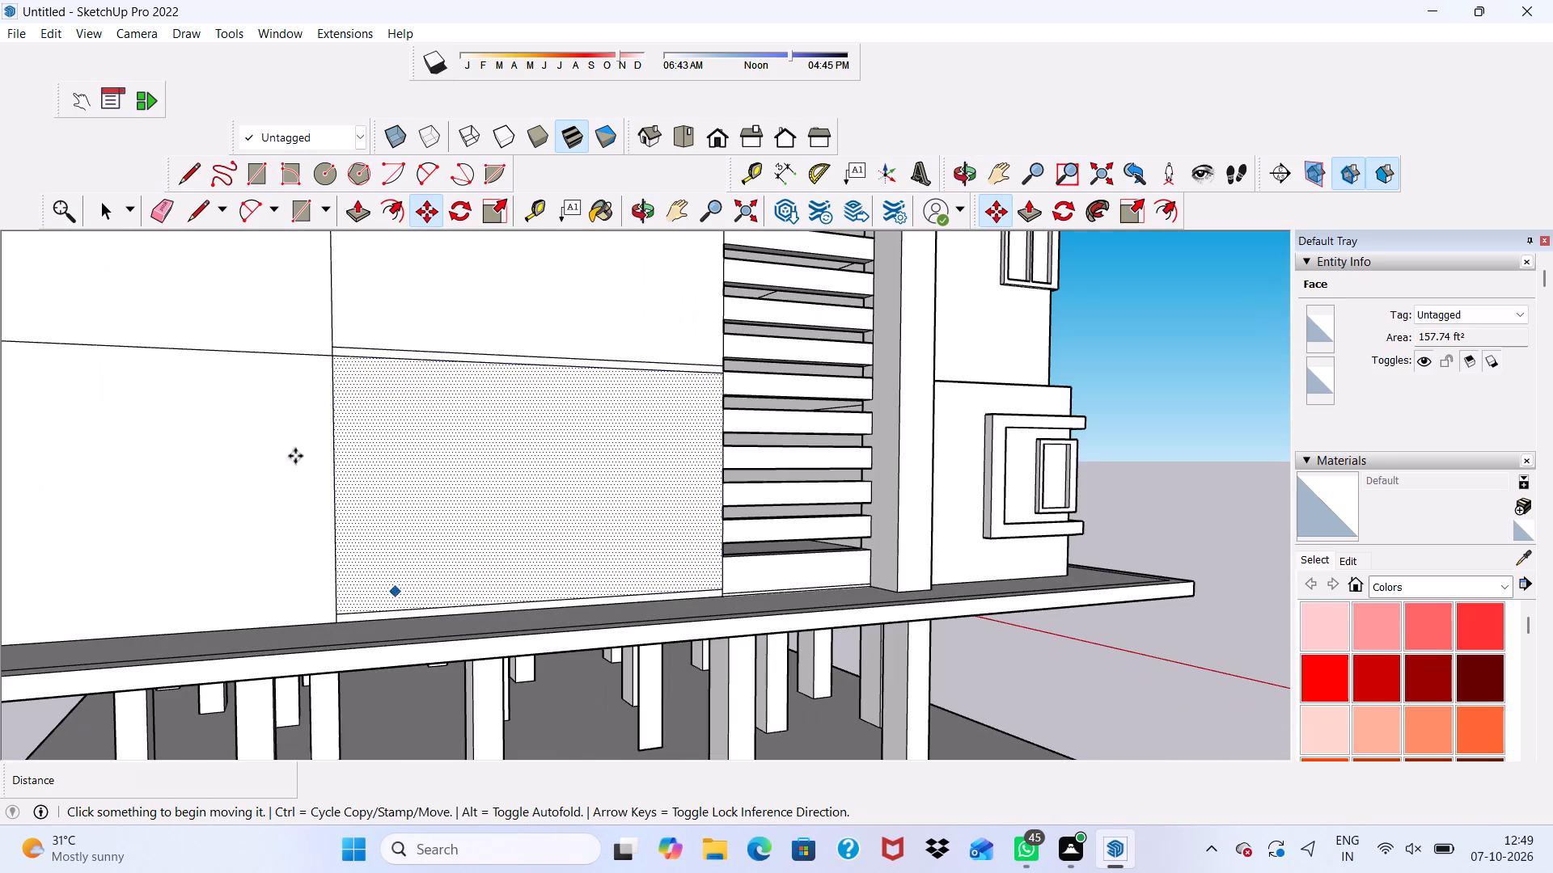
{"action": "left_click", "coordinate": [164, 207]}
{"action": "middle_click_drag", "start_coordinate": [422, 501], "coordinate": [422, 543]}
{"action": "scroll", "coordinate": [422, 512], "scroll_direction": "down", "scroll_amount": 1}
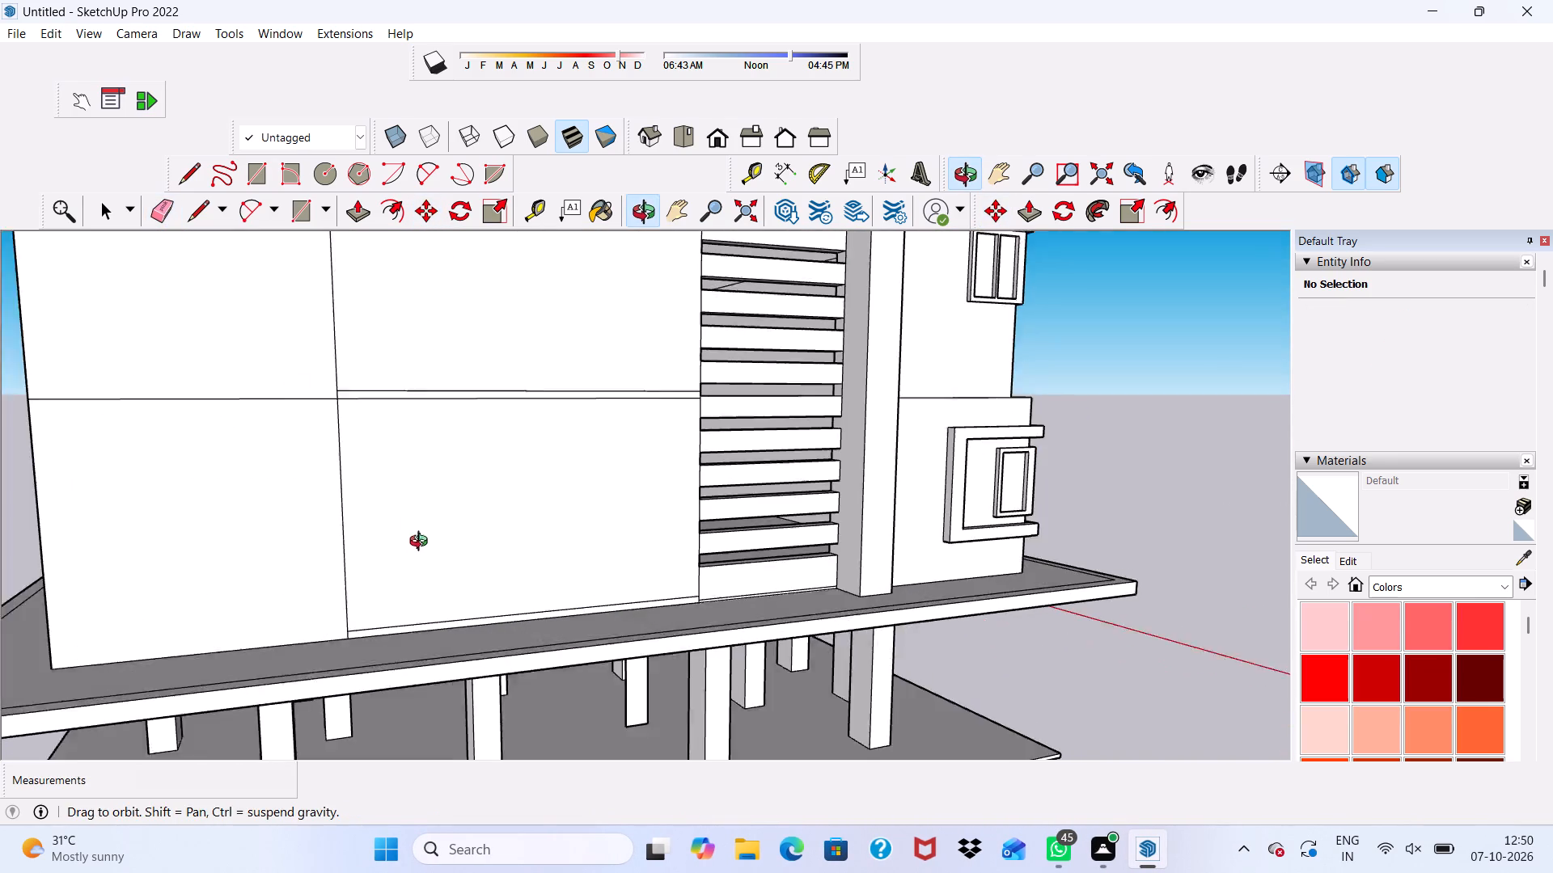
{"action": "middle_click_drag", "start_coordinate": [422, 543], "coordinate": [417, 600]}
{"action": "left_click", "coordinate": [455, 668]}
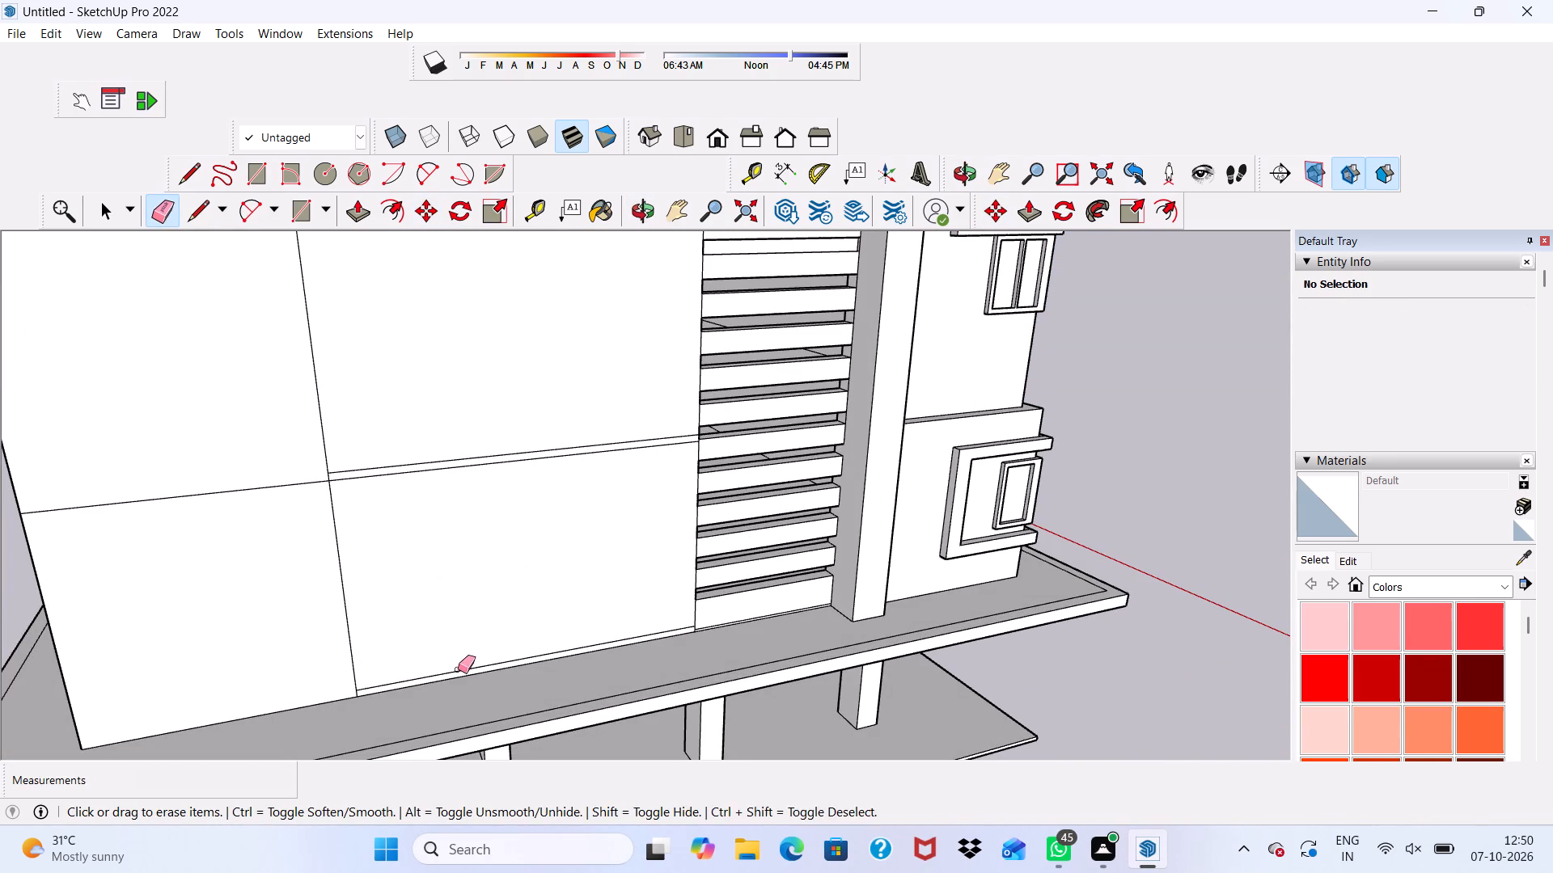
{"action": "scroll", "coordinate": [459, 633], "scroll_direction": "down", "scroll_amount": 9}
{"action": "key", "text": "space"}
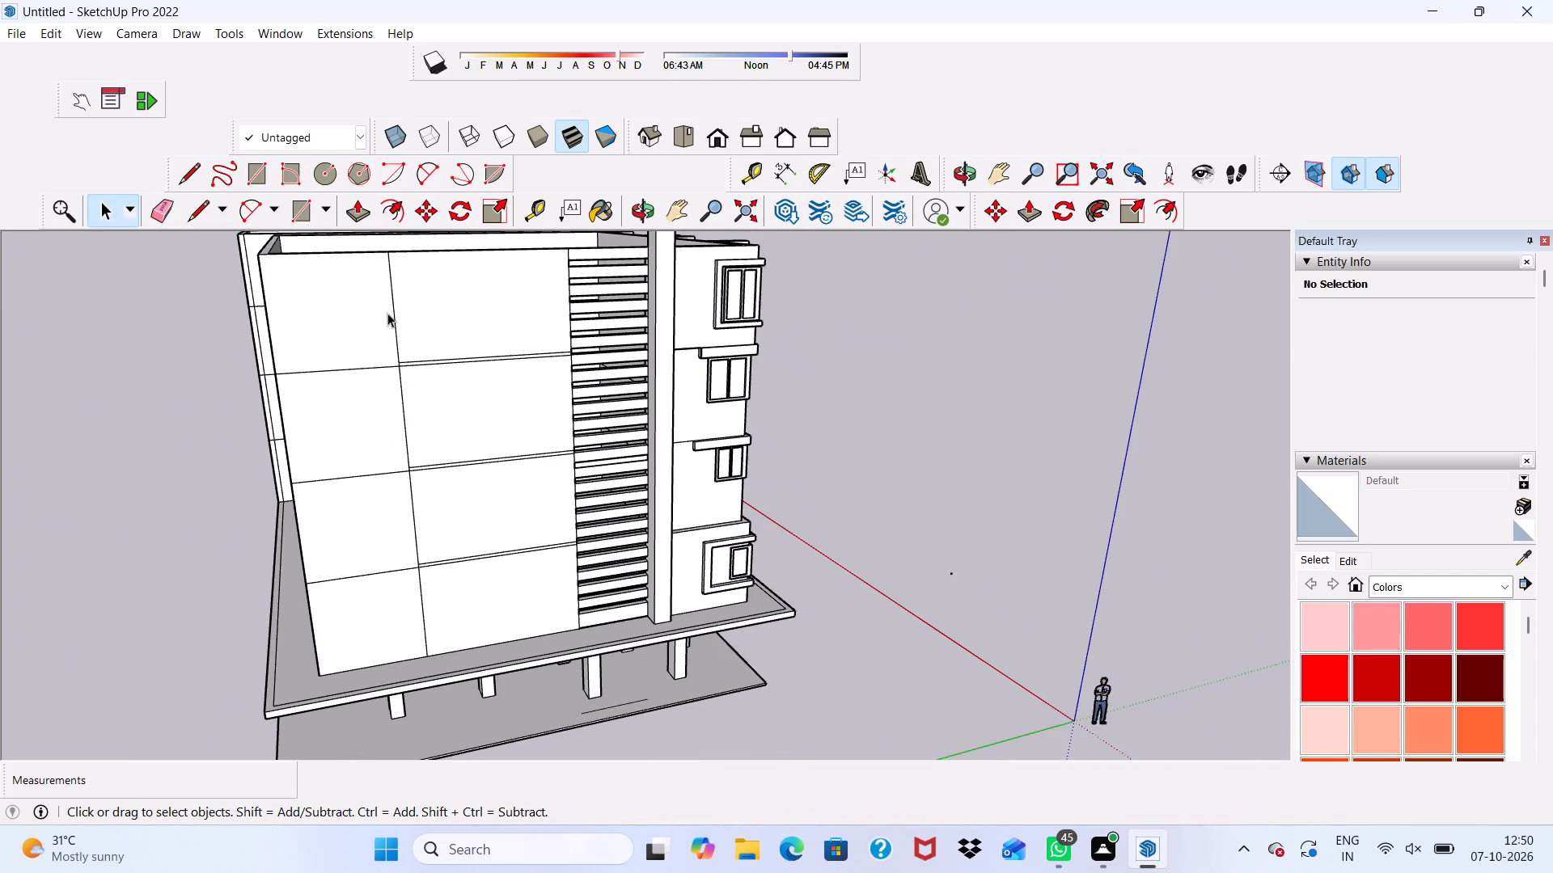
Draw a 40' by about 1' 4 11/16" upright rectangle along the vertical panel line, from the roof edge down to the base slab.
{"action": "left_click", "coordinate": [251, 172]}
{"action": "scroll", "coordinate": [327, 231], "scroll_direction": "up", "scroll_amount": 2}
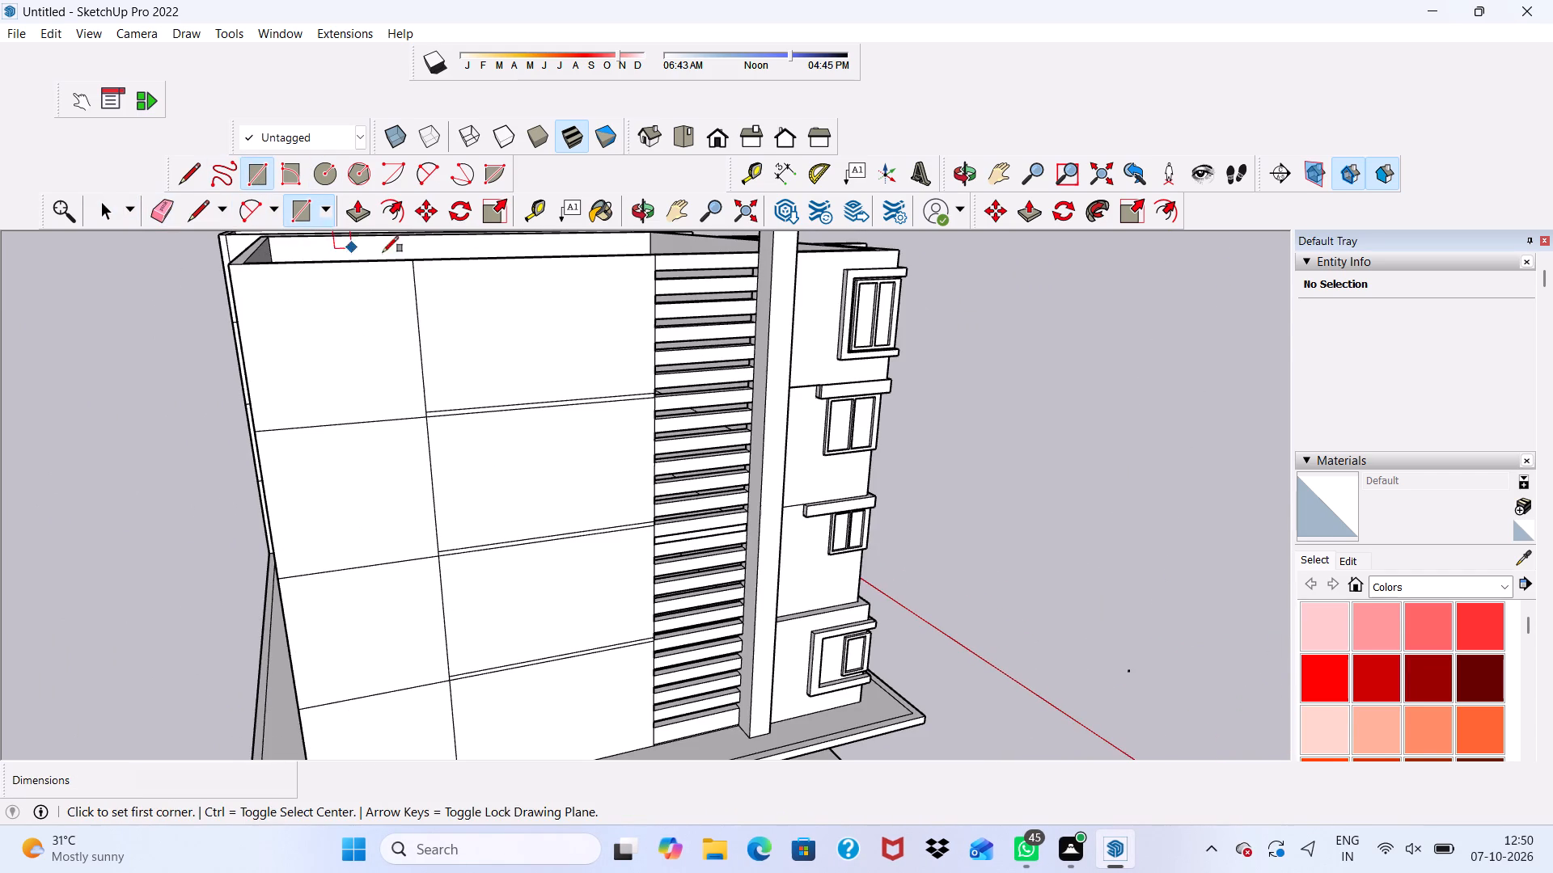
{"action": "left_click", "coordinate": [413, 260]}
{"action": "scroll", "coordinate": [378, 345], "scroll_direction": "down", "scroll_amount": 4}
{"action": "scroll", "coordinate": [396, 506], "scroll_direction": "down", "scroll_amount": 3}
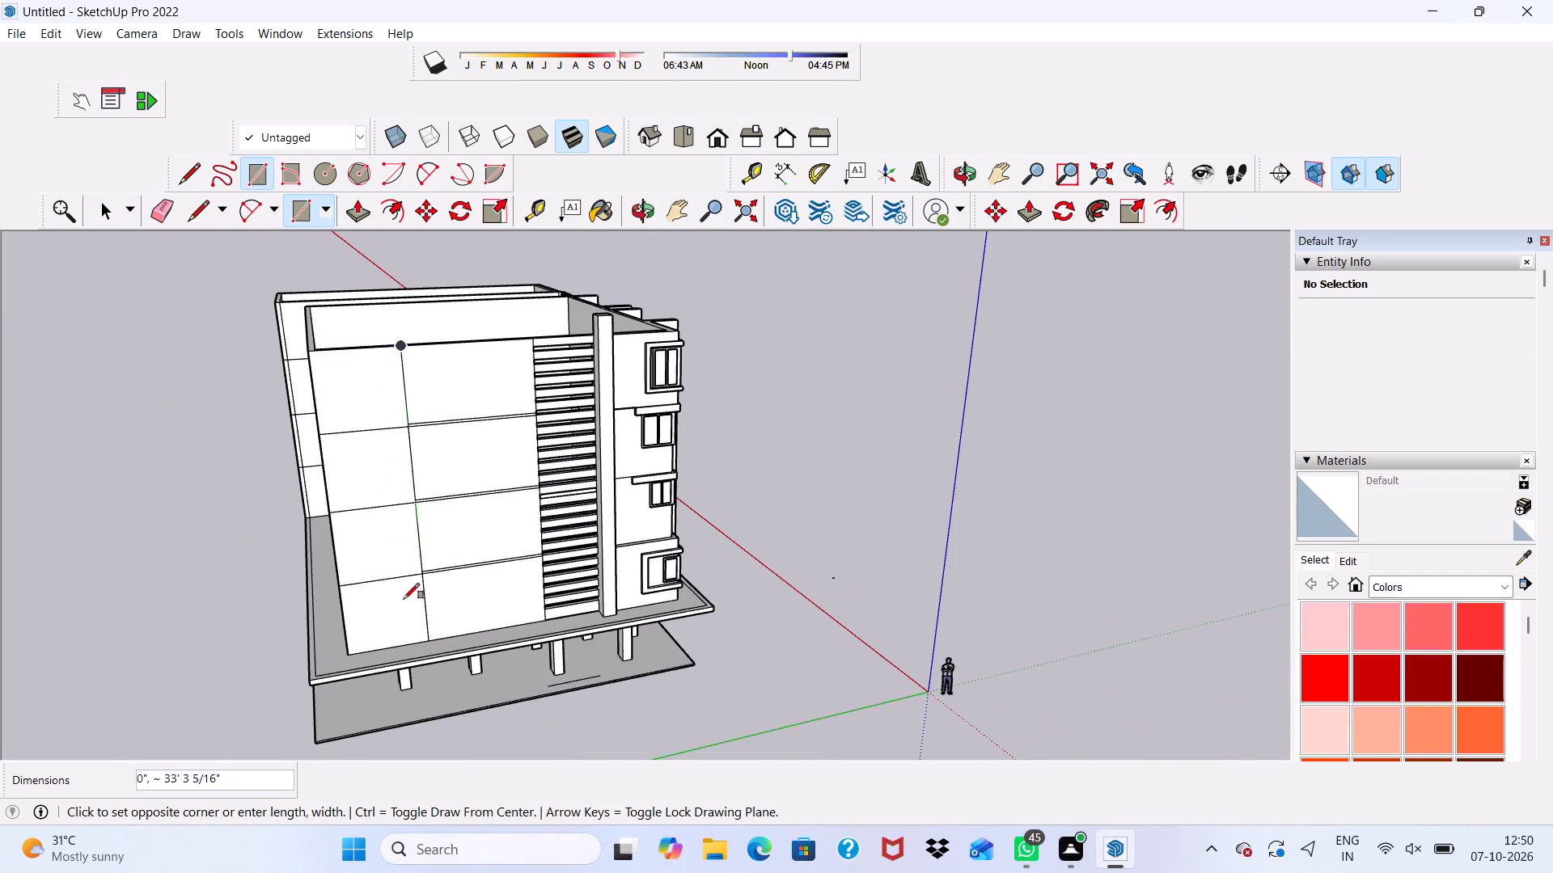
{"action": "scroll", "coordinate": [404, 599], "scroll_direction": "up", "scroll_amount": 1}
{"action": "scroll", "coordinate": [421, 663], "scroll_direction": "up", "scroll_amount": 7}
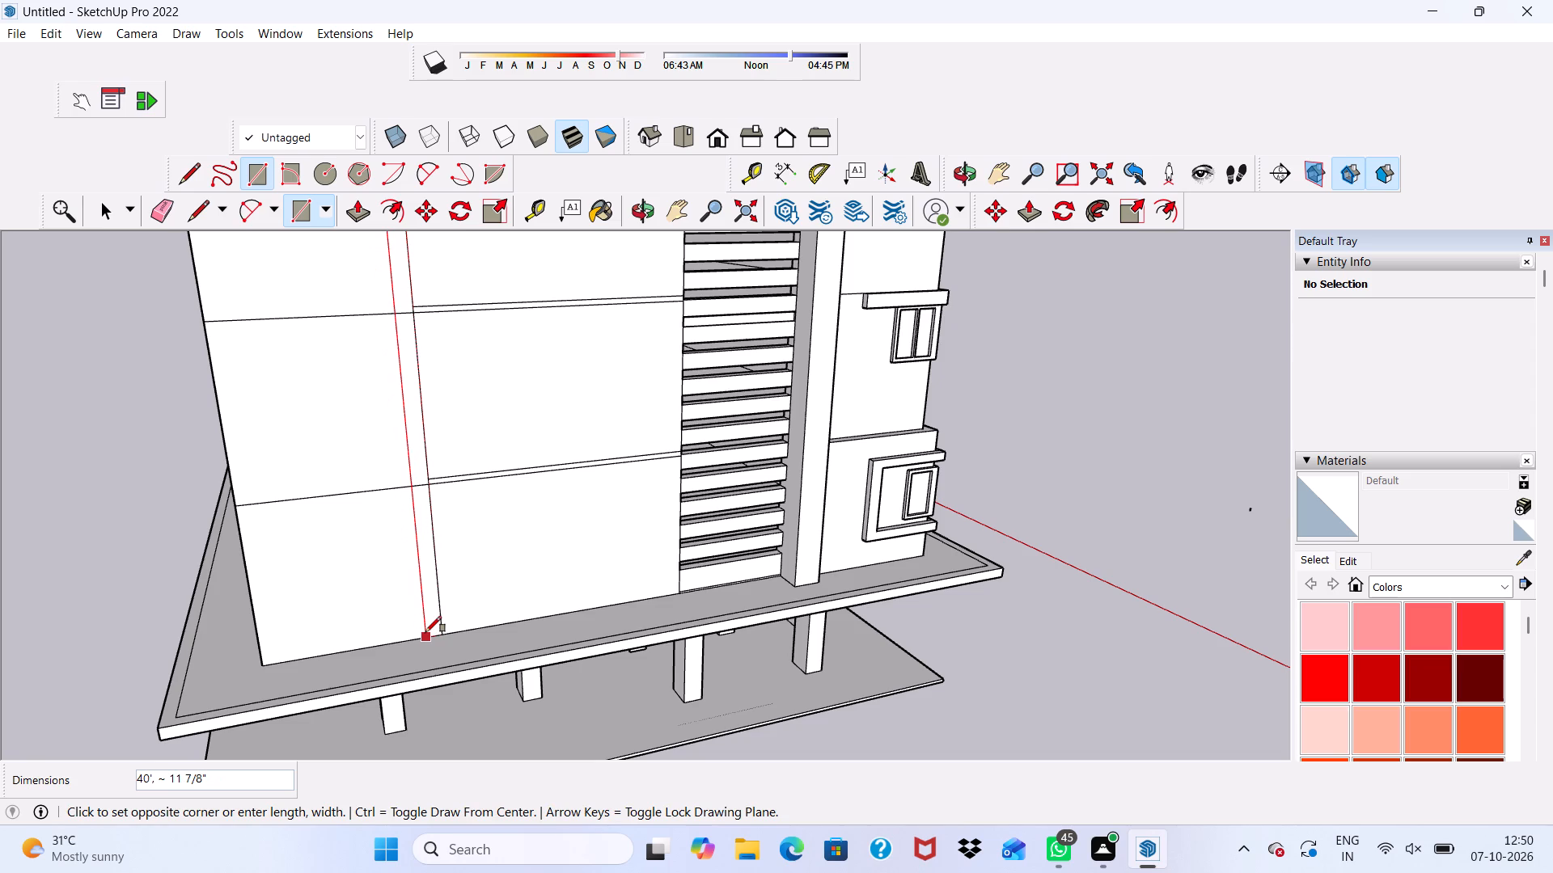
{"action": "left_click", "coordinate": [419, 634]}
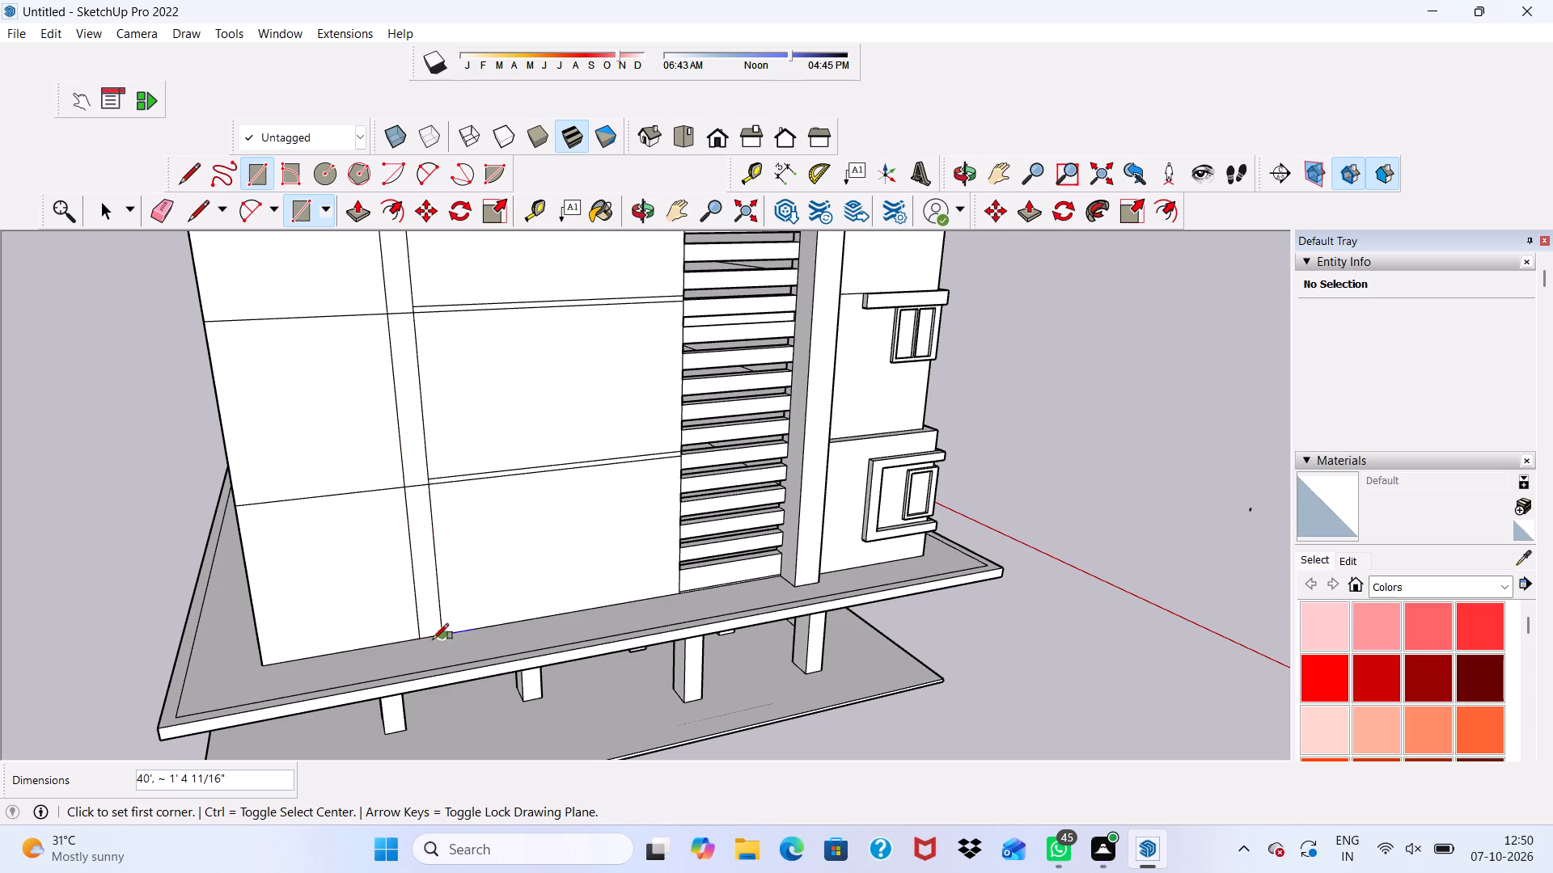
{"action": "key", "text": "space"}
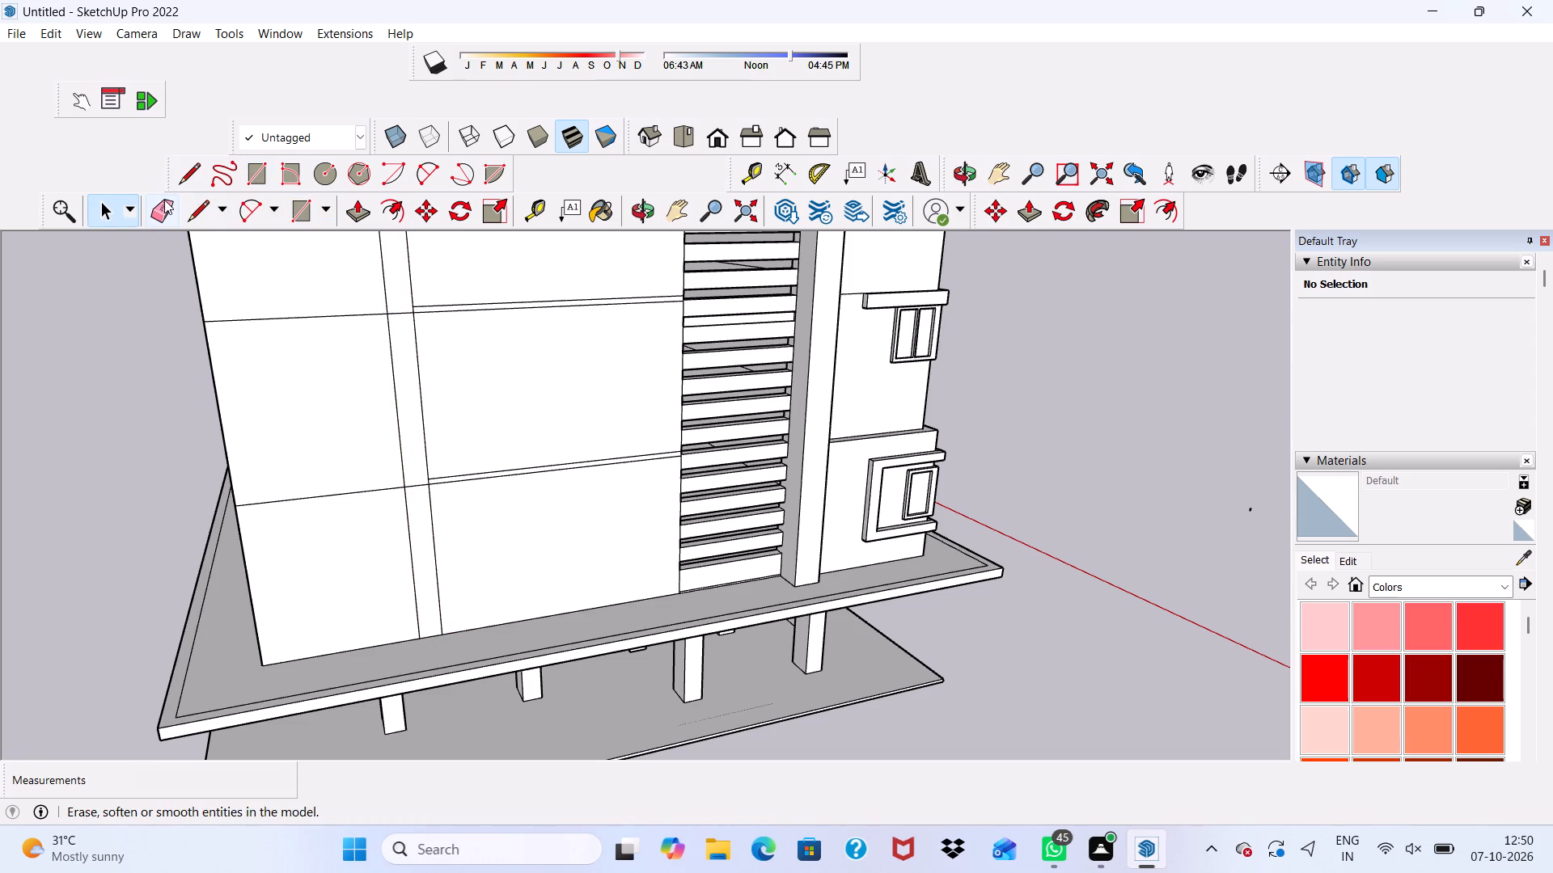
Erase the floor line segments that cross the new vertical strip.
{"action": "left_click", "coordinate": [164, 200]}
{"action": "left_click", "coordinate": [395, 313]}
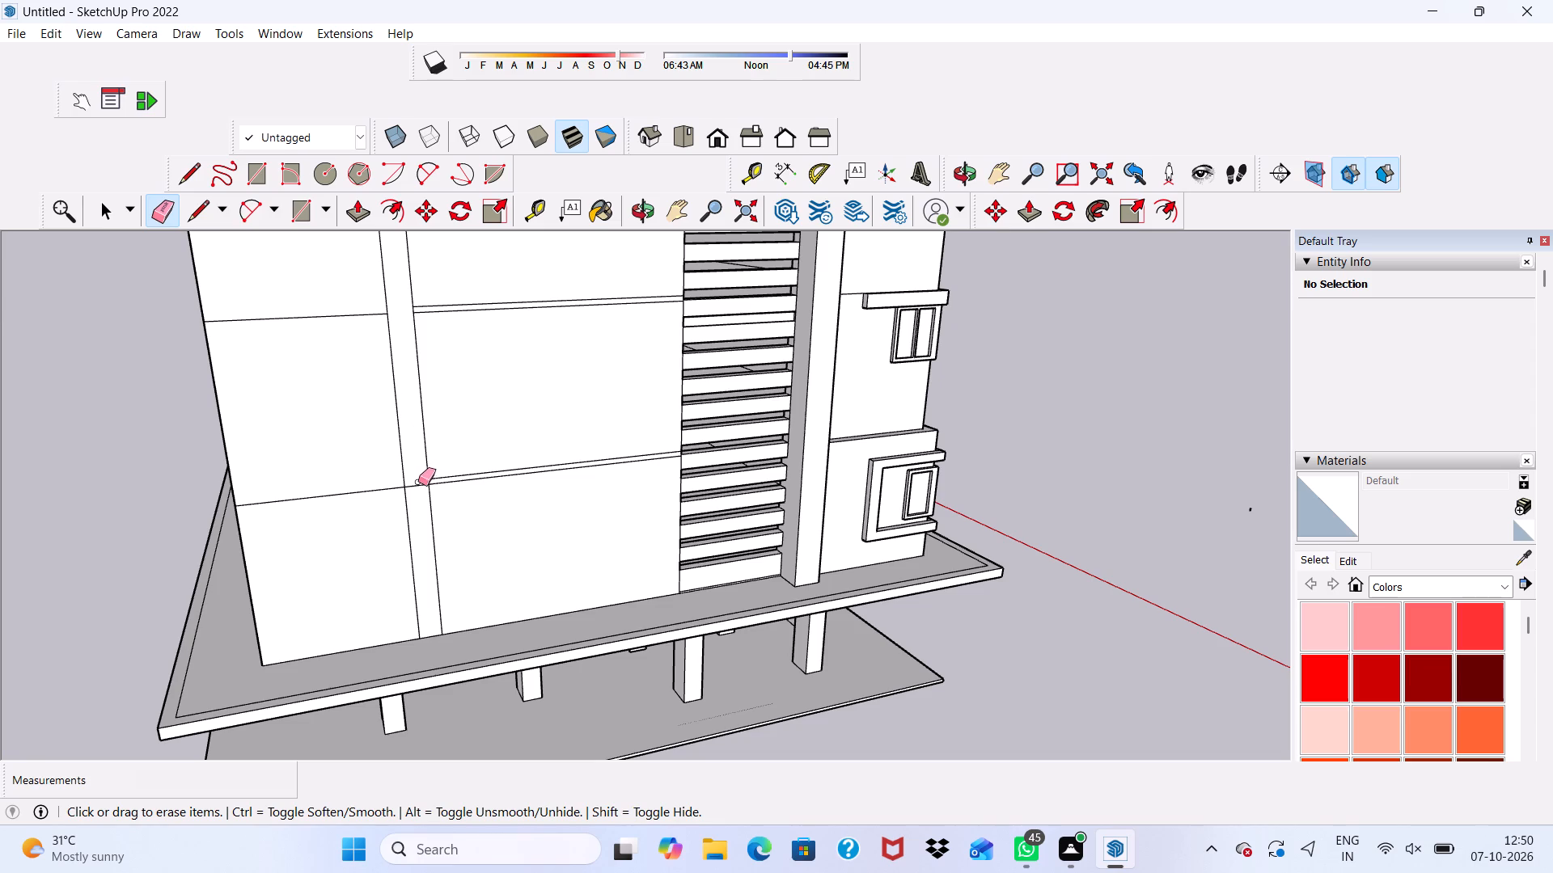
{"action": "left_click", "coordinate": [416, 483]}
{"action": "left_click", "coordinate": [416, 483]}
{"action": "scroll", "coordinate": [421, 440], "scroll_direction": "down", "scroll_amount": 6}
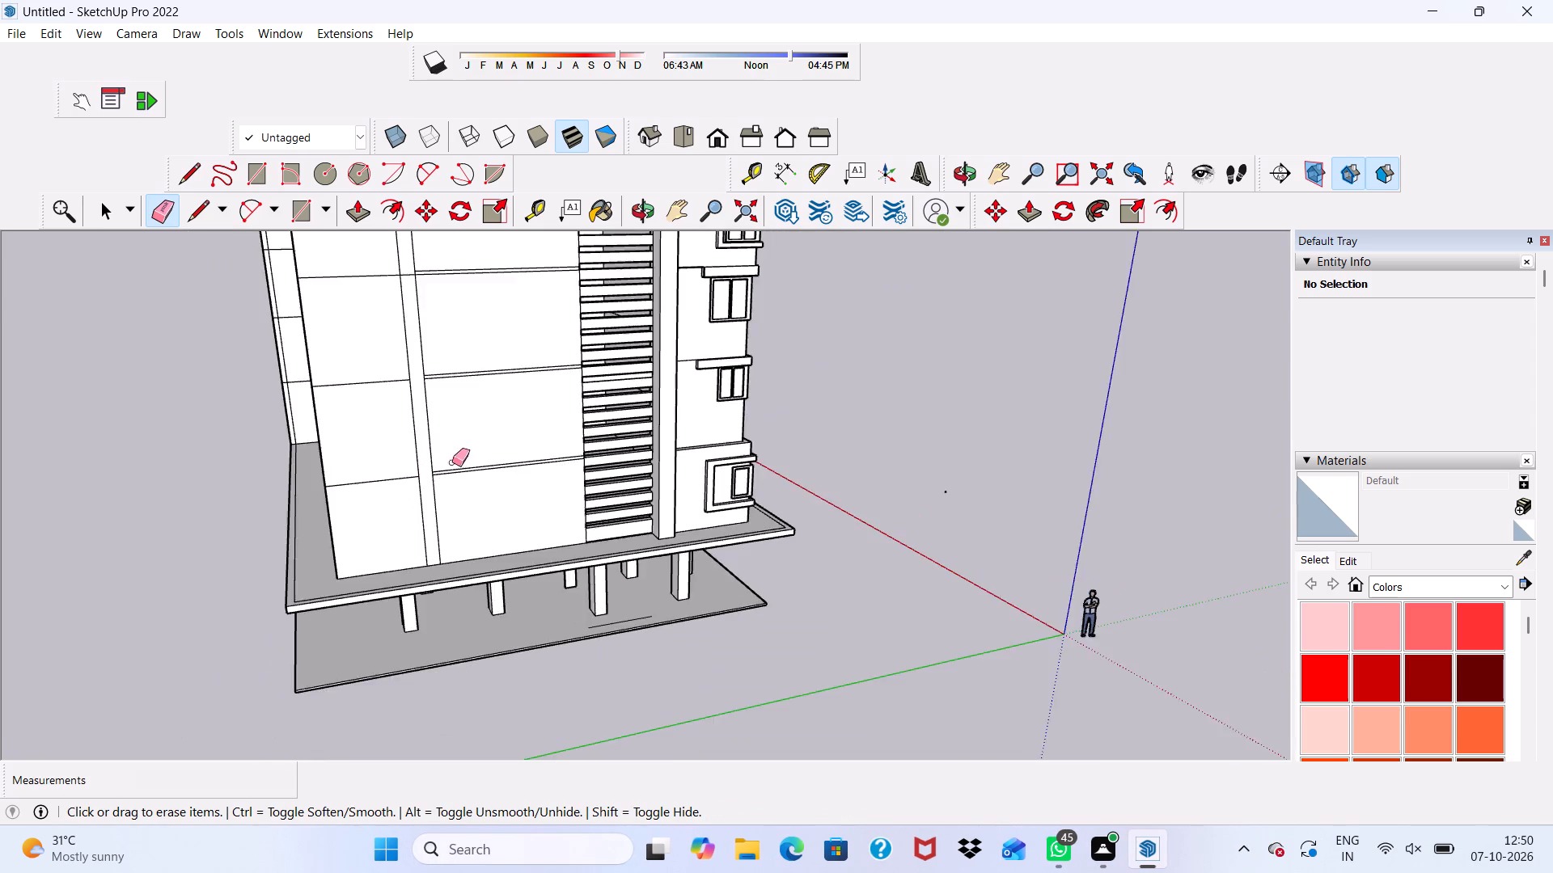
{"action": "scroll", "coordinate": [452, 462], "scroll_direction": "down", "scroll_amount": 6}
{"action": "scroll", "coordinate": [413, 330], "scroll_direction": "up", "scroll_amount": 14}
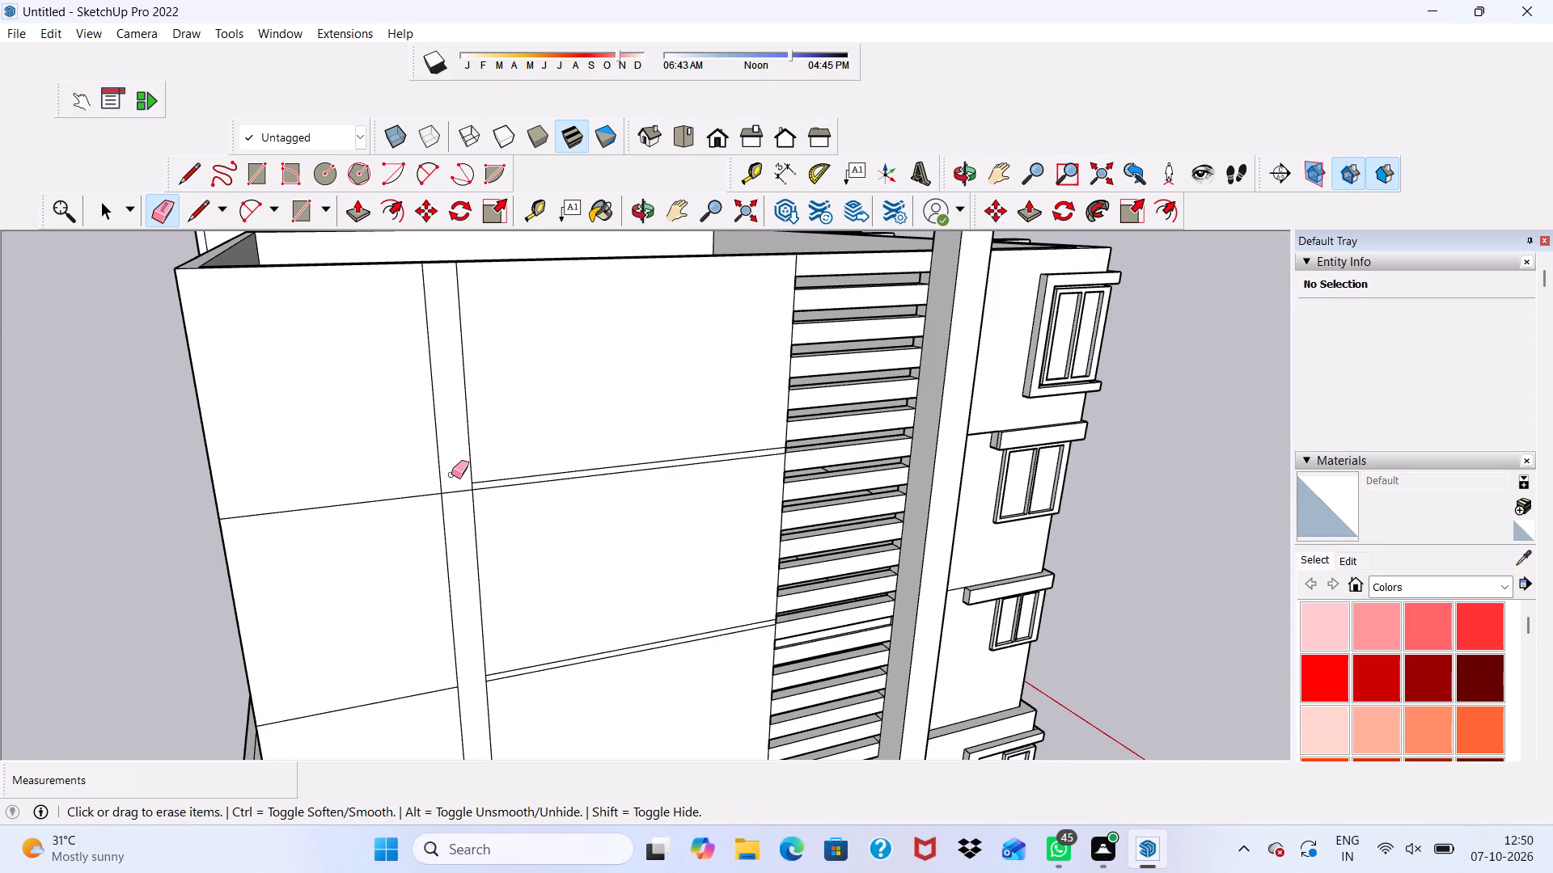
{"action": "left_click", "coordinate": [456, 496]}
{"action": "scroll", "coordinate": [465, 476], "scroll_direction": "down", "scroll_amount": 2}
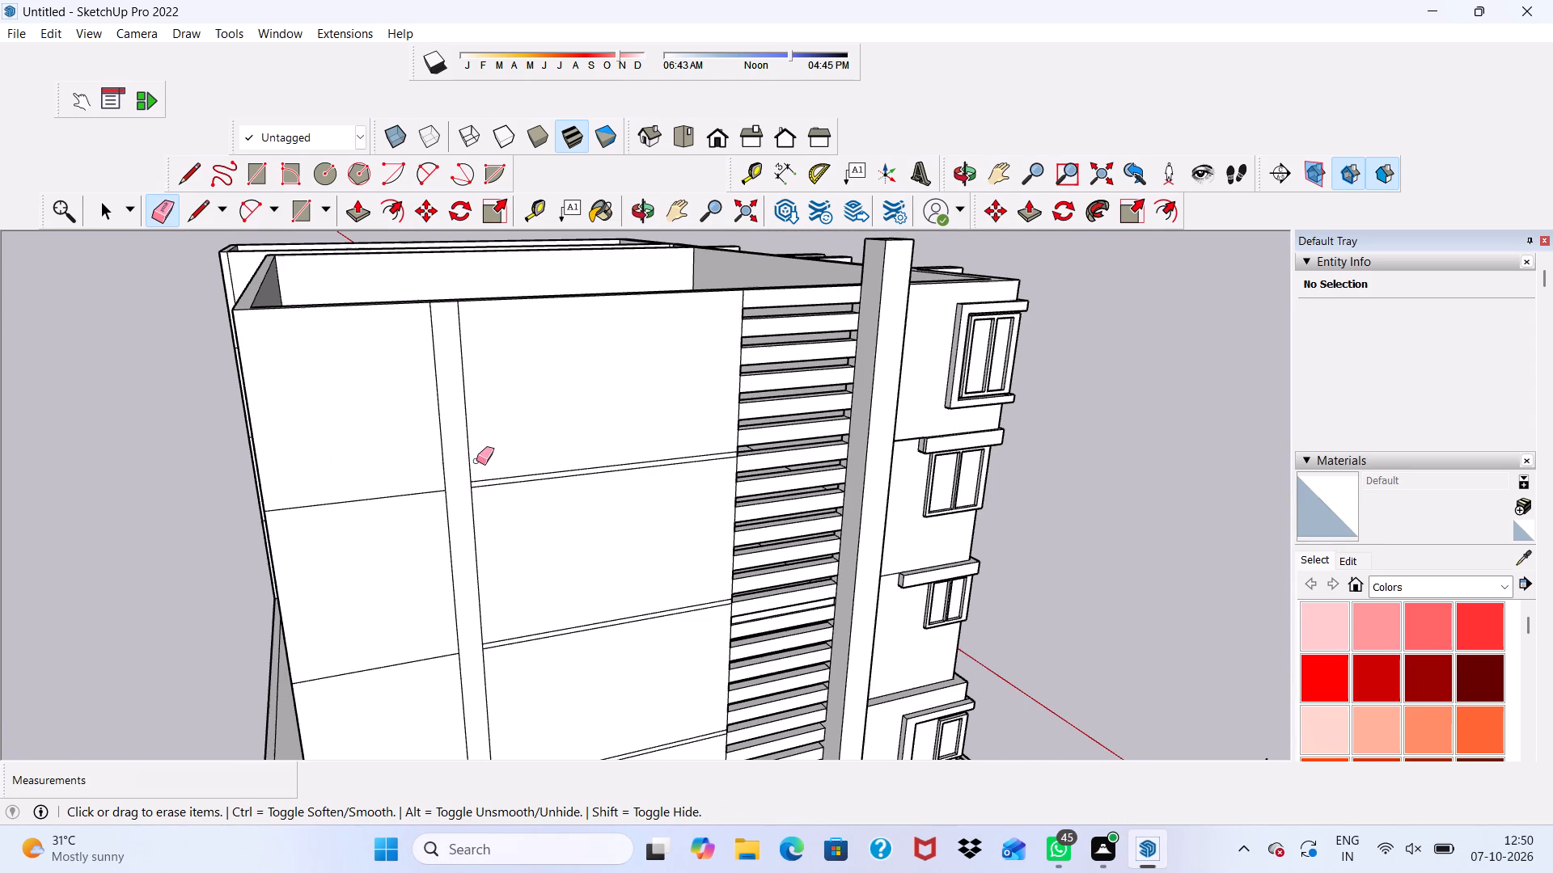
{"action": "key", "text": "space"}
Push/Pull the vertical strip outward about 4' 9 13/16" toward the base slab's edge to form a full-height fin.
{"action": "left_click", "coordinate": [455, 441]}
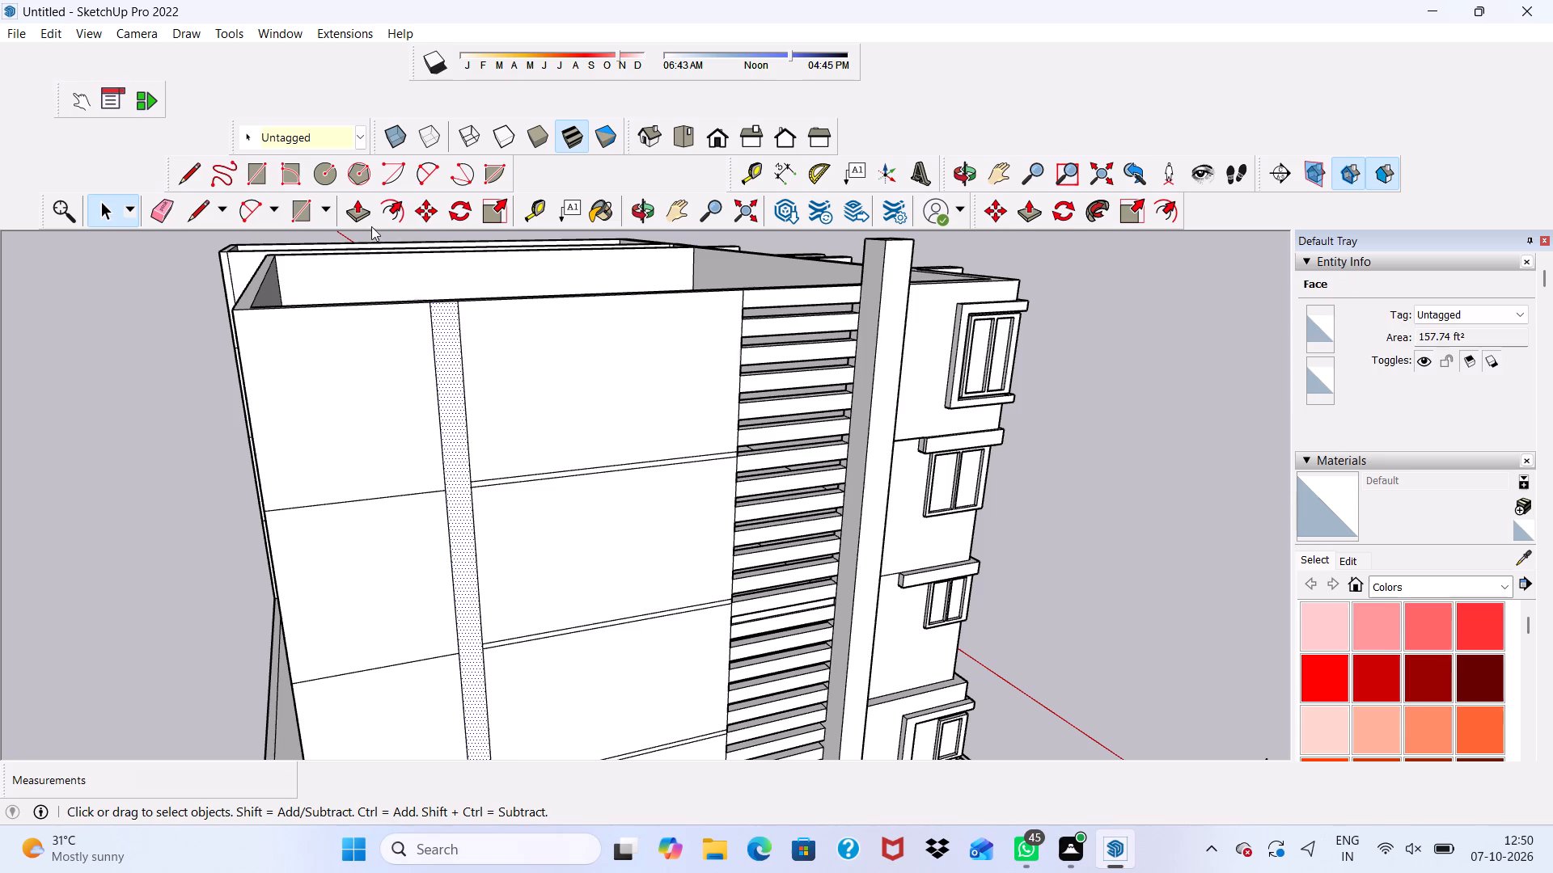
{"action": "double_click", "coordinate": [357, 214]}
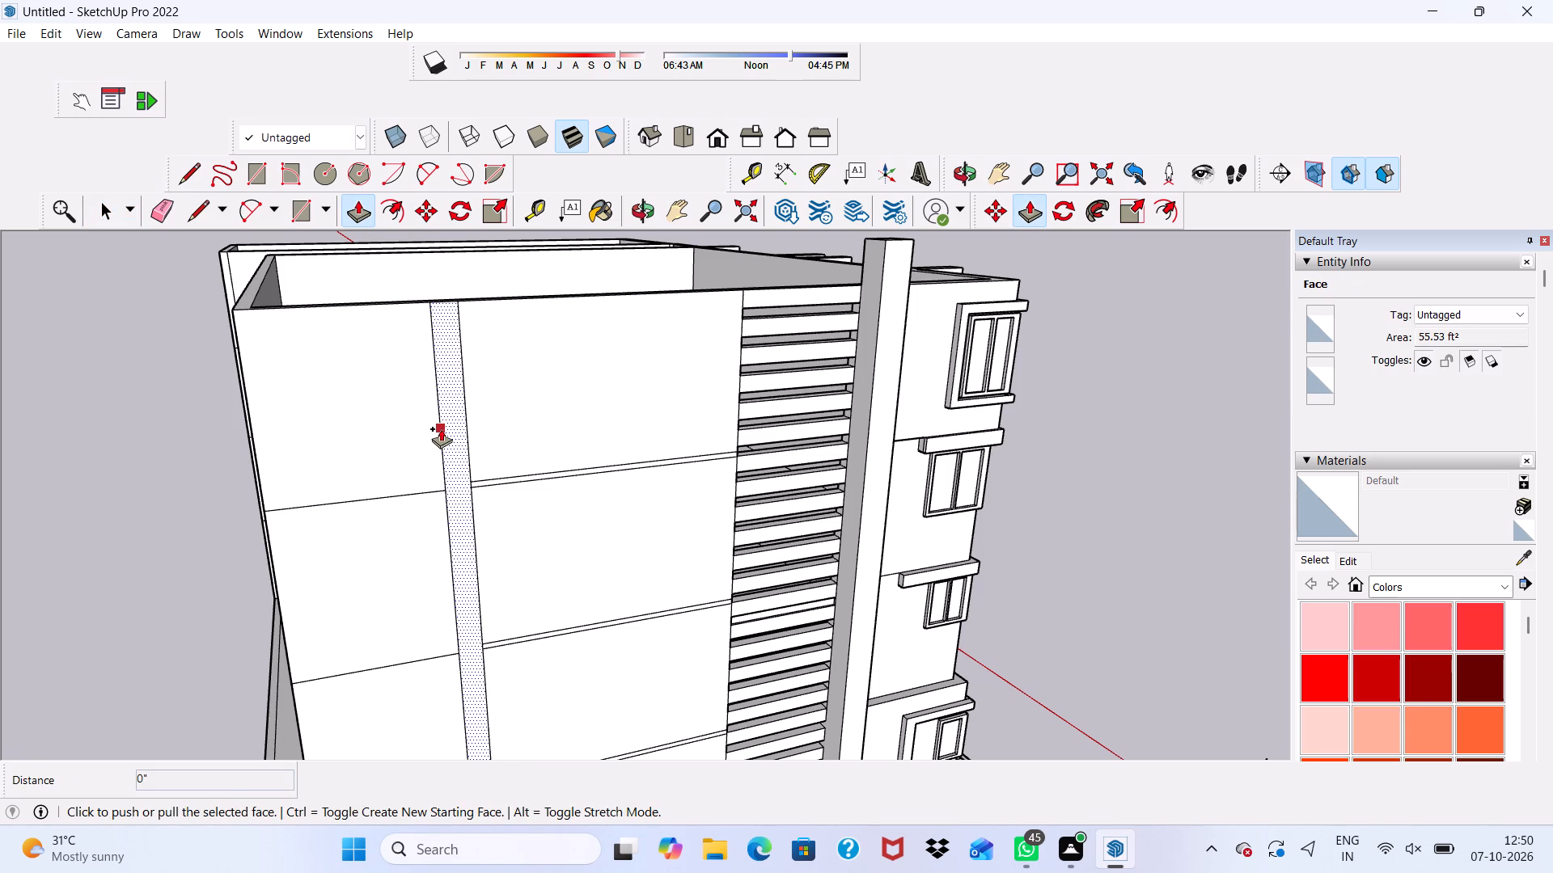
{"action": "left_click", "coordinate": [452, 434]}
{"action": "scroll", "coordinate": [455, 404], "scroll_direction": "down", "scroll_amount": 6}
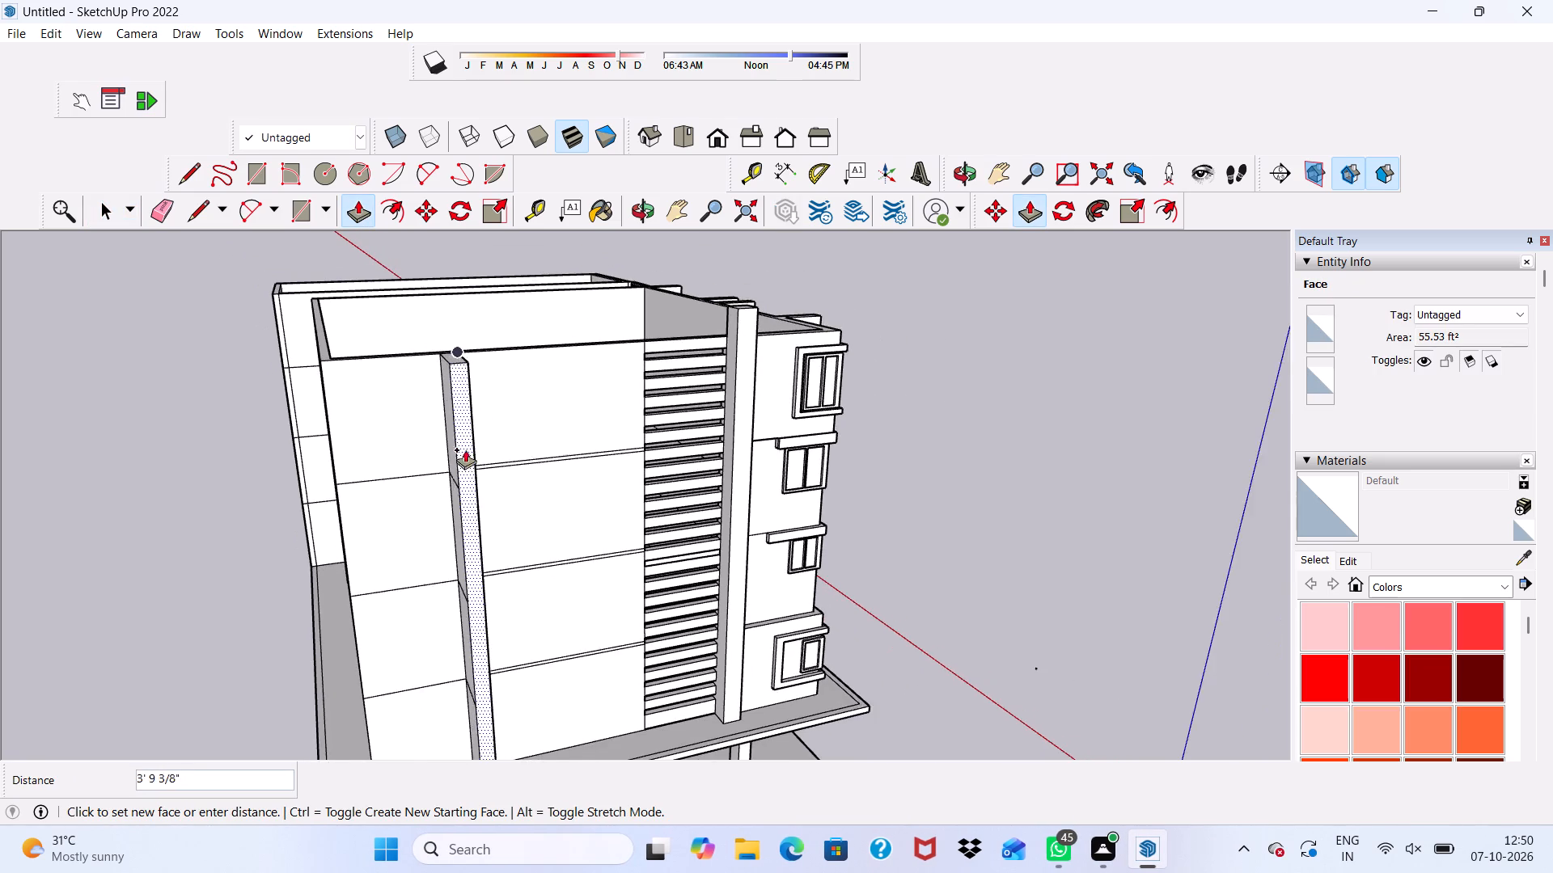
{"action": "scroll", "coordinate": [465, 449], "scroll_direction": "down", "scroll_amount": 1}
{"action": "scroll", "coordinate": [571, 567], "scroll_direction": "down", "scroll_amount": 4}
{"action": "middle_click_drag", "start_coordinate": [533, 543], "coordinate": [545, 454]}
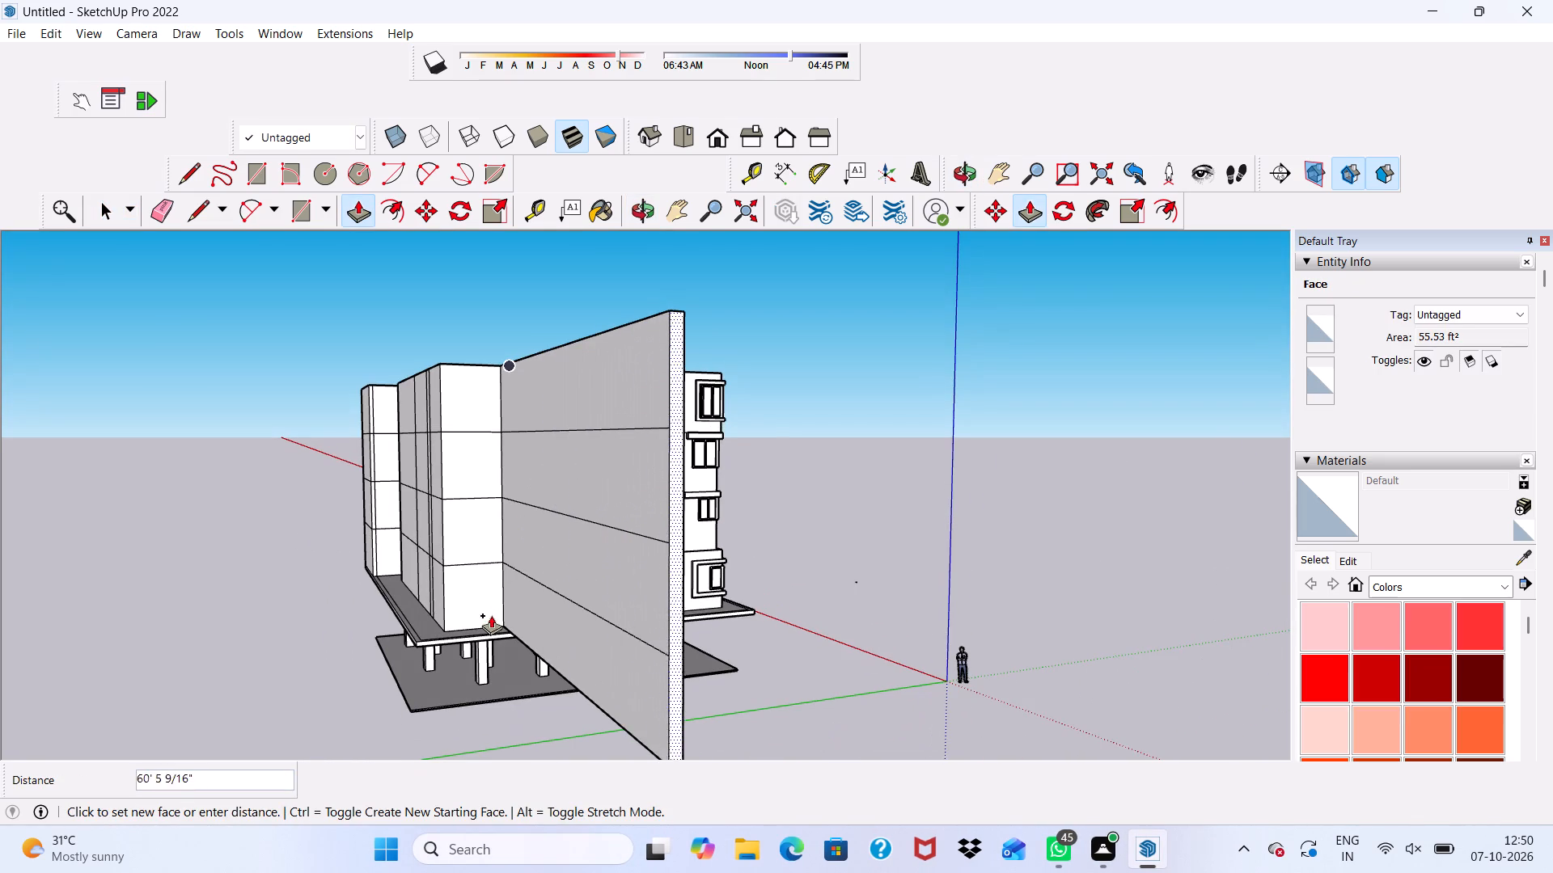
{"action": "scroll", "coordinate": [491, 633], "scroll_direction": "up", "scroll_amount": 14}
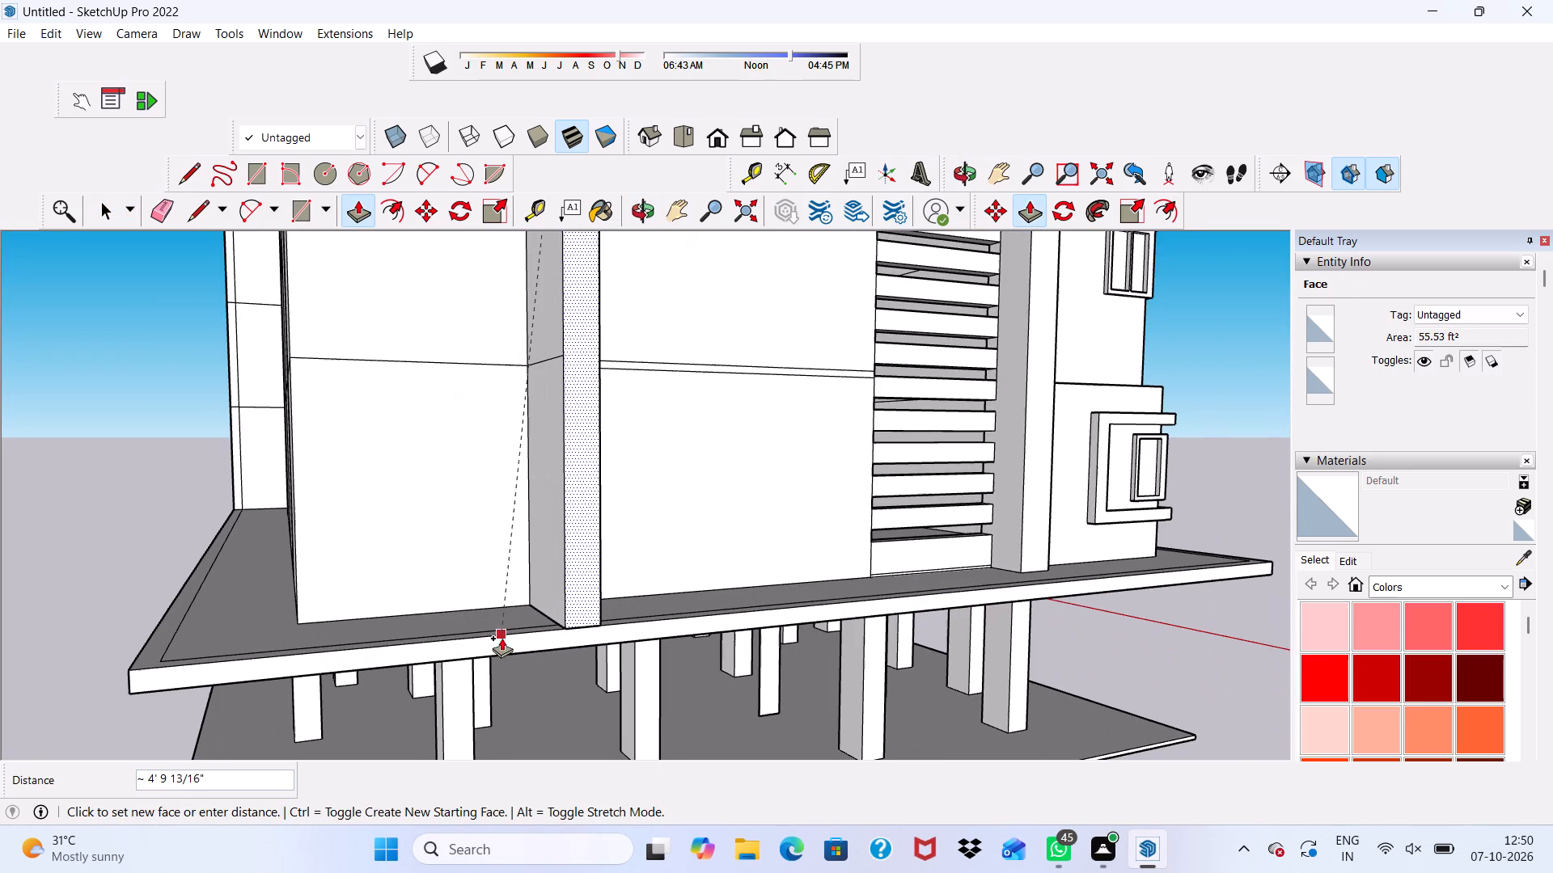
{"action": "left_click", "coordinate": [505, 634]}
{"action": "scroll", "coordinate": [505, 634], "scroll_direction": "down", "scroll_amount": 13}
{"action": "middle_click_drag", "start_coordinate": [500, 587], "coordinate": [301, 665]}
{"action": "scroll", "coordinate": [301, 665], "scroll_direction": "down", "scroll_amount": 1}
{"action": "scroll", "coordinate": [301, 665], "scroll_direction": "up", "scroll_amount": 1}
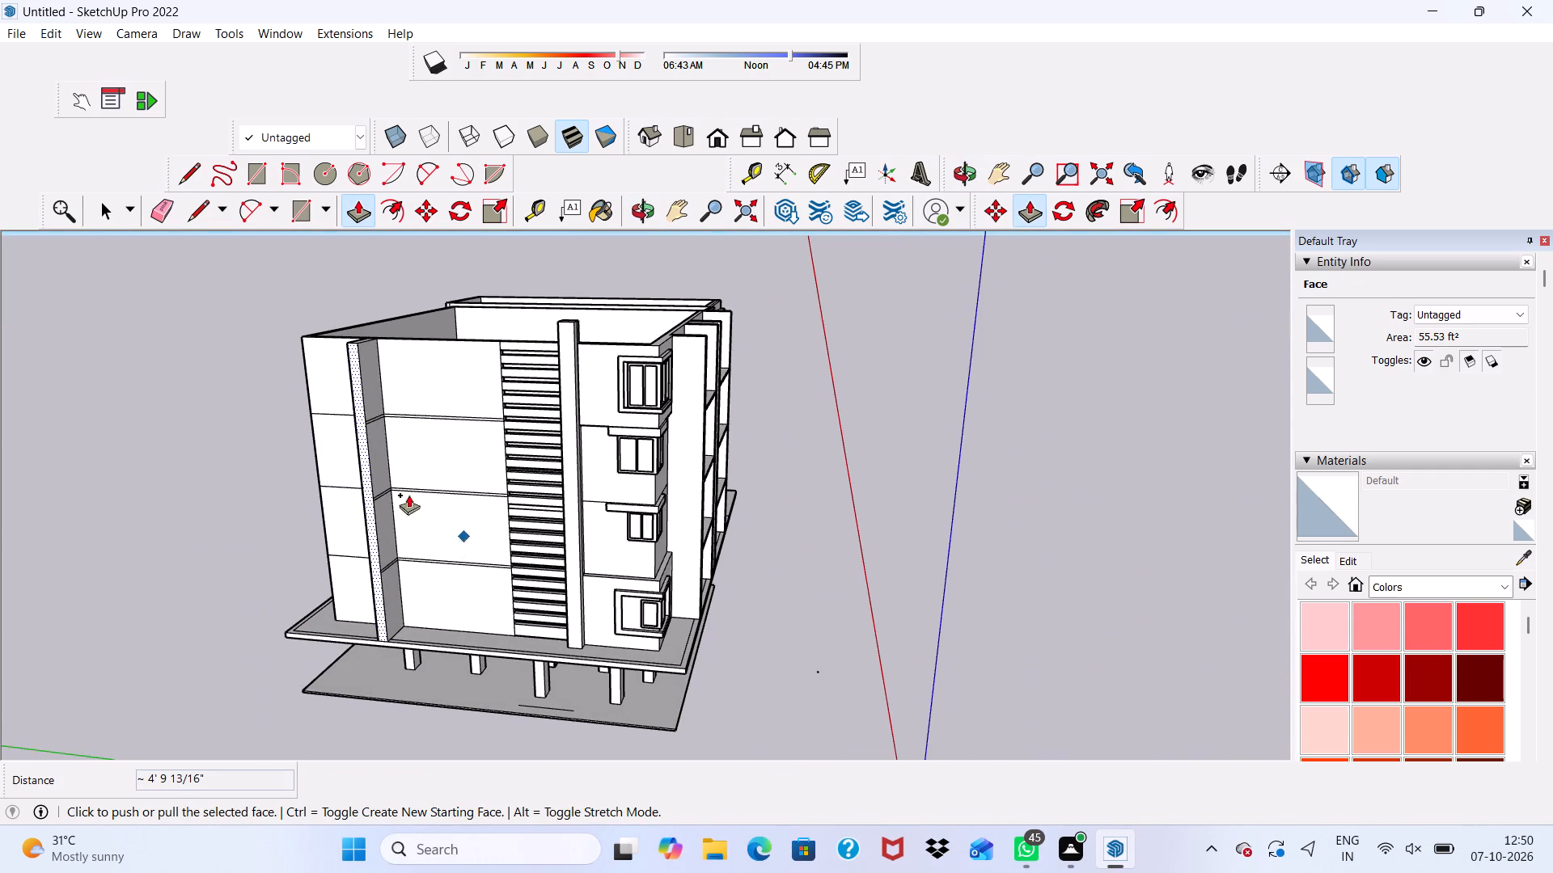
{"action": "scroll", "coordinate": [239, 377], "scroll_direction": "up", "scroll_amount": 4}
{"action": "key", "text": "space"}
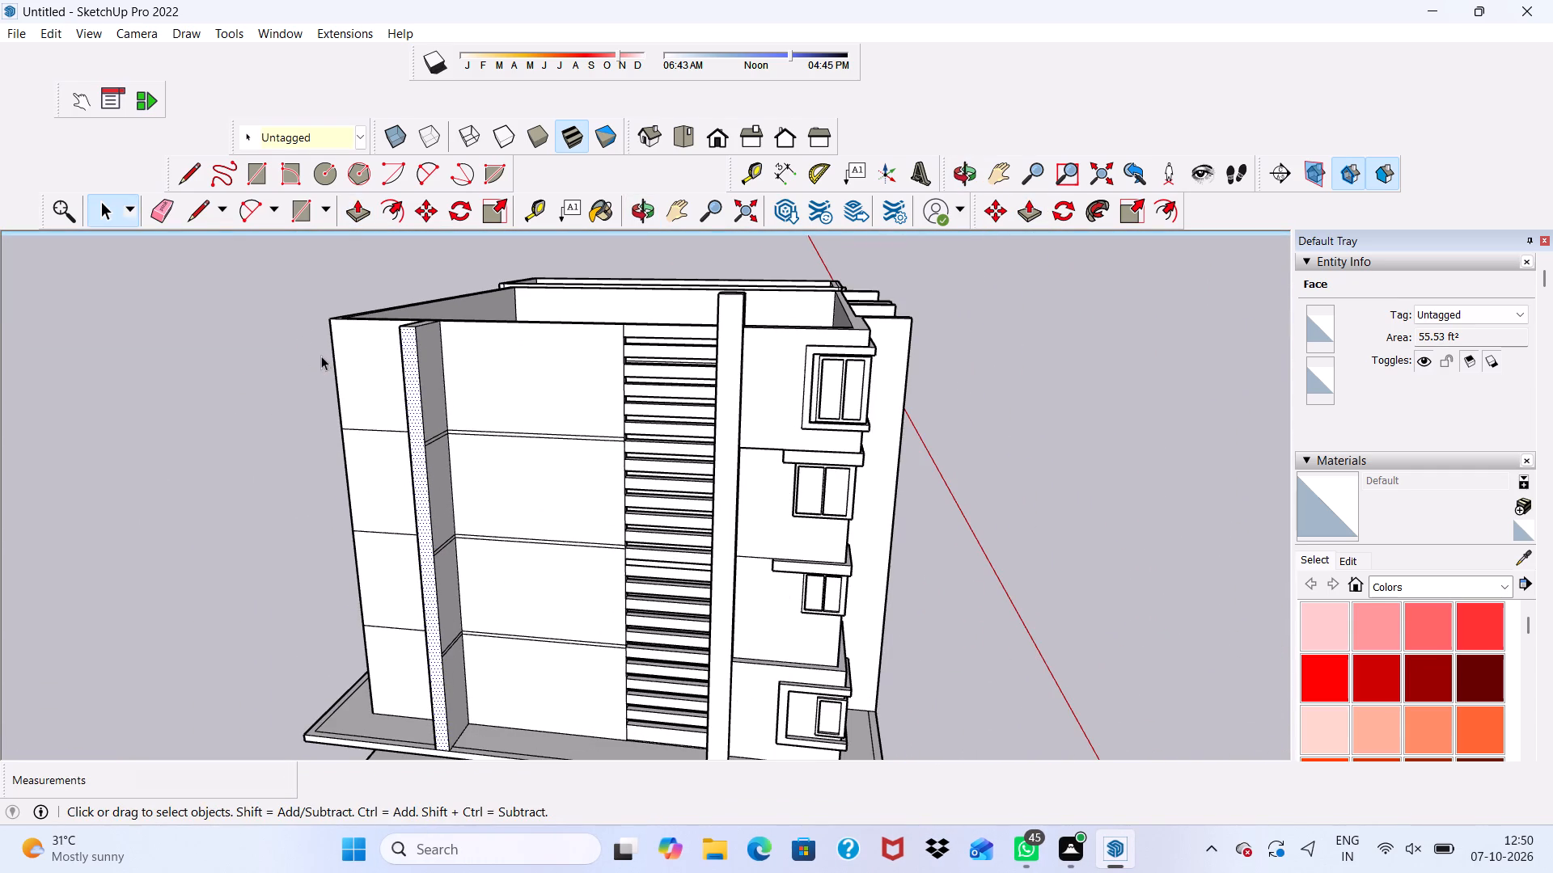
Erase the three pairs of floor lines on the fin's side face that faces the slotted bay.
{"action": "left_click", "coordinate": [153, 212]}
{"action": "scroll", "coordinate": [374, 386], "scroll_direction": "up", "scroll_amount": 8}
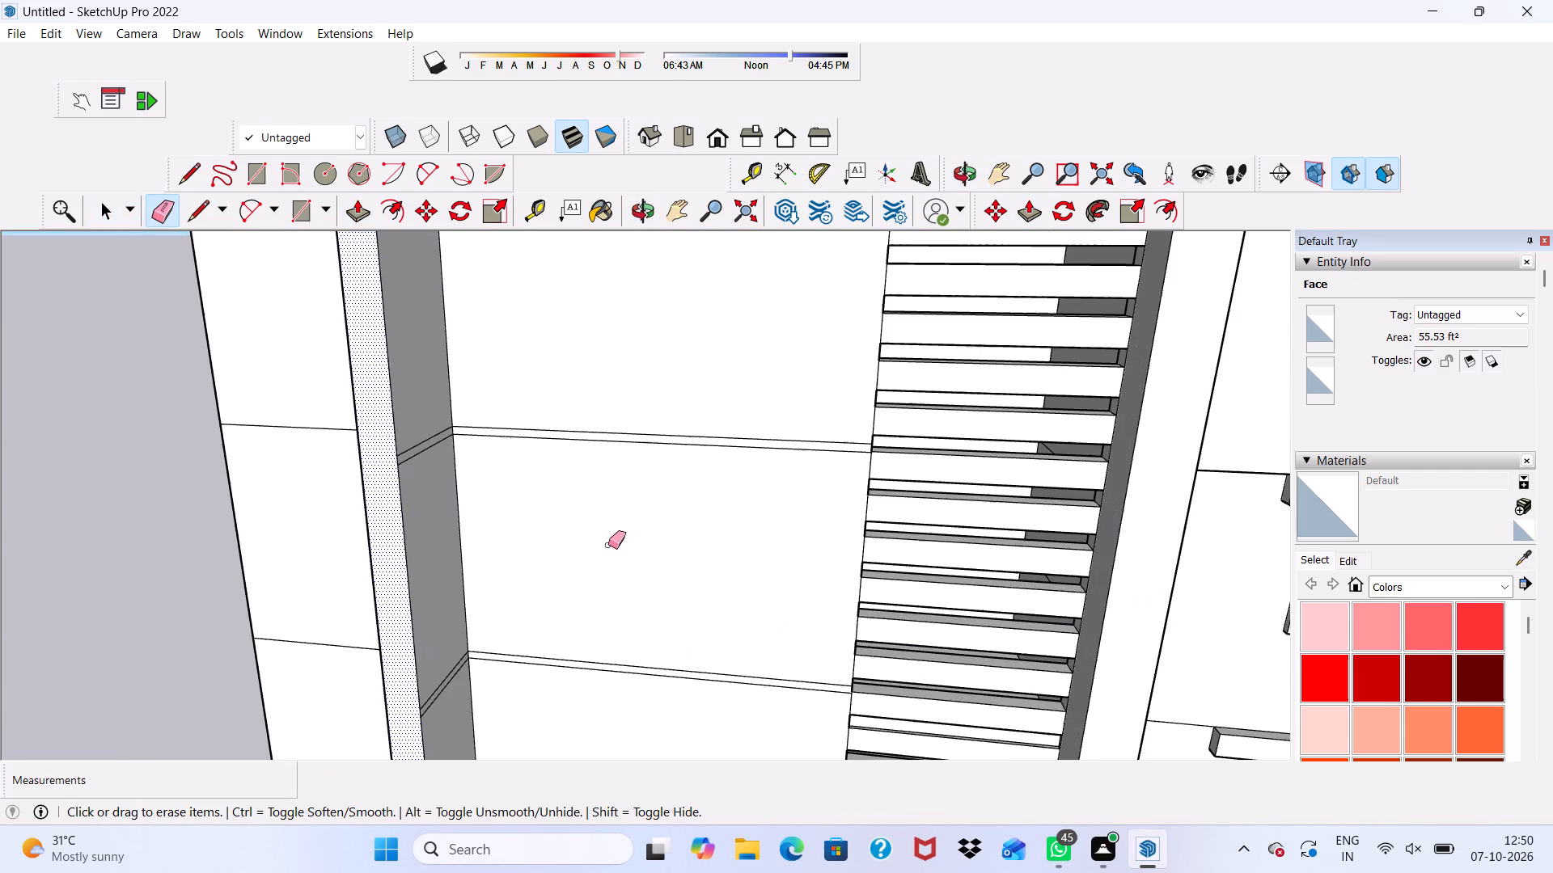
{"action": "middle_click_drag", "start_coordinate": [459, 491], "coordinate": [349, 458]}
{"action": "left_click_drag", "start_coordinate": [405, 395], "coordinate": [403, 432]}
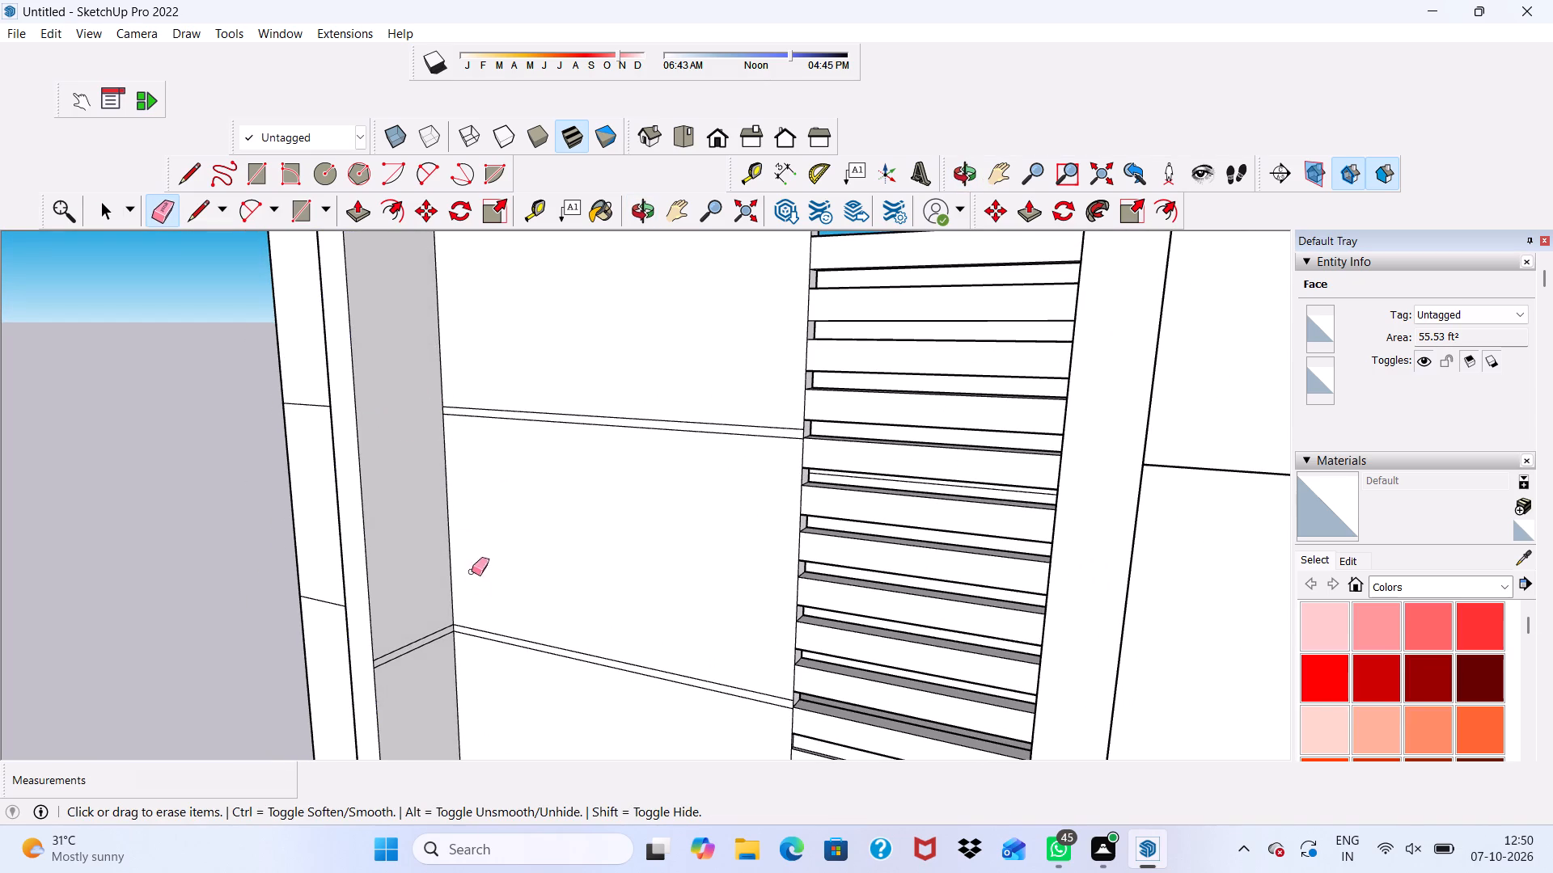
{"action": "left_click_drag", "start_coordinate": [429, 627], "coordinate": [451, 680]}
{"action": "scroll", "coordinate": [438, 518], "scroll_direction": "down", "scroll_amount": 7}
{"action": "scroll", "coordinate": [455, 660], "scroll_direction": "up", "scroll_amount": 4}
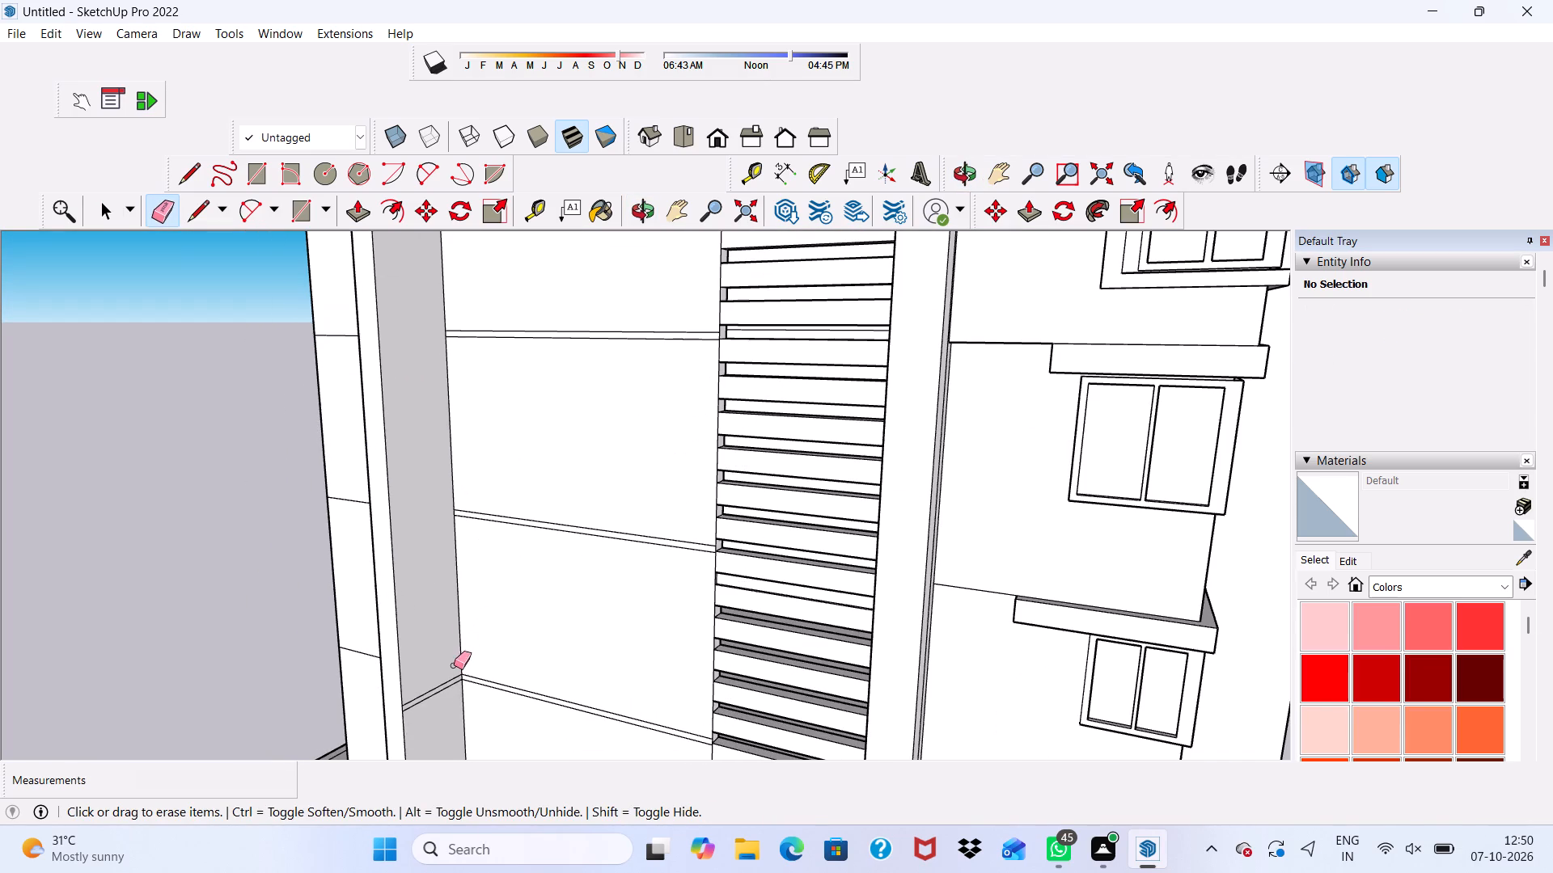
{"action": "left_click_drag", "start_coordinate": [418, 673], "coordinate": [432, 705]}
{"action": "scroll", "coordinate": [397, 497], "scroll_direction": "down", "scroll_amount": 7}
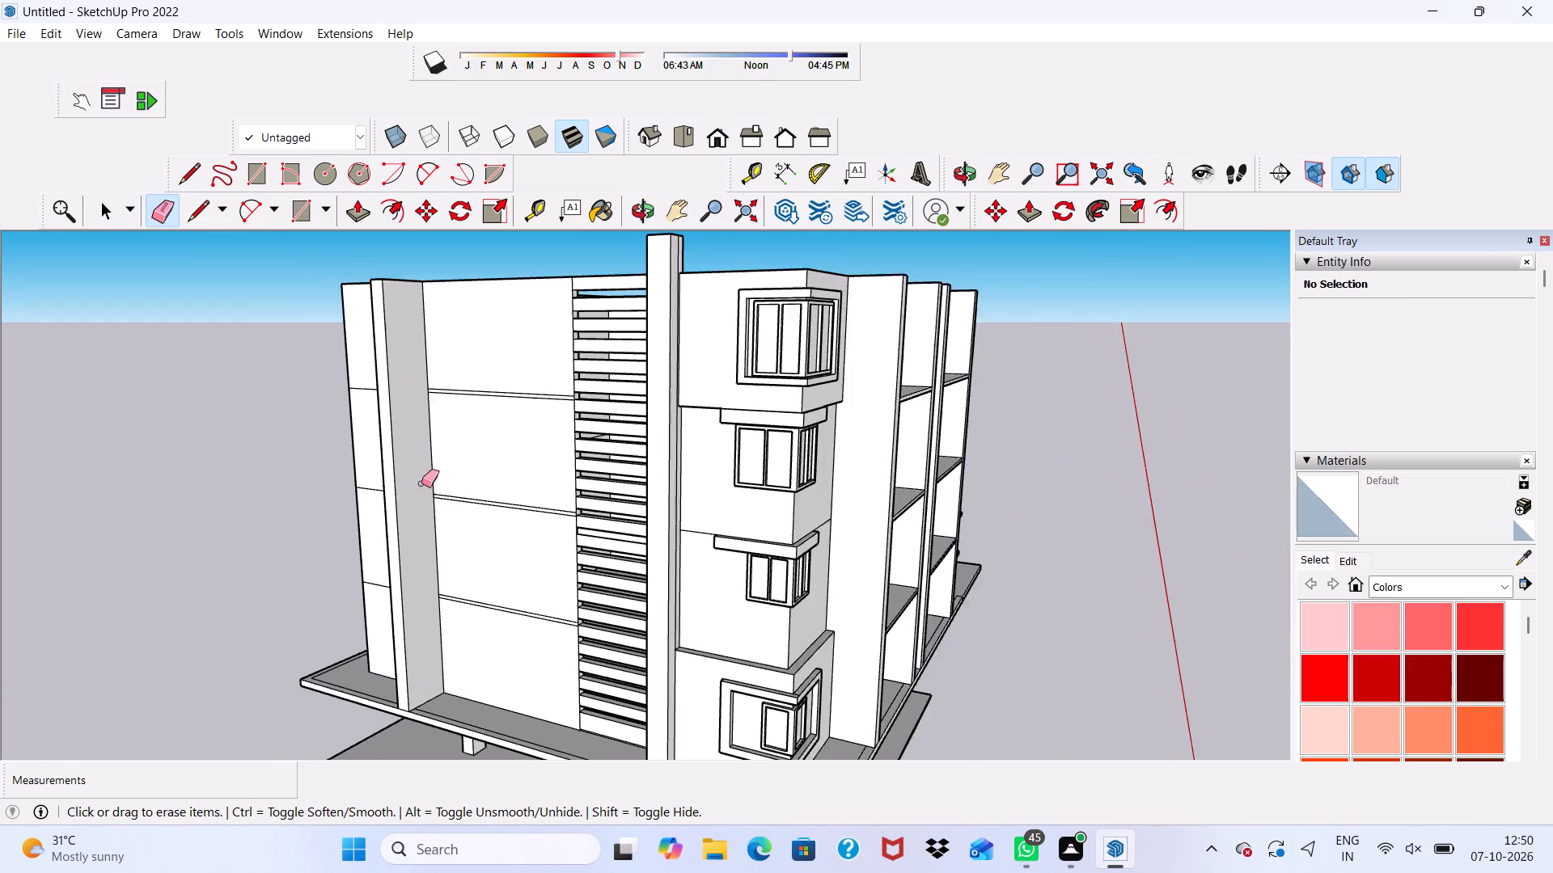
{"action": "scroll", "coordinate": [421, 483], "scroll_direction": "down", "scroll_amount": 2}
{"action": "scroll", "coordinate": [446, 631], "scroll_direction": "up", "scroll_amount": 1}
{"action": "key", "text": "space"}
Push/Pull the uppermost thin horizontal strip outward about 4' 9 13/16", flush with the fin's front face.
{"action": "scroll", "coordinate": [438, 496], "scroll_direction": "up", "scroll_amount": 2}
{"action": "scroll", "coordinate": [389, 413], "scroll_direction": "up", "scroll_amount": 14}
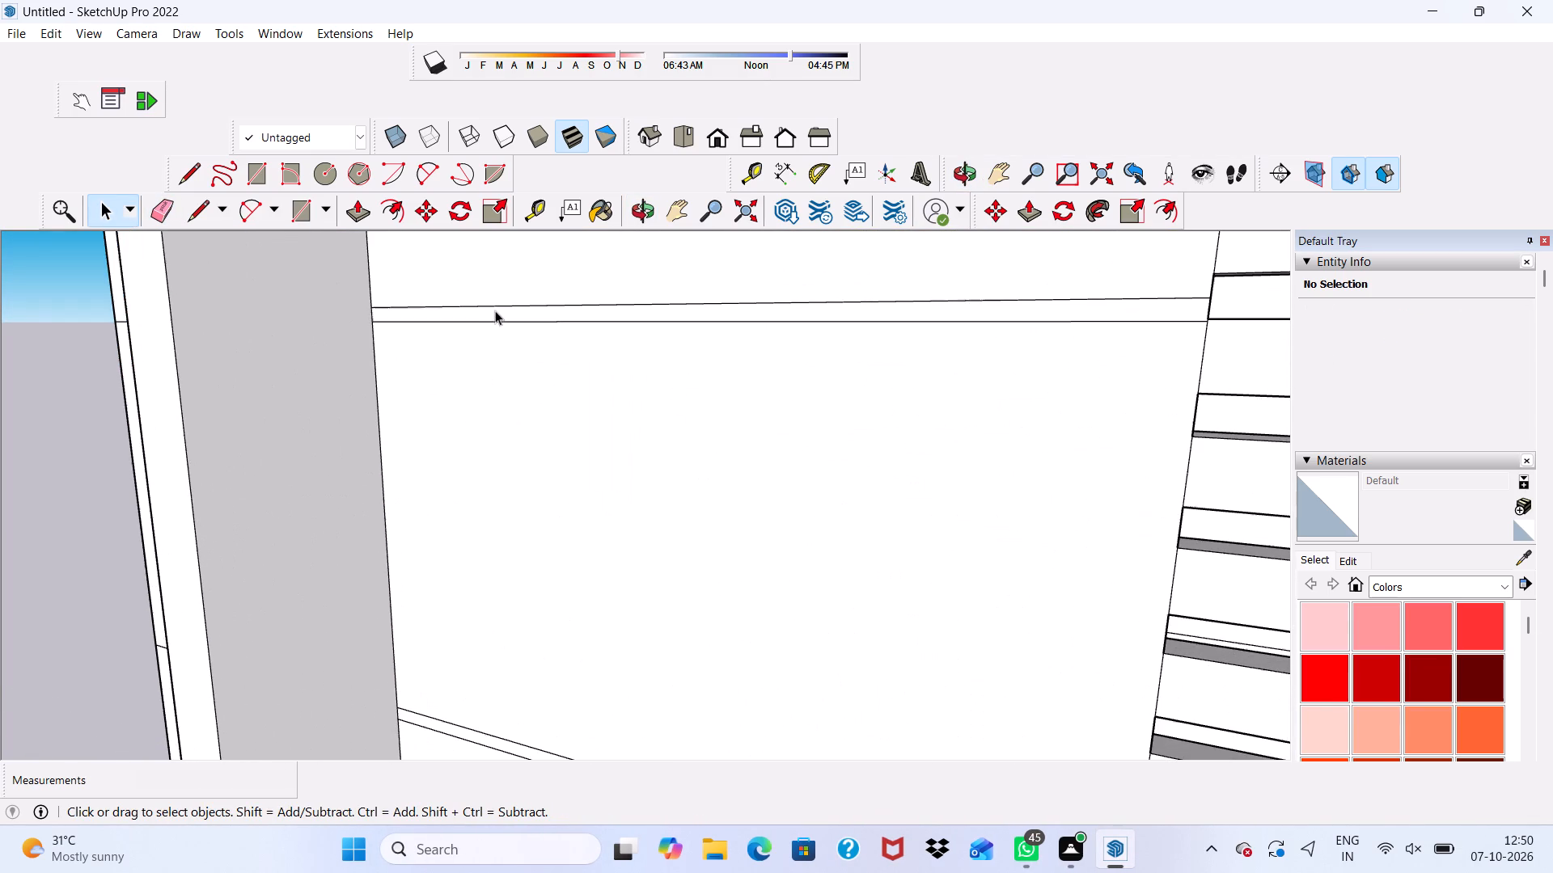
{"action": "left_click", "coordinate": [509, 317]}
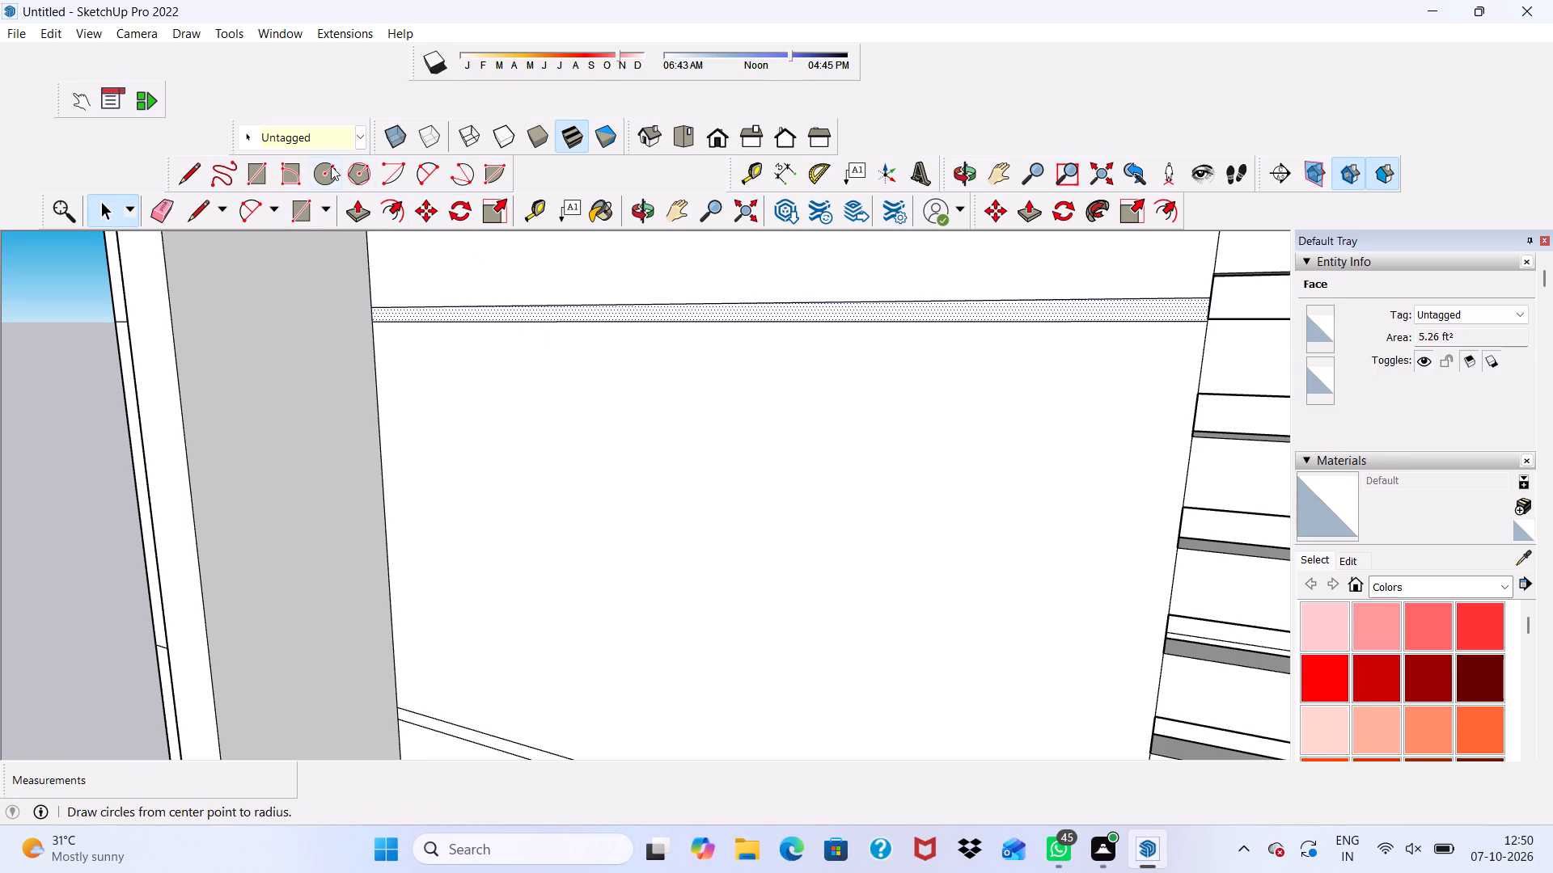
{"action": "left_click", "coordinate": [303, 209]}
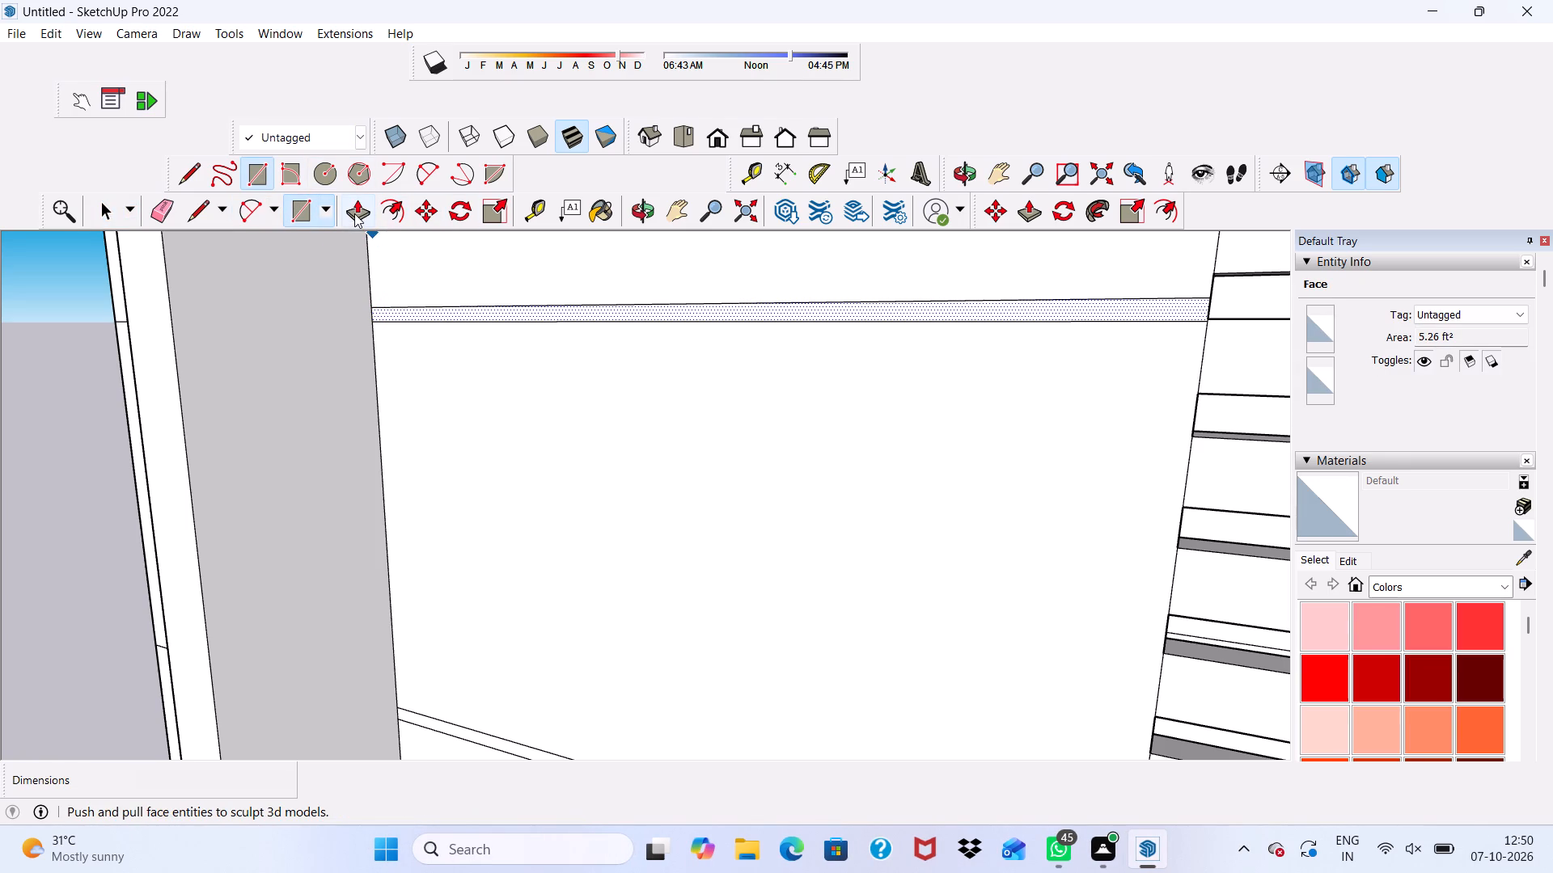
{"action": "left_click", "coordinate": [354, 213]}
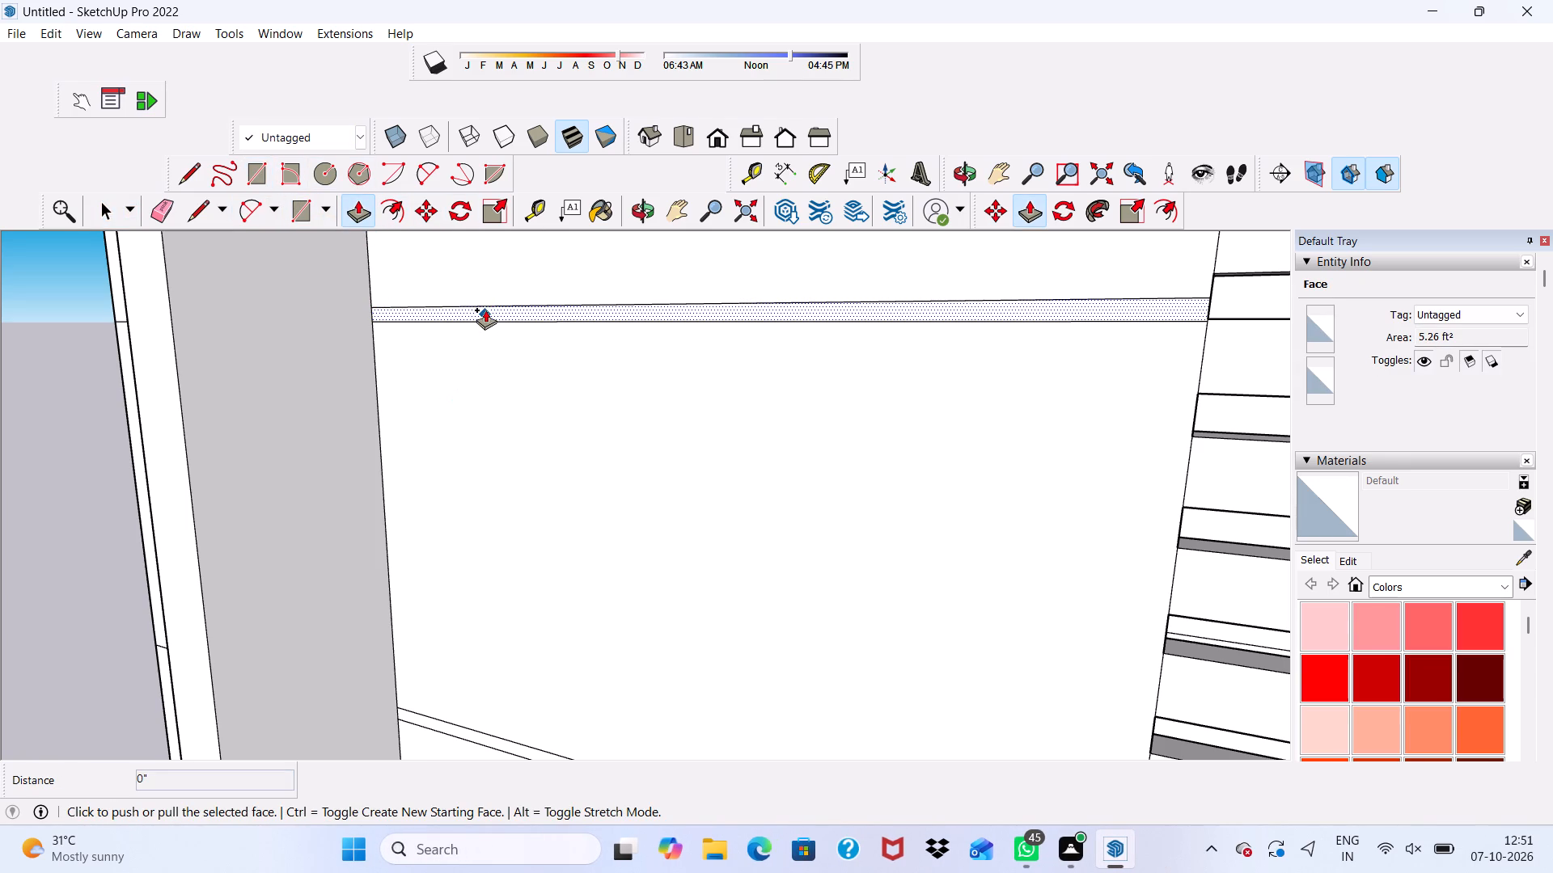
{"action": "left_click", "coordinate": [485, 310]}
{"action": "scroll", "coordinate": [307, 379], "scroll_direction": "down", "scroll_amount": 4}
{"action": "middle_click_drag", "start_coordinate": [305, 379], "coordinate": [432, 495]}
{"action": "left_click", "coordinate": [154, 389]}
{"action": "scroll", "coordinate": [495, 576], "scroll_direction": "down", "scroll_amount": 5}
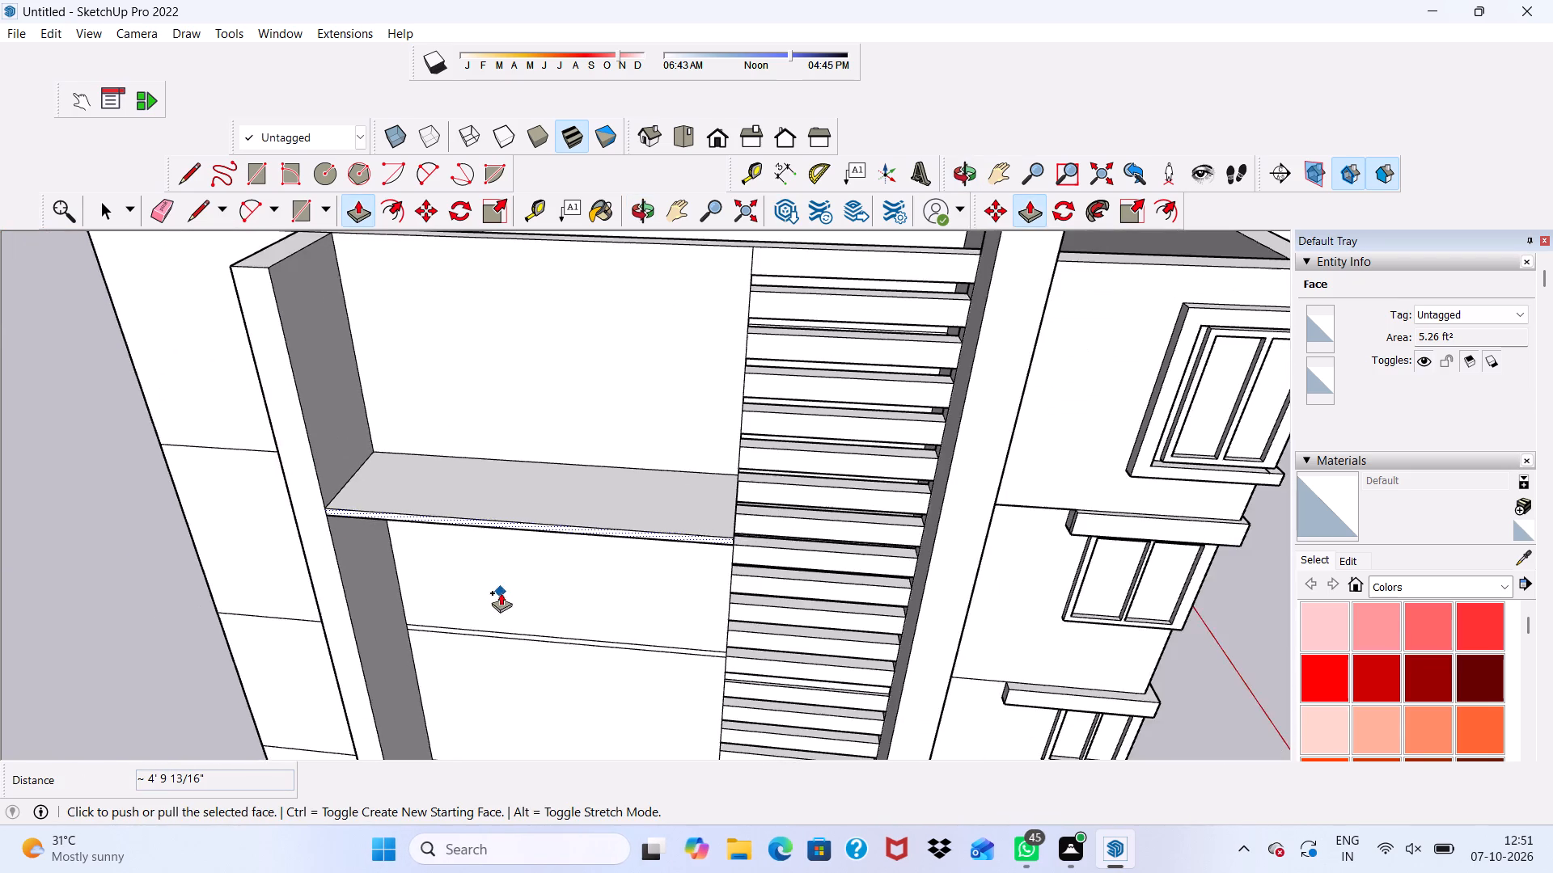
{"action": "middle_click_drag", "start_coordinate": [501, 593], "coordinate": [515, 478]}
{"action": "scroll", "coordinate": [483, 603], "scroll_direction": "up", "scroll_amount": 13}
{"action": "key", "text": "space"}
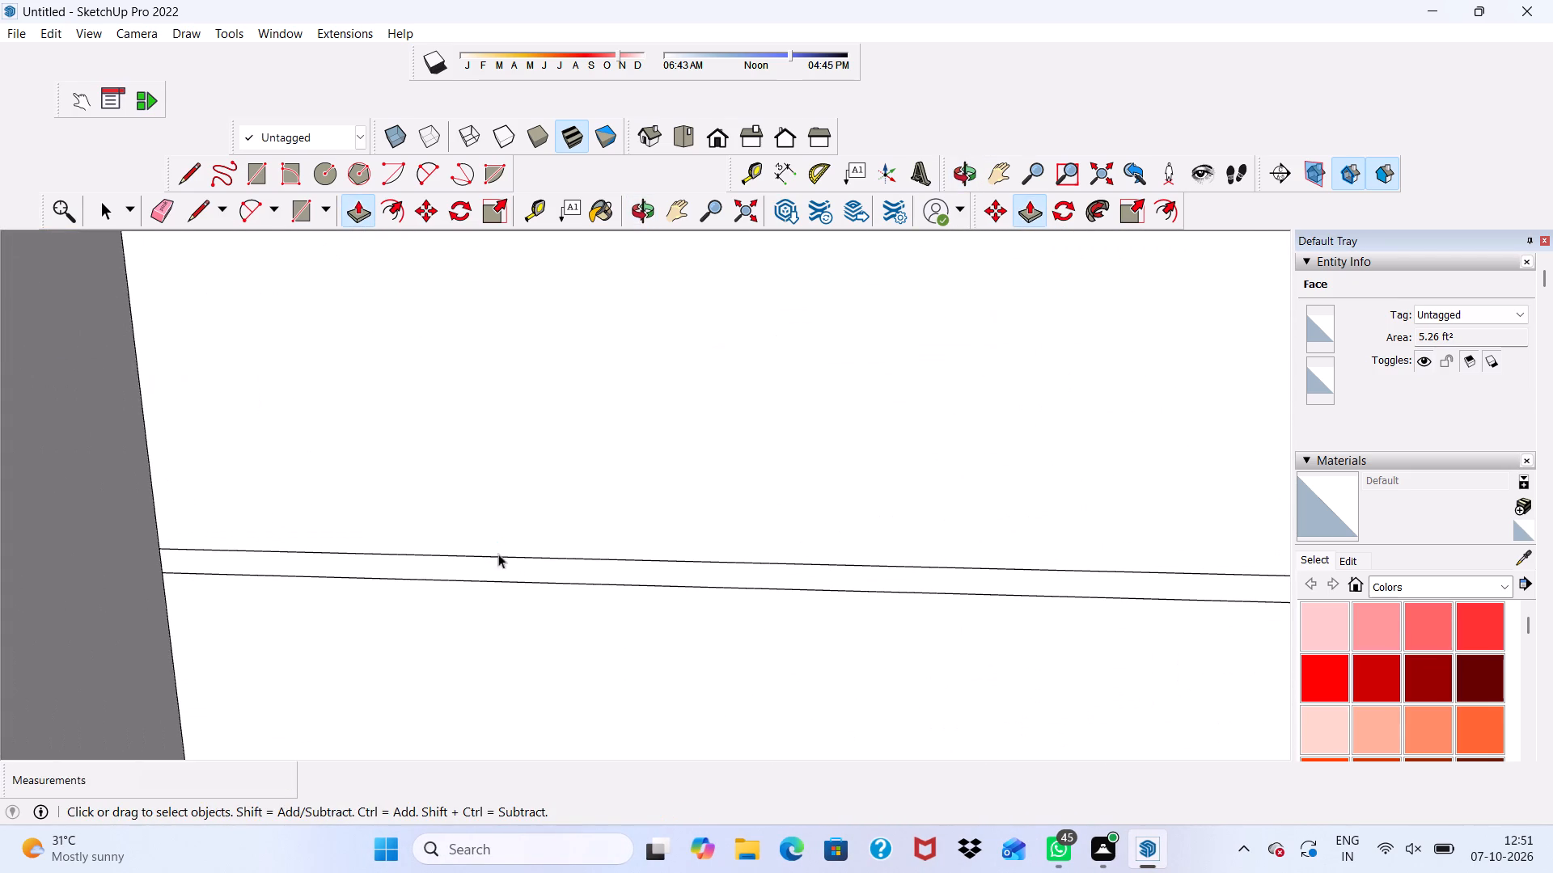
Push/Pull the middle thin horizontal strip outward about 4' 9 13/16" to match the fin's front face.
{"action": "left_click", "coordinate": [499, 566]}
{"action": "left_click", "coordinate": [349, 213]}
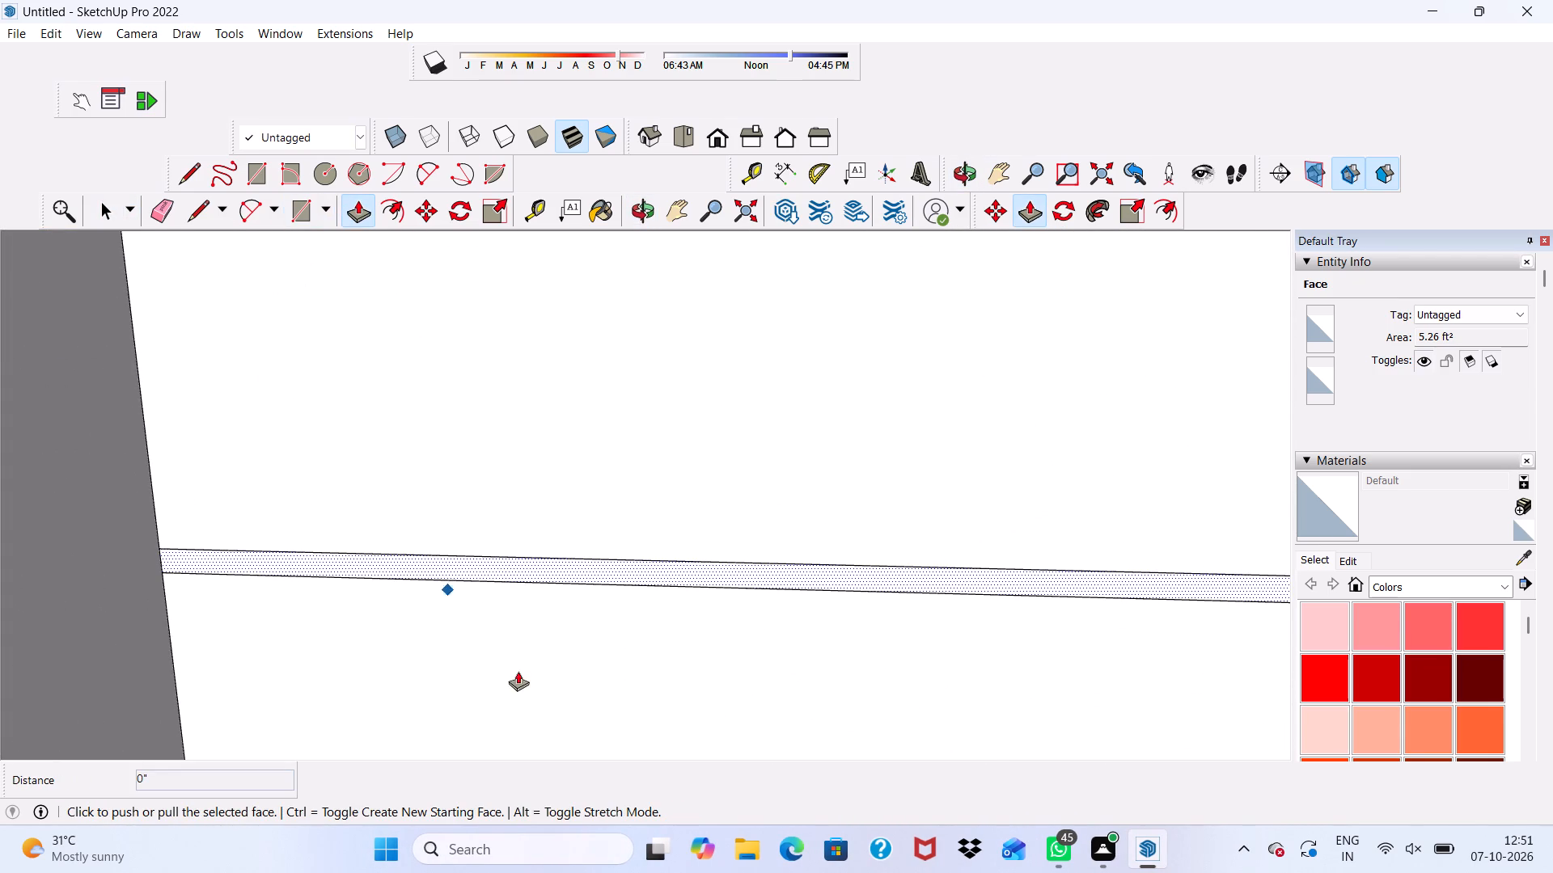
{"action": "left_click", "coordinate": [562, 572]}
{"action": "scroll", "coordinate": [505, 604], "scroll_direction": "down", "scroll_amount": 10}
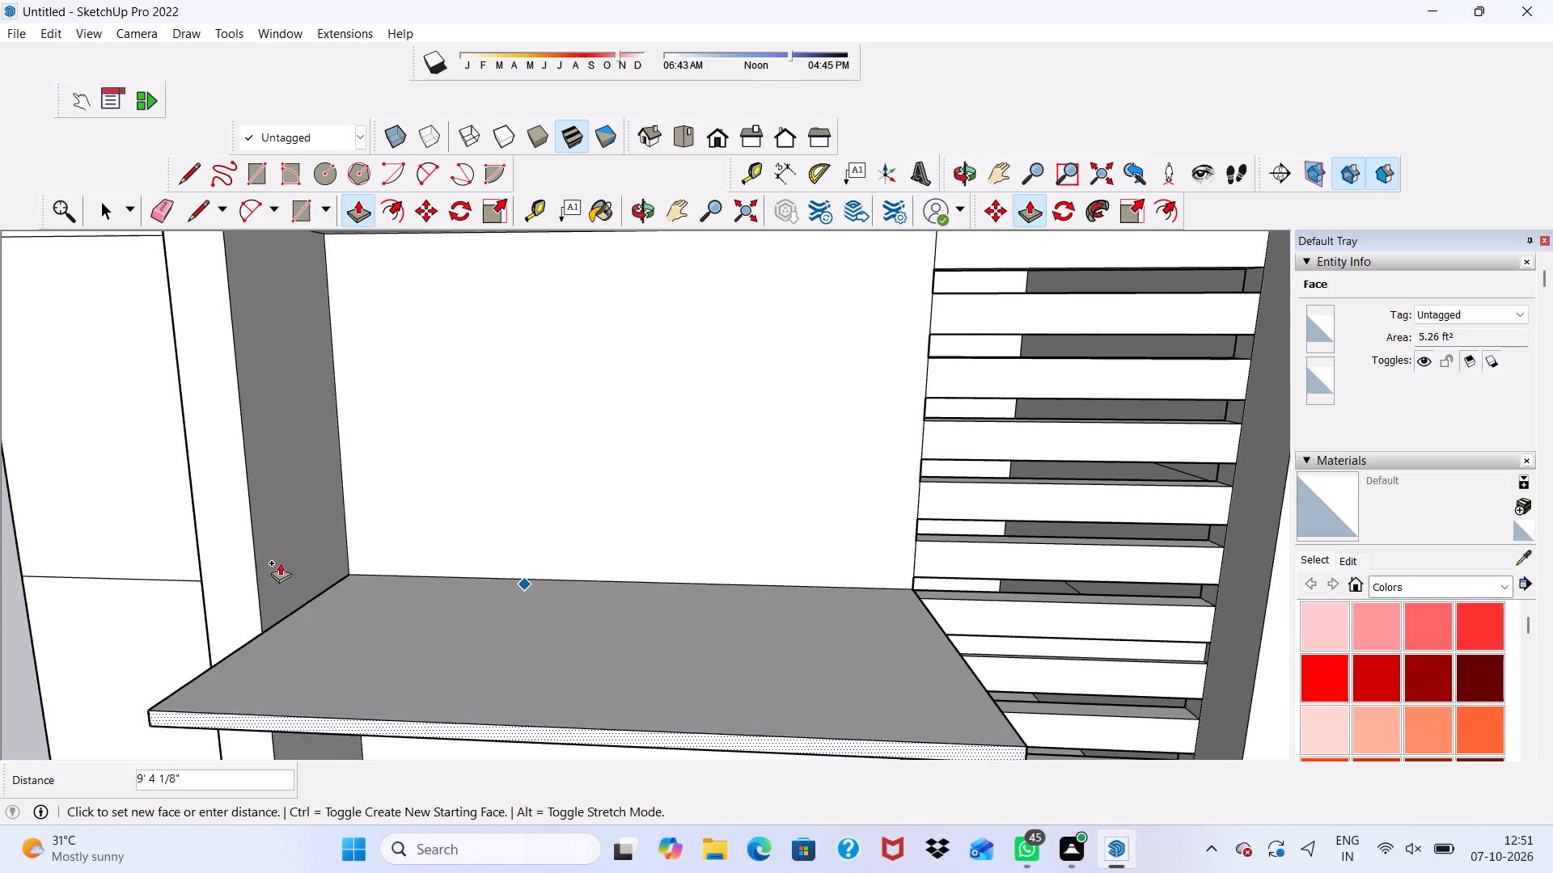
{"action": "left_click", "coordinate": [234, 504]}
{"action": "scroll", "coordinate": [540, 504], "scroll_direction": "down", "scroll_amount": 11}
{"action": "scroll", "coordinate": [598, 710], "scroll_direction": "up", "scroll_amount": 3}
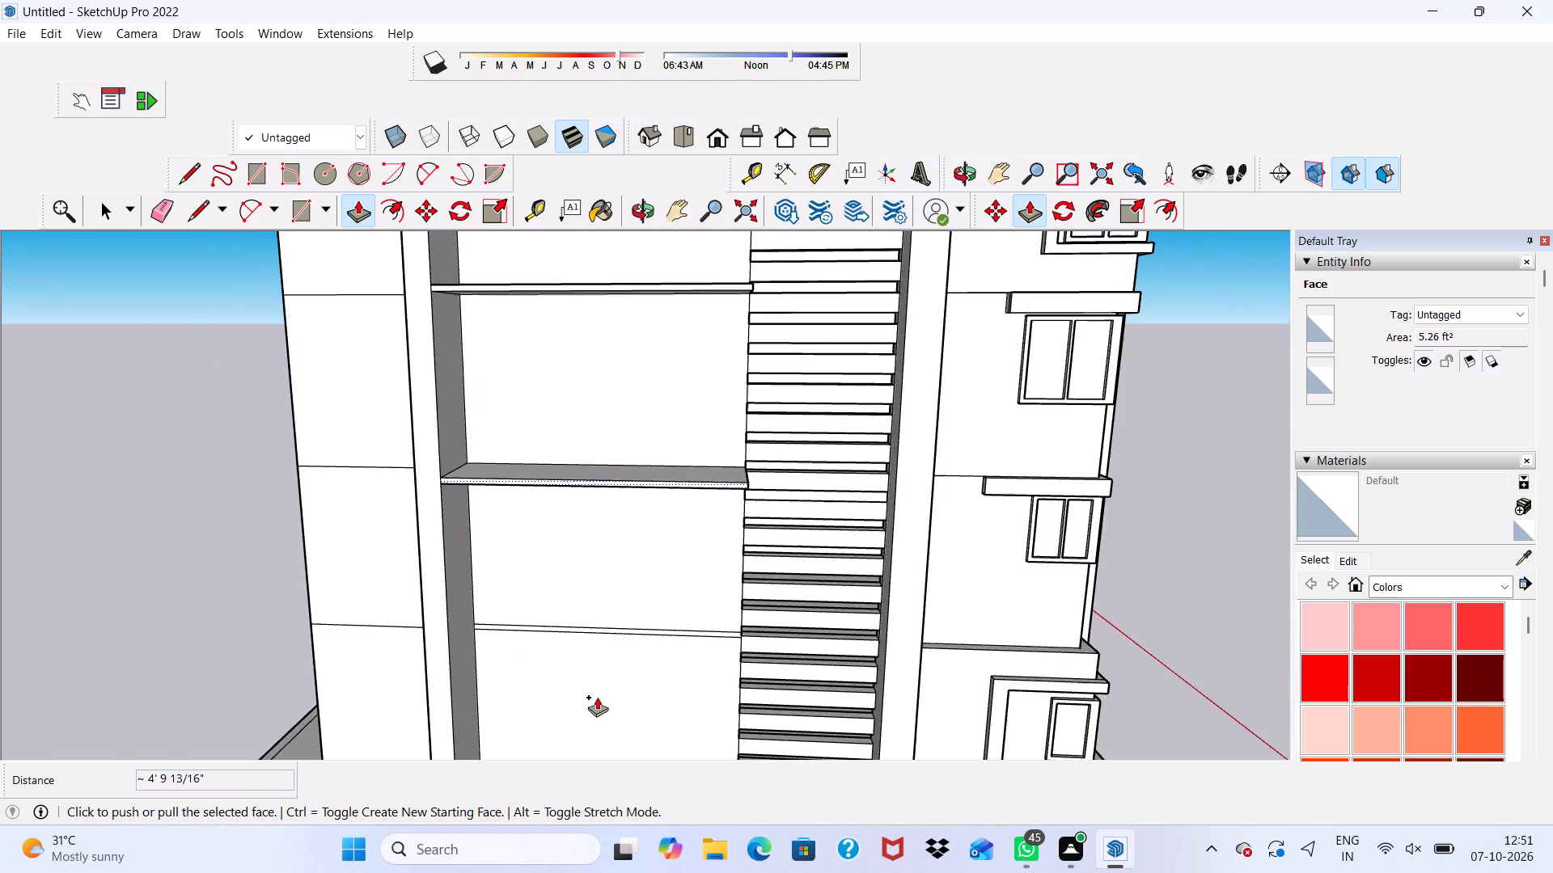
{"action": "key", "text": "space"}
Push/Pull the lowest thin horizontal strip outward about 4' 9 13/16" to match the fin's front face.
{"action": "scroll", "coordinate": [597, 657], "scroll_direction": "up", "scroll_amount": 8}
{"action": "left_click", "coordinate": [597, 620]}
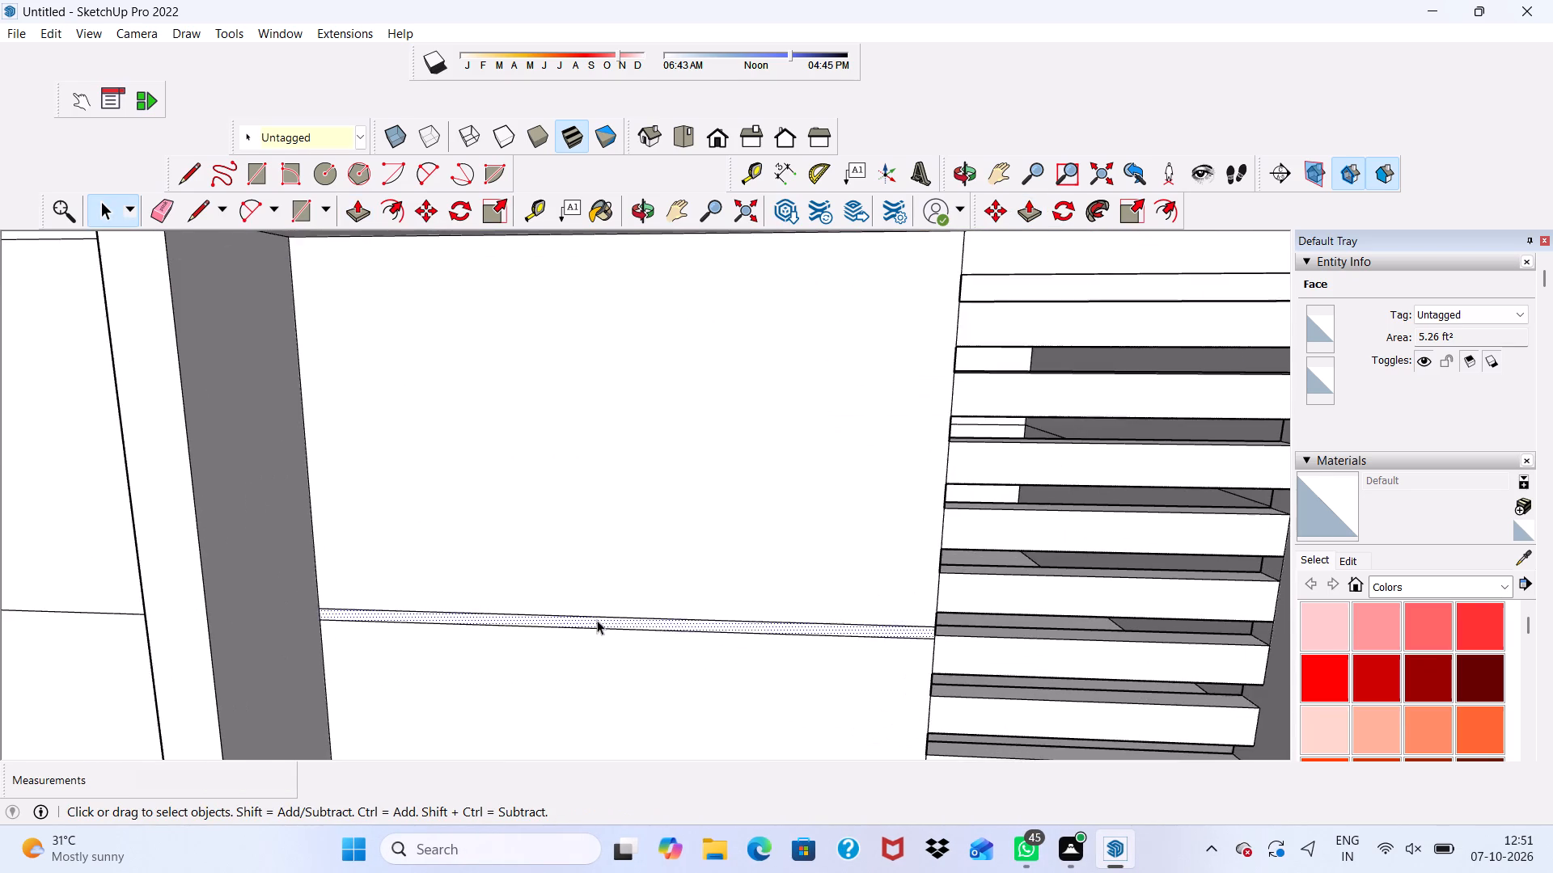
{"action": "scroll", "coordinate": [597, 620], "scroll_direction": "up", "scroll_amount": 5}
{"action": "left_click", "coordinate": [354, 216]}
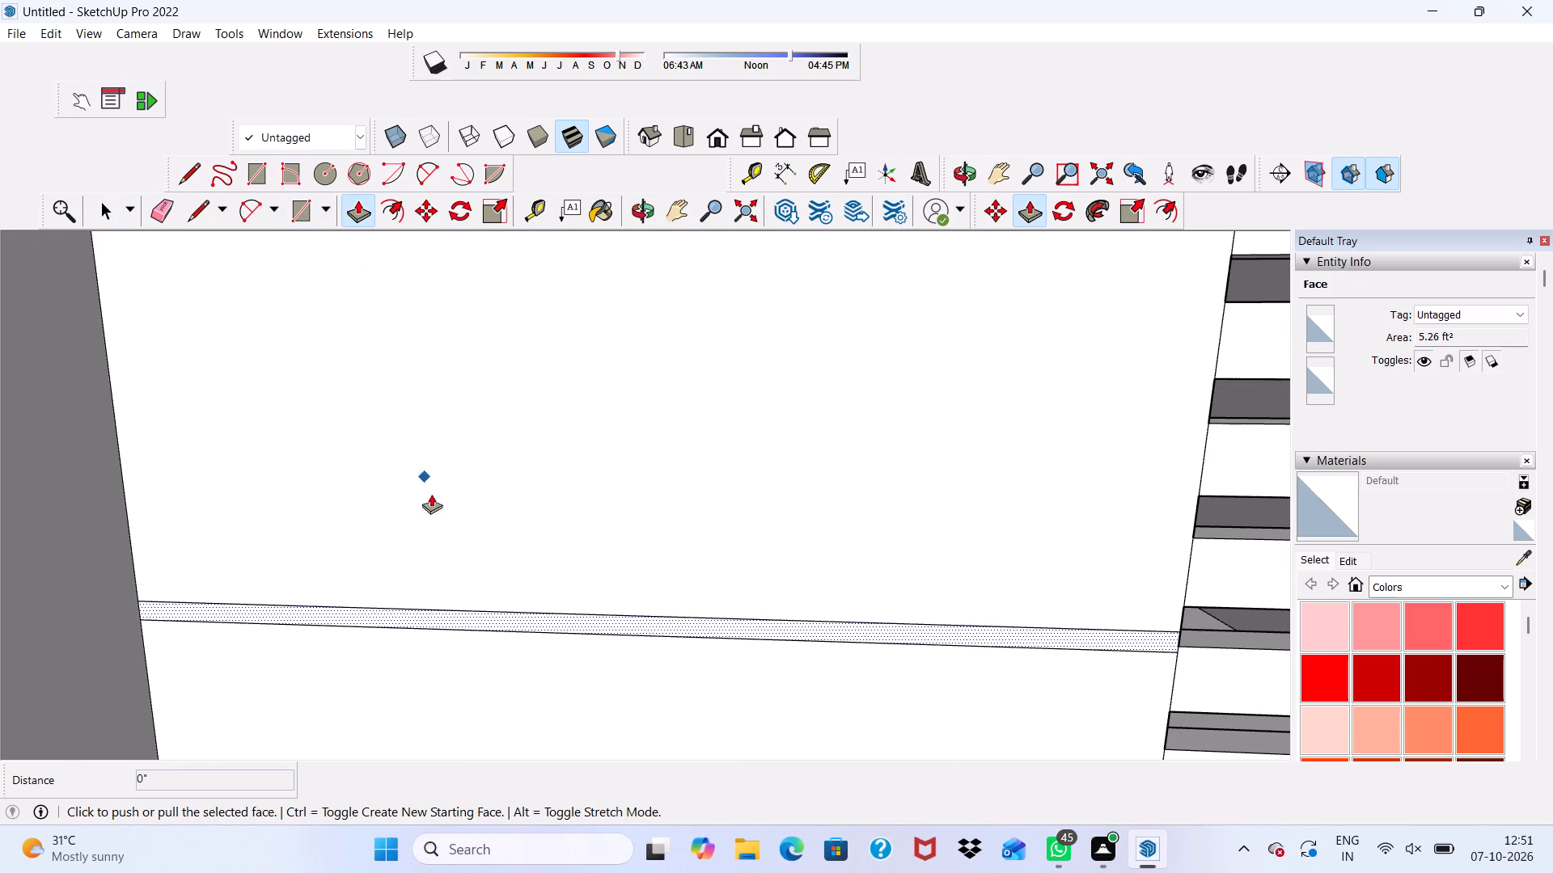
{"action": "left_click", "coordinate": [491, 614]}
{"action": "scroll", "coordinate": [512, 551], "scroll_direction": "down", "scroll_amount": 7}
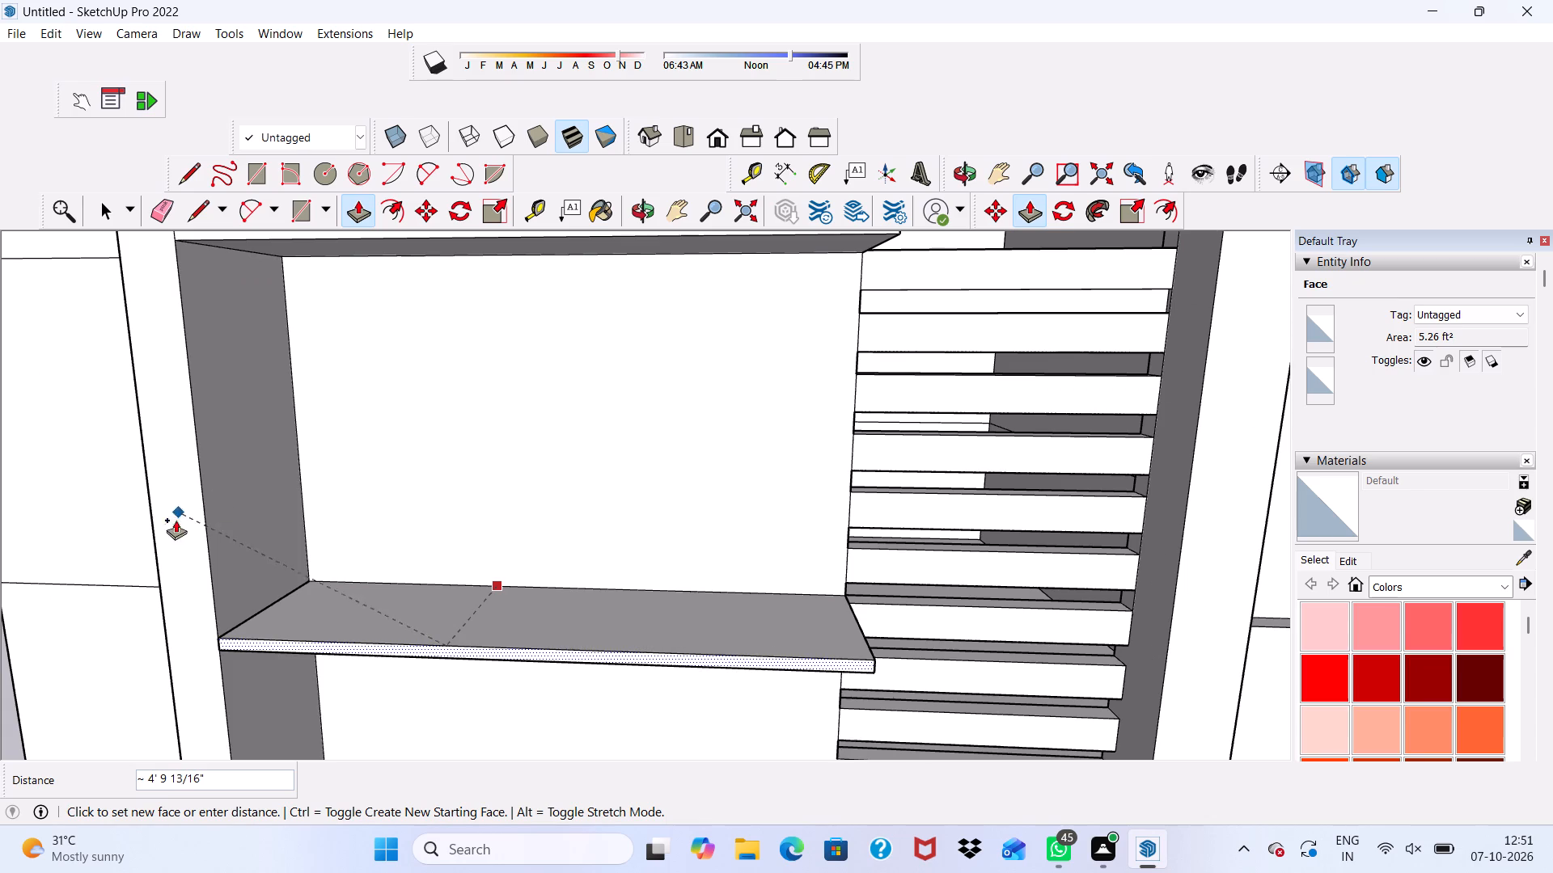
{"action": "left_click", "coordinate": [195, 528]}
{"action": "scroll", "coordinate": [368, 462], "scroll_direction": "down", "scroll_amount": 10}
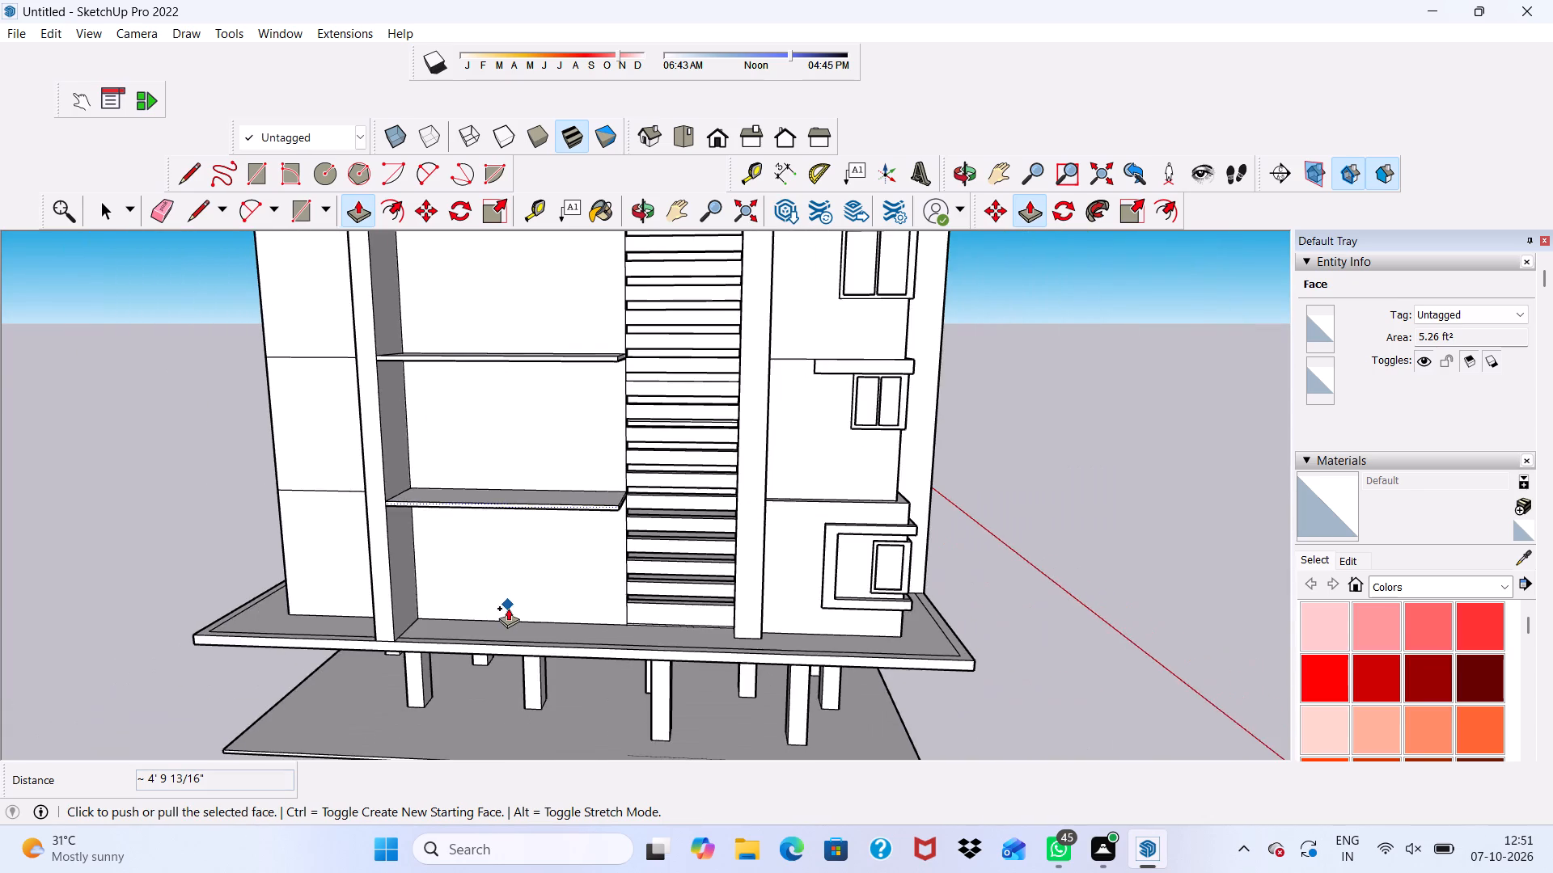
{"action": "scroll", "coordinate": [506, 614], "scroll_direction": "down", "scroll_amount": 1}
{"action": "middle_click_drag", "start_coordinate": [506, 614], "coordinate": [571, 666]}
{"action": "key", "text": "space"}
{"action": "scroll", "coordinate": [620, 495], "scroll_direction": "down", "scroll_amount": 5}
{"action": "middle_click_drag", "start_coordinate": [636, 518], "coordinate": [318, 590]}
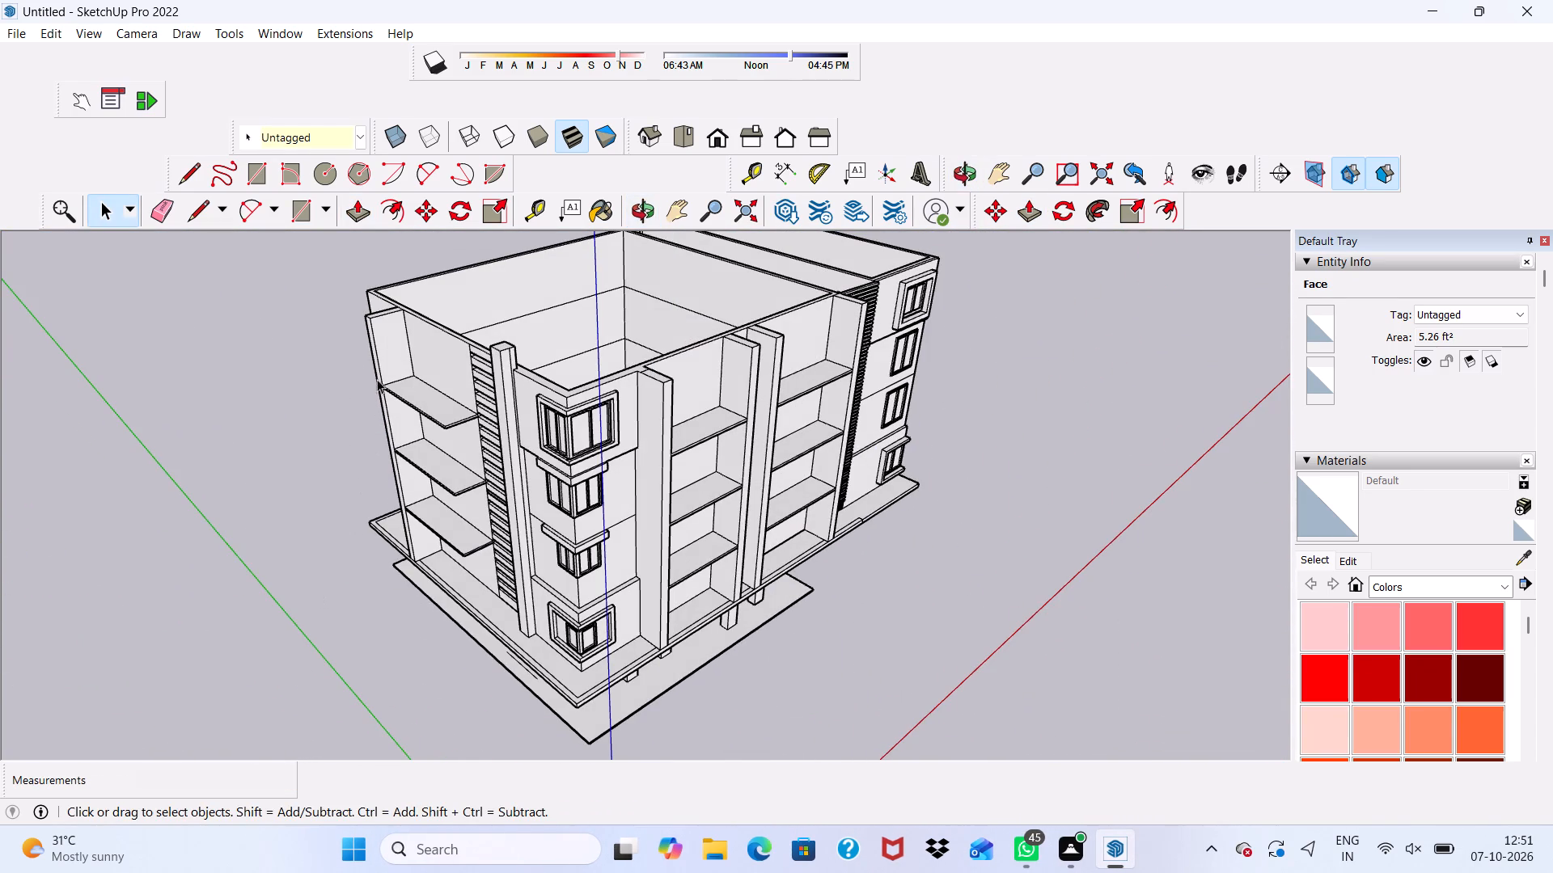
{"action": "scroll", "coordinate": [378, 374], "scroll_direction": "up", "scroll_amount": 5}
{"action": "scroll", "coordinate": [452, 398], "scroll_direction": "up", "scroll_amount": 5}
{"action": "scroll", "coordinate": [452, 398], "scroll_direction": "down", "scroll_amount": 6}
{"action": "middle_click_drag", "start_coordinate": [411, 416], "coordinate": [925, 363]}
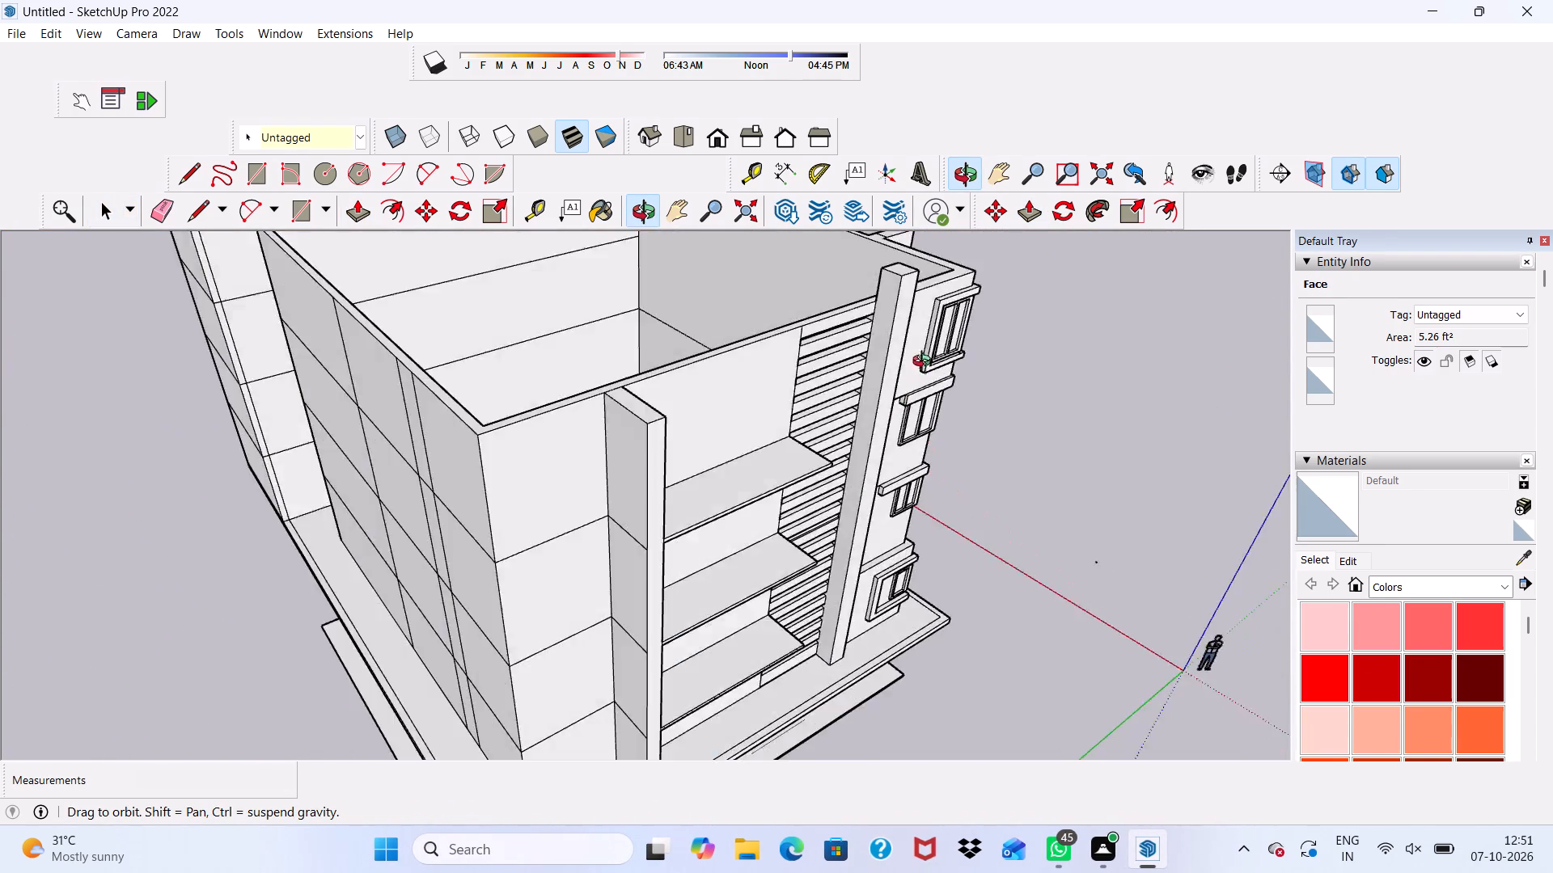
Inspect the building's rear, side and corner facades, checking the balcony slabs, slotted bay and windows.
{"action": "middle_click_drag", "start_coordinate": [925, 363], "coordinate": [988, 379]}
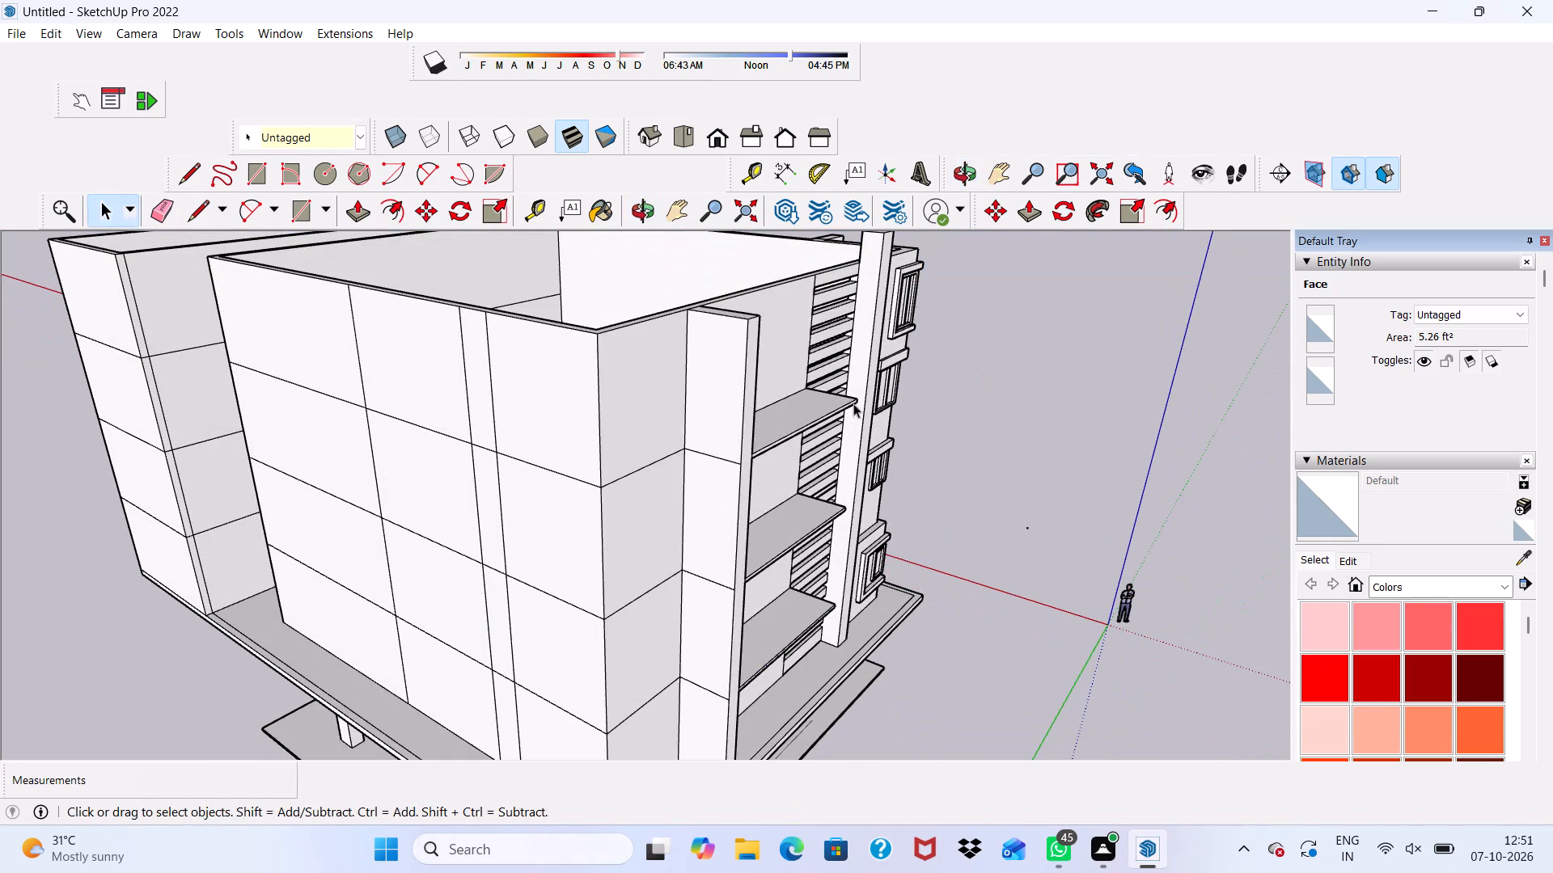
{"action": "scroll", "coordinate": [571, 434], "scroll_direction": "up", "scroll_amount": 1}
{"action": "scroll", "coordinate": [571, 434], "scroll_direction": "down", "scroll_amount": 3}
{"action": "middle_click_drag", "start_coordinate": [571, 434], "coordinate": [642, 439]}
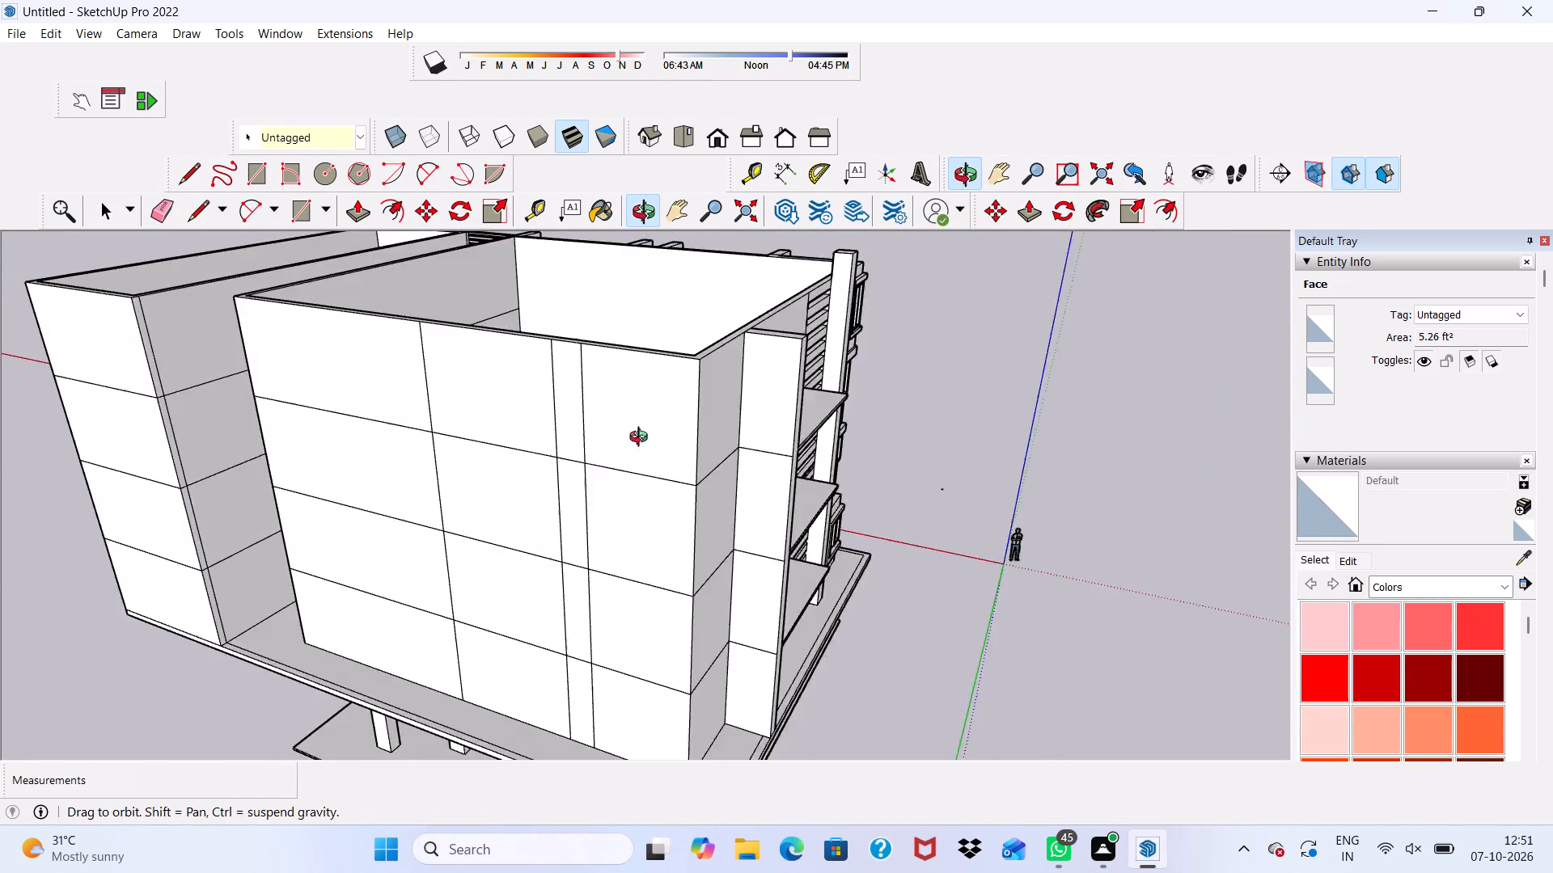
{"action": "middle_click_drag", "start_coordinate": [642, 439], "coordinate": [885, 371]}
{"action": "scroll", "coordinate": [397, 391], "scroll_direction": "down", "scroll_amount": 5}
{"action": "middle_click_drag", "start_coordinate": [391, 391], "coordinate": [369, 441]}
{"action": "scroll", "coordinate": [391, 391], "scroll_direction": "down", "scroll_amount": 1}
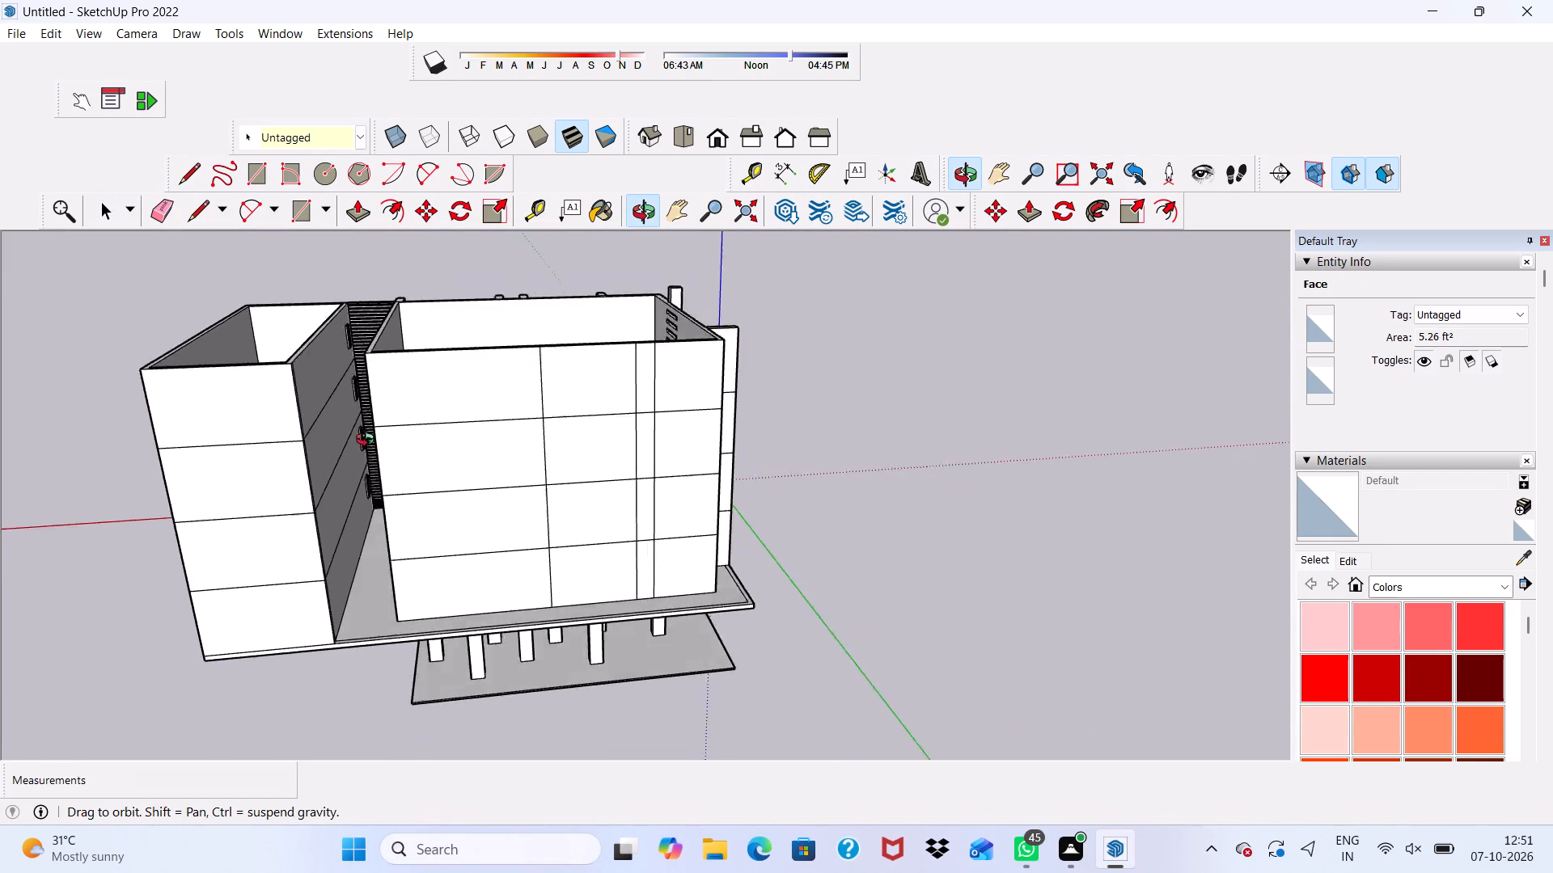
{"action": "middle_click_drag", "start_coordinate": [369, 441], "coordinate": [307, 489]}
{"action": "scroll", "coordinate": [342, 595], "scroll_direction": "up", "scroll_amount": 11}
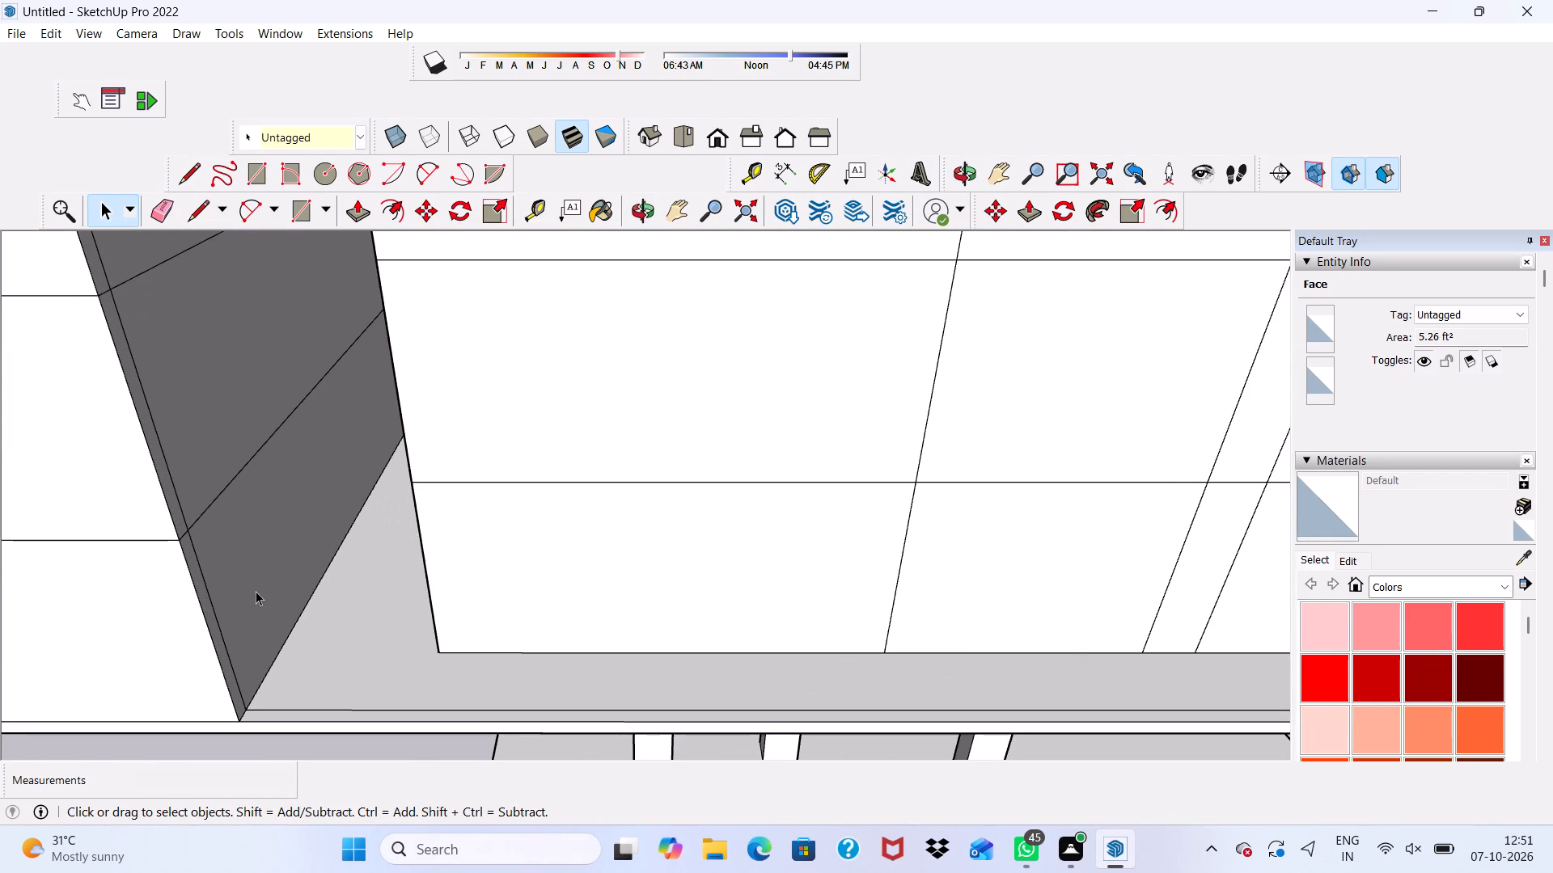
{"action": "scroll", "coordinate": [256, 591], "scroll_direction": "down", "scroll_amount": 14}
{"action": "middle_click_drag", "start_coordinate": [222, 562], "coordinate": [0, 424]}
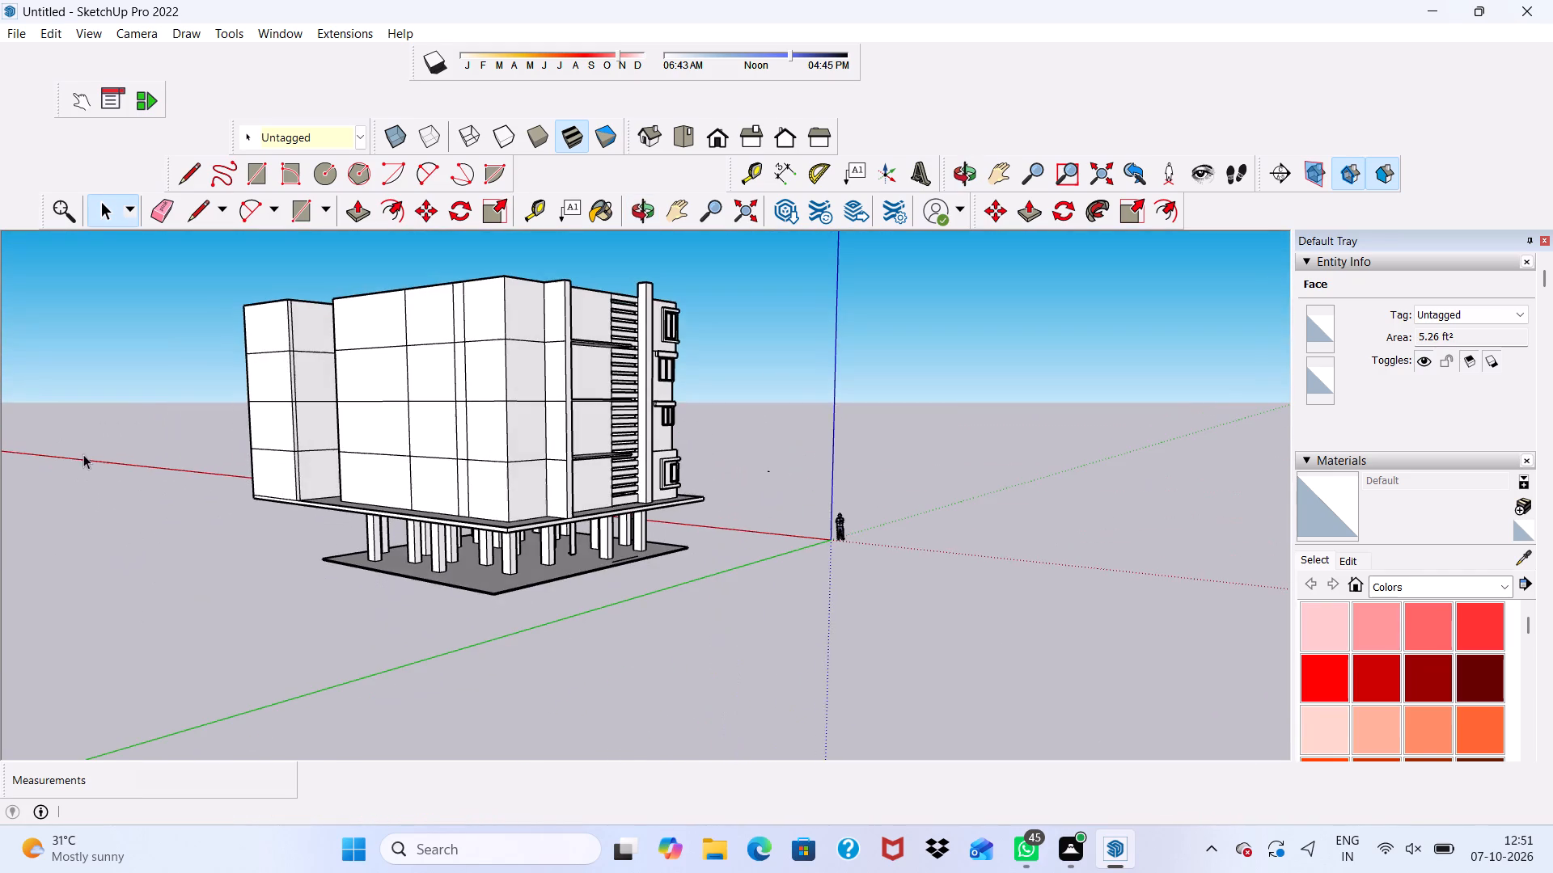
{"action": "scroll", "coordinate": [657, 455], "scroll_direction": "up", "scroll_amount": 9}
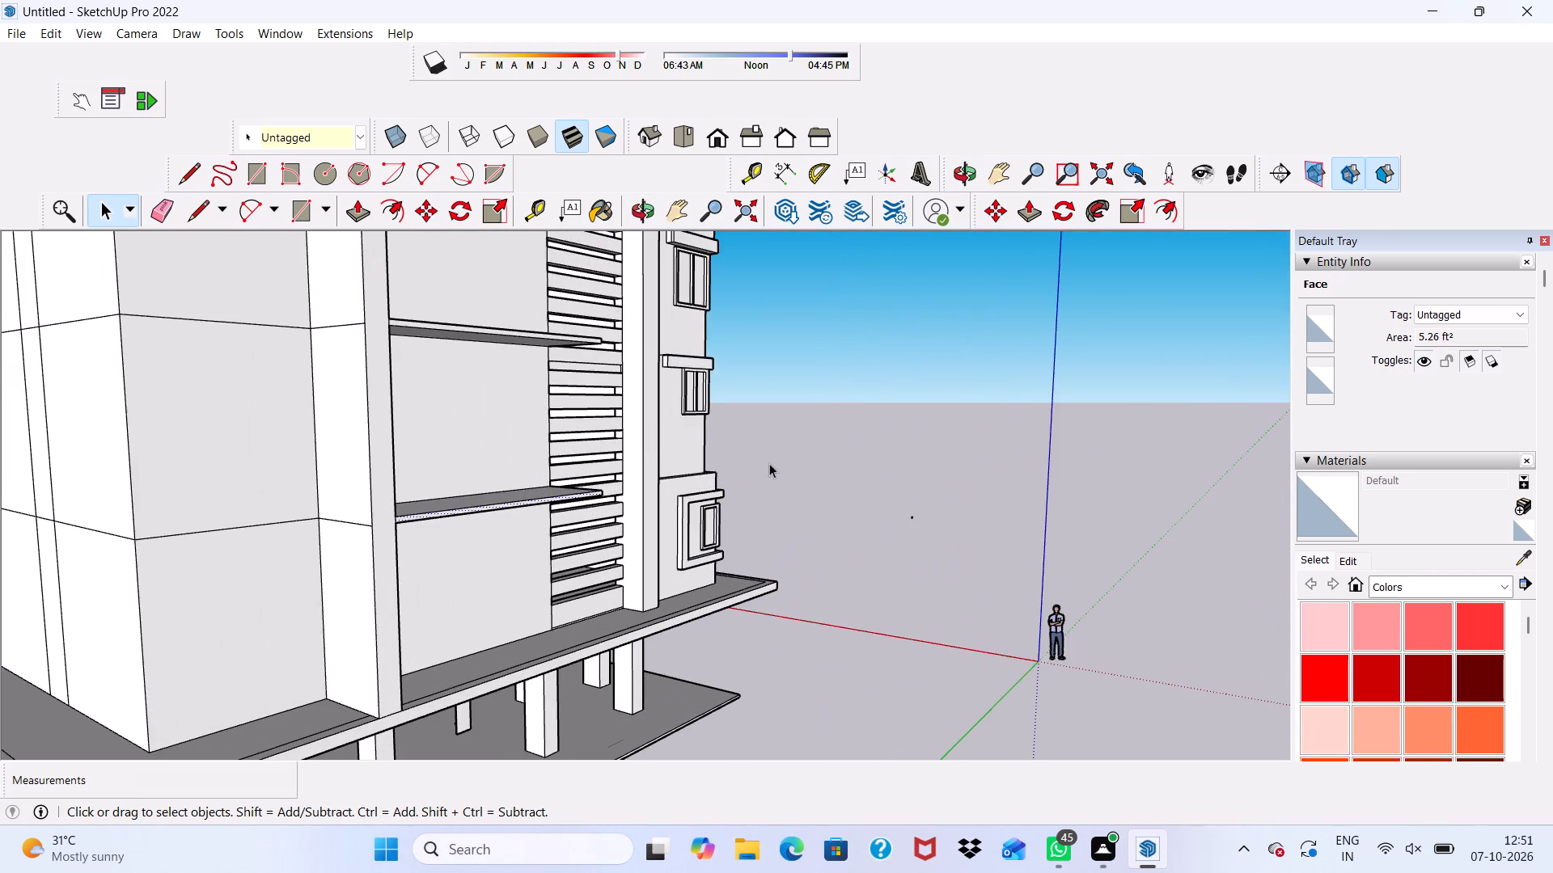
{"action": "middle_click_drag", "start_coordinate": [769, 463], "coordinate": [544, 475]}
{"action": "middle_click_drag", "start_coordinate": [631, 525], "coordinate": [488, 618]}
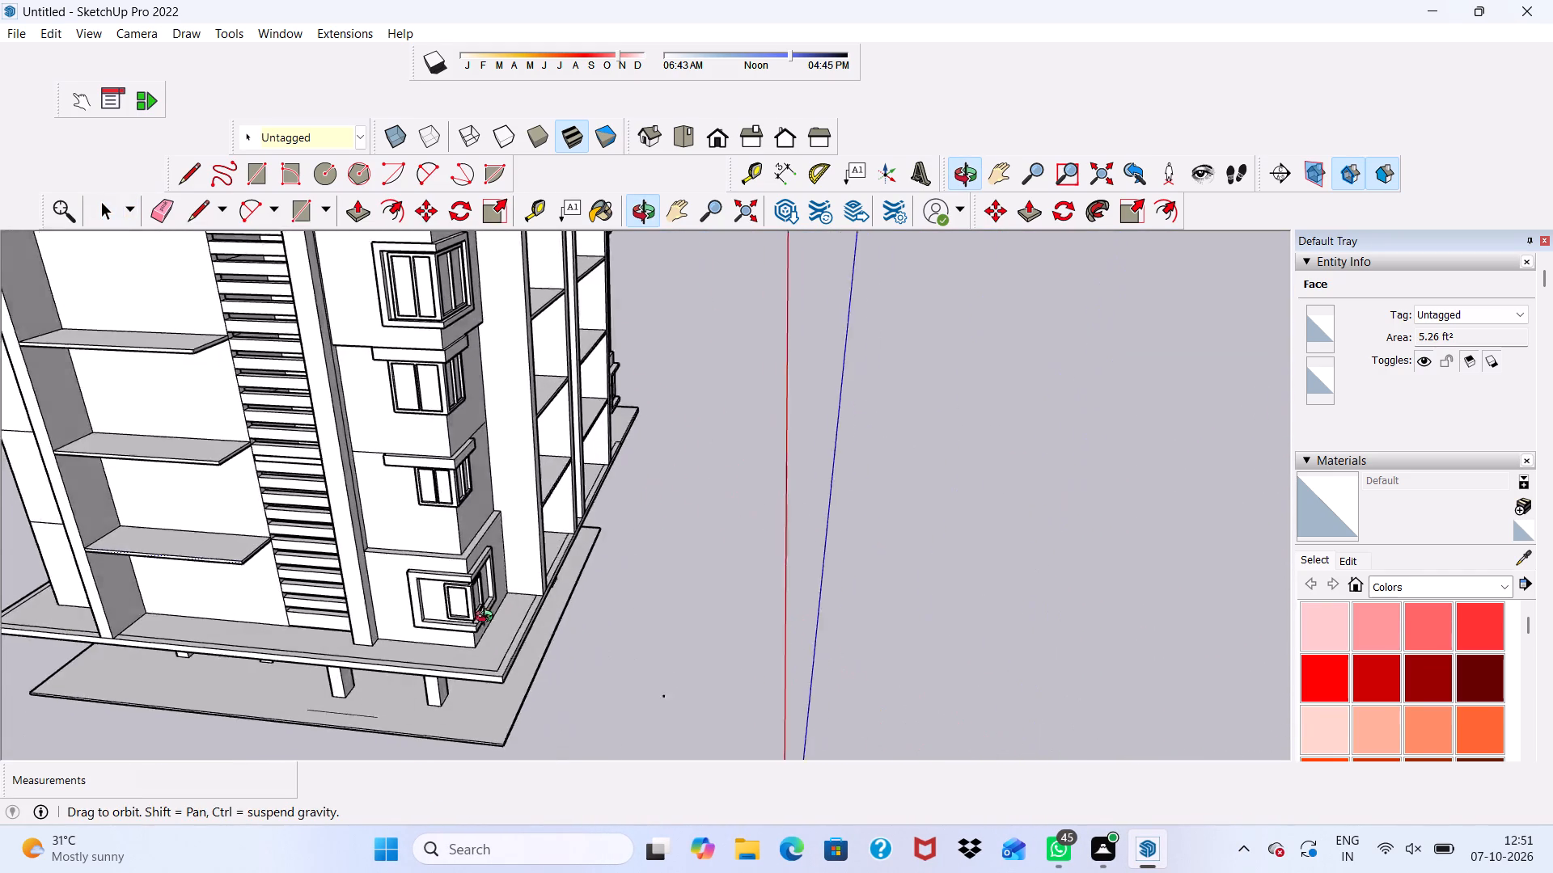
{"action": "middle_click_drag", "start_coordinate": [488, 618], "coordinate": [262, 586]}
{"action": "scroll", "coordinate": [397, 511], "scroll_direction": "up", "scroll_amount": 5}
{"action": "scroll", "coordinate": [325, 469], "scroll_direction": "down", "scroll_amount": 4}
{"action": "middle_click_drag", "start_coordinate": [322, 467], "coordinate": [728, 447]}
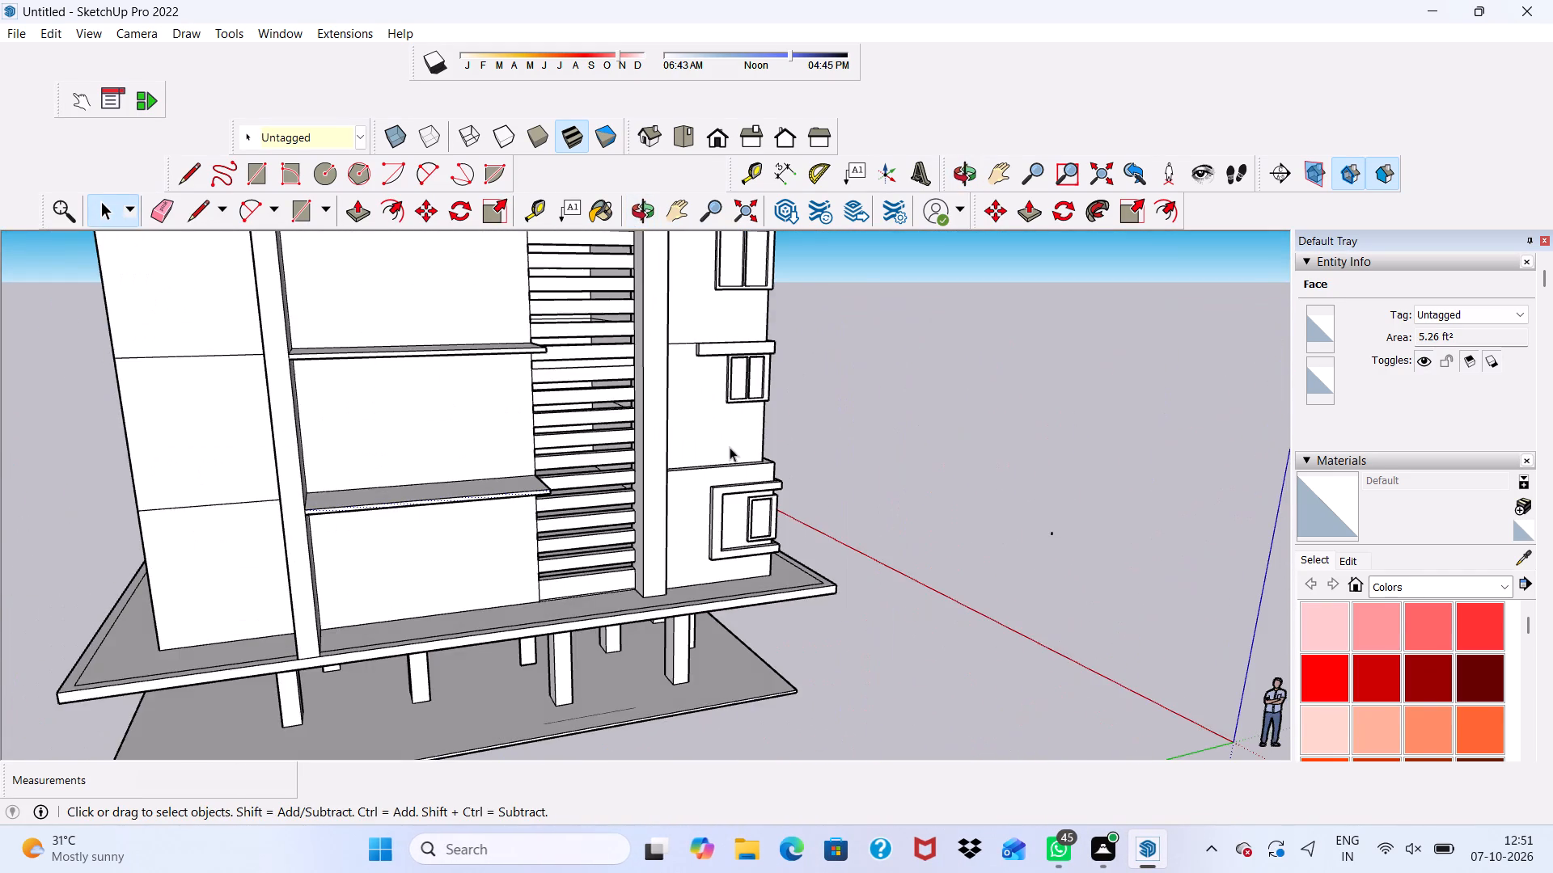
Erase all the horizontal floor lines and vertical dividing lines on the rear wall of the larger block.
{"action": "scroll", "coordinate": [348, 466], "scroll_direction": "down", "scroll_amount": 8}
{"action": "middle_click_drag", "start_coordinate": [336, 484], "coordinate": [650, 512]}
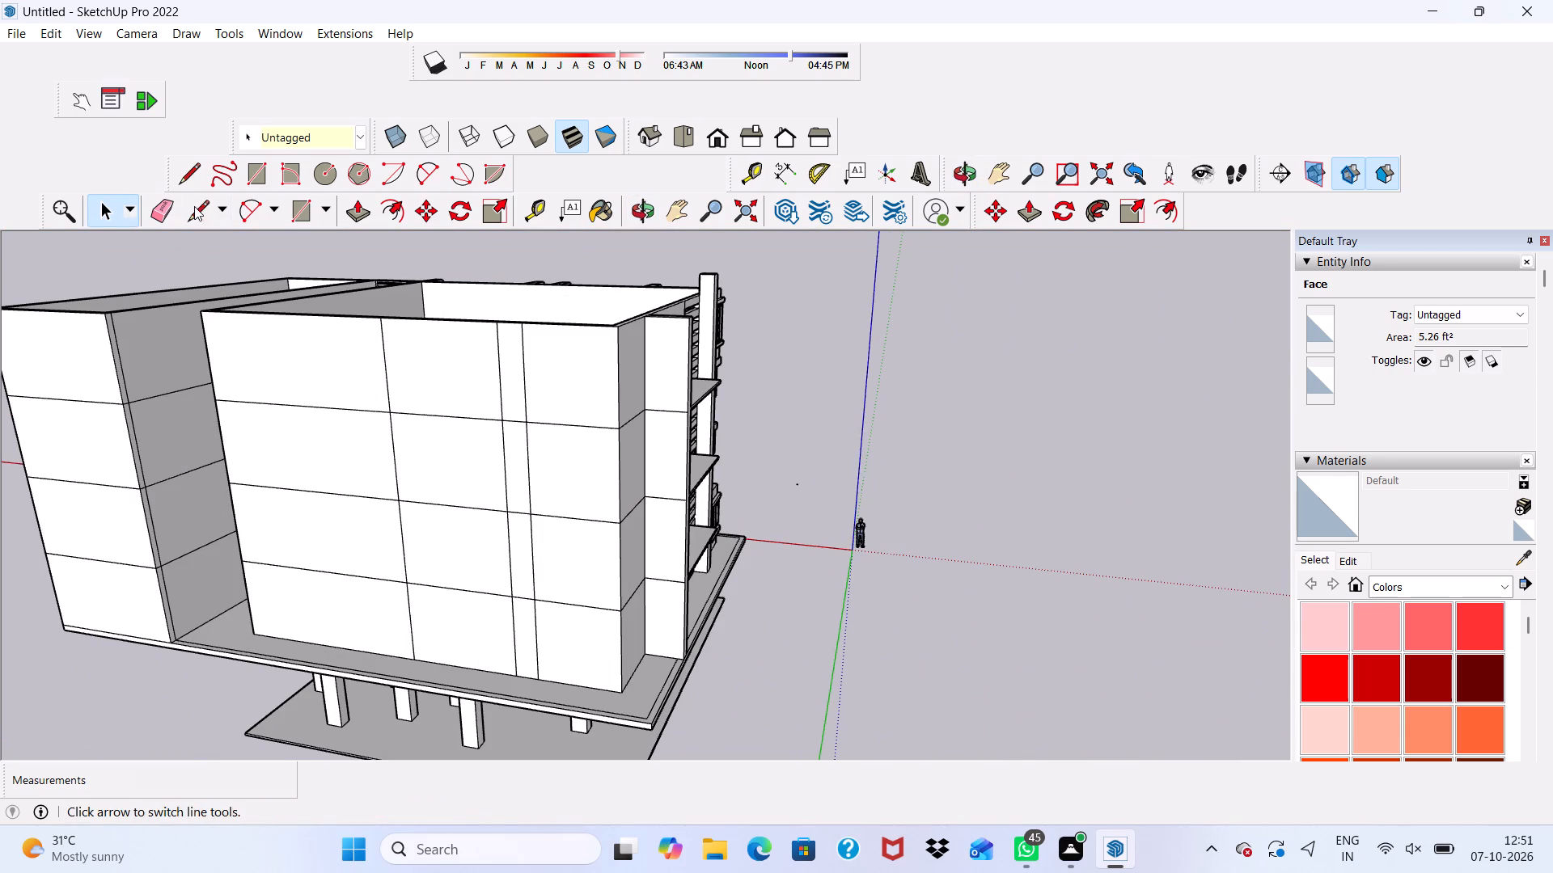
{"action": "left_click", "coordinate": [158, 206]}
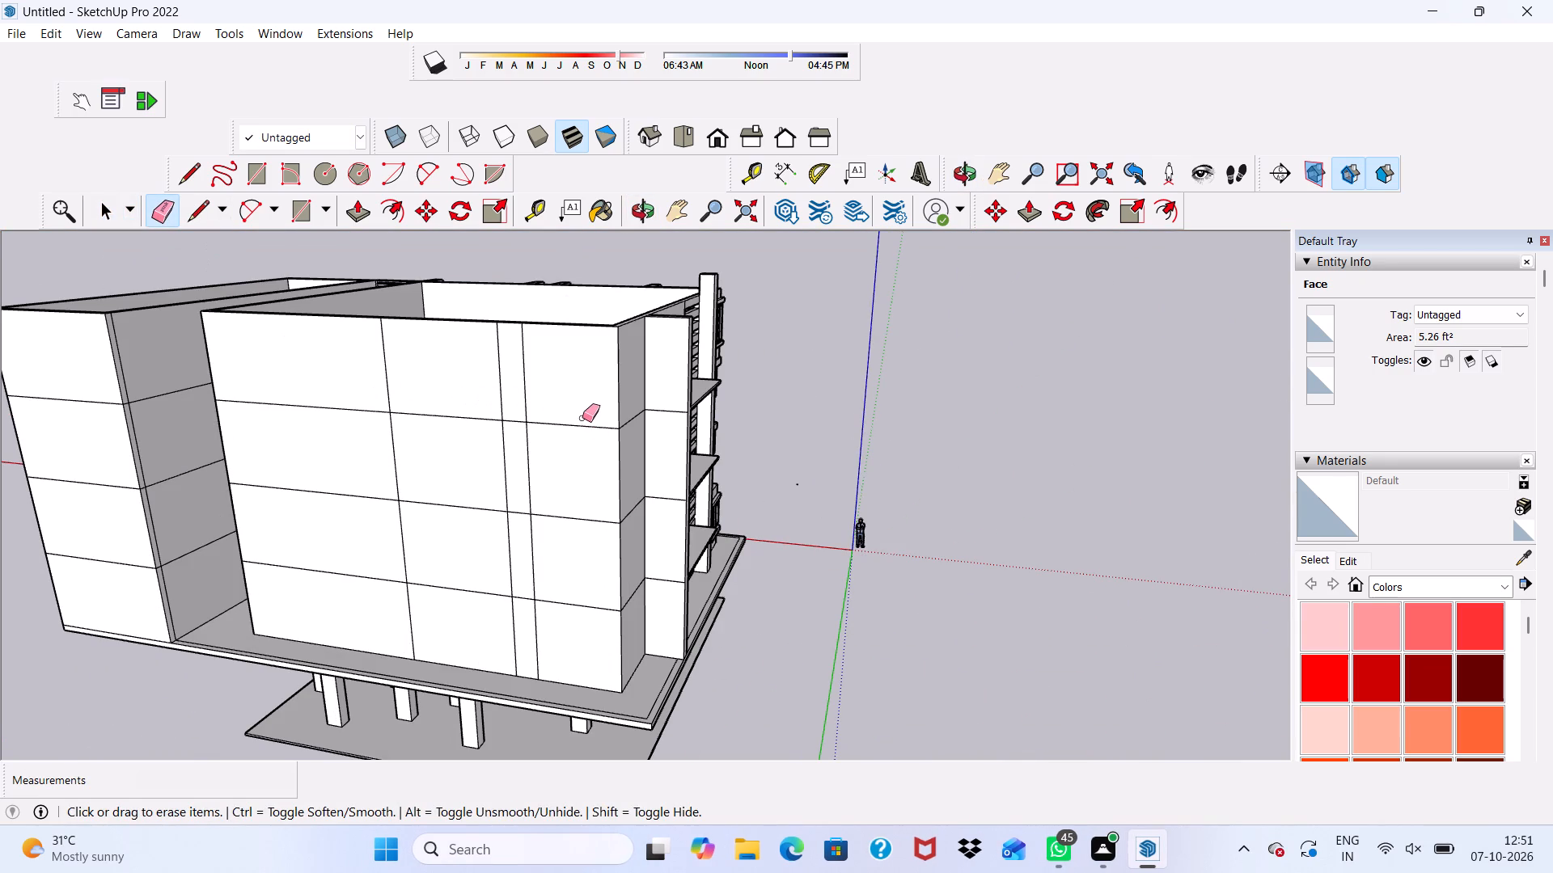
{"action": "left_click_drag", "start_coordinate": [536, 359], "coordinate": [353, 393]}
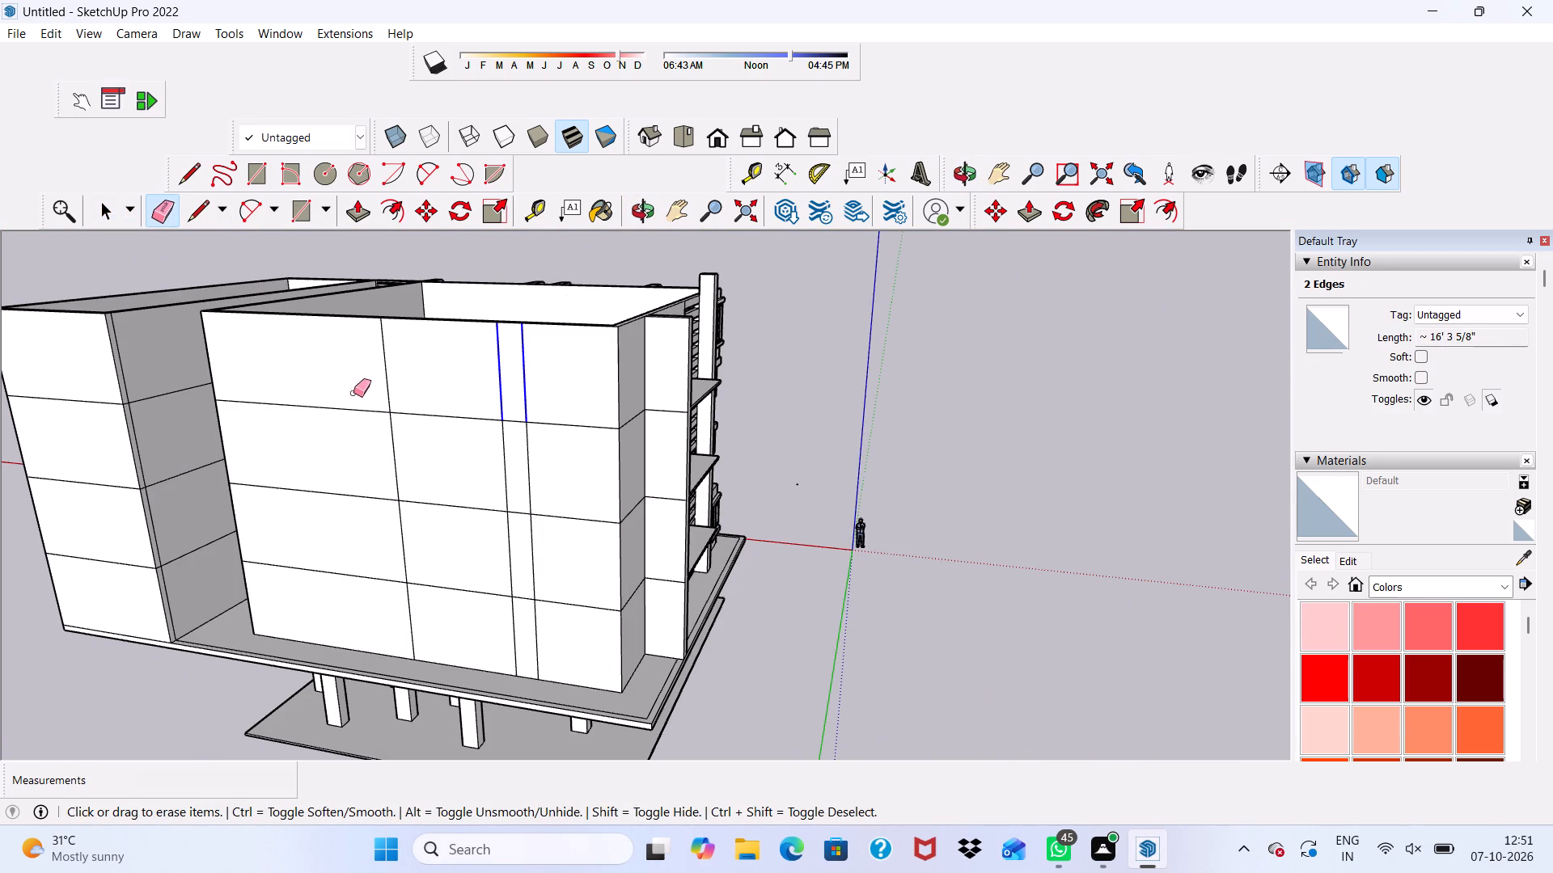
{"action": "left_click_drag", "start_coordinate": [353, 393], "coordinate": [308, 591]}
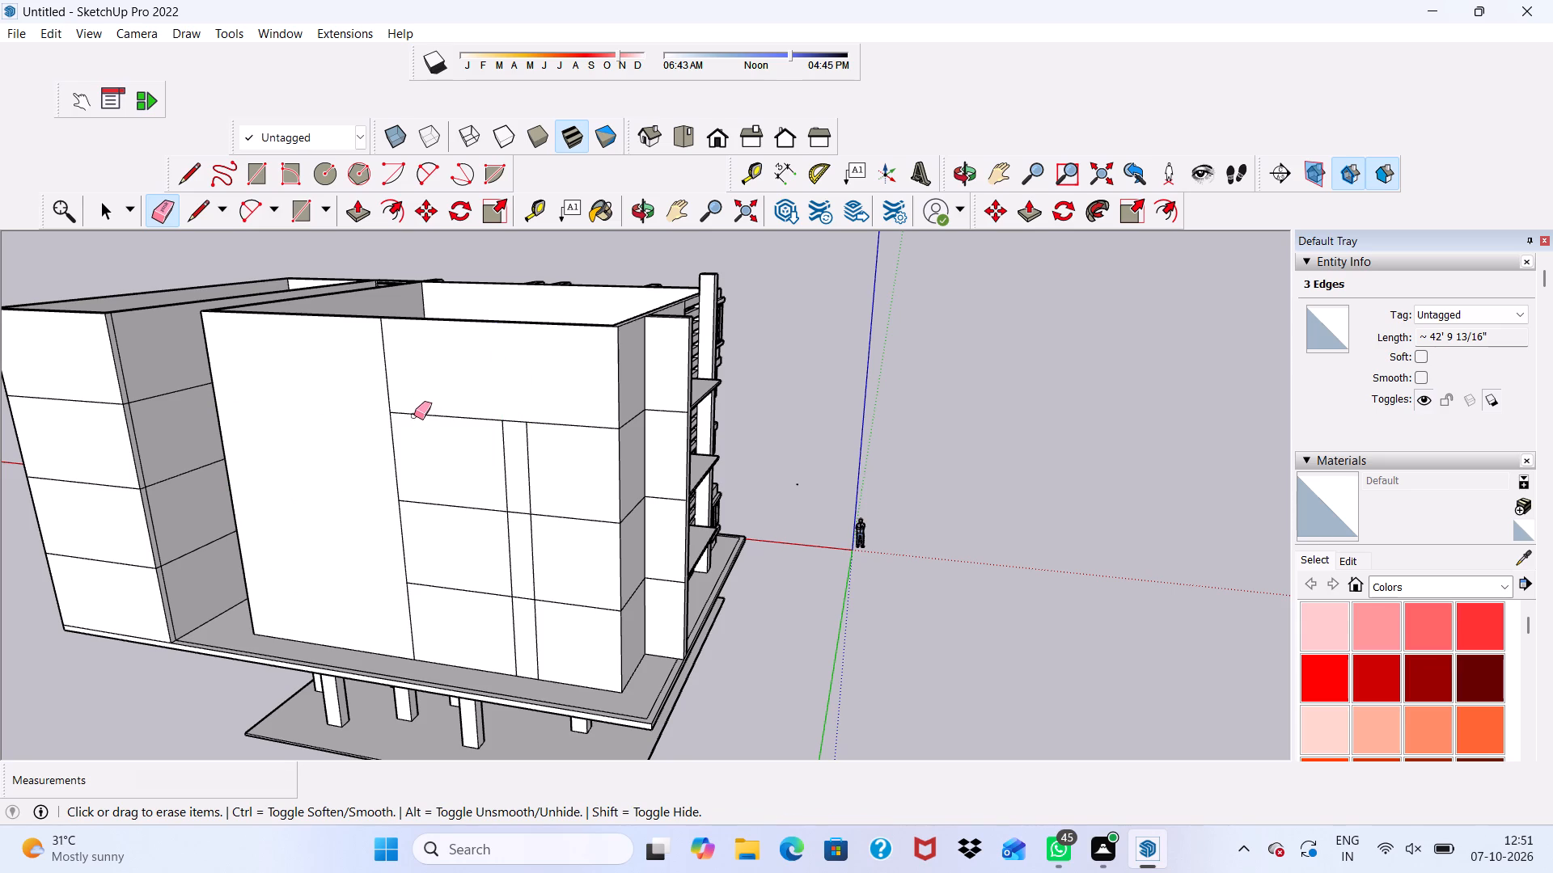
{"action": "left_click_drag", "start_coordinate": [414, 406], "coordinate": [442, 619]}
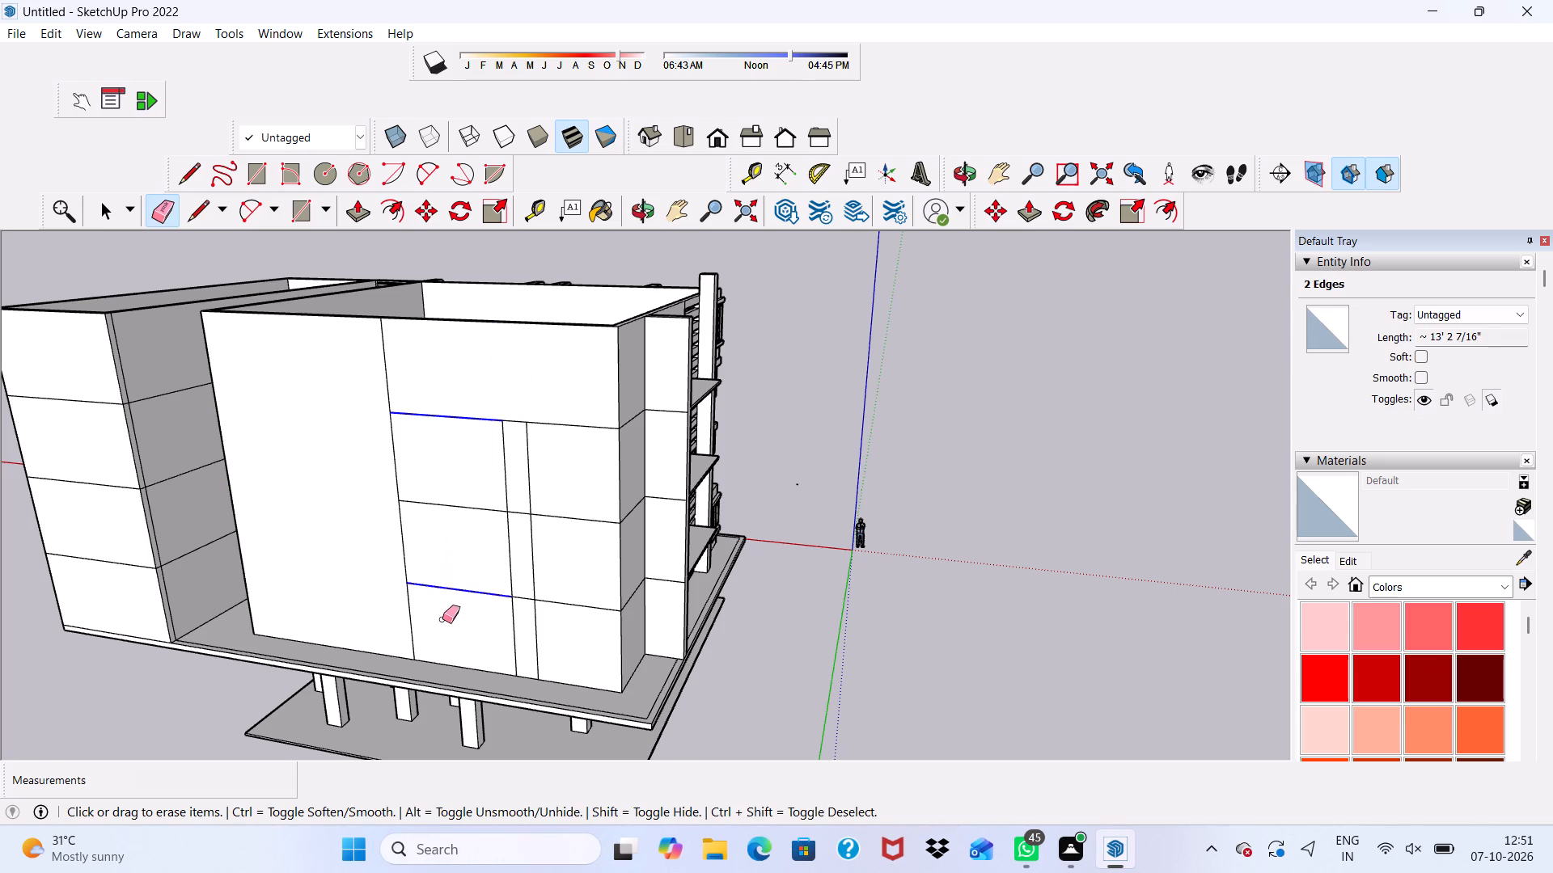
{"action": "left_click_drag", "start_coordinate": [442, 619], "coordinate": [411, 621]}
{"action": "left_click_drag", "start_coordinate": [413, 574], "coordinate": [407, 473]}
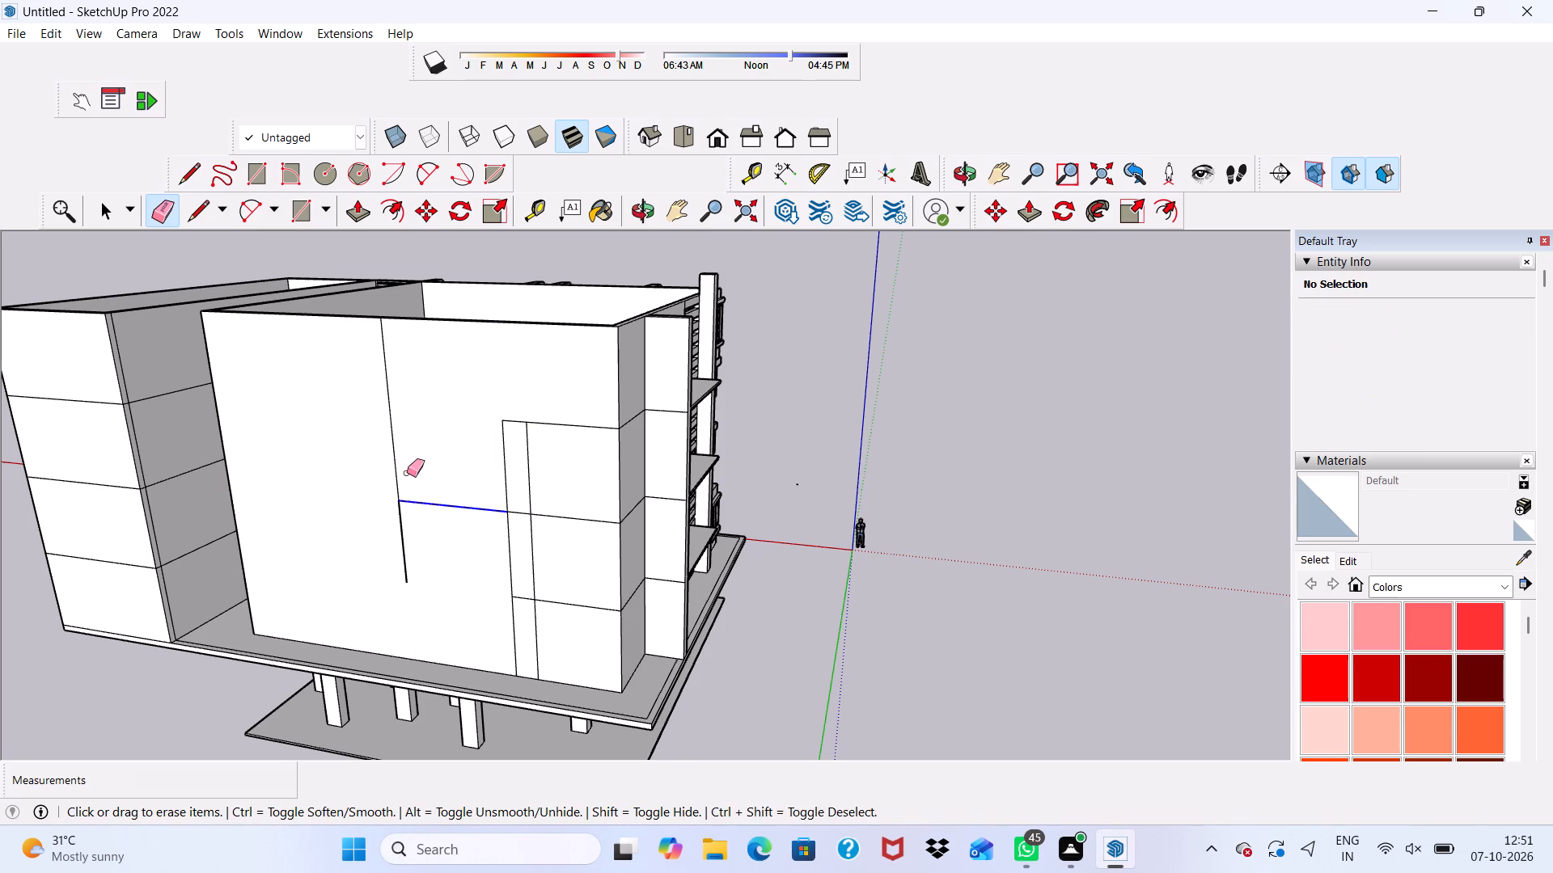
{"action": "left_click_drag", "start_coordinate": [407, 473], "coordinate": [402, 453]}
{"action": "left_click_drag", "start_coordinate": [396, 406], "coordinate": [390, 437]}
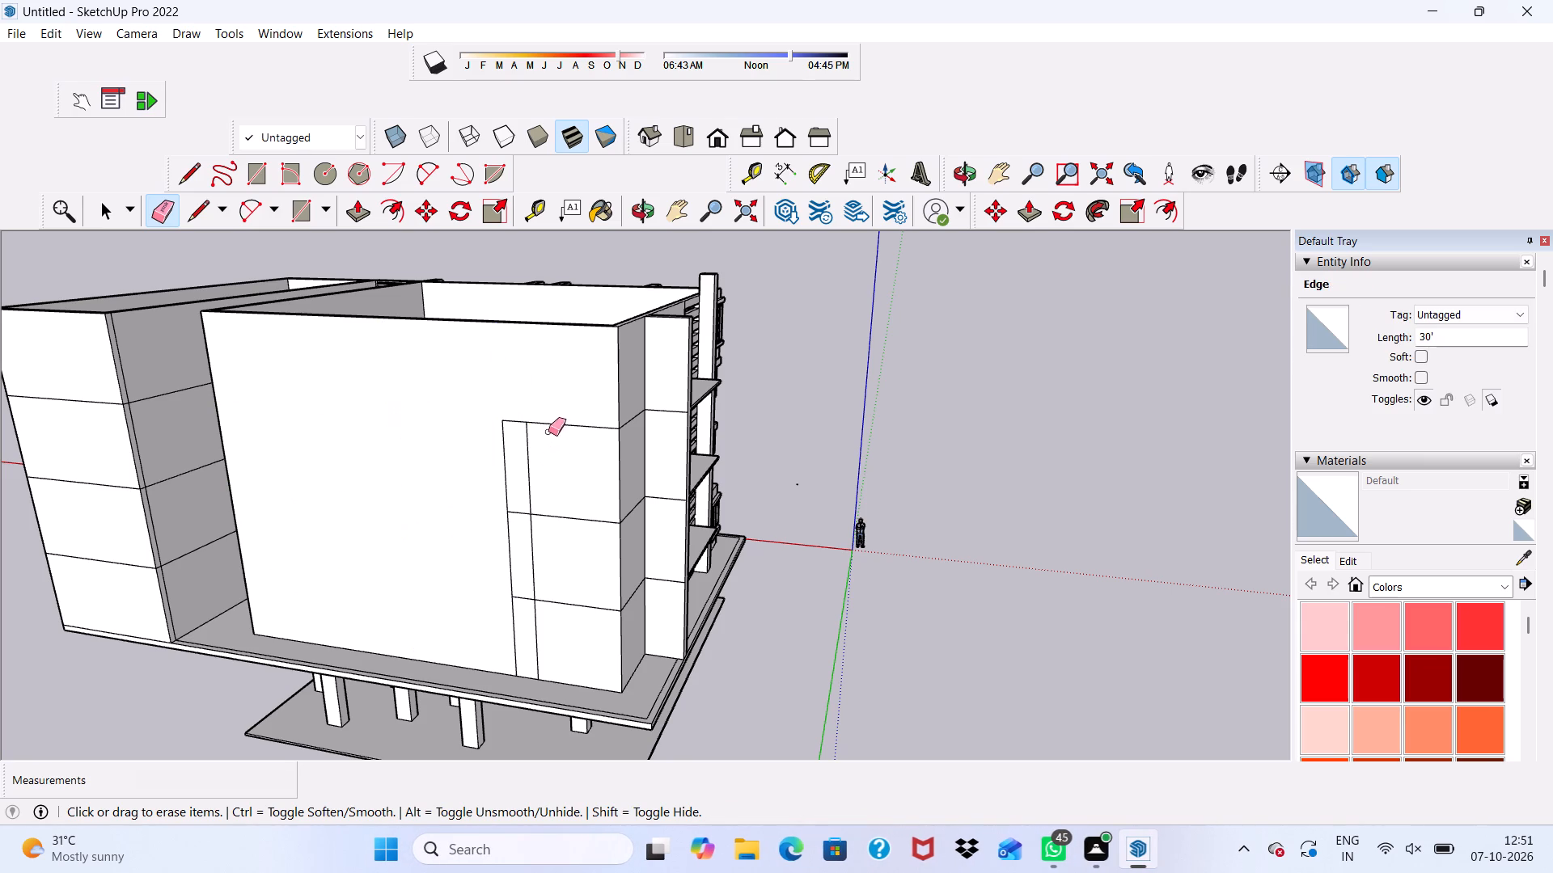
{"action": "left_click_drag", "start_coordinate": [548, 426], "coordinate": [588, 626]}
{"action": "left_click_drag", "start_coordinate": [531, 407], "coordinate": [523, 623]}
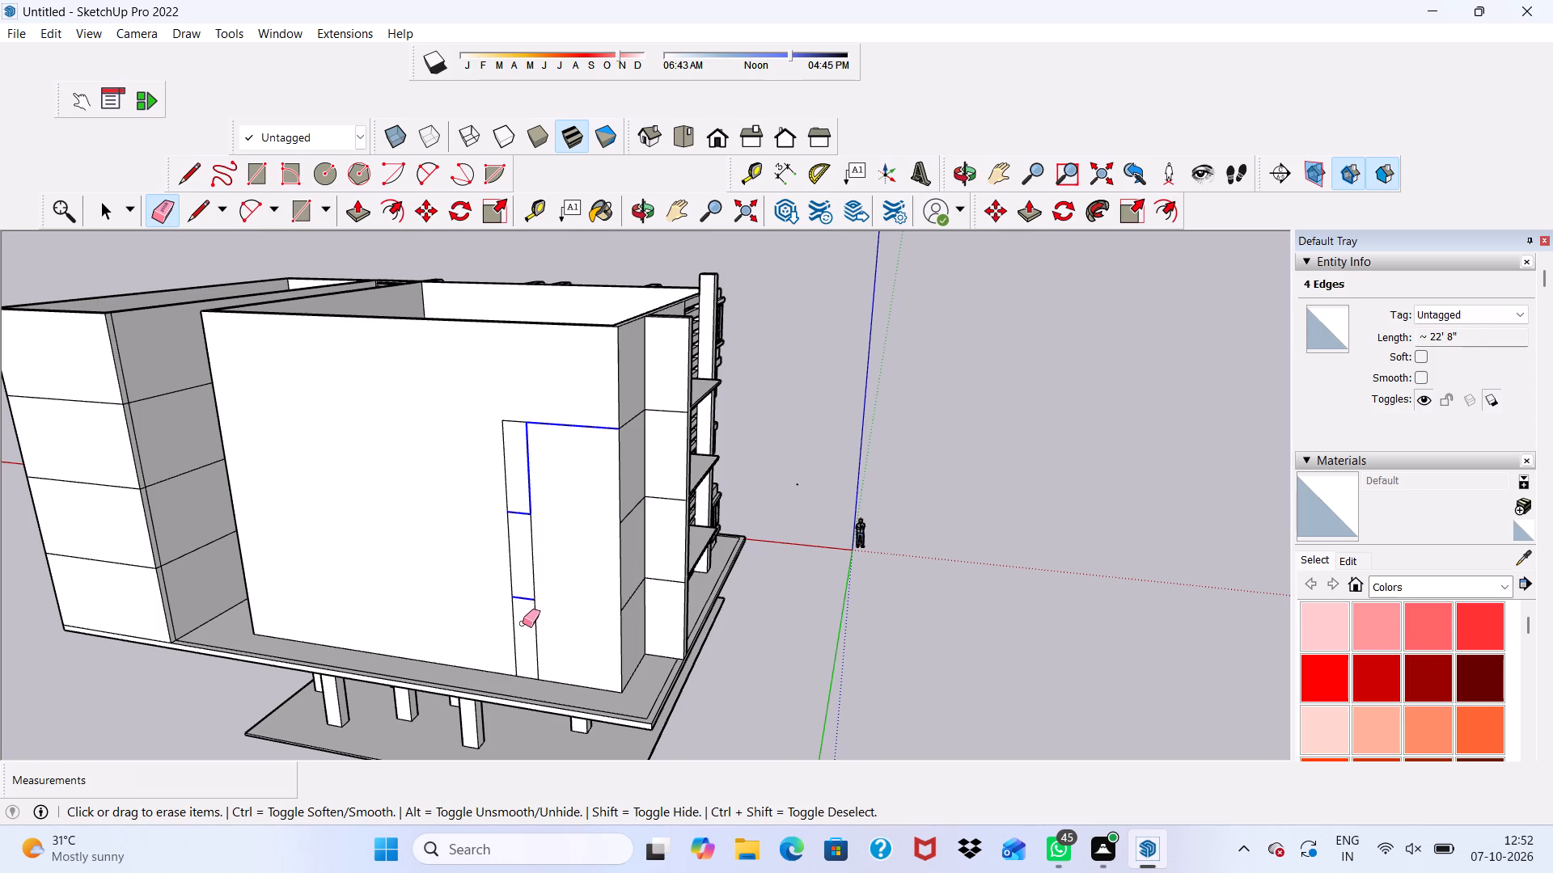
{"action": "left_click_drag", "start_coordinate": [523, 623], "coordinate": [523, 624]}
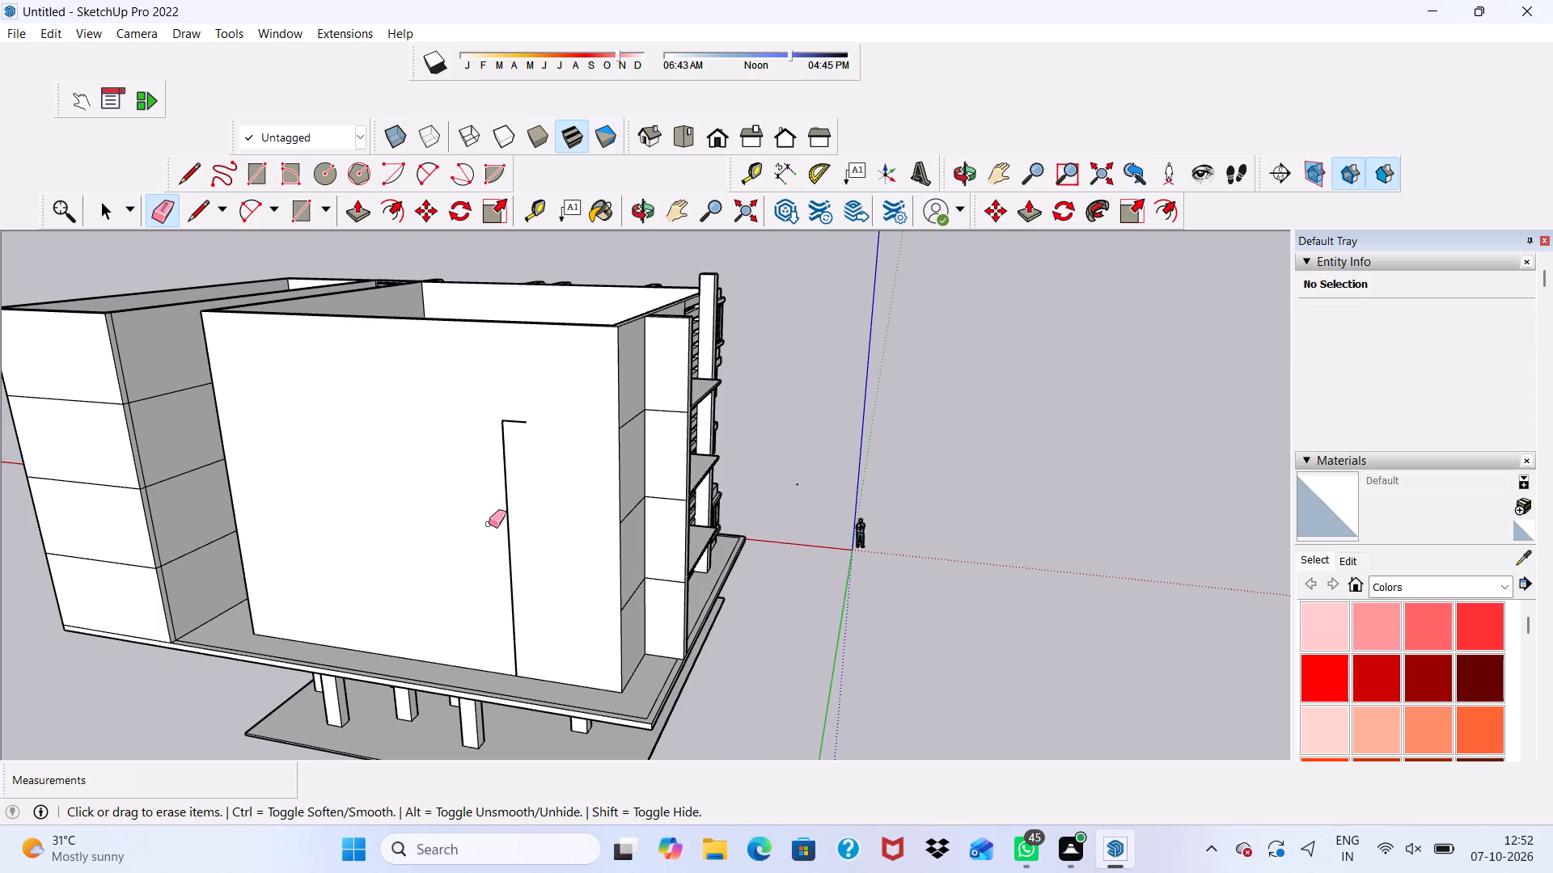
{"action": "left_click_drag", "start_coordinate": [512, 420], "coordinate": [512, 568]}
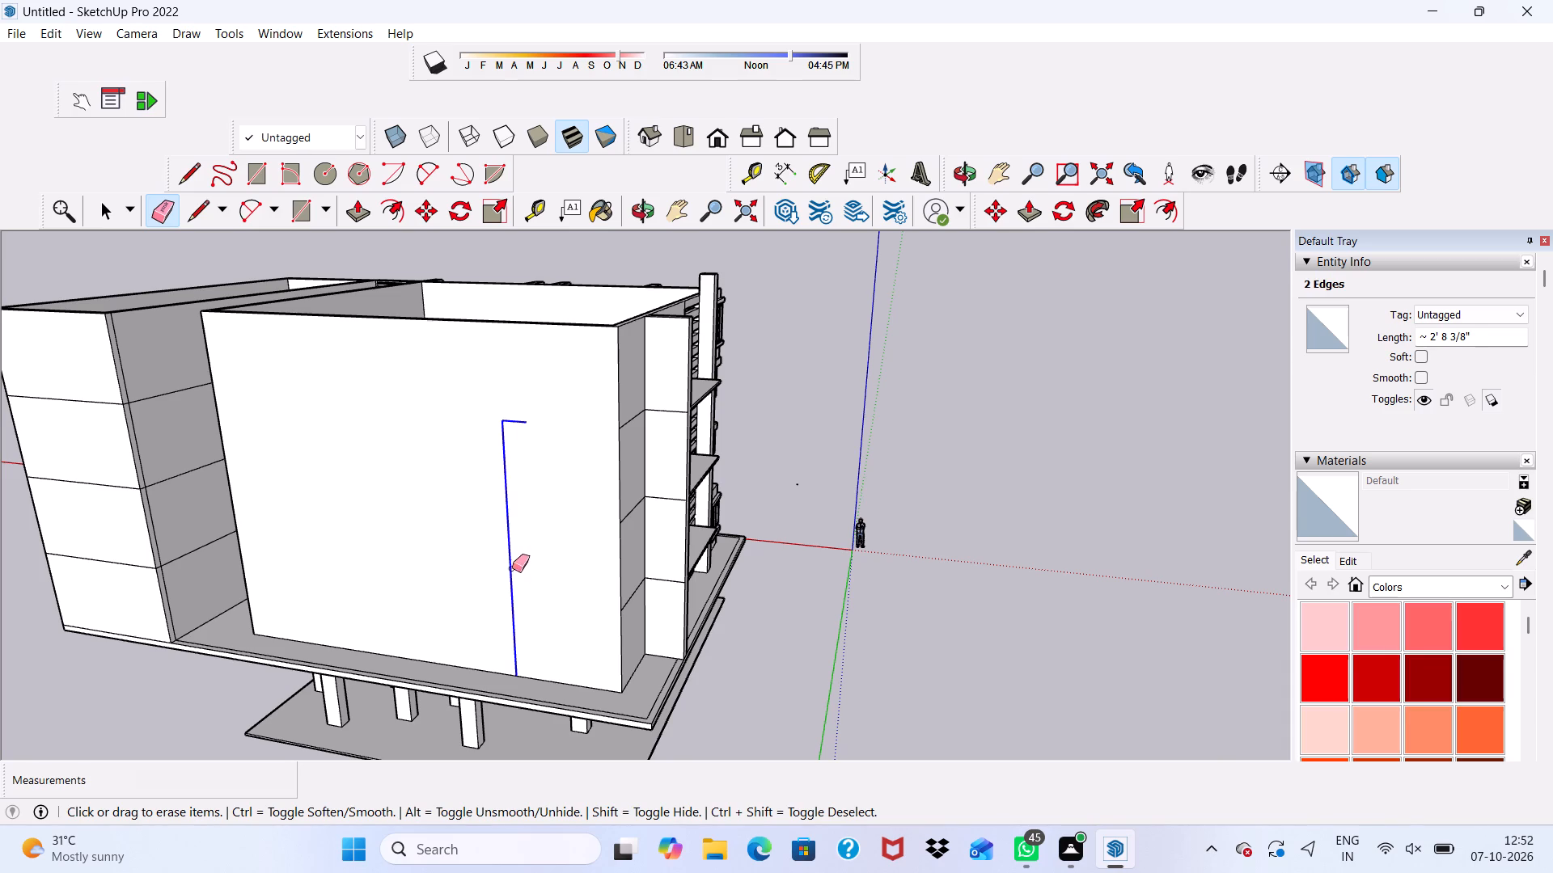
{"action": "left_click_drag", "start_coordinate": [512, 568], "coordinate": [510, 635]}
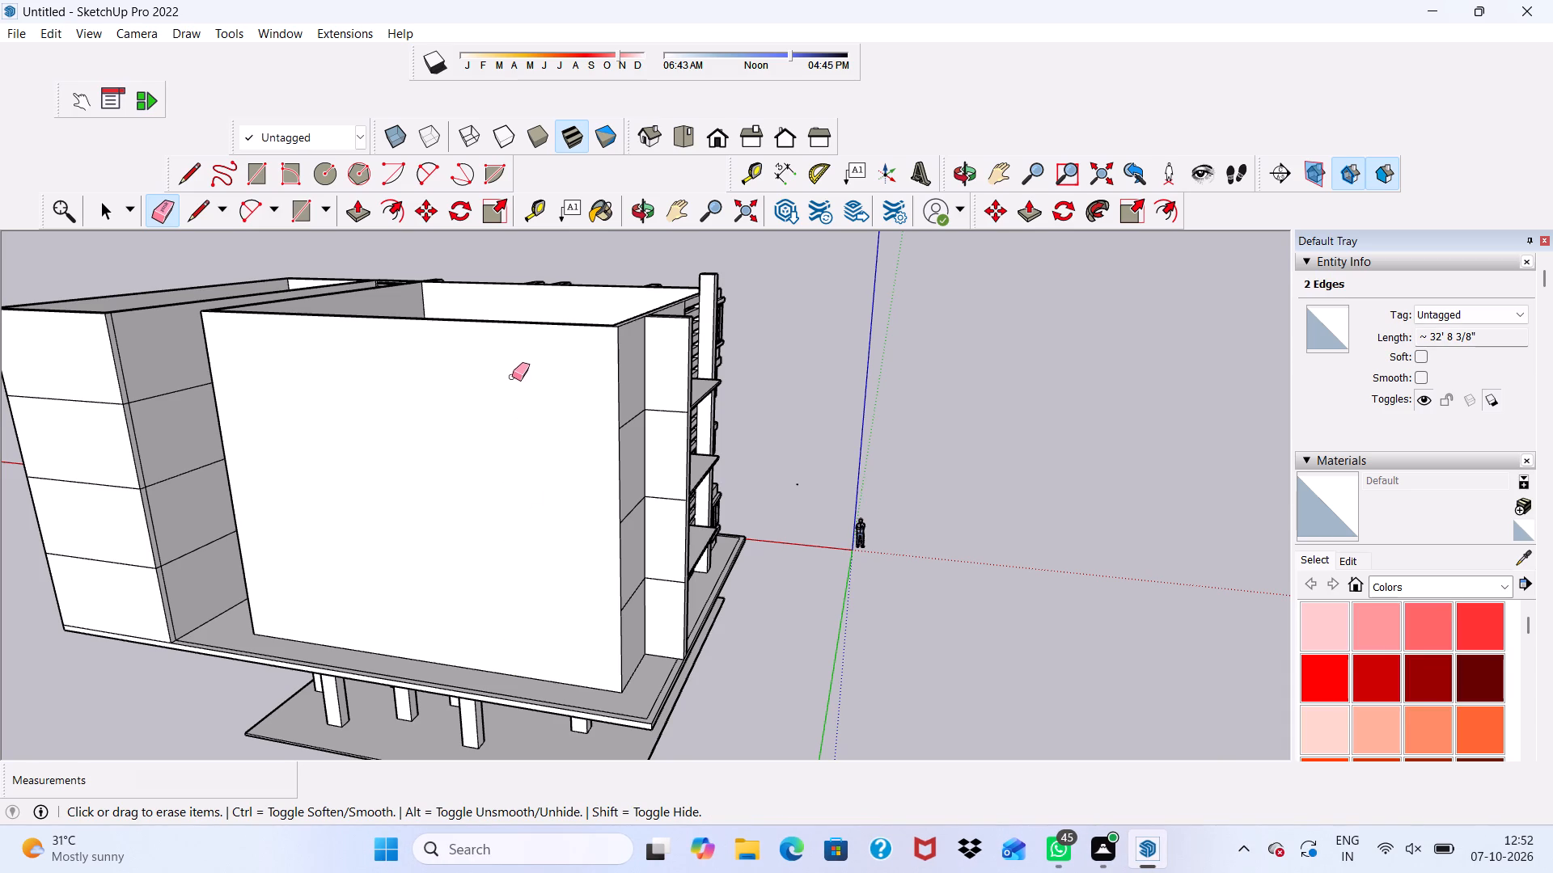
Examine the front elevation and the corner facade with its framed windows, slotted bay and balcony slabs.
{"action": "scroll", "coordinate": [512, 377], "scroll_direction": "down", "scroll_amount": 7}
{"action": "middle_click_drag", "start_coordinate": [512, 377], "coordinate": [111, 346]}
{"action": "scroll", "coordinate": [358, 325], "scroll_direction": "up", "scroll_amount": 4}
{"action": "scroll", "coordinate": [358, 325], "scroll_direction": "down", "scroll_amount": 6}
{"action": "middle_click_drag", "start_coordinate": [517, 425], "coordinate": [195, 420]}
{"action": "scroll", "coordinate": [741, 483], "scroll_direction": "up", "scroll_amount": 4}
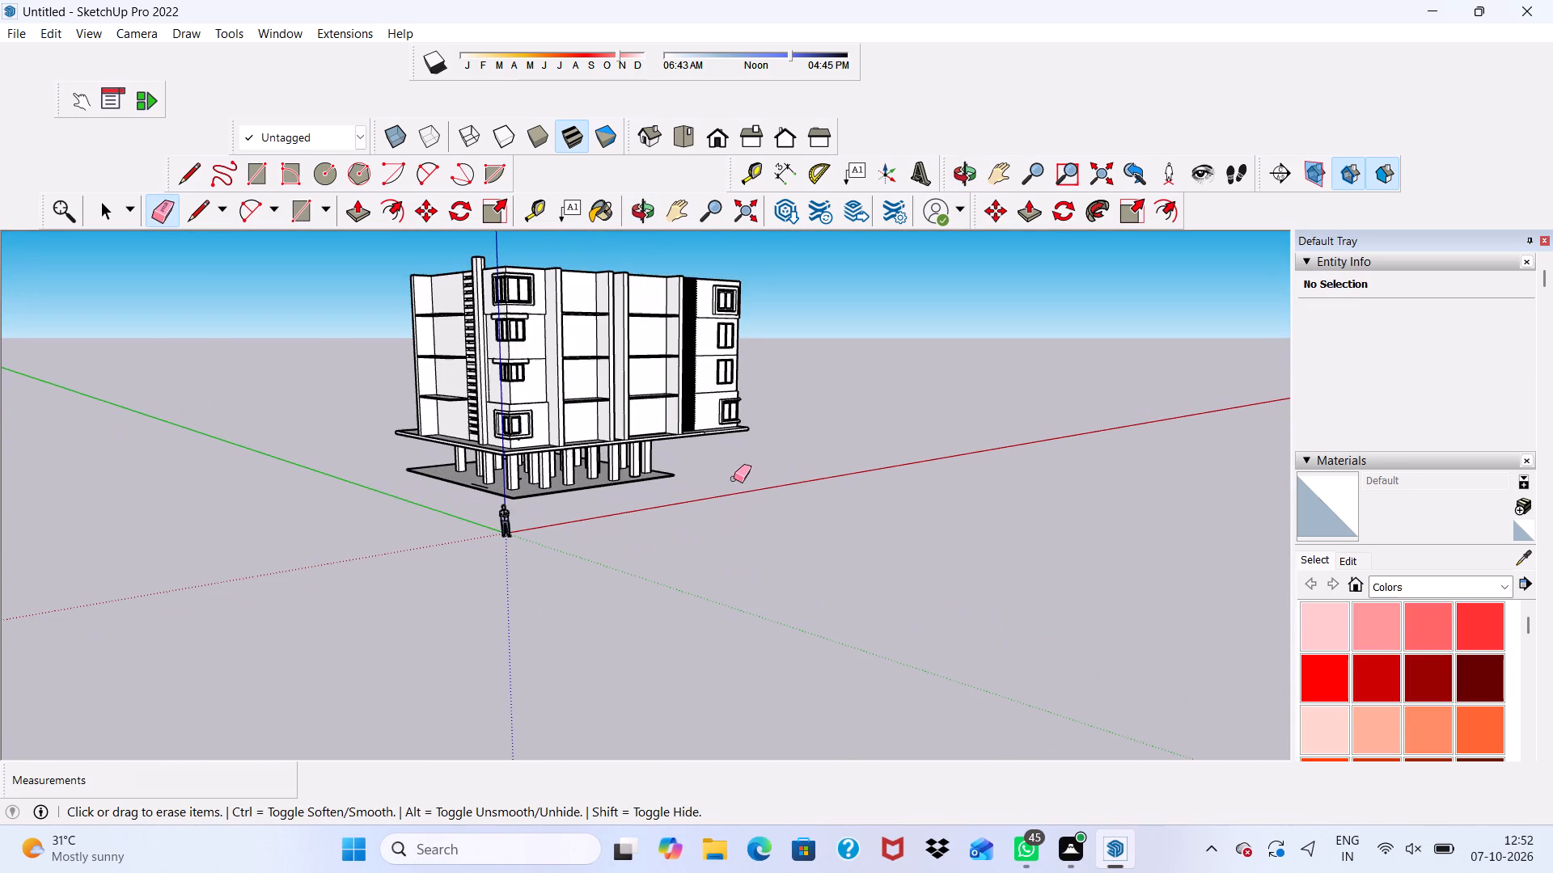
{"action": "key", "text": "space"}
{"action": "scroll", "coordinate": [734, 479], "scroll_direction": "up", "scroll_amount": 14}
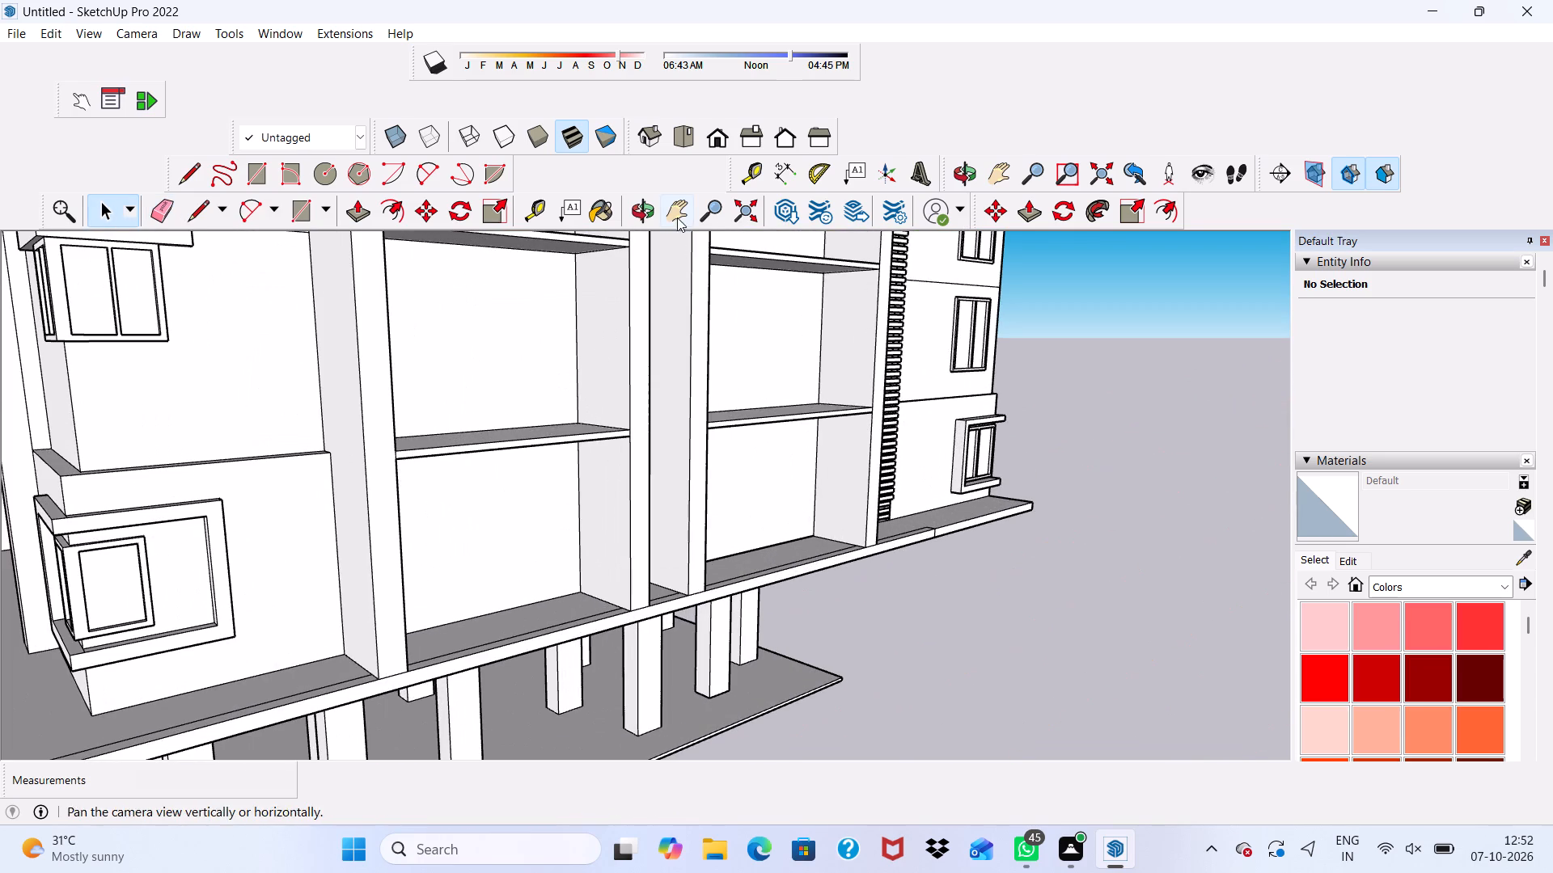
{"action": "left_click", "coordinate": [724, 134]}
{"action": "scroll", "coordinate": [696, 310], "scroll_direction": "down", "scroll_amount": 9}
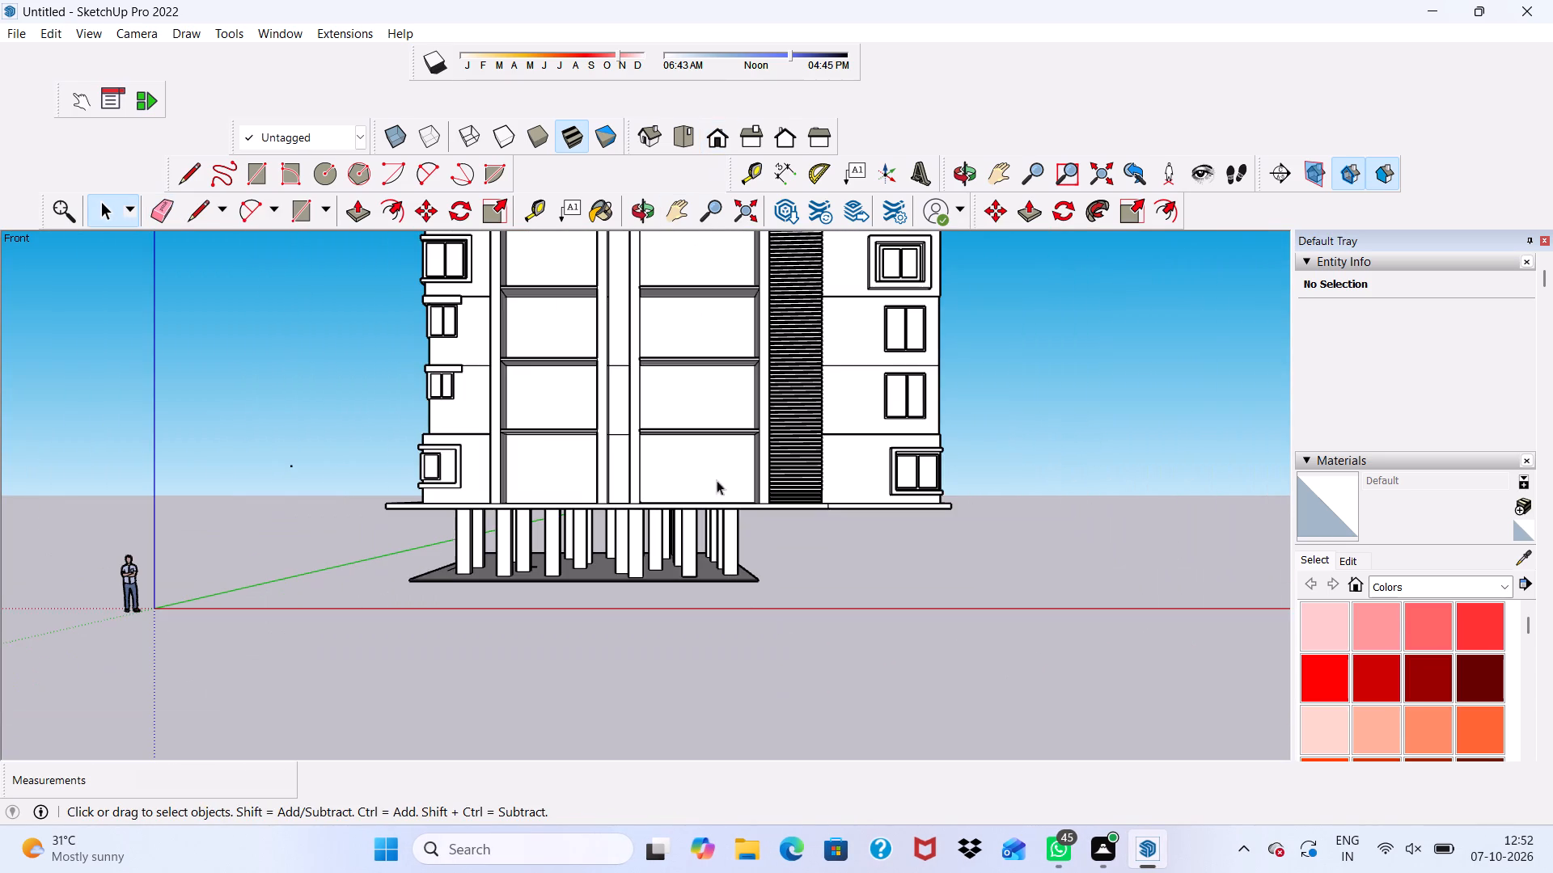
{"action": "scroll", "coordinate": [538, 411], "scroll_direction": "up", "scroll_amount": 4}
{"action": "middle_click_drag", "start_coordinate": [538, 411], "coordinate": [898, 449]}
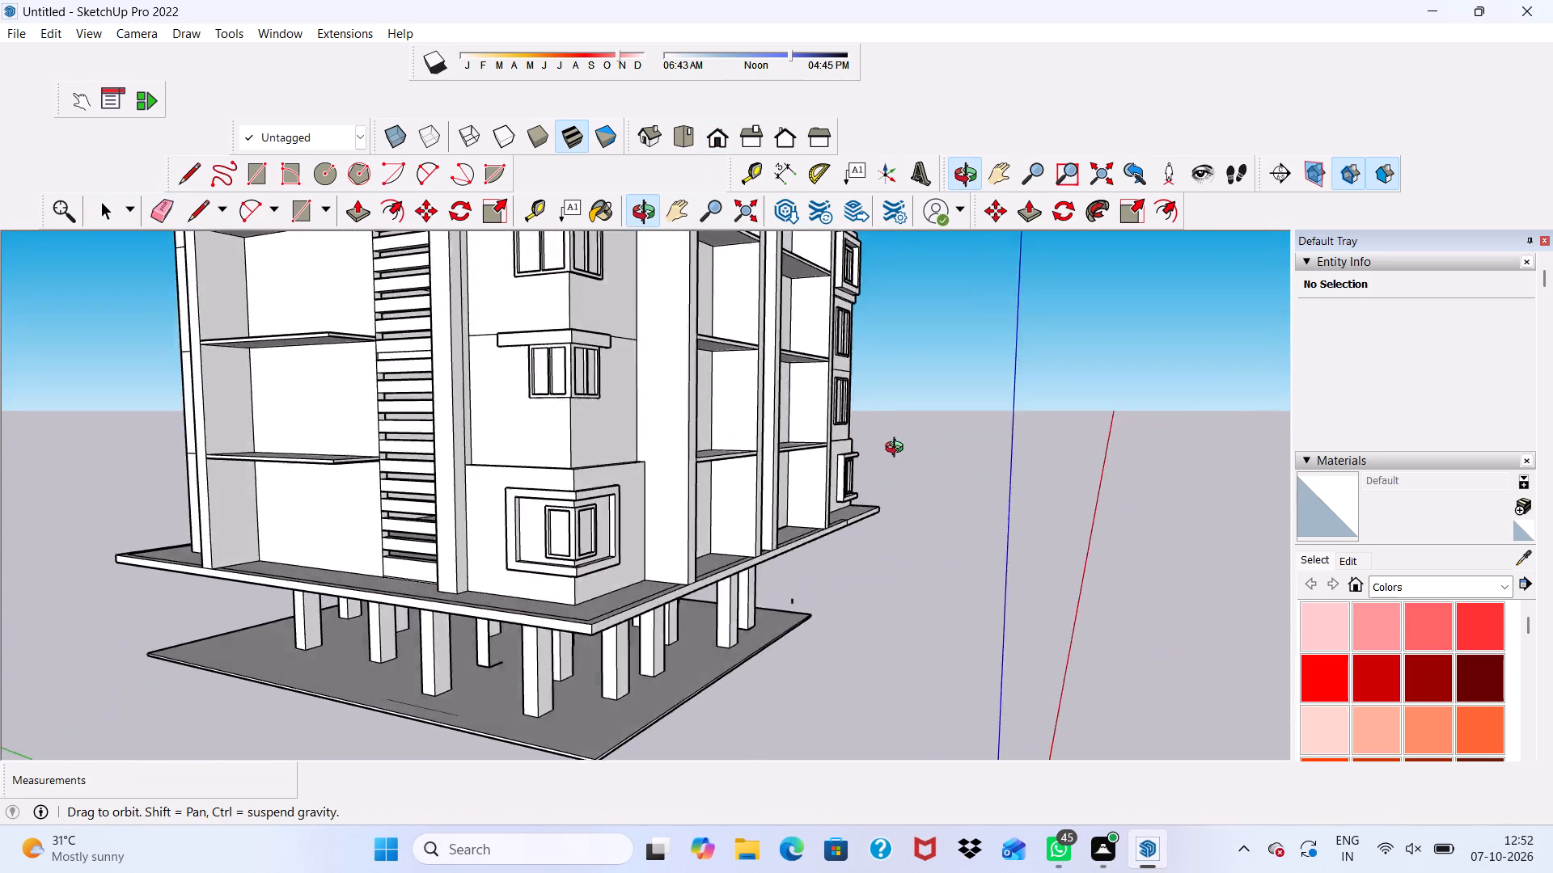
{"action": "middle_click_drag", "start_coordinate": [898, 449], "coordinate": [899, 487]}
{"action": "scroll", "coordinate": [902, 512], "scroll_direction": "up", "scroll_amount": 1}
{"action": "scroll", "coordinate": [827, 509], "scroll_direction": "down", "scroll_amount": 4}
{"action": "scroll", "coordinate": [472, 429], "scroll_direction": "up", "scroll_amount": 3}
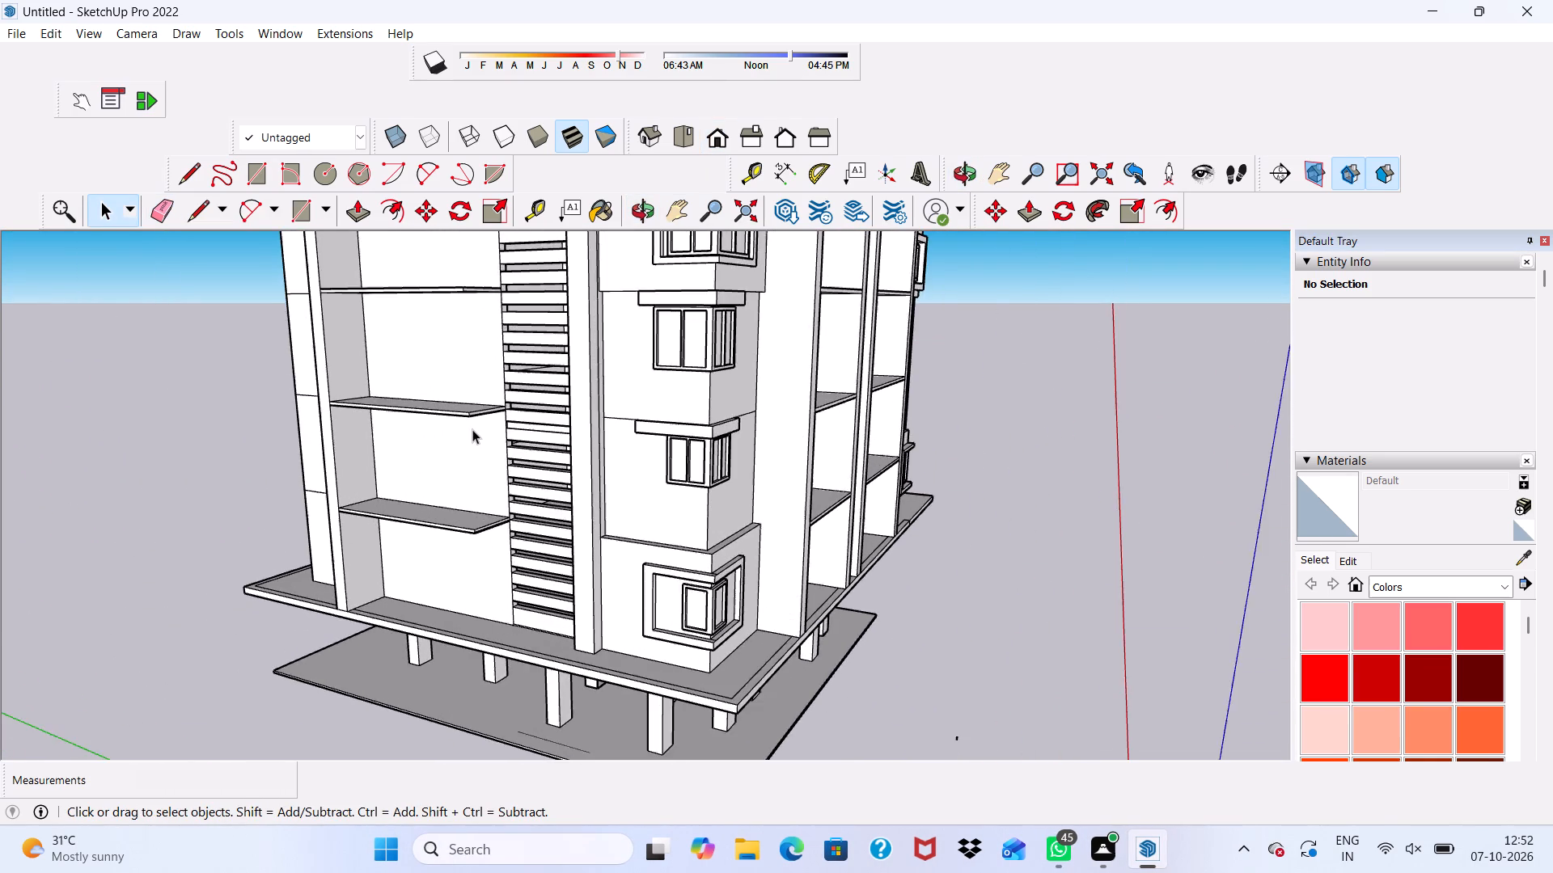
Push/Pull the larger block's cleared rear wall outward about 4' 13/16".
{"action": "scroll", "coordinate": [472, 429], "scroll_direction": "down", "scroll_amount": 4}
{"action": "middle_click_drag", "start_coordinate": [465, 458], "coordinate": [937, 423]}
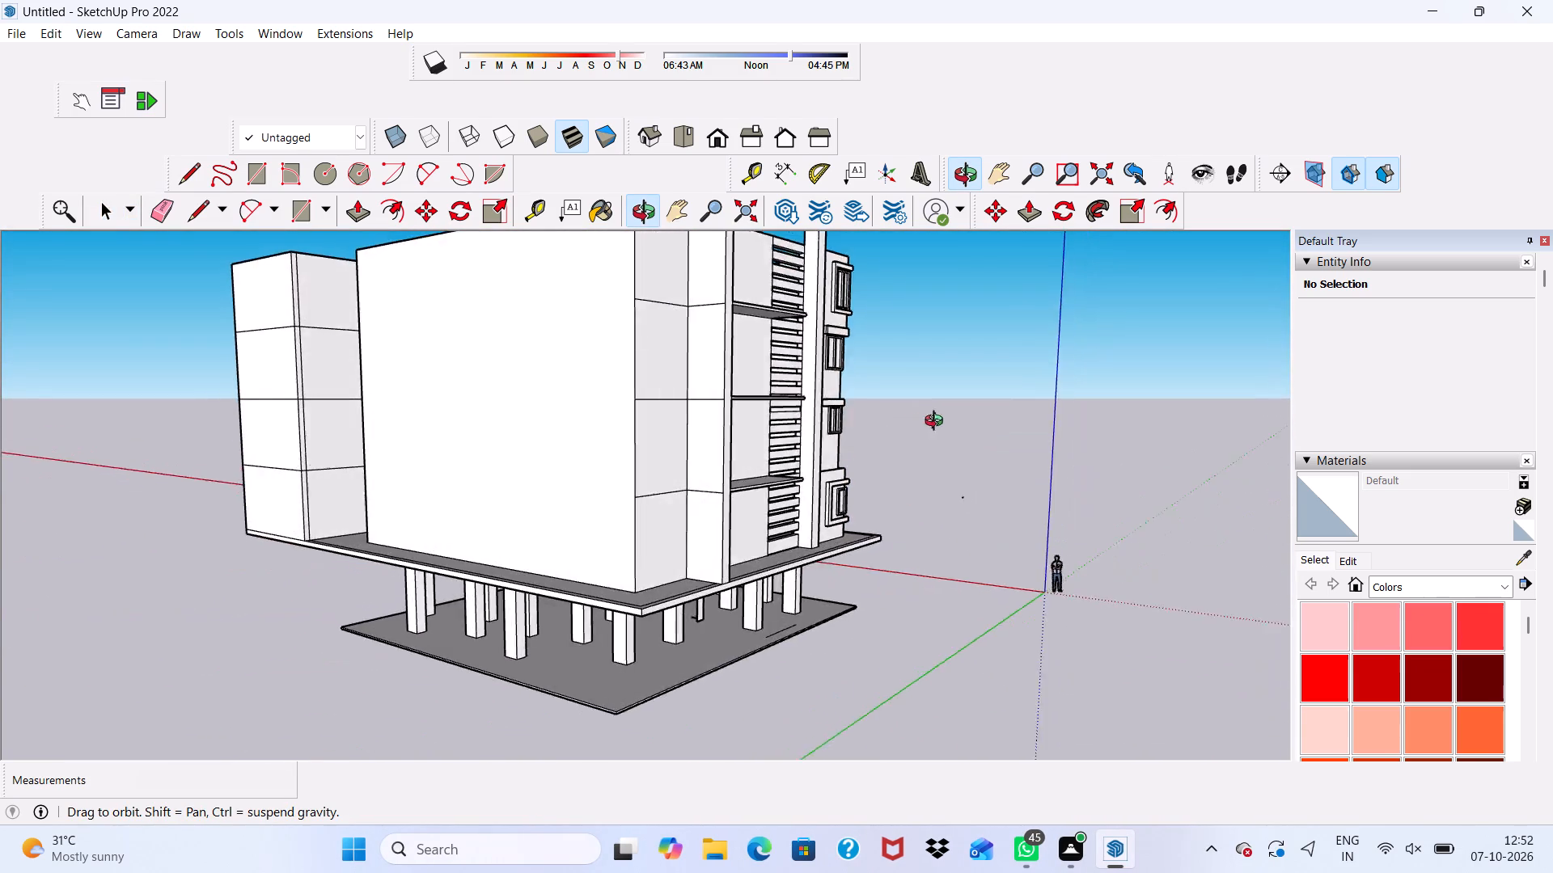
{"action": "middle_click_drag", "start_coordinate": [937, 423], "coordinate": [1052, 423]}
{"action": "scroll", "coordinate": [404, 422], "scroll_direction": "up", "scroll_amount": 3}
{"action": "scroll", "coordinate": [402, 415], "scroll_direction": "down", "scroll_amount": 10}
{"action": "middle_click_drag", "start_coordinate": [401, 415], "coordinate": [406, 491]}
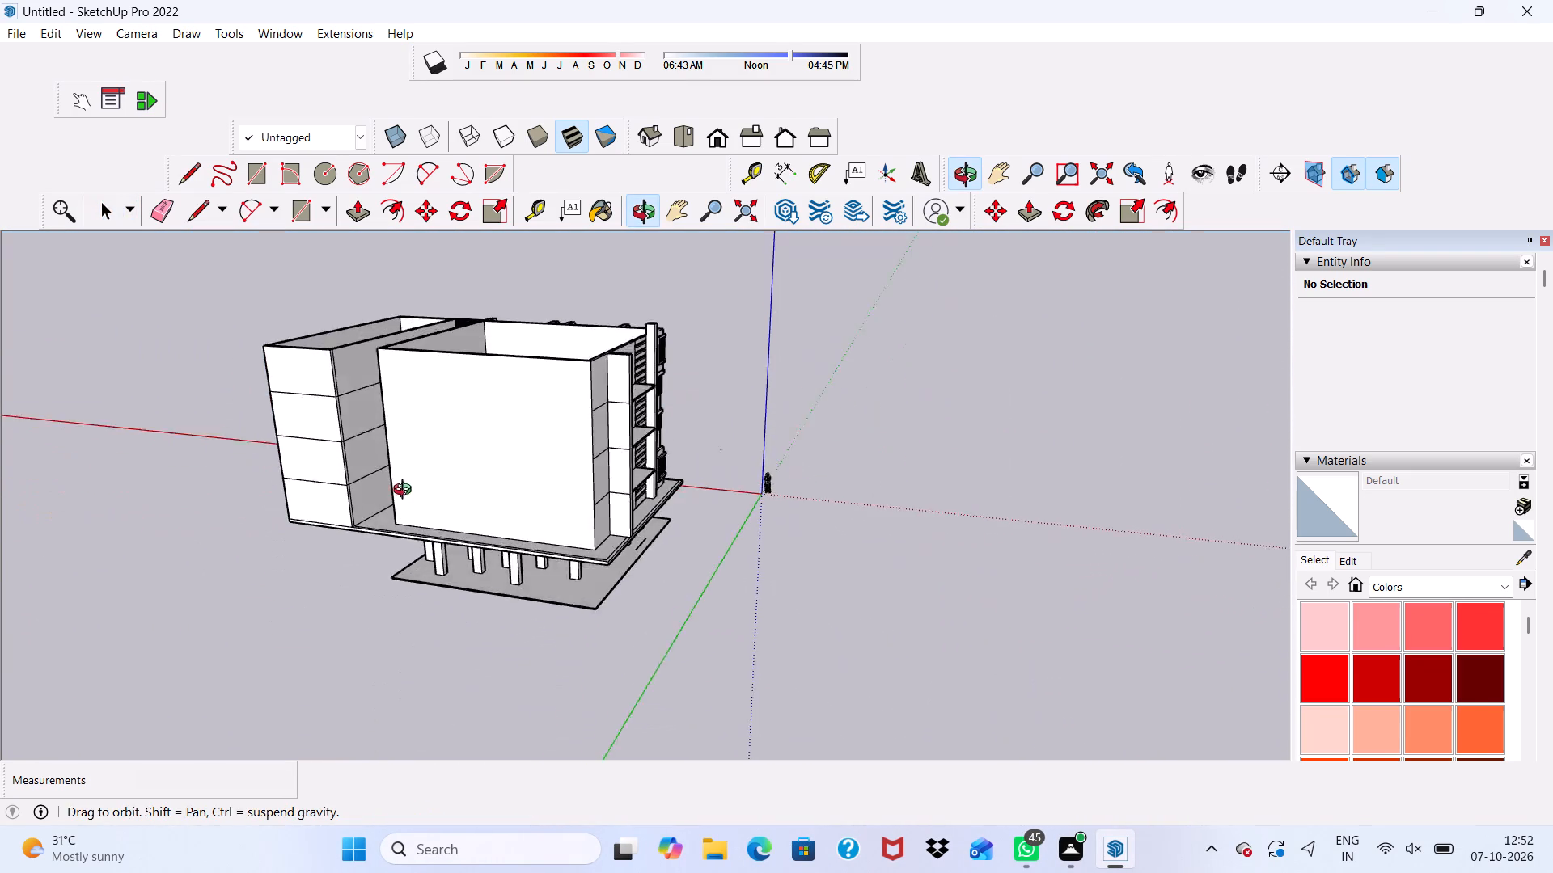
{"action": "middle_click_drag", "start_coordinate": [406, 491], "coordinate": [387, 576]}
{"action": "scroll", "coordinate": [361, 454], "scroll_direction": "up", "scroll_amount": 5}
{"action": "scroll", "coordinate": [359, 449], "scroll_direction": "down", "scroll_amount": 1}
{"action": "scroll", "coordinate": [359, 449], "scroll_direction": "up", "scroll_amount": 4}
{"action": "left_click", "coordinate": [476, 604]}
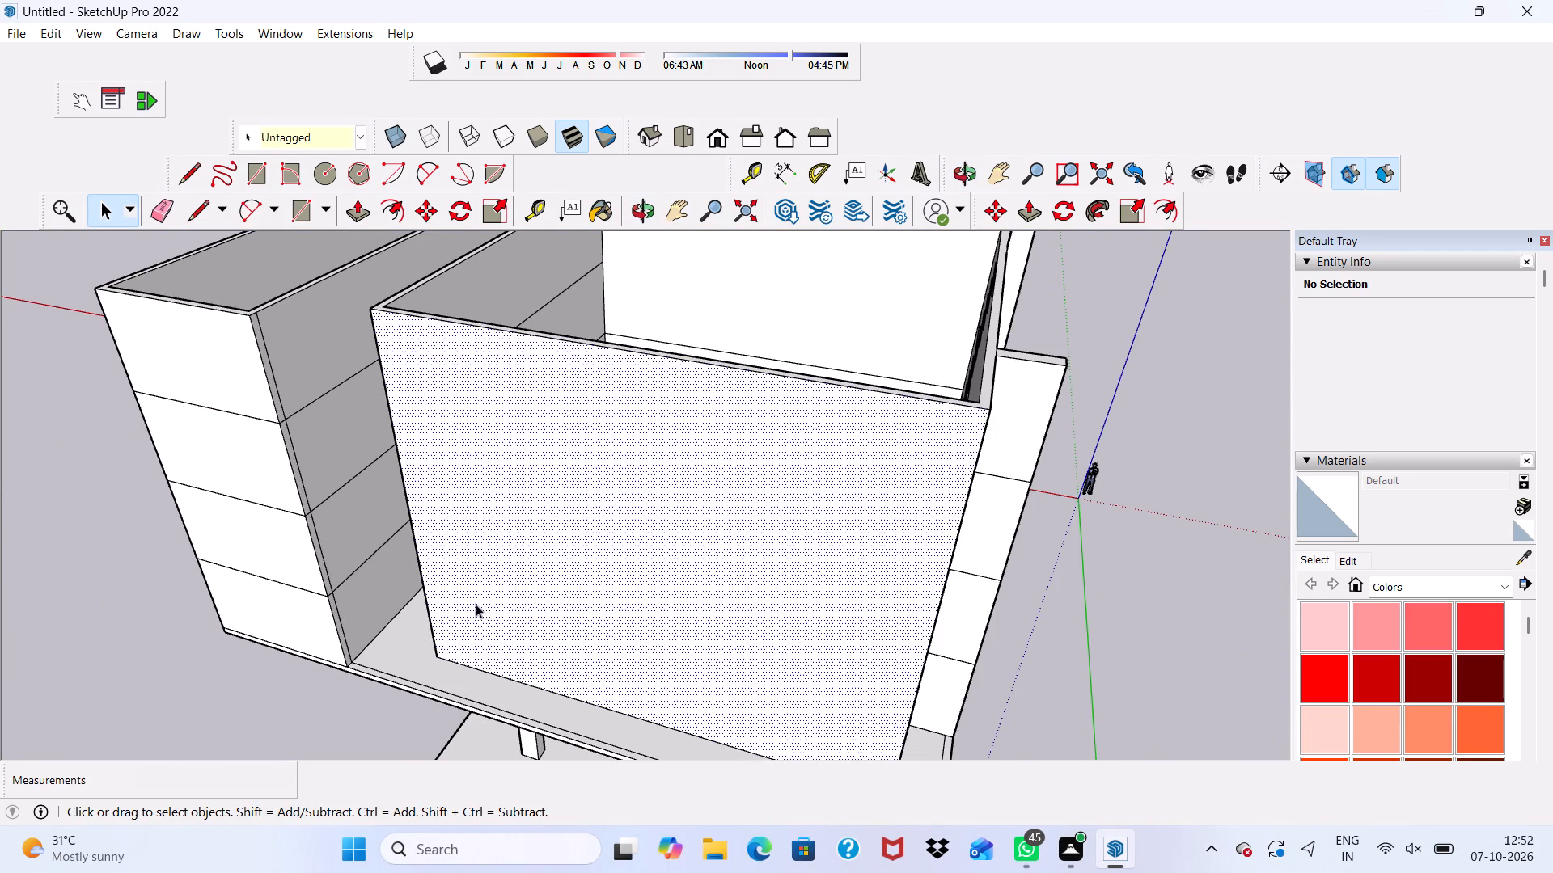
{"action": "left_click", "coordinate": [355, 209]}
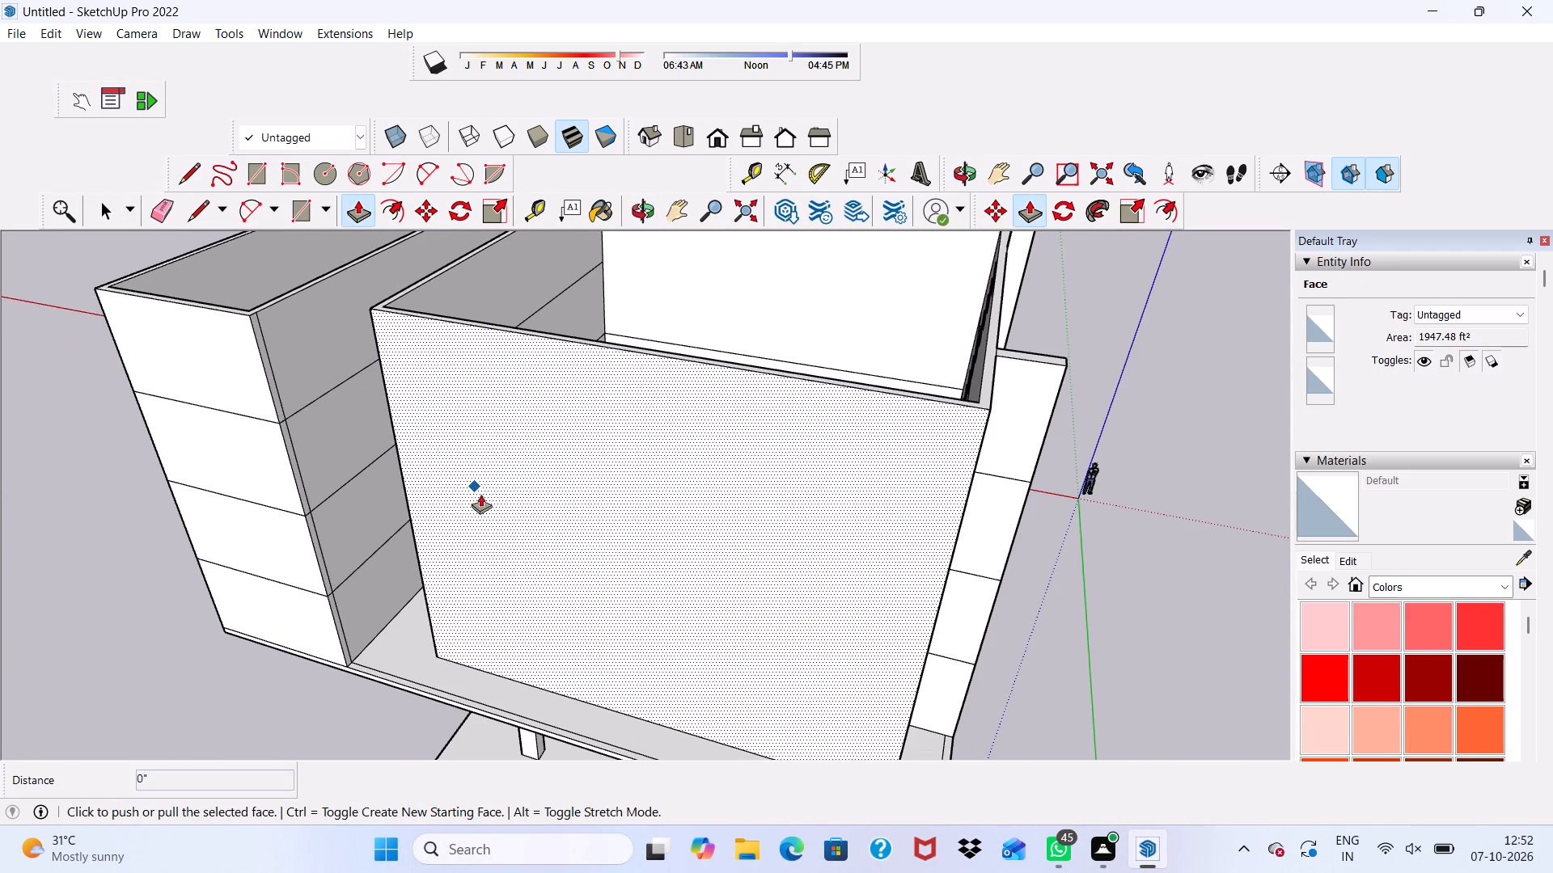
{"action": "left_click", "coordinate": [493, 513]}
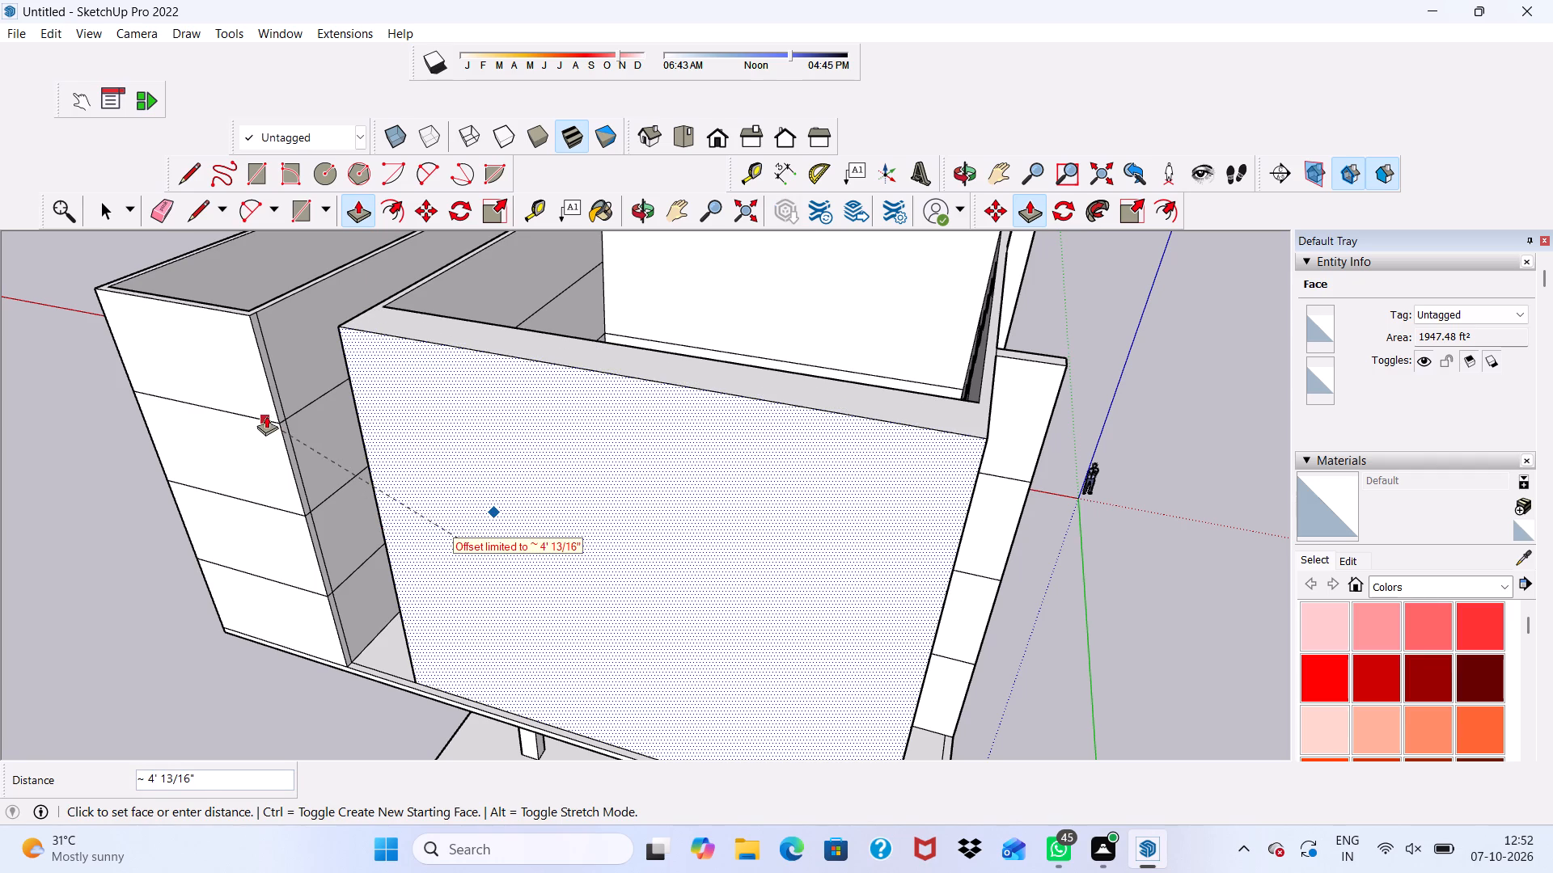
{"action": "left_click", "coordinate": [266, 415]}
Examine the open top of the larger block and the front and side facades around the building.
{"action": "scroll", "coordinate": [645, 510], "scroll_direction": "down", "scroll_amount": 2}
{"action": "middle_click_drag", "start_coordinate": [668, 520], "coordinate": [282, 586]}
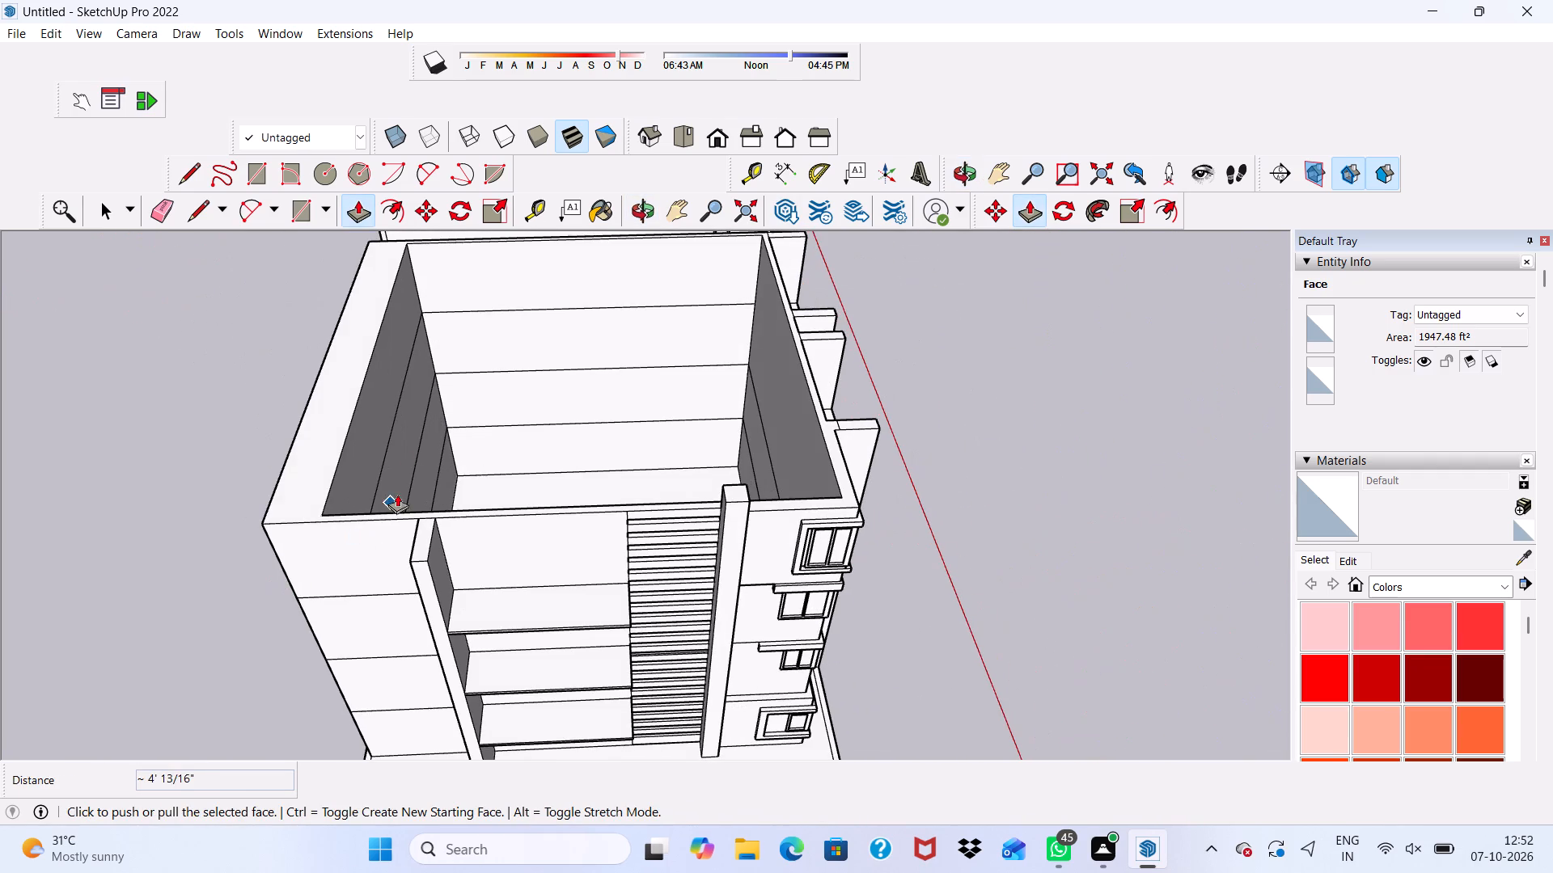
{"action": "scroll", "coordinate": [374, 397], "scroll_direction": "up", "scroll_amount": 4}
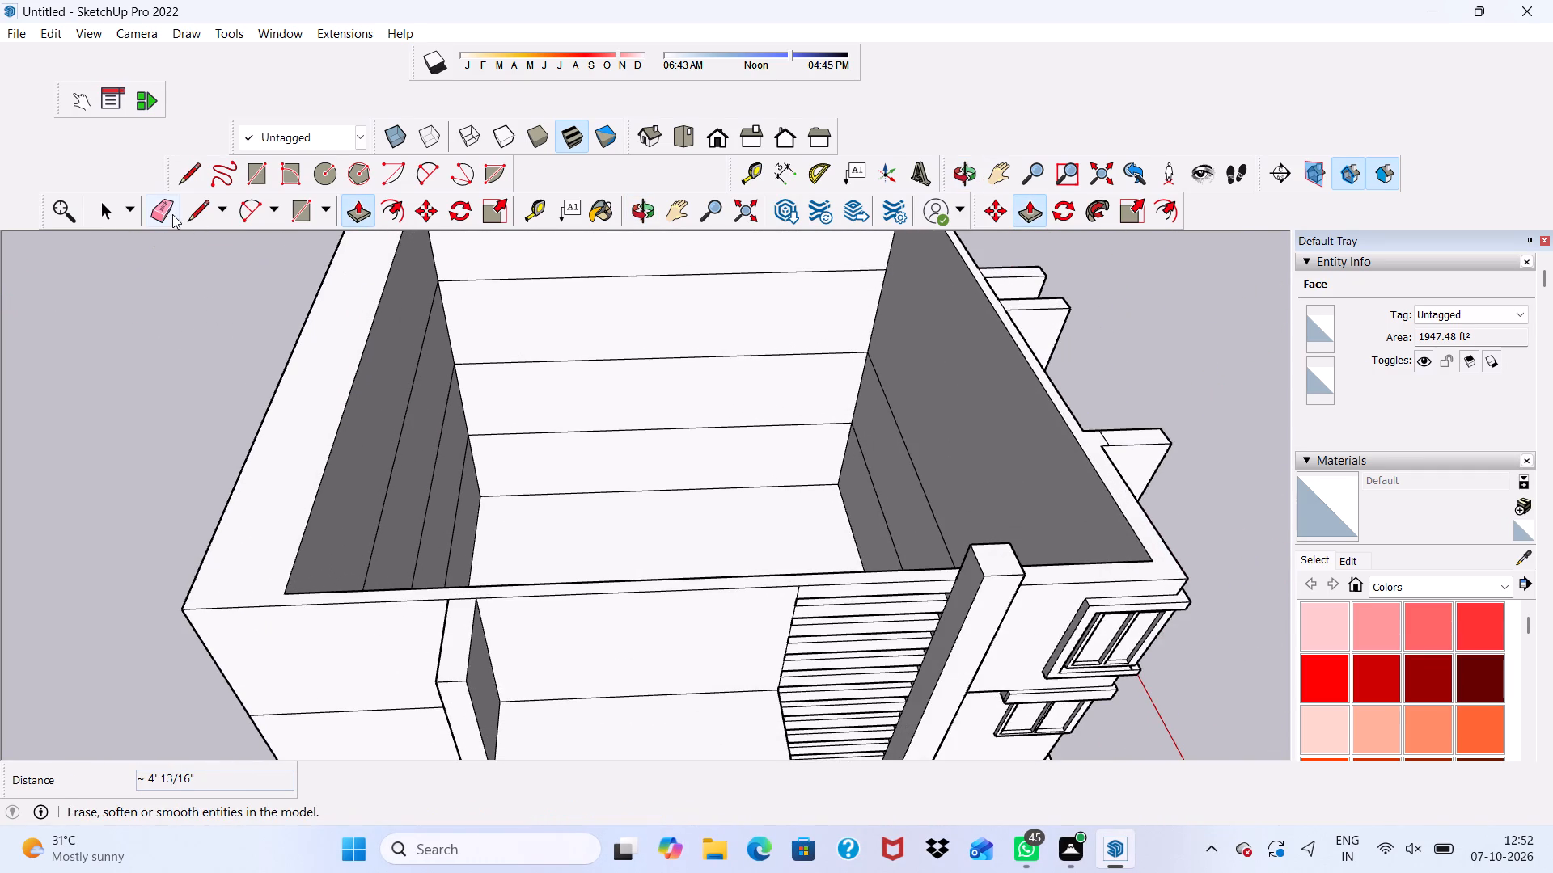
{"action": "scroll", "coordinate": [218, 471], "scroll_direction": "down", "scroll_amount": 8}
{"action": "middle_click_drag", "start_coordinate": [312, 489], "coordinate": [0, 378]}
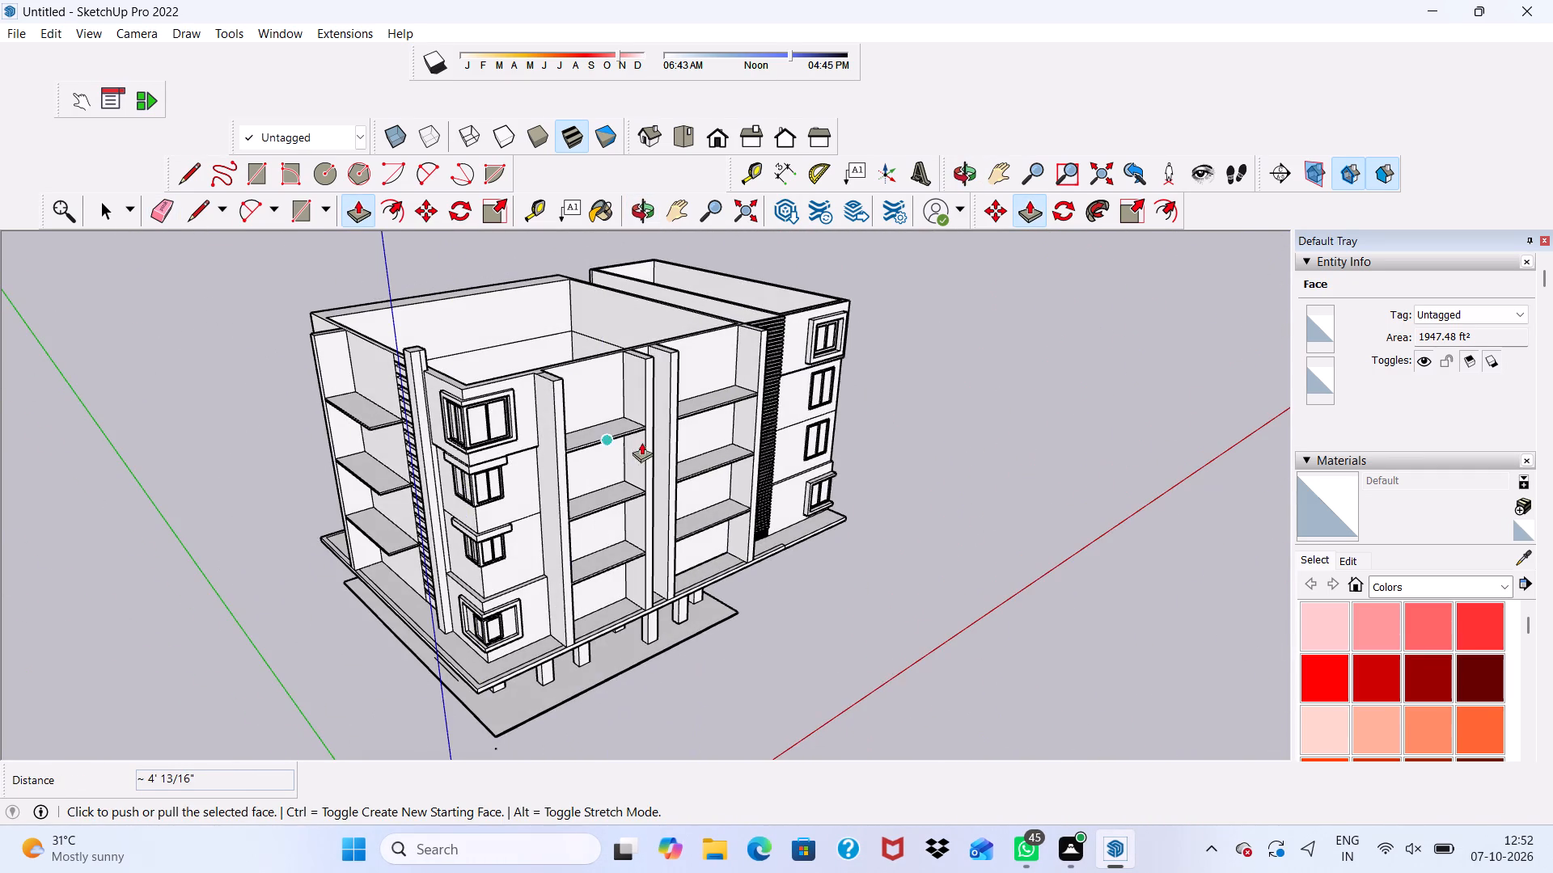
{"action": "scroll", "coordinate": [592, 399], "scroll_direction": "up", "scroll_amount": 4}
{"action": "middle_click_drag", "start_coordinate": [592, 399], "coordinate": [353, 264]}
{"action": "scroll", "coordinate": [307, 439], "scroll_direction": "down", "scroll_amount": 1}
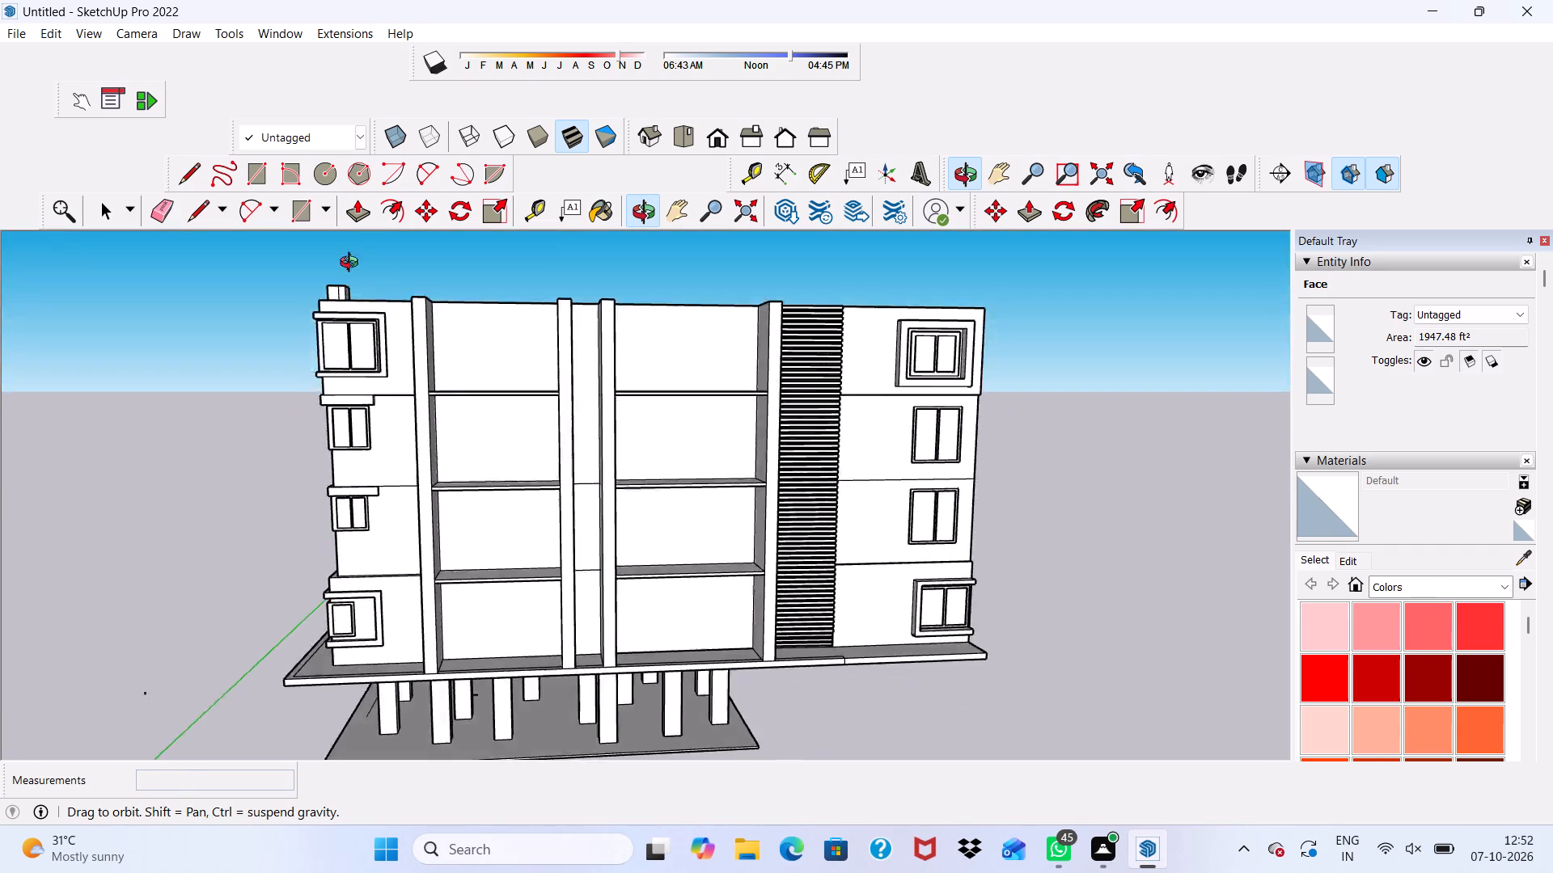
{"action": "middle_click_drag", "start_coordinate": [353, 264], "coordinate": [300, 247]}
{"action": "scroll", "coordinate": [722, 452], "scroll_direction": "down", "scroll_amount": 4}
{"action": "middle_click_drag", "start_coordinate": [726, 455], "coordinate": [700, 557]}
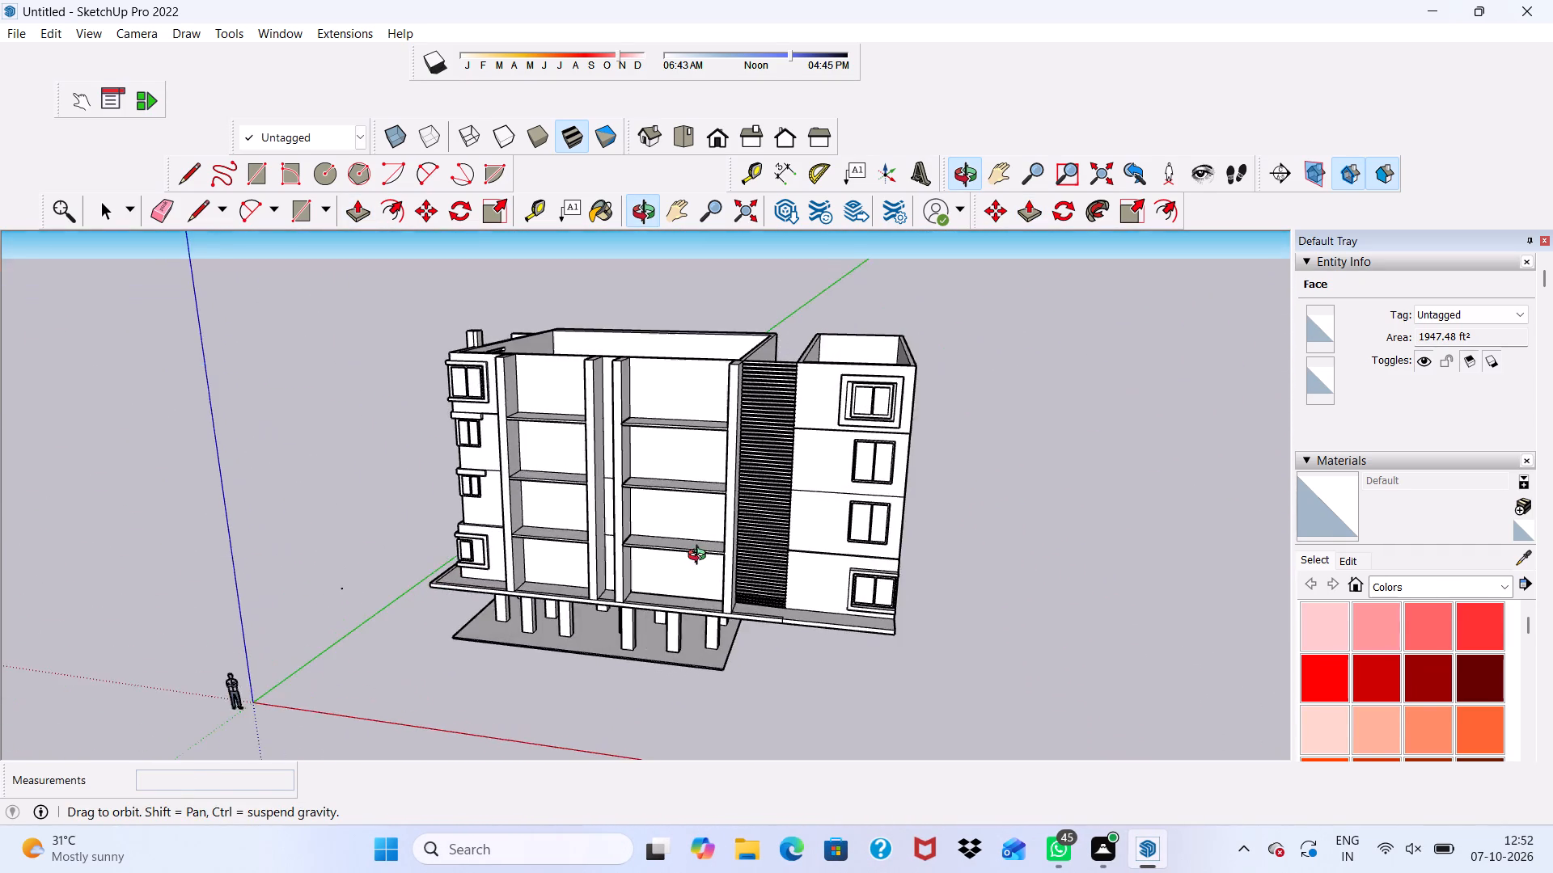
{"action": "middle_click_drag", "start_coordinate": [700, 557], "coordinate": [499, 576]}
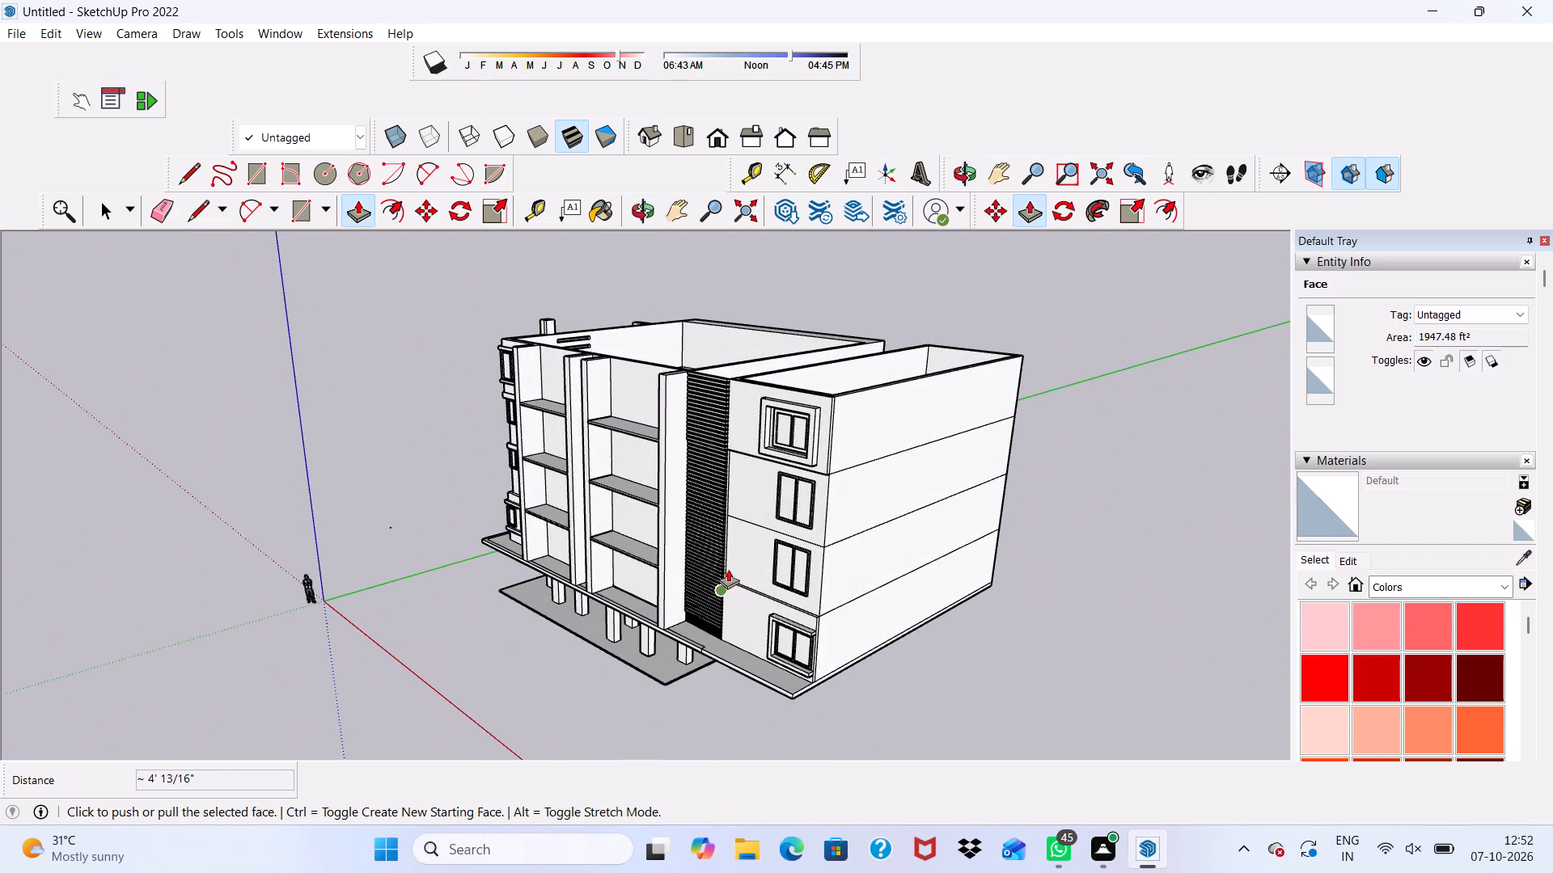
Examine the larger block's rear wall, the open tops and slotted wall, and the smaller block's side wall.
{"action": "scroll", "coordinate": [732, 556], "scroll_direction": "up", "scroll_amount": 5}
{"action": "scroll", "coordinate": [732, 556], "scroll_direction": "down", "scroll_amount": 5}
{"action": "middle_click_drag", "start_coordinate": [798, 561], "coordinate": [216, 612]}
{"action": "scroll", "coordinate": [794, 567], "scroll_direction": "down", "scroll_amount": 1}
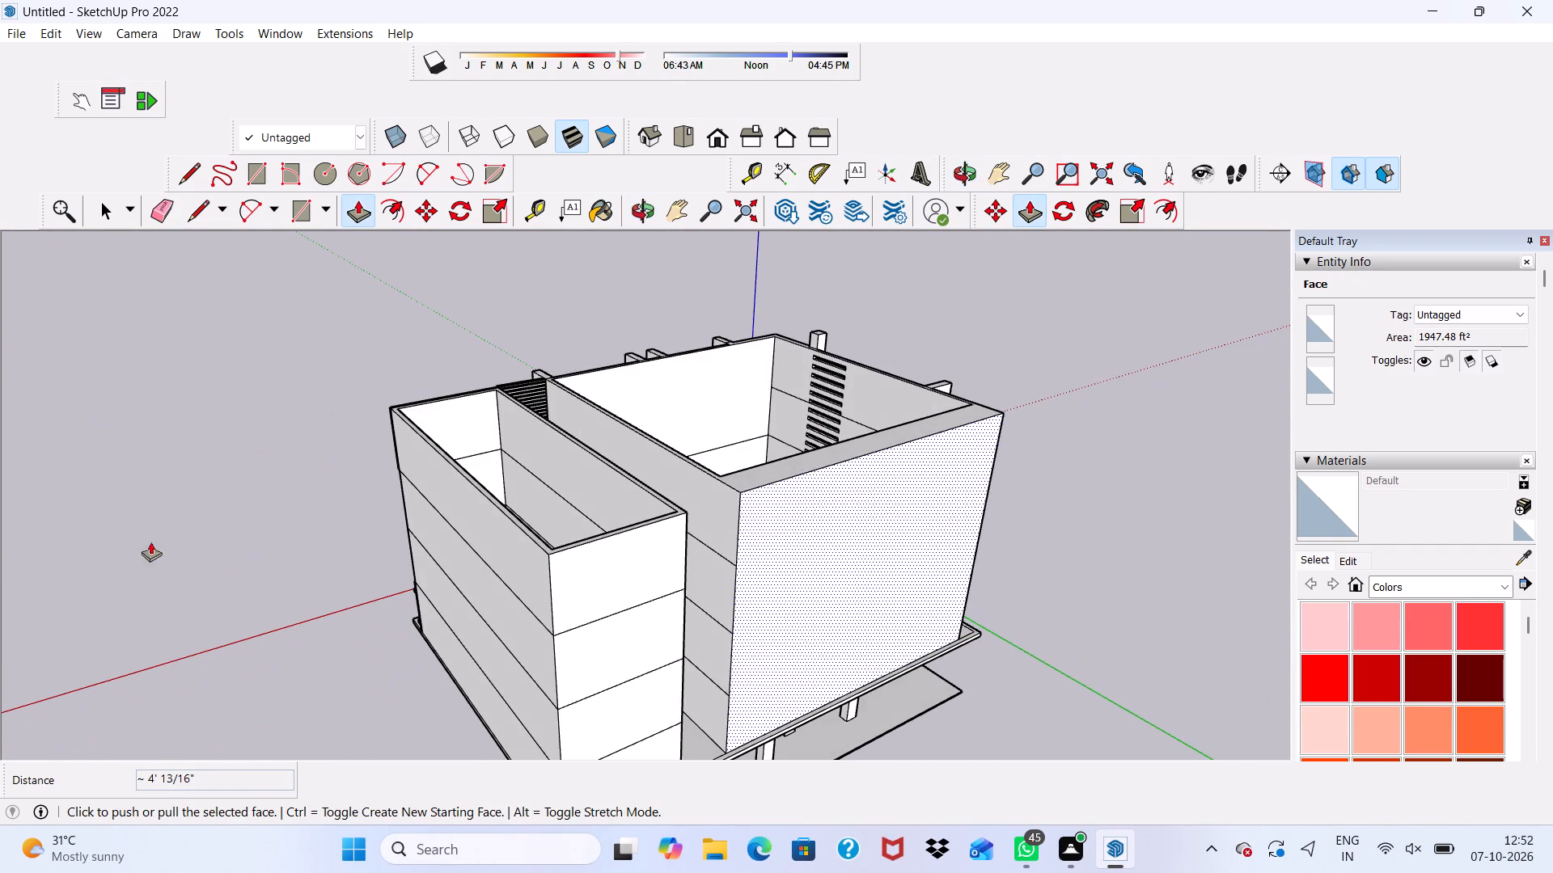
{"action": "scroll", "coordinate": [677, 585], "scroll_direction": "up", "scroll_amount": 3}
{"action": "scroll", "coordinate": [647, 574], "scroll_direction": "down", "scroll_amount": 5}
{"action": "middle_click_drag", "start_coordinate": [647, 574], "coordinate": [583, 596]}
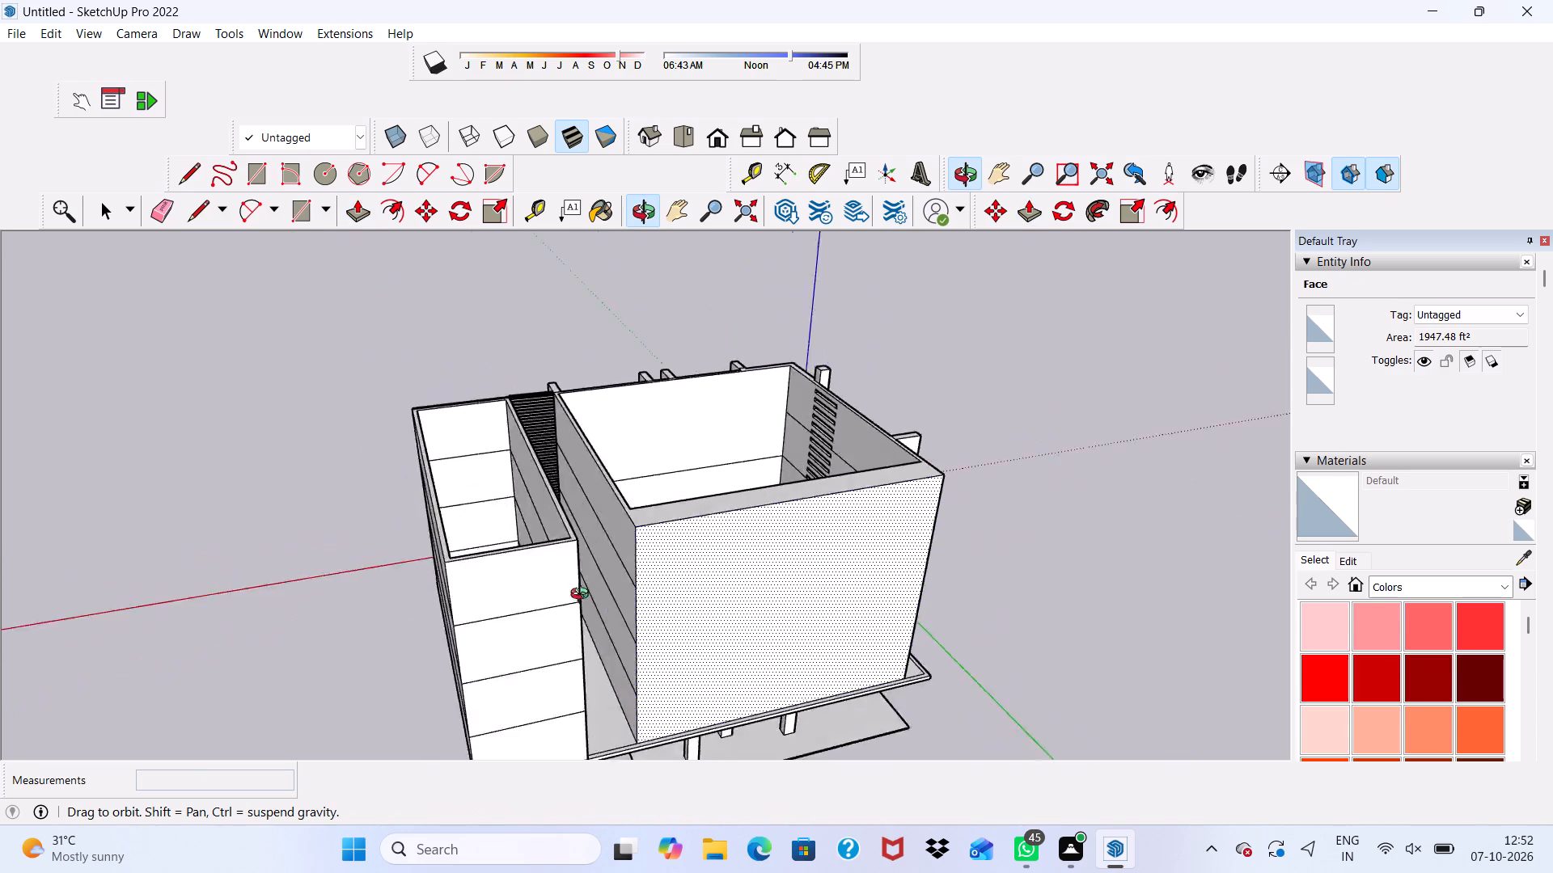
{"action": "middle_click_drag", "start_coordinate": [583, 596], "coordinate": [671, 616]}
{"action": "scroll", "coordinate": [925, 433], "scroll_direction": "up", "scroll_amount": 20}
{"action": "scroll", "coordinate": [925, 433], "scroll_direction": "up", "scroll_amount": 1}
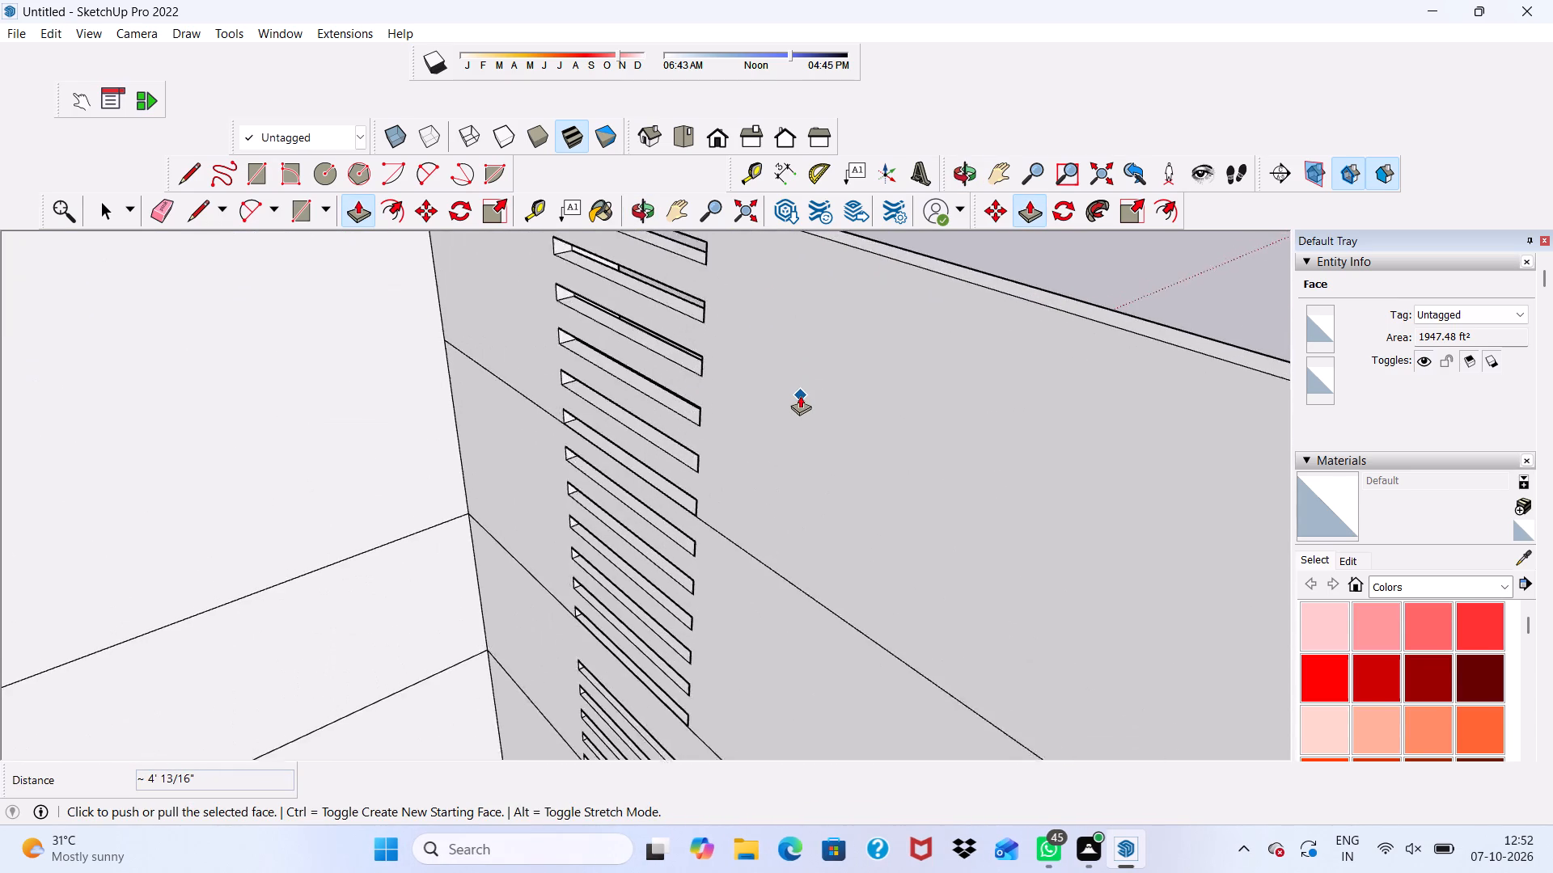
{"action": "scroll", "coordinate": [800, 395], "scroll_direction": "up", "scroll_amount": 1}
{"action": "scroll", "coordinate": [799, 396], "scroll_direction": "down", "scroll_amount": 14}
{"action": "middle_click_drag", "start_coordinate": [827, 461], "coordinate": [442, 461]}
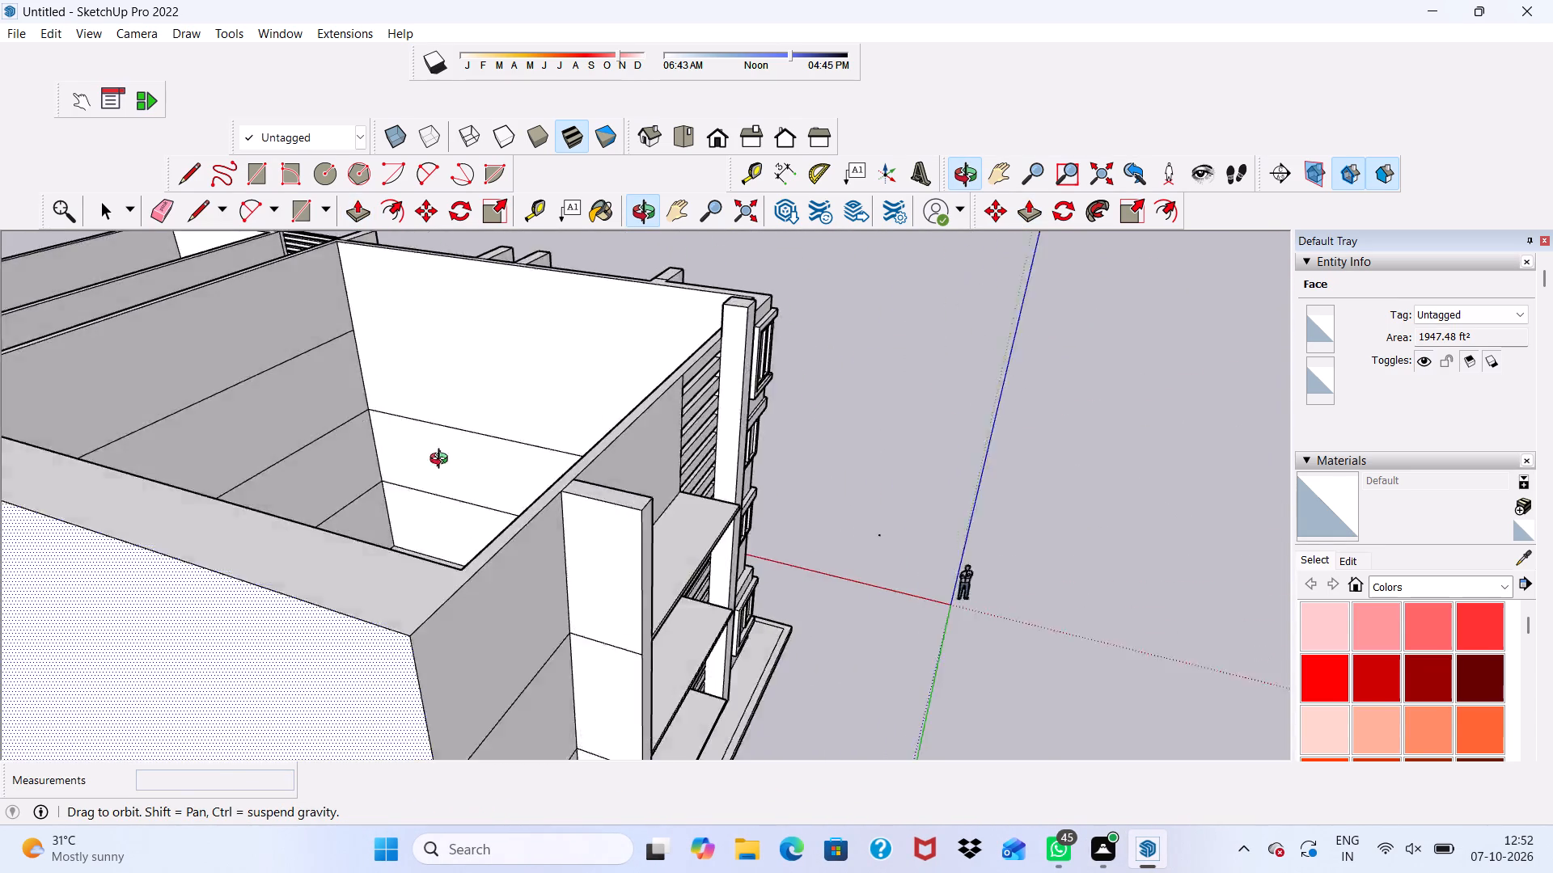
{"action": "middle_click_drag", "start_coordinate": [442, 461], "coordinate": [394, 512]}
{"action": "scroll", "coordinate": [423, 456], "scroll_direction": "up", "scroll_amount": 1}
{"action": "scroll", "coordinate": [415, 448], "scroll_direction": "down", "scroll_amount": 9}
{"action": "scroll", "coordinate": [331, 505], "scroll_direction": "down", "scroll_amount": 2}
{"action": "middle_click_drag", "start_coordinate": [333, 506], "coordinate": [419, 462]}
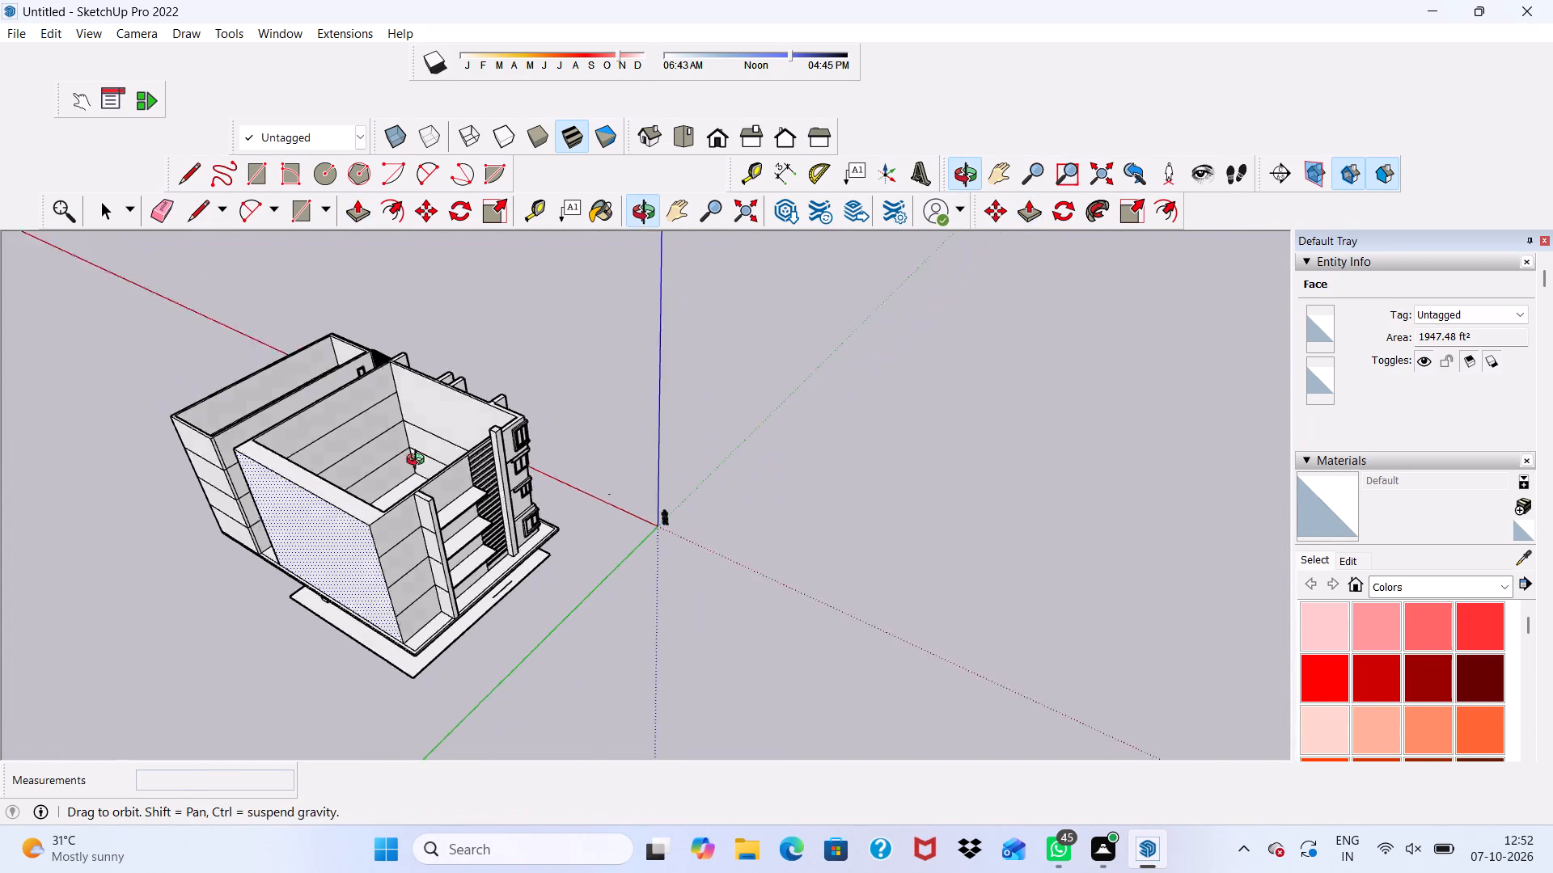
{"action": "middle_click_drag", "start_coordinate": [419, 462], "coordinate": [834, 349]}
{"action": "scroll", "coordinate": [757, 587], "scroll_direction": "up", "scroll_amount": 2}
{"action": "key", "text": "space"}
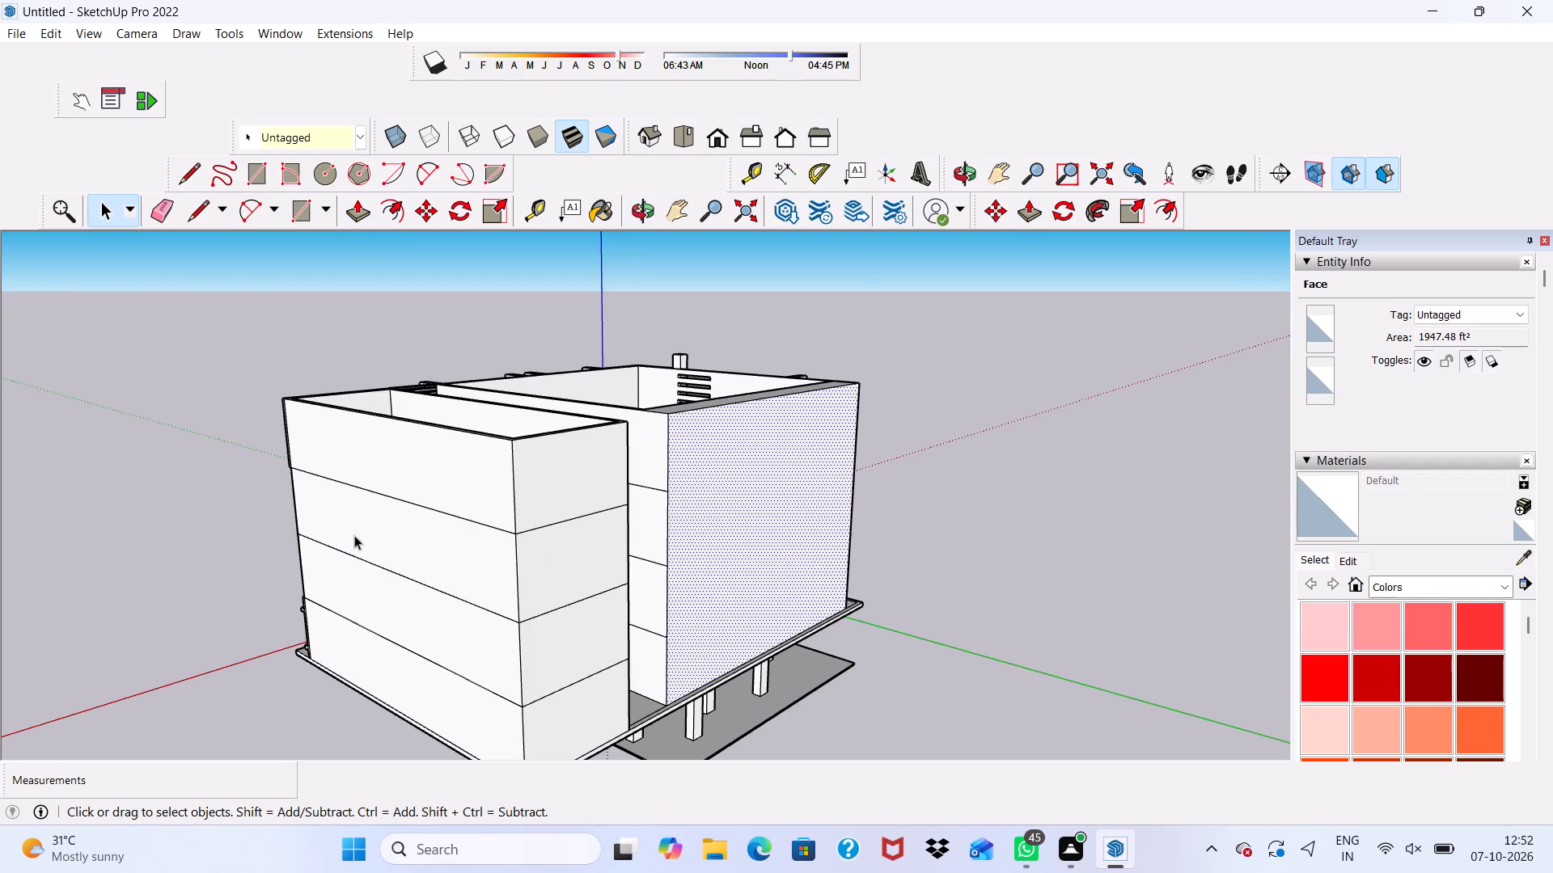
{"action": "scroll", "coordinate": [325, 499], "scroll_direction": "up", "scroll_amount": 4}
{"action": "middle_click_drag", "start_coordinate": [332, 501], "coordinate": [560, 508]}
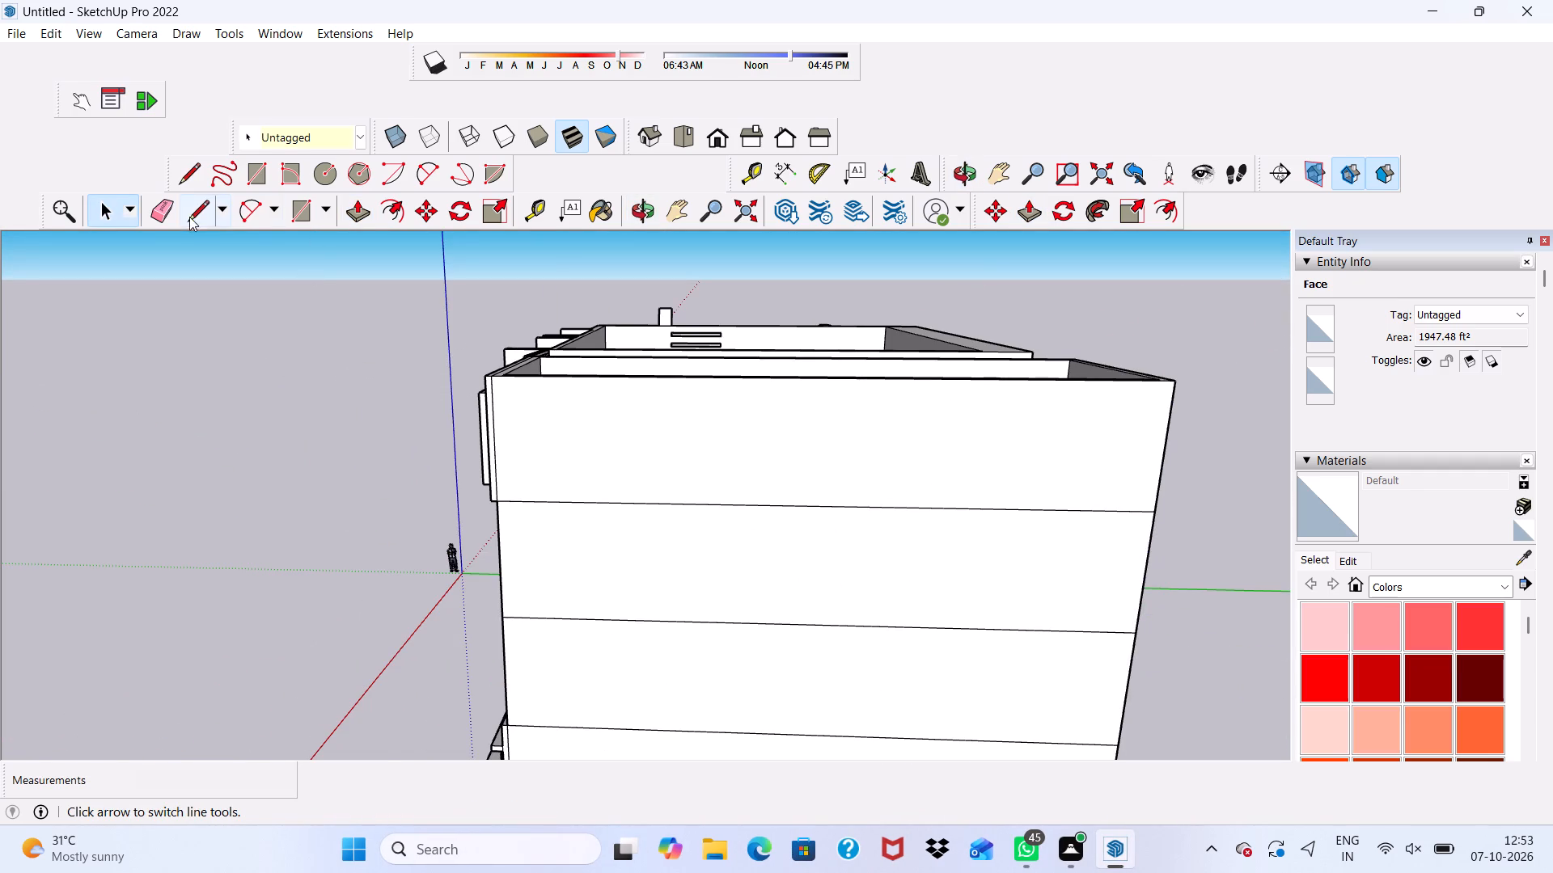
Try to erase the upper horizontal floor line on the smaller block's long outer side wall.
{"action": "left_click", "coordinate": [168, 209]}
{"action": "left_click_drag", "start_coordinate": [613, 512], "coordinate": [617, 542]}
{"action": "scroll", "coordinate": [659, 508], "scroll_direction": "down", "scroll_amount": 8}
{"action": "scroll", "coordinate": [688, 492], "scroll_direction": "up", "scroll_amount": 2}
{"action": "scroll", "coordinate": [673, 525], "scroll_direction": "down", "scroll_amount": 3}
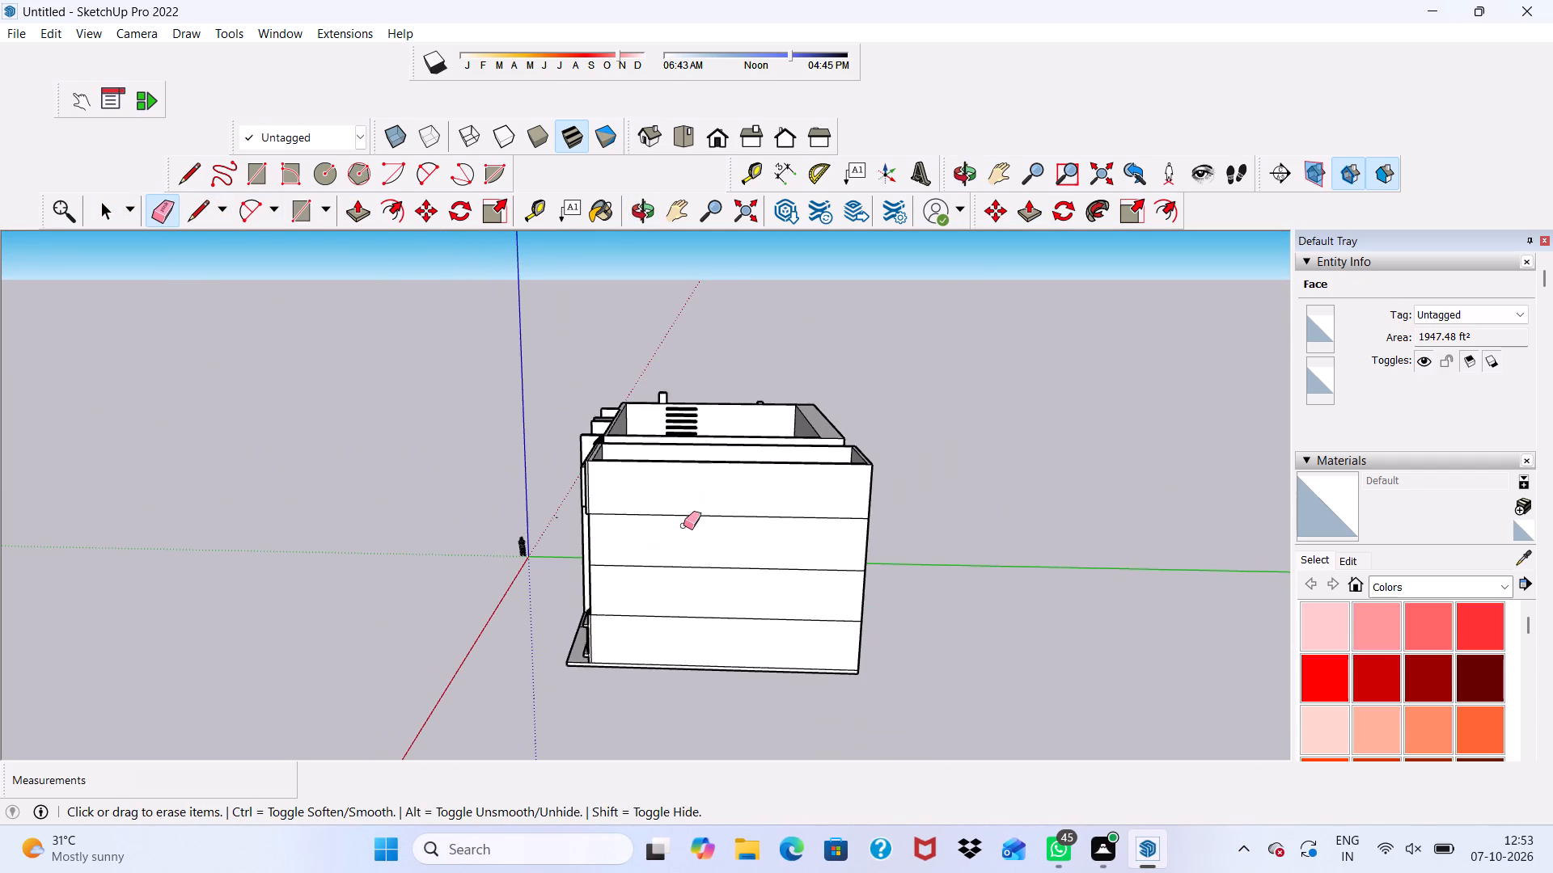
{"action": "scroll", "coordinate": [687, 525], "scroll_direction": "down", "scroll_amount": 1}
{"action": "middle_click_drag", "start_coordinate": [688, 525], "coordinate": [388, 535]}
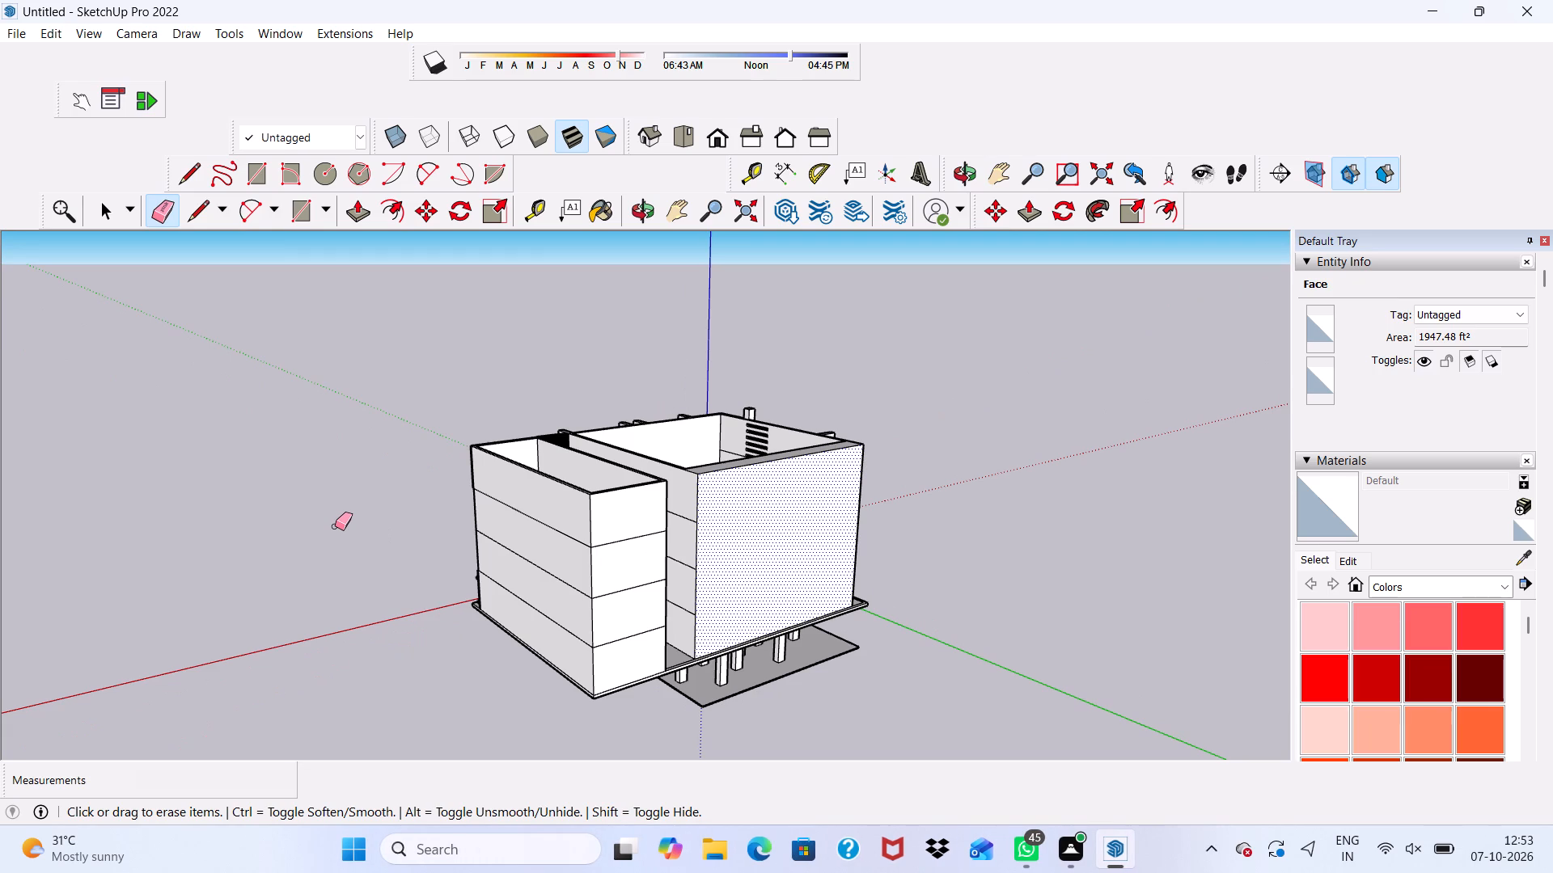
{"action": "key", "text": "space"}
Examine the building from the rear around to the front facade with its balcony columns and louvred strip.
{"action": "scroll", "coordinate": [335, 526], "scroll_direction": "down", "scroll_amount": 1}
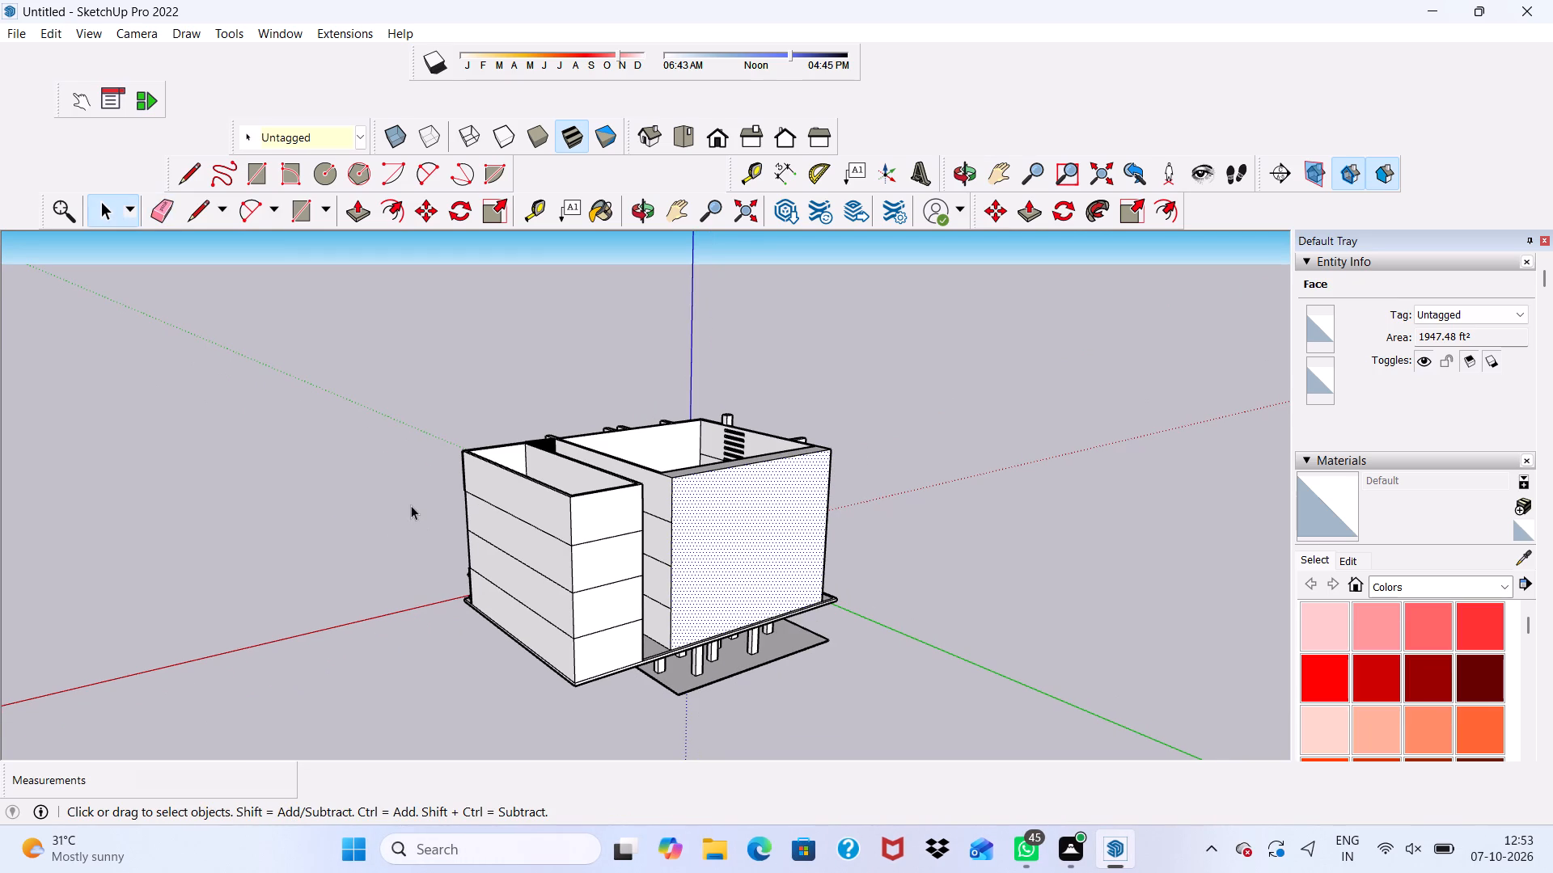
{"action": "scroll", "coordinate": [411, 500], "scroll_direction": "up", "scroll_amount": 2}
{"action": "scroll", "coordinate": [413, 500], "scroll_direction": "down", "scroll_amount": 3}
{"action": "middle_click_drag", "start_coordinate": [637, 522], "coordinate": [104, 517]}
{"action": "scroll", "coordinate": [832, 503], "scroll_direction": "up", "scroll_amount": 2}
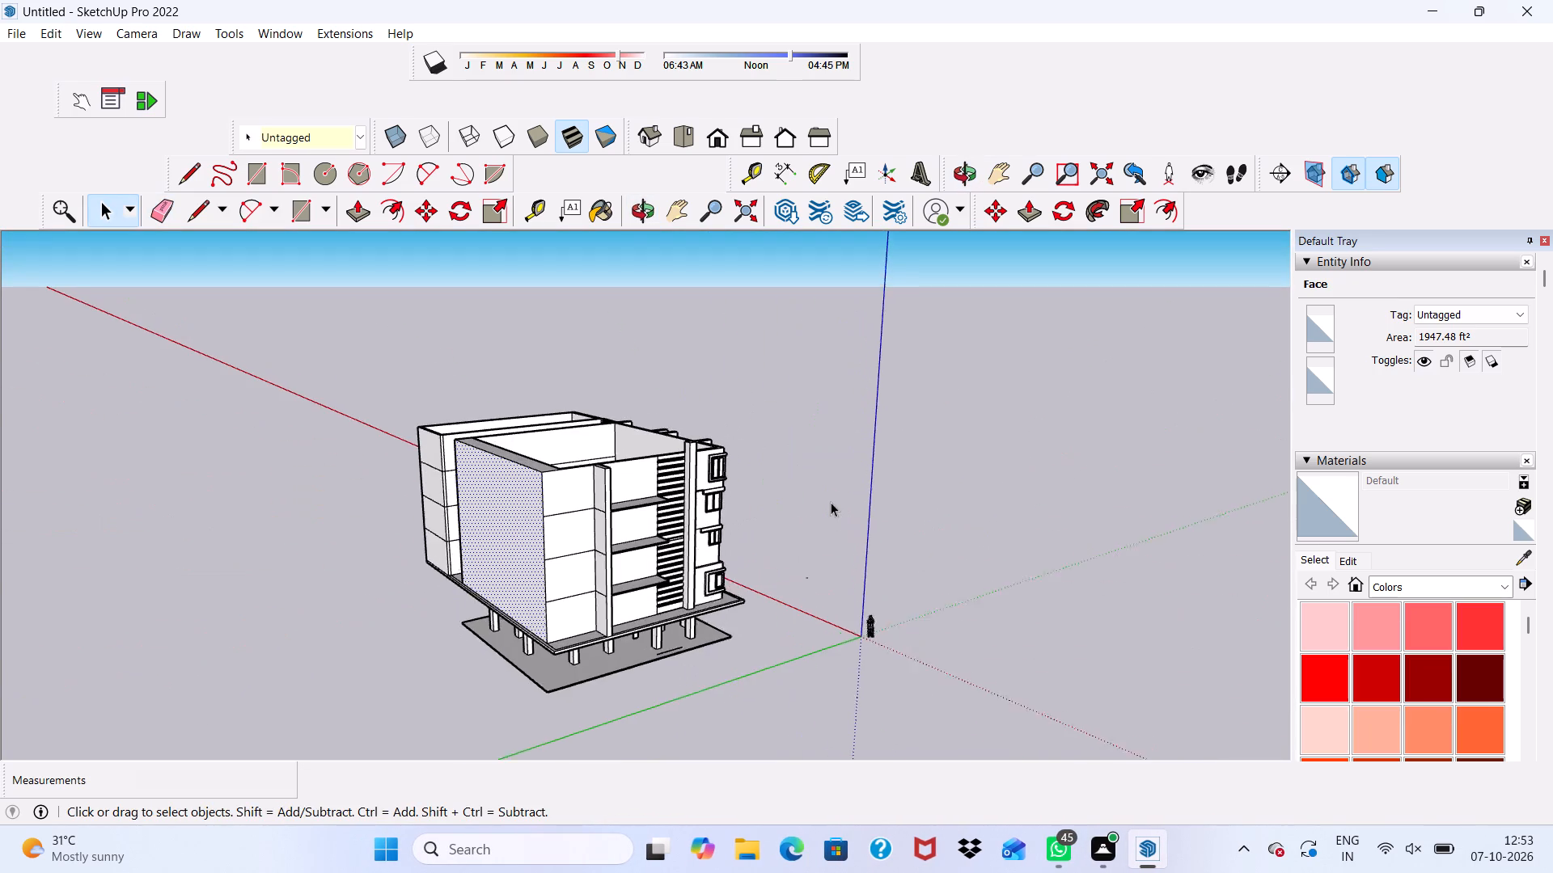
{"action": "scroll", "coordinate": [831, 502], "scroll_direction": "up", "scroll_amount": 2}
{"action": "middle_click_drag", "start_coordinate": [825, 502], "coordinate": [124, 546]}
{"action": "scroll", "coordinate": [793, 432], "scroll_direction": "up", "scroll_amount": 4}
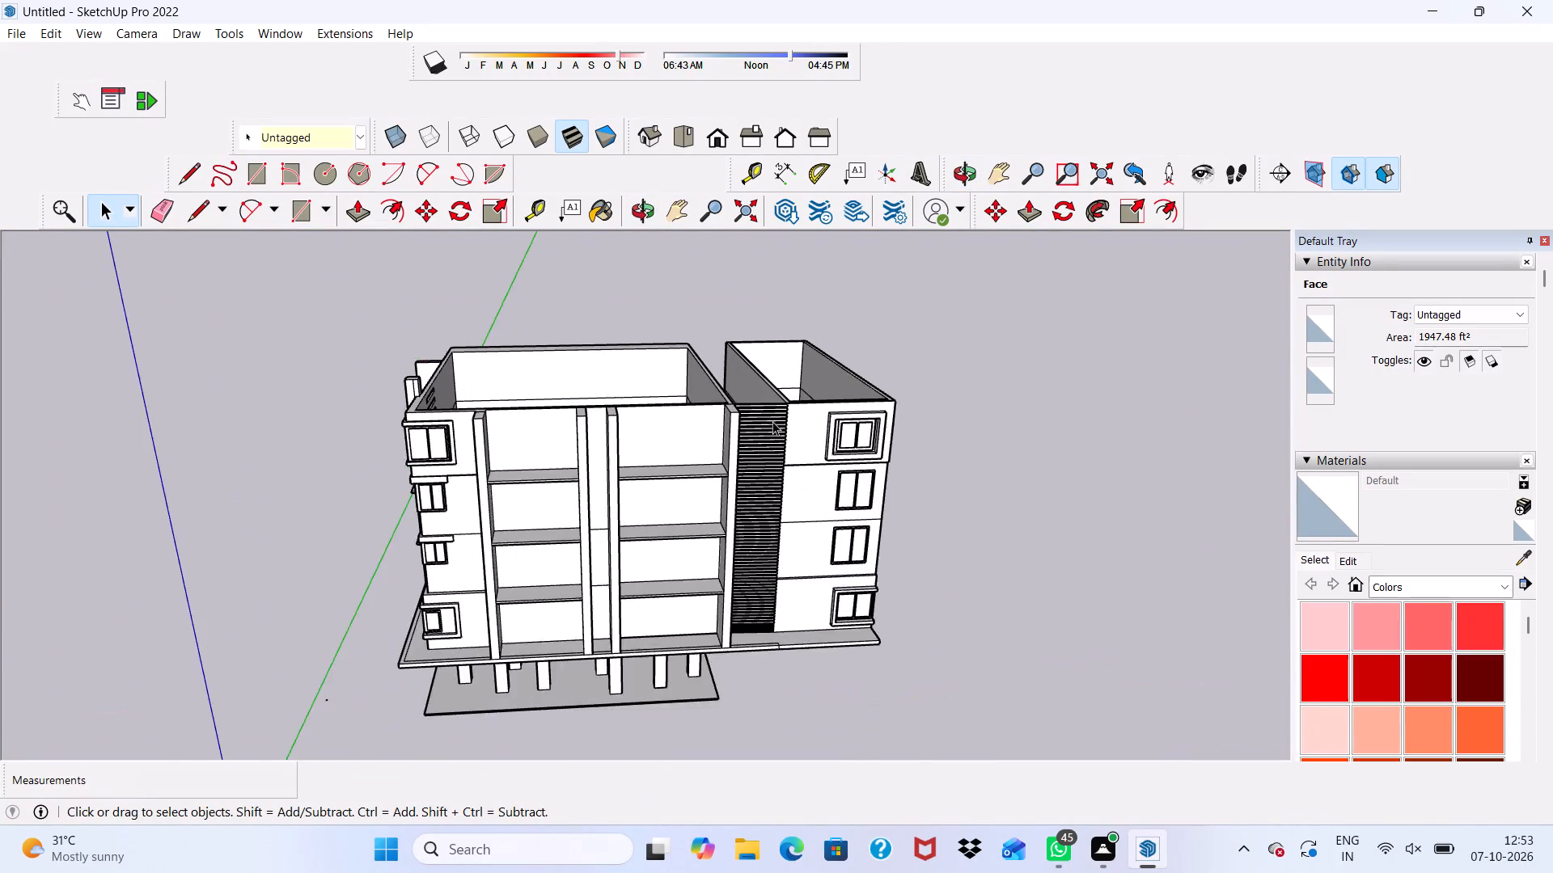
{"action": "scroll", "coordinate": [772, 421], "scroll_direction": "up", "scroll_amount": 4}
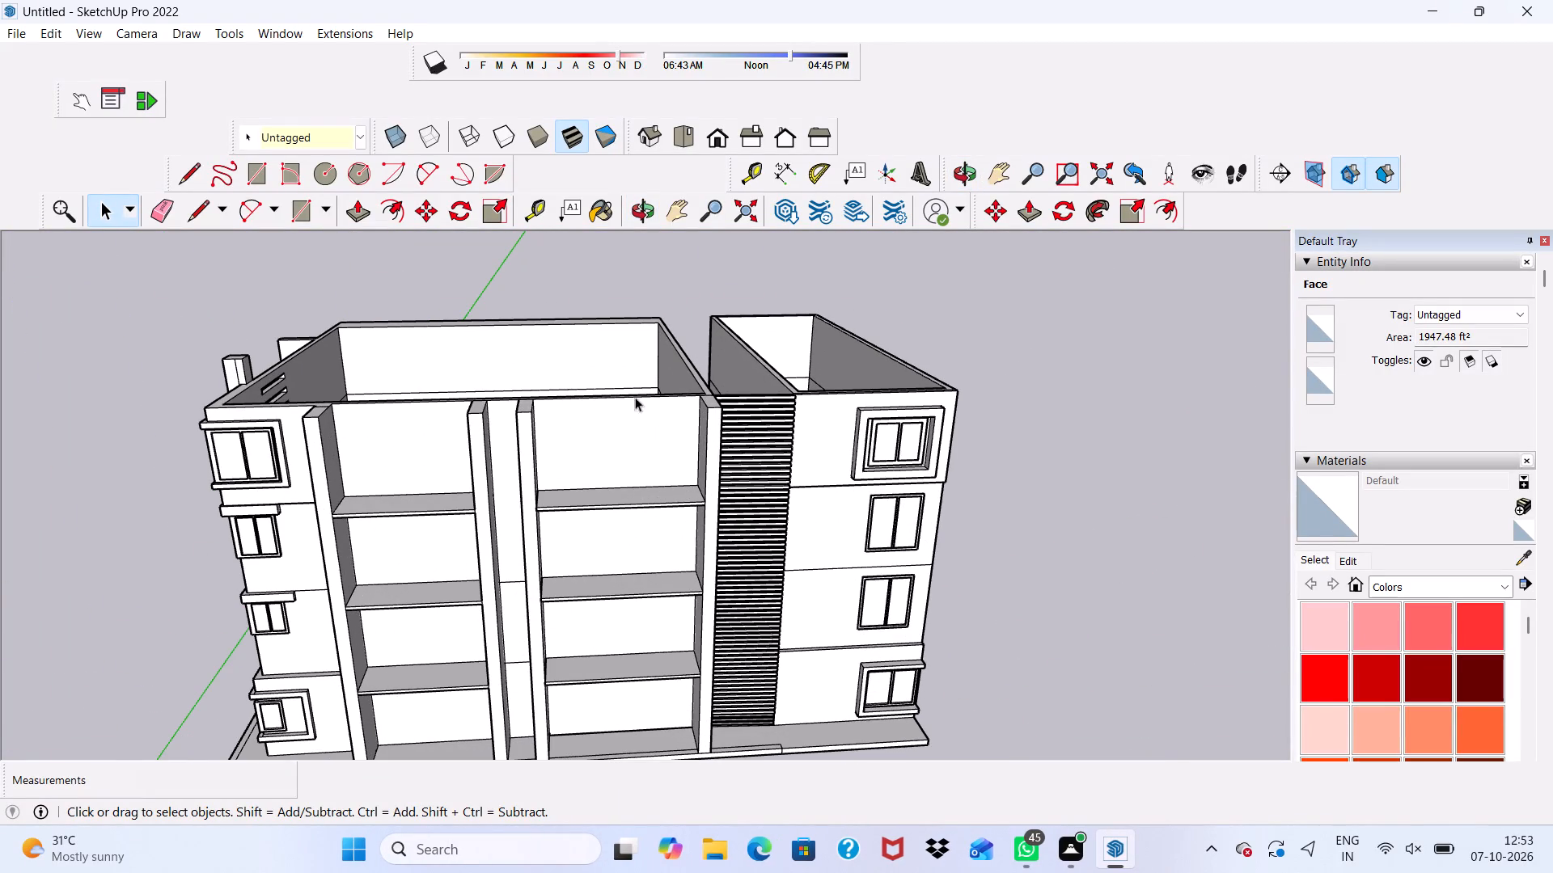
Push/Pull the top of the middle pair's balcony column nearer the louvred strip up 15'.
{"action": "scroll", "coordinate": [513, 382], "scroll_direction": "up", "scroll_amount": 4}
{"action": "scroll", "coordinate": [520, 411], "scroll_direction": "down", "scroll_amount": 4}
{"action": "middle_click_drag", "start_coordinate": [520, 430], "coordinate": [524, 350]}
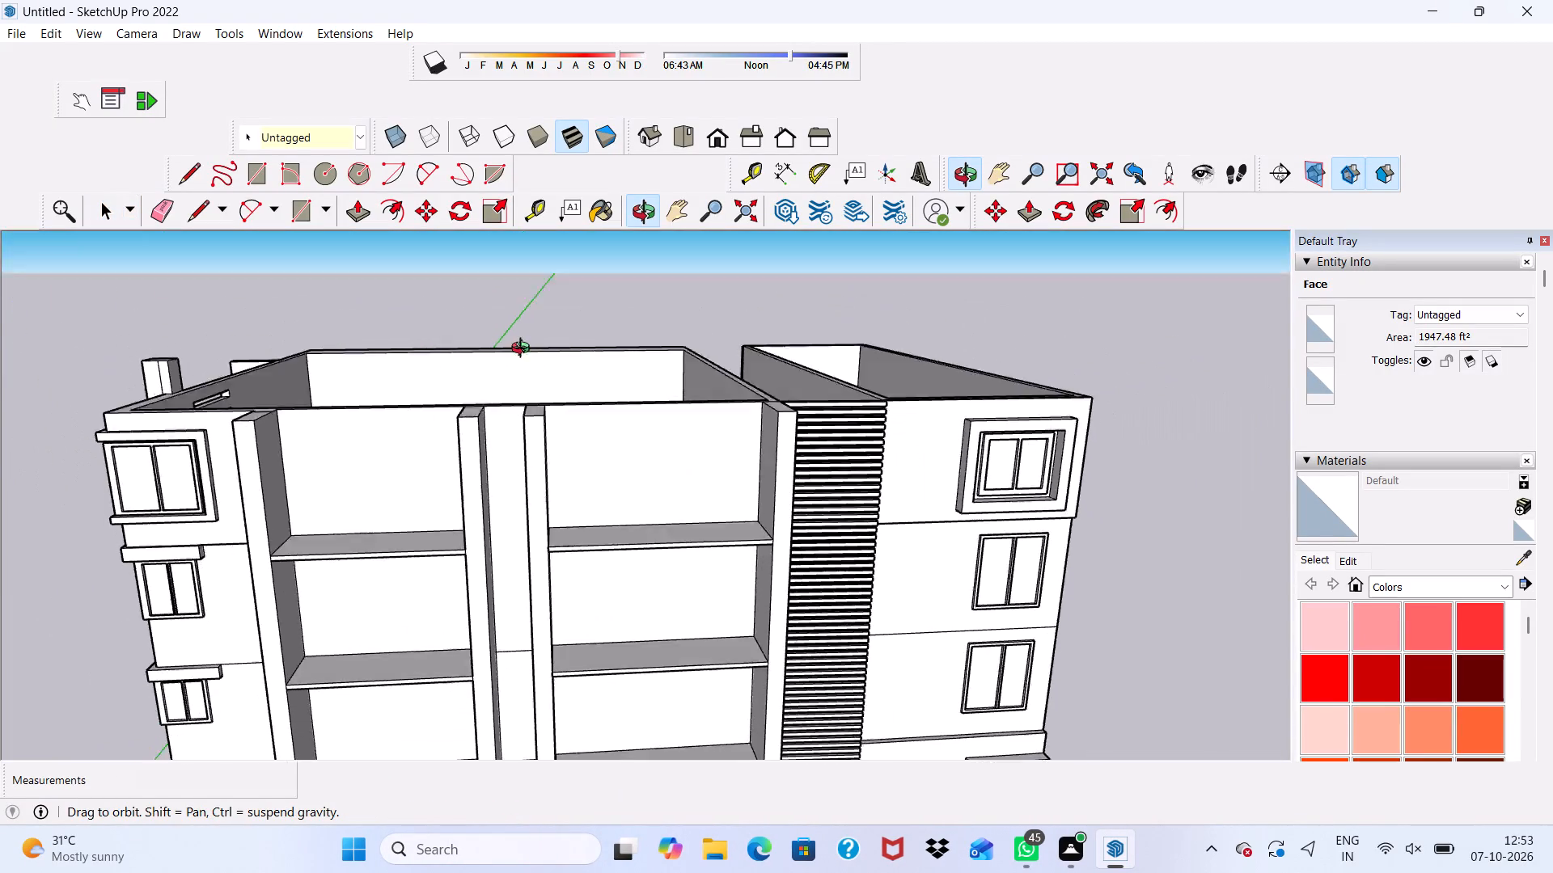
{"action": "middle_click_drag", "start_coordinate": [524, 350], "coordinate": [498, 481]}
{"action": "scroll", "coordinate": [512, 442], "scroll_direction": "up", "scroll_amount": 5}
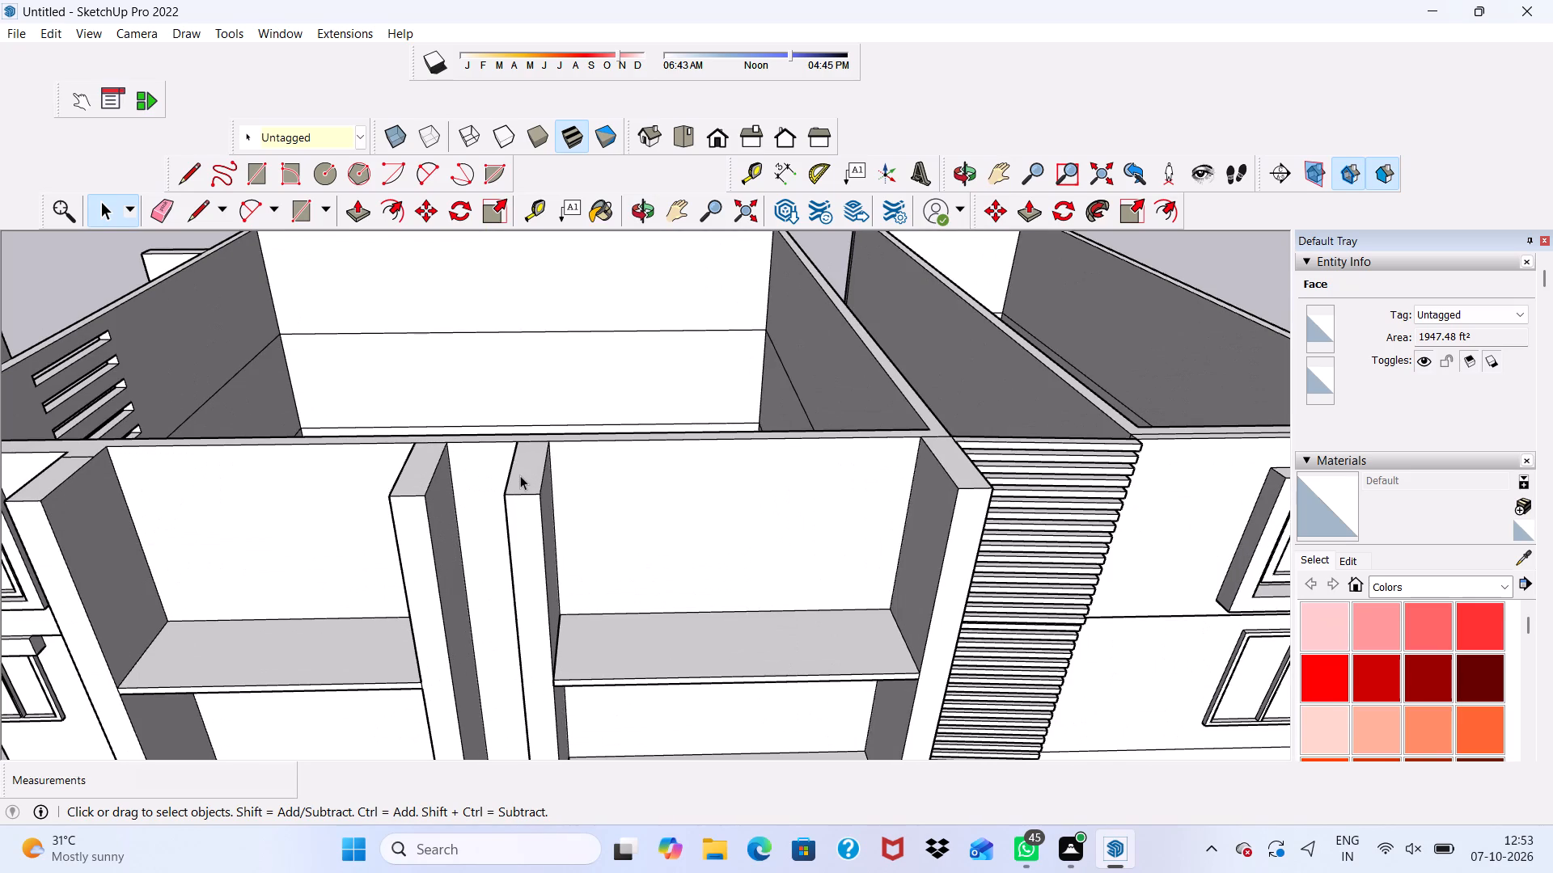
{"action": "left_click", "coordinate": [521, 477]}
{"action": "left_click", "coordinate": [356, 208]}
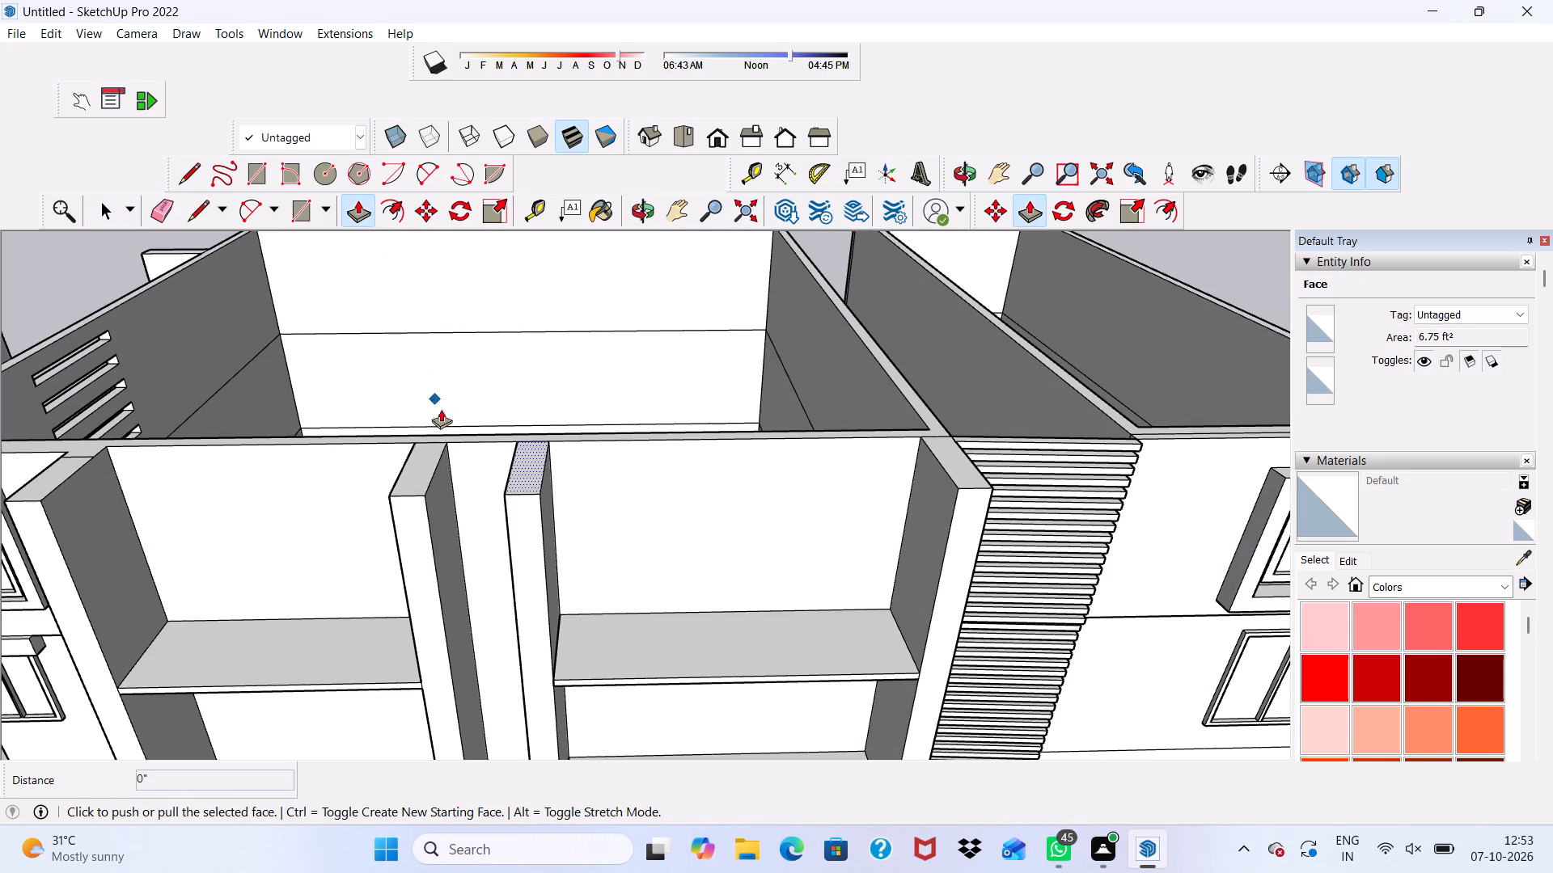
{"action": "left_click", "coordinate": [519, 469]}
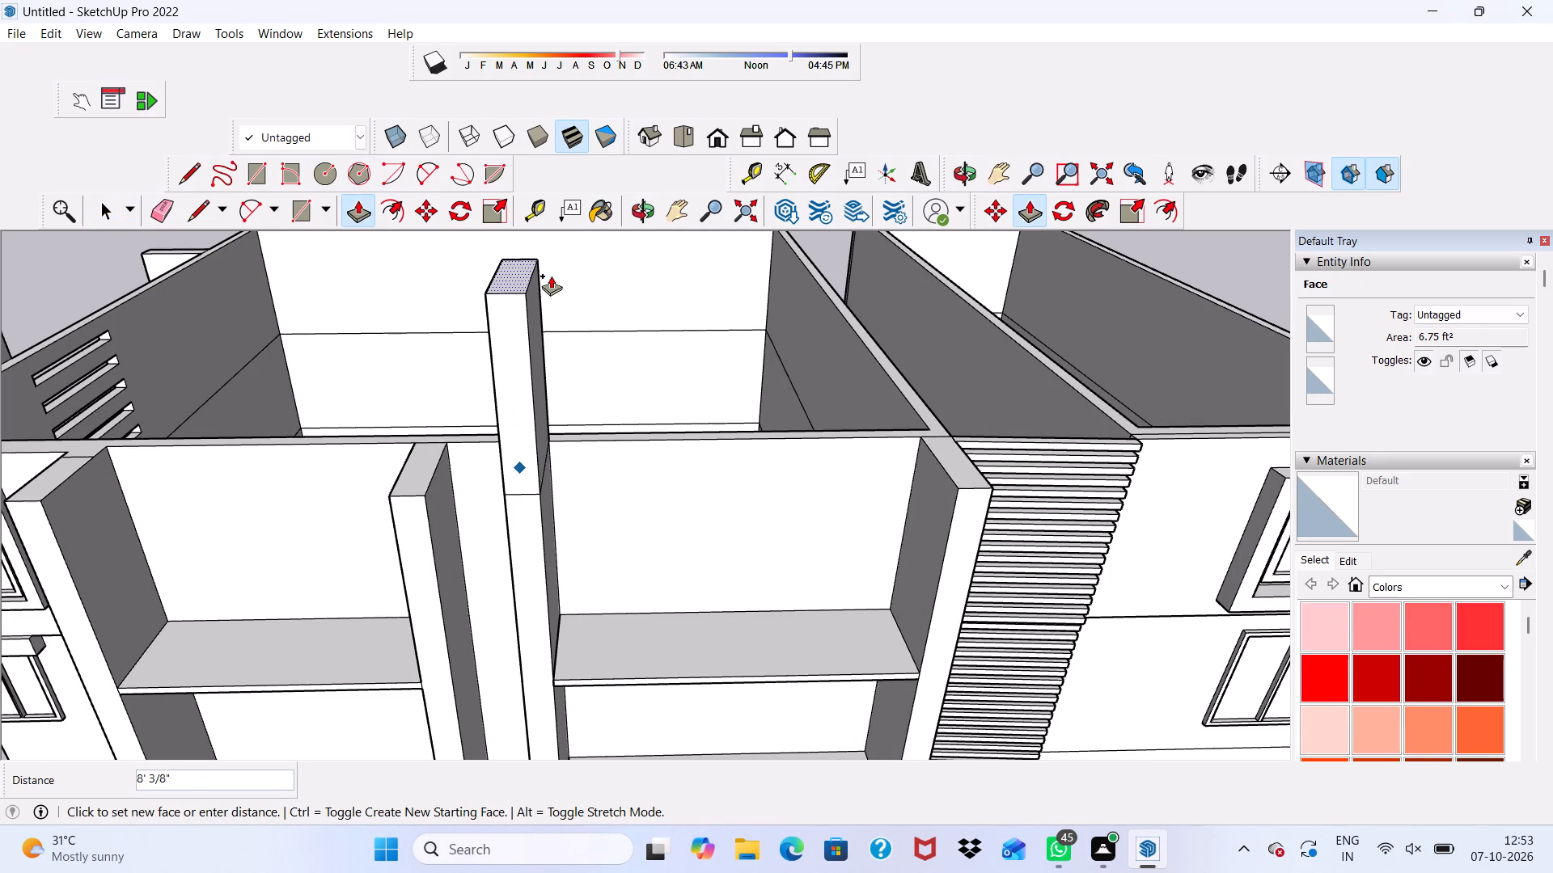
{"action": "type", "text": "15'"}
{"action": "key", "text": "Return"}
Push/Pull the top of the end balcony column beside the louvred strip up 15'.
{"action": "scroll", "coordinate": [551, 280], "scroll_direction": "down", "scroll_amount": 3}
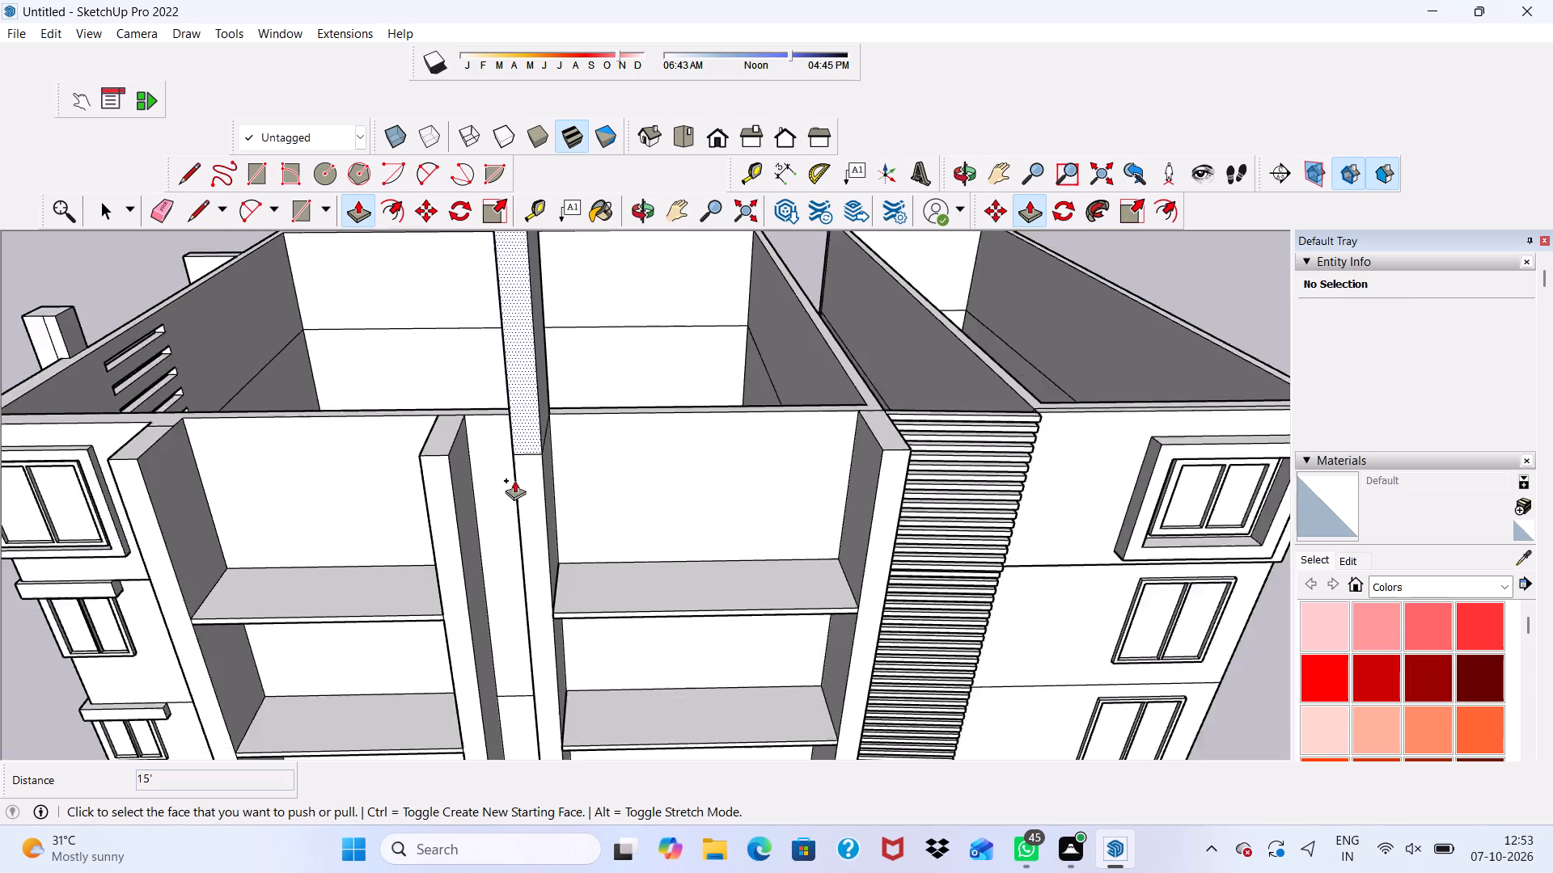
{"action": "scroll", "coordinate": [514, 480], "scroll_direction": "down", "scroll_amount": 8}
{"action": "scroll", "coordinate": [711, 449], "scroll_direction": "up", "scroll_amount": 8}
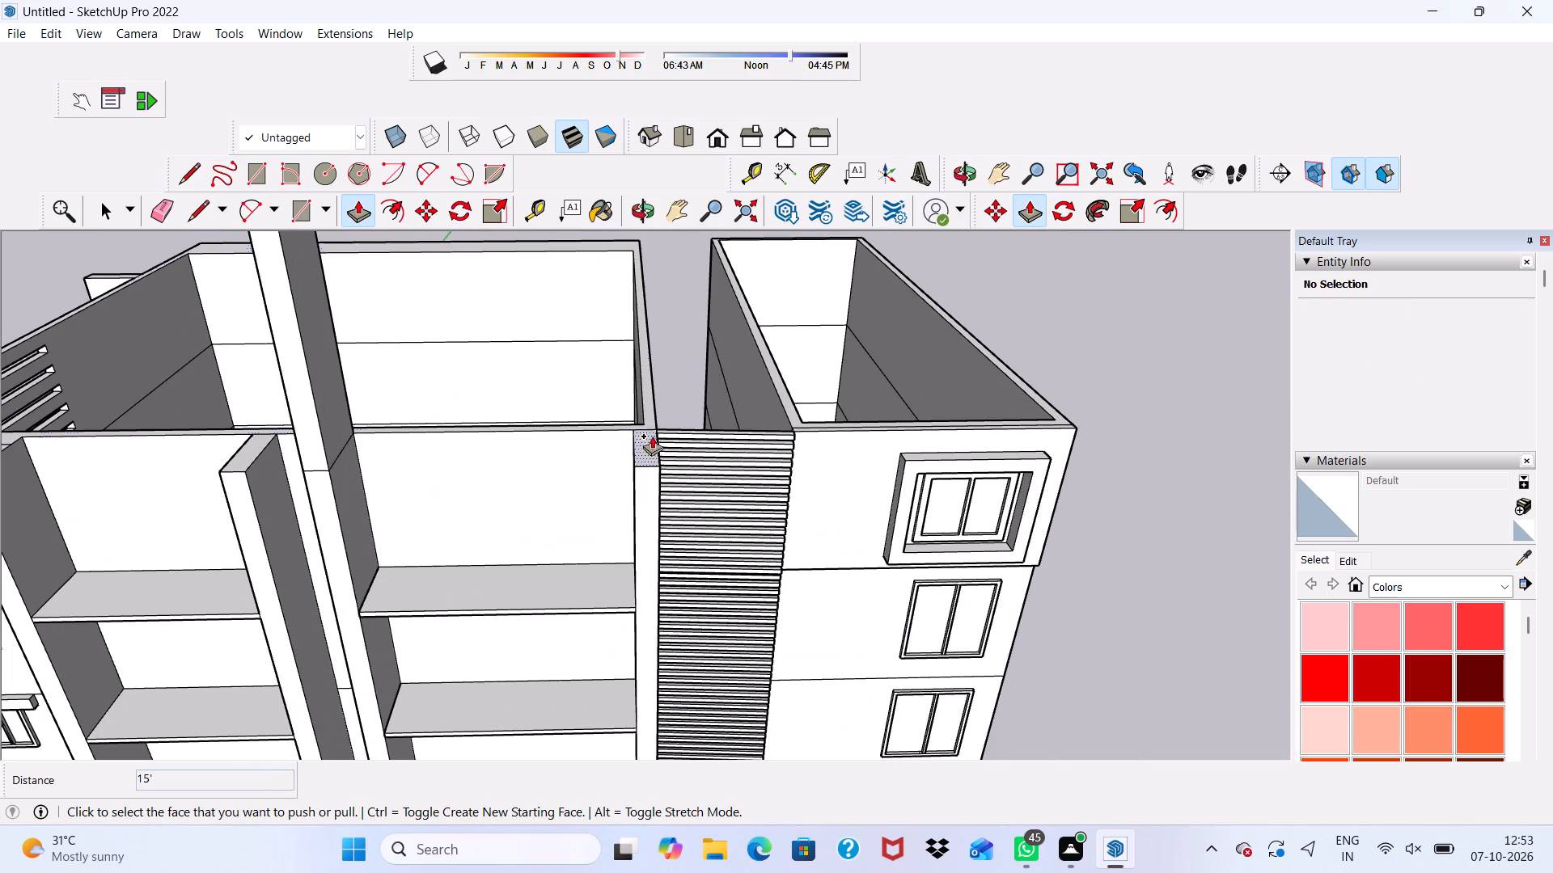
{"action": "left_click", "coordinate": [646, 449]}
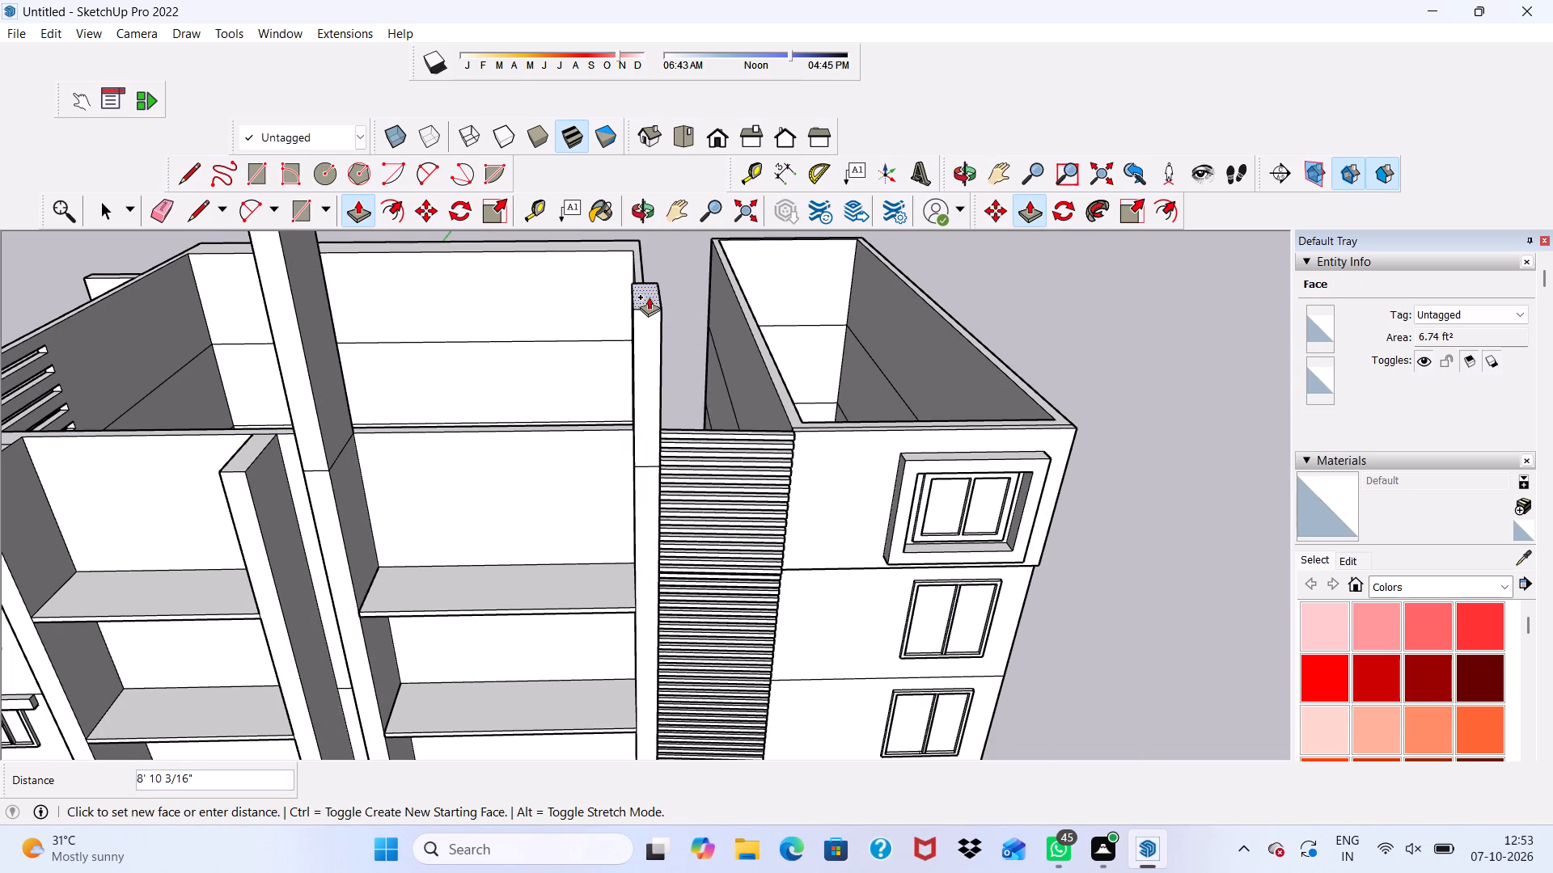
{"action": "type", "text": "15'"}
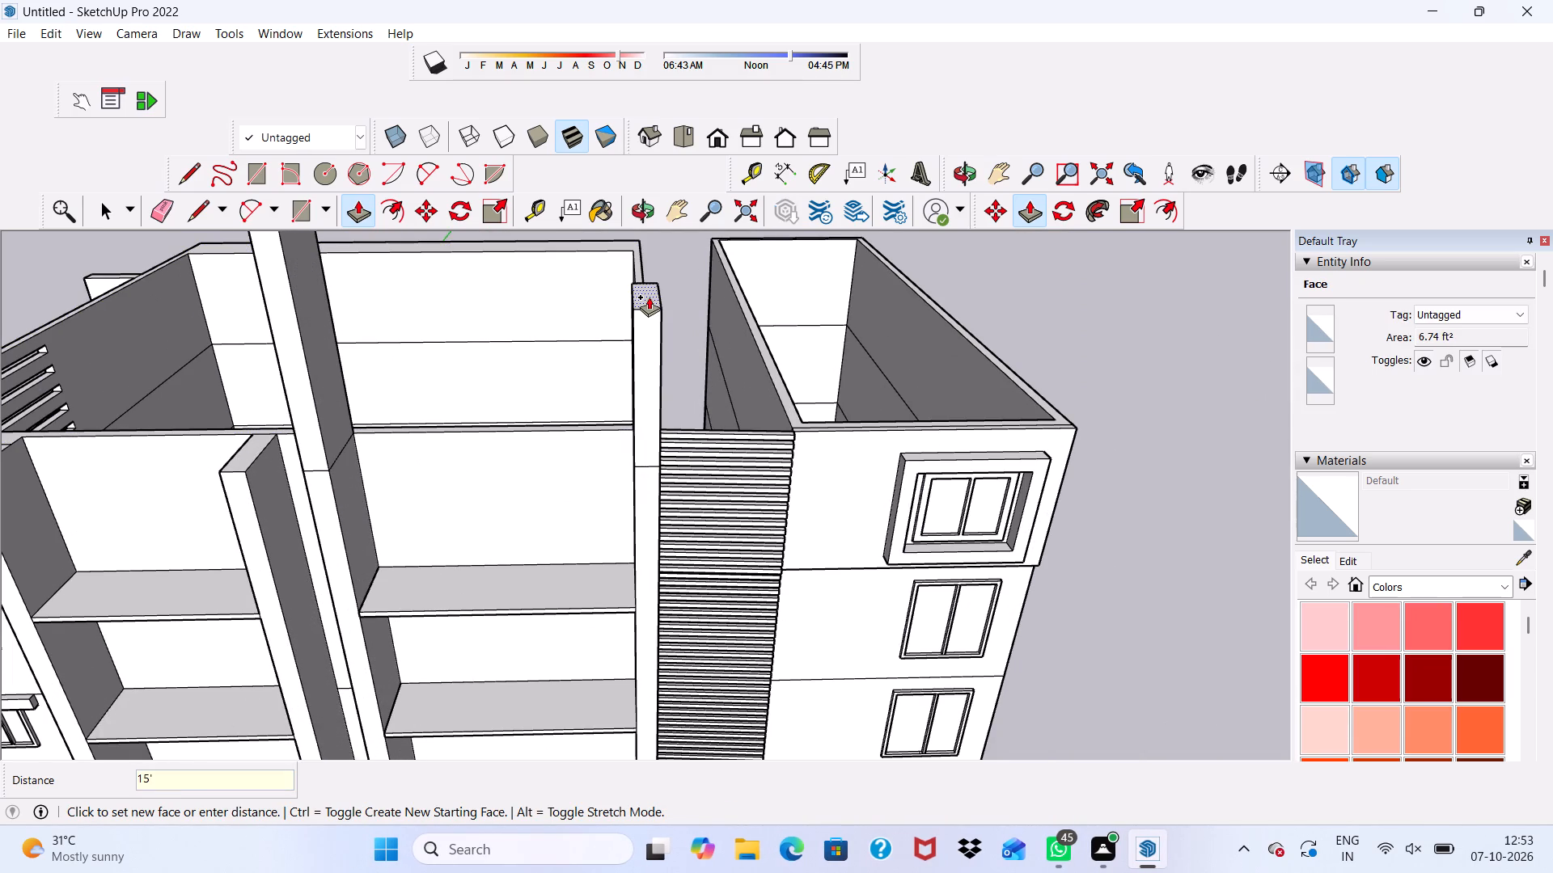
{"action": "key", "text": "Return"}
Push/Pull the top of the other column of the middle balcony pair up 15'.
{"action": "scroll", "coordinate": [660, 344], "scroll_direction": "down", "scroll_amount": 11}
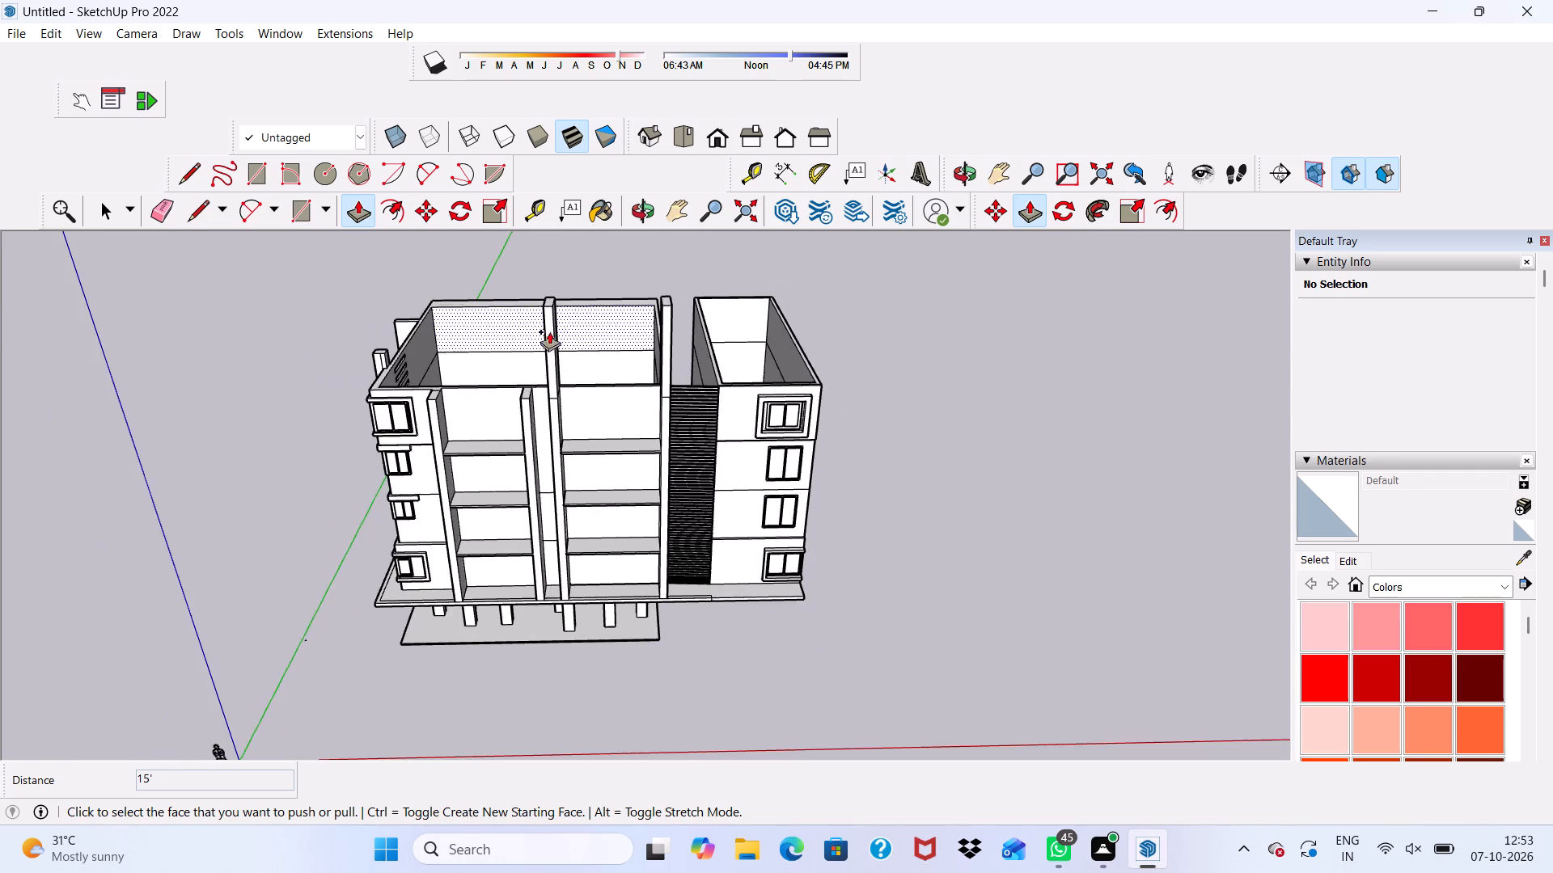
{"action": "scroll", "coordinate": [528, 409], "scroll_direction": "up", "scroll_amount": 14}
{"action": "left_click", "coordinate": [523, 381]}
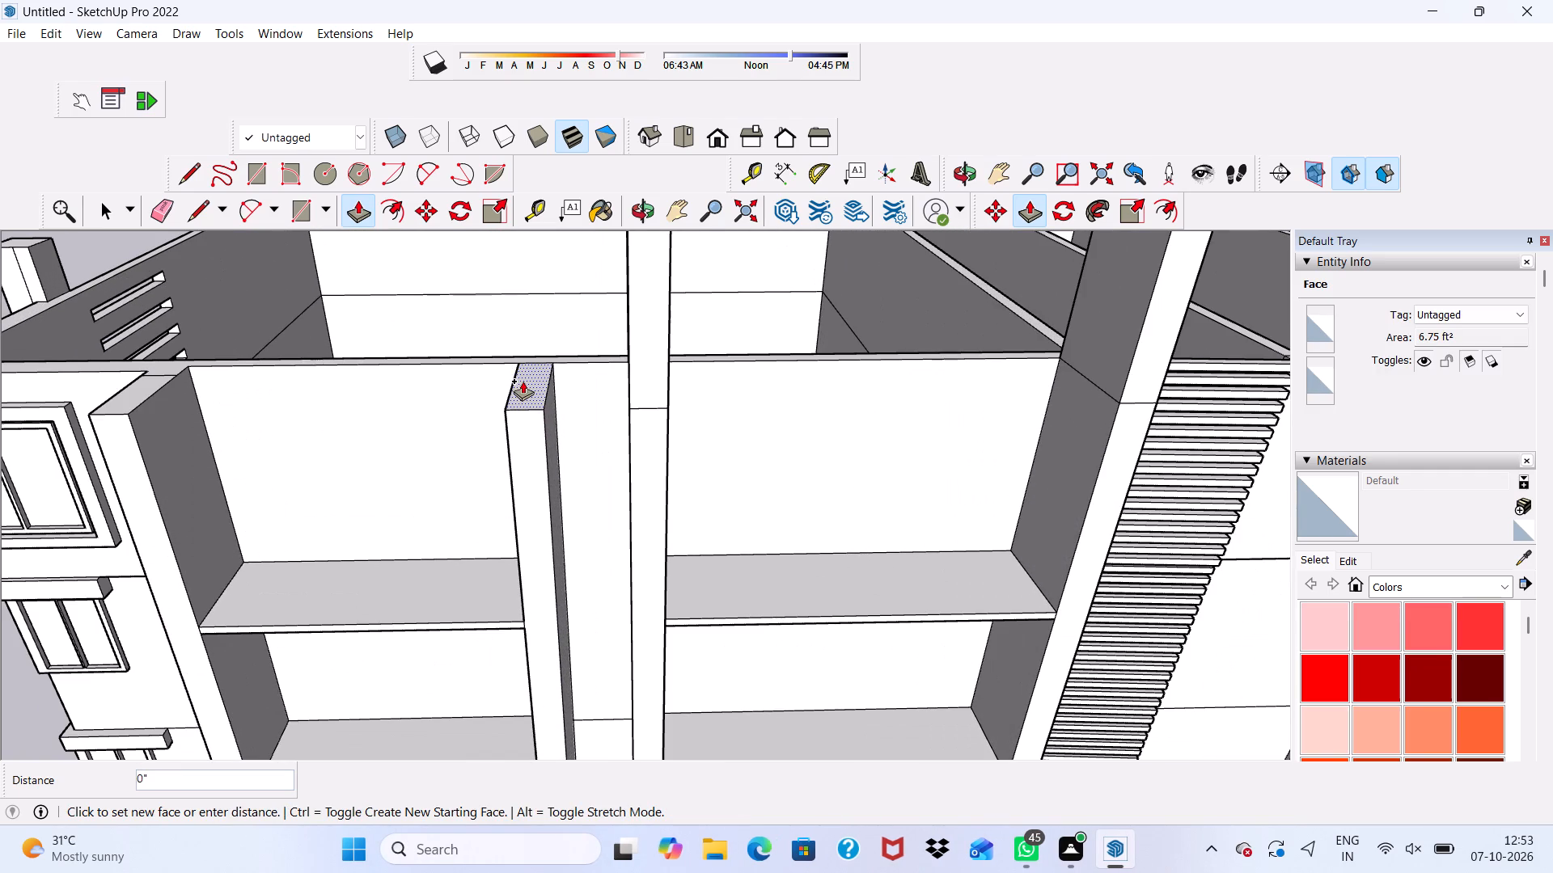
{"action": "type", "text": "15'"}
{"action": "key", "text": "Return"}
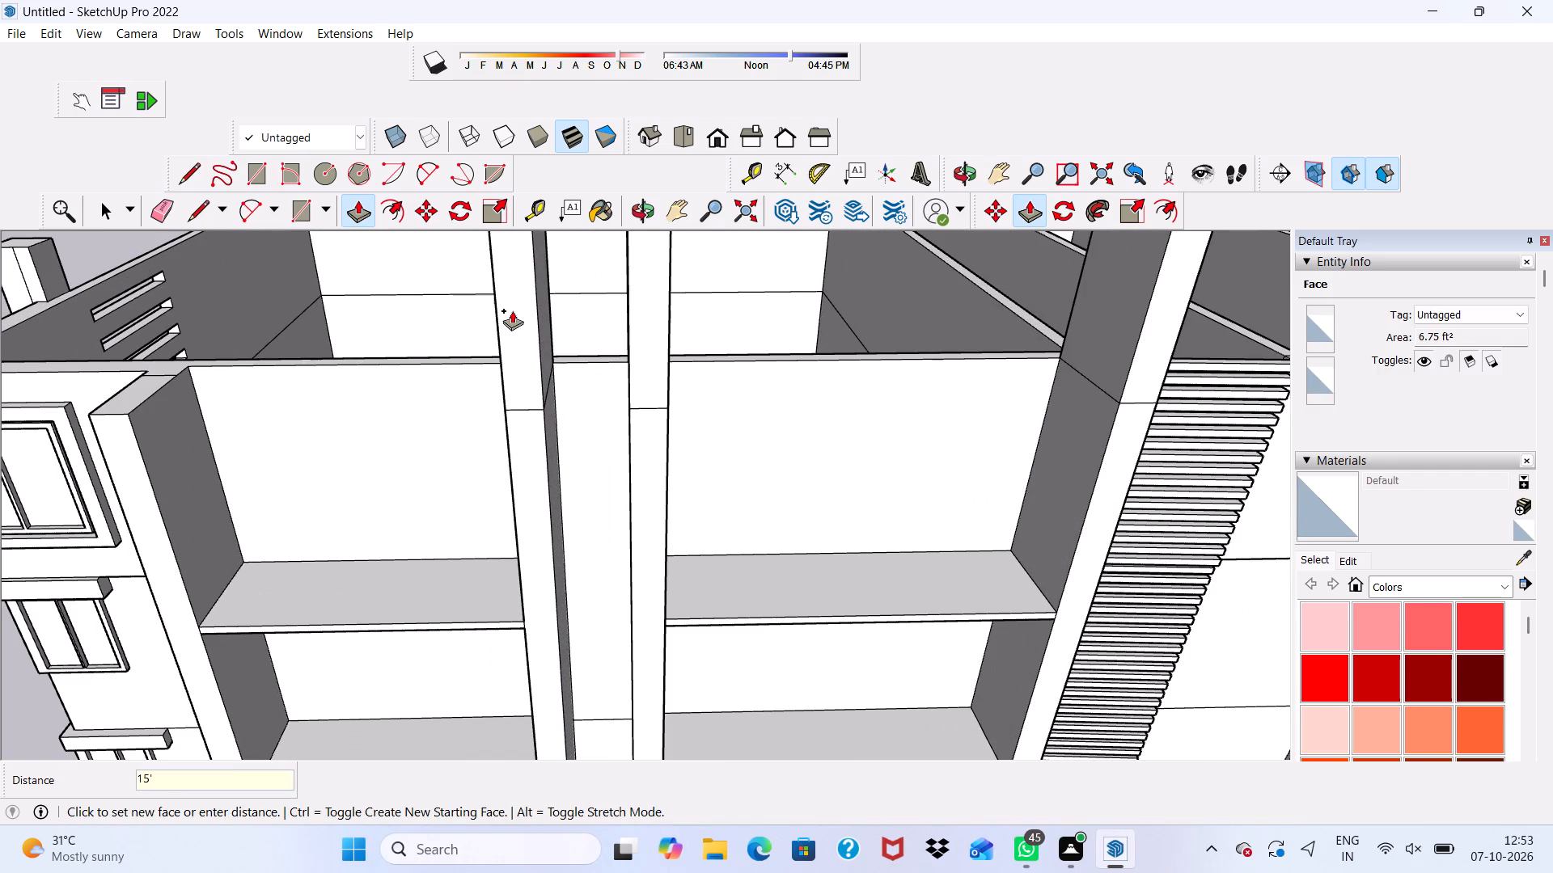
Push/Pull the top of the end balcony column beside the larger block's framed windows up 15'.
{"action": "scroll", "coordinate": [512, 310], "scroll_direction": "down", "scroll_amount": 5}
{"action": "scroll", "coordinate": [225, 349], "scroll_direction": "up", "scroll_amount": 9}
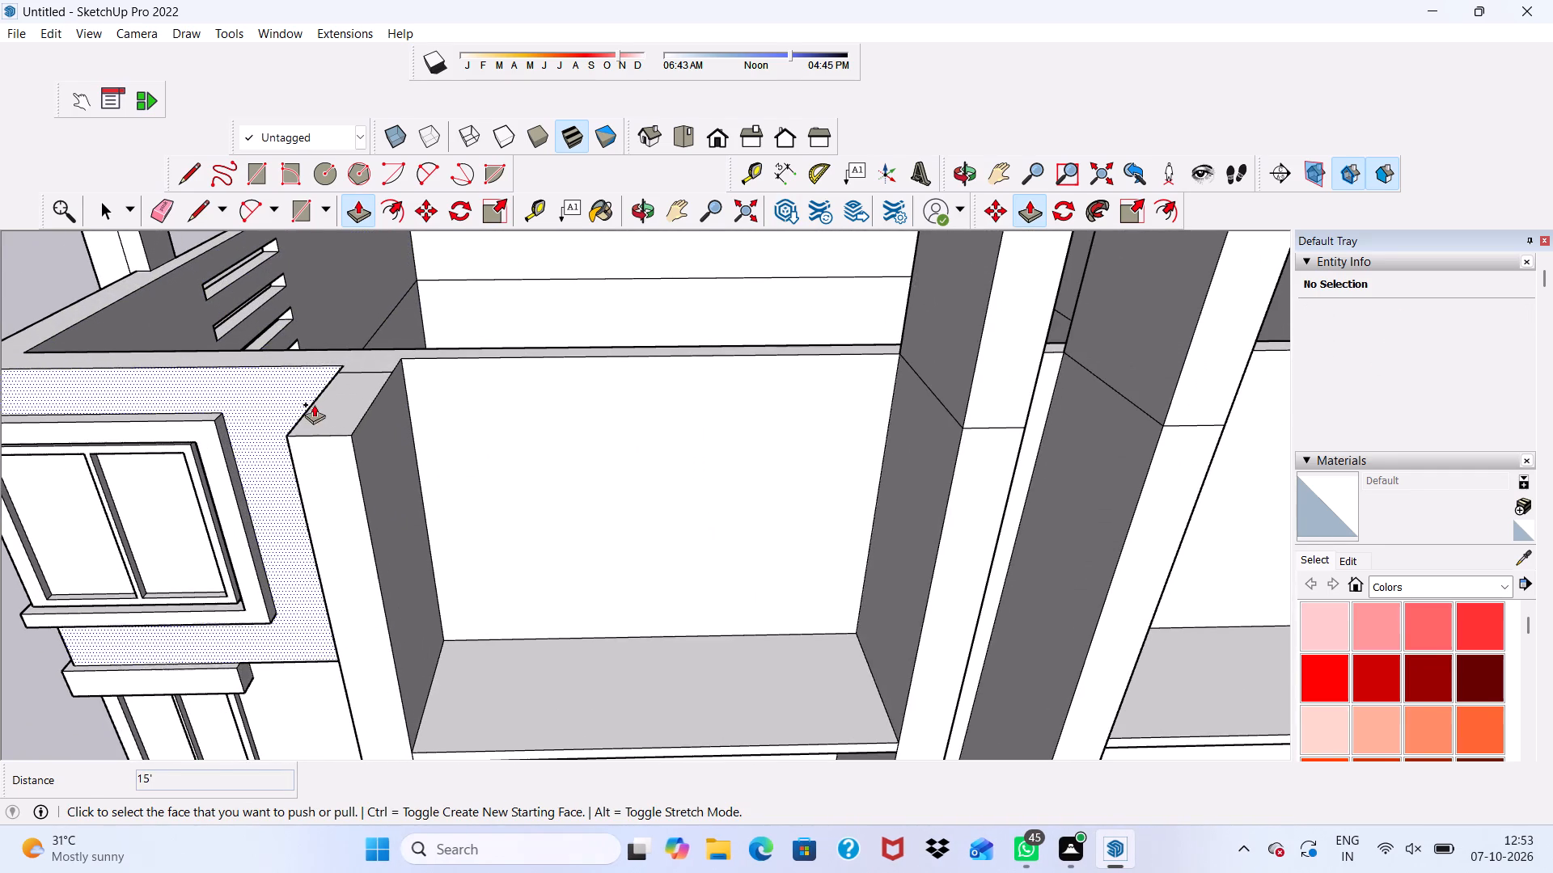
{"action": "left_click", "coordinate": [328, 411]}
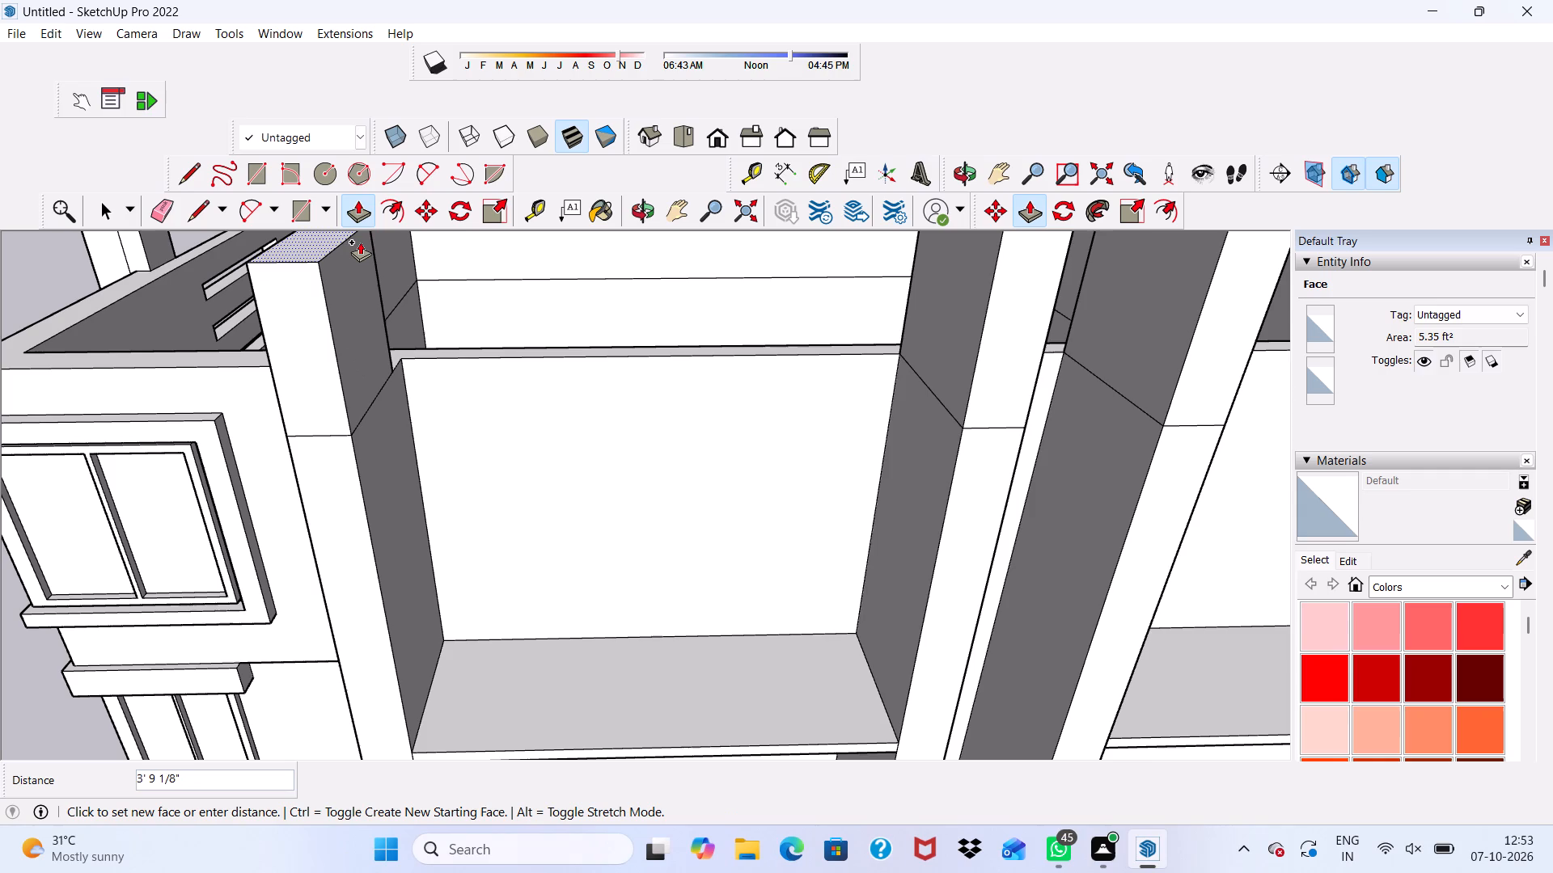
{"action": "type", "text": "15'"}
{"action": "key", "text": "Return"}
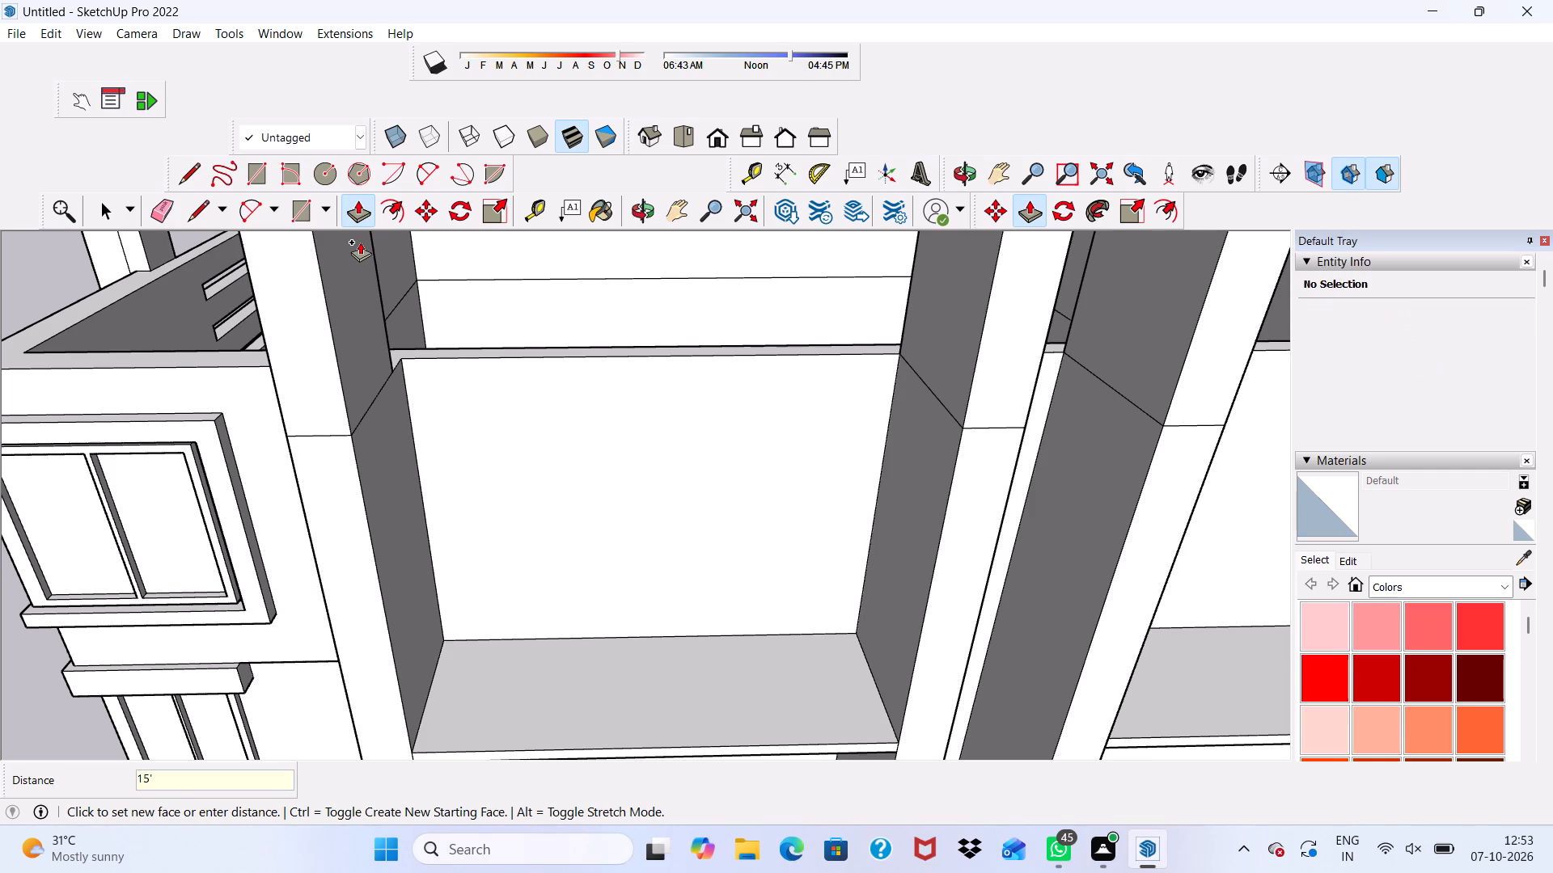
Examine the four raised balcony columns on the front facade from low and high viewpoints.
{"action": "scroll", "coordinate": [360, 244], "scroll_direction": "down", "scroll_amount": 2}
{"action": "scroll", "coordinate": [393, 306], "scroll_direction": "down", "scroll_amount": 3}
{"action": "middle_click_drag", "start_coordinate": [393, 306], "coordinate": [427, 230]}
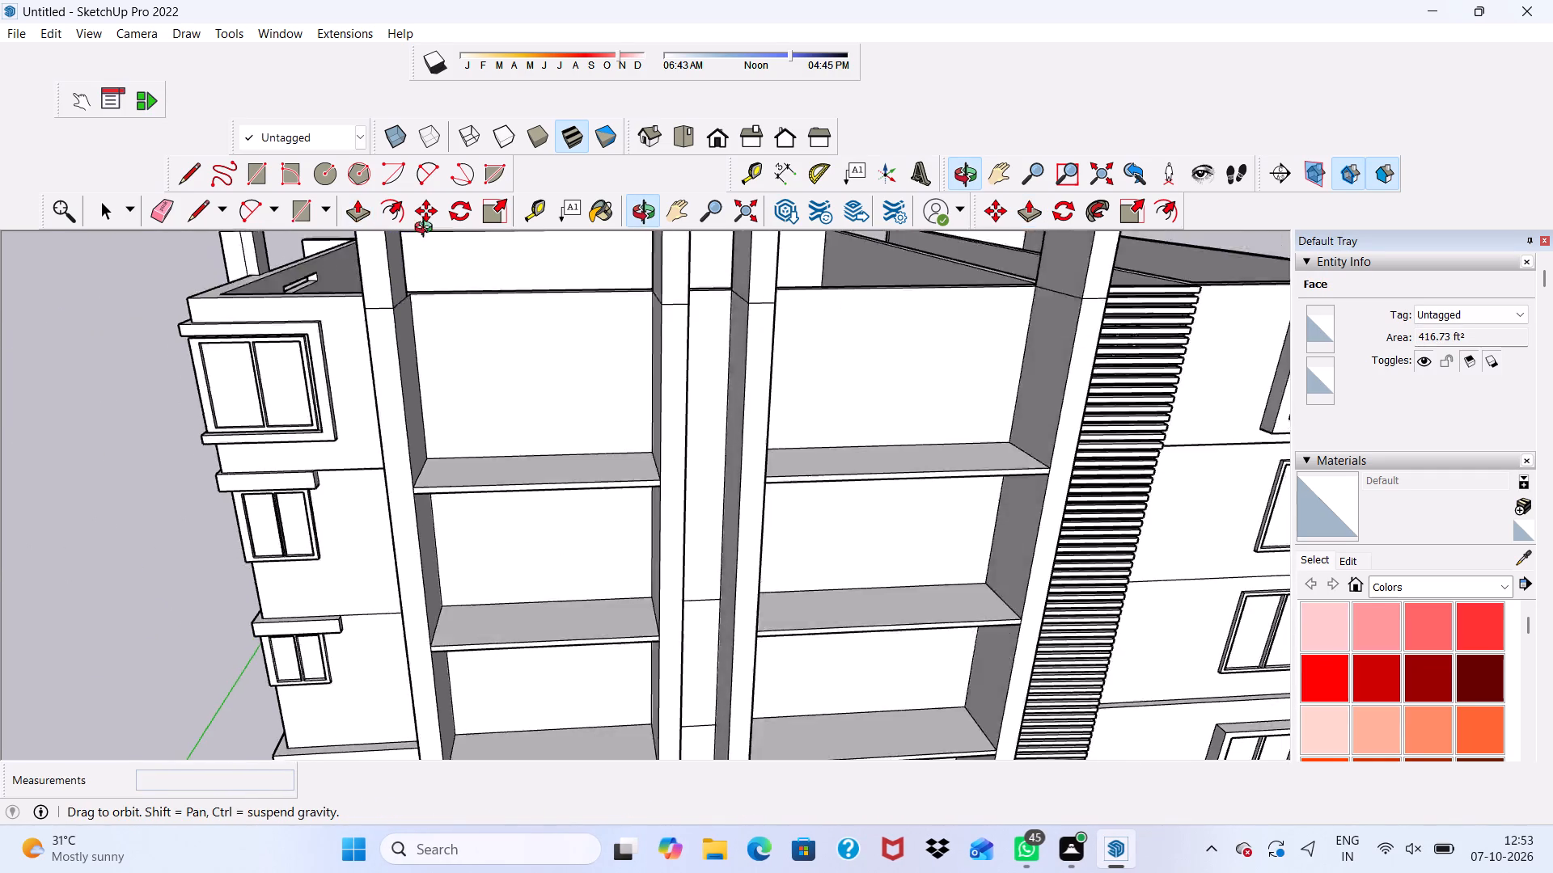
{"action": "middle_click_drag", "start_coordinate": [427, 230], "coordinate": [505, 116]}
{"action": "scroll", "coordinate": [447, 331], "scroll_direction": "down", "scroll_amount": 8}
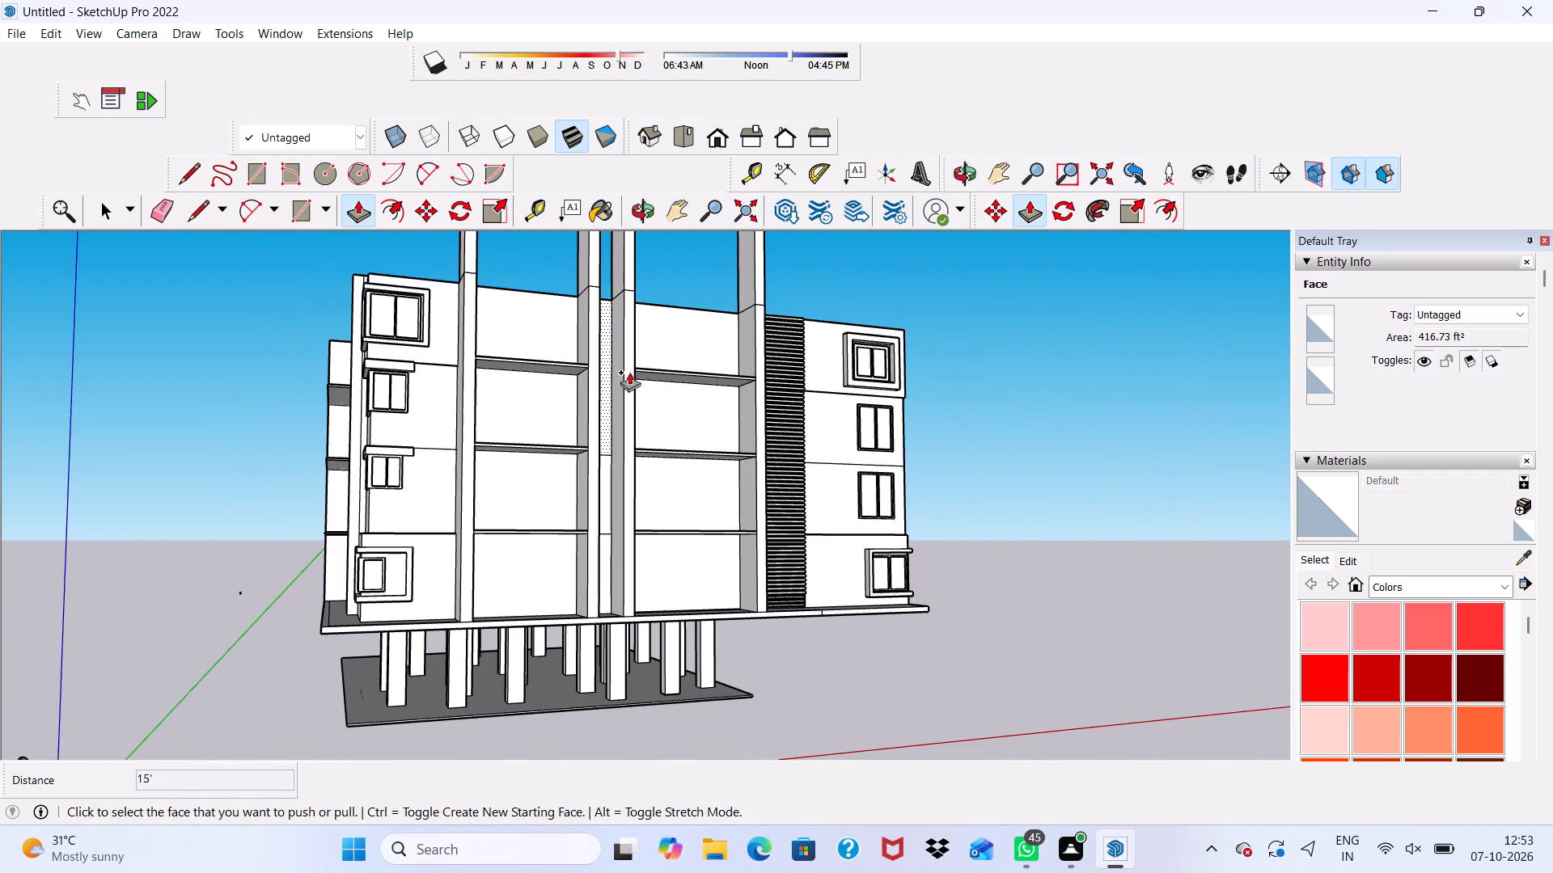
{"action": "key", "text": "space"}
{"action": "middle_click_drag", "start_coordinate": [578, 334], "coordinate": [552, 374]}
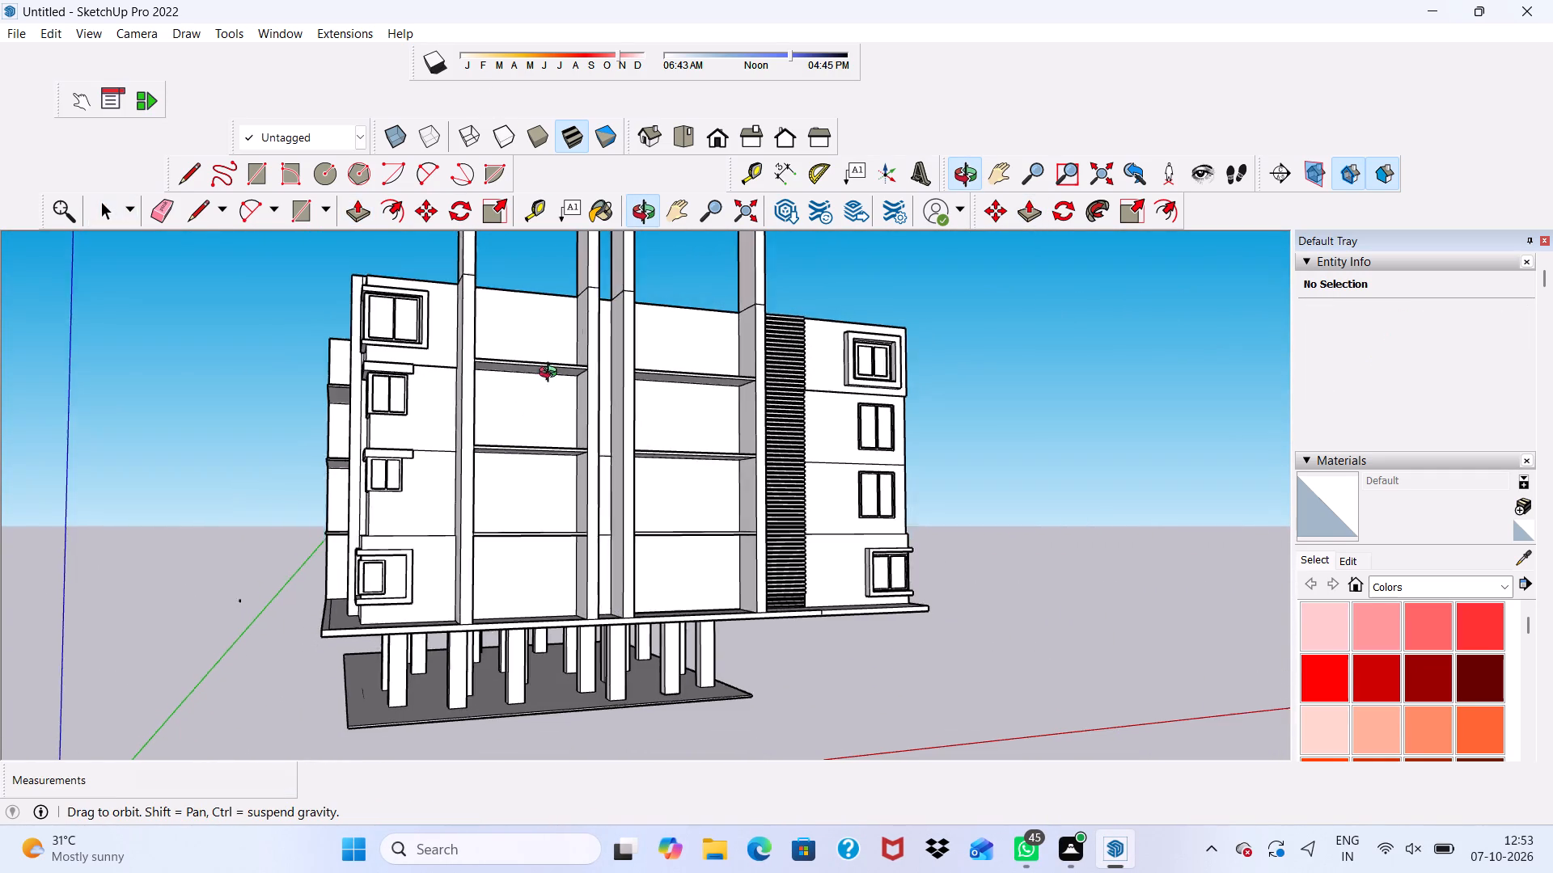
{"action": "middle_click_drag", "start_coordinate": [552, 374], "coordinate": [278, 568]}
{"action": "scroll", "coordinate": [402, 508], "scroll_direction": "down", "scroll_amount": 1}
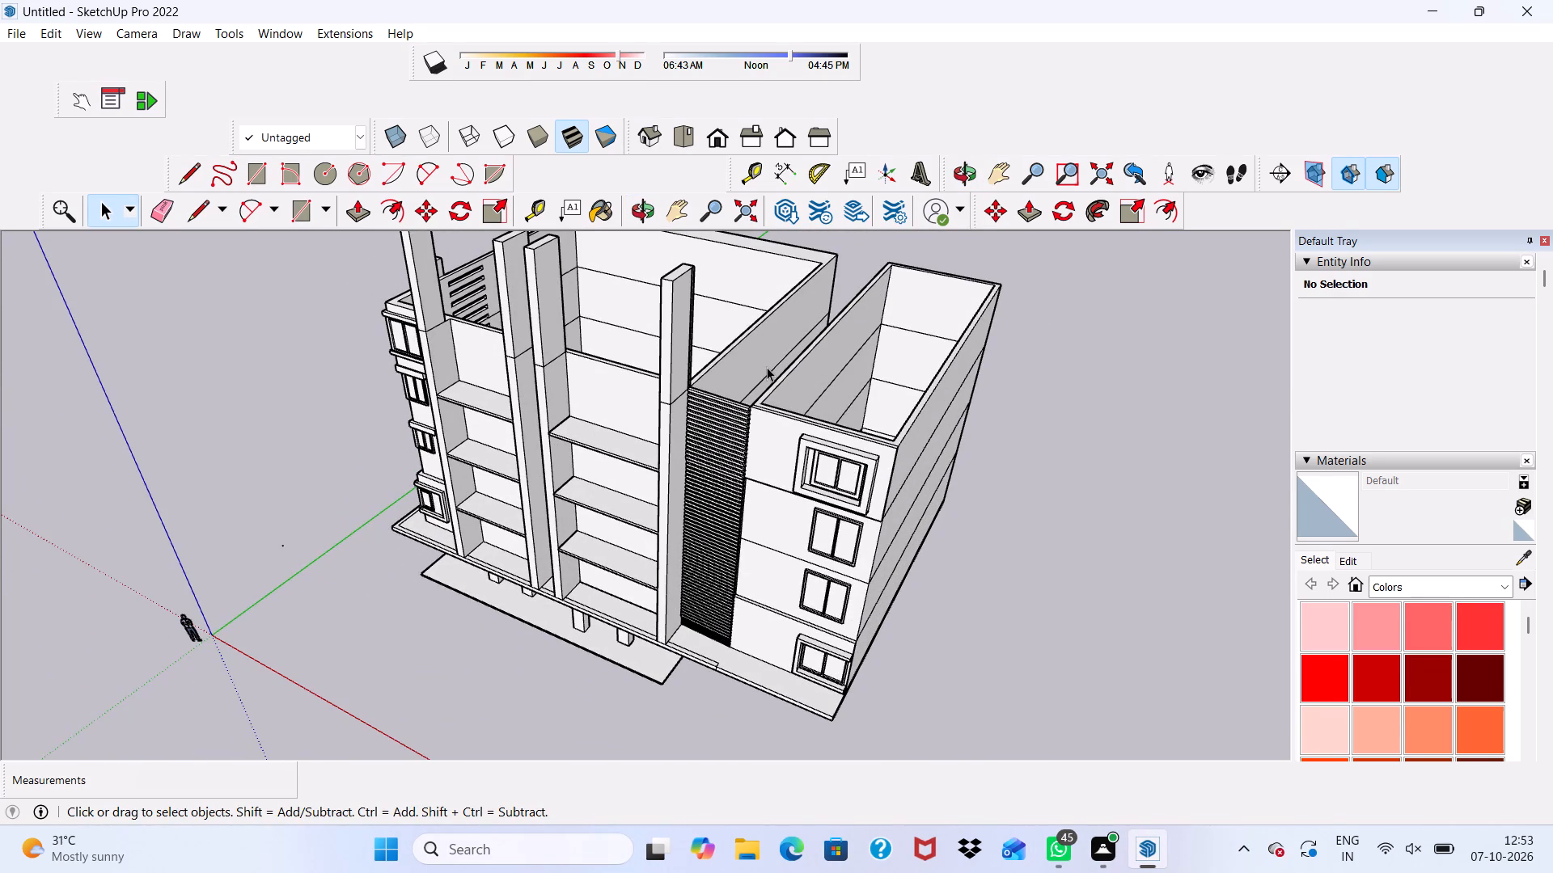
Draw a rectangle across the larger block's open top from its front corner to the opposite rear corner, about 50' 9" by 49' 2".
{"action": "scroll", "coordinate": [754, 374], "scroll_direction": "down", "scroll_amount": 2}
{"action": "middle_click_drag", "start_coordinate": [749, 382], "coordinate": [309, 469]}
{"action": "scroll", "coordinate": [749, 382], "scroll_direction": "down", "scroll_amount": 1}
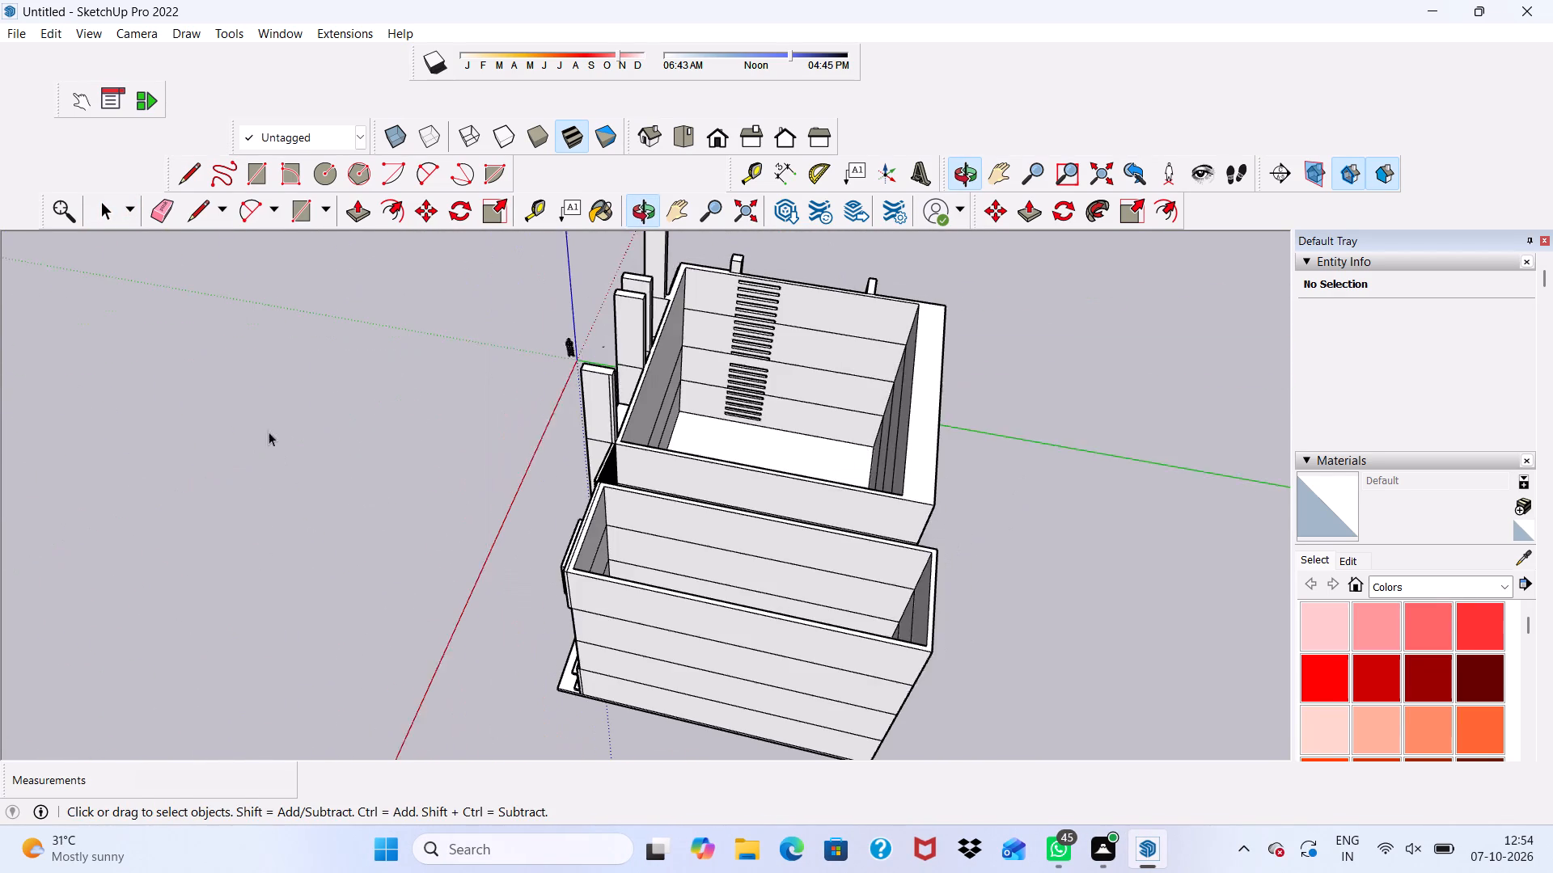
{"action": "scroll", "coordinate": [605, 274], "scroll_direction": "up", "scroll_amount": 3}
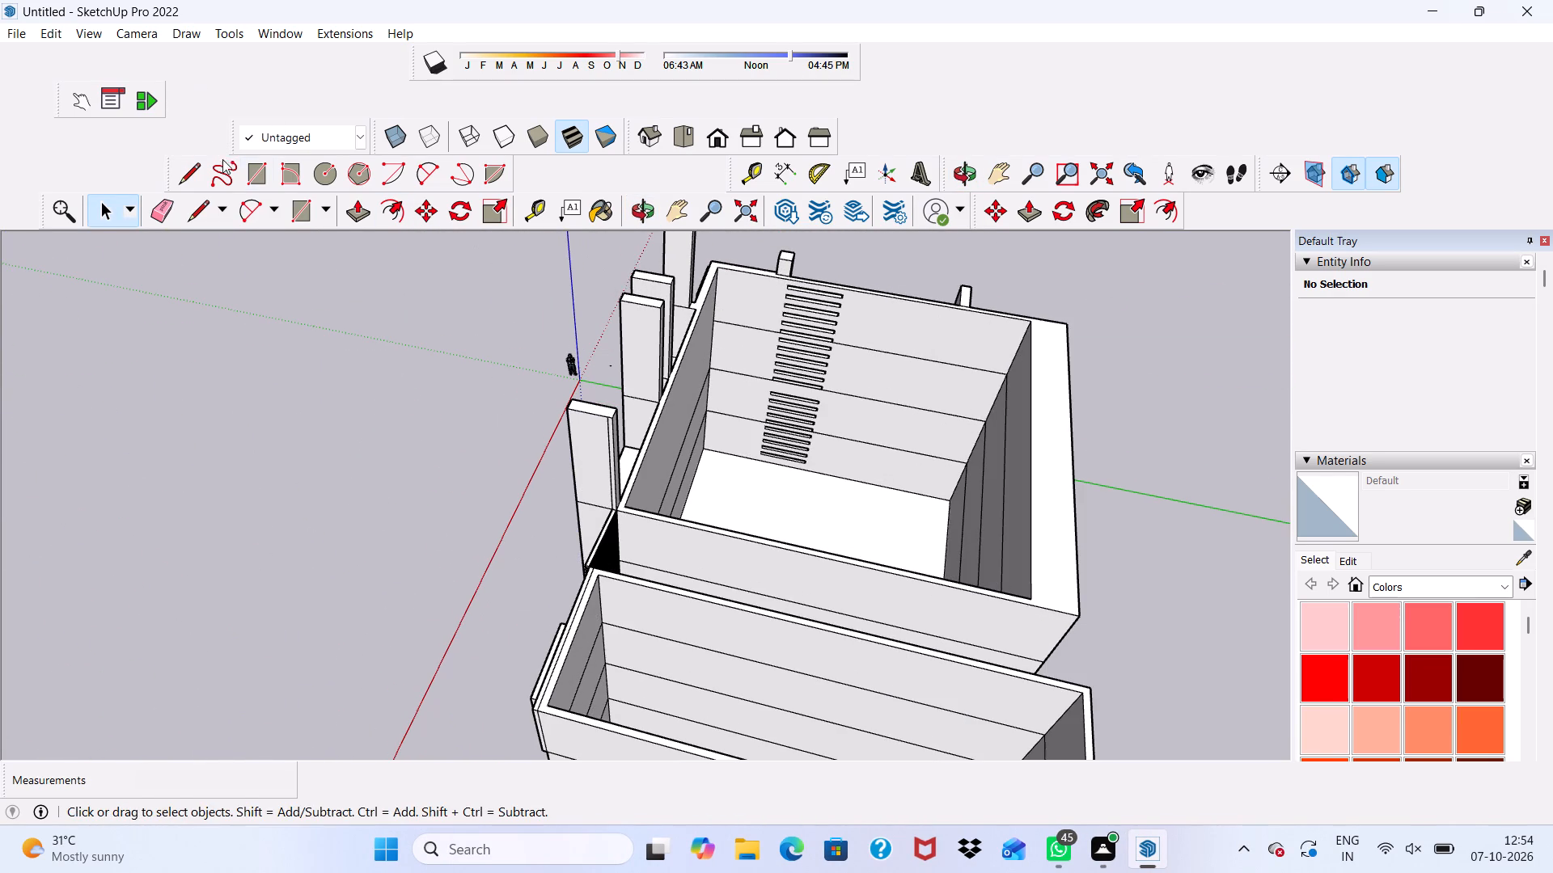
{"action": "left_click", "coordinate": [256, 167]}
{"action": "scroll", "coordinate": [844, 339], "scroll_direction": "up", "scroll_amount": 6}
{"action": "scroll", "coordinate": [650, 410], "scroll_direction": "down", "scroll_amount": 5}
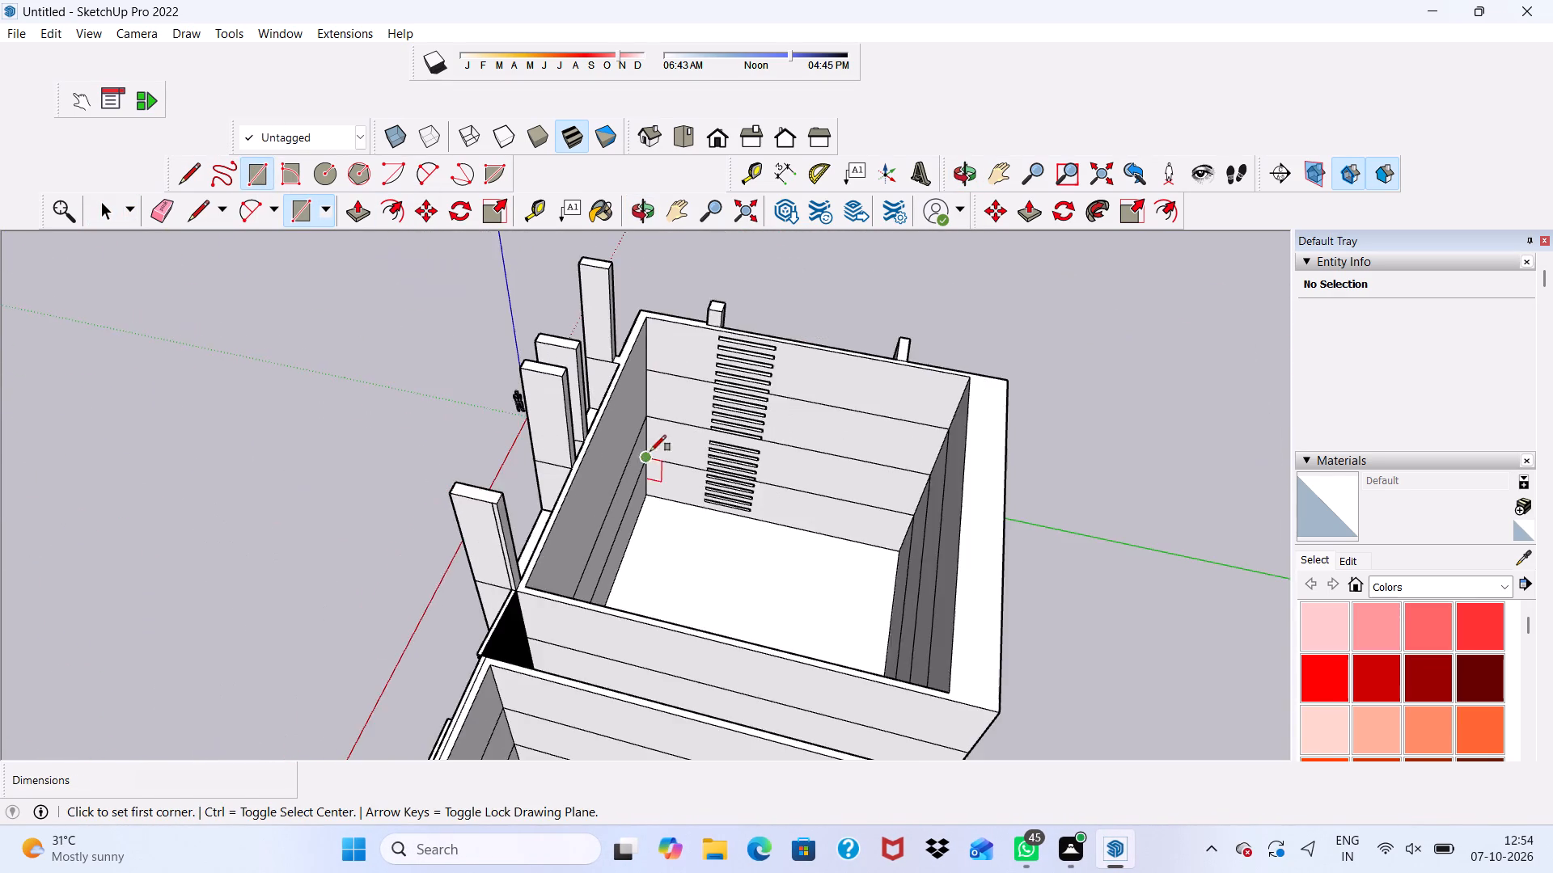
{"action": "scroll", "coordinate": [605, 298], "scroll_direction": "up", "scroll_amount": 9}
{"action": "left_click", "coordinate": [669, 328]}
{"action": "scroll", "coordinate": [724, 388], "scroll_direction": "down", "scroll_amount": 9}
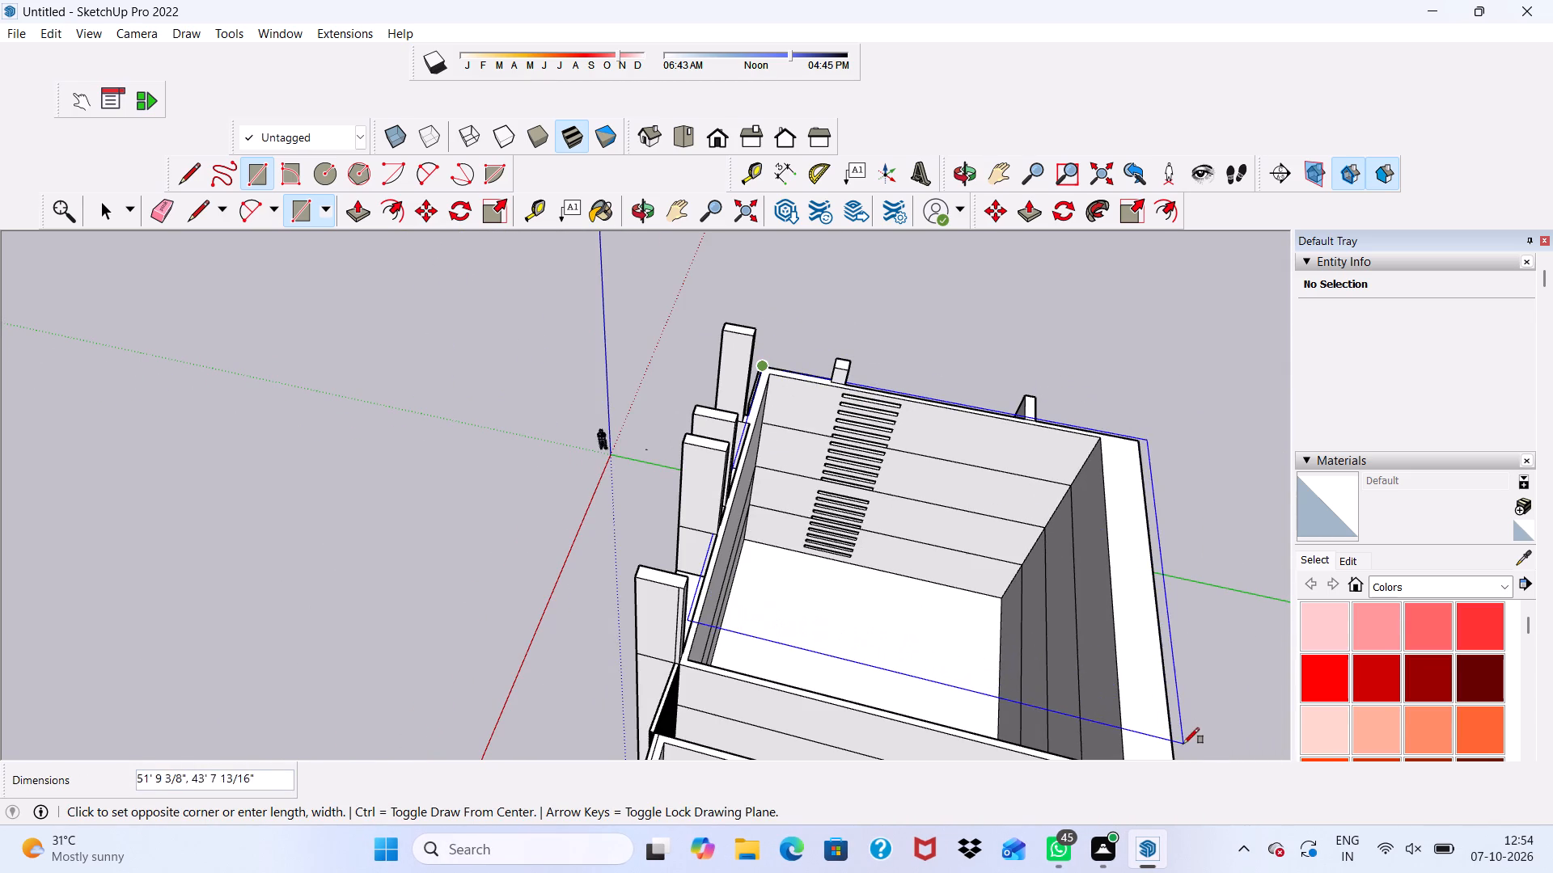
{"action": "scroll", "coordinate": [1191, 740], "scroll_direction": "down", "scroll_amount": 13}
{"action": "scroll", "coordinate": [1166, 739], "scroll_direction": "up", "scroll_amount": 6}
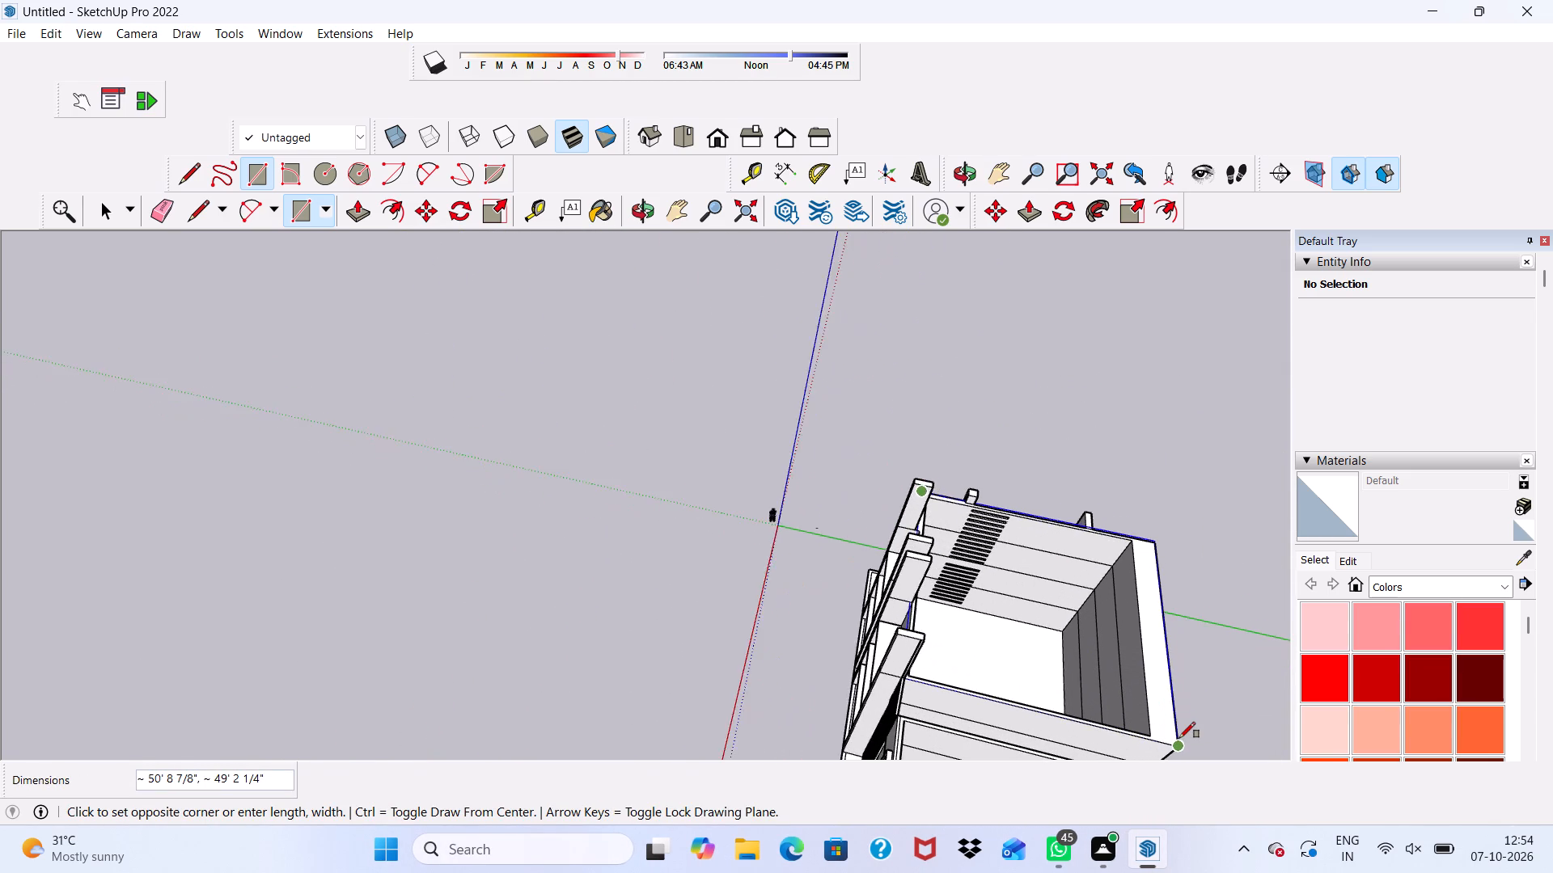
{"action": "left_click", "coordinate": [1179, 738]}
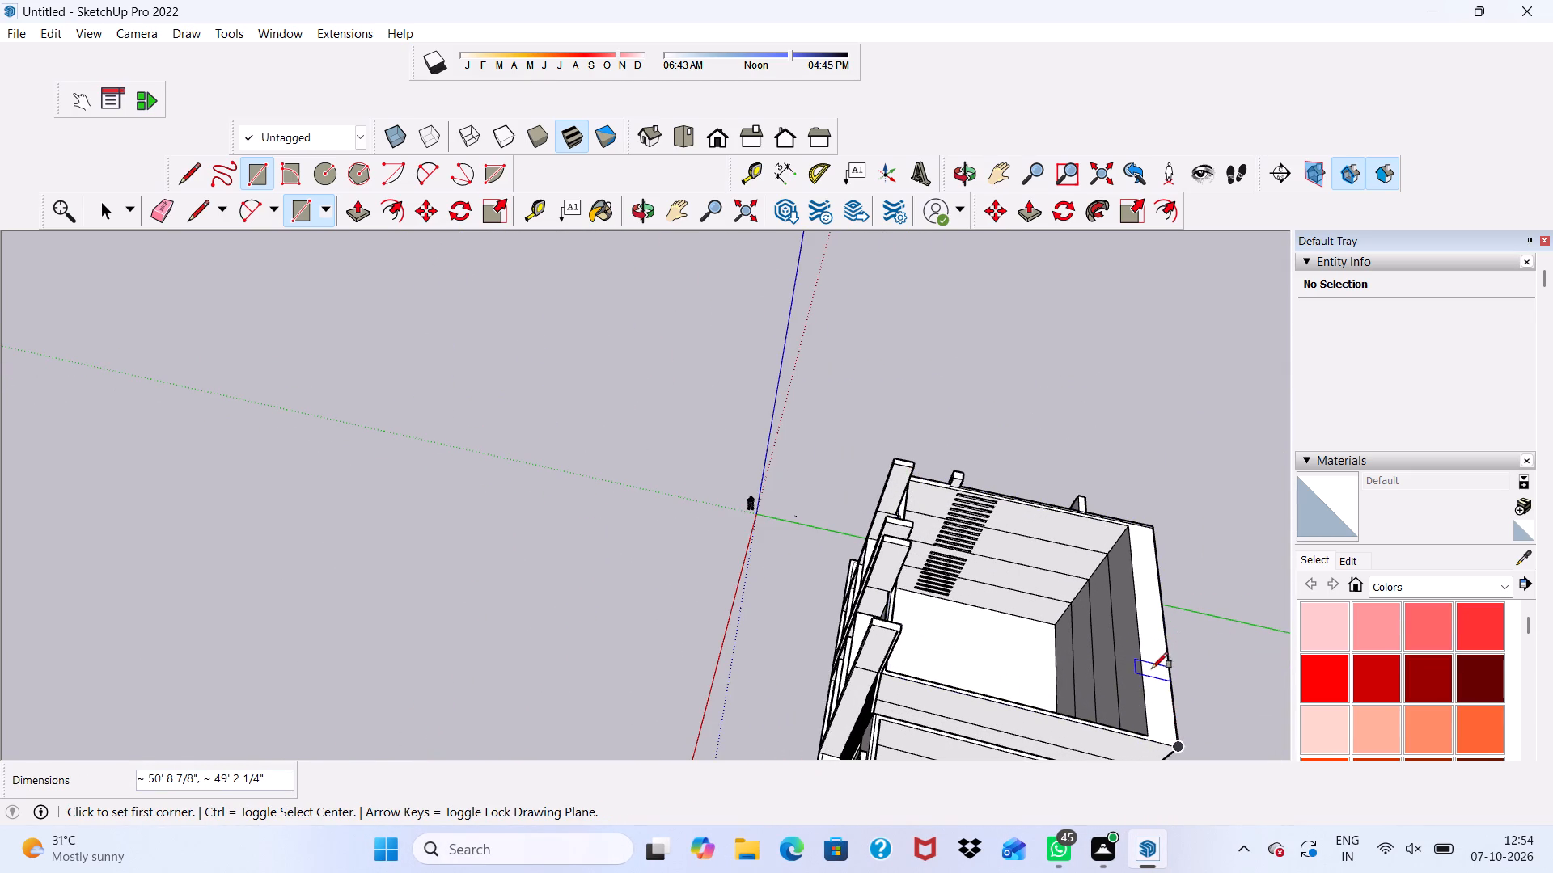
Draw a rectangular strip across the larger block's top from the rear edge to the front edge, about 9' 1" by 49' 6".
{"action": "left_click", "coordinate": [1165, 626]}
{"action": "middle_click_drag", "start_coordinate": [892, 579], "coordinate": [861, 576]}
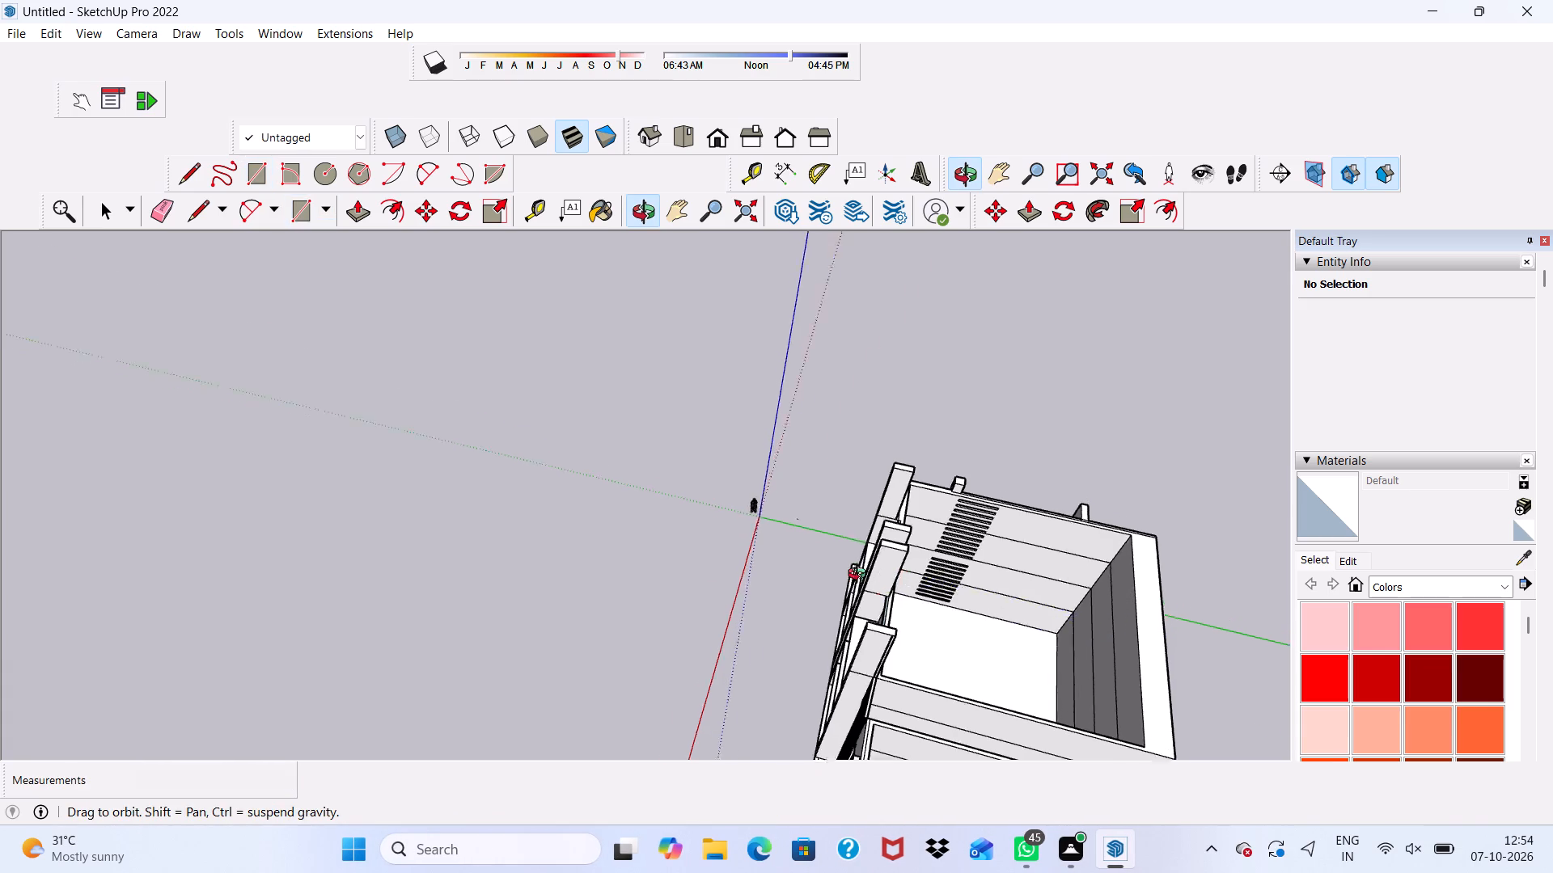
{"action": "middle_click_drag", "start_coordinate": [861, 576], "coordinate": [538, 493]}
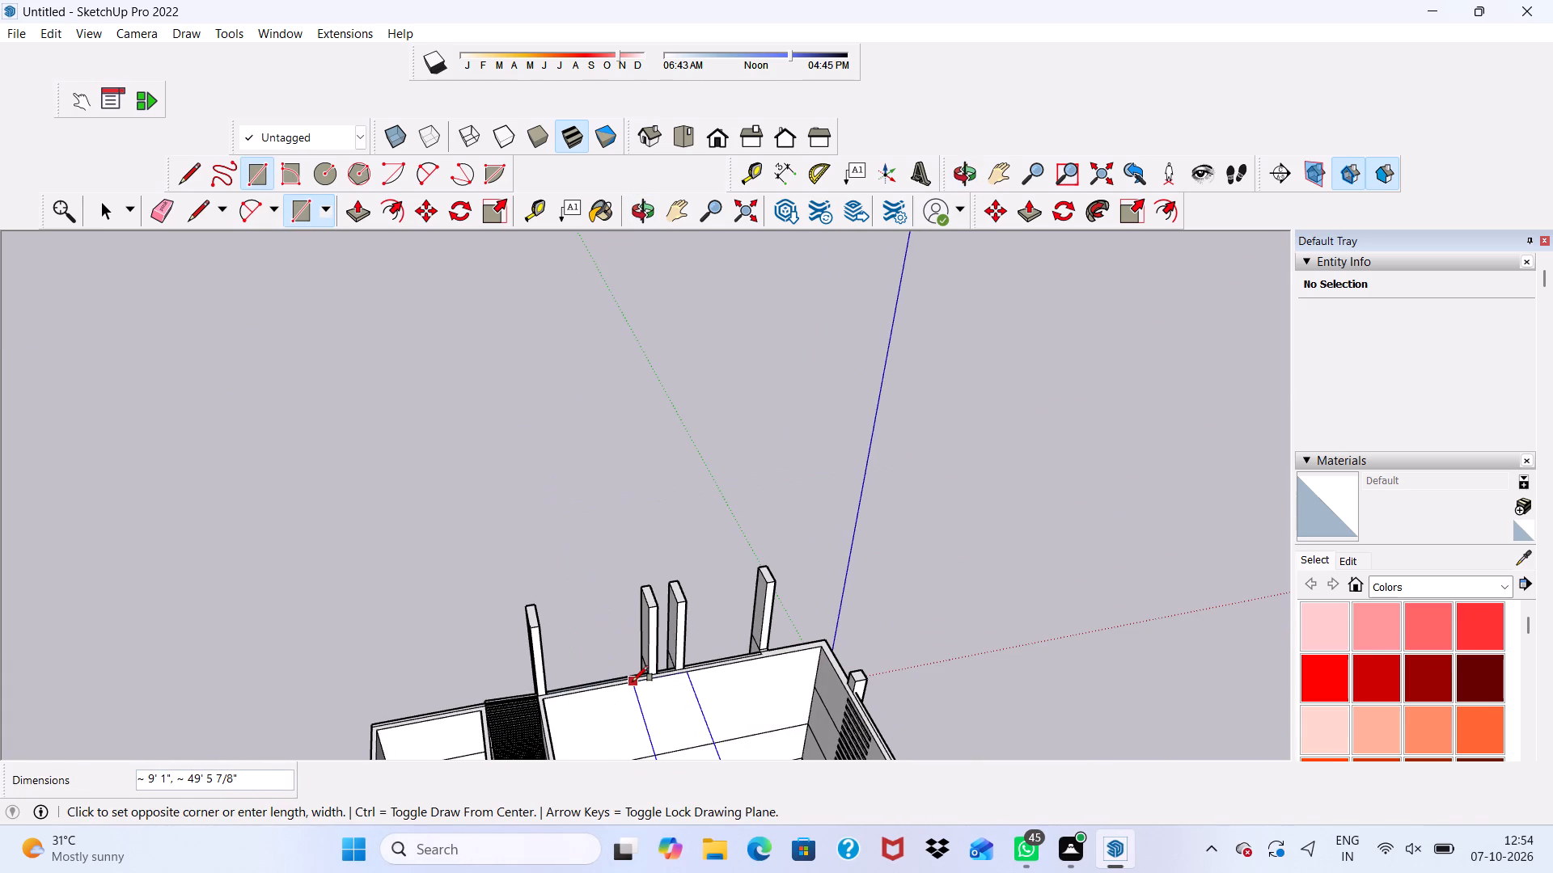
{"action": "left_click", "coordinate": [633, 681]}
{"action": "scroll", "coordinate": [632, 656], "scroll_direction": "down", "scroll_amount": 11}
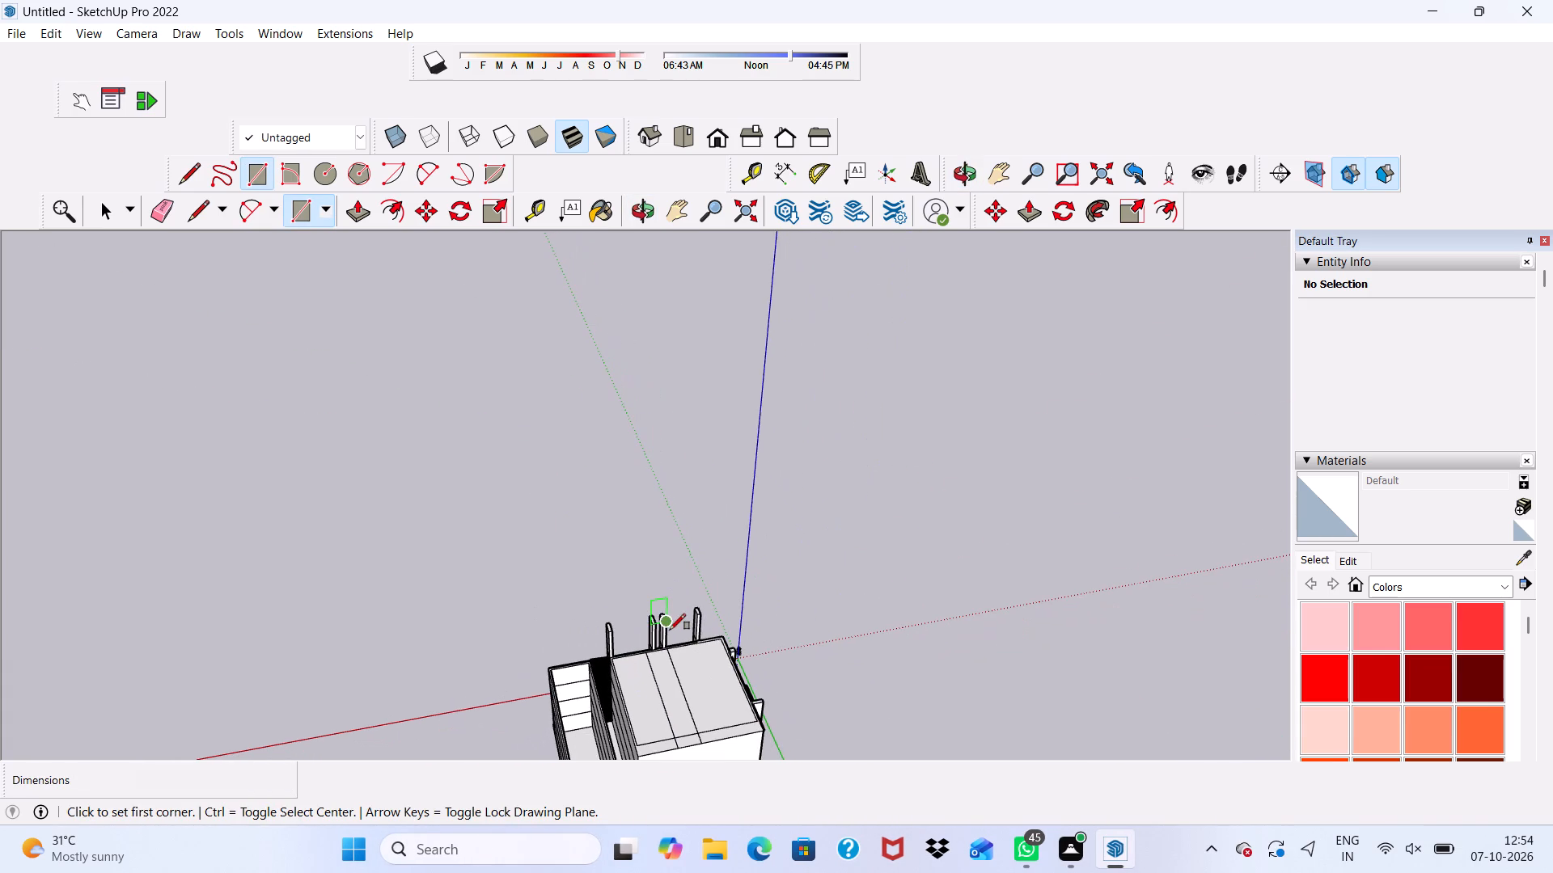
{"action": "key", "text": "space"}
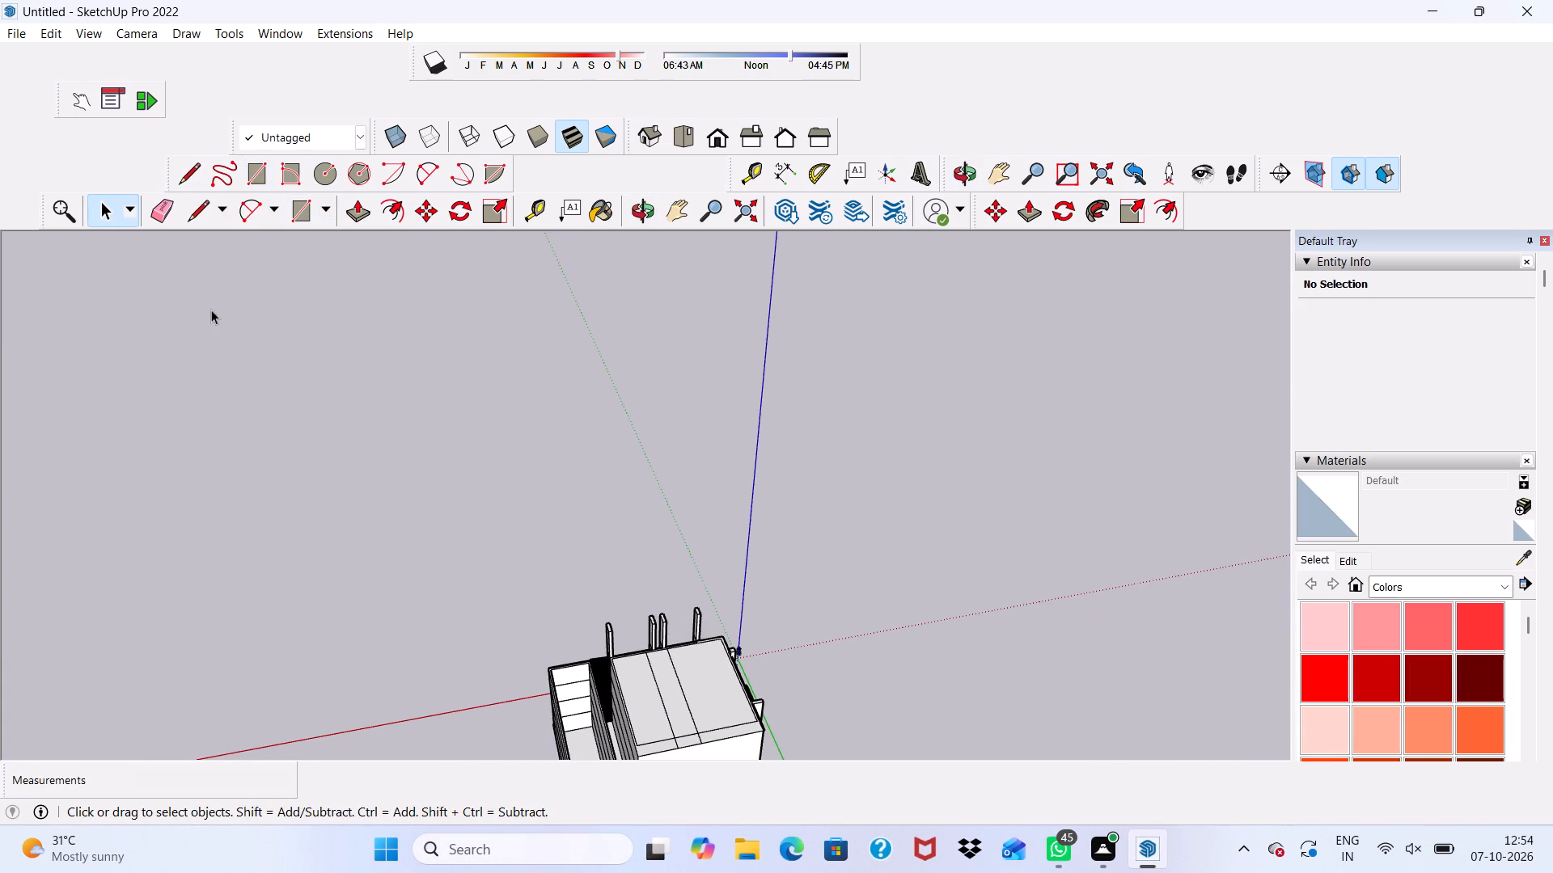
Erase the strip's two dividing lines across the larger block's roof and the inner wall line along its rear edge.
{"action": "left_click", "coordinate": [164, 204]}
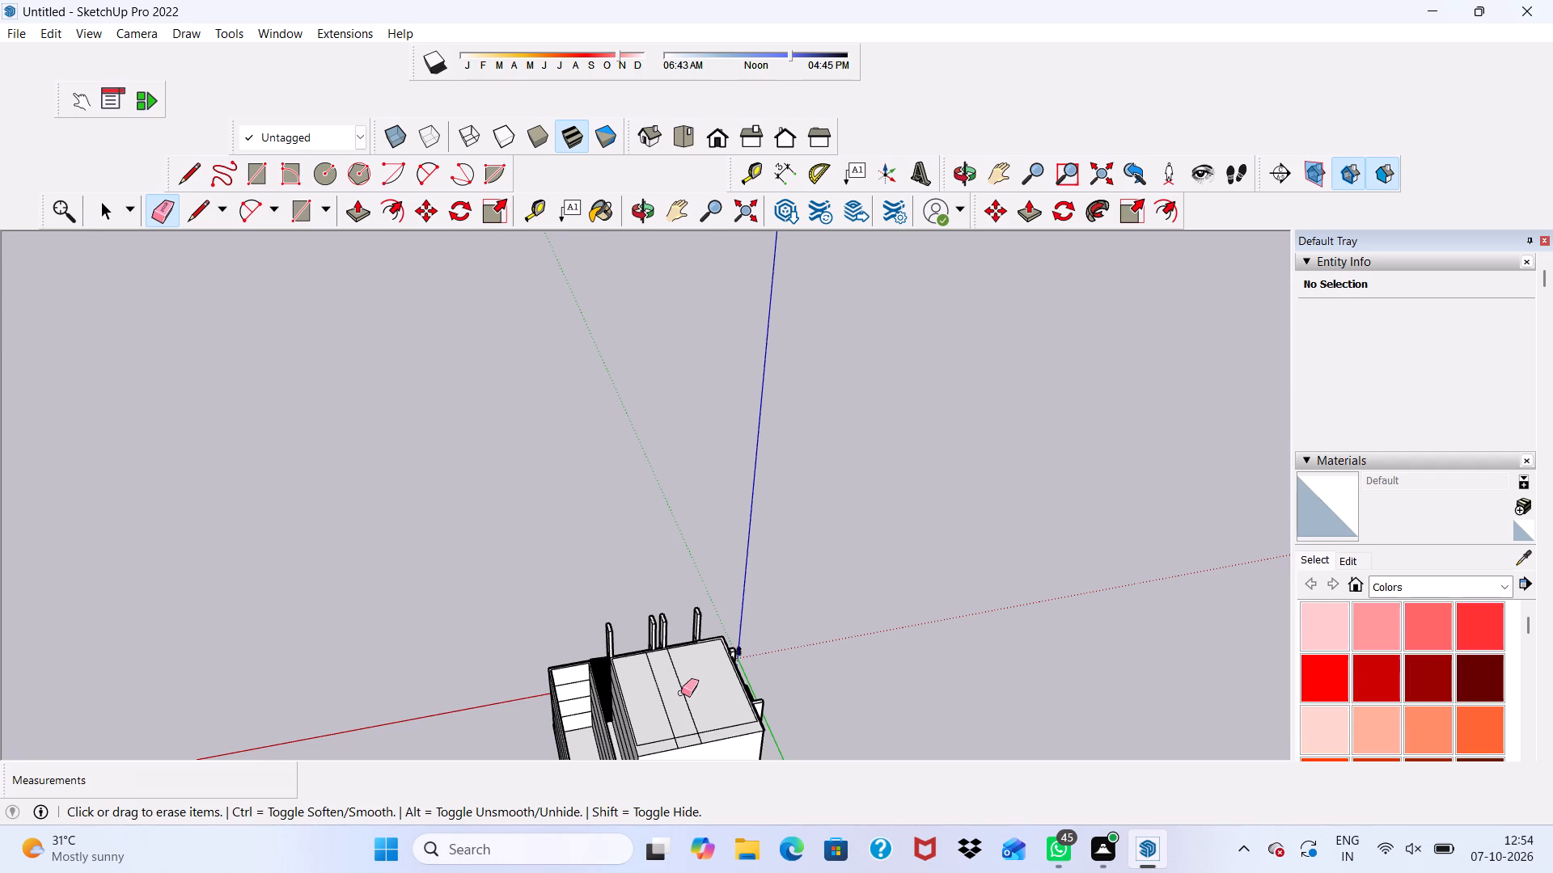
{"action": "left_click_drag", "start_coordinate": [666, 698], "coordinate": [692, 693]}
{"action": "scroll", "coordinate": [682, 712], "scroll_direction": "up", "scroll_amount": 4}
{"action": "left_click_drag", "start_coordinate": [659, 693], "coordinate": [640, 693]}
{"action": "scroll", "coordinate": [659, 605], "scroll_direction": "down", "scroll_amount": 6}
{"action": "scroll", "coordinate": [670, 775], "scroll_direction": "up", "scroll_amount": 20}
{"action": "left_click_drag", "start_coordinate": [714, 678], "coordinate": [748, 666]}
{"action": "left_click_drag", "start_coordinate": [759, 644], "coordinate": [738, 652]}
{"action": "left_click_drag", "start_coordinate": [709, 664], "coordinate": [661, 681]}
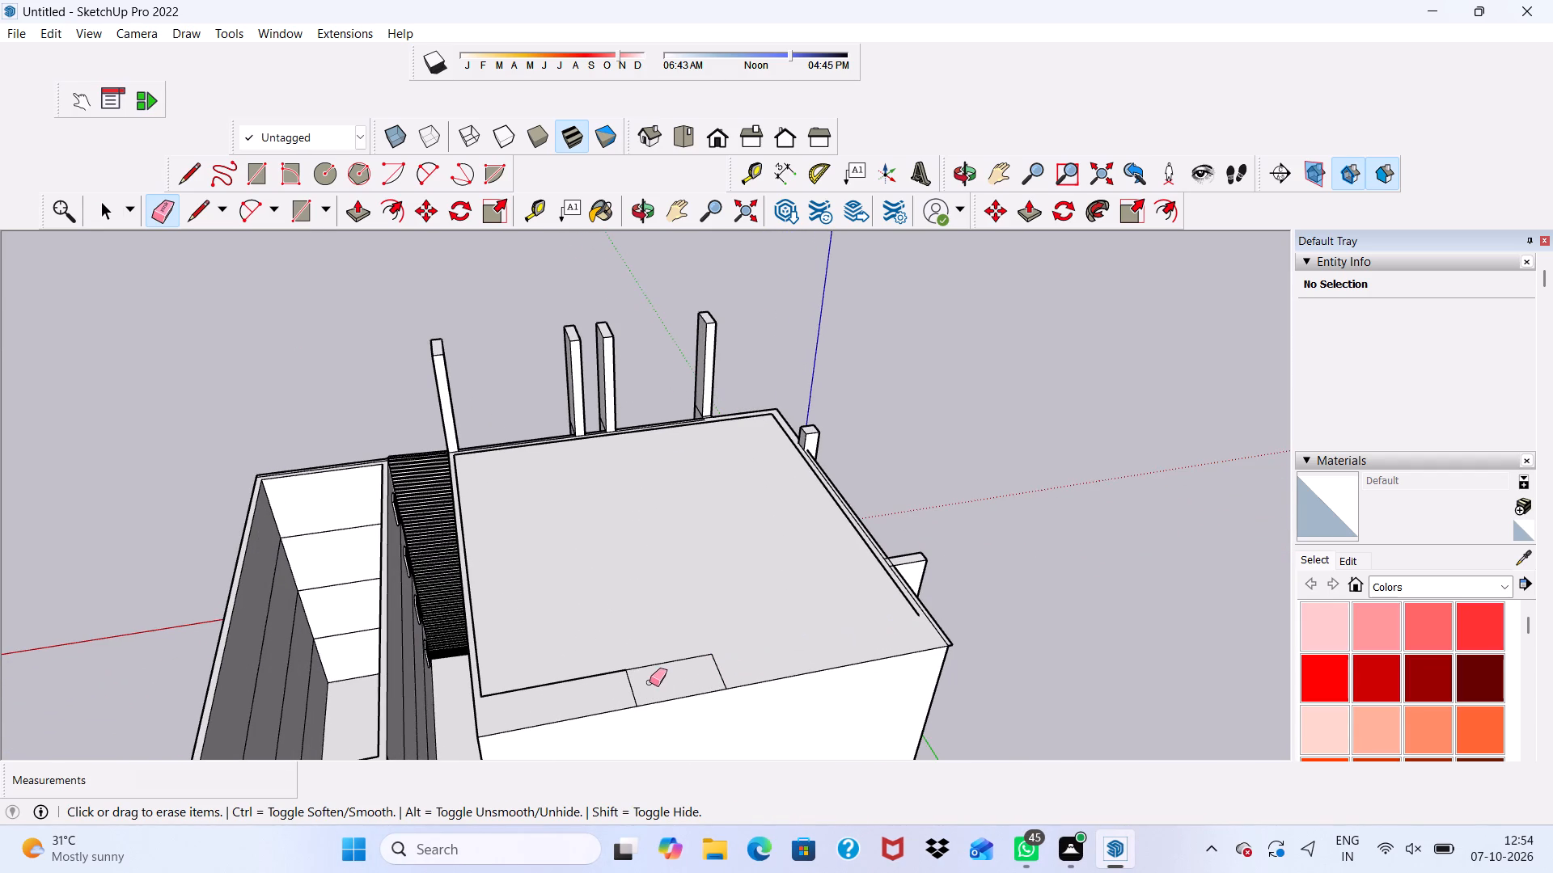
{"action": "left_click", "coordinate": [616, 685]}
{"action": "left_click", "coordinate": [659, 660]}
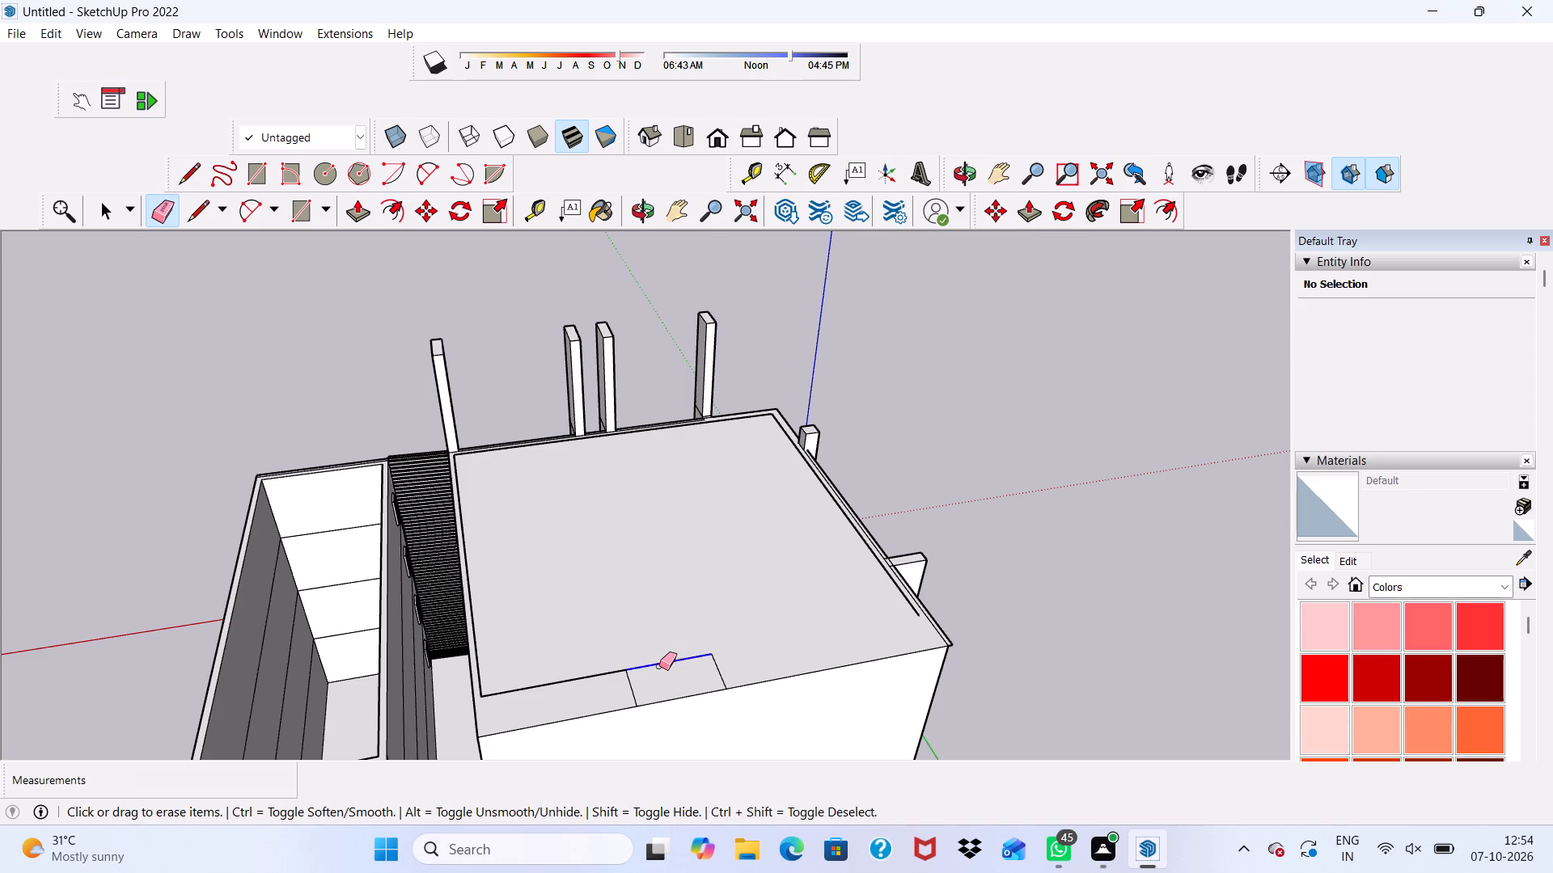
{"action": "left_click", "coordinate": [719, 664]}
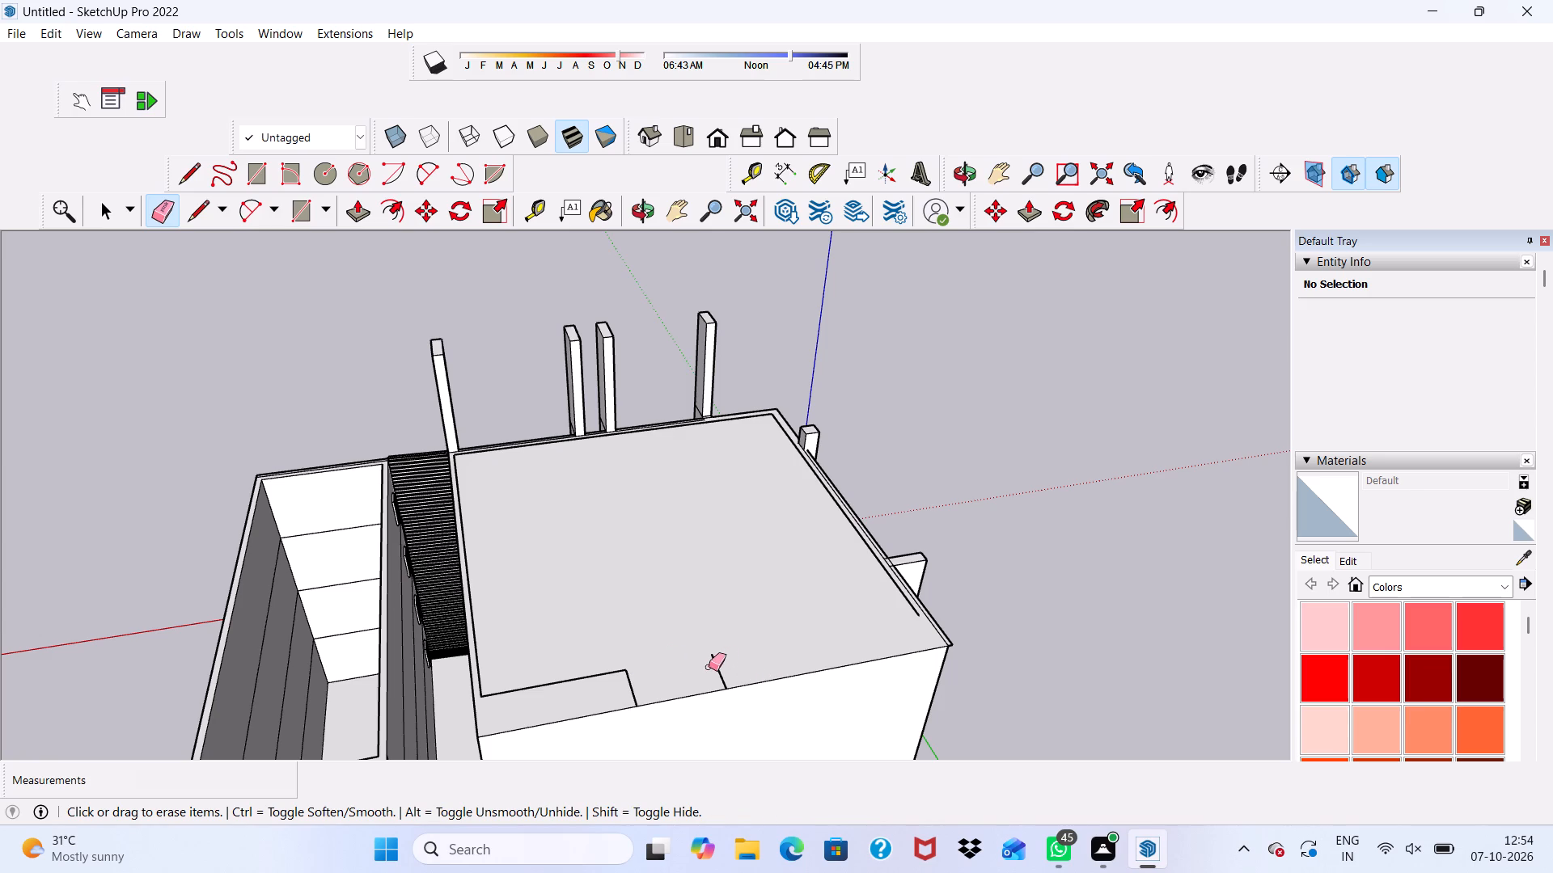
{"action": "left_click_drag", "start_coordinate": [712, 666], "coordinate": [726, 664]}
{"action": "scroll", "coordinate": [620, 674], "scroll_direction": "up", "scroll_amount": 2}
{"action": "left_click_drag", "start_coordinate": [617, 673], "coordinate": [608, 669]}
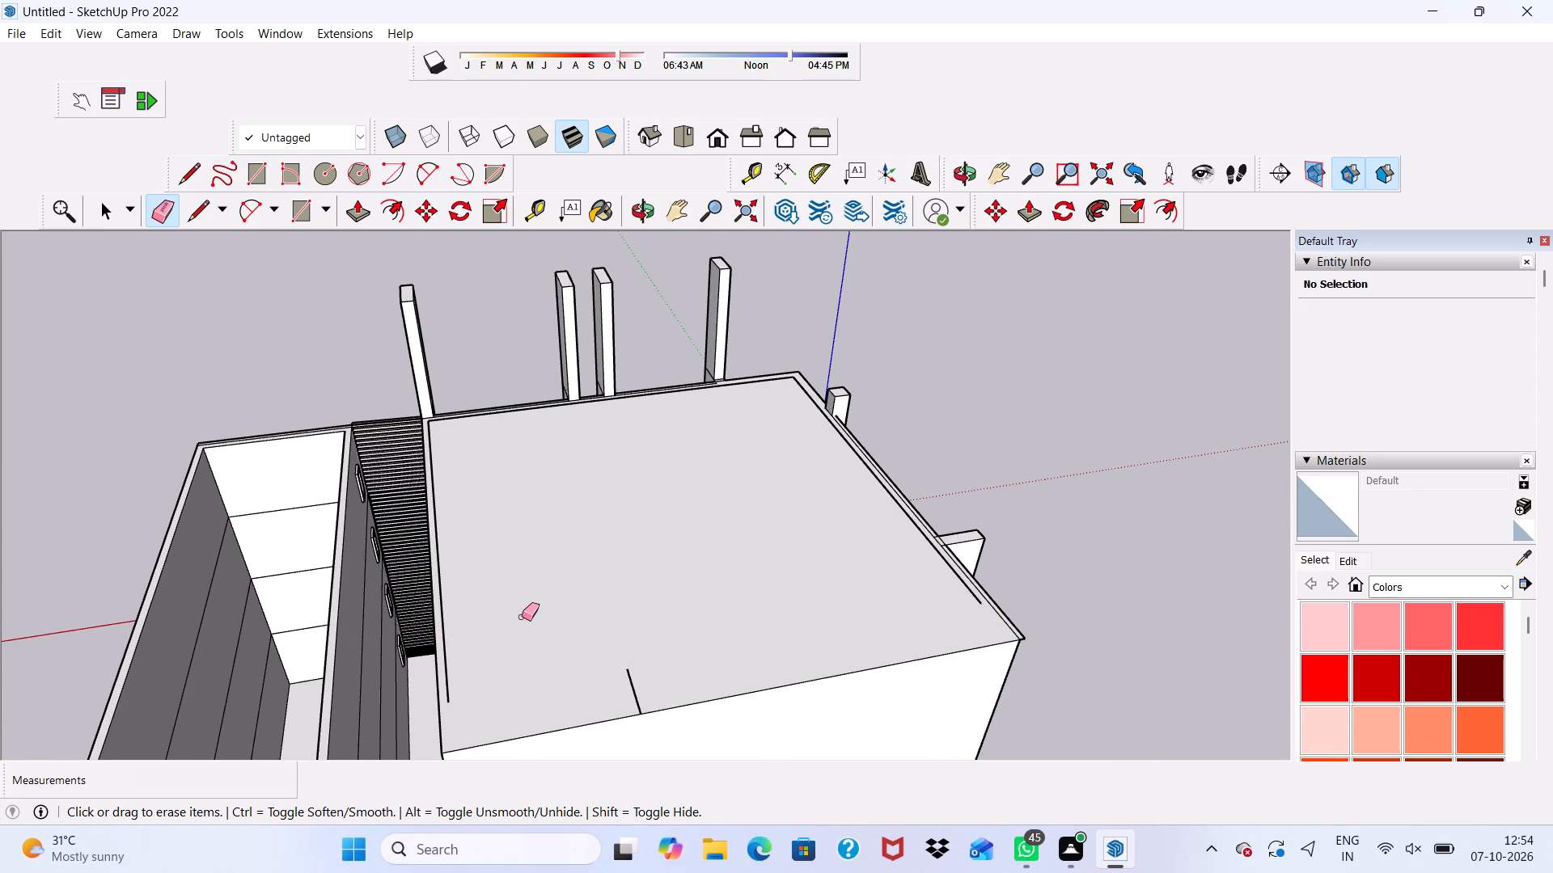
Erase the roof's inner wall line beside the louvred strip and the short leftover line at the rear edge.
{"action": "scroll", "coordinate": [530, 600], "scroll_direction": "up", "scroll_amount": 9}
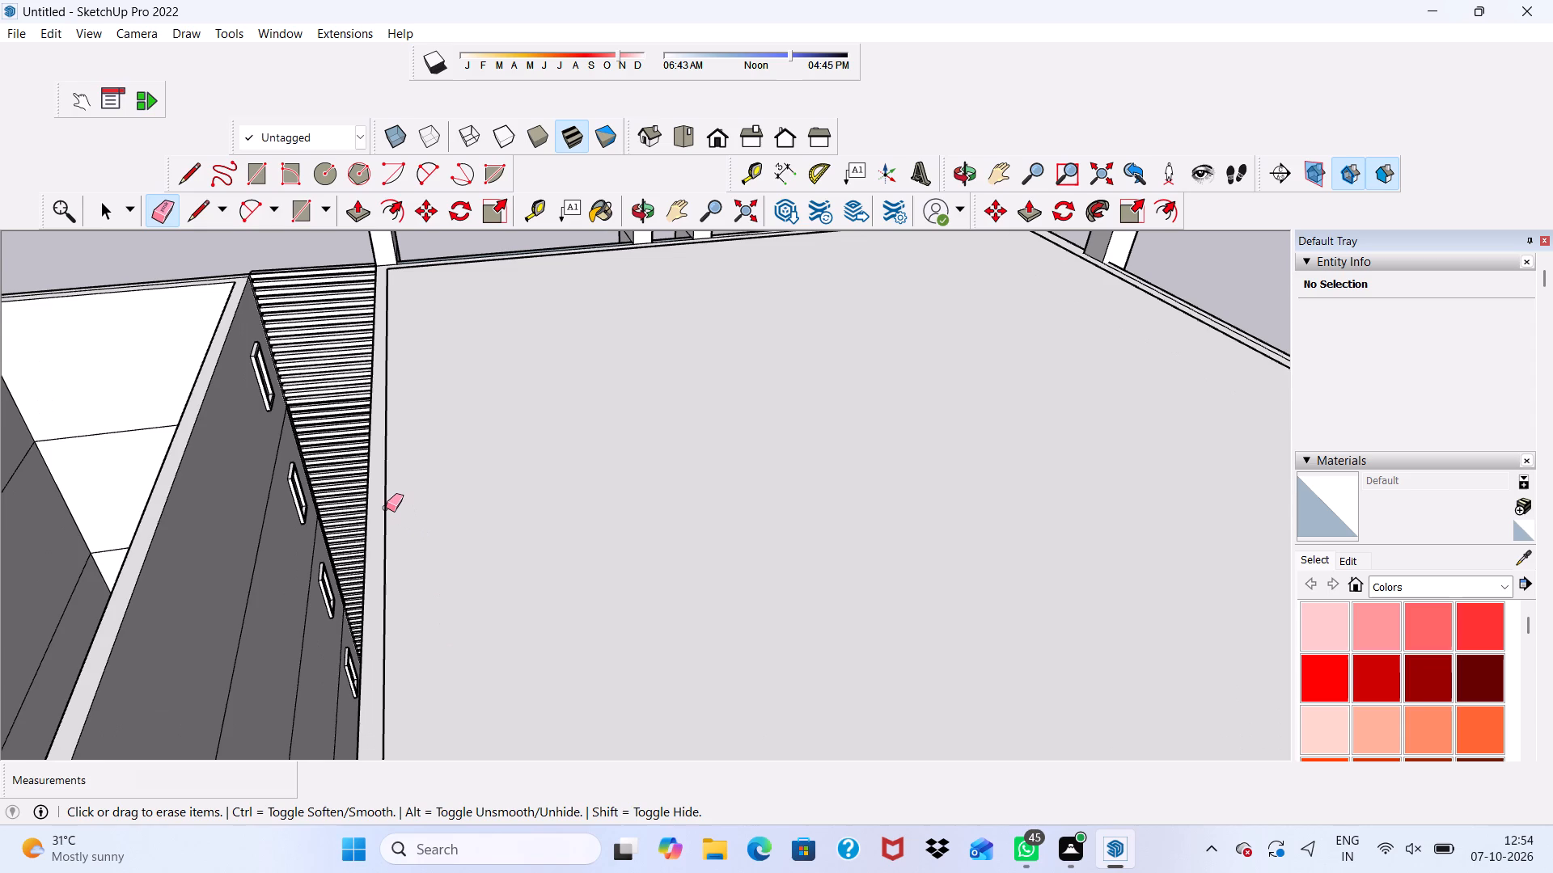
{"action": "left_click", "coordinate": [386, 508]}
{"action": "scroll", "coordinate": [417, 522], "scroll_direction": "down", "scroll_amount": 1}
{"action": "scroll", "coordinate": [675, 461], "scroll_direction": "down", "scroll_amount": 4}
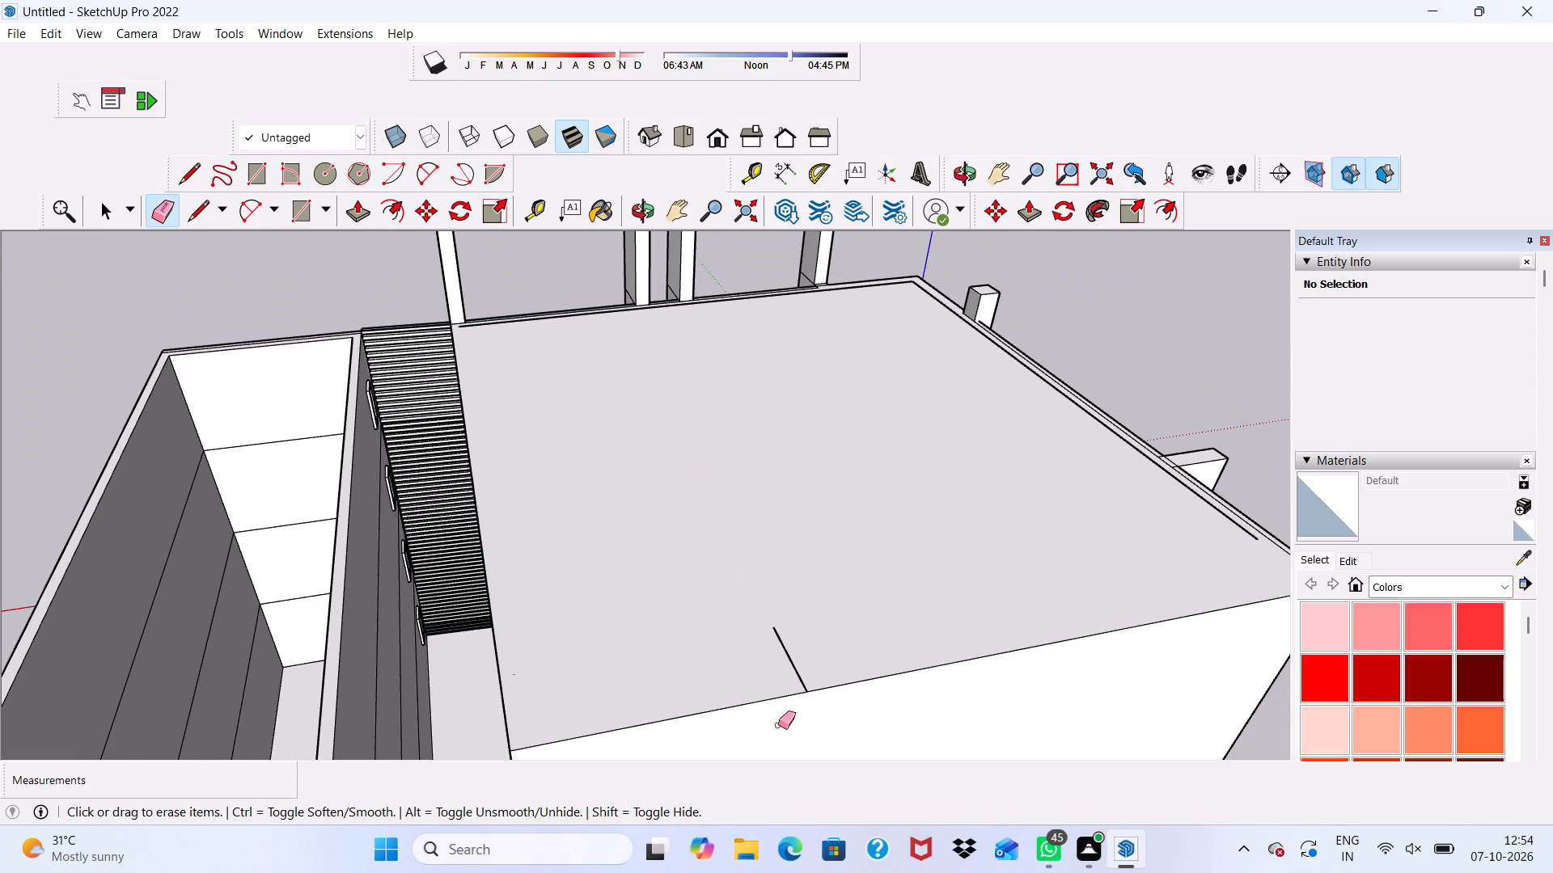
{"action": "scroll", "coordinate": [788, 757], "scroll_direction": "down", "scroll_amount": 2}
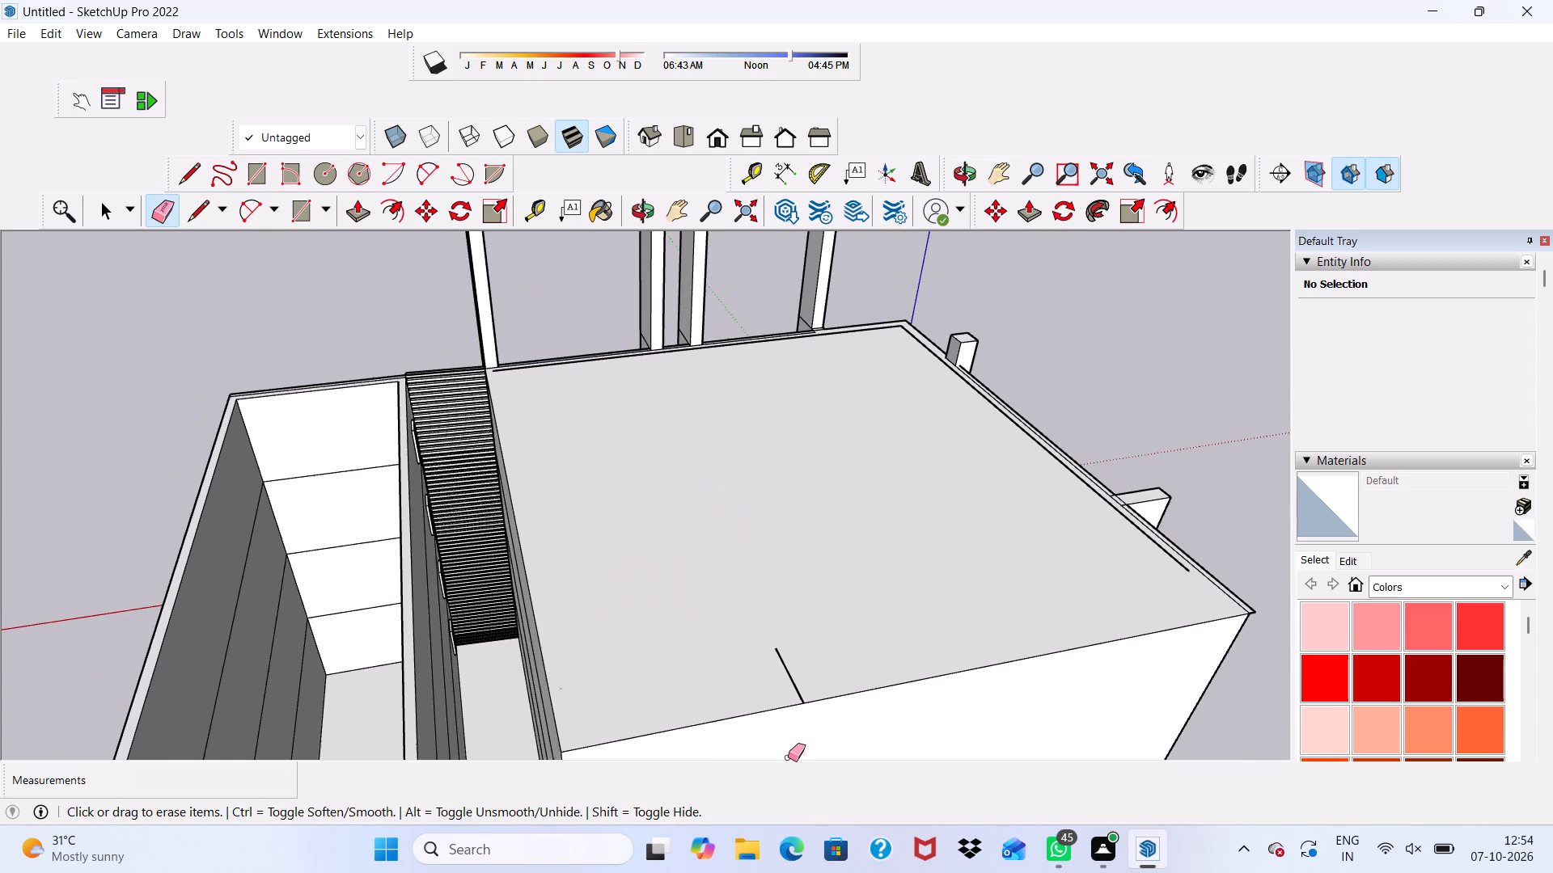
{"action": "scroll", "coordinate": [803, 818], "scroll_direction": "up", "scroll_amount": 3}
{"action": "scroll", "coordinate": [803, 818], "scroll_direction": "down", "scroll_amount": 4}
{"action": "scroll", "coordinate": [776, 846], "scroll_direction": "up", "scroll_amount": 3}
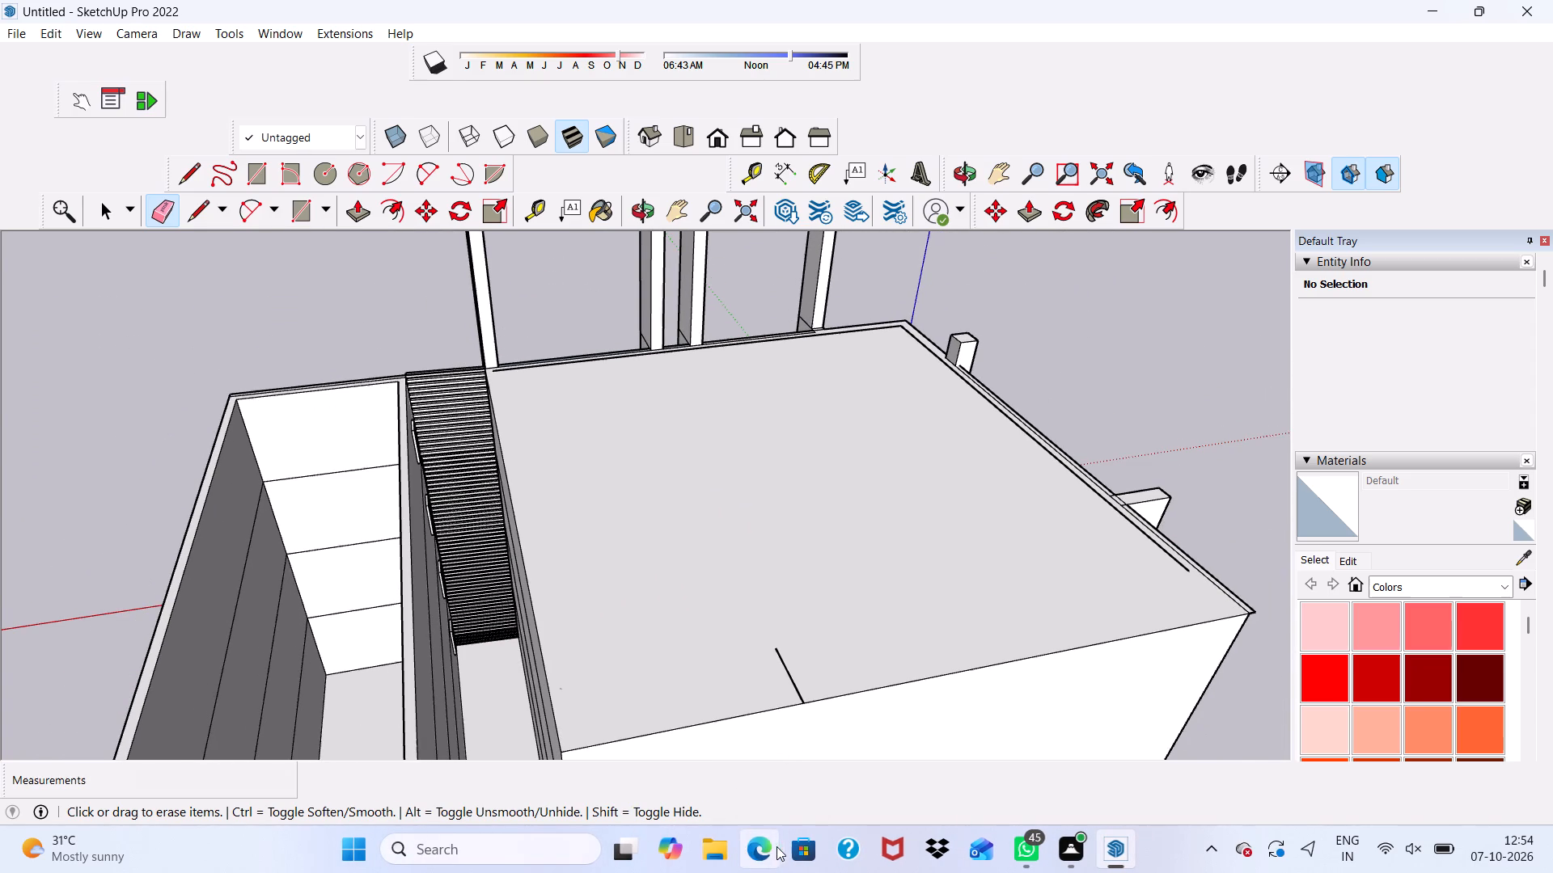
{"action": "scroll", "coordinate": [759, 723], "scroll_direction": "up", "scroll_amount": 2}
{"action": "left_click_drag", "start_coordinate": [776, 679], "coordinate": [826, 660]}
{"action": "scroll", "coordinate": [725, 656], "scroll_direction": "down", "scroll_amount": 3}
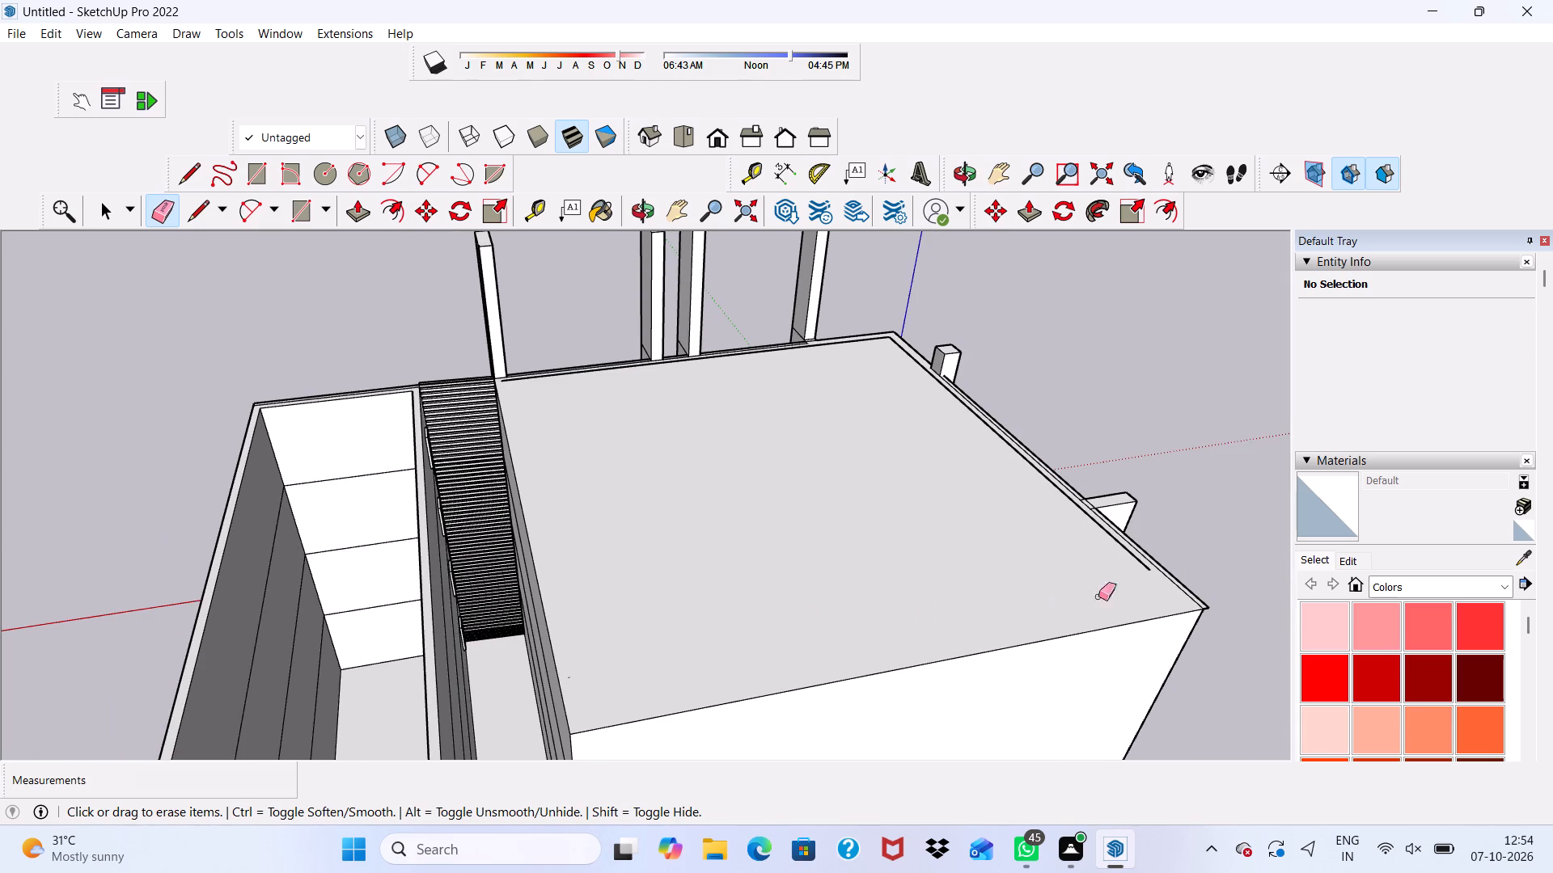
Erase the roof's remaining inner wall lines along the slotted-wall side and the front column edge.
{"action": "scroll", "coordinate": [1063, 463], "scroll_direction": "up", "scroll_amount": 9}
{"action": "left_click", "coordinate": [1021, 531]}
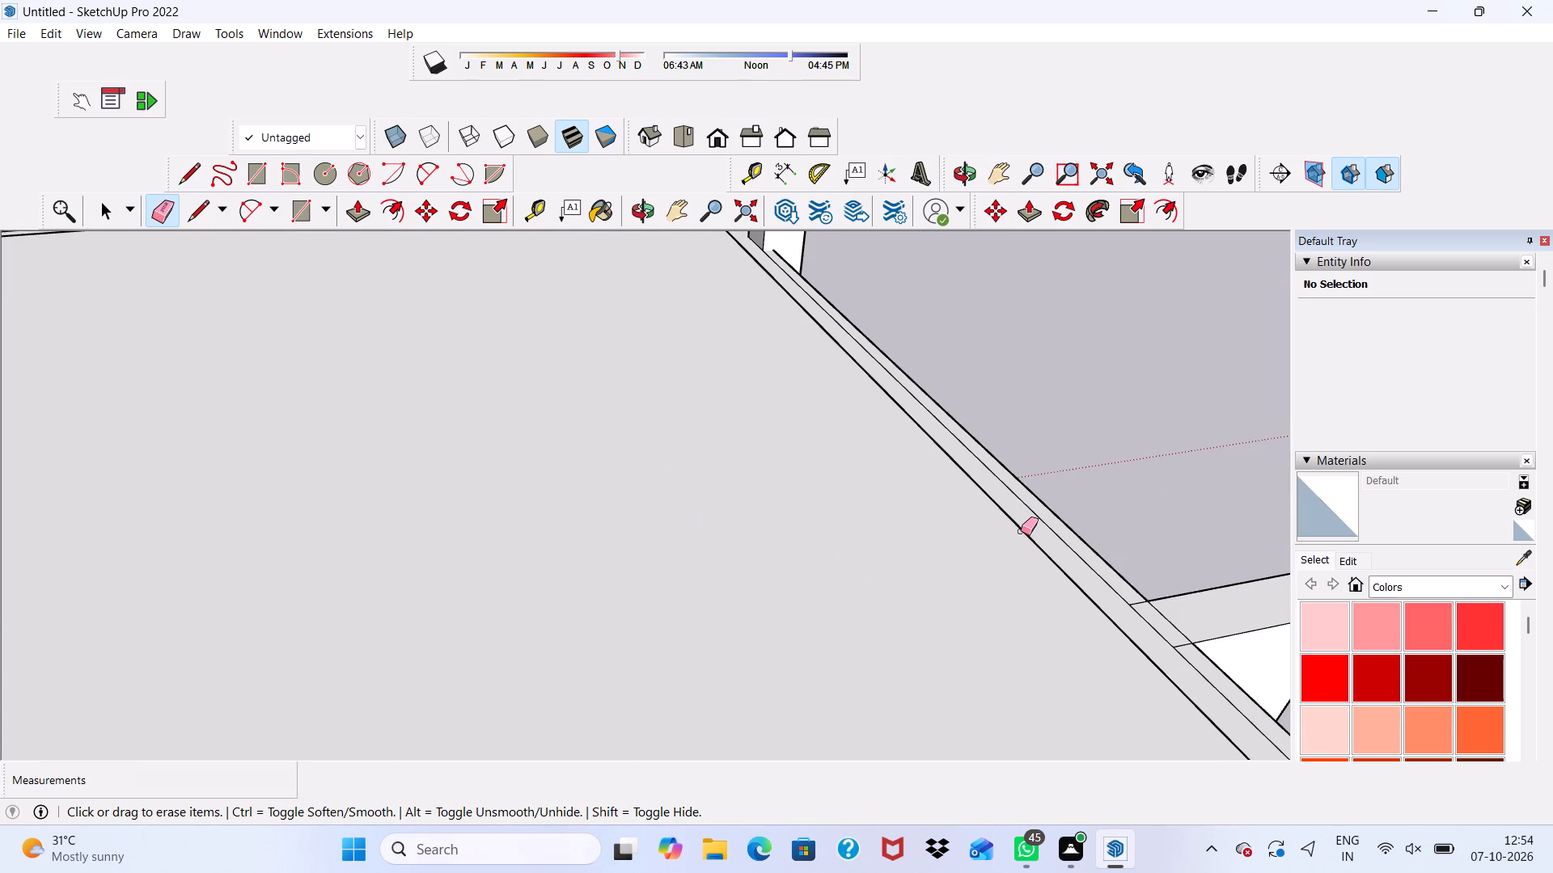
{"action": "scroll", "coordinate": [1021, 652], "scroll_direction": "down", "scroll_amount": 4}
{"action": "scroll", "coordinate": [937, 664], "scroll_direction": "down", "scroll_amount": 2}
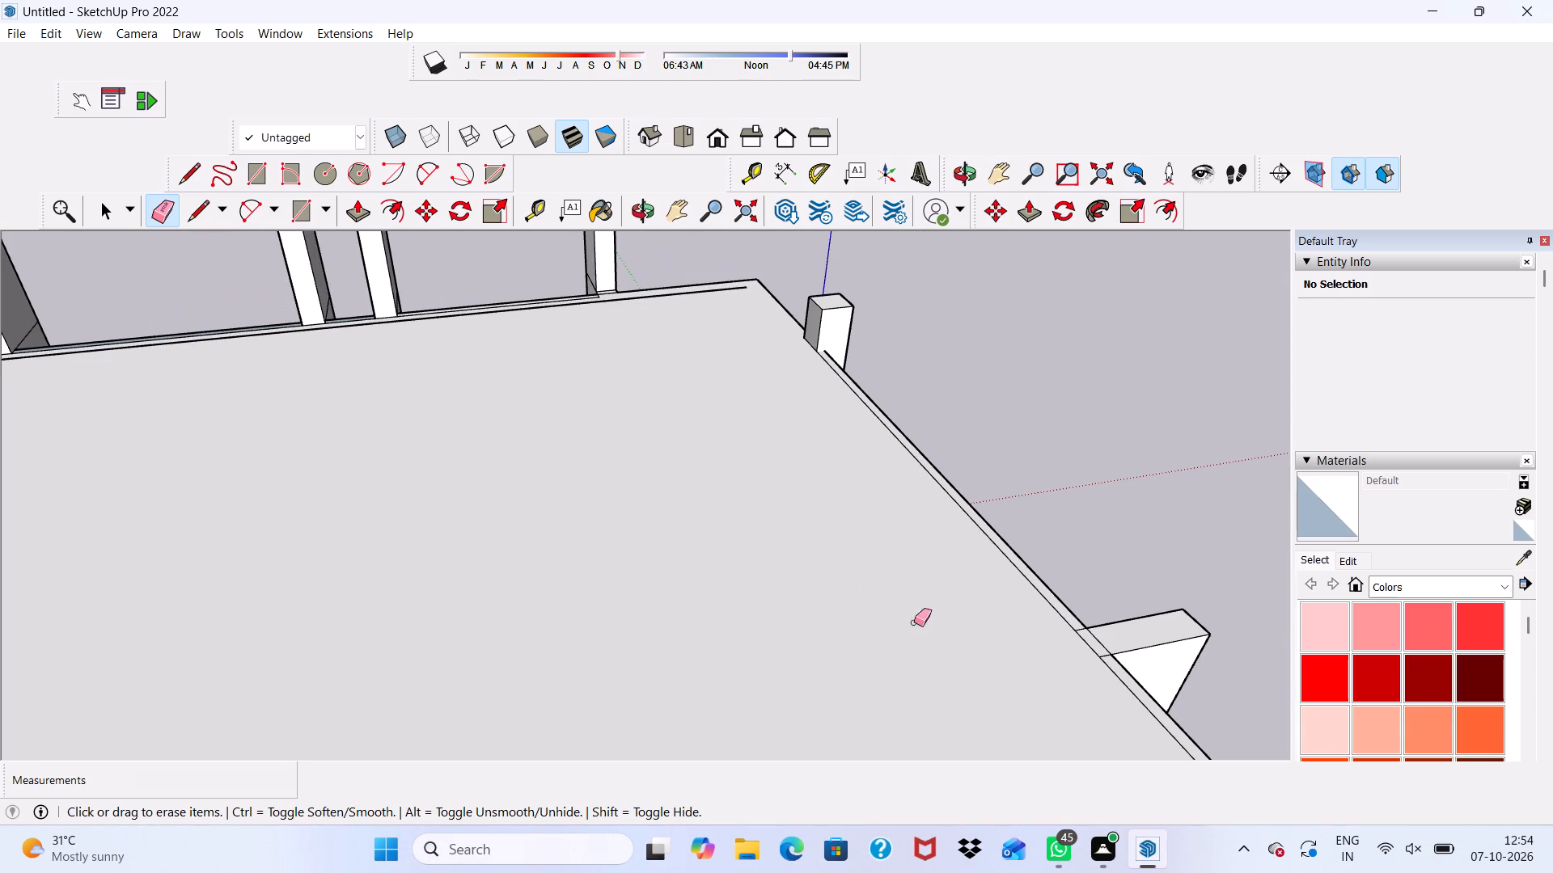
{"action": "scroll", "coordinate": [719, 287], "scroll_direction": "up", "scroll_amount": 8}
{"action": "left_click_drag", "start_coordinate": [720, 287], "coordinate": [730, 291]}
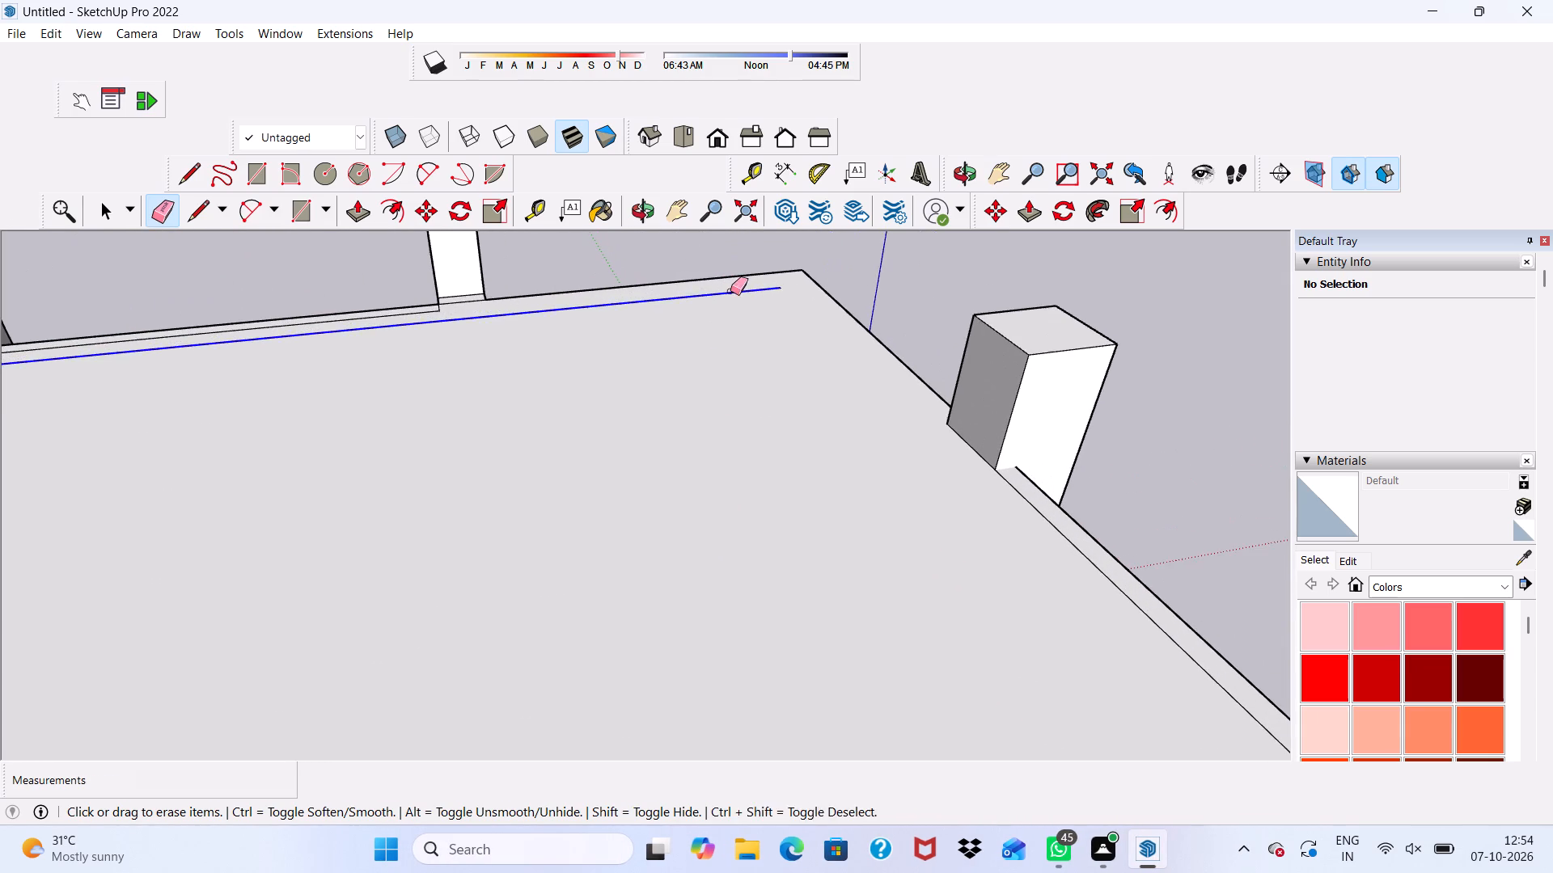
{"action": "left_click_drag", "start_coordinate": [730, 291], "coordinate": [731, 292]}
Examine the larger block's covered roof, the slotted side wall and the front facade from low and high viewpoints.
{"action": "scroll", "coordinate": [729, 295], "scroll_direction": "down", "scroll_amount": 5}
{"action": "scroll", "coordinate": [862, 427], "scroll_direction": "up", "scroll_amount": 3}
{"action": "scroll", "coordinate": [862, 427], "scroll_direction": "down", "scroll_amount": 5}
{"action": "middle_click_drag", "start_coordinate": [839, 472], "coordinate": [431, 454]}
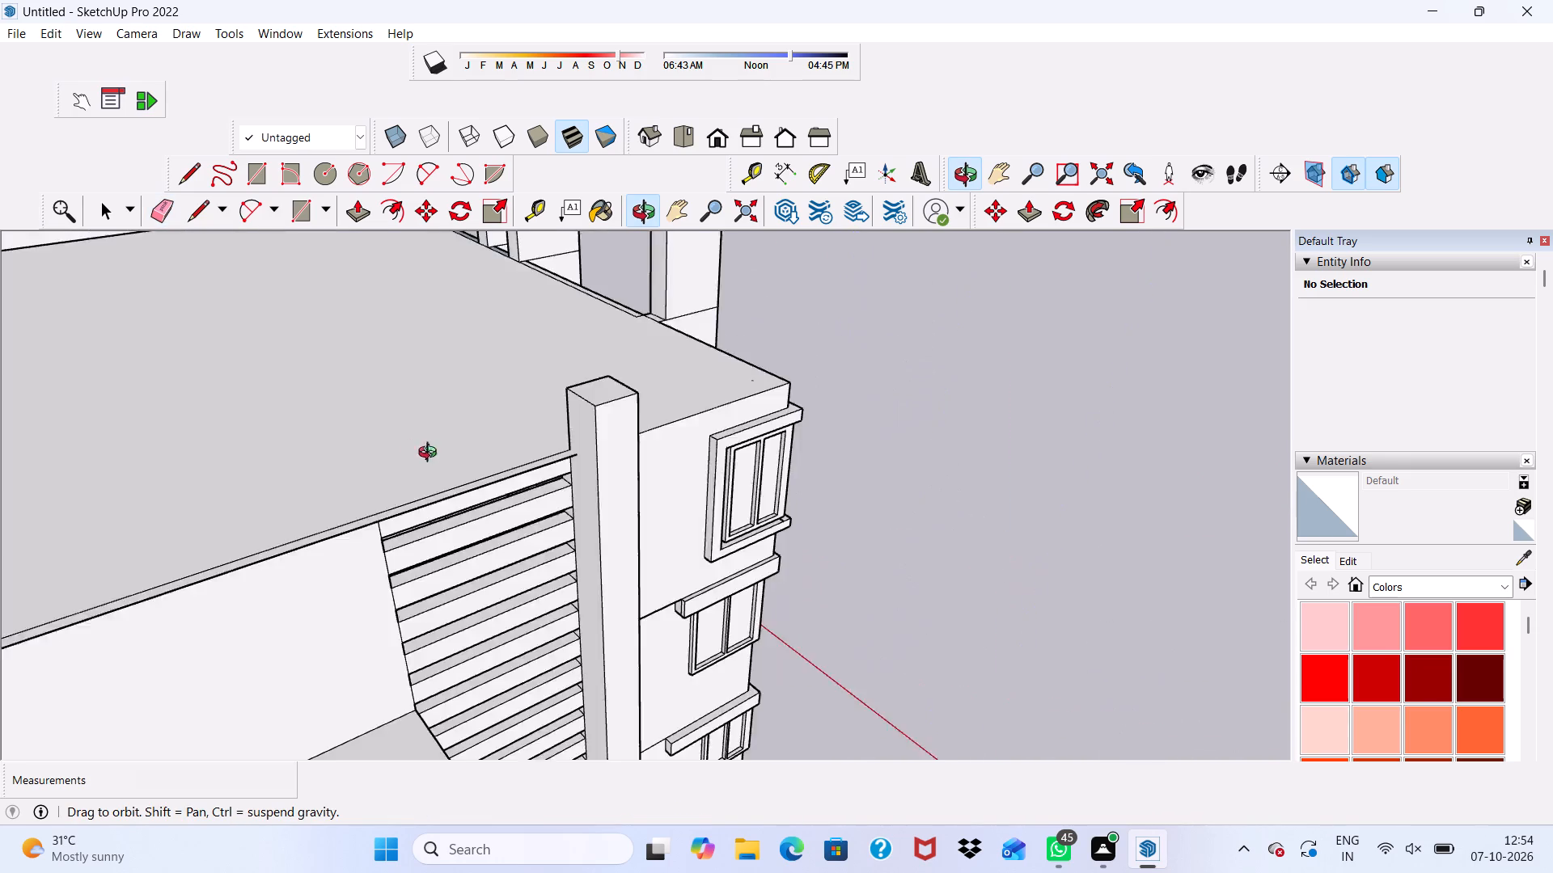
{"action": "middle_click_drag", "start_coordinate": [431, 454], "coordinate": [75, 432]}
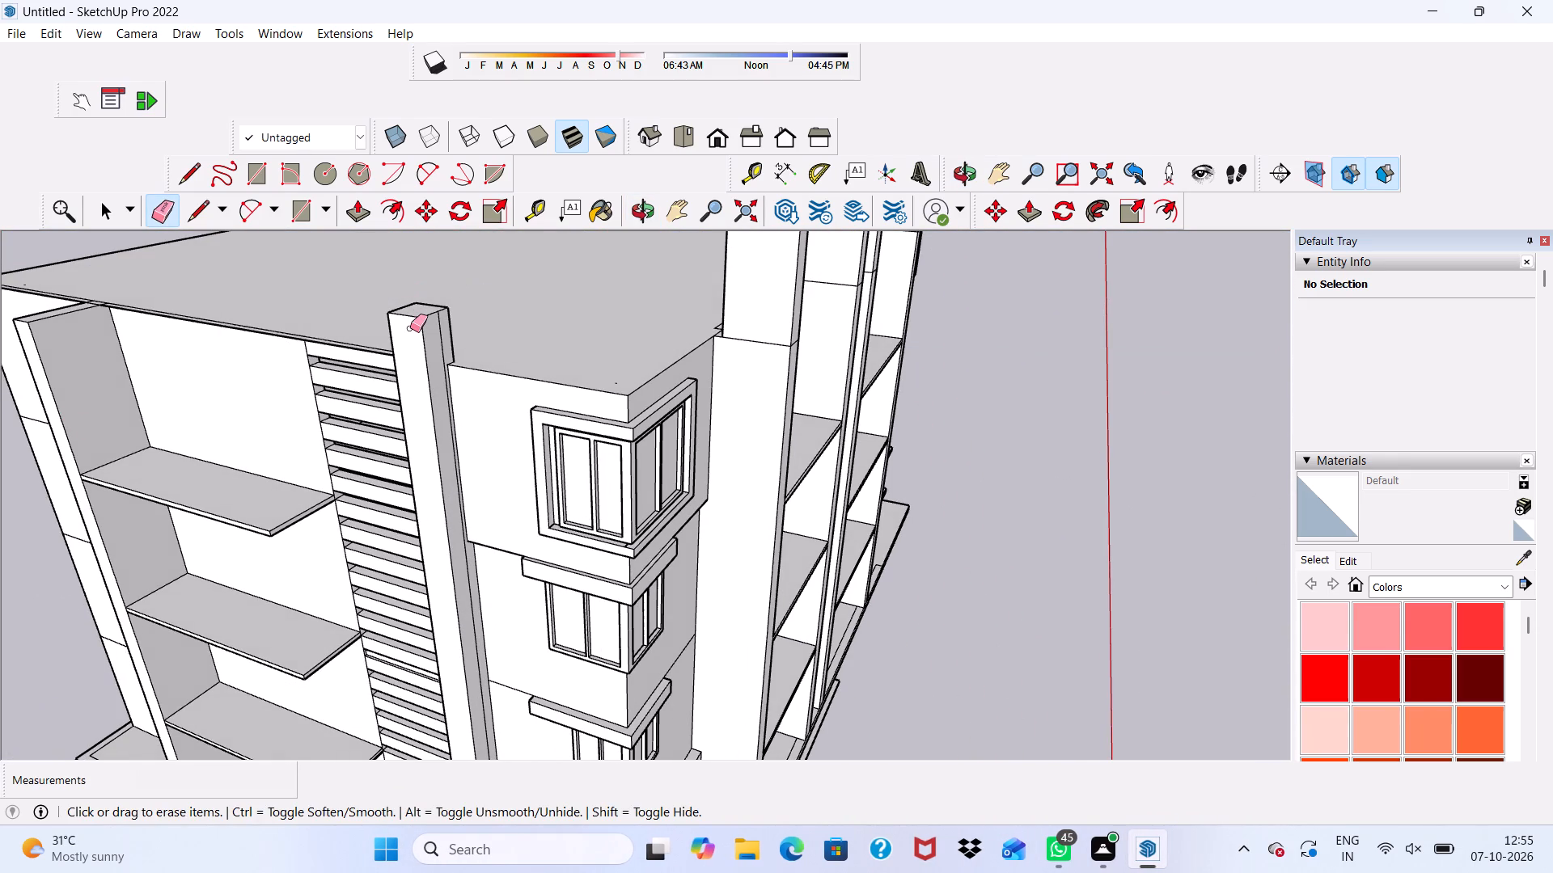
{"action": "key", "text": "space"}
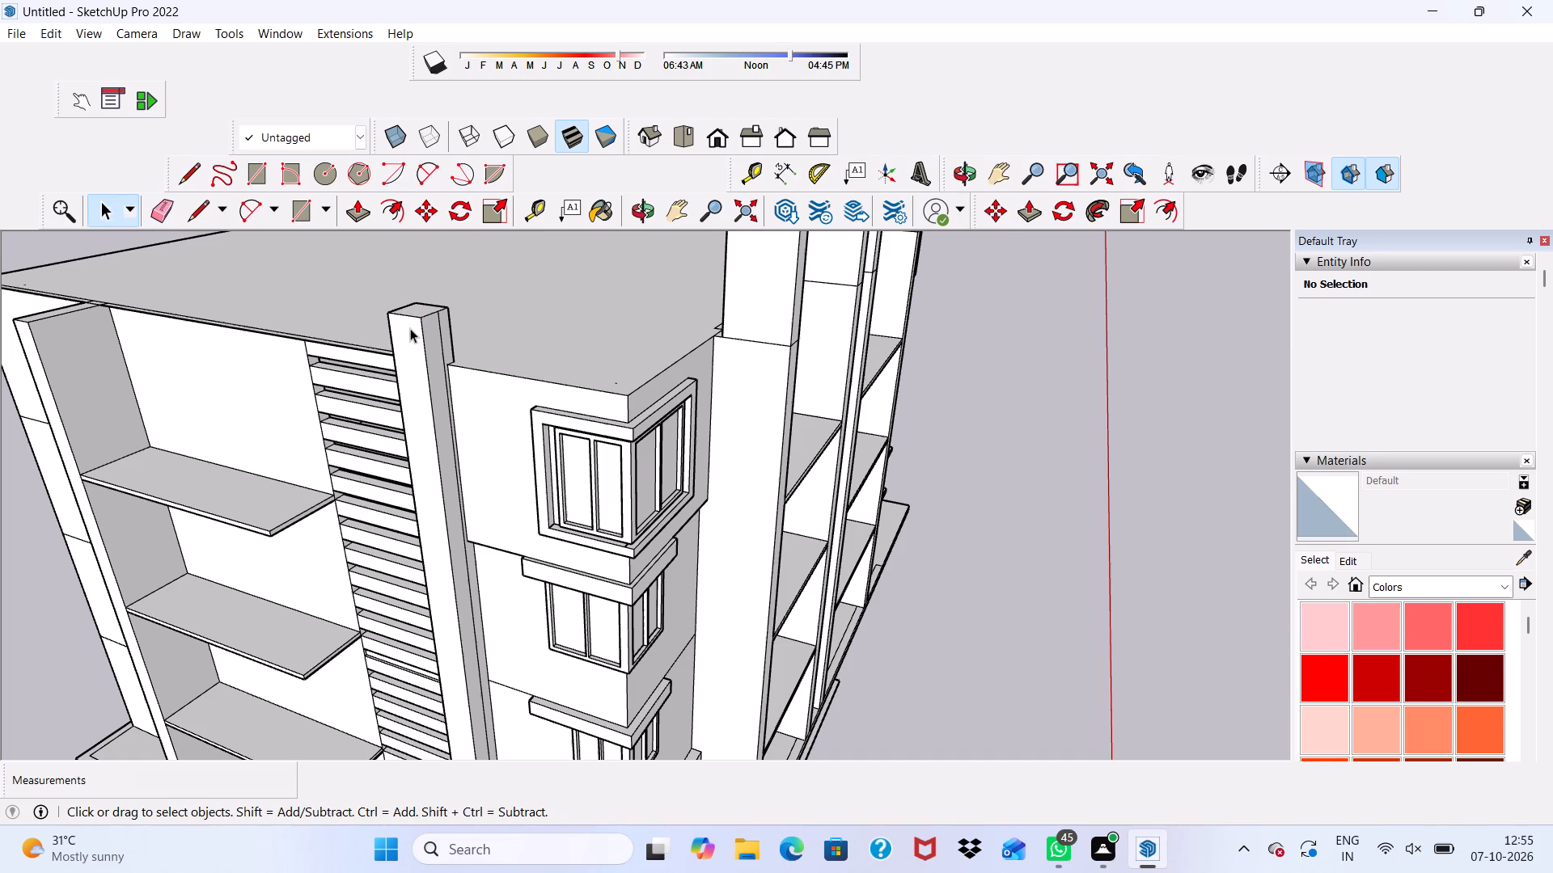
{"action": "scroll", "coordinate": [416, 358], "scroll_direction": "down", "scroll_amount": 3}
{"action": "middle_click_drag", "start_coordinate": [438, 410], "coordinate": [507, 260]}
{"action": "scroll", "coordinate": [499, 257], "scroll_direction": "down", "scroll_amount": 1}
{"action": "scroll", "coordinate": [509, 261], "scroll_direction": "up", "scroll_amount": 2}
{"action": "scroll", "coordinate": [508, 270], "scroll_direction": "down", "scroll_amount": 5}
{"action": "scroll", "coordinate": [507, 403], "scroll_direction": "down", "scroll_amount": 3}
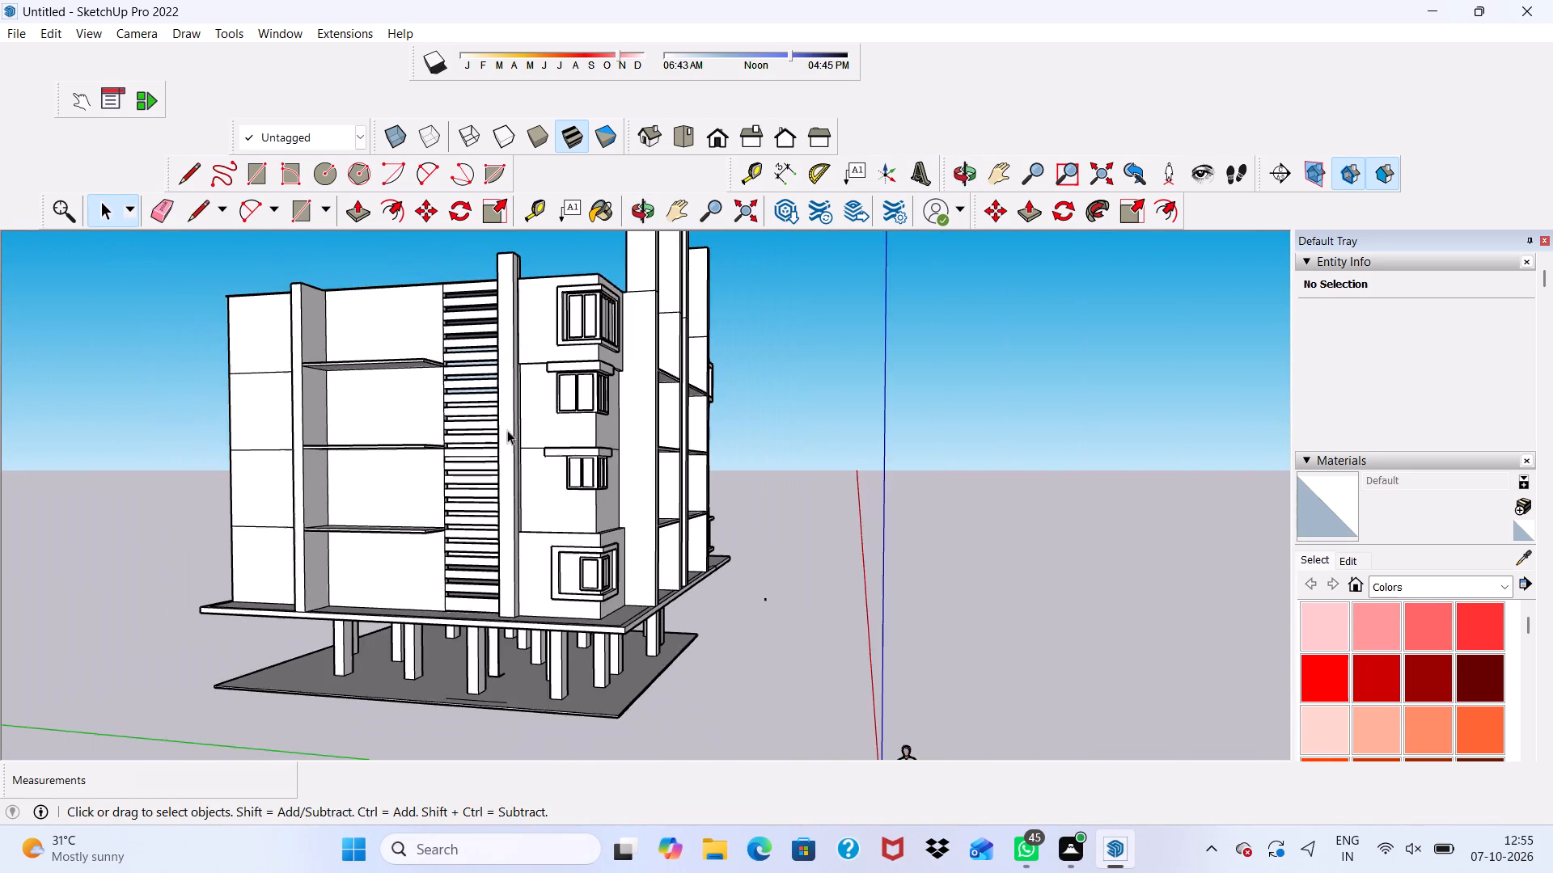
{"action": "scroll", "coordinate": [490, 367], "scroll_direction": "up", "scroll_amount": 6}
{"action": "middle_click_drag", "start_coordinate": [437, 293], "coordinate": [515, 382]}
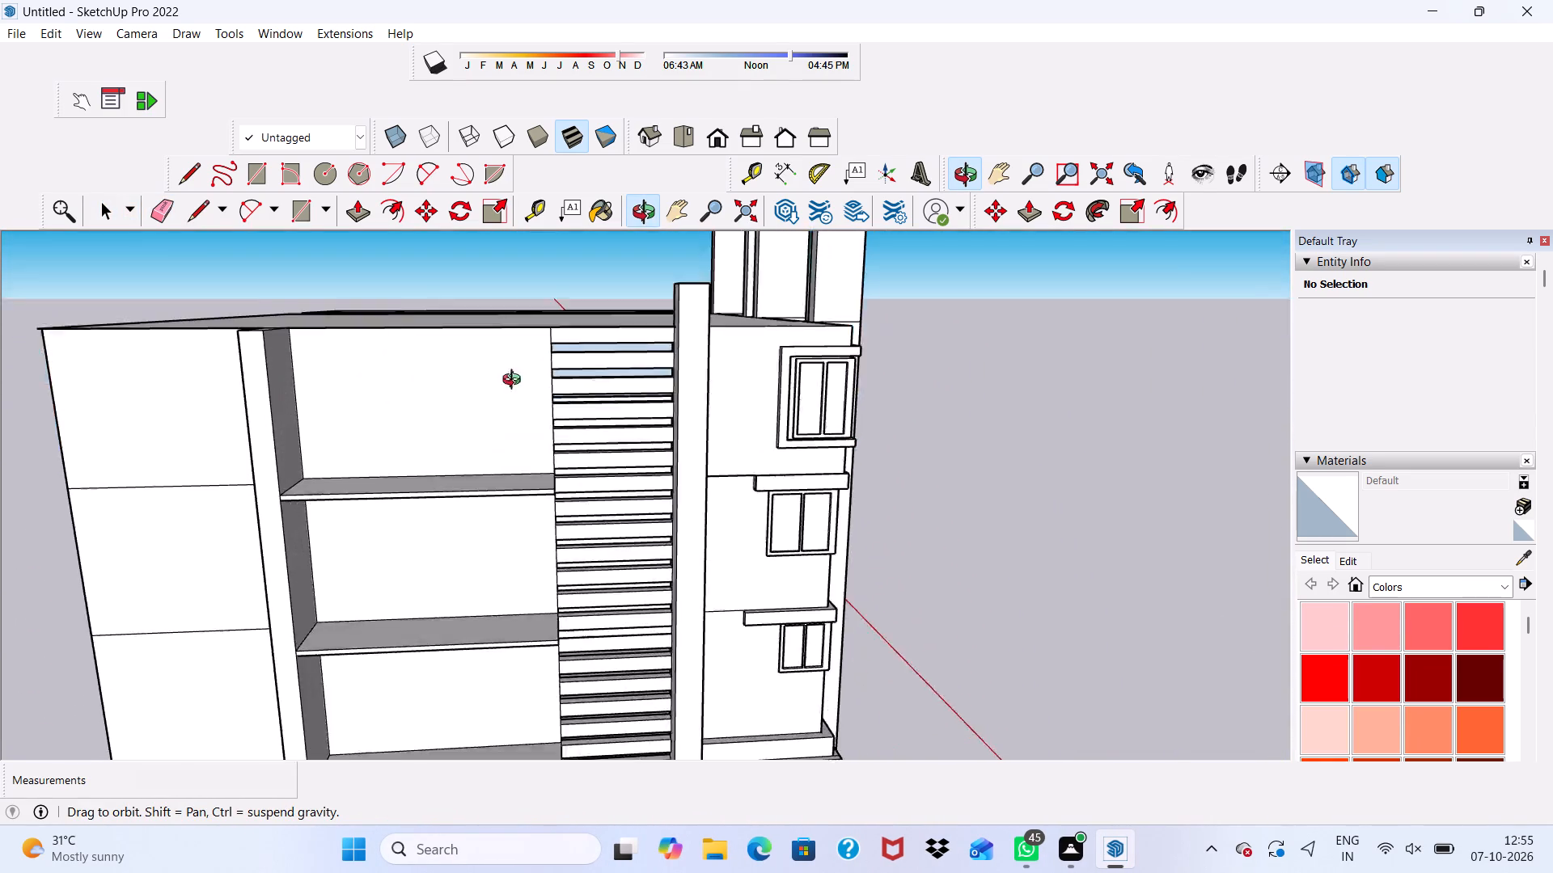
{"action": "middle_click_drag", "start_coordinate": [515, 382], "coordinate": [505, 259]}
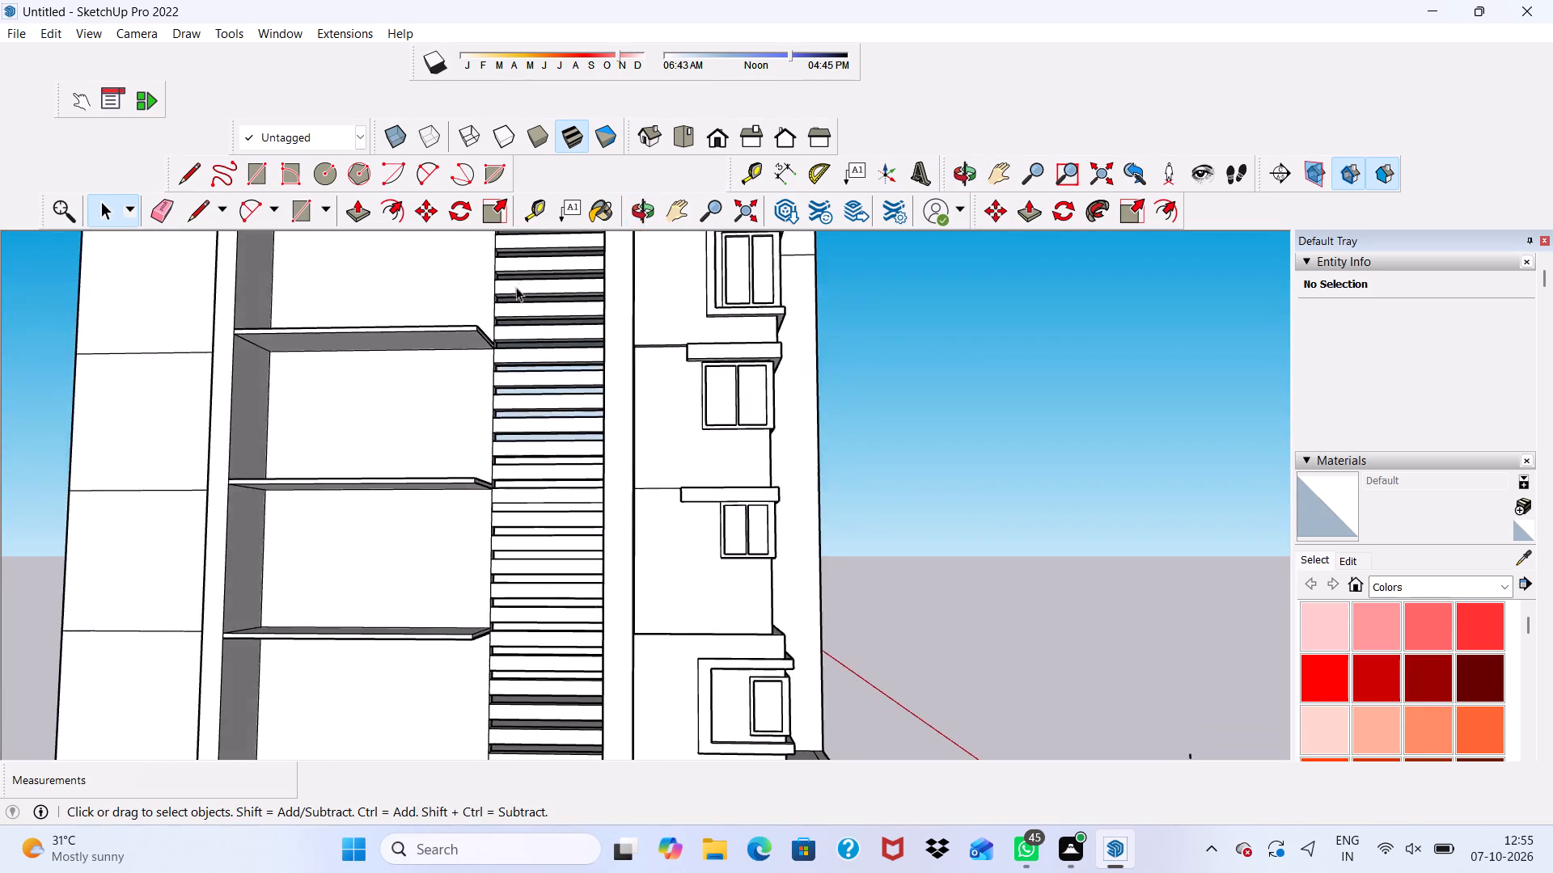
{"action": "scroll", "coordinate": [518, 294], "scroll_direction": "up", "scroll_amount": 4}
{"action": "scroll", "coordinate": [518, 294], "scroll_direction": "down", "scroll_amount": 9}
{"action": "middle_click_drag", "start_coordinate": [542, 371], "coordinate": [104, 493]}
{"action": "scroll", "coordinate": [542, 371], "scroll_direction": "down", "scroll_amount": 1}
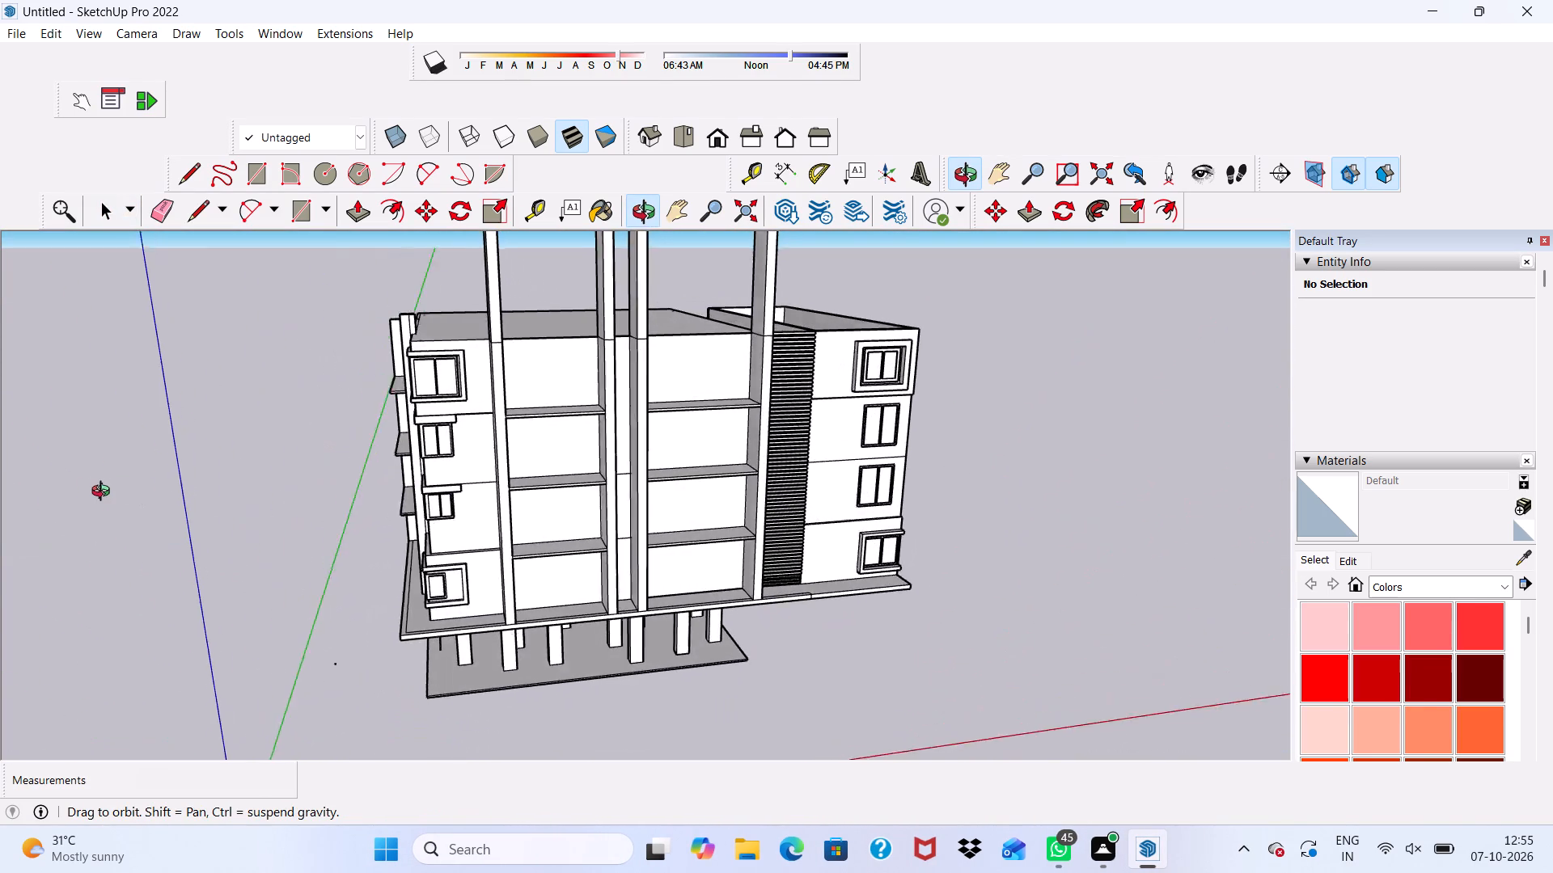
{"action": "middle_click_drag", "start_coordinate": [104, 493], "coordinate": [80, 493]}
{"action": "scroll", "coordinate": [418, 386], "scroll_direction": "up", "scroll_amount": 2}
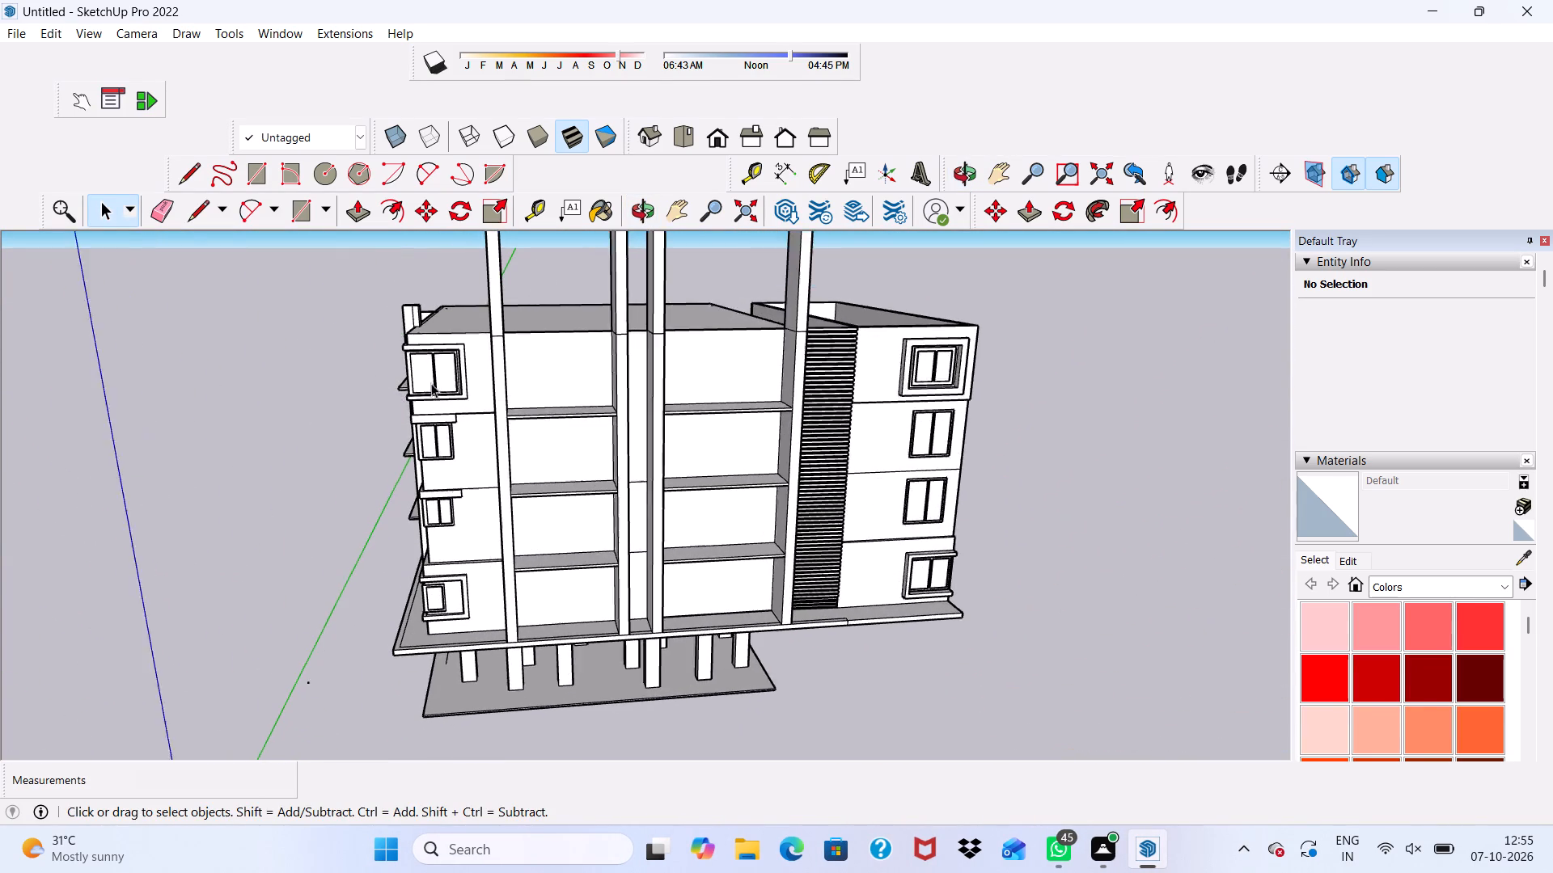
{"action": "scroll", "coordinate": [434, 441], "scroll_direction": "down", "scroll_amount": 4}
{"action": "middle_click_drag", "start_coordinate": [515, 291], "coordinate": [328, 467]}
{"action": "scroll", "coordinate": [515, 291], "scroll_direction": "down", "scroll_amount": 1}
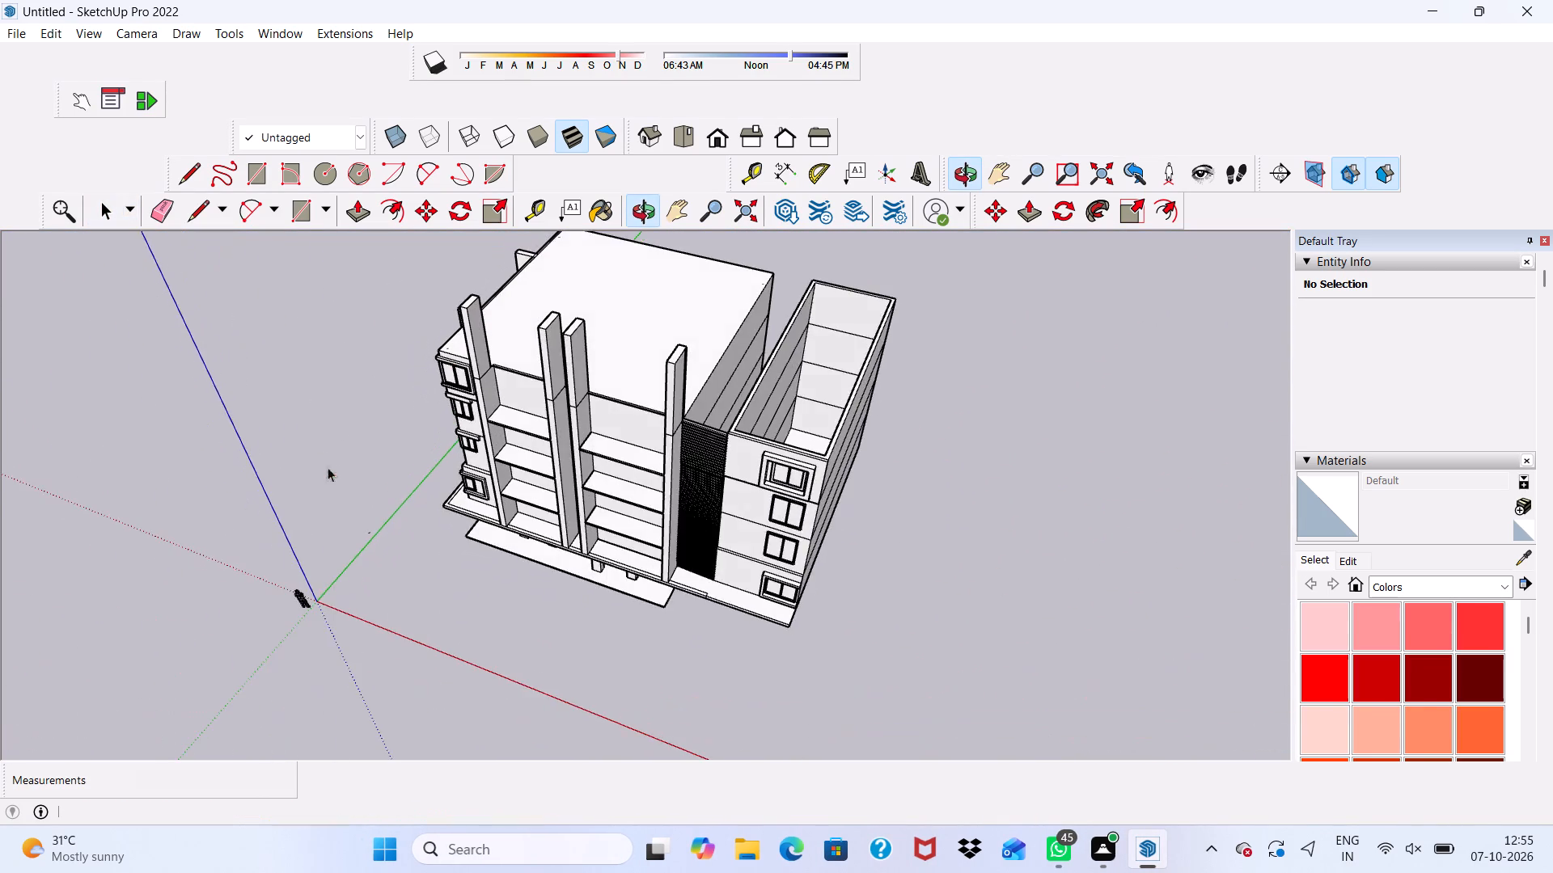
{"action": "scroll", "coordinate": [459, 269], "scroll_direction": "up", "scroll_amount": 3}
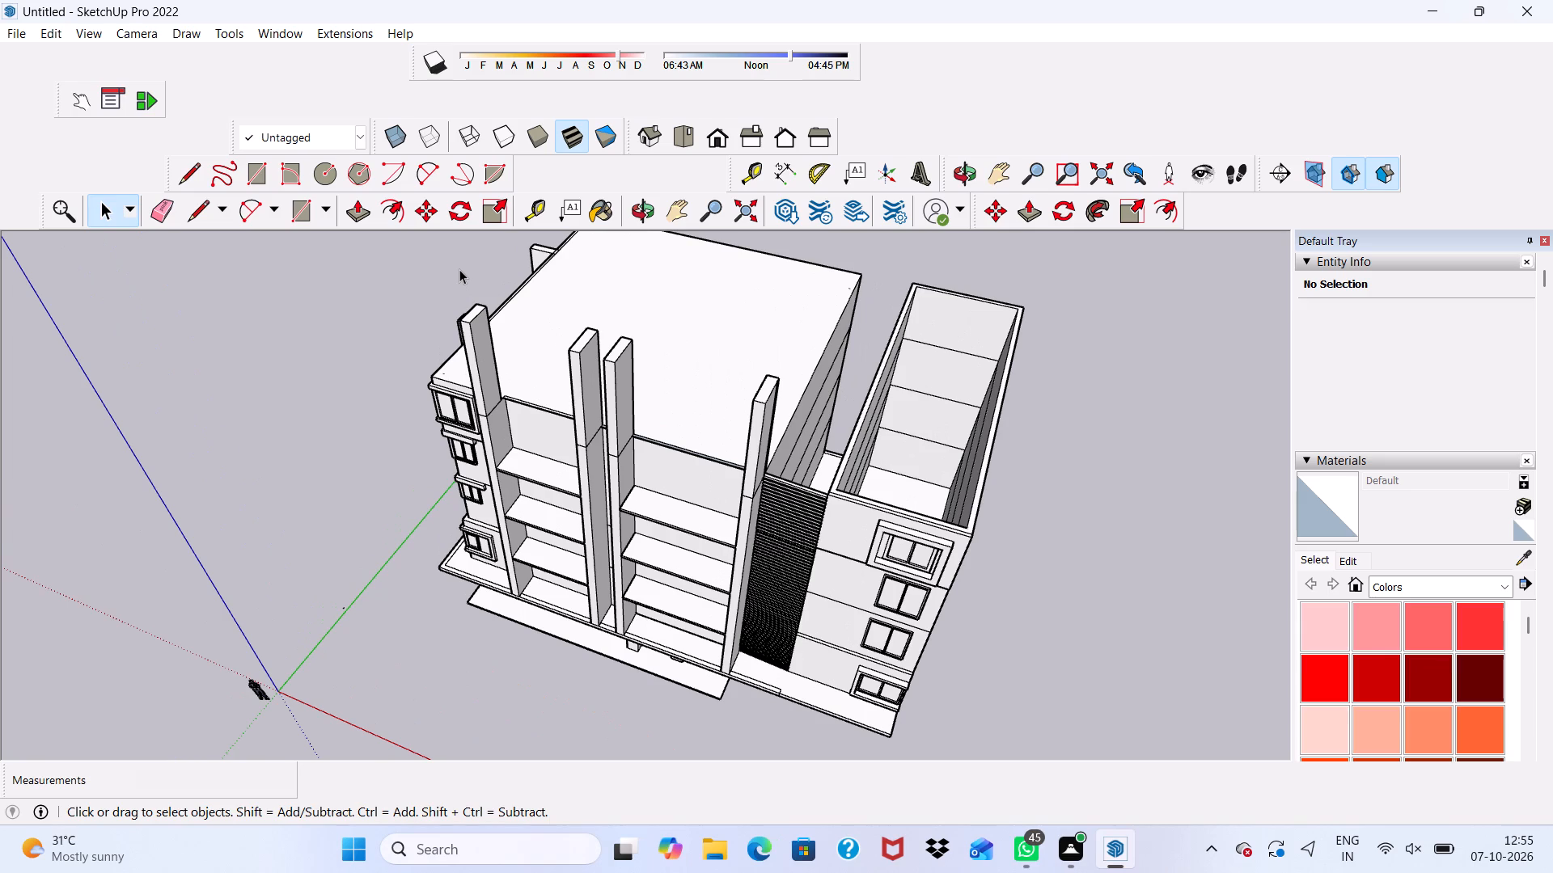
{"action": "scroll", "coordinate": [459, 268], "scroll_direction": "up", "scroll_amount": 3}
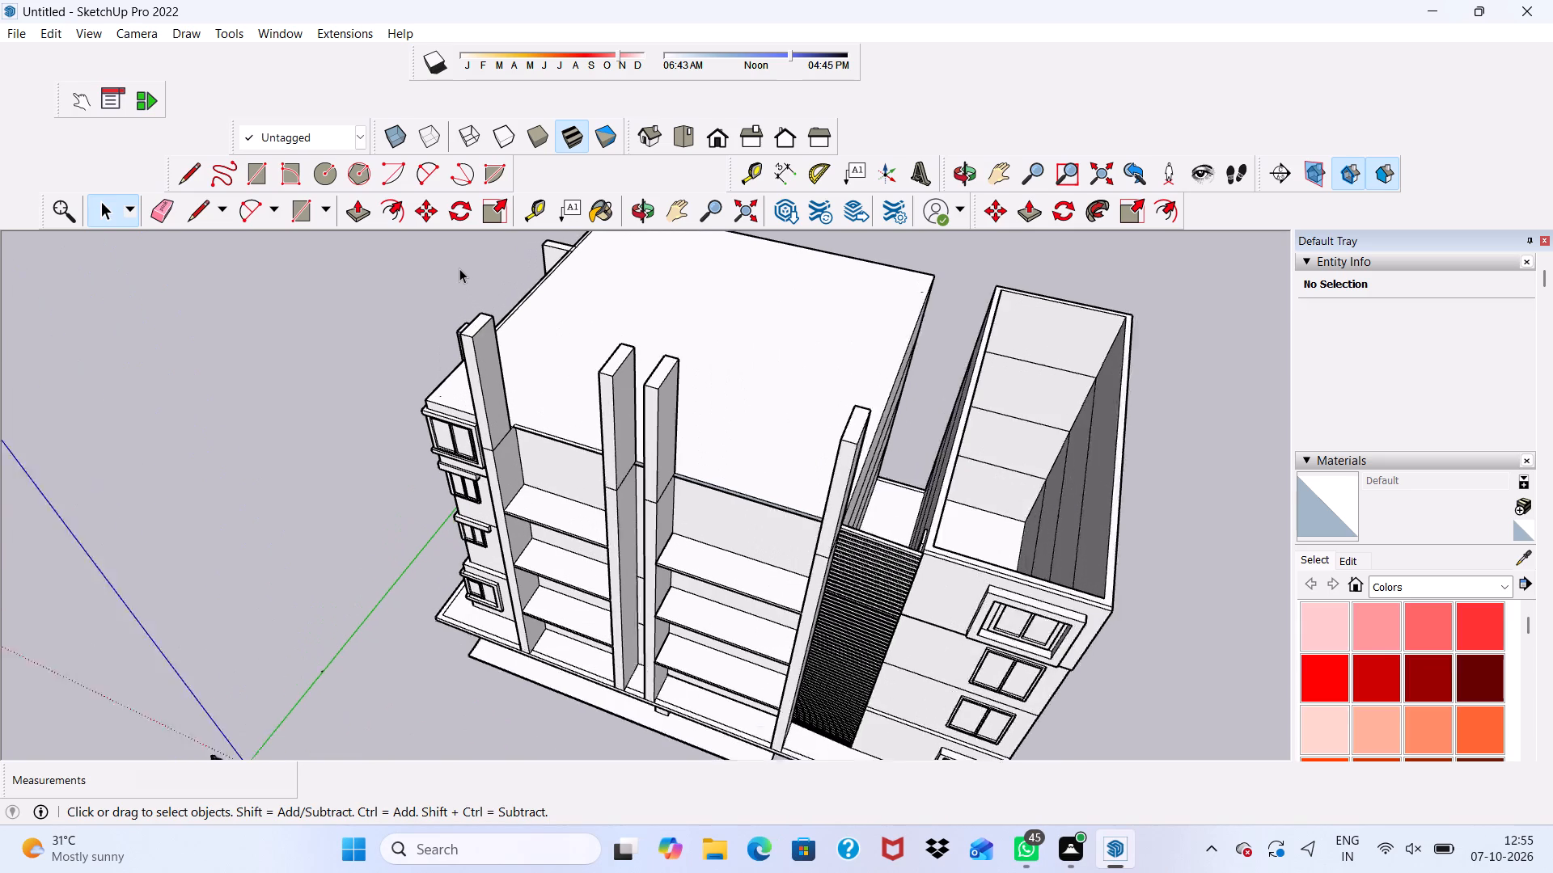
Examine the larger block's roof, its slotted side wall and the front facade from high and low viewpoints.
{"action": "scroll", "coordinate": [459, 268], "scroll_direction": "down", "scroll_amount": 1}
{"action": "middle_click_drag", "start_coordinate": [468, 286], "coordinate": [1036, 200]}
{"action": "scroll", "coordinate": [468, 287], "scroll_direction": "down", "scroll_amount": 1}
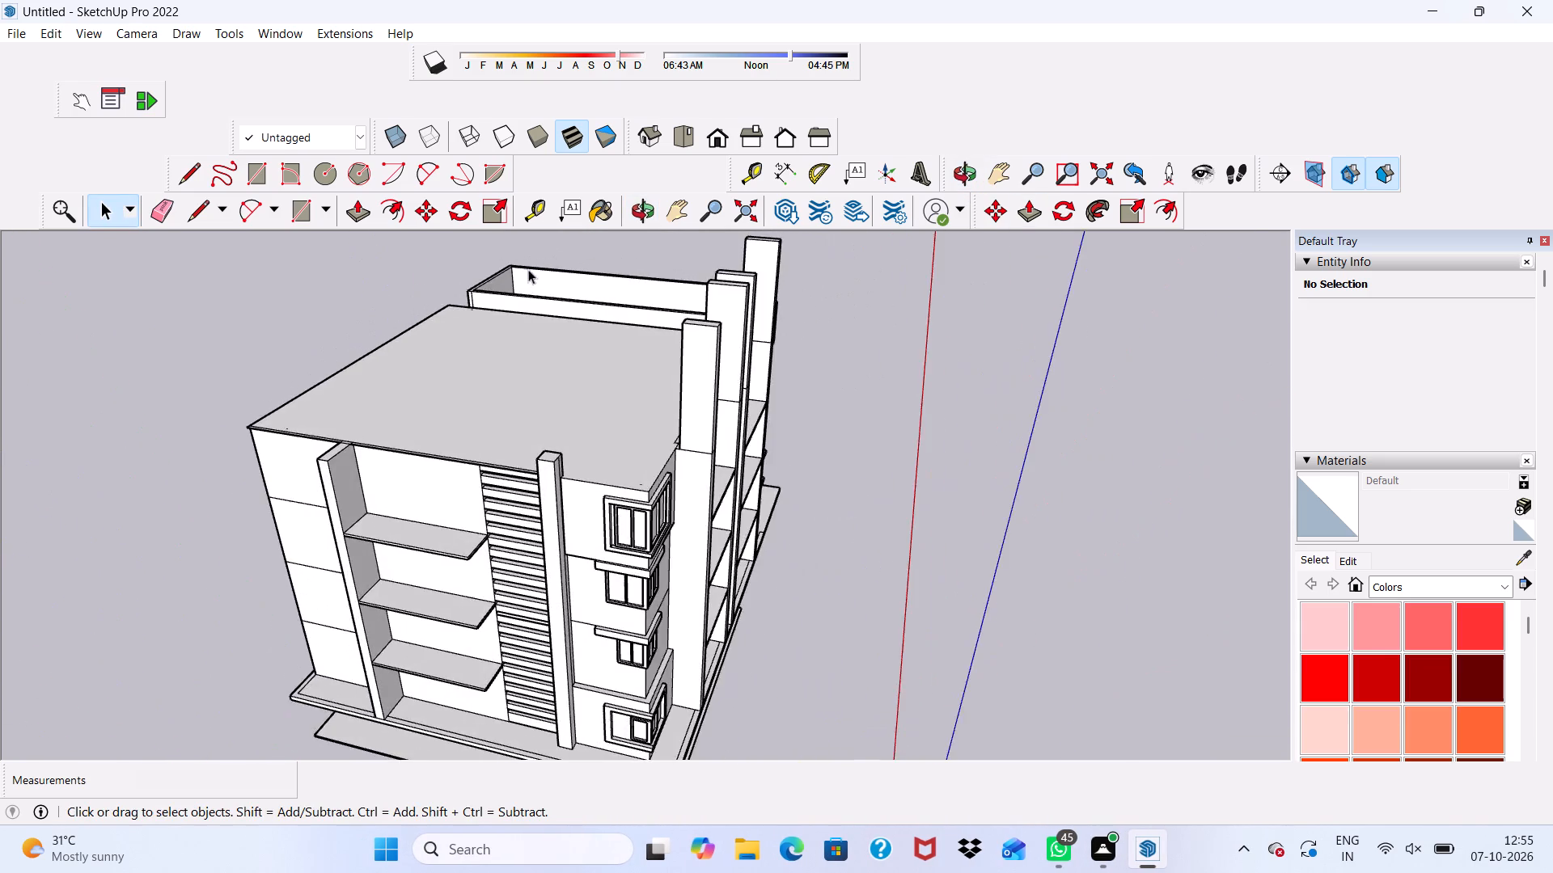
{"action": "scroll", "coordinate": [490, 269], "scroll_direction": "up", "scroll_amount": 5}
{"action": "scroll", "coordinate": [620, 344], "scroll_direction": "down", "scroll_amount": 1}
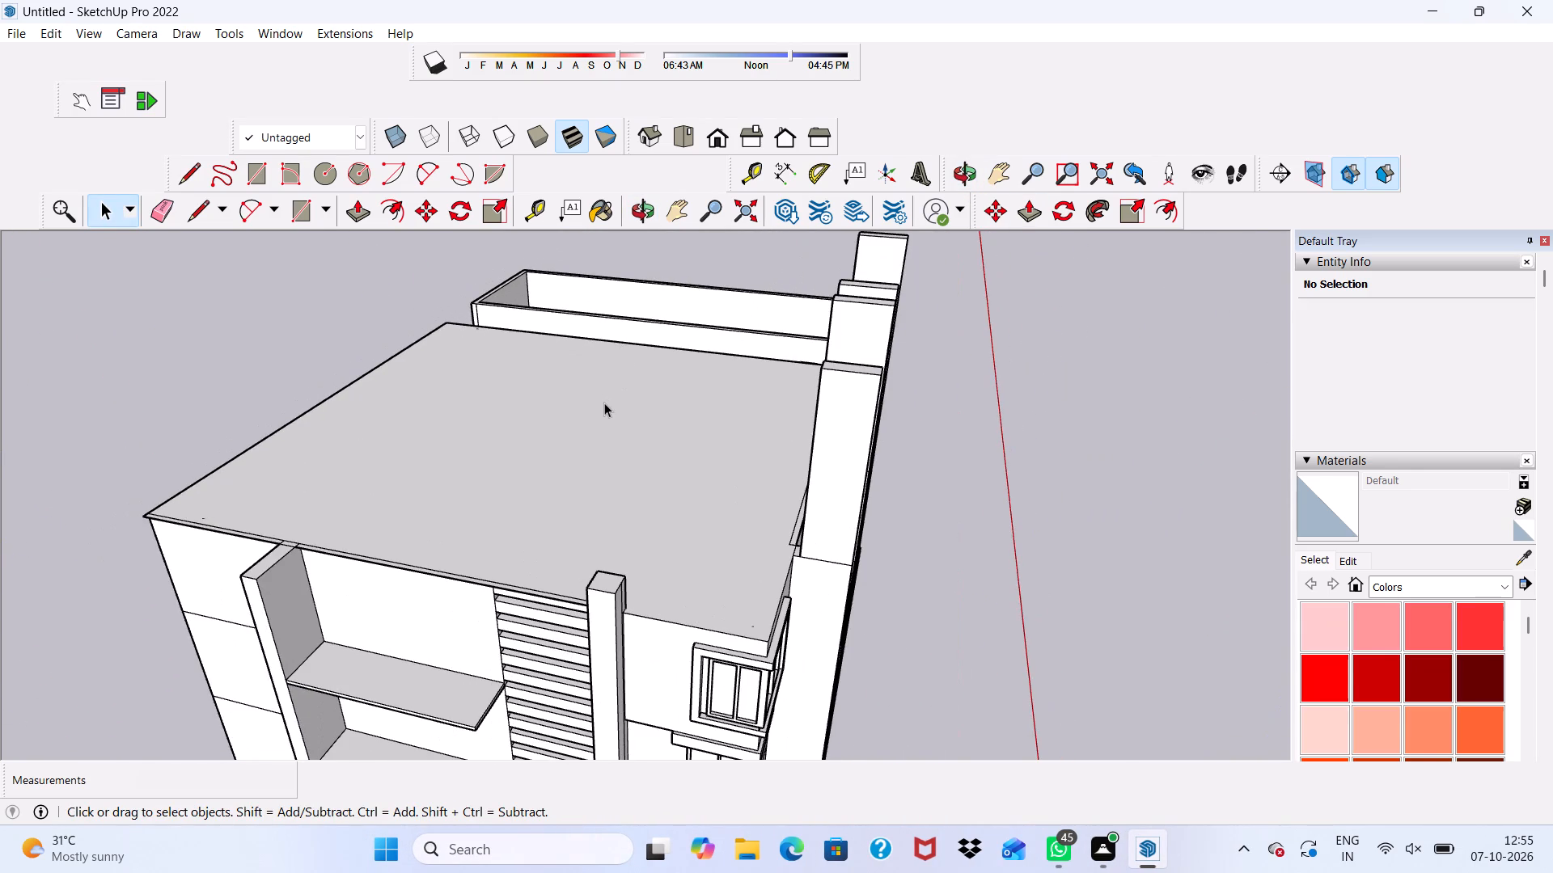
{"action": "scroll", "coordinate": [604, 403], "scroll_direction": "down", "scroll_amount": 5}
{"action": "middle_click_drag", "start_coordinate": [665, 508], "coordinate": [395, 399]}
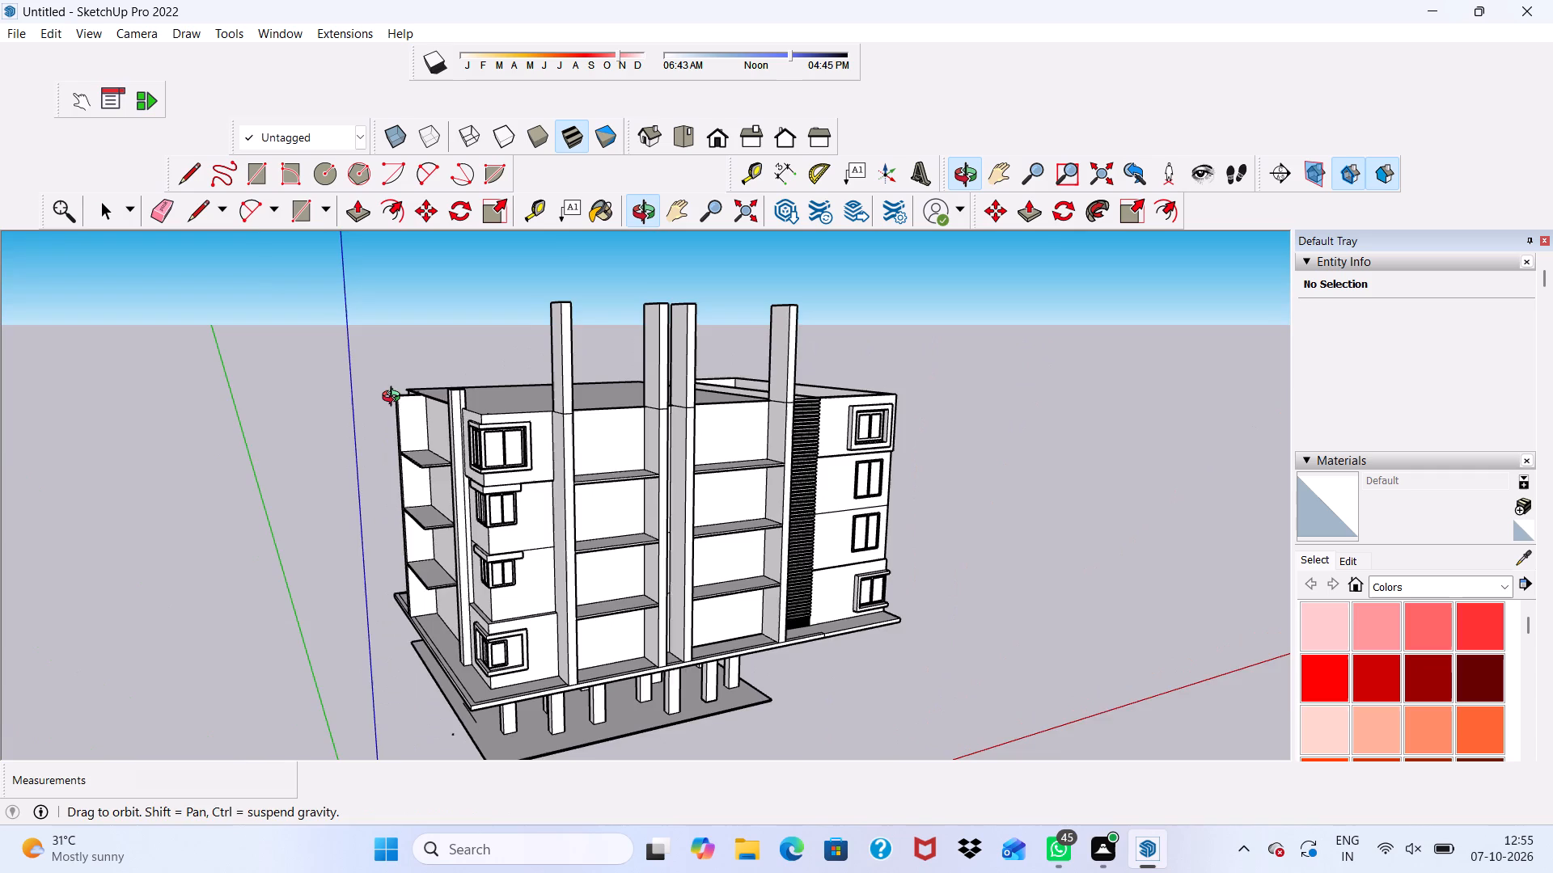
{"action": "middle_click_drag", "start_coordinate": [395, 399], "coordinate": [328, 401]}
Draw a 3' by 7' door rectangle standing on the top balcony slab, on the wall between the first two front columns.
{"action": "scroll", "coordinate": [528, 435], "scroll_direction": "up", "scroll_amount": 3}
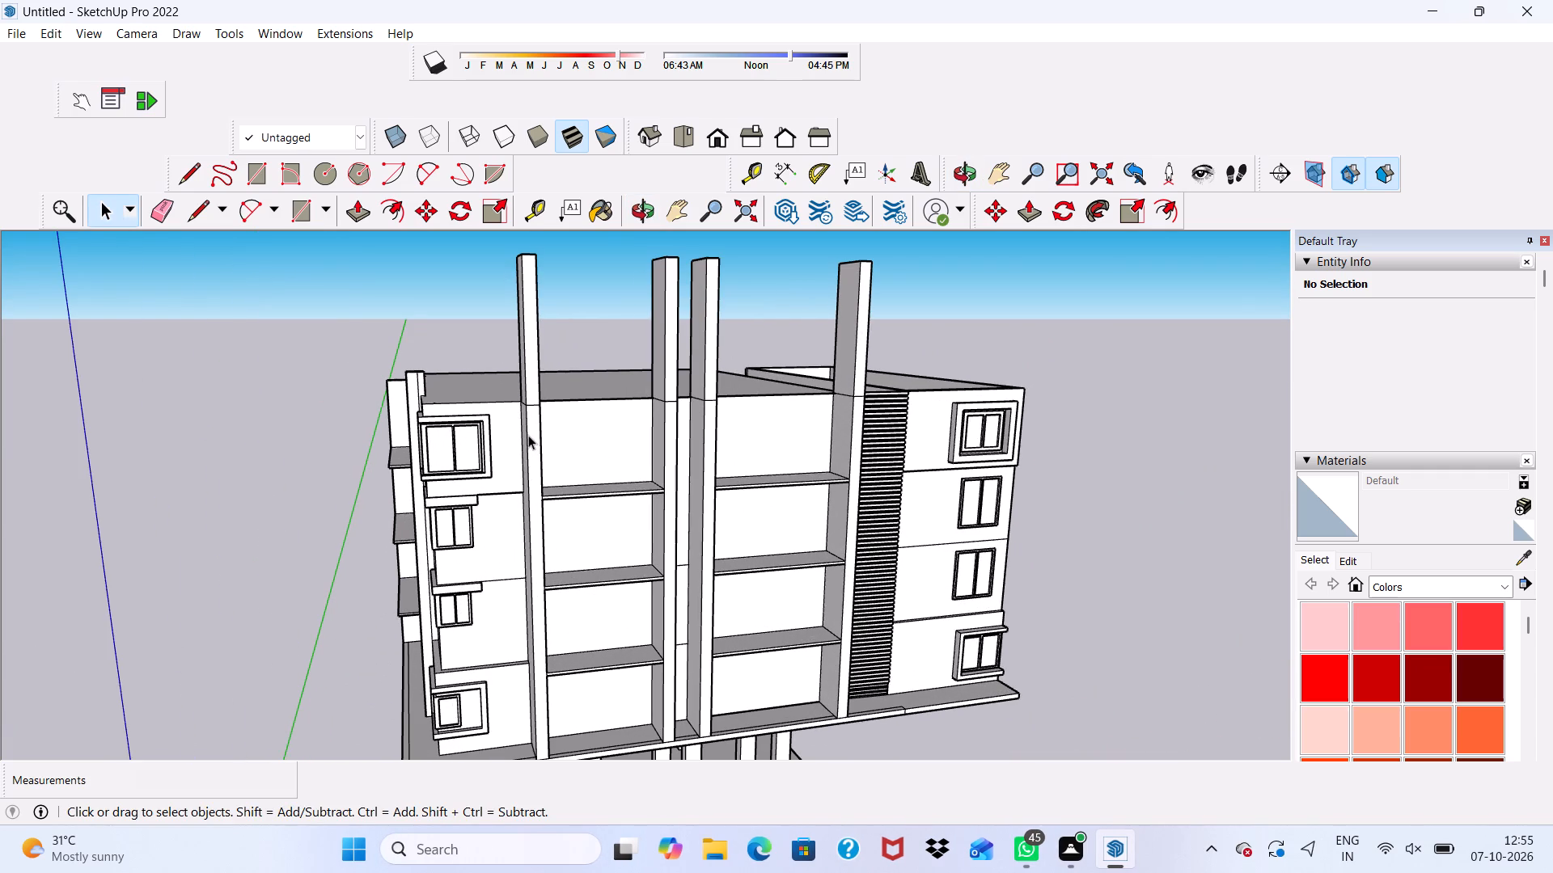
{"action": "scroll", "coordinate": [589, 491], "scroll_direction": "up", "scroll_amount": 3}
{"action": "scroll", "coordinate": [572, 420], "scroll_direction": "up", "scroll_amount": 3}
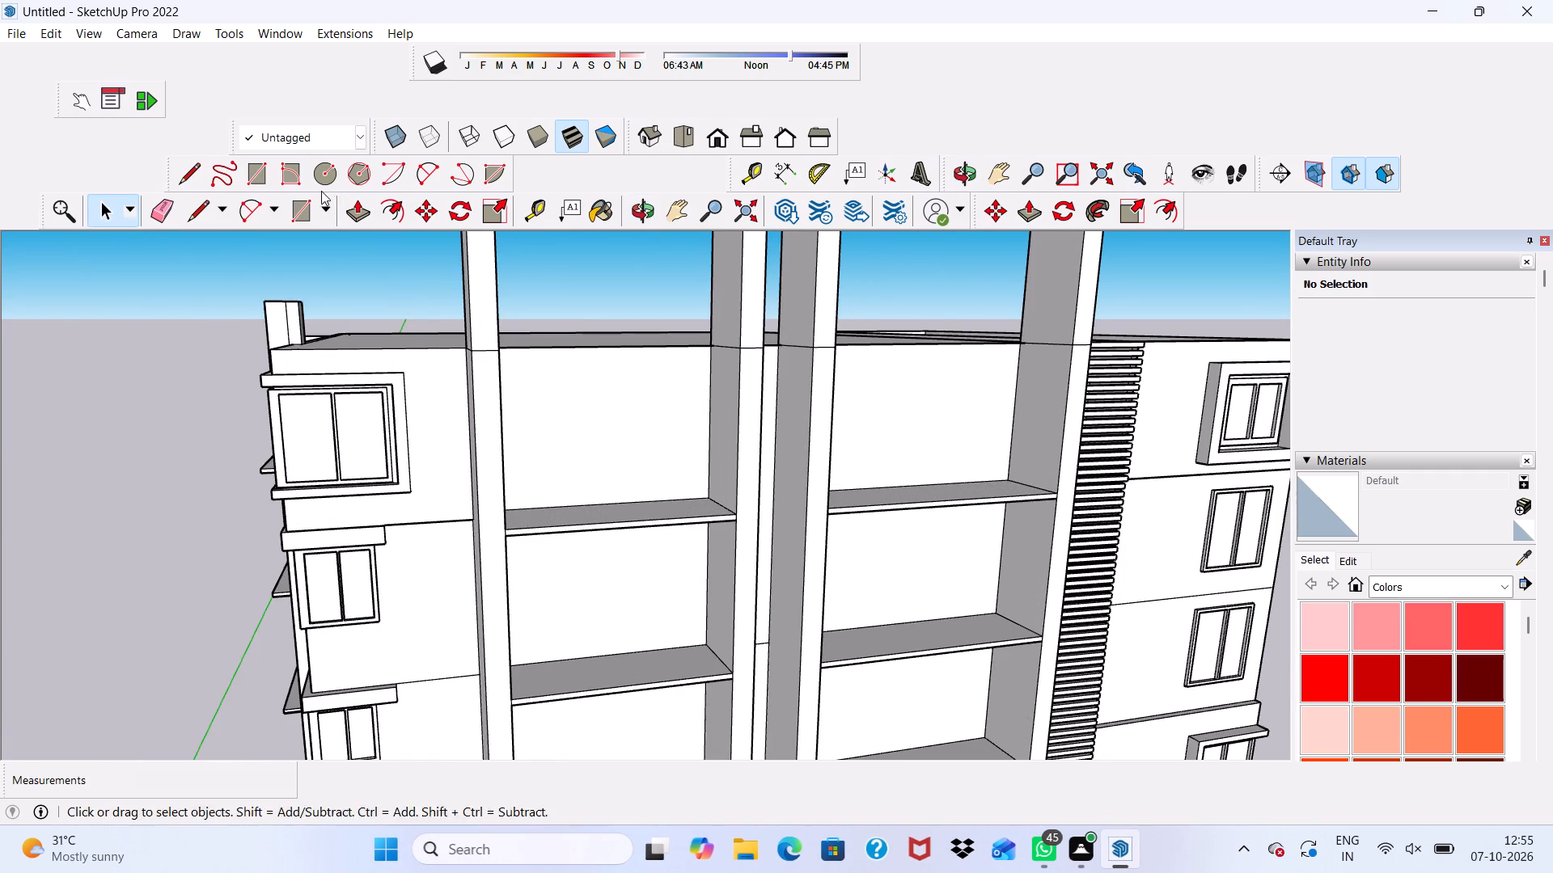
{"action": "left_click", "coordinate": [252, 179]}
{"action": "scroll", "coordinate": [578, 458], "scroll_direction": "up", "scroll_amount": 2}
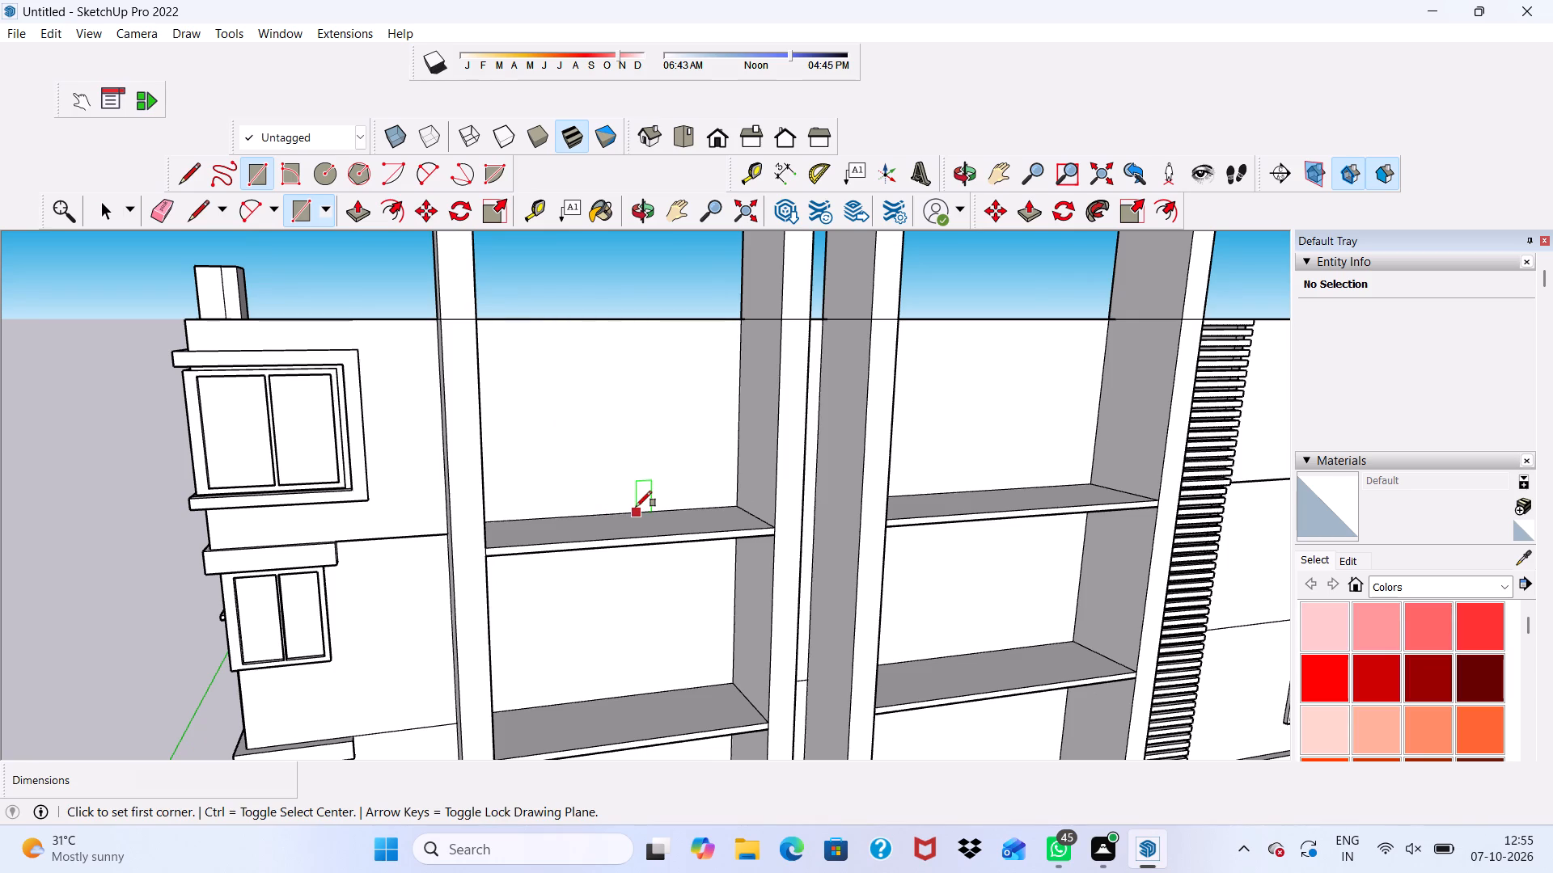
{"action": "left_click", "coordinate": [636, 507]}
{"action": "type", "text": "3',7"}
{"action": "key", "text": "apostrophe"}
{"action": "key", "text": "Return"}
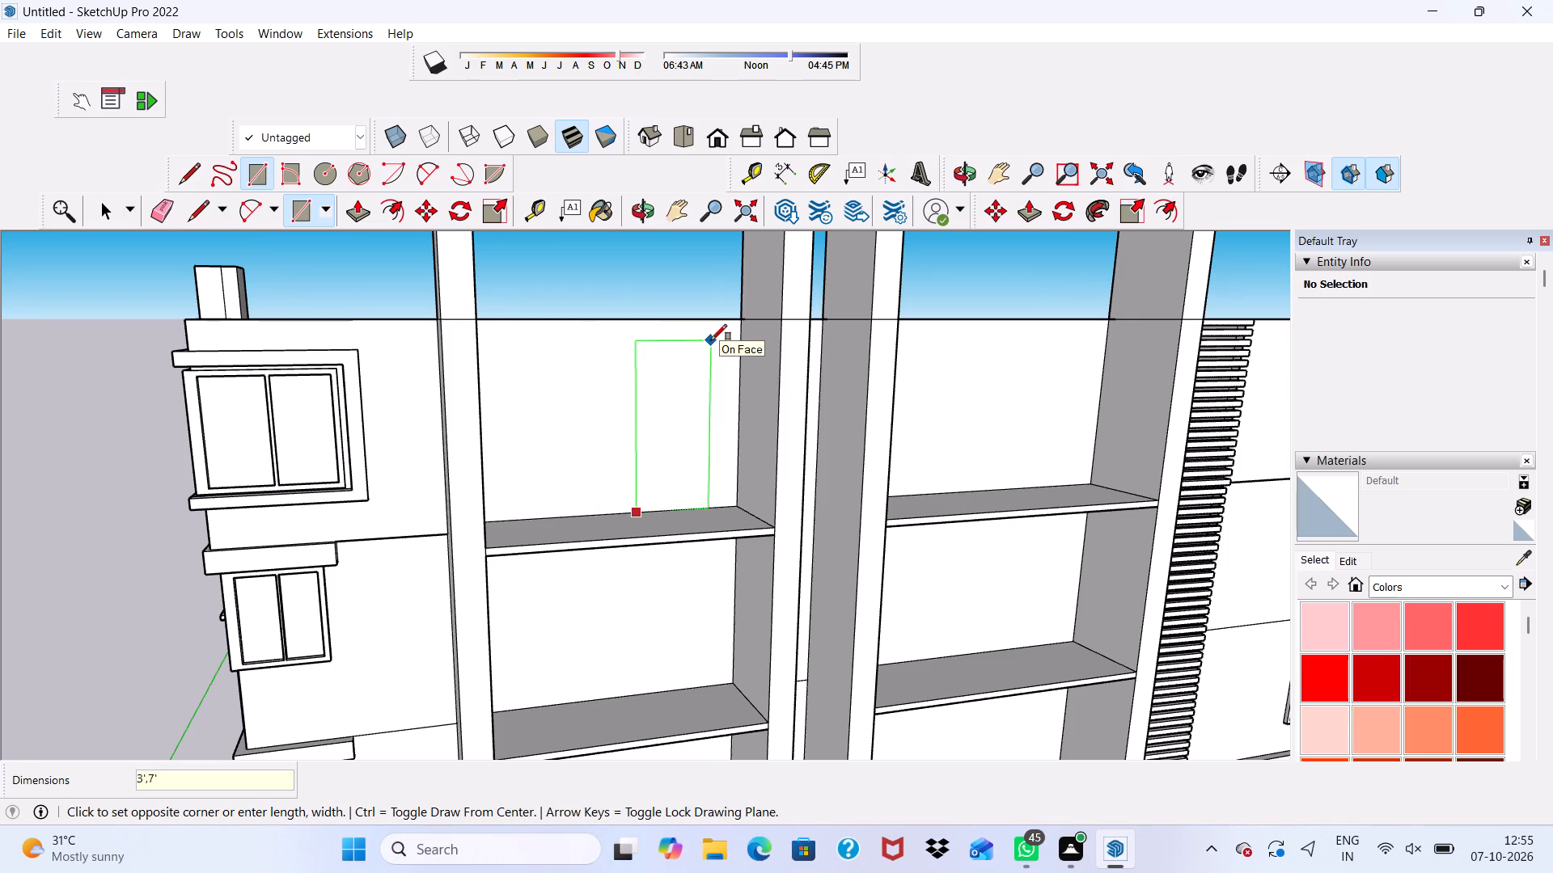
Draw a window rectangle about 4' 1" wide and 5' 1" high beside the door outline and offset its outline 3" inward.
{"action": "scroll", "coordinate": [610, 382], "scroll_direction": "down", "scroll_amount": 1}
{"action": "middle_click_drag", "start_coordinate": [610, 382], "coordinate": [551, 384]}
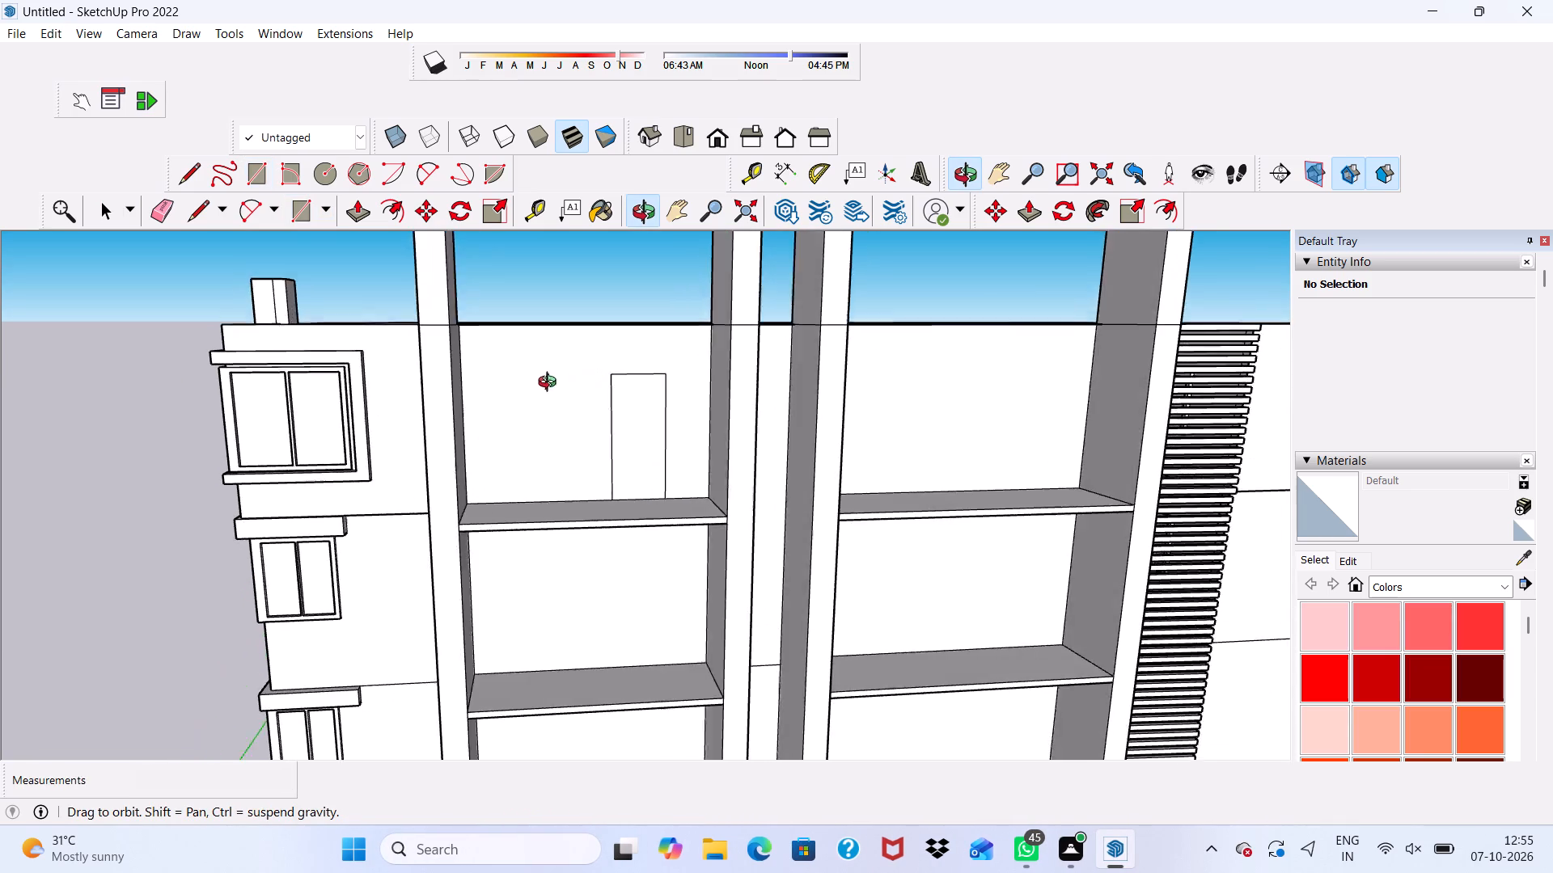
{"action": "middle_click_drag", "start_coordinate": [551, 384], "coordinate": [545, 387]}
{"action": "scroll", "coordinate": [583, 371], "scroll_direction": "up", "scroll_amount": 4}
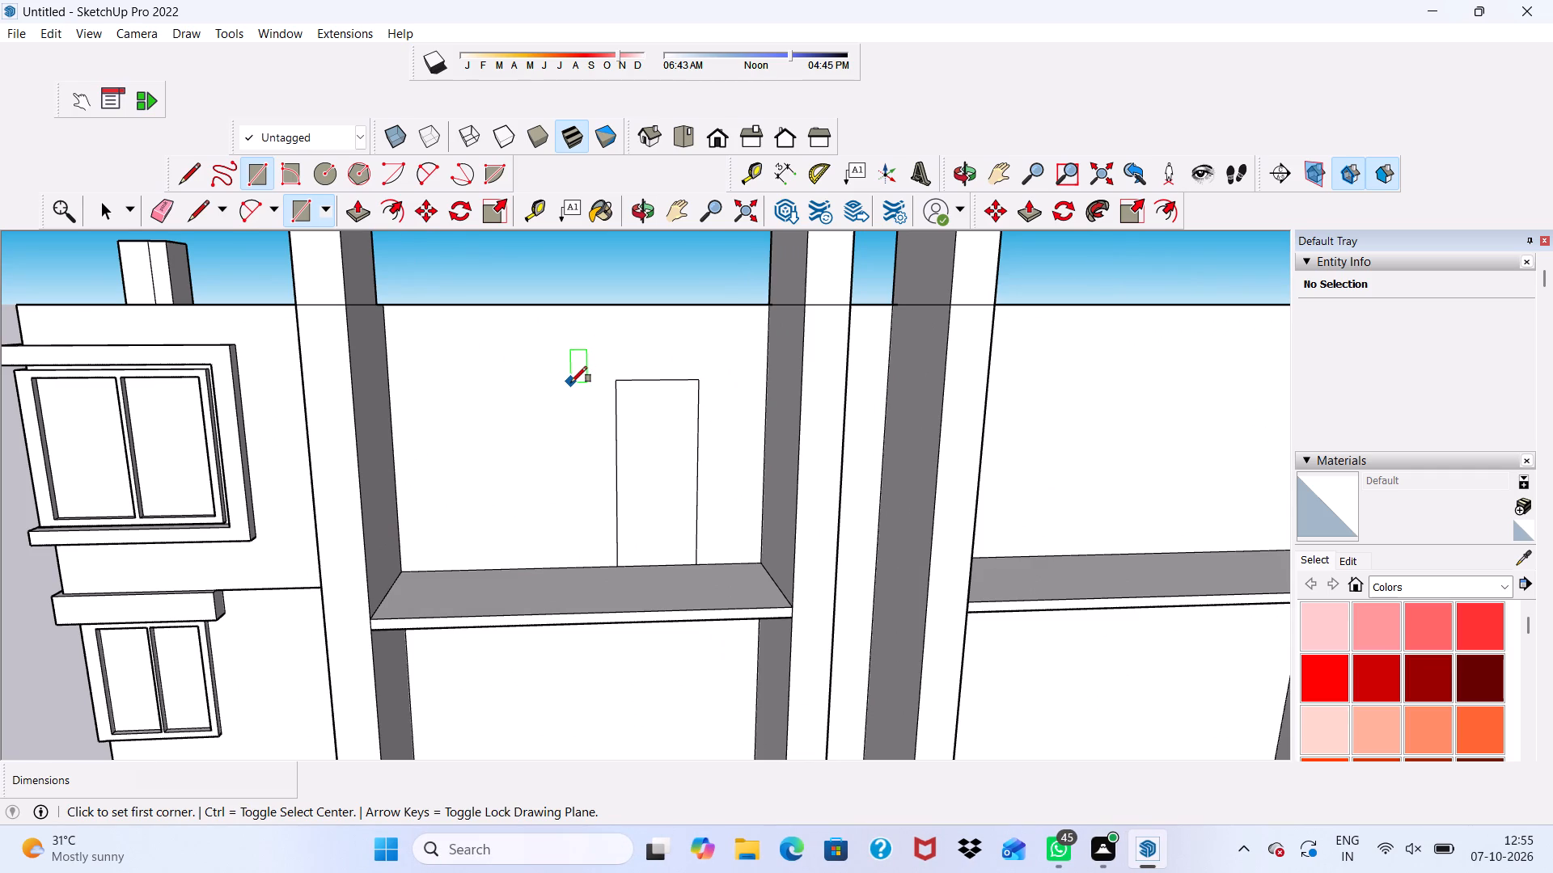
{"action": "left_click", "coordinate": [571, 382]}
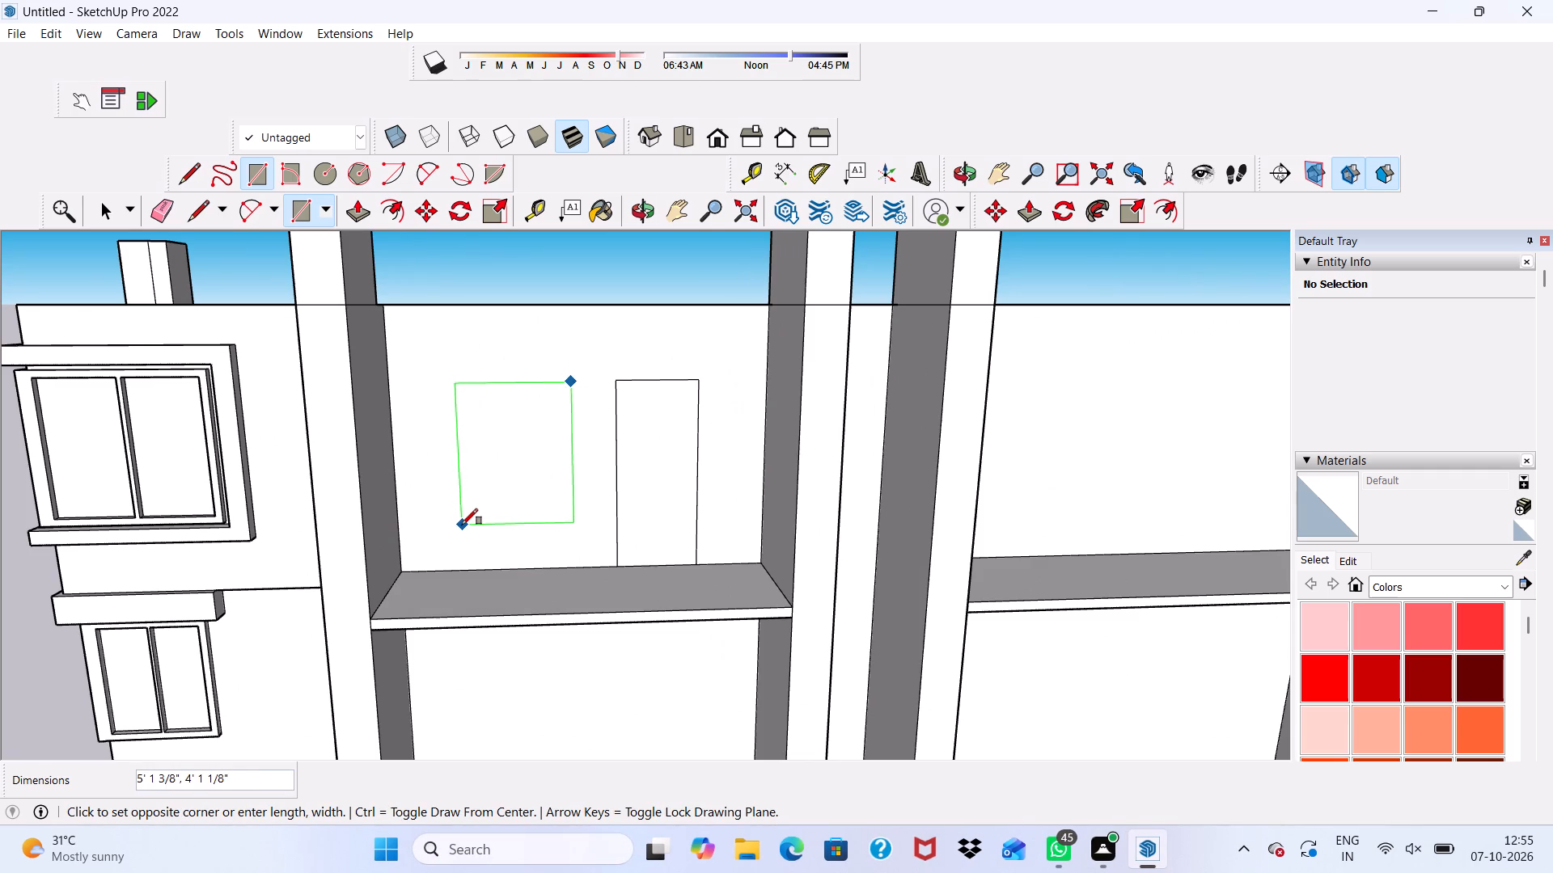
{"action": "left_click", "coordinate": [462, 525]}
{"action": "left_click", "coordinate": [396, 217]}
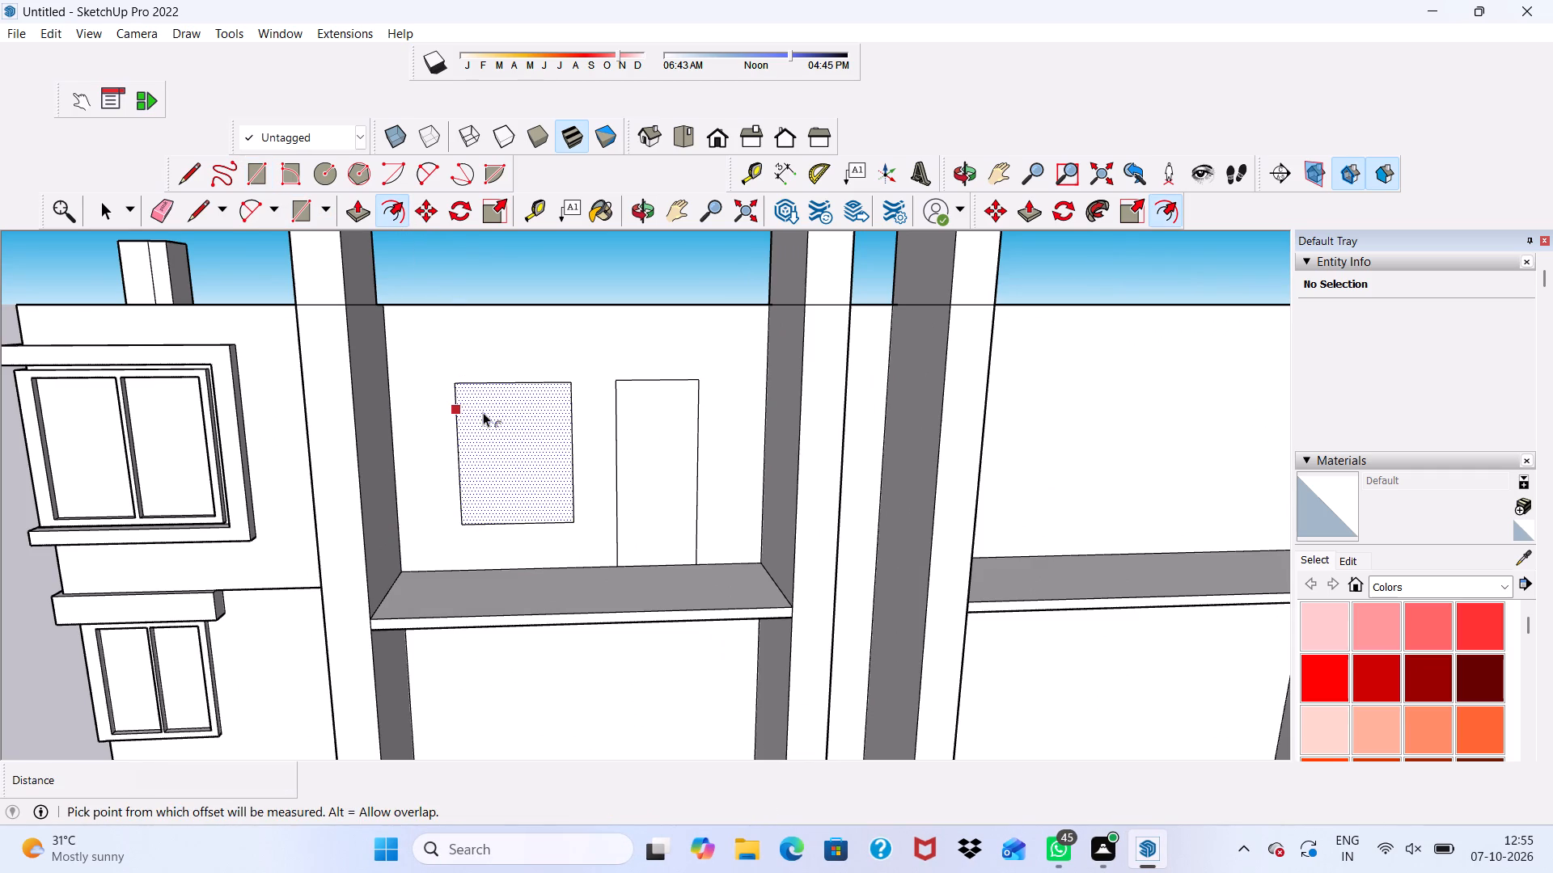
{"action": "left_click", "coordinate": [483, 412]}
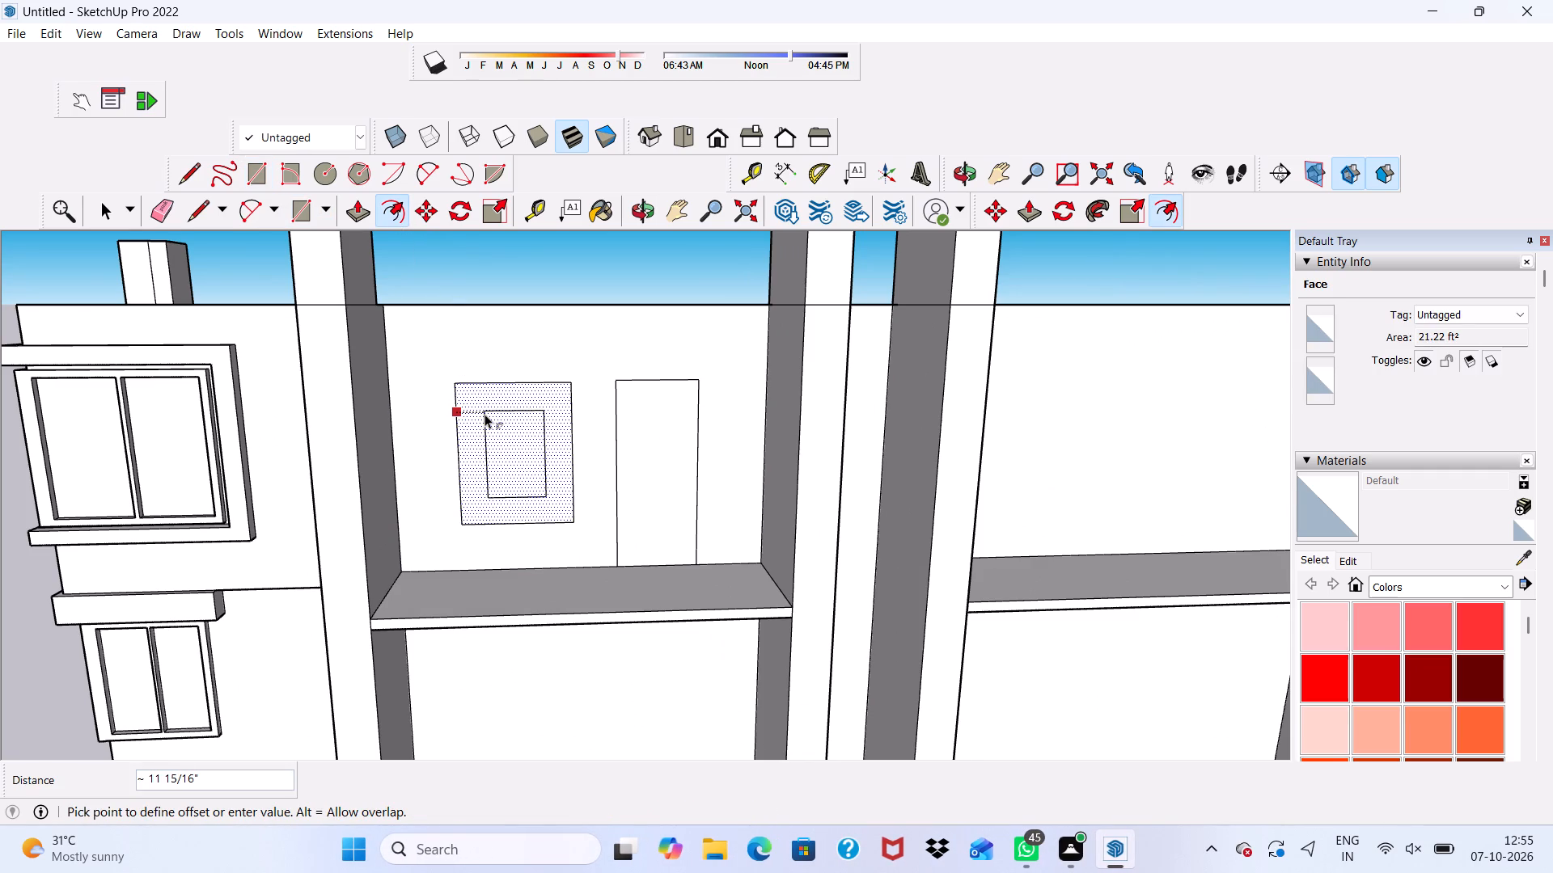
{"action": "key", "text": "3"}
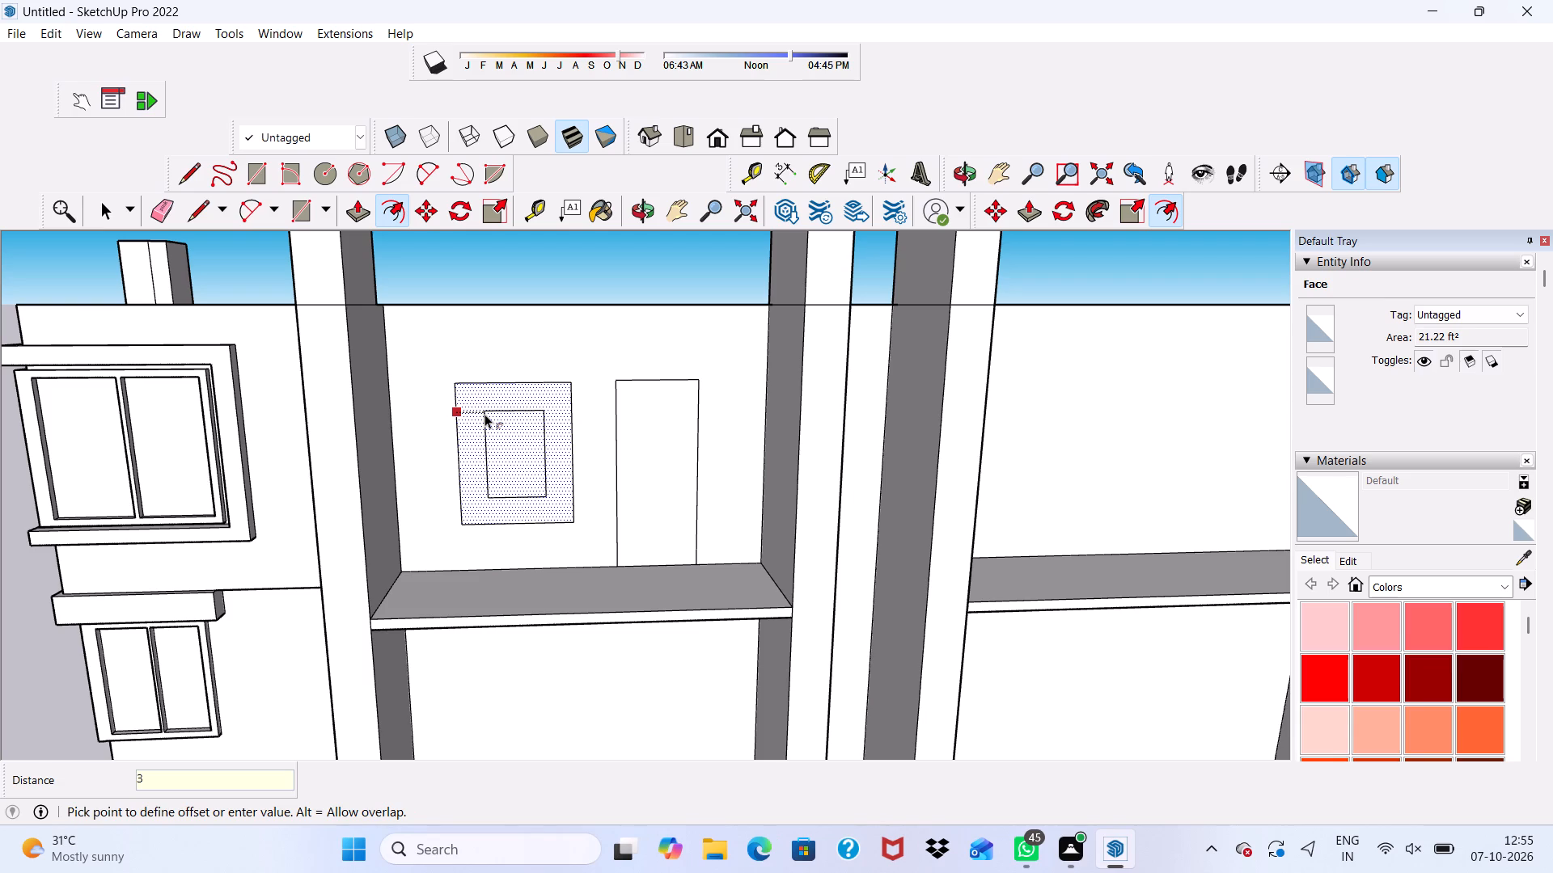
{"action": "key", "text": "shift+quotedbl"}
{"action": "key", "text": "Return"}
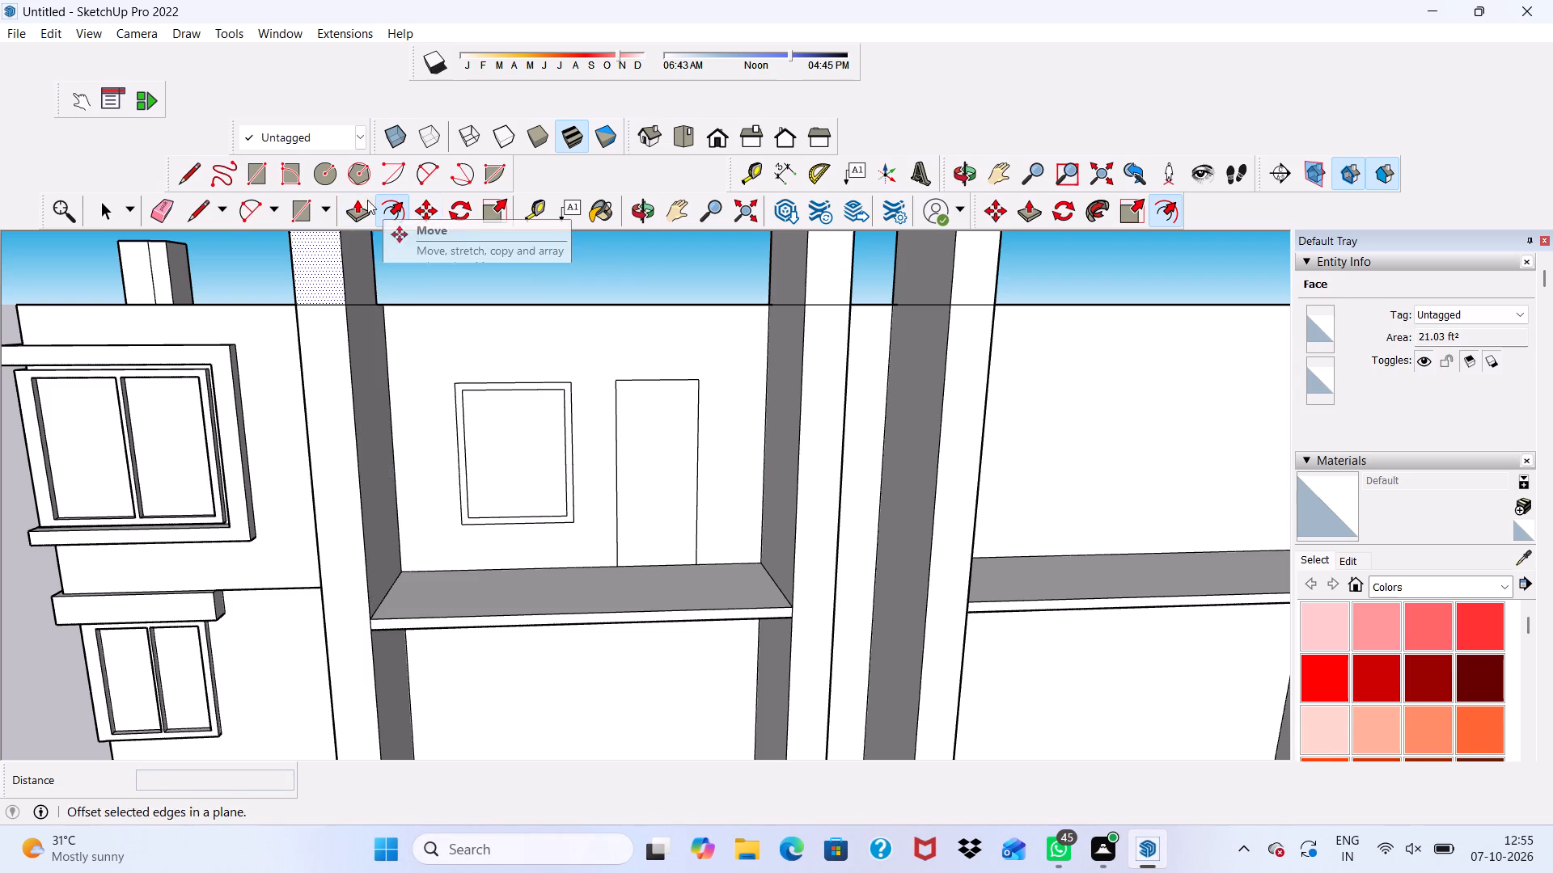
Draw a vertical mullion rectangle about 2 11/16" wide down the middle of the window's inner outline.
{"action": "left_click", "coordinate": [263, 177]}
{"action": "scroll", "coordinate": [540, 410], "scroll_direction": "up", "scroll_amount": 4}
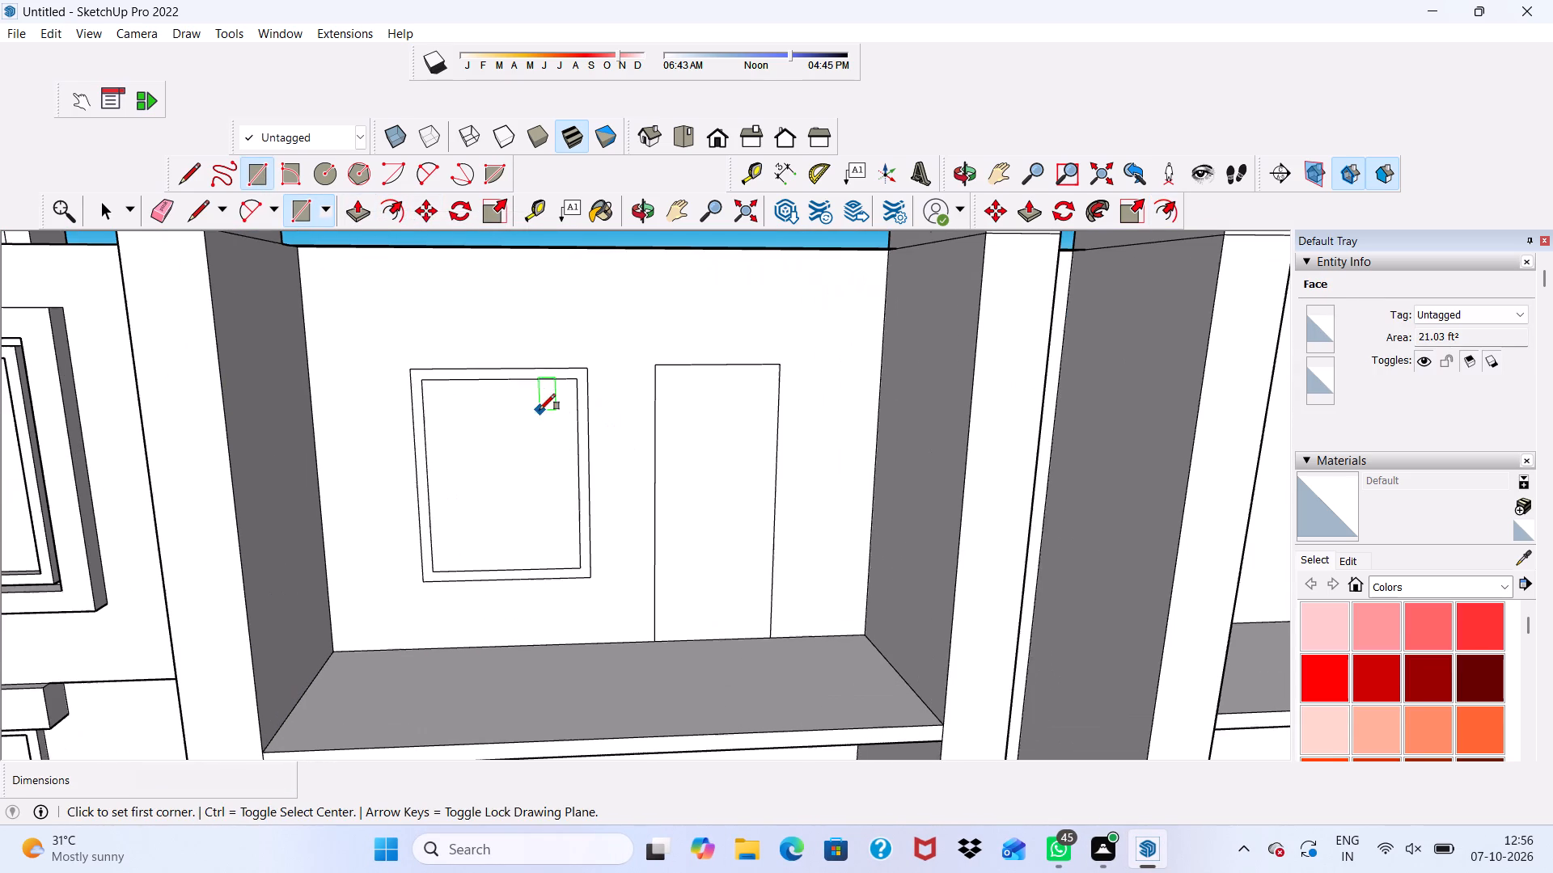
{"action": "left_click", "coordinate": [498, 377]}
{"action": "scroll", "coordinate": [517, 441], "scroll_direction": "down", "scroll_amount": 3}
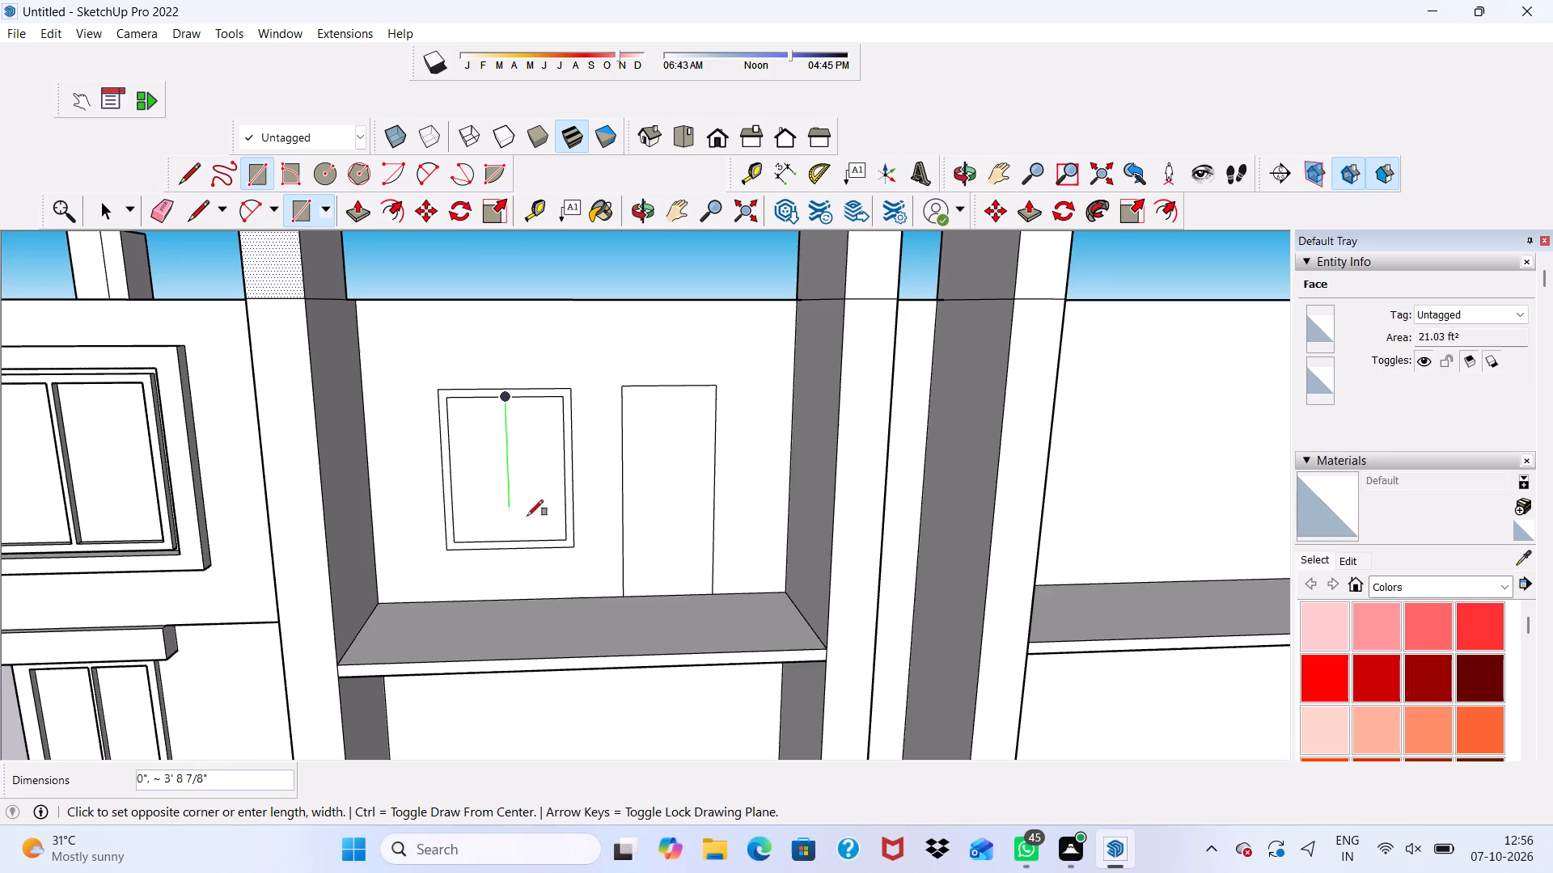
{"action": "scroll", "coordinate": [532, 532], "scroll_direction": "up", "scroll_amount": 3}
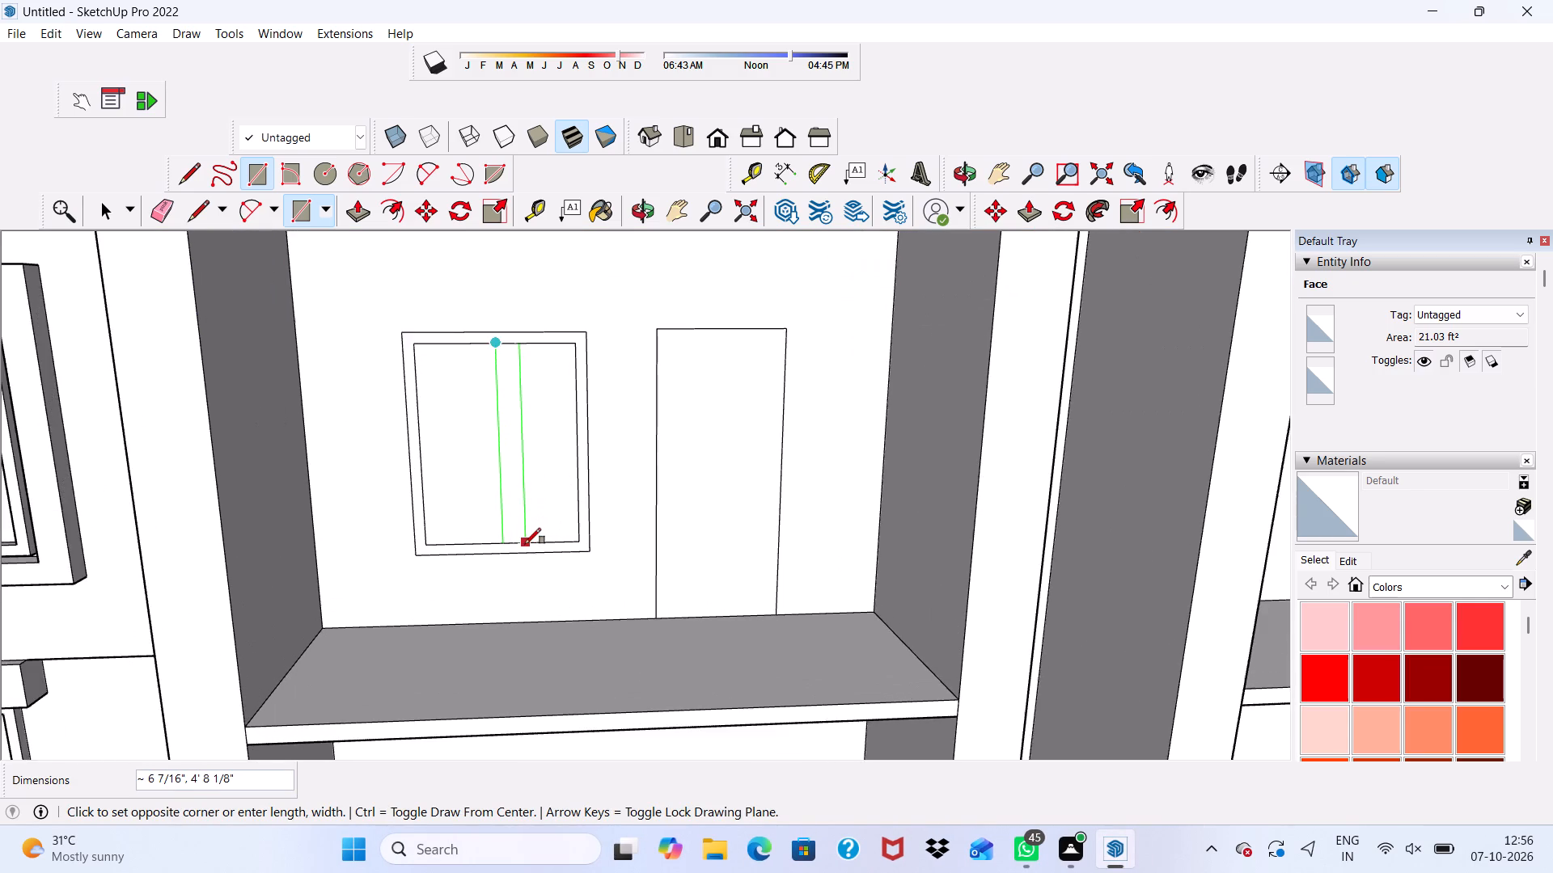
{"action": "scroll", "coordinate": [525, 544], "scroll_direction": "up", "scroll_amount": 3}
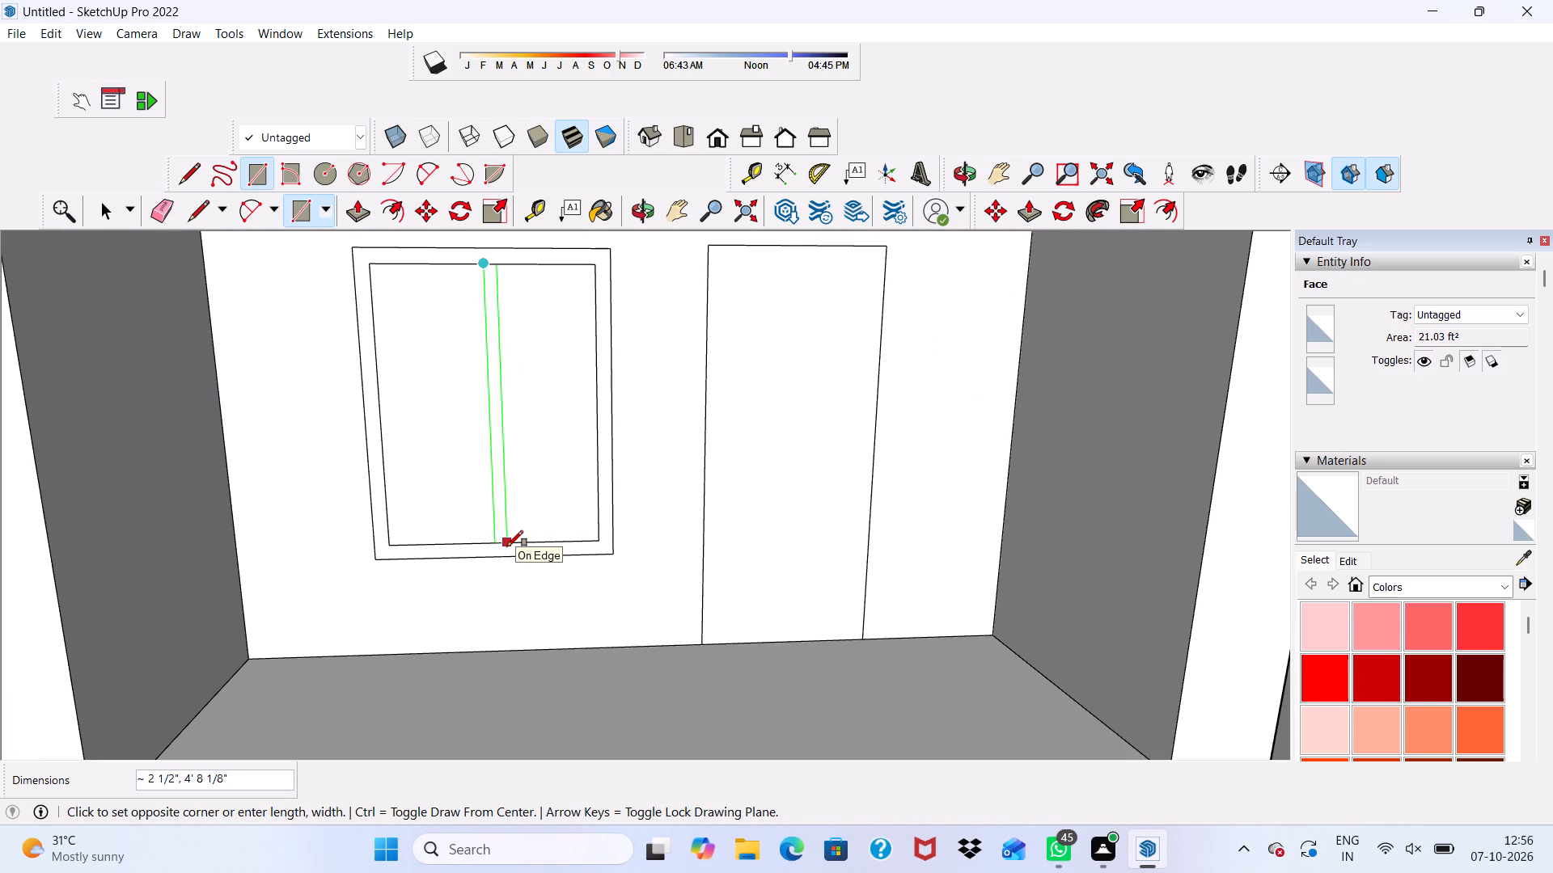
{"action": "left_click", "coordinate": [508, 546]}
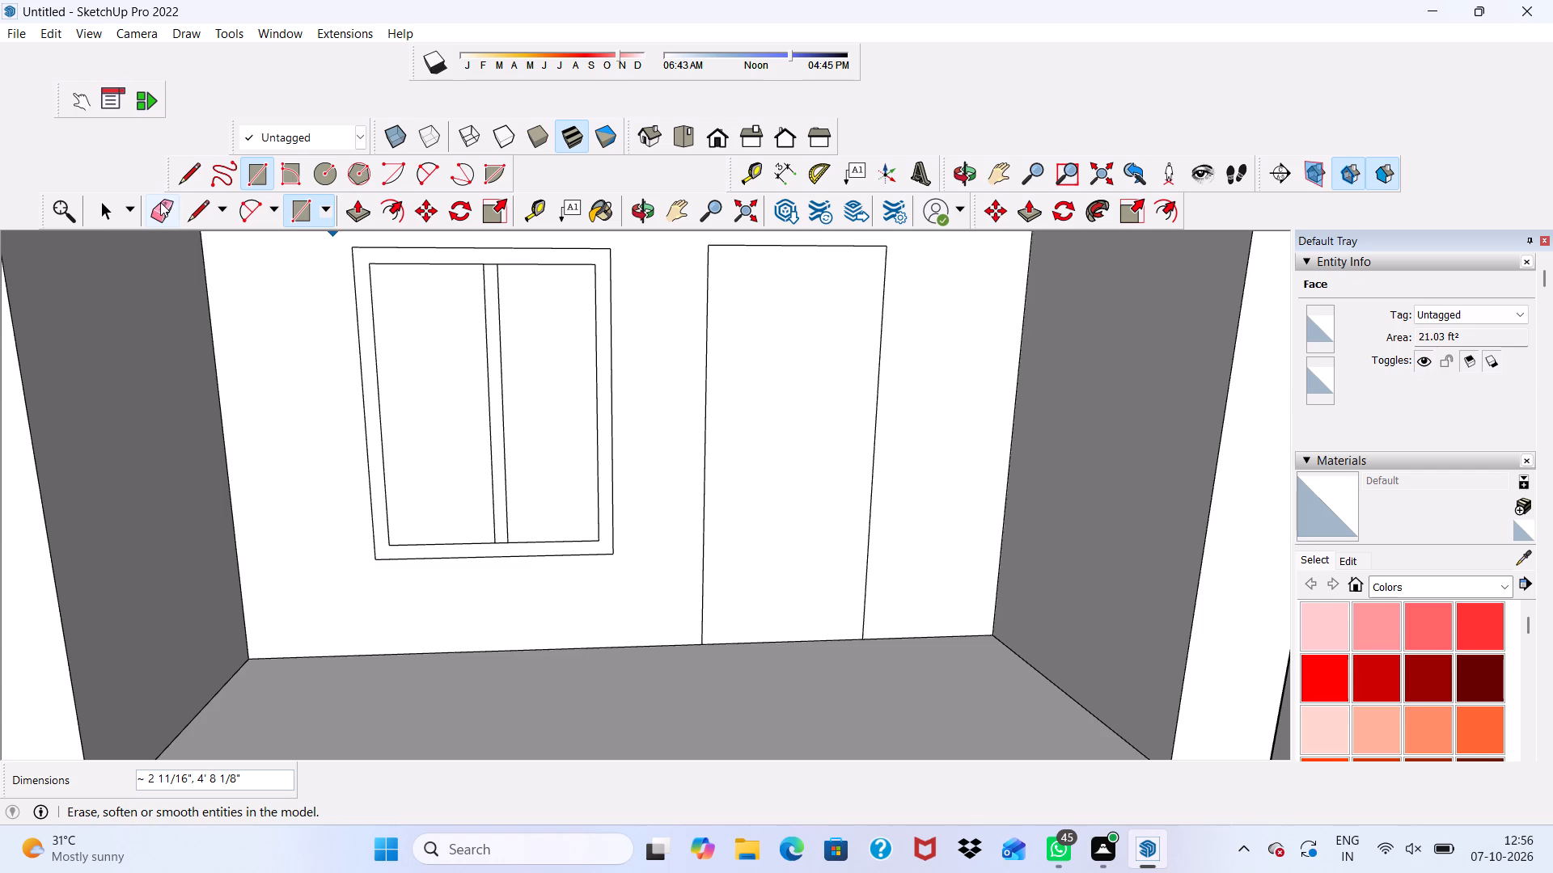
Erase the short edges where the mullion meets the window frame at its bottom and top.
{"action": "left_click", "coordinate": [160, 202]}
{"action": "scroll", "coordinate": [504, 578], "scroll_direction": "up", "scroll_amount": 8}
{"action": "scroll", "coordinate": [514, 523], "scroll_direction": "down", "scroll_amount": 1}
{"action": "left_click_drag", "start_coordinate": [489, 512], "coordinate": [489, 528]}
{"action": "scroll", "coordinate": [489, 528], "scroll_direction": "down", "scroll_amount": 5}
{"action": "scroll", "coordinate": [509, 375], "scroll_direction": "up", "scroll_amount": 1}
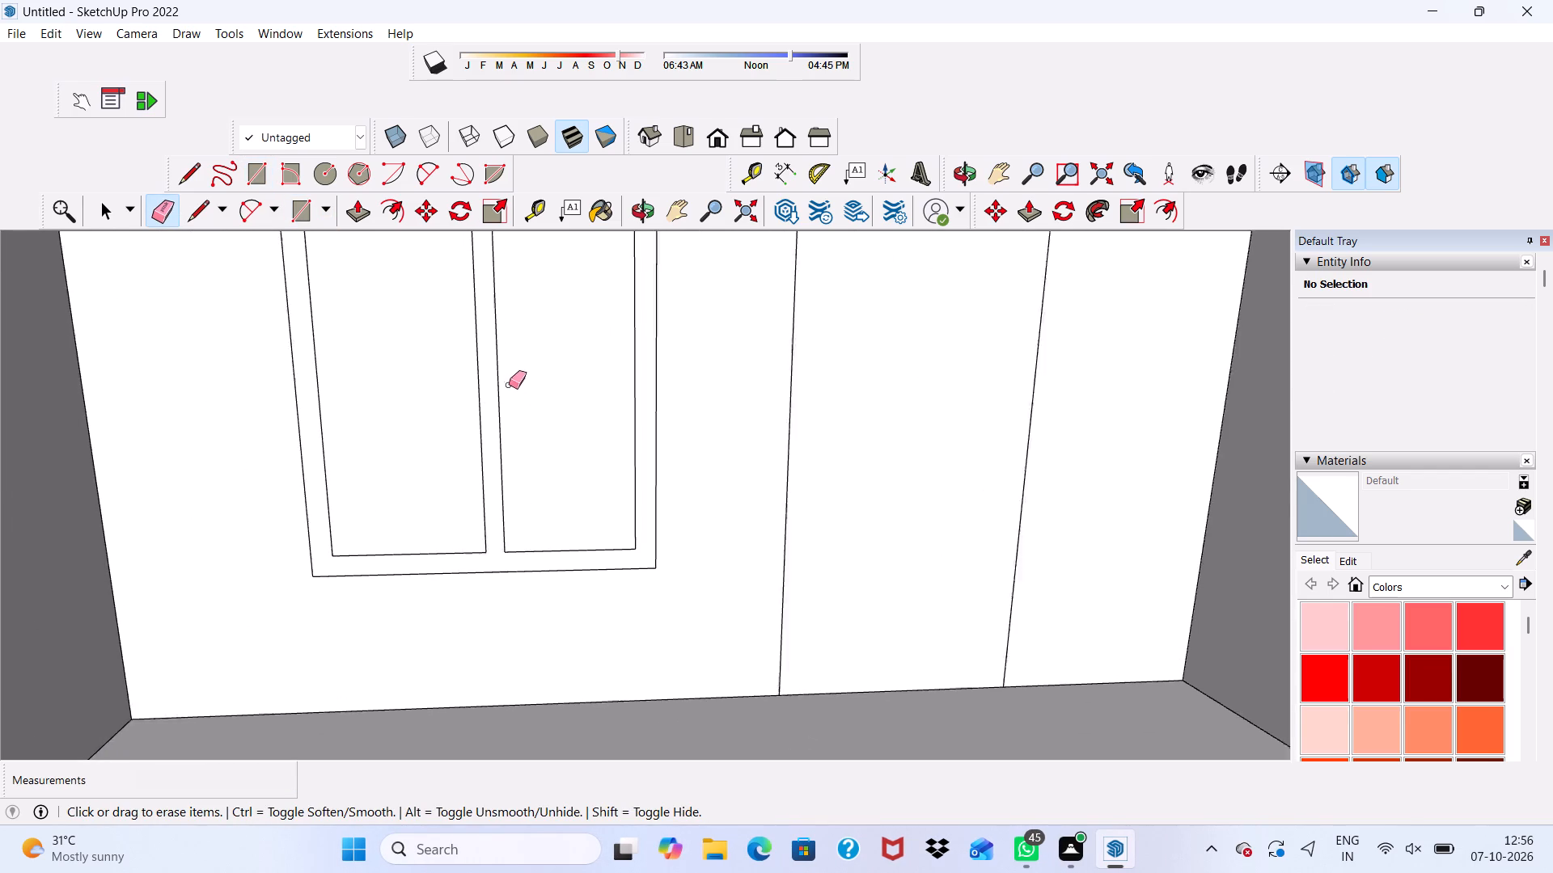
{"action": "scroll", "coordinate": [509, 385], "scroll_direction": "up", "scroll_amount": 1}
{"action": "scroll", "coordinate": [519, 456], "scroll_direction": "down", "scroll_amount": 8}
{"action": "scroll", "coordinate": [541, 337], "scroll_direction": "up", "scroll_amount": 13}
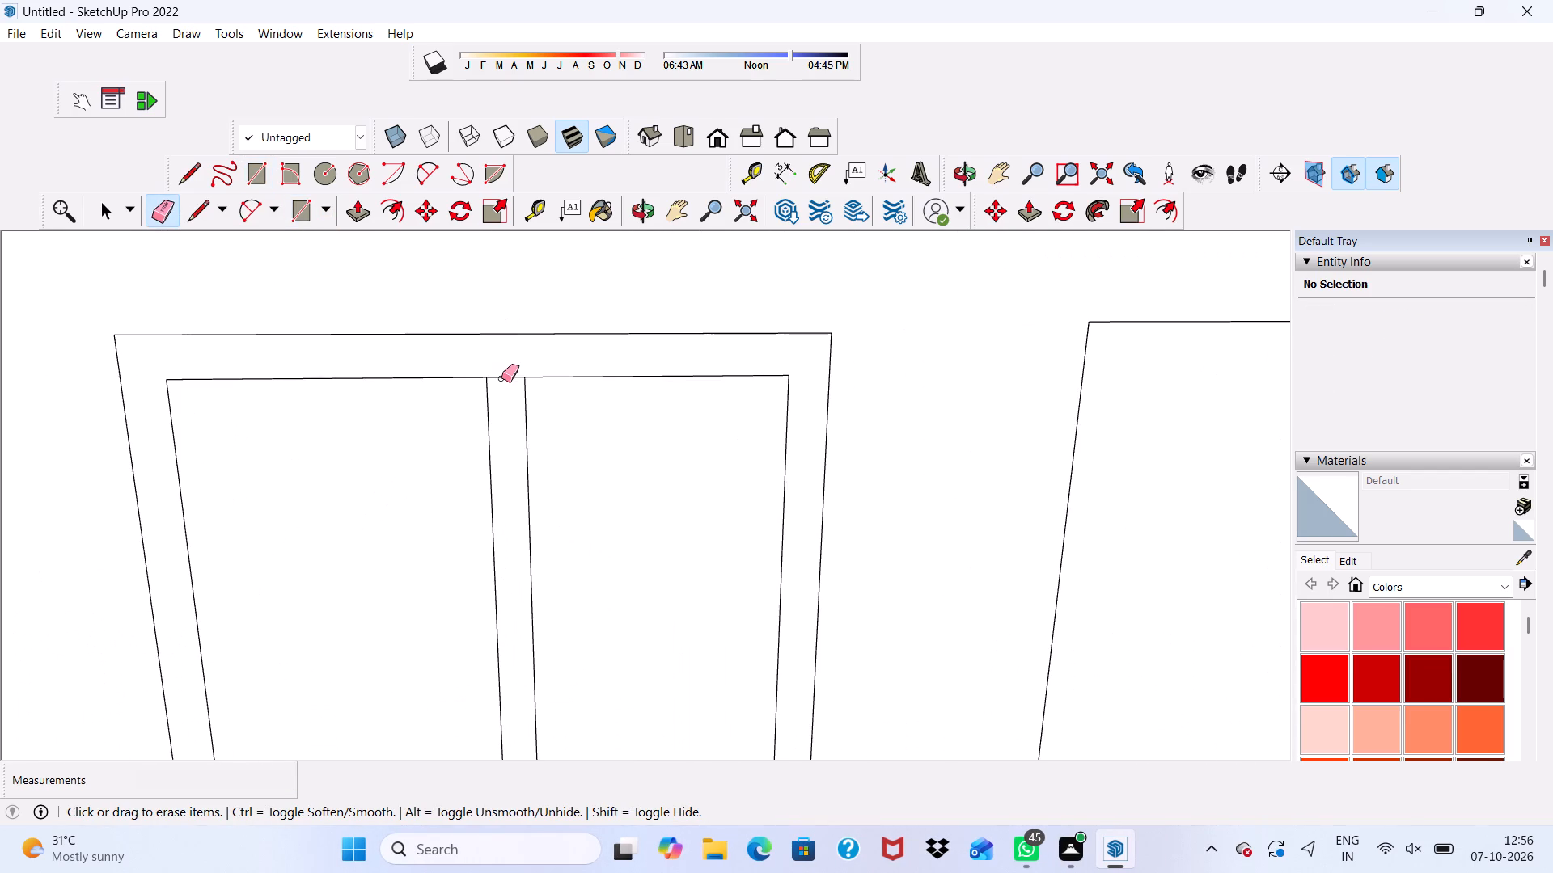
{"action": "left_click", "coordinate": [501, 378]}
{"action": "key", "text": "space"}
Extrude the joined window frame and mullion 3" out from the balcony wall.
{"action": "left_click", "coordinate": [514, 347]}
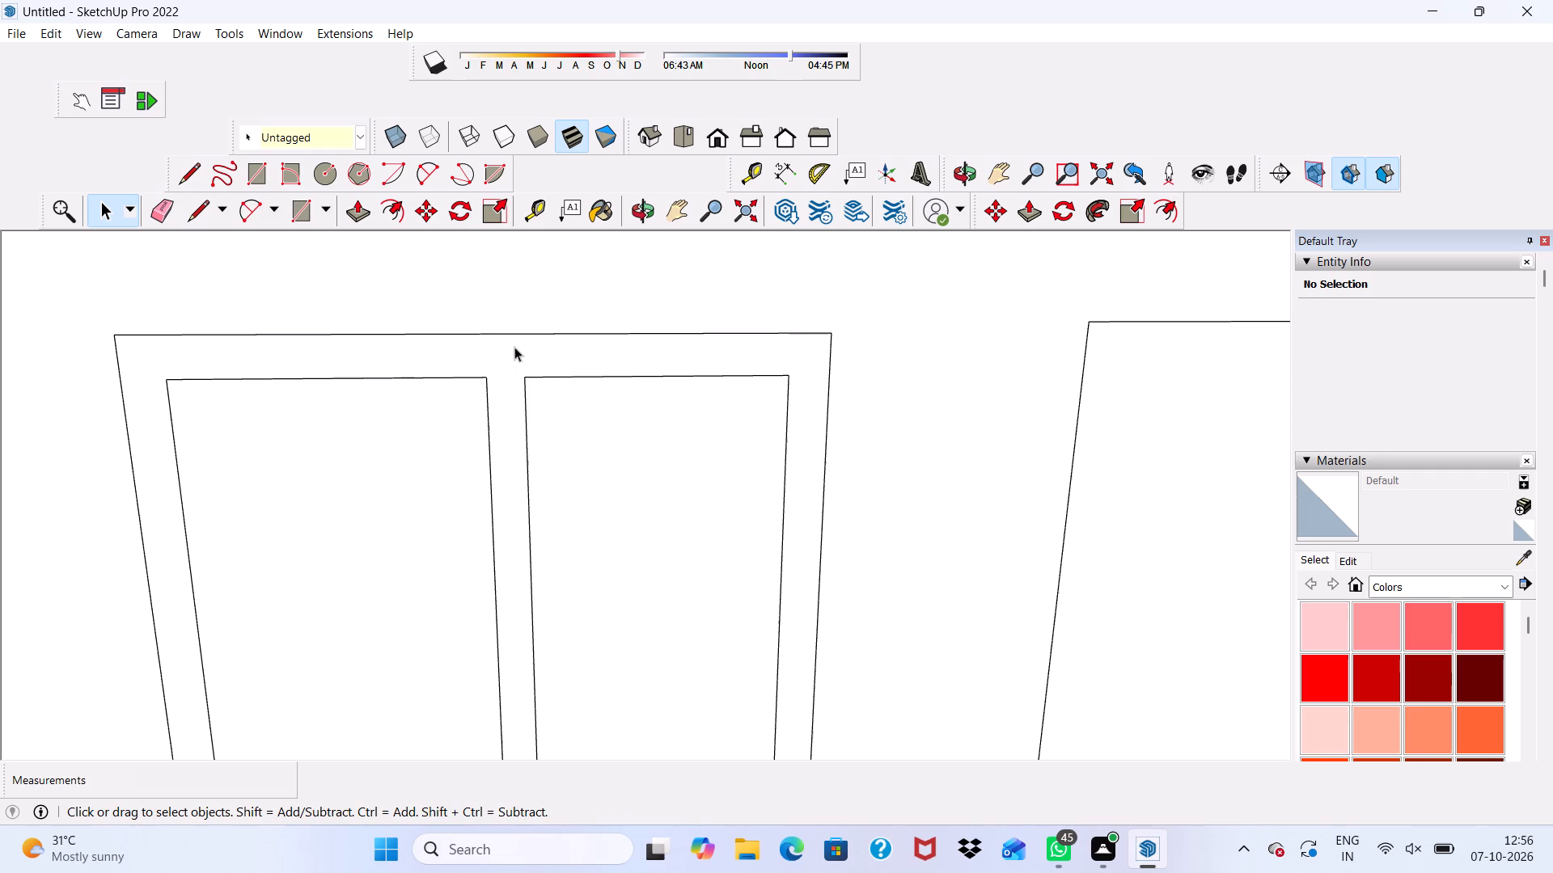
{"action": "left_click", "coordinate": [349, 209]}
{"action": "left_click", "coordinate": [521, 362]}
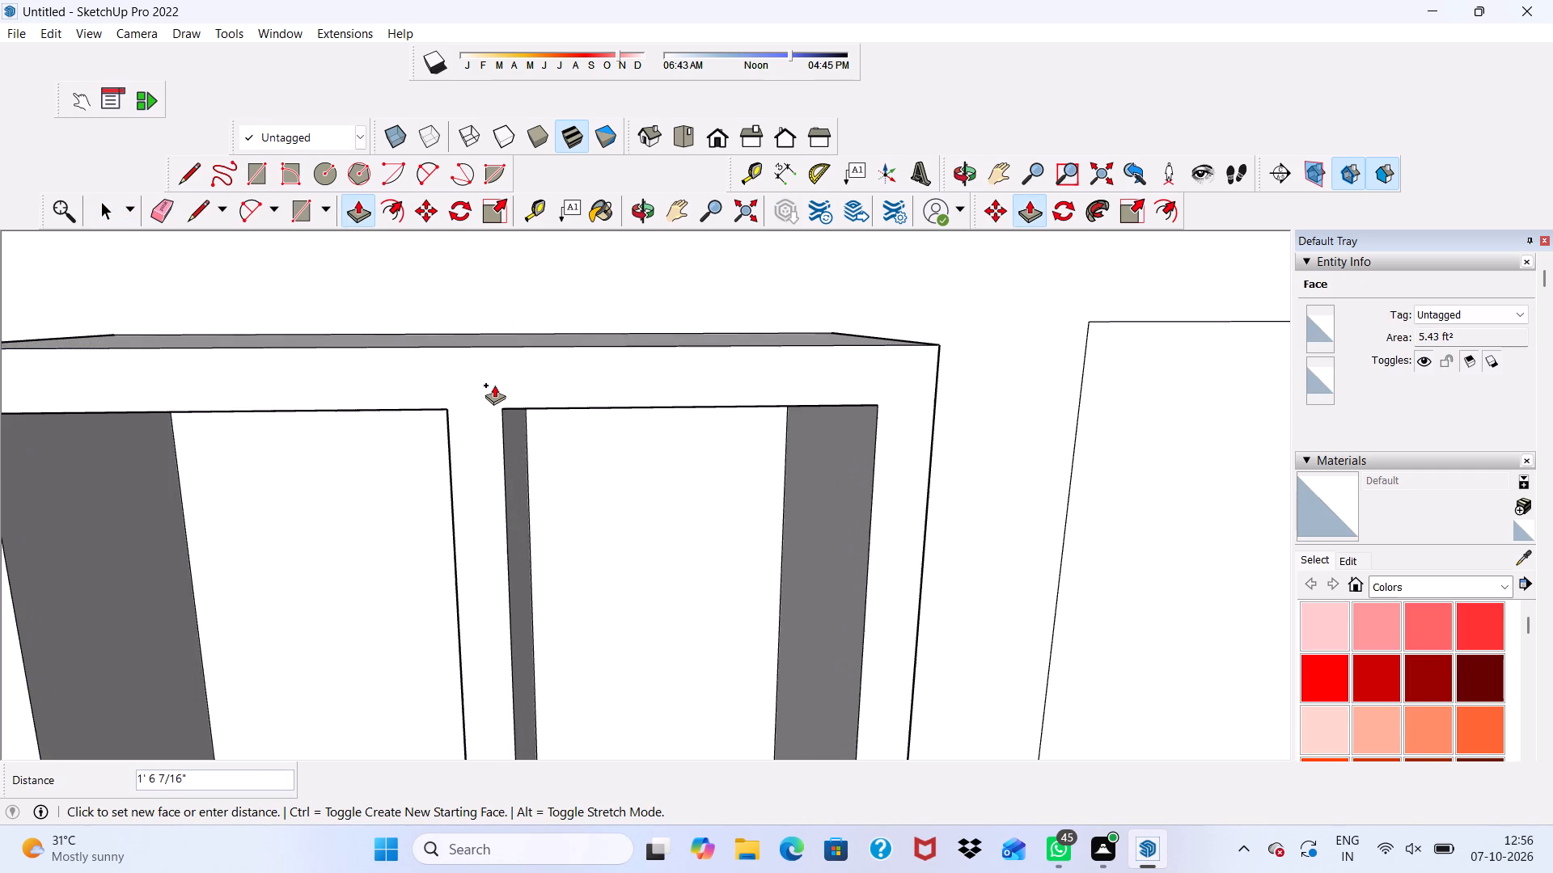
{"action": "key", "text": "3"}
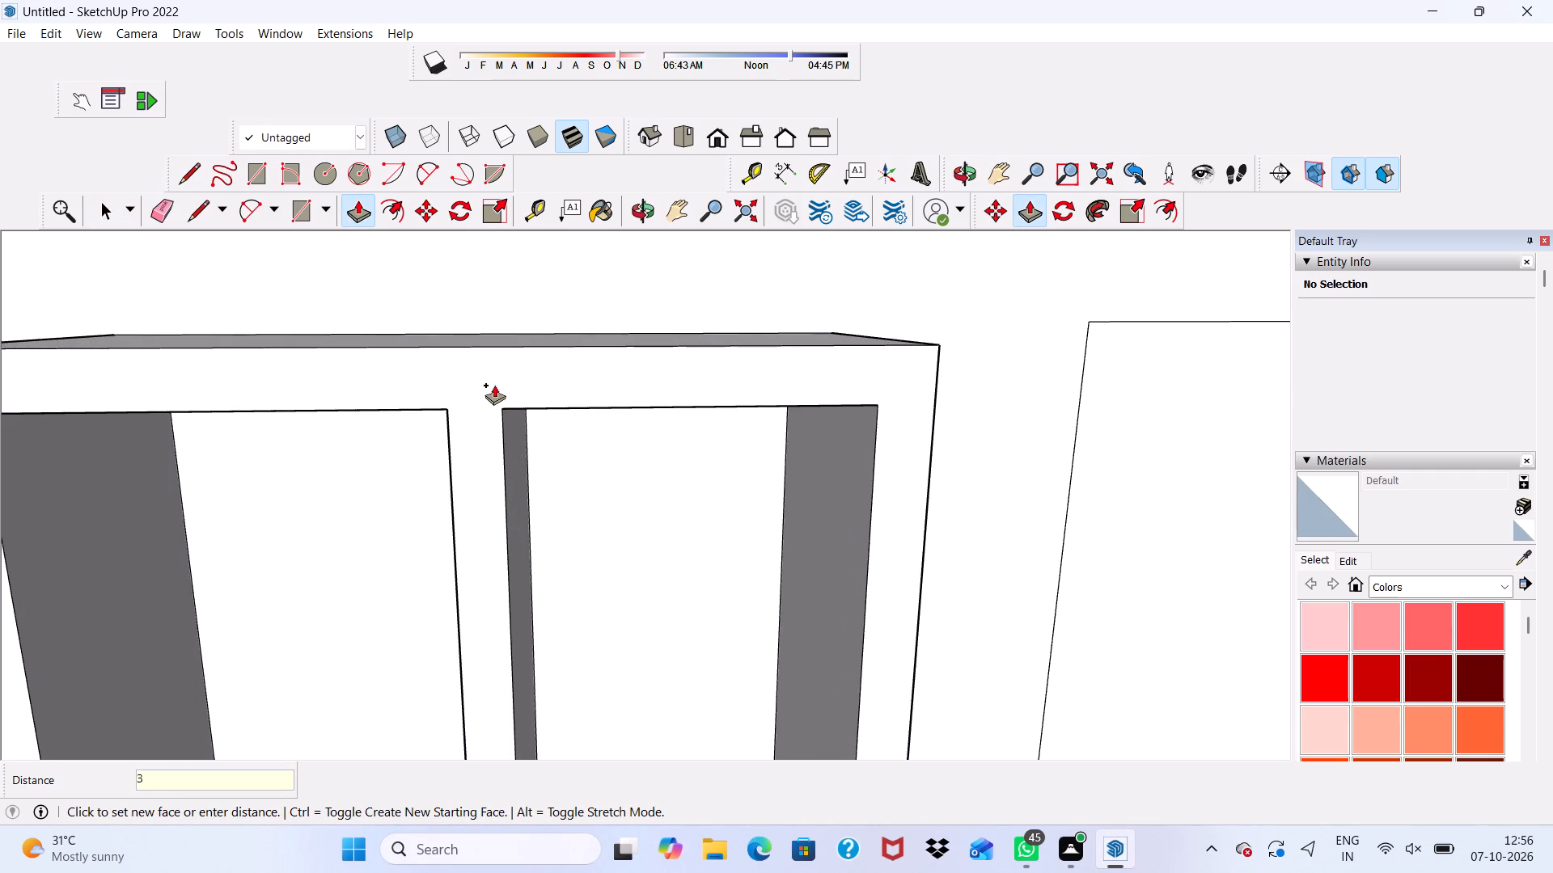
{"action": "key", "text": "shift+quotedbl"}
{"action": "key", "text": "Return"}
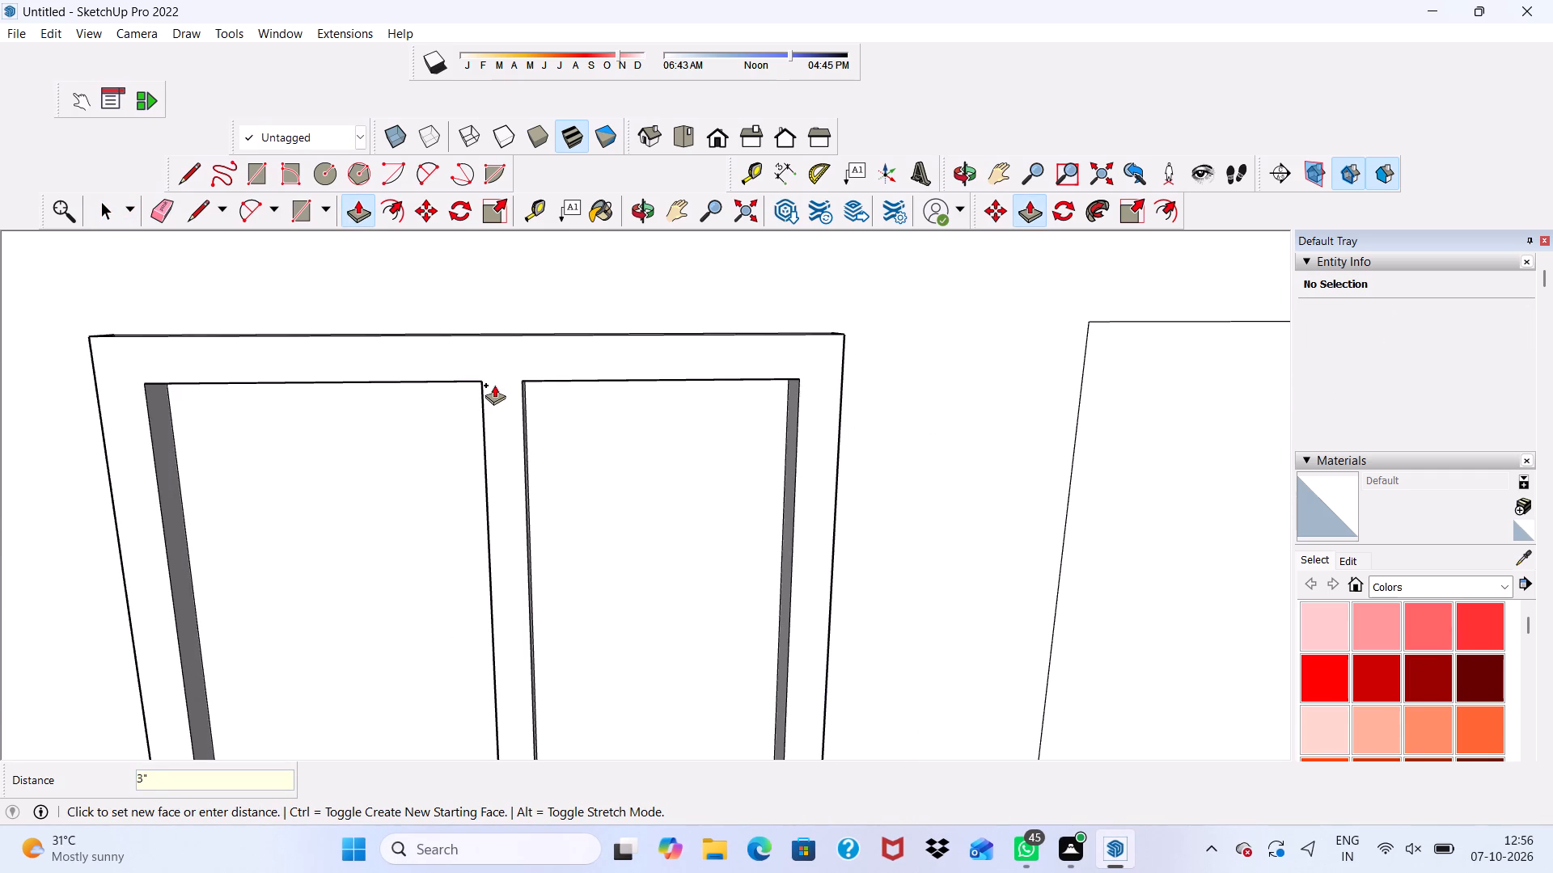
{"action": "scroll", "coordinate": [501, 387], "scroll_direction": "down", "scroll_amount": 5}
{"action": "key", "text": "space"}
Extrude the door face beside the window 3" out from the wall.
{"action": "scroll", "coordinate": [569, 402], "scroll_direction": "down", "scroll_amount": 9}
{"action": "middle_click_drag", "start_coordinate": [620, 380], "coordinate": [638, 284]}
{"action": "scroll", "coordinate": [679, 447], "scroll_direction": "up", "scroll_amount": 3}
{"action": "left_click", "coordinate": [778, 461]}
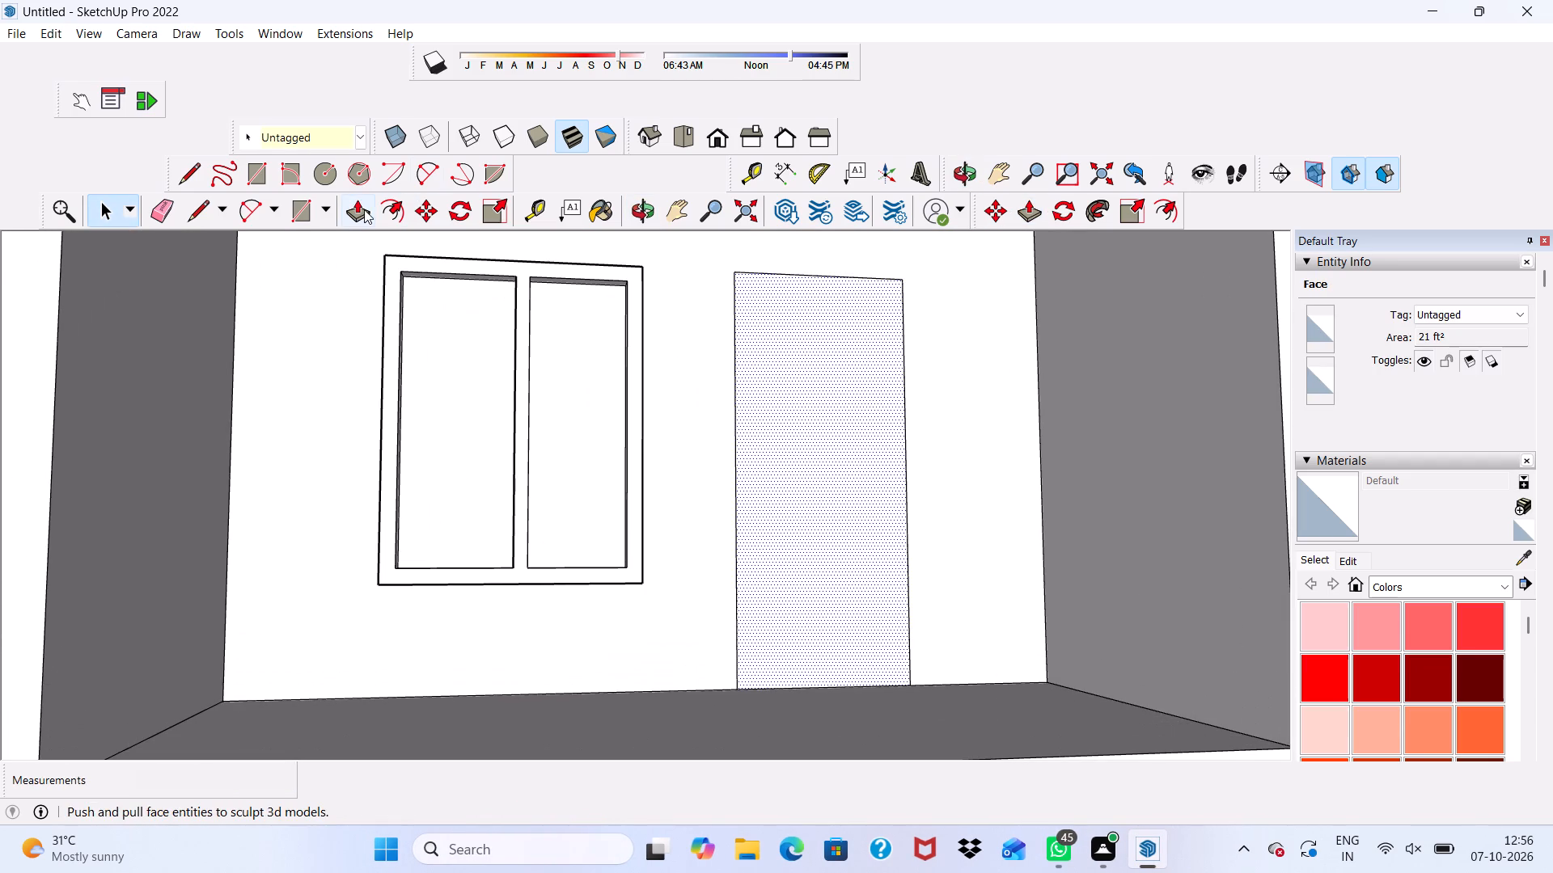
{"action": "left_click", "coordinate": [364, 209]}
{"action": "left_click", "coordinate": [765, 492]}
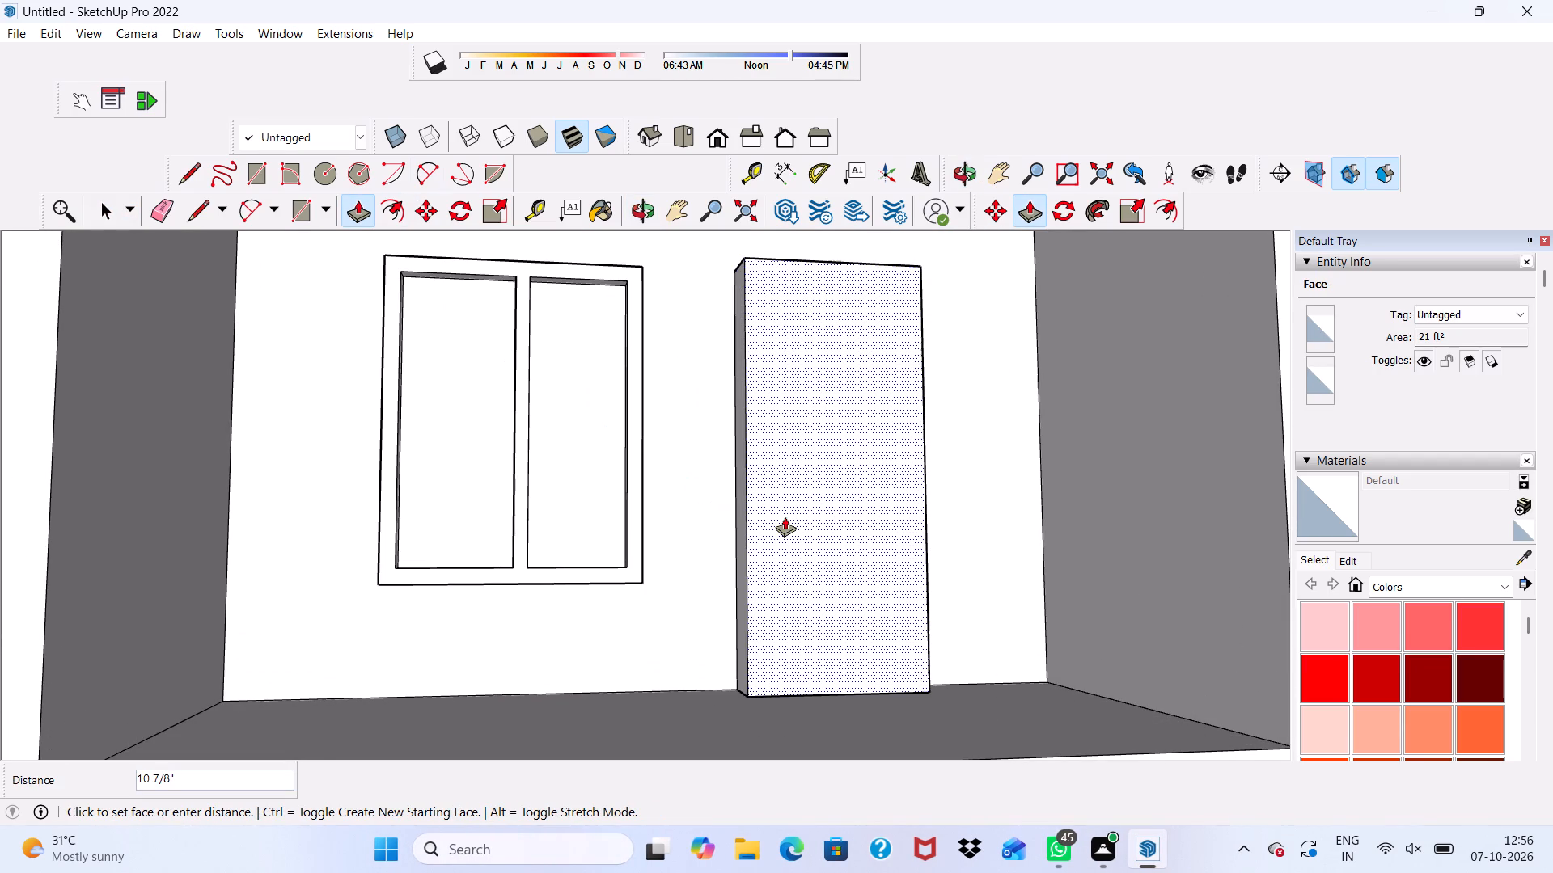
{"action": "type", "text": "3\""}
{"action": "key", "text": "Return"}
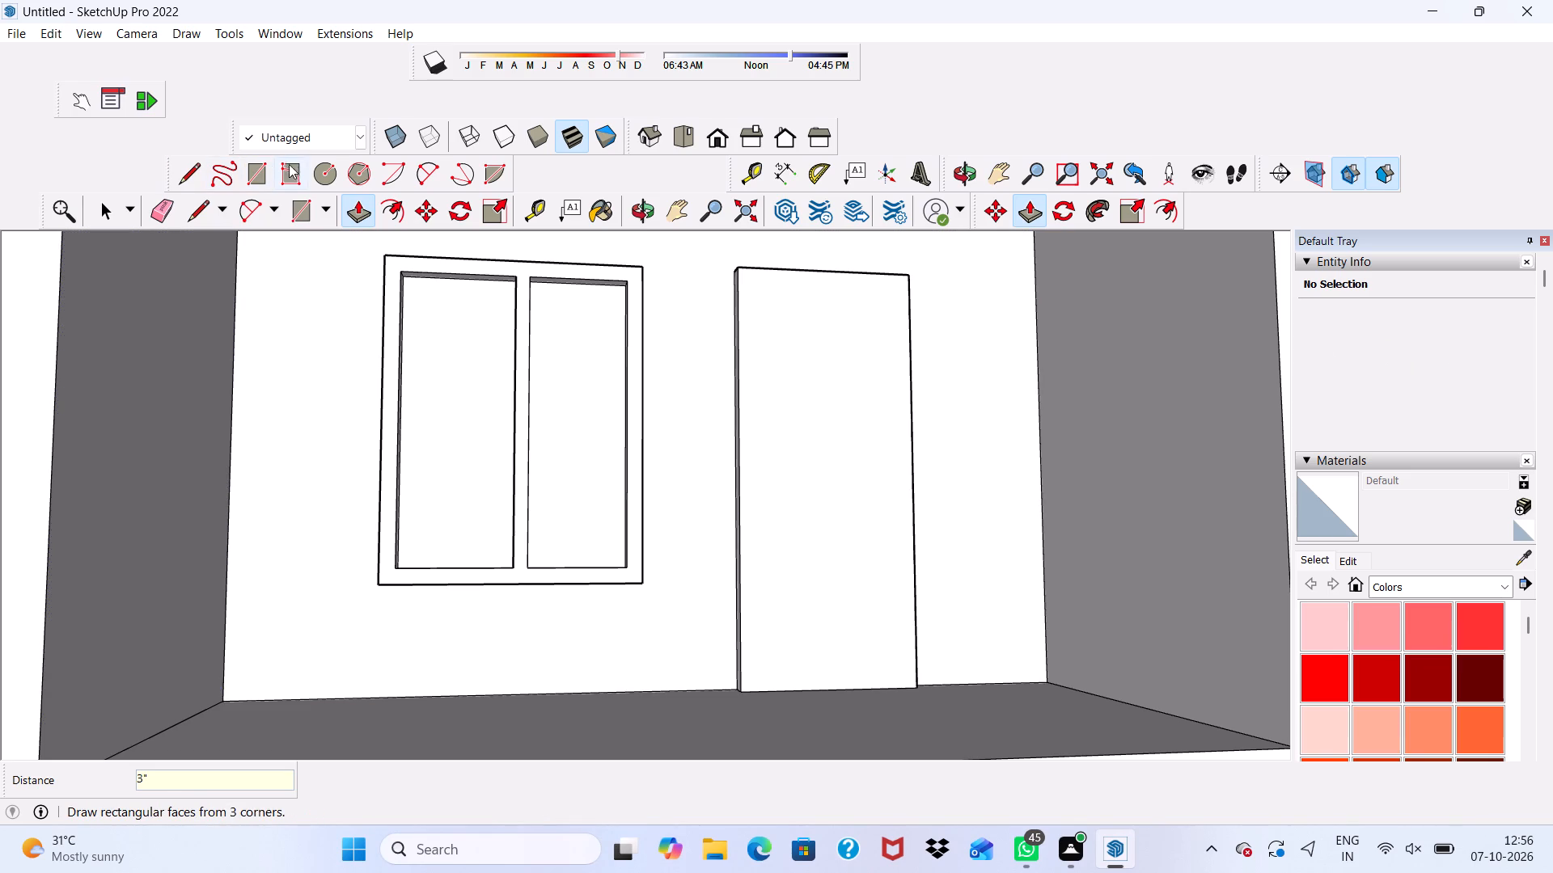
Draw a circle of about 6 1/4" radius on the door face, near its window-side edge at mid-height.
{"action": "left_click", "coordinate": [319, 172]}
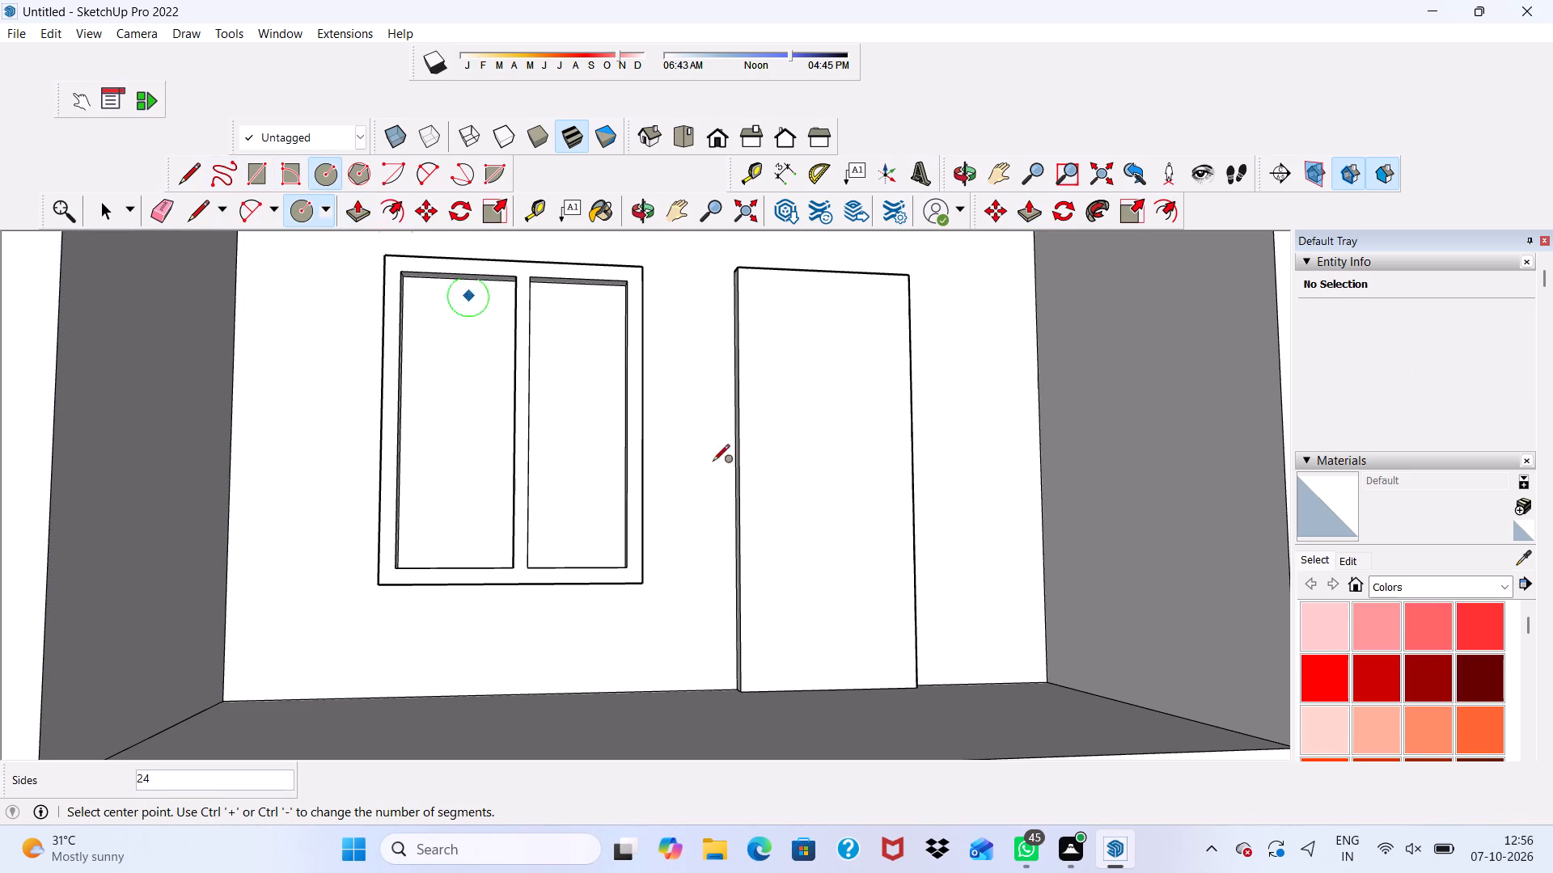
{"action": "scroll", "coordinate": [869, 421], "scroll_direction": "up", "scroll_amount": 4}
{"action": "scroll", "coordinate": [869, 421], "scroll_direction": "down", "scroll_amount": 3}
{"action": "middle_click_drag", "start_coordinate": [857, 445], "coordinate": [781, 497]}
{"action": "scroll", "coordinate": [769, 428], "scroll_direction": "up", "scroll_amount": 2}
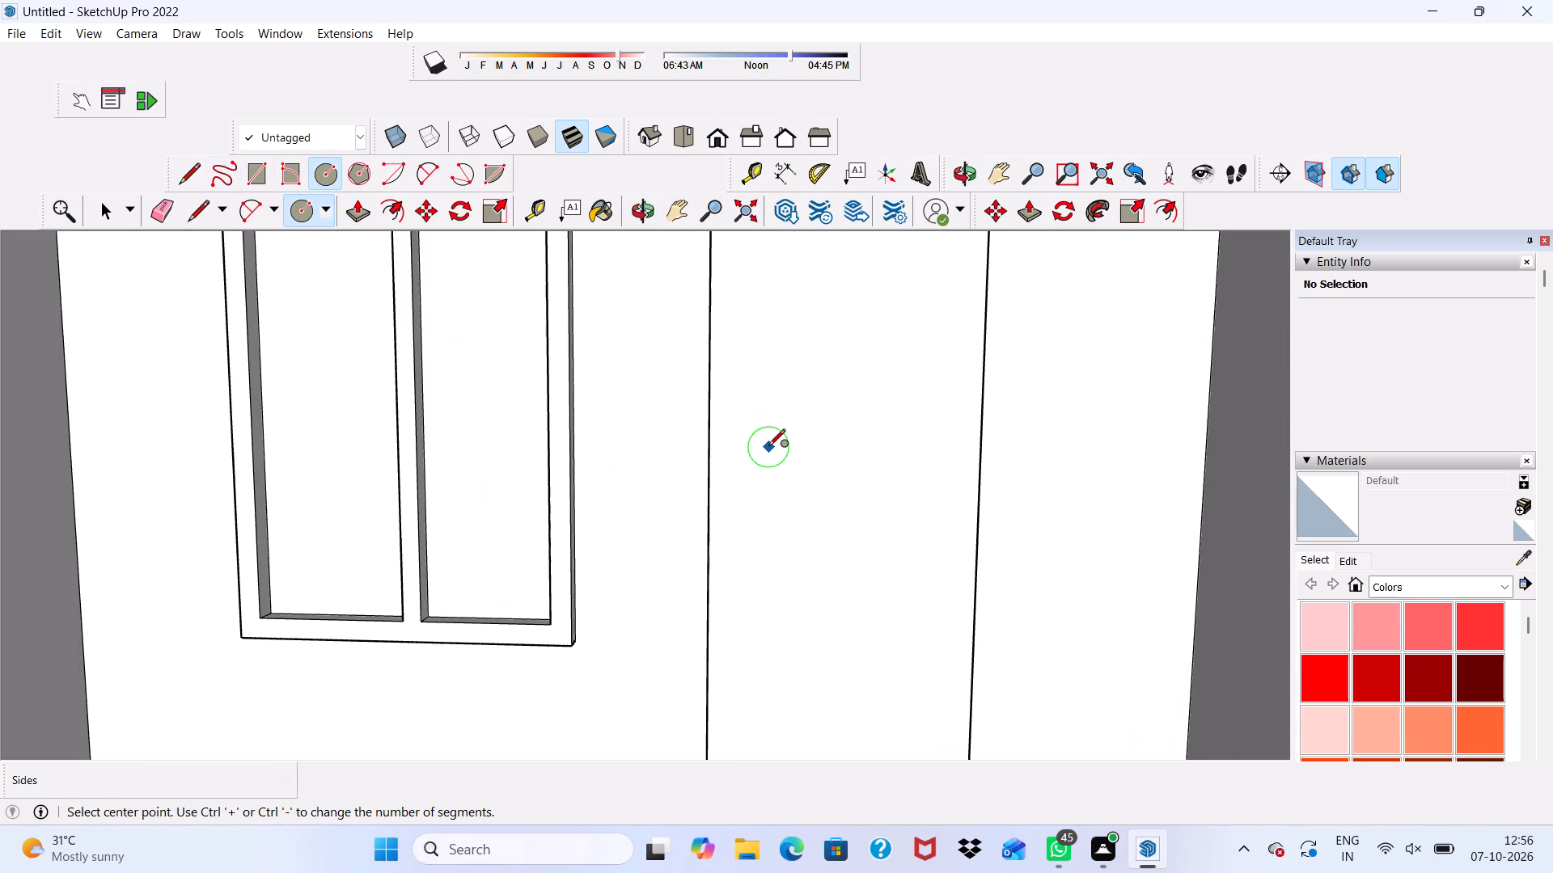
{"action": "left_click", "coordinate": [786, 457]}
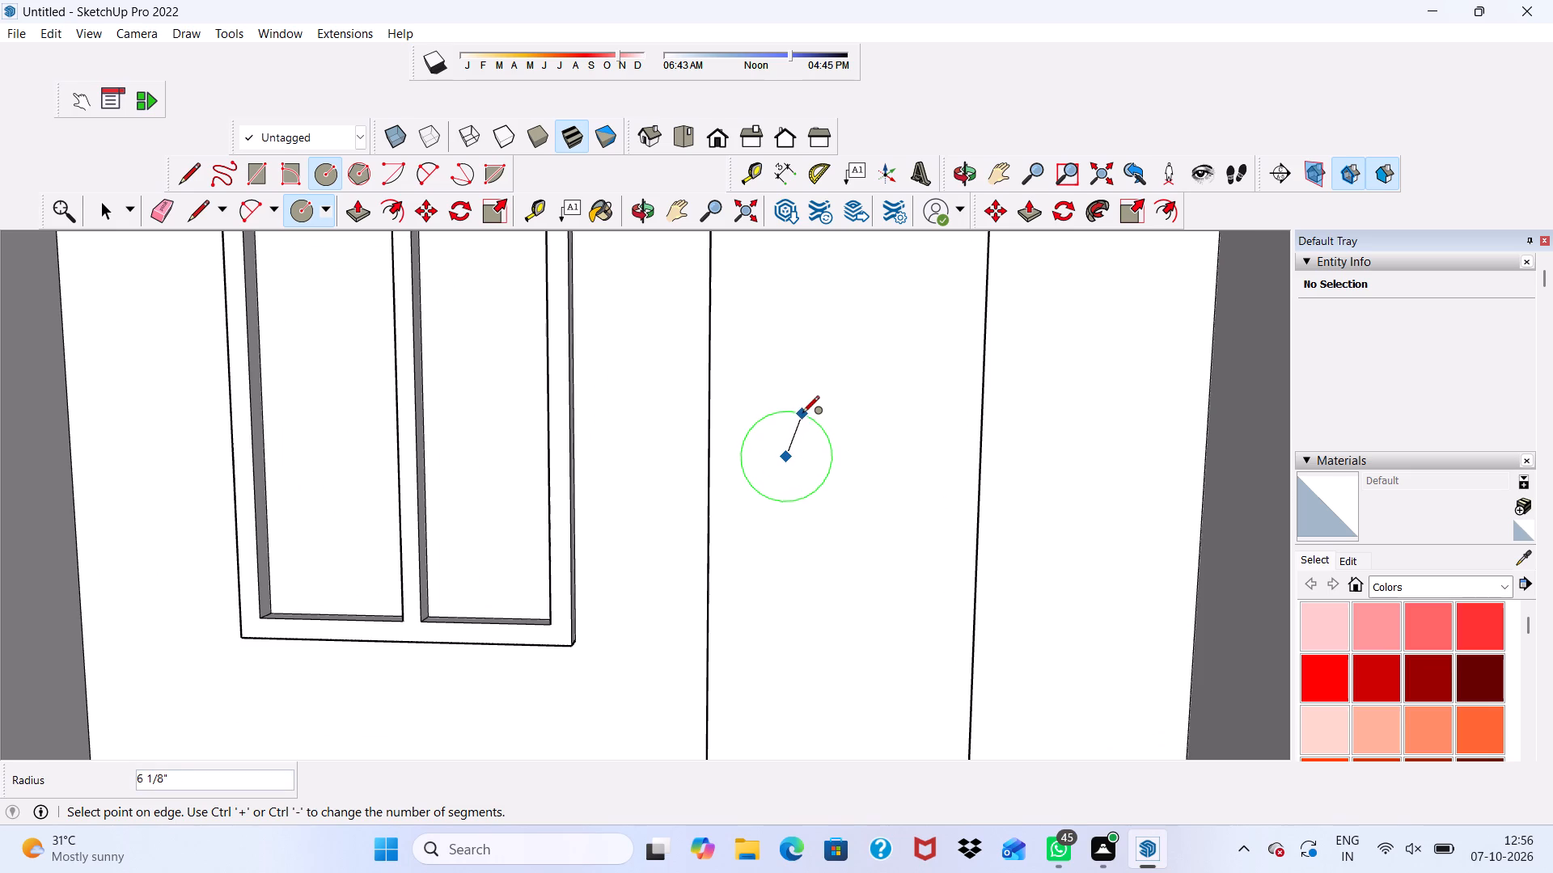
{"action": "left_click", "coordinate": [802, 413]}
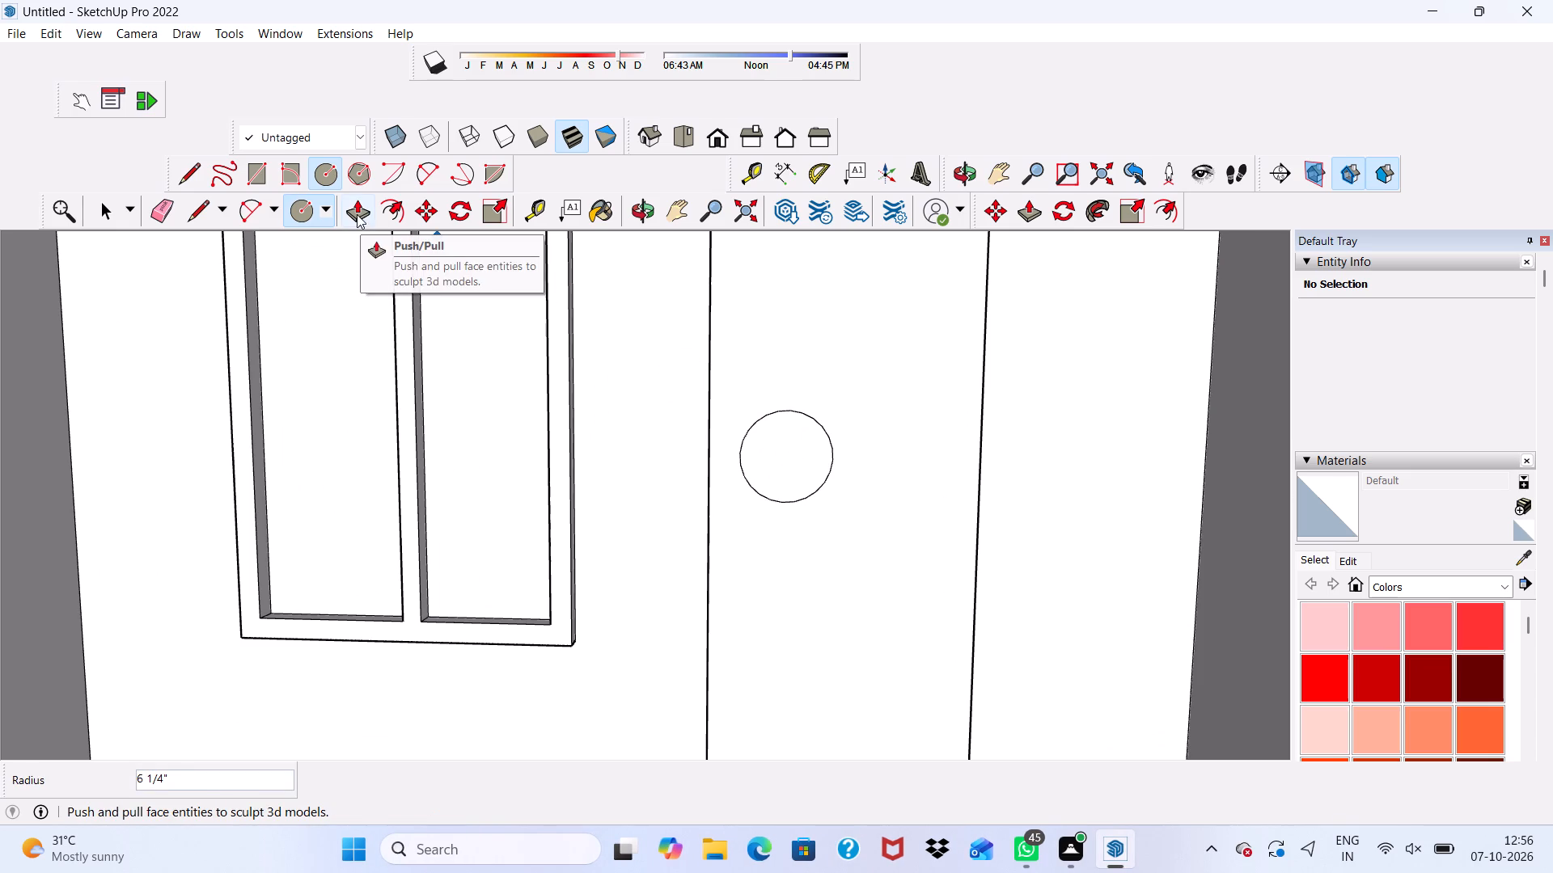
Extrude the circle on the upper balcony's door face 3" outward as a round knob.
{"action": "left_click", "coordinate": [357, 214]}
{"action": "left_click", "coordinate": [802, 445]}
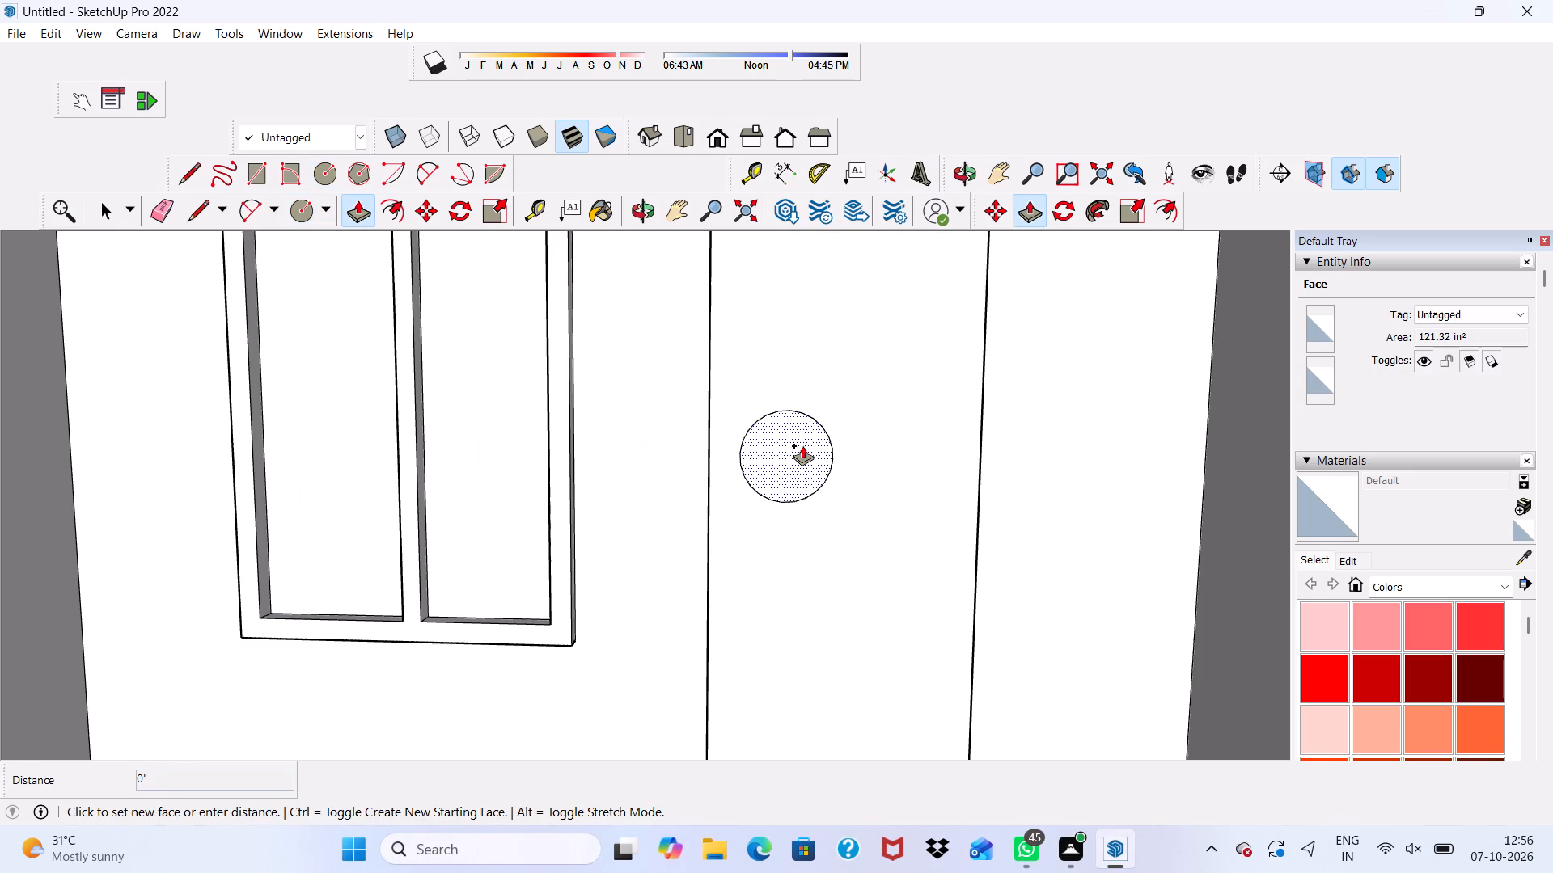
{"action": "key", "text": "space"}
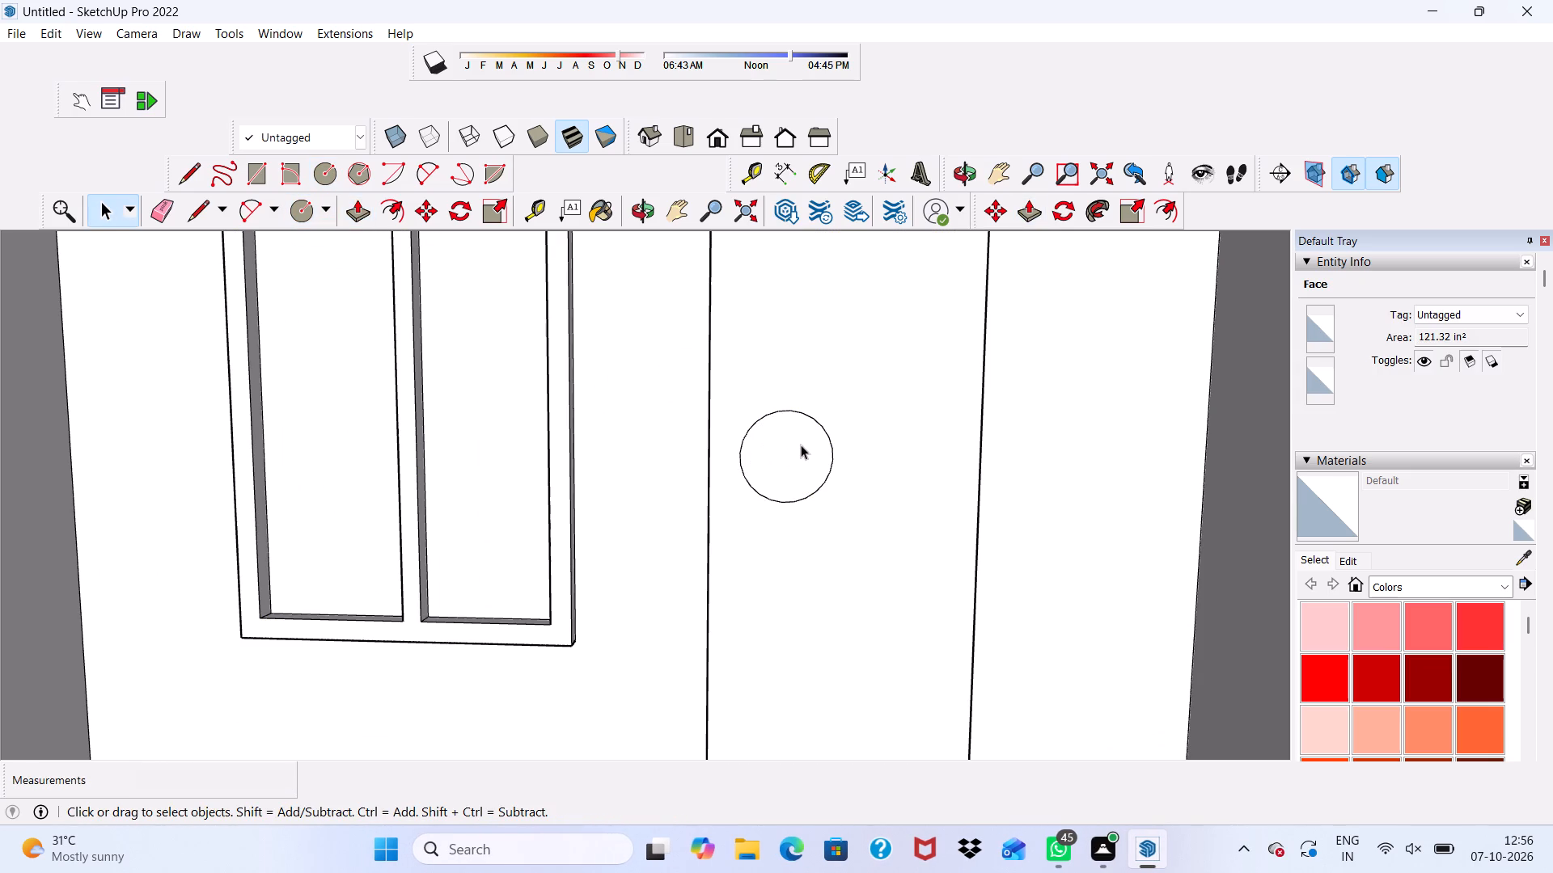
{"action": "left_click", "coordinate": [801, 445]}
{"action": "left_click", "coordinate": [348, 212]}
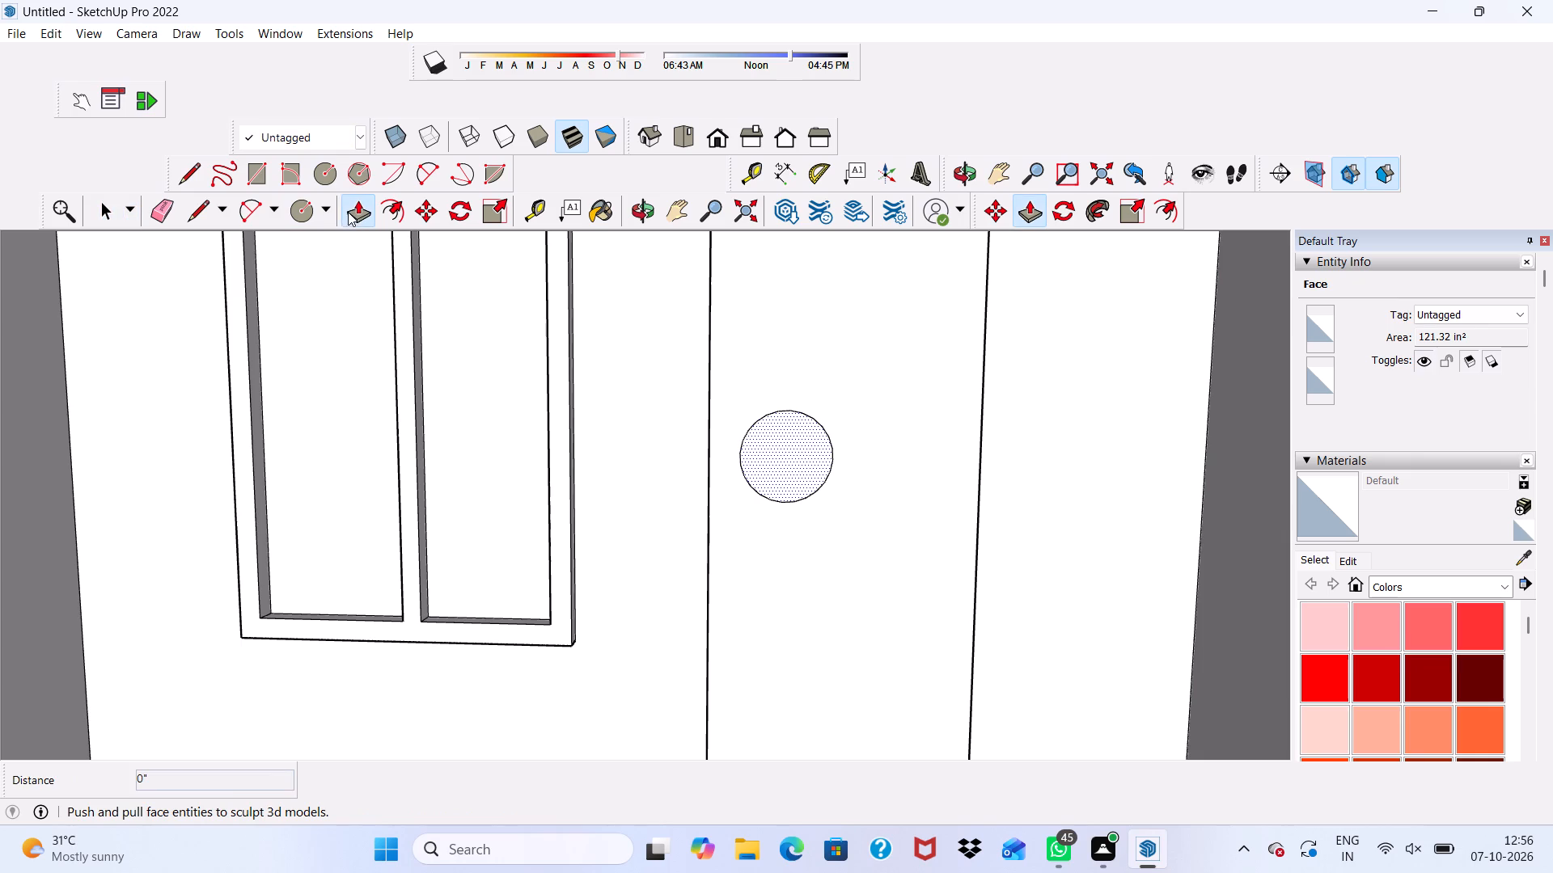
{"action": "left_click", "coordinate": [781, 469]}
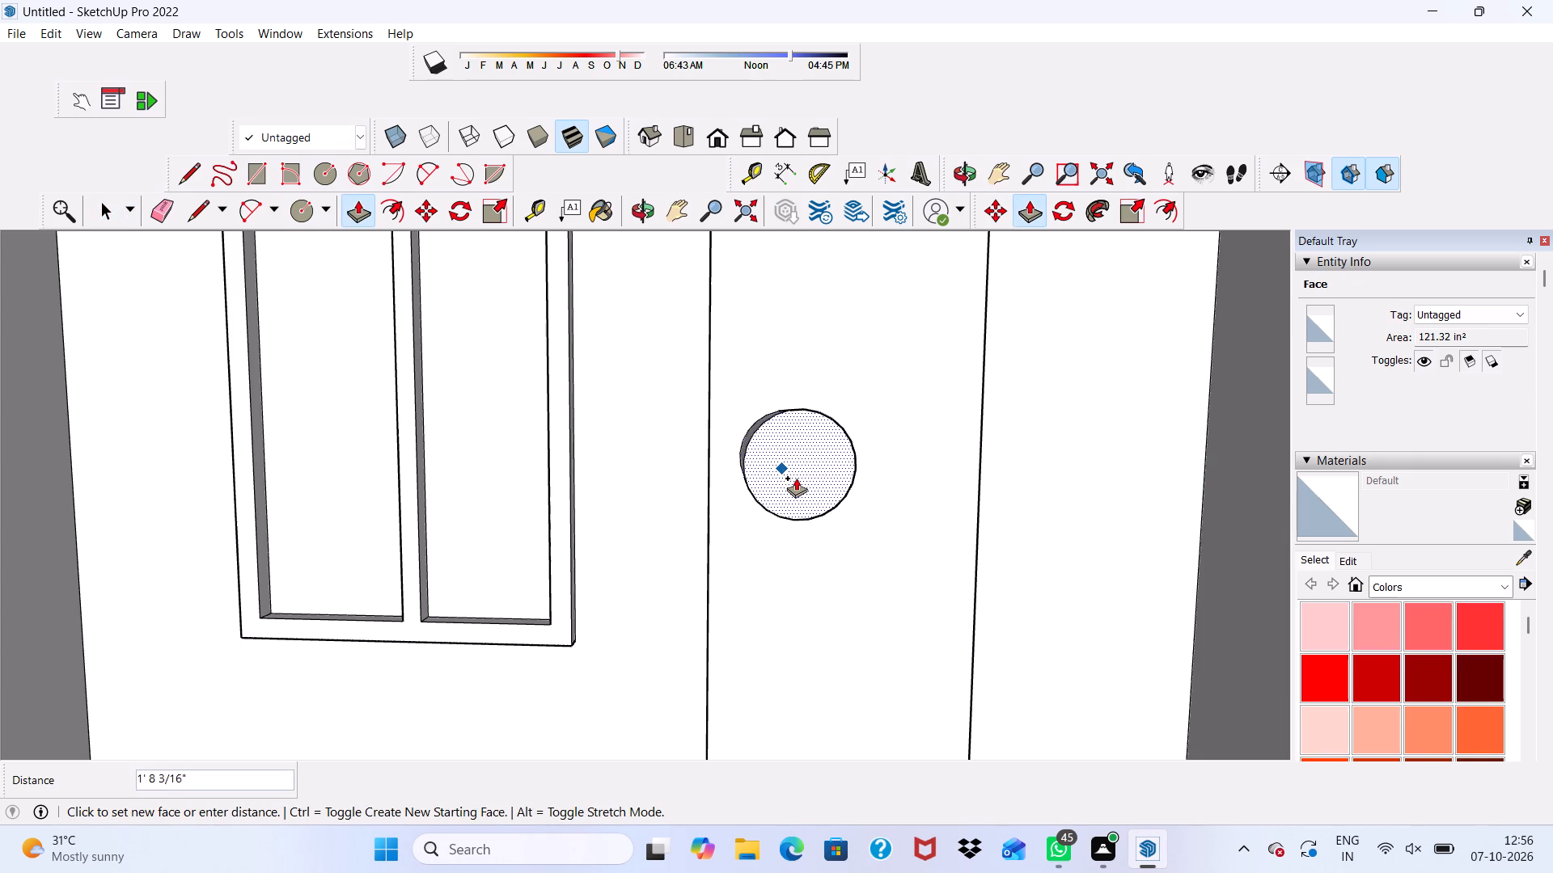
{"action": "key", "text": "3"}
{"action": "key", "text": "shift+quotedbl"}
{"action": "key", "text": "Return"}
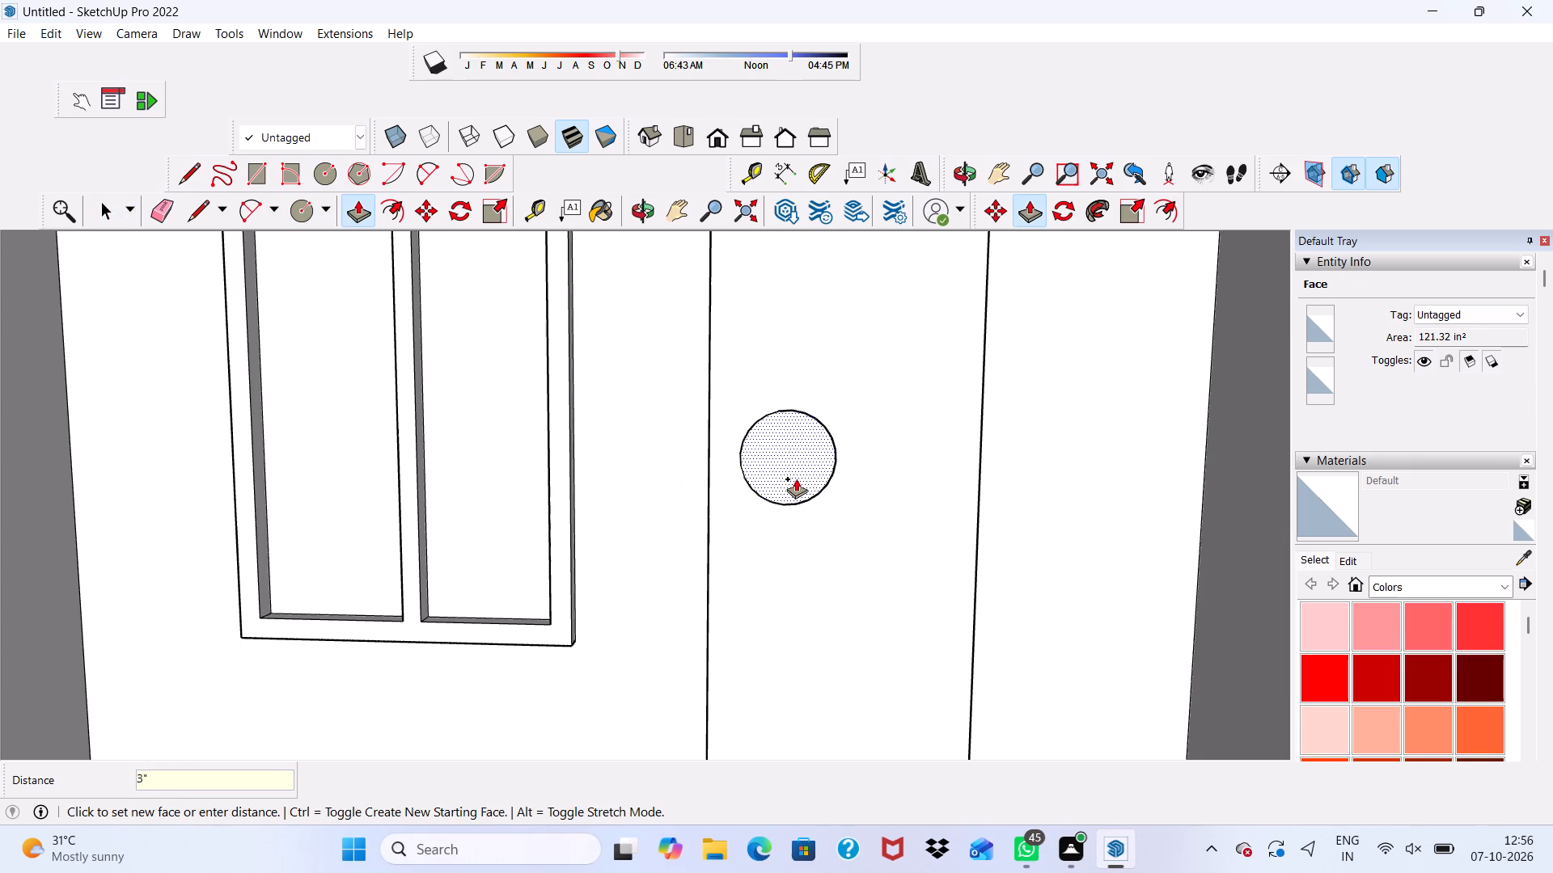
{"action": "key", "text": "space"}
Draw a 3' by 7' door rectangle standing on the floor of the balcony wall one storey below.
{"action": "scroll", "coordinate": [798, 480], "scroll_direction": "down", "scroll_amount": 10}
{"action": "middle_click_drag", "start_coordinate": [819, 534], "coordinate": [933, 466]}
{"action": "scroll", "coordinate": [819, 534], "scroll_direction": "down", "scroll_amount": 1}
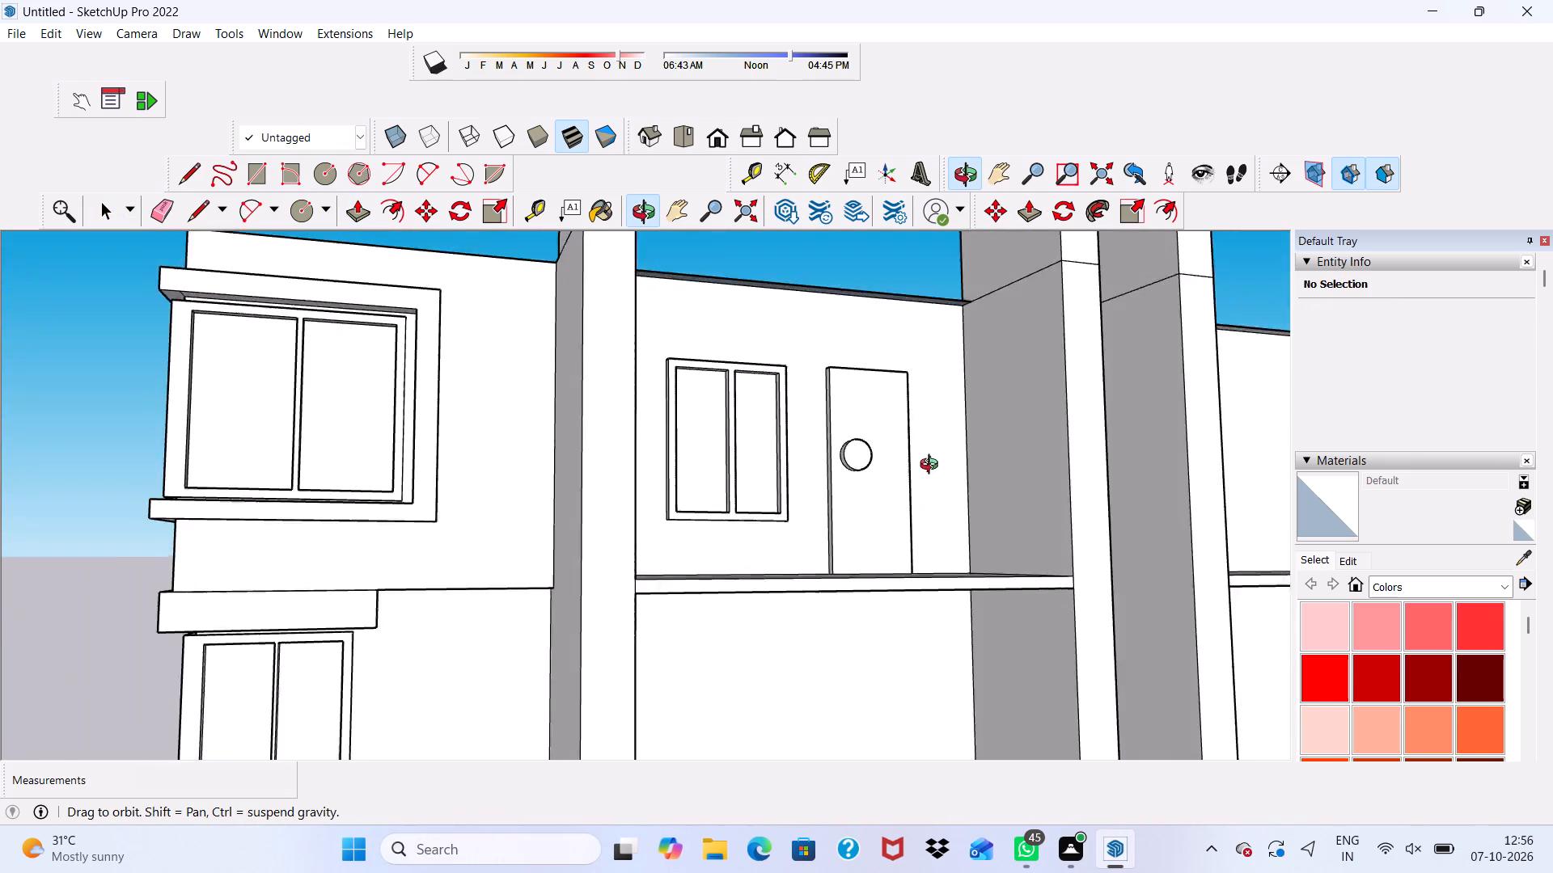
{"action": "middle_click_drag", "start_coordinate": [933, 466], "coordinate": [806, 533]}
{"action": "scroll", "coordinate": [801, 531], "scroll_direction": "up", "scroll_amount": 1}
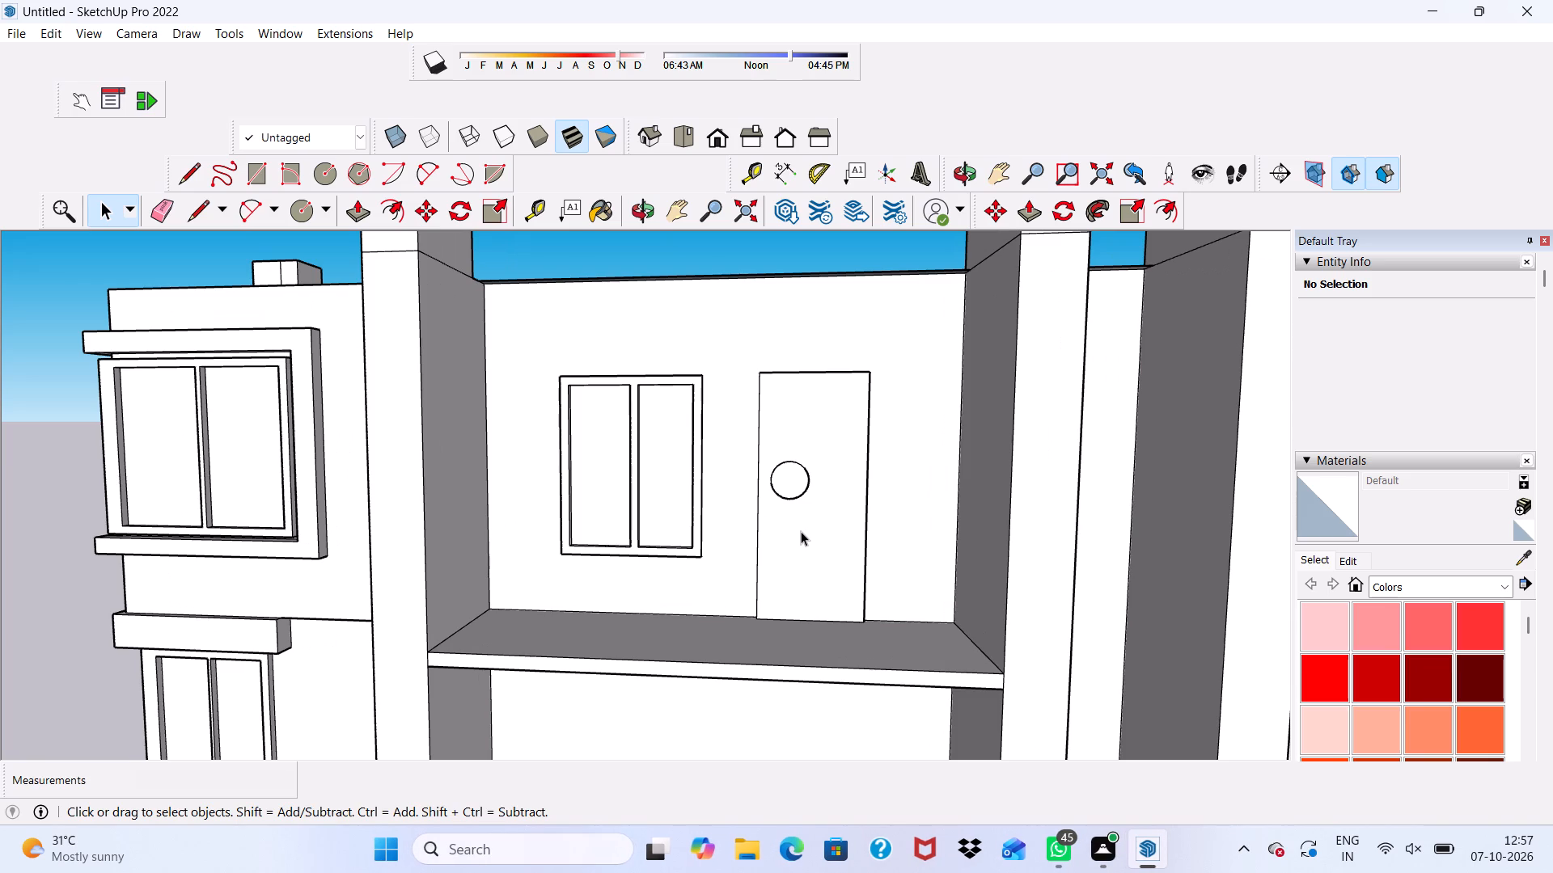
{"action": "scroll", "coordinate": [815, 586], "scroll_direction": "down", "scroll_amount": 2}
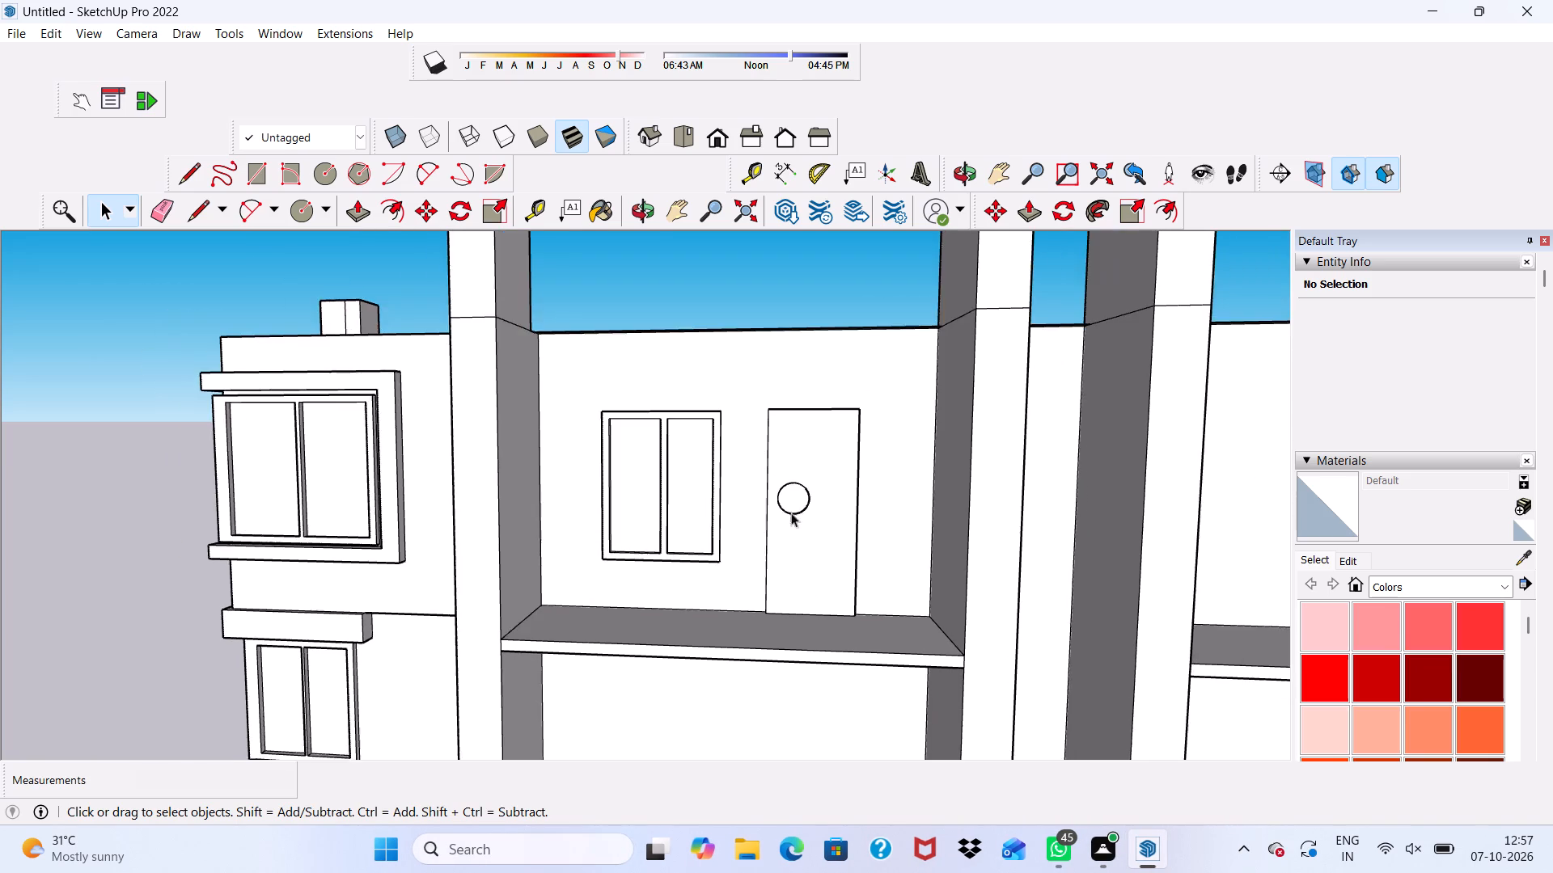
{"action": "scroll", "coordinate": [788, 487], "scroll_direction": "down", "scroll_amount": 4}
{"action": "middle_click_drag", "start_coordinate": [702, 667], "coordinate": [731, 559]}
{"action": "scroll", "coordinate": [730, 560], "scroll_direction": "up", "scroll_amount": 1}
{"action": "scroll", "coordinate": [730, 563], "scroll_direction": "down", "scroll_amount": 4}
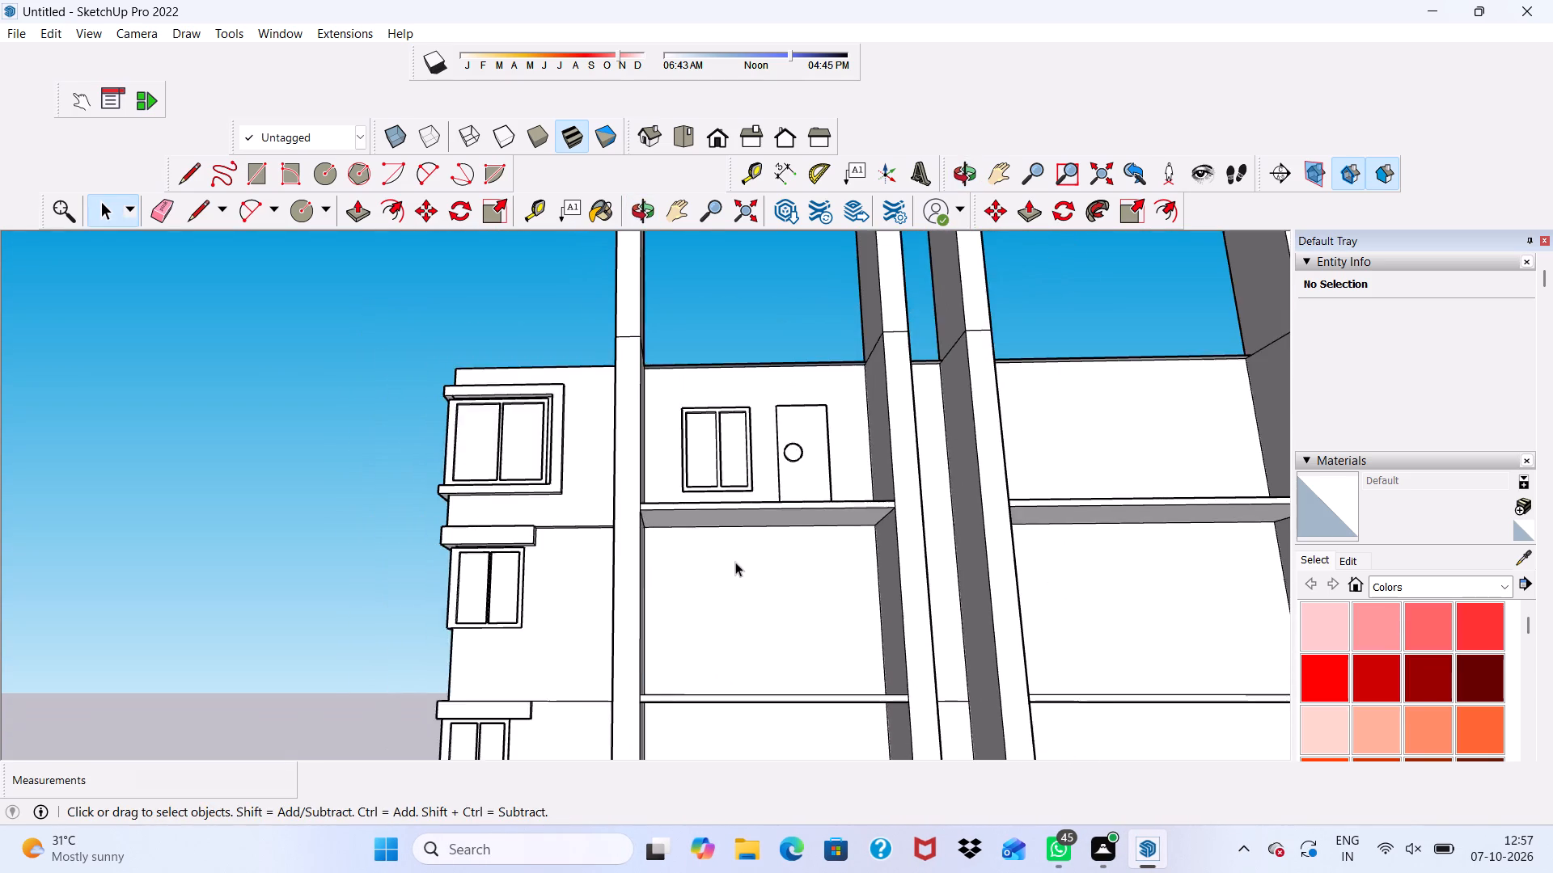
{"action": "middle_click_drag", "start_coordinate": [784, 563], "coordinate": [776, 621]}
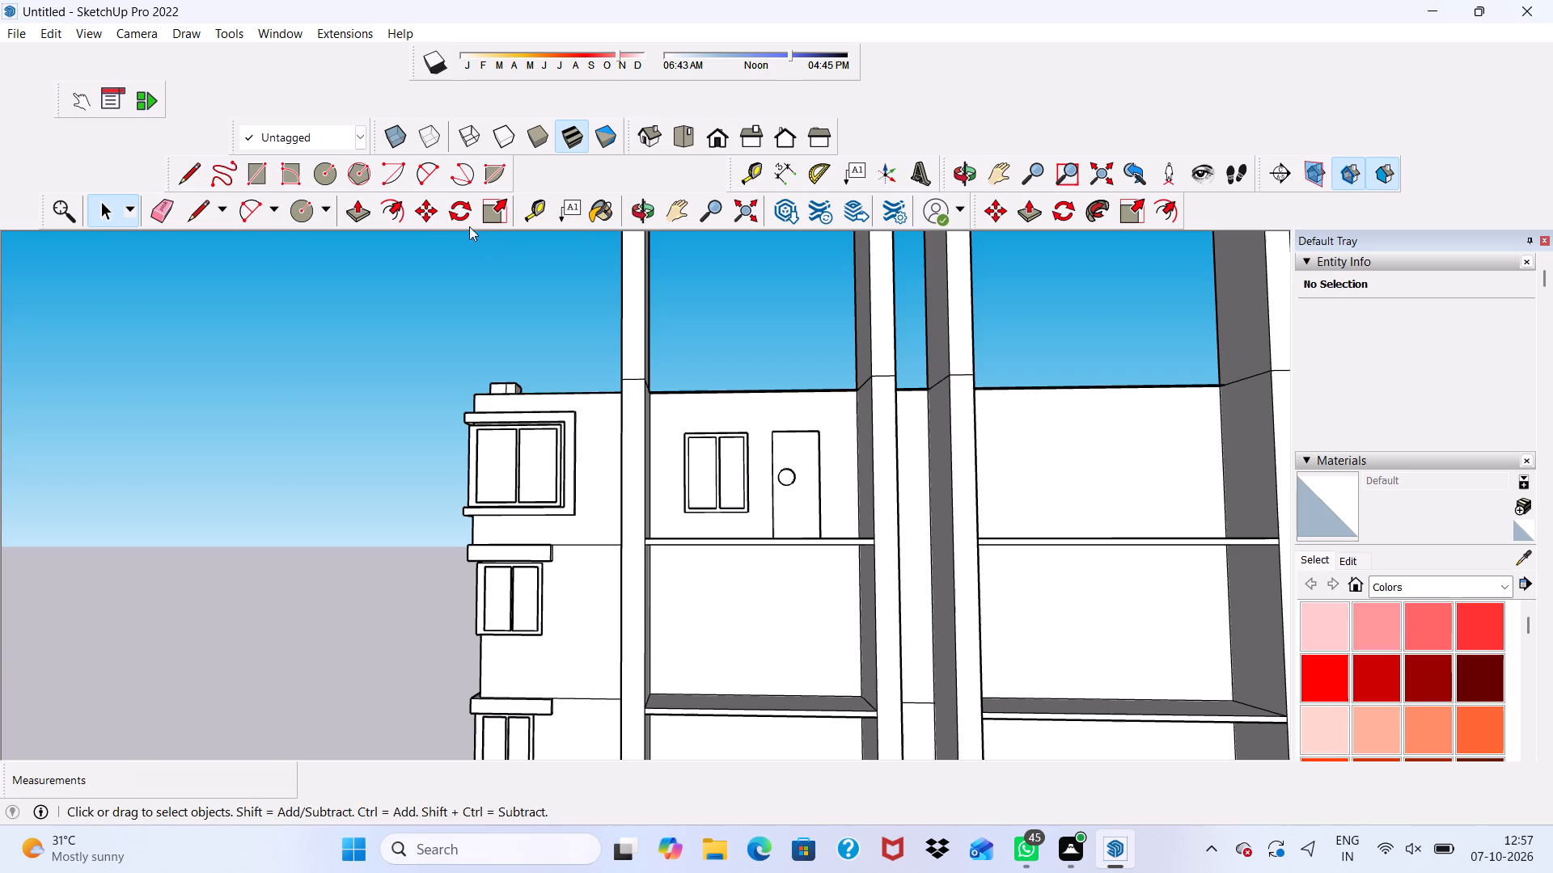
{"action": "left_click", "coordinate": [256, 175]}
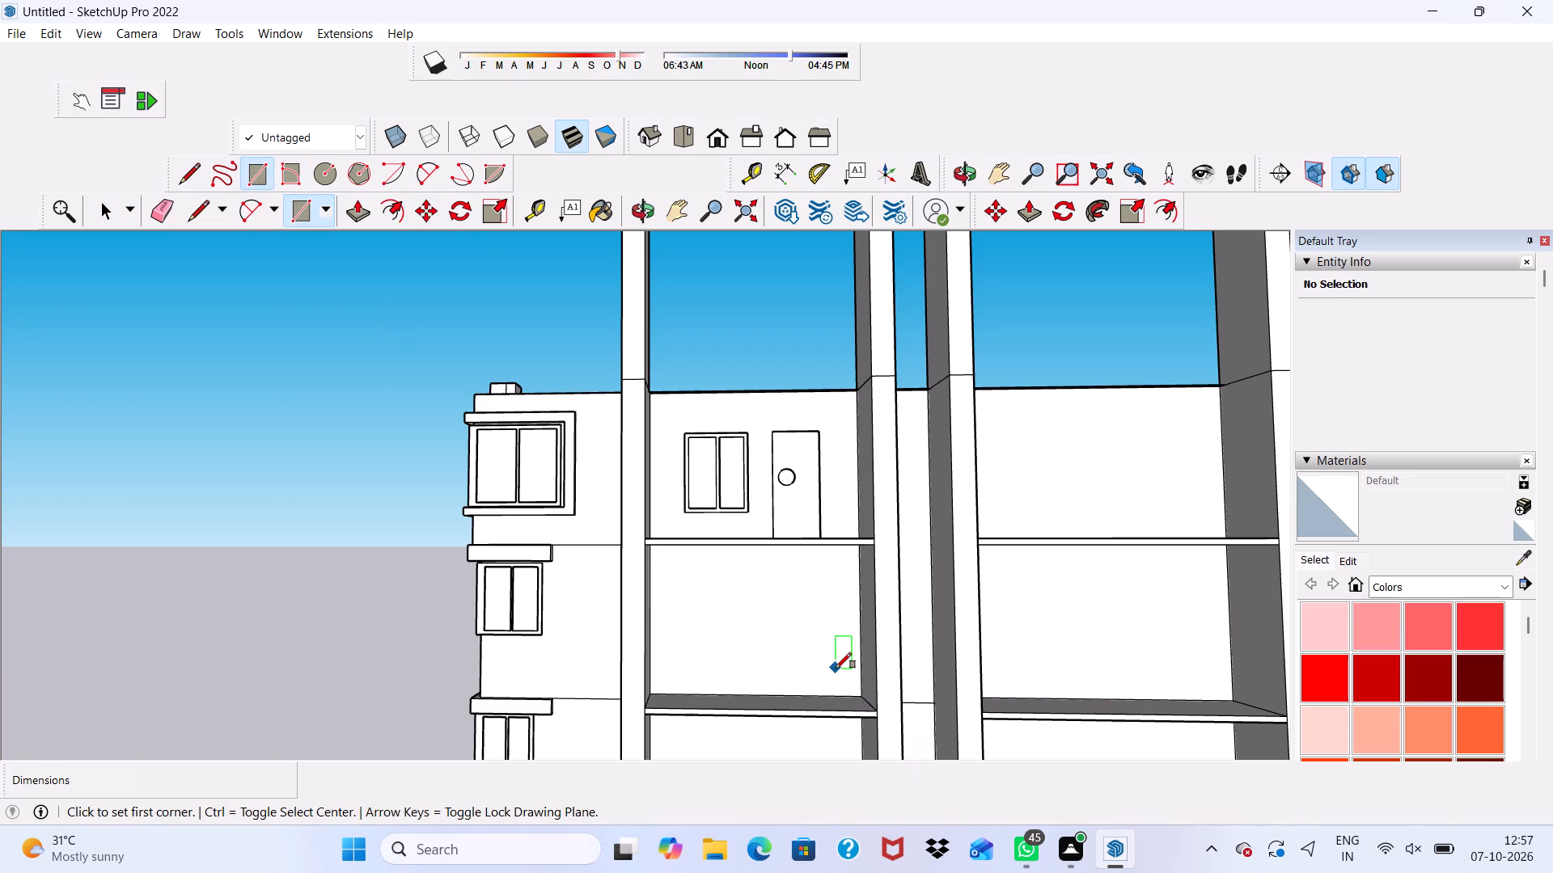
{"action": "scroll", "coordinate": [836, 668], "scroll_direction": "up", "scroll_amount": 4}
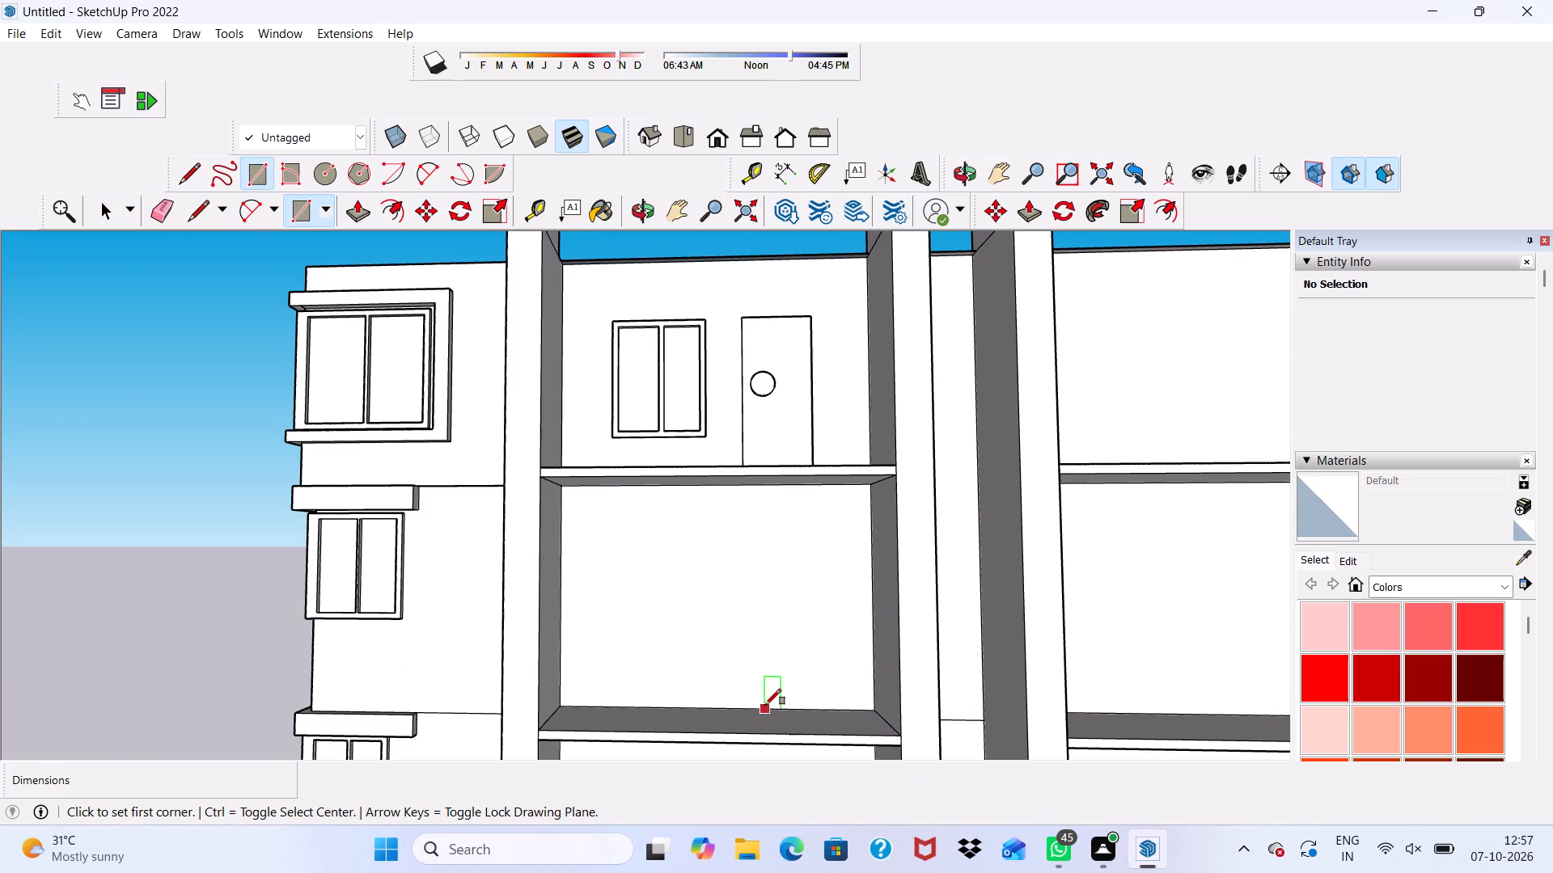
{"action": "left_click", "coordinate": [765, 705]}
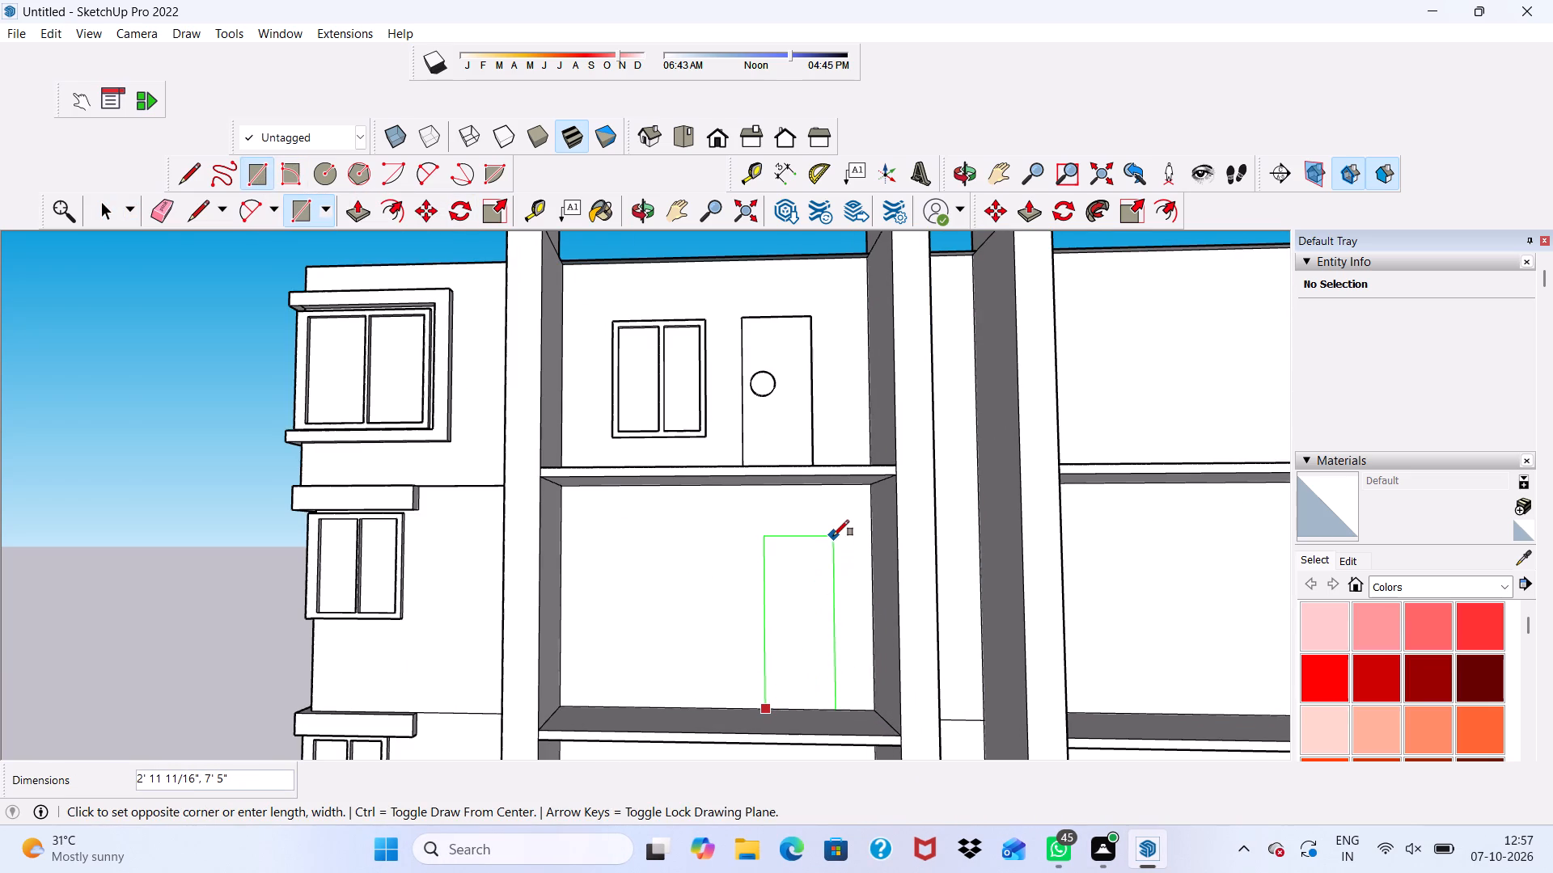
{"action": "type", "text": "3'"}
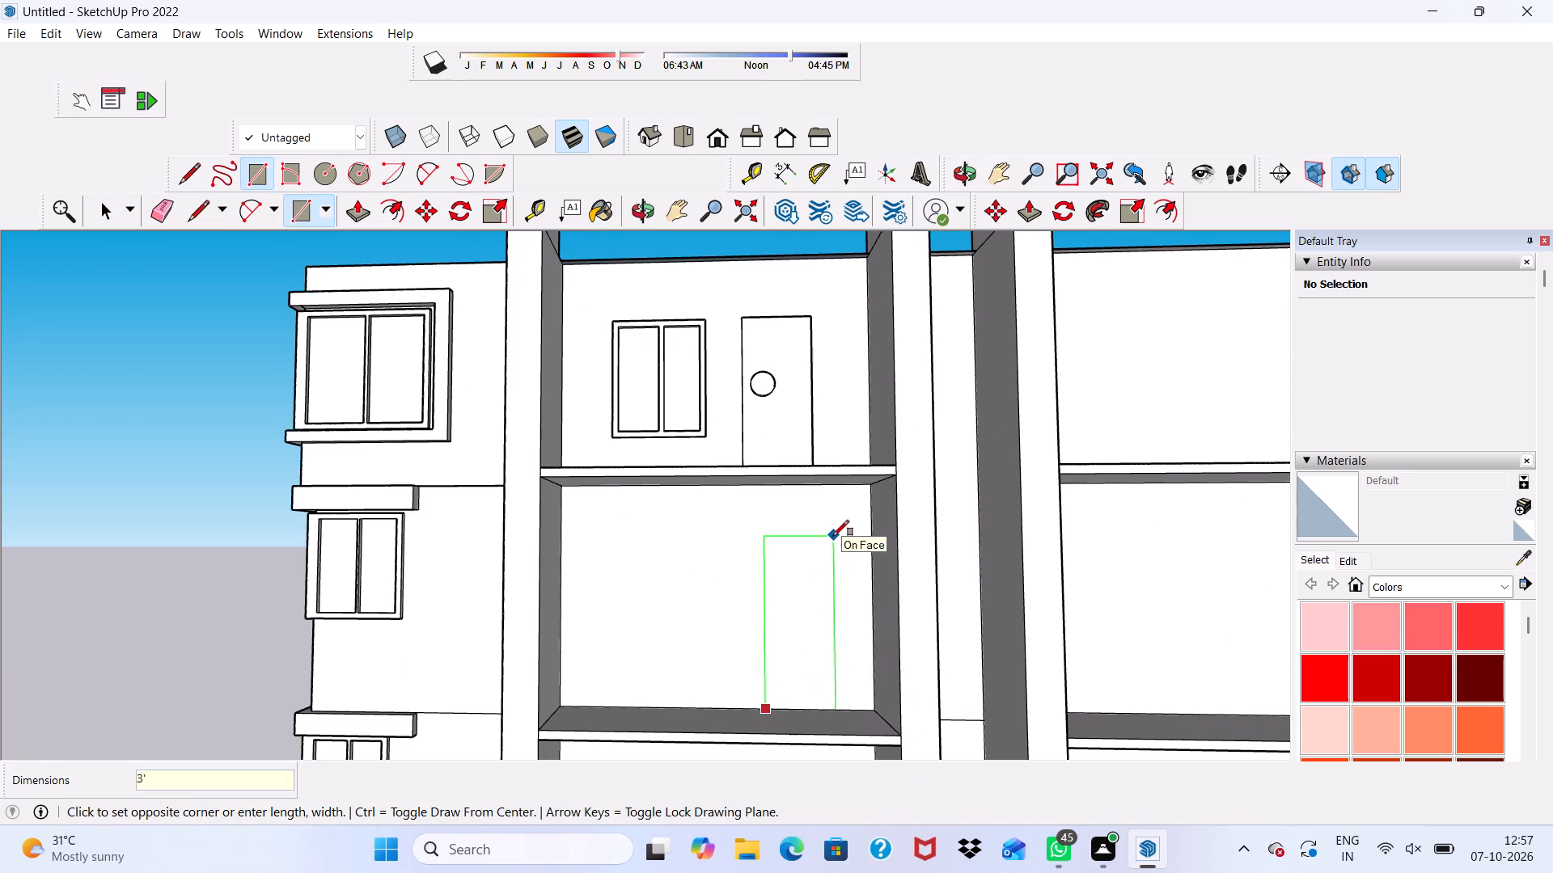
{"action": "type", "text": ",7'"}
{"action": "key", "text": "Return"}
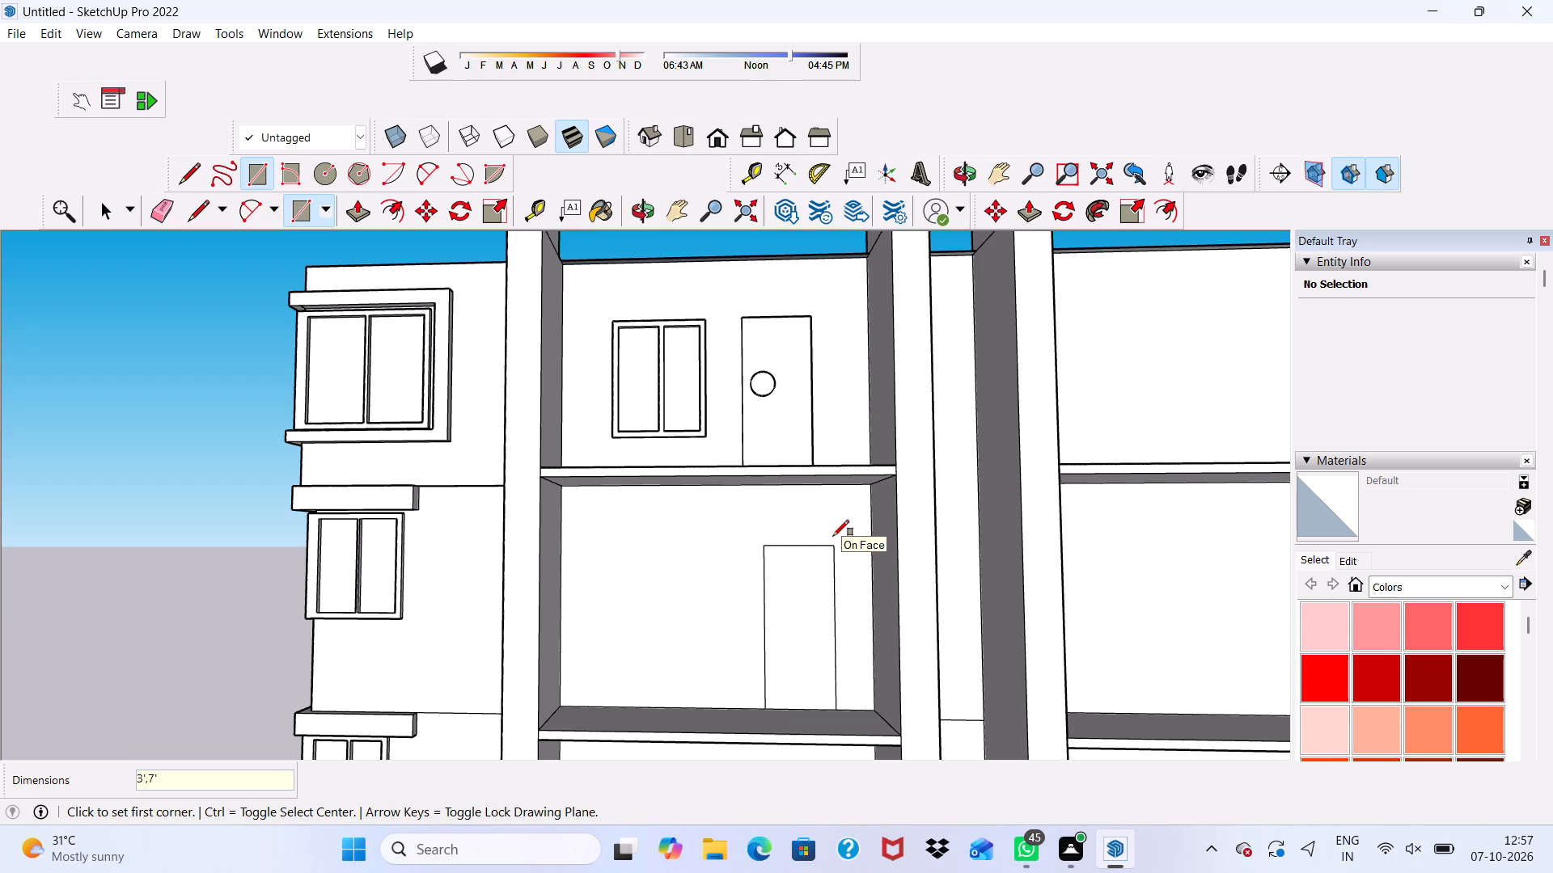
Draw a window rectangle about 4' 9" wide and 5' 8" tall beside the new door outline.
{"action": "scroll", "coordinate": [802, 570], "scroll_direction": "down", "scroll_amount": 2}
{"action": "scroll", "coordinate": [659, 539], "scroll_direction": "up", "scroll_amount": 2}
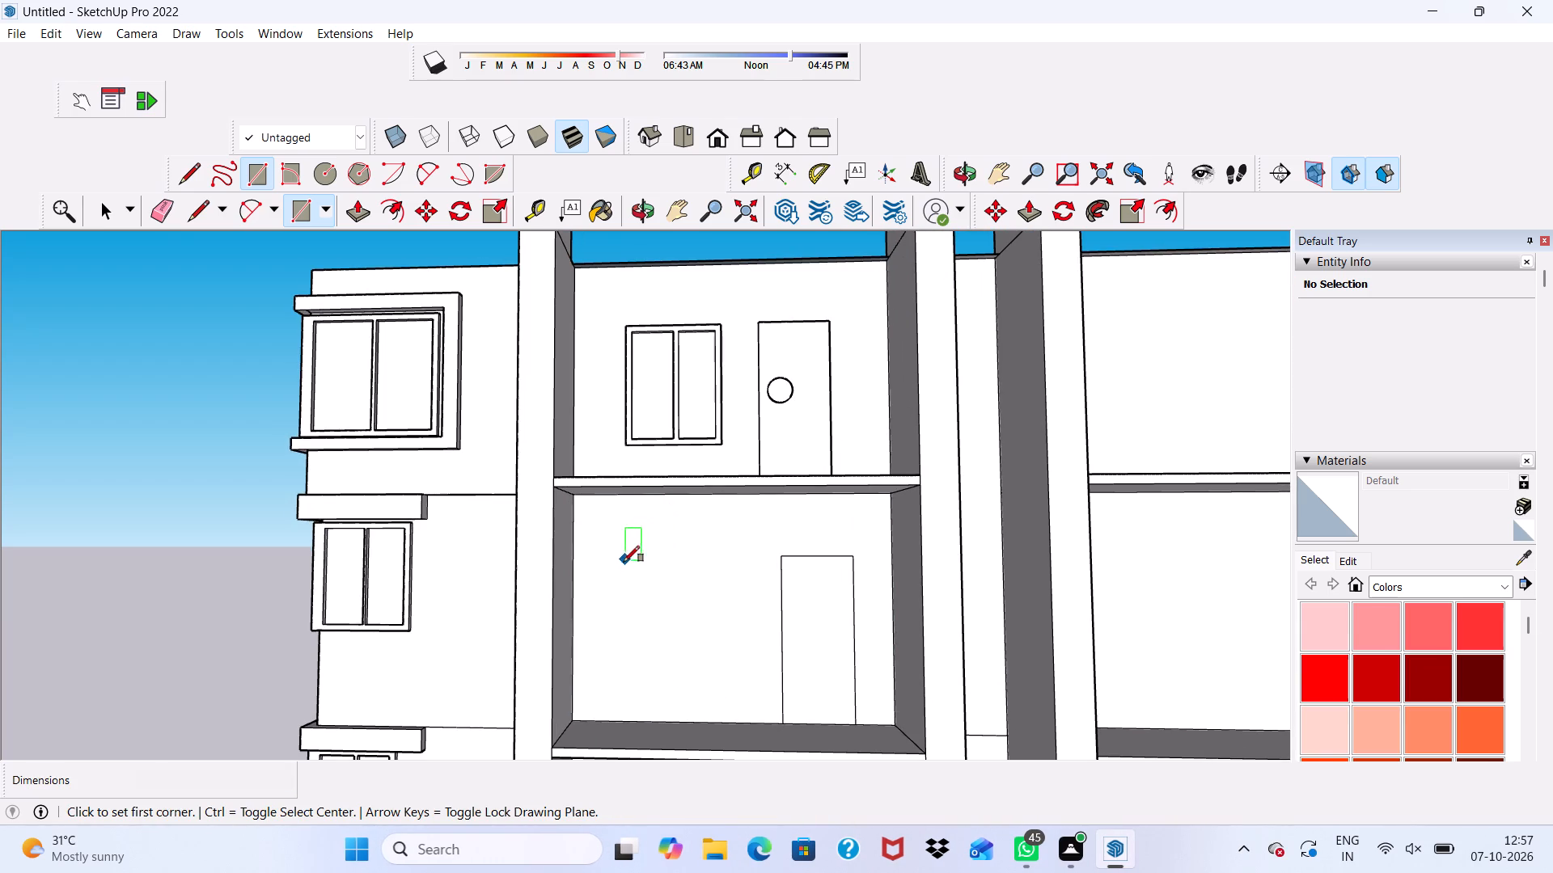
{"action": "left_click", "coordinate": [633, 559]}
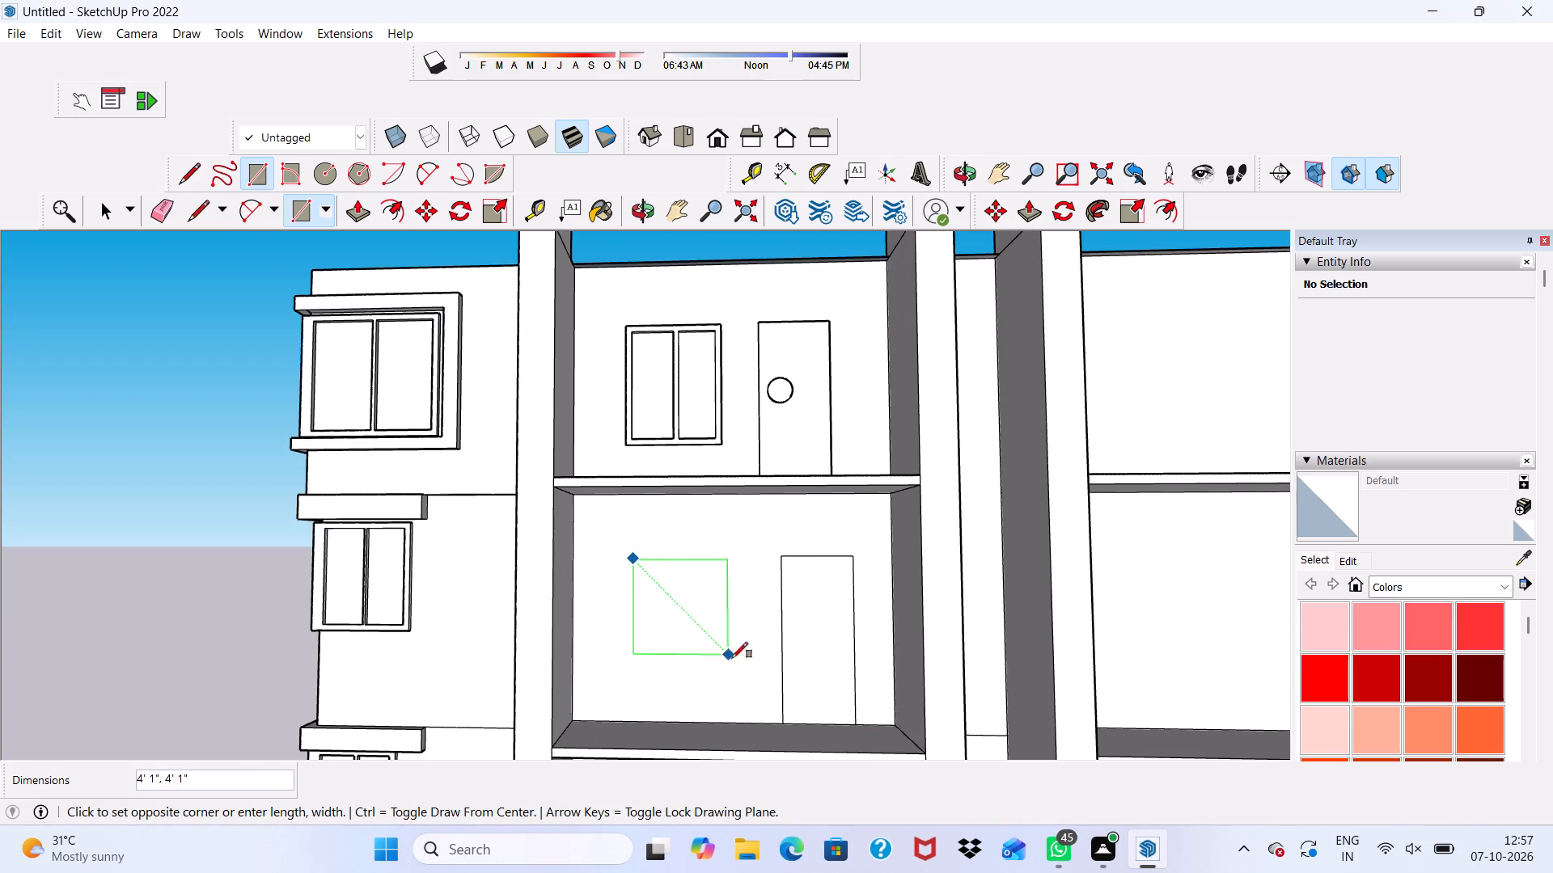
{"action": "left_click", "coordinate": [746, 694]}
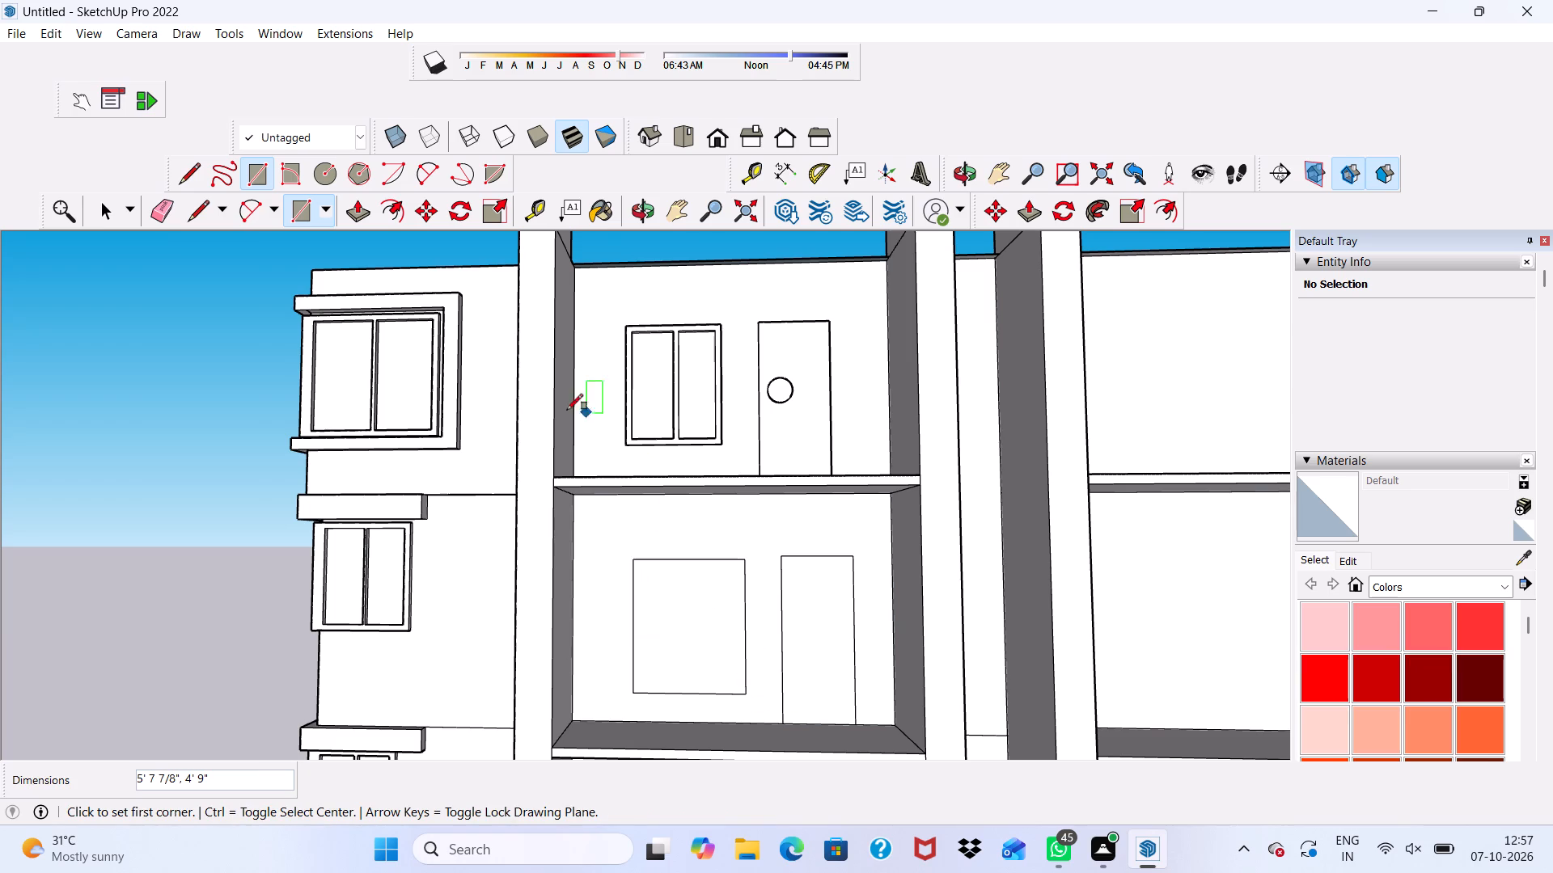
Offset the new window rectangle 3" inward to form its frame.
{"action": "left_click", "coordinate": [393, 207]}
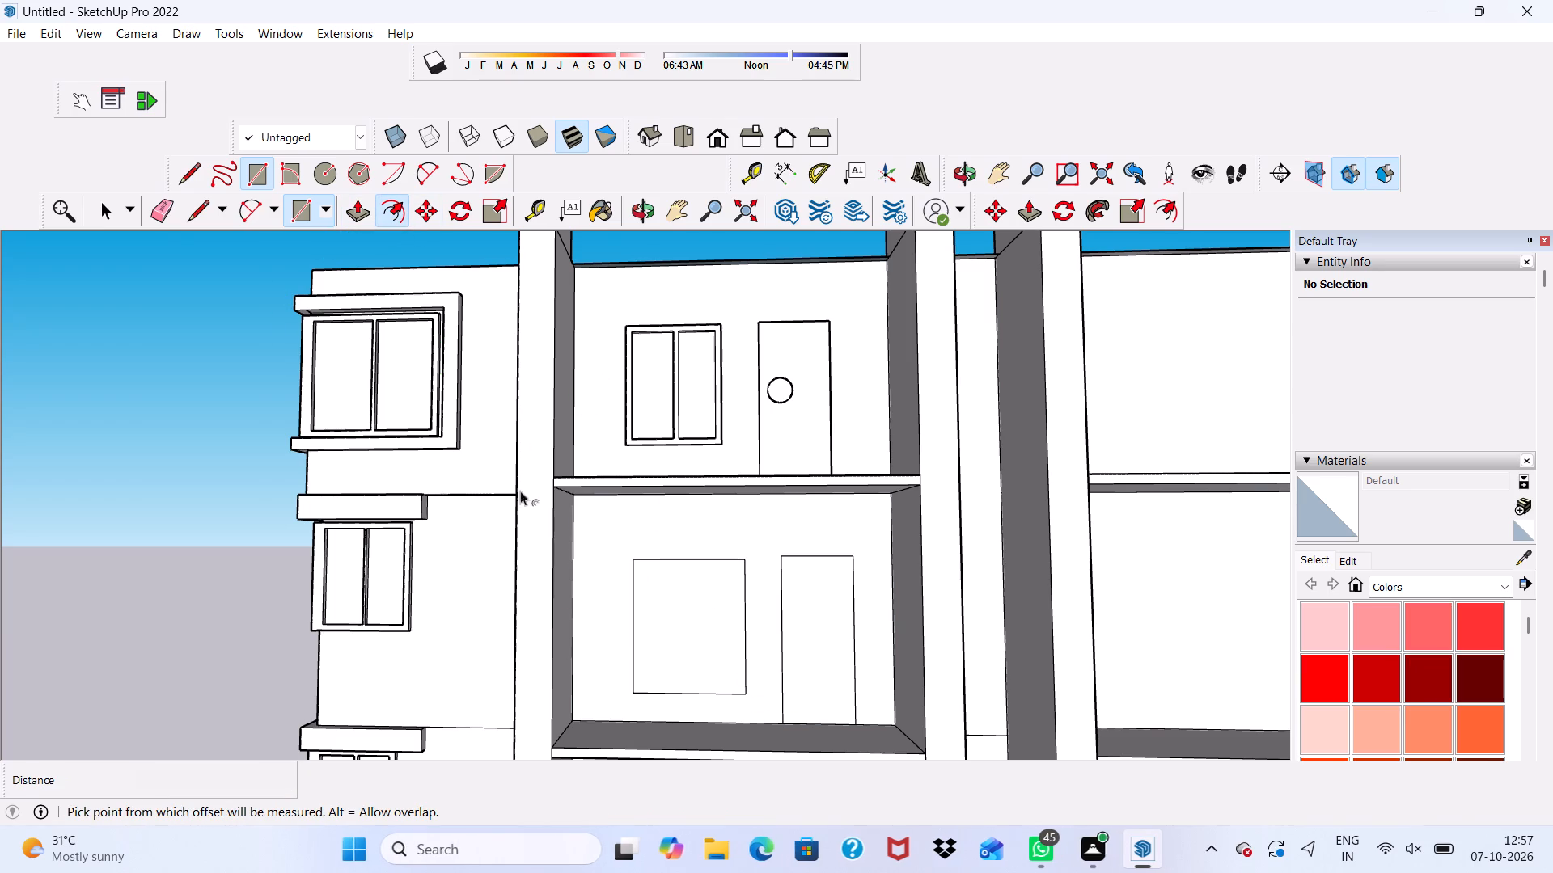
{"action": "left_click", "coordinate": [696, 637]}
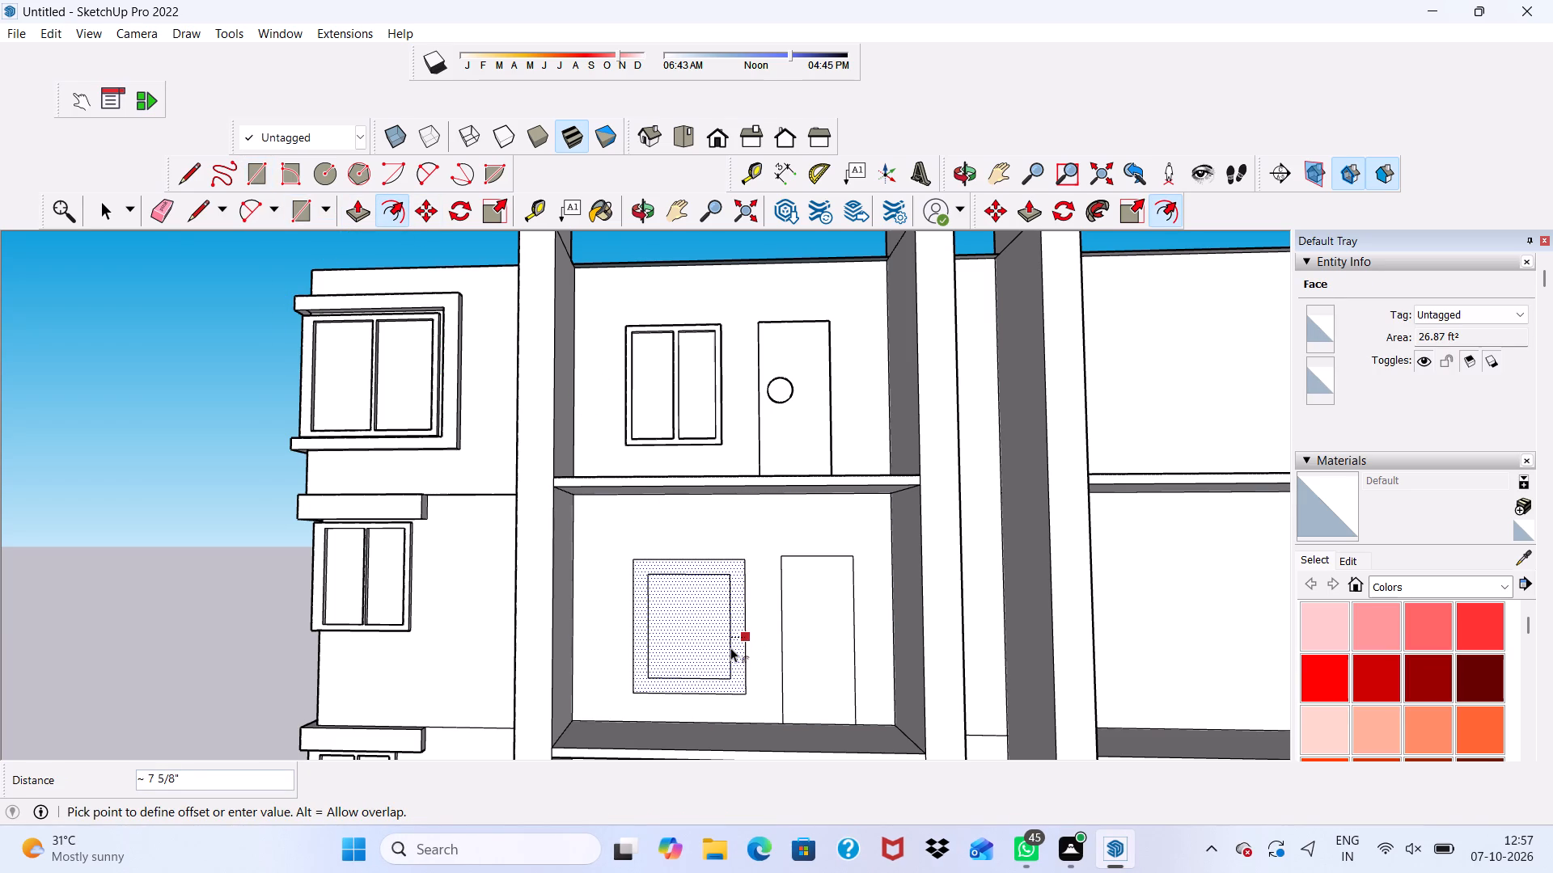
{"action": "type", "text": "3\""}
{"action": "key", "text": "Return"}
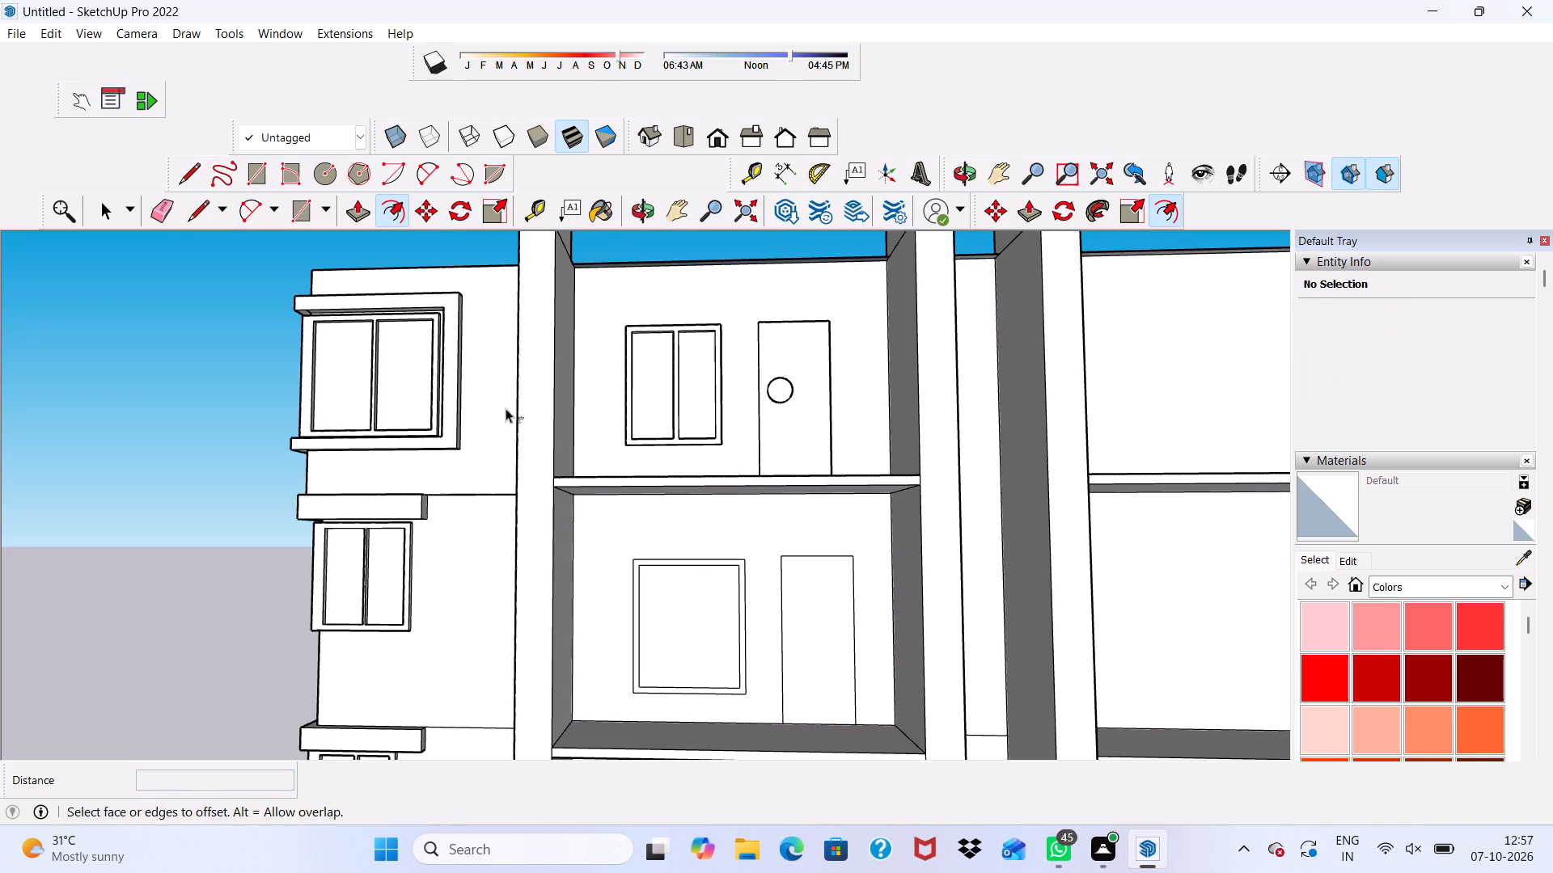
Draw a mullion rectangle about 2 11/16" wide and 5' 1 7/8" tall down the middle of the inner window face.
{"action": "left_click", "coordinate": [259, 174]}
{"action": "scroll", "coordinate": [736, 637], "scroll_direction": "up", "scroll_amount": 8}
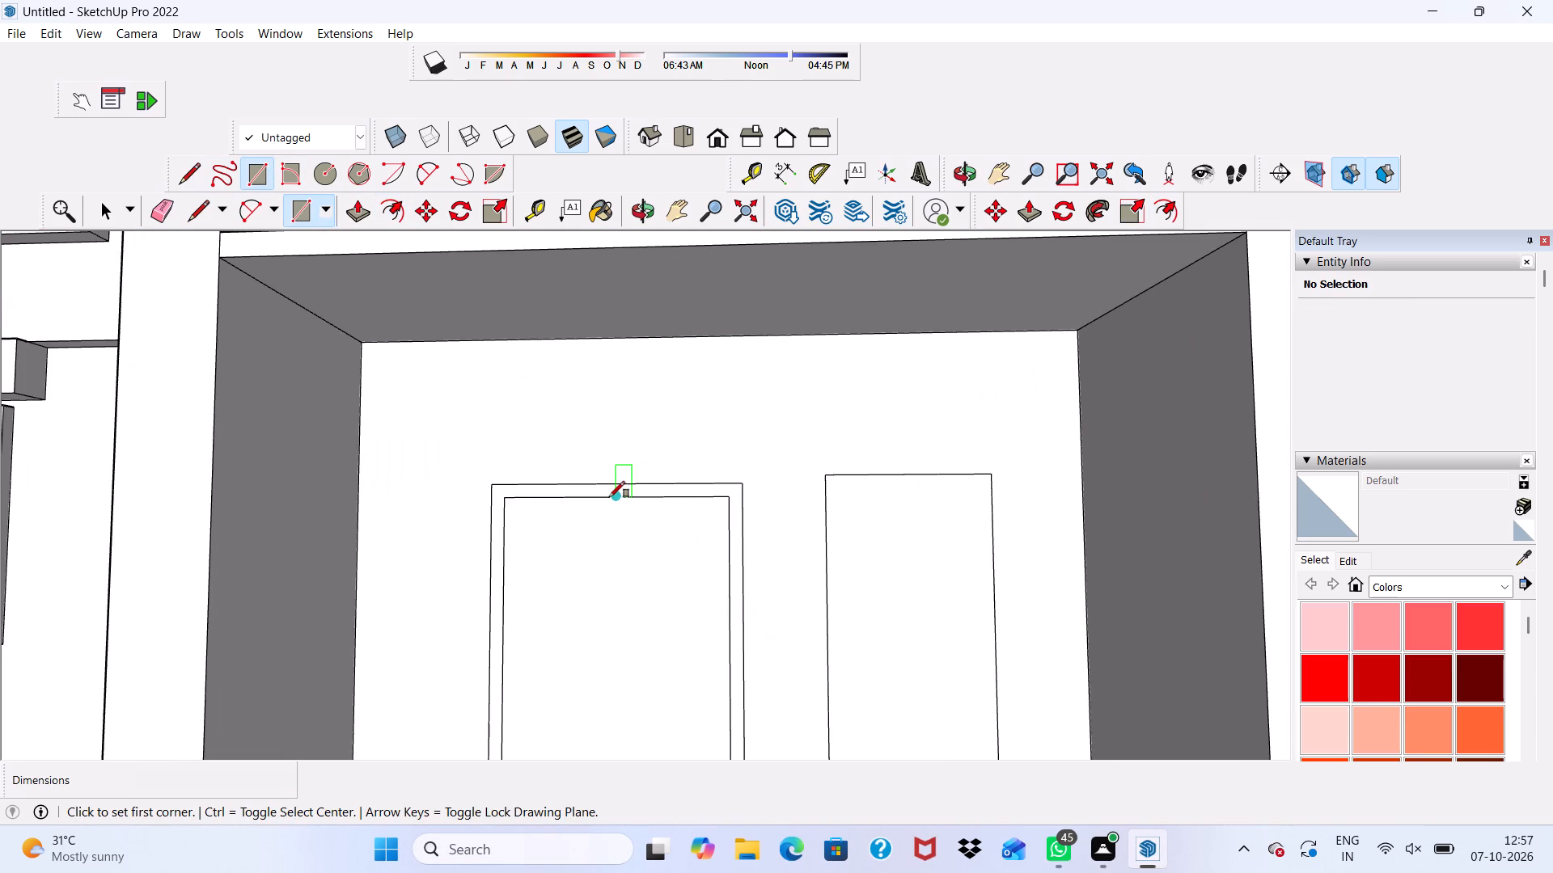
{"action": "left_click", "coordinate": [609, 499]}
{"action": "scroll", "coordinate": [627, 527], "scroll_direction": "down", "scroll_amount": 10}
{"action": "scroll", "coordinate": [643, 623], "scroll_direction": "up", "scroll_amount": 2}
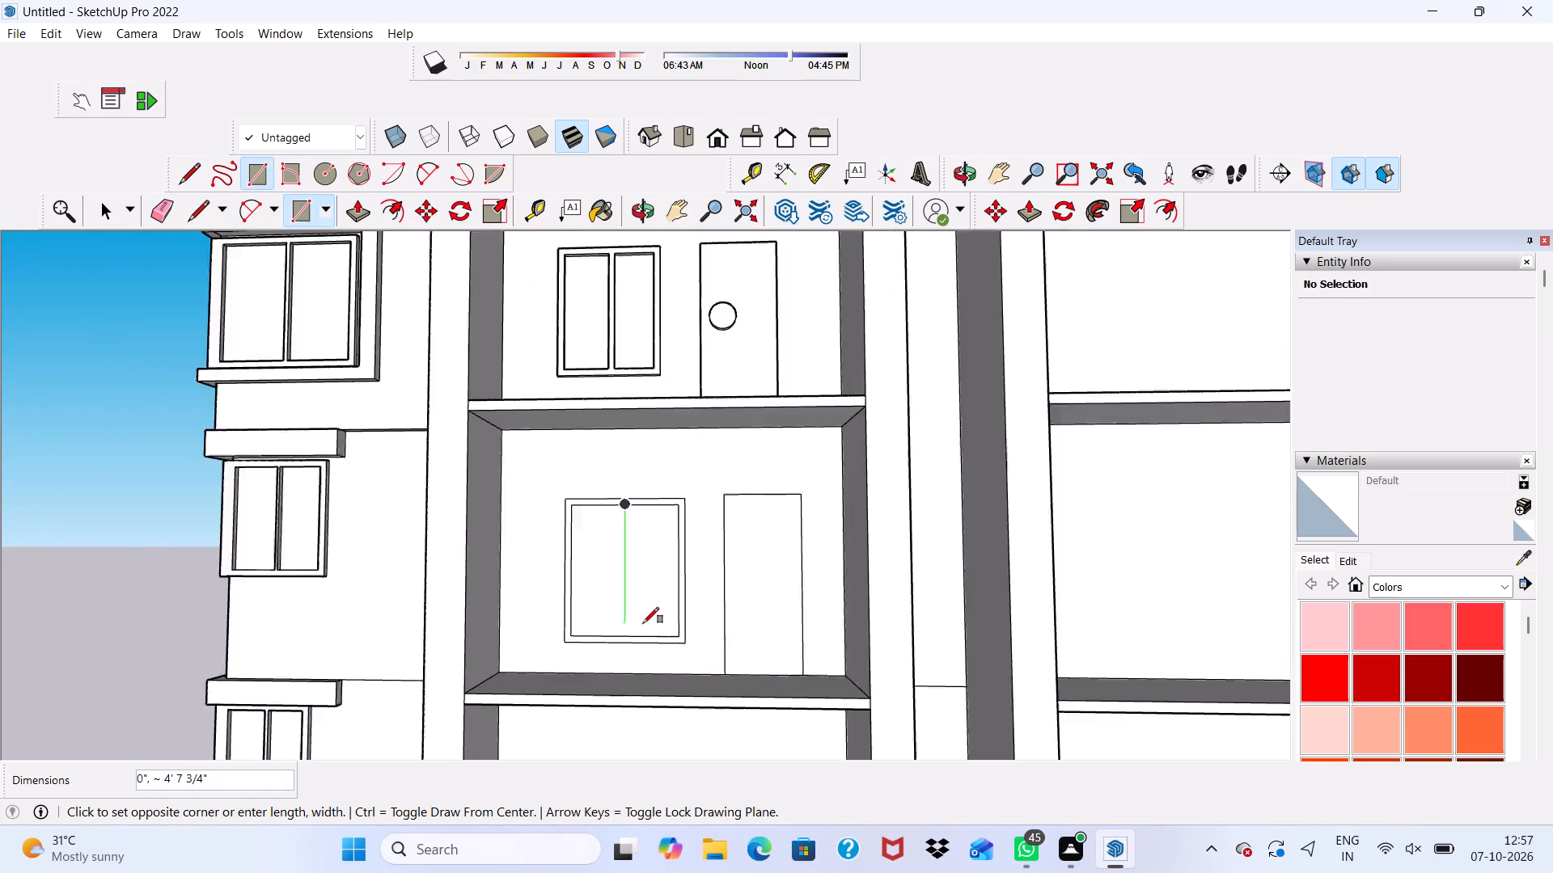
{"action": "scroll", "coordinate": [643, 623], "scroll_direction": "up", "scroll_amount": 5}
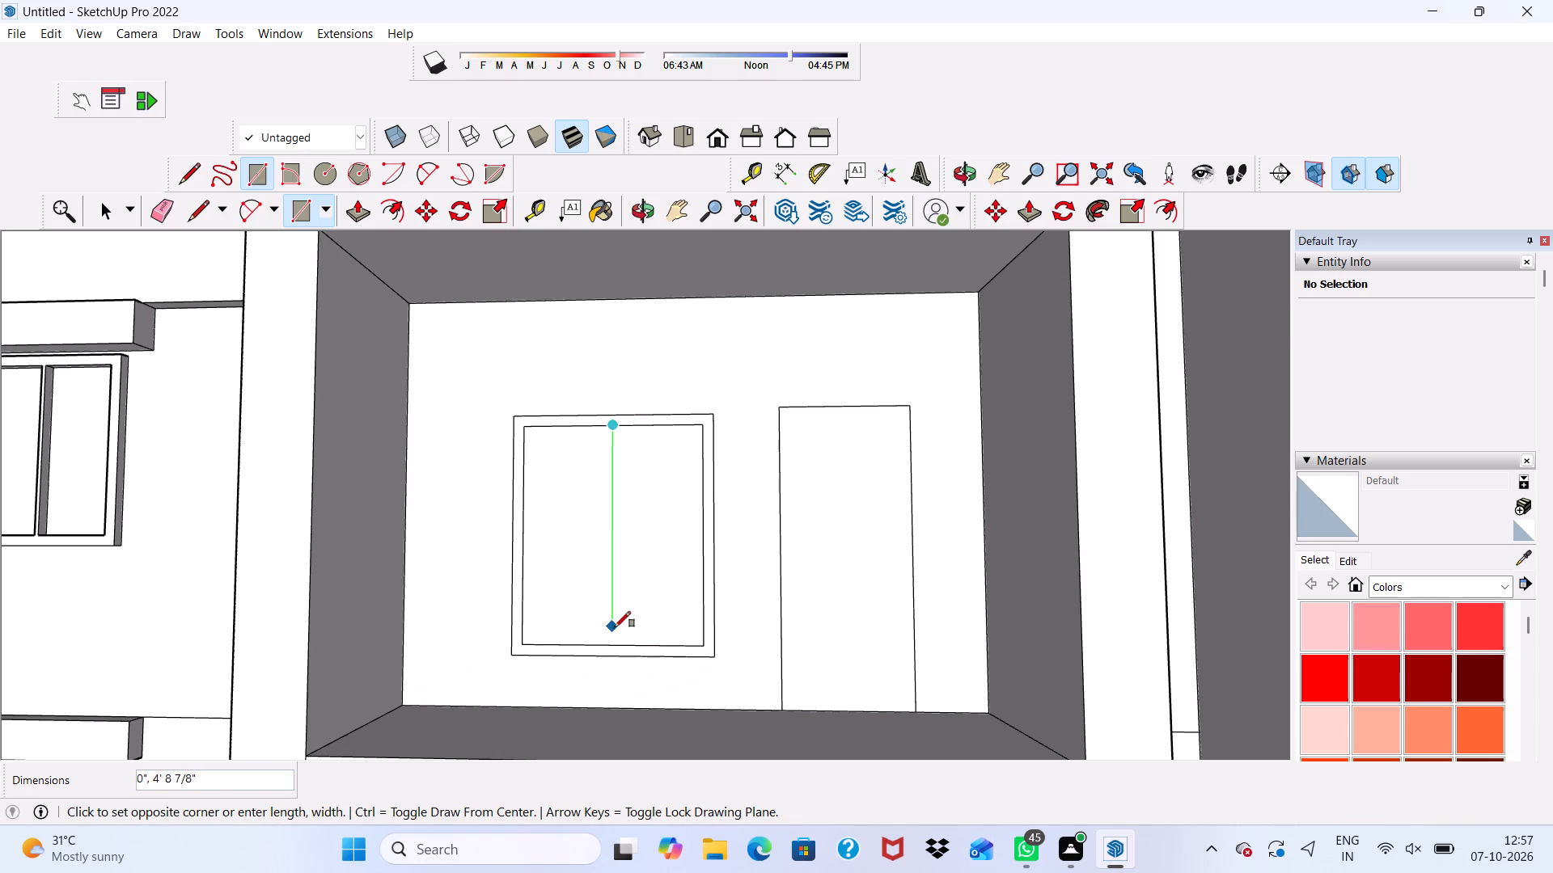
{"action": "scroll", "coordinate": [618, 640], "scroll_direction": "up", "scroll_amount": 5}
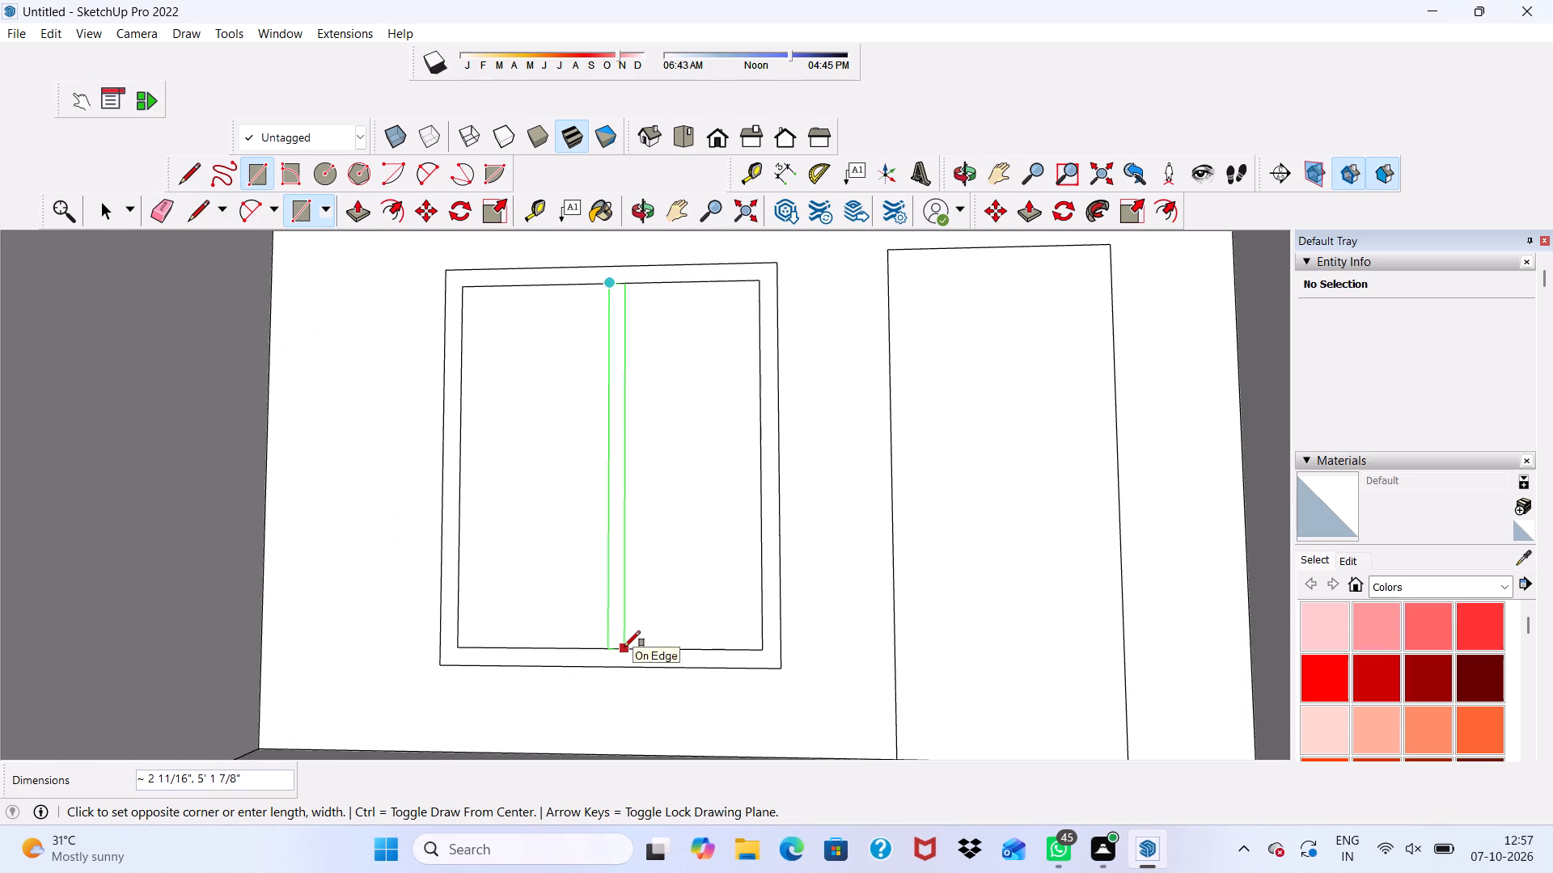
{"action": "left_click", "coordinate": [624, 647]}
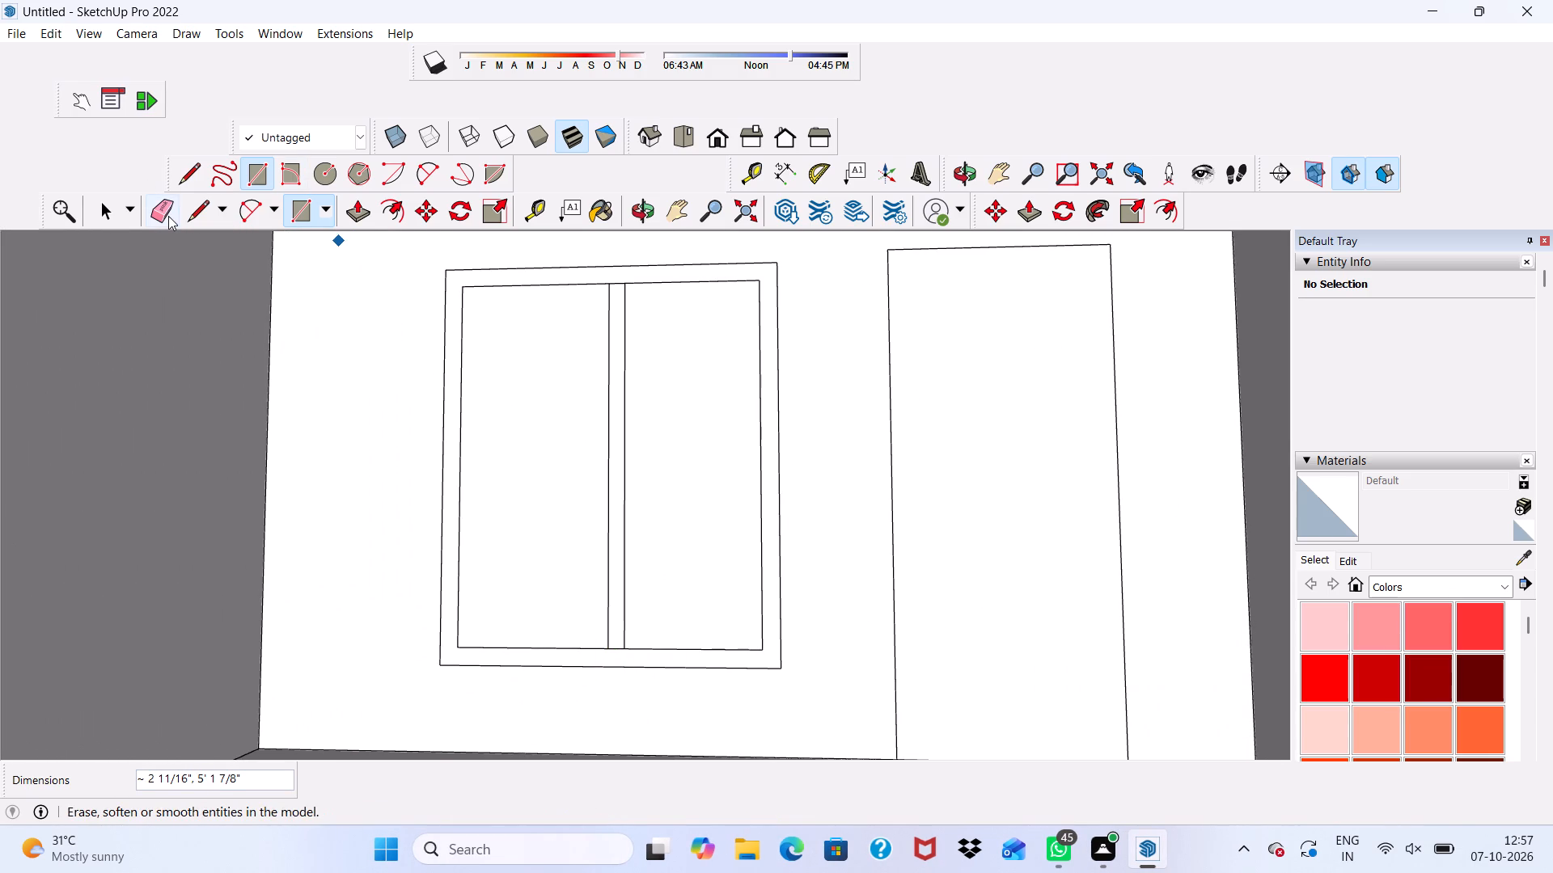
Erase the short edges where the new mullion meets the window frame at its top and bottom.
{"action": "left_click", "coordinate": [168, 217]}
{"action": "scroll", "coordinate": [616, 289], "scroll_direction": "up", "scroll_amount": 8}
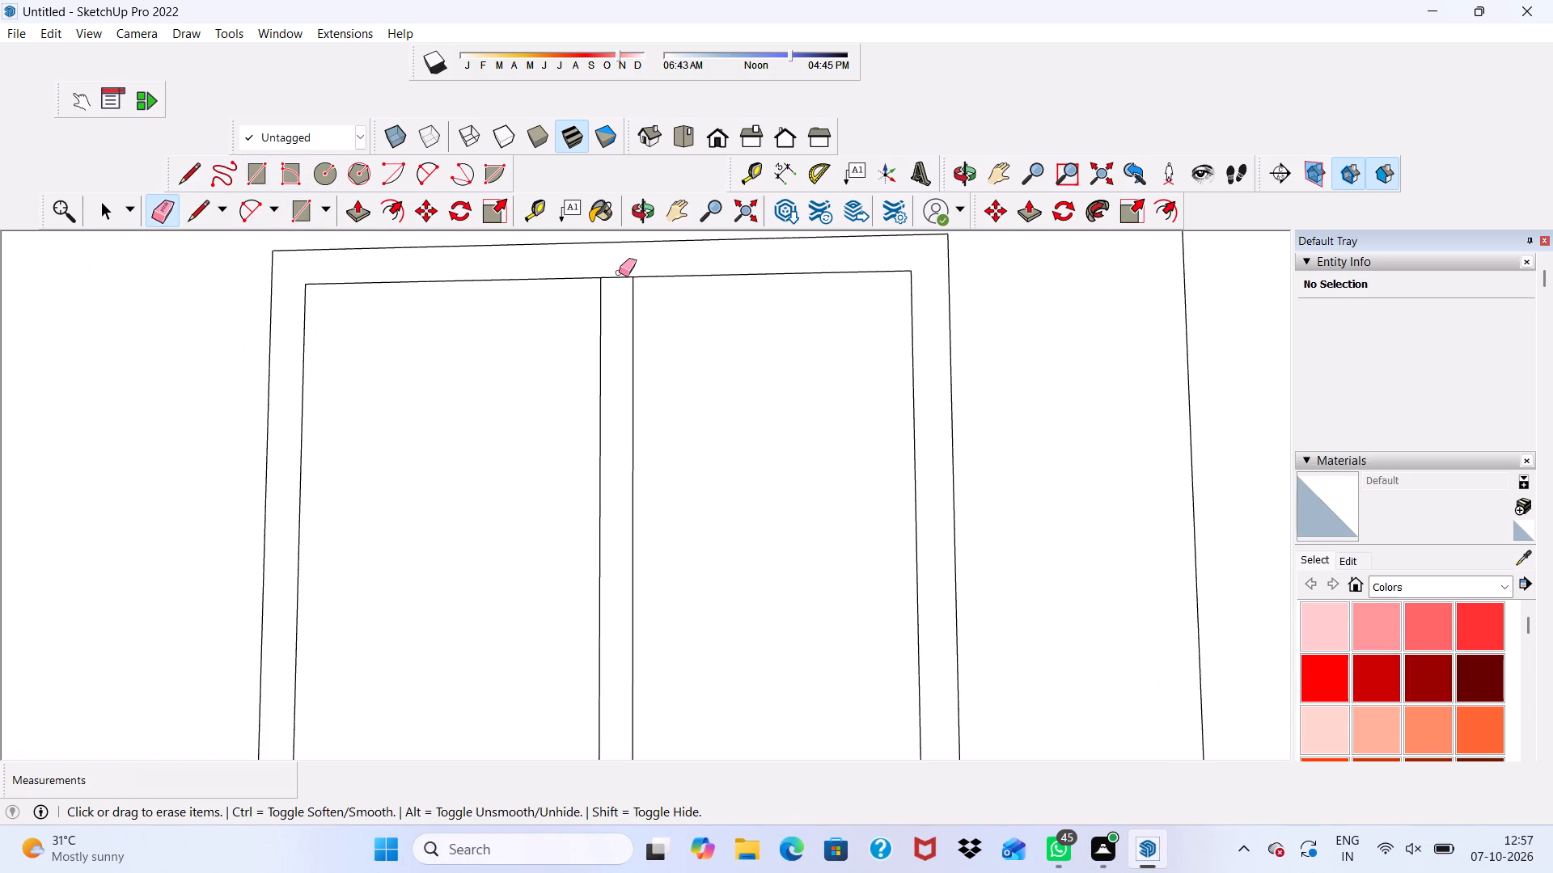
{"action": "left_click", "coordinate": [619, 272]}
{"action": "scroll", "coordinate": [623, 279], "scroll_direction": "down", "scroll_amount": 11}
{"action": "scroll", "coordinate": [666, 548], "scroll_direction": "down", "scroll_amount": 1}
{"action": "scroll", "coordinate": [664, 558], "scroll_direction": "up", "scroll_amount": 9}
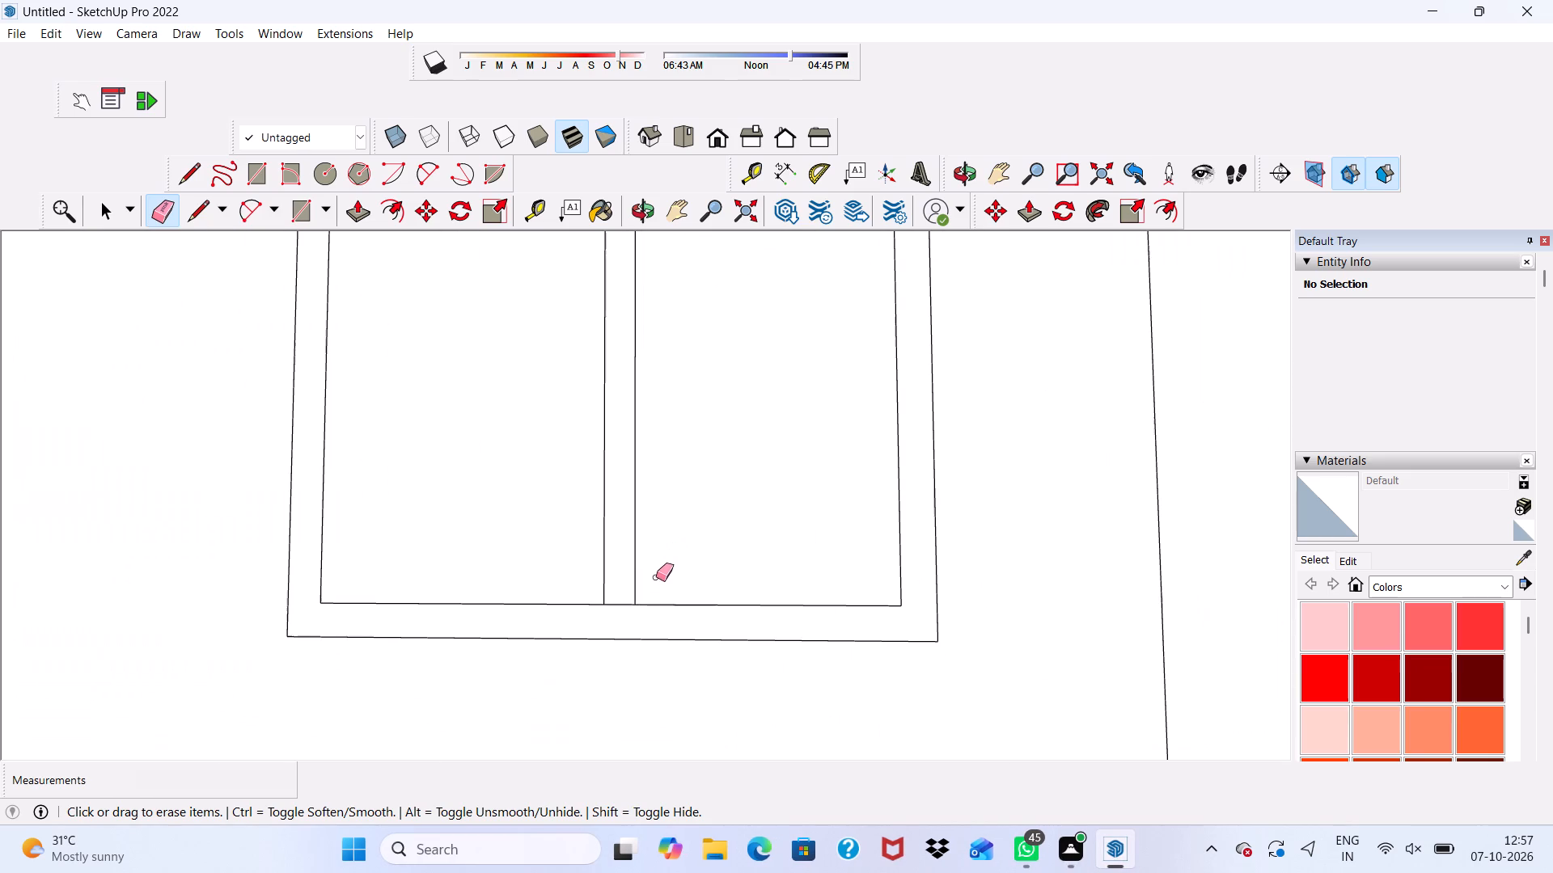
{"action": "left_click", "coordinate": [609, 605]}
Extrude the joined window frame and mullion 3" out from the lower balcony wall.
{"action": "key", "text": "space"}
{"action": "left_click", "coordinate": [599, 599]}
{"action": "left_click", "coordinate": [604, 618]}
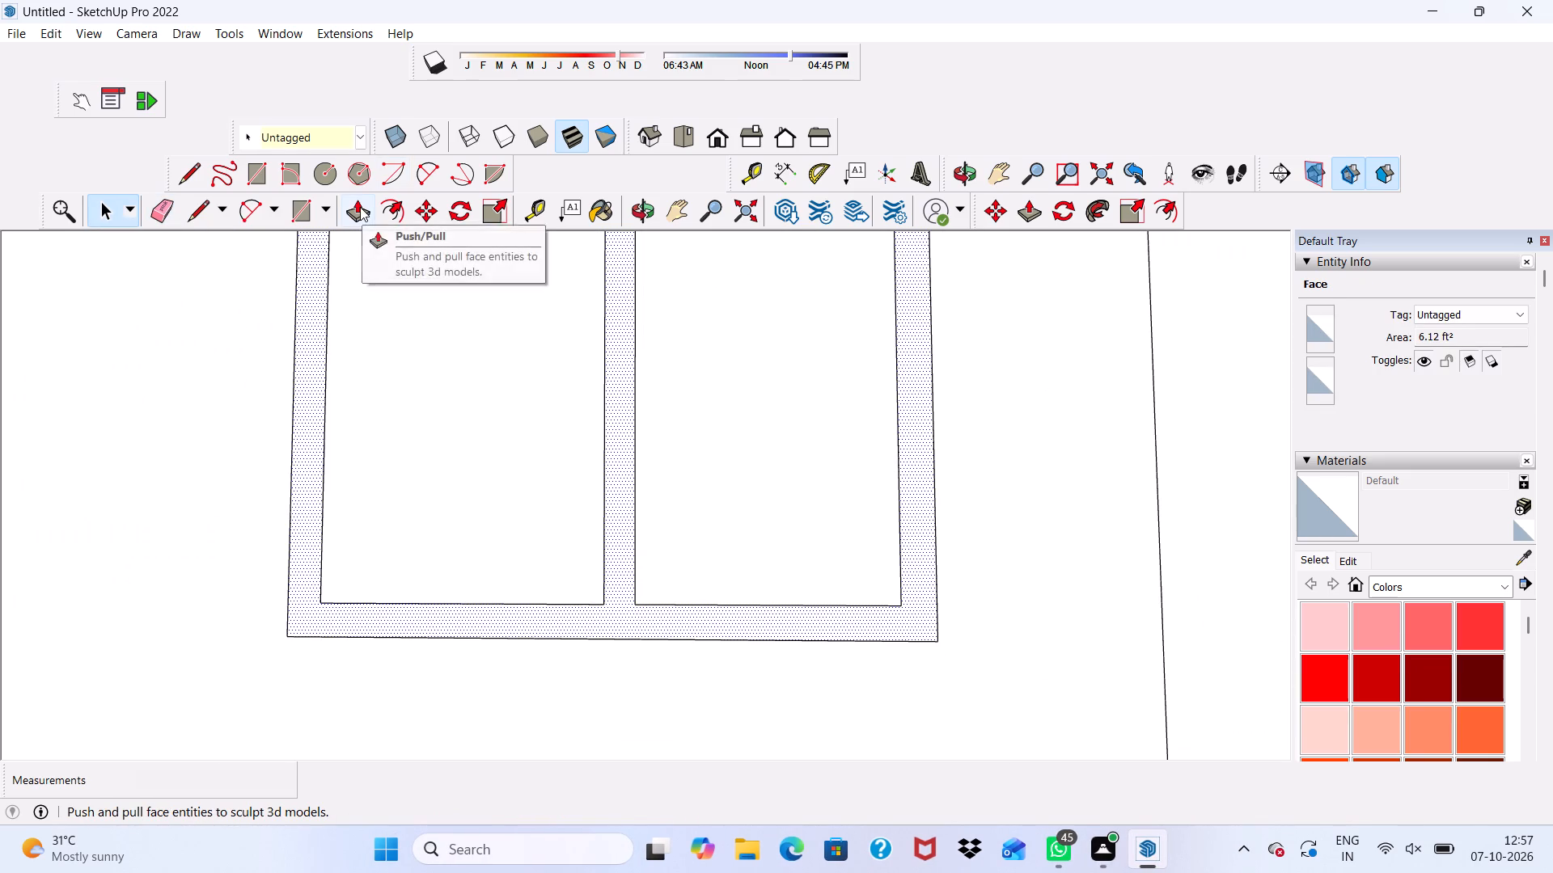
{"action": "left_click", "coordinate": [360, 207]}
{"action": "left_click", "coordinate": [623, 599]}
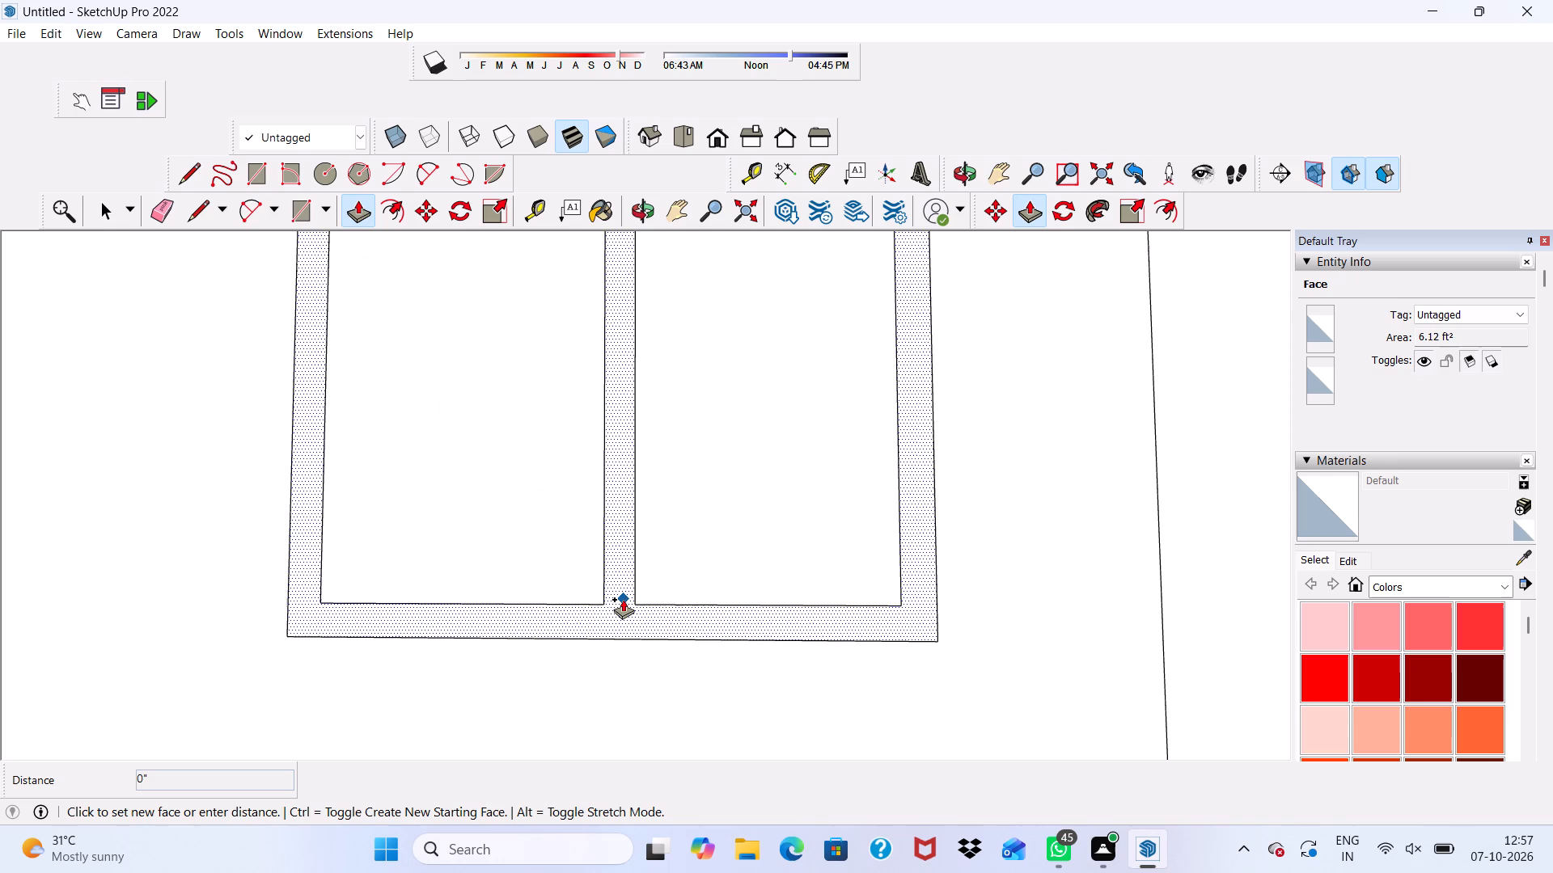
{"action": "type", "text": "3\""}
{"action": "key", "text": "Return"}
Extrude the door face beside this window 3" out from the wall.
{"action": "scroll", "coordinate": [577, 574], "scroll_direction": "down", "scroll_amount": 6}
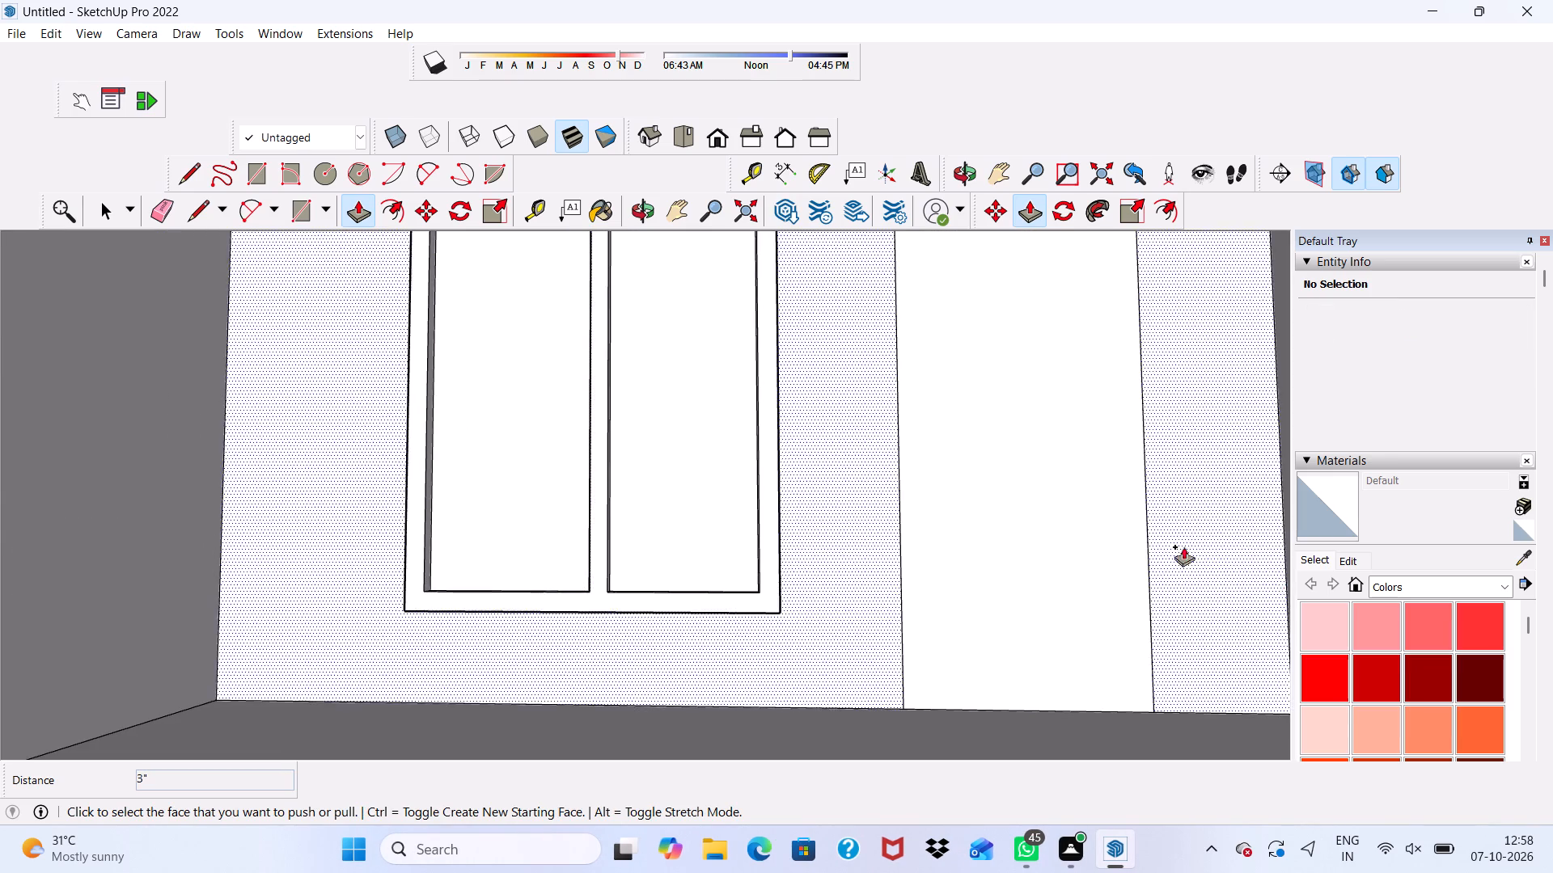
{"action": "left_click", "coordinate": [994, 562]}
{"action": "type", "text": "3\""}
{"action": "key", "text": "Return"}
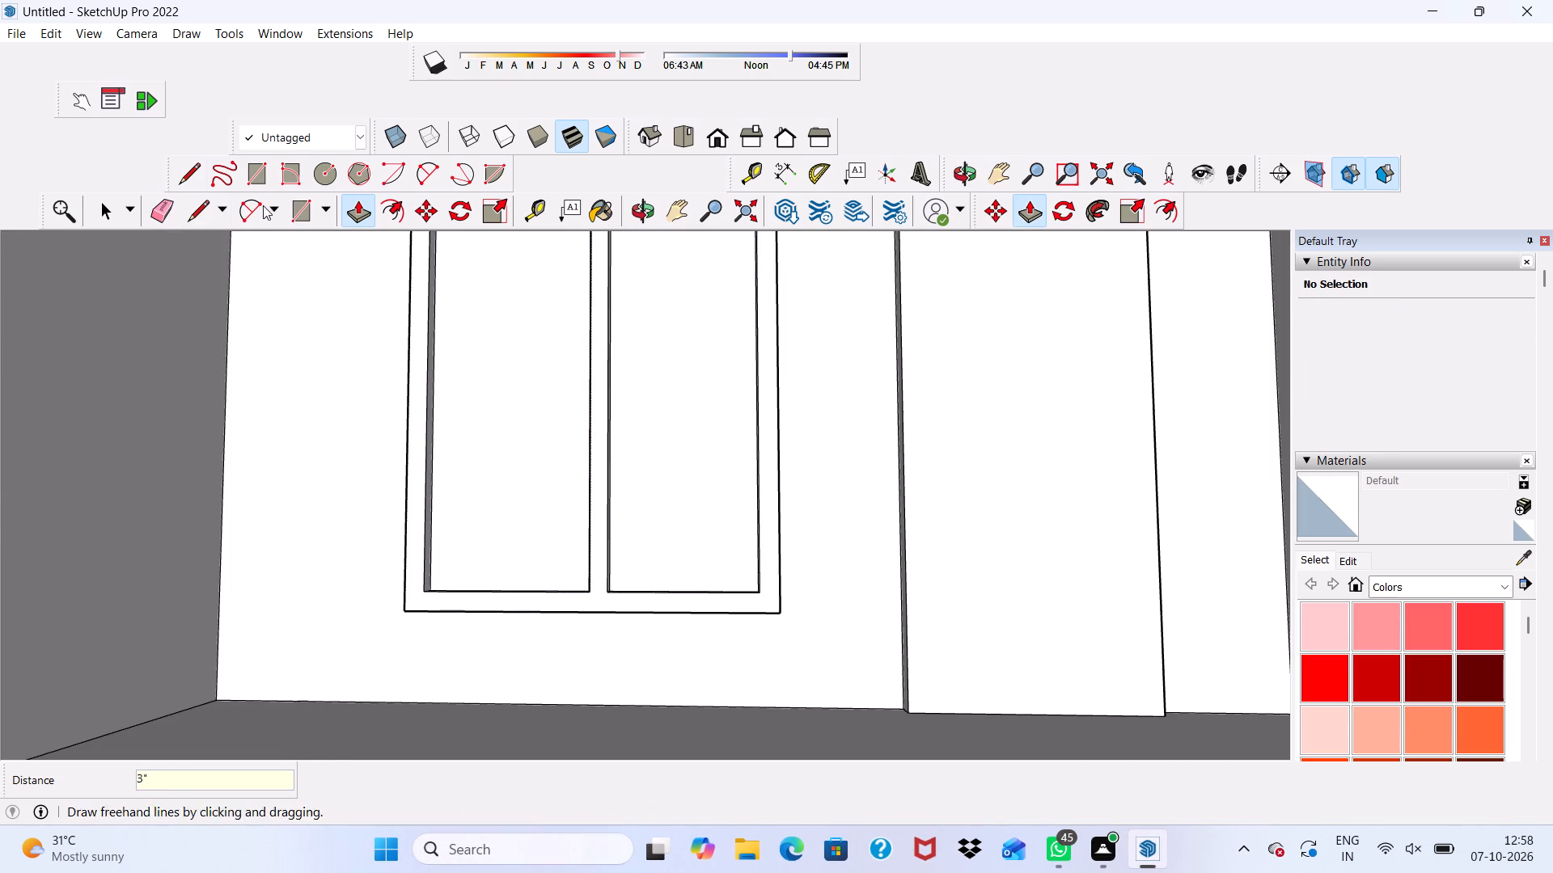
Add a round knob to the door by drawing a circle of about 6 1/2" radius on its face and extruding it 3".
{"action": "left_click", "coordinate": [321, 159]}
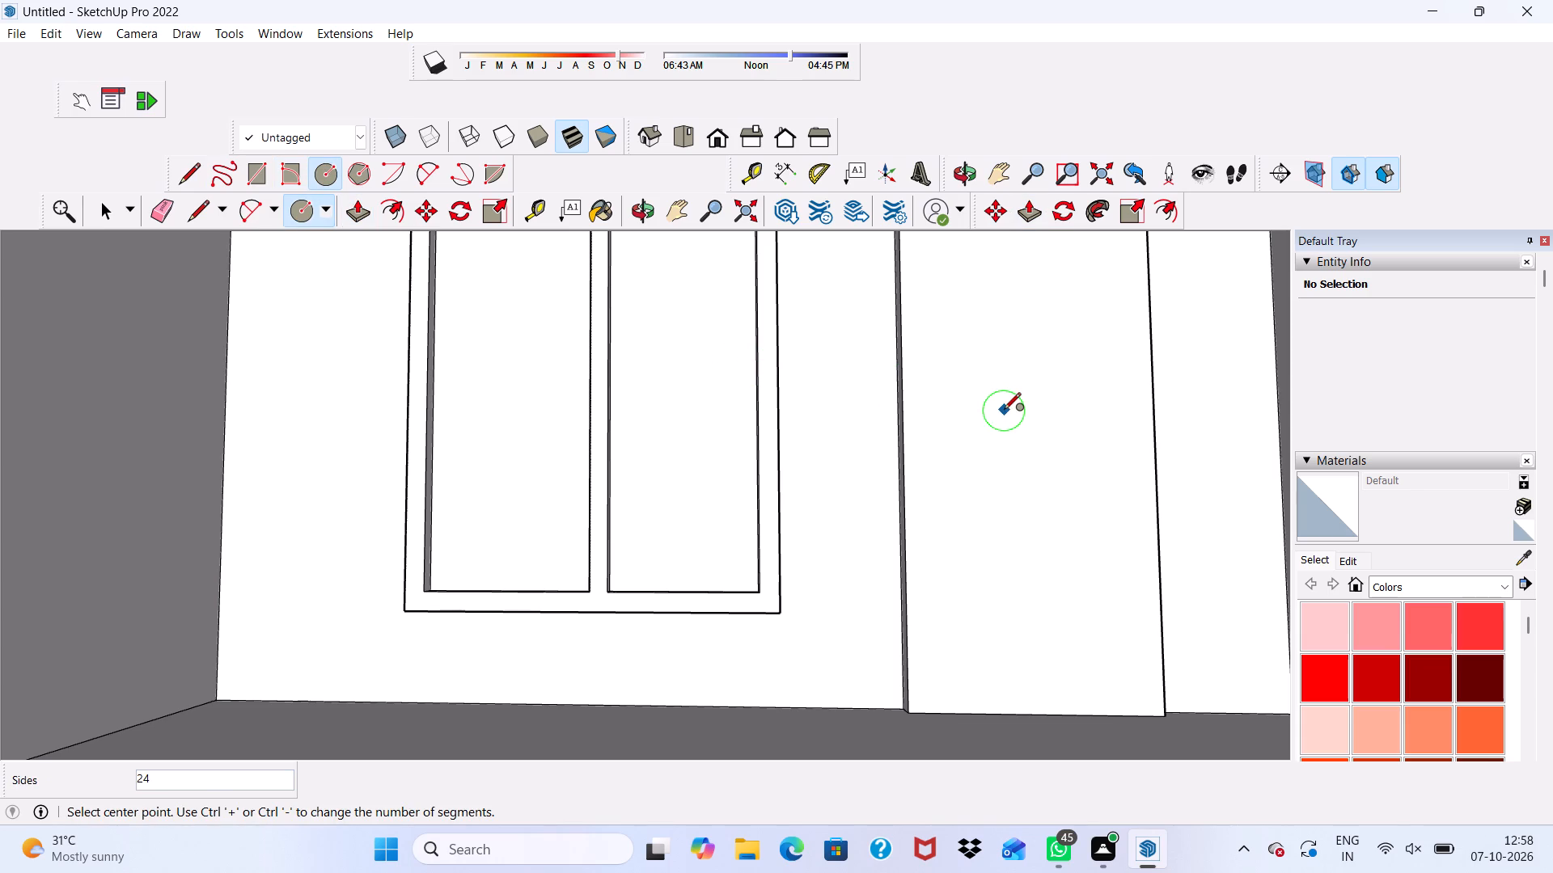
{"action": "left_click", "coordinate": [992, 416]}
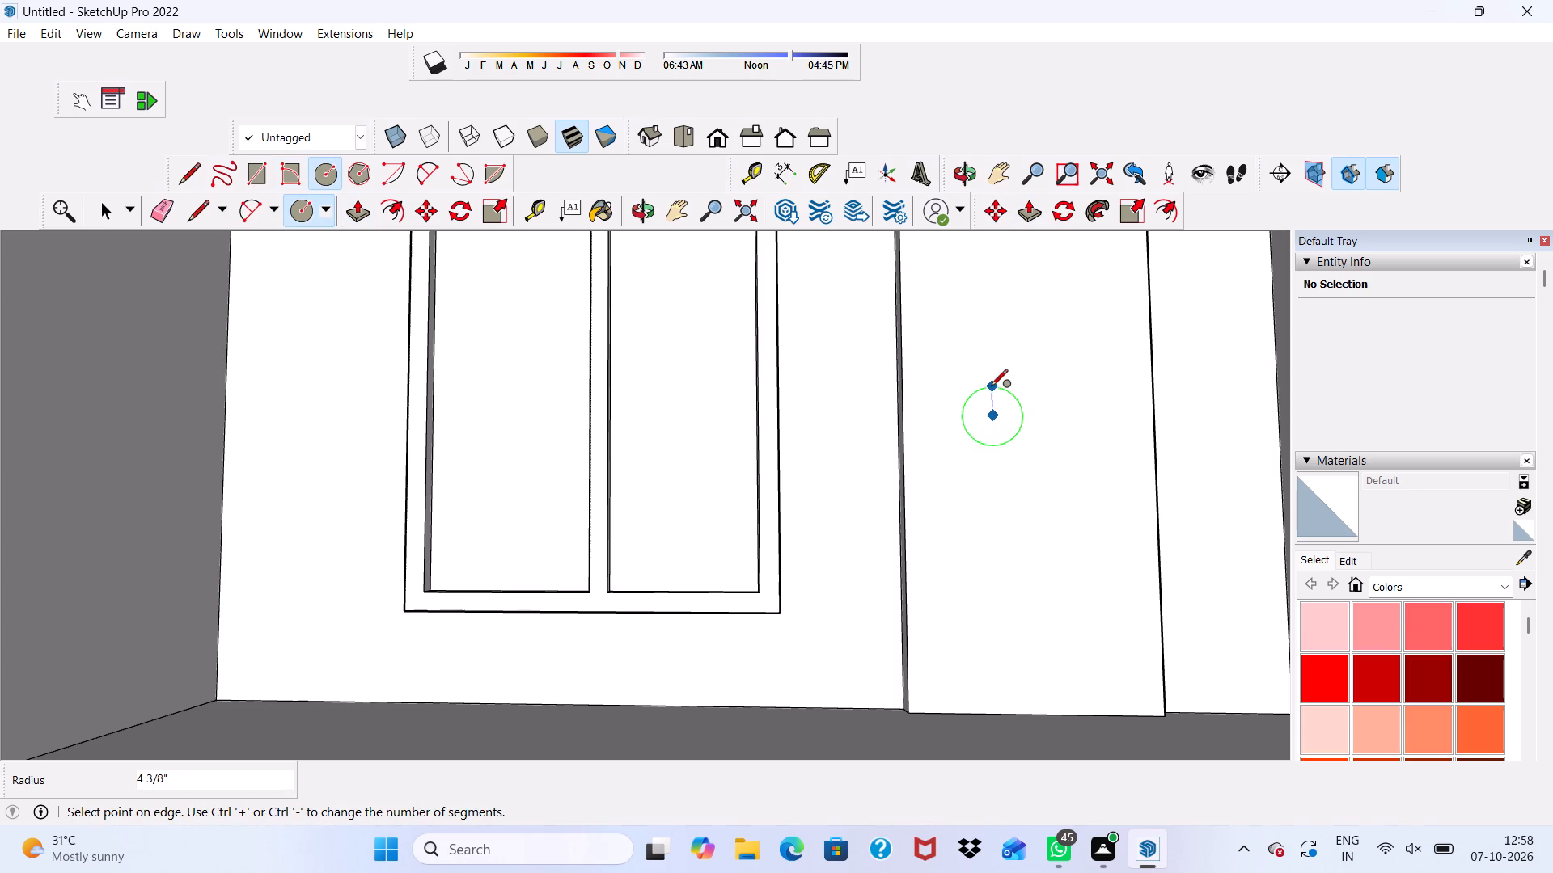
{"action": "left_click", "coordinate": [993, 373]}
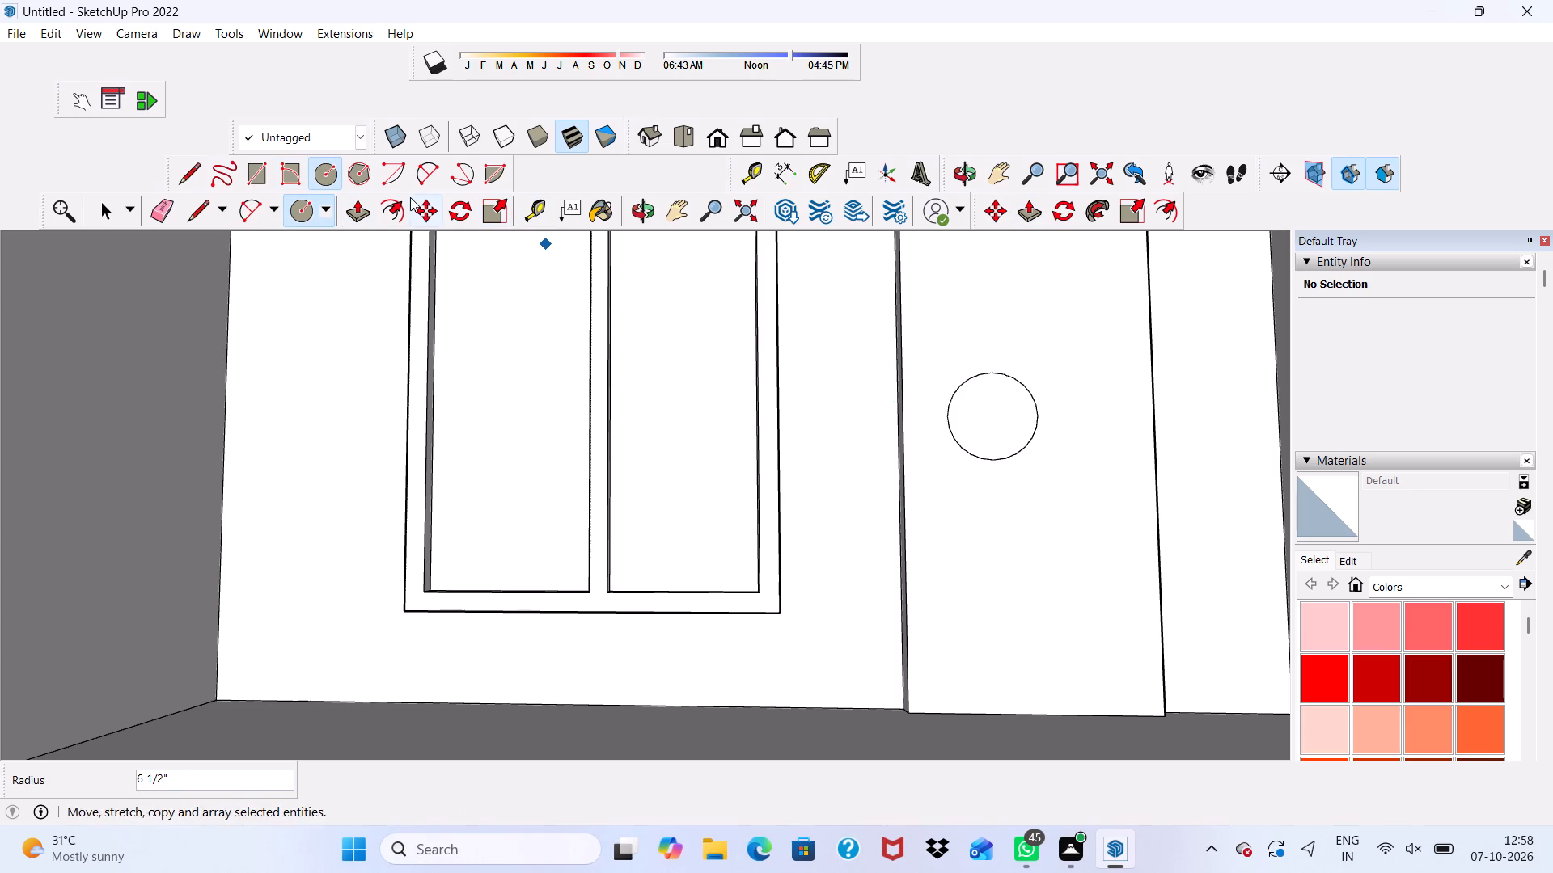
{"action": "left_click", "coordinate": [358, 207]}
{"action": "left_click", "coordinate": [985, 409]}
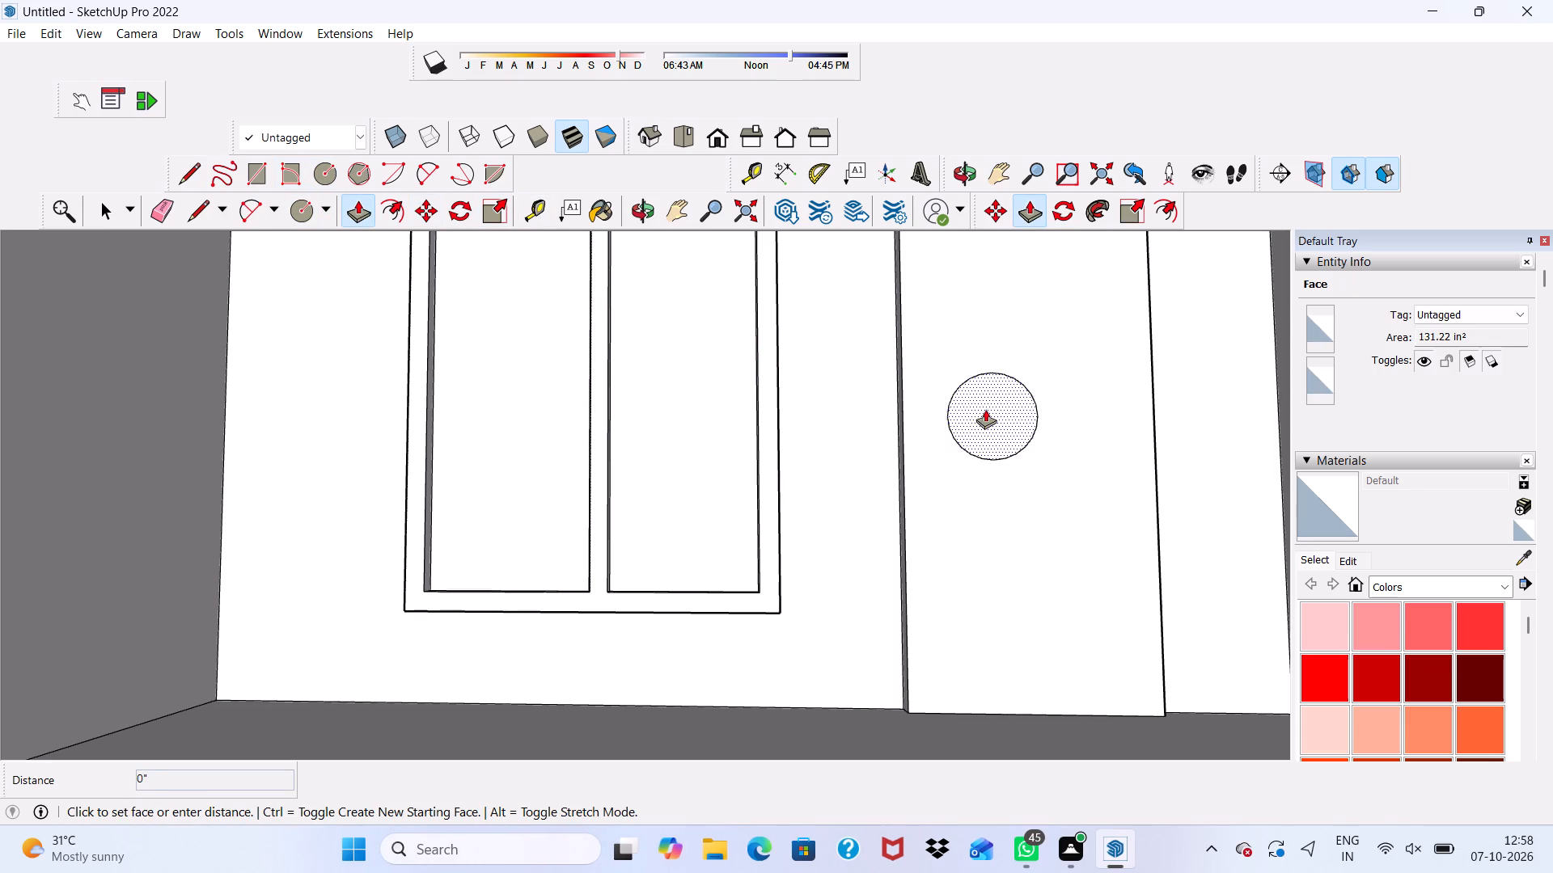
{"action": "key", "text": "3"}
{"action": "key", "text": "shift+quotedbl"}
{"action": "key", "text": "Return"}
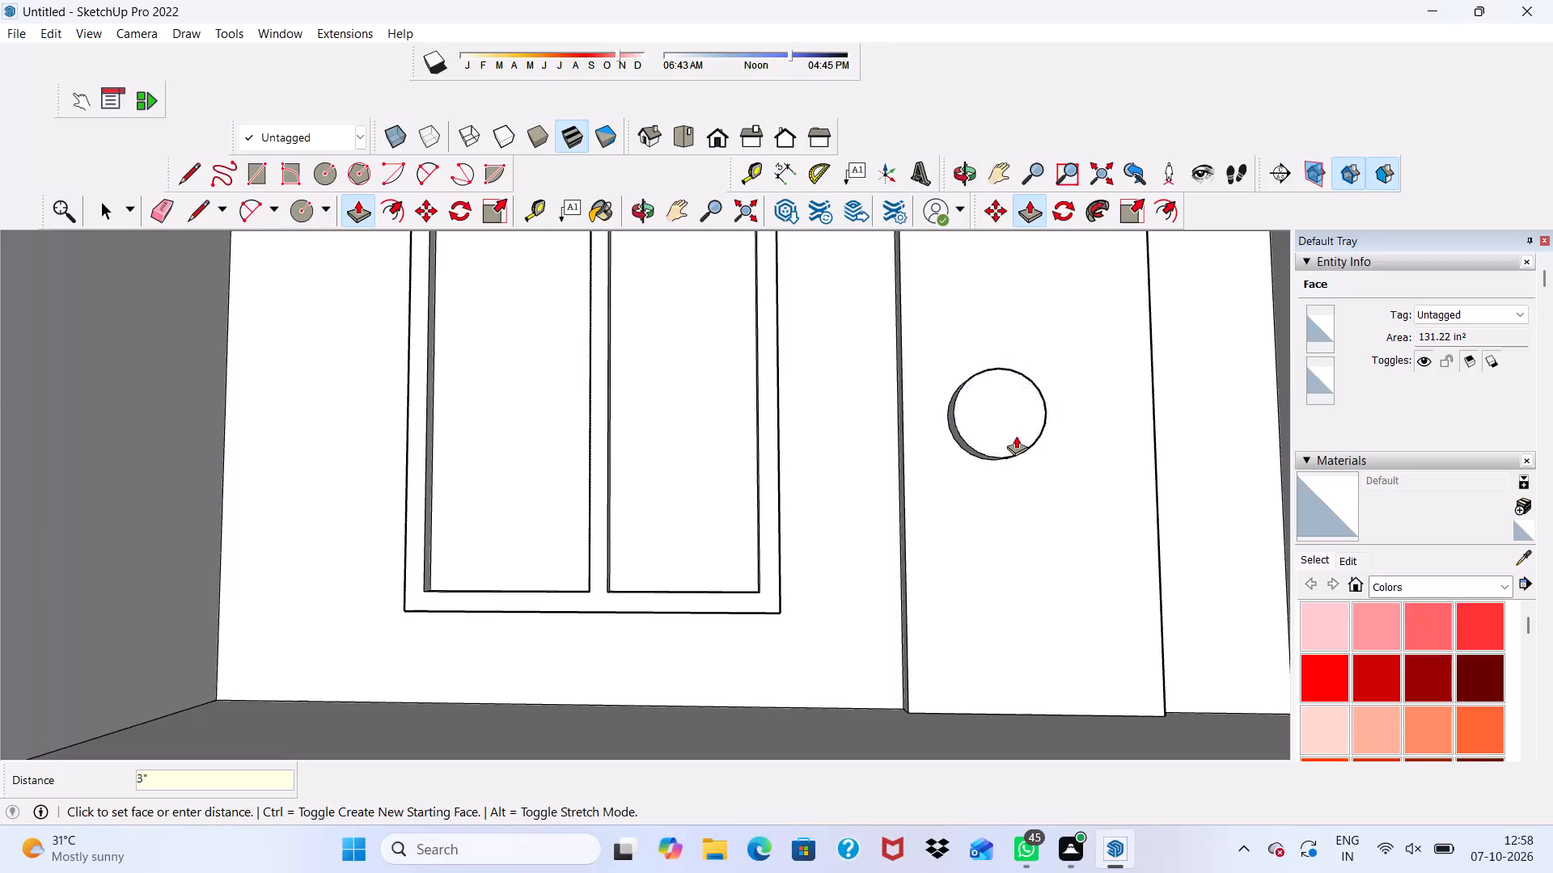
Draw a 3' by 7' door rectangle rising from the floor on the blank wall of the next balcony down.
{"action": "scroll", "coordinate": [1022, 437], "scroll_direction": "down", "scroll_amount": 20}
{"action": "middle_click_drag", "start_coordinate": [1012, 508], "coordinate": [920, 535]}
{"action": "scroll", "coordinate": [920, 535], "scroll_direction": "up", "scroll_amount": 2}
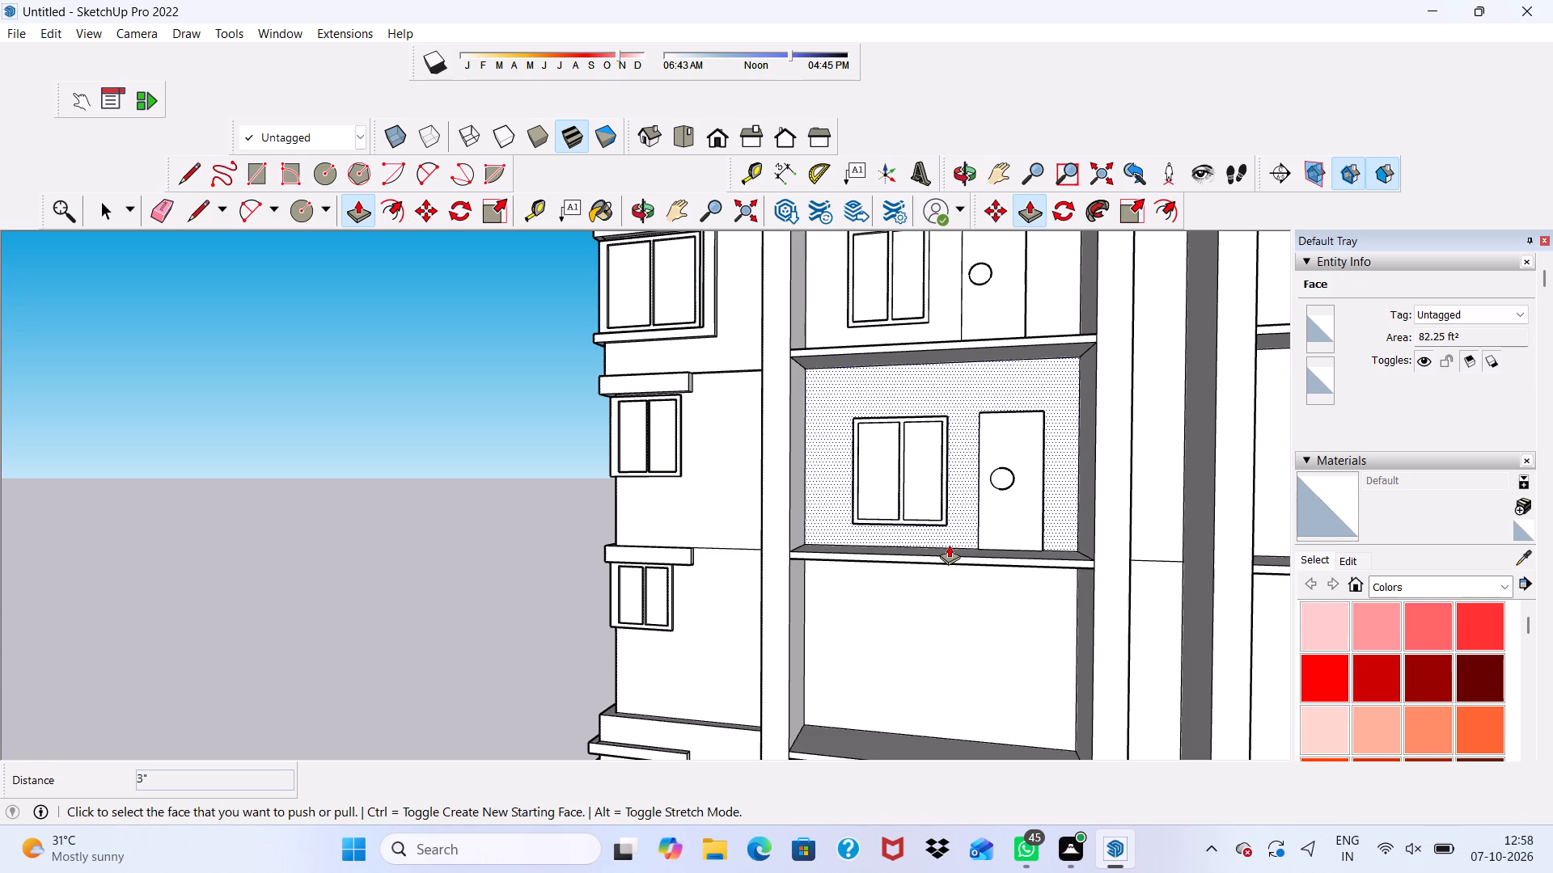
{"action": "scroll", "coordinate": [949, 545], "scroll_direction": "up", "scroll_amount": 2}
{"action": "scroll", "coordinate": [859, 776], "scroll_direction": "down", "scroll_amount": 4}
{"action": "scroll", "coordinate": [885, 521], "scroll_direction": "down", "scroll_amount": 13}
{"action": "middle_click_drag", "start_coordinate": [882, 556], "coordinate": [1028, 540]}
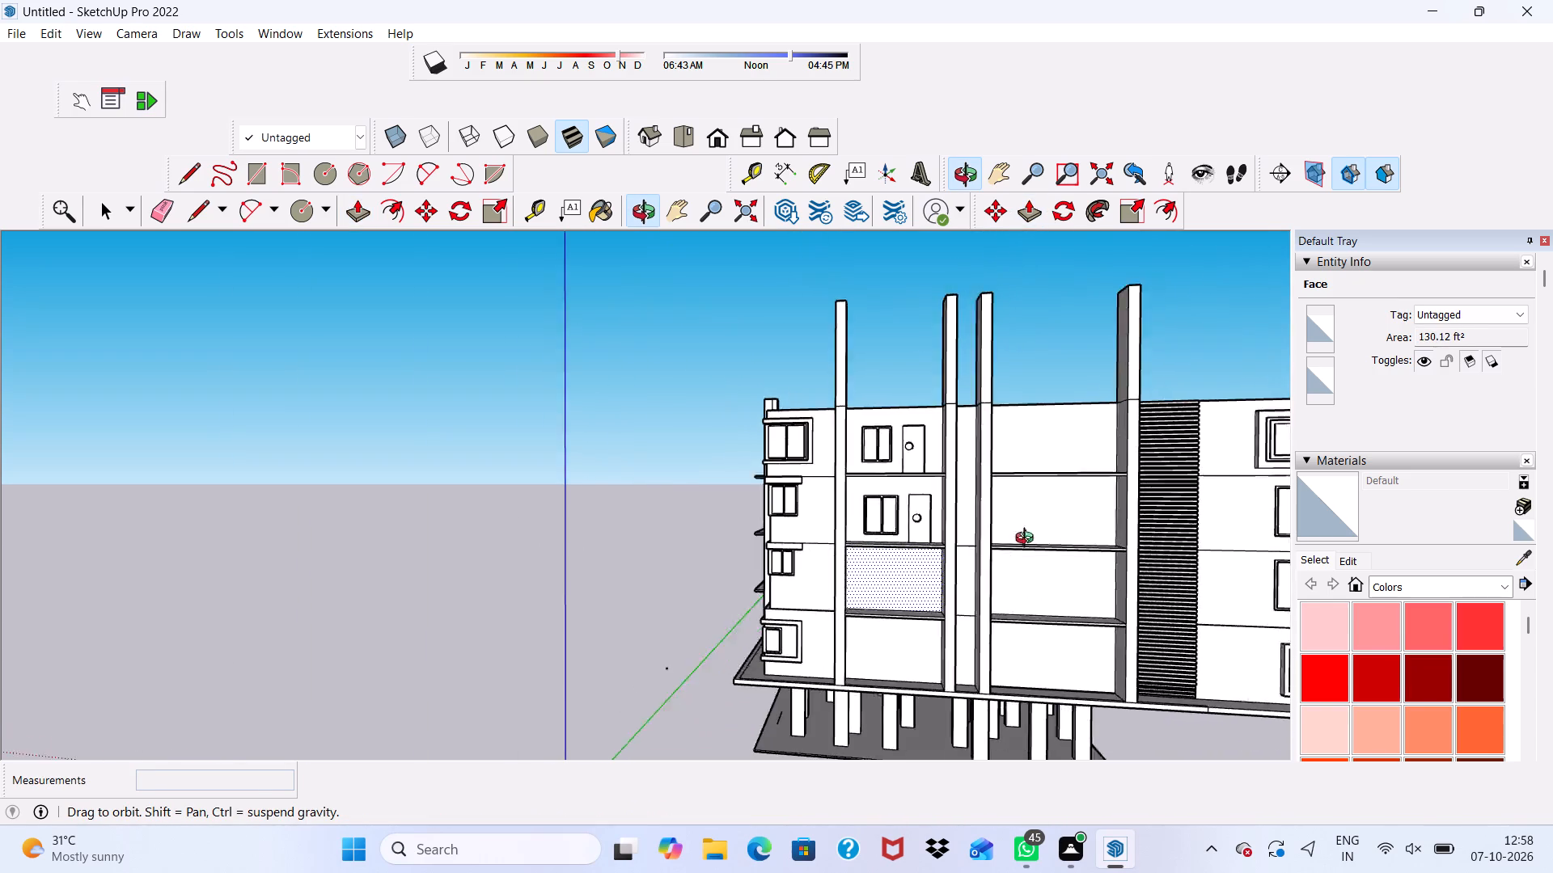
{"action": "middle_click_drag", "start_coordinate": [1028, 540], "coordinate": [904, 483]}
{"action": "scroll", "coordinate": [915, 638], "scroll_direction": "up", "scroll_amount": 4}
{"action": "scroll", "coordinate": [893, 512], "scroll_direction": "up", "scroll_amount": 3}
{"action": "key", "text": "space"}
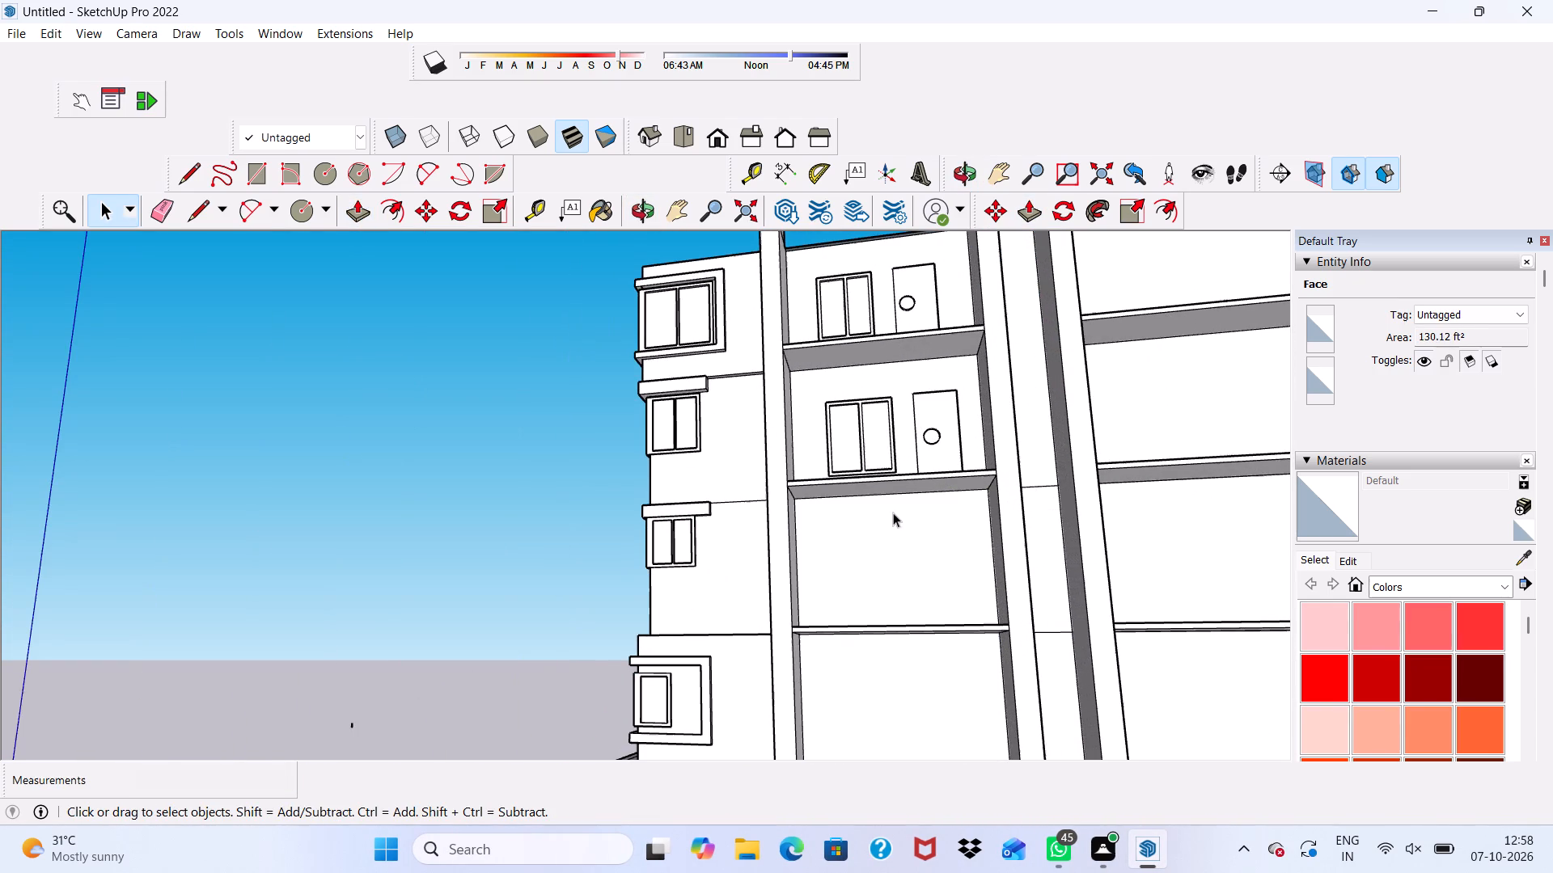
{"action": "left_click", "coordinate": [250, 174]}
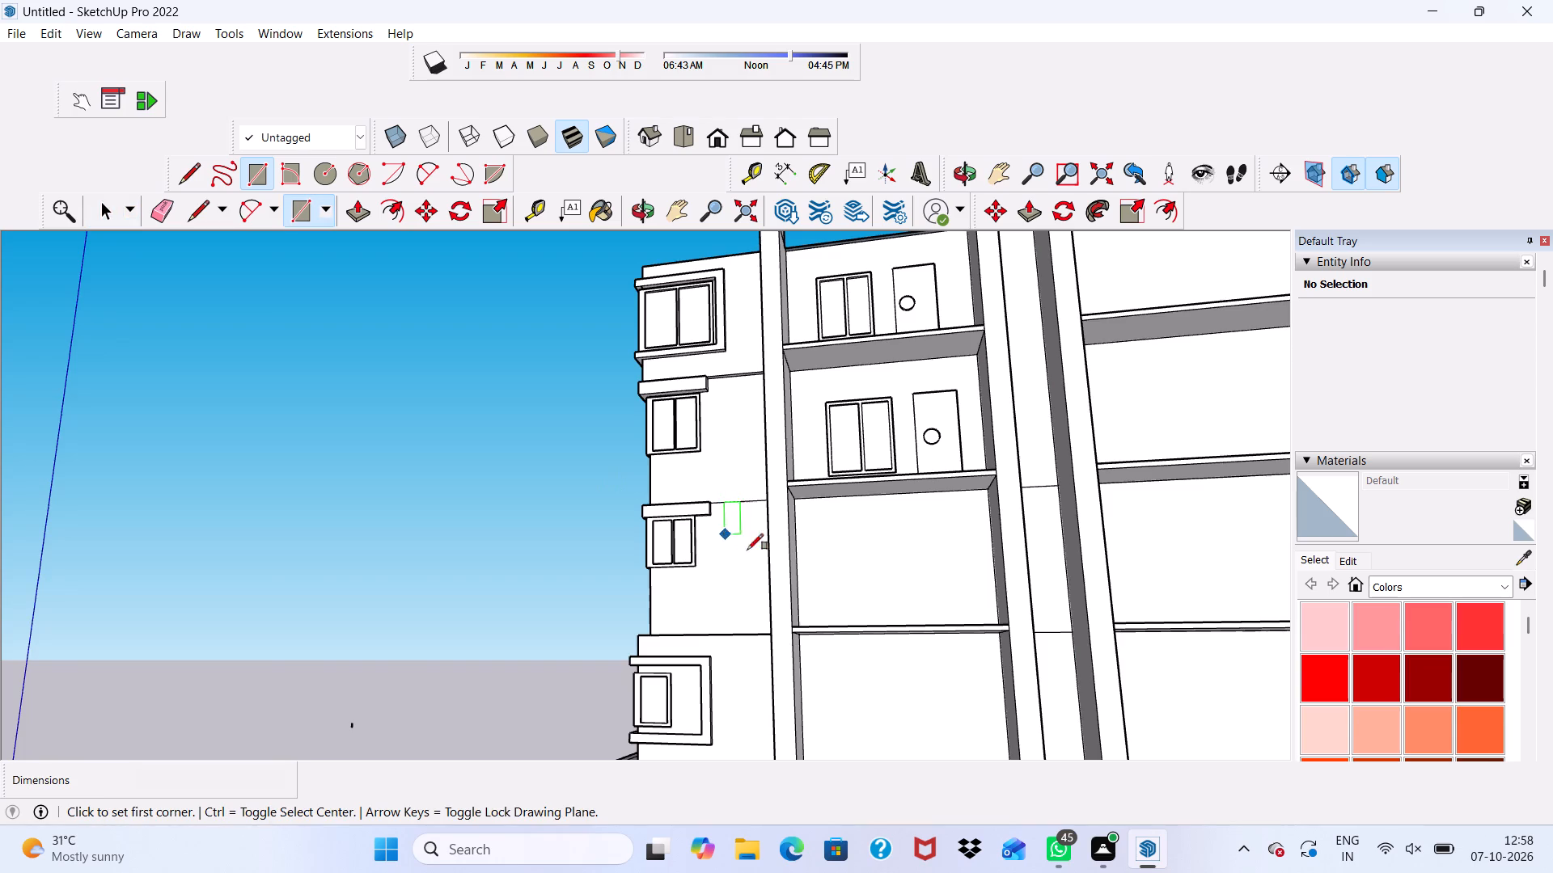
{"action": "scroll", "coordinate": [820, 535], "scroll_direction": "down", "scroll_amount": 5}
{"action": "scroll", "coordinate": [895, 619], "scroll_direction": "up", "scroll_amount": 5}
{"action": "middle_click_drag", "start_coordinate": [893, 525], "coordinate": [912, 576]}
{"action": "scroll", "coordinate": [912, 577], "scroll_direction": "up", "scroll_amount": 4}
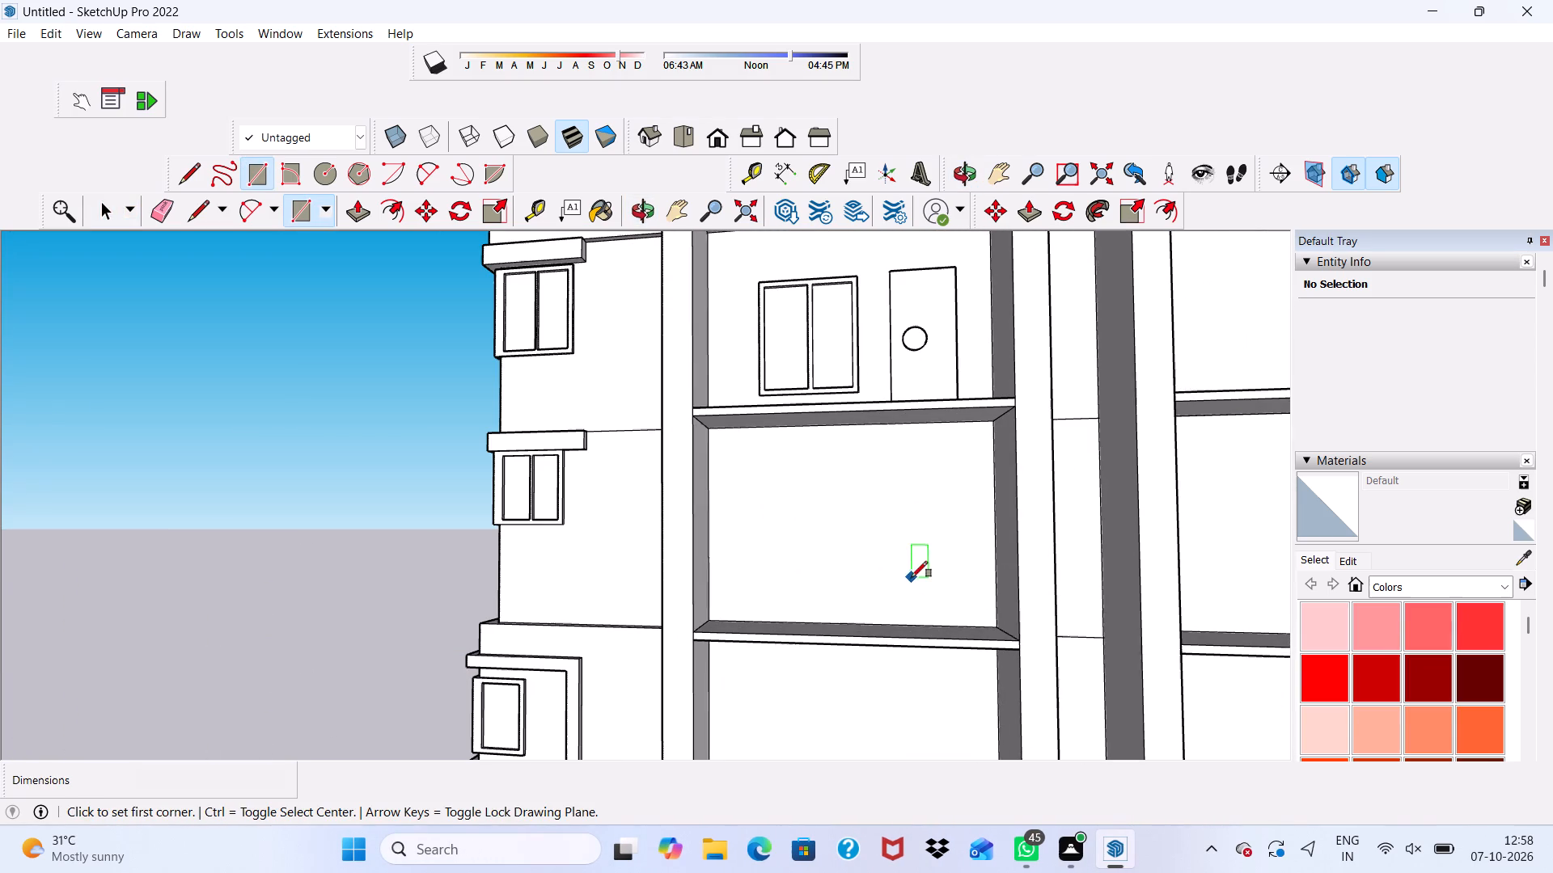
{"action": "left_click", "coordinate": [908, 620]}
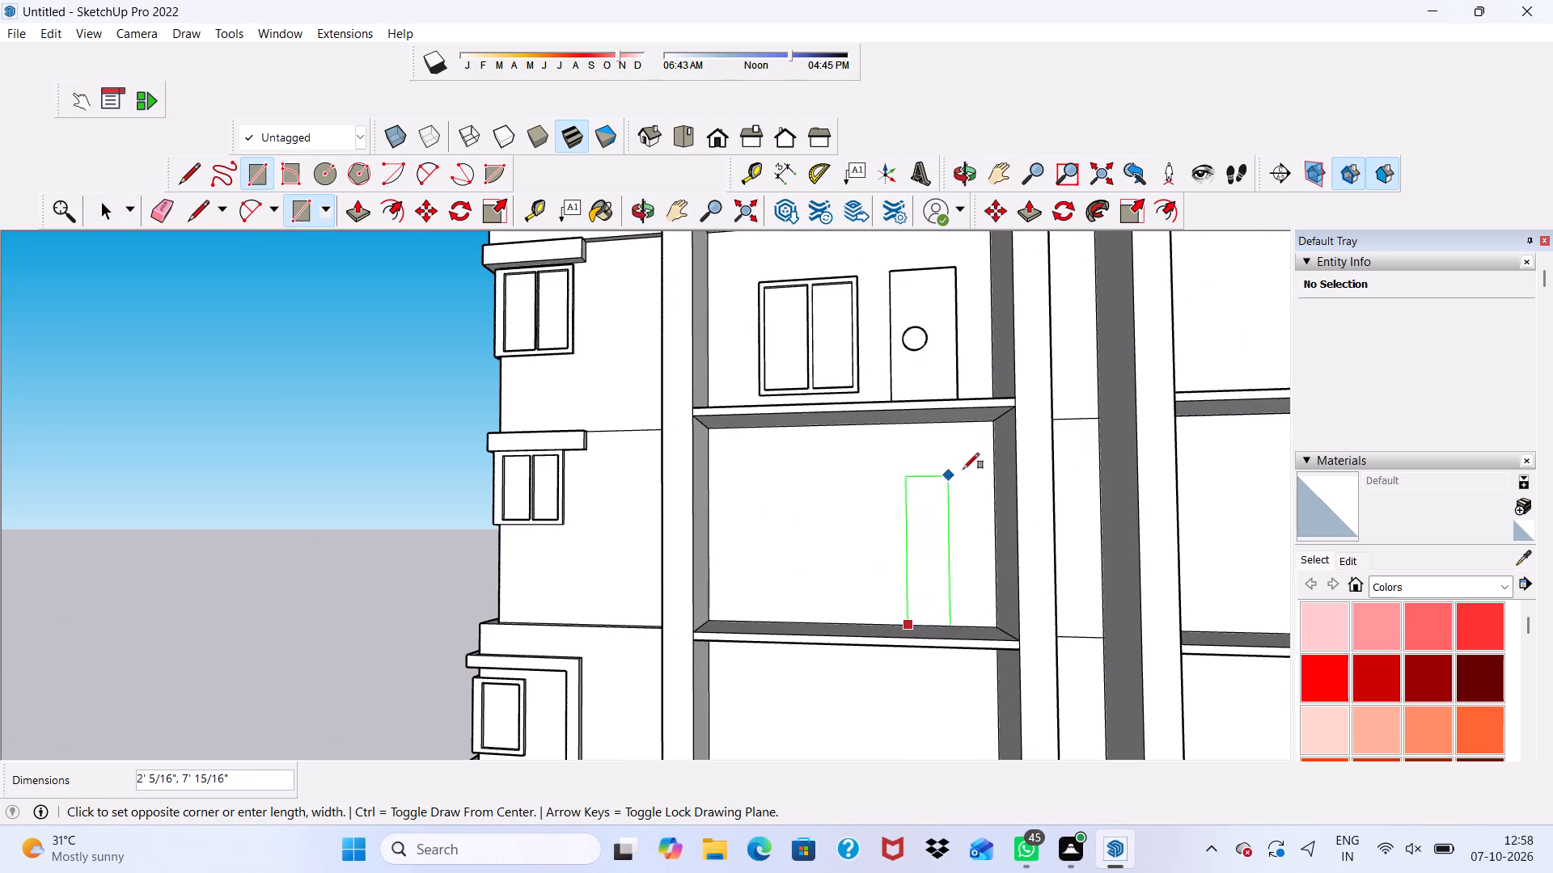
{"action": "key", "text": "3"}
{"action": "type", "text": "',"}
{"action": "type", "text": "7'"}
{"action": "key", "text": "Return"}
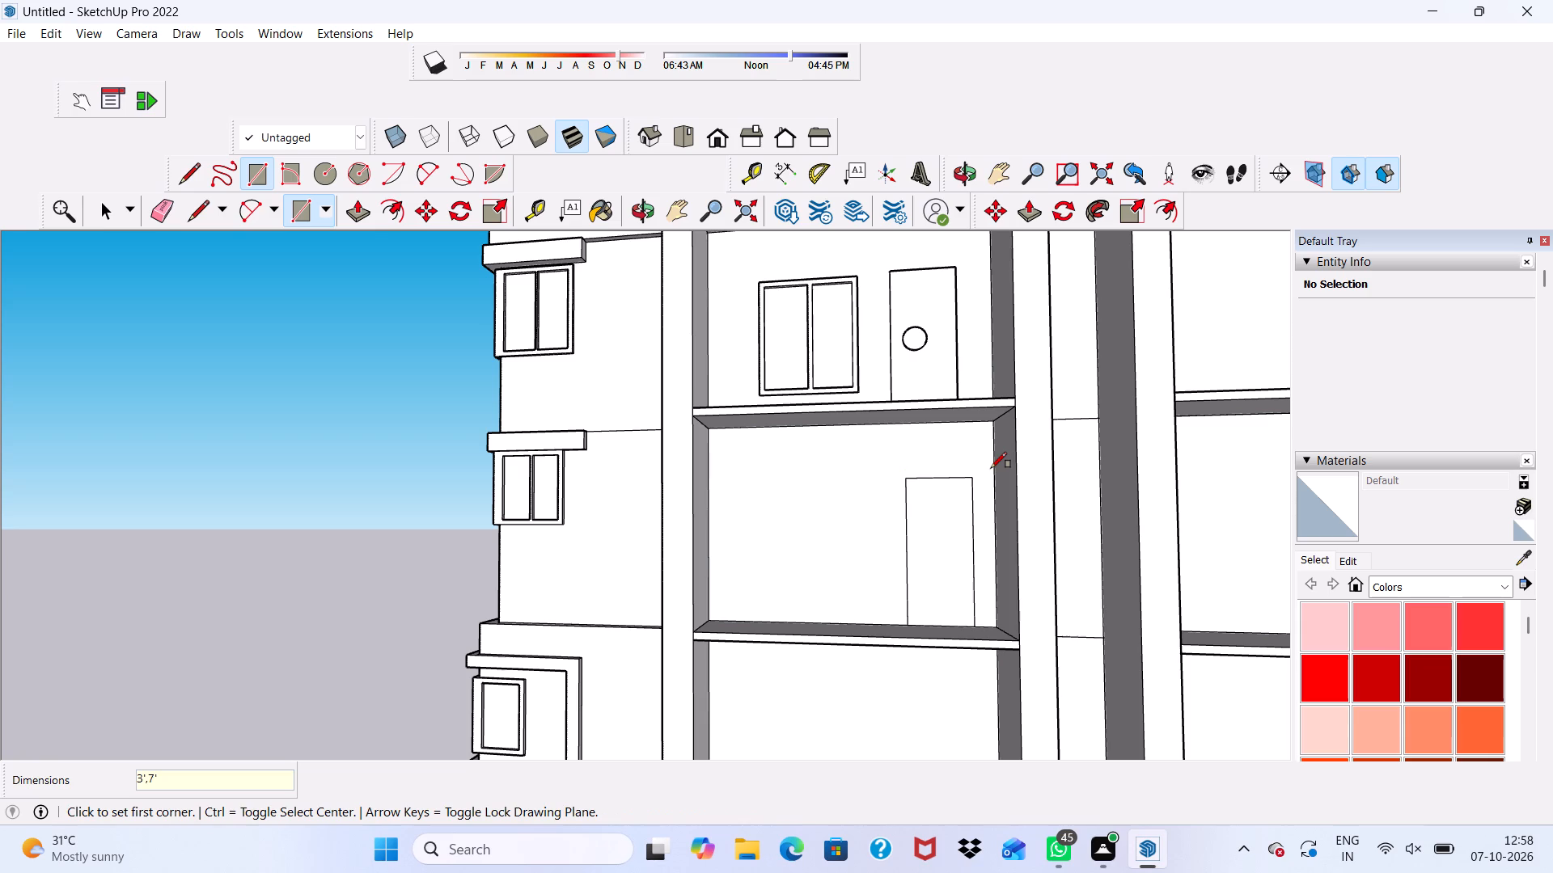
Draw a window rectangle about 3' 11 5/16" wide and 4' 8 1/8" tall beside the new door outline.
{"action": "scroll", "coordinate": [1005, 474], "scroll_direction": "down", "scroll_amount": 9}
{"action": "middle_click_drag", "start_coordinate": [882, 513], "coordinate": [984, 513]}
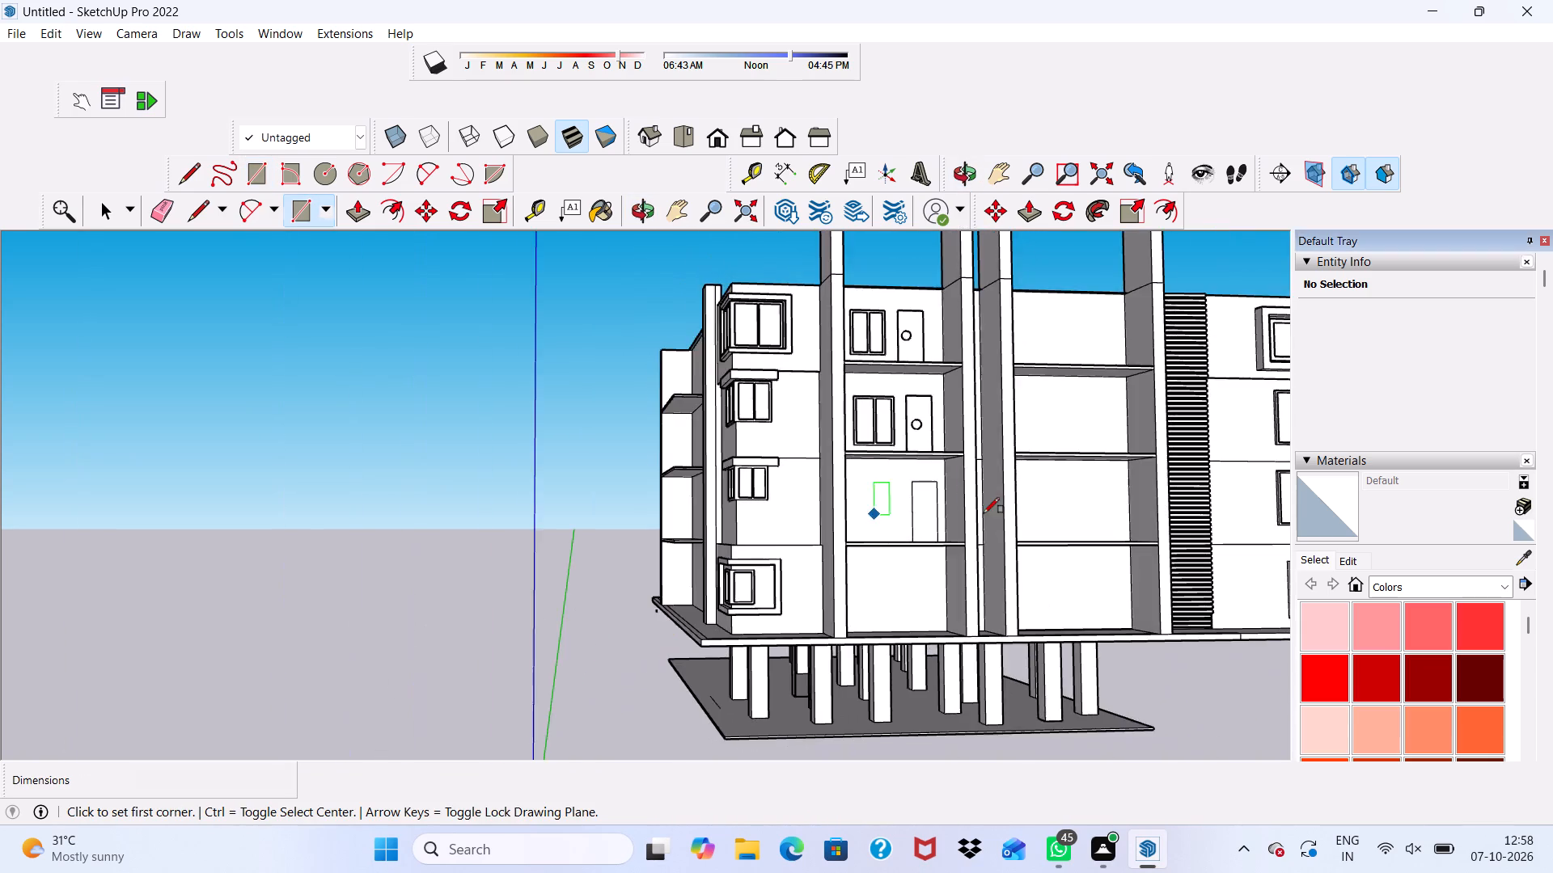
{"action": "scroll", "coordinate": [833, 504], "scroll_direction": "up", "scroll_amount": 11}
{"action": "left_click", "coordinate": [888, 460]}
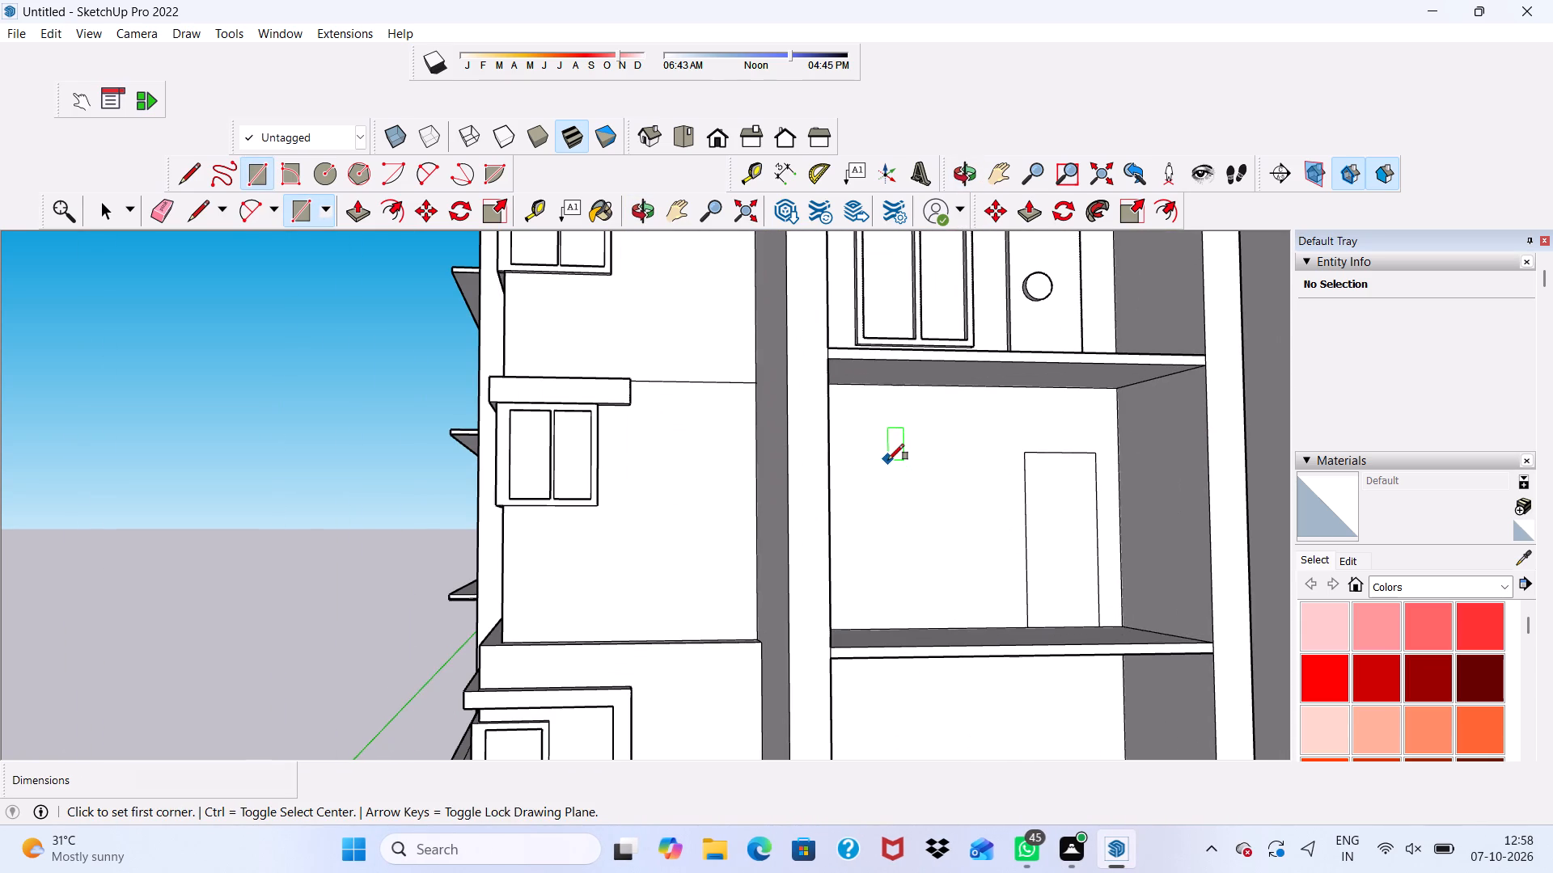
{"action": "left_click", "coordinate": [986, 578]}
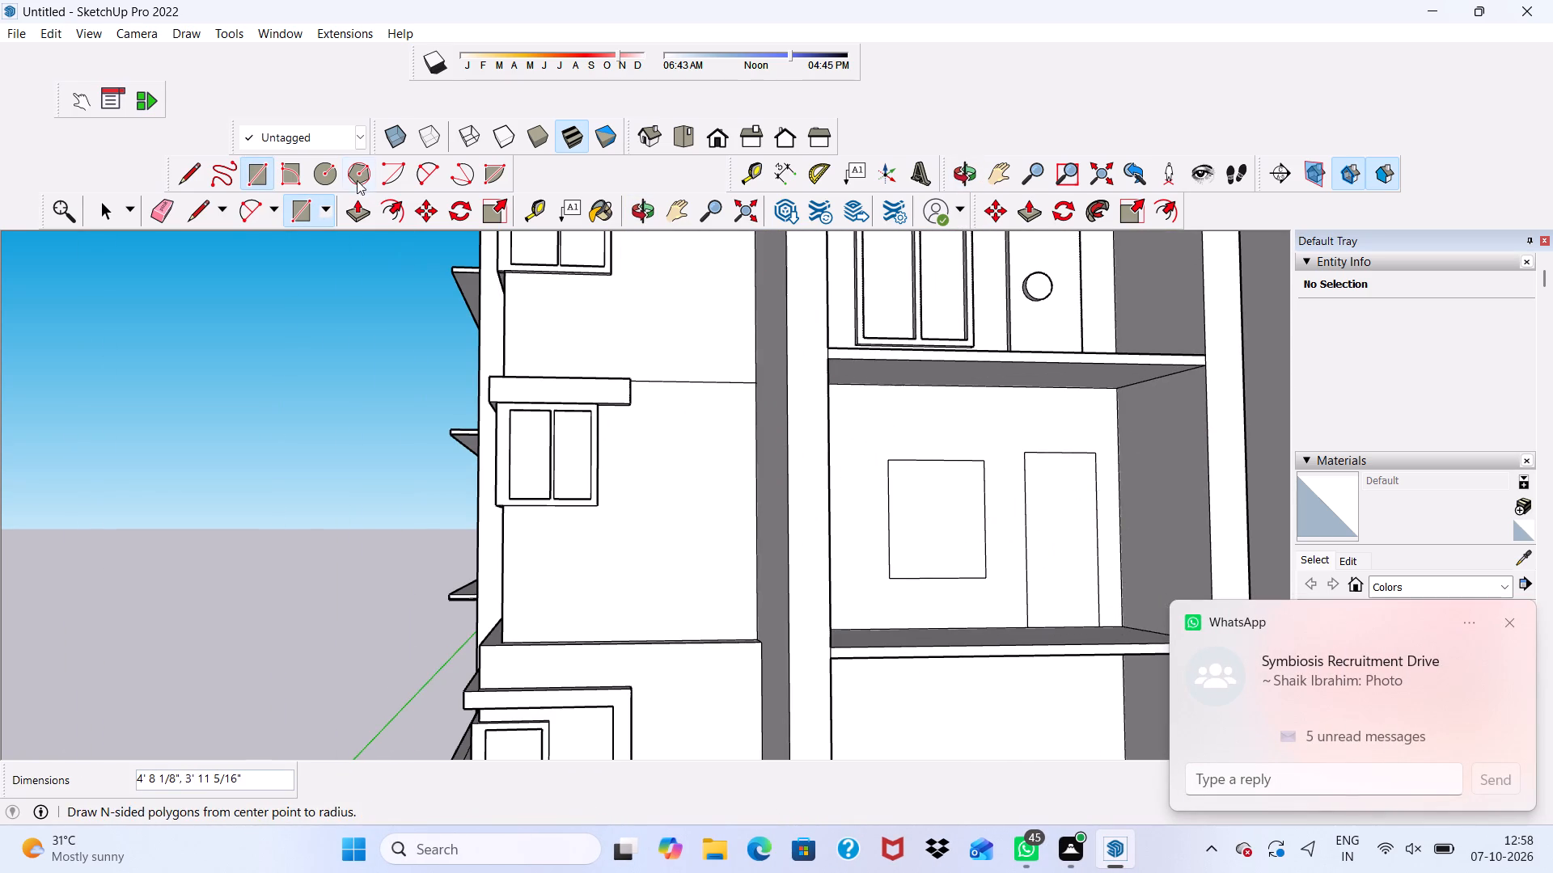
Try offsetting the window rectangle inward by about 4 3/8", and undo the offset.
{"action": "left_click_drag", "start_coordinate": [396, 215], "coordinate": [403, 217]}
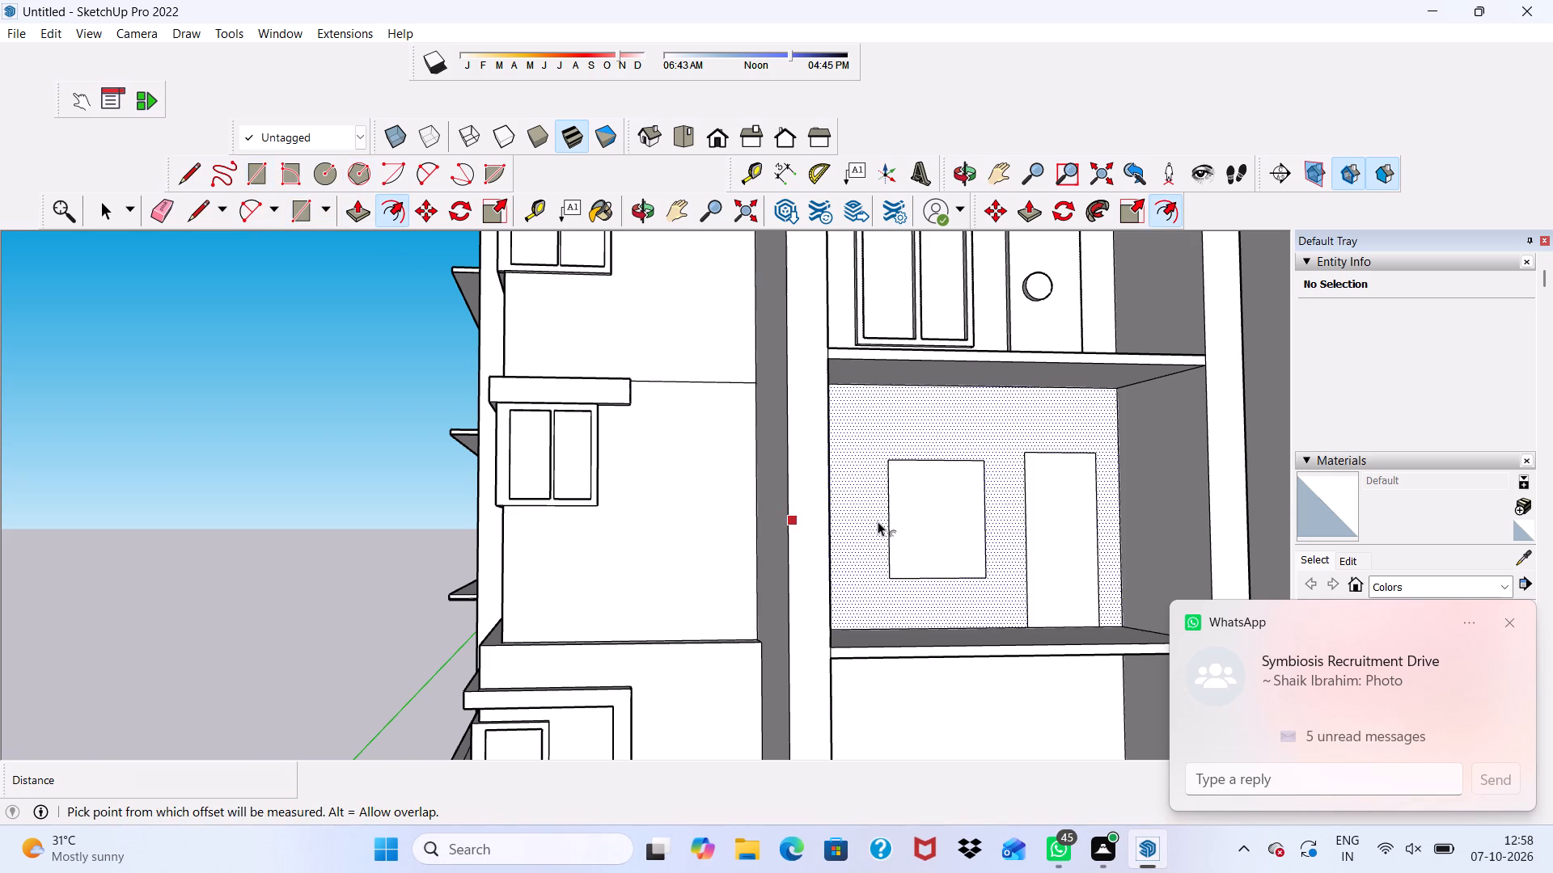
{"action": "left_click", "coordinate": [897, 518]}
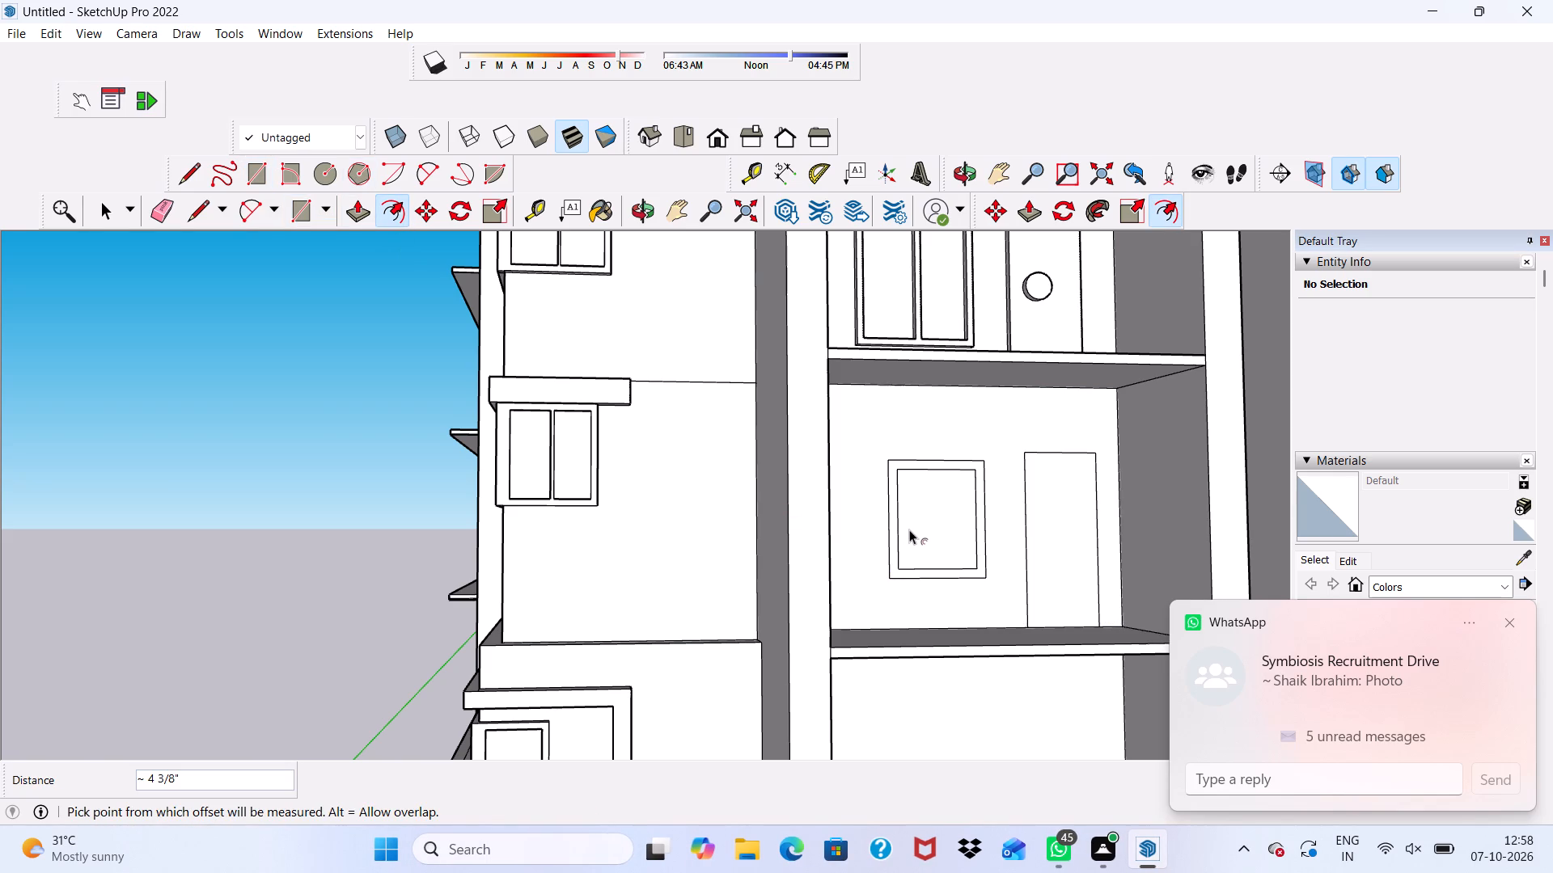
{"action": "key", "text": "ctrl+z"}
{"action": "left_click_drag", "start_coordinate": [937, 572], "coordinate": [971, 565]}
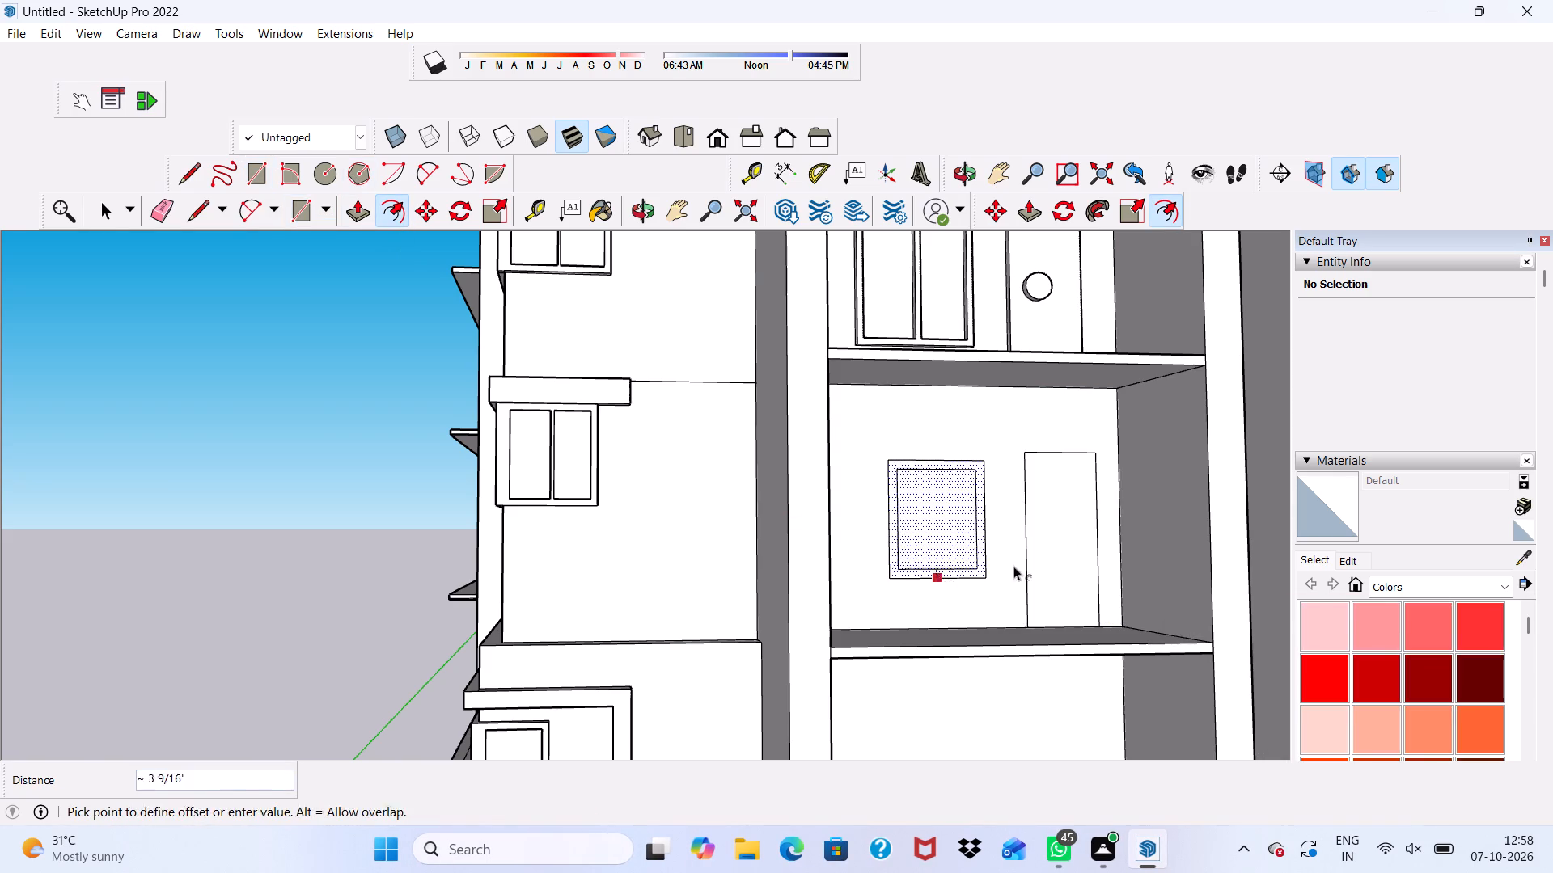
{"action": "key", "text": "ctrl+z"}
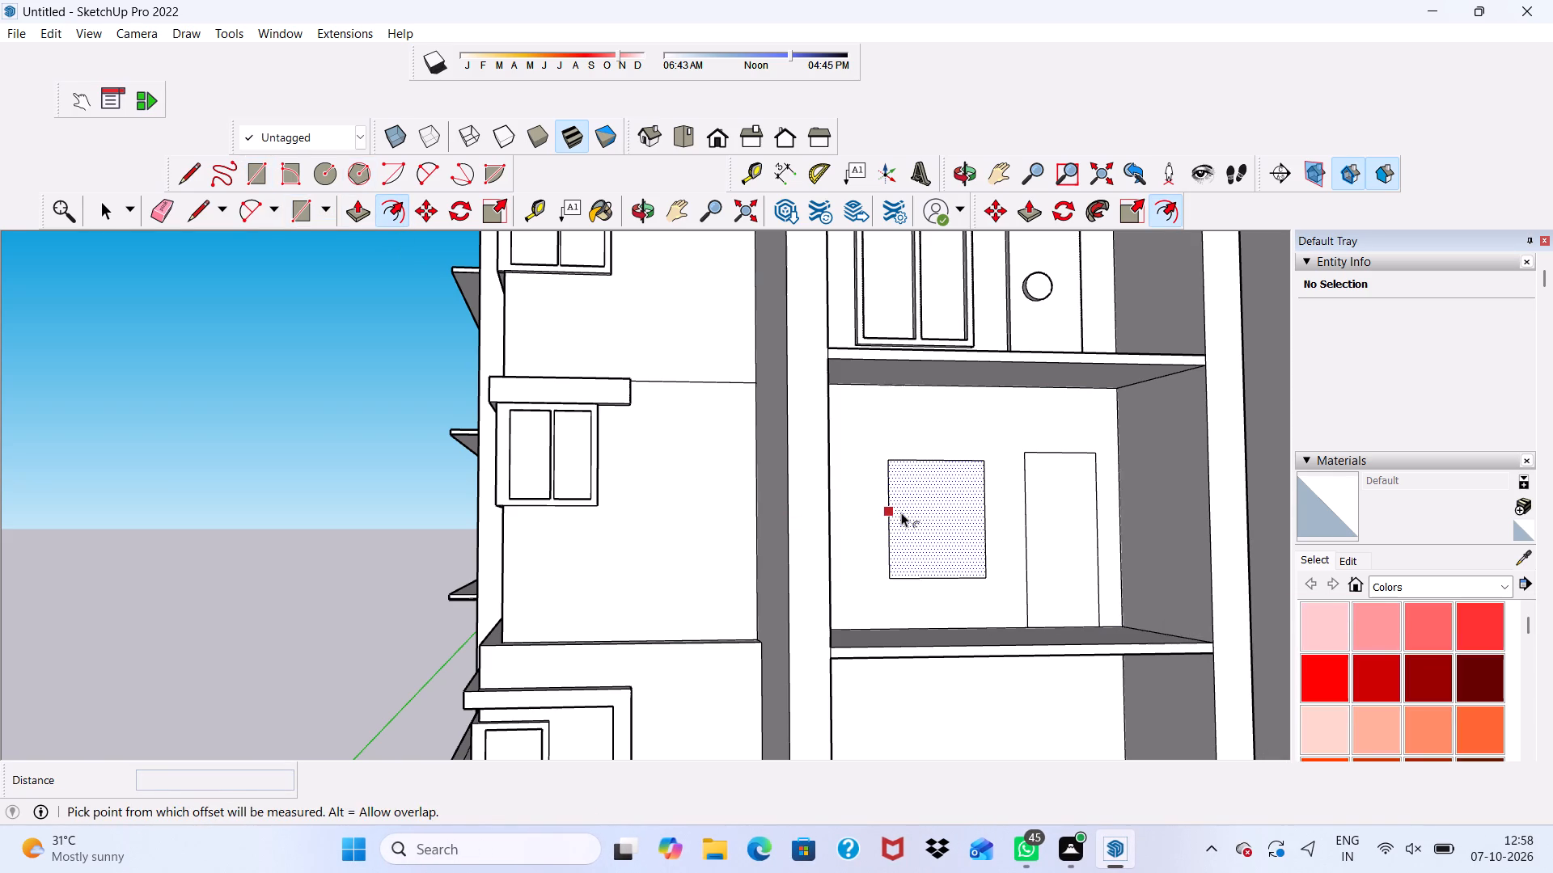
Offset the window rectangle 3" inward to form its frame.
{"action": "left_click", "coordinate": [901, 512]}
{"action": "type", "text": "3\""}
{"action": "key", "text": "Return"}
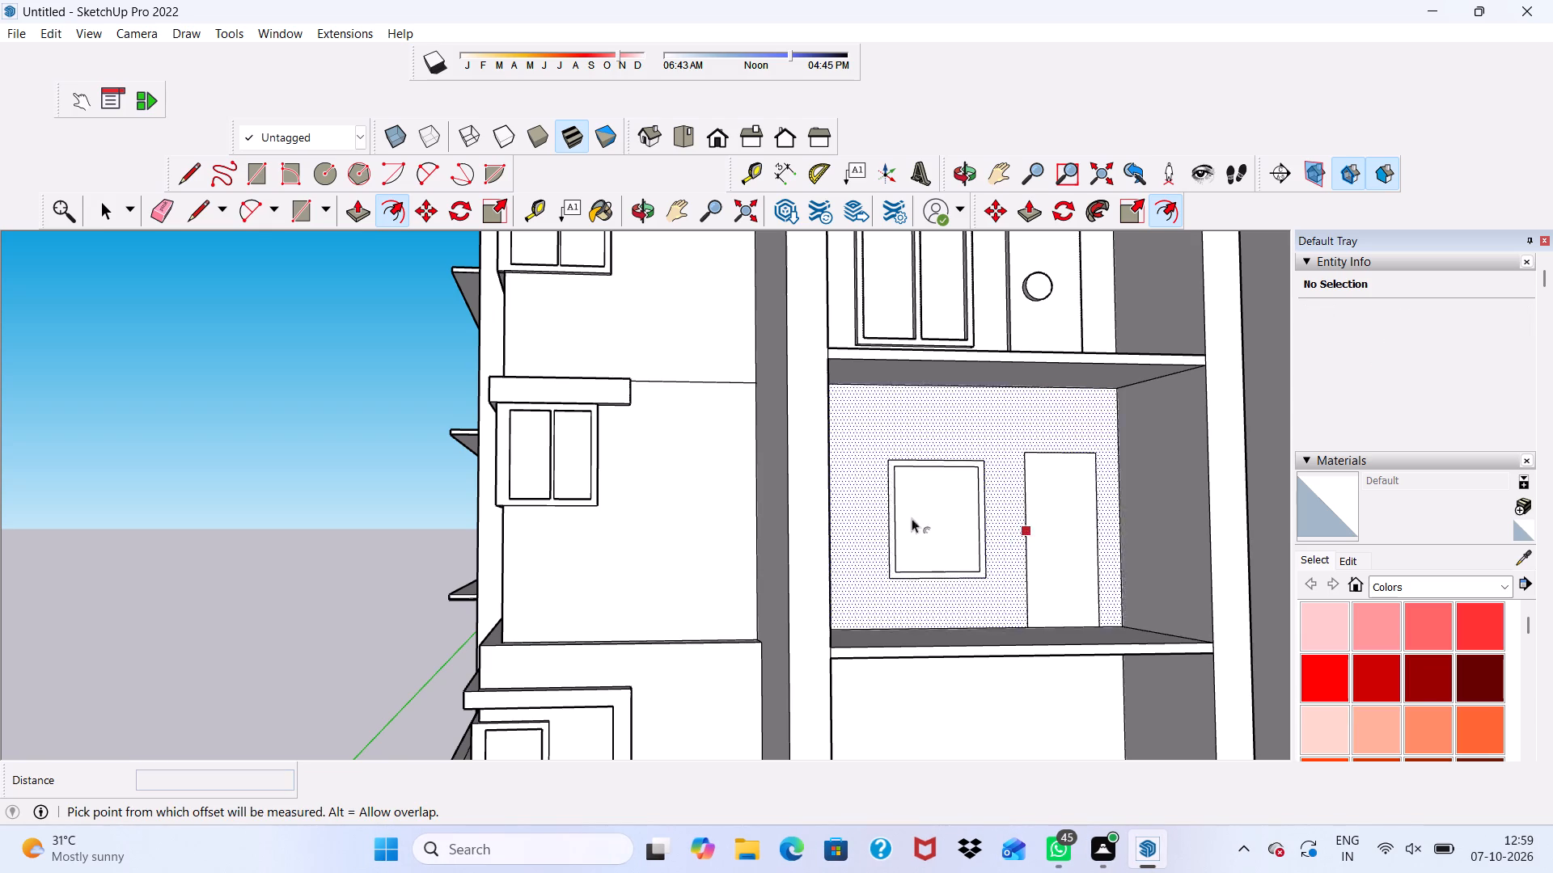
{"action": "key", "text": "space"}
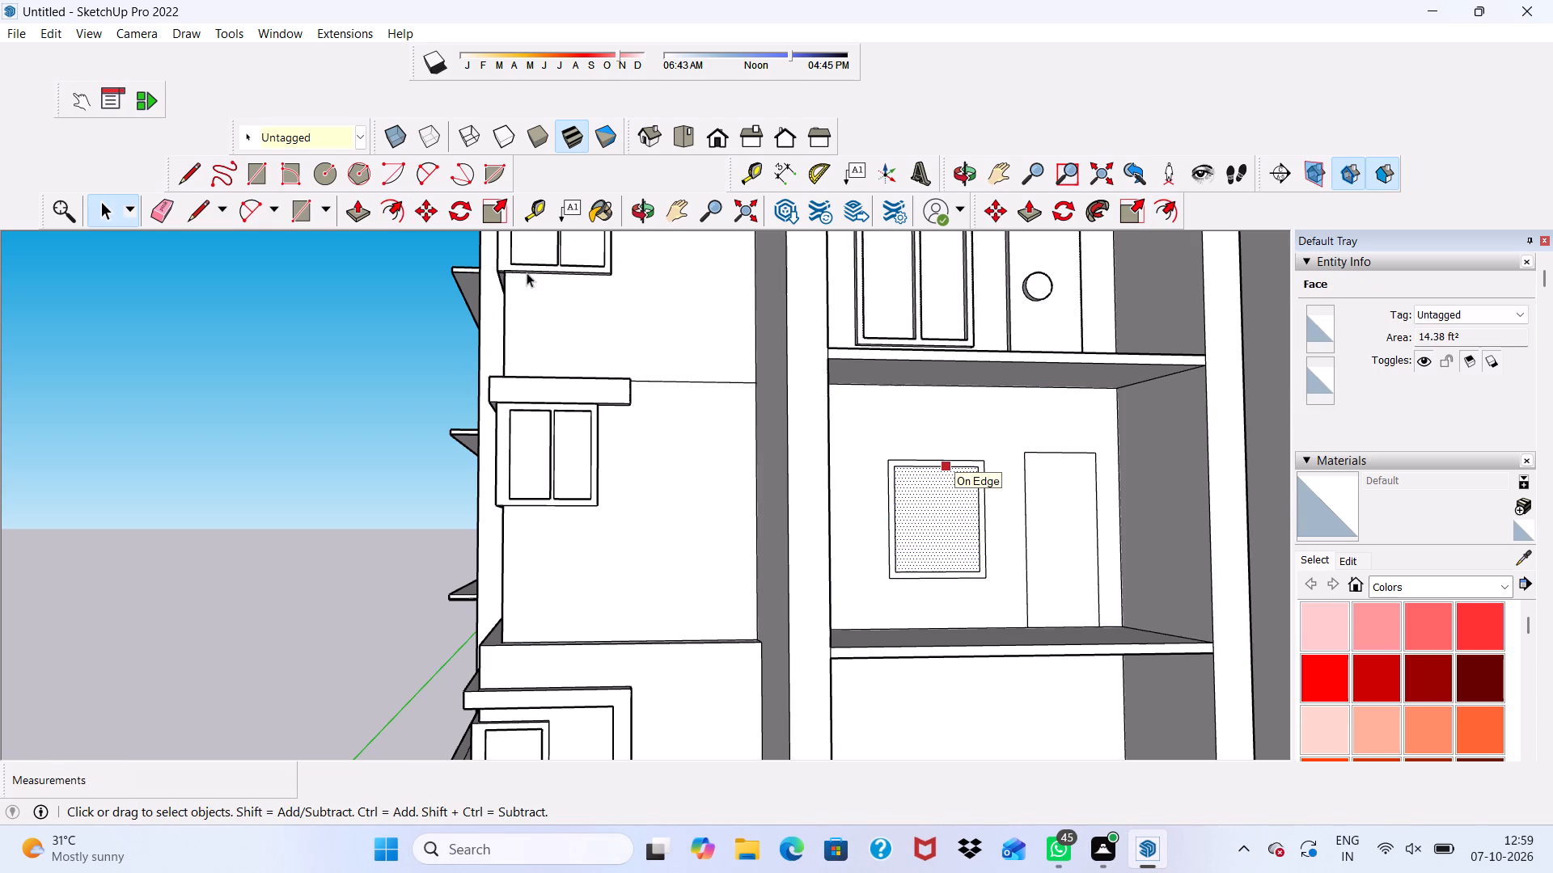
Draw a mullion rectangle about 3 9/16" wide and 4' 2 1/8" tall down the middle of the inner window face.
{"action": "left_click", "coordinate": [252, 183]}
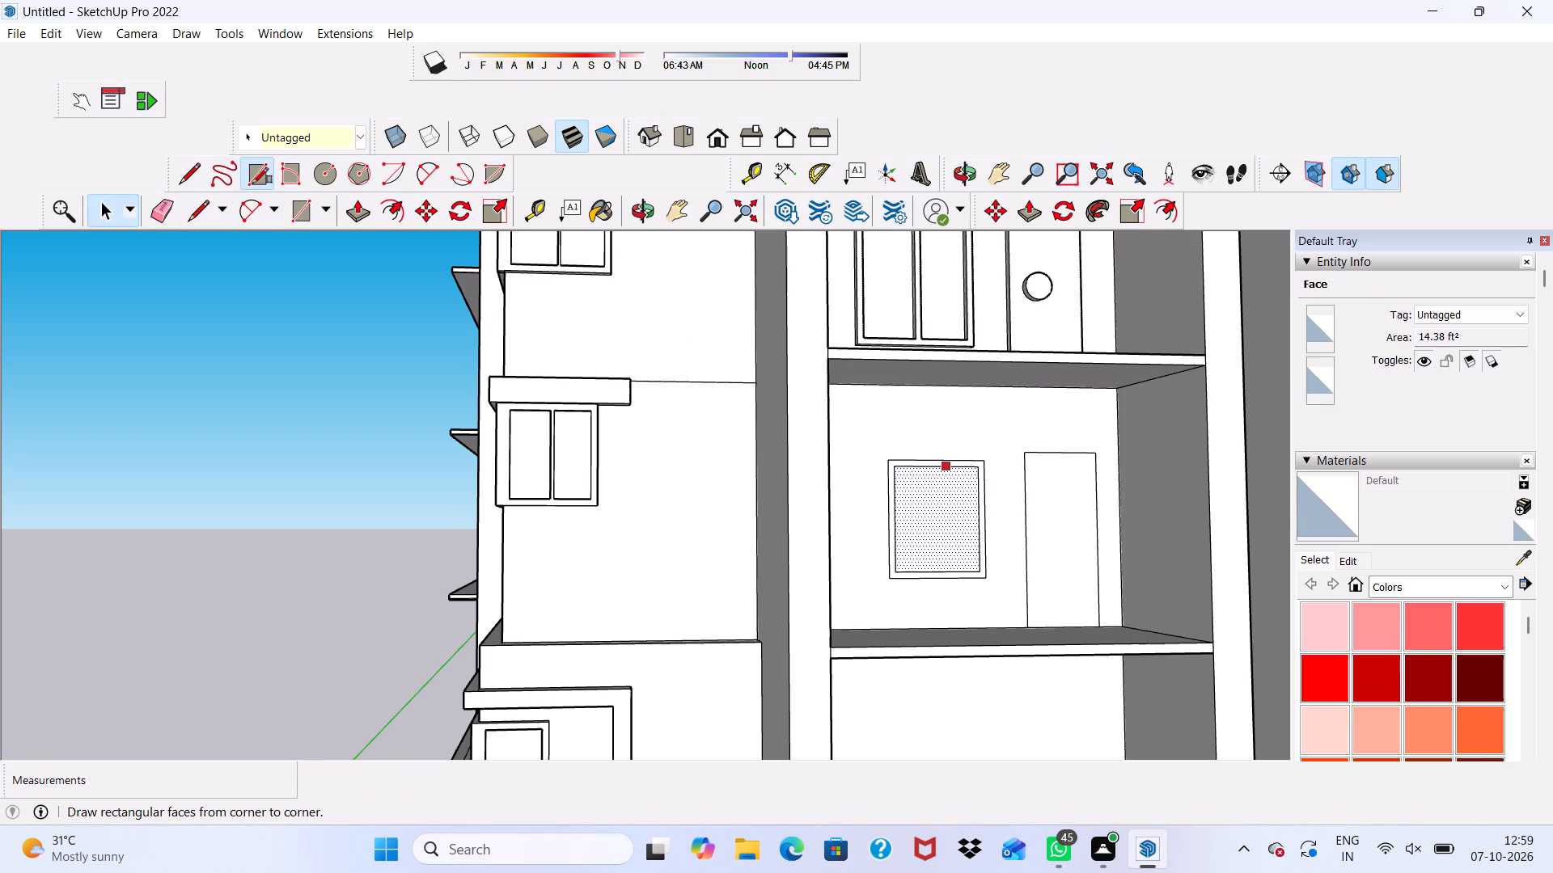
{"action": "scroll", "coordinate": [848, 406], "scroll_direction": "up", "scroll_amount": 3}
{"action": "scroll", "coordinate": [984, 520], "scroll_direction": "up", "scroll_amount": 3}
{"action": "left_click", "coordinate": [968, 475]}
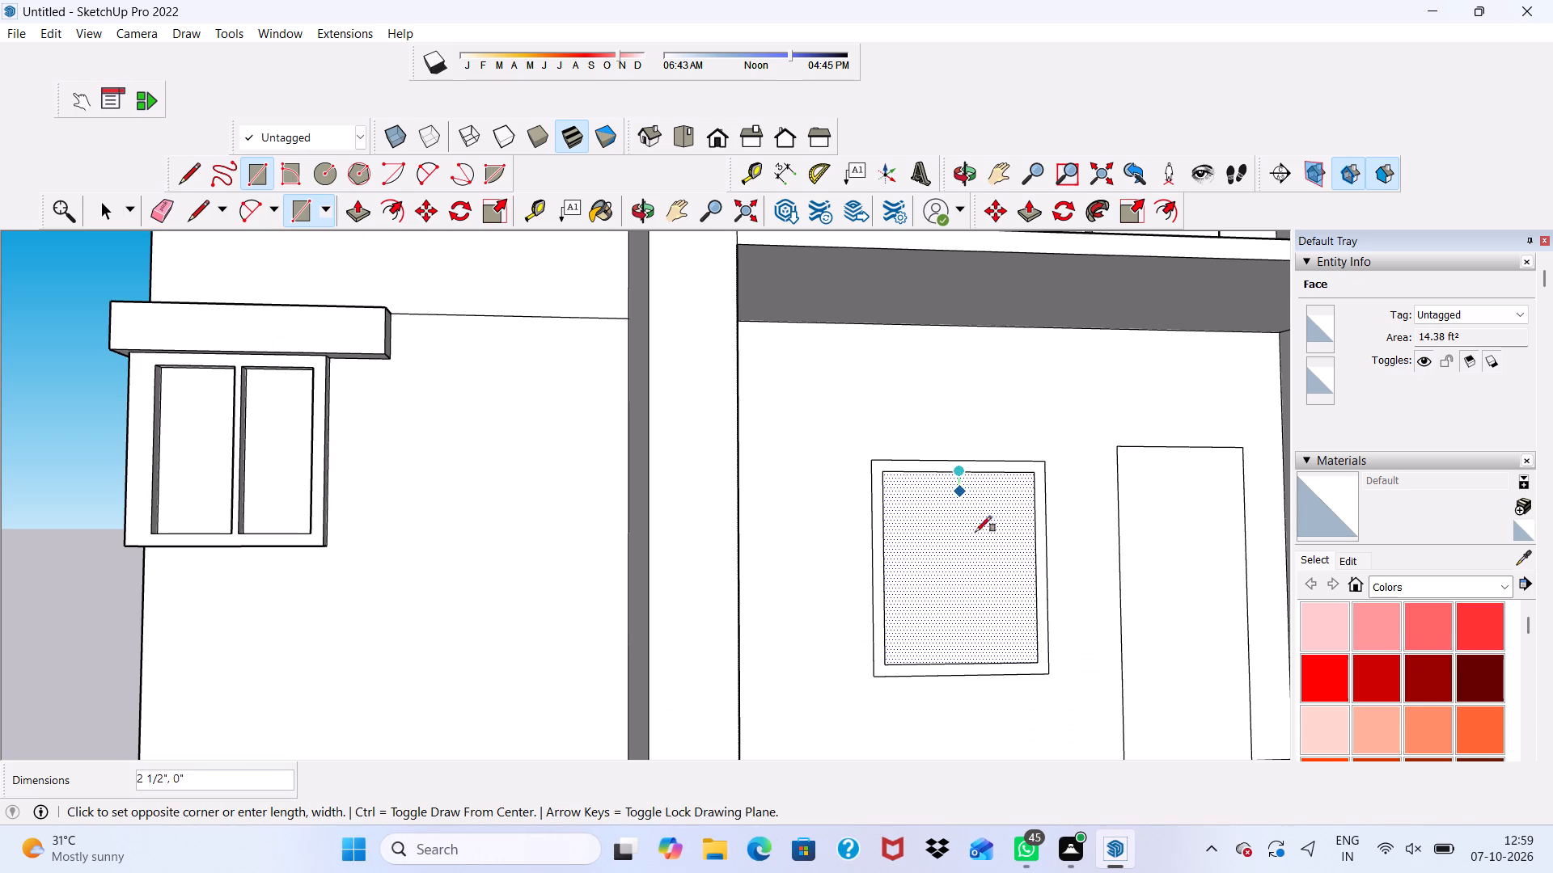
{"action": "left_click", "coordinate": [975, 660]}
{"action": "key", "text": "space"}
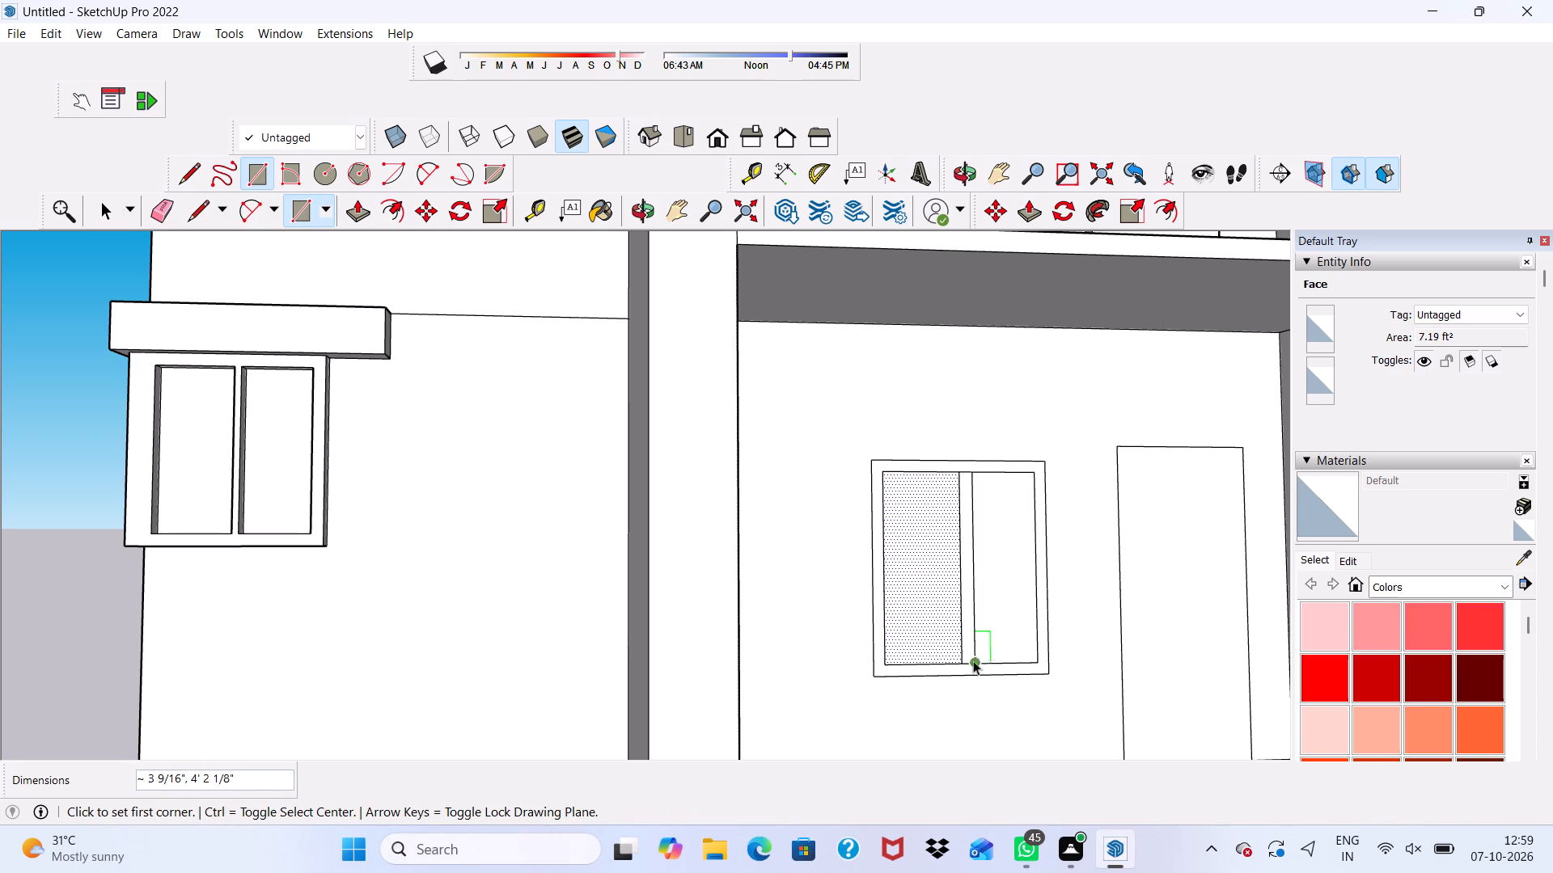
Erase the short edges where the mullion meets the window frame at its top and bottom.
{"action": "left_click", "coordinate": [158, 220]}
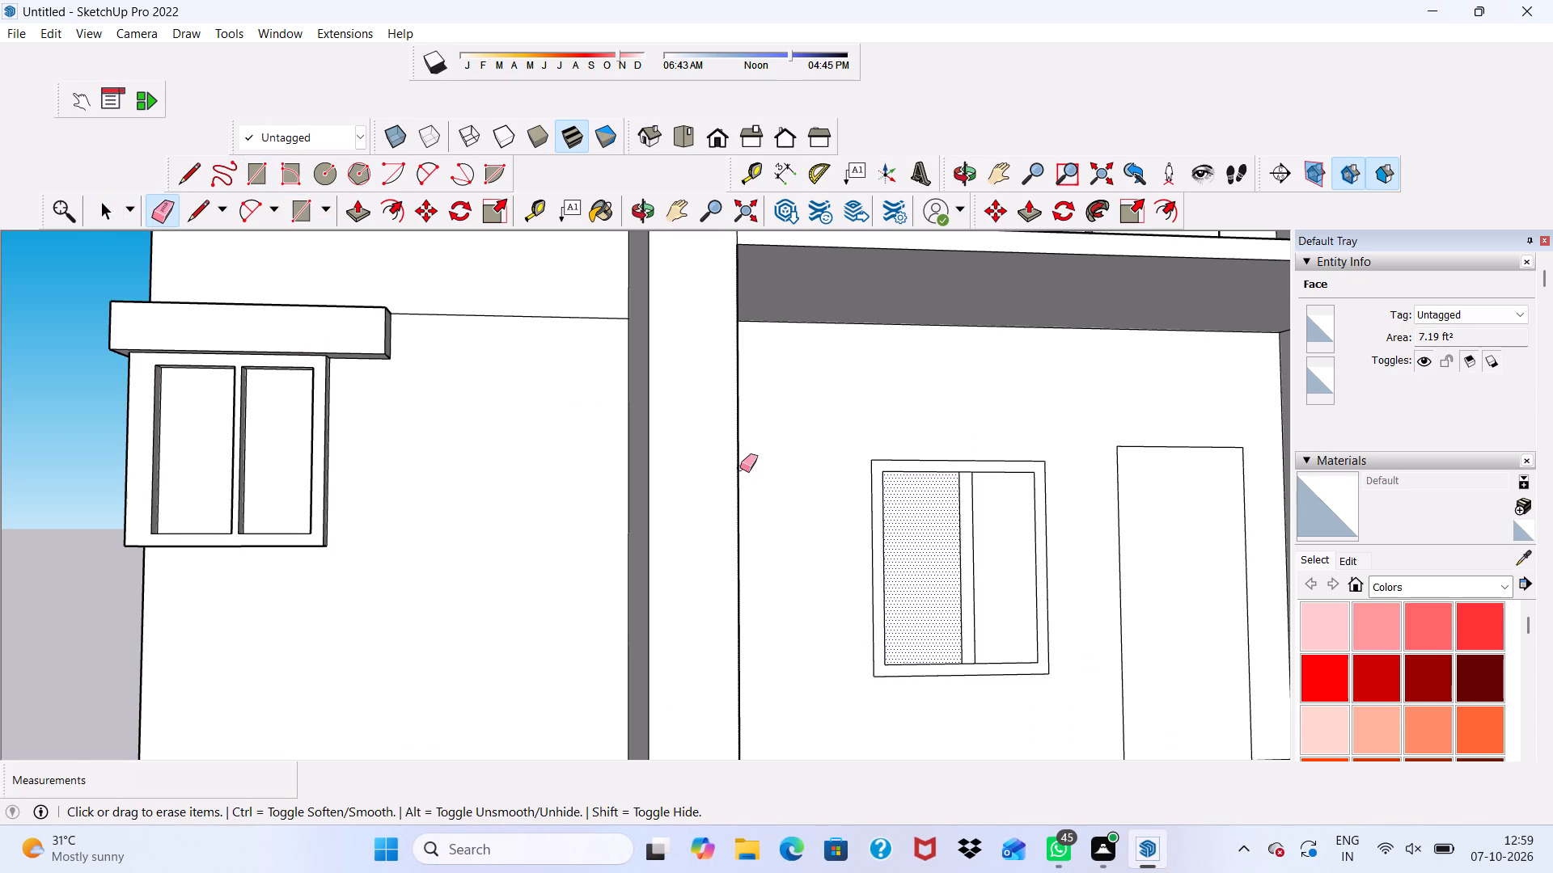
{"action": "scroll", "coordinate": [925, 508], "scroll_direction": "up", "scroll_amount": 8}
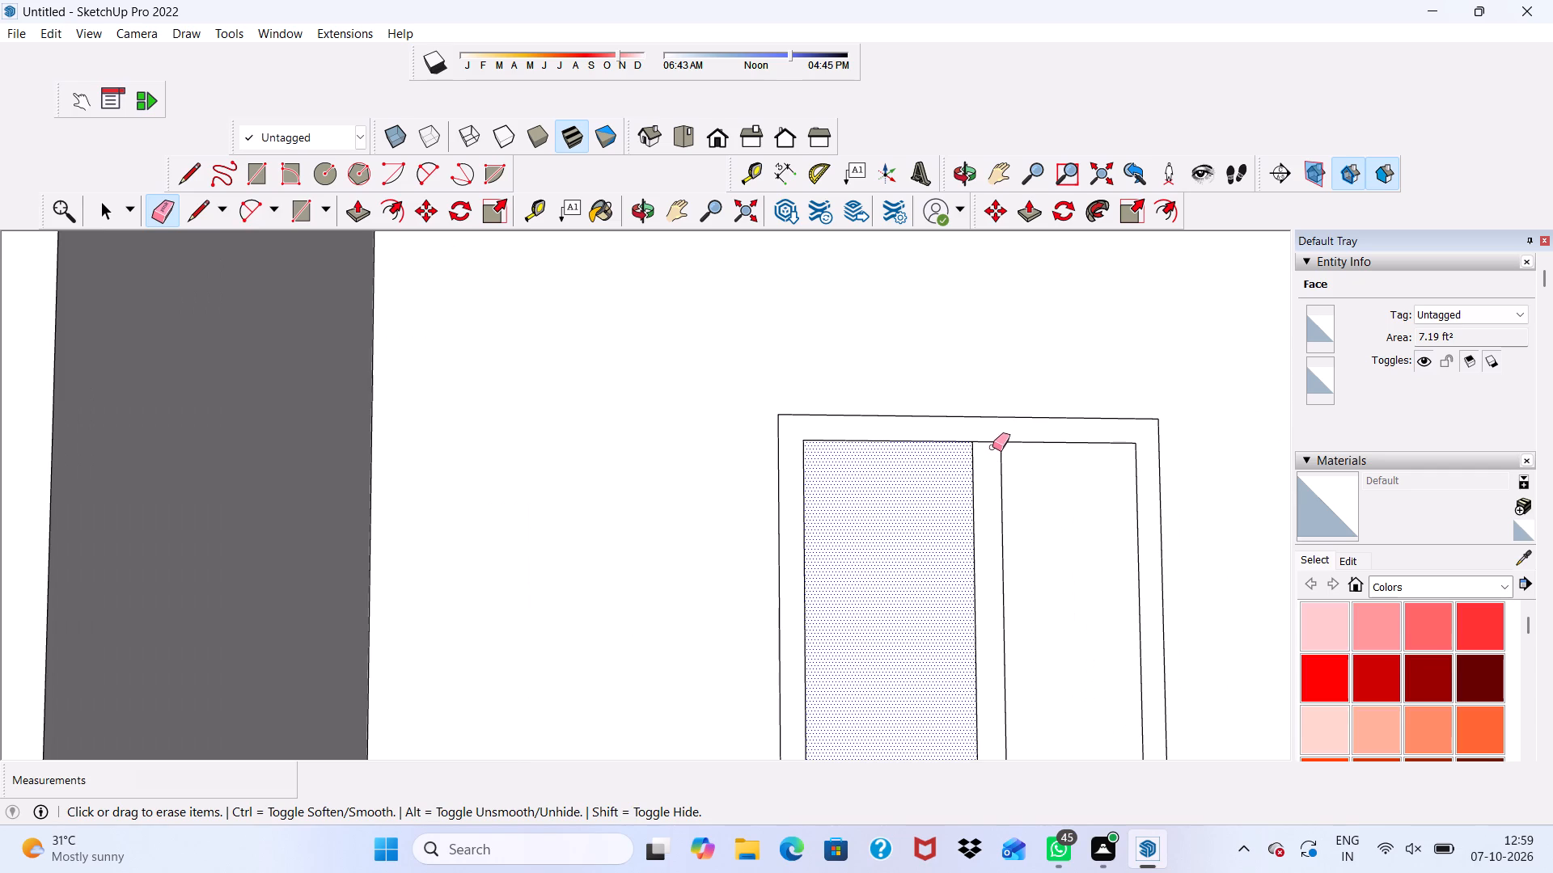
{"action": "left_click", "coordinate": [988, 439]}
{"action": "scroll", "coordinate": [986, 441], "scroll_direction": "down", "scroll_amount": 9}
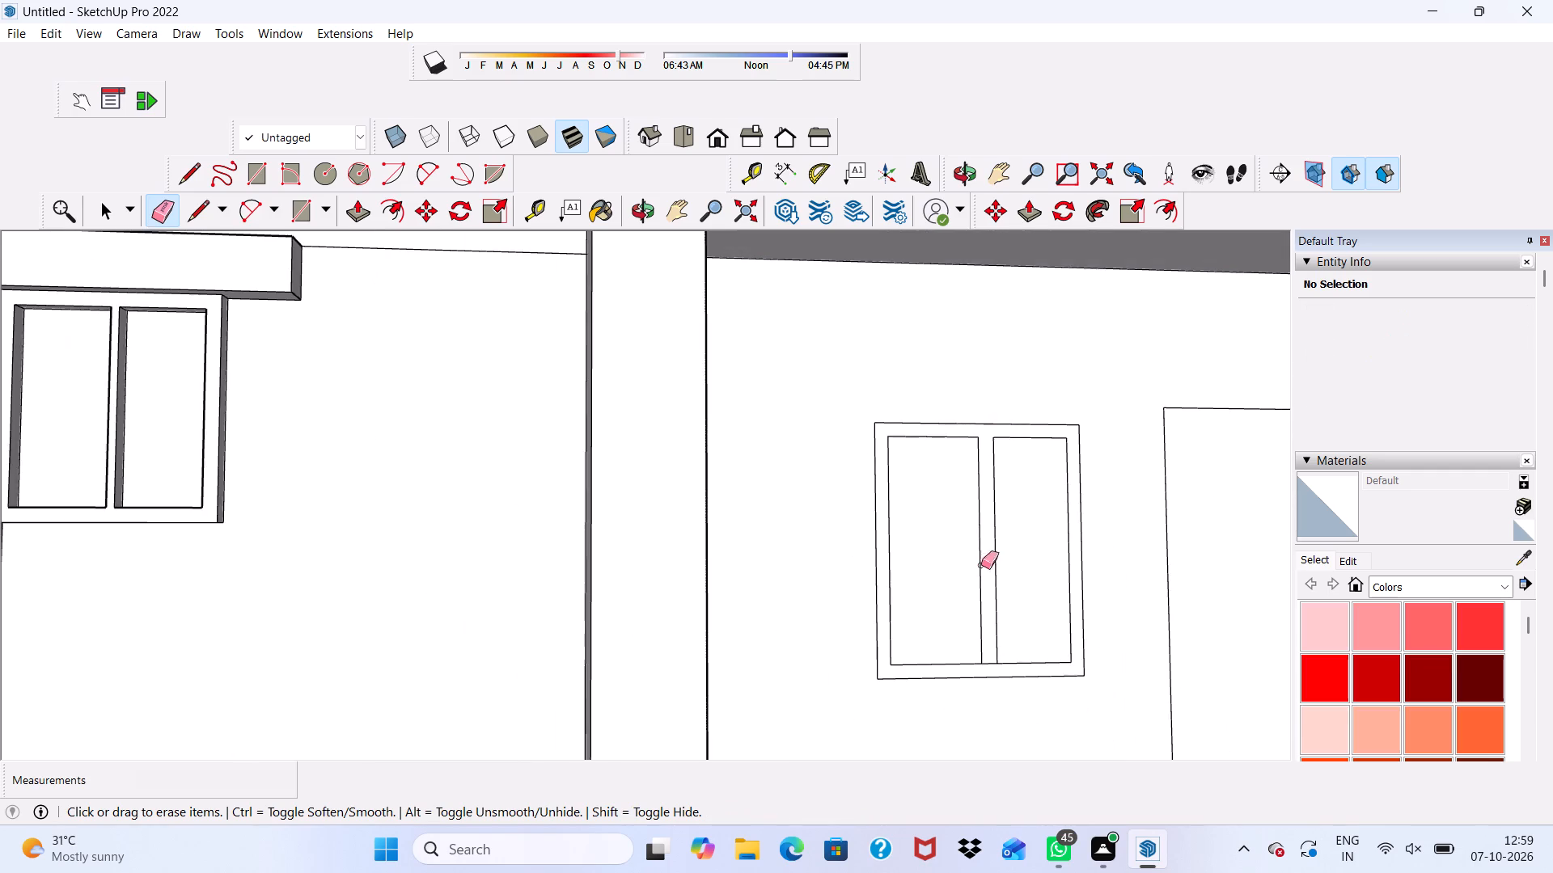
{"action": "scroll", "coordinate": [980, 618], "scroll_direction": "up", "scroll_amount": 6}
{"action": "left_click", "coordinate": [989, 623]}
{"action": "scroll", "coordinate": [990, 622], "scroll_direction": "down", "scroll_amount": 4}
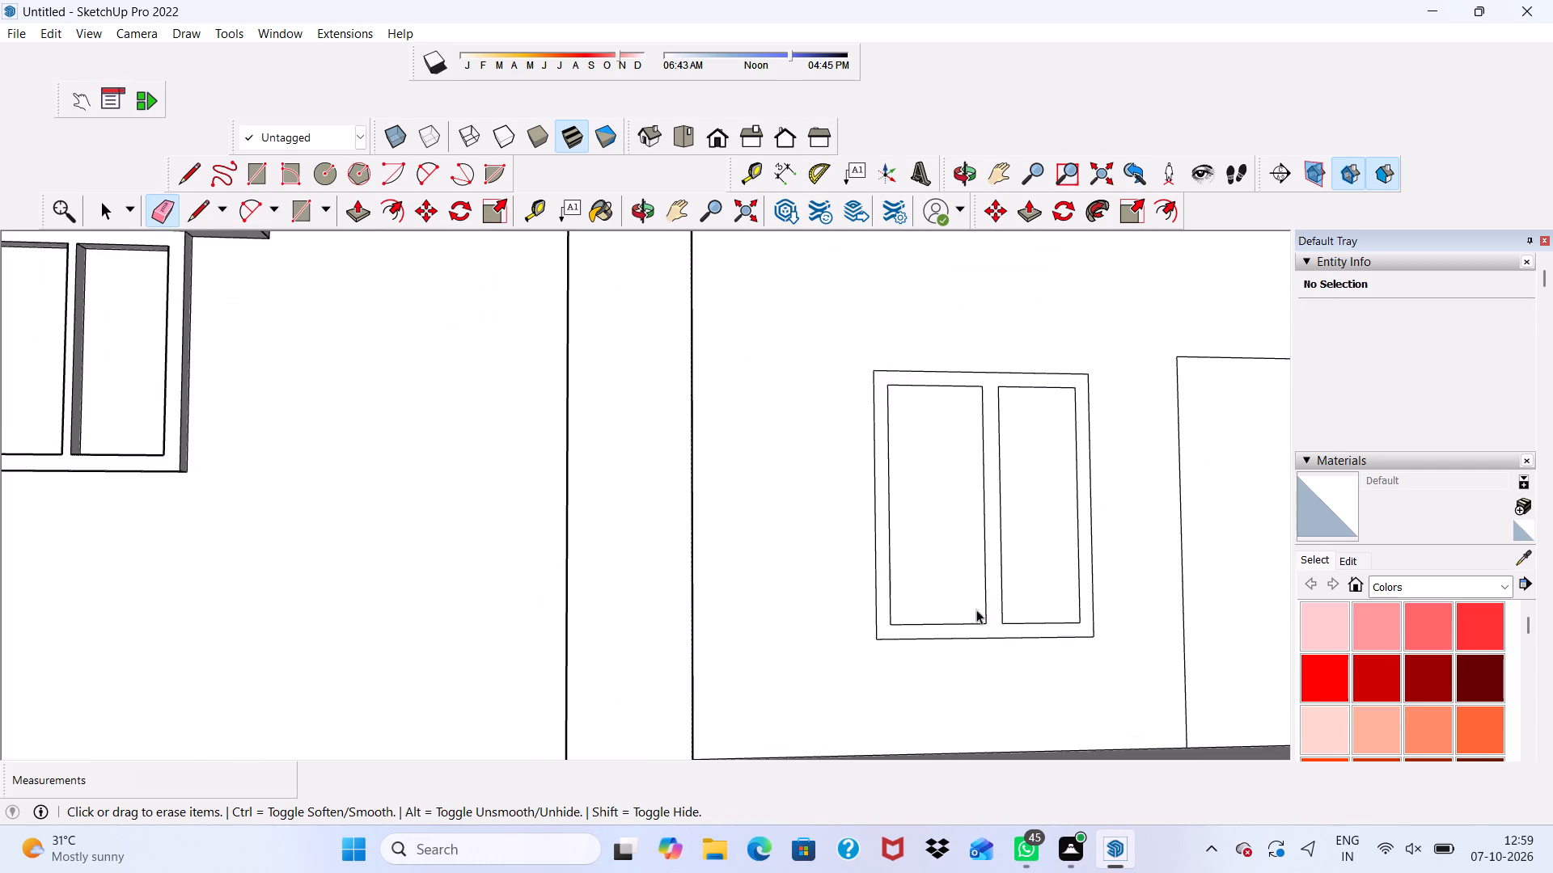
{"action": "key", "text": "space"}
Extrude the joined window frame and mullion 3" out from the balcony wall.
{"action": "scroll", "coordinate": [944, 618], "scroll_direction": "down", "scroll_amount": 4}
{"action": "scroll", "coordinate": [304, 455], "scroll_direction": "up", "scroll_amount": 2}
{"action": "left_click_drag", "start_coordinate": [353, 213], "coordinate": [359, 221]}
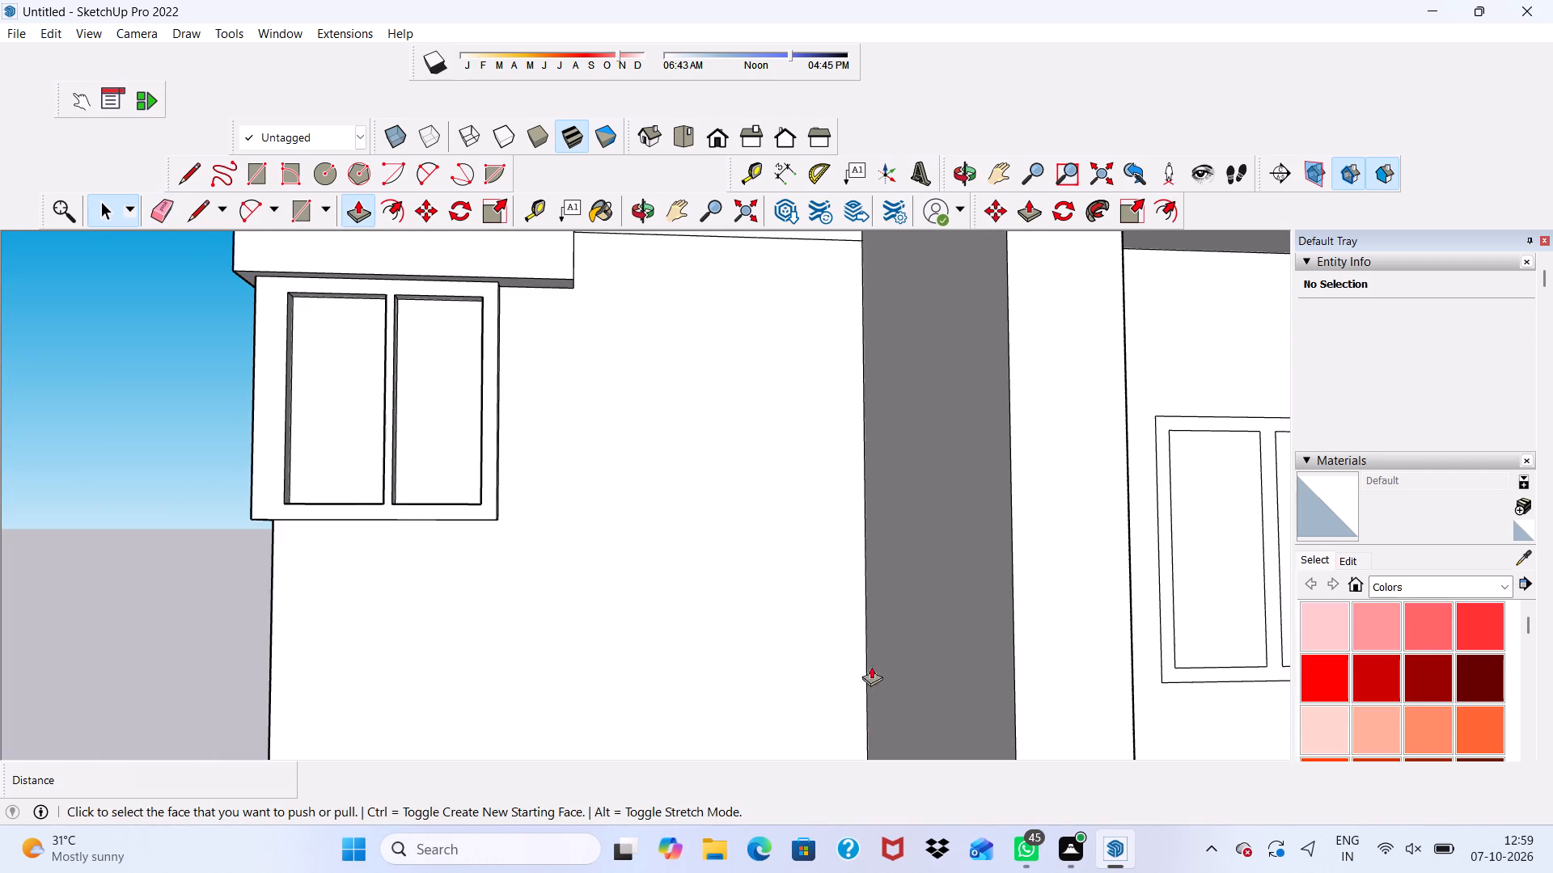
{"action": "scroll", "coordinate": [1161, 595], "scroll_direction": "up", "scroll_amount": 6}
{"action": "left_click", "coordinate": [1171, 618]}
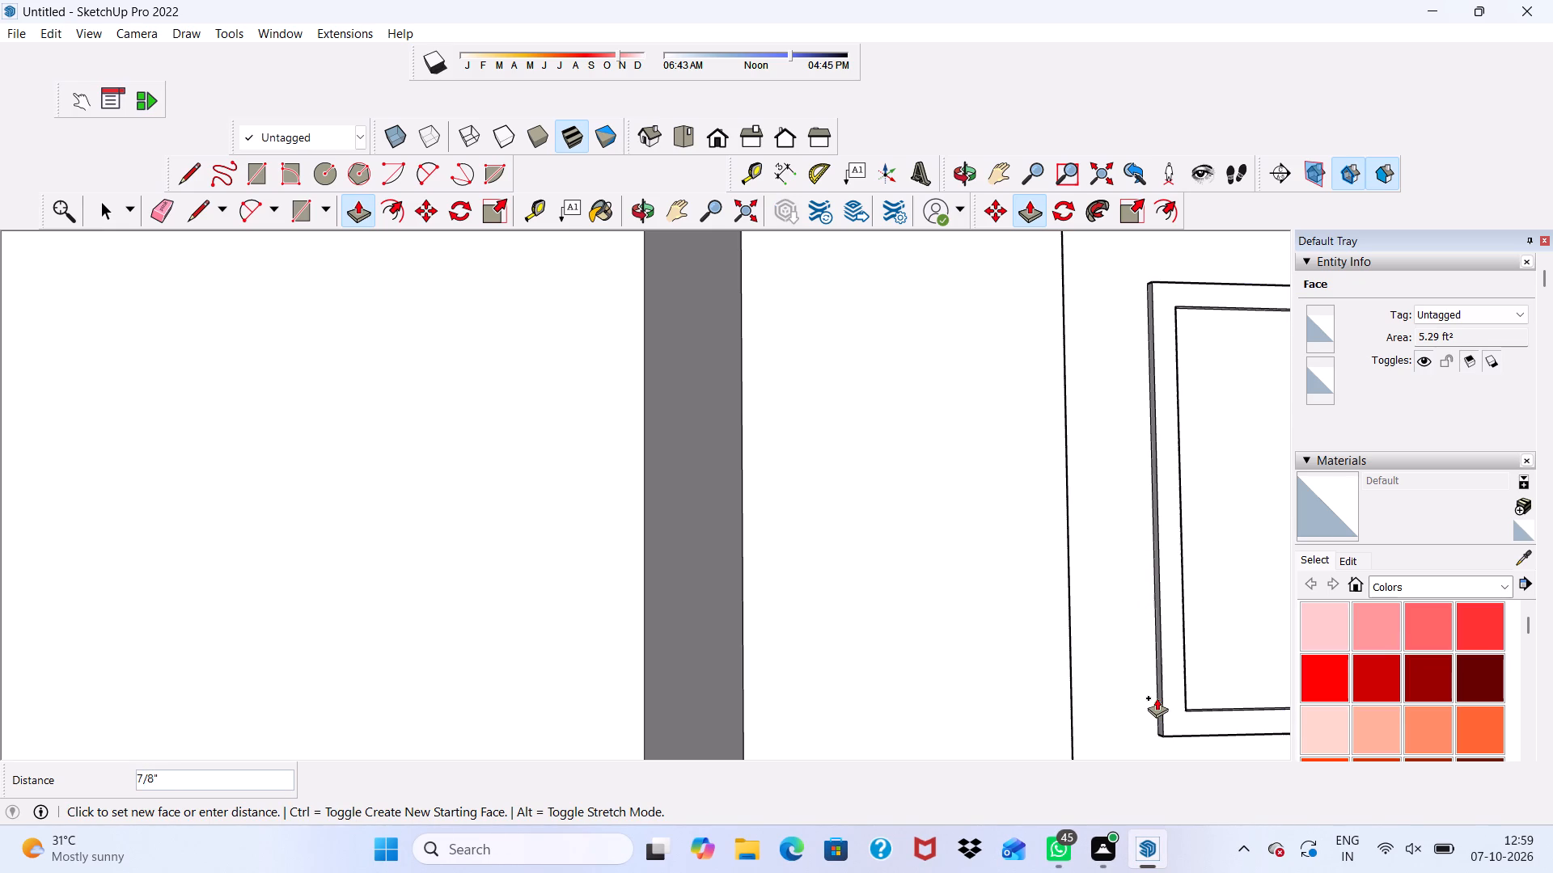
{"action": "type", "text": "3\""}
{"action": "key", "text": "Return"}
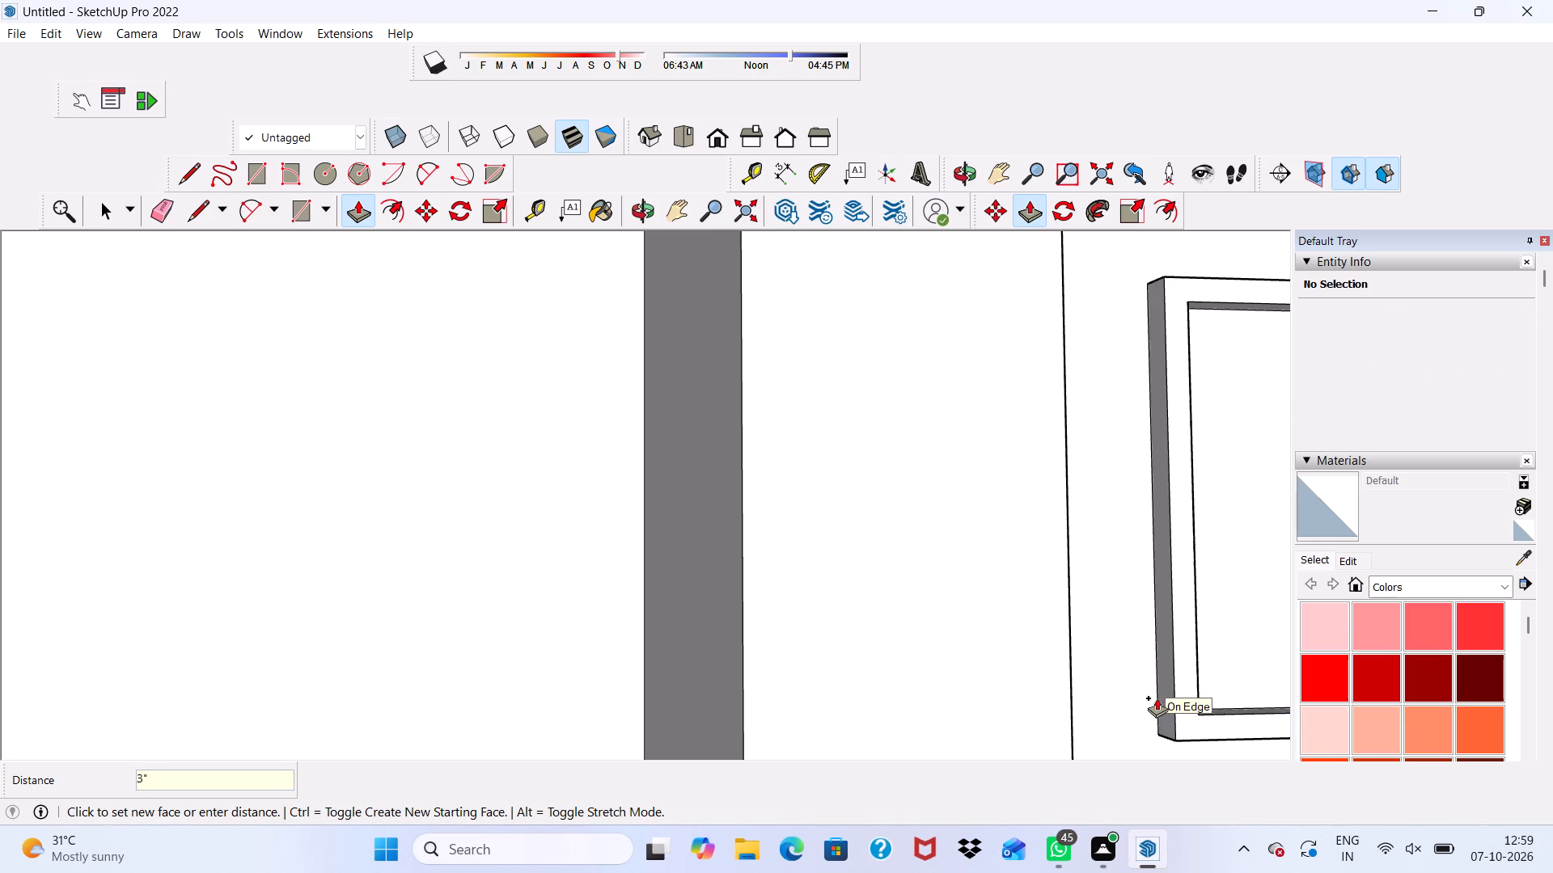
Extrude the door face beside this window 3" out from the wall.
{"action": "scroll", "coordinate": [1200, 719], "scroll_direction": "up", "scroll_amount": 2}
{"action": "scroll", "coordinate": [1109, 679], "scroll_direction": "down", "scroll_amount": 20}
{"action": "scroll", "coordinate": [1109, 679], "scroll_direction": "down", "scroll_amount": 6}
{"action": "scroll", "coordinate": [1114, 625], "scroll_direction": "up", "scroll_amount": 4}
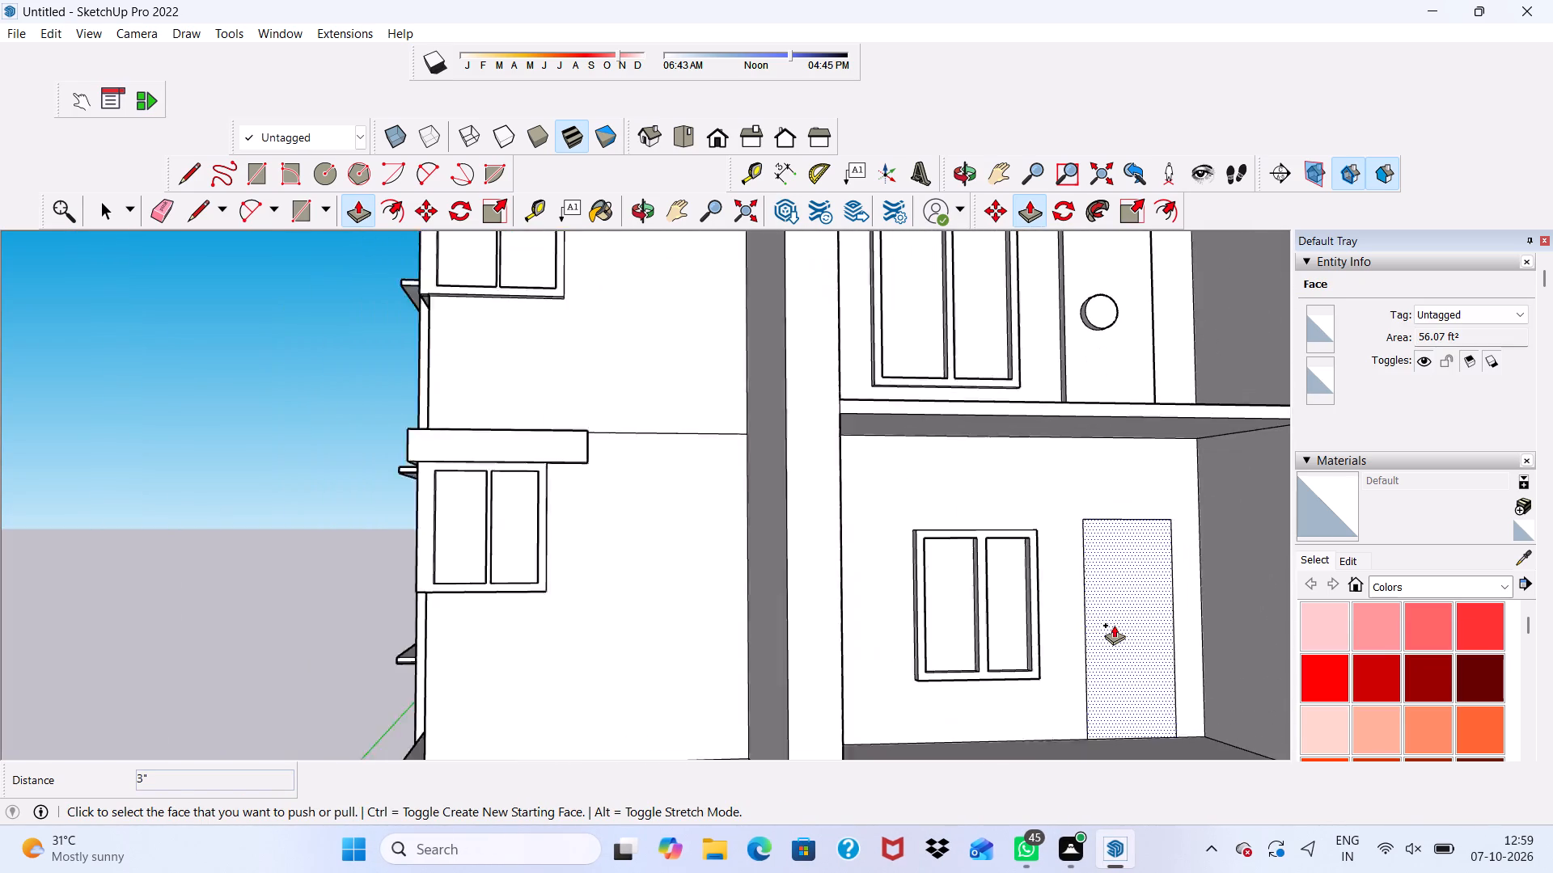
{"action": "scroll", "coordinate": [1114, 625], "scroll_direction": "up", "scroll_amount": 2}
{"action": "left_click", "coordinate": [1114, 625]}
{"action": "type", "text": "3\""}
{"action": "key", "text": "Return"}
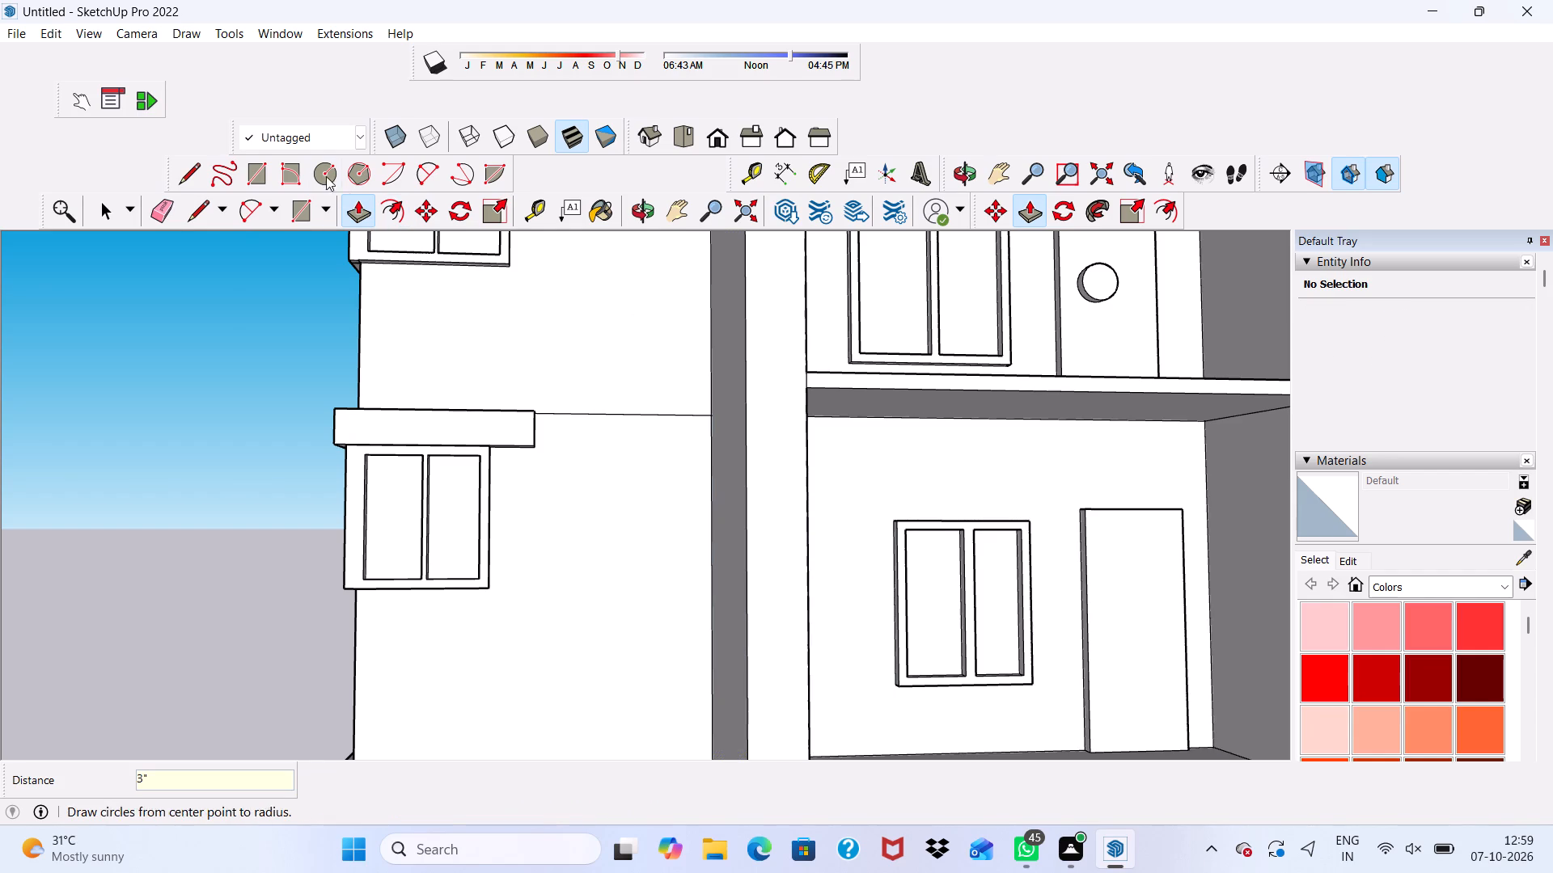
Draw a knob circle with a radius of about 6 3/8" on the newly extruded balcony door's face.
{"action": "left_click", "coordinate": [321, 173]}
{"action": "scroll", "coordinate": [1238, 673], "scroll_direction": "up", "scroll_amount": 3}
{"action": "scroll", "coordinate": [1055, 569], "scroll_direction": "up", "scroll_amount": 3}
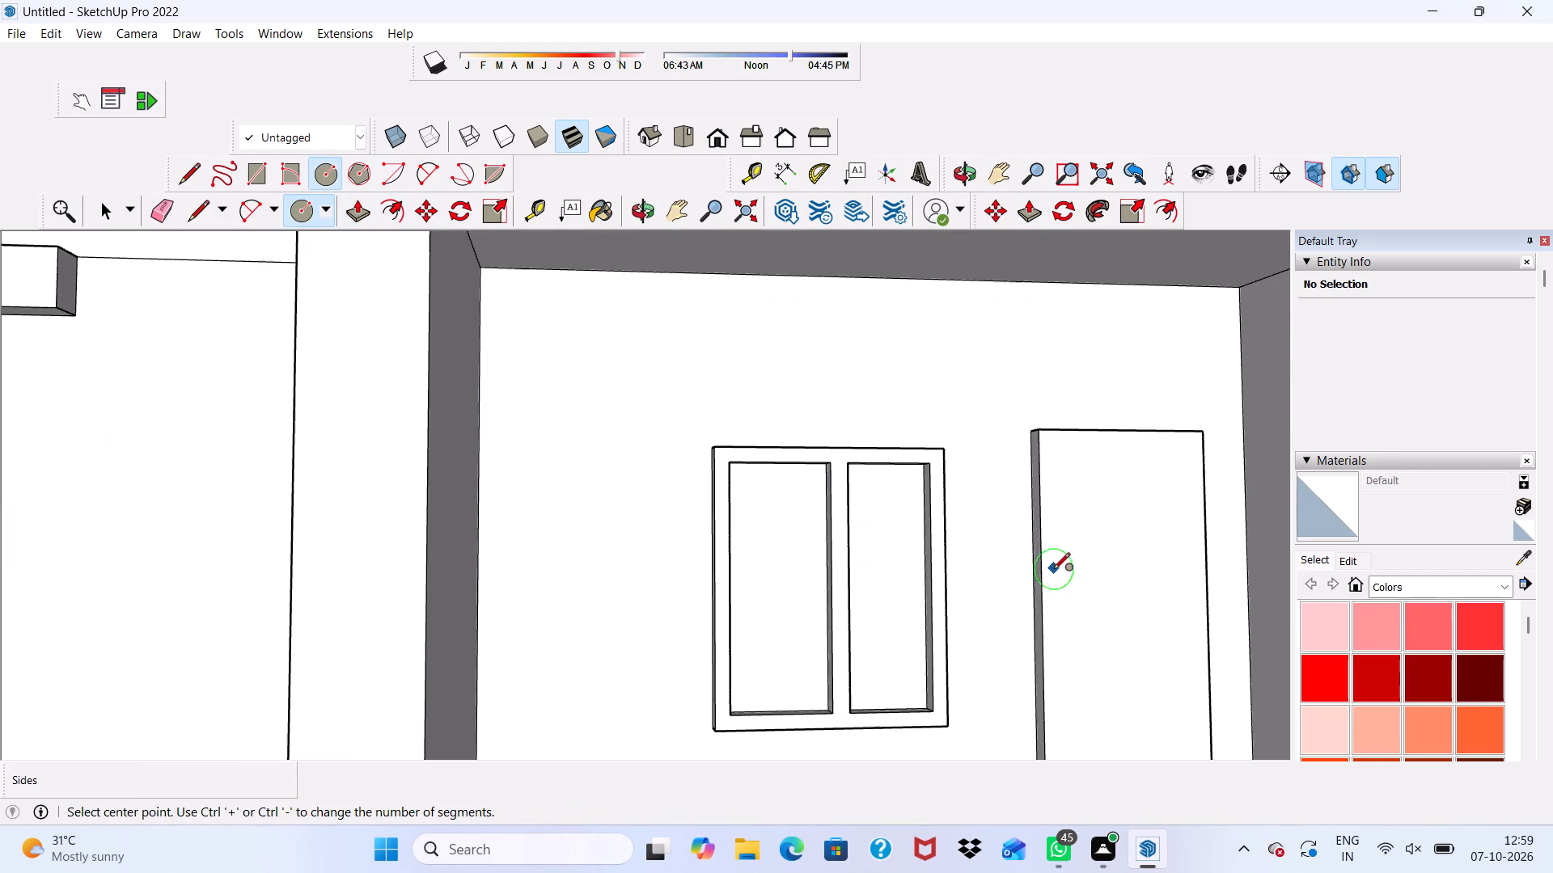
{"action": "left_click_drag", "start_coordinate": [1105, 626], "coordinate": [1119, 630]}
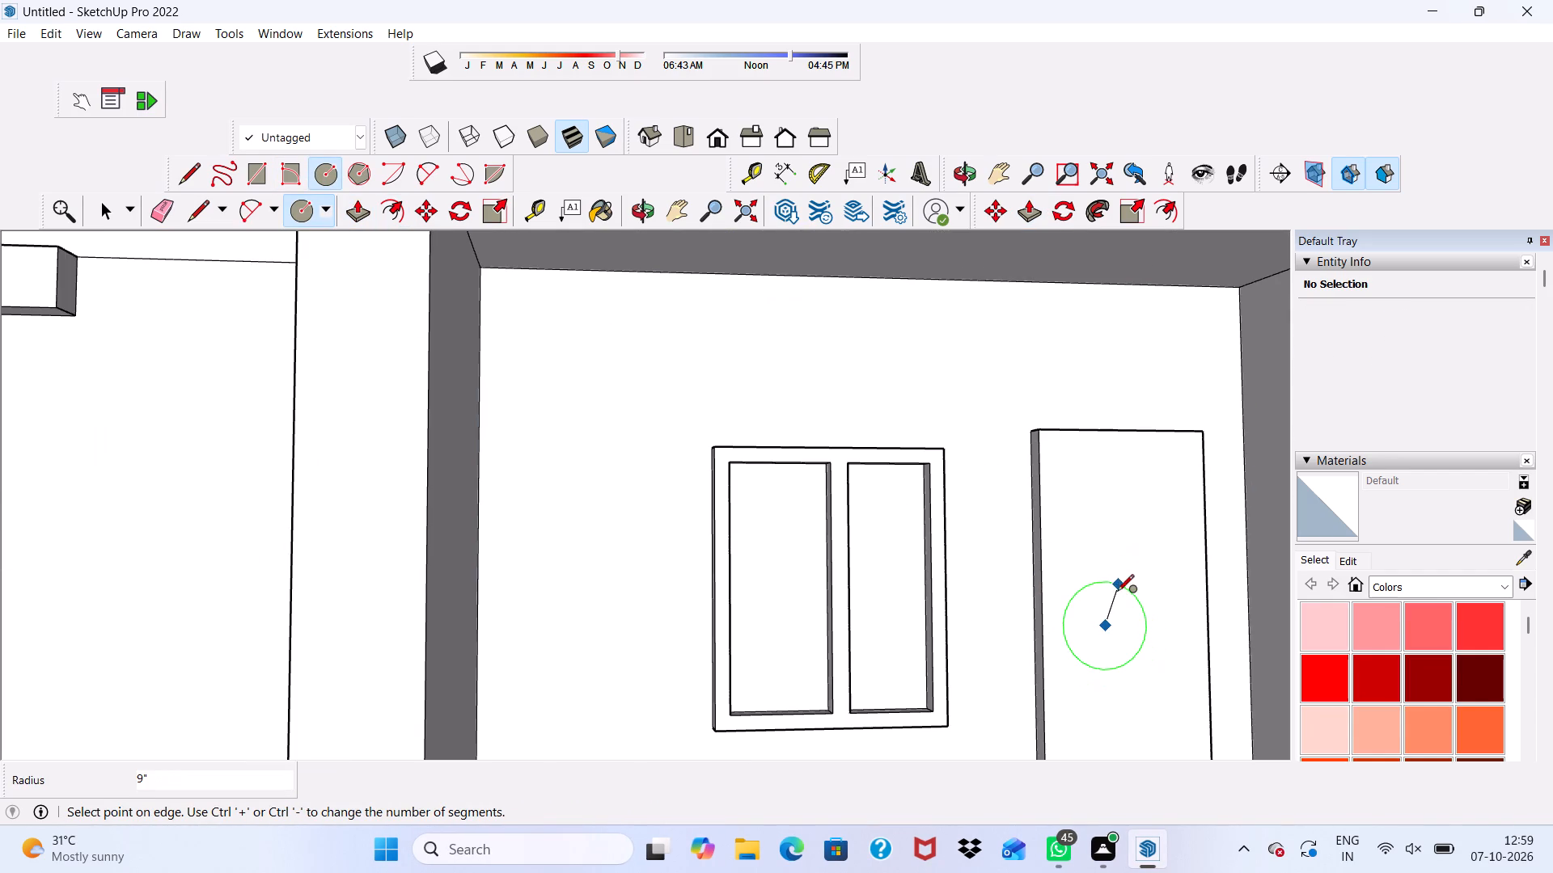
{"action": "left_click_drag", "start_coordinate": [1115, 595], "coordinate": [1120, 610]}
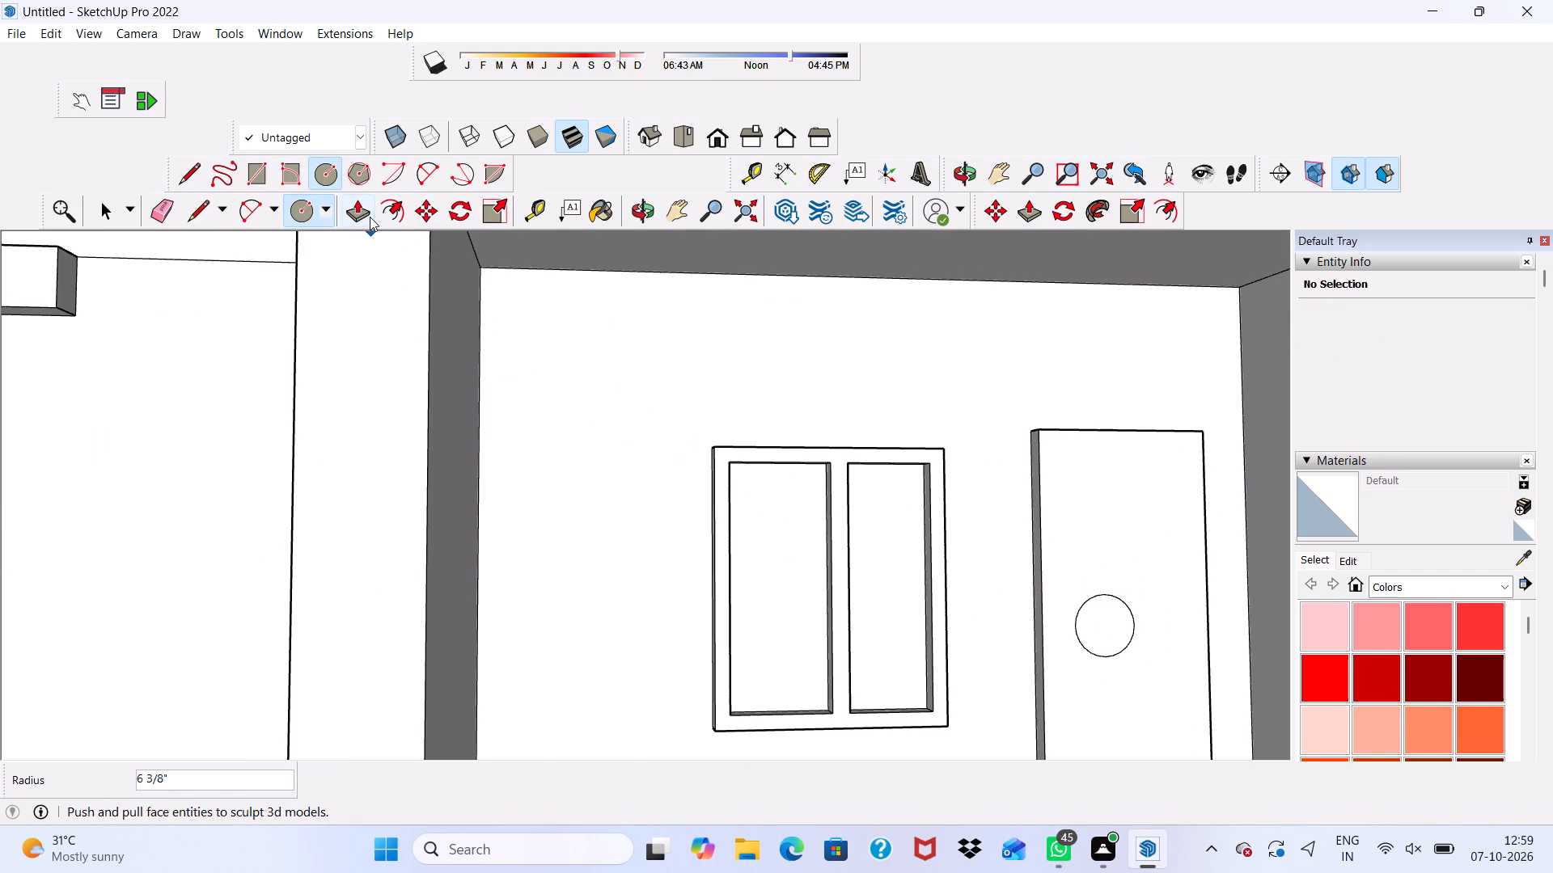
Extrude the knob circle 3" out from the door face.
{"action": "left_click", "coordinate": [361, 208]}
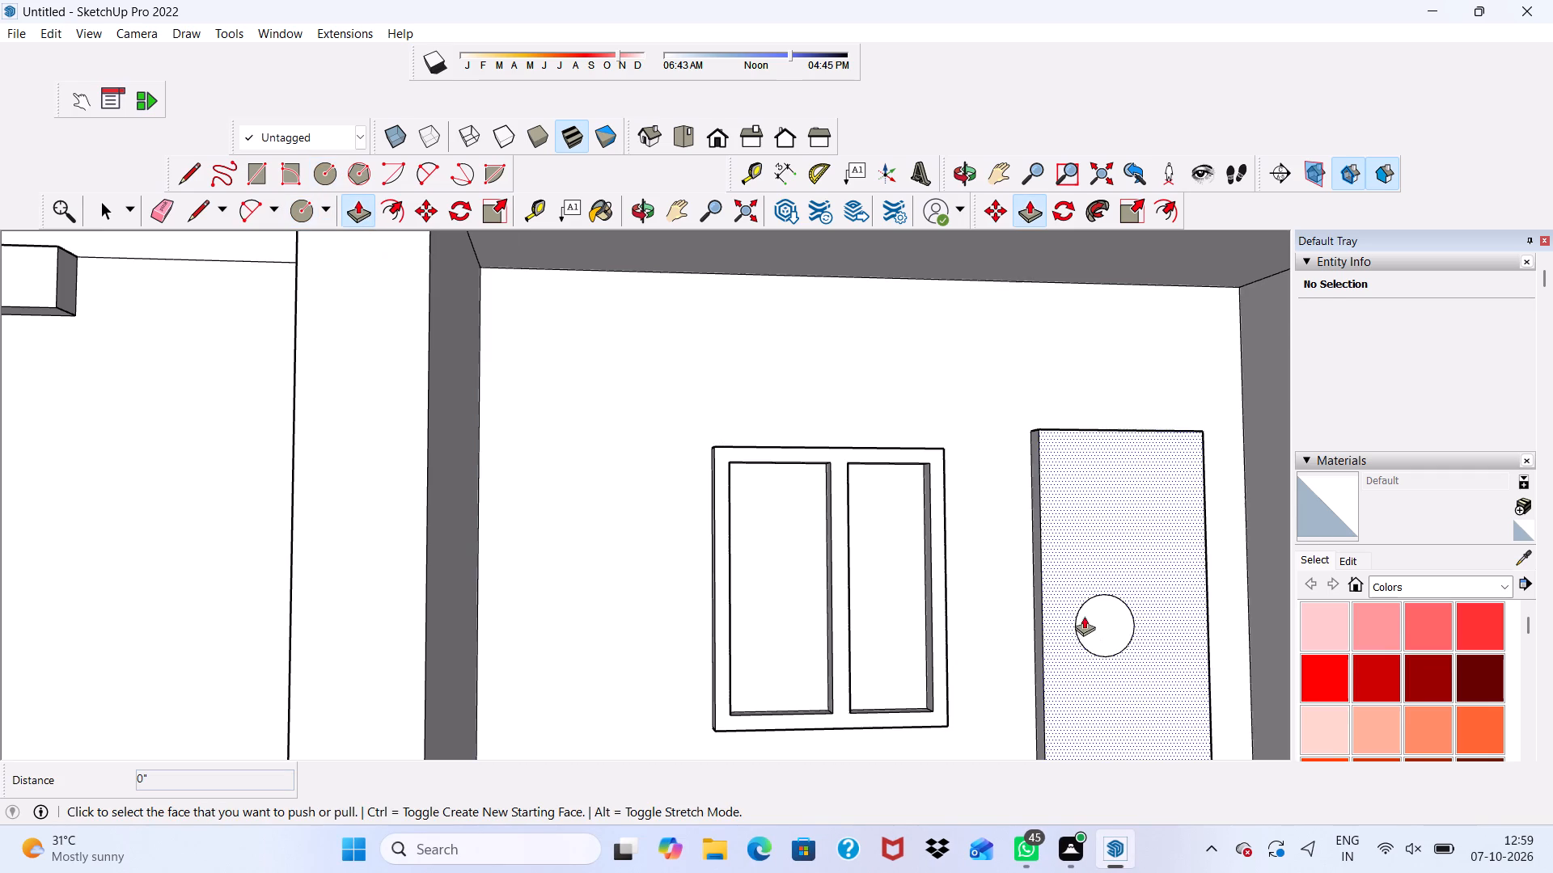
{"action": "left_click", "coordinate": [1084, 616]}
{"action": "key", "text": "3"}
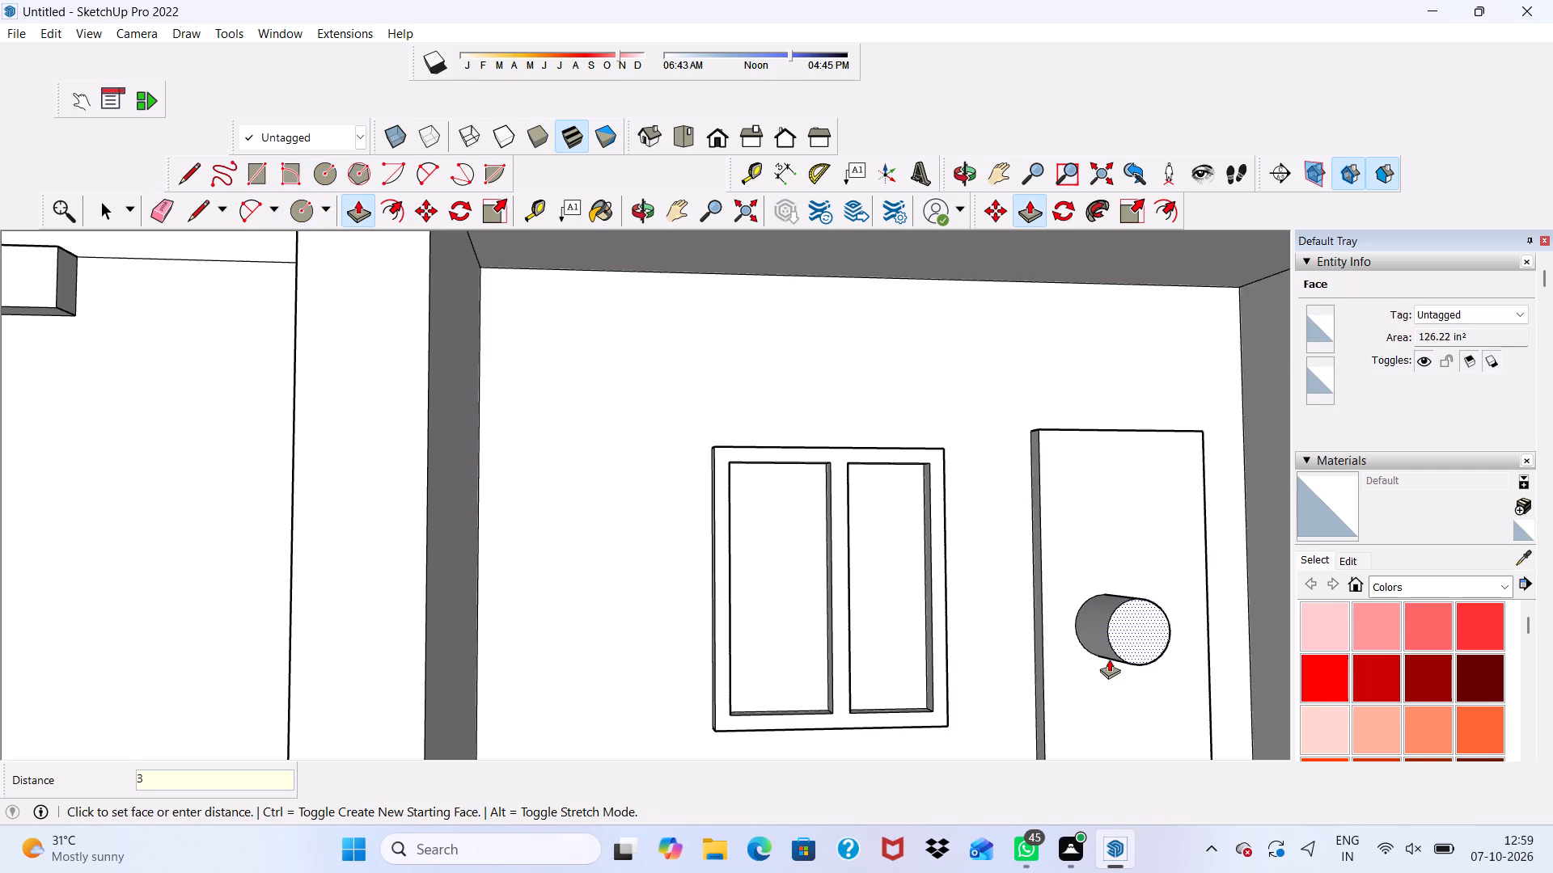
{"action": "key", "text": "shift+quotedbl"}
{"action": "key", "text": "Return"}
{"action": "scroll", "coordinate": [1111, 660], "scroll_direction": "down", "scroll_amount": 1}
{"action": "scroll", "coordinate": [1111, 660], "scroll_direction": "up", "scroll_amount": 1}
{"action": "scroll", "coordinate": [1111, 660], "scroll_direction": "down", "scroll_amount": 1}
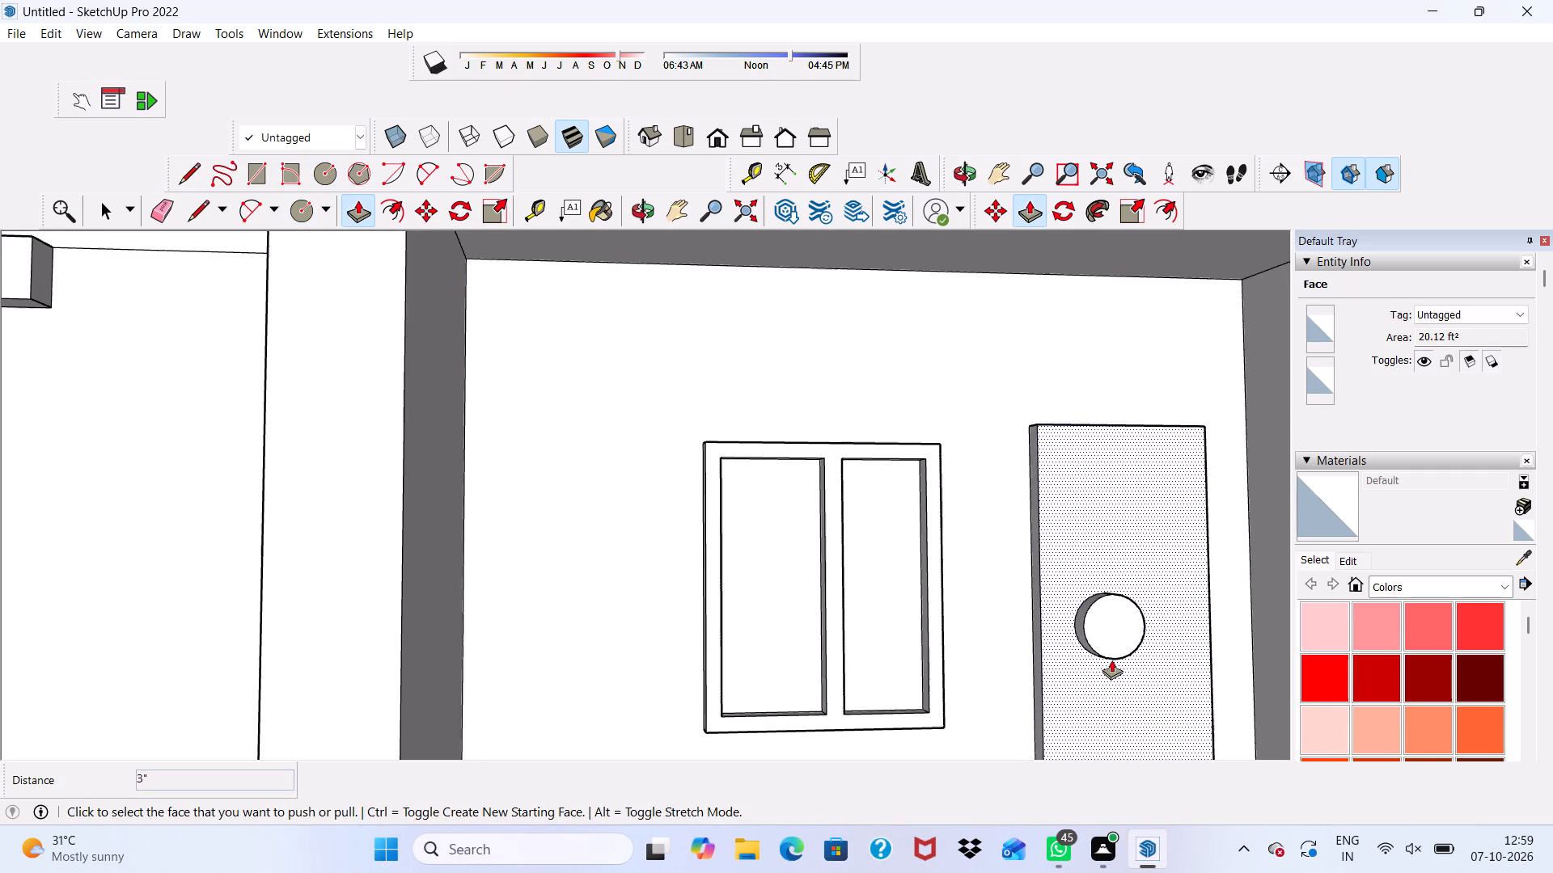
{"action": "key", "text": "space"}
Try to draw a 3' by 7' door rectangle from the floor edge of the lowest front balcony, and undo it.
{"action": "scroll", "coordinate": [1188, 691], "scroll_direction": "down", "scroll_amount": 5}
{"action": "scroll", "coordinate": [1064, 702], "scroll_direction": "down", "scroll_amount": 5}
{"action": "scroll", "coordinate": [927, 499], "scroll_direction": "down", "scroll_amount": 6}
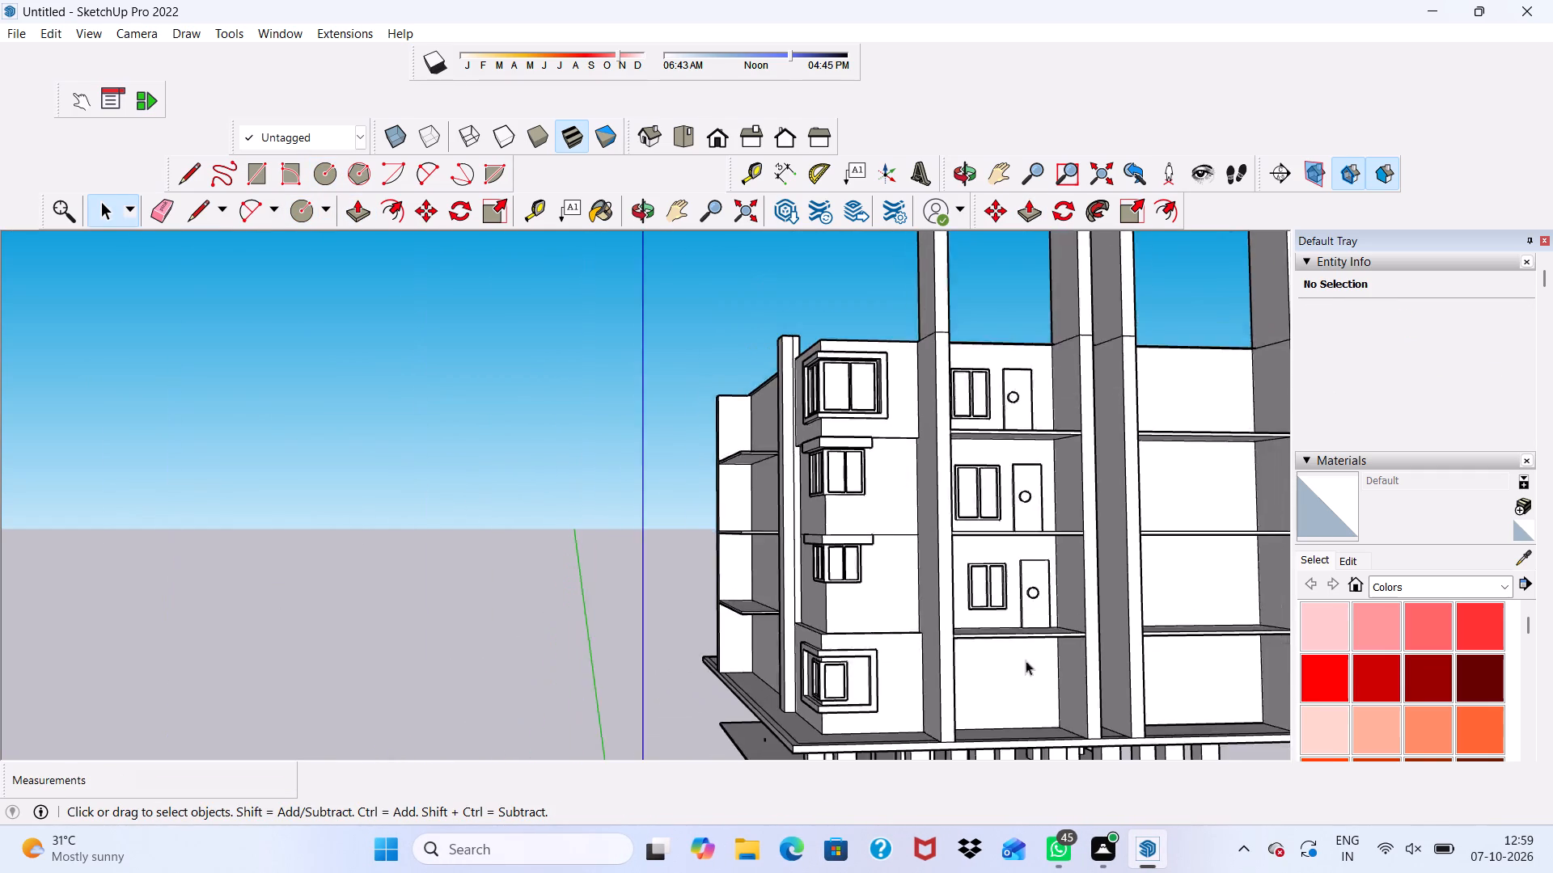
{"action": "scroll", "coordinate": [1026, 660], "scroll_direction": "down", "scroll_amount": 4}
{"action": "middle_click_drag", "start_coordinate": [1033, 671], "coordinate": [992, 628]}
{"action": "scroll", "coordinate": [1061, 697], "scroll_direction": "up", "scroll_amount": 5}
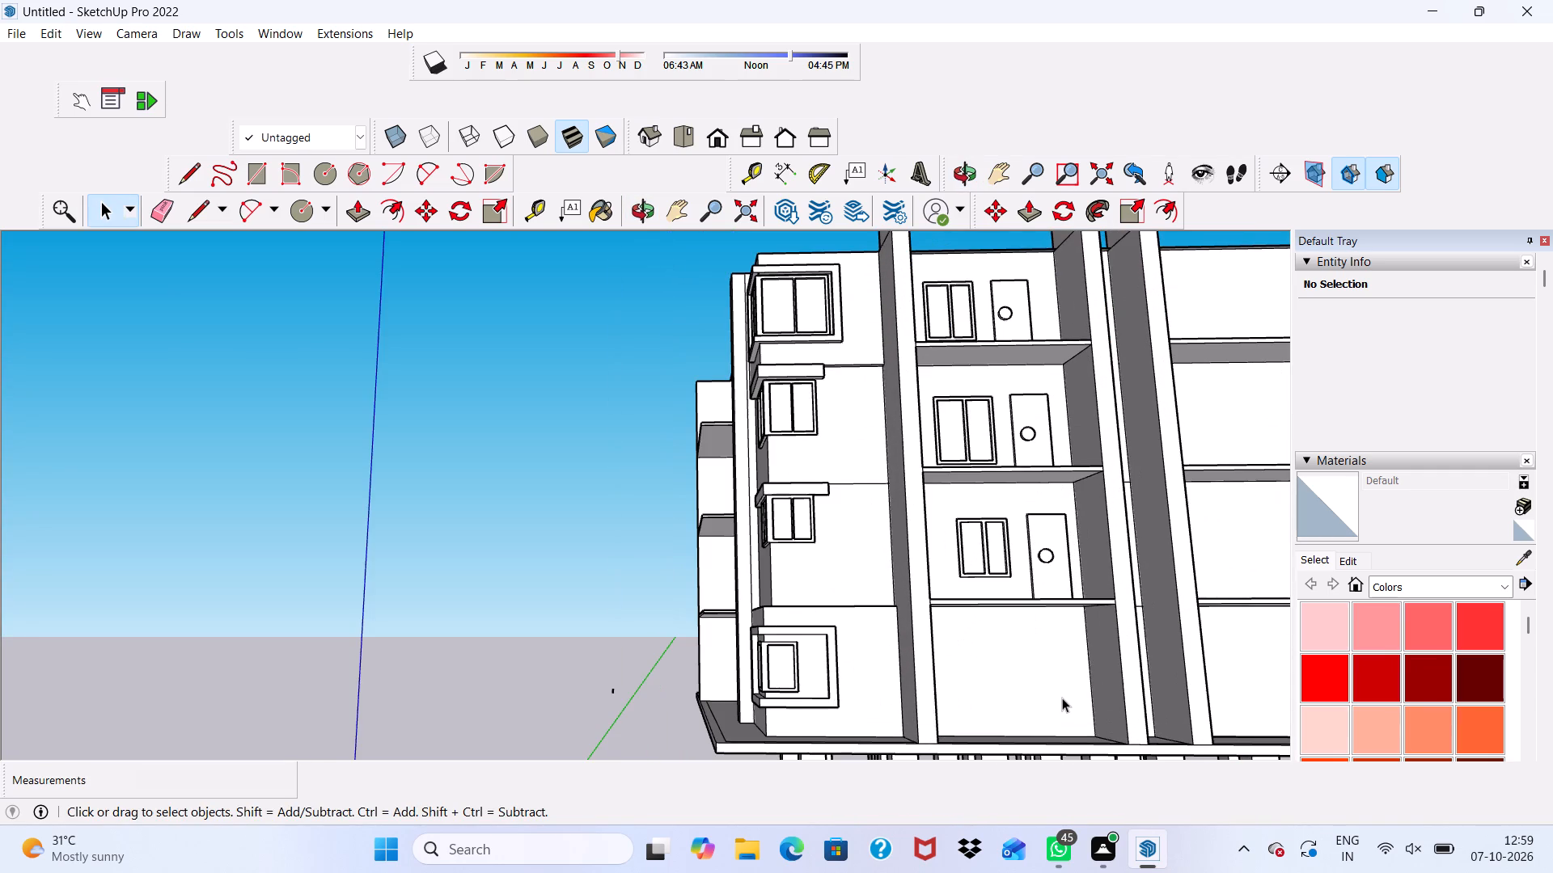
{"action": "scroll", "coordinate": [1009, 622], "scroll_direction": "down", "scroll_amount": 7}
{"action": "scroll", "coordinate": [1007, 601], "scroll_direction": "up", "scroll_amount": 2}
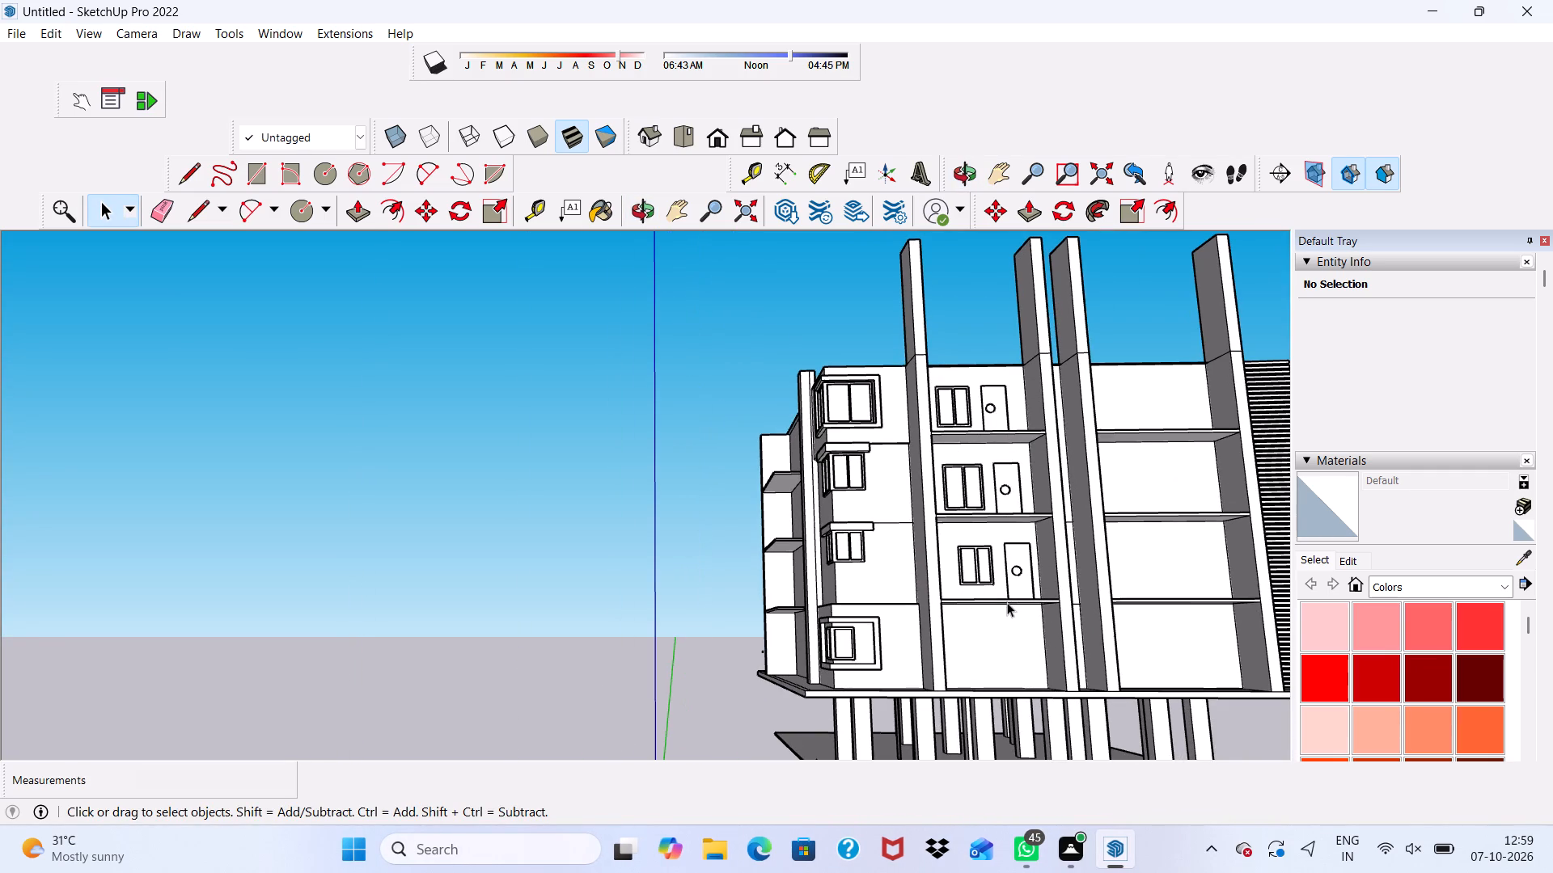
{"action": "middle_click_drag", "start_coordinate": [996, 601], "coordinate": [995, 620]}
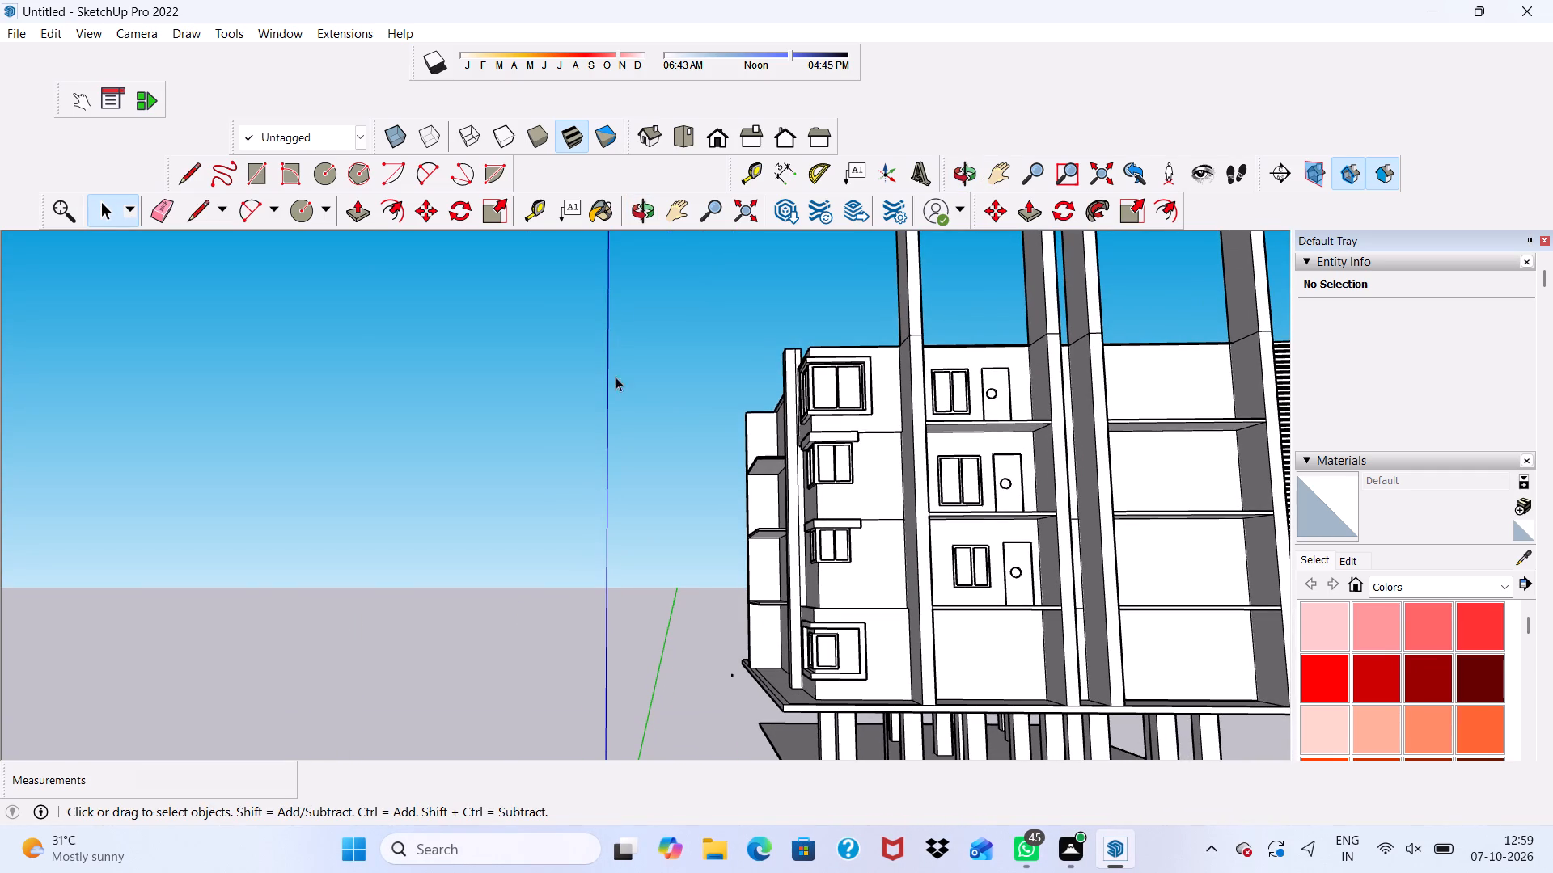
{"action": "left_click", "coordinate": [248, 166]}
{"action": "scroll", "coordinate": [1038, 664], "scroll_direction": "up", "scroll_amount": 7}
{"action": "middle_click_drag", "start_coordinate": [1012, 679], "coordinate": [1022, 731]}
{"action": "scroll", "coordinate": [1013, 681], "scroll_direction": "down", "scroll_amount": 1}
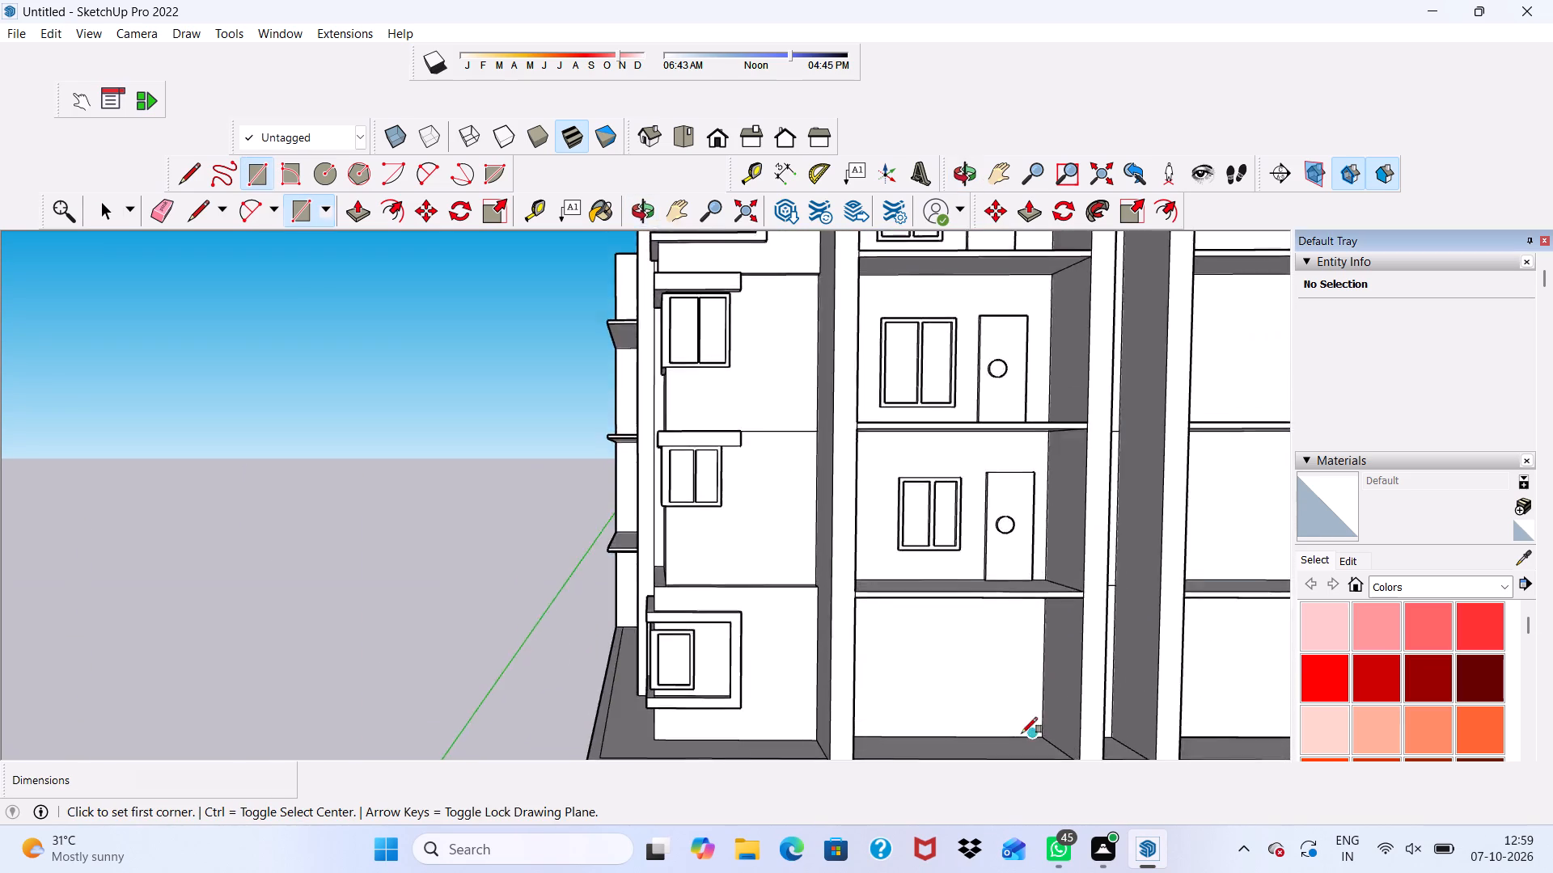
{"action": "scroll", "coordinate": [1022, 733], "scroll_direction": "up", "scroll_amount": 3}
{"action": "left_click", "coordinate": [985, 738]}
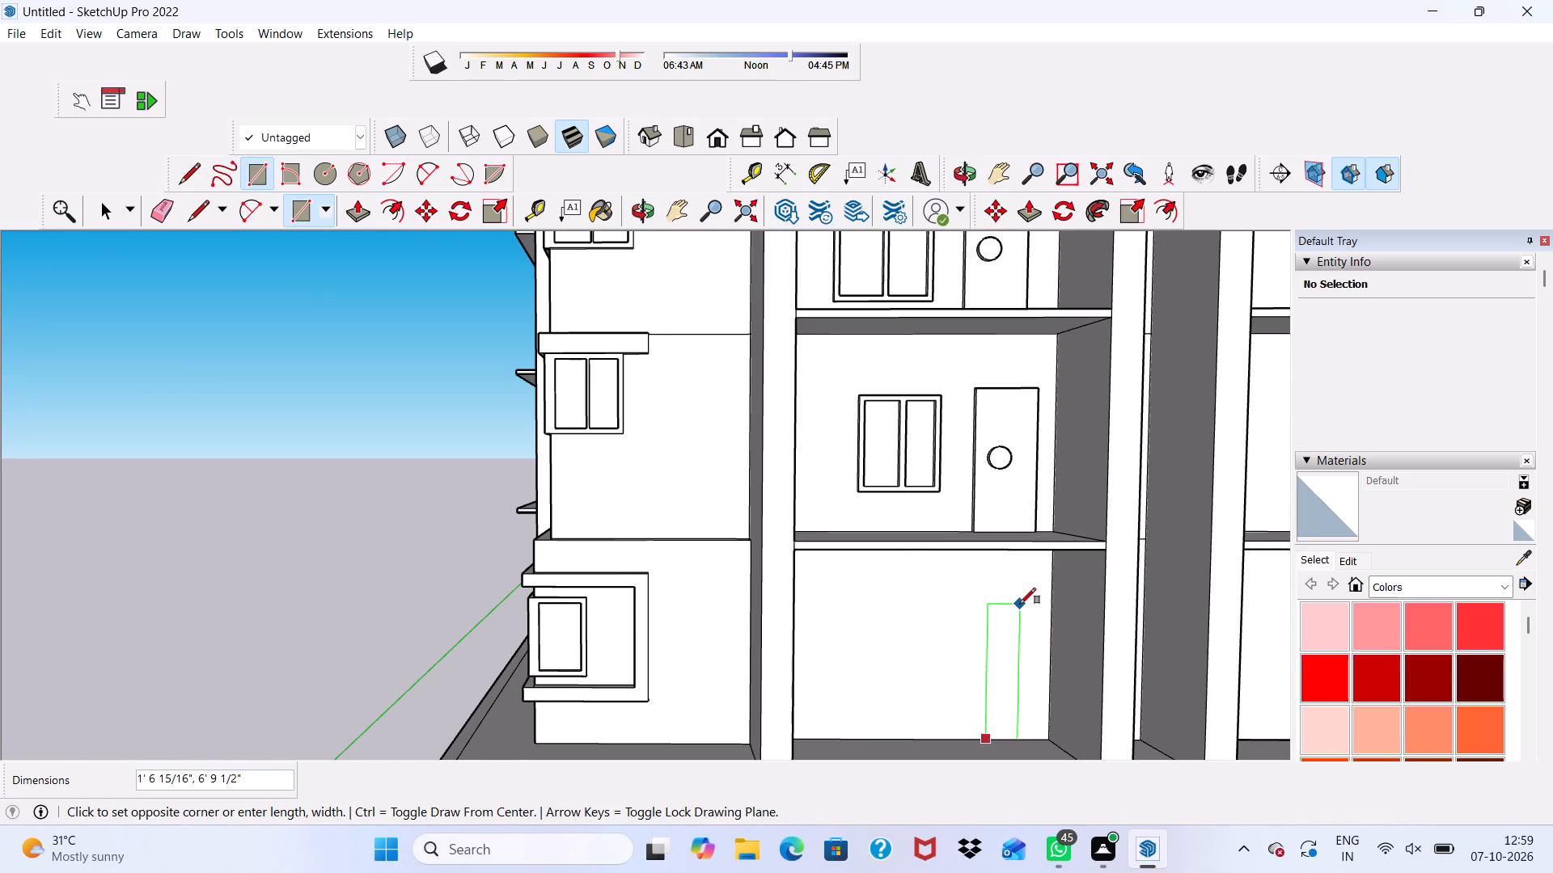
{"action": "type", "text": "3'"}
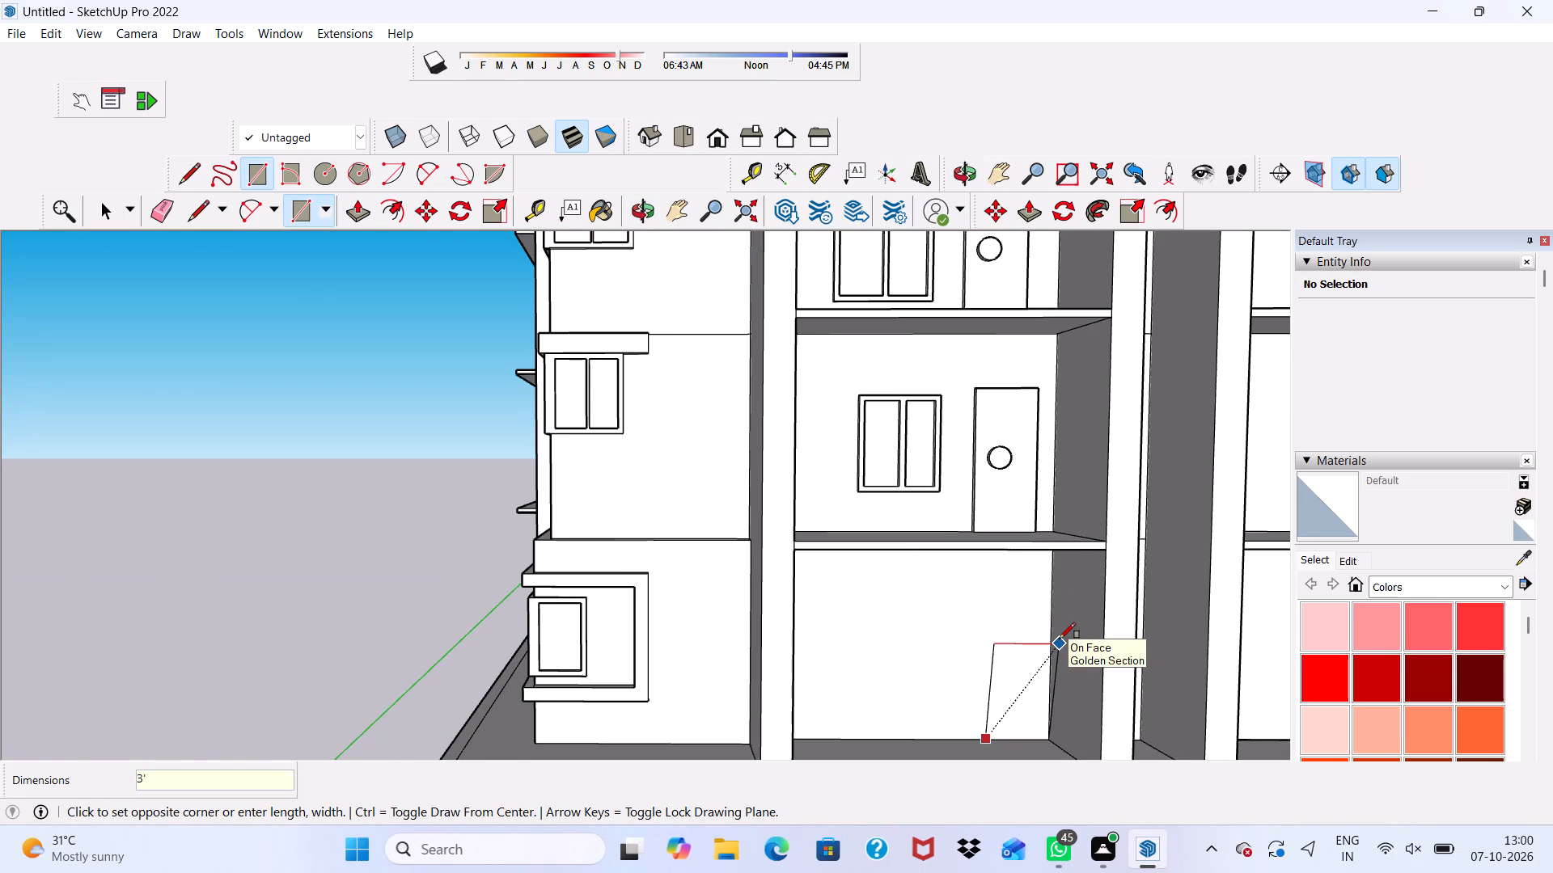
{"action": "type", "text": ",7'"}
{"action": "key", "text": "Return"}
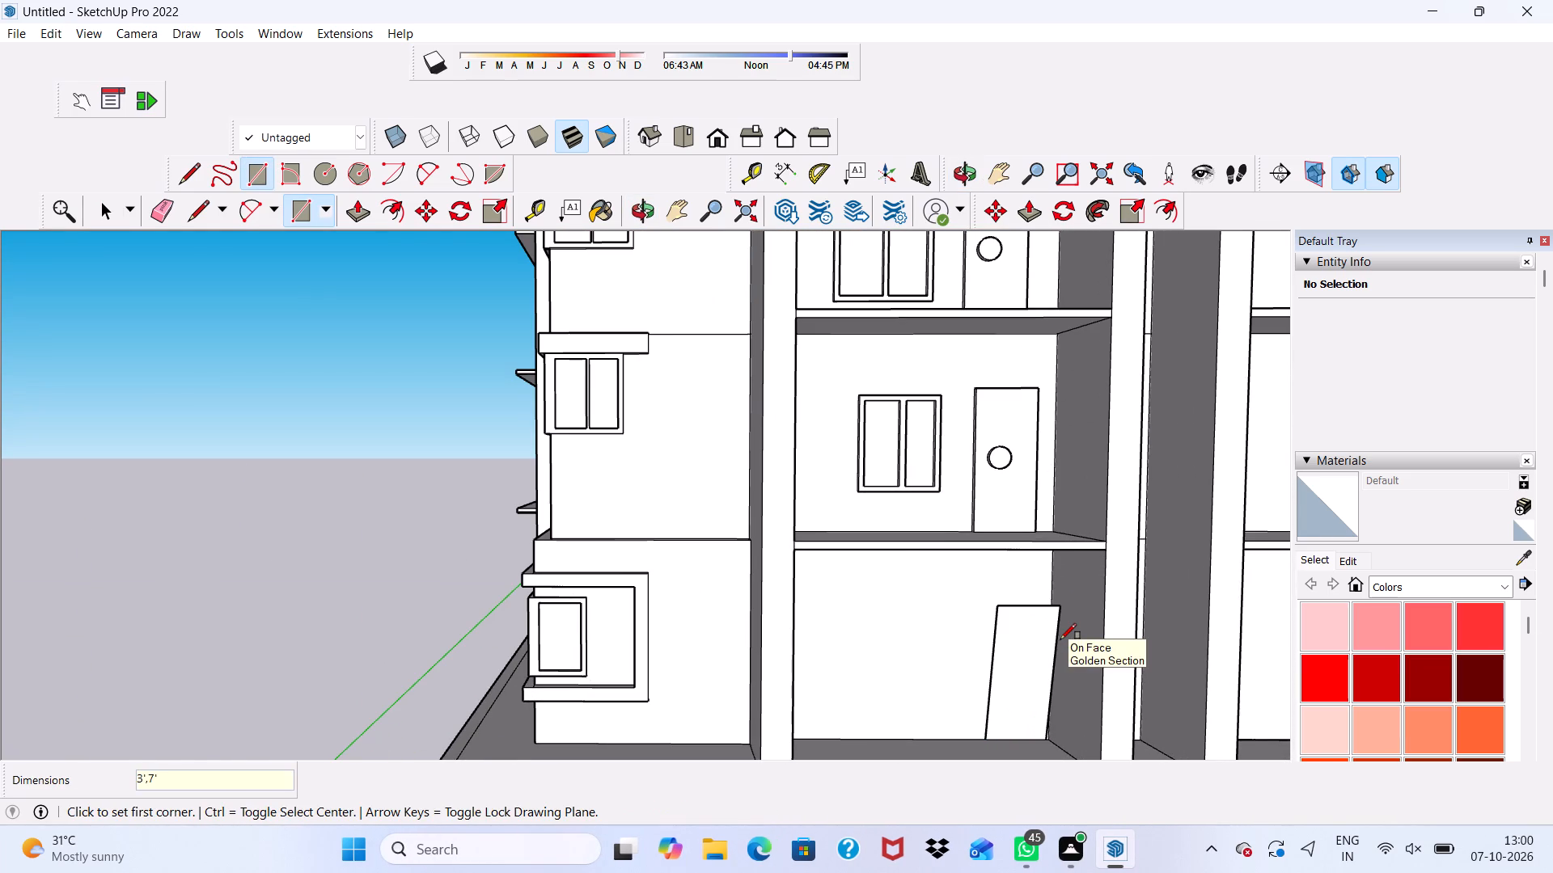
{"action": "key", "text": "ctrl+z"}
Draw a 3' by 7' door rectangle on the lowest balcony's back wall, starting at its floor edge.
{"action": "scroll", "coordinate": [943, 769], "scroll_direction": "up", "scroll_amount": 1}
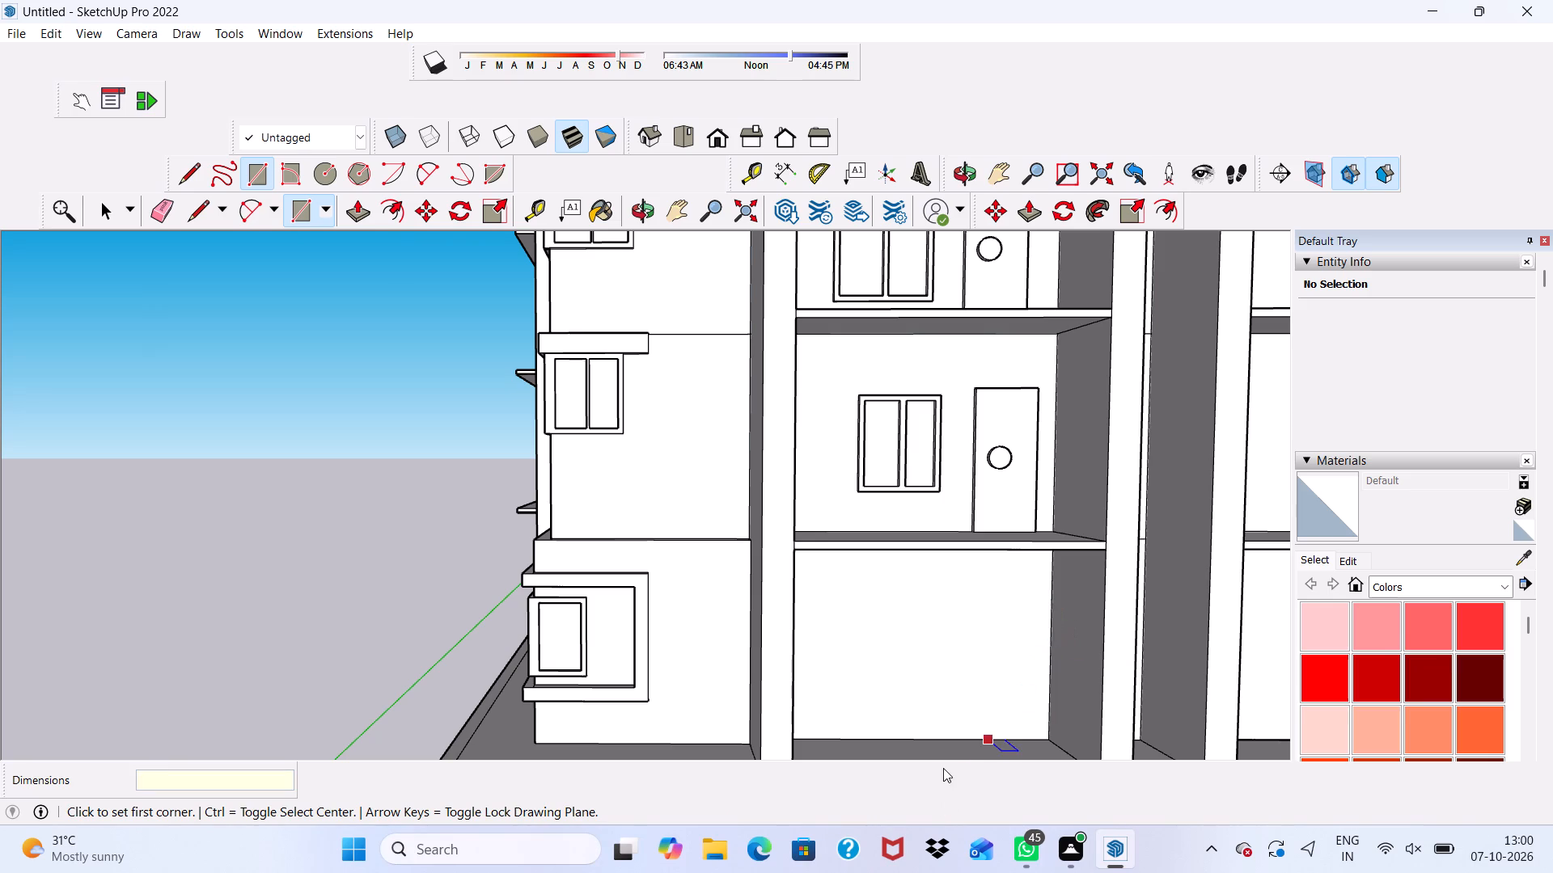
{"action": "scroll", "coordinate": [943, 768], "scroll_direction": "up", "scroll_amount": 2}
{"action": "middle_click_drag", "start_coordinate": [1000, 716], "coordinate": [988, 660]}
{"action": "scroll", "coordinate": [980, 696], "scroll_direction": "down", "scroll_amount": 1}
{"action": "scroll", "coordinate": [988, 699], "scroll_direction": "up", "scroll_amount": 4}
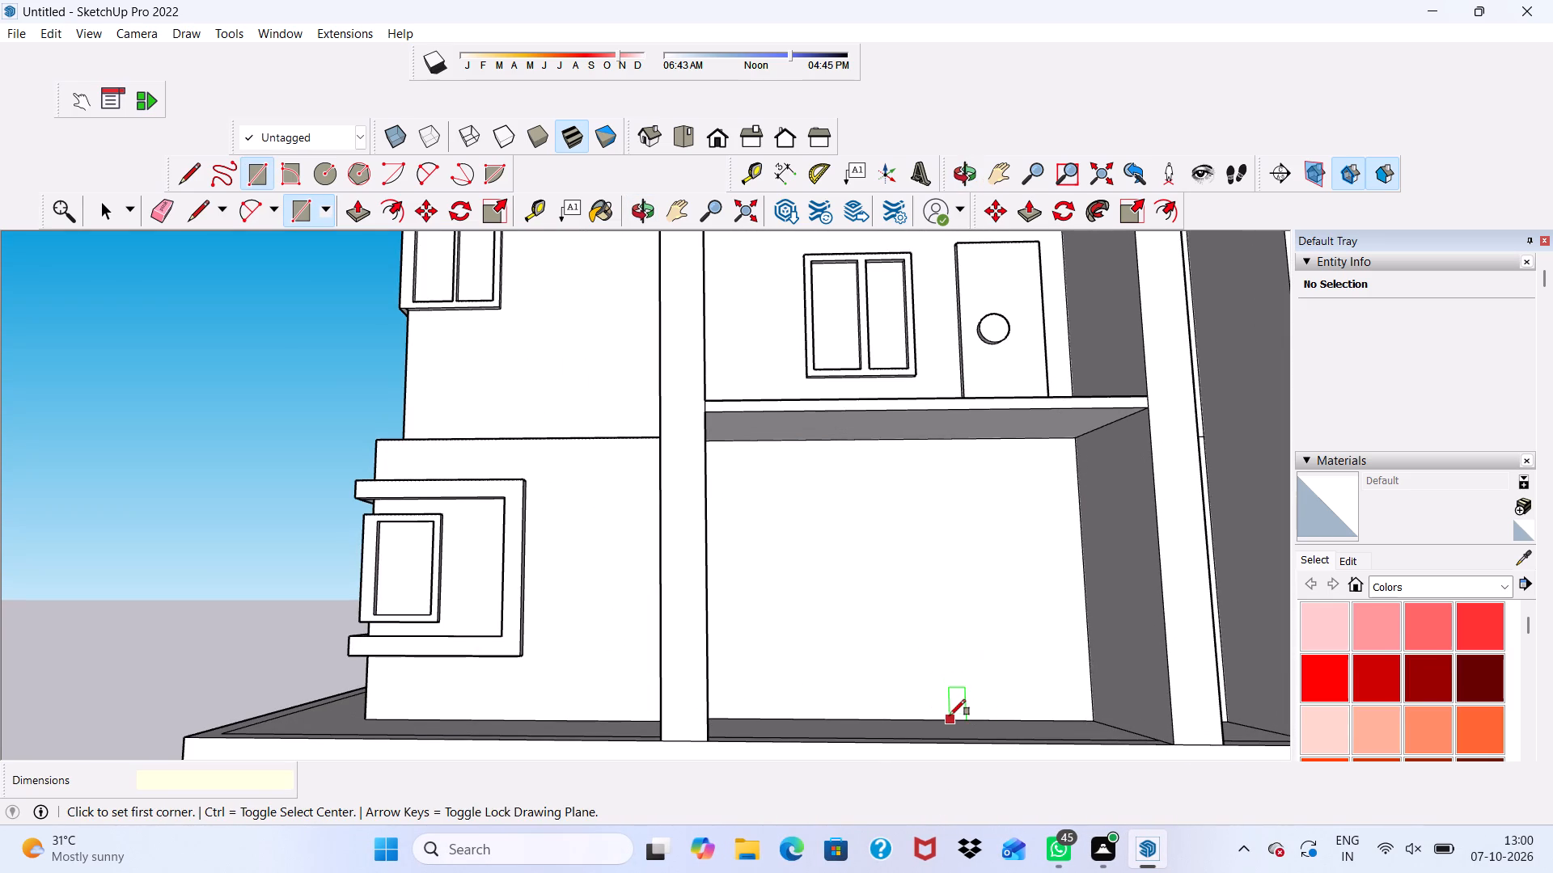
{"action": "left_click", "coordinate": [950, 718]}
{"action": "key", "text": "3"}
{"action": "type", "text": "',7'"}
{"action": "key", "text": "Return"}
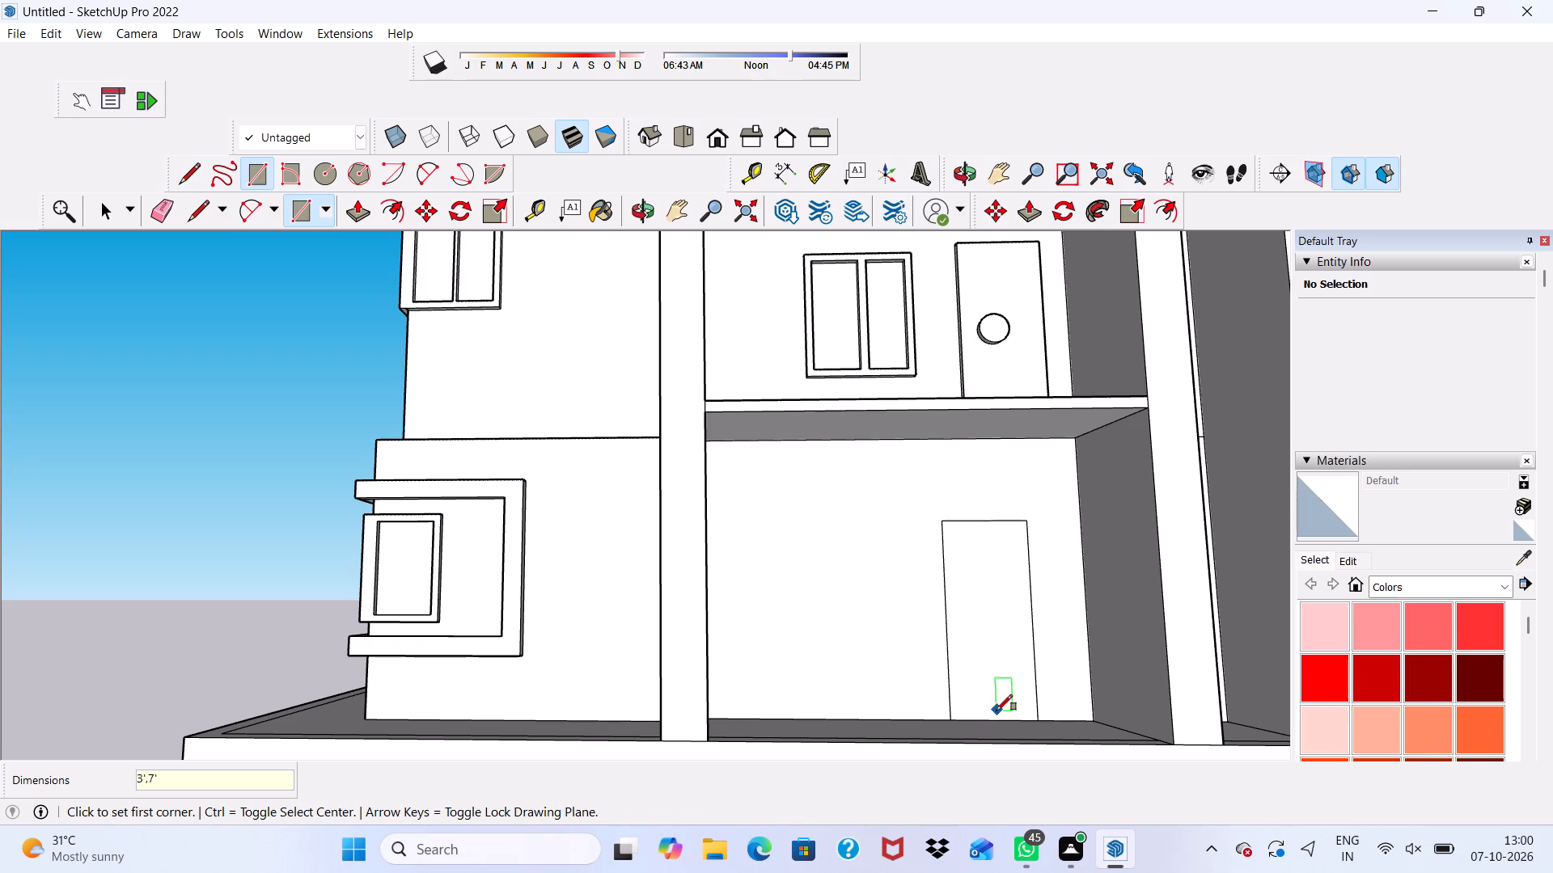
Draw a window rectangle about 3' 10 3/16" wide and 4' 7 1/8" tall beside the door on the lowest balcony's back wall.
{"action": "left_click", "coordinate": [793, 534]}
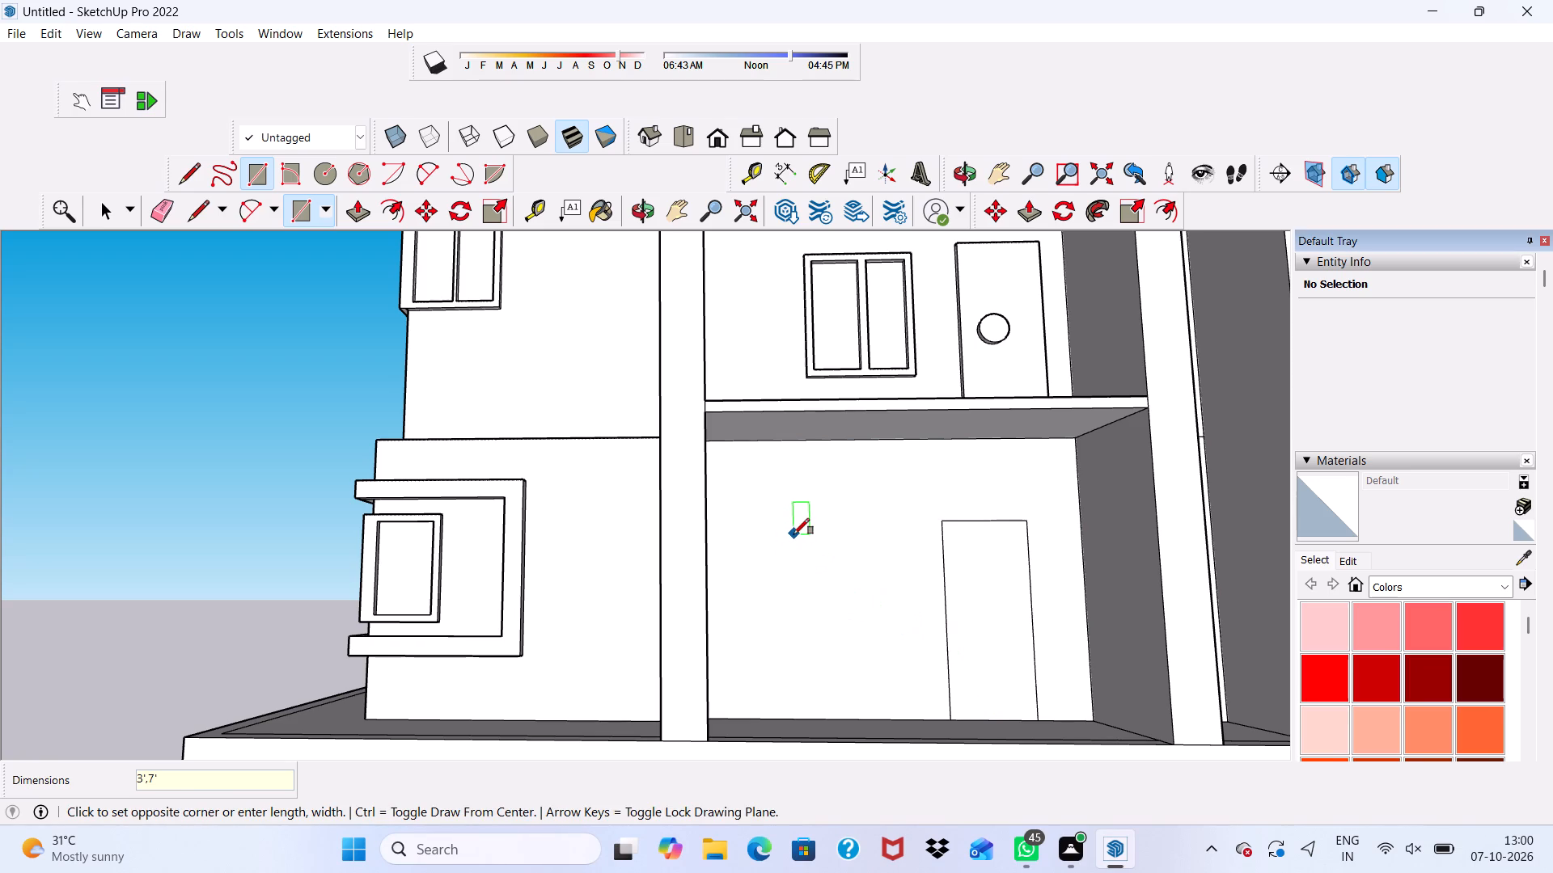
{"action": "left_click", "coordinate": [906, 664]}
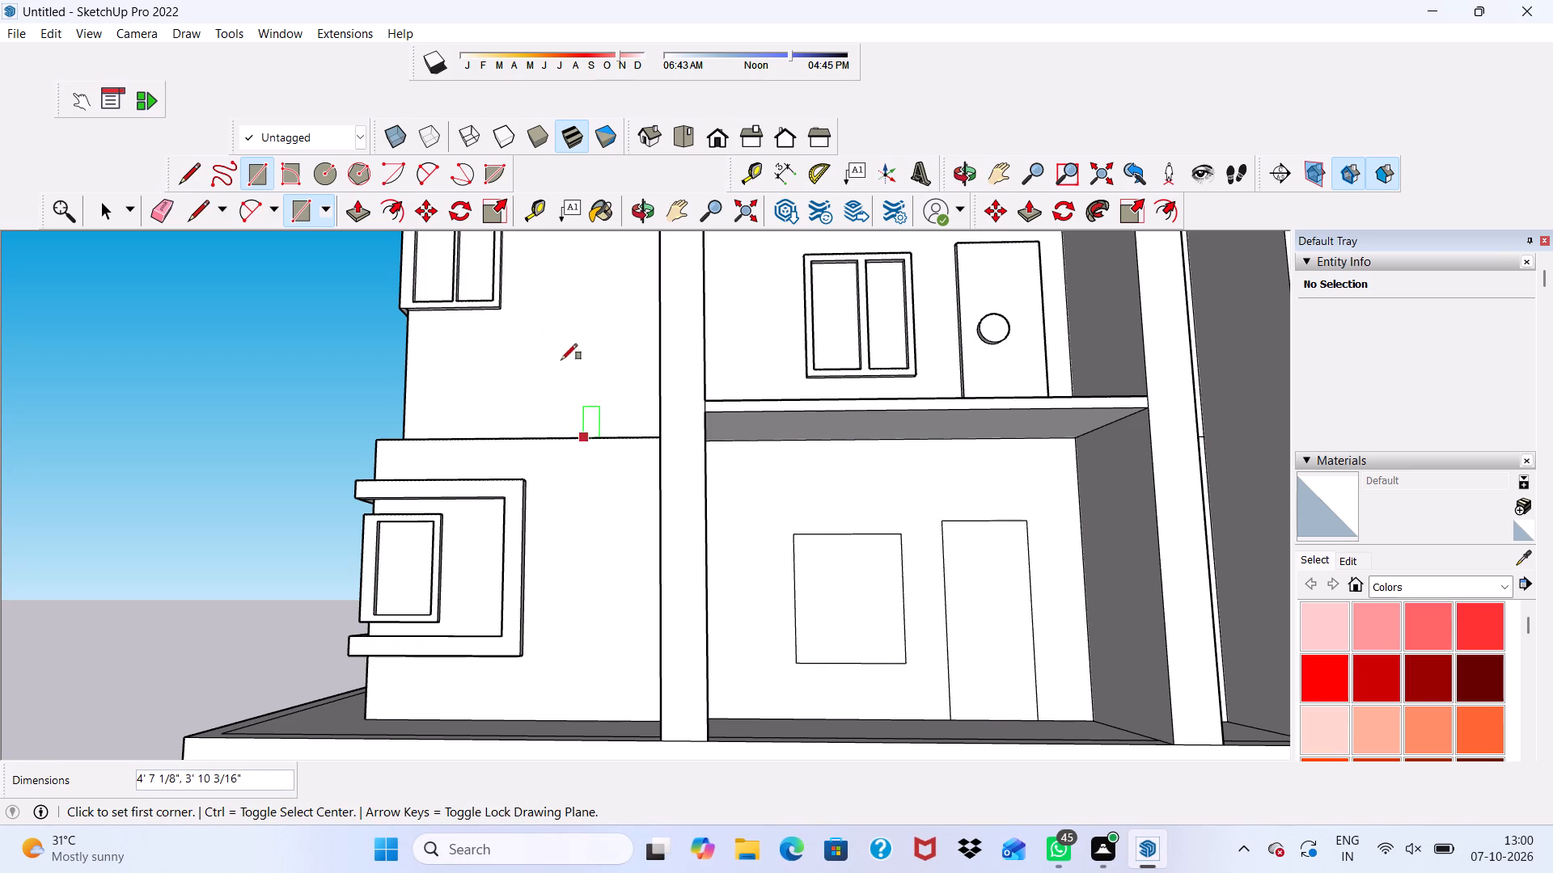
Offset the window rectangle's outline 3" inward to form its frame.
{"action": "left_click", "coordinate": [398, 221]}
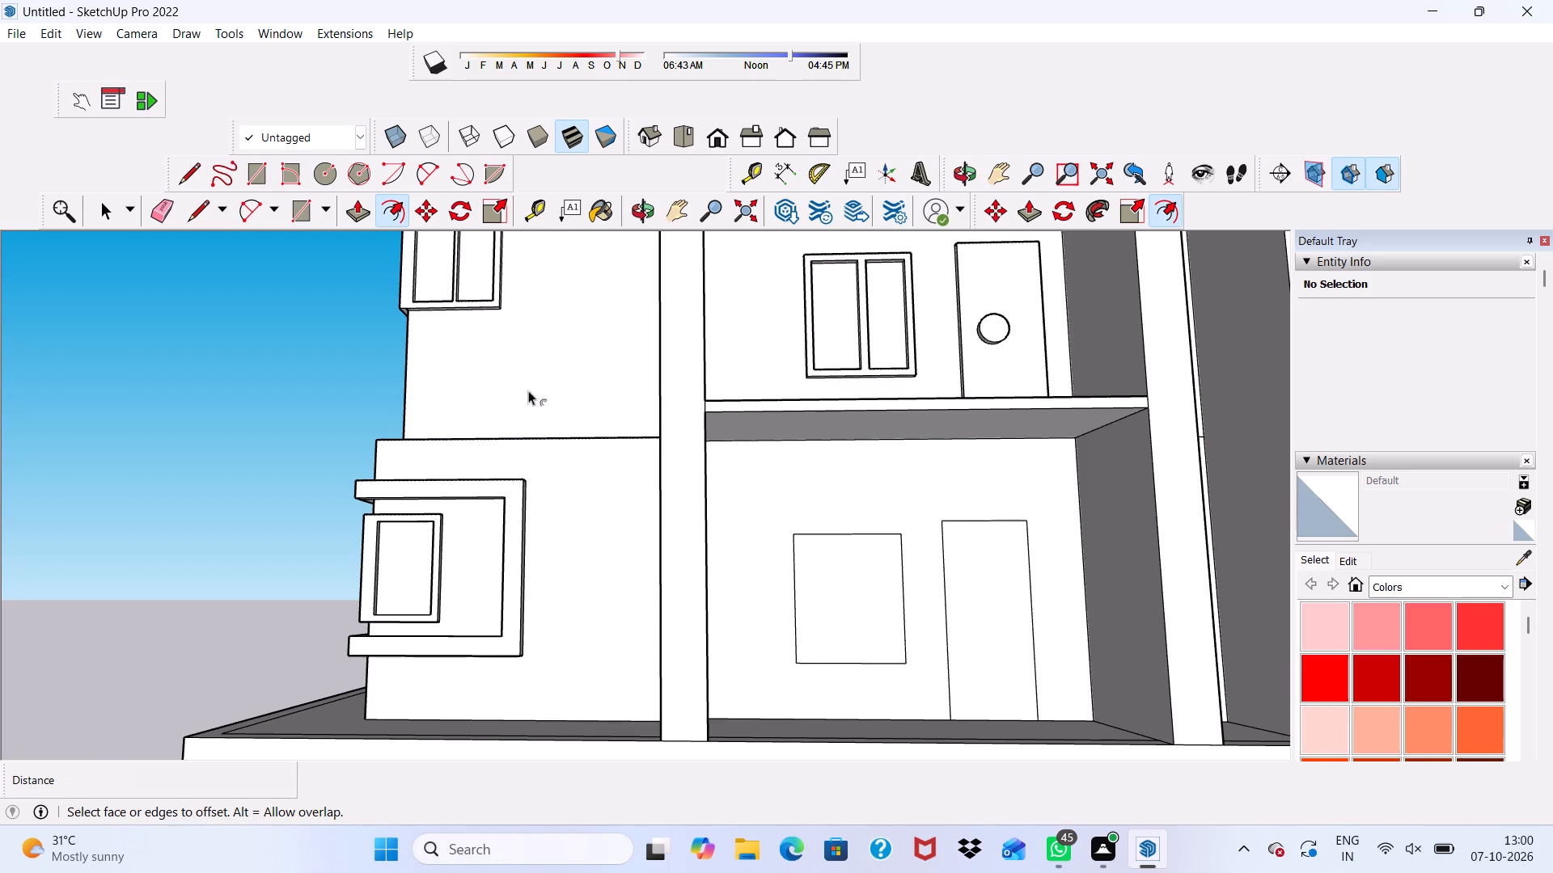
{"action": "left_click", "coordinate": [813, 592]}
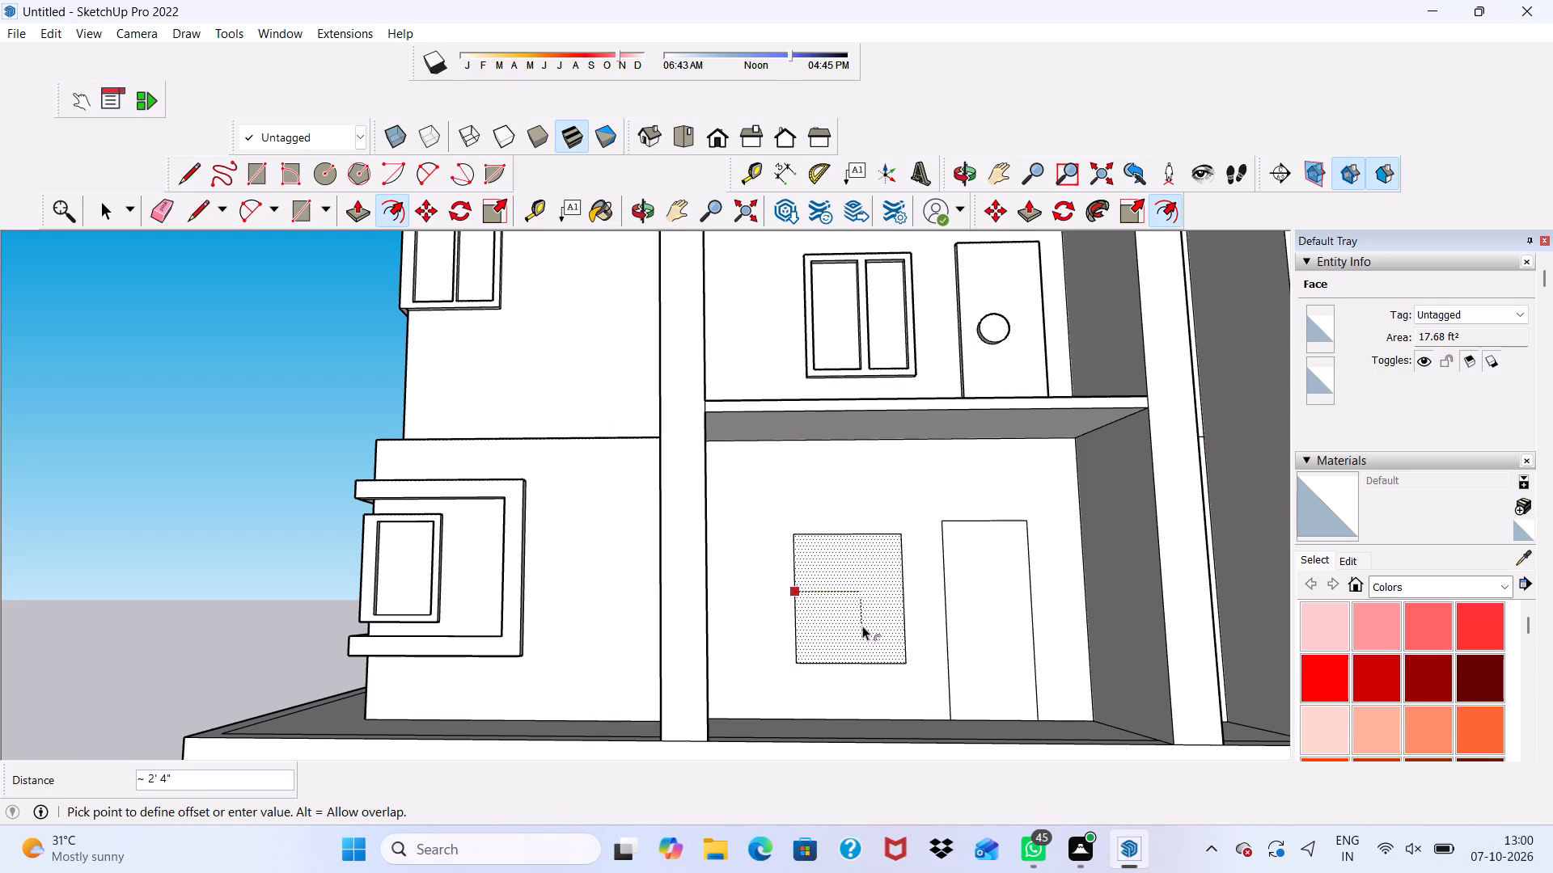
{"action": "key", "text": "3"}
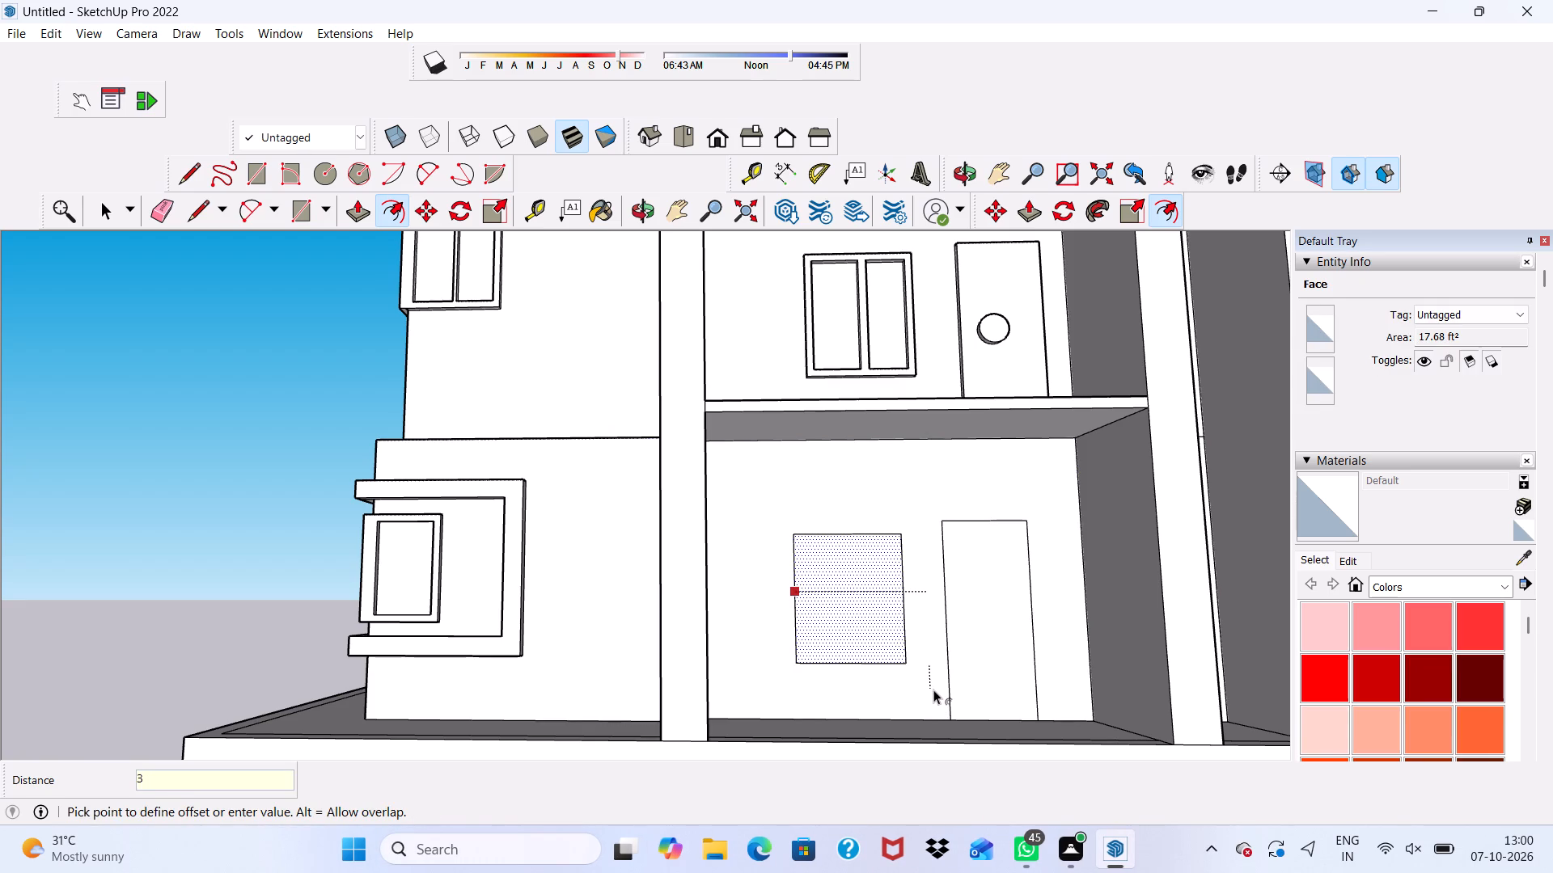
{"action": "key", "text": "shift+quotedbl"}
{"action": "key", "text": "Return"}
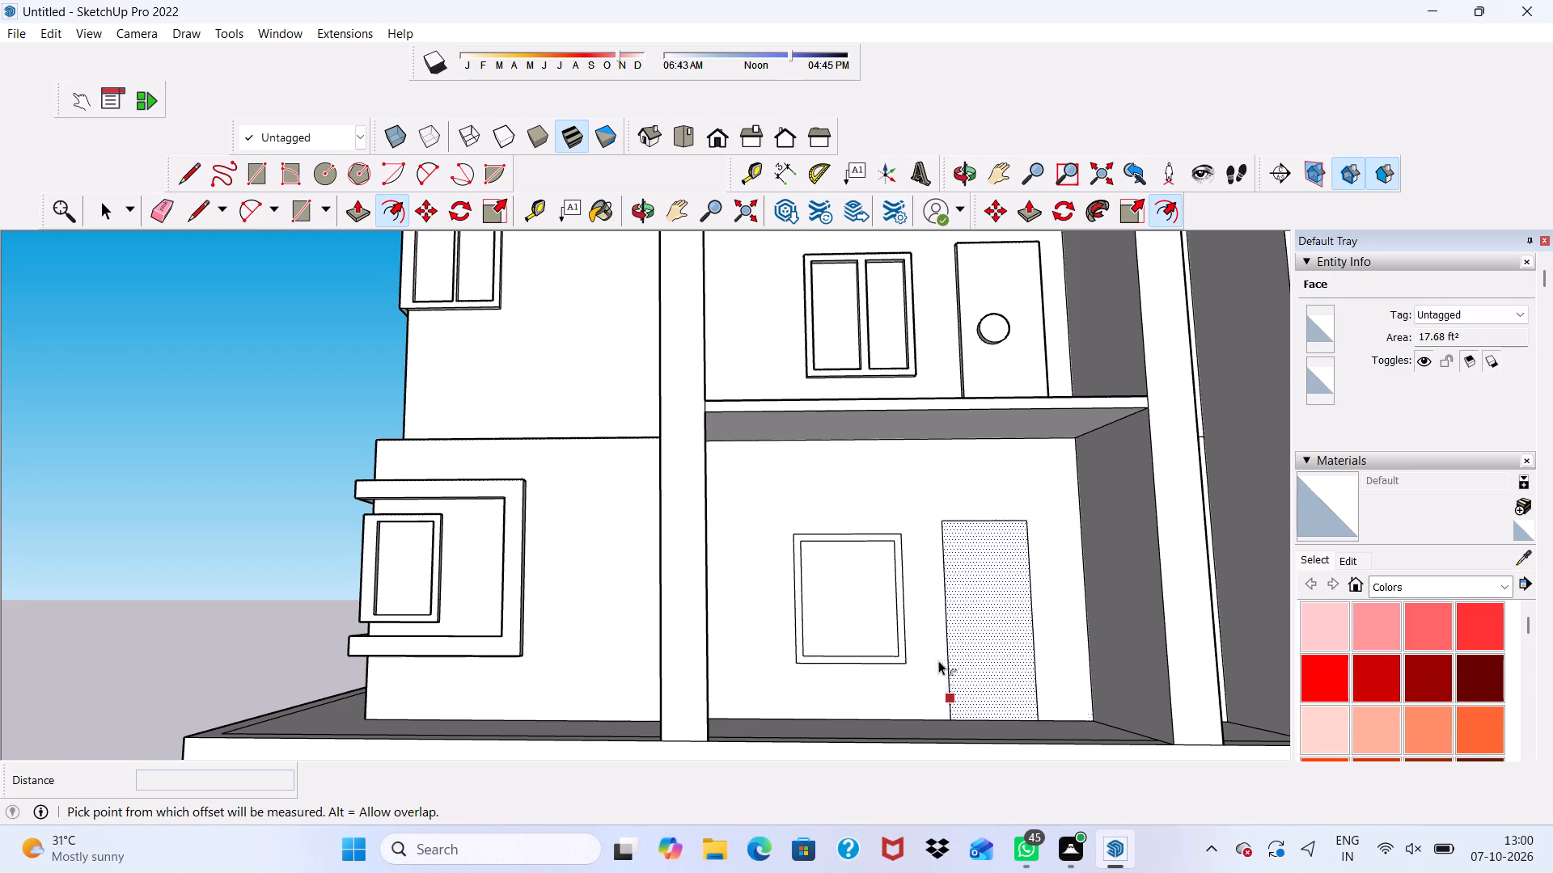
Draw a mullion rectangle about 2 1/2" wide and 4' 1 1/8" tall down the middle of the inner window face.
{"action": "left_click", "coordinate": [264, 166]}
{"action": "scroll", "coordinate": [804, 617], "scroll_direction": "up", "scroll_amount": 4}
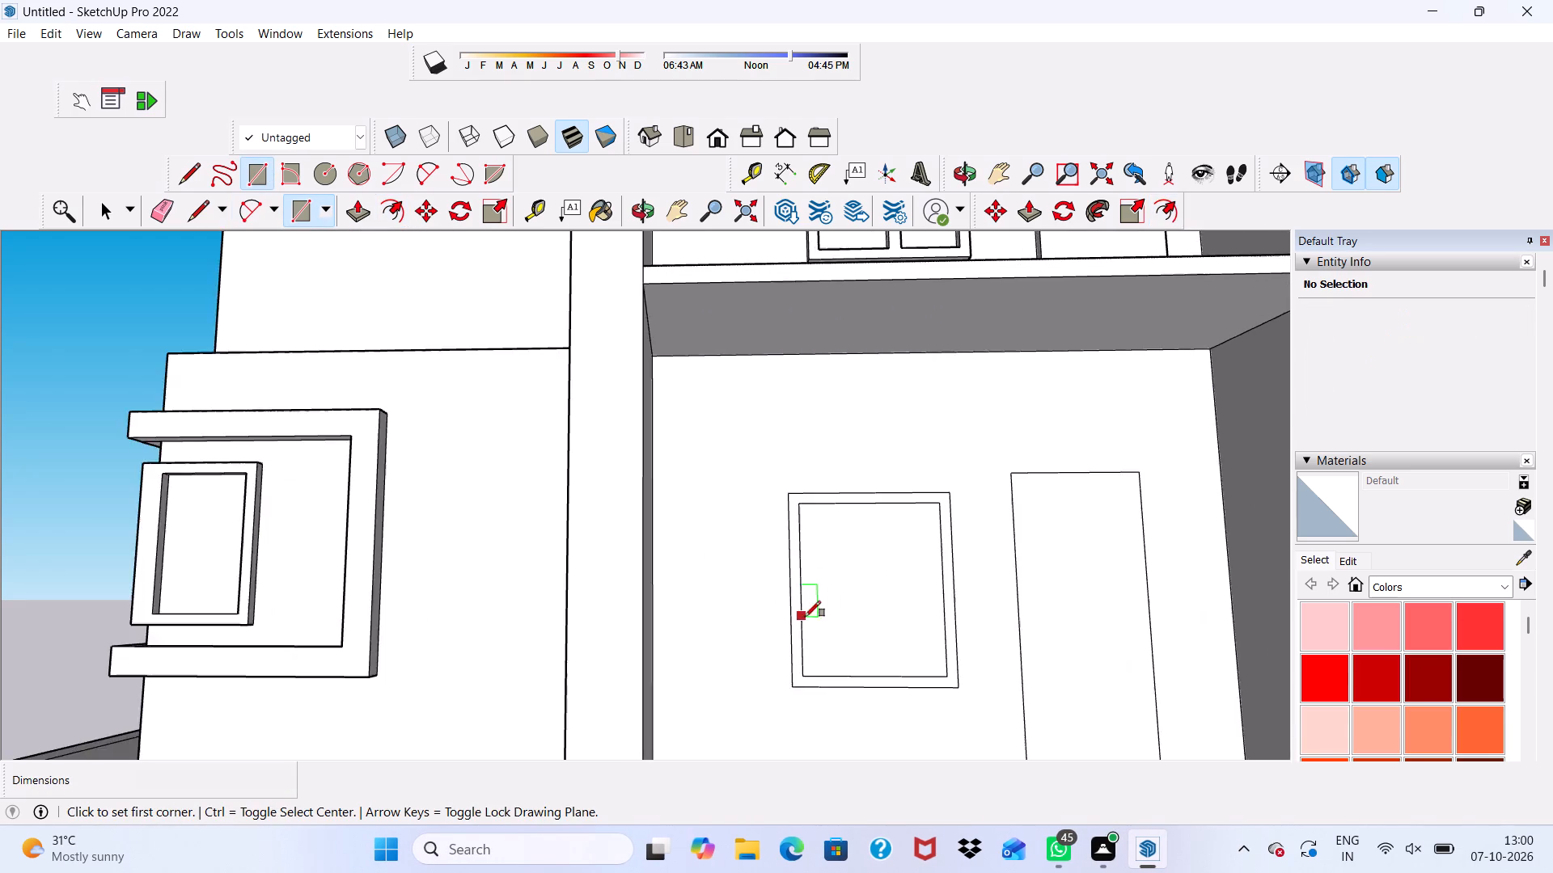
{"action": "scroll", "coordinate": [844, 539], "scroll_direction": "up", "scroll_amount": 4}
{"action": "left_click", "coordinate": [882, 491]}
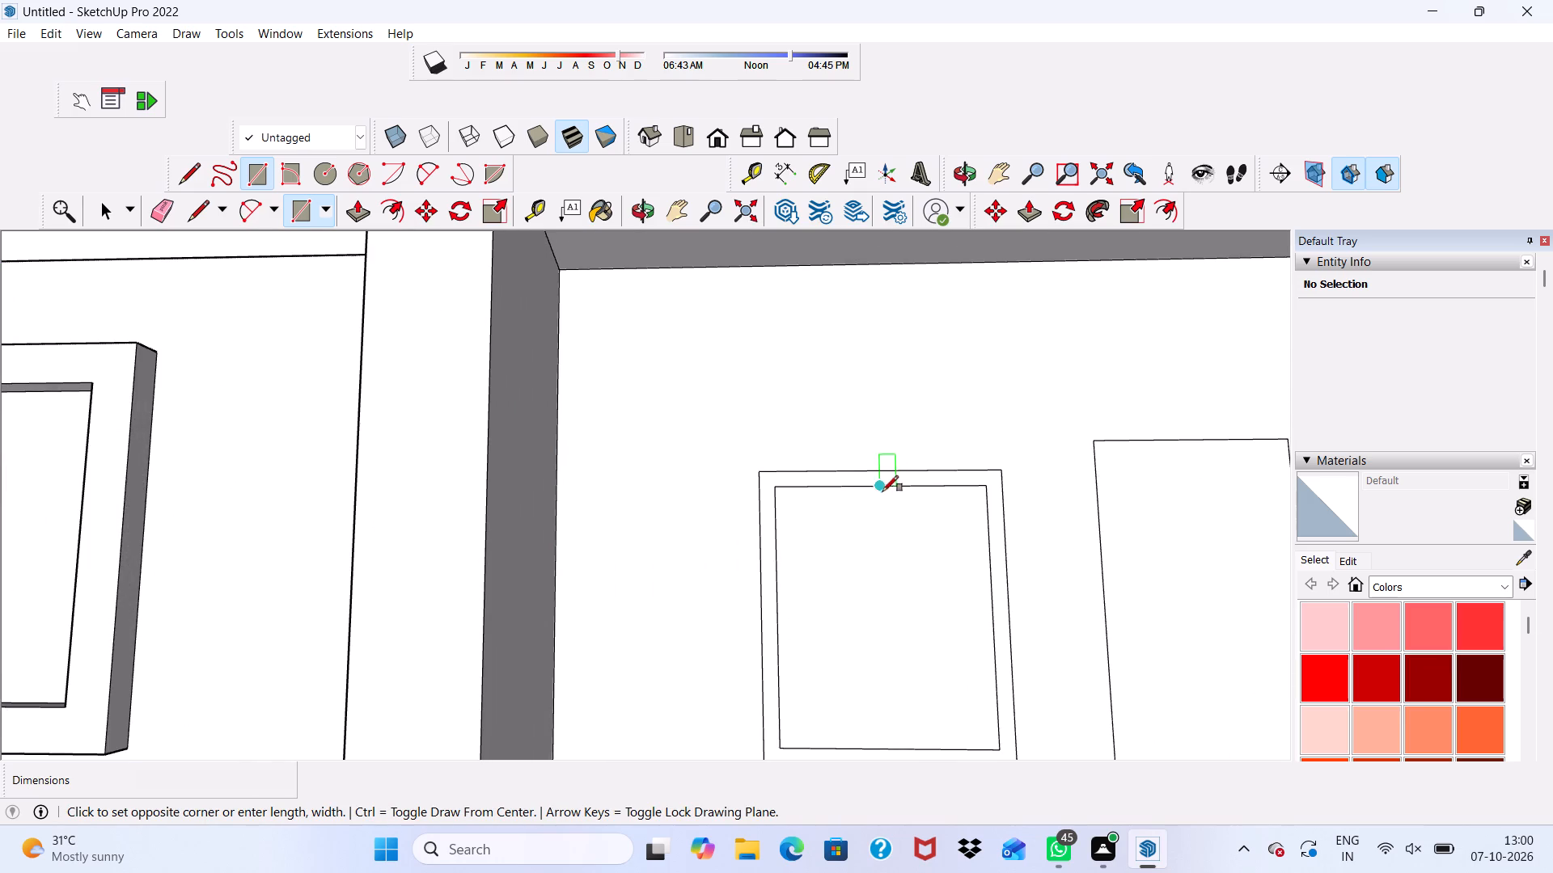
{"action": "scroll", "coordinate": [889, 573], "scroll_direction": "down", "scroll_amount": 4}
{"action": "scroll", "coordinate": [895, 694], "scroll_direction": "up", "scroll_amount": 4}
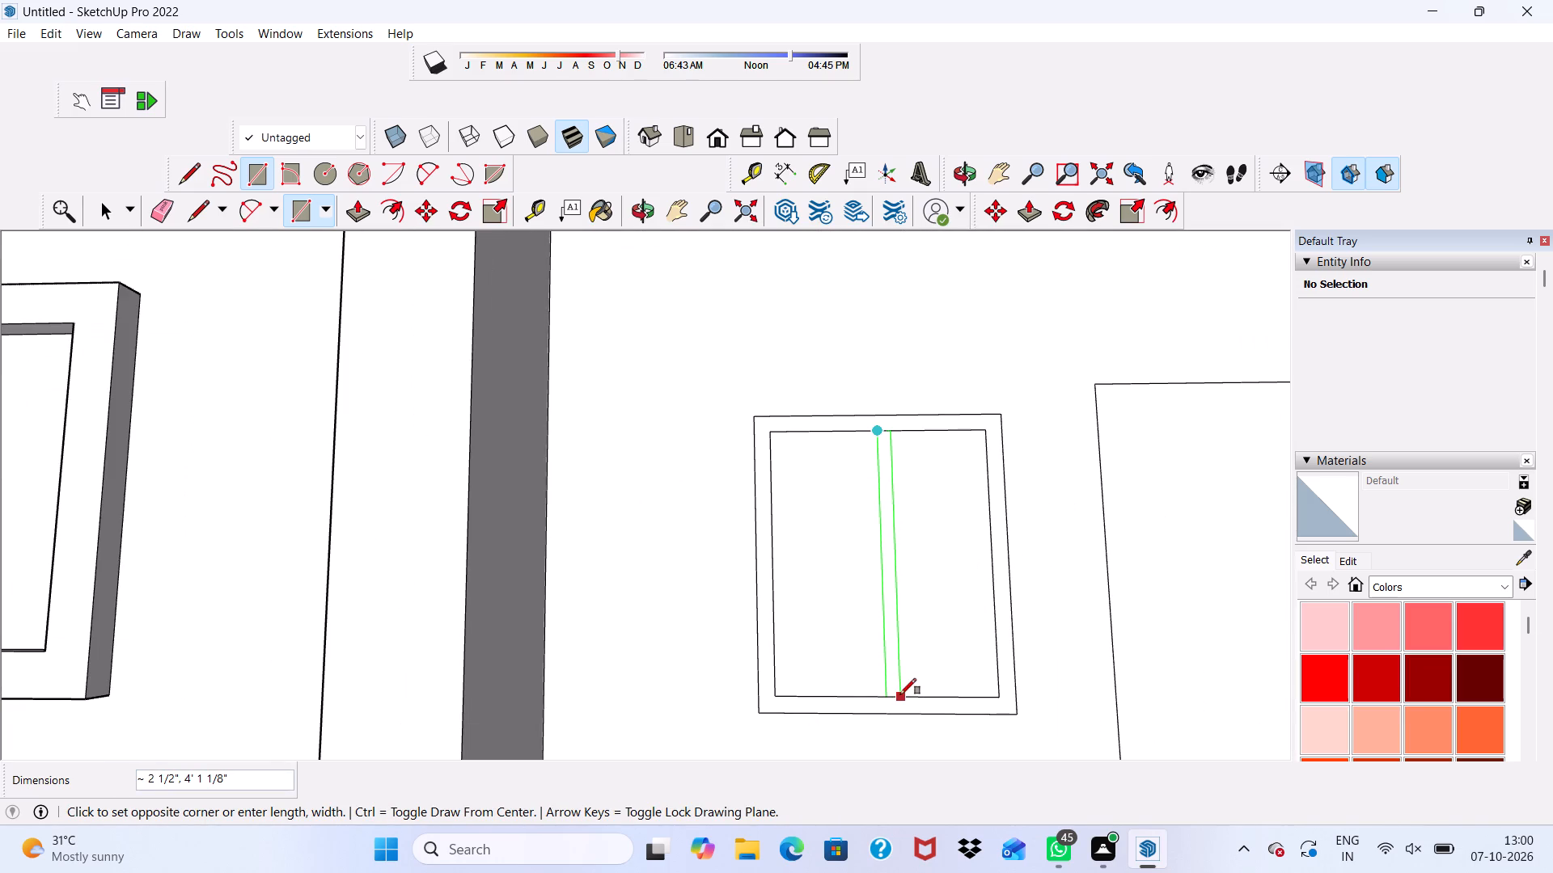
{"action": "left_click", "coordinate": [900, 694]}
{"action": "key", "text": "space"}
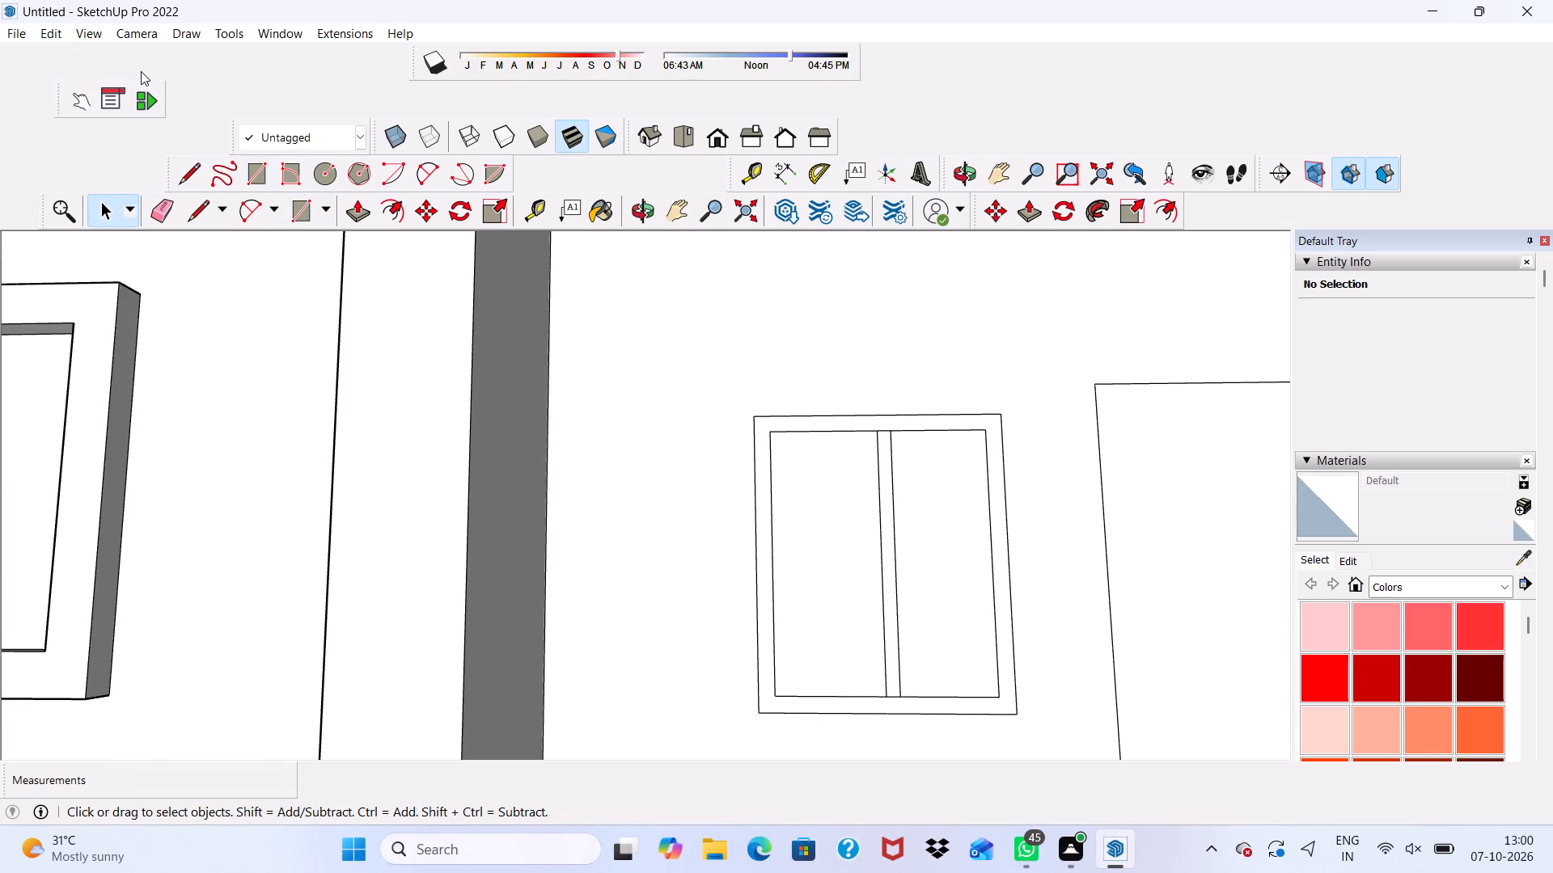
Erase the short edges where the mullion meets the window frame at its top and bottom.
{"action": "left_click", "coordinate": [161, 200]}
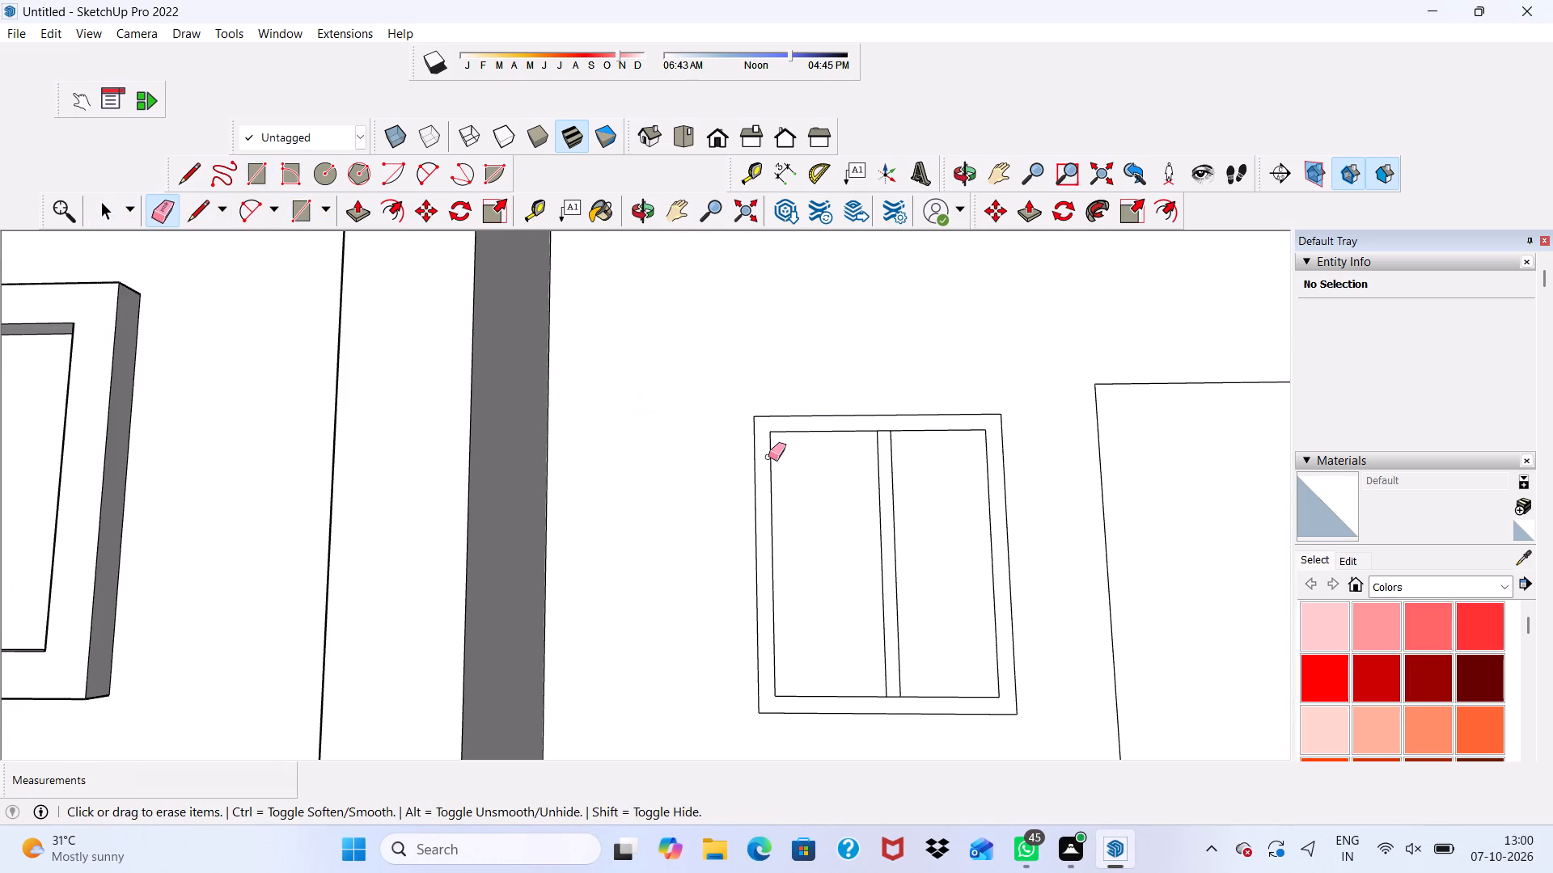
{"action": "scroll", "coordinate": [867, 455], "scroll_direction": "up", "scroll_amount": 9}
{"action": "left_click", "coordinate": [882, 390]}
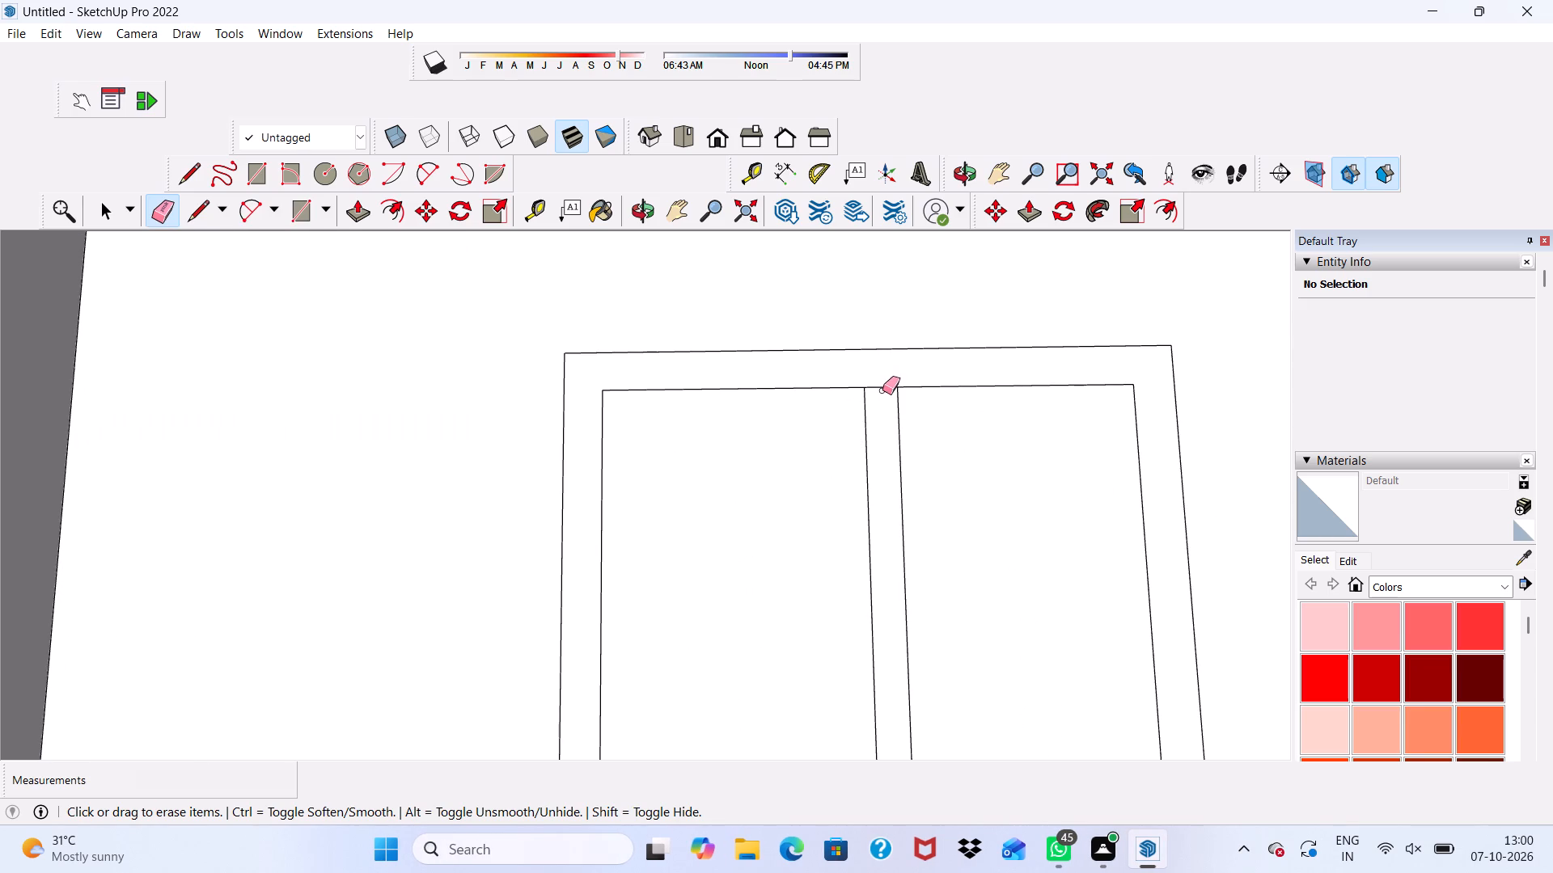
{"action": "scroll", "coordinate": [874, 373], "scroll_direction": "down", "scroll_amount": 5}
{"action": "scroll", "coordinate": [868, 383], "scroll_direction": "up", "scroll_amount": 10}
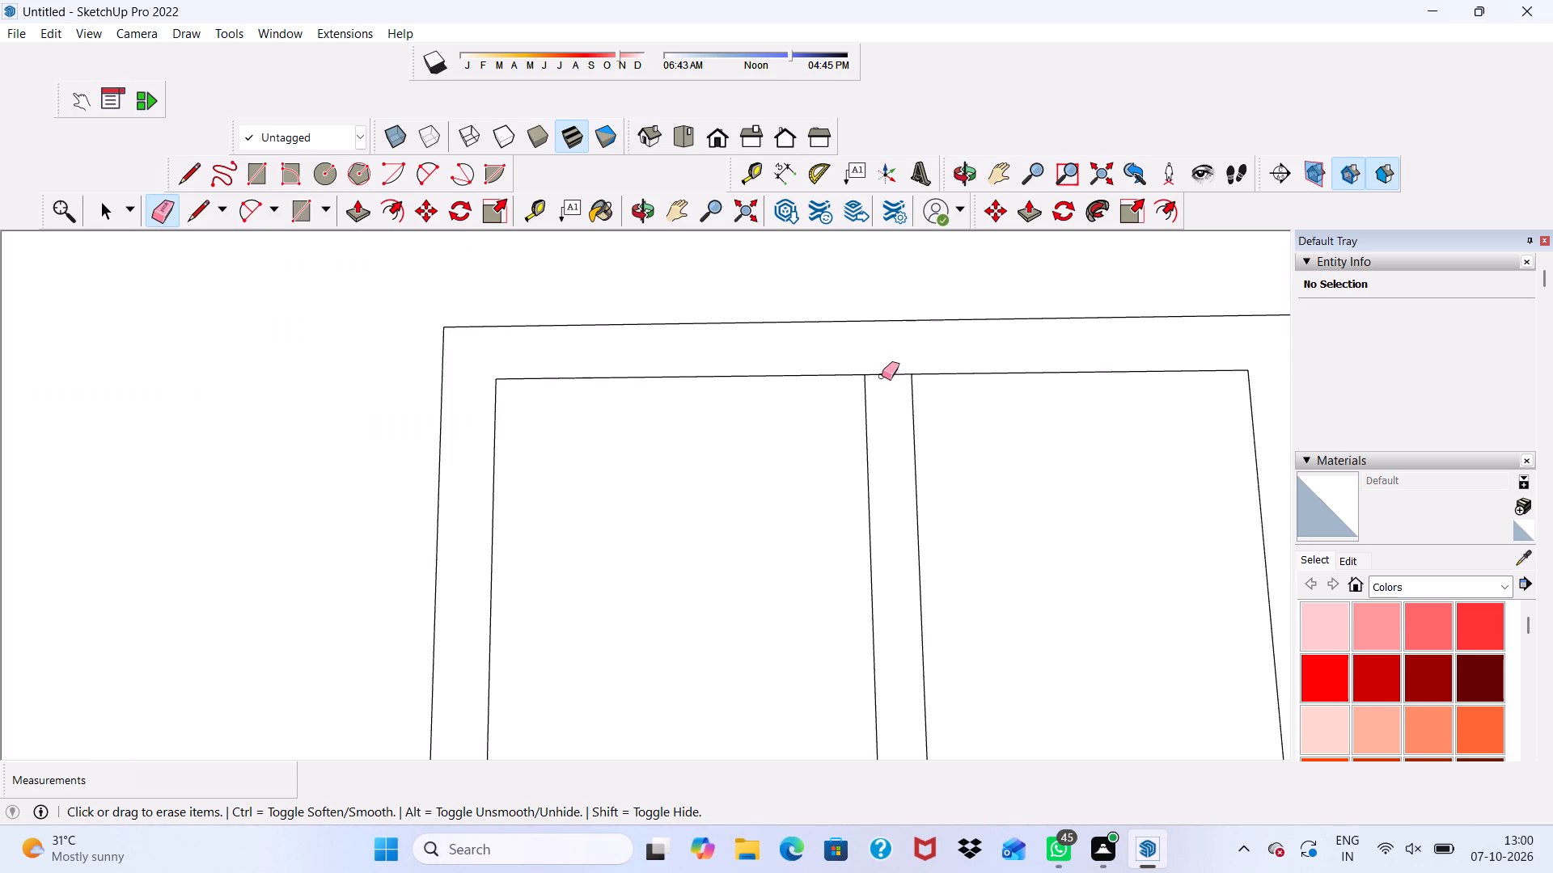
{"action": "left_click_drag", "start_coordinate": [882, 376], "coordinate": [880, 361]}
{"action": "scroll", "coordinate": [869, 360], "scroll_direction": "down", "scroll_amount": 20}
{"action": "scroll", "coordinate": [869, 360], "scroll_direction": "down", "scroll_amount": 3}
{"action": "scroll", "coordinate": [813, 459], "scroll_direction": "up", "scroll_amount": 5}
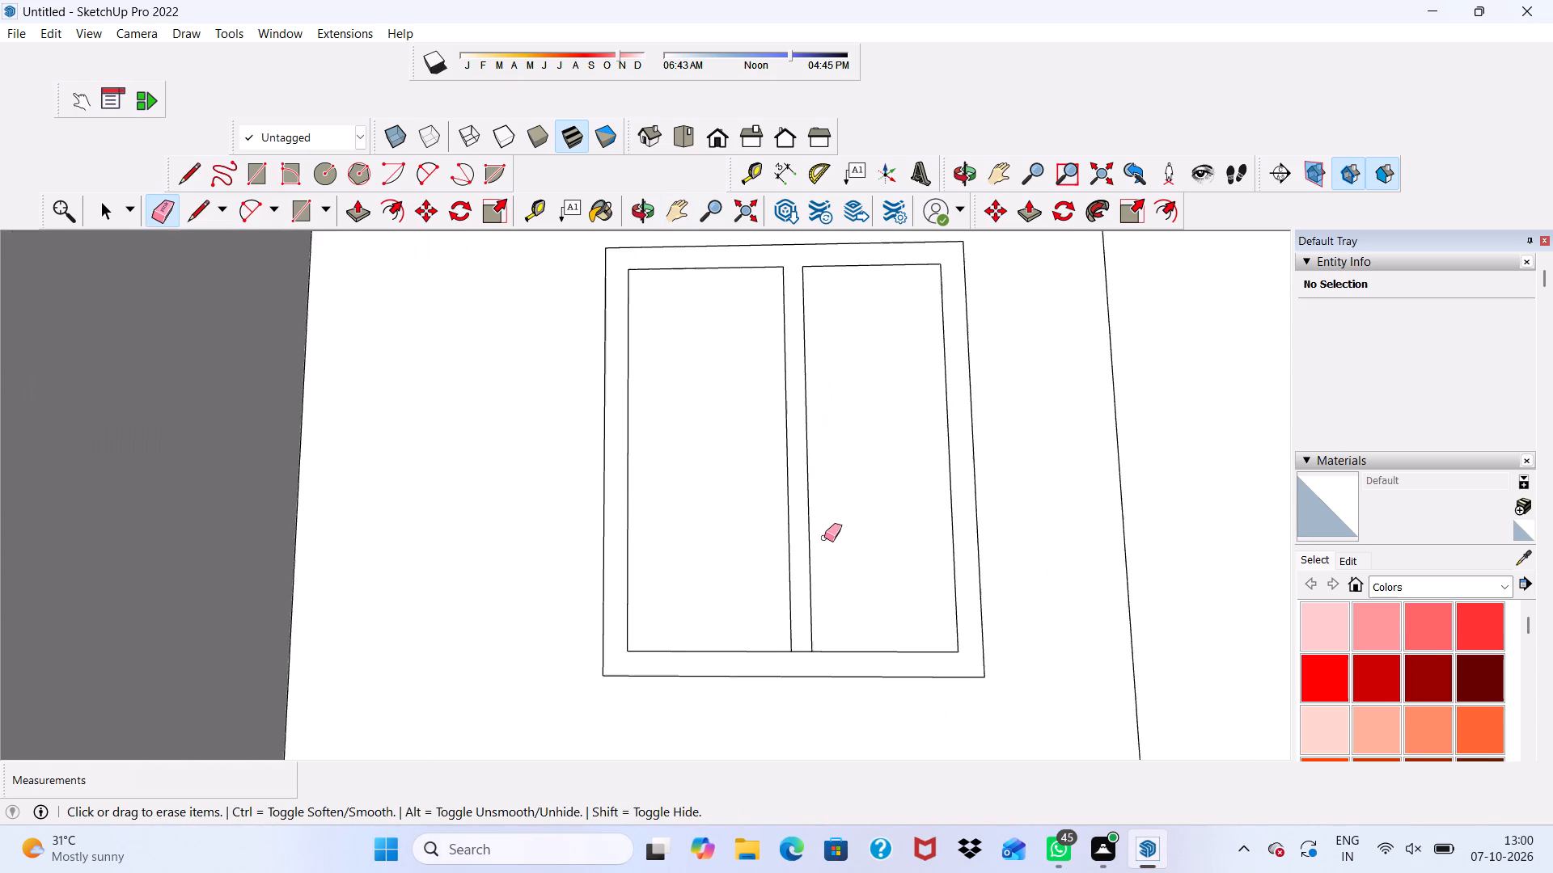
{"action": "scroll", "coordinate": [824, 576], "scroll_direction": "down", "scroll_amount": 1}
{"action": "scroll", "coordinate": [824, 599], "scroll_direction": "up", "scroll_amount": 6}
{"action": "left_click", "coordinate": [793, 677]}
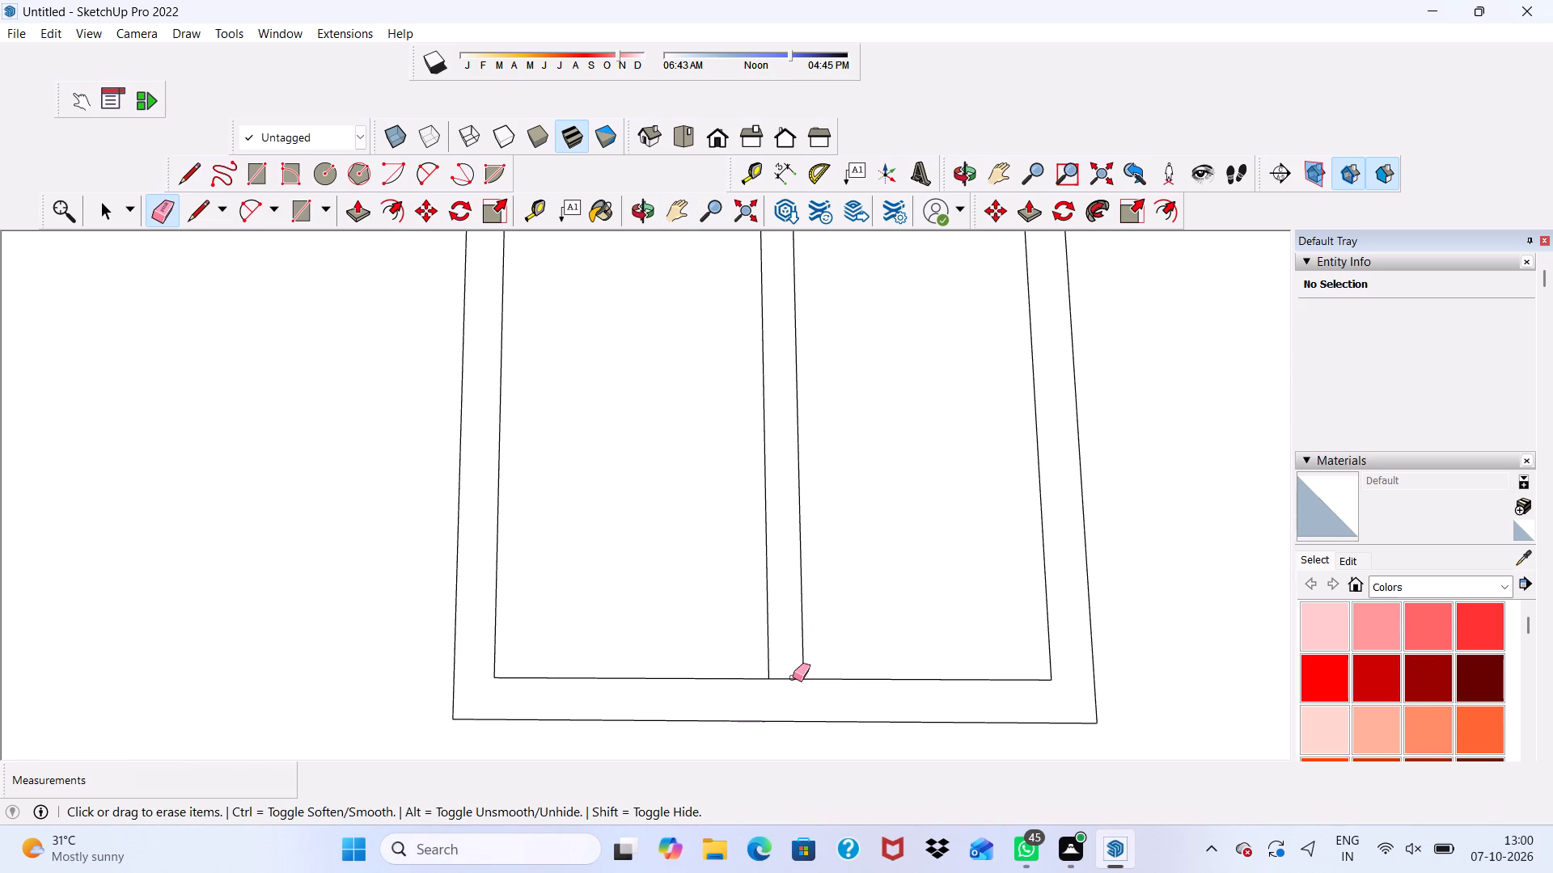
{"action": "scroll", "coordinate": [793, 677], "scroll_direction": "down", "scroll_amount": 11}
Push/Pull the door face on the lowest balcony's back wall outward by 3".
{"action": "key", "text": "space"}
{"action": "left_click", "coordinate": [1042, 496]}
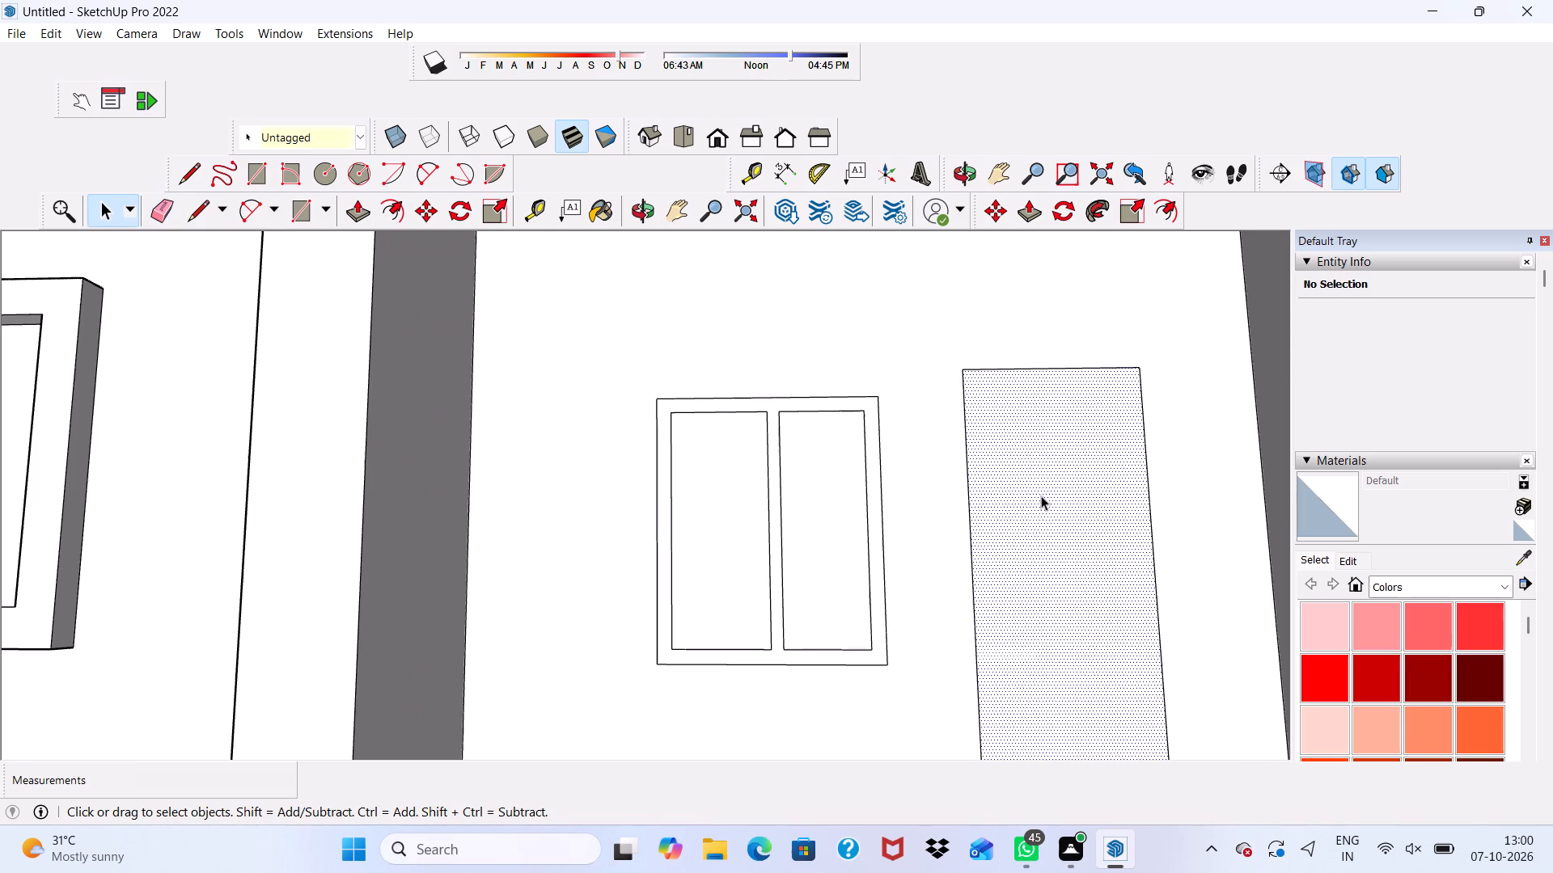
{"action": "left_click", "coordinate": [342, 212]}
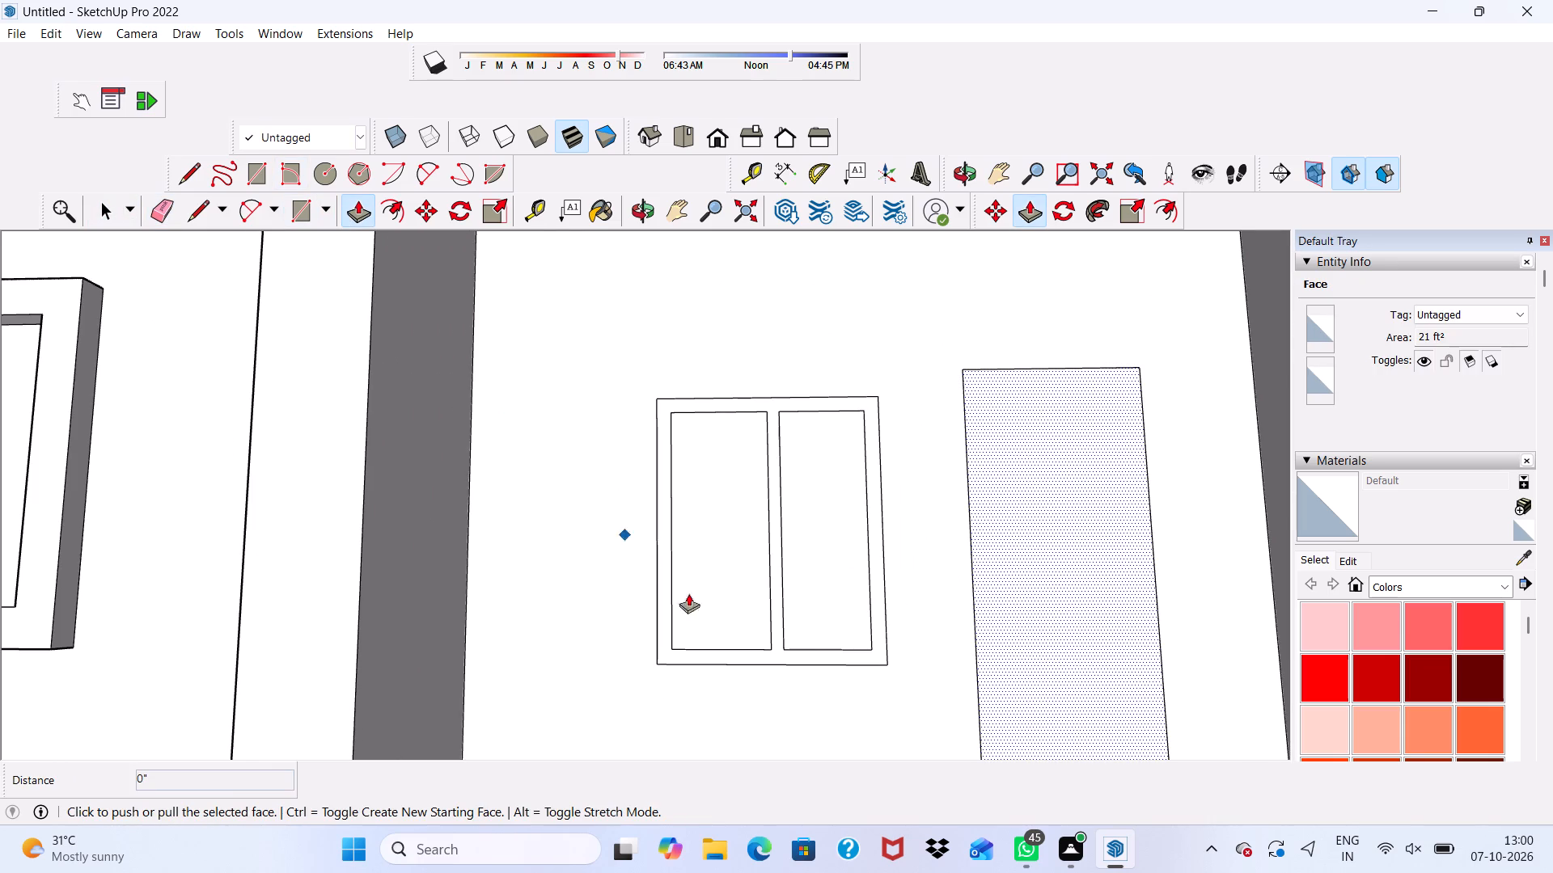
{"action": "left_click", "coordinate": [1015, 629]}
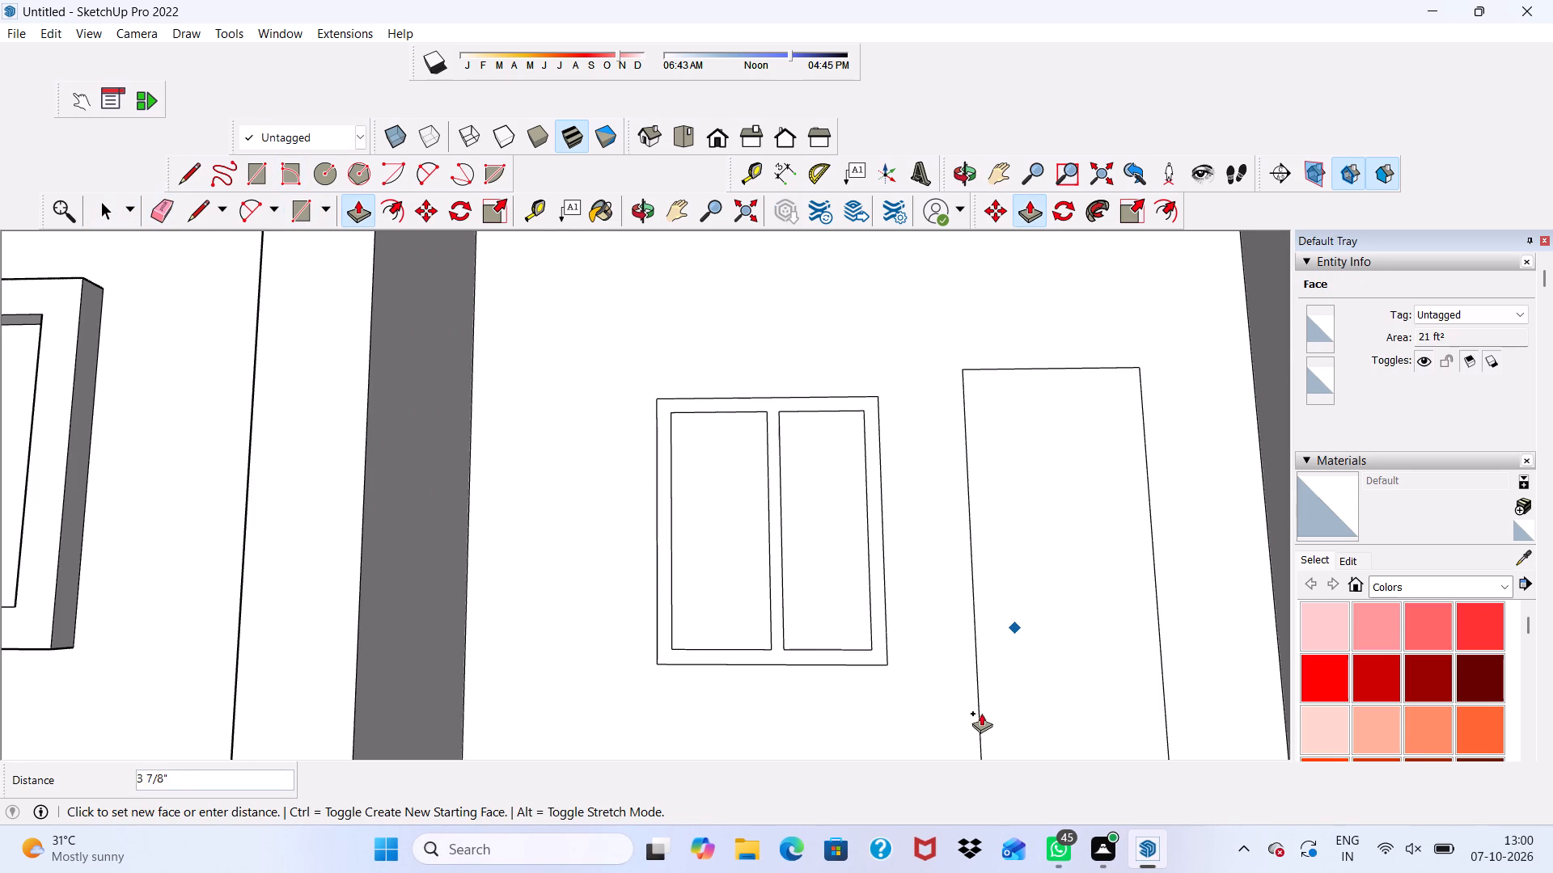
{"action": "key", "text": "3"}
{"action": "key", "text": "shift+quotedbl"}
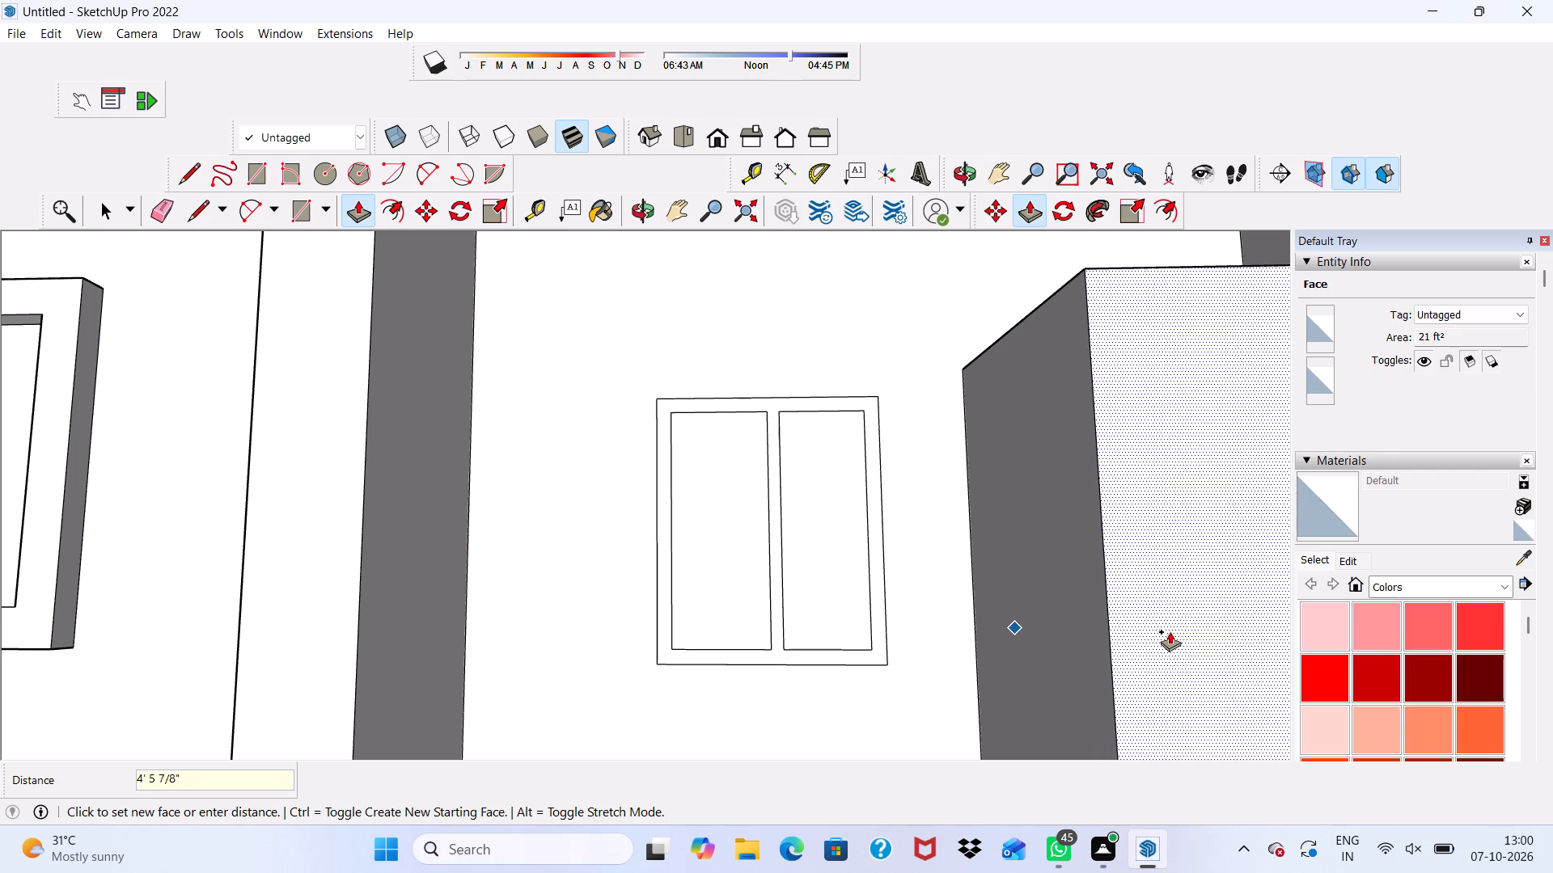
{"action": "type", "text": "3\""}
{"action": "key", "text": "Return"}
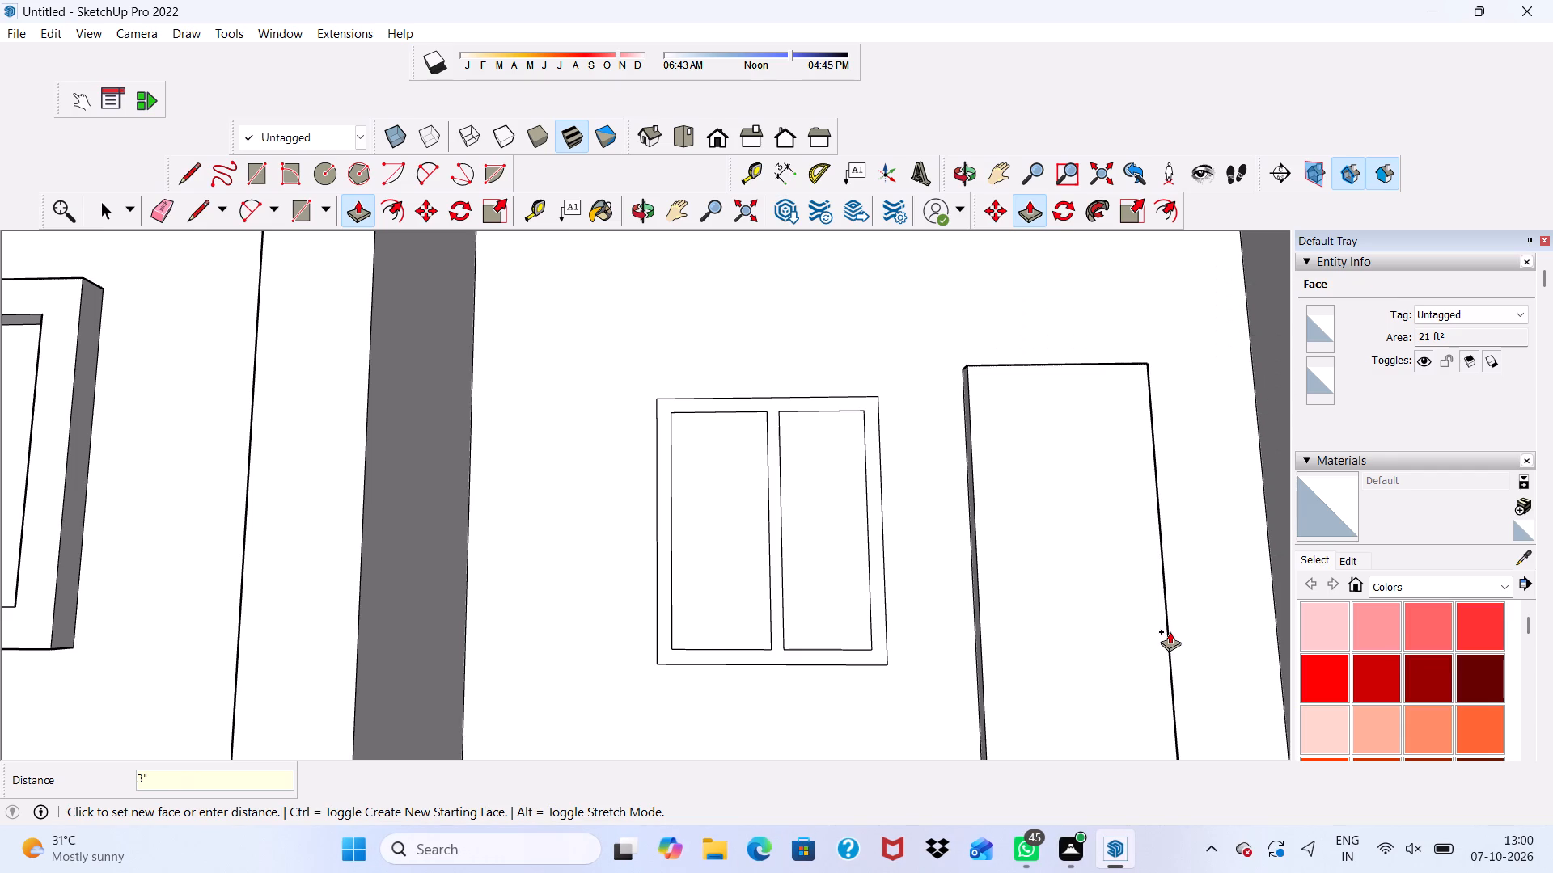
Push/Pull the frame and mullion face of the window beside the door outward by 3".
{"action": "scroll", "coordinate": [764, 438], "scroll_direction": "up", "scroll_amount": 8}
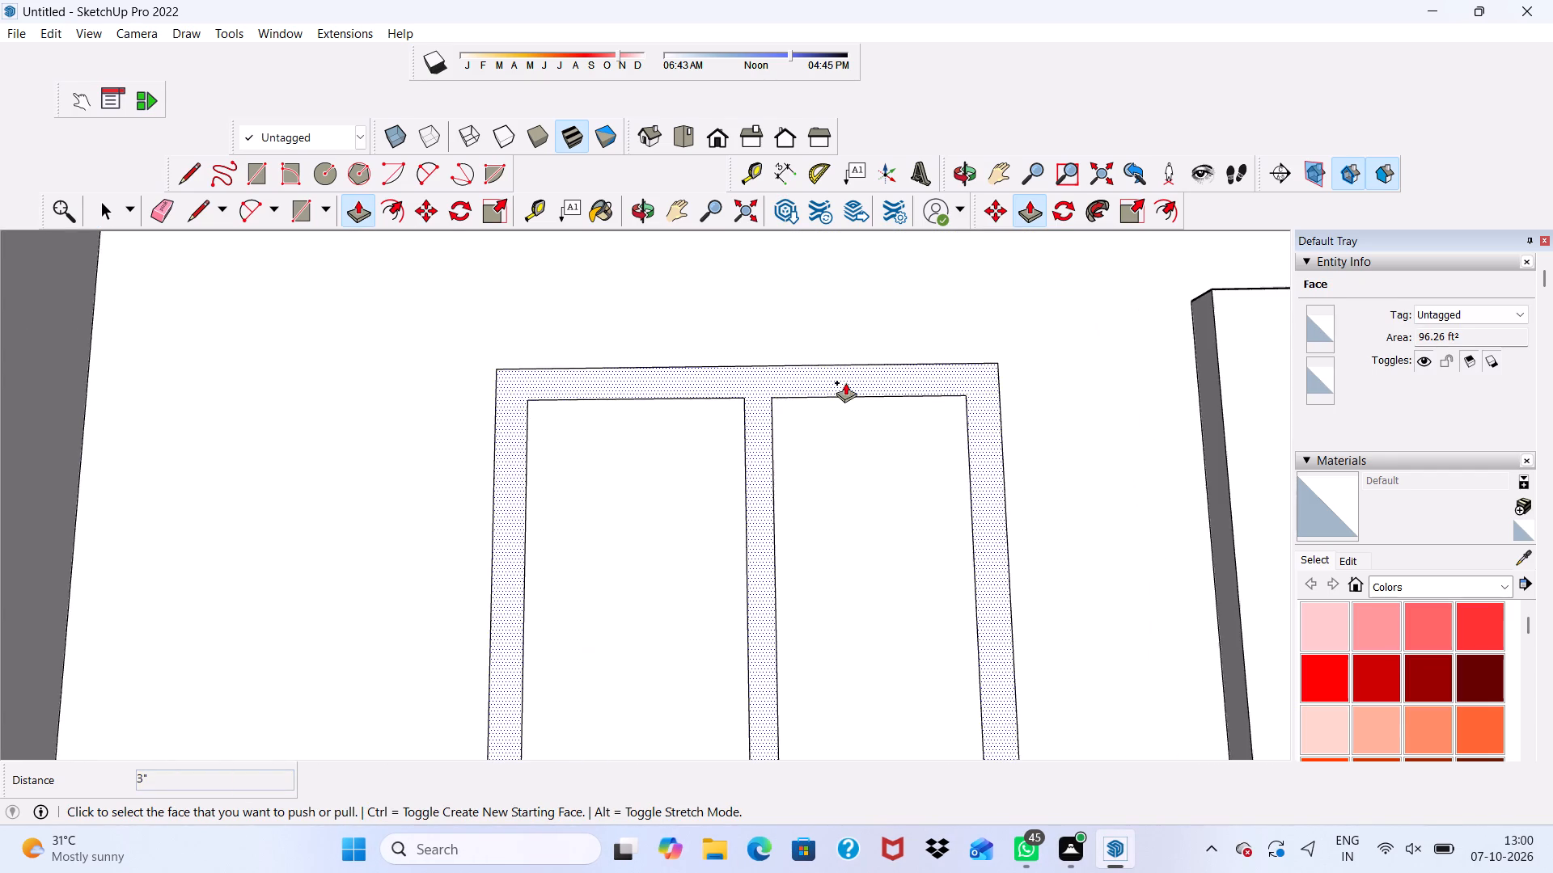
{"action": "scroll", "coordinate": [845, 382], "scroll_direction": "down", "scroll_amount": 2}
{"action": "middle_click_drag", "start_coordinate": [847, 382], "coordinate": [803, 472]}
{"action": "scroll", "coordinate": [782, 407], "scroll_direction": "up", "scroll_amount": 4}
{"action": "left_click", "coordinate": [777, 358]}
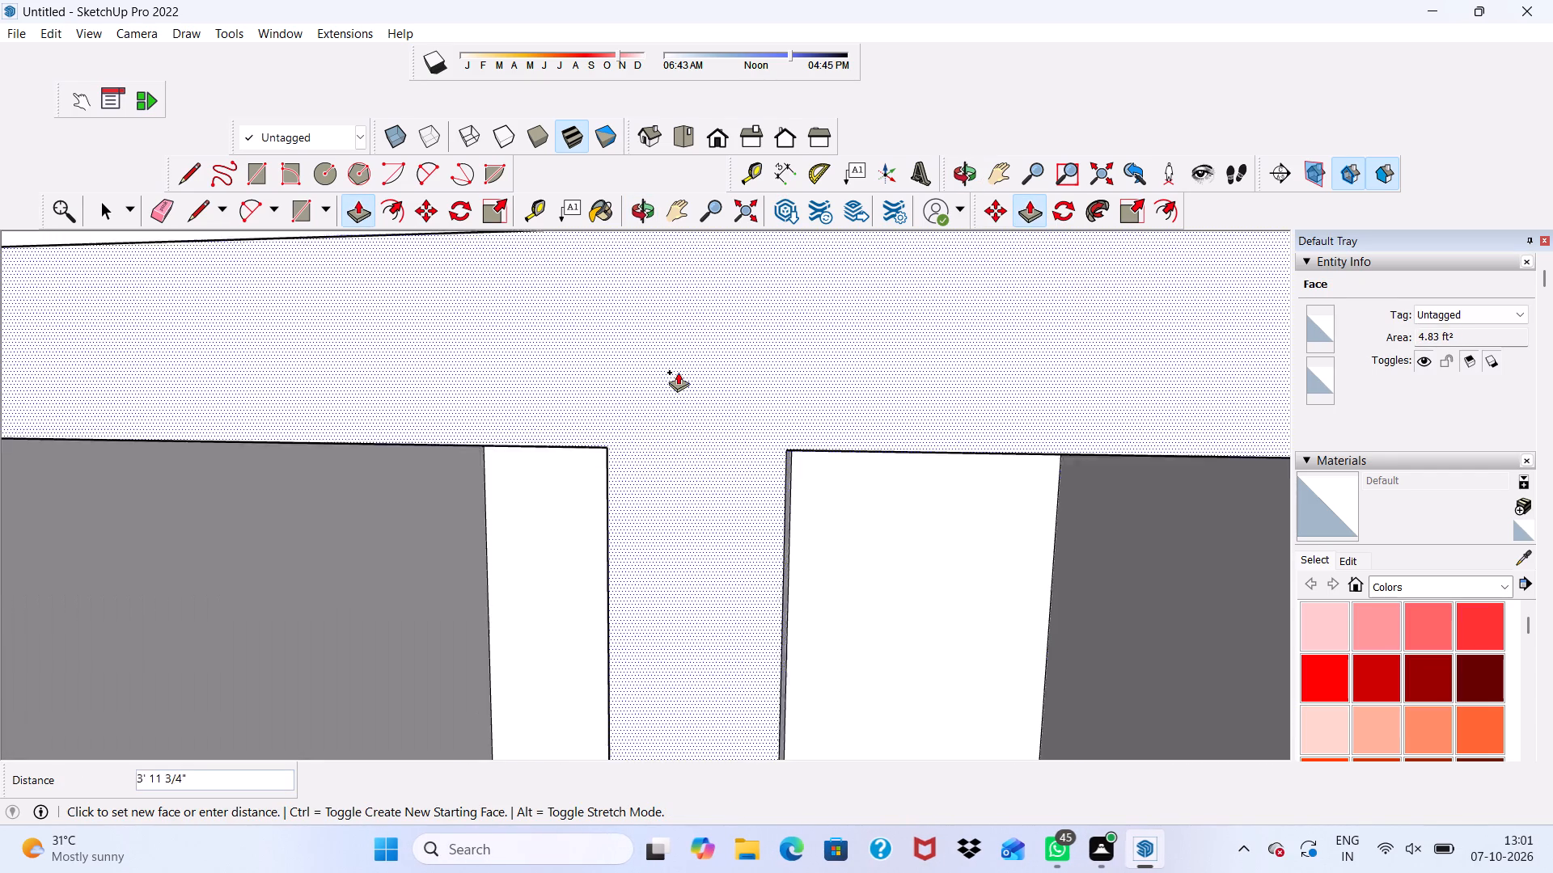
{"action": "type", "text": "3\""}
{"action": "key", "text": "Return"}
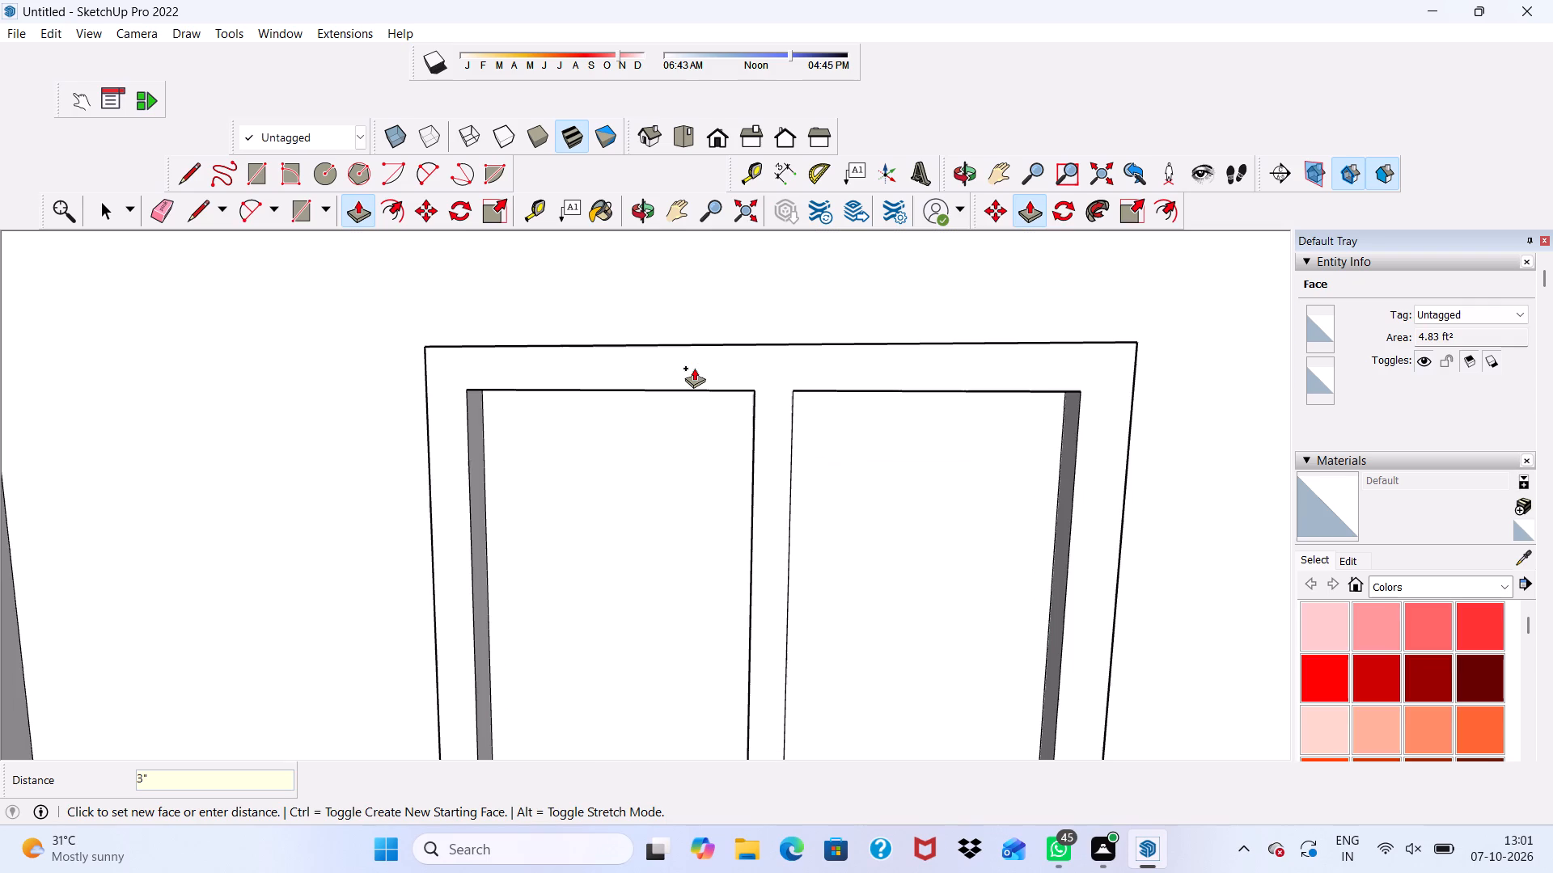
{"action": "scroll", "coordinate": [654, 319], "scroll_direction": "down", "scroll_amount": 17}
{"action": "key", "text": "space"}
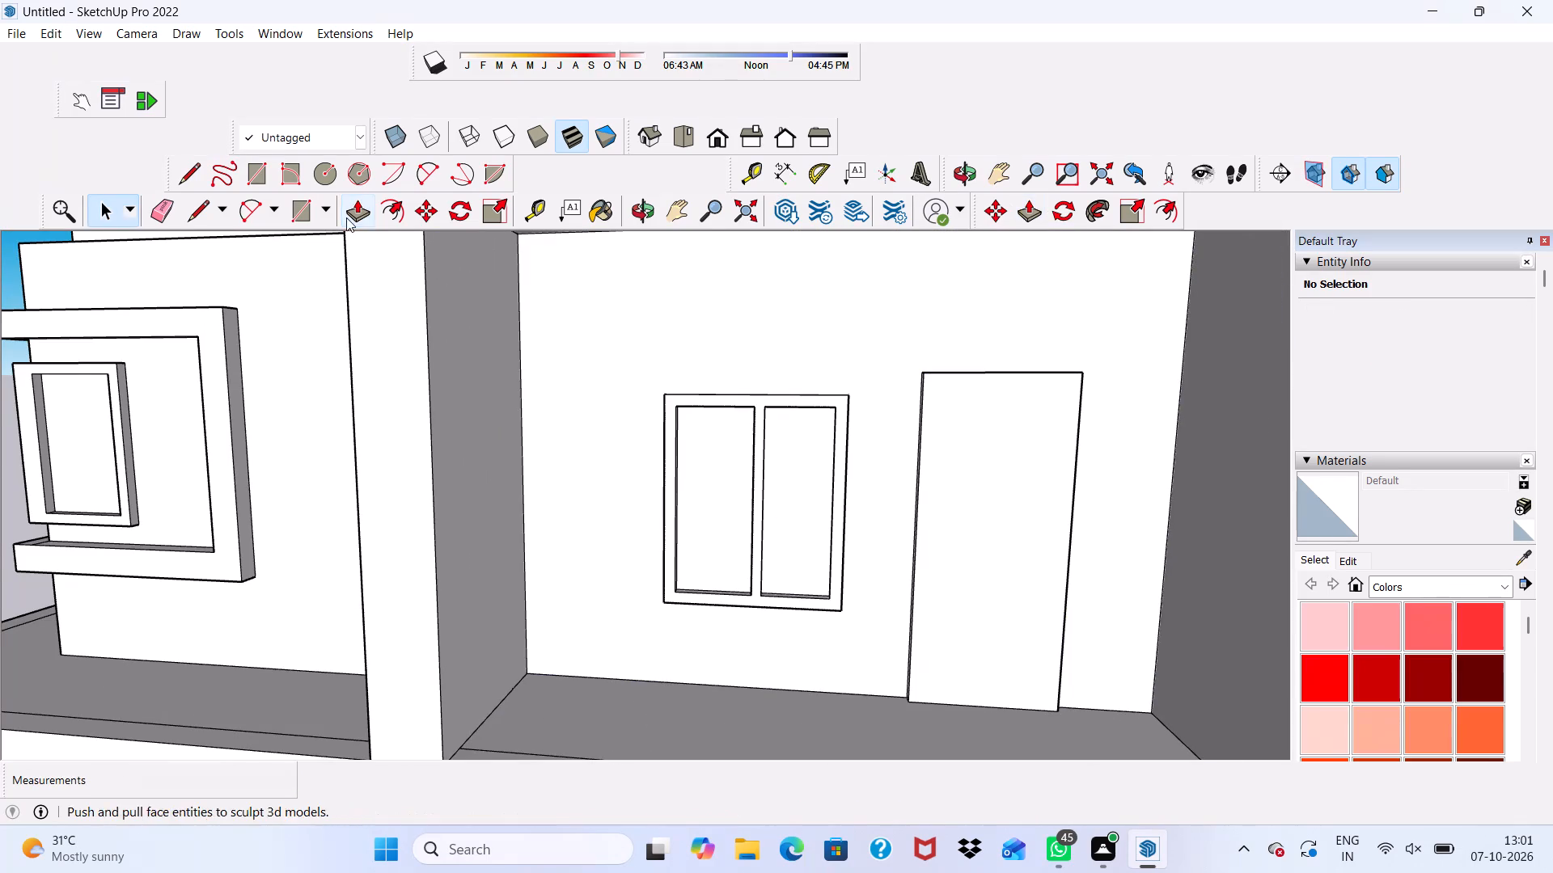
Draw a circle of about 9" radius for the knob near the window-side edge of the lowest balcony's door.
{"action": "left_click_drag", "start_coordinate": [327, 179], "coordinate": [346, 210]}
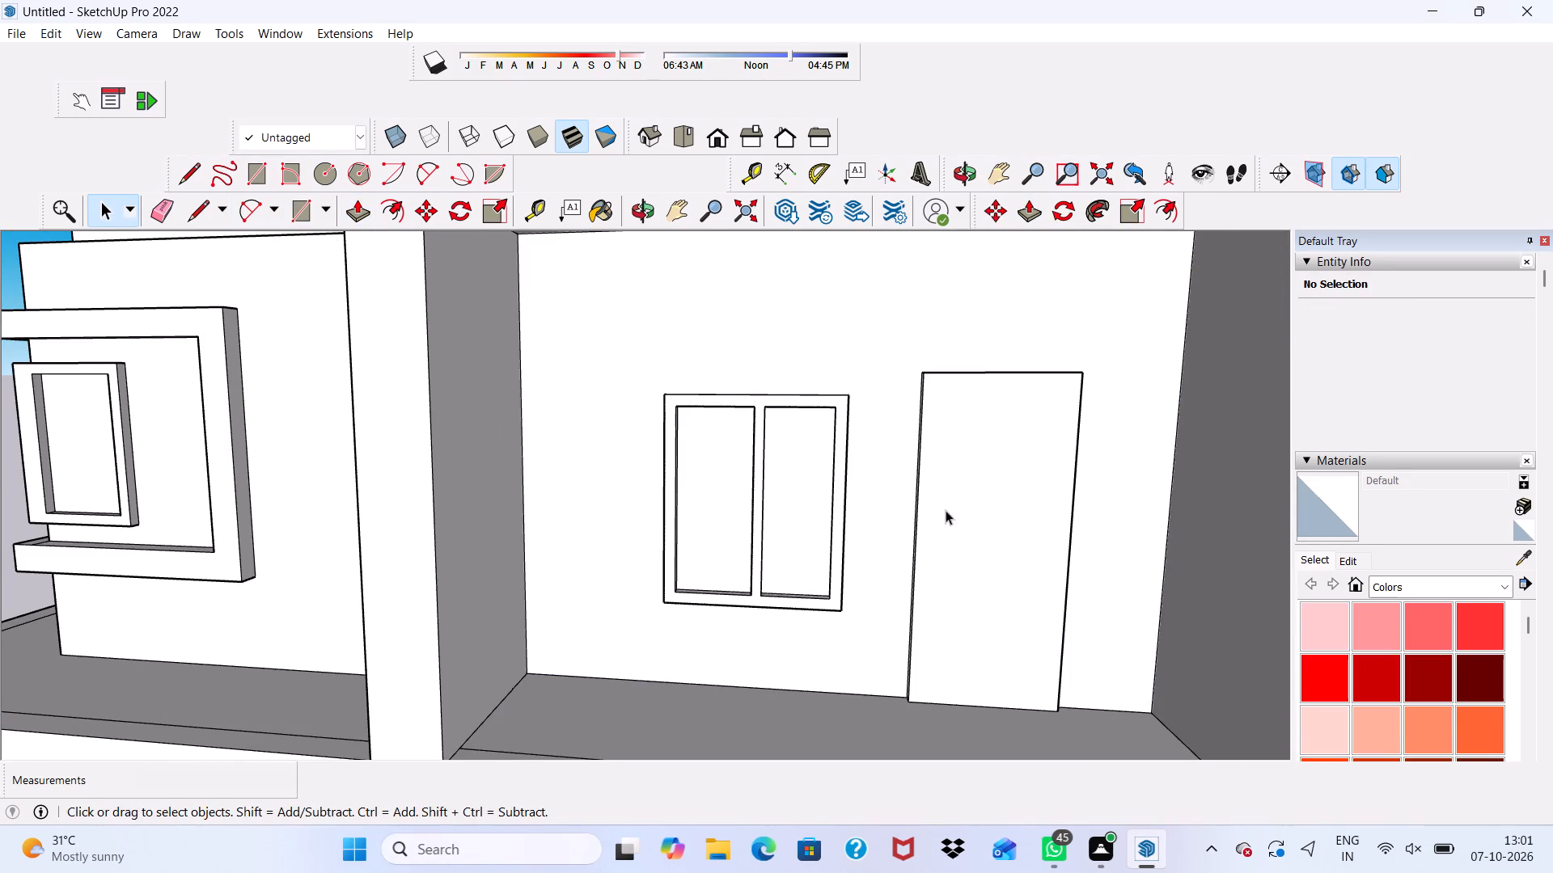
{"action": "left_click", "coordinate": [320, 171]}
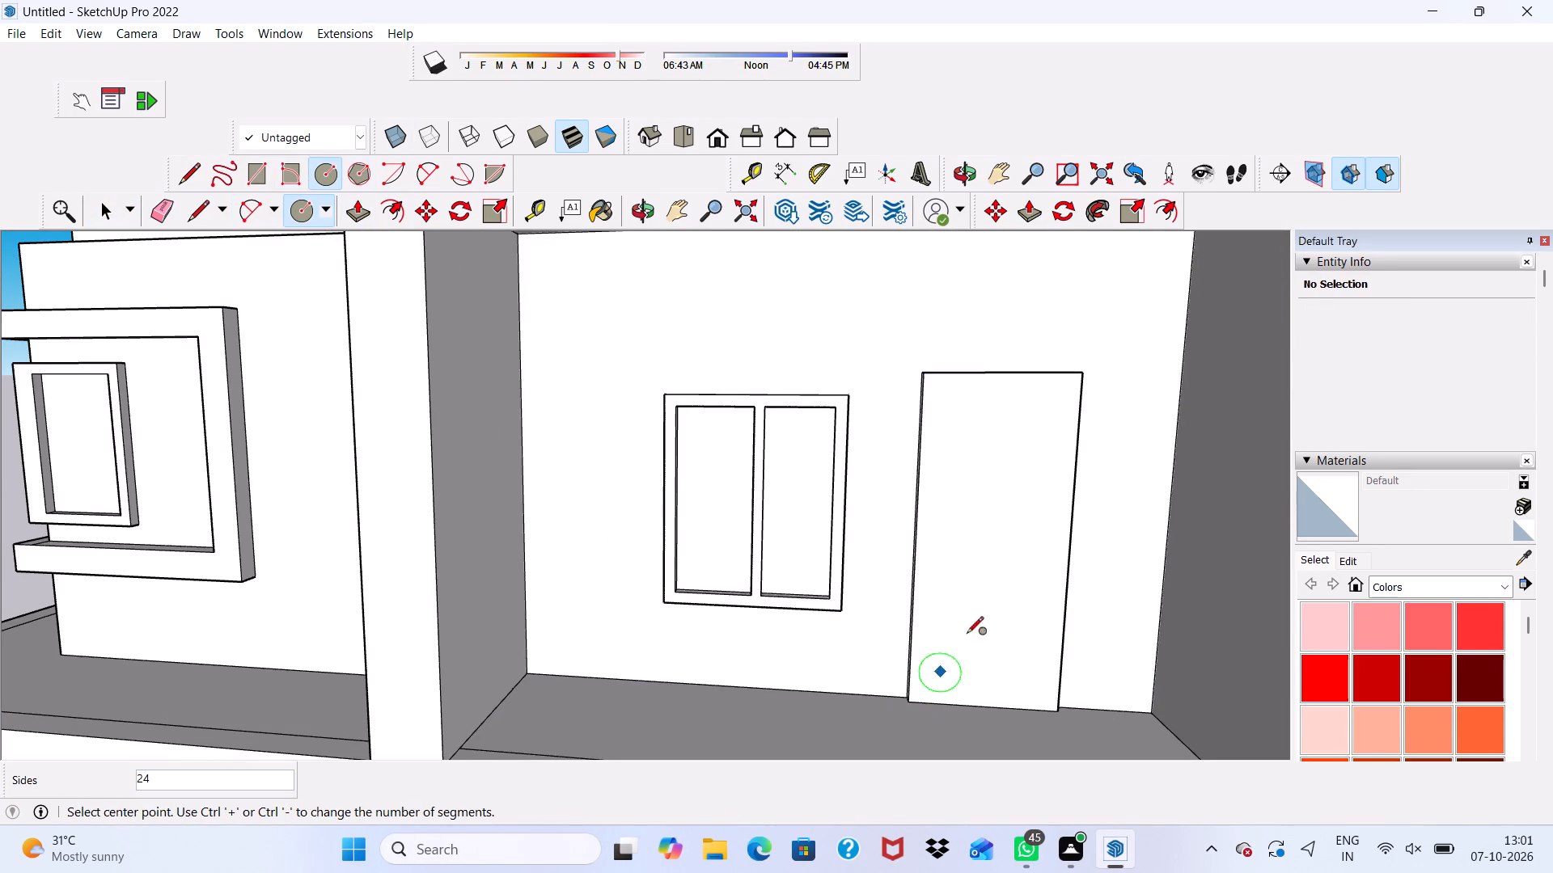
{"action": "left_click", "coordinate": [966, 521]}
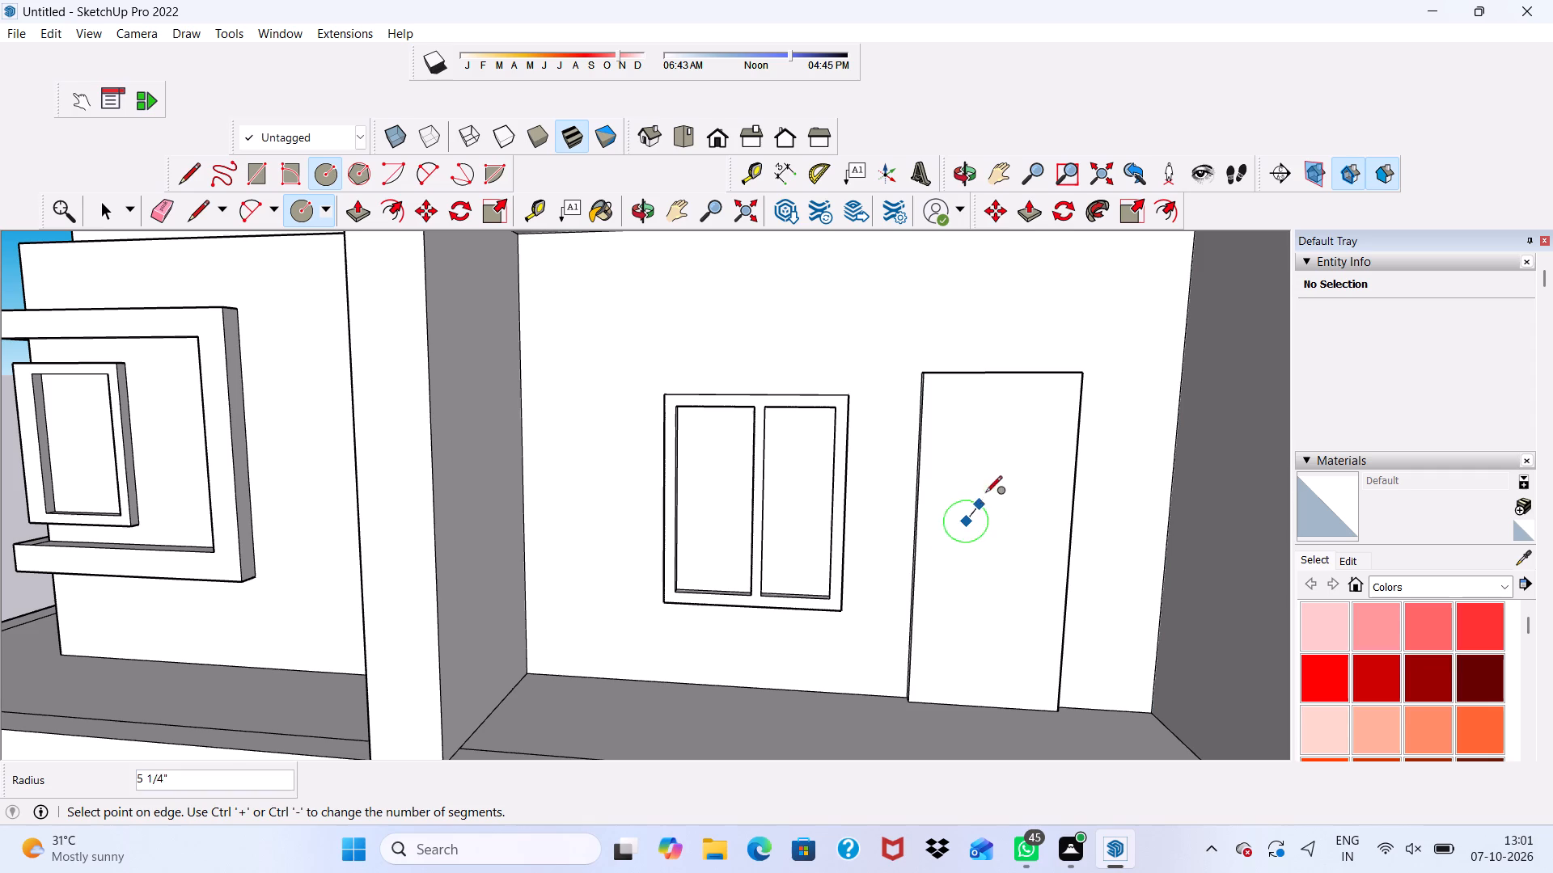
{"action": "left_click", "coordinate": [970, 550]}
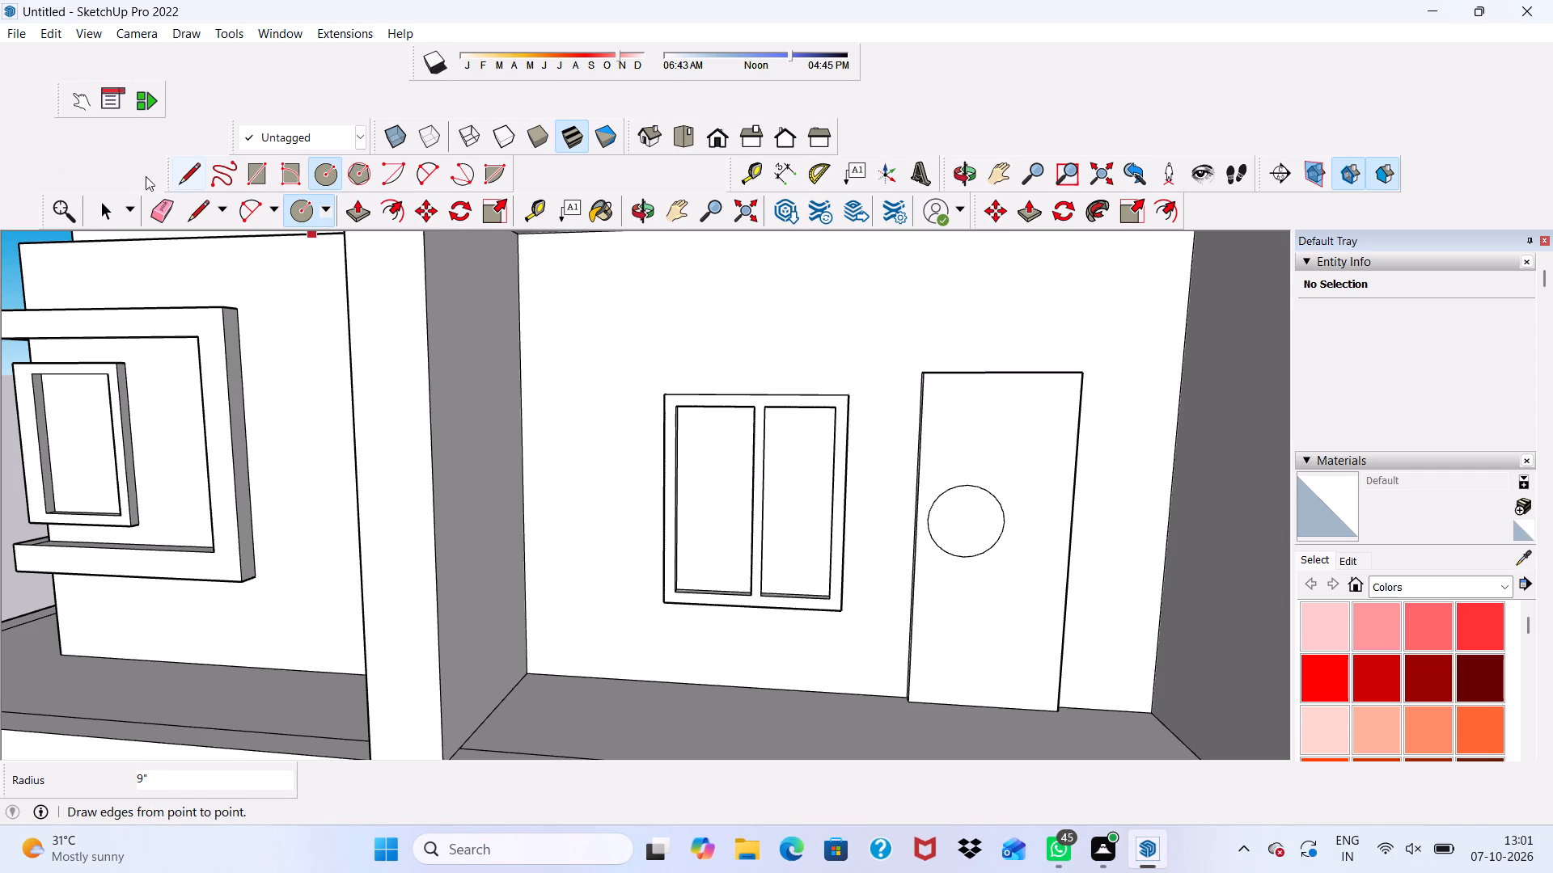
Push/Pull the knob circle on the lowest balcony's door outward by 3".
{"action": "left_click", "coordinate": [341, 216]}
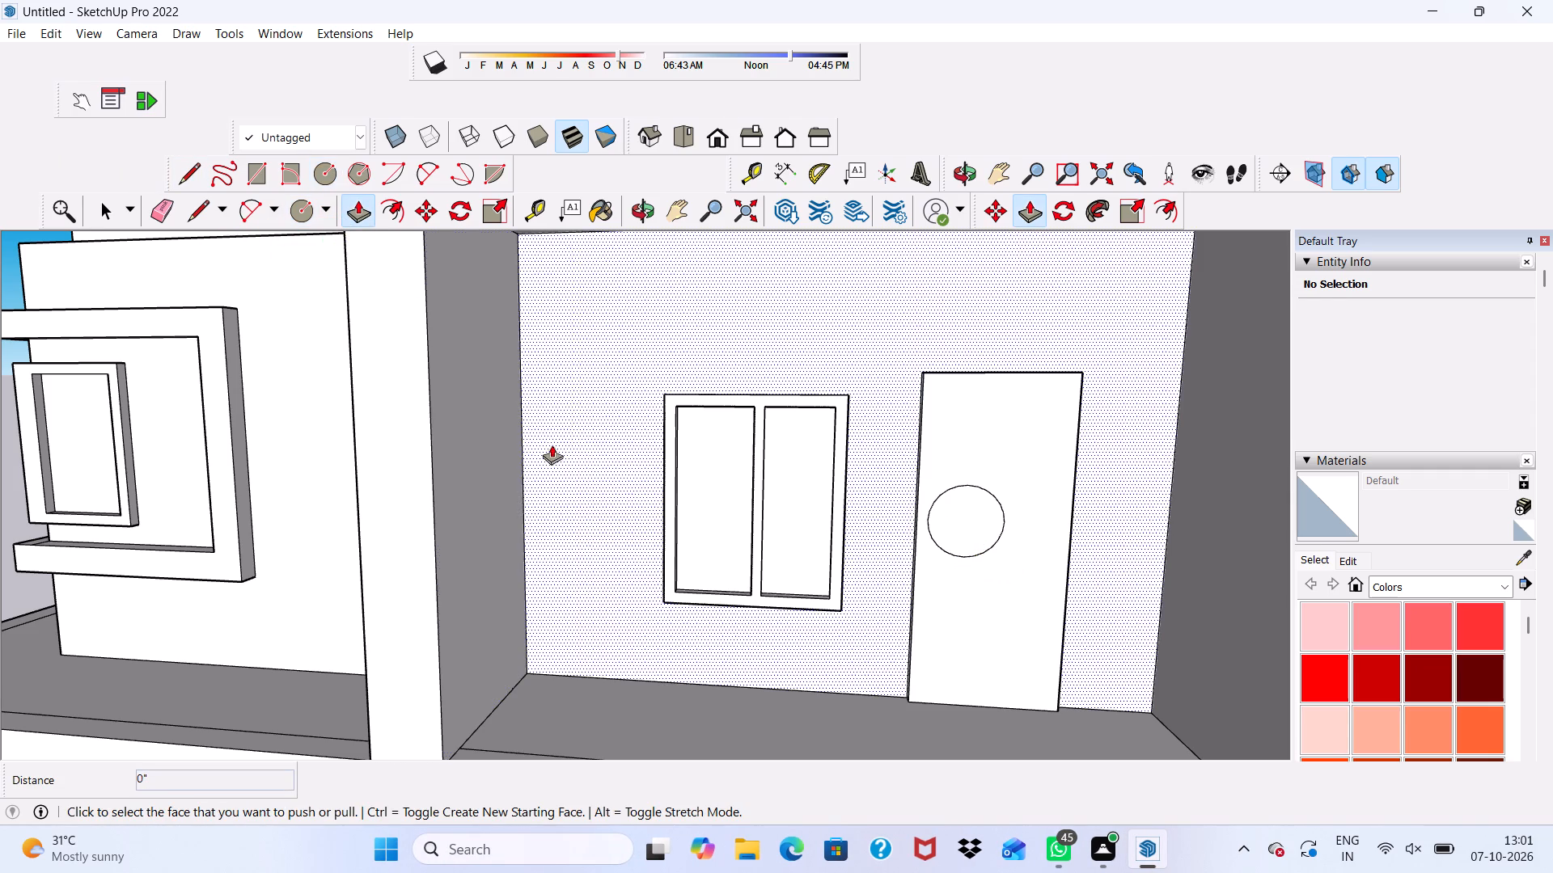
{"action": "left_click", "coordinate": [982, 525]}
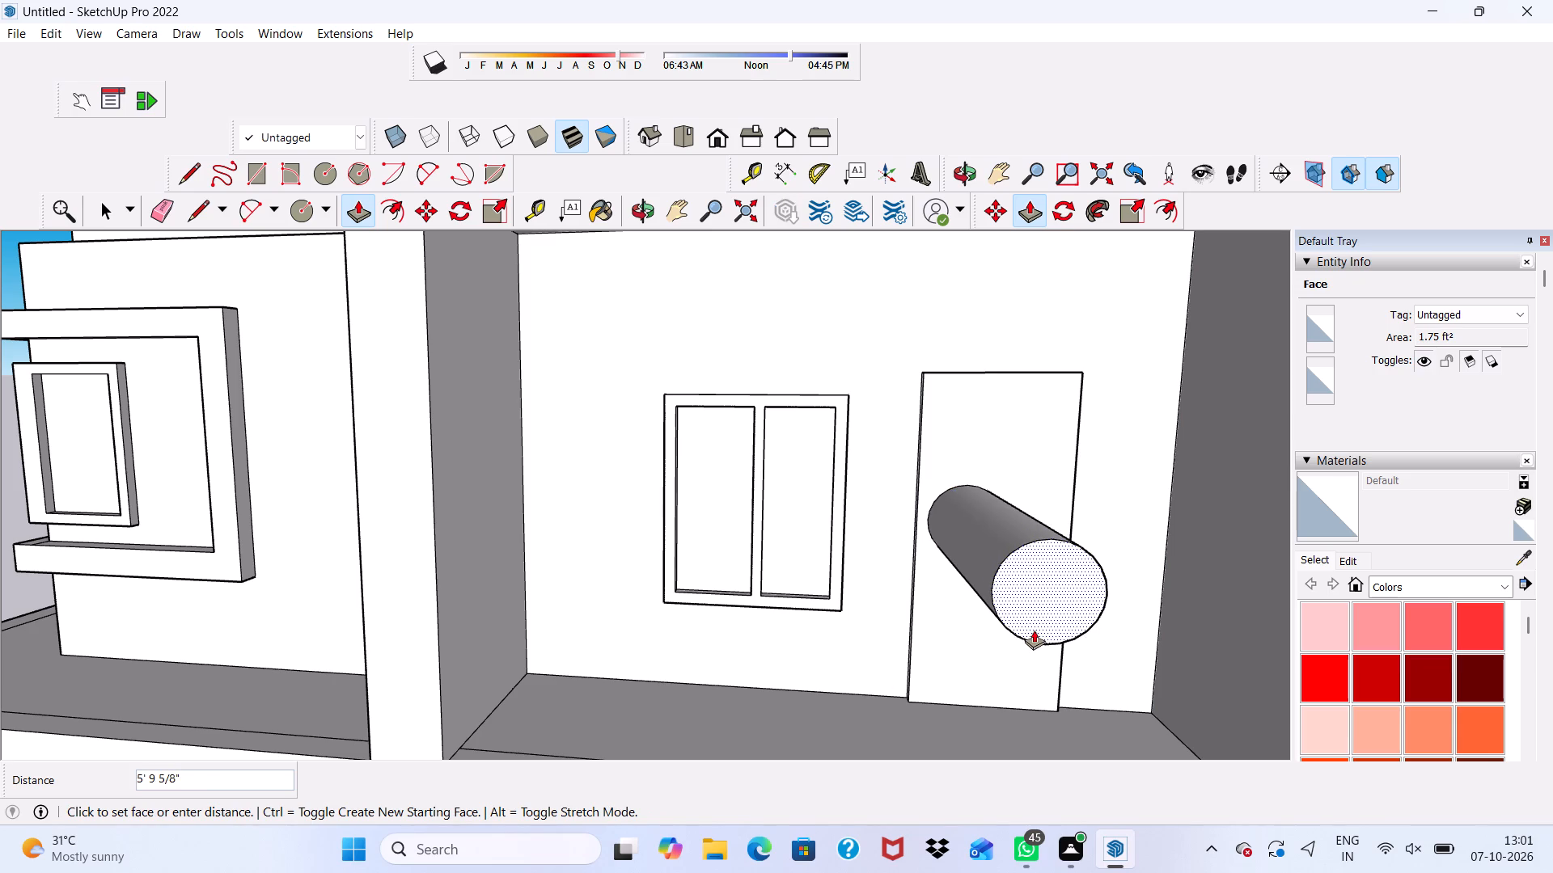
{"action": "key", "text": "3"}
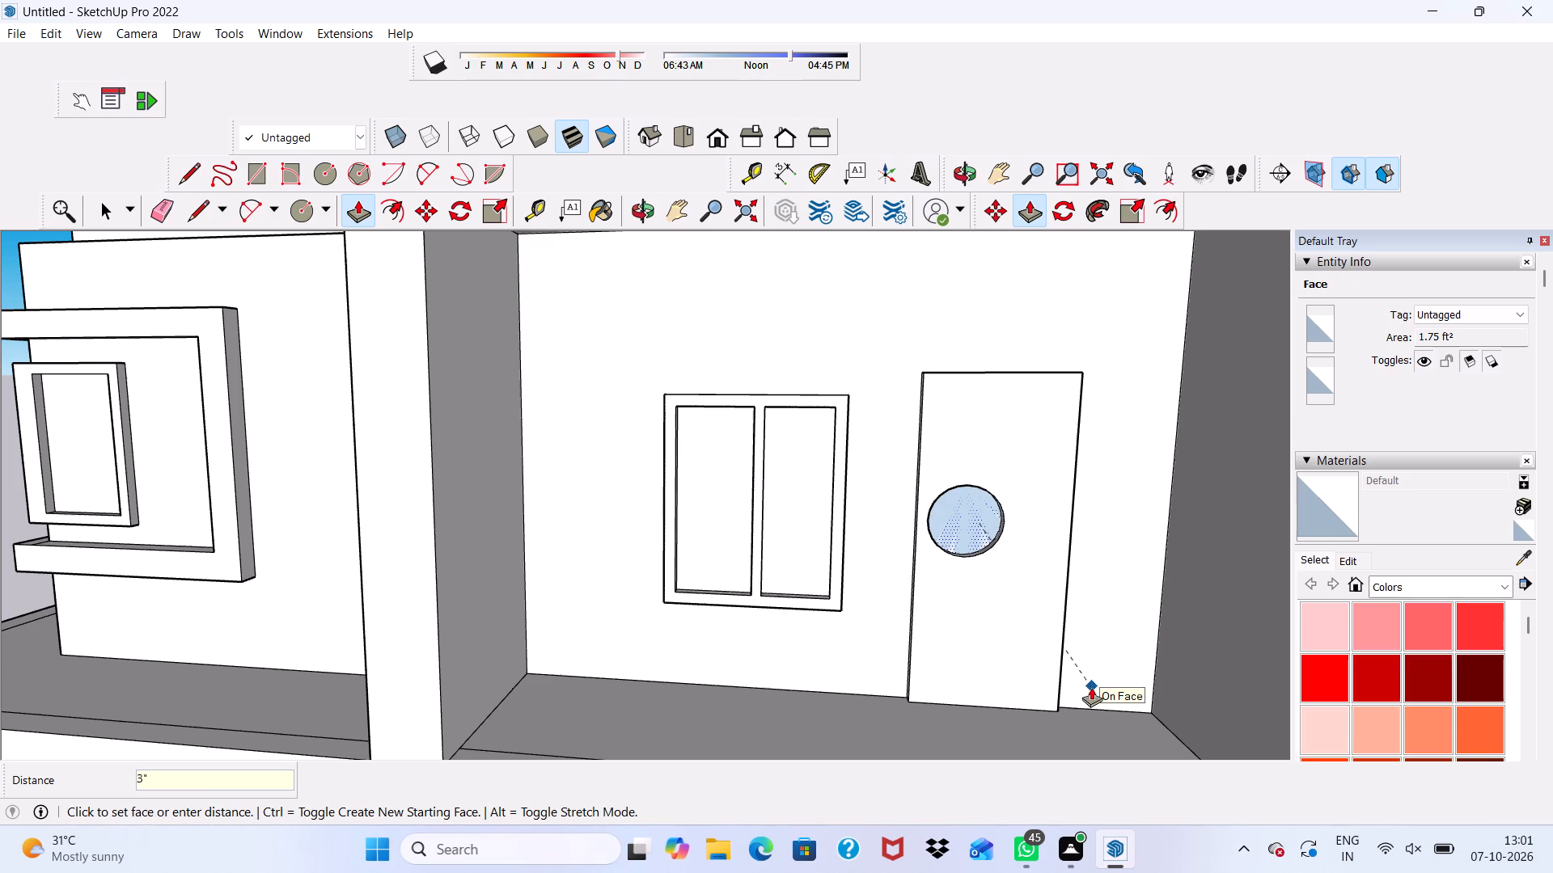
{"action": "key", "text": "shift+quotedbl"}
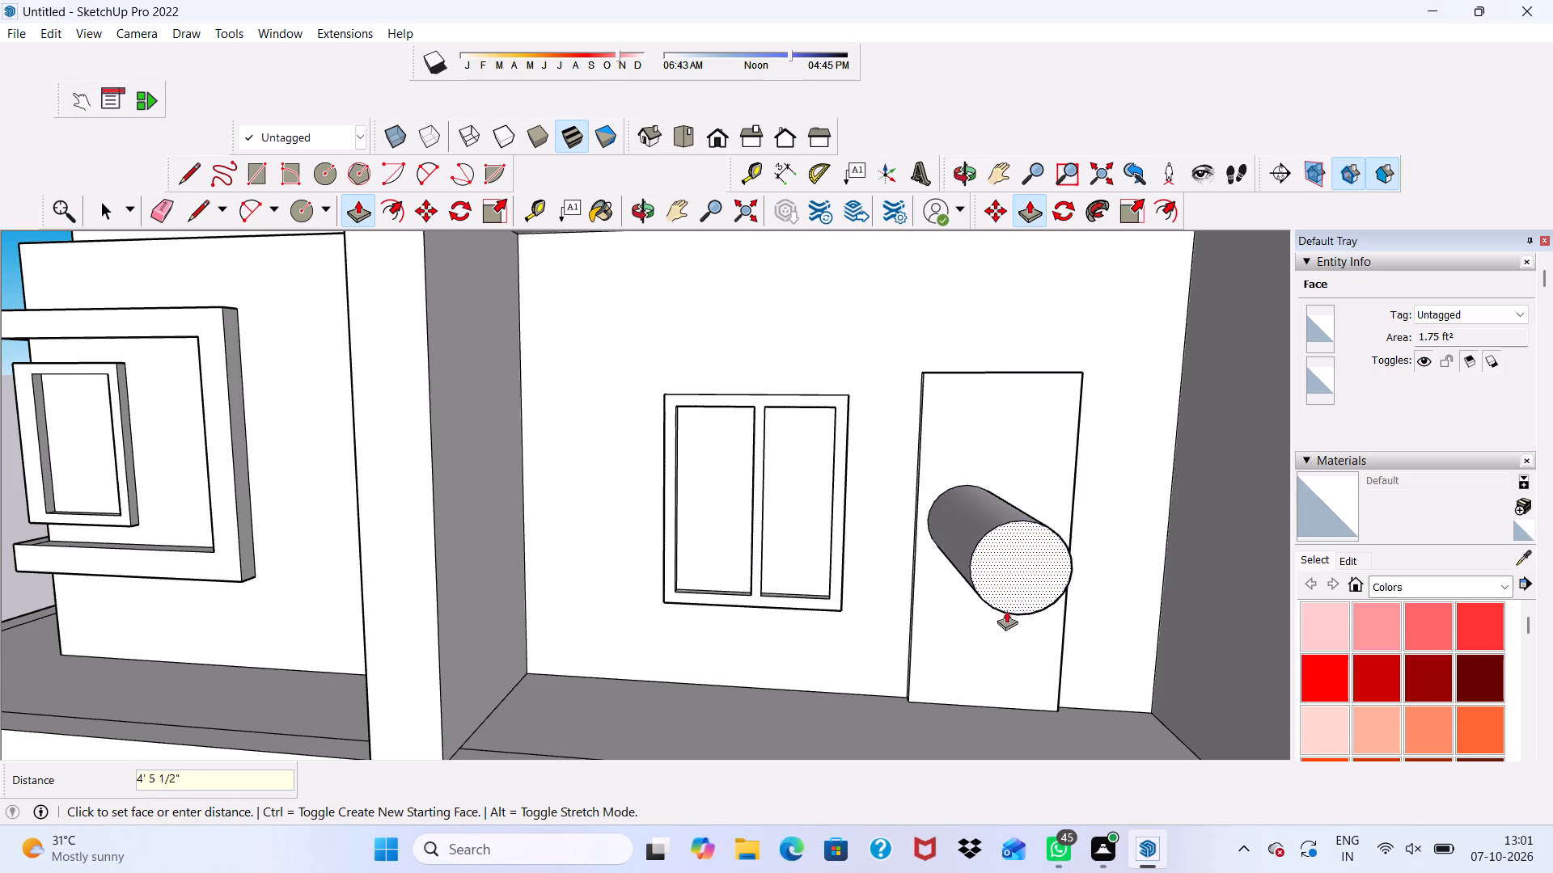
{"action": "type", "text": "3\""}
{"action": "key", "text": "Return"}
{"action": "key", "text": "space"}
Examine the front facade's column of balcony doors and windows and the empty balconies beside it.
{"action": "scroll", "coordinate": [536, 734], "scroll_direction": "down", "scroll_amount": 5}
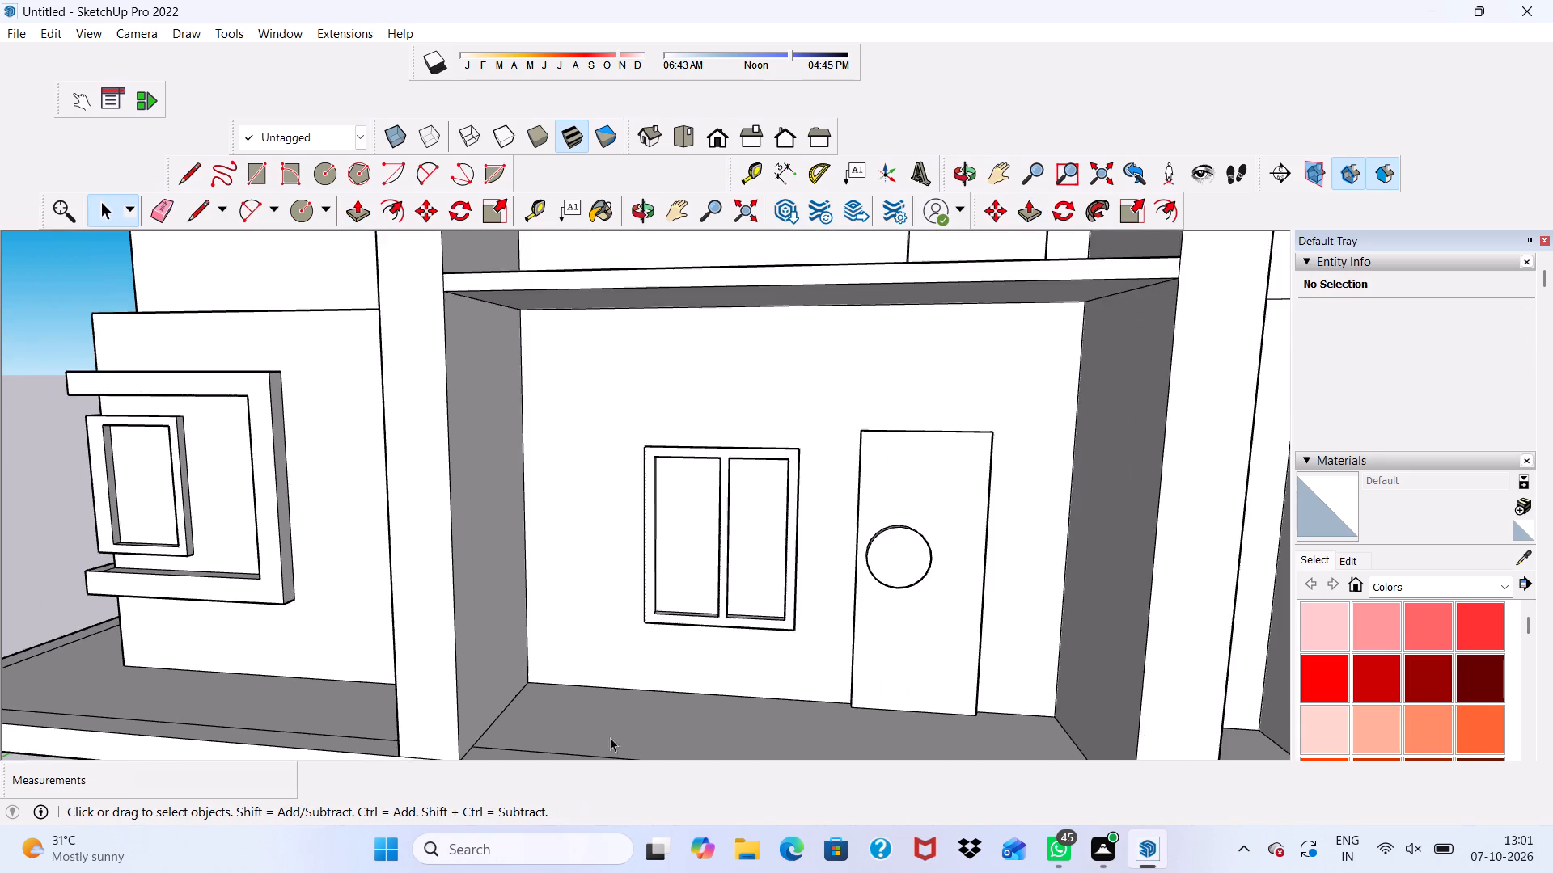
{"action": "scroll", "coordinate": [610, 737], "scroll_direction": "down", "scroll_amount": 14}
{"action": "middle_click_drag", "start_coordinate": [600, 660], "coordinate": [417, 643]}
{"action": "scroll", "coordinate": [414, 646], "scroll_direction": "up", "scroll_amount": 1}
{"action": "scroll", "coordinate": [324, 677], "scroll_direction": "down", "scroll_amount": 6}
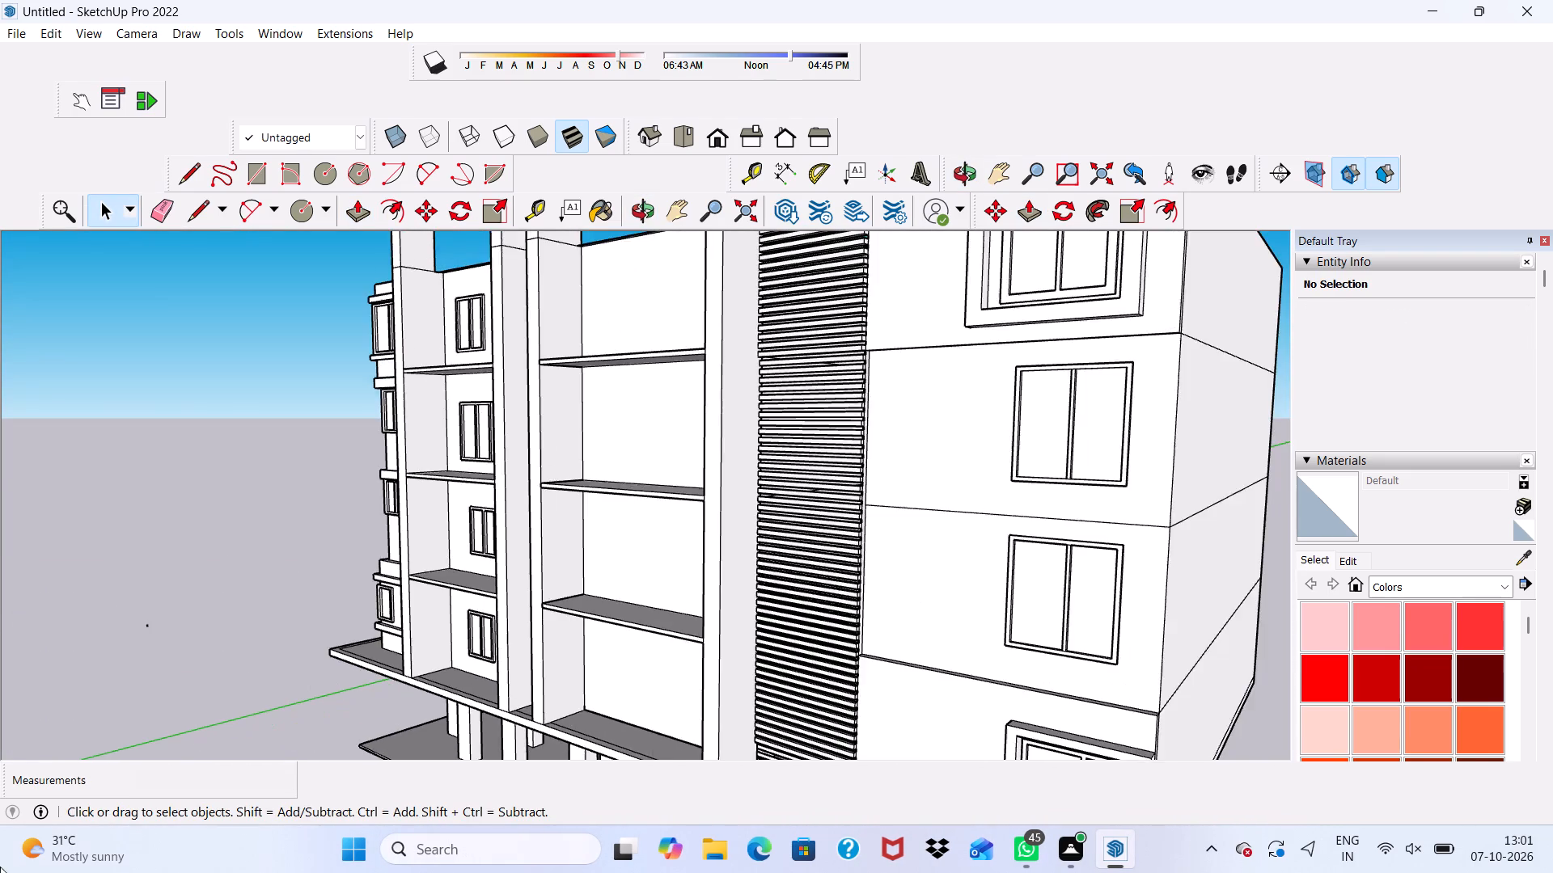
{"action": "scroll", "coordinate": [179, 535], "scroll_direction": "down", "scroll_amount": 3}
{"action": "scroll", "coordinate": [218, 728], "scroll_direction": "down", "scroll_amount": 1}
{"action": "middle_click_drag", "start_coordinate": [222, 732], "coordinate": [538, 746]}
{"action": "scroll", "coordinate": [228, 734], "scroll_direction": "down", "scroll_amount": 1}
{"action": "scroll", "coordinate": [416, 587], "scroll_direction": "down", "scroll_amount": 3}
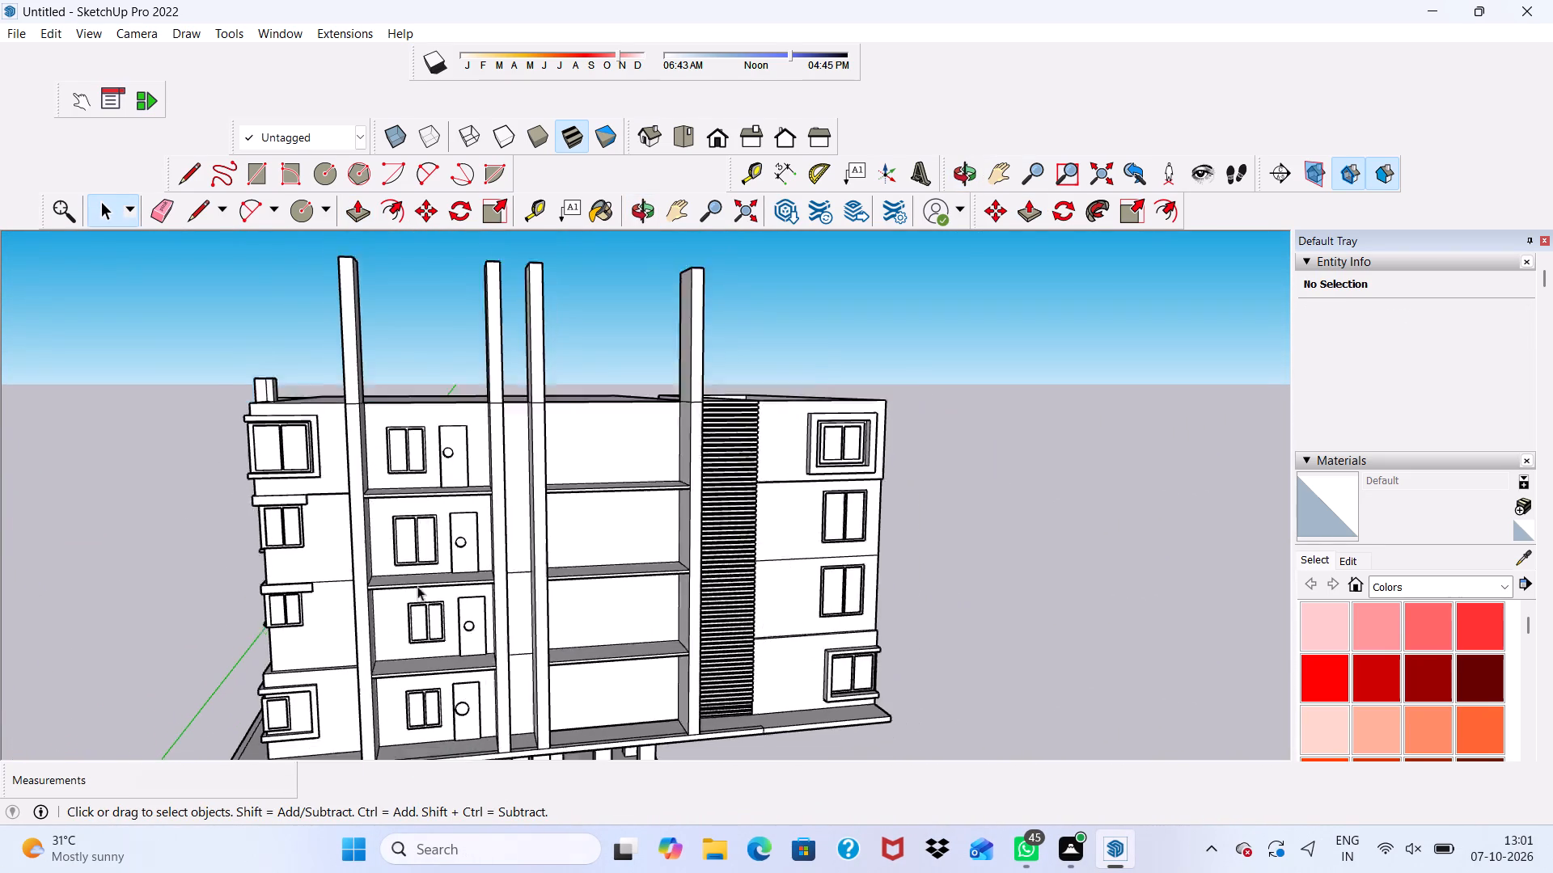
{"action": "scroll", "coordinate": [417, 586], "scroll_direction": "down", "scroll_amount": 2}
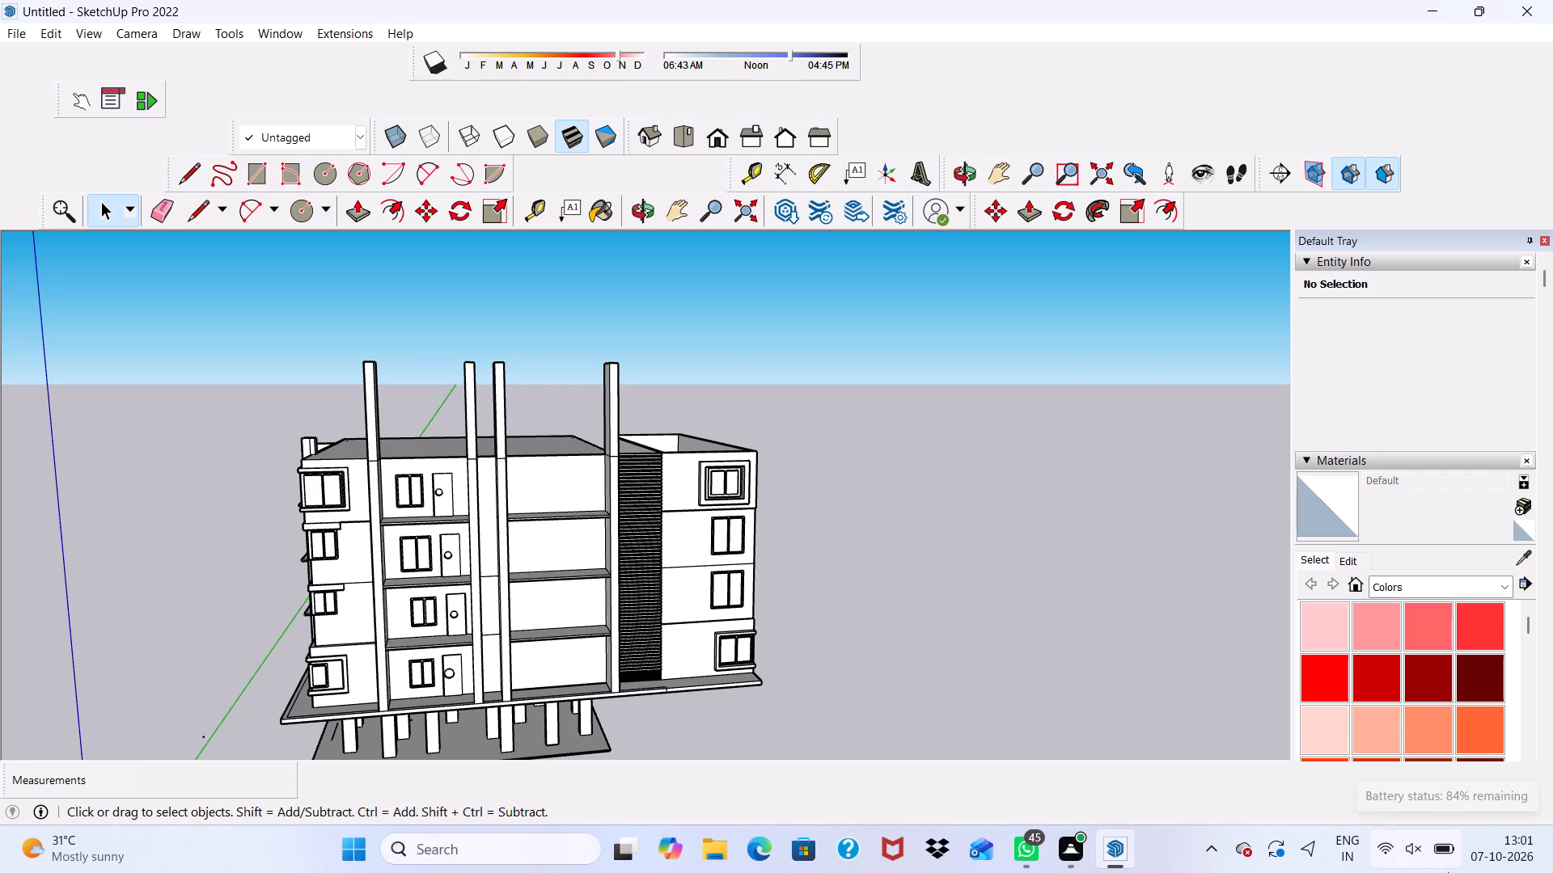
Draw a 3' by 7' door rectangle on the back wall of the top balcony beside the slotted wall.
{"action": "scroll", "coordinate": [0, 0], "scroll_direction": "up", "scroll_amount": 1}
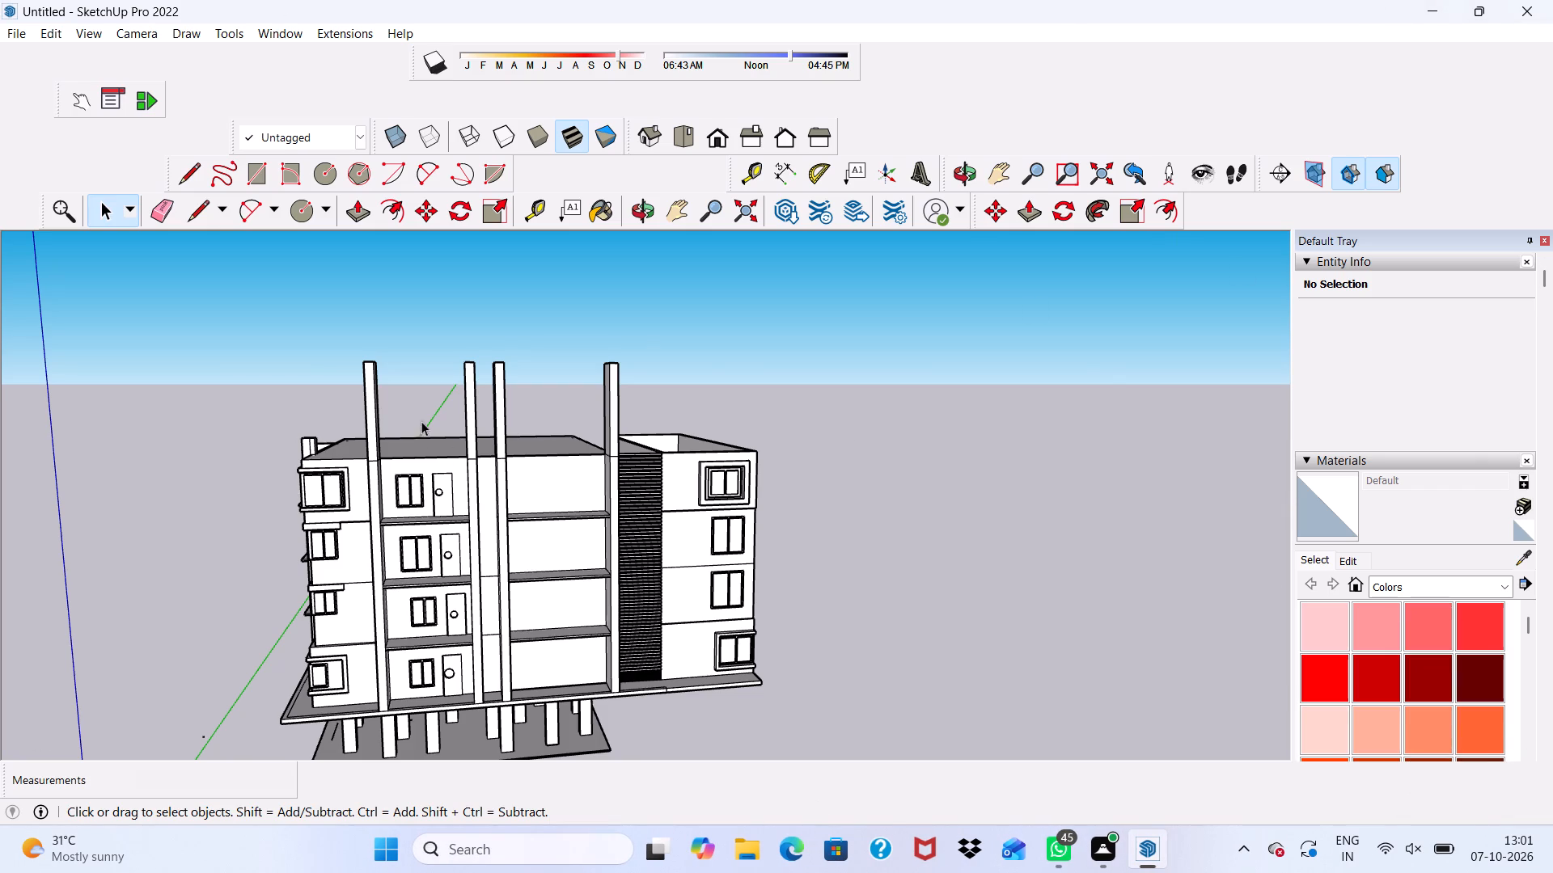
{"action": "scroll", "coordinate": [739, 474], "scroll_direction": "up", "scroll_amount": 5}
{"action": "middle_click_drag", "start_coordinate": [559, 522], "coordinate": [535, 458]}
{"action": "scroll", "coordinate": [535, 458], "scroll_direction": "up", "scroll_amount": 2}
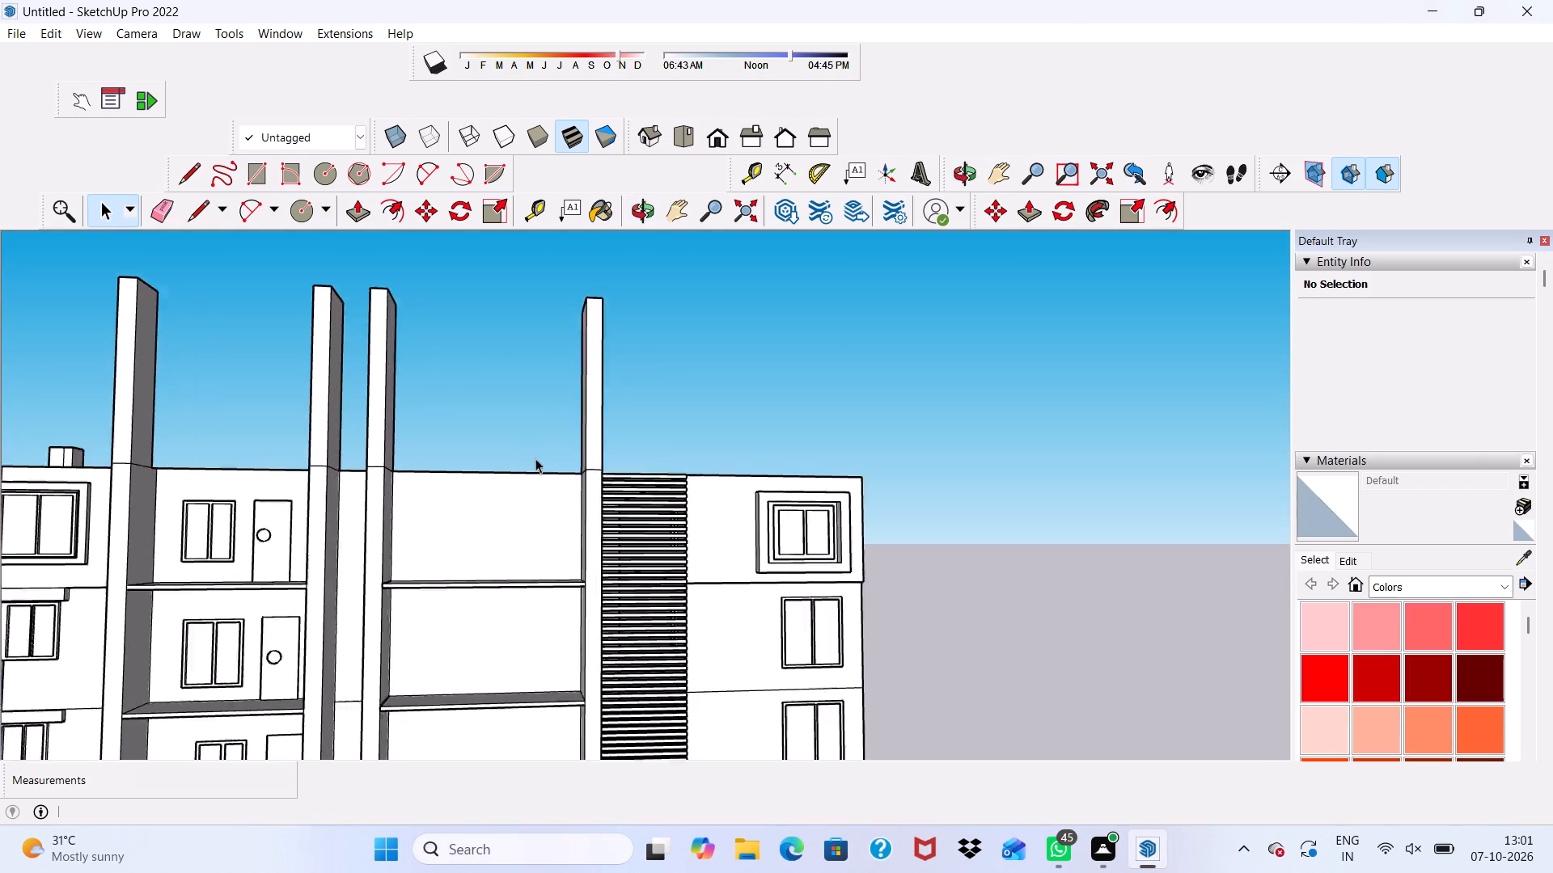
{"action": "scroll", "coordinate": [535, 458], "scroll_direction": "up", "scroll_amount": 2}
{"action": "scroll", "coordinate": [520, 470], "scroll_direction": "down", "scroll_amount": 2}
{"action": "middle_click_drag", "start_coordinate": [513, 474], "coordinate": [569, 484]}
{"action": "scroll", "coordinate": [513, 474], "scroll_direction": "down", "scroll_amount": 1}
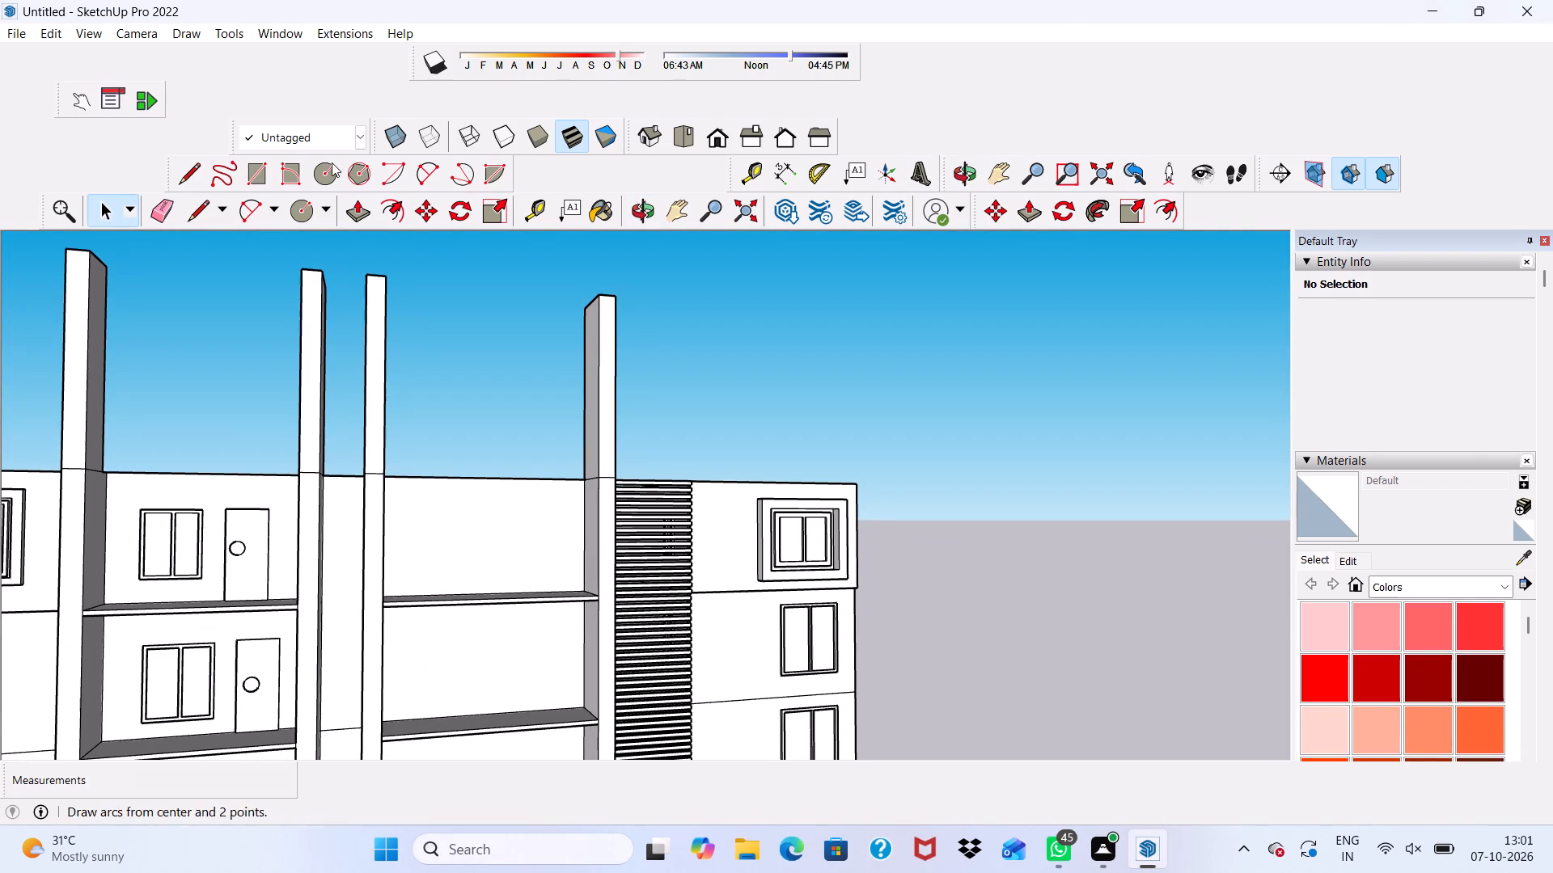
{"action": "left_click", "coordinate": [242, 176]}
{"action": "scroll", "coordinate": [668, 552], "scroll_direction": "up", "scroll_amount": 4}
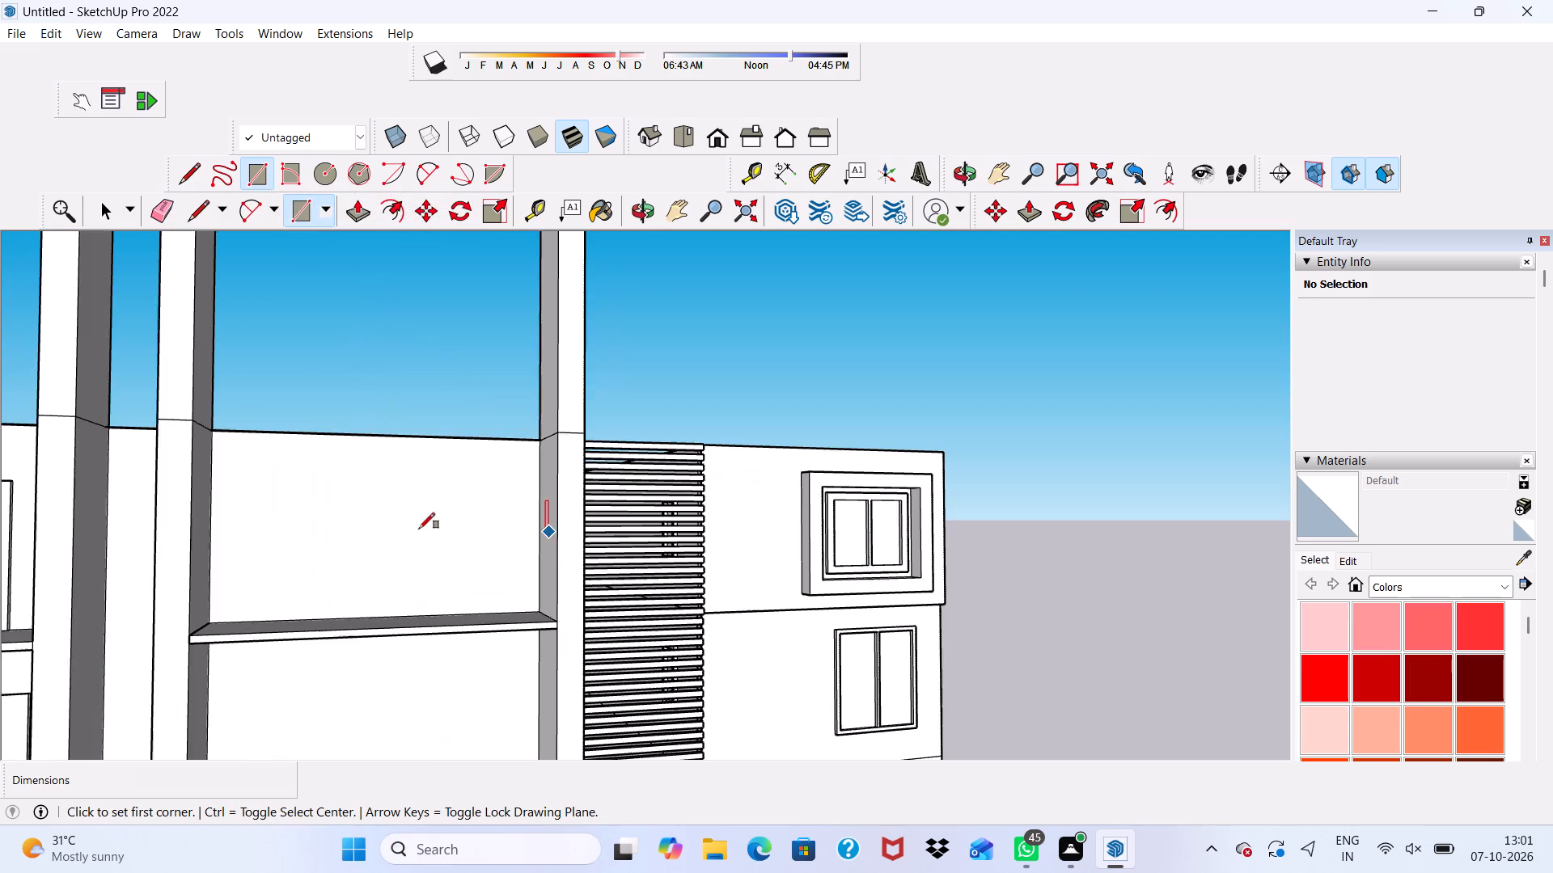
{"action": "middle_click_drag", "start_coordinate": [387, 538], "coordinate": [389, 635]}
{"action": "scroll", "coordinate": [387, 538], "scroll_direction": "down", "scroll_amount": 1}
{"action": "scroll", "coordinate": [427, 597], "scroll_direction": "up", "scroll_amount": 5}
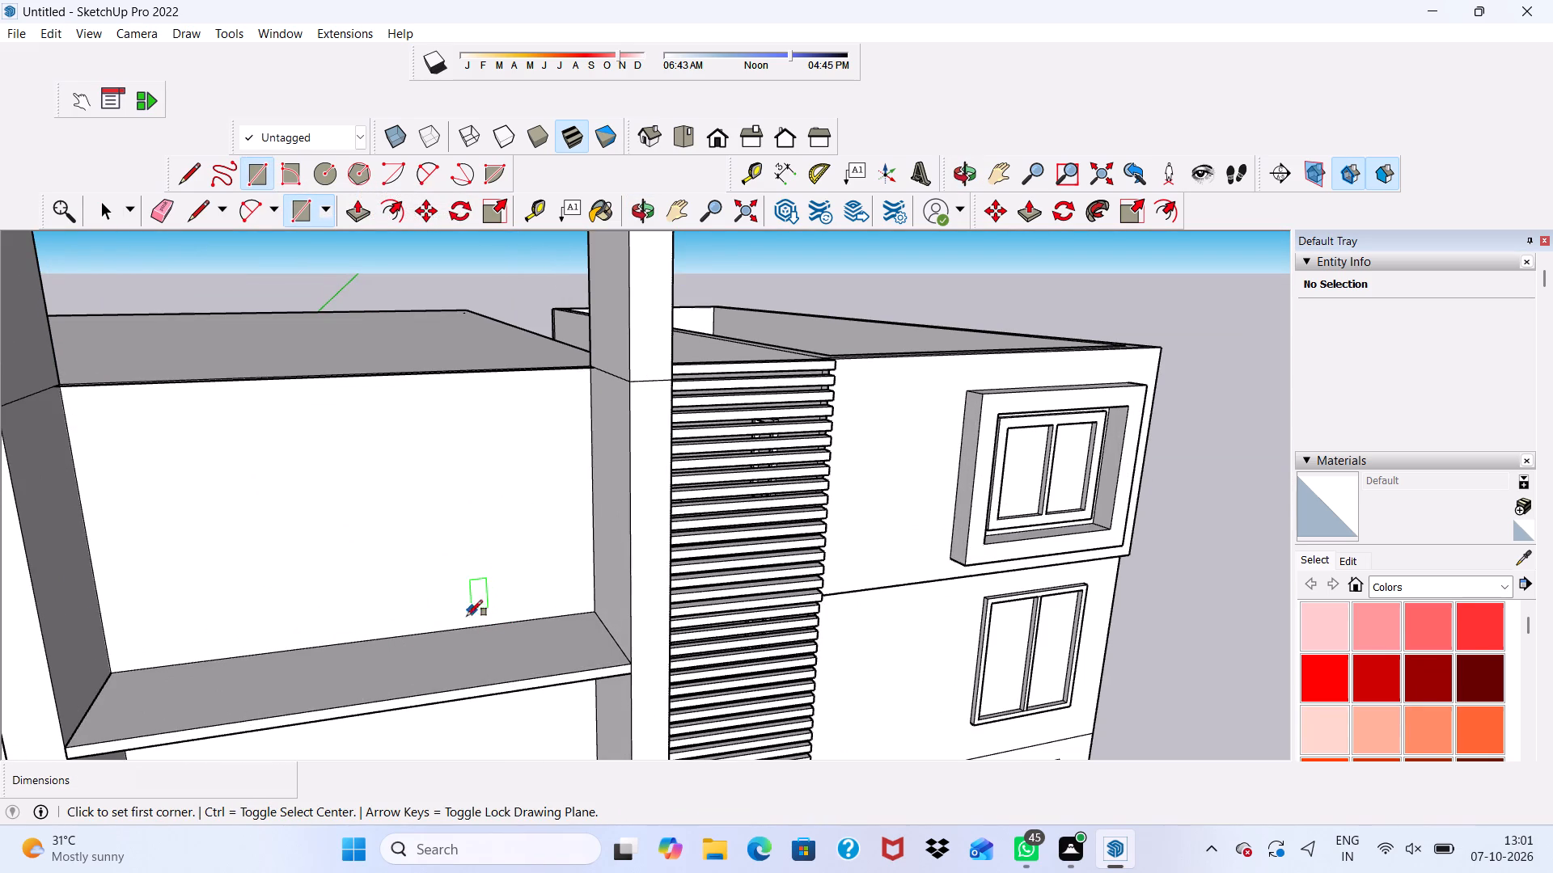
{"action": "left_click_drag", "start_coordinate": [451, 627], "coordinate": [451, 641]}
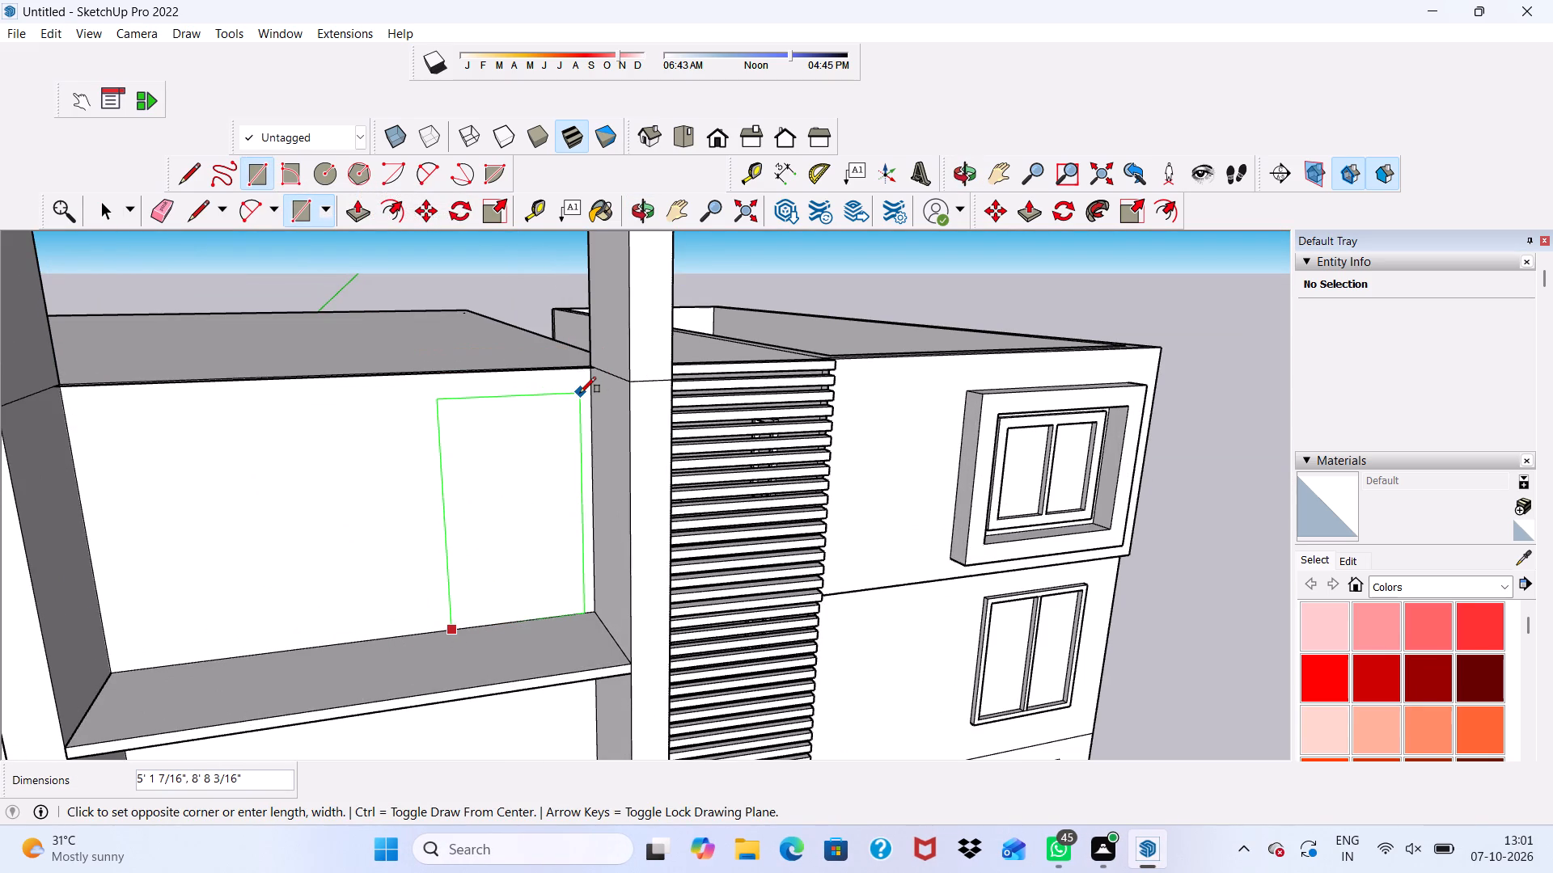
{"action": "type", "text": "3'."}
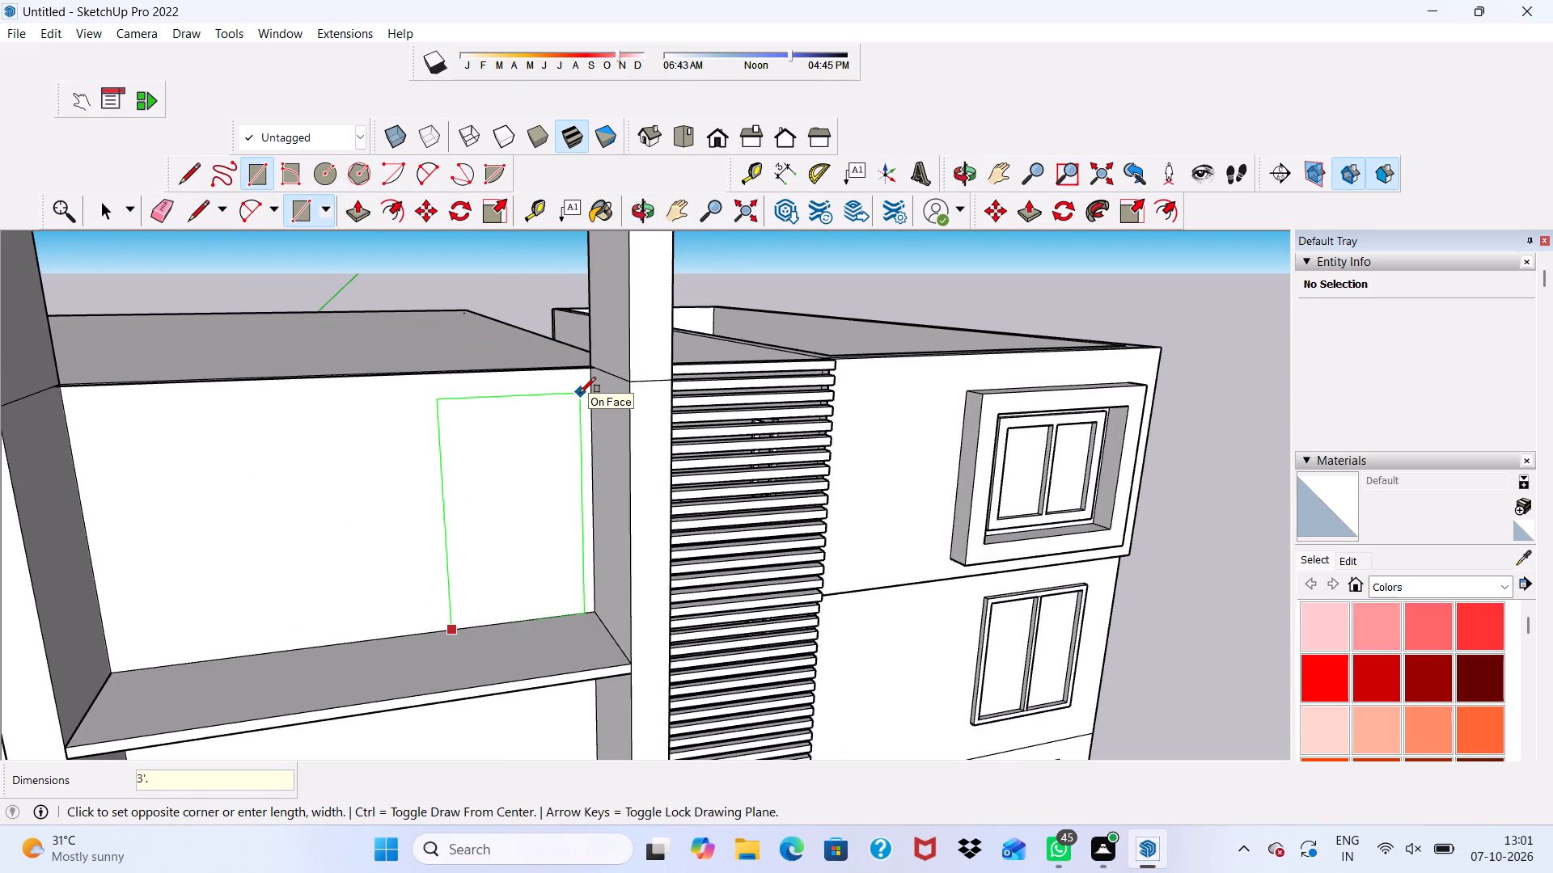
{"action": "key", "text": "BackSpace"}
{"action": "key", "text": "comma"}
{"action": "type", "text": "7'"}
{"action": "key", "text": "Return"}
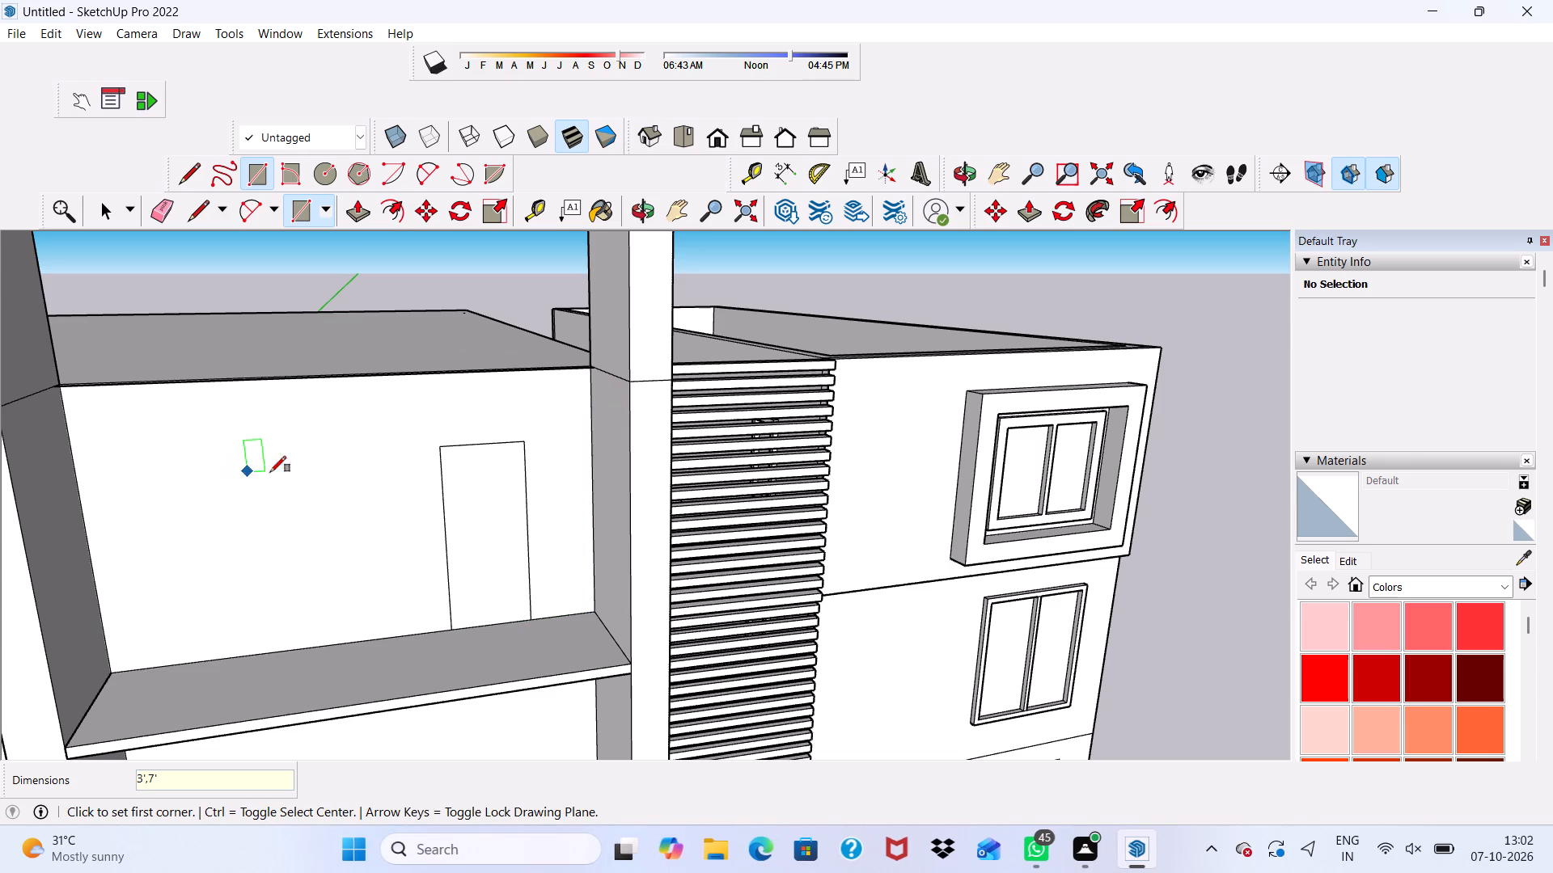
Draw a window rectangle about 3' 10 13/16" wide and 5' 1/2" tall beside the new door outline.
{"action": "left_click", "coordinate": [258, 457]}
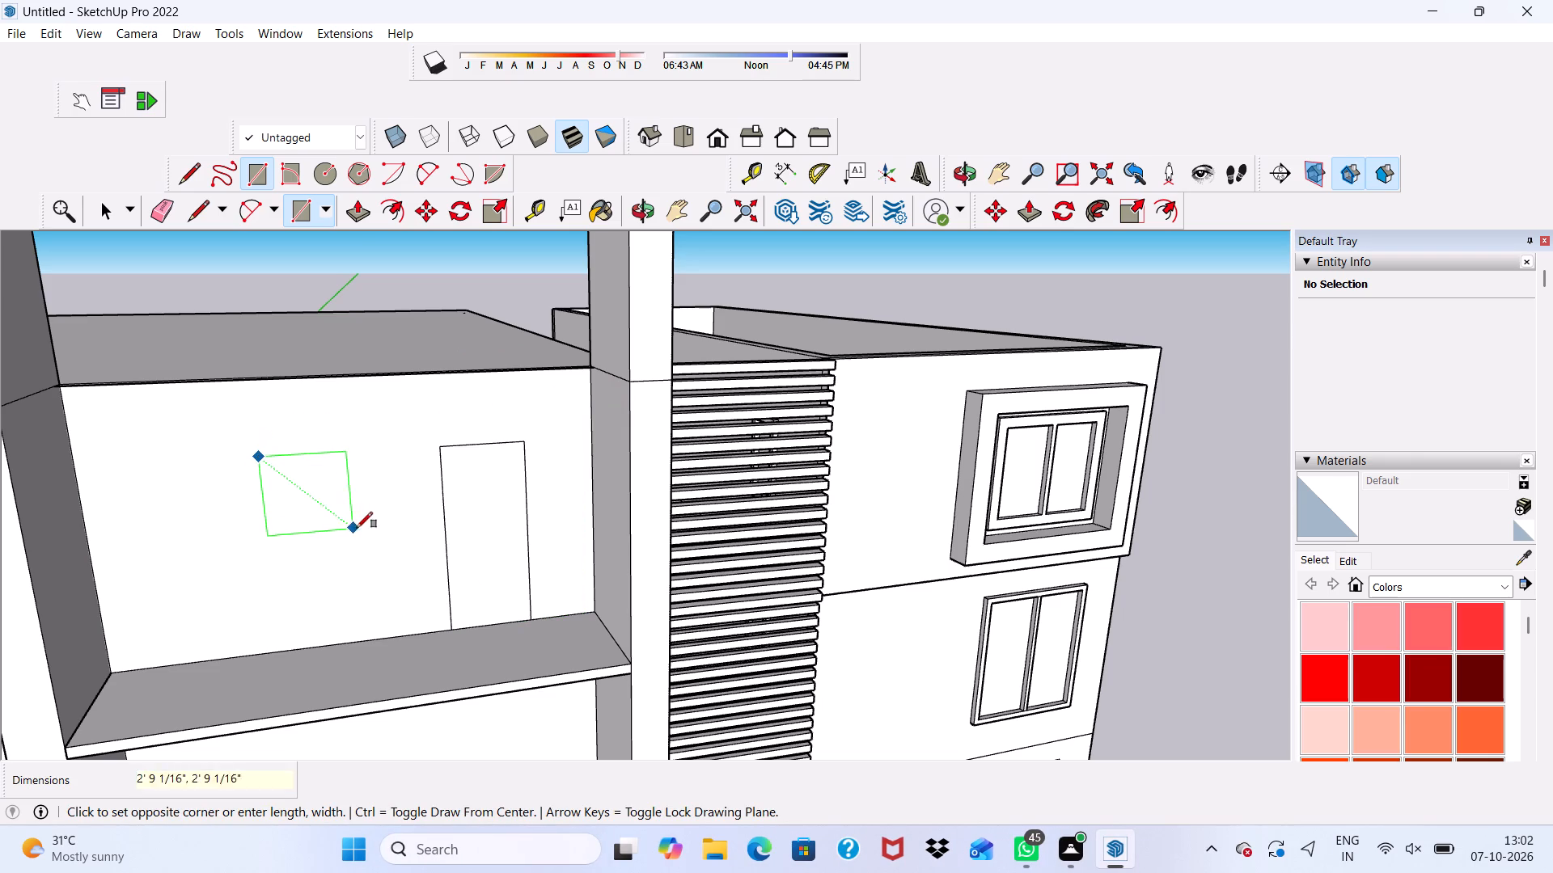
{"action": "left_click", "coordinate": [392, 586]}
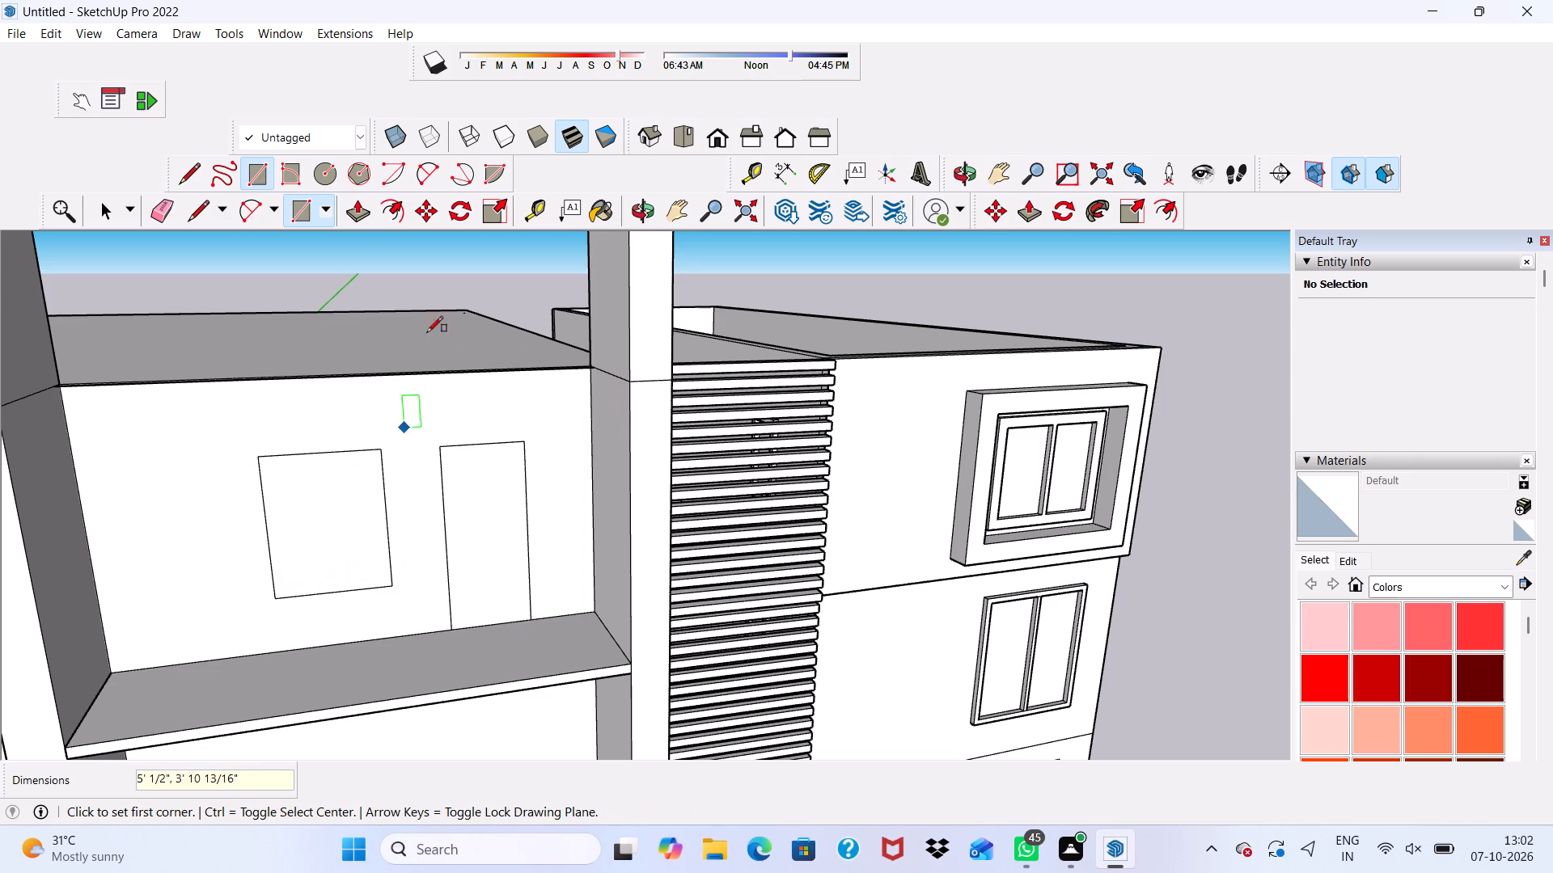
Offset the new window rectangle's outline 3" inward to form its frame.
{"action": "left_click", "coordinate": [390, 221]}
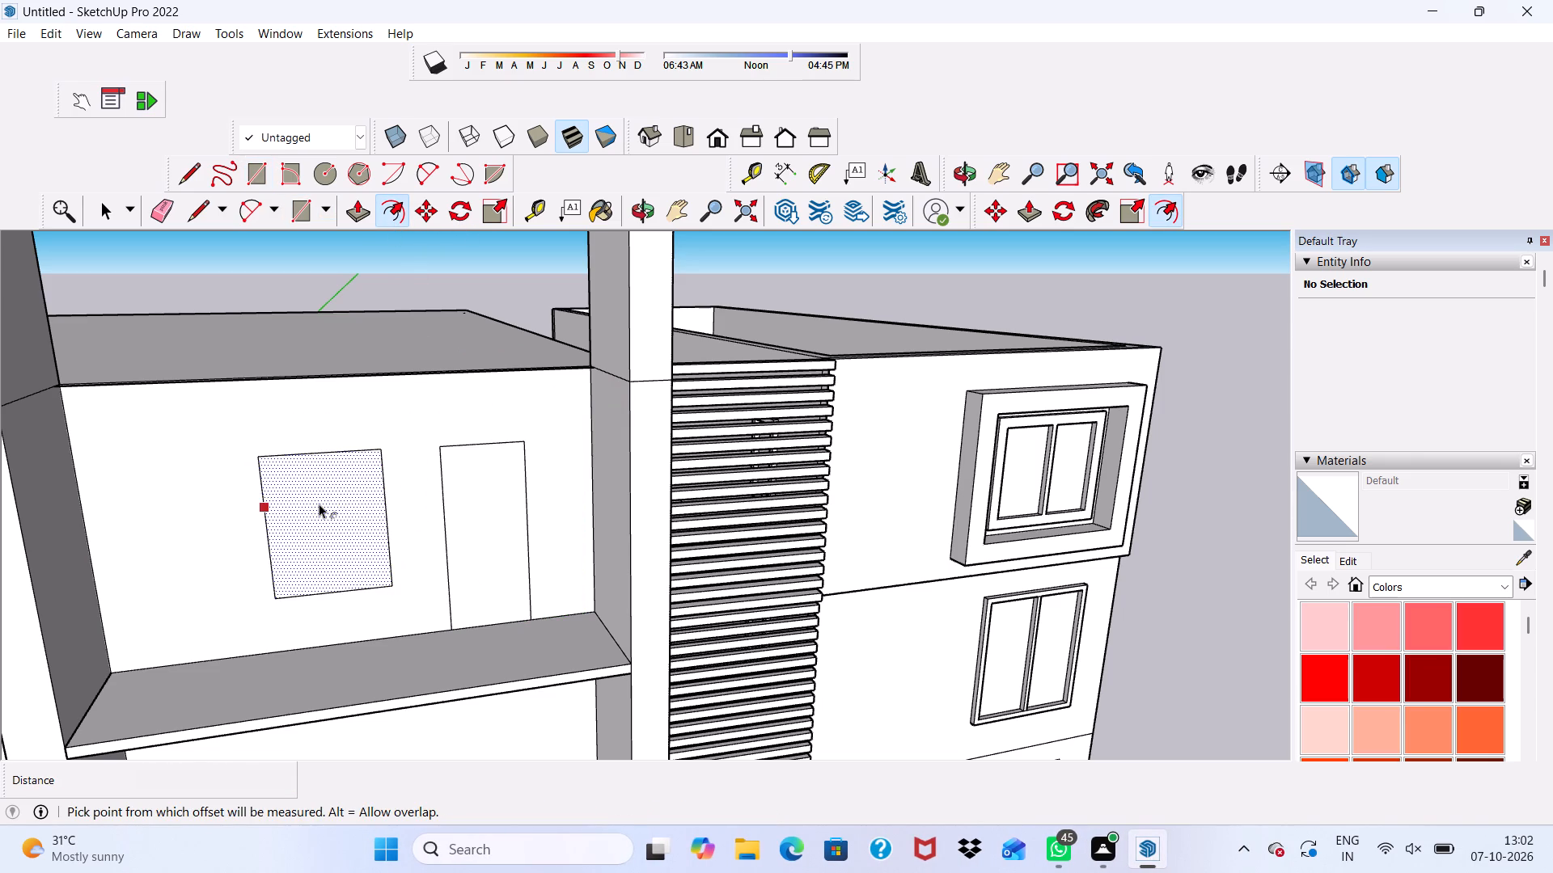
{"action": "left_click", "coordinate": [319, 504]}
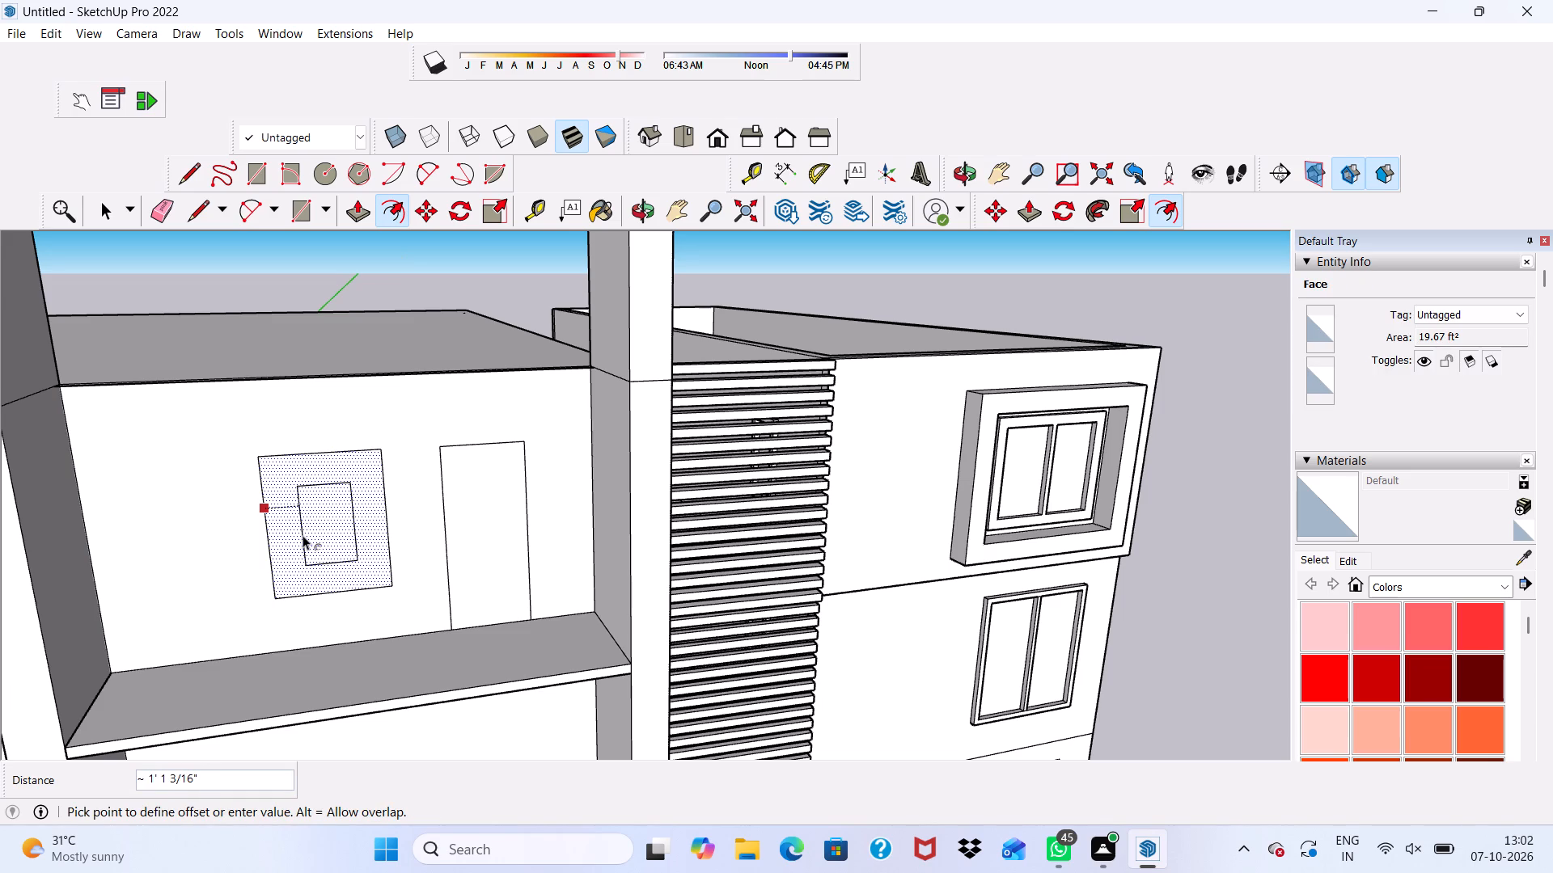
{"action": "type", "text": "3\""}
{"action": "key", "text": "Return"}
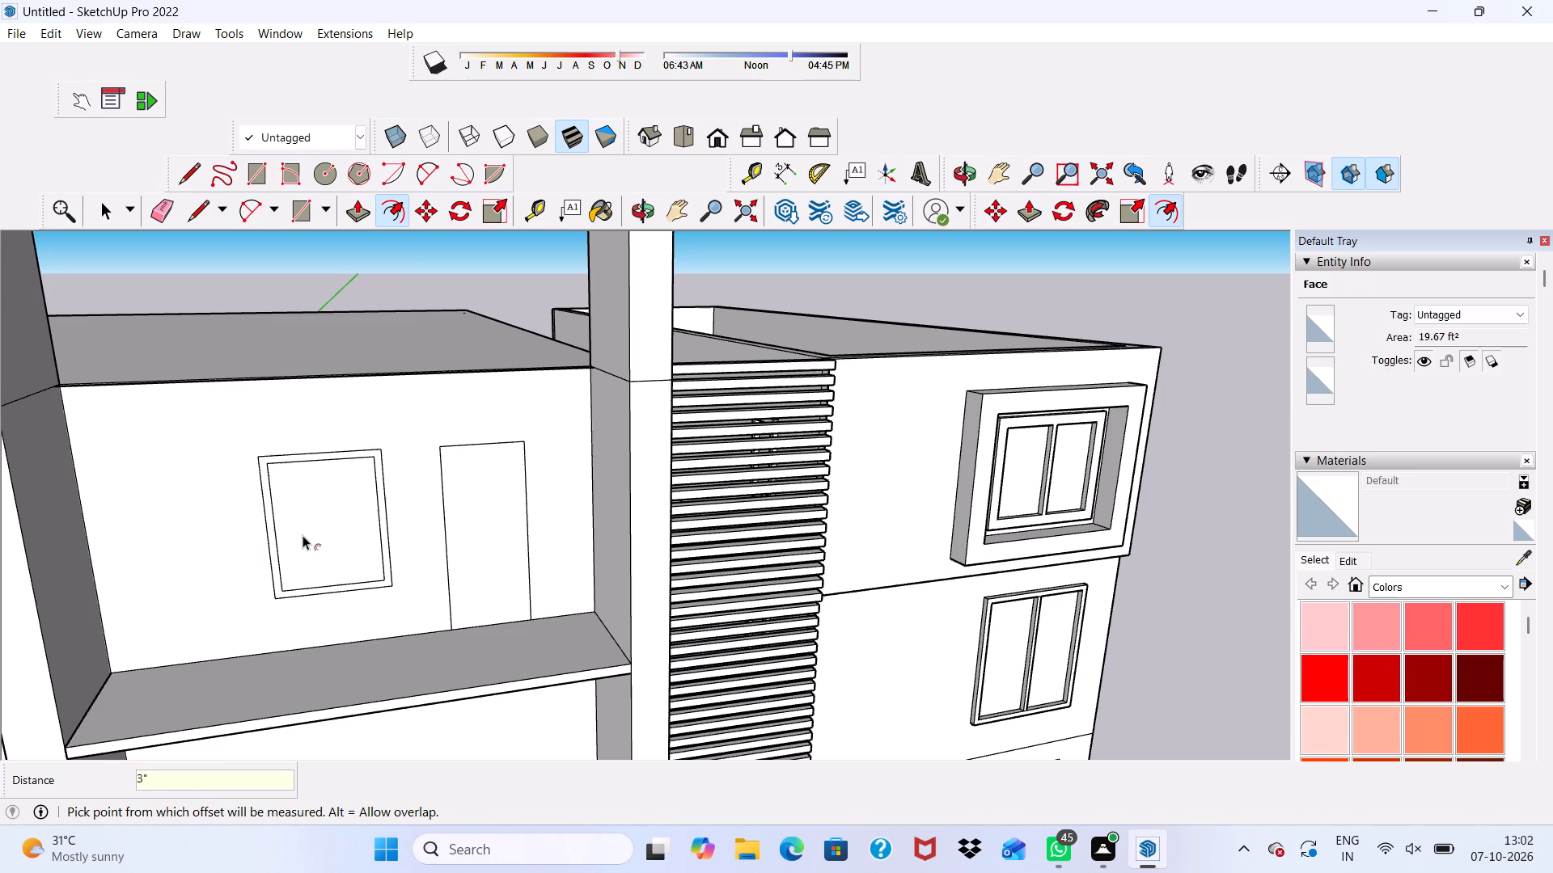
{"action": "key", "text": "space"}
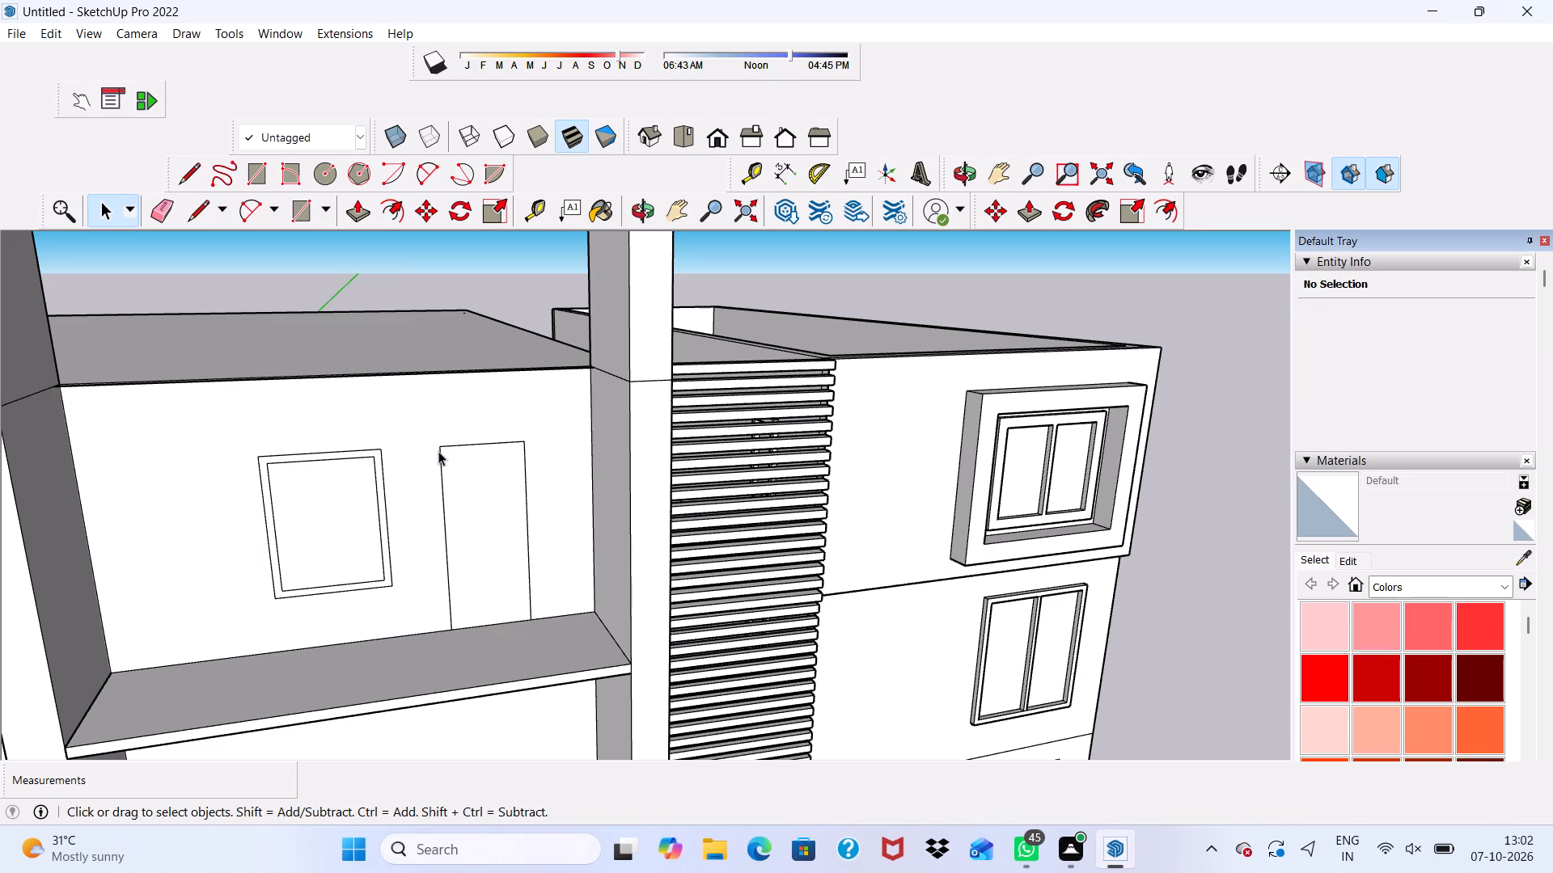
Draw a central mullion rectangle about 2 13/16" wide and 4' 6 1/2" tall inside the top balcony window's frame.
{"action": "left_click", "coordinate": [255, 167]}
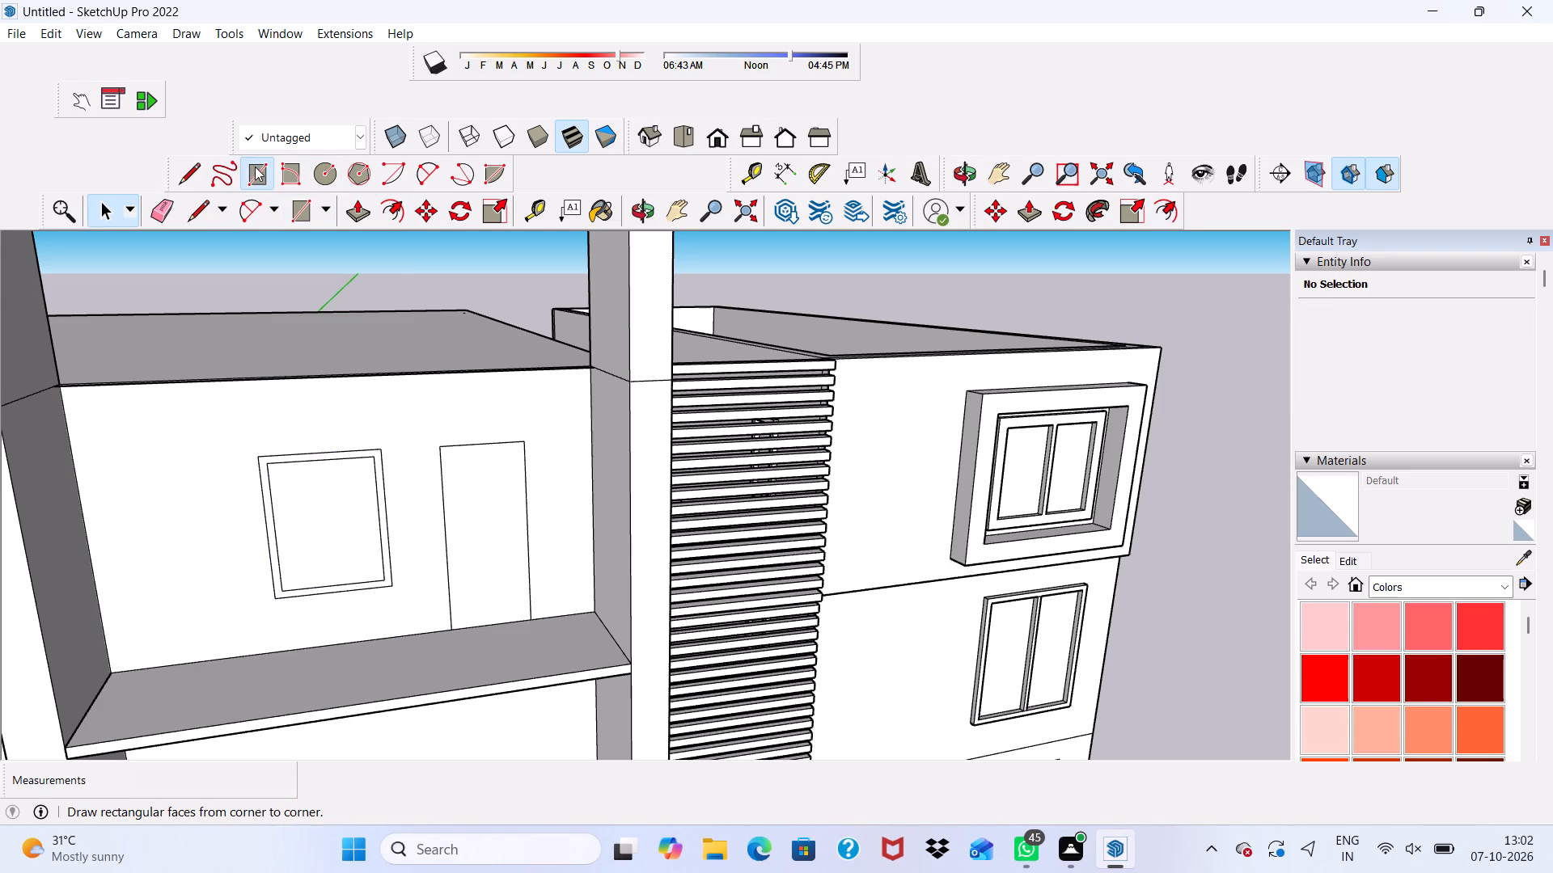
{"action": "scroll", "coordinate": [349, 475], "scroll_direction": "up", "scroll_amount": 3}
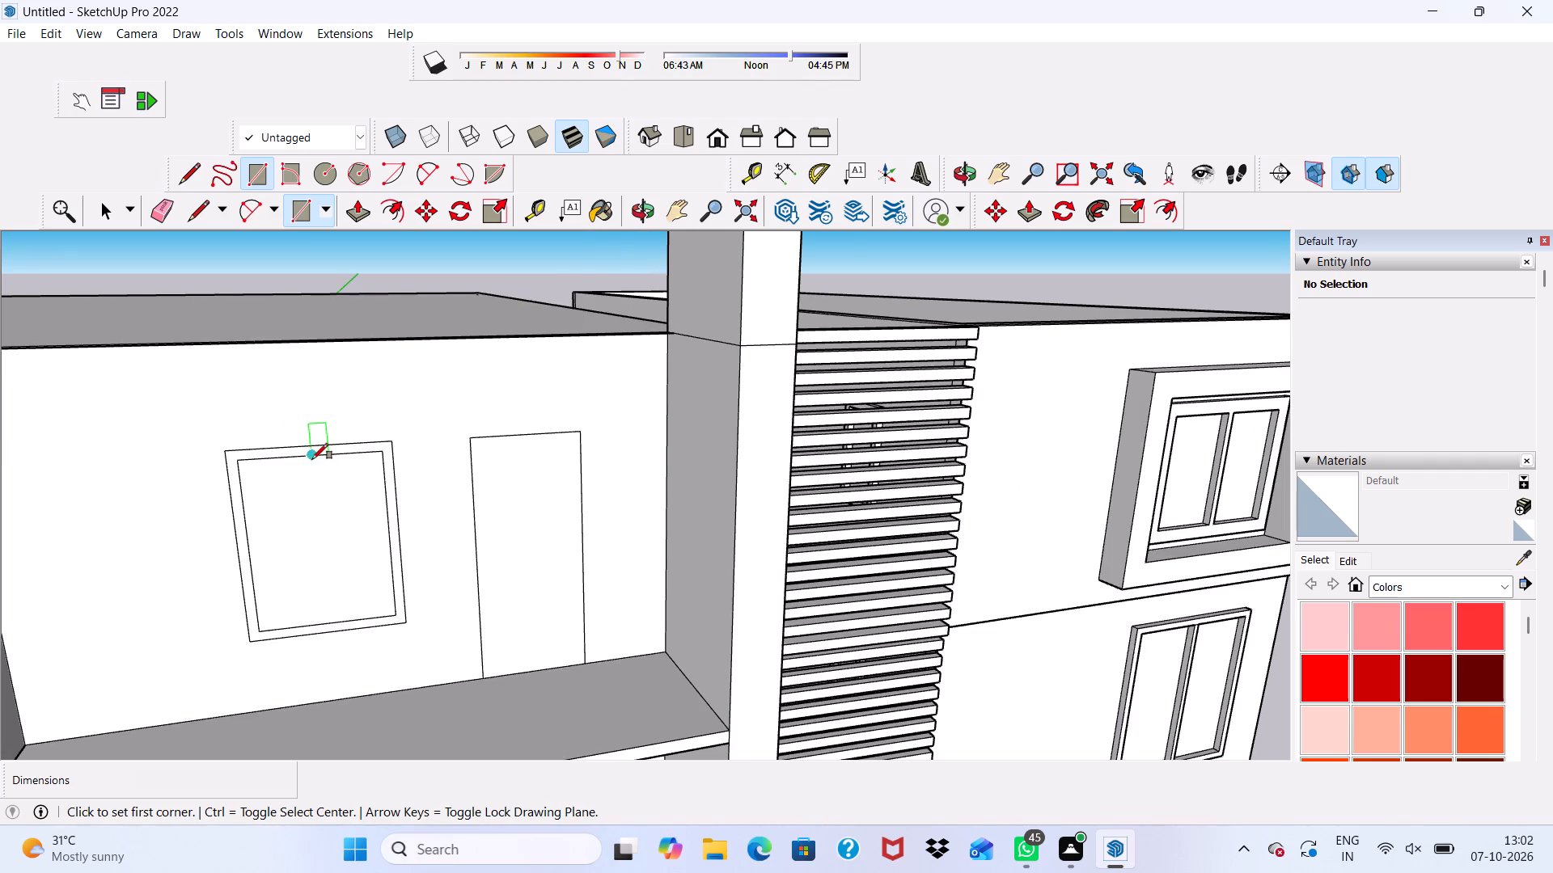
{"action": "left_click", "coordinate": [312, 459]}
{"action": "scroll", "coordinate": [349, 601], "scroll_direction": "up", "scroll_amount": 5}
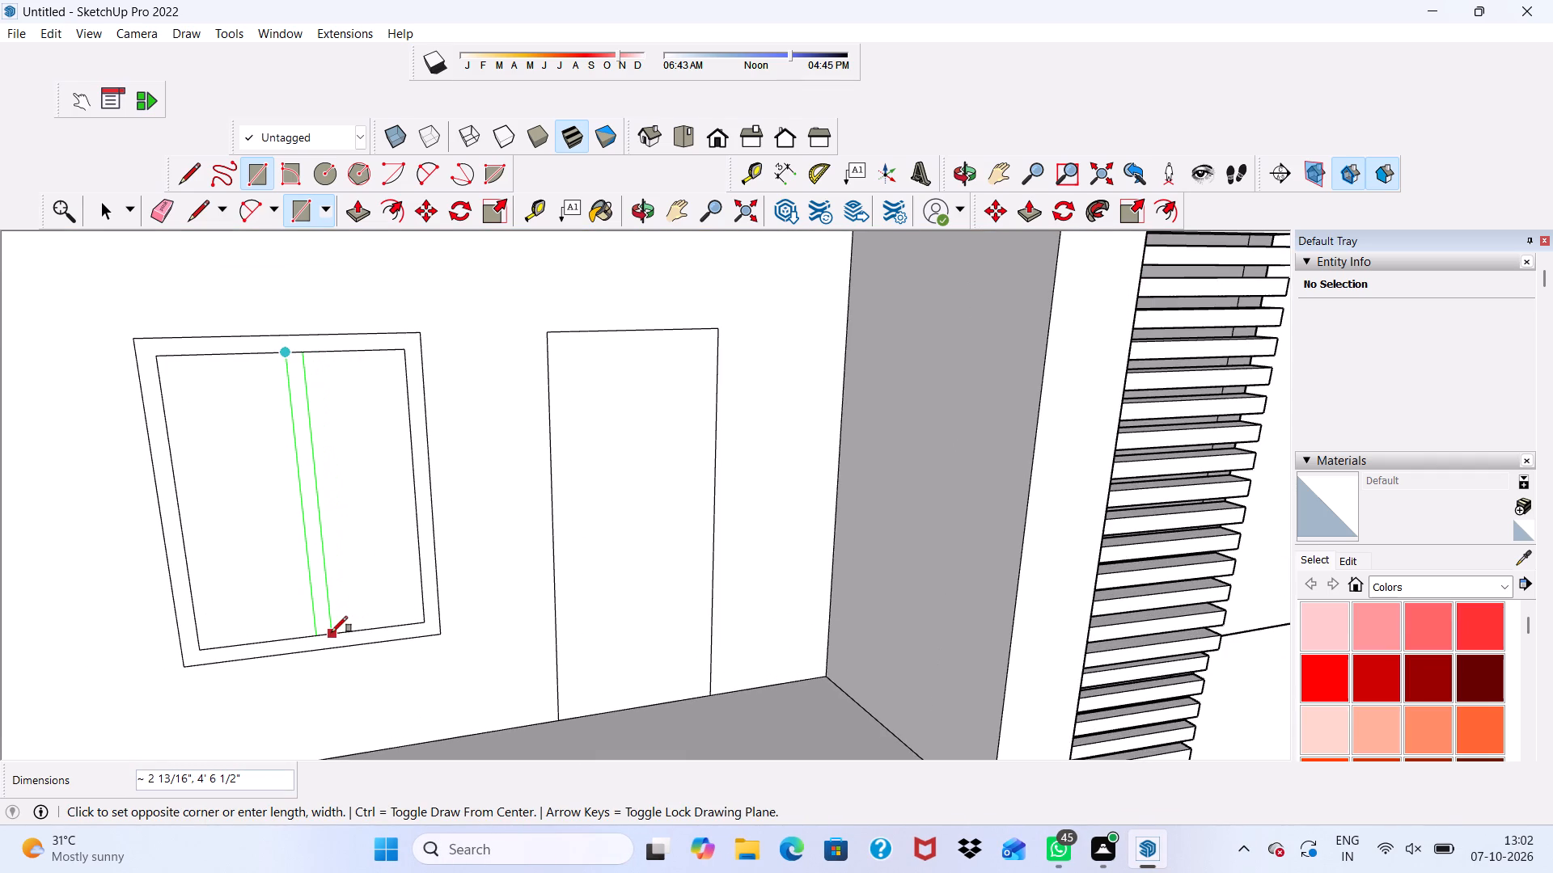
{"action": "left_click", "coordinate": [332, 632]}
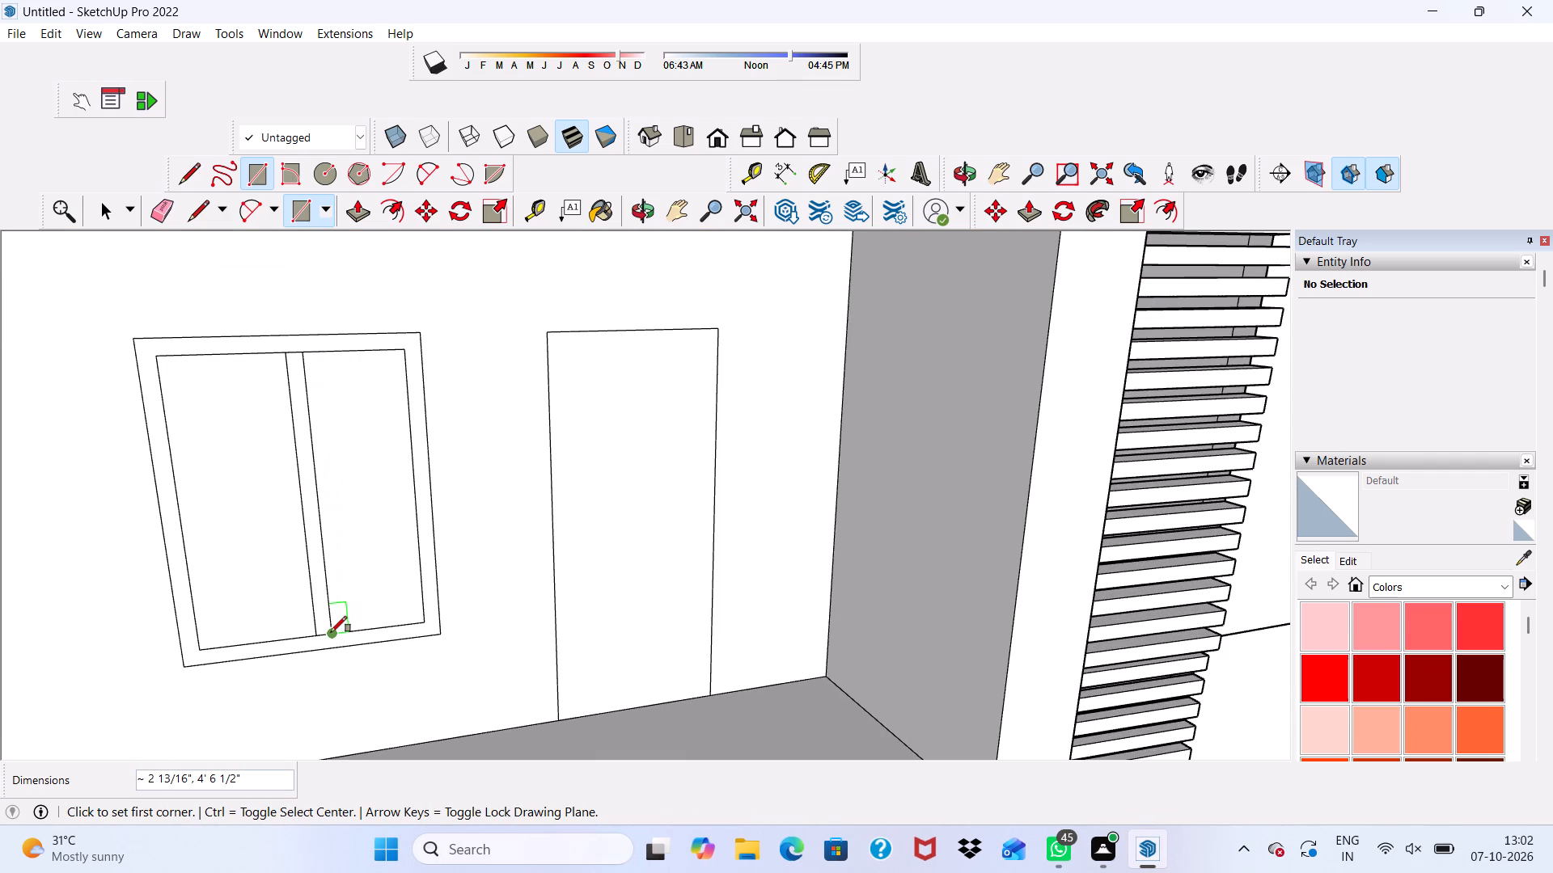
{"action": "key", "text": "space"}
Push/Pull the top balcony's door face outward 3".
{"action": "left_click", "coordinate": [656, 480]}
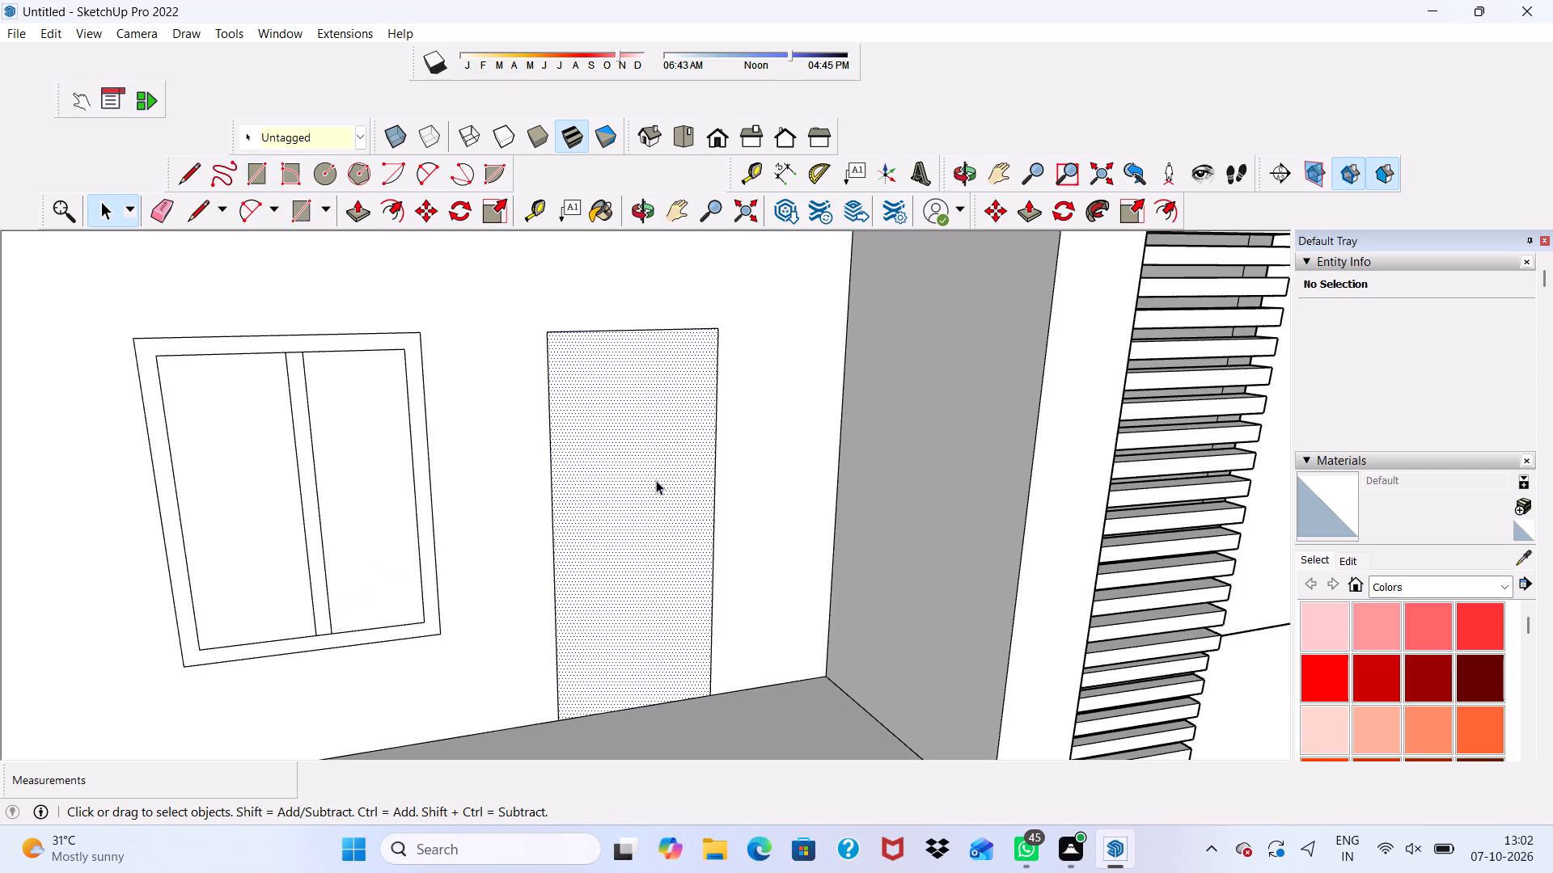
{"action": "left_click", "coordinate": [365, 207]}
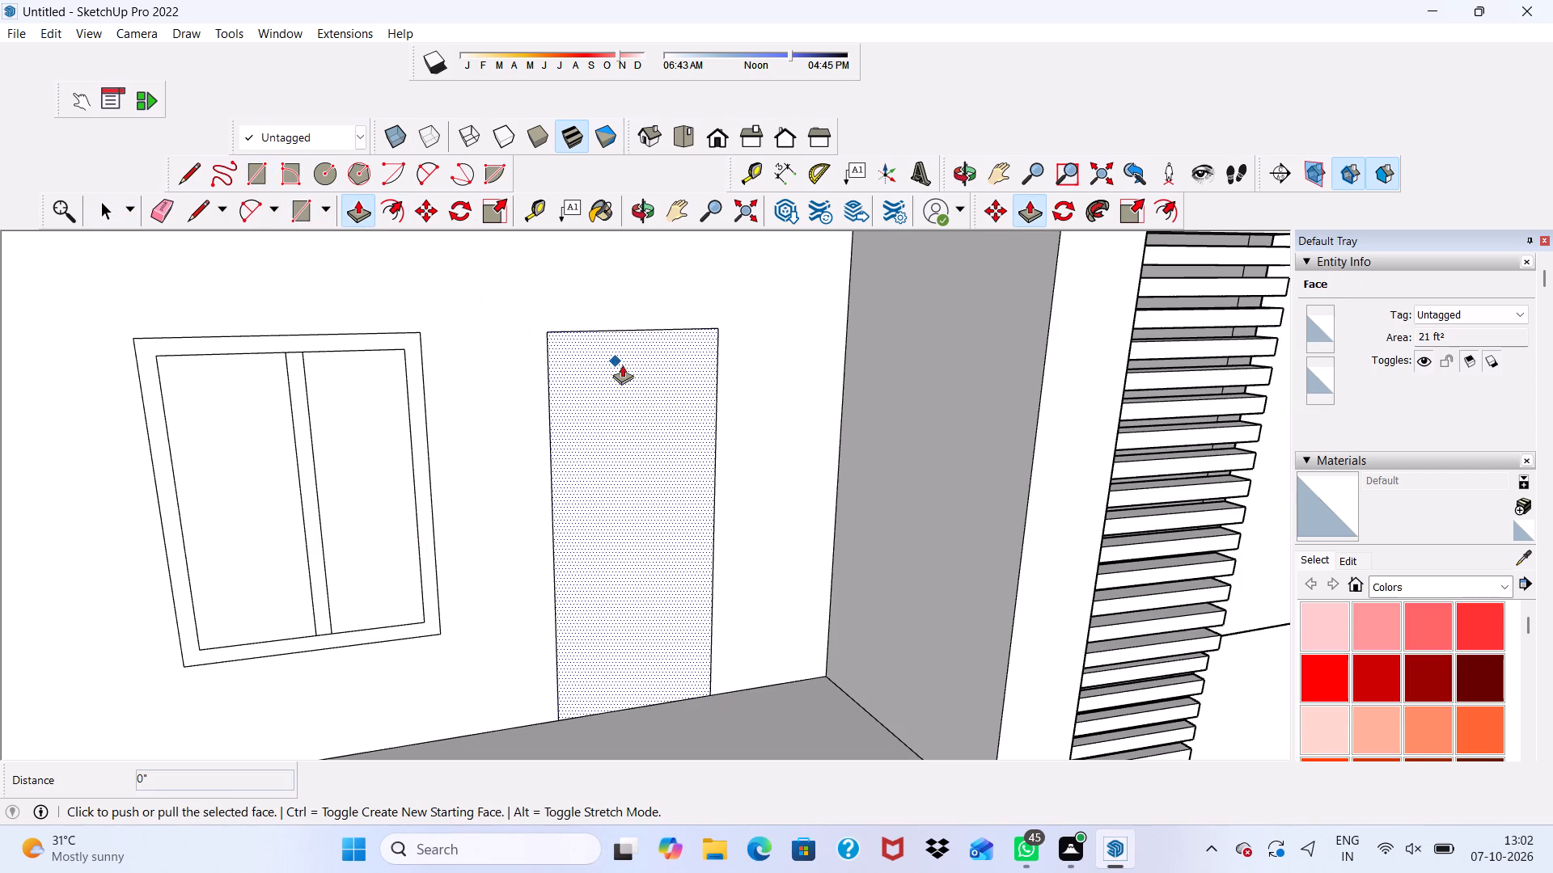
{"action": "left_click", "coordinate": [623, 365]}
{"action": "key", "text": "3"}
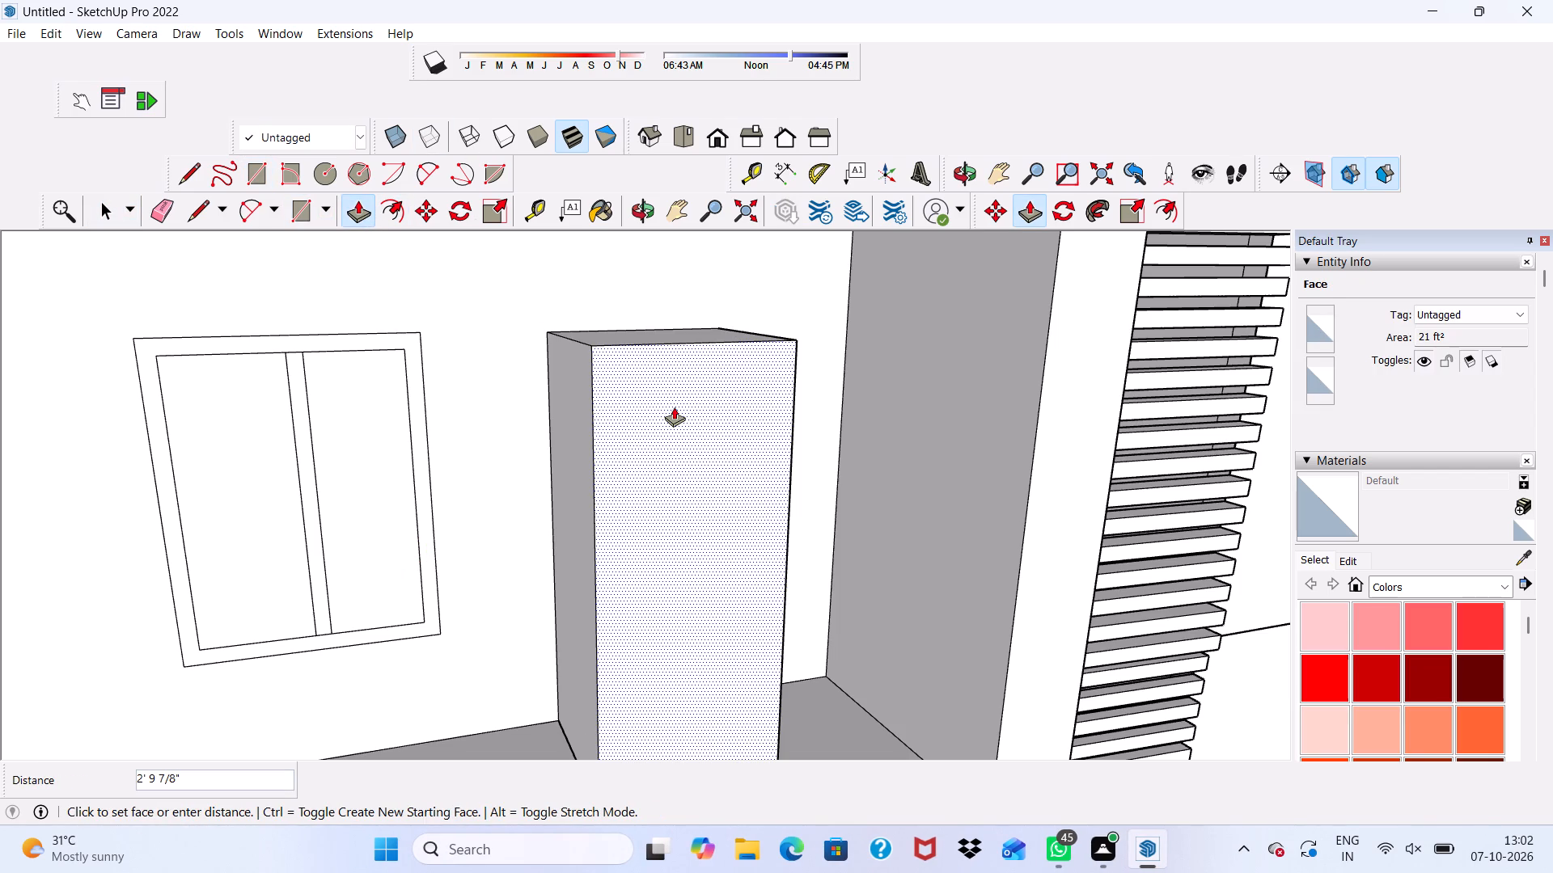
{"action": "key", "text": "shift+quotedbl"}
{"action": "key", "text": "Return"}
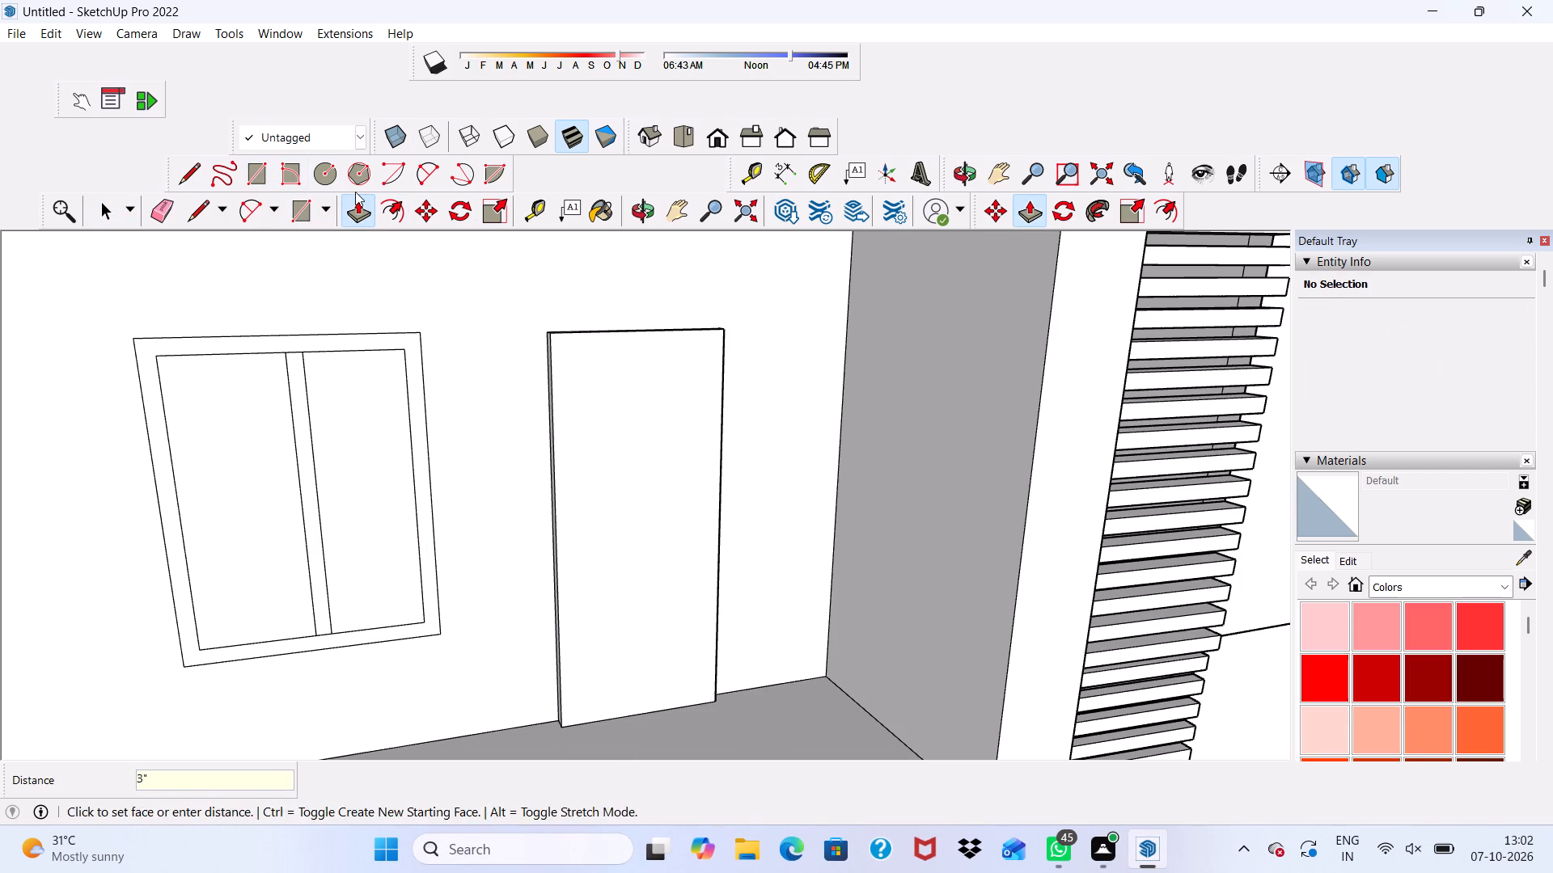
Add a round knob about 6 3/16" in radius to the top balcony door's face, pulled out 3".
{"action": "left_click", "coordinate": [330, 180]}
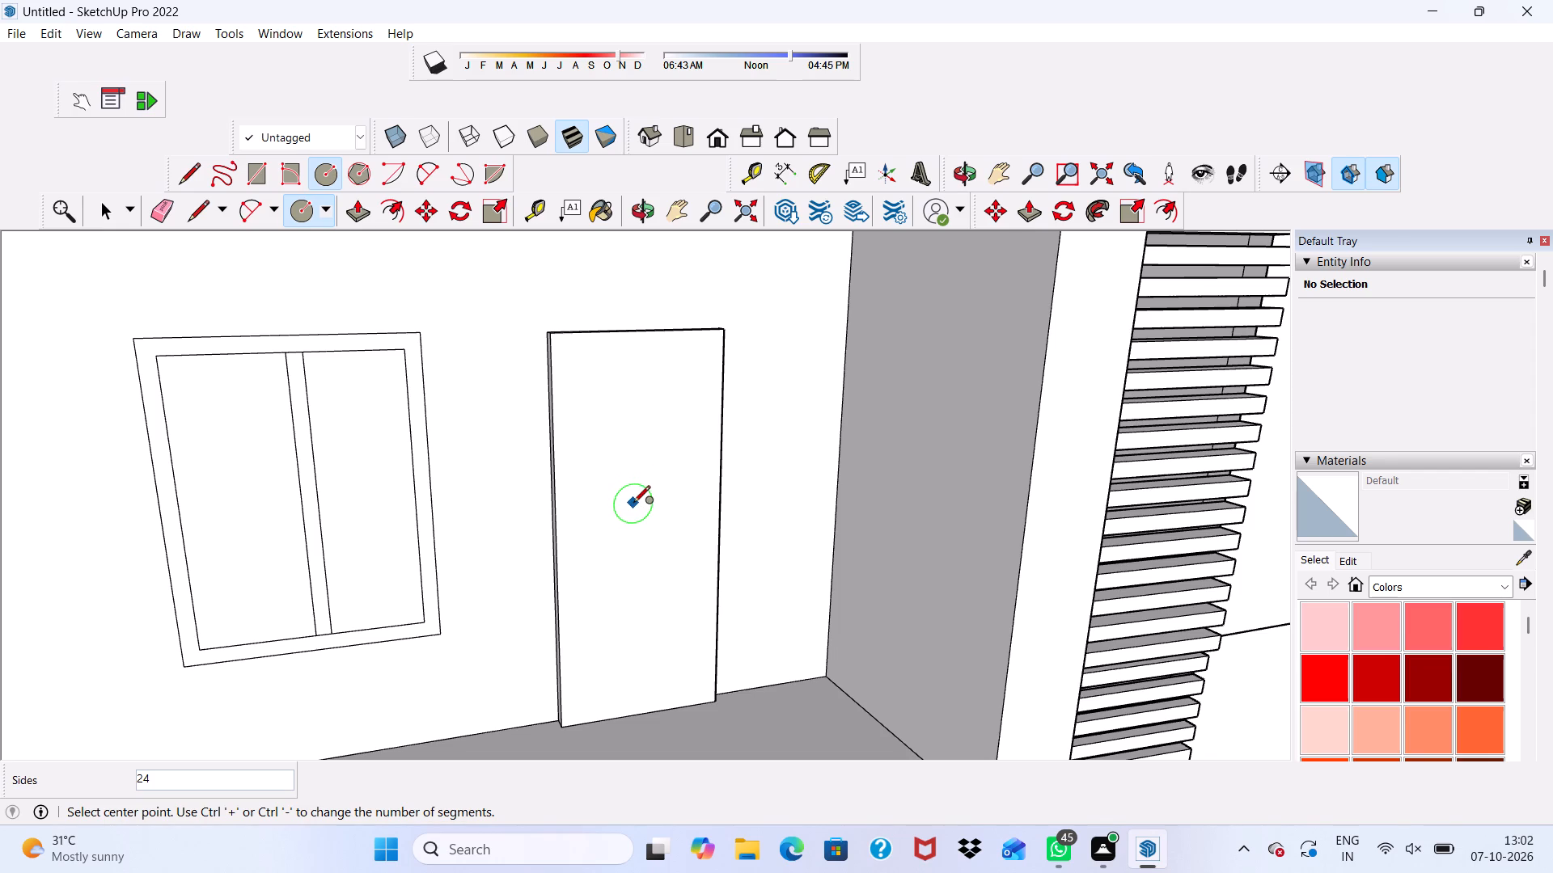
{"action": "left_click", "coordinate": [624, 510]}
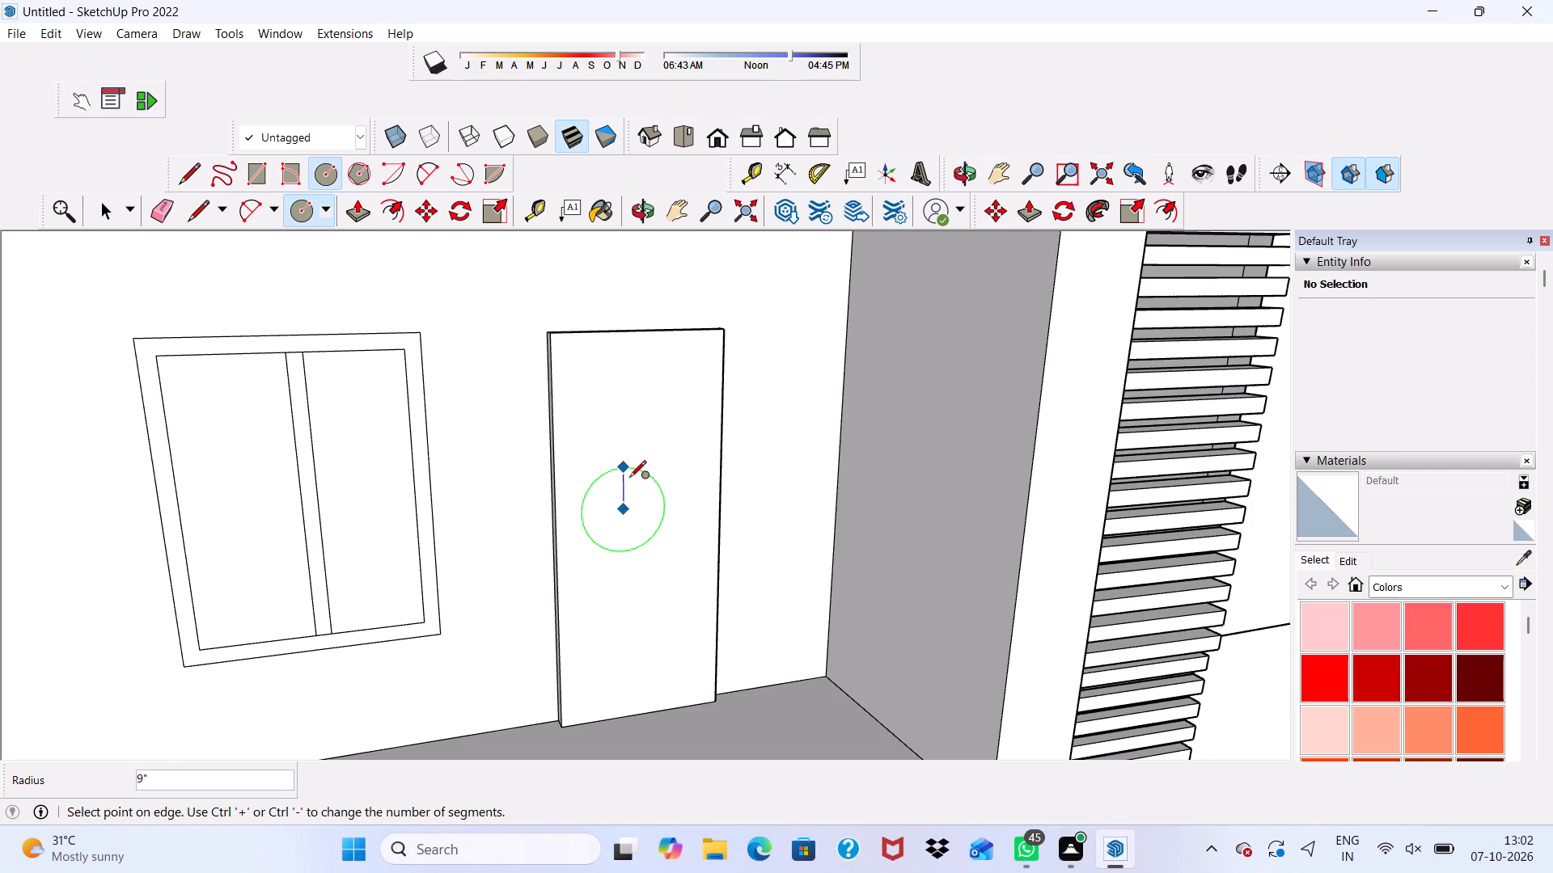
{"action": "left_click", "coordinate": [629, 481]}
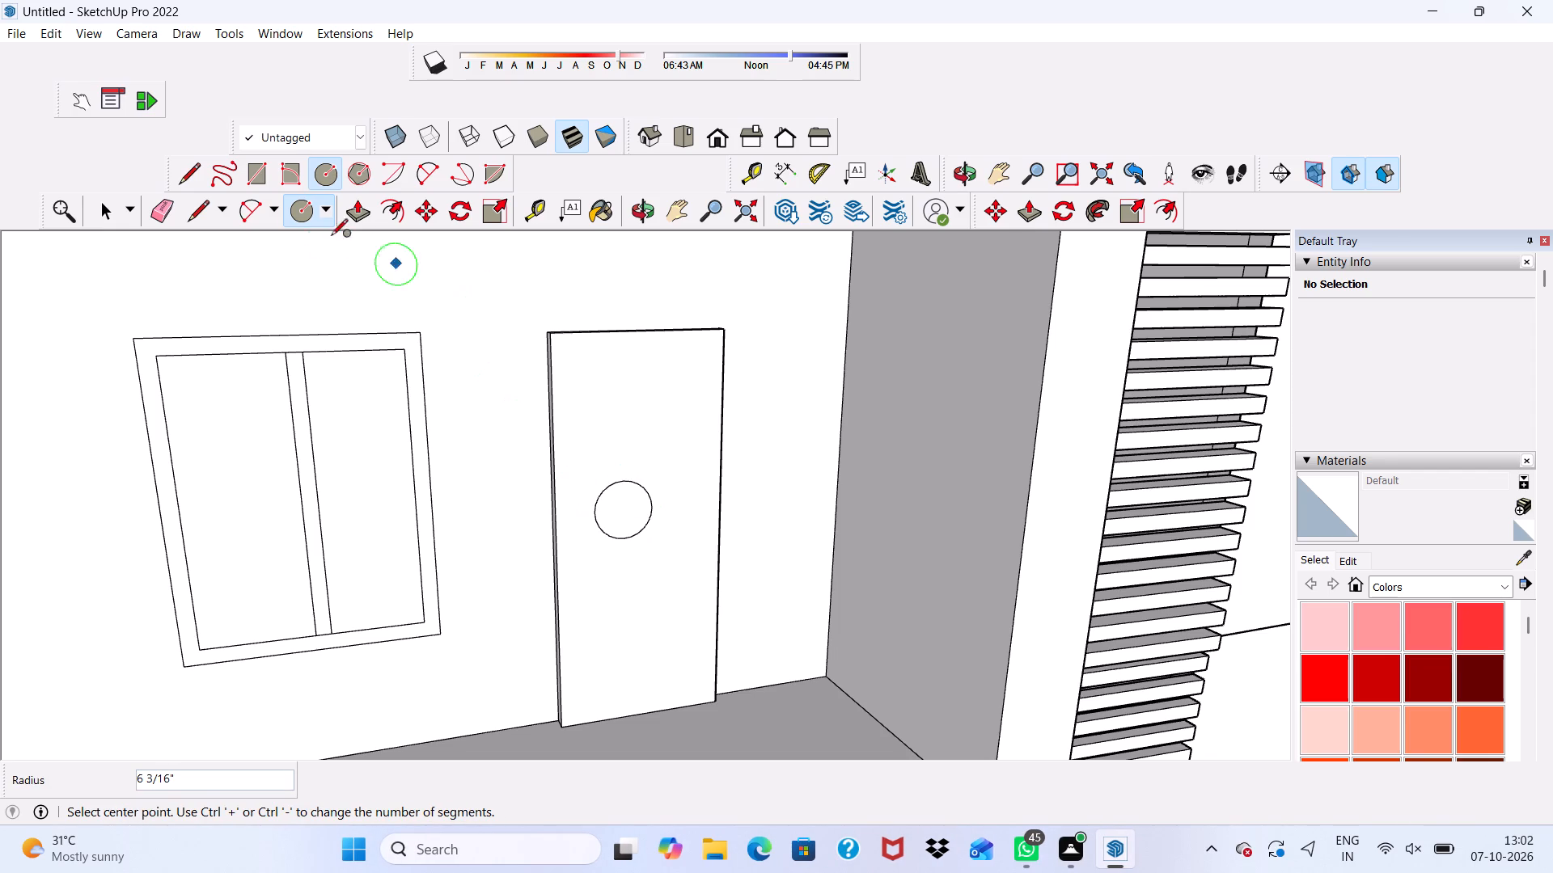
{"action": "left_click", "coordinate": [361, 214]}
{"action": "left_click", "coordinate": [623, 498]}
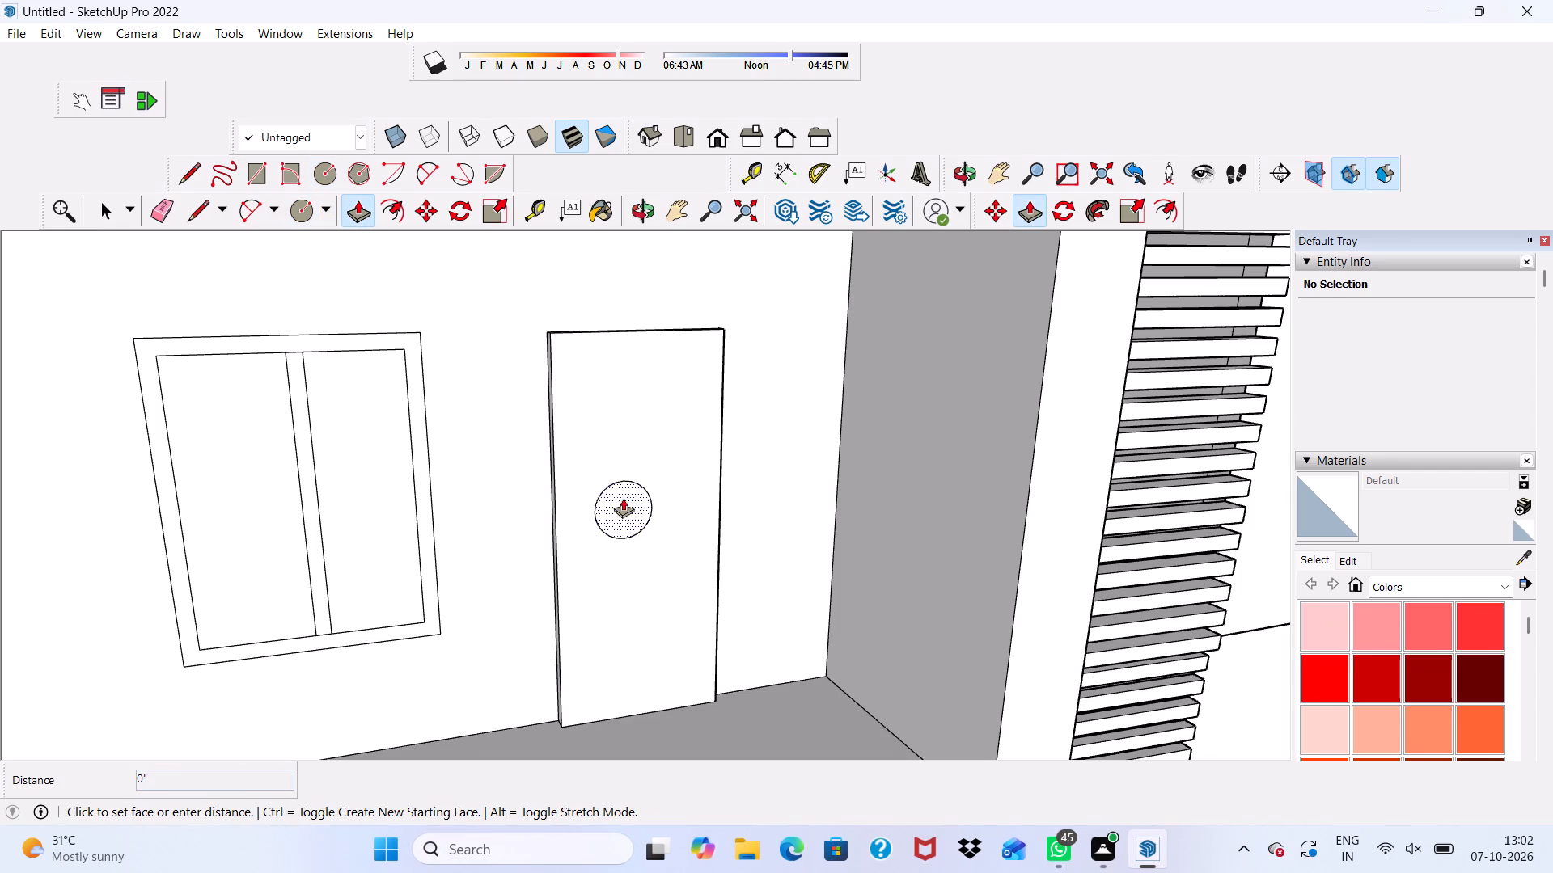
{"action": "key", "text": "3"}
{"action": "key", "text": "shift+quotedbl"}
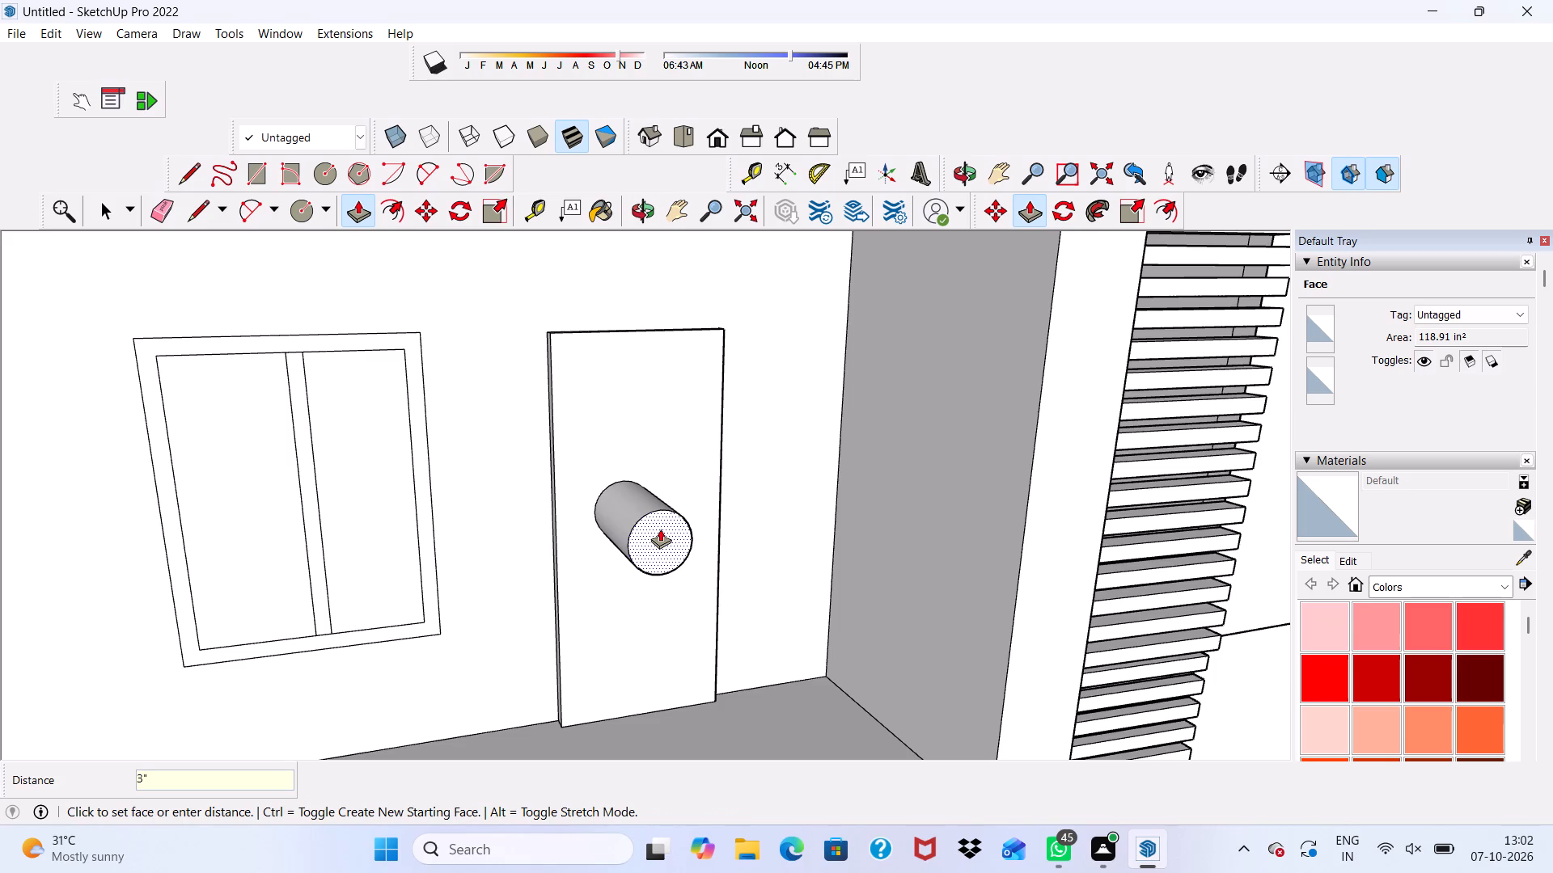
{"action": "key", "text": "Return"}
{"action": "scroll", "coordinate": [661, 538], "scroll_direction": "up", "scroll_amount": 1}
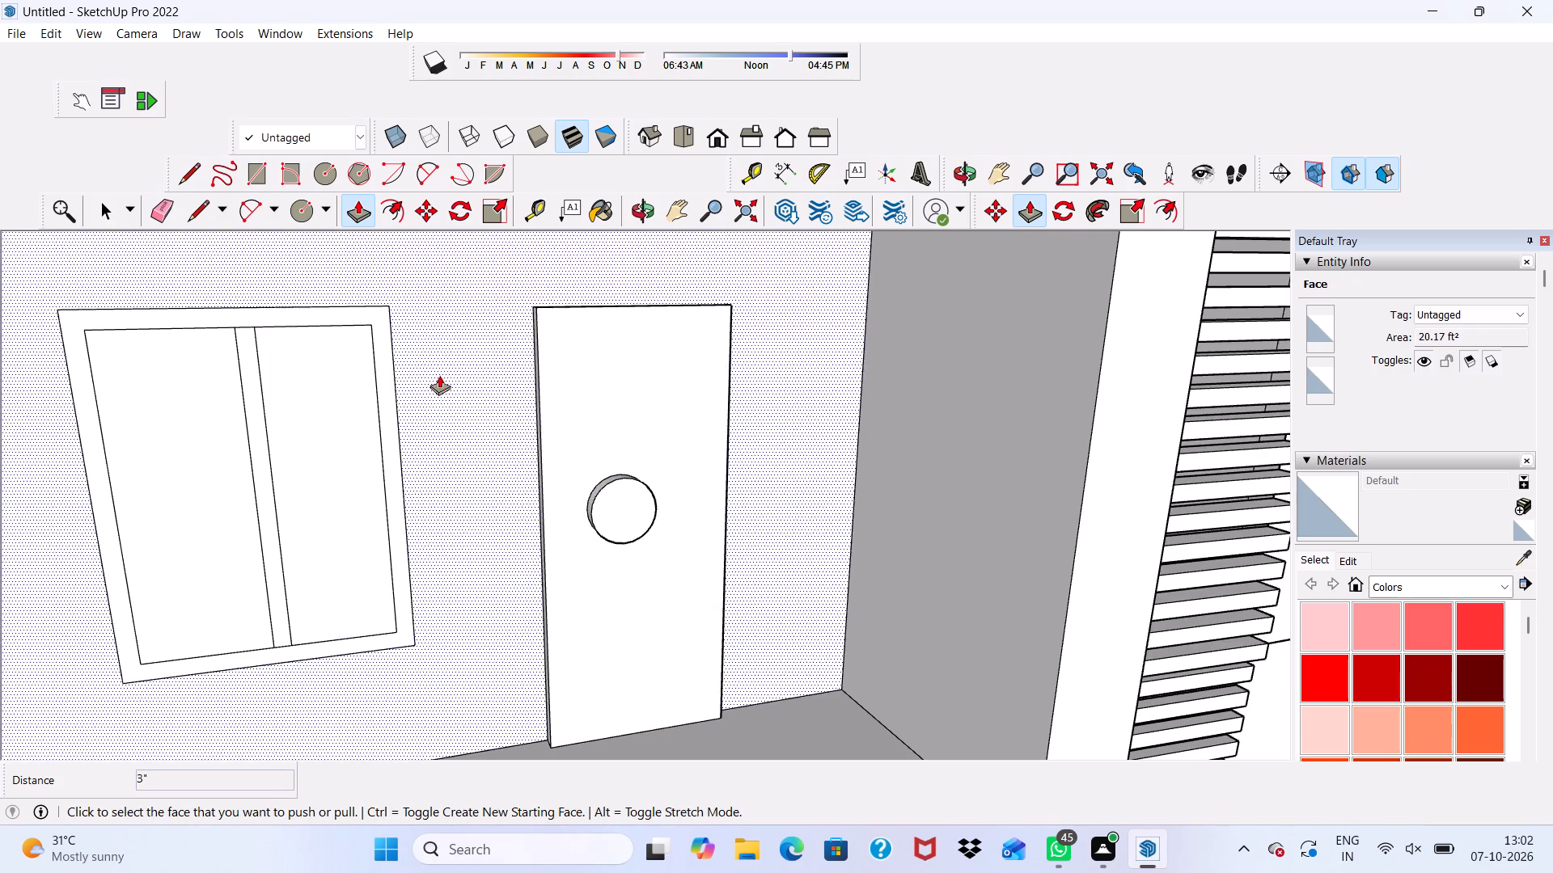
{"action": "key", "text": "space"}
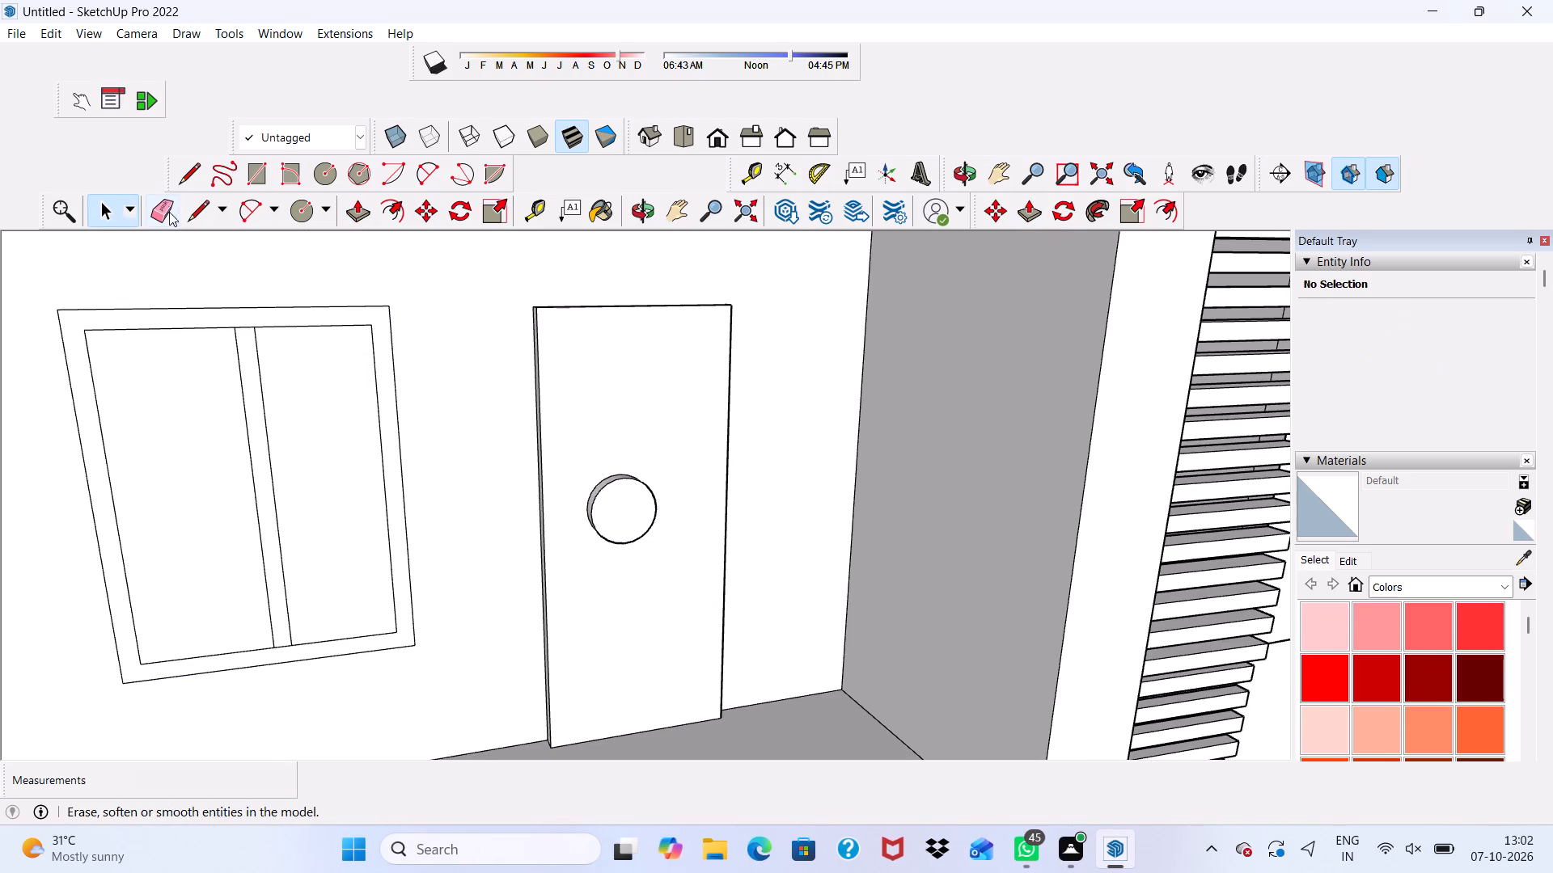
Erase the short edges at the mullion's top and bottom so it merges with the window frame.
{"action": "left_click", "coordinate": [167, 203]}
{"action": "scroll", "coordinate": [223, 278], "scroll_direction": "up", "scroll_amount": 9}
{"action": "left_click", "coordinate": [260, 345]}
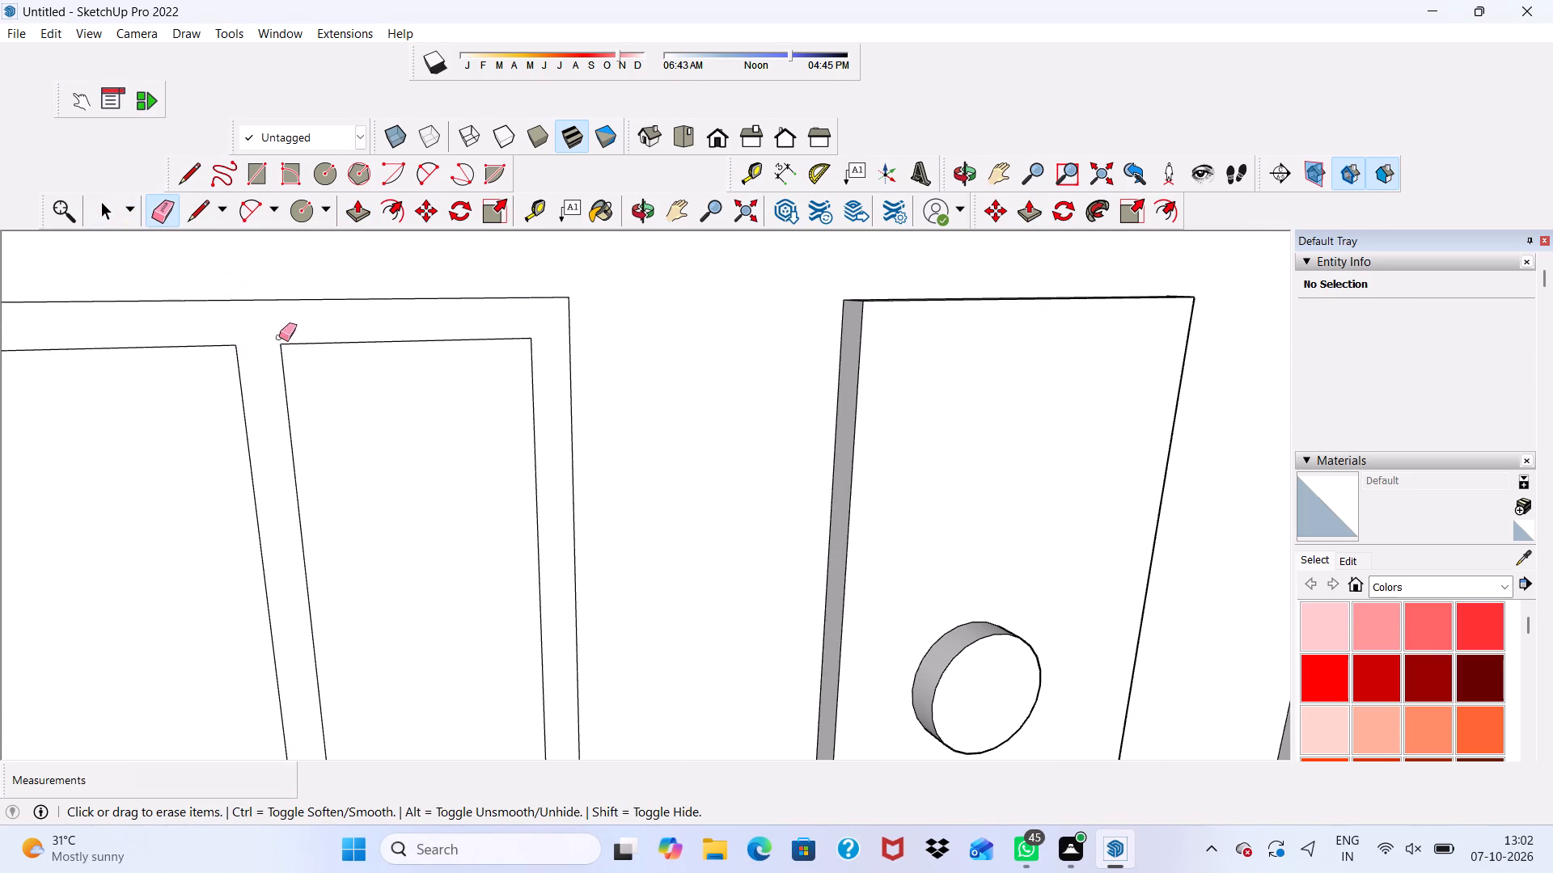
{"action": "scroll", "coordinate": [279, 337], "scroll_direction": "down", "scroll_amount": 13}
{"action": "scroll", "coordinate": [404, 670], "scroll_direction": "up", "scroll_amount": 12}
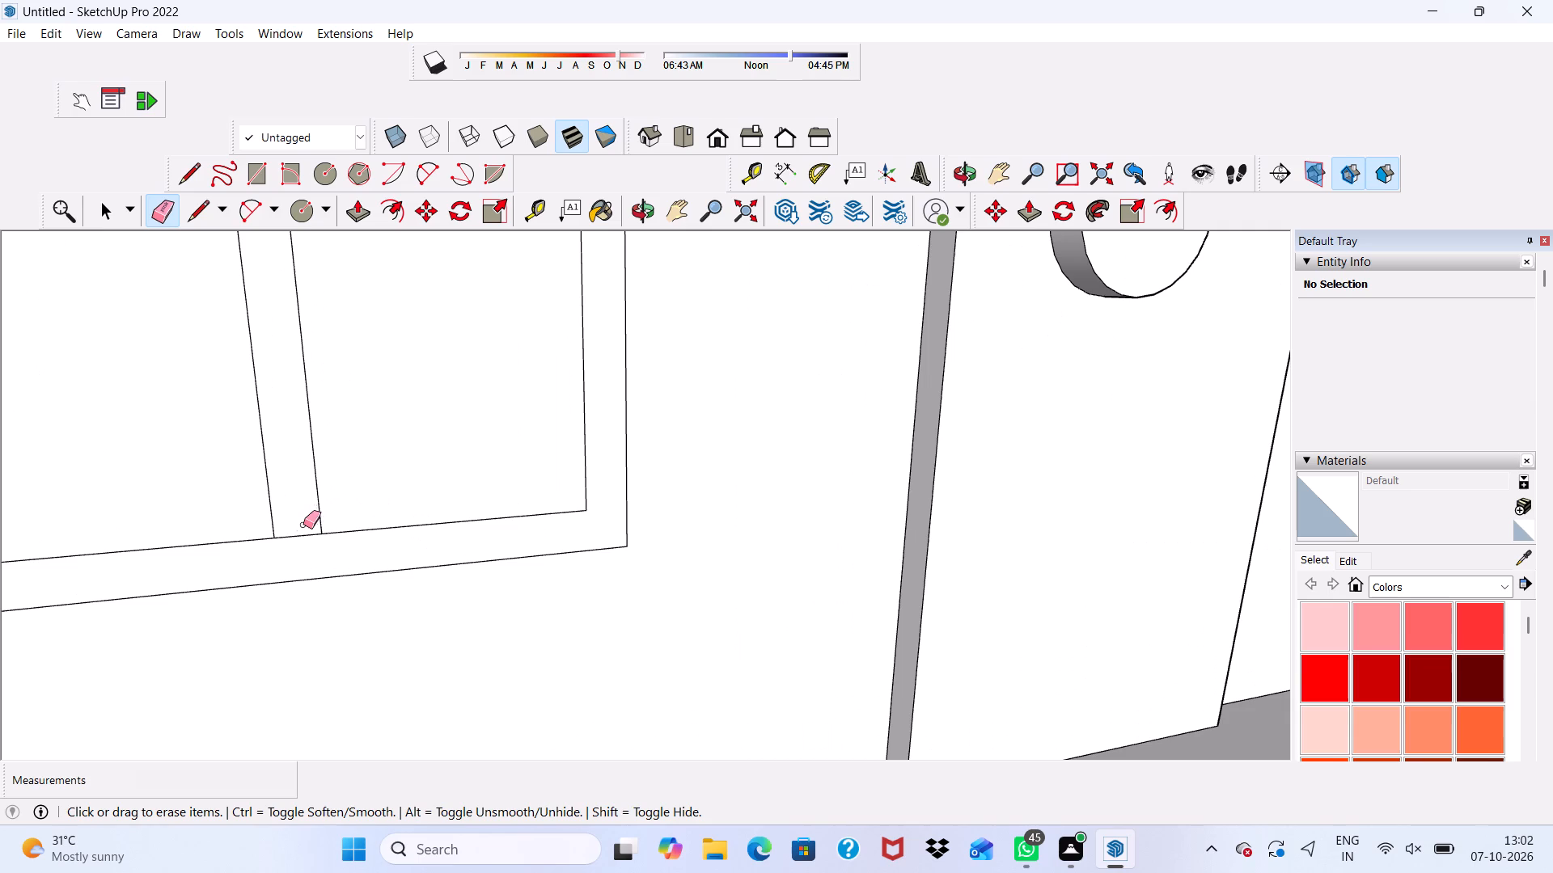
{"action": "left_click_drag", "start_coordinate": [296, 530], "coordinate": [295, 538]}
{"action": "key", "text": "space"}
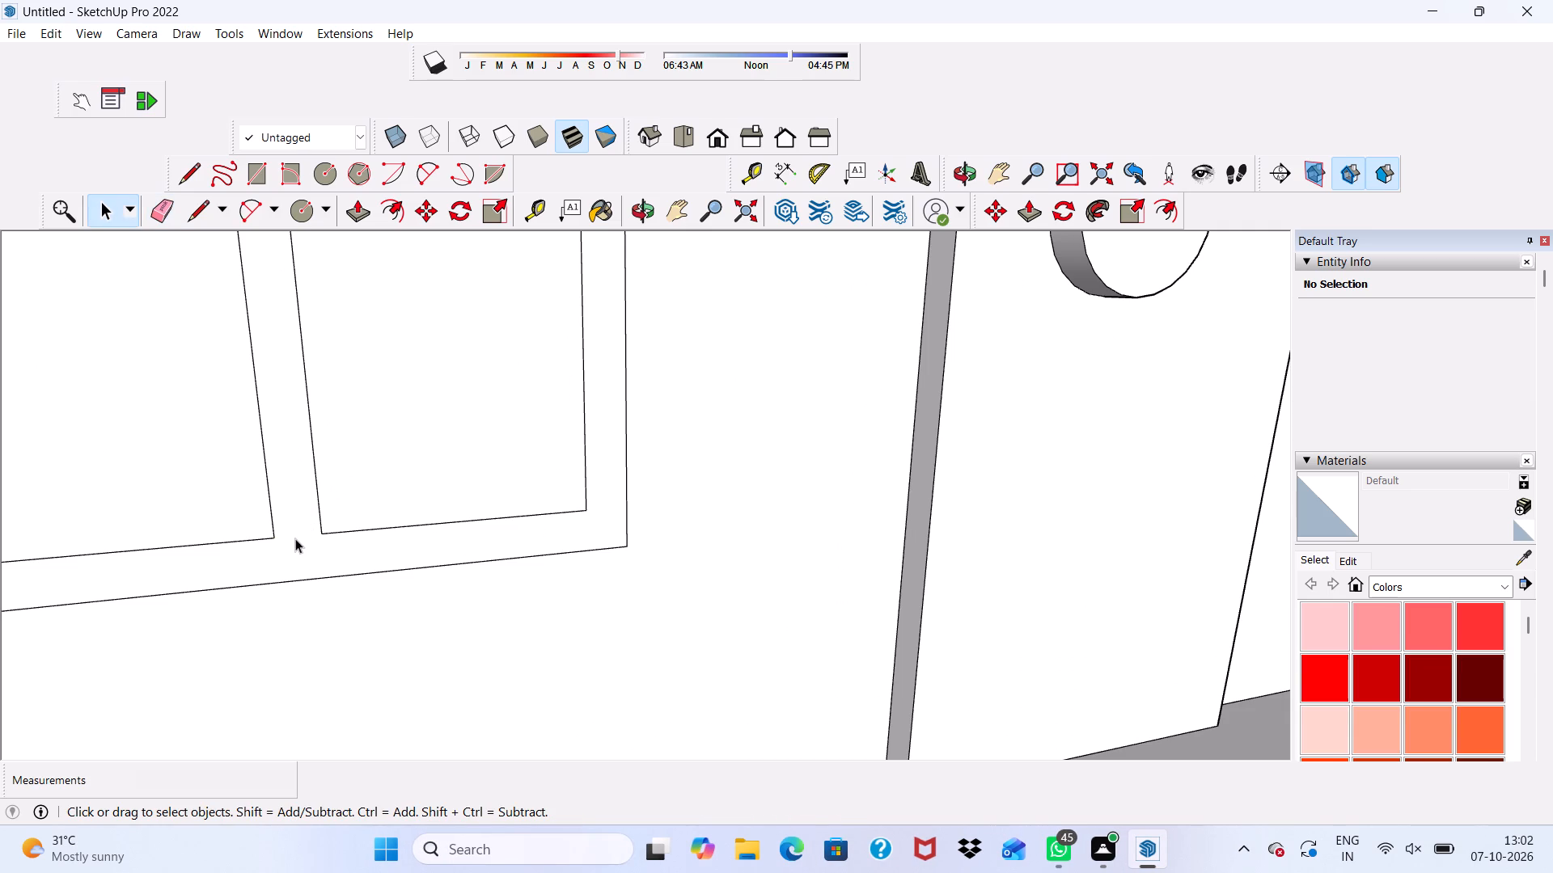
Push/Pull the merged window frame and mullion outward 3".
{"action": "left_click", "coordinate": [295, 538]}
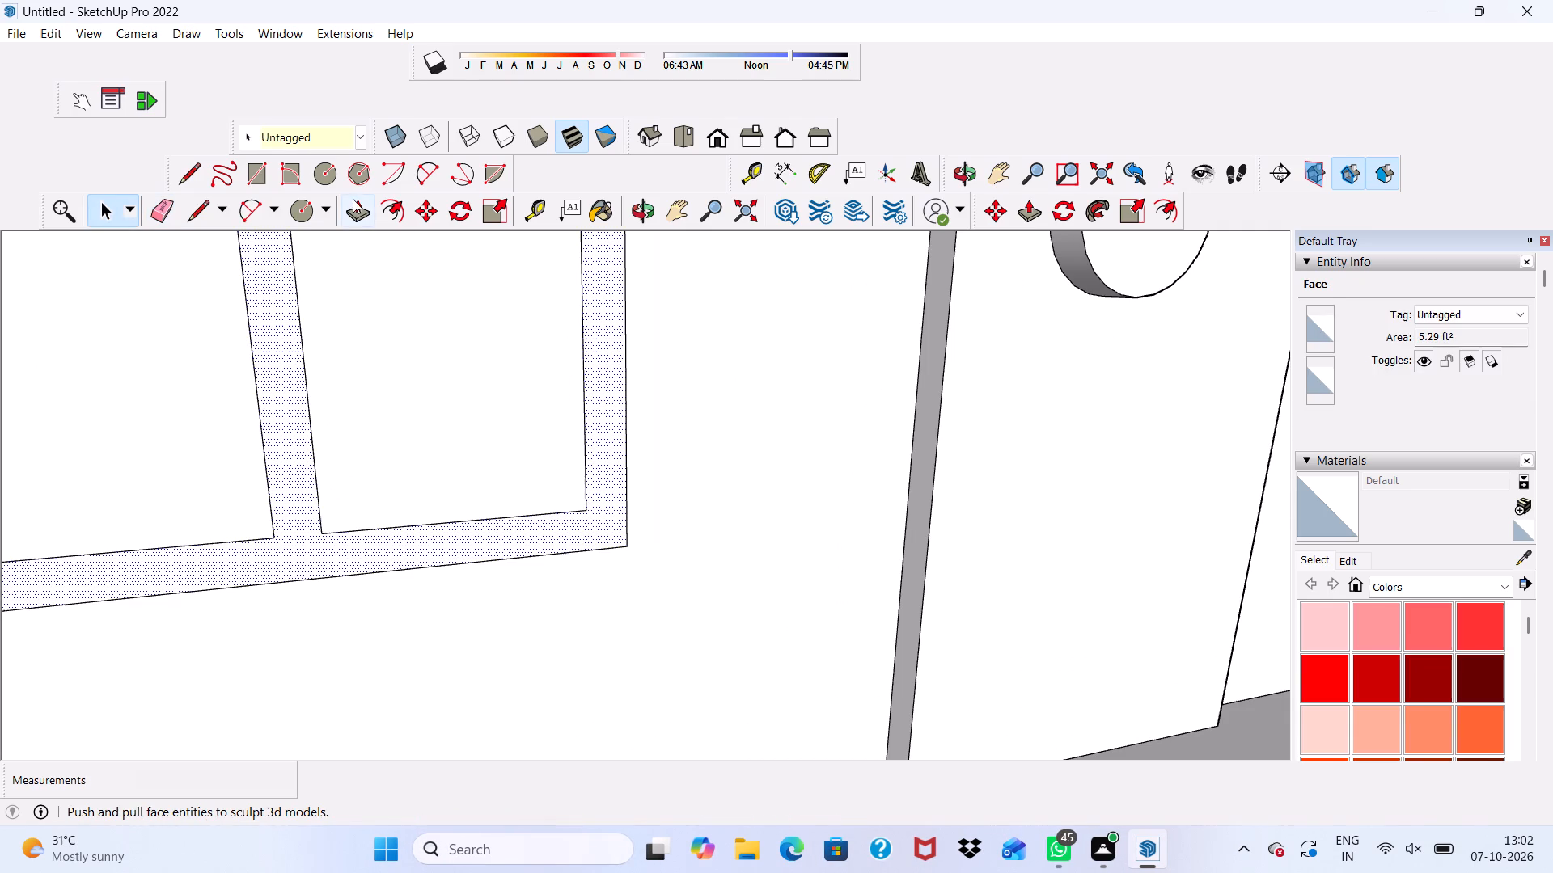
{"action": "left_click", "coordinate": [353, 205]}
{"action": "left_click", "coordinate": [289, 559]}
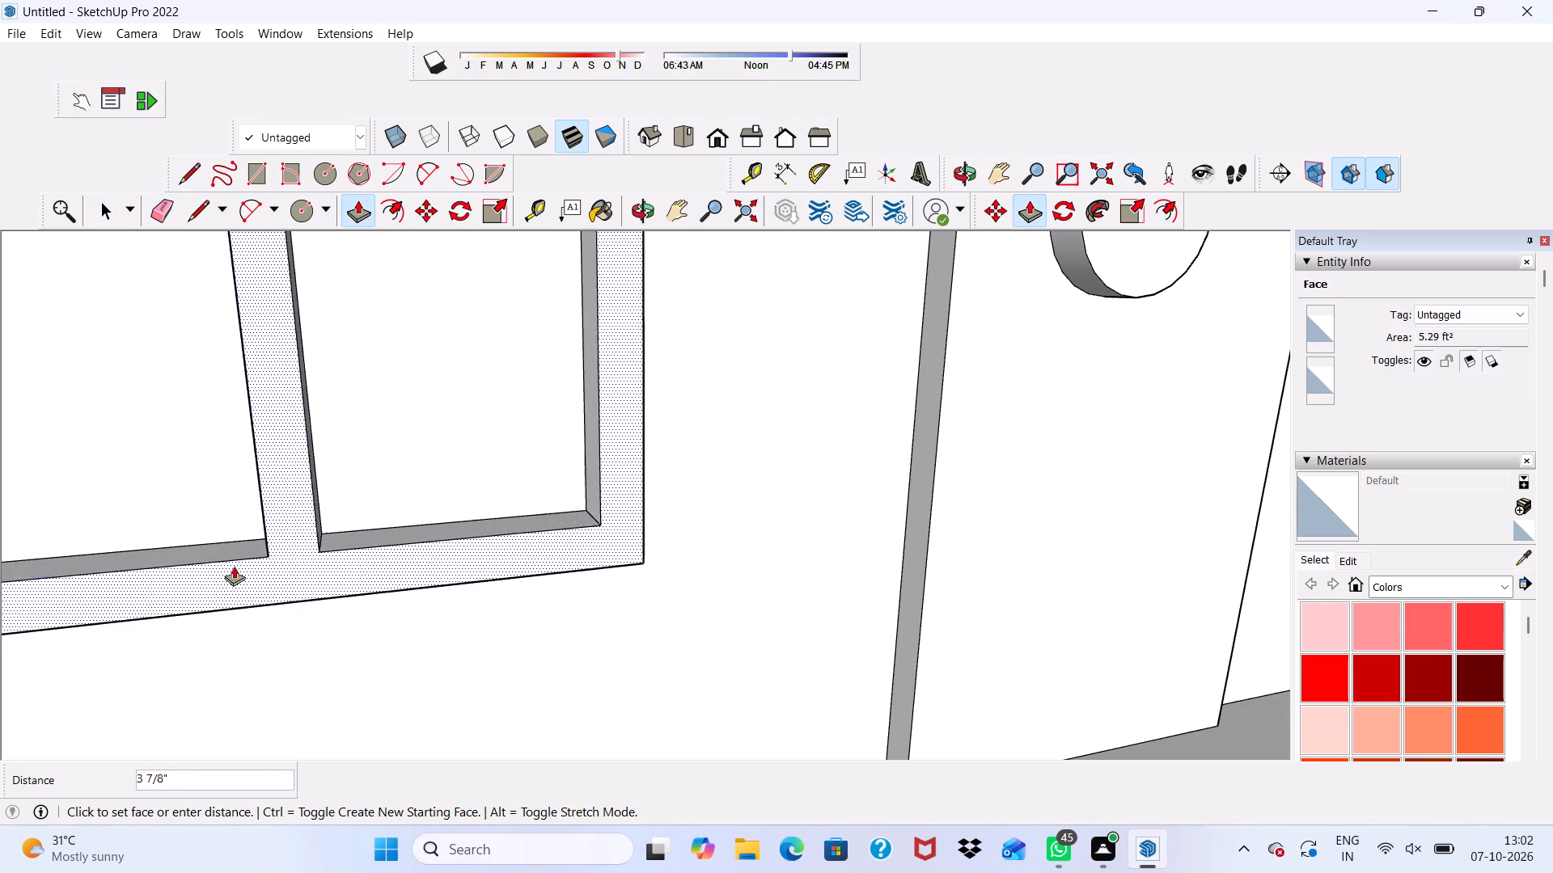
{"action": "type", "text": "3\""}
{"action": "key", "text": "Return"}
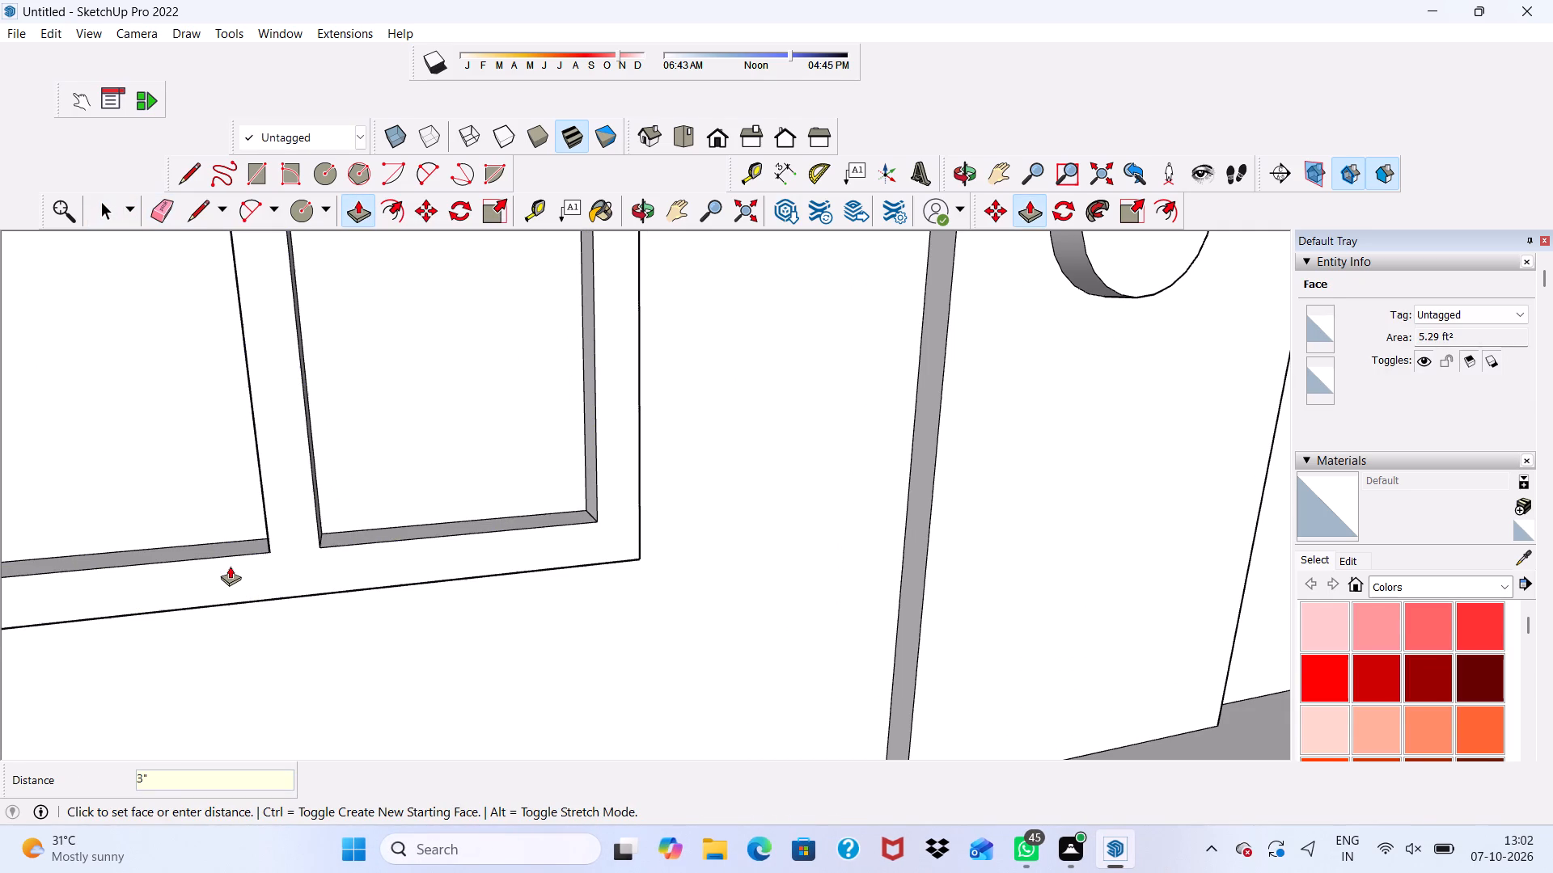
Examine the front facade around the top balcony's new door and window and the empty balconies below.
{"action": "scroll", "coordinate": [227, 567], "scroll_direction": "down", "scroll_amount": 20}
{"action": "scroll", "coordinate": [227, 567], "scroll_direction": "down", "scroll_amount": 3}
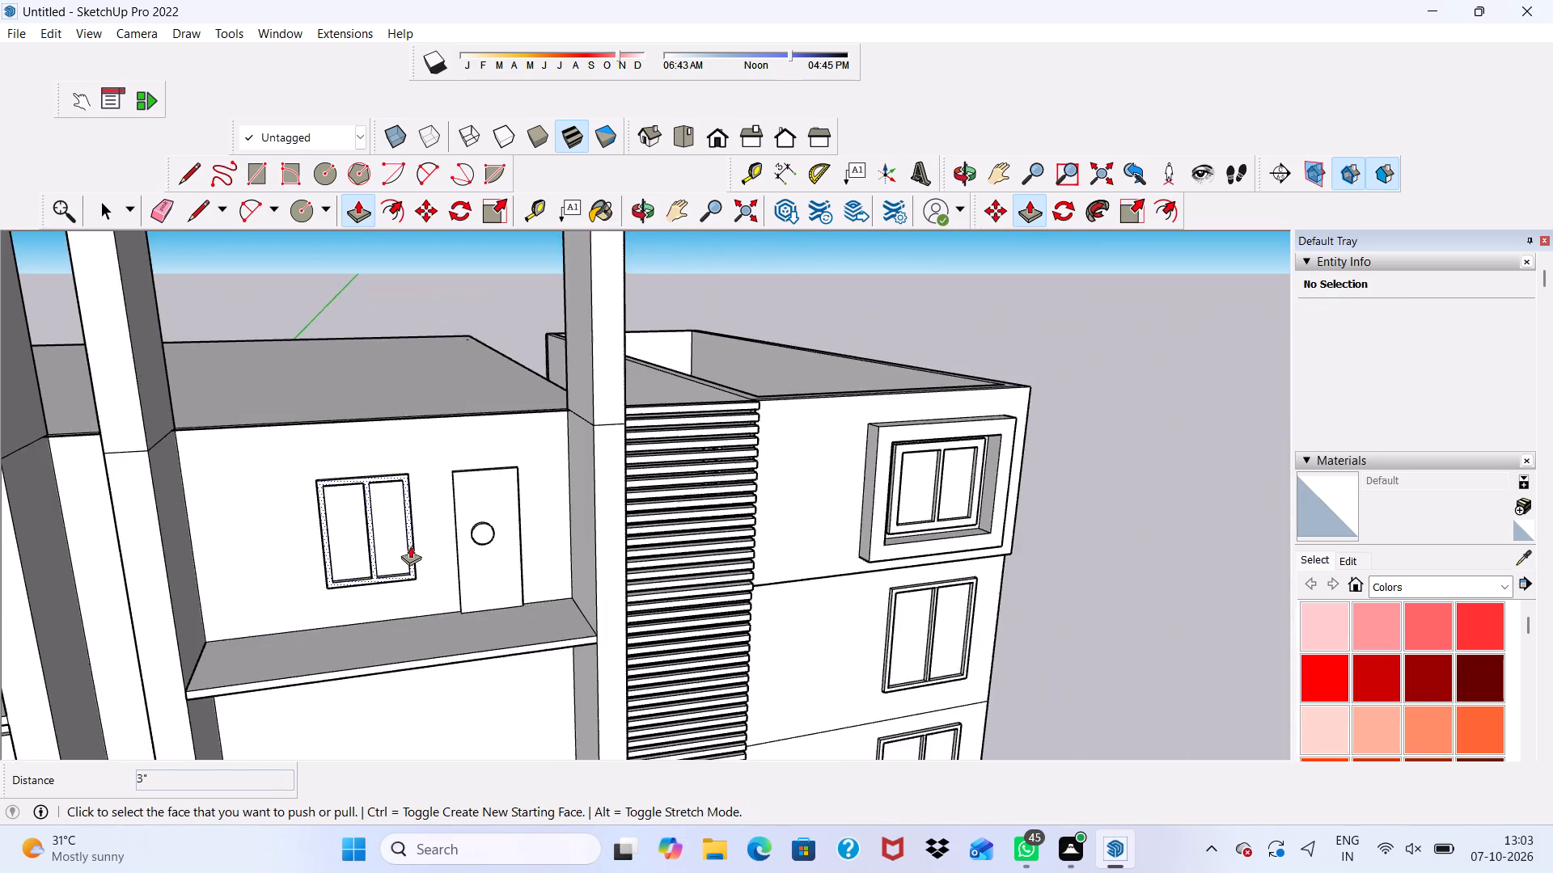
{"action": "scroll", "coordinate": [410, 546], "scroll_direction": "down", "scroll_amount": 4}
{"action": "middle_click_drag", "start_coordinate": [409, 546], "coordinate": [403, 415]}
{"action": "scroll", "coordinate": [402, 413], "scroll_direction": "down", "scroll_amount": 11}
{"action": "scroll", "coordinate": [435, 504], "scroll_direction": "down", "scroll_amount": 2}
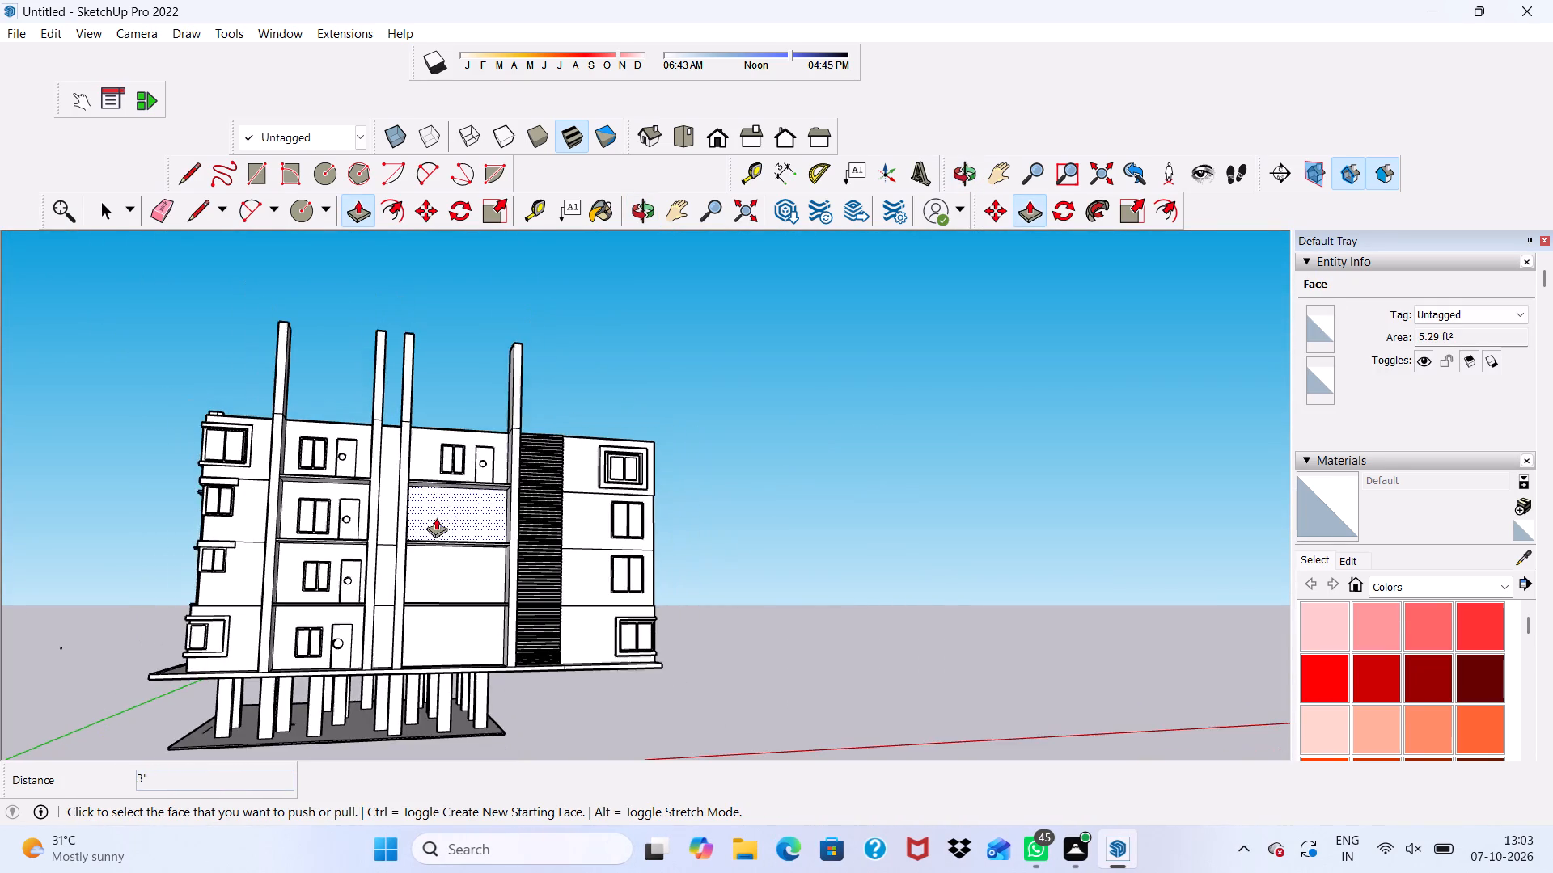
{"action": "middle_click_drag", "start_coordinate": [464, 504], "coordinate": [300, 578]}
{"action": "scroll", "coordinate": [494, 502], "scroll_direction": "up", "scroll_amount": 11}
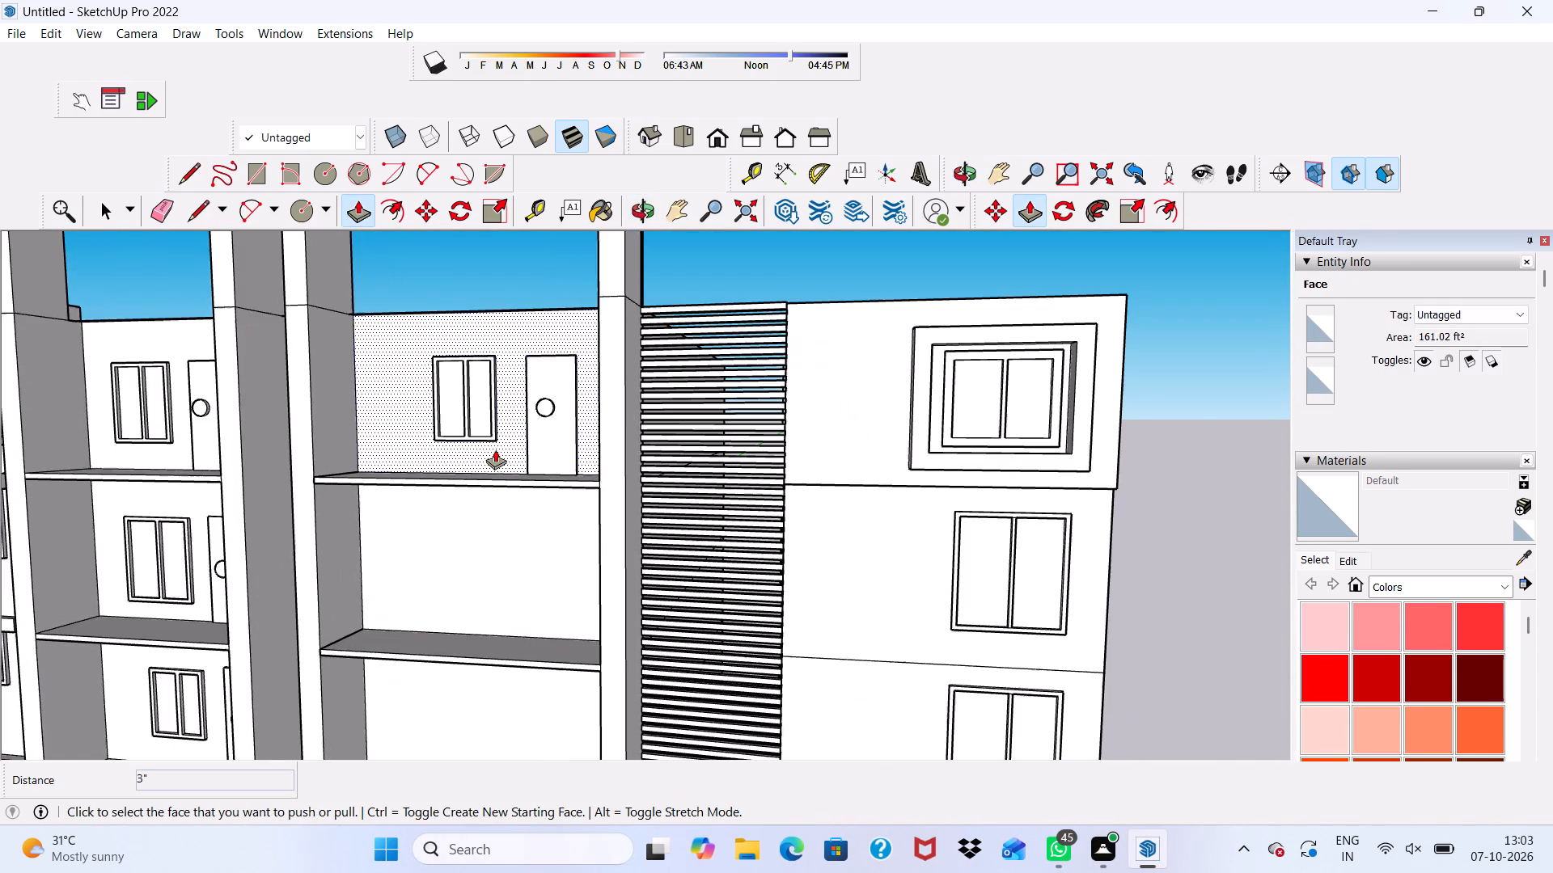
{"action": "scroll", "coordinate": [495, 449], "scroll_direction": "up", "scroll_amount": 3}
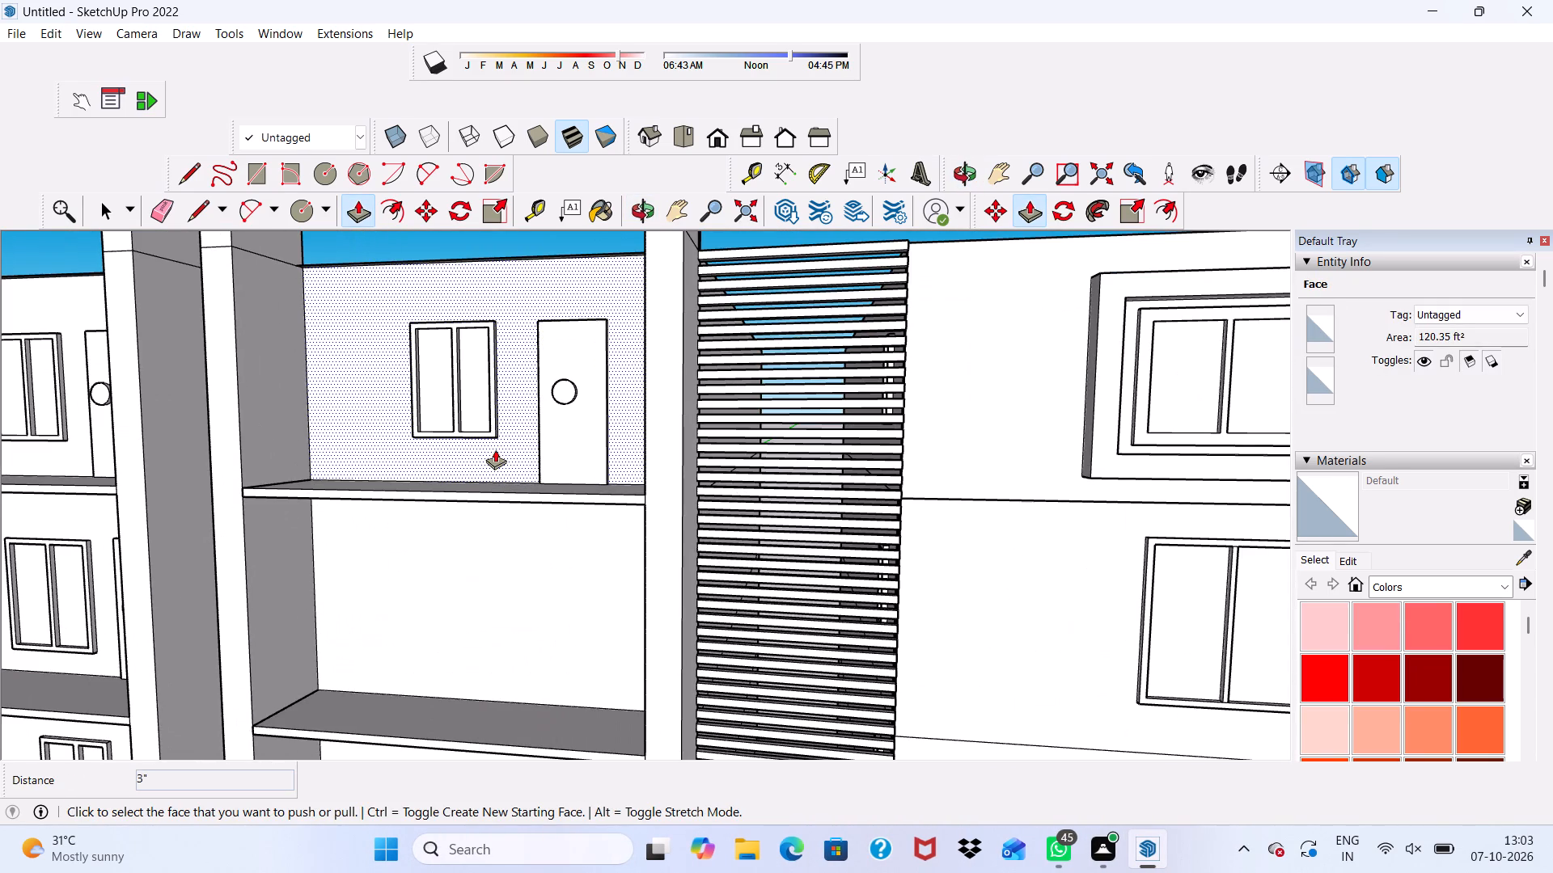
{"action": "left_click", "coordinate": [495, 449]}
{"action": "type", "text": "n"}
{"action": "key", "text": "space"}
{"action": "middle_click_drag", "start_coordinate": [495, 446], "coordinate": [559, 447]}
{"action": "scroll", "coordinate": [495, 446], "scroll_direction": "down", "scroll_amount": 1}
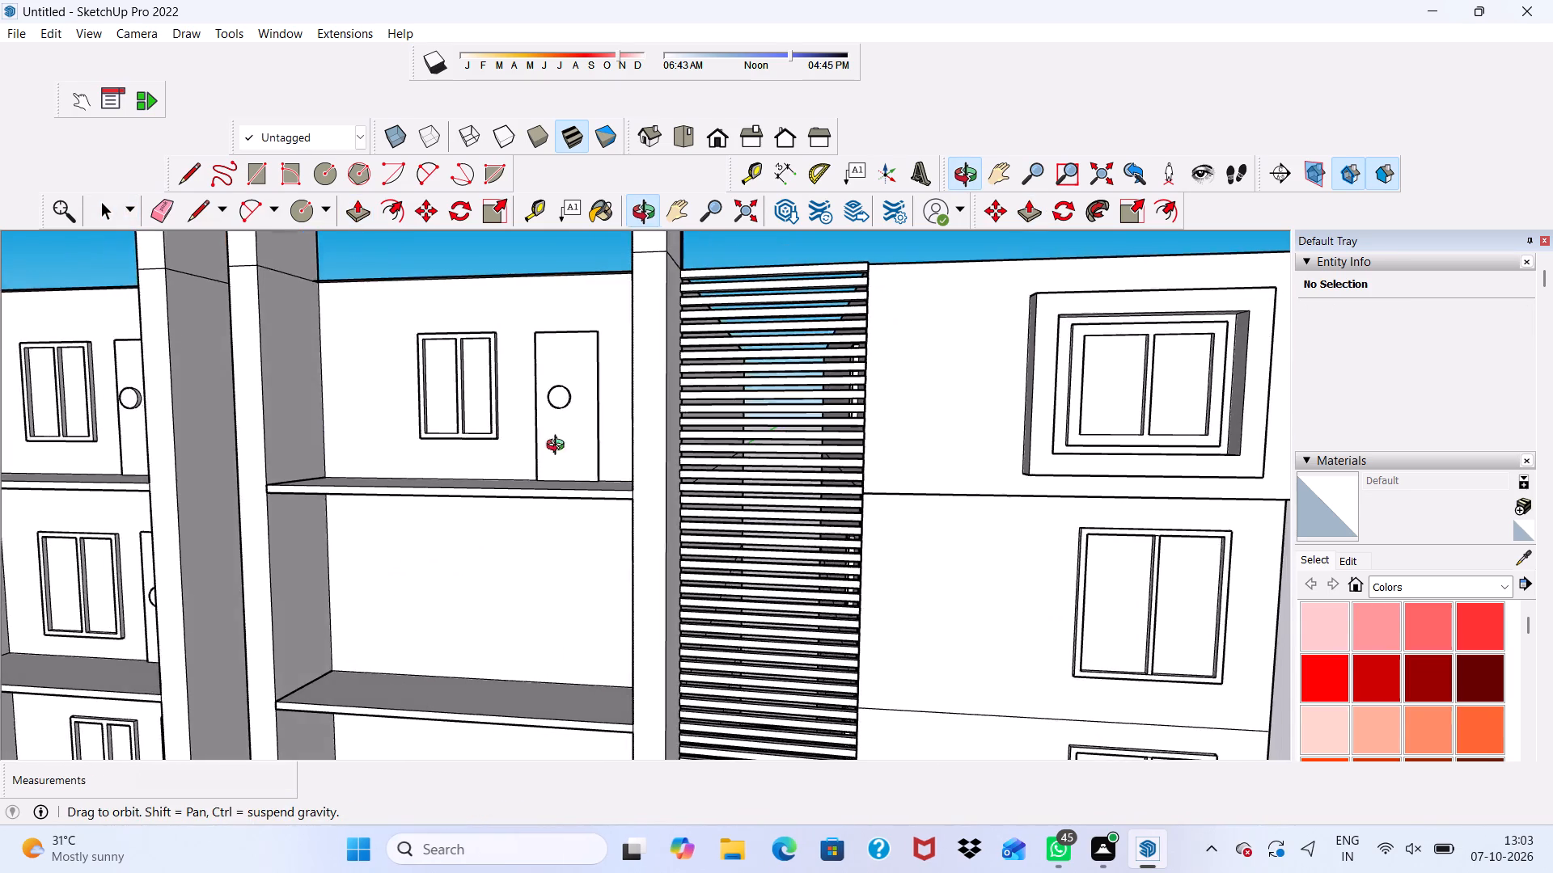
{"action": "middle_click_drag", "start_coordinate": [559, 447], "coordinate": [612, 464]}
{"action": "middle_click_drag", "start_coordinate": [612, 464], "coordinate": [560, 469]}
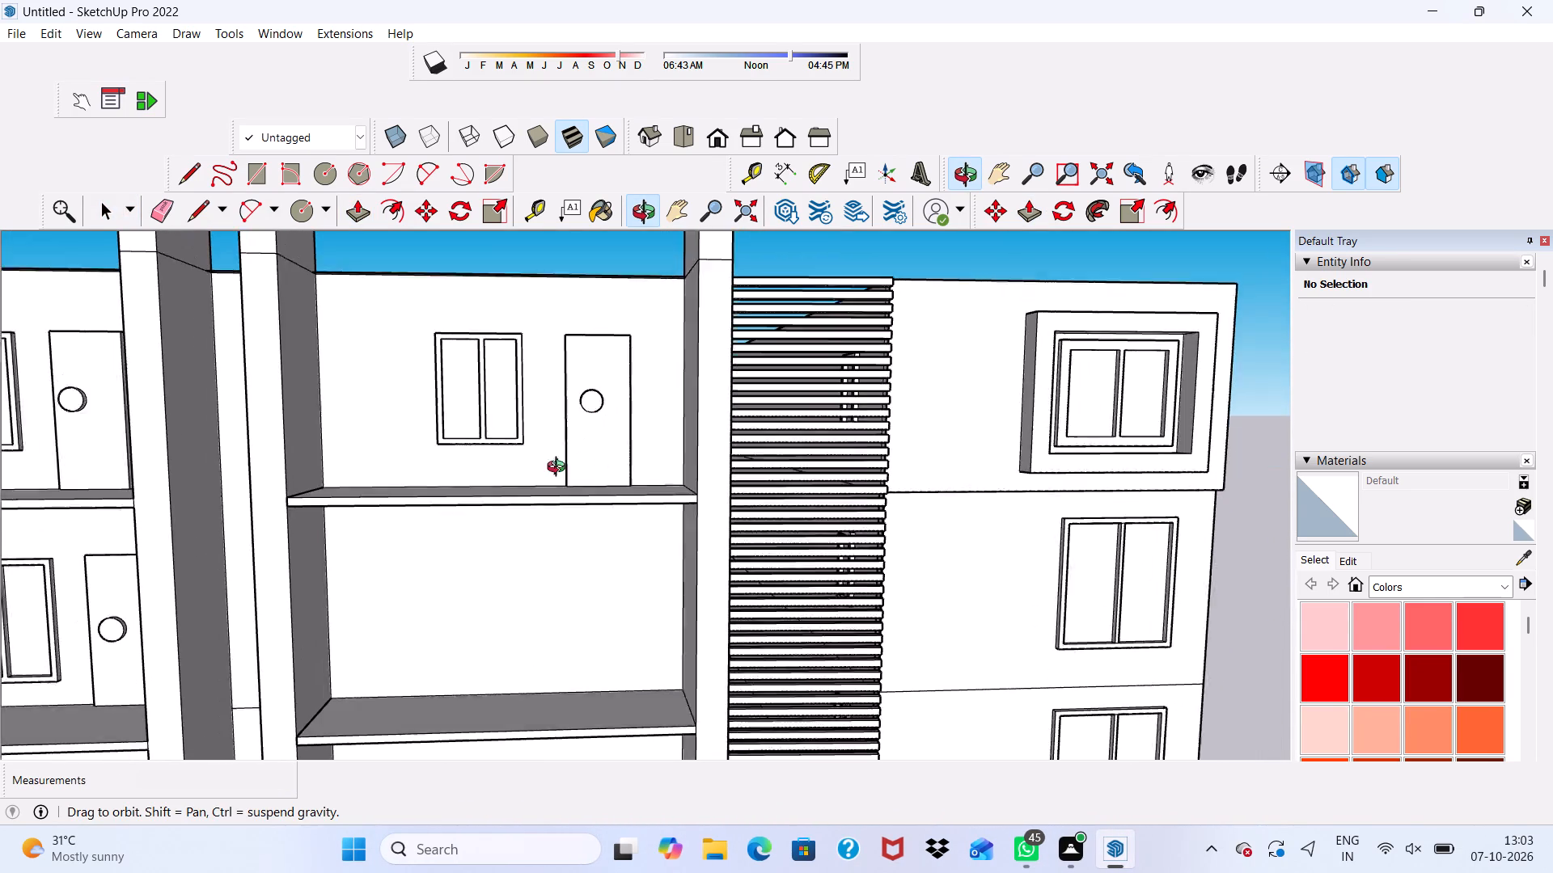
{"action": "middle_click_drag", "start_coordinate": [560, 469], "coordinate": [558, 470]}
Draw a 3' by 7' door rectangle on the back wall of the balcony directly below, standing on its floor edge.
{"action": "left_click", "coordinate": [248, 167]}
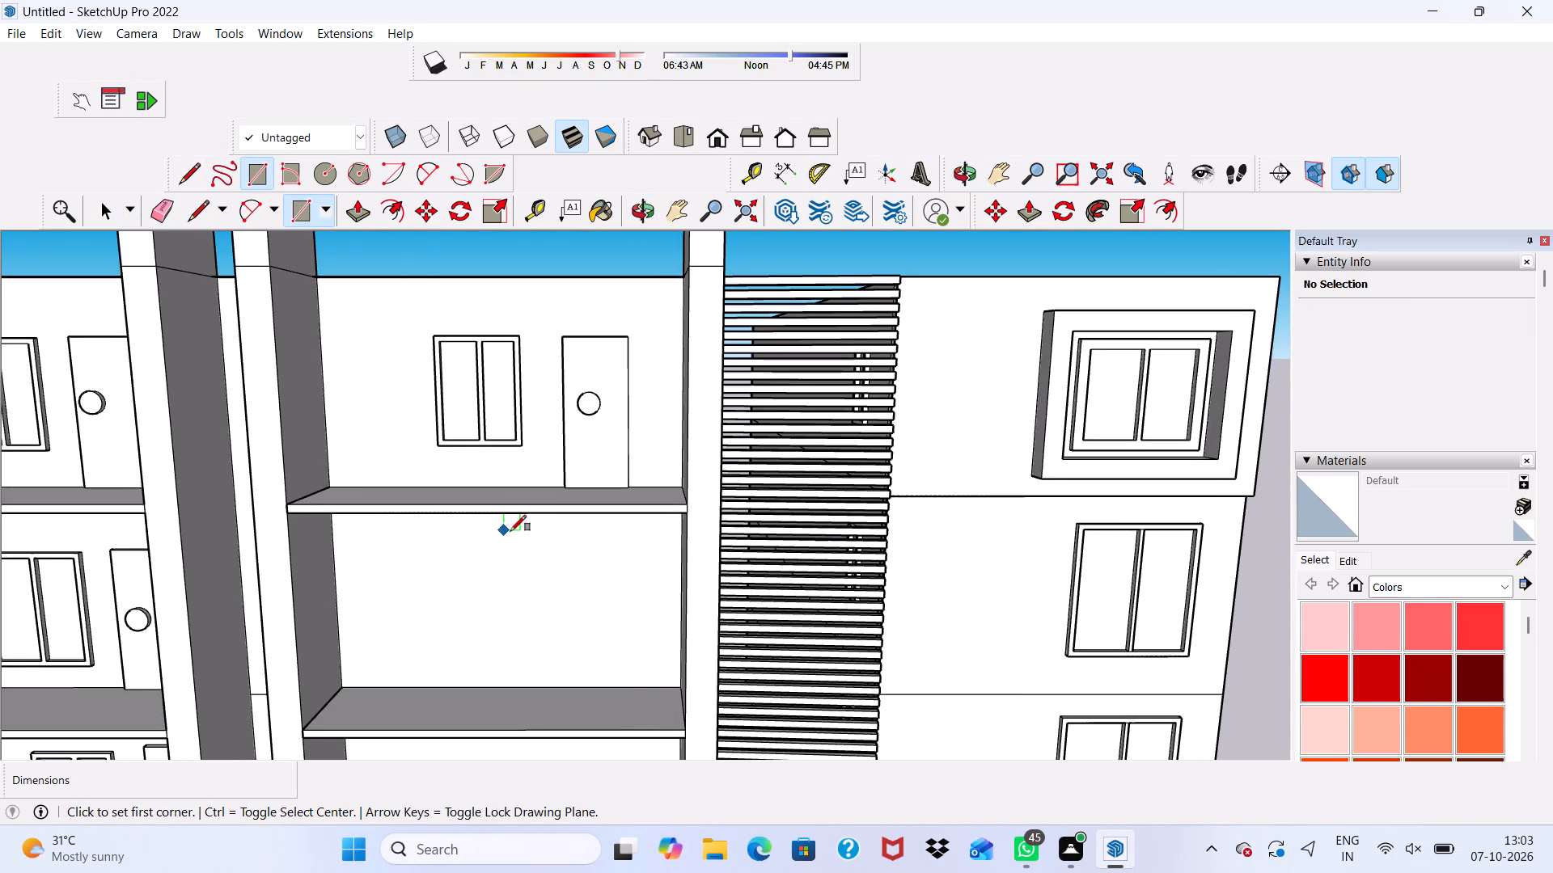
{"action": "scroll", "coordinate": [510, 531], "scroll_direction": "down", "scroll_amount": 2}
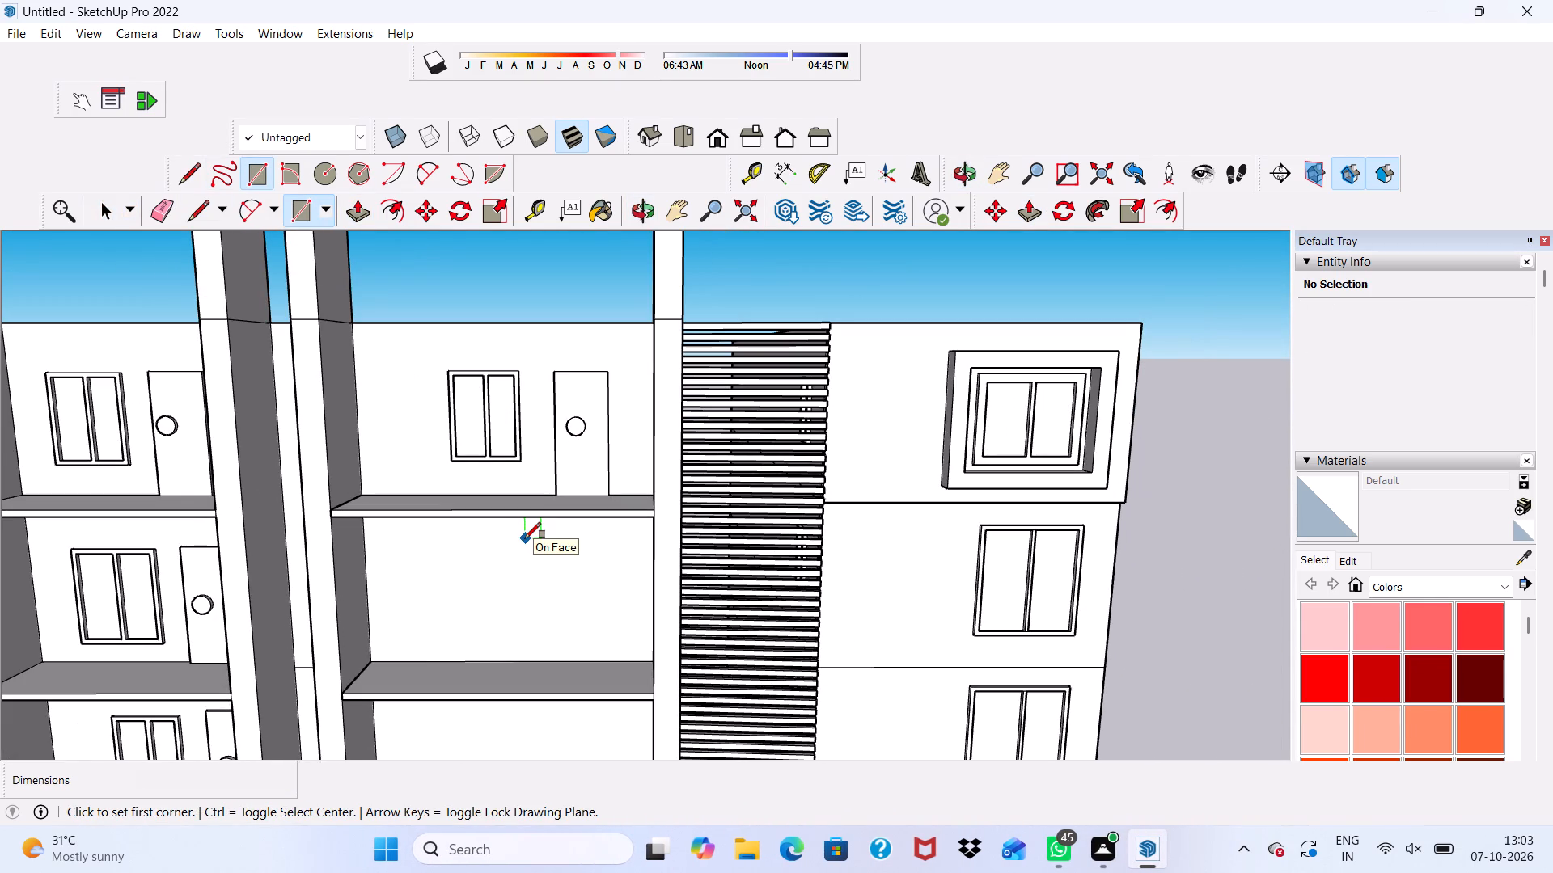
{"action": "scroll", "coordinate": [531, 549], "scroll_direction": "up", "scroll_amount": 4}
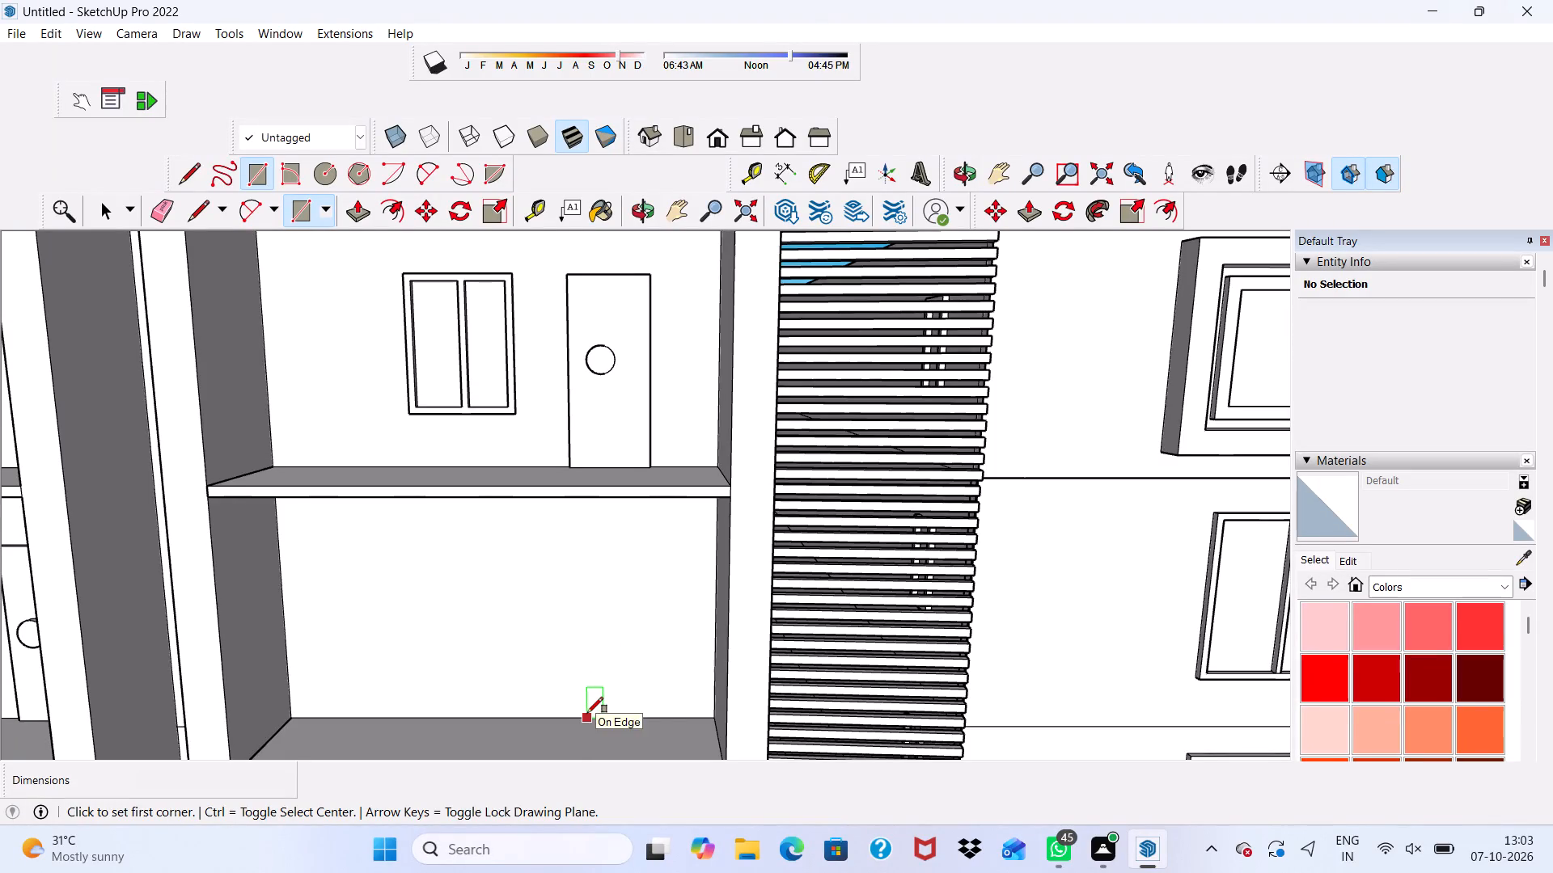
{"action": "left_click", "coordinate": [587, 713]}
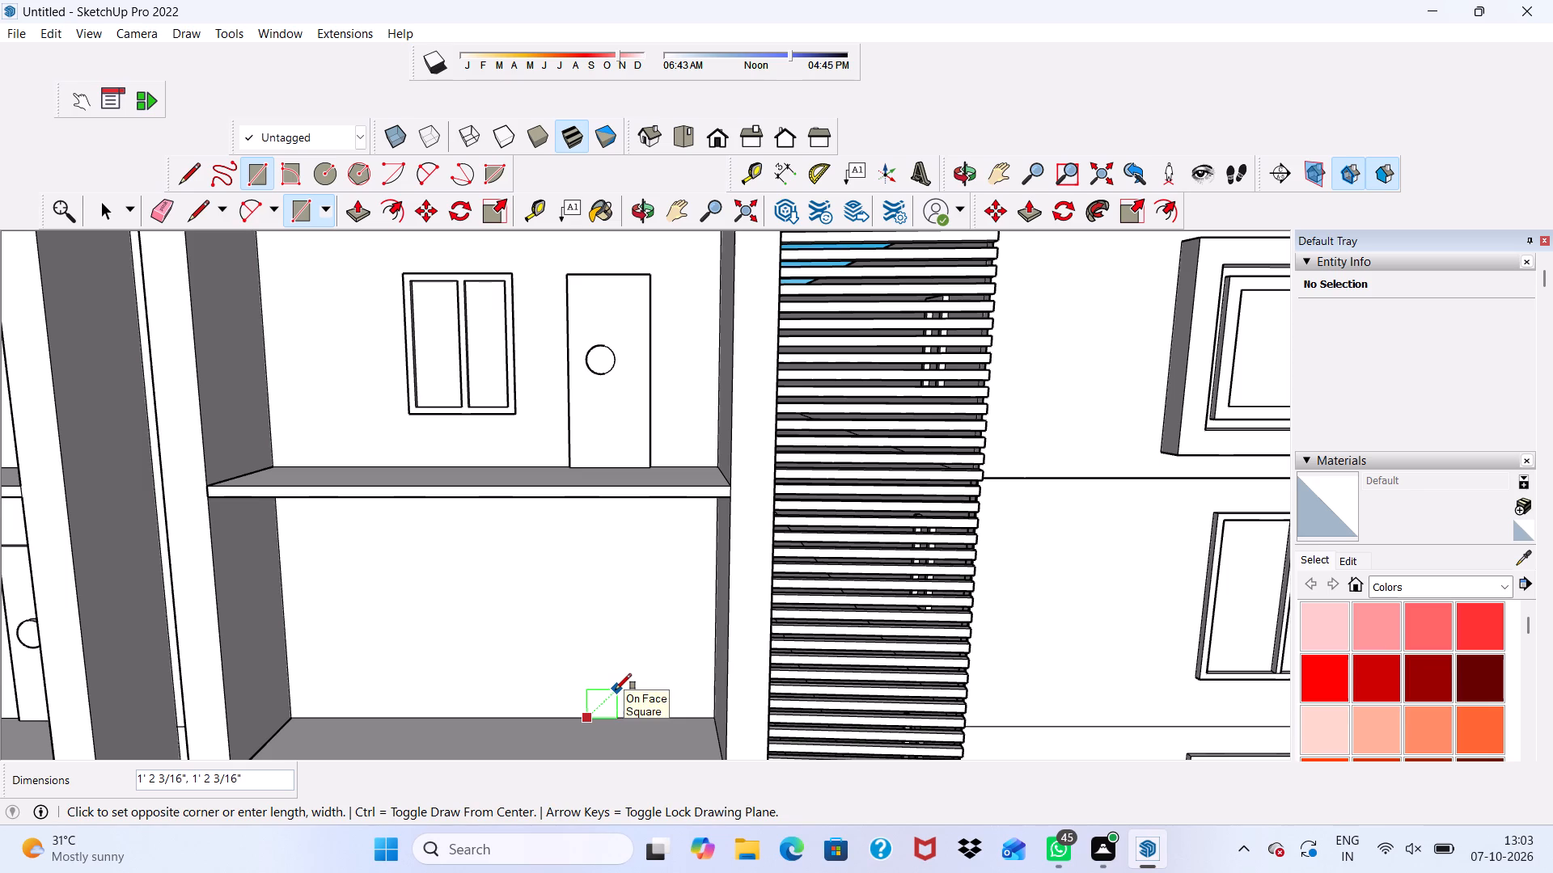
{"action": "middle_click_drag", "start_coordinate": [616, 690], "coordinate": [676, 496]}
{"action": "scroll", "coordinate": [616, 690], "scroll_direction": "down", "scroll_amount": 1}
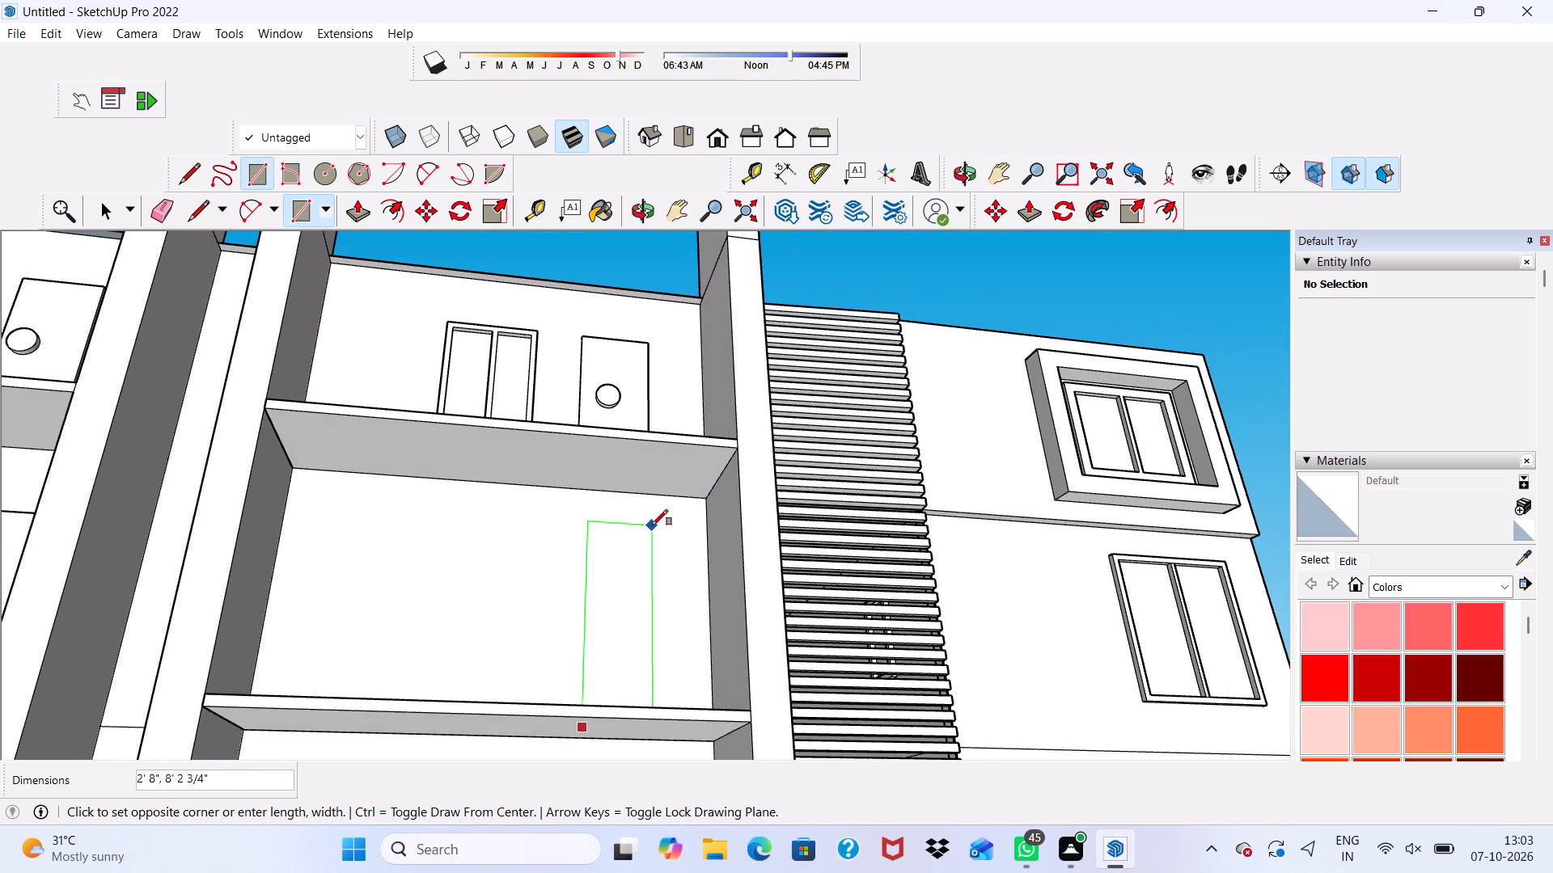
{"action": "middle_click_drag", "start_coordinate": [652, 525], "coordinate": [623, 626]}
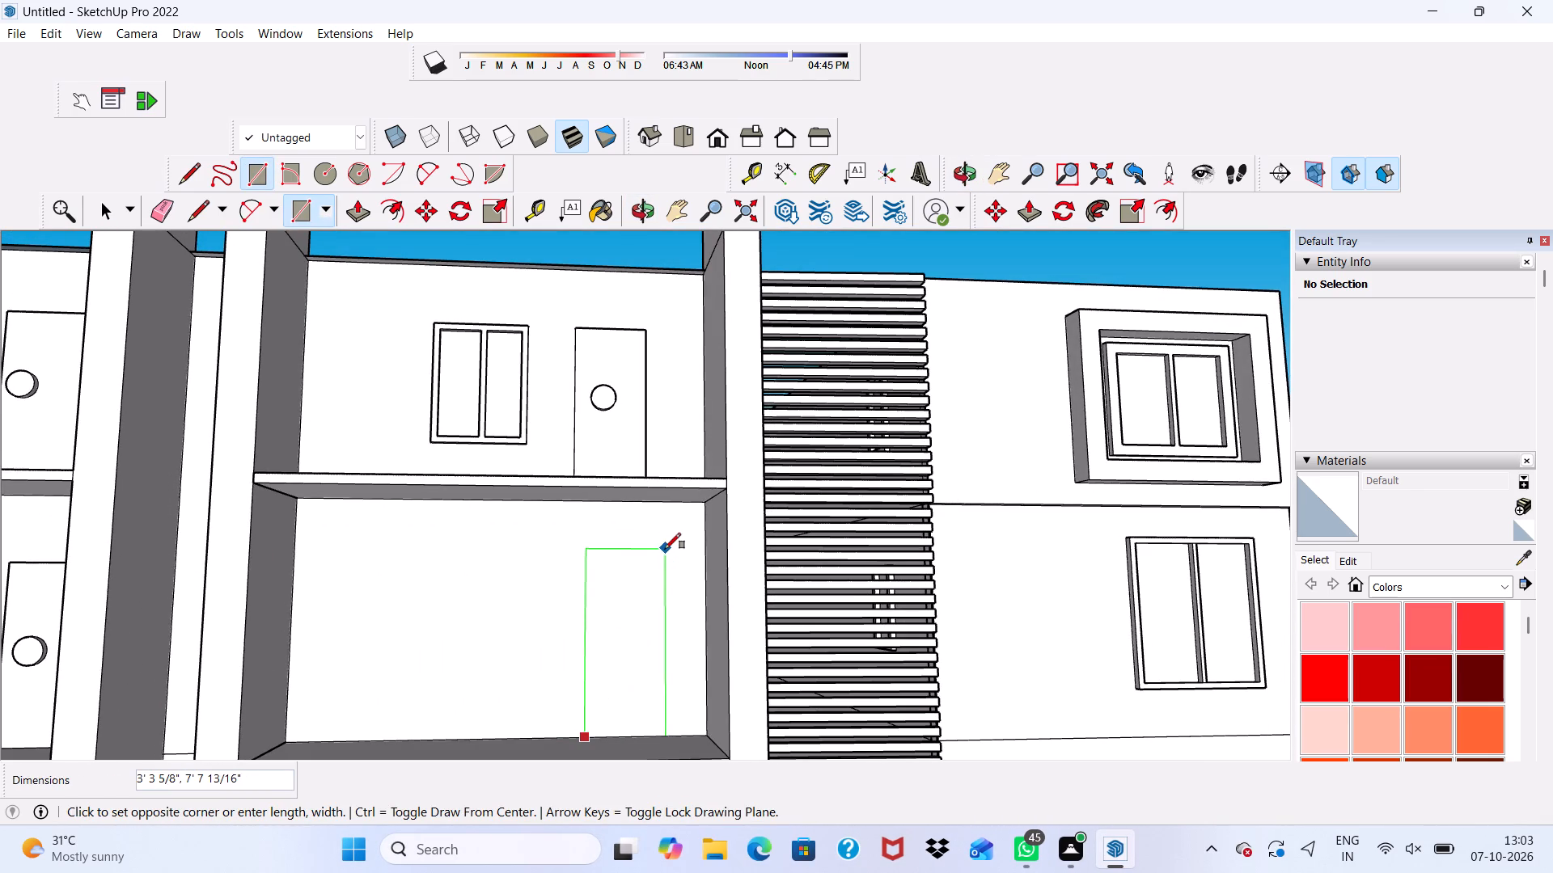
{"action": "type", "text": "3',7'"}
{"action": "key", "text": "Return"}
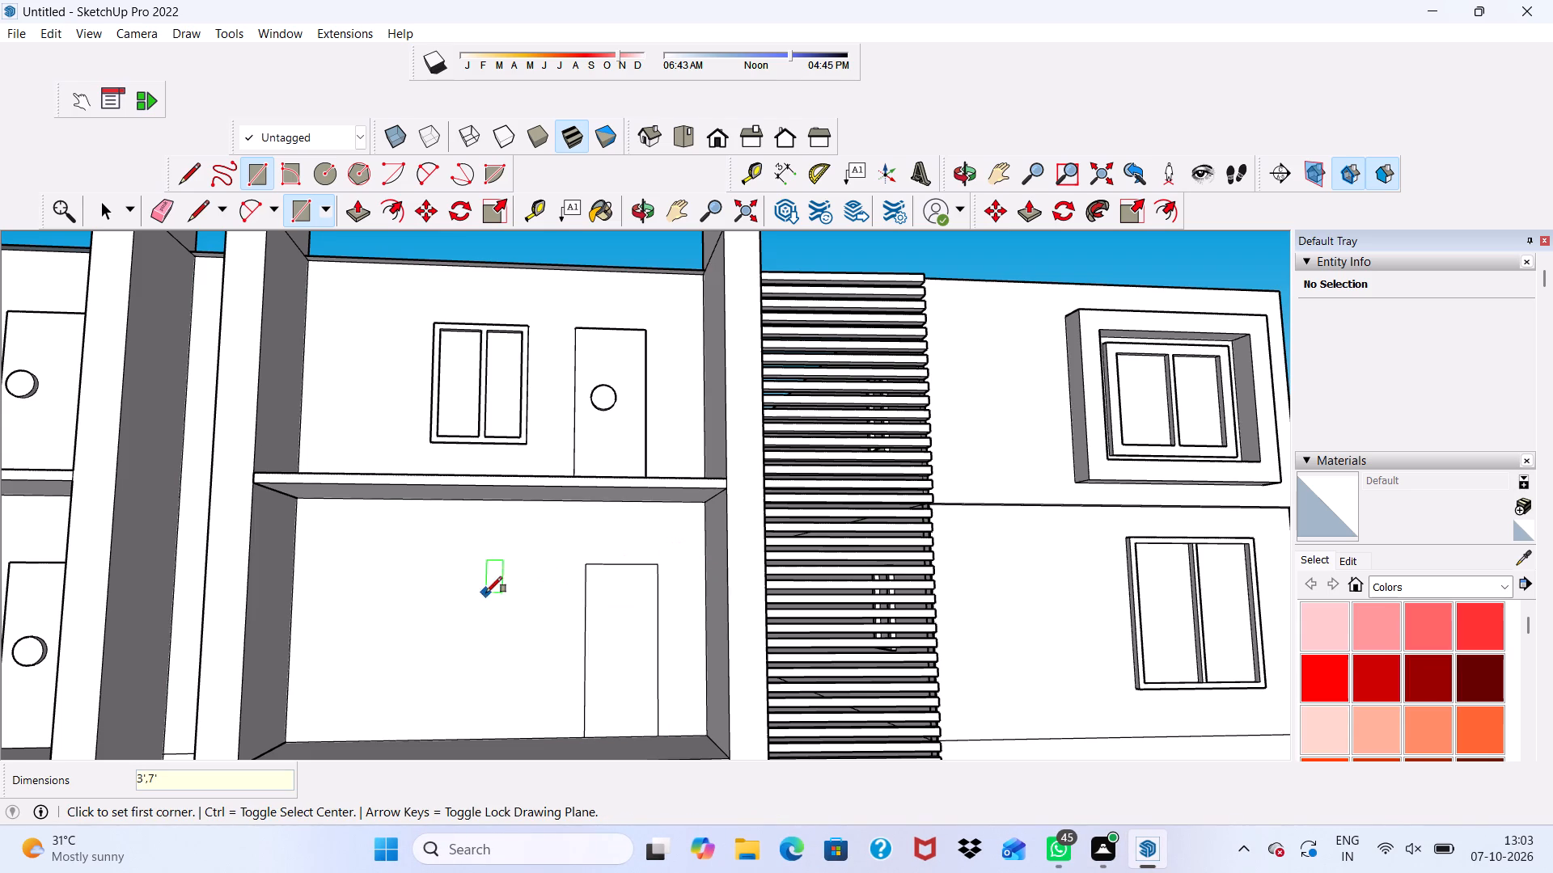
Draw a window rectangle about 3' 6" by 5' 3" beside the door outline and offset its edges inward 3".
{"action": "left_click", "coordinate": [457, 567]}
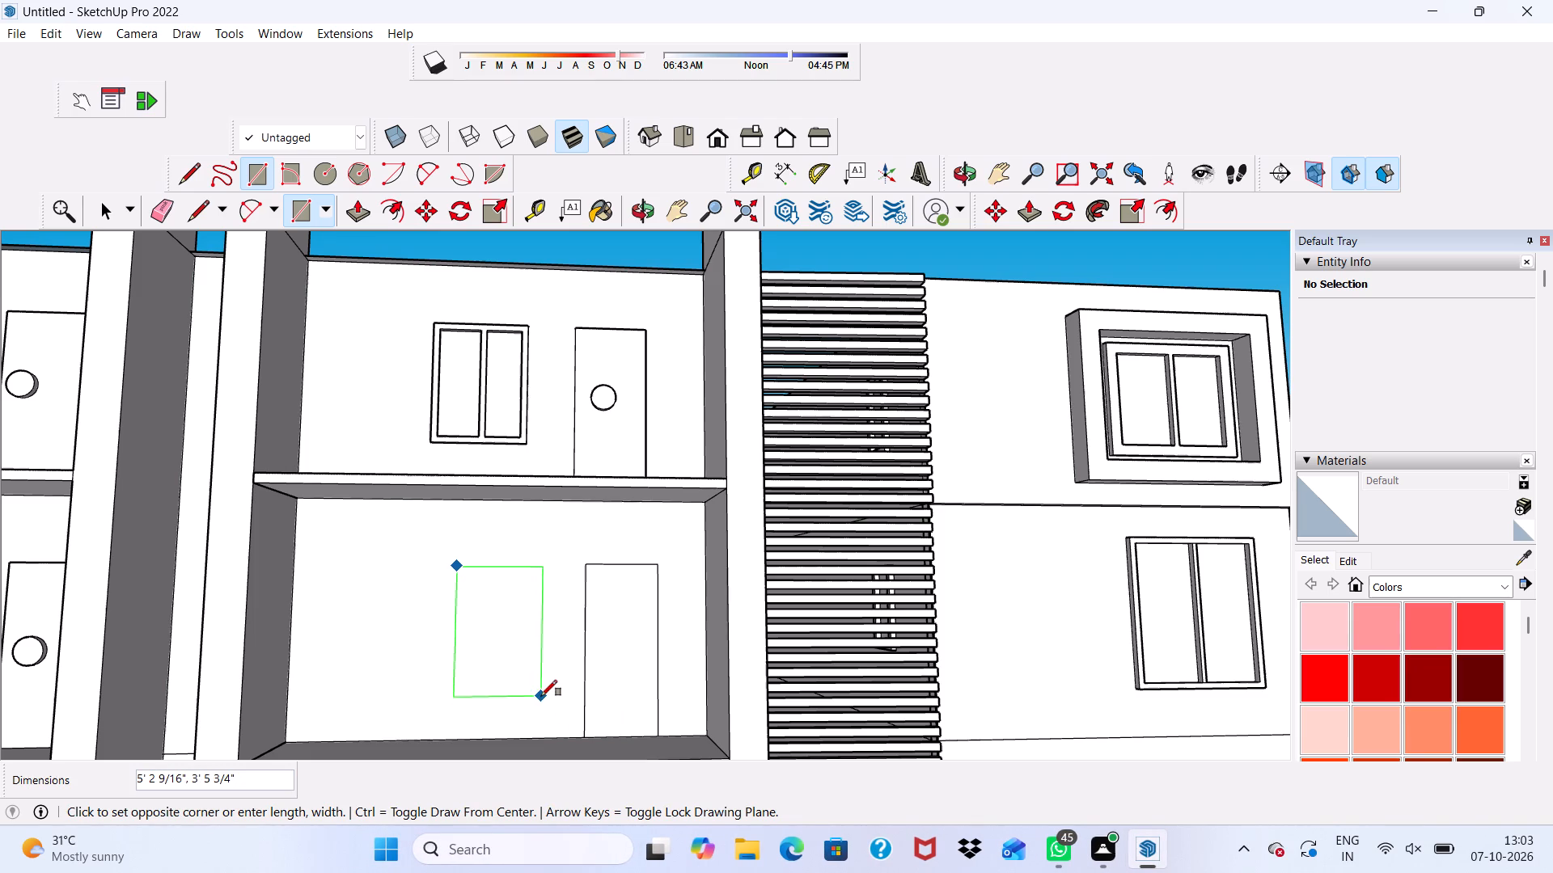
{"action": "left_click", "coordinate": [541, 696]}
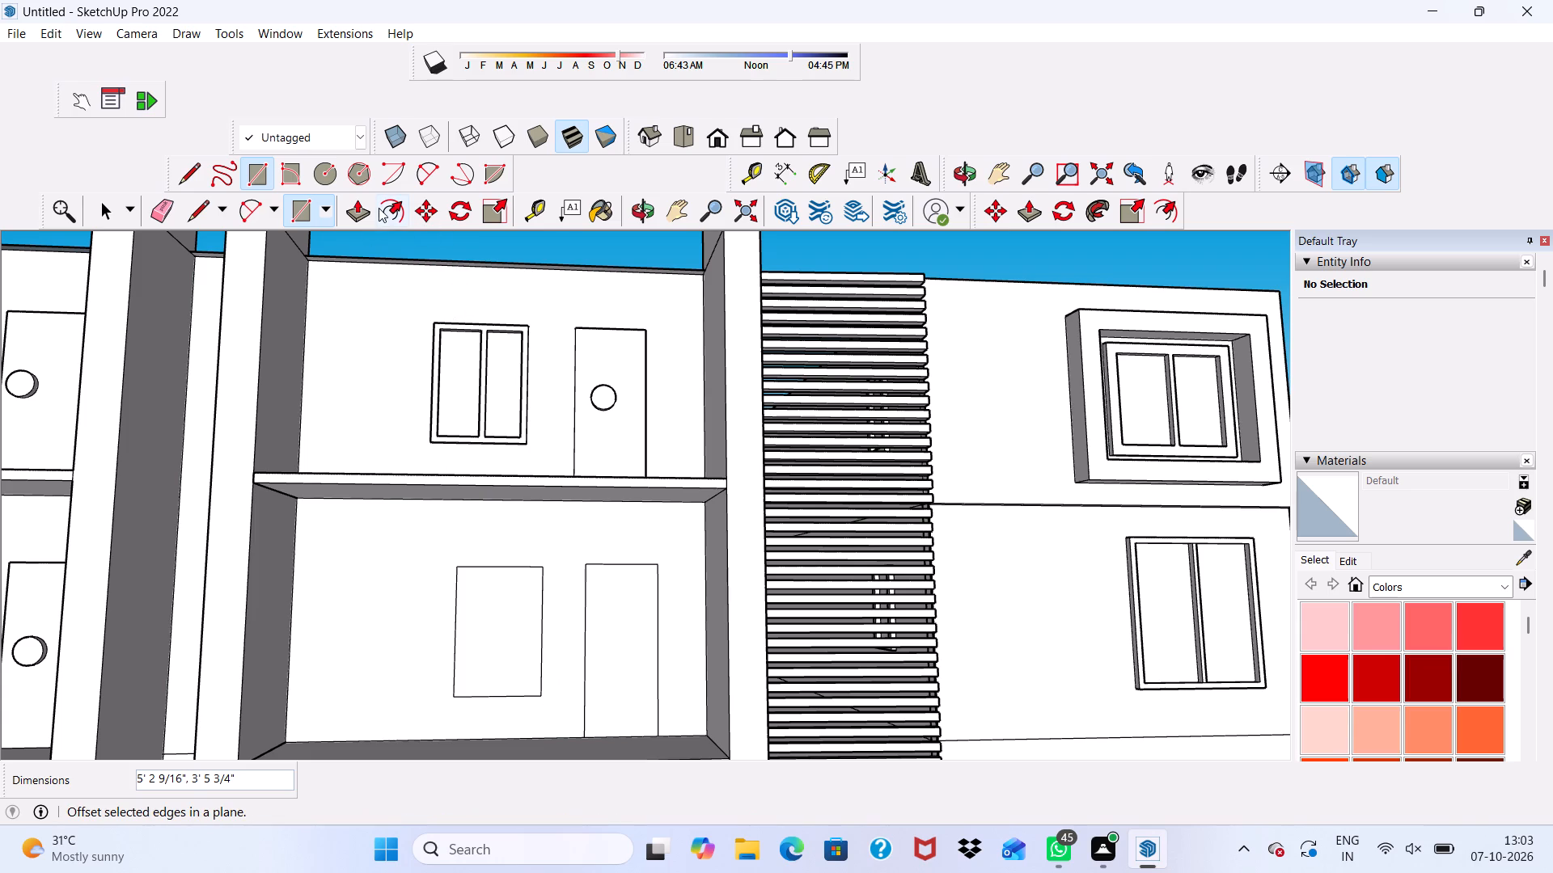
{"action": "left_click", "coordinate": [393, 205]}
{"action": "left_click", "coordinate": [476, 602]}
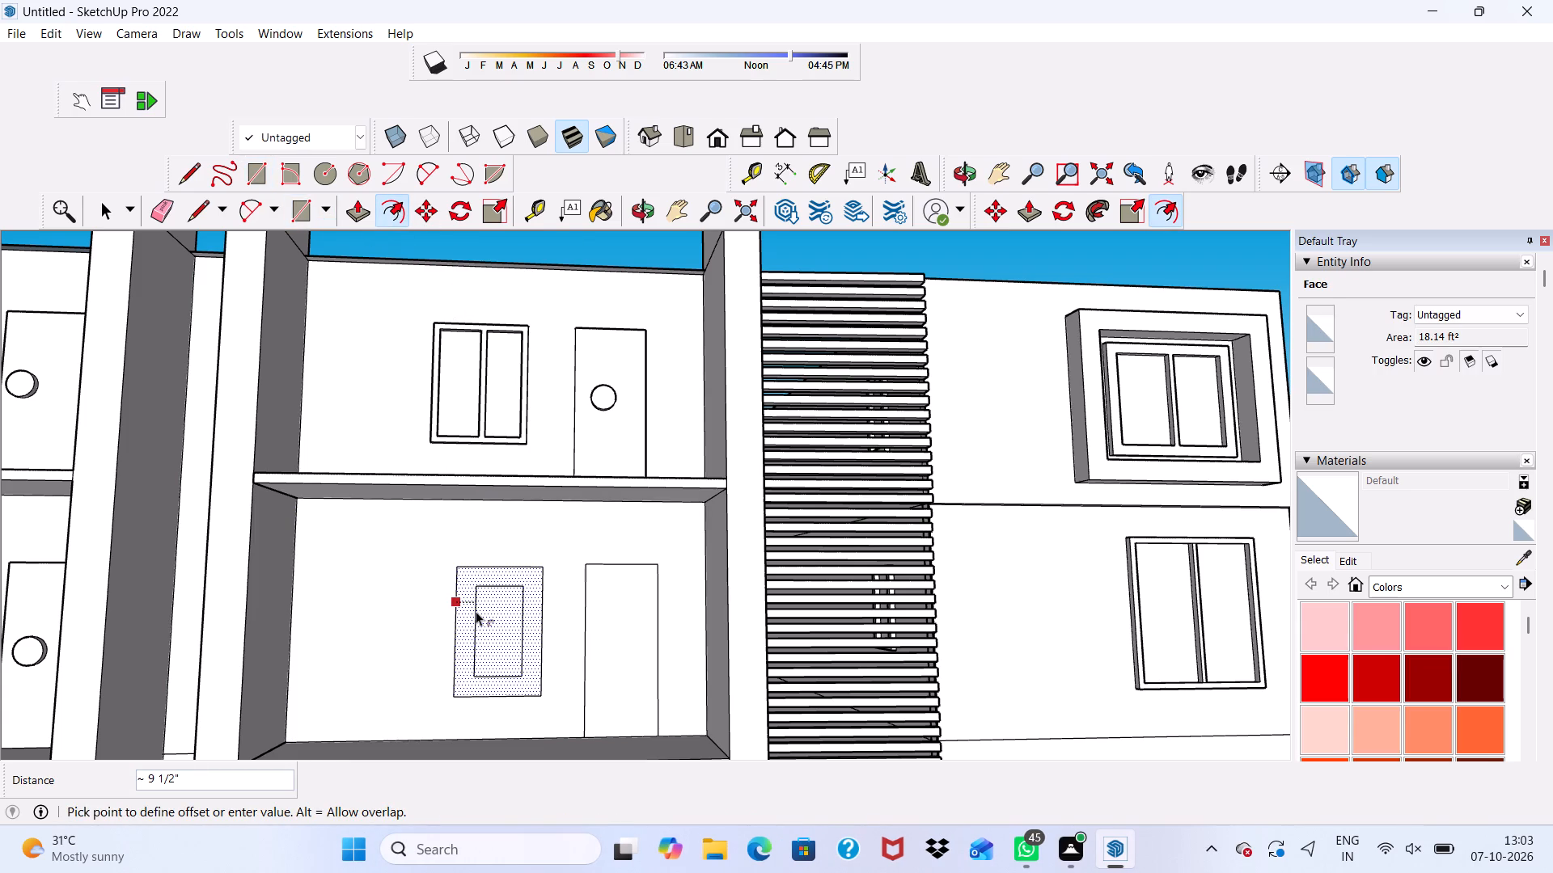
{"action": "type", "text": "3\""}
{"action": "key", "text": "Return"}
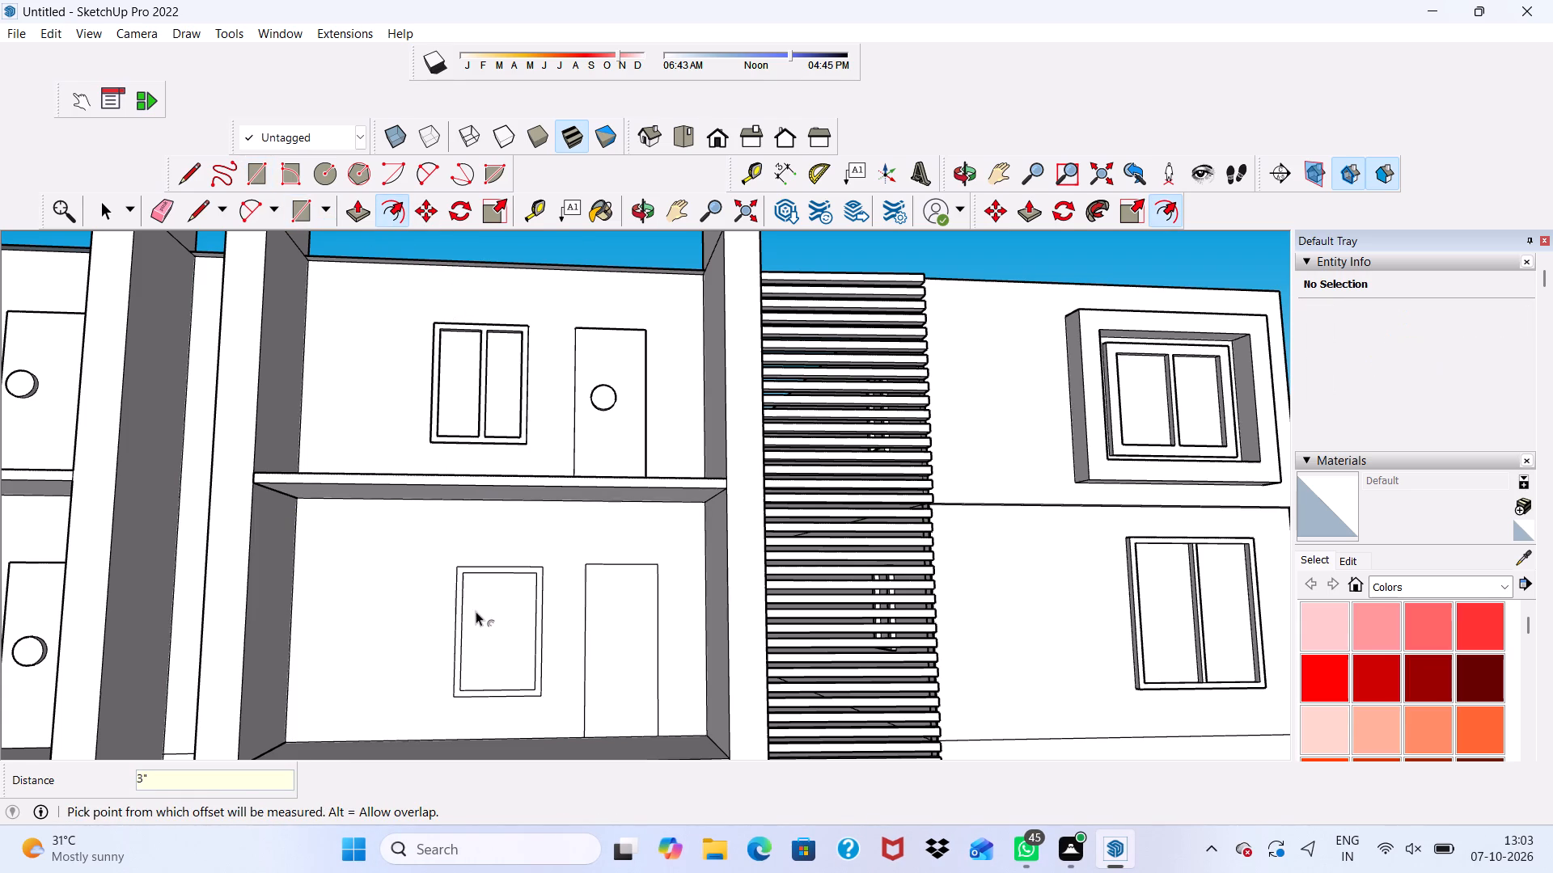
Draw a mullion rectangle about 2 5/8" wide and 4' 8 9/16" tall down the middle of the inner window outline.
{"action": "scroll", "coordinate": [476, 611], "scroll_direction": "down", "scroll_amount": 6}
{"action": "middle_click_drag", "start_coordinate": [540, 590], "coordinate": [522, 684]}
{"action": "scroll", "coordinate": [544, 615], "scroll_direction": "up", "scroll_amount": 4}
{"action": "key", "text": "space"}
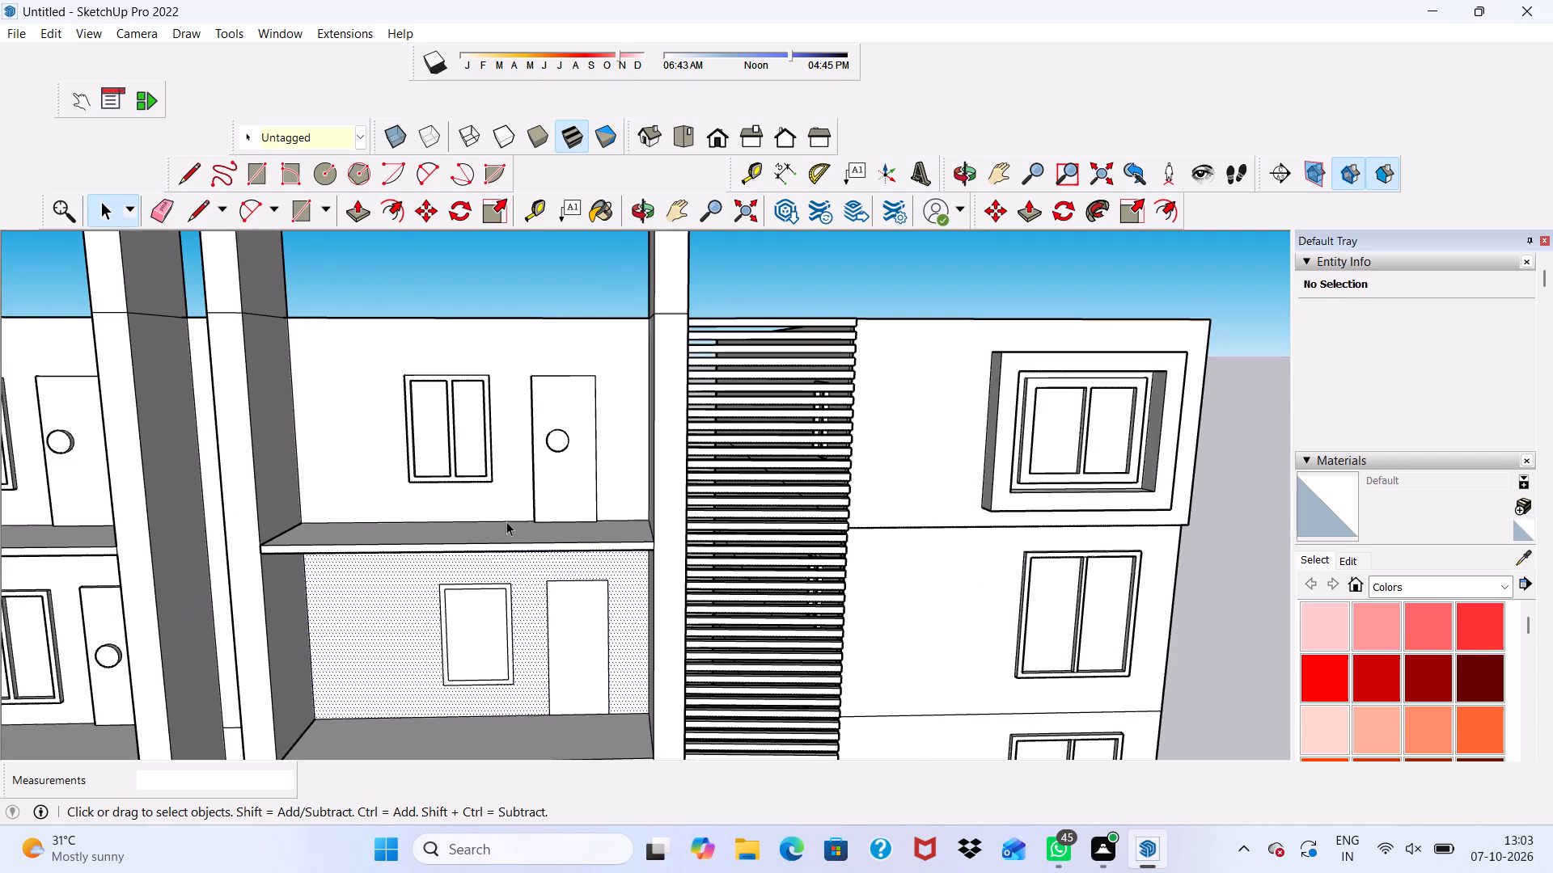
{"action": "left_click", "coordinate": [265, 169]}
{"action": "scroll", "coordinate": [506, 655], "scroll_direction": "up", "scroll_amount": 9}
{"action": "scroll", "coordinate": [444, 533], "scroll_direction": "up", "scroll_amount": 1}
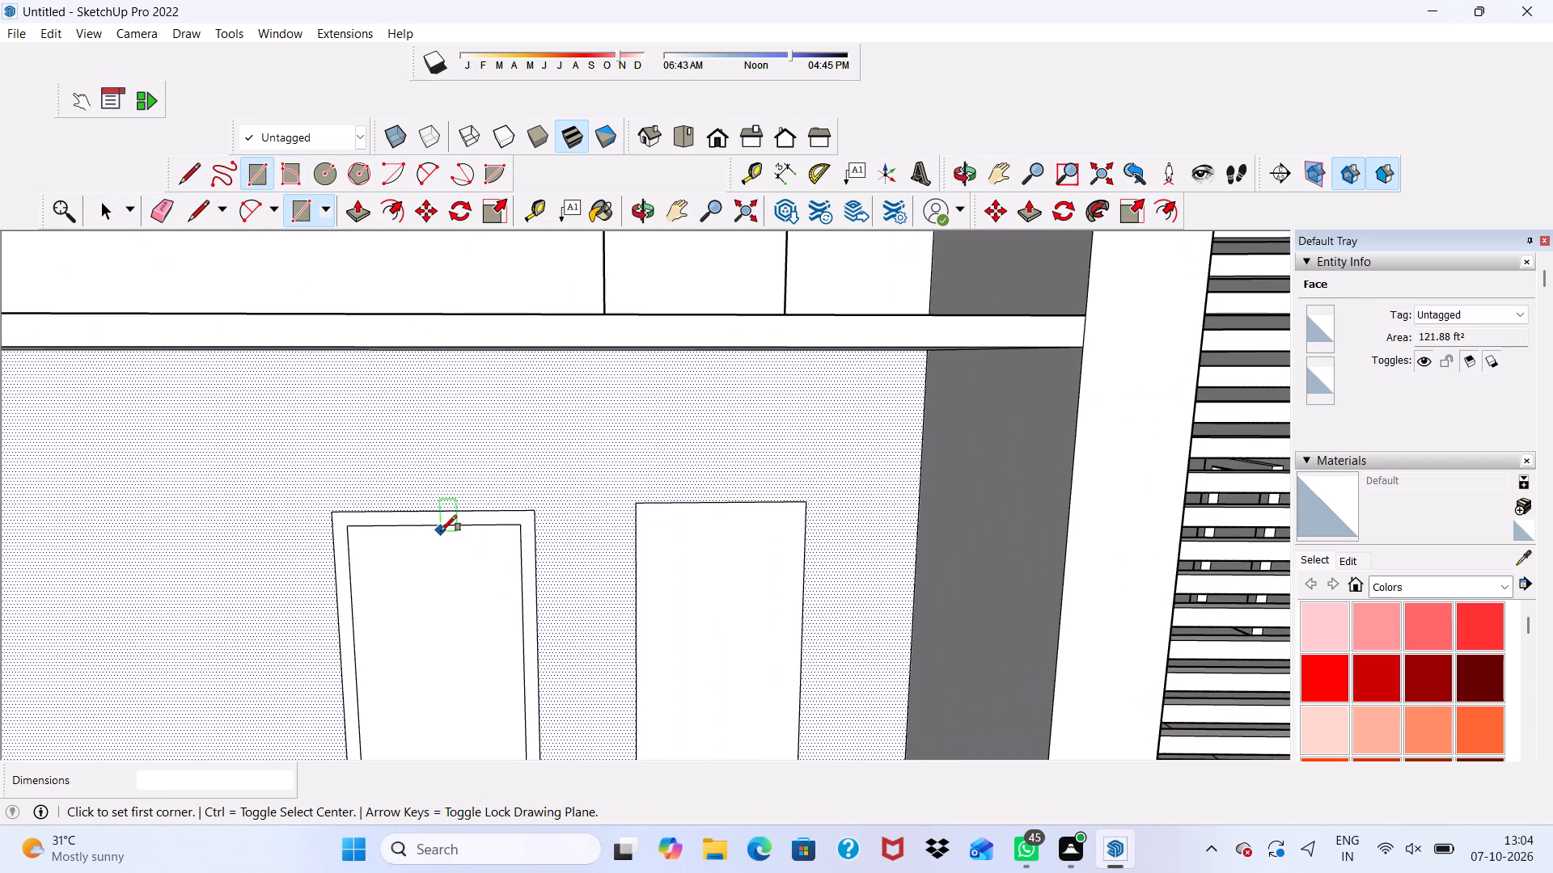
{"action": "left_click", "coordinate": [441, 529]}
{"action": "scroll", "coordinate": [441, 529], "scroll_direction": "down", "scroll_amount": 5}
{"action": "scroll", "coordinate": [446, 735], "scroll_direction": "up", "scroll_amount": 4}
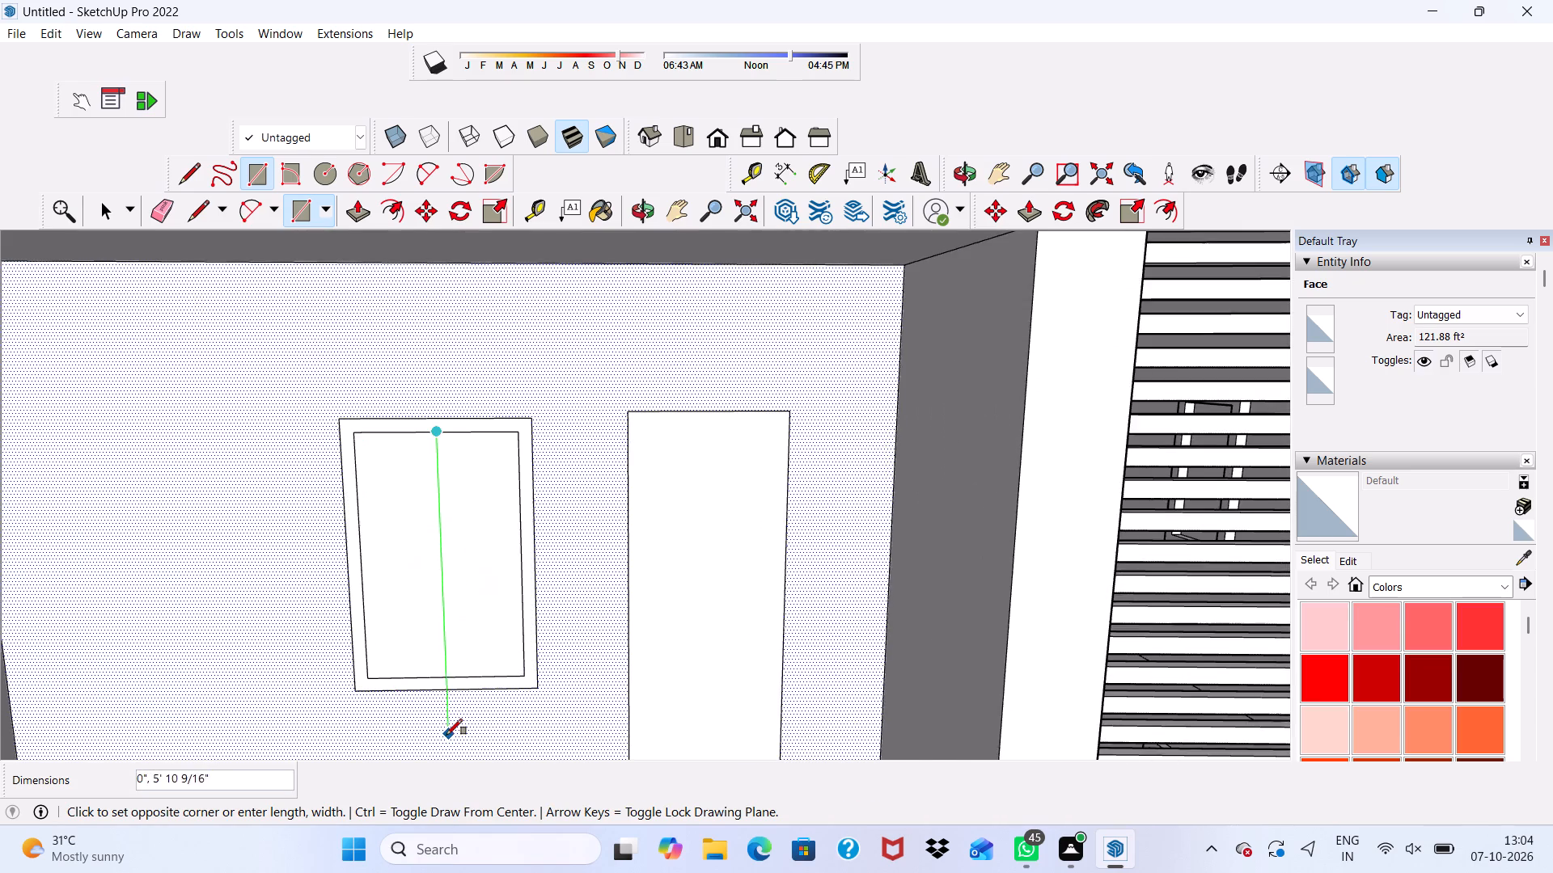
{"action": "scroll", "coordinate": [458, 681], "scroll_direction": "up", "scroll_amount": 4}
{"action": "left_click", "coordinate": [458, 681]}
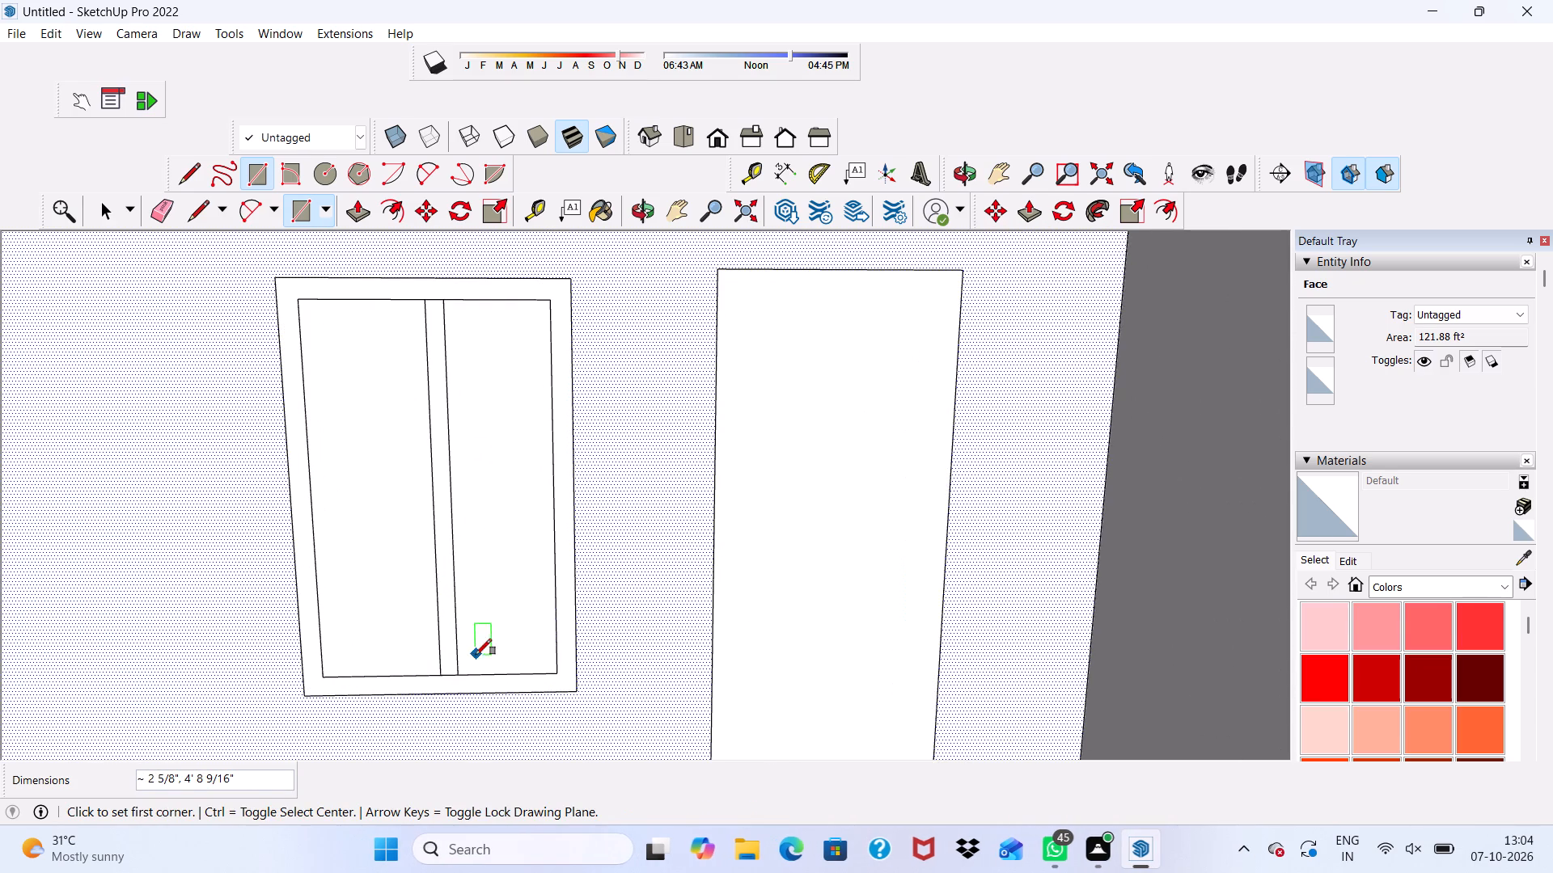
Erase the short edges at the mullion's top and bottom so it merges with the window frame.
{"action": "key", "text": "space"}
{"action": "left_click", "coordinate": [170, 211]}
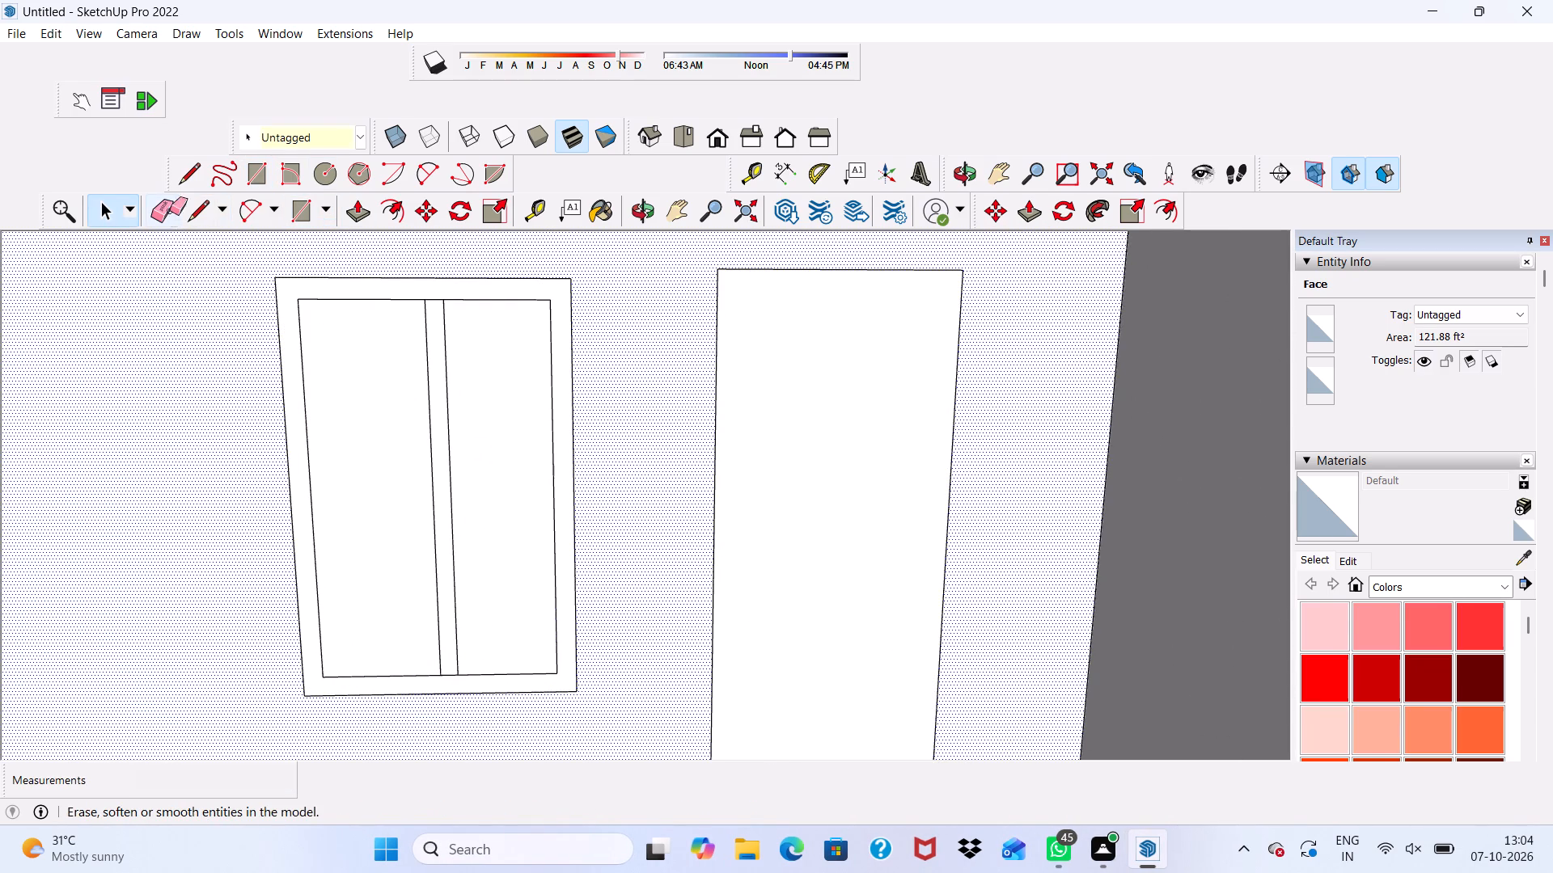
{"action": "scroll", "coordinate": [391, 266], "scroll_direction": "up", "scroll_amount": 4}
{"action": "left_click", "coordinate": [451, 310]}
{"action": "scroll", "coordinate": [455, 301], "scroll_direction": "down", "scroll_amount": 4}
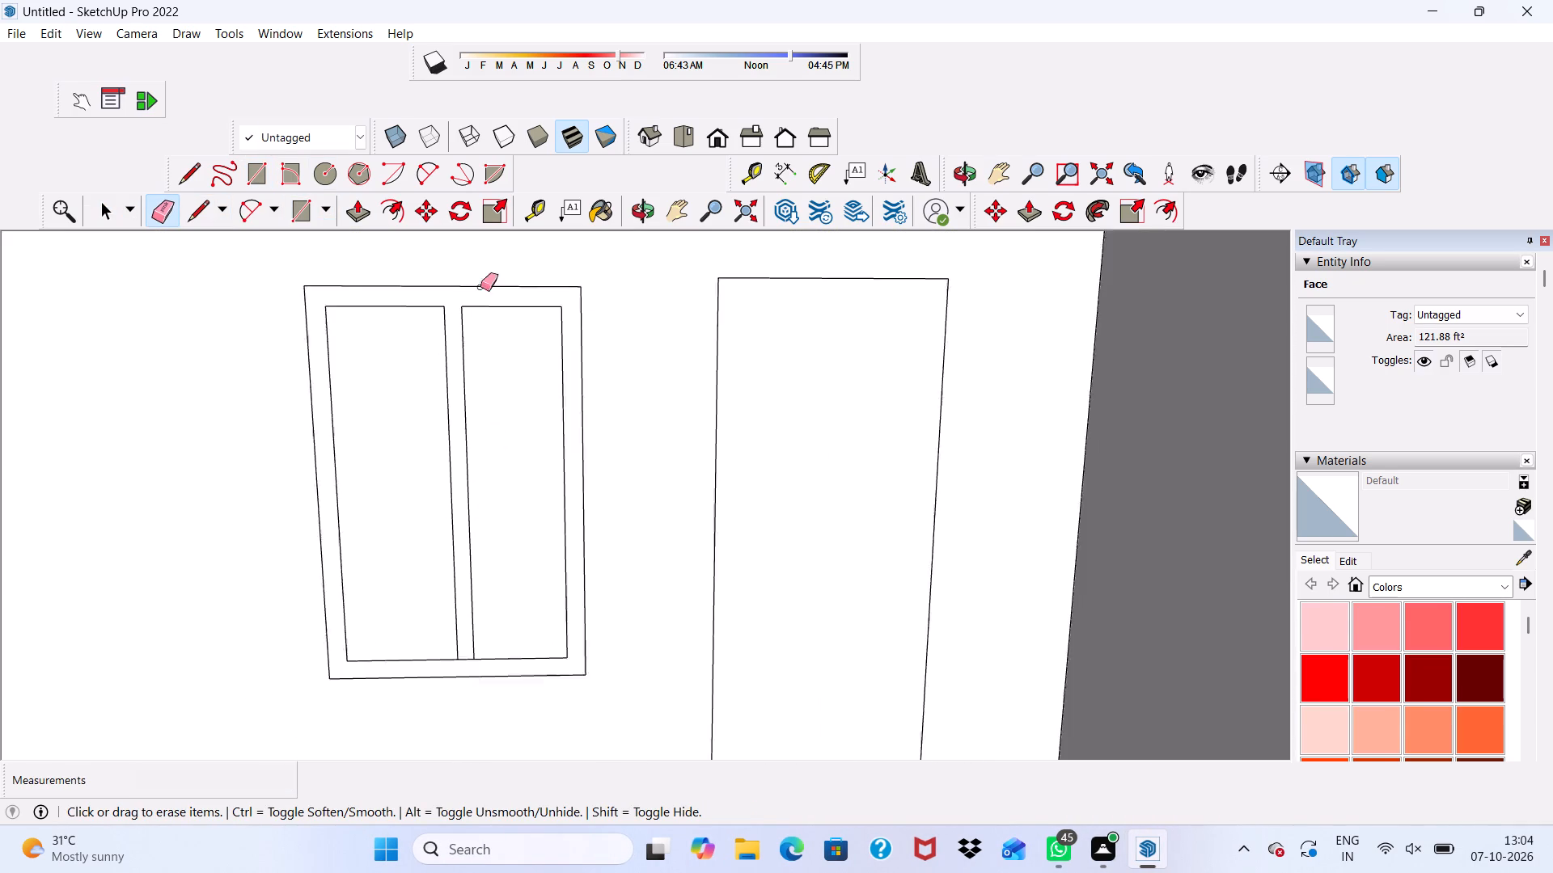
{"action": "scroll", "coordinate": [480, 287], "scroll_direction": "down", "scroll_amount": 2}
{"action": "scroll", "coordinate": [522, 353], "scroll_direction": "down", "scroll_amount": 2}
{"action": "scroll", "coordinate": [514, 506], "scroll_direction": "up", "scroll_amount": 10}
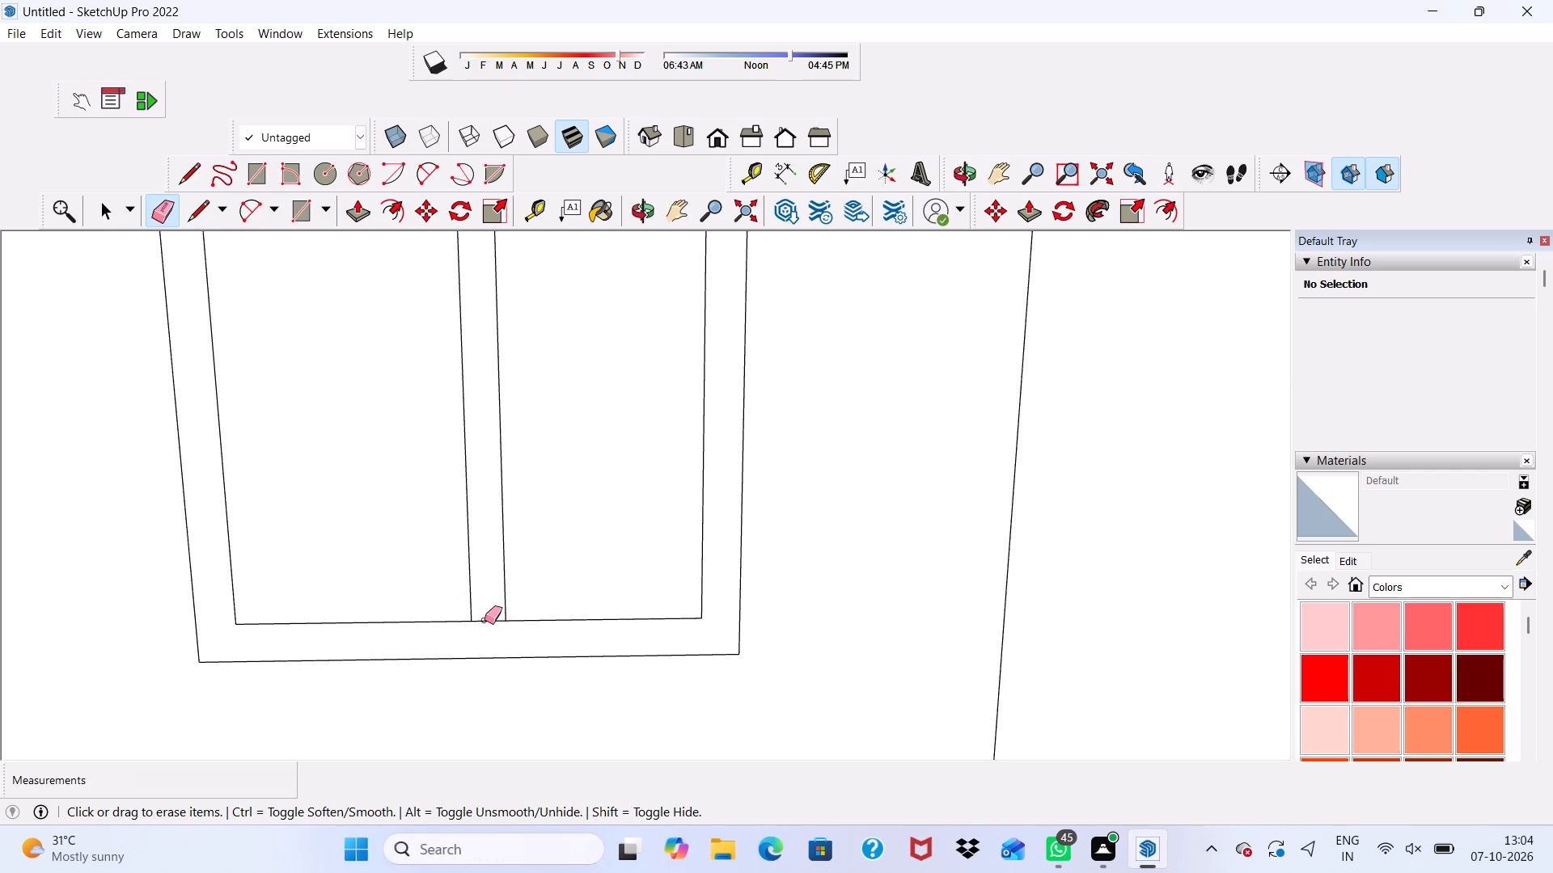
{"action": "left_click", "coordinate": [485, 620]}
{"action": "key", "text": "space"}
Push/Pull the merged window frame and mullion outward 3".
{"action": "left_click", "coordinate": [489, 623]}
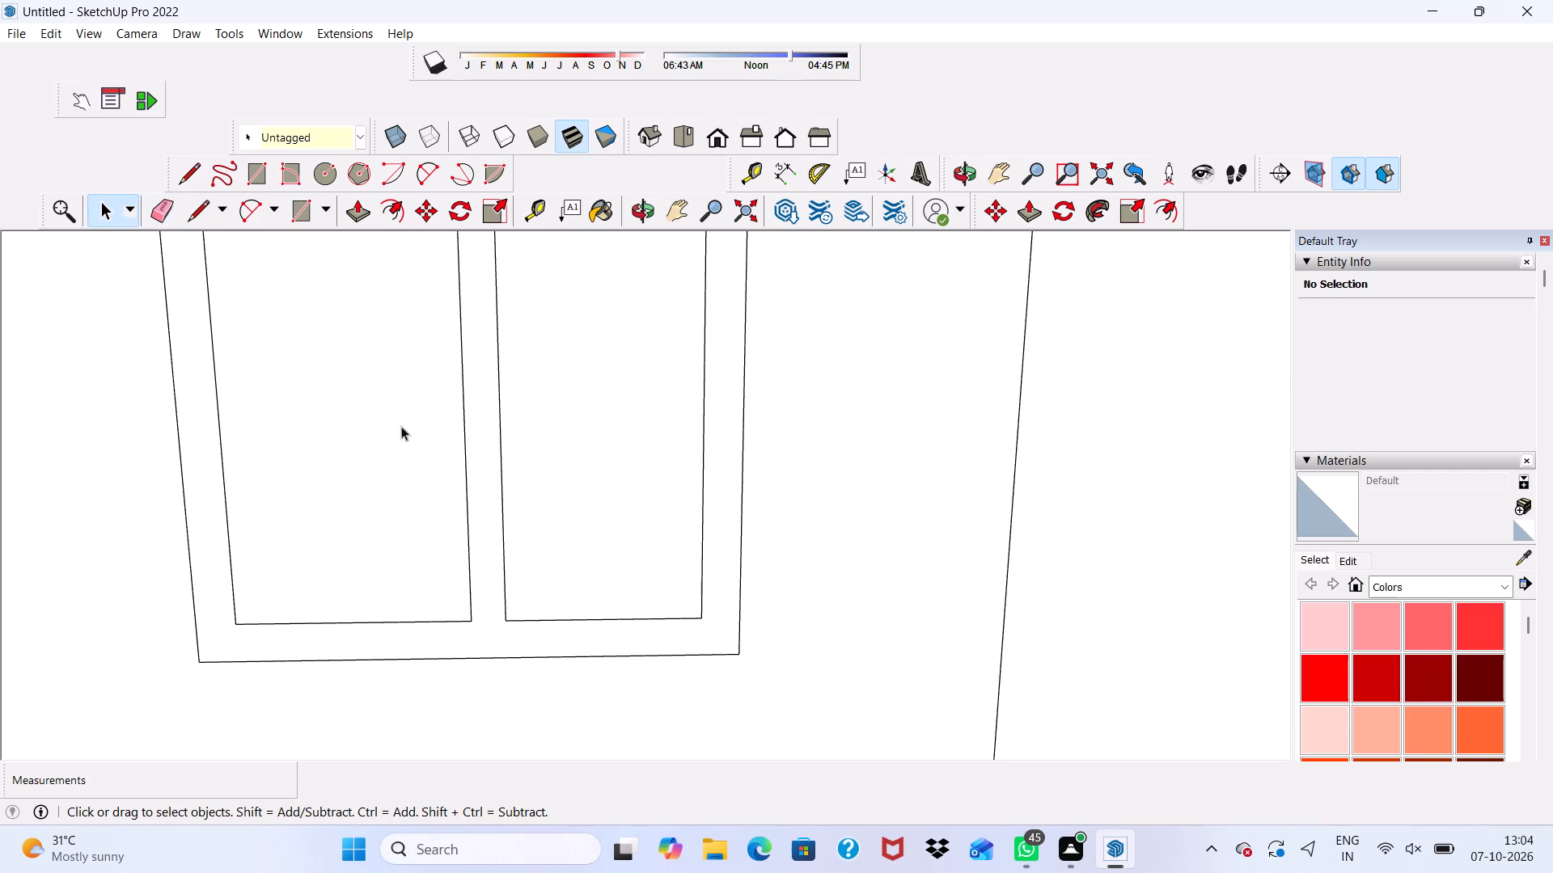
{"action": "left_click", "coordinate": [363, 229]}
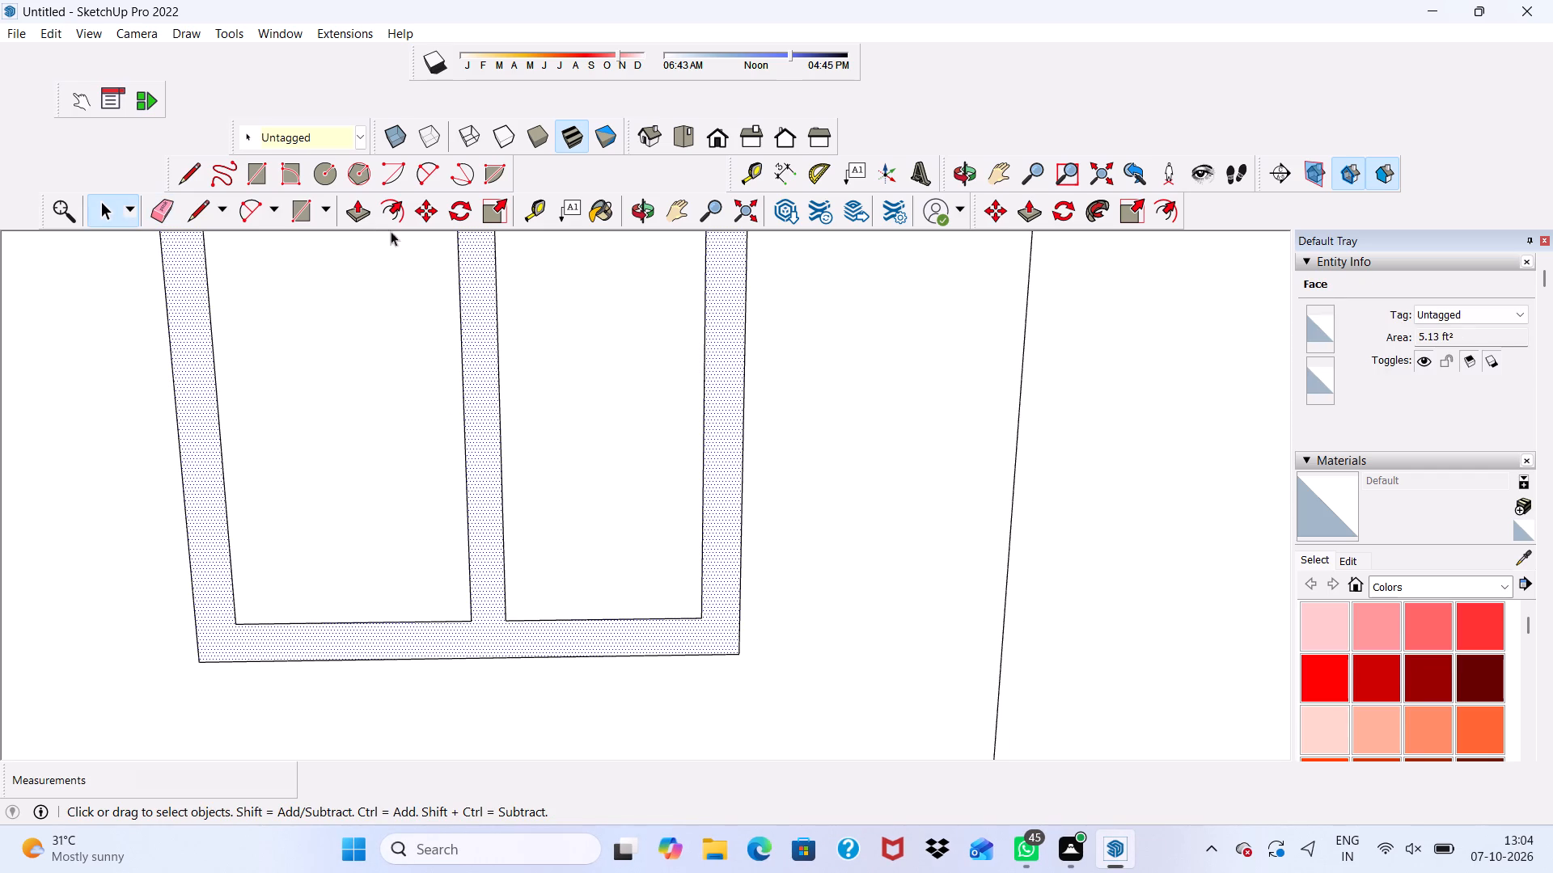
{"action": "left_click", "coordinate": [358, 206]}
{"action": "left_click", "coordinate": [506, 638]}
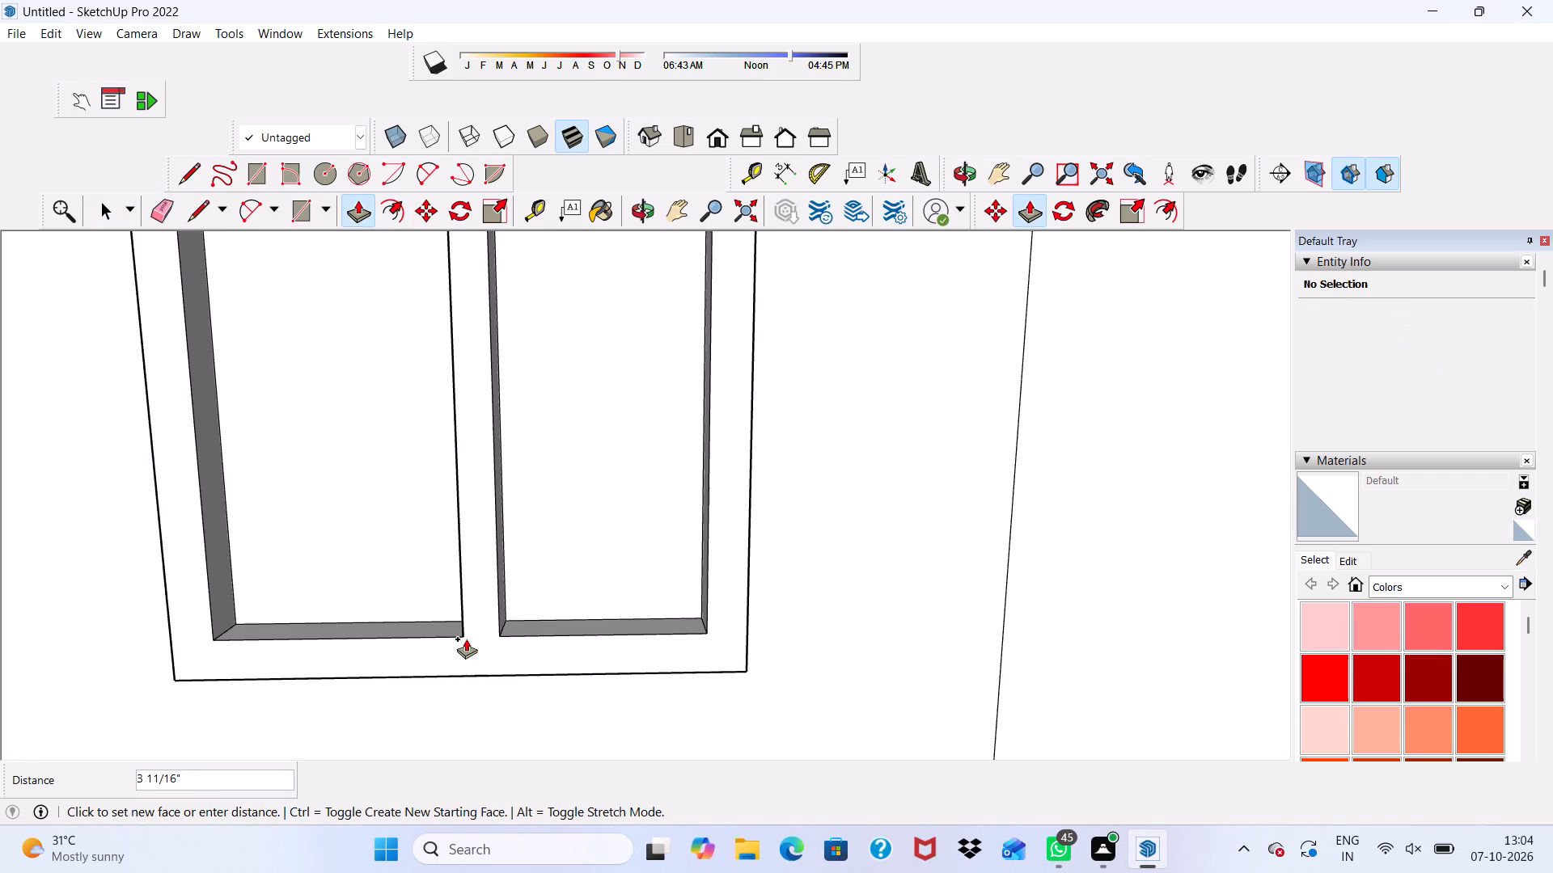
{"action": "type", "text": "3\""}
{"action": "key", "text": "Return"}
Push/Pull the adjacent door face outward 3", level with the window frame.
{"action": "scroll", "coordinate": [493, 600], "scroll_direction": "down", "scroll_amount": 5}
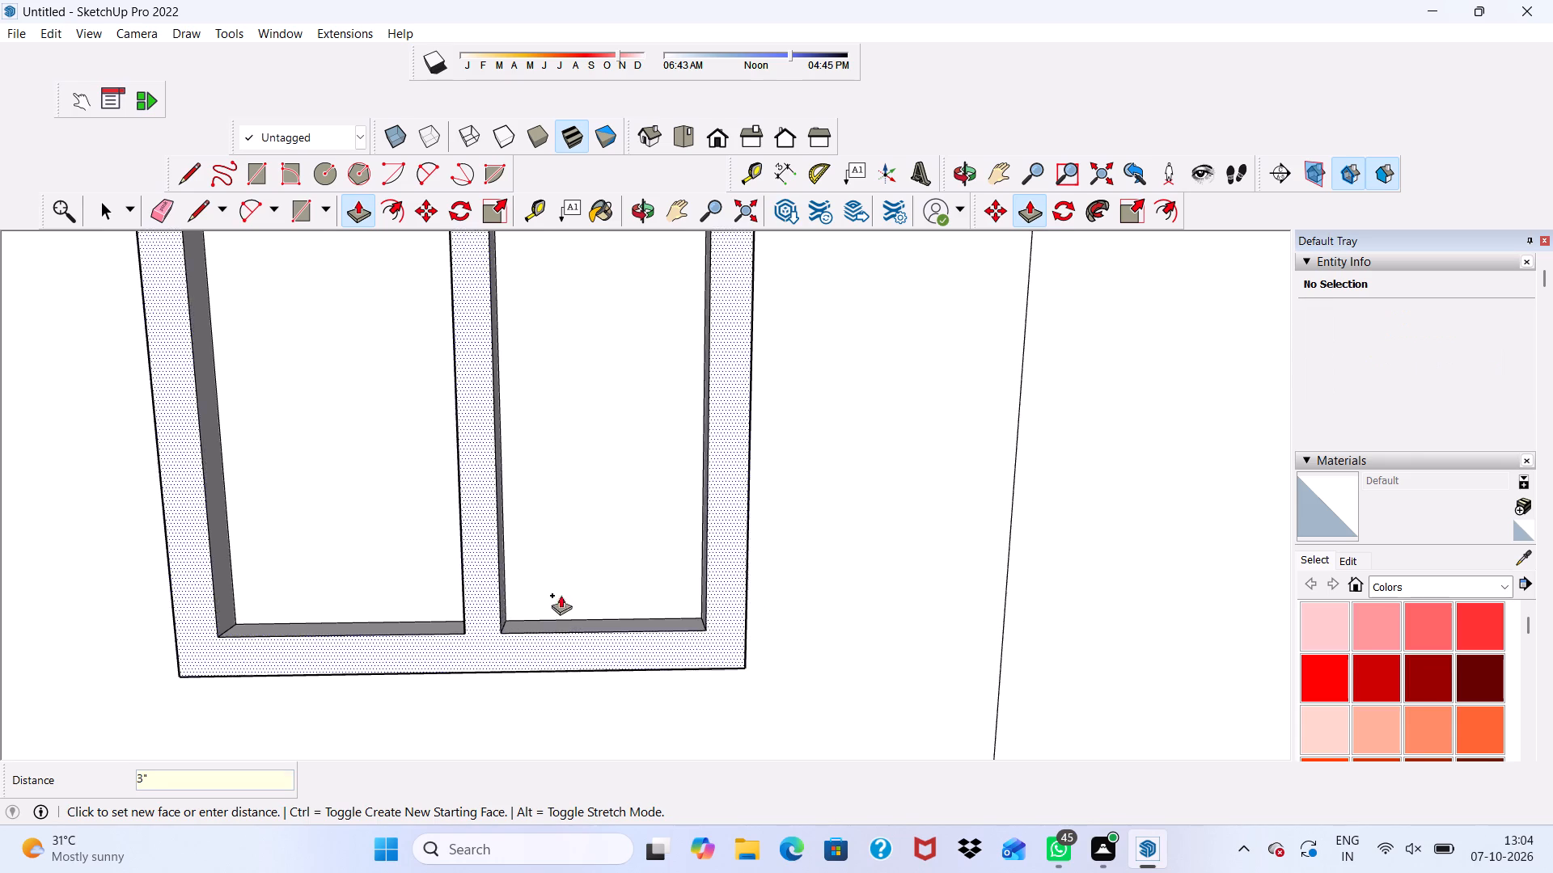
{"action": "scroll", "coordinate": [561, 595], "scroll_direction": "down", "scroll_amount": 1}
{"action": "left_click", "coordinate": [907, 584]}
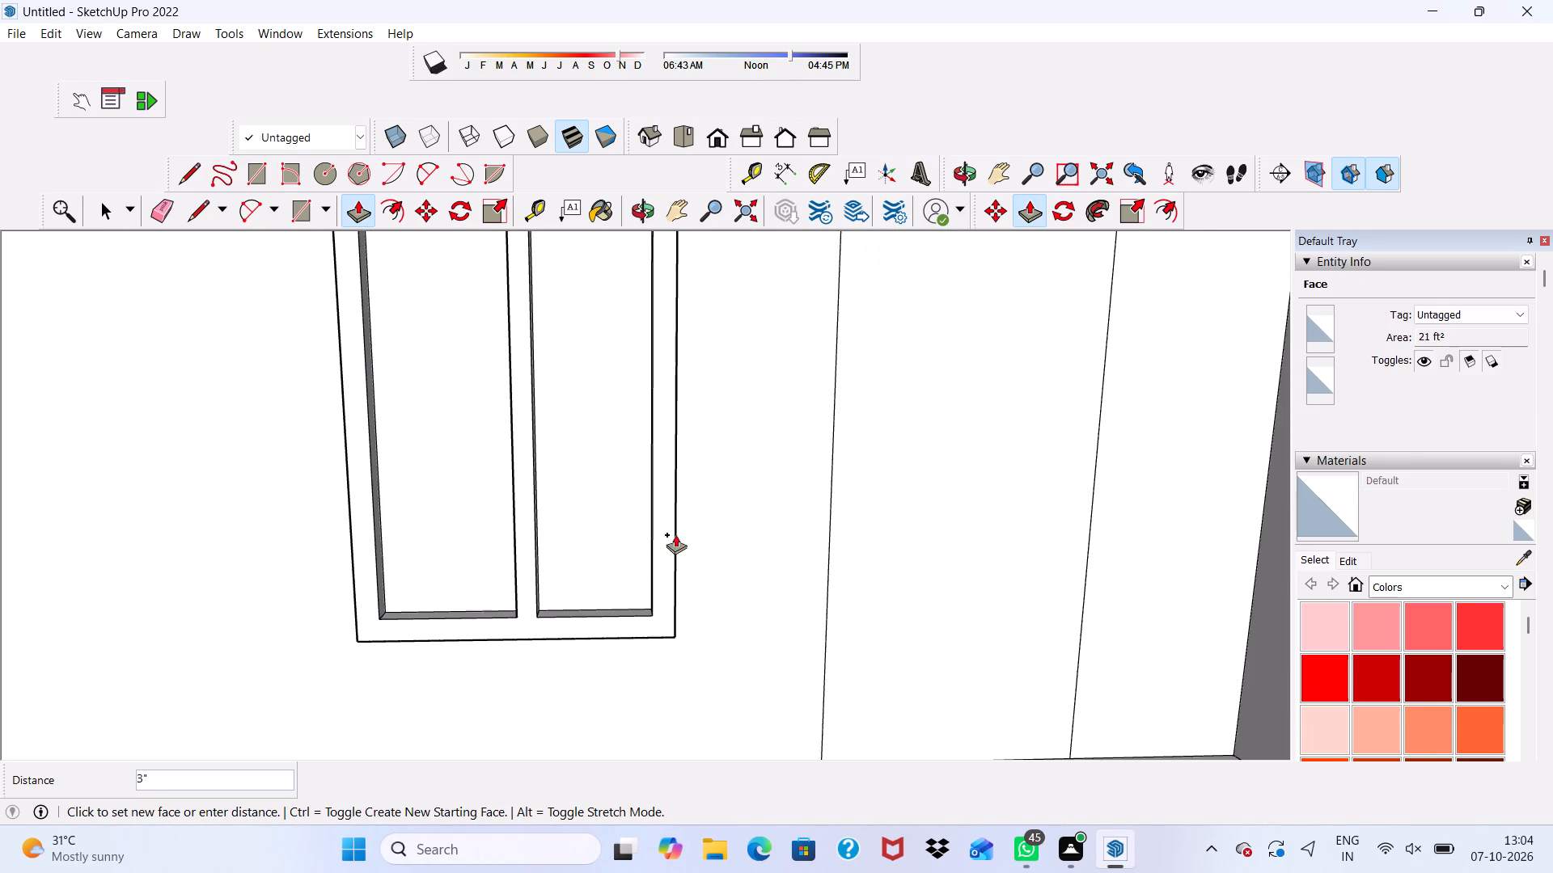
{"action": "left_click", "coordinate": [661, 546]}
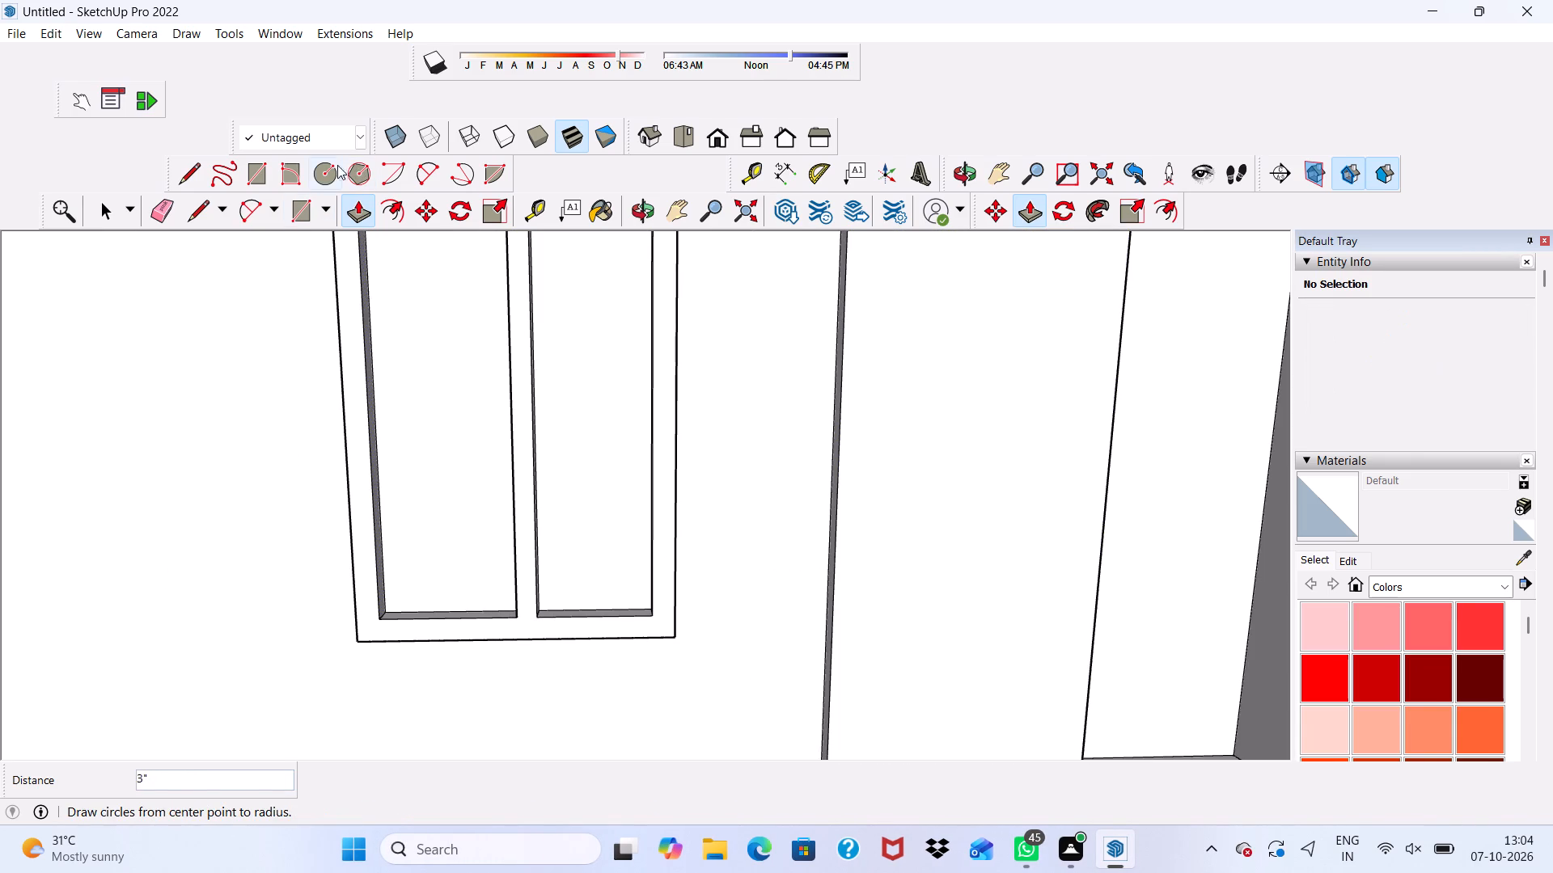
Draw a knob circle about 5 1/16" in radius on the door and Push/Pull it outward 3".
{"action": "left_click", "coordinate": [327, 168]}
{"action": "left_click", "coordinate": [931, 474]}
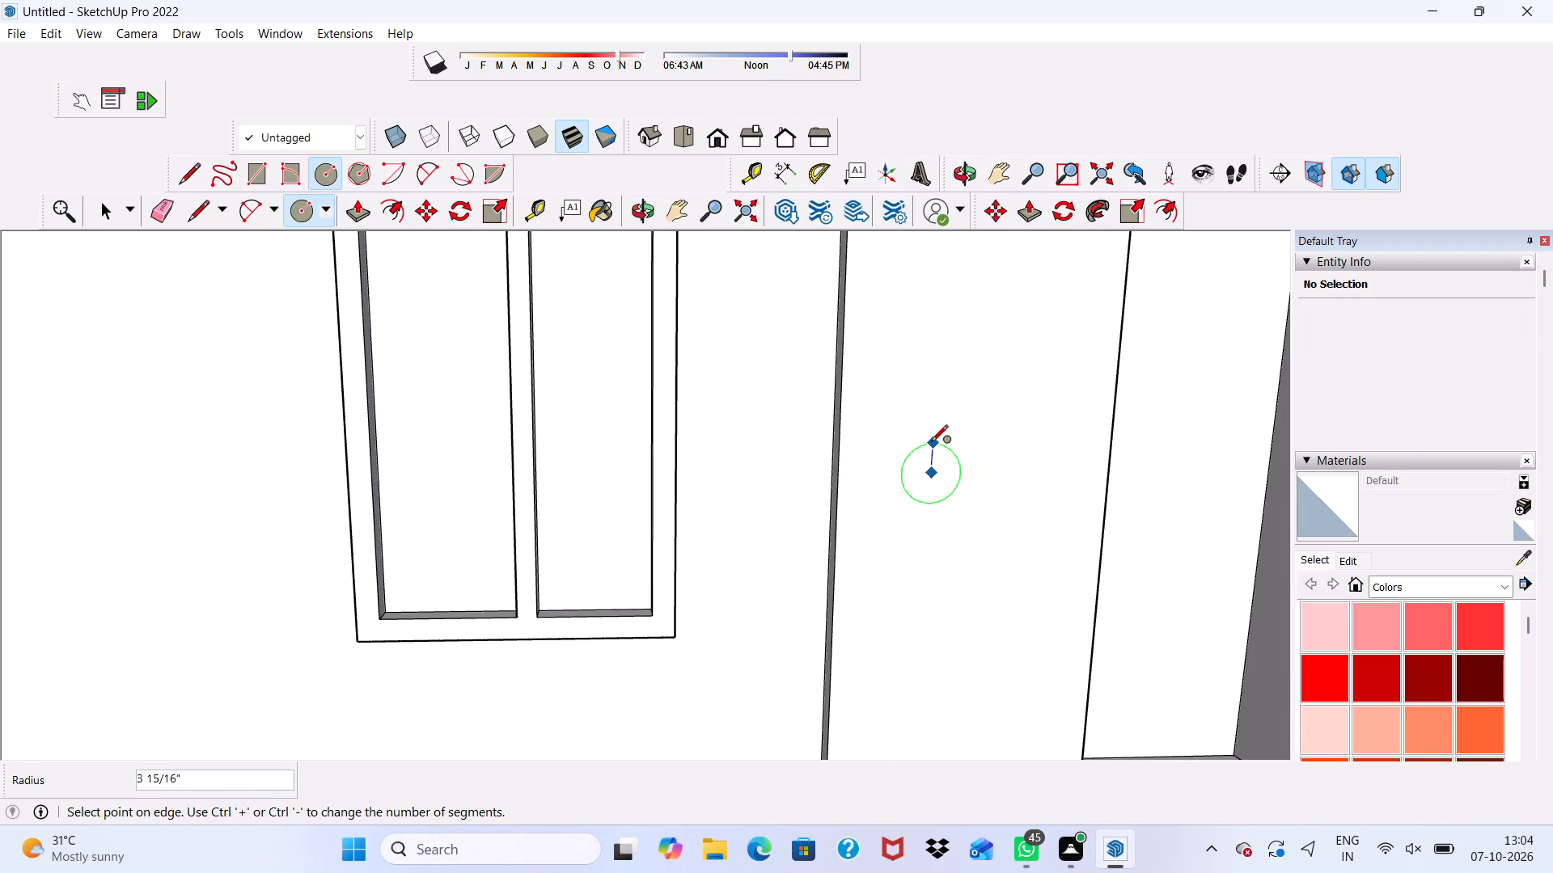
{"action": "left_click", "coordinate": [929, 435]}
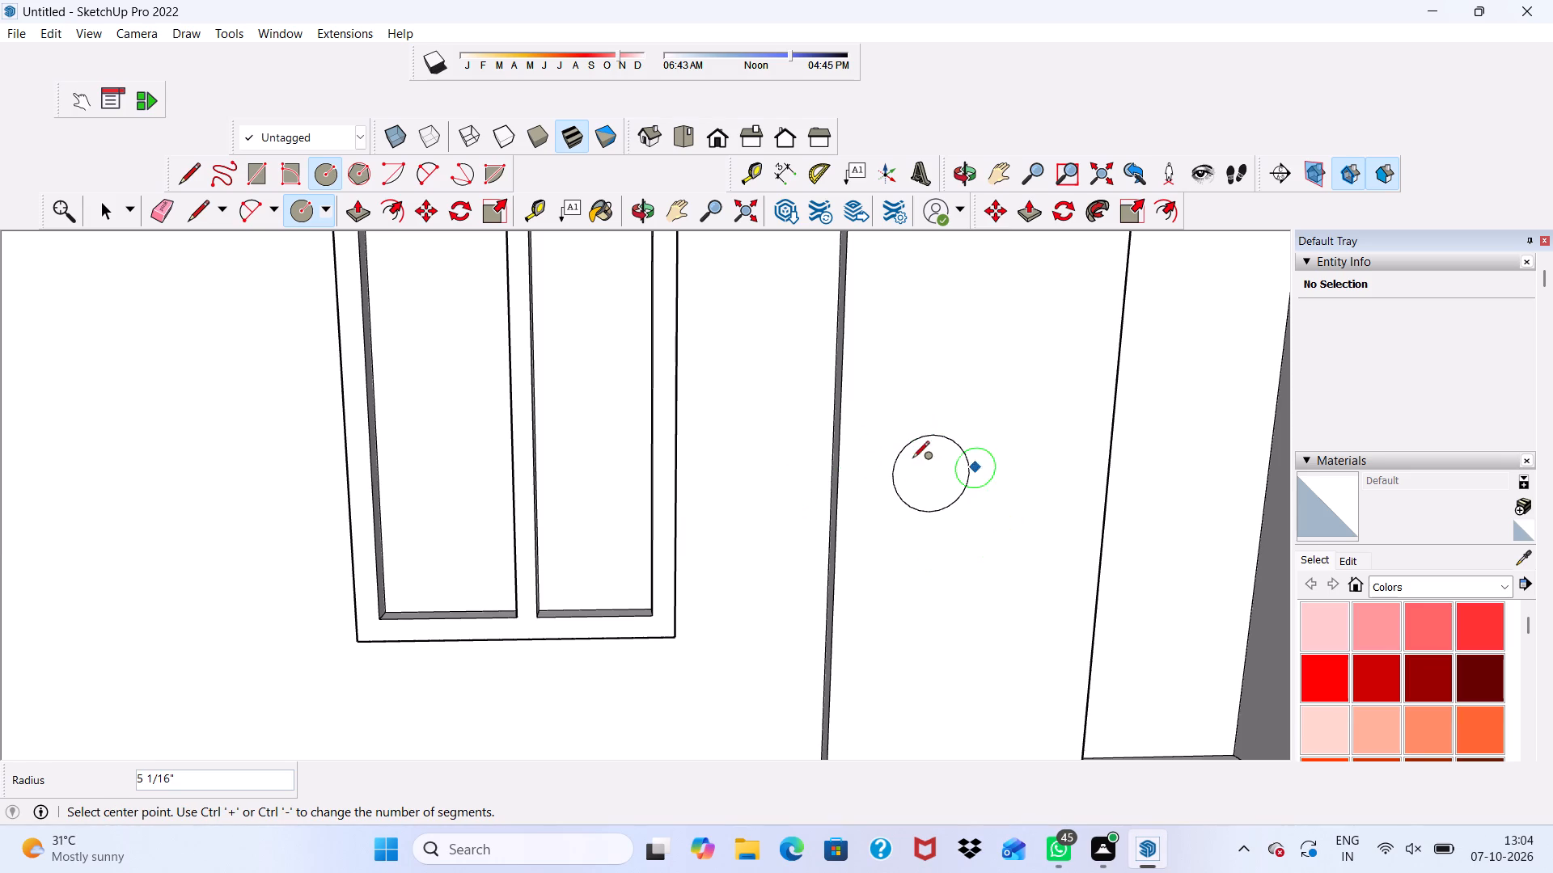
{"action": "left_click", "coordinate": [355, 210]}
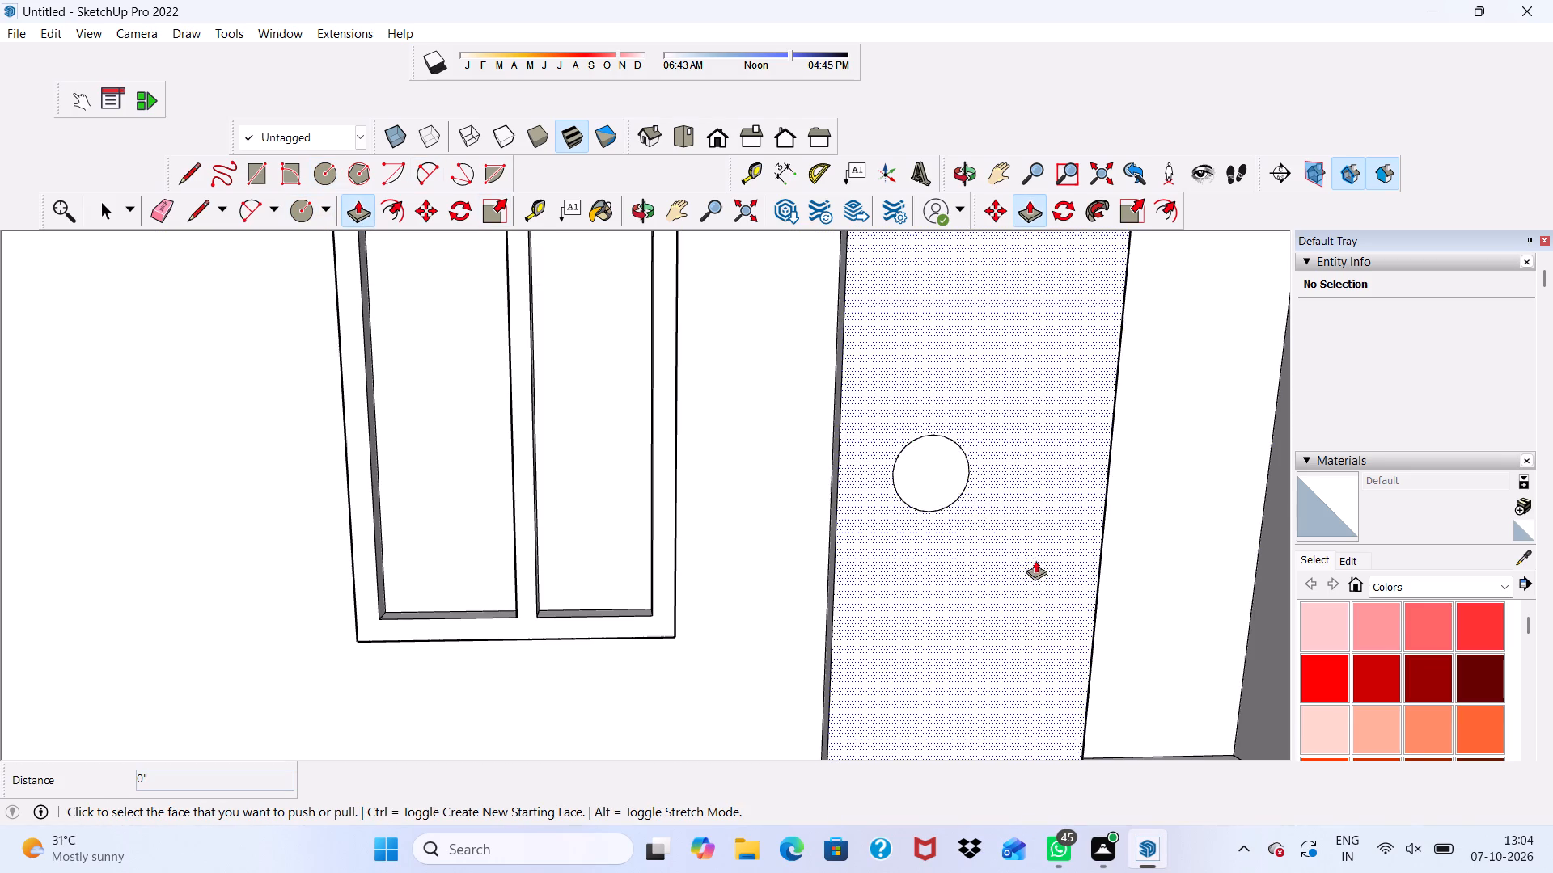
{"action": "left_click", "coordinate": [957, 479]}
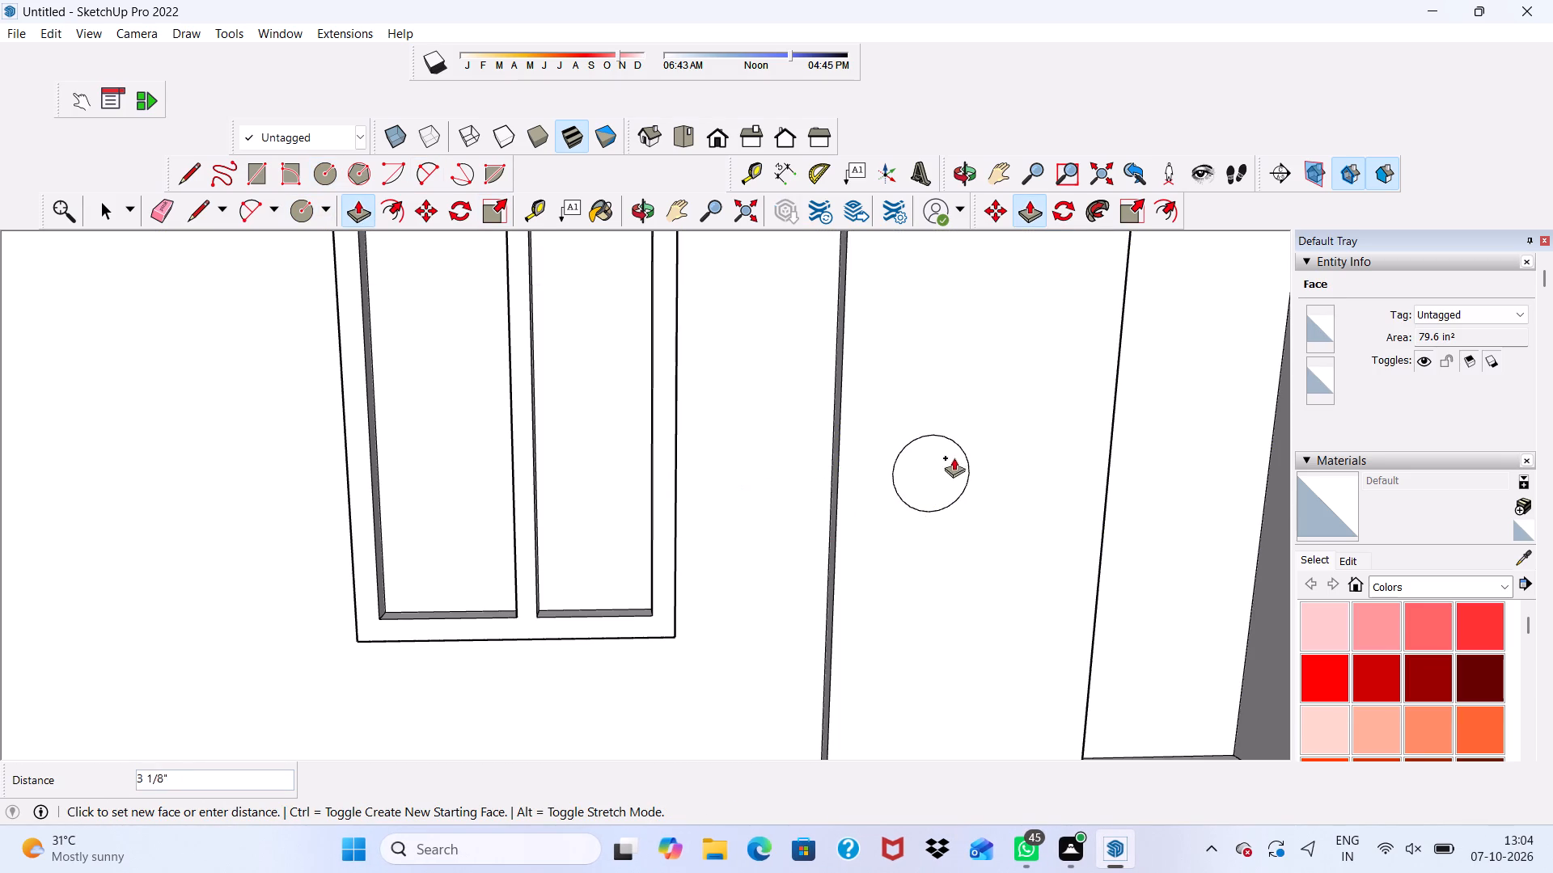
{"action": "scroll", "coordinate": [1102, 529], "scroll_direction": "down", "scroll_amount": 3}
{"action": "type", "text": "3\""}
{"action": "key", "text": "Return"}
{"action": "key", "text": "space"}
Examine the front facade around both balcony columns, comparing the furnished balconies with the empty ones below.
{"action": "scroll", "coordinate": [1069, 534], "scroll_direction": "down", "scroll_amount": 2}
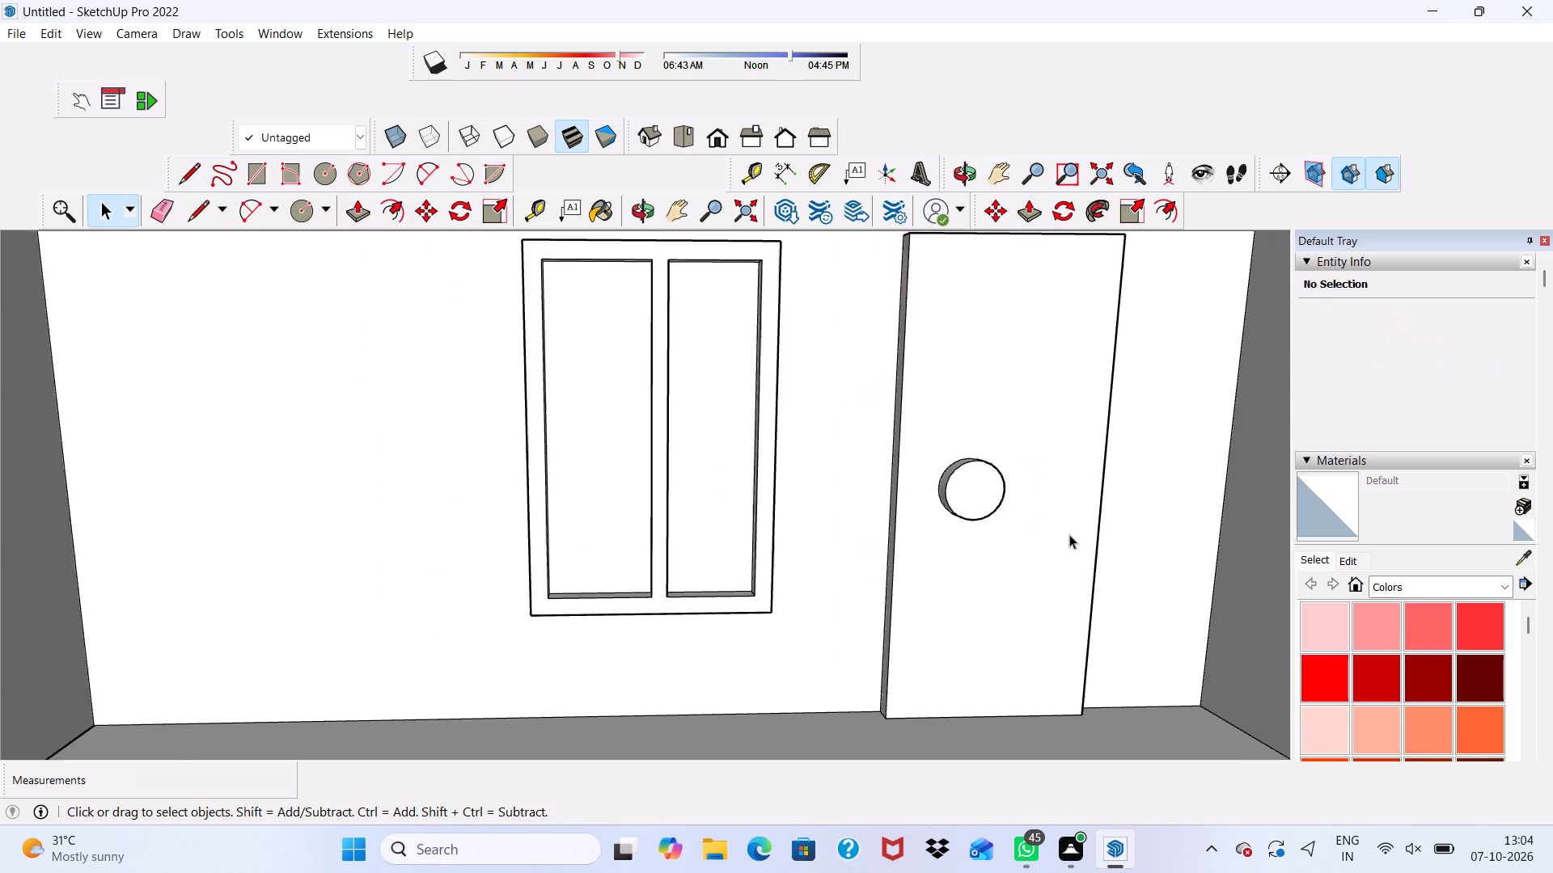
{"action": "scroll", "coordinate": [1069, 534], "scroll_direction": "down", "scroll_amount": 9}
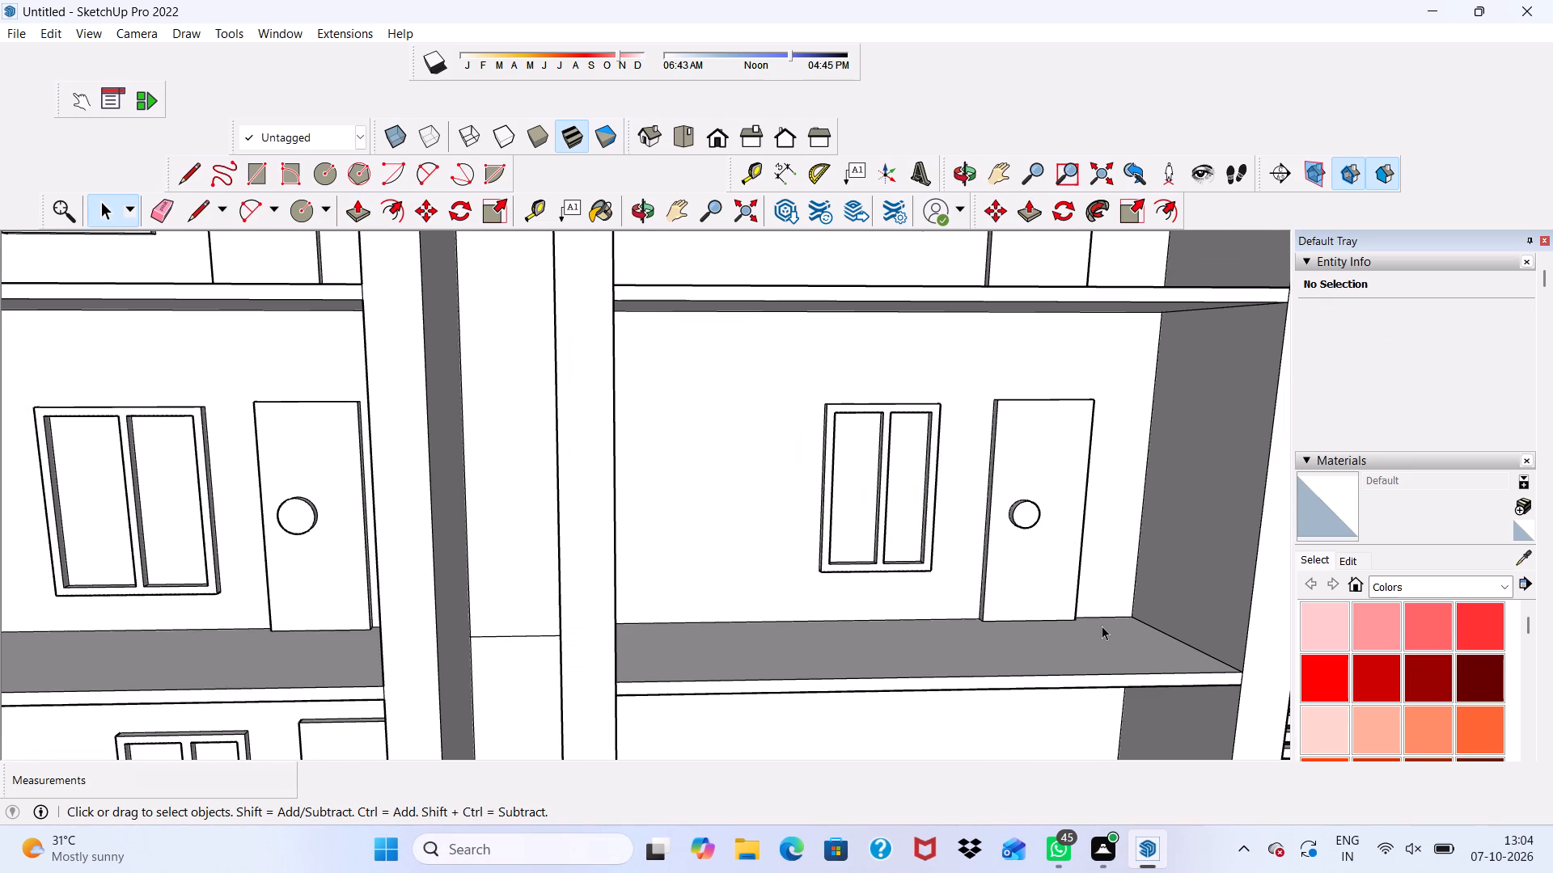
{"action": "scroll", "coordinate": [1102, 626], "scroll_direction": "down", "scroll_amount": 8}
{"action": "middle_click_drag", "start_coordinate": [1100, 657], "coordinate": [1095, 566]}
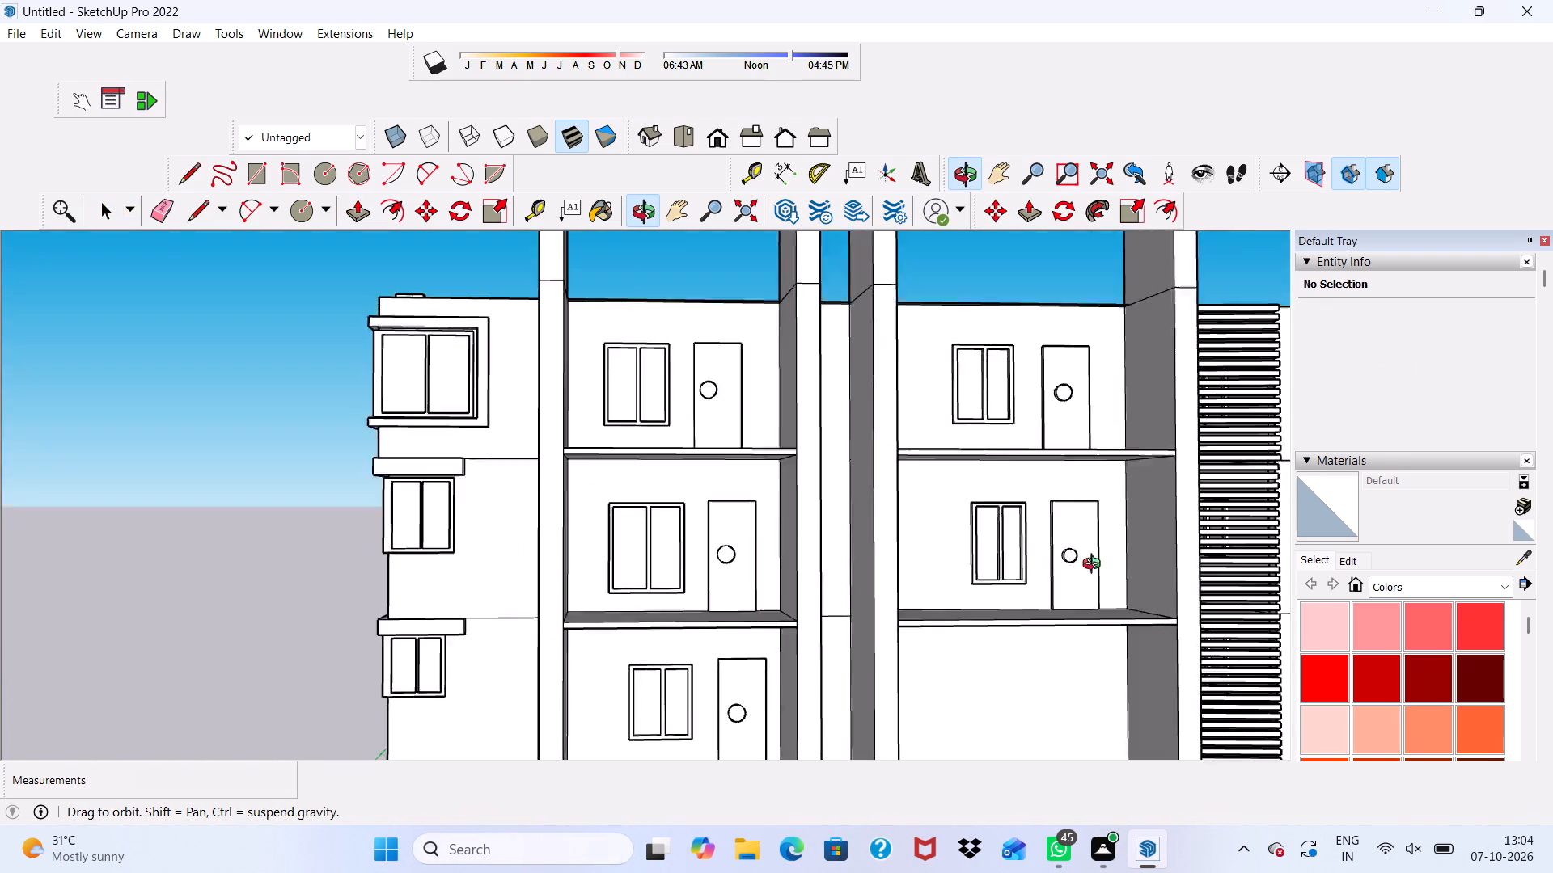
{"action": "middle_click_drag", "start_coordinate": [1095, 566], "coordinate": [984, 569]}
{"action": "scroll", "coordinate": [986, 566], "scroll_direction": "up", "scroll_amount": 2}
{"action": "scroll", "coordinate": [1013, 514], "scroll_direction": "down", "scroll_amount": 7}
{"action": "middle_click_drag", "start_coordinate": [980, 588], "coordinate": [1040, 613]}
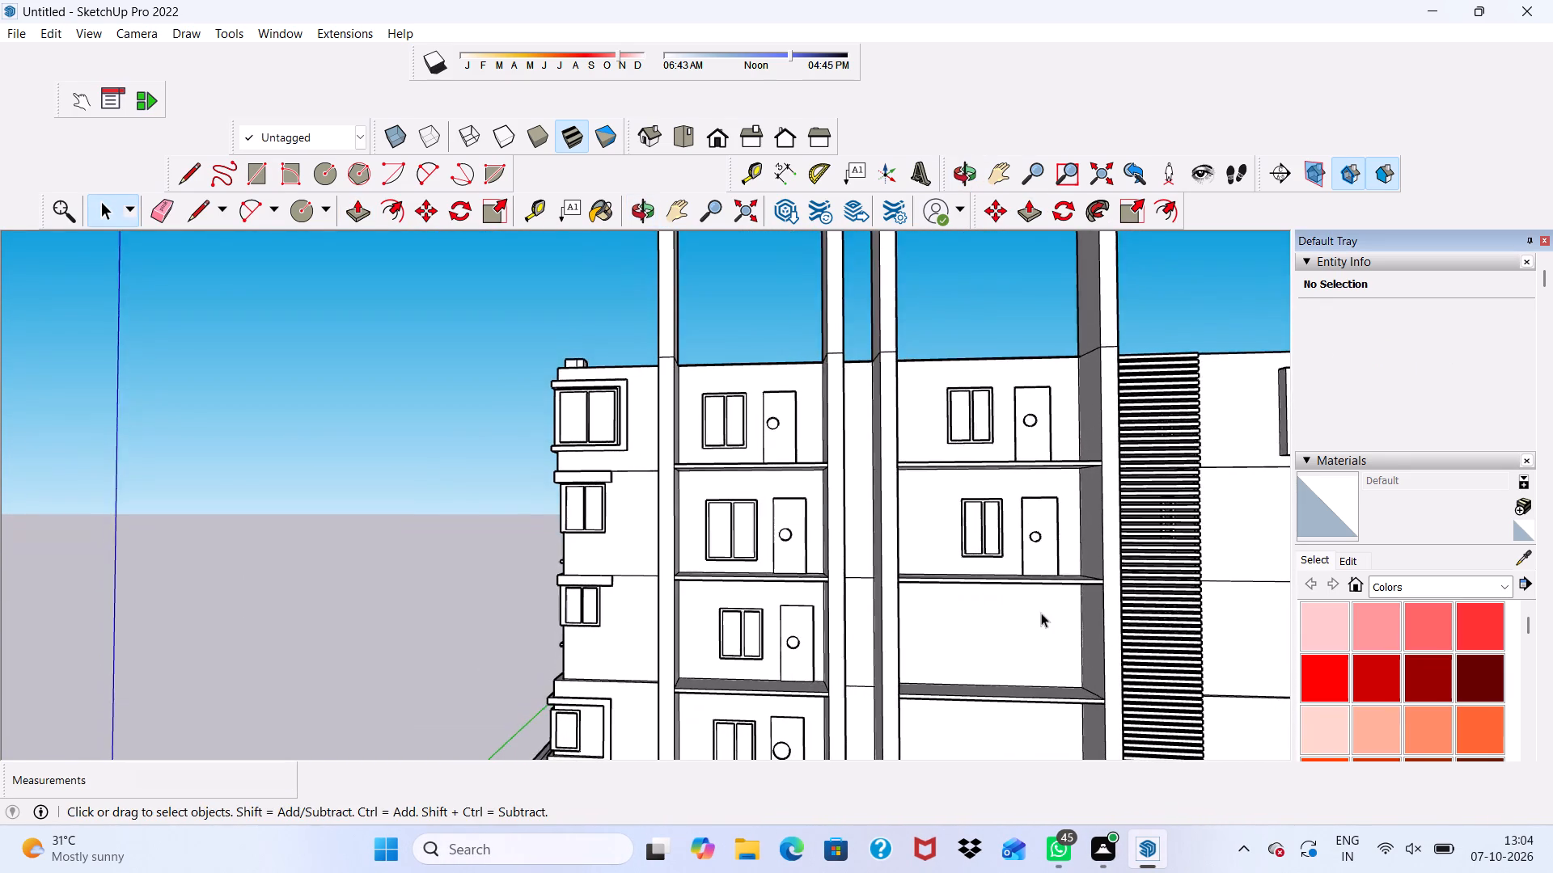
{"action": "scroll", "coordinate": [1027, 719], "scroll_direction": "up", "scroll_amount": 4}
{"action": "middle_click_drag", "start_coordinate": [1027, 719], "coordinate": [1039, 629]}
{"action": "scroll", "coordinate": [1066, 586], "scroll_direction": "down", "scroll_amount": 7}
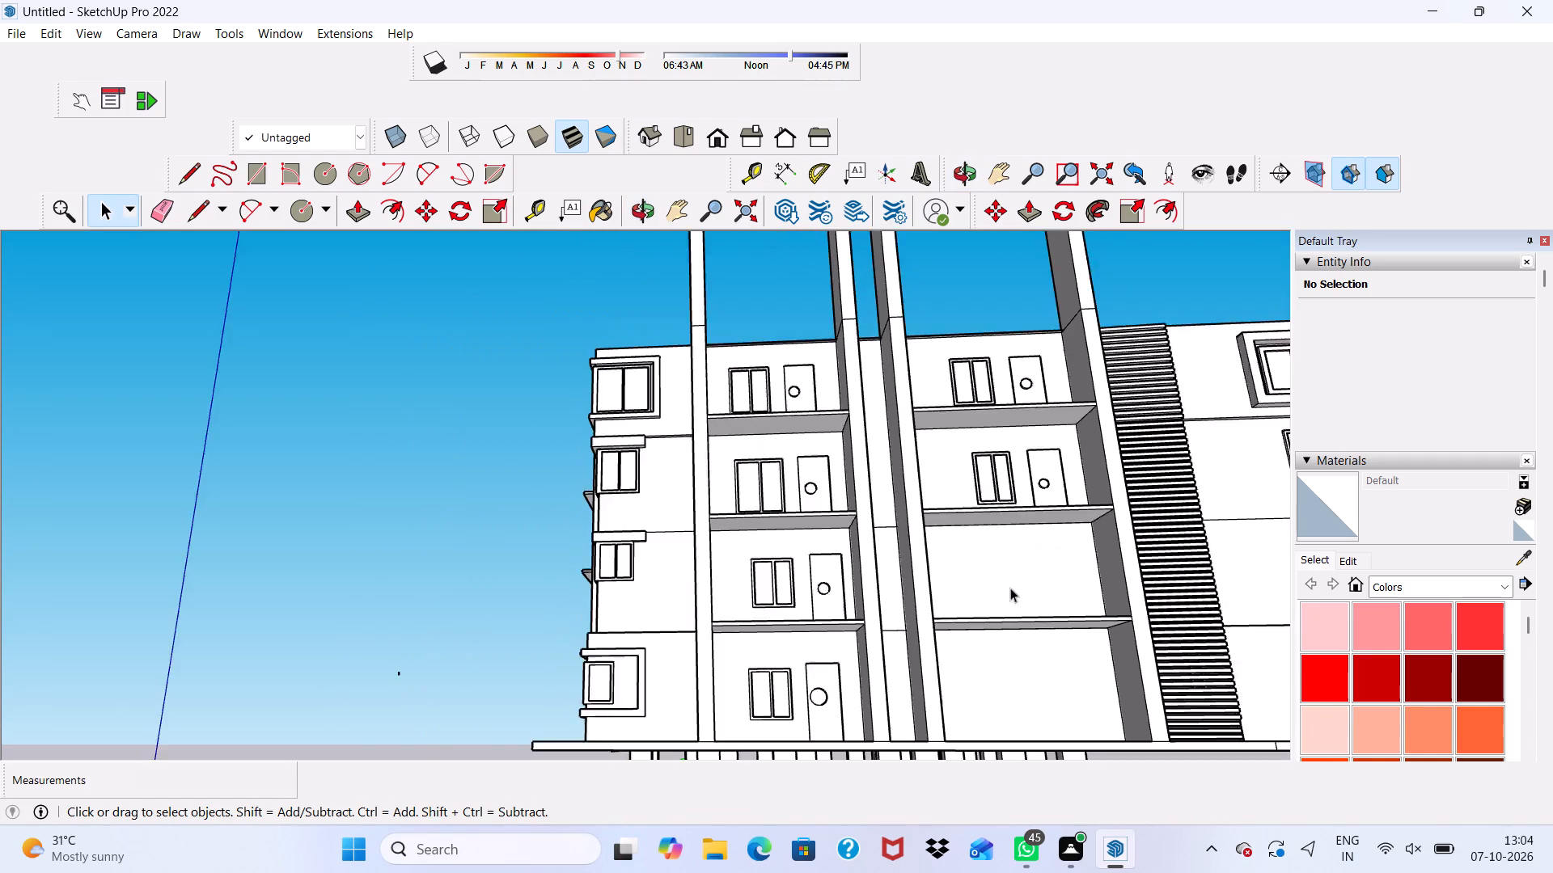
{"action": "scroll", "coordinate": [1010, 588], "scroll_direction": "down", "scroll_amount": 2}
{"action": "middle_click_drag", "start_coordinate": [901, 609], "coordinate": [1070, 719]}
{"action": "middle_click_drag", "start_coordinate": [1105, 652], "coordinate": [778, 693]}
{"action": "scroll", "coordinate": [887, 687], "scroll_direction": "down", "scroll_amount": 1}
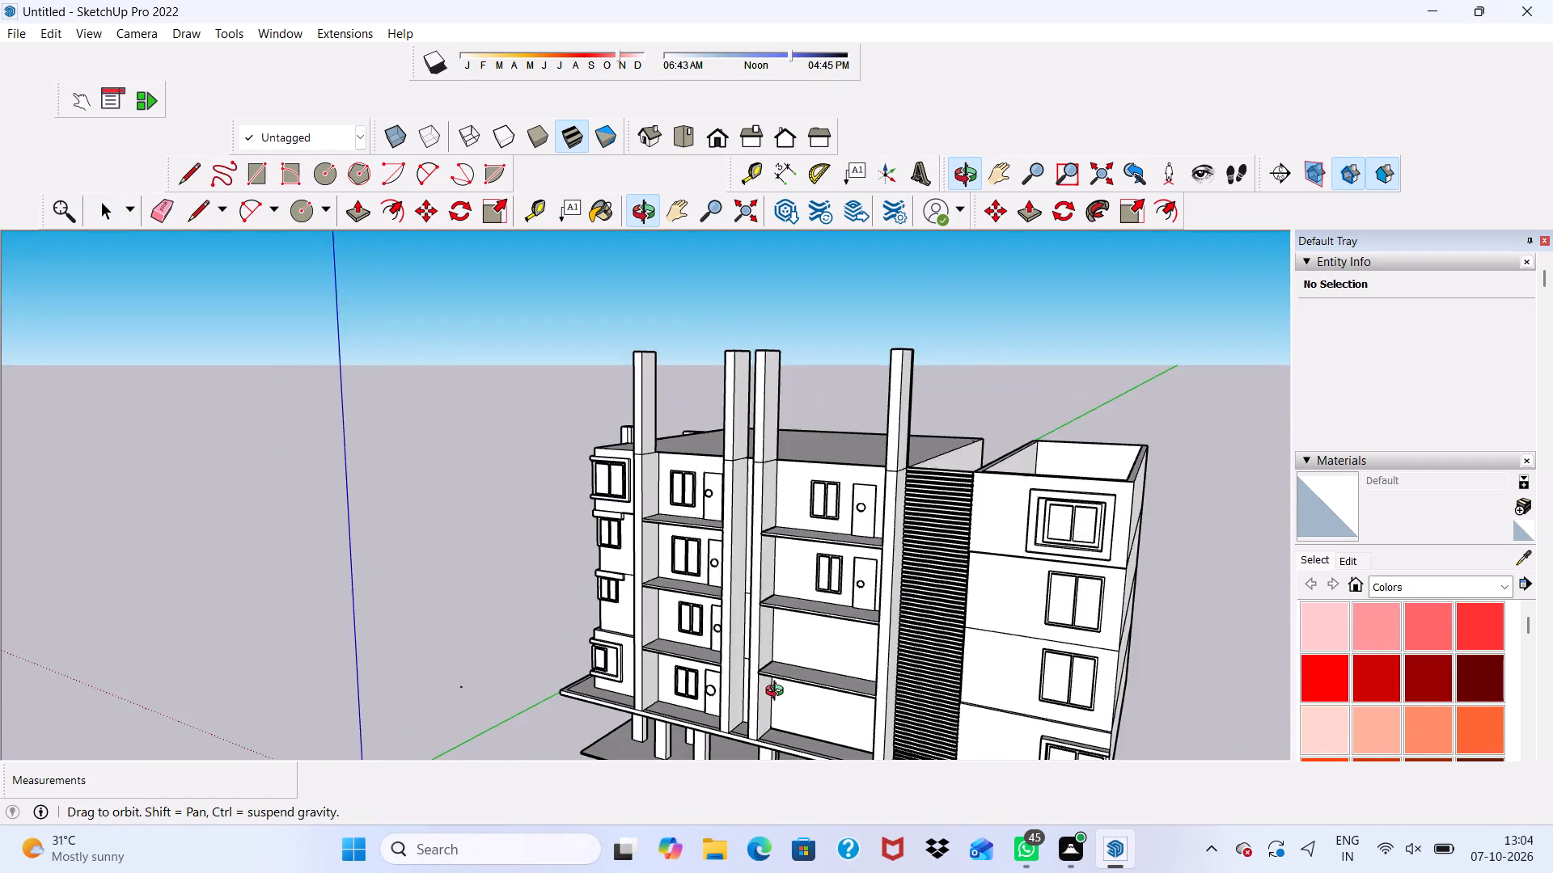
{"action": "middle_click_drag", "start_coordinate": [778, 693], "coordinate": [897, 629]}
{"action": "scroll", "coordinate": [899, 629], "scroll_direction": "up", "scroll_amount": 8}
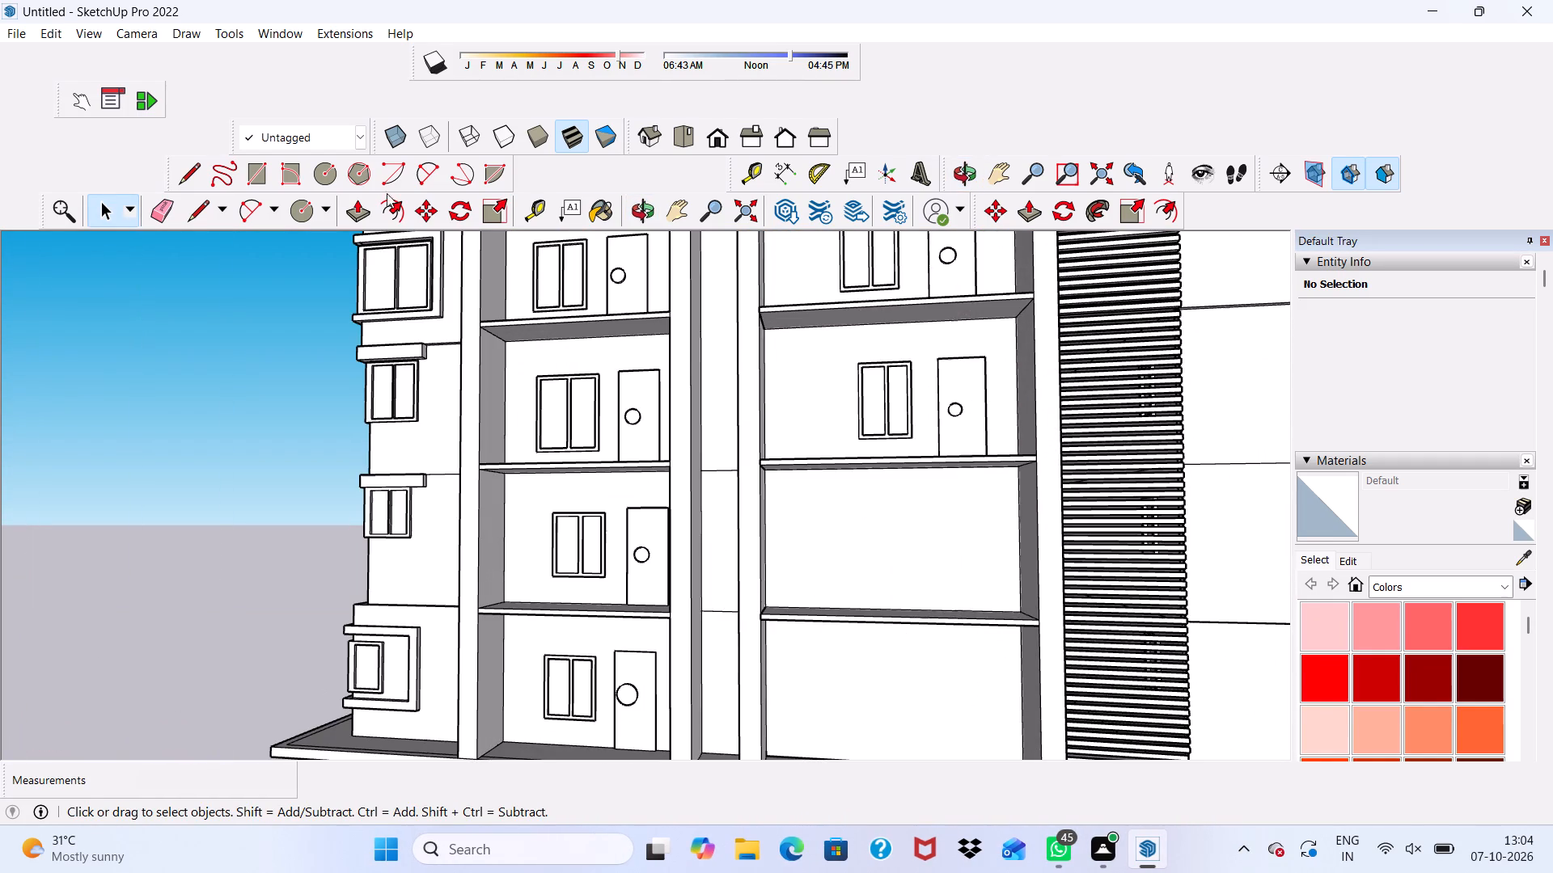
Draw a 3' by 7' door on the back wall of the next empty balcony down, standing on its floor, and Push/Pull it outward 3".
{"action": "left_click", "coordinate": [255, 163]}
{"action": "scroll", "coordinate": [954, 596], "scroll_direction": "up", "scroll_amount": 4}
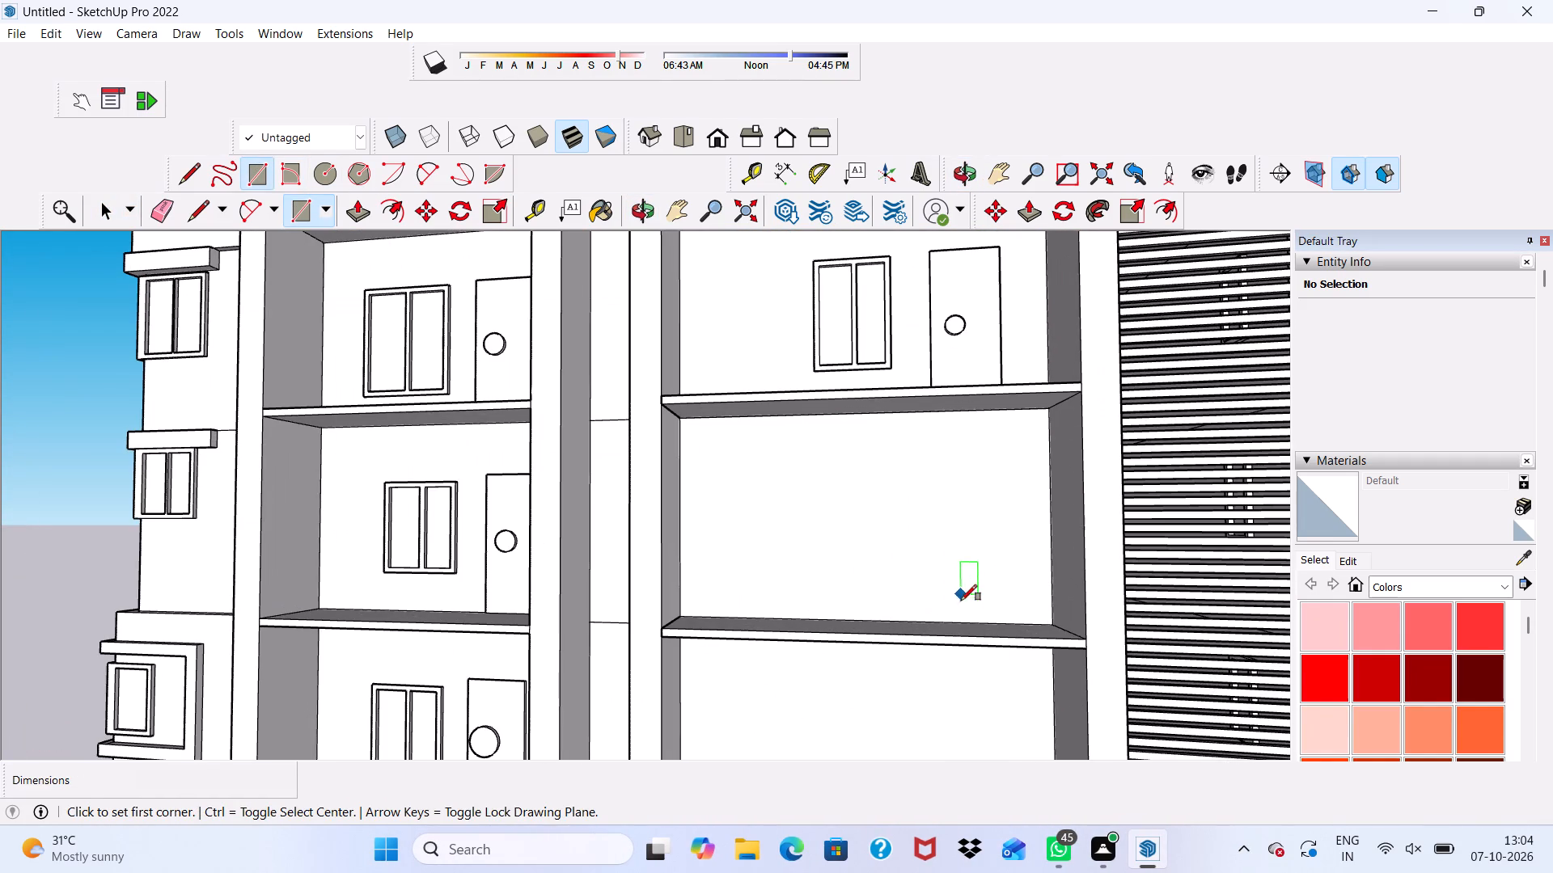
{"action": "left_click_drag", "start_coordinate": [945, 620], "coordinate": [946, 603]}
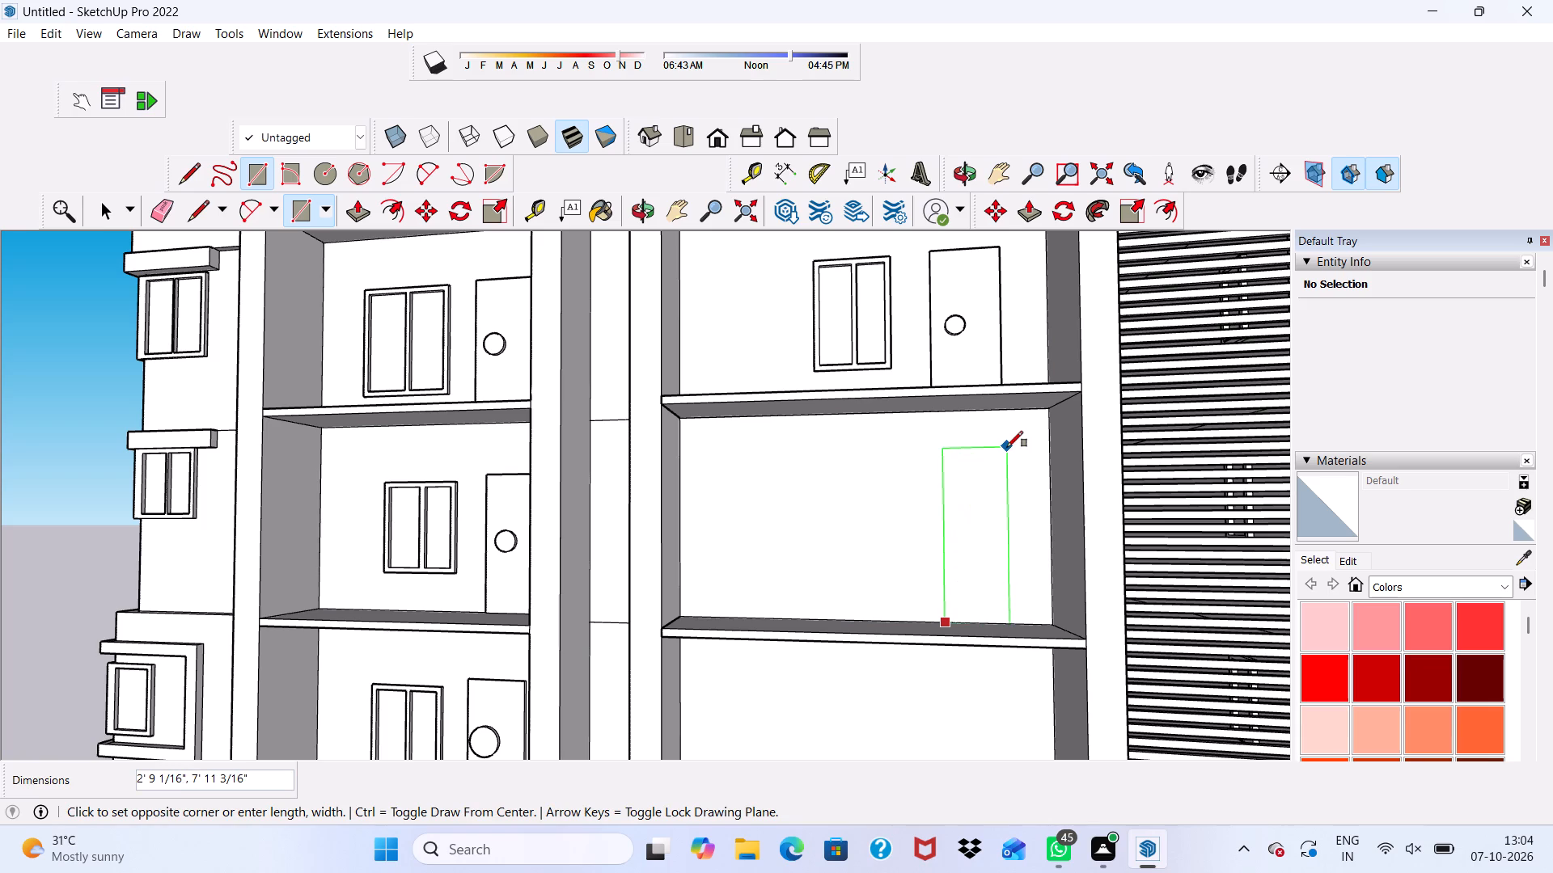
{"action": "type", "text": "3',7'"}
{"action": "key", "text": "Return"}
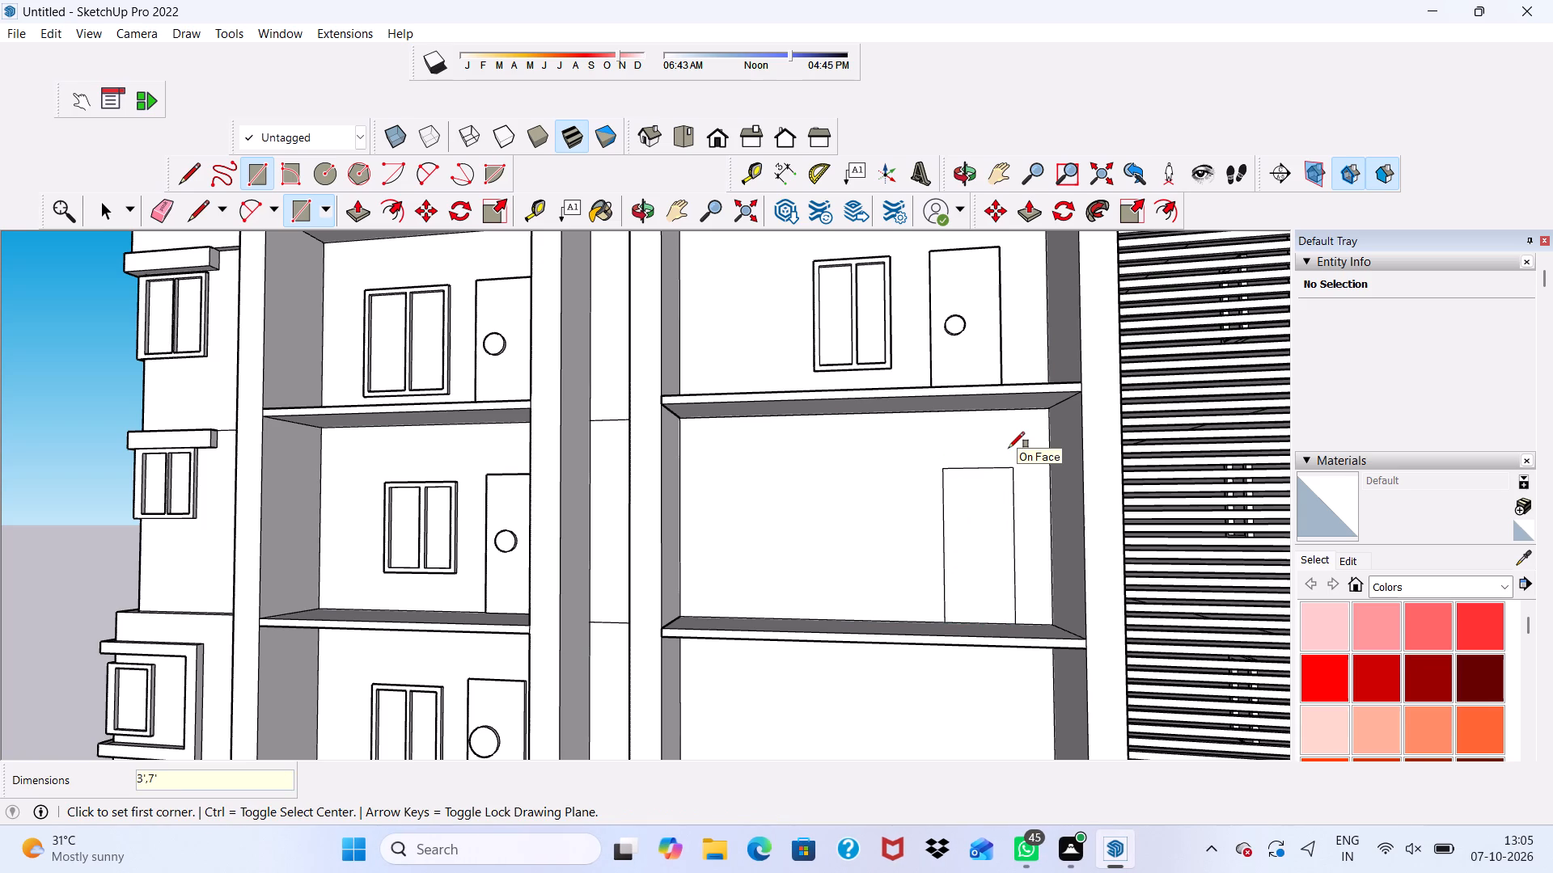
{"action": "left_click", "coordinate": [365, 207]}
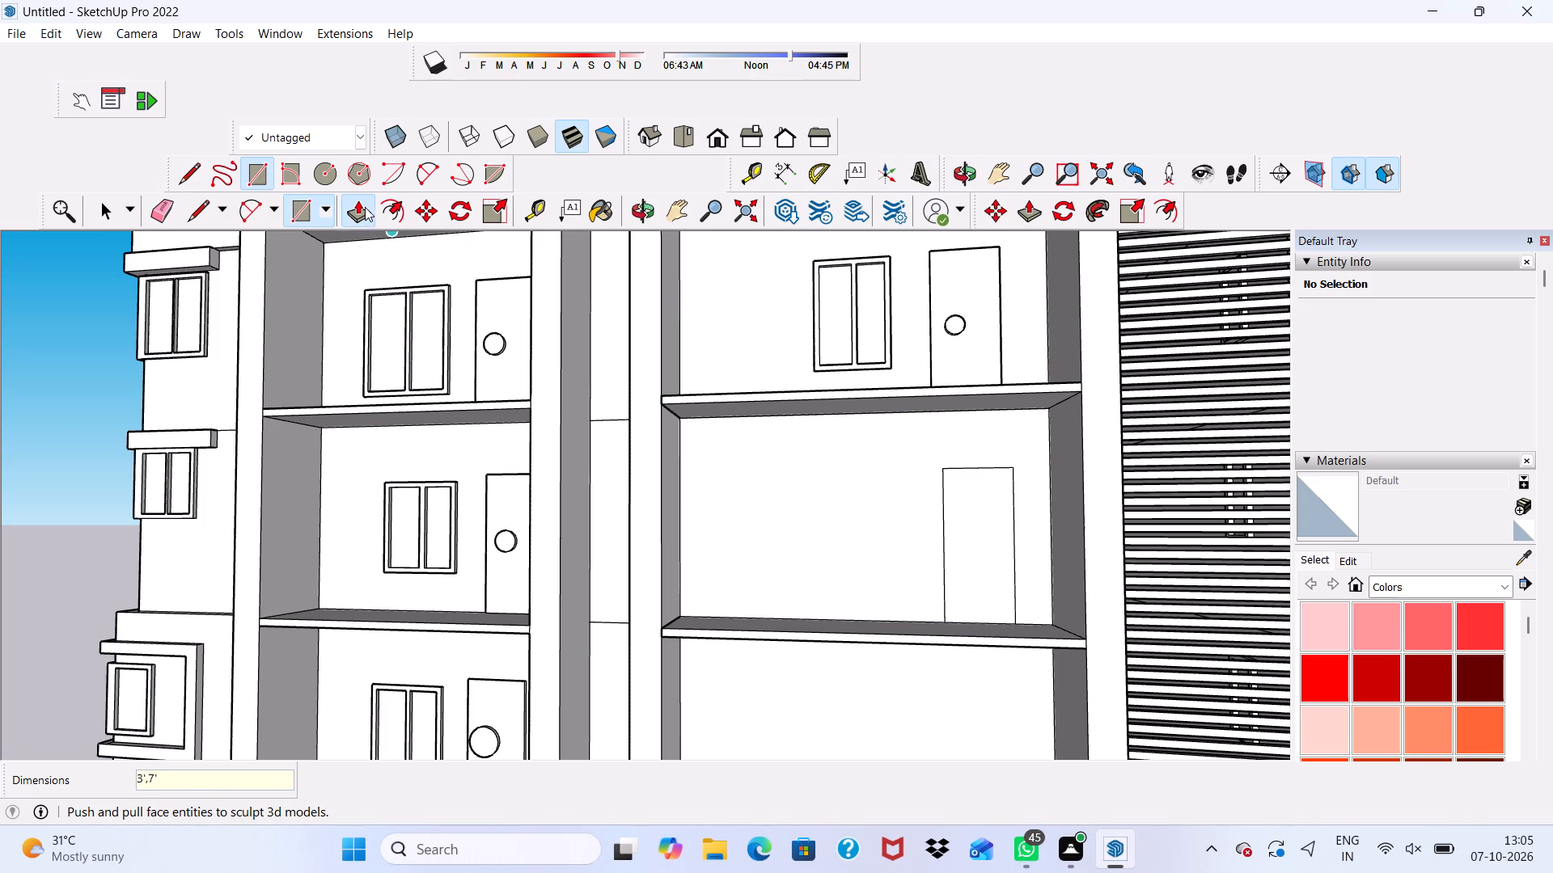
{"action": "left_click", "coordinate": [980, 540]}
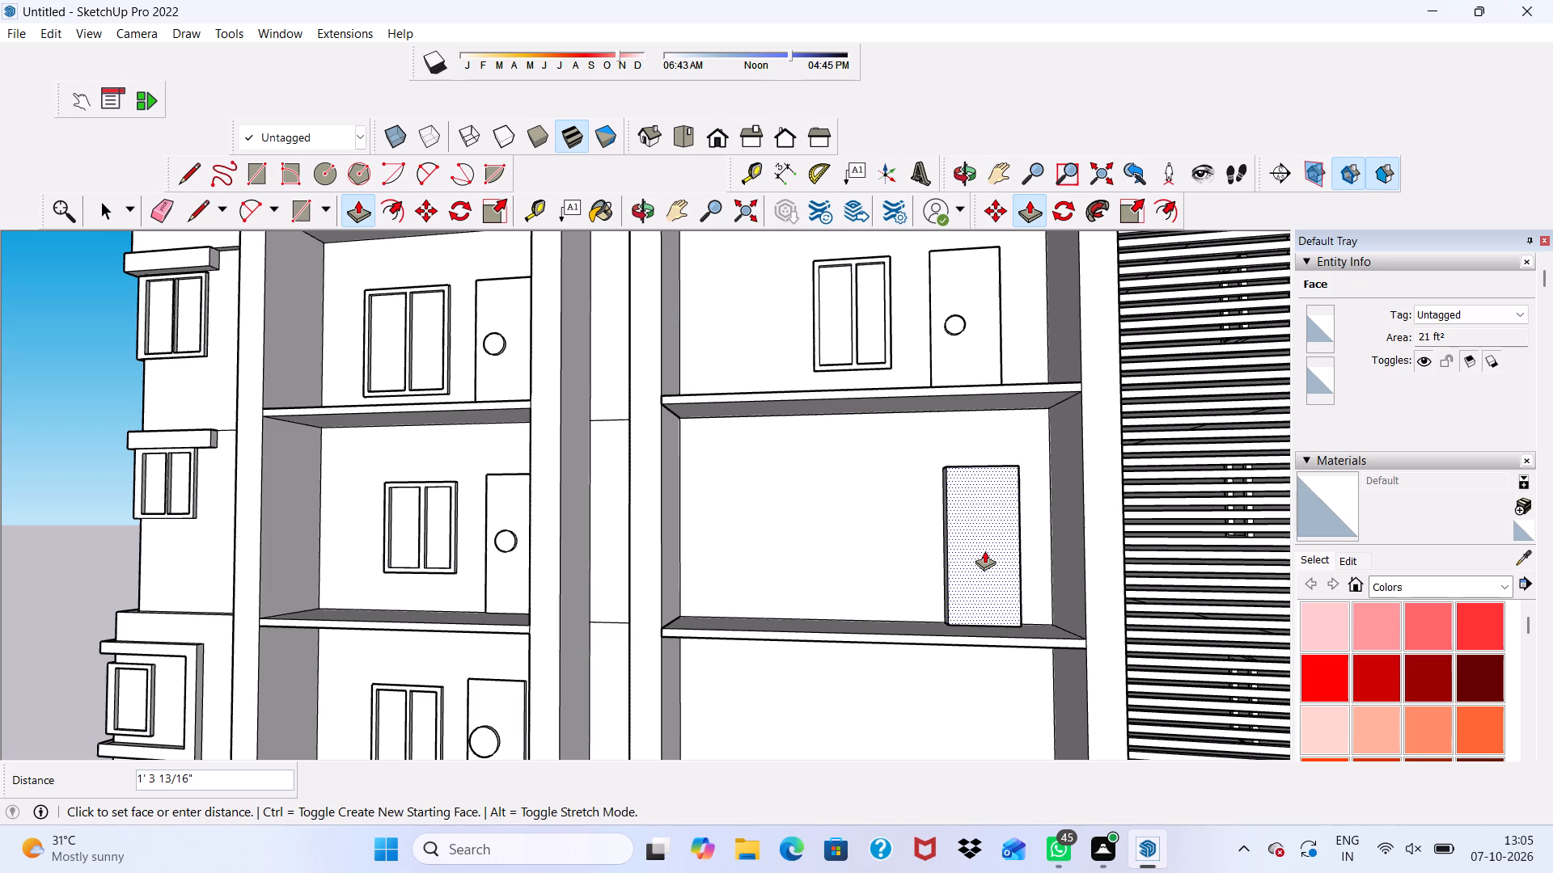
{"action": "type", "text": "3\""}
{"action": "key", "text": "Return"}
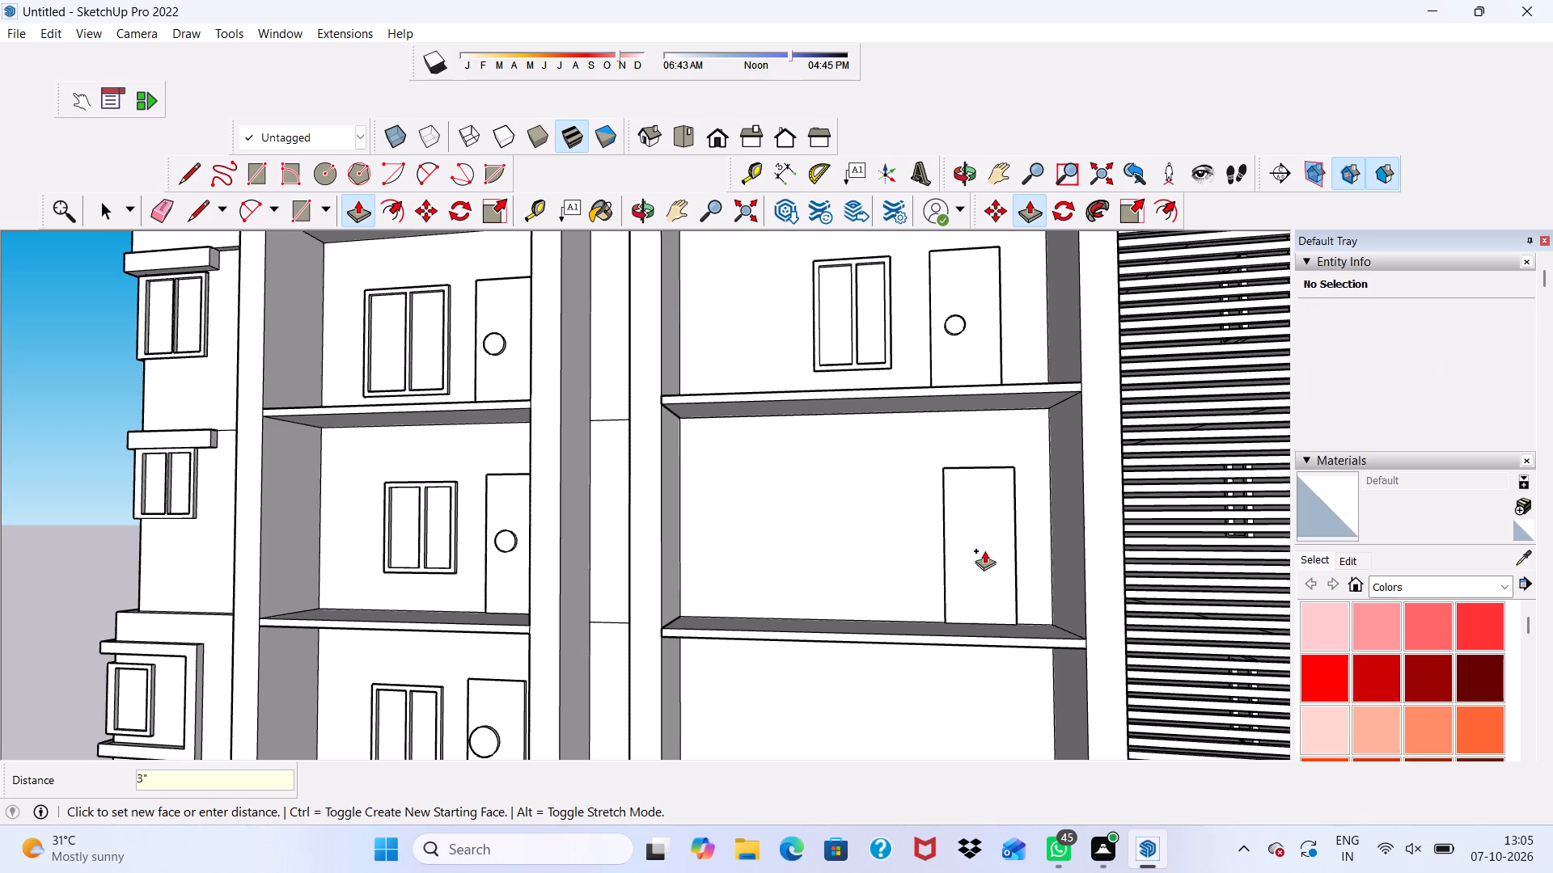
Draw a knob circle about 5 3/4" in radius on the new door's face, near its window-side edge.
{"action": "left_click", "coordinate": [332, 172]}
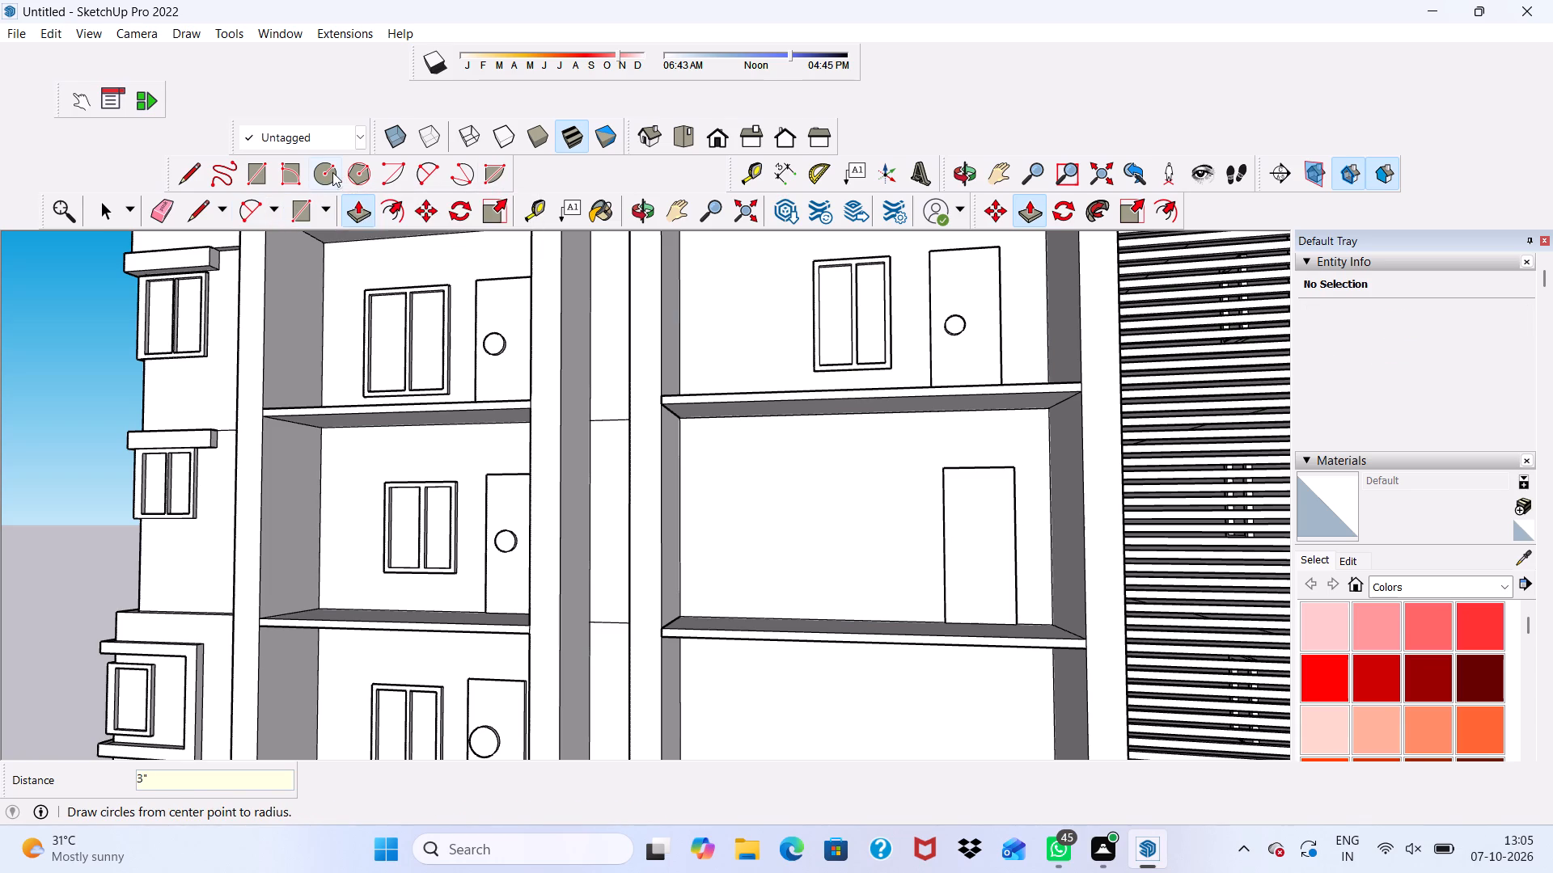
{"action": "scroll", "coordinate": [978, 542], "scroll_direction": "up", "scroll_amount": 10}
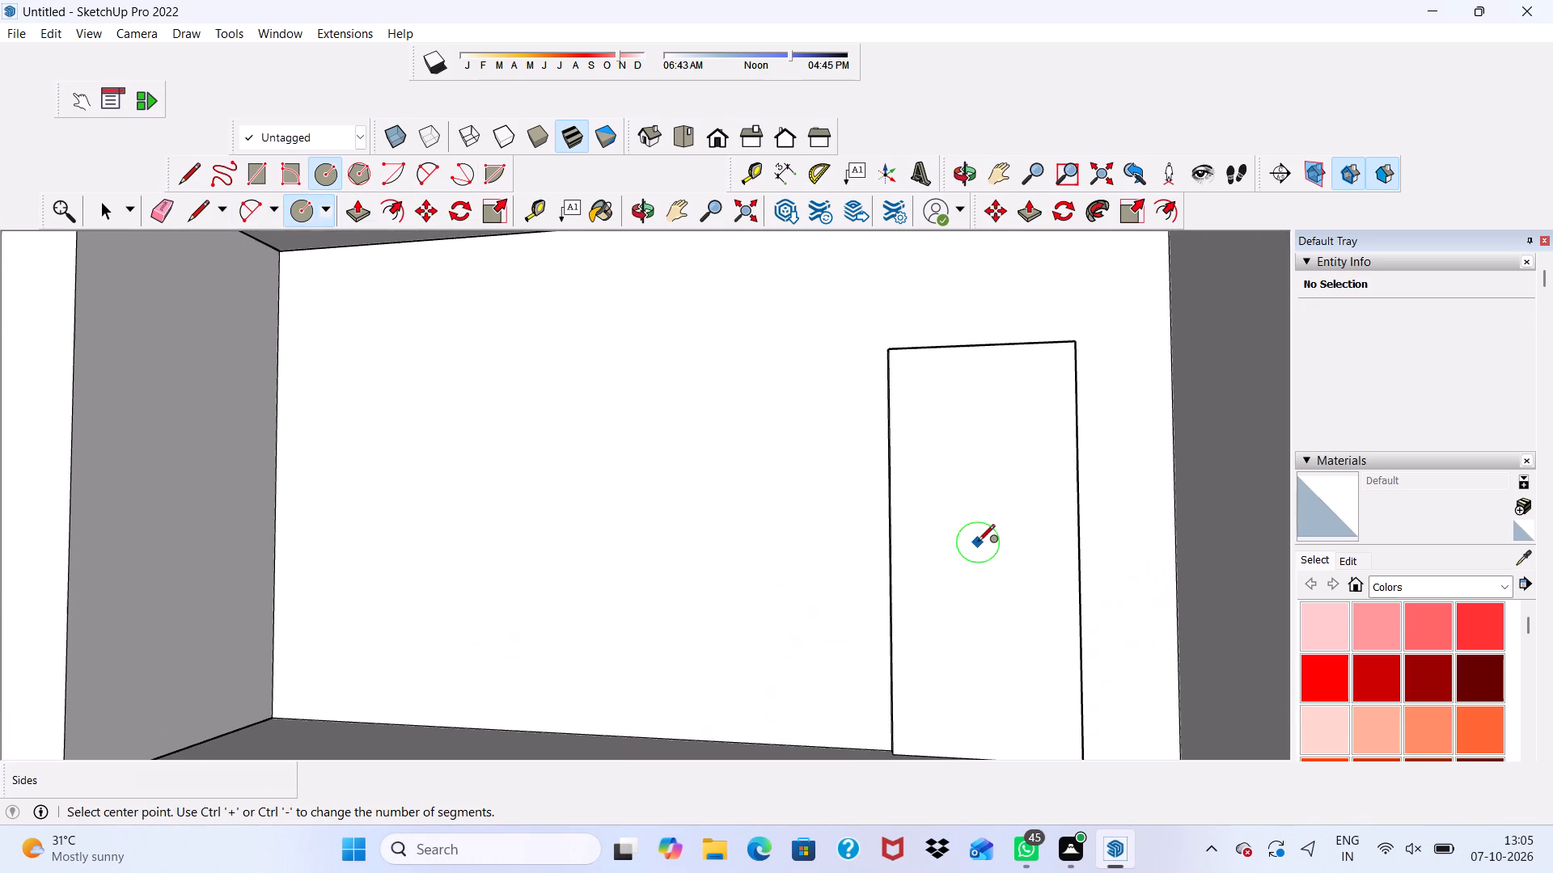
{"action": "left_click", "coordinate": [948, 538]}
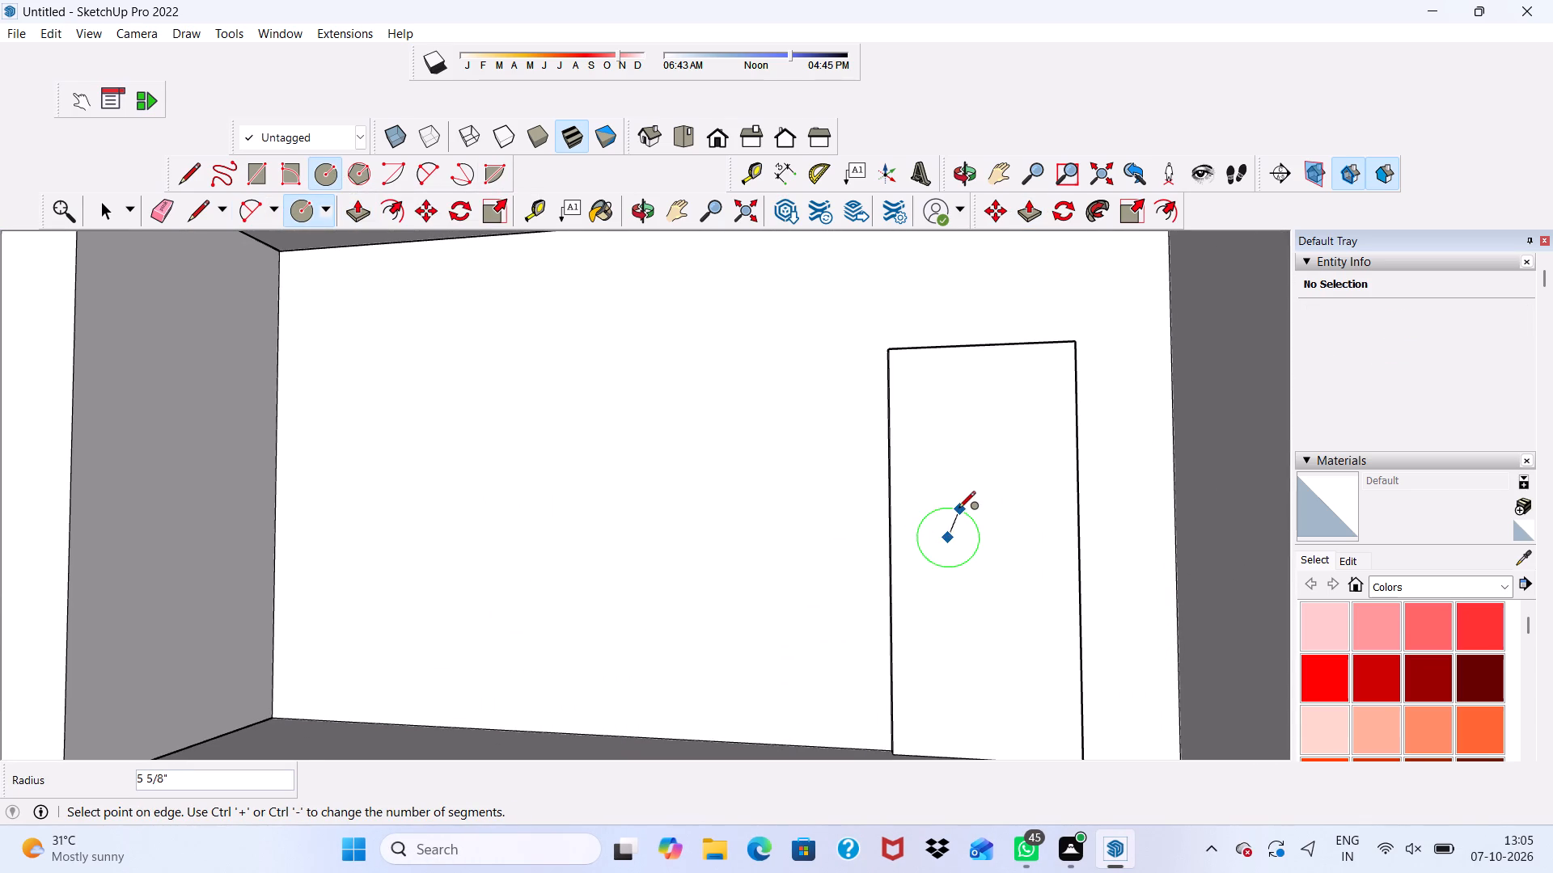
{"action": "left_click", "coordinate": [958, 509]}
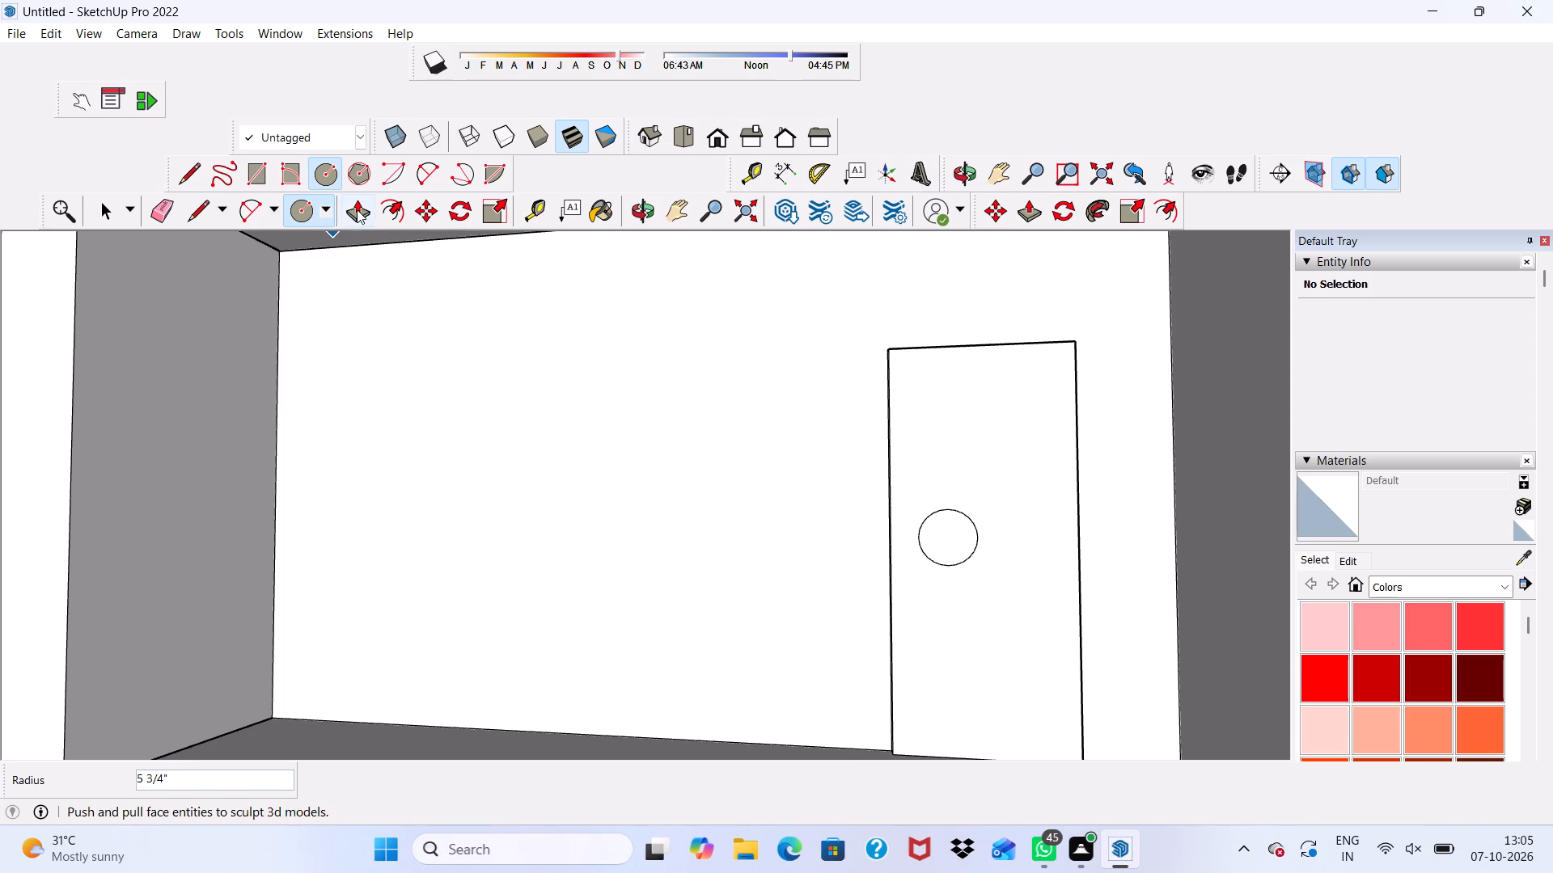
Push/Pull the knob circle on the door outward 3".
{"action": "left_click", "coordinate": [357, 209]}
{"action": "left_click", "coordinate": [960, 543]}
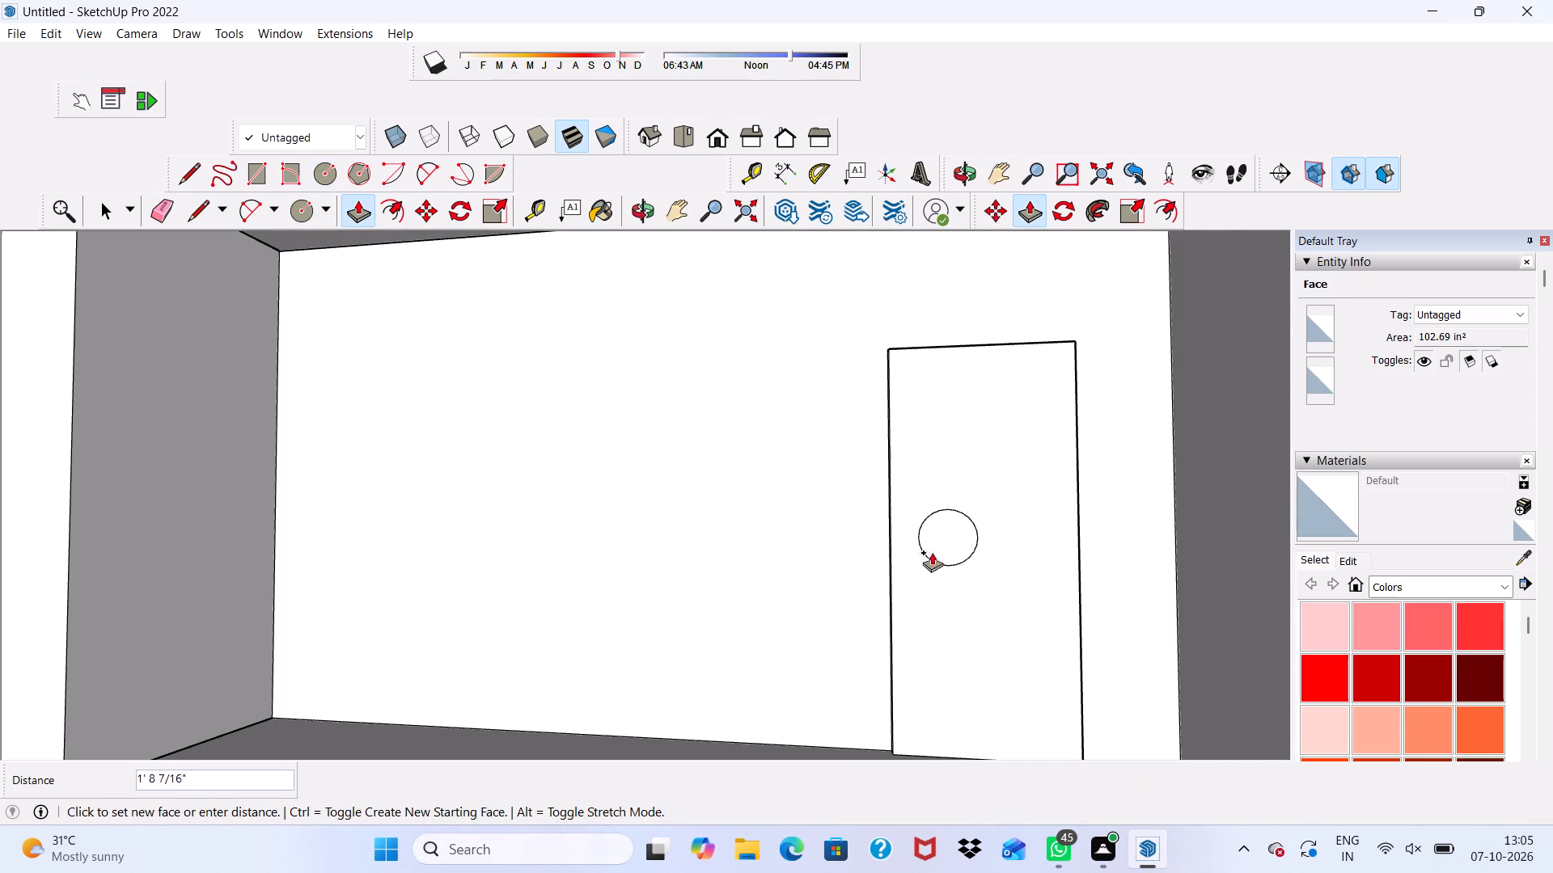
{"action": "scroll", "coordinate": [932, 545], "scroll_direction": "up", "scroll_amount": 3}
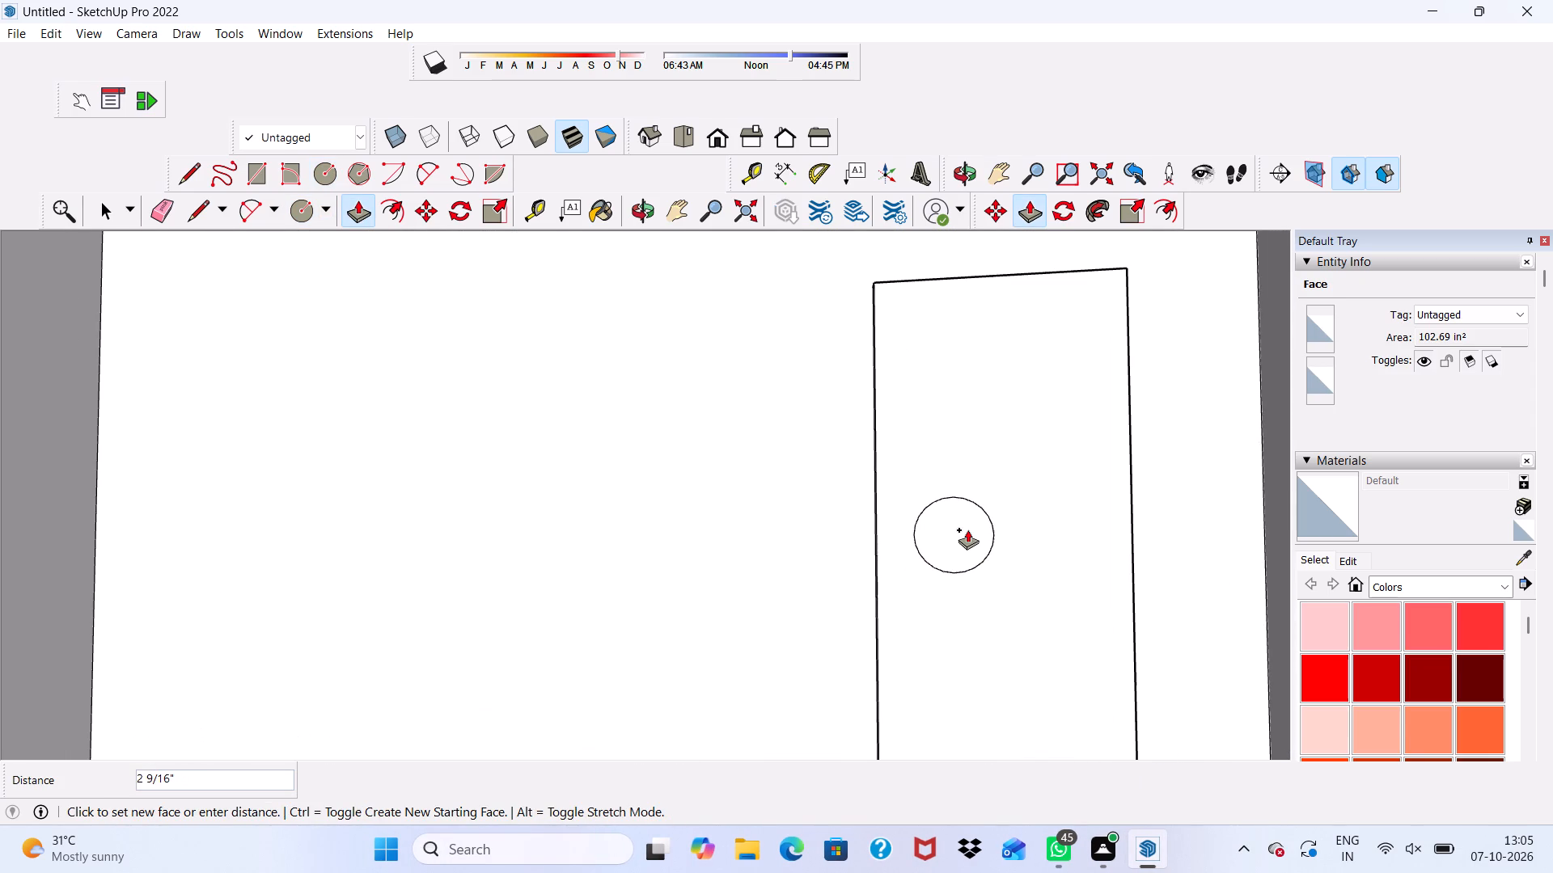
{"action": "key", "text": "space"}
{"action": "left_click", "coordinate": [967, 529]}
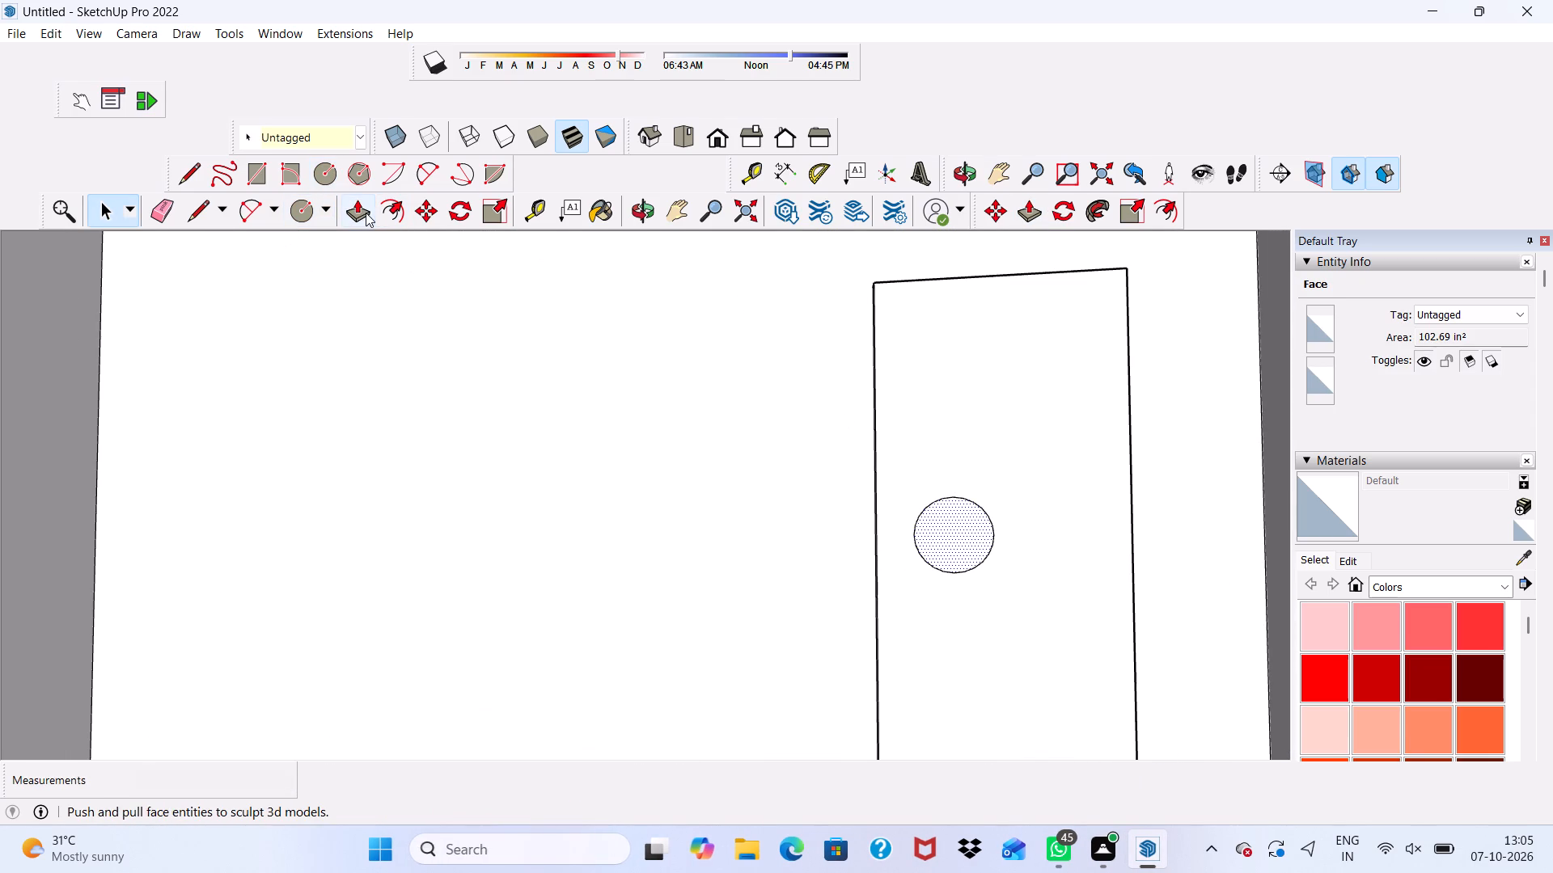
{"action": "left_click", "coordinate": [362, 213]}
{"action": "left_click", "coordinate": [958, 524]}
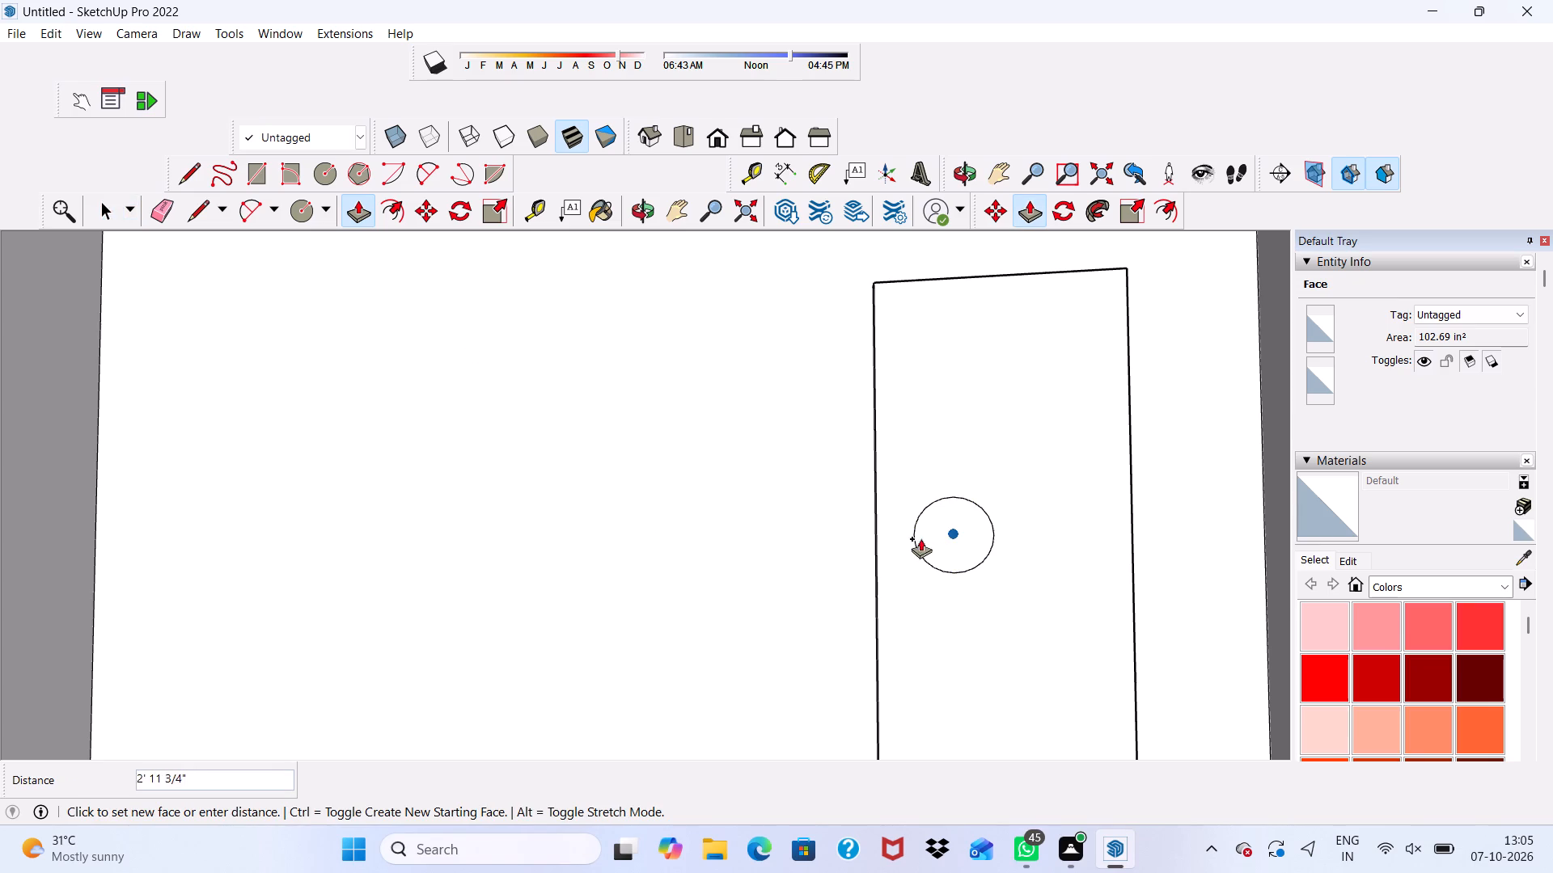
{"action": "scroll", "coordinate": [960, 533], "scroll_direction": "up", "scroll_amount": 3}
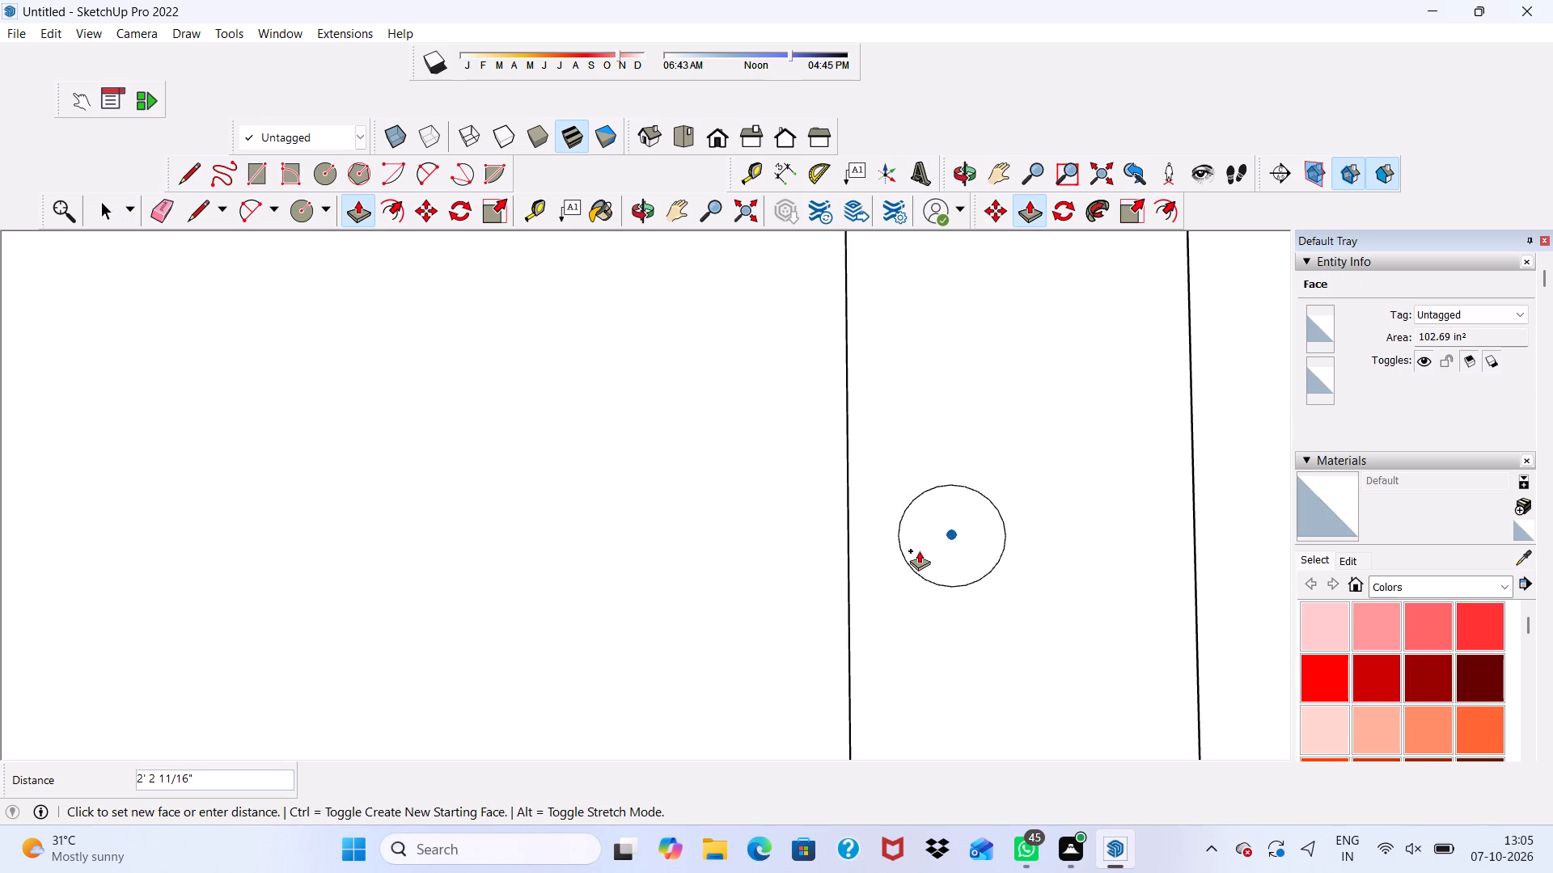
{"action": "left_click", "coordinate": [936, 543]}
{"action": "key", "text": "space"}
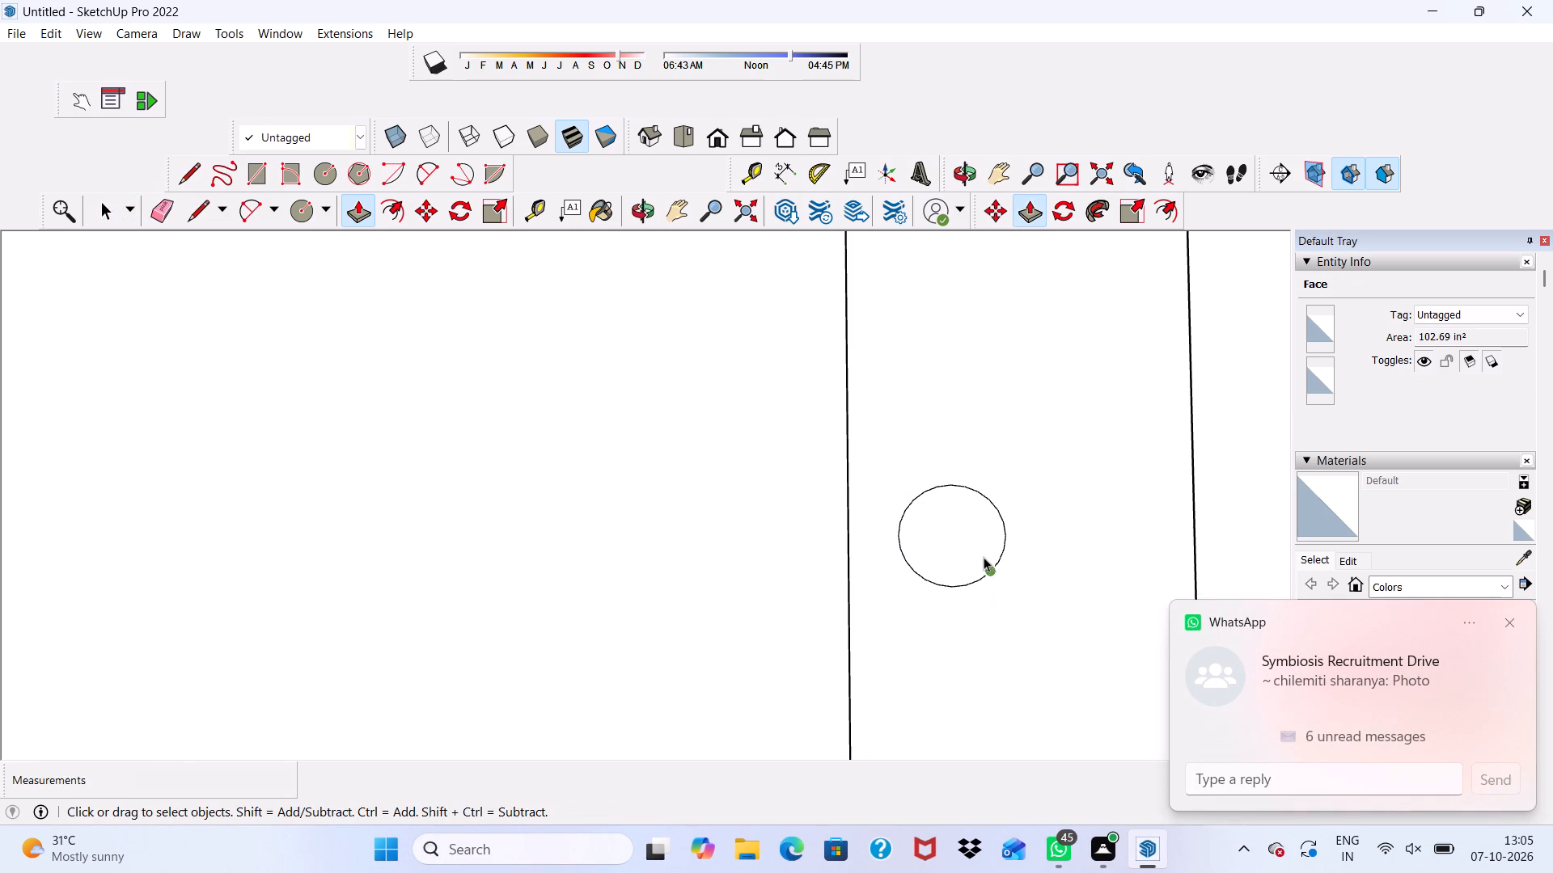
{"action": "left_click", "coordinate": [963, 535]}
{"action": "left_click", "coordinate": [351, 213]}
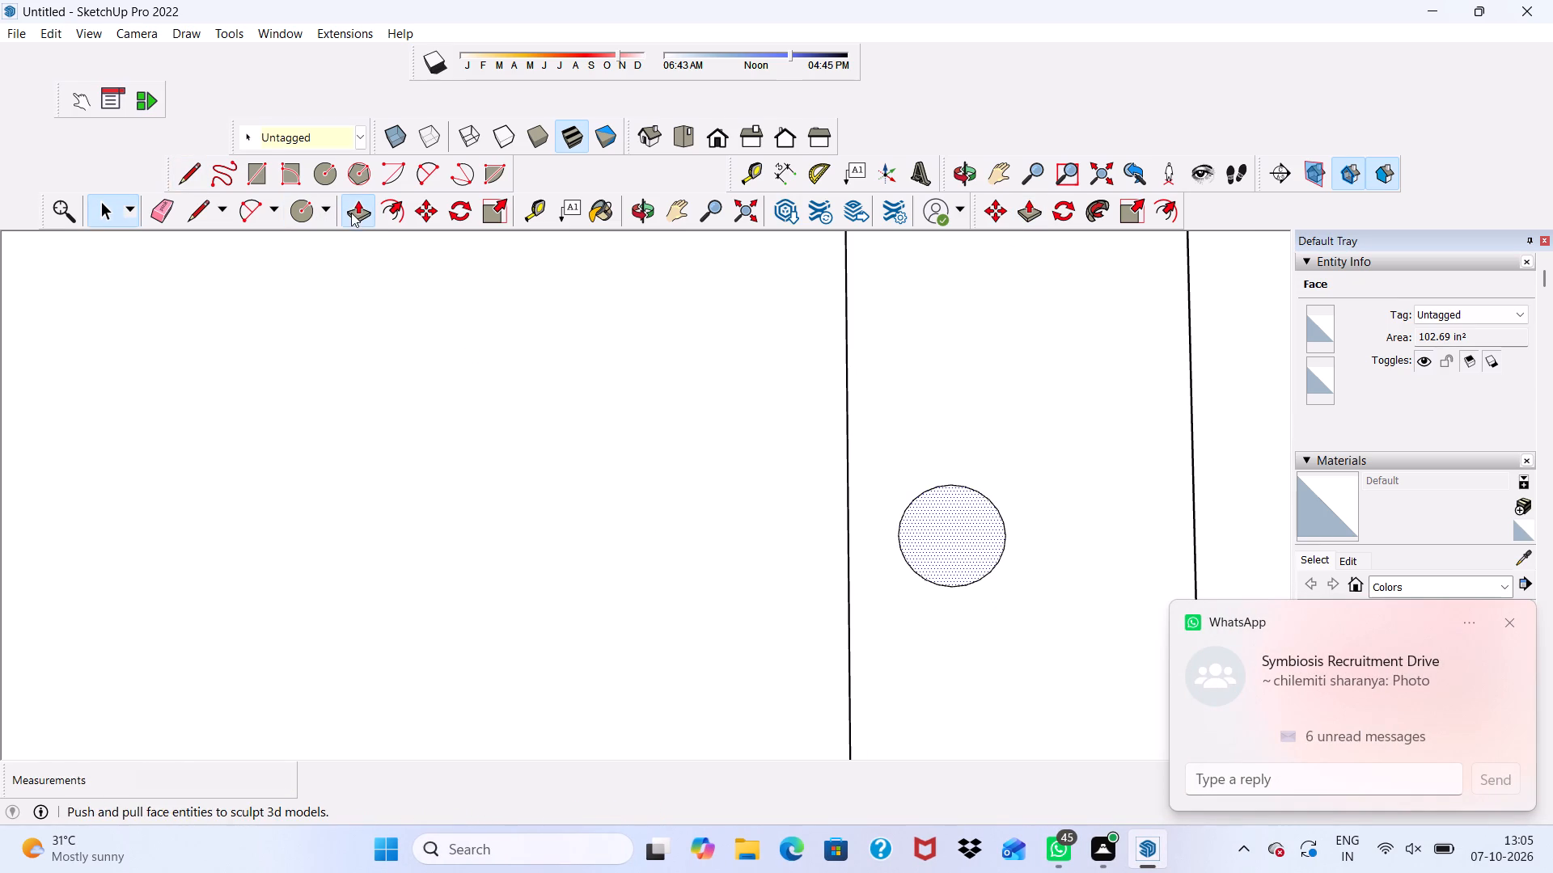
{"action": "left_click", "coordinate": [937, 521]}
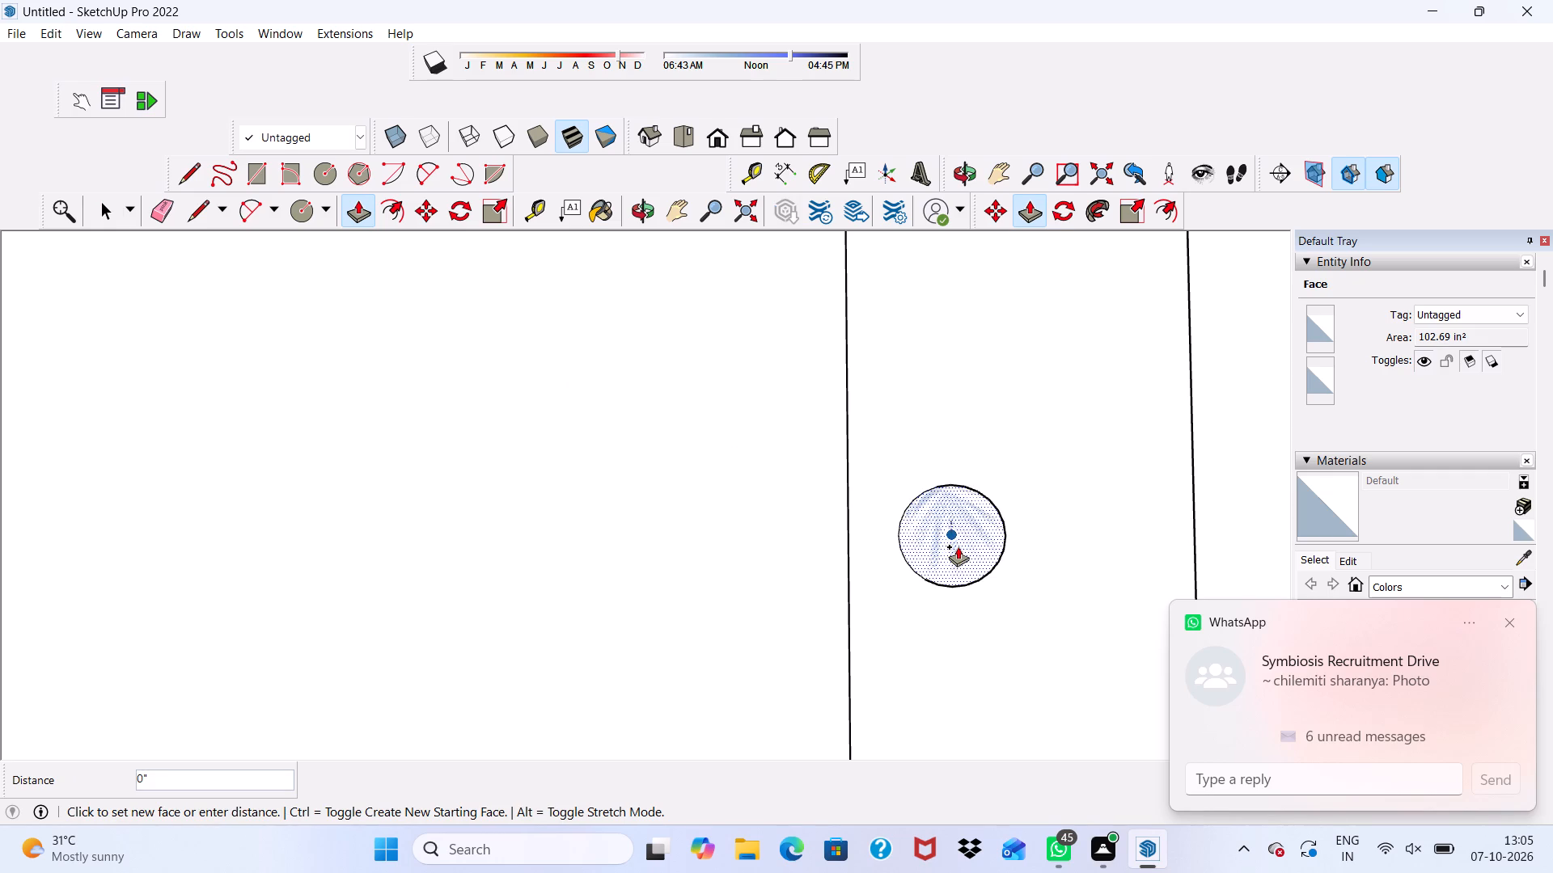
{"action": "scroll", "coordinate": [931, 536], "scroll_direction": "down", "scroll_amount": 6}
{"action": "middle_click_drag", "start_coordinate": [922, 531], "coordinate": [650, 645]}
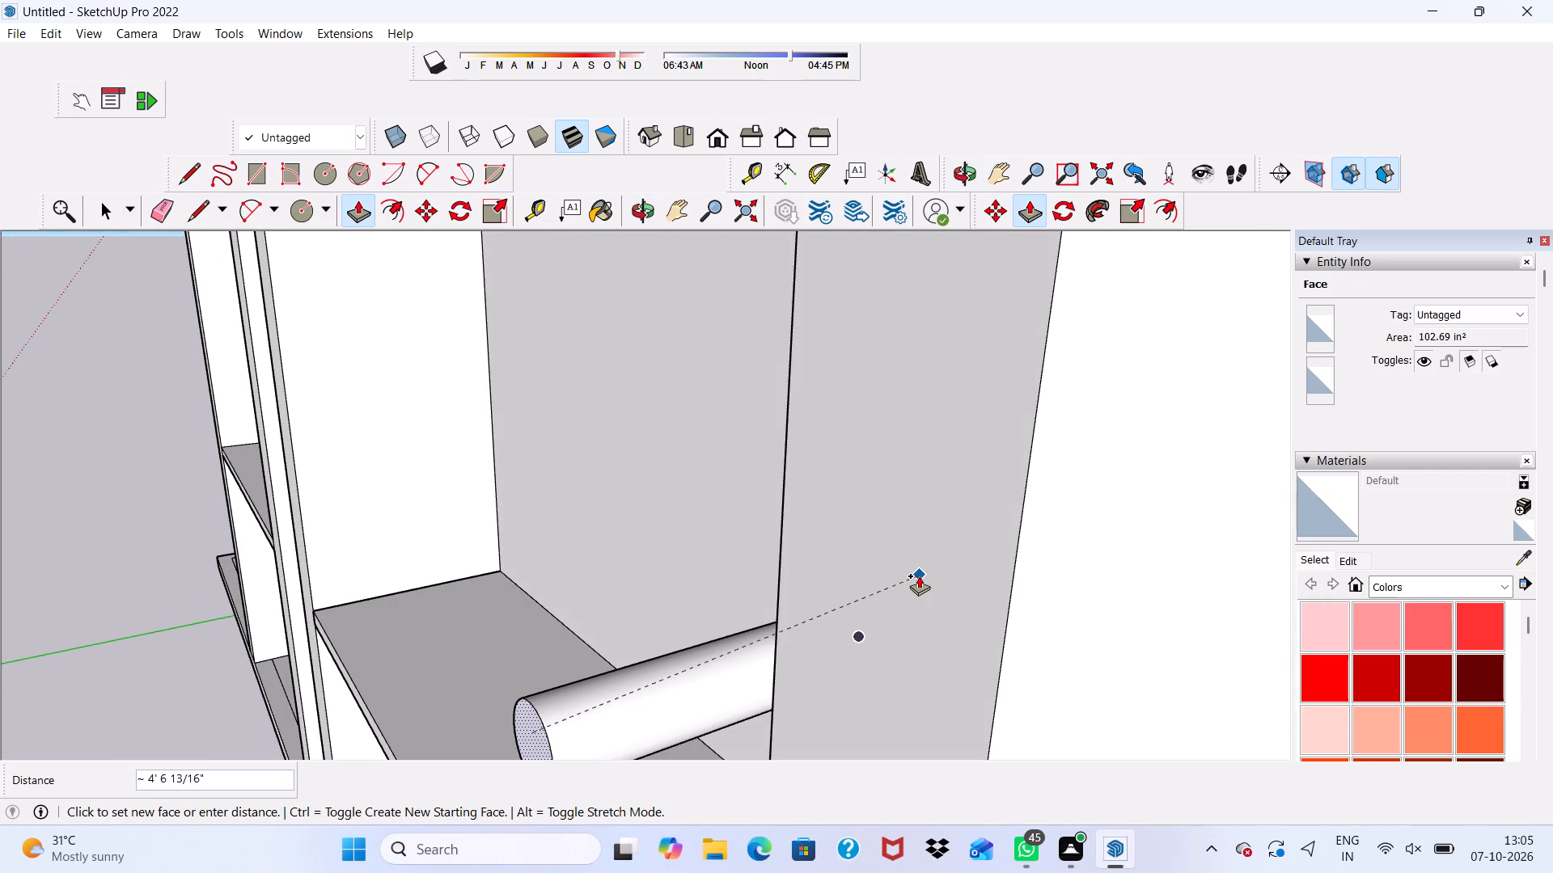
{"action": "type", "text": "3\""}
{"action": "key", "text": "Return"}
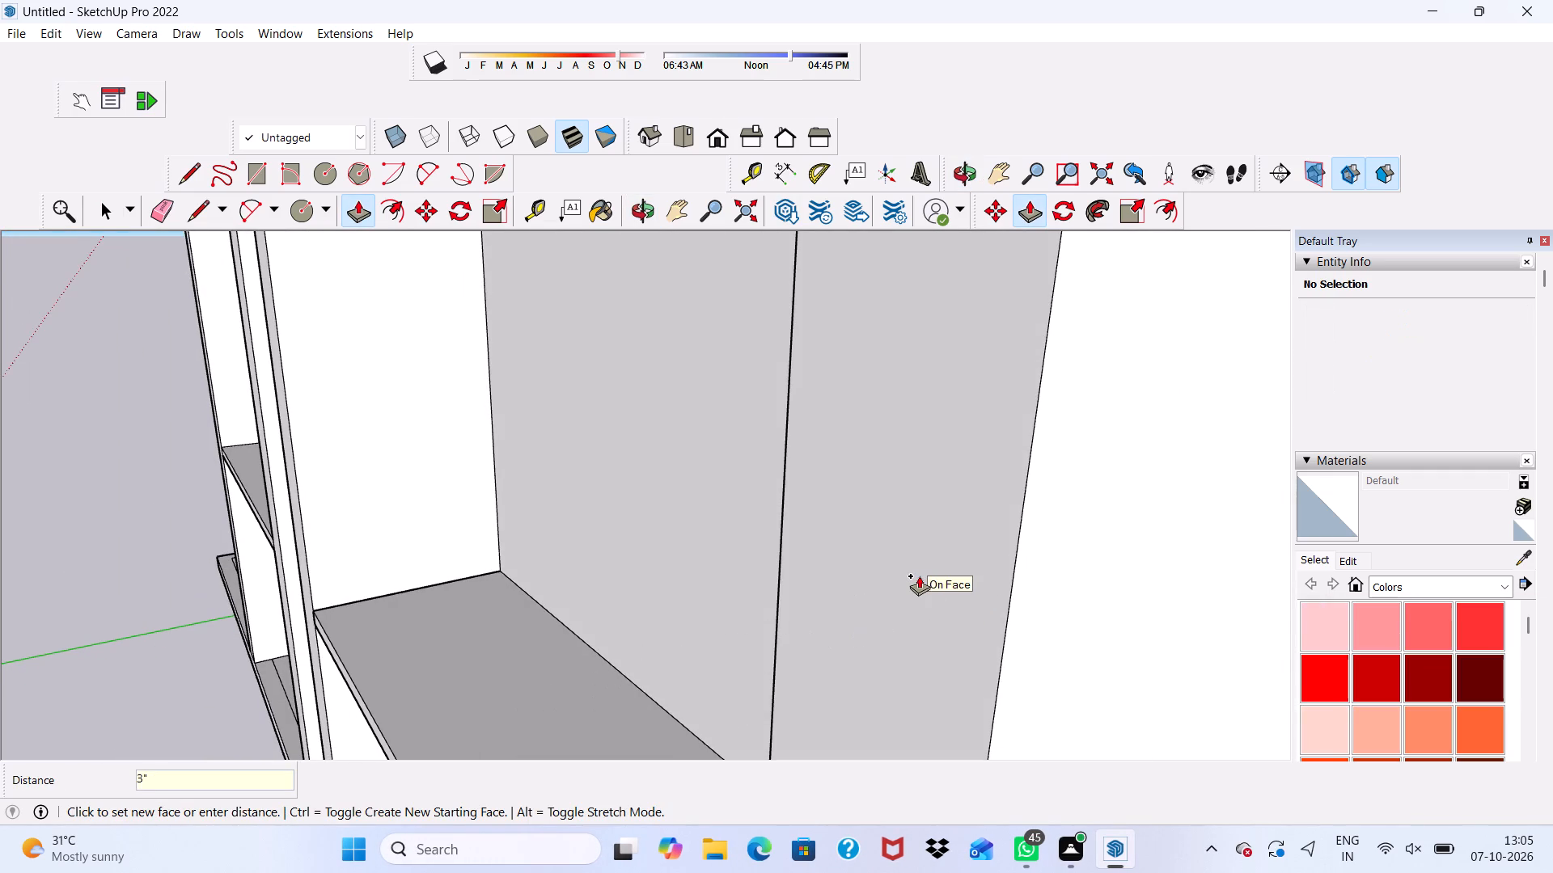
{"action": "key", "text": "space"}
Draw a window rectangle about 4' 9" wide by 5' 3" high on the balcony's back wall beside the door.
{"action": "scroll", "coordinate": [919, 576], "scroll_direction": "down", "scroll_amount": 9}
{"action": "middle_click_drag", "start_coordinate": [823, 480], "coordinate": [1188, 498]}
{"action": "scroll", "coordinate": [908, 332], "scroll_direction": "up", "scroll_amount": 5}
{"action": "scroll", "coordinate": [908, 332], "scroll_direction": "down", "scroll_amount": 3}
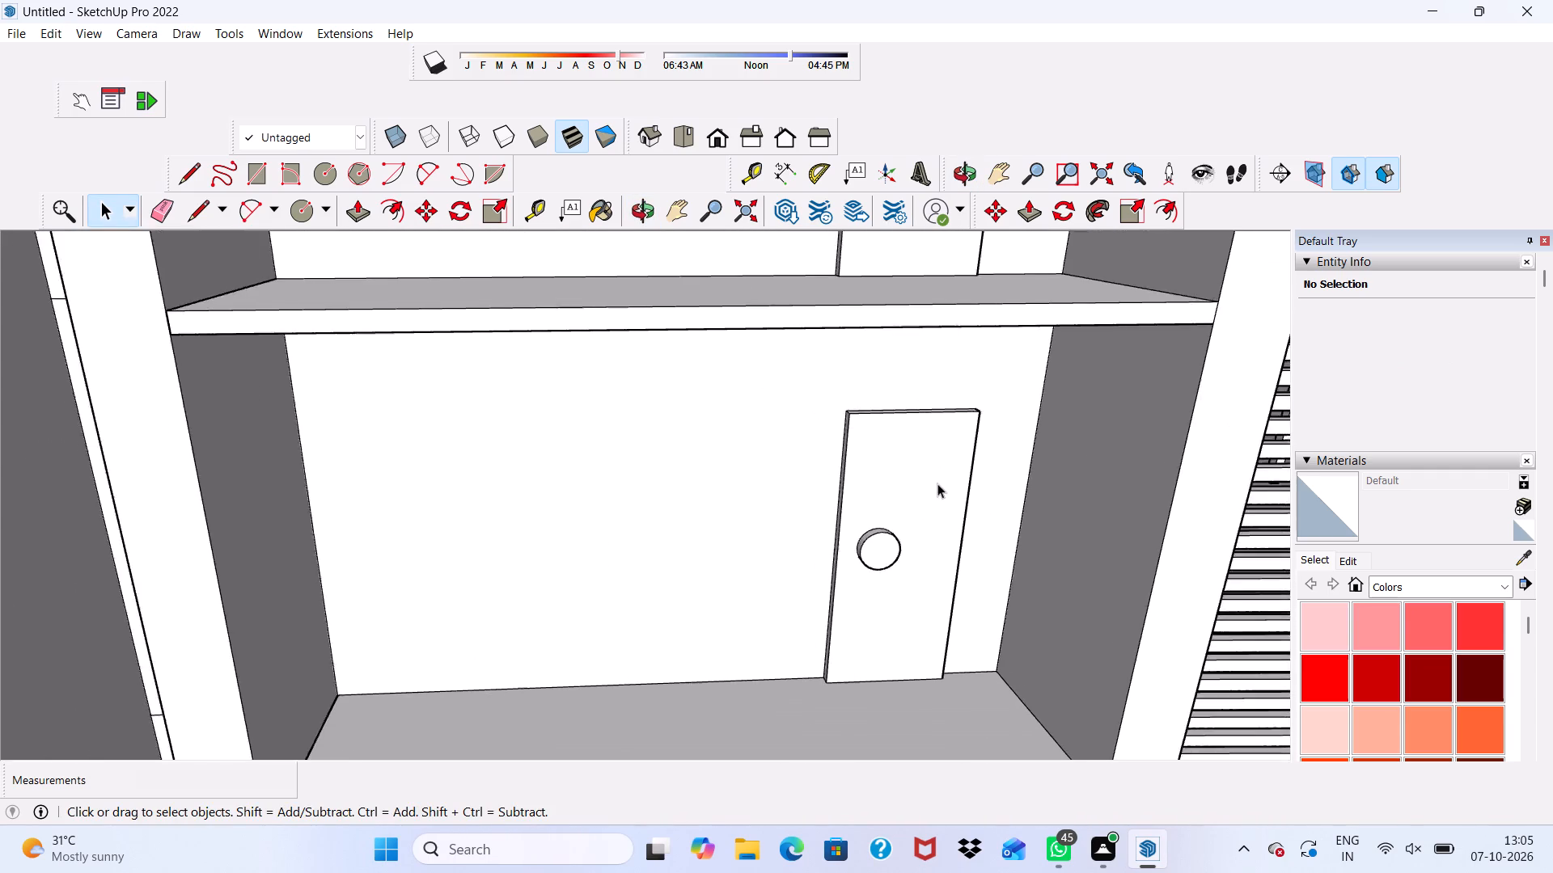
{"action": "scroll", "coordinate": [937, 483], "scroll_direction": "down", "scroll_amount": 2}
{"action": "middle_click_drag", "start_coordinate": [937, 483], "coordinate": [930, 348]}
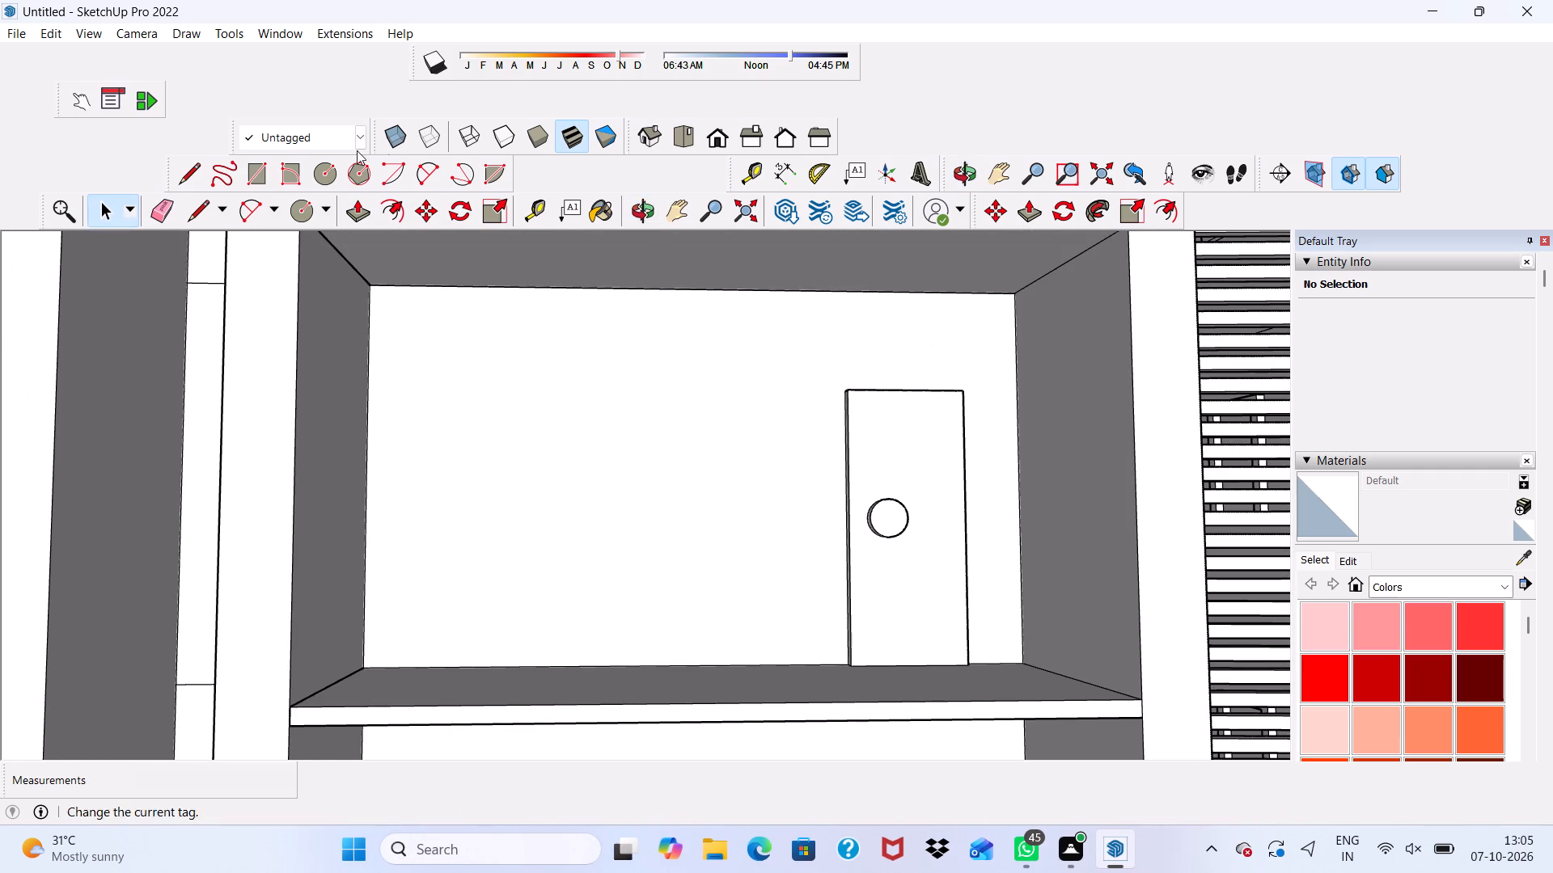
{"action": "left_click", "coordinate": [266, 168]}
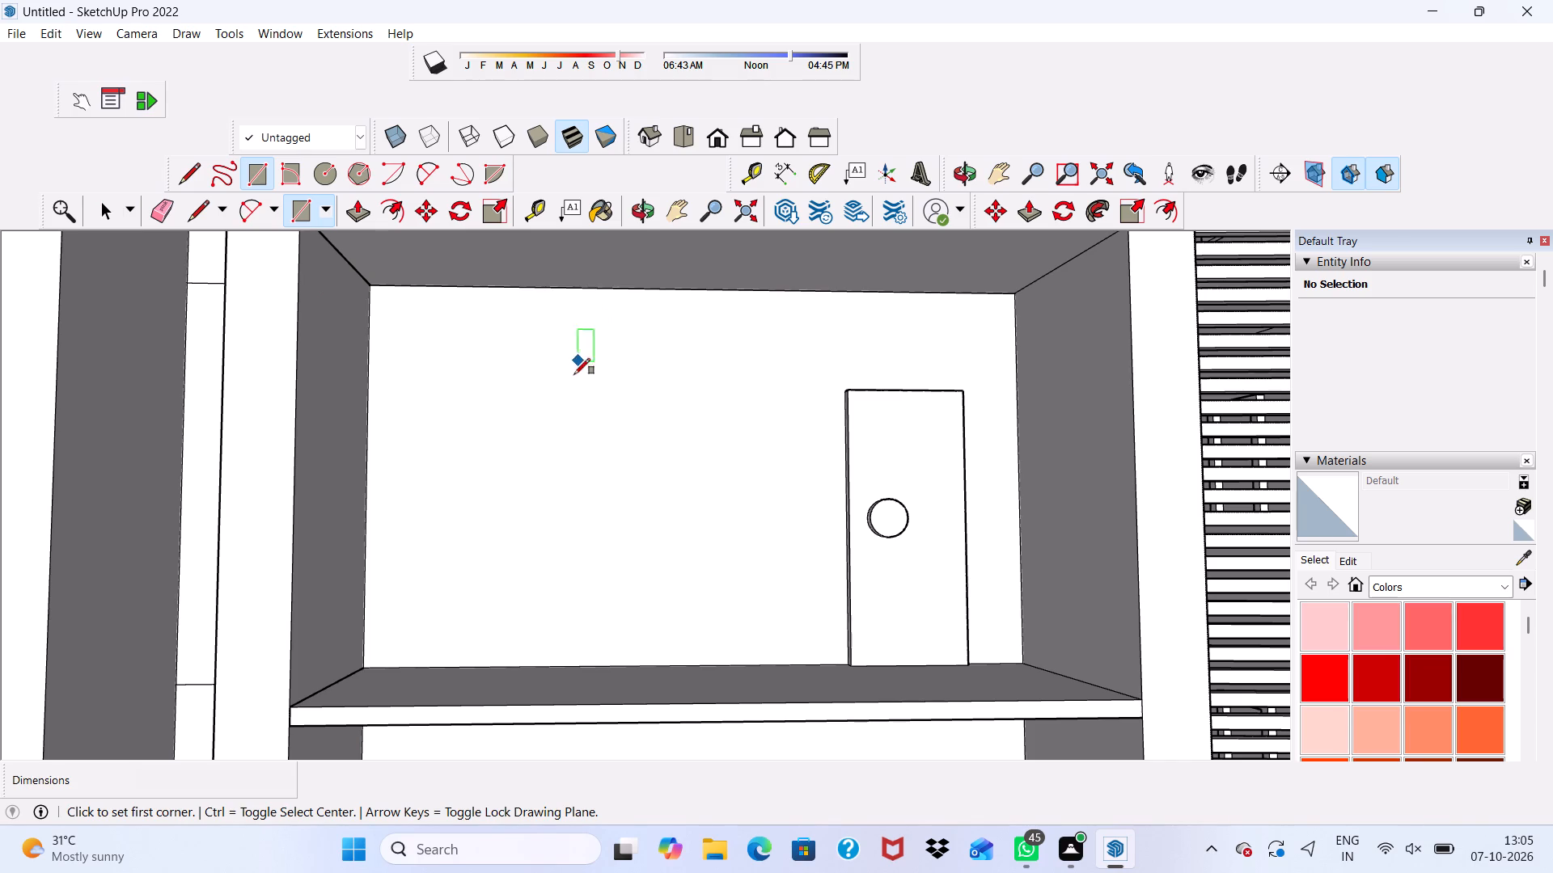
{"action": "left_click", "coordinate": [560, 403]}
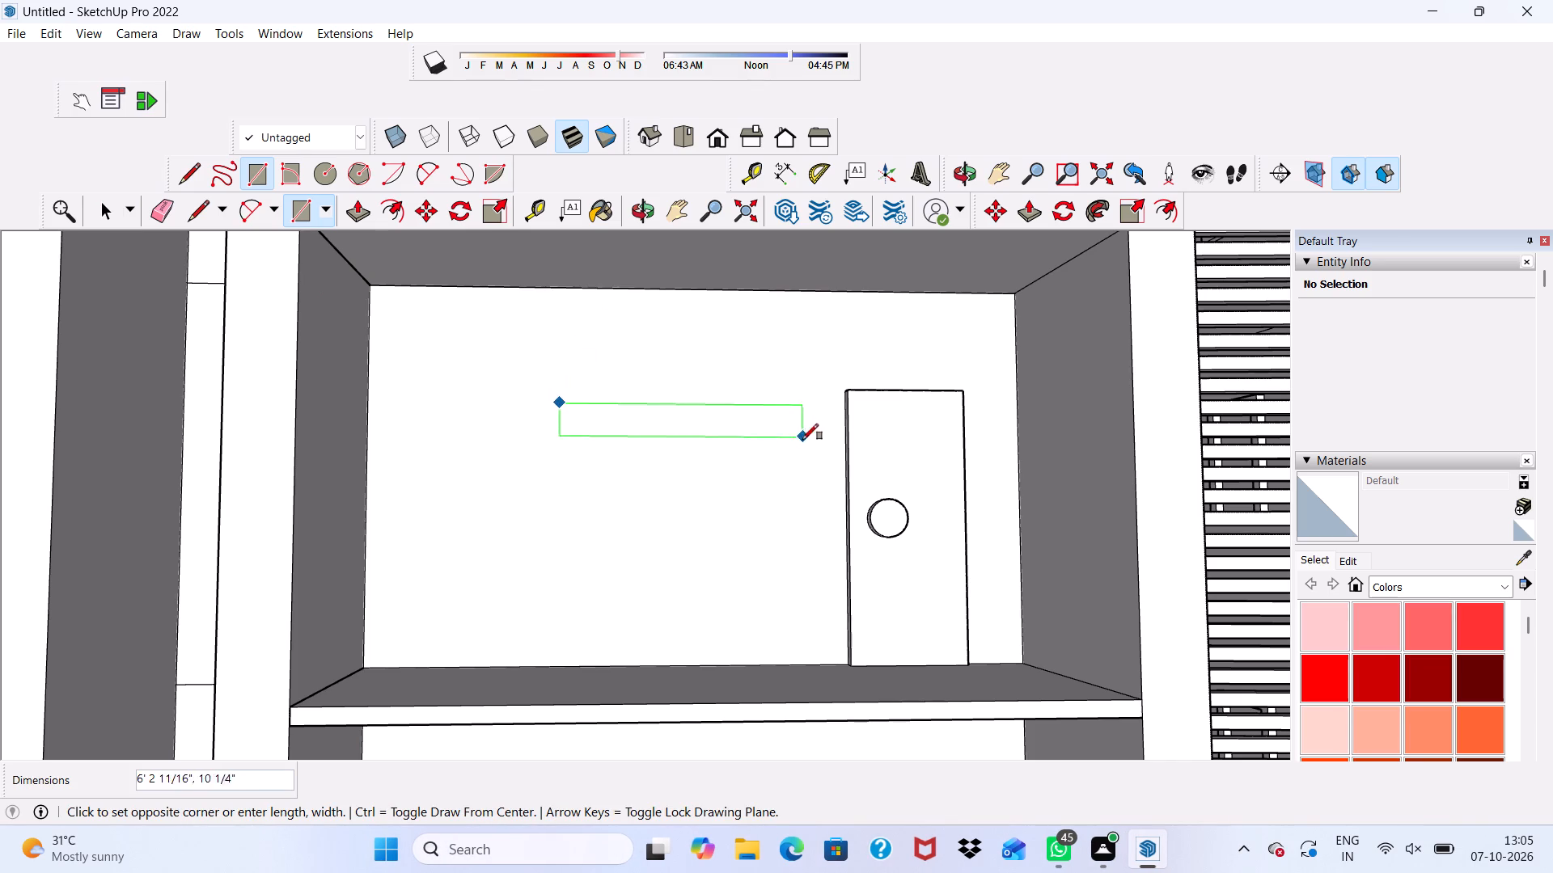
{"action": "left_click", "coordinate": [747, 611]}
Offset the window rectangle's outline inward 3" to form the frame.
{"action": "left_click", "coordinate": [400, 203]}
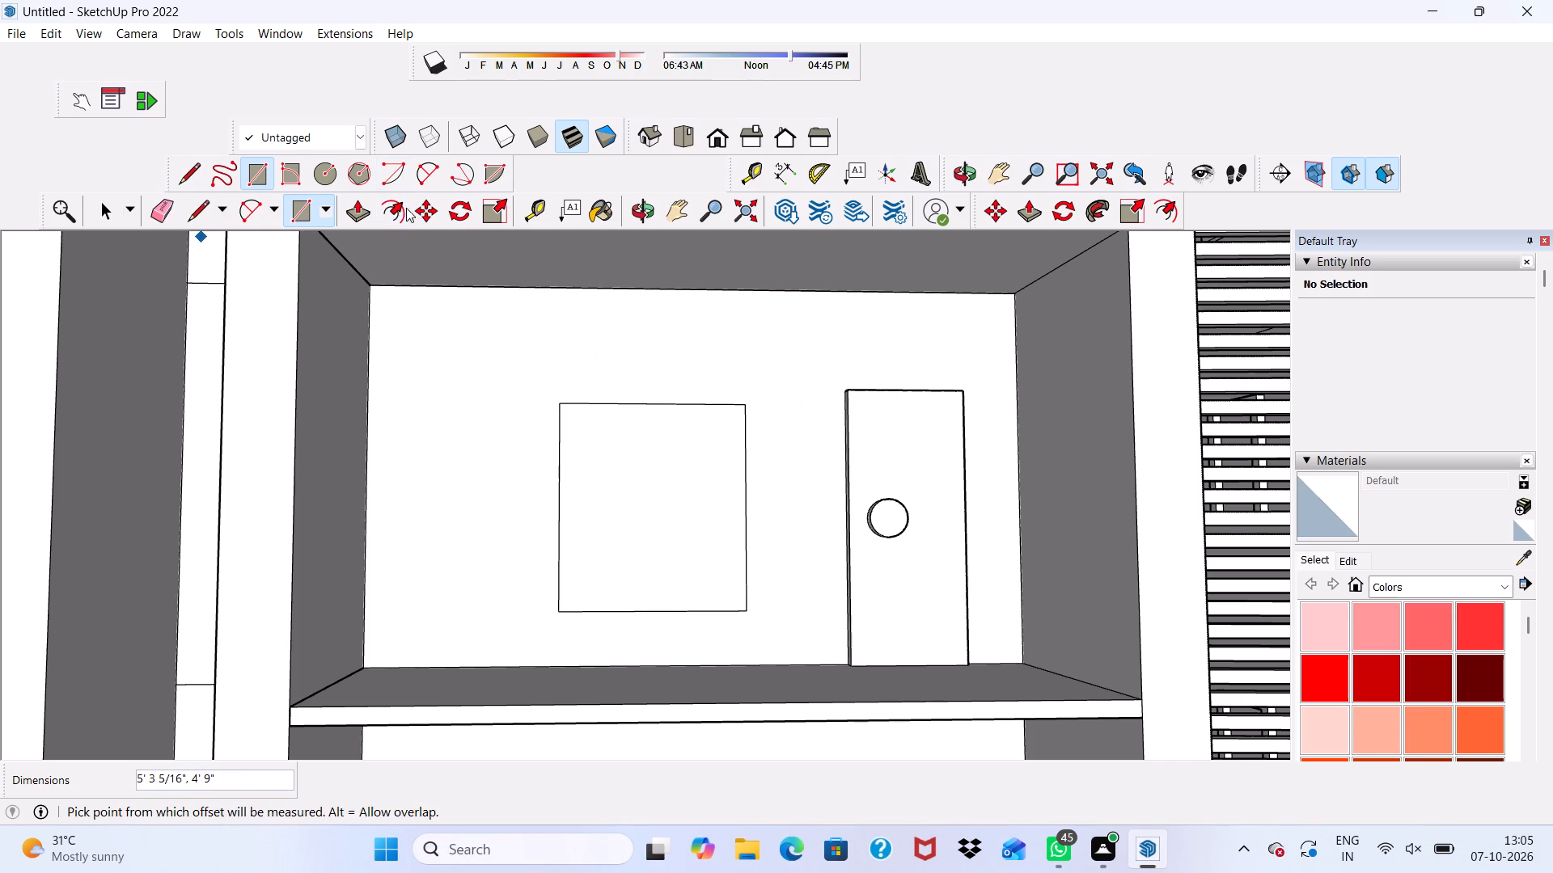
{"action": "left_click", "coordinate": [576, 459]}
{"action": "type", "text": "3\""}
{"action": "key", "text": "Return"}
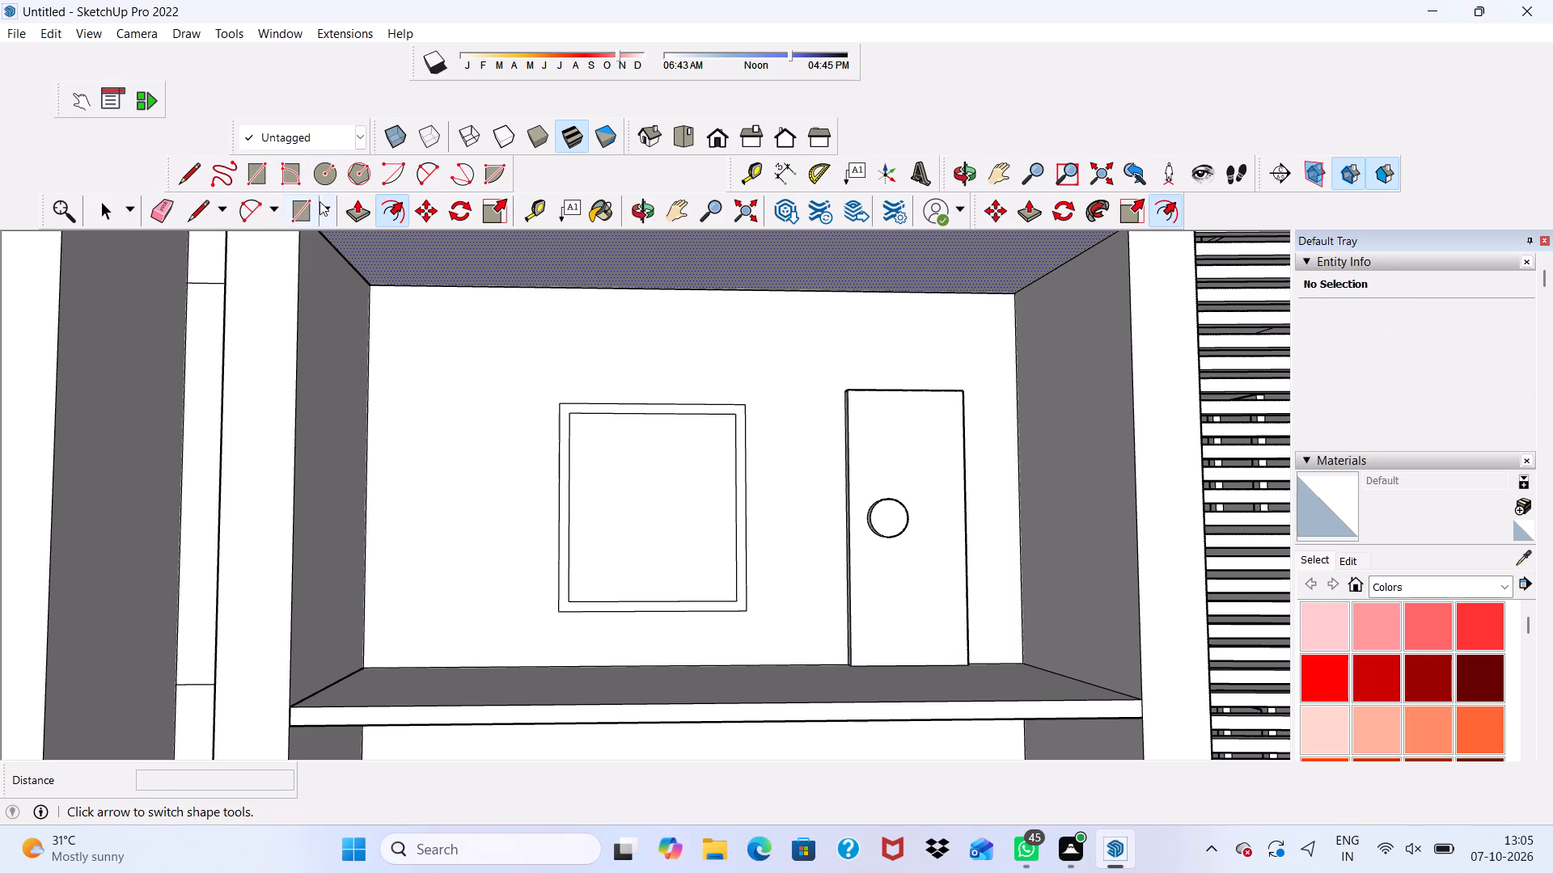
Draw a vertical mullion rectangle about 3" wide down the middle of the window, spanning the inner frame's height.
{"action": "left_click", "coordinate": [251, 168]}
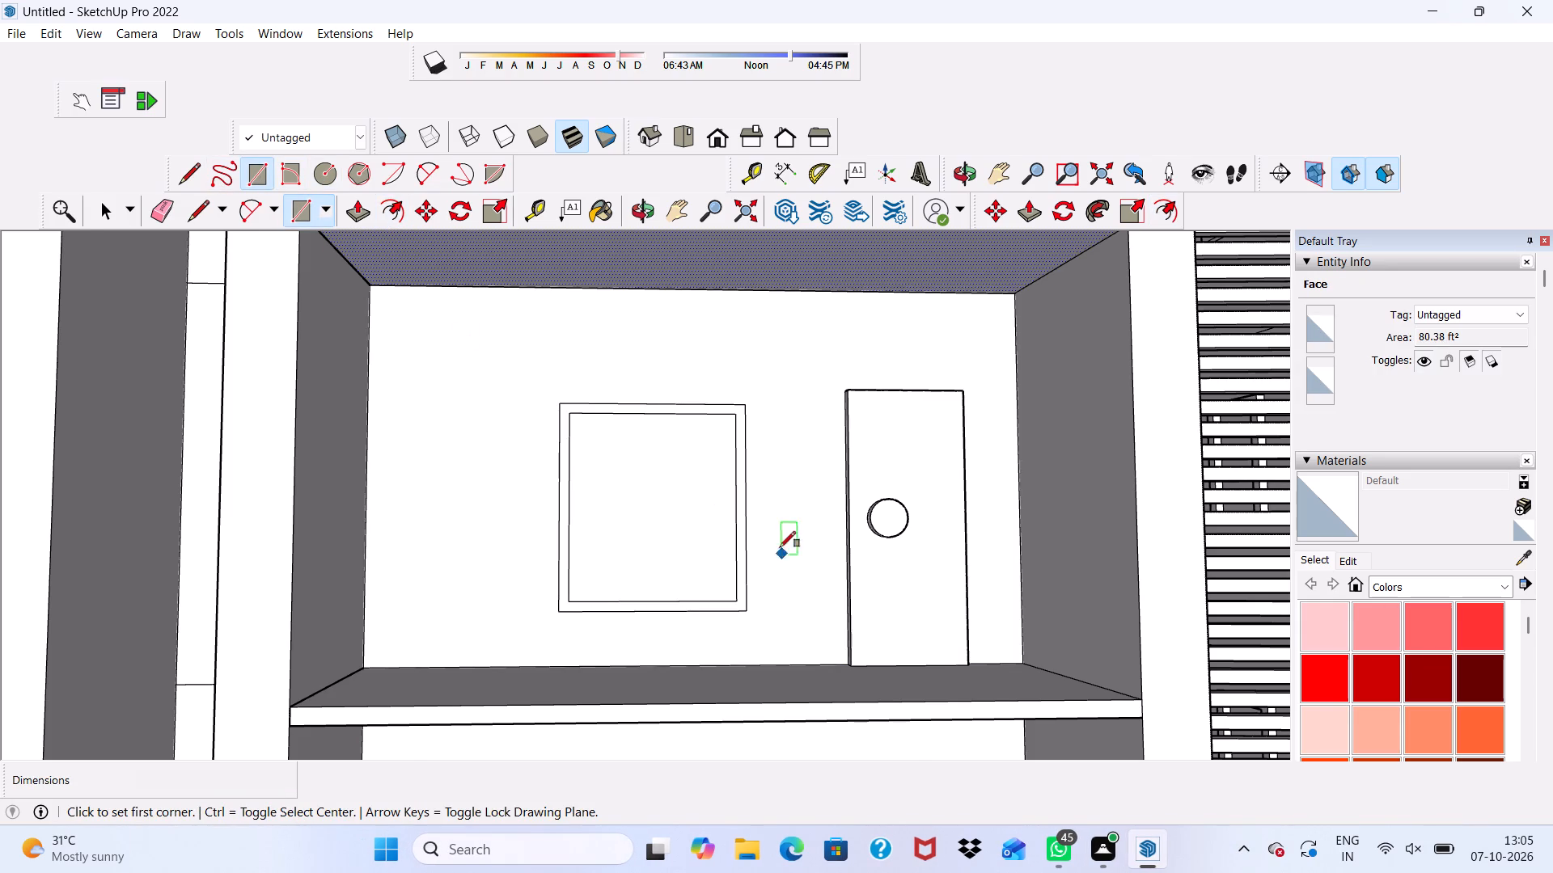
{"action": "scroll", "coordinate": [693, 418], "scroll_direction": "up", "scroll_amount": 3}
{"action": "left_click", "coordinate": [645, 416]}
{"action": "scroll", "coordinate": [673, 524], "scroll_direction": "down", "scroll_amount": 3}
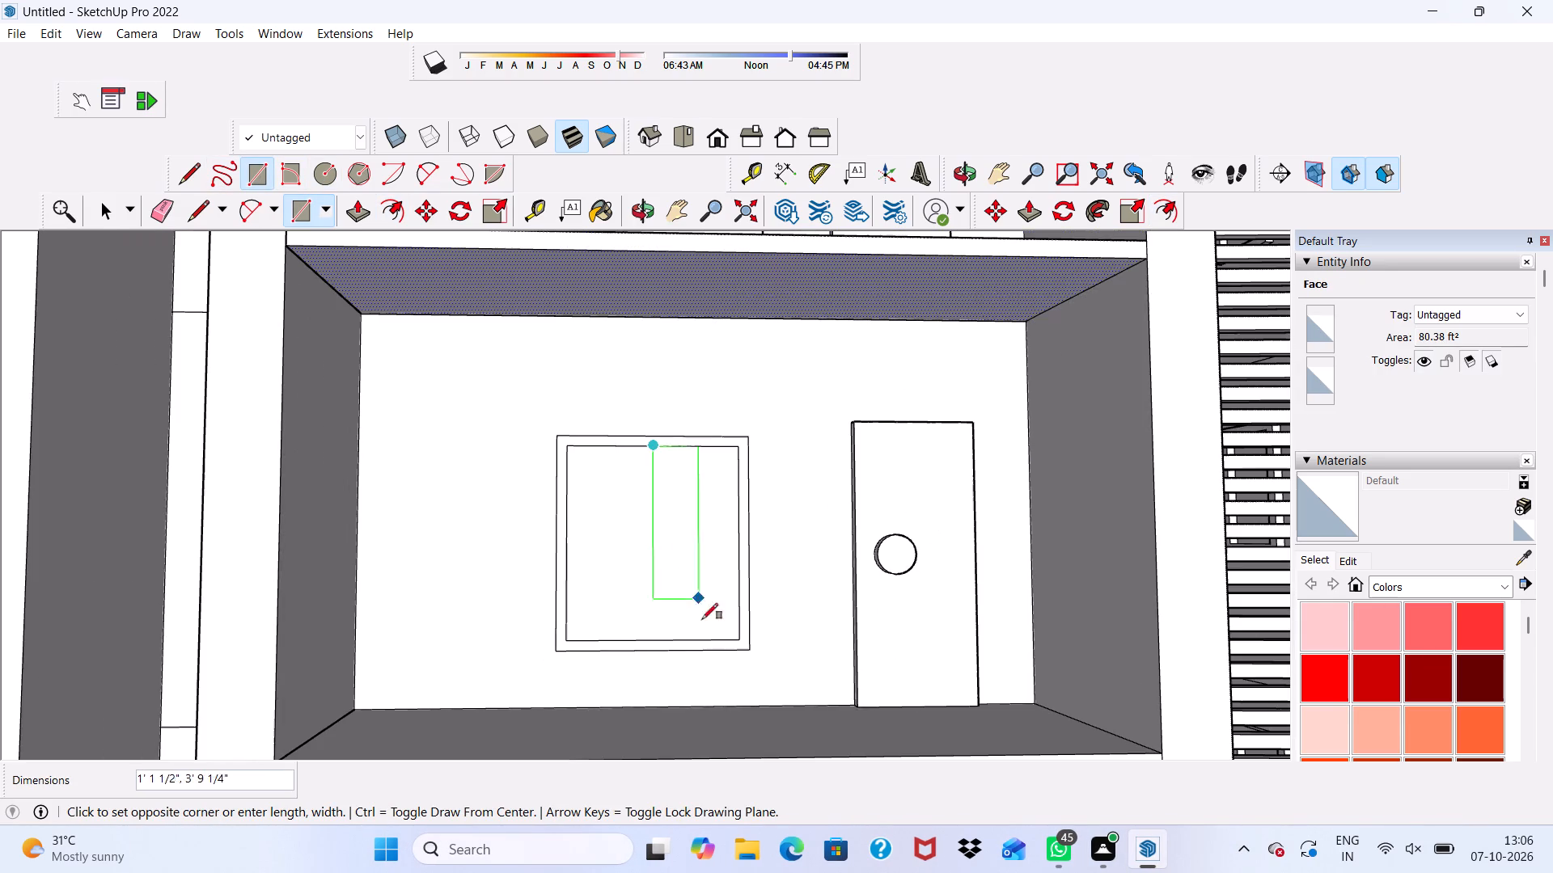
{"action": "scroll", "coordinate": [670, 641], "scroll_direction": "up", "scroll_amount": 5}
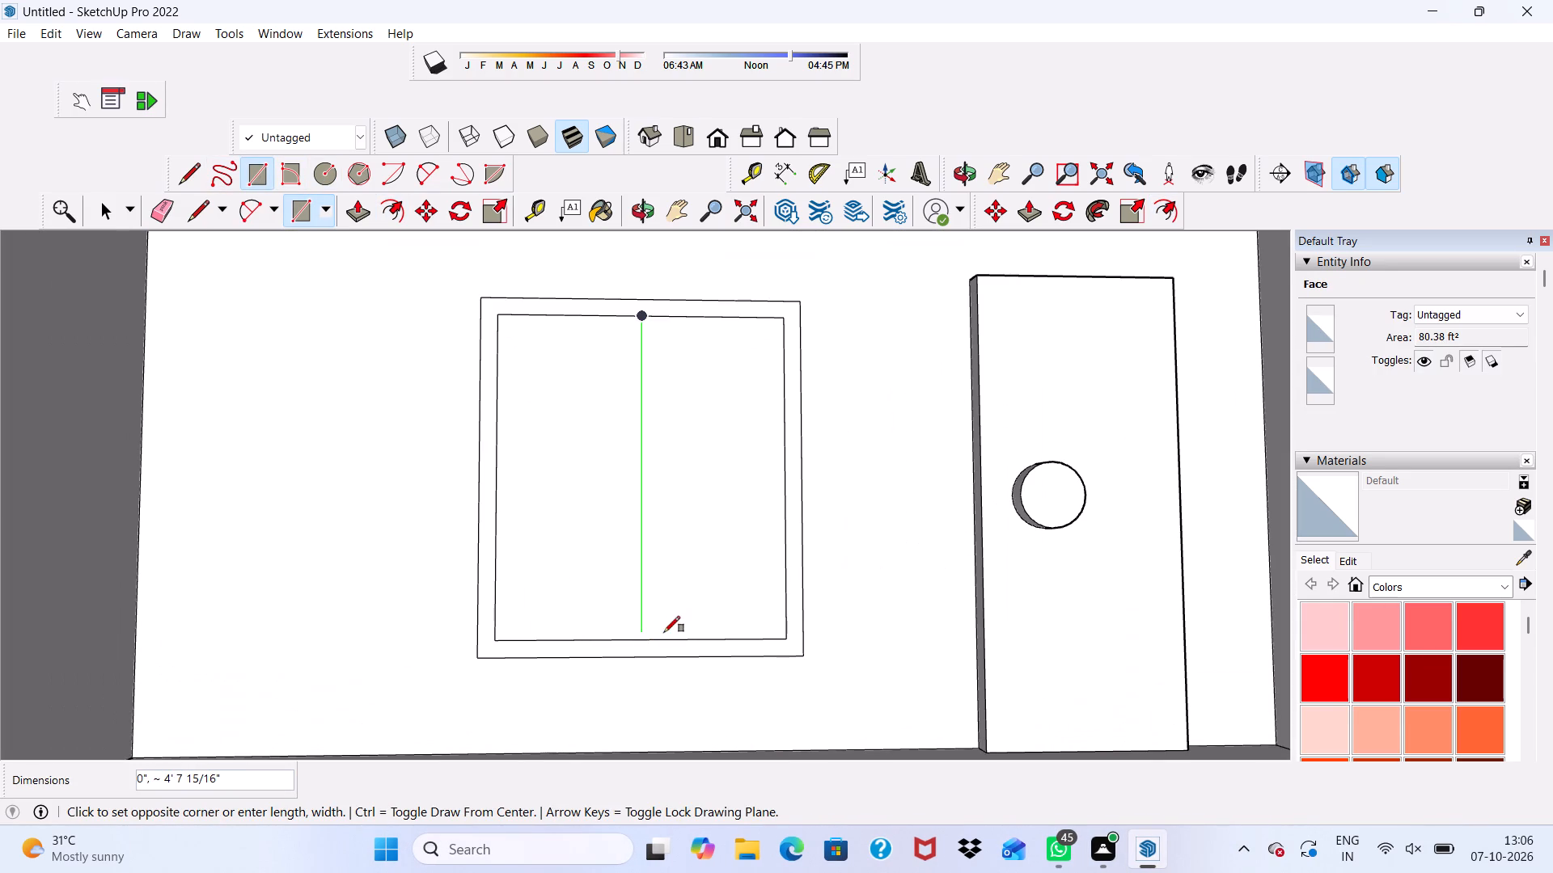
{"action": "left_click", "coordinate": [658, 643]}
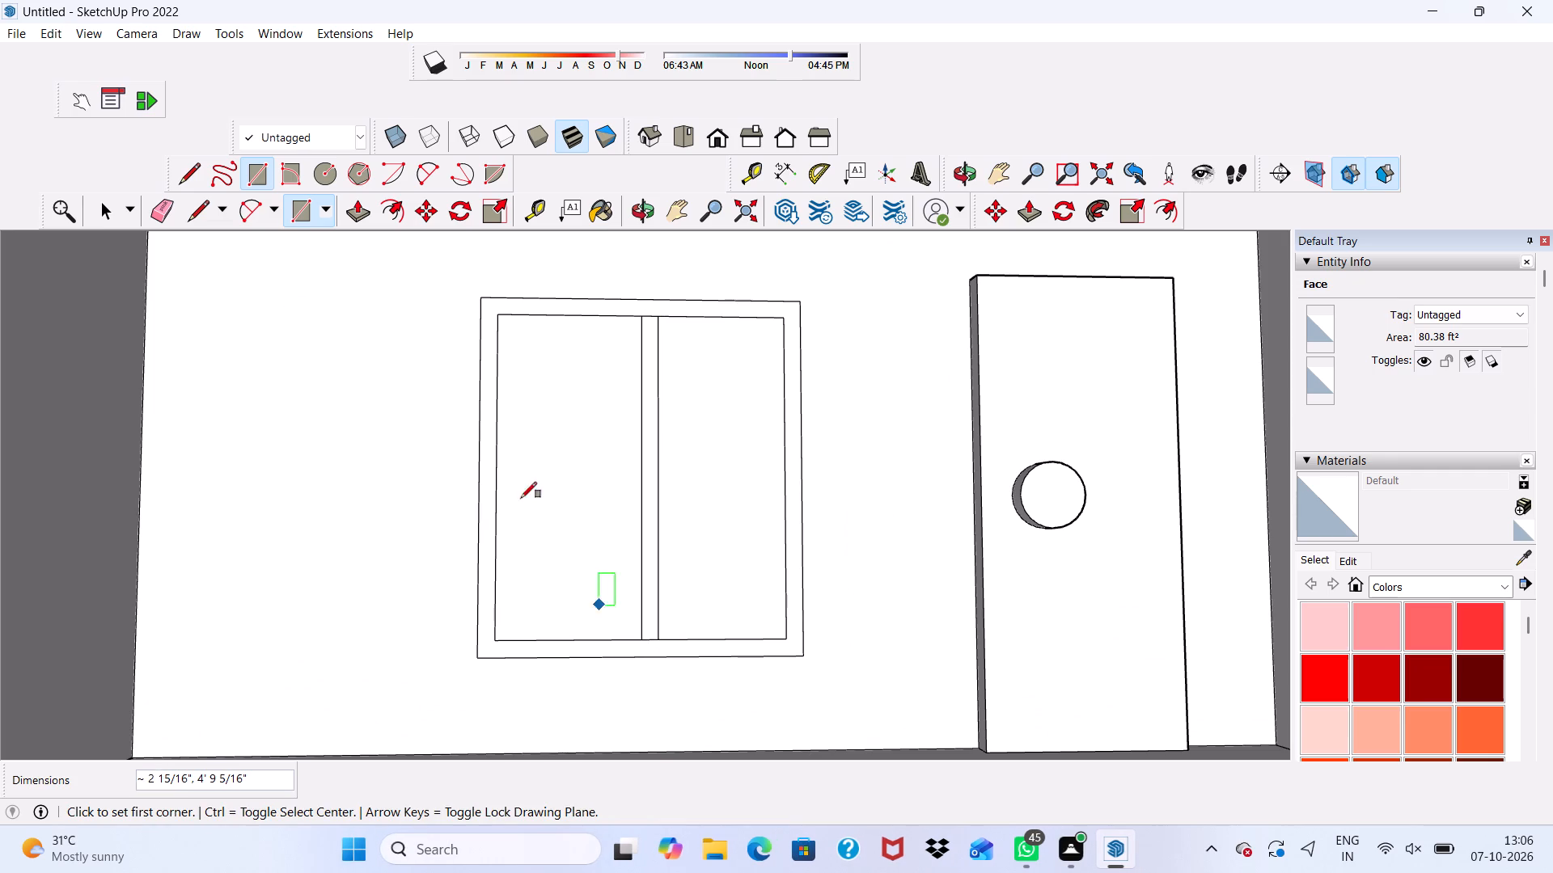
Erase the short edges at the mullion's upper and lower ends so it merges with the window frame.
{"action": "left_click", "coordinate": [172, 213]}
{"action": "scroll", "coordinate": [863, 293], "scroll_direction": "up", "scroll_amount": 7}
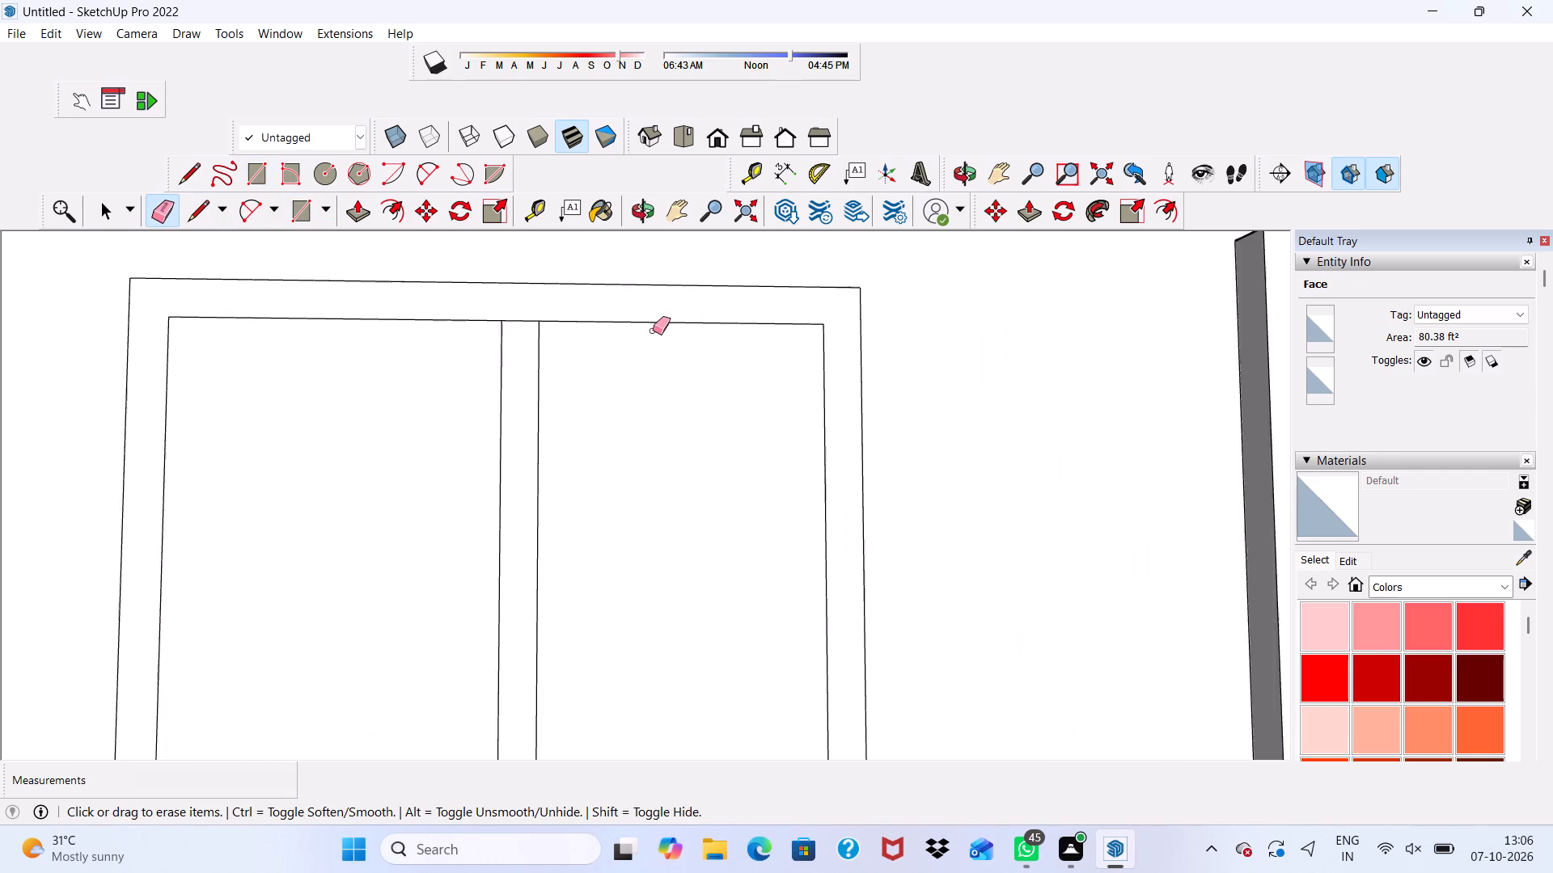
{"action": "scroll", "coordinate": [653, 331], "scroll_direction": "up", "scroll_amount": 5}
{"action": "left_click", "coordinate": [513, 319]}
{"action": "scroll", "coordinate": [532, 310], "scroll_direction": "down", "scroll_amount": 5}
{"action": "scroll", "coordinate": [569, 311], "scroll_direction": "up", "scroll_amount": 8}
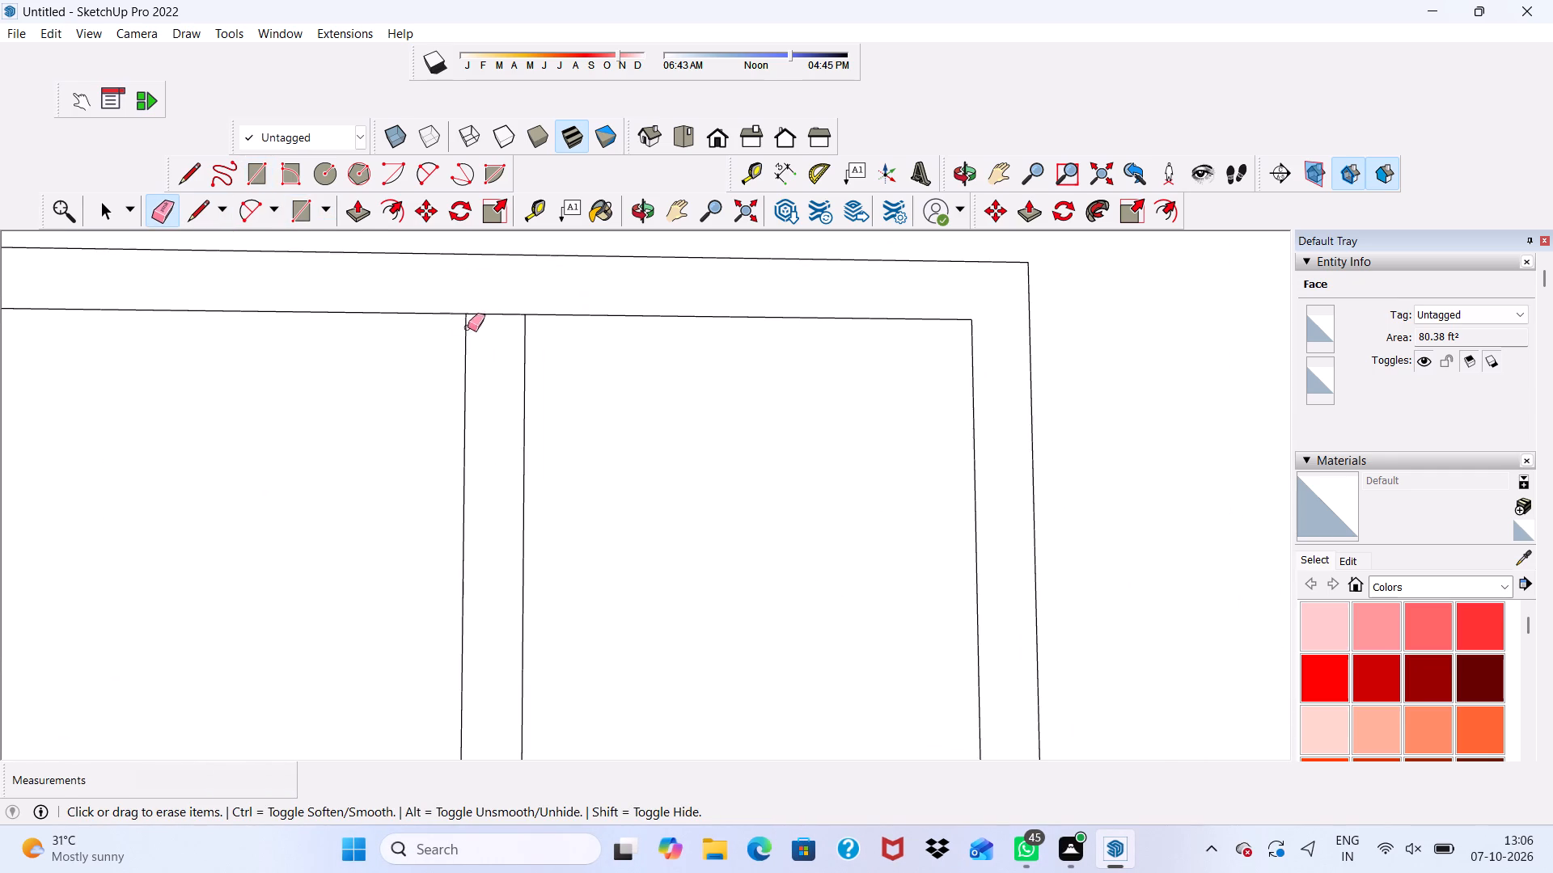
{"action": "scroll", "coordinate": [468, 327], "scroll_direction": "up", "scroll_amount": 2}
{"action": "left_click_drag", "start_coordinate": [499, 304], "coordinate": [506, 314]}
{"action": "scroll", "coordinate": [506, 314], "scroll_direction": "down", "scroll_amount": 9}
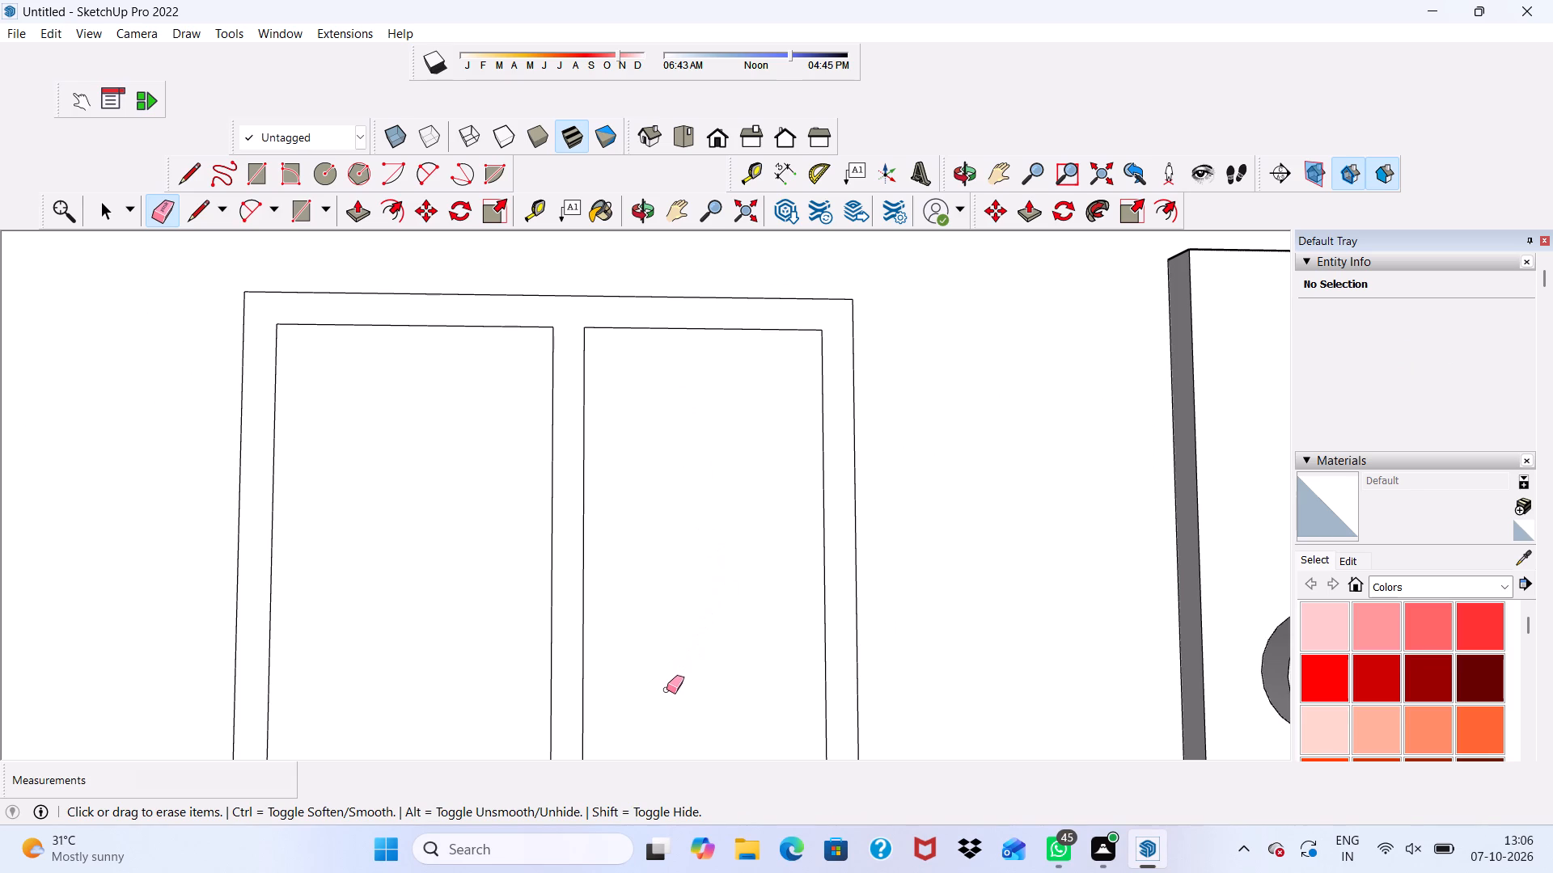
{"action": "scroll", "coordinate": [666, 690], "scroll_direction": "up", "scroll_amount": 4}
{"action": "scroll", "coordinate": [666, 690], "scroll_direction": "down", "scroll_amount": 10}
{"action": "scroll", "coordinate": [607, 728], "scroll_direction": "up", "scroll_amount": 5}
{"action": "scroll", "coordinate": [637, 606], "scroll_direction": "down", "scroll_amount": 9}
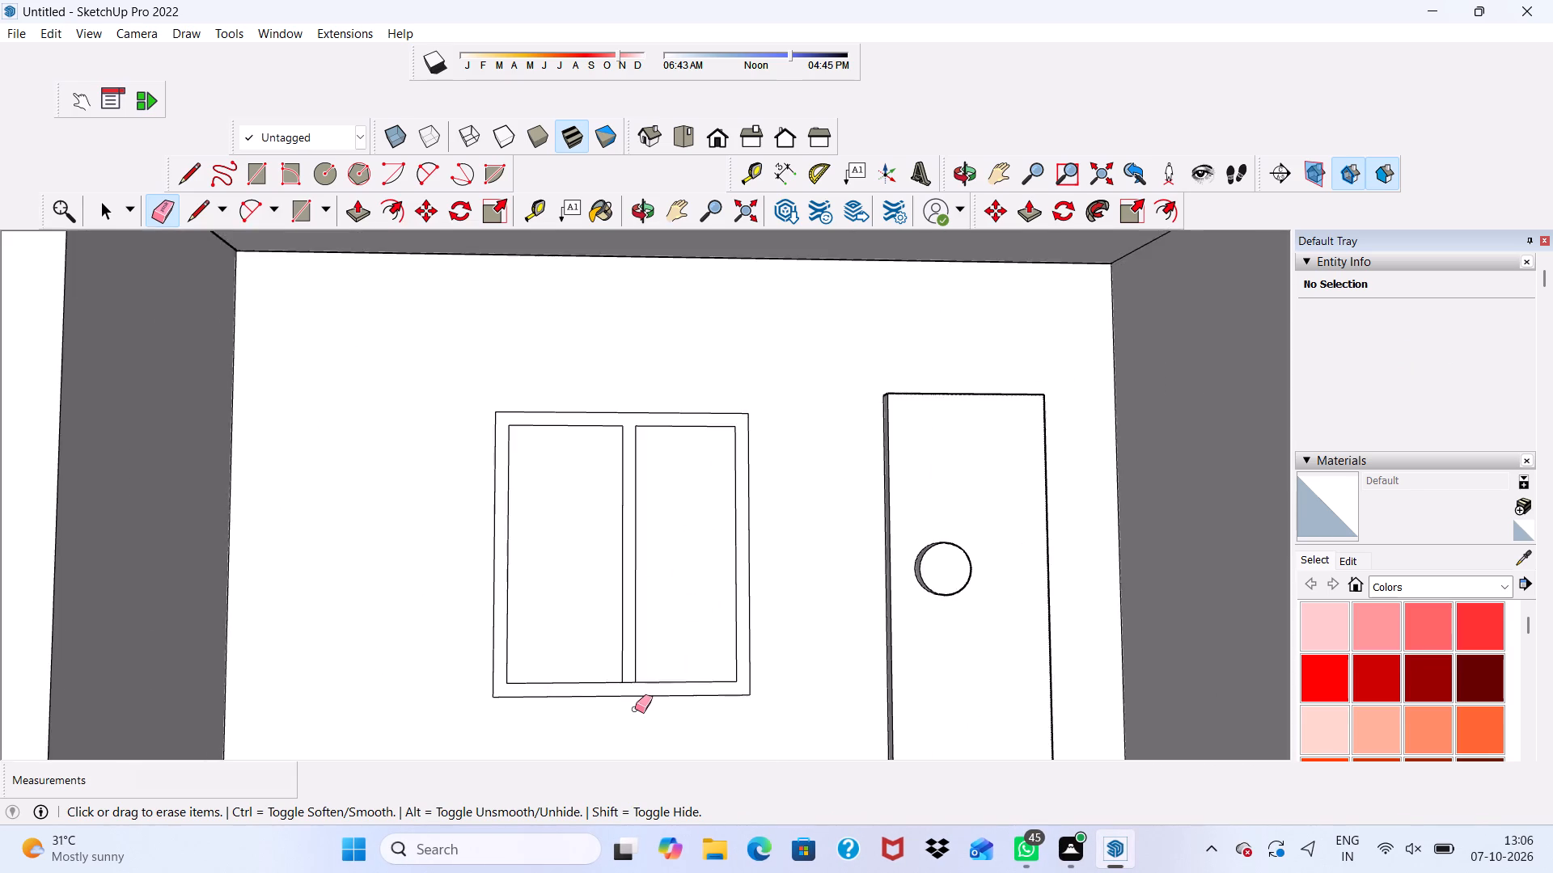
{"action": "scroll", "coordinate": [635, 709], "scroll_direction": "up", "scroll_amount": 11}
{"action": "left_click_drag", "start_coordinate": [623, 659], "coordinate": [624, 677]}
{"action": "scroll", "coordinate": [666, 665], "scroll_direction": "down", "scroll_amount": 8}
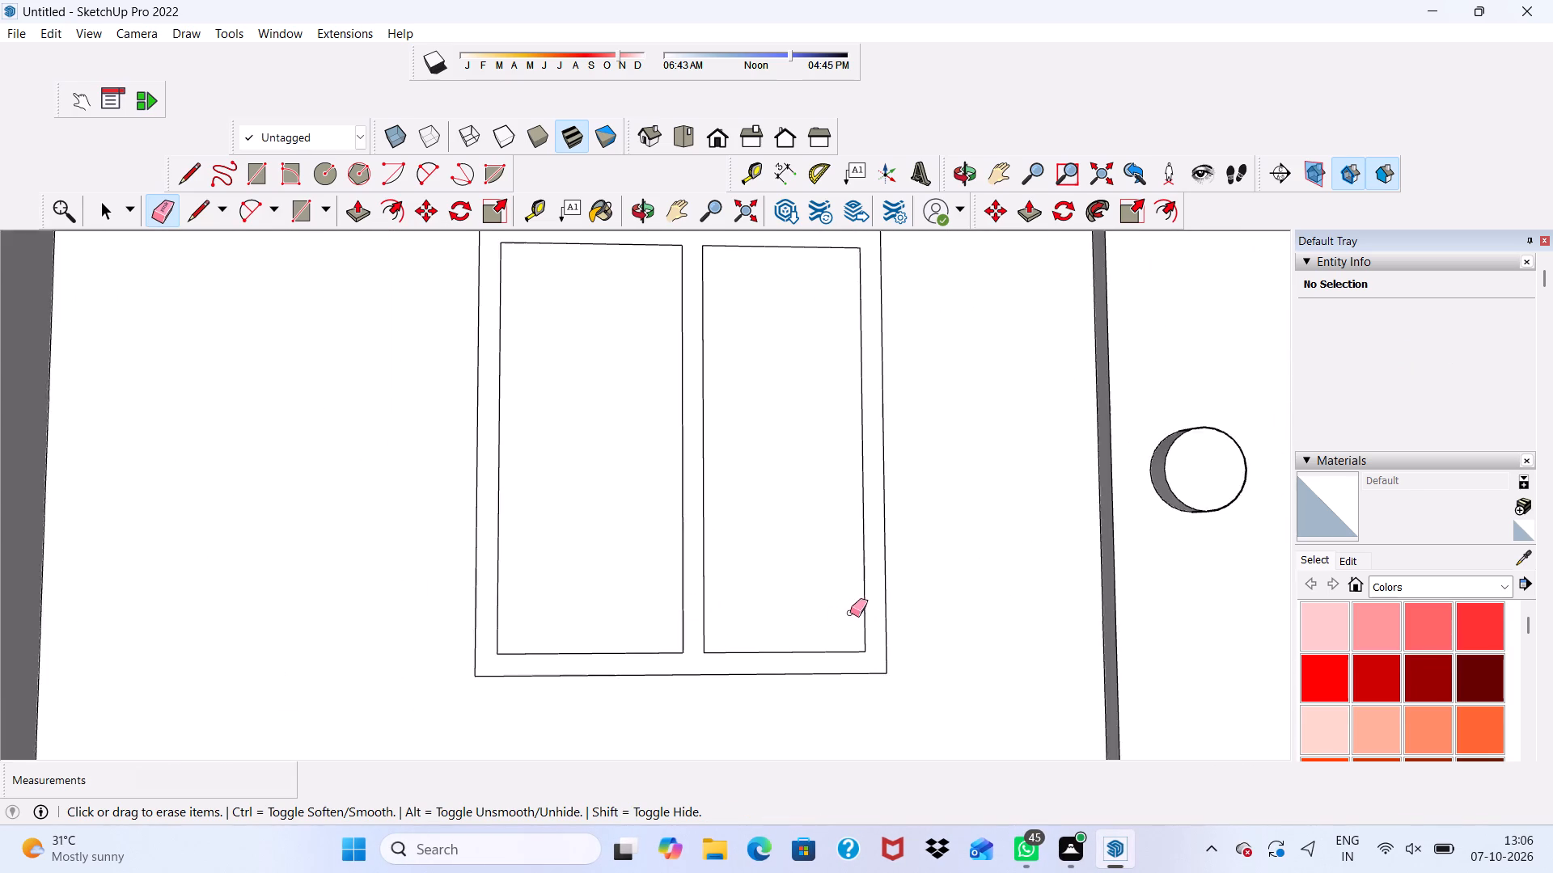
{"action": "scroll", "coordinate": [850, 613], "scroll_direction": "down", "scroll_amount": 6}
{"action": "key", "text": "space"}
Push/Pull the merged window frame and mullion outward 3" from the balcony's back wall.
{"action": "scroll", "coordinate": [851, 449], "scroll_direction": "up", "scroll_amount": 4}
{"action": "scroll", "coordinate": [851, 451], "scroll_direction": "down", "scroll_amount": 5}
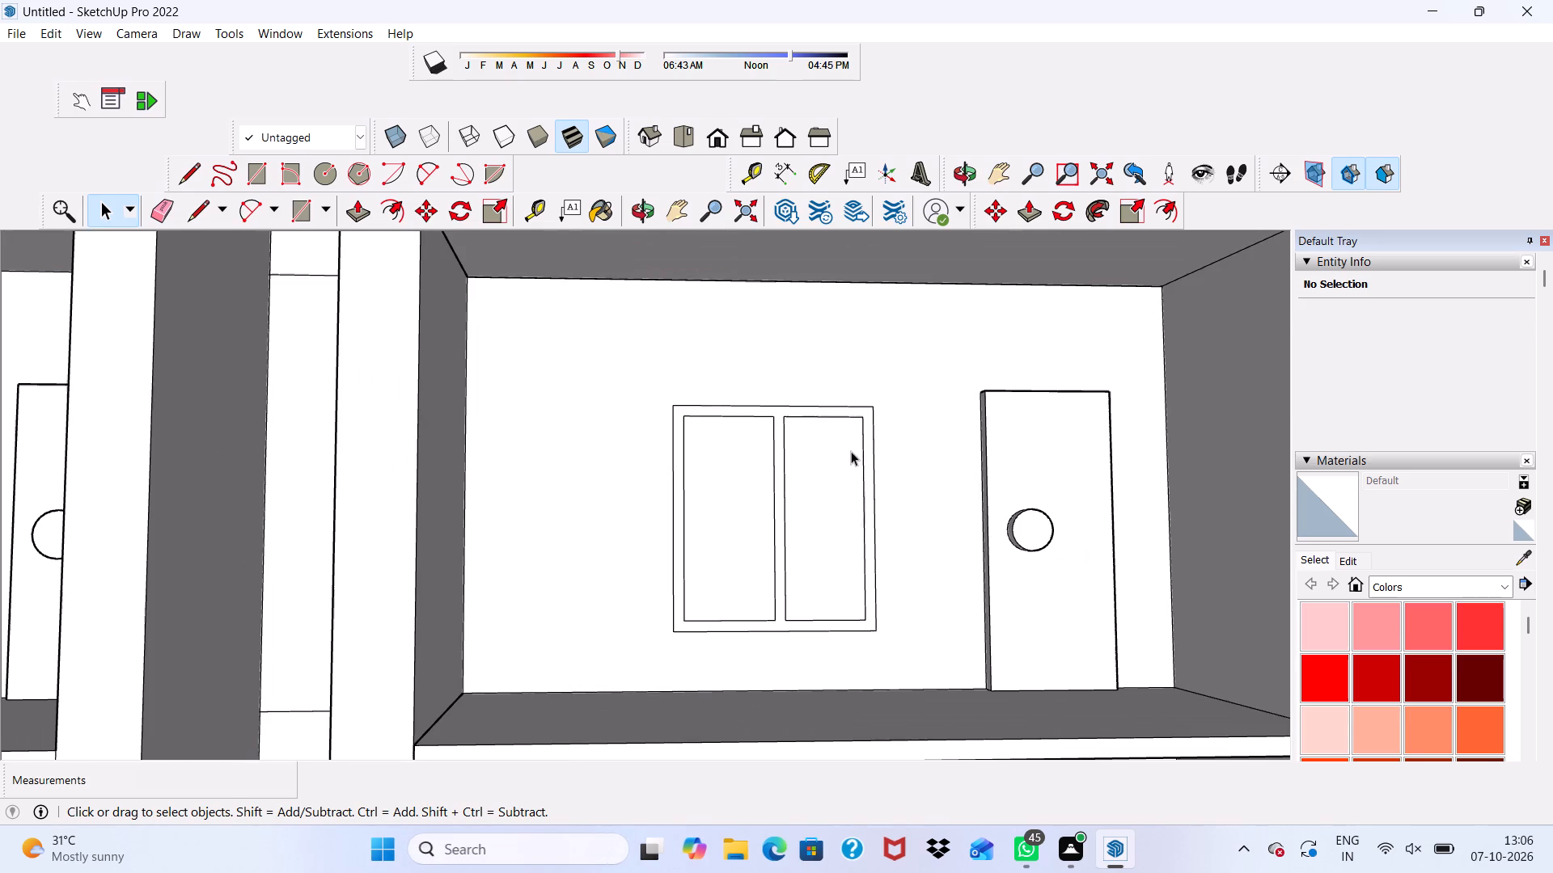
{"action": "left_click", "coordinate": [355, 220]}
{"action": "scroll", "coordinate": [712, 503], "scroll_direction": "up", "scroll_amount": 6}
{"action": "left_click", "coordinate": [664, 436]}
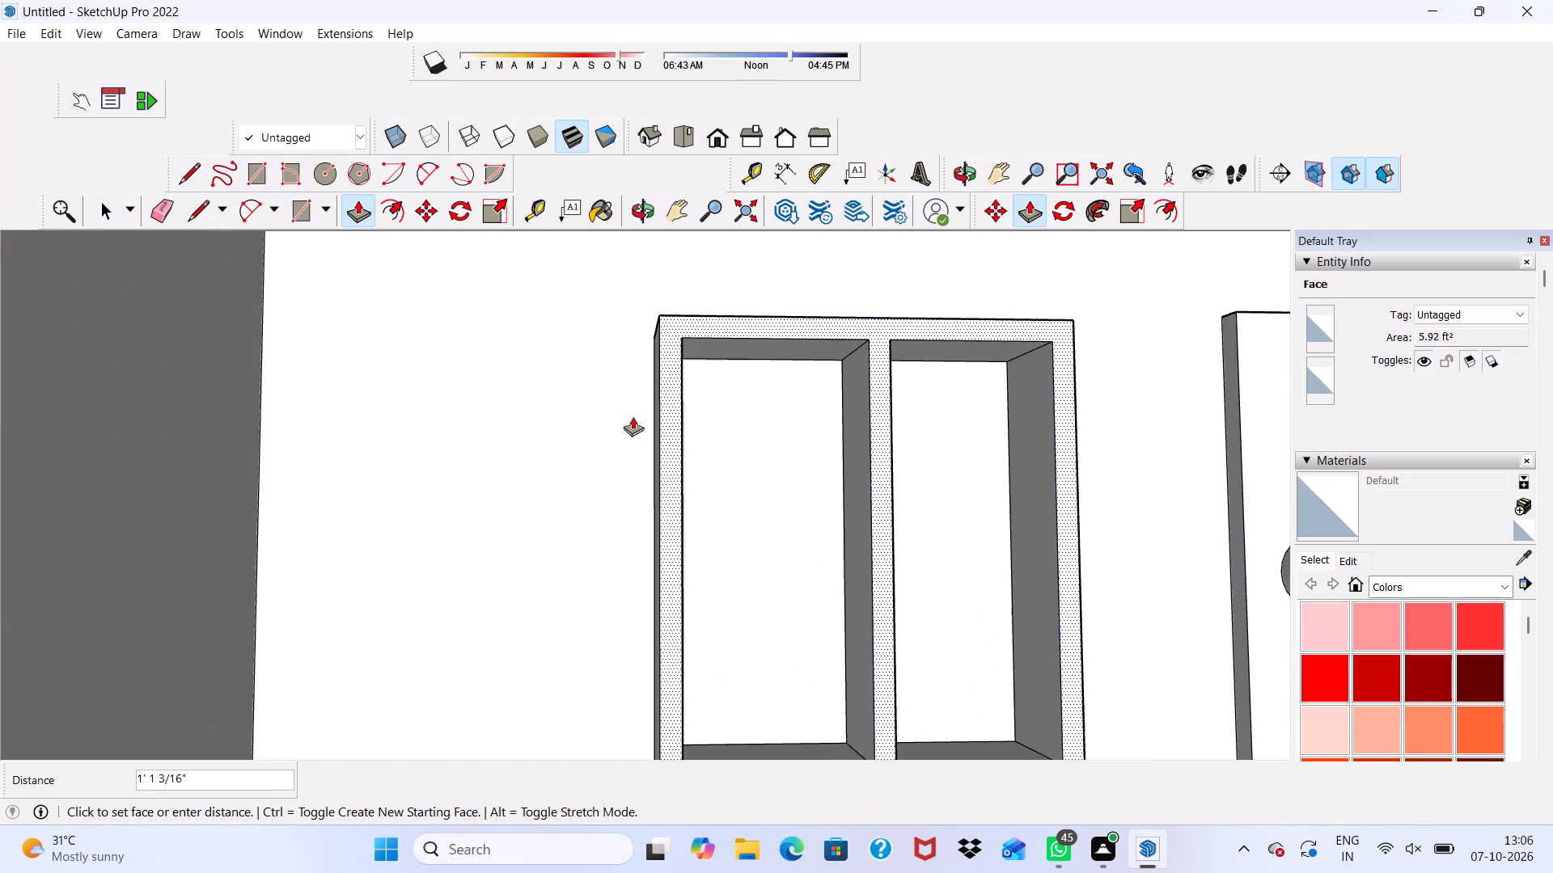
{"action": "key", "text": "3"}
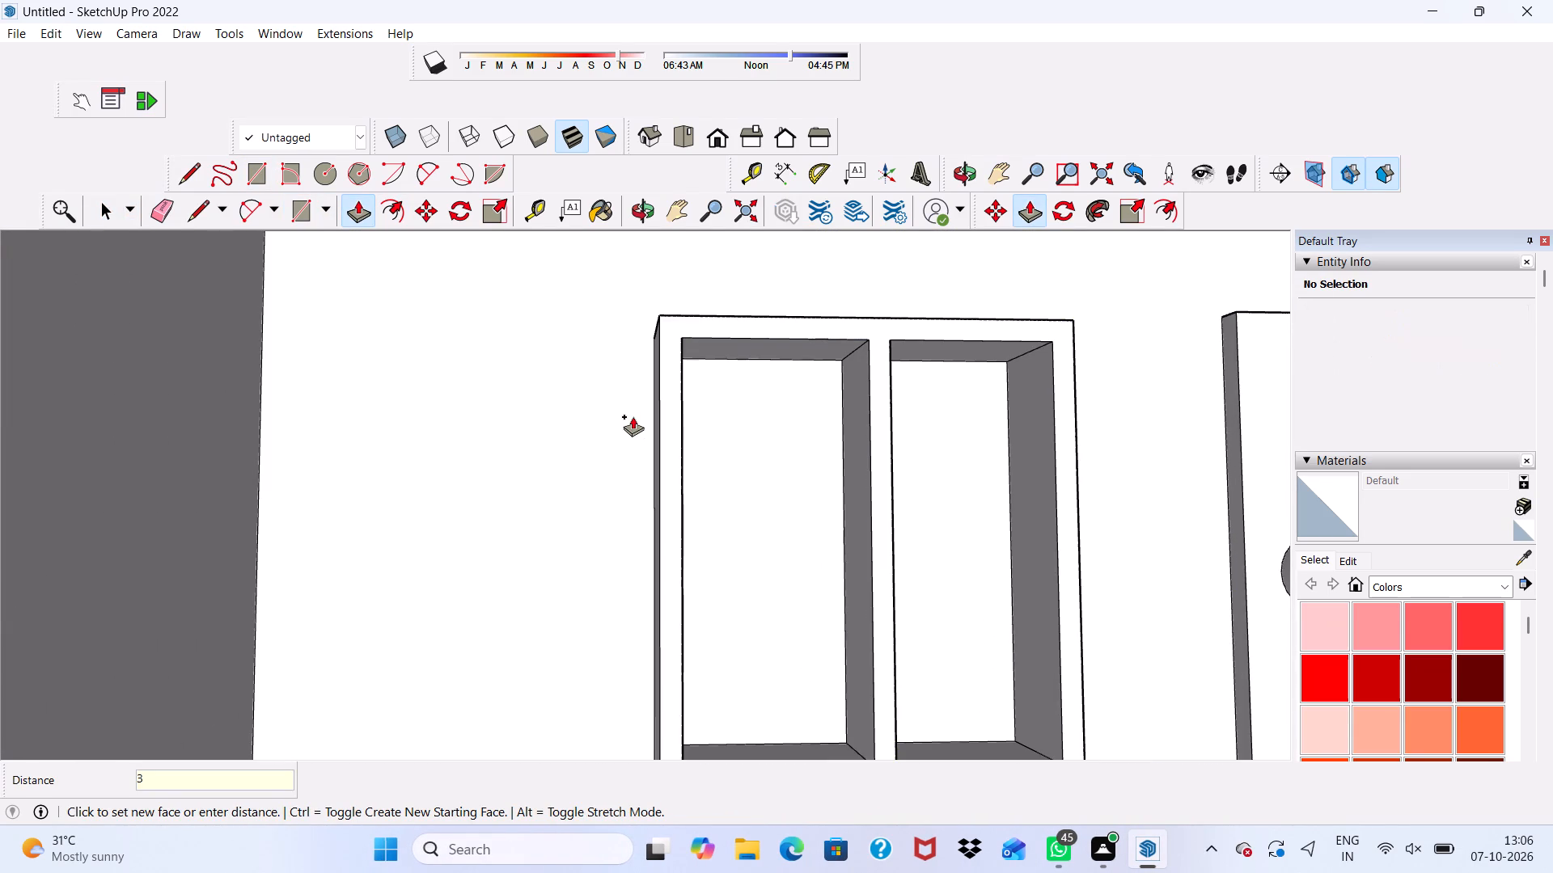
{"action": "key", "text": "shift+quotedbl"}
{"action": "key", "text": "Return"}
{"action": "scroll", "coordinate": [630, 415], "scroll_direction": "down", "scroll_amount": 8}
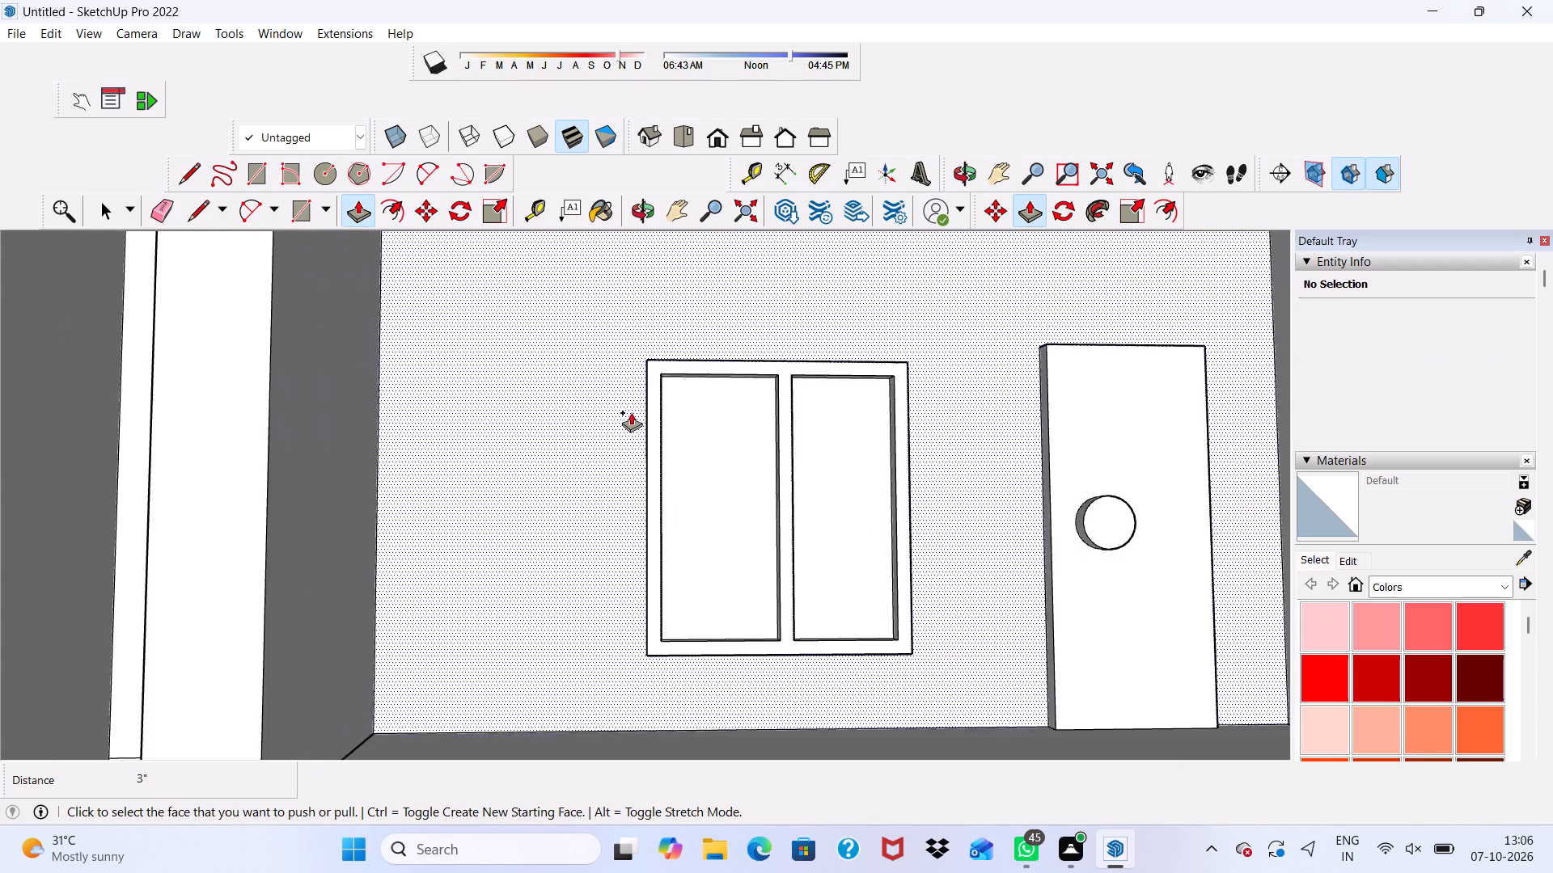
{"action": "scroll", "coordinate": [631, 412], "scroll_direction": "down", "scroll_amount": 3}
{"action": "scroll", "coordinate": [903, 428], "scroll_direction": "down", "scroll_amount": 11}
{"action": "scroll", "coordinate": [875, 676], "scroll_direction": "up", "scroll_amount": 1}
{"action": "key", "text": "space"}
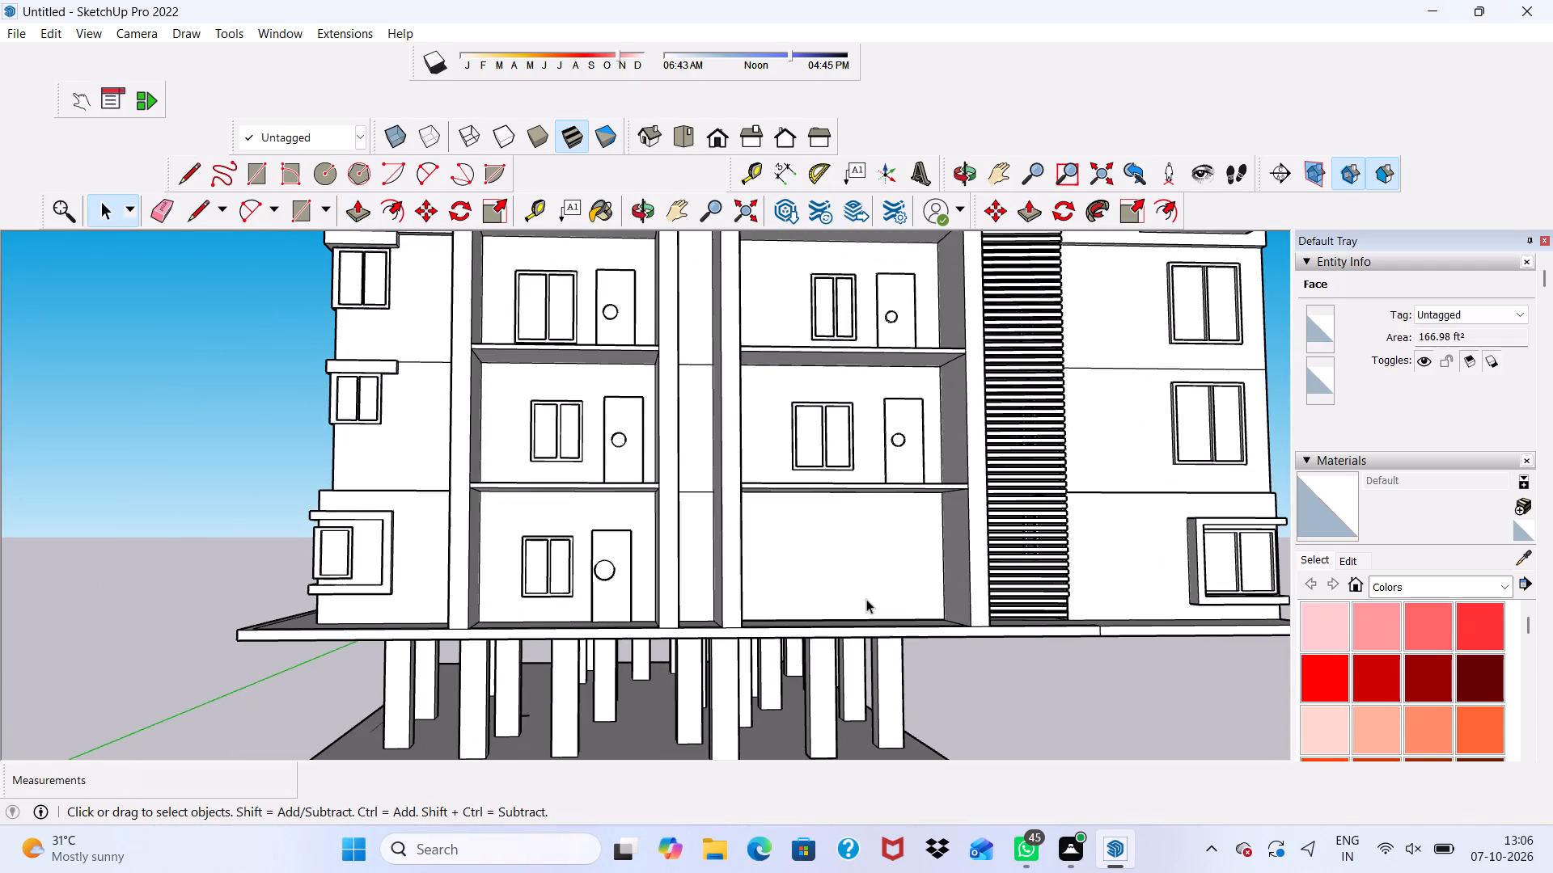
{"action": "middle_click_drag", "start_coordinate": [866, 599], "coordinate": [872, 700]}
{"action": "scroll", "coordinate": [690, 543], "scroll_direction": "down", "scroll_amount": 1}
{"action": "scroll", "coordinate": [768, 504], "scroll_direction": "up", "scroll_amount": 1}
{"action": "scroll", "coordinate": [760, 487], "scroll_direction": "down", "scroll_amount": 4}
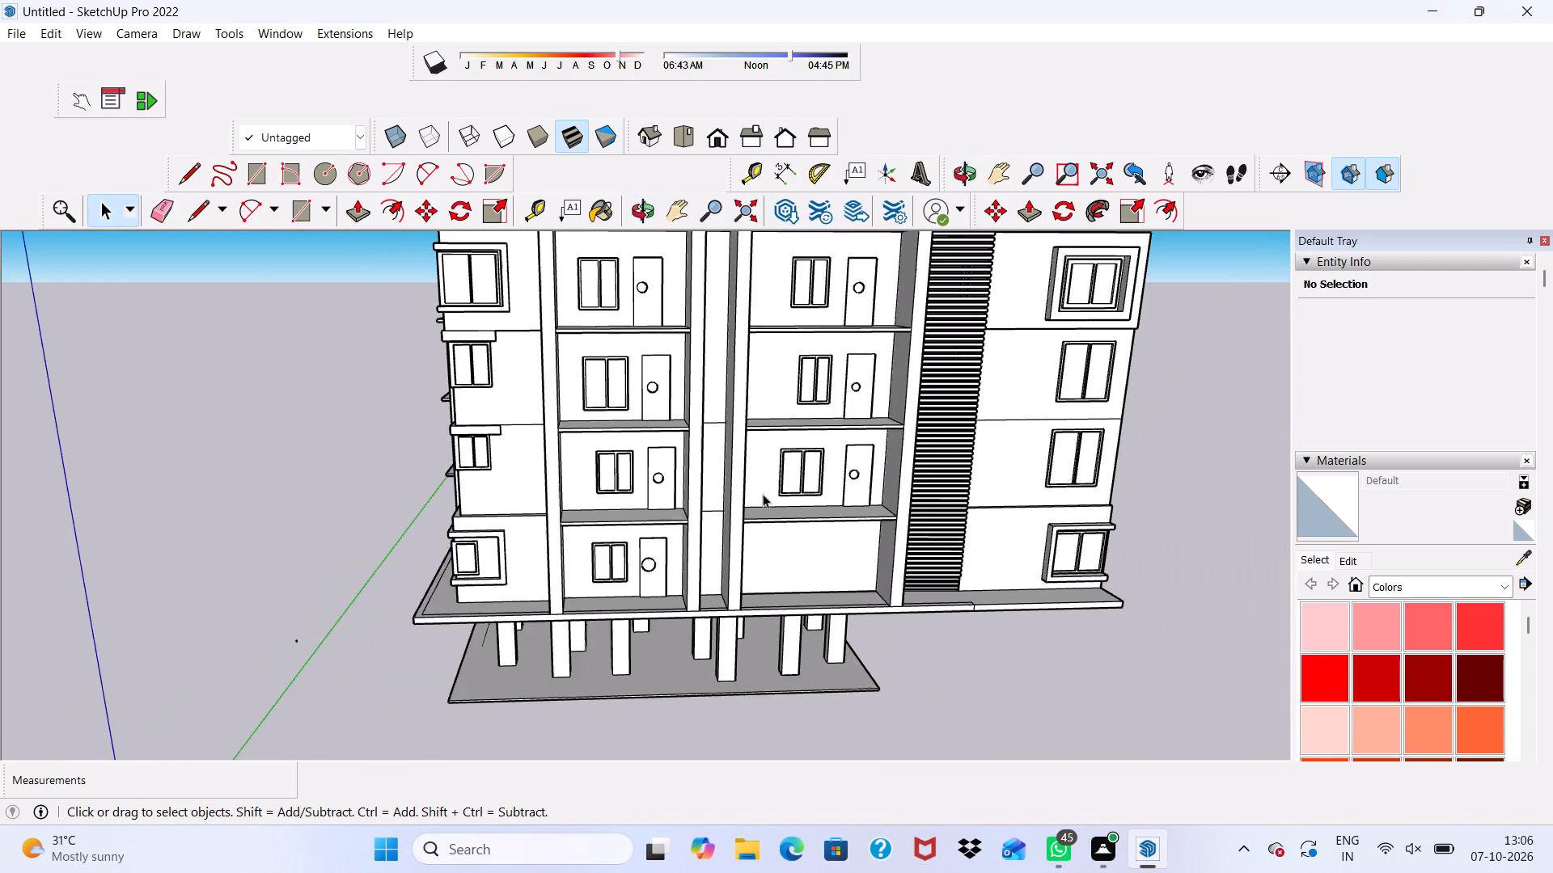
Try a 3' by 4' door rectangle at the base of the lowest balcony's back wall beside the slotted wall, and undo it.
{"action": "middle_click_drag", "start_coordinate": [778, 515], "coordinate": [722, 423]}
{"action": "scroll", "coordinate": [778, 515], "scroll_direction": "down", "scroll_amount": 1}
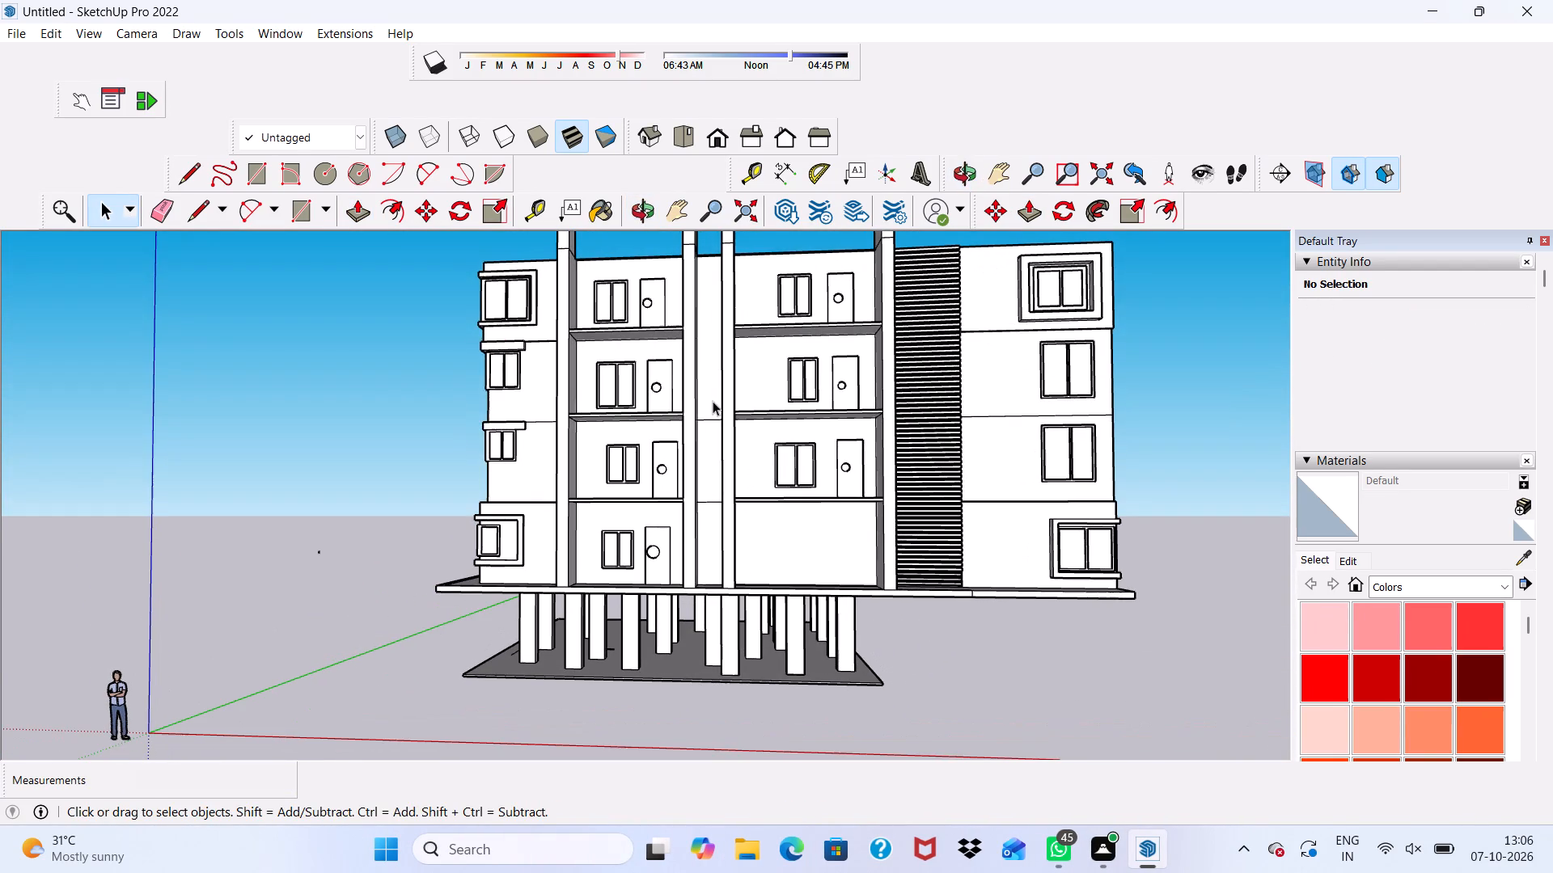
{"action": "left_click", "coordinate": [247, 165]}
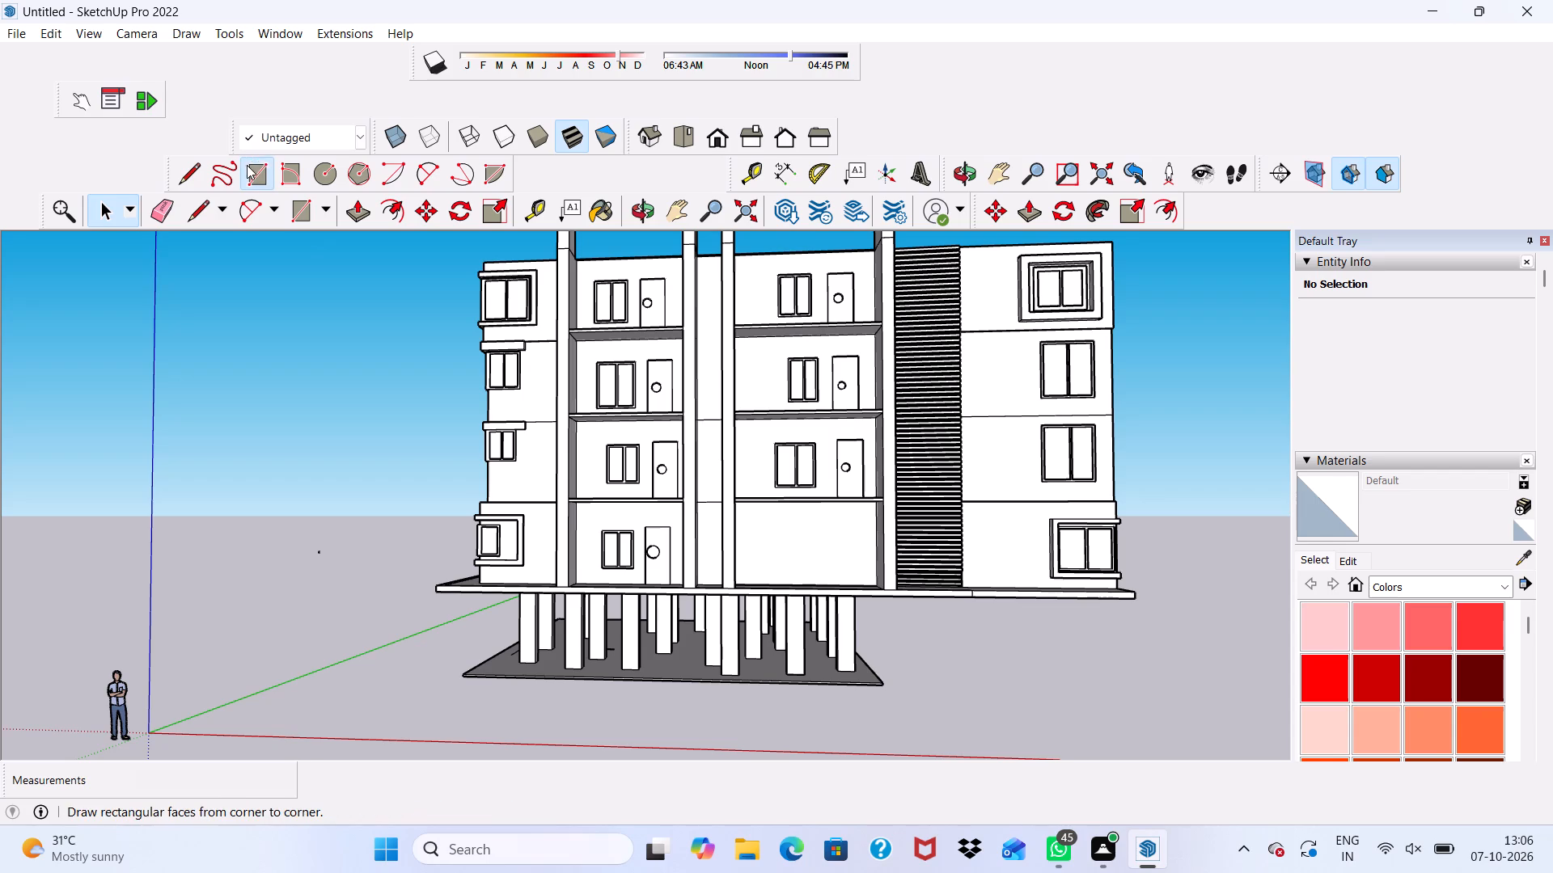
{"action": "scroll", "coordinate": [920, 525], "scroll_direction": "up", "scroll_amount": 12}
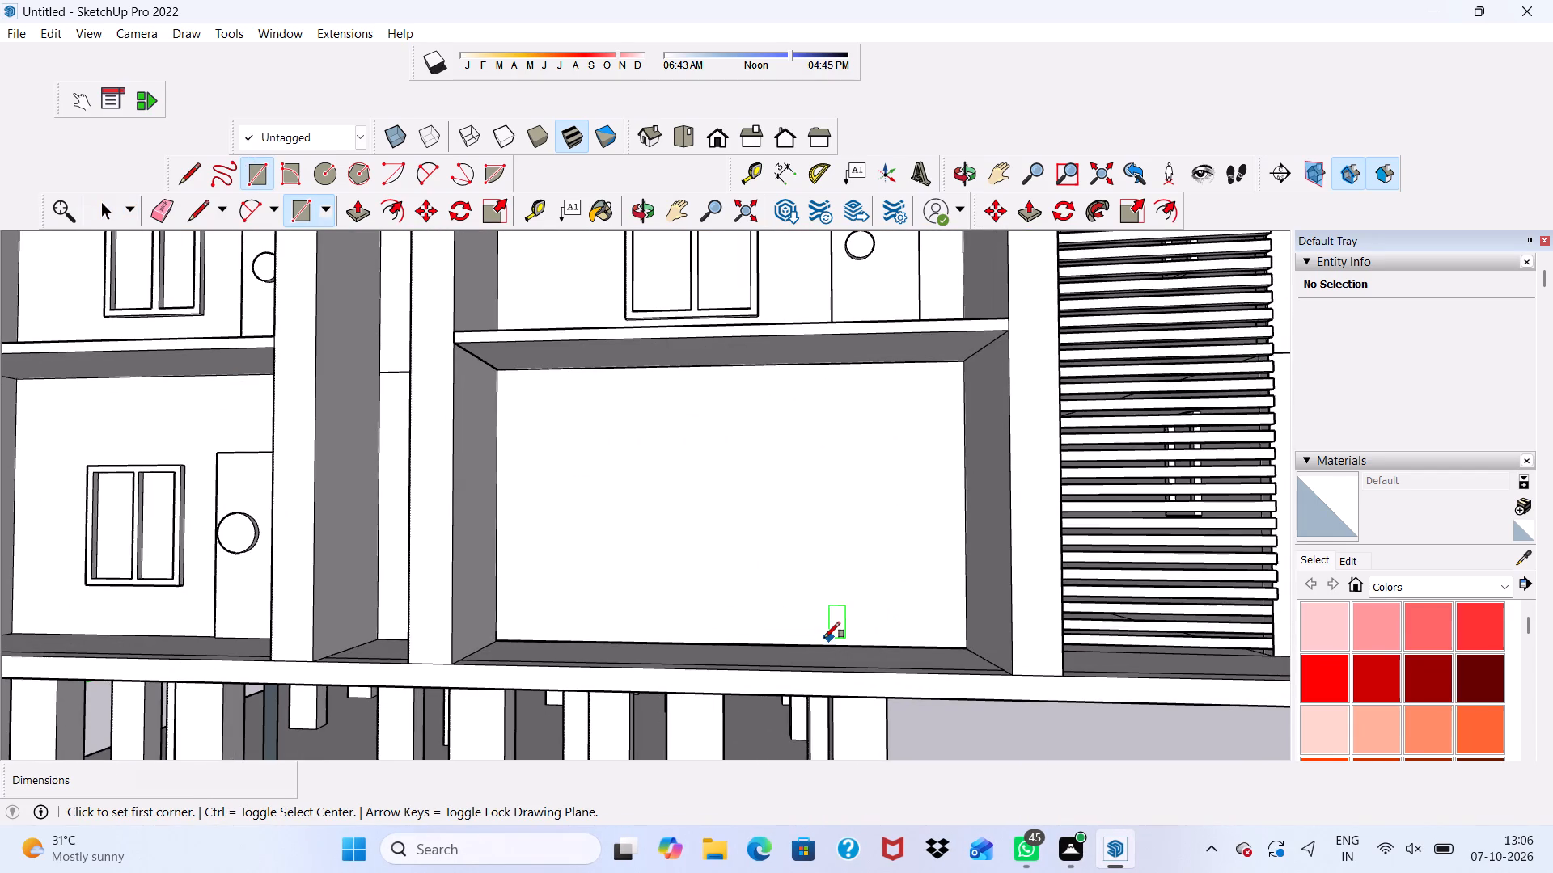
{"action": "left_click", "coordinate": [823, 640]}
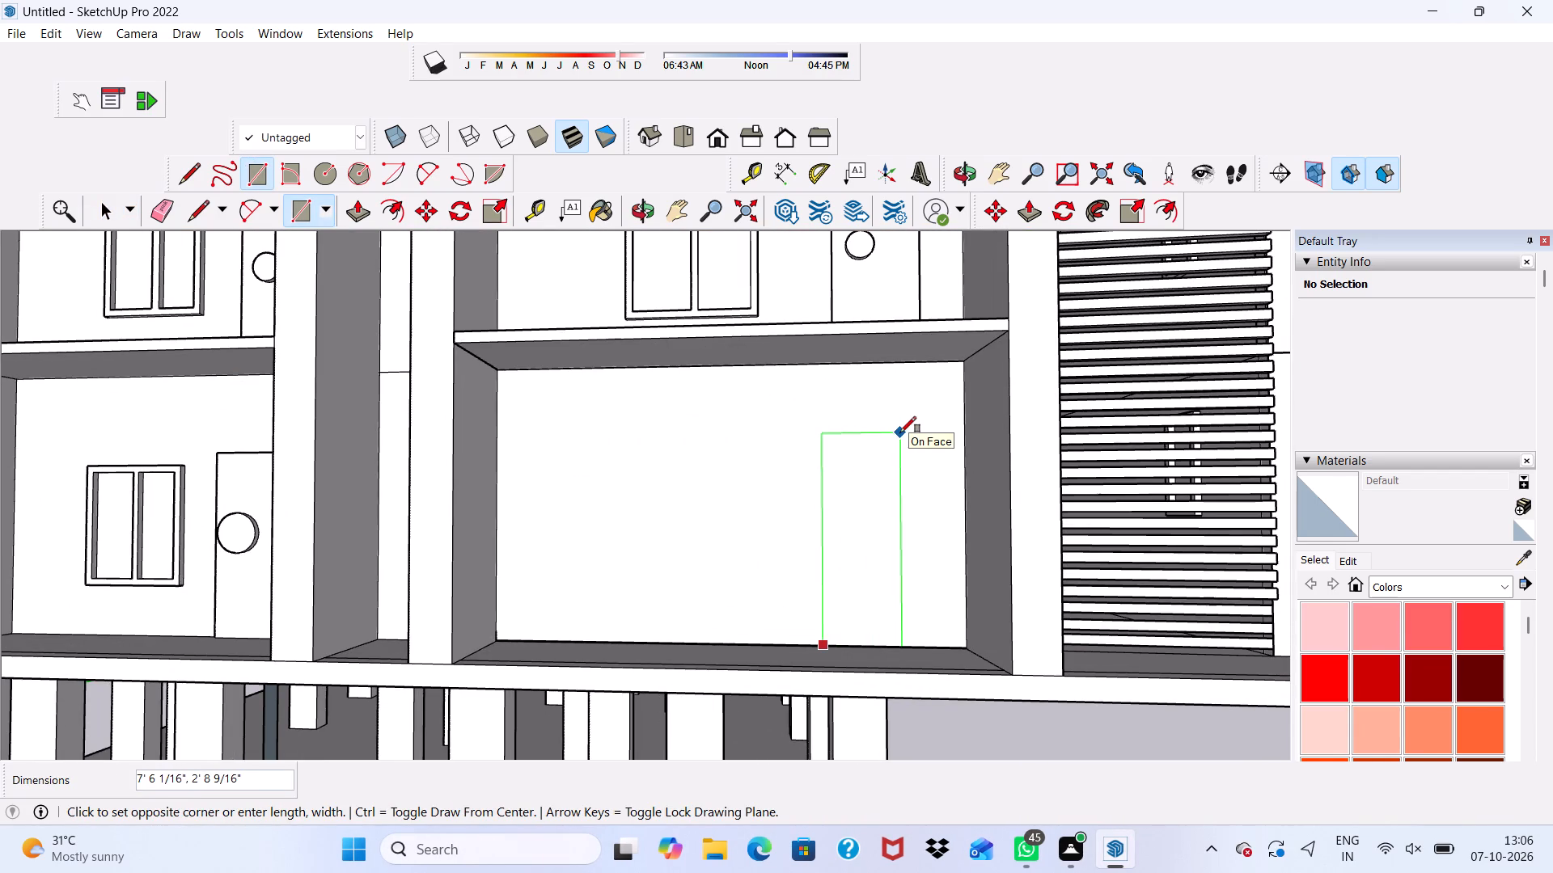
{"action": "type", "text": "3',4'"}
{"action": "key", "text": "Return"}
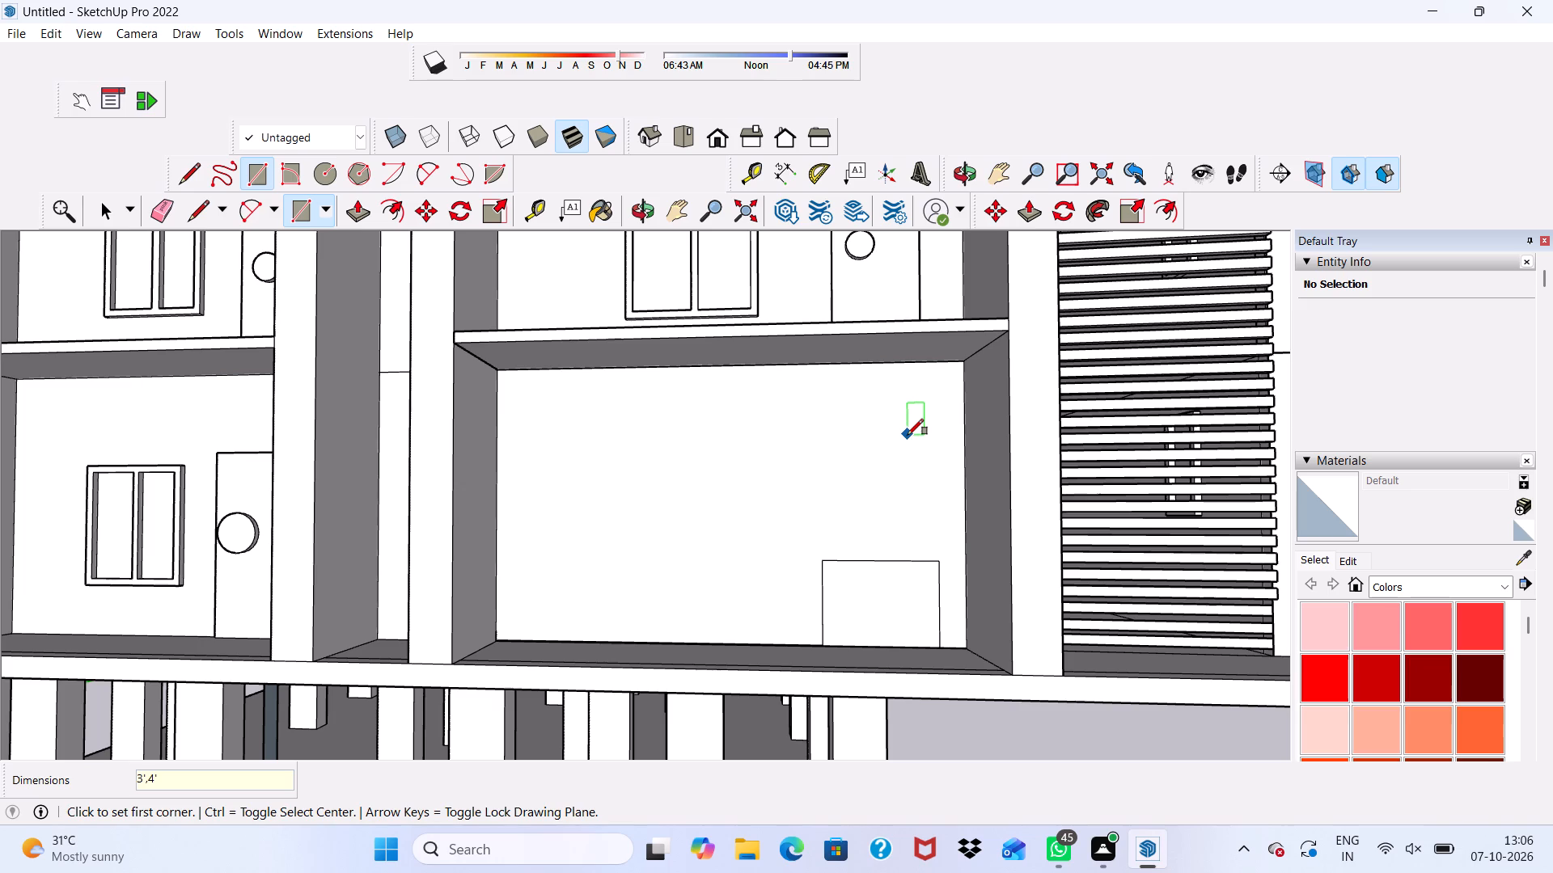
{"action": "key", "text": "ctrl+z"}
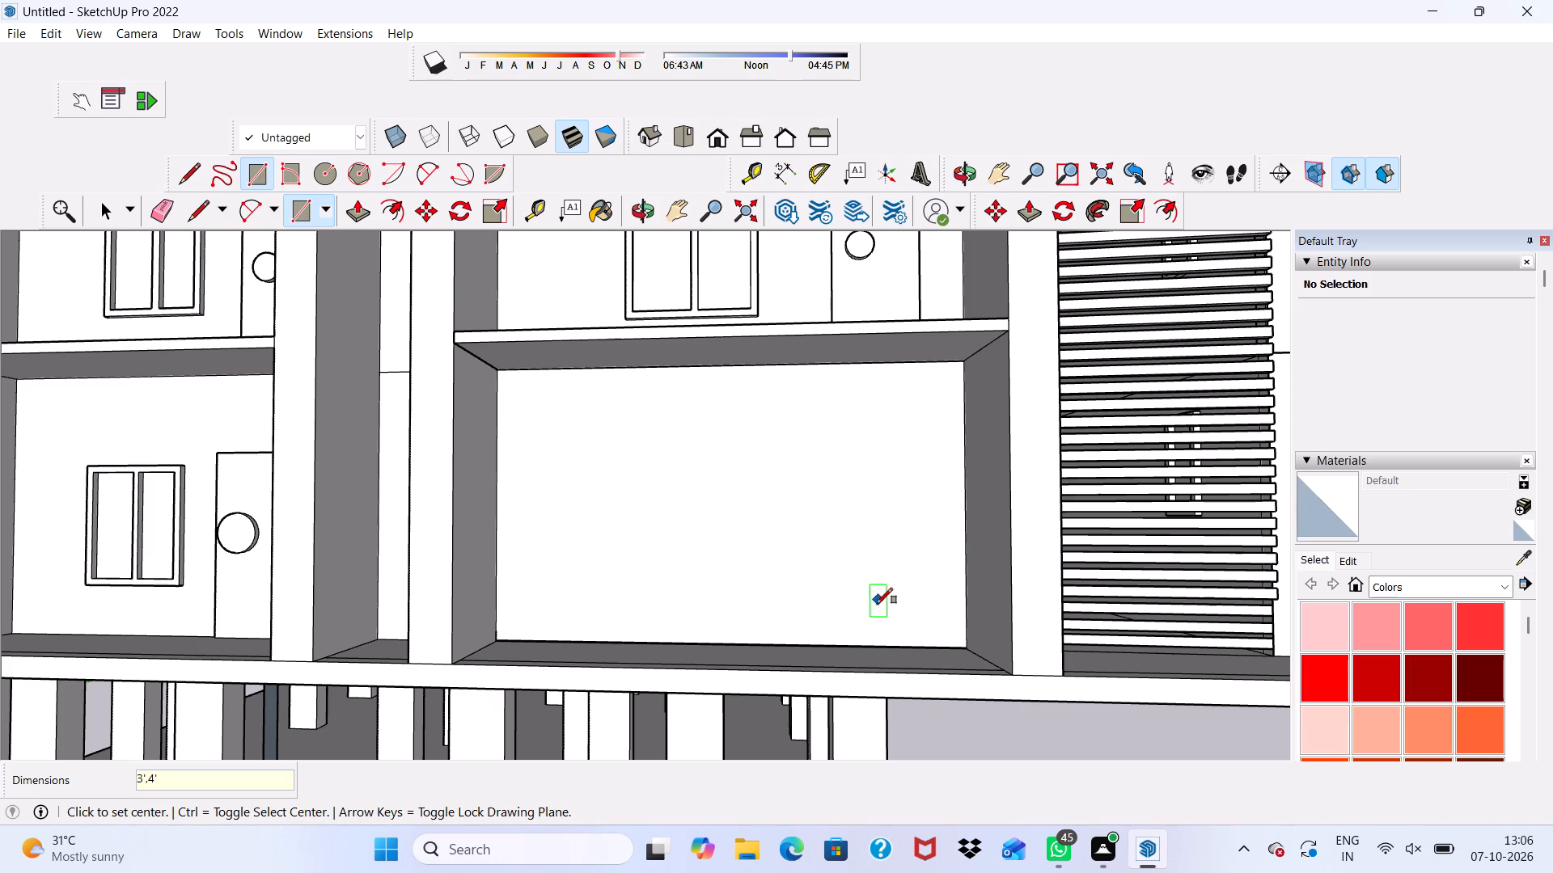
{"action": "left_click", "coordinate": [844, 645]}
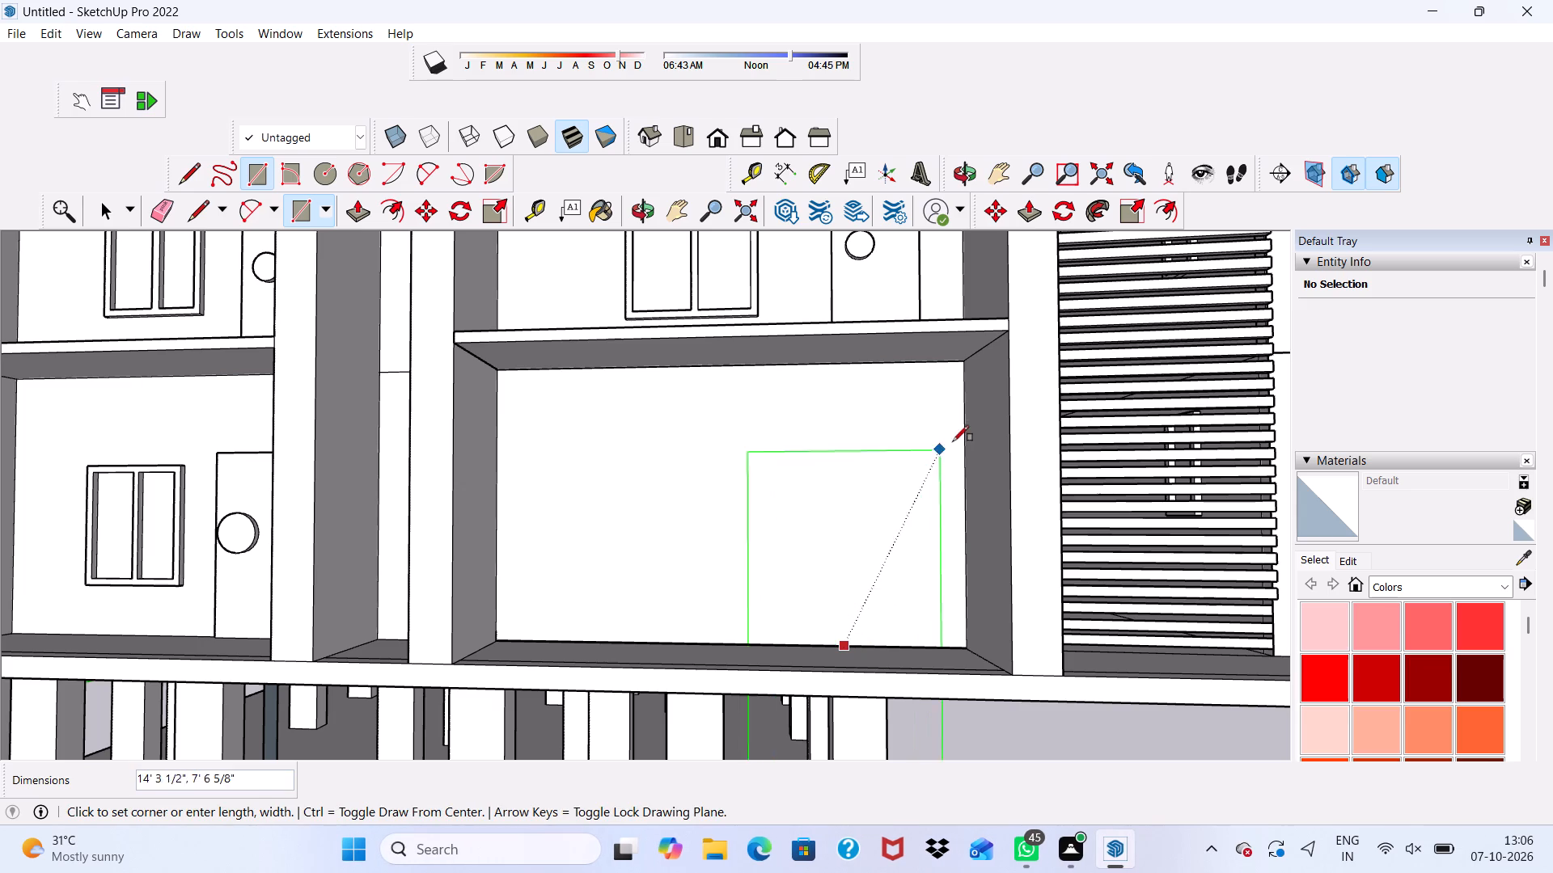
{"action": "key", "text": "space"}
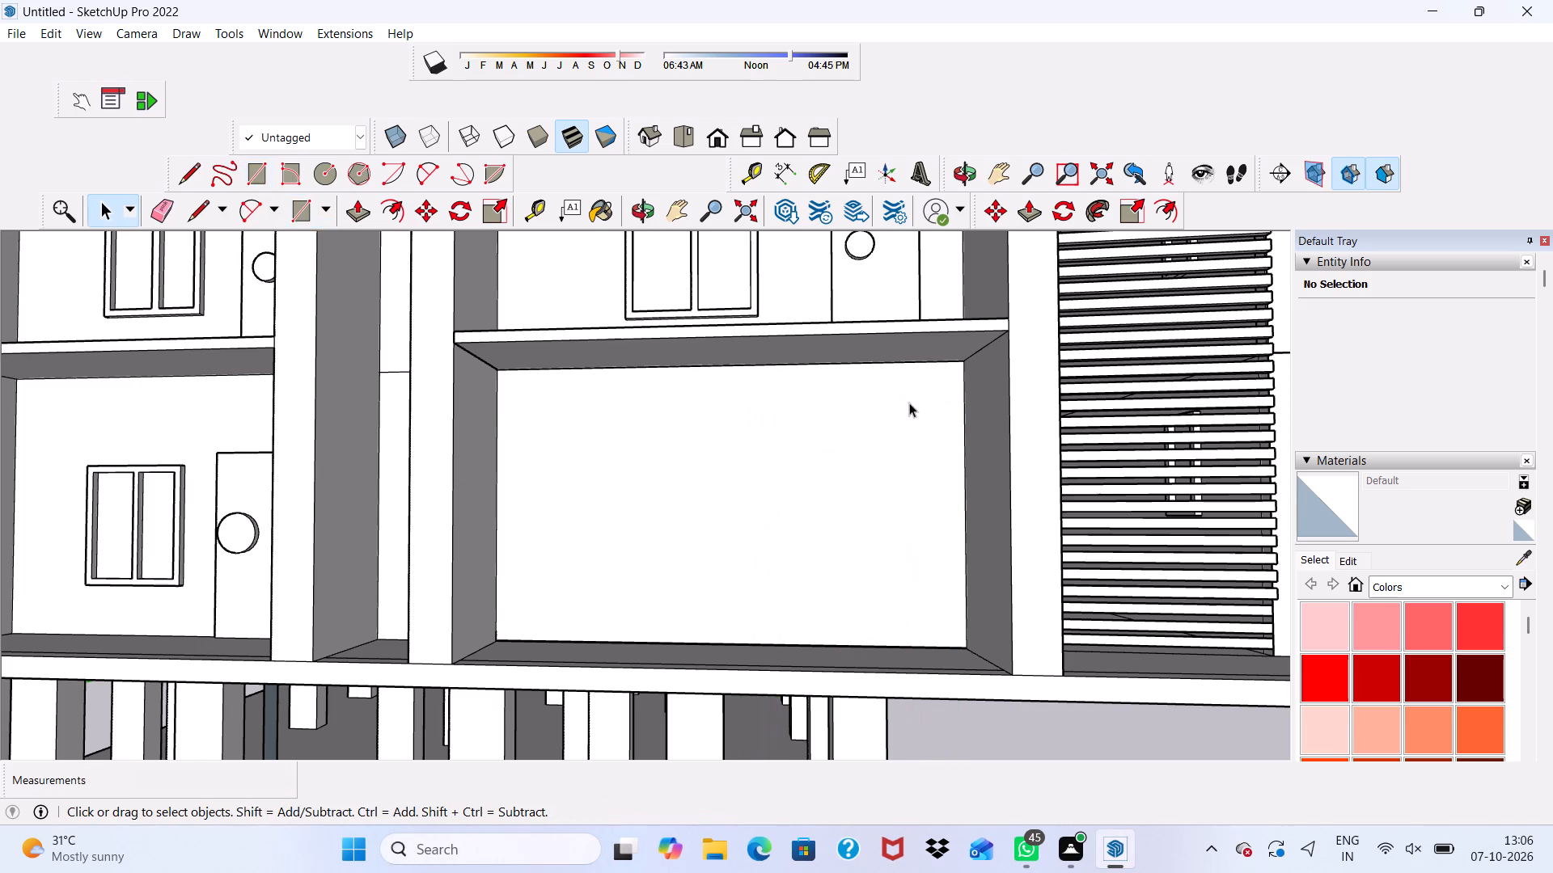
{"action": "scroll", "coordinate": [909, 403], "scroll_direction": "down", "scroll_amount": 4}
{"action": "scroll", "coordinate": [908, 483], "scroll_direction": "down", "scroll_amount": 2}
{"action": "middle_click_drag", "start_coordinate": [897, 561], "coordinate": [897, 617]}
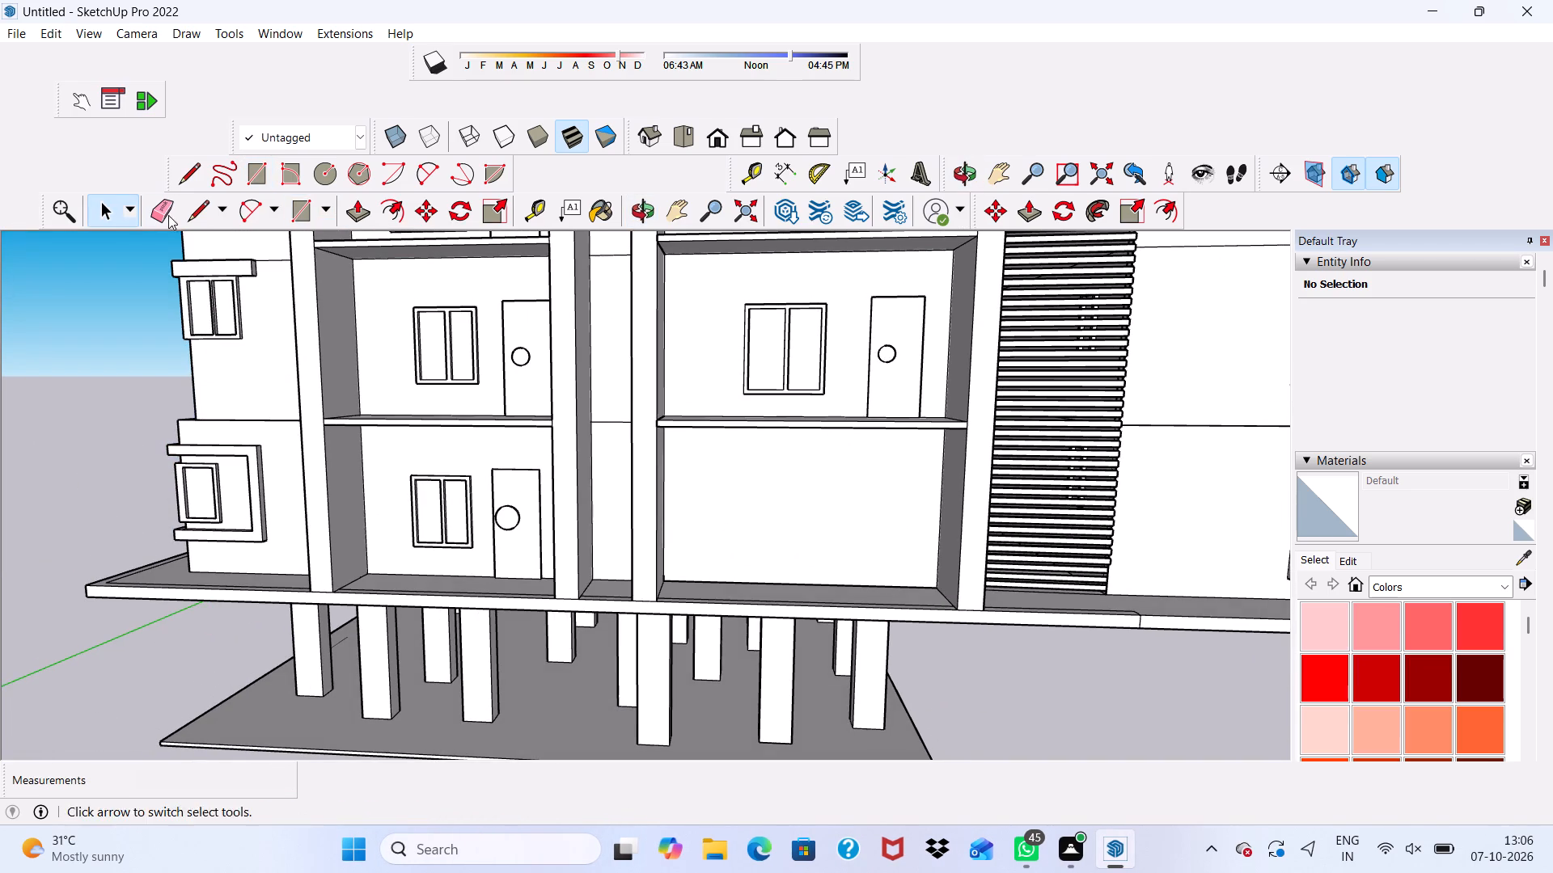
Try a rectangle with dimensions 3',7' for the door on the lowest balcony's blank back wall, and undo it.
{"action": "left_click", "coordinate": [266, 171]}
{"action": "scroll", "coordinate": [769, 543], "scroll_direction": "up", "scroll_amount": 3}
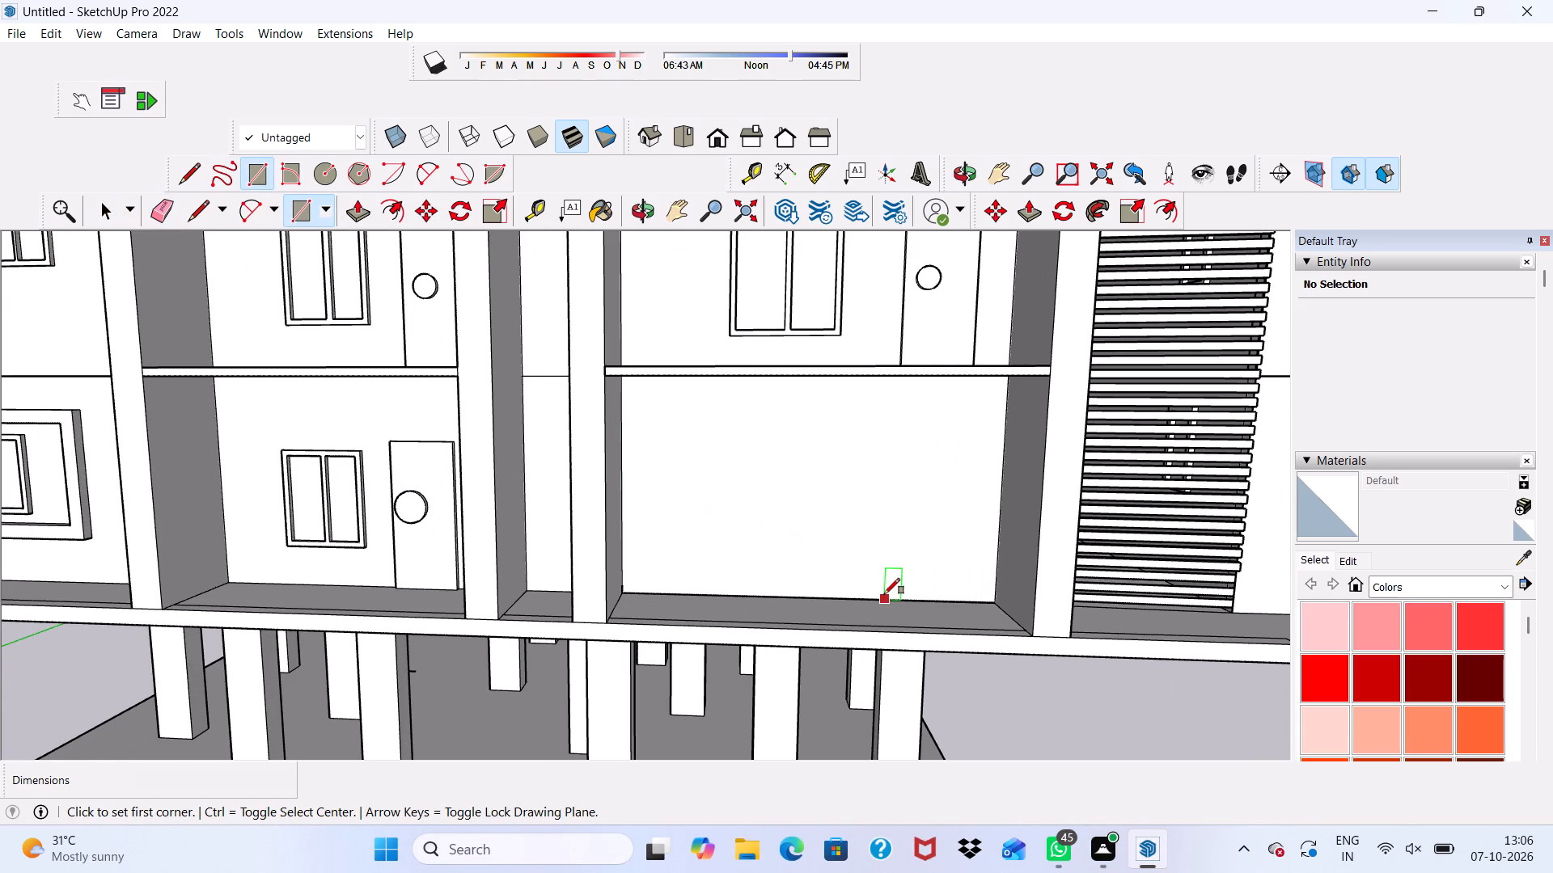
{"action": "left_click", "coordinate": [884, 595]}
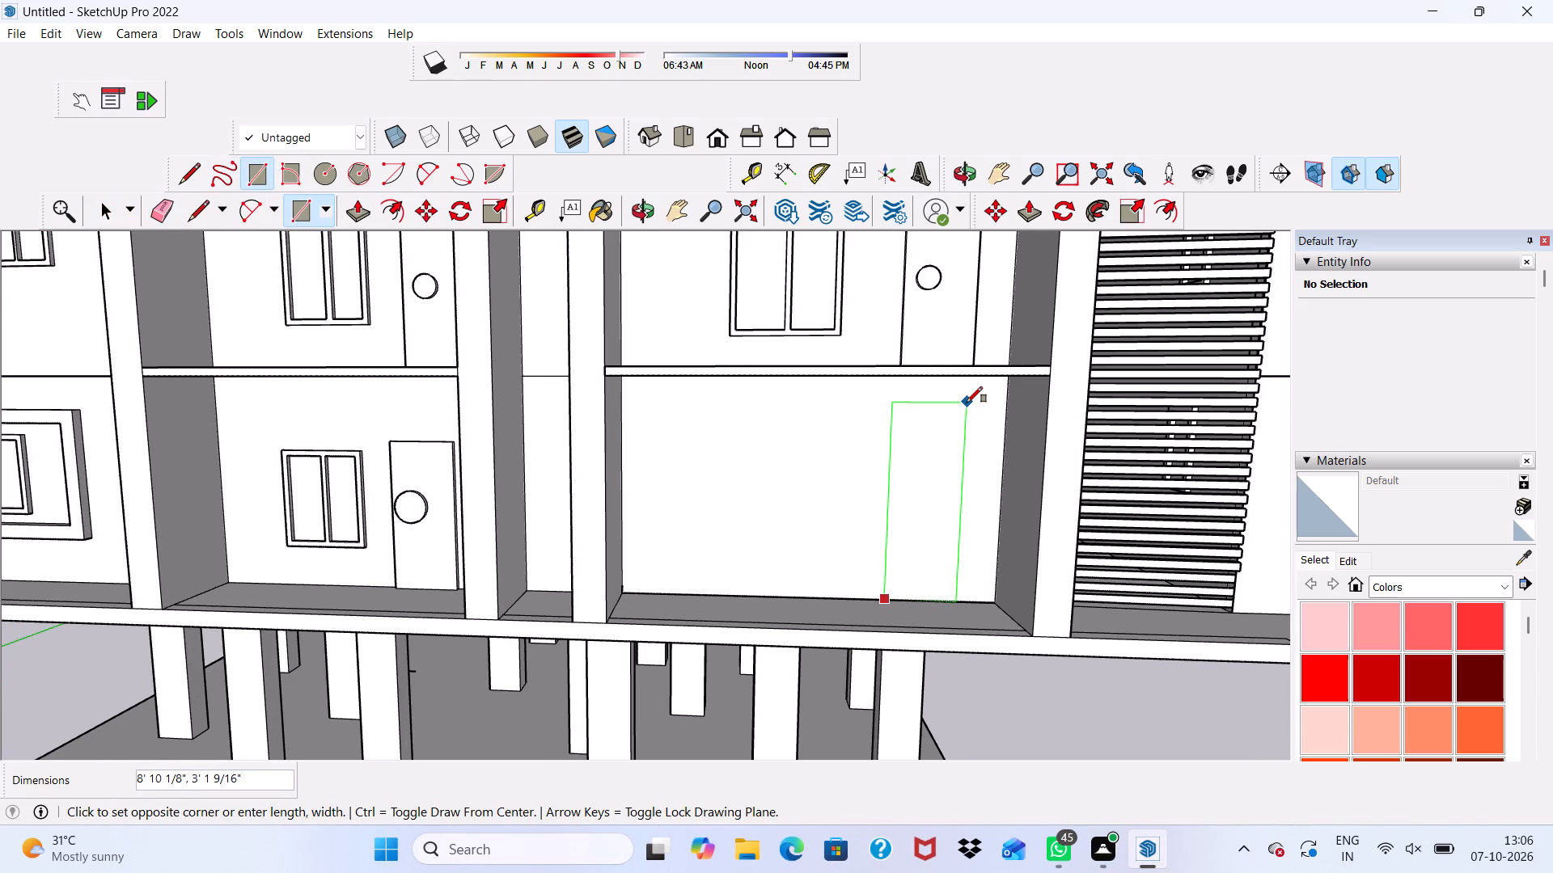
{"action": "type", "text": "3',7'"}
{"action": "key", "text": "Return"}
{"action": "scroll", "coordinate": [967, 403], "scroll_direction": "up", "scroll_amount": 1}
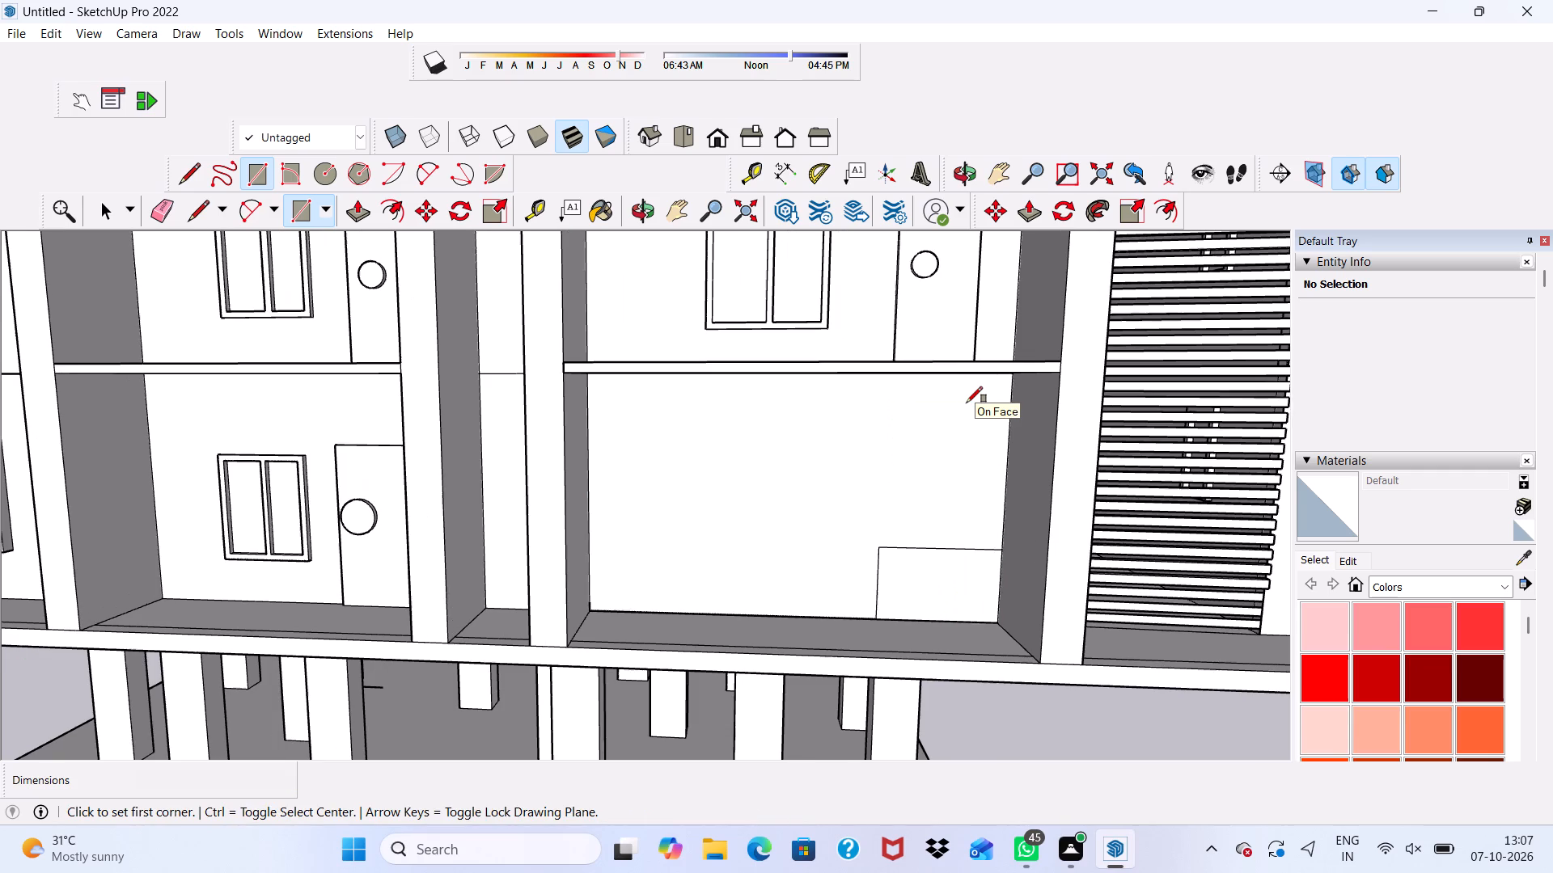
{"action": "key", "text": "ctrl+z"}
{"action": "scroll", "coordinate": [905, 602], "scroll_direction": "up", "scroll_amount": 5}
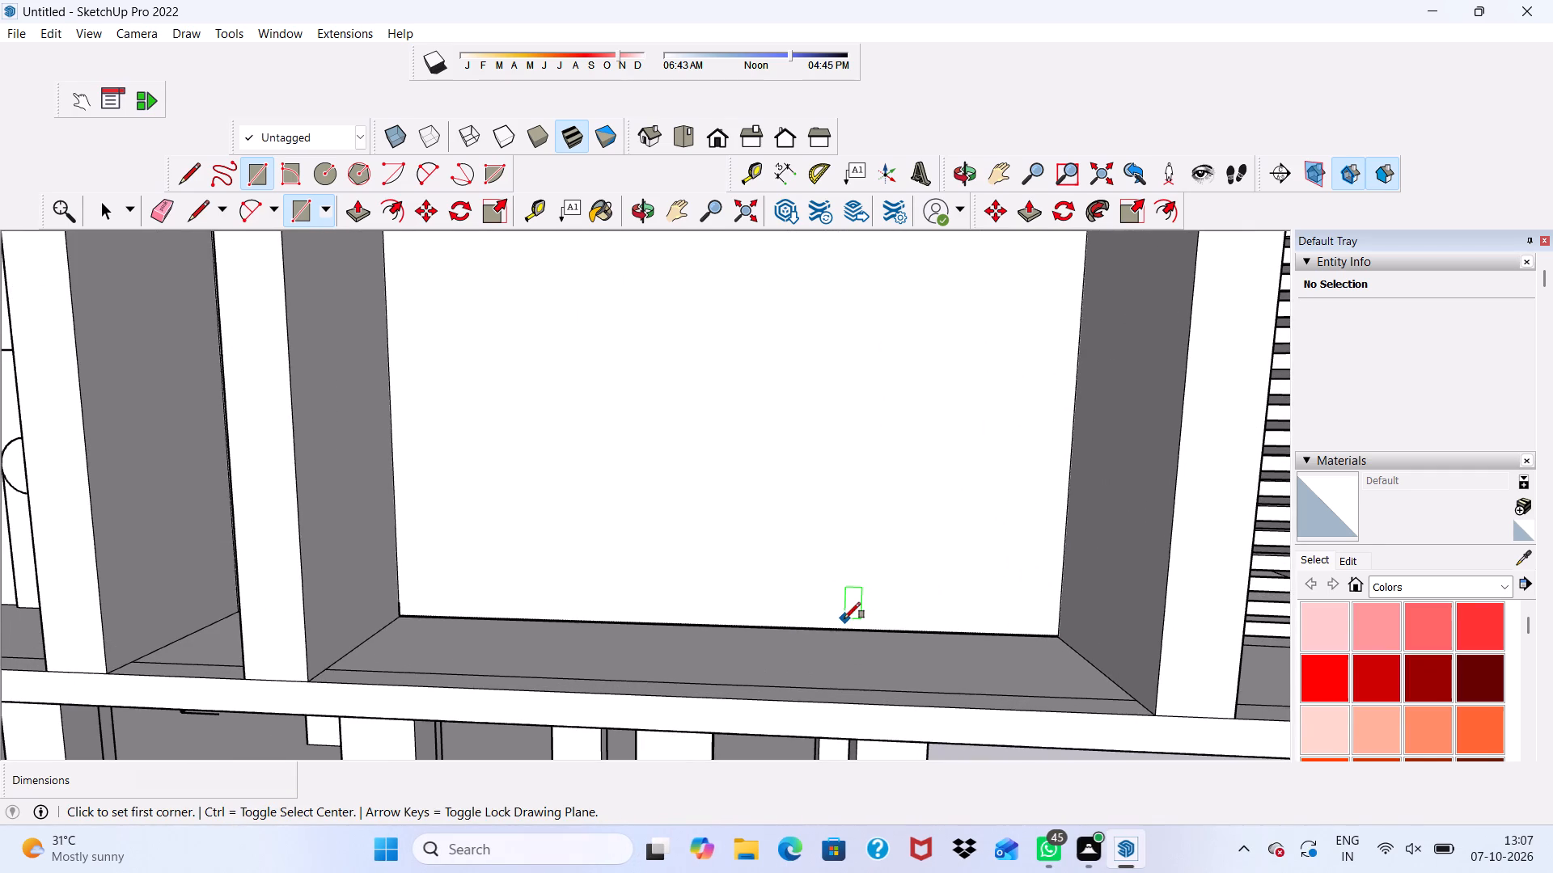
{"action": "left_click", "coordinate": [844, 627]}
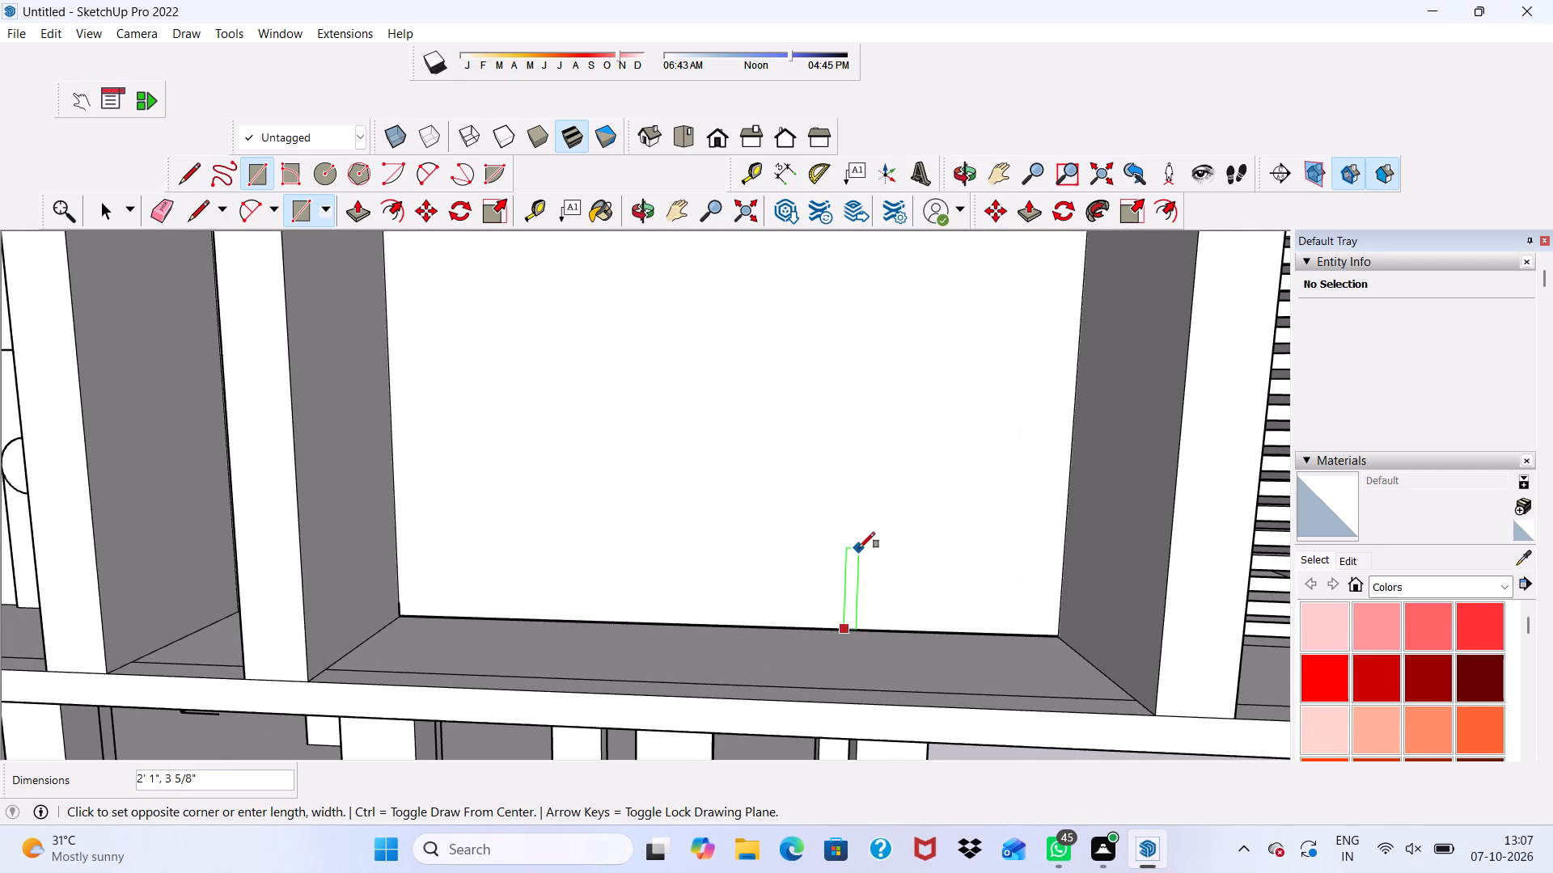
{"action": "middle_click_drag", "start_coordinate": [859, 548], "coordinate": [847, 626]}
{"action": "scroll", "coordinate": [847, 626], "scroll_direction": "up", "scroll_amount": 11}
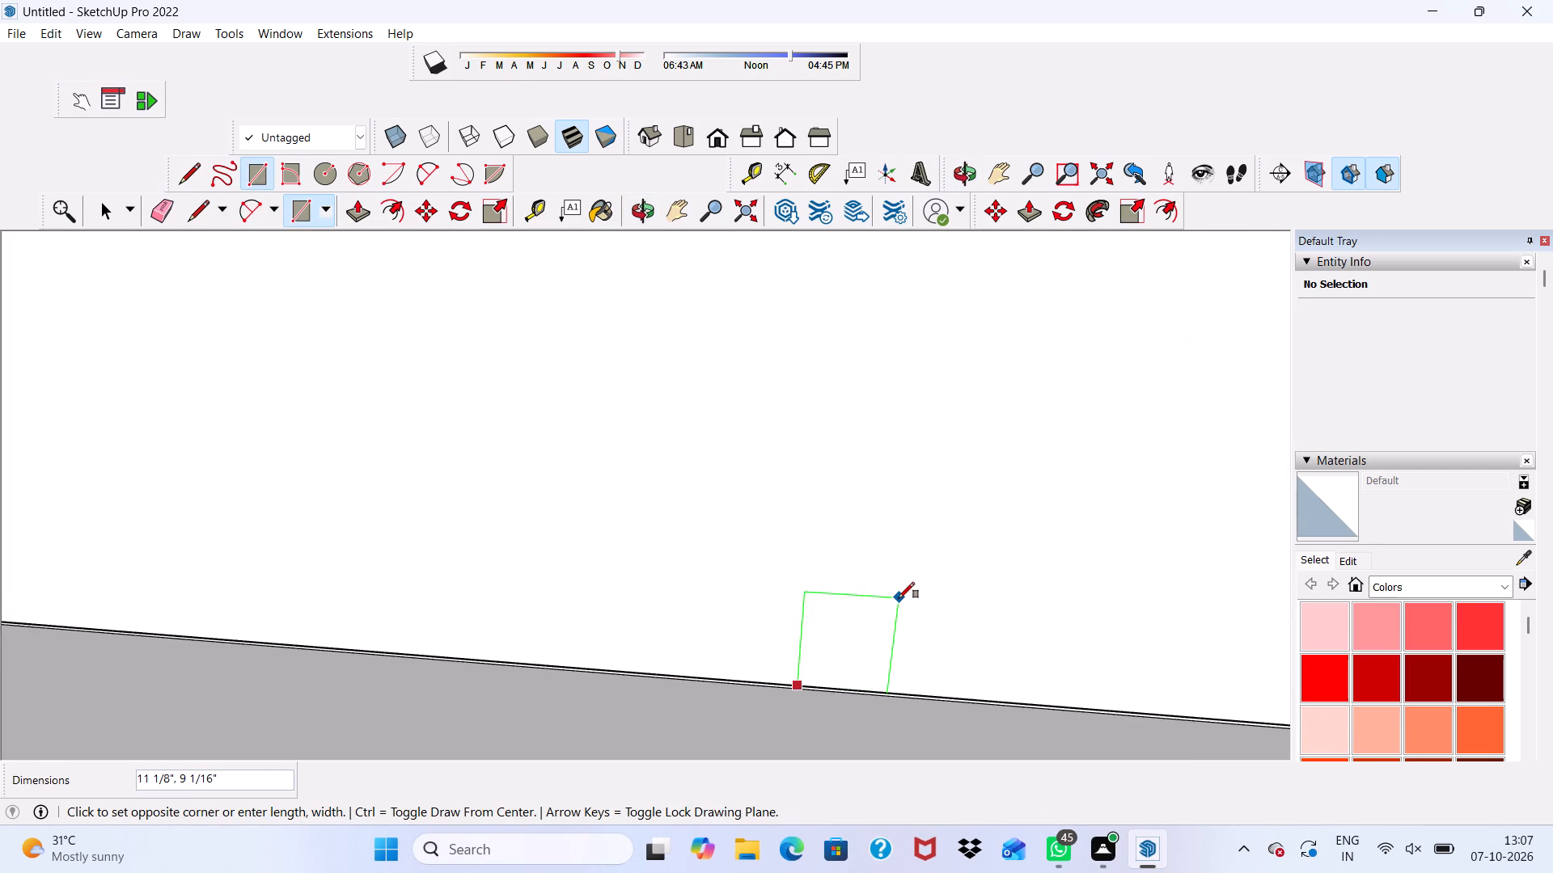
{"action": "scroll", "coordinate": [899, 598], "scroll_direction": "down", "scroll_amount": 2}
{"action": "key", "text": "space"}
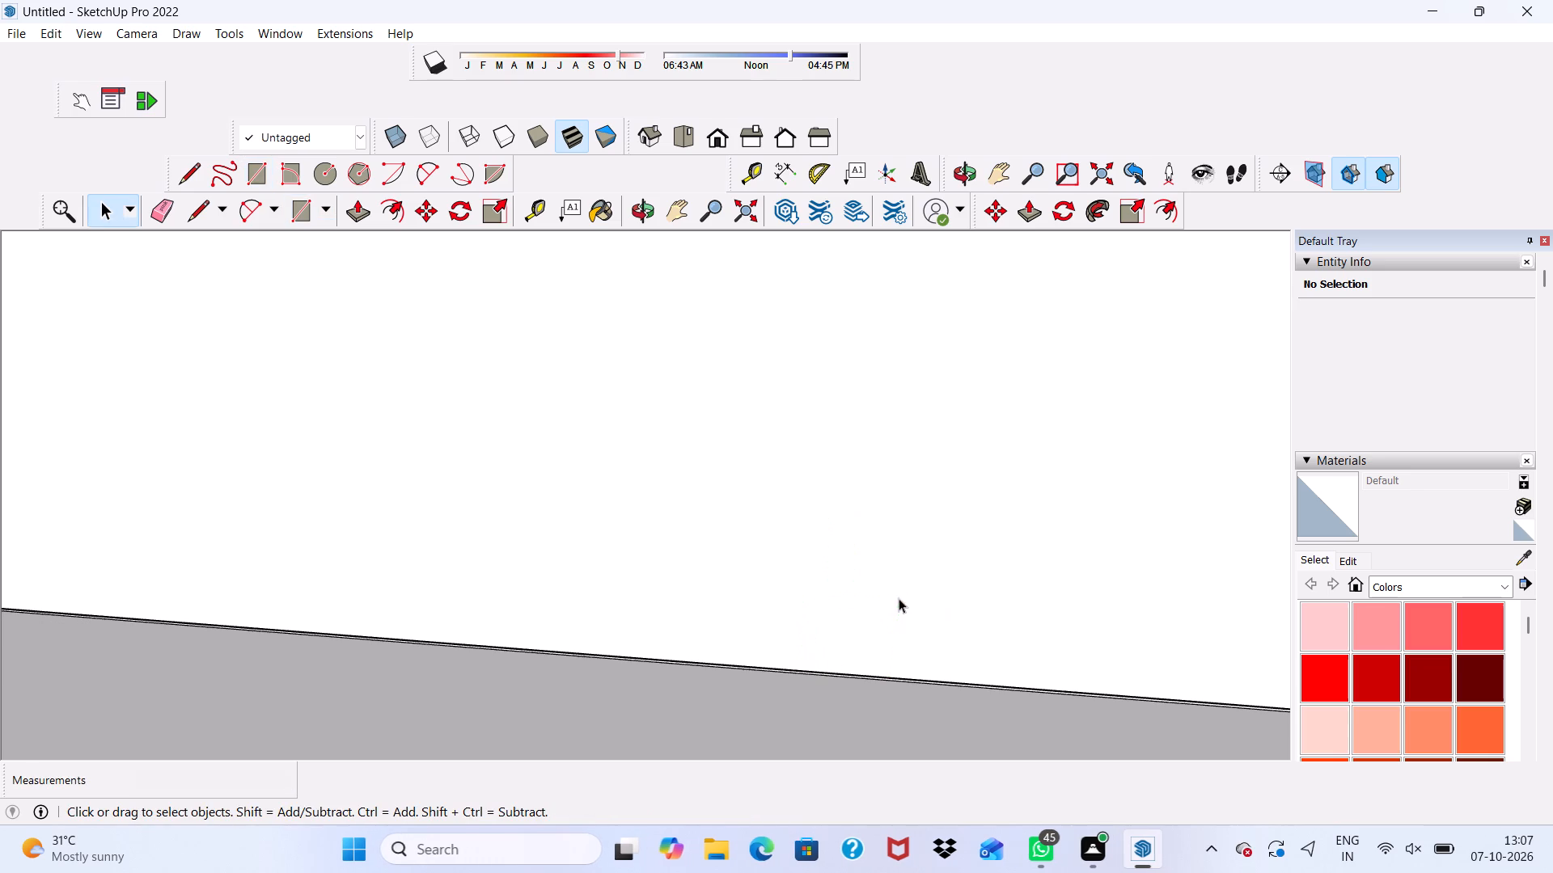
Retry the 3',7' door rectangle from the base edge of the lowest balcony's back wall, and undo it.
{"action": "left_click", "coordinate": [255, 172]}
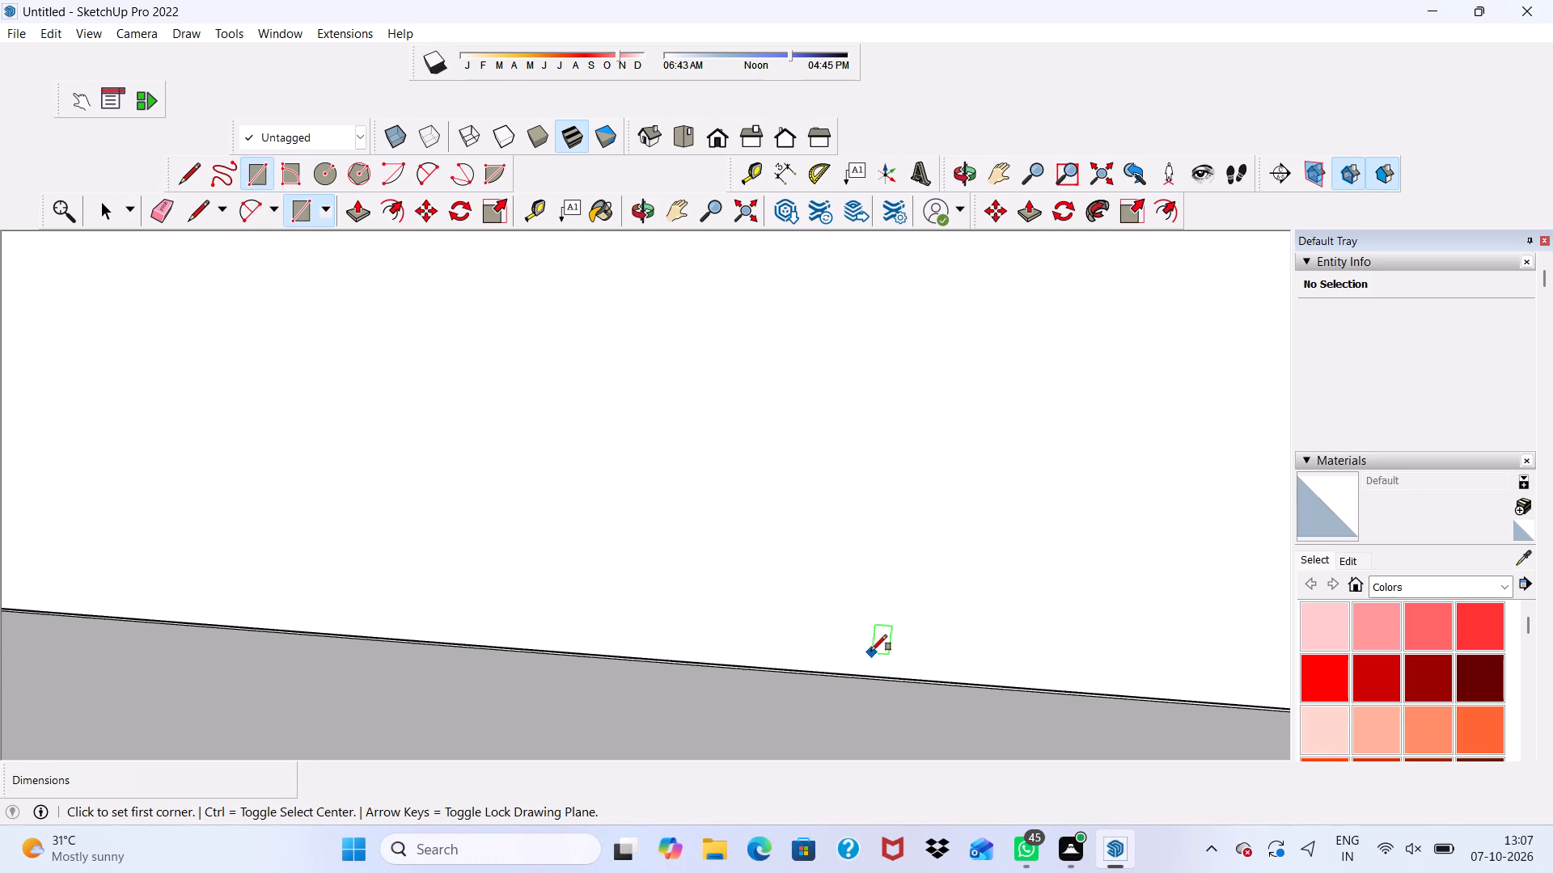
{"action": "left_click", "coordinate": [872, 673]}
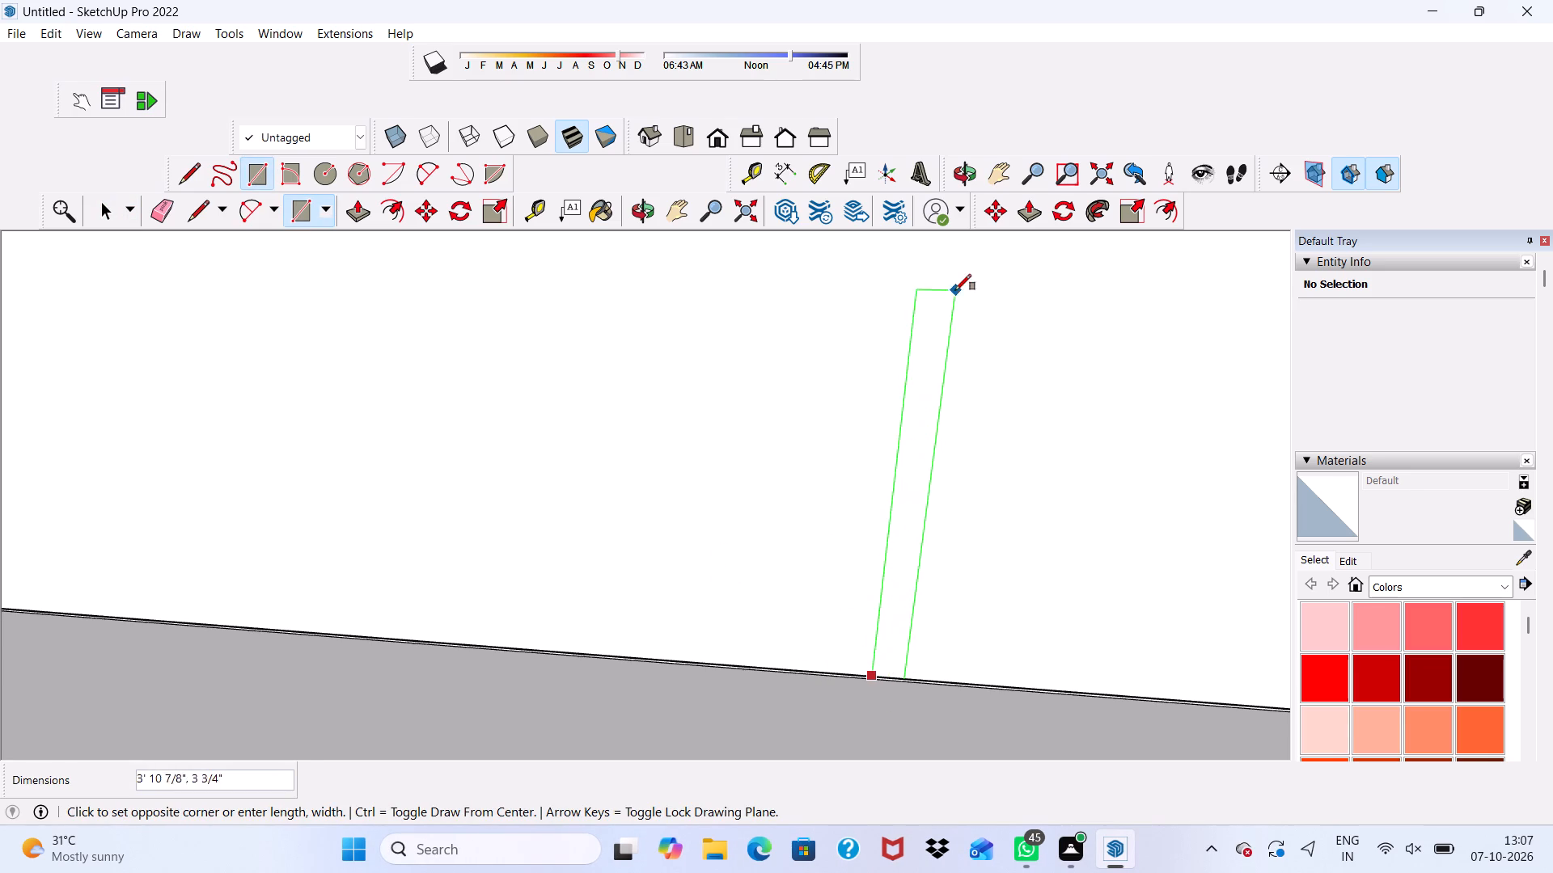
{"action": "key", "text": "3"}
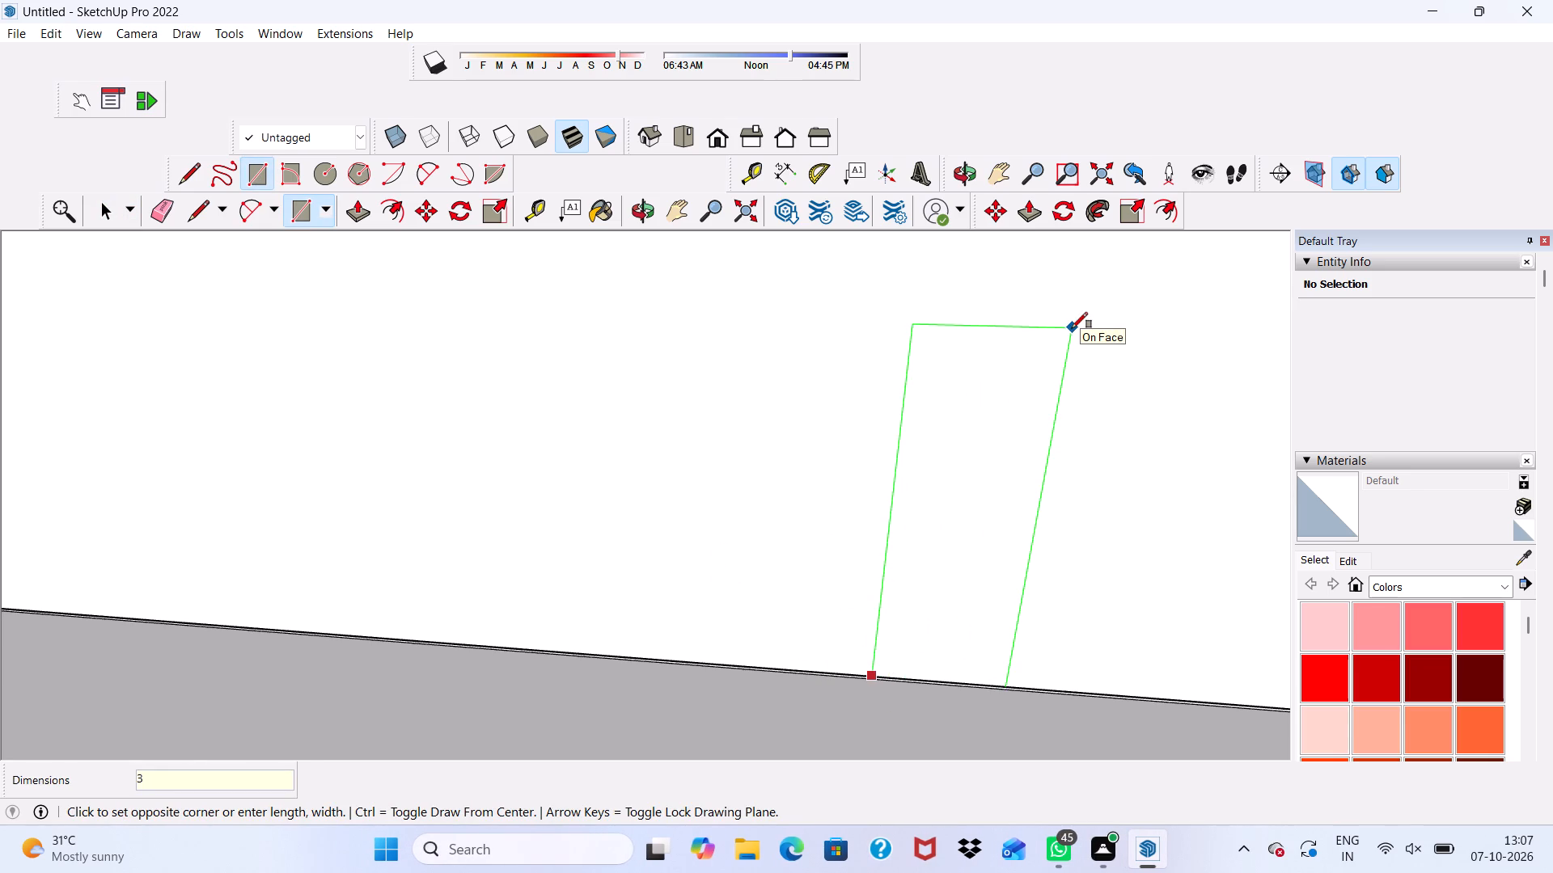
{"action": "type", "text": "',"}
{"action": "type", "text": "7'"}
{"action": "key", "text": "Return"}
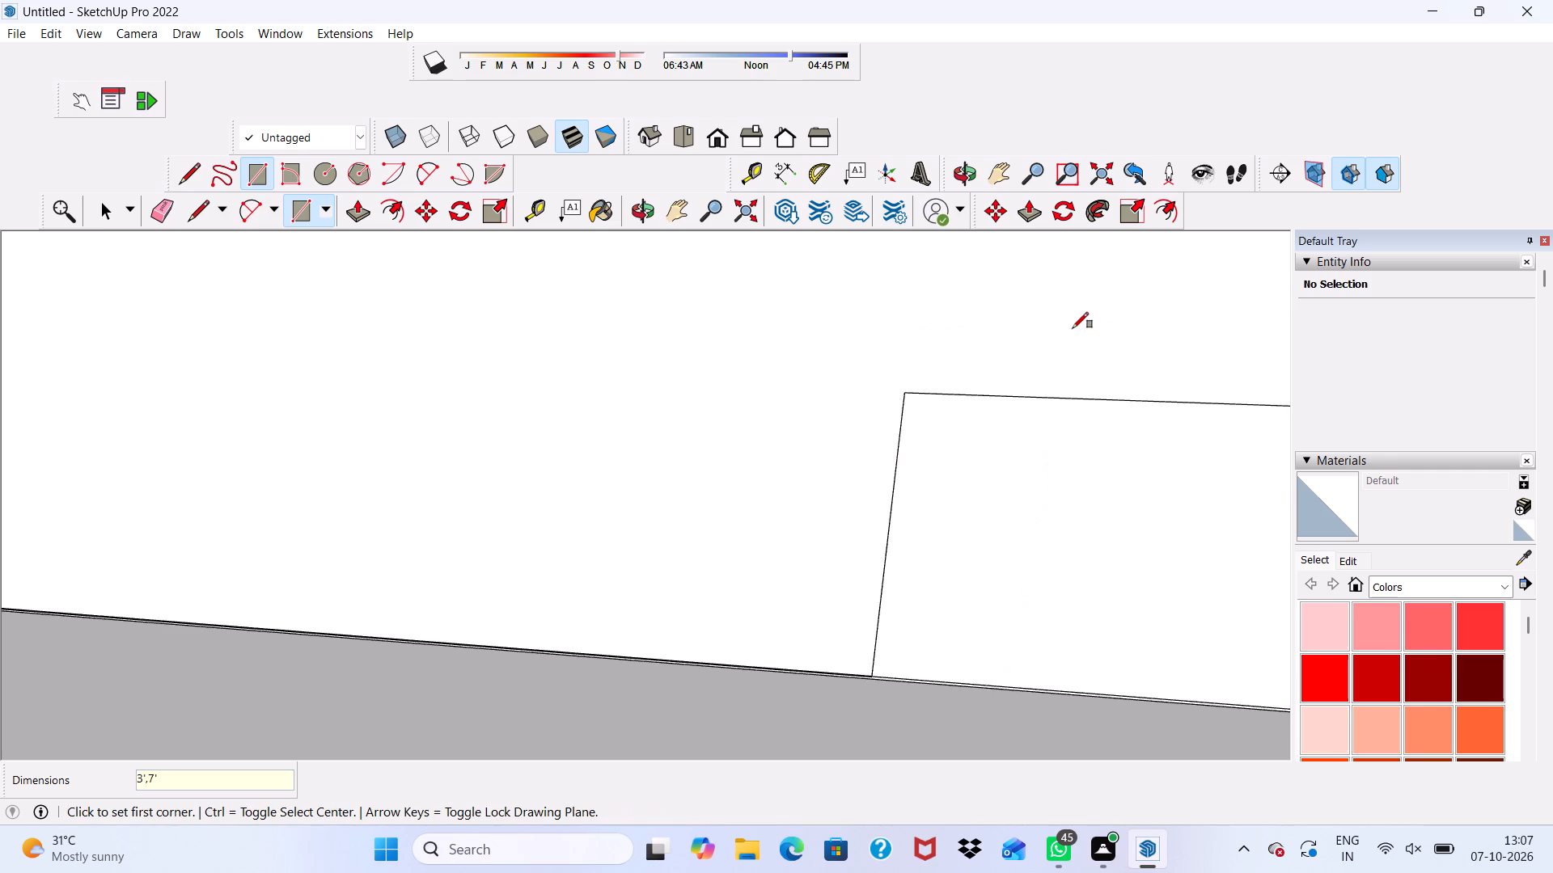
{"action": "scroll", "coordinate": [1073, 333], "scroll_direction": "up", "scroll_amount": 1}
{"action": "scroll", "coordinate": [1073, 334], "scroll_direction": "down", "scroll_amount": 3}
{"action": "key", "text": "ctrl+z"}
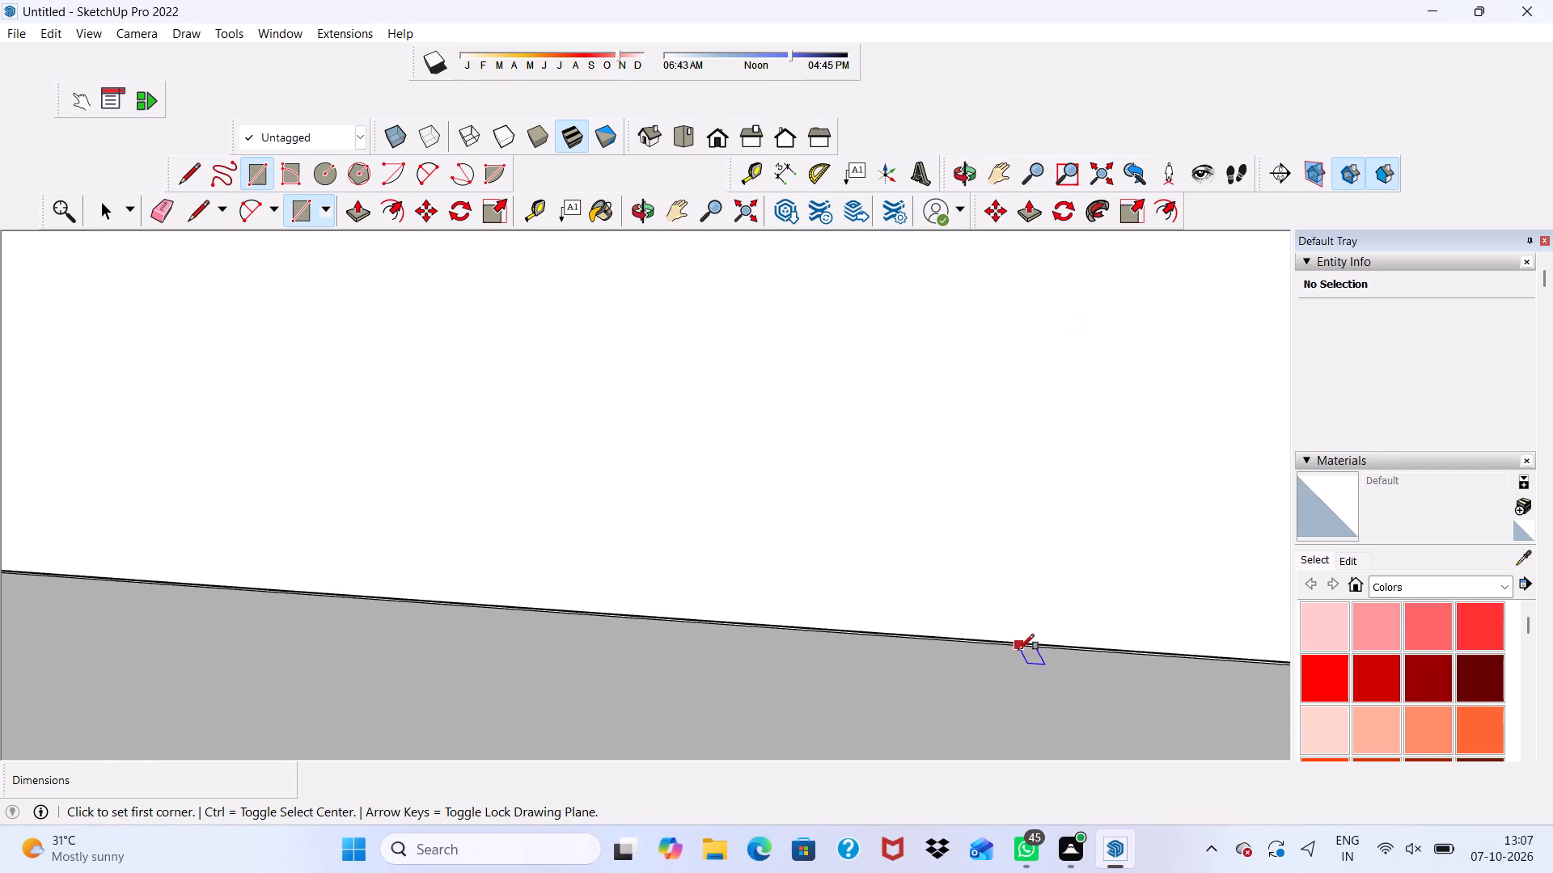
Draw a 3' by 7' door rectangle up from the base edge of the lowest balcony's back wall, beside the slotted wall.
{"action": "scroll", "coordinate": [998, 584], "scroll_direction": "down", "scroll_amount": 2}
{"action": "scroll", "coordinate": [1001, 583], "scroll_direction": "up", "scroll_amount": 5}
{"action": "scroll", "coordinate": [983, 658], "scroll_direction": "up", "scroll_amount": 5}
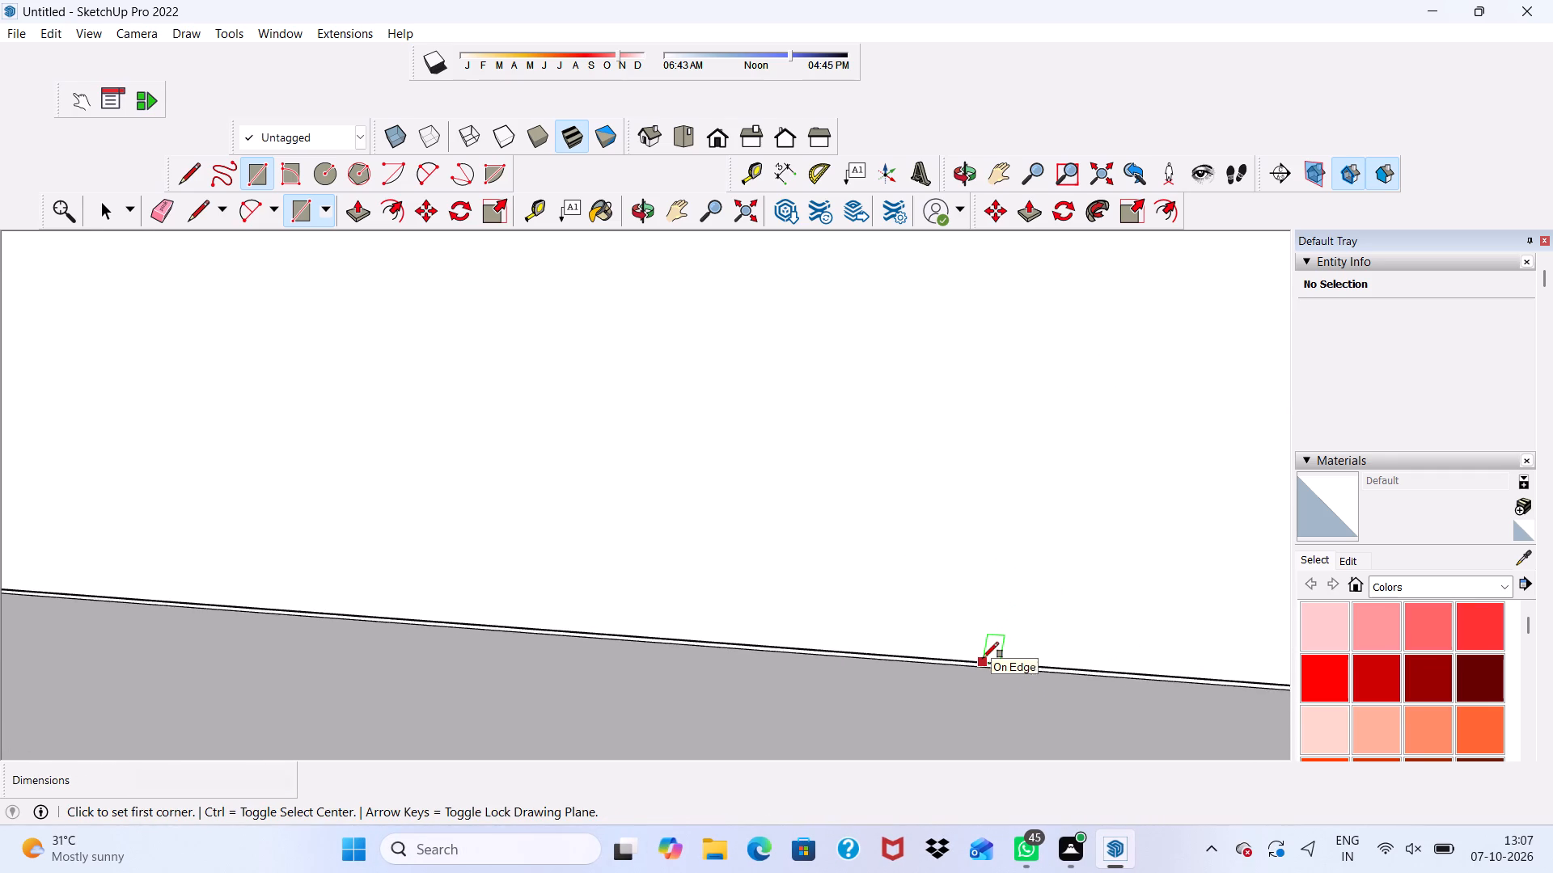
{"action": "scroll", "coordinate": [983, 658], "scroll_direction": "up", "scroll_amount": 19}
{"action": "middle_click_drag", "start_coordinate": [938, 673], "coordinate": [941, 675]}
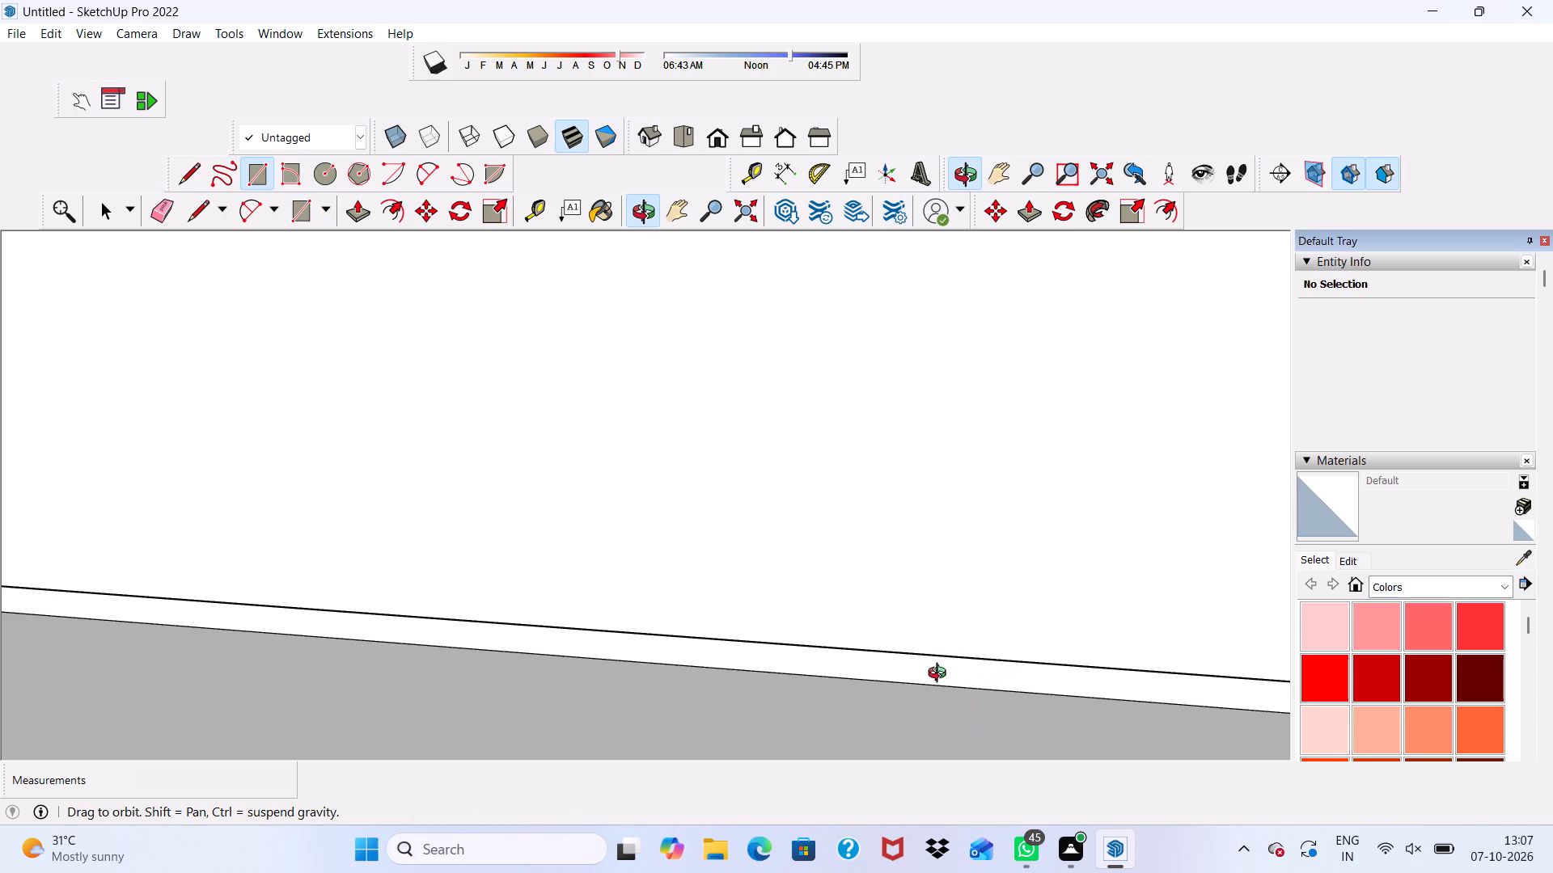
{"action": "middle_click_drag", "start_coordinate": [941, 675], "coordinate": [1085, 421]}
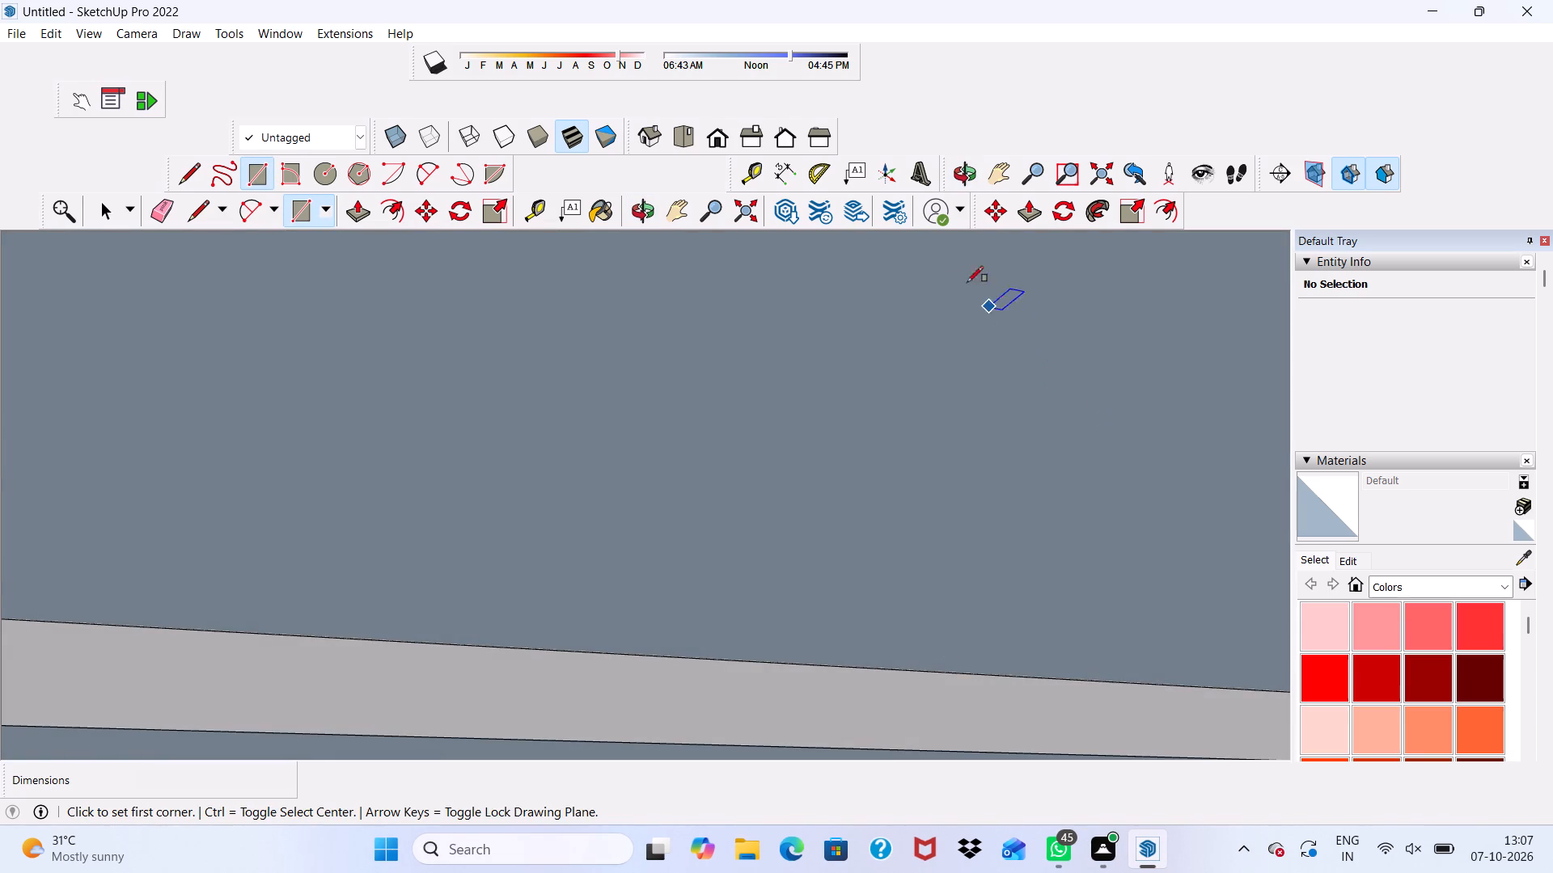
{"action": "left_click", "coordinate": [714, 124]}
{"action": "scroll", "coordinate": [810, 540], "scroll_direction": "down", "scroll_amount": 9}
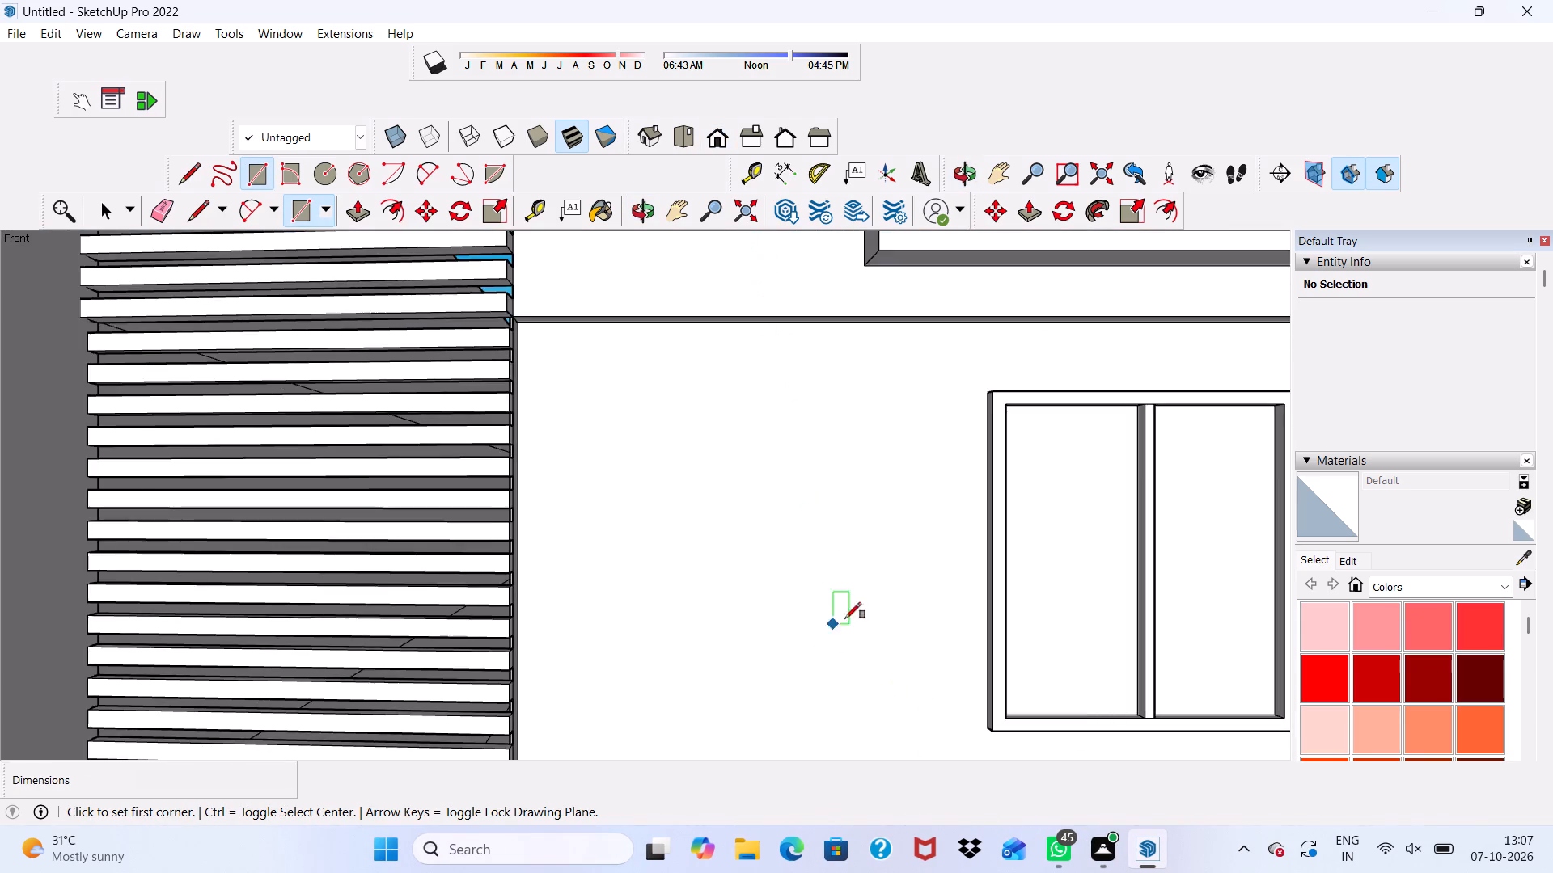
{"action": "scroll", "coordinate": [845, 618], "scroll_direction": "down", "scroll_amount": 5}
{"action": "scroll", "coordinate": [924, 529], "scroll_direction": "down", "scroll_amount": 10}
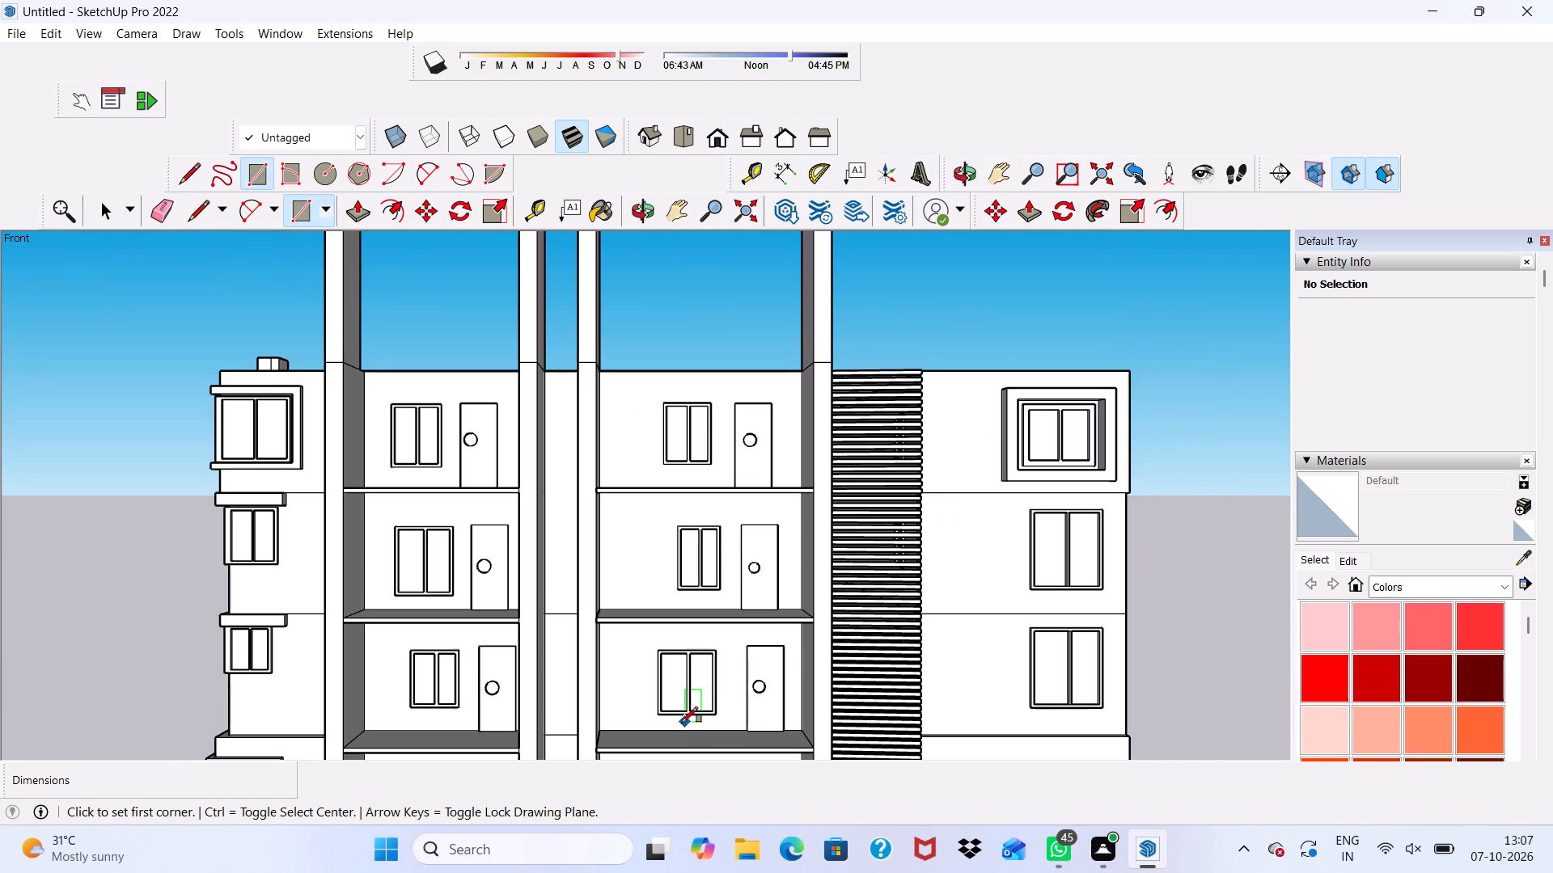
{"action": "scroll", "coordinate": [792, 676], "scroll_direction": "up", "scroll_amount": 8}
{"action": "scroll", "coordinate": [805, 579], "scroll_direction": "down", "scroll_amount": 14}
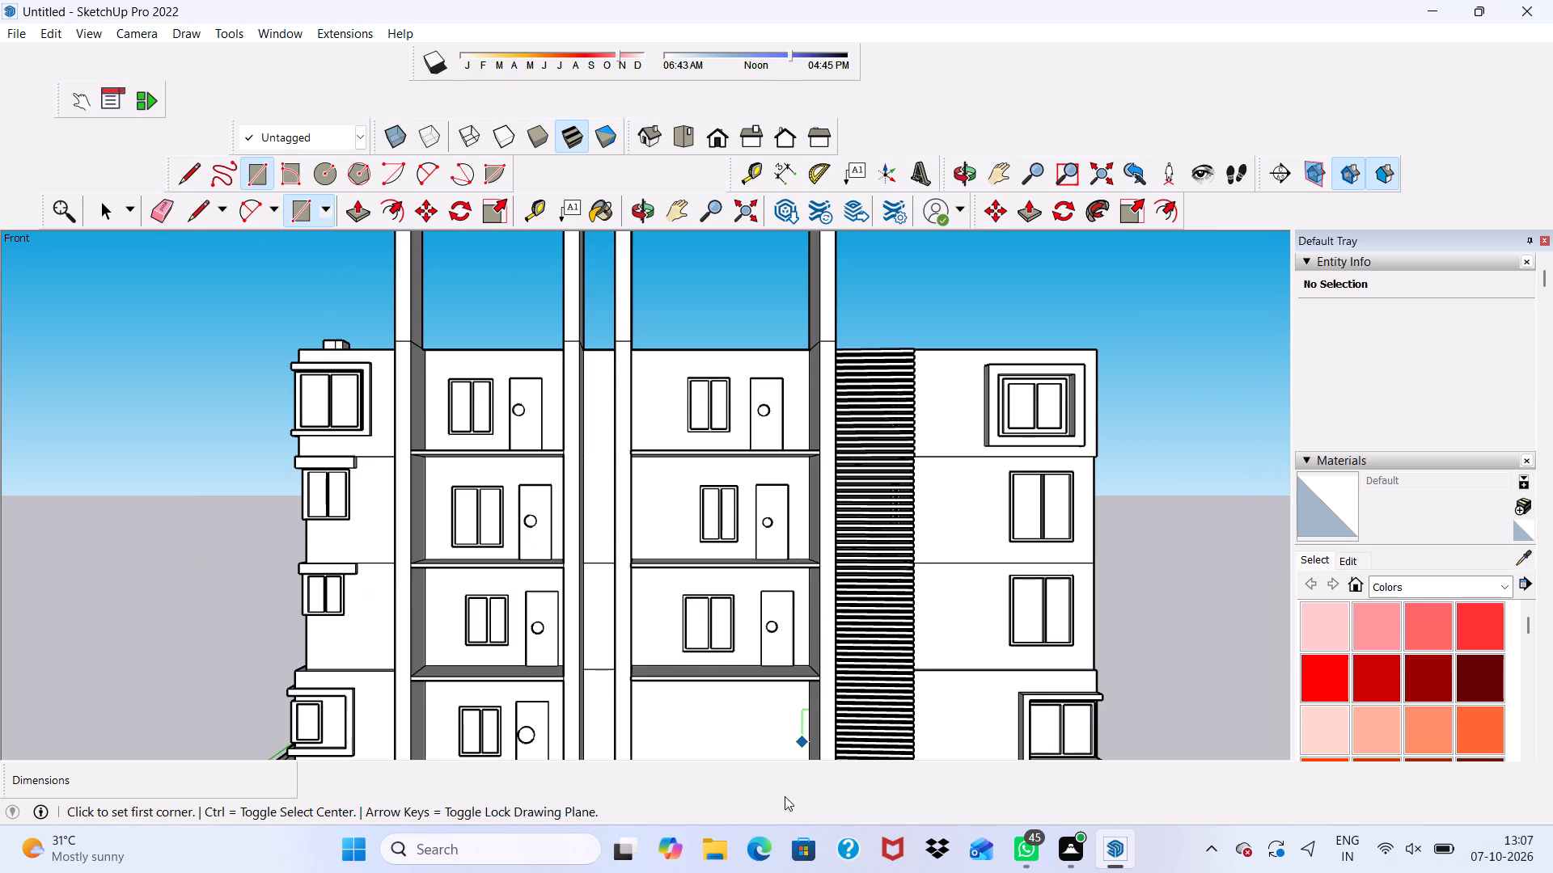
{"action": "scroll", "coordinate": [773, 723], "scroll_direction": "up", "scroll_amount": 9}
{"action": "scroll", "coordinate": [831, 476], "scroll_direction": "down", "scroll_amount": 6}
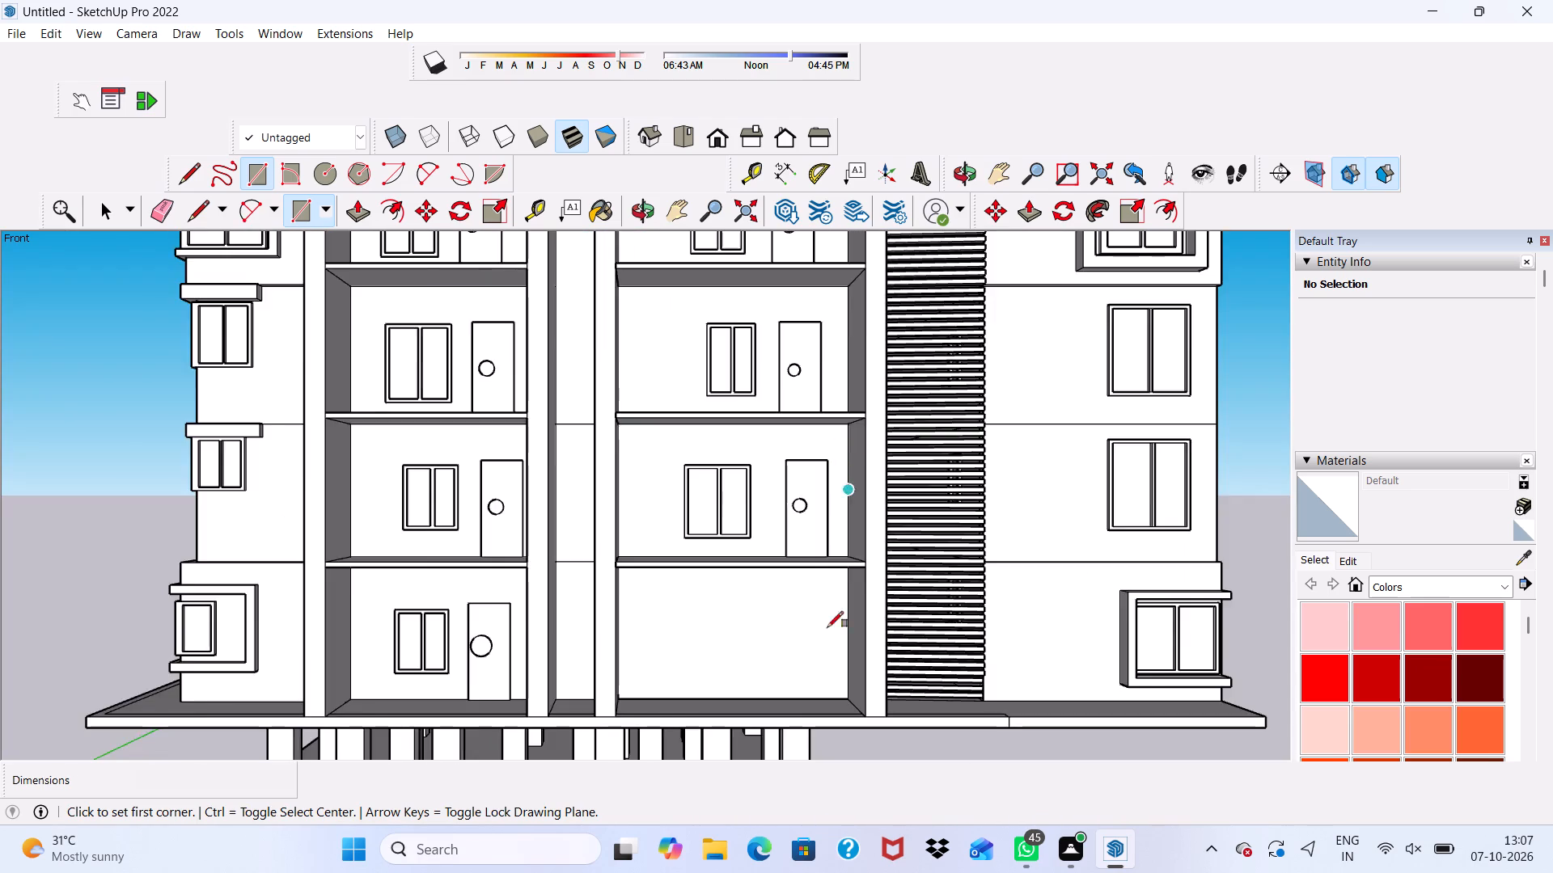
{"action": "scroll", "coordinate": [827, 627], "scroll_direction": "down", "scroll_amount": 3}
{"action": "scroll", "coordinate": [760, 668], "scroll_direction": "down", "scroll_amount": 2}
{"action": "middle_click_drag", "start_coordinate": [760, 668], "coordinate": [738, 795]}
{"action": "scroll", "coordinate": [734, 795], "scroll_direction": "up", "scroll_amount": 19}
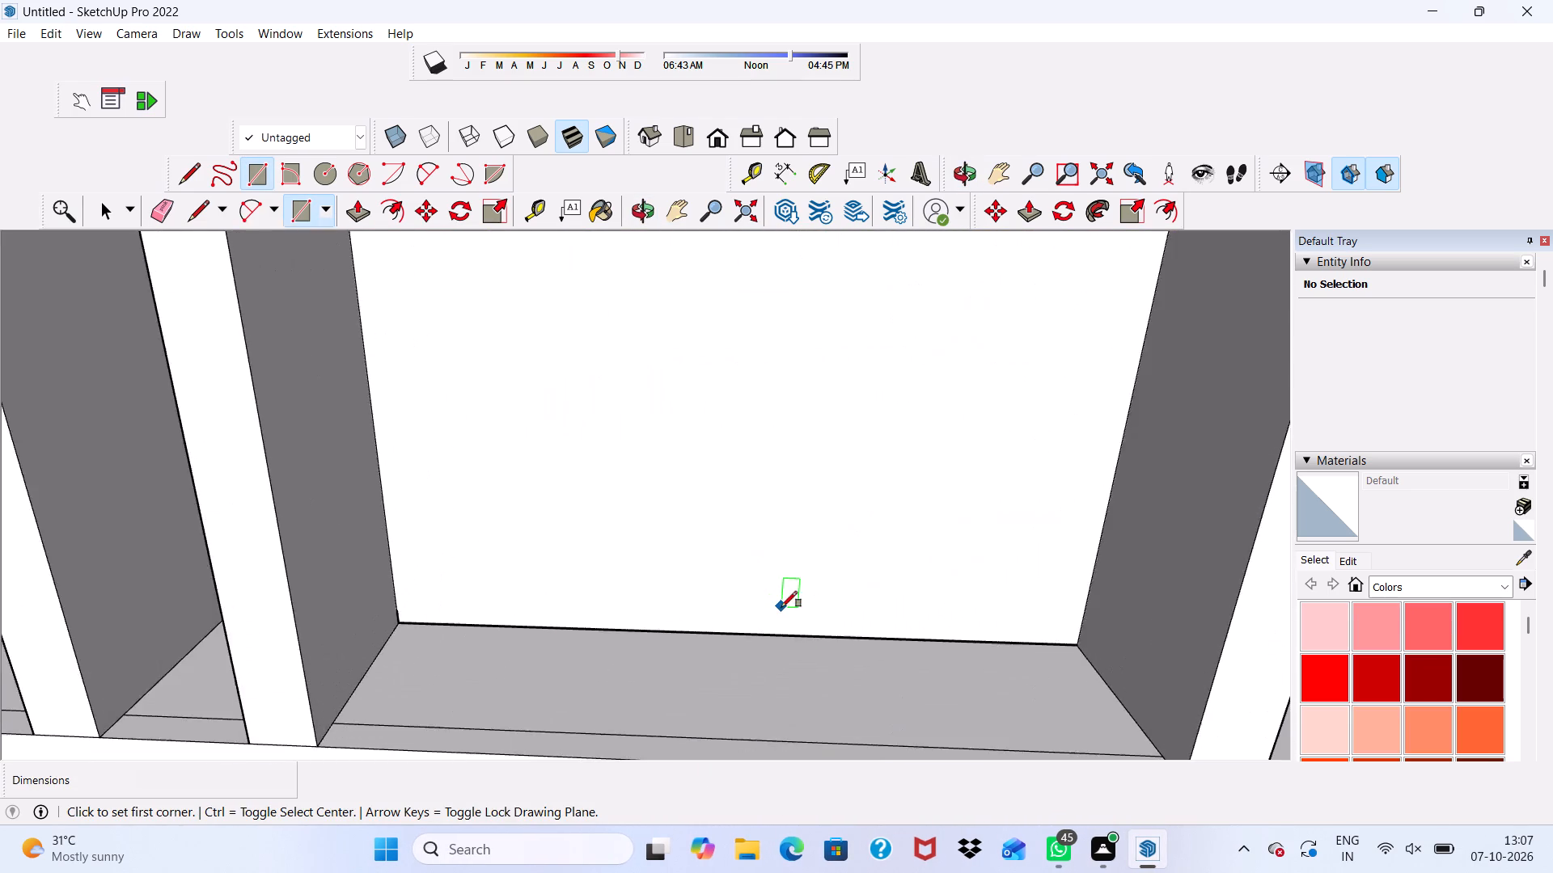
{"action": "scroll", "coordinate": [781, 607], "scroll_direction": "up", "scroll_amount": 20}
{"action": "scroll", "coordinate": [781, 607], "scroll_direction": "up", "scroll_amount": 1}
{"action": "scroll", "coordinate": [1011, 739], "scroll_direction": "up", "scroll_amount": 5}
{"action": "scroll", "coordinate": [998, 664], "scroll_direction": "up", "scroll_amount": 3}
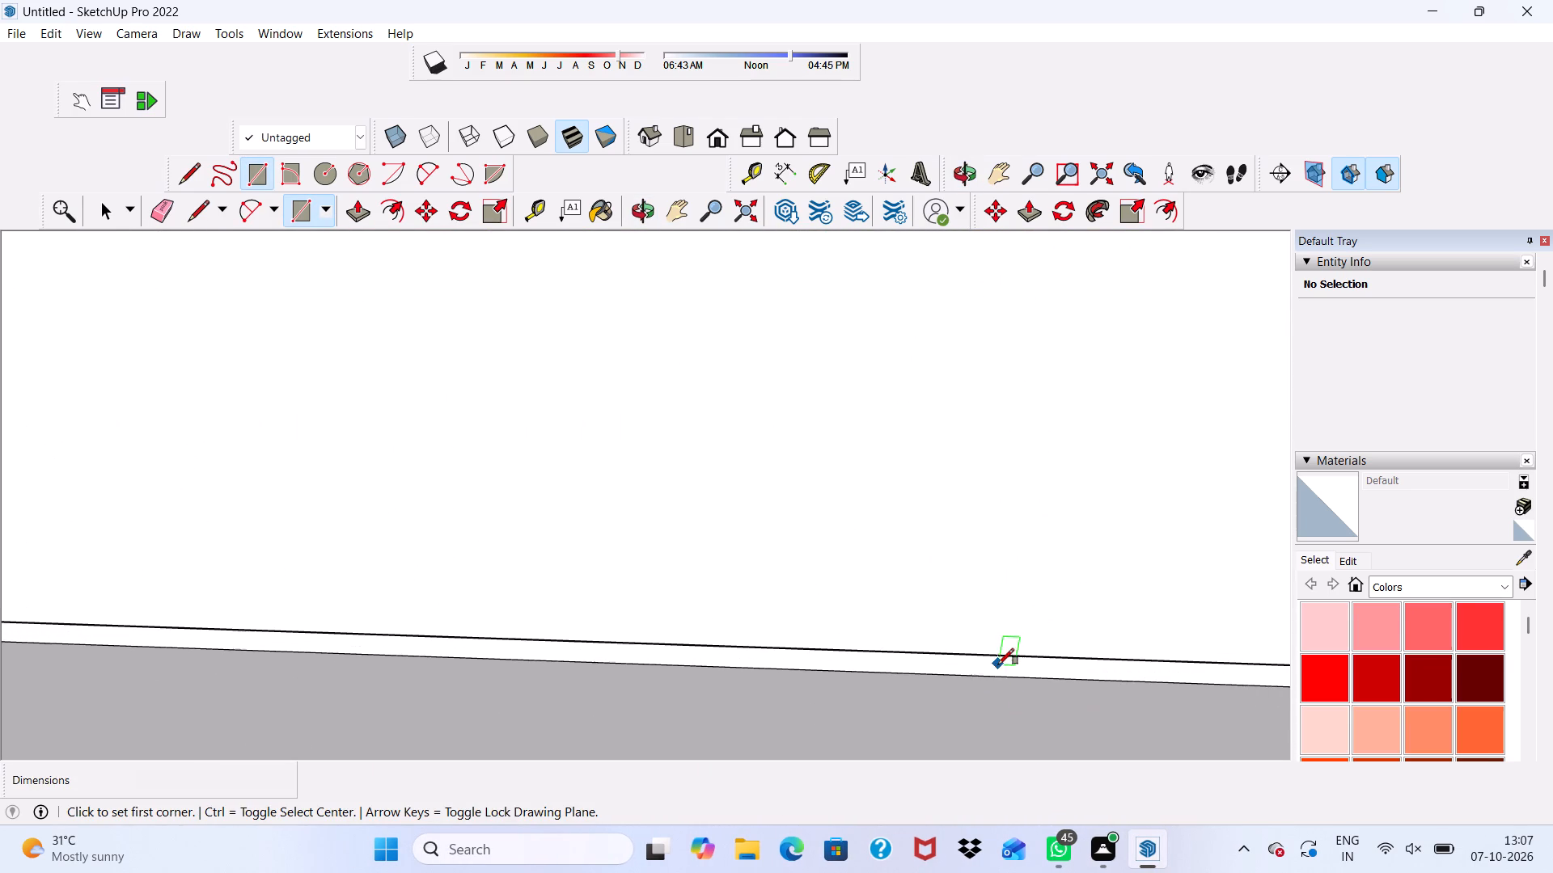
{"action": "scroll", "coordinate": [998, 664], "scroll_direction": "up", "scroll_amount": 8}
{"action": "middle_click_drag", "start_coordinate": [996, 668], "coordinate": [1043, 479]}
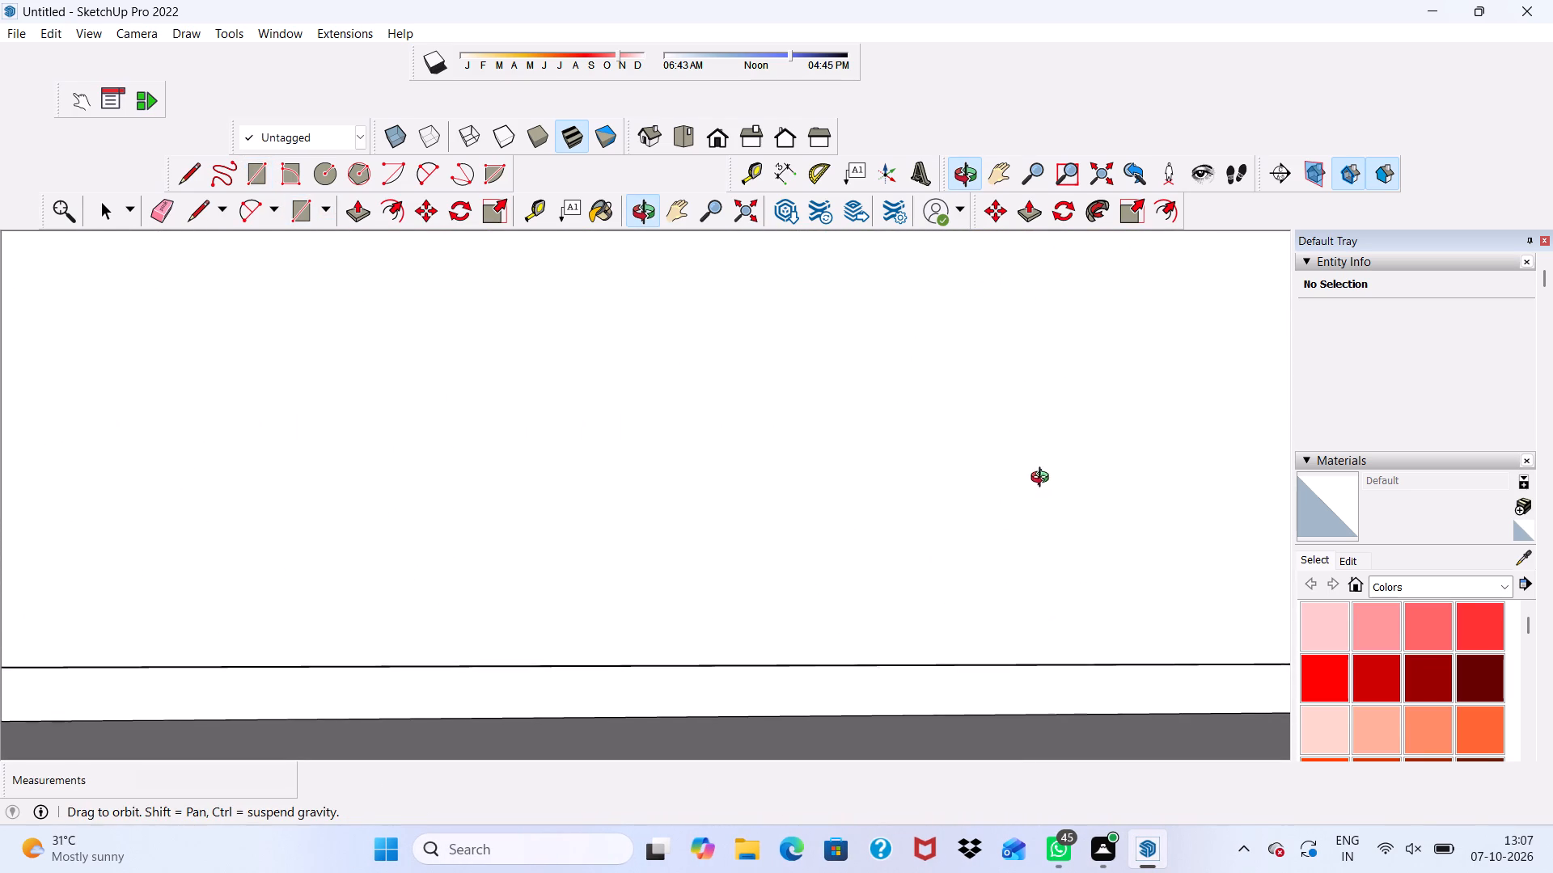
{"action": "middle_click_drag", "start_coordinate": [1043, 479], "coordinate": [1044, 479]}
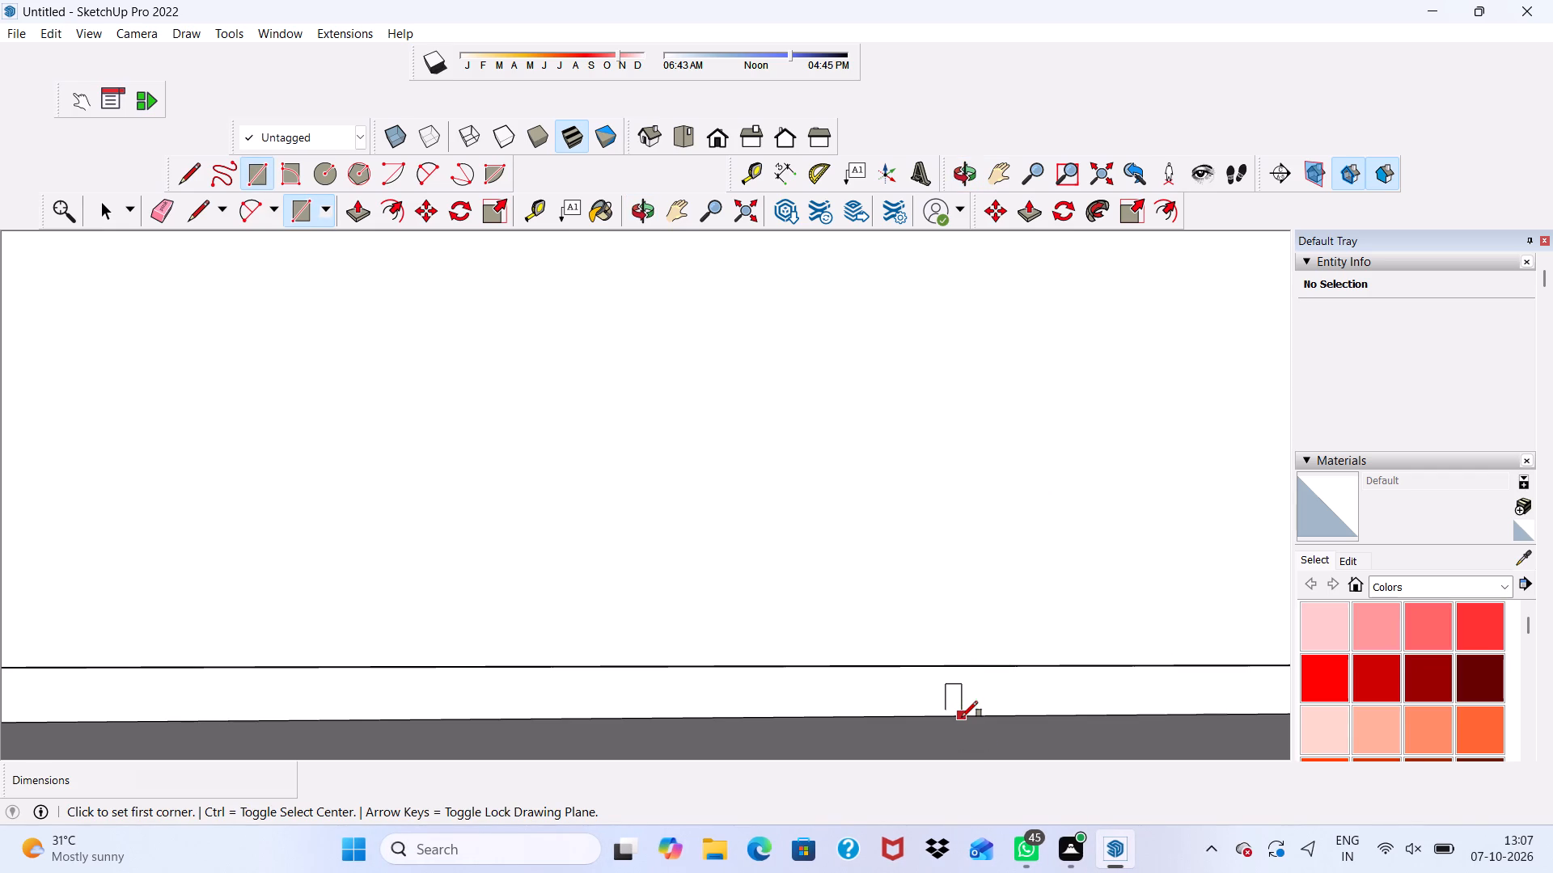
{"action": "left_click", "coordinate": [962, 717]}
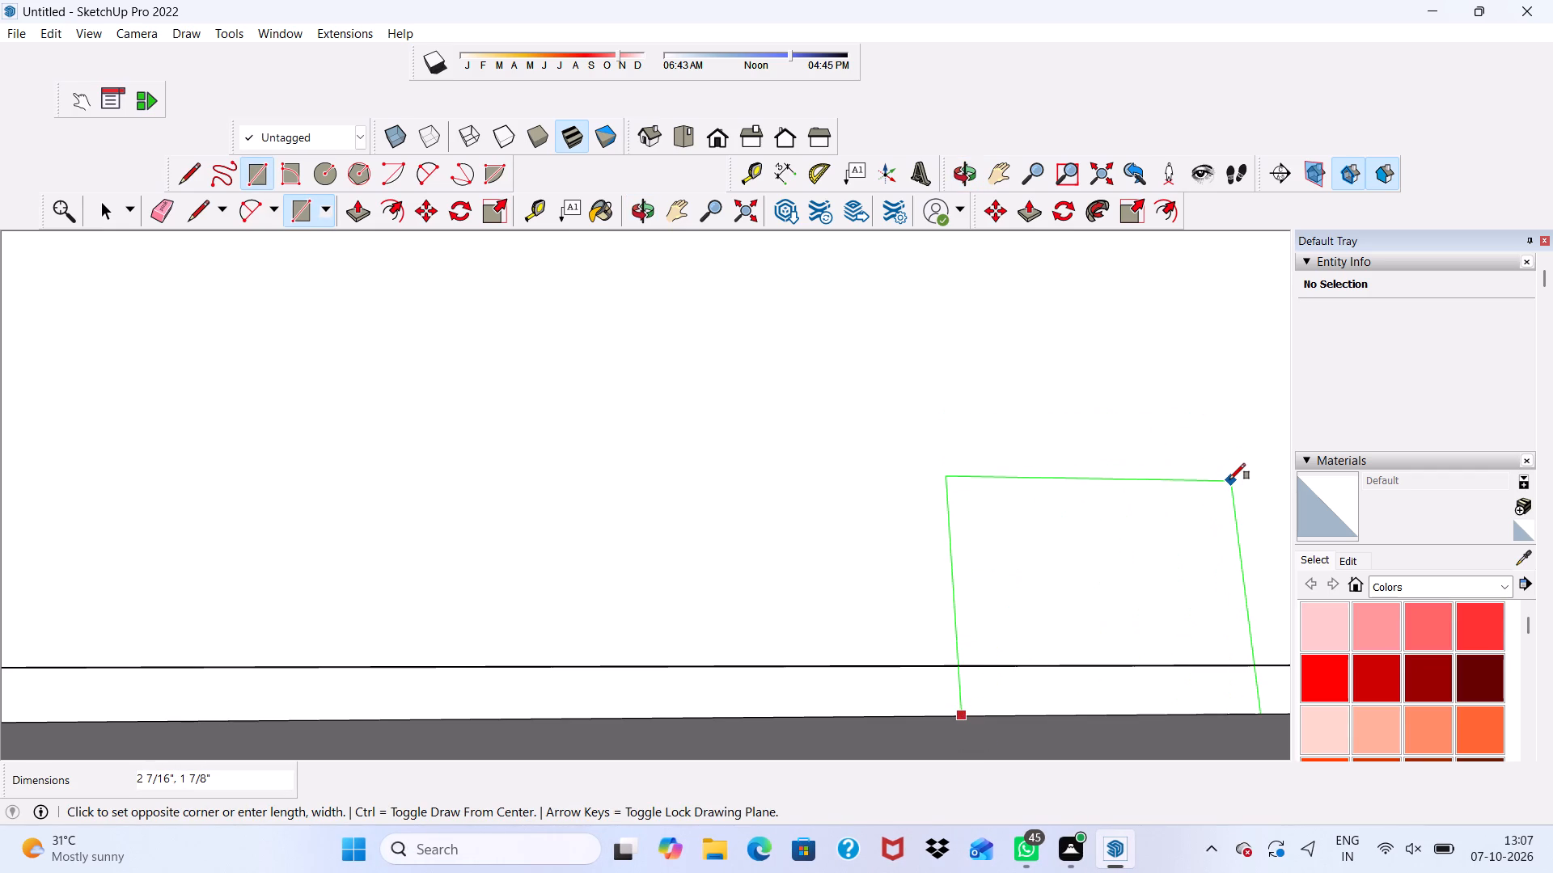
{"action": "key", "text": "3"}
{"action": "key", "text": "apostrophe"}
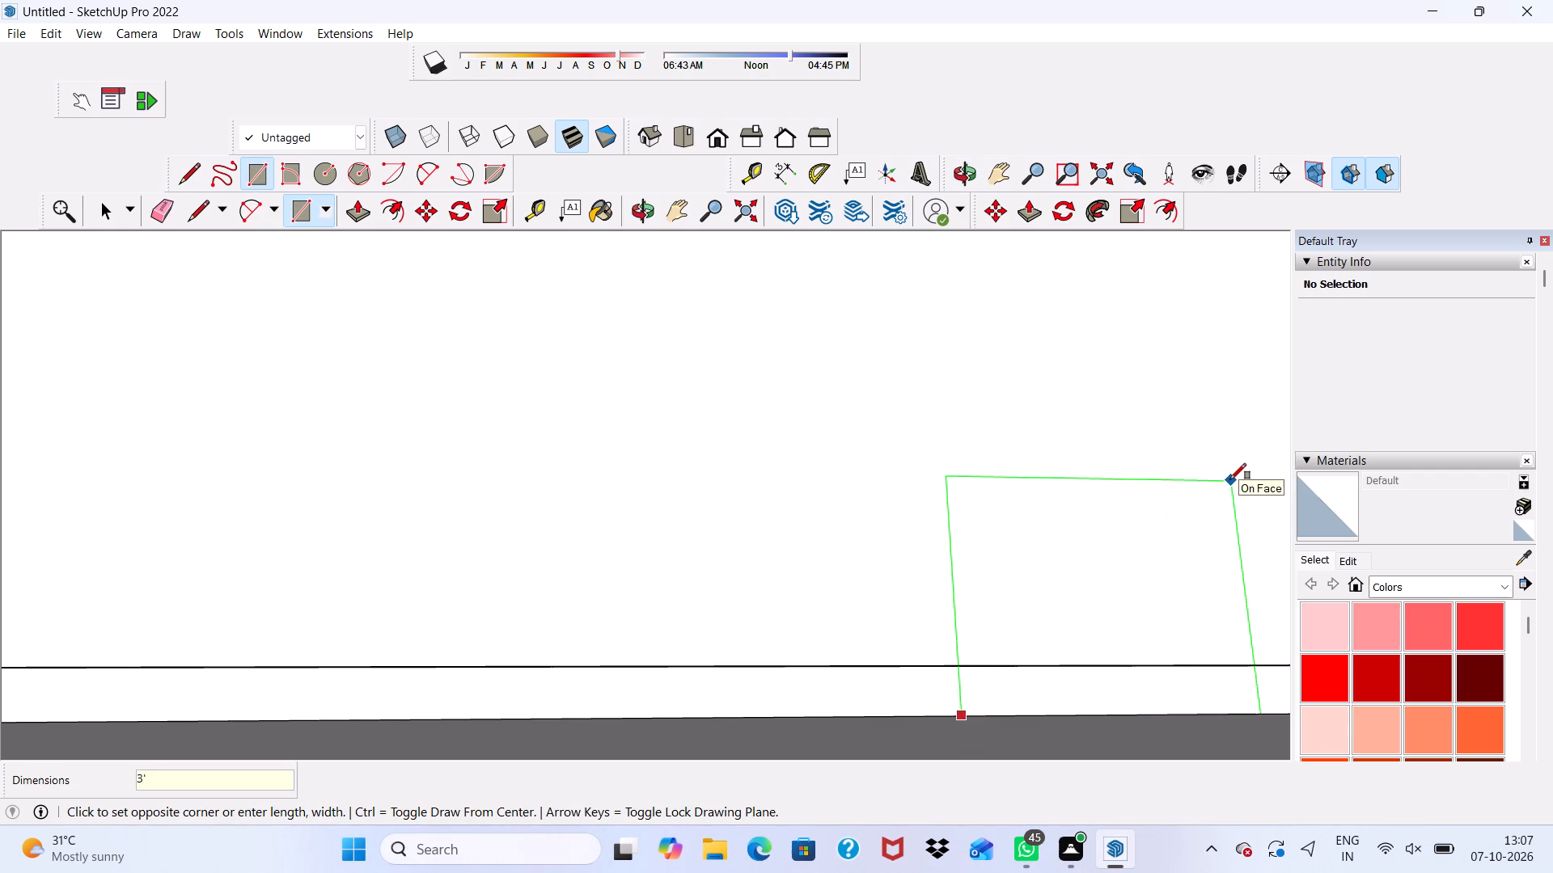
{"action": "type", "text": ",7'"}
{"action": "key", "text": "Return"}
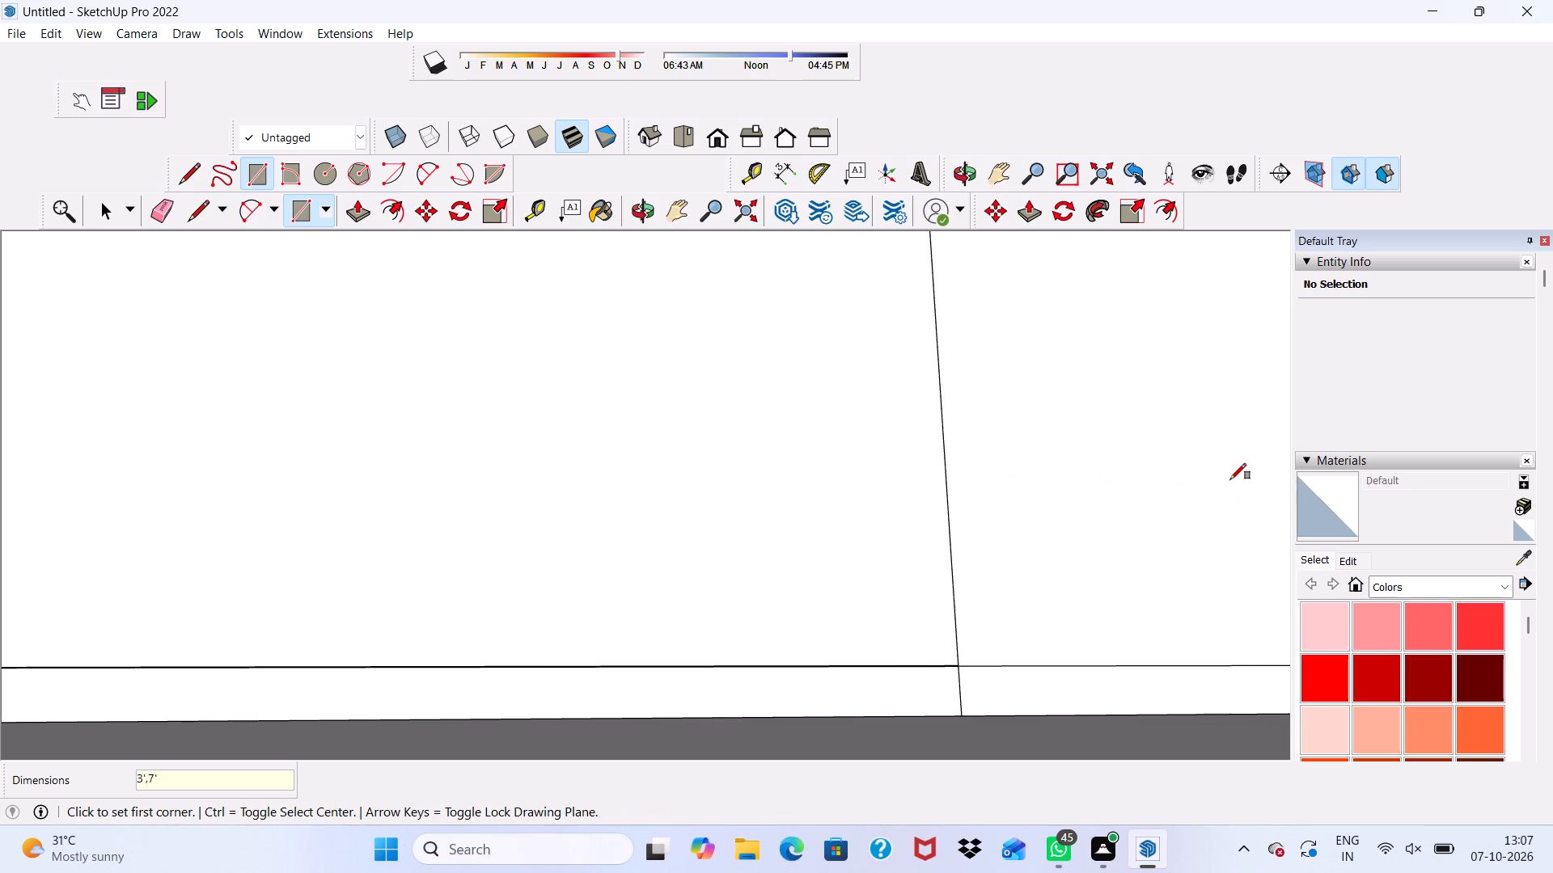
Draw a window rectangle about 4'5" wide and 4'11" high on the lowest balcony's back wall, beside the new door outline.
{"action": "scroll", "coordinate": [1230, 480], "scroll_direction": "down", "scroll_amount": 15}
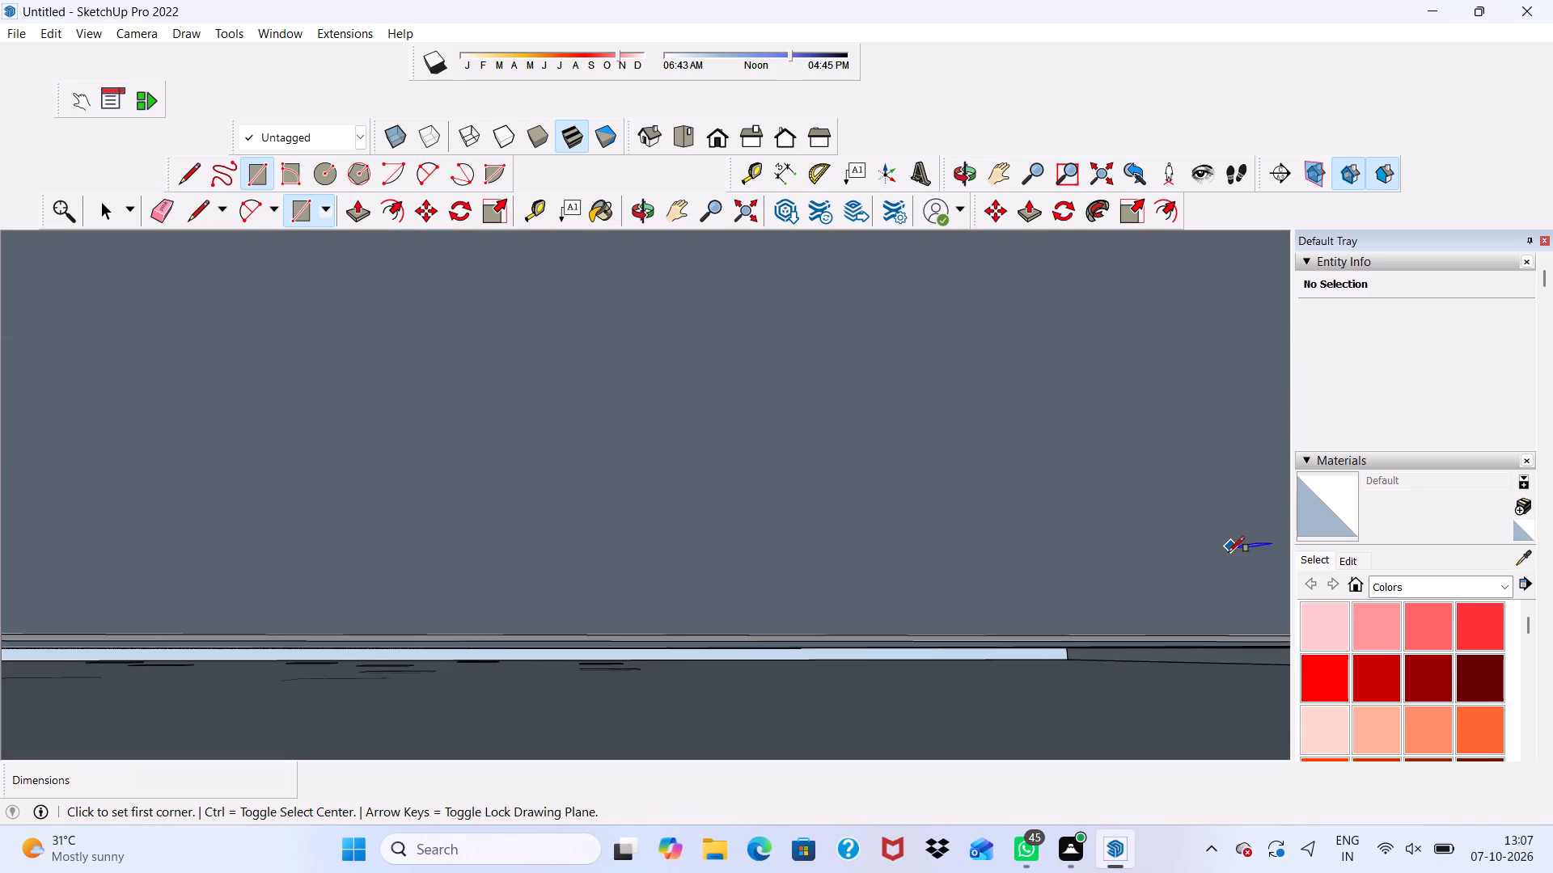
{"action": "scroll", "coordinate": [1229, 552], "scroll_direction": "down", "scroll_amount": 2}
{"action": "left_click", "coordinate": [726, 136]}
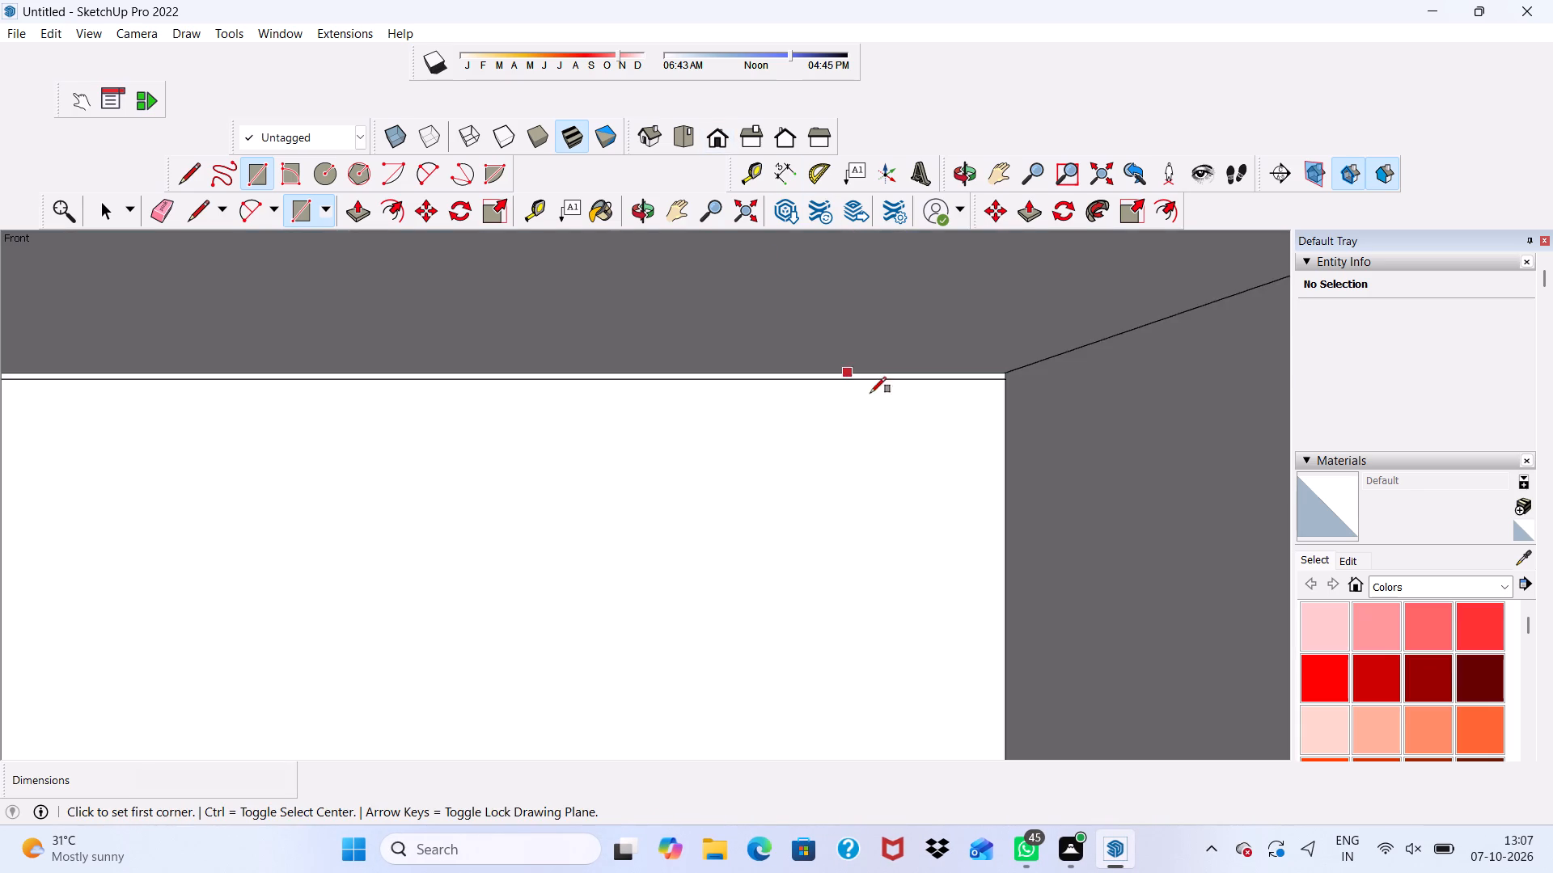
{"action": "scroll", "coordinate": [871, 394], "scroll_direction": "down", "scroll_amount": 19}
{"action": "scroll", "coordinate": [863, 609], "scroll_direction": "down", "scroll_amount": 10}
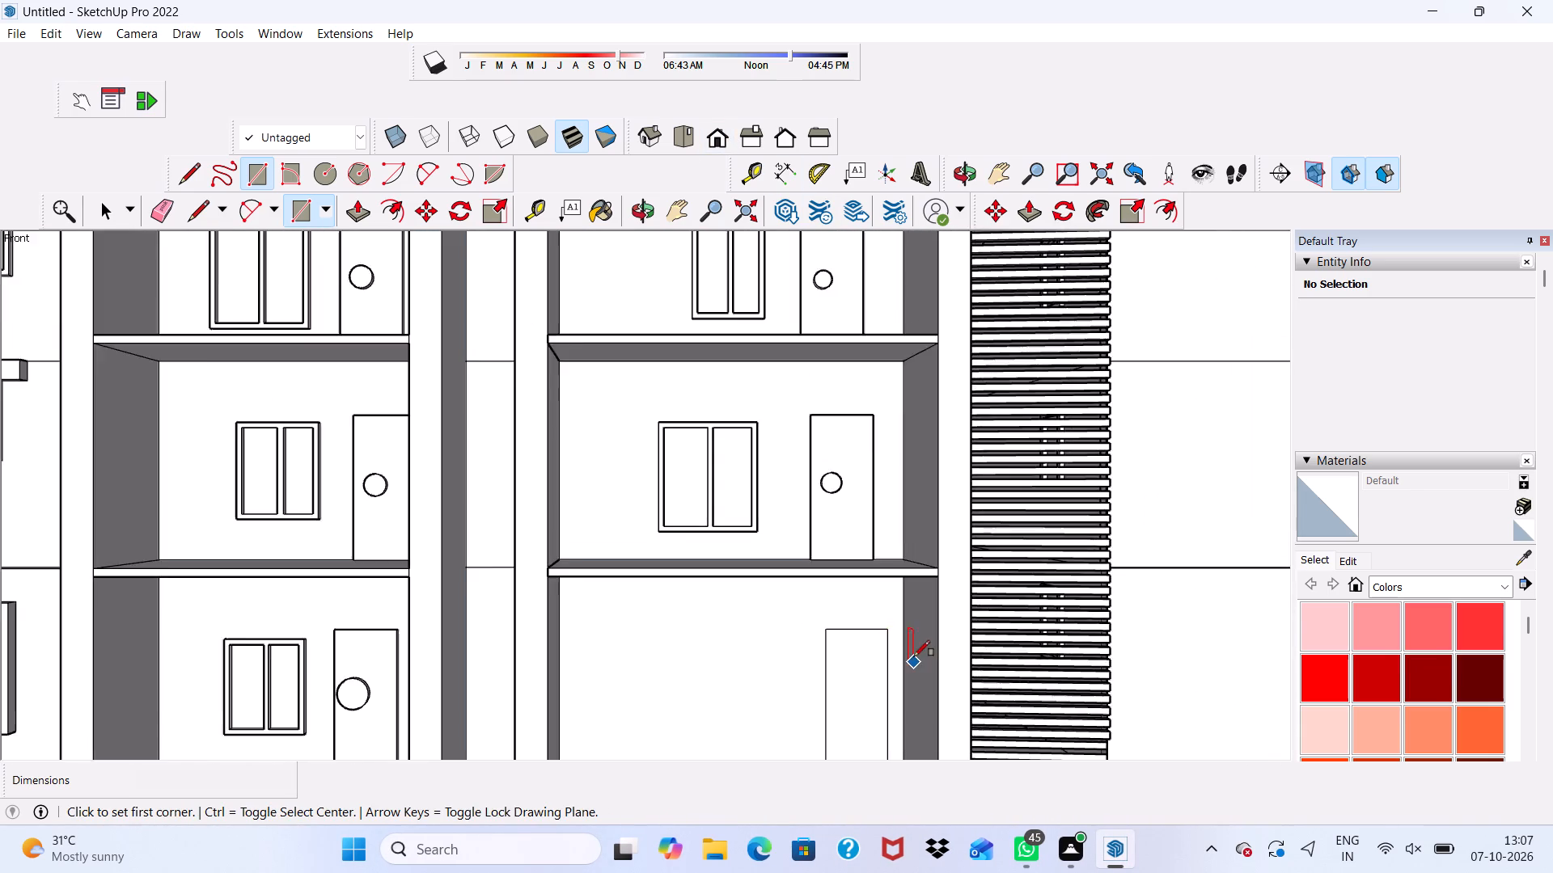
{"action": "scroll", "coordinate": [914, 656], "scroll_direction": "down", "scroll_amount": 6}
{"action": "scroll", "coordinate": [914, 668], "scroll_direction": "up", "scroll_amount": 2}
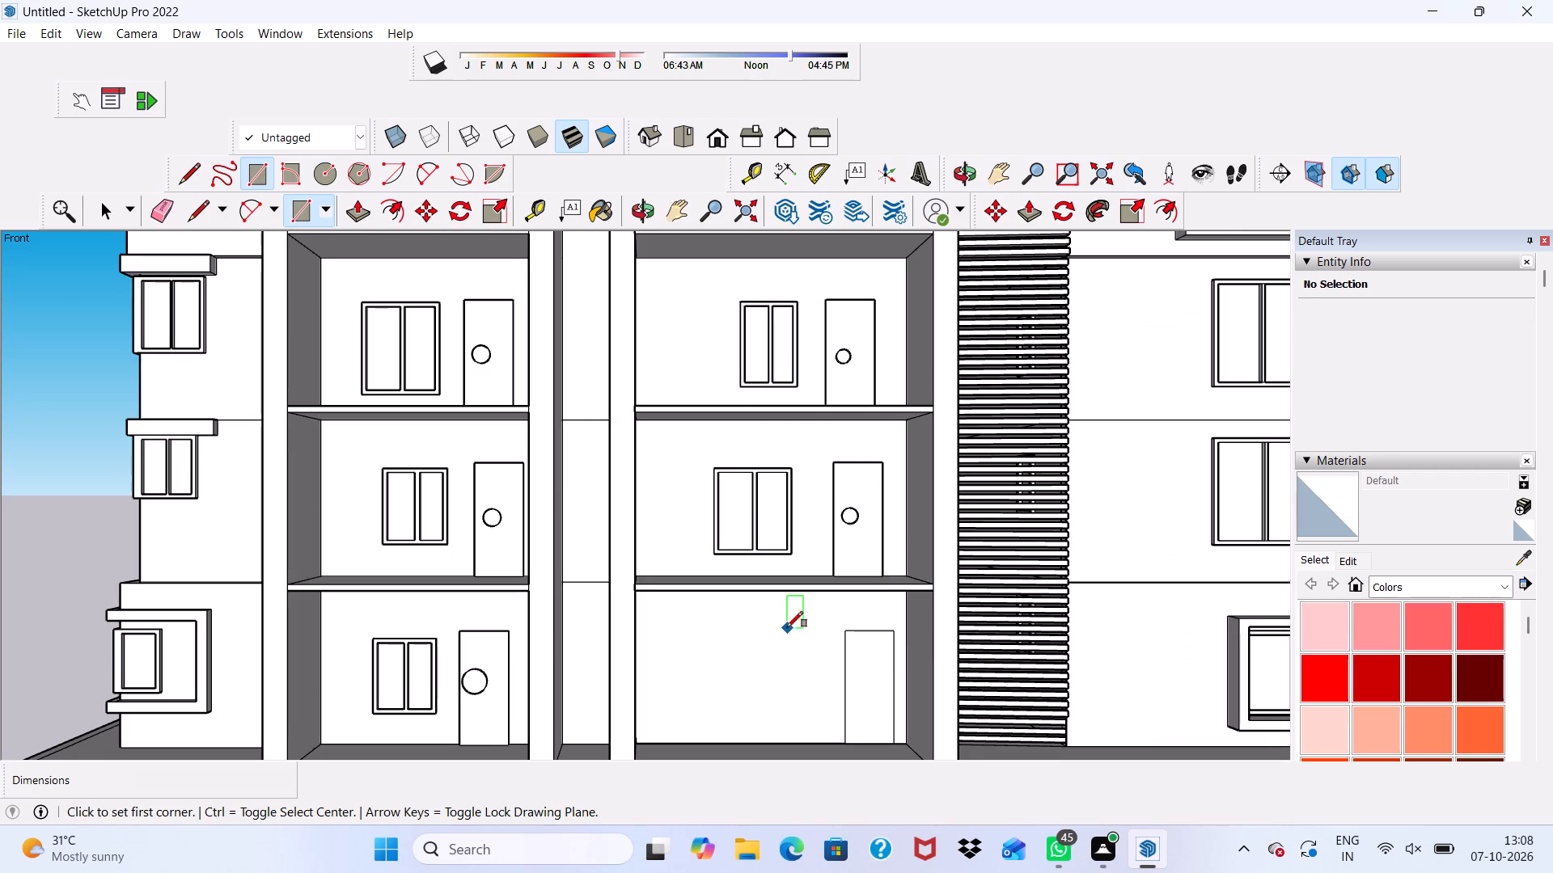
{"action": "scroll", "coordinate": [811, 699], "scroll_direction": "up", "scroll_amount": 4}
{"action": "middle_click_drag", "start_coordinate": [826, 673], "coordinate": [836, 613]}
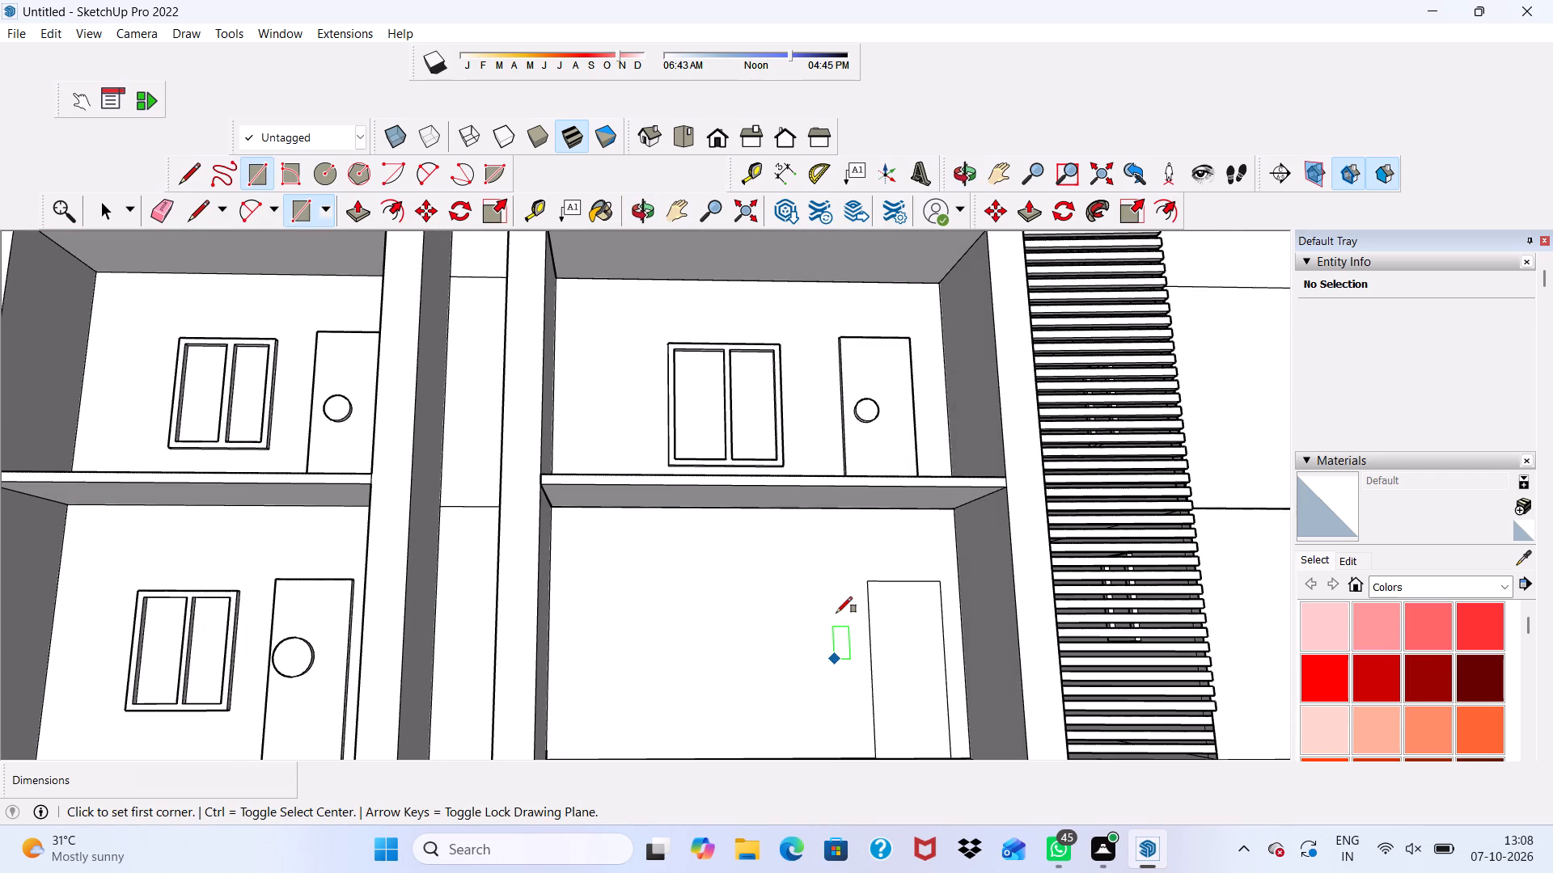
{"action": "scroll", "coordinate": [709, 636], "scroll_direction": "up", "scroll_amount": 3}
{"action": "scroll", "coordinate": [794, 597], "scroll_direction": "down", "scroll_amount": 2}
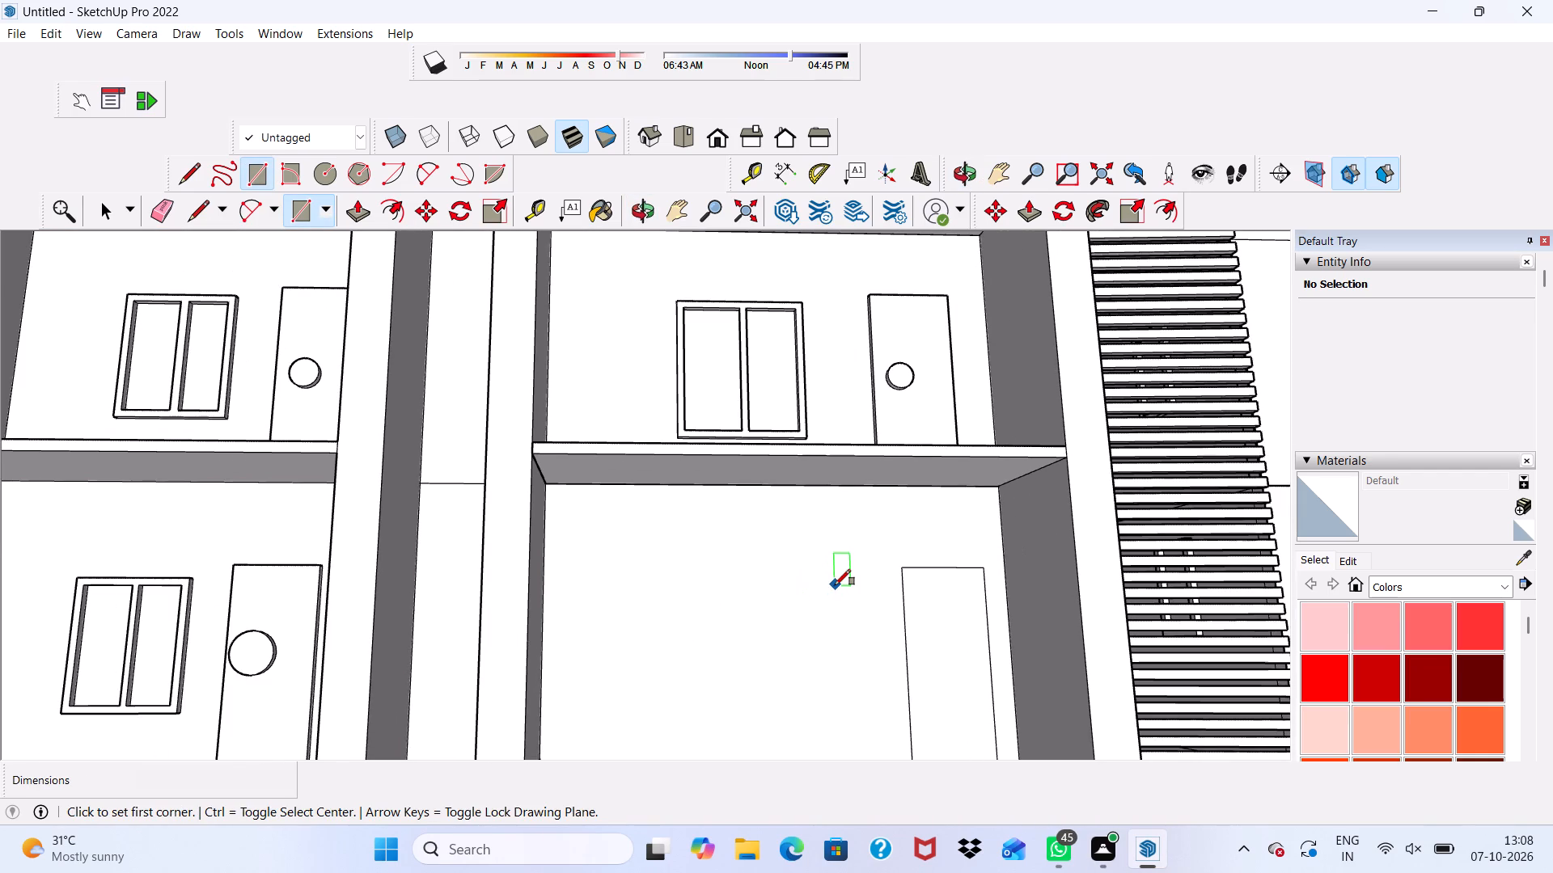
{"action": "left_click", "coordinate": [825, 576]}
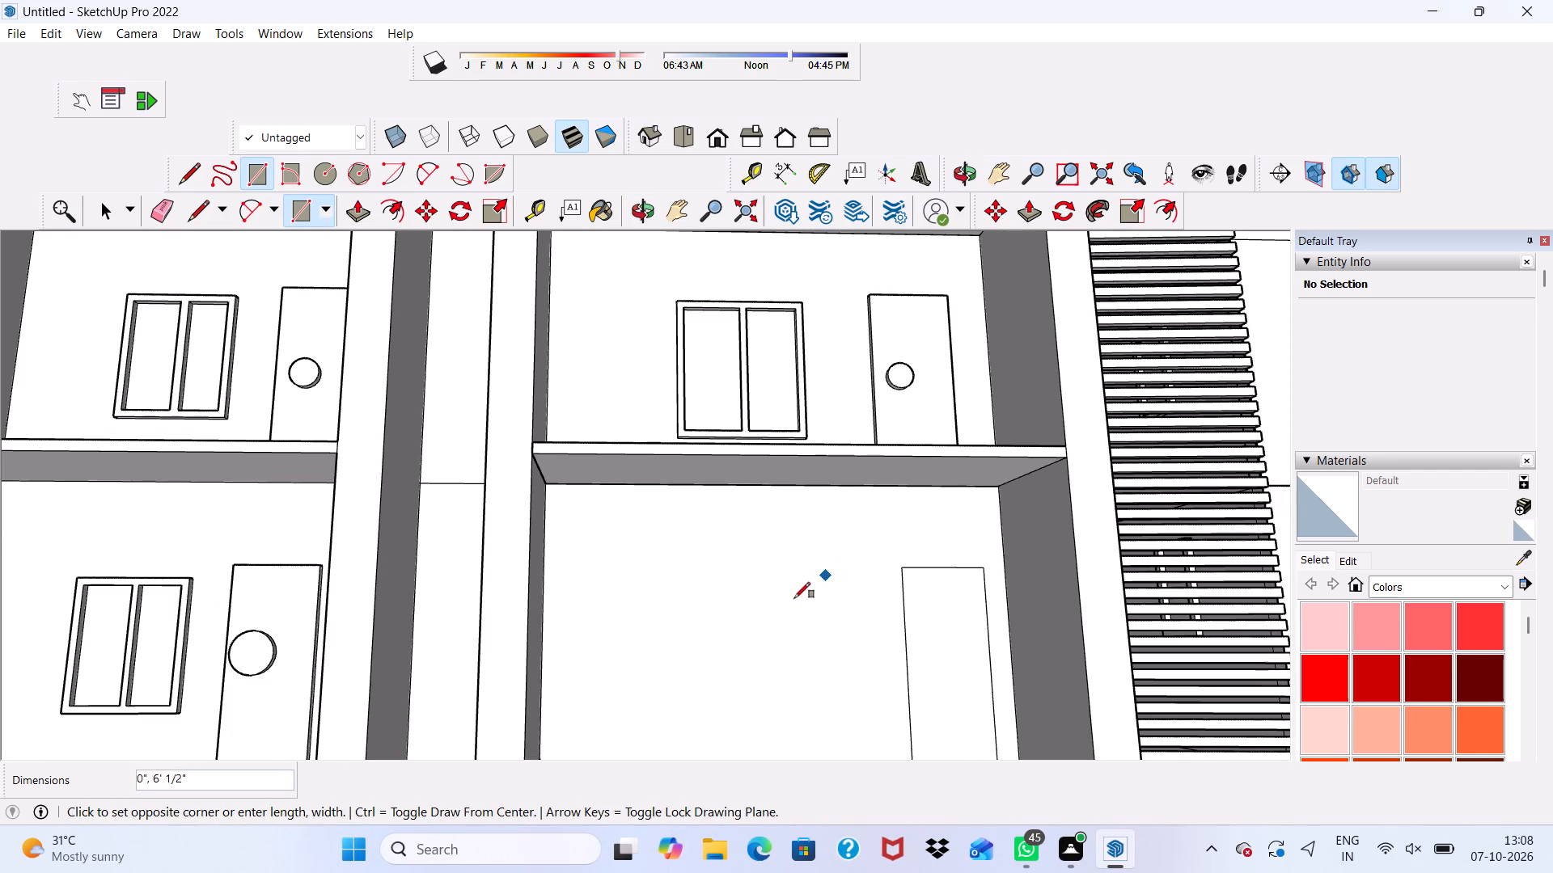
{"action": "scroll", "coordinate": [790, 605], "scroll_direction": "up", "scroll_amount": 2}
{"action": "scroll", "coordinate": [788, 691], "scroll_direction": "up", "scroll_amount": 2}
{"action": "scroll", "coordinate": [788, 691], "scroll_direction": "down", "scroll_amount": 6}
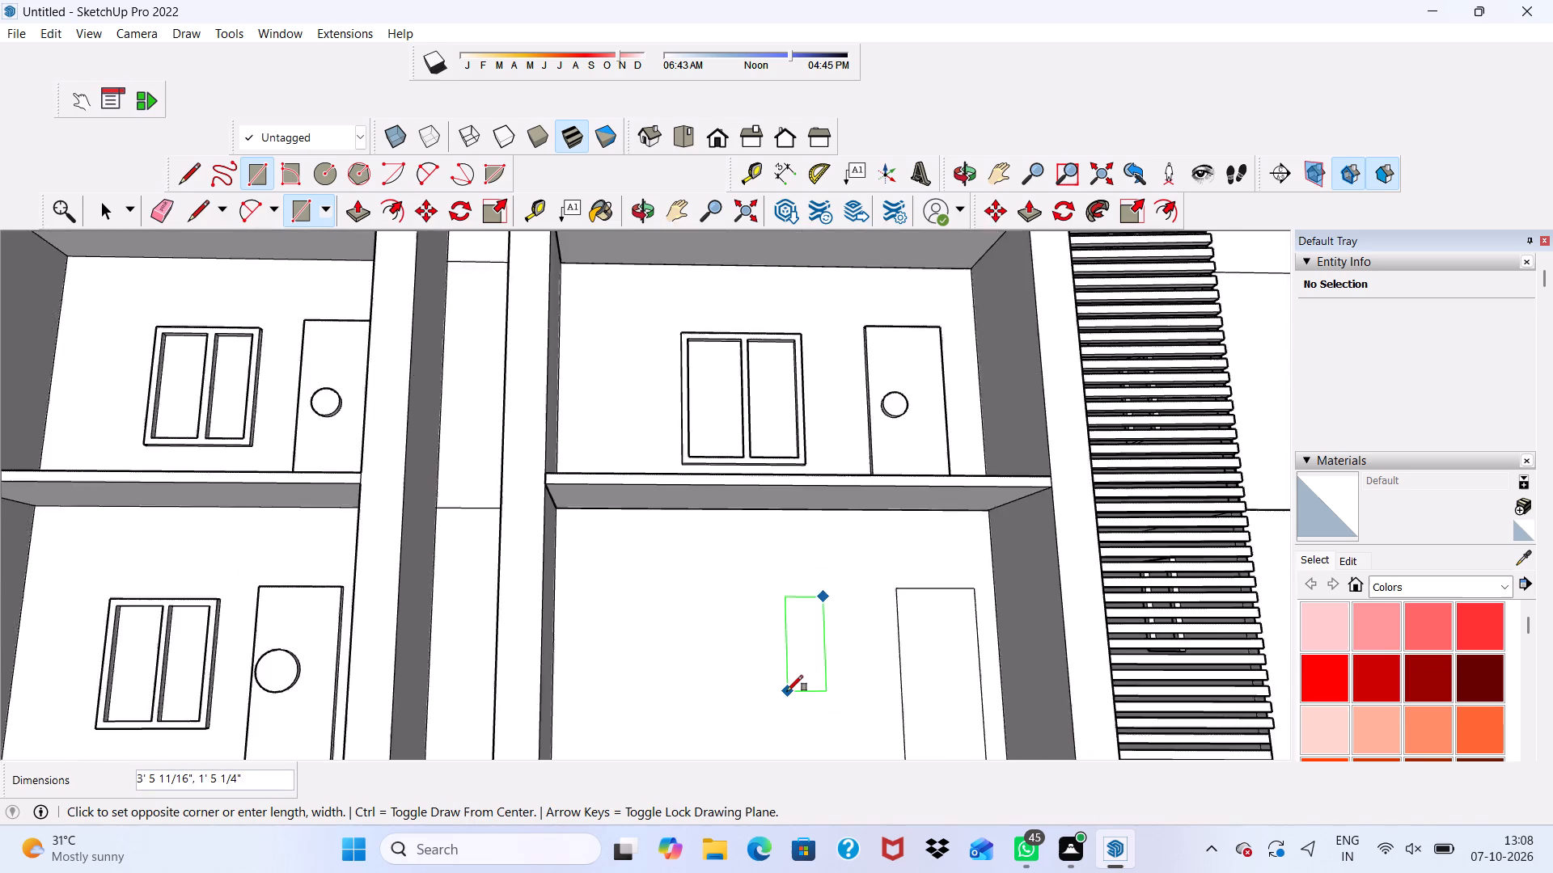
{"action": "scroll", "coordinate": [787, 691], "scroll_direction": "down", "scroll_amount": 7}
{"action": "scroll", "coordinate": [748, 666], "scroll_direction": "up", "scroll_amount": 5}
{"action": "middle_click_drag", "start_coordinate": [748, 687], "coordinate": [745, 744]}
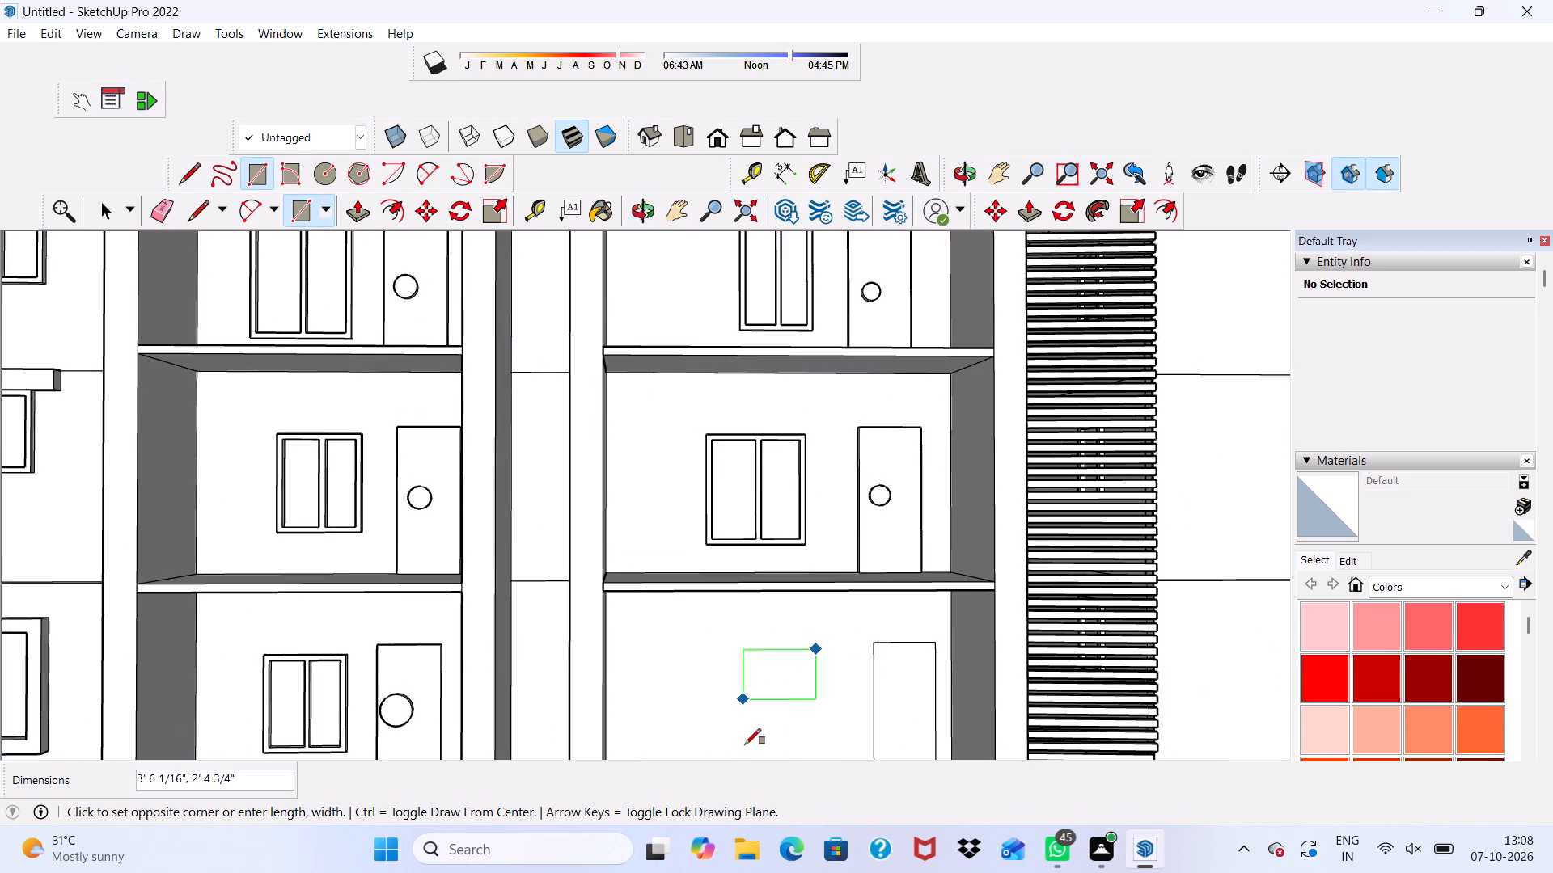
{"action": "scroll", "coordinate": [745, 744], "scroll_direction": "up", "scroll_amount": 3}
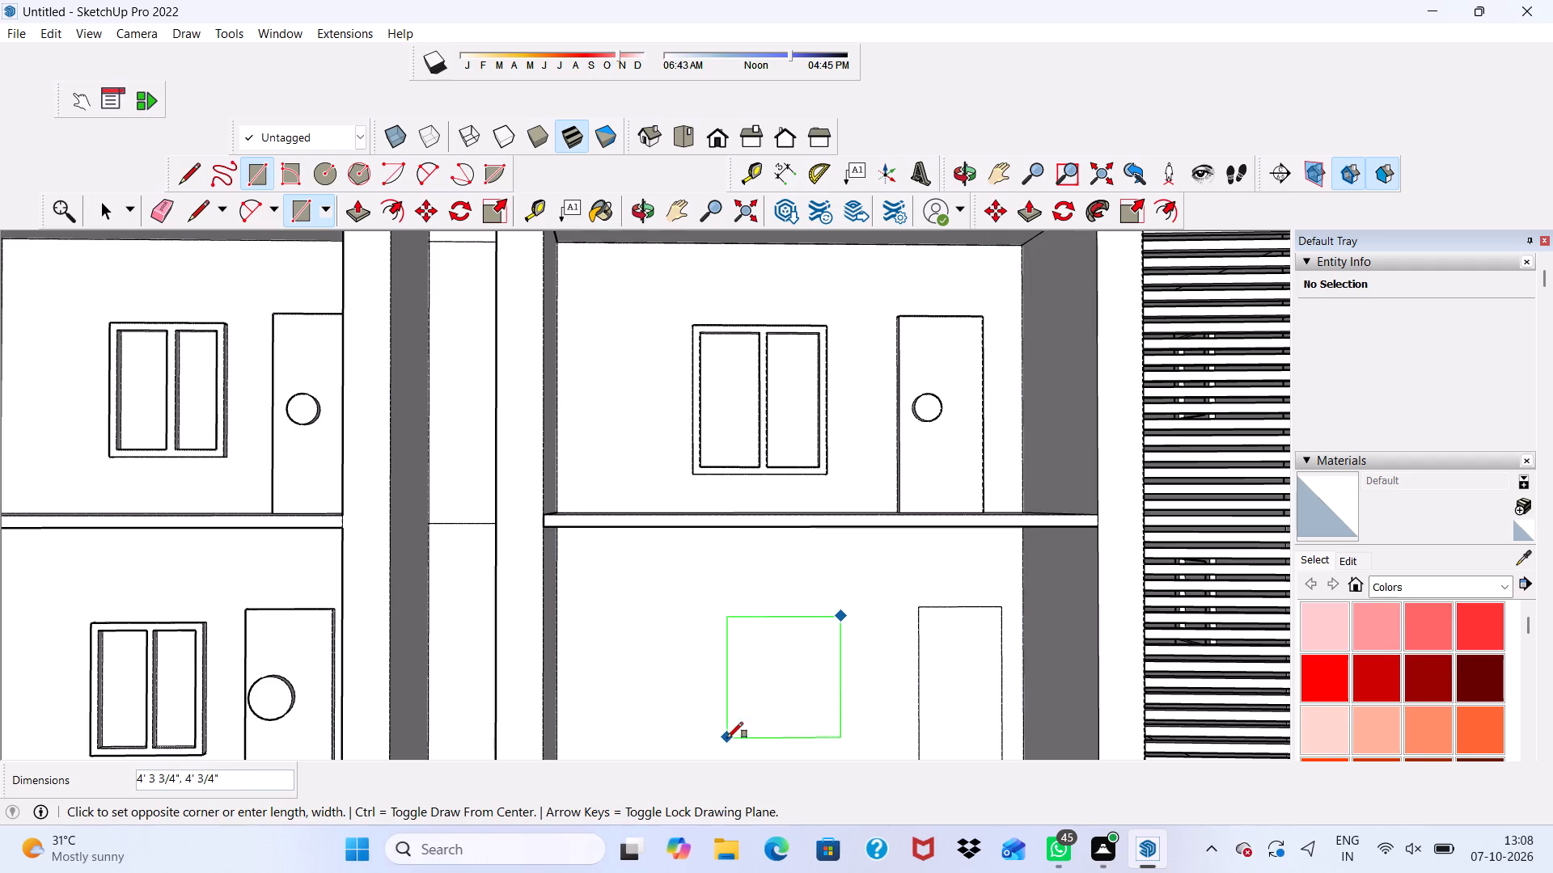
{"action": "left_click", "coordinate": [717, 756]}
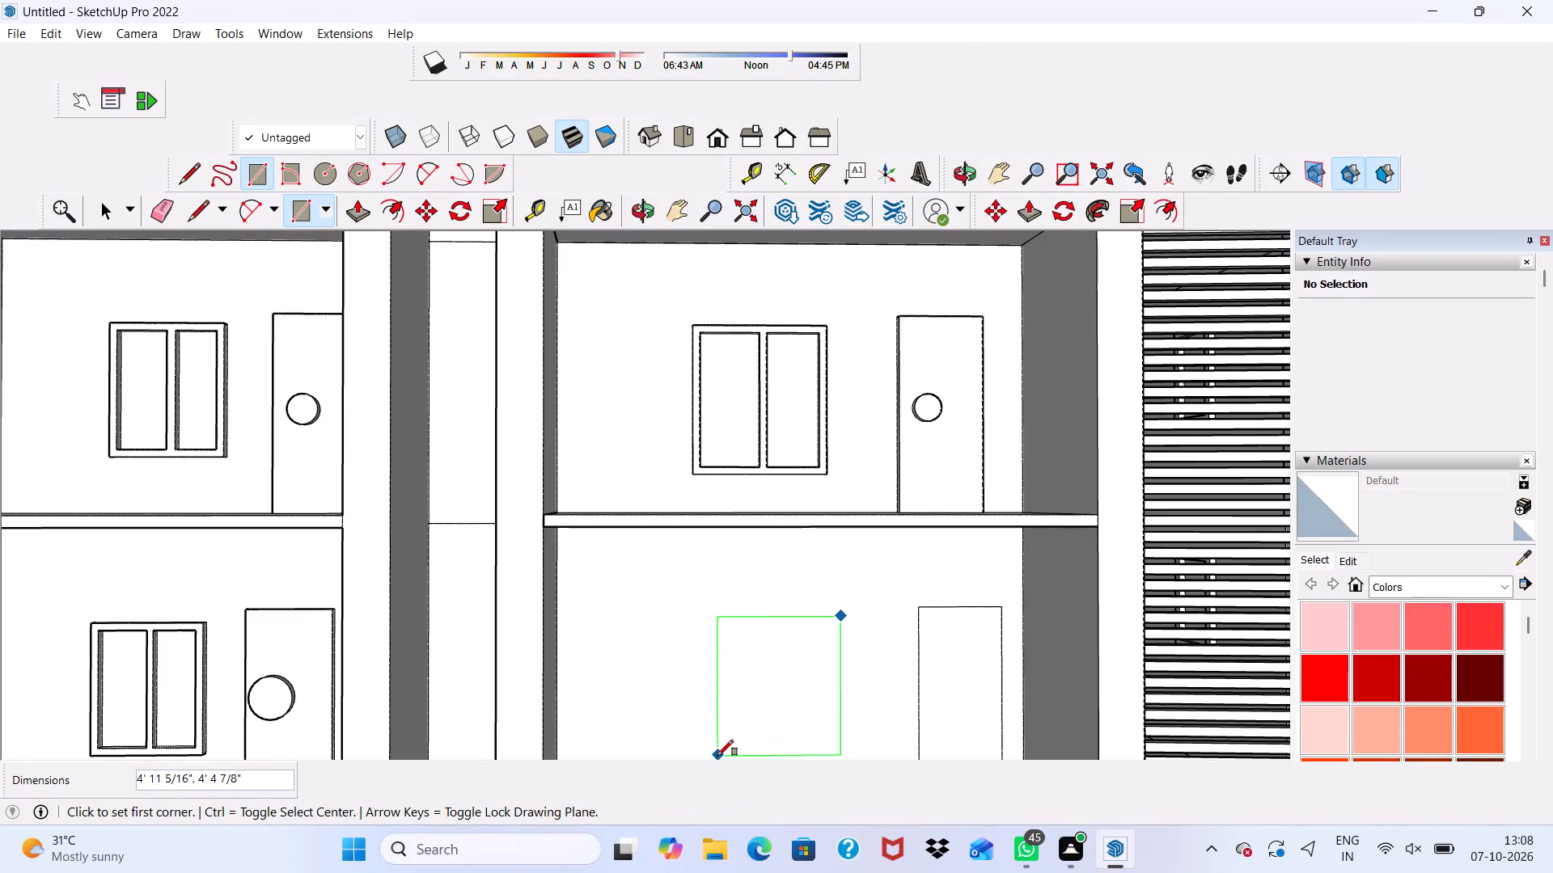
Offset the new window rectangle's outline inward 3" to form its frame.
{"action": "scroll", "coordinate": [744, 637], "scroll_direction": "down", "scroll_amount": 4}
{"action": "middle_click_drag", "start_coordinate": [814, 632], "coordinate": [788, 688]}
{"action": "scroll", "coordinate": [814, 632], "scroll_direction": "down", "scroll_amount": 1}
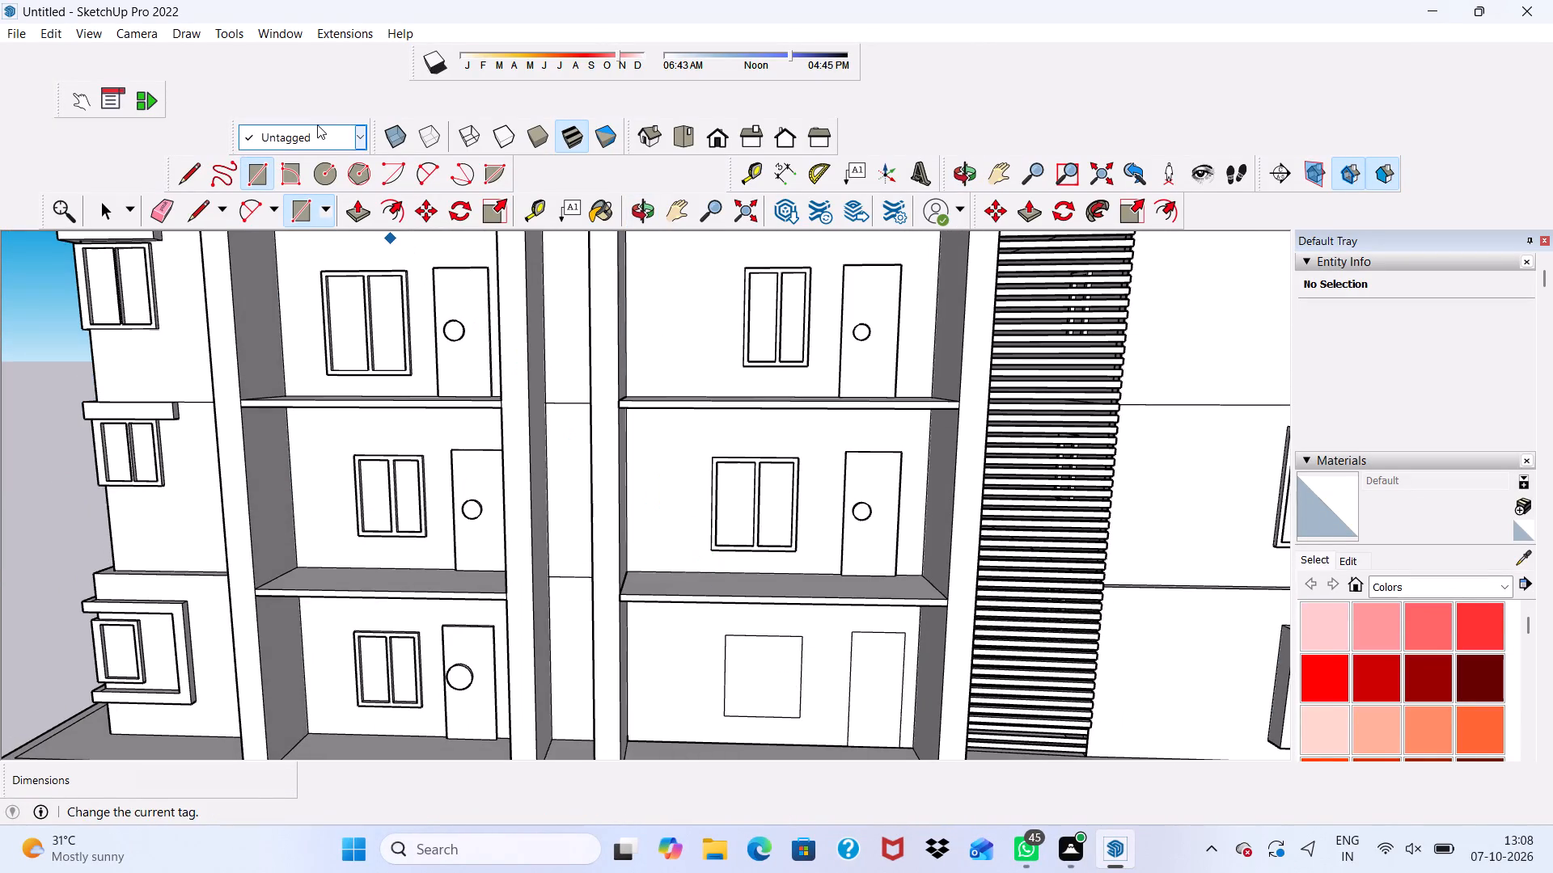
{"action": "left_click", "coordinate": [384, 205]}
{"action": "scroll", "coordinate": [726, 647], "scroll_direction": "up", "scroll_amount": 1}
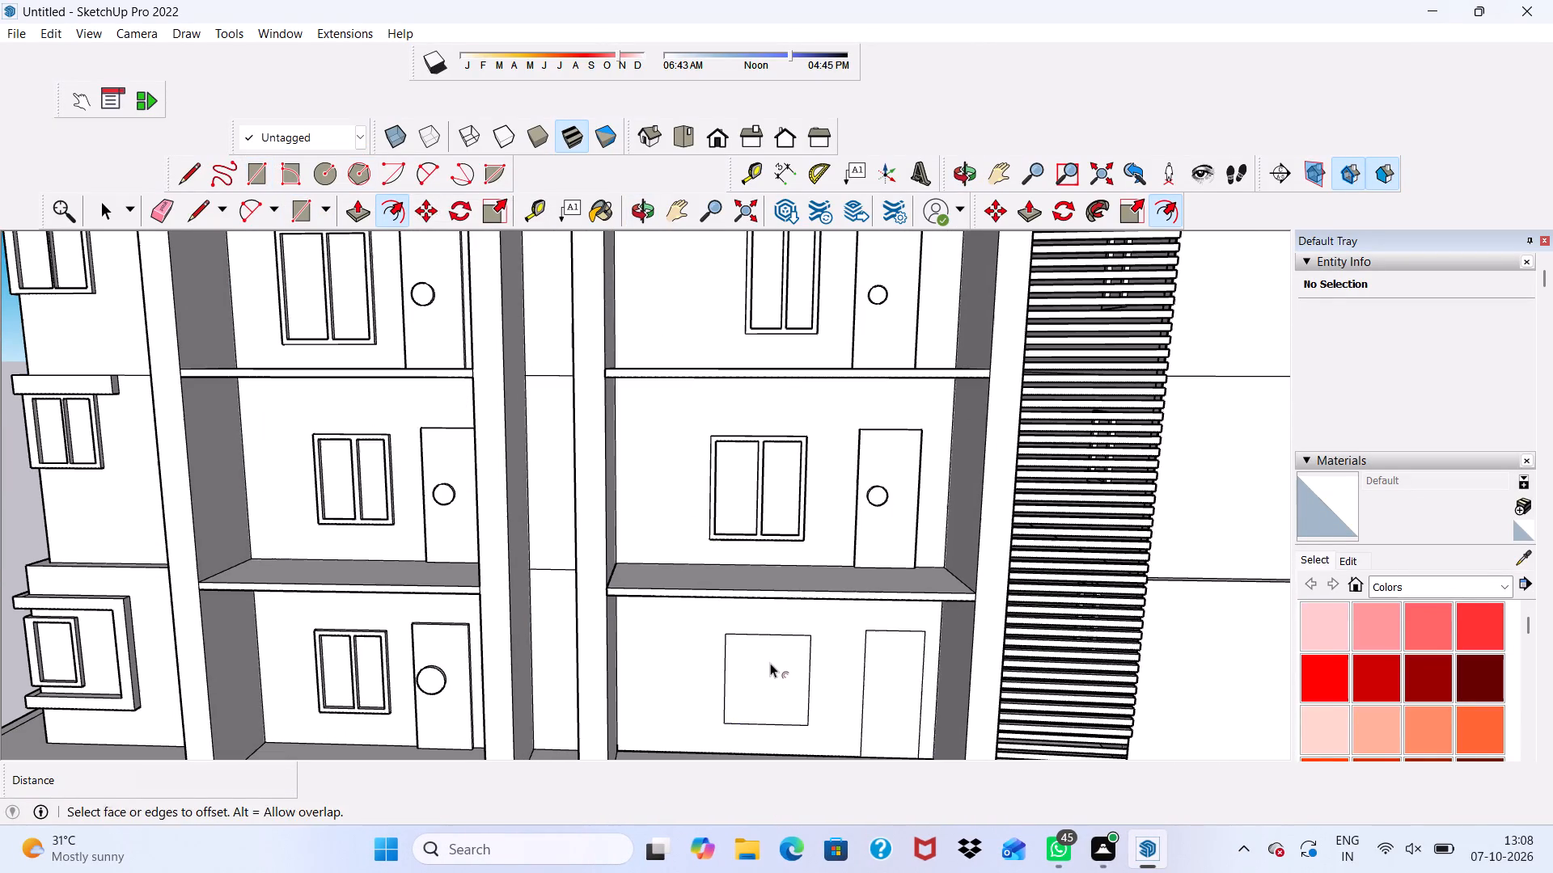
{"action": "left_click", "coordinate": [770, 663]}
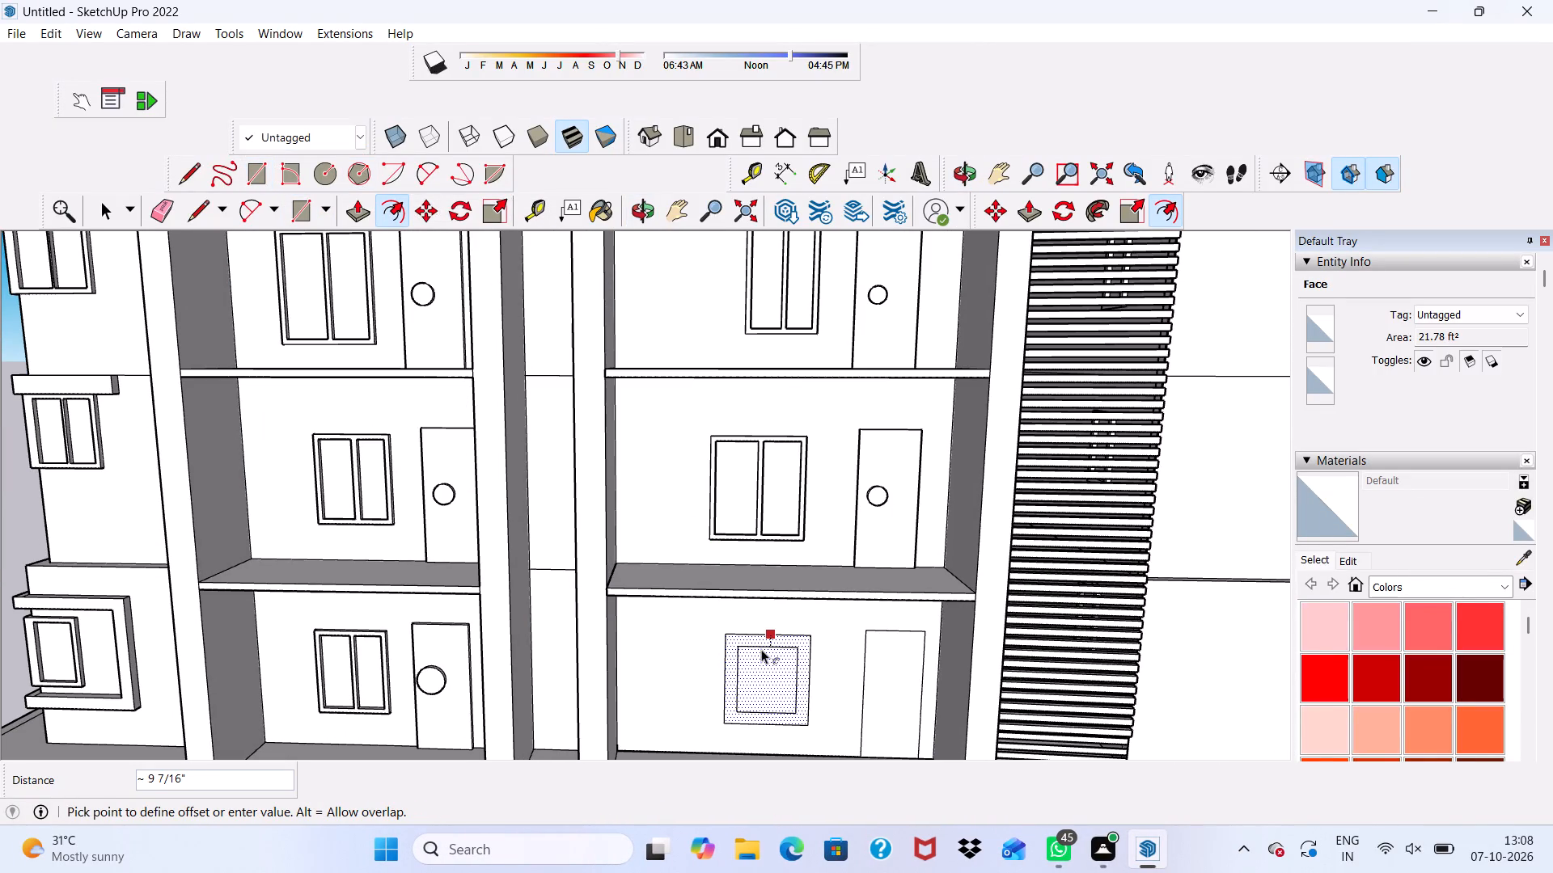
{"action": "key", "text": "3"}
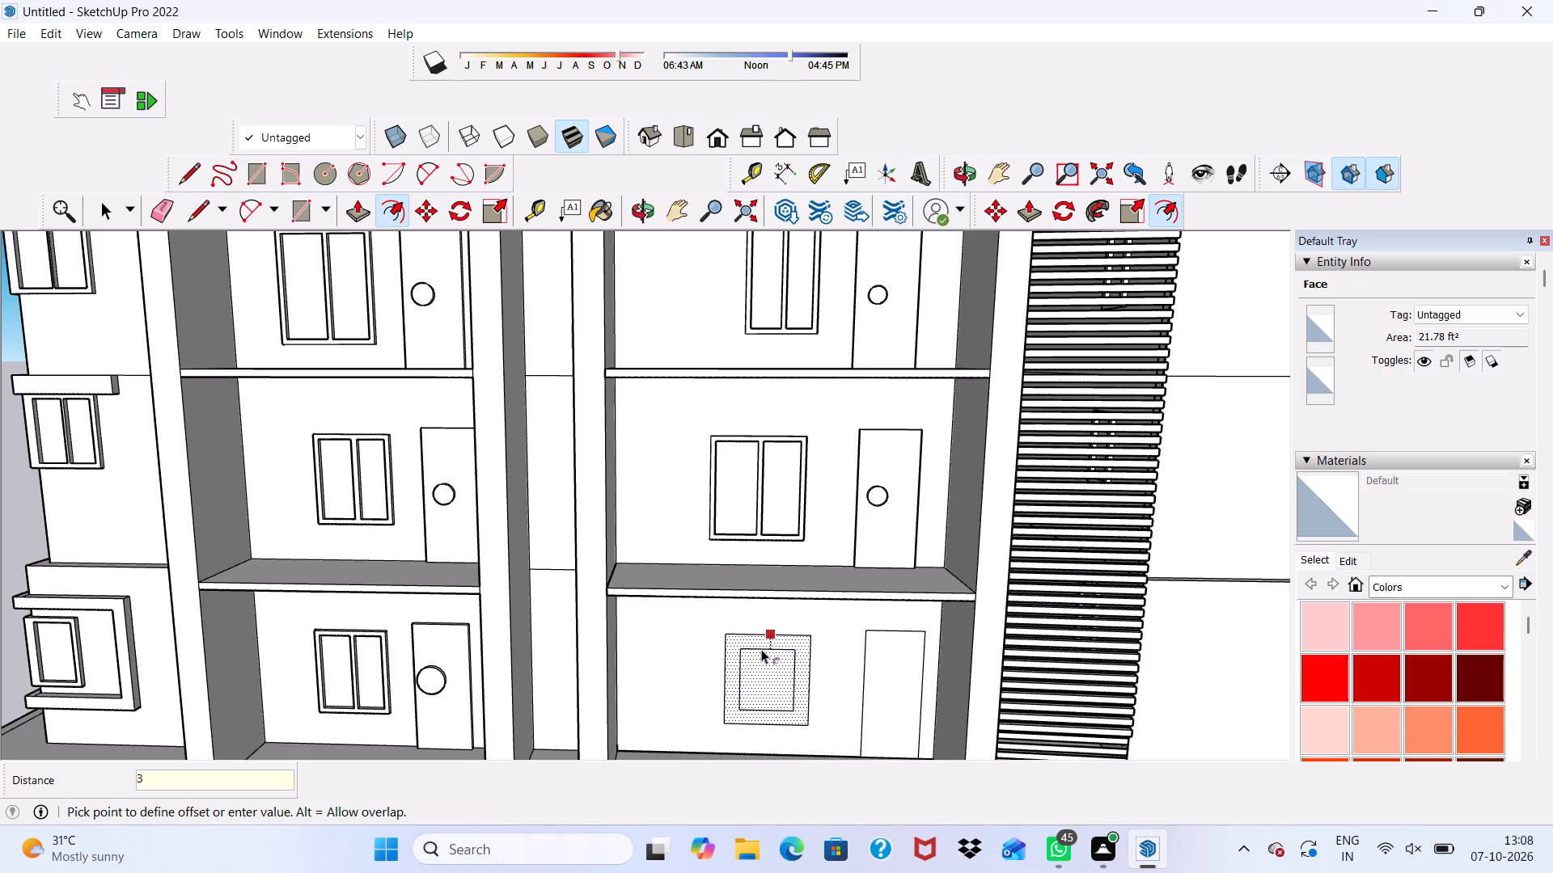
{"action": "key", "text": "shift+quotedbl"}
{"action": "key", "text": "Return"}
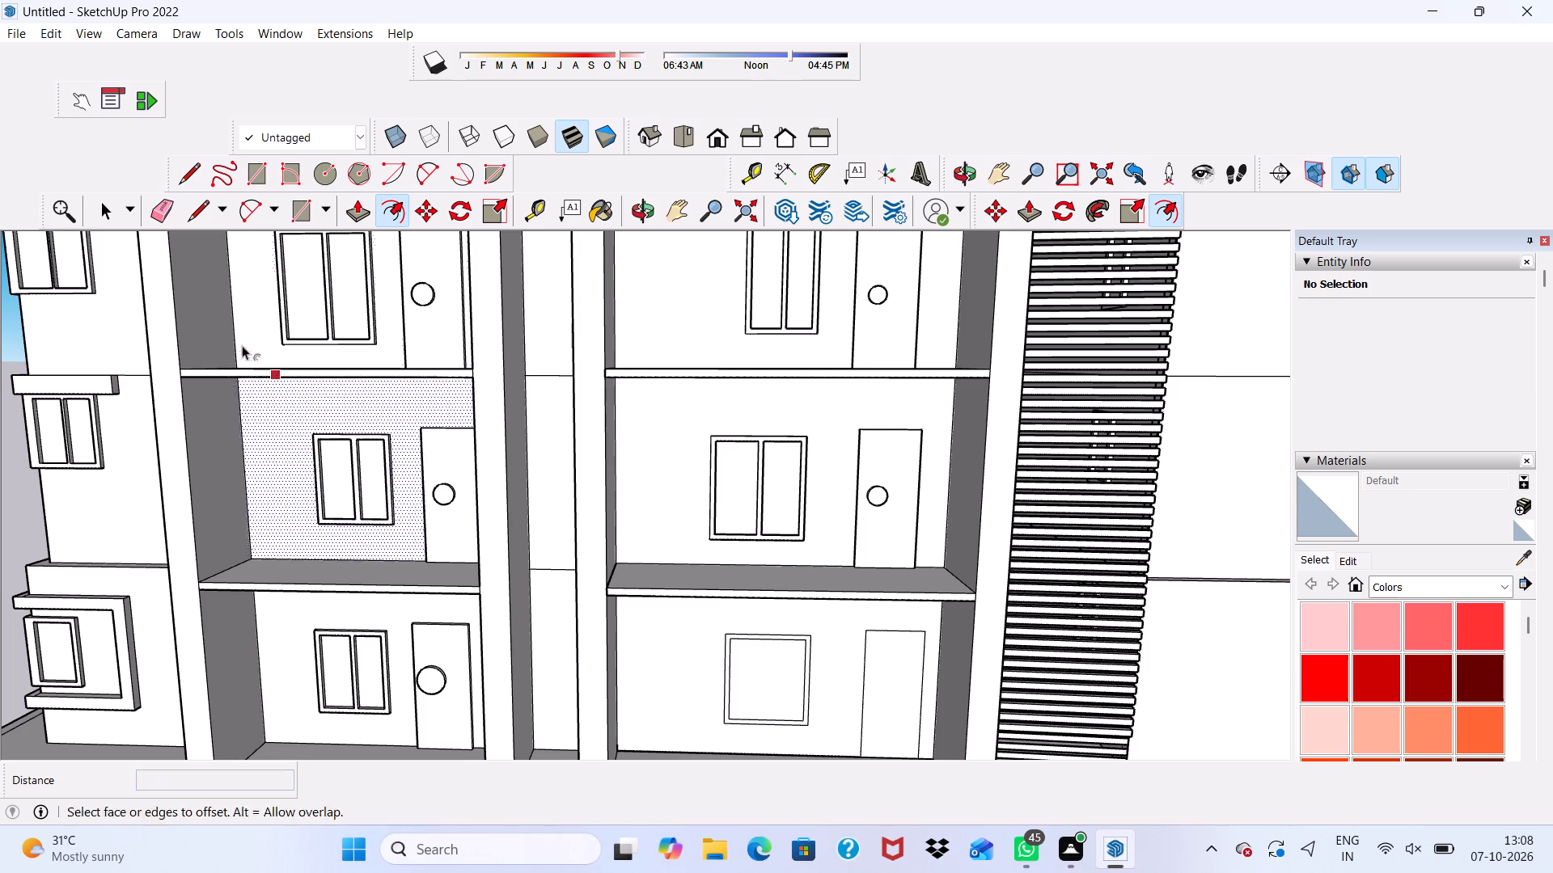
Draw a central mullion rectangle about 3 3/4" wide and 4'5" high between the inner frame's top and bottom edges.
{"action": "left_click", "coordinate": [247, 162]}
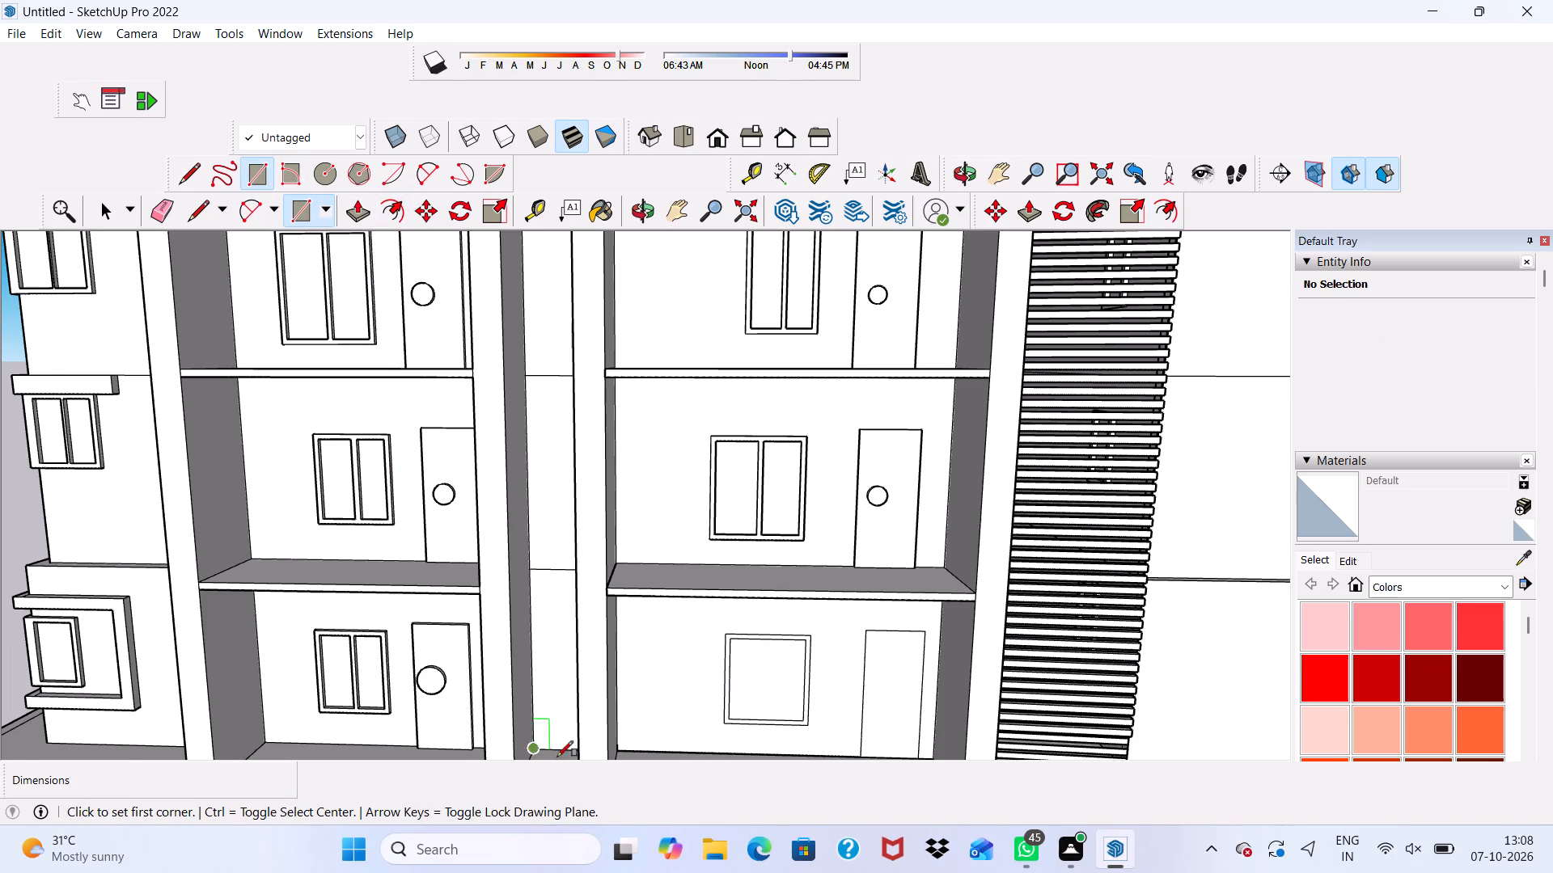
{"action": "scroll", "coordinate": [557, 757], "scroll_direction": "up", "scroll_amount": 3}
{"action": "scroll", "coordinate": [771, 614], "scroll_direction": "up", "scroll_amount": 7}
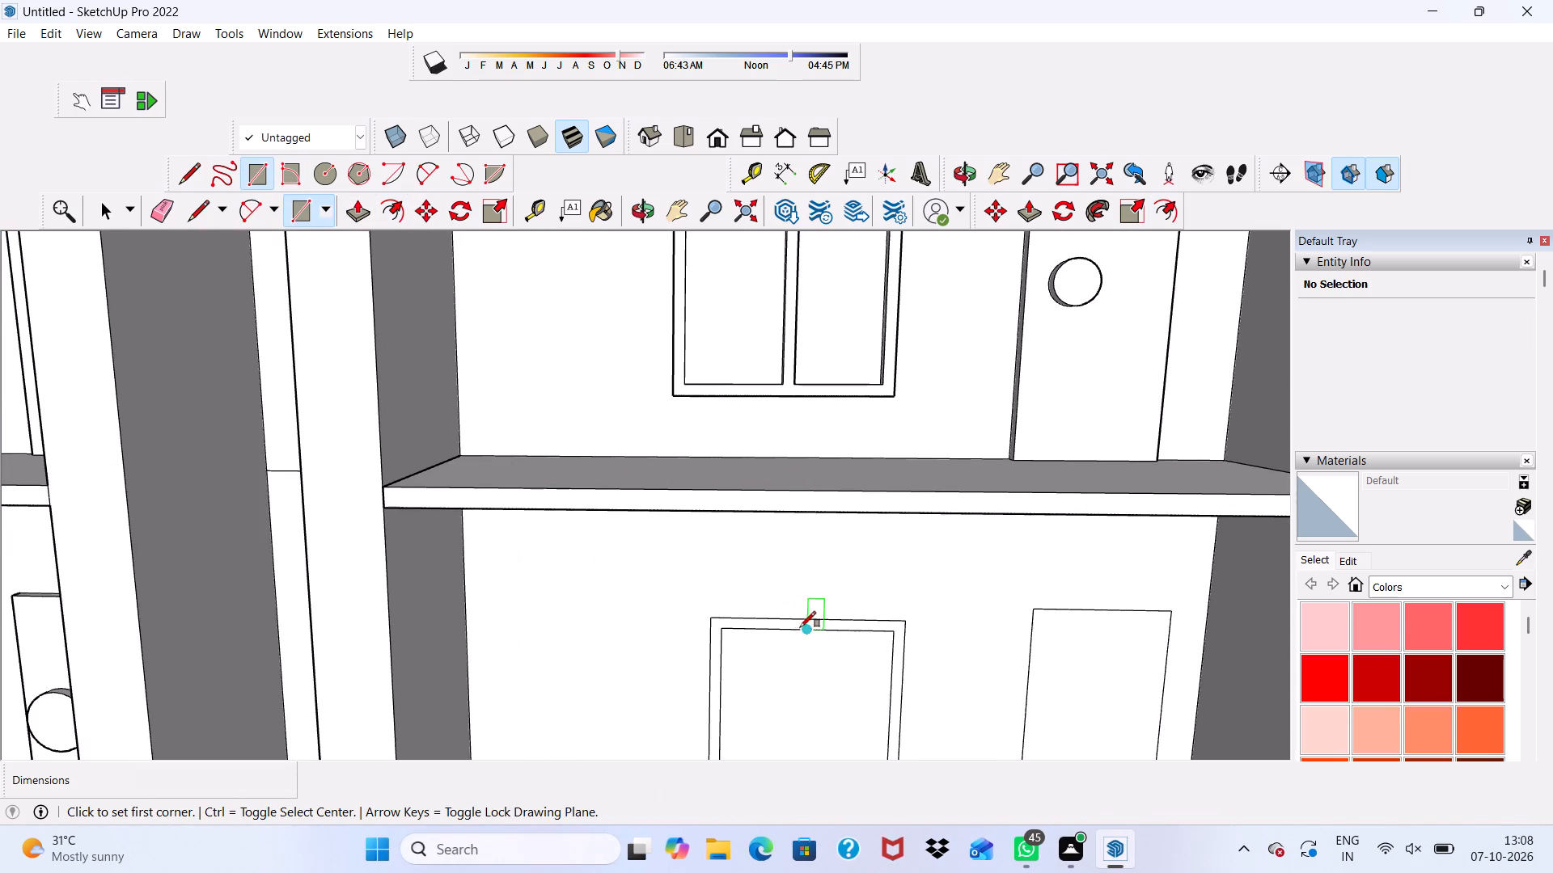
{"action": "left_click", "coordinate": [802, 632]}
{"action": "scroll", "coordinate": [818, 613], "scroll_direction": "down", "scroll_amount": 5}
{"action": "scroll", "coordinate": [859, 721], "scroll_direction": "up", "scroll_amount": 10}
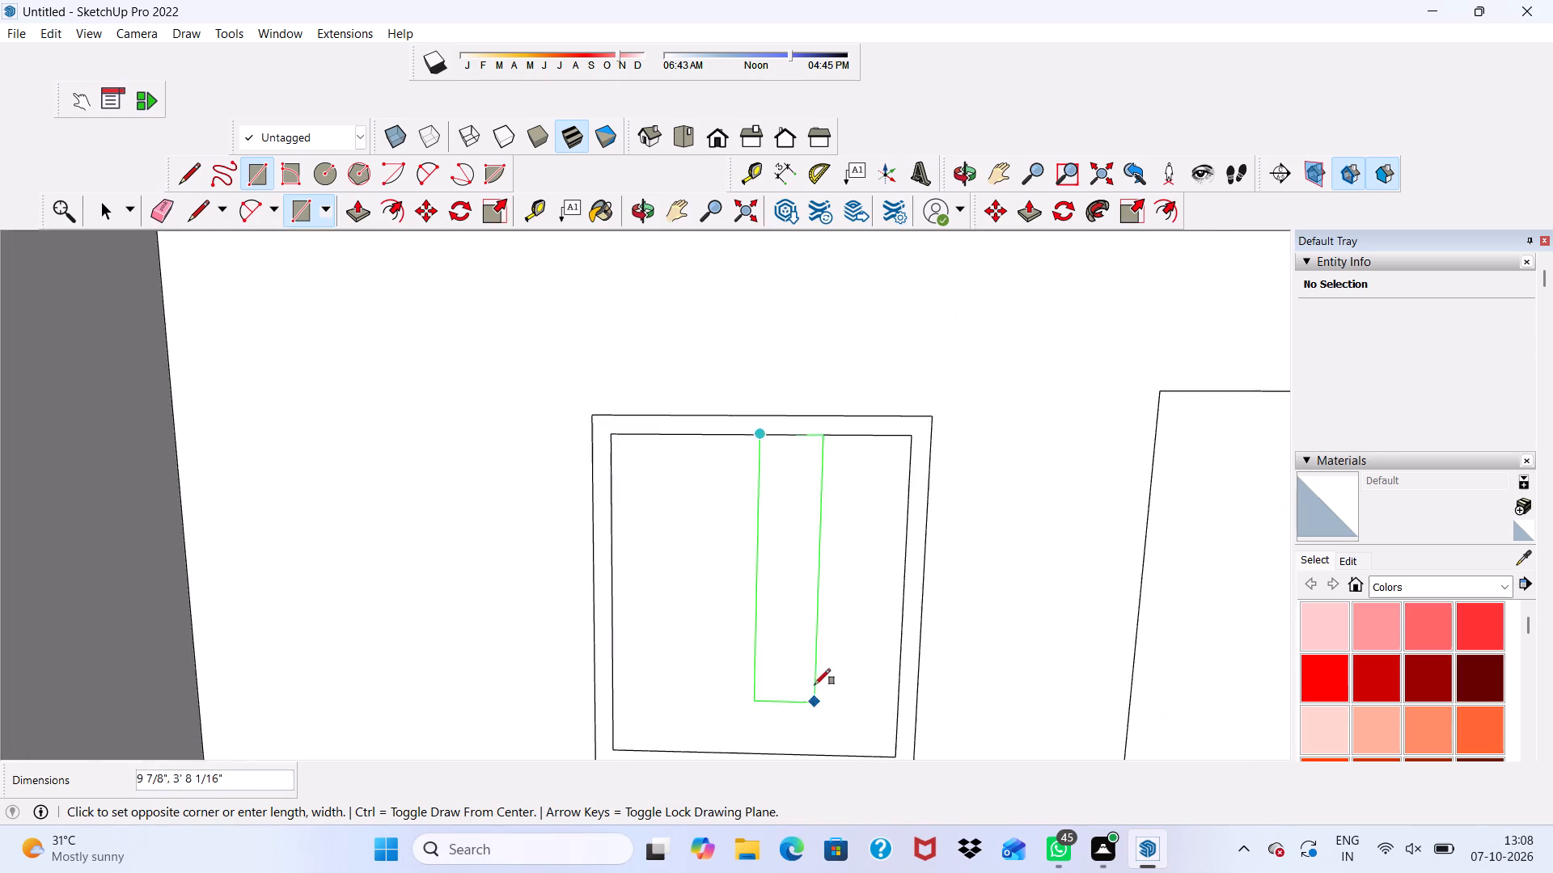
{"action": "scroll", "coordinate": [815, 685], "scroll_direction": "down", "scroll_amount": 5}
{"action": "scroll", "coordinate": [792, 726], "scroll_direction": "up", "scroll_amount": 4}
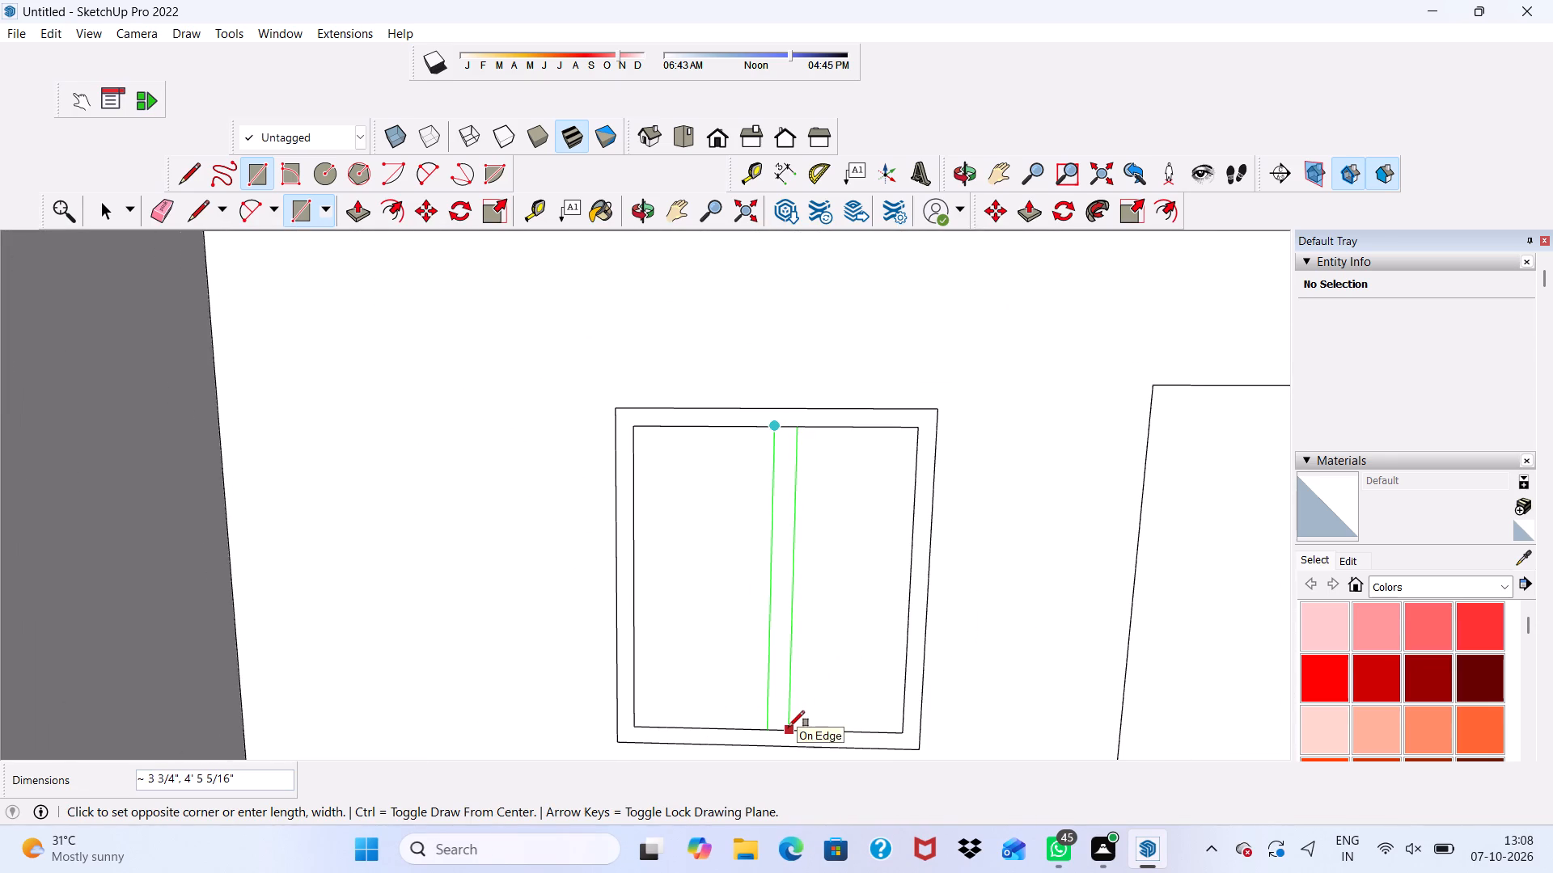
{"action": "left_click", "coordinate": [789, 727]}
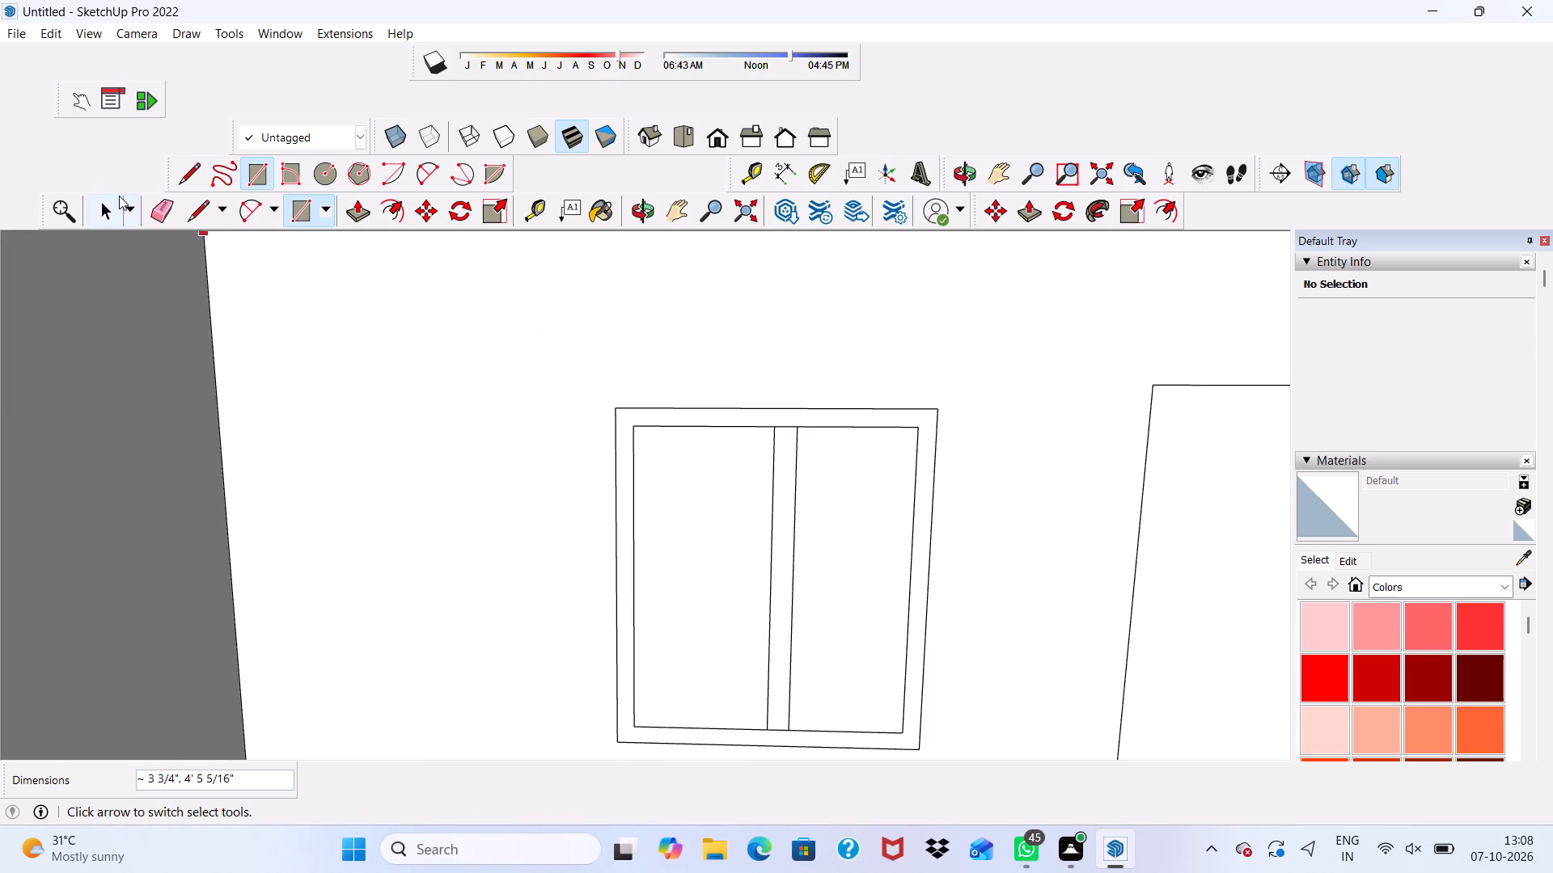
Erase the short edges where the lowest balcony window's central mullion meets the inner frame at its top and bottom.
{"action": "left_click", "coordinate": [167, 210]}
{"action": "scroll", "coordinate": [669, 408], "scroll_direction": "up", "scroll_amount": 3}
{"action": "scroll", "coordinate": [791, 453], "scroll_direction": "up", "scroll_amount": 2}
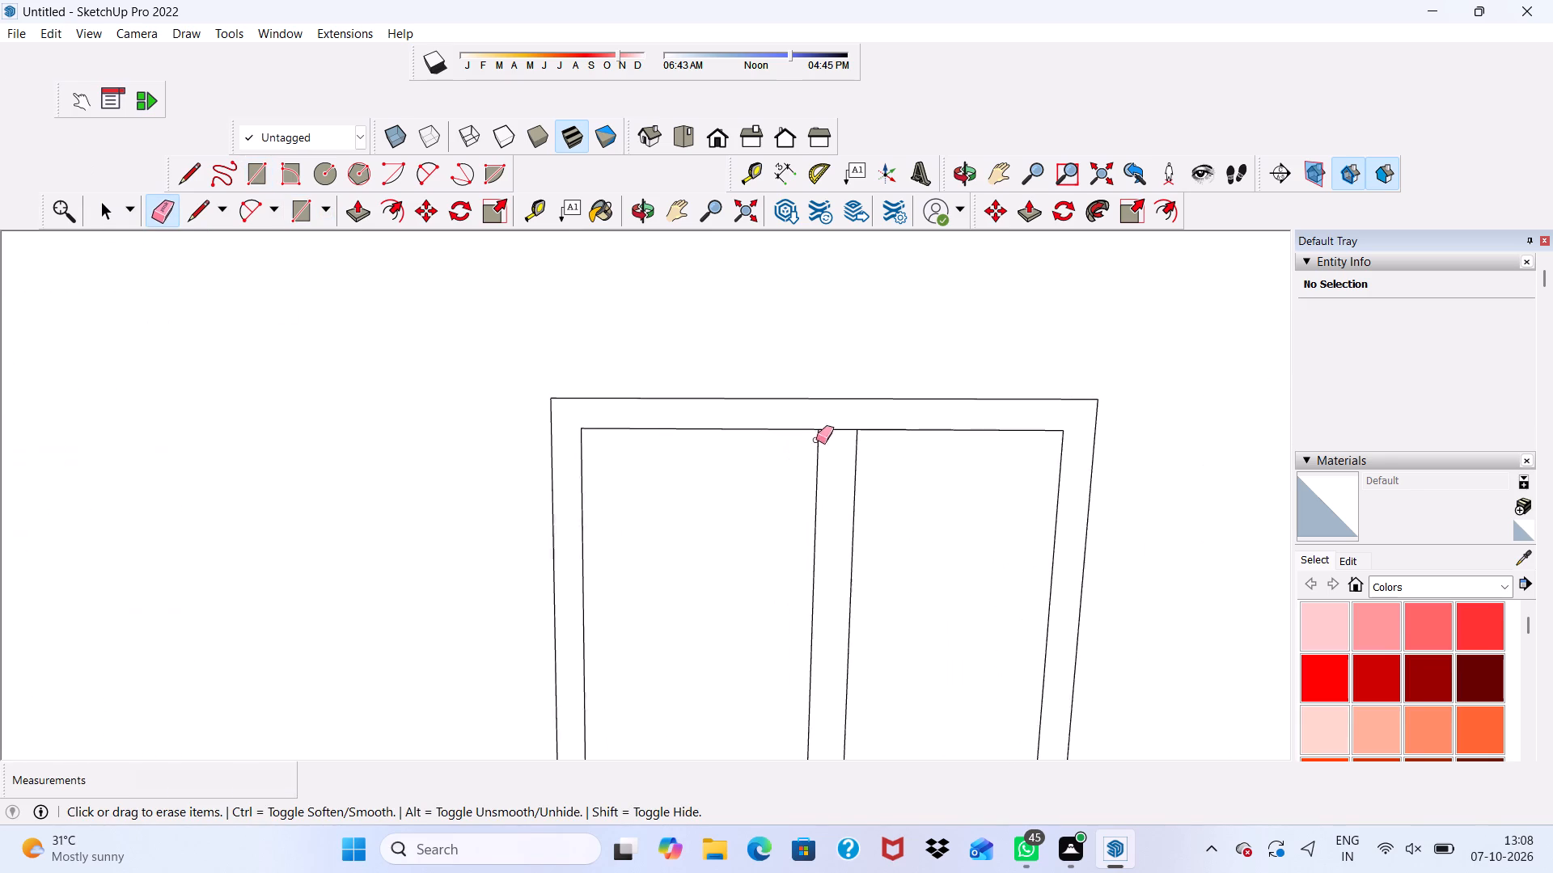
{"action": "scroll", "coordinate": [816, 440], "scroll_direction": "up", "scroll_amount": 2}
{"action": "left_click", "coordinate": [853, 428]}
{"action": "scroll", "coordinate": [853, 383], "scroll_direction": "down", "scroll_amount": 11}
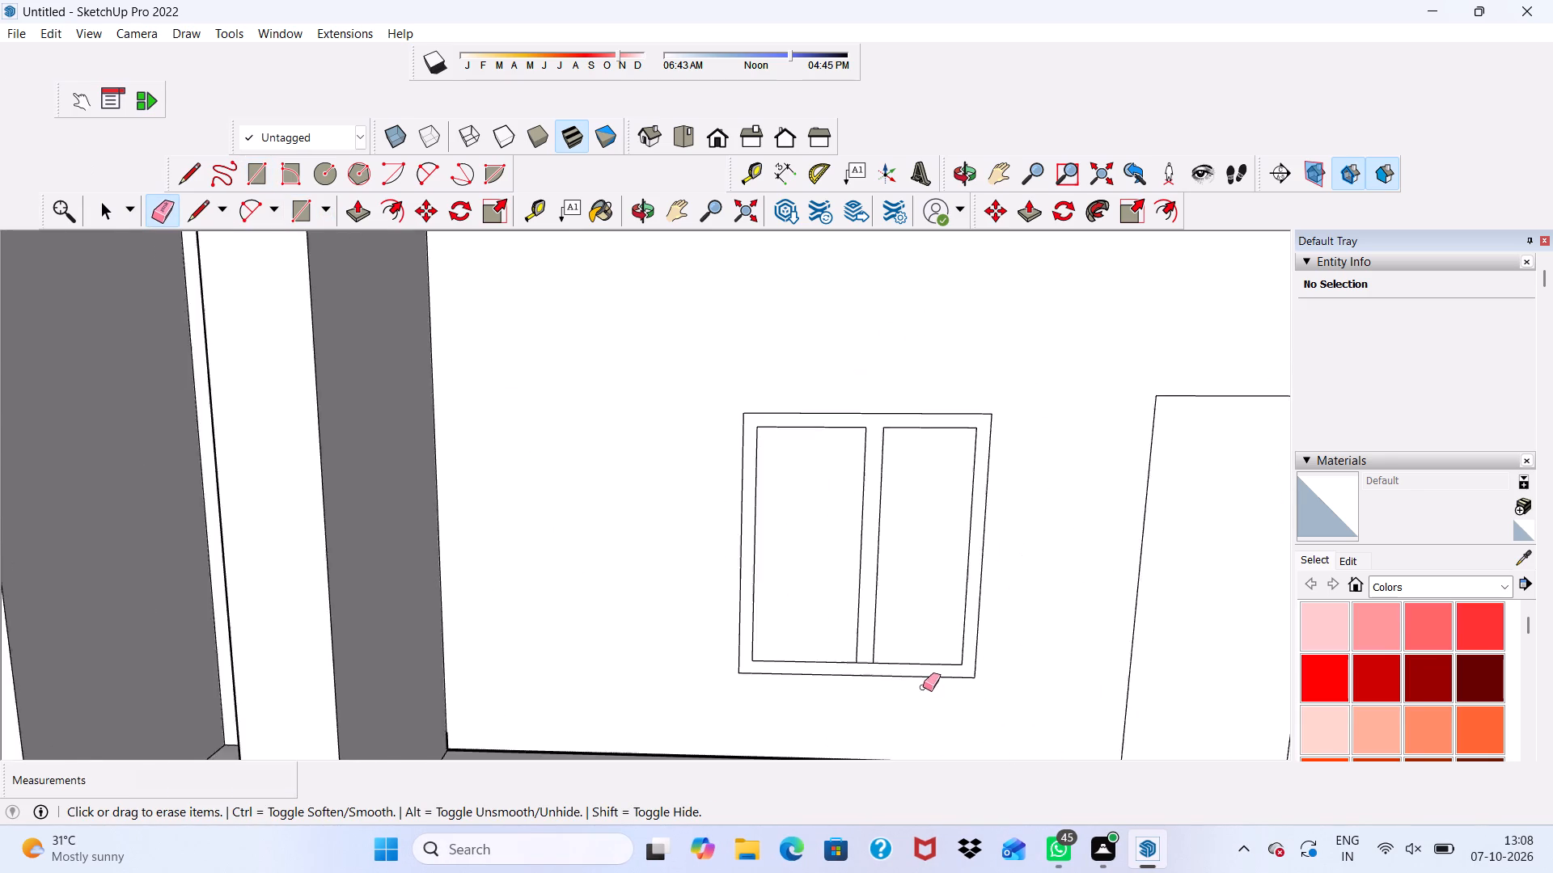
{"action": "scroll", "coordinate": [865, 684], "scroll_direction": "up", "scroll_amount": 14}
{"action": "left_click", "coordinate": [850, 640]}
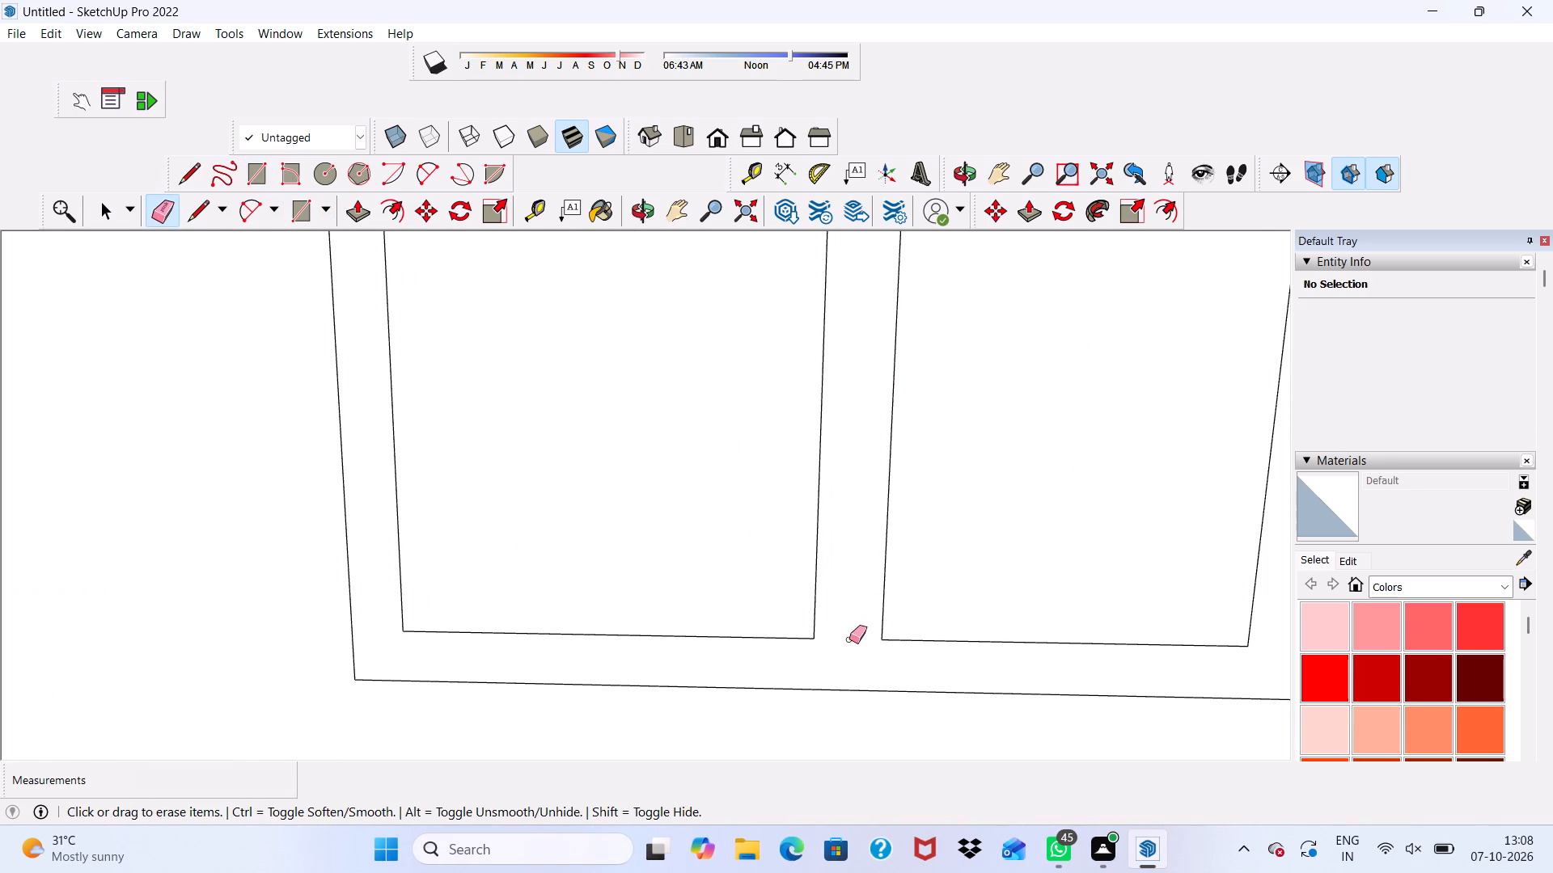
Pull the joined window frame and mullion face 3" out from the lowest balcony's back wall.
{"action": "left_click", "coordinate": [355, 215]}
{"action": "left_click", "coordinate": [370, 464]}
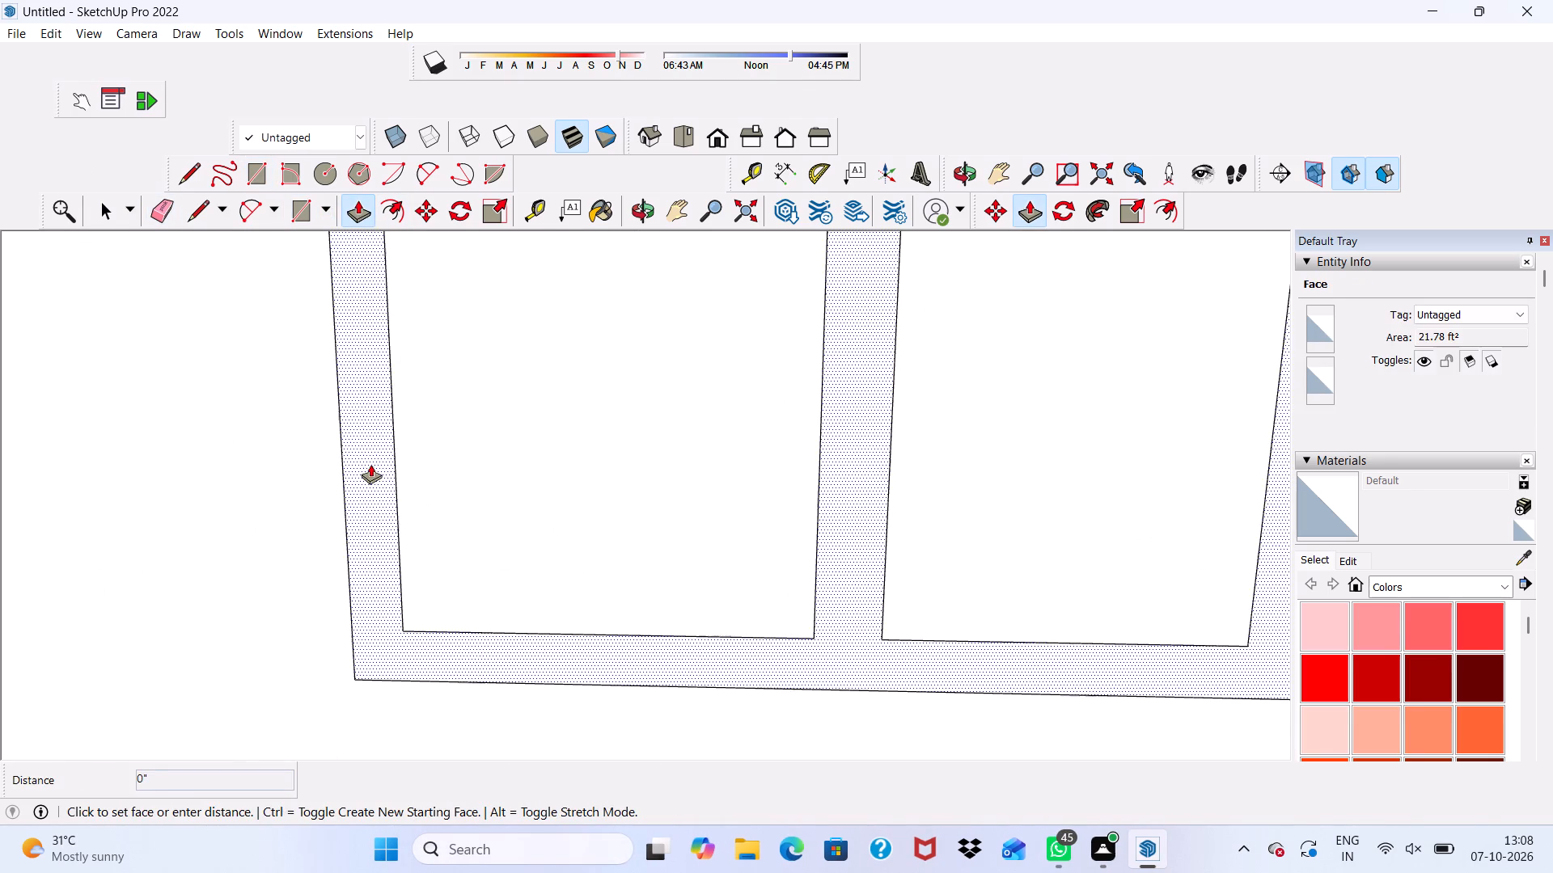
{"action": "key", "text": "3"}
{"action": "key", "text": "shift+quotedbl"}
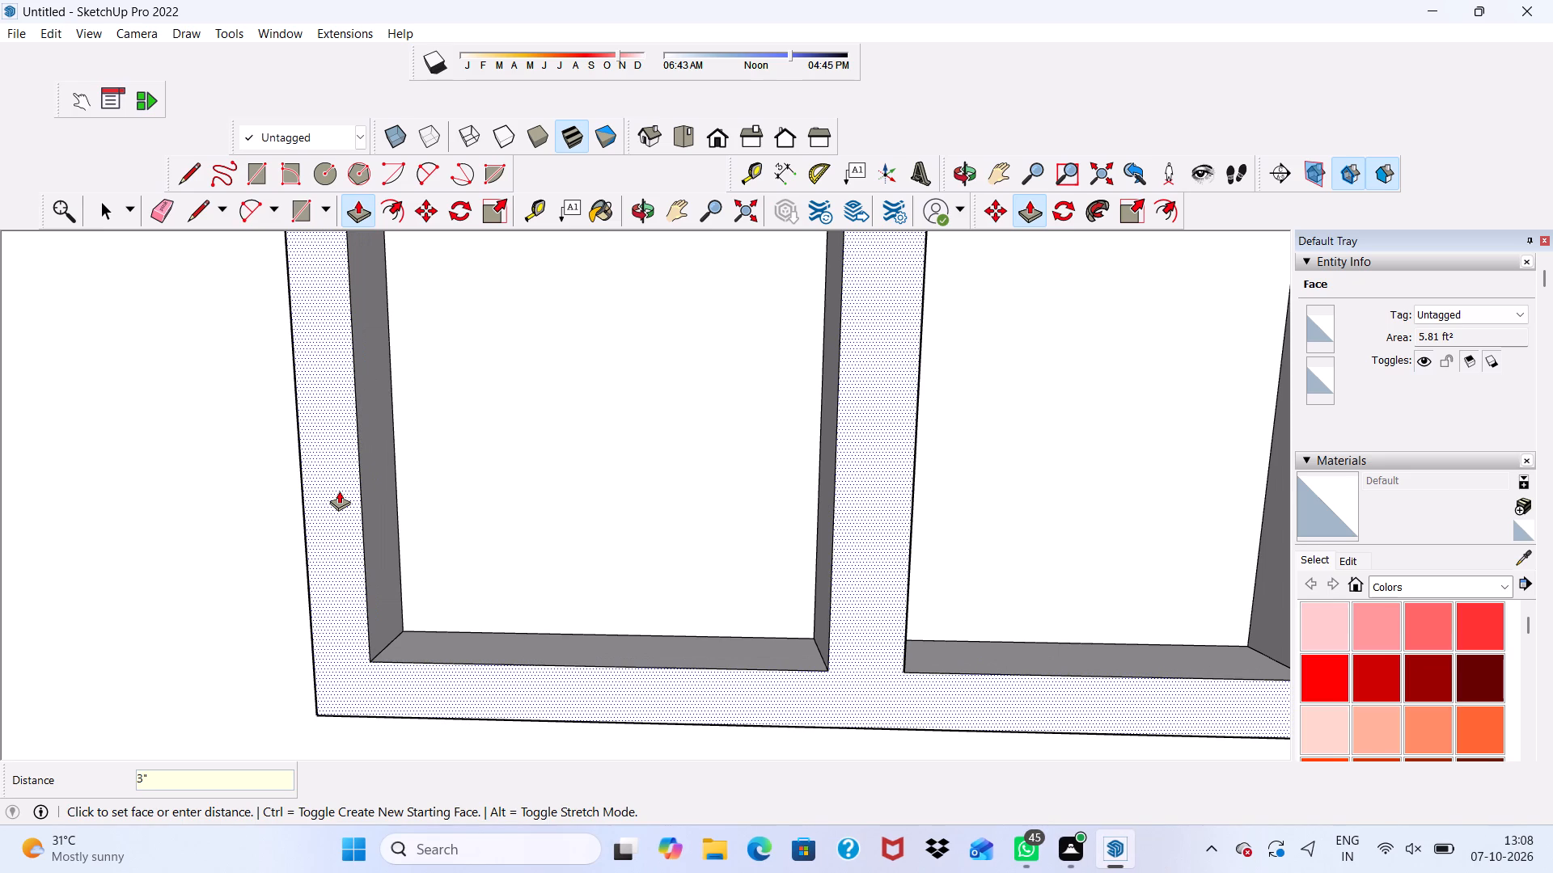
{"action": "key", "text": "Return"}
Pull the door face beside that window 3" out from the back wall.
{"action": "scroll", "coordinate": [339, 491], "scroll_direction": "up", "scroll_amount": 1}
{"action": "scroll", "coordinate": [339, 491], "scroll_direction": "down", "scroll_amount": 20}
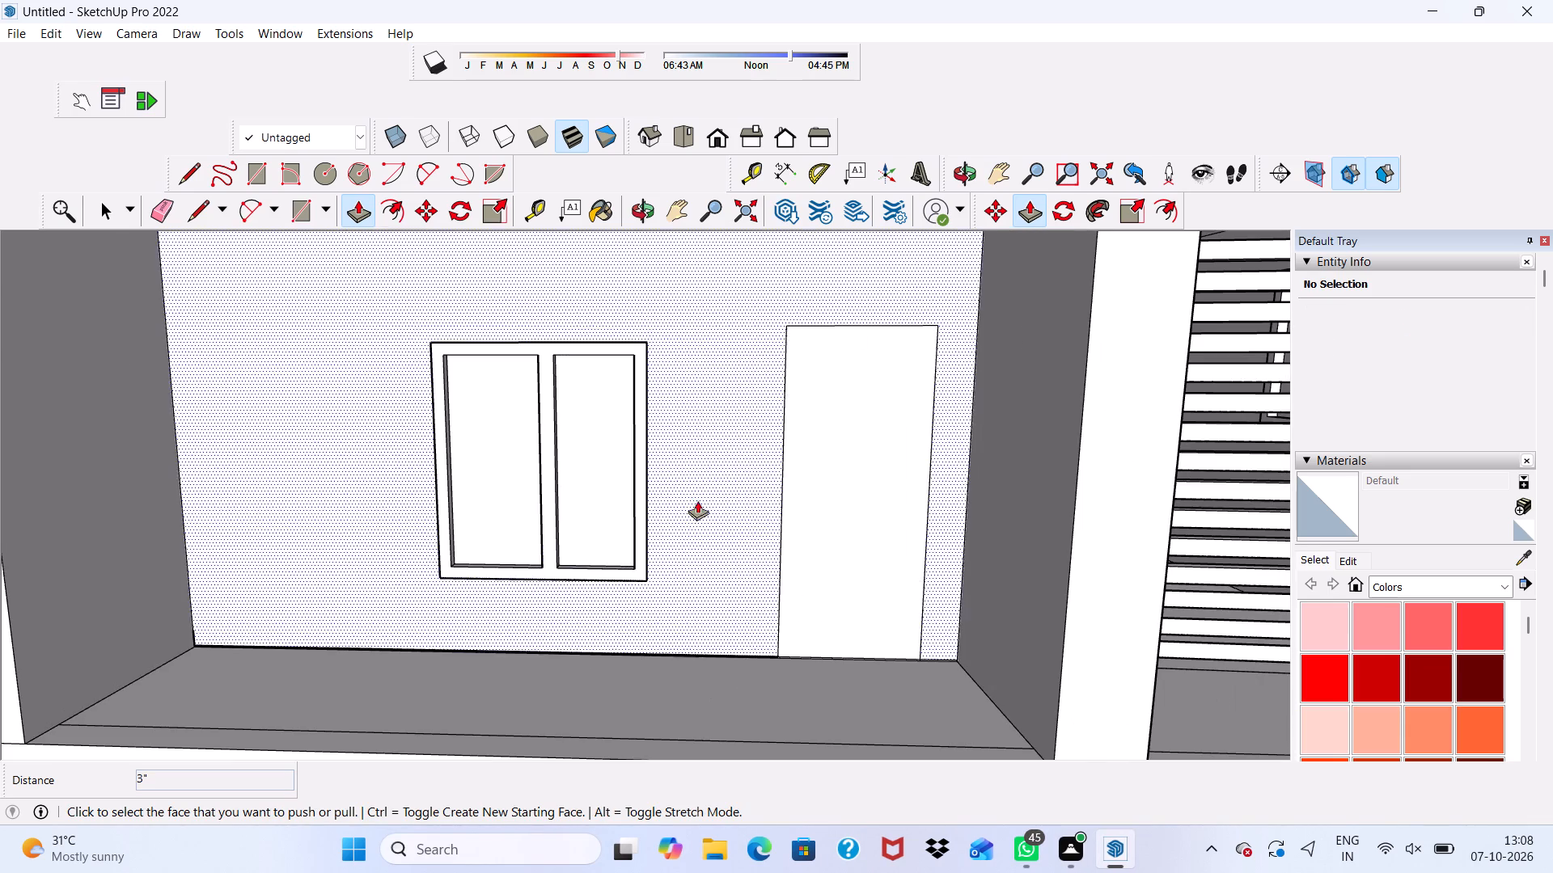
{"action": "left_click", "coordinate": [819, 458]}
{"action": "type", "text": "3\""}
{"action": "key", "text": "Return"}
Draw a knob circle with a radius of about 6 5/8" on the door, near its window-side edge at mid-height.
{"action": "scroll", "coordinate": [849, 492], "scroll_direction": "up", "scroll_amount": 2}
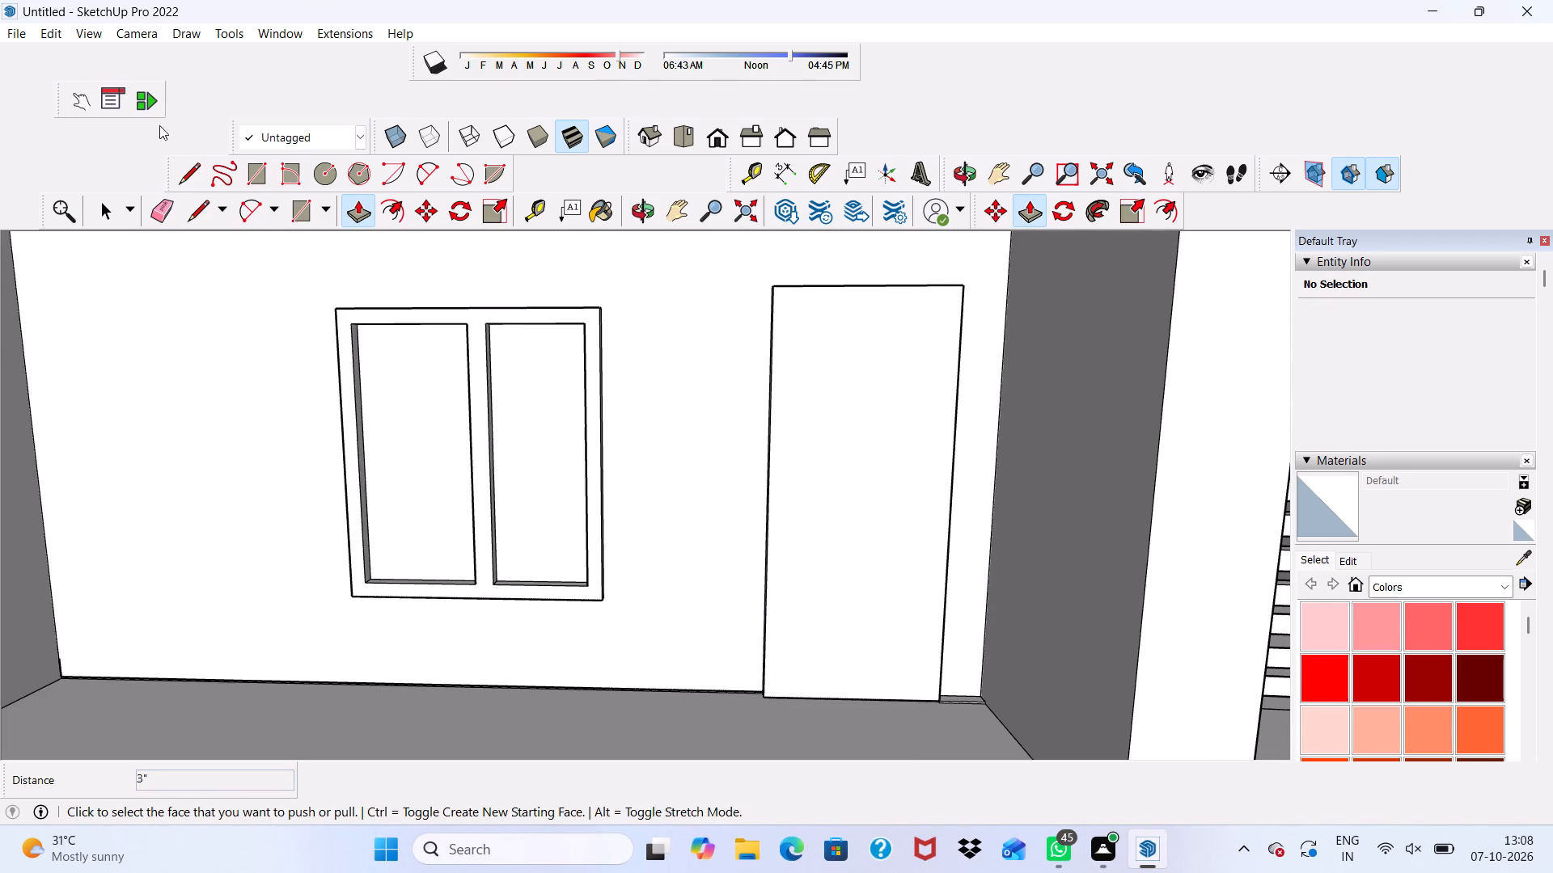
{"action": "left_click", "coordinate": [315, 179]}
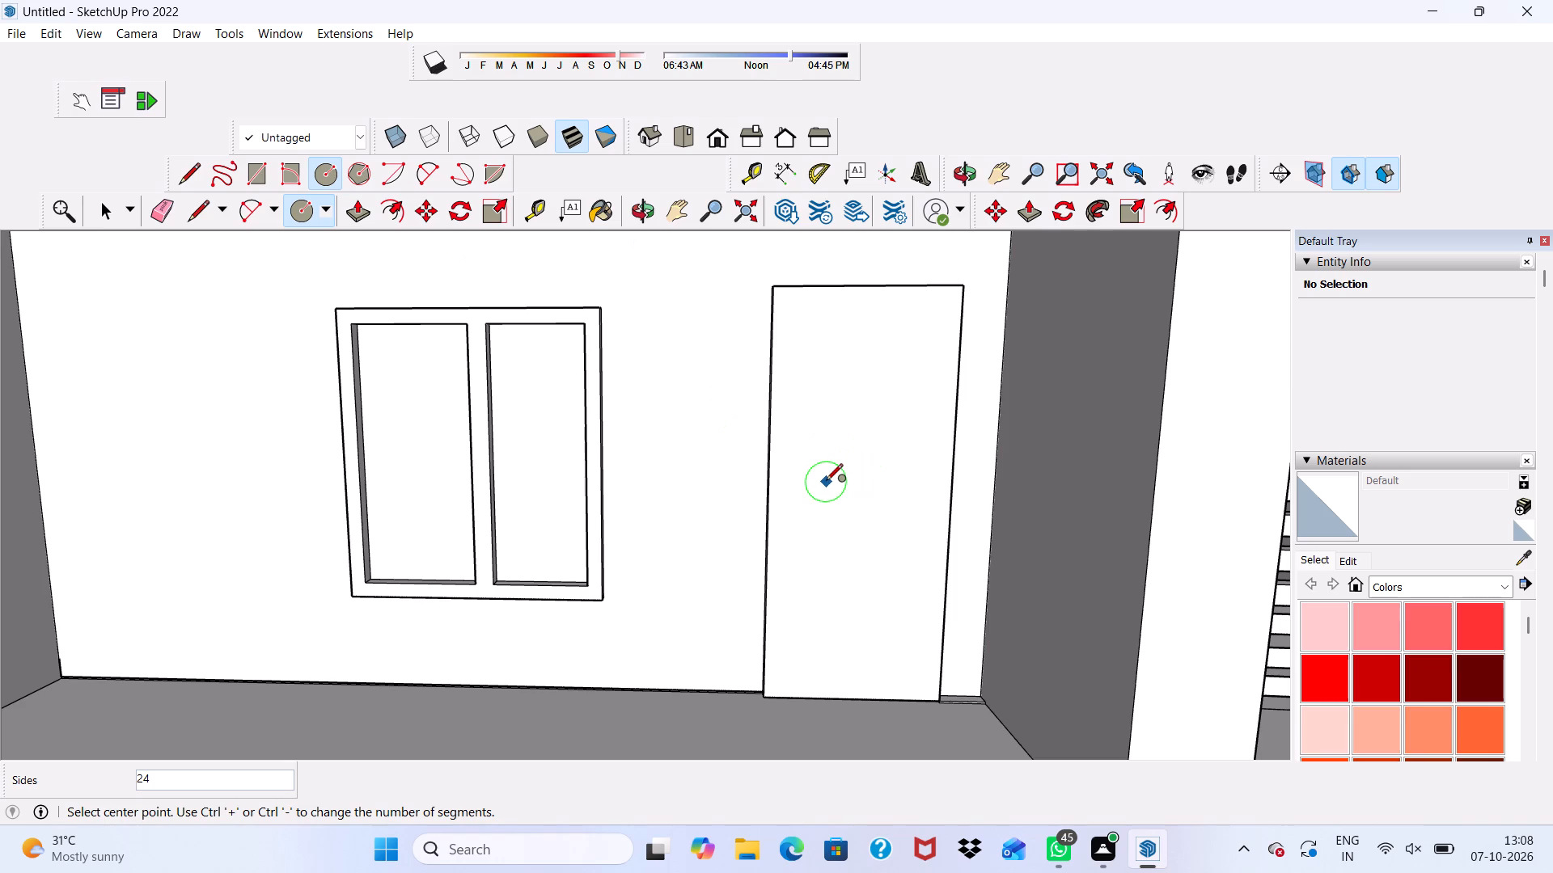
{"action": "left_click", "coordinate": [826, 482]}
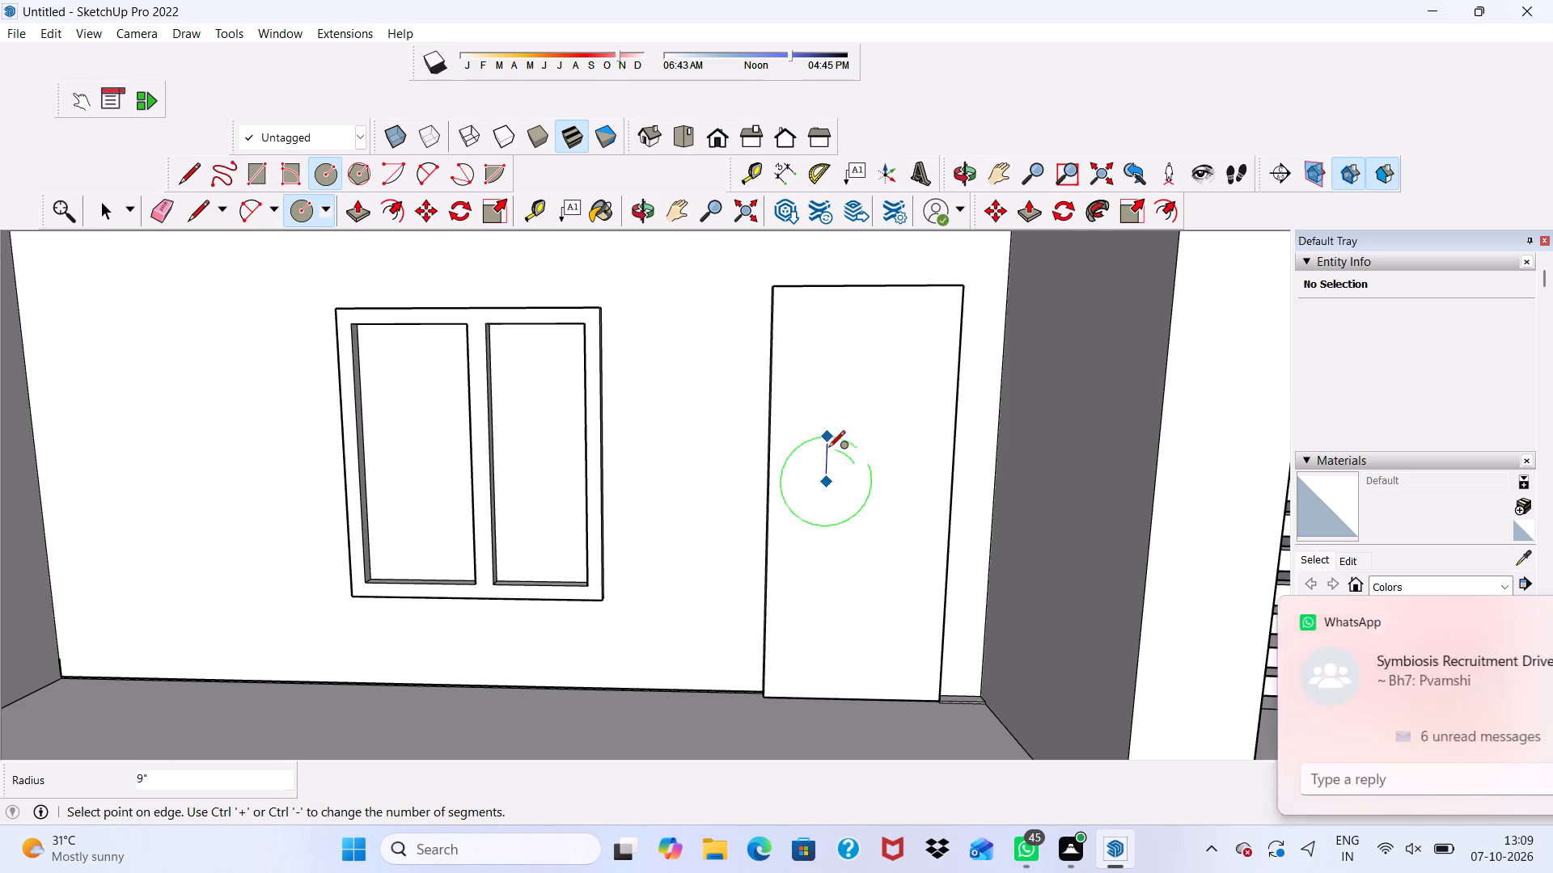
{"action": "left_click", "coordinate": [828, 449]}
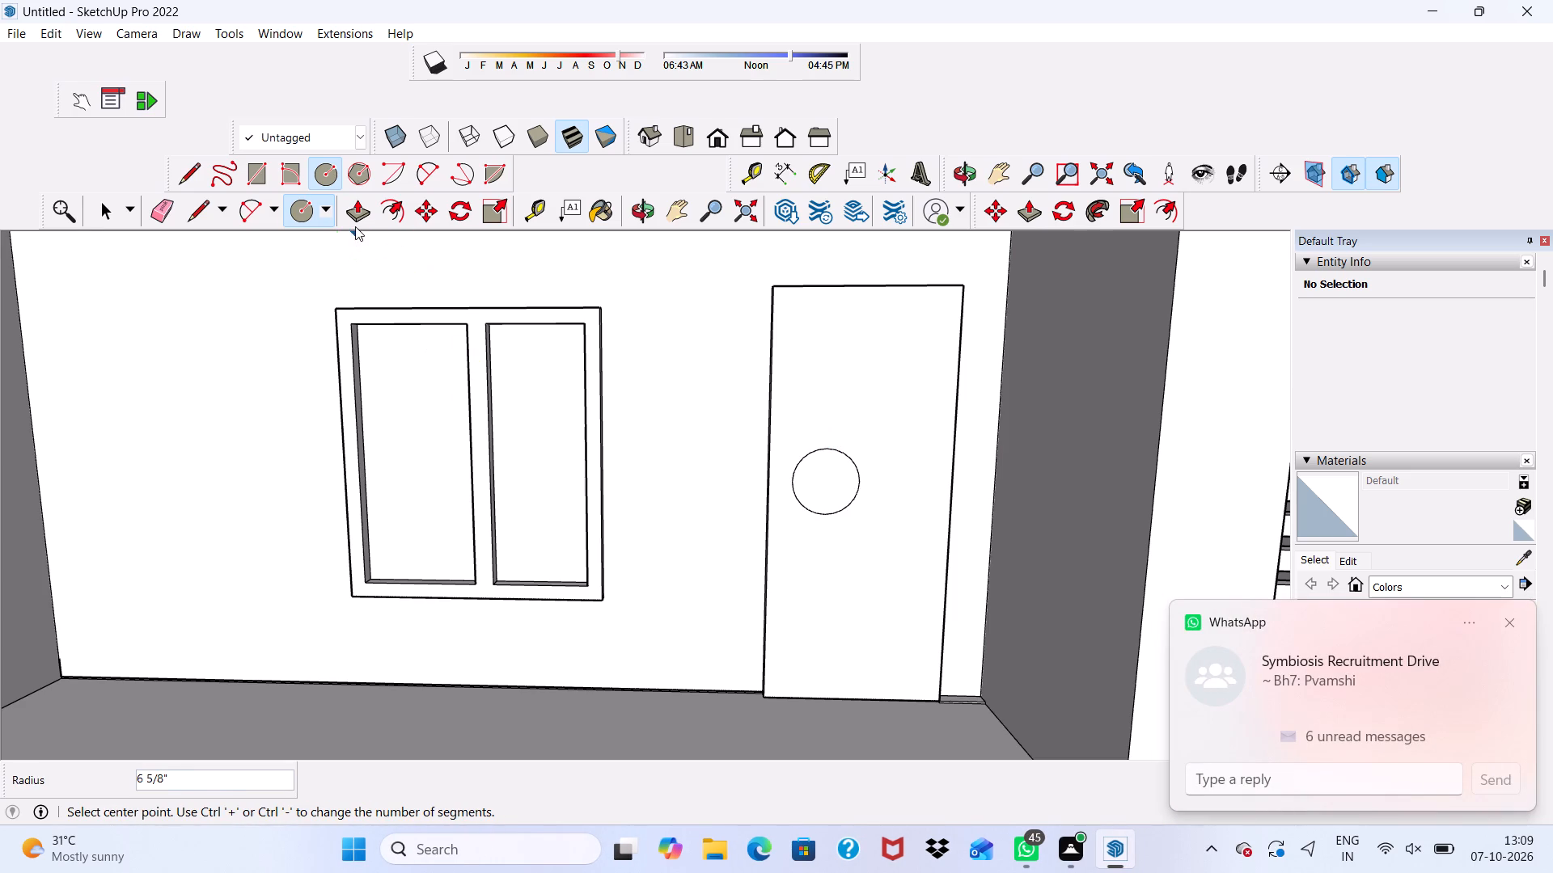
Pull the knob circle 3" out from the door face.
{"action": "left_click", "coordinate": [353, 219]}
{"action": "left_click", "coordinate": [836, 478]}
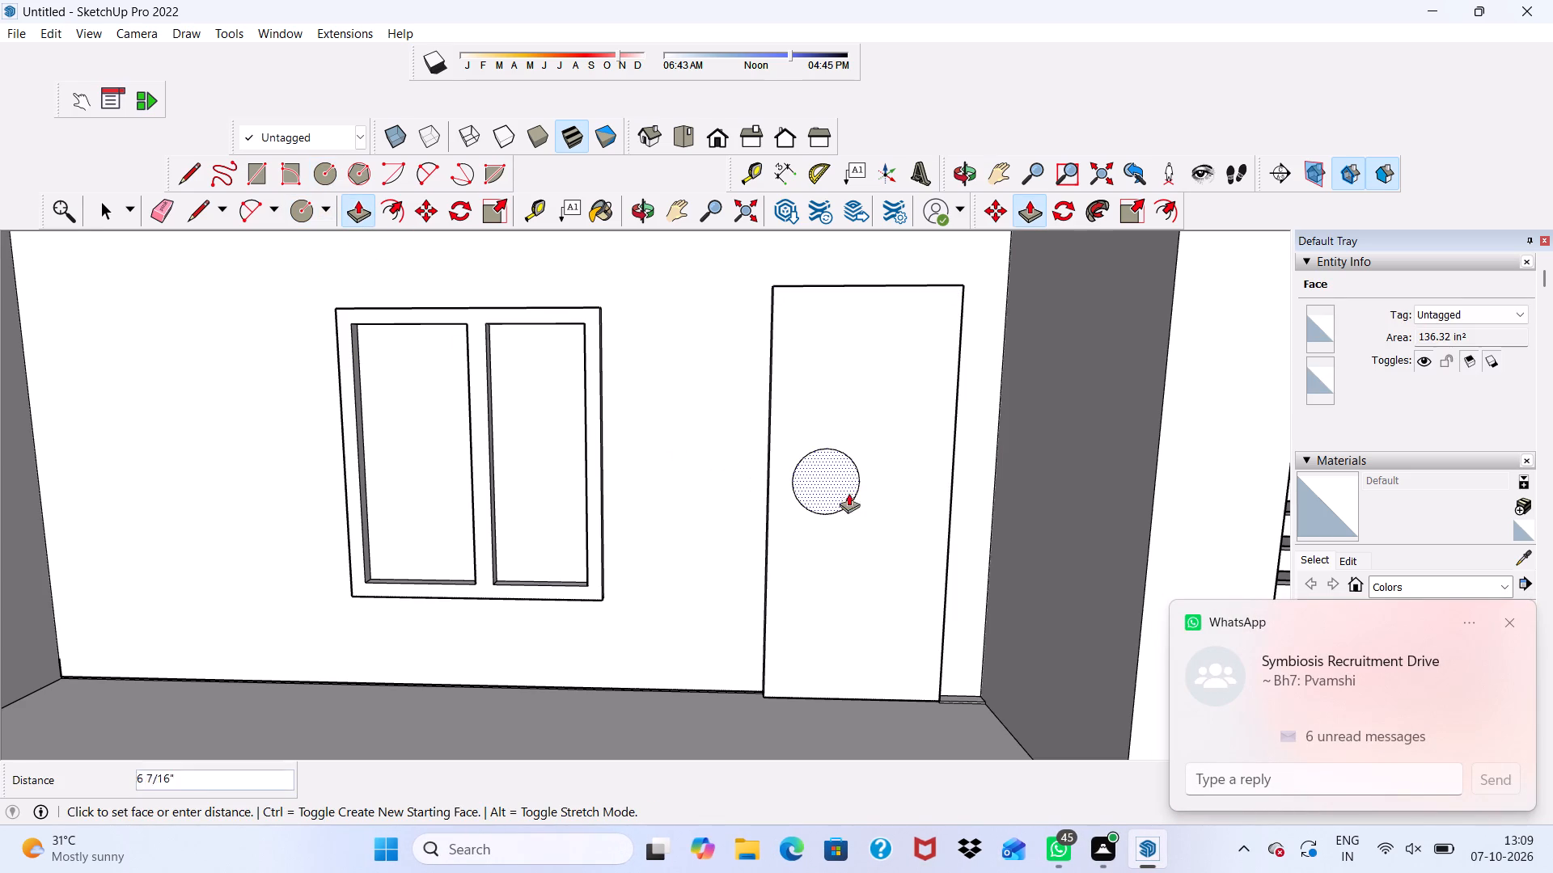
{"action": "type", "text": "3\""}
{"action": "key", "text": "Return"}
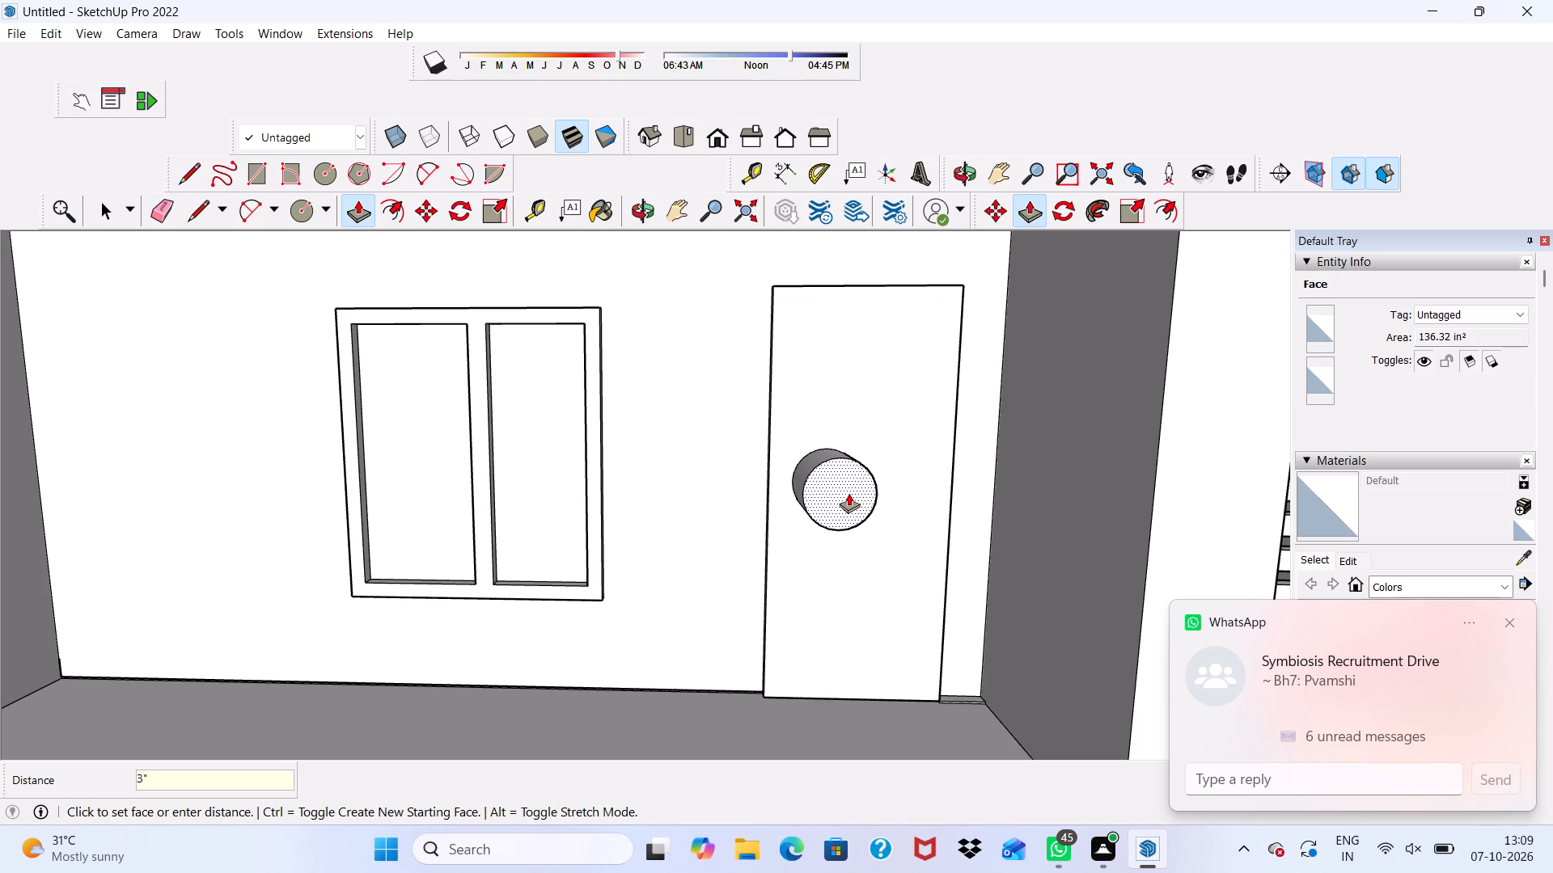
{"action": "key", "text": "space"}
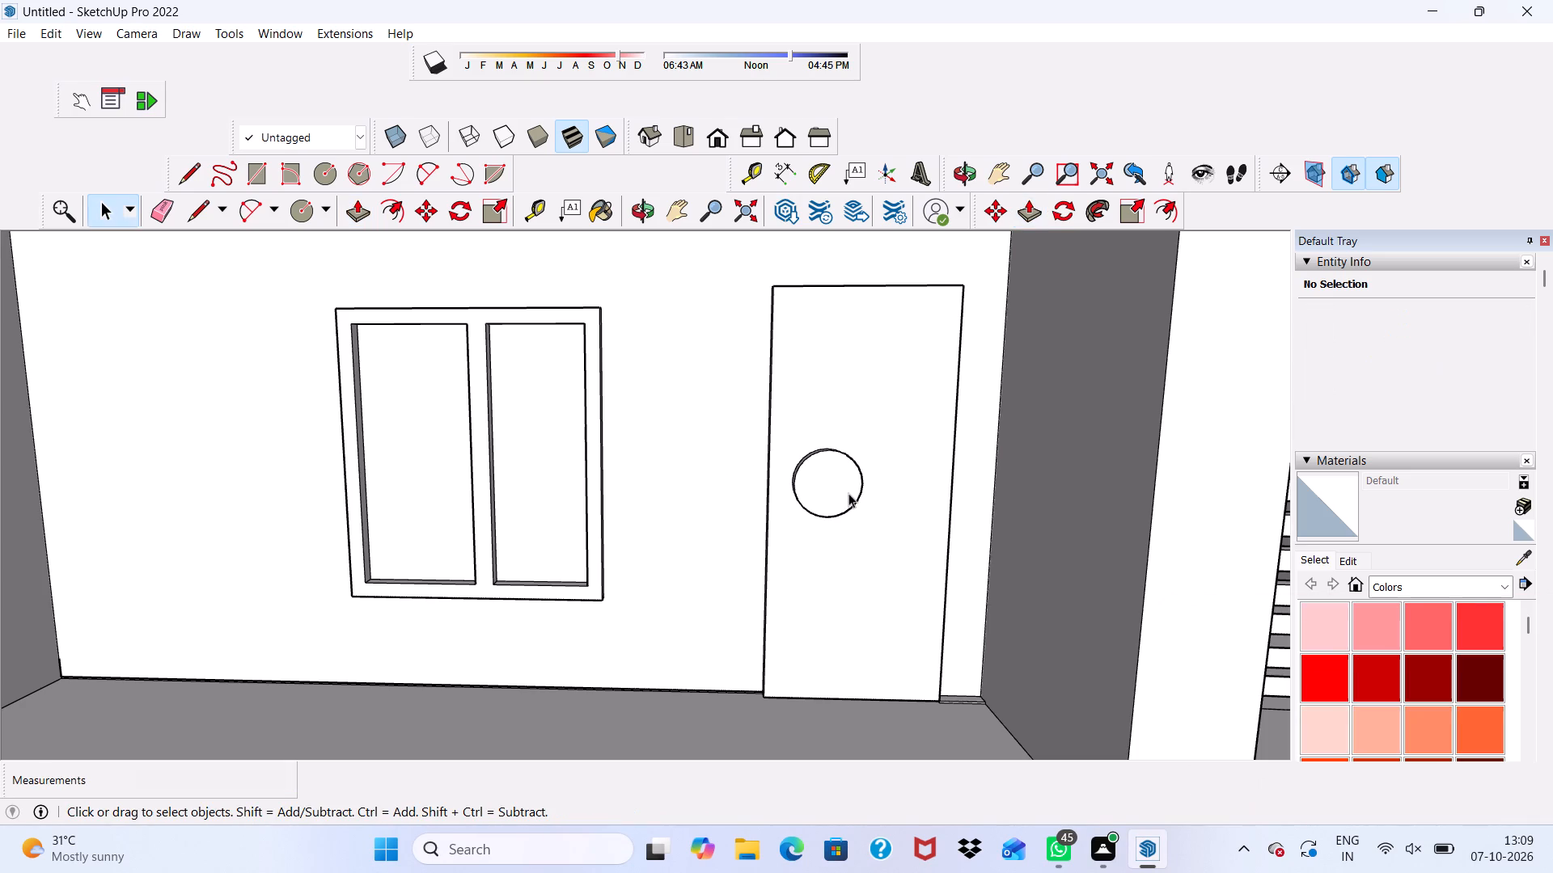
Examine the balcony doors and windows across the whole front facade.
{"action": "scroll", "coordinate": [848, 493], "scroll_direction": "down", "scroll_amount": 5}
{"action": "scroll", "coordinate": [845, 487], "scroll_direction": "up", "scroll_amount": 1}
{"action": "scroll", "coordinate": [845, 487], "scroll_direction": "down", "scroll_amount": 7}
{"action": "middle_click_drag", "start_coordinate": [816, 497], "coordinate": [637, 477]}
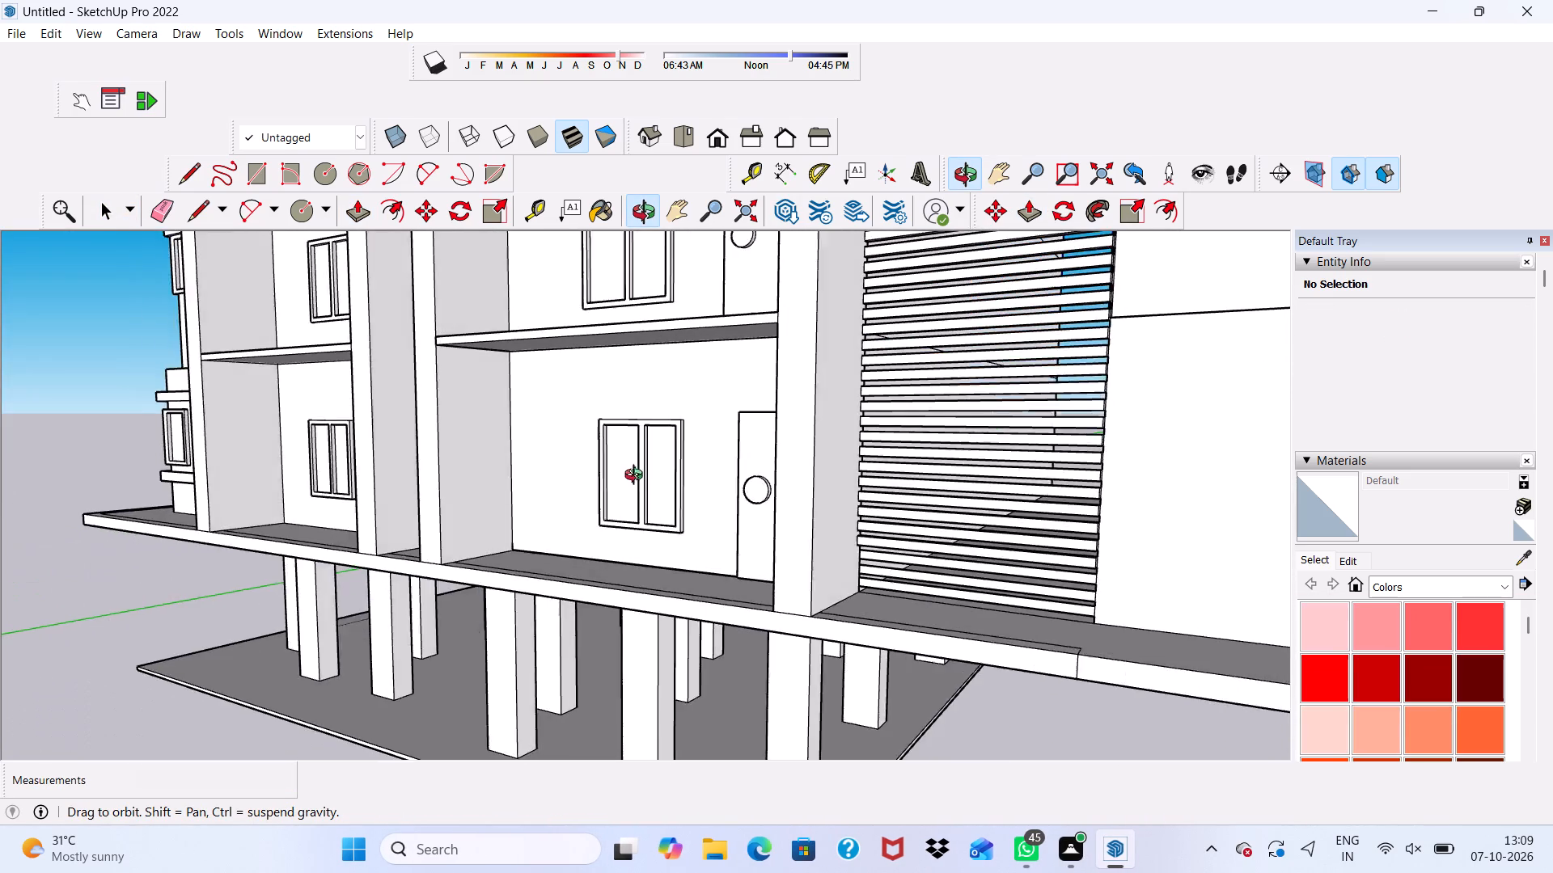
{"action": "middle_click_drag", "start_coordinate": [637, 477], "coordinate": [841, 480]}
{"action": "scroll", "coordinate": [844, 469], "scroll_direction": "down", "scroll_amount": 7}
{"action": "middle_click_drag", "start_coordinate": [736, 446], "coordinate": [758, 404]}
{"action": "scroll", "coordinate": [793, 441], "scroll_direction": "up", "scroll_amount": 1}
{"action": "scroll", "coordinate": [793, 441], "scroll_direction": "down", "scroll_amount": 5}
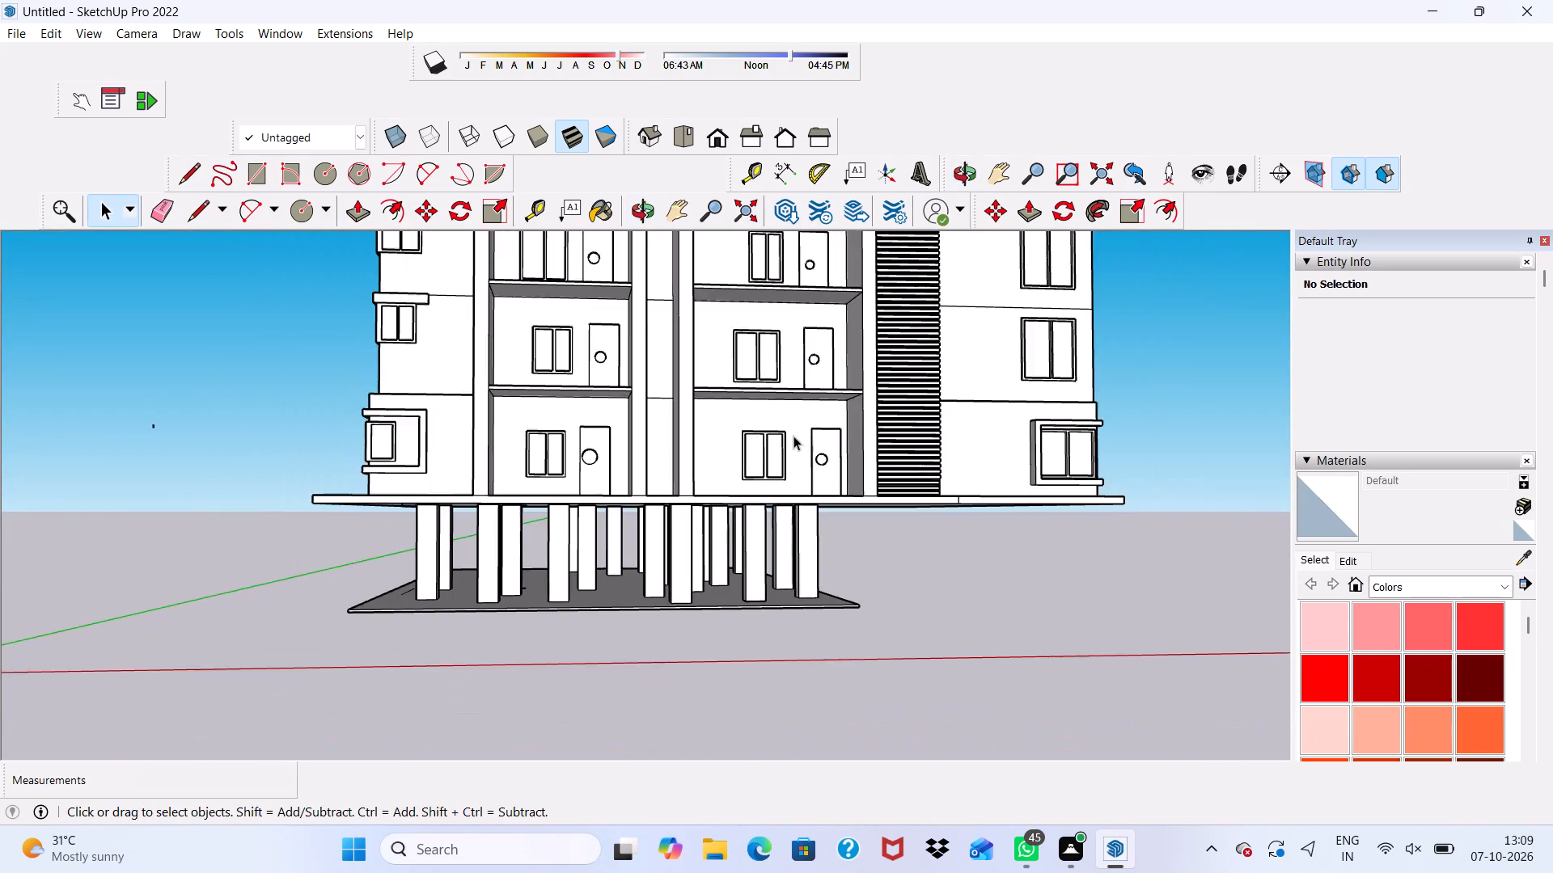
{"action": "scroll", "coordinate": [734, 386], "scroll_direction": "down", "scroll_amount": 9}
{"action": "middle_click_drag", "start_coordinate": [785, 362], "coordinate": [735, 480]}
{"action": "scroll", "coordinate": [789, 286], "scroll_direction": "up", "scroll_amount": 4}
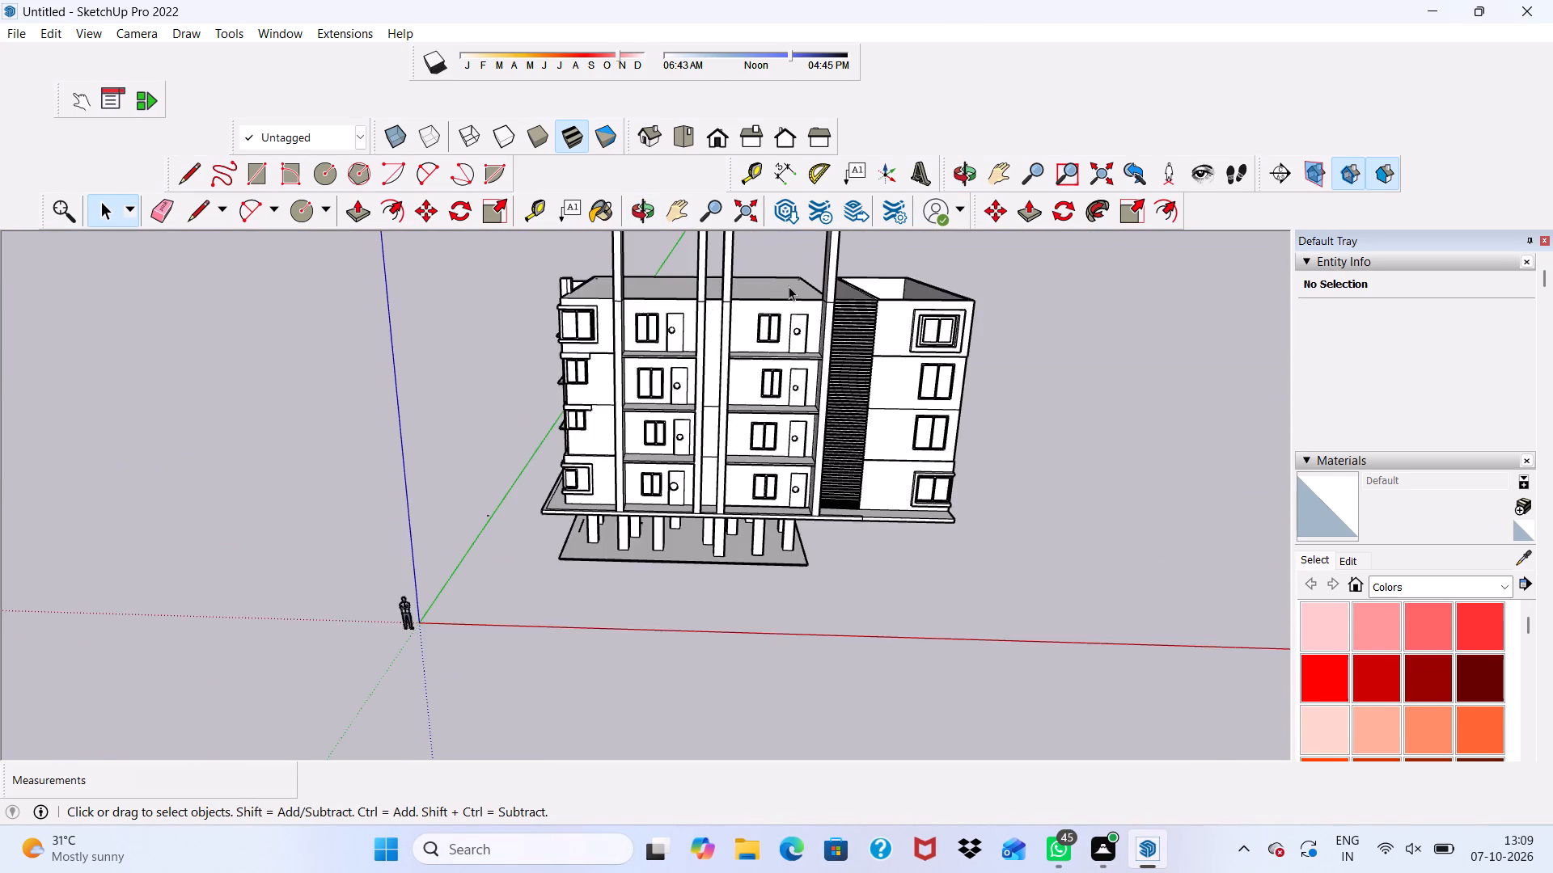
Draw a parapet rectangle about 16'8" wide and 2'9" high between the columns on the top-floor balcony beside the slotted wall.
{"action": "scroll", "coordinate": [789, 286], "scroll_direction": "up", "scroll_amount": 9}
{"action": "scroll", "coordinate": [756, 369], "scroll_direction": "down", "scroll_amount": 2}
{"action": "middle_click_drag", "start_coordinate": [754, 369], "coordinate": [688, 538]}
{"action": "scroll", "coordinate": [662, 428], "scroll_direction": "up", "scroll_amount": 5}
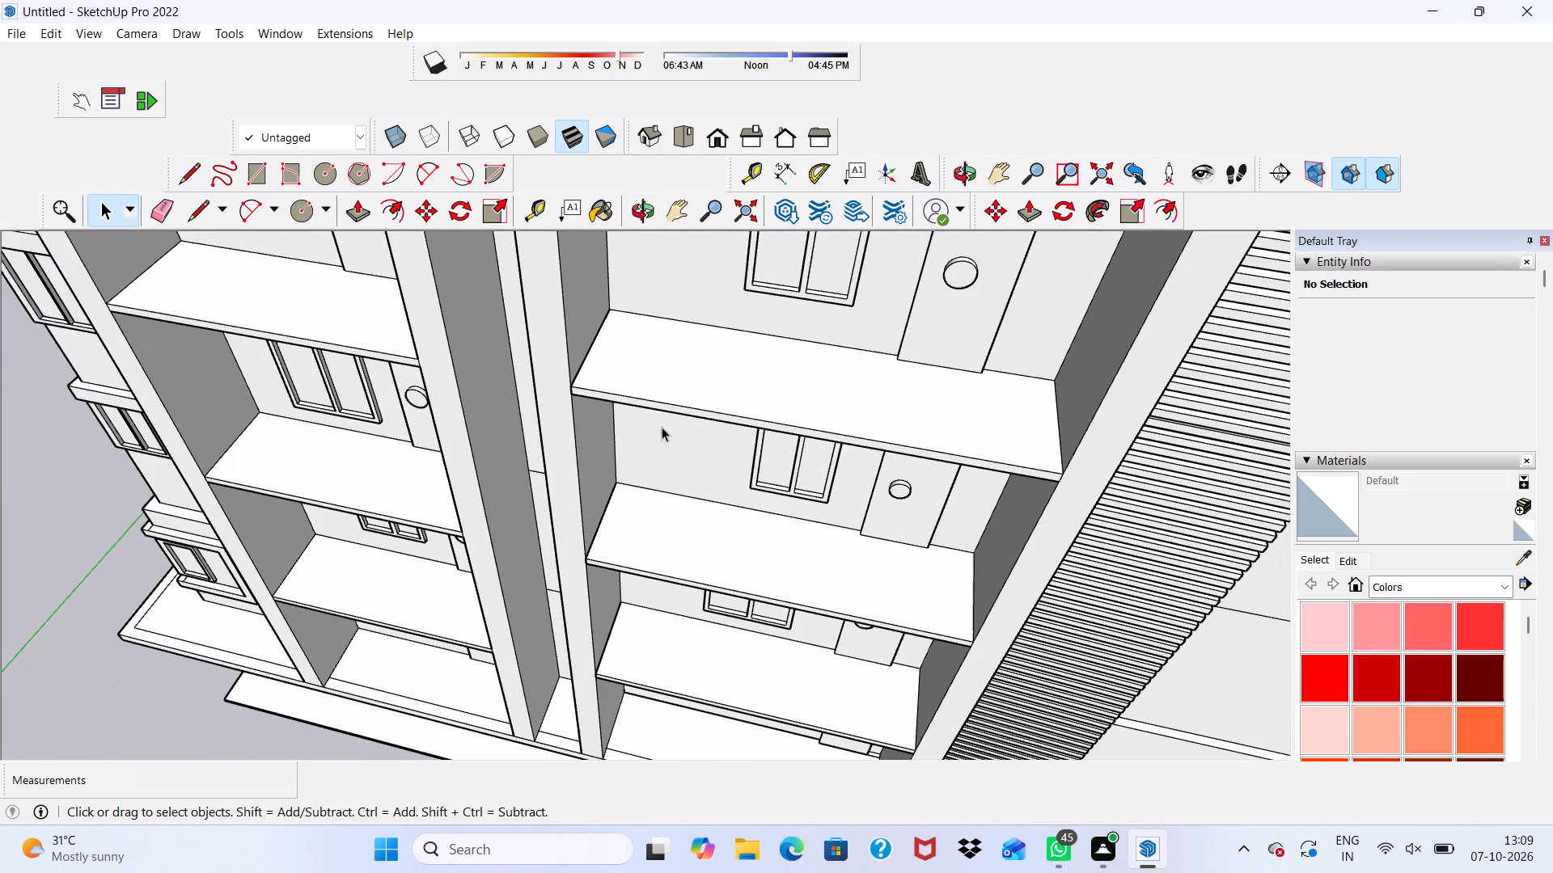
{"action": "left_click", "coordinate": [254, 173]}
{"action": "scroll", "coordinate": [491, 394], "scroll_direction": "up", "scroll_amount": 3}
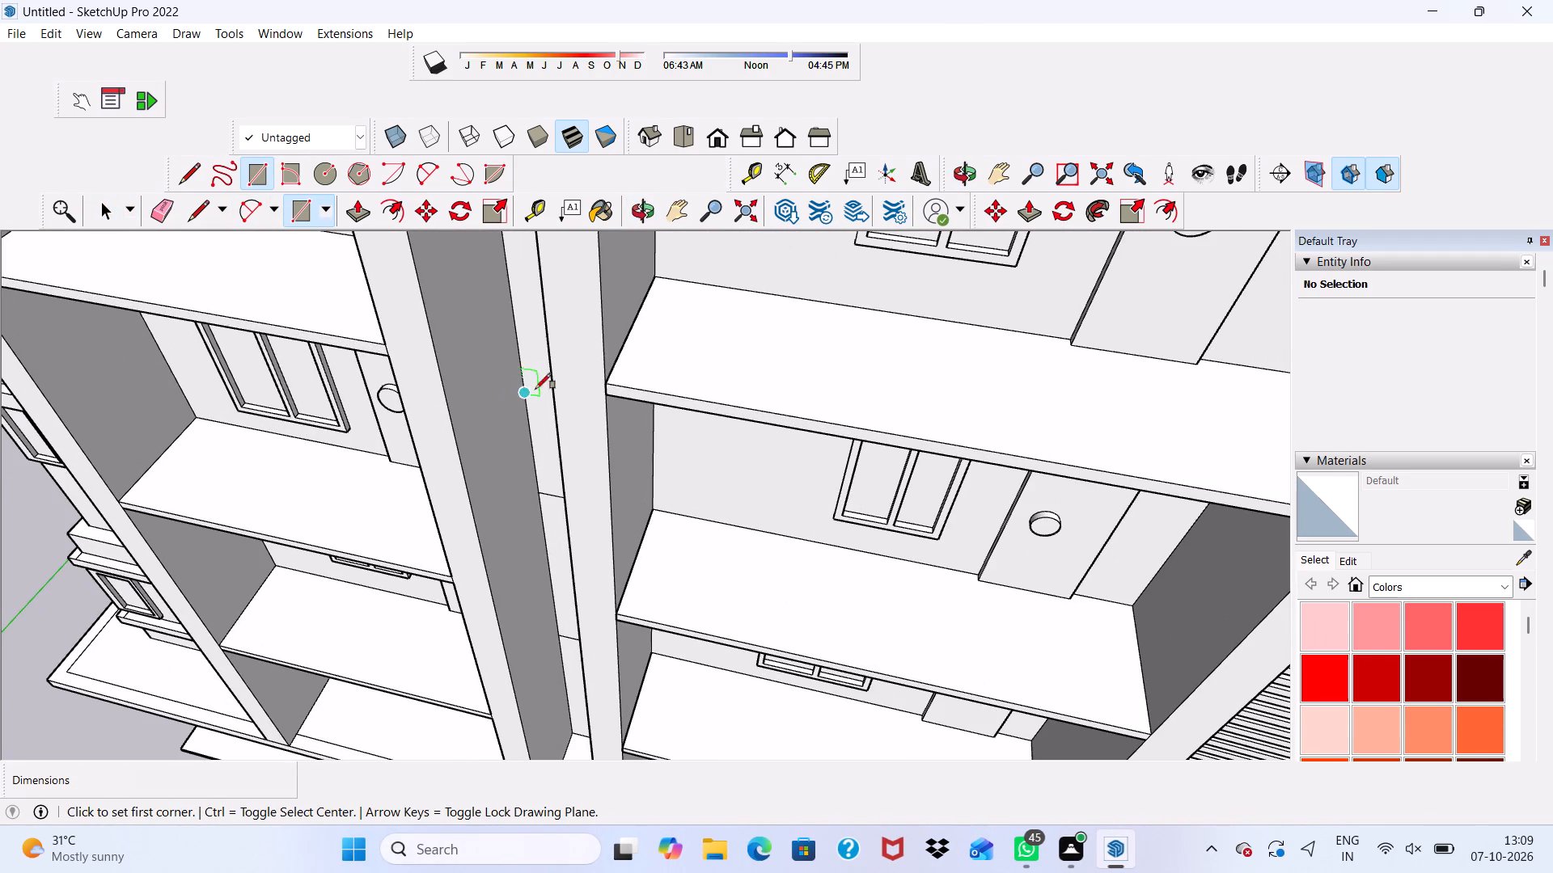
{"action": "left_click", "coordinate": [603, 389]}
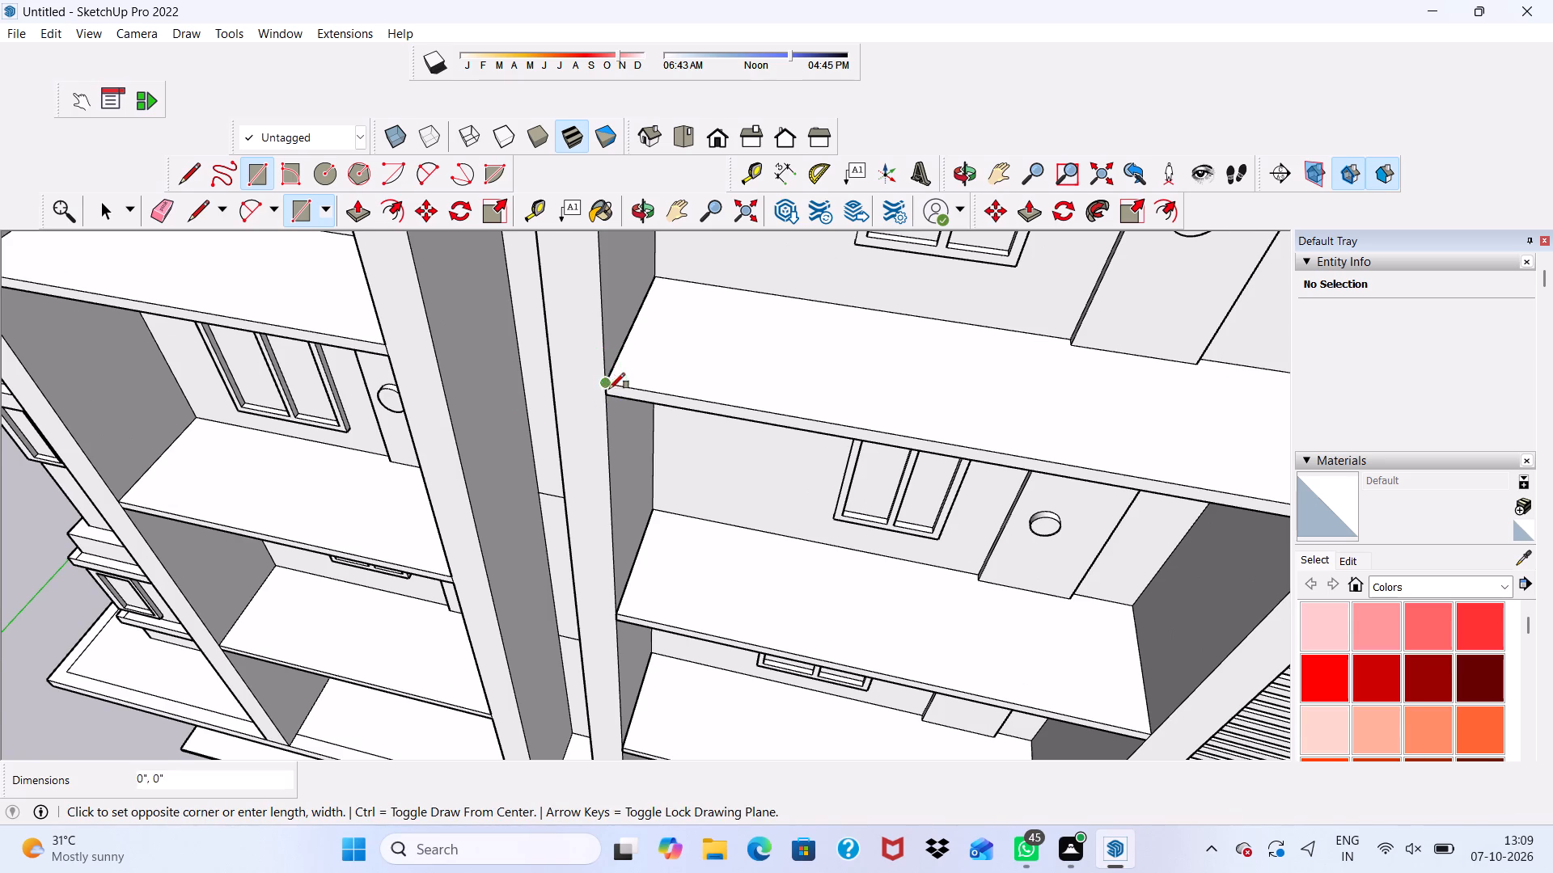
{"action": "scroll", "coordinate": [609, 389], "scroll_direction": "down", "scroll_amount": 9}
{"action": "scroll", "coordinate": [1020, 431], "scroll_direction": "up", "scroll_amount": 3}
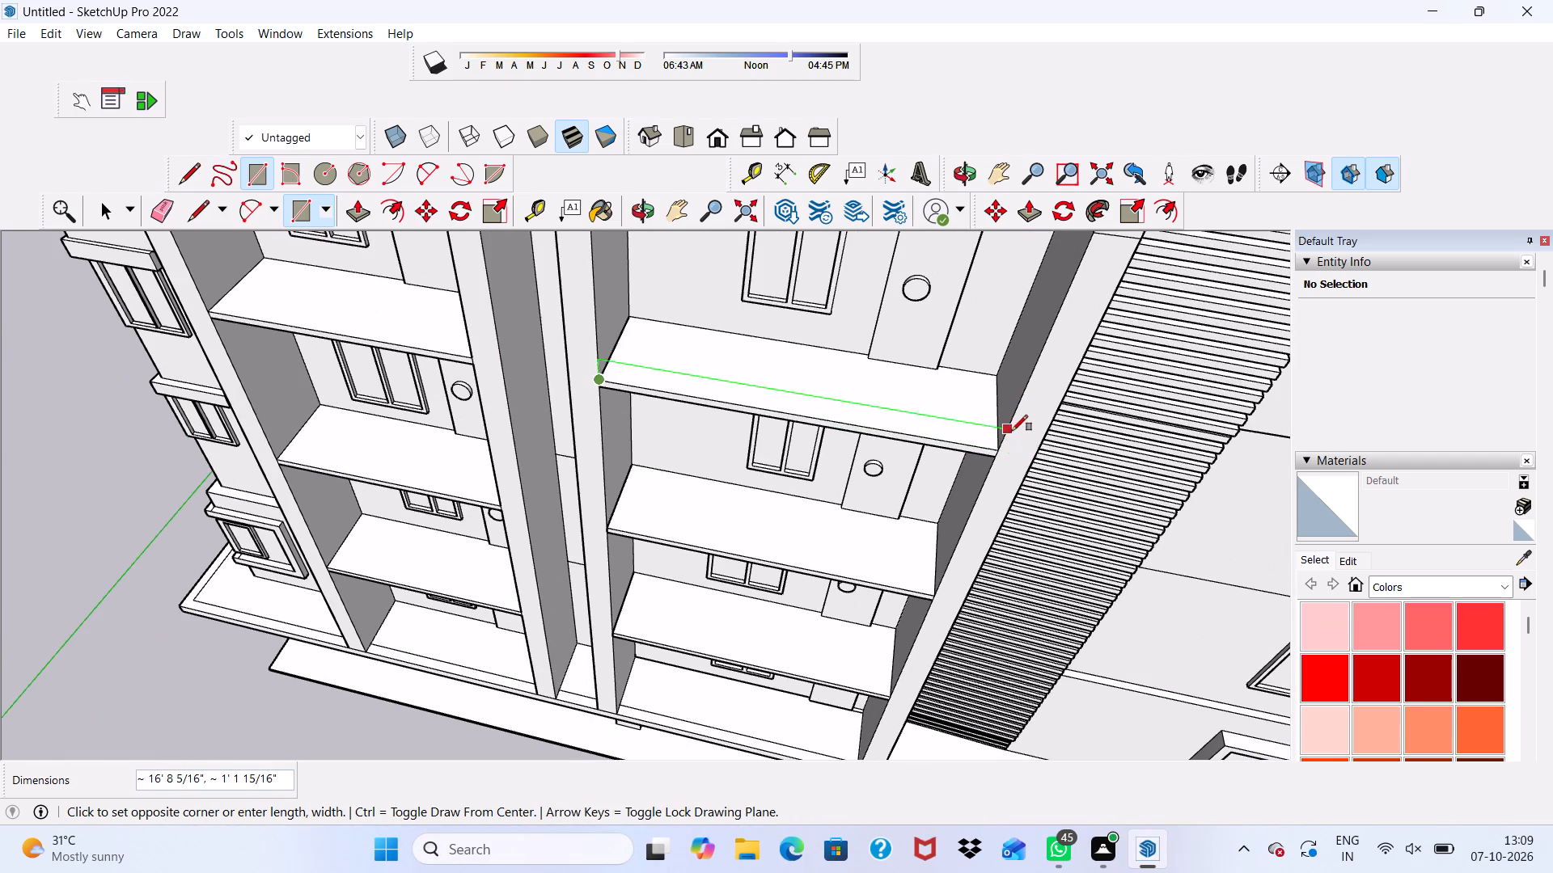
{"action": "scroll", "coordinate": [1001, 419], "scroll_direction": "down", "scroll_amount": 4}
{"action": "middle_click_drag", "start_coordinate": [1001, 418], "coordinate": [1047, 164]}
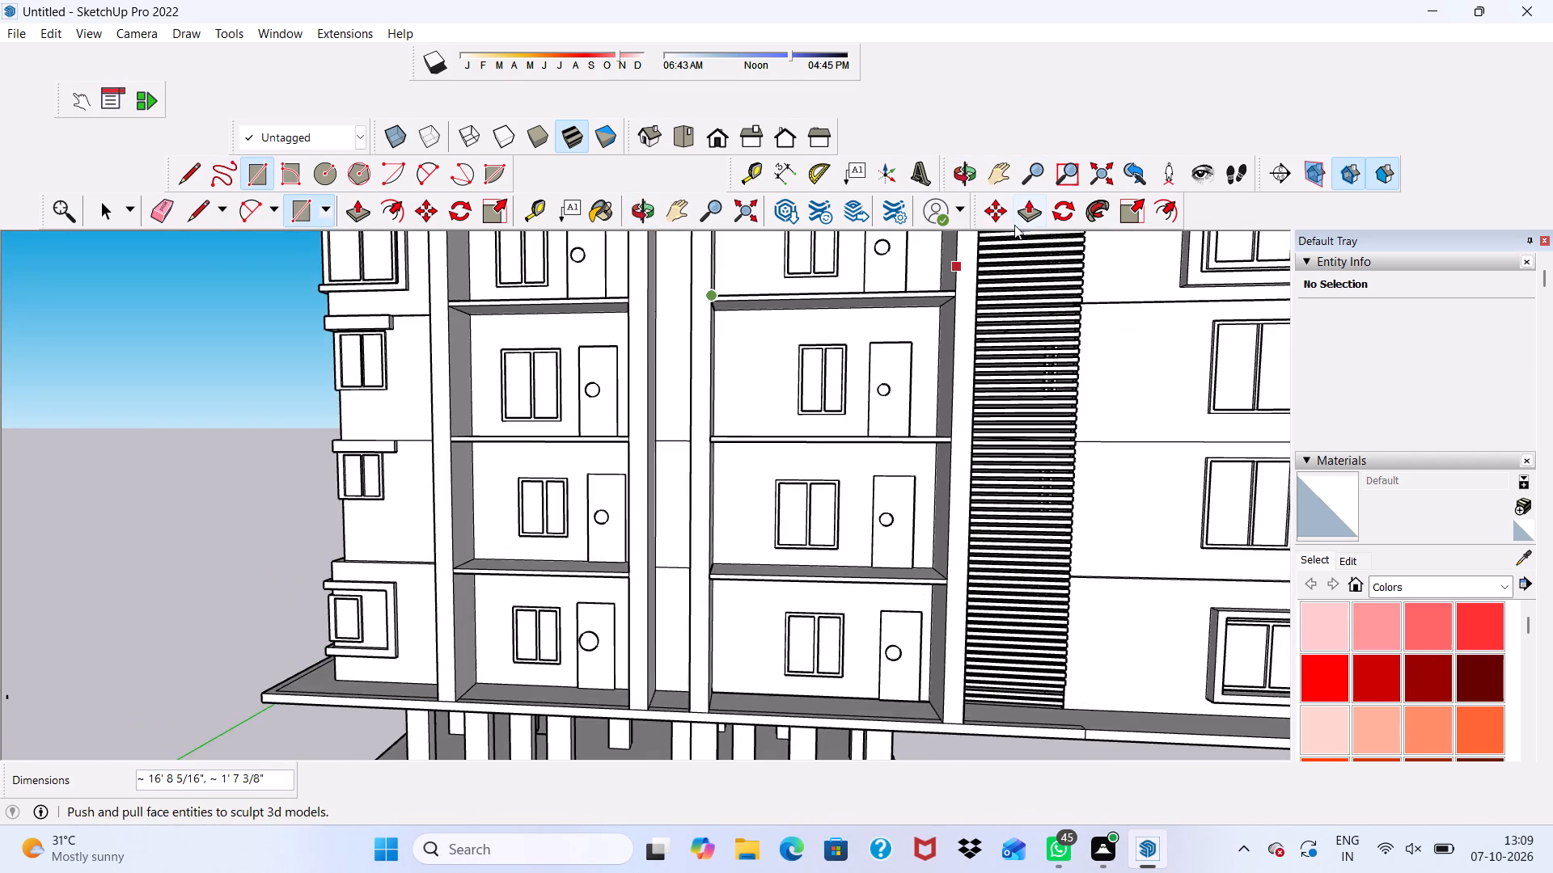
{"action": "scroll", "coordinate": [1013, 234], "scroll_direction": "up", "scroll_amount": 3}
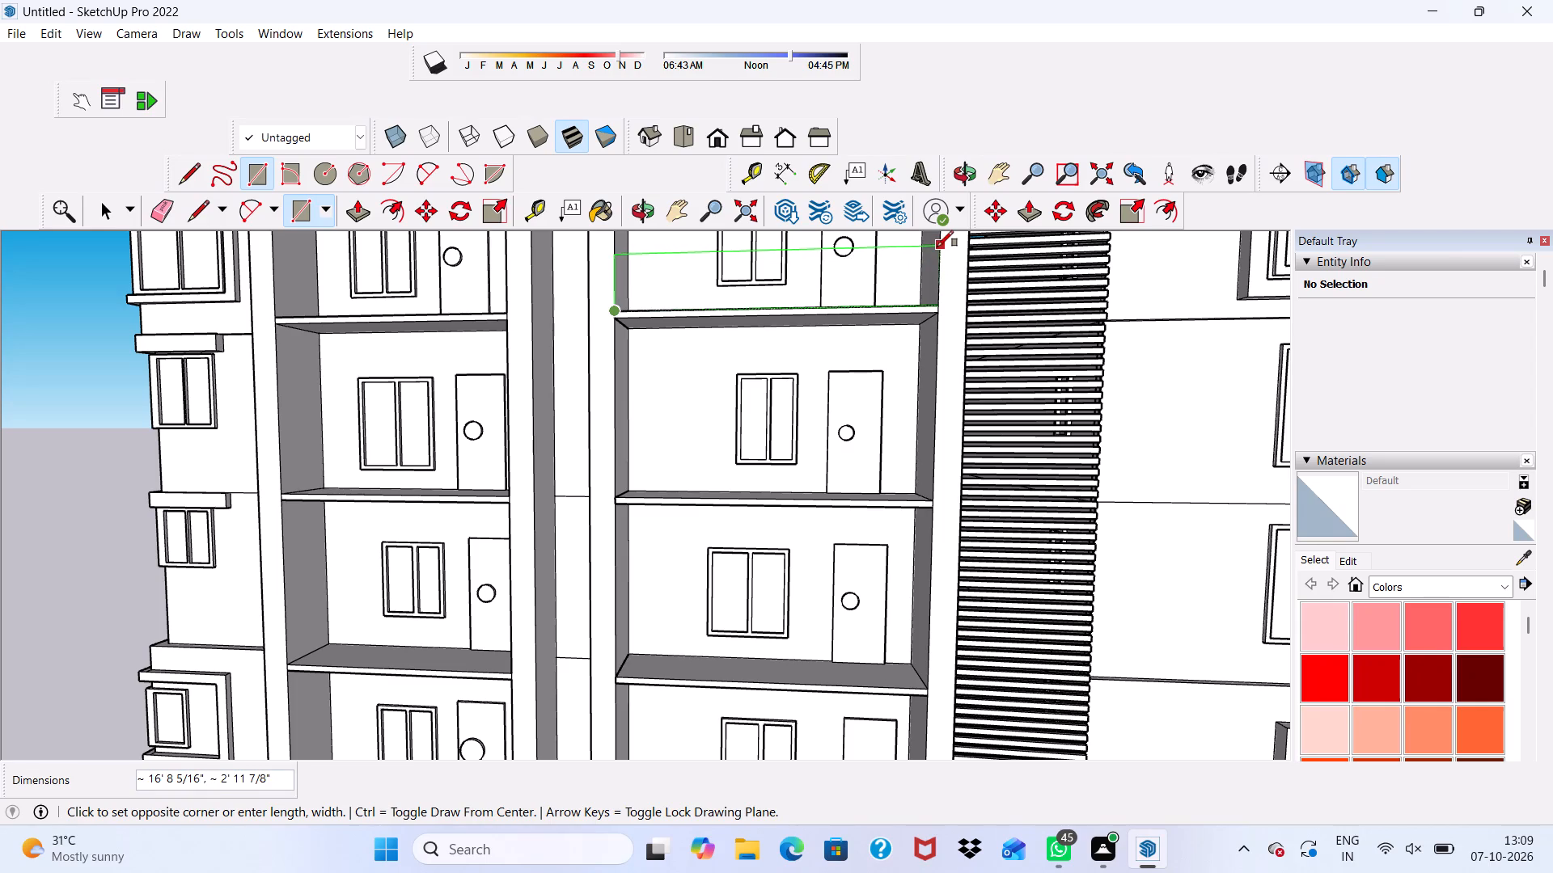
{"action": "left_click", "coordinate": [941, 250]}
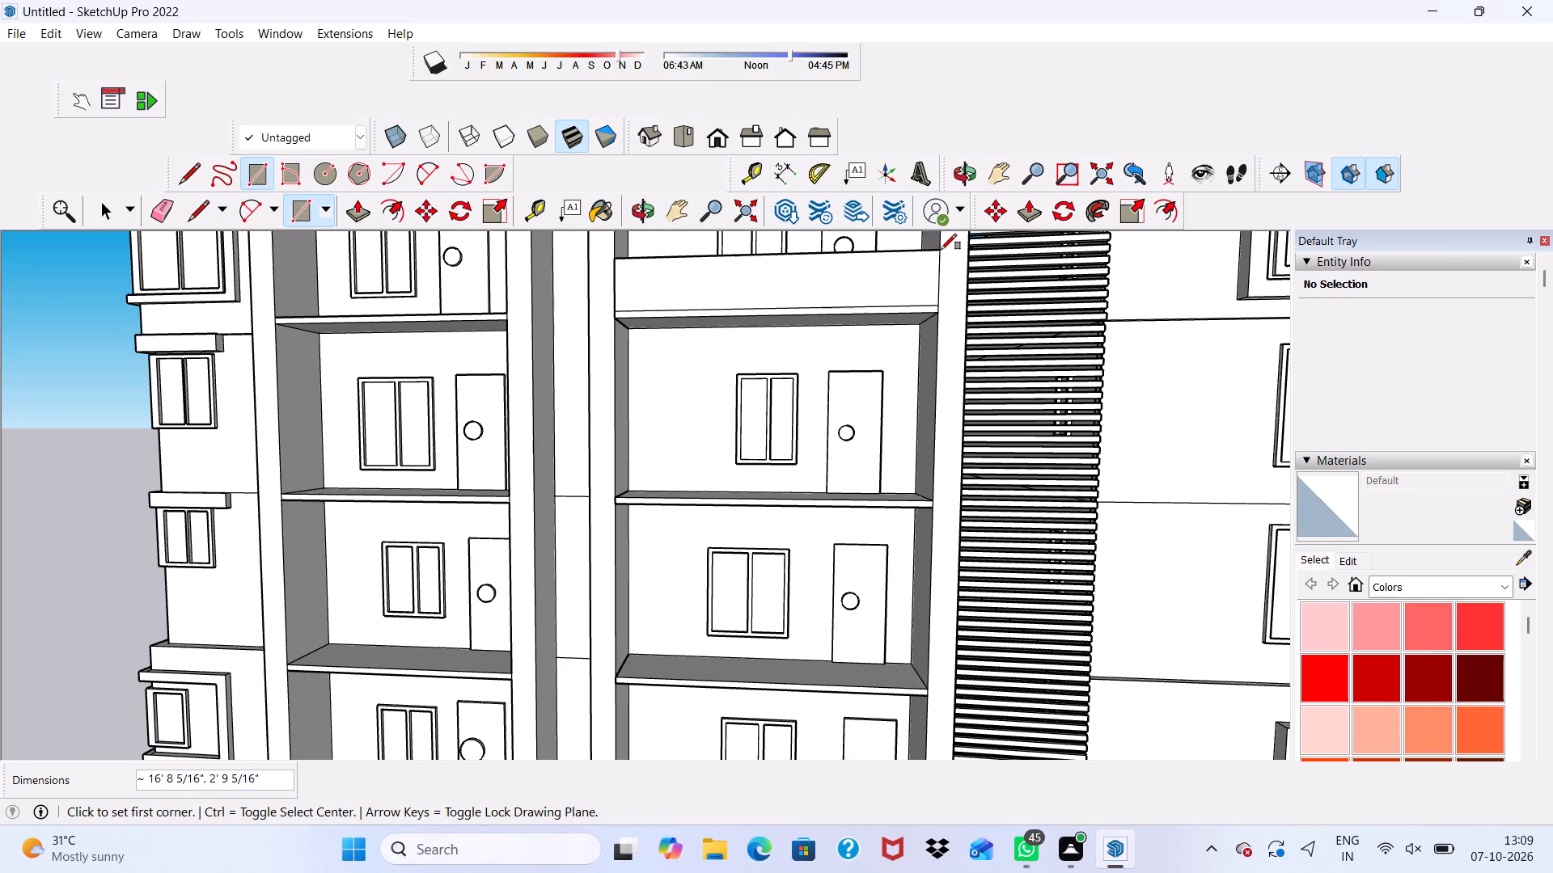
Examine the top-floor balcony's parapet face against the whole front facade from several angles and distances.
{"action": "scroll", "coordinate": [929, 339], "scroll_direction": "down", "scroll_amount": 5}
{"action": "middle_click_drag", "start_coordinate": [767, 416], "coordinate": [1077, 444]}
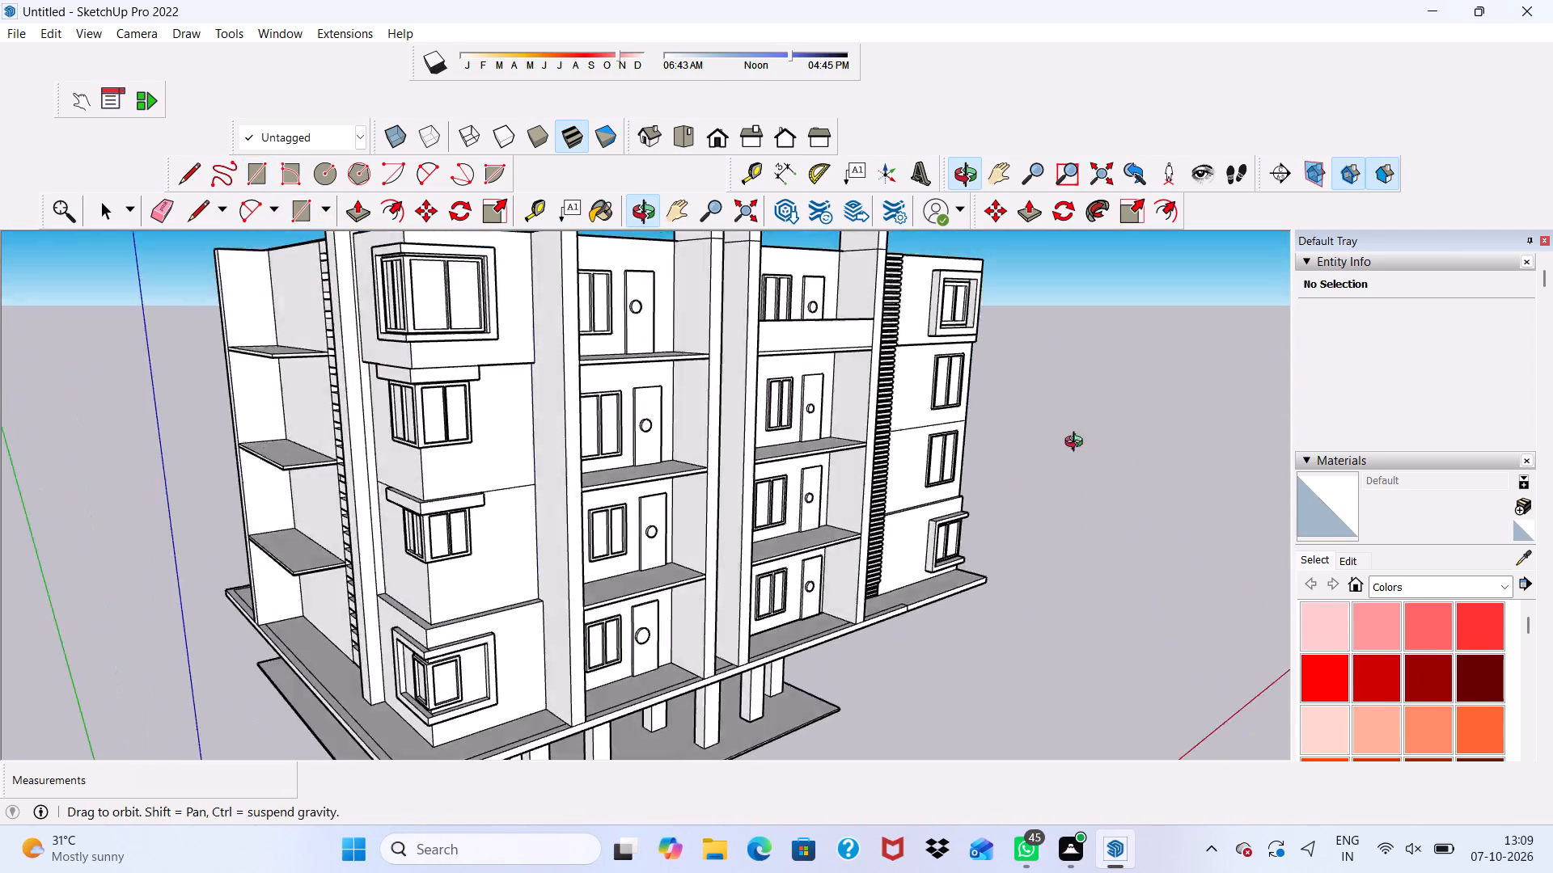
{"action": "middle_click_drag", "start_coordinate": [1077, 444], "coordinate": [753, 479]}
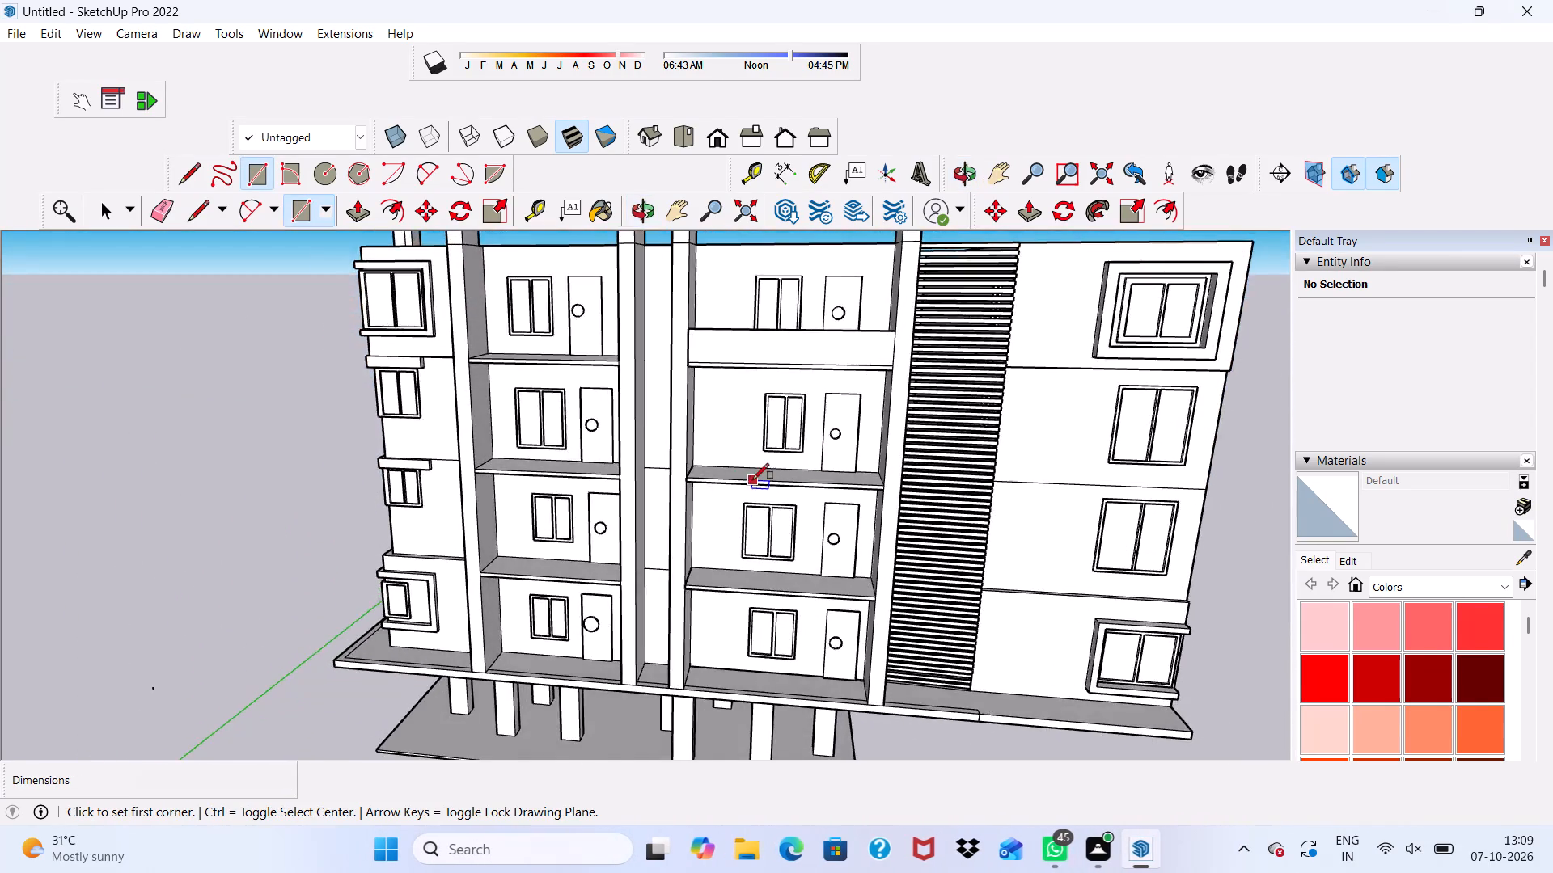
{"action": "scroll", "coordinate": [753, 479], "scroll_direction": "up", "scroll_amount": 3}
{"action": "key", "text": "space"}
{"action": "scroll", "coordinate": [753, 479], "scroll_direction": "down", "scroll_amount": 3}
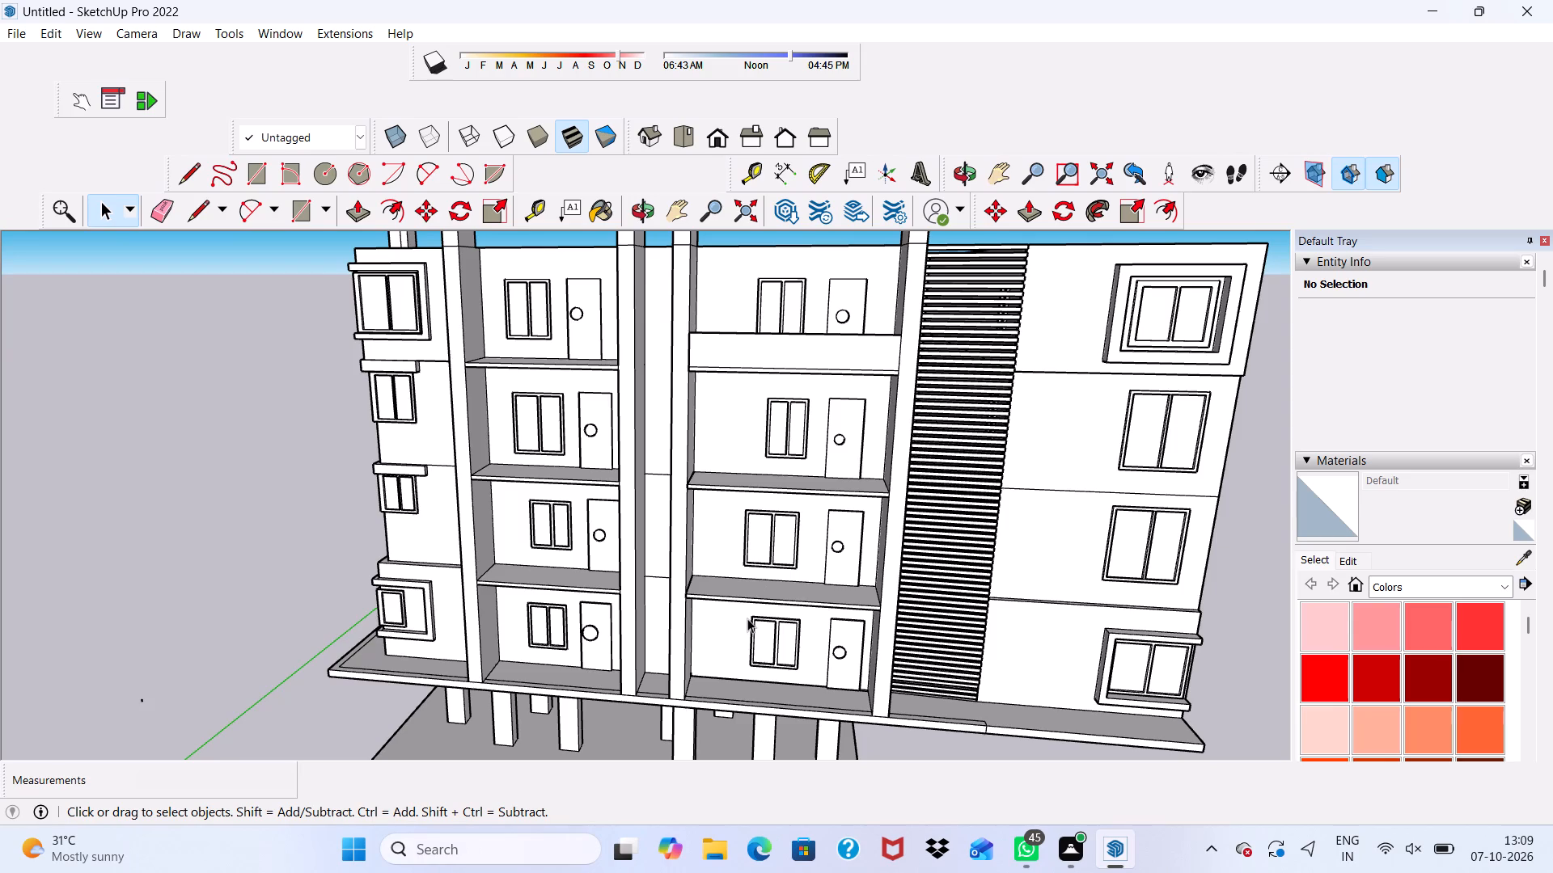
{"action": "scroll", "coordinate": [748, 620], "scroll_direction": "down", "scroll_amount": 4}
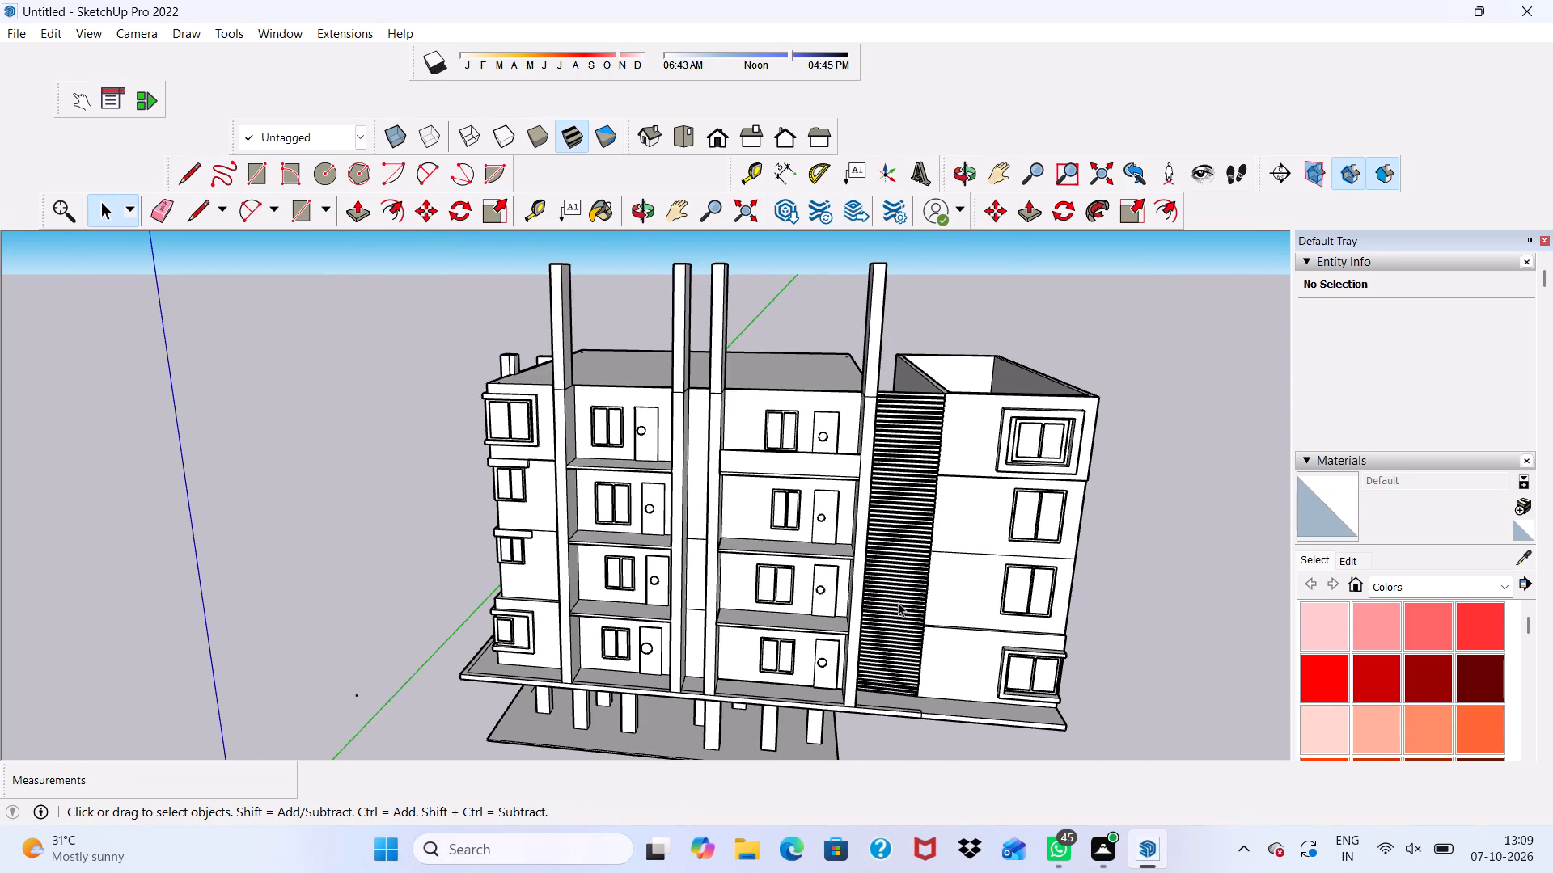
{"action": "scroll", "coordinate": [942, 596], "scroll_direction": "down", "scroll_amount": 3}
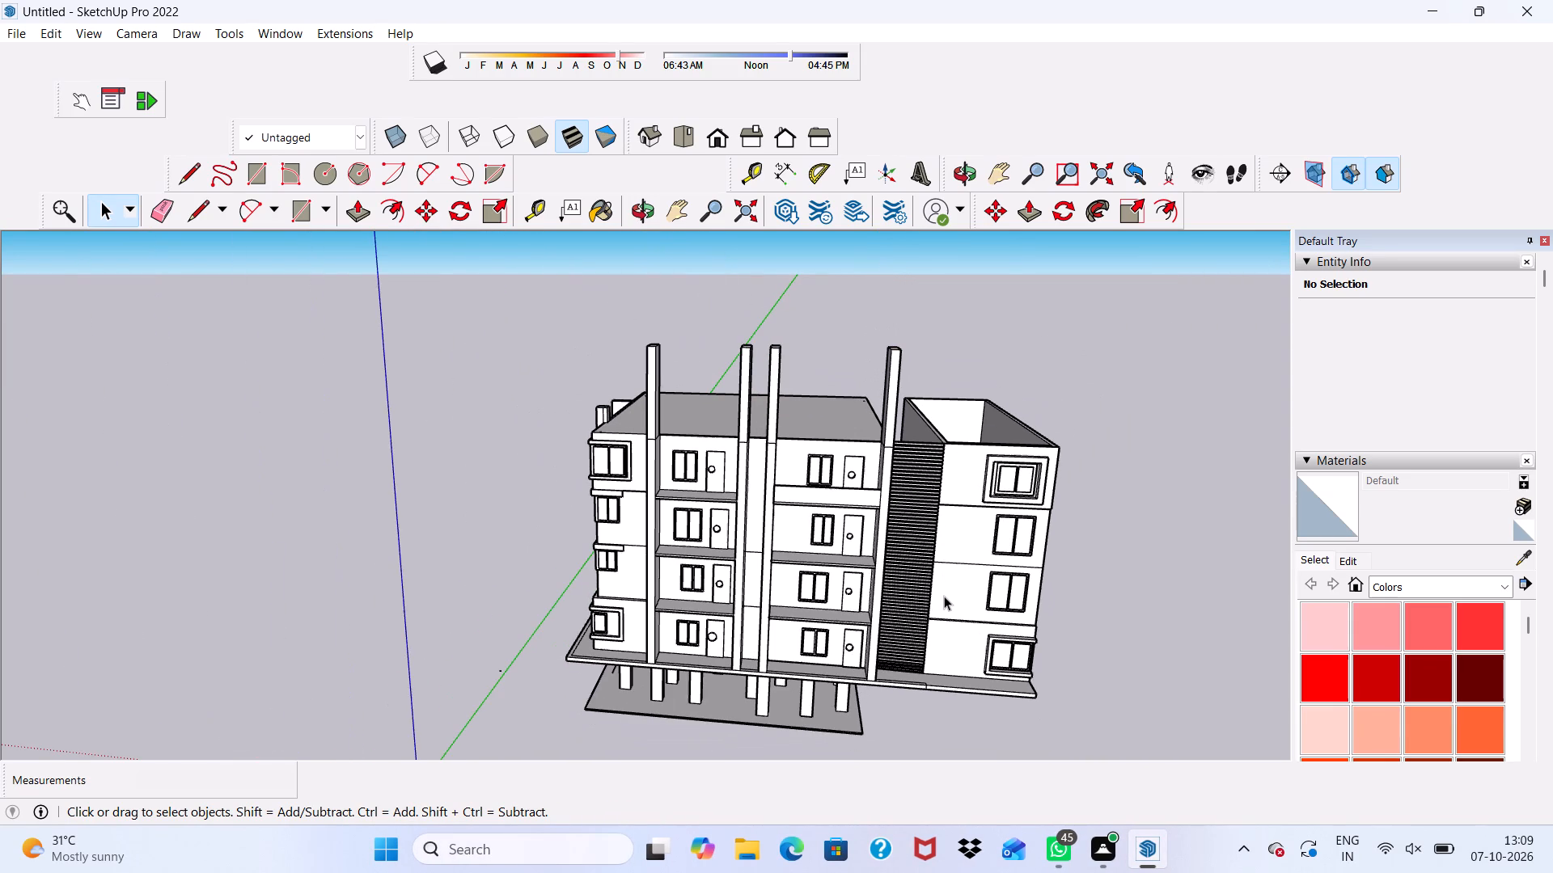
{"action": "scroll", "coordinate": [959, 675], "scroll_direction": "up", "scroll_amount": 4}
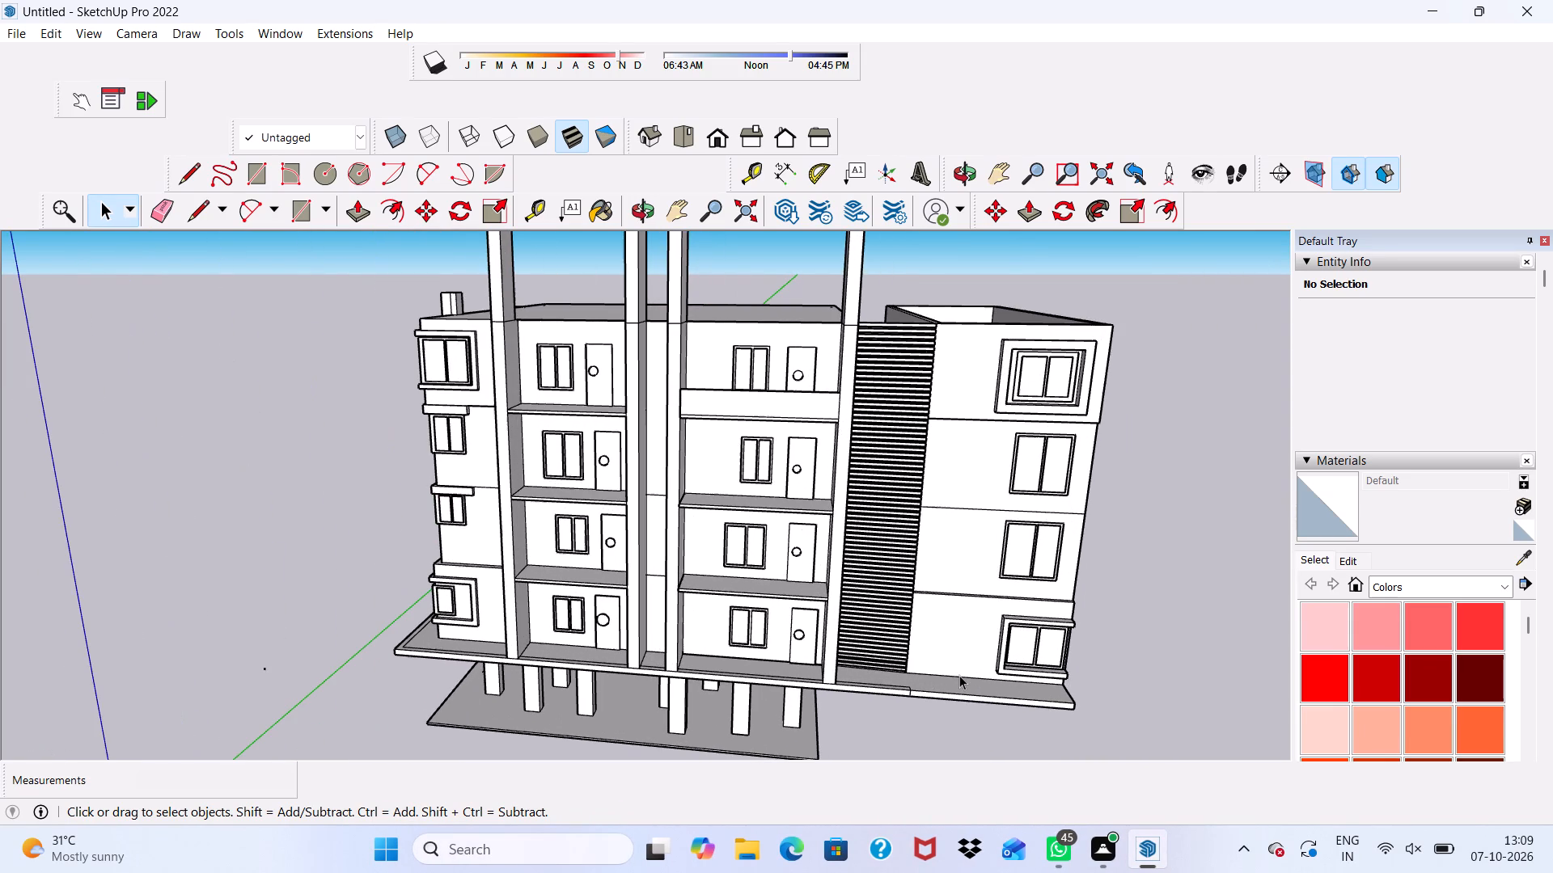
{"action": "scroll", "coordinate": [959, 675], "scroll_direction": "up", "scroll_amount": 1}
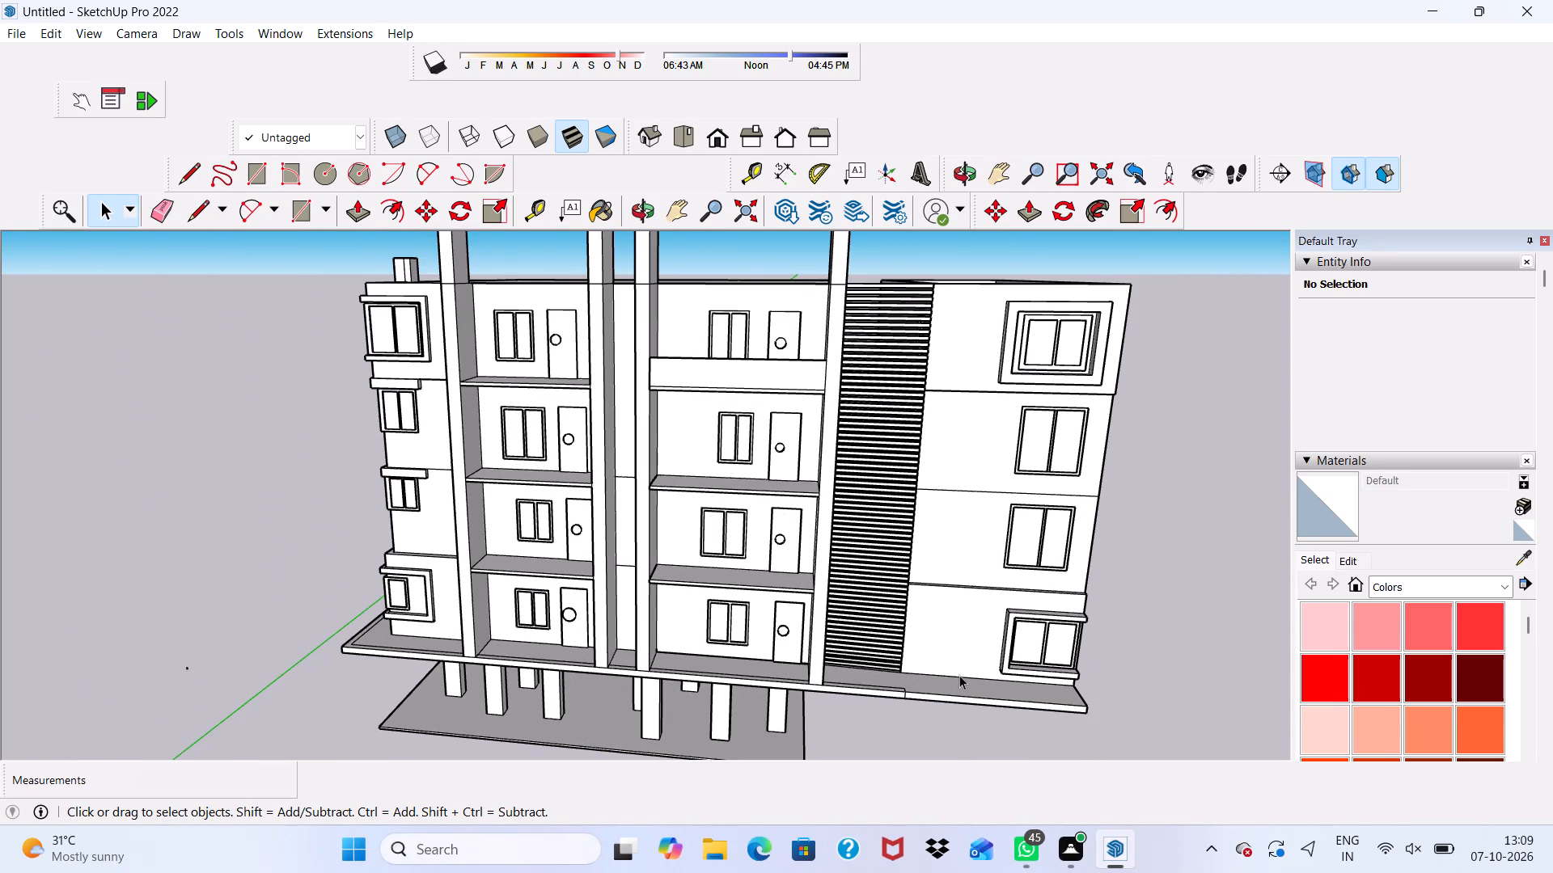
{"action": "scroll", "coordinate": [959, 675], "scroll_direction": "down", "scroll_amount": 9}
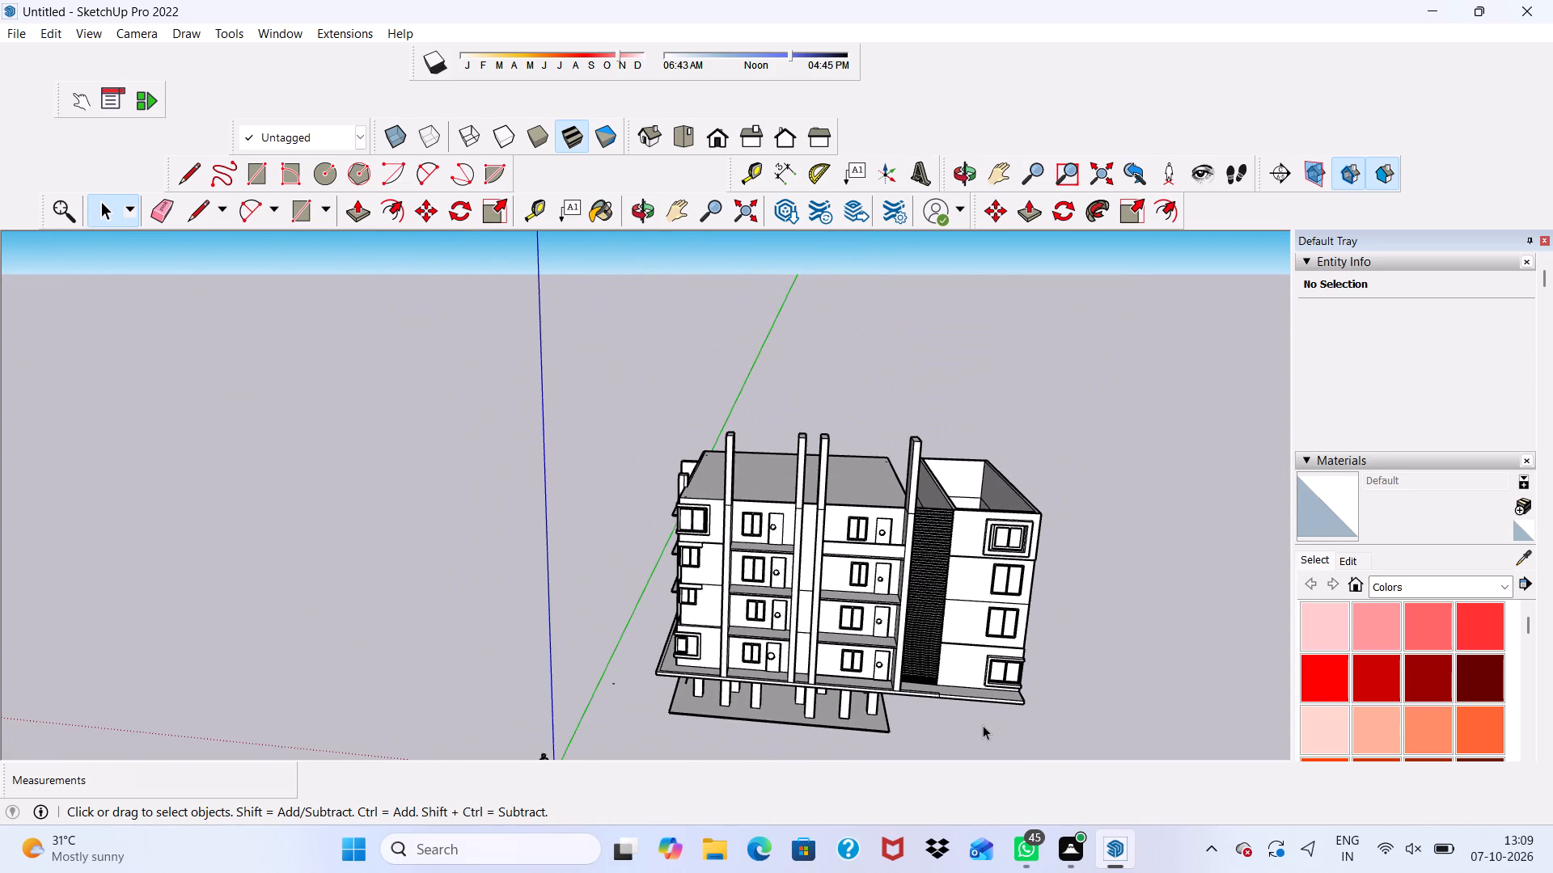
{"action": "scroll", "coordinate": [983, 725], "scroll_direction": "down", "scroll_amount": 2}
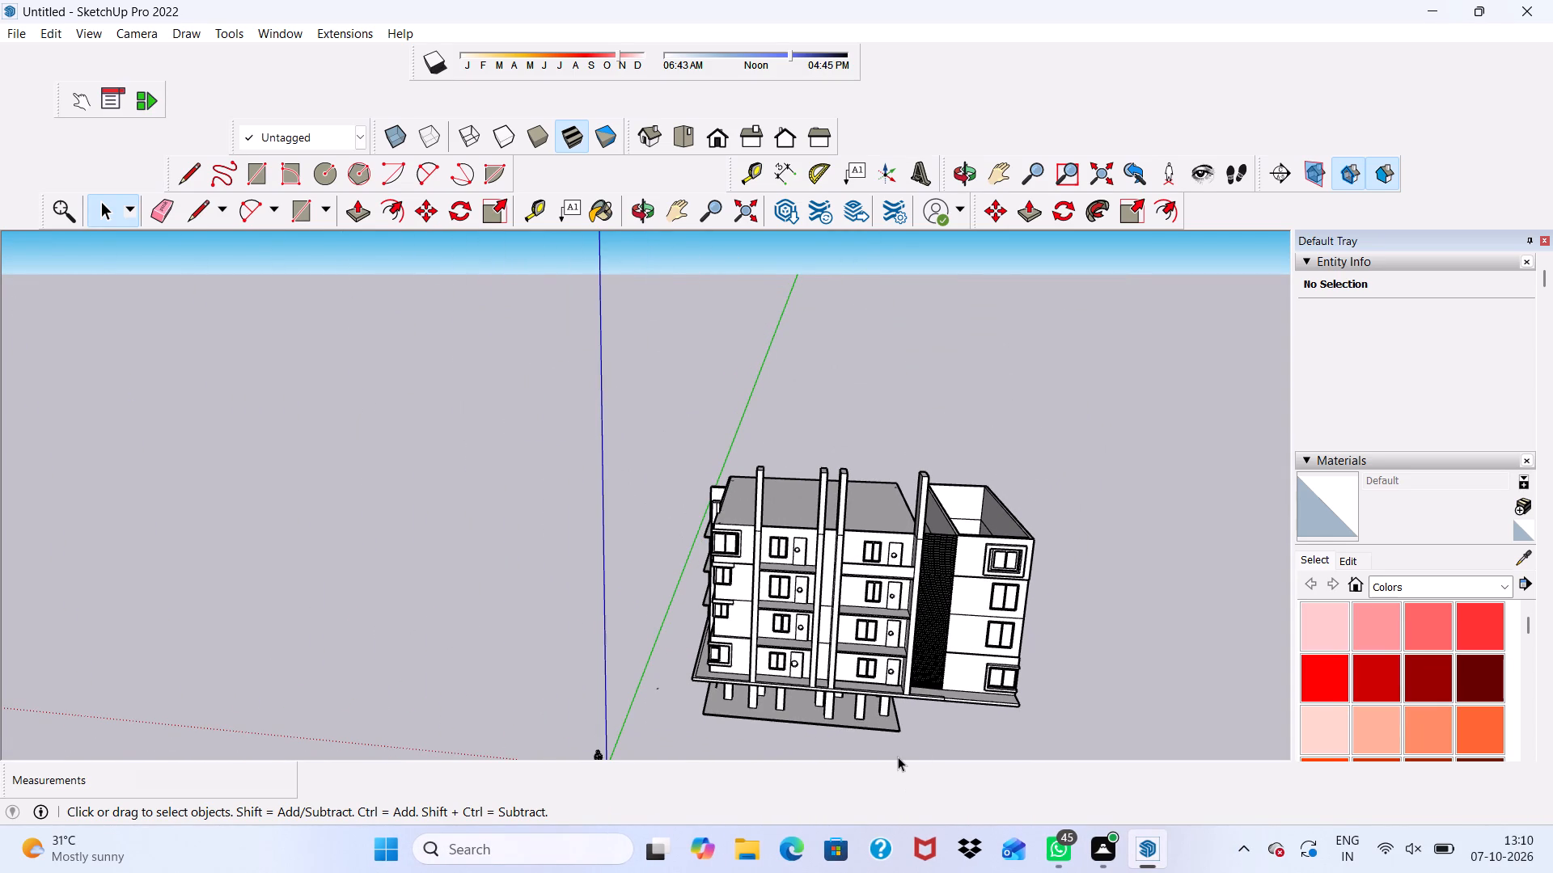
{"action": "scroll", "coordinate": [903, 760], "scroll_direction": "down", "scroll_amount": 5}
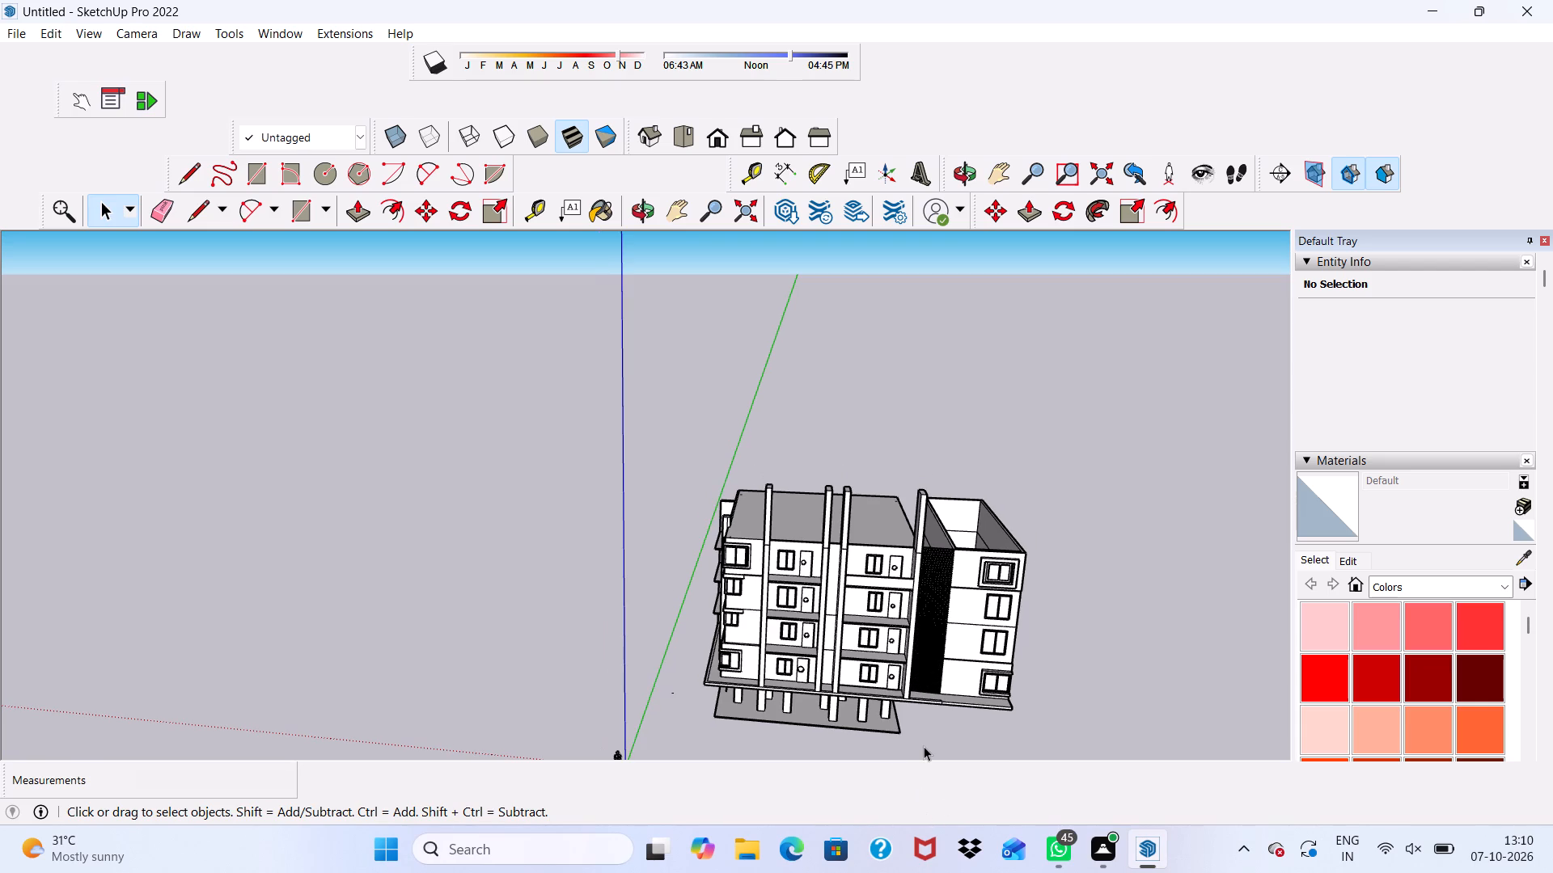
{"action": "scroll", "coordinate": [924, 746], "scroll_direction": "up", "scroll_amount": 15}
{"action": "middle_click_drag", "start_coordinate": [908, 695], "coordinate": [936, 609]}
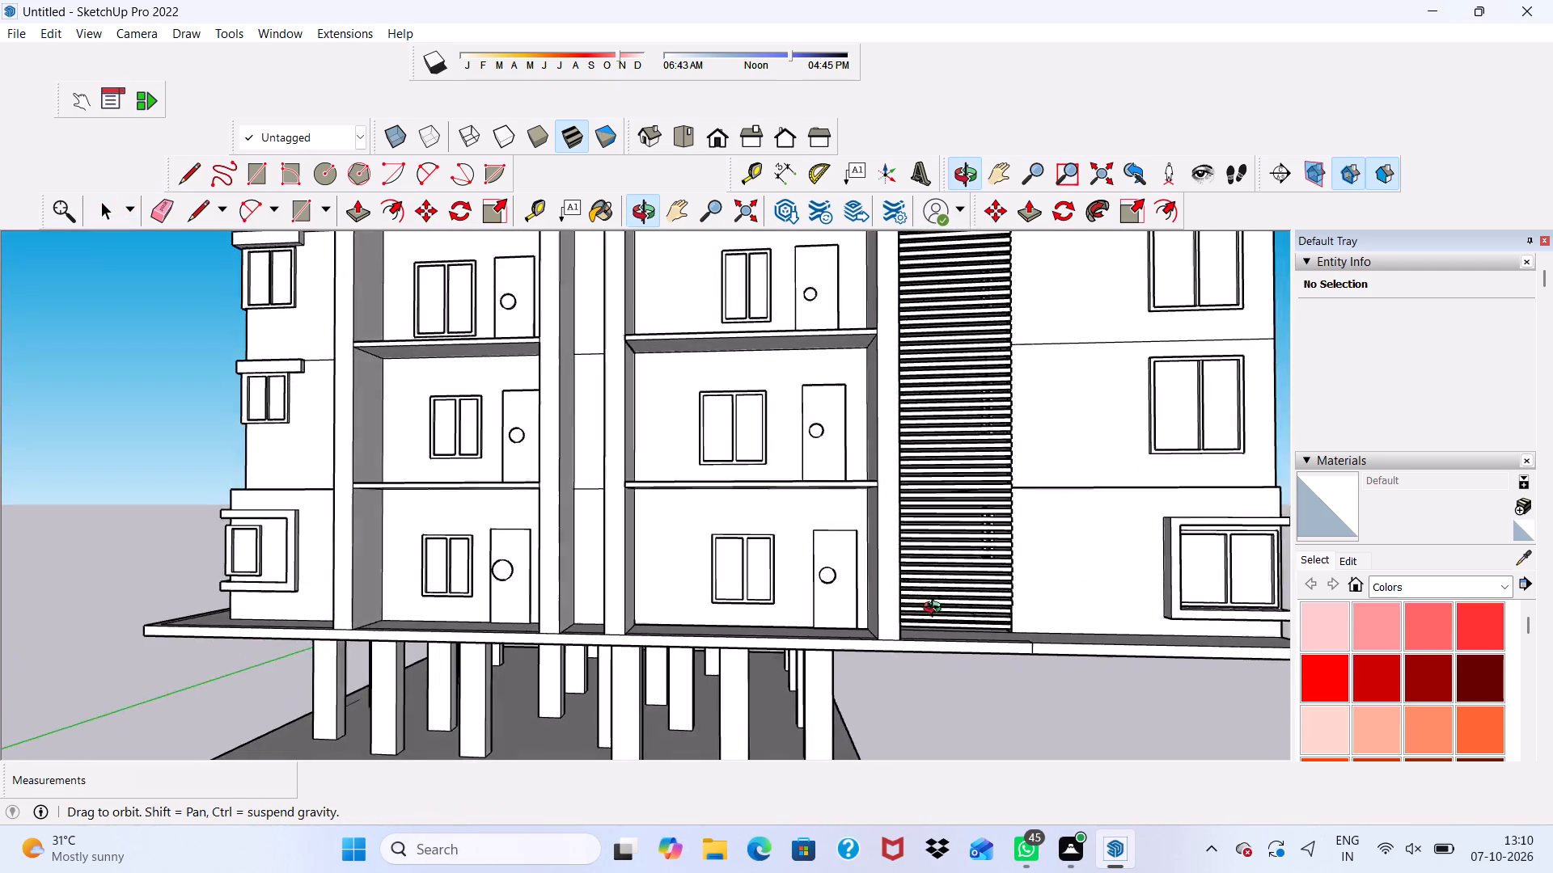
{"action": "middle_click_drag", "start_coordinate": [936, 609], "coordinate": [942, 612]}
{"action": "scroll", "coordinate": [944, 613], "scroll_direction": "down", "scroll_amount": 8}
{"action": "scroll", "coordinate": [837, 365], "scroll_direction": "up", "scroll_amount": 5}
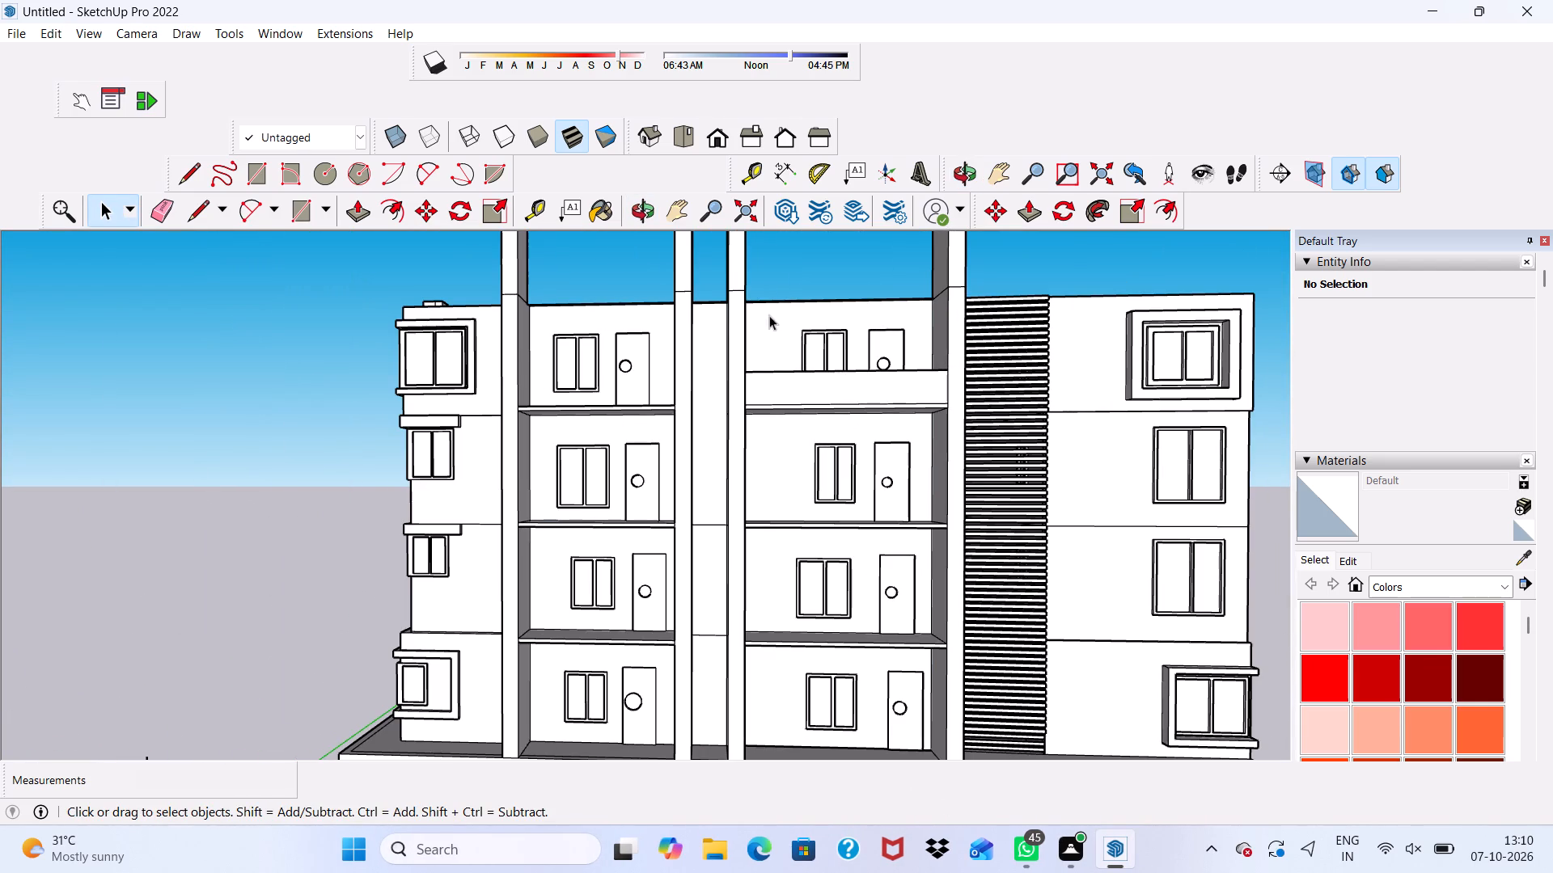
Erase the horizontal seam lines at roof level on the faces of the two middle front columns.
{"action": "left_click", "coordinate": [169, 206]}
{"action": "scroll", "coordinate": [585, 240], "scroll_direction": "up", "scroll_amount": 3}
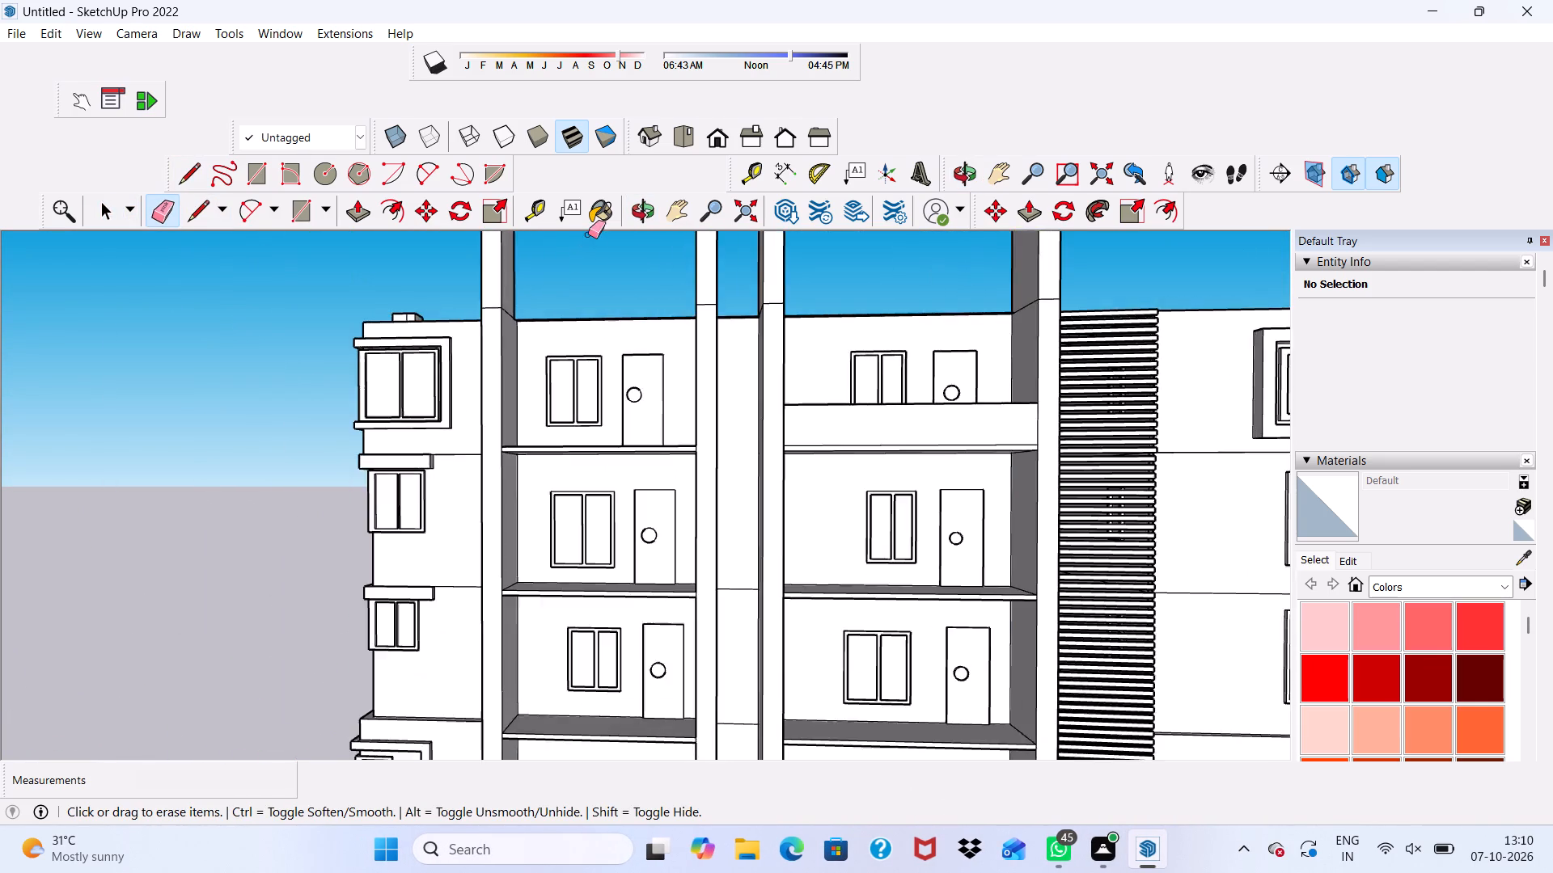
{"action": "scroll", "coordinate": [588, 234], "scroll_direction": "up", "scroll_amount": 7}
{"action": "left_click_drag", "start_coordinate": [848, 367], "coordinate": [853, 387]}
{"action": "scroll", "coordinate": [723, 373], "scroll_direction": "up", "scroll_amount": 4}
{"action": "scroll", "coordinate": [734, 382], "scroll_direction": "down", "scroll_amount": 6}
{"action": "middle_click_drag", "start_coordinate": [745, 405], "coordinate": [803, 445]}
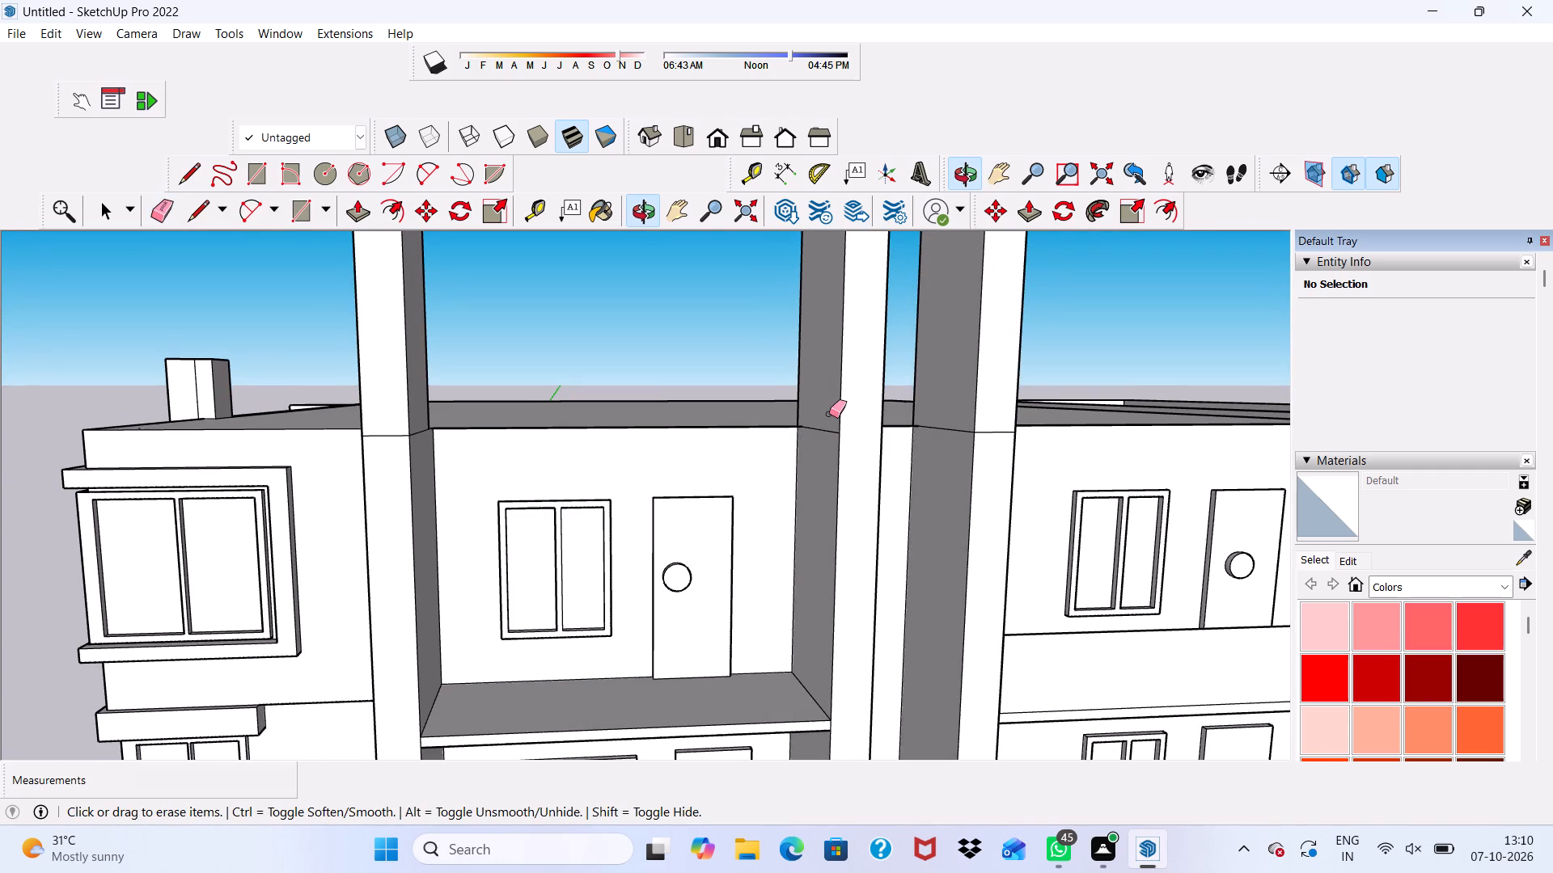
{"action": "left_click_drag", "start_coordinate": [820, 428], "coordinate": [820, 446]}
{"action": "scroll", "coordinate": [838, 450], "scroll_direction": "down", "scroll_amount": 1}
{"action": "middle_click_drag", "start_coordinate": [838, 450], "coordinate": [525, 463]}
{"action": "scroll", "coordinate": [649, 464], "scroll_direction": "up", "scroll_amount": 3}
{"action": "left_click_drag", "start_coordinate": [603, 436], "coordinate": [608, 455]}
{"action": "left_click_drag", "start_coordinate": [679, 447], "coordinate": [685, 472]}
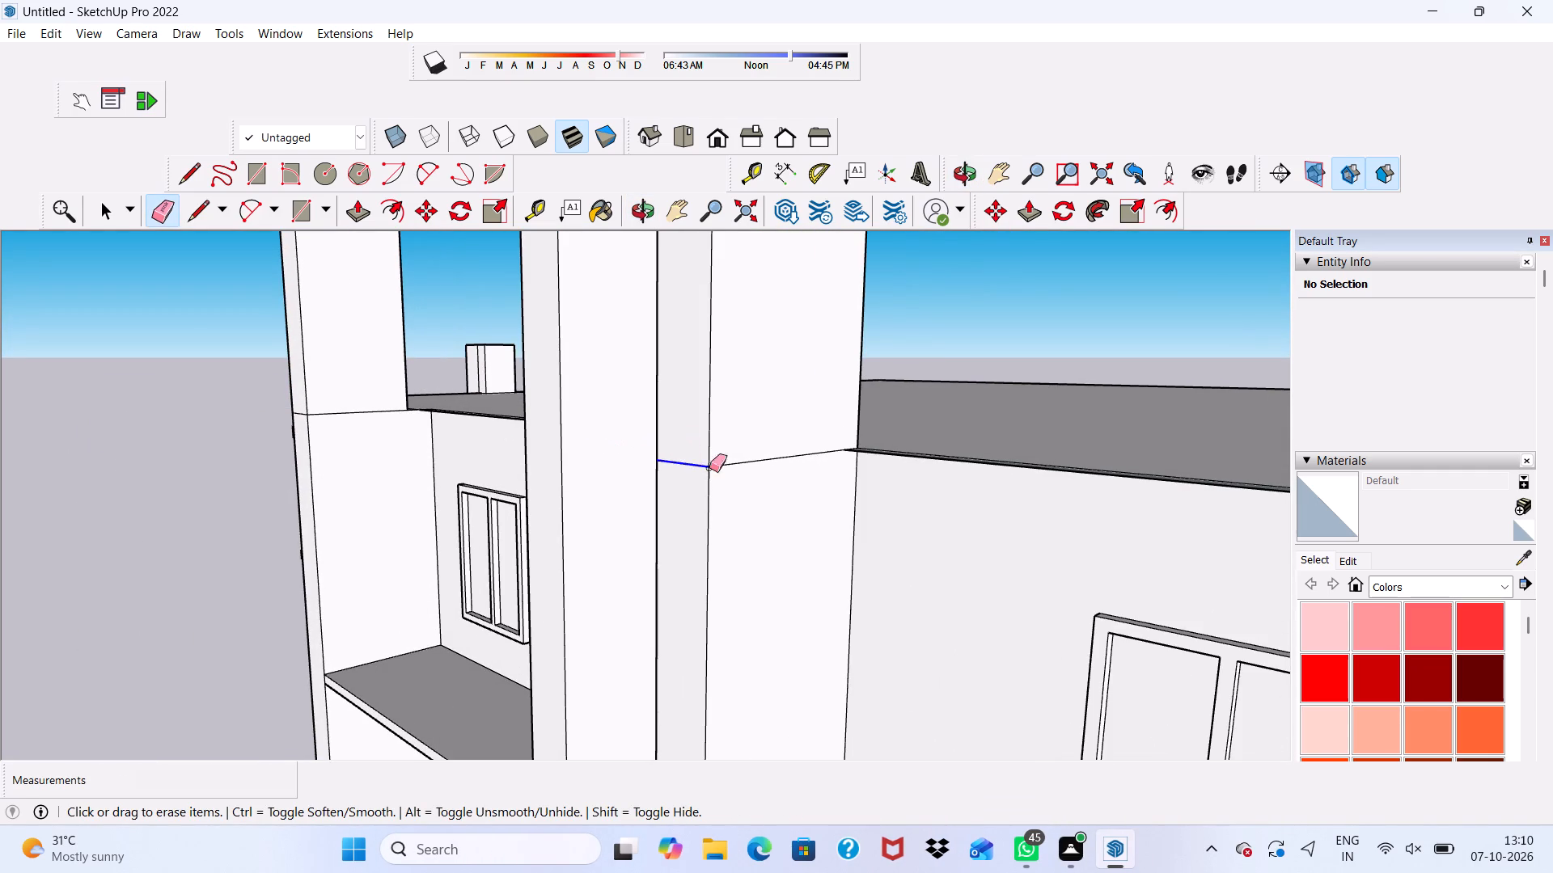
{"action": "left_click_drag", "start_coordinate": [745, 449], "coordinate": [760, 479]}
{"action": "scroll", "coordinate": [666, 447], "scroll_direction": "down", "scroll_amount": 6}
{"action": "middle_click_drag", "start_coordinate": [572, 432], "coordinate": [955, 454]}
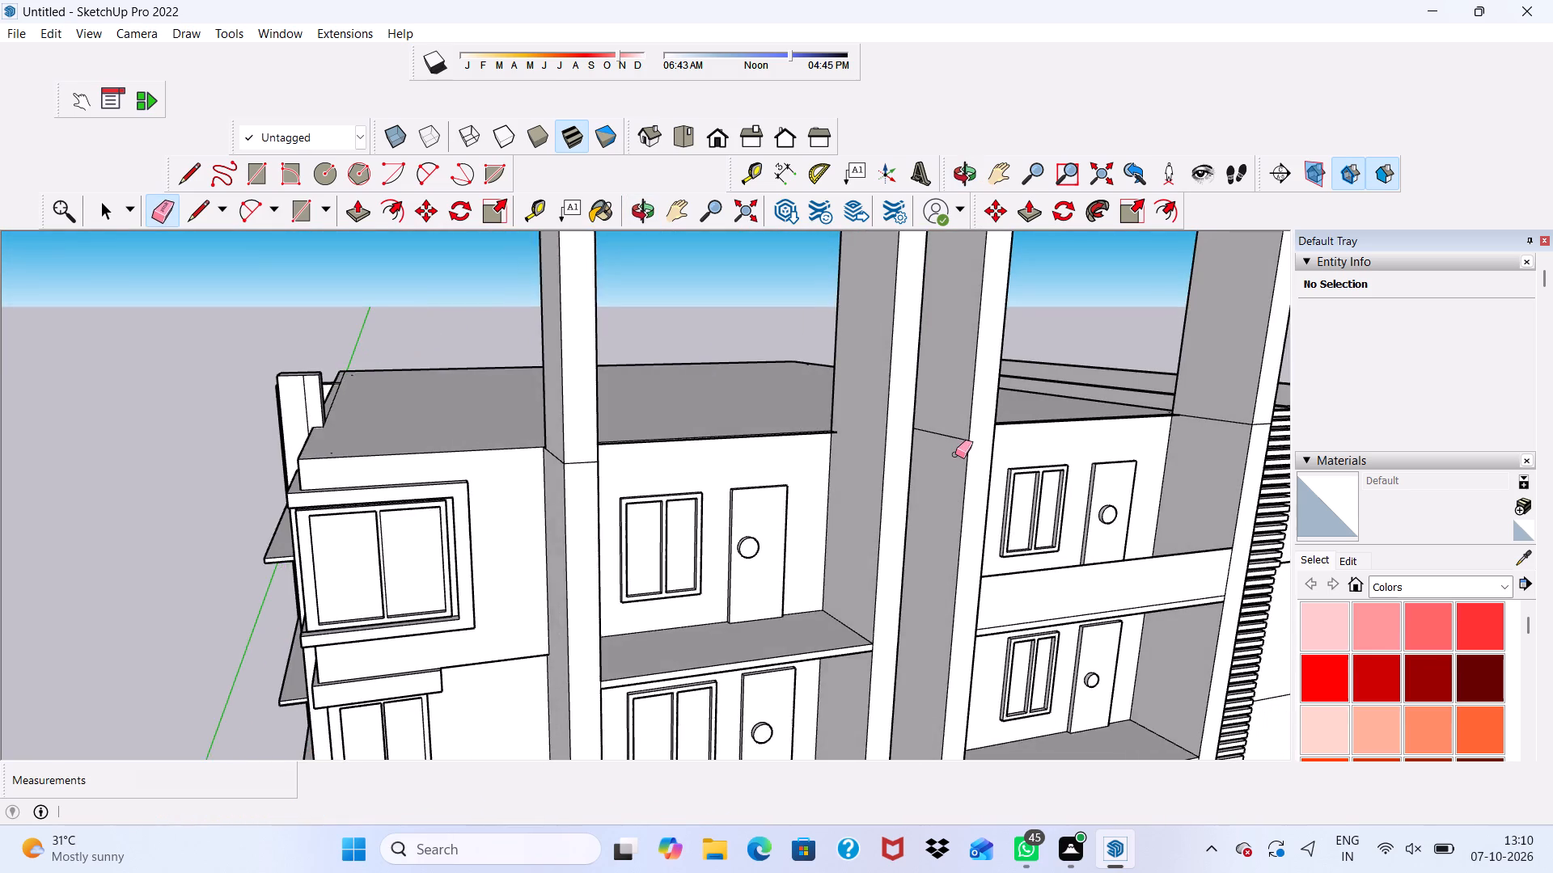
{"action": "scroll", "coordinate": [955, 448], "scroll_direction": "up", "scroll_amount": 1}
{"action": "left_click_drag", "start_coordinate": [950, 431], "coordinate": [951, 462]}
Erase the roof-level seam lines around the front column farthest from the slotted wall.
{"action": "scroll", "coordinate": [239, 417], "scroll_direction": "up", "scroll_amount": 3}
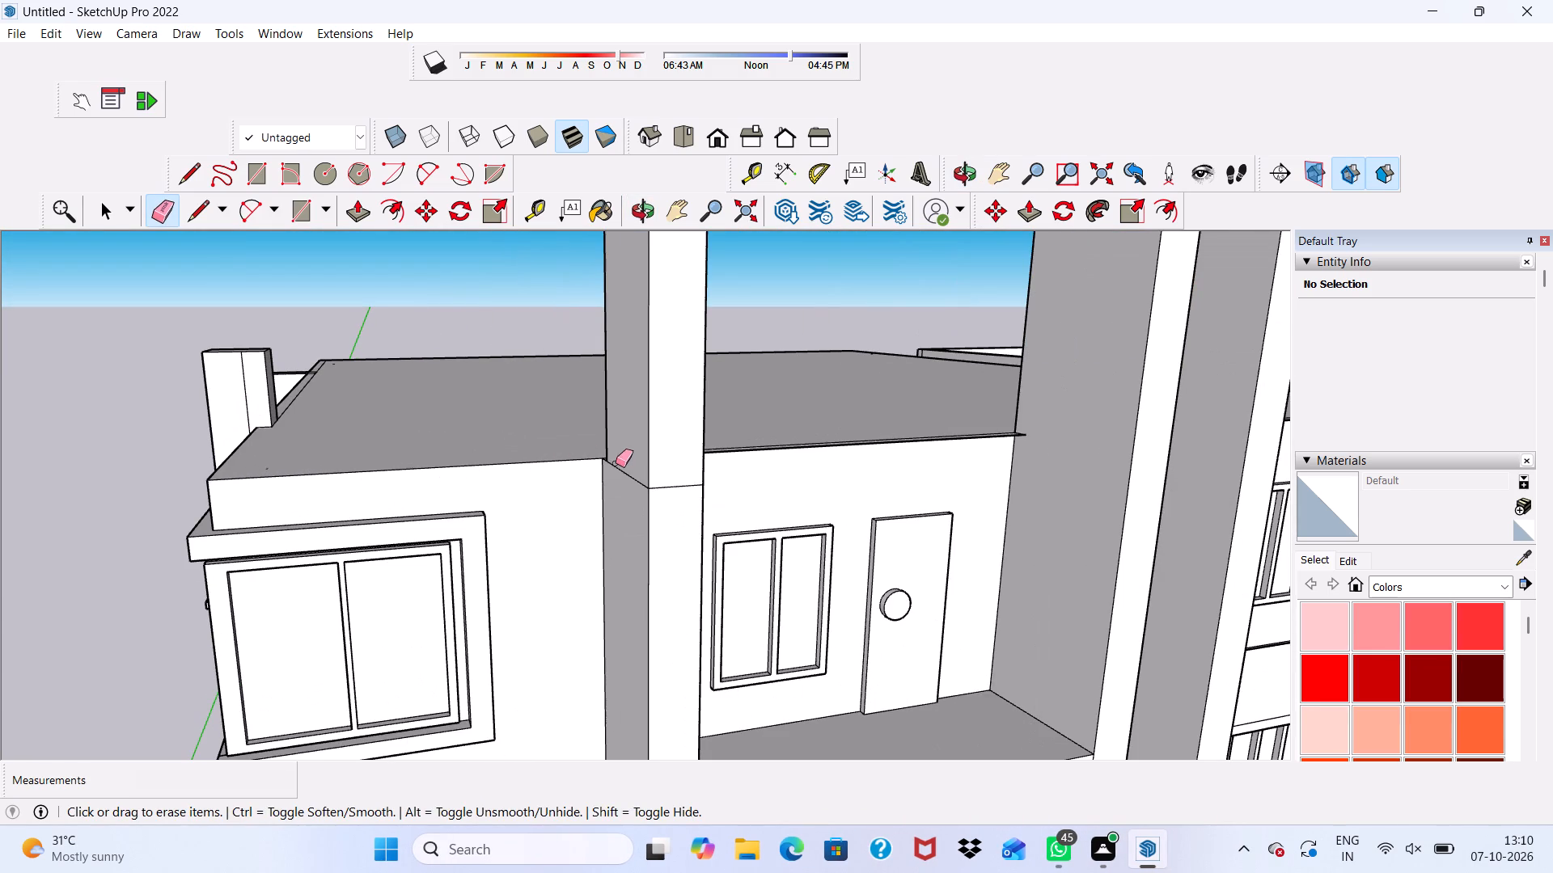
{"action": "left_click_drag", "start_coordinate": [616, 463], "coordinate": [619, 488]}
{"action": "left_click_drag", "start_coordinate": [689, 476], "coordinate": [689, 487]}
{"action": "scroll", "coordinate": [688, 487], "scroll_direction": "down", "scroll_amount": 2}
{"action": "middle_click_drag", "start_coordinate": [688, 487], "coordinate": [547, 522]}
{"action": "left_click_drag", "start_coordinate": [556, 495], "coordinate": [571, 520]}
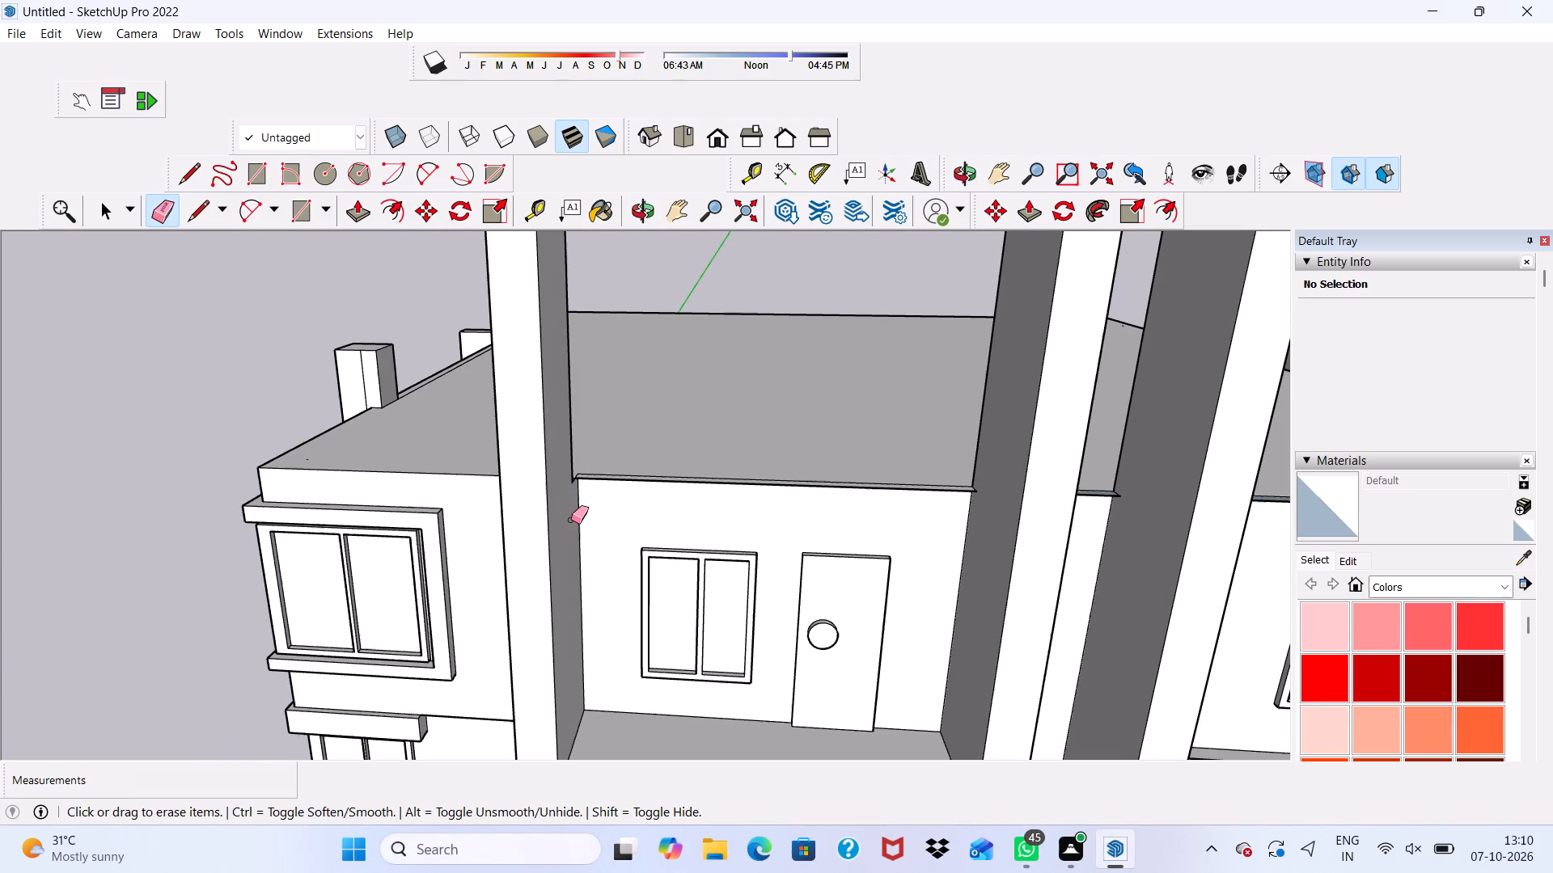
{"action": "scroll", "coordinate": [571, 520], "scroll_direction": "down", "scroll_amount": 10}
{"action": "key", "text": "space"}
{"action": "scroll", "coordinate": [644, 571], "scroll_direction": "down", "scroll_amount": 6}
{"action": "middle_click_drag", "start_coordinate": [606, 592], "coordinate": [620, 443]}
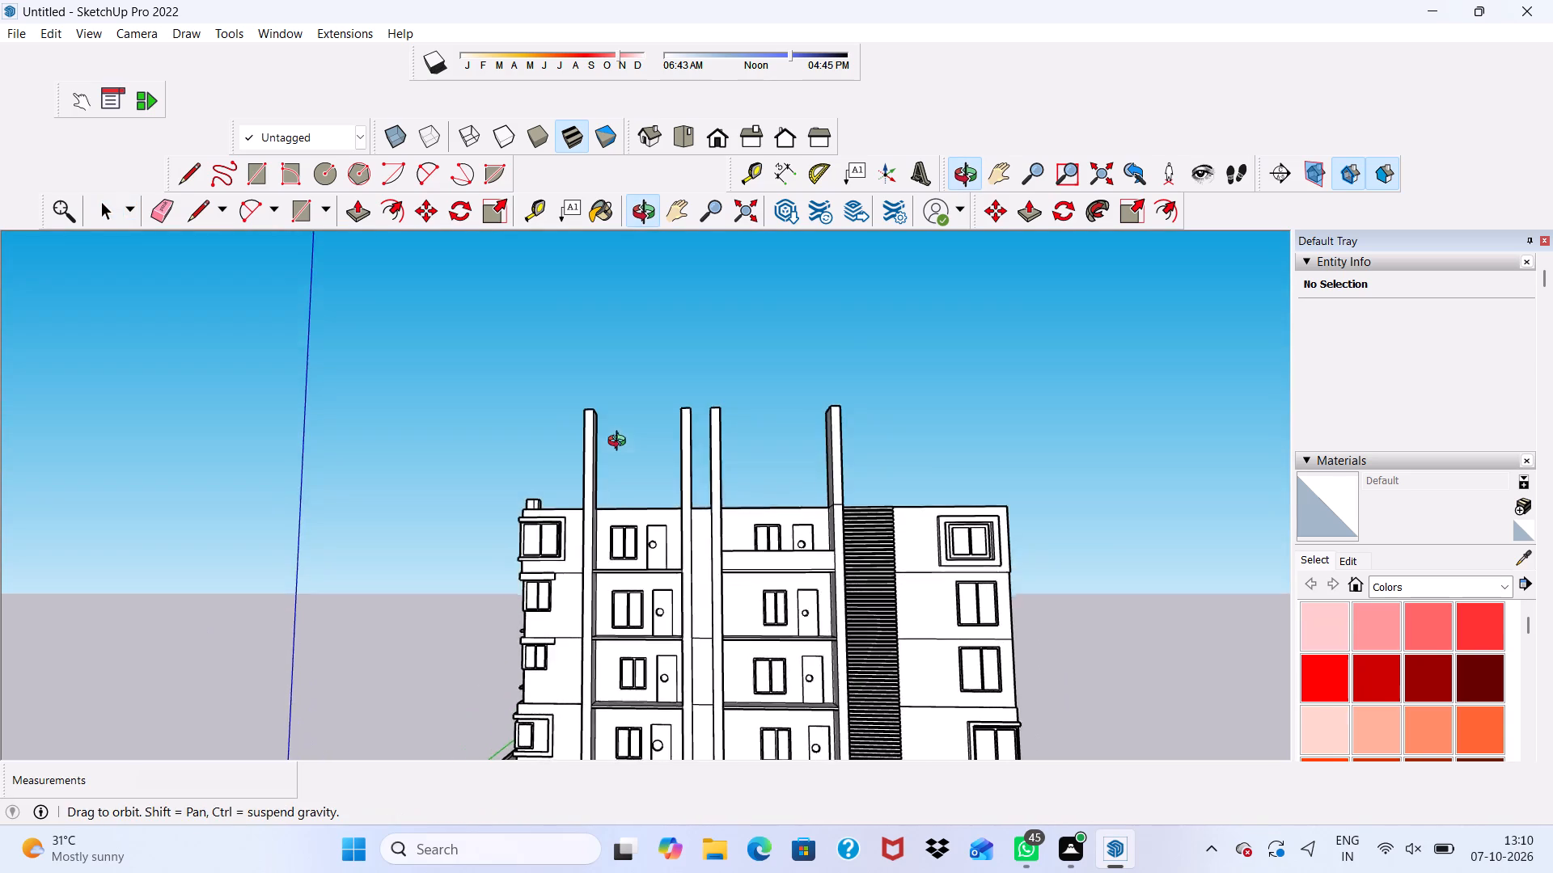
{"action": "middle_click_drag", "start_coordinate": [620, 443], "coordinate": [623, 442]}
{"action": "scroll", "coordinate": [626, 443], "scroll_direction": "up", "scroll_amount": 2}
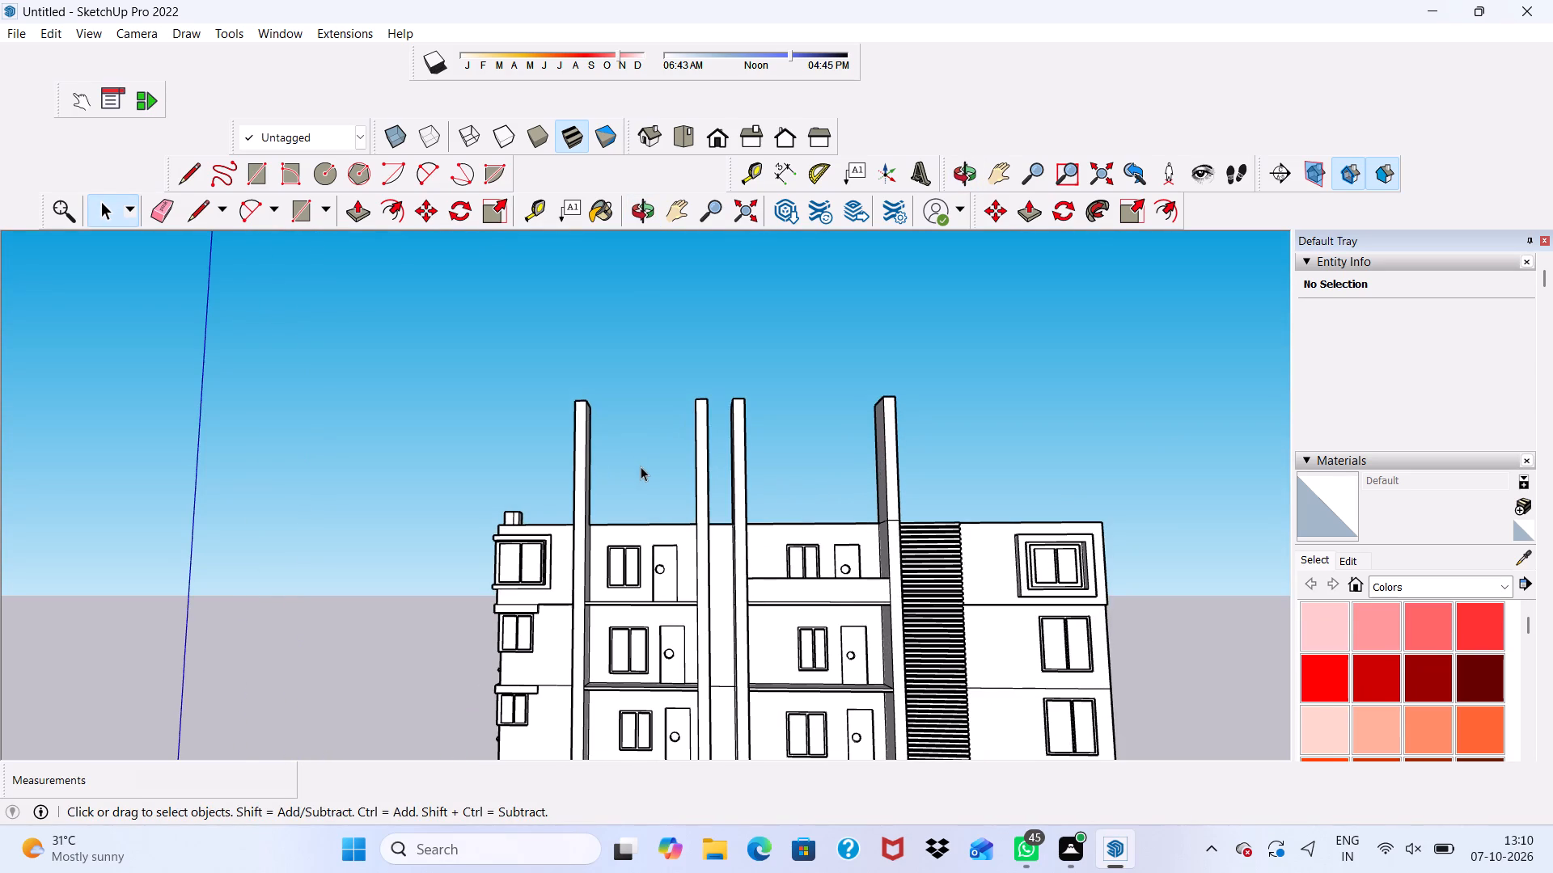
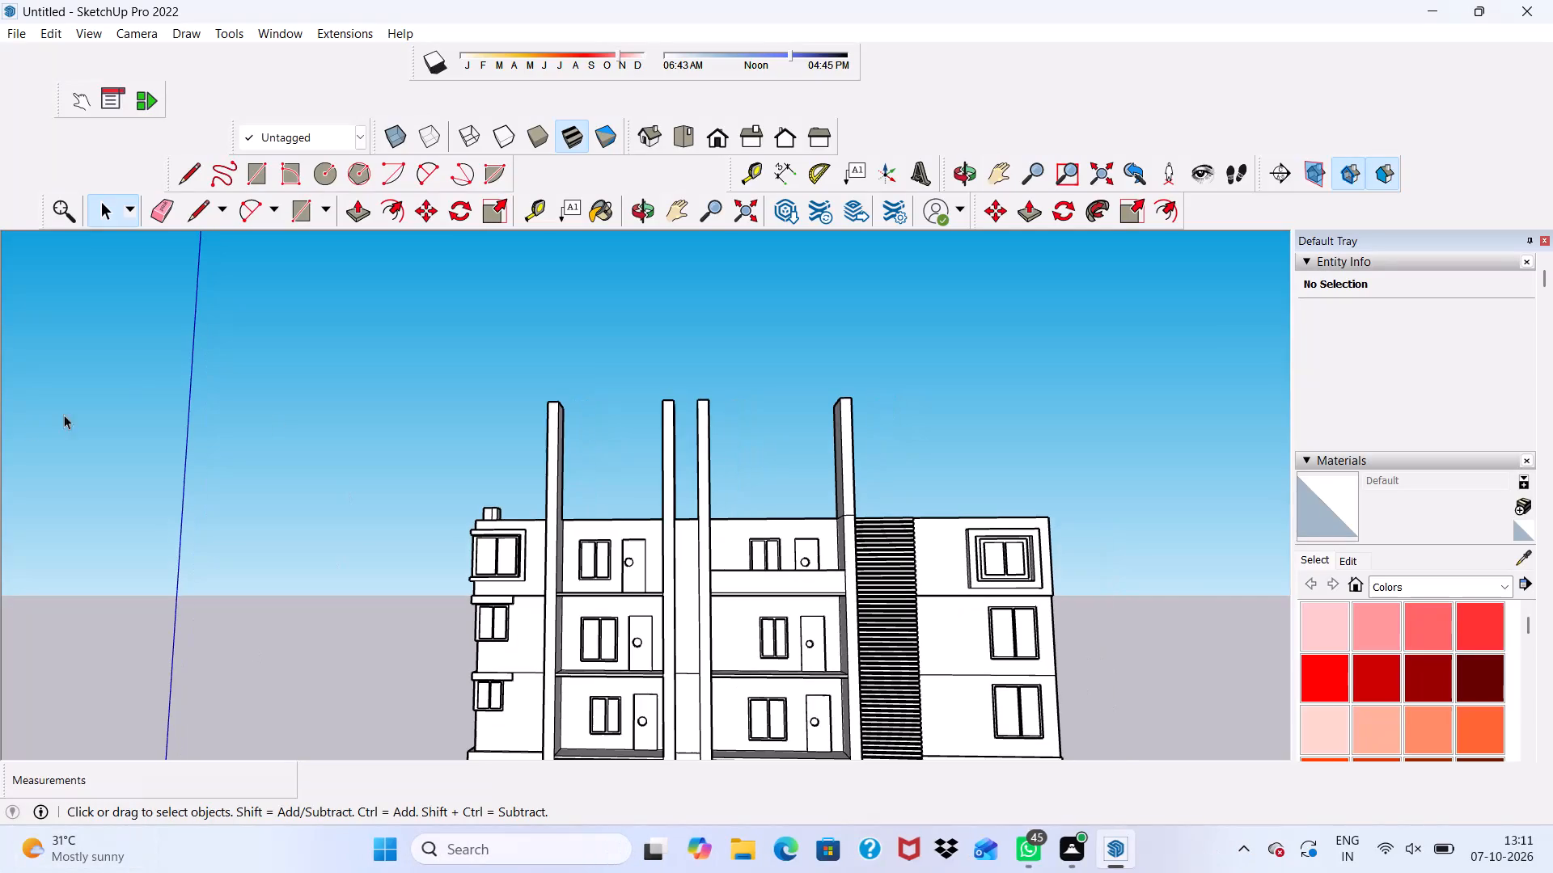
Examine the apartment building's front facade, its balconies, tall fins and the louvred strip beside the windowed wall.
{"action": "scroll", "coordinate": [379, 393], "scroll_direction": "down", "scroll_amount": 4}
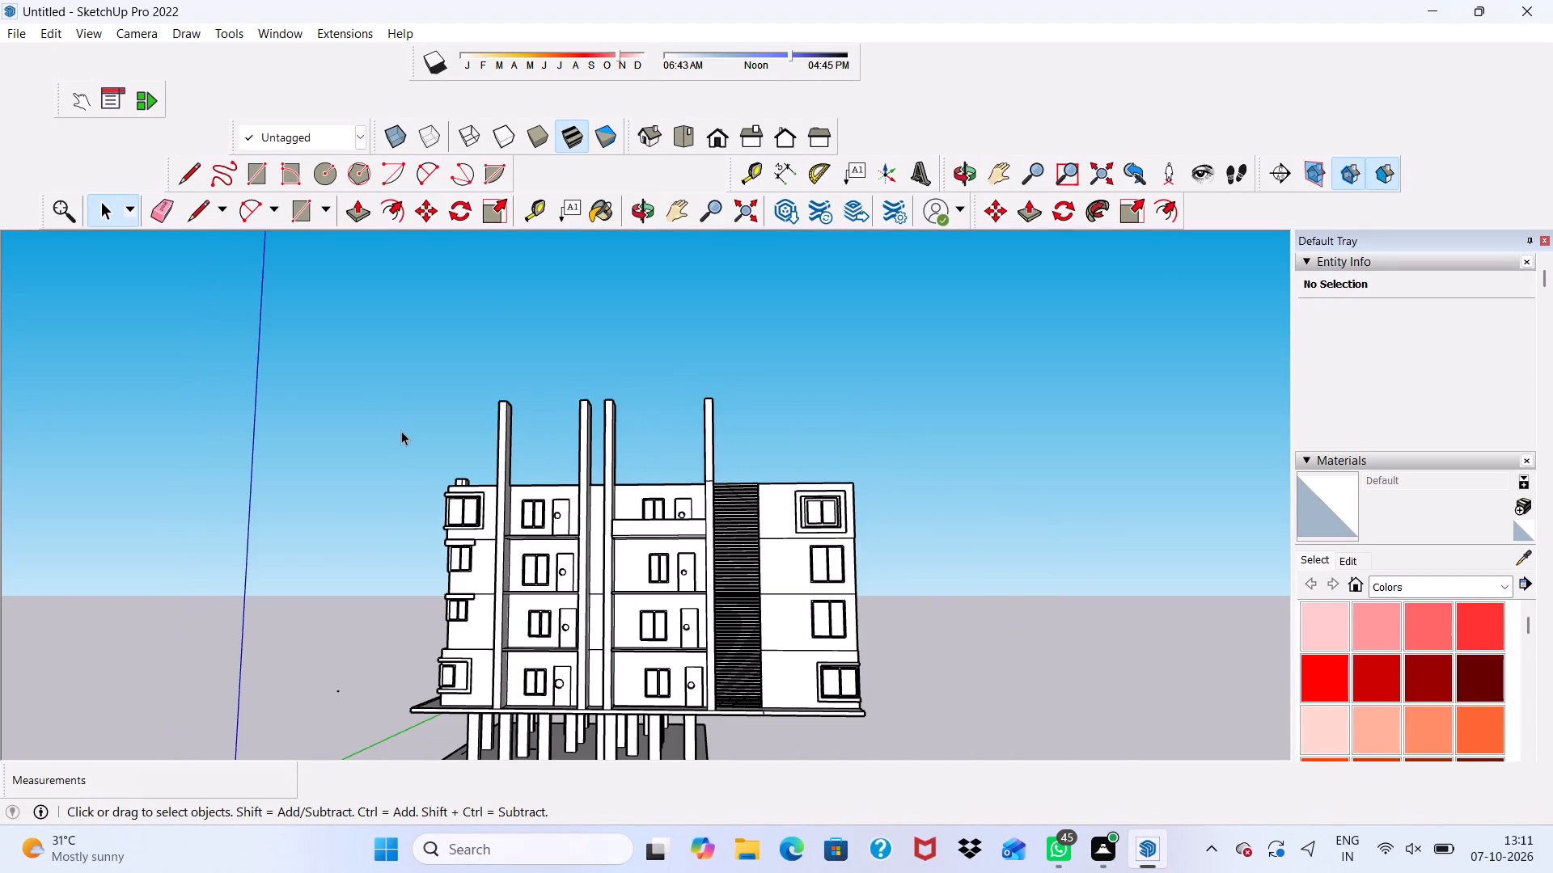
{"action": "scroll", "coordinate": [401, 431], "scroll_direction": "down", "scroll_amount": 5}
{"action": "scroll", "coordinate": [396, 458], "scroll_direction": "up", "scroll_amount": 1}
{"action": "scroll", "coordinate": [510, 491], "scroll_direction": "up", "scroll_amount": 8}
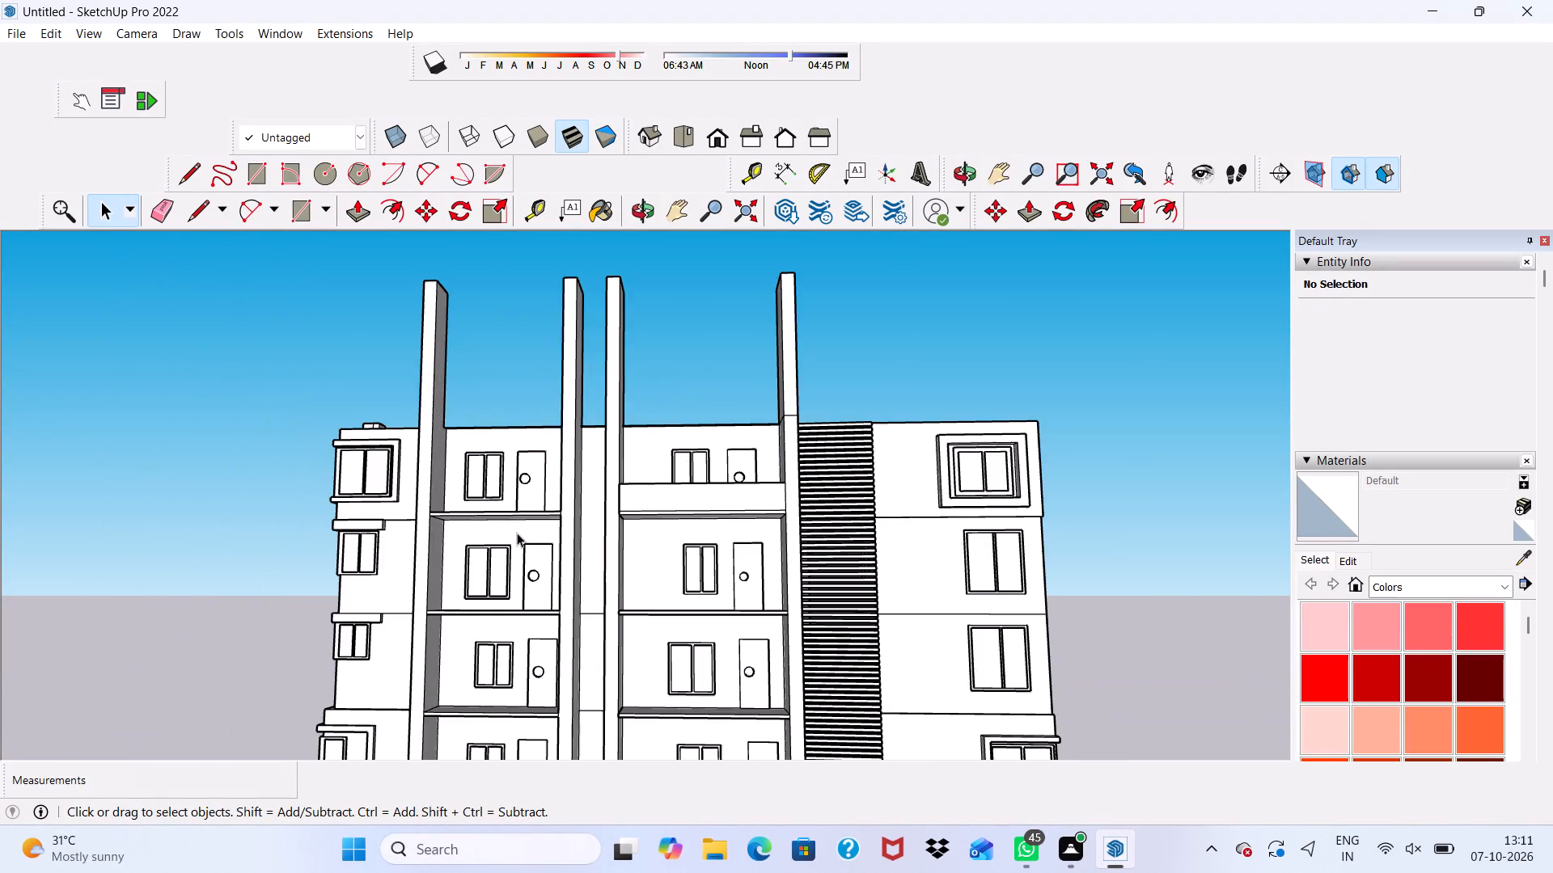
{"action": "middle_click_drag", "start_coordinate": [518, 533], "coordinate": [273, 601]}
{"action": "scroll", "coordinate": [523, 538], "scroll_direction": "down", "scroll_amount": 1}
{"action": "scroll", "coordinate": [637, 542], "scroll_direction": "up", "scroll_amount": 3}
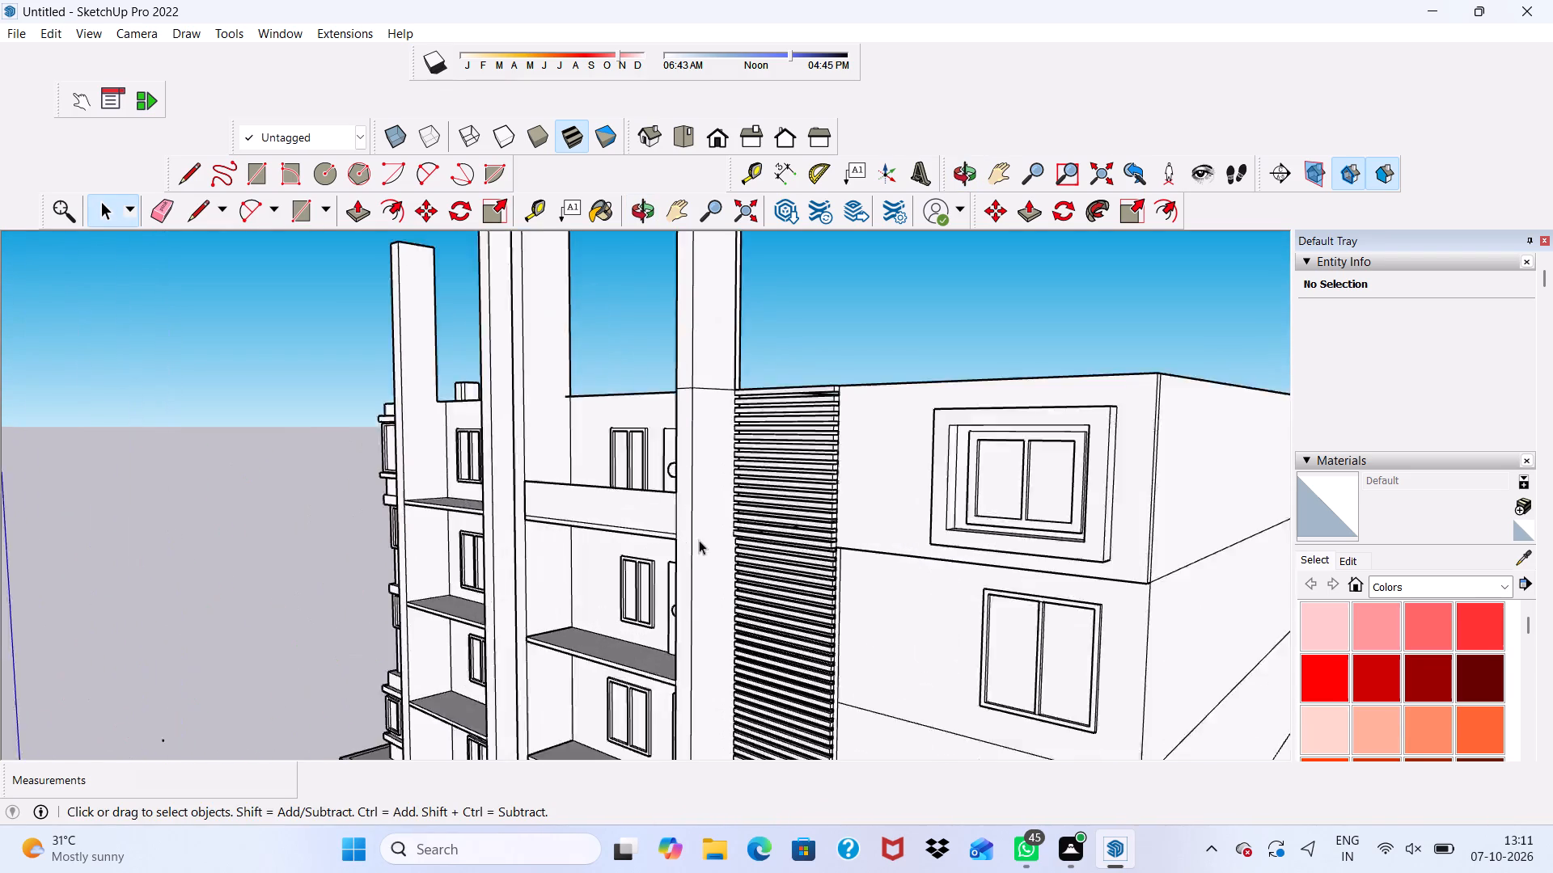
{"action": "scroll", "coordinate": [699, 540], "scroll_direction": "up", "scroll_amount": 7}
{"action": "scroll", "coordinate": [688, 466], "scroll_direction": "down", "scroll_amount": 6}
{"action": "middle_click_drag", "start_coordinate": [688, 467], "coordinate": [879, 365]}
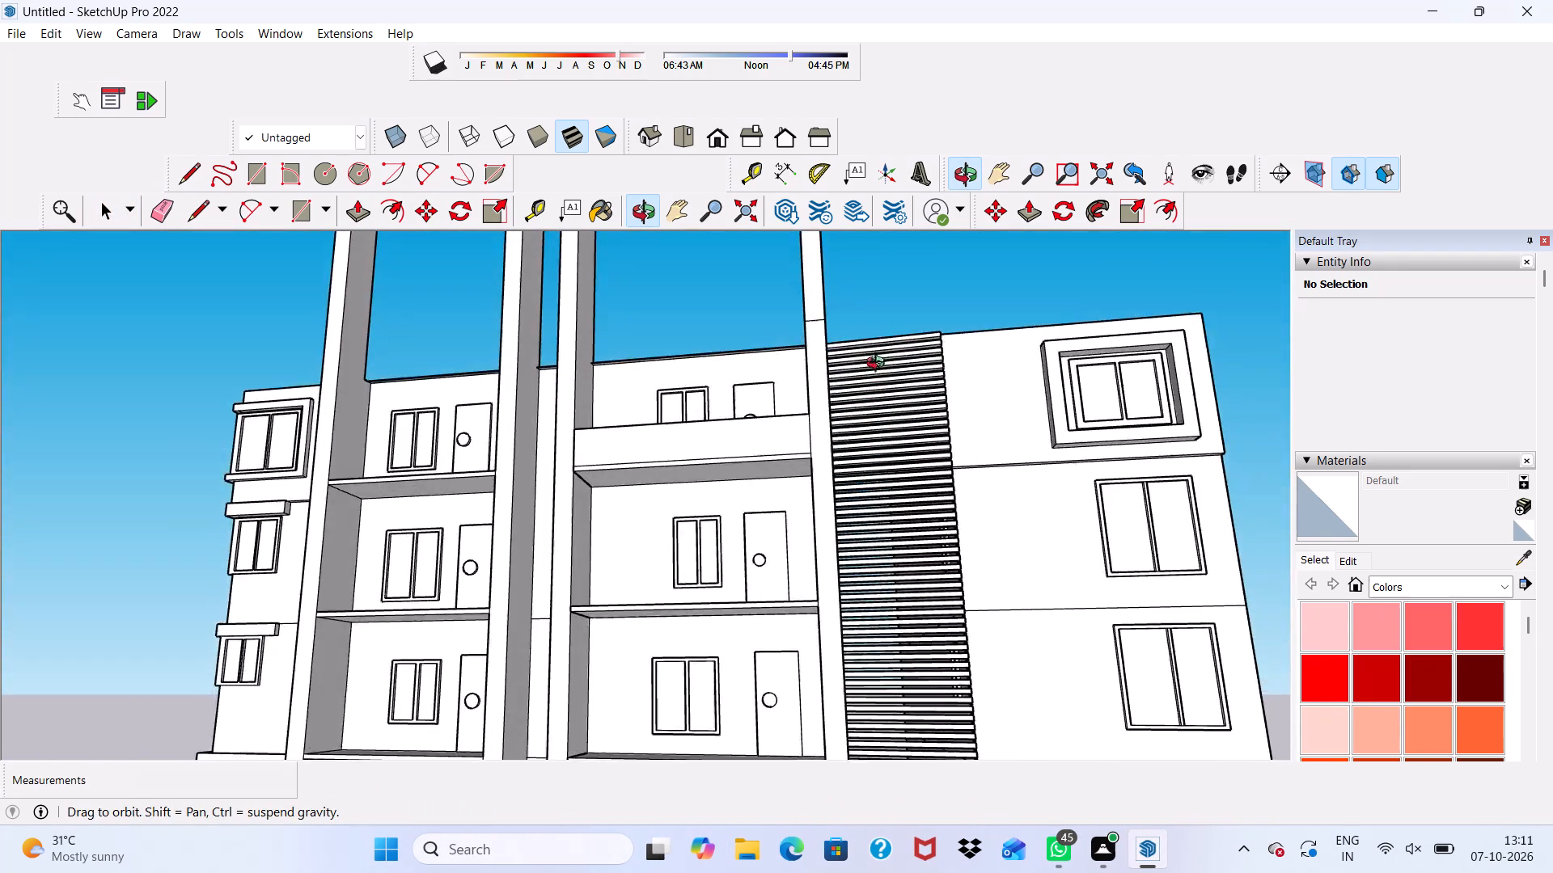
{"action": "middle_click_drag", "start_coordinate": [879, 365], "coordinate": [751, 494]}
{"action": "scroll", "coordinate": [920, 512], "scroll_direction": "up", "scroll_amount": 5}
{"action": "scroll", "coordinate": [966, 554], "scroll_direction": "down", "scroll_amount": 1}
{"action": "middle_click_drag", "start_coordinate": [969, 584], "coordinate": [1018, 408]}
{"action": "scroll", "coordinate": [1029, 390], "scroll_direction": "up", "scroll_amount": 1}
{"action": "scroll", "coordinate": [1043, 469], "scroll_direction": "down", "scroll_amount": 13}
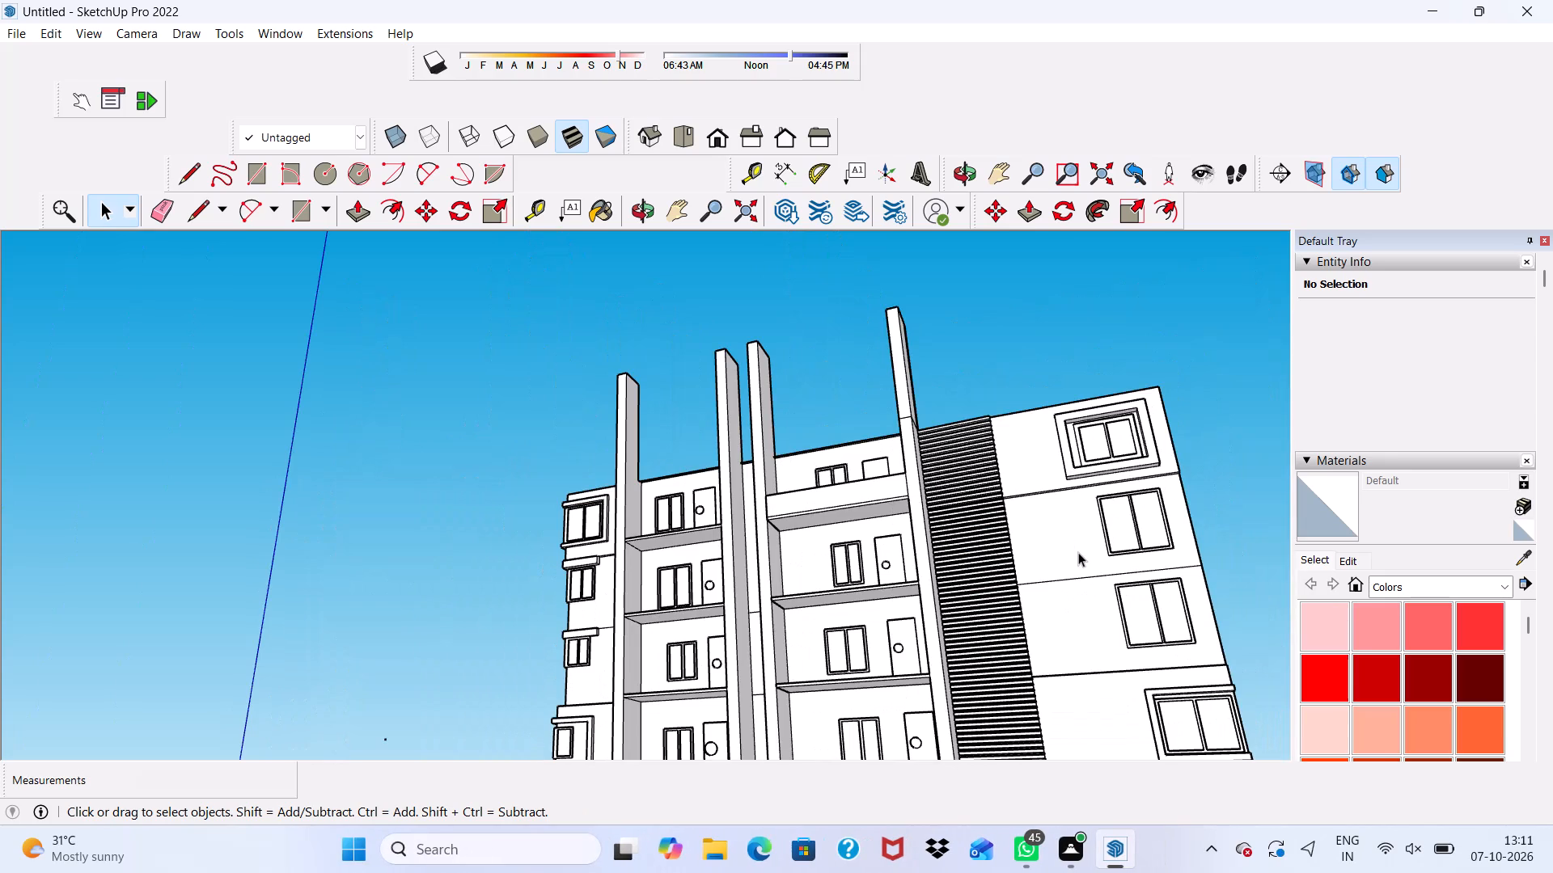
Erase the horizontal floor line between the two middle windows on the wall beside the louvred strip.
{"action": "scroll", "coordinate": [1078, 552], "scroll_direction": "up", "scroll_amount": 2}
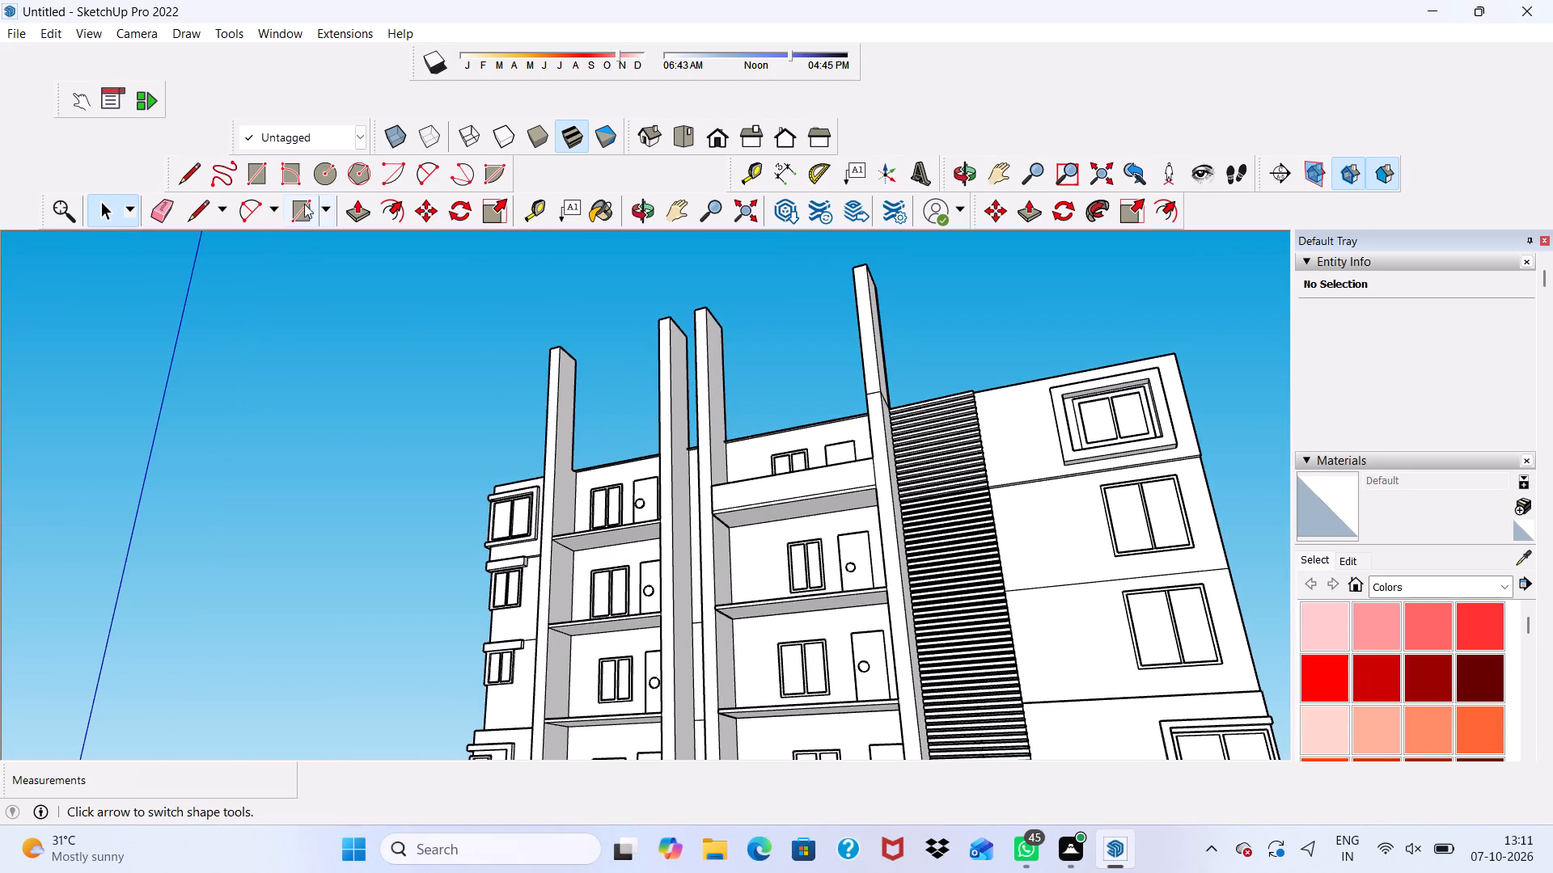
{"action": "left_click", "coordinate": [170, 211]}
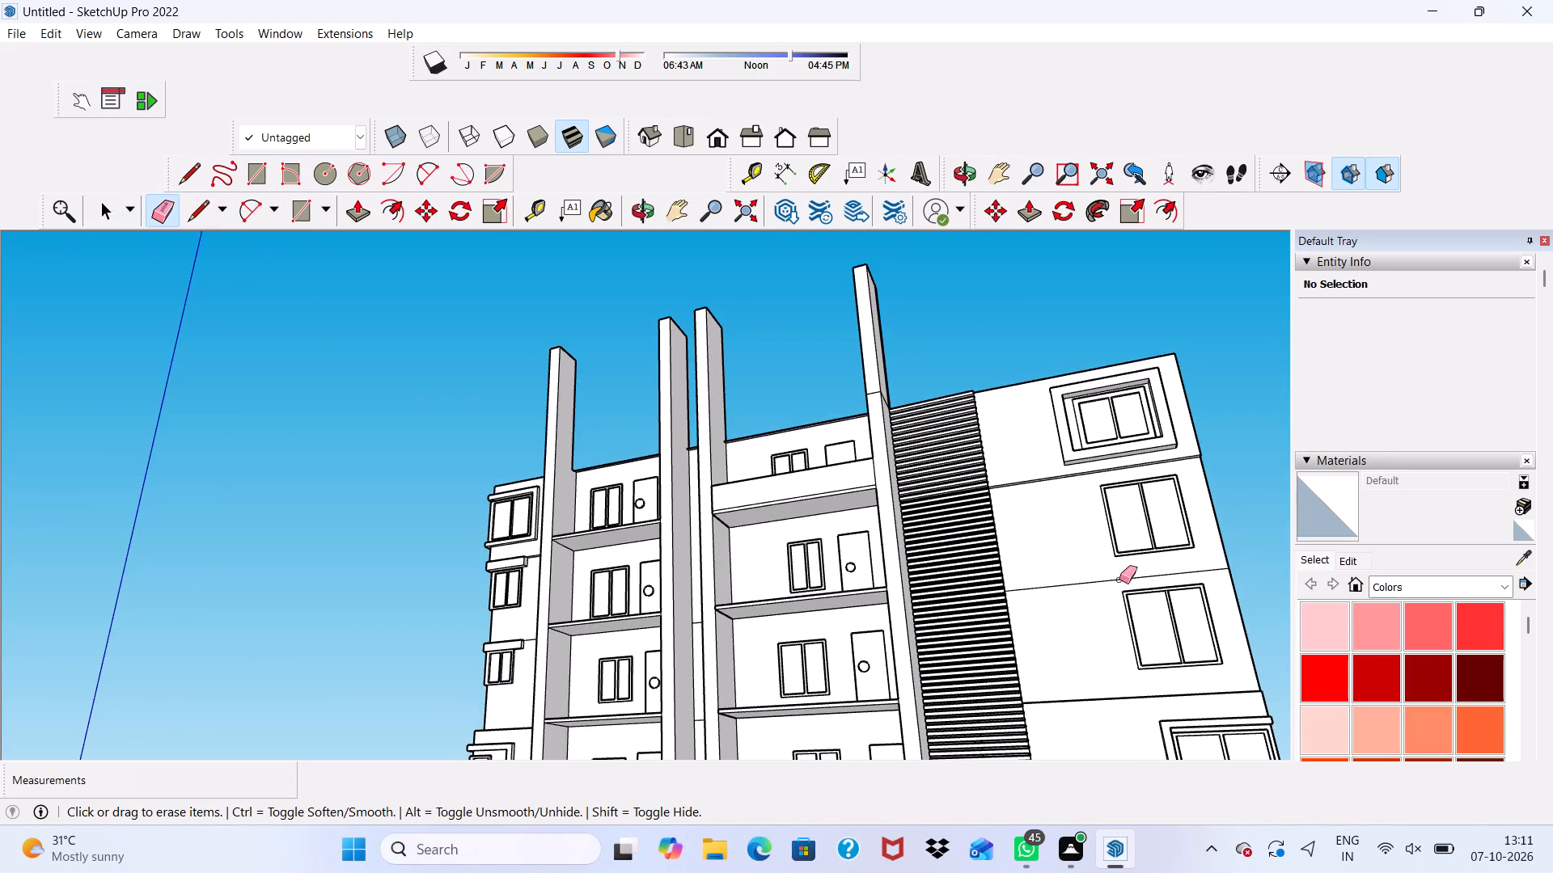
{"action": "left_click_drag", "start_coordinate": [1077, 572], "coordinate": [1077, 594]}
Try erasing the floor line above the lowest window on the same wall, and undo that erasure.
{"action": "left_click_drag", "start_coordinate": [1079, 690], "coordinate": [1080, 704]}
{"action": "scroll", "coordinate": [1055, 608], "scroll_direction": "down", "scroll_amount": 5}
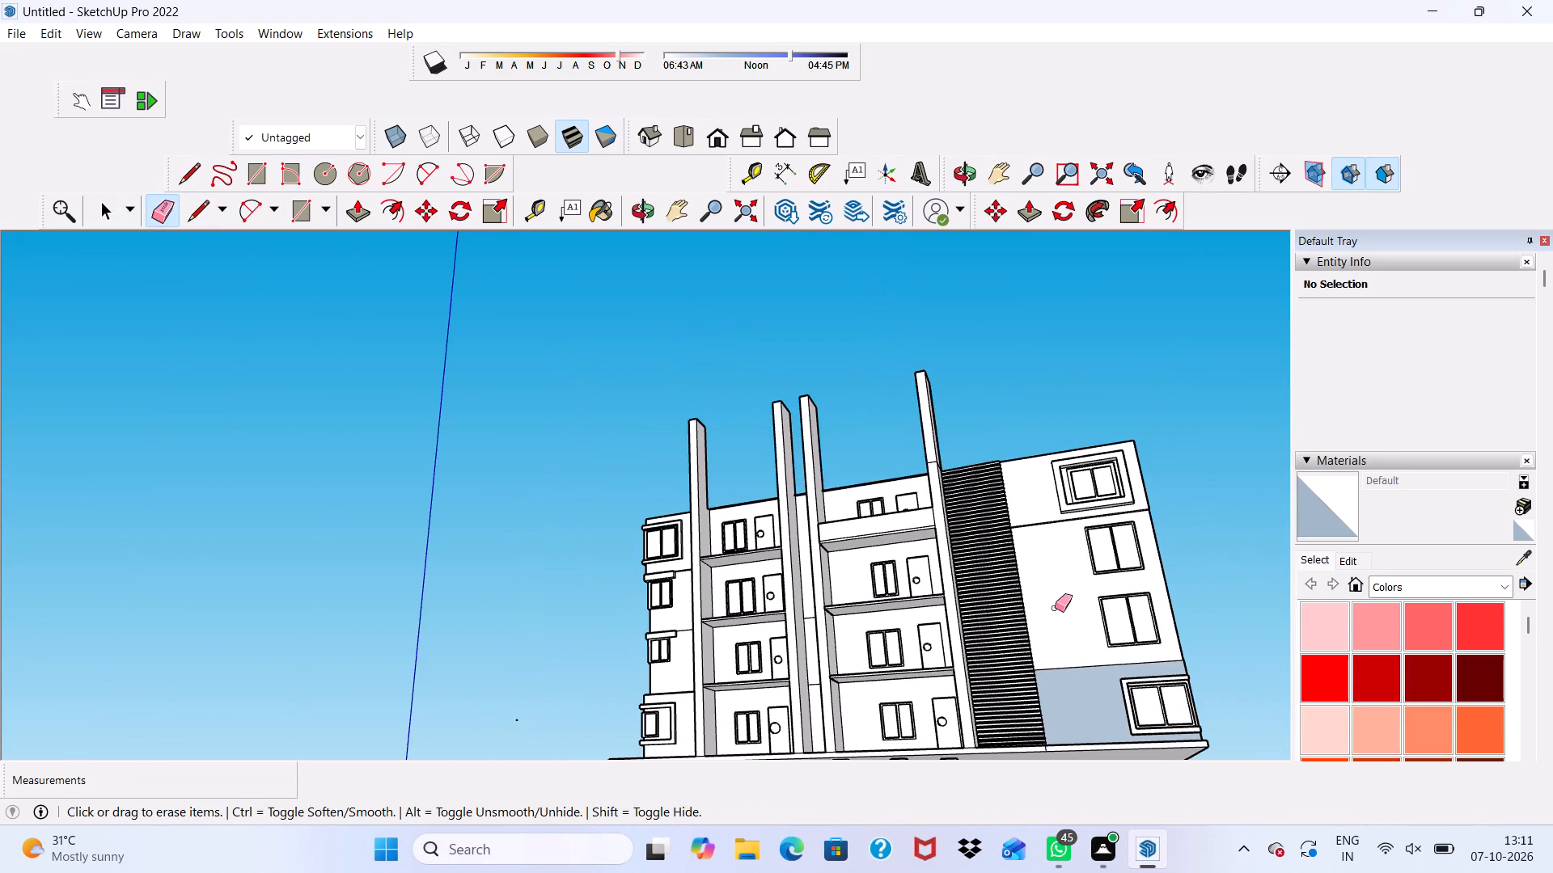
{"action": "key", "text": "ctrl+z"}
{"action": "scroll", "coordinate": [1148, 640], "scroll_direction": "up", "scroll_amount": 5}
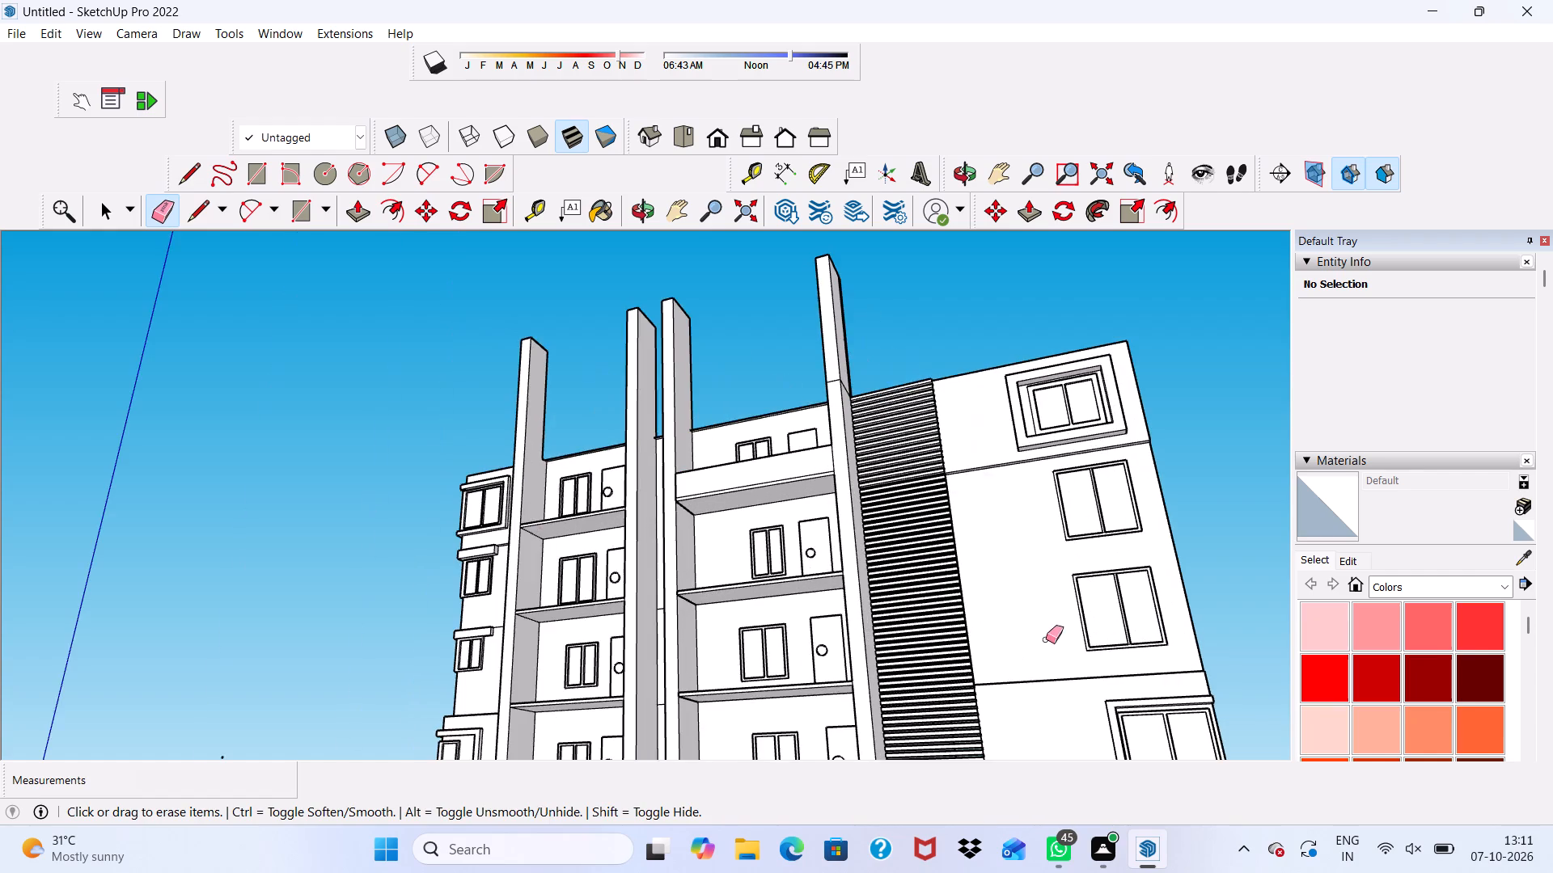
Draw a parapet rectangle about 16' 8" by 2' 6" across the second balcony from the top, beside the louvres.
{"action": "middle_click_drag", "start_coordinate": [1046, 639], "coordinate": [1153, 714]}
{"action": "key", "text": "space"}
{"action": "scroll", "coordinate": [1025, 646], "scroll_direction": "up", "scroll_amount": 1}
{"action": "scroll", "coordinate": [801, 639], "scroll_direction": "down", "scroll_amount": 5}
{"action": "scroll", "coordinate": [896, 593], "scroll_direction": "down", "scroll_amount": 2}
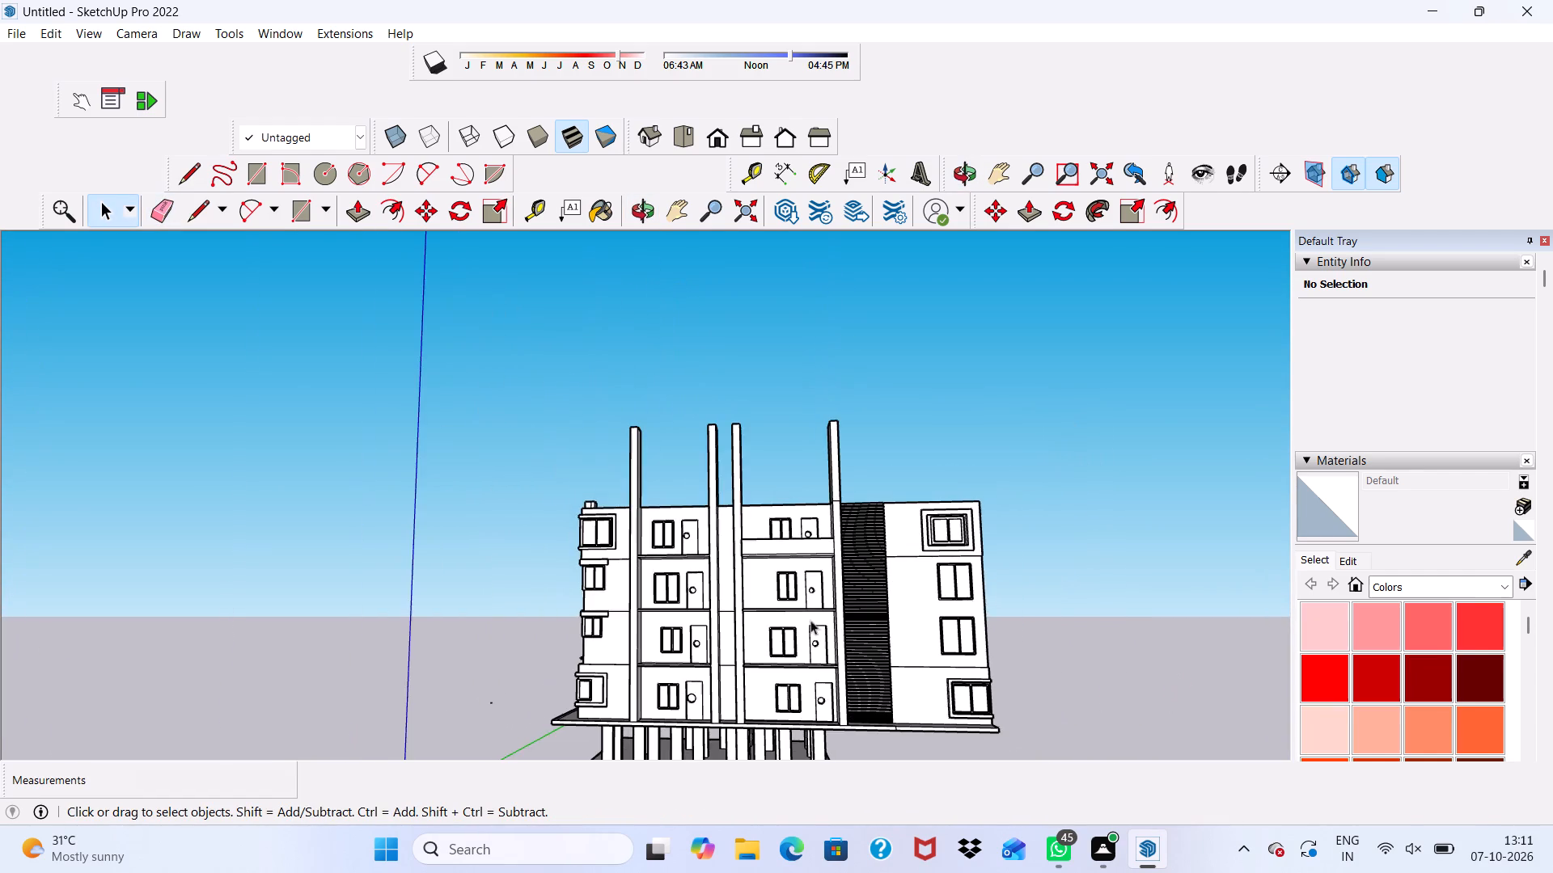
{"action": "scroll", "coordinate": [754, 605], "scroll_direction": "up", "scroll_amount": 5}
{"action": "middle_click_drag", "start_coordinate": [751, 564], "coordinate": [667, 644]}
{"action": "scroll", "coordinate": [654, 651], "scroll_direction": "down", "scroll_amount": 1}
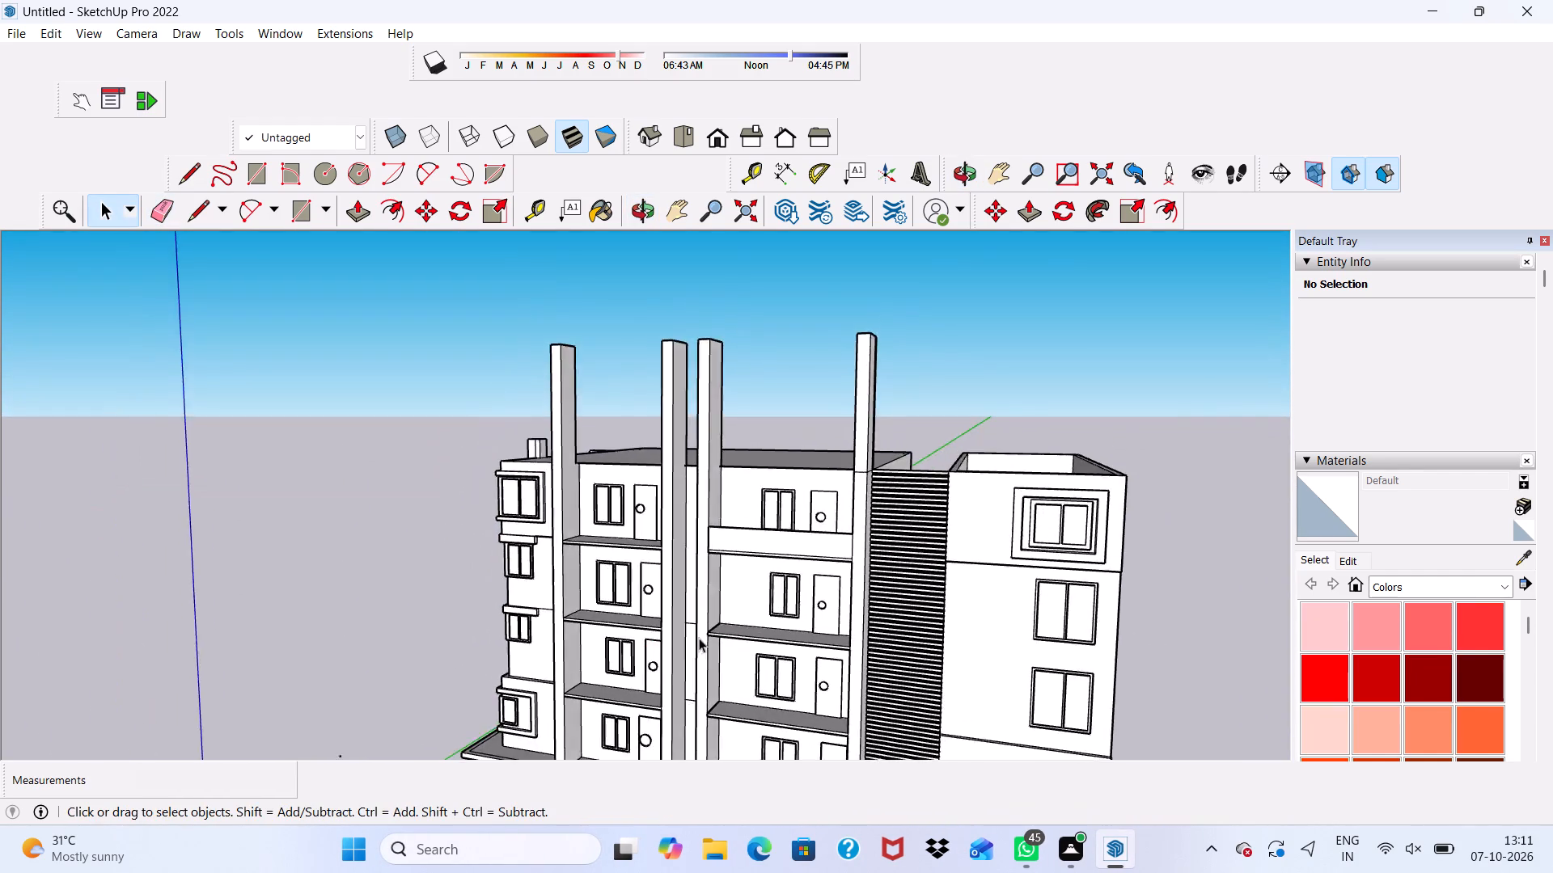
{"action": "scroll", "coordinate": [713, 638], "scroll_direction": "up", "scroll_amount": 8}
{"action": "scroll", "coordinate": [748, 603], "scroll_direction": "down", "scroll_amount": 5}
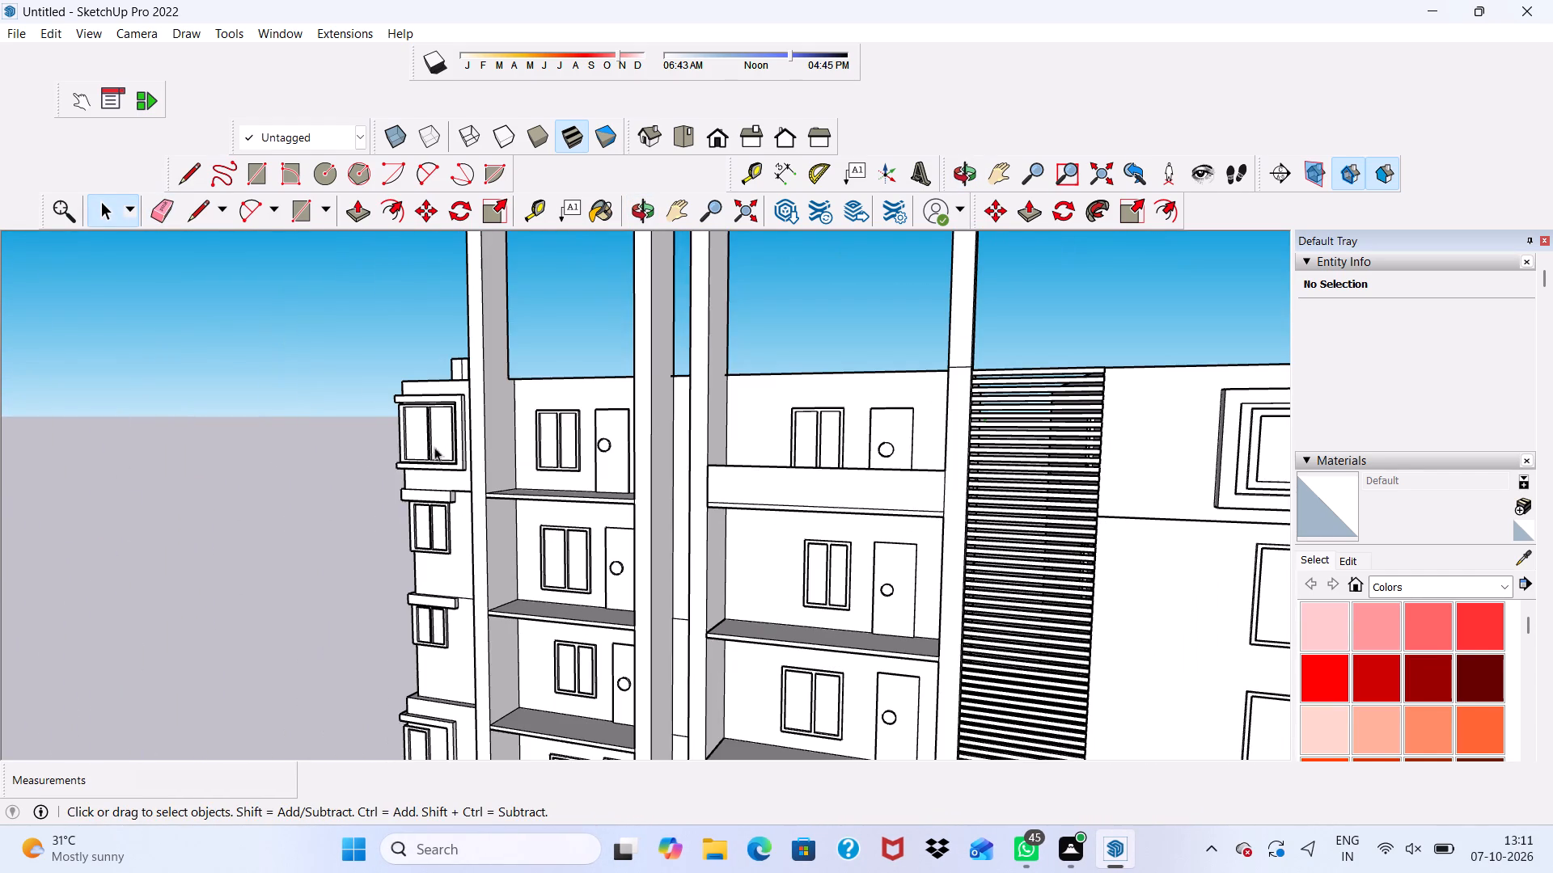
{"action": "left_click", "coordinate": [263, 171]}
{"action": "scroll", "coordinate": [595, 456], "scroll_direction": "up", "scroll_amount": 1}
{"action": "scroll", "coordinate": [735, 670], "scroll_direction": "up", "scroll_amount": 3}
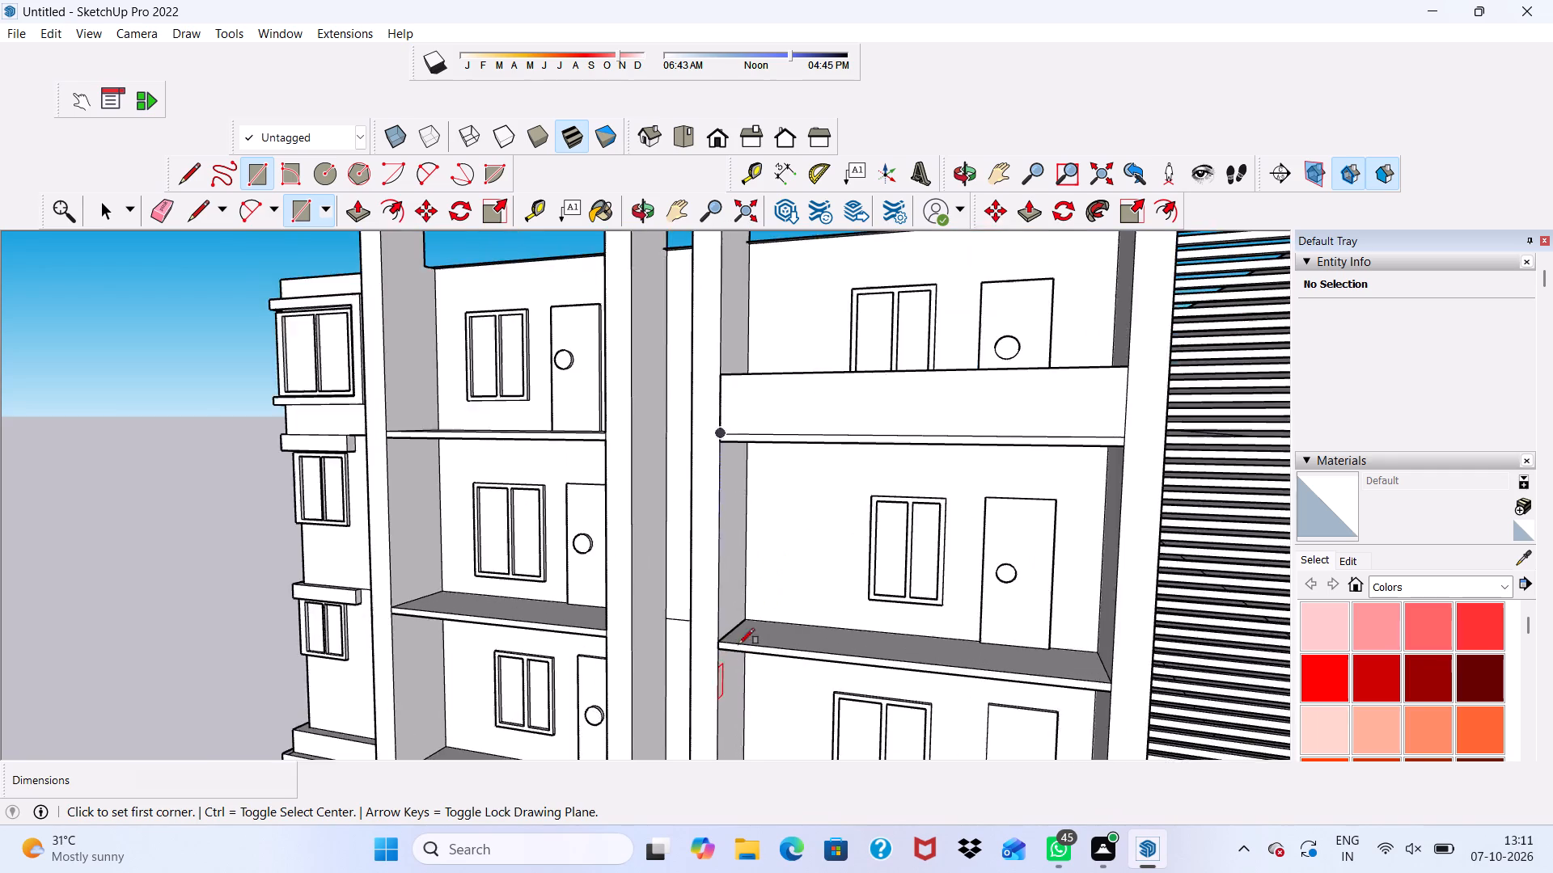
{"action": "scroll", "coordinate": [738, 644], "scroll_direction": "up", "scroll_amount": 10}
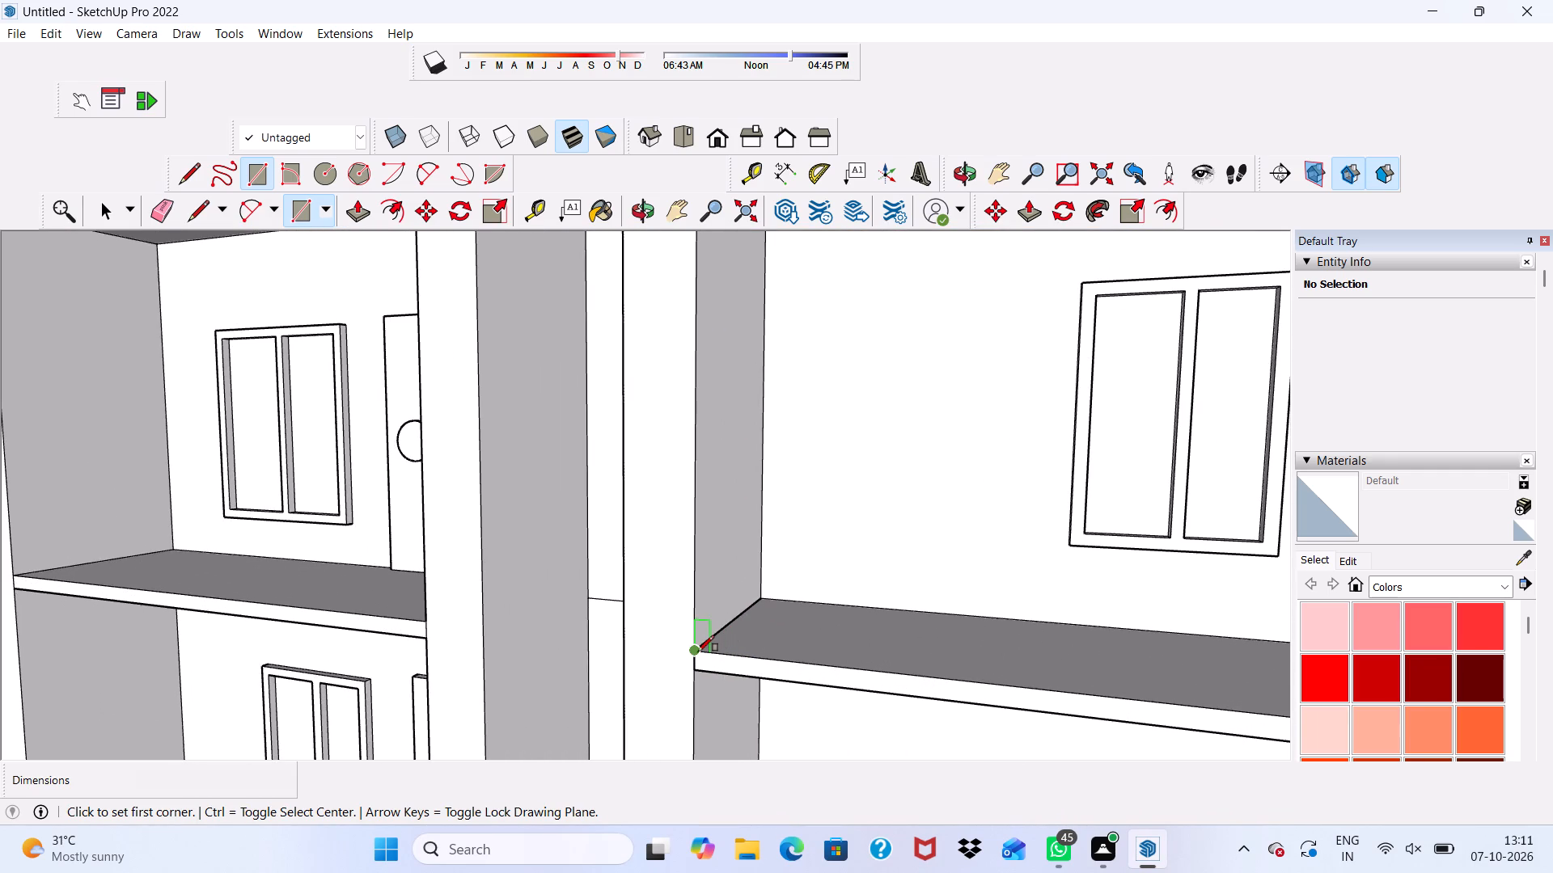
{"action": "left_click", "coordinate": [698, 652]}
{"action": "scroll", "coordinate": [745, 614], "scroll_direction": "down", "scroll_amount": 5}
{"action": "scroll", "coordinate": [1098, 566], "scroll_direction": "down", "scroll_amount": 7}
{"action": "scroll", "coordinate": [1166, 567], "scroll_direction": "up", "scroll_amount": 1}
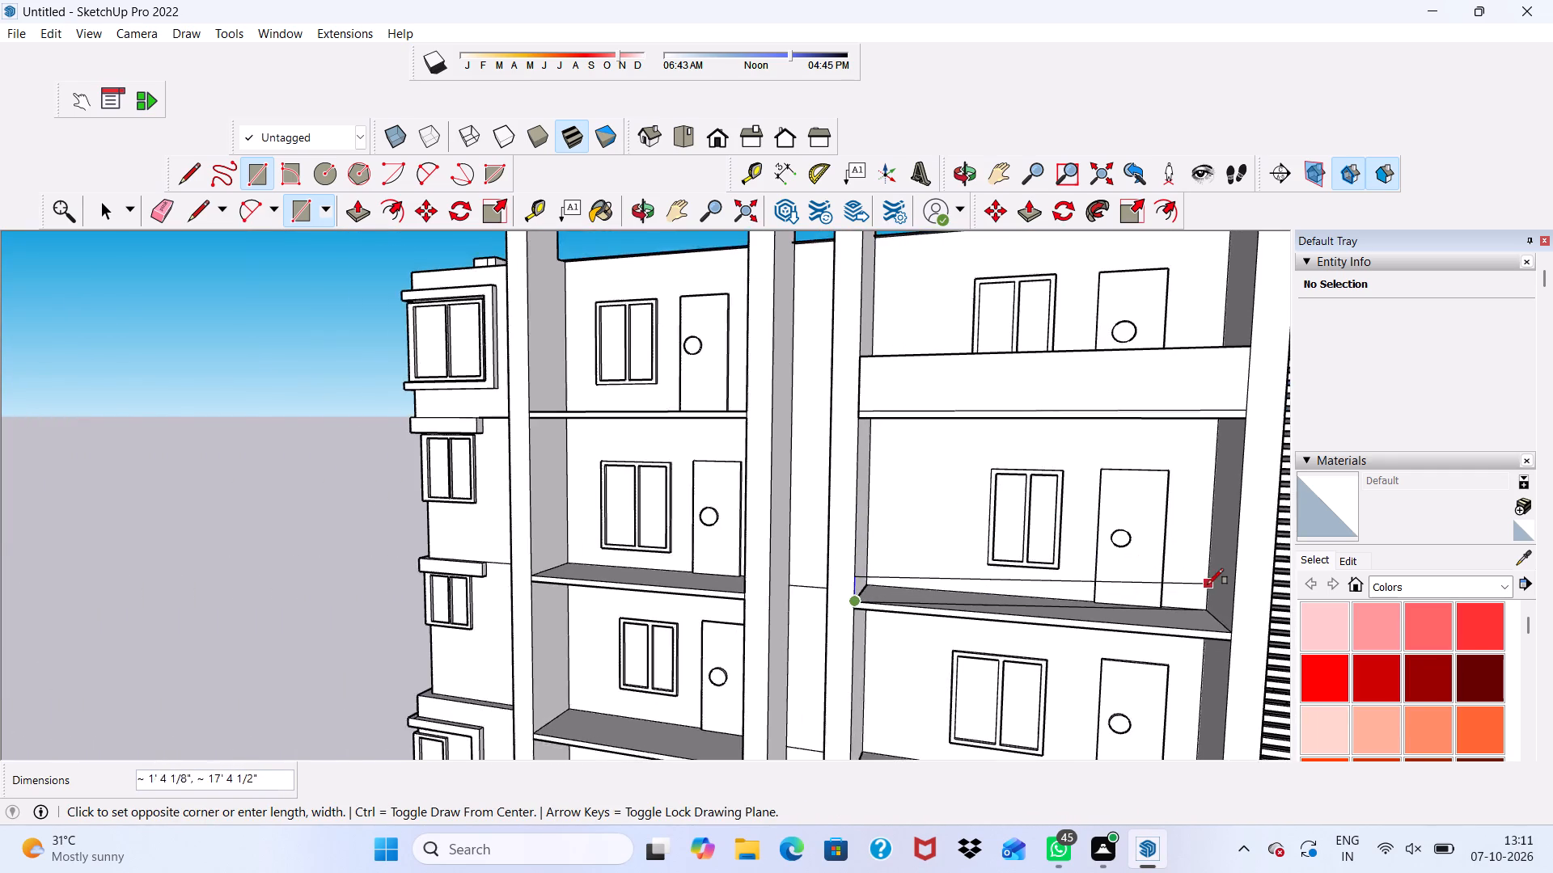
{"action": "scroll", "coordinate": [1208, 584], "scroll_direction": "up", "scroll_amount": 1}
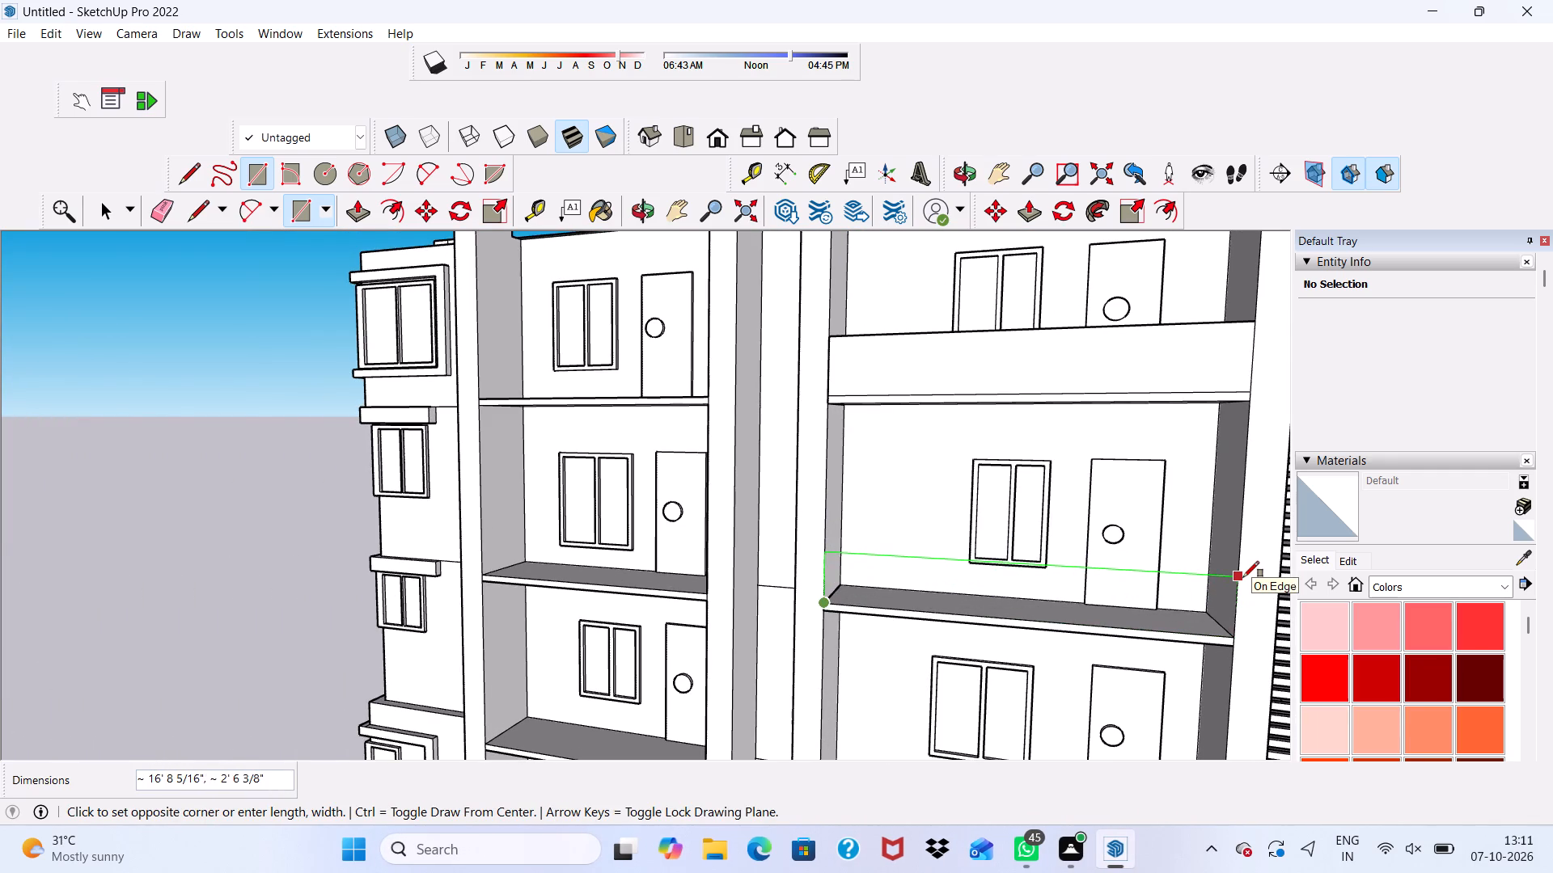
{"action": "left_click", "coordinate": [1243, 577]}
Draw a parapet rectangle about 16' 8" by 2' 8" across the third balcony from the top in the same bay.
{"action": "scroll", "coordinate": [1139, 596], "scroll_direction": "down", "scroll_amount": 3}
{"action": "scroll", "coordinate": [1133, 600], "scroll_direction": "up", "scroll_amount": 1}
{"action": "middle_click_drag", "start_coordinate": [1141, 578], "coordinate": [1231, 509]}
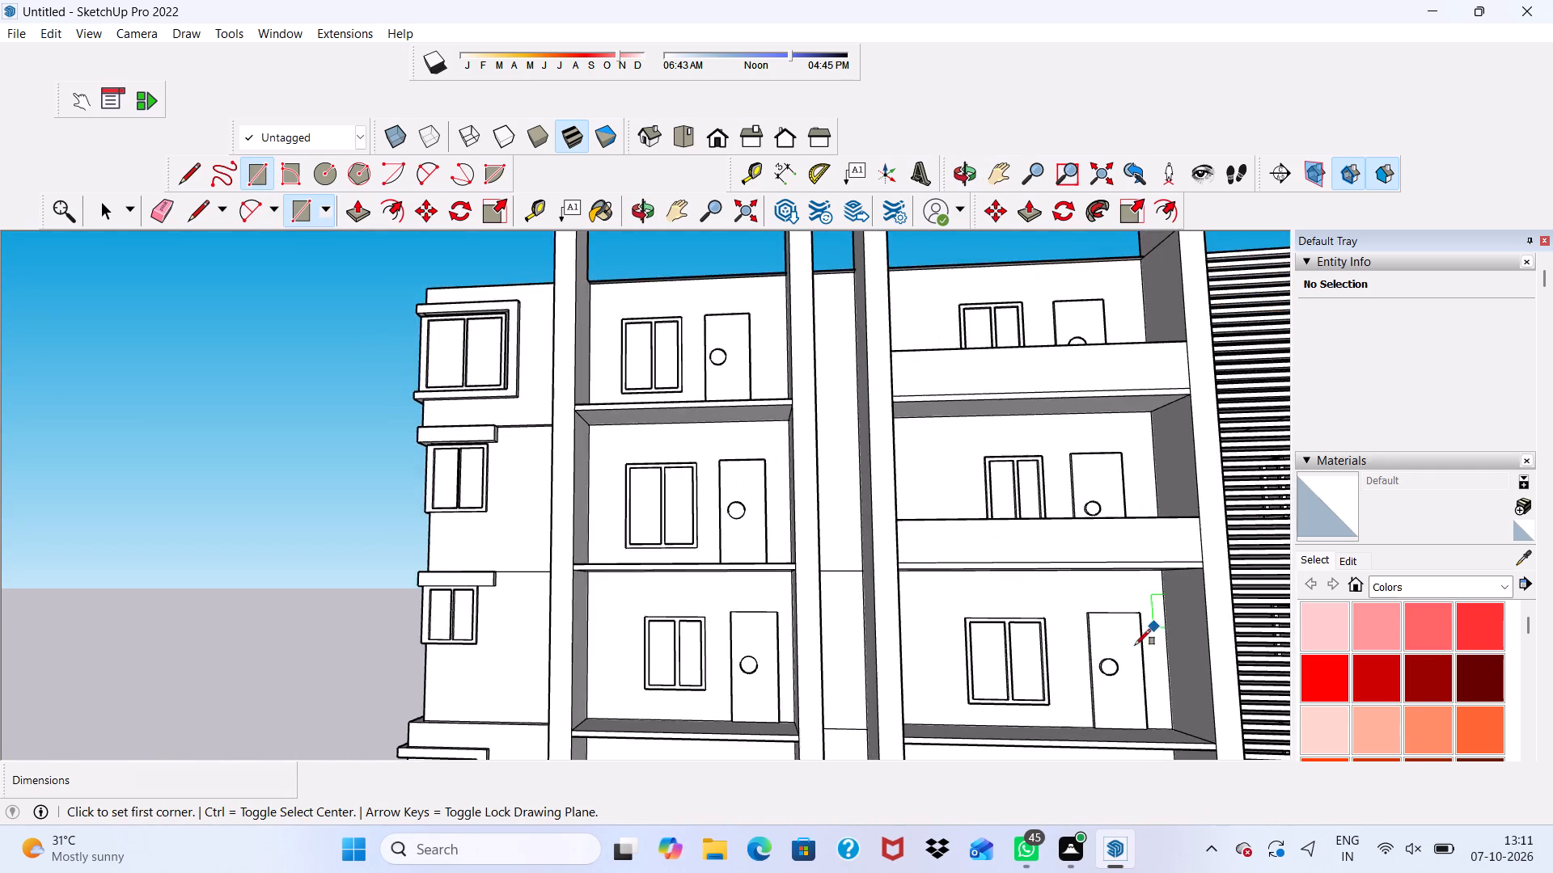
{"action": "scroll", "coordinate": [1138, 643], "scroll_direction": "down", "scroll_amount": 1}
{"action": "scroll", "coordinate": [905, 748], "scroll_direction": "up", "scroll_amount": 2}
{"action": "scroll", "coordinate": [919, 660], "scroll_direction": "down", "scroll_amount": 5}
{"action": "scroll", "coordinate": [960, 684], "scroll_direction": "up", "scroll_amount": 7}
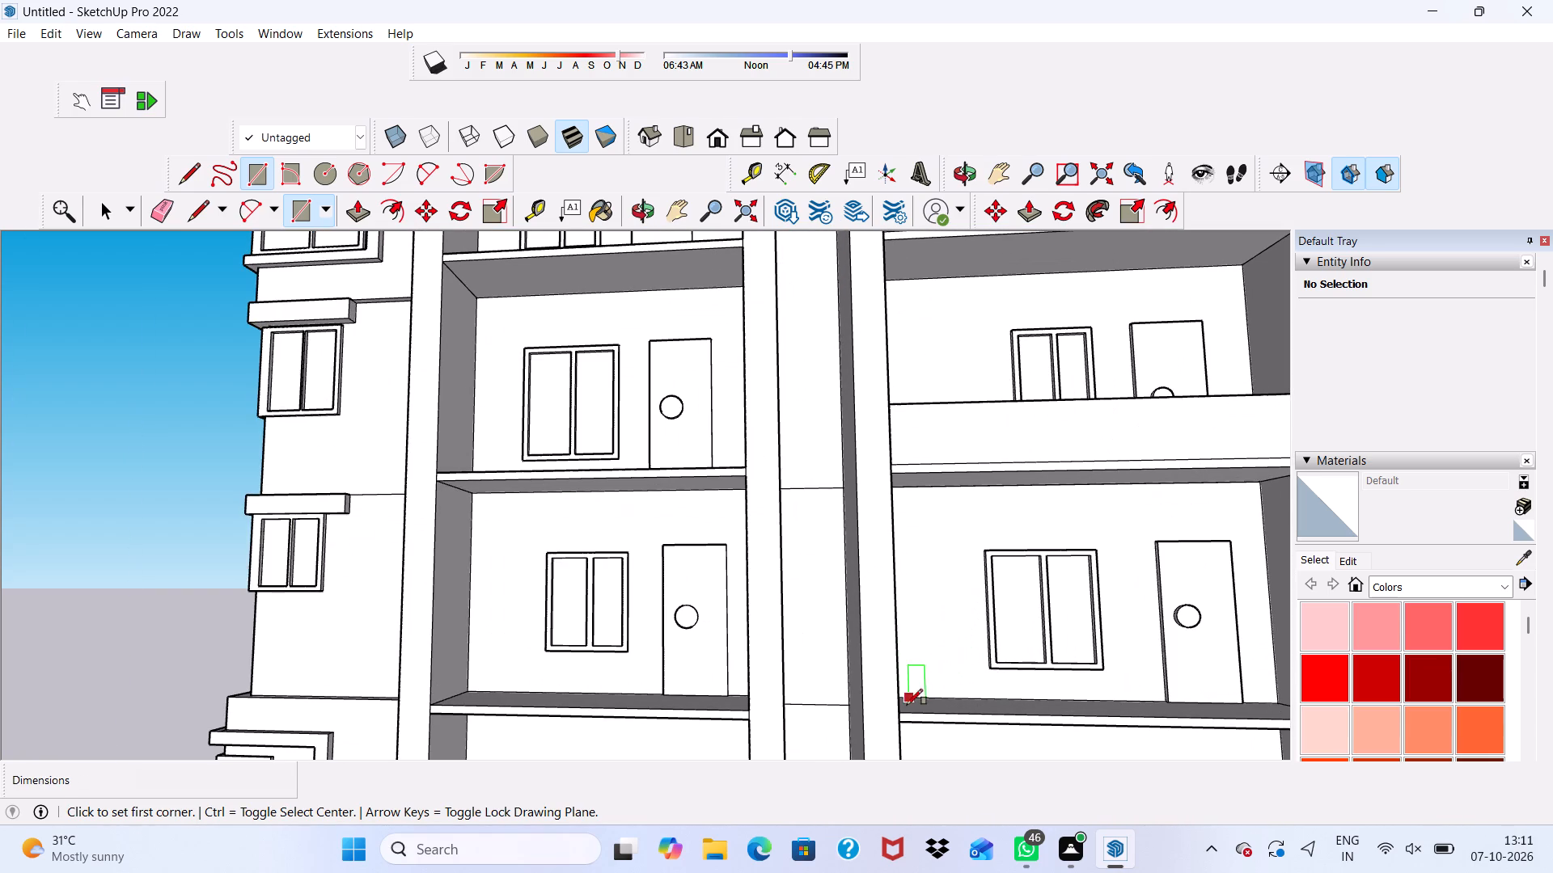
{"action": "left_click", "coordinate": [897, 717]}
{"action": "scroll", "coordinate": [901, 614], "scroll_direction": "down", "scroll_amount": 5}
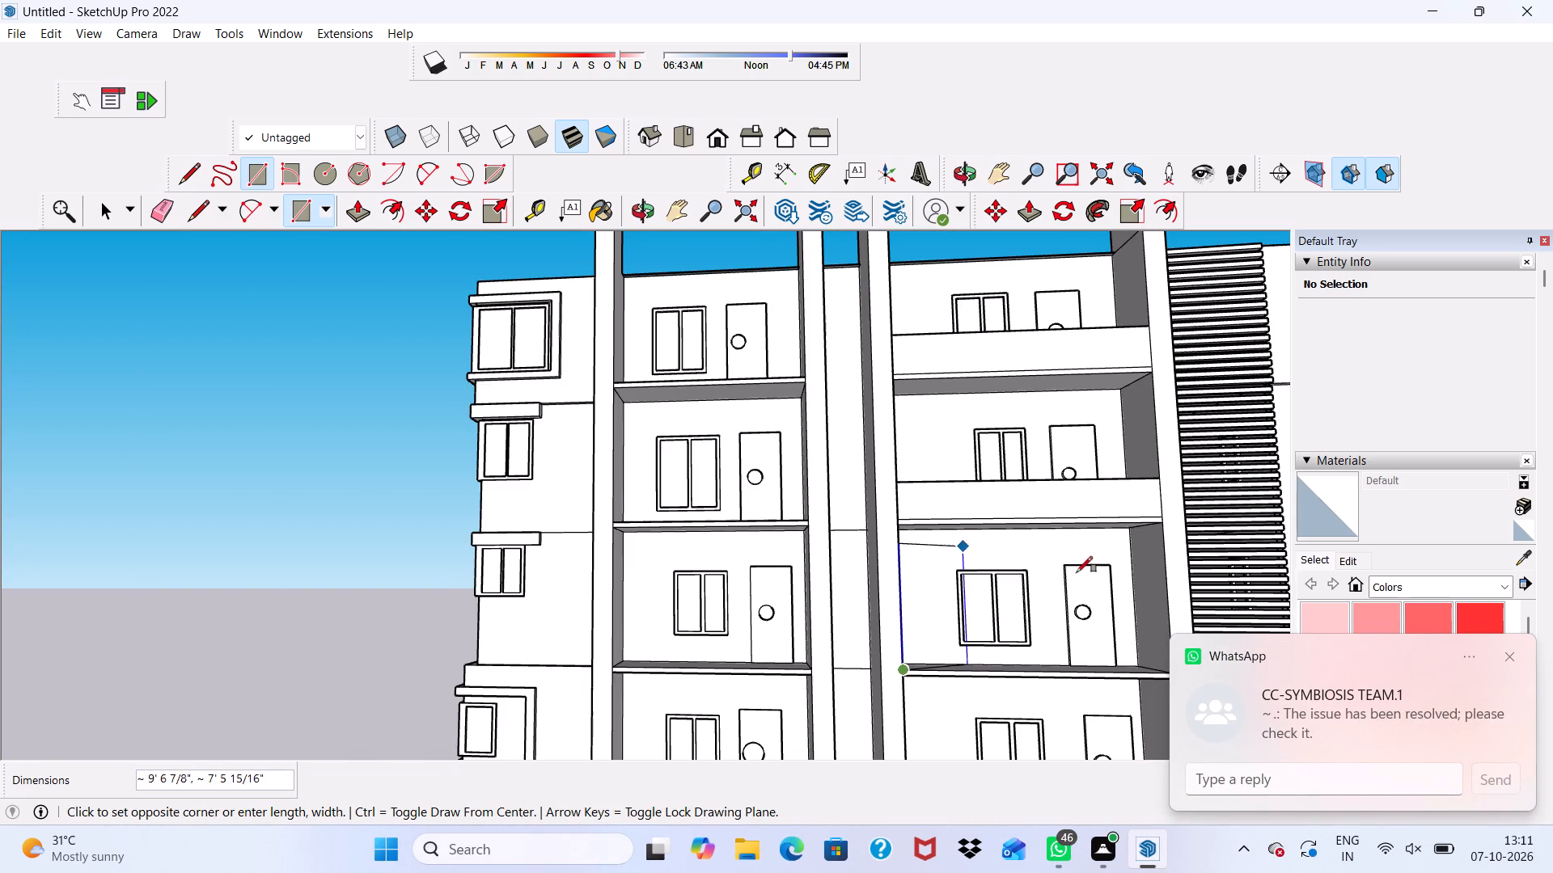
{"action": "scroll", "coordinate": [1144, 570], "scroll_direction": "down", "scroll_amount": 5}
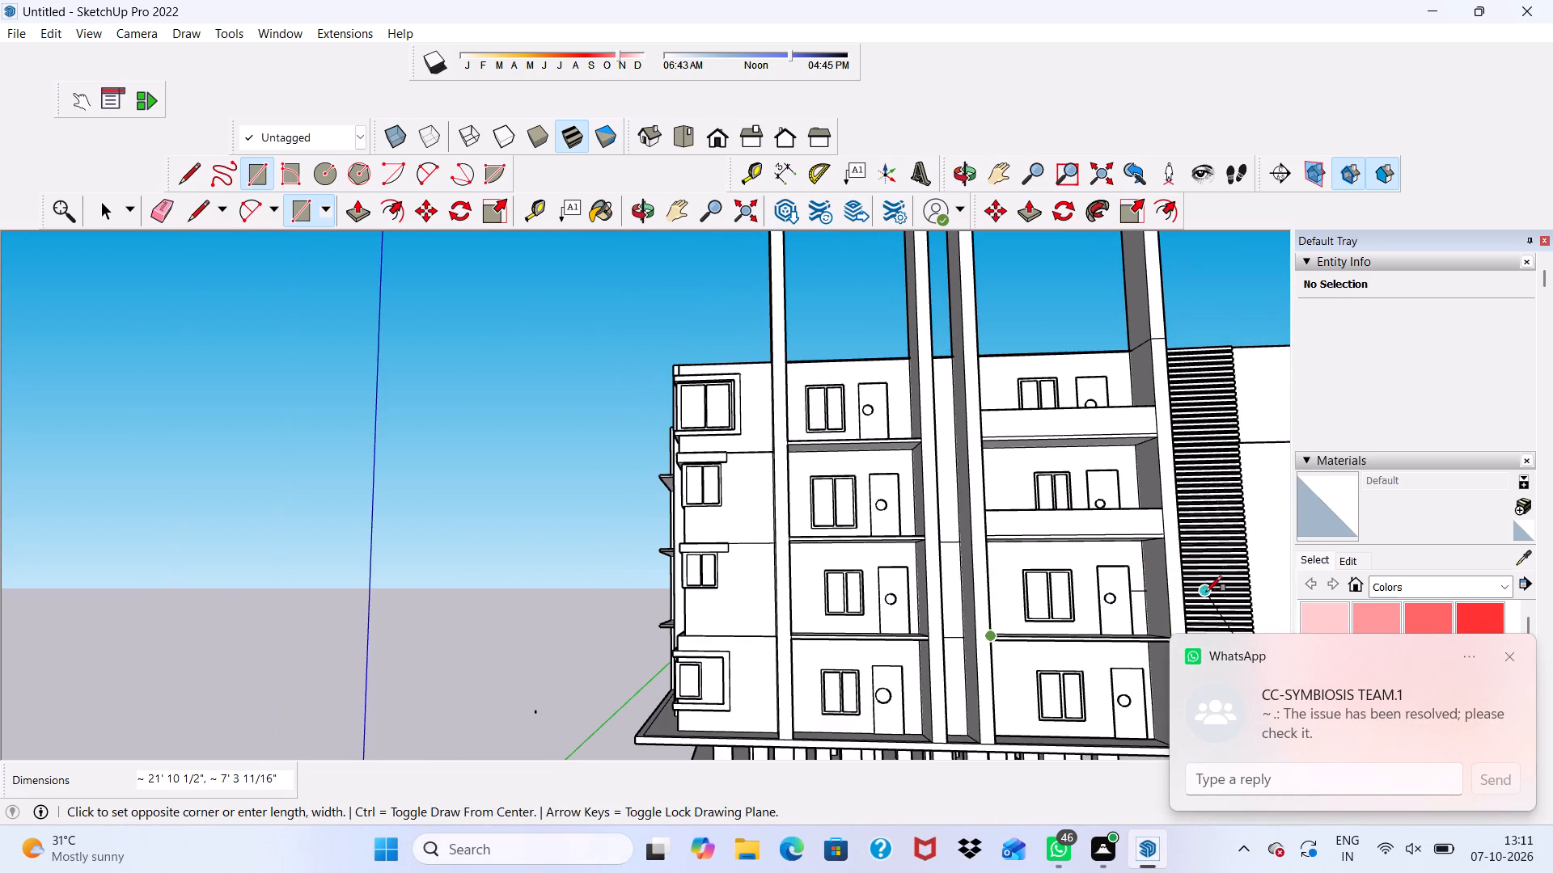
{"action": "scroll", "coordinate": [1108, 568], "scroll_direction": "down", "scroll_amount": 3}
{"action": "scroll", "coordinate": [1157, 593], "scroll_direction": "up", "scroll_amount": 4}
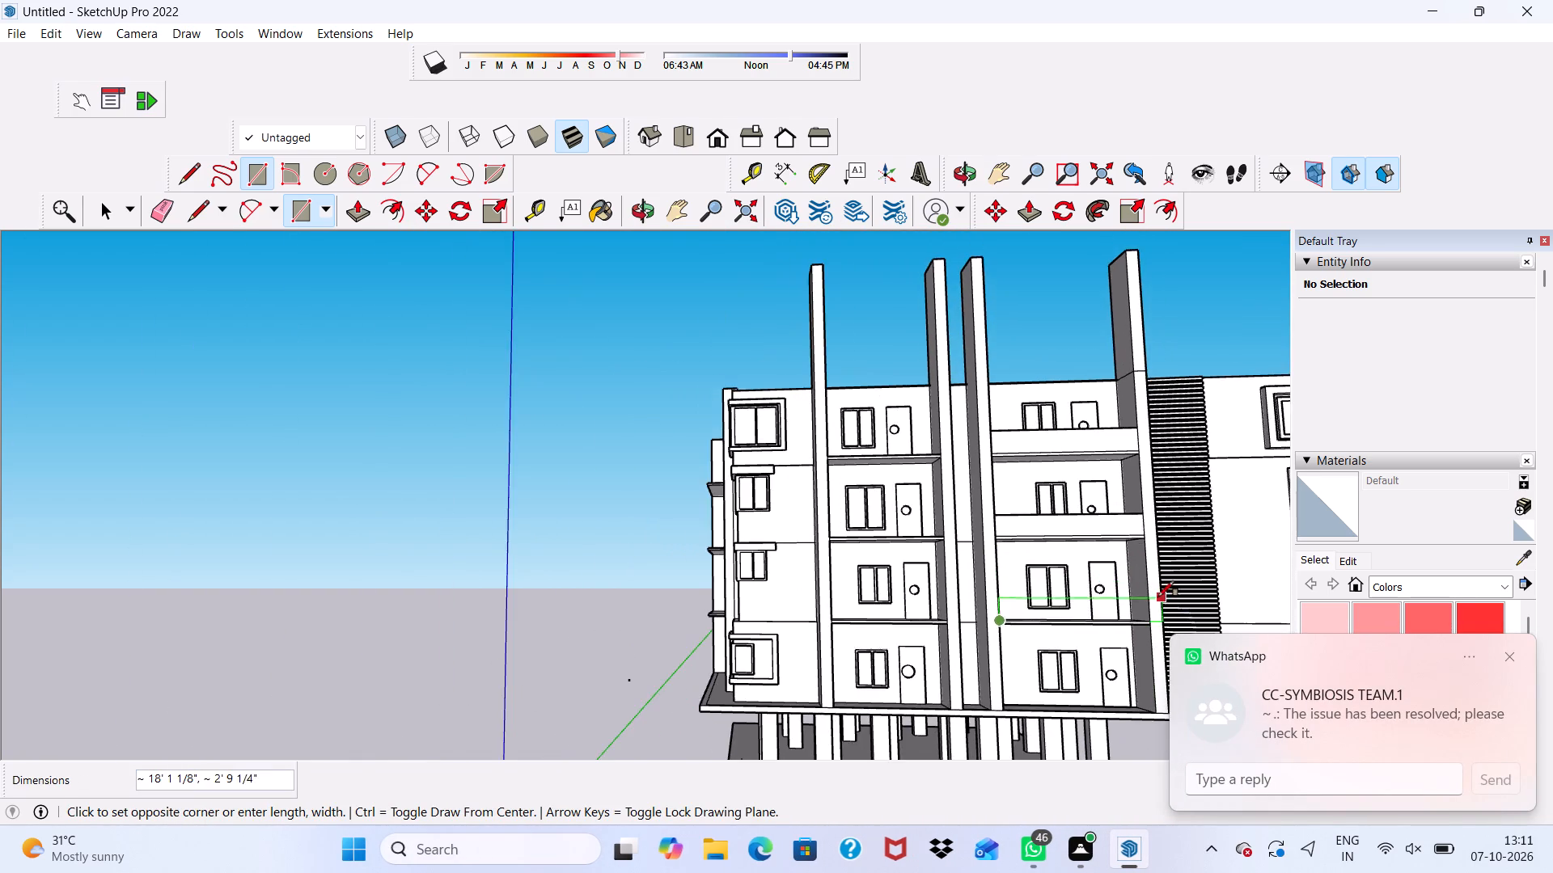
{"action": "scroll", "coordinate": [1158, 597], "scroll_direction": "up", "scroll_amount": 3}
{"action": "left_click", "coordinate": [1145, 599]}
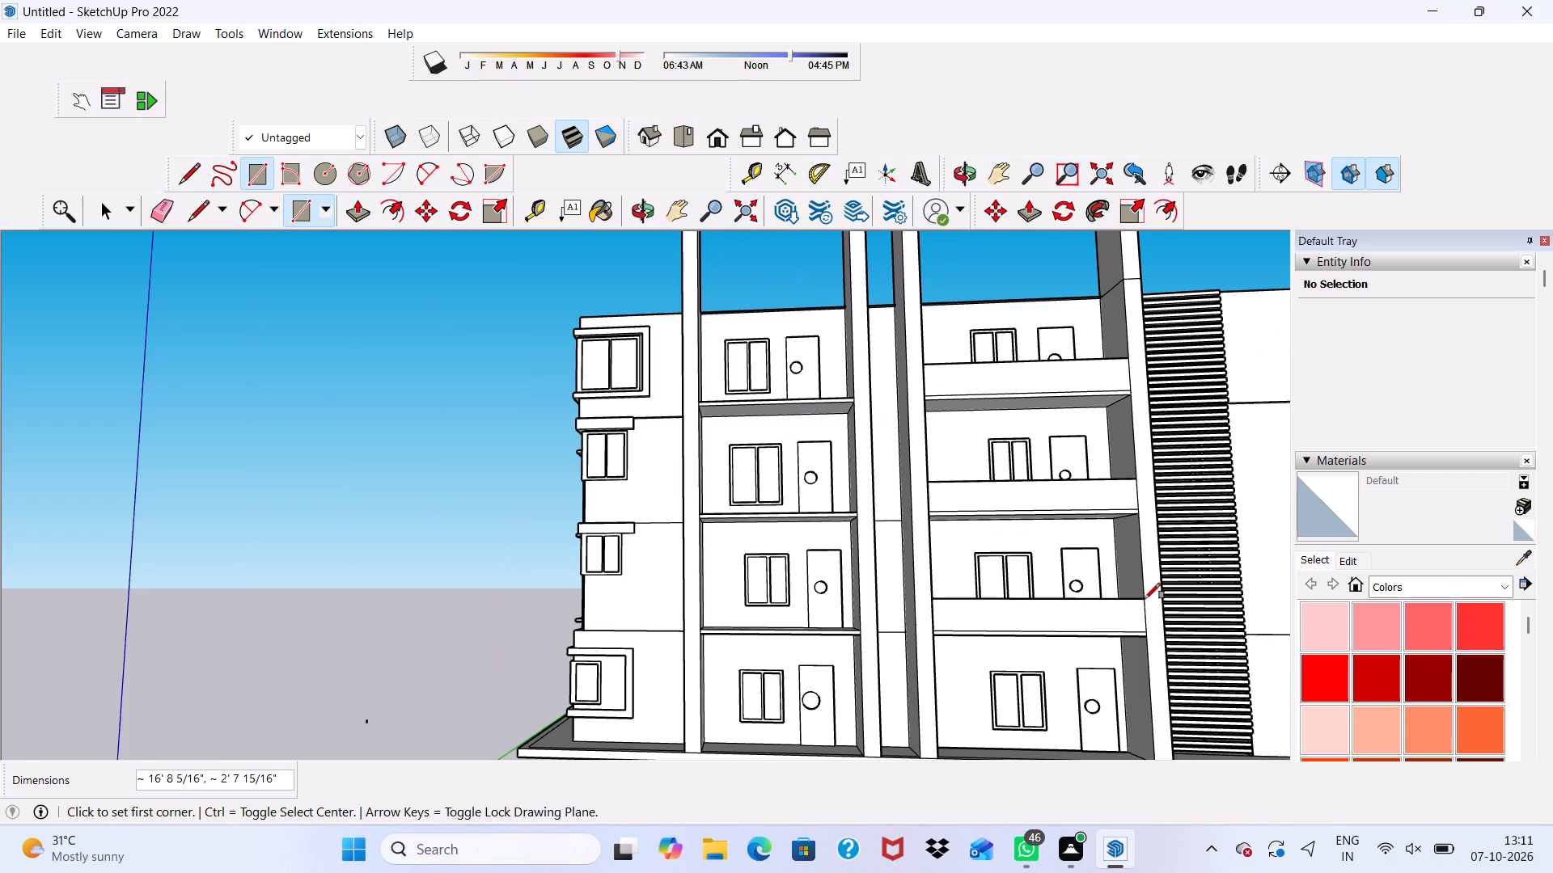
Draw a parapet rectangle about 16' 8" by 2' 7" across the lowest balcony in the same bay.
{"action": "scroll", "coordinate": [924, 584], "scroll_direction": "down", "scroll_amount": 5}
{"action": "scroll", "coordinate": [967, 721], "scroll_direction": "up", "scroll_amount": 13}
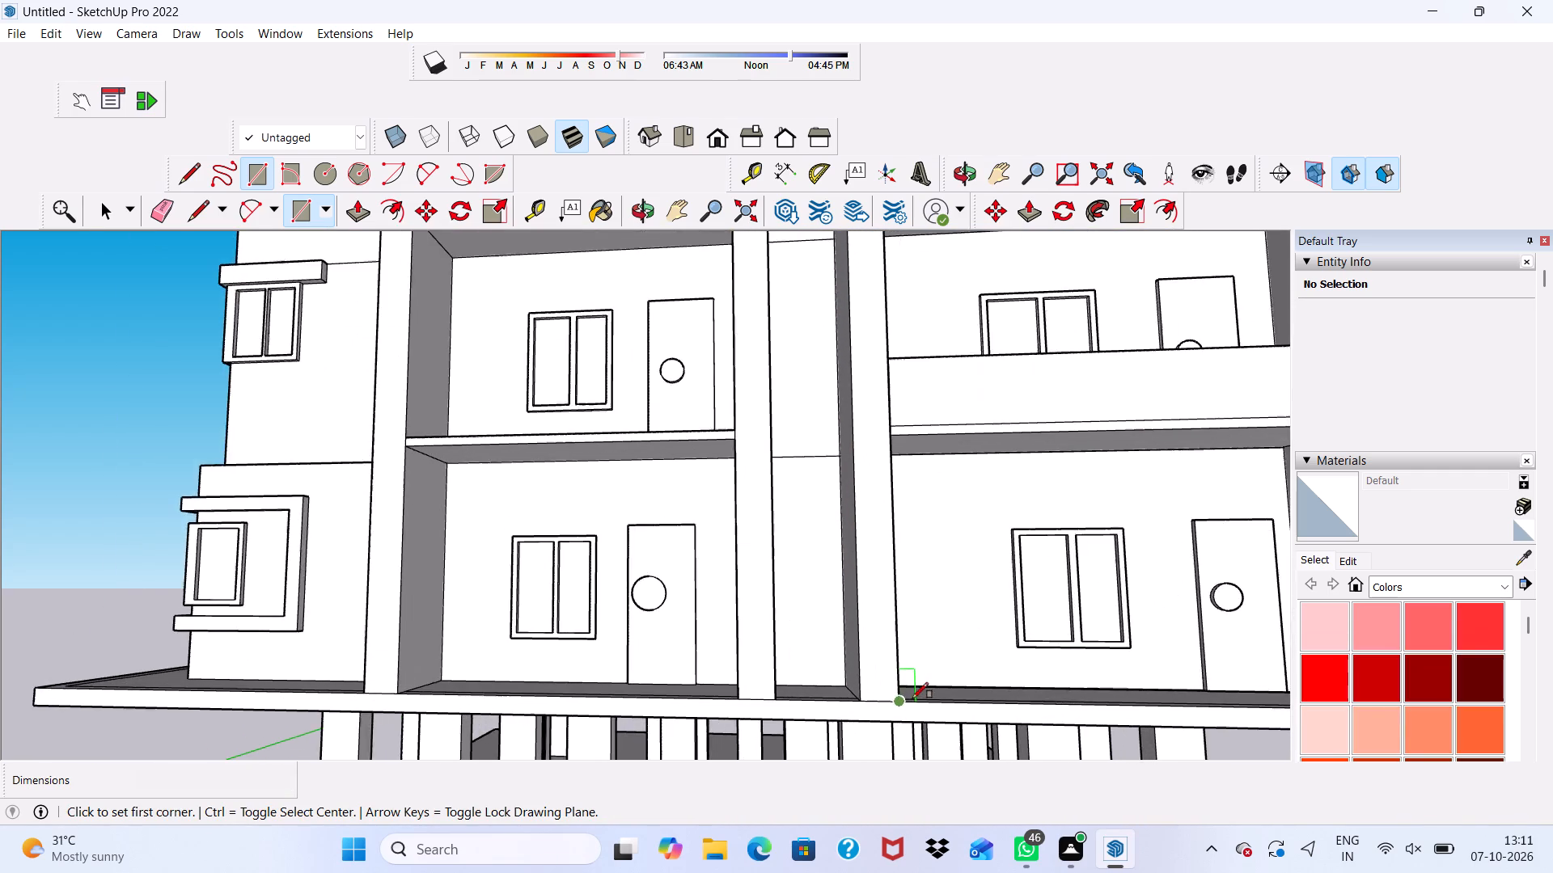
{"action": "left_click", "coordinate": [899, 699]}
{"action": "scroll", "coordinate": [905, 609], "scroll_direction": "down", "scroll_amount": 6}
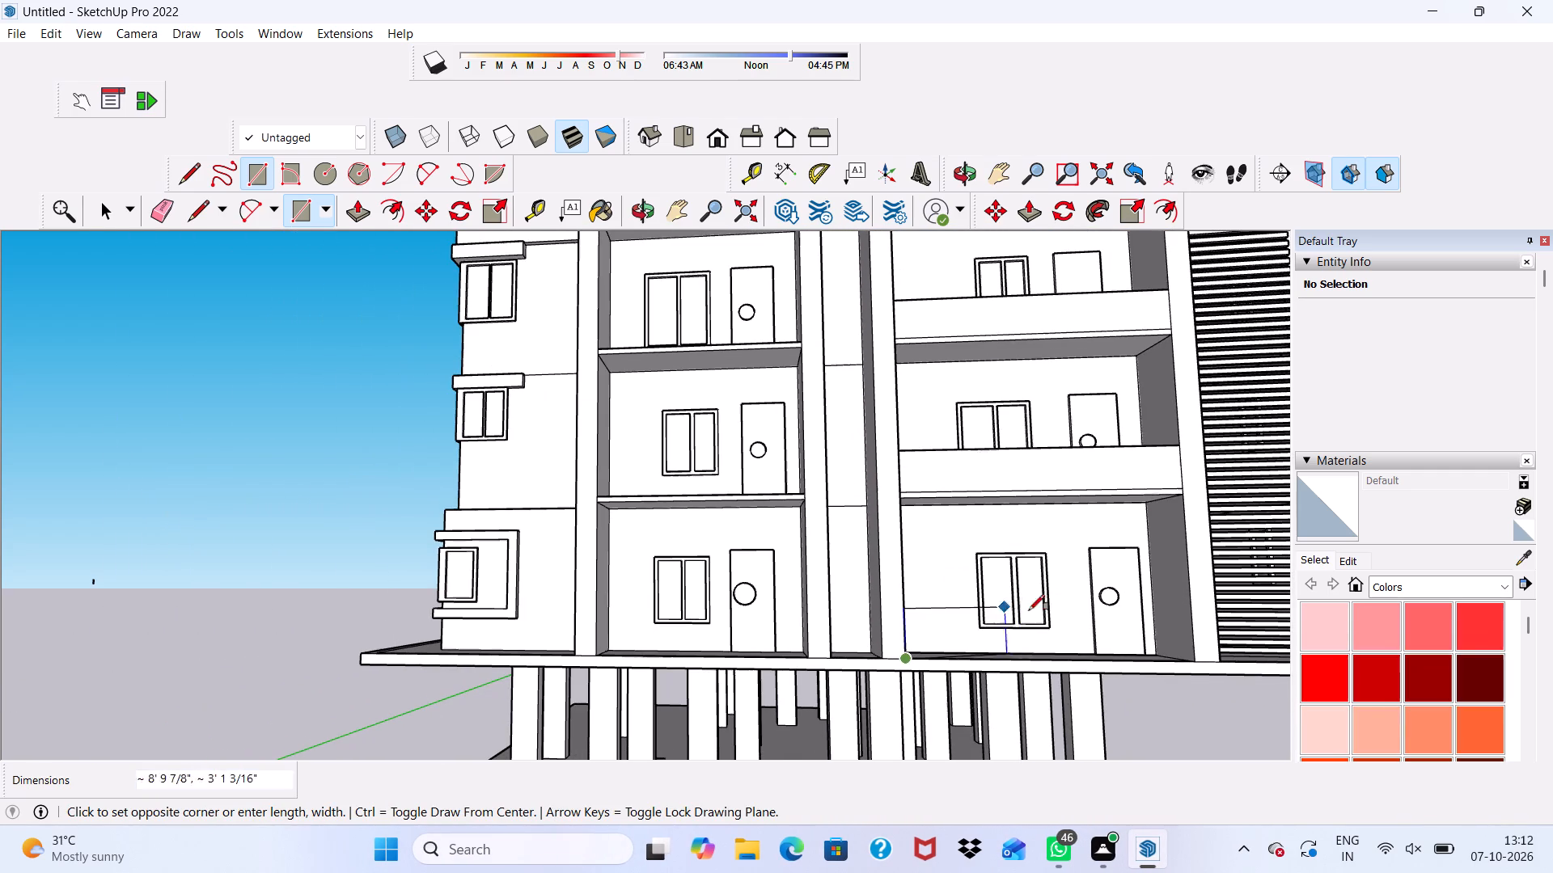
{"action": "scroll", "coordinate": [1174, 648], "scroll_direction": "up", "scroll_amount": 5}
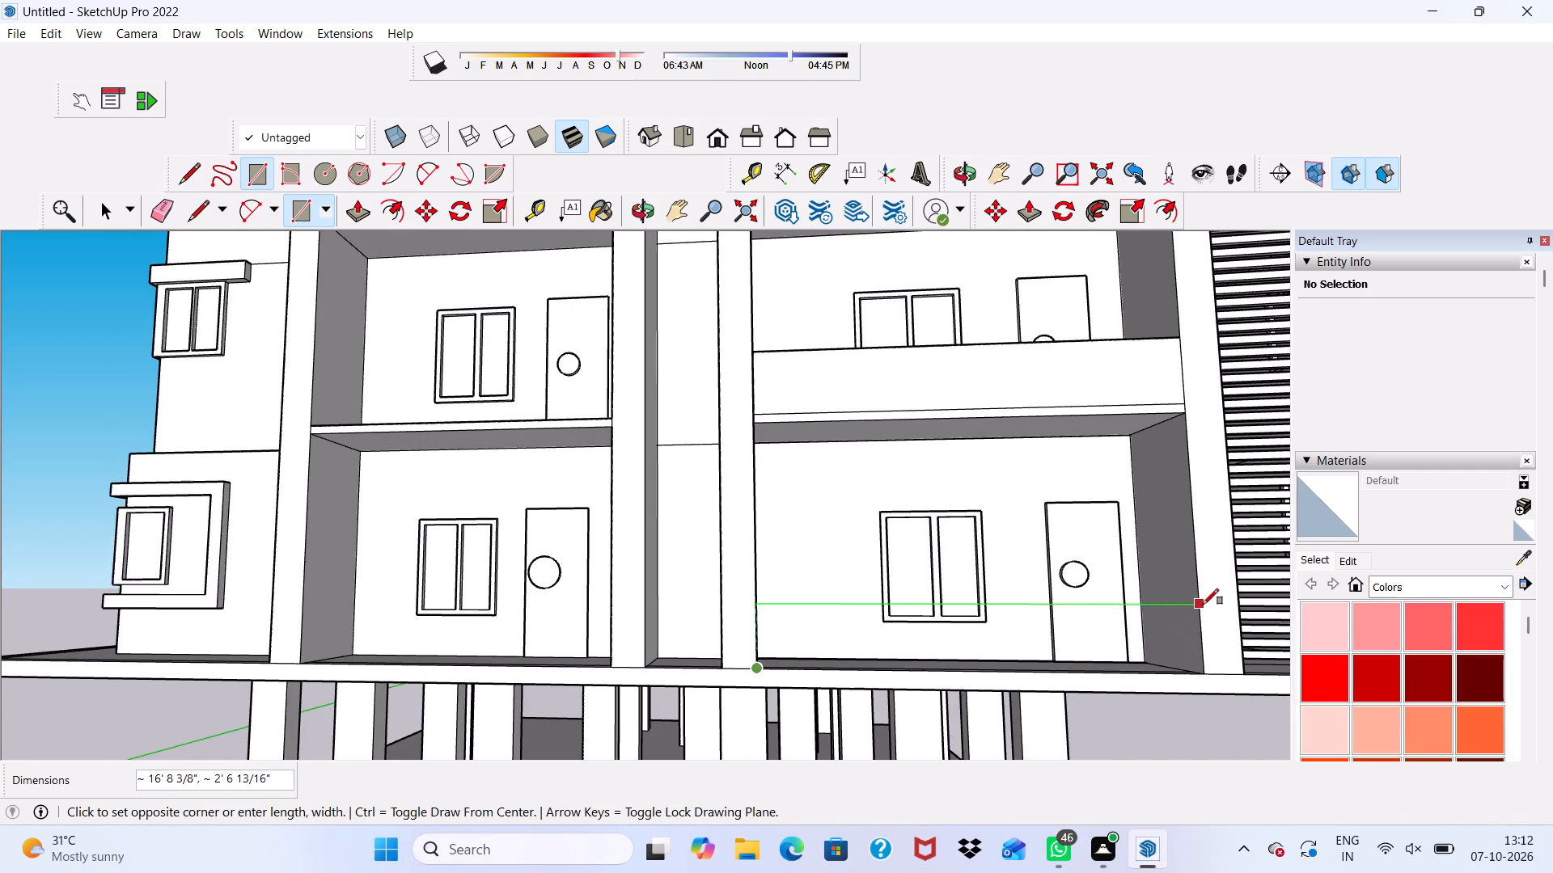
{"action": "left_click", "coordinate": [1203, 605]}
{"action": "scroll", "coordinate": [1179, 610], "scroll_direction": "down", "scroll_amount": 3}
{"action": "key", "text": "space"}
Push/Pull the underside of the top-floor balcony slab beside the louvres by about 4 15/16", followed by about 1 13/16".
{"action": "scroll", "coordinate": [854, 561], "scroll_direction": "down", "scroll_amount": 2}
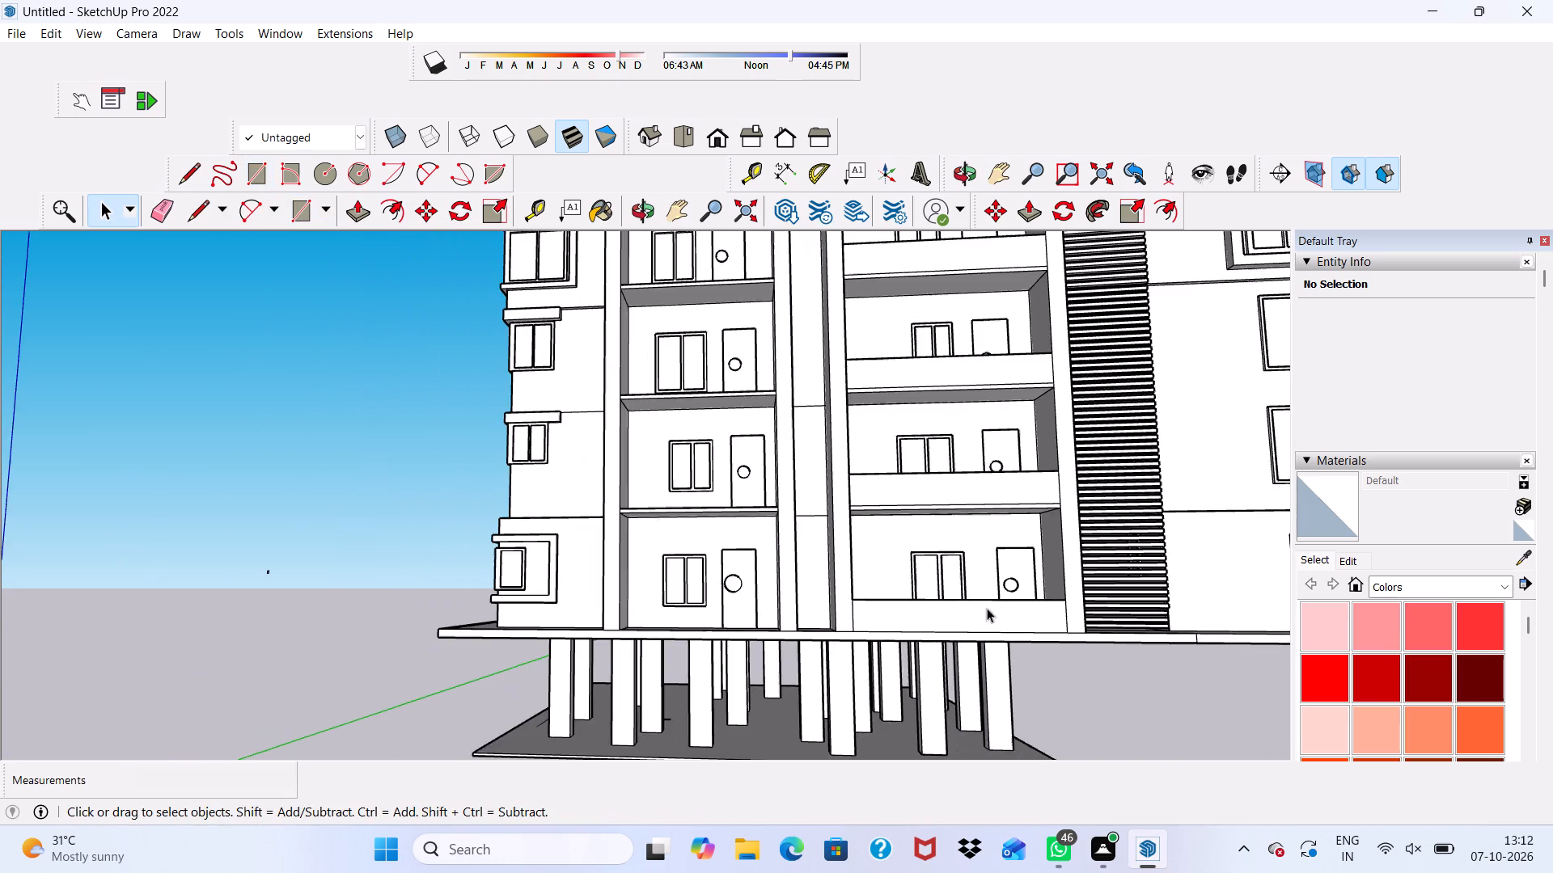
{"action": "scroll", "coordinate": [987, 608], "scroll_direction": "down", "scroll_amount": 6}
{"action": "middle_click_drag", "start_coordinate": [863, 452], "coordinate": [993, 558]}
{"action": "scroll", "coordinate": [993, 558], "scroll_direction": "down", "scroll_amount": 1}
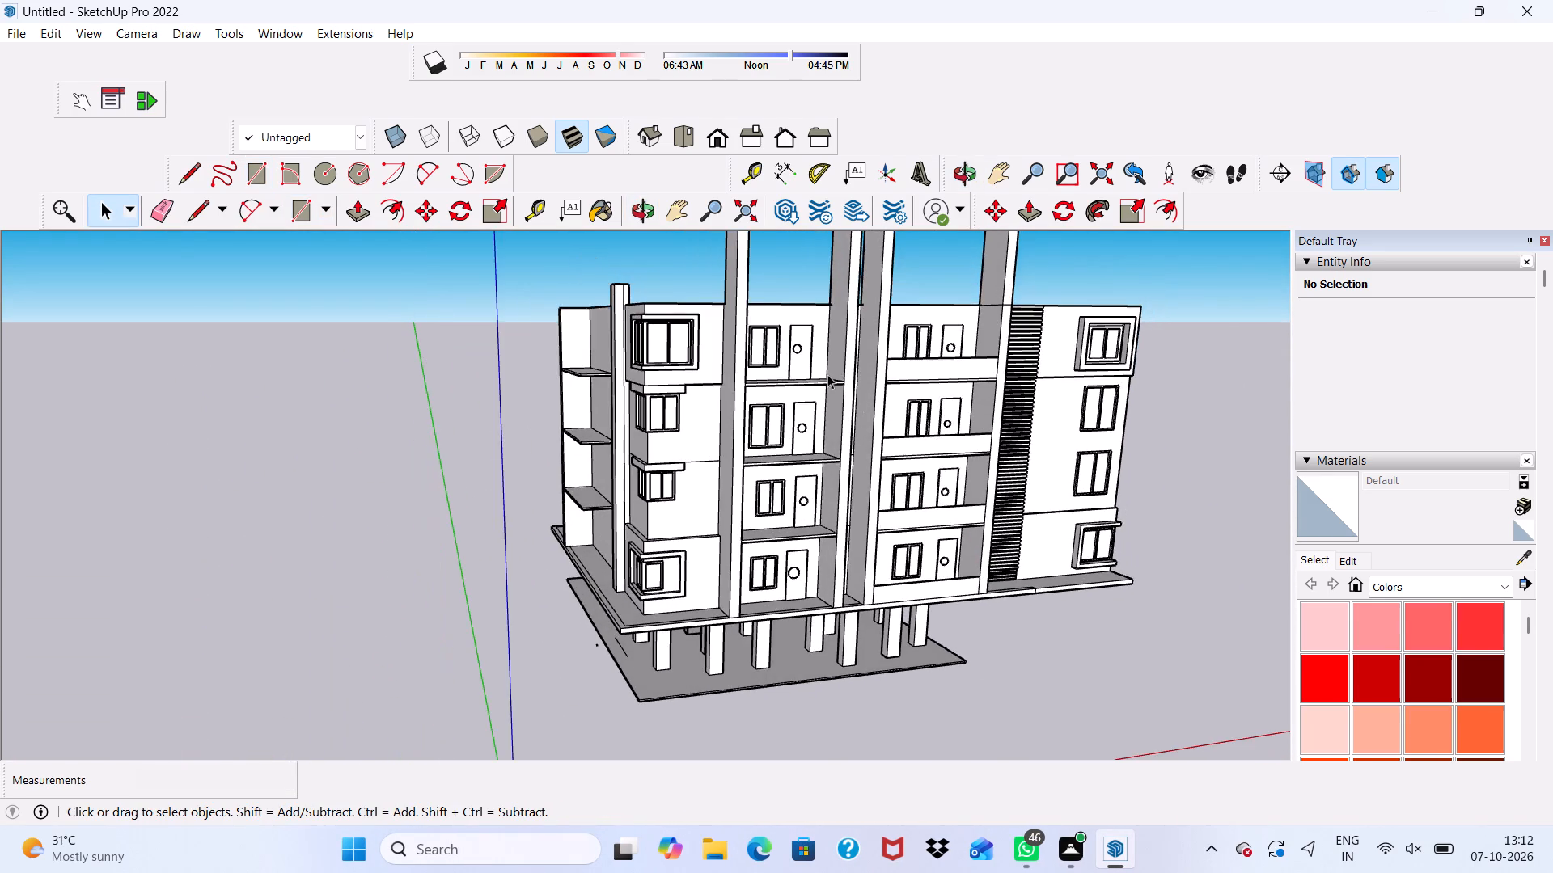
{"action": "scroll", "coordinate": [772, 335], "scroll_direction": "up", "scroll_amount": 4}
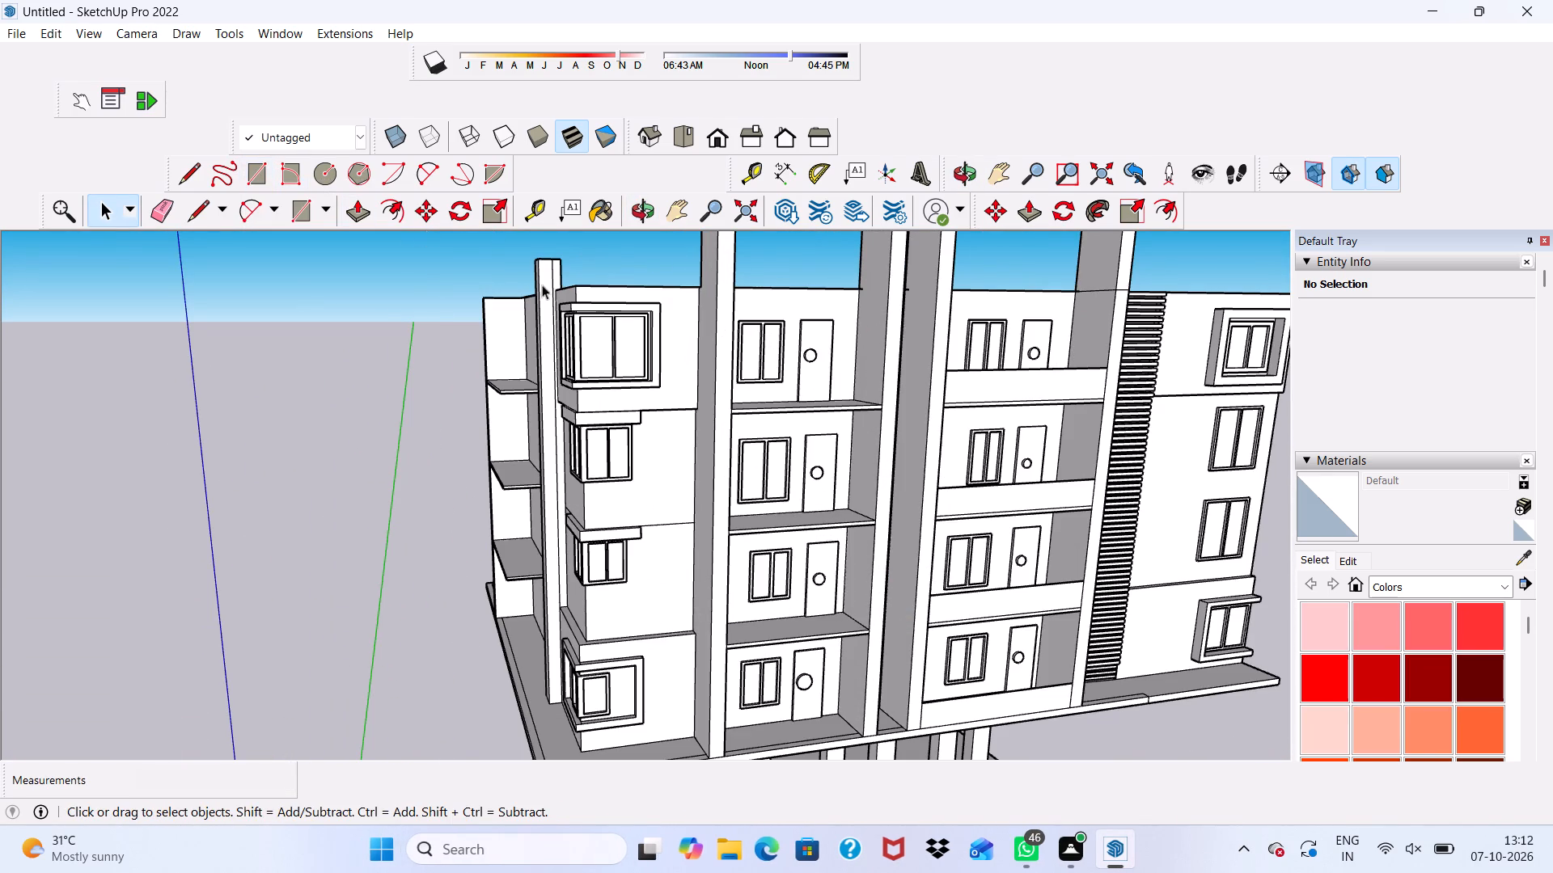
{"action": "scroll", "coordinate": [678, 377], "scroll_direction": "up", "scroll_amount": 3}
{"action": "scroll", "coordinate": [678, 377], "scroll_direction": "down", "scroll_amount": 1}
{"action": "middle_click_drag", "start_coordinate": [678, 377], "coordinate": [632, 235]}
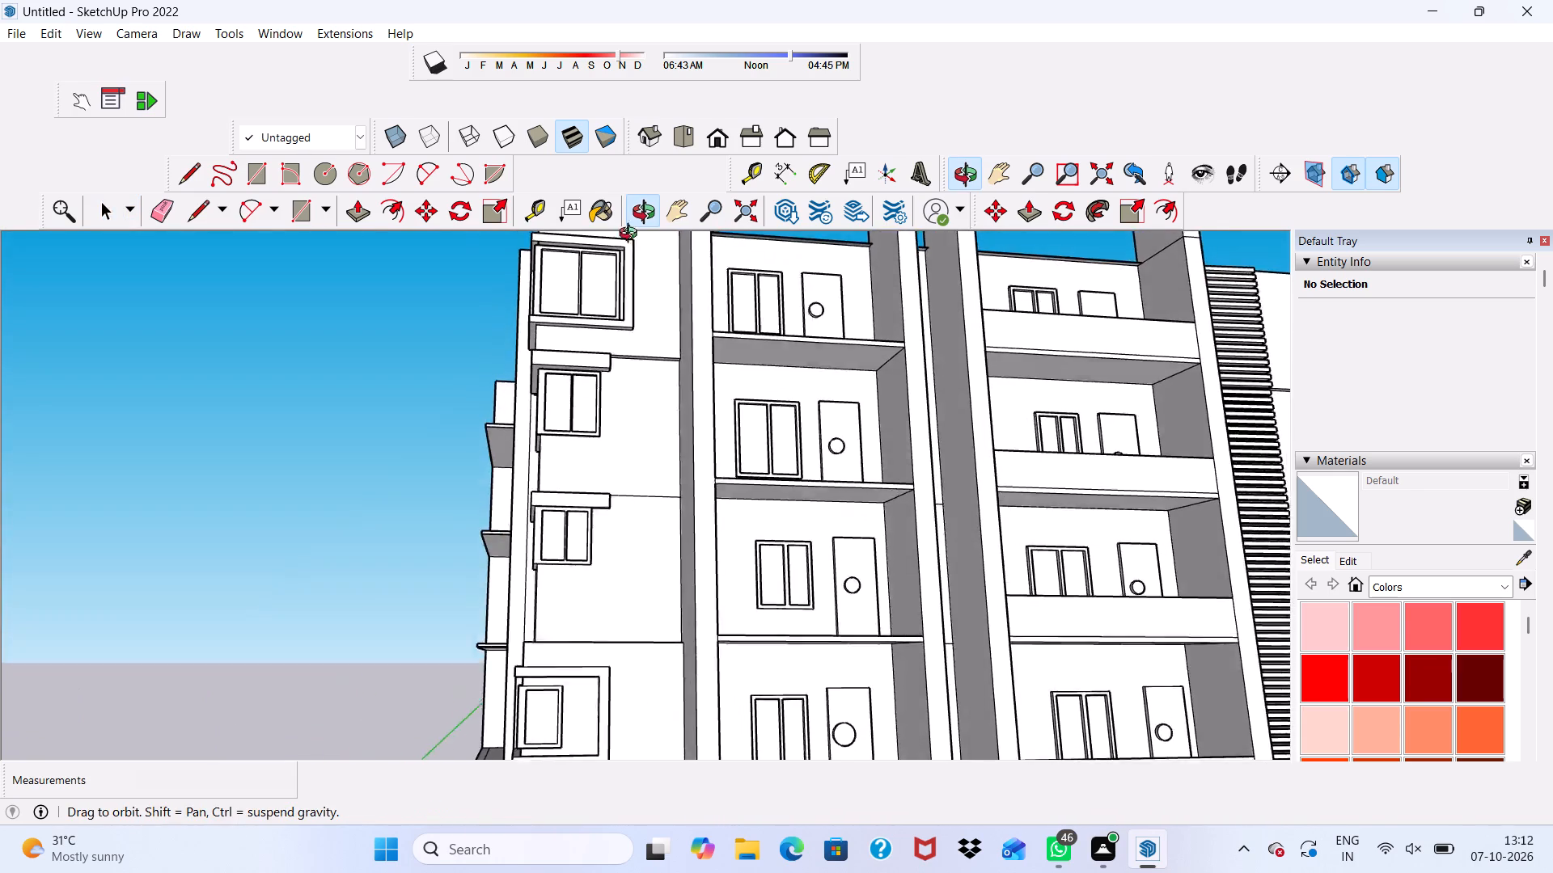
{"action": "middle_click_drag", "start_coordinate": [632, 235], "coordinate": [586, 183]}
{"action": "scroll", "coordinate": [883, 301], "scroll_direction": "up", "scroll_amount": 4}
{"action": "left_click", "coordinate": [1047, 329]}
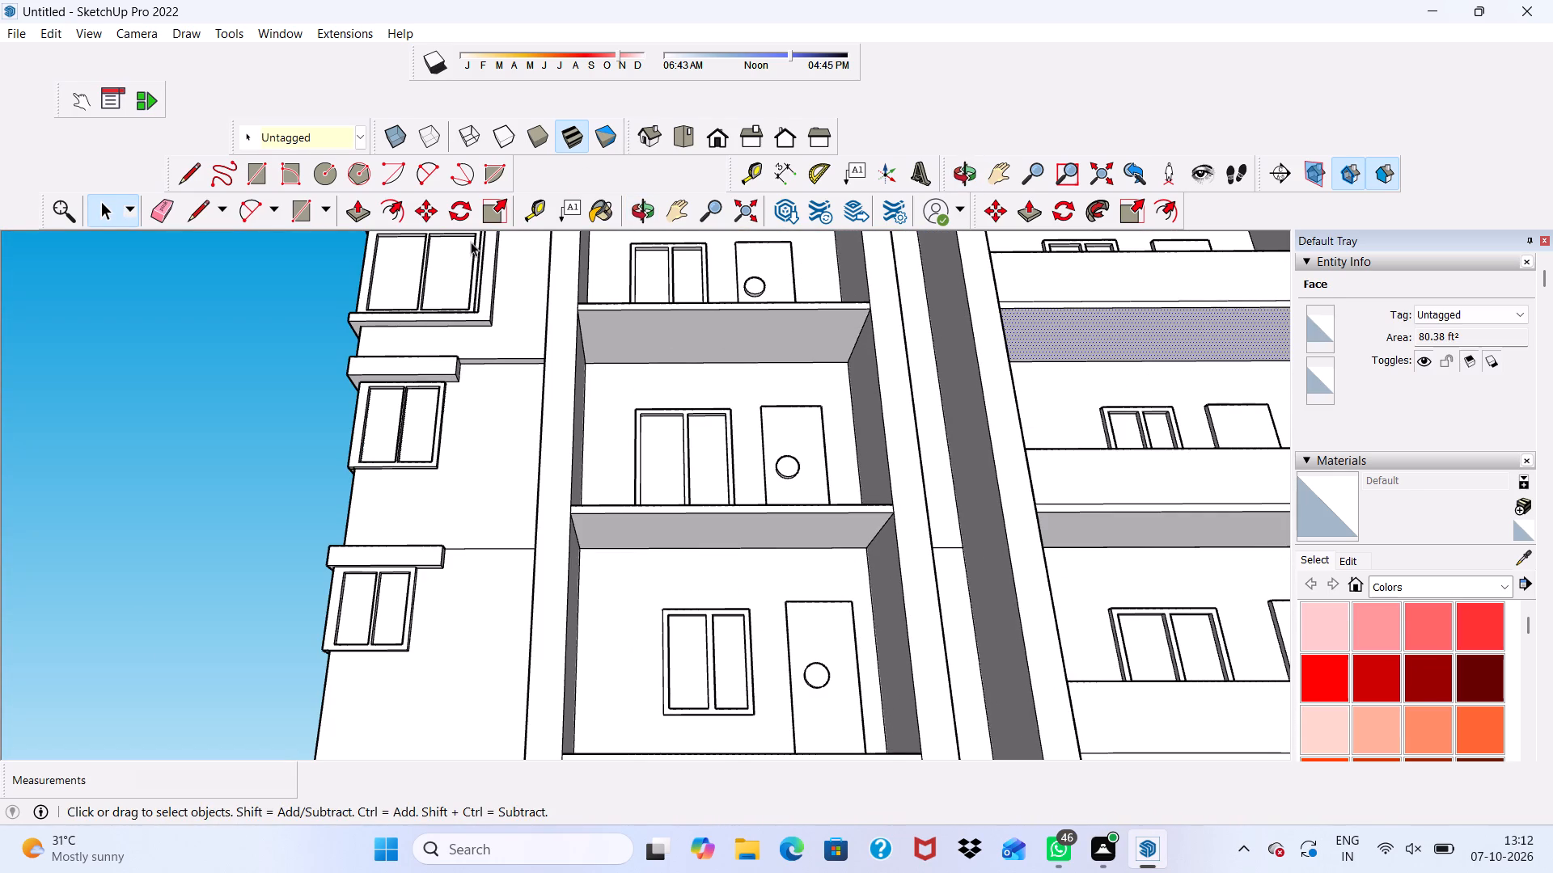
{"action": "left_click", "coordinate": [362, 212]}
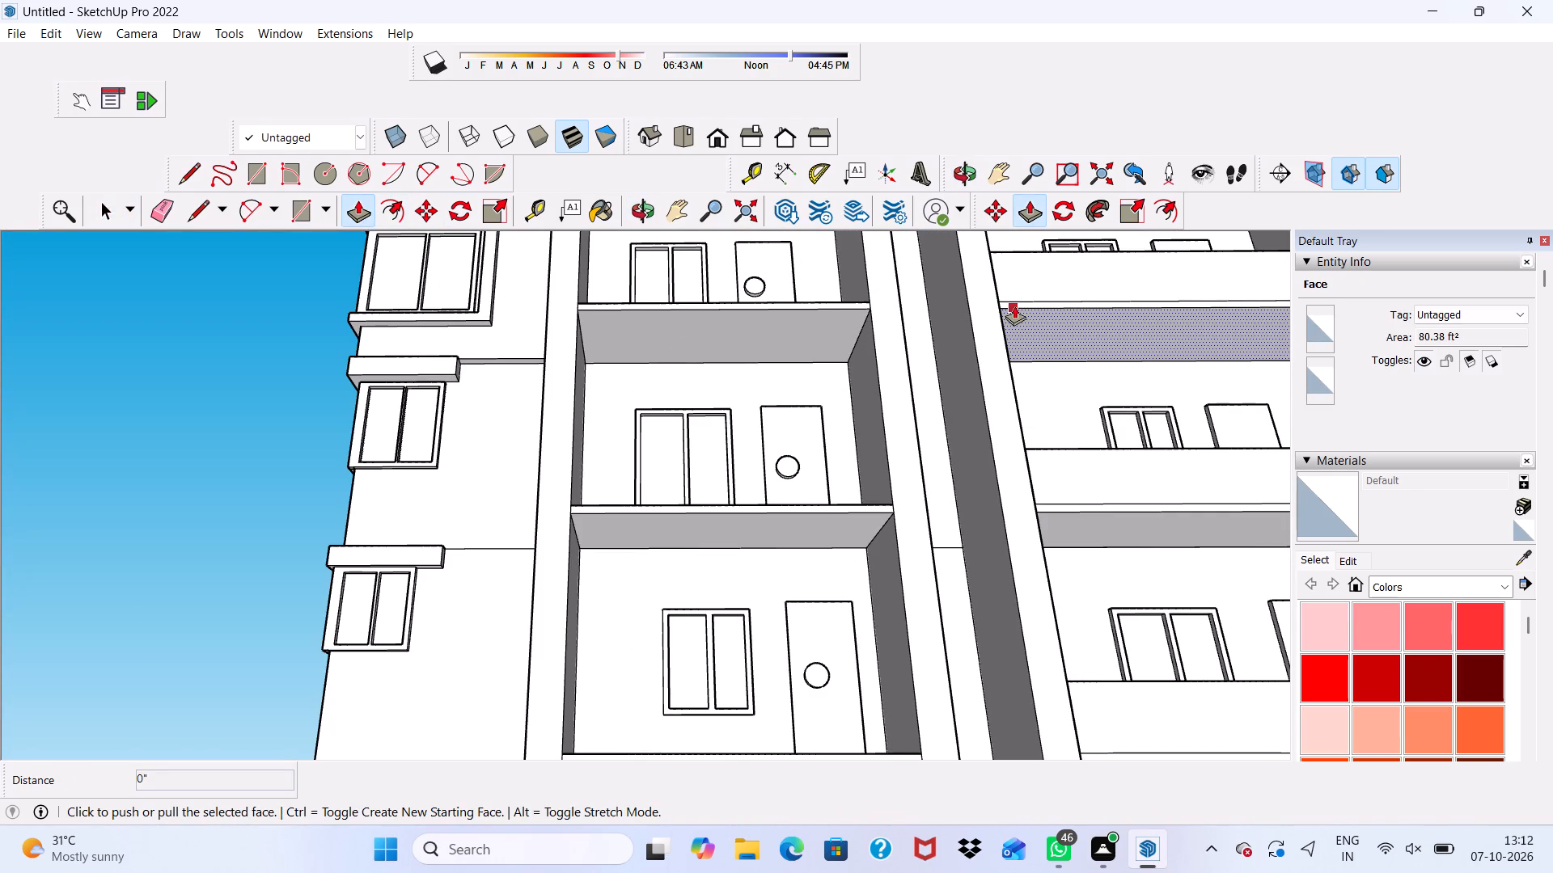
{"action": "left_click_drag", "start_coordinate": [1043, 316], "coordinate": [1046, 323]}
{"action": "scroll", "coordinate": [916, 288], "scroll_direction": "down", "scroll_amount": 1}
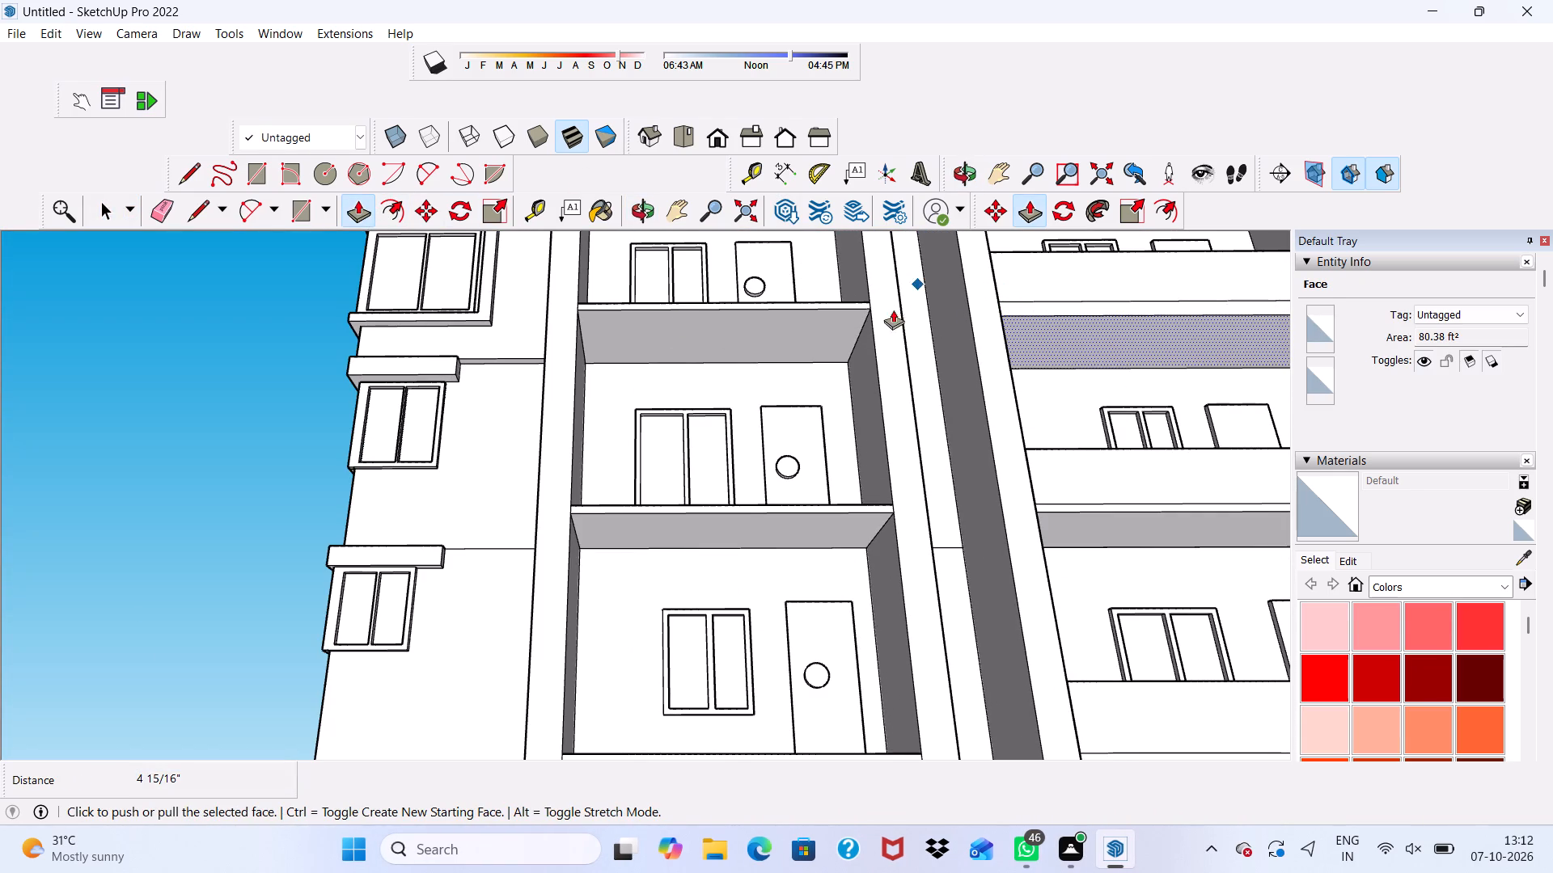
{"action": "scroll", "coordinate": [893, 310], "scroll_direction": "down", "scroll_amount": 6}
{"action": "middle_click_drag", "start_coordinate": [603, 329], "coordinate": [612, 413]}
{"action": "scroll", "coordinate": [1023, 324], "scroll_direction": "up", "scroll_amount": 7}
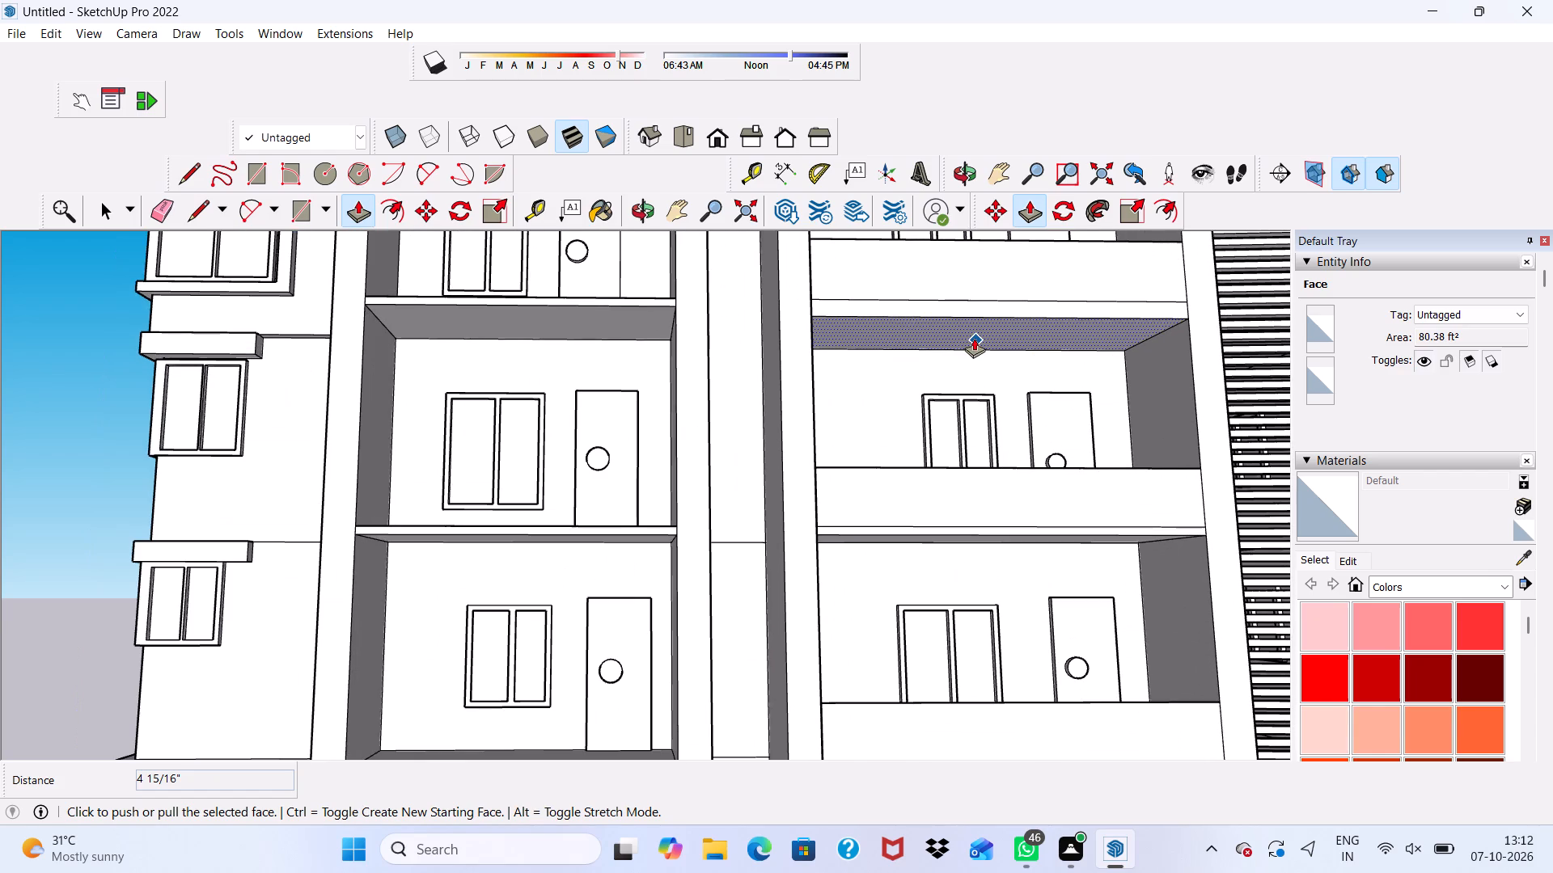
{"action": "left_click", "coordinate": [971, 323]}
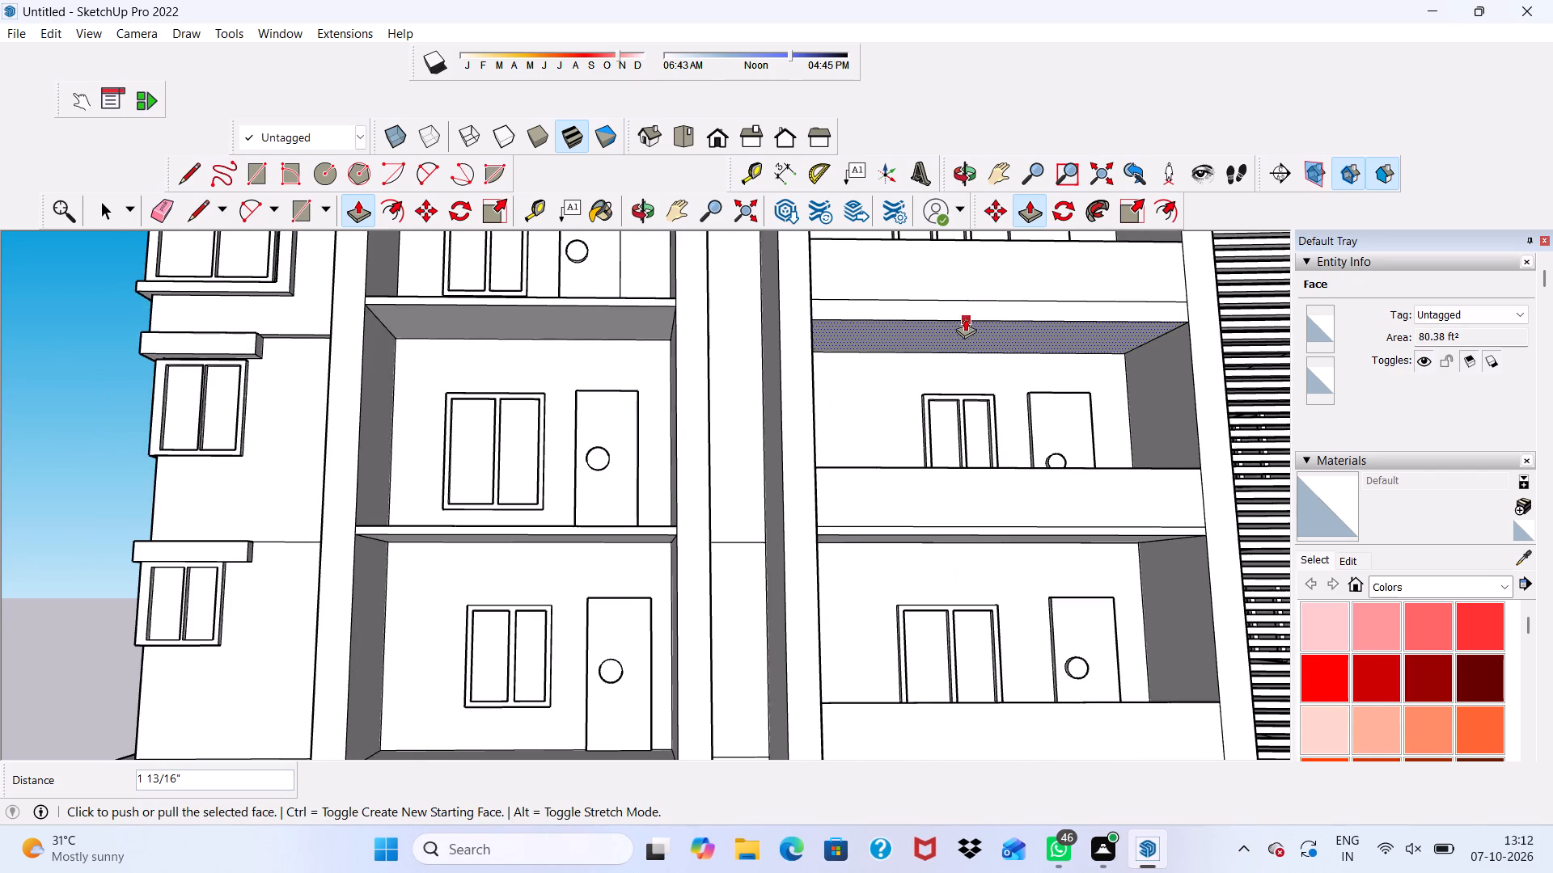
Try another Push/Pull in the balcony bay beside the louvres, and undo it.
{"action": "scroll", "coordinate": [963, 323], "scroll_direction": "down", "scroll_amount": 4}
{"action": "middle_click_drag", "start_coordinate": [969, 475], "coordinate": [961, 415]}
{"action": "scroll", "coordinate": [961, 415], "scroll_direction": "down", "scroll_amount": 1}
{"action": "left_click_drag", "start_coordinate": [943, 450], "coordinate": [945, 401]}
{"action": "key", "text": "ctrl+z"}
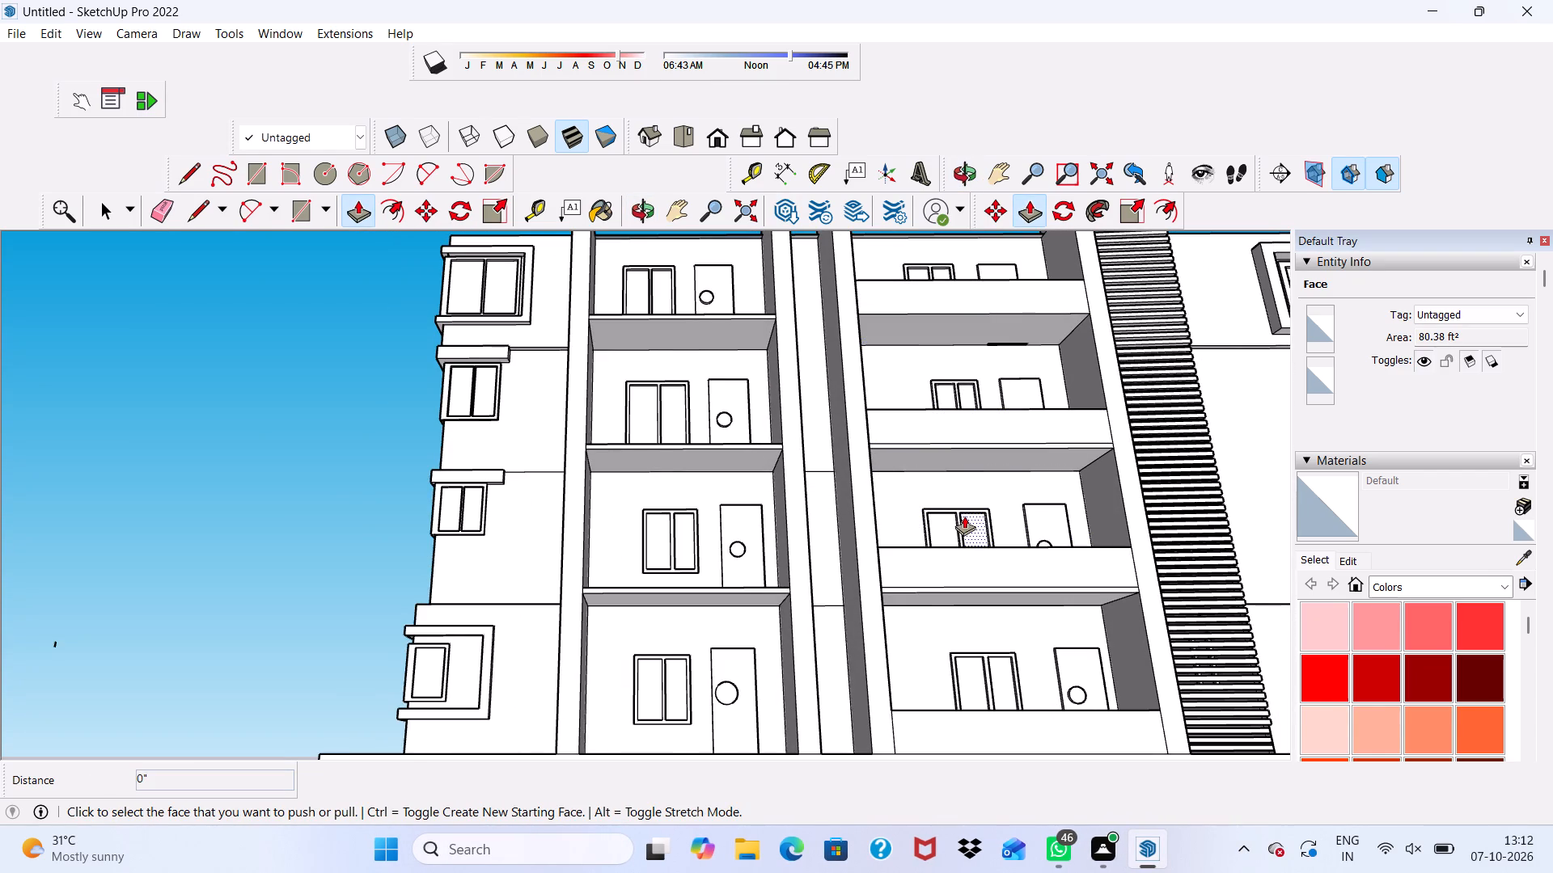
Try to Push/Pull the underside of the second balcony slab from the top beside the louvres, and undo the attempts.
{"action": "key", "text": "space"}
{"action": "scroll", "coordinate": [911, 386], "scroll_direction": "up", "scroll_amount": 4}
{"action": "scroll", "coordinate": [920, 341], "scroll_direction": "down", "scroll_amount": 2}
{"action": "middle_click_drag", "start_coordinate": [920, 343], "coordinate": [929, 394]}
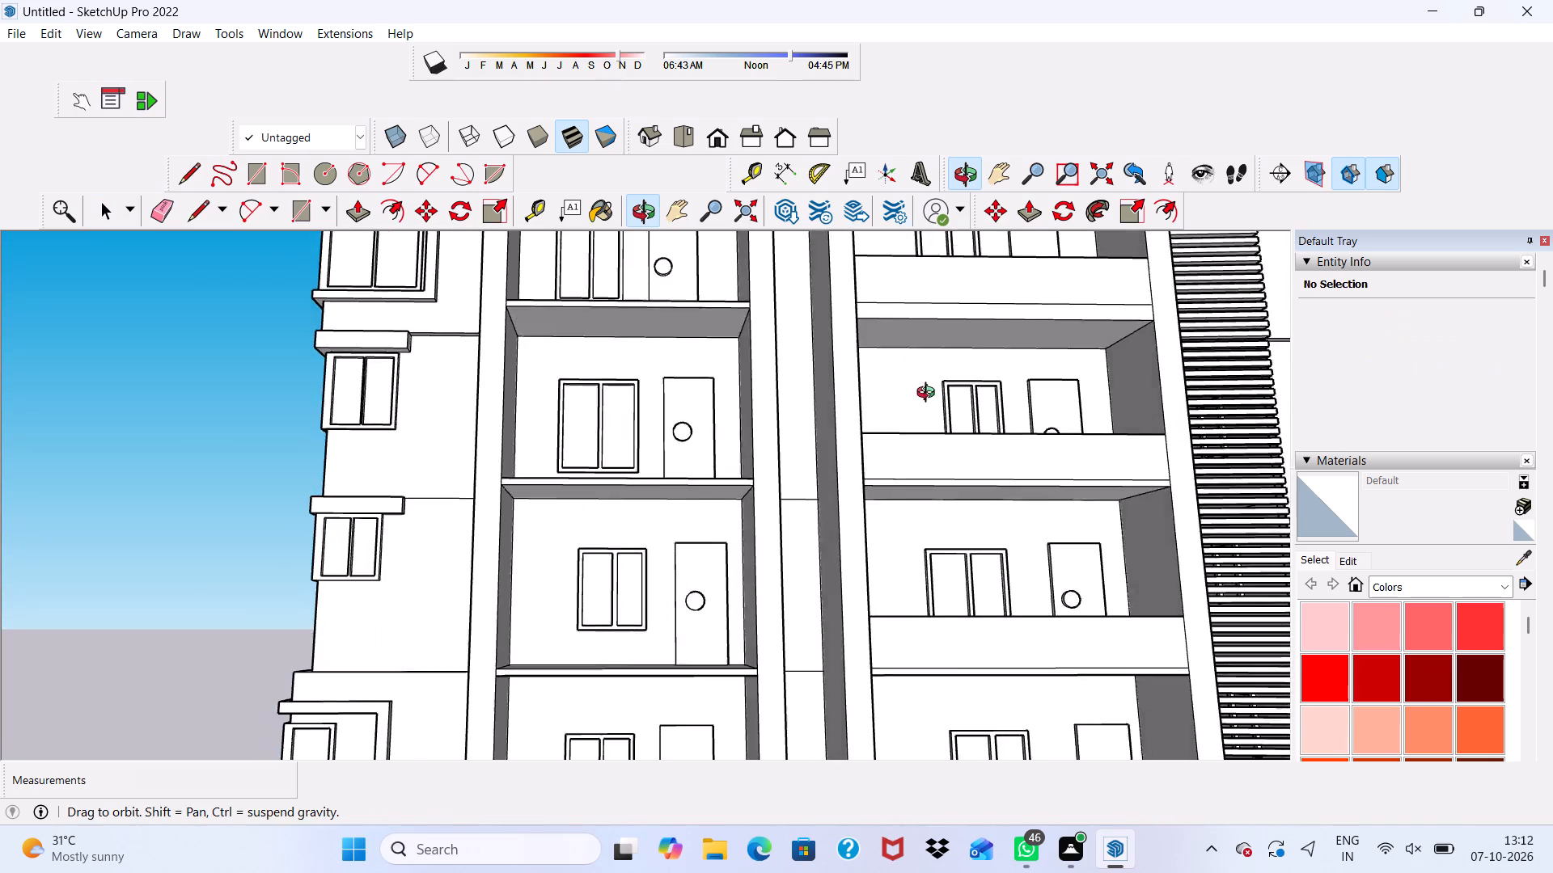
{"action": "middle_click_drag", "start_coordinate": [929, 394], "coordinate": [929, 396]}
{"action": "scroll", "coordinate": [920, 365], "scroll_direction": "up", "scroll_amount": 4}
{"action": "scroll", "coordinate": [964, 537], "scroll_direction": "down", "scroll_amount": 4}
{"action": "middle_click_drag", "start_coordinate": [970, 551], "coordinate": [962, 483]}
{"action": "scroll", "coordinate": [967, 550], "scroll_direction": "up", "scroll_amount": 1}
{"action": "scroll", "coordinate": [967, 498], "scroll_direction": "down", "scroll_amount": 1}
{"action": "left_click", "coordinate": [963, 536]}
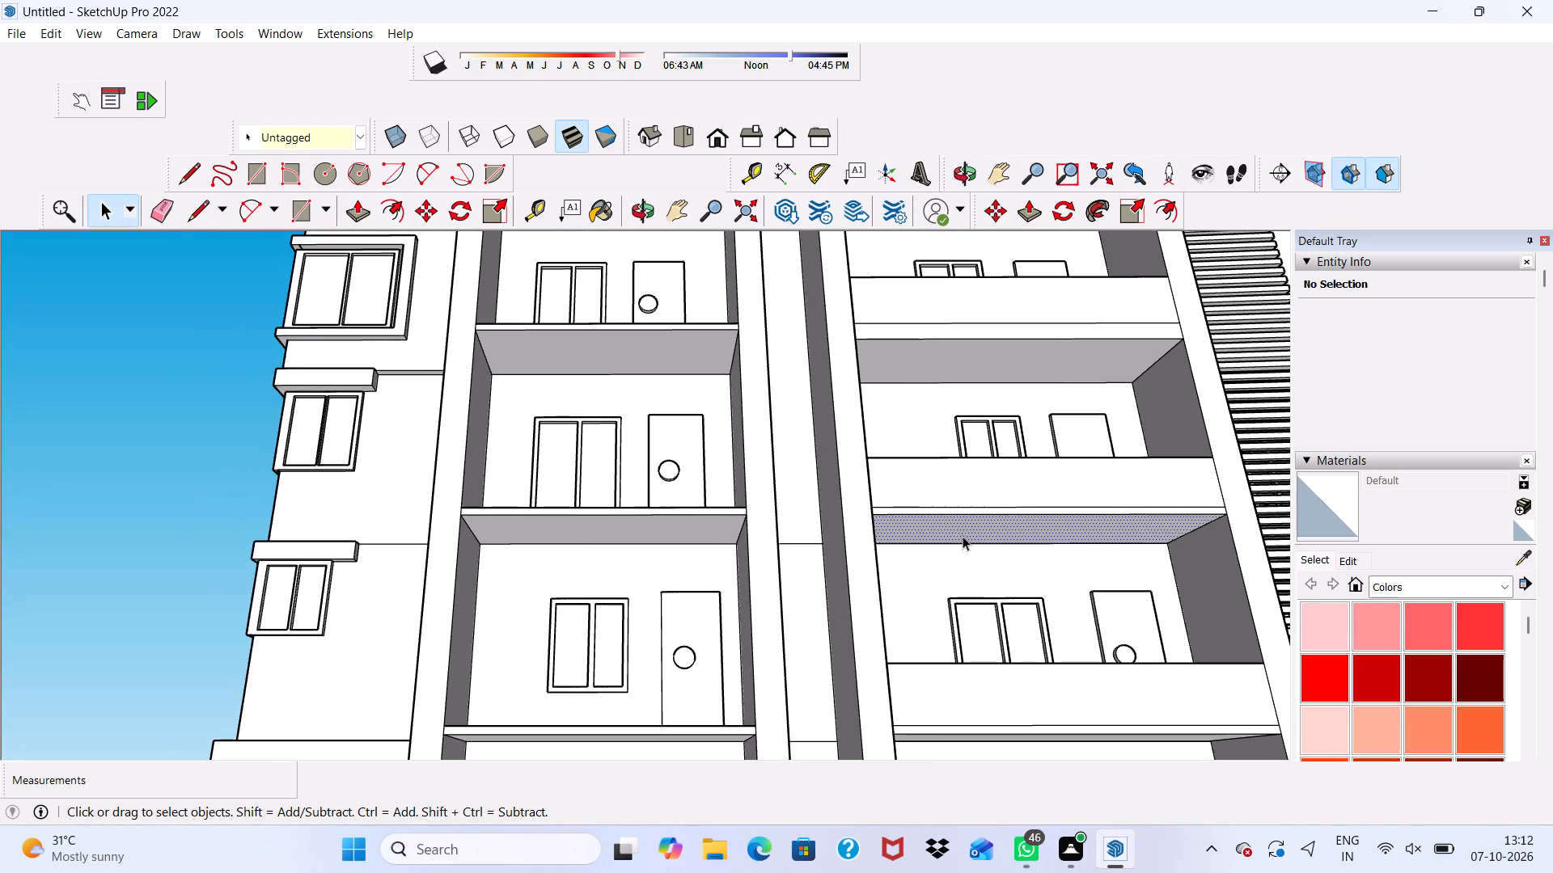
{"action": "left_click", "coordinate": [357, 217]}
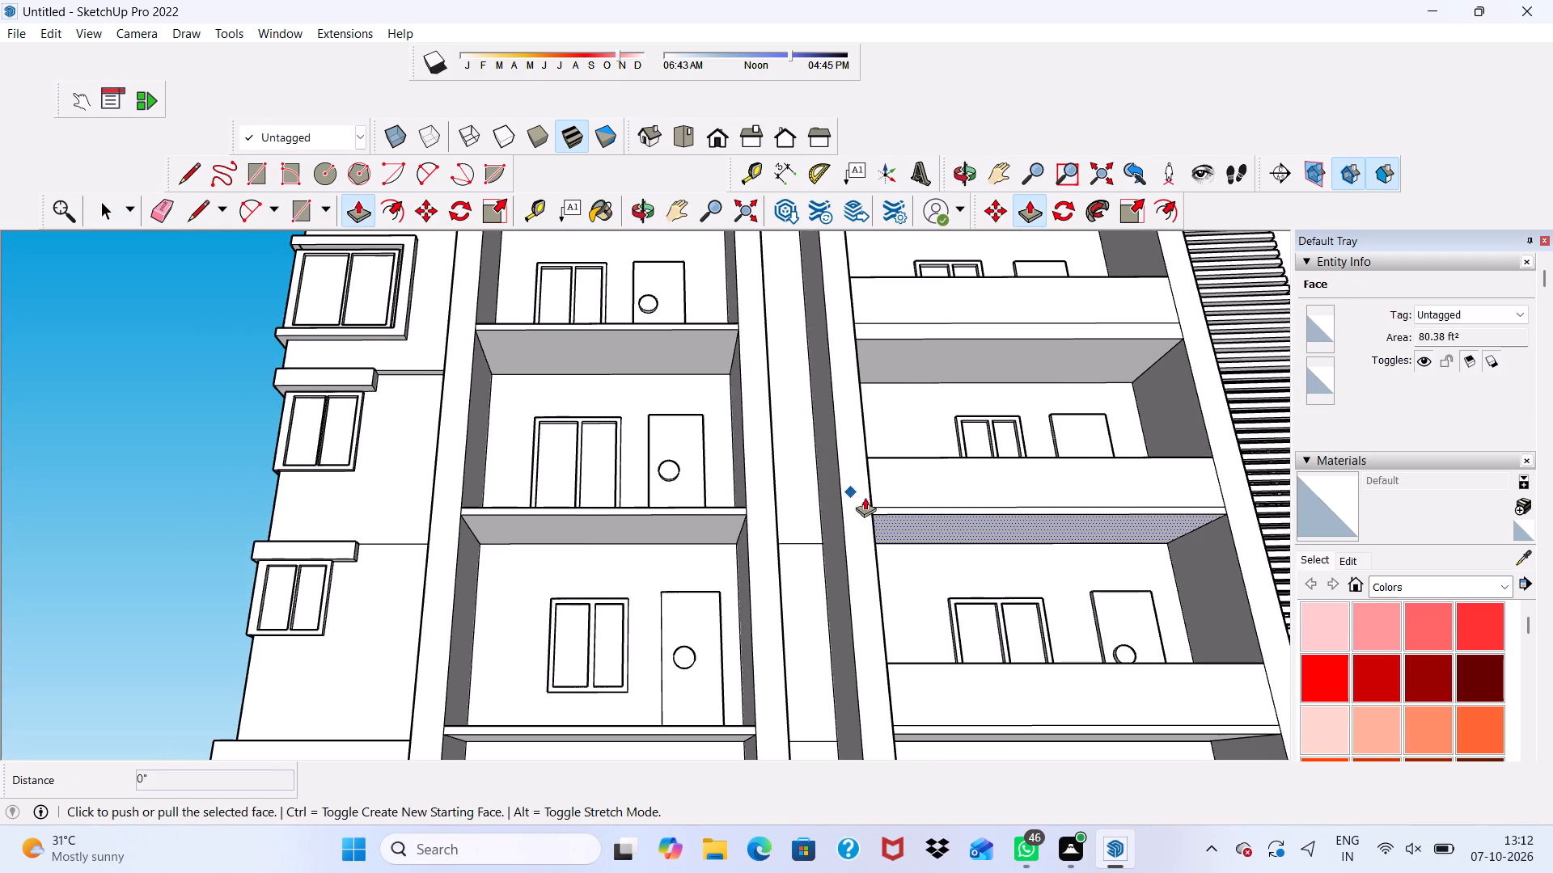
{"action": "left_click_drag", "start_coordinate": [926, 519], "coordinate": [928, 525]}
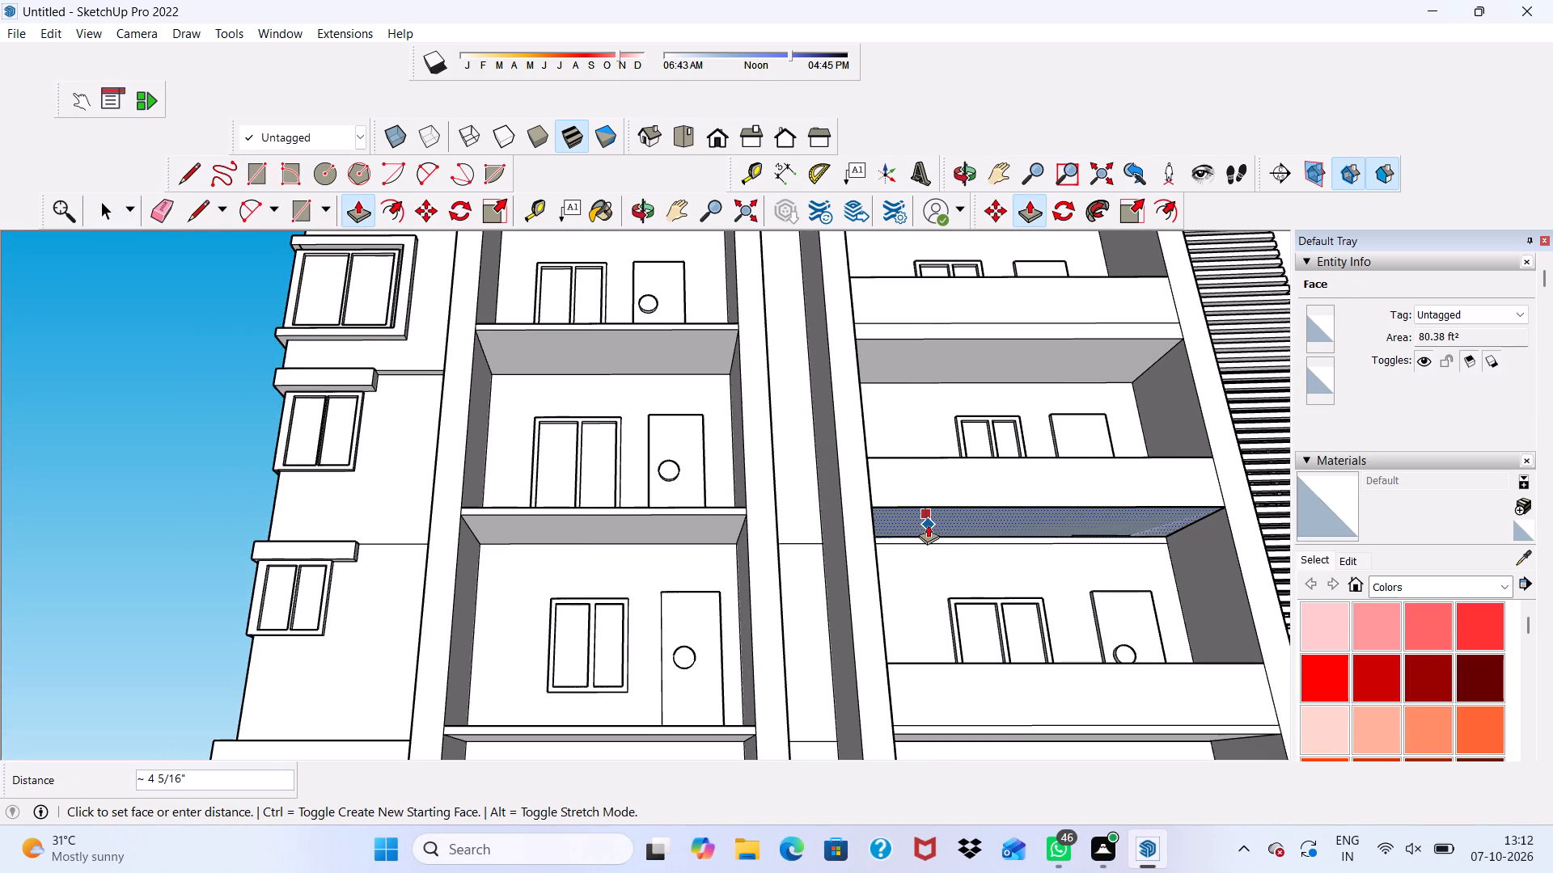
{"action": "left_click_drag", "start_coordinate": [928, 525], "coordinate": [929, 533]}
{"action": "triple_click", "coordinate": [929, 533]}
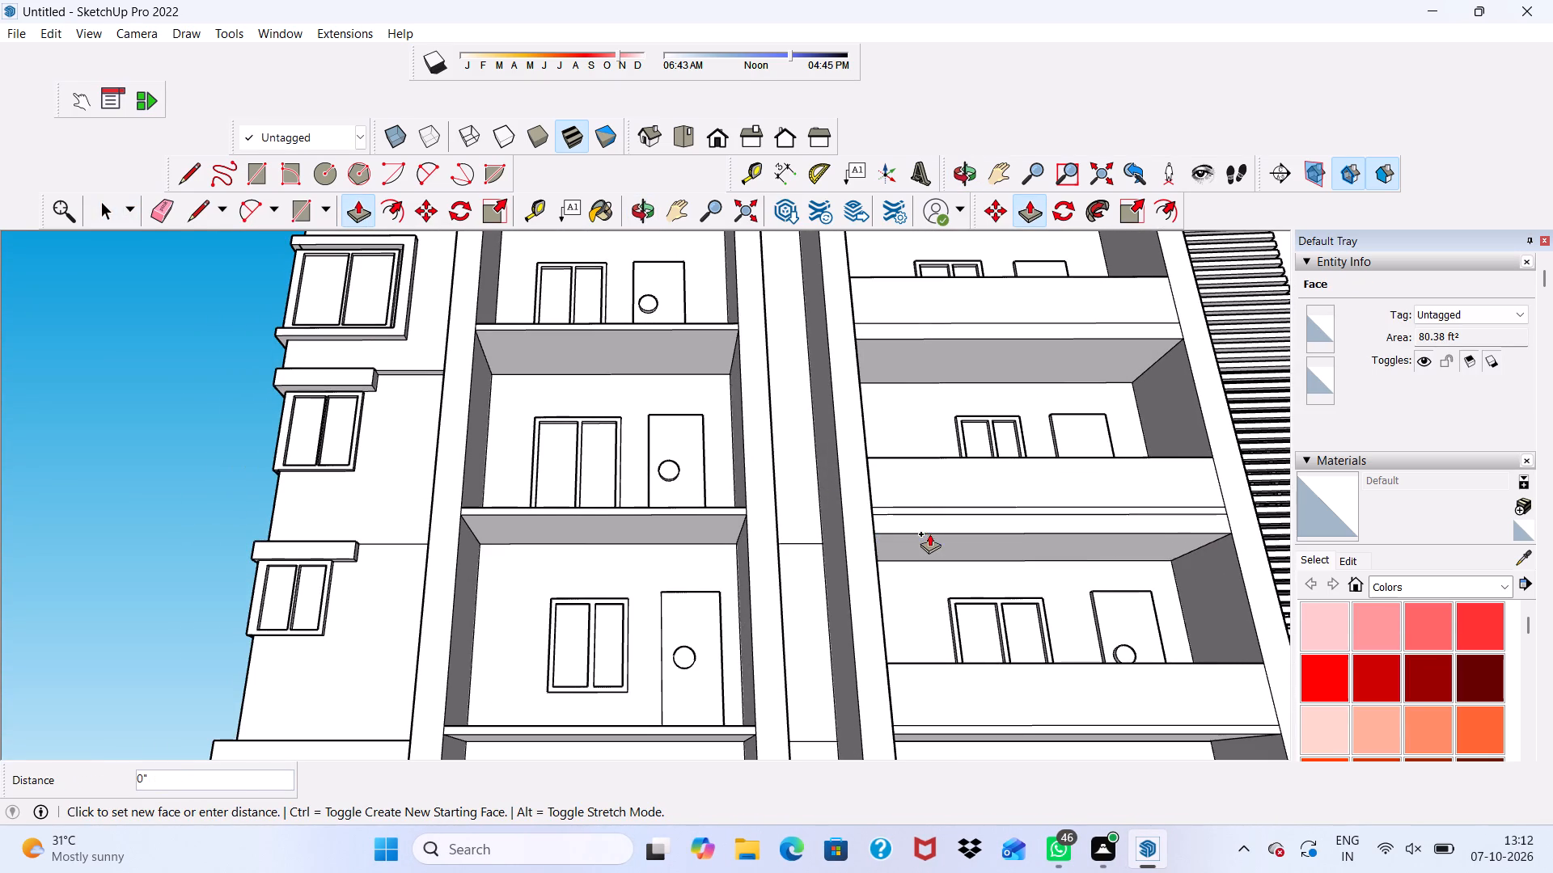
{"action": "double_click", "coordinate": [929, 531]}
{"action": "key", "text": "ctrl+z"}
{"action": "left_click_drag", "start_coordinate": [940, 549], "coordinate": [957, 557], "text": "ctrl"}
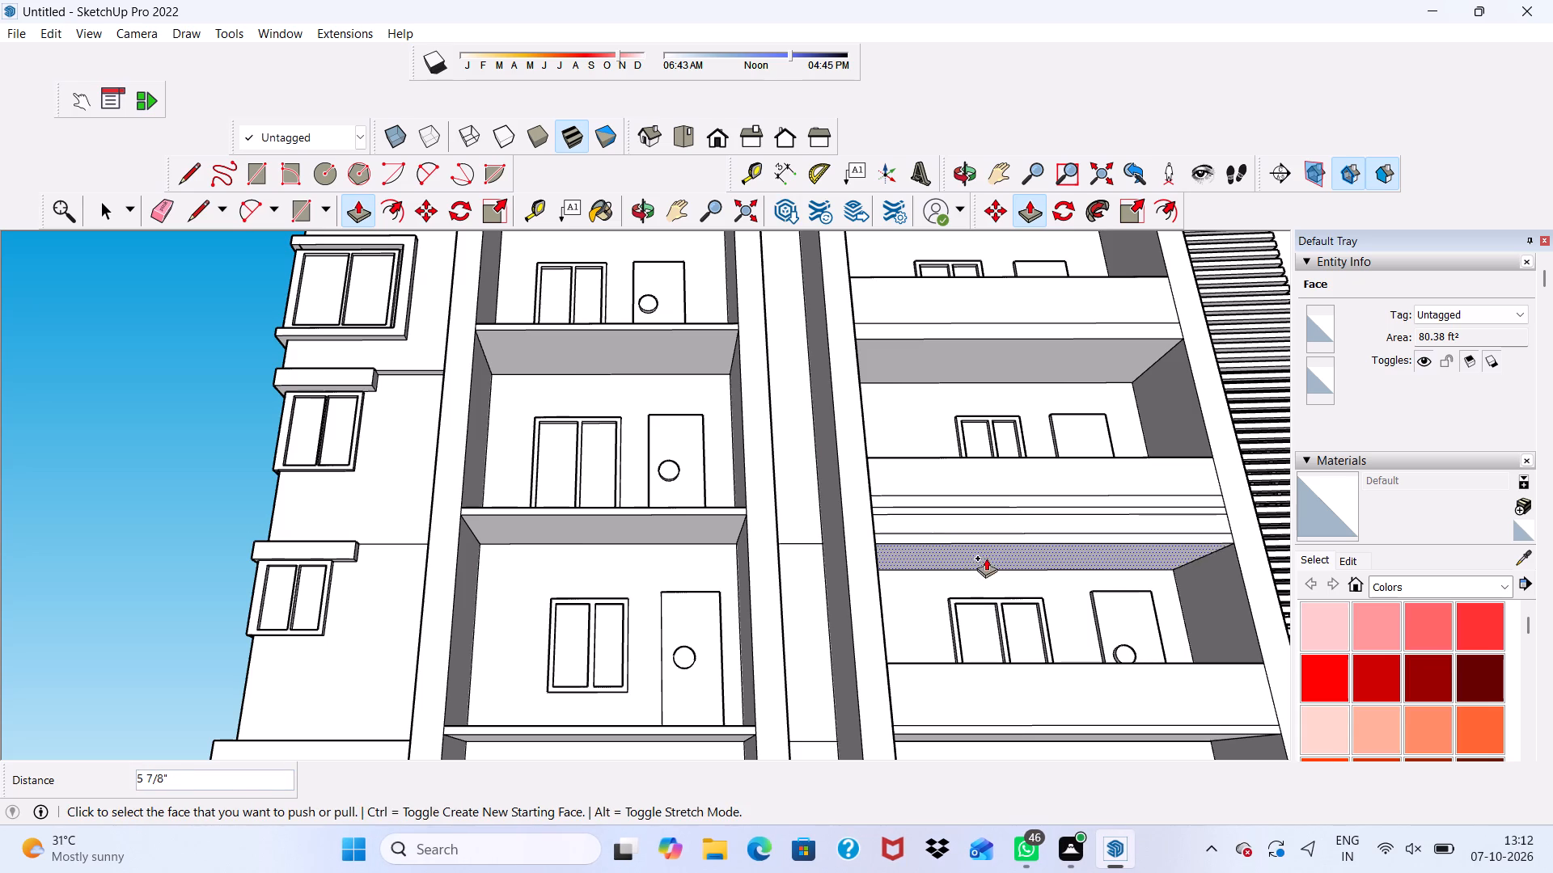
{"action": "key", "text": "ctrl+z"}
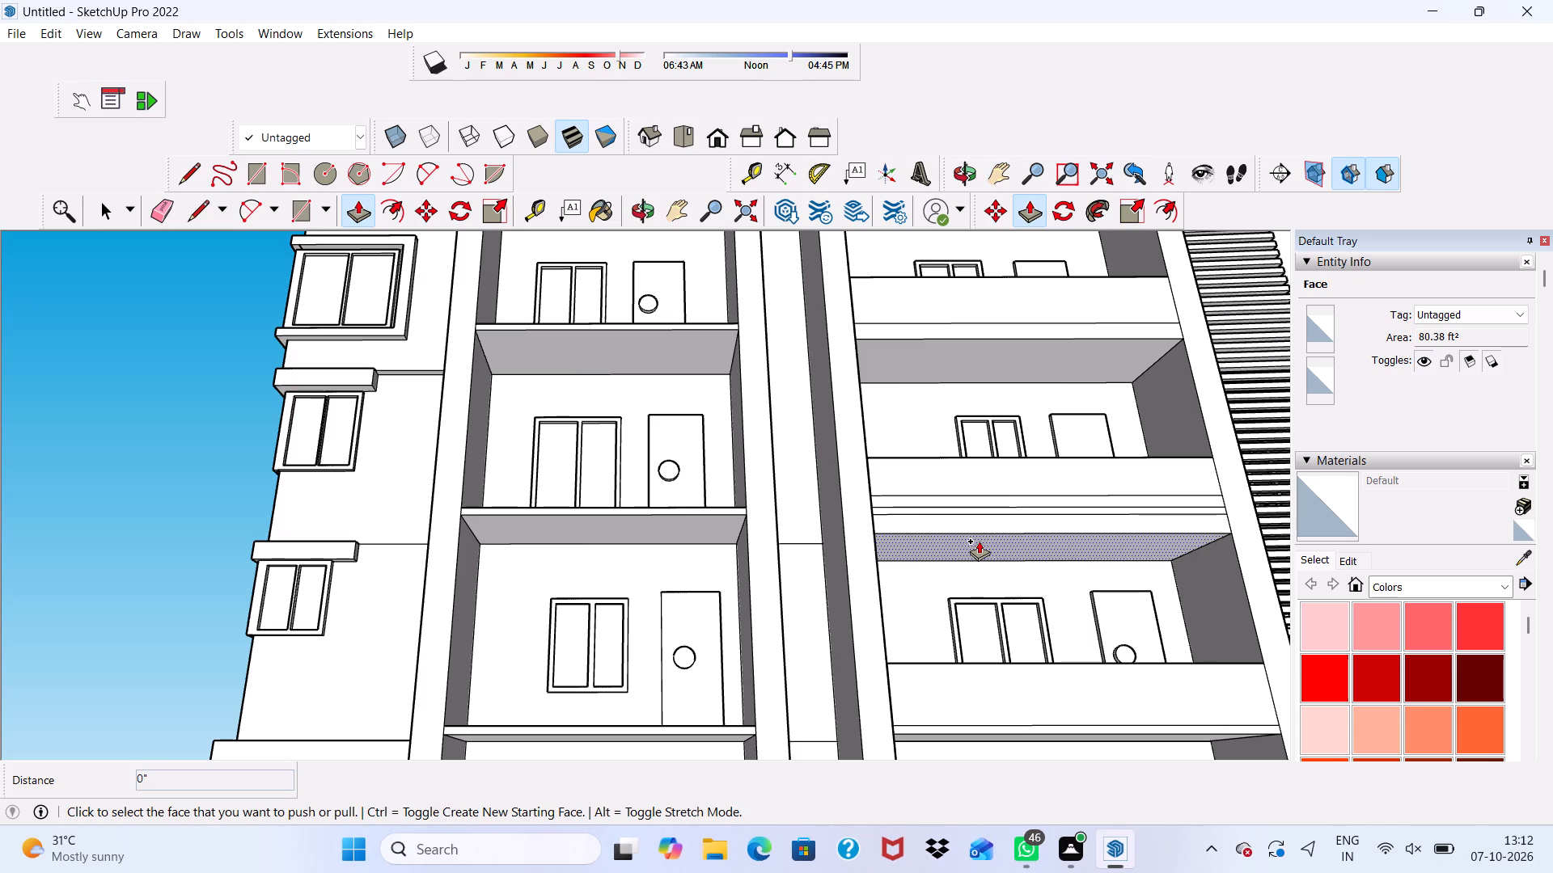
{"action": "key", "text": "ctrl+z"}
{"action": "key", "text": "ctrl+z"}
Push/Pull the underside of the second balcony slab from the top beside the louvres downward by about 7 15/16".
{"action": "scroll", "coordinate": [968, 525], "scroll_direction": "up", "scroll_amount": 3}
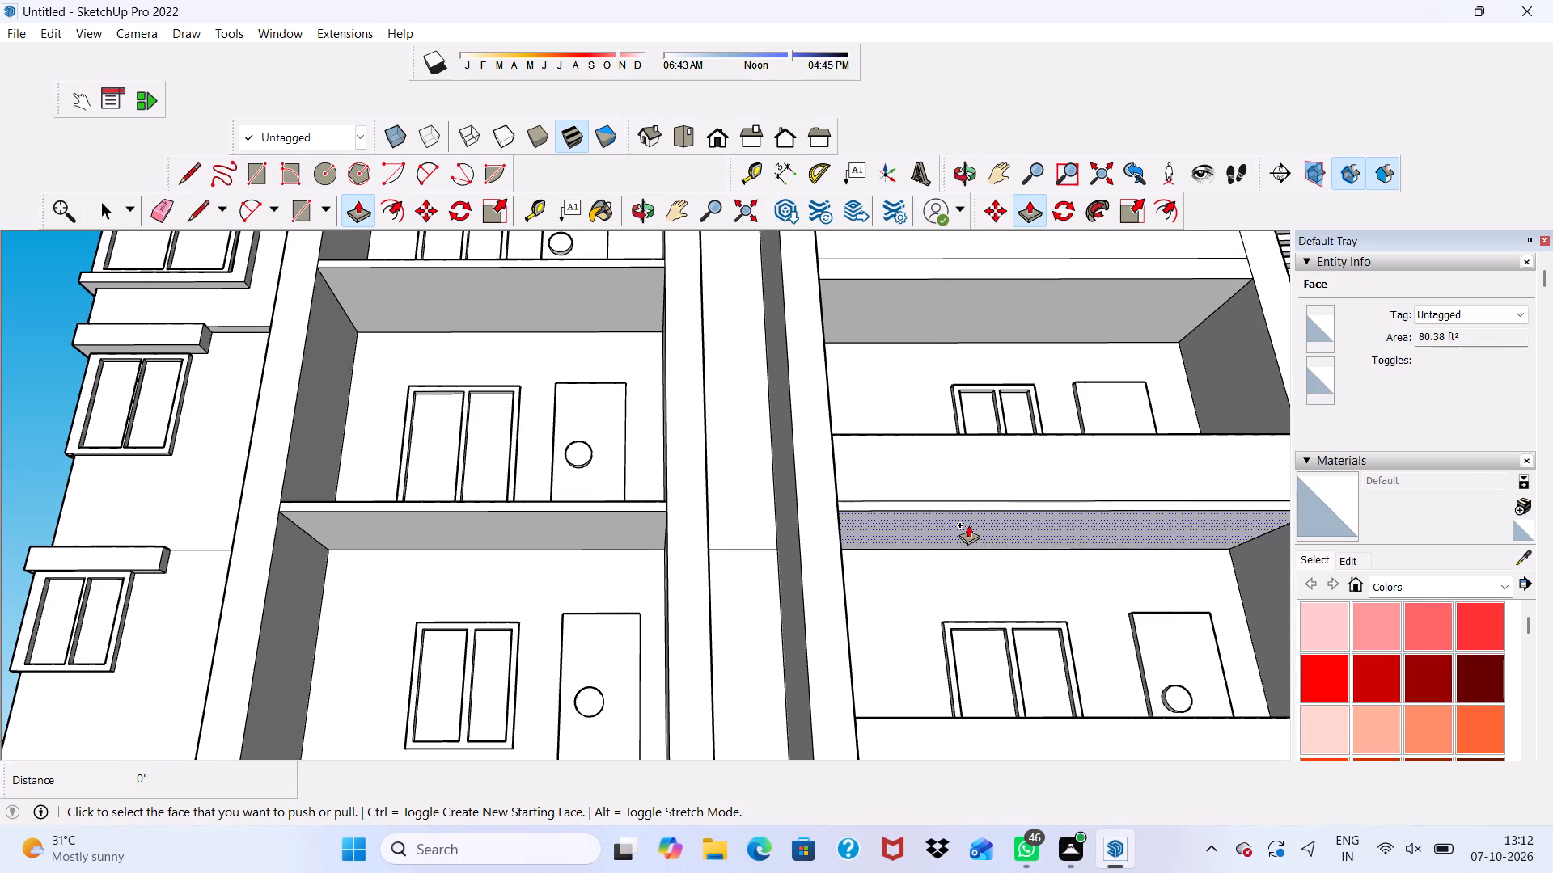
{"action": "left_click", "coordinate": [968, 525]}
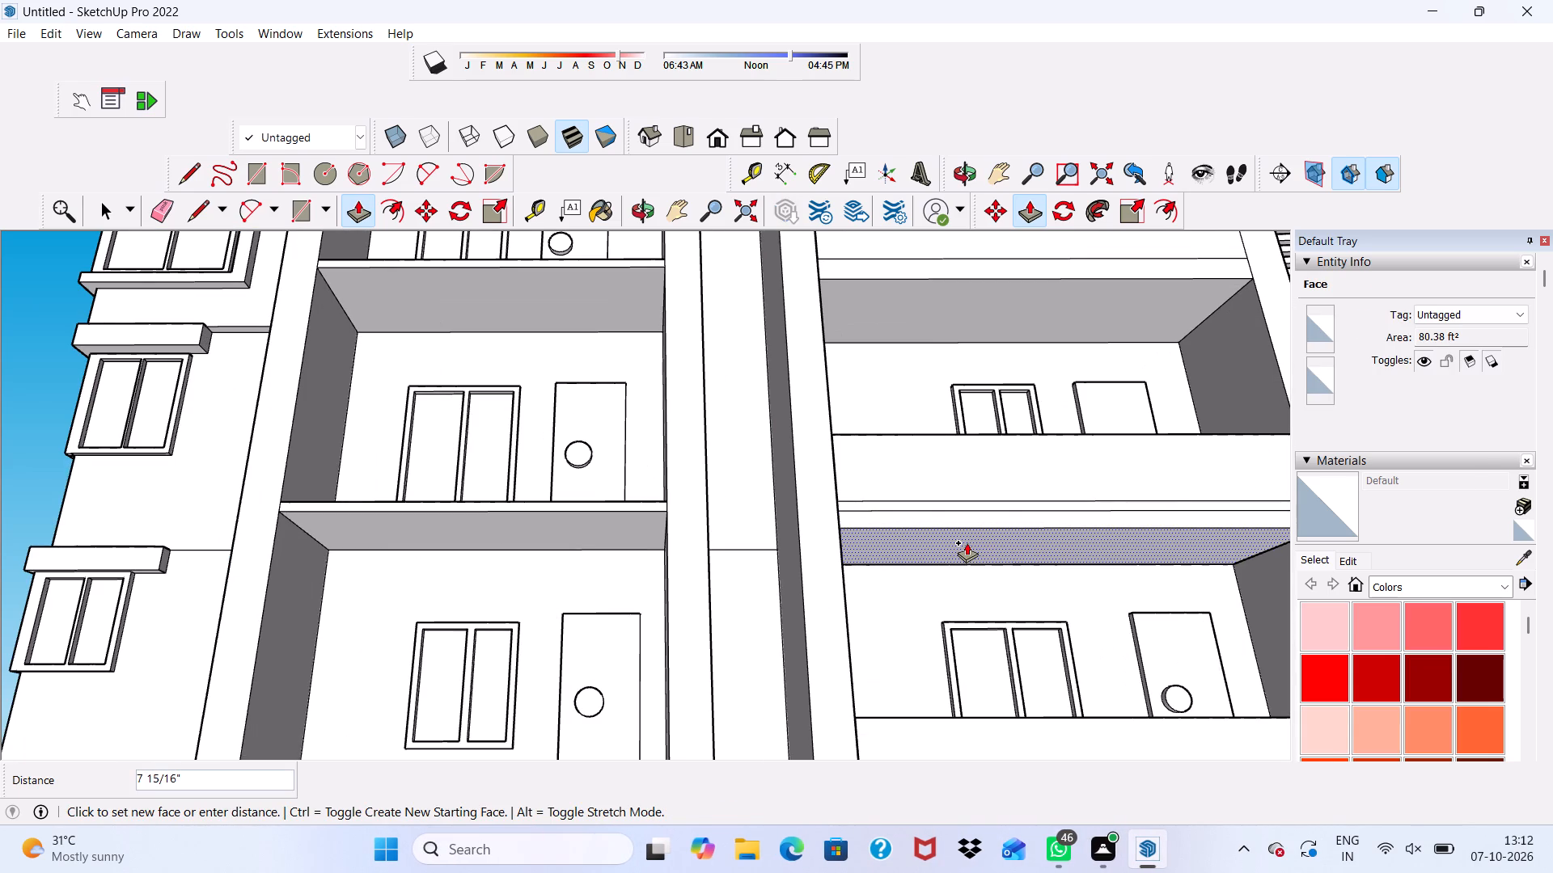
{"action": "left_click", "coordinate": [967, 542]}
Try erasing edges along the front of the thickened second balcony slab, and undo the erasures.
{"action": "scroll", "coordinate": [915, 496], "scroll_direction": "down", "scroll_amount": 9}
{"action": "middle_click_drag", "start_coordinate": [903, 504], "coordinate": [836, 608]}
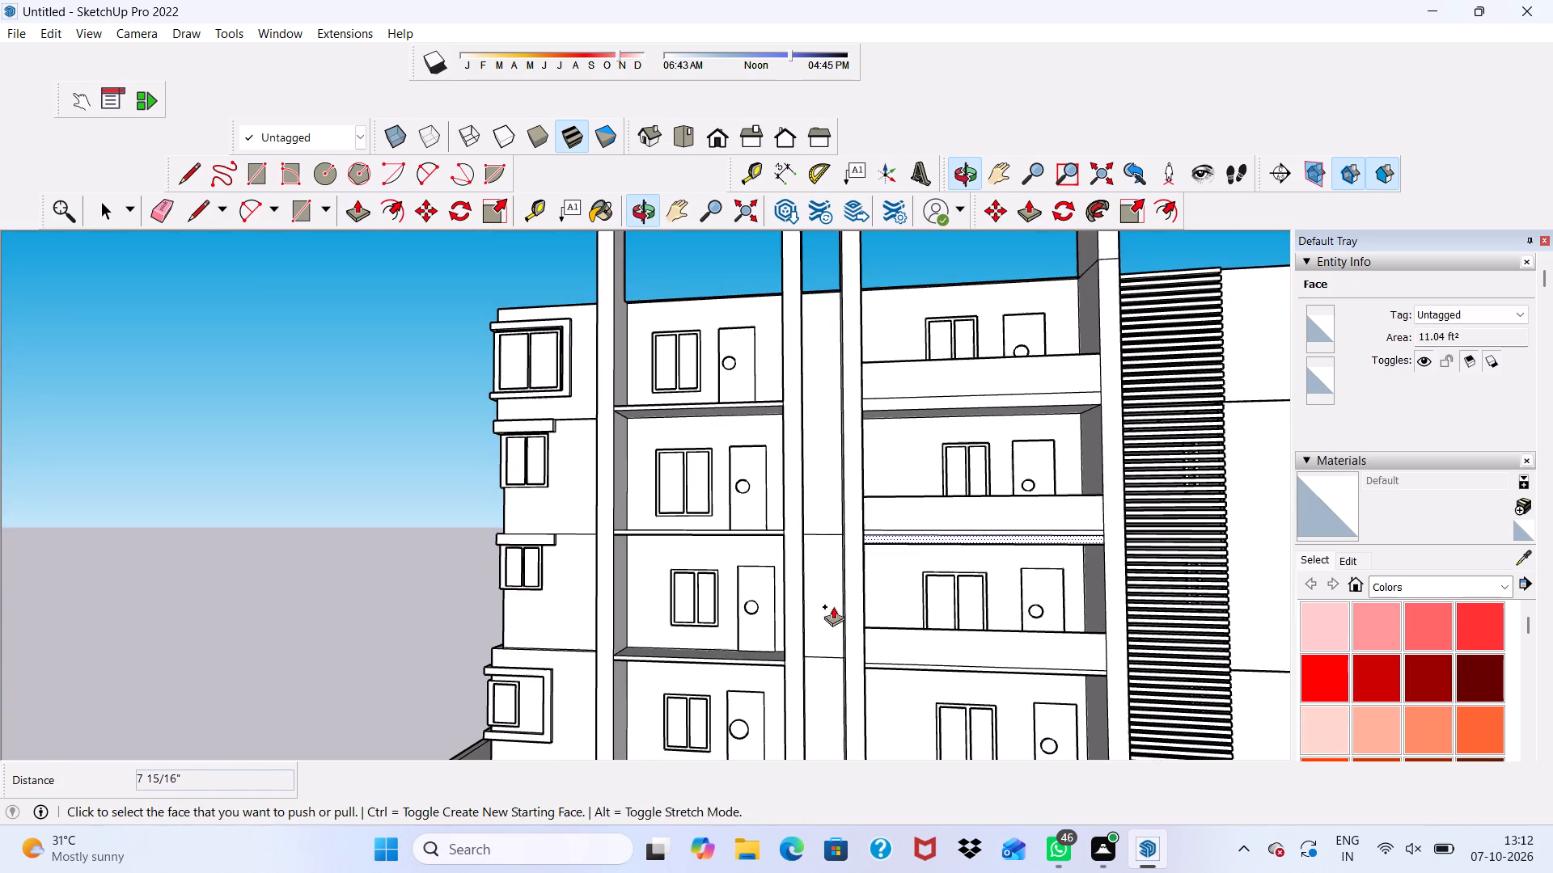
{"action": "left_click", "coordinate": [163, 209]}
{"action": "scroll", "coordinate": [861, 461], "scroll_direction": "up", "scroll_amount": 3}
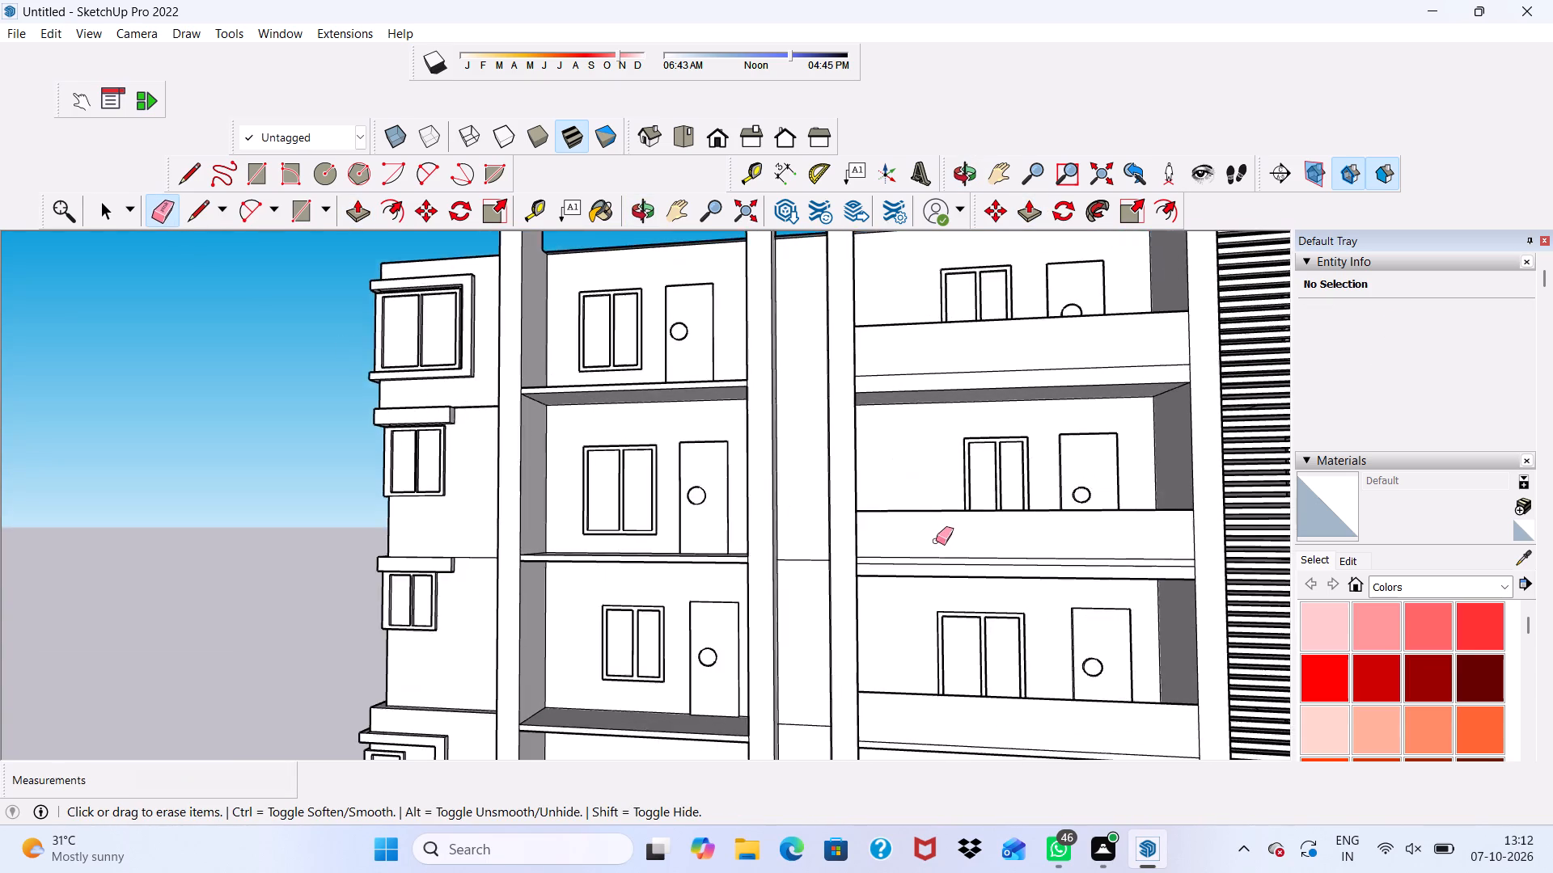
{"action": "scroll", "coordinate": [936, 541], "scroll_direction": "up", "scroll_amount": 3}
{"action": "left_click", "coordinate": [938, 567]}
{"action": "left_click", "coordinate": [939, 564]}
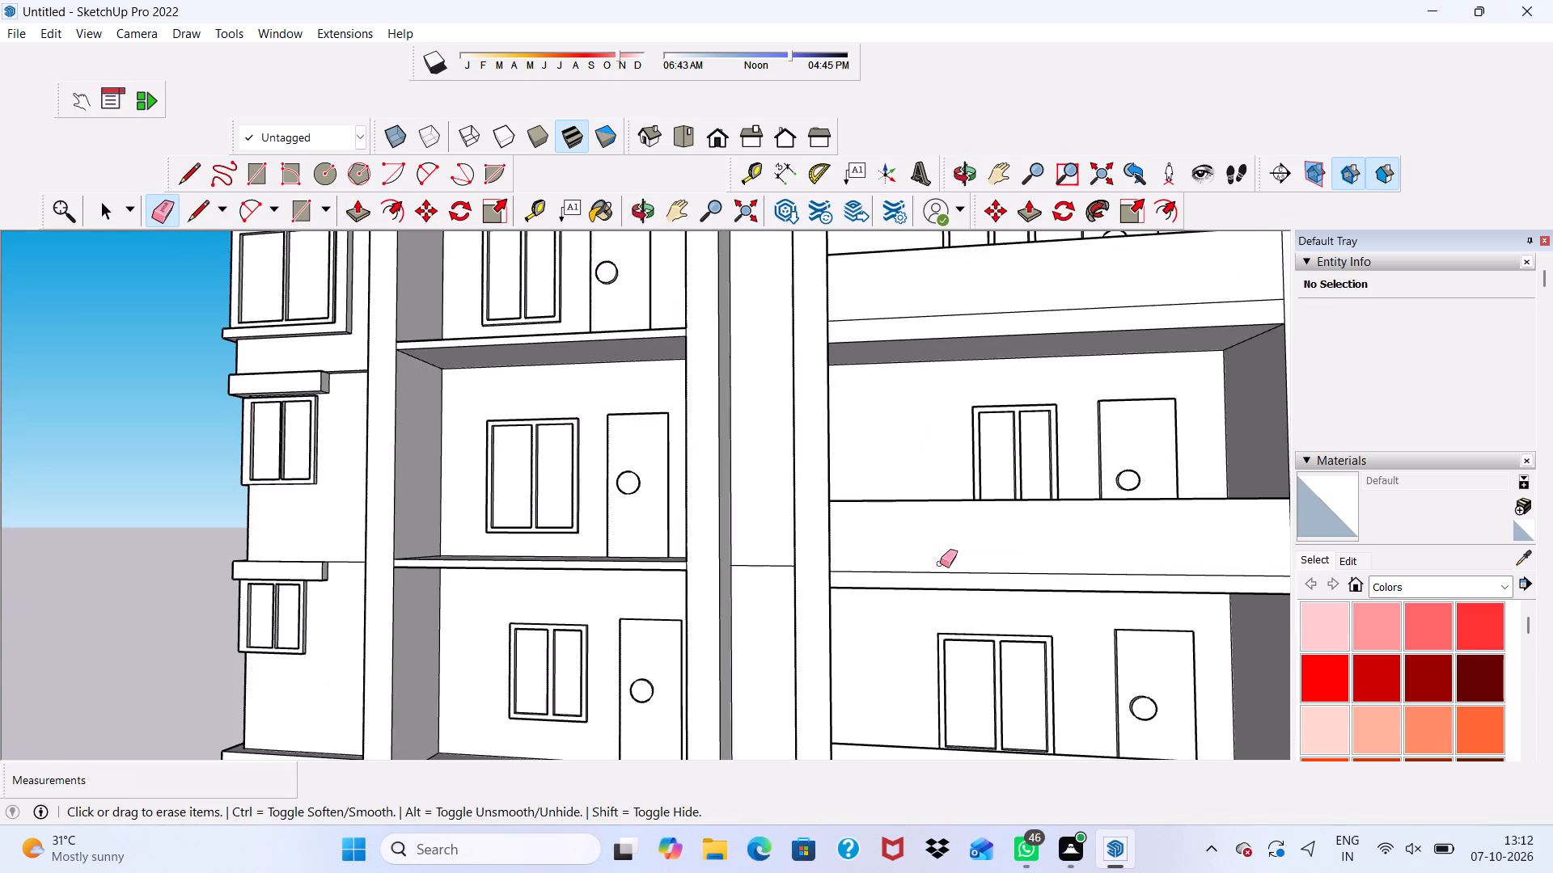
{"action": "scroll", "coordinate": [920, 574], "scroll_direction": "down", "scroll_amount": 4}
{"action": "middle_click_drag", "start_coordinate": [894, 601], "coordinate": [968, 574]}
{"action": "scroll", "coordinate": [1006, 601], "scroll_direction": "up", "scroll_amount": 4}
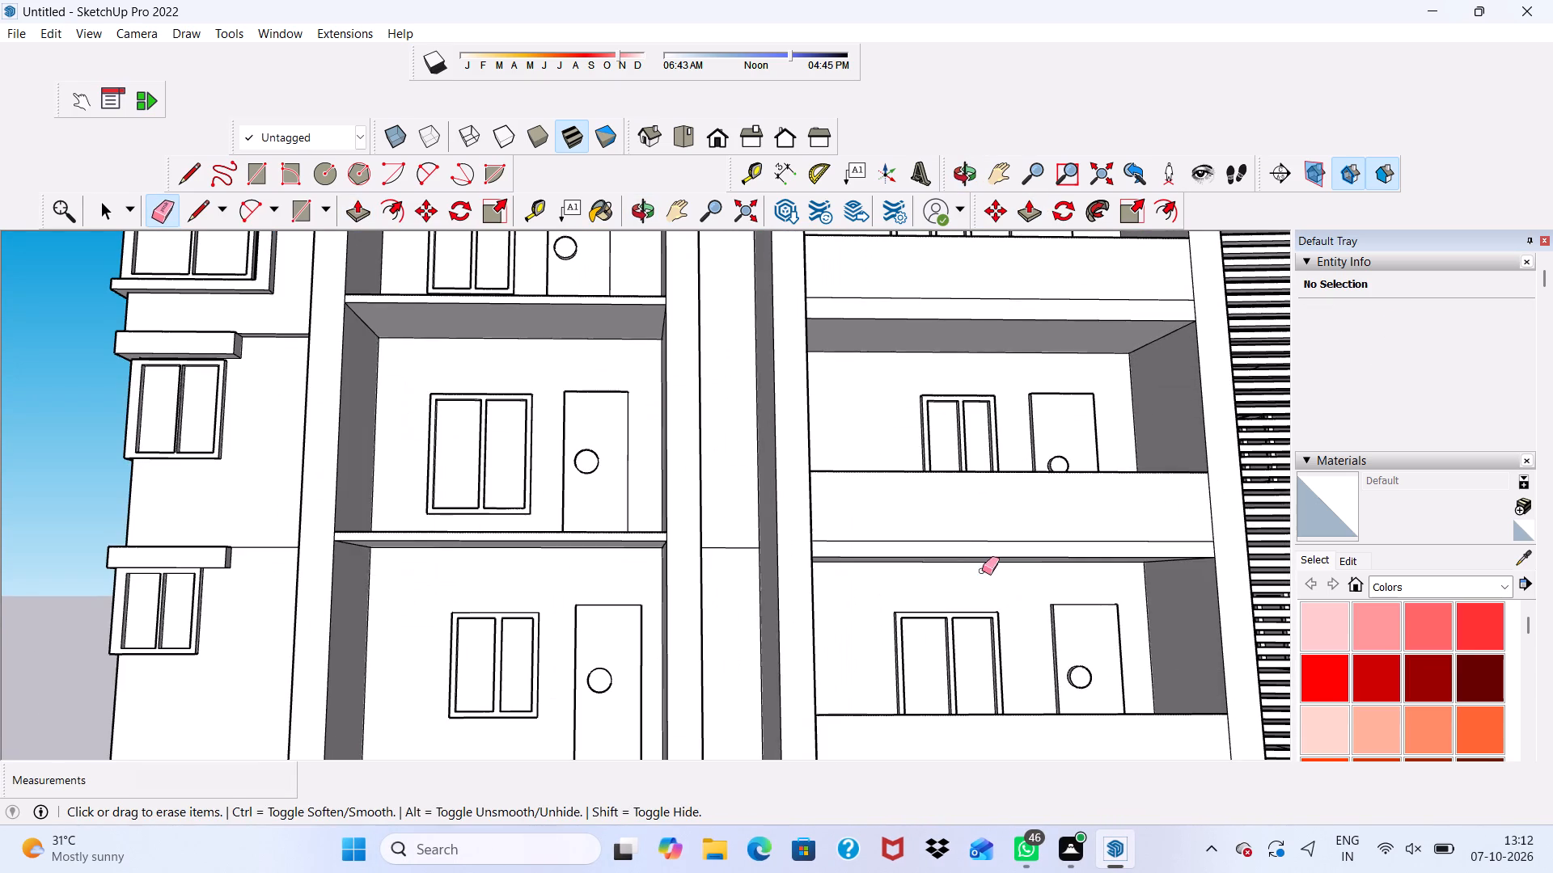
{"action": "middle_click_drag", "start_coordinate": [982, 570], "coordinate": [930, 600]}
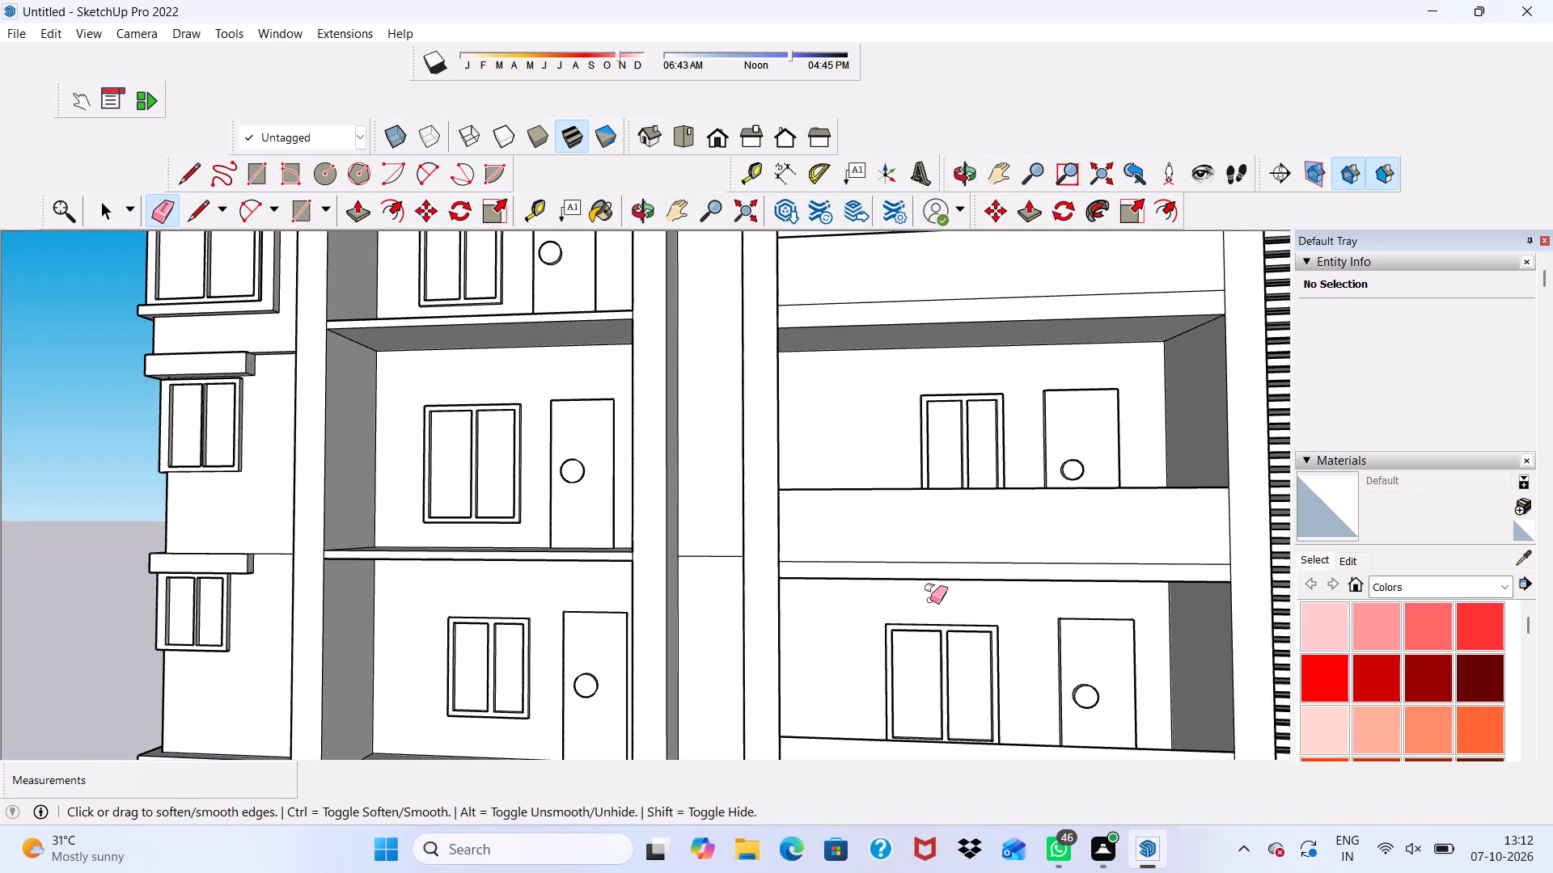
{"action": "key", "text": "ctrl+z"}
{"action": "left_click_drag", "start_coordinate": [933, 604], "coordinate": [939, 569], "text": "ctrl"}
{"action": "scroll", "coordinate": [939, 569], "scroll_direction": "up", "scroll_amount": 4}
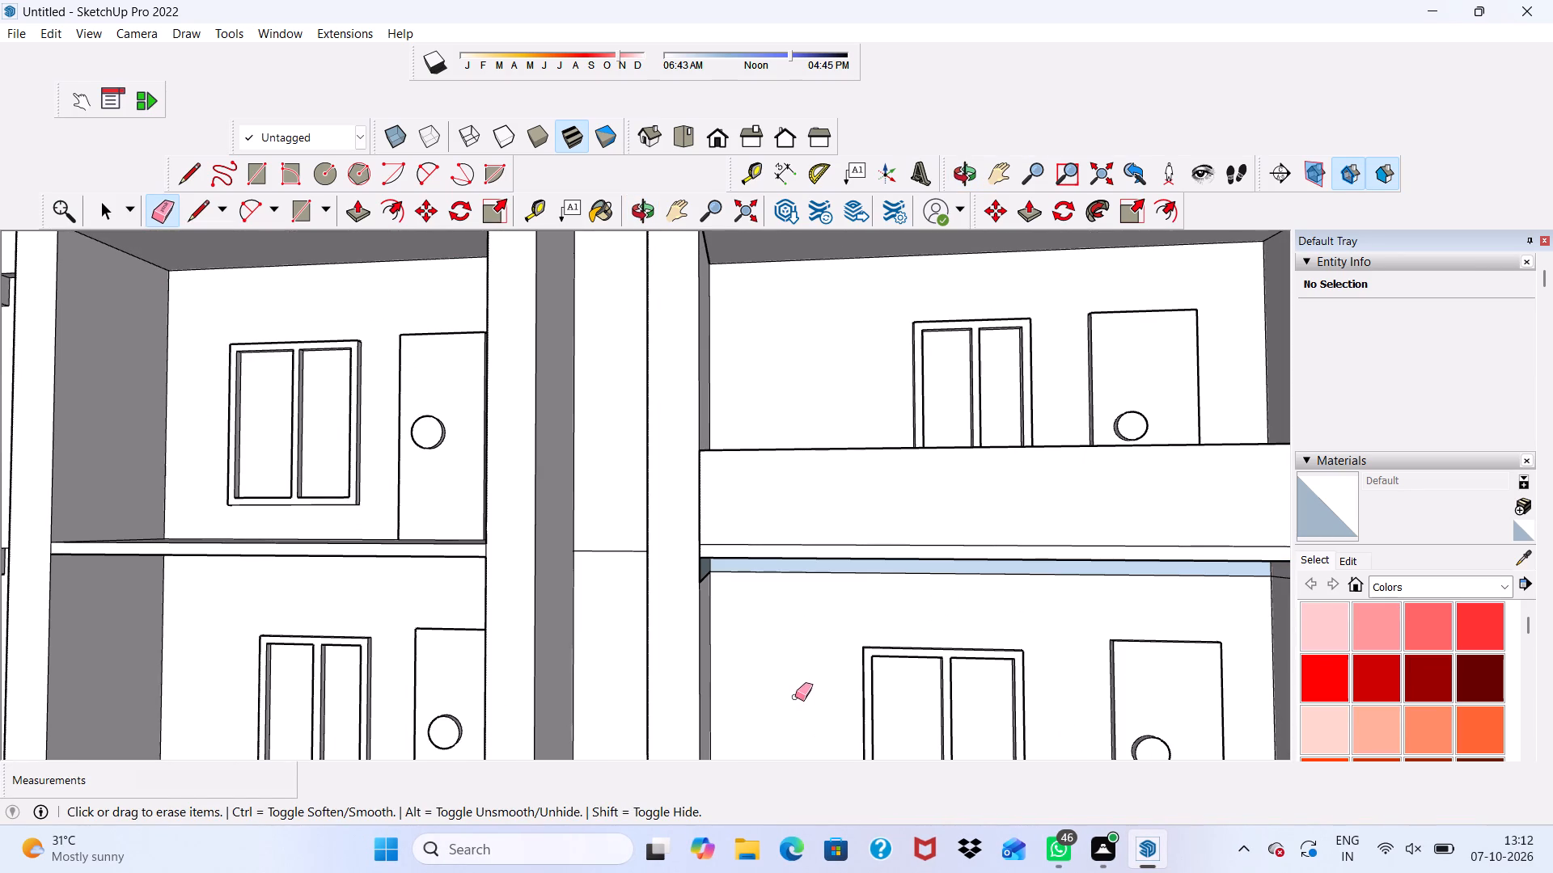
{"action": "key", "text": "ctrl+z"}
Erase the seam line along the front face of the second balcony slab from the top.
{"action": "scroll", "coordinate": [808, 580], "scroll_direction": "up", "scroll_amount": 2}
{"action": "left_click", "coordinate": [811, 555]}
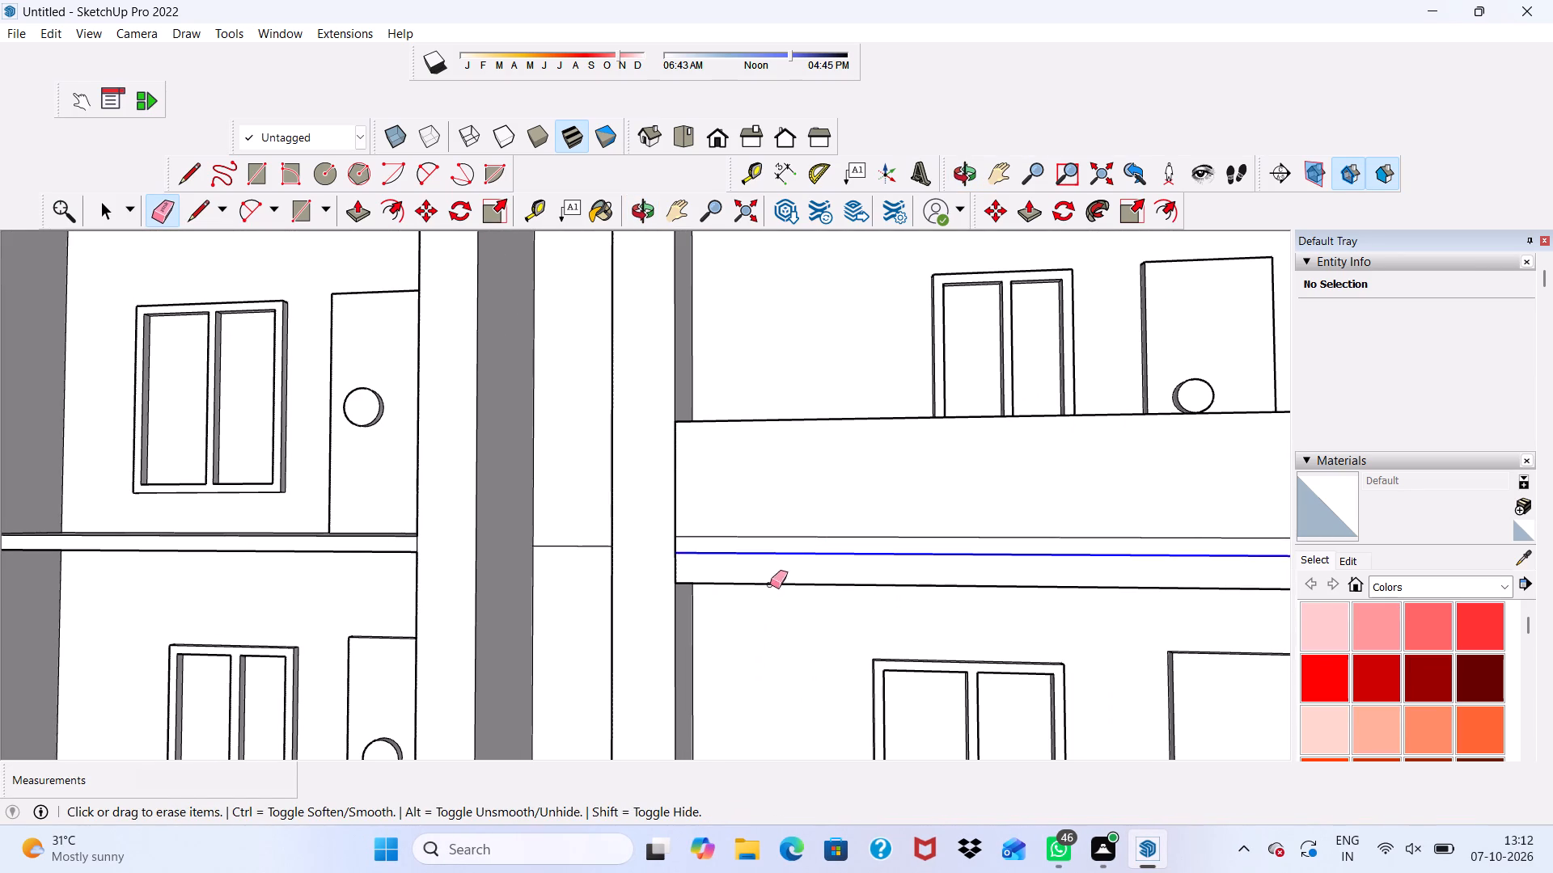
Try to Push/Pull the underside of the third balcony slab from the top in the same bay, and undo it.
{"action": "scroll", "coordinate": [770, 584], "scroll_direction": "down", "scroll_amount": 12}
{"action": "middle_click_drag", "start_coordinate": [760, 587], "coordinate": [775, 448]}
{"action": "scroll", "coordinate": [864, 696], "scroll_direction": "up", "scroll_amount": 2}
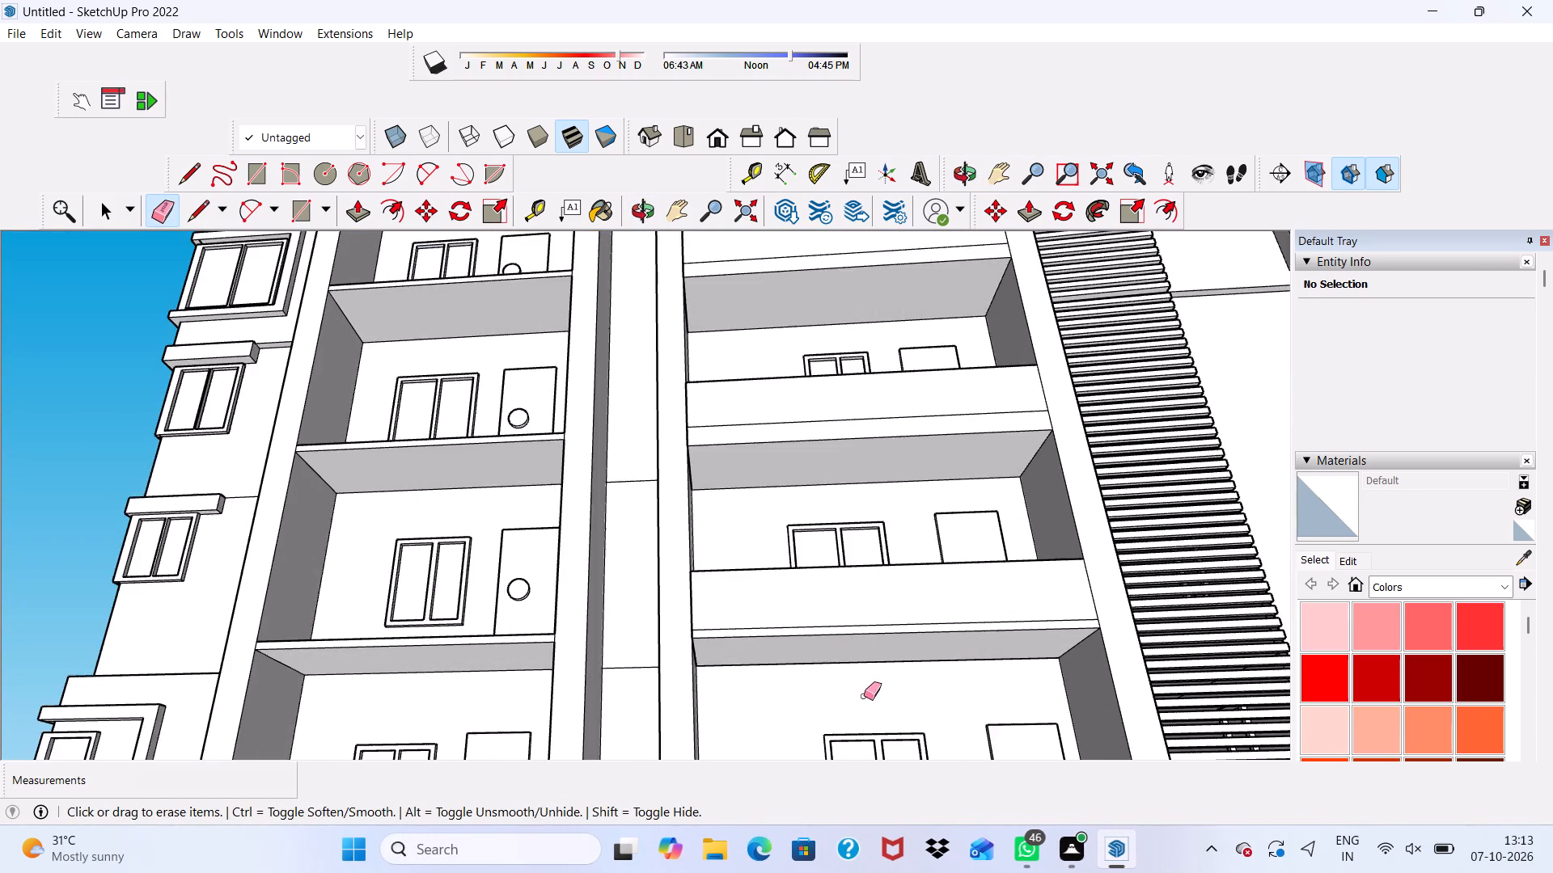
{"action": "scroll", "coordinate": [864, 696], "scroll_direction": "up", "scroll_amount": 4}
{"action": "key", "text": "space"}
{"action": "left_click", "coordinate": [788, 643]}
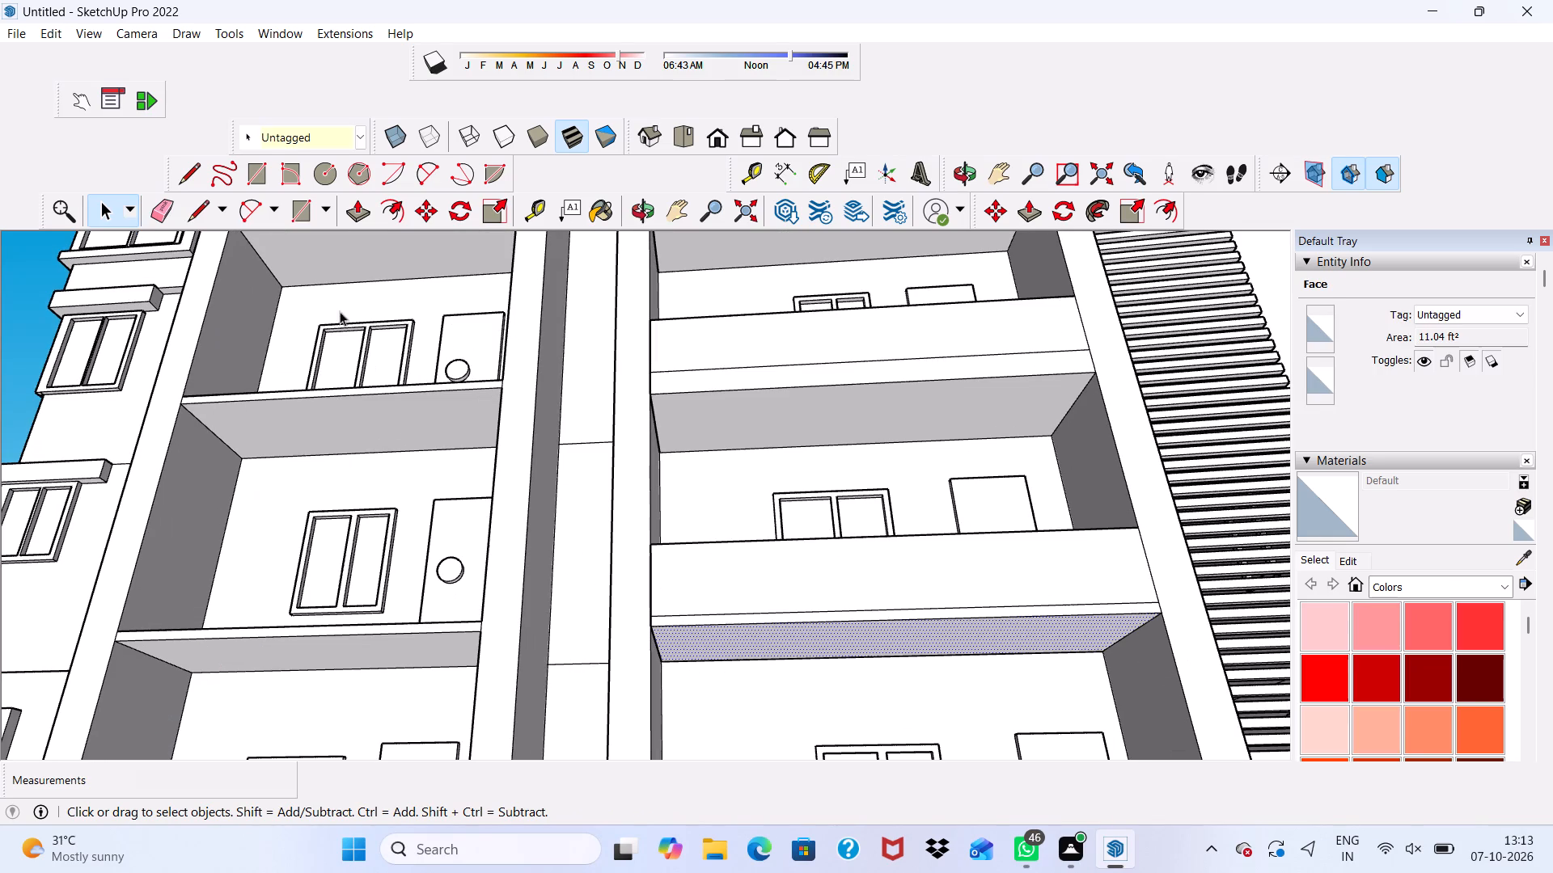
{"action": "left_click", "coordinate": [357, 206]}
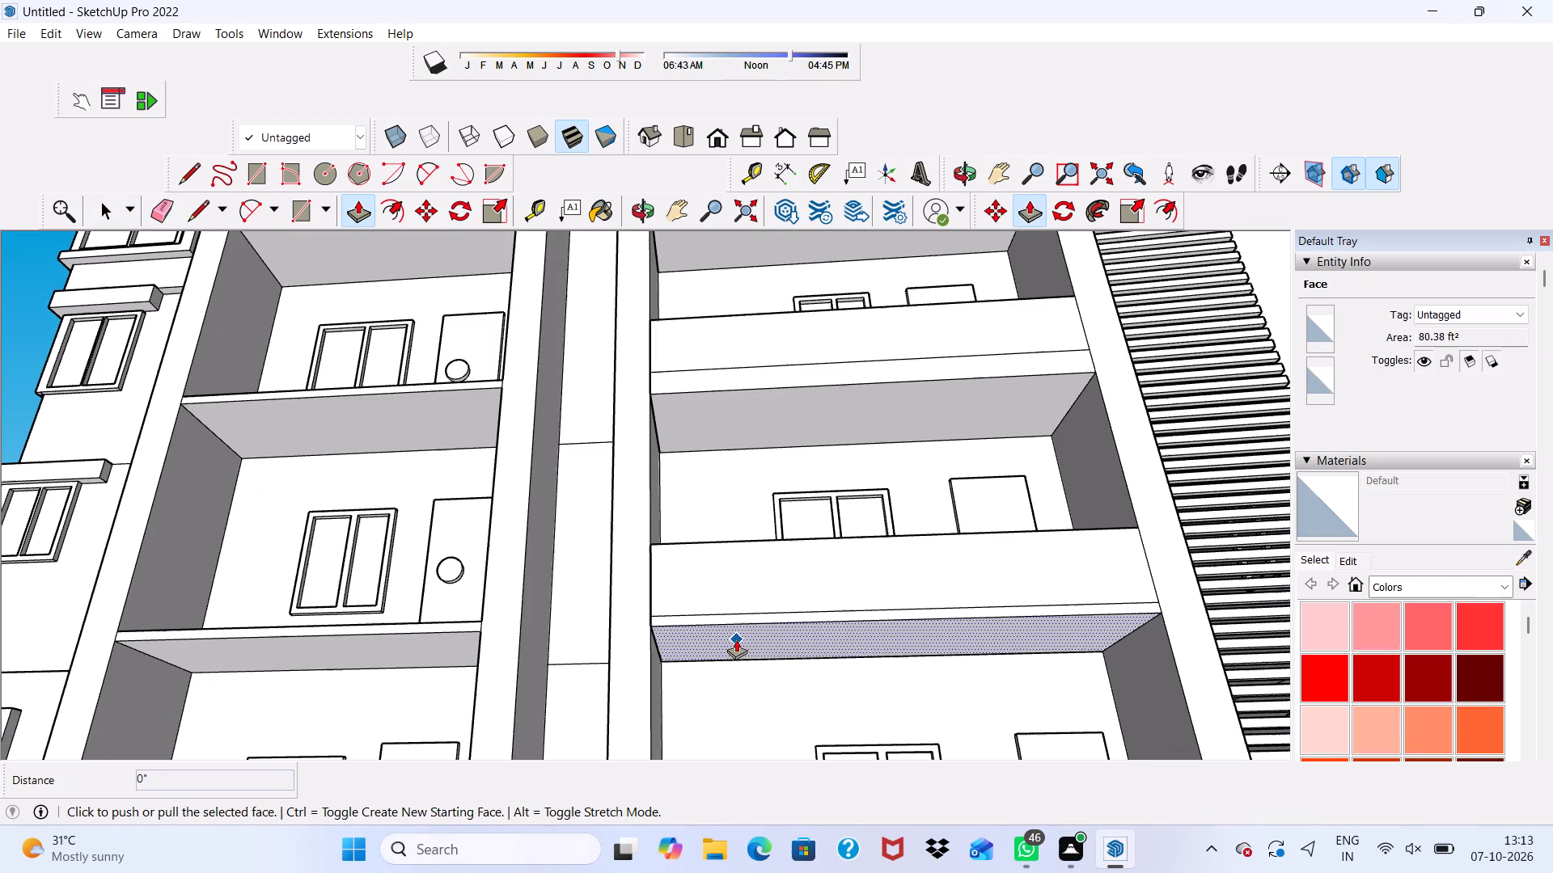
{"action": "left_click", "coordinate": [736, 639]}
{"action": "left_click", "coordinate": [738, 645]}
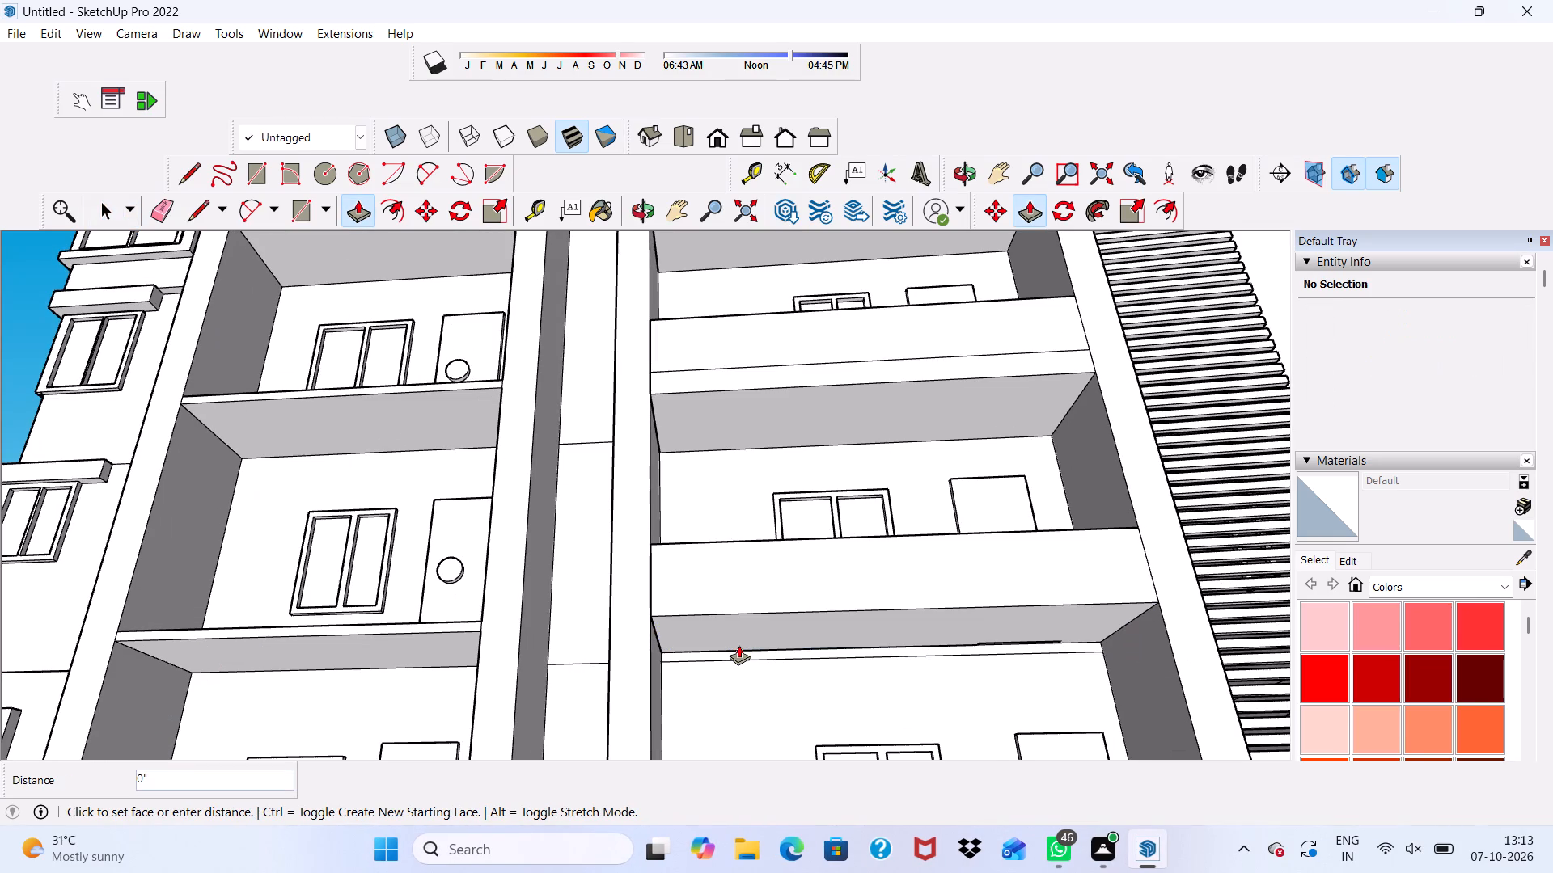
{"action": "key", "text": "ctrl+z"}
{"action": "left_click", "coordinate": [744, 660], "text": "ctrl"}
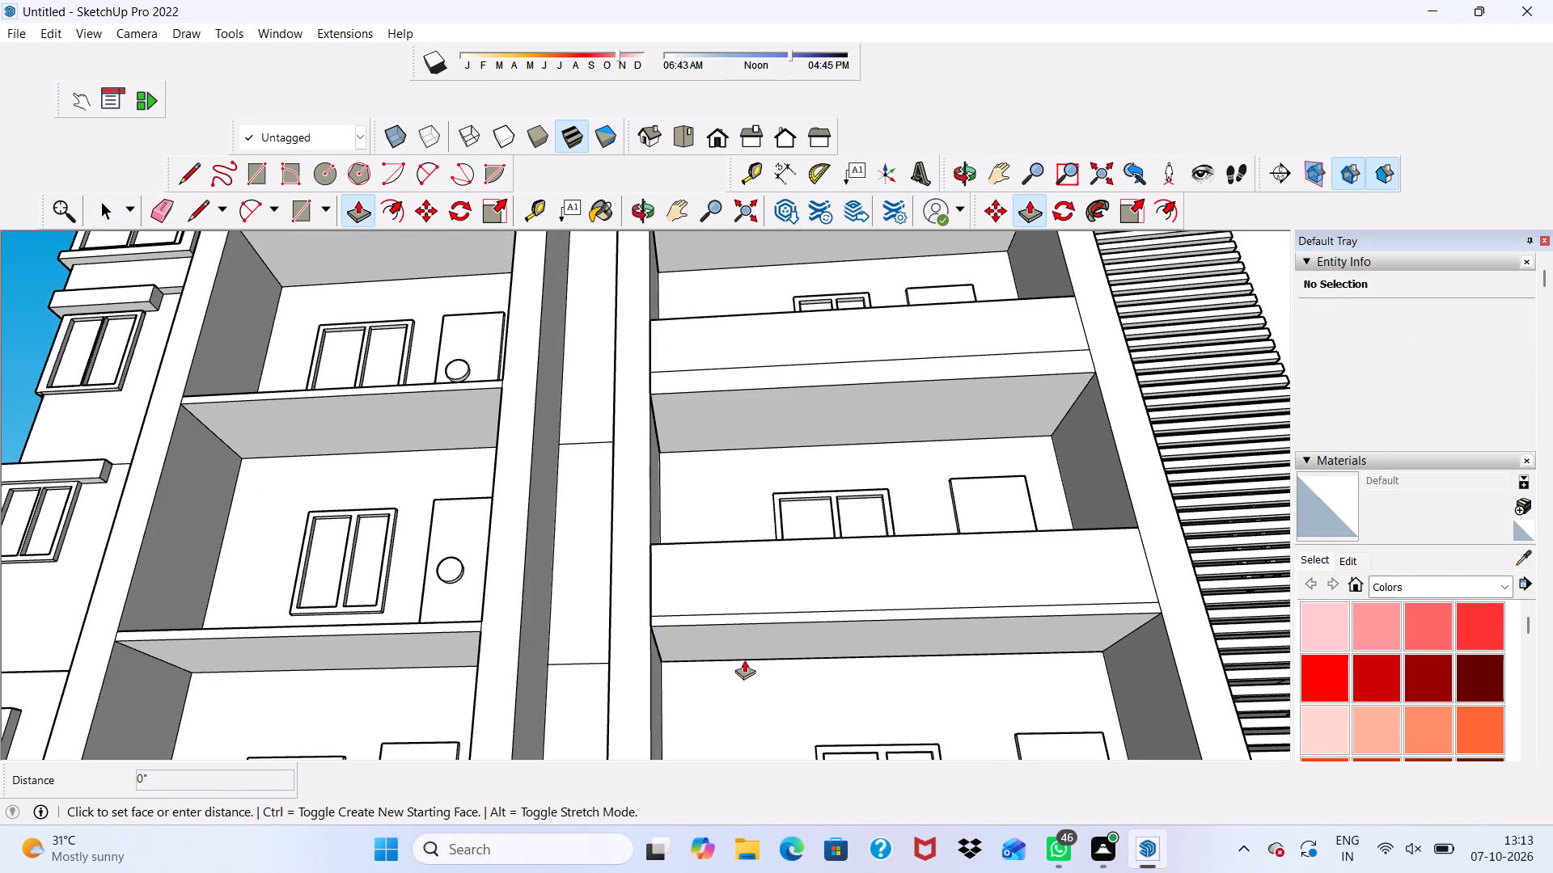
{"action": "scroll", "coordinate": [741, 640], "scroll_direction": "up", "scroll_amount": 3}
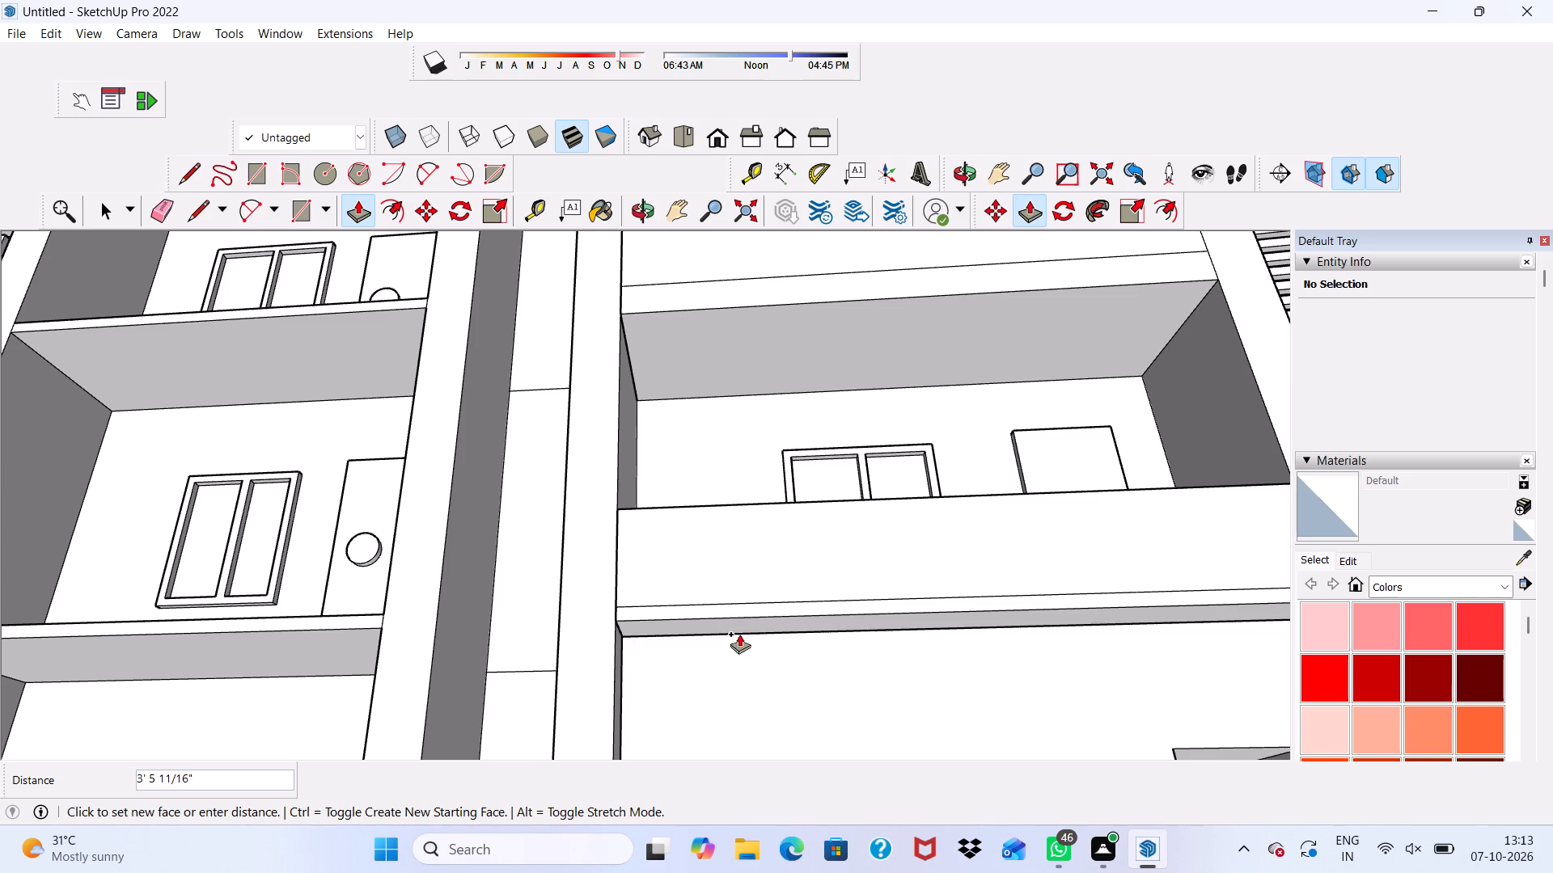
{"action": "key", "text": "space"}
Push/Pull the underside of the third balcony slab from the top slightly downward to thicken the slab.
{"action": "scroll", "coordinate": [703, 736], "scroll_direction": "down", "scroll_amount": 9}
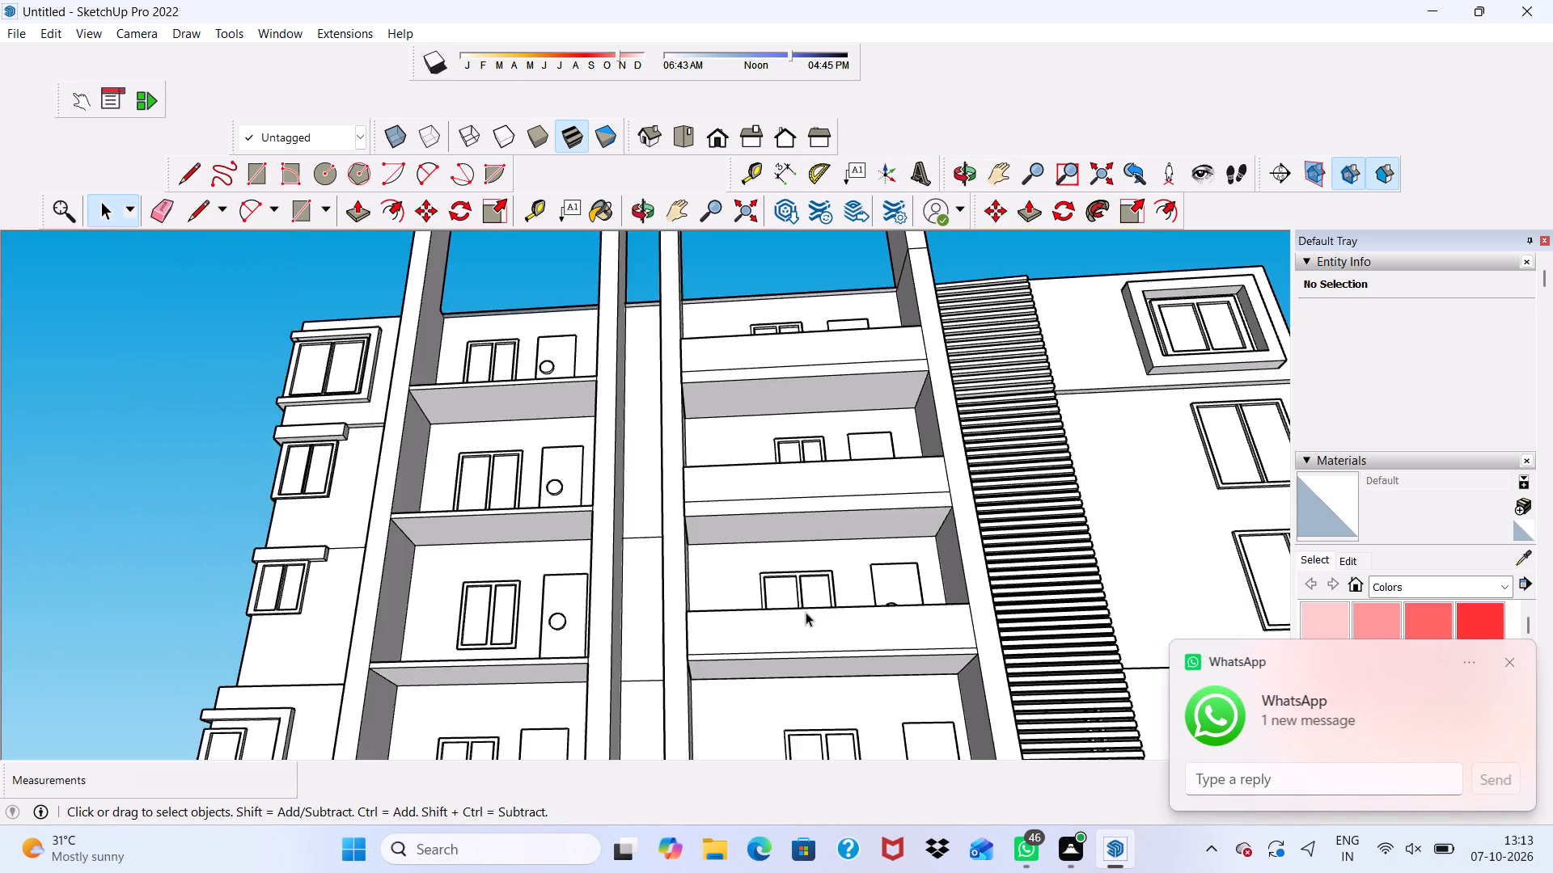
{"action": "scroll", "coordinate": [806, 612], "scroll_direction": "down", "scroll_amount": 4}
{"action": "middle_click_drag", "start_coordinate": [810, 672], "coordinate": [800, 633]}
{"action": "scroll", "coordinate": [803, 641], "scroll_direction": "up", "scroll_amount": 10}
{"action": "left_click", "coordinate": [803, 632]}
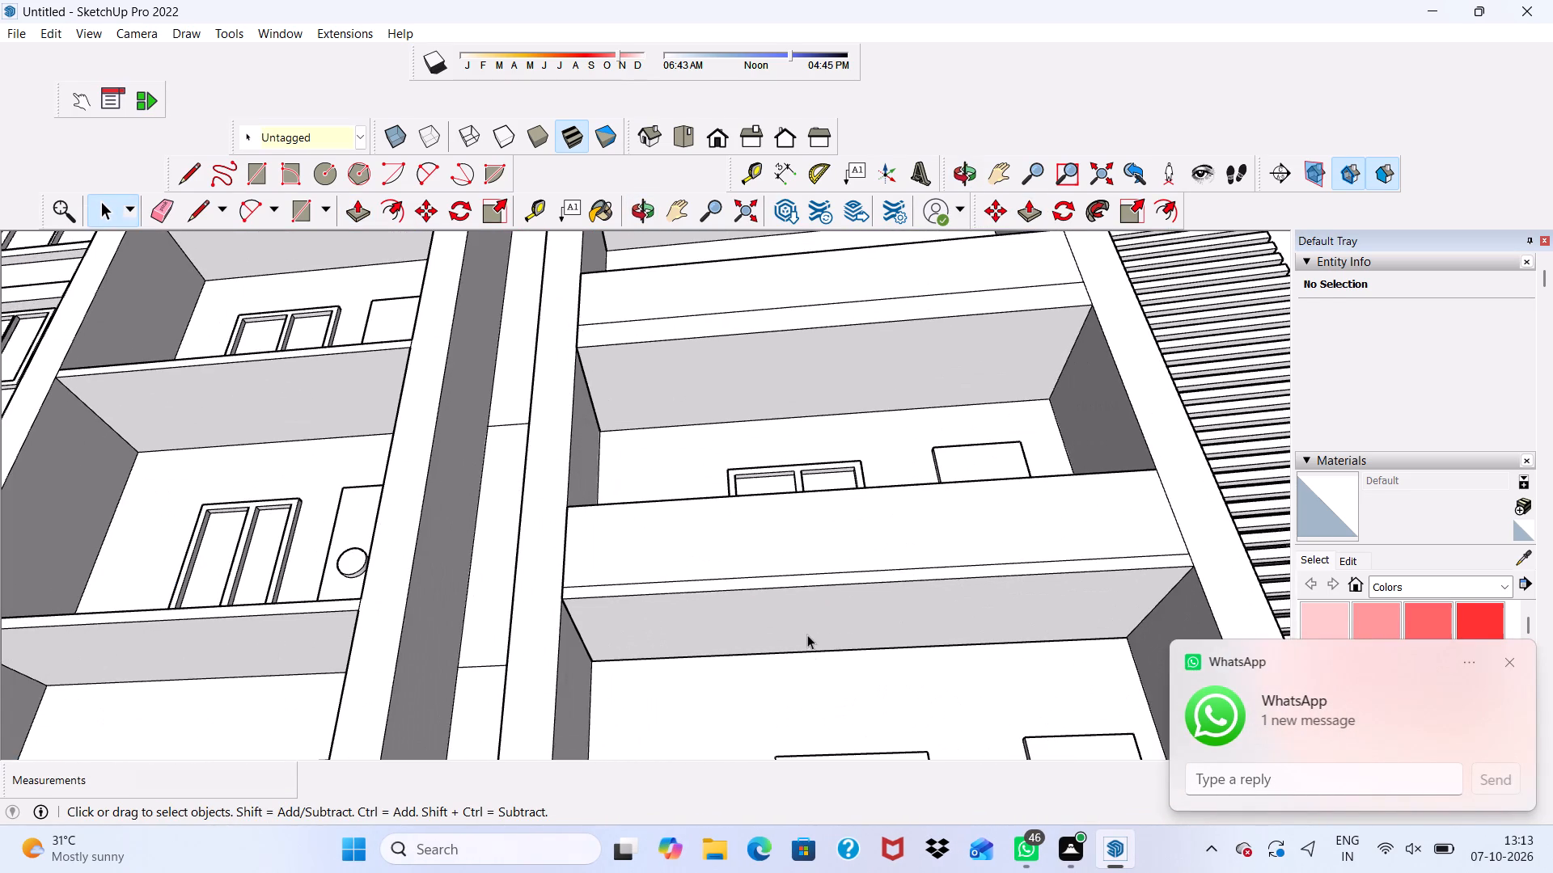
{"action": "left_click", "coordinate": [355, 207]}
{"action": "left_click_drag", "start_coordinate": [666, 609], "coordinate": [671, 625]}
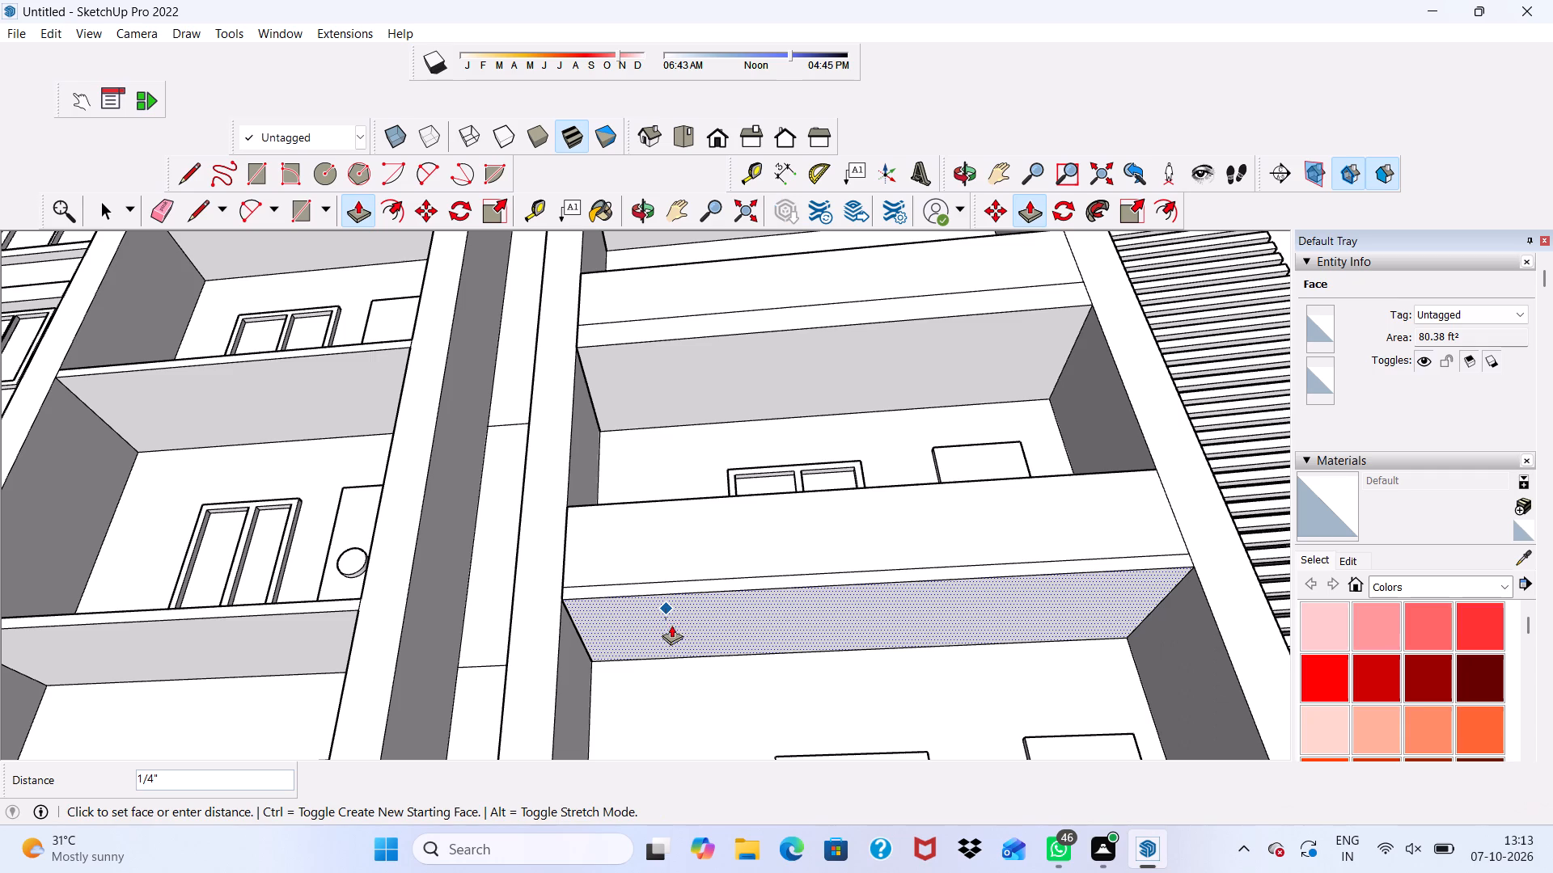
{"action": "left_click_drag", "start_coordinate": [671, 625], "coordinate": [674, 639]}
{"action": "left_click_drag", "start_coordinate": [664, 627], "coordinate": [664, 644]}
{"action": "left_click", "coordinate": [664, 644]}
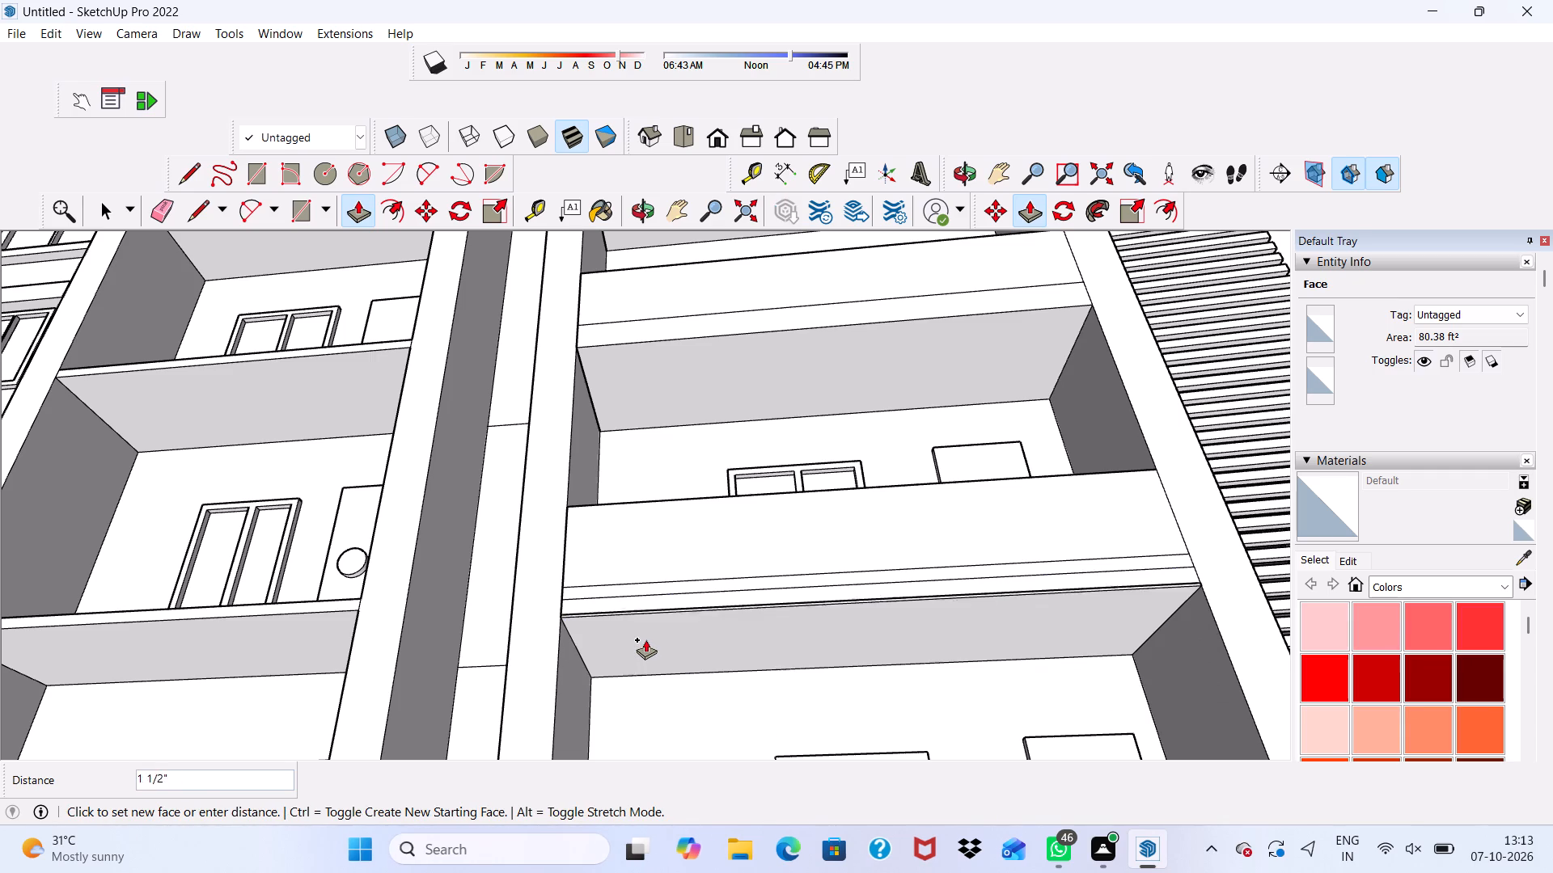
{"action": "key", "text": "space"}
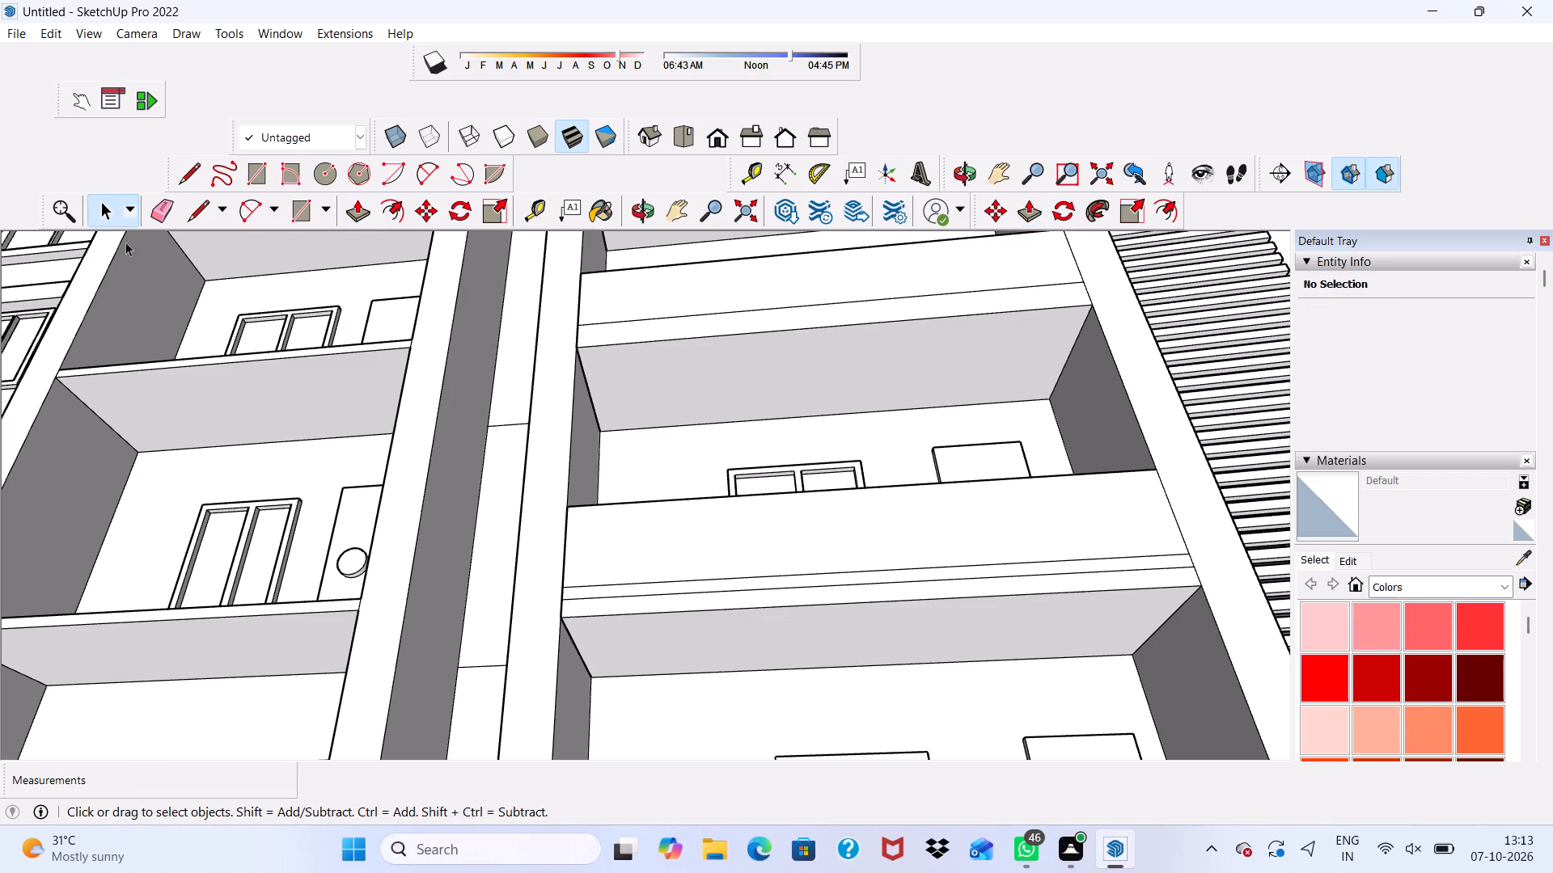
Erase the seam line along the front face of the third balcony slab from the top.
{"action": "left_click_drag", "start_coordinate": [163, 212], "coordinate": [180, 259]}
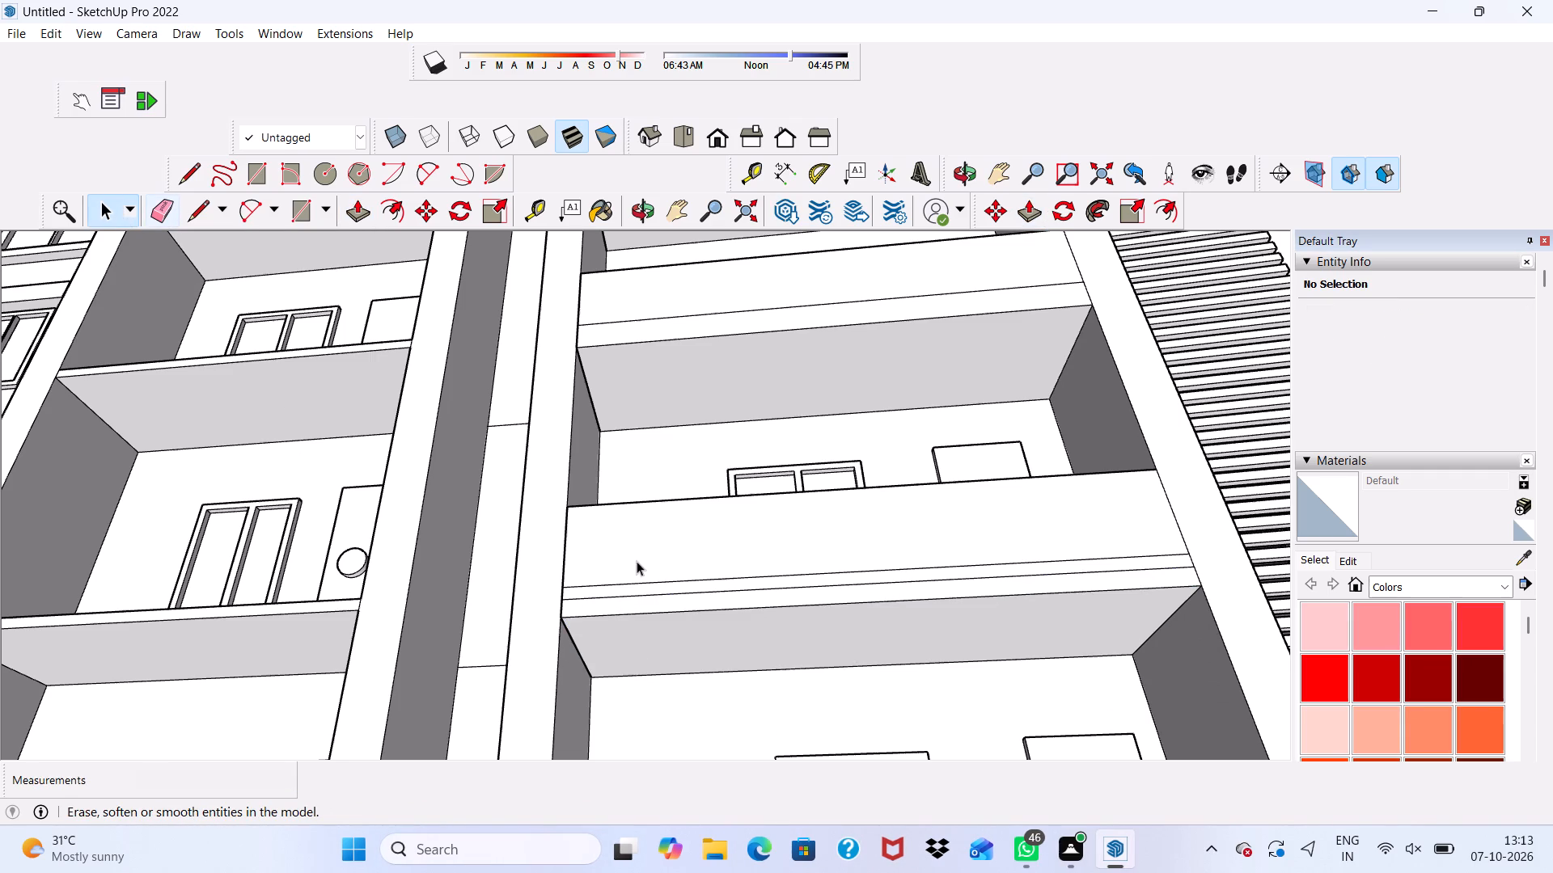
{"action": "left_click", "coordinate": [170, 202]}
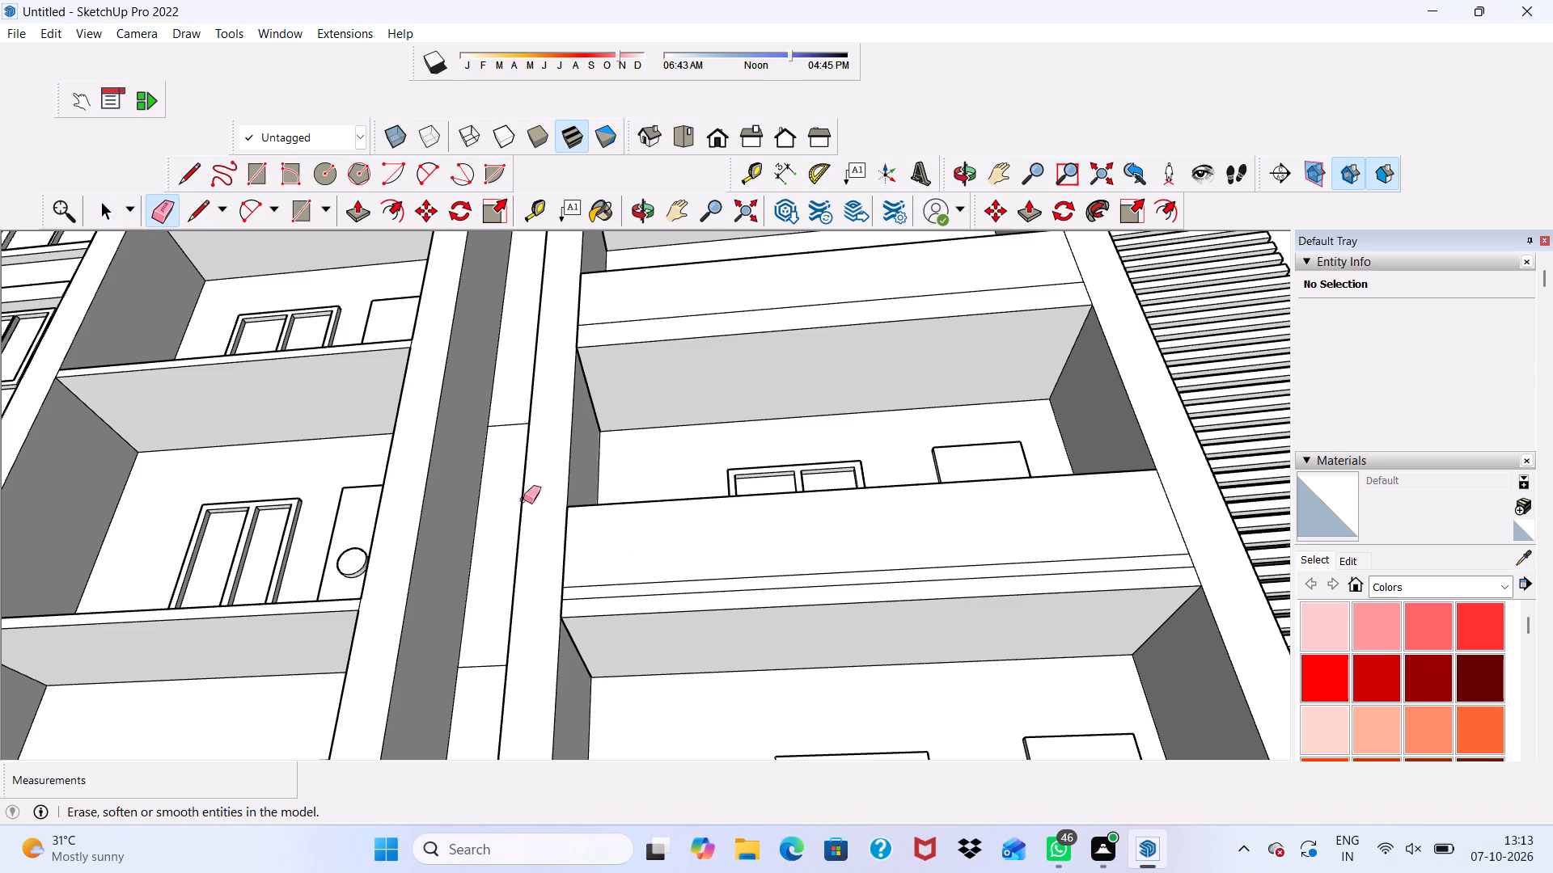
{"action": "left_click", "coordinate": [675, 597]}
{"action": "left_click", "coordinate": [676, 593]}
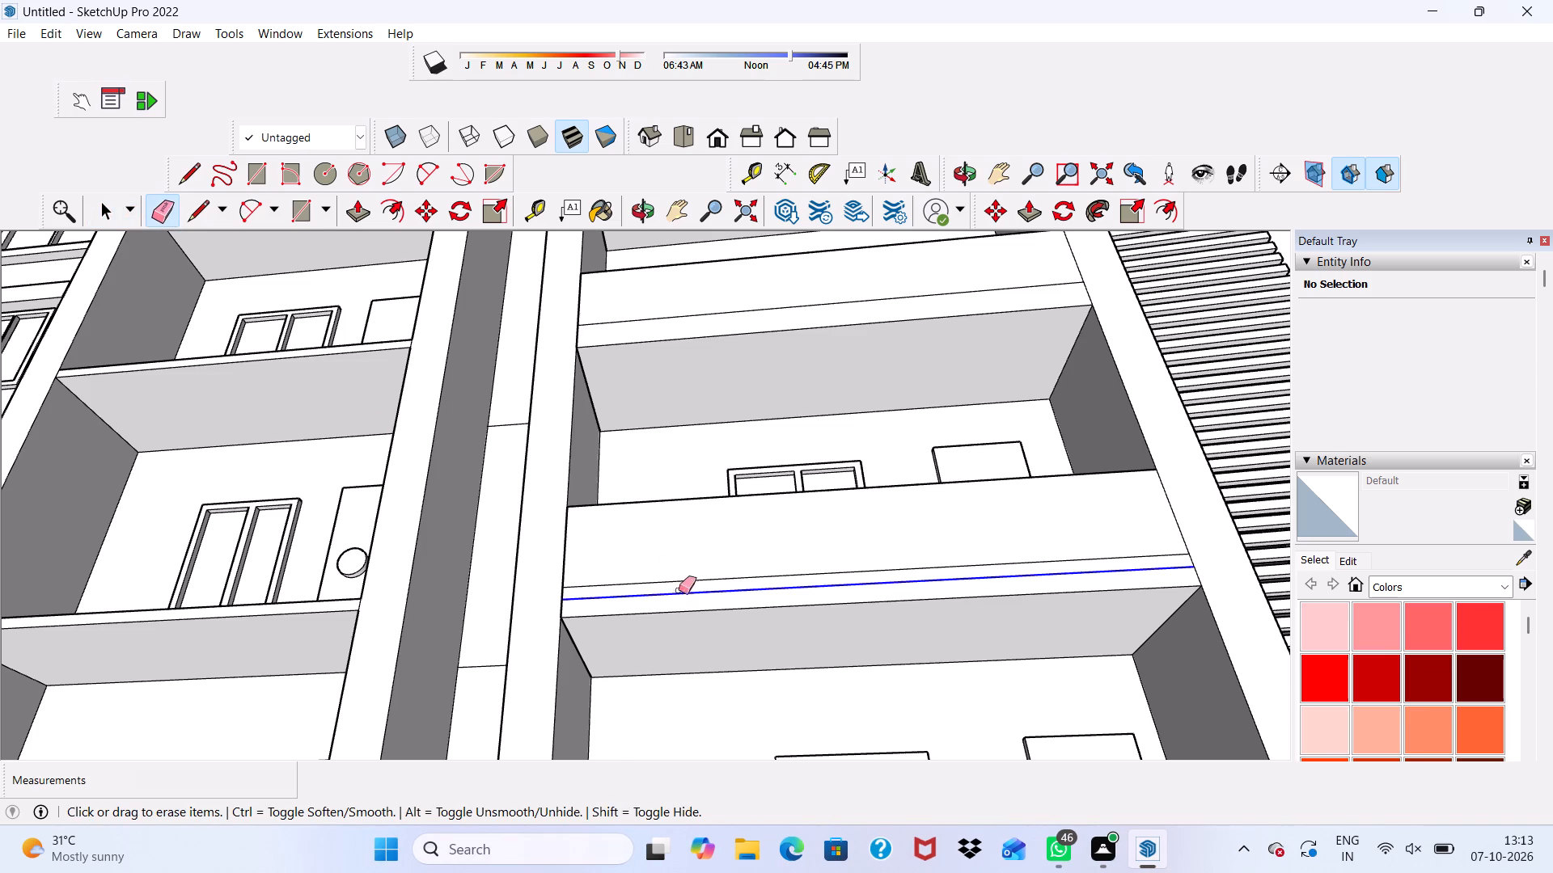
Examine the balcony parapets and slab edges across the front facade from several angles.
{"action": "scroll", "coordinate": [675, 594], "scroll_direction": "down", "scroll_amount": 9}
{"action": "middle_click_drag", "start_coordinate": [722, 639], "coordinate": [722, 744]}
{"action": "scroll", "coordinate": [718, 639], "scroll_direction": "down", "scroll_amount": 5}
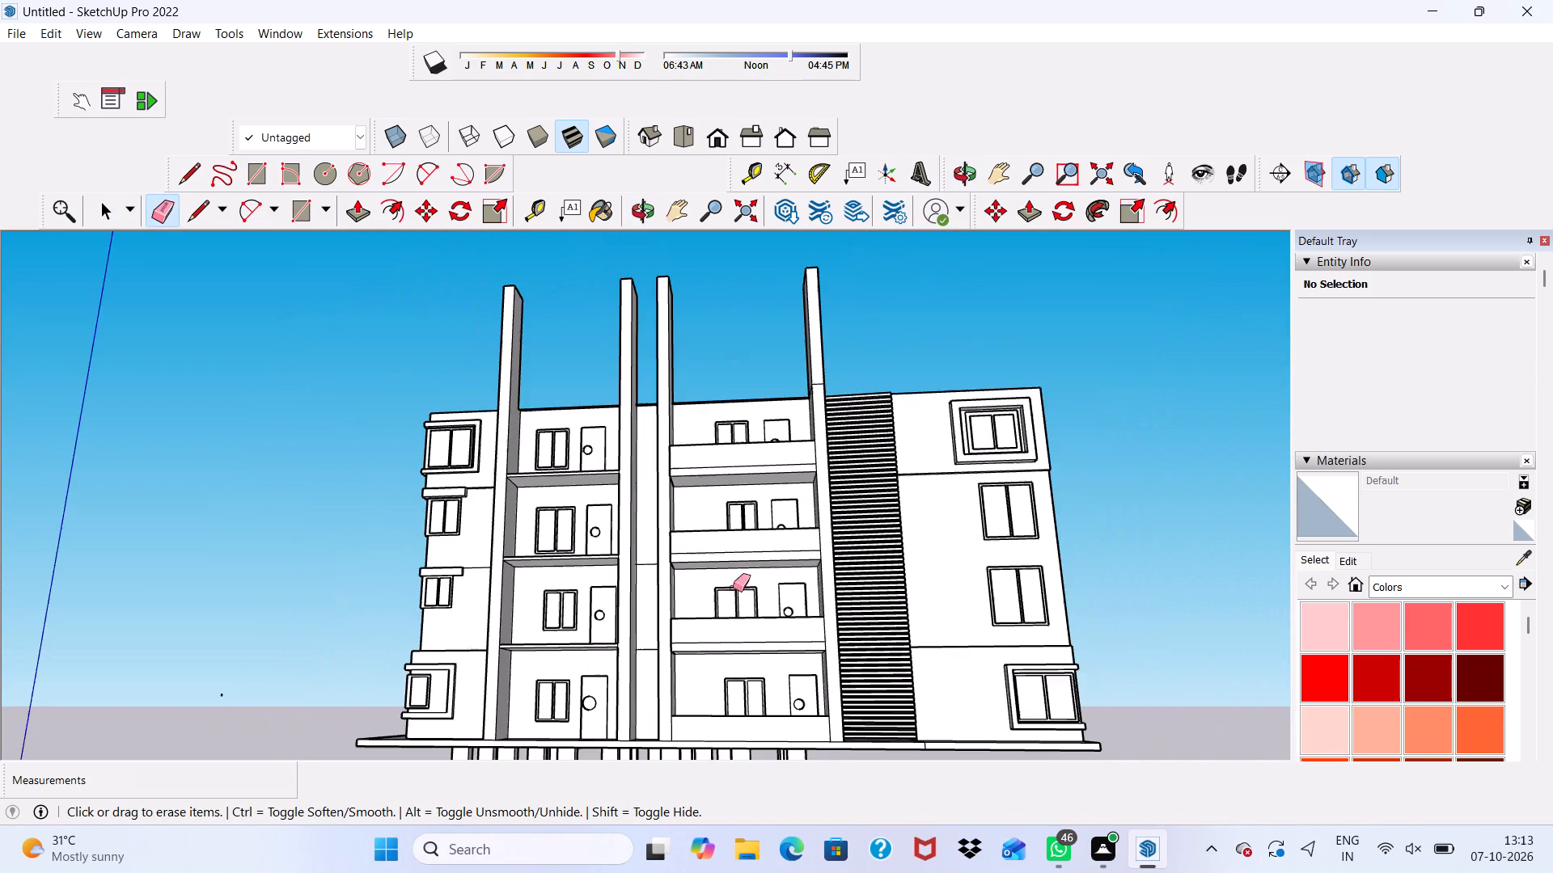
{"action": "scroll", "coordinate": [756, 687], "scroll_direction": "up", "scroll_amount": 7}
{"action": "scroll", "coordinate": [744, 674], "scroll_direction": "down", "scroll_amount": 6}
{"action": "middle_click_drag", "start_coordinate": [743, 672], "coordinate": [790, 657]}
{"action": "scroll", "coordinate": [749, 696], "scroll_direction": "down", "scroll_amount": 1}
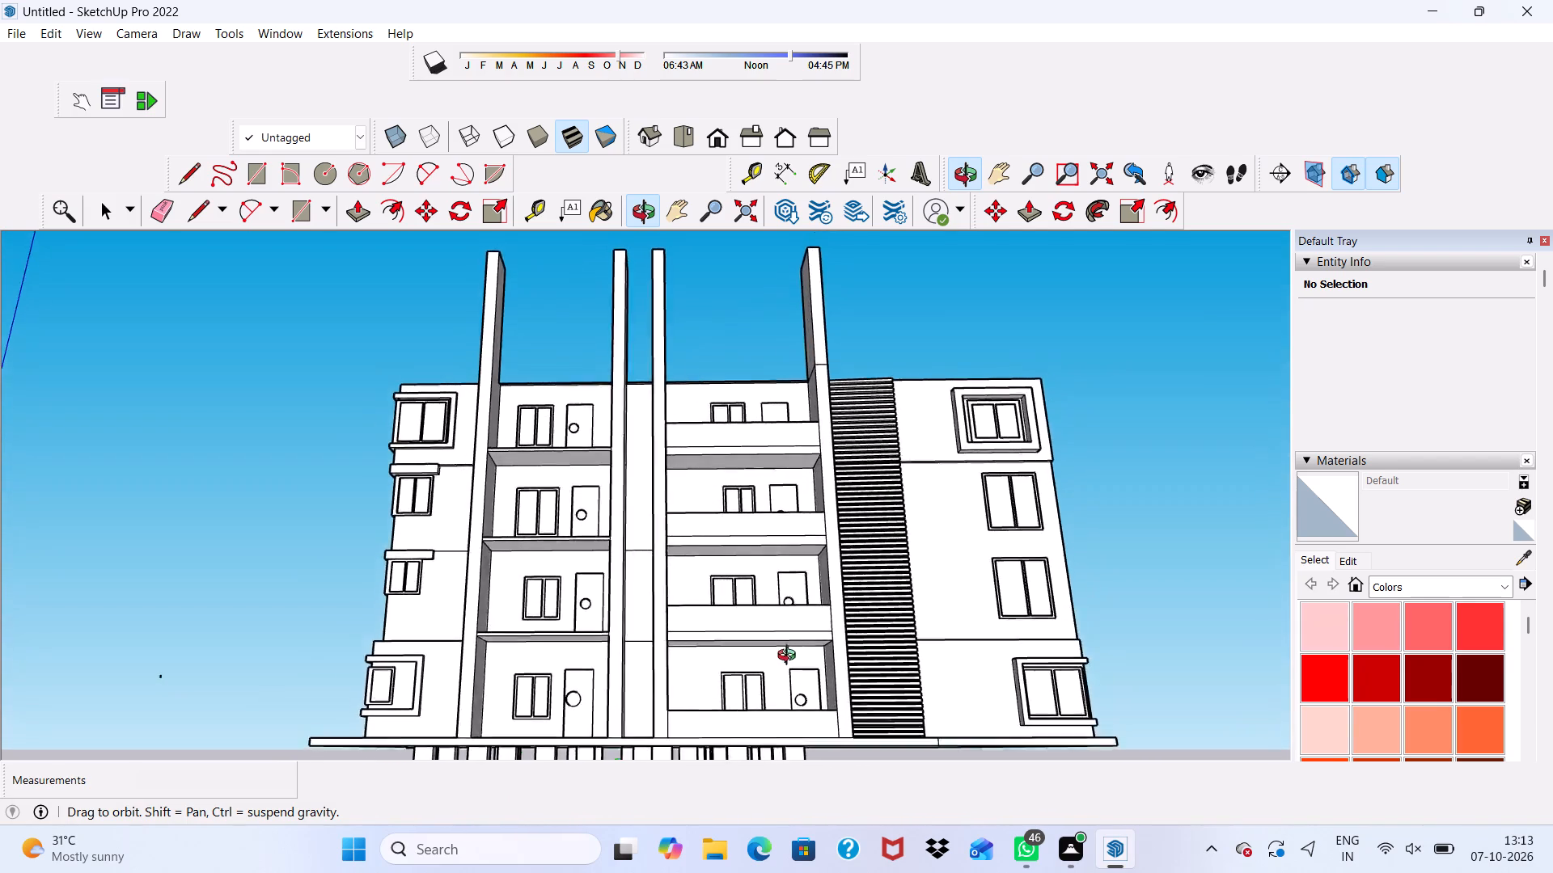
{"action": "middle_click_drag", "start_coordinate": [790, 657], "coordinate": [747, 567]}
{"action": "scroll", "coordinate": [765, 732], "scroll_direction": "up", "scroll_amount": 4}
{"action": "key", "text": "space"}
{"action": "scroll", "coordinate": [743, 690], "scroll_direction": "up", "scroll_amount": 3}
{"action": "scroll", "coordinate": [697, 635], "scroll_direction": "down", "scroll_amount": 1}
{"action": "middle_click_drag", "start_coordinate": [697, 635], "coordinate": [693, 760]}
{"action": "scroll", "coordinate": [650, 634], "scroll_direction": "down", "scroll_amount": 7}
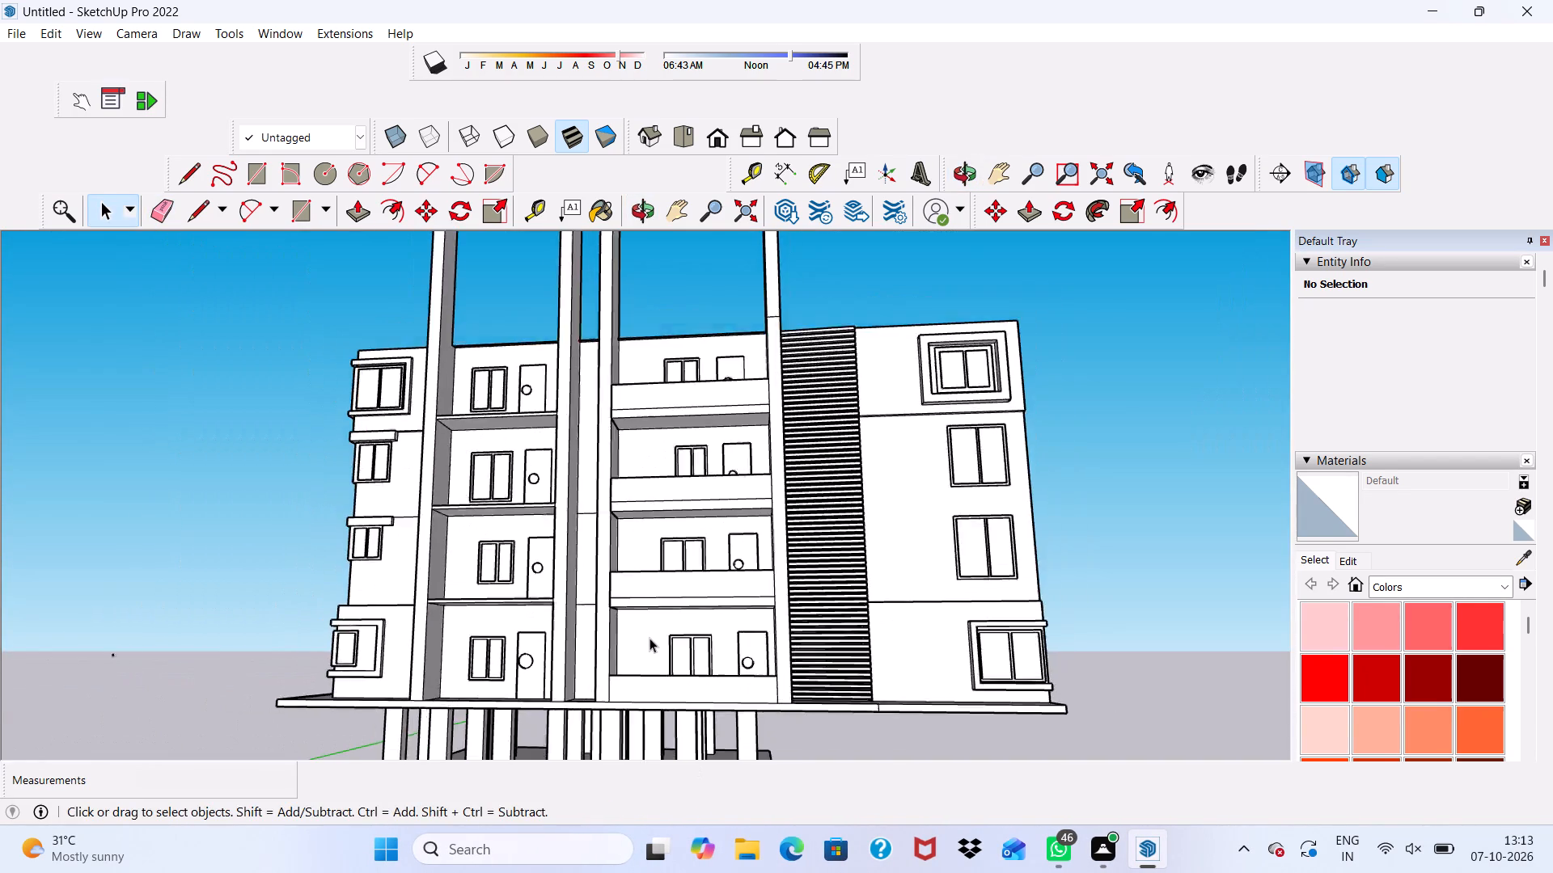
{"action": "scroll", "coordinate": [650, 638], "scroll_direction": "down", "scroll_amount": 2}
{"action": "middle_click_drag", "start_coordinate": [650, 641], "coordinate": [674, 723]}
{"action": "scroll", "coordinate": [655, 514], "scroll_direction": "up", "scroll_amount": 11}
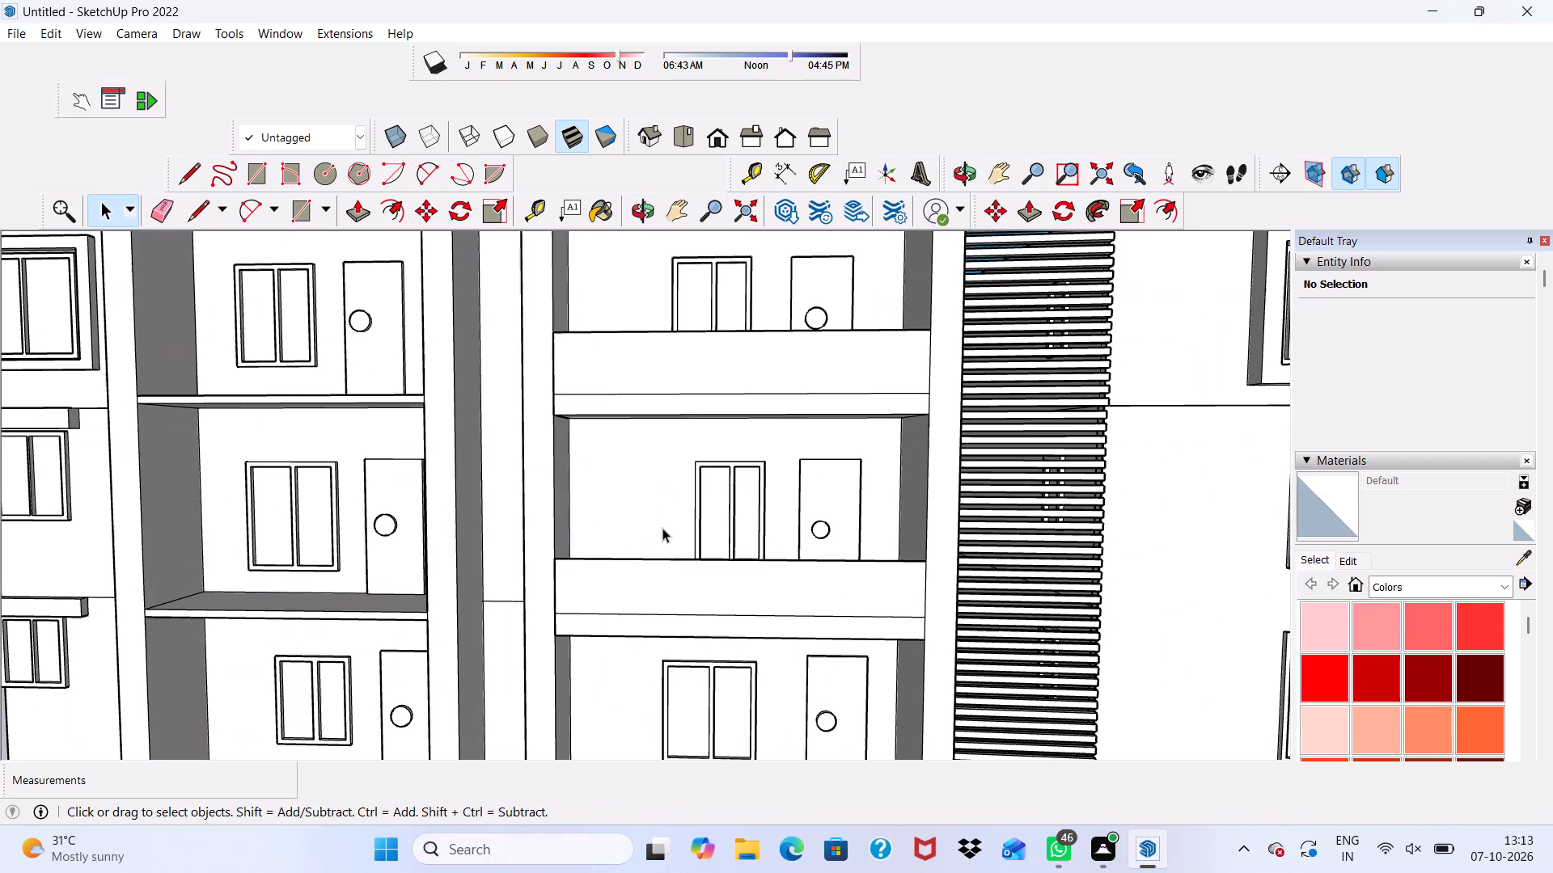
{"action": "middle_click_drag", "start_coordinate": [637, 457], "coordinate": [860, 545]}
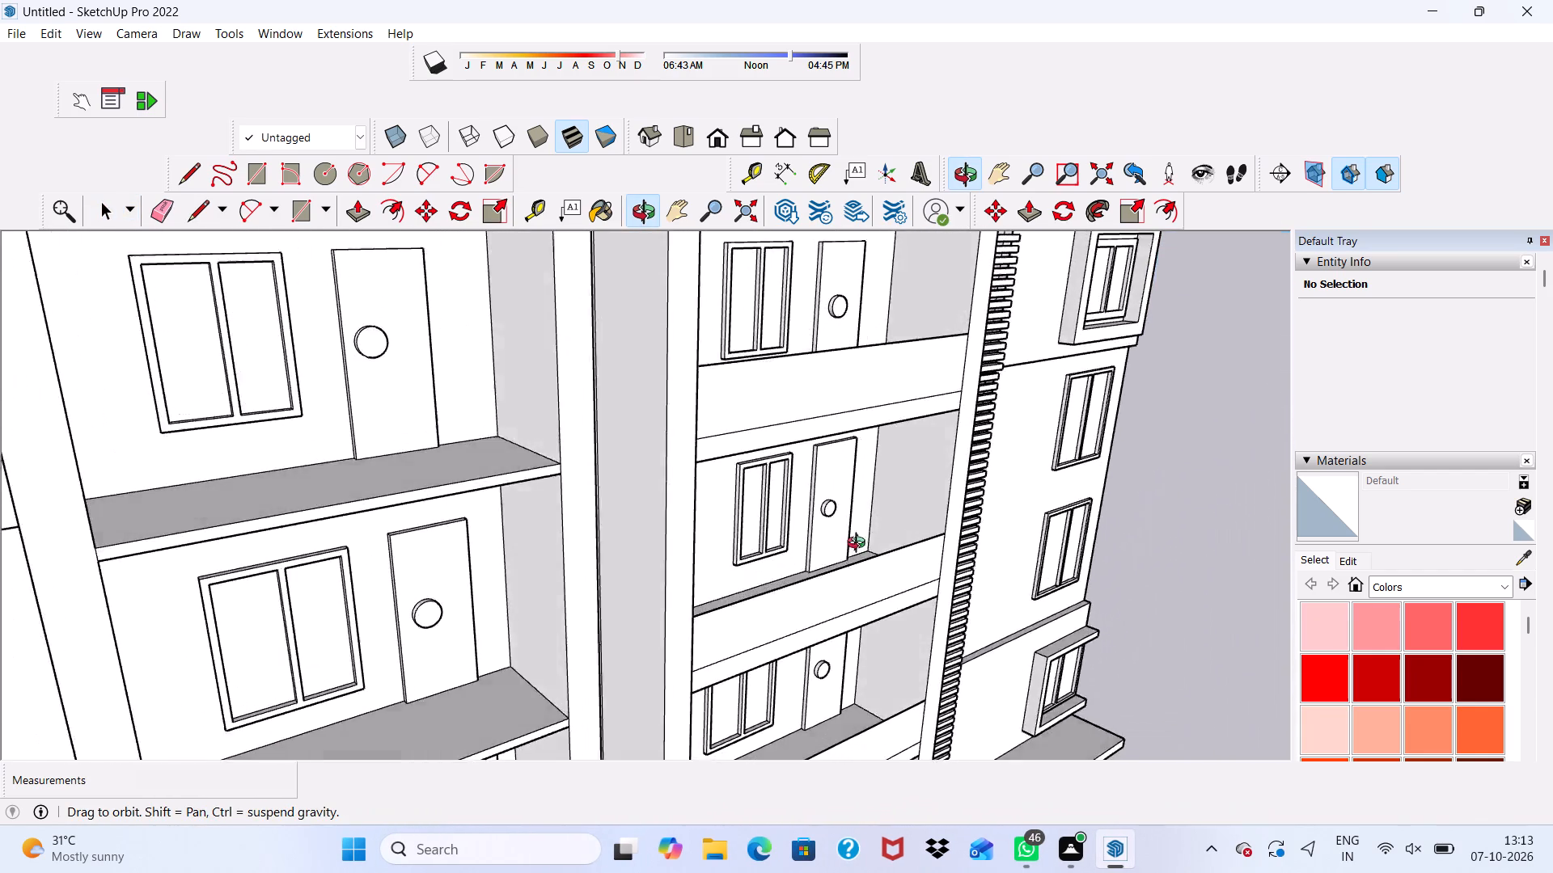
Examine the front facade's balcony slabs, parapets and tall columns up close and from a distance.
{"action": "middle_click_drag", "start_coordinate": [860, 545], "coordinate": [642, 512]}
{"action": "scroll", "coordinate": [594, 475], "scroll_direction": "down", "scroll_amount": 10}
{"action": "scroll", "coordinate": [612, 525], "scroll_direction": "up", "scroll_amount": 1}
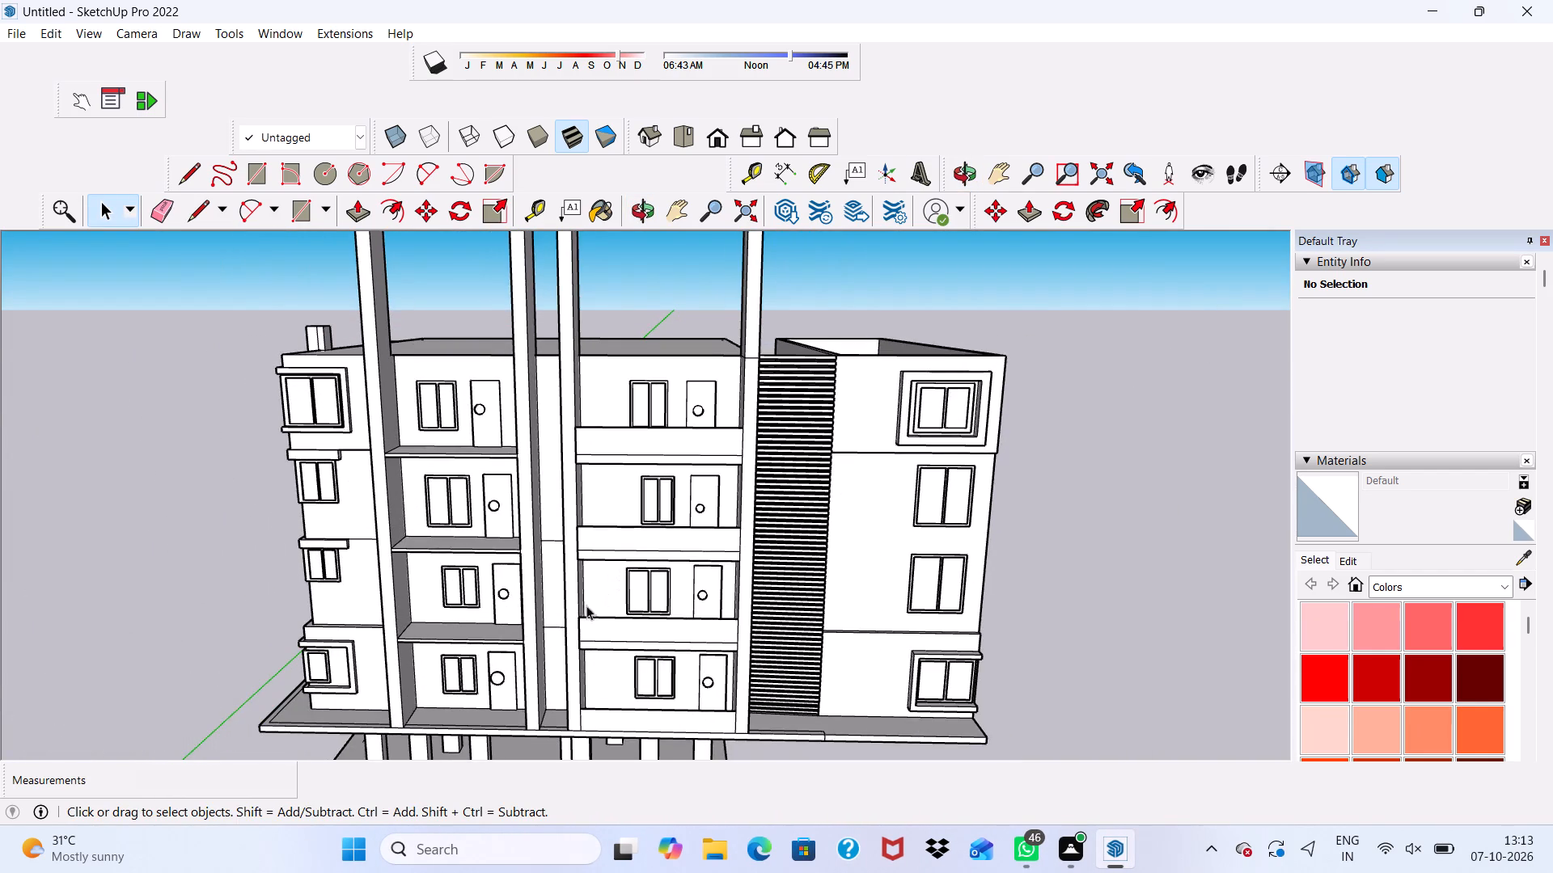
{"action": "scroll", "coordinate": [531, 512], "scroll_direction": "down", "scroll_amount": 4}
{"action": "scroll", "coordinate": [530, 511], "scroll_direction": "up", "scroll_amount": 3}
{"action": "scroll", "coordinate": [446, 454], "scroll_direction": "up", "scroll_amount": 10}
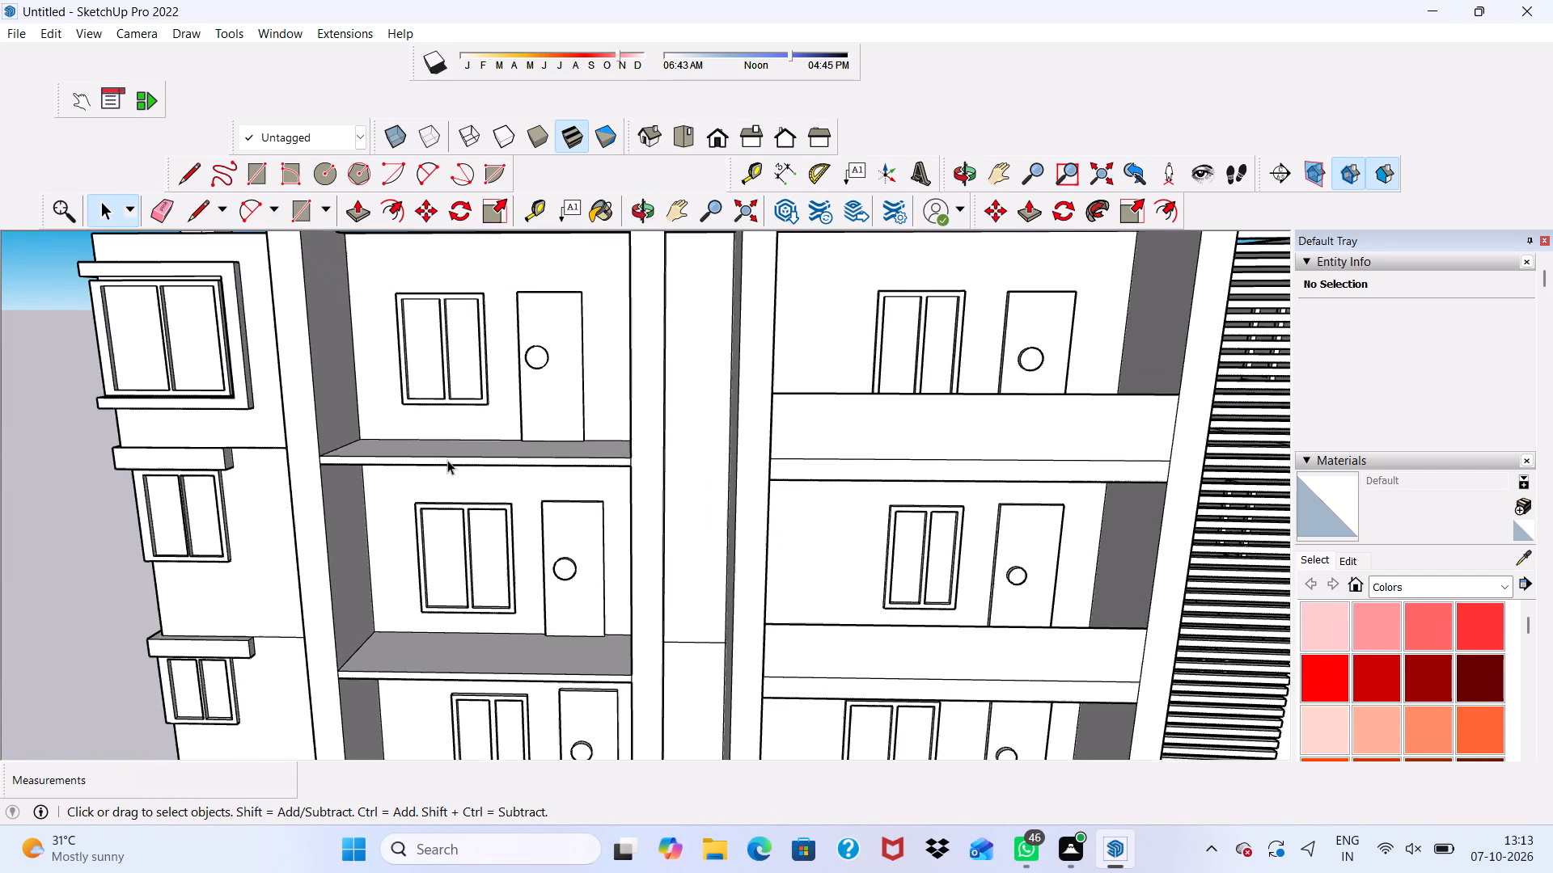
{"action": "scroll", "coordinate": [447, 461], "scroll_direction": "up", "scroll_amount": 3}
{"action": "scroll", "coordinate": [448, 461], "scroll_direction": "down", "scroll_amount": 7}
{"action": "scroll", "coordinate": [449, 462], "scroll_direction": "up", "scroll_amount": 1}
{"action": "scroll", "coordinate": [449, 462], "scroll_direction": "down", "scroll_amount": 2}
{"action": "middle_click_drag", "start_coordinate": [452, 467], "coordinate": [491, 505]}
{"action": "scroll", "coordinate": [582, 615], "scroll_direction": "up", "scroll_amount": 3}
{"action": "scroll", "coordinate": [576, 577], "scroll_direction": "down", "scroll_amount": 14}
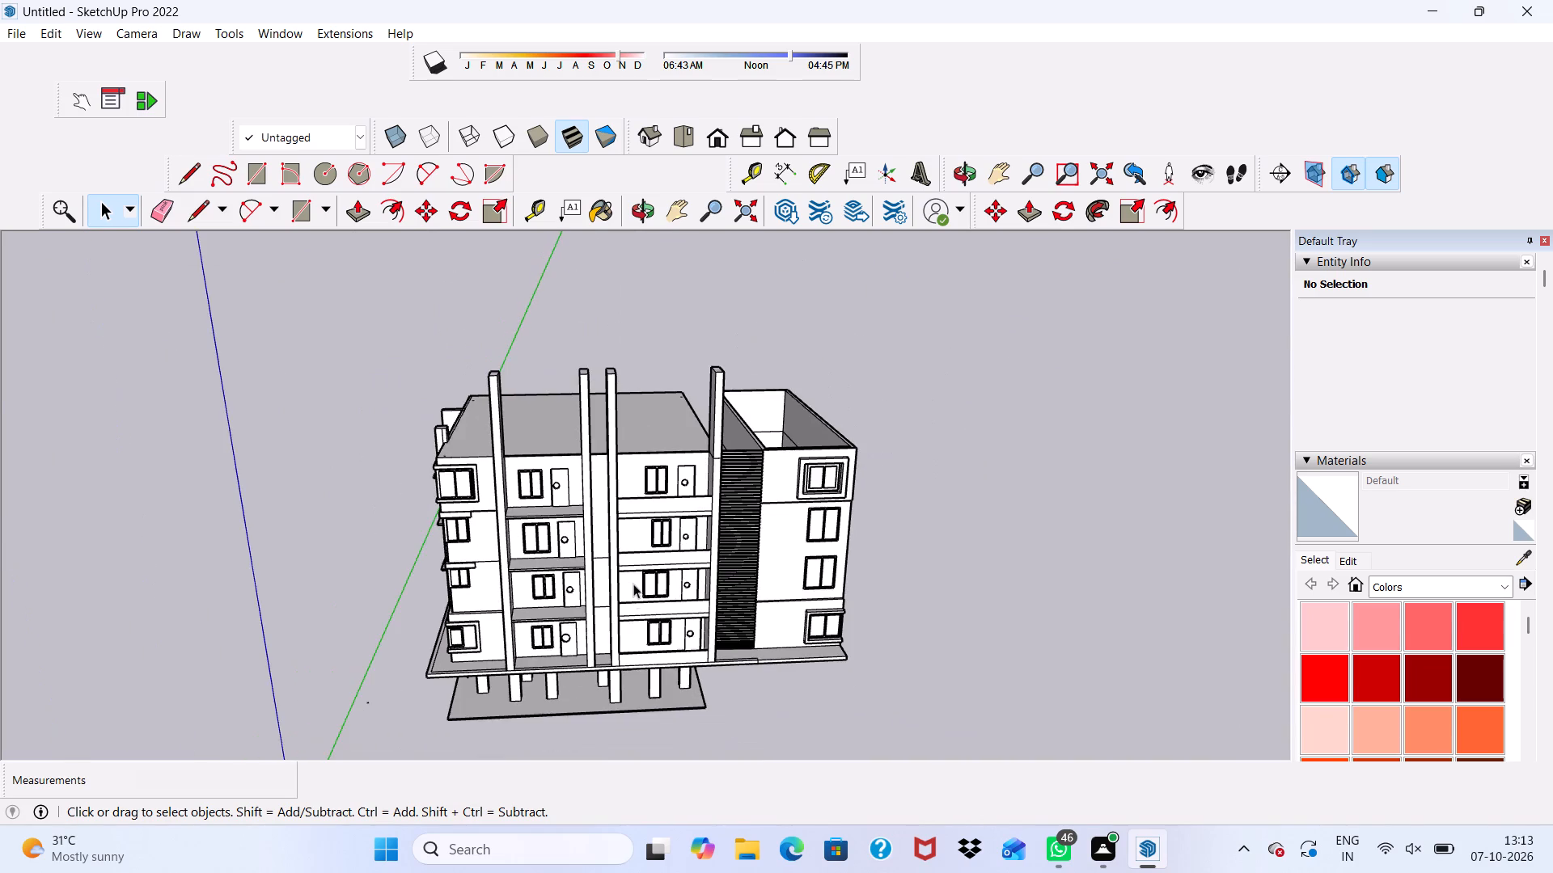
{"action": "middle_click_drag", "start_coordinate": [633, 575], "coordinate": [621, 501]}
{"action": "scroll", "coordinate": [618, 482], "scroll_direction": "down", "scroll_amount": 3}
{"action": "scroll", "coordinate": [472, 506], "scroll_direction": "up", "scroll_amount": 1}
{"action": "scroll", "coordinate": [470, 504], "scroll_direction": "down", "scroll_amount": 2}
{"action": "middle_click_drag", "start_coordinate": [470, 504], "coordinate": [267, 426]}
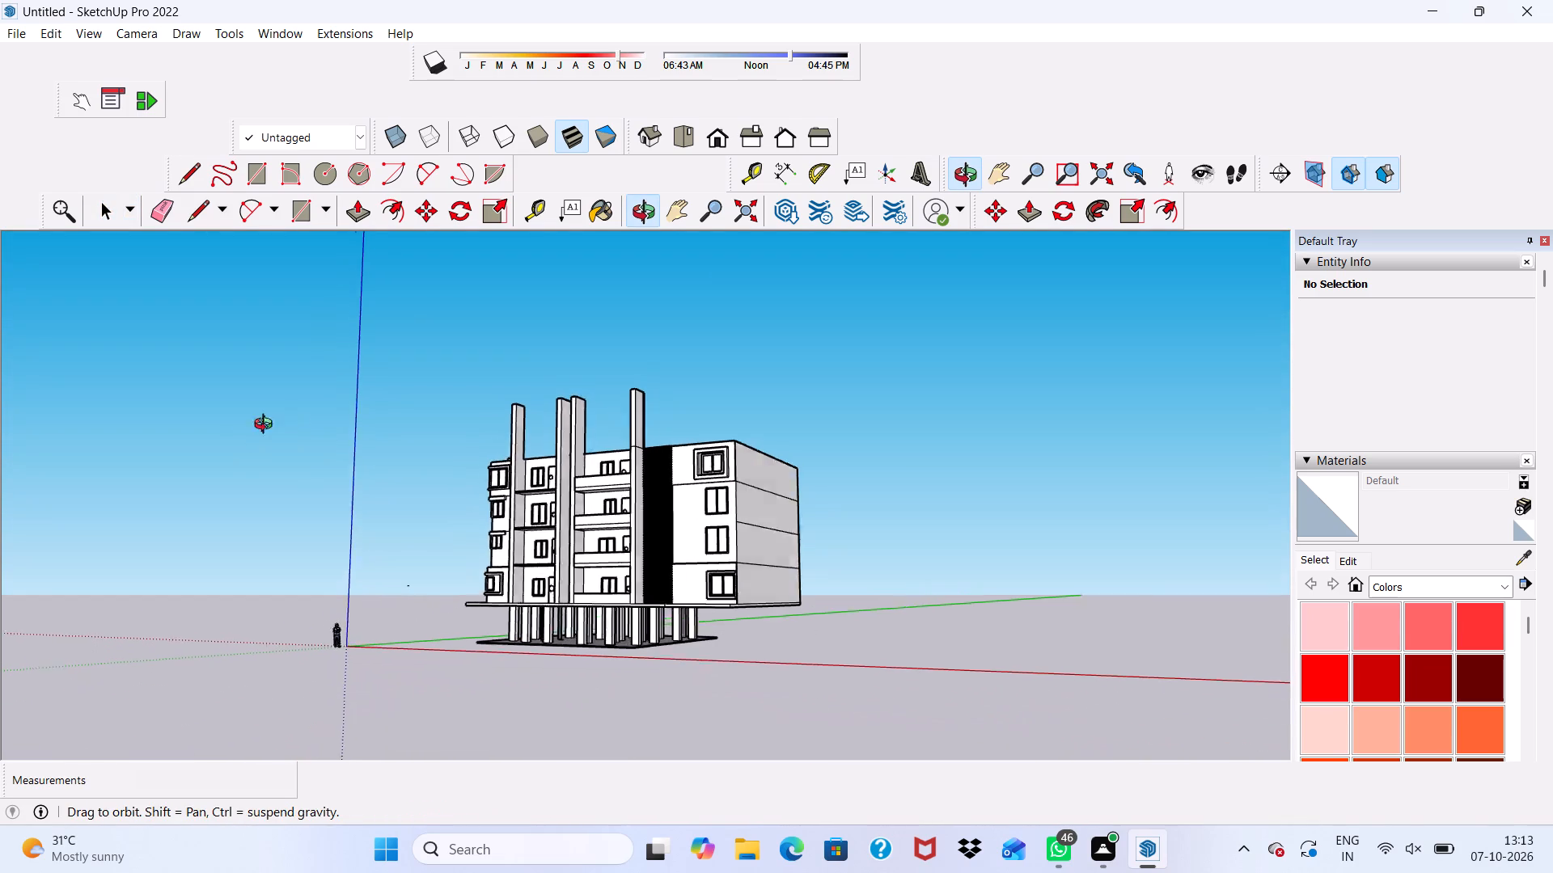
{"action": "middle_click_drag", "start_coordinate": [267, 426], "coordinate": [273, 426]}
{"action": "middle_click_drag", "start_coordinate": [464, 538], "coordinate": [633, 567]}
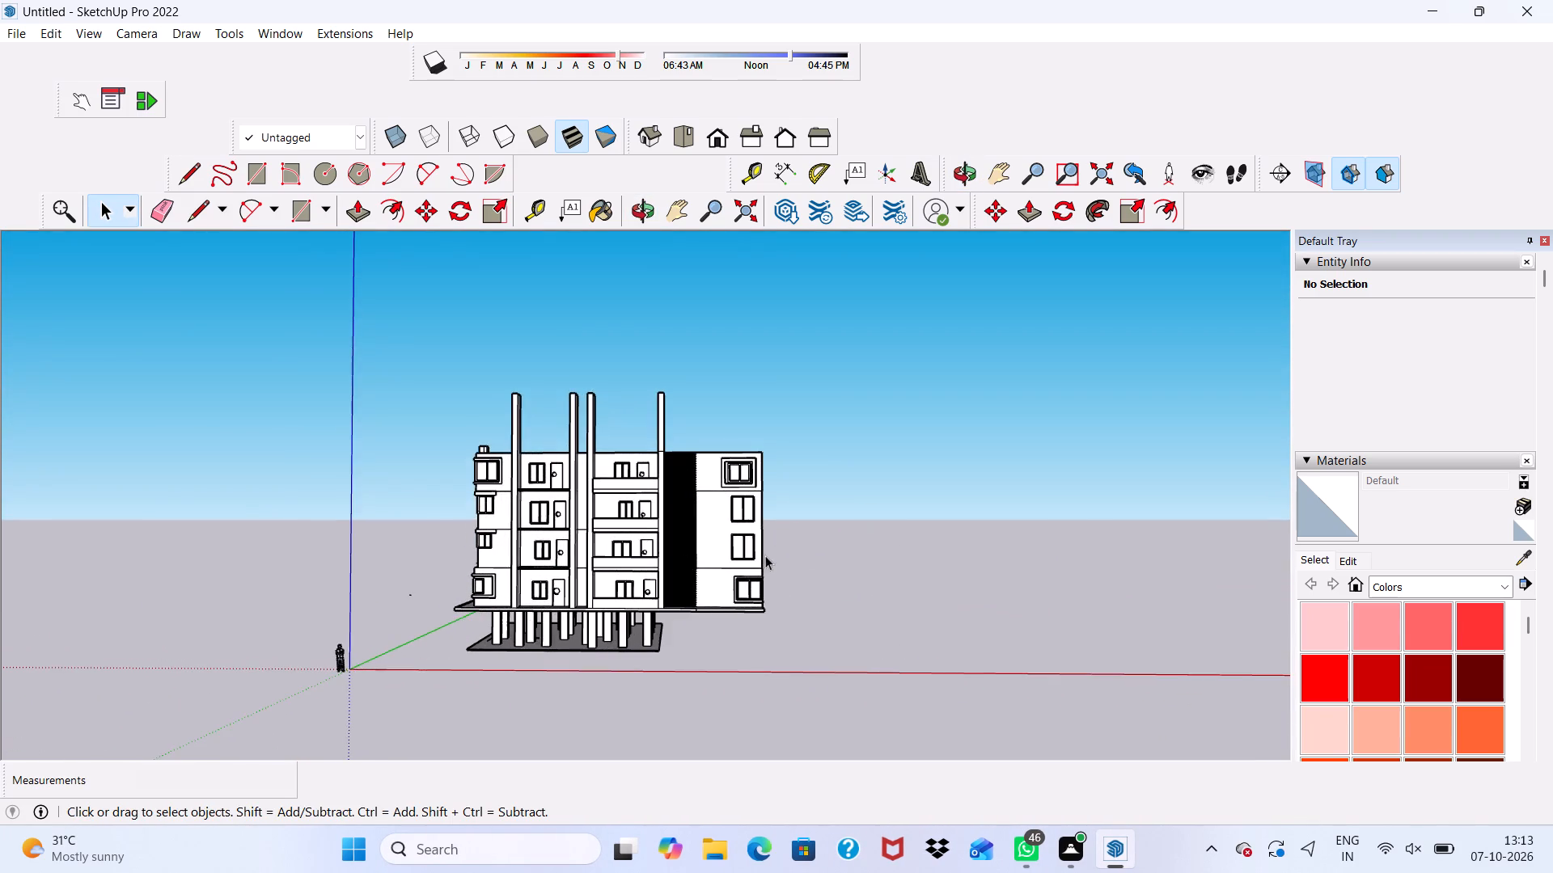
{"action": "scroll", "coordinate": [478, 521], "scroll_direction": "up", "scroll_amount": 11}
{"action": "scroll", "coordinate": [452, 518], "scroll_direction": "down", "scroll_amount": 1}
Examine the building's side facade with its open balcony slabs, the rear walls and the roof from several angles.
{"action": "middle_click_drag", "start_coordinate": [452, 518], "coordinate": [744, 568]}
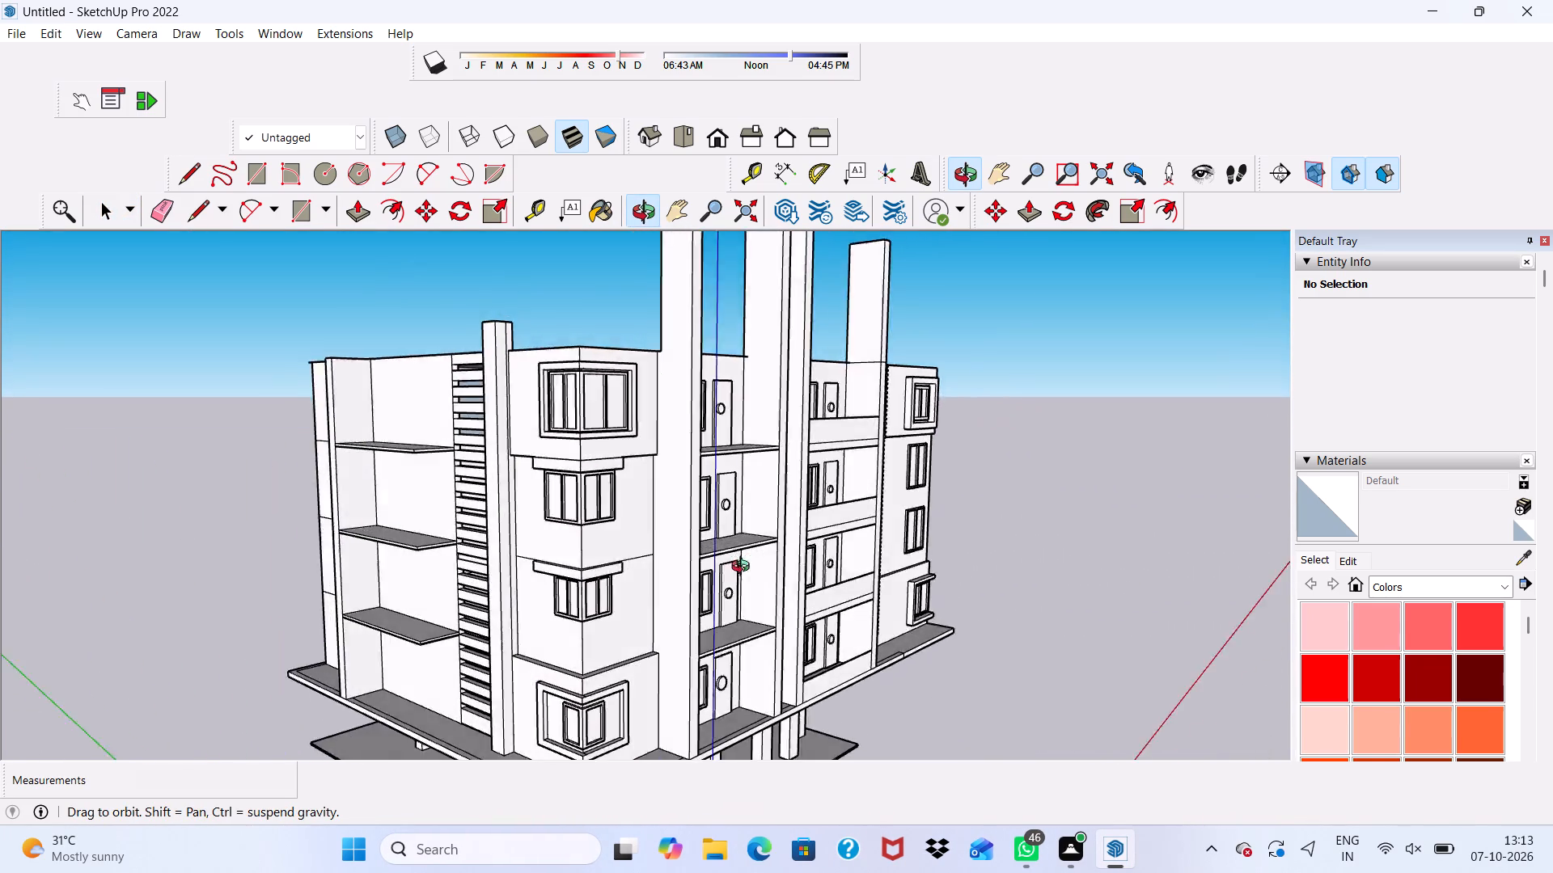
{"action": "middle_click_drag", "start_coordinate": [744, 568], "coordinate": [1475, 659]}
{"action": "middle_click_drag", "start_coordinate": [1292, 586], "coordinate": [1002, 731]}
{"action": "scroll", "coordinate": [998, 733], "scroll_direction": "up", "scroll_amount": 3}
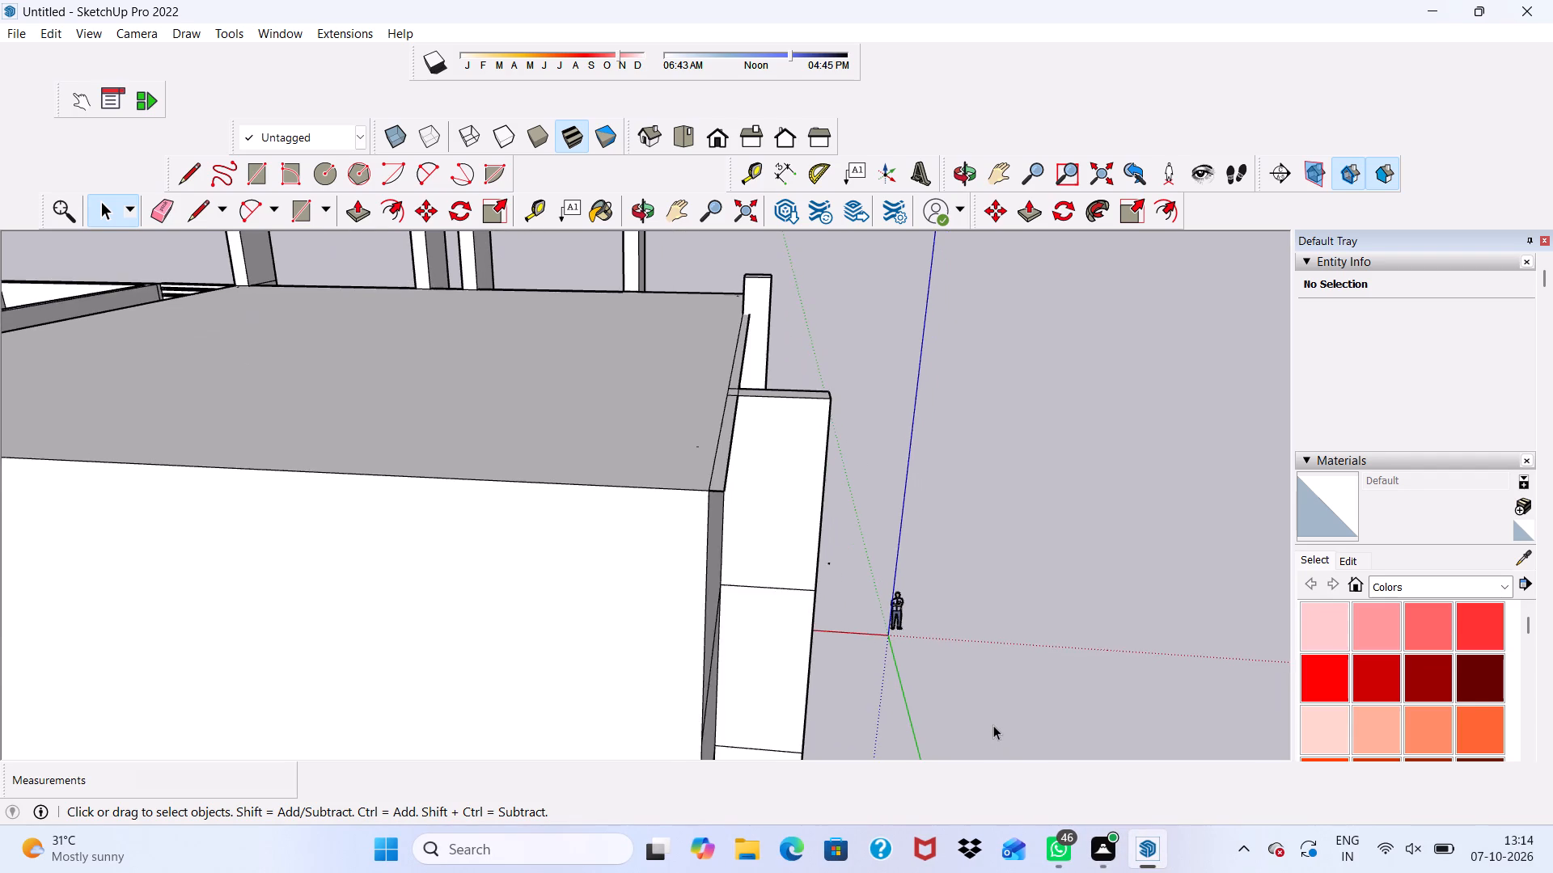
{"action": "scroll", "coordinate": [1030, 782], "scroll_direction": "down", "scroll_amount": 1}
{"action": "left_click_drag", "start_coordinate": [872, 765], "coordinate": [793, 702]}
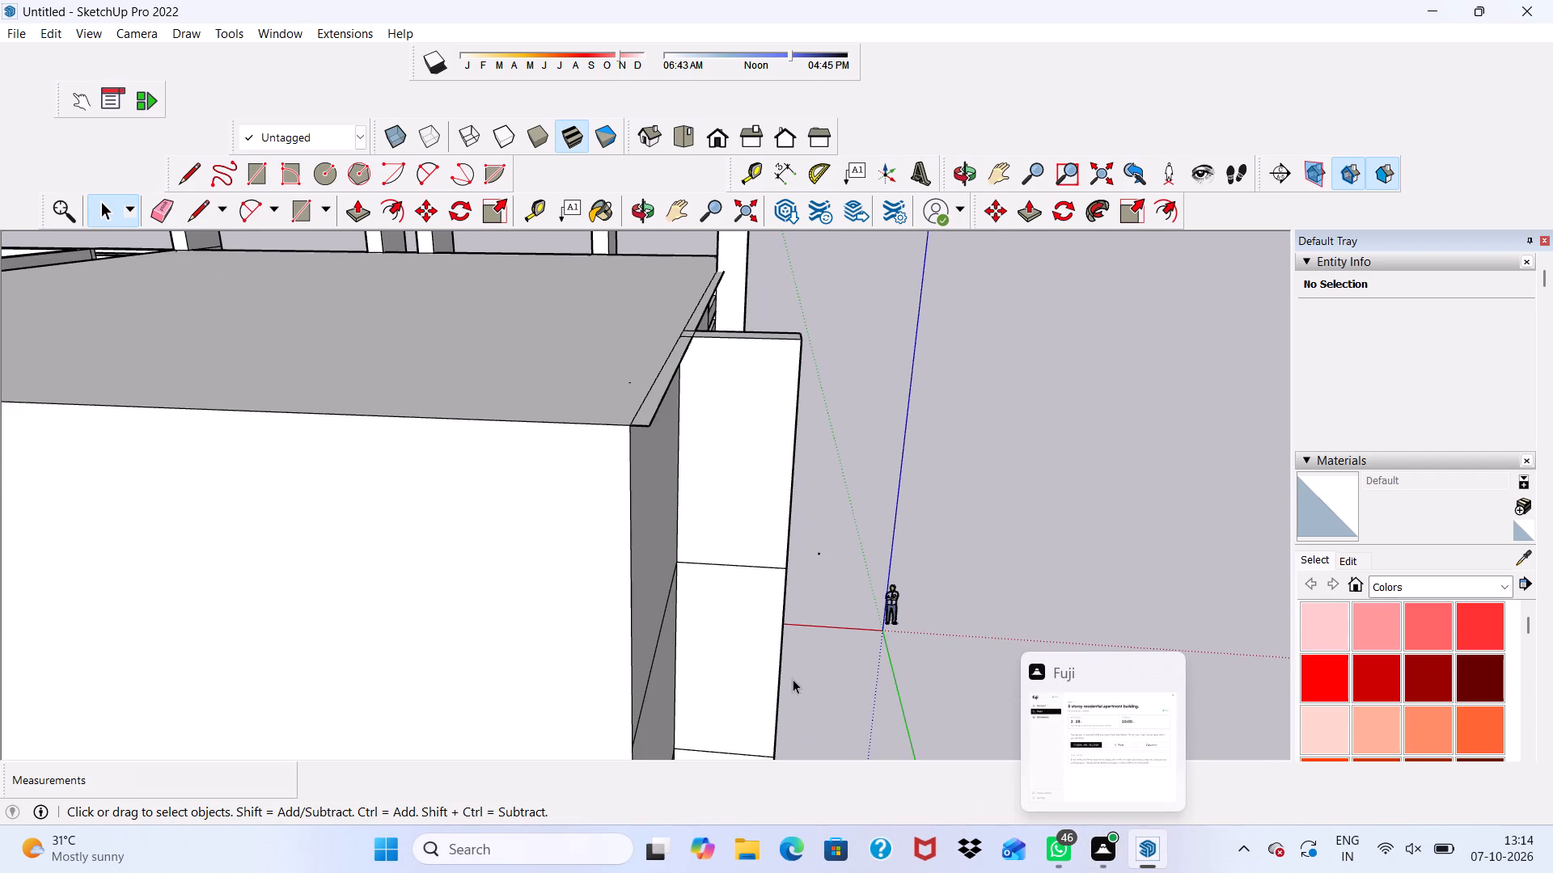
{"action": "middle_click_drag", "start_coordinate": [793, 677], "coordinate": [197, 616]}
{"action": "scroll", "coordinate": [472, 582], "scroll_direction": "up", "scroll_amount": 4}
{"action": "scroll", "coordinate": [472, 582], "scroll_direction": "down", "scroll_amount": 6}
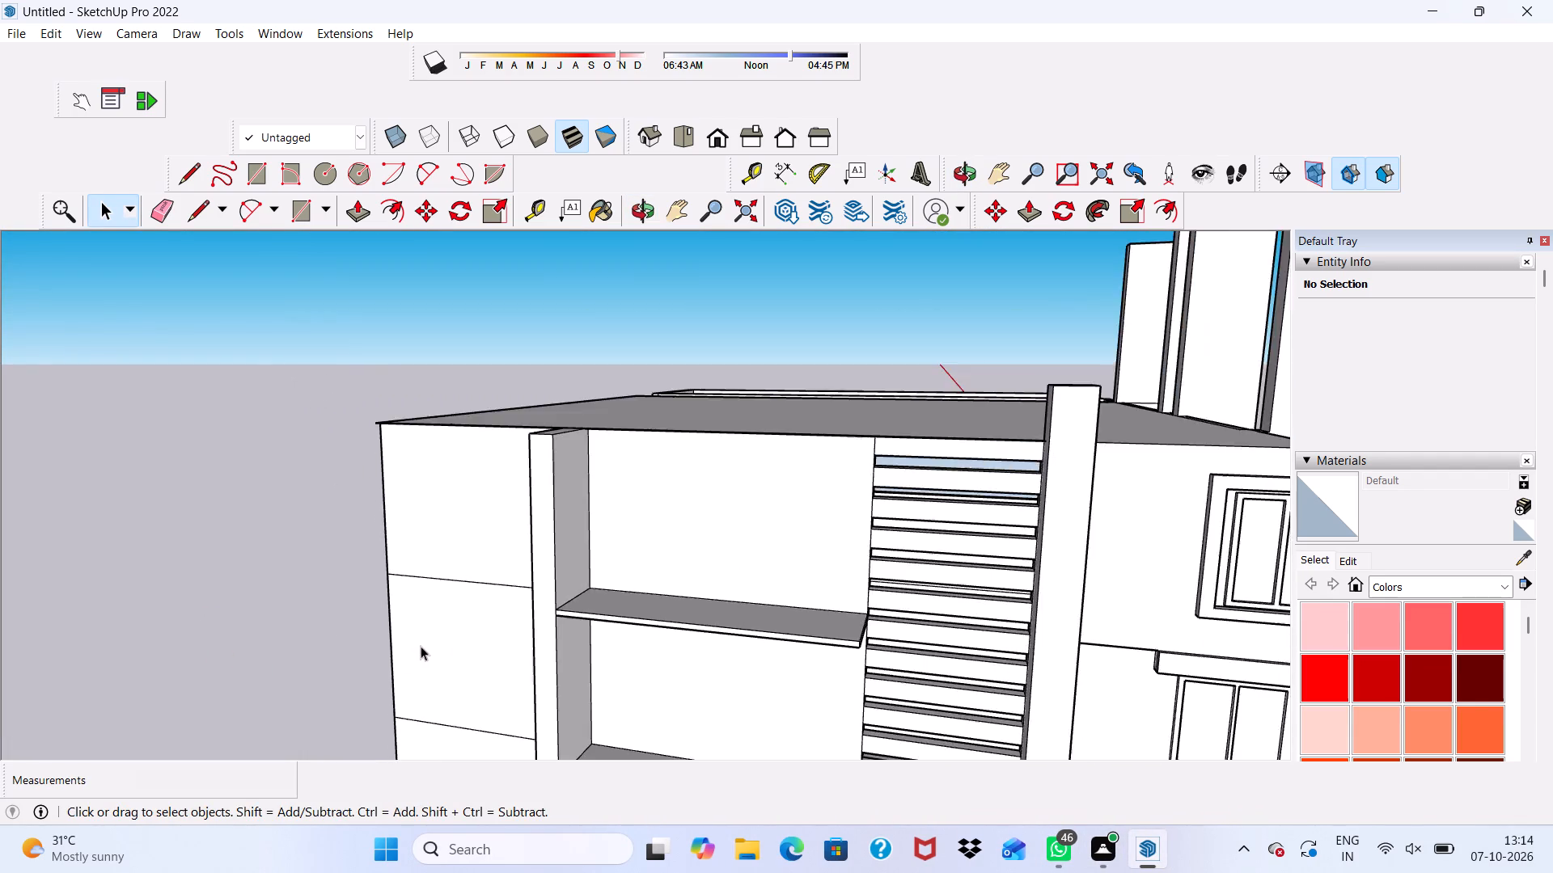
{"action": "scroll", "coordinate": [421, 646], "scroll_direction": "down", "scroll_amount": 5}
{"action": "middle_click_drag", "start_coordinate": [392, 588], "coordinate": [942, 649]}
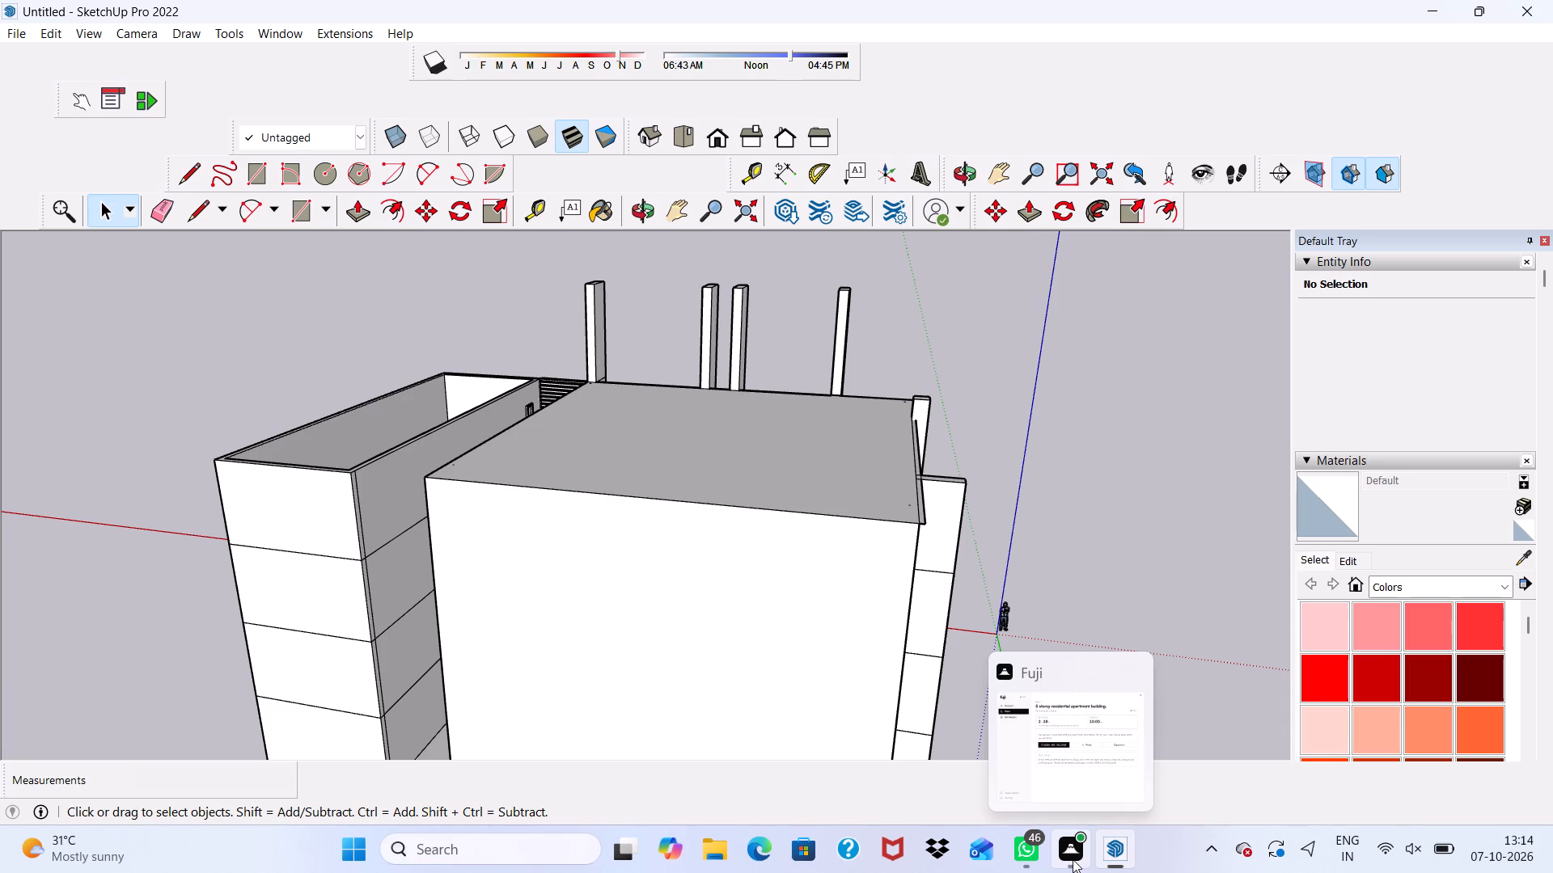
{"action": "left_click", "coordinate": [1138, 872]}
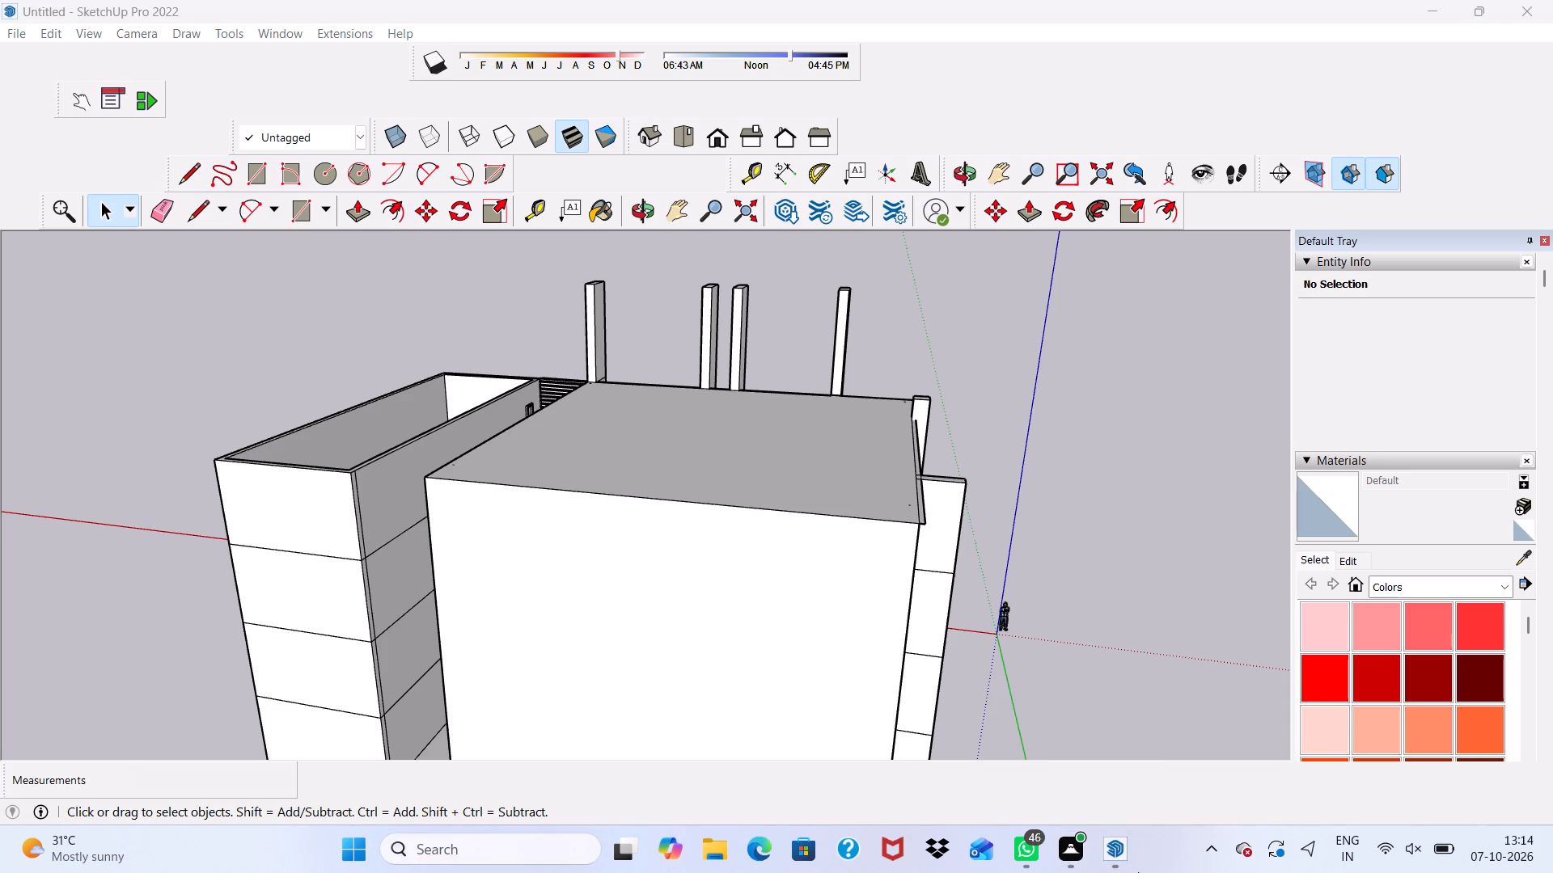
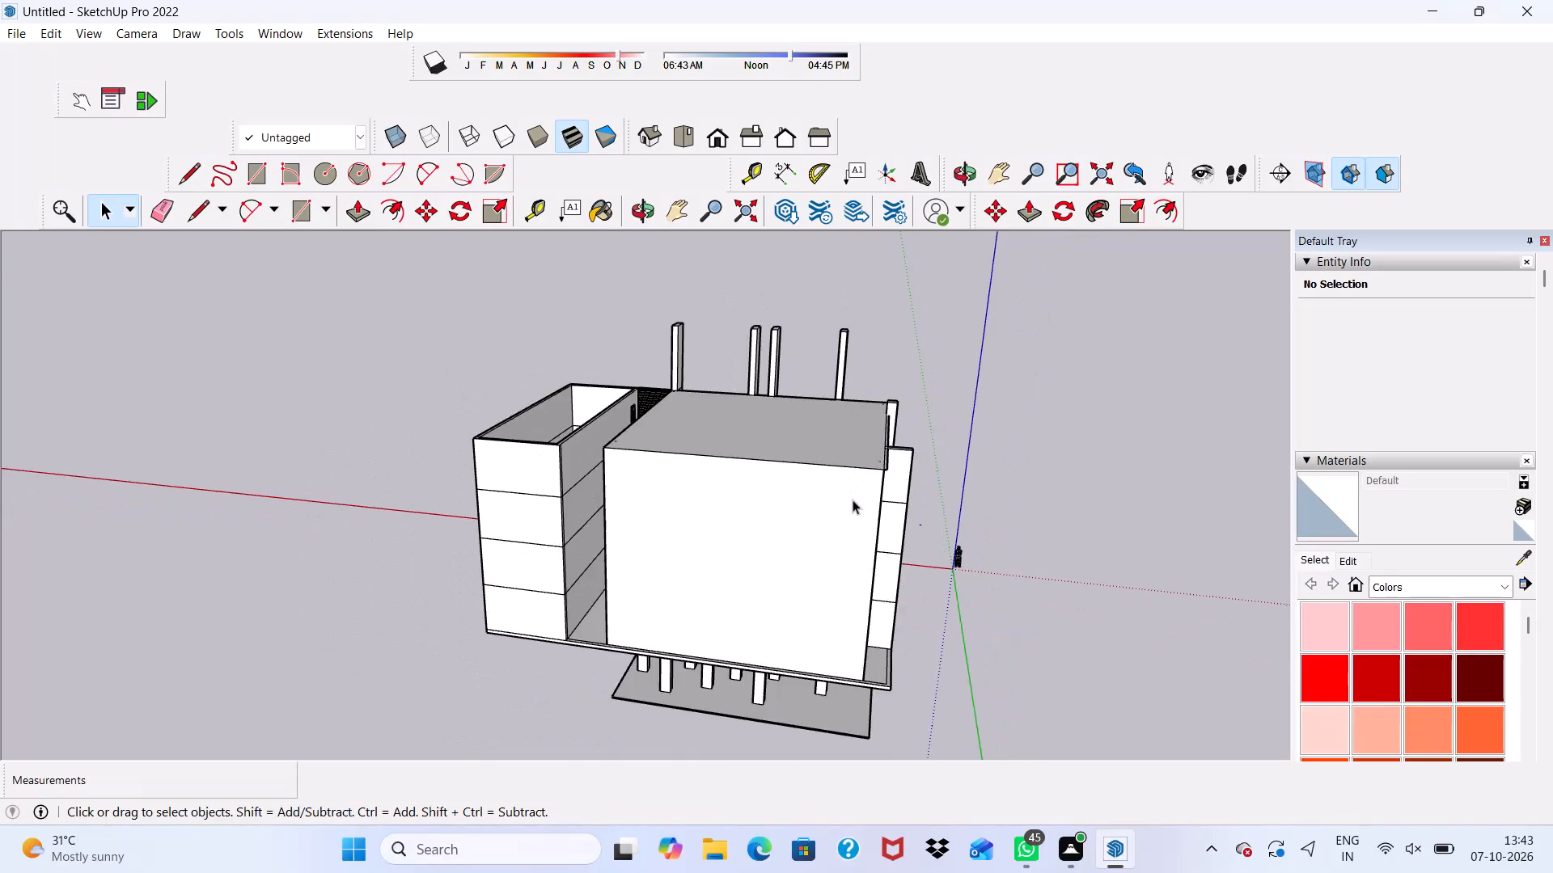
Draw a 3' by 7' door rectangle on the top-floor balcony's back wall, standing on the balcony slab.
{"action": "middle_click_drag", "start_coordinate": [853, 503], "coordinate": [533, 391]}
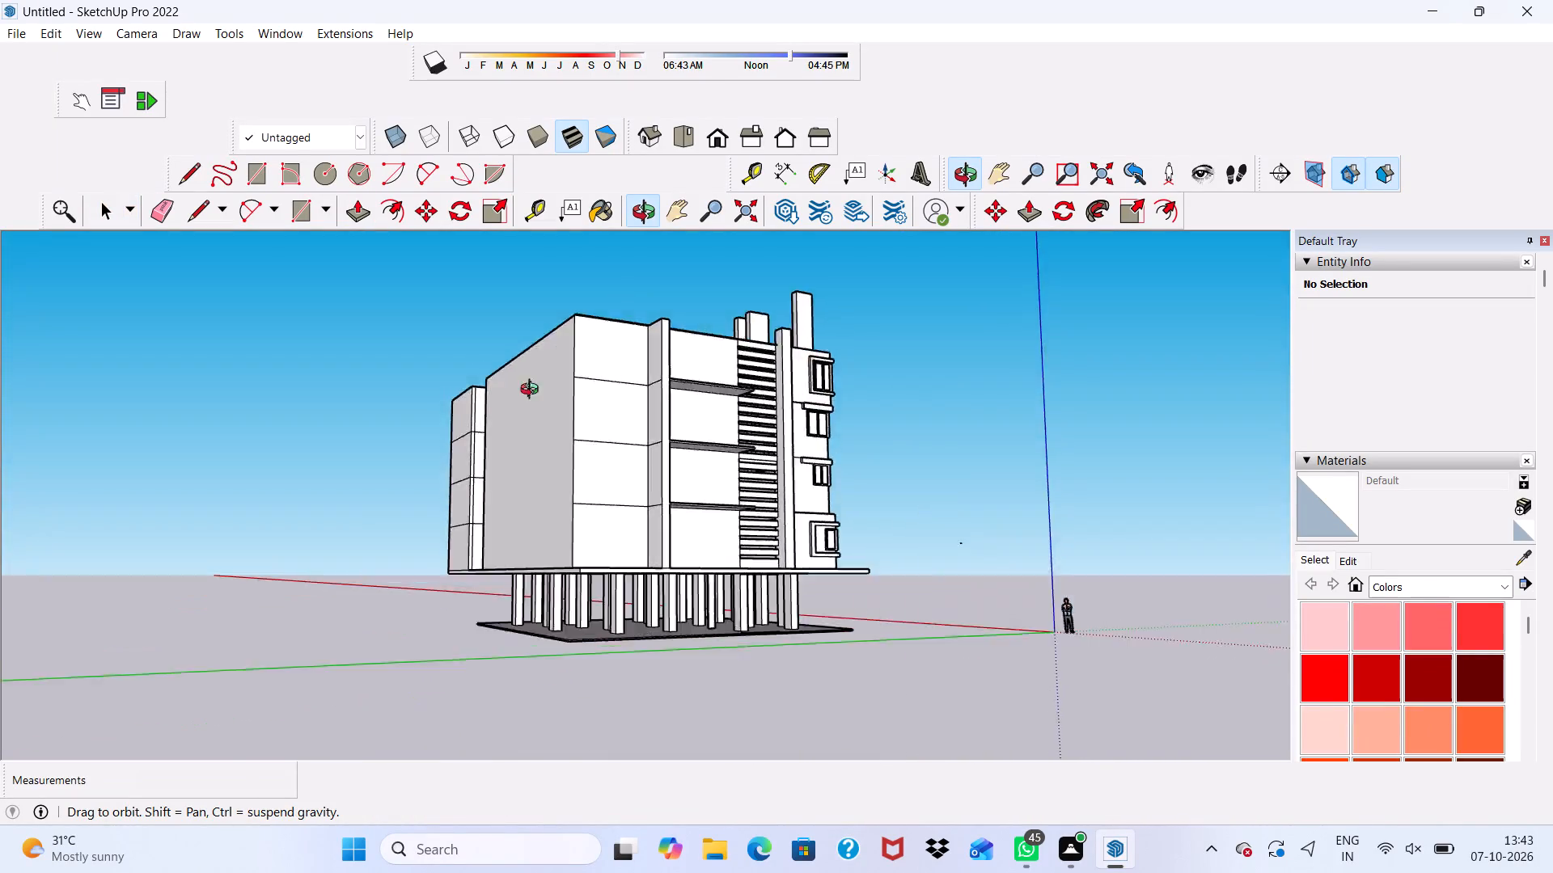
{"action": "middle_click_drag", "start_coordinate": [533, 391], "coordinate": [506, 412]}
{"action": "scroll", "coordinate": [578, 436], "scroll_direction": "up", "scroll_amount": 4}
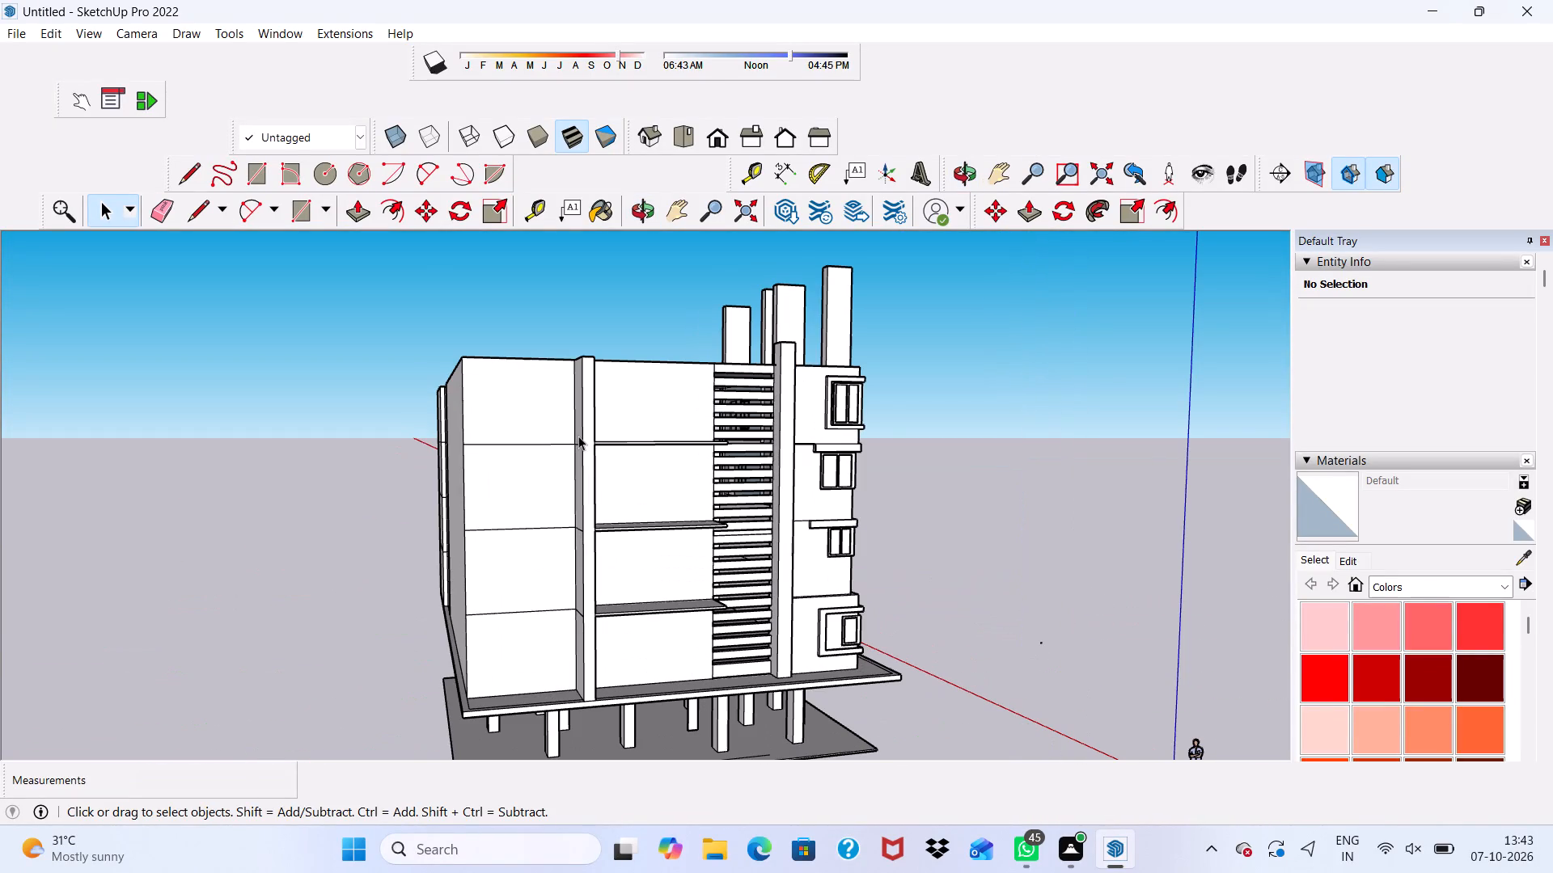
{"action": "scroll", "coordinate": [616, 408], "scroll_direction": "up", "scroll_amount": 4}
{"action": "scroll", "coordinate": [688, 415], "scroll_direction": "down", "scroll_amount": 2}
{"action": "middle_click_drag", "start_coordinate": [688, 416], "coordinate": [520, 470]}
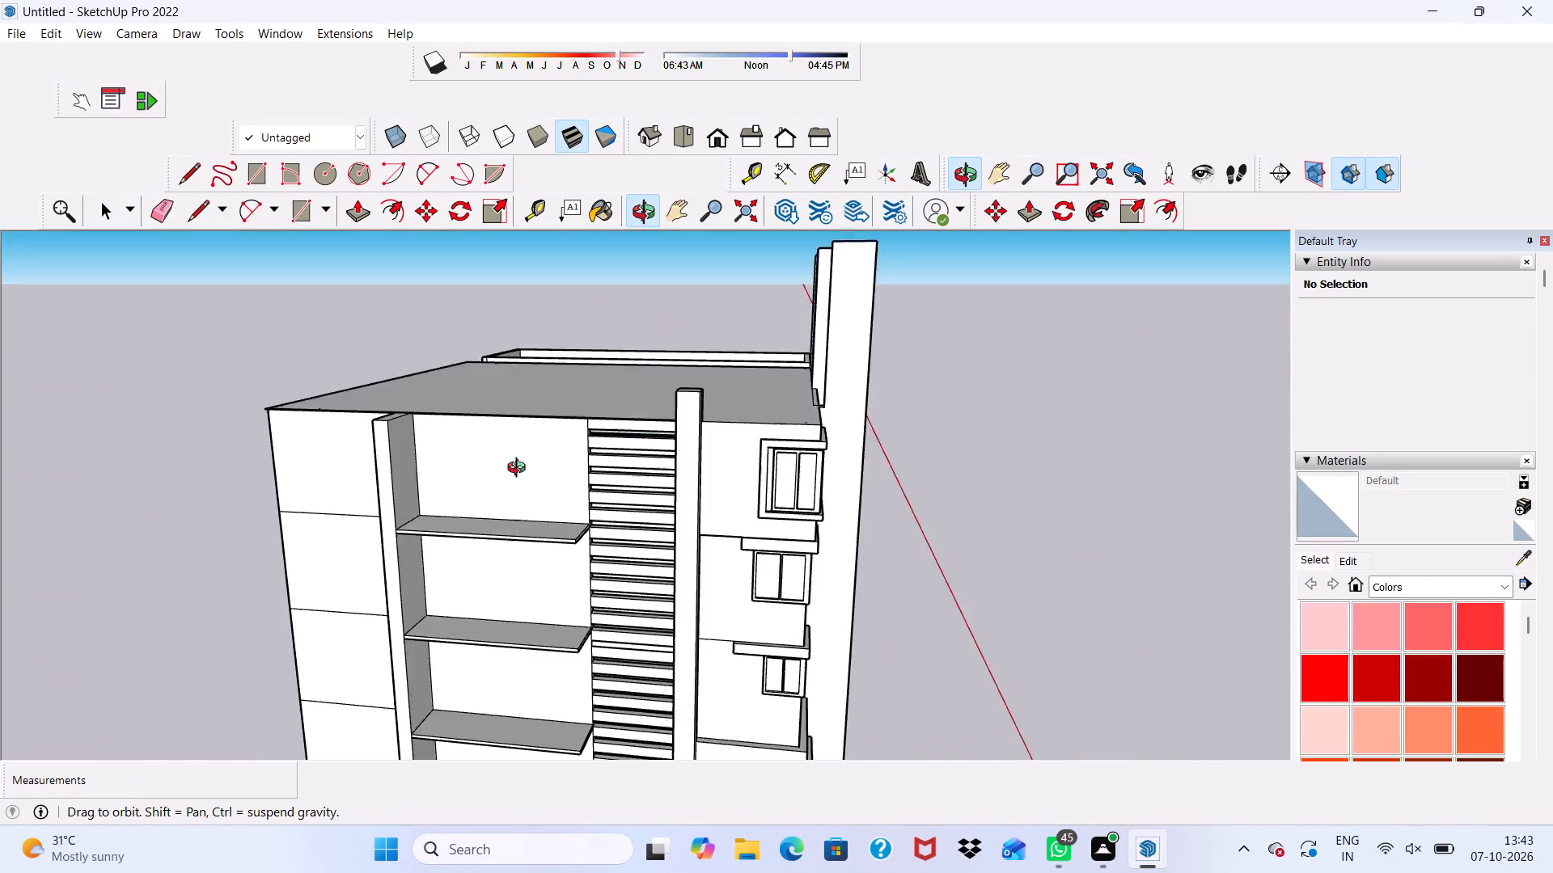
{"action": "middle_click_drag", "start_coordinate": [520, 470], "coordinate": [607, 466]}
{"action": "scroll", "coordinate": [608, 523], "scroll_direction": "up", "scroll_amount": 5}
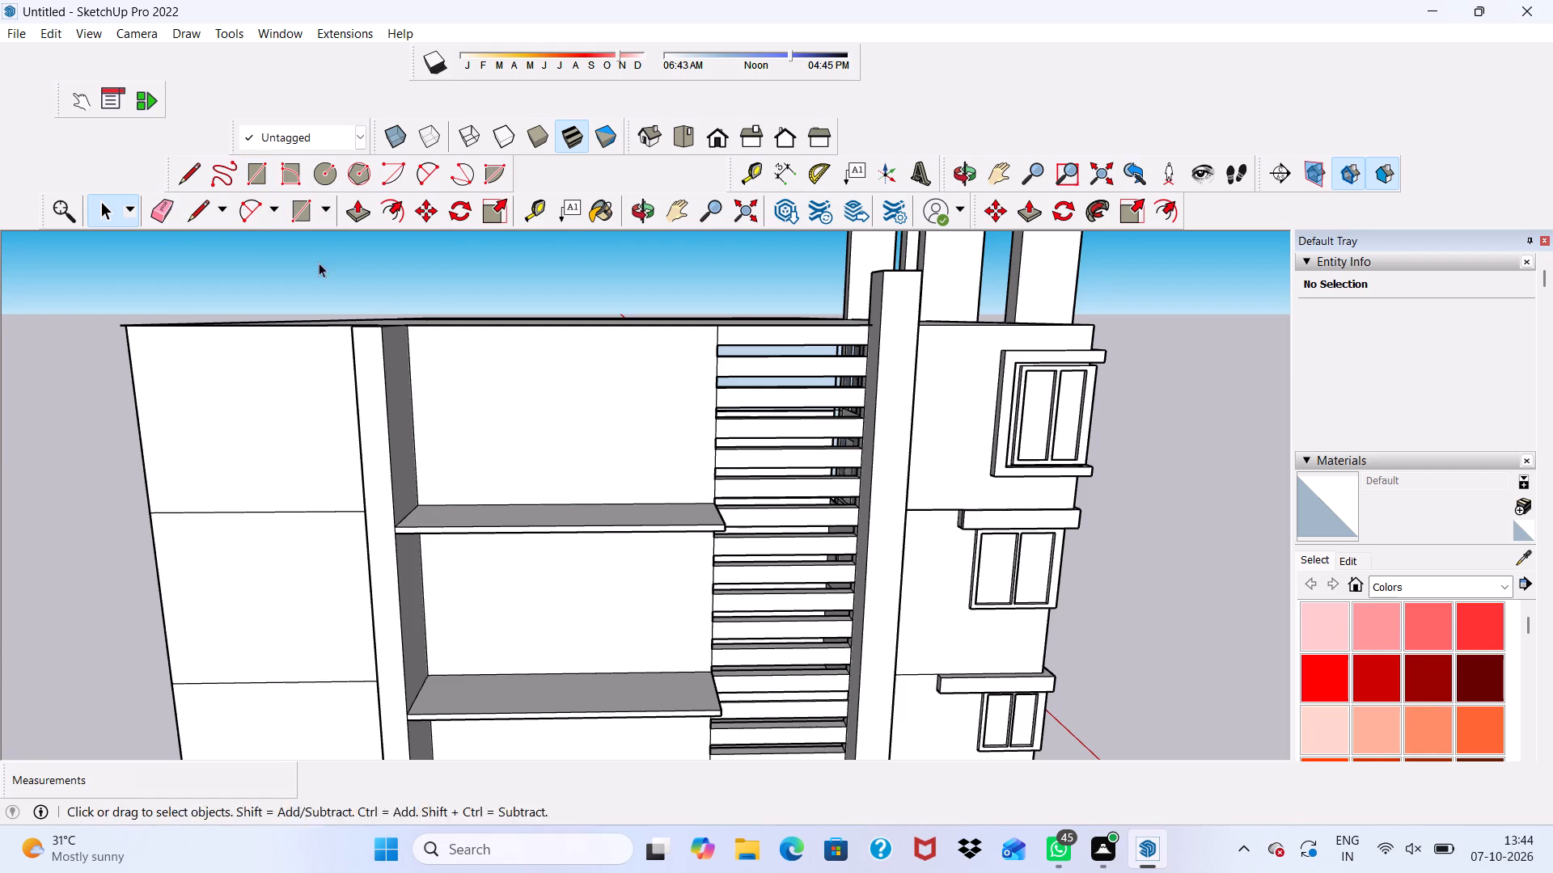
{"action": "left_click", "coordinate": [251, 174]}
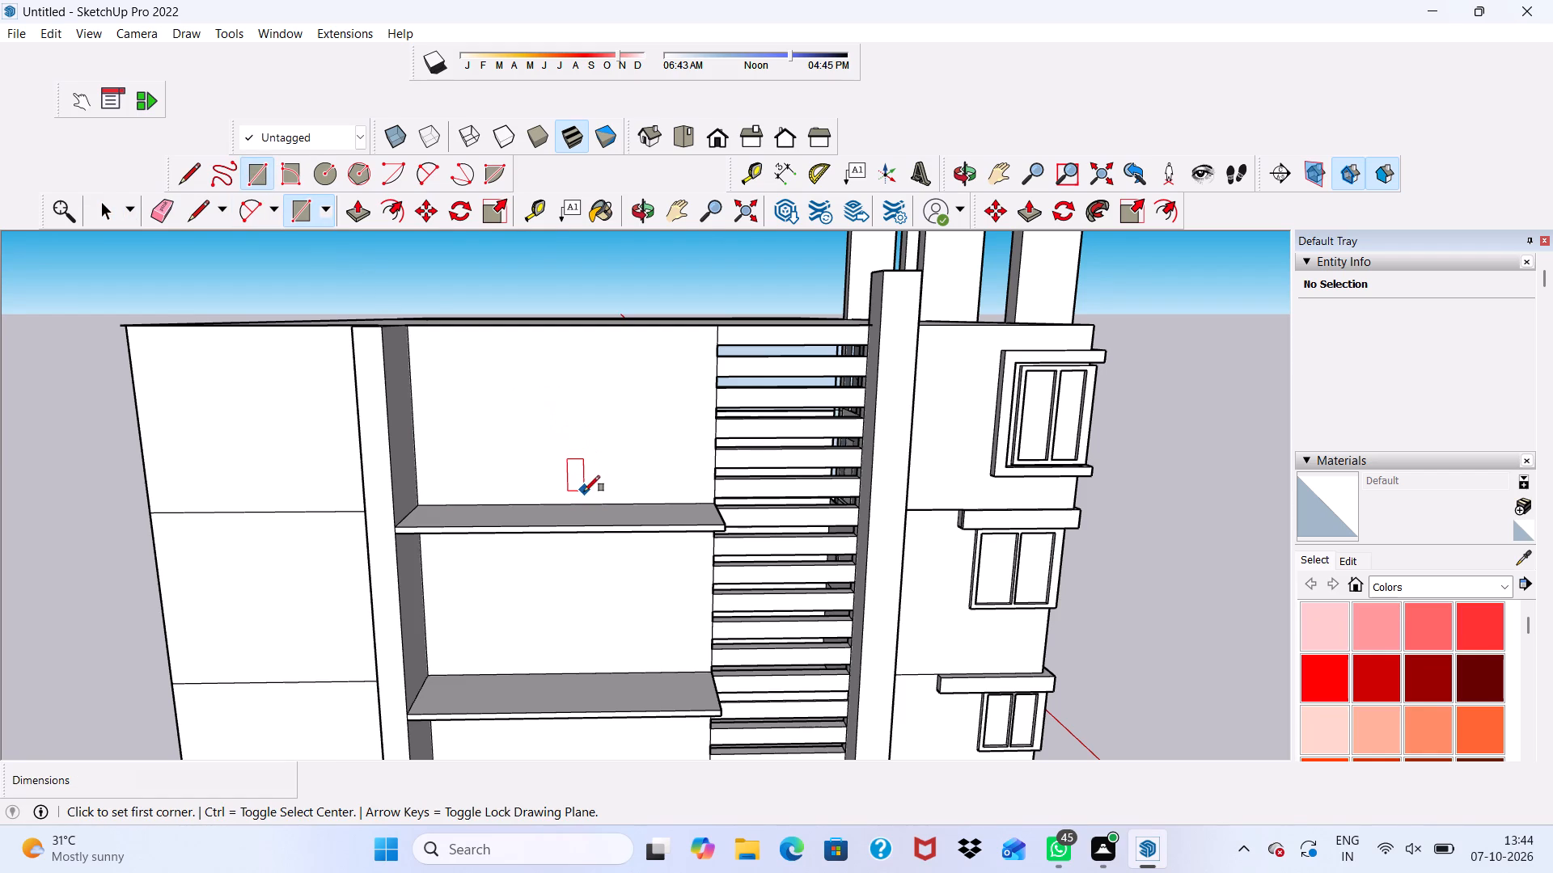
{"action": "left_click", "coordinate": [587, 500]}
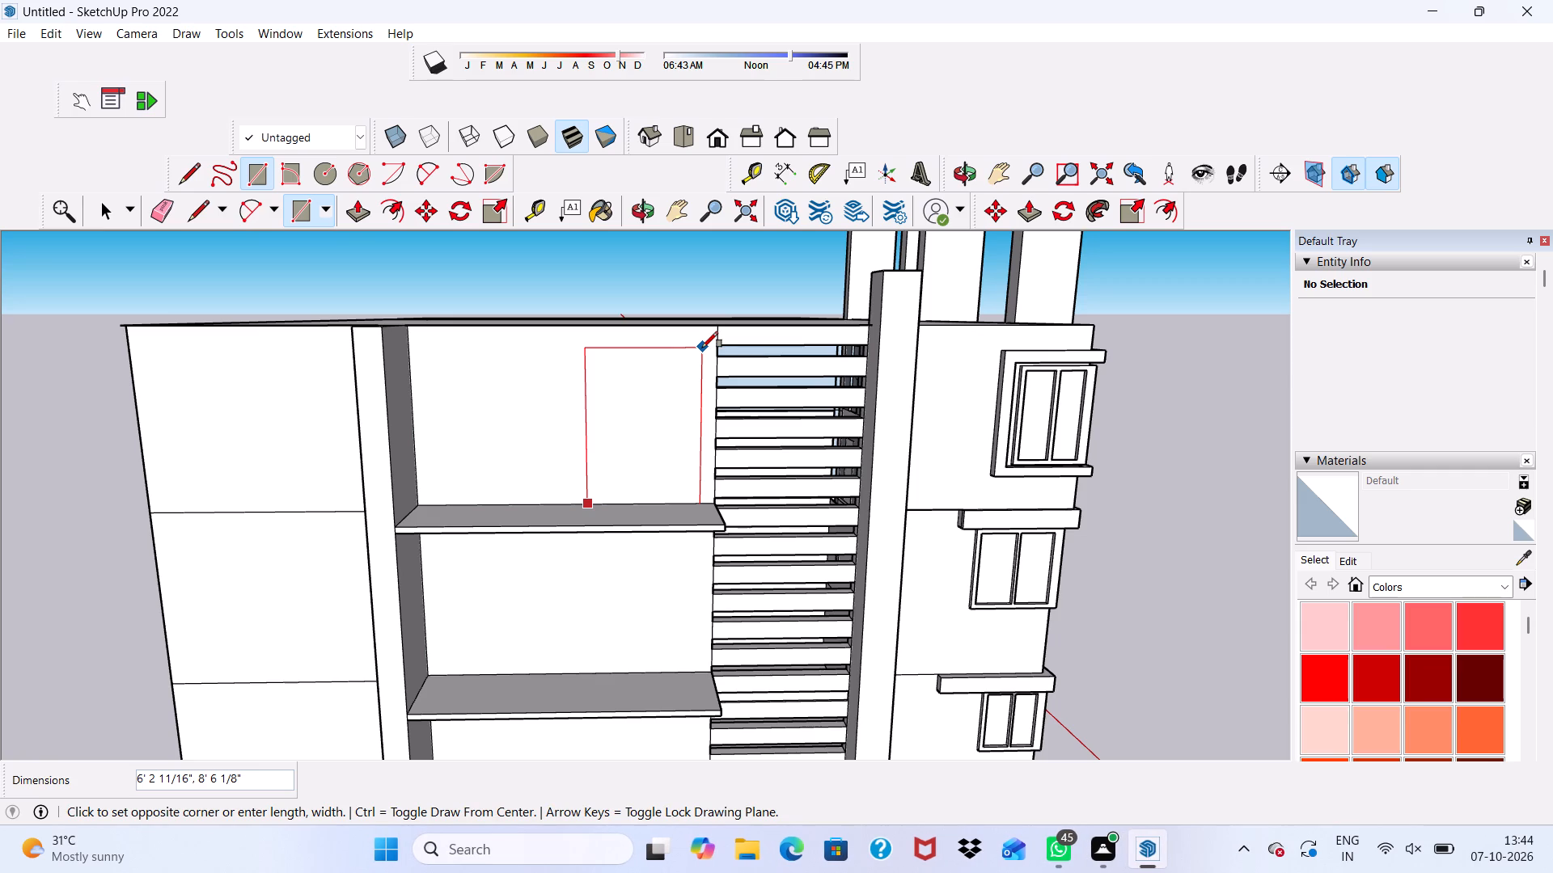
{"action": "type", "text": "3',7'"}
{"action": "key", "text": "Return"}
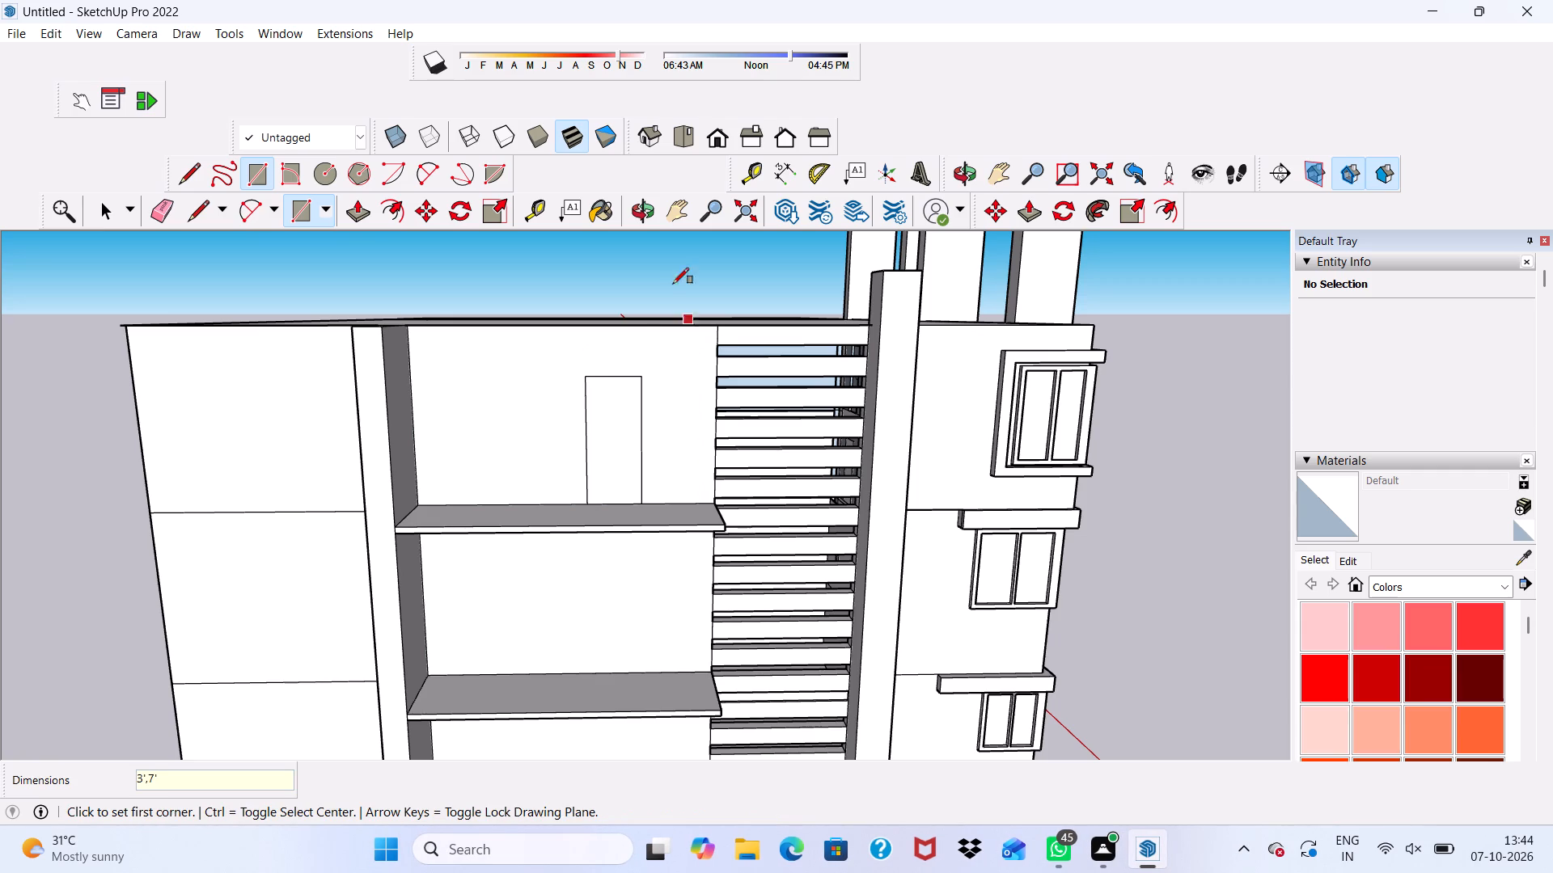
Draw a window rectangle about 4' 2" wide and 5' 6" high beside the door and offset its outline 3" inward.
{"action": "scroll", "coordinate": [510, 392], "scroll_direction": "up", "scroll_amount": 3}
{"action": "middle_click_drag", "start_coordinate": [528, 390], "coordinate": [578, 320]}
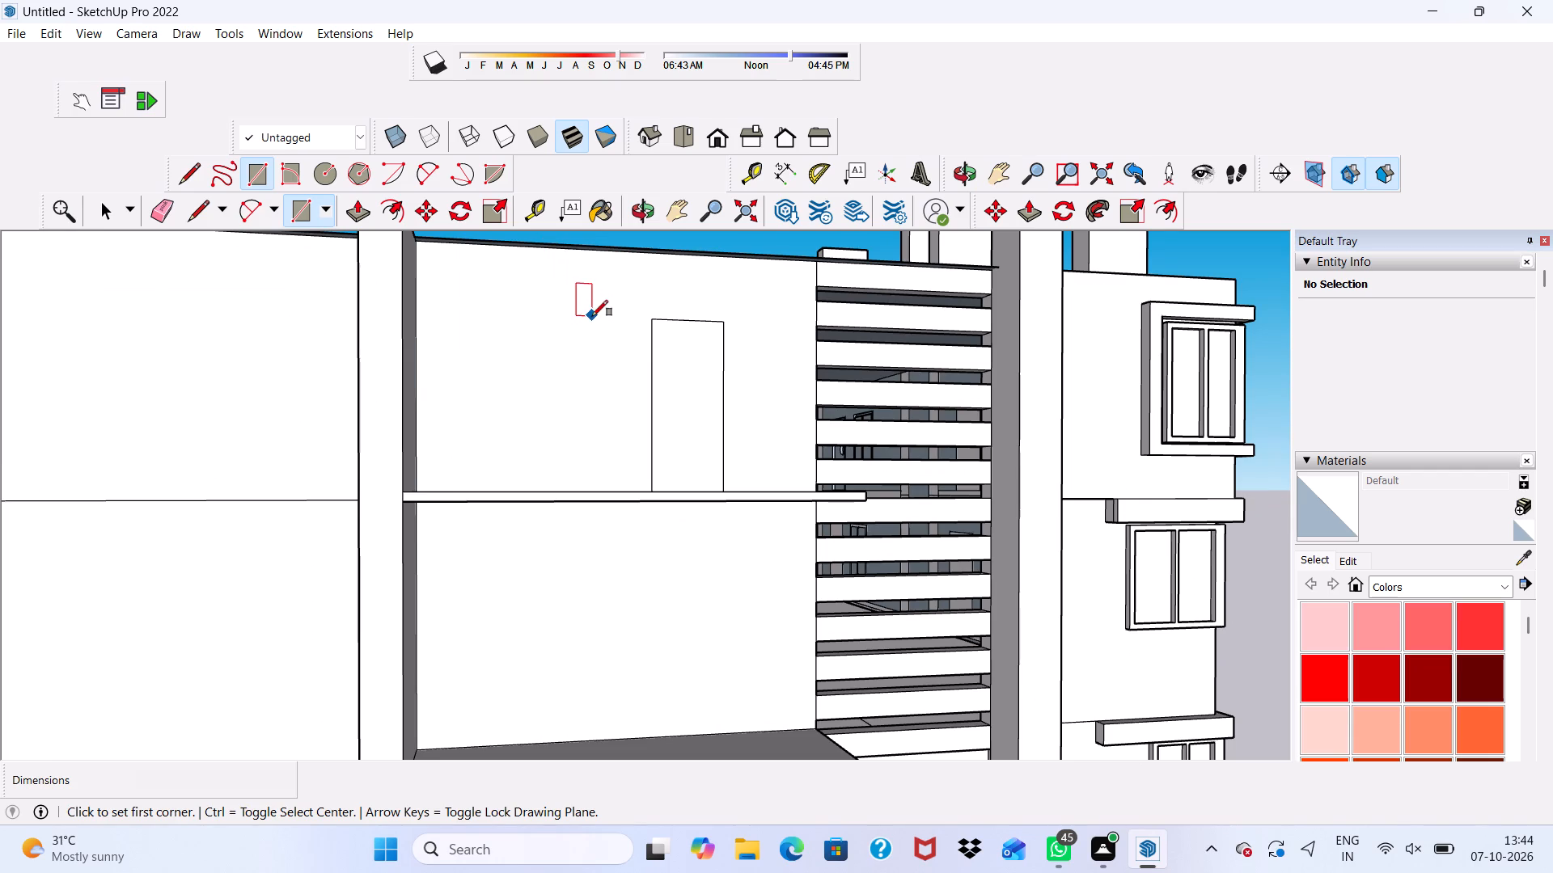
{"action": "left_click", "coordinate": [592, 316]}
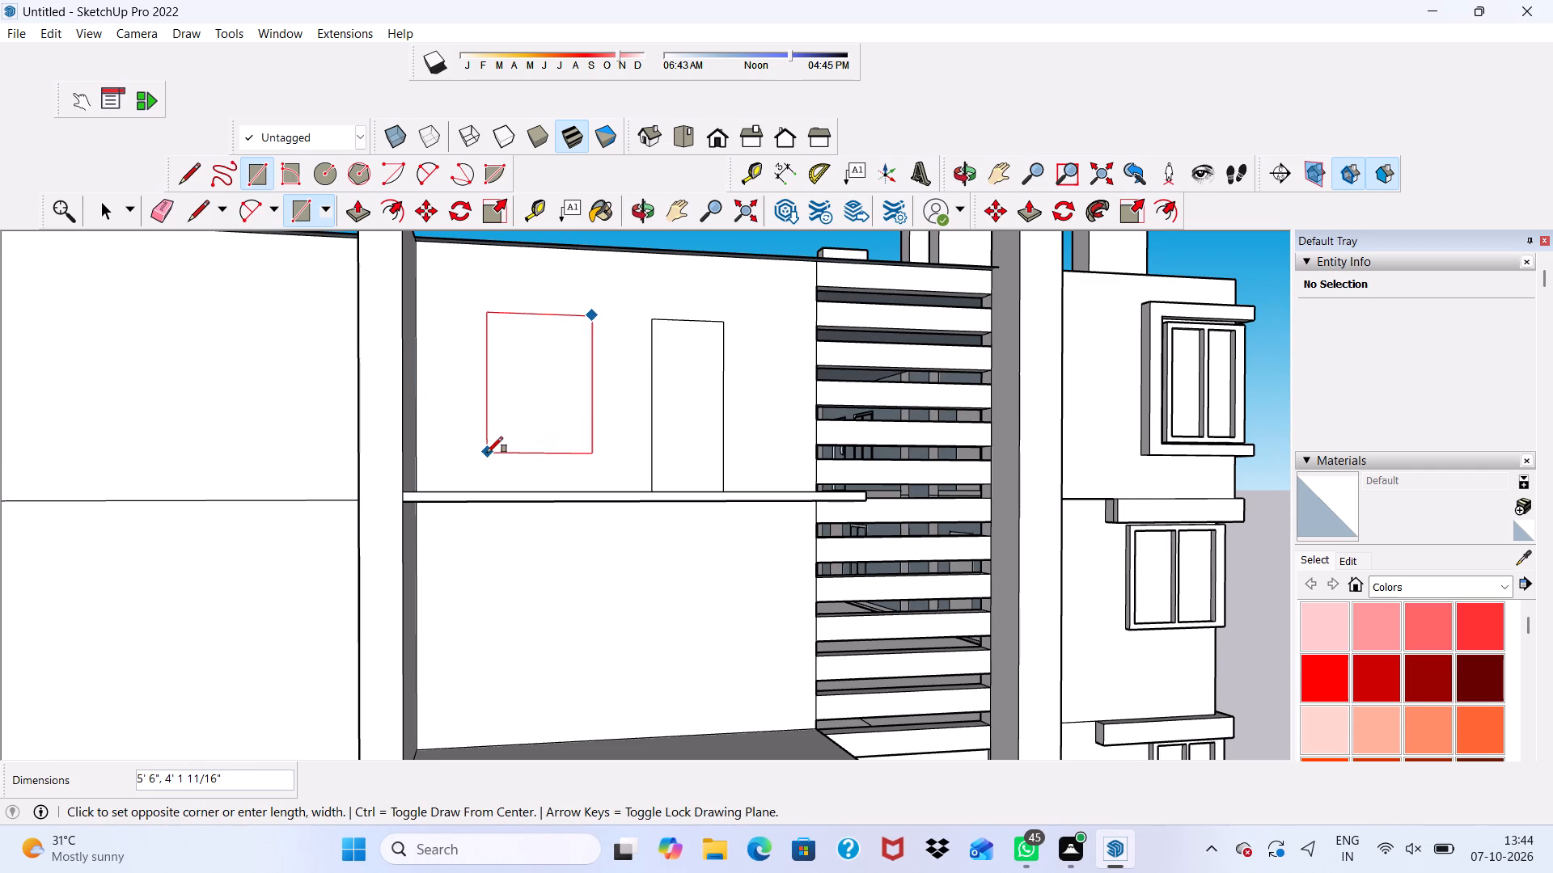
{"action": "left_click", "coordinate": [487, 453]}
{"action": "left_click_drag", "start_coordinate": [396, 209], "coordinate": [404, 208]}
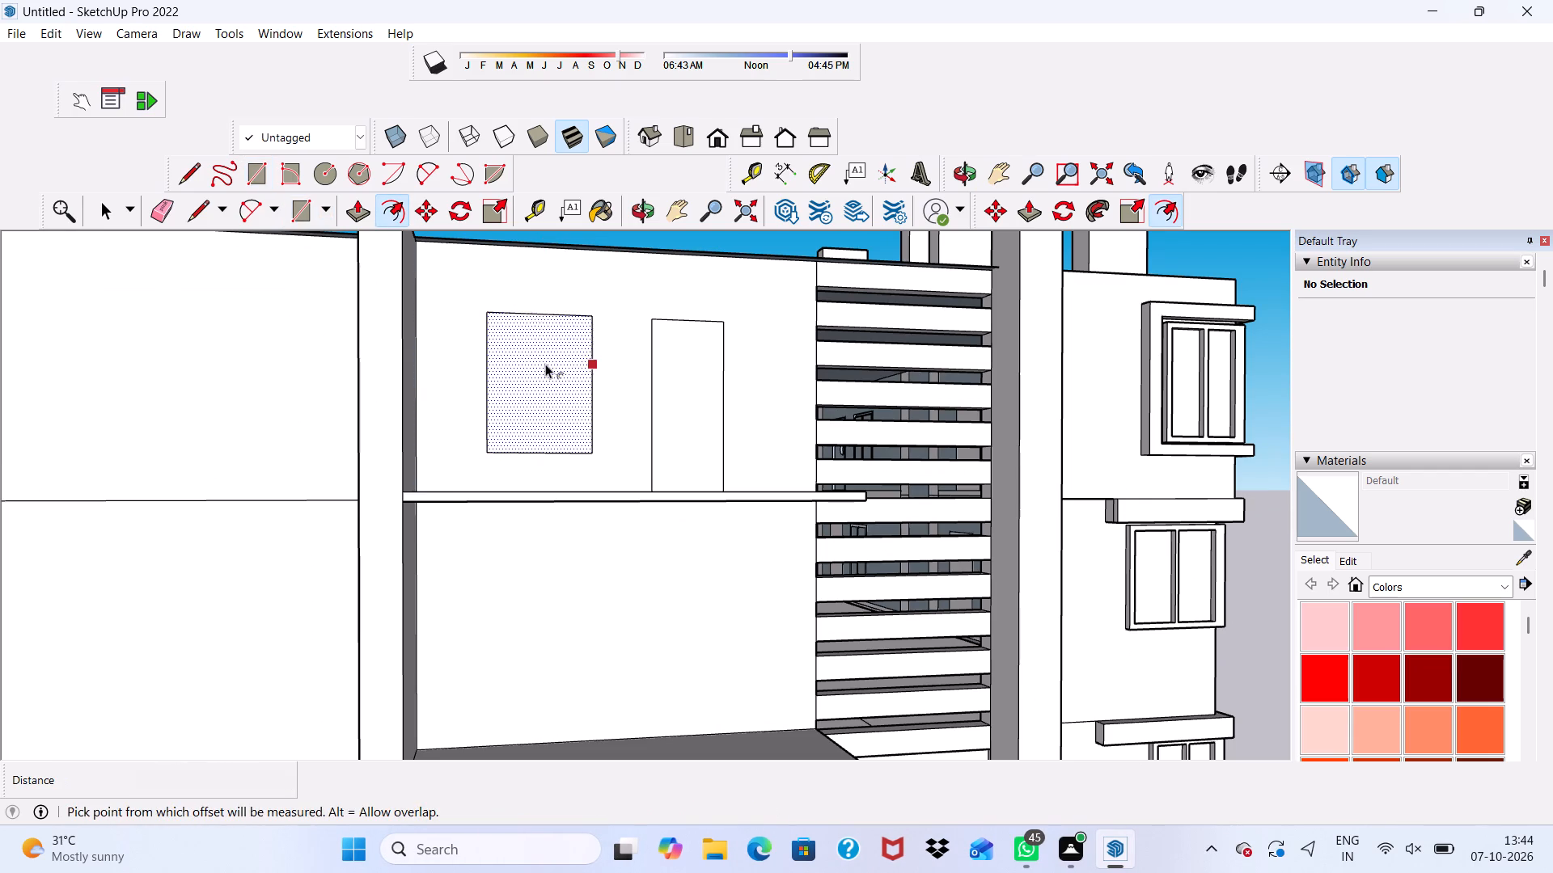
{"action": "left_click", "coordinate": [536, 362]}
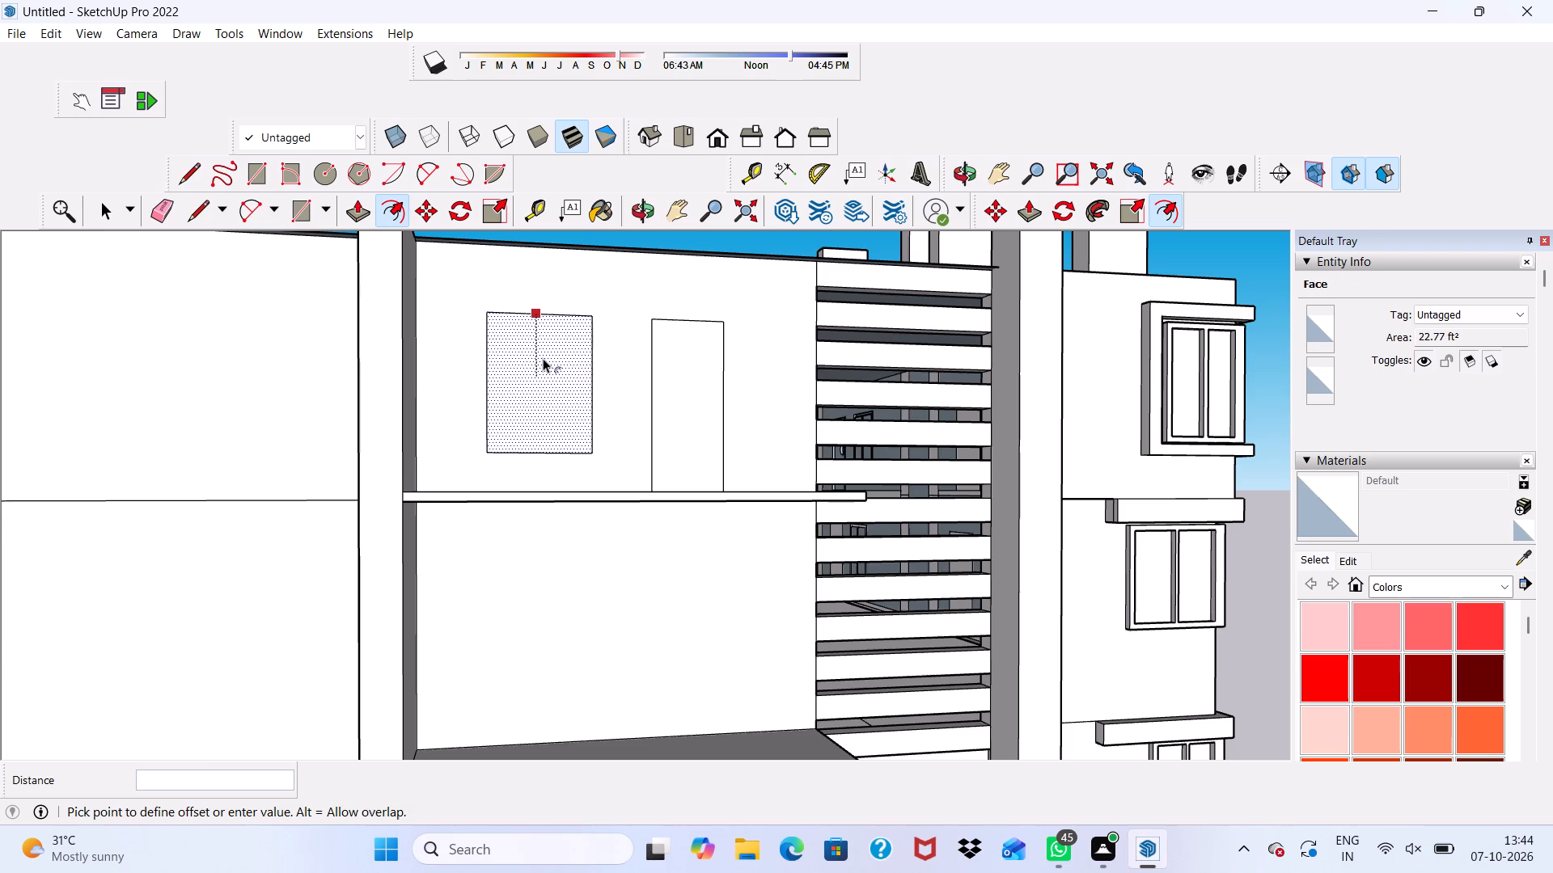
{"action": "type", "text": "3\""}
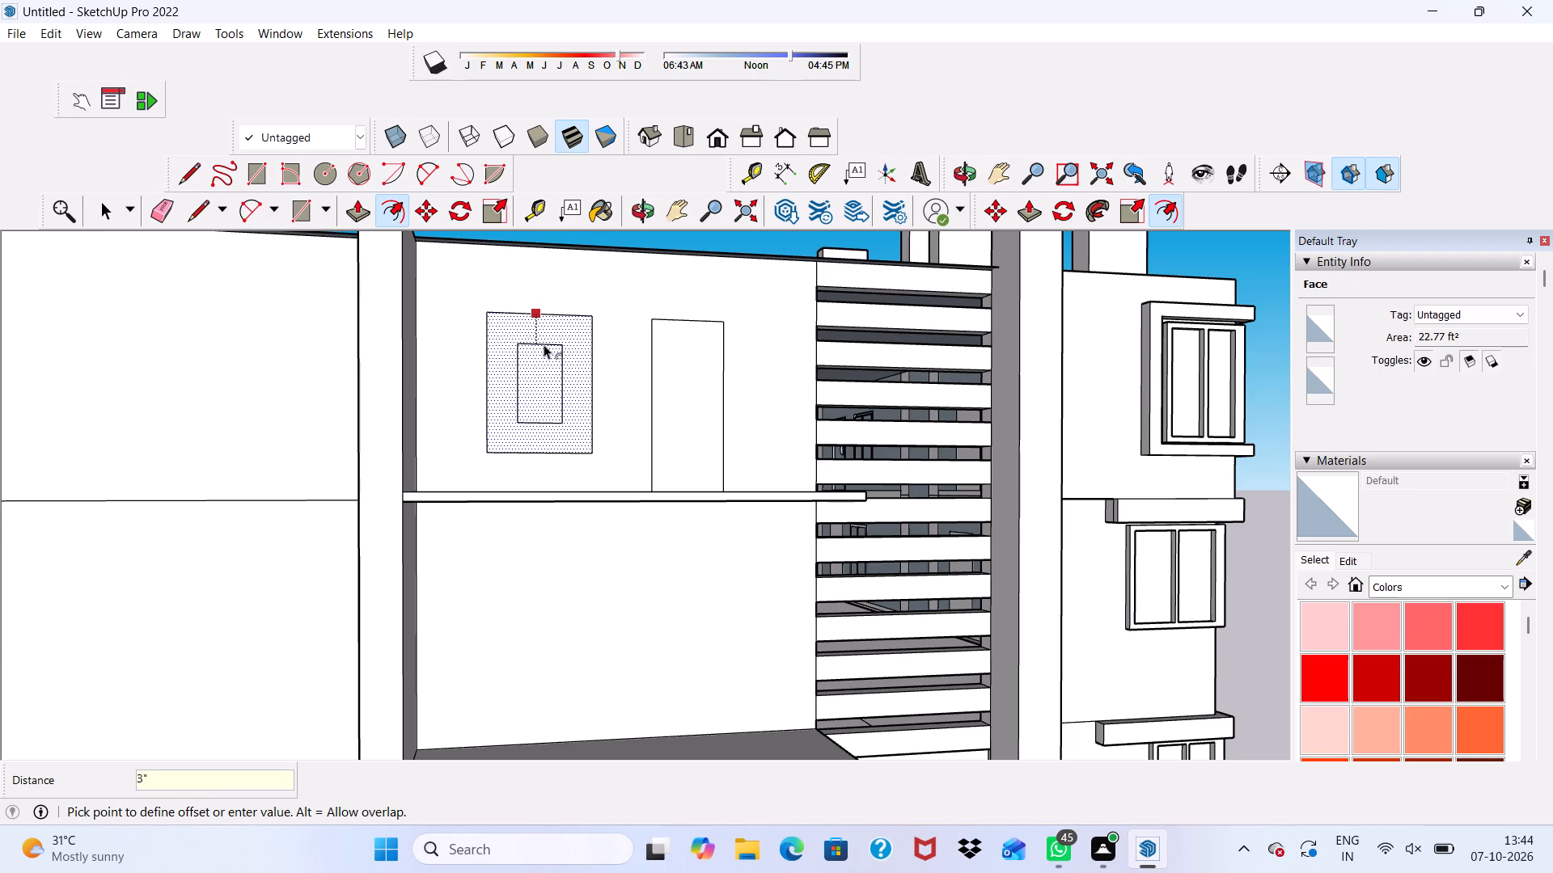
{"action": "key", "text": "Return"}
Draw a vertical mullion rectangle about 3" wide and 5' high near the middle of the window's inner outline.
{"action": "scroll", "coordinate": [632, 318], "scroll_direction": "down", "scroll_amount": 9}
{"action": "middle_click_drag", "start_coordinate": [657, 458], "coordinate": [645, 482]}
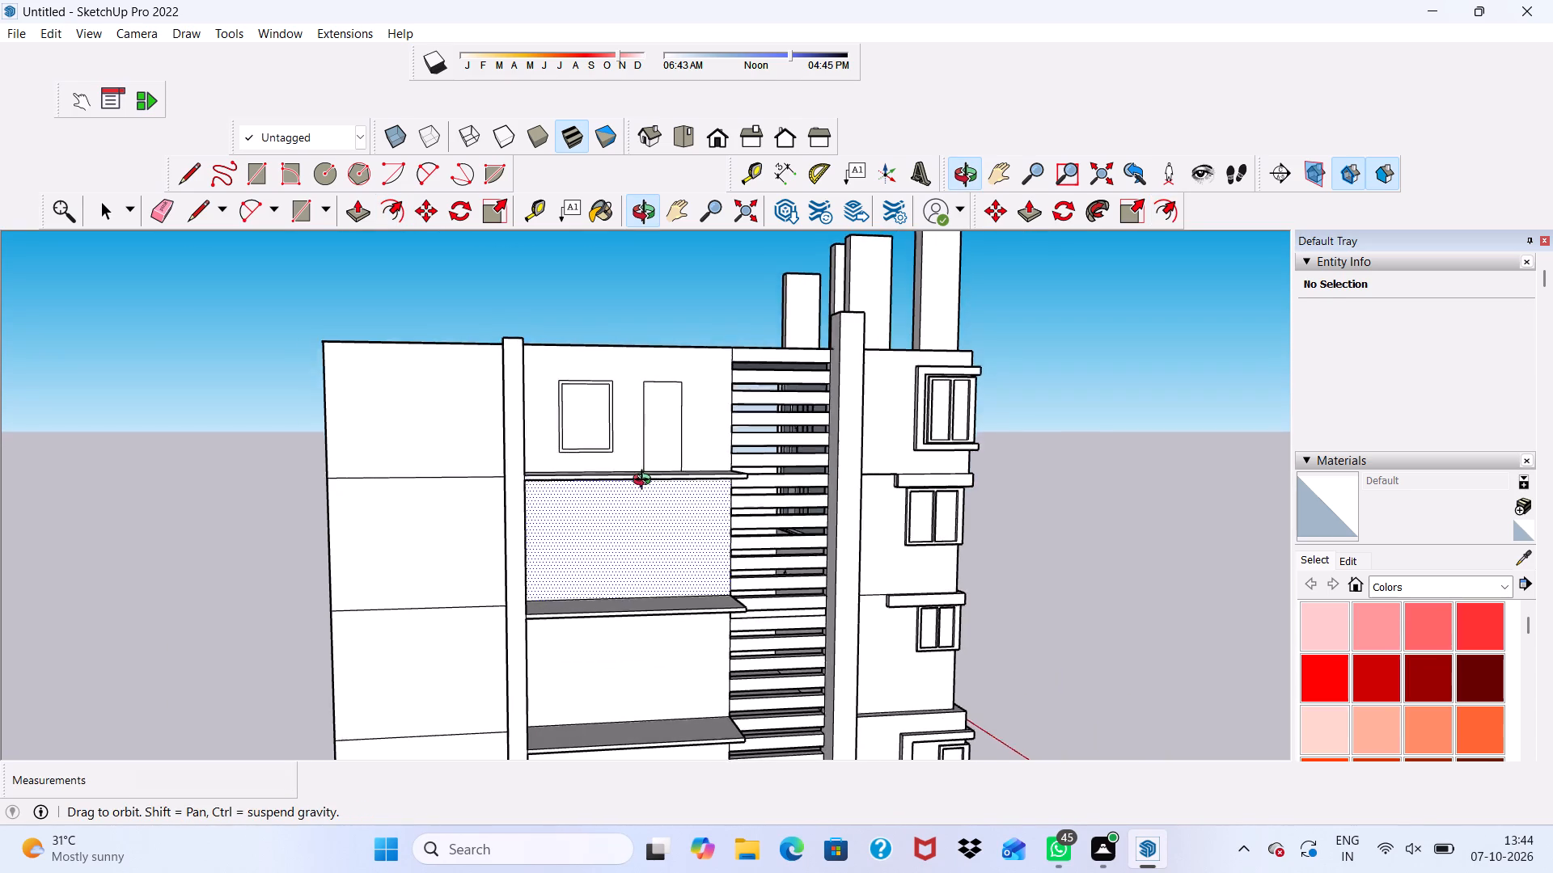
{"action": "middle_click_drag", "start_coordinate": [645, 482], "coordinate": [620, 508]}
{"action": "scroll", "coordinate": [548, 386], "scroll_direction": "up", "scroll_amount": 4}
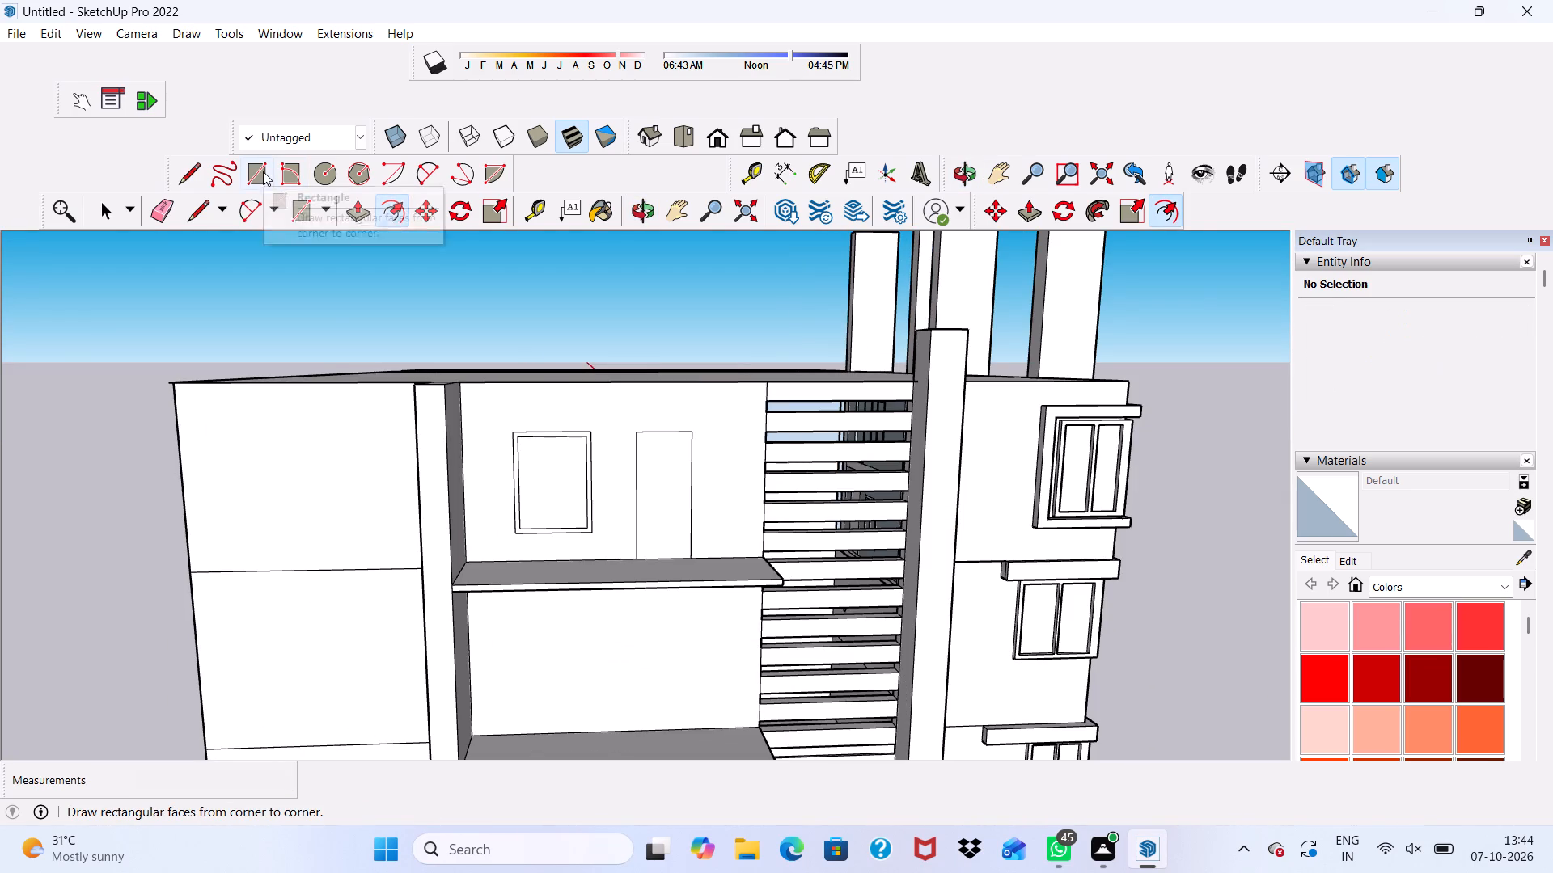
{"action": "left_click", "coordinate": [263, 171]}
{"action": "scroll", "coordinate": [538, 529], "scroll_direction": "up", "scroll_amount": 9}
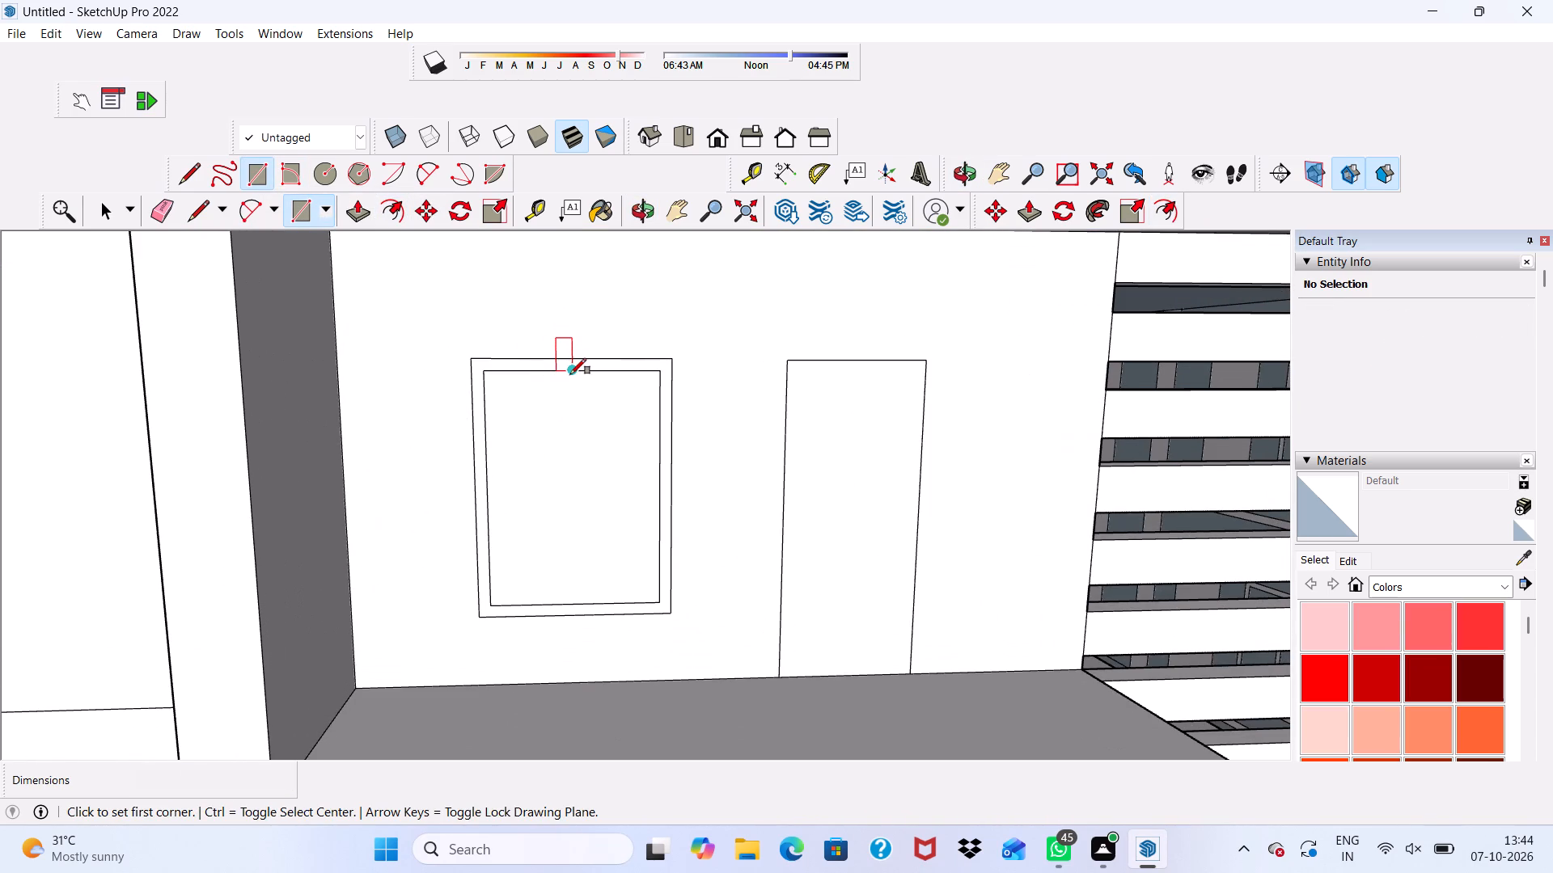
{"action": "left_click", "coordinate": [571, 373]}
{"action": "scroll", "coordinate": [588, 604], "scroll_direction": "up", "scroll_amount": 2}
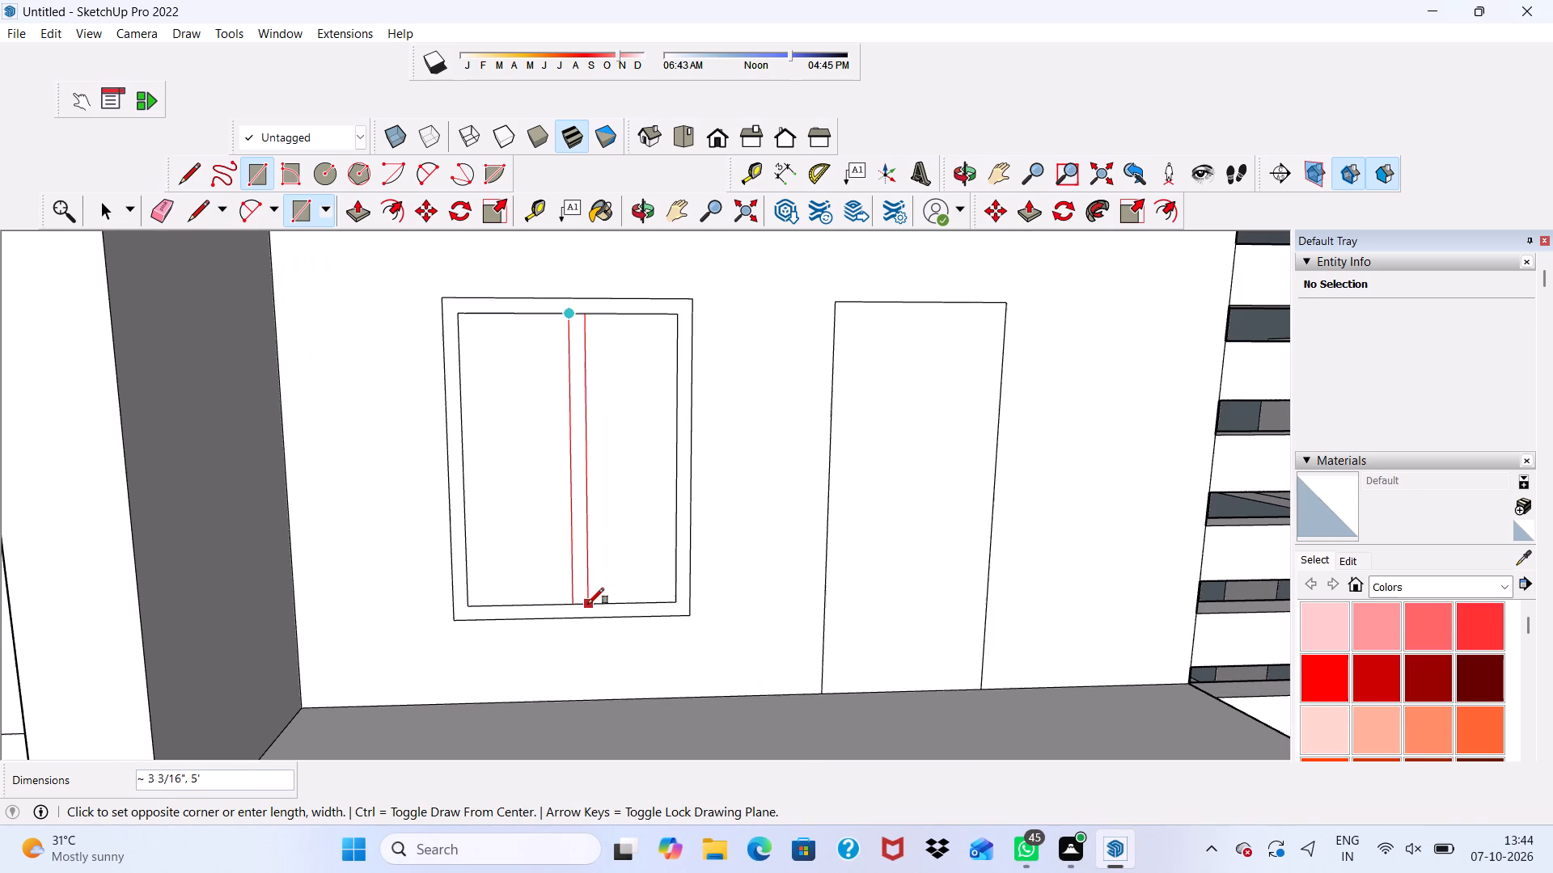
{"action": "left_click", "coordinate": [588, 604]}
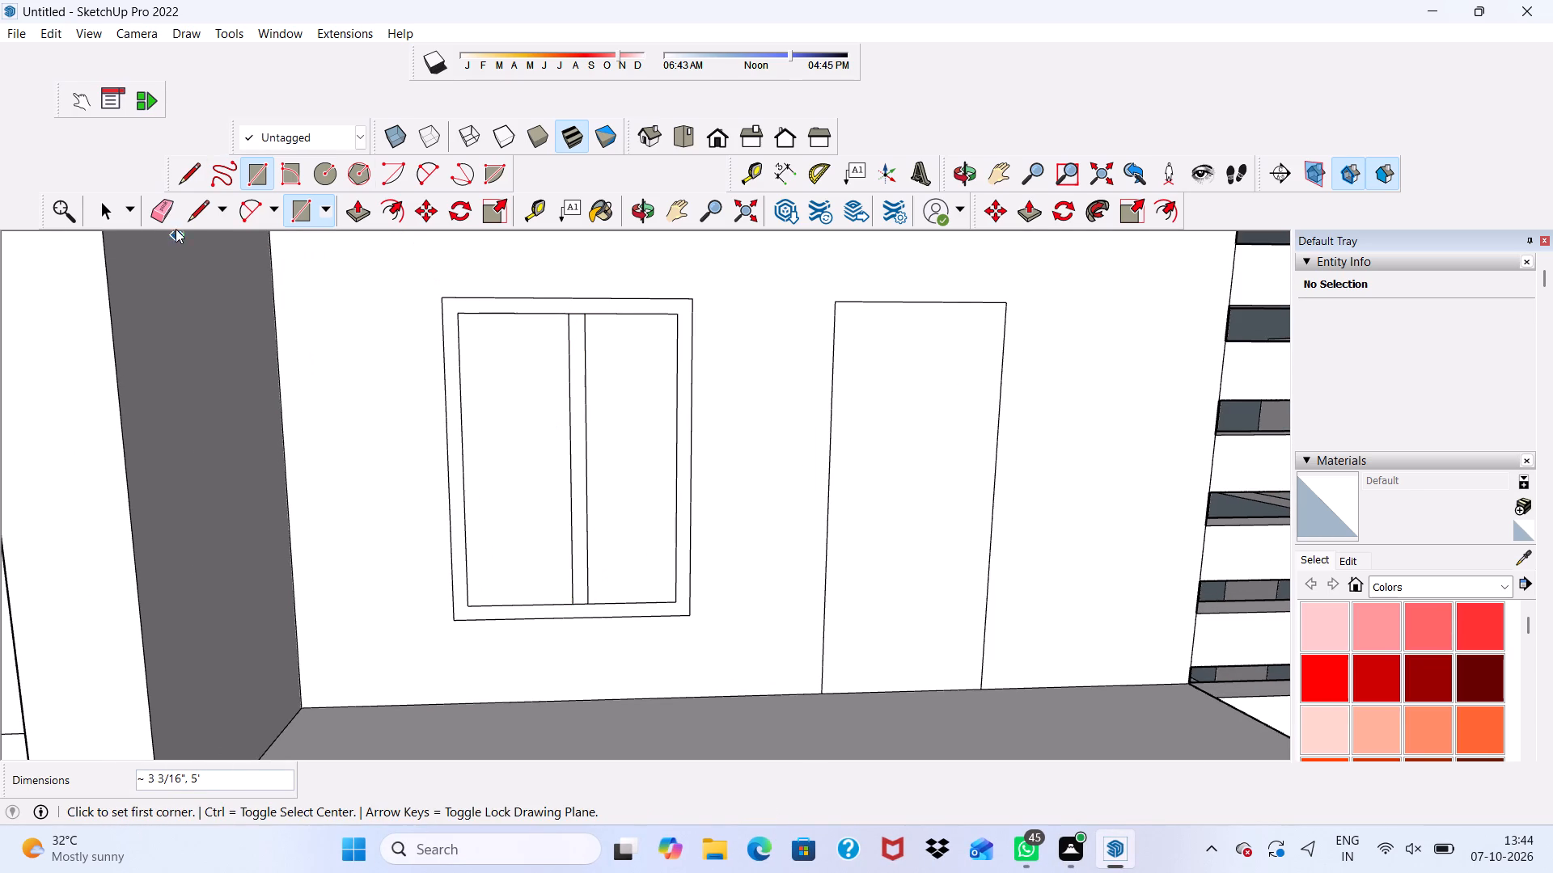
Erase the short edges at the mullion's top and bottom so it merges with the window frame.
{"action": "left_click", "coordinate": [169, 213]}
{"action": "scroll", "coordinate": [699, 339], "scroll_direction": "up", "scroll_amount": 9}
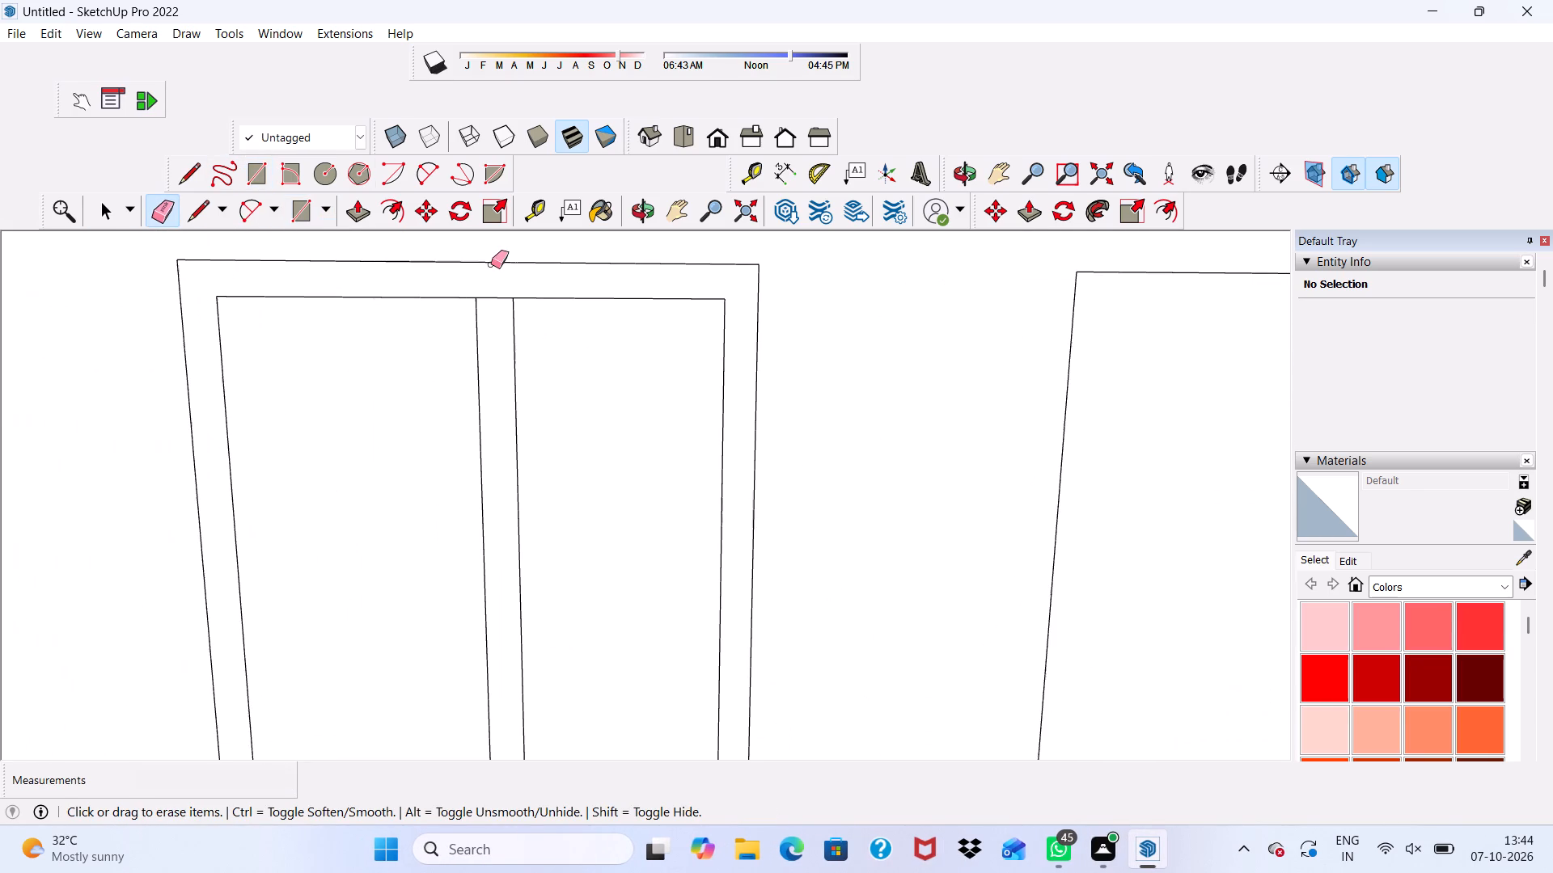
{"action": "left_click", "coordinate": [489, 301]}
{"action": "scroll", "coordinate": [509, 281], "scroll_direction": "down", "scroll_amount": 11}
{"action": "scroll", "coordinate": [561, 578], "scroll_direction": "up", "scroll_amount": 2}
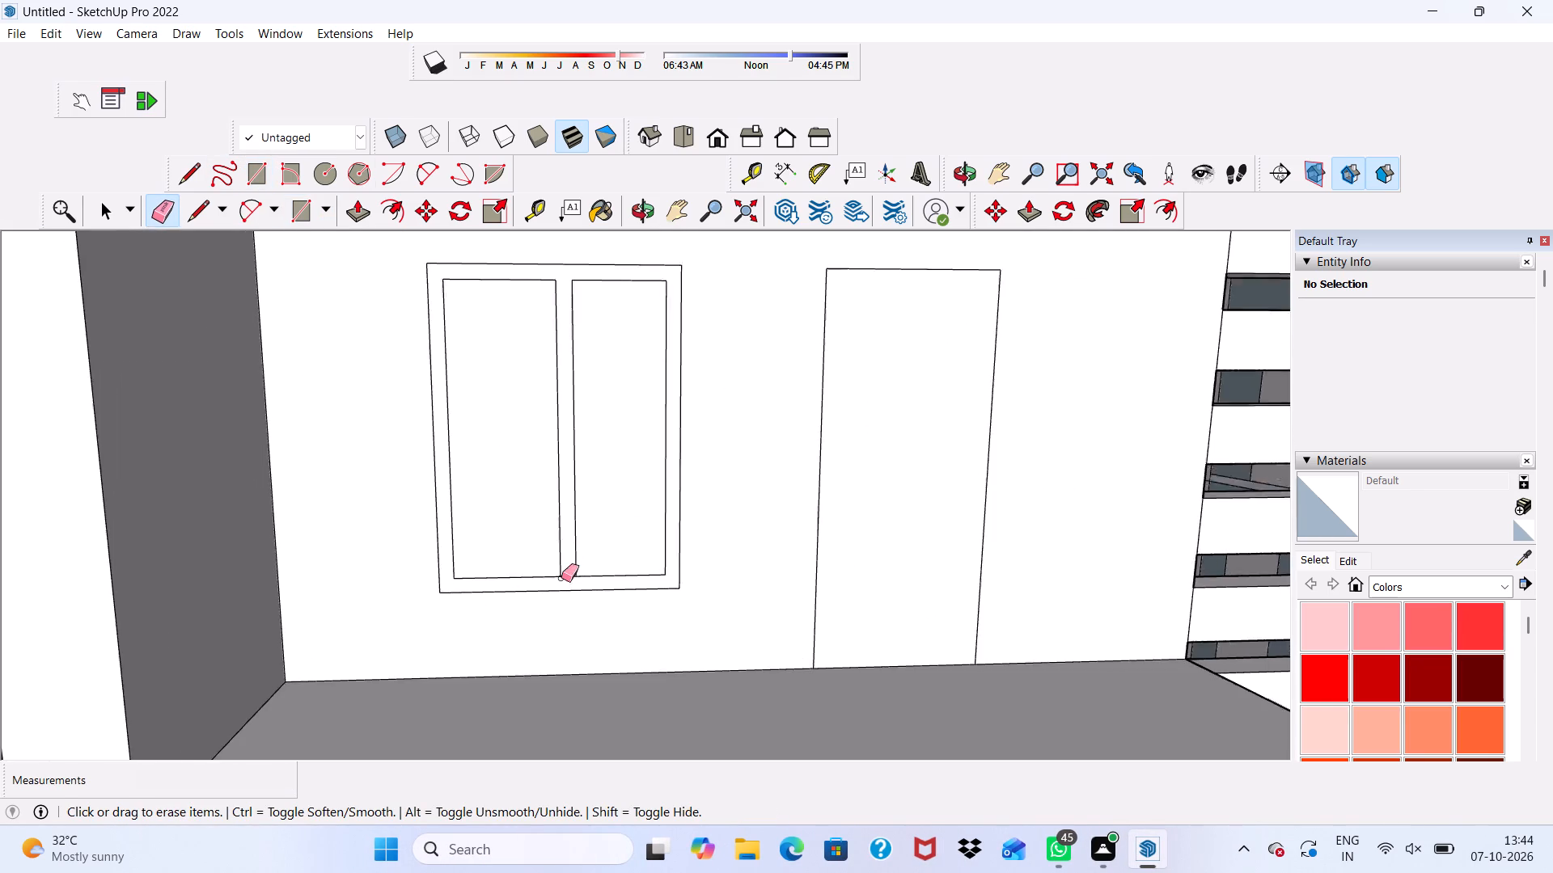
{"action": "scroll", "coordinate": [561, 578], "scroll_direction": "up", "scroll_amount": 9}
{"action": "left_click_drag", "start_coordinate": [577, 559], "coordinate": [577, 581]}
{"action": "scroll", "coordinate": [593, 569], "scroll_direction": "down", "scroll_amount": 10}
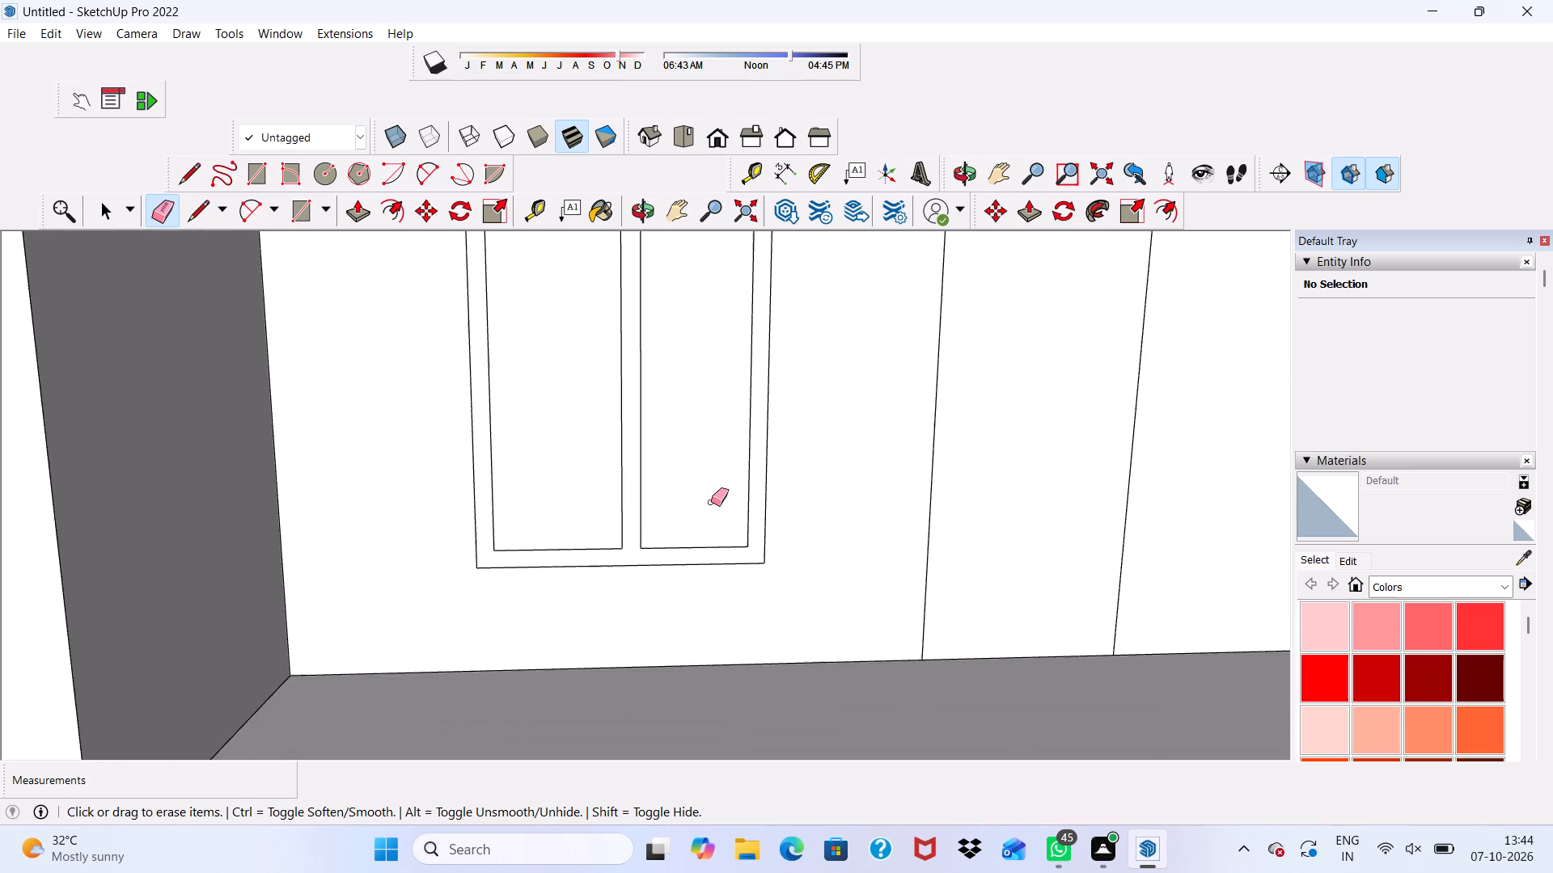
Extrude the door face 3" out from the balcony wall with Push/Pull.
{"action": "key", "text": "space"}
{"action": "scroll", "coordinate": [711, 501], "scroll_direction": "down", "scroll_amount": 6}
{"action": "left_click", "coordinate": [889, 426]}
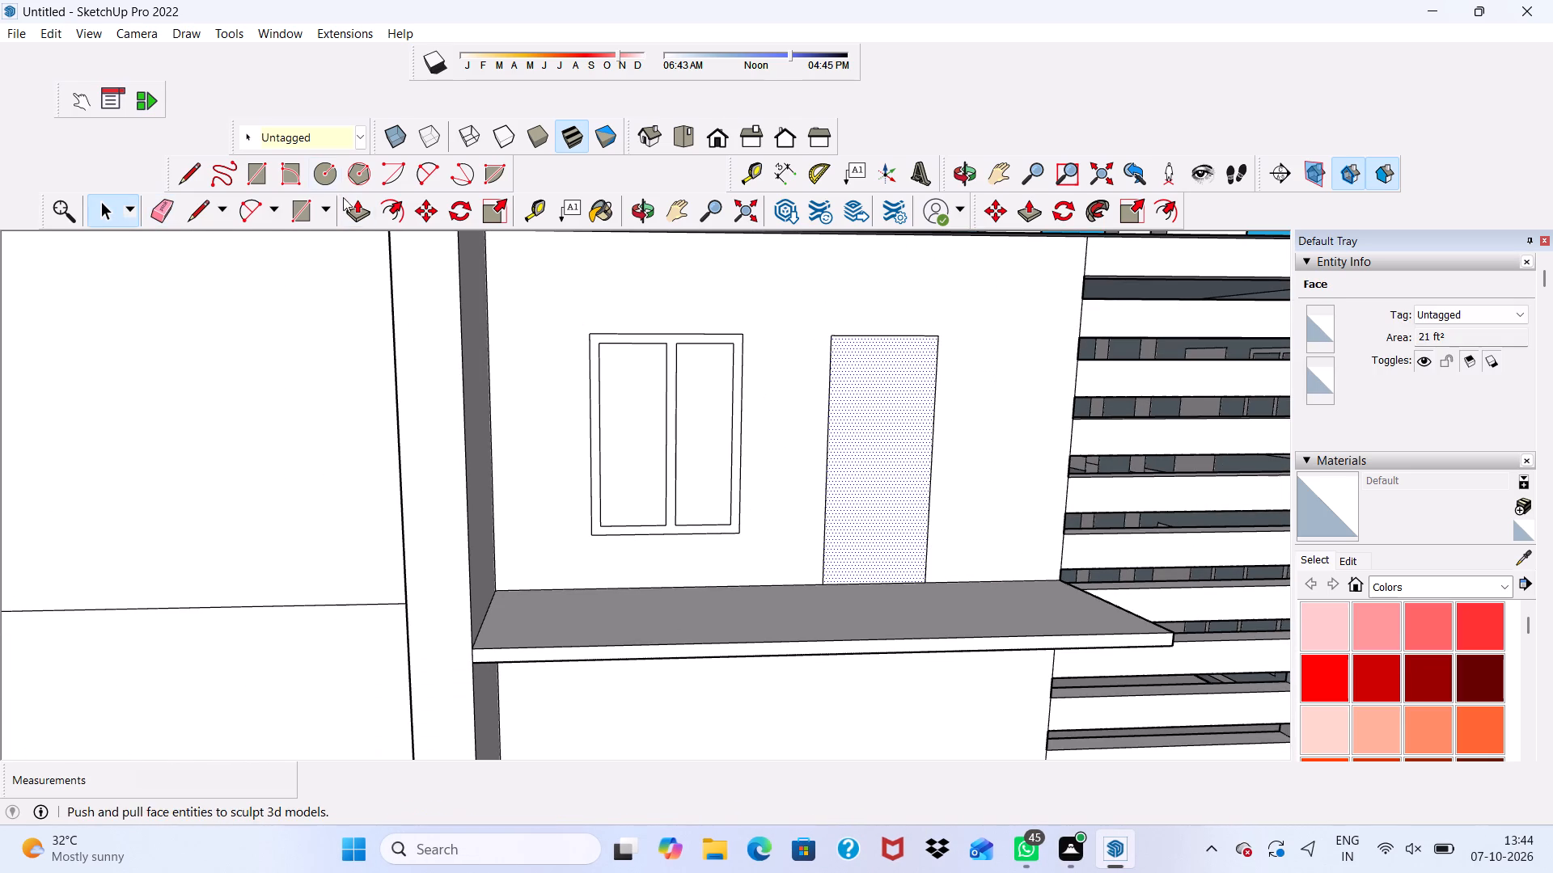
{"action": "left_click", "coordinate": [355, 217]}
{"action": "left_click", "coordinate": [850, 405]}
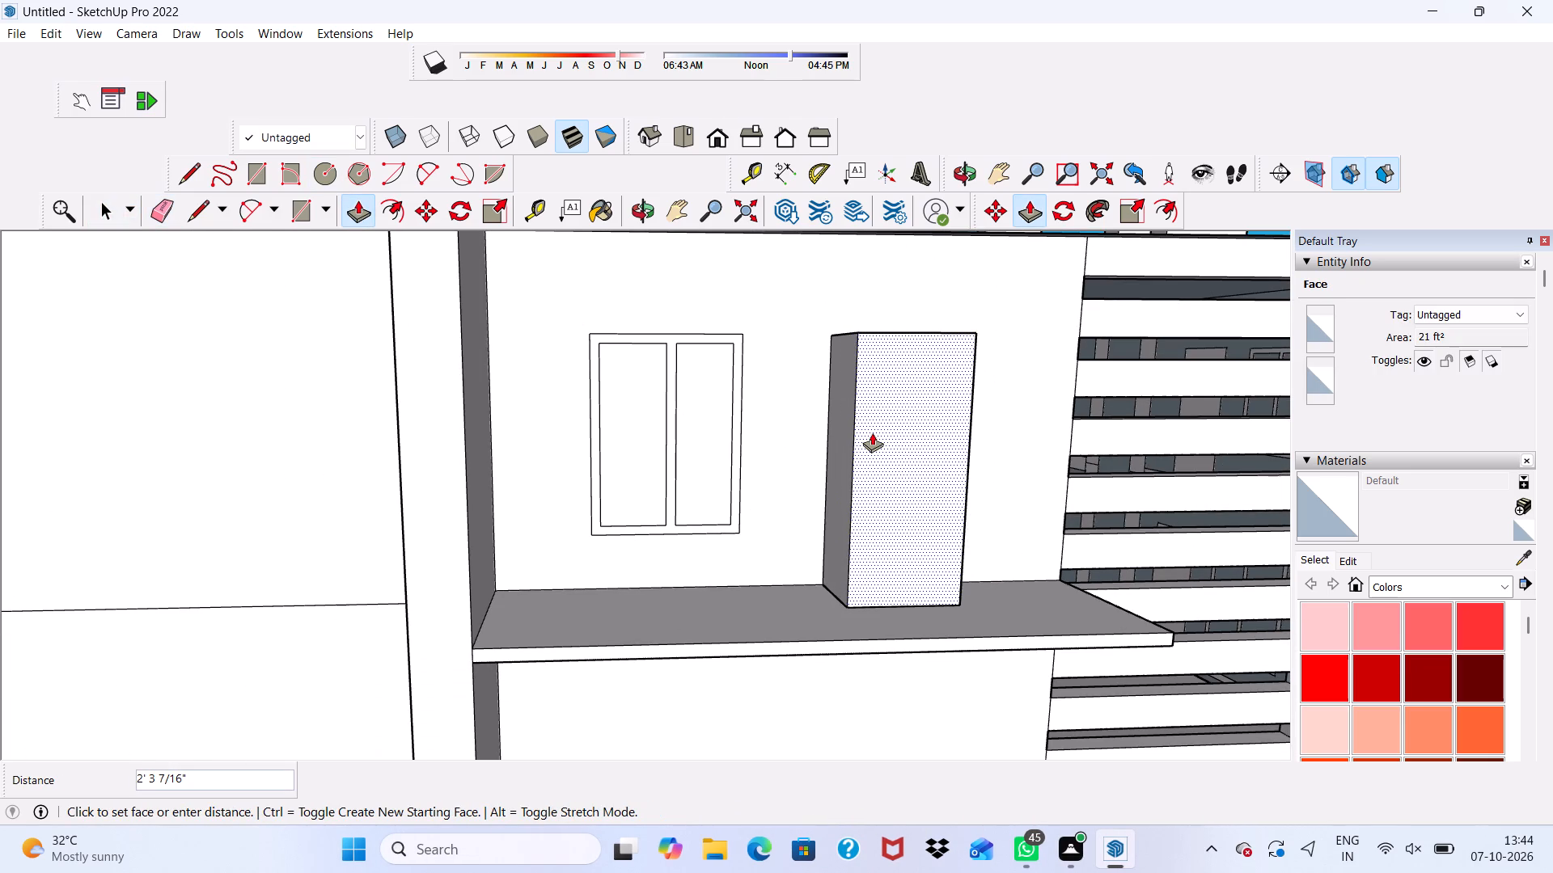
{"action": "type", "text": "3\""}
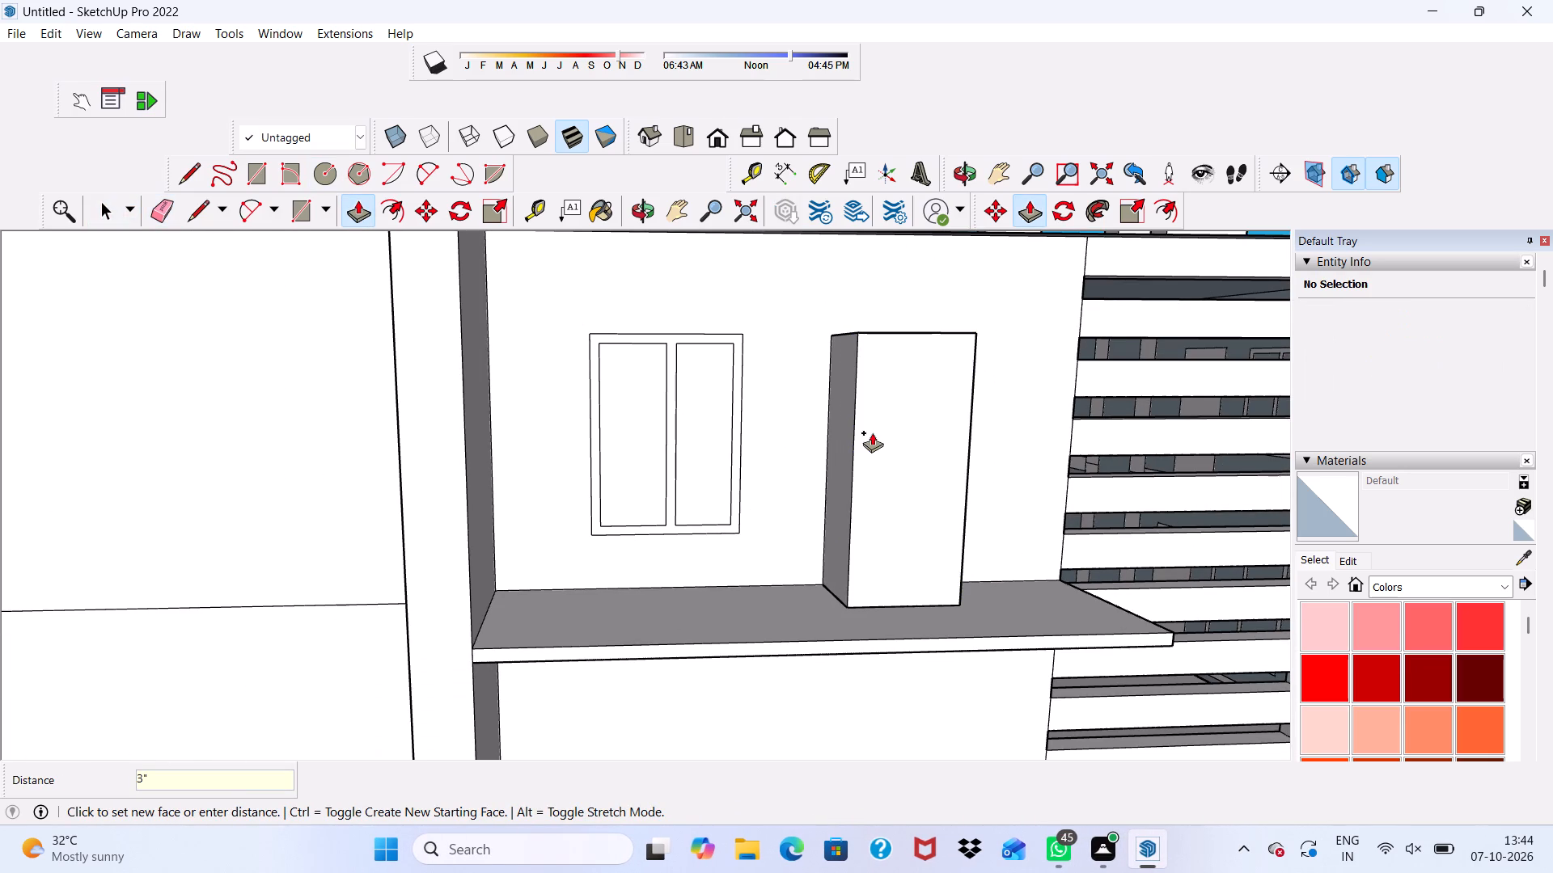
{"action": "key", "text": "Return"}
Extrude the window frame and mullion 3" outward, level with the door's front face.
{"action": "scroll", "coordinate": [872, 432], "scroll_direction": "up", "scroll_amount": 1}
{"action": "scroll", "coordinate": [665, 377], "scroll_direction": "up", "scroll_amount": 7}
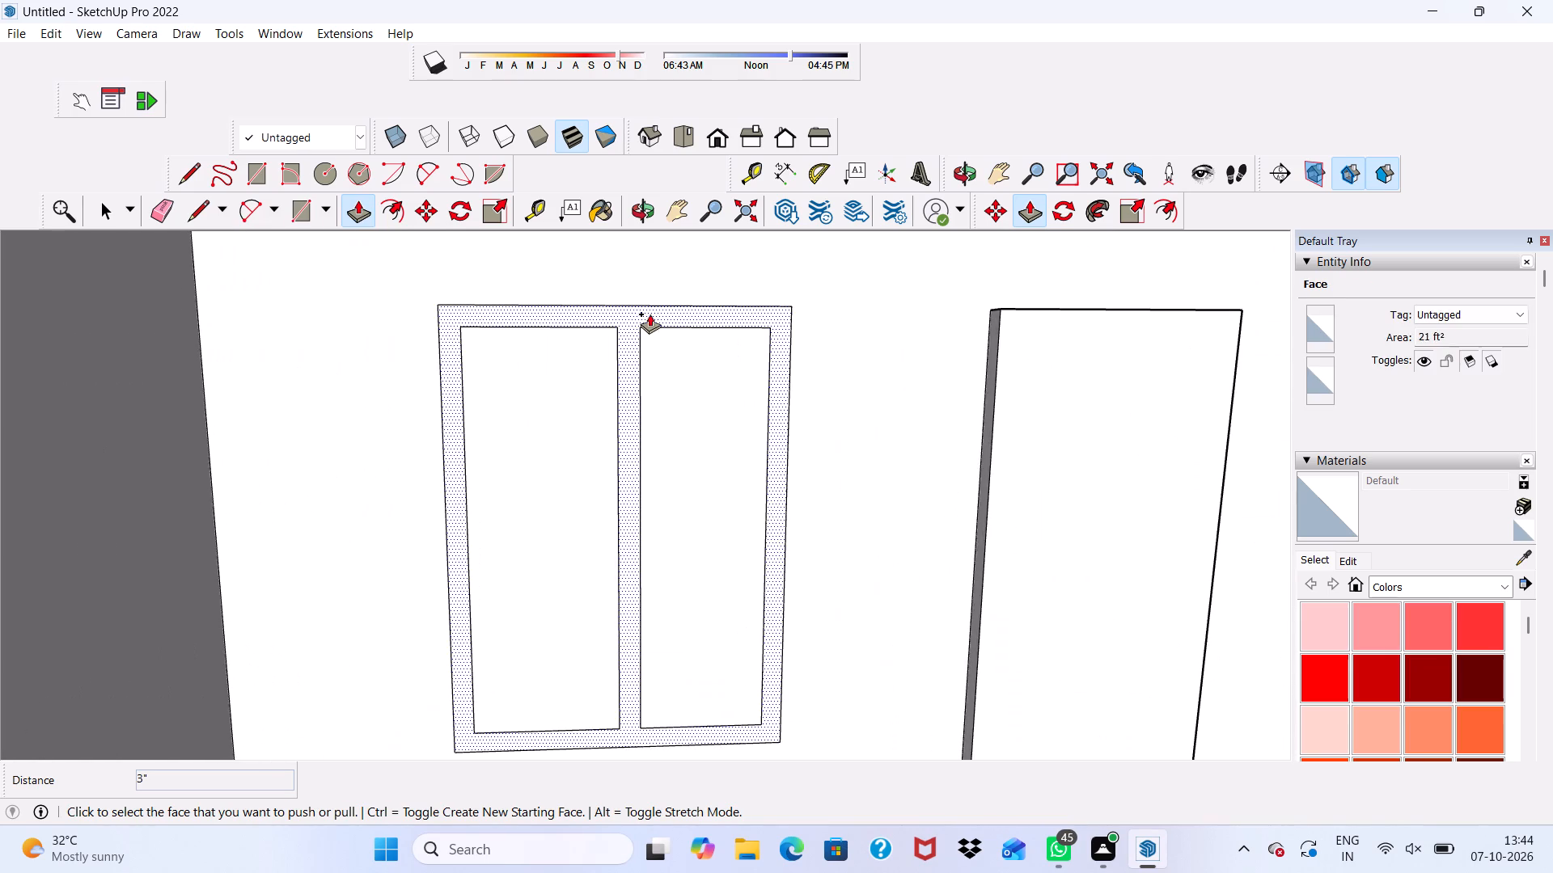
{"action": "left_click", "coordinate": [650, 314]}
{"action": "scroll", "coordinate": [857, 395], "scroll_direction": "down", "scroll_amount": 9}
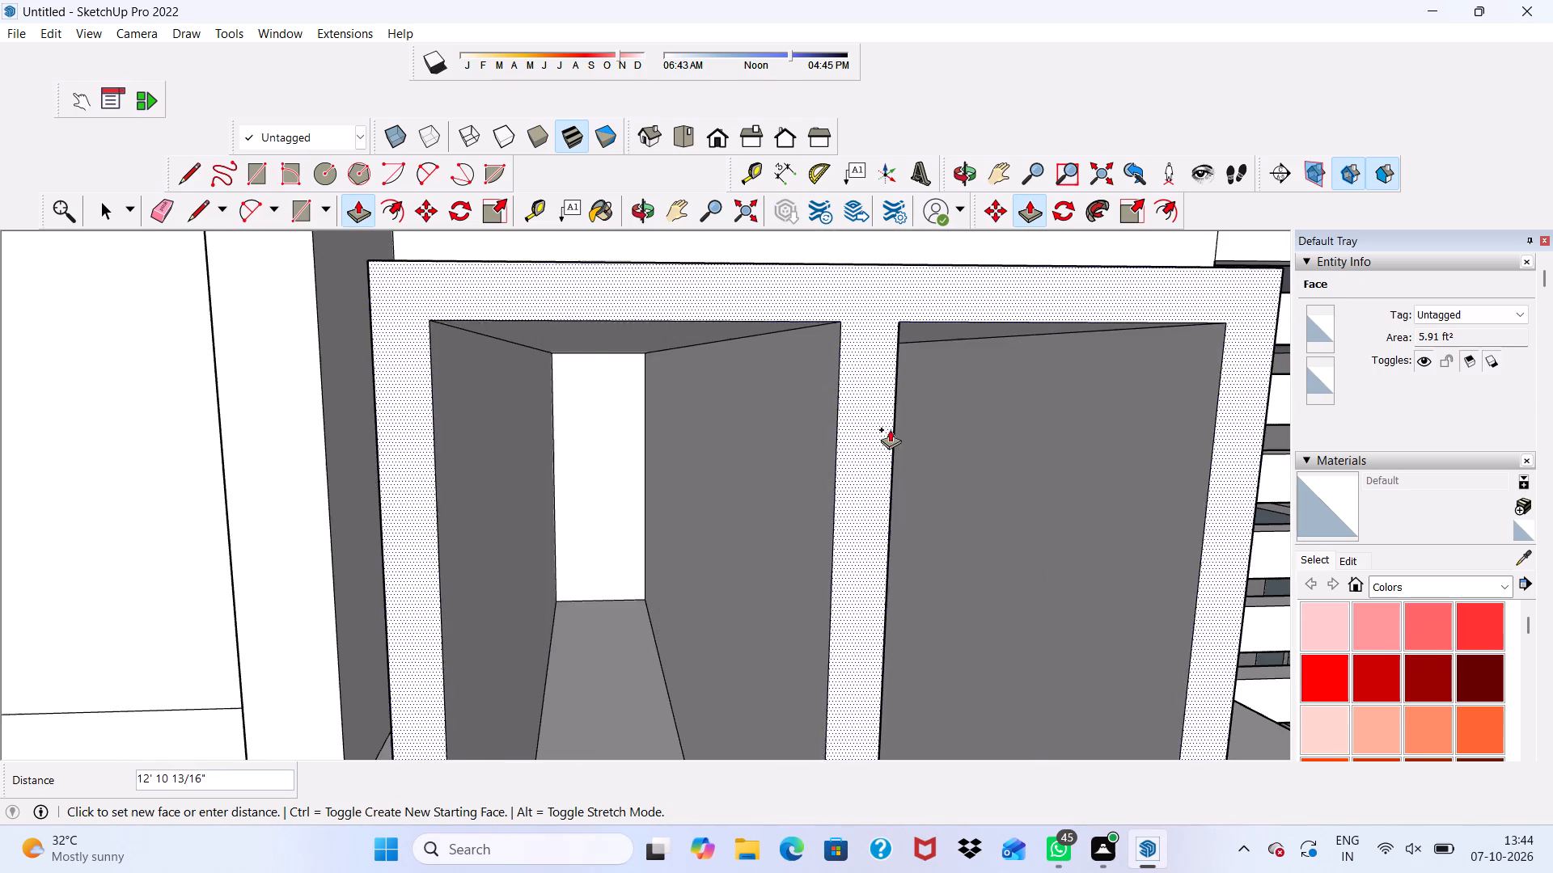
{"action": "scroll", "coordinate": [731, 348], "scroll_direction": "down", "scroll_amount": 5}
{"action": "middle_click_drag", "start_coordinate": [715, 359], "coordinate": [443, 486]}
{"action": "scroll", "coordinate": [715, 359], "scroll_direction": "down", "scroll_amount": 1}
{"action": "left_click", "coordinate": [696, 515]}
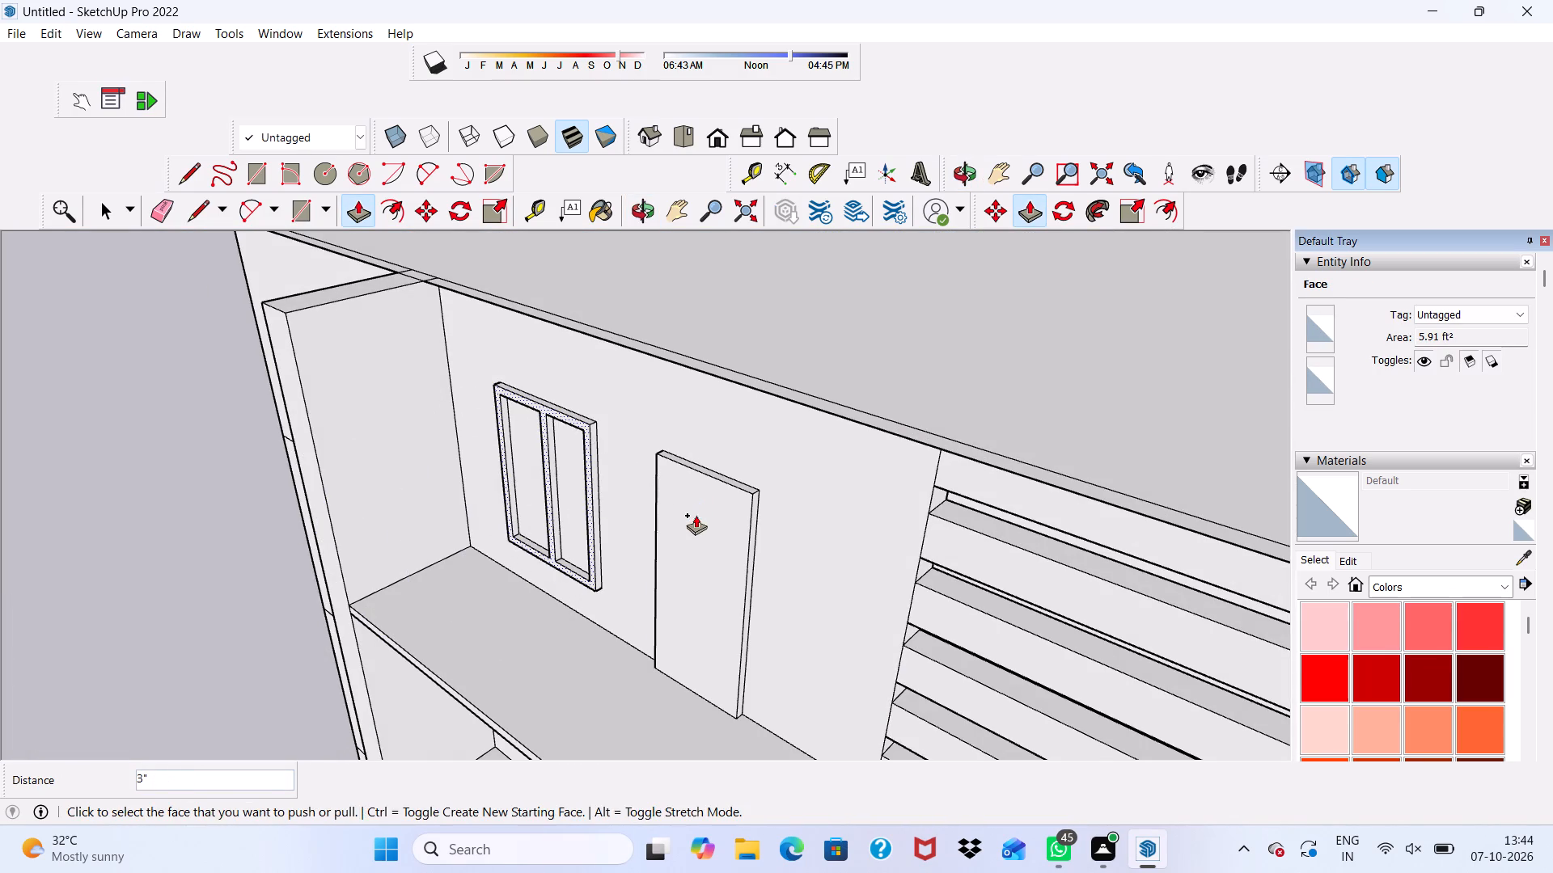
Draw a circle of 9" radius on the front face of the door, around mid-height.
{"action": "middle_click_drag", "start_coordinate": [506, 453], "coordinate": [751, 357]}
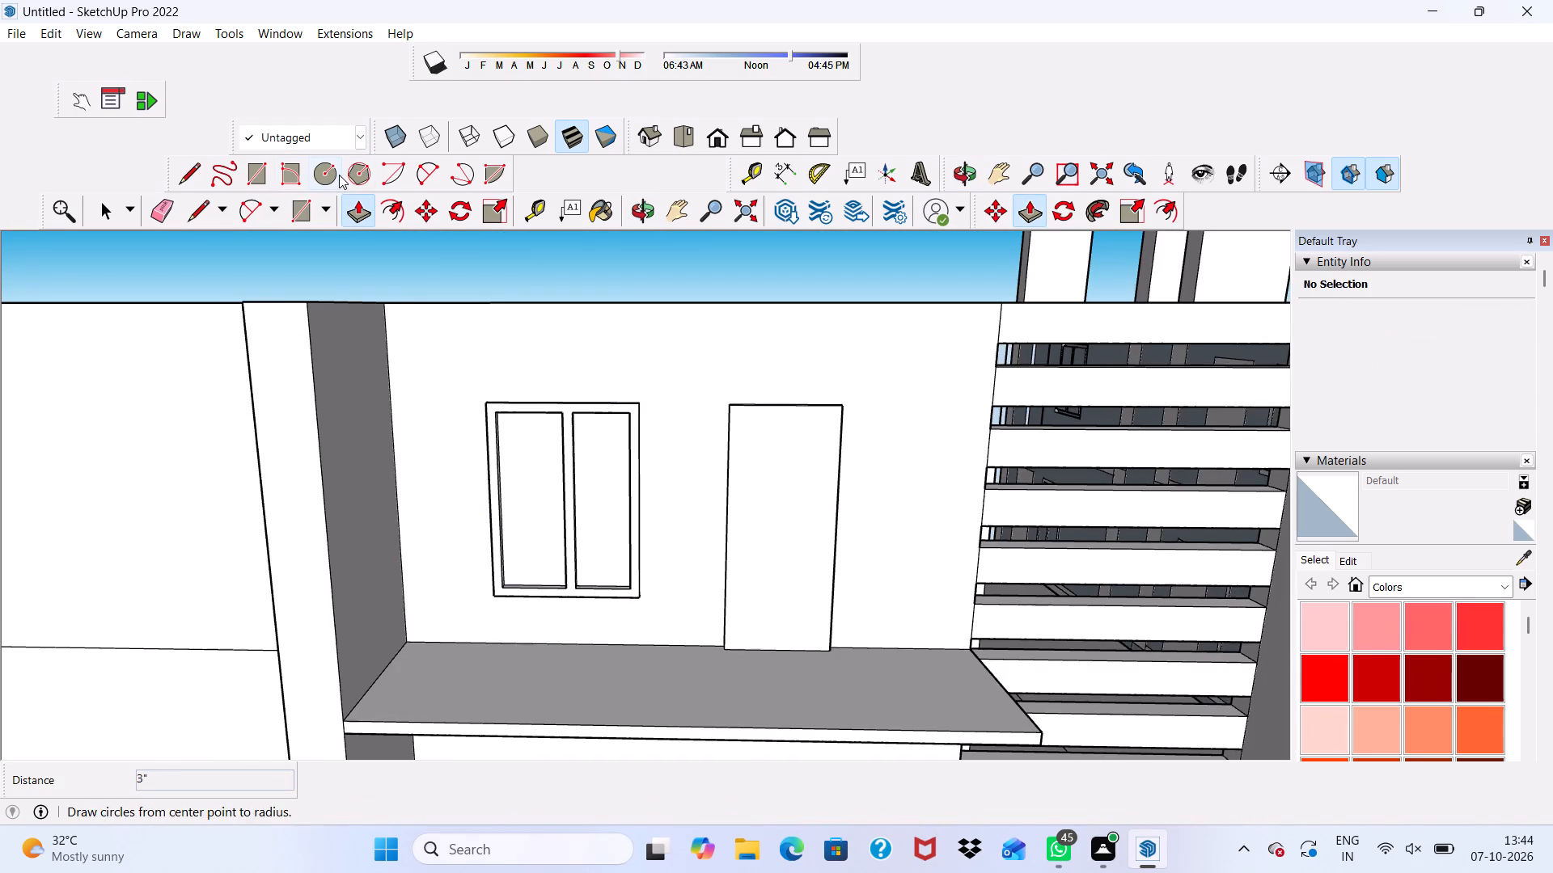
{"action": "left_click", "coordinate": [333, 174]}
{"action": "scroll", "coordinate": [460, 395], "scroll_direction": "up", "scroll_amount": 4}
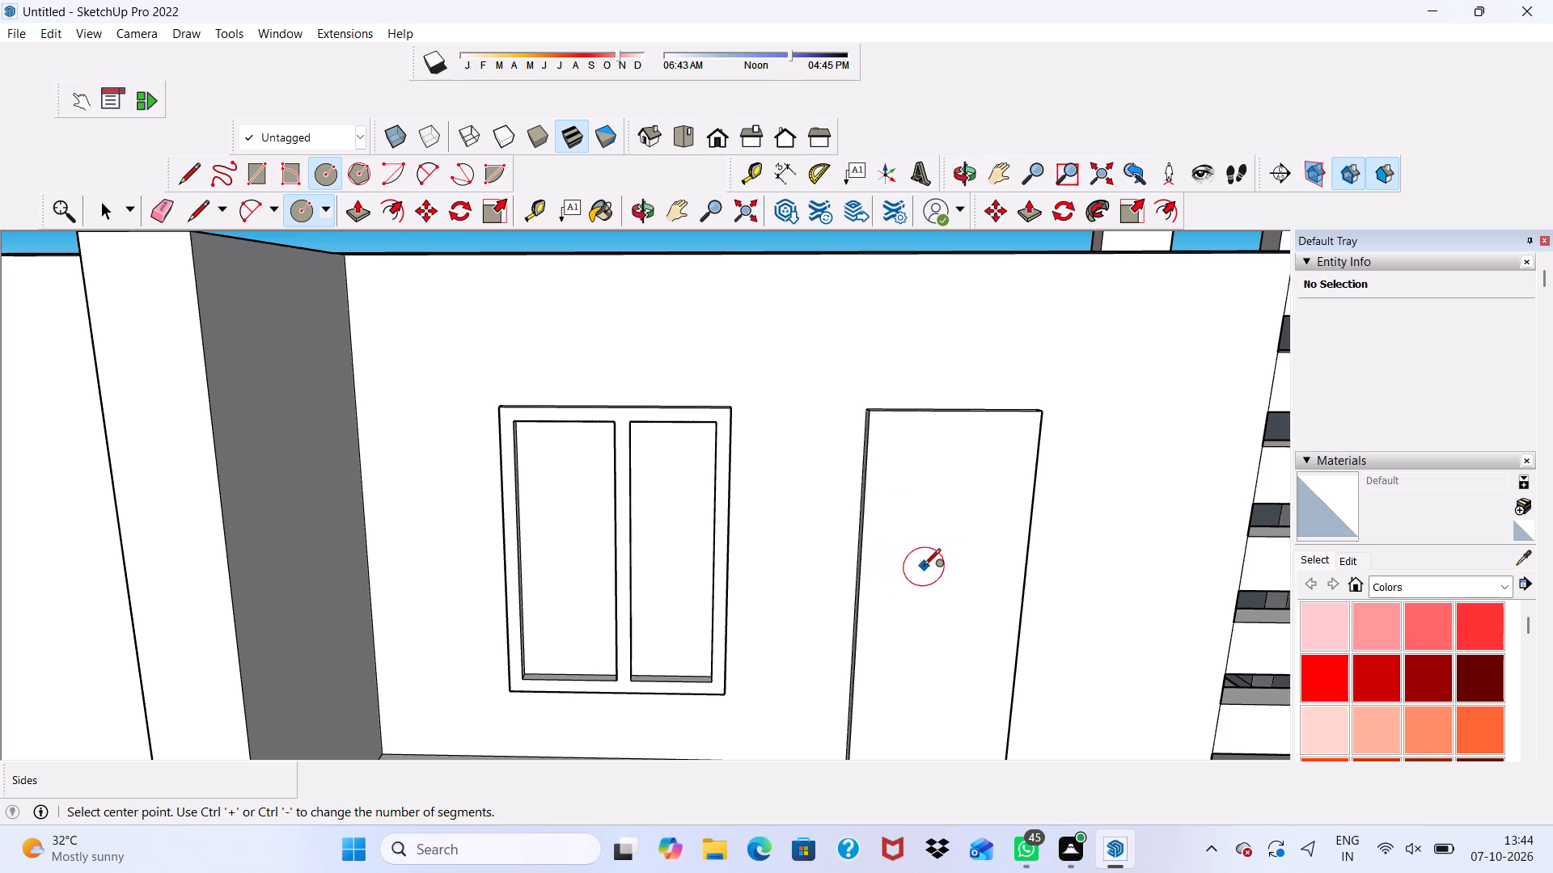
{"action": "left_click", "coordinate": [921, 585]}
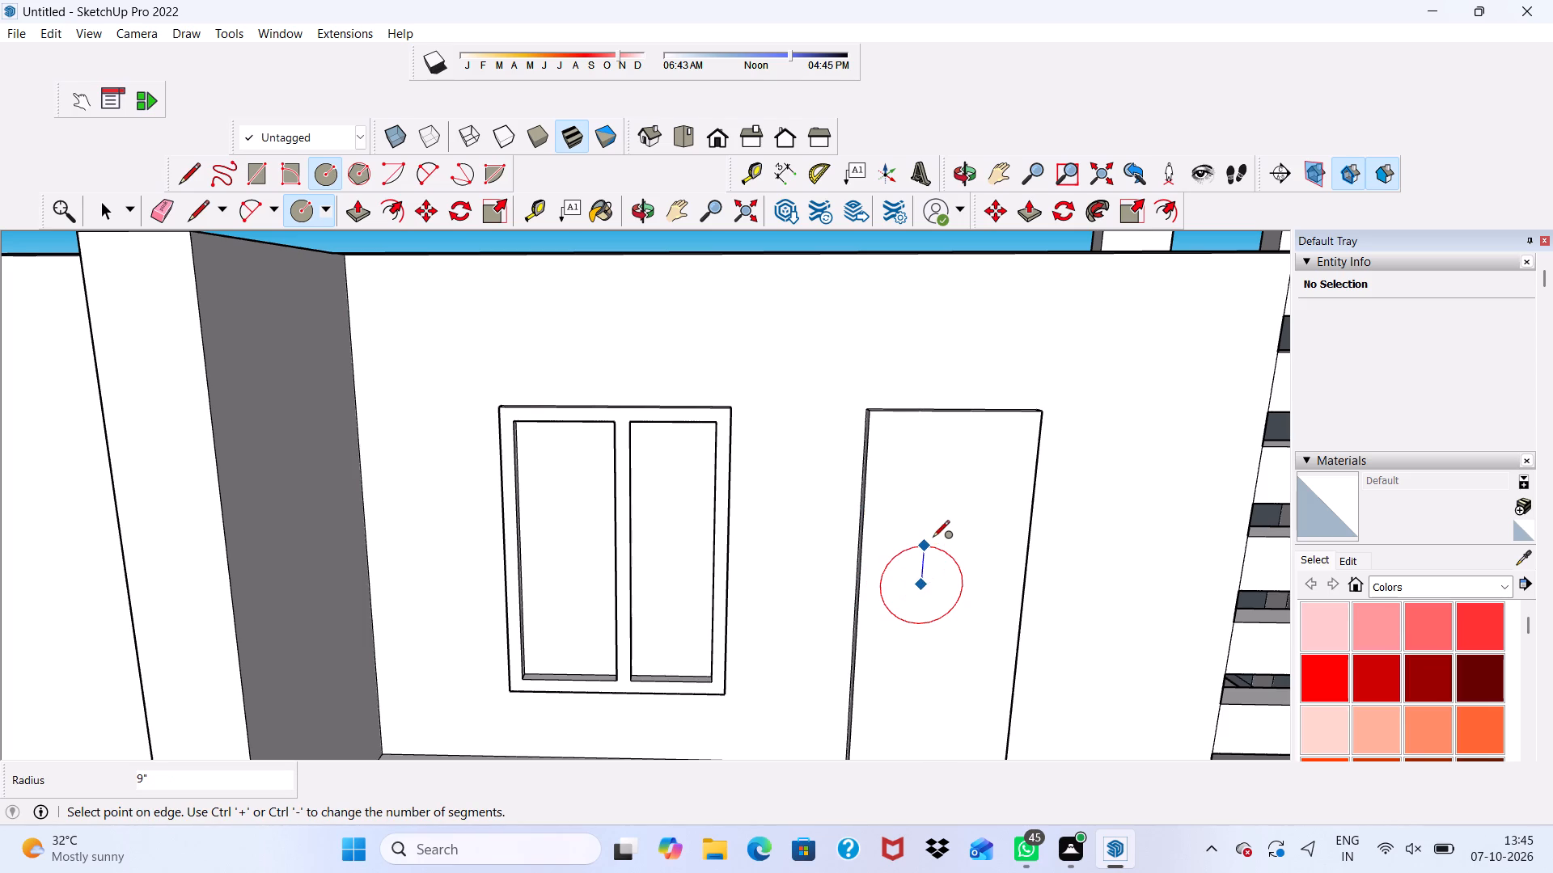
{"action": "left_click", "coordinate": [933, 538]}
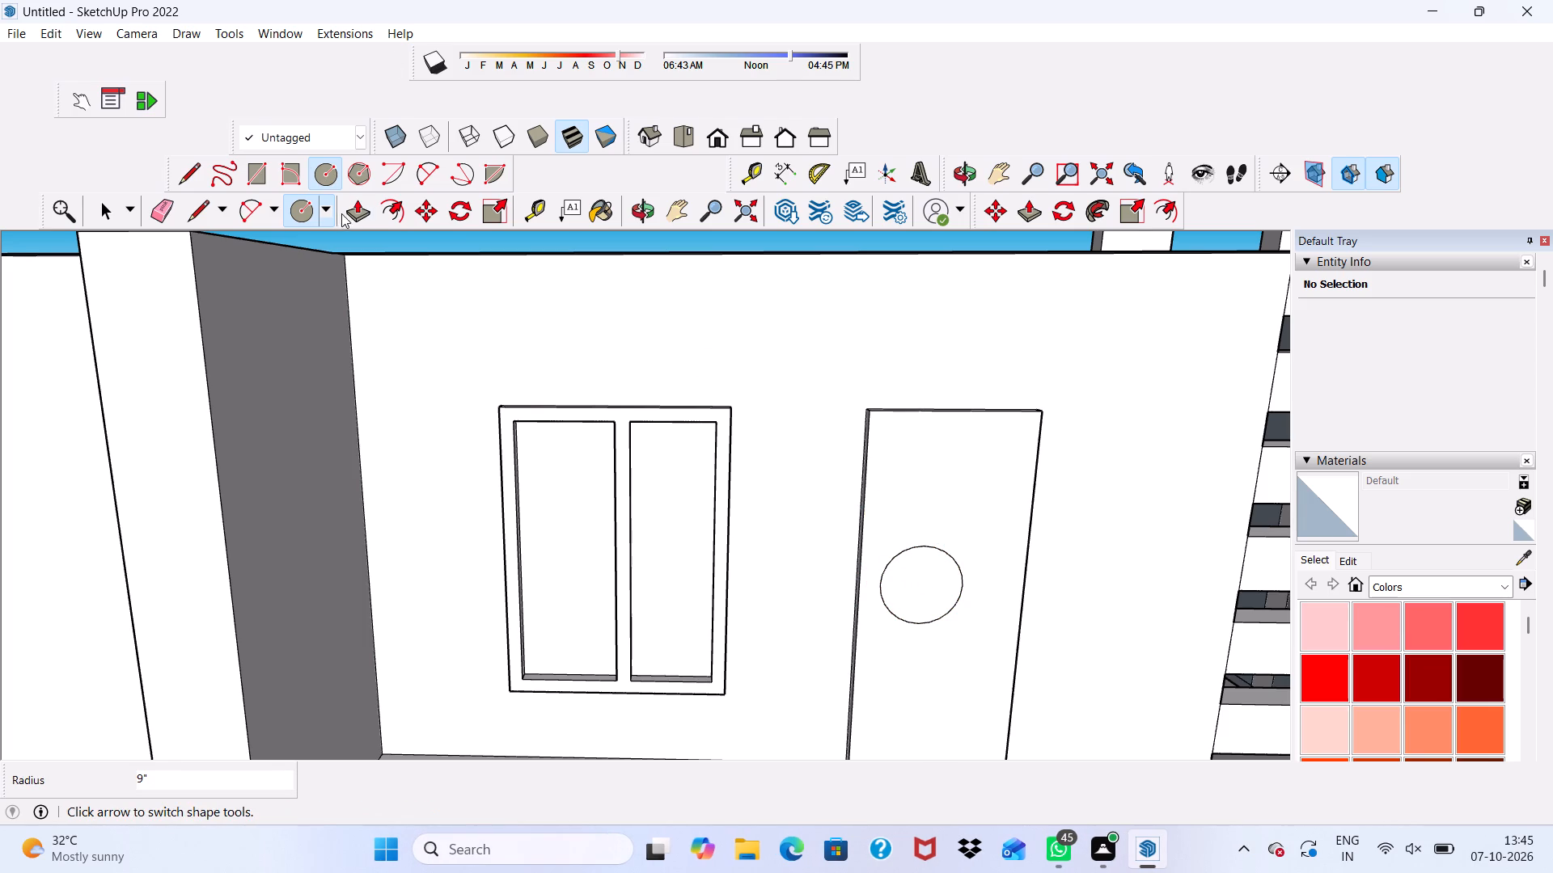
Extrude the circle on the door 3" outward with Push/Pull.
{"action": "left_click", "coordinate": [358, 208]}
{"action": "left_click", "coordinate": [937, 579]}
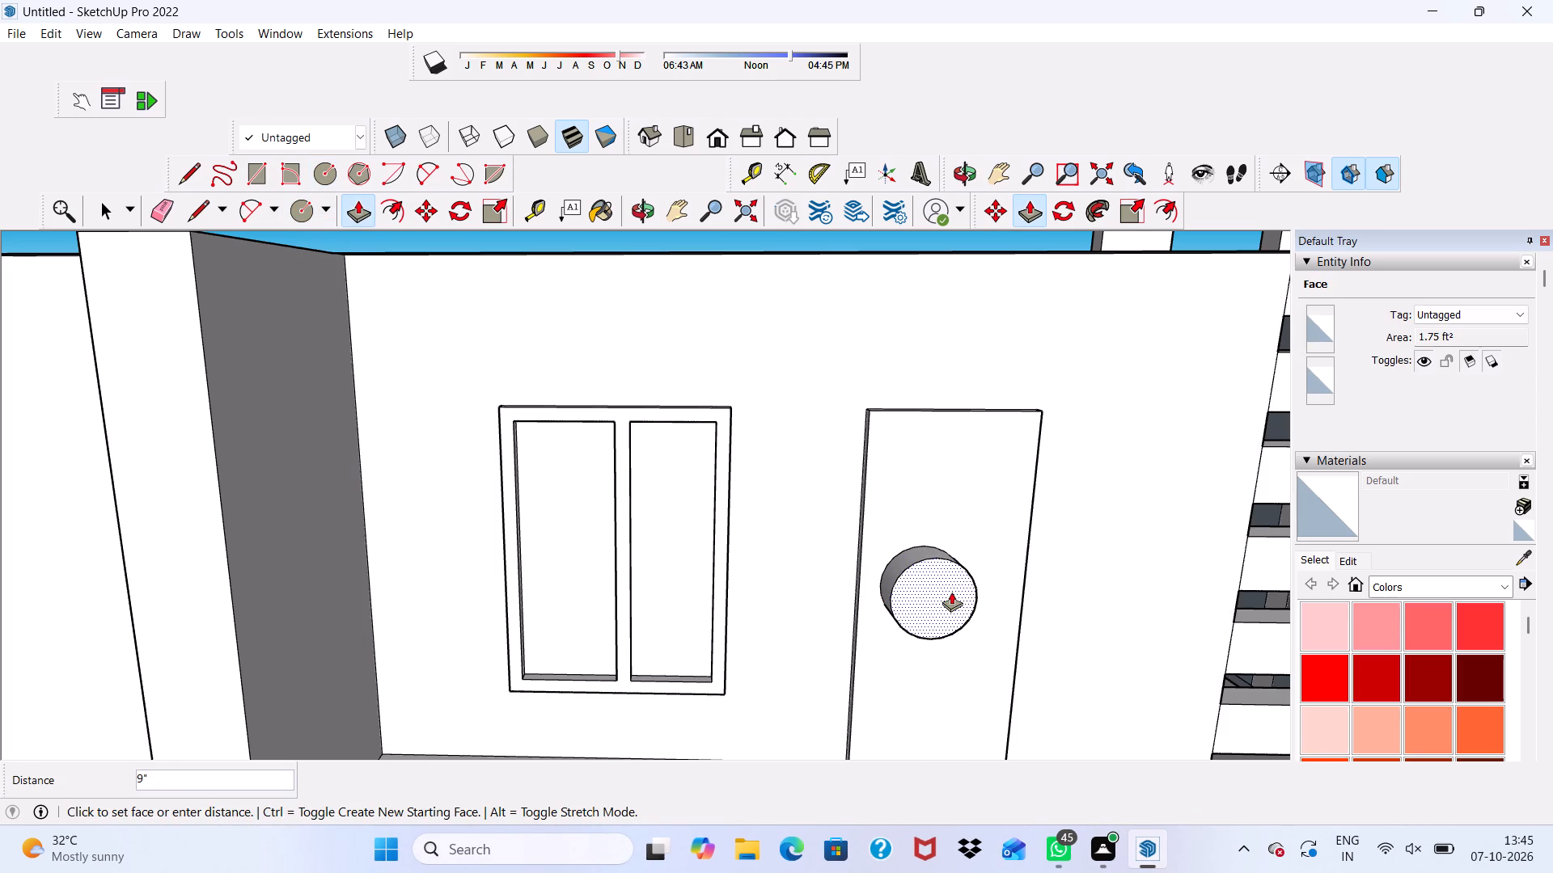
{"action": "type", "text": "3\""}
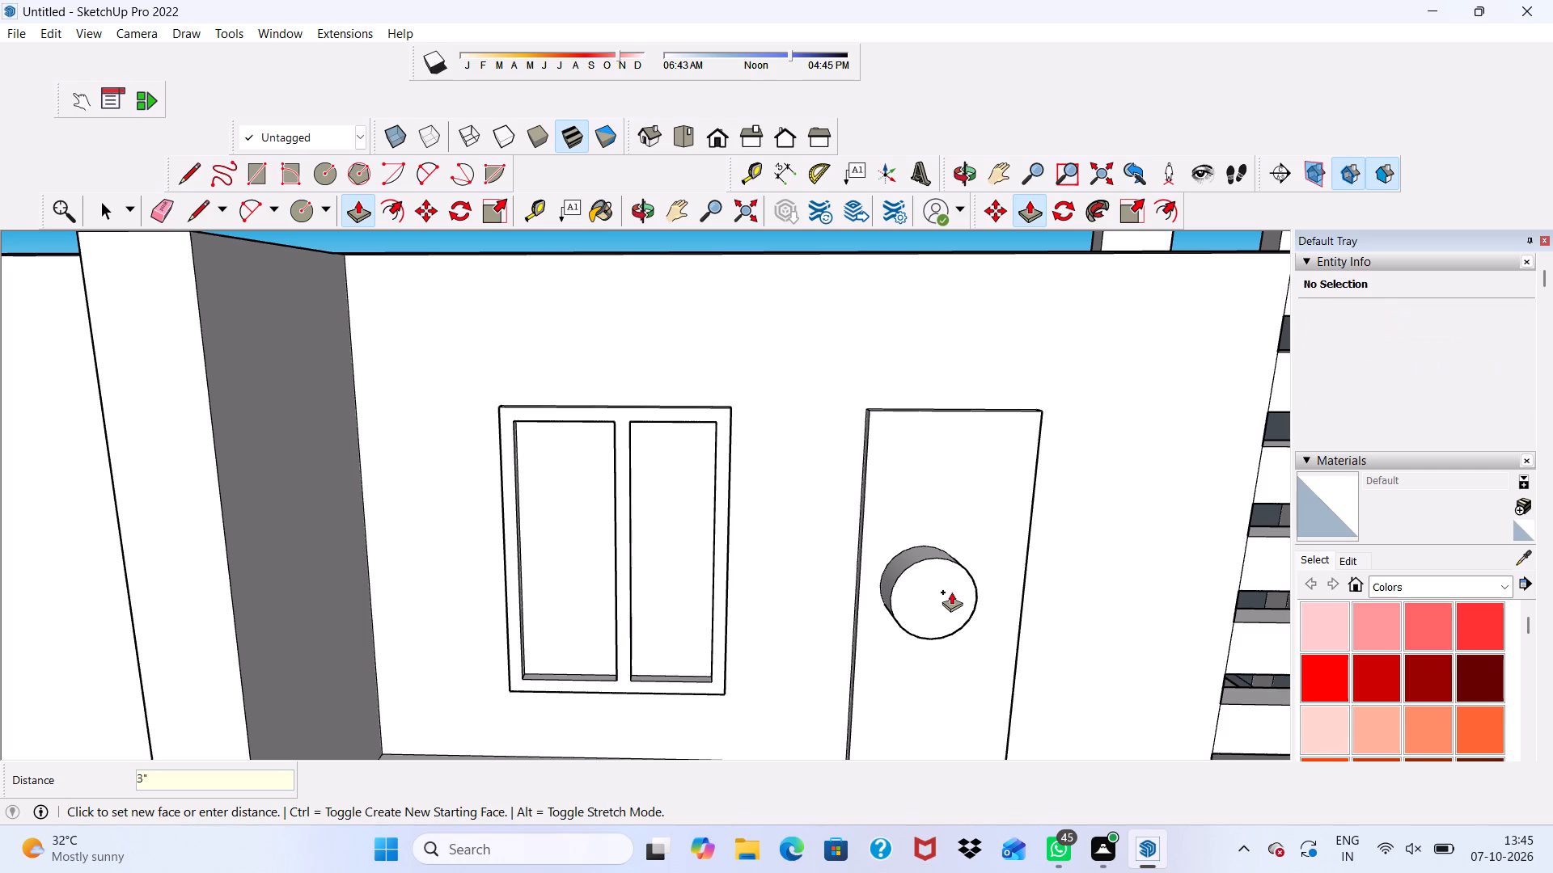
{"action": "key", "text": "Return"}
{"action": "scroll", "coordinate": [798, 407], "scroll_direction": "down", "scroll_amount": 11}
{"action": "middle_click_drag", "start_coordinate": [1033, 512], "coordinate": [1037, 437]}
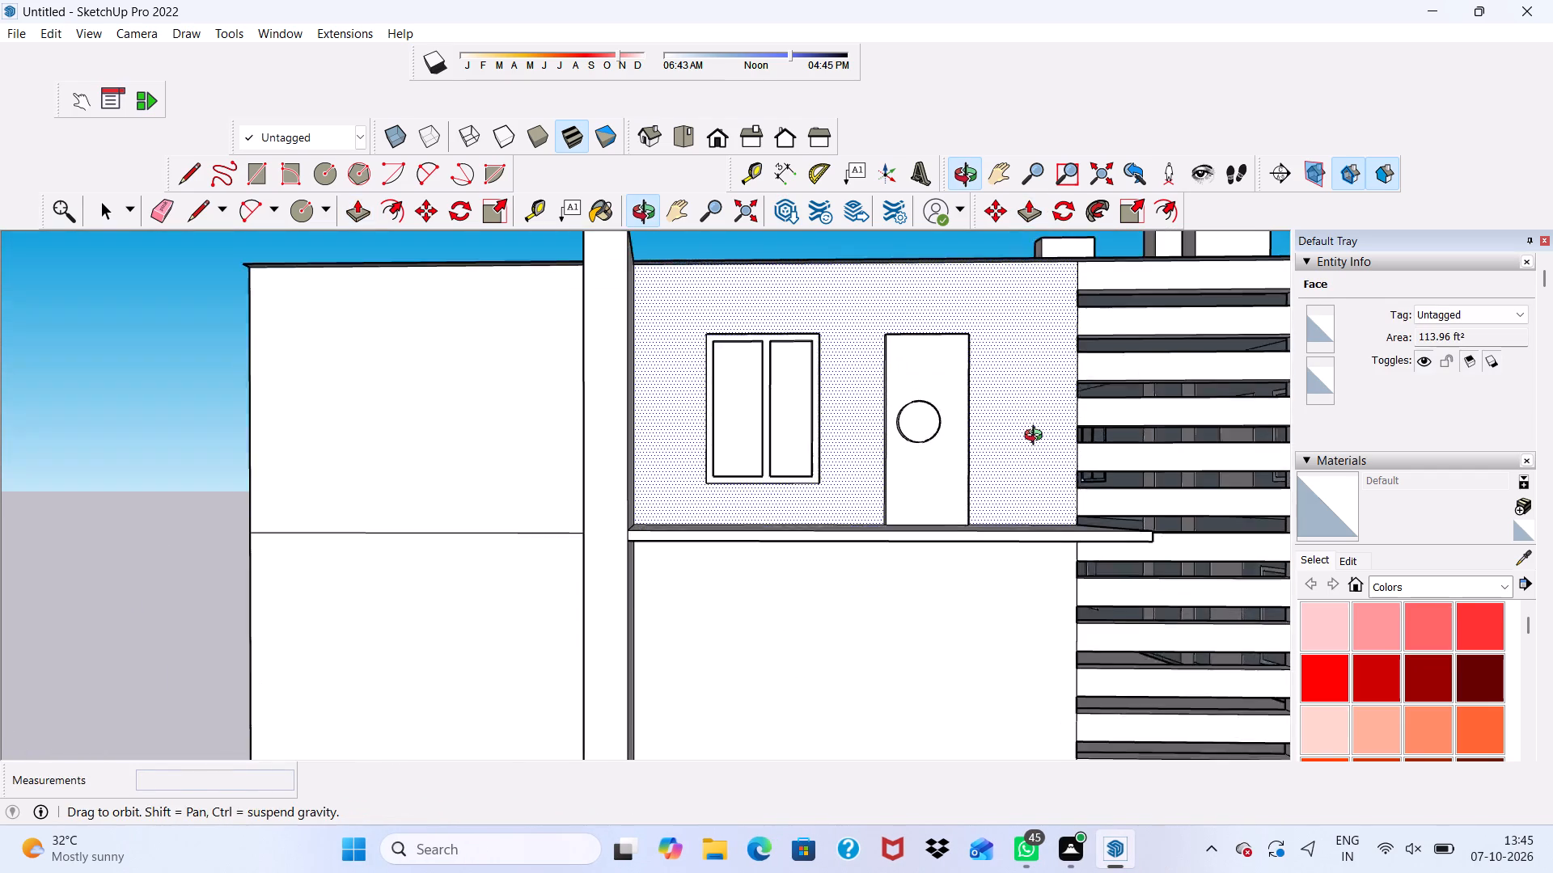
{"action": "middle_click_drag", "start_coordinate": [1037, 437], "coordinate": [1038, 433]}
{"action": "key", "text": "space"}
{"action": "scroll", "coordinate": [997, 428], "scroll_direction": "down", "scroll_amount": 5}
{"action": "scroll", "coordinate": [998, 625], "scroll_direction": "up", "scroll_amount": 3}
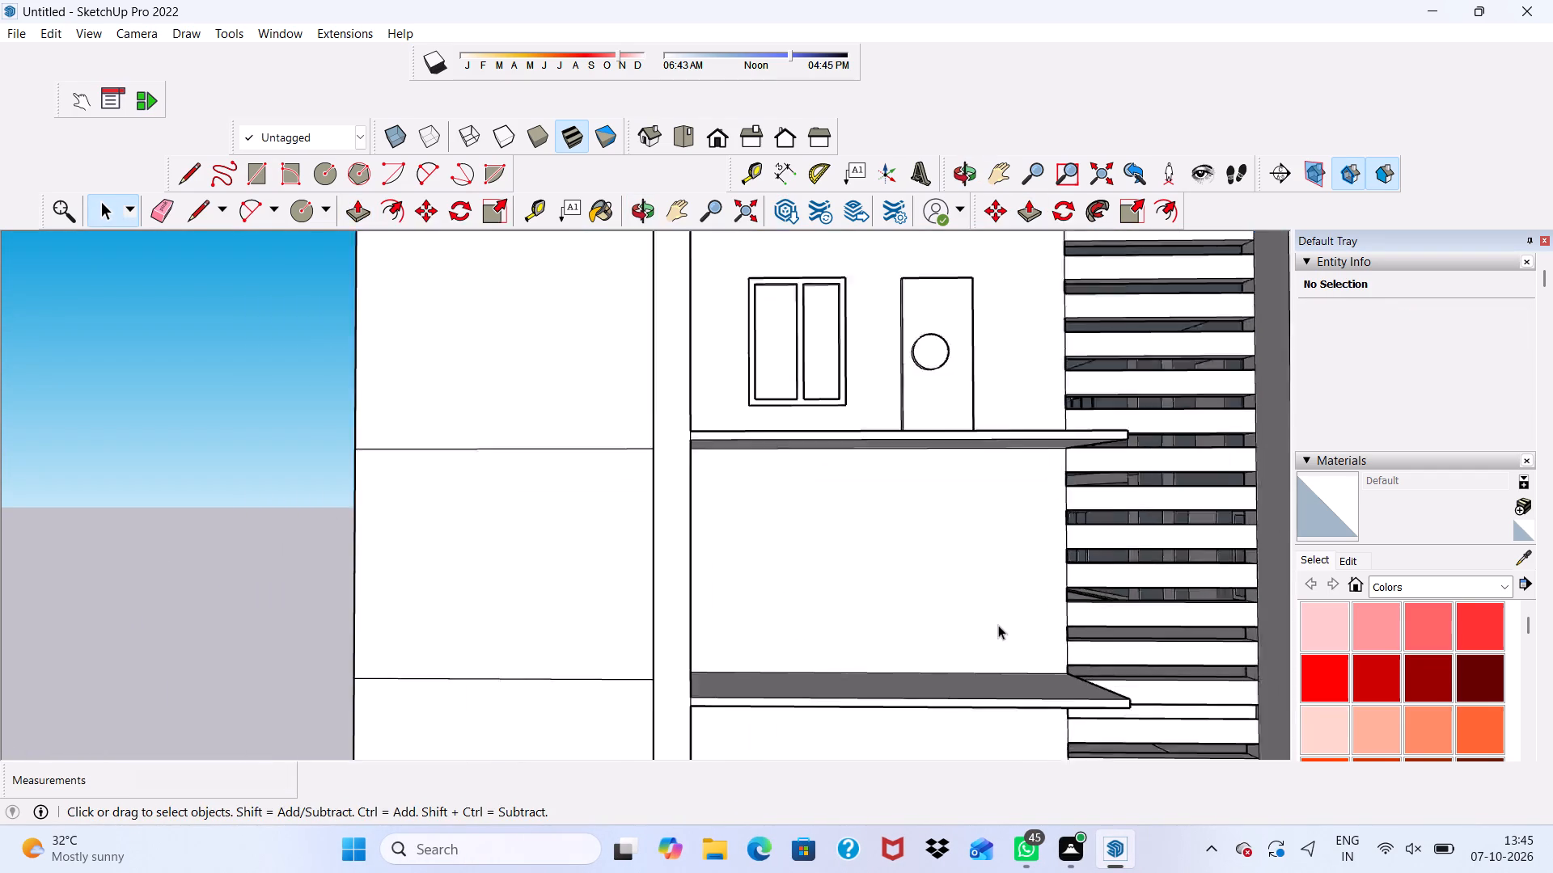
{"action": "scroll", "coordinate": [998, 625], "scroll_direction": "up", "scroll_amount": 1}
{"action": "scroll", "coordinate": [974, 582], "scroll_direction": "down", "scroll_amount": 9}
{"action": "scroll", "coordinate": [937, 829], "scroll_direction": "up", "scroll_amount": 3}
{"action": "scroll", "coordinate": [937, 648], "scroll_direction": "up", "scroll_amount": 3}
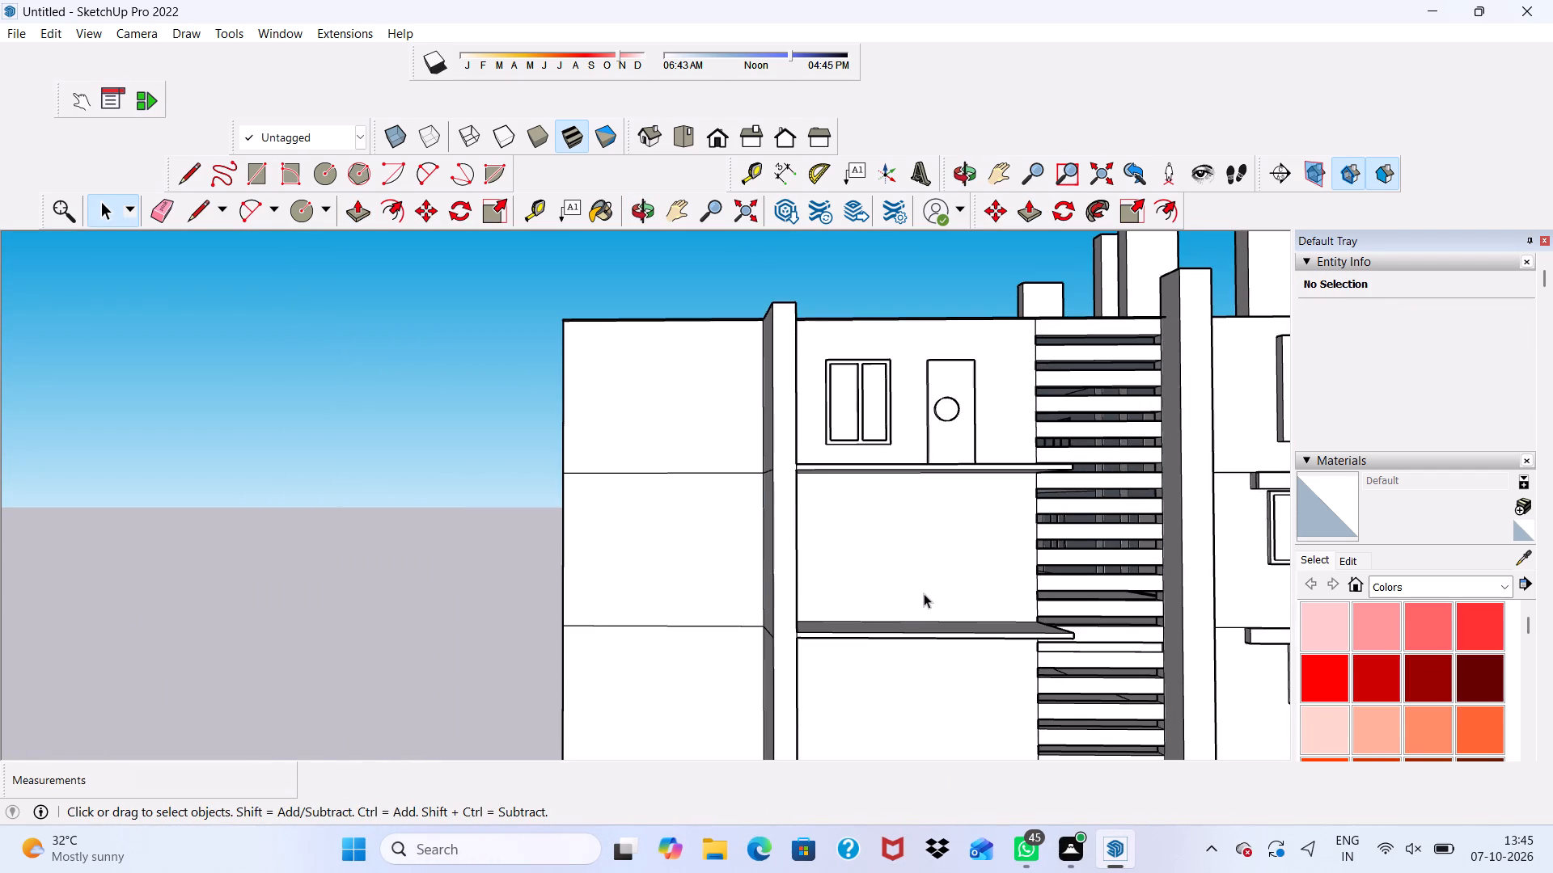
Draw a 3' by 7' door rectangle on the balcony wall one floor below the top, standing on the slab.
{"action": "left_click", "coordinate": [256, 172]}
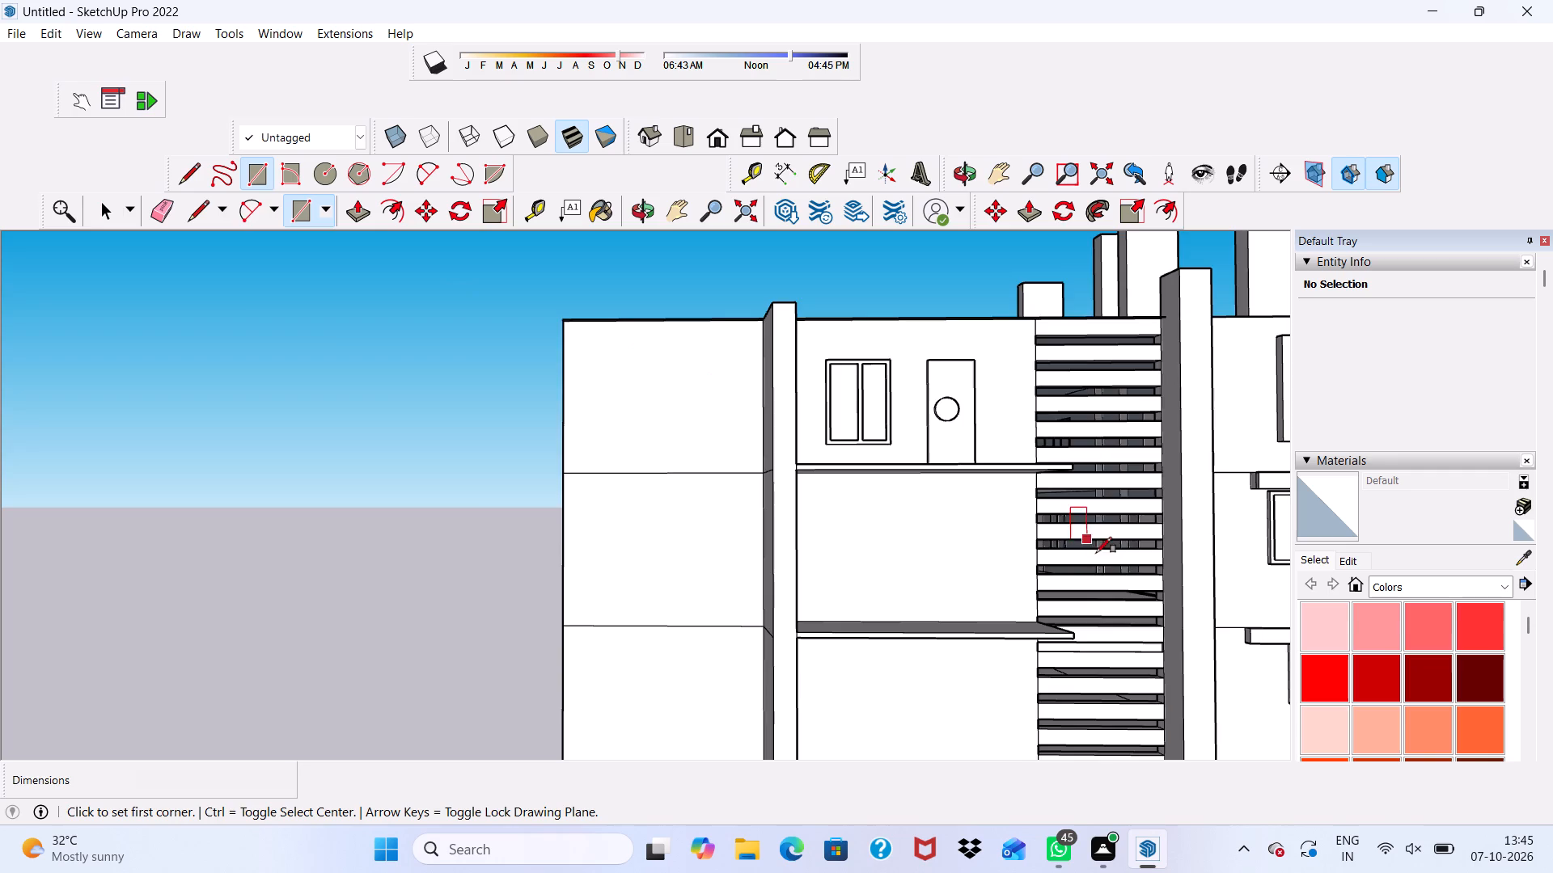
{"action": "scroll", "coordinate": [1099, 570], "scroll_direction": "up", "scroll_amount": 5}
{"action": "scroll", "coordinate": [852, 696], "scroll_direction": "up", "scroll_amount": 2}
{"action": "scroll", "coordinate": [779, 674], "scroll_direction": "down", "scroll_amount": 8}
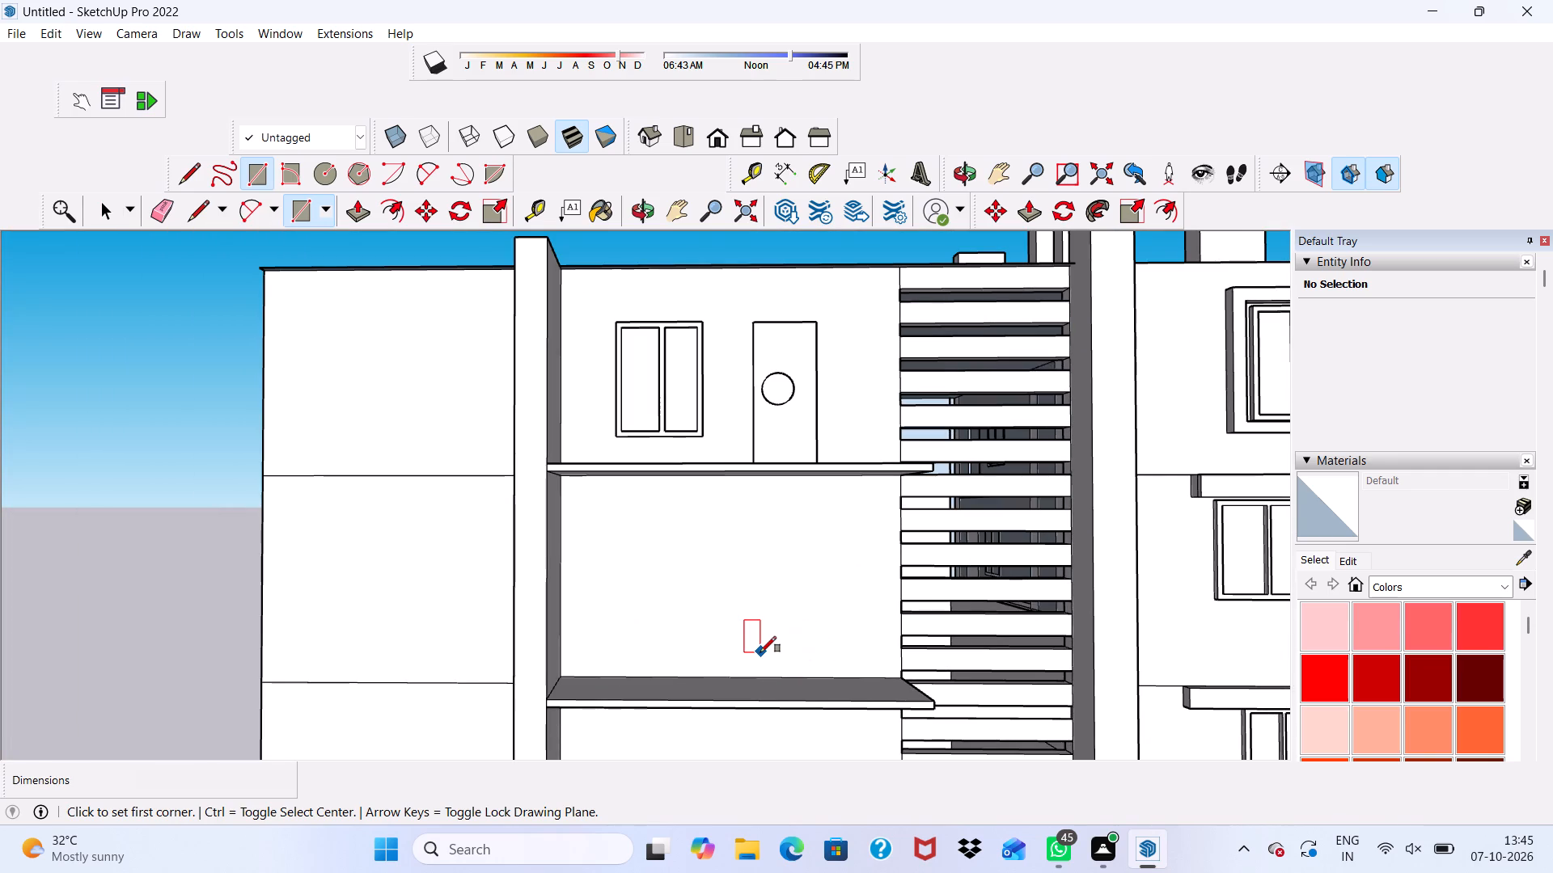
{"action": "scroll", "coordinate": [770, 671], "scroll_direction": "up", "scroll_amount": 3}
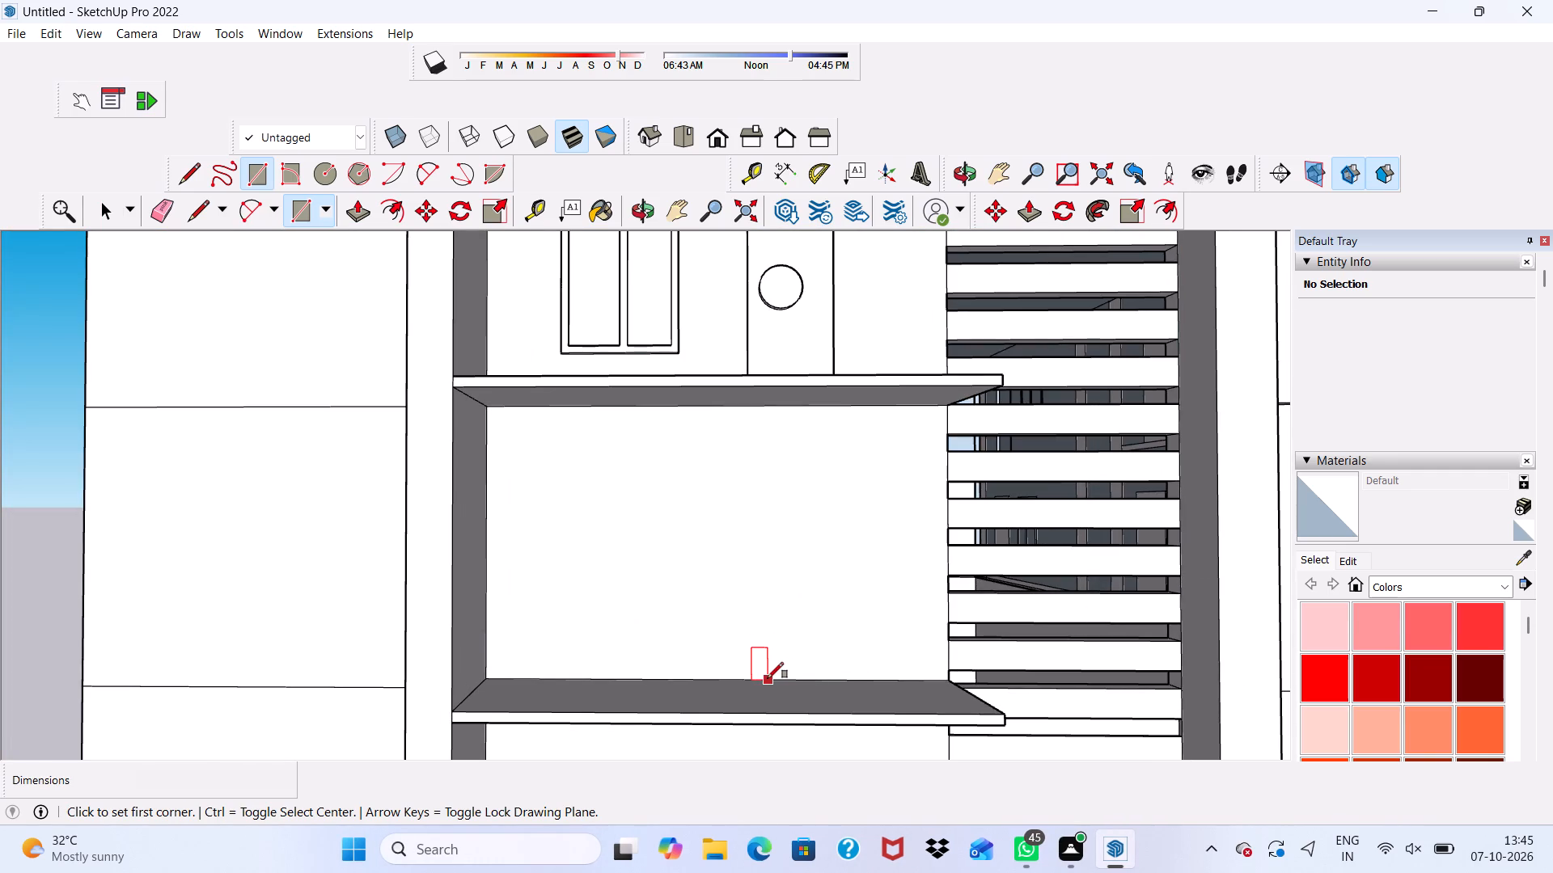
{"action": "left_click", "coordinate": [764, 677]}
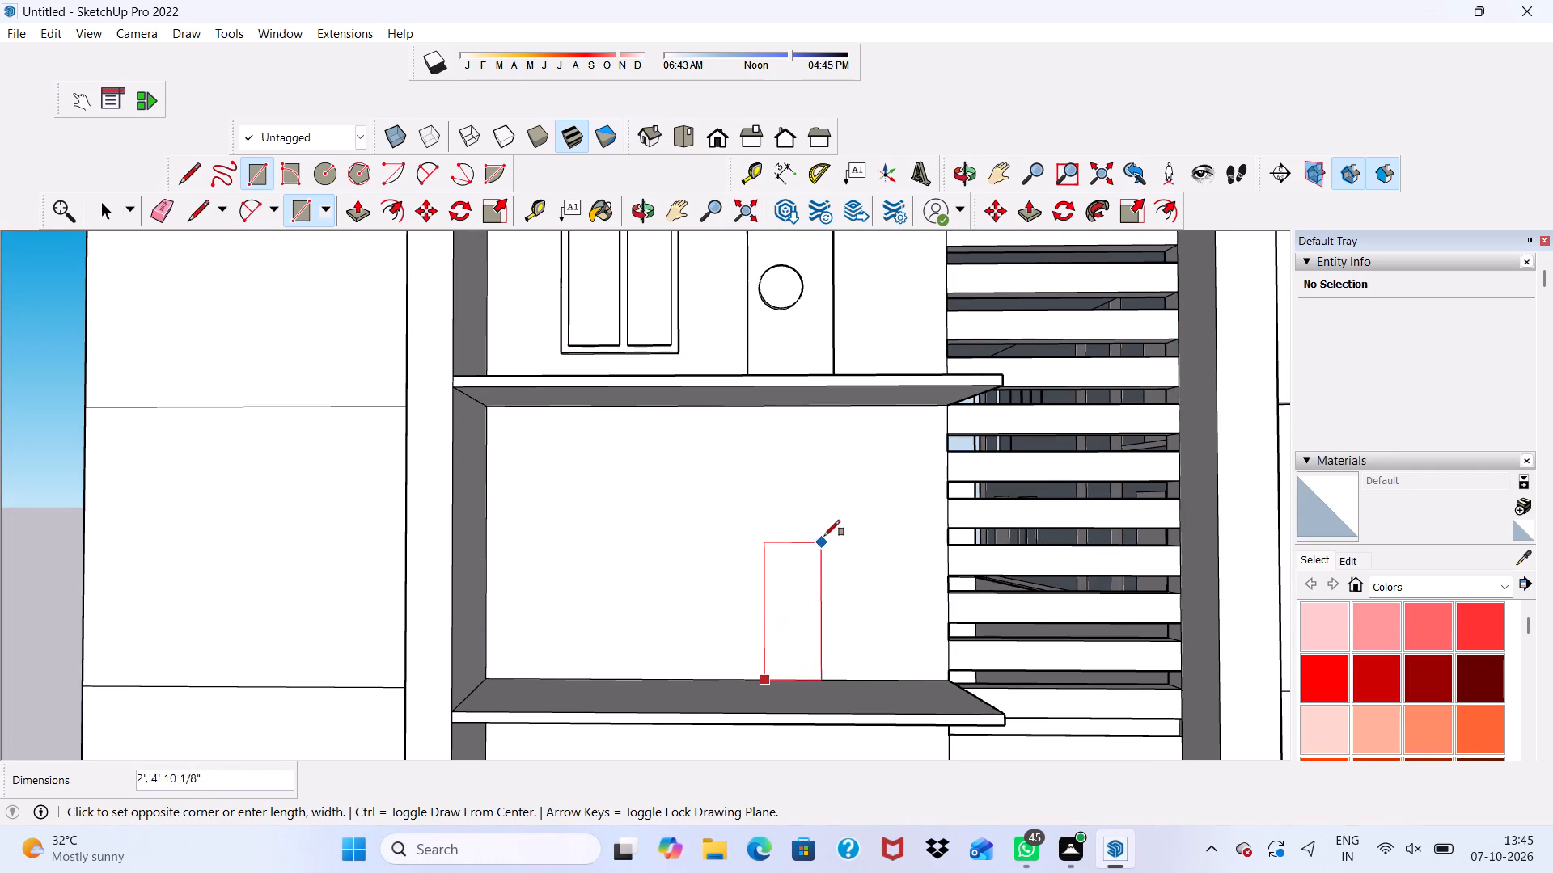
{"action": "type", "text": "3',7'"}
{"action": "key", "text": "Return"}
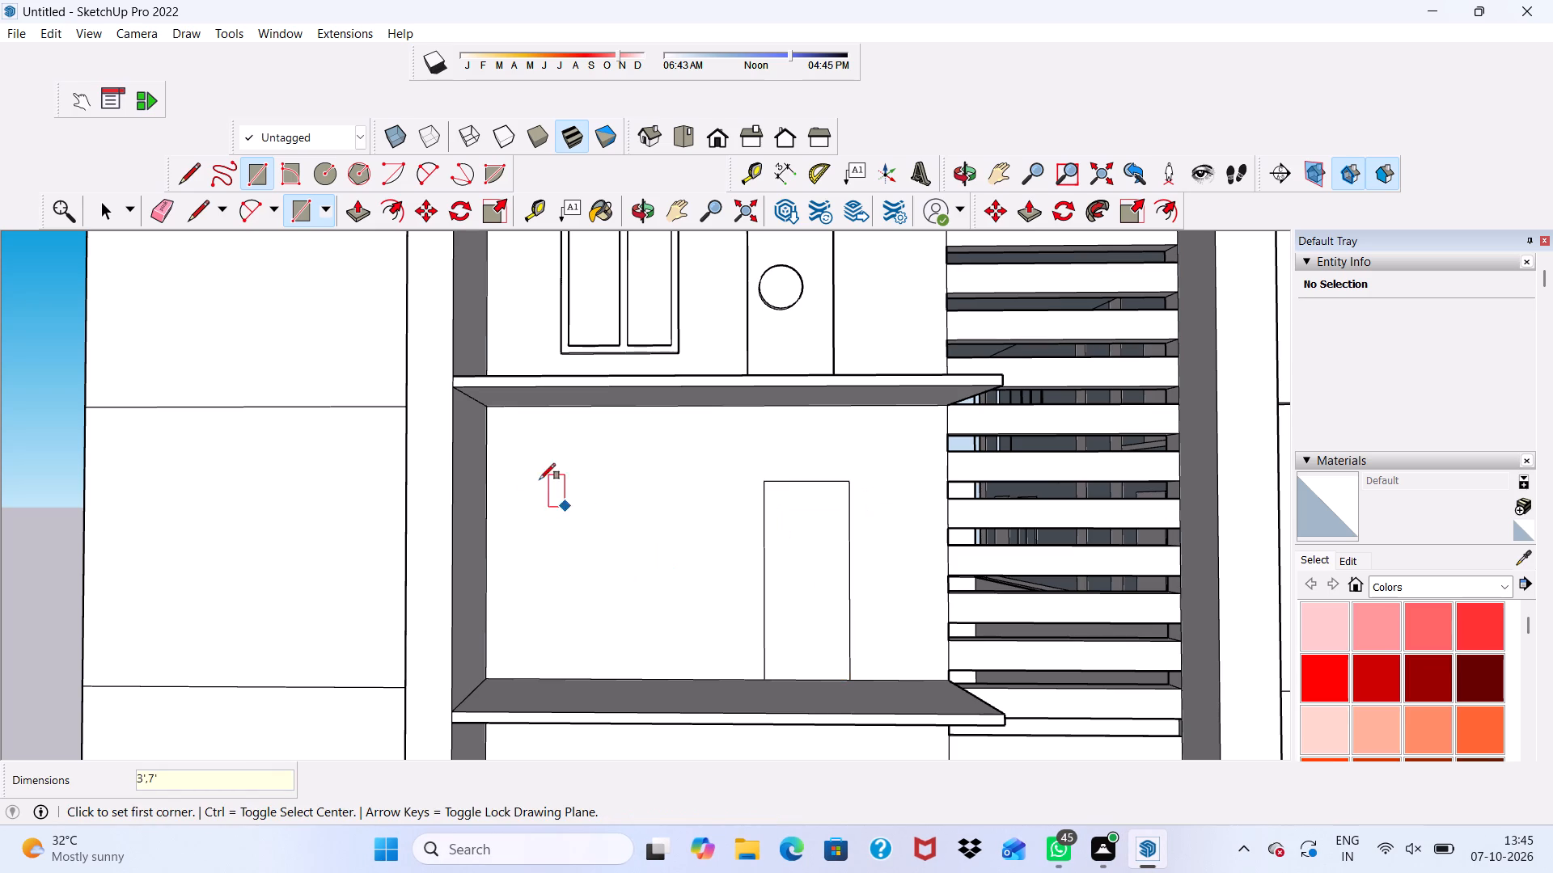
Draw a window rectangle about 4' wide and 5'1" high beside the new door and offset its outline 3" inward.
{"action": "left_click", "coordinate": [595, 496]}
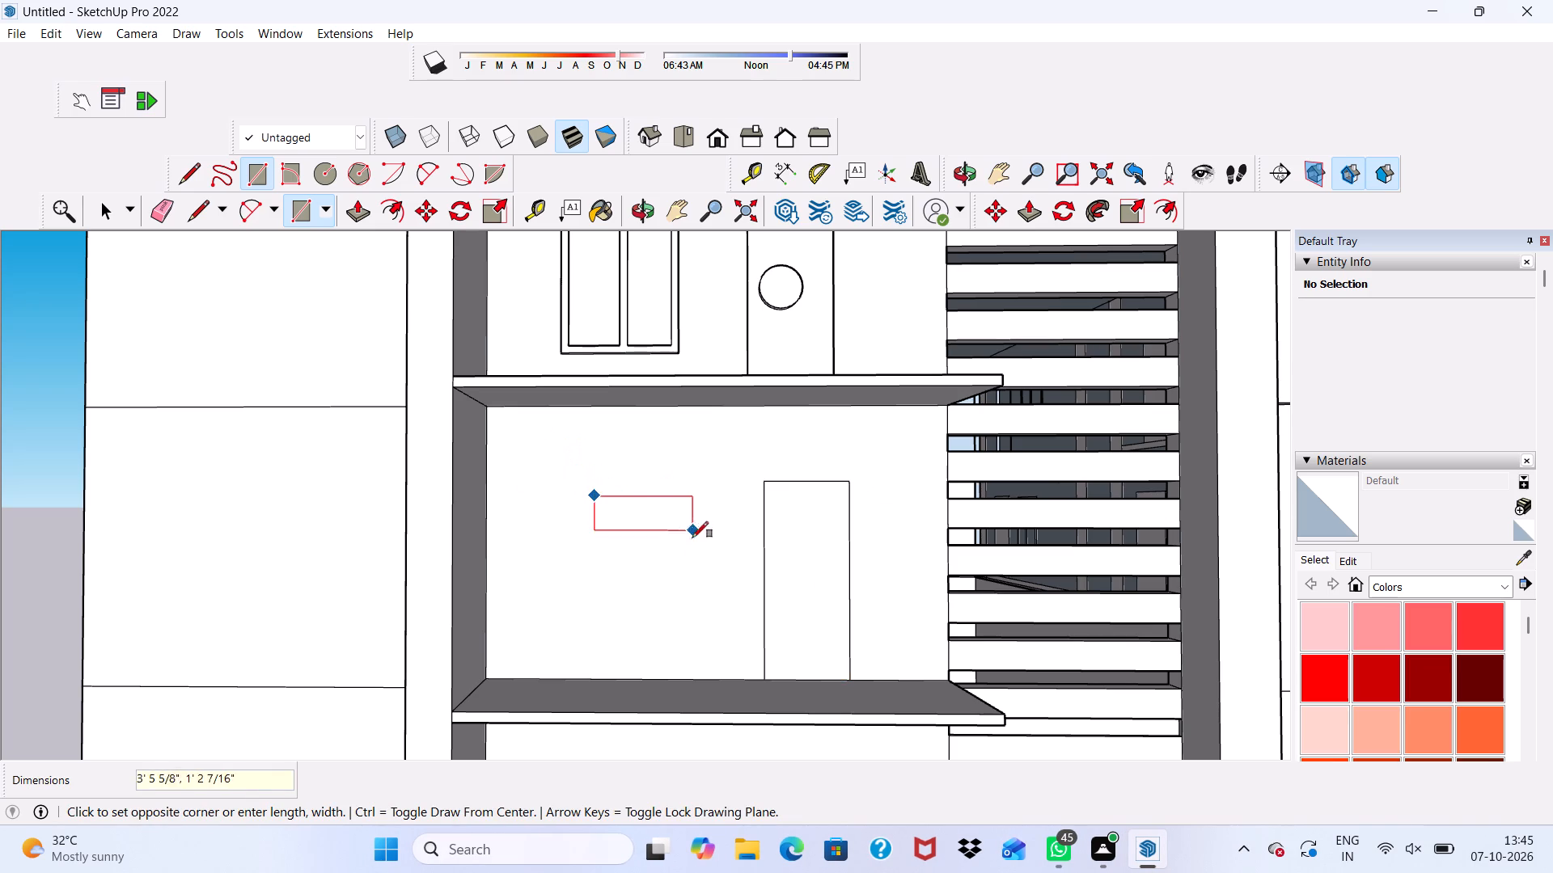
{"action": "left_click", "coordinate": [707, 641]}
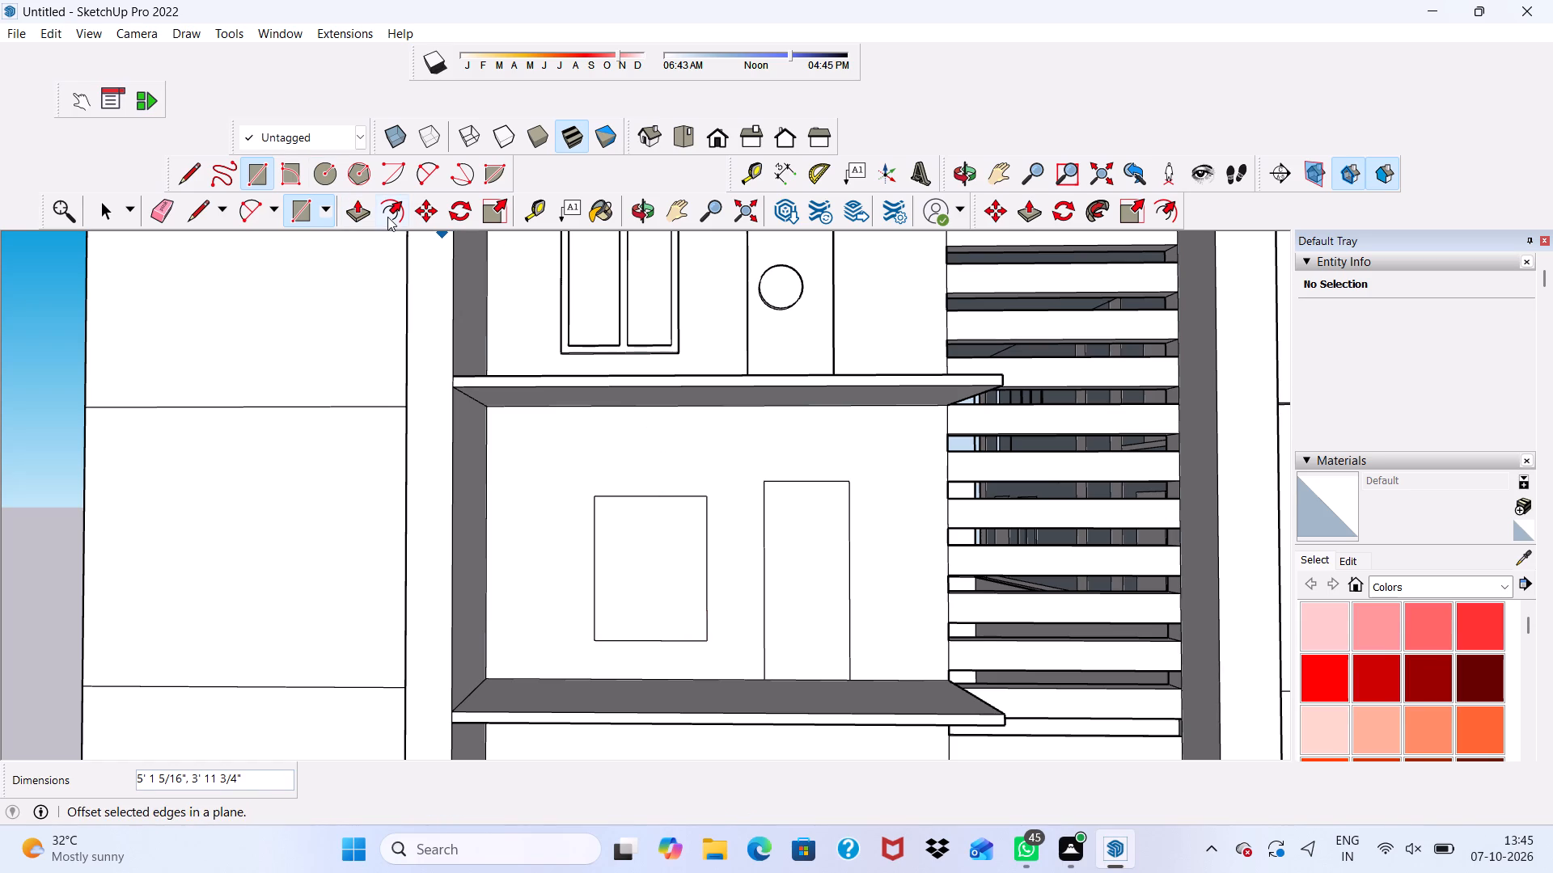
{"action": "left_click", "coordinate": [389, 213]}
{"action": "left_click", "coordinate": [619, 575]}
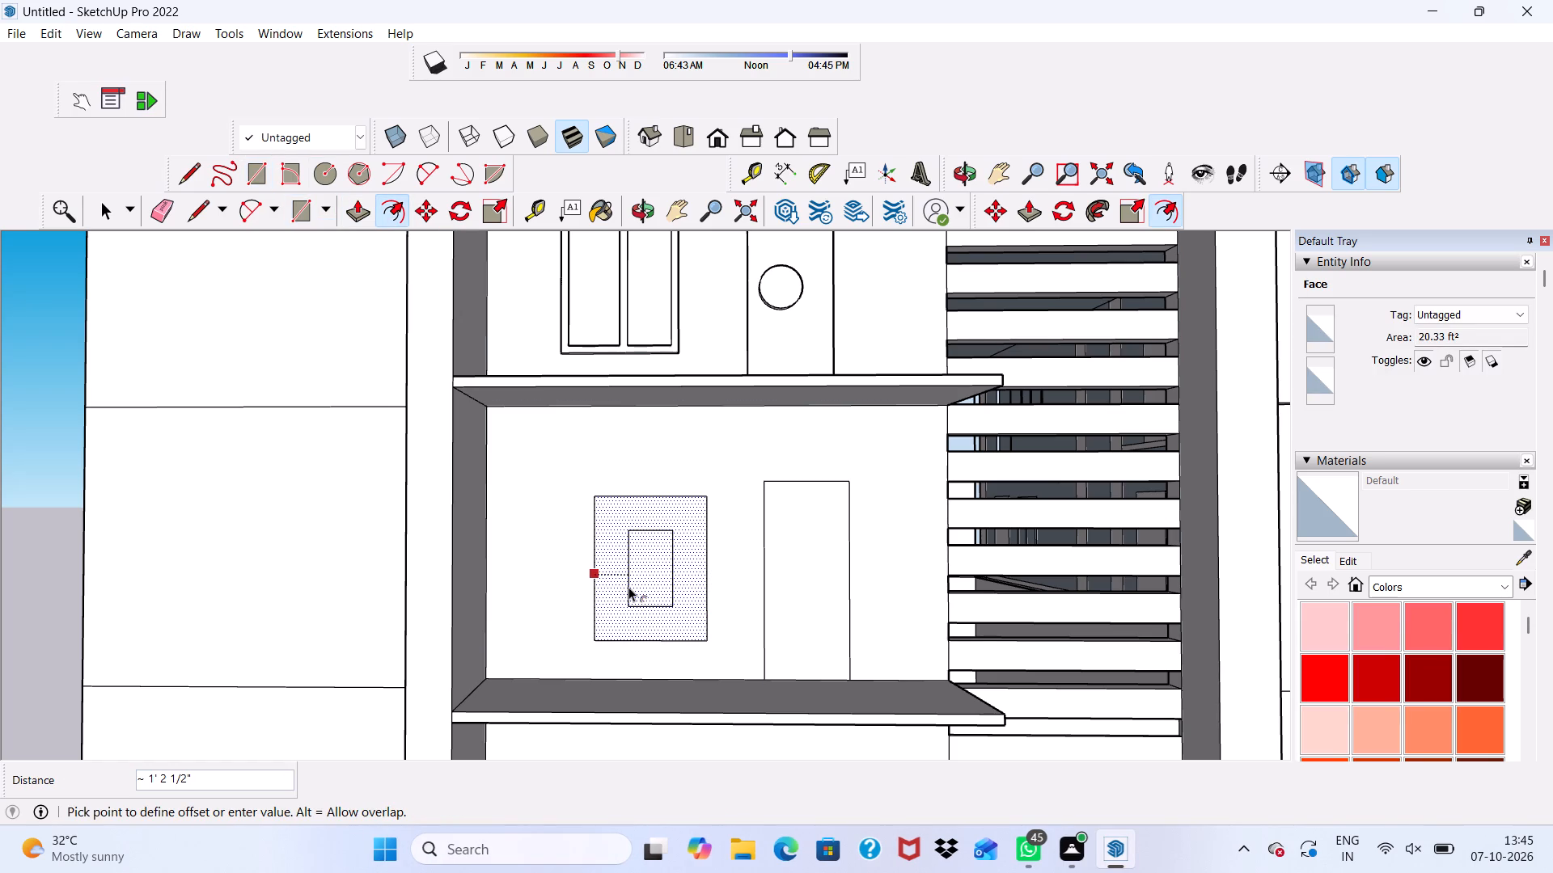
{"action": "type", "text": "3\""}
{"action": "key", "text": "Return"}
Draw a vertical mullion rectangle about 2 1/2" wide down the middle of the window, spanning the inner frame's height.
{"action": "scroll", "coordinate": [639, 592], "scroll_direction": "down", "scroll_amount": 6}
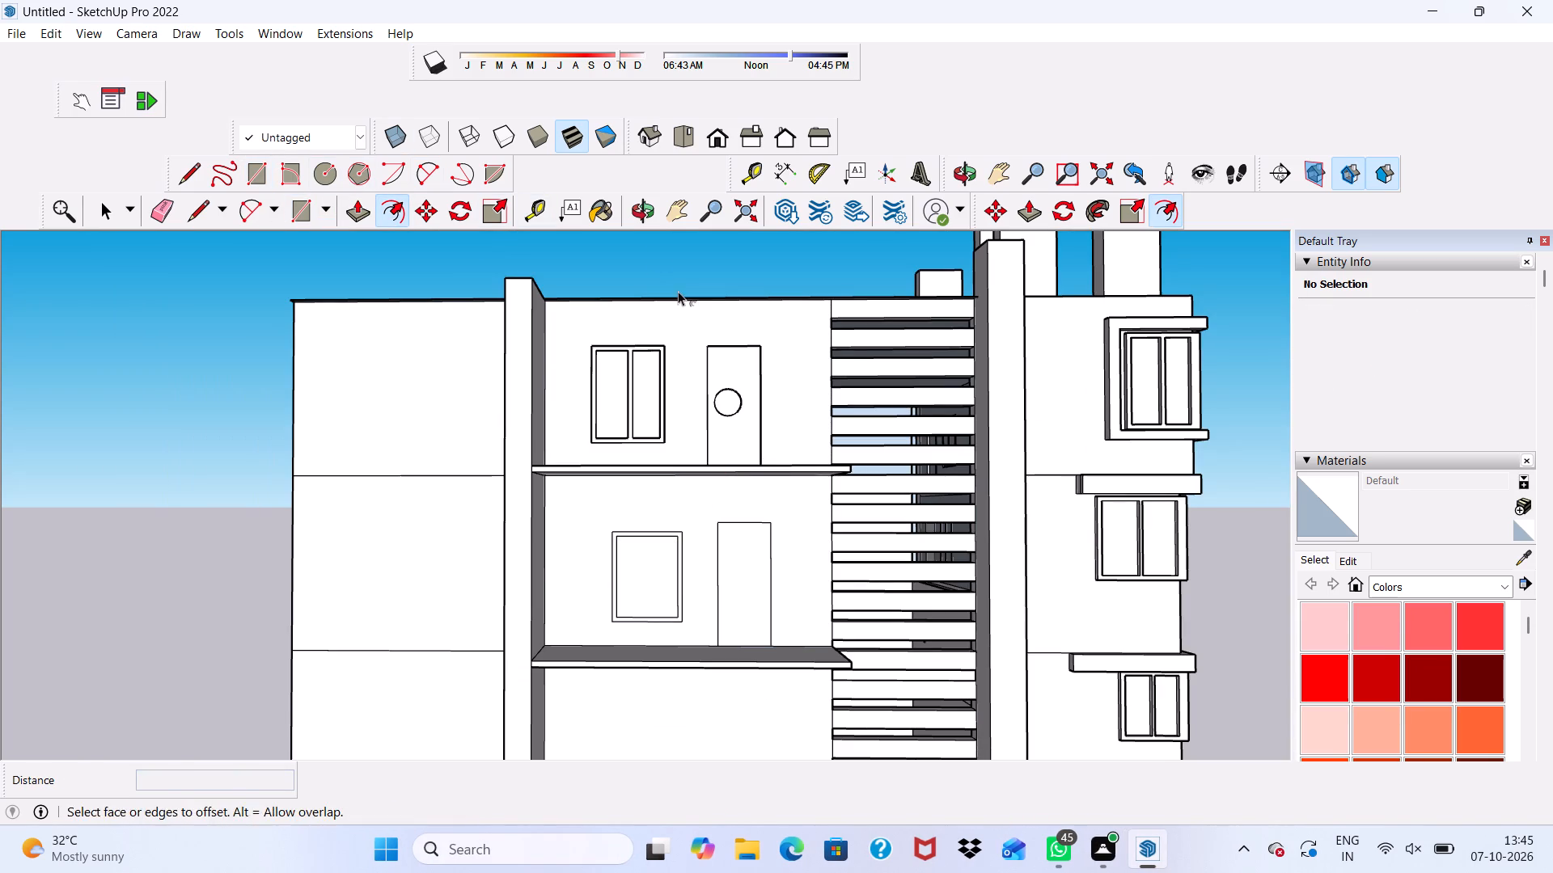
{"action": "left_click", "coordinate": [268, 175]}
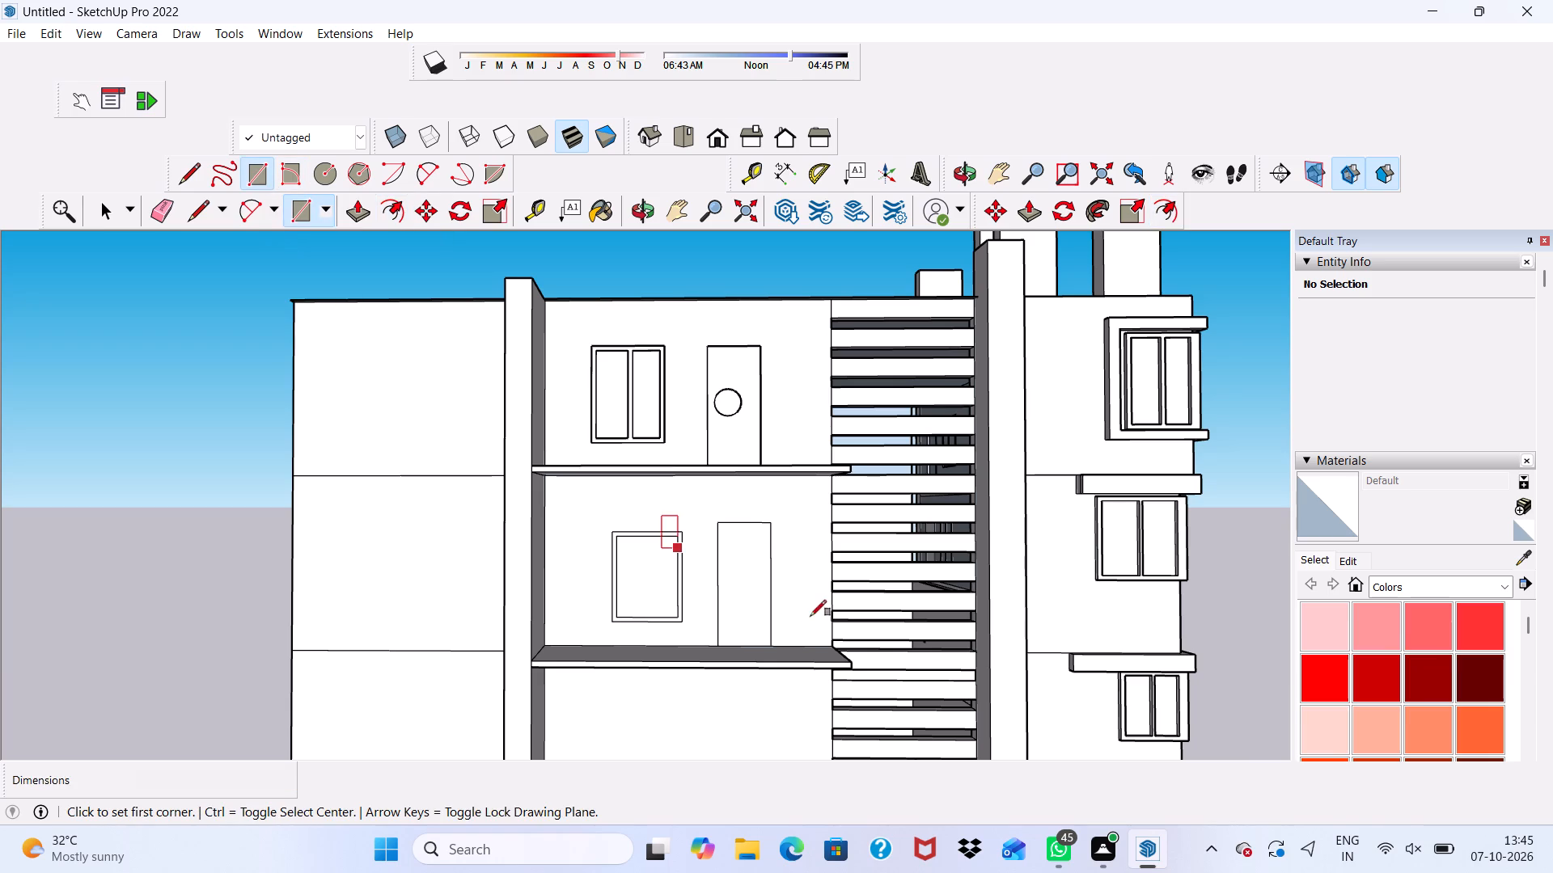
{"action": "scroll", "coordinate": [811, 616], "scroll_direction": "up", "scroll_amount": 12}
{"action": "scroll", "coordinate": [537, 470], "scroll_direction": "up", "scroll_amount": 2}
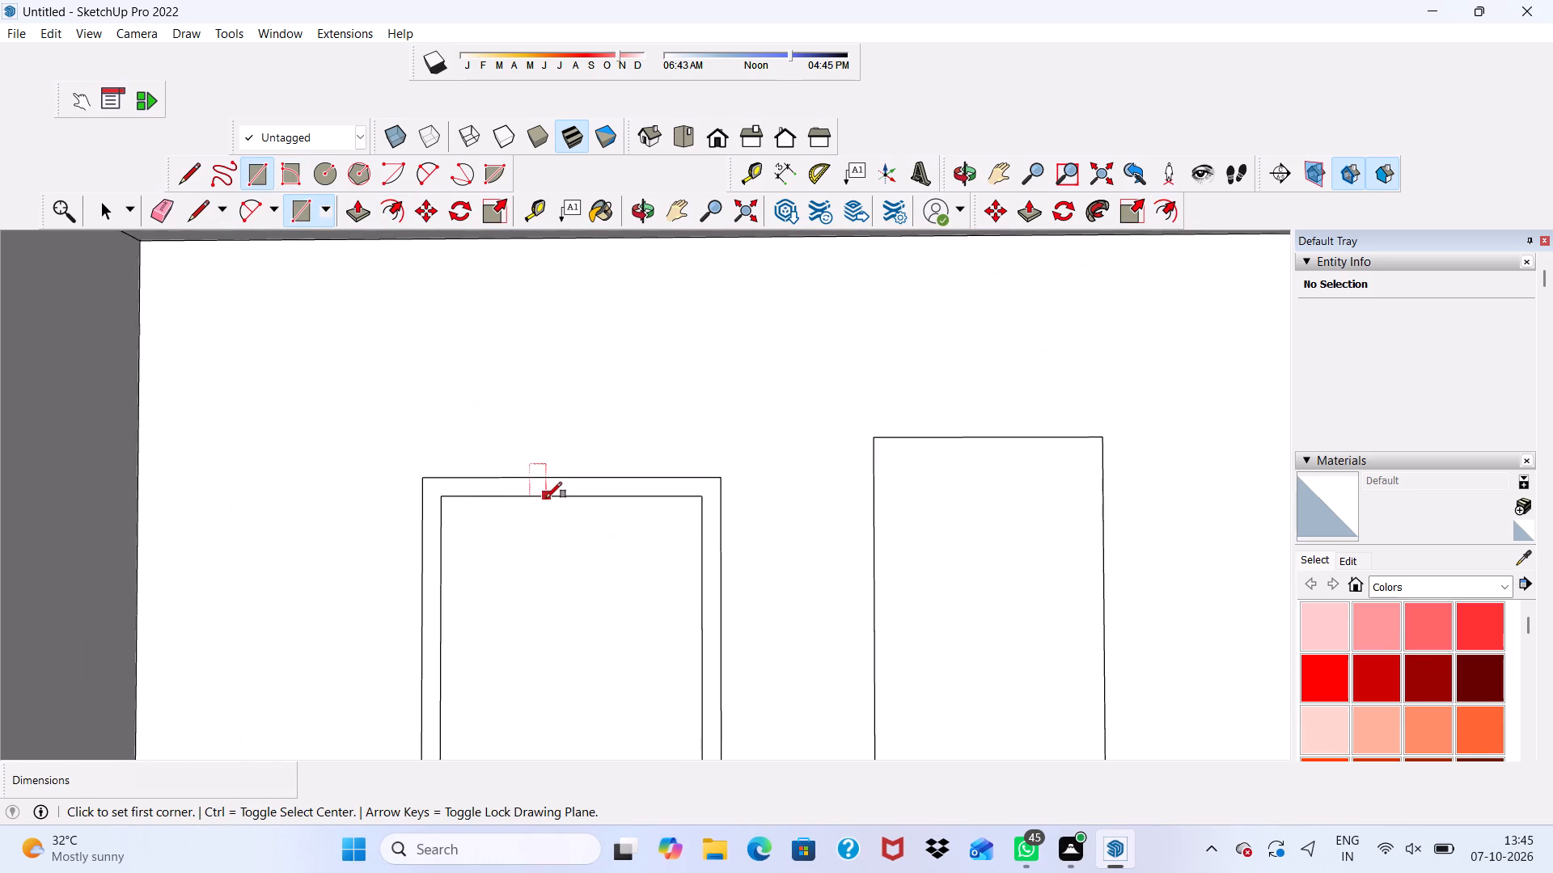
{"action": "left_click", "coordinate": [573, 500]}
{"action": "scroll", "coordinate": [627, 460], "scroll_direction": "down", "scroll_amount": 7}
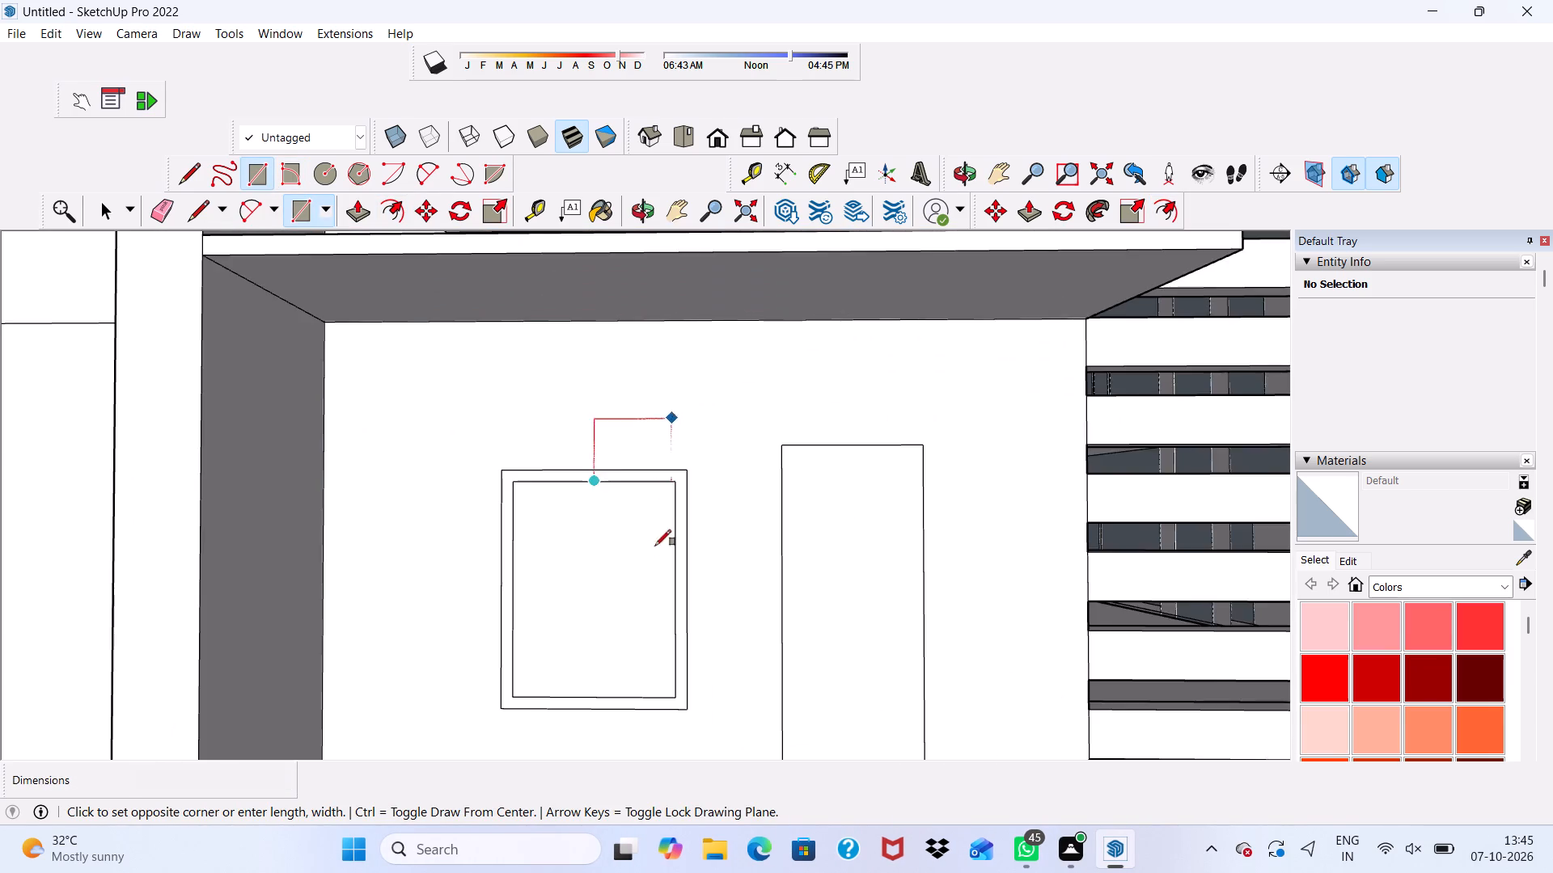
{"action": "scroll", "coordinate": [601, 669], "scroll_direction": "up", "scroll_amount": 8}
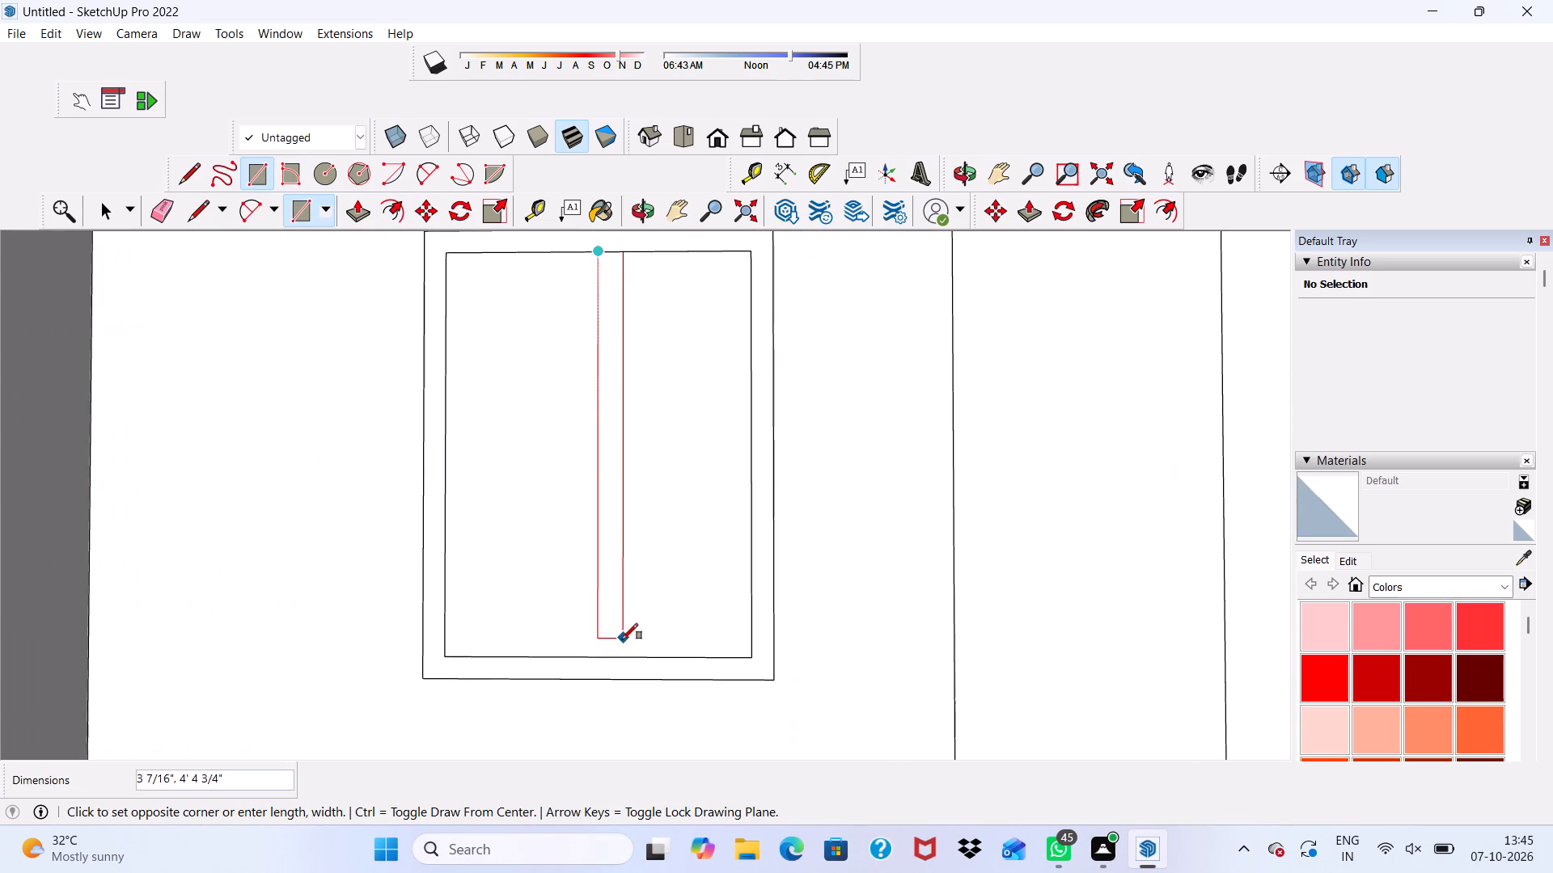
{"action": "left_click", "coordinate": [616, 657]}
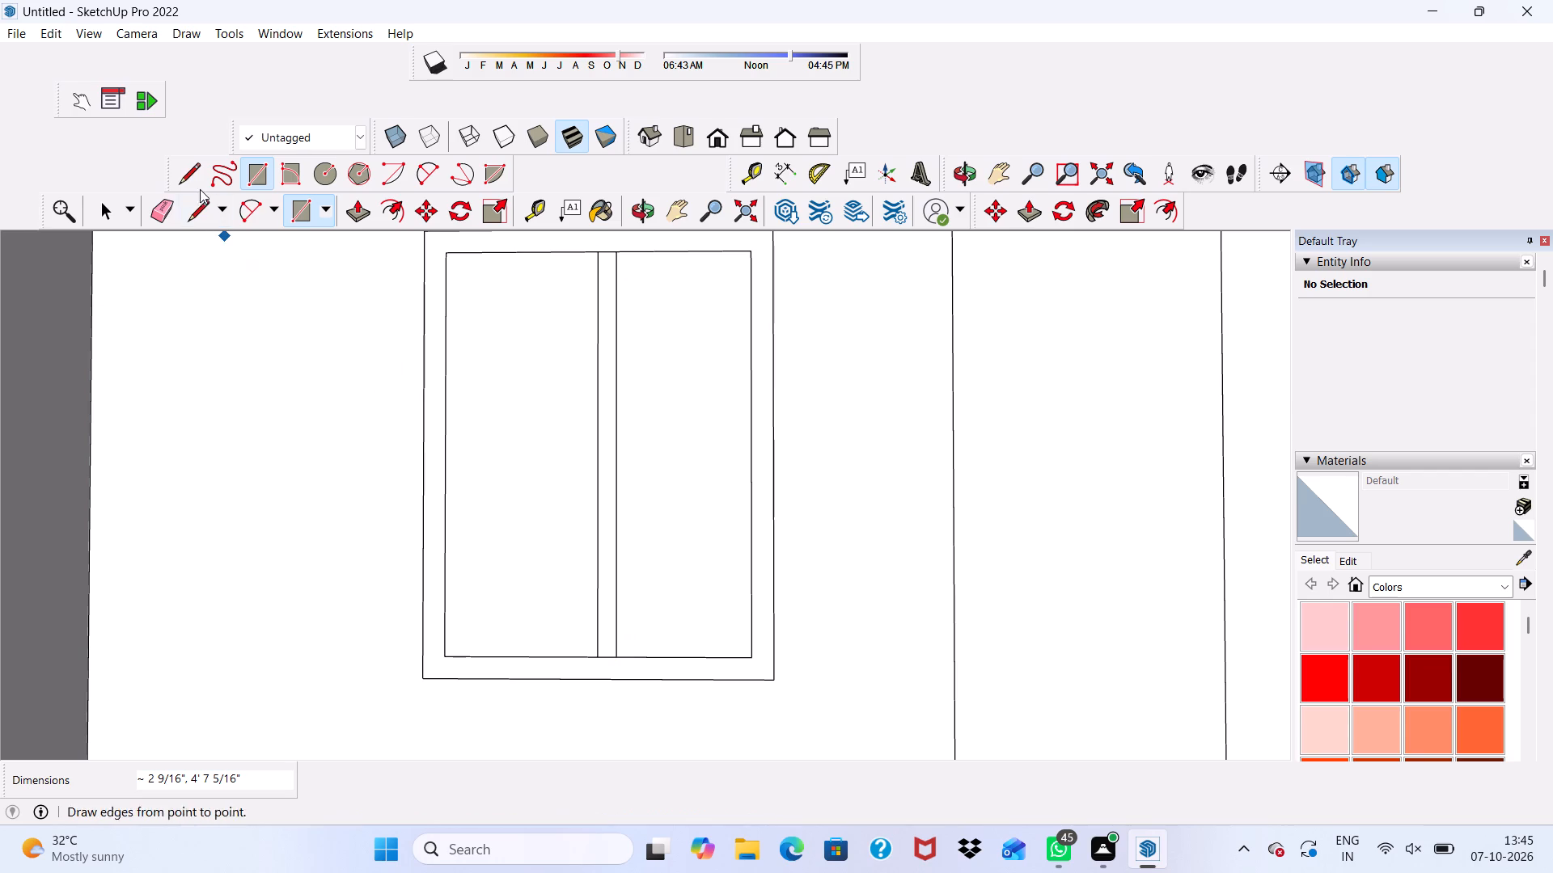
Erase the short edges at the mullion's top and bottom so it merges with the window frame.
{"action": "left_click", "coordinate": [161, 207]}
{"action": "scroll", "coordinate": [593, 308], "scroll_direction": "up", "scroll_amount": 6}
{"action": "scroll", "coordinate": [663, 312], "scroll_direction": "down", "scroll_amount": 8}
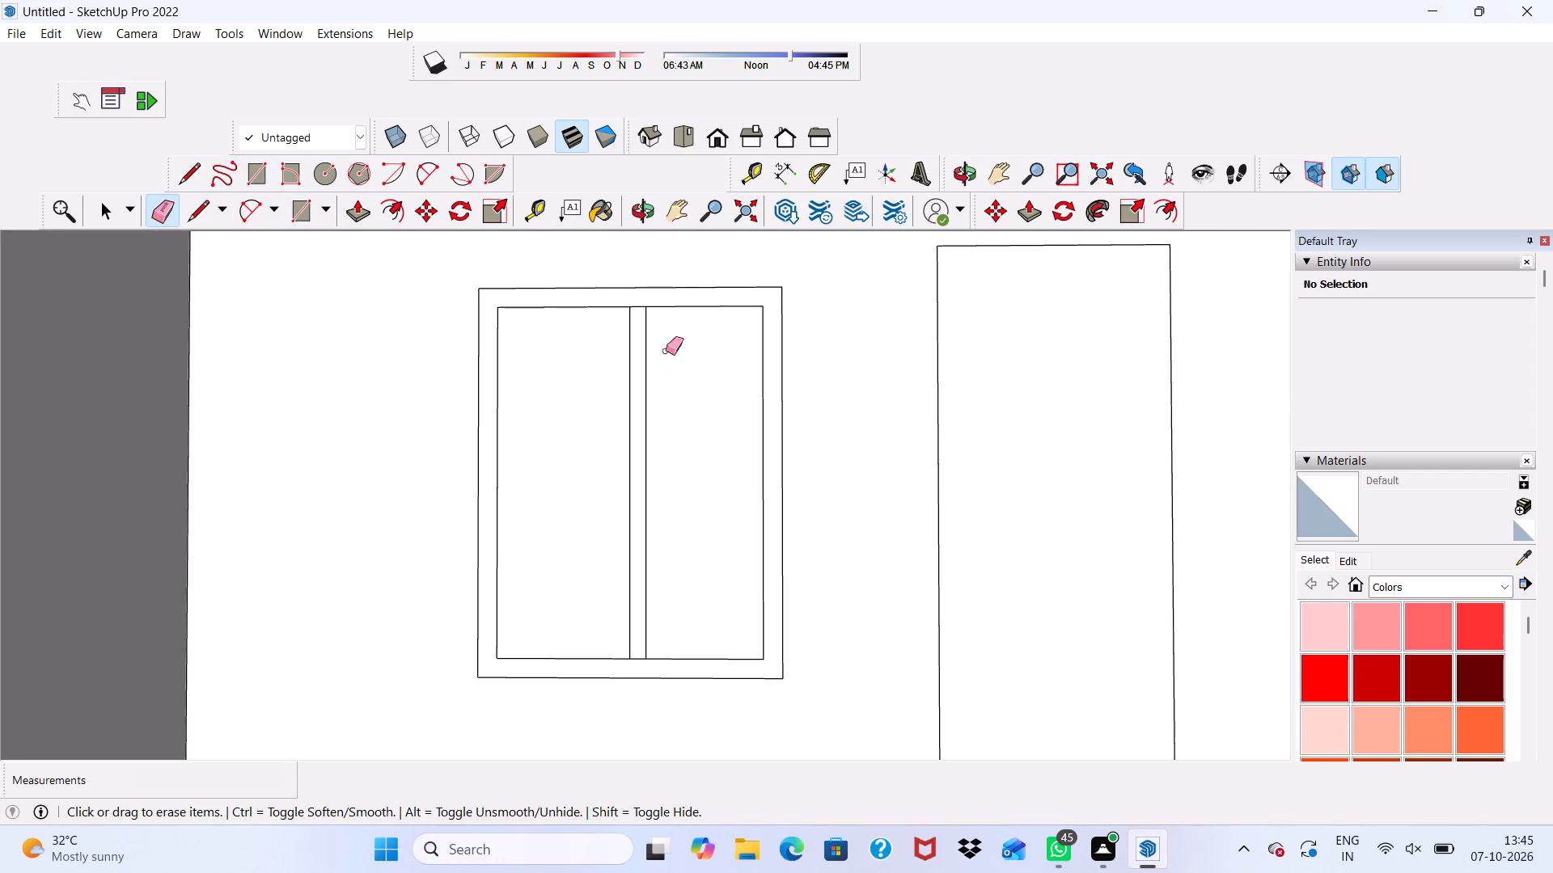
{"action": "scroll", "coordinate": [654, 329], "scroll_direction": "up", "scroll_amount": 10}
{"action": "left_click_drag", "start_coordinate": [634, 299], "coordinate": [641, 299]}
{"action": "scroll", "coordinate": [649, 297], "scroll_direction": "down", "scroll_amount": 8}
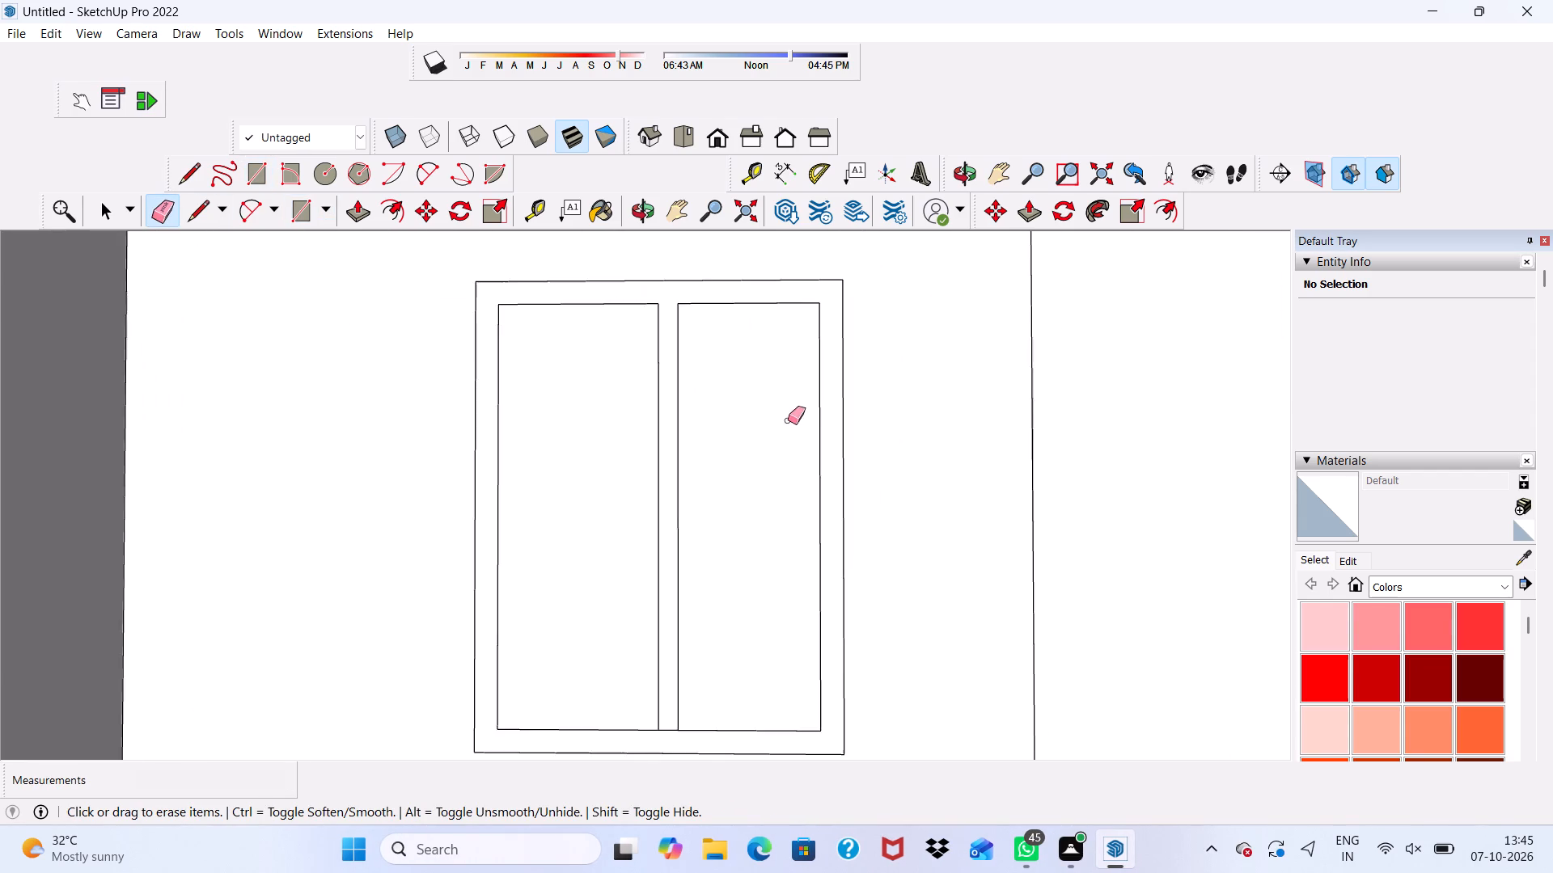
{"action": "scroll", "coordinate": [788, 420], "scroll_direction": "down", "scroll_amount": 7}
{"action": "scroll", "coordinate": [733, 682], "scroll_direction": "up", "scroll_amount": 15}
{"action": "left_click_drag", "start_coordinate": [675, 583], "coordinate": [674, 598]}
Extrude the merged window frame and mullion 3" outward with Push/Pull.
{"action": "scroll", "coordinate": [682, 603], "scroll_direction": "down", "scroll_amount": 3}
{"action": "key", "text": "space"}
{"action": "left_click", "coordinate": [862, 622]}
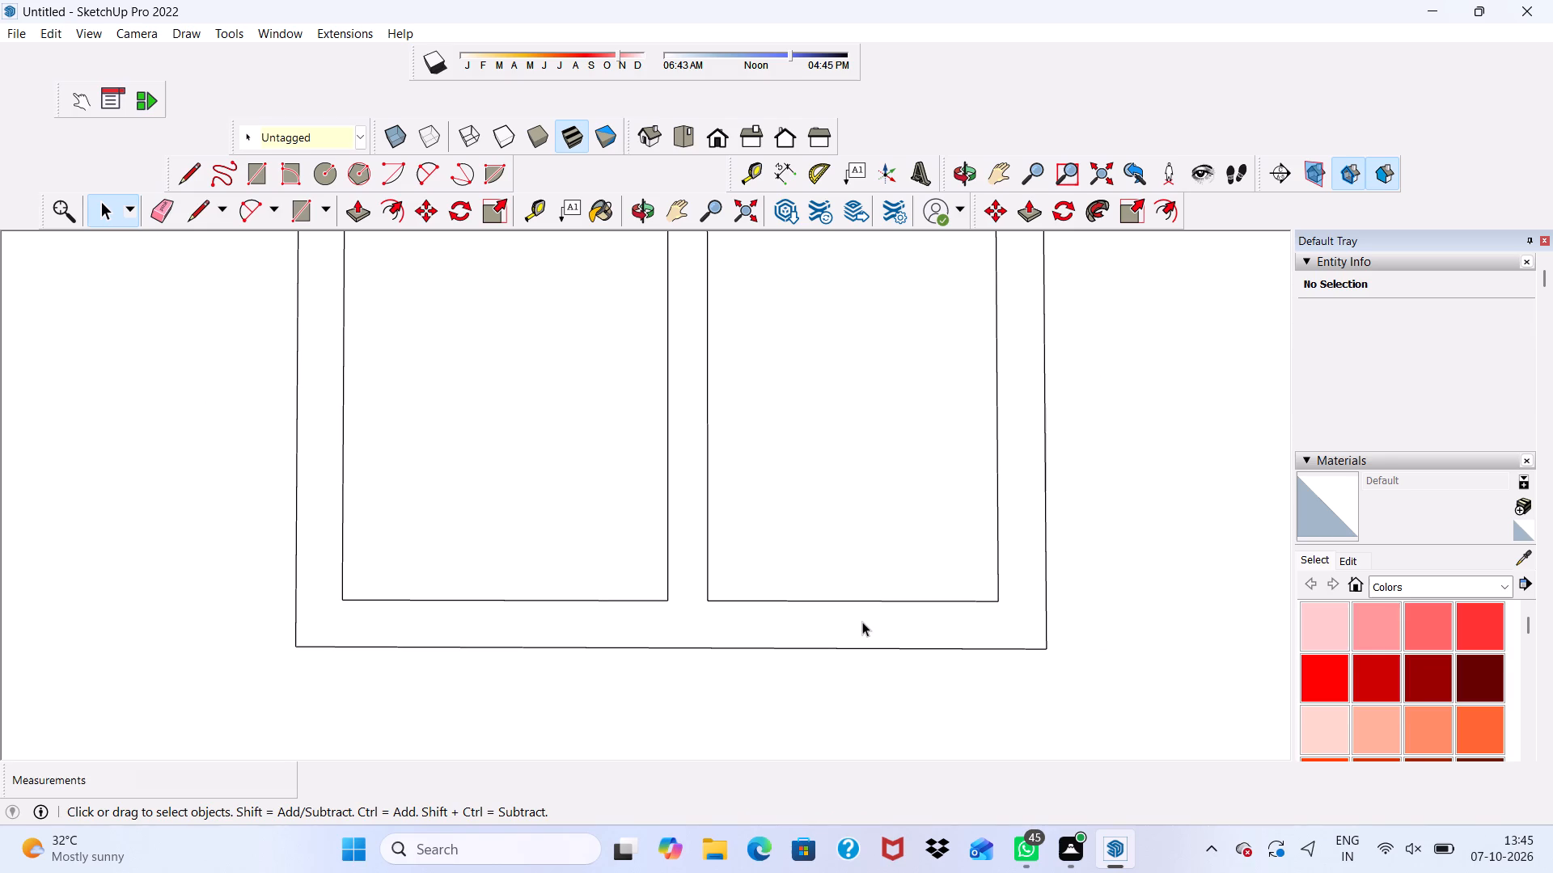
{"action": "left_click", "coordinate": [353, 212]}
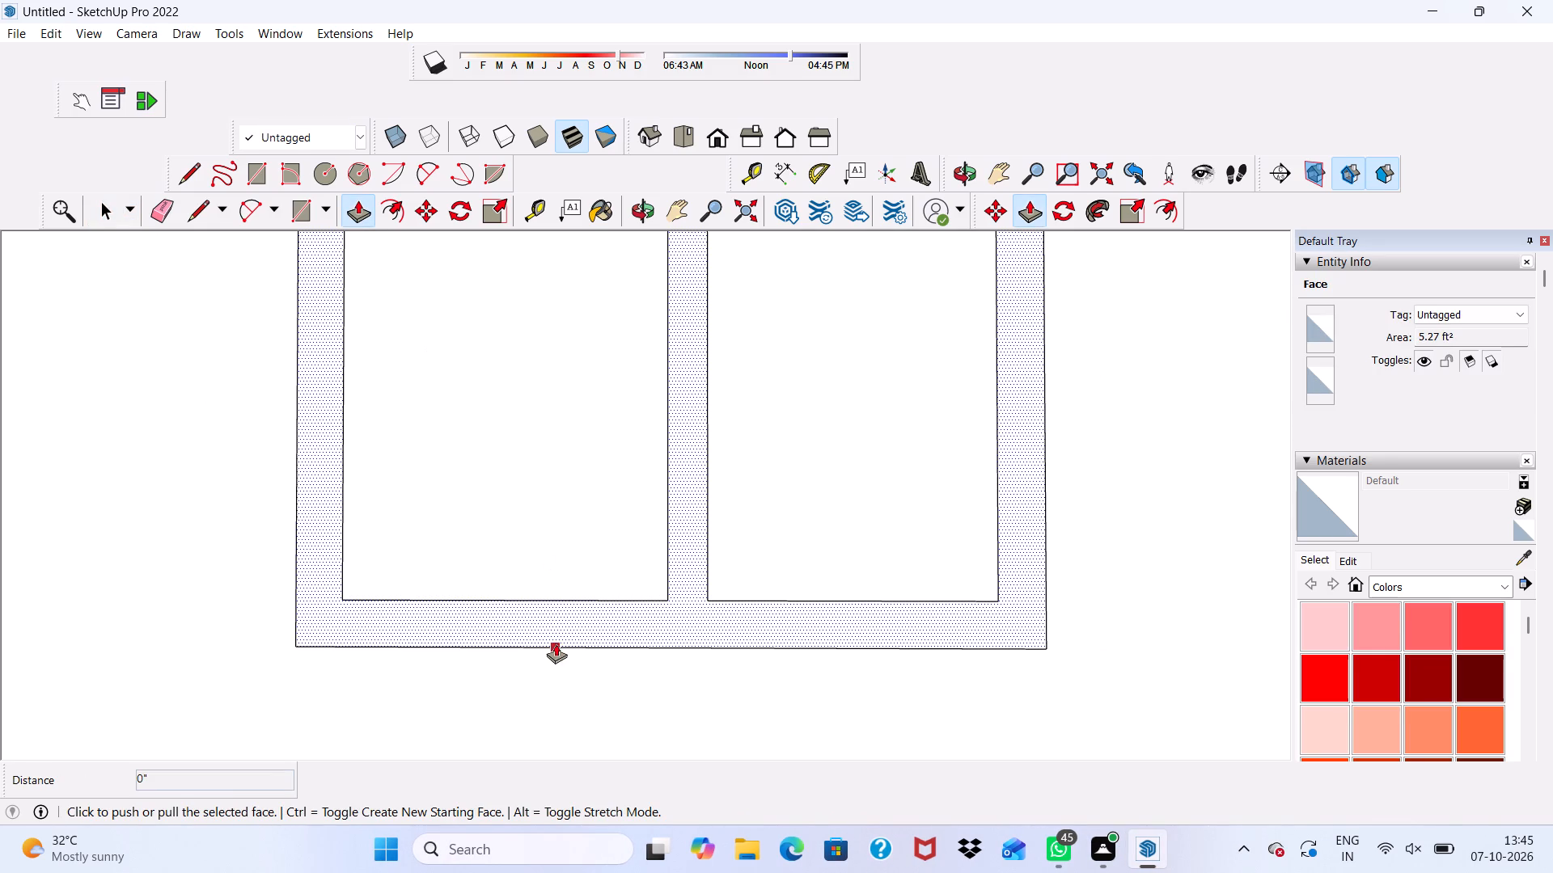
{"action": "left_click", "coordinate": [554, 630]}
{"action": "type", "text": "3\""}
{"action": "key", "text": "Return"}
Extrude the door face beside this window 3" out from the balcony wall.
{"action": "scroll", "coordinate": [502, 655], "scroll_direction": "down", "scroll_amount": 18}
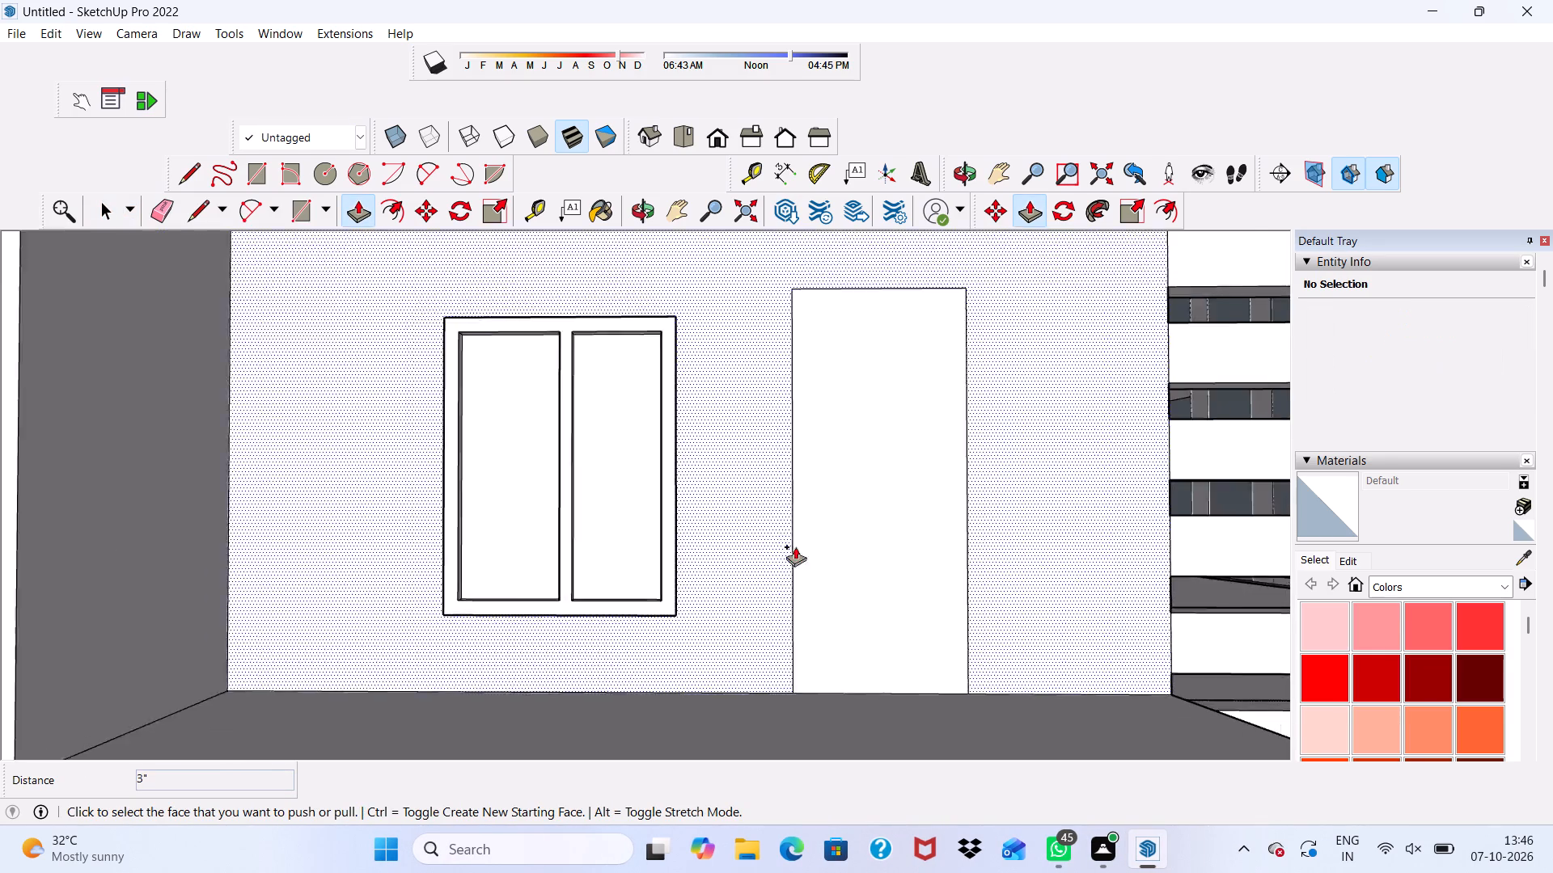
{"action": "left_click", "coordinate": [859, 491]}
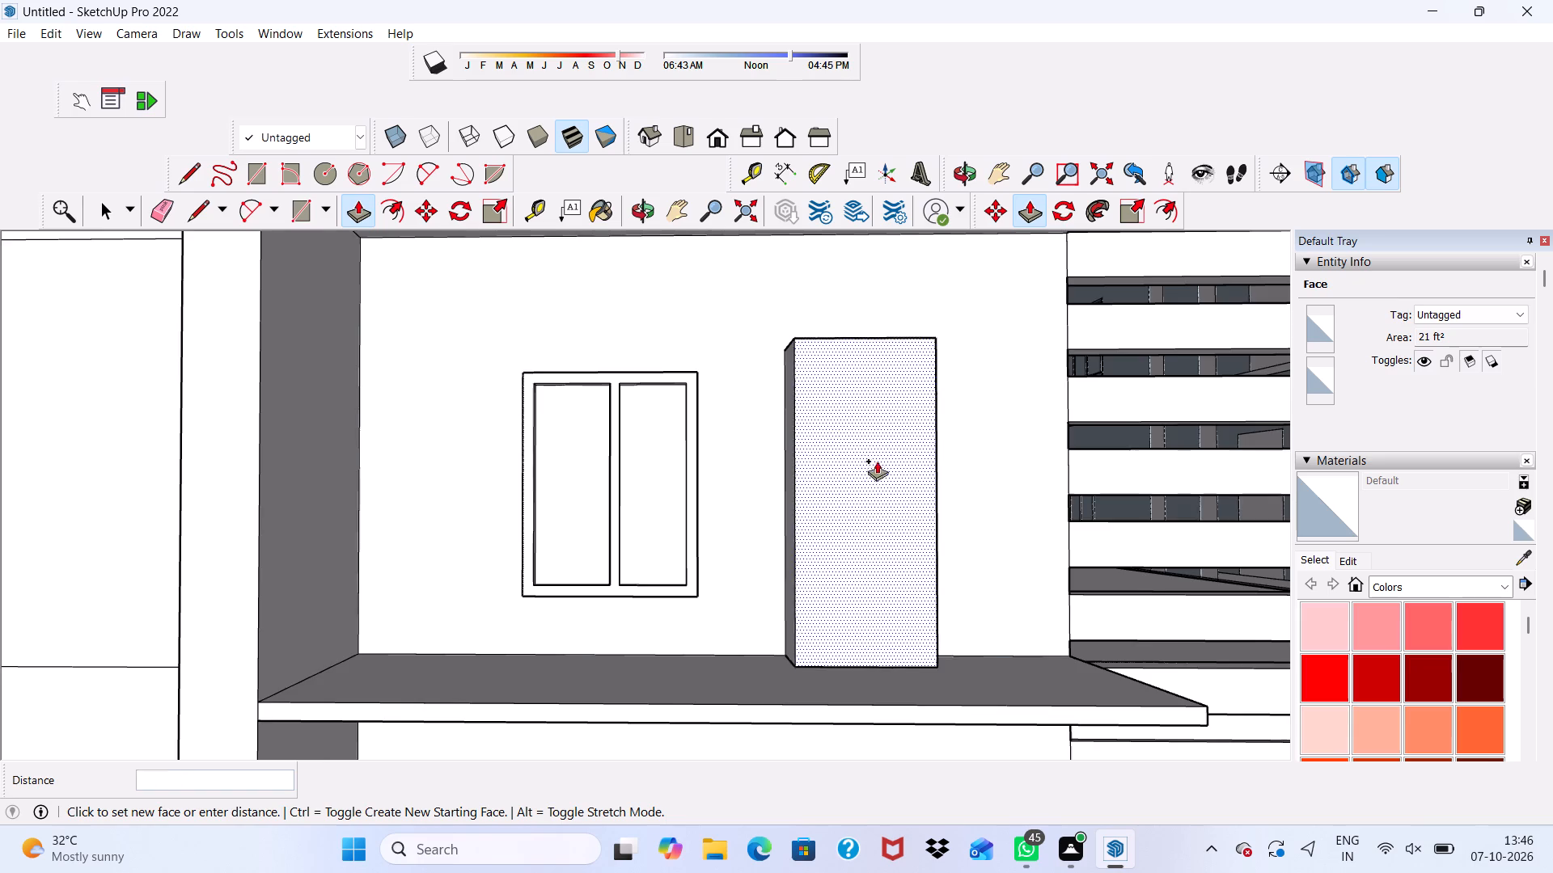
{"action": "scroll", "coordinate": [884, 474], "scroll_direction": "down", "scroll_amount": 1}
{"action": "type", "text": "3\""}
{"action": "key", "text": "Return"}
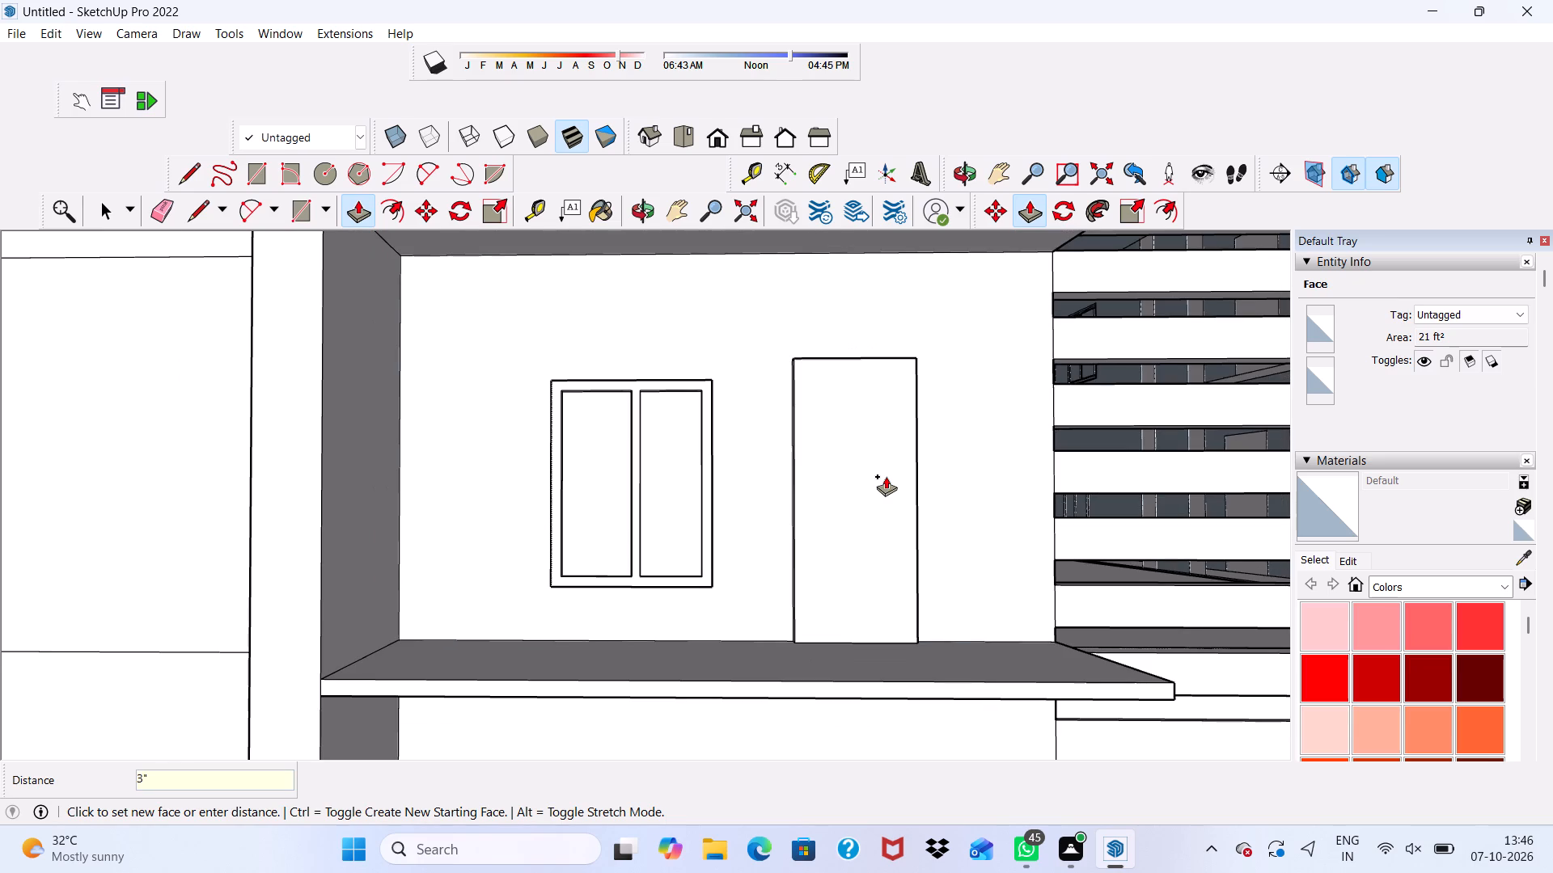
Draw a circle of 9" radius on the extruded door's front face, around mid-height.
{"action": "scroll", "coordinate": [872, 502], "scroll_direction": "down", "scroll_amount": 5}
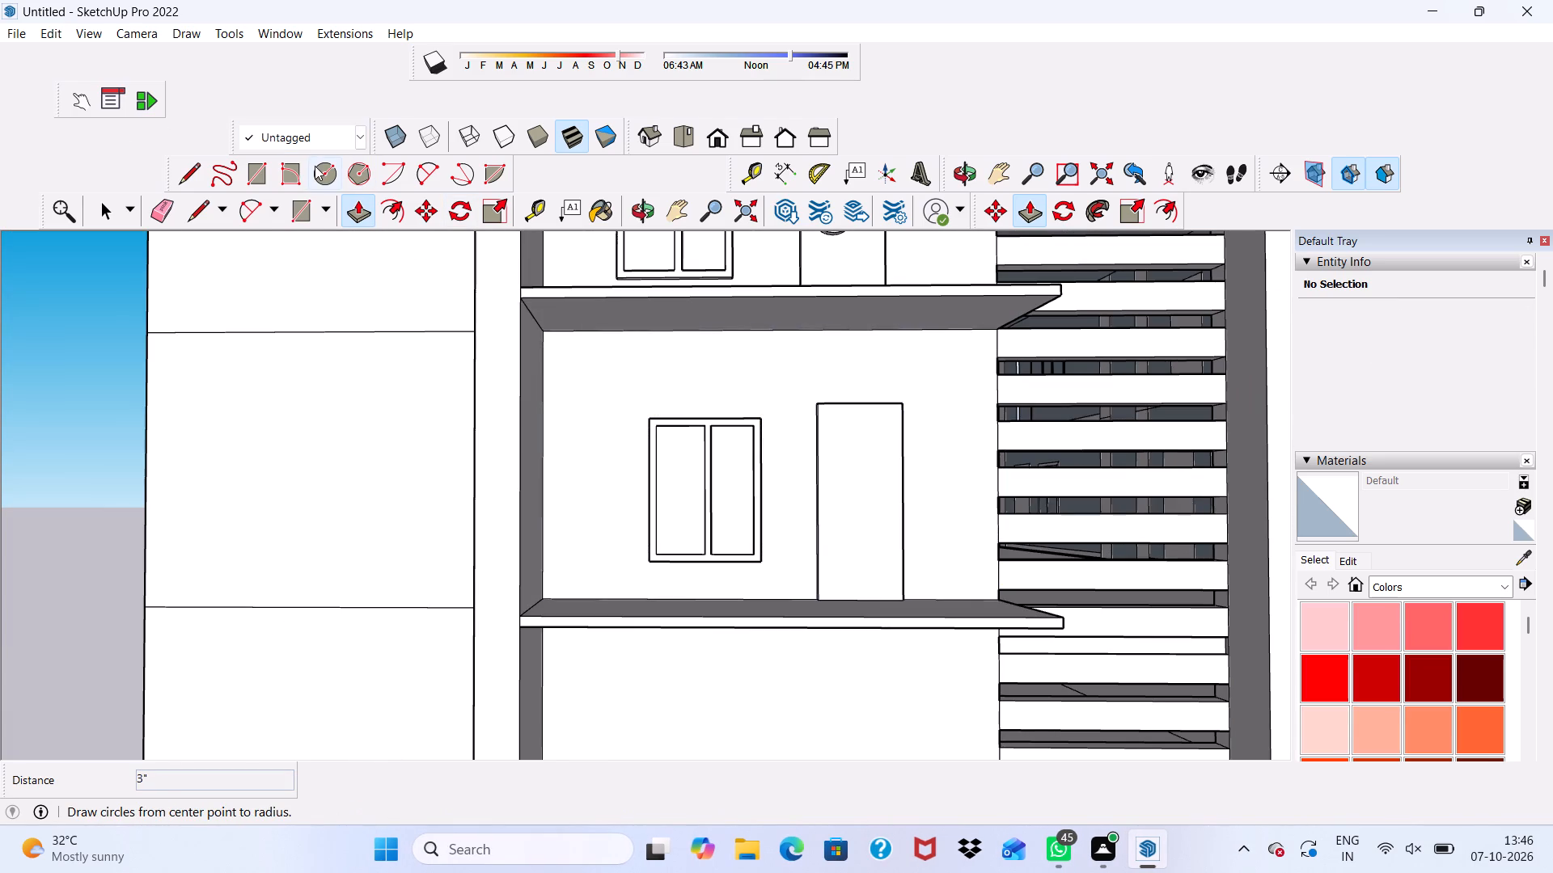
{"action": "left_click", "coordinate": [323, 168]}
{"action": "scroll", "coordinate": [946, 528], "scroll_direction": "up", "scroll_amount": 8}
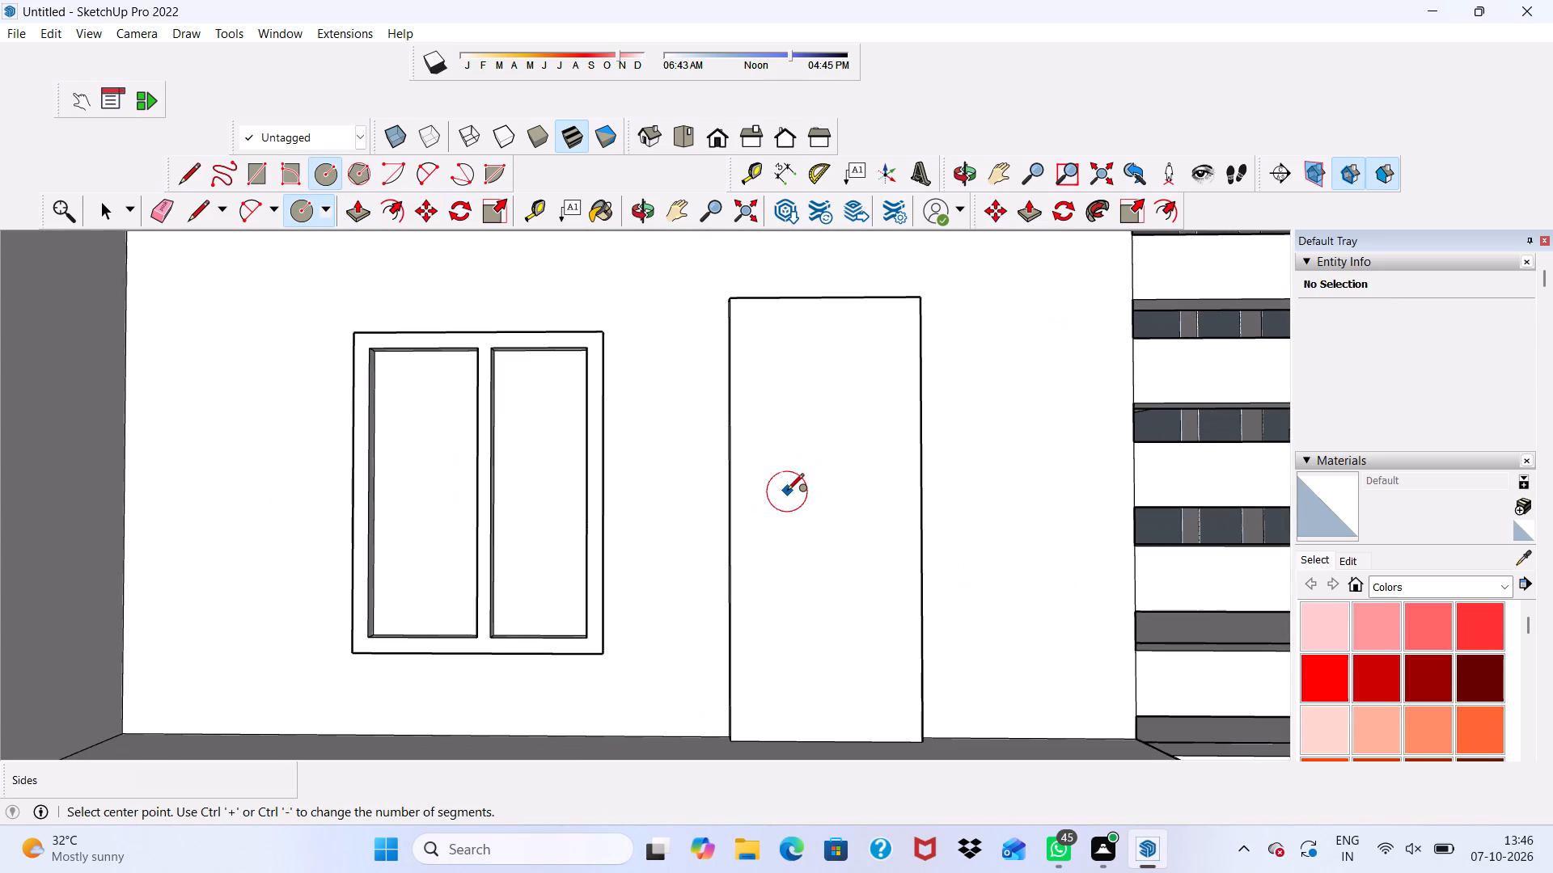
{"action": "left_click", "coordinate": [787, 491]}
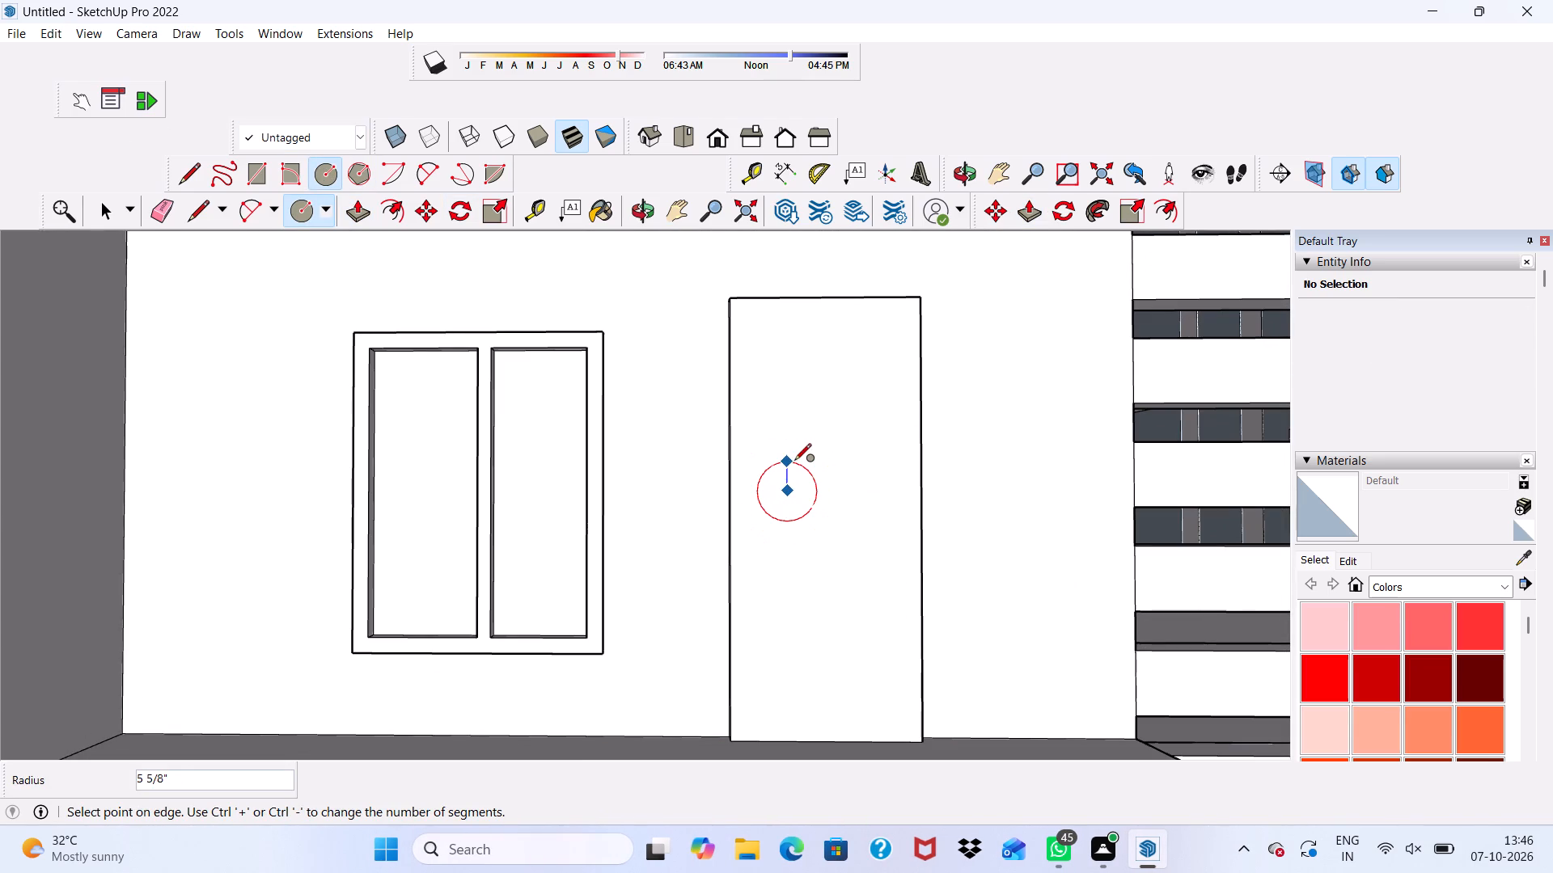
{"action": "left_click", "coordinate": [796, 453]}
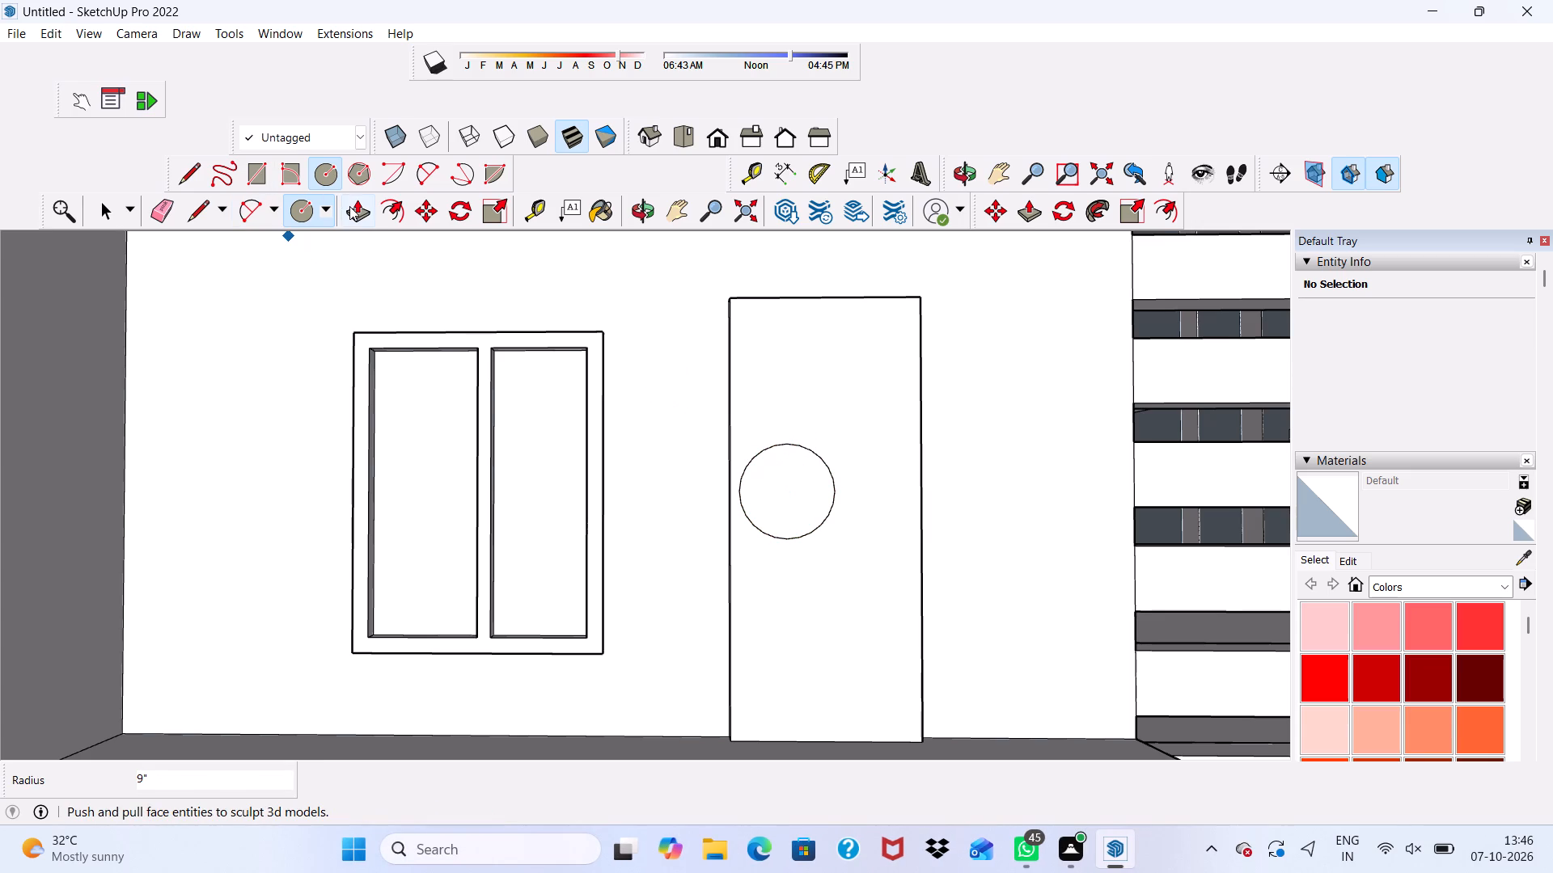
Extrude the circle on this door 3" outward with Push/Pull.
{"action": "left_click", "coordinate": [349, 206]}
{"action": "left_click", "coordinate": [797, 479]}
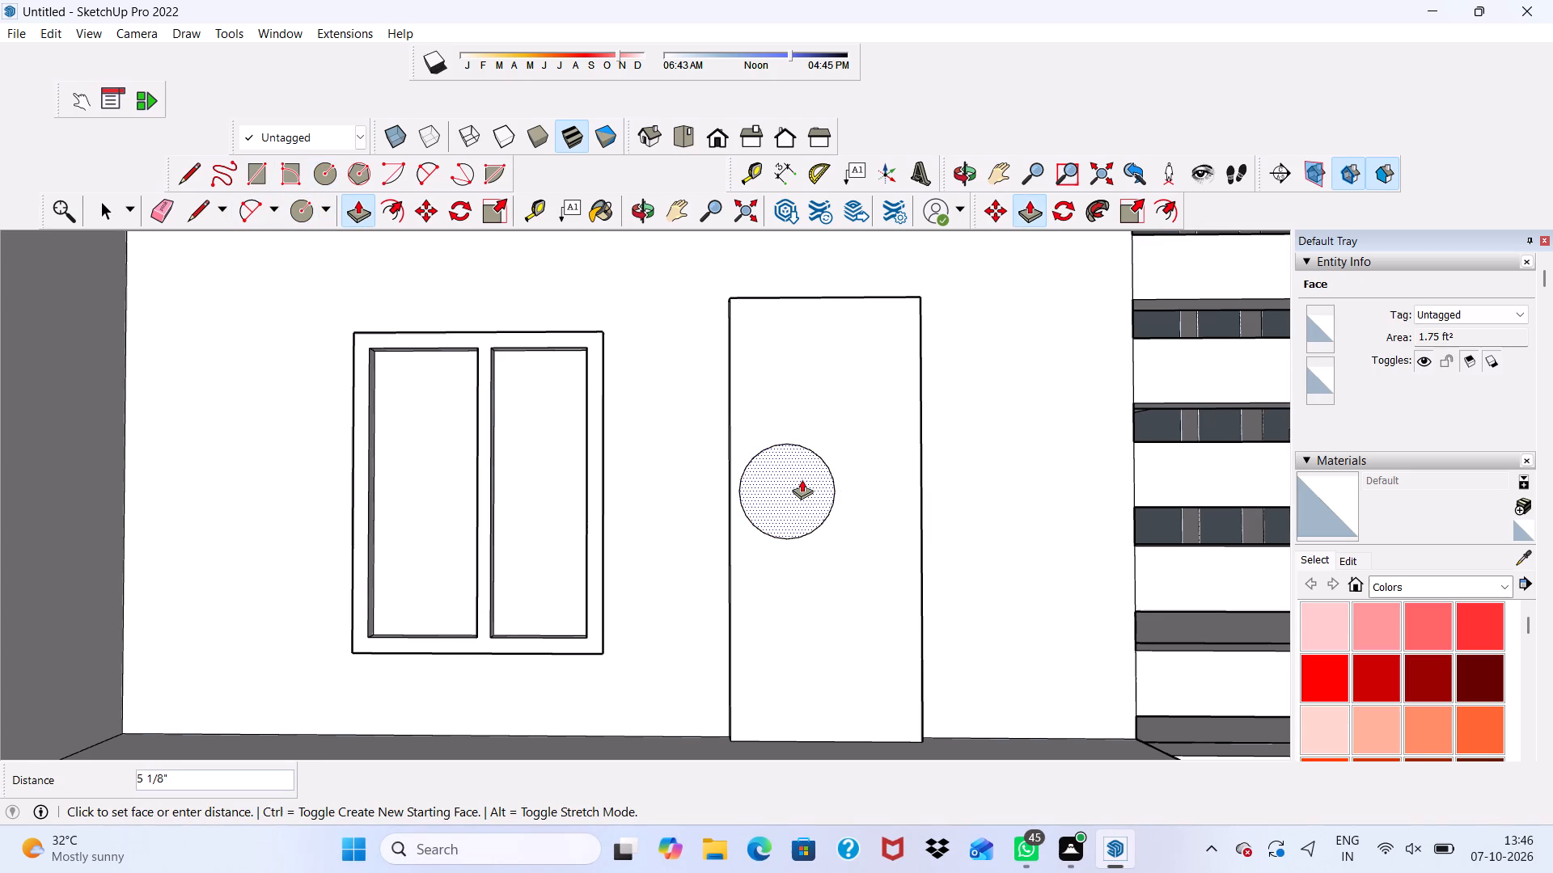
{"action": "type", "text": "3\""}
{"action": "key", "text": "Return"}
{"action": "scroll", "coordinate": [819, 476], "scroll_direction": "down", "scroll_amount": 11}
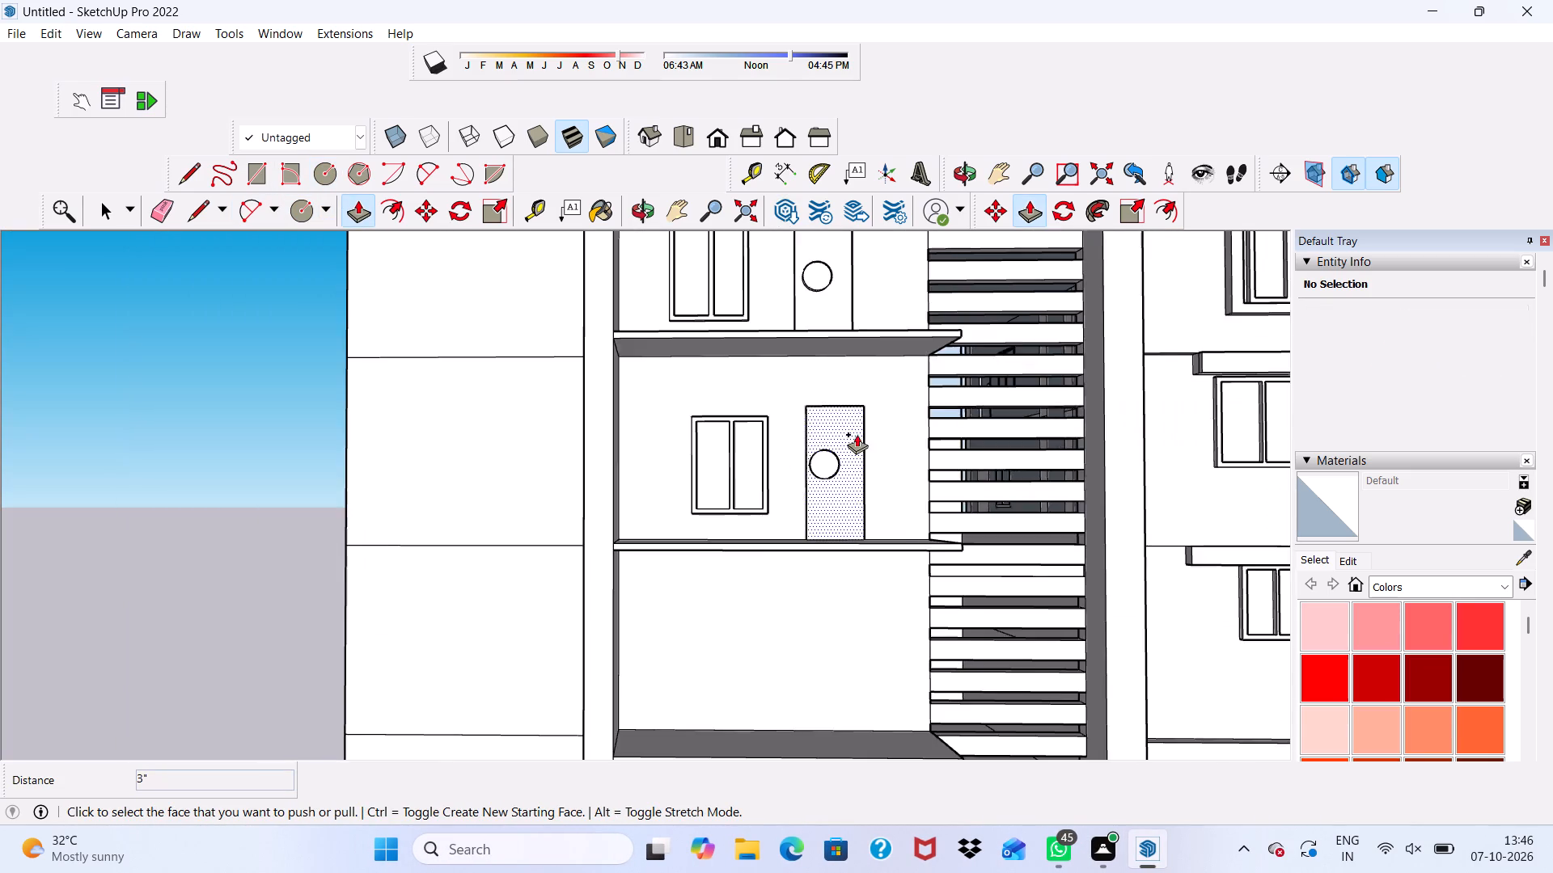
{"action": "scroll", "coordinate": [857, 434], "scroll_direction": "down", "scroll_amount": 4}
{"action": "key", "text": "space"}
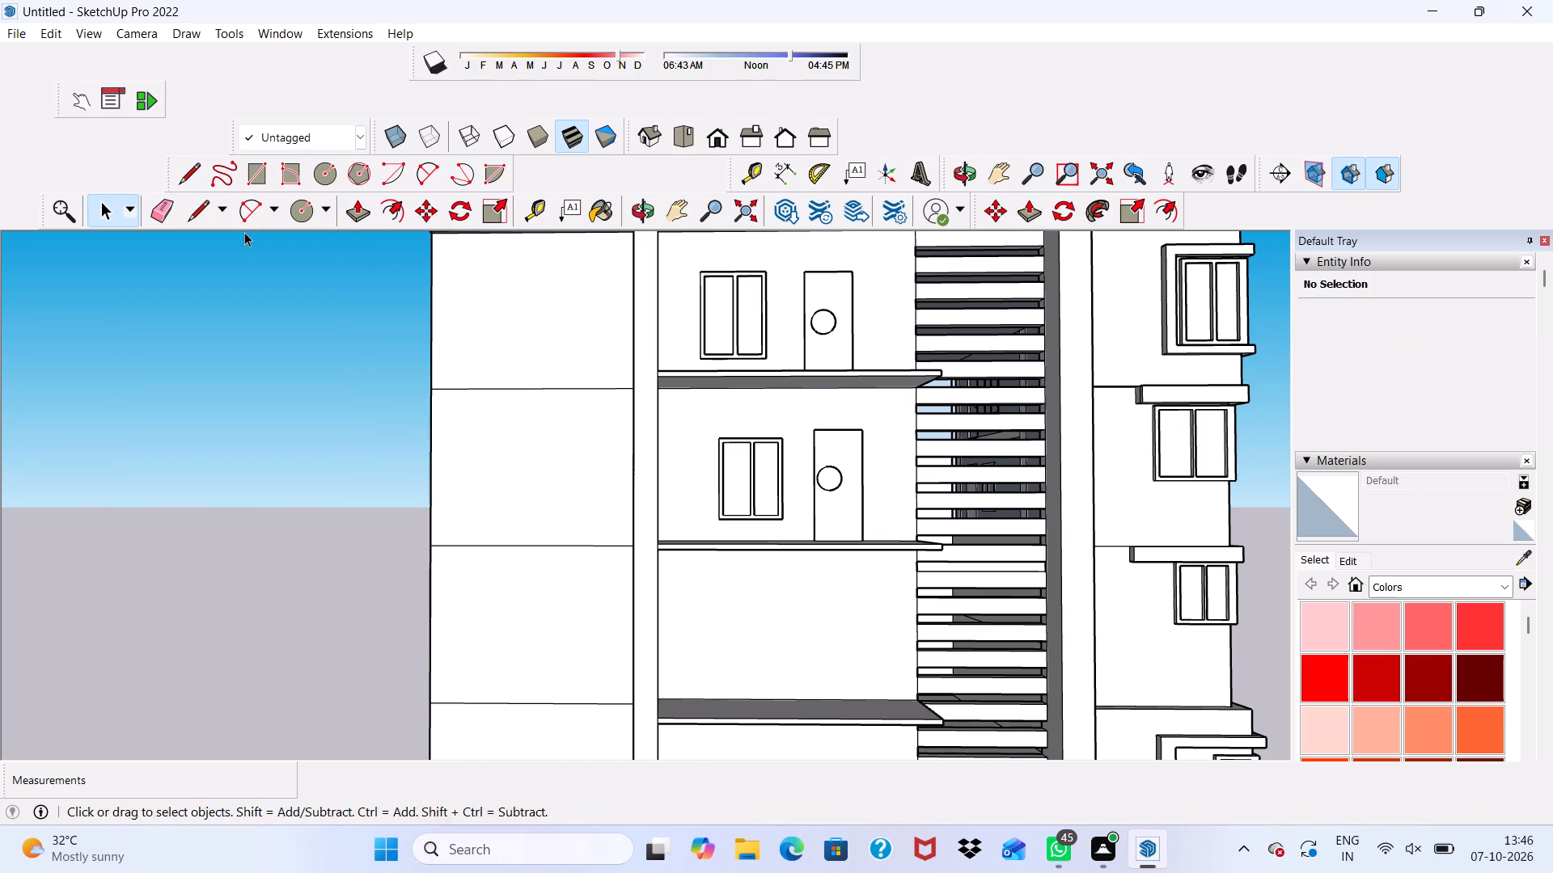
Draw a 3' by 7' door rectangle on the balcony wall of the next floor down, standing on the slab.
{"action": "left_click", "coordinate": [243, 175]}
{"action": "scroll", "coordinate": [892, 729], "scroll_direction": "up", "scroll_amount": 7}
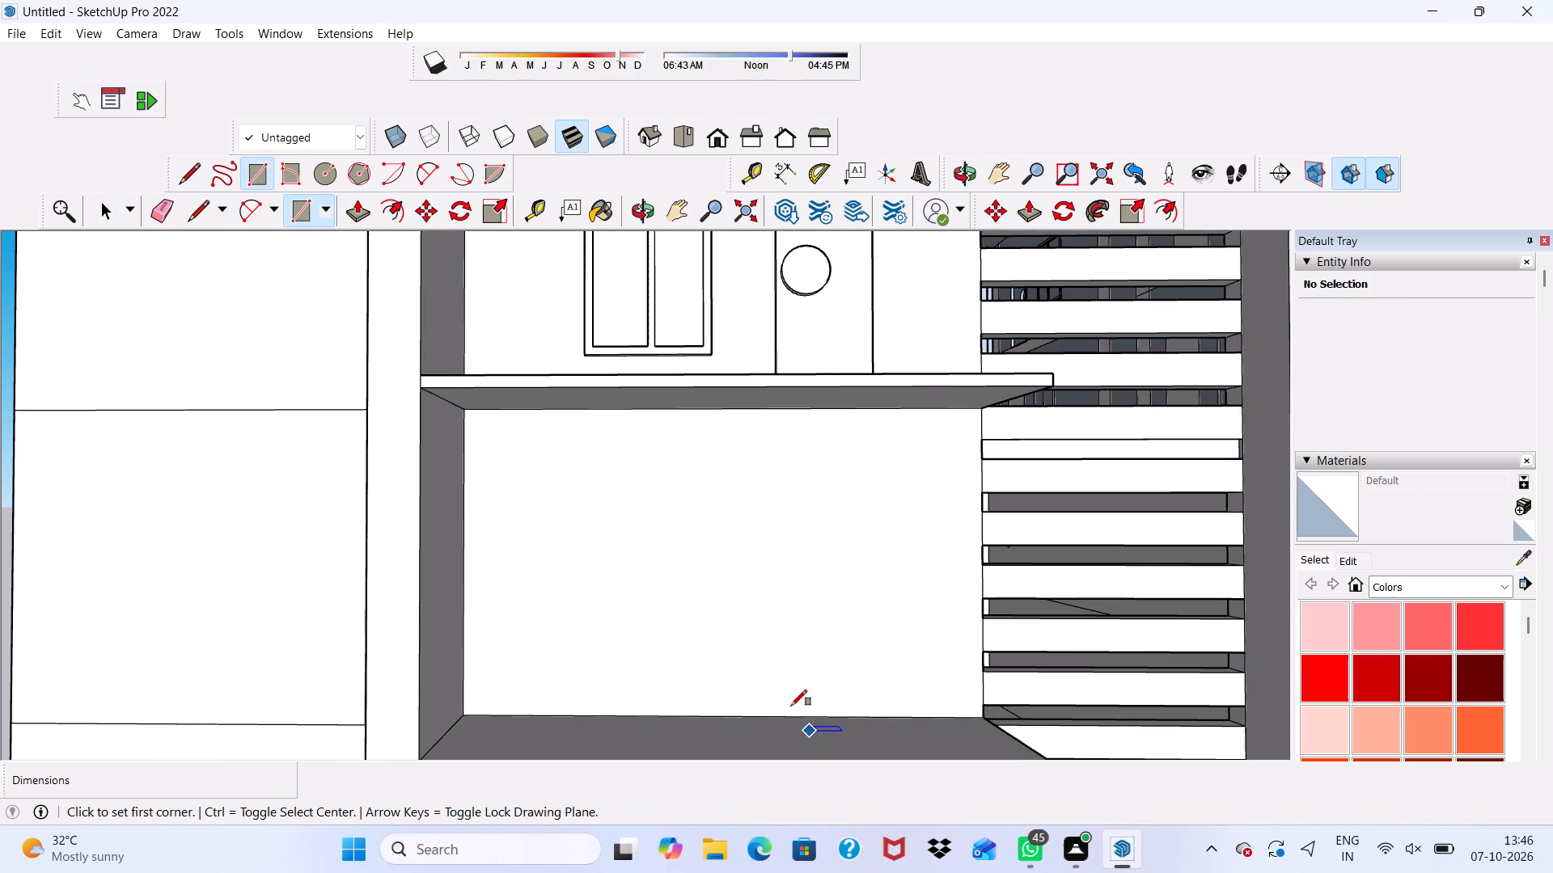
{"action": "left_click", "coordinate": [807, 714]}
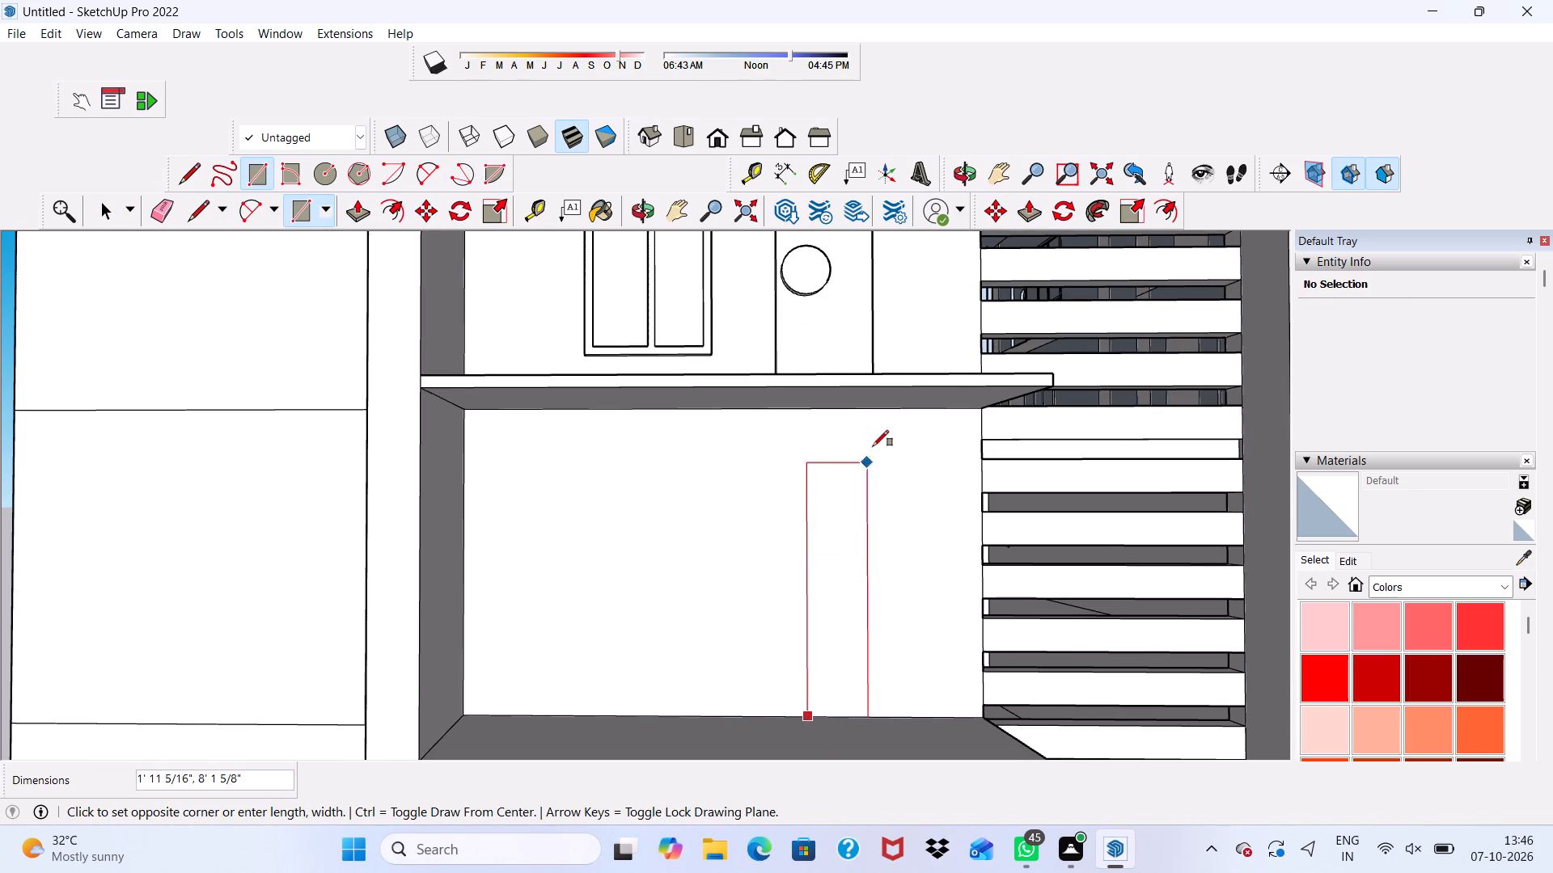
{"action": "type", "text": "3',7'"}
{"action": "key", "text": "Return"}
Draw a window rectangle about 3'8" wide and 4'9" high beside that door and offset its outline 3" inward.
{"action": "scroll", "coordinate": [637, 565], "scroll_direction": "down", "scroll_amount": 1}
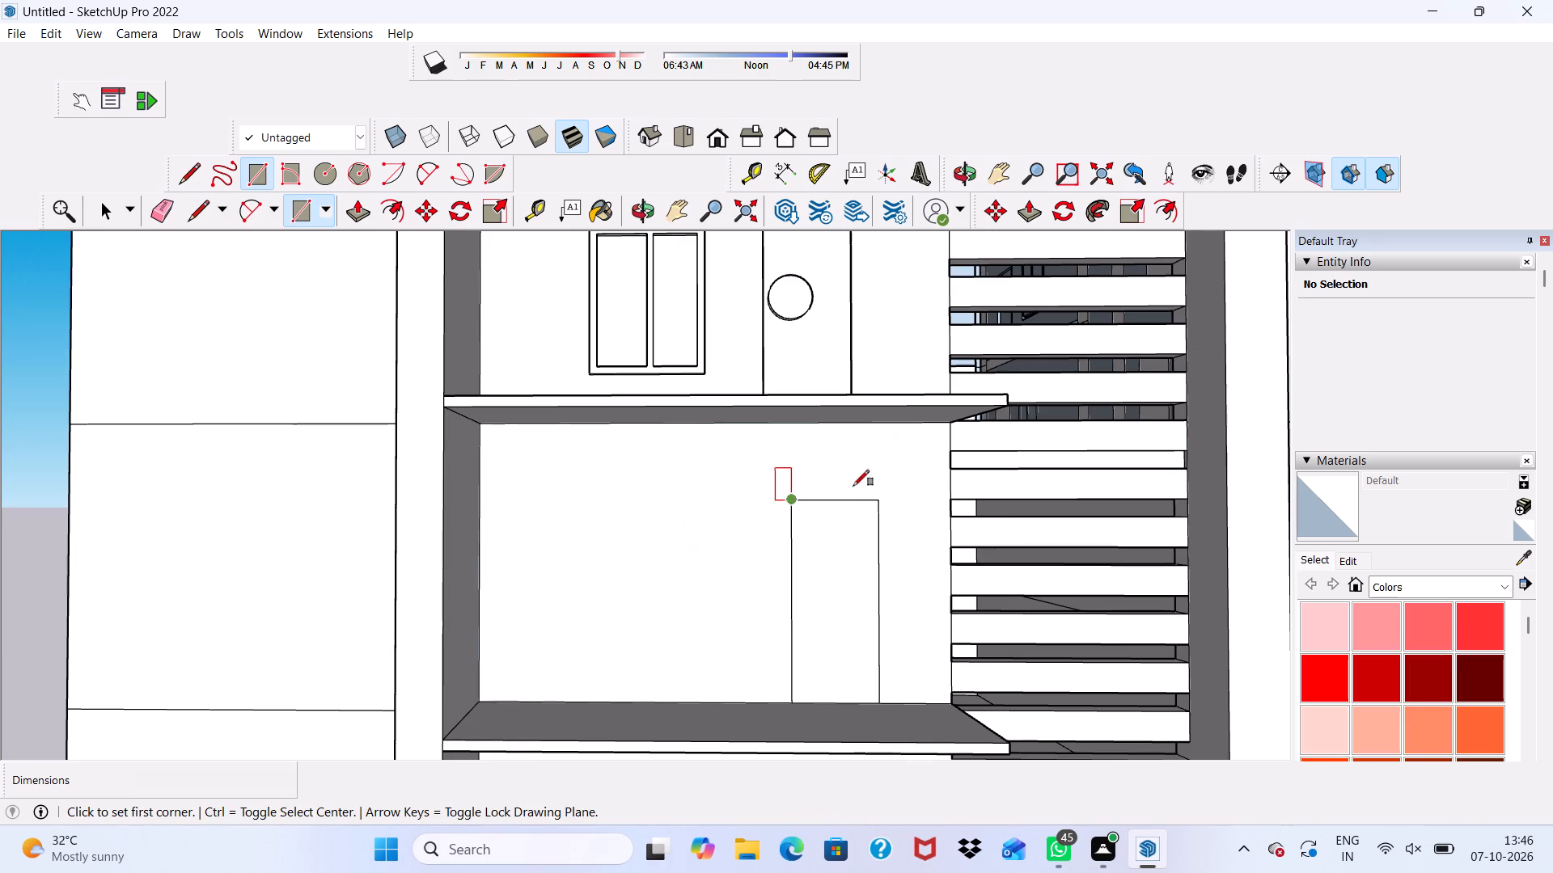
{"action": "left_click", "coordinate": [631, 518]}
{"action": "left_click", "coordinate": [736, 656]}
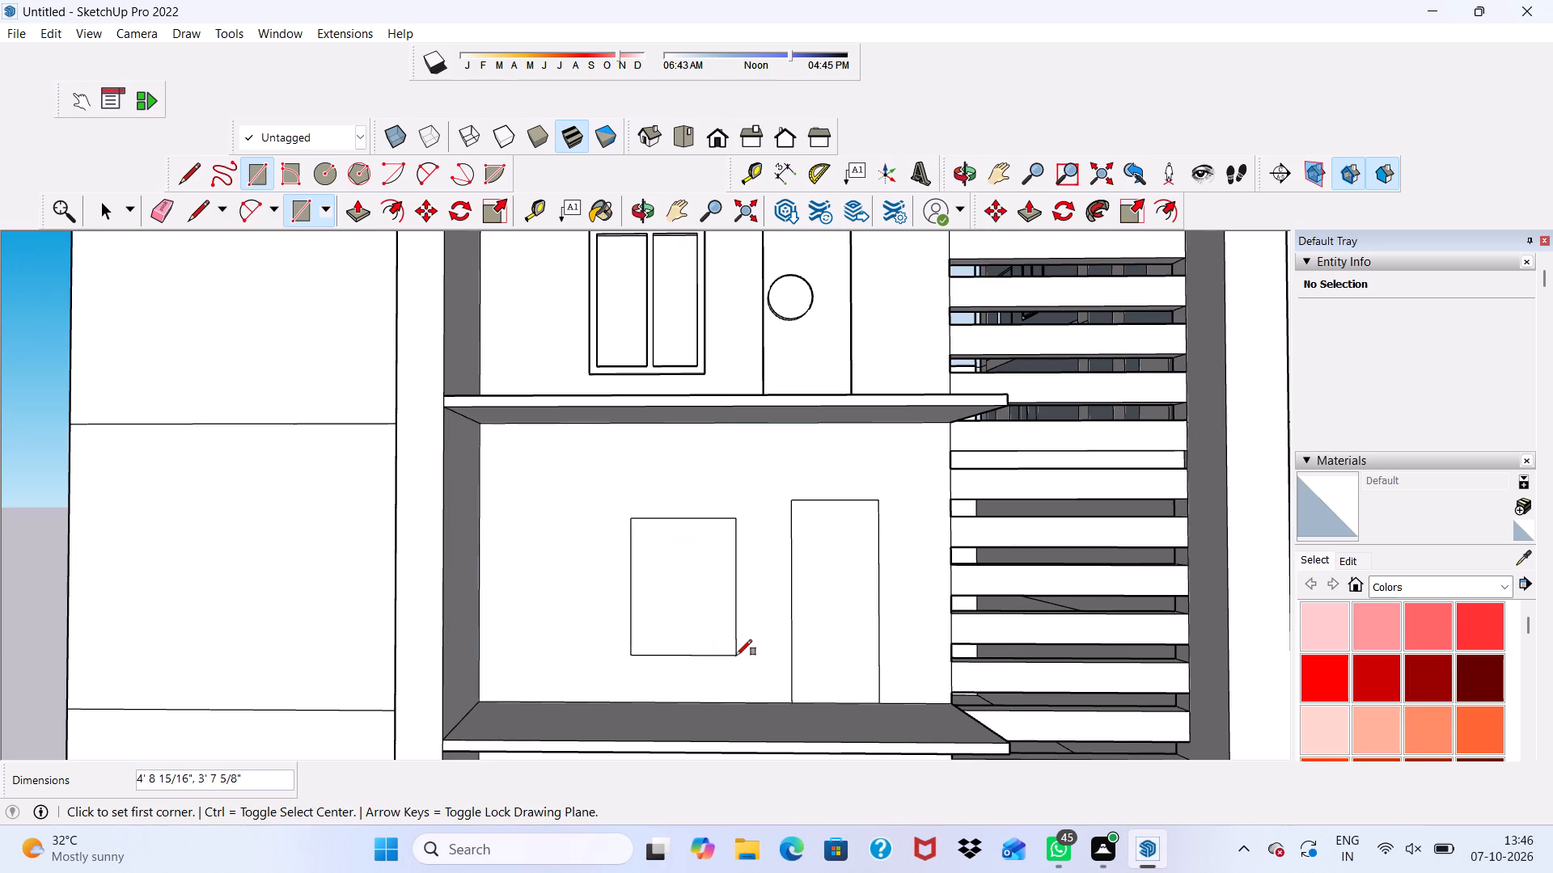
{"action": "left_click", "coordinate": [392, 207]}
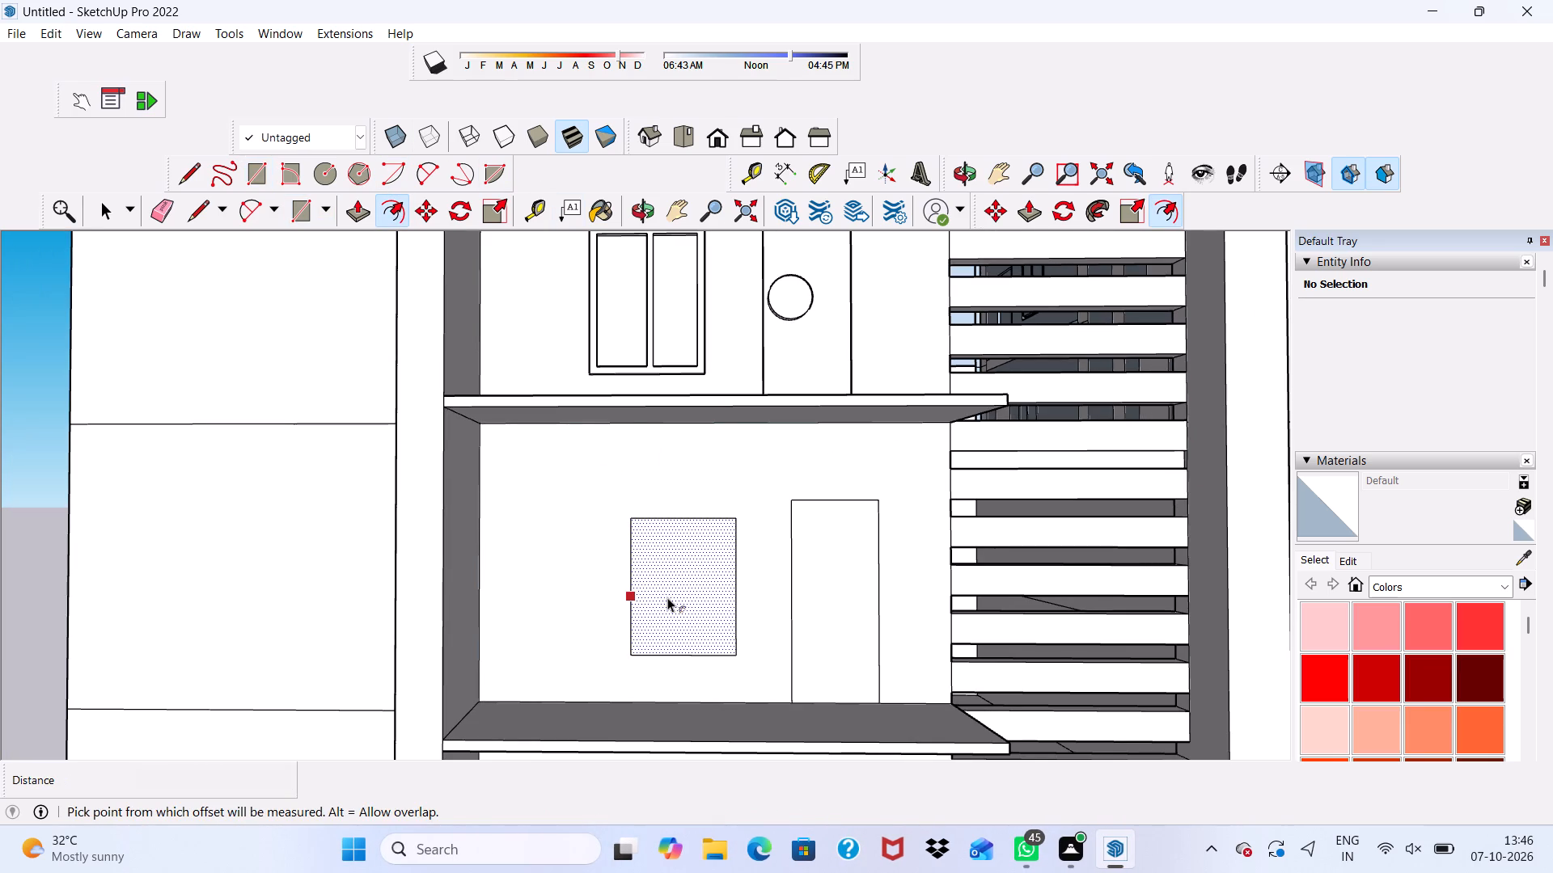
{"action": "left_click", "coordinate": [666, 597]}
{"action": "type", "text": "3\""}
{"action": "key", "text": "Return"}
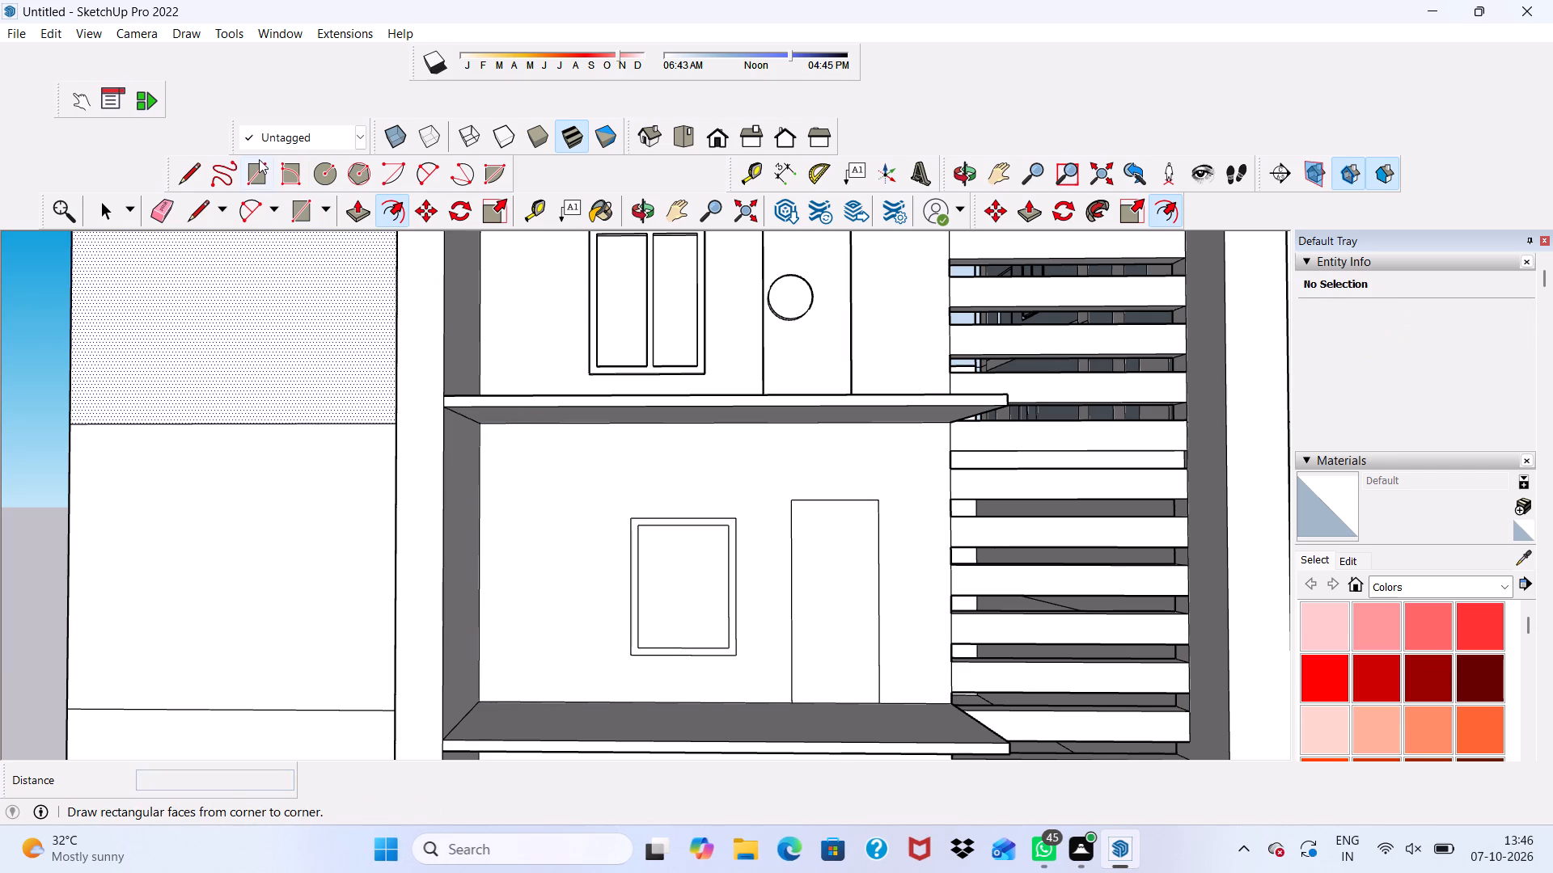
Draw a vertical mullion rectangle about 2" wide inside the new window, from the inner outline's top midpoint to its bottom edge.
{"action": "left_click_drag", "start_coordinate": [255, 165], "coordinate": [257, 195]}
{"action": "scroll", "coordinate": [642, 540], "scroll_direction": "up", "scroll_amount": 4}
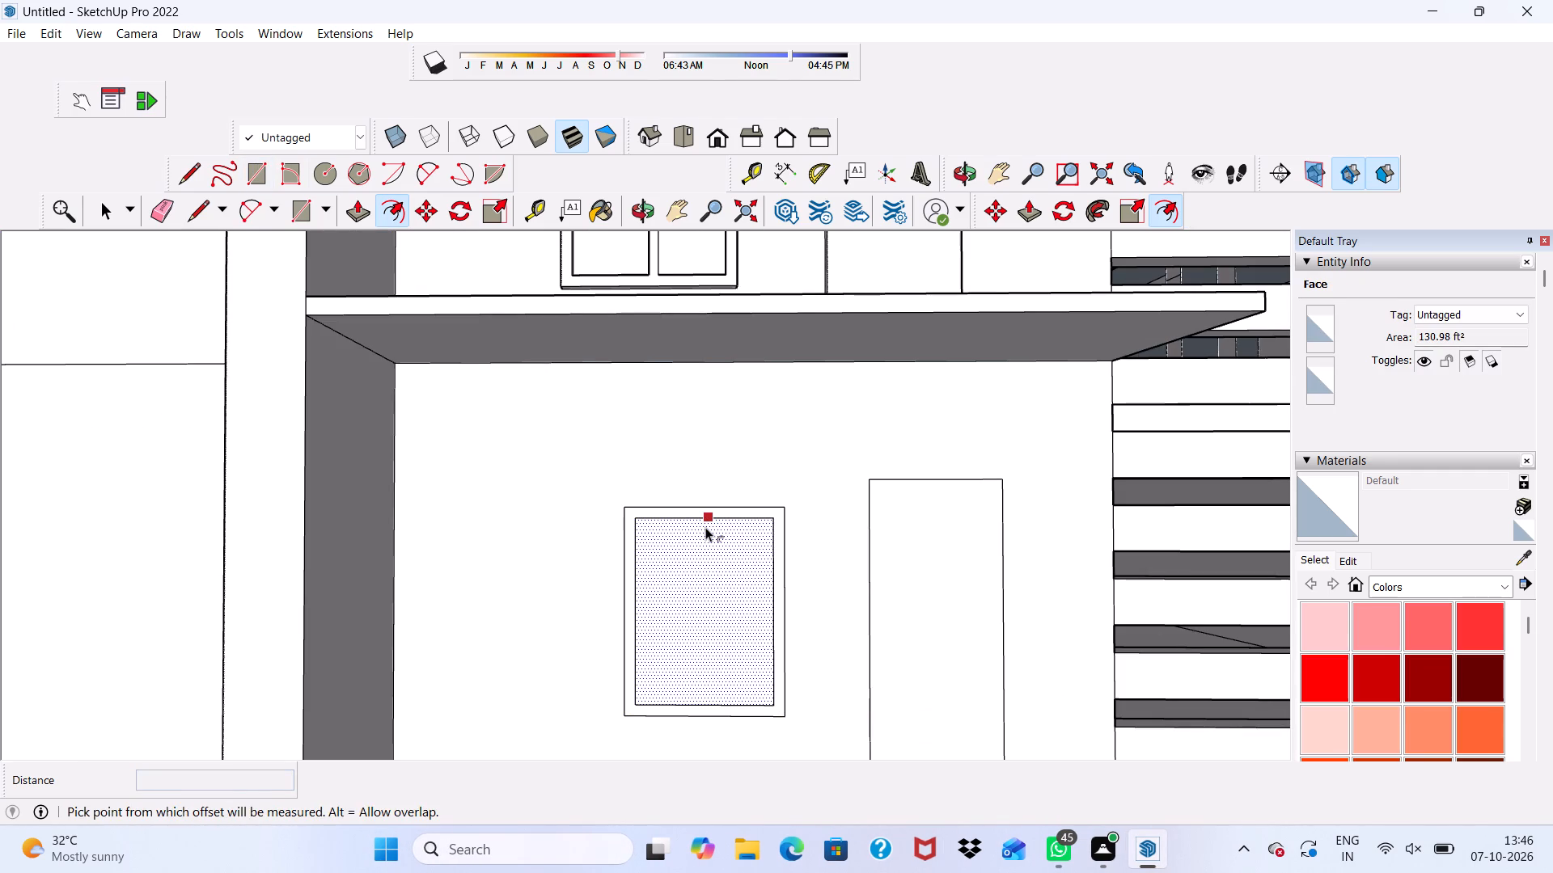
{"action": "key", "text": "space"}
{"action": "left_click_drag", "start_coordinate": [257, 167], "coordinate": [279, 247]}
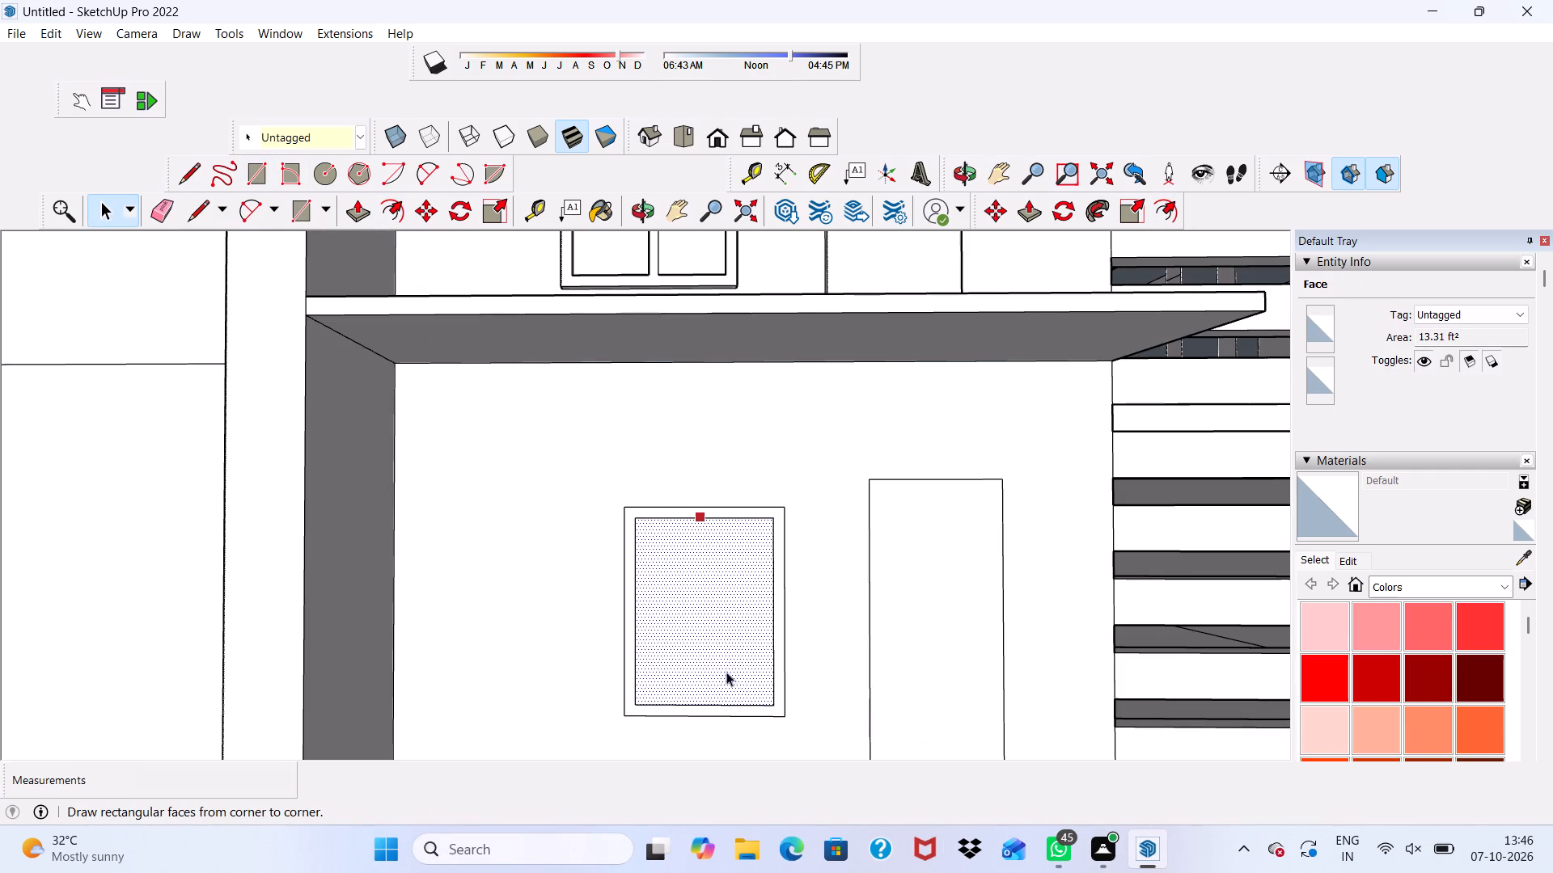
{"action": "key", "text": "space"}
{"action": "scroll", "coordinate": [768, 559], "scroll_direction": "down", "scroll_amount": 12}
{"action": "left_click_drag", "start_coordinate": [236, 434], "coordinate": [251, 464]}
{"action": "scroll", "coordinate": [749, 690], "scroll_direction": "up", "scroll_amount": 5}
{"action": "left_click", "coordinate": [253, 172]}
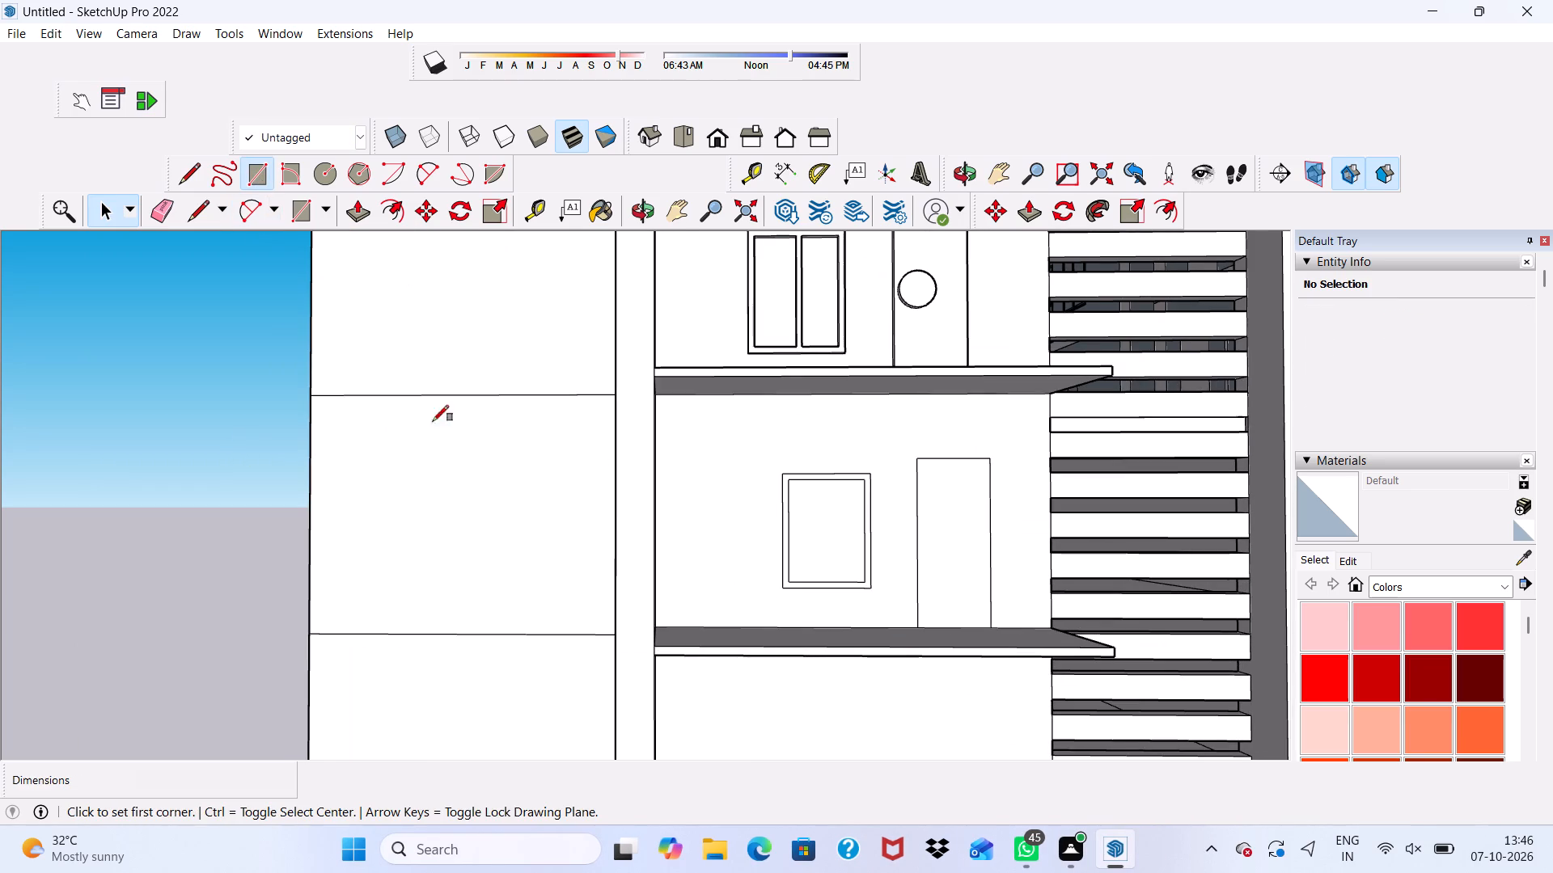
{"action": "scroll", "coordinate": [850, 489], "scroll_direction": "up", "scroll_amount": 4}
{"action": "left_click", "coordinate": [818, 476]}
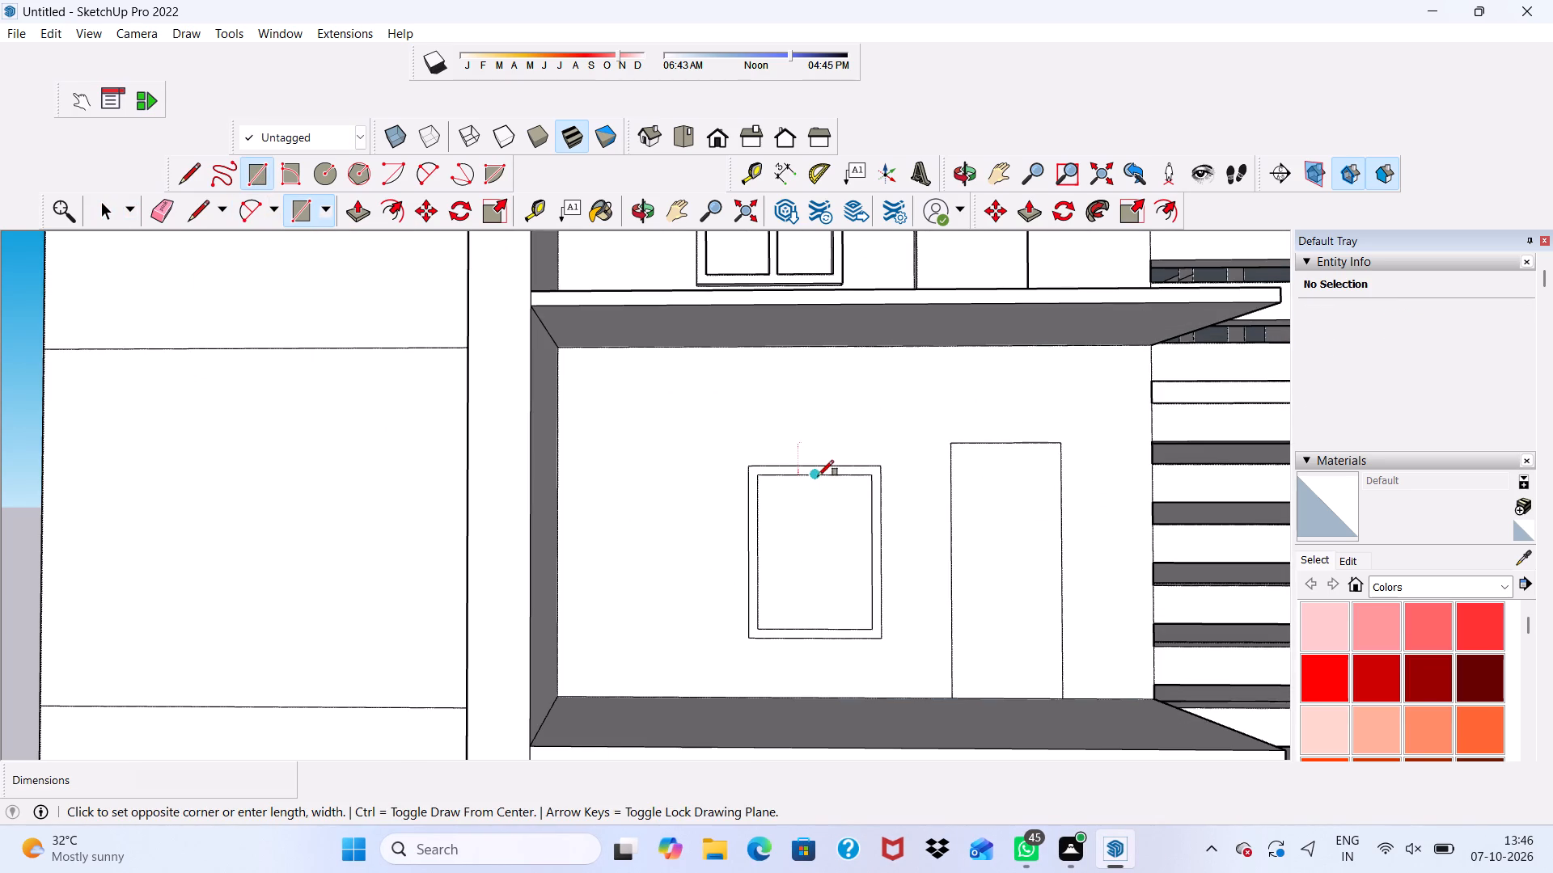
{"action": "scroll", "coordinate": [844, 635], "scroll_direction": "up", "scroll_amount": 9}
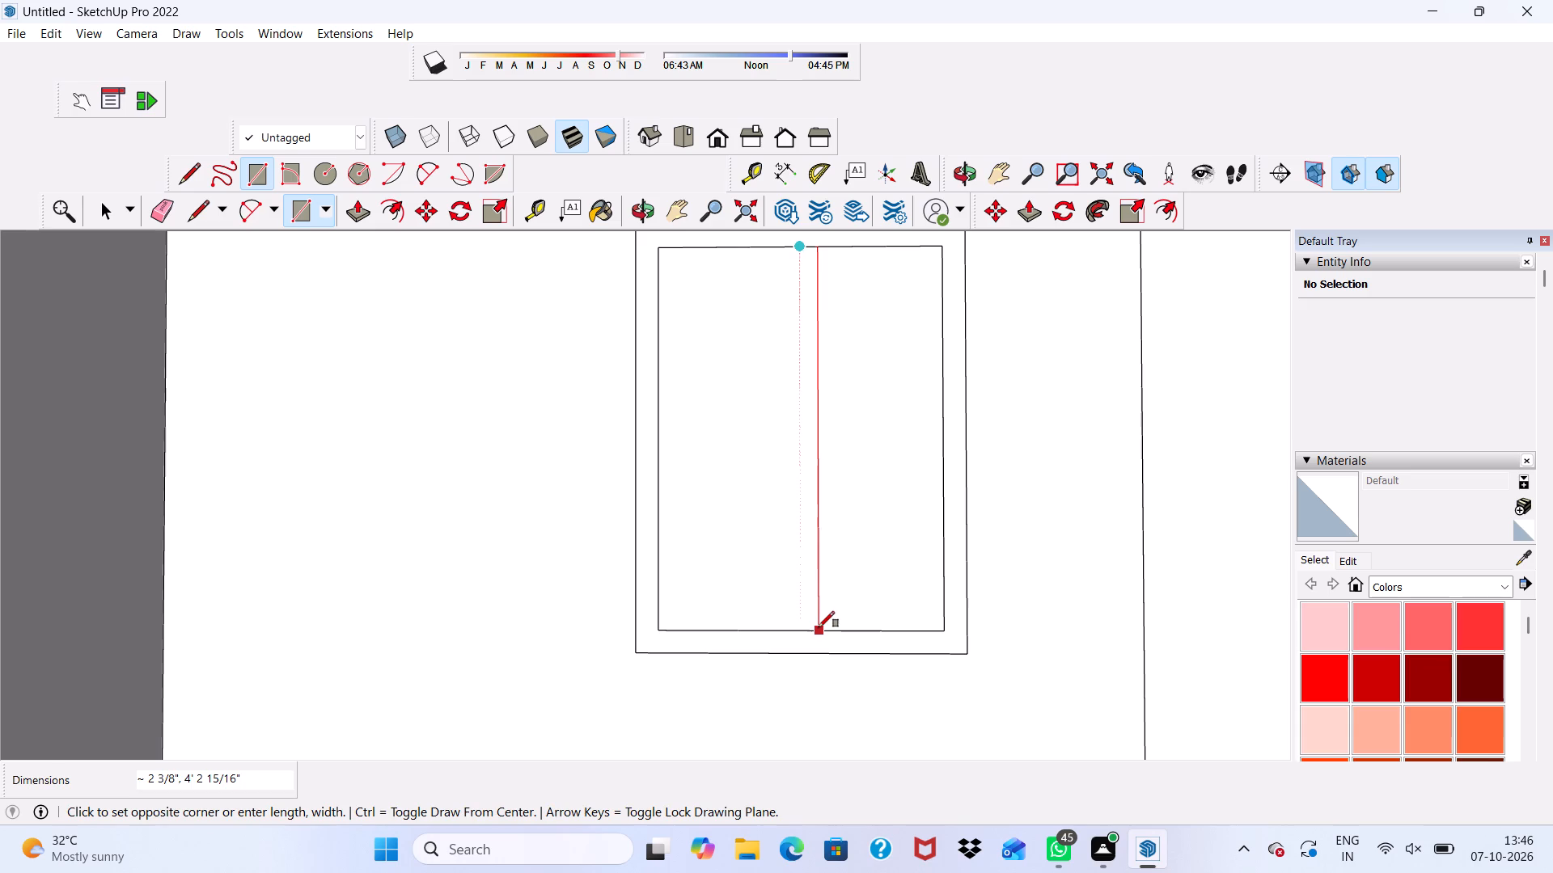
{"action": "left_click", "coordinate": [815, 627]}
{"action": "key", "text": "space"}
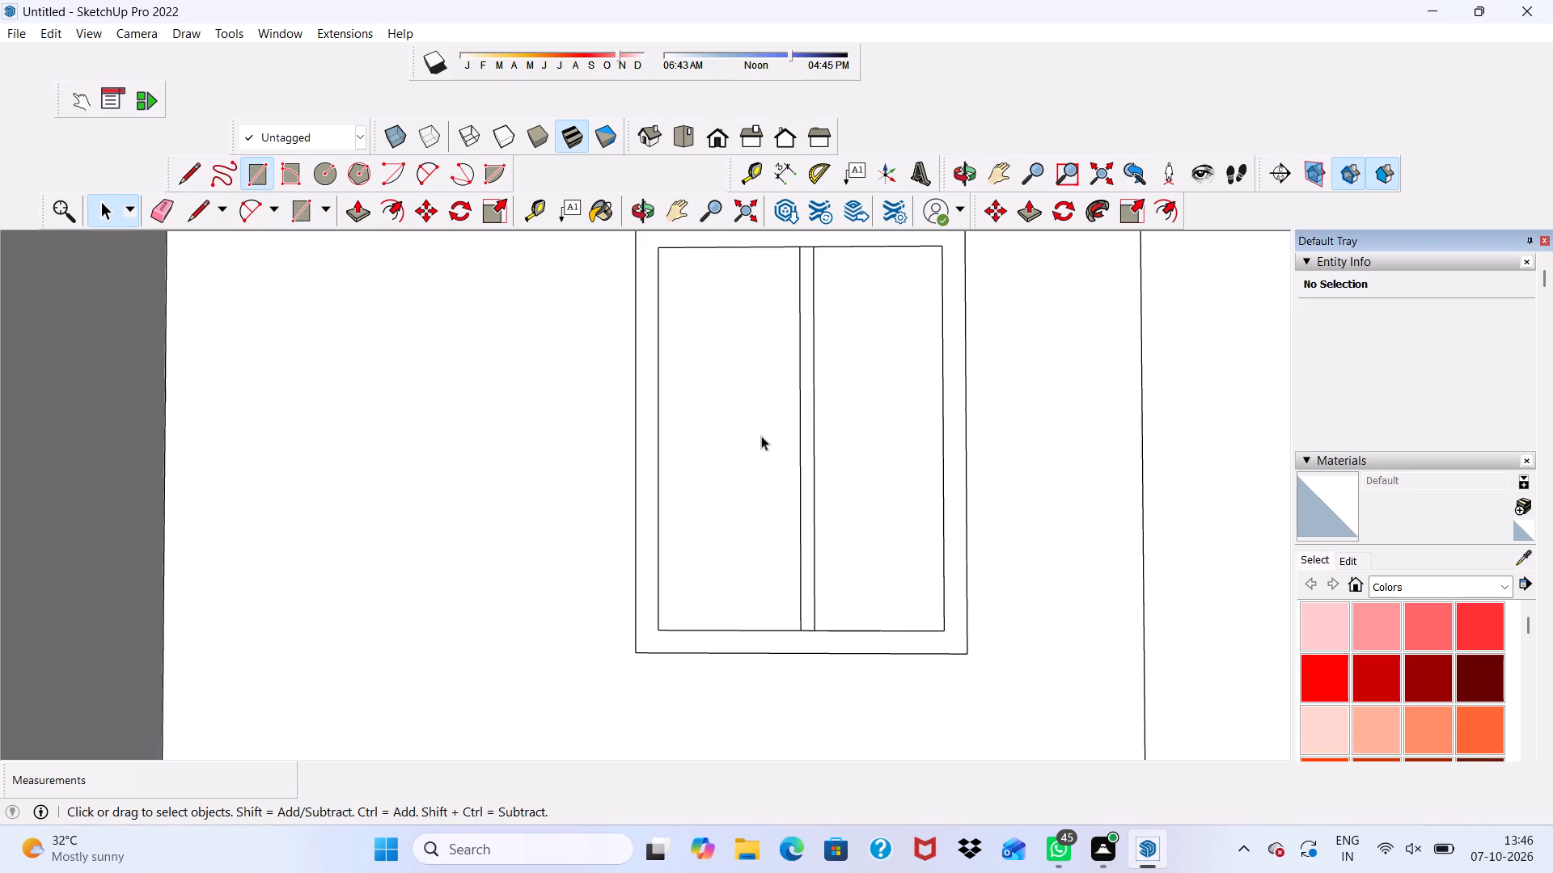
Erase the short edges at the mullion's top and bottom so it merges with the window frame face.
{"action": "left_click_drag", "start_coordinate": [159, 211], "coordinate": [160, 223]}
{"action": "scroll", "coordinate": [830, 367], "scroll_direction": "up", "scroll_amount": 3}
{"action": "scroll", "coordinate": [845, 379], "scroll_direction": "down", "scroll_amount": 8}
{"action": "scroll", "coordinate": [866, 363], "scroll_direction": "up", "scroll_amount": 4}
{"action": "scroll", "coordinate": [772, 306], "scroll_direction": "up", "scroll_amount": 8}
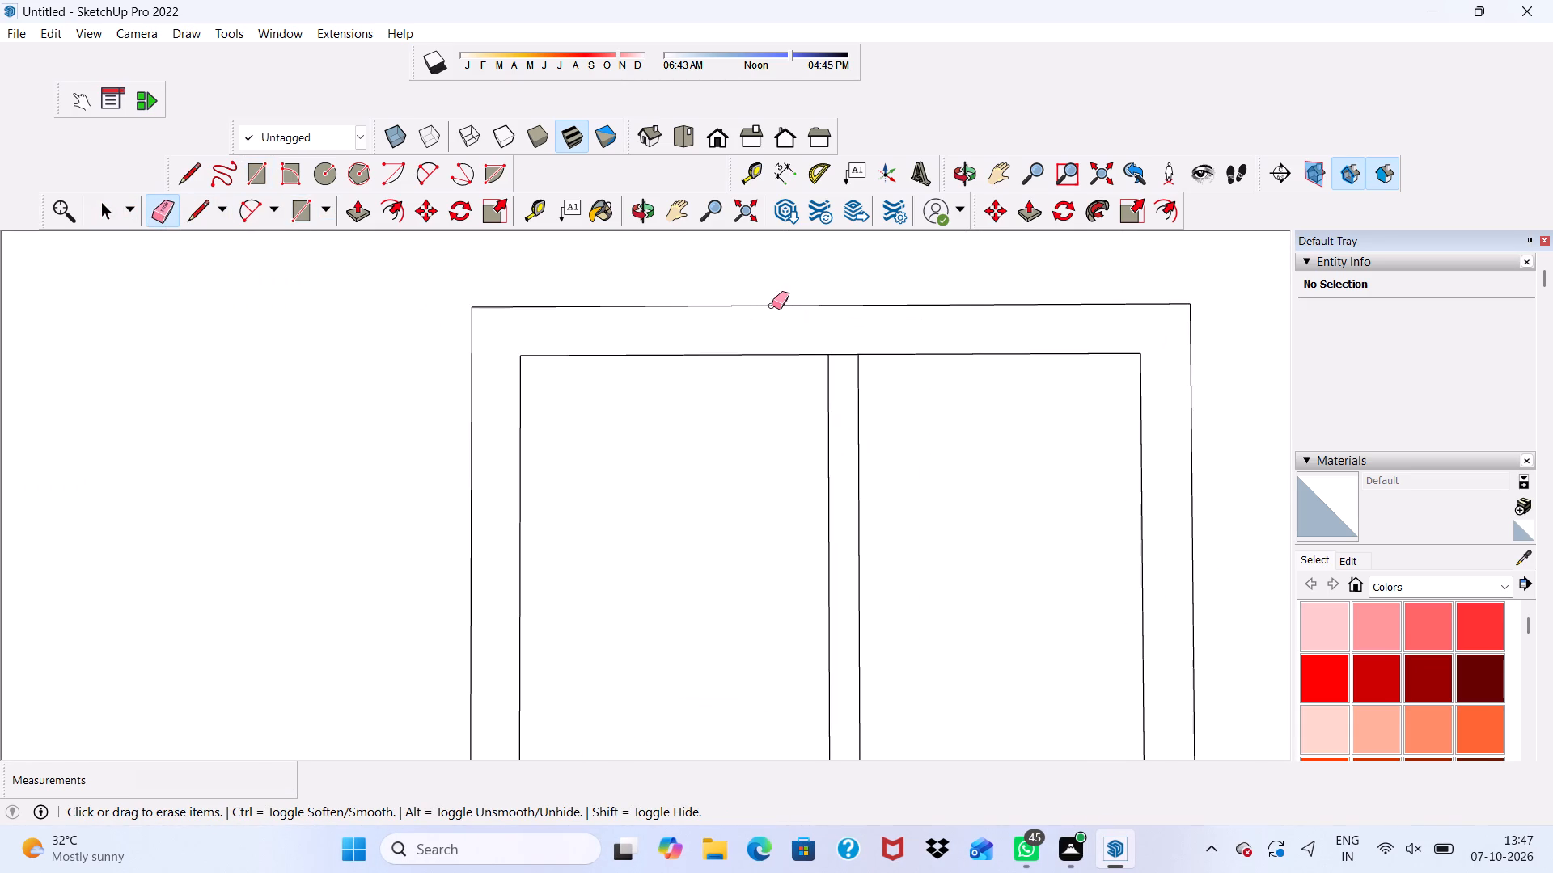
{"action": "left_click", "coordinate": [851, 359]}
{"action": "left_click", "coordinate": [851, 351]}
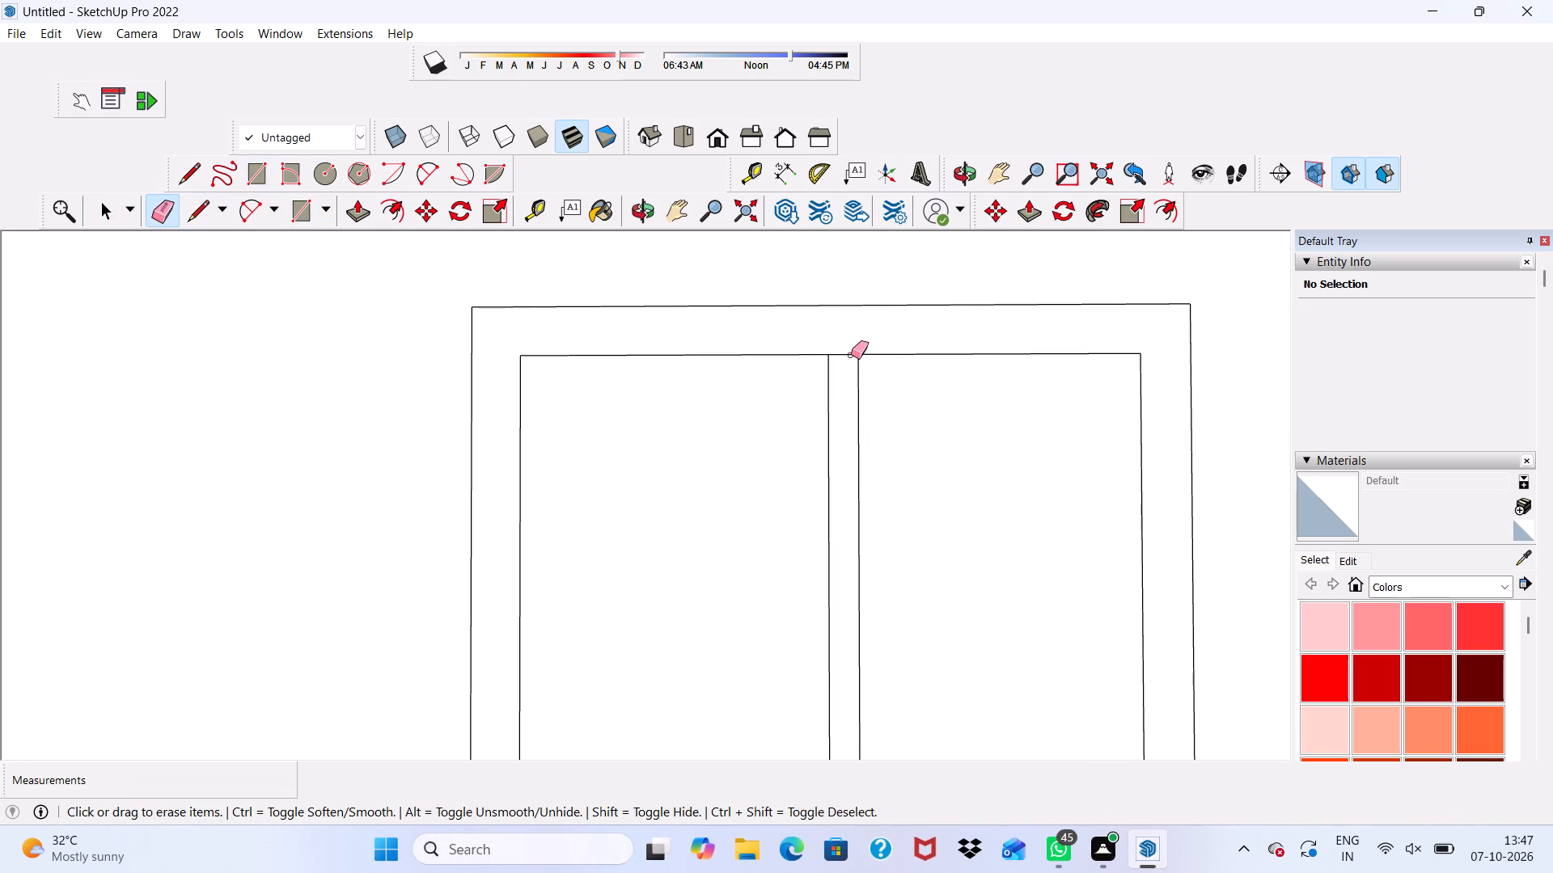
{"action": "scroll", "coordinate": [854, 356], "scroll_direction": "down", "scroll_amount": 14}
{"action": "scroll", "coordinate": [868, 538], "scroll_direction": "up", "scroll_amount": 4}
{"action": "scroll", "coordinate": [869, 538], "scroll_direction": "down", "scroll_amount": 1}
{"action": "scroll", "coordinate": [834, 708], "scroll_direction": "up", "scroll_amount": 8}
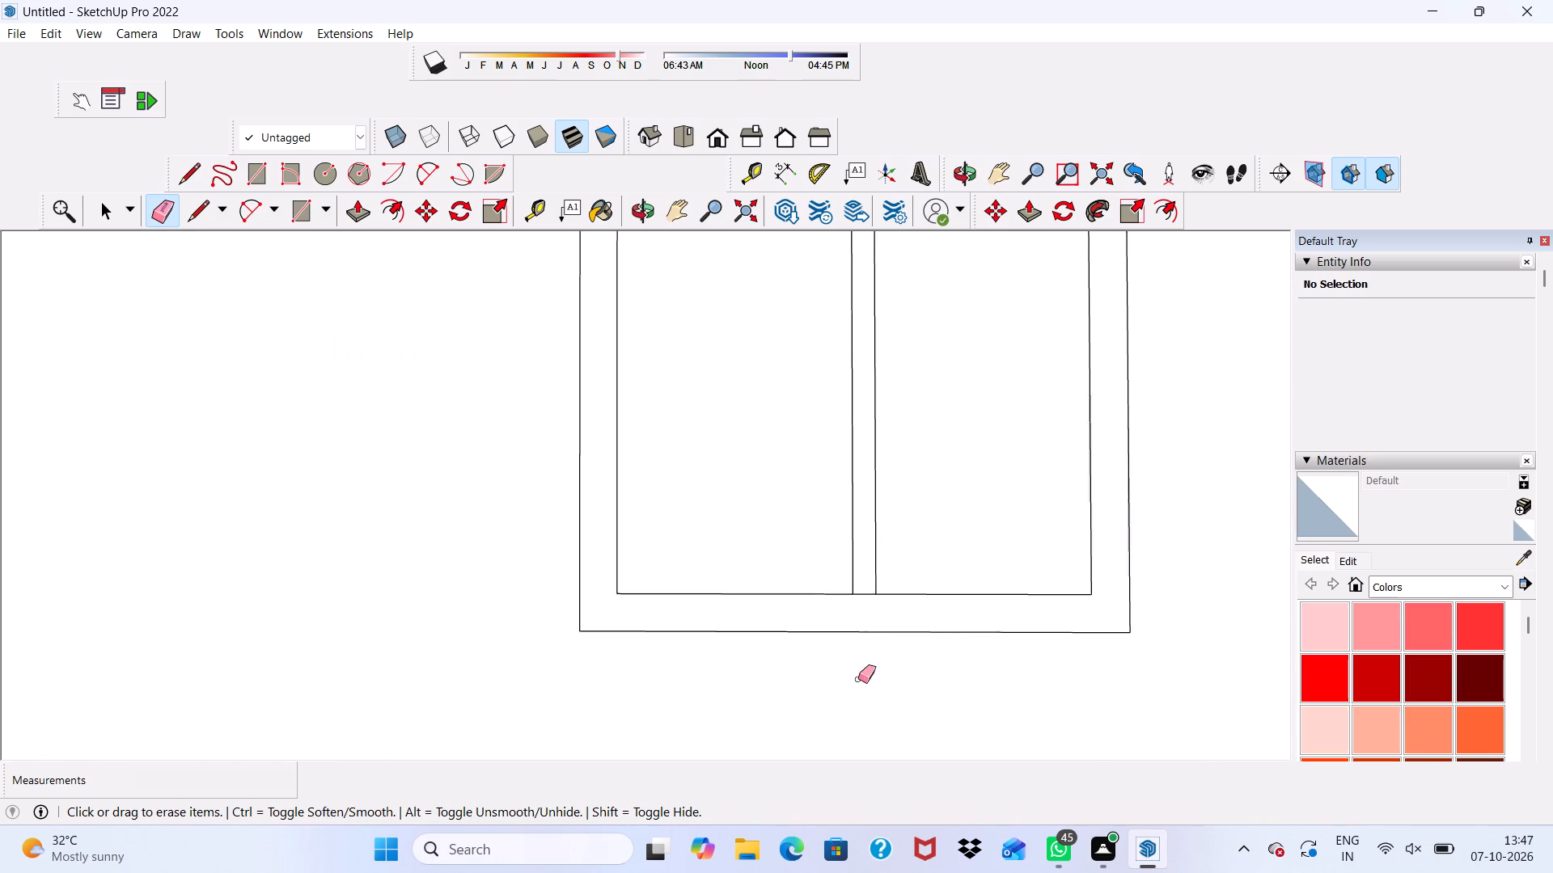
{"action": "scroll", "coordinate": [858, 679], "scroll_direction": "up", "scroll_amount": 3}
{"action": "left_click", "coordinate": [874, 550]}
{"action": "left_click", "coordinate": [874, 550]}
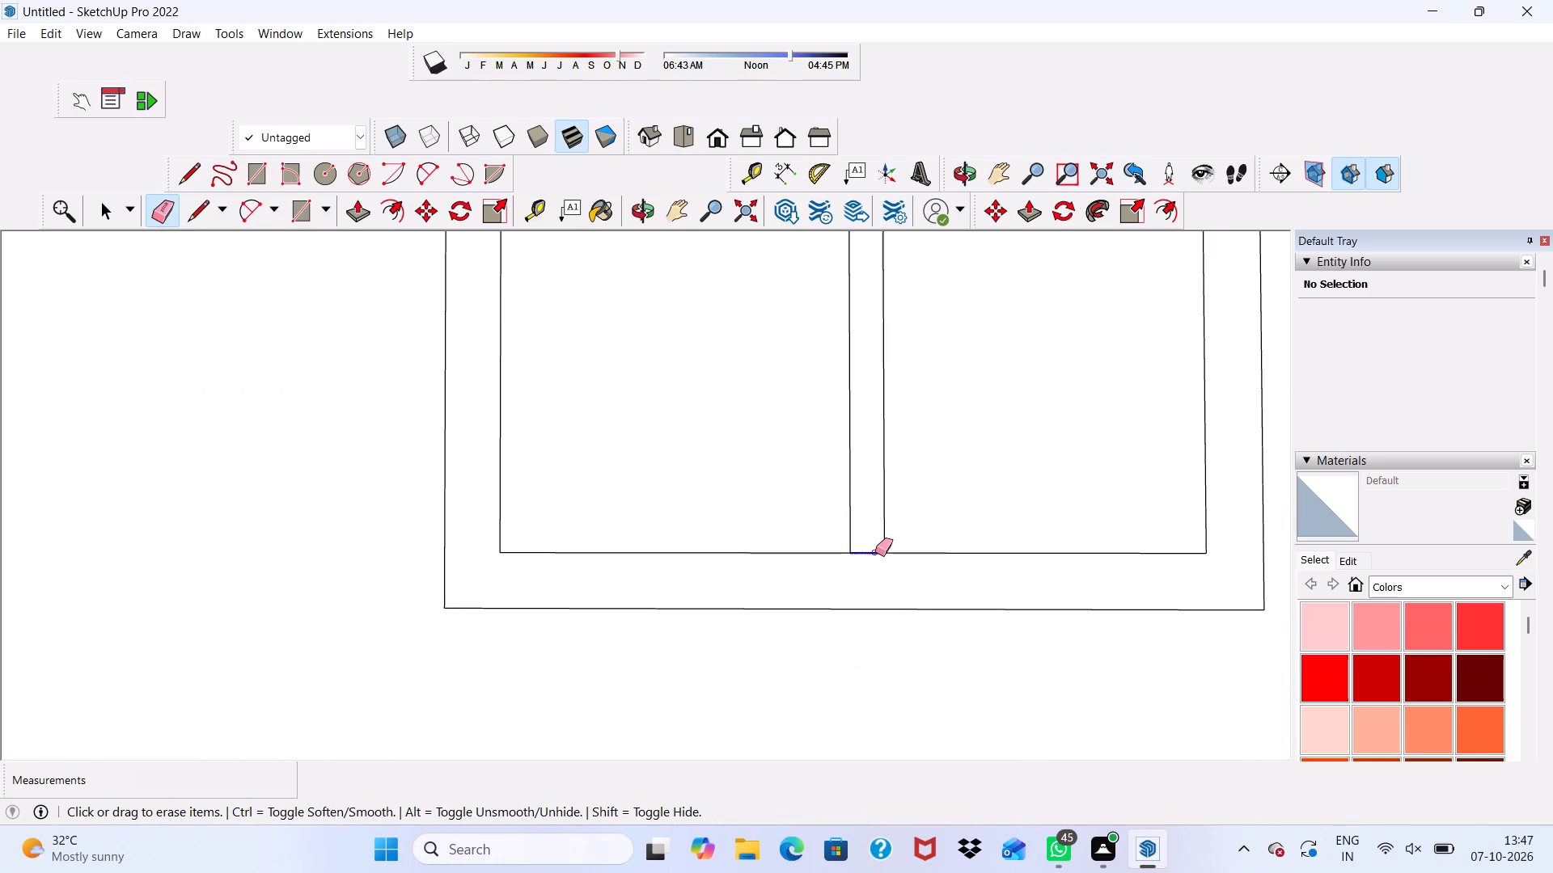
{"action": "key", "text": "space"}
Extrude the merged window frame face 3" outward with Push/Pull.
{"action": "left_click", "coordinate": [925, 597]}
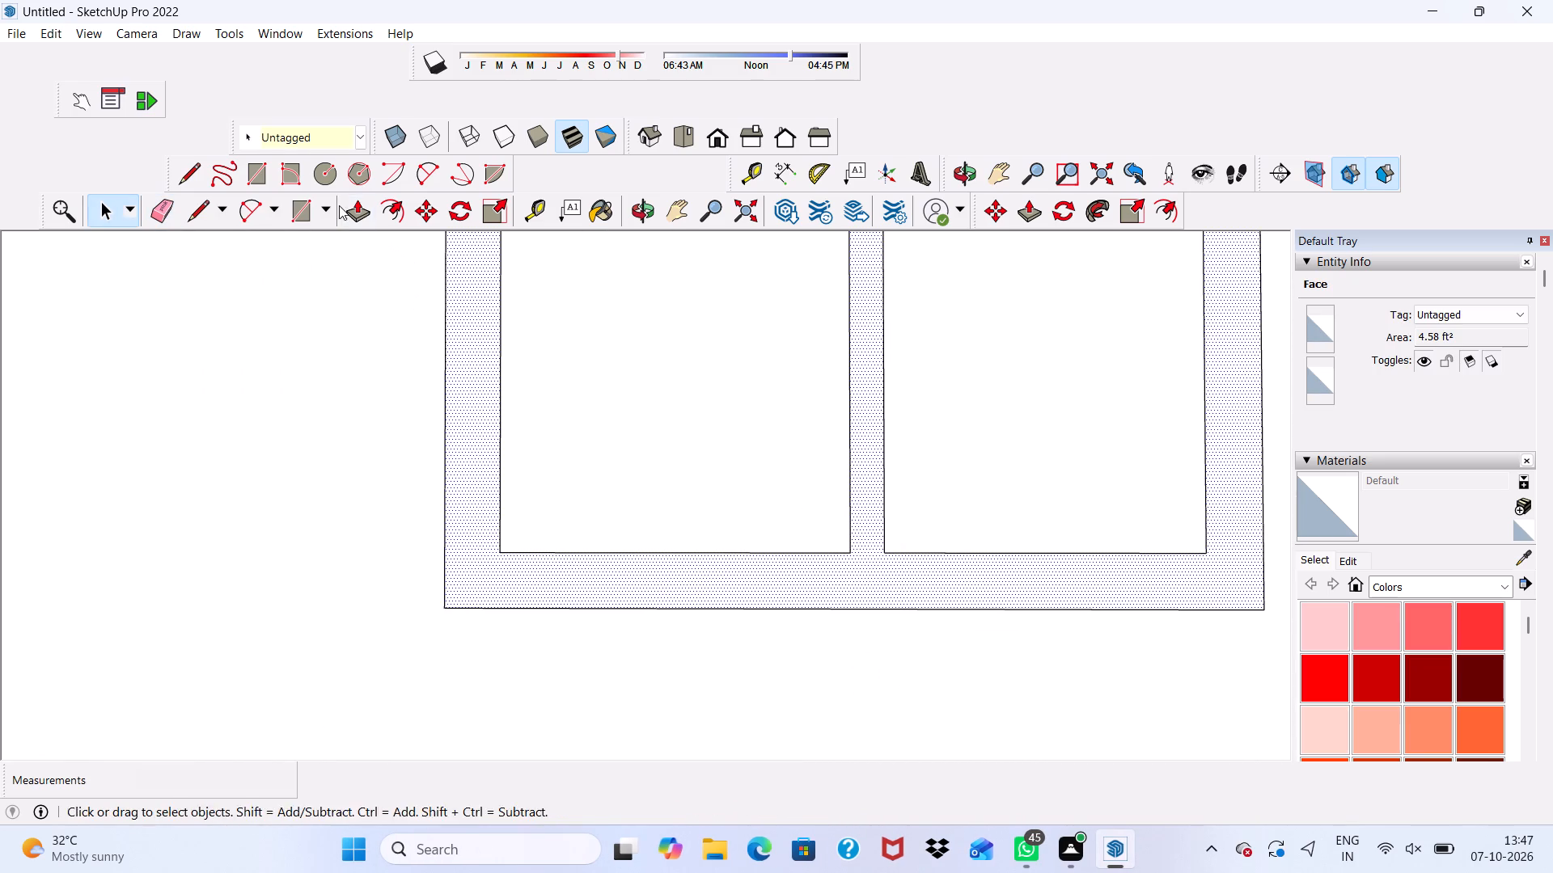
{"action": "left_click", "coordinate": [353, 208]}
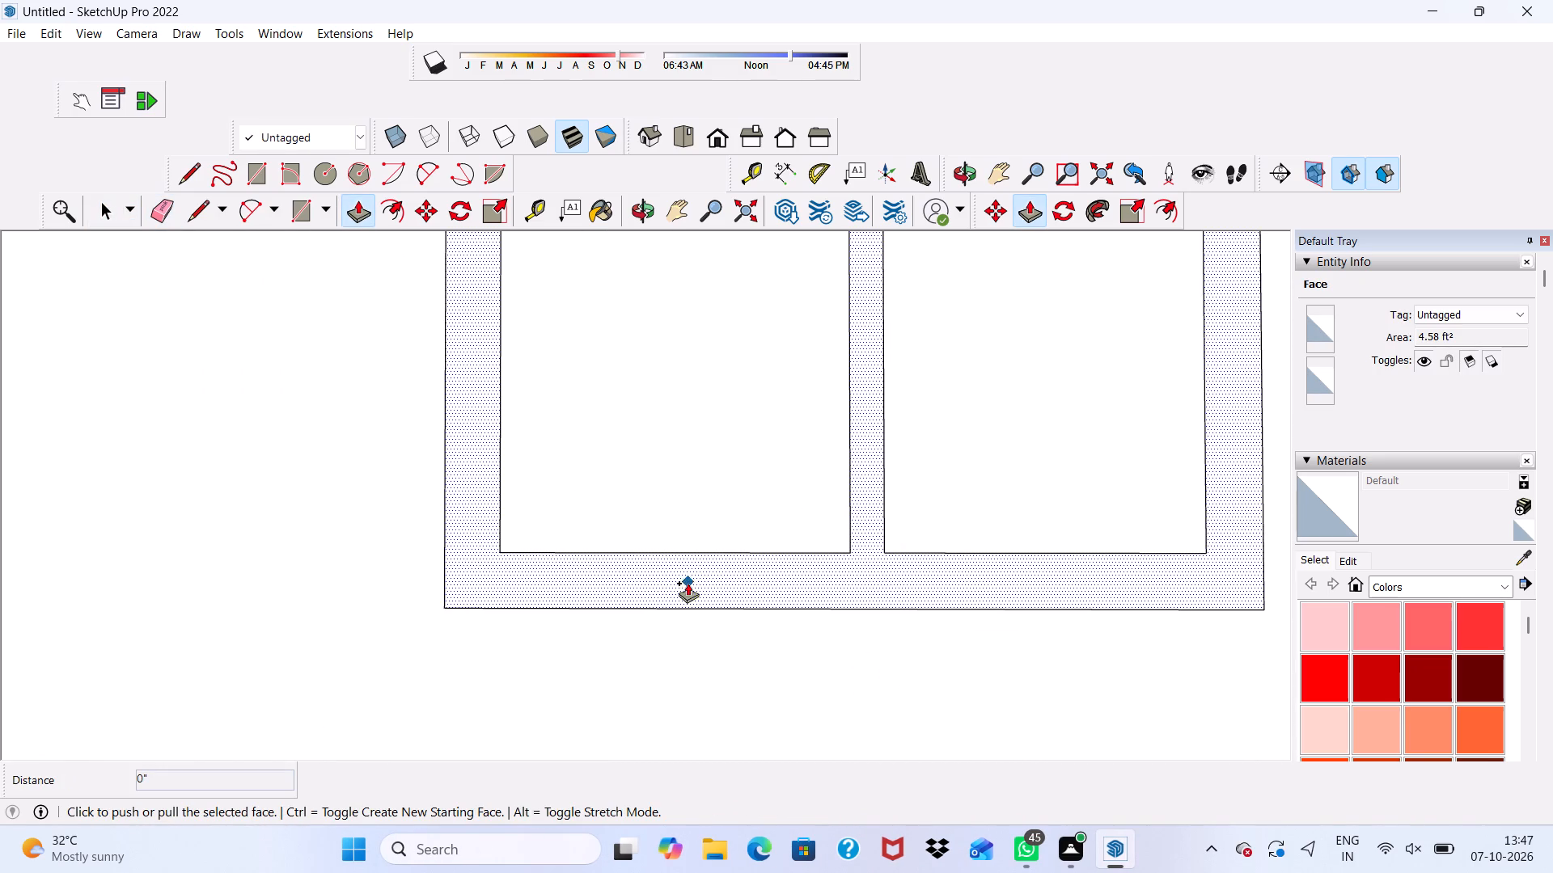
{"action": "left_click", "coordinate": [687, 572]}
{"action": "type", "text": "3\""}
{"action": "key", "text": "Return"}
{"action": "scroll", "coordinate": [638, 576], "scroll_direction": "down", "scroll_amount": 8}
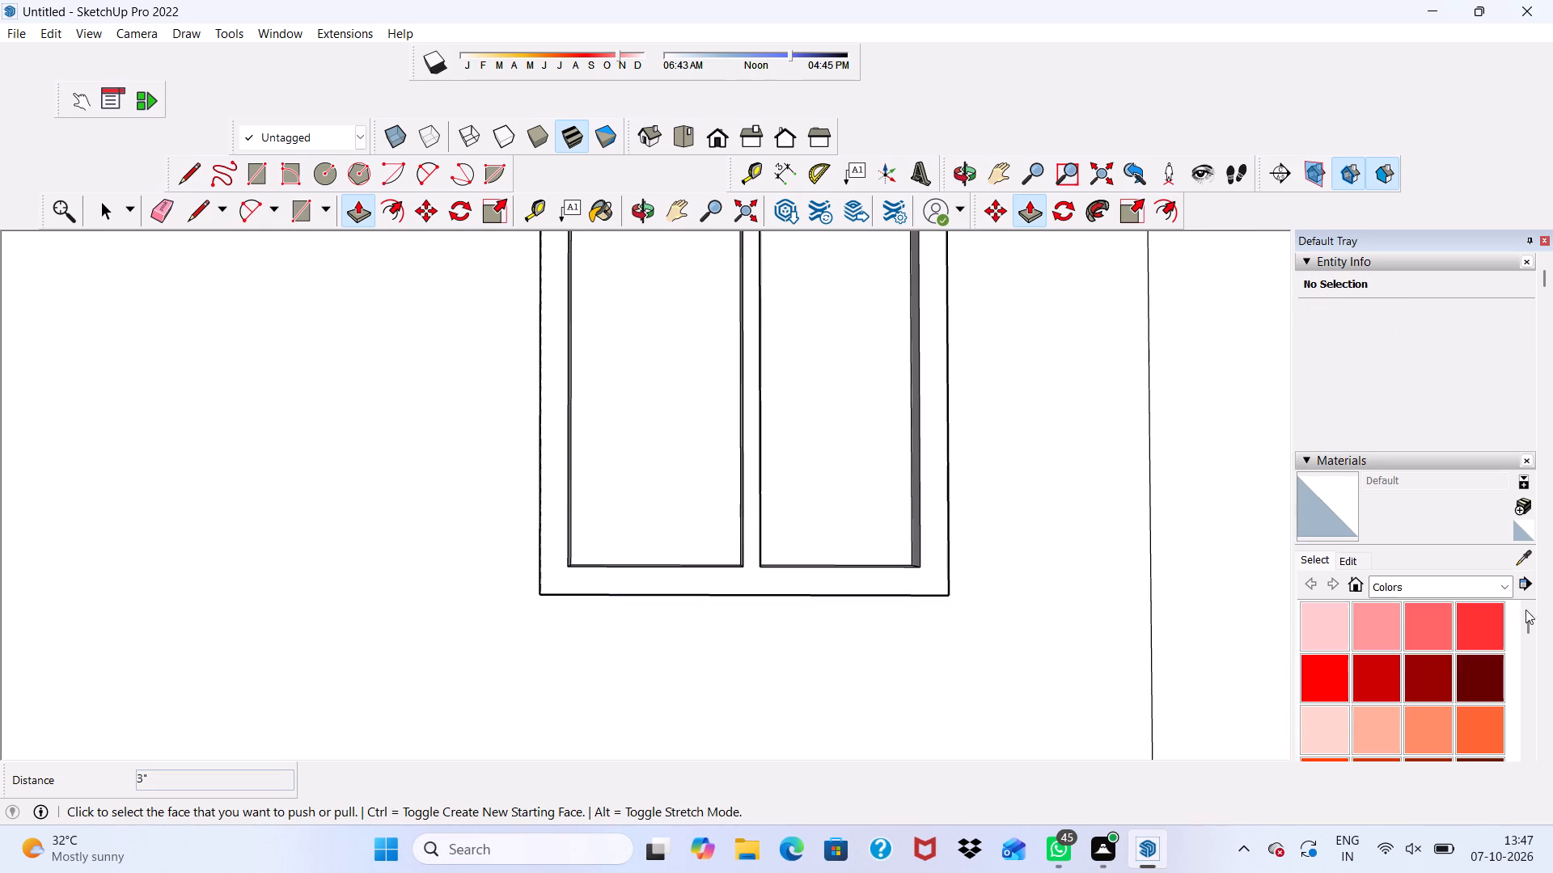
Extrude the door face beside this window 3" outward, matching the window frame's depth.
{"action": "scroll", "coordinate": [1386, 558], "scroll_direction": "up", "scroll_amount": 1}
{"action": "left_click", "coordinate": [1175, 514]}
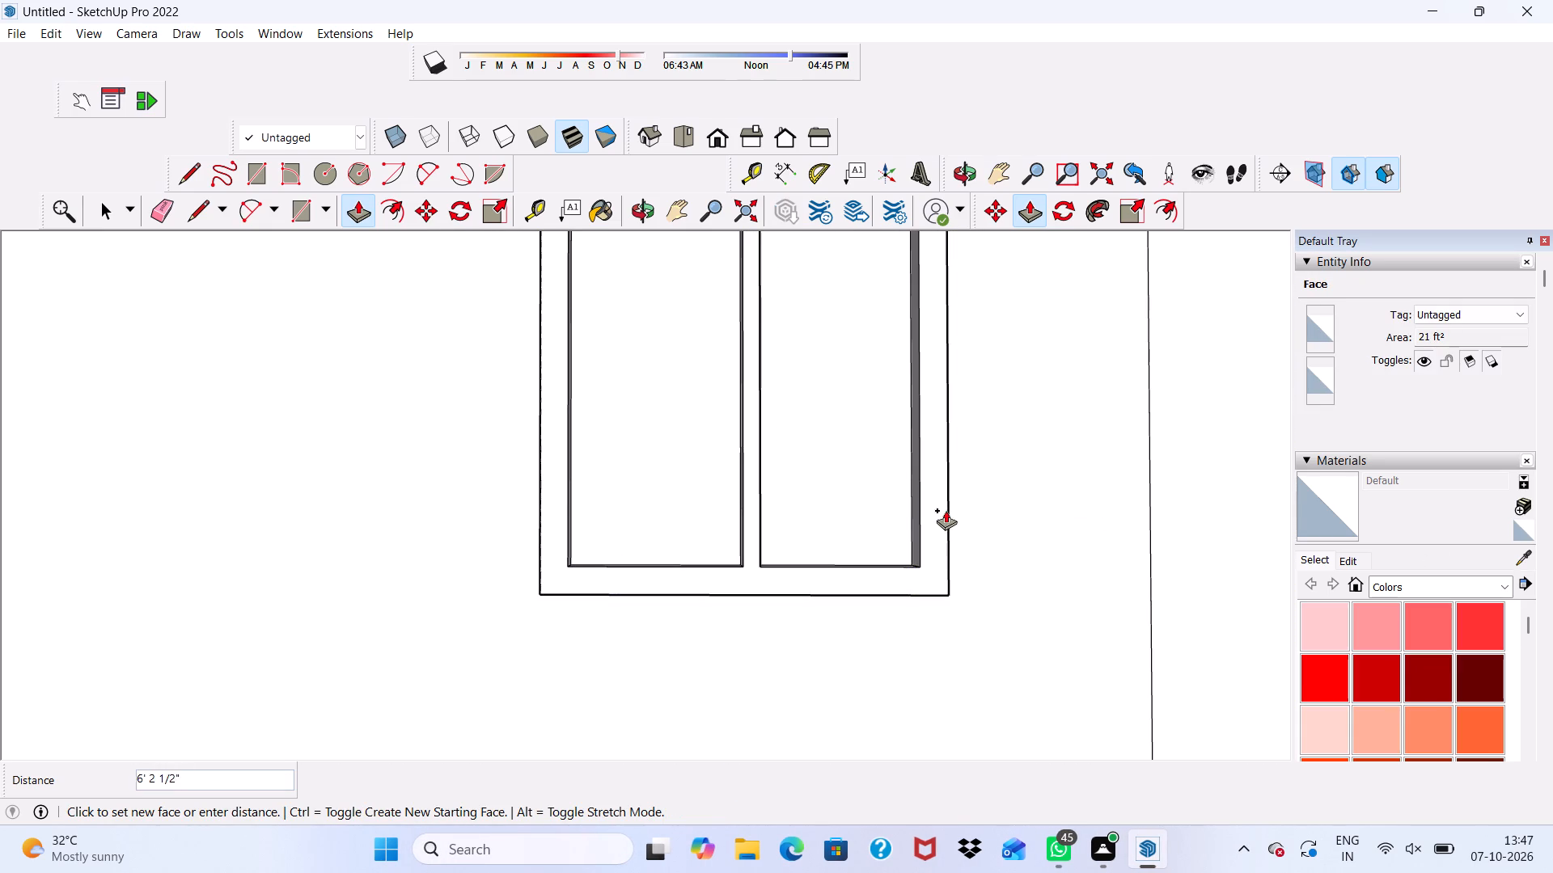
{"action": "scroll", "coordinate": [1291, 517], "scroll_direction": "down", "scroll_amount": 3}
{"action": "left_click", "coordinate": [964, 541]}
{"action": "scroll", "coordinate": [749, 541], "scroll_direction": "down", "scroll_amount": 4}
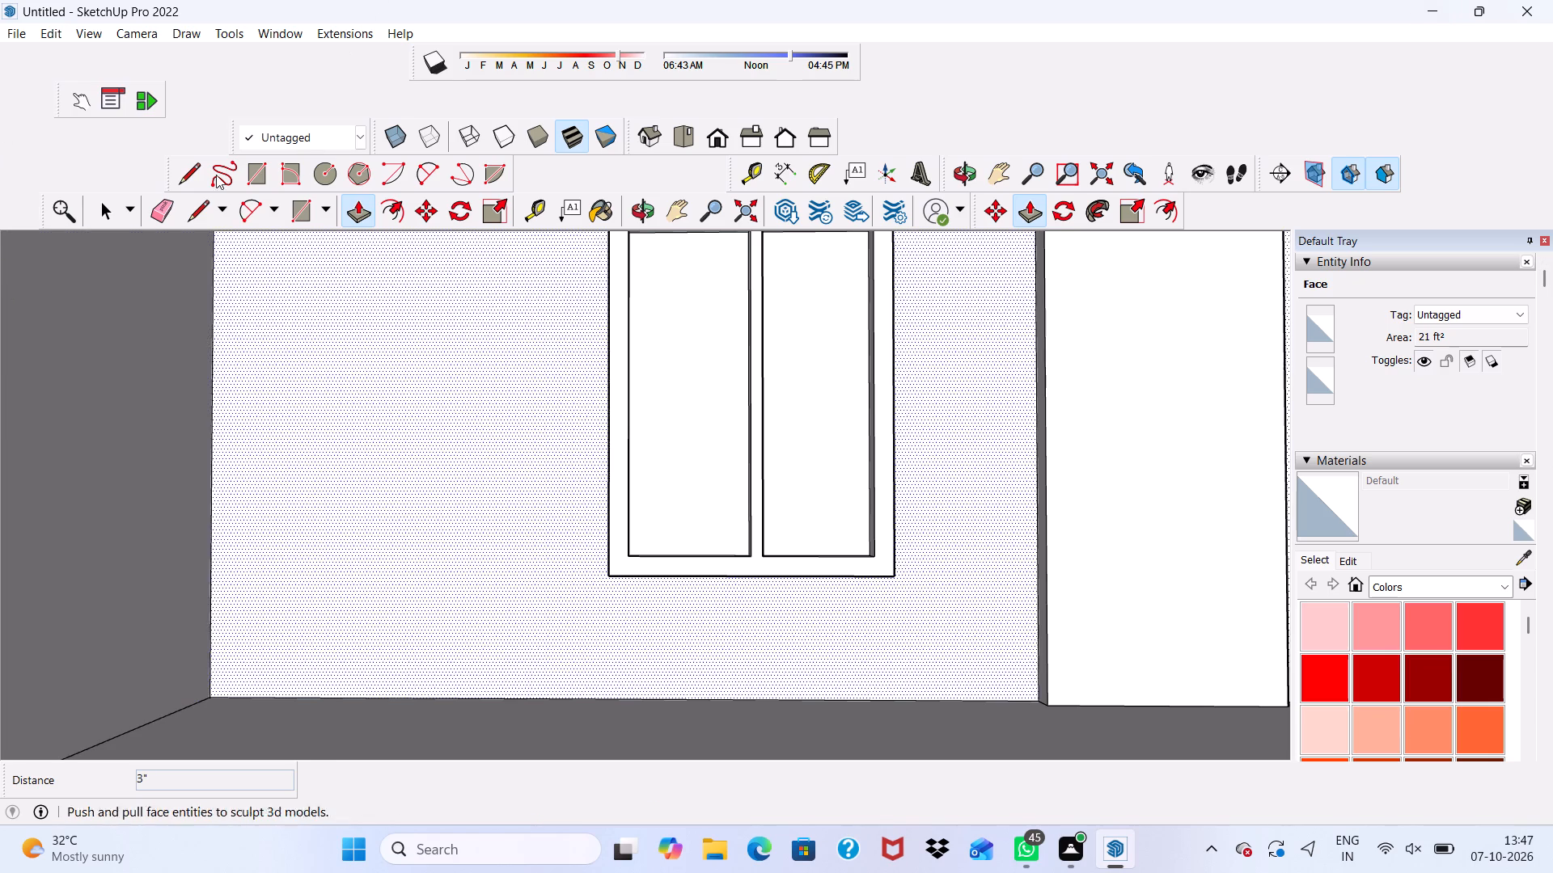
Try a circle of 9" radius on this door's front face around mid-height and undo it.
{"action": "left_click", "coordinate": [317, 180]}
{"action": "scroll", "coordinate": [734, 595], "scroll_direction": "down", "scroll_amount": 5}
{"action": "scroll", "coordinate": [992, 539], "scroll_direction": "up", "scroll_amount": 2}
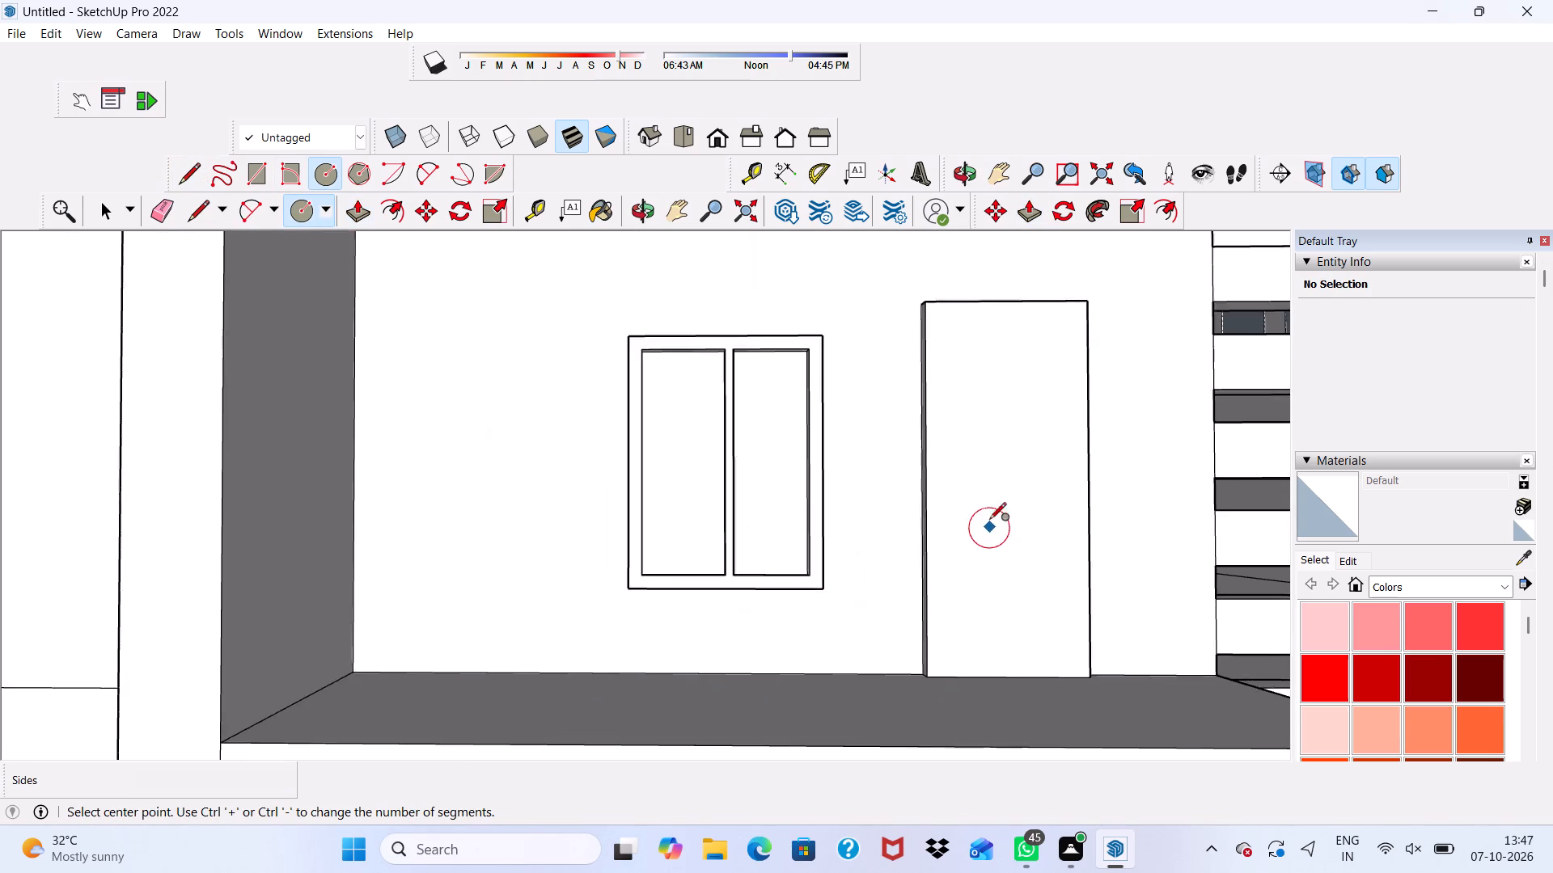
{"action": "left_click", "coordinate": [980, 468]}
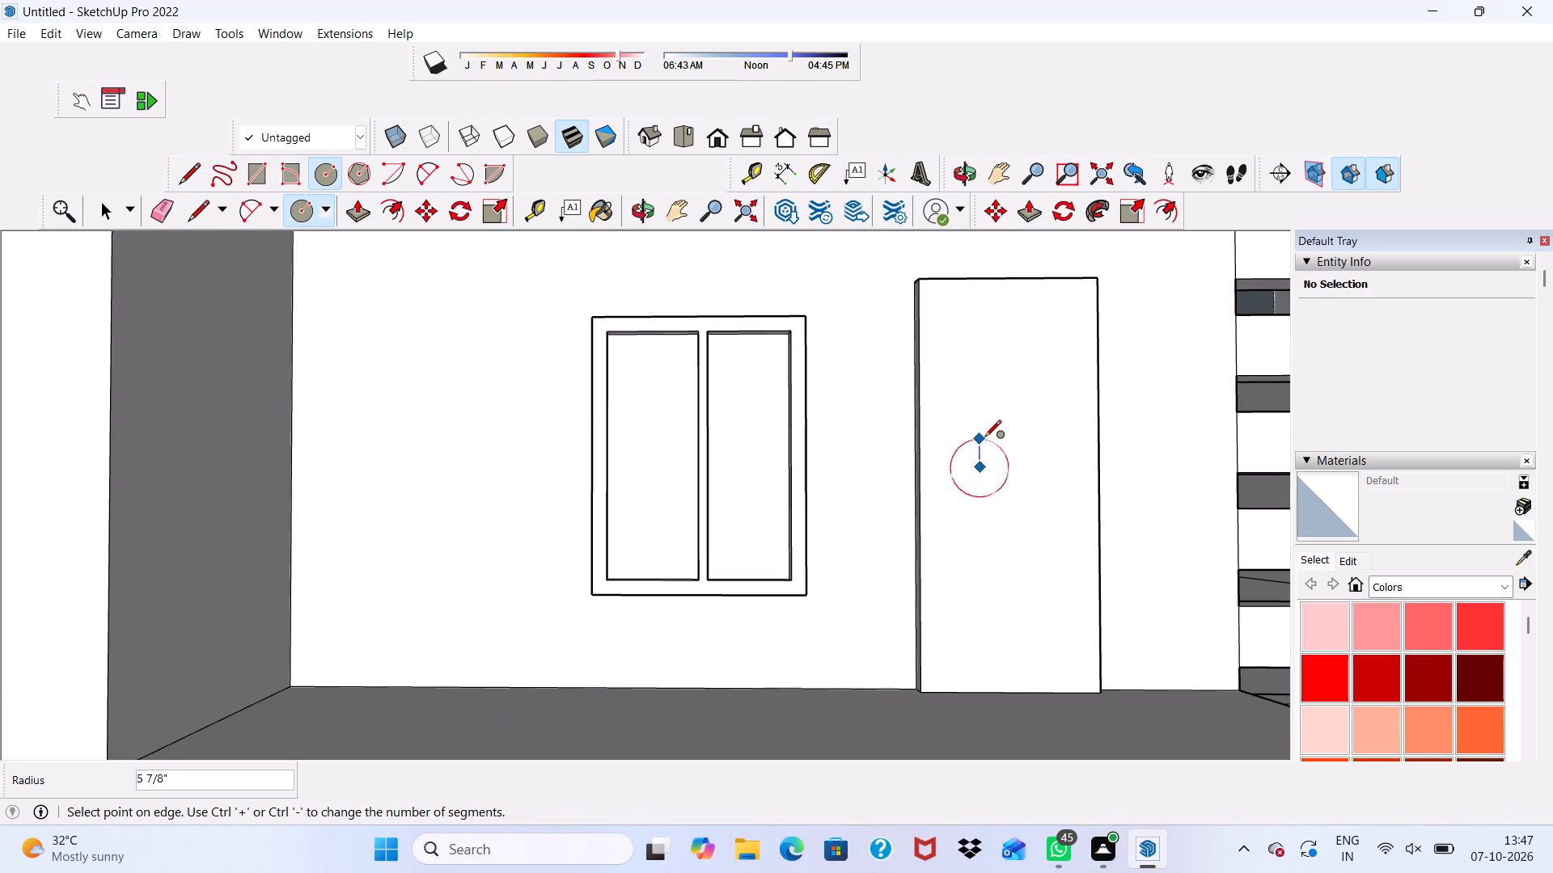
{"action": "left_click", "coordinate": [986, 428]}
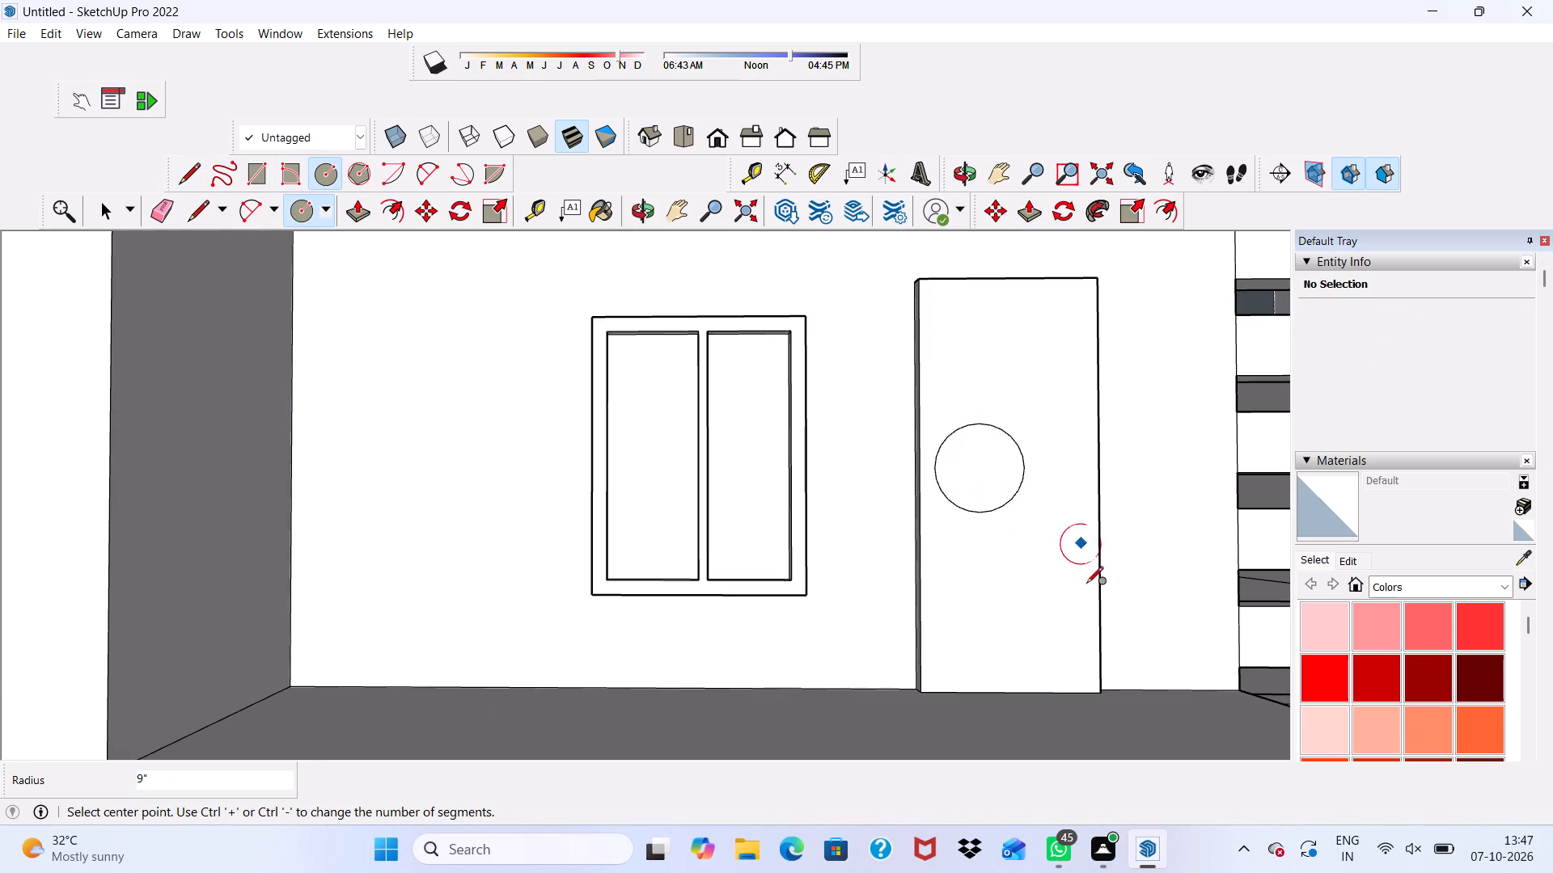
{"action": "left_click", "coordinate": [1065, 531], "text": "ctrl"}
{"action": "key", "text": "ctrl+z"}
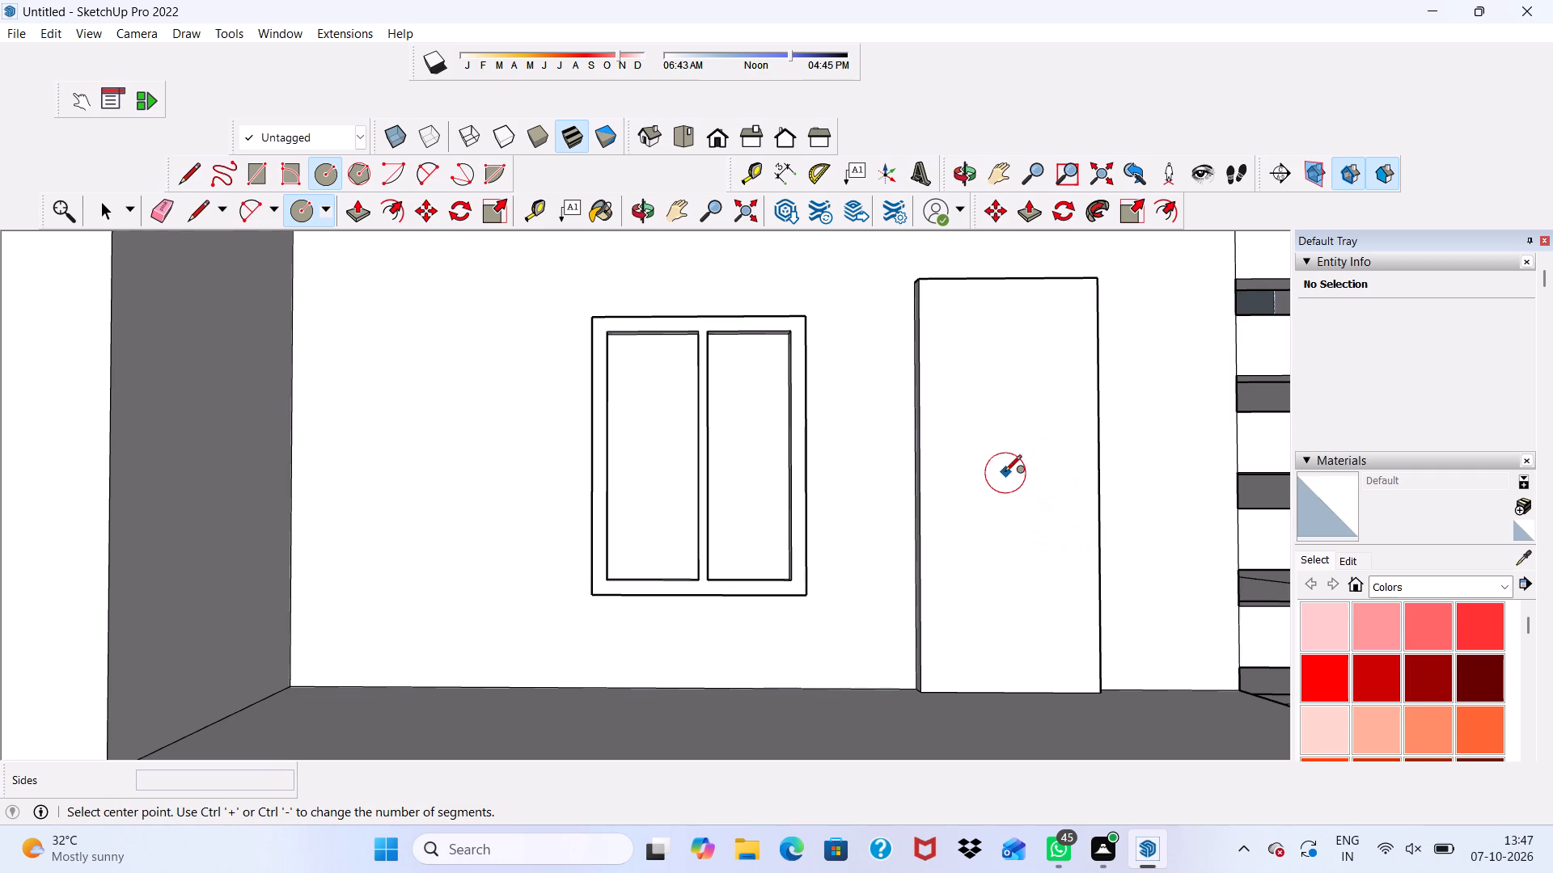
Draw a circle of about 5 3/4" radius on this door's front face, around mid-height.
{"action": "left_click", "coordinate": [991, 486]}
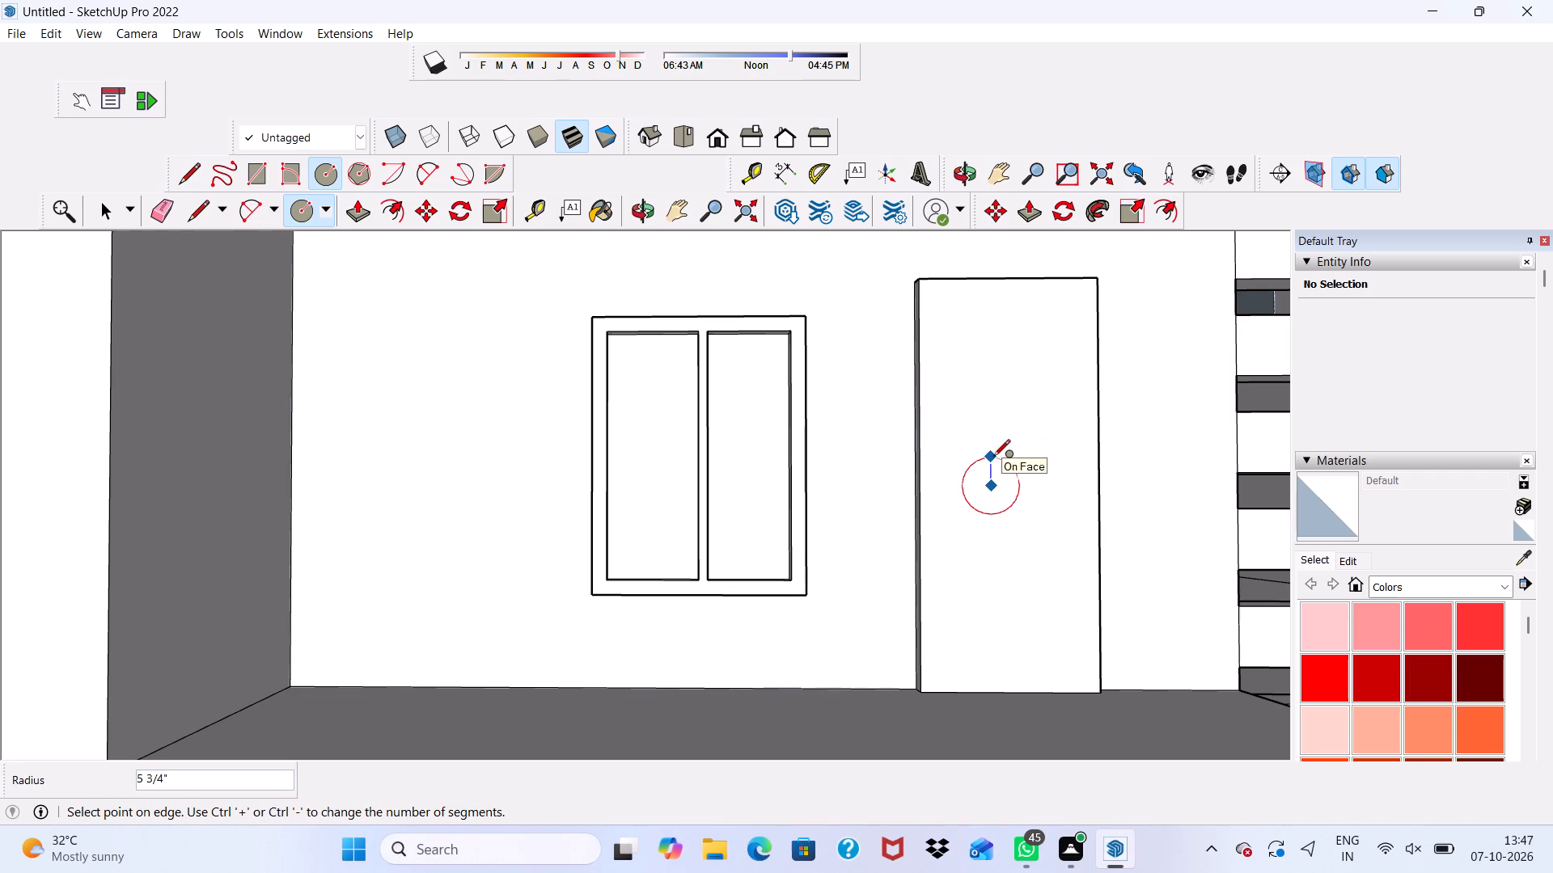
{"action": "left_click", "coordinate": [993, 458]}
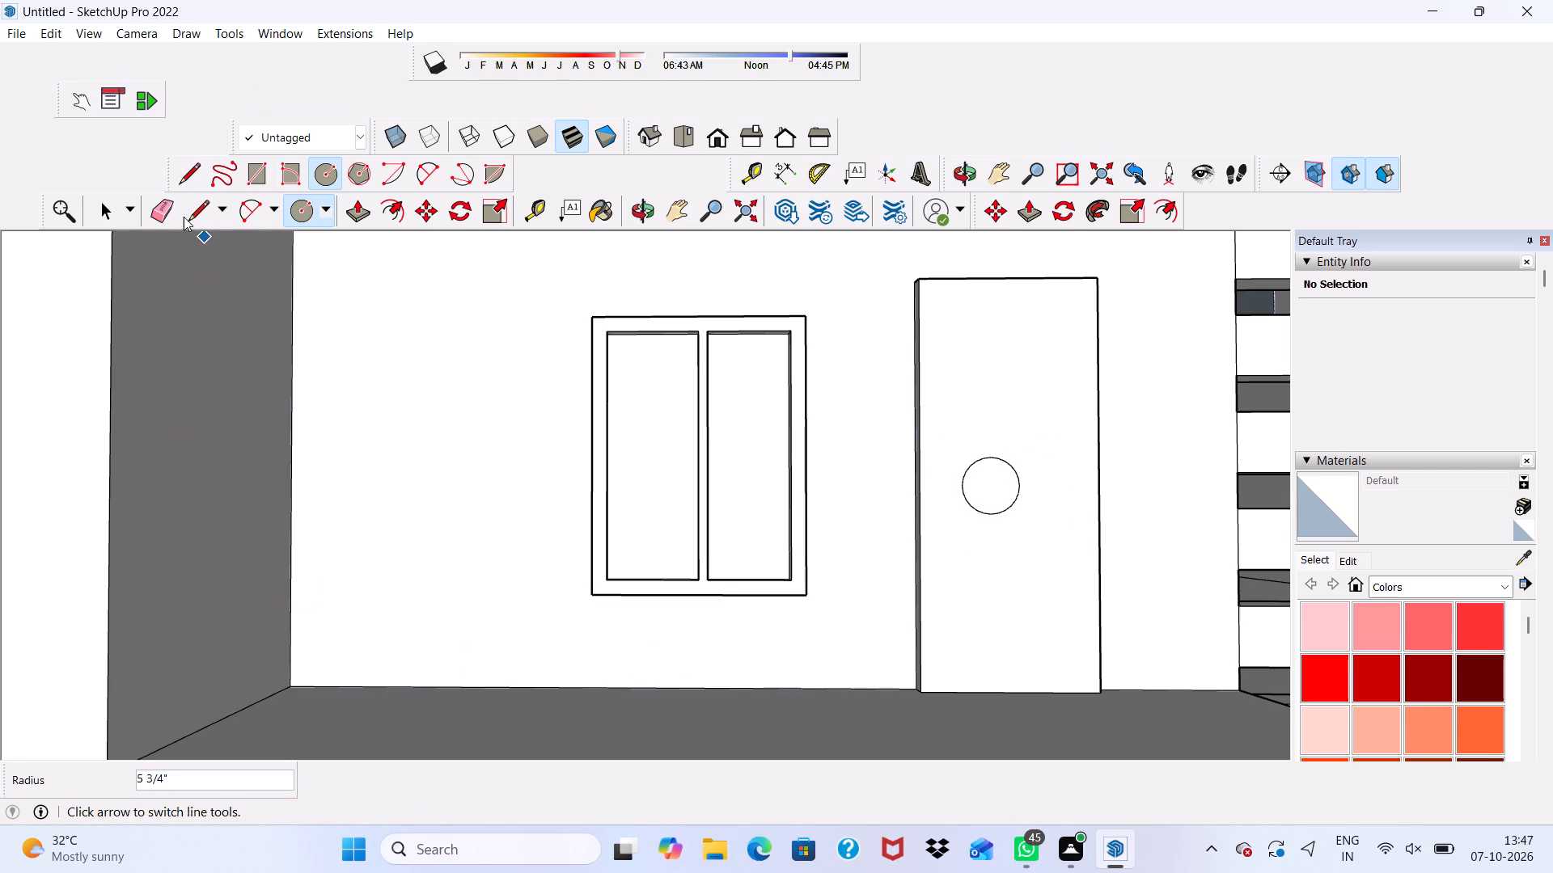
Extrude the circle on this door 3" outward with Push/Pull.
{"action": "left_click_drag", "start_coordinate": [352, 202], "coordinate": [447, 243]}
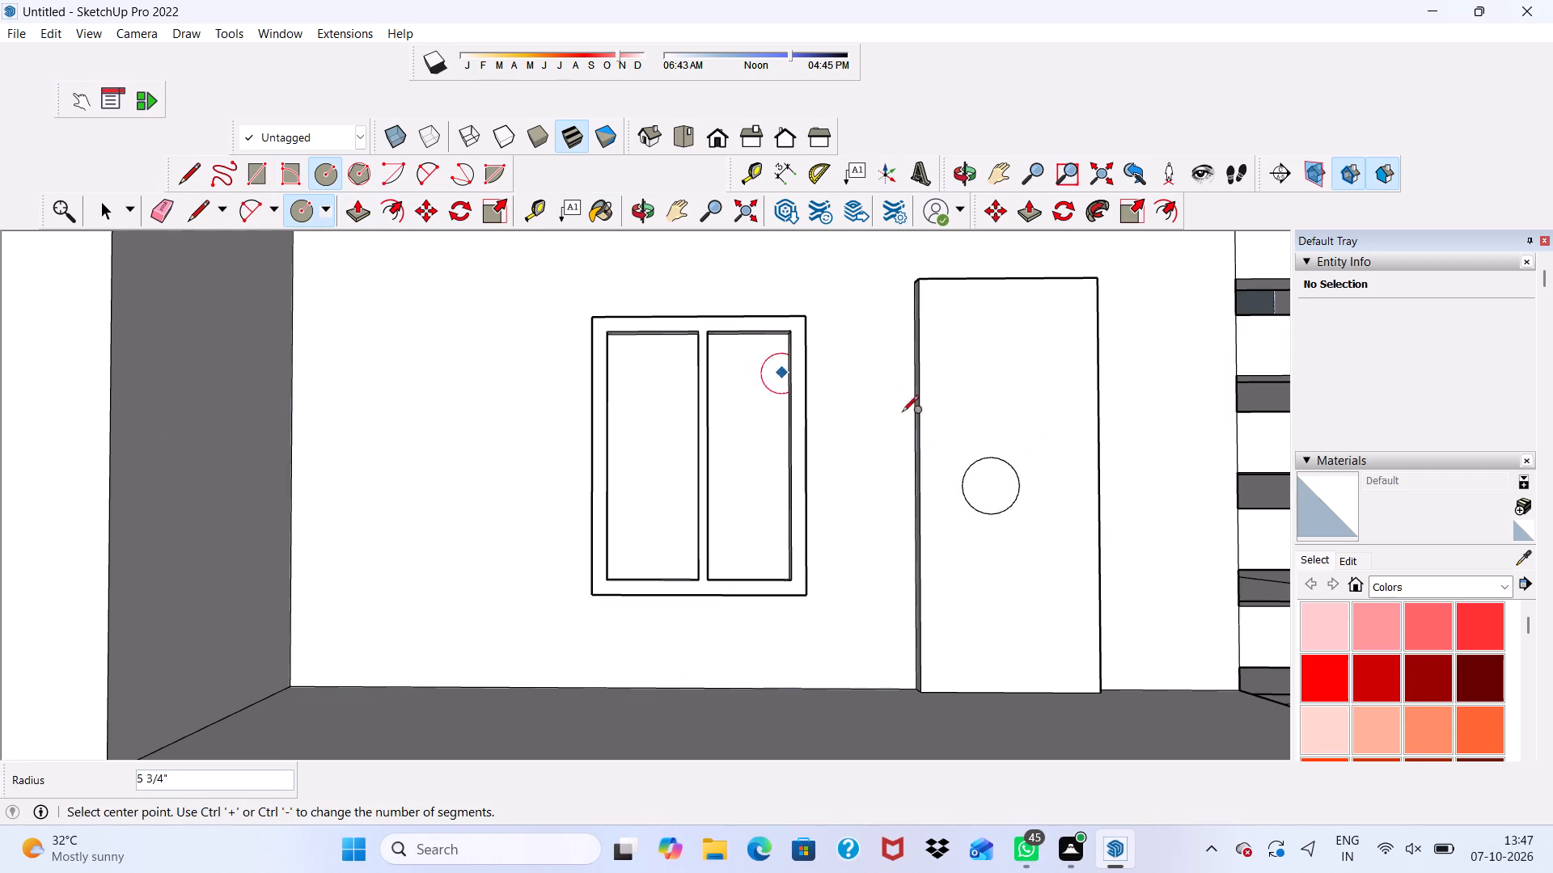
{"action": "key", "text": "space"}
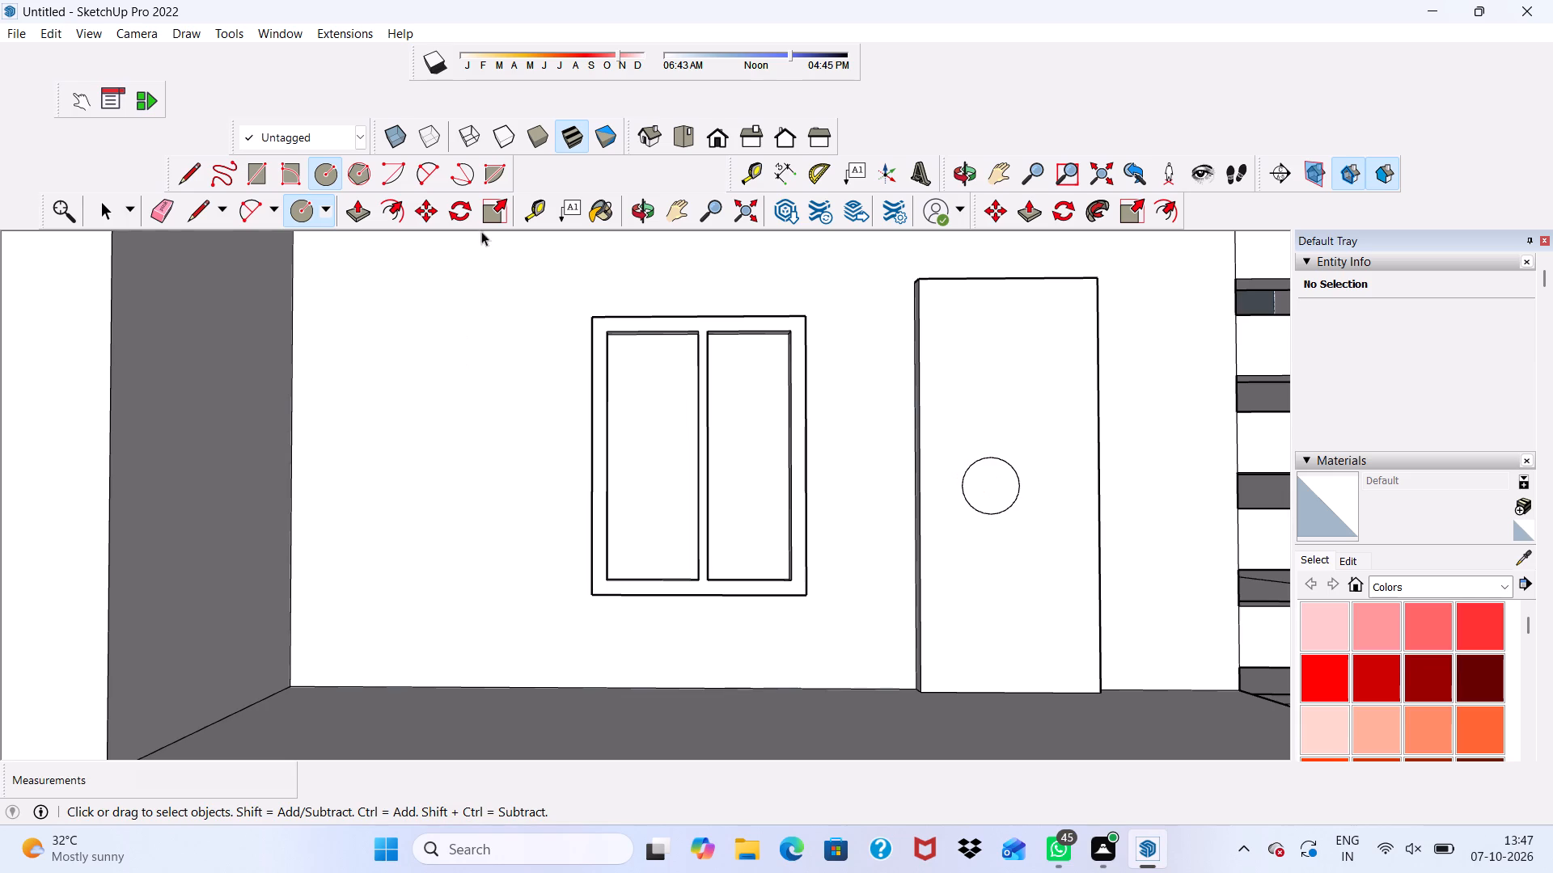
{"action": "left_click", "coordinate": [349, 205]}
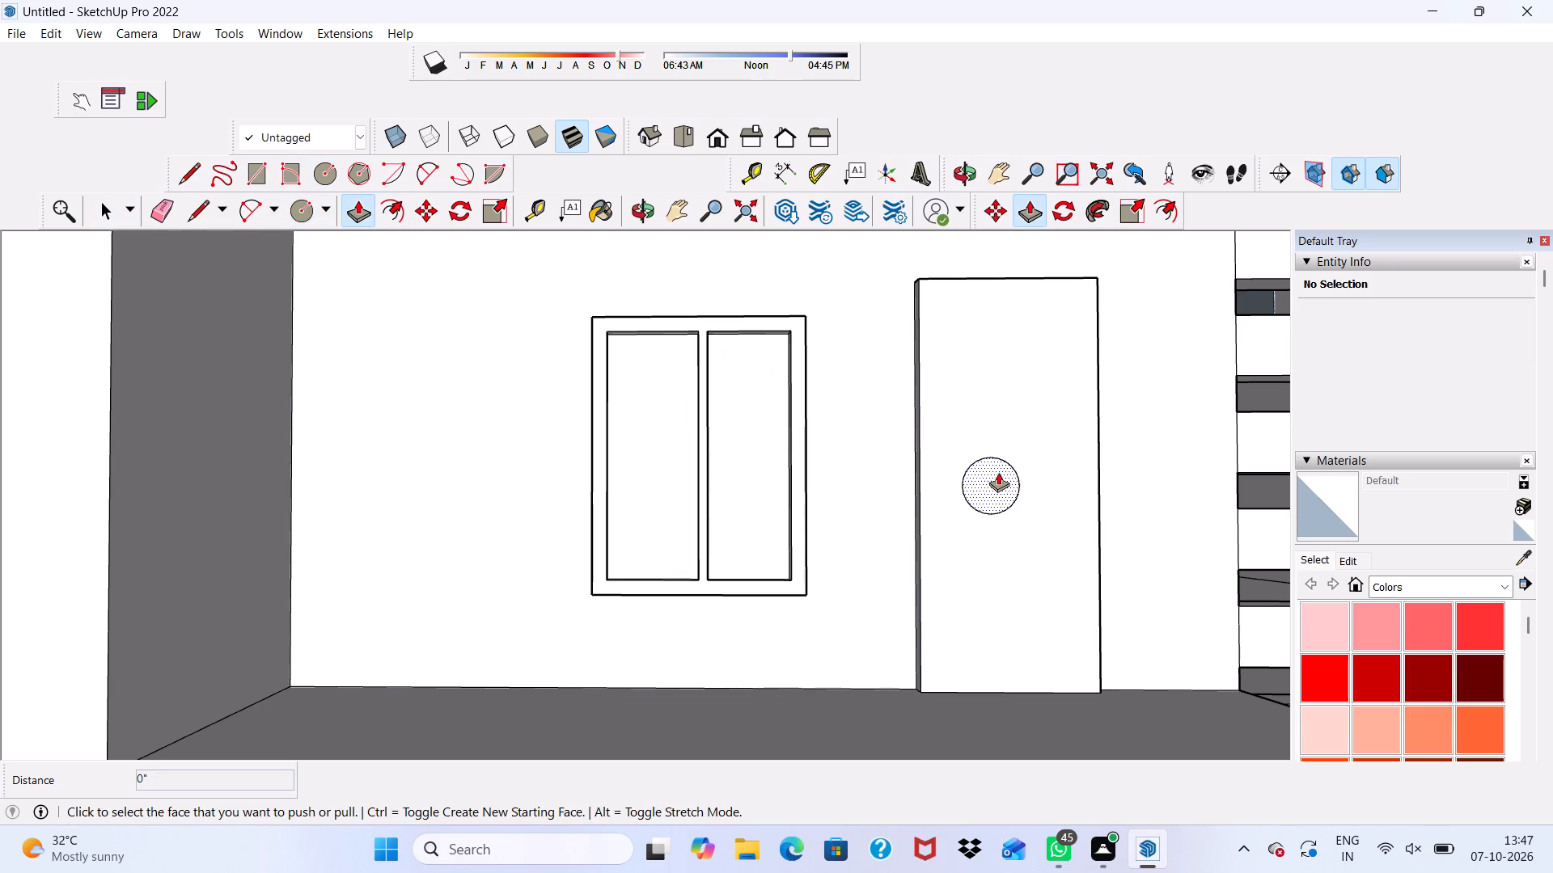
{"action": "left_click", "coordinate": [999, 472]}
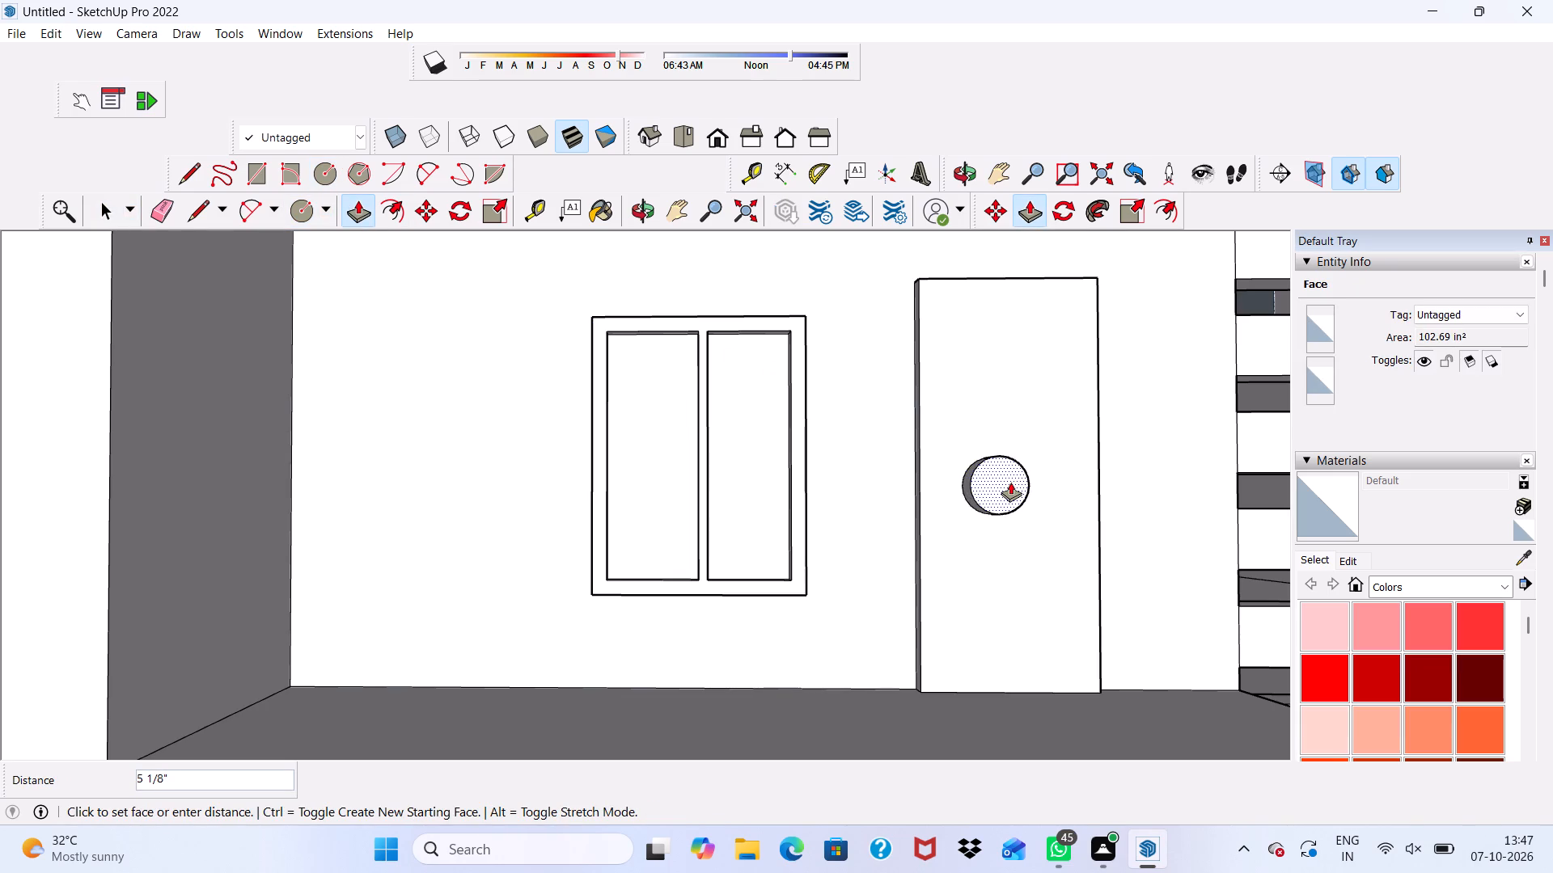
{"action": "type", "text": "3\""}
{"action": "key", "text": "Return"}
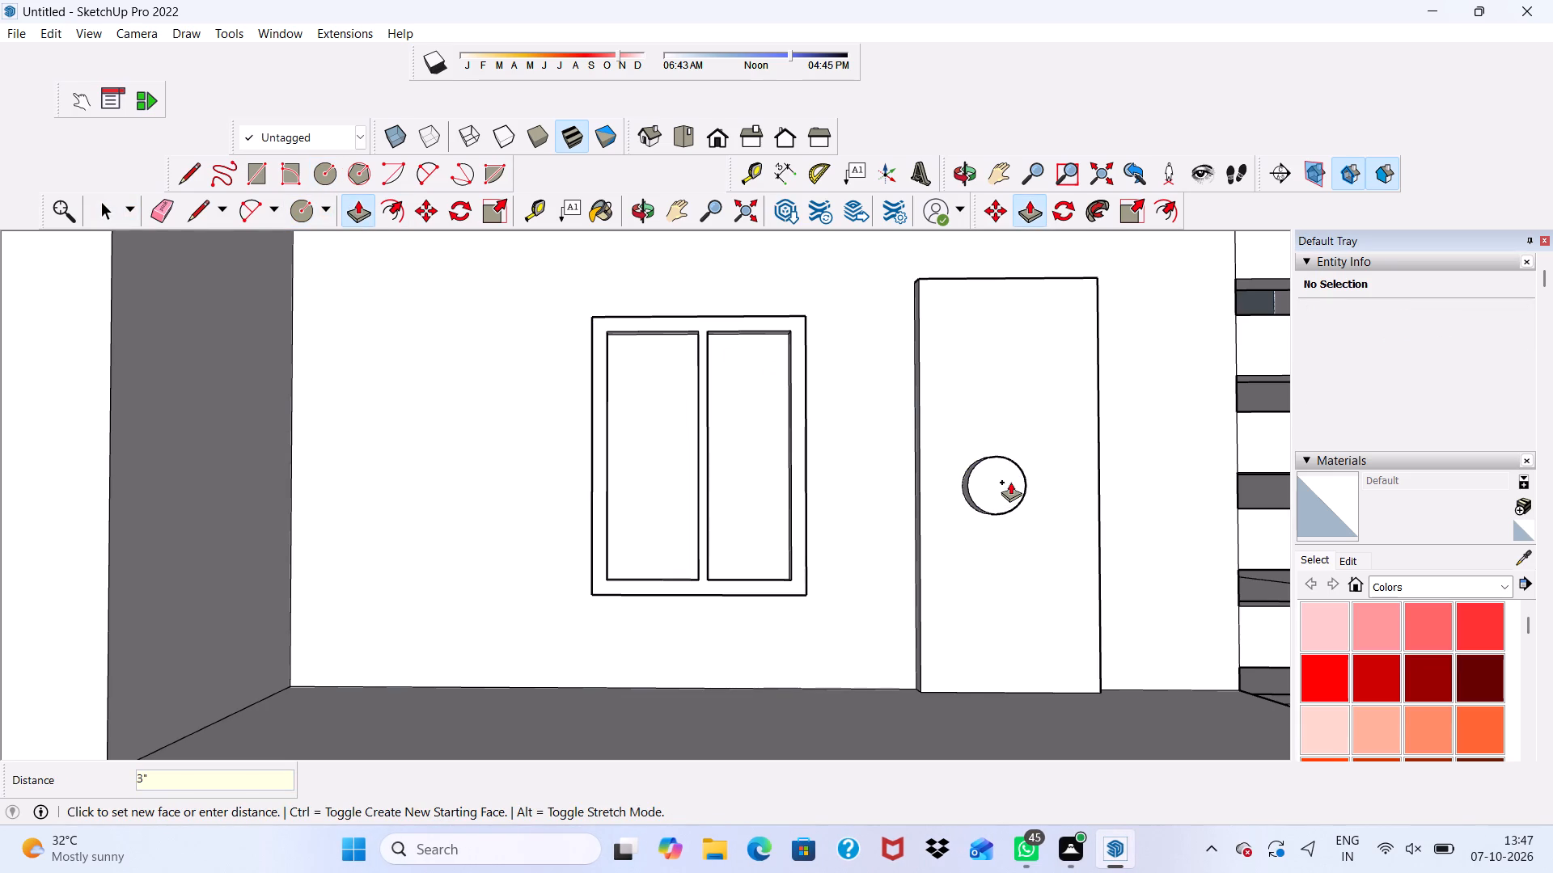
{"action": "scroll", "coordinate": [1010, 482], "scroll_direction": "down", "scroll_amount": 16}
{"action": "key", "text": "space"}
Draw a 3' by 7' door rectangle on the wall of the next floor down, standing on the slab.
{"action": "middle_click_drag", "start_coordinate": [1035, 639], "coordinate": [1003, 530]}
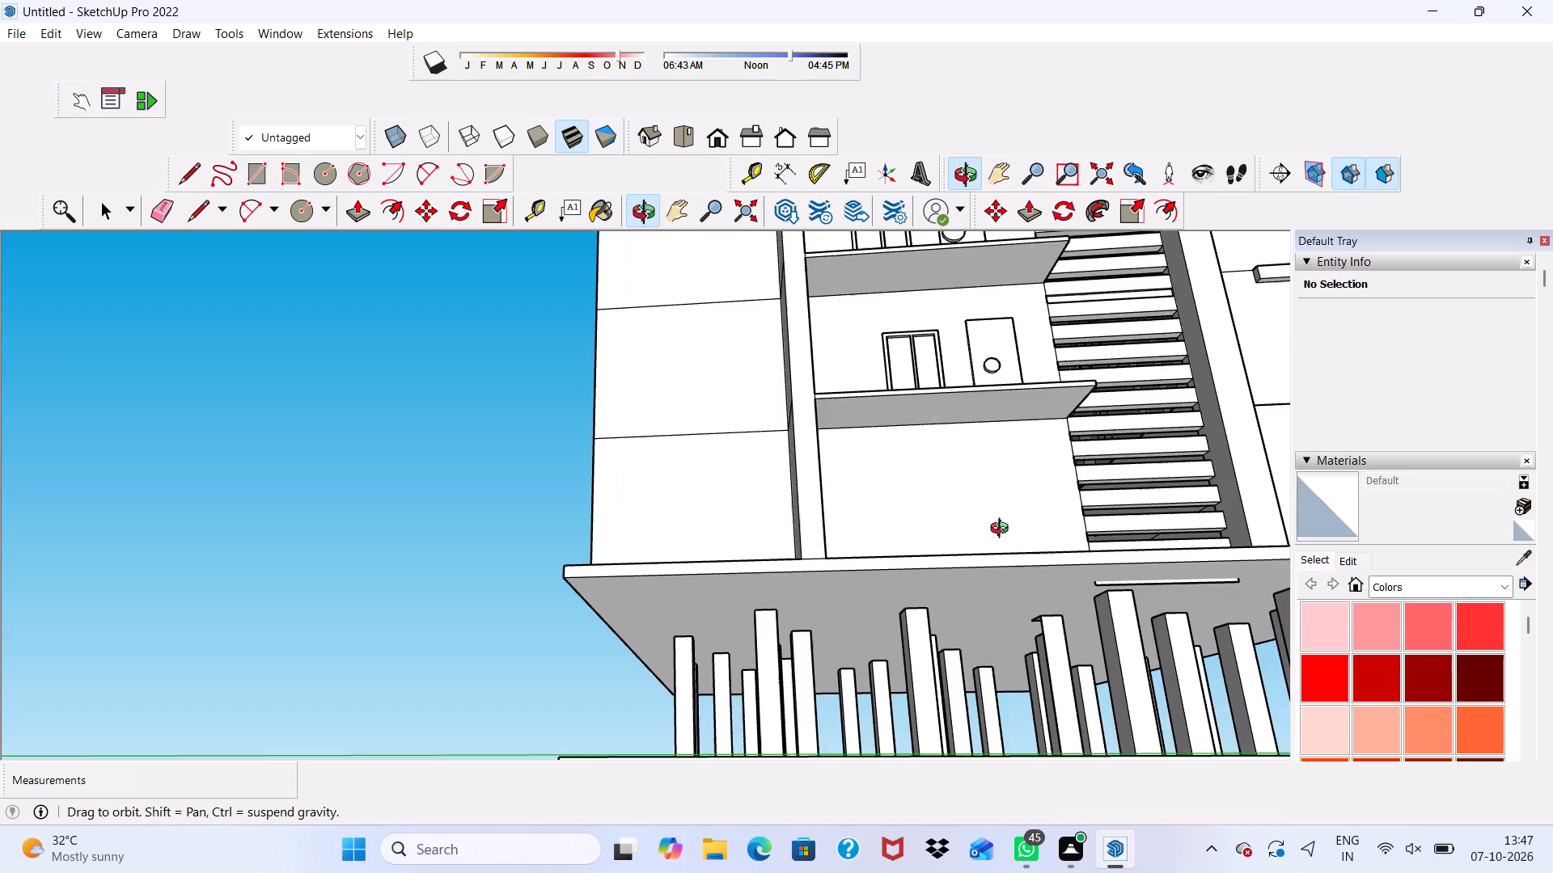
{"action": "middle_click_drag", "start_coordinate": [1003, 530], "coordinate": [985, 610]}
{"action": "scroll", "coordinate": [992, 627], "scroll_direction": "up", "scroll_amount": 5}
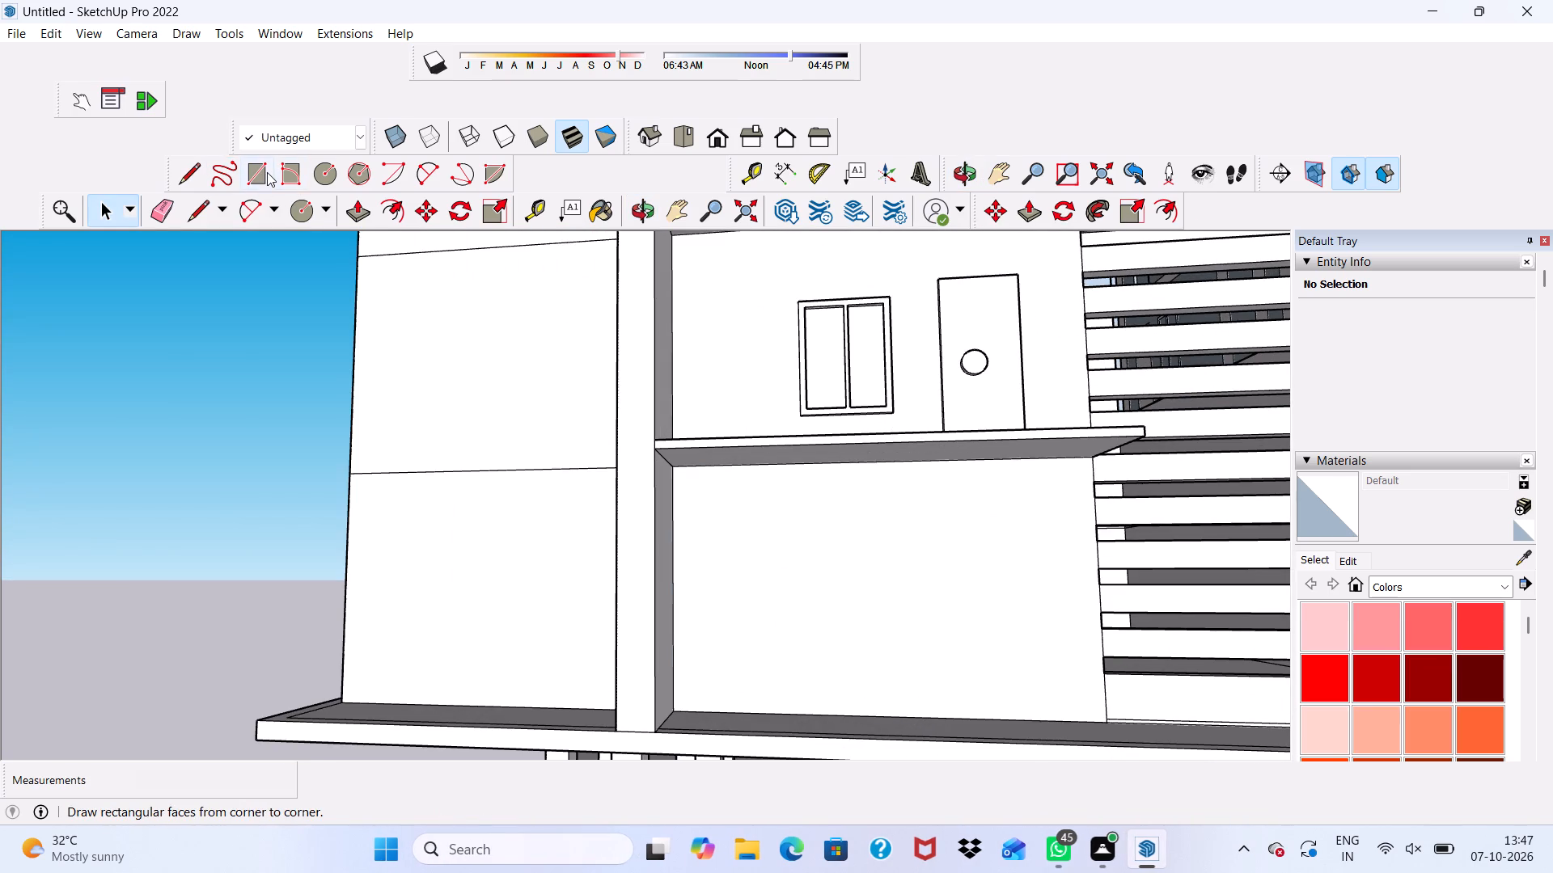
{"action": "left_click", "coordinate": [262, 171]}
{"action": "scroll", "coordinate": [929, 456], "scroll_direction": "down", "scroll_amount": 4}
{"action": "middle_click_drag", "start_coordinate": [954, 520], "coordinate": [957, 542]}
{"action": "scroll", "coordinate": [944, 662], "scroll_direction": "up", "scroll_amount": 5}
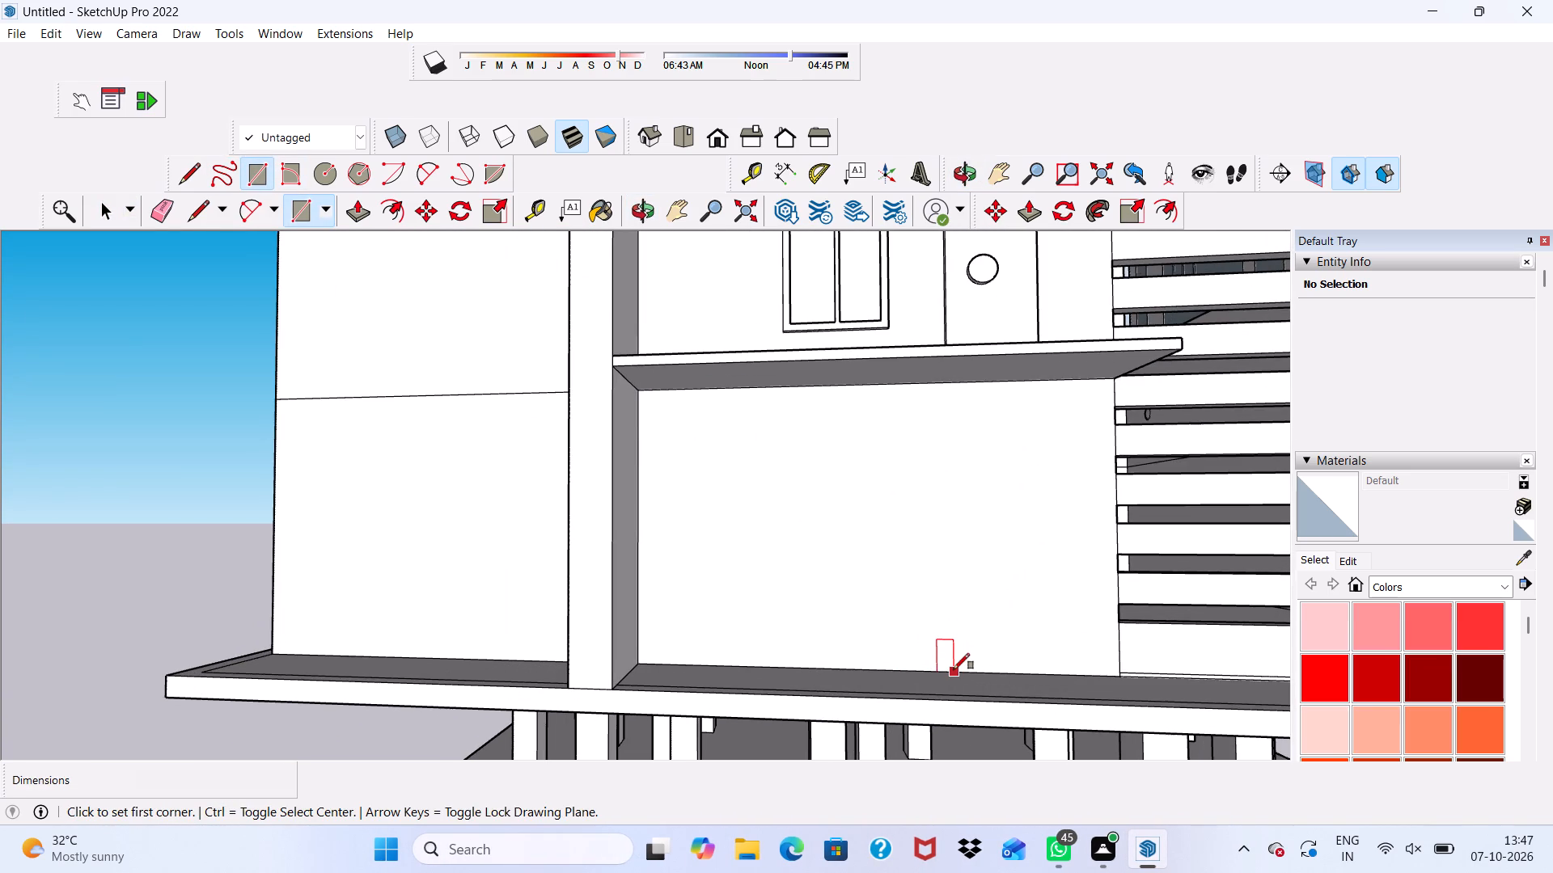
{"action": "left_click", "coordinate": [954, 669]}
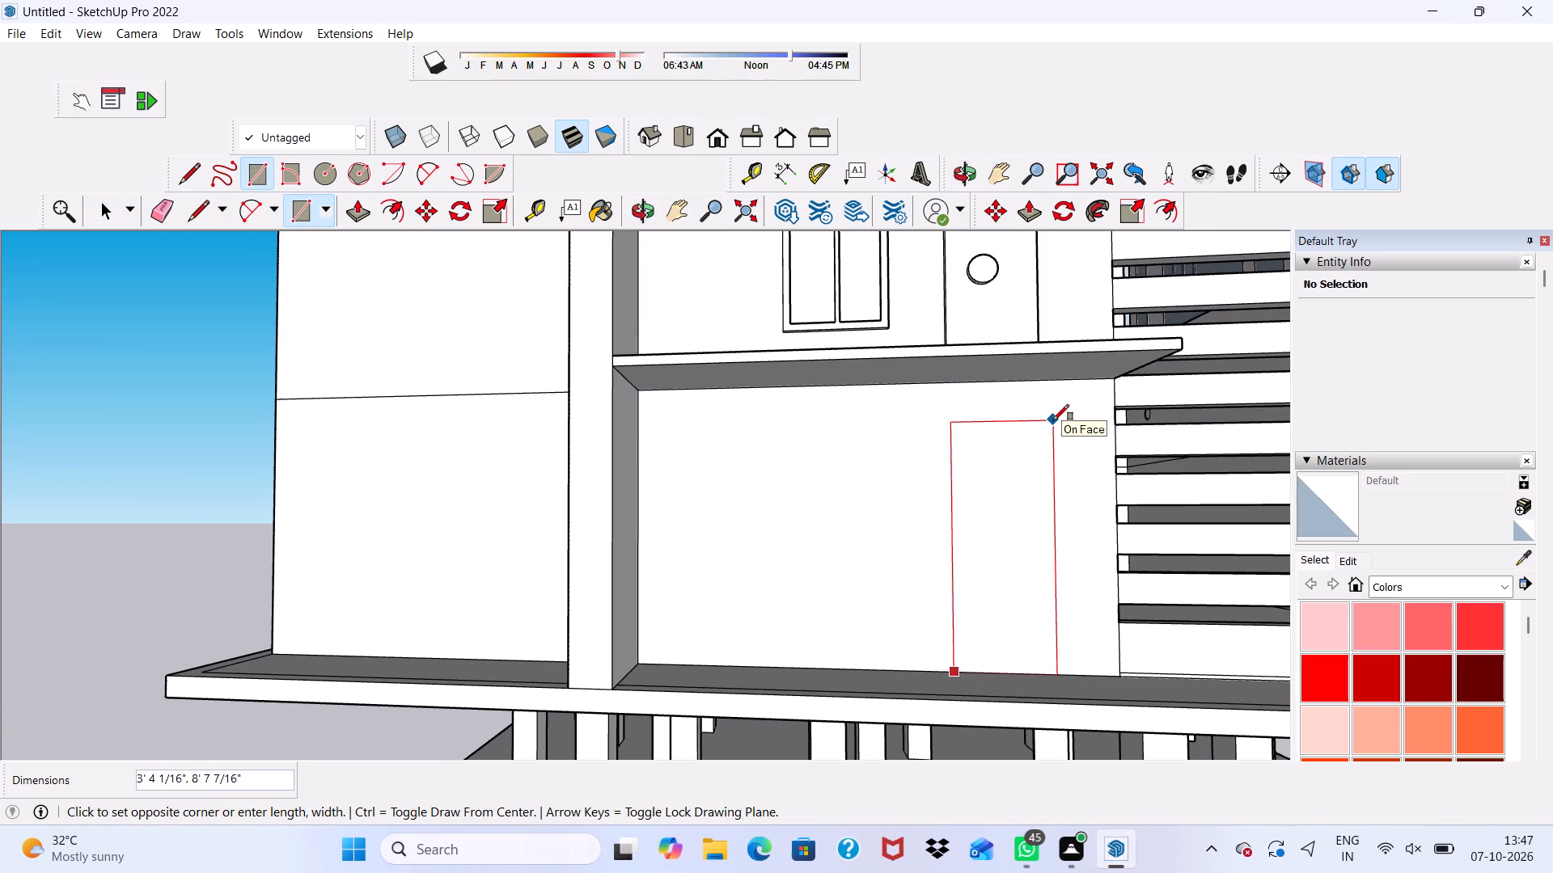
{"action": "type", "text": "3',"}
{"action": "type", "text": "7'"}
{"action": "key", "text": "Return"}
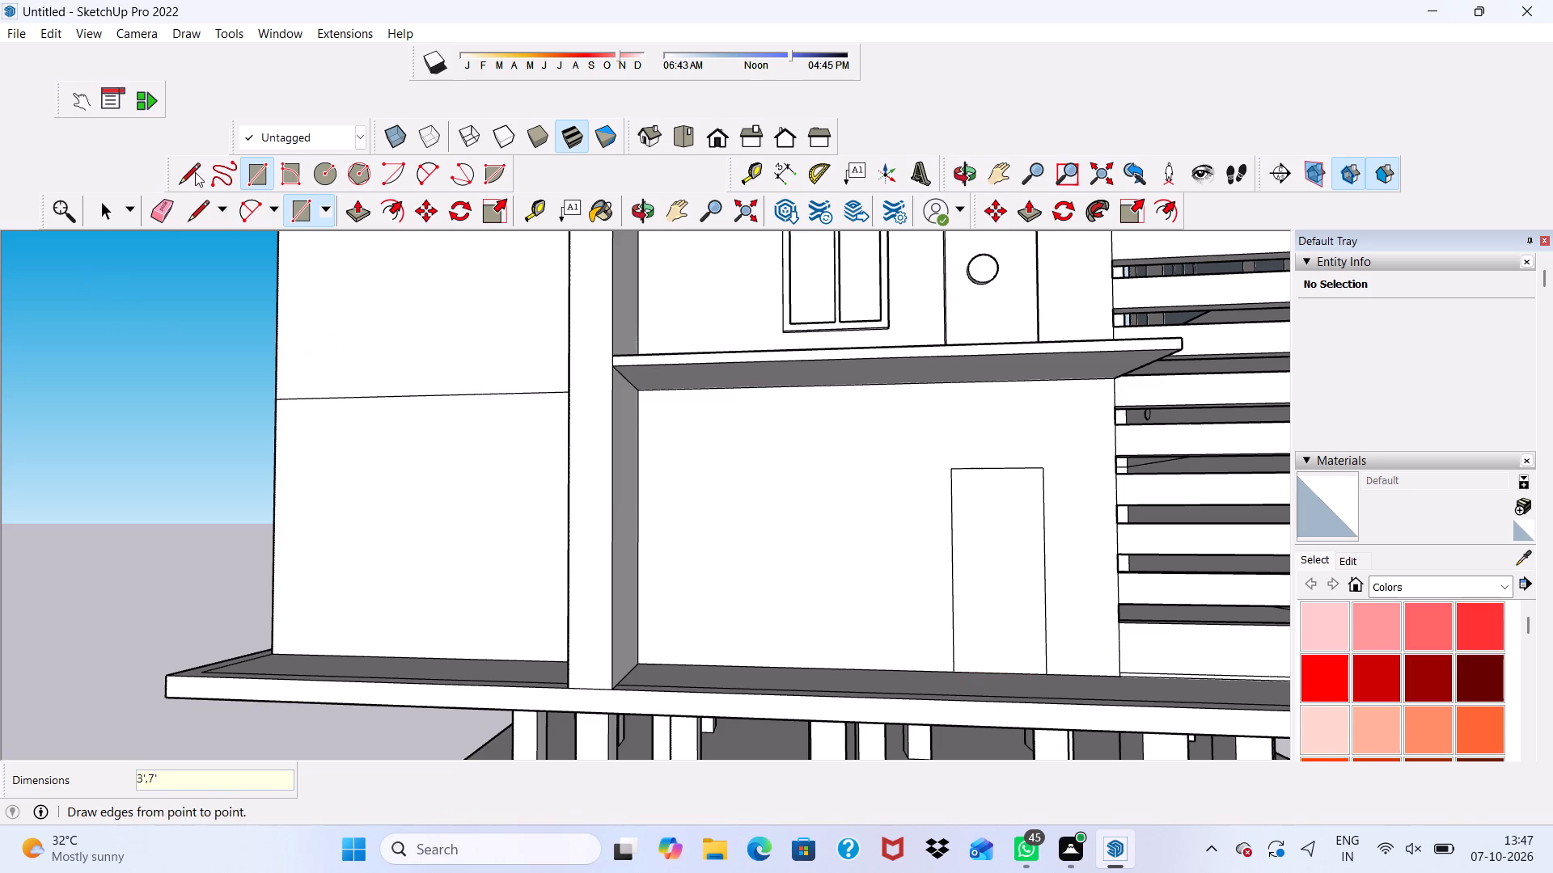
Extrude the new door rectangle 3" outward with Push/Pull.
{"action": "left_click", "coordinate": [351, 205]}
{"action": "left_click", "coordinate": [997, 538]}
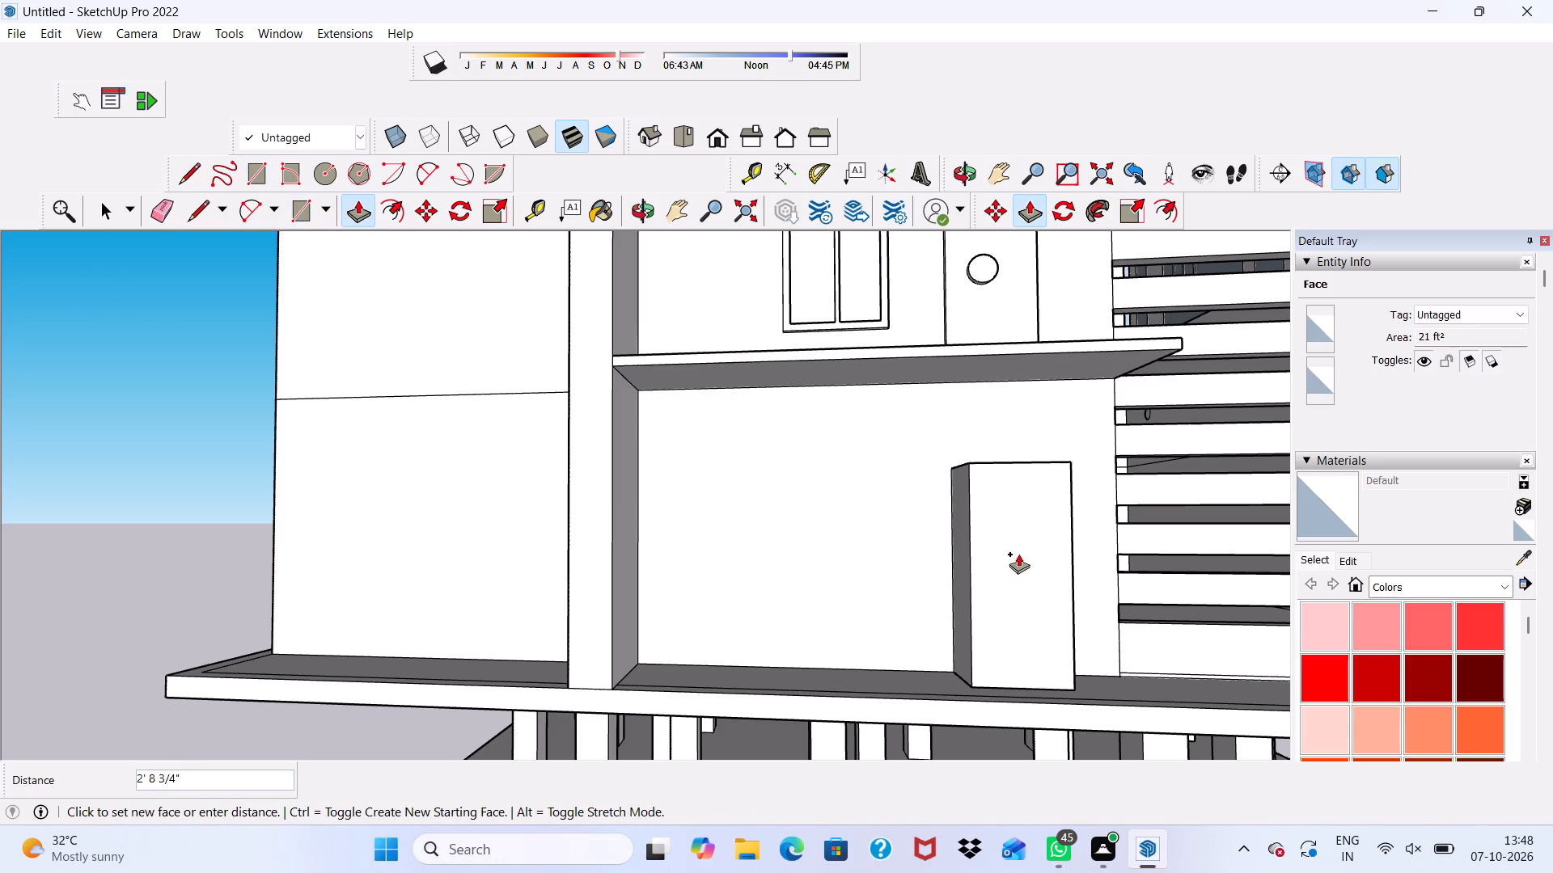
{"action": "type", "text": "3\""}
{"action": "key", "text": "Return"}
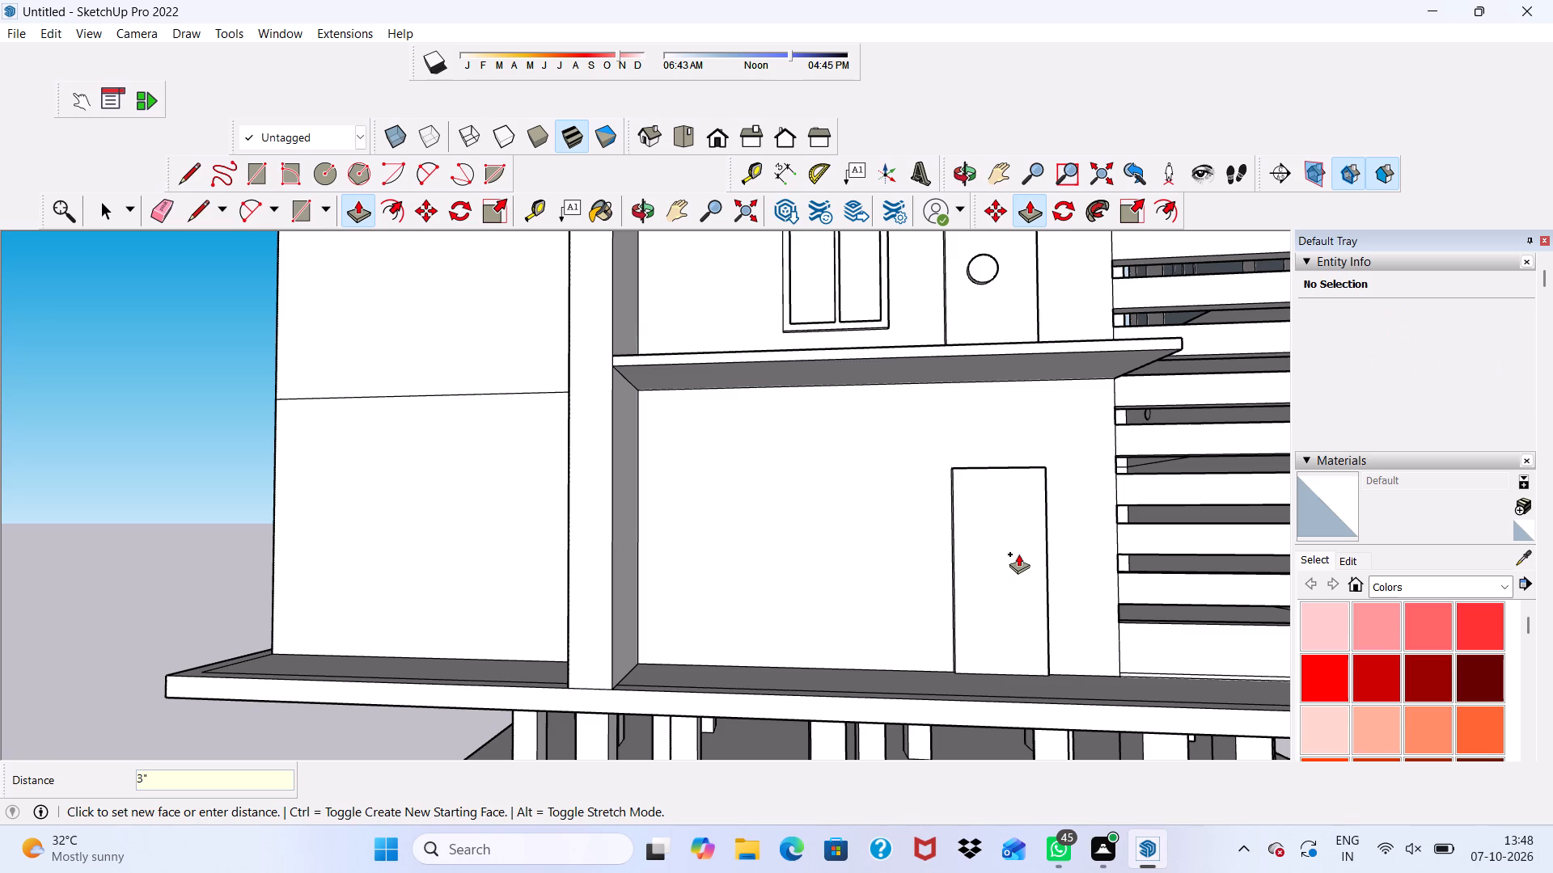
Draw a circle of about 5 11/16" radius on the new door's front face, around mid-height.
{"action": "left_click", "coordinate": [324, 175]}
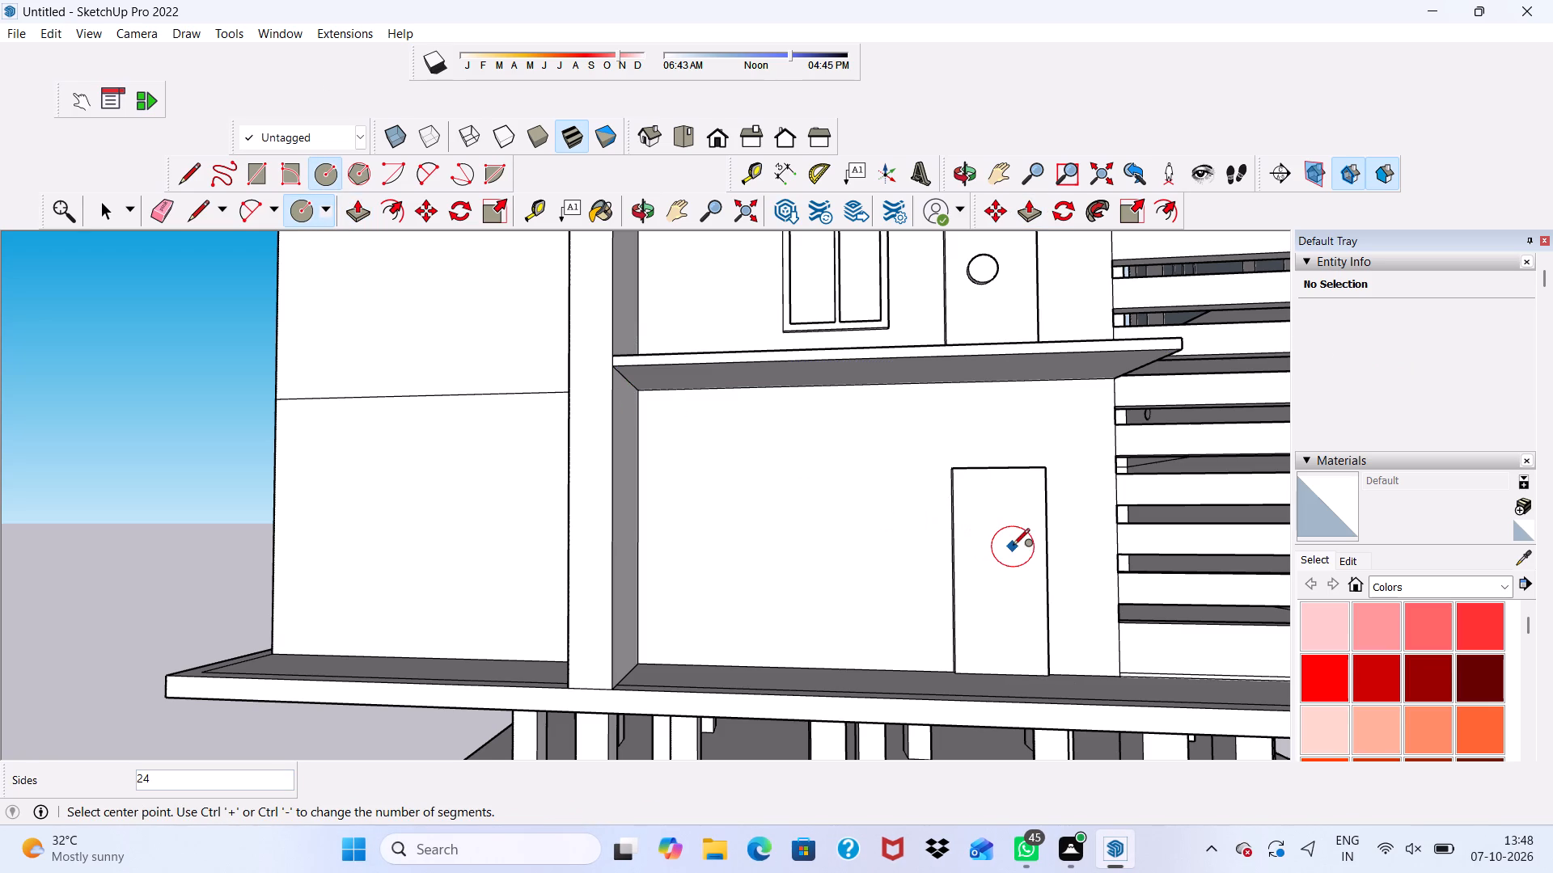
{"action": "scroll", "coordinate": [994, 563], "scroll_direction": "up", "scroll_amount": 7}
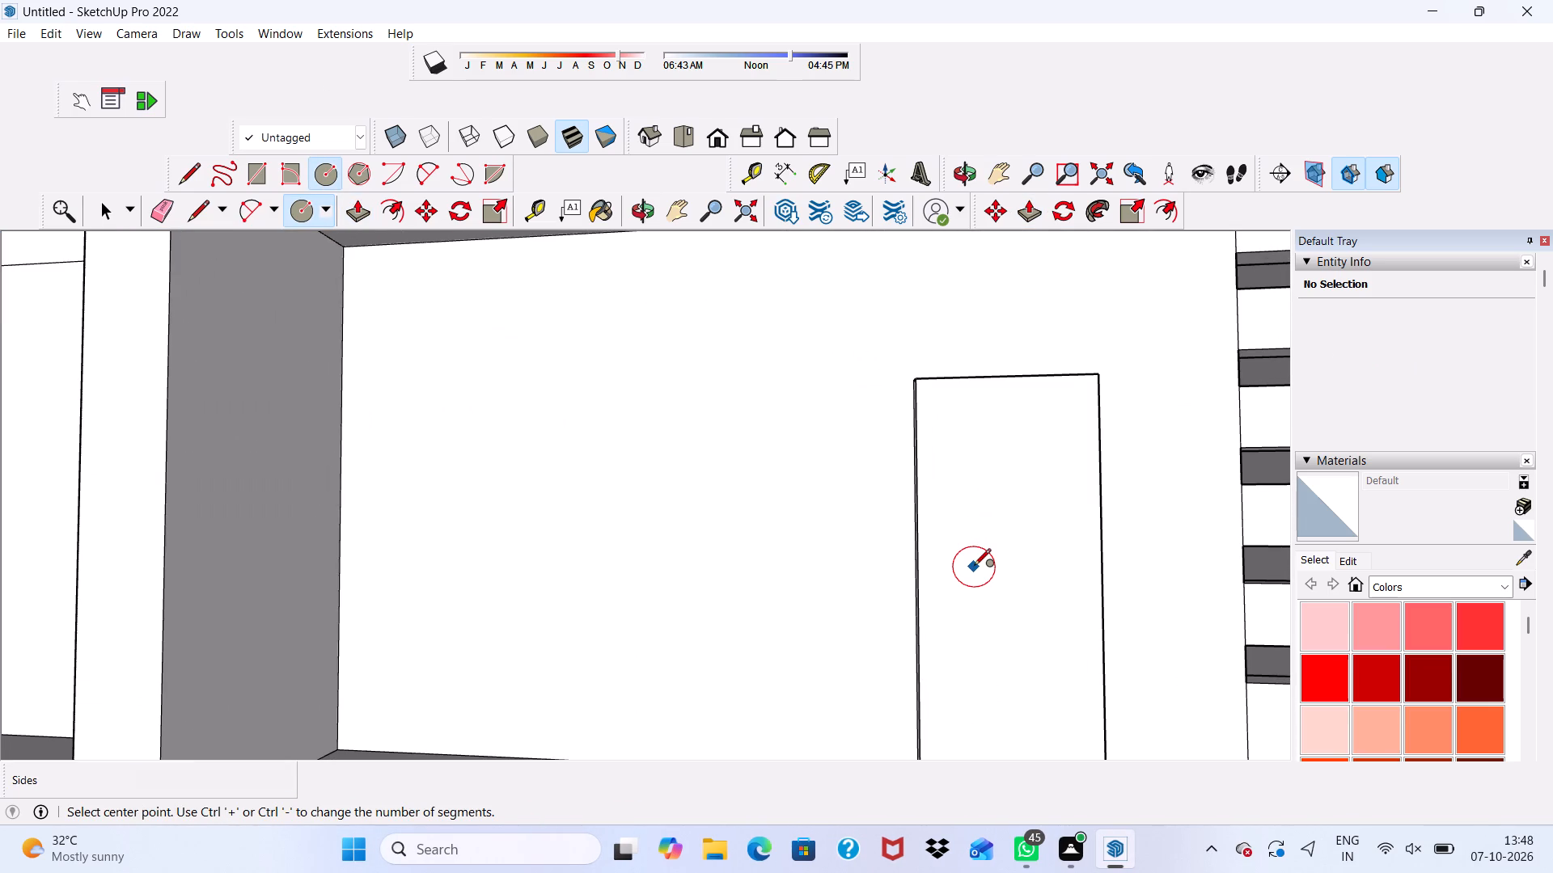
{"action": "left_click", "coordinate": [974, 567]}
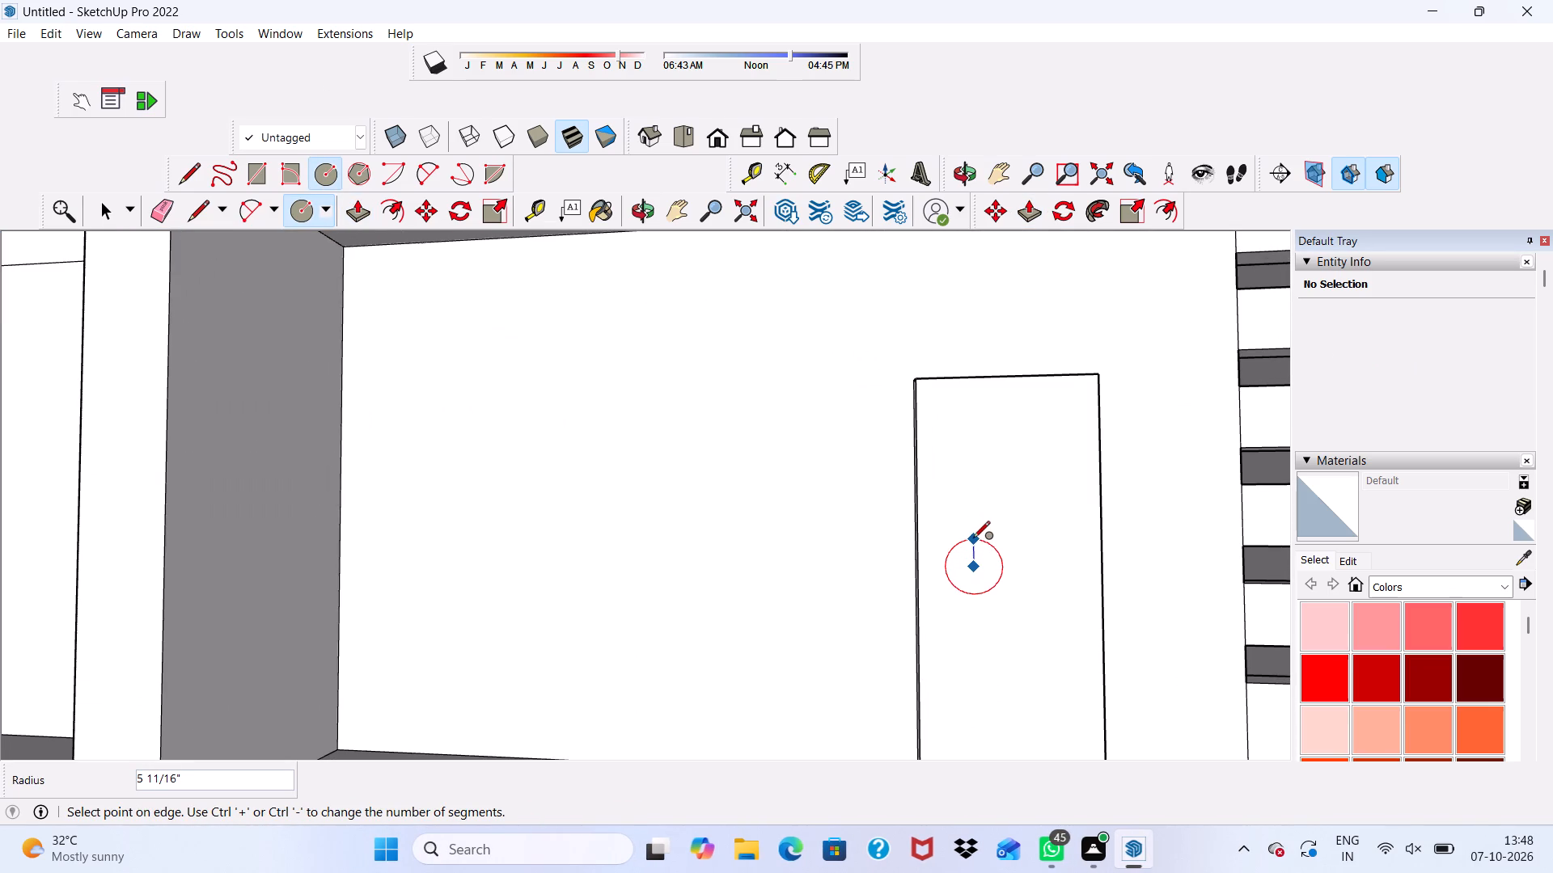
{"action": "left_click", "coordinate": [973, 539]}
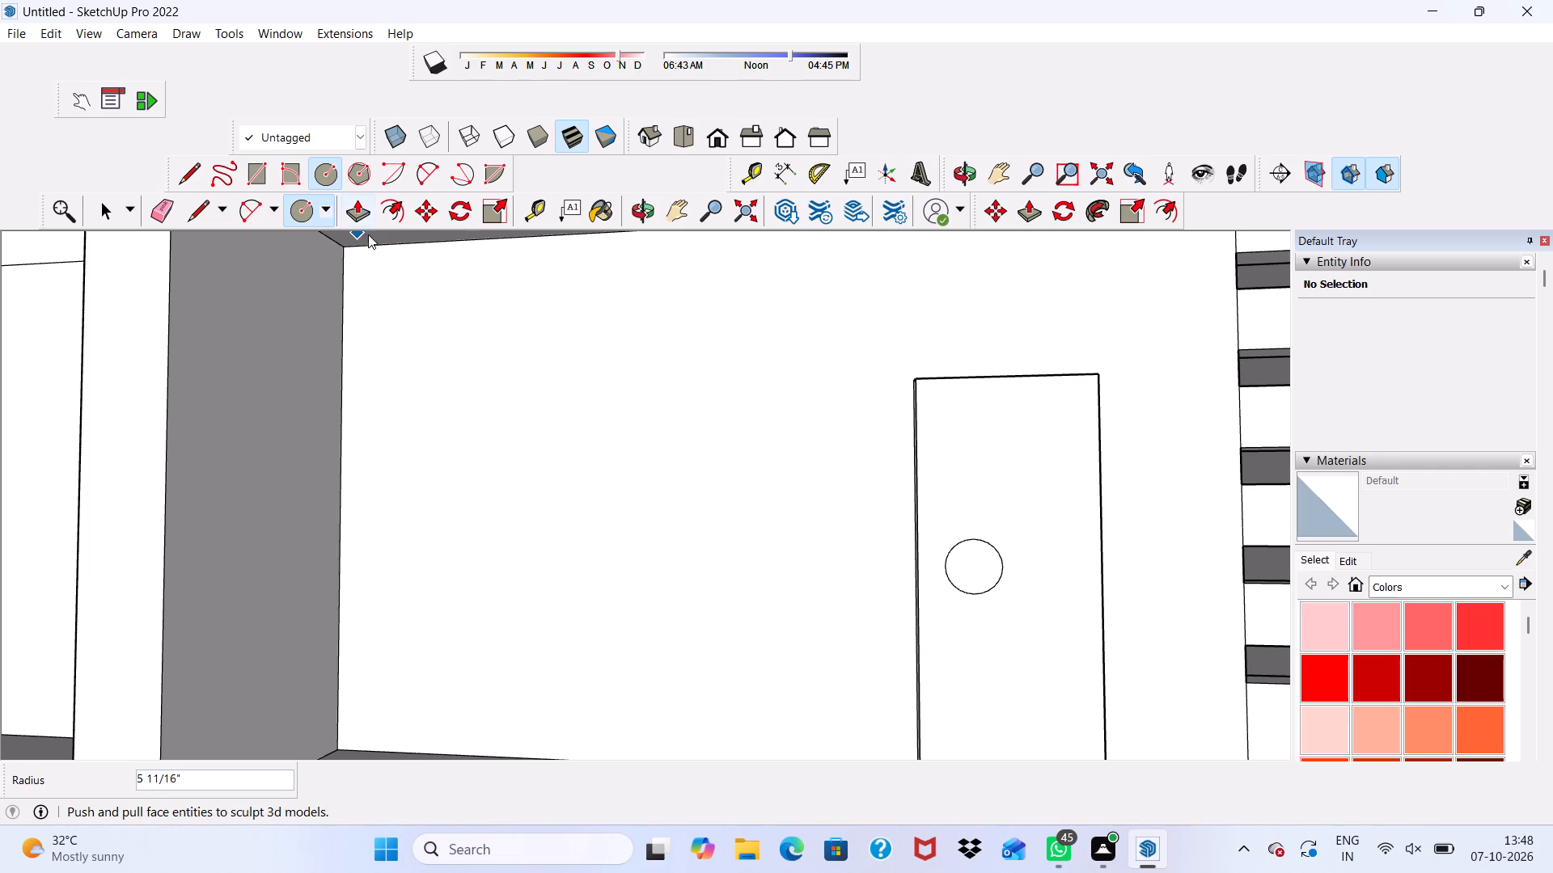
Extrude the circle on this door 3" outward with Push/Pull.
{"action": "left_click", "coordinate": [360, 201]}
{"action": "left_click", "coordinate": [973, 560]}
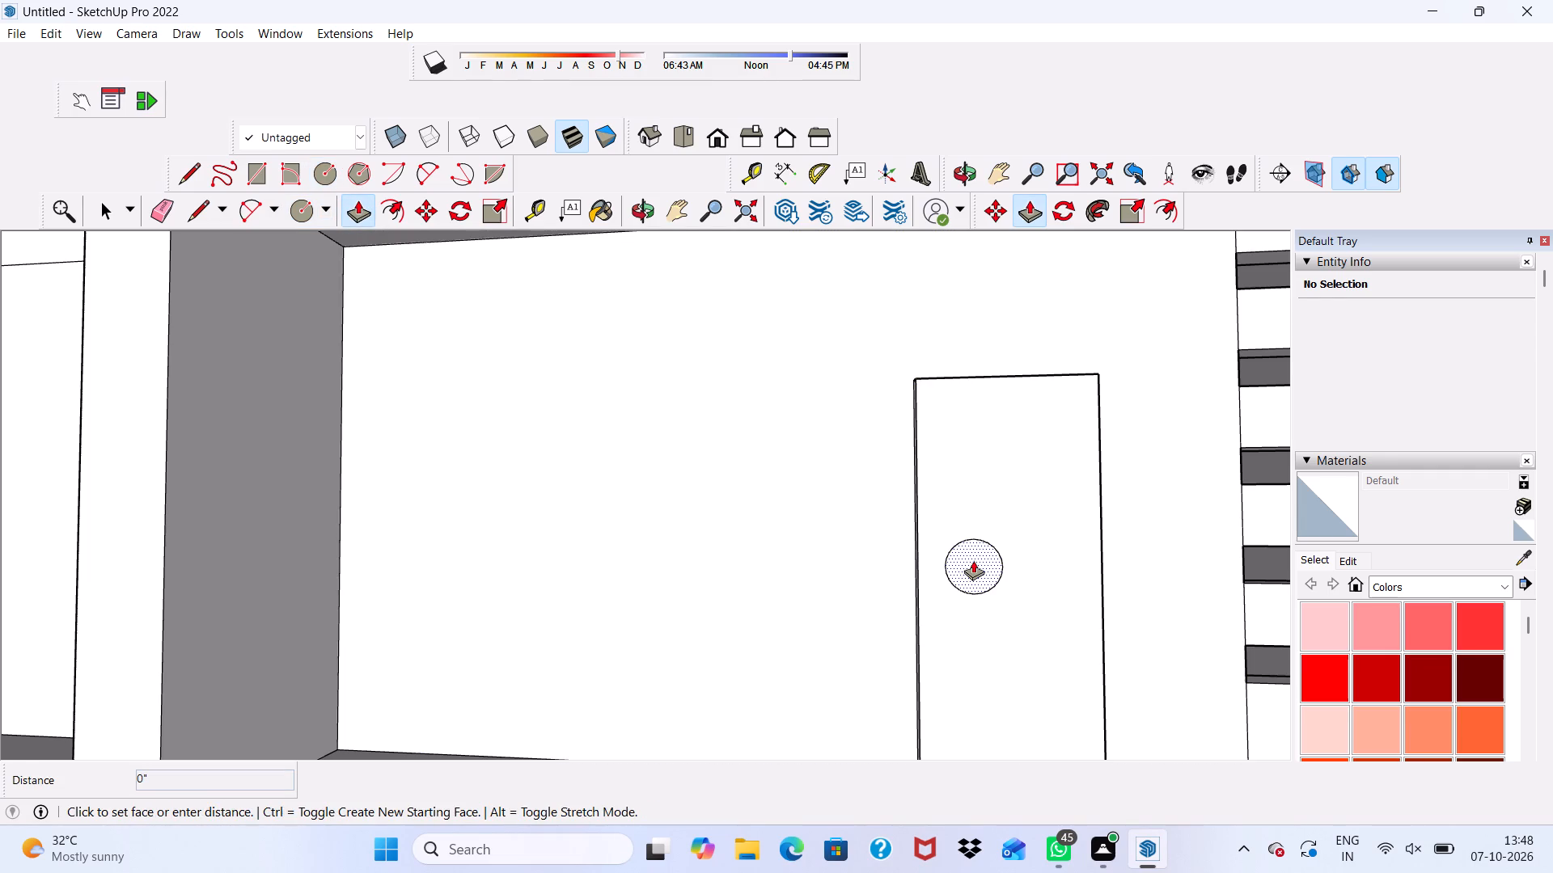
{"action": "type", "text": "3\""}
{"action": "key", "text": "Return"}
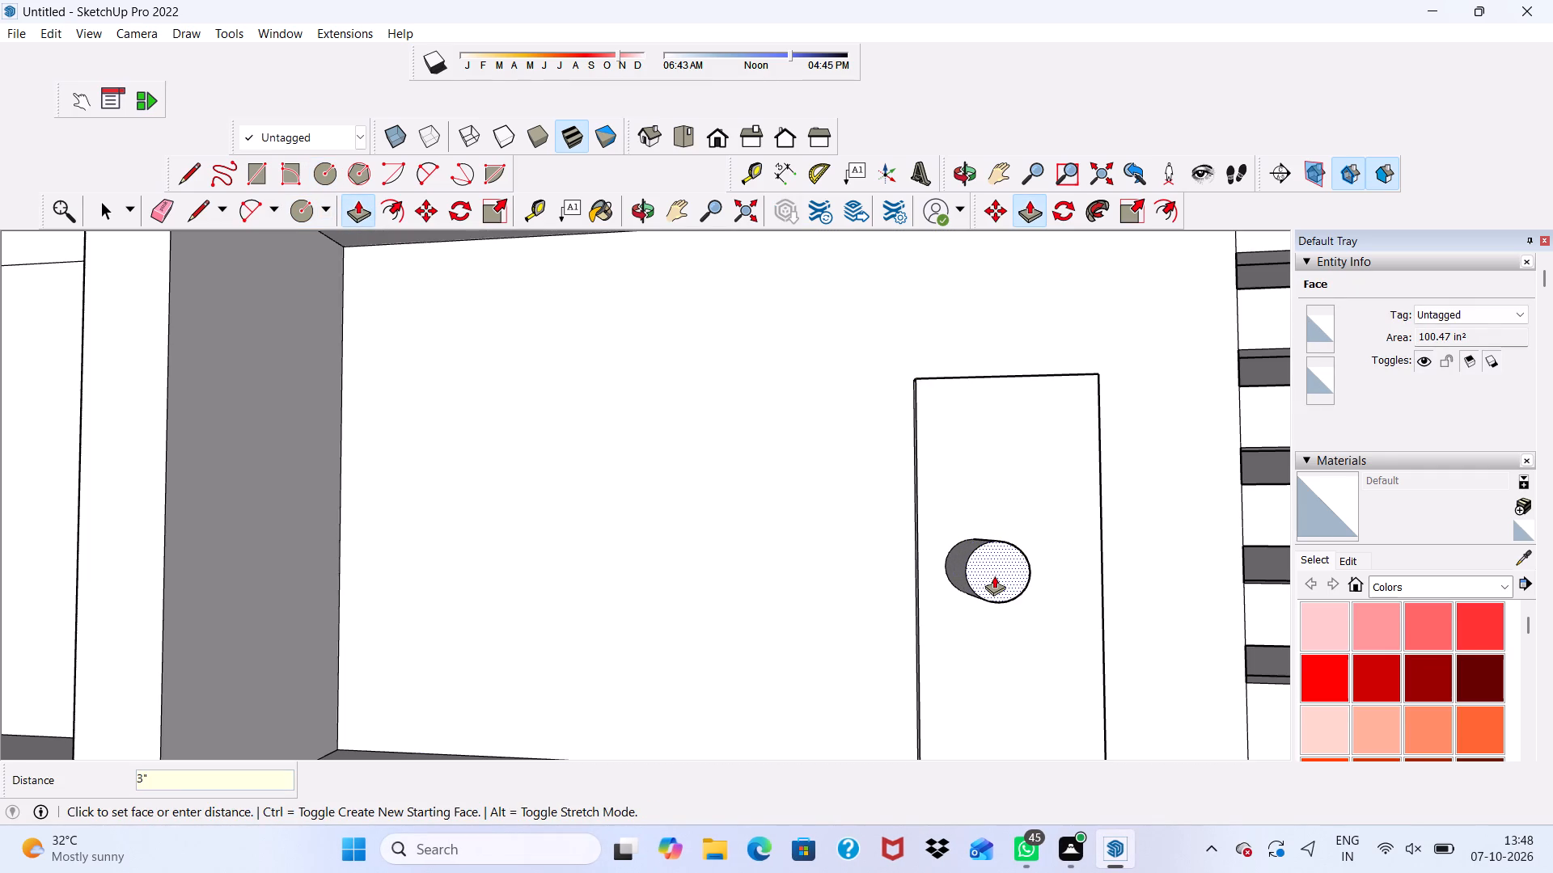
{"action": "key", "text": "space"}
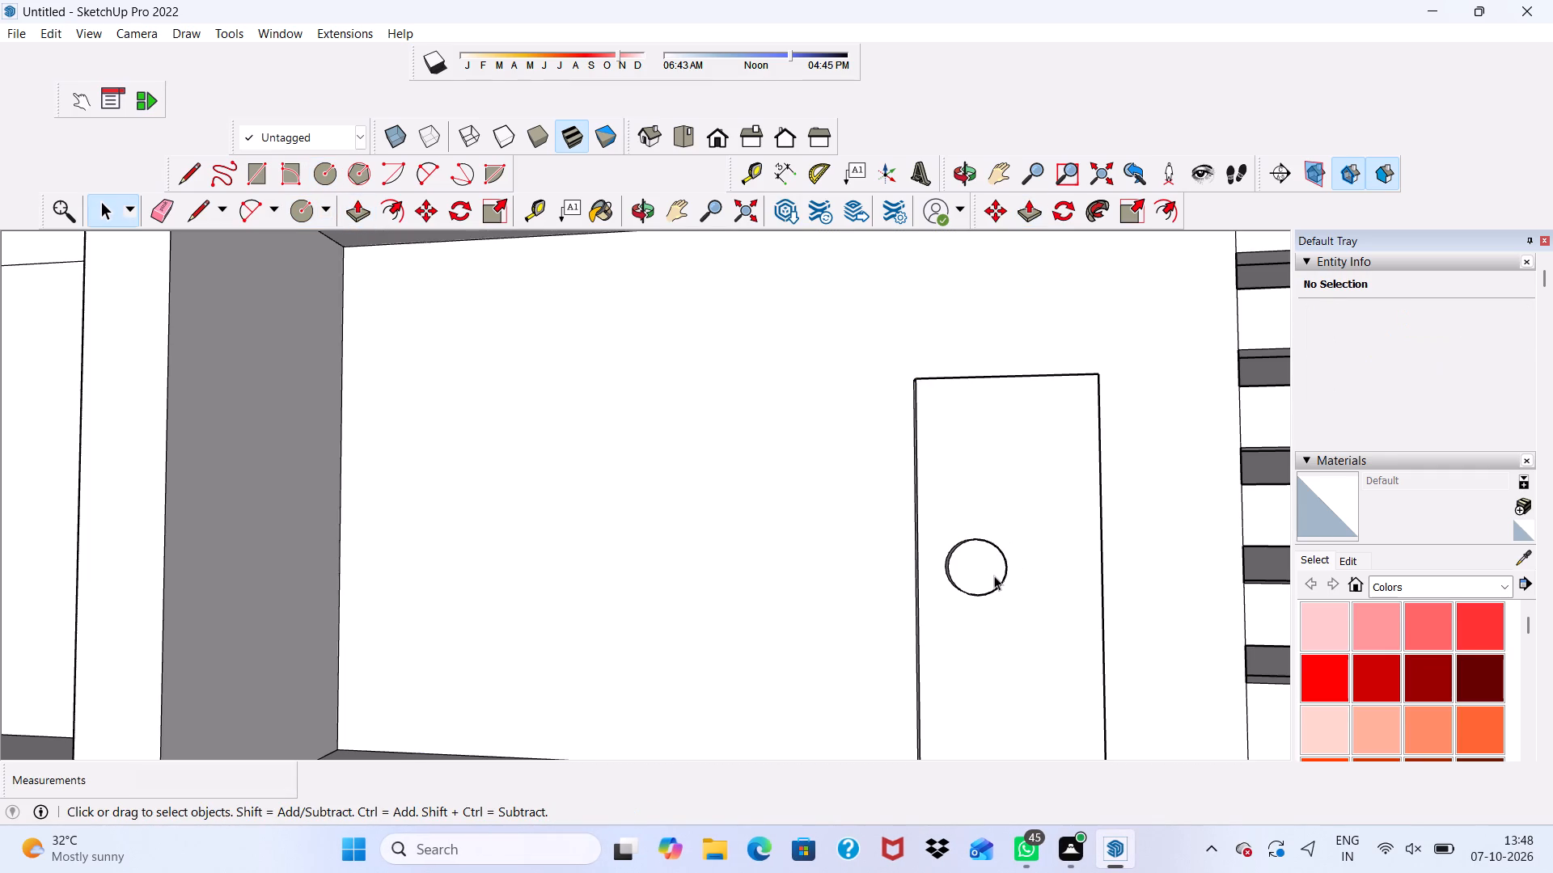
Draw a window rectangle about 3' 9" wide and 4' 11" high on the wall beside this door.
{"action": "left_click", "coordinate": [264, 168]}
{"action": "scroll", "coordinate": [796, 449], "scroll_direction": "down", "scroll_amount": 4}
{"action": "left_click", "coordinate": [658, 439]}
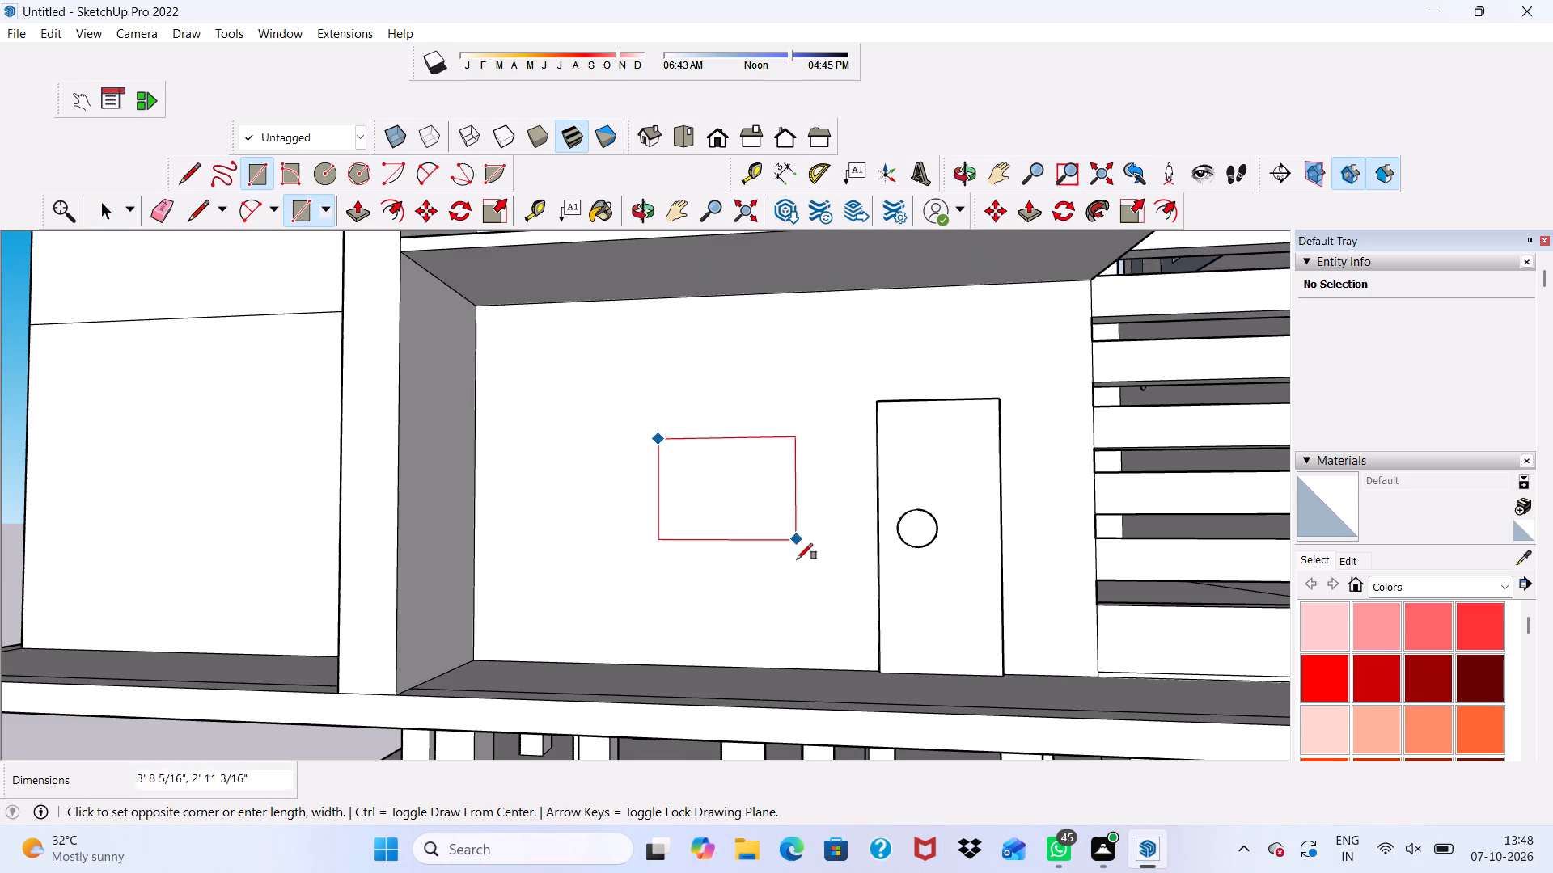
{"action": "left_click", "coordinate": [798, 623]}
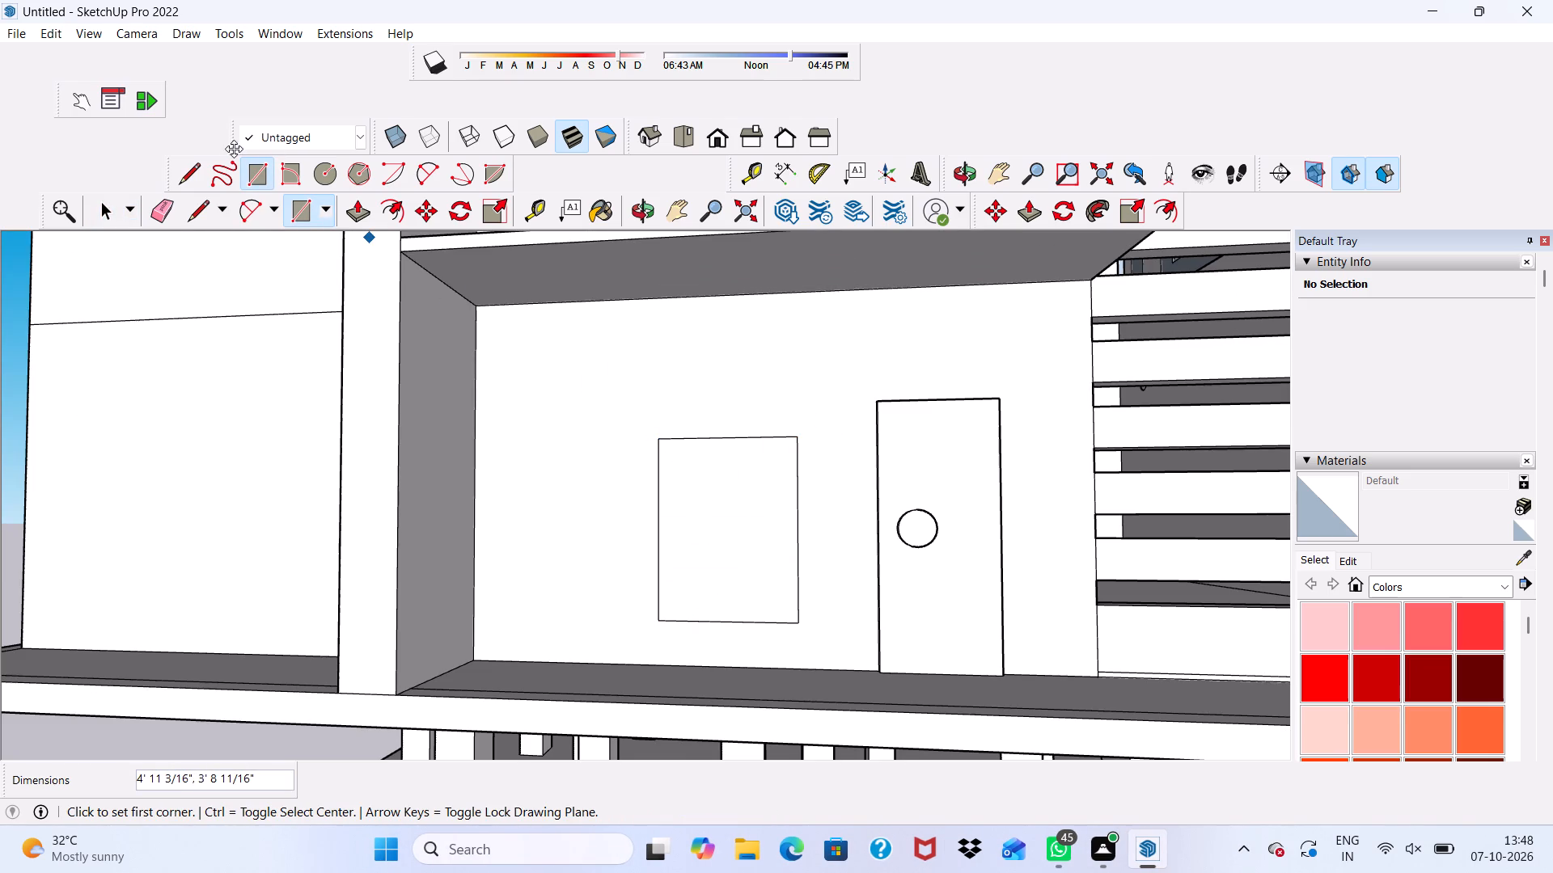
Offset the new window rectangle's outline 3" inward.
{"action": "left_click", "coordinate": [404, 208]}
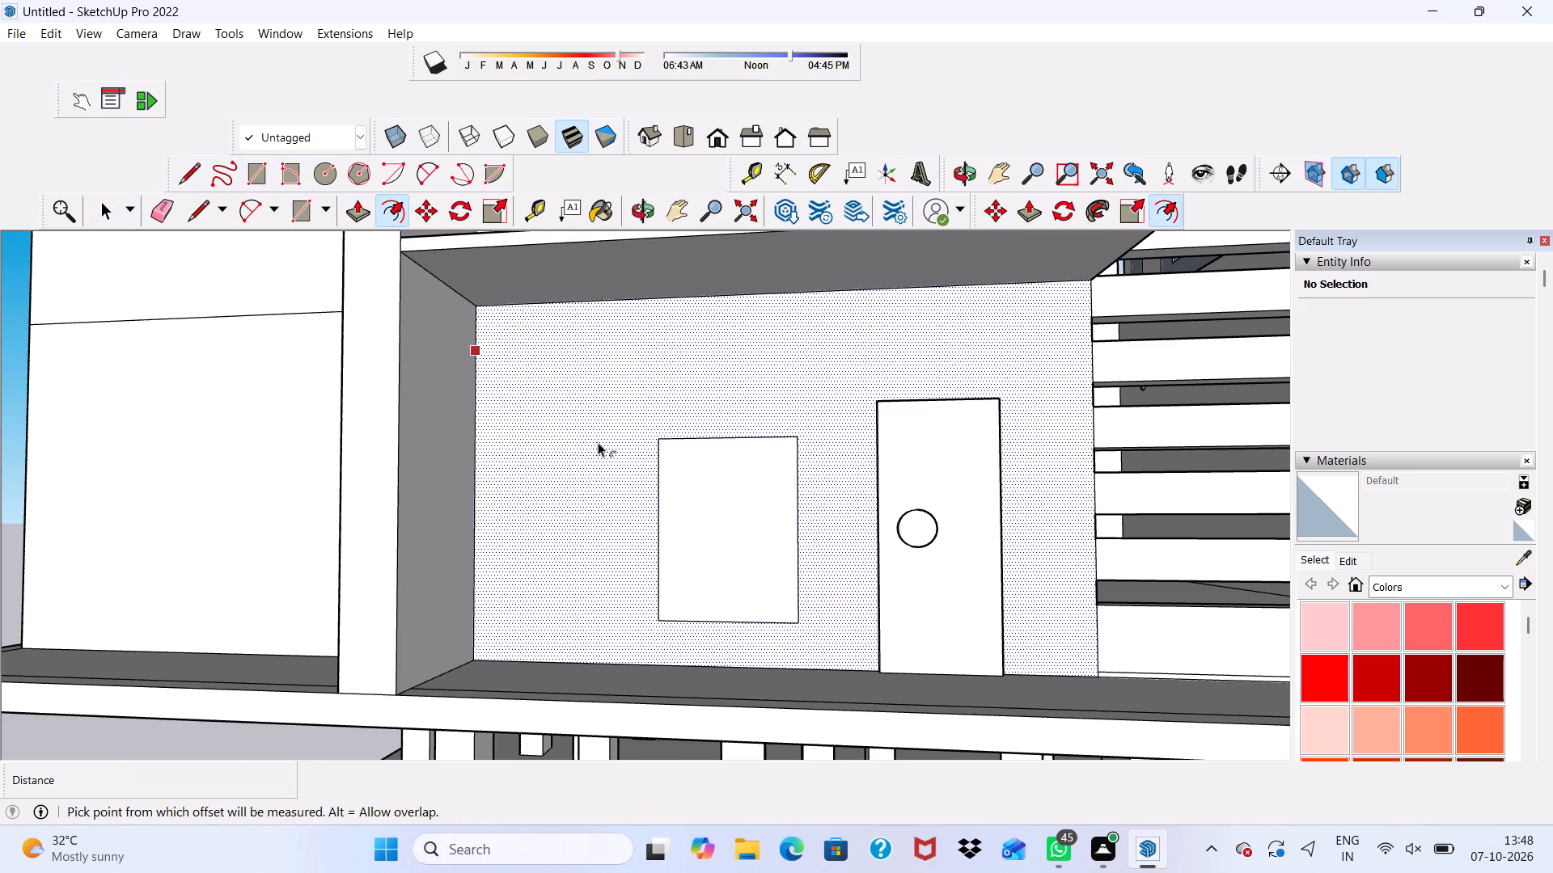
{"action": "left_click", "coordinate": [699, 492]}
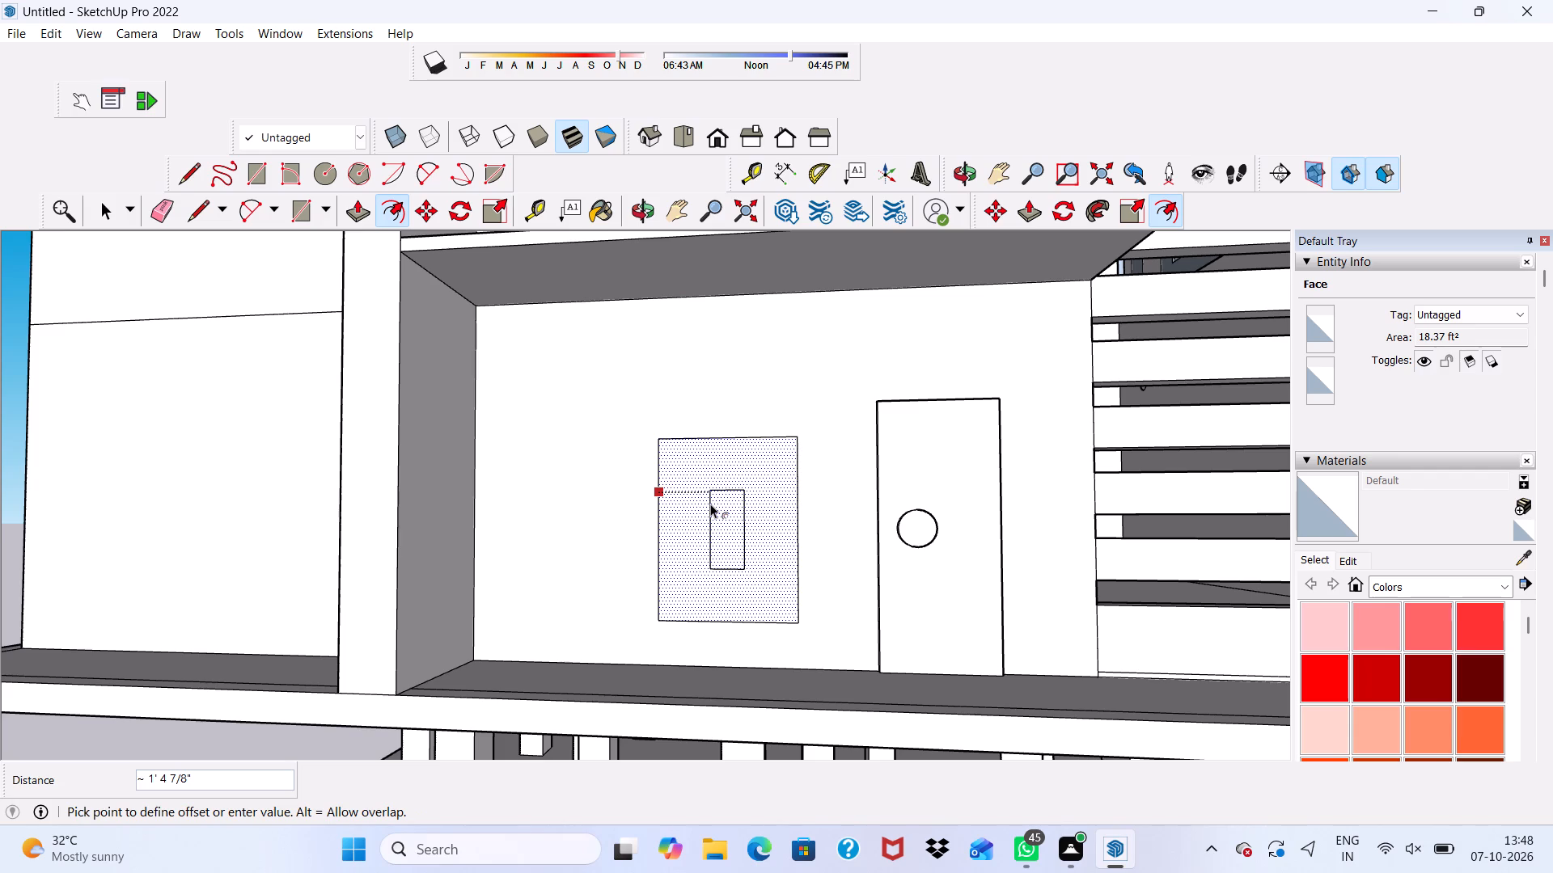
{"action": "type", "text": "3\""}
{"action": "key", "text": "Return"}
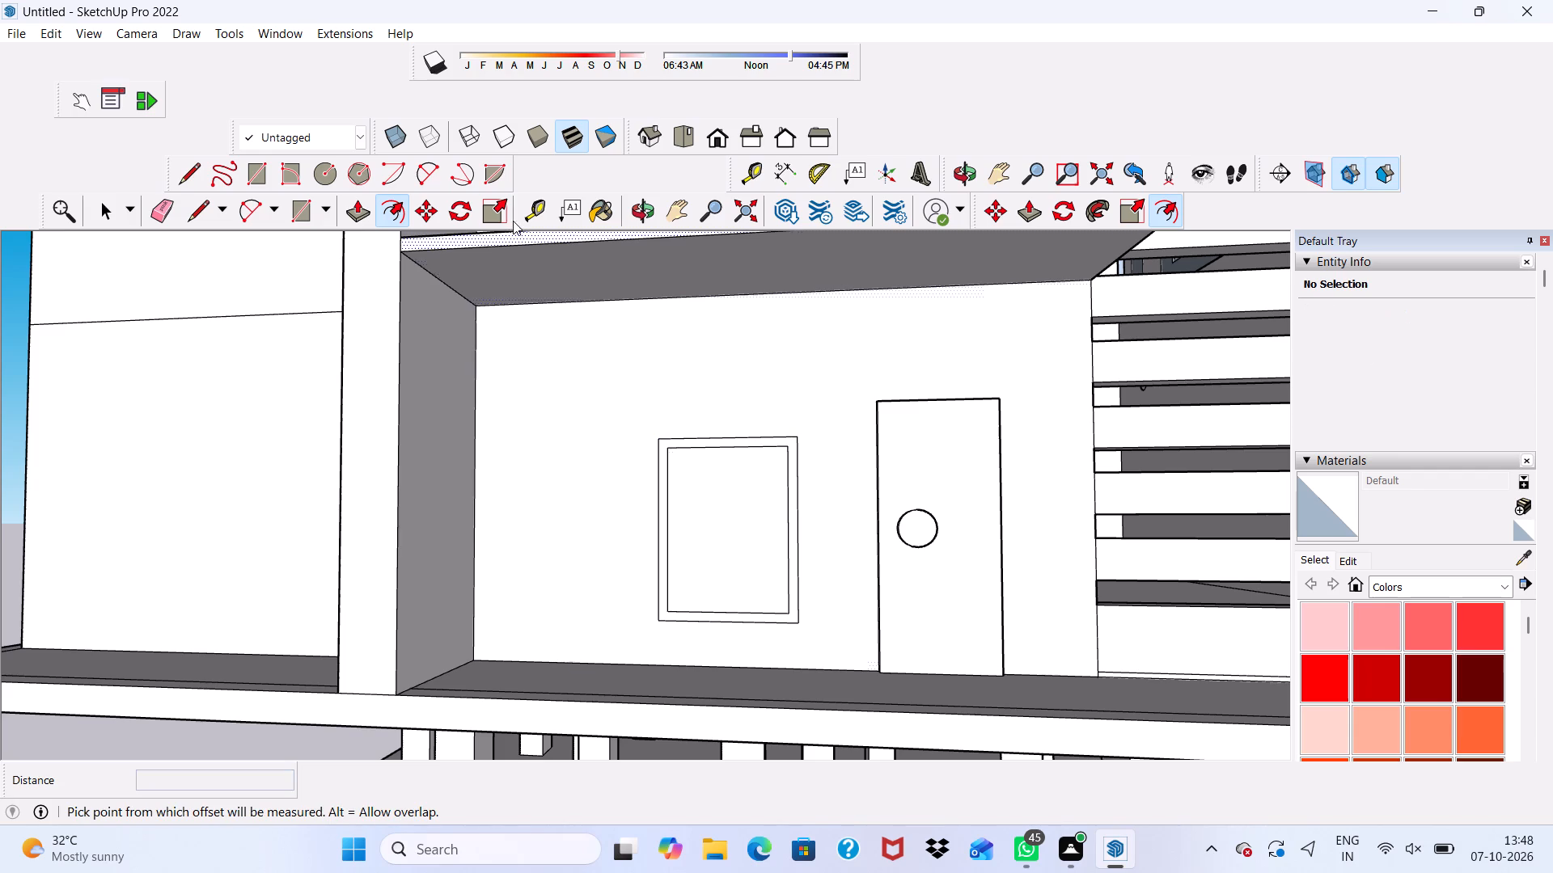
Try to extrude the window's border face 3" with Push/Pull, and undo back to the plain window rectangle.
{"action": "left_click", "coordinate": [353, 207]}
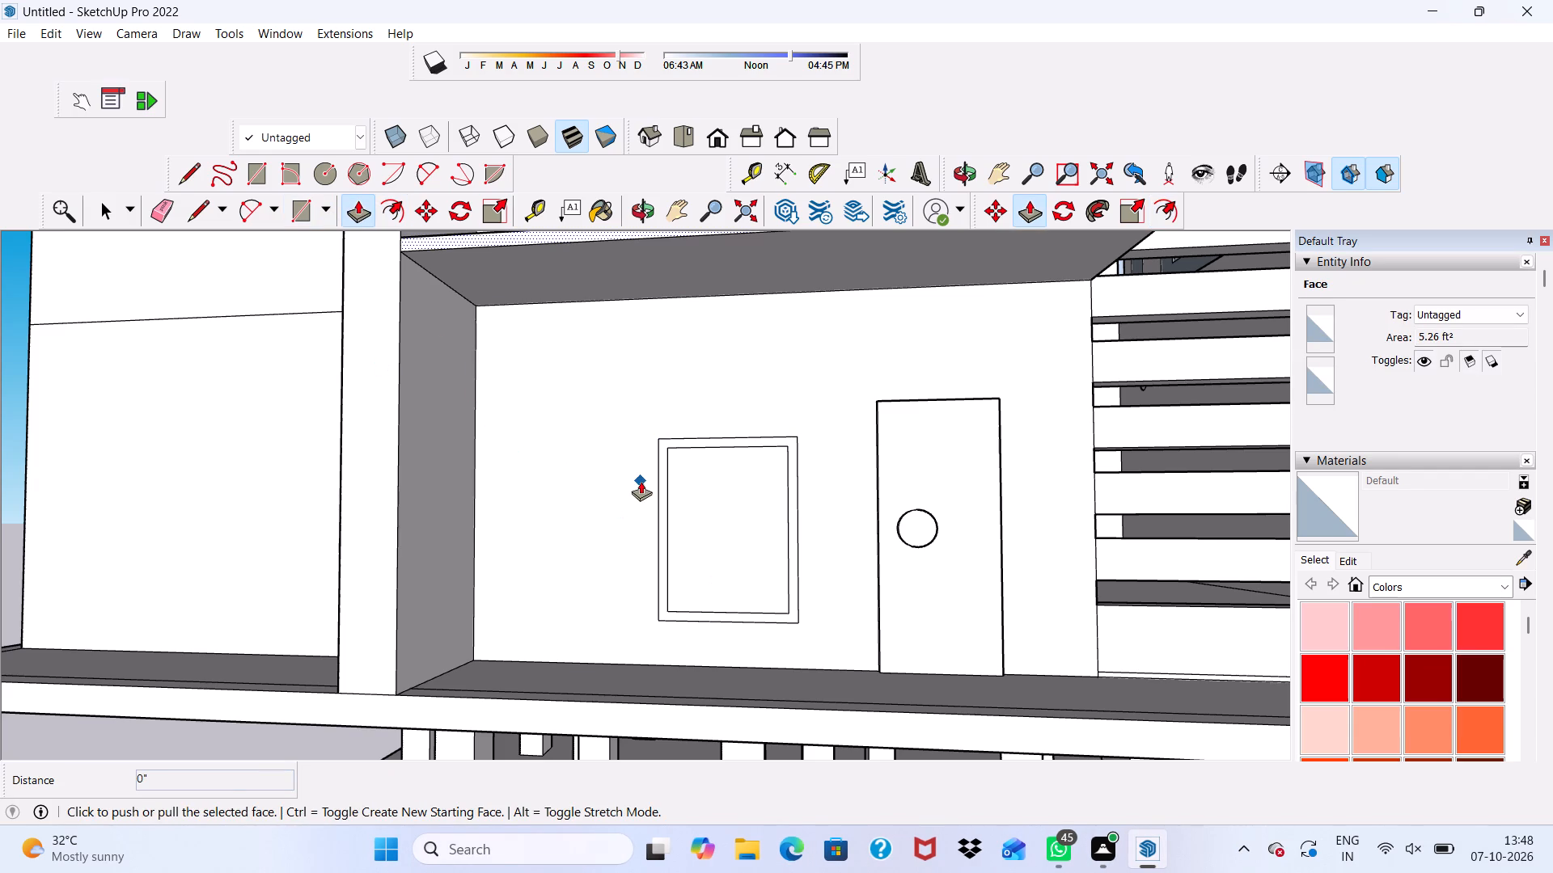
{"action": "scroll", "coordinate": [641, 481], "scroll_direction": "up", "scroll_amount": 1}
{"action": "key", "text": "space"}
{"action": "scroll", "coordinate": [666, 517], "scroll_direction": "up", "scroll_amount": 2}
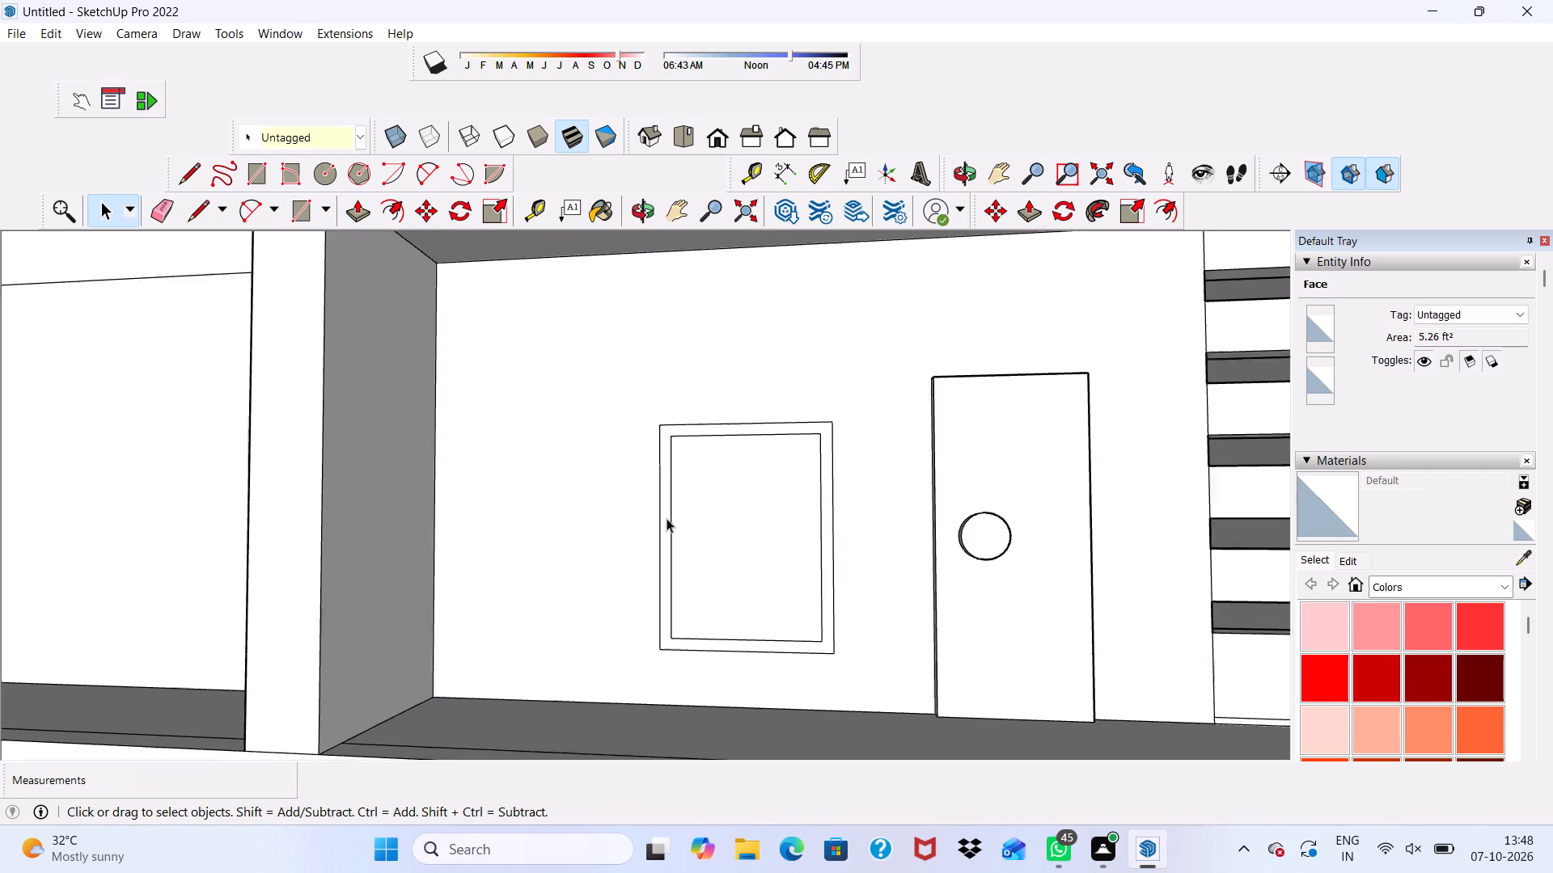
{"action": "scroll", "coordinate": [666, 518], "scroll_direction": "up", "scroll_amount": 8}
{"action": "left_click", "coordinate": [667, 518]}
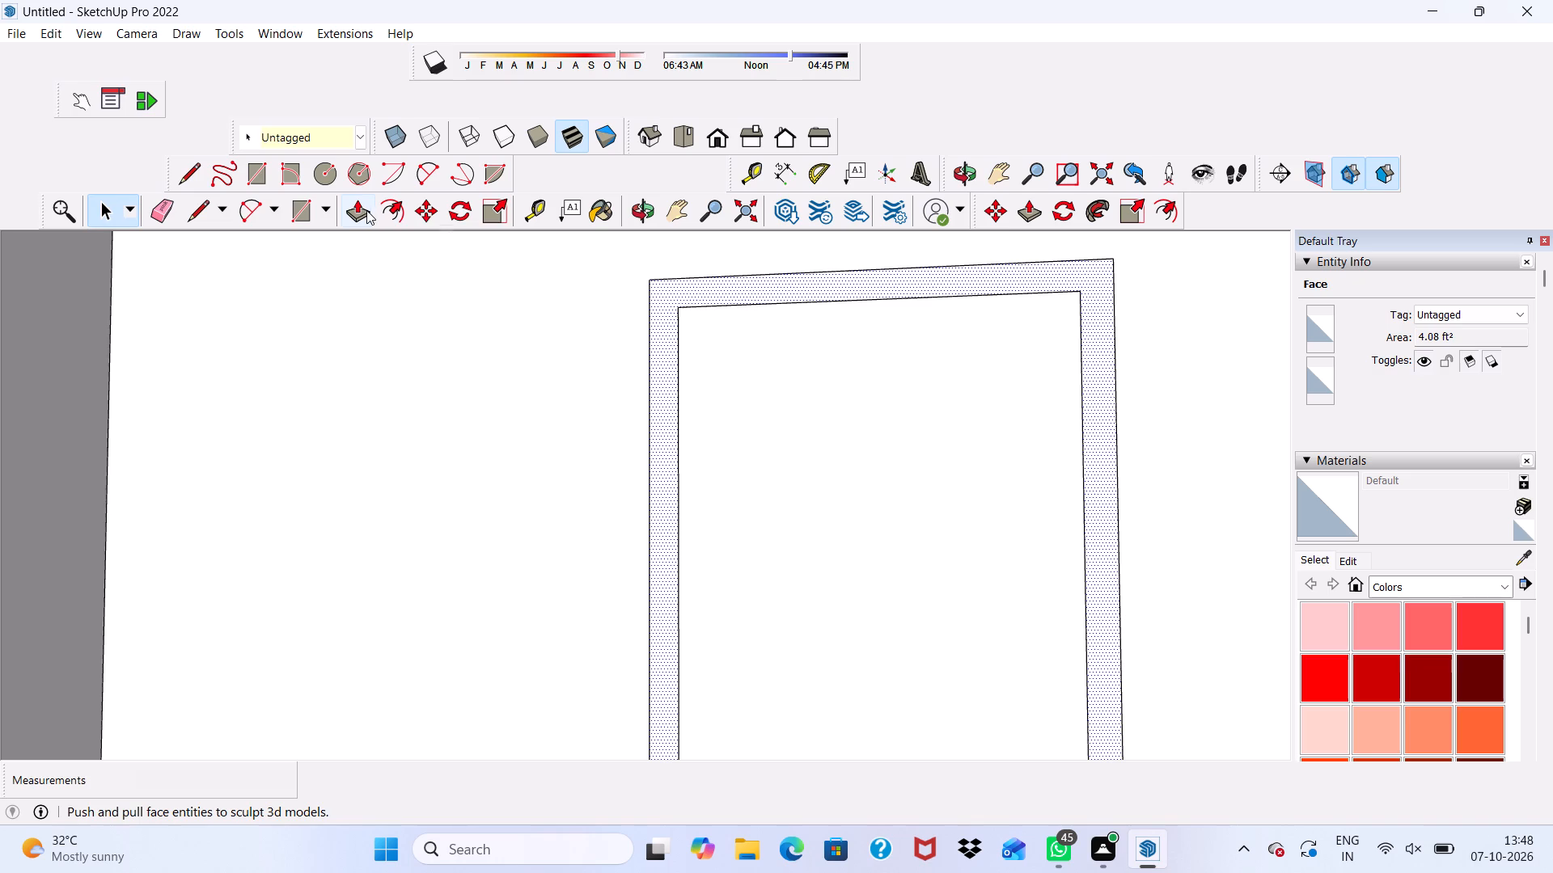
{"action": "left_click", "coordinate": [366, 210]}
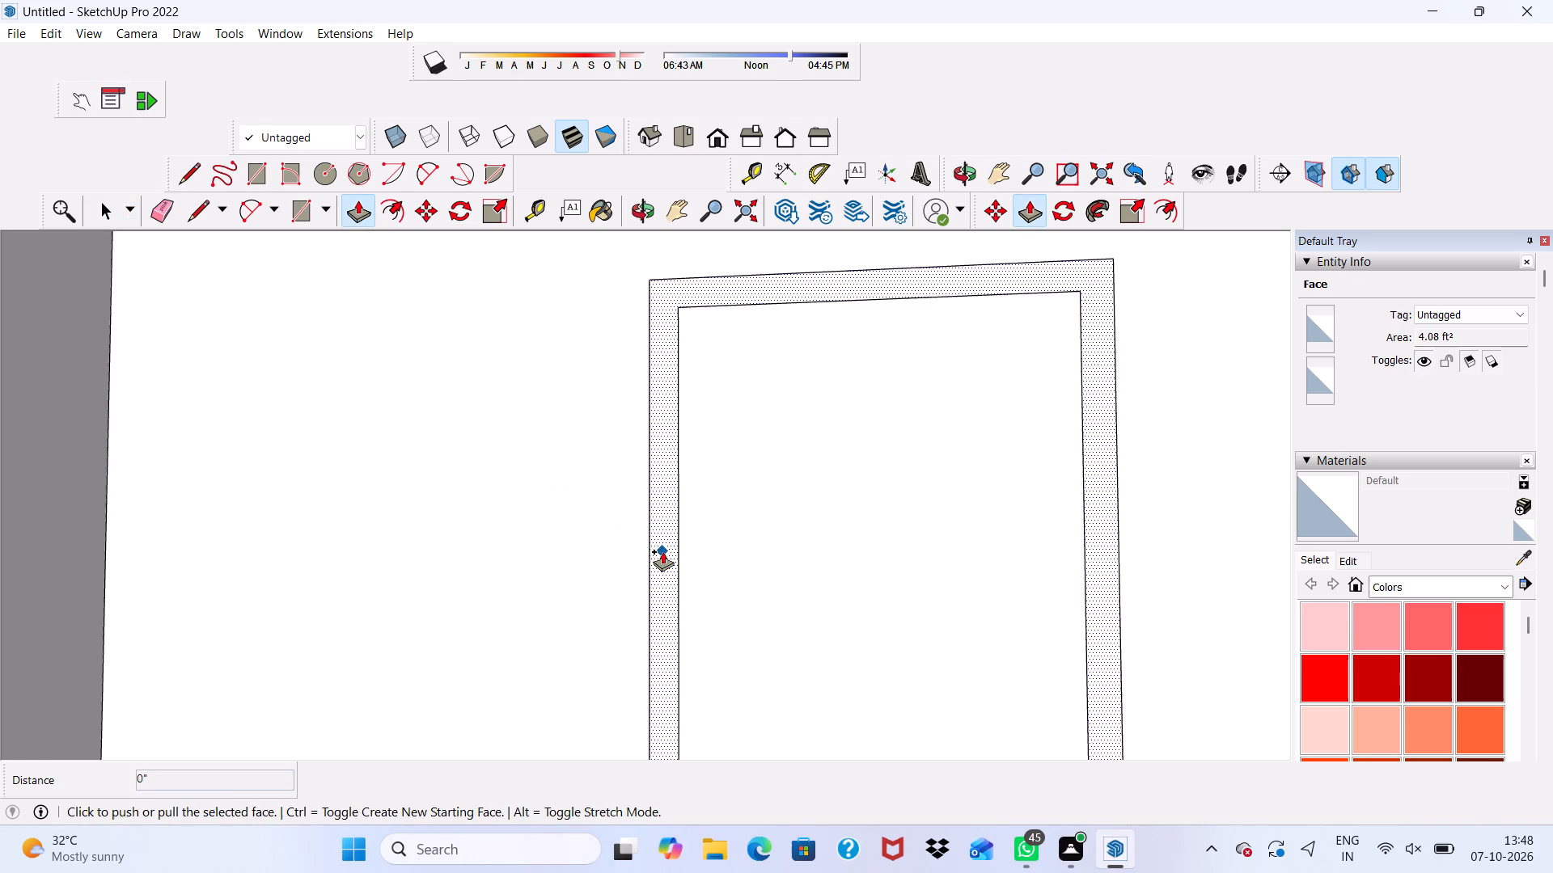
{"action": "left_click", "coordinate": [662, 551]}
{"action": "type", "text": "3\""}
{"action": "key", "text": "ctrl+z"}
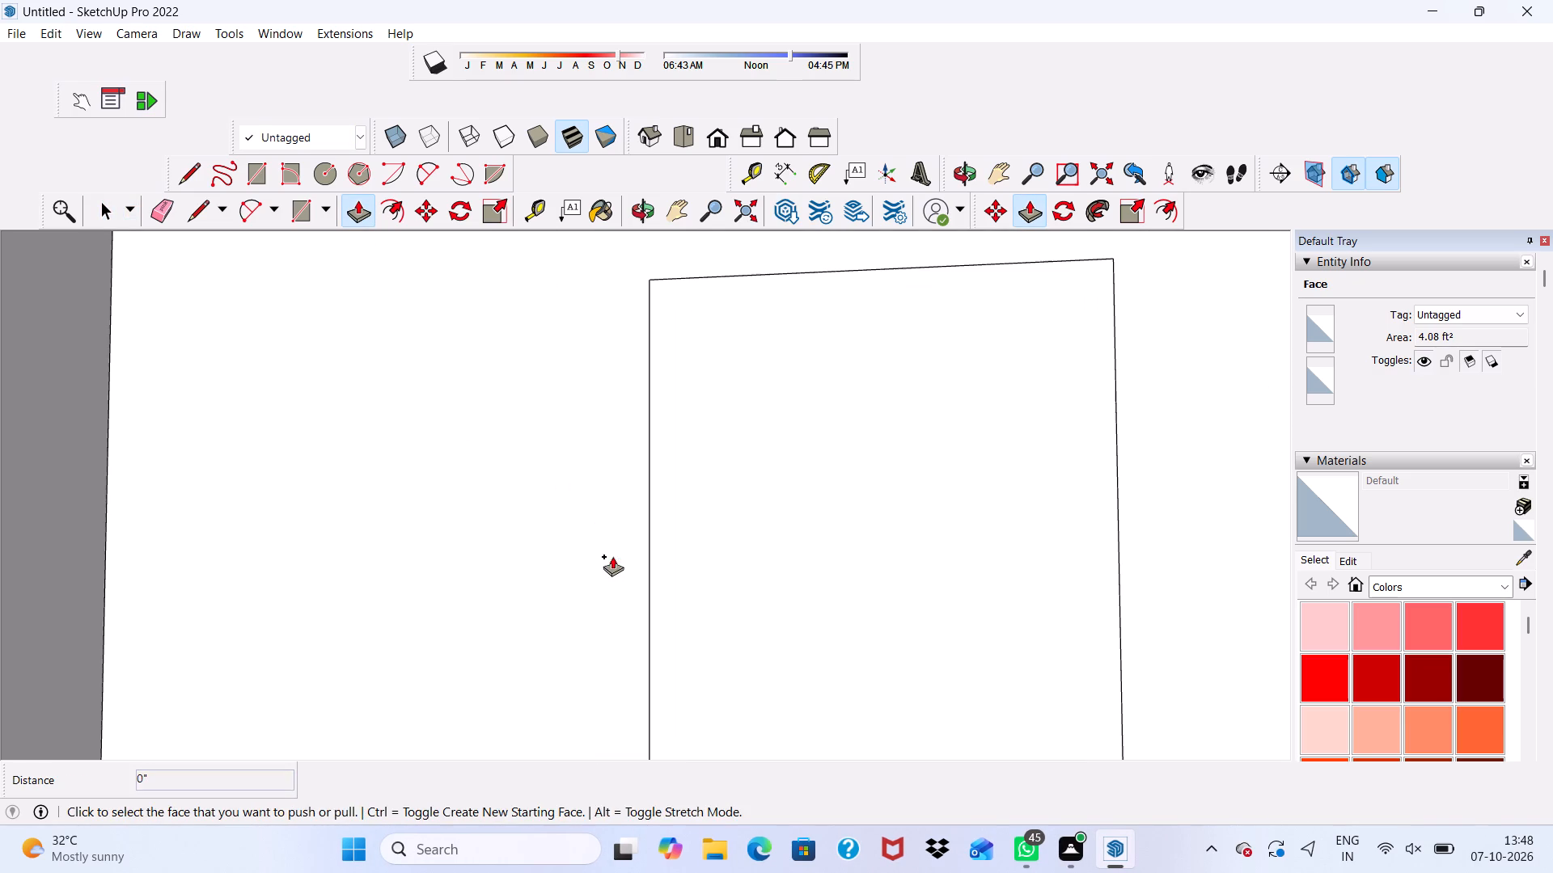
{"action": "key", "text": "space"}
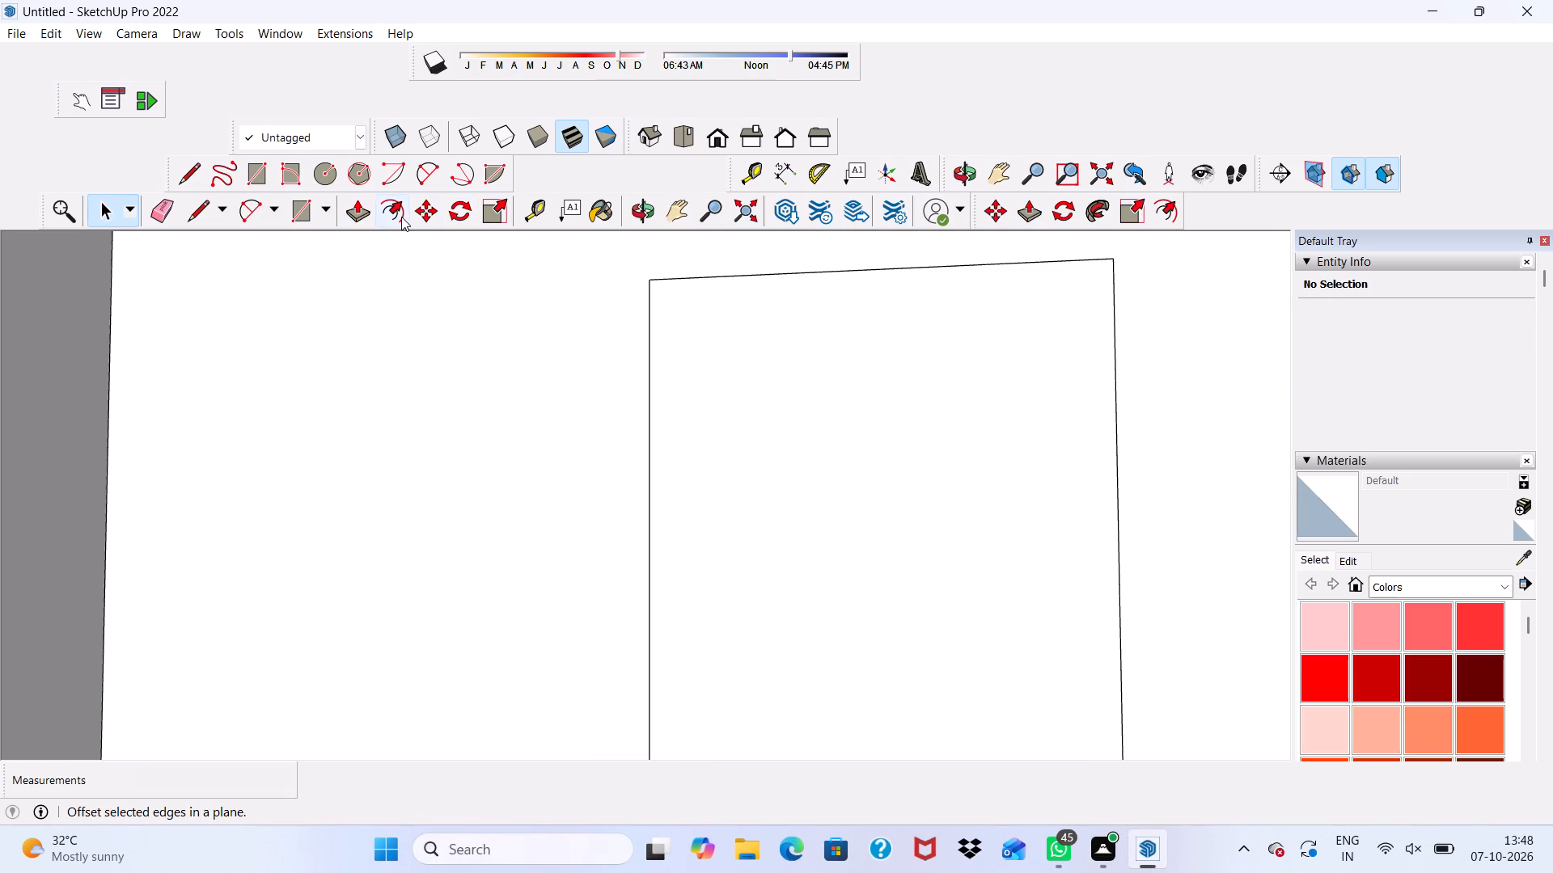
Offset the plain window rectangle's outline 3" inward to form the frame border.
{"action": "left_click", "coordinate": [397, 213]}
{"action": "left_click", "coordinate": [702, 406]}
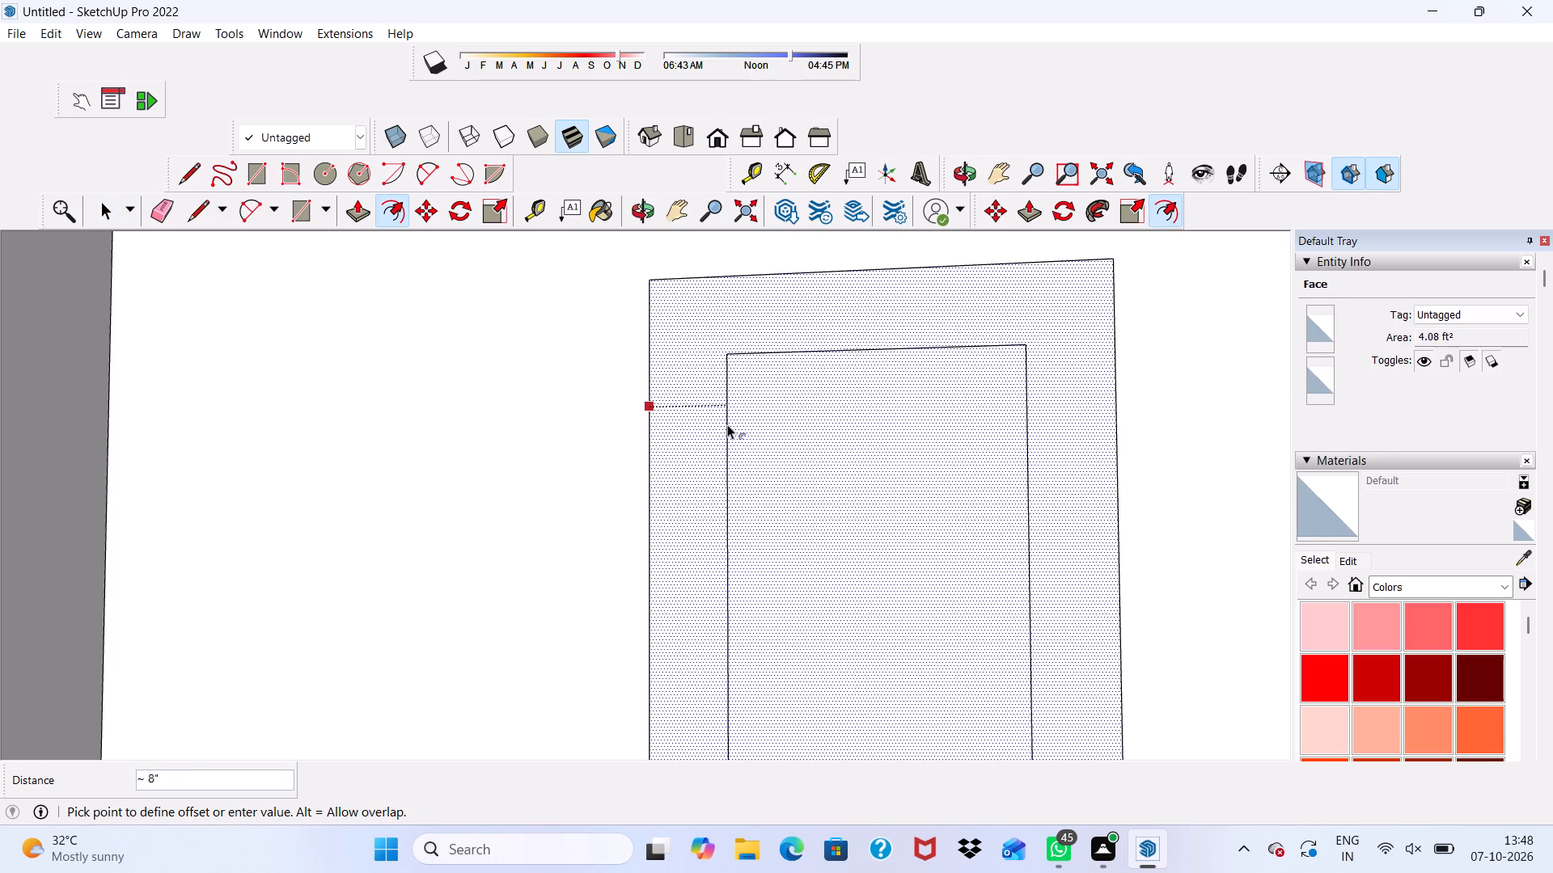
{"action": "type", "text": "3\""}
{"action": "key", "text": "Return"}
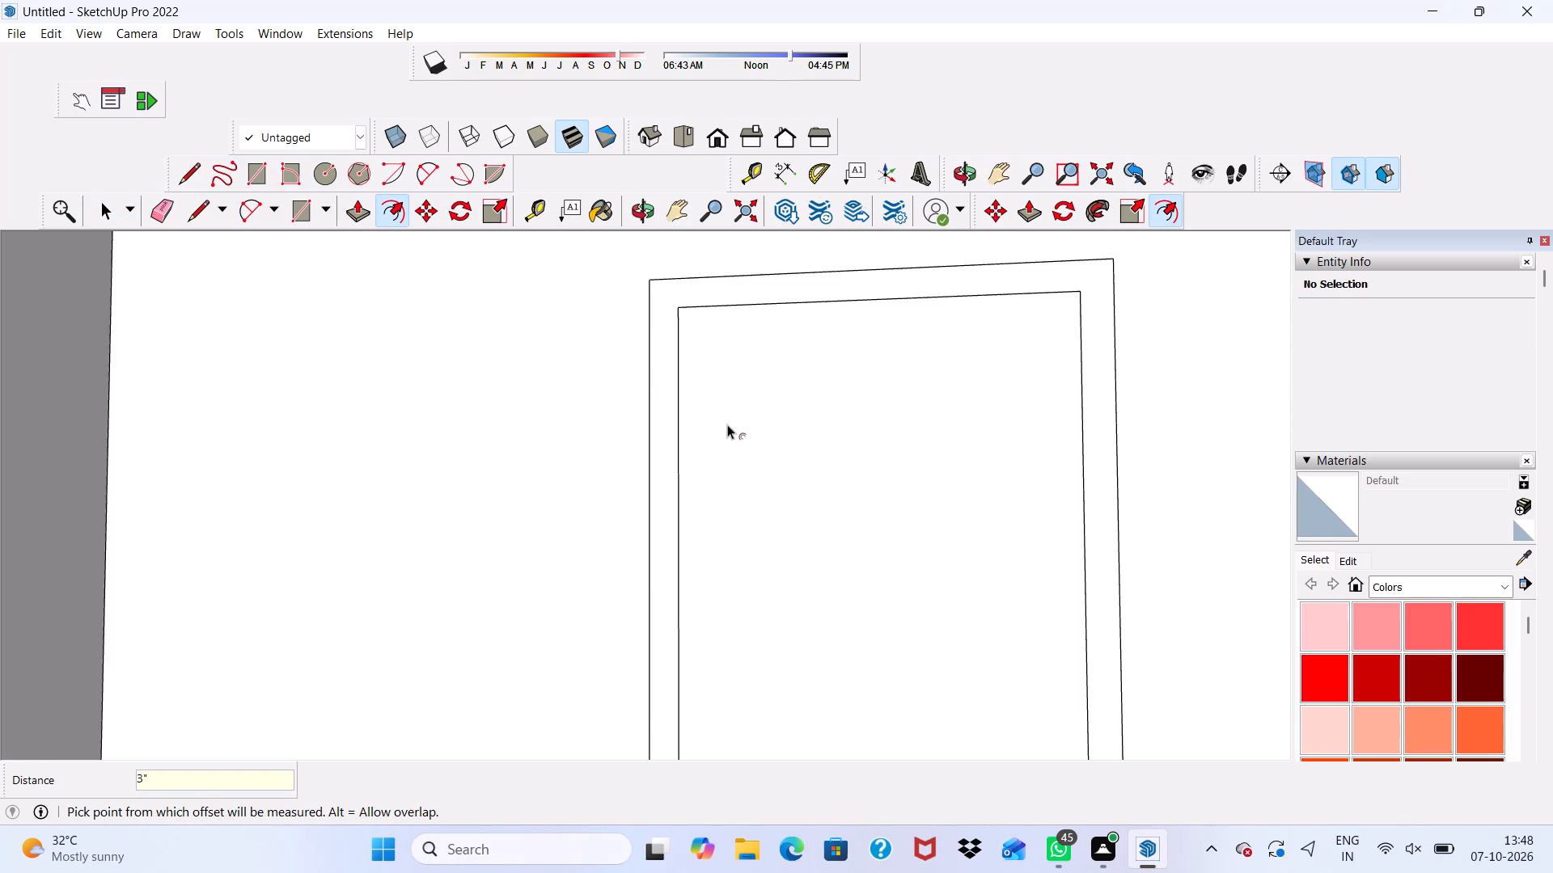
{"action": "key", "text": "space"}
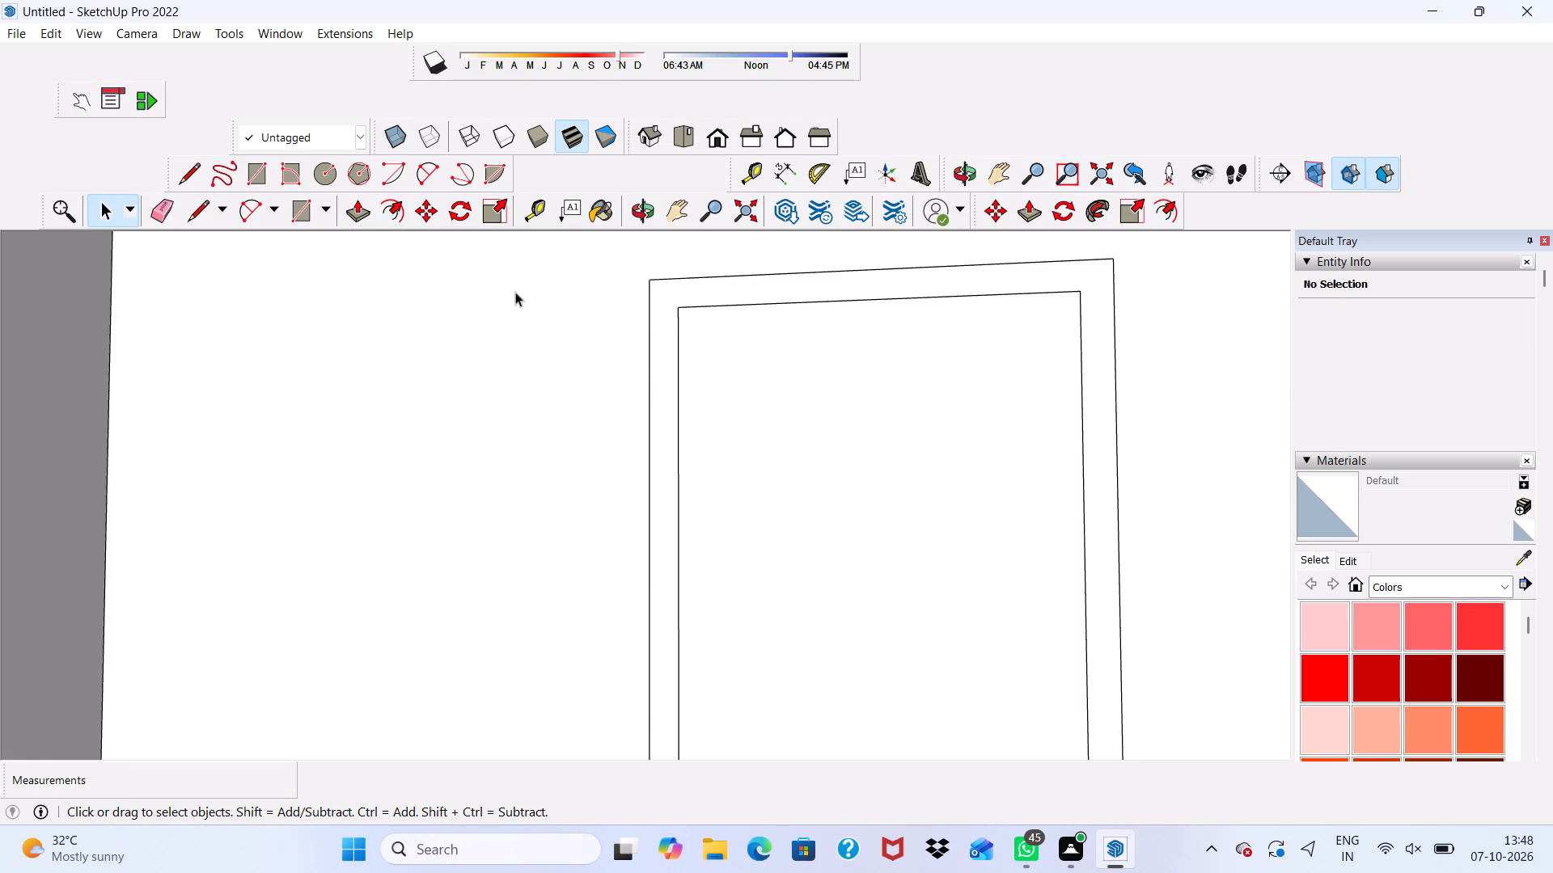
Draw a vertical mullion rectangle about 2 3/4" by 4' 5" down the middle of the window, between the inner frame edges.
{"action": "left_click", "coordinate": [247, 179]}
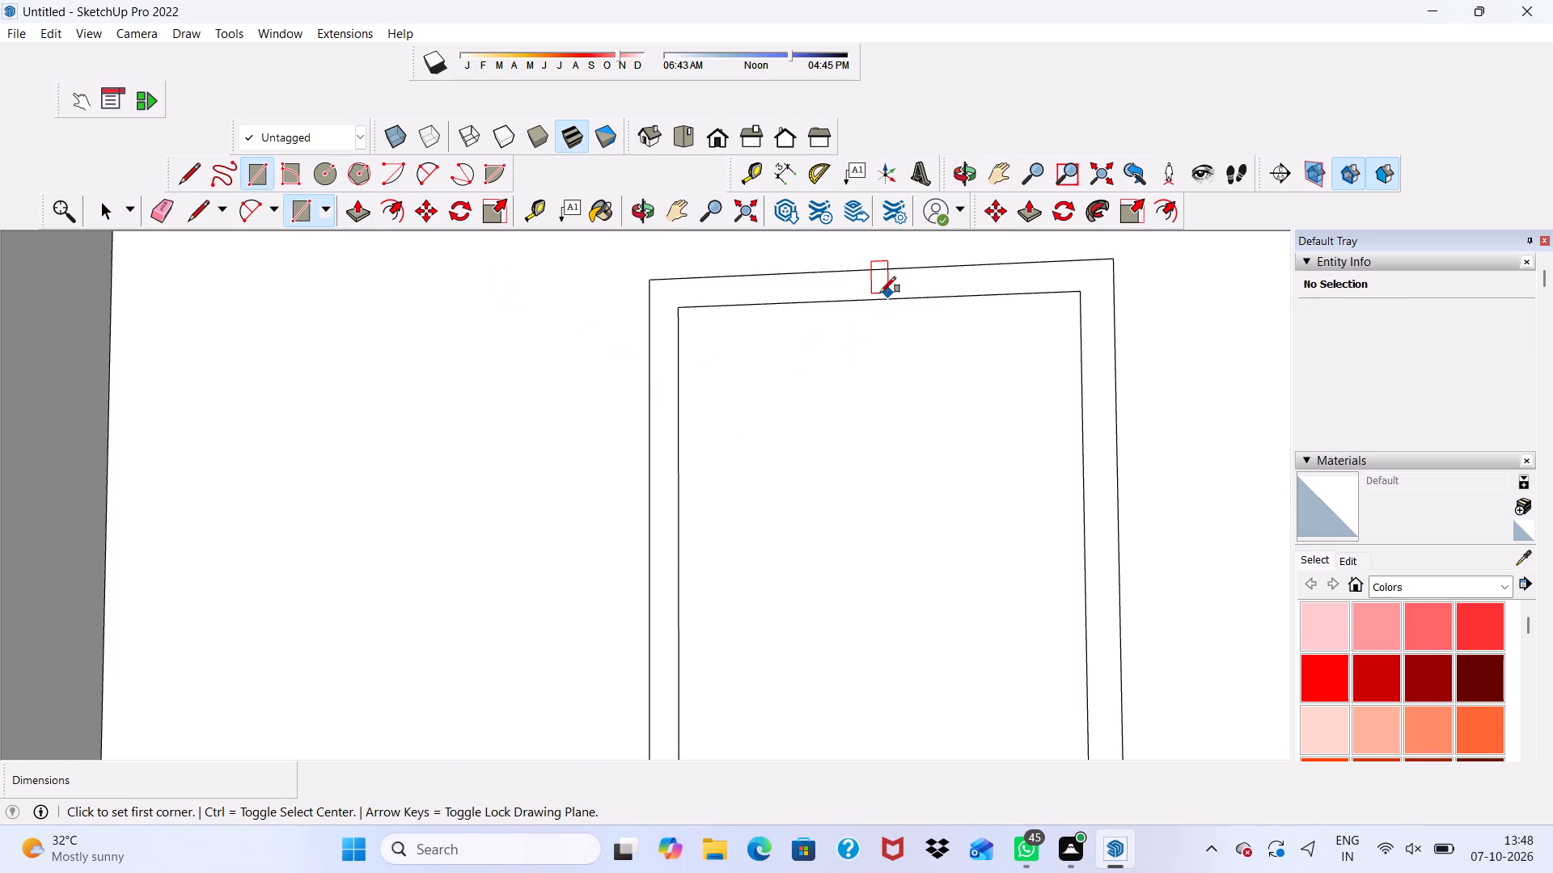
{"action": "left_click", "coordinate": [873, 296]}
{"action": "scroll", "coordinate": [916, 357], "scroll_direction": "down", "scroll_amount": 10}
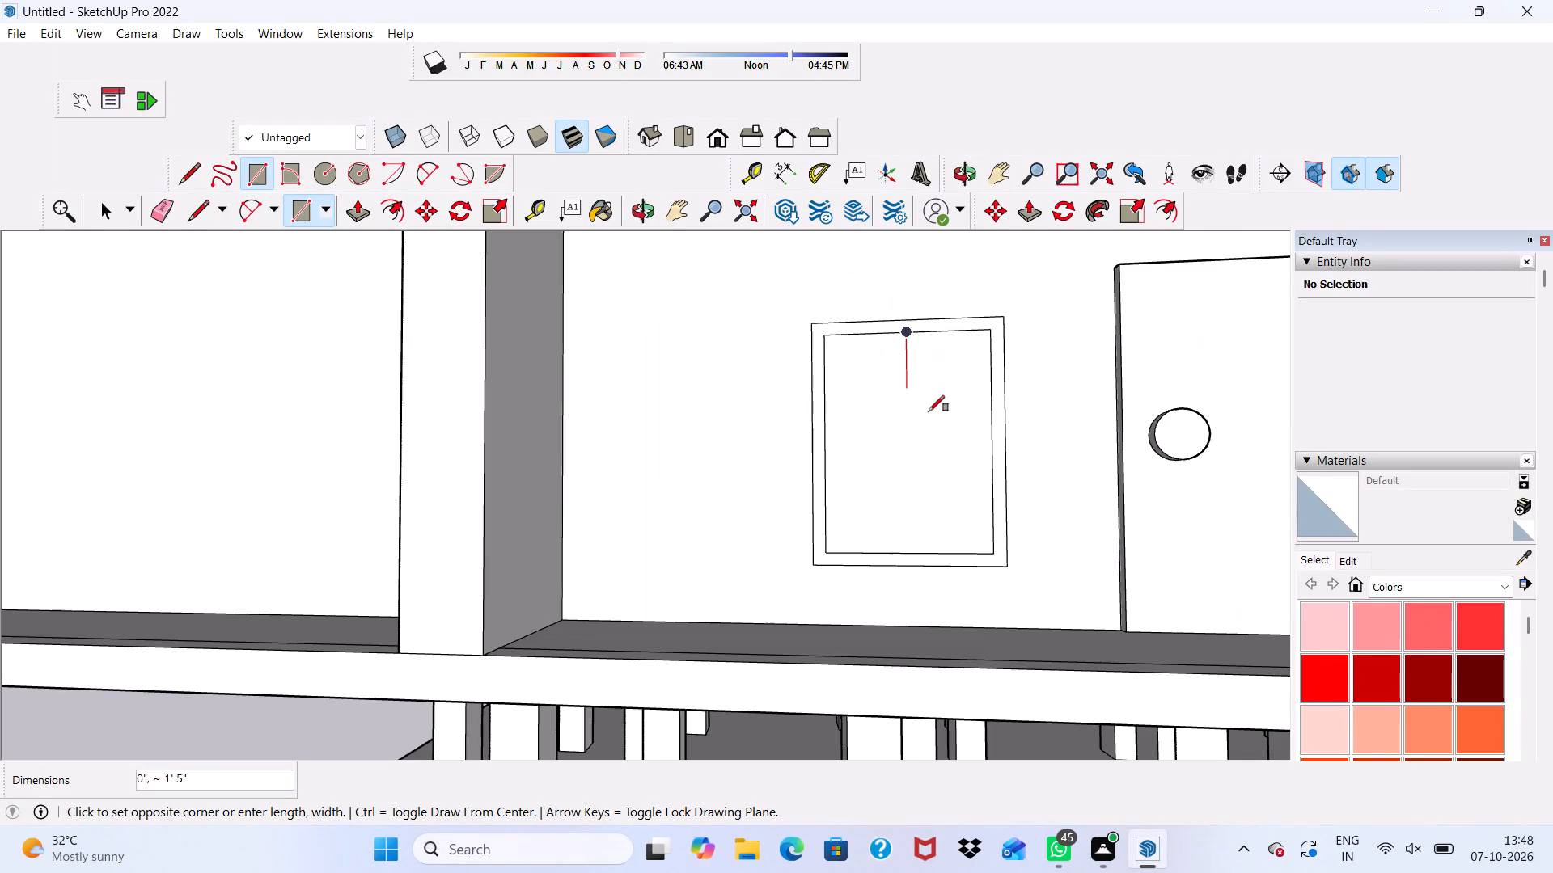
{"action": "scroll", "coordinate": [912, 541], "scroll_direction": "up", "scroll_amount": 5}
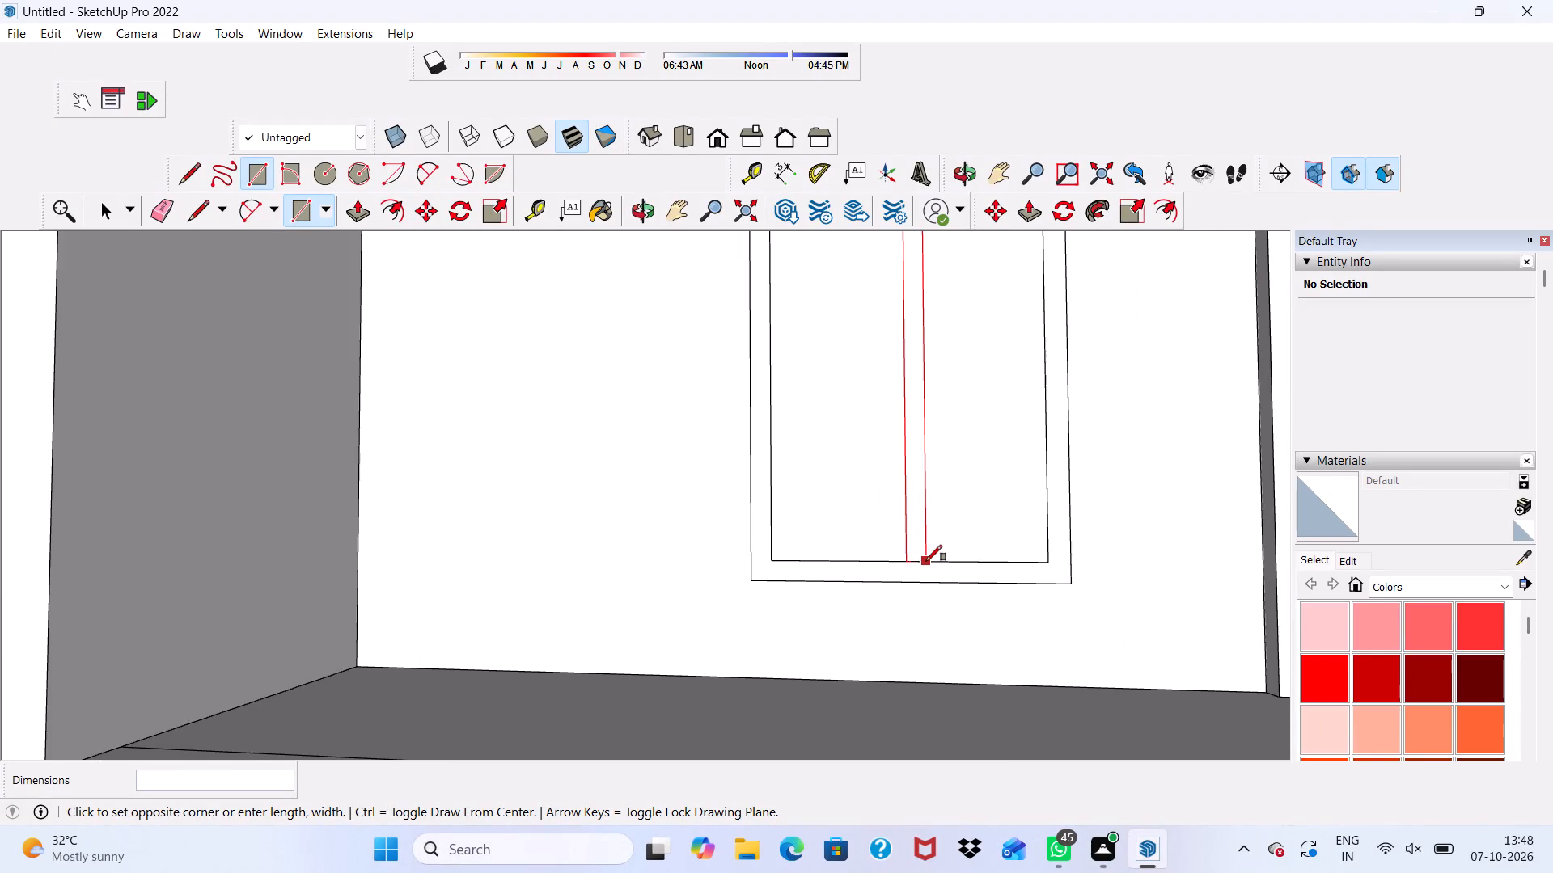
{"action": "left_click", "coordinate": [926, 561]}
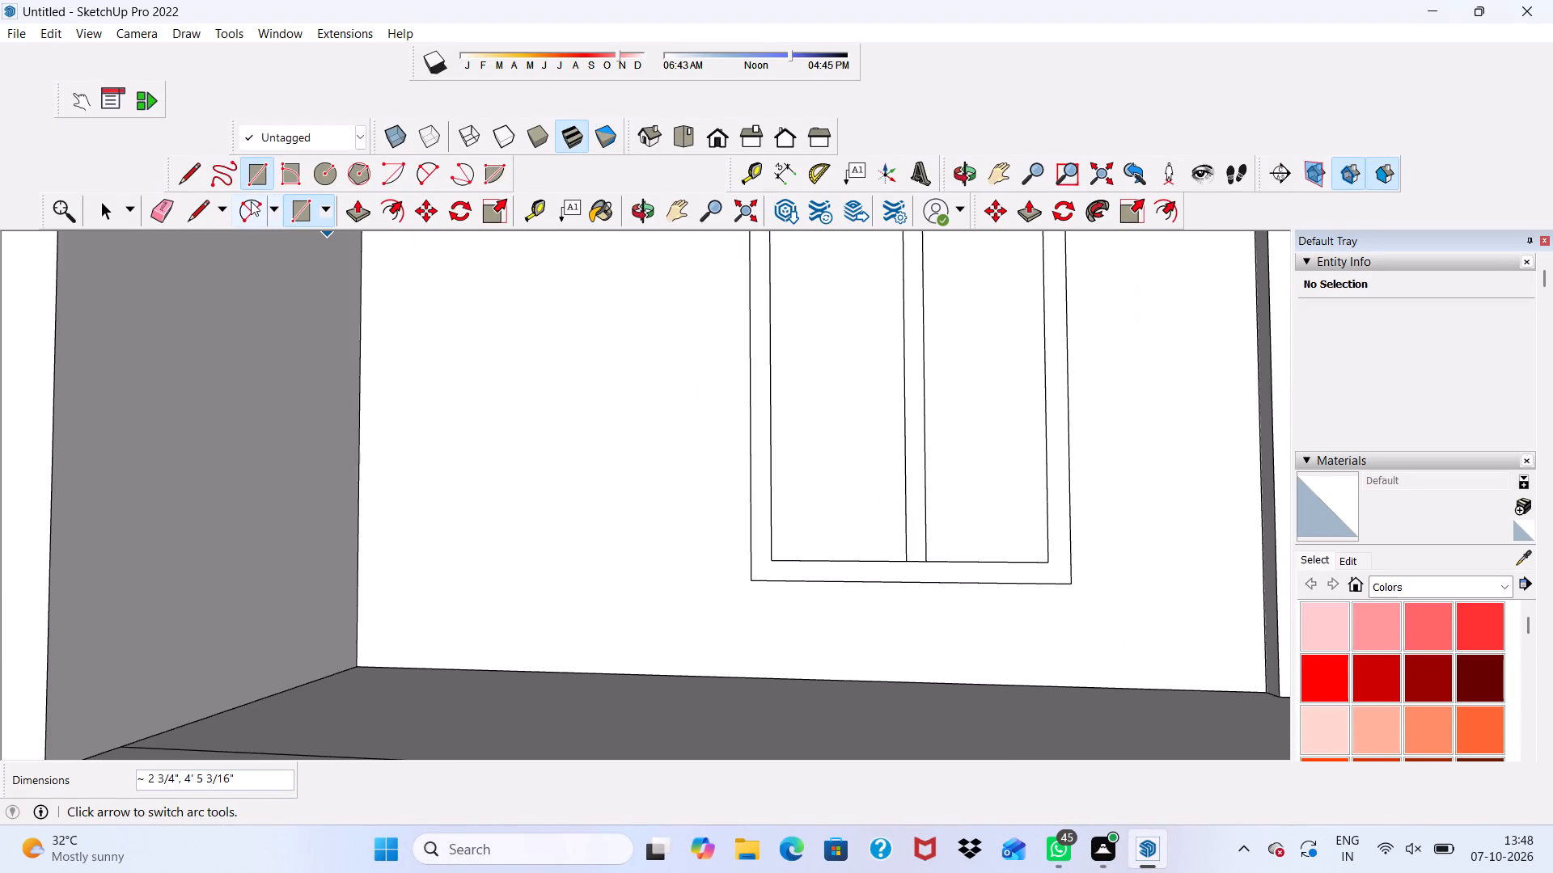
Erase the short edges at both ends of the mullion so it merges with the window frame face.
{"action": "left_click", "coordinate": [160, 208]}
{"action": "scroll", "coordinate": [916, 581], "scroll_direction": "up", "scroll_amount": 8}
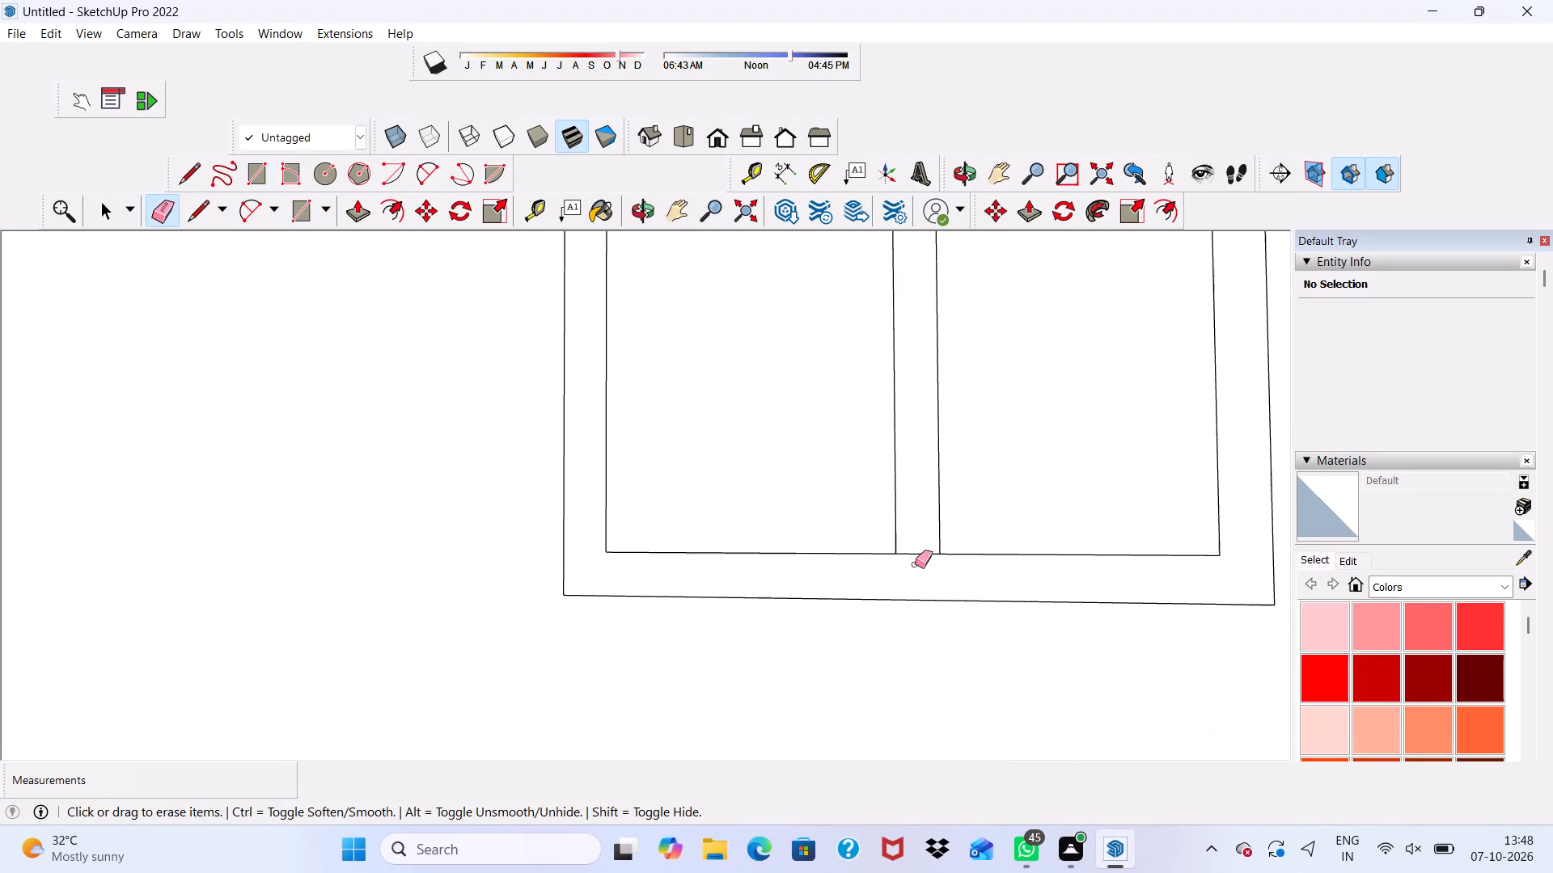
{"action": "left_click_drag", "start_coordinate": [915, 540], "coordinate": [915, 567]}
{"action": "scroll", "coordinate": [915, 567], "scroll_direction": "down", "scroll_amount": 15}
{"action": "scroll", "coordinate": [955, 344], "scroll_direction": "up", "scroll_amount": 13}
{"action": "left_click", "coordinate": [928, 366]}
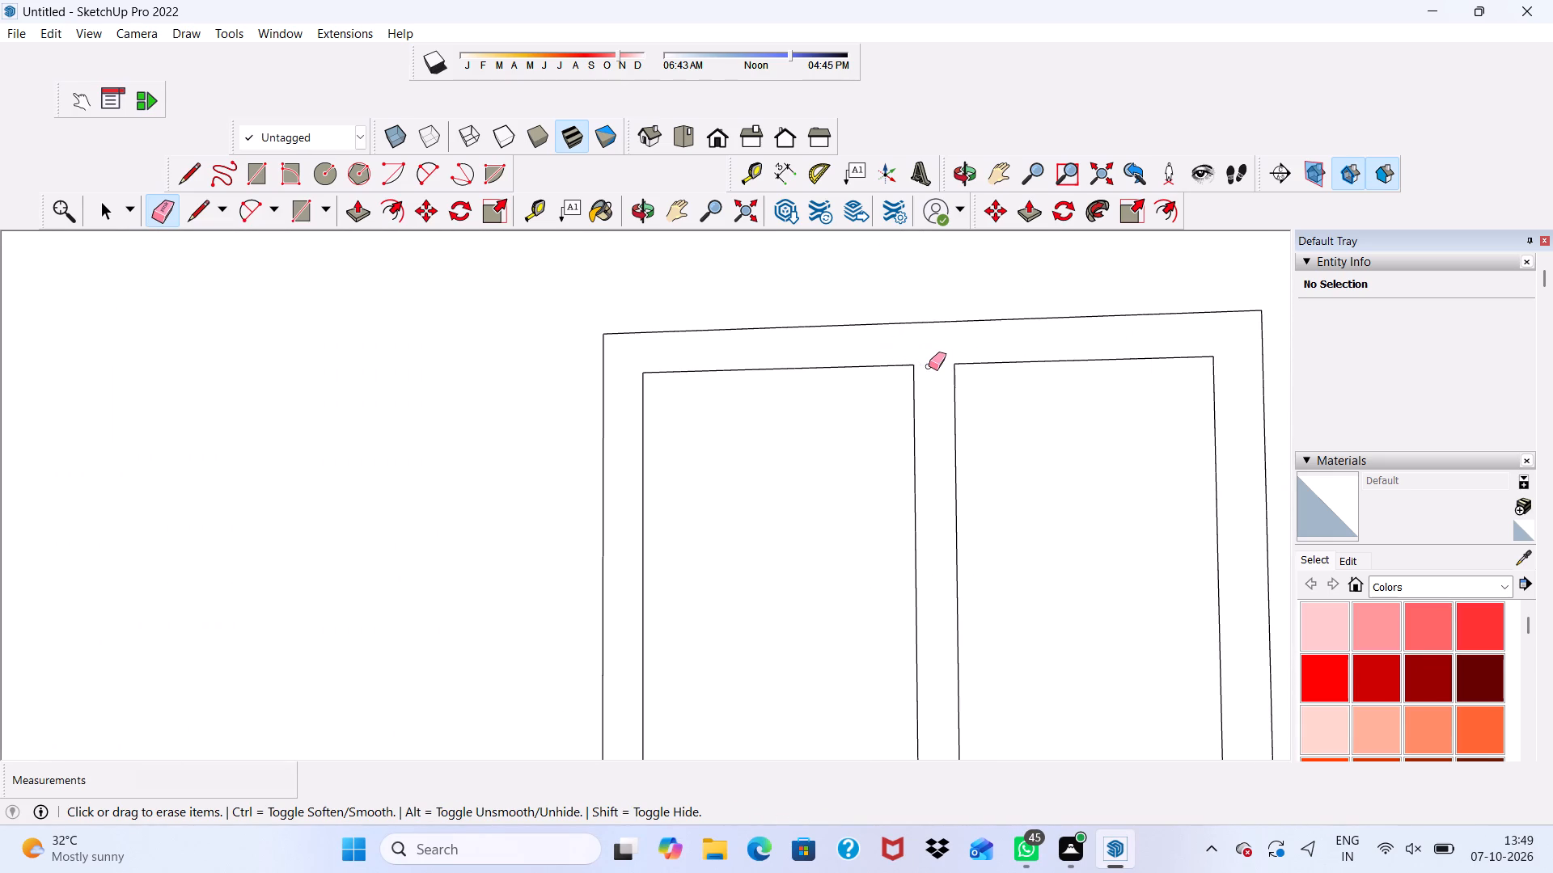
{"action": "key", "text": "space"}
Extrude the merged window frame and mullion face 3" outward with Push/Pull.
{"action": "left_click", "coordinate": [365, 217]}
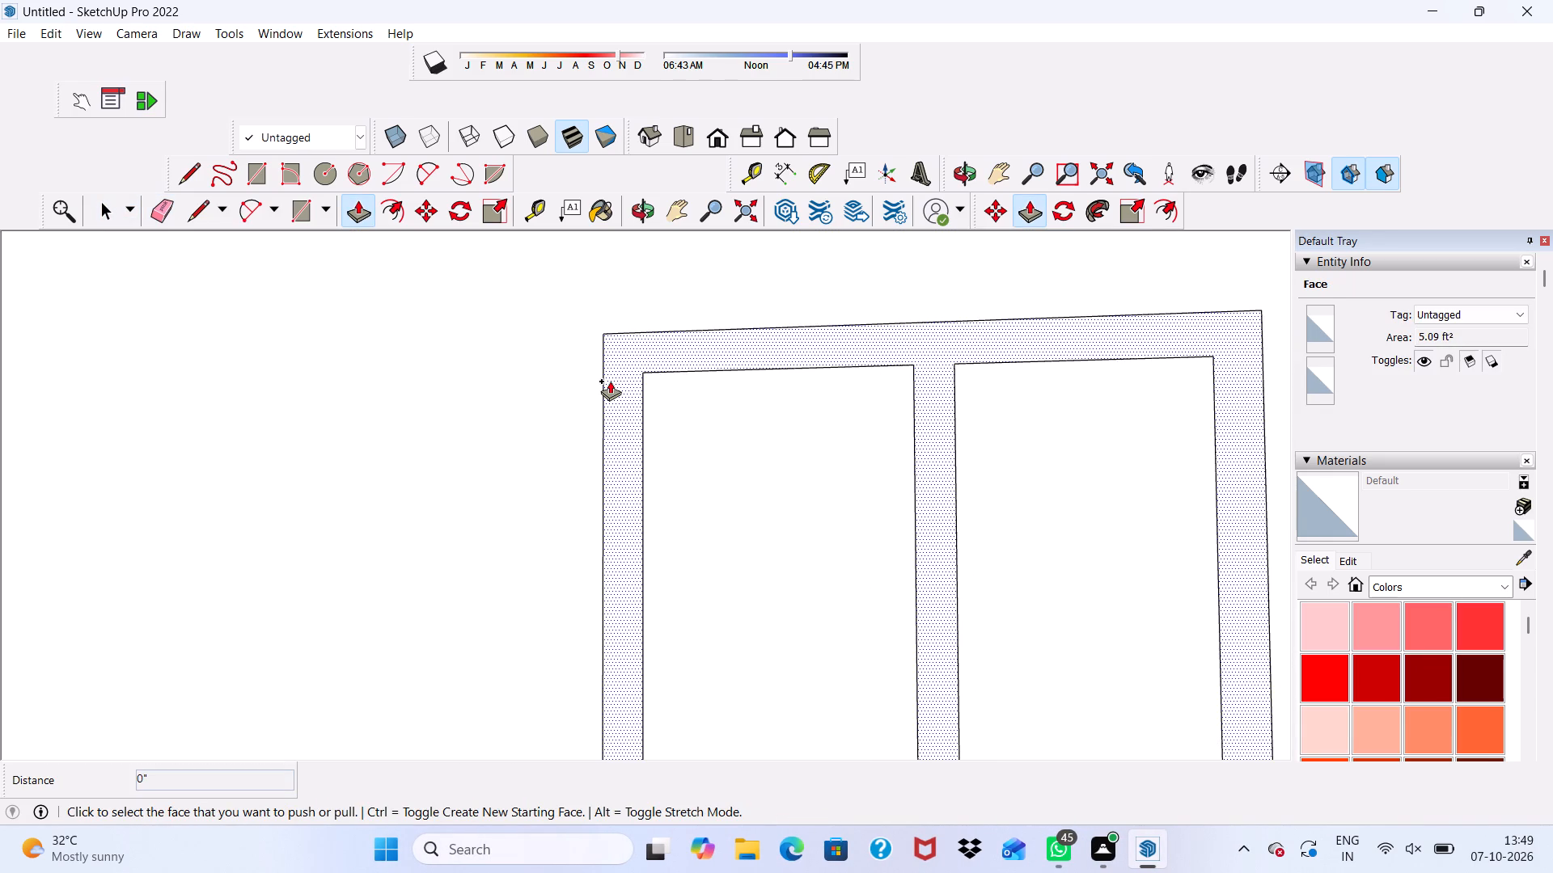
{"action": "left_click", "coordinate": [609, 409]}
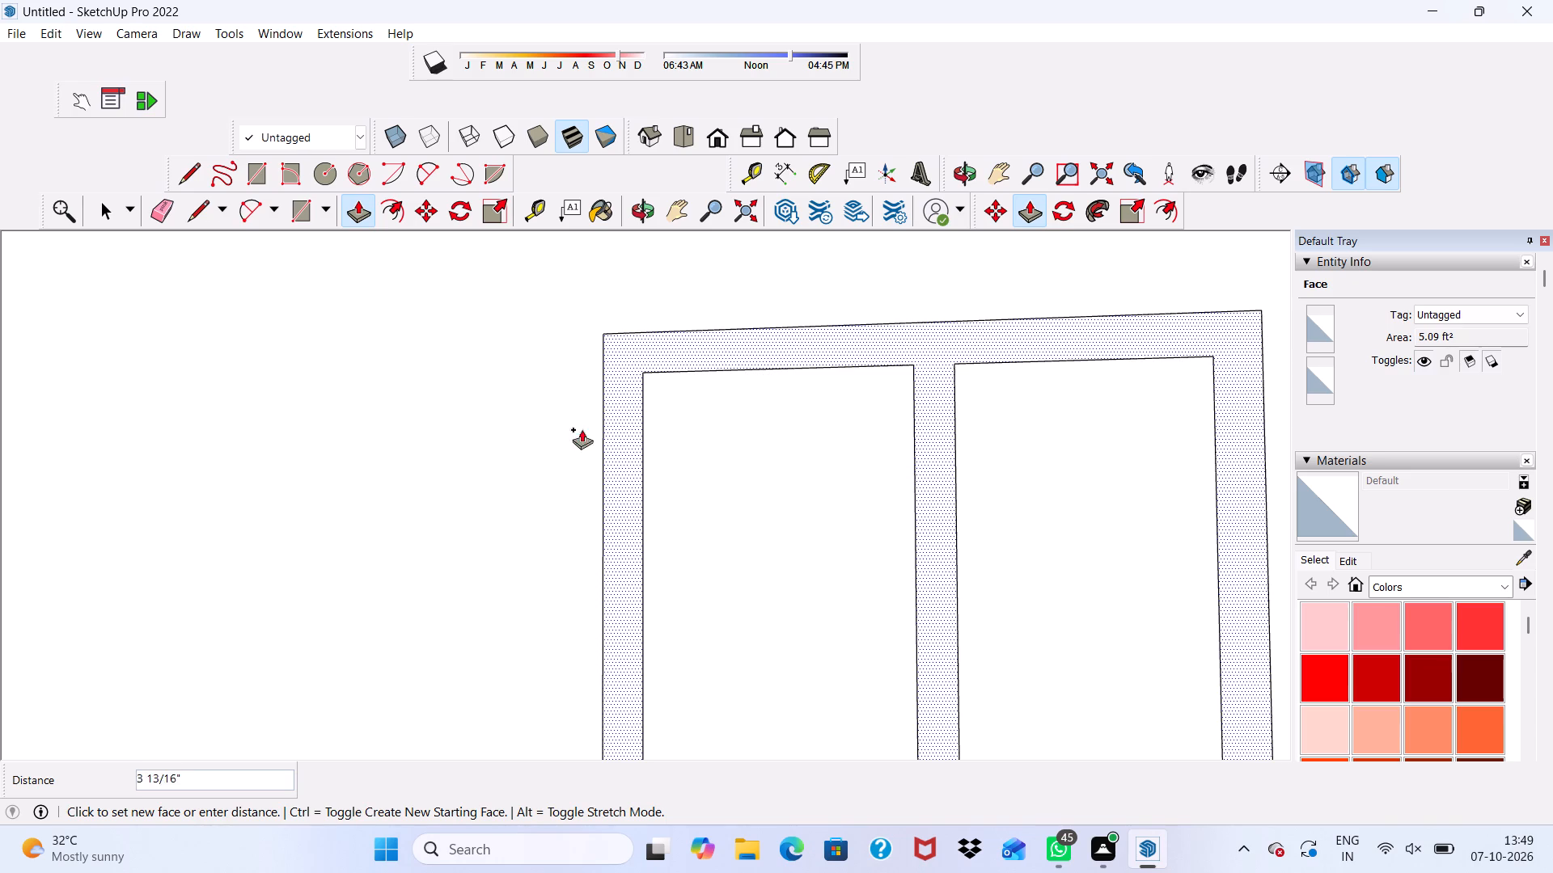
{"action": "type", "text": "3\""}
{"action": "key", "text": "Return"}
{"action": "scroll", "coordinate": [540, 430], "scroll_direction": "down", "scroll_amount": 20}
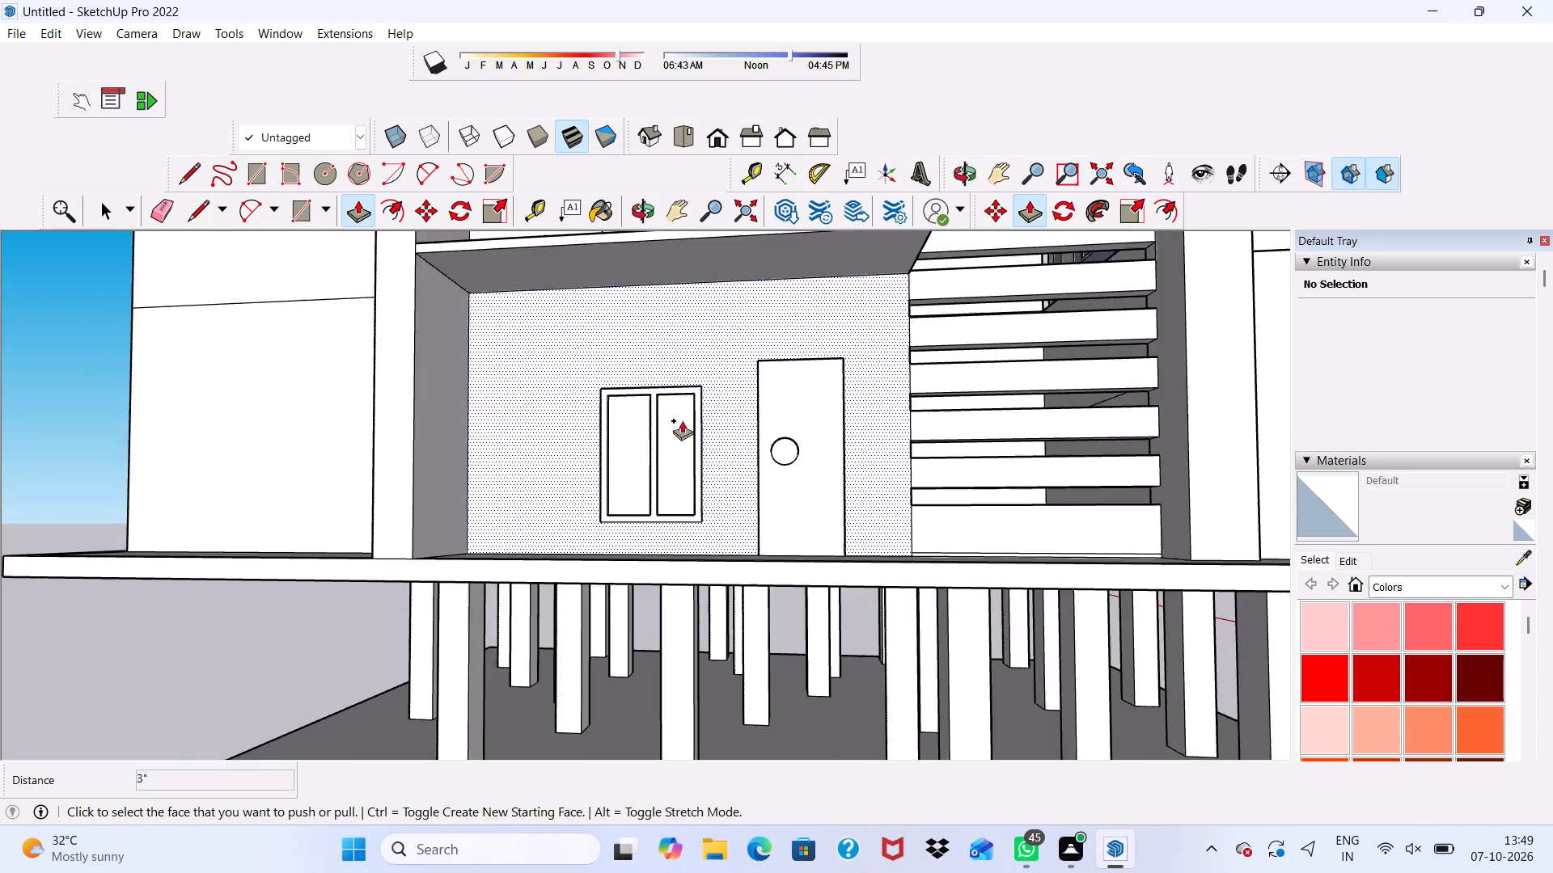
{"action": "scroll", "coordinate": [628, 445], "scroll_direction": "down", "scroll_amount": 1}
{"action": "middle_click_drag", "start_coordinate": [650, 464], "coordinate": [734, 520]}
{"action": "key", "text": "space"}
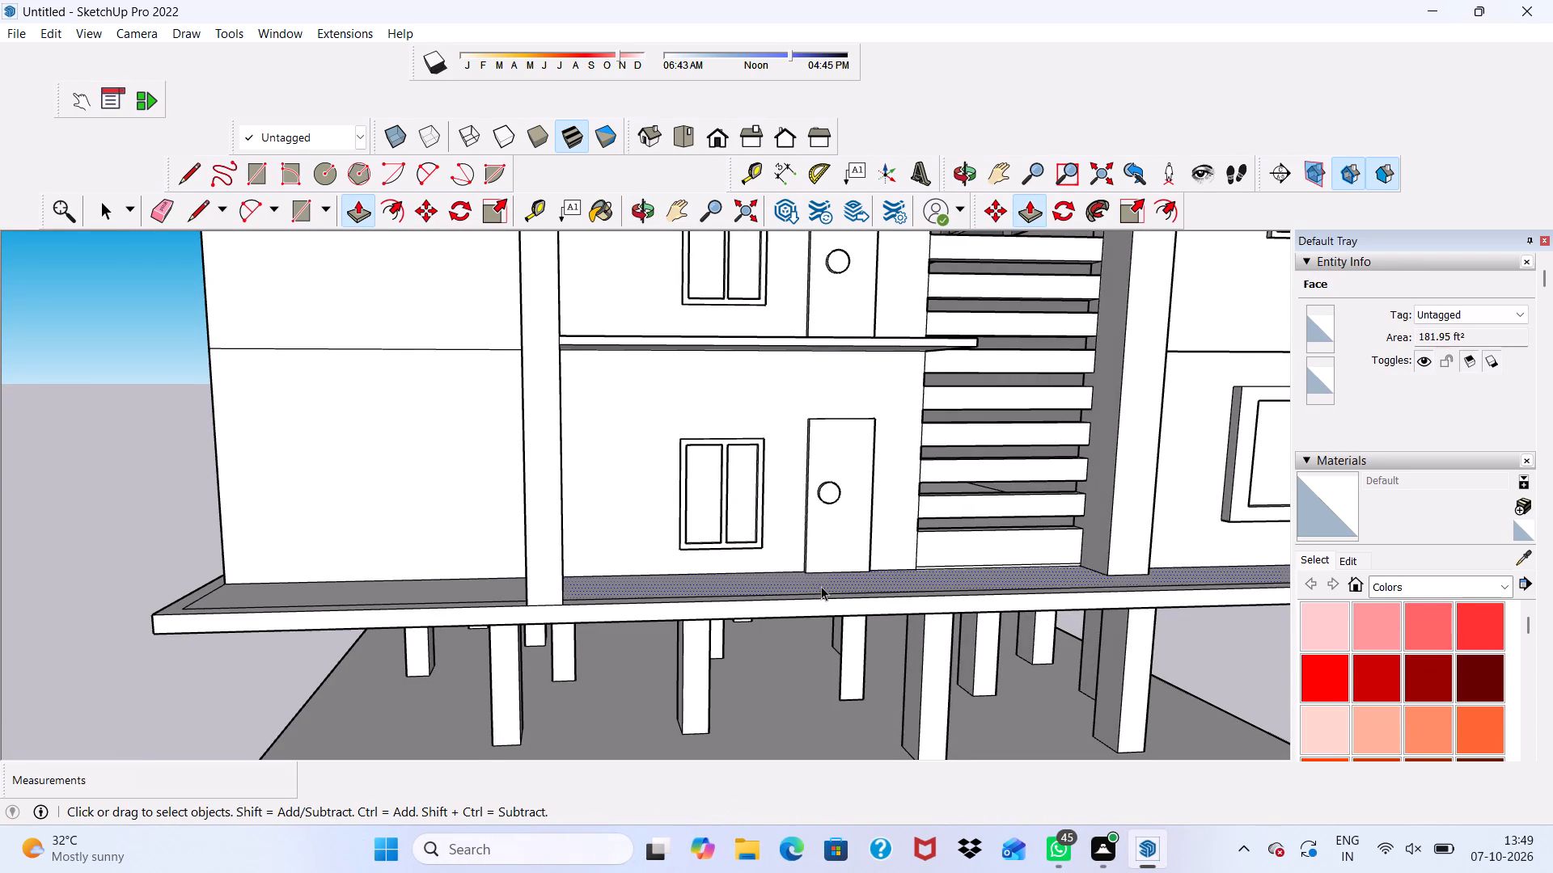
Draw a vertical parapet rectangle about 4' 9 13/16" by 1' 11 3/16" on the first-floor balcony's side edge beside the stair louvres.
{"action": "scroll", "coordinate": [821, 586], "scroll_direction": "up", "scroll_amount": 1}
{"action": "scroll", "coordinate": [802, 579], "scroll_direction": "down", "scroll_amount": 1}
{"action": "middle_click_drag", "start_coordinate": [802, 579], "coordinate": [691, 628]}
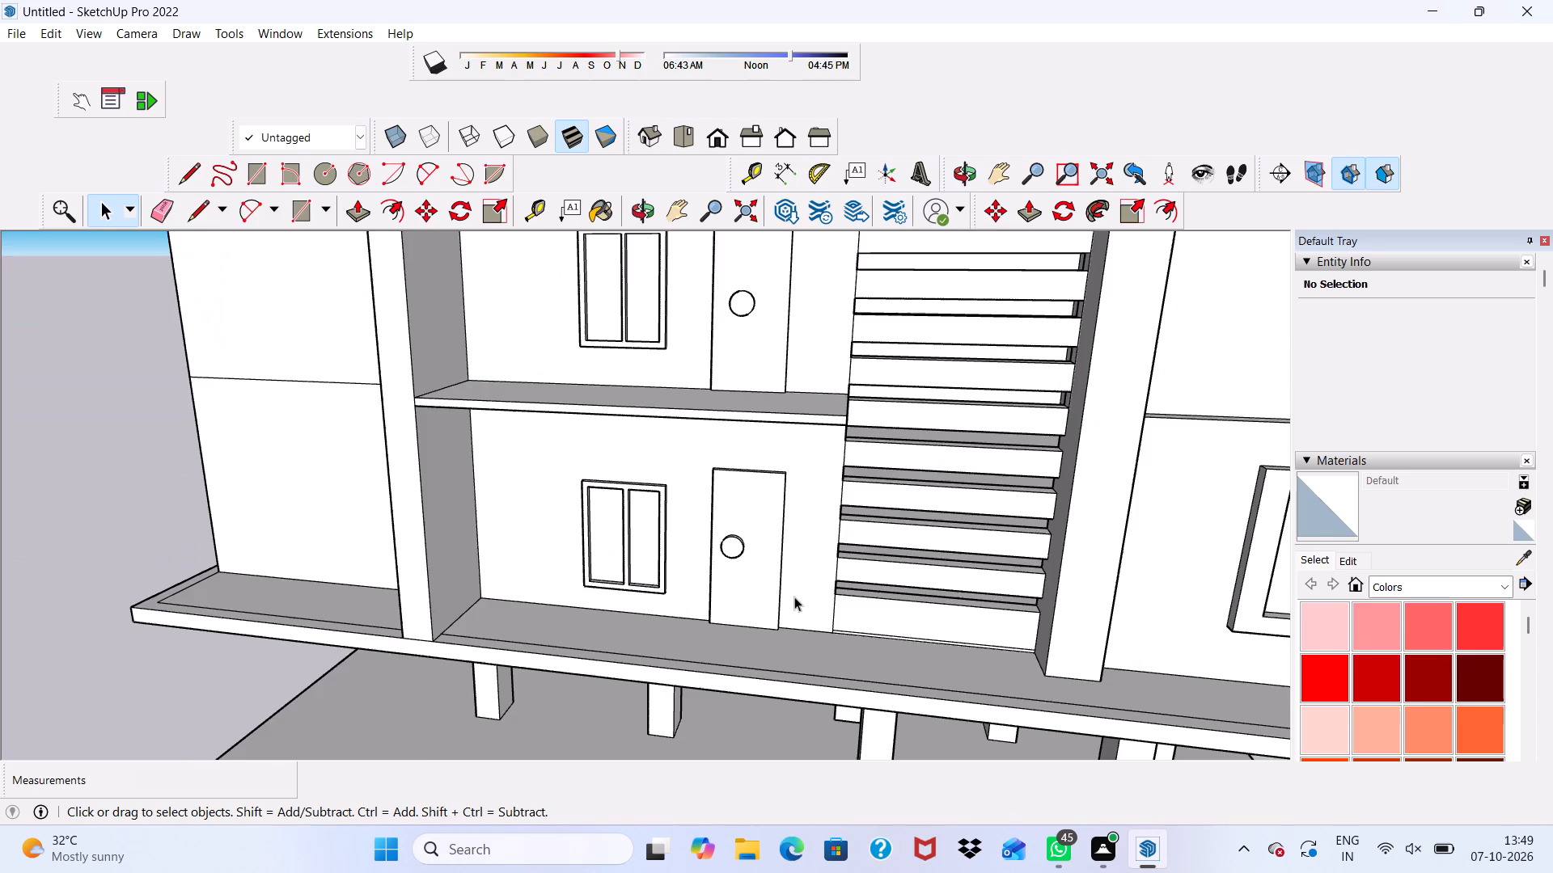
{"action": "scroll", "coordinate": [771, 571], "scroll_direction": "down", "scroll_amount": 4}
{"action": "scroll", "coordinate": [273, 190], "scroll_direction": "up", "scroll_amount": 2}
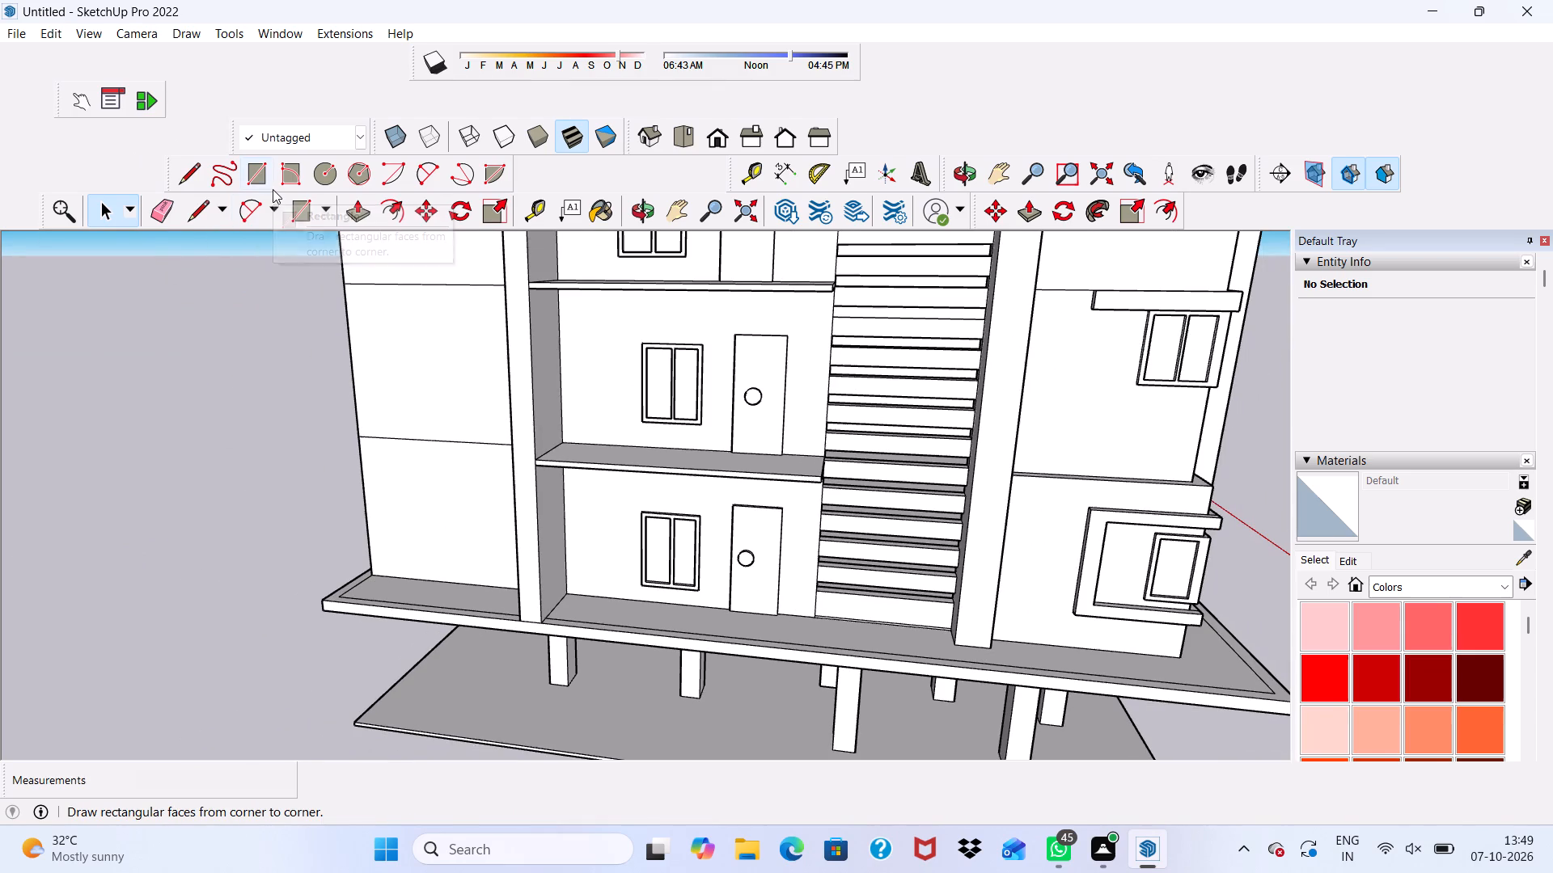
{"action": "scroll", "coordinate": [273, 189], "scroll_direction": "up", "scroll_amount": 2}
{"action": "left_click", "coordinate": [268, 168]}
{"action": "scroll", "coordinate": [823, 517], "scroll_direction": "up", "scroll_amount": 4}
{"action": "middle_click_drag", "start_coordinate": [818, 479], "coordinate": [679, 487]}
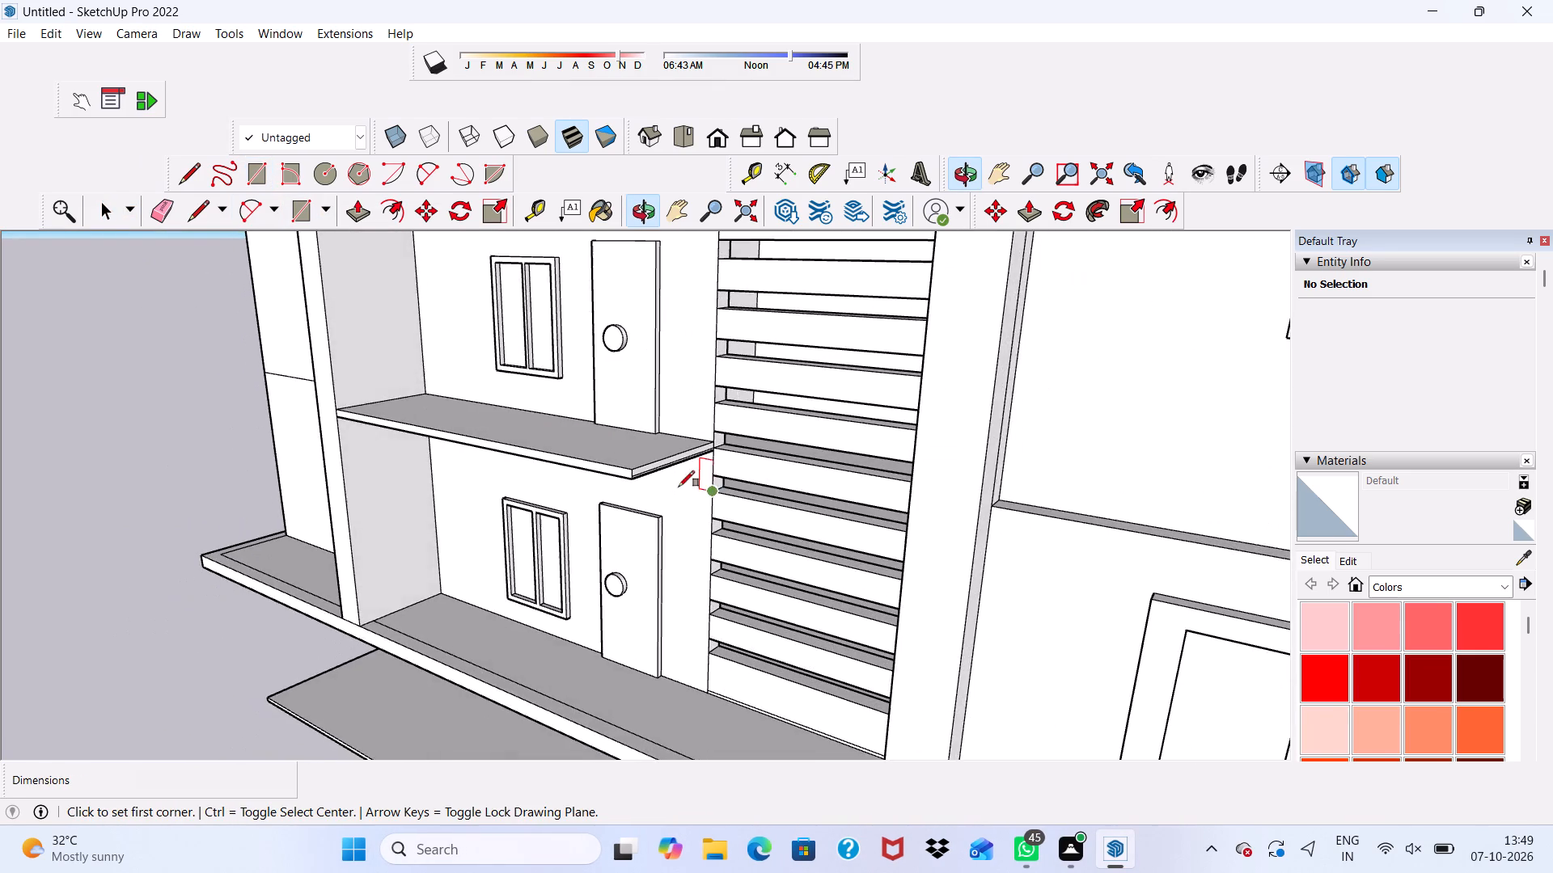
{"action": "scroll", "coordinate": [701, 457], "scroll_direction": "up", "scroll_amount": 20}
{"action": "scroll", "coordinate": [701, 457], "scroll_direction": "up", "scroll_amount": 3}
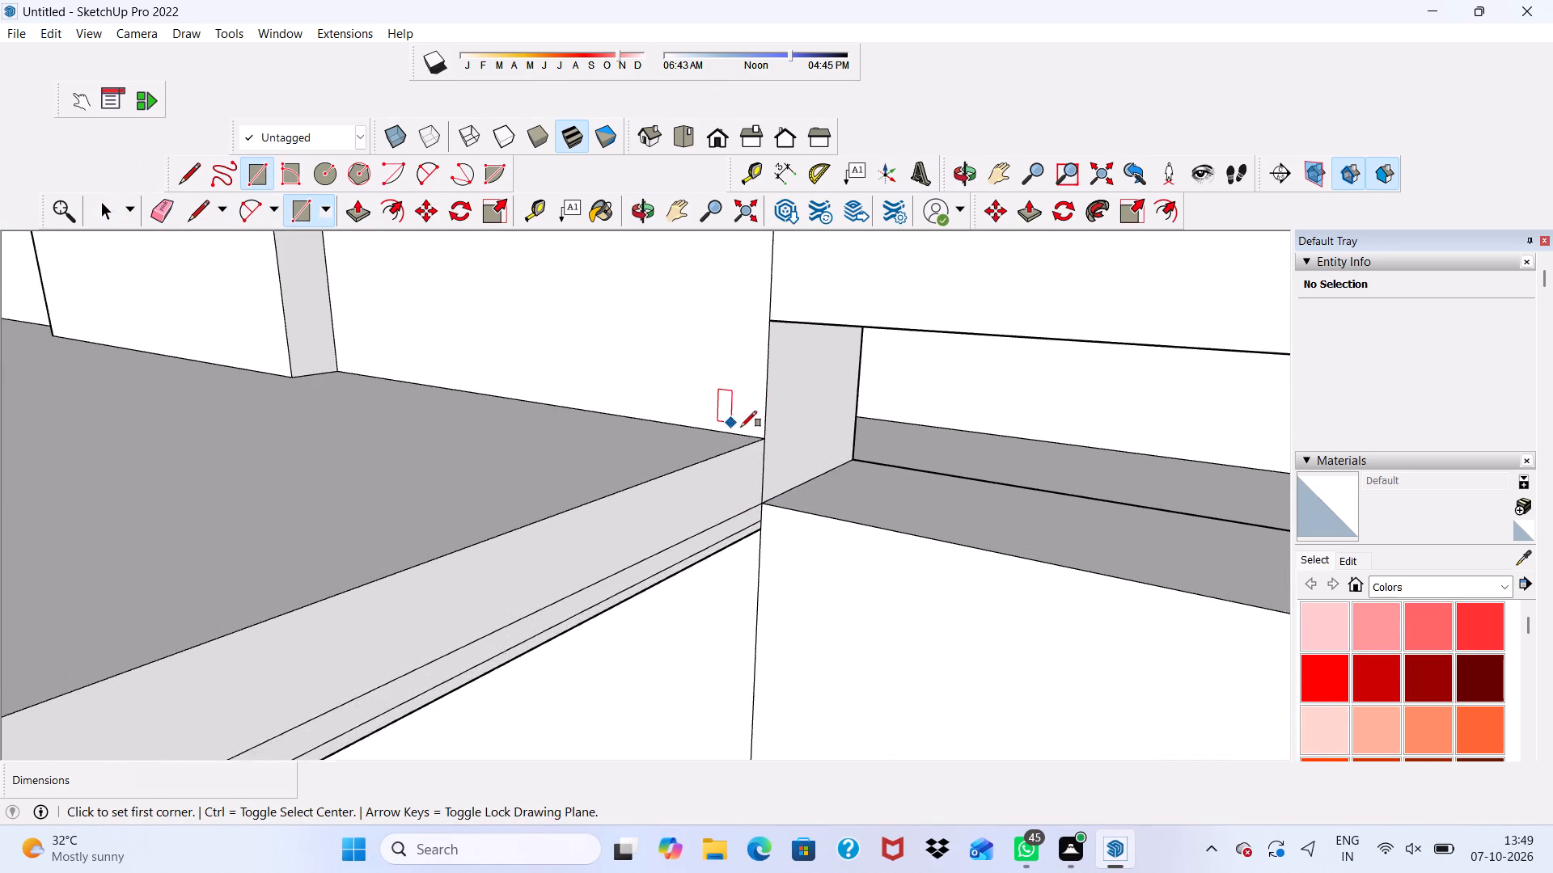
{"action": "scroll", "coordinate": [741, 427], "scroll_direction": "up", "scroll_amount": 1}
{"action": "left_click", "coordinate": [762, 440]}
{"action": "scroll", "coordinate": [463, 379], "scroll_direction": "down", "scroll_amount": 9}
{"action": "scroll", "coordinate": [409, 445], "scroll_direction": "up", "scroll_amount": 1}
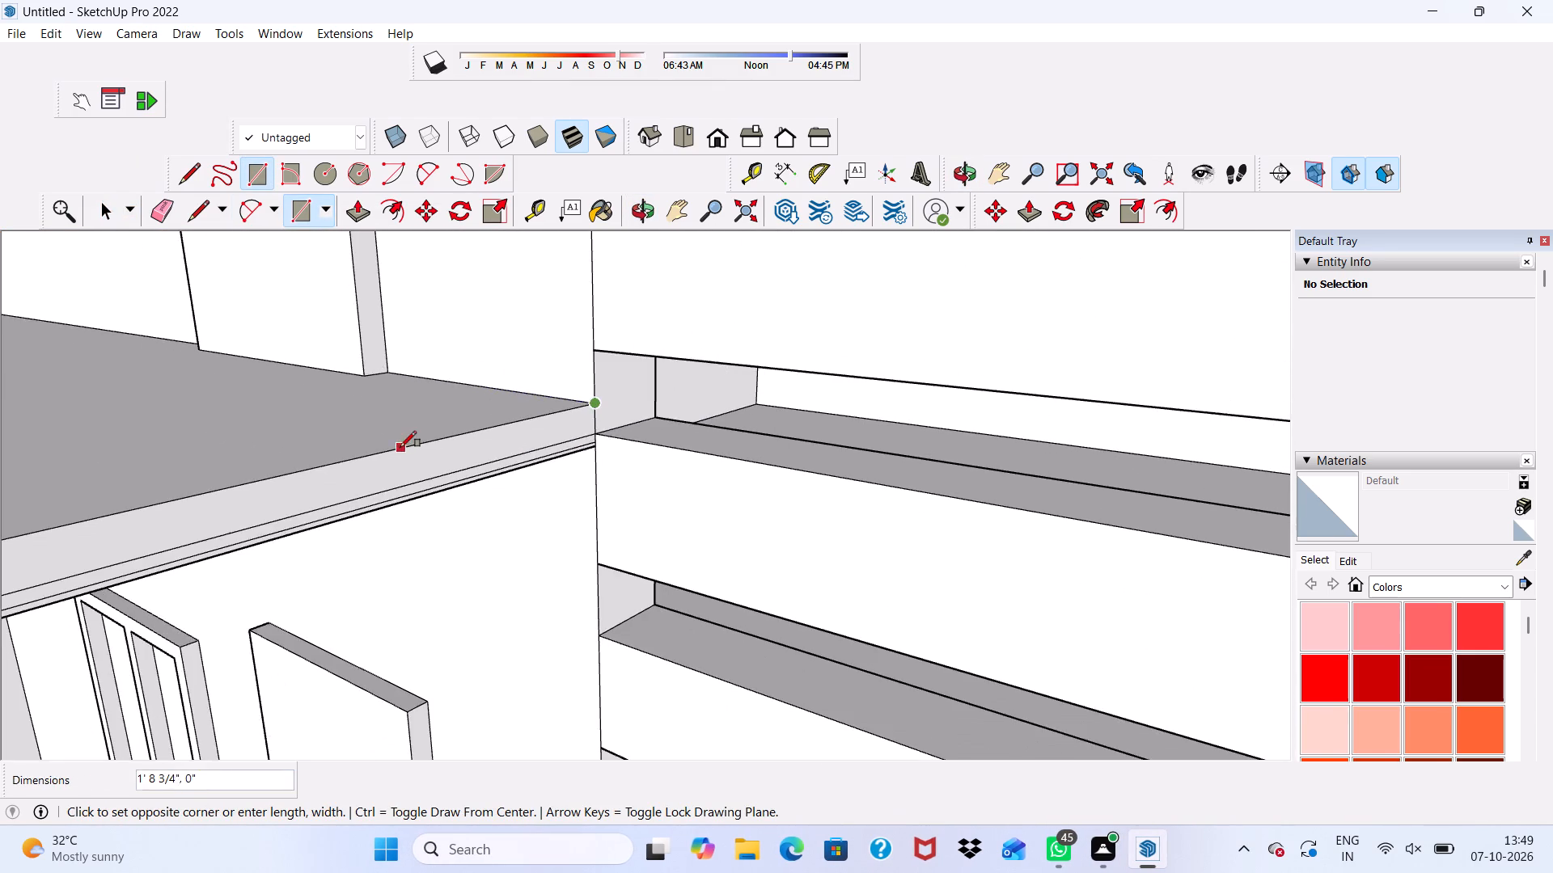
{"action": "scroll", "coordinate": [400, 447], "scroll_direction": "down", "scroll_amount": 10}
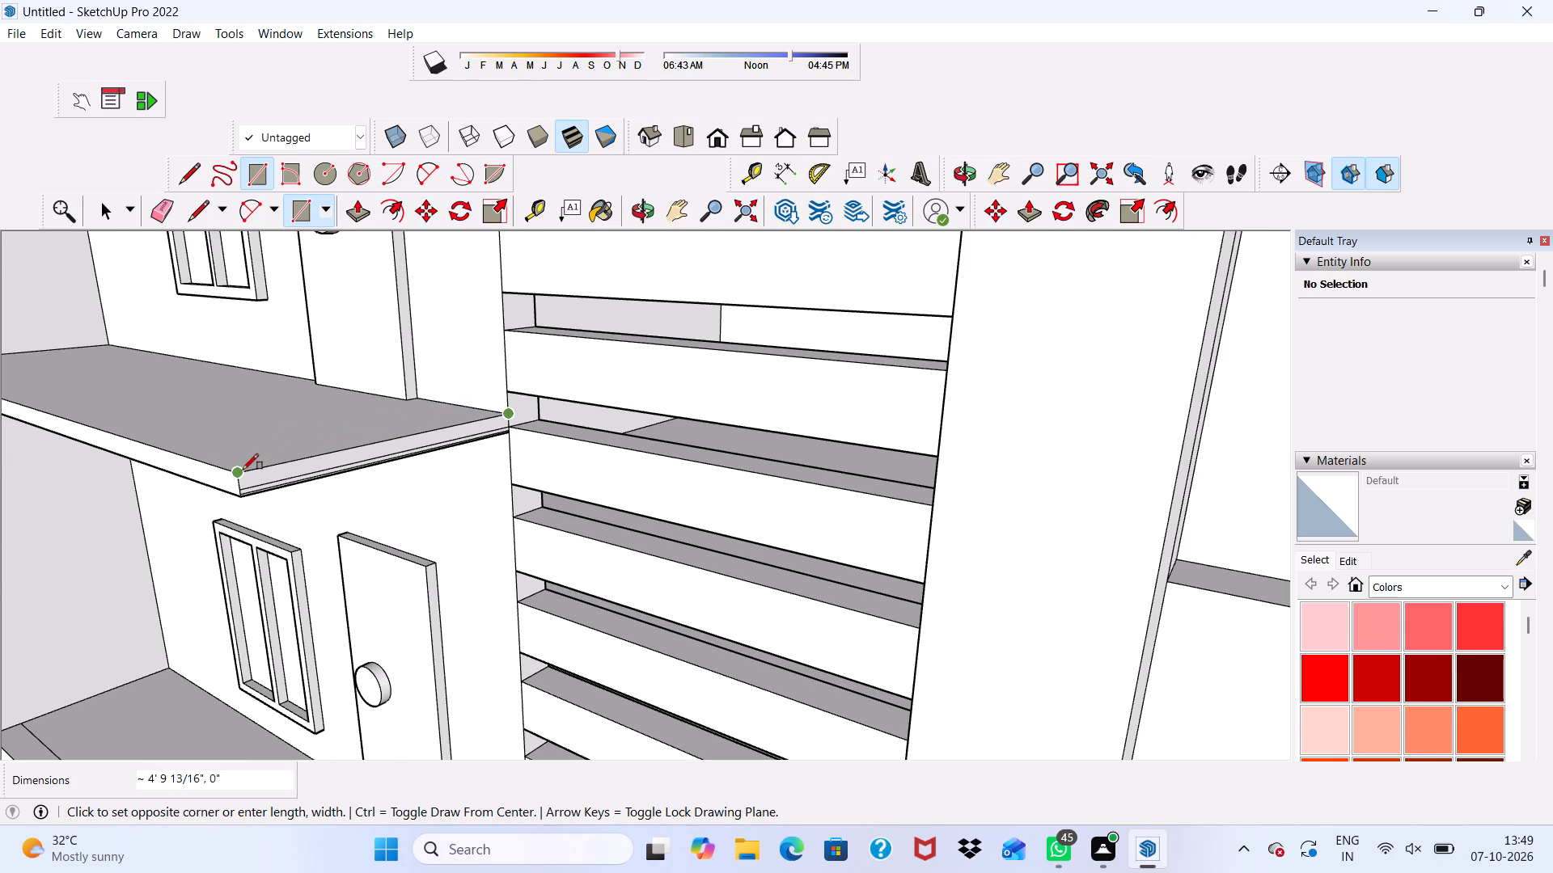
{"action": "left_click", "coordinate": [243, 470]}
{"action": "scroll", "coordinate": [241, 373], "scroll_direction": "down", "scroll_amount": 5}
{"action": "middle_click_drag", "start_coordinate": [278, 417], "coordinate": [293, 257]}
{"action": "scroll", "coordinate": [278, 417], "scroll_direction": "down", "scroll_amount": 1}
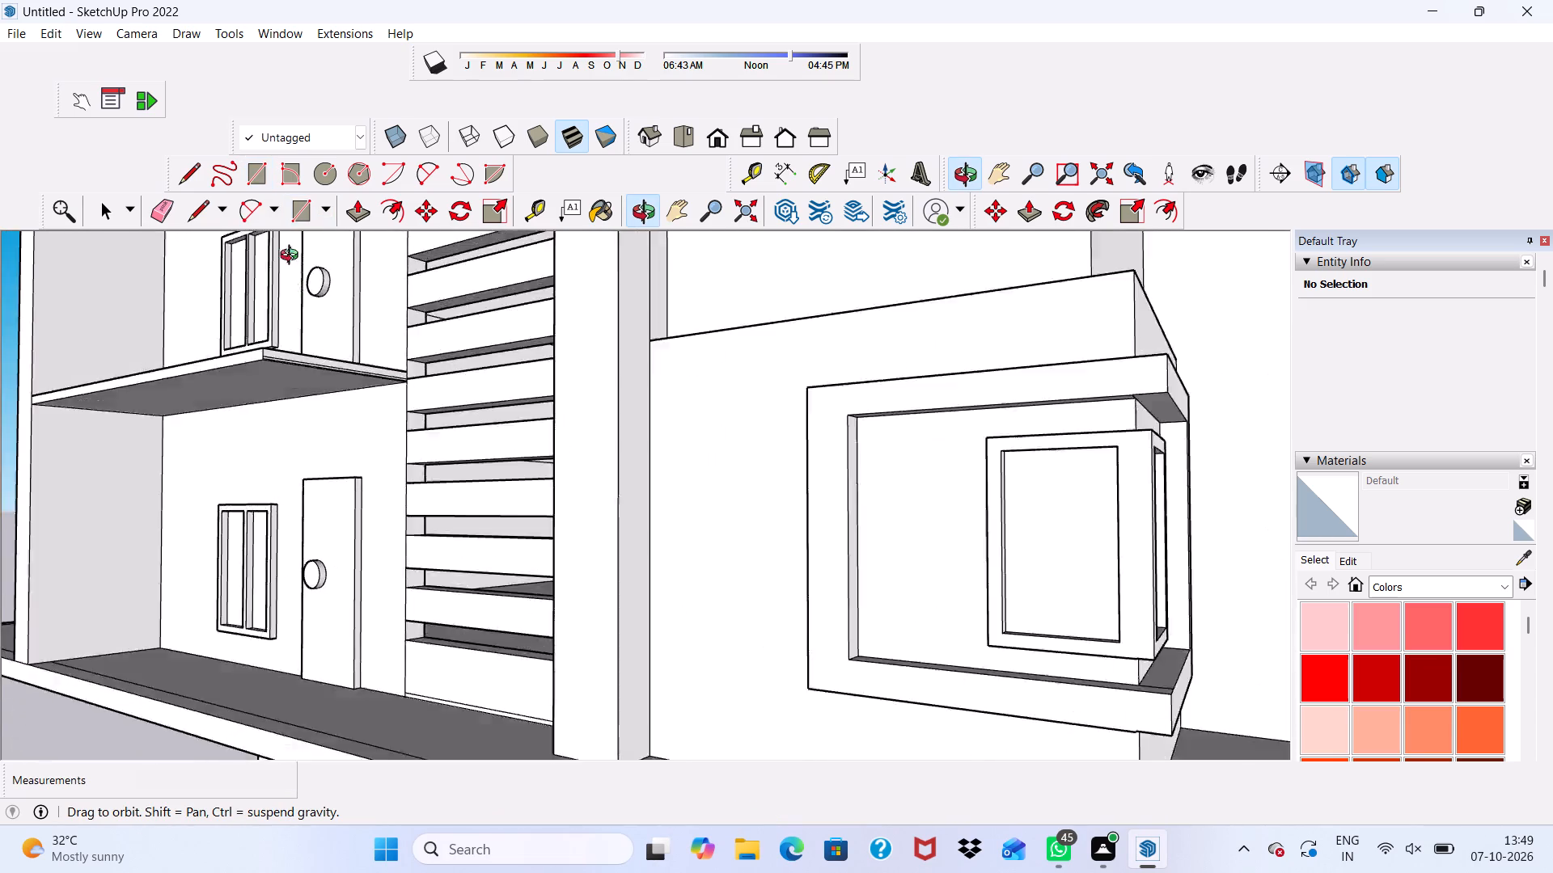
{"action": "middle_click_drag", "start_coordinate": [293, 257], "coordinate": [302, 310]}
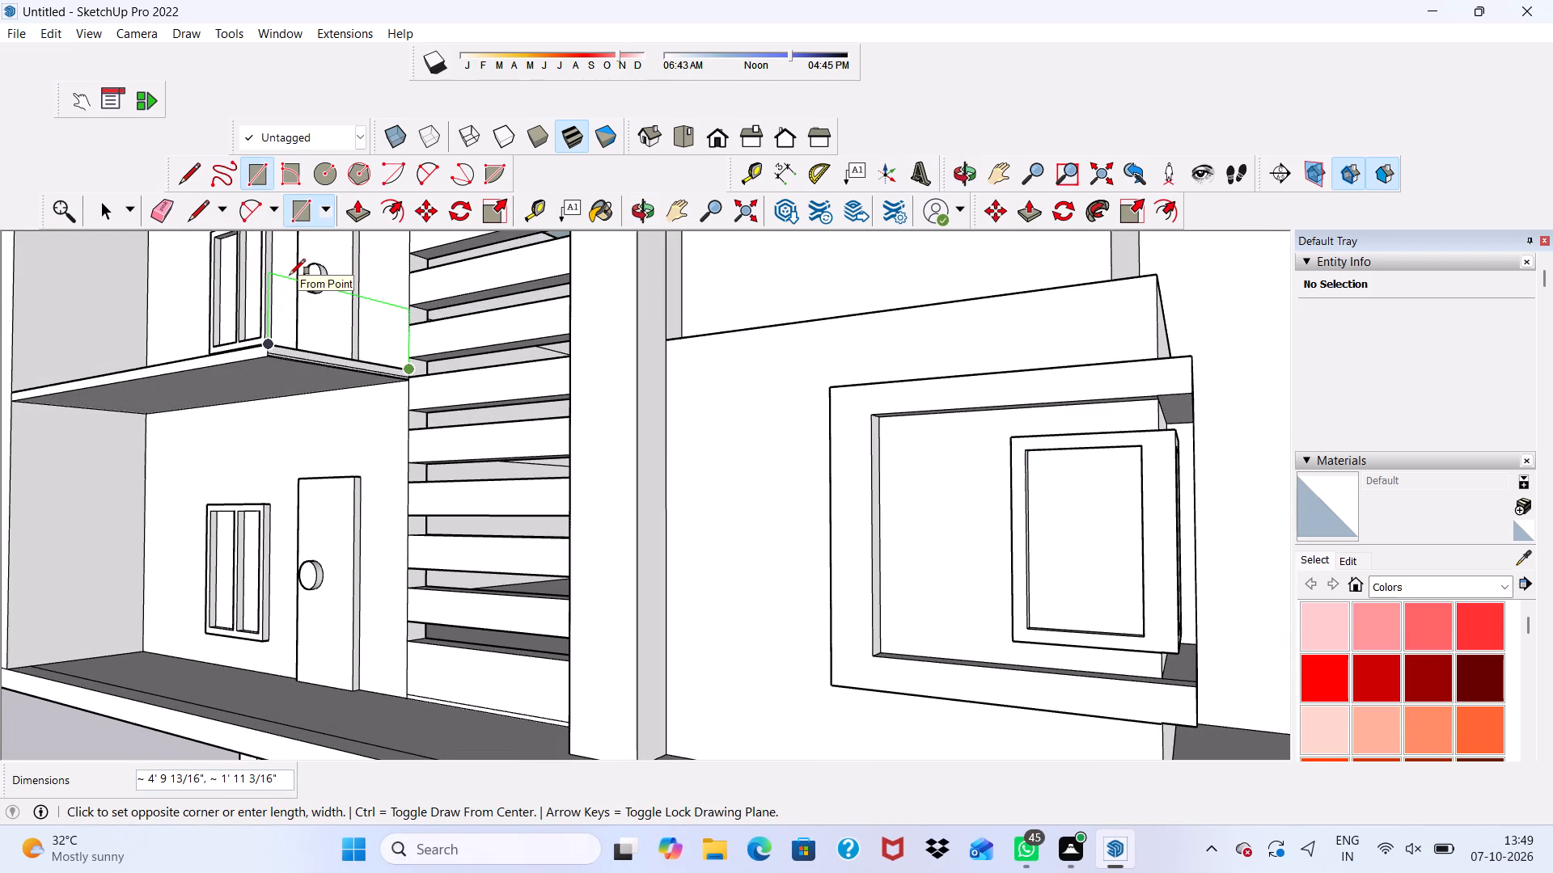
{"action": "left_click", "coordinate": [290, 275]}
{"action": "scroll", "coordinate": [156, 303], "scroll_direction": "down", "scroll_amount": 1}
{"action": "middle_click_drag", "start_coordinate": [156, 303], "coordinate": [306, 356]}
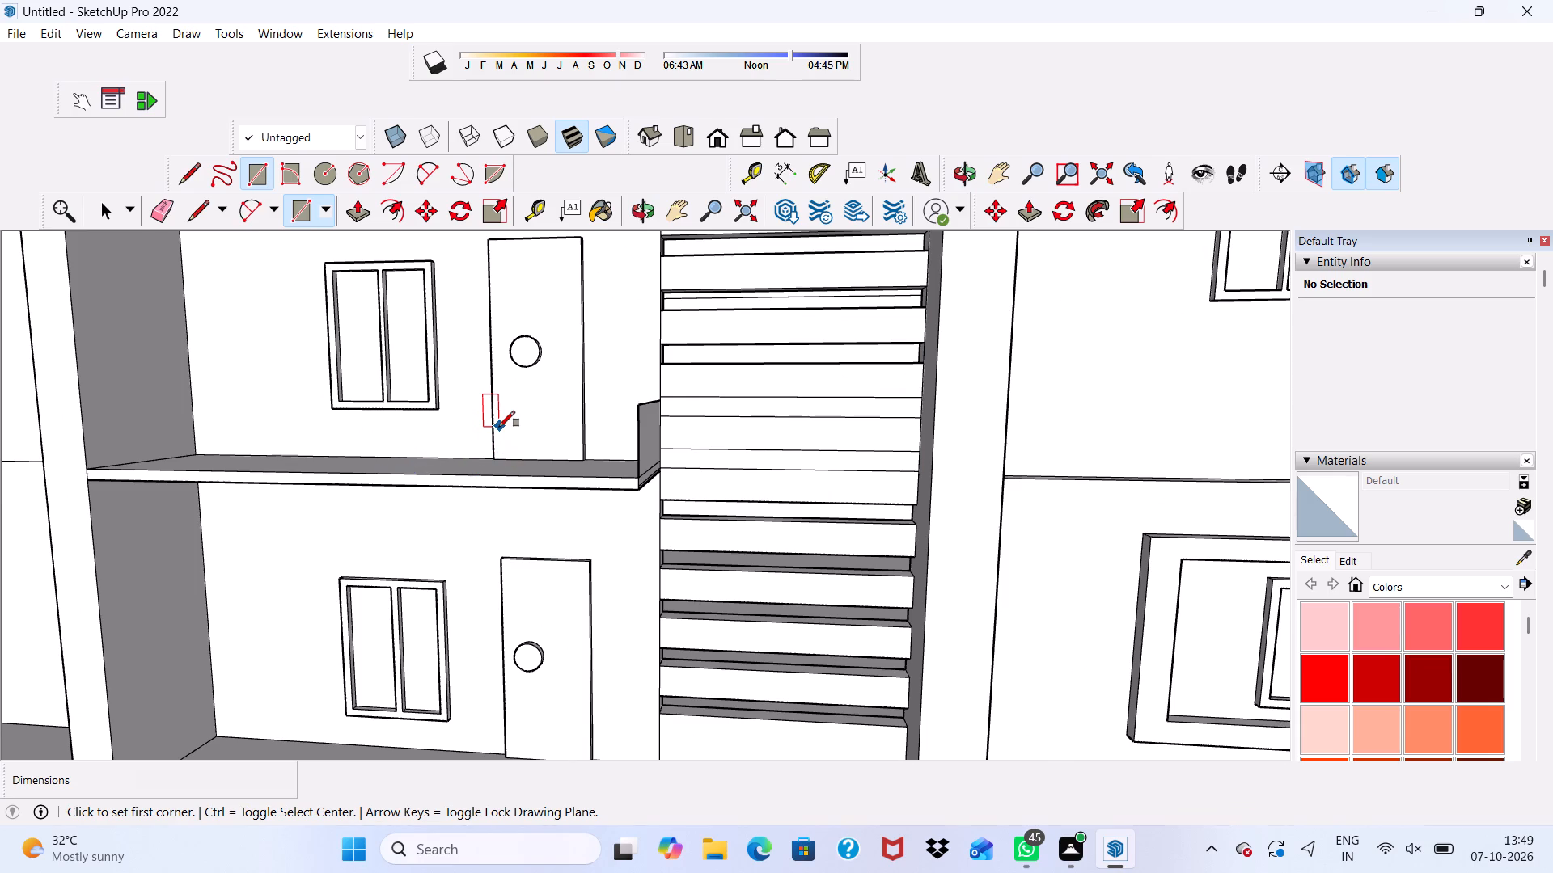
{"action": "key", "text": "space"}
Delete the two extra faces closing the gaps between the stair louvres beside the new side parapet.
{"action": "scroll", "coordinate": [784, 394], "scroll_direction": "up", "scroll_amount": 4}
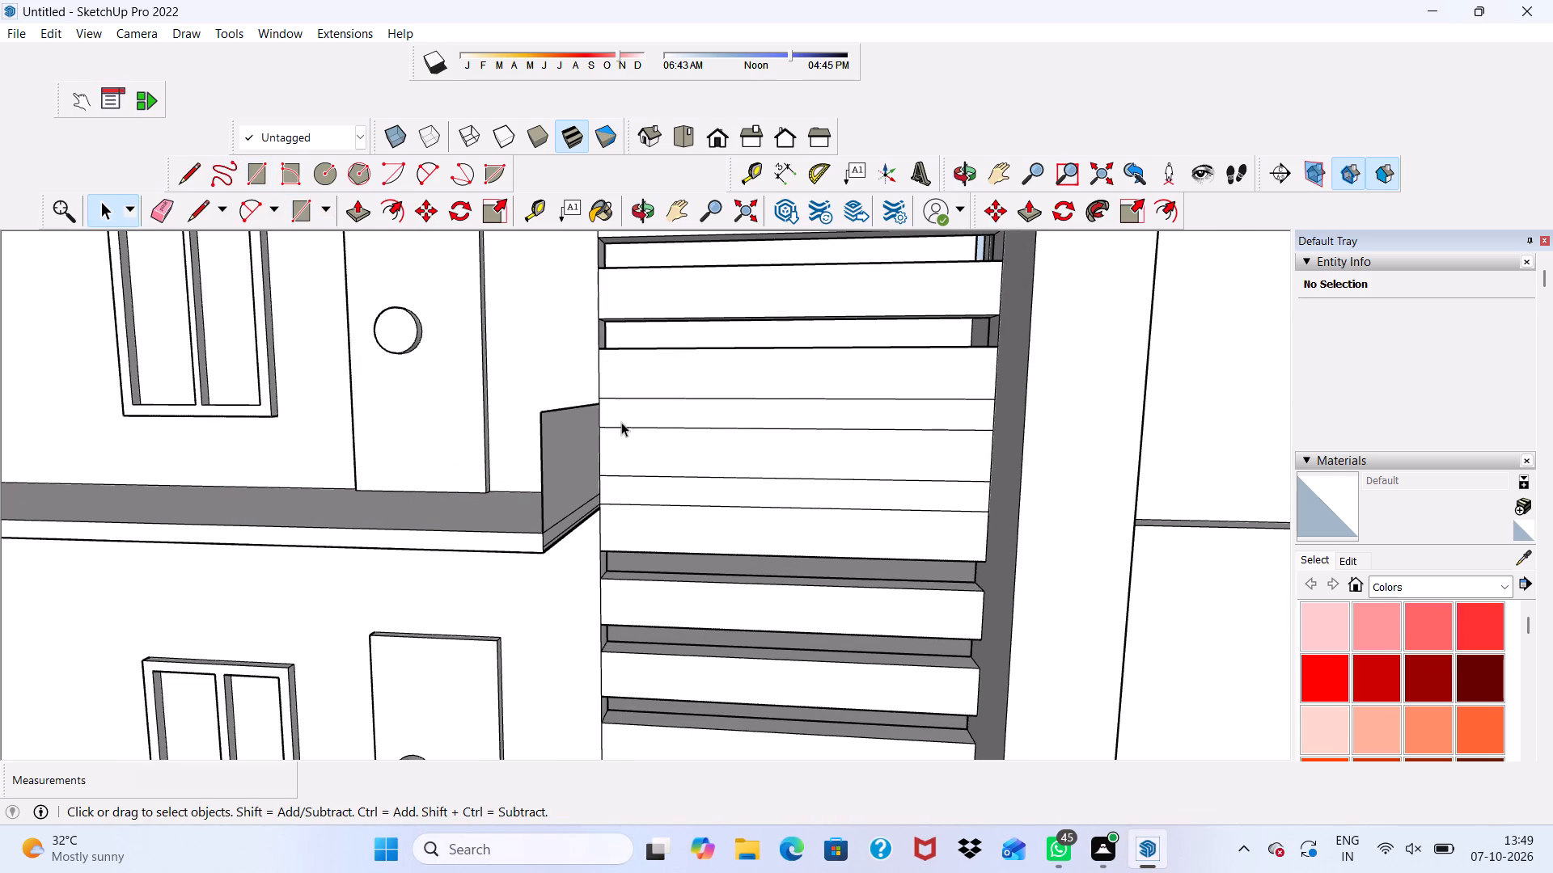
{"action": "left_click", "coordinate": [630, 414]}
{"action": "key", "text": "Delete"}
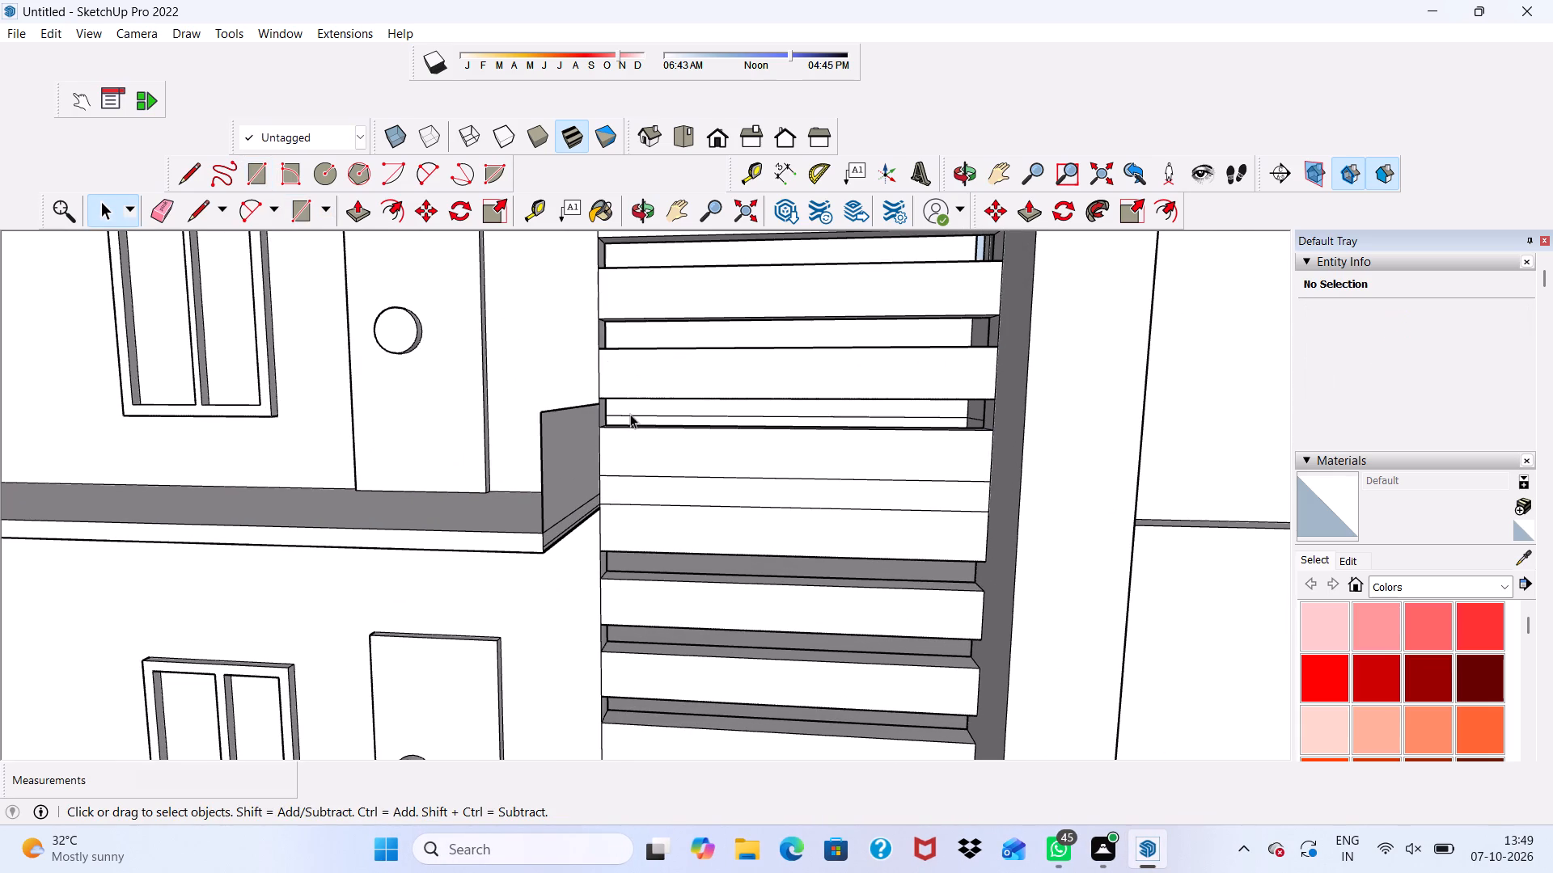
{"action": "left_click", "coordinate": [647, 482]}
{"action": "key", "text": "Delete"}
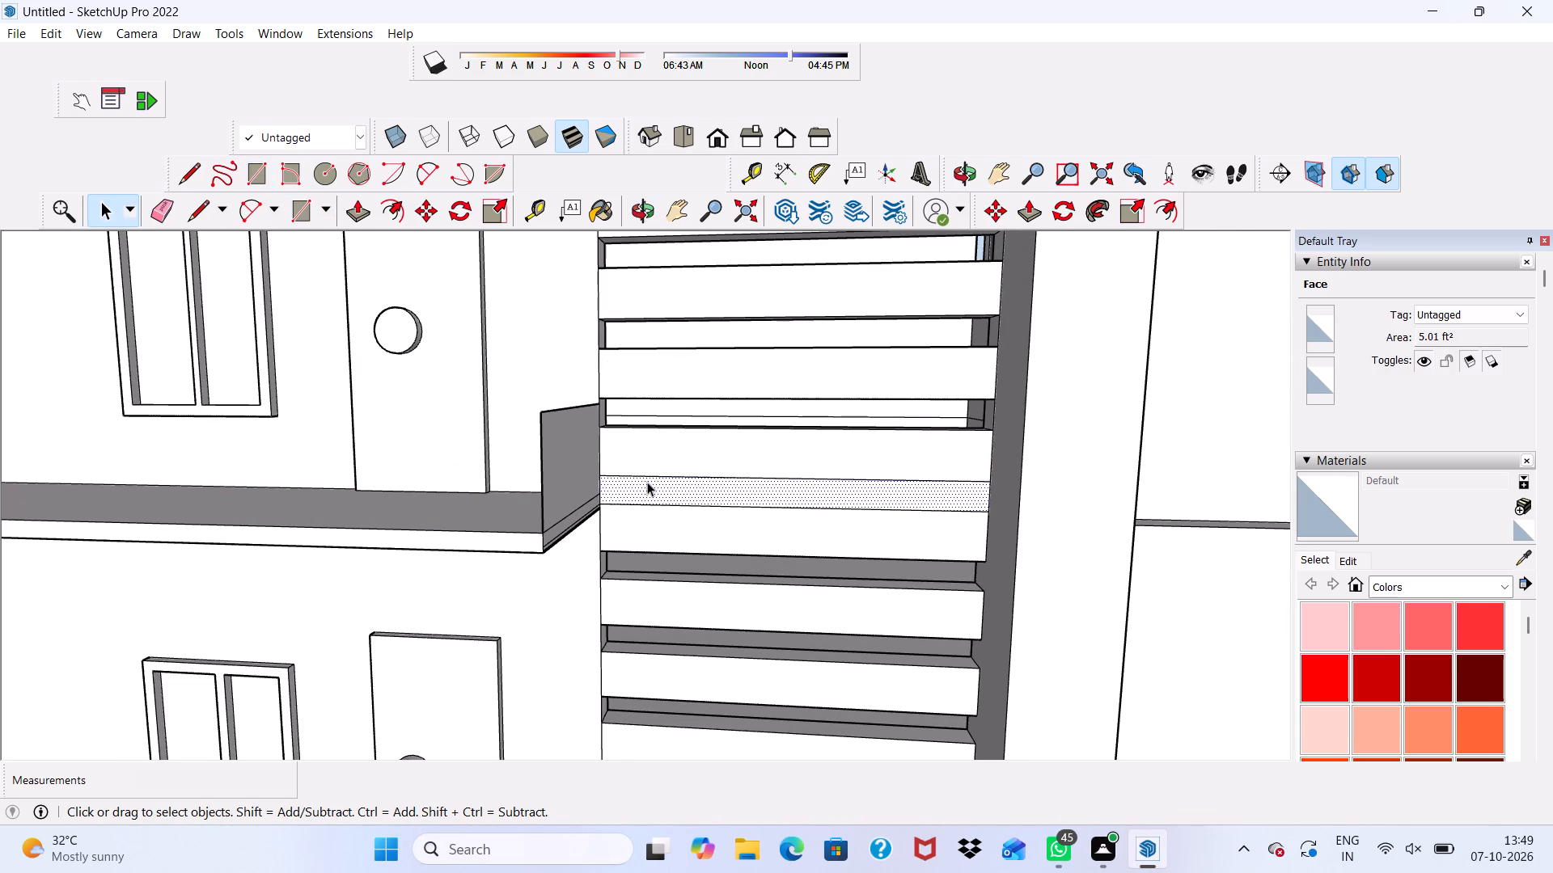
Draw the first-floor balcony's front parapet rectangle, about 16' 3 5/8" by 1' 11 3/16", from the column to the side parapet's outer top corner.
{"action": "scroll", "coordinate": [651, 444], "scroll_direction": "down", "scroll_amount": 5}
{"action": "middle_click_drag", "start_coordinate": [567, 437], "coordinate": [617, 491]}
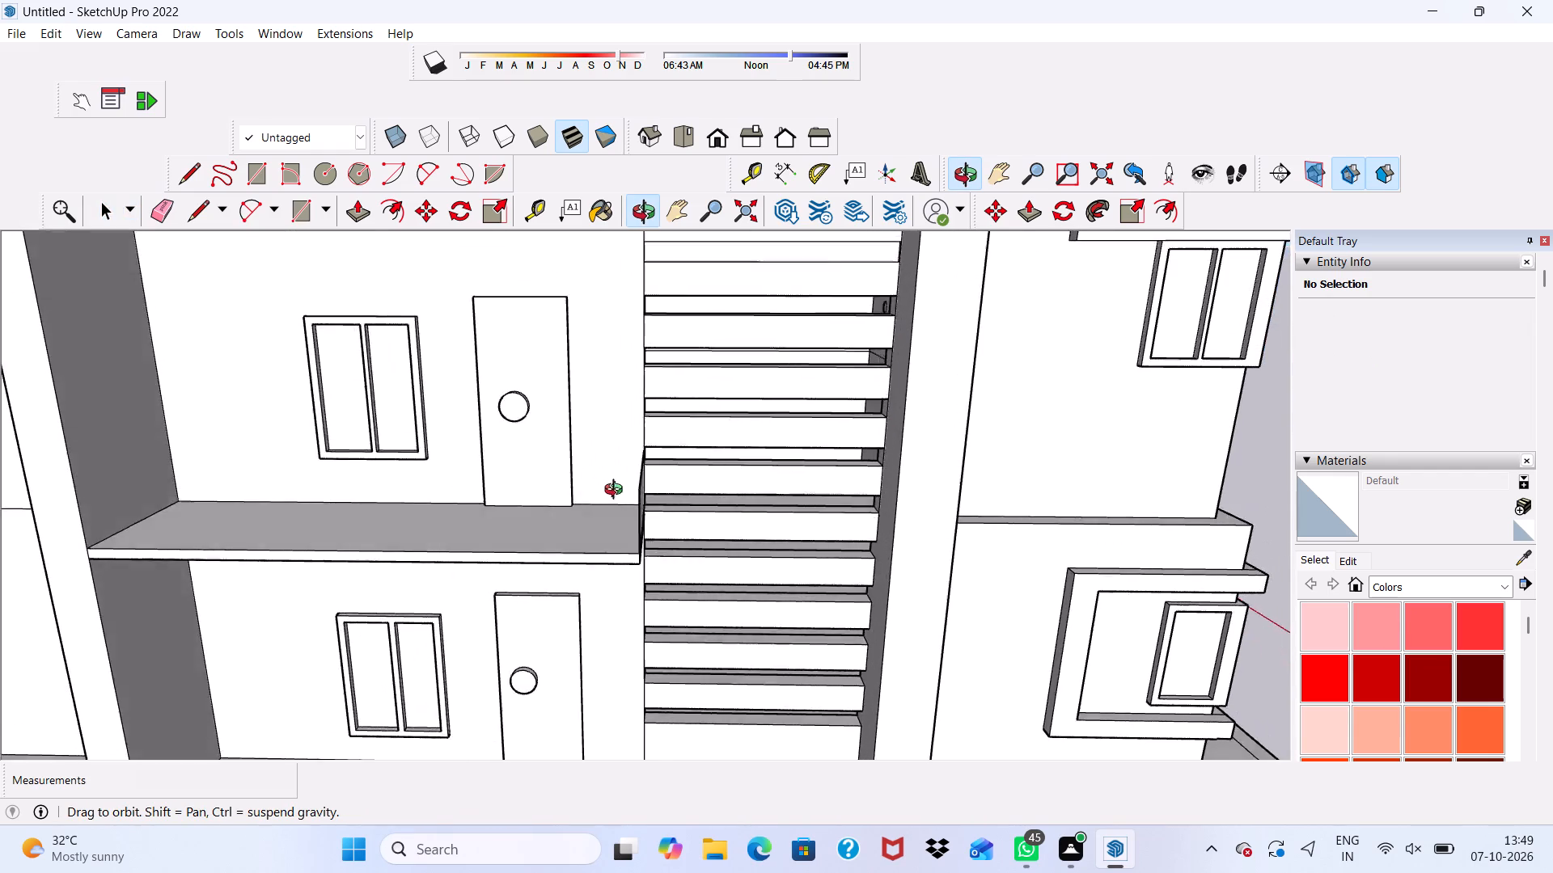
{"action": "middle_click_drag", "start_coordinate": [617, 491], "coordinate": [722, 451]}
{"action": "scroll", "coordinate": [746, 513], "scroll_direction": "up", "scroll_amount": 2}
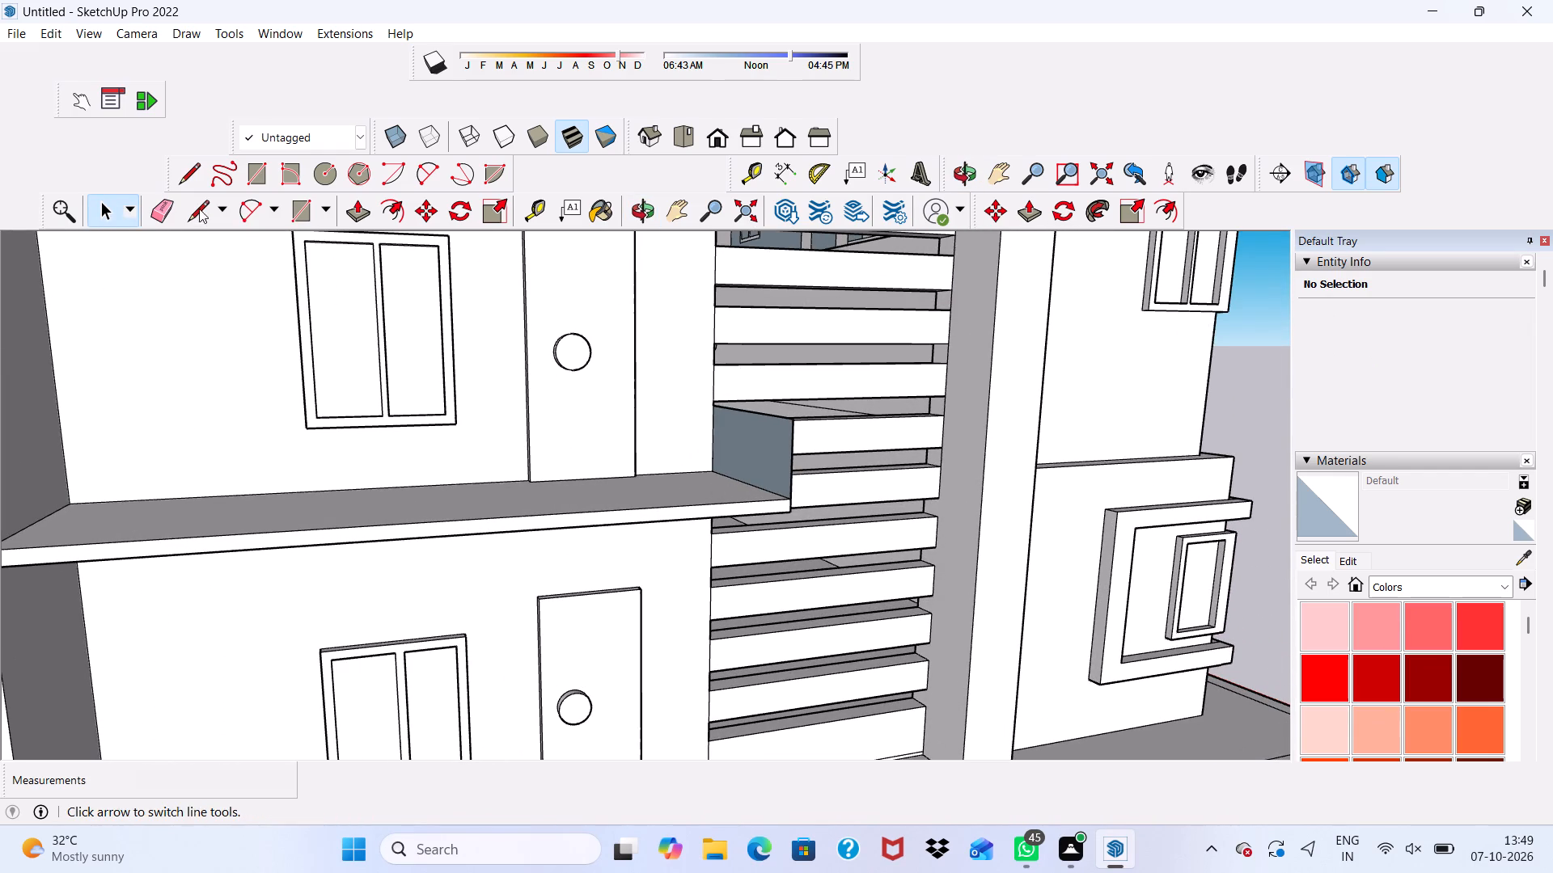
{"action": "left_click", "coordinate": [256, 169]}
{"action": "scroll", "coordinate": [345, 483], "scroll_direction": "down", "scroll_amount": 5}
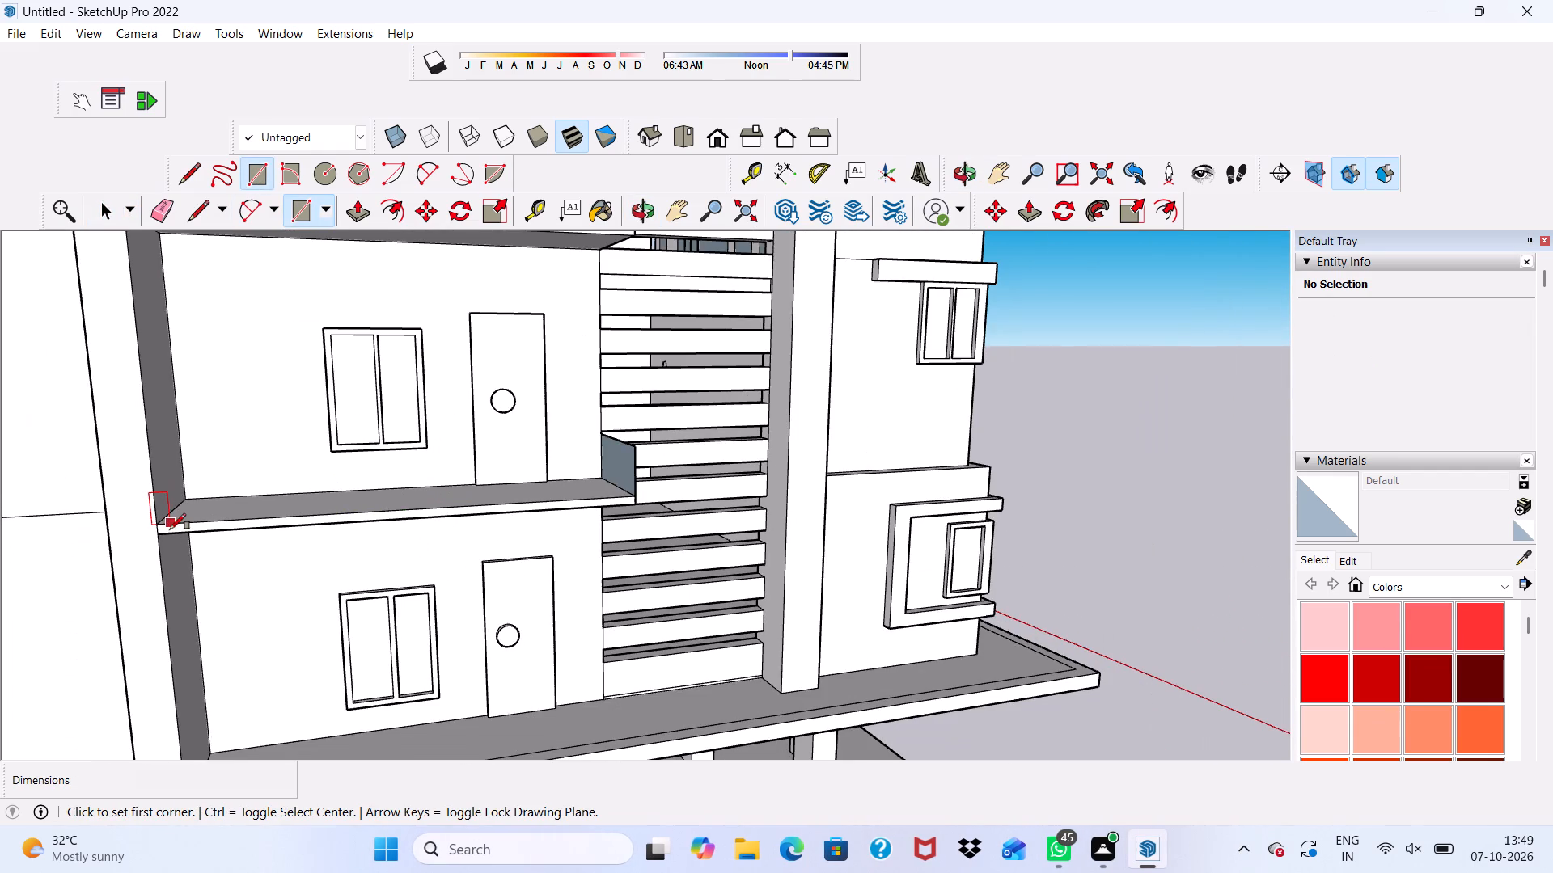
{"action": "scroll", "coordinate": [170, 529], "scroll_direction": "up", "scroll_amount": 6}
{"action": "left_click", "coordinate": [154, 522]}
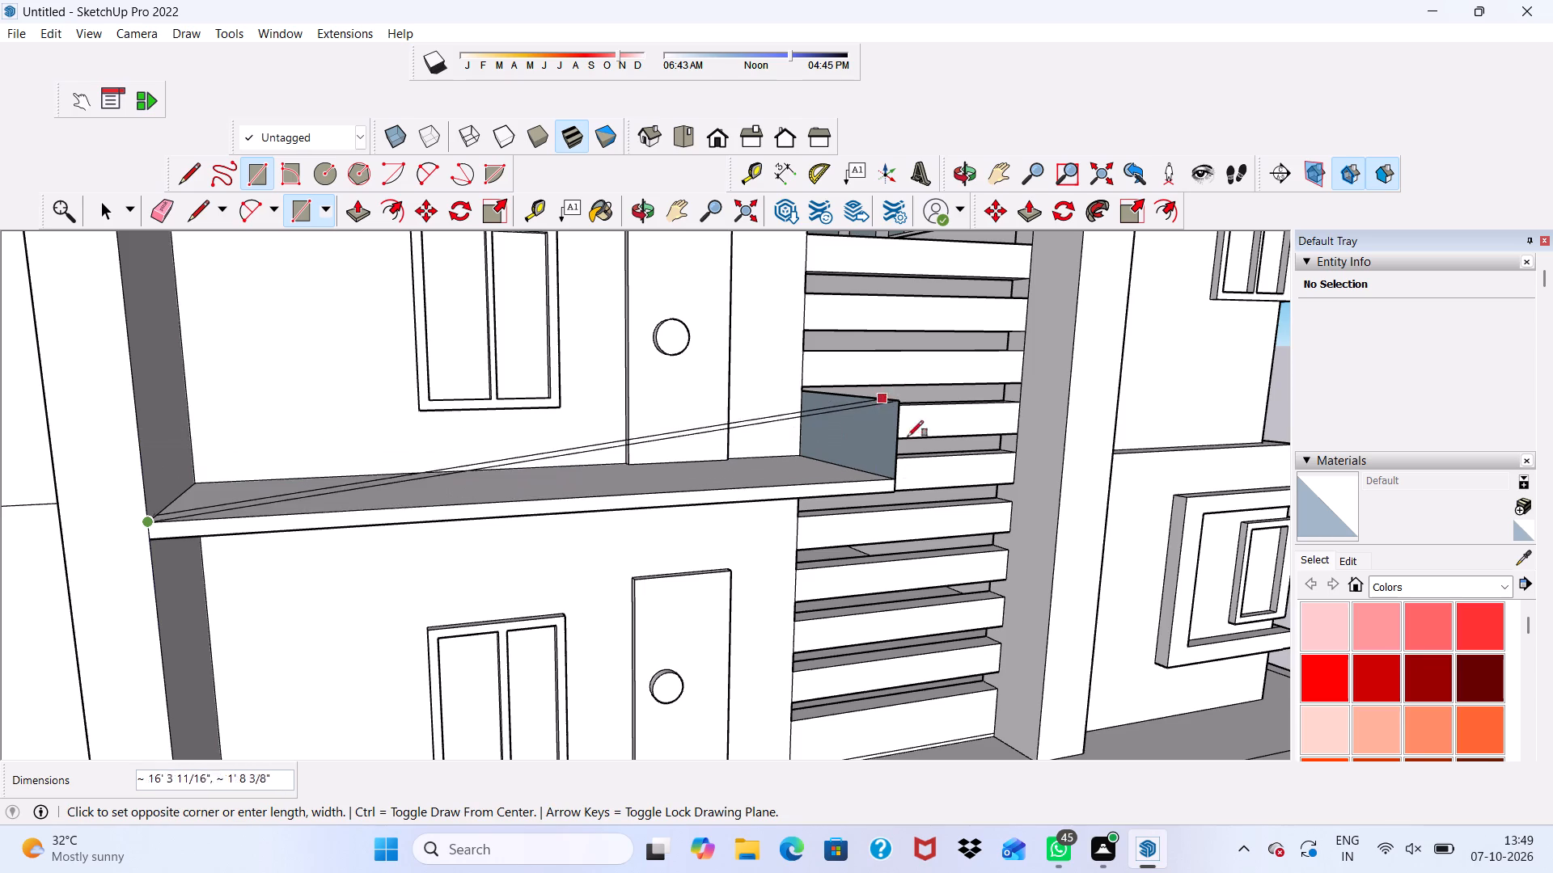
{"action": "scroll", "coordinate": [911, 448], "scroll_direction": "down", "scroll_amount": 6}
{"action": "scroll", "coordinate": [891, 411], "scroll_direction": "up", "scroll_amount": 1}
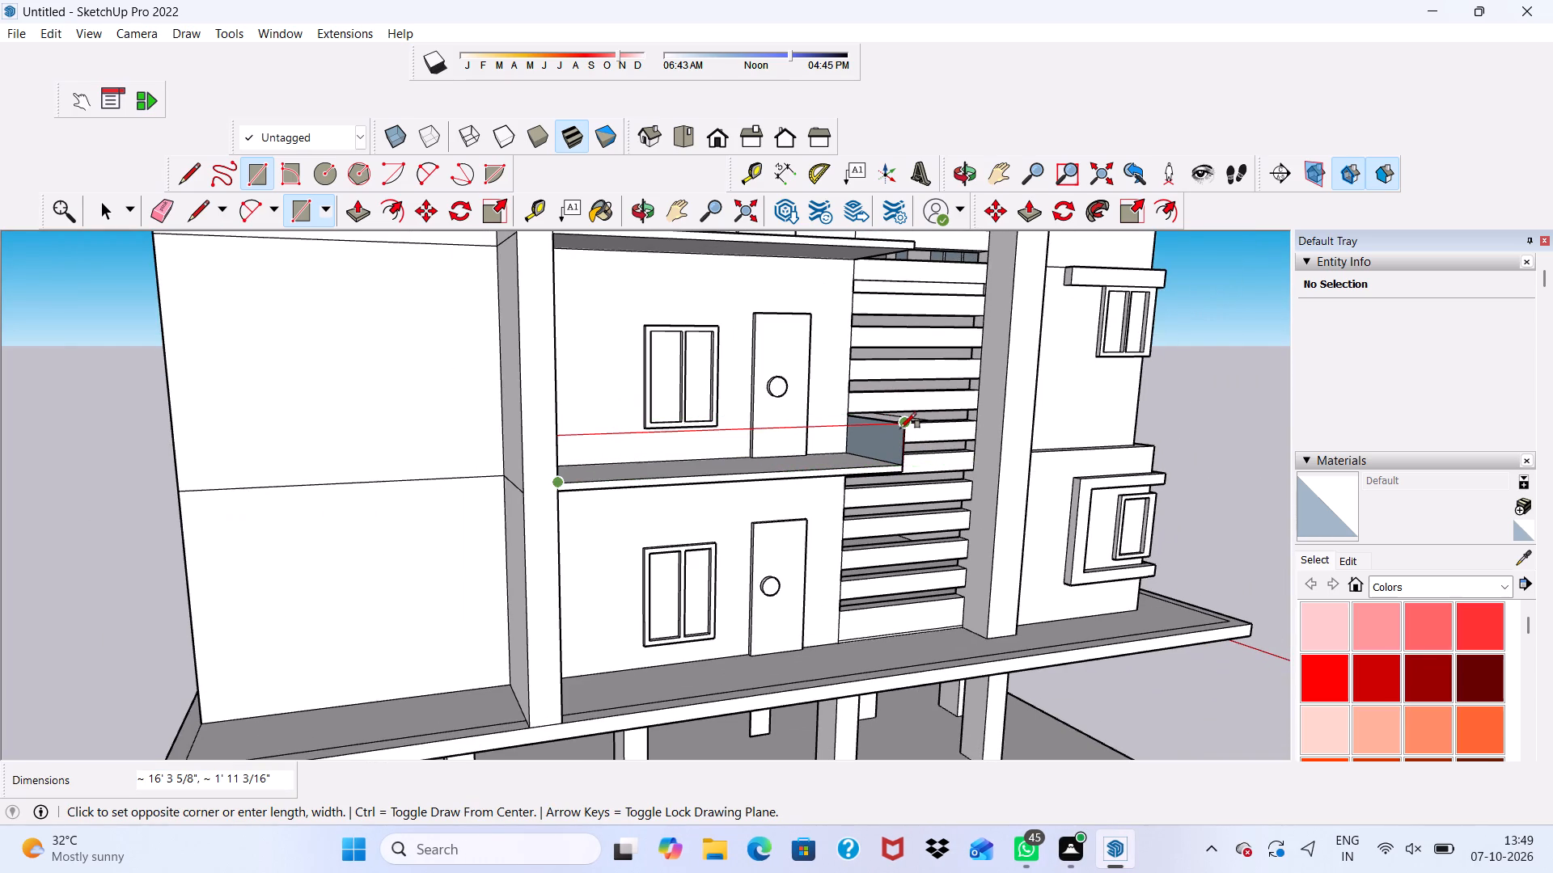
{"action": "left_click", "coordinate": [904, 427]}
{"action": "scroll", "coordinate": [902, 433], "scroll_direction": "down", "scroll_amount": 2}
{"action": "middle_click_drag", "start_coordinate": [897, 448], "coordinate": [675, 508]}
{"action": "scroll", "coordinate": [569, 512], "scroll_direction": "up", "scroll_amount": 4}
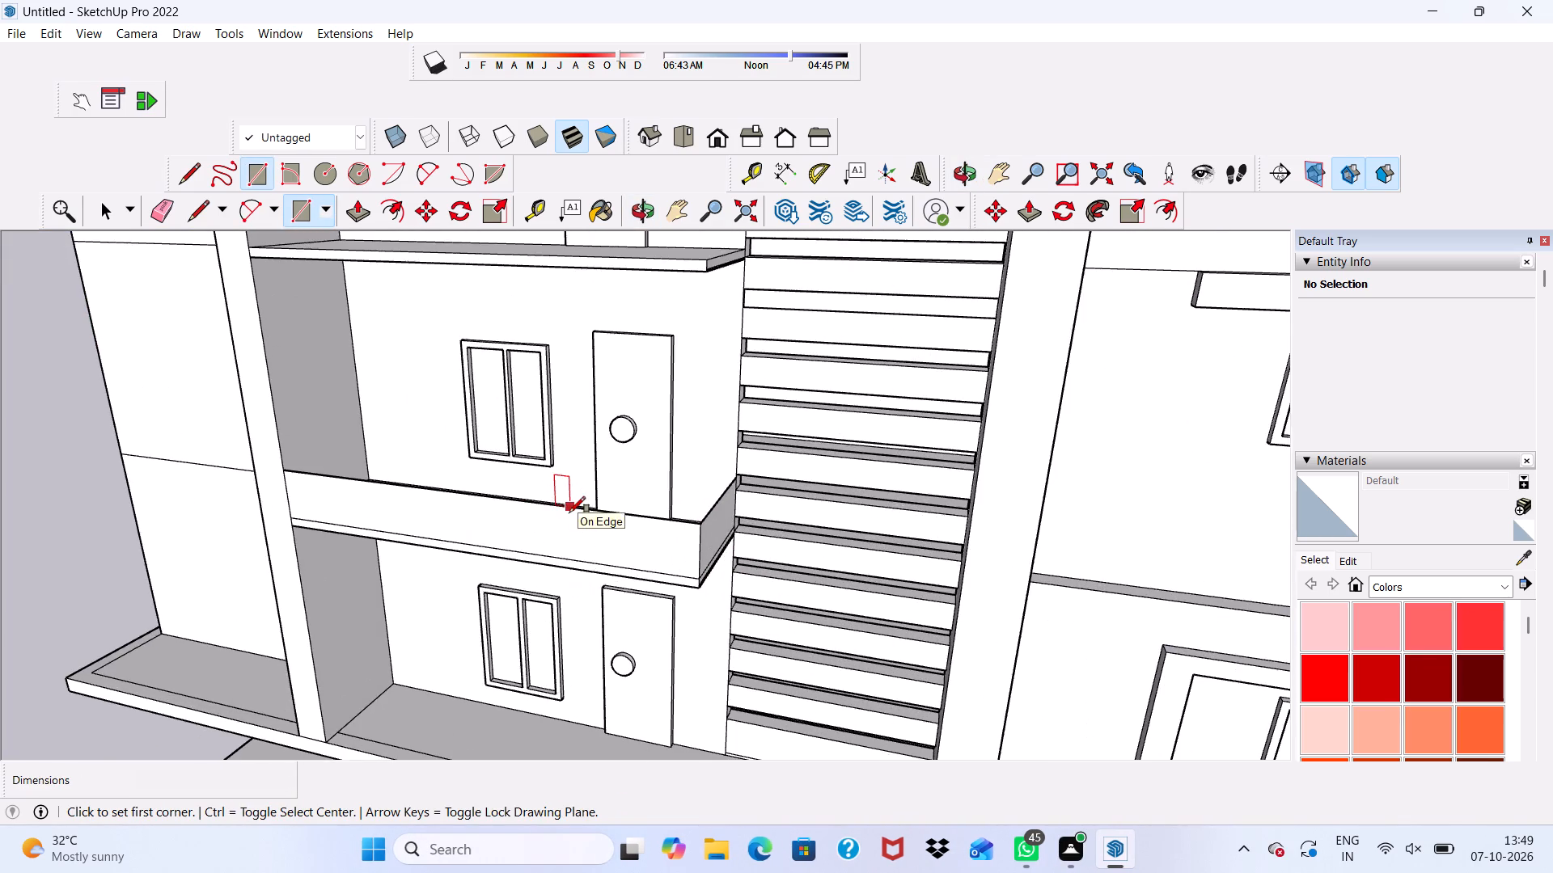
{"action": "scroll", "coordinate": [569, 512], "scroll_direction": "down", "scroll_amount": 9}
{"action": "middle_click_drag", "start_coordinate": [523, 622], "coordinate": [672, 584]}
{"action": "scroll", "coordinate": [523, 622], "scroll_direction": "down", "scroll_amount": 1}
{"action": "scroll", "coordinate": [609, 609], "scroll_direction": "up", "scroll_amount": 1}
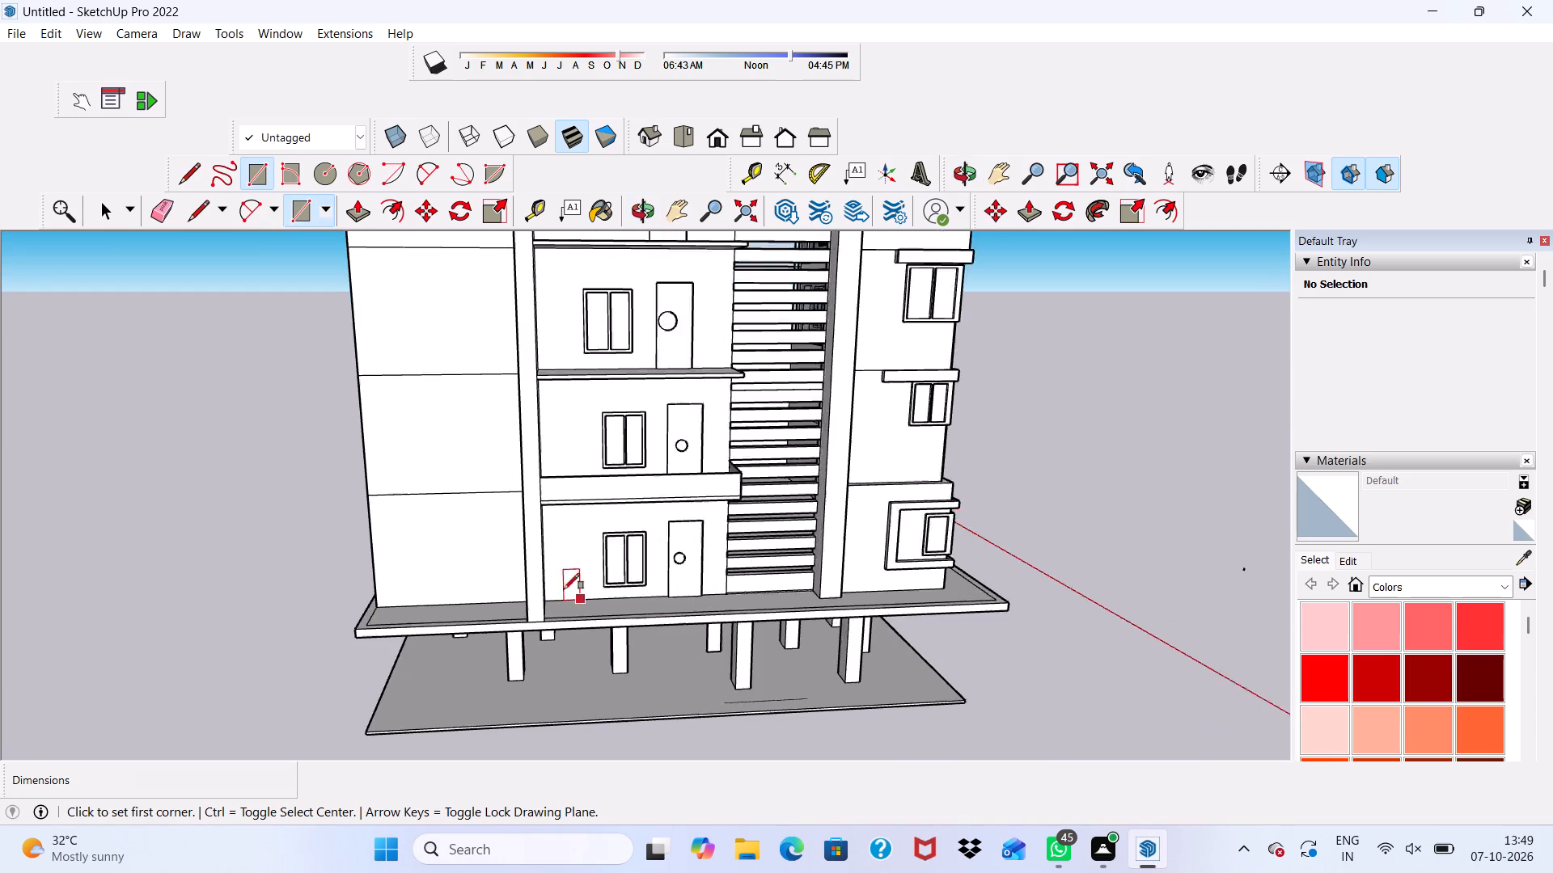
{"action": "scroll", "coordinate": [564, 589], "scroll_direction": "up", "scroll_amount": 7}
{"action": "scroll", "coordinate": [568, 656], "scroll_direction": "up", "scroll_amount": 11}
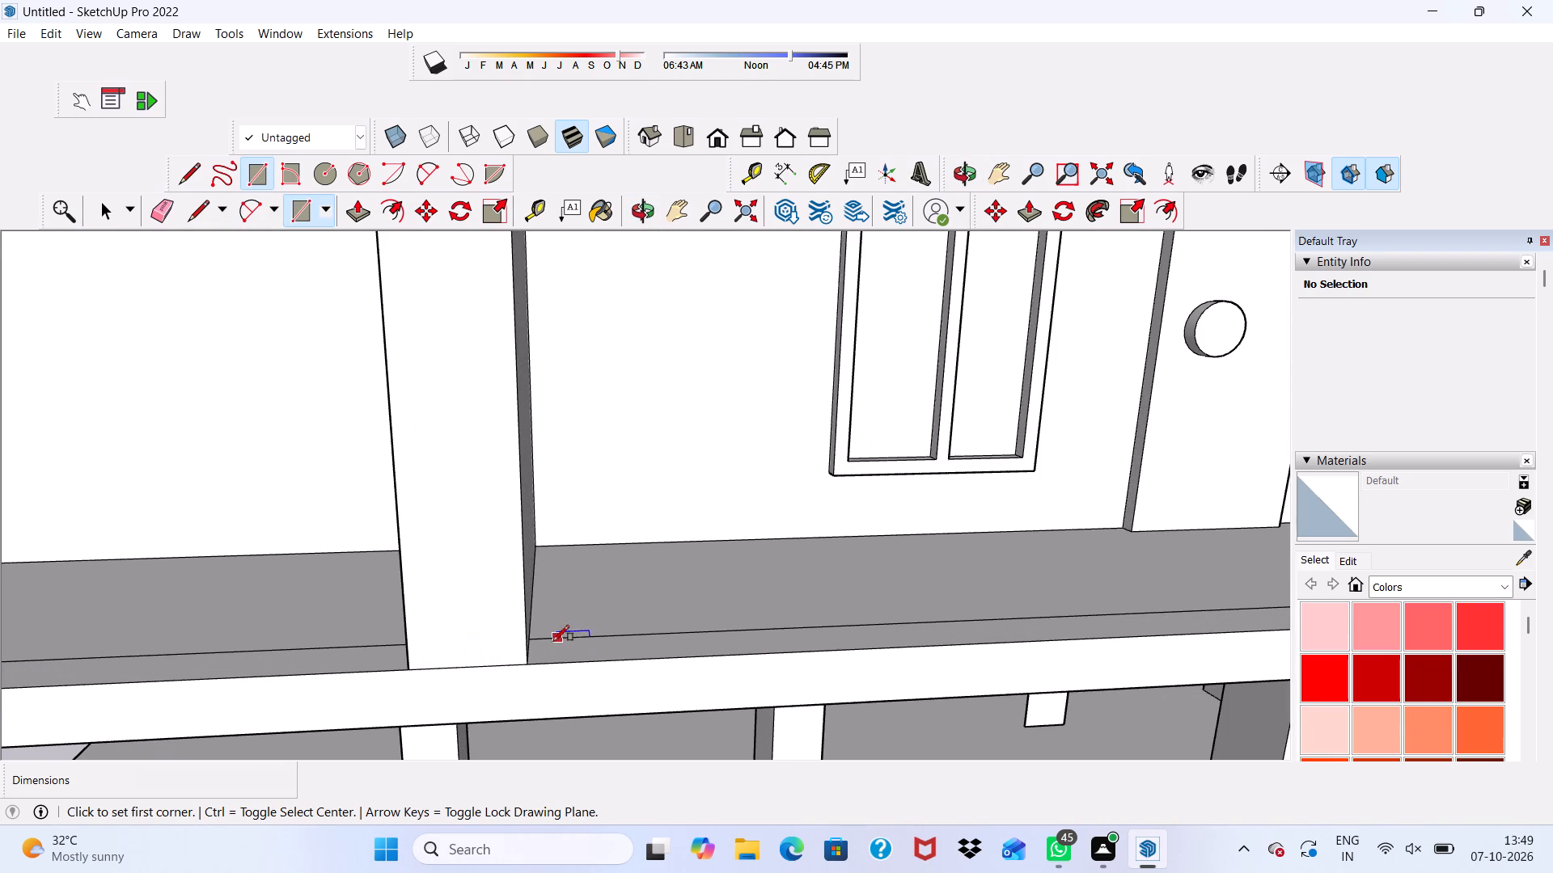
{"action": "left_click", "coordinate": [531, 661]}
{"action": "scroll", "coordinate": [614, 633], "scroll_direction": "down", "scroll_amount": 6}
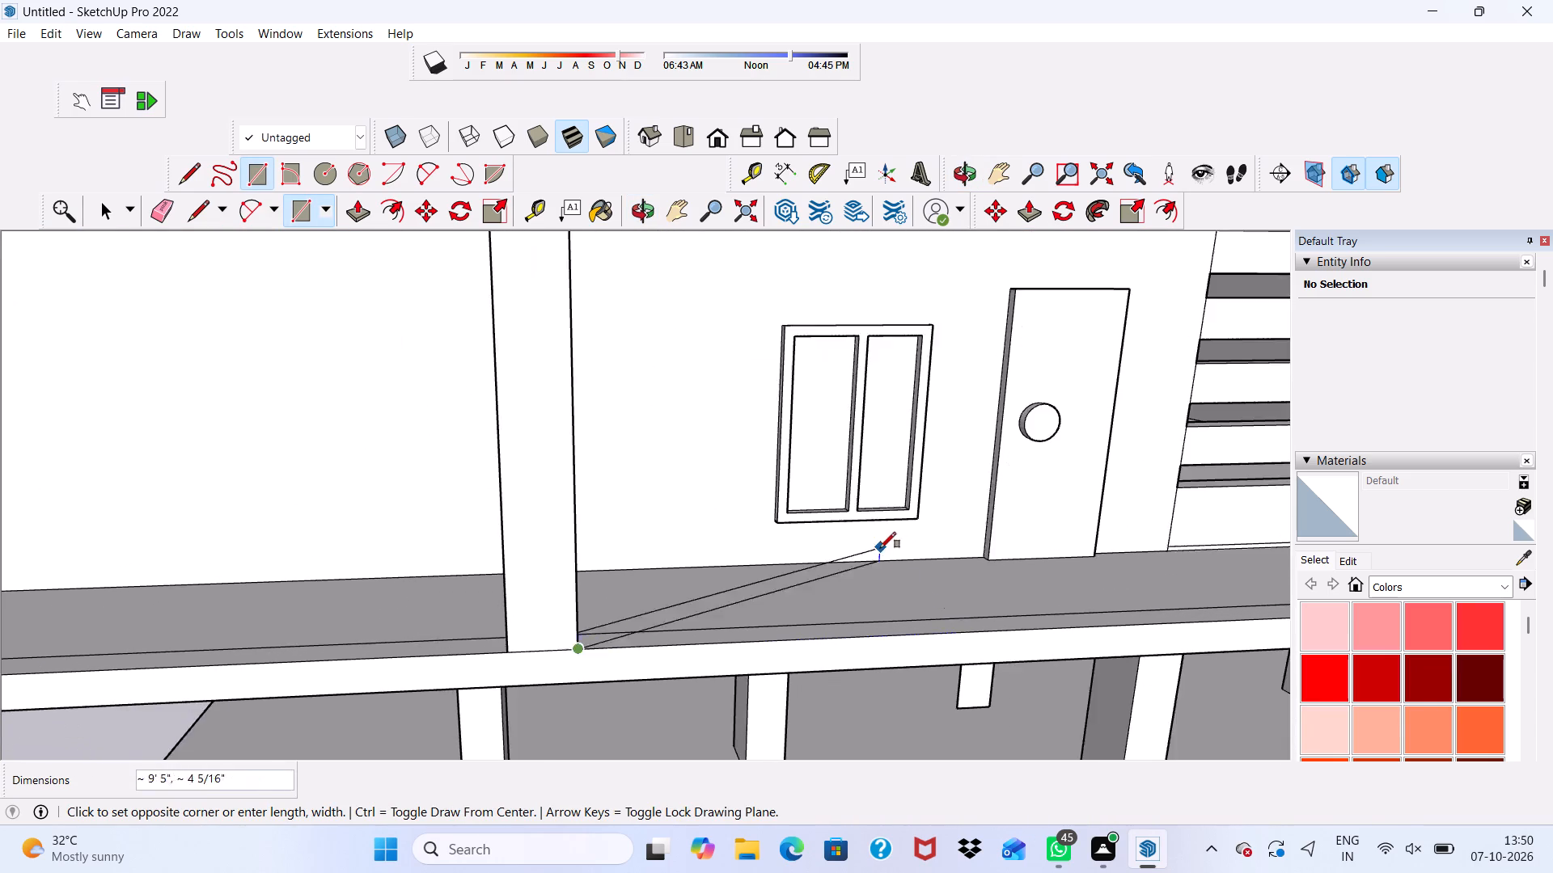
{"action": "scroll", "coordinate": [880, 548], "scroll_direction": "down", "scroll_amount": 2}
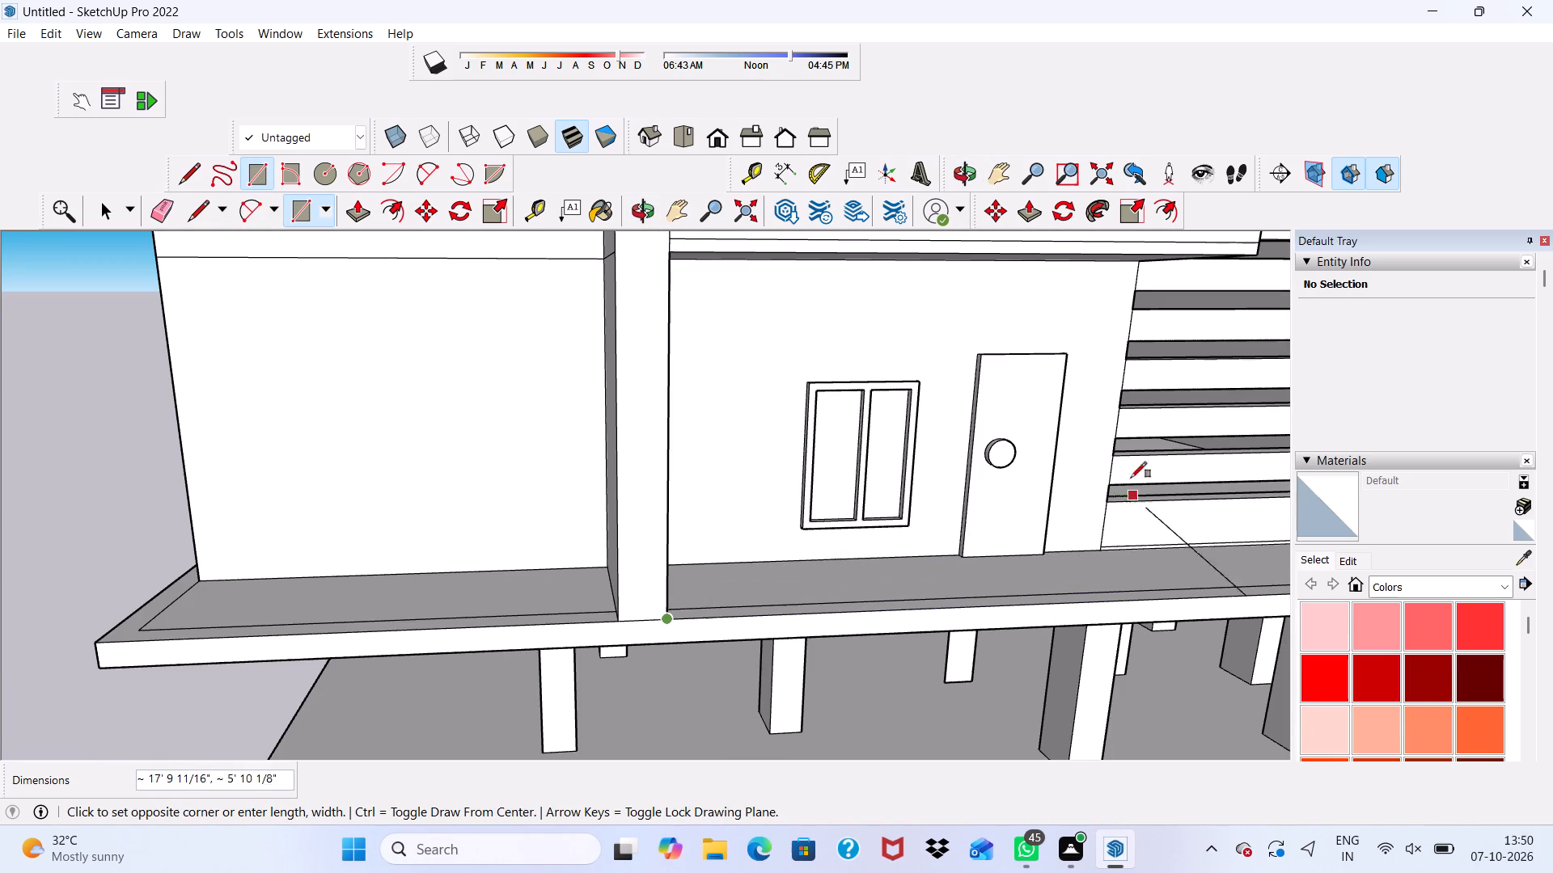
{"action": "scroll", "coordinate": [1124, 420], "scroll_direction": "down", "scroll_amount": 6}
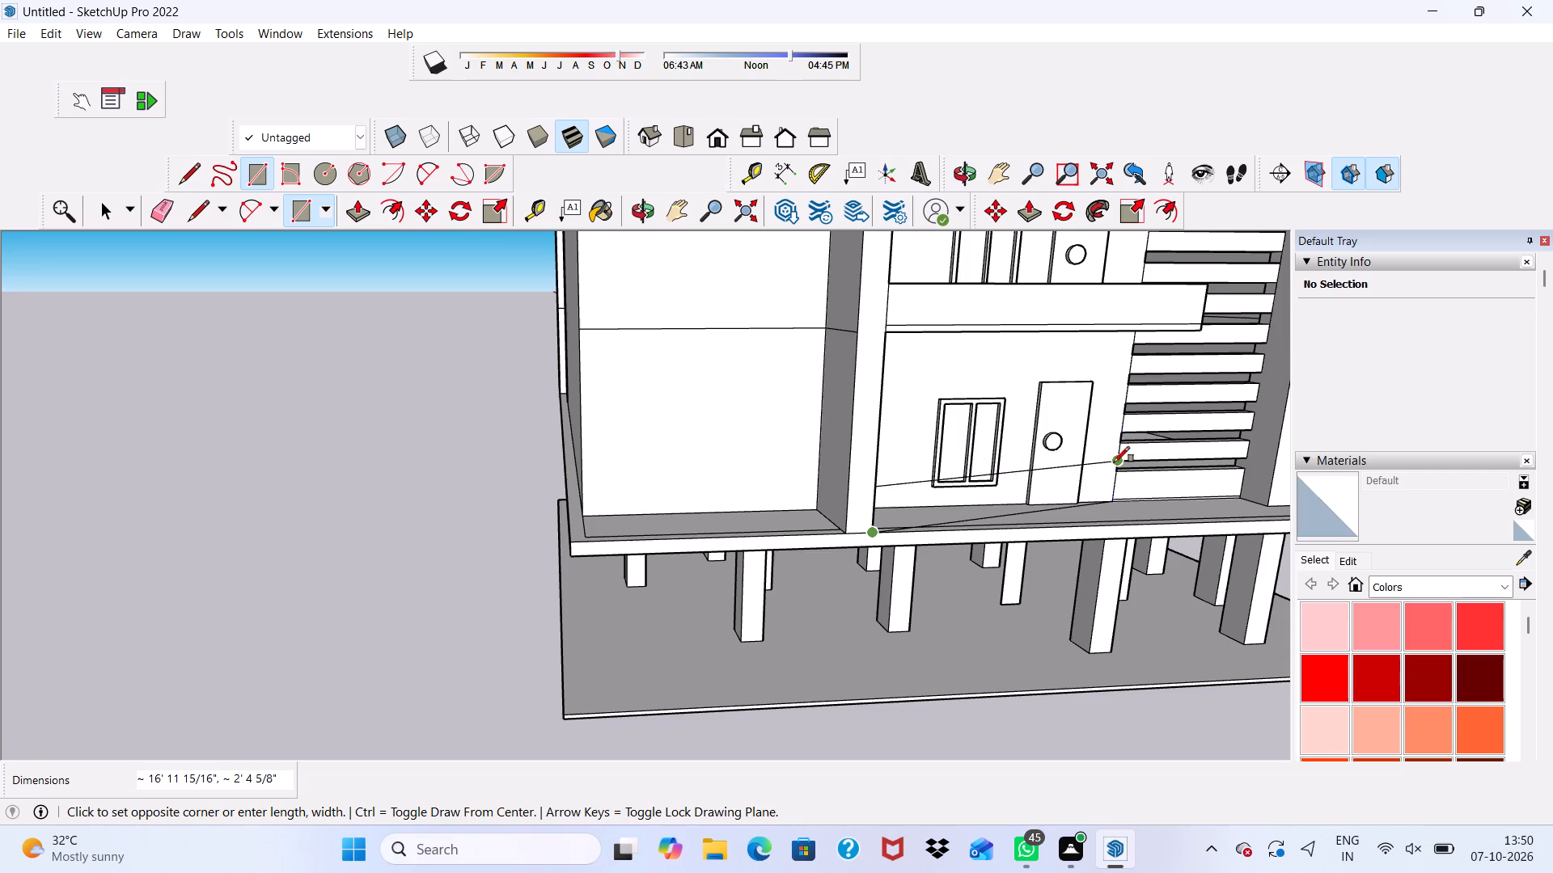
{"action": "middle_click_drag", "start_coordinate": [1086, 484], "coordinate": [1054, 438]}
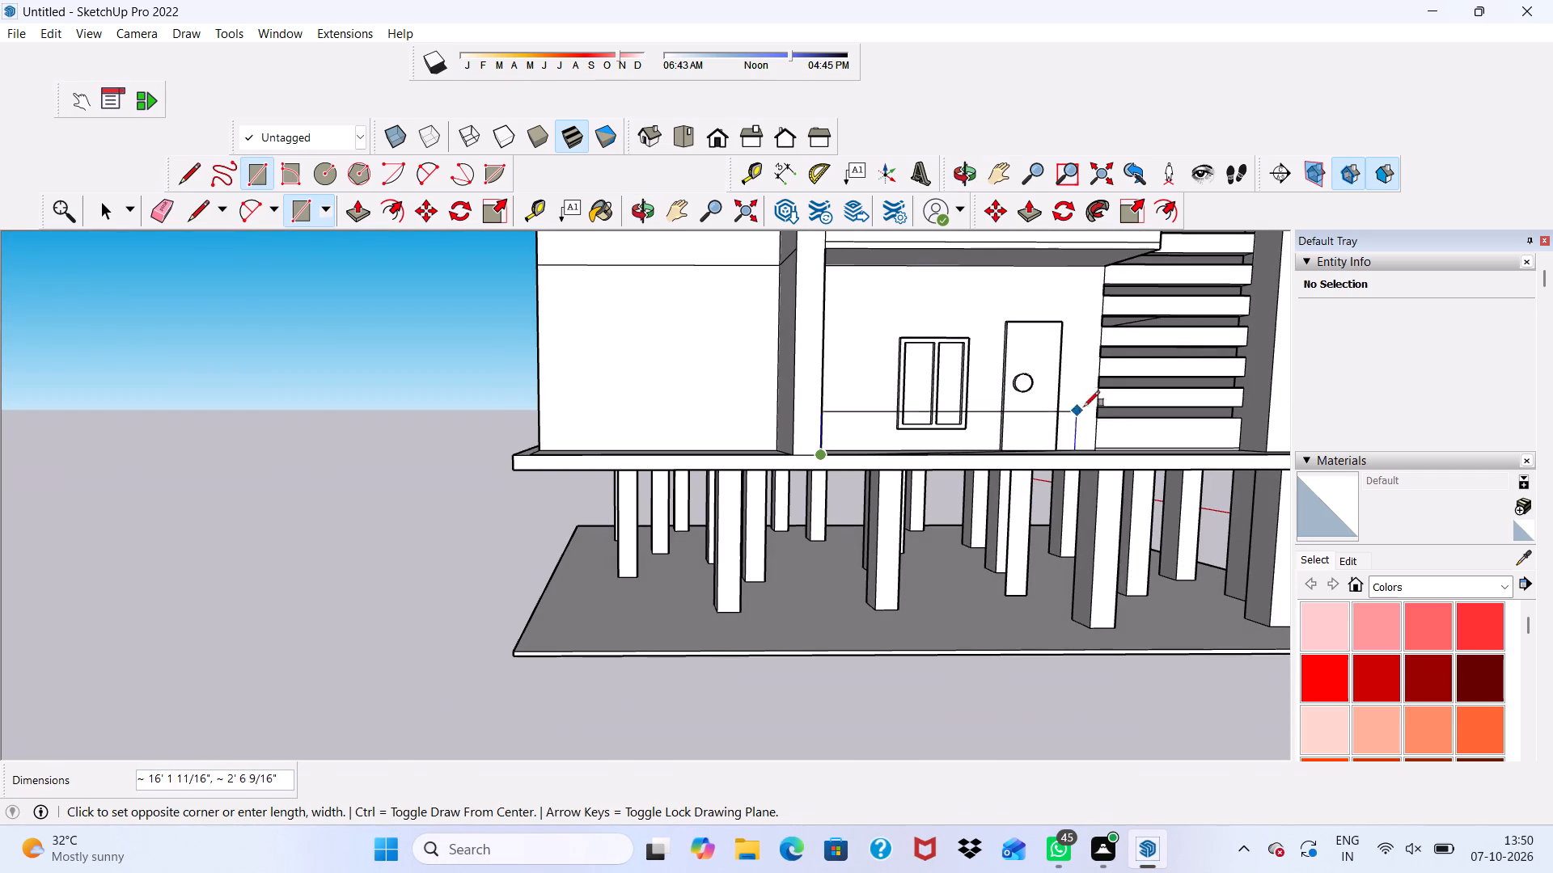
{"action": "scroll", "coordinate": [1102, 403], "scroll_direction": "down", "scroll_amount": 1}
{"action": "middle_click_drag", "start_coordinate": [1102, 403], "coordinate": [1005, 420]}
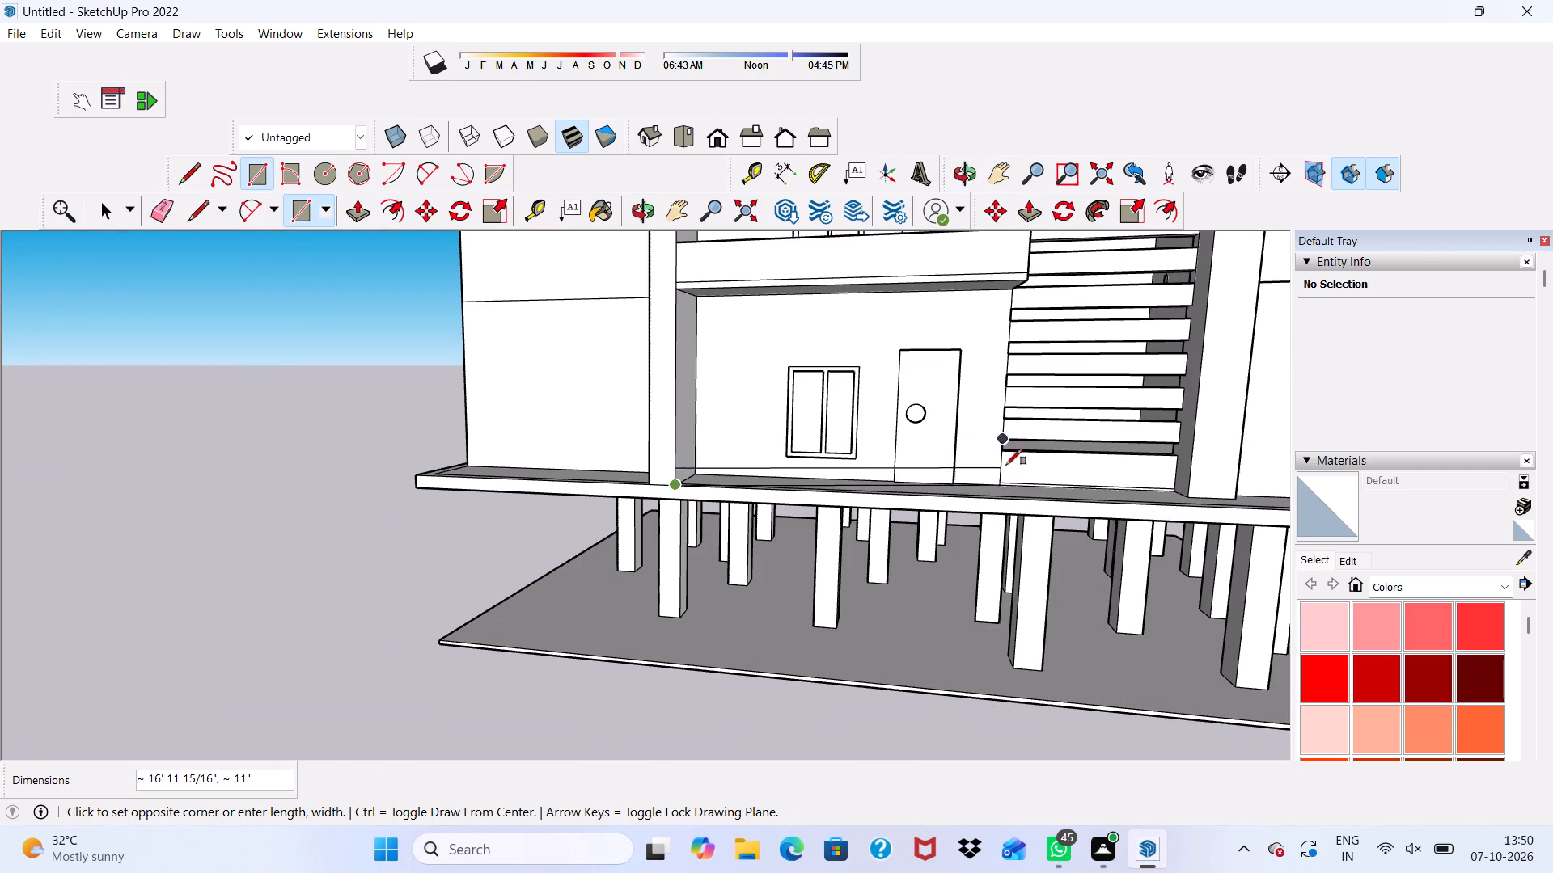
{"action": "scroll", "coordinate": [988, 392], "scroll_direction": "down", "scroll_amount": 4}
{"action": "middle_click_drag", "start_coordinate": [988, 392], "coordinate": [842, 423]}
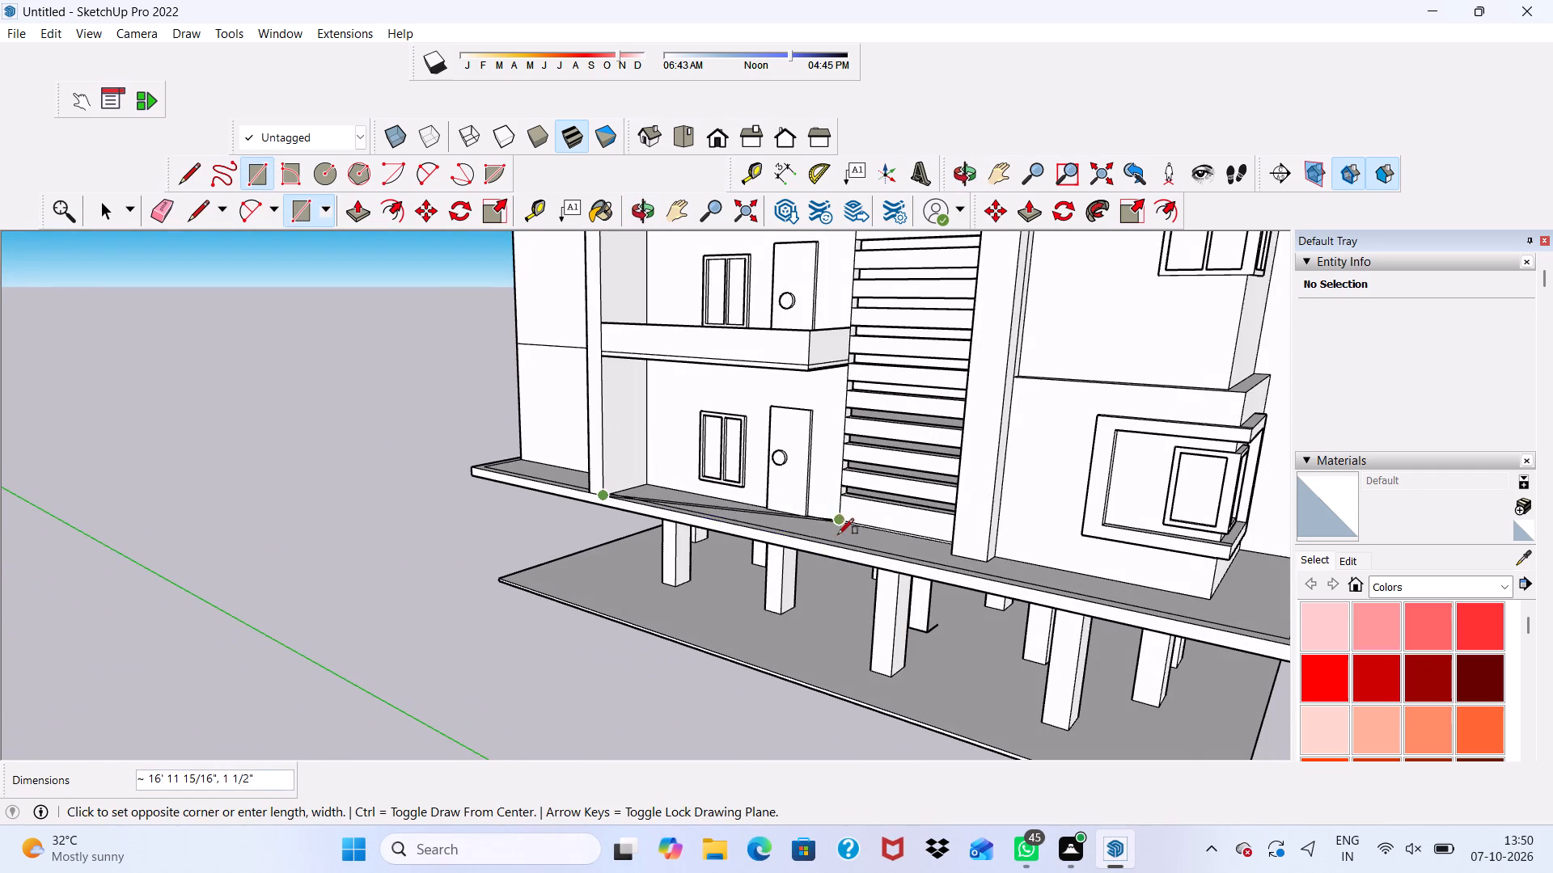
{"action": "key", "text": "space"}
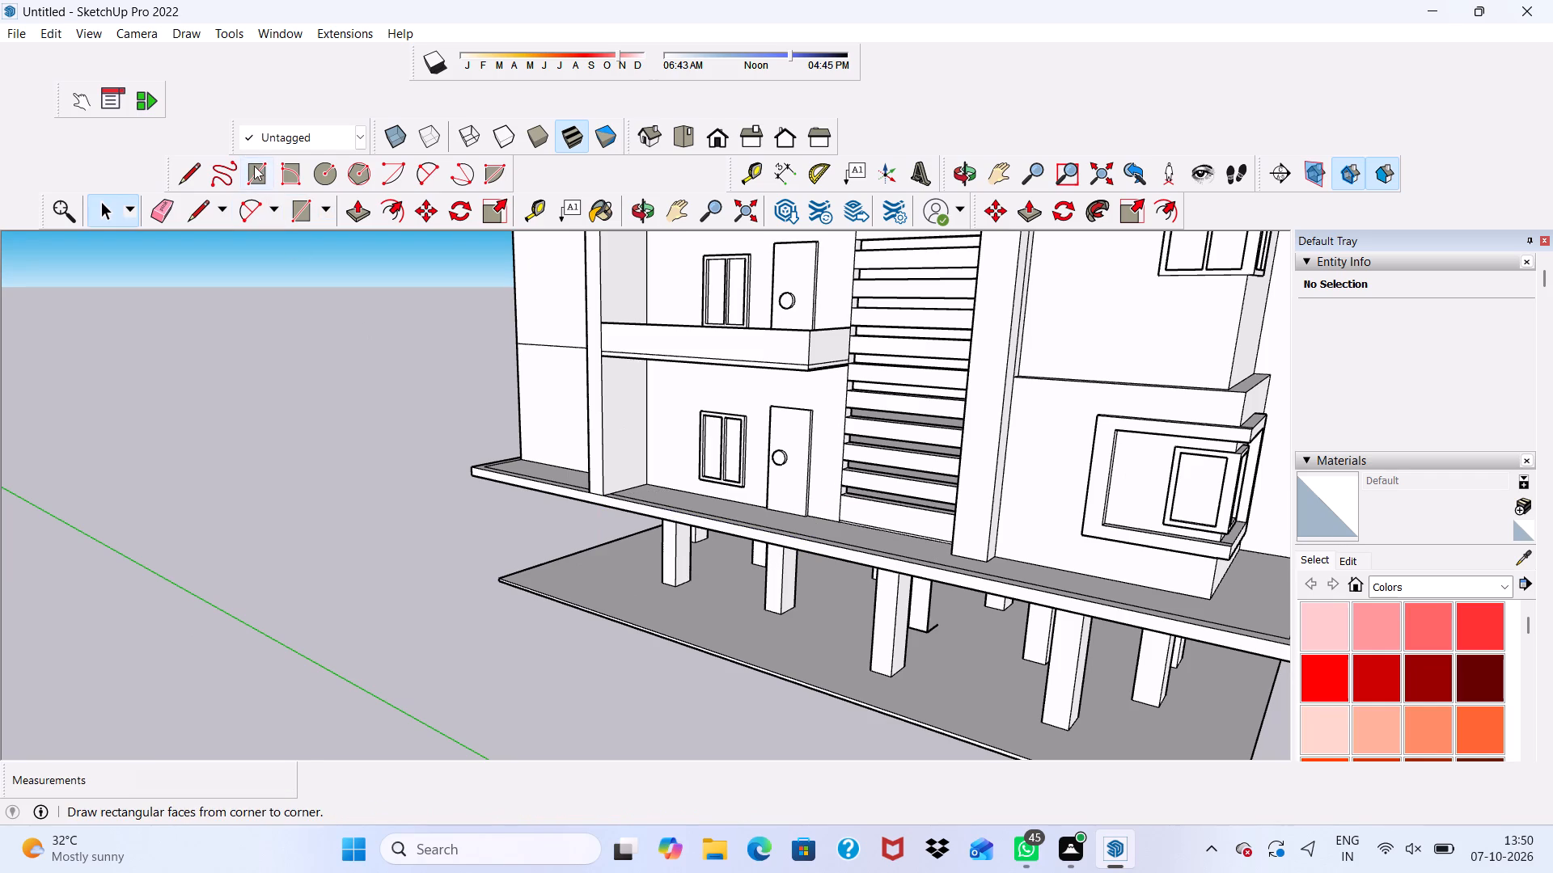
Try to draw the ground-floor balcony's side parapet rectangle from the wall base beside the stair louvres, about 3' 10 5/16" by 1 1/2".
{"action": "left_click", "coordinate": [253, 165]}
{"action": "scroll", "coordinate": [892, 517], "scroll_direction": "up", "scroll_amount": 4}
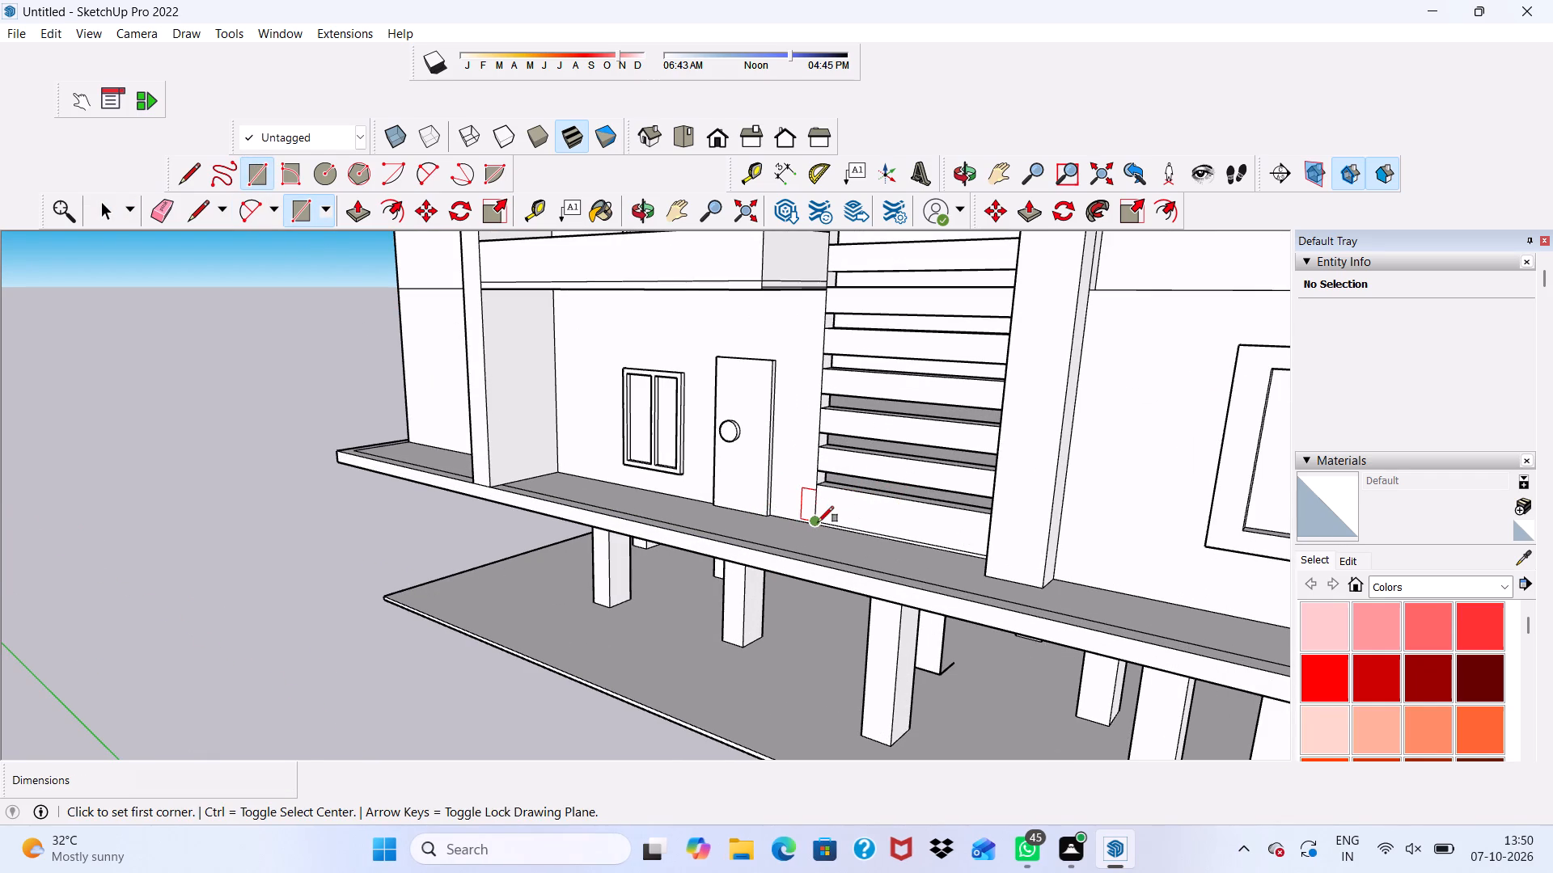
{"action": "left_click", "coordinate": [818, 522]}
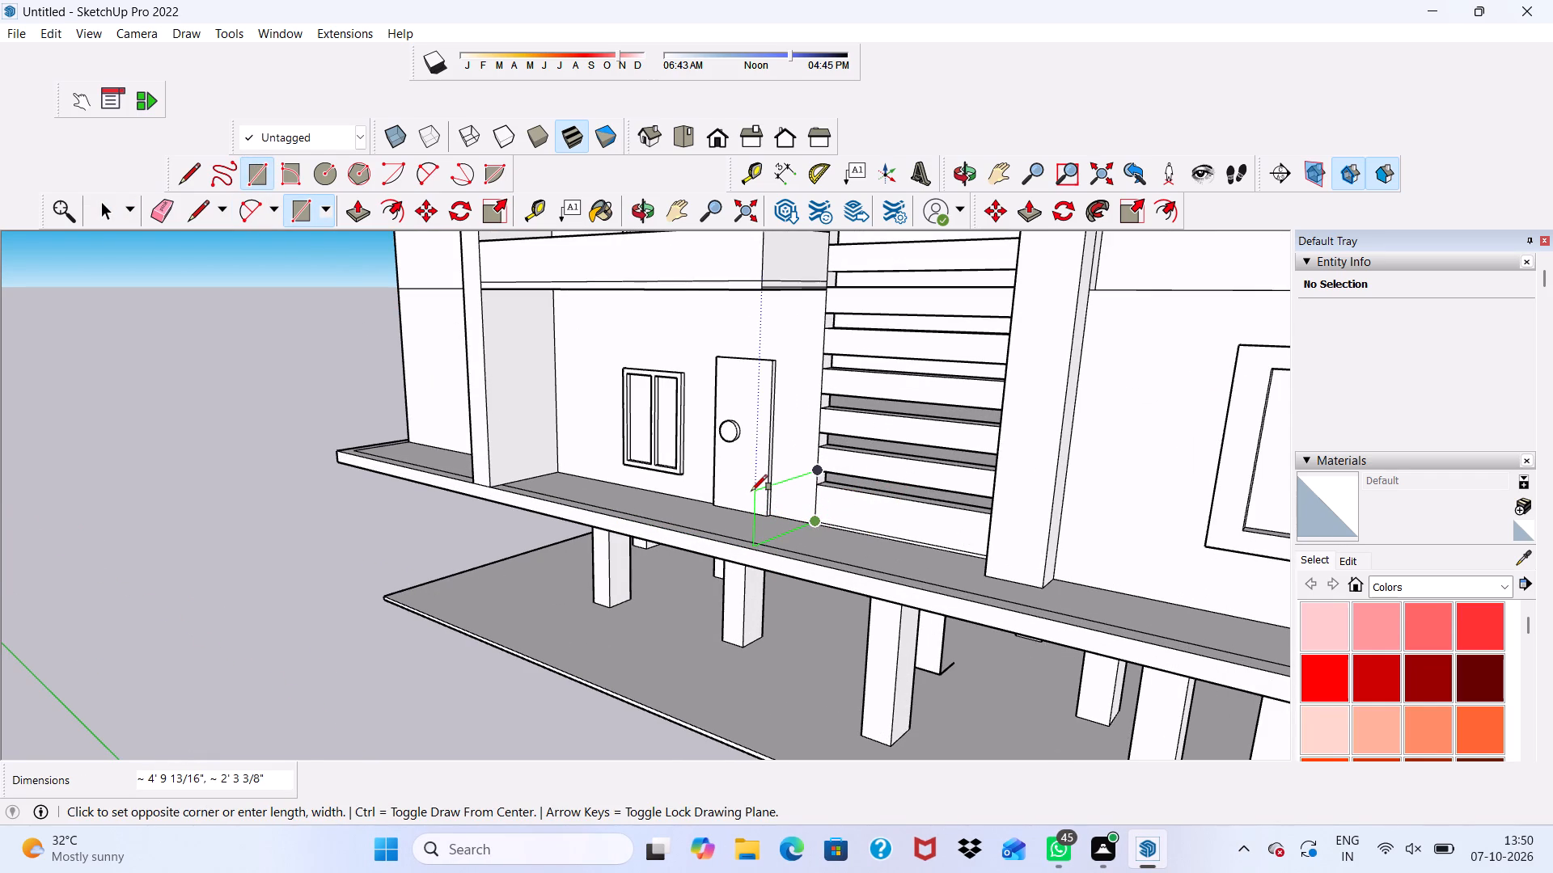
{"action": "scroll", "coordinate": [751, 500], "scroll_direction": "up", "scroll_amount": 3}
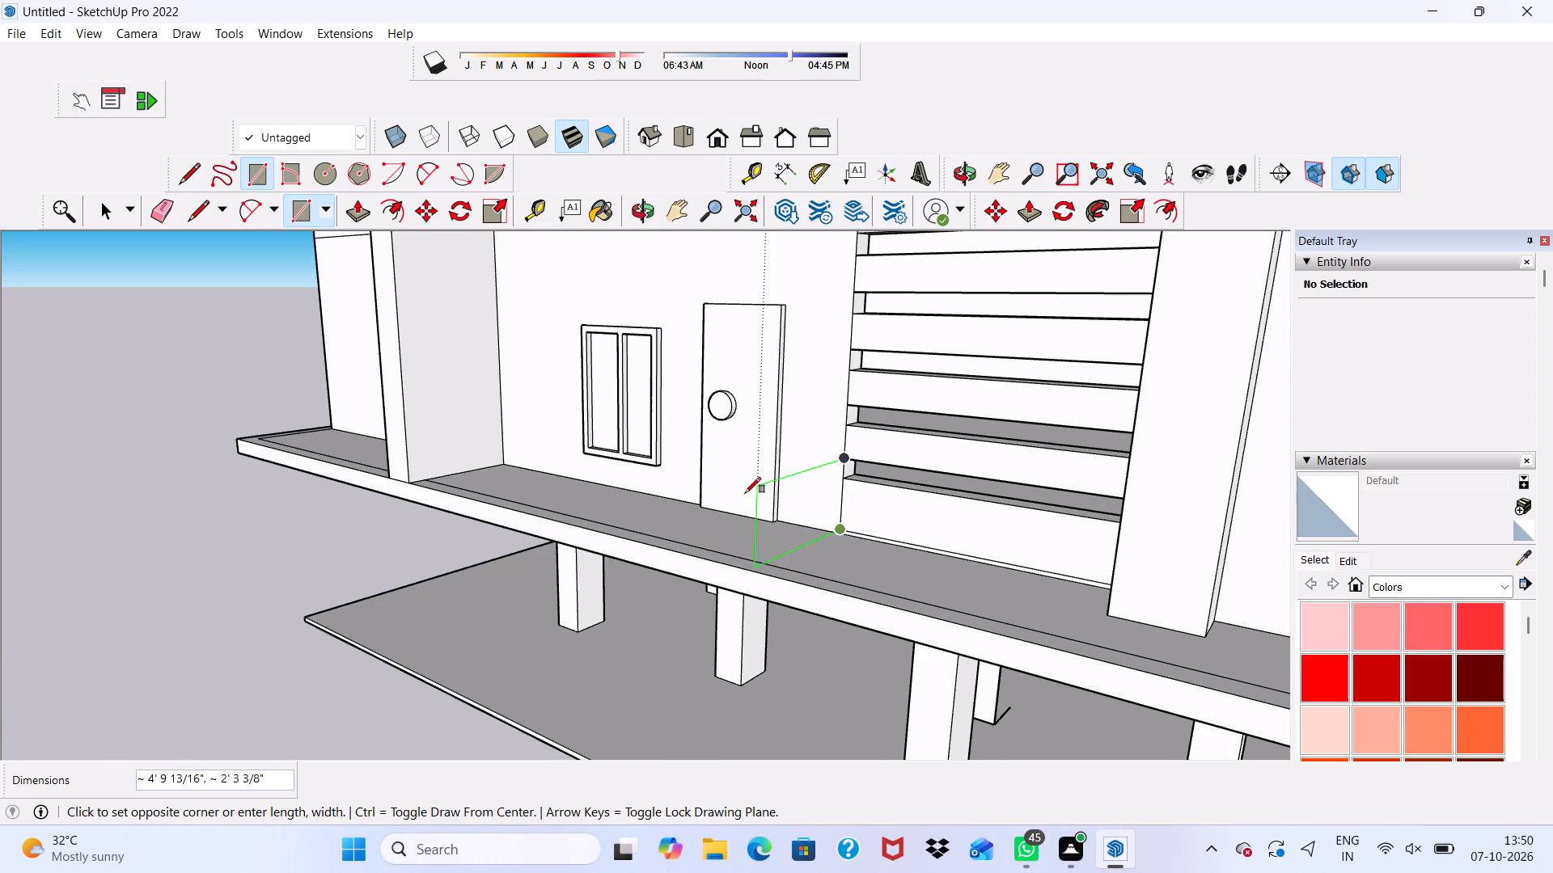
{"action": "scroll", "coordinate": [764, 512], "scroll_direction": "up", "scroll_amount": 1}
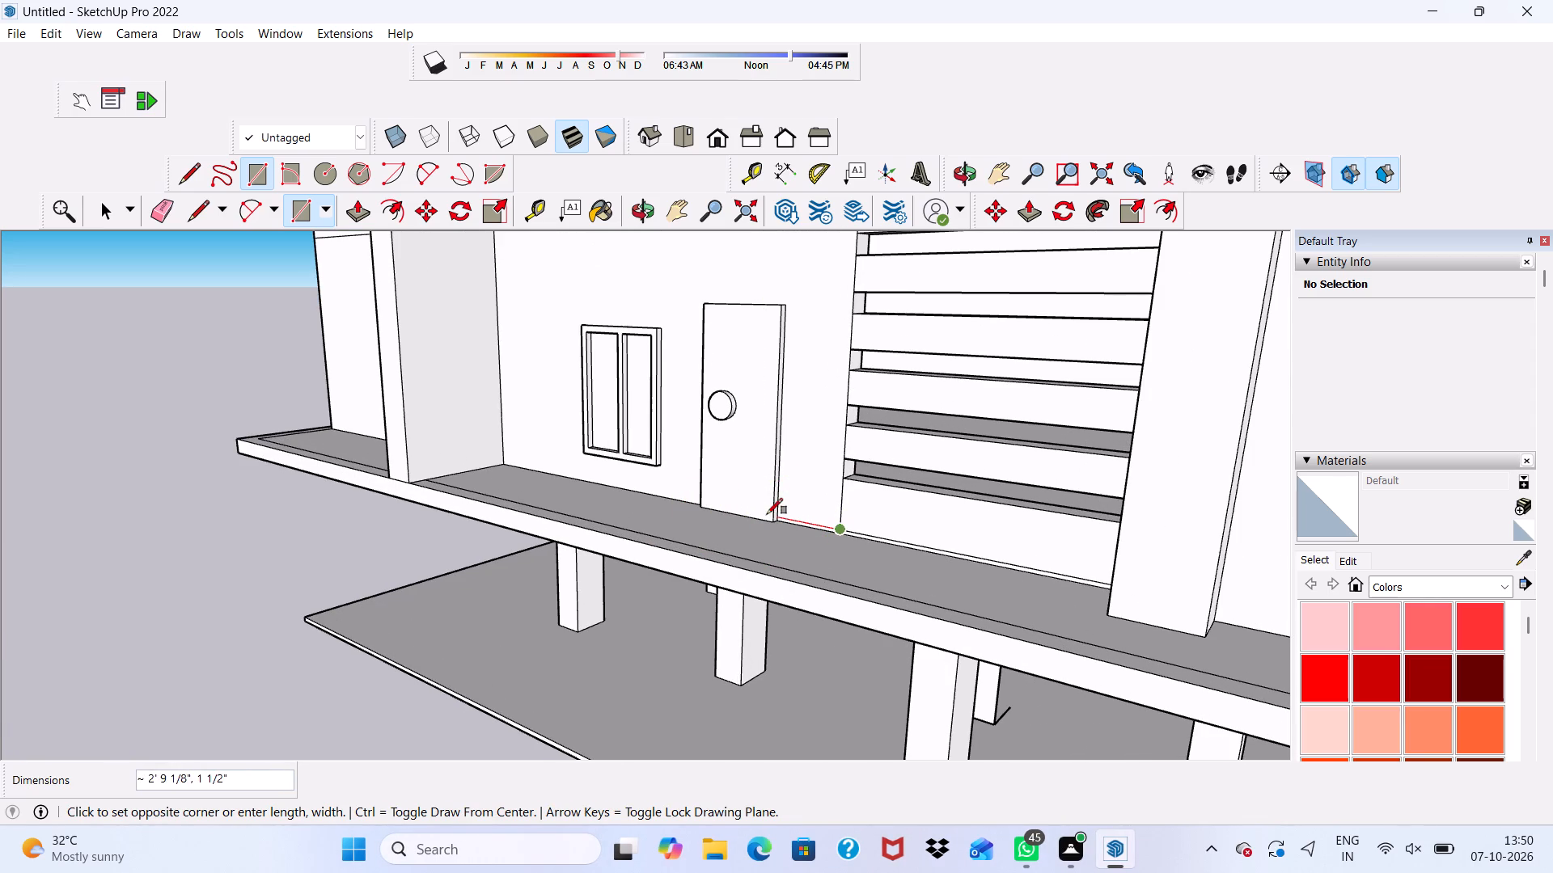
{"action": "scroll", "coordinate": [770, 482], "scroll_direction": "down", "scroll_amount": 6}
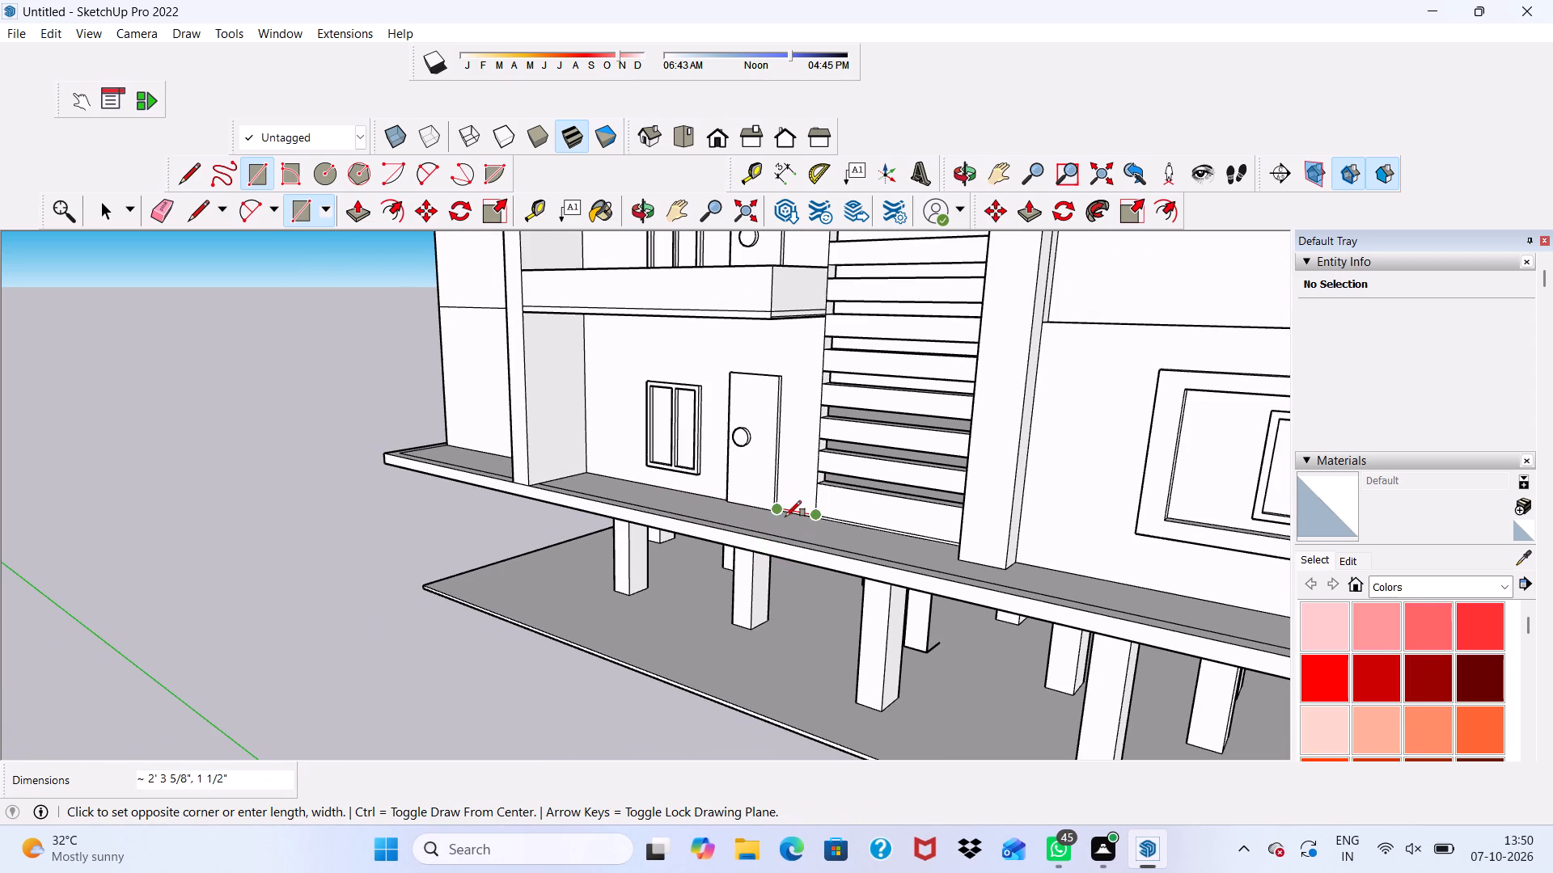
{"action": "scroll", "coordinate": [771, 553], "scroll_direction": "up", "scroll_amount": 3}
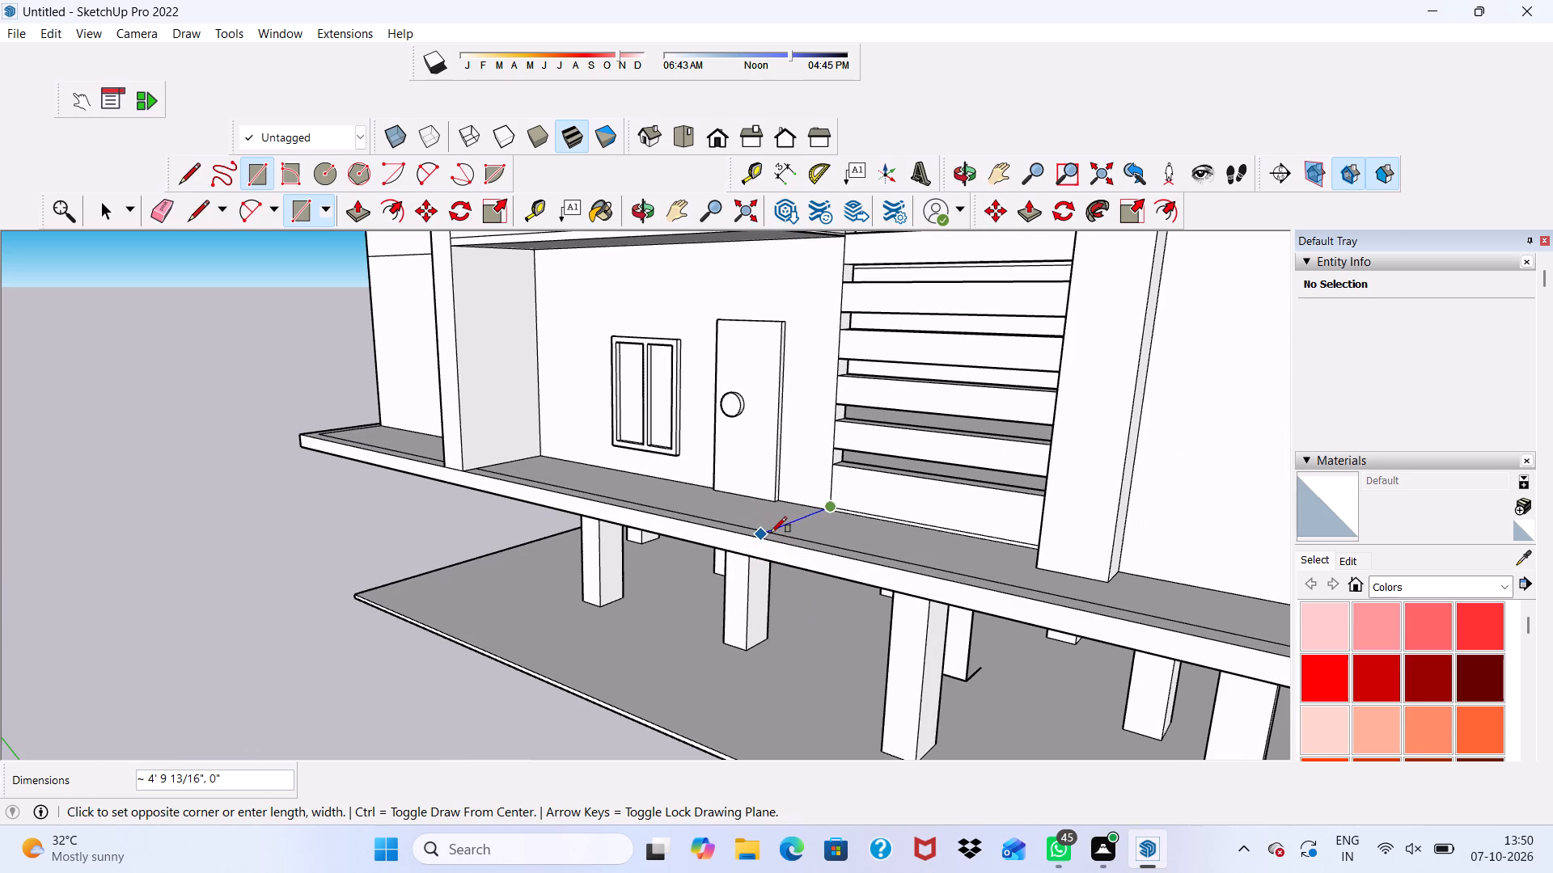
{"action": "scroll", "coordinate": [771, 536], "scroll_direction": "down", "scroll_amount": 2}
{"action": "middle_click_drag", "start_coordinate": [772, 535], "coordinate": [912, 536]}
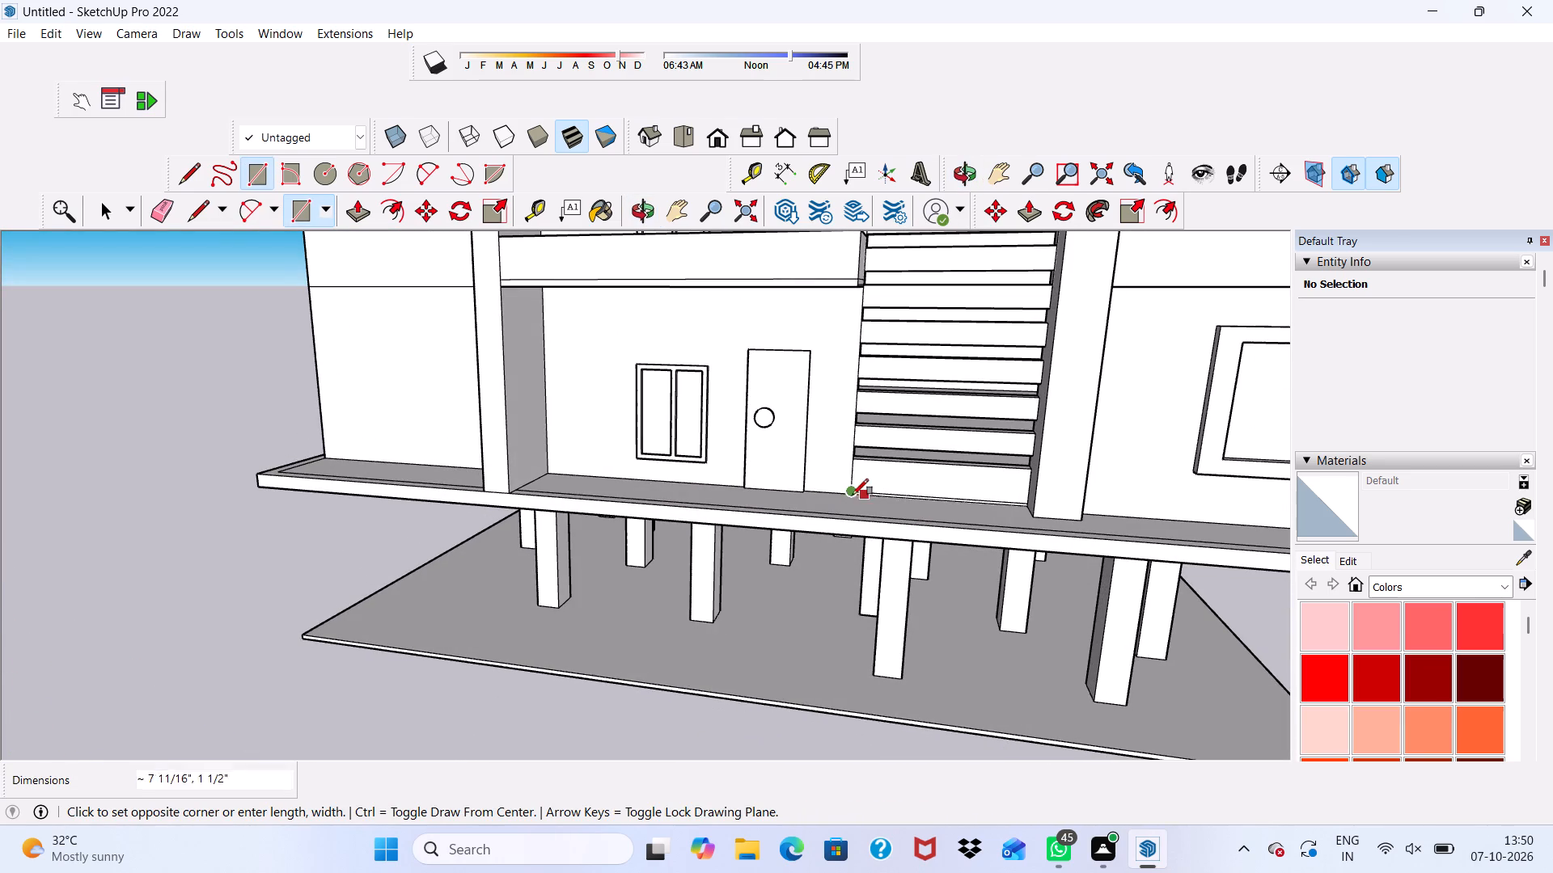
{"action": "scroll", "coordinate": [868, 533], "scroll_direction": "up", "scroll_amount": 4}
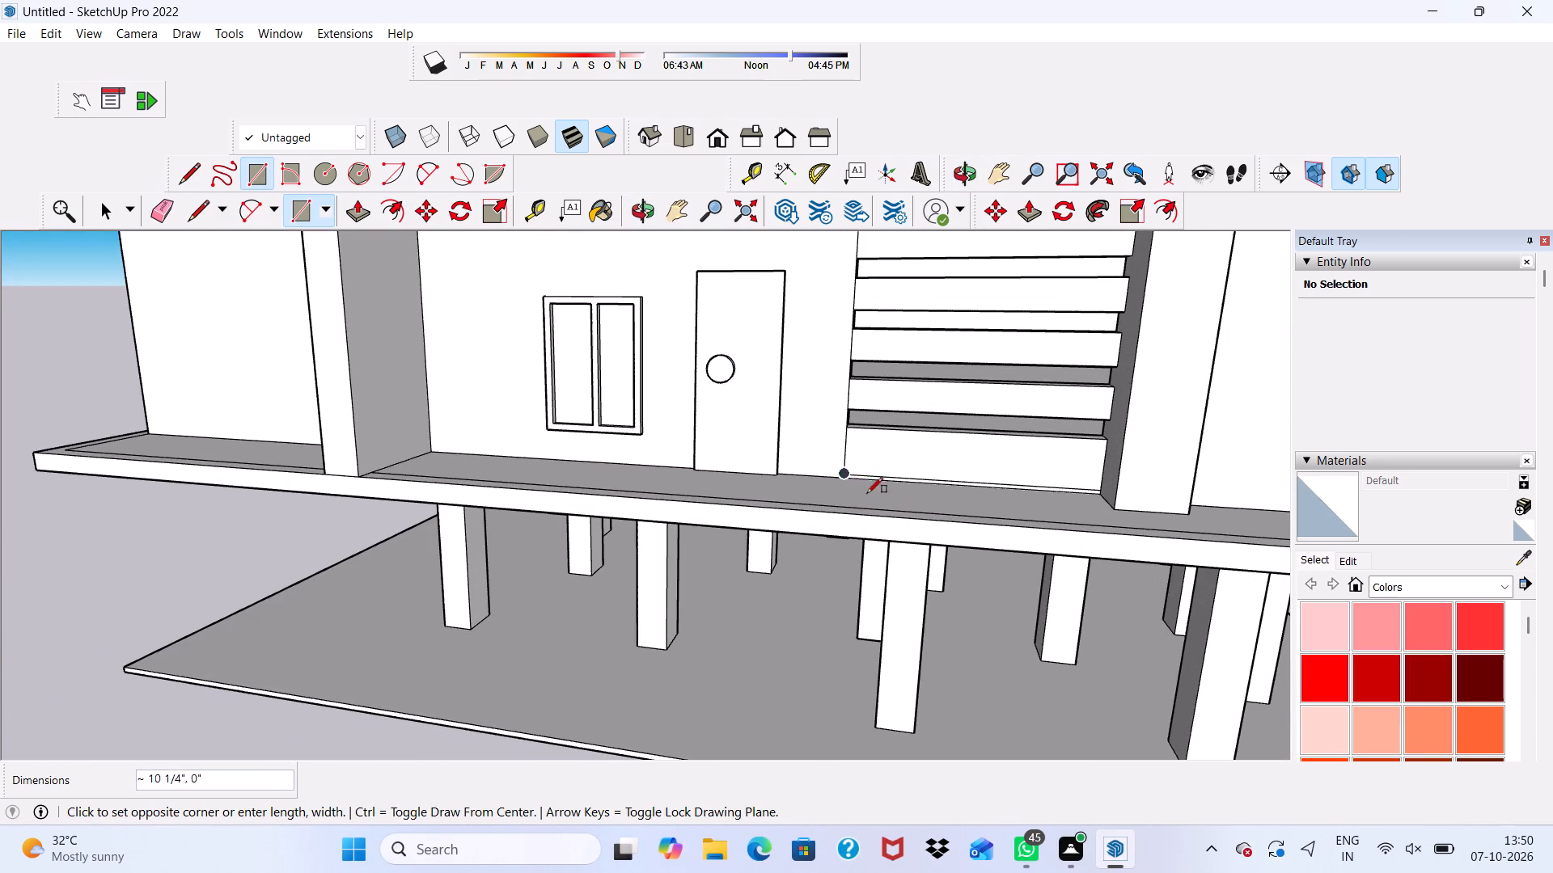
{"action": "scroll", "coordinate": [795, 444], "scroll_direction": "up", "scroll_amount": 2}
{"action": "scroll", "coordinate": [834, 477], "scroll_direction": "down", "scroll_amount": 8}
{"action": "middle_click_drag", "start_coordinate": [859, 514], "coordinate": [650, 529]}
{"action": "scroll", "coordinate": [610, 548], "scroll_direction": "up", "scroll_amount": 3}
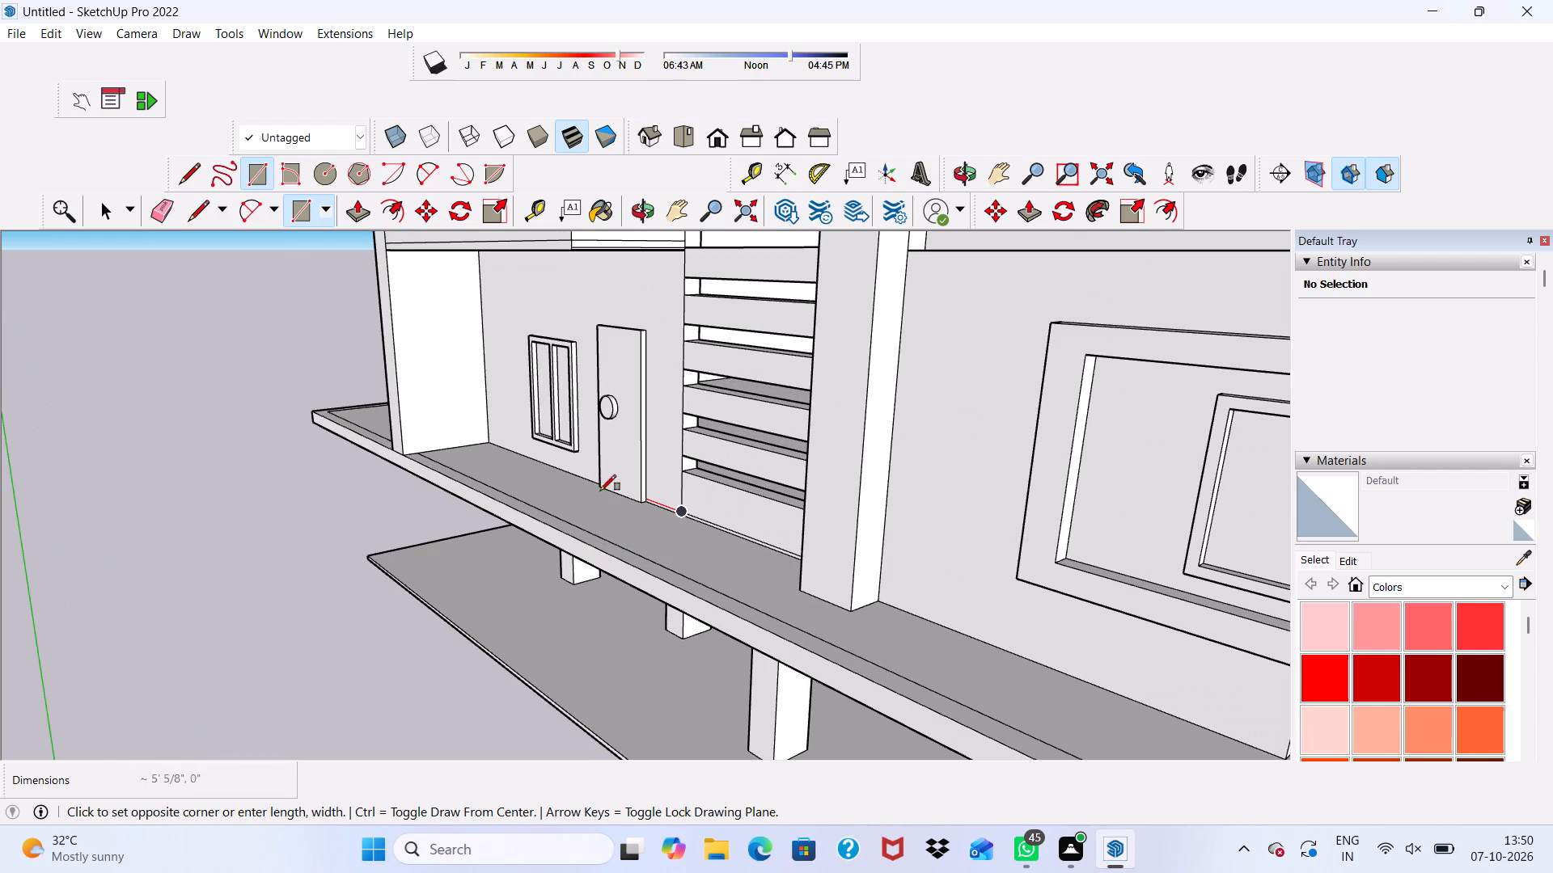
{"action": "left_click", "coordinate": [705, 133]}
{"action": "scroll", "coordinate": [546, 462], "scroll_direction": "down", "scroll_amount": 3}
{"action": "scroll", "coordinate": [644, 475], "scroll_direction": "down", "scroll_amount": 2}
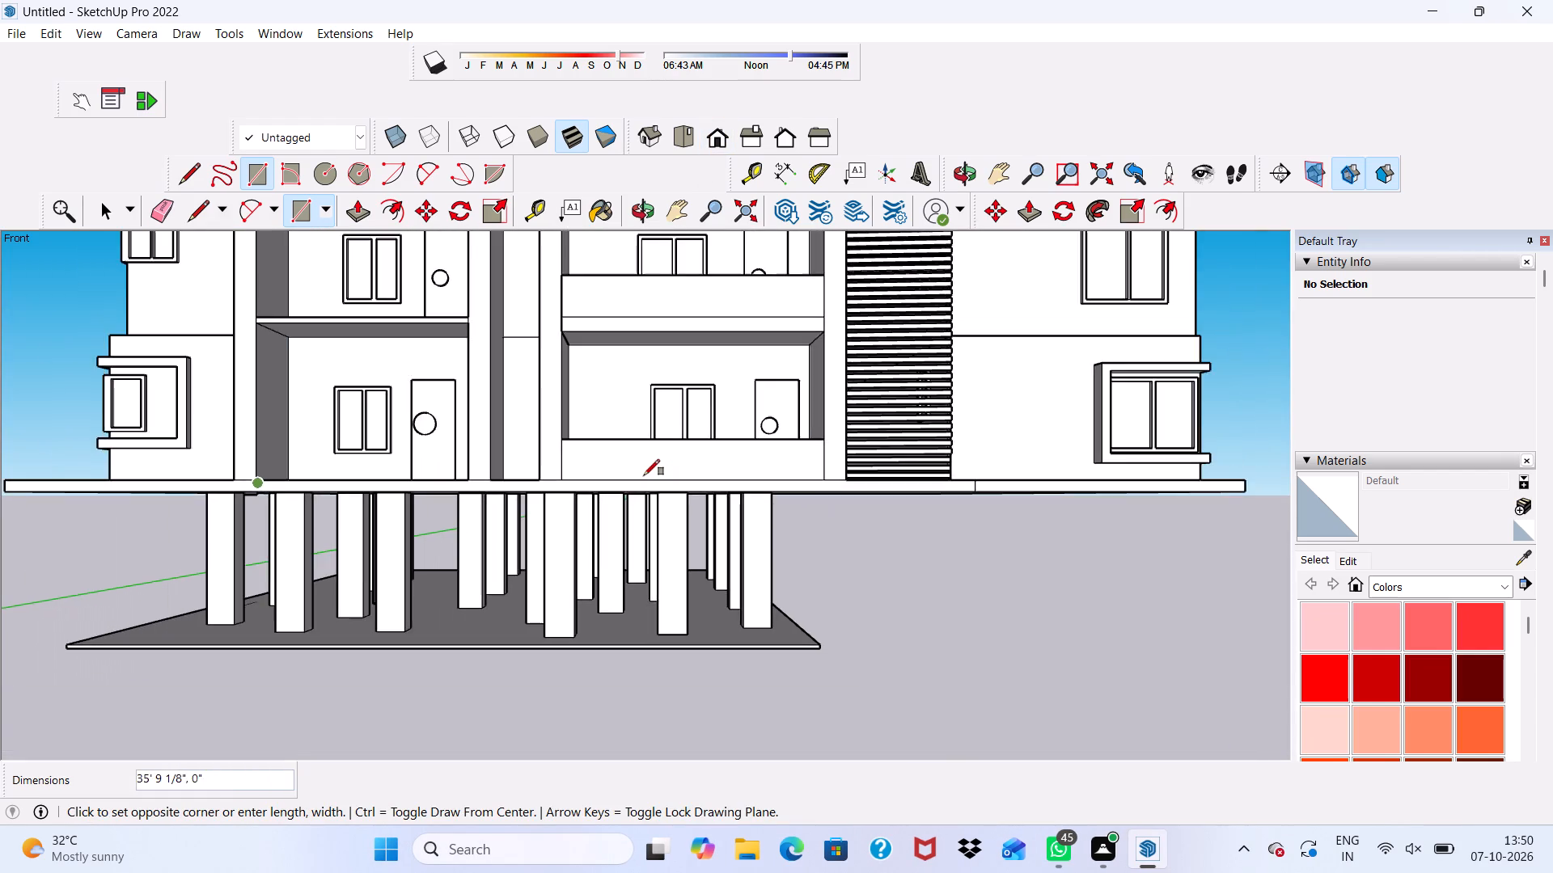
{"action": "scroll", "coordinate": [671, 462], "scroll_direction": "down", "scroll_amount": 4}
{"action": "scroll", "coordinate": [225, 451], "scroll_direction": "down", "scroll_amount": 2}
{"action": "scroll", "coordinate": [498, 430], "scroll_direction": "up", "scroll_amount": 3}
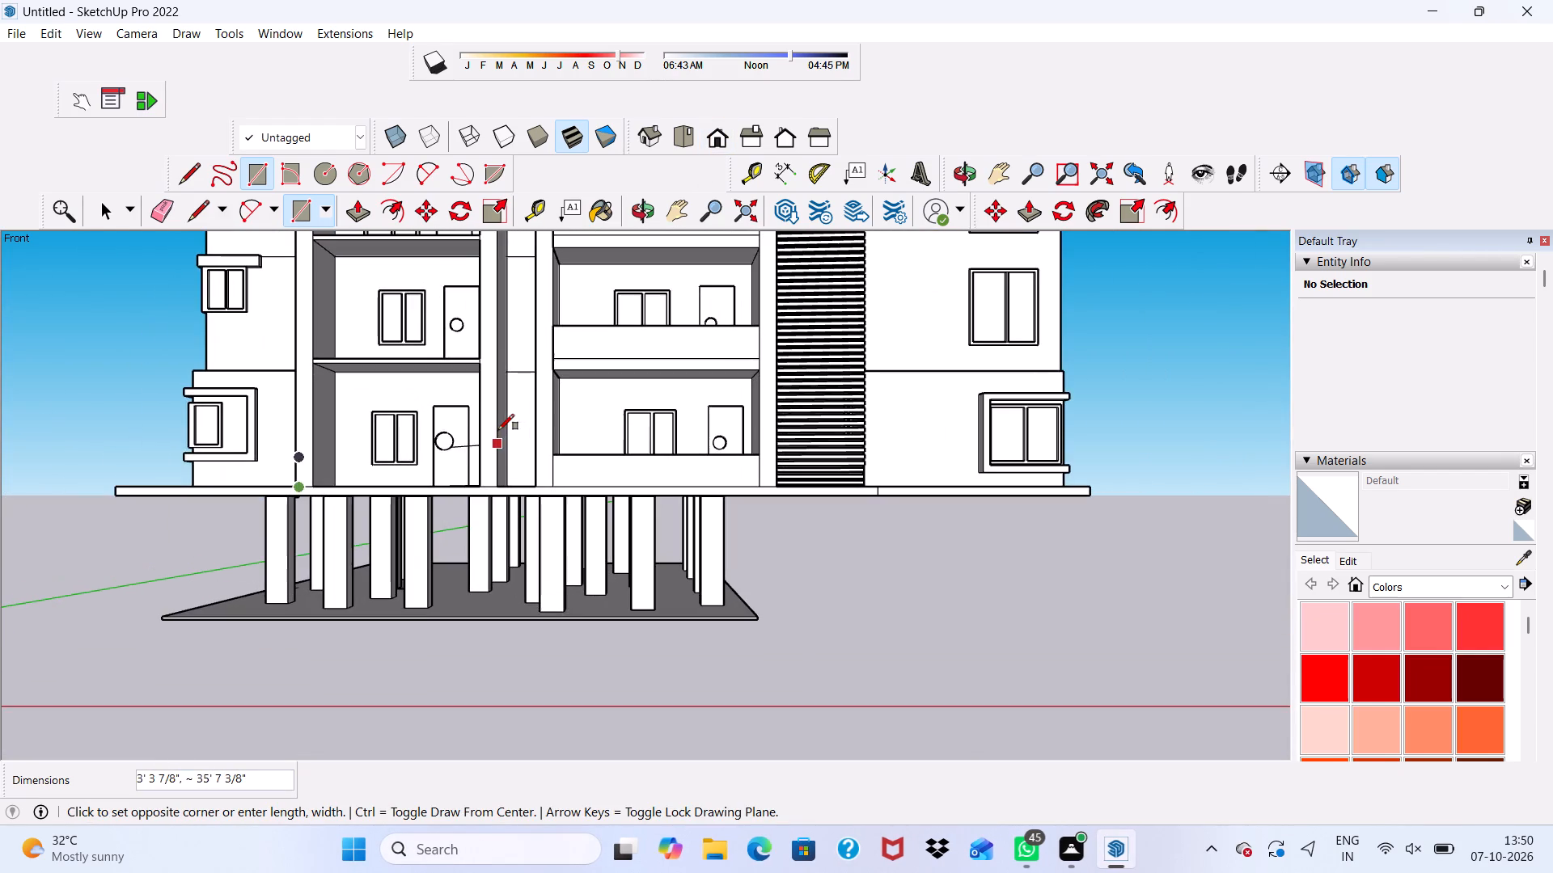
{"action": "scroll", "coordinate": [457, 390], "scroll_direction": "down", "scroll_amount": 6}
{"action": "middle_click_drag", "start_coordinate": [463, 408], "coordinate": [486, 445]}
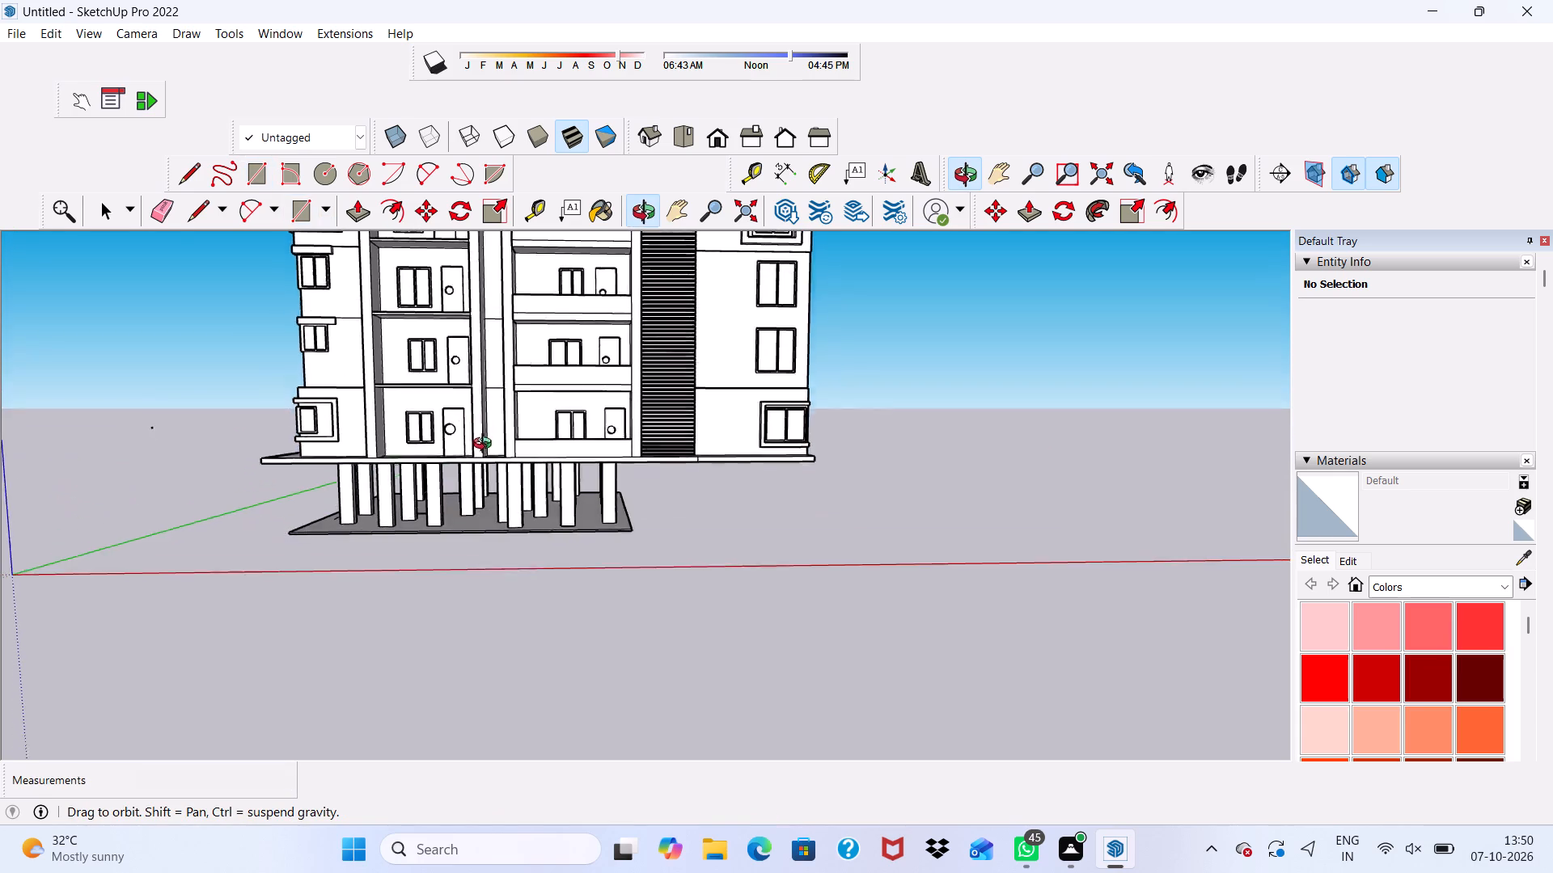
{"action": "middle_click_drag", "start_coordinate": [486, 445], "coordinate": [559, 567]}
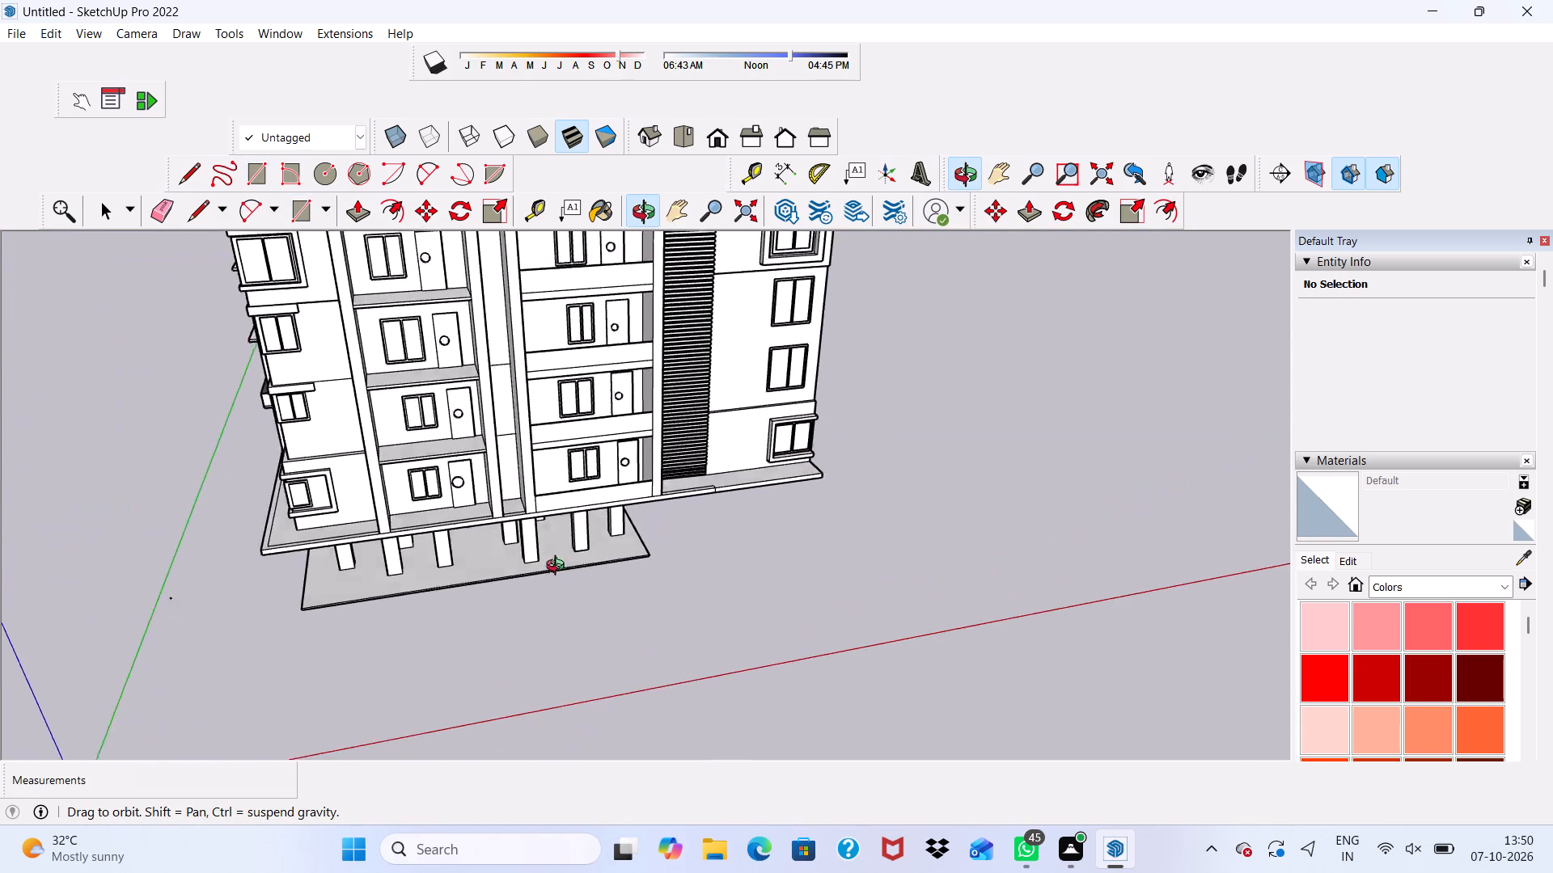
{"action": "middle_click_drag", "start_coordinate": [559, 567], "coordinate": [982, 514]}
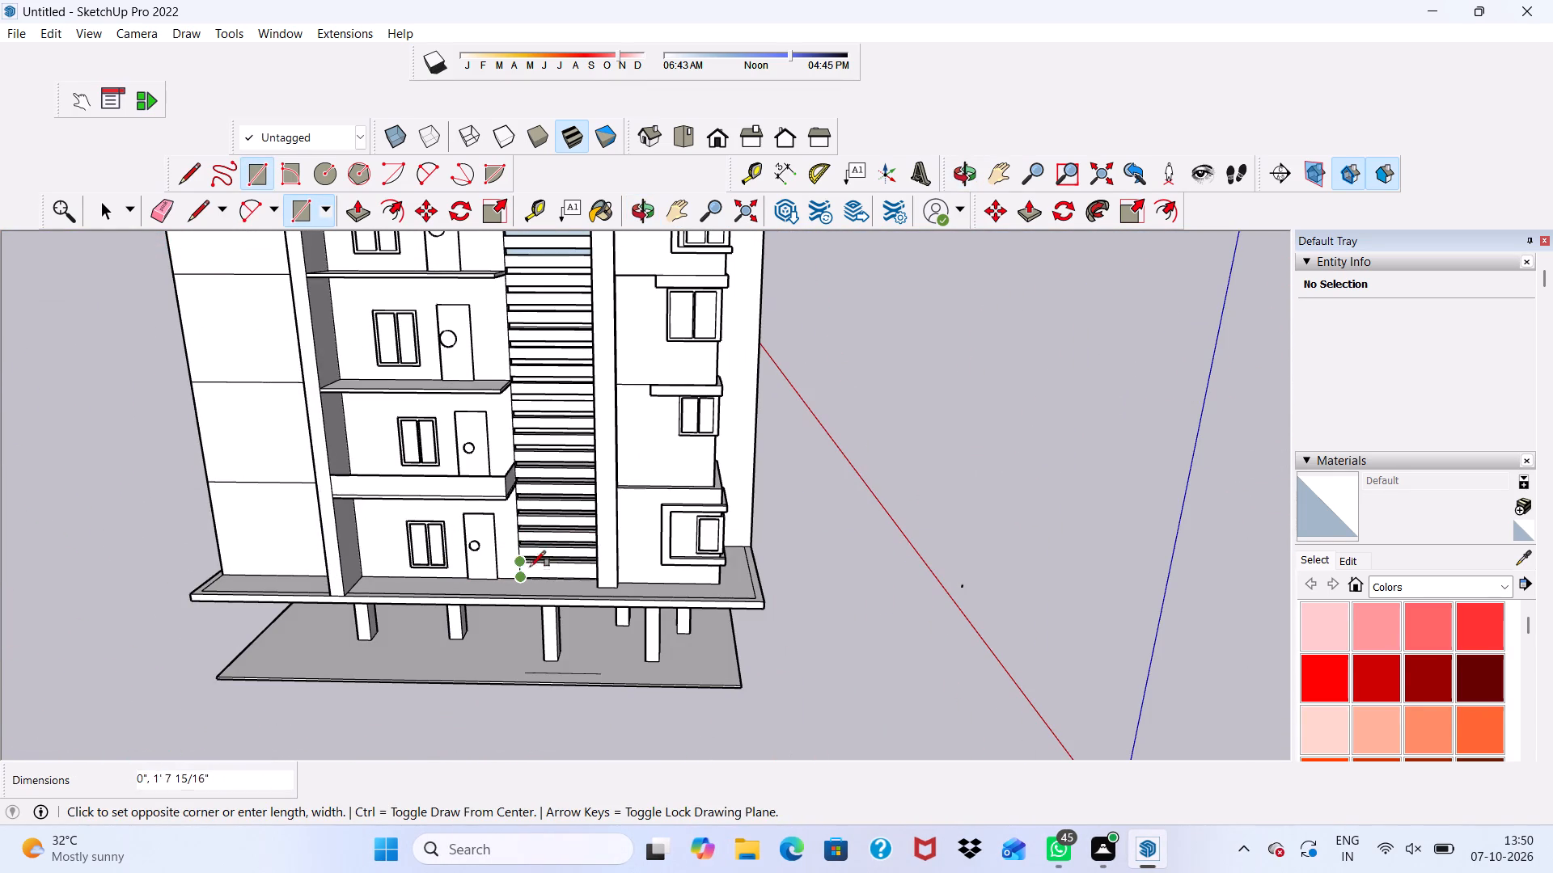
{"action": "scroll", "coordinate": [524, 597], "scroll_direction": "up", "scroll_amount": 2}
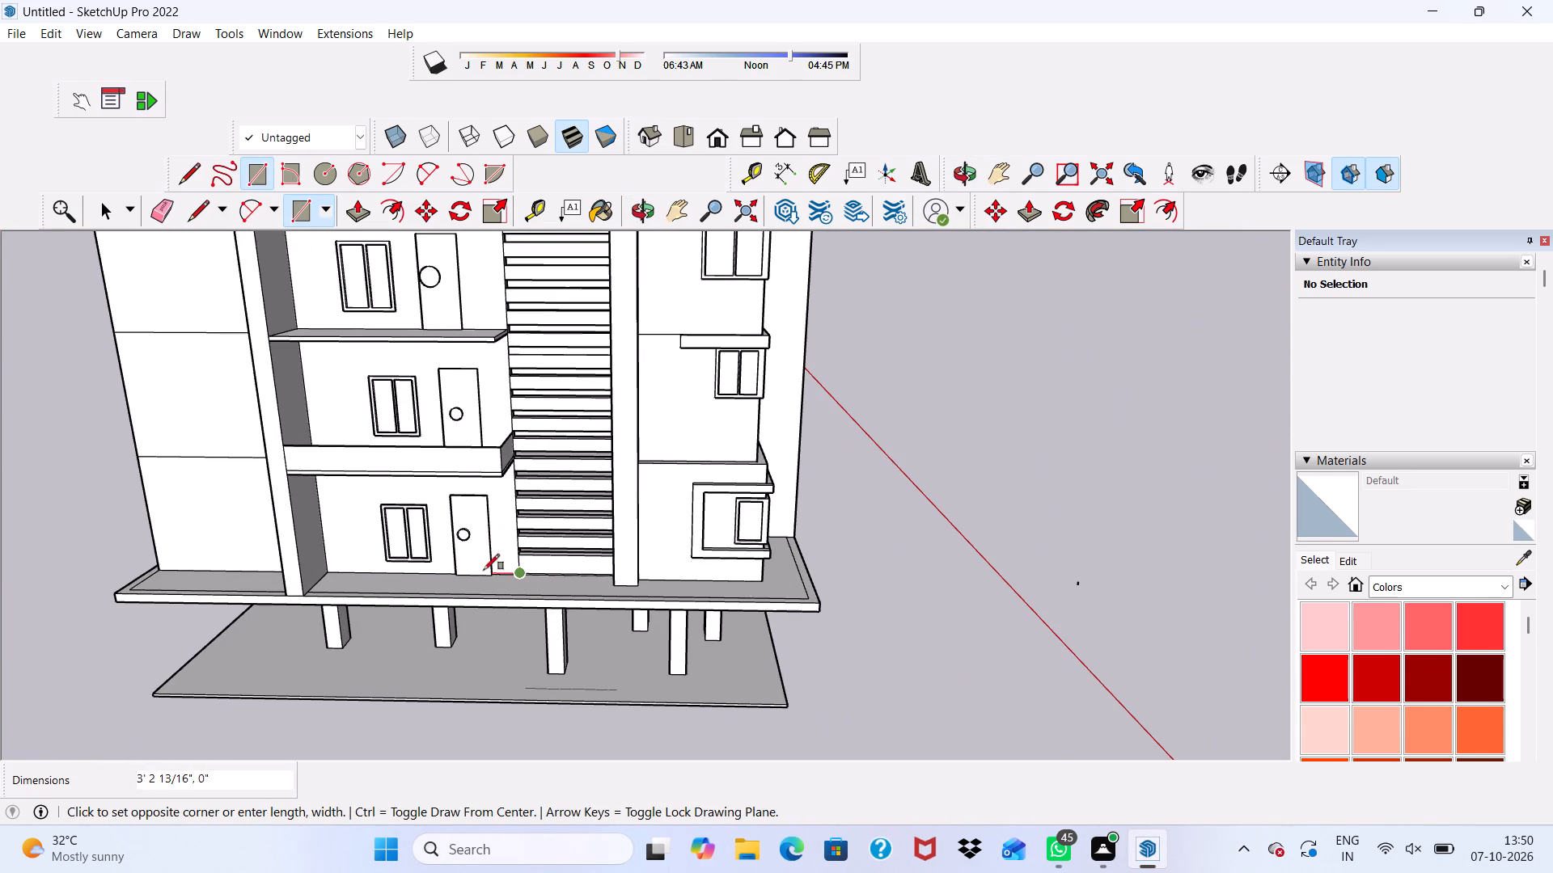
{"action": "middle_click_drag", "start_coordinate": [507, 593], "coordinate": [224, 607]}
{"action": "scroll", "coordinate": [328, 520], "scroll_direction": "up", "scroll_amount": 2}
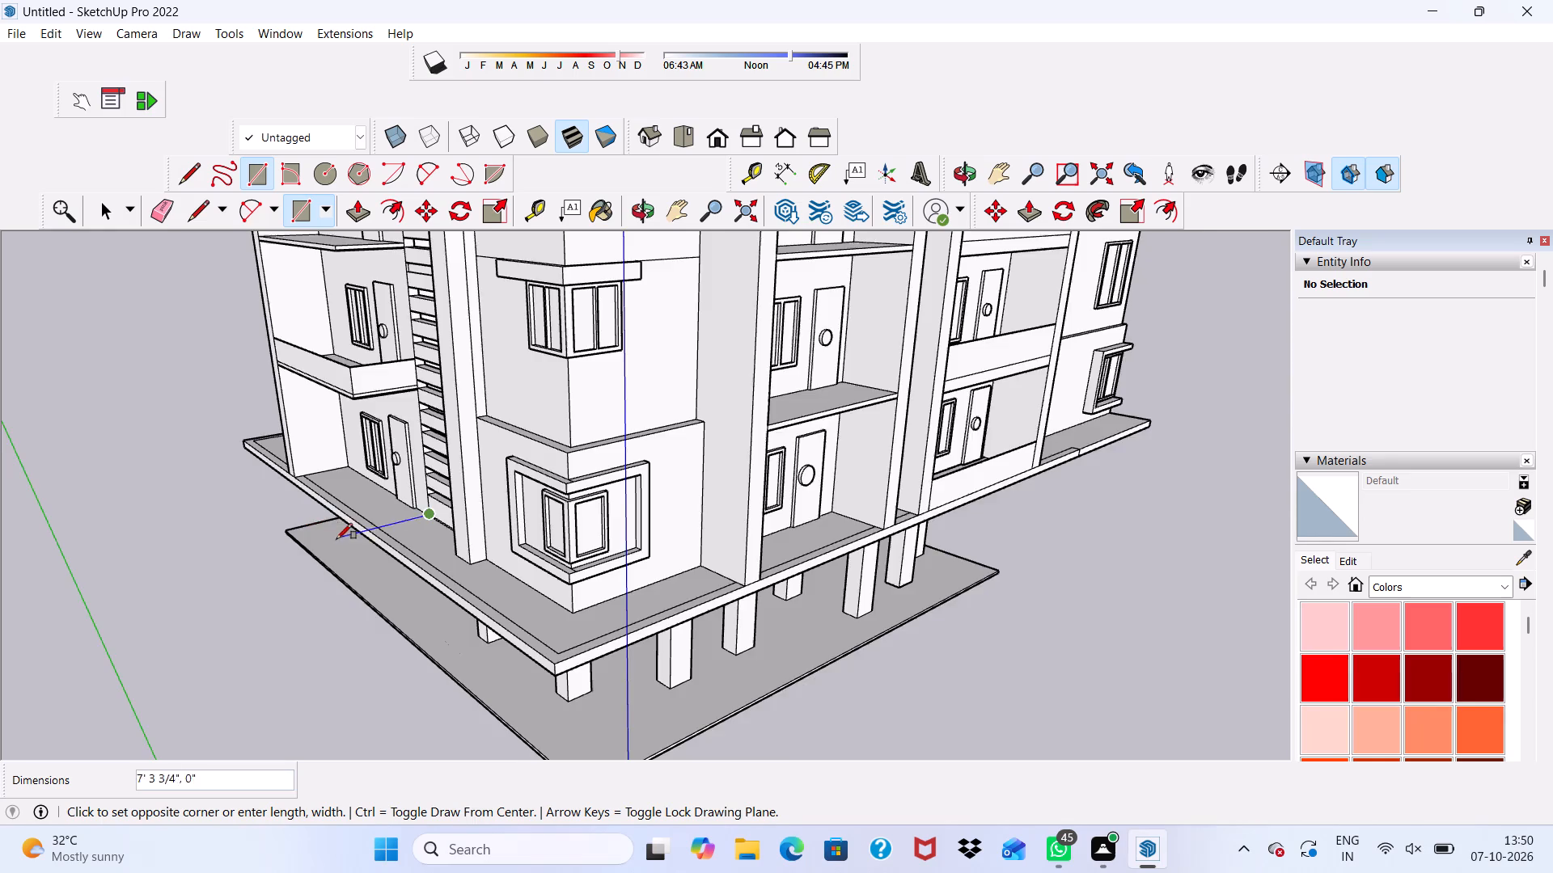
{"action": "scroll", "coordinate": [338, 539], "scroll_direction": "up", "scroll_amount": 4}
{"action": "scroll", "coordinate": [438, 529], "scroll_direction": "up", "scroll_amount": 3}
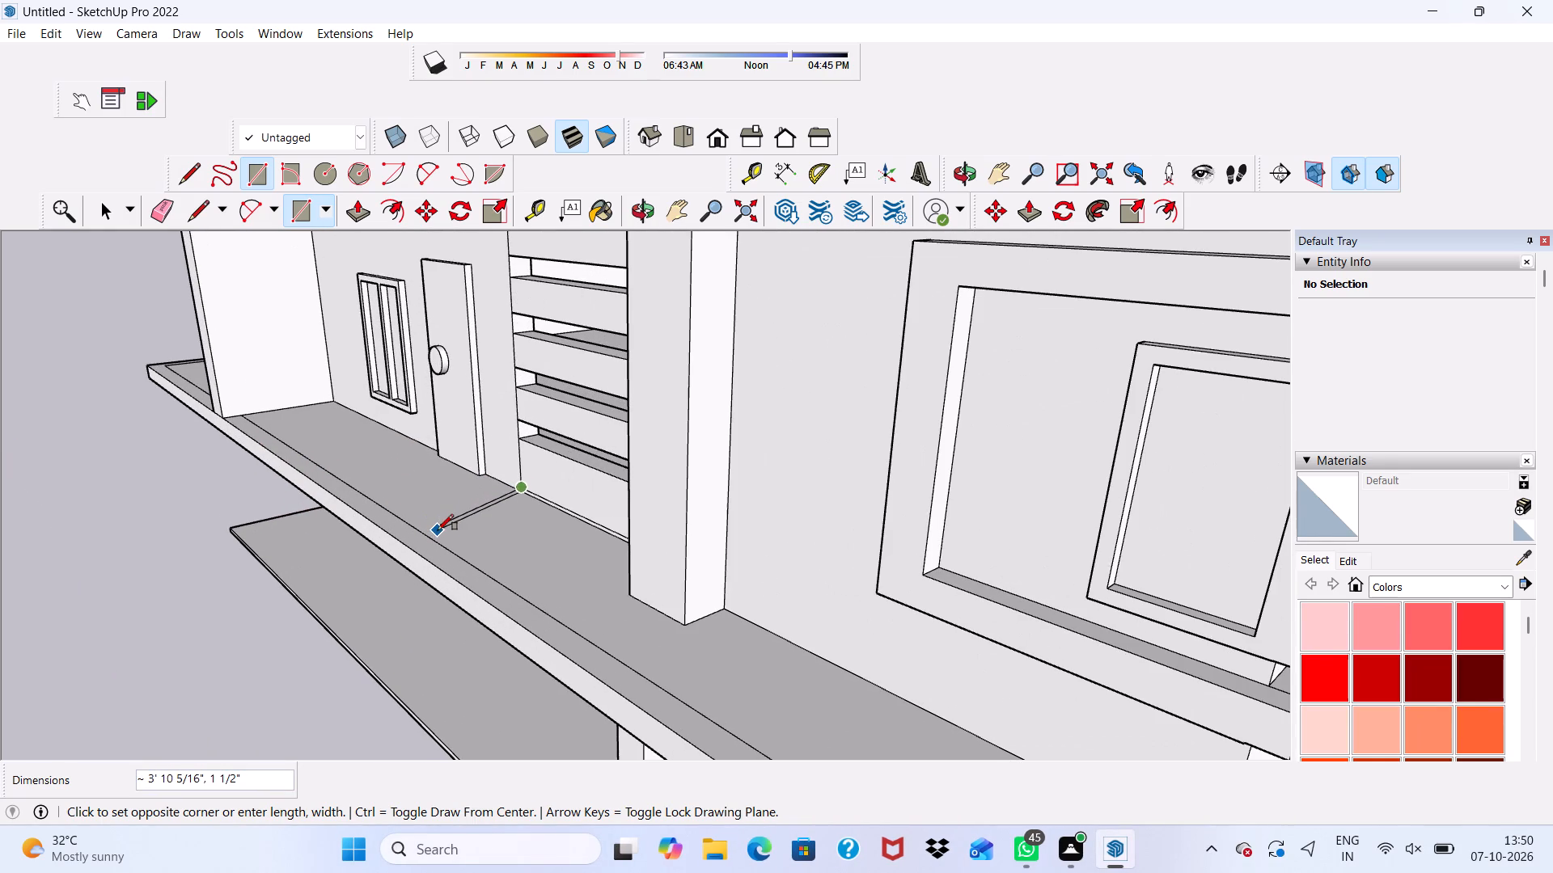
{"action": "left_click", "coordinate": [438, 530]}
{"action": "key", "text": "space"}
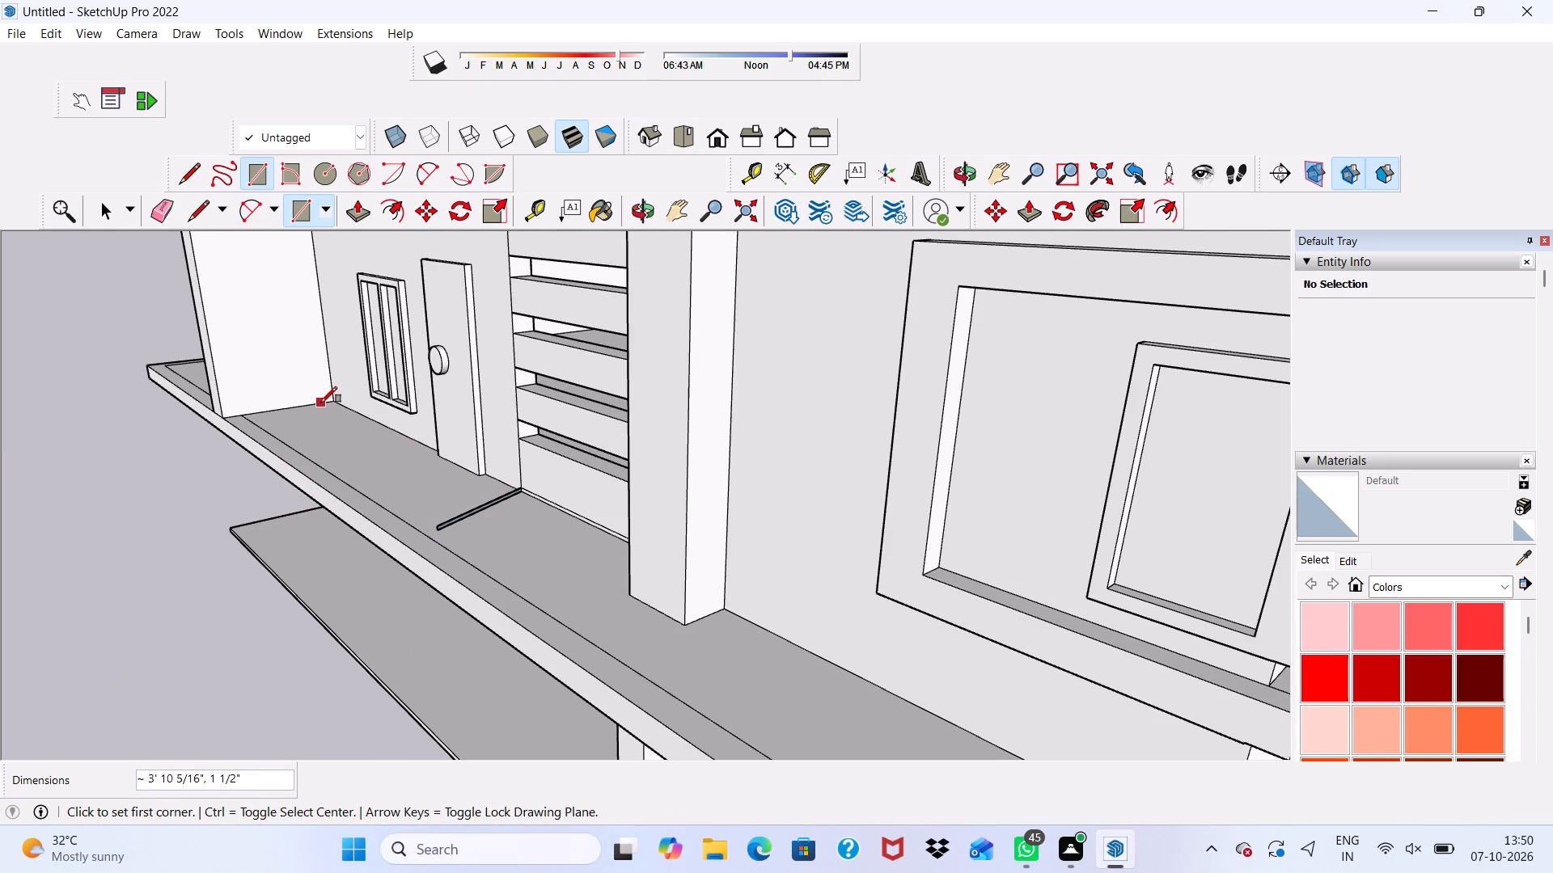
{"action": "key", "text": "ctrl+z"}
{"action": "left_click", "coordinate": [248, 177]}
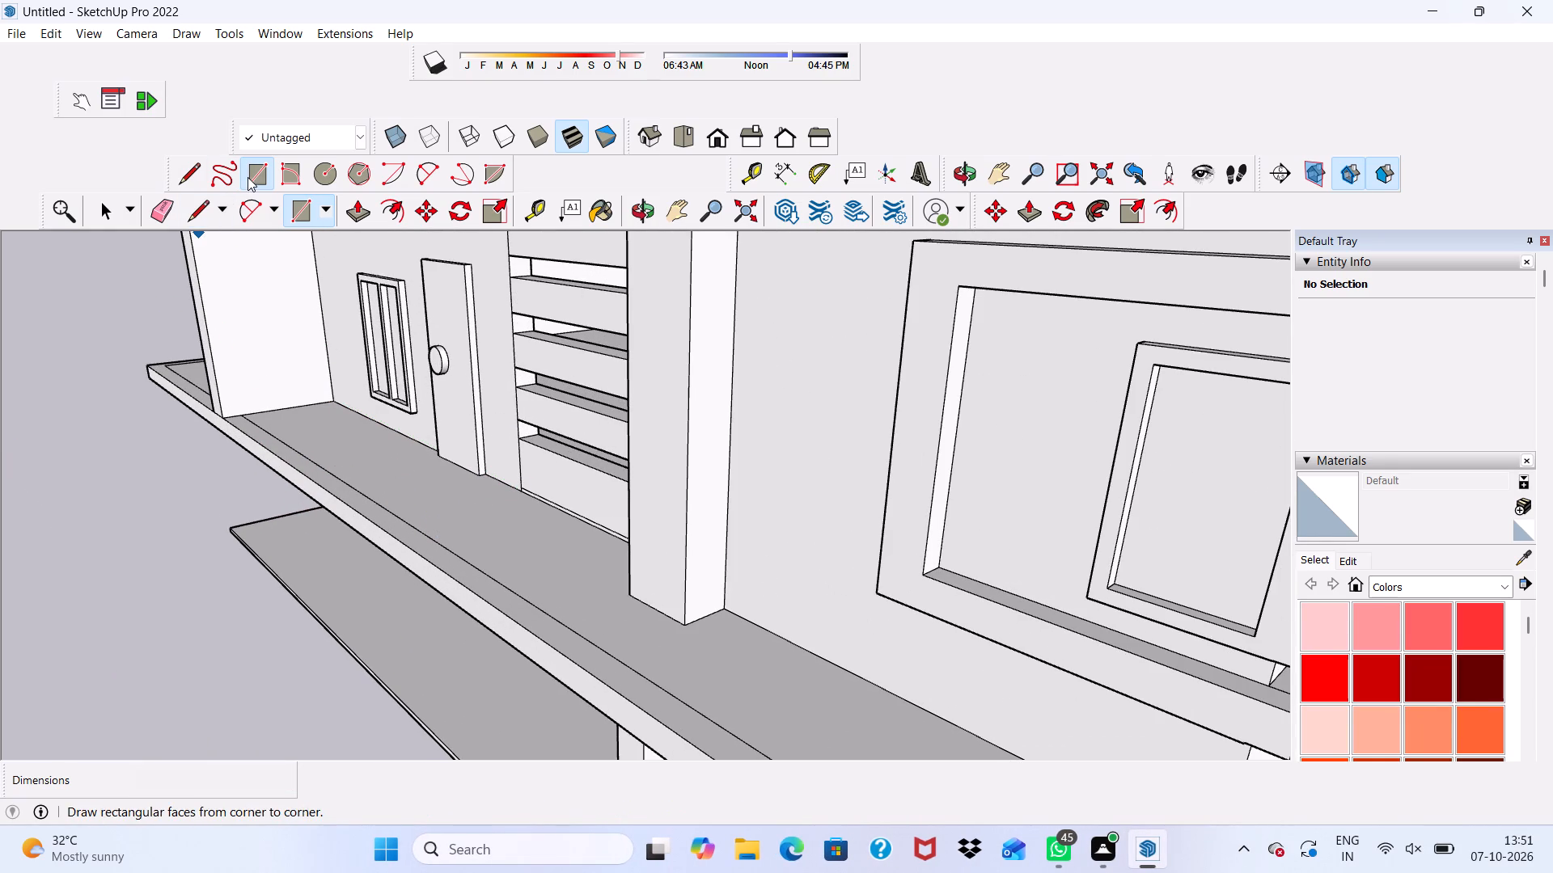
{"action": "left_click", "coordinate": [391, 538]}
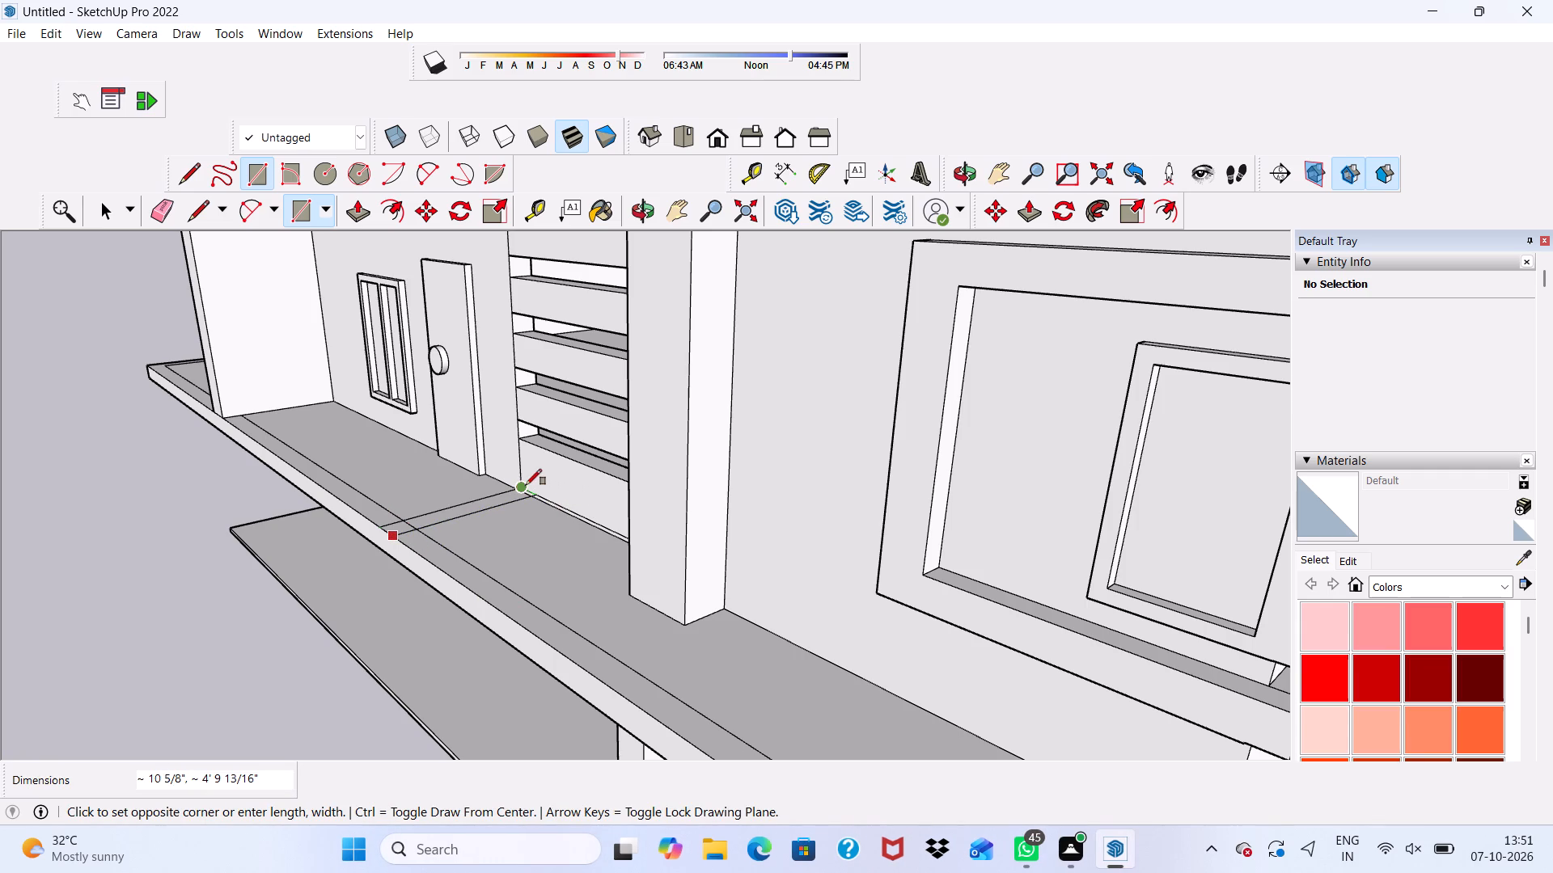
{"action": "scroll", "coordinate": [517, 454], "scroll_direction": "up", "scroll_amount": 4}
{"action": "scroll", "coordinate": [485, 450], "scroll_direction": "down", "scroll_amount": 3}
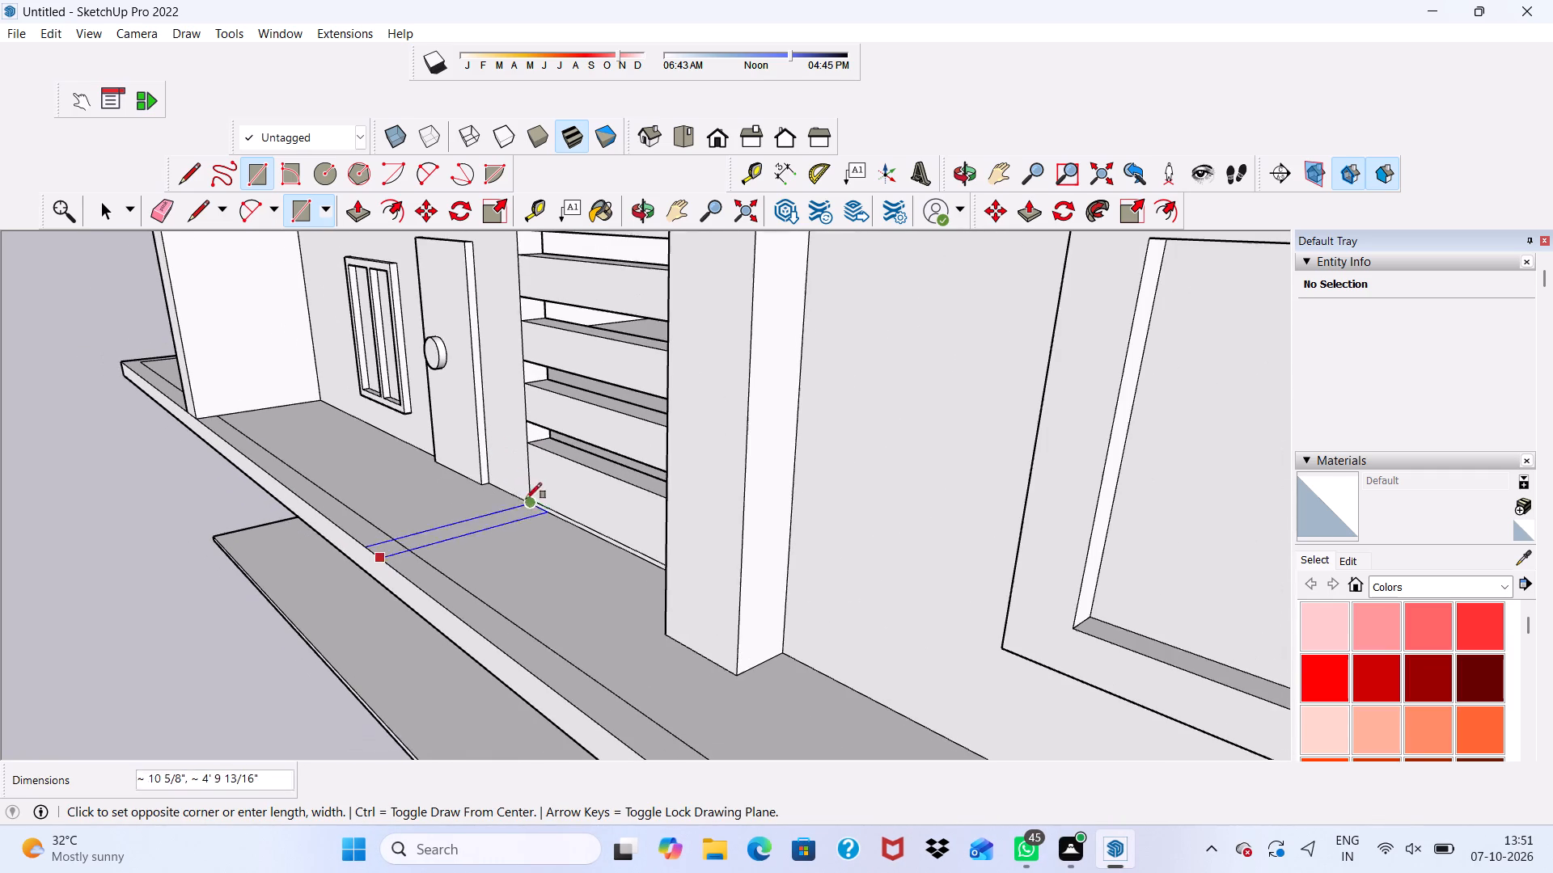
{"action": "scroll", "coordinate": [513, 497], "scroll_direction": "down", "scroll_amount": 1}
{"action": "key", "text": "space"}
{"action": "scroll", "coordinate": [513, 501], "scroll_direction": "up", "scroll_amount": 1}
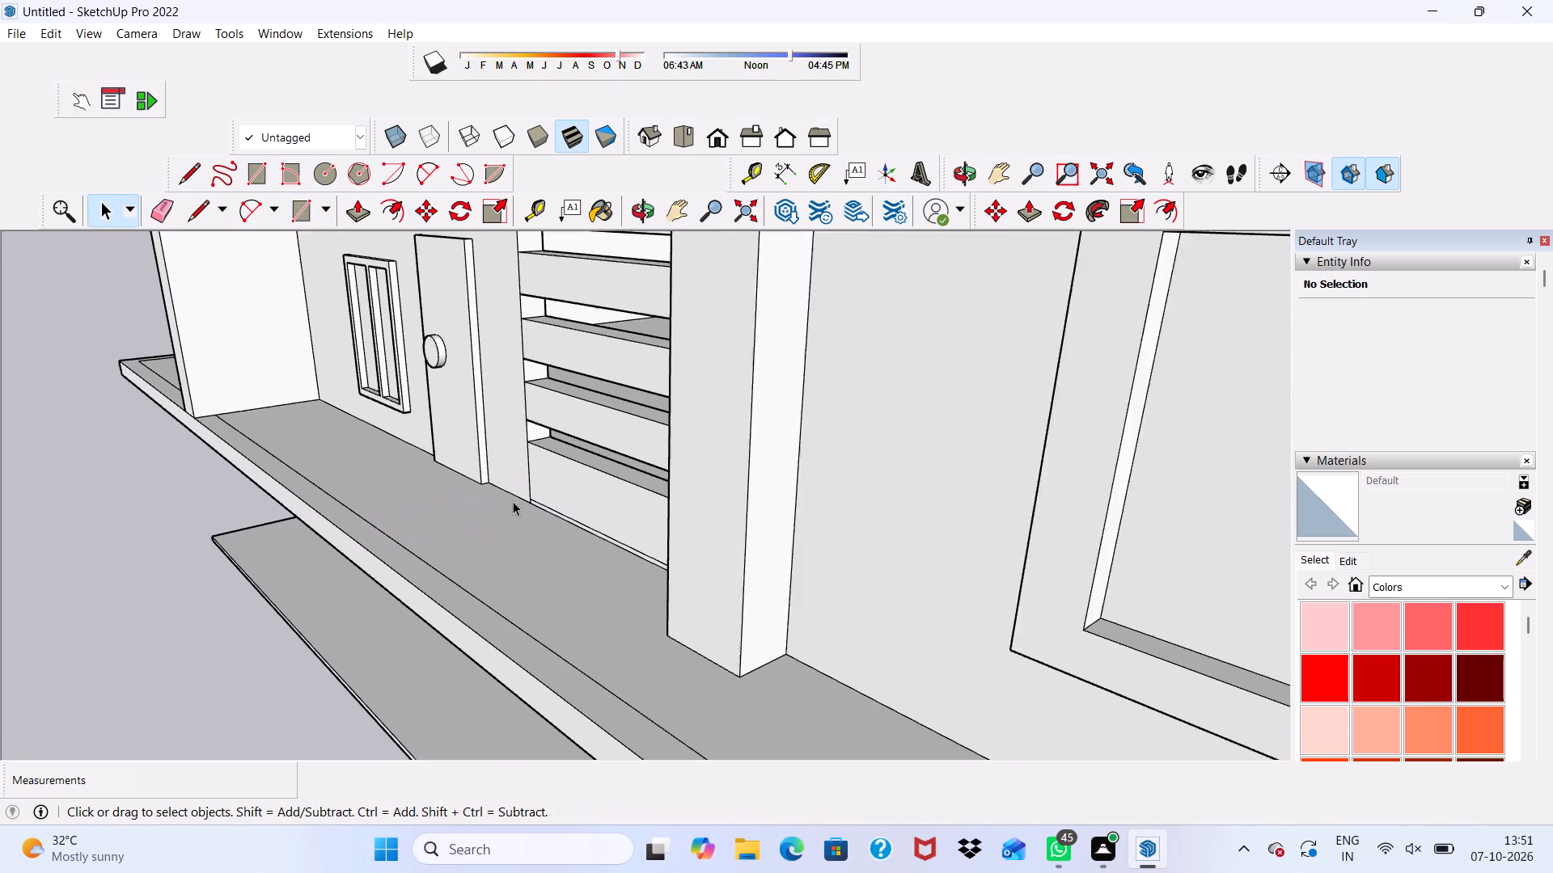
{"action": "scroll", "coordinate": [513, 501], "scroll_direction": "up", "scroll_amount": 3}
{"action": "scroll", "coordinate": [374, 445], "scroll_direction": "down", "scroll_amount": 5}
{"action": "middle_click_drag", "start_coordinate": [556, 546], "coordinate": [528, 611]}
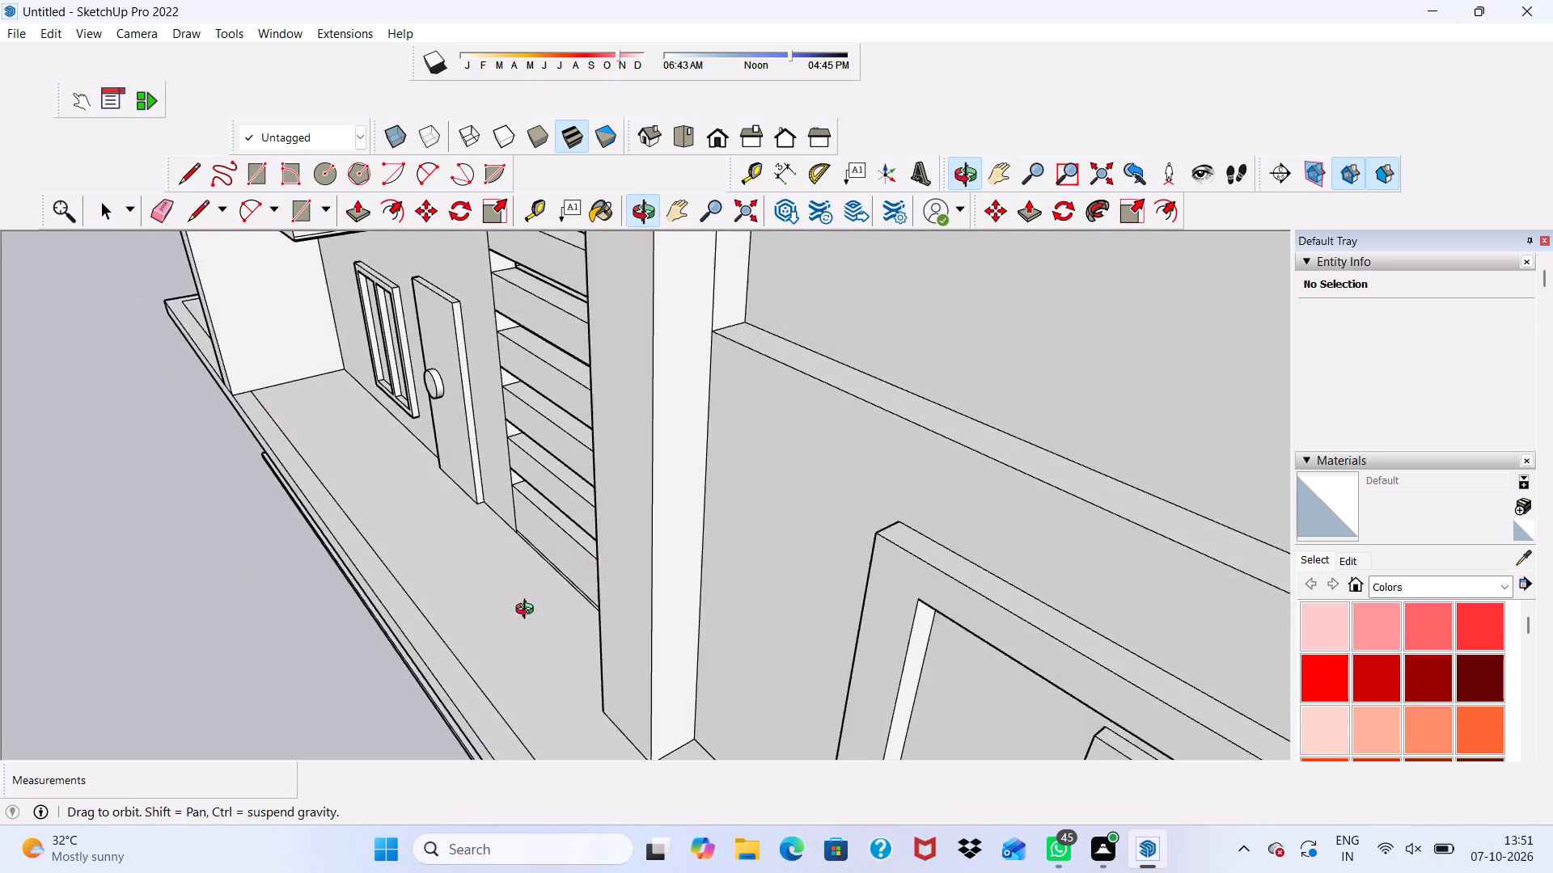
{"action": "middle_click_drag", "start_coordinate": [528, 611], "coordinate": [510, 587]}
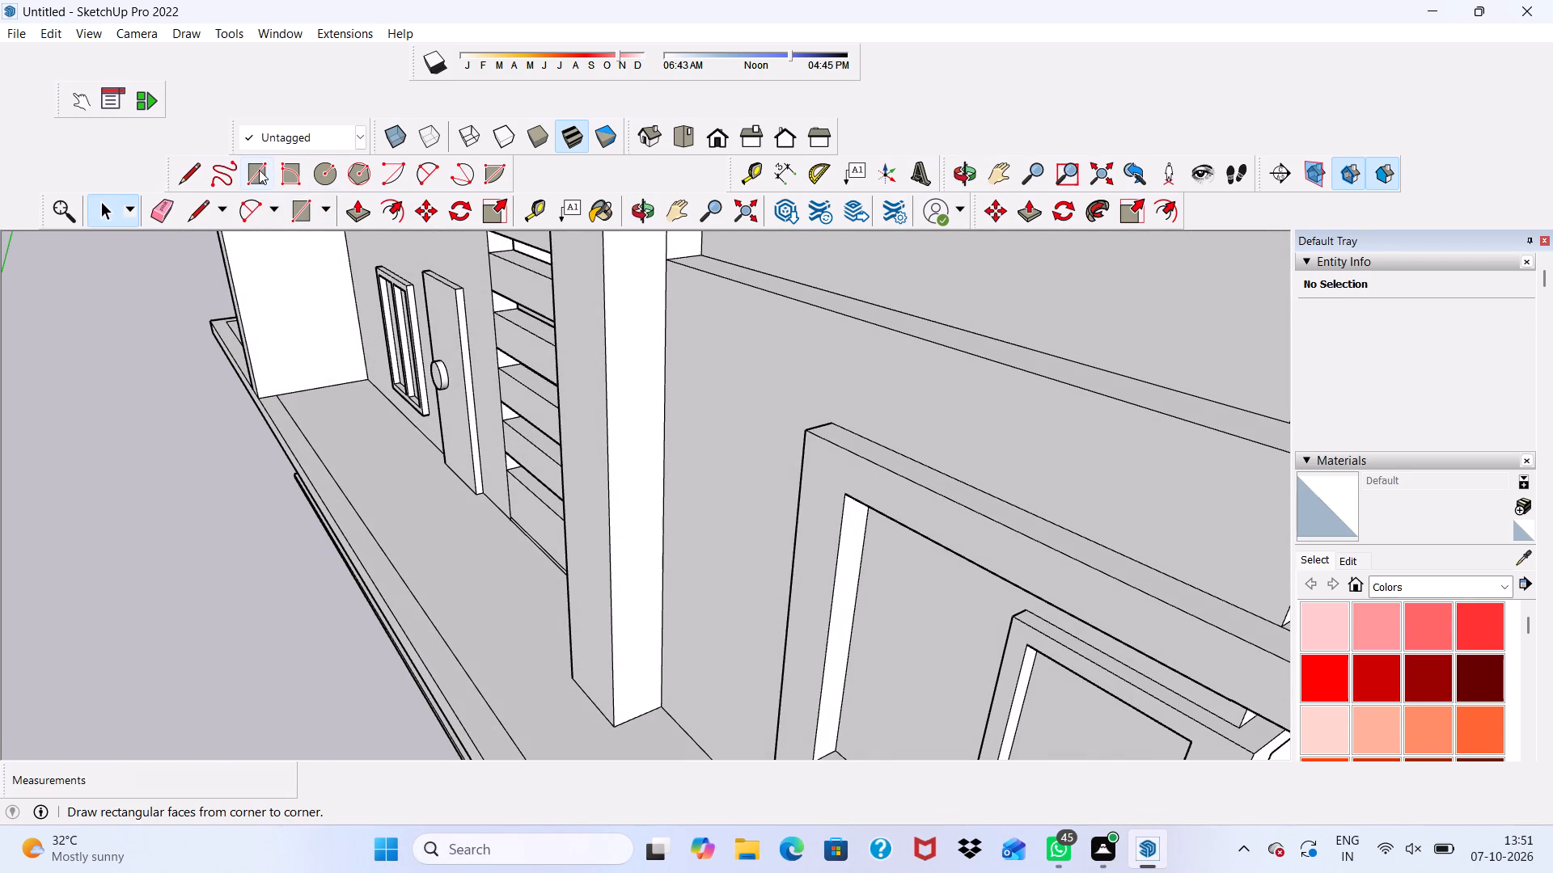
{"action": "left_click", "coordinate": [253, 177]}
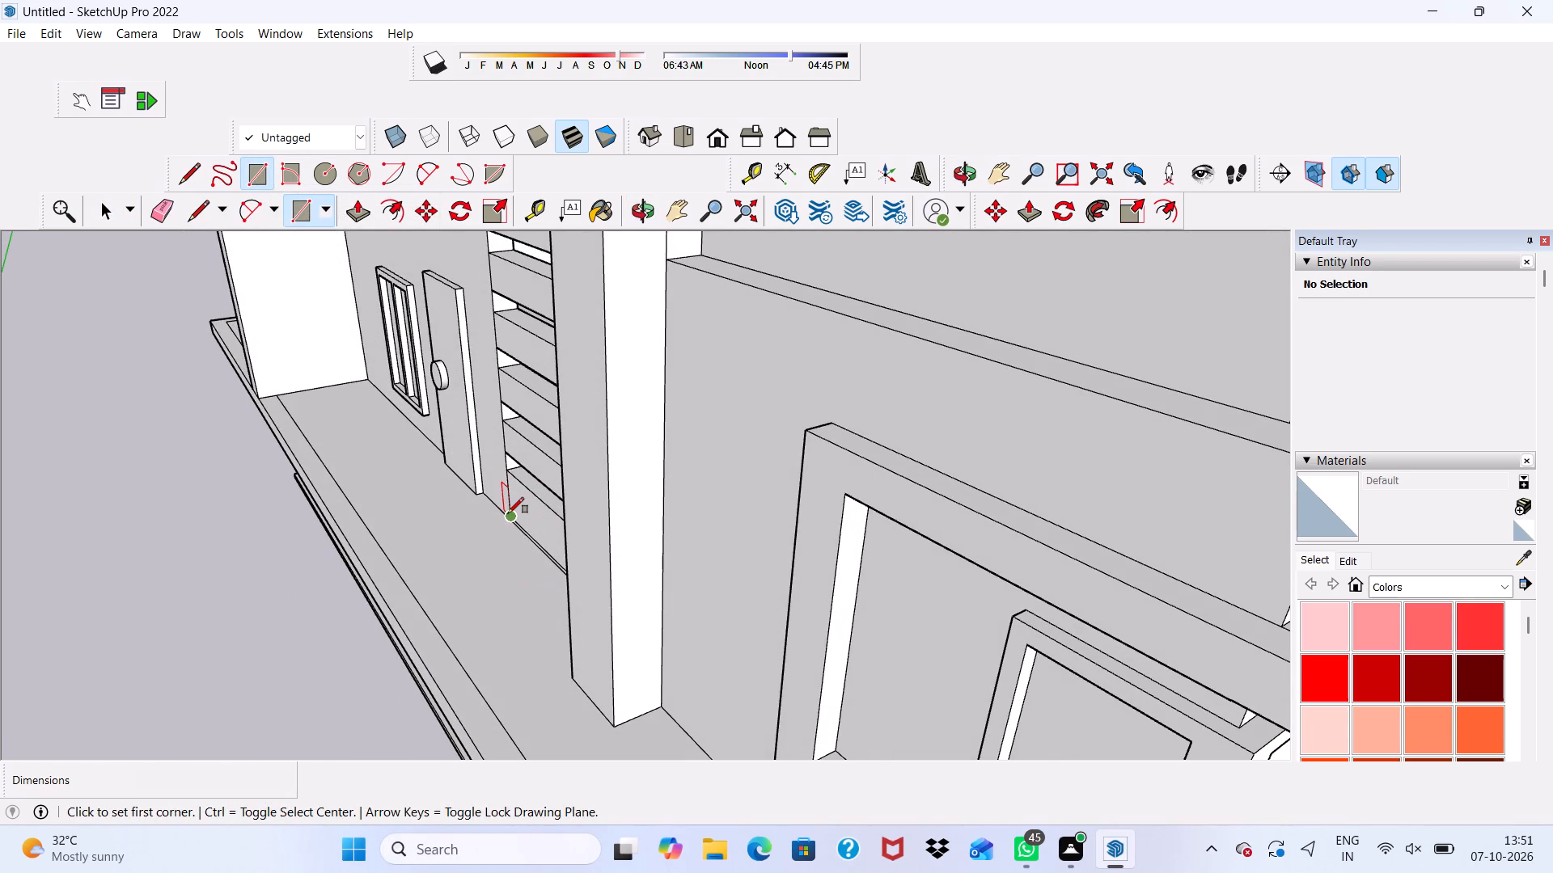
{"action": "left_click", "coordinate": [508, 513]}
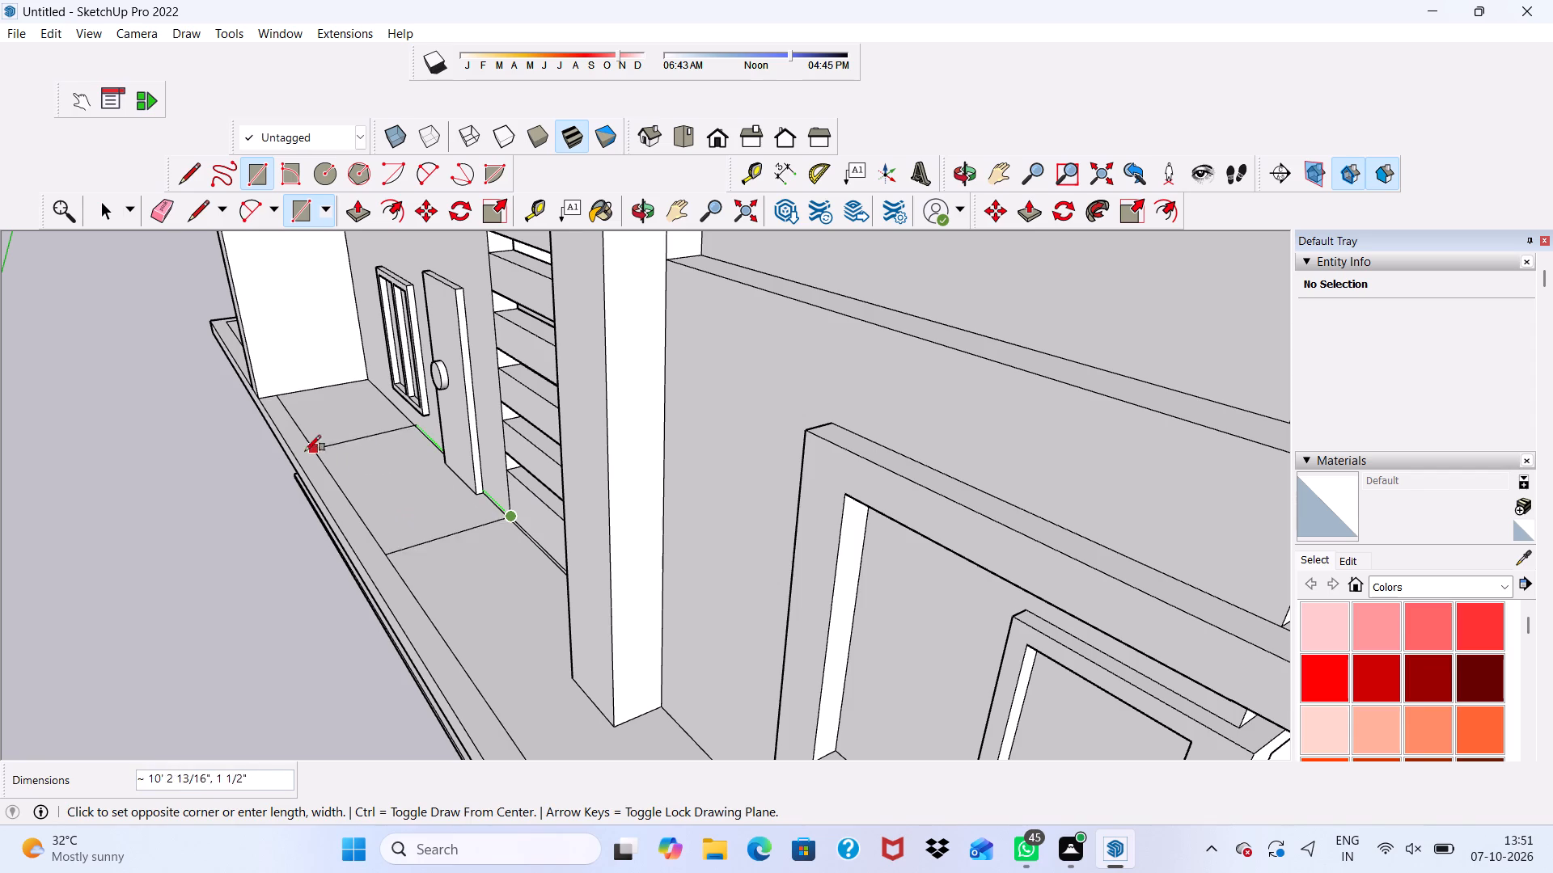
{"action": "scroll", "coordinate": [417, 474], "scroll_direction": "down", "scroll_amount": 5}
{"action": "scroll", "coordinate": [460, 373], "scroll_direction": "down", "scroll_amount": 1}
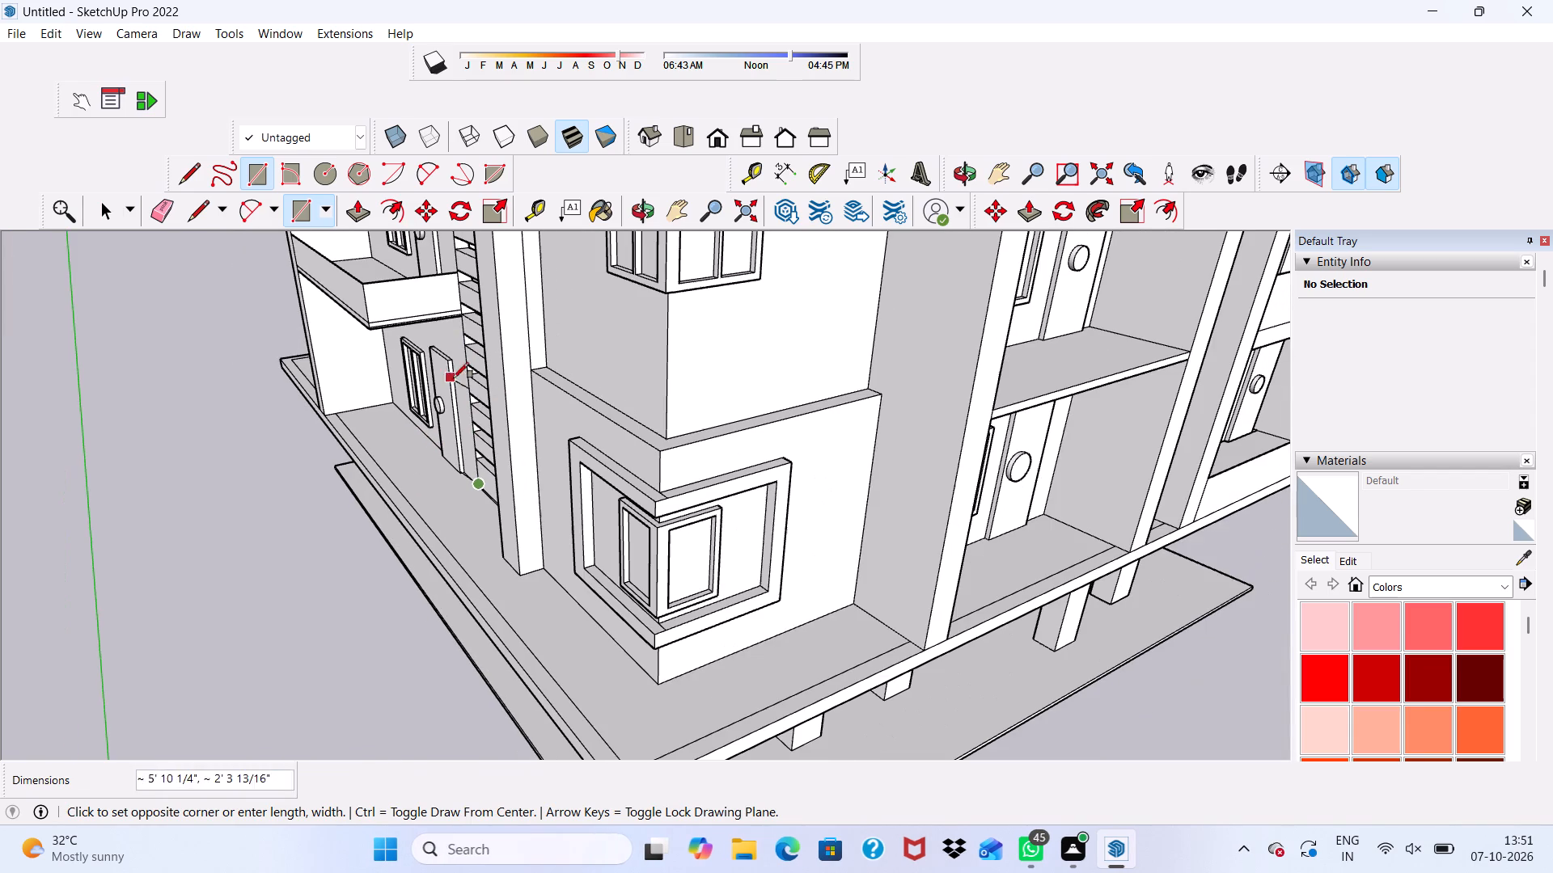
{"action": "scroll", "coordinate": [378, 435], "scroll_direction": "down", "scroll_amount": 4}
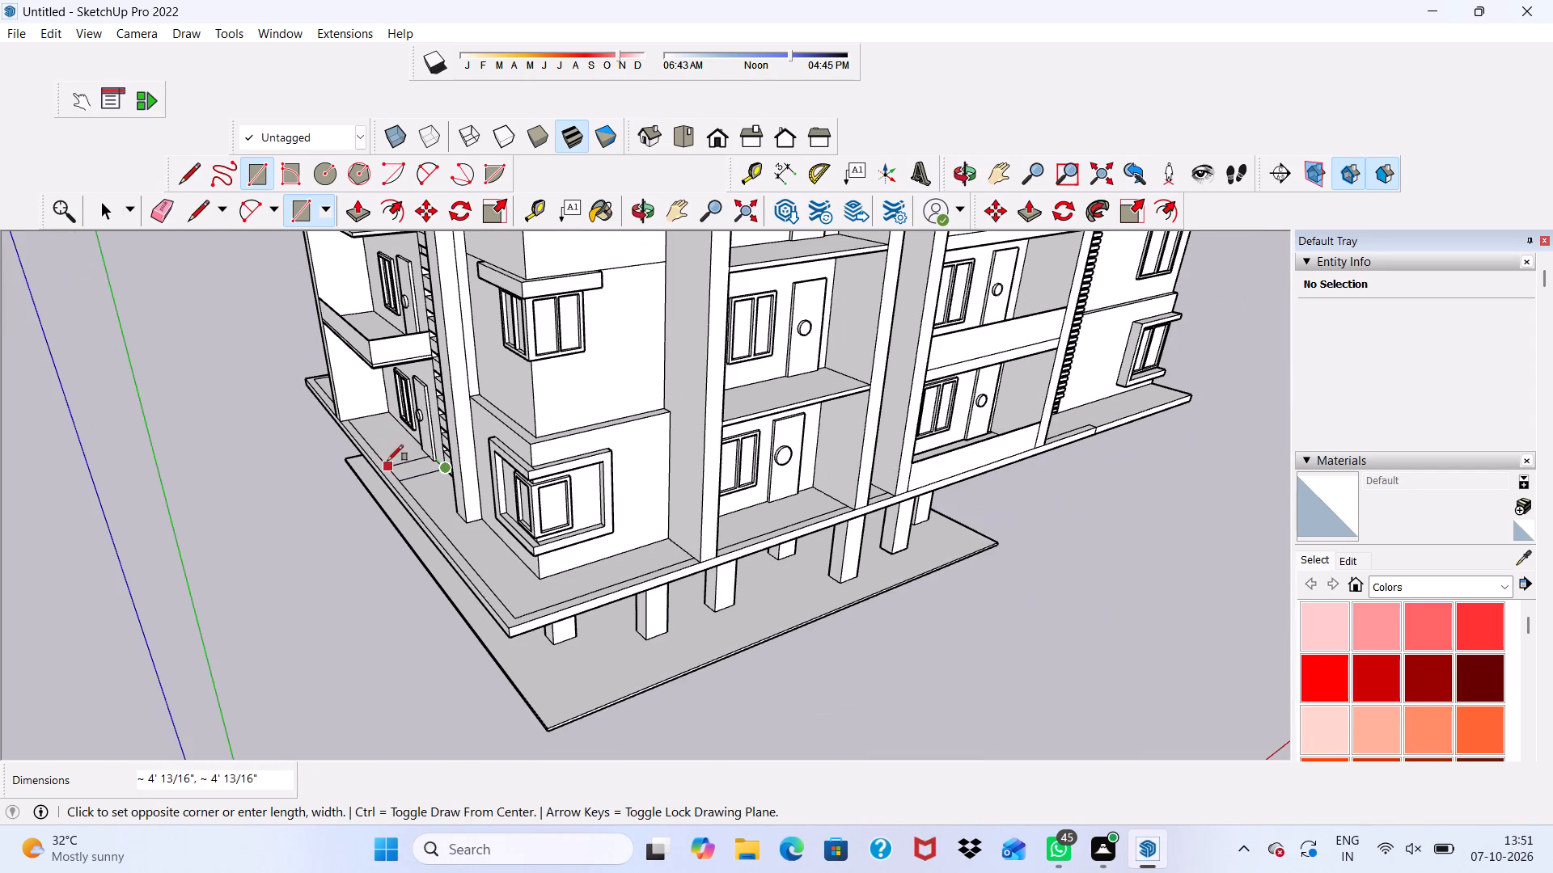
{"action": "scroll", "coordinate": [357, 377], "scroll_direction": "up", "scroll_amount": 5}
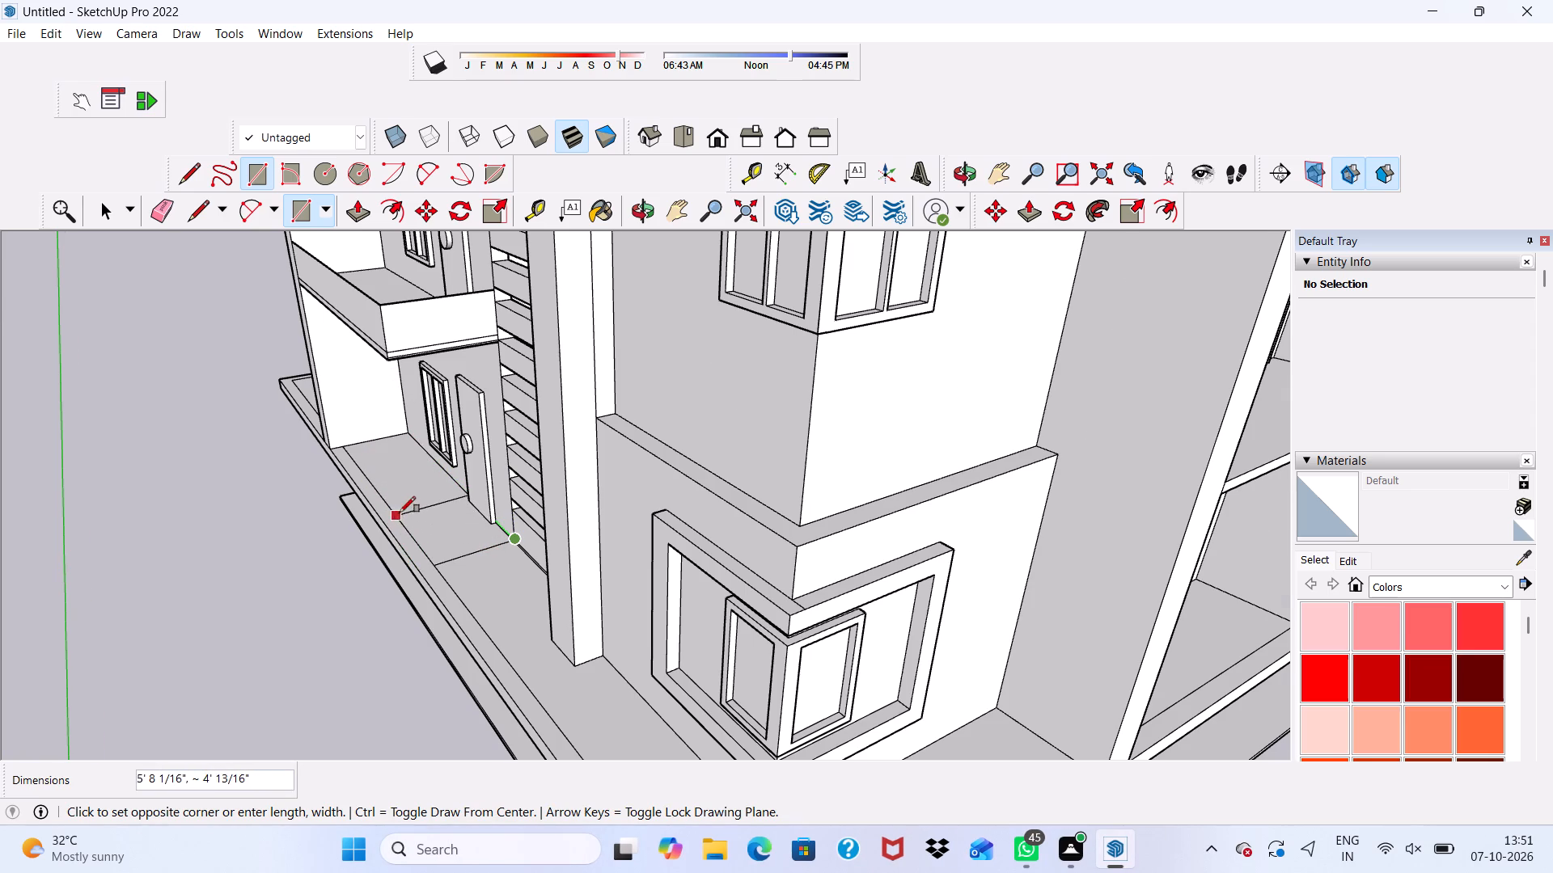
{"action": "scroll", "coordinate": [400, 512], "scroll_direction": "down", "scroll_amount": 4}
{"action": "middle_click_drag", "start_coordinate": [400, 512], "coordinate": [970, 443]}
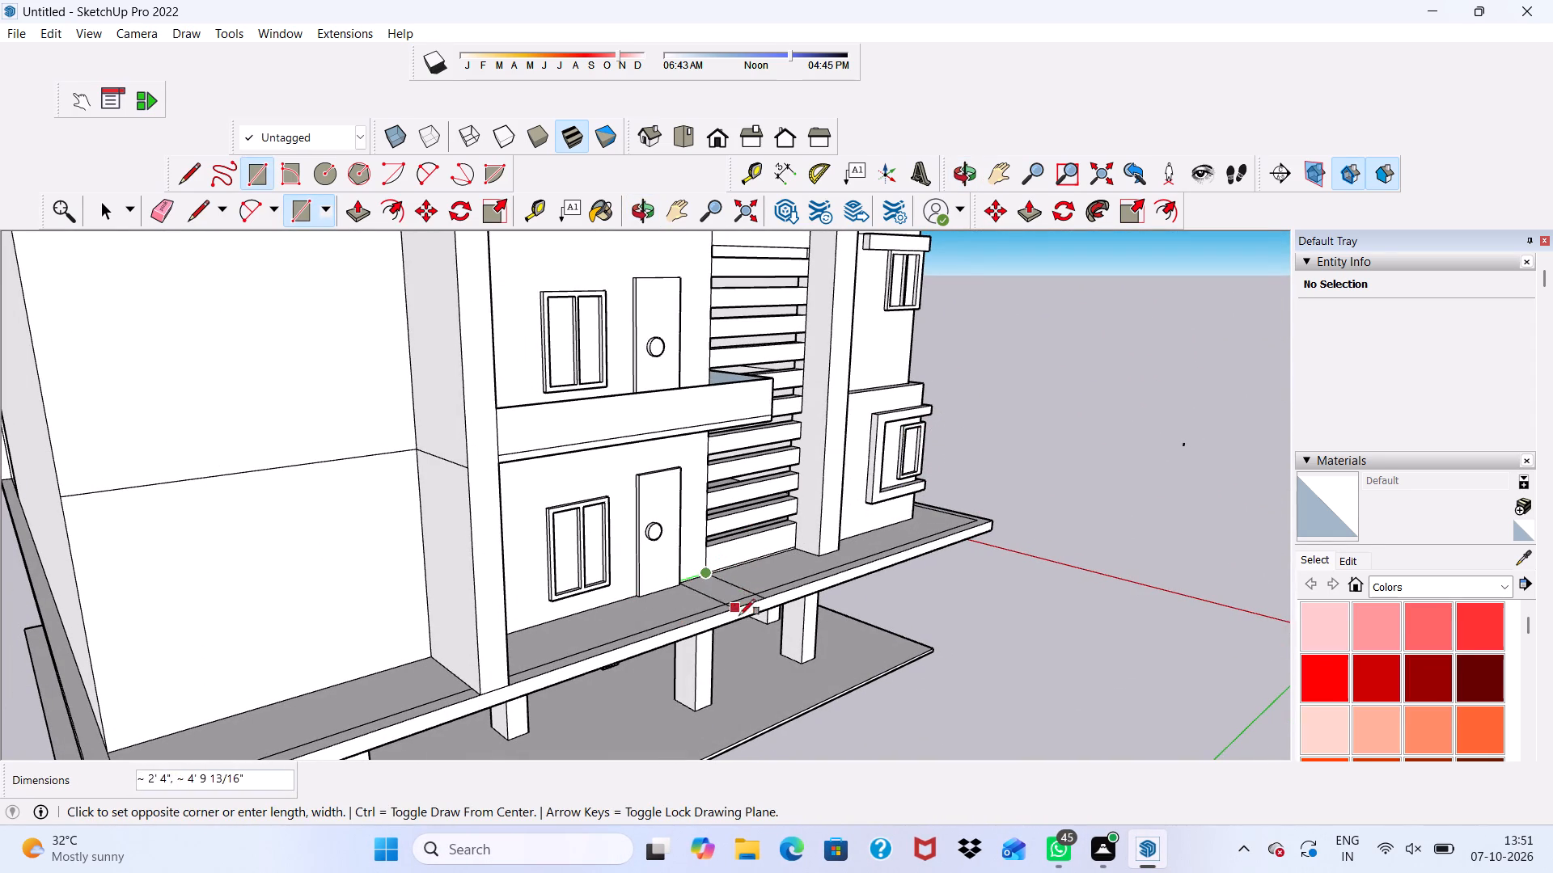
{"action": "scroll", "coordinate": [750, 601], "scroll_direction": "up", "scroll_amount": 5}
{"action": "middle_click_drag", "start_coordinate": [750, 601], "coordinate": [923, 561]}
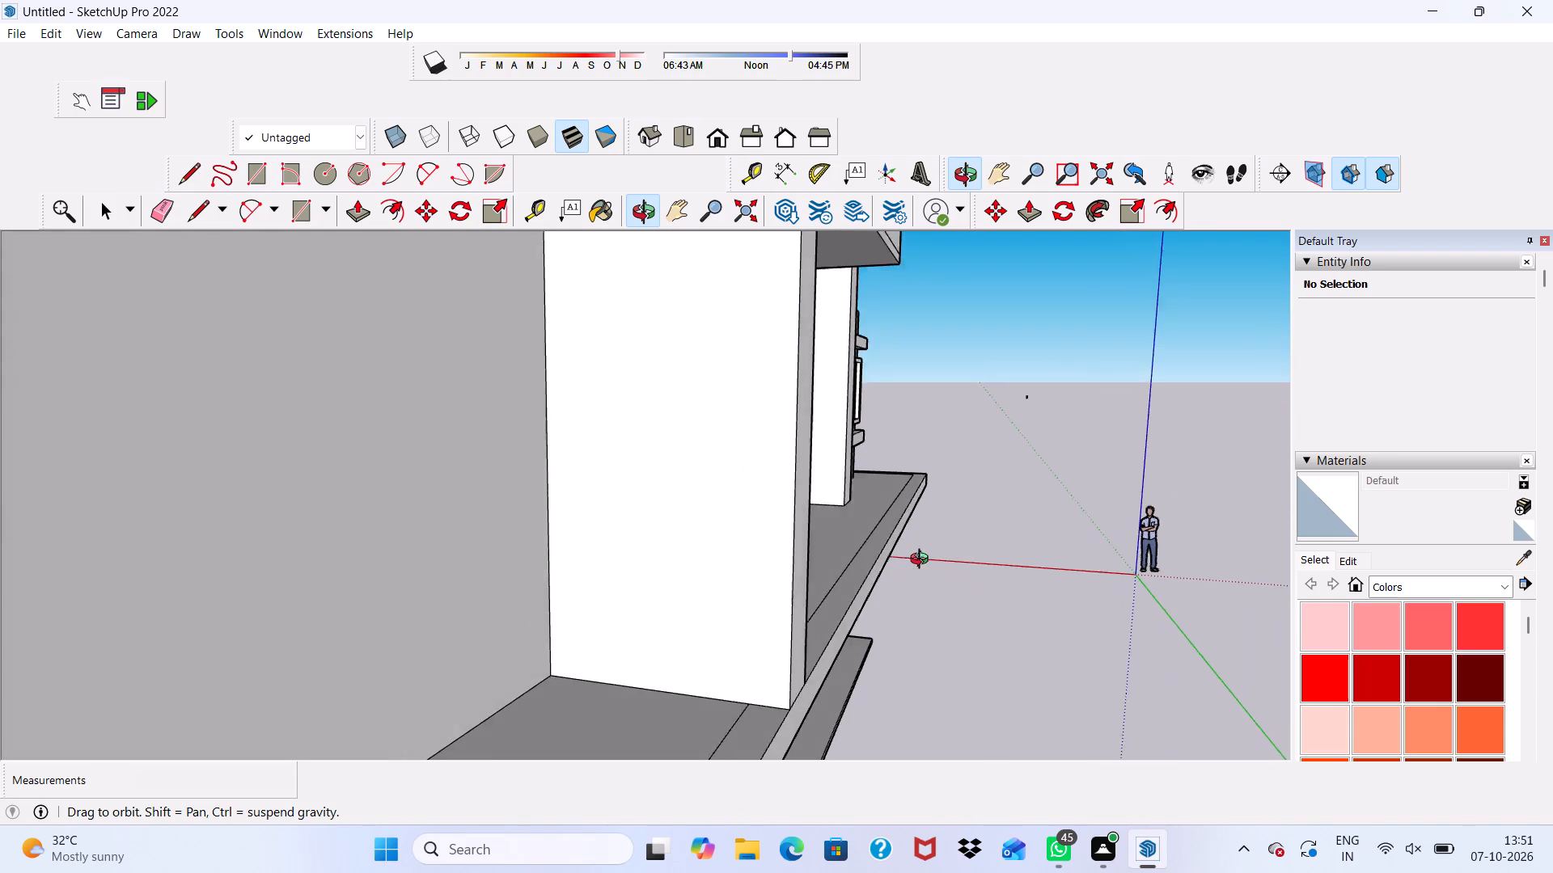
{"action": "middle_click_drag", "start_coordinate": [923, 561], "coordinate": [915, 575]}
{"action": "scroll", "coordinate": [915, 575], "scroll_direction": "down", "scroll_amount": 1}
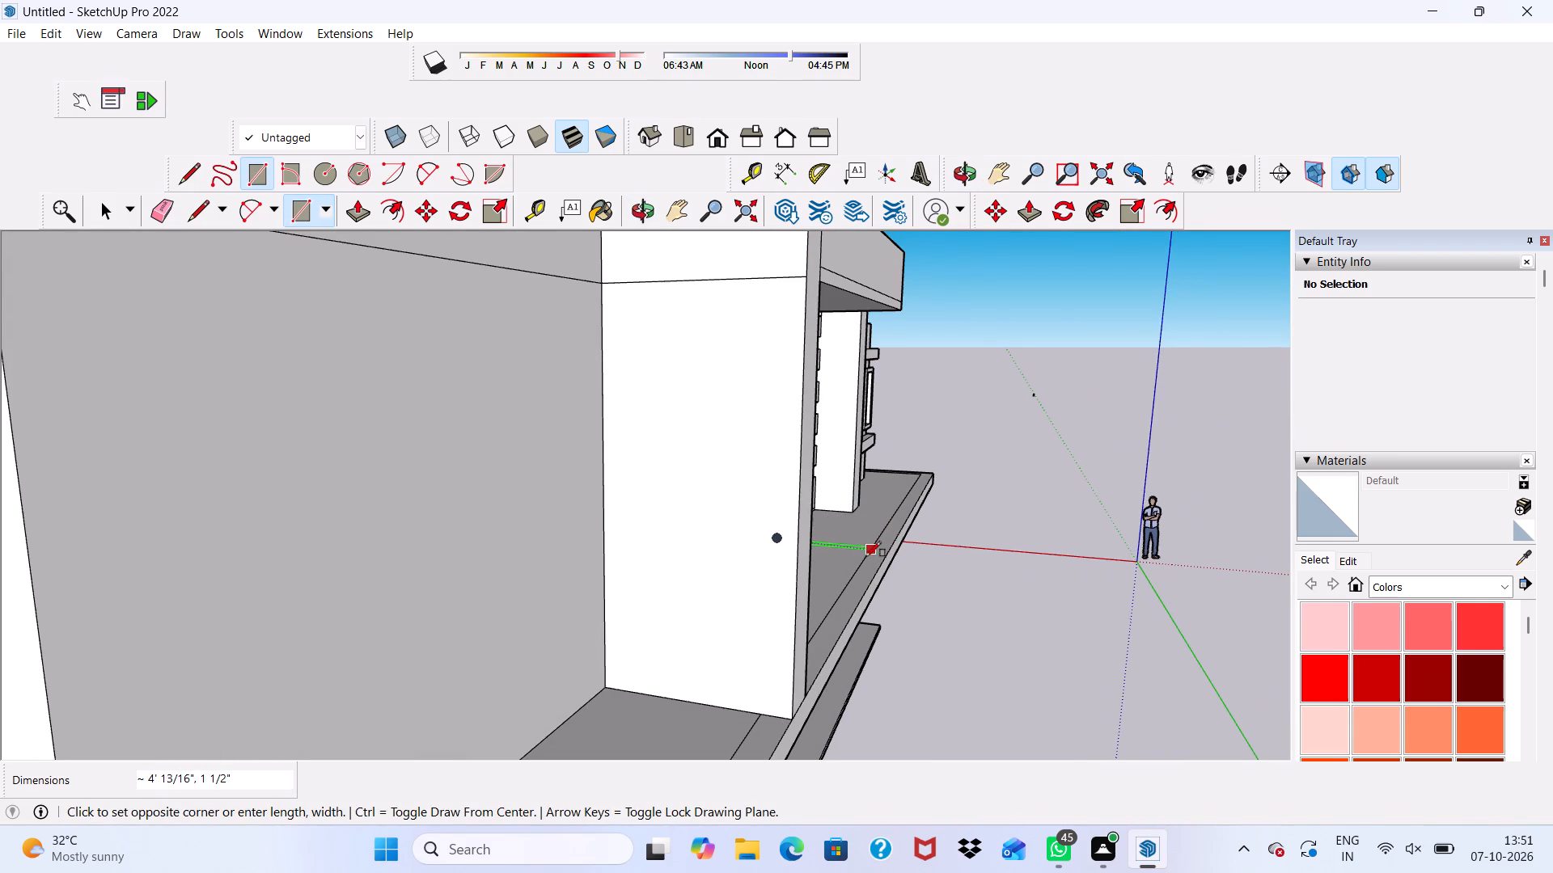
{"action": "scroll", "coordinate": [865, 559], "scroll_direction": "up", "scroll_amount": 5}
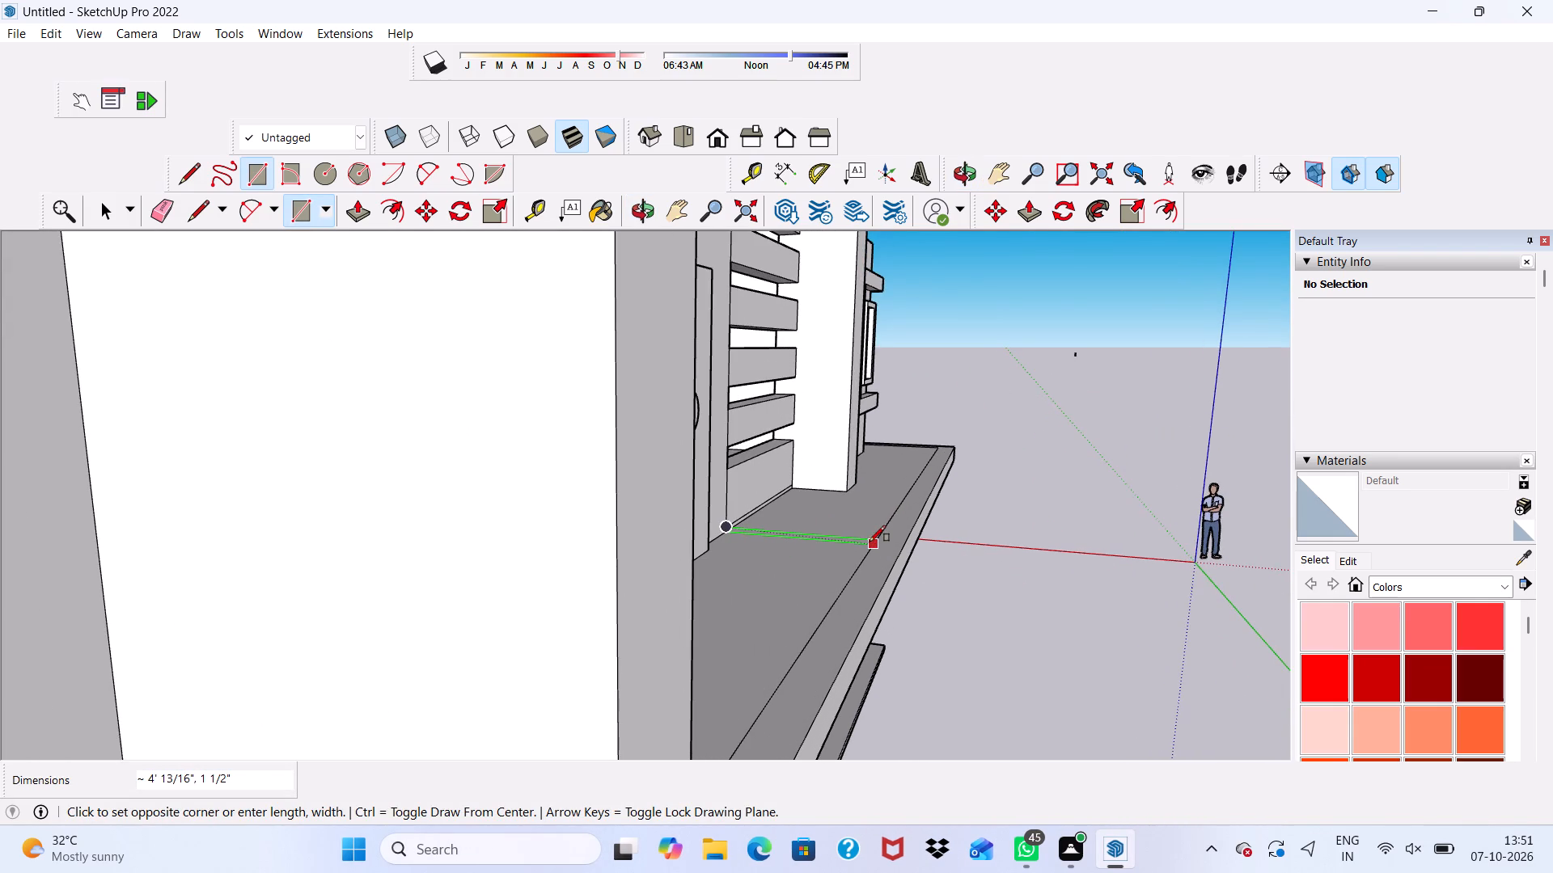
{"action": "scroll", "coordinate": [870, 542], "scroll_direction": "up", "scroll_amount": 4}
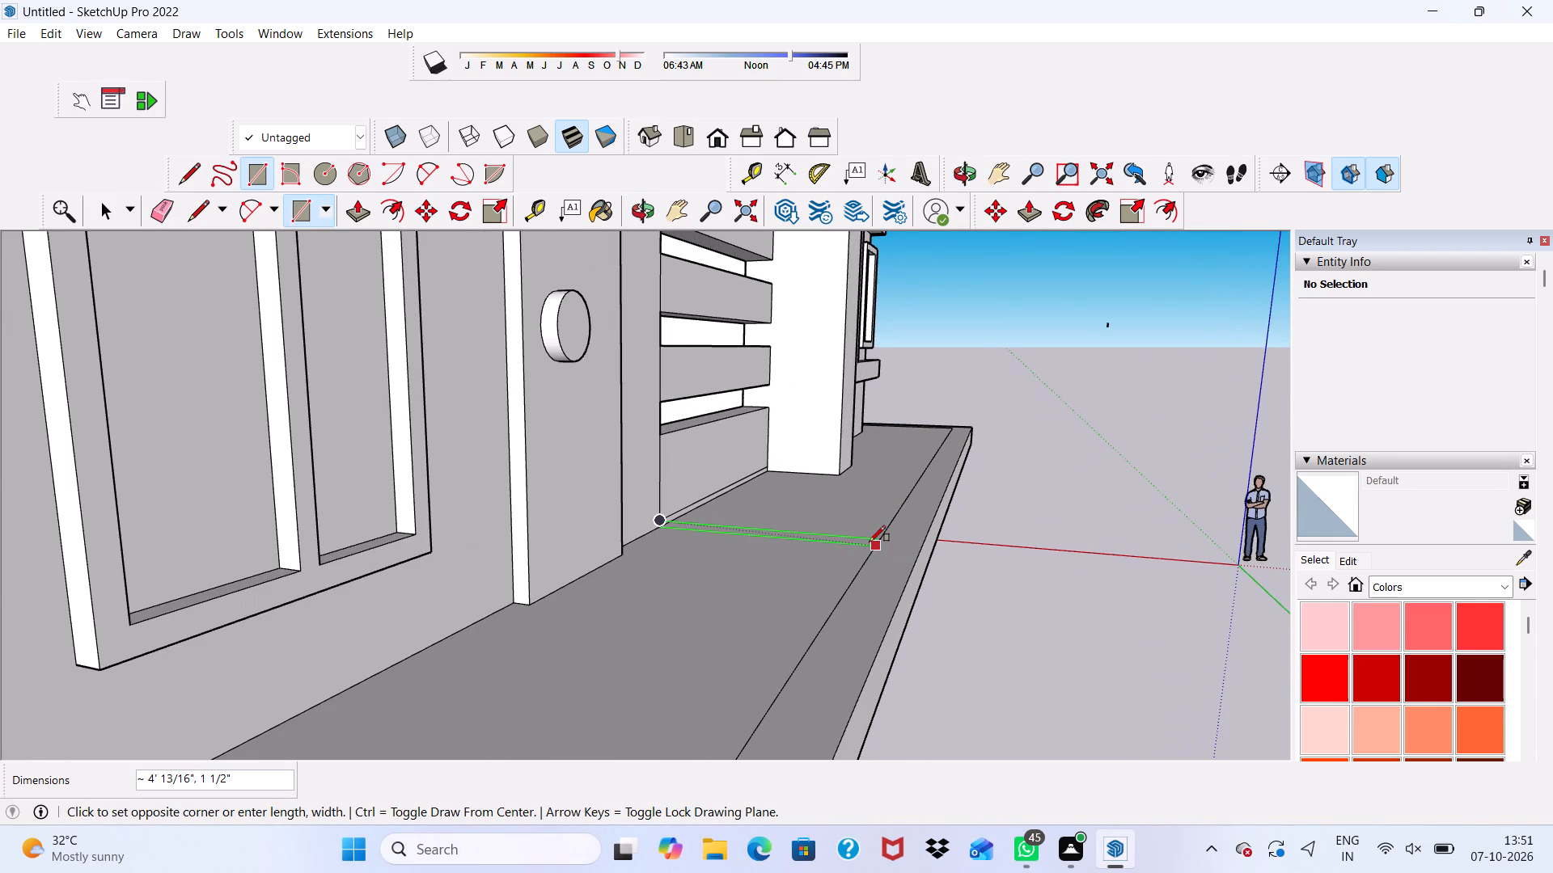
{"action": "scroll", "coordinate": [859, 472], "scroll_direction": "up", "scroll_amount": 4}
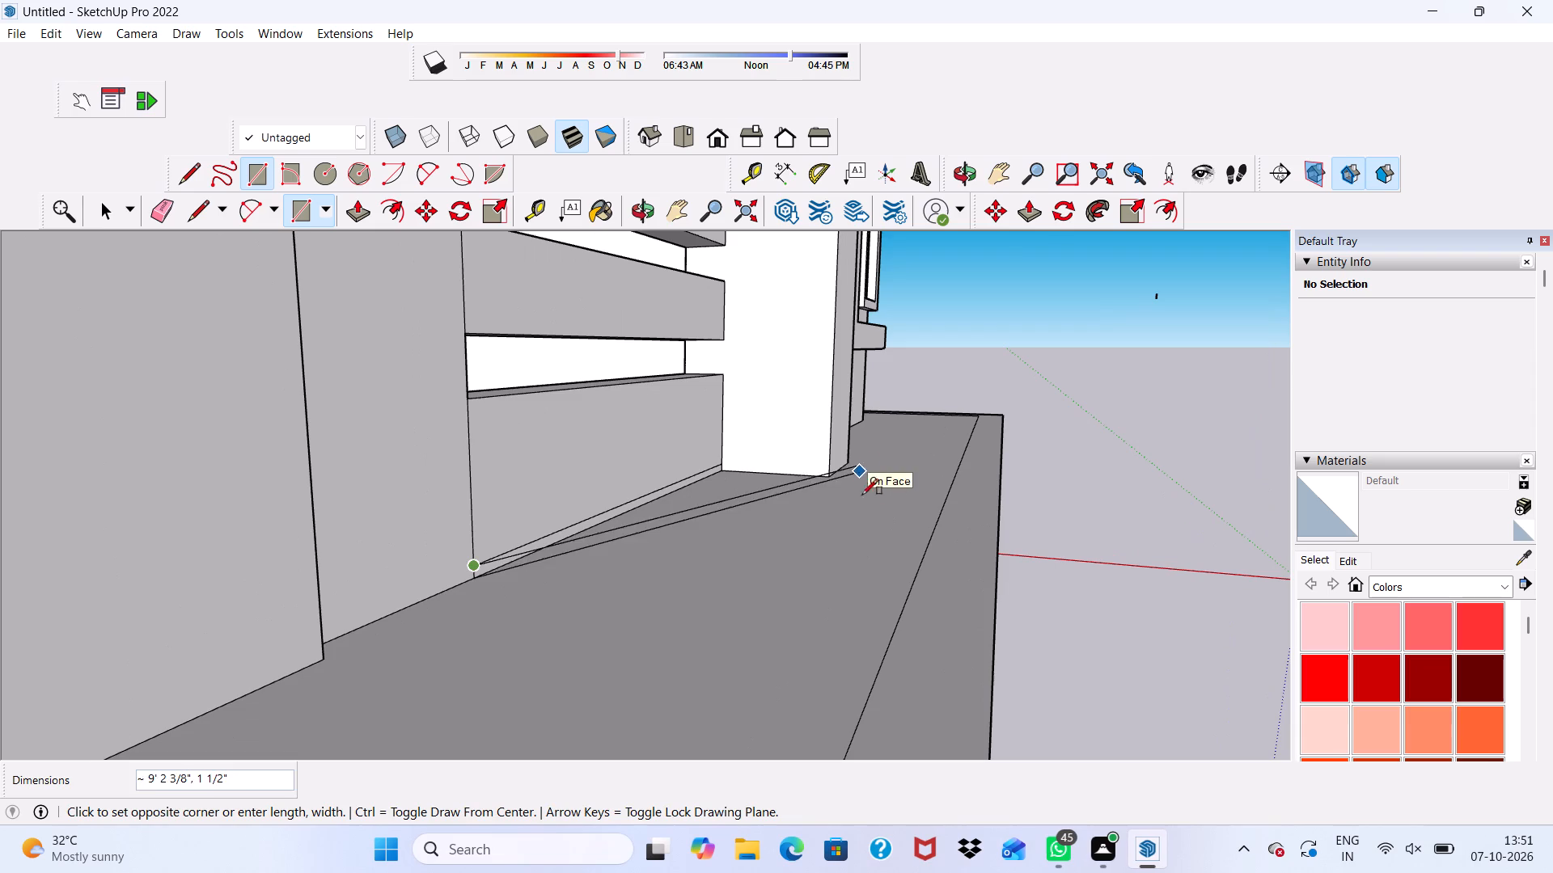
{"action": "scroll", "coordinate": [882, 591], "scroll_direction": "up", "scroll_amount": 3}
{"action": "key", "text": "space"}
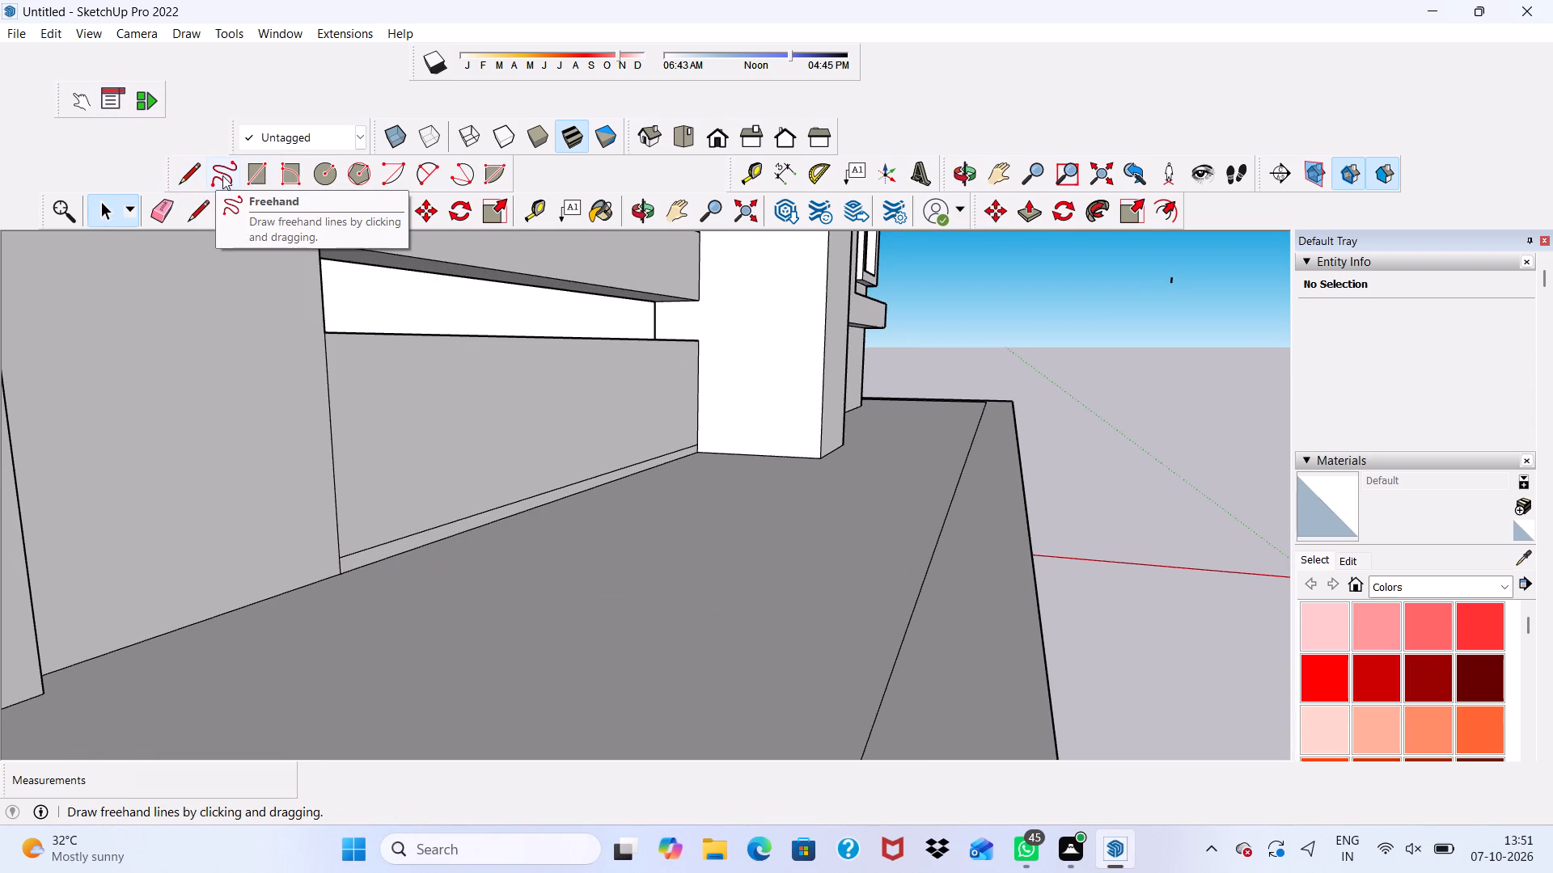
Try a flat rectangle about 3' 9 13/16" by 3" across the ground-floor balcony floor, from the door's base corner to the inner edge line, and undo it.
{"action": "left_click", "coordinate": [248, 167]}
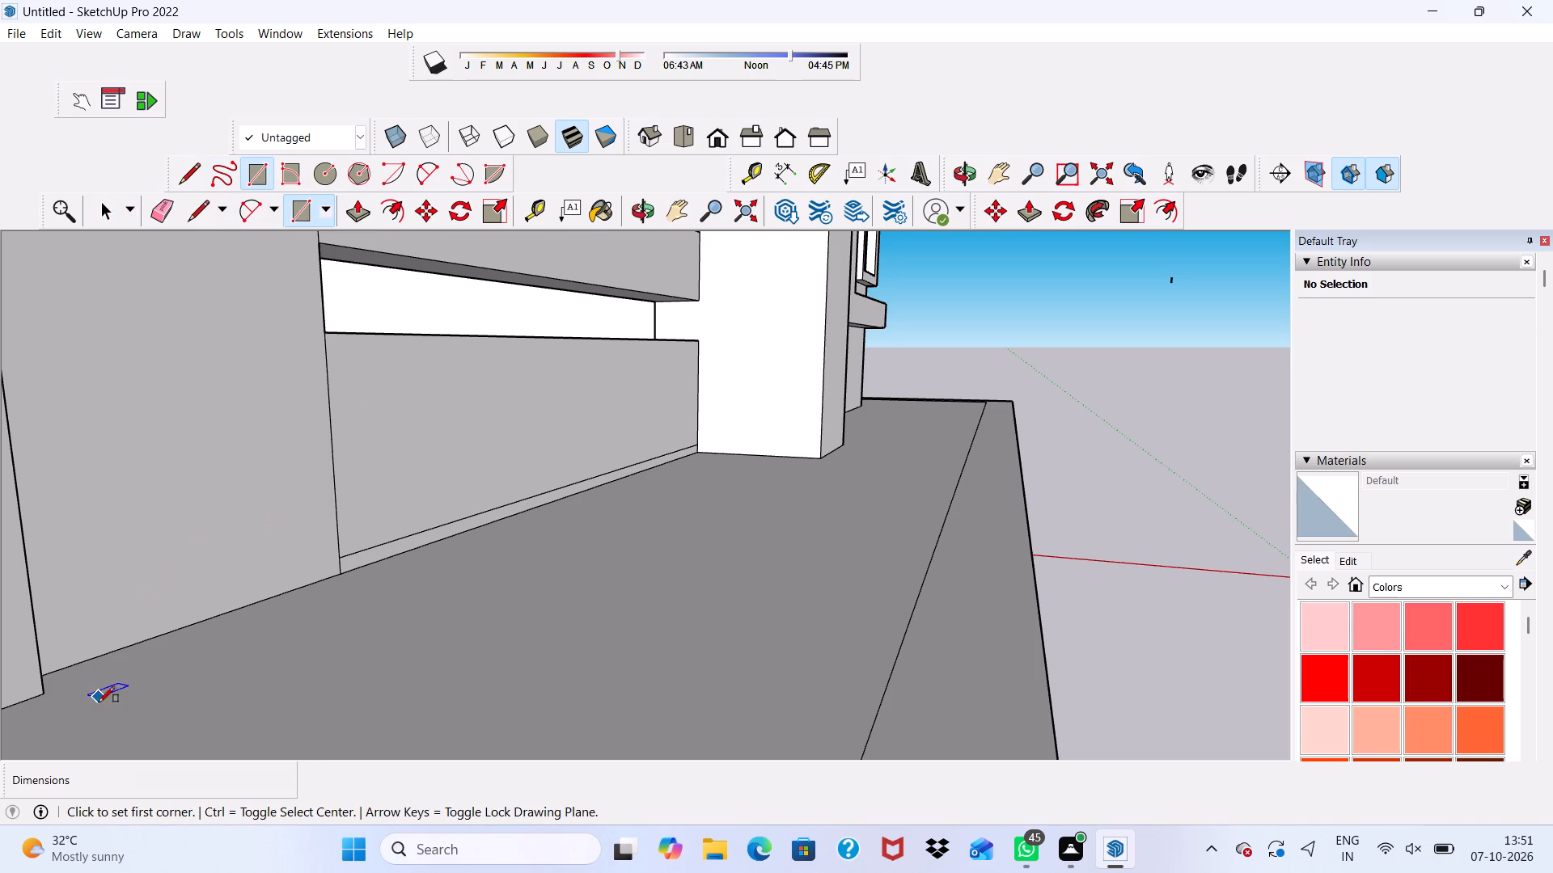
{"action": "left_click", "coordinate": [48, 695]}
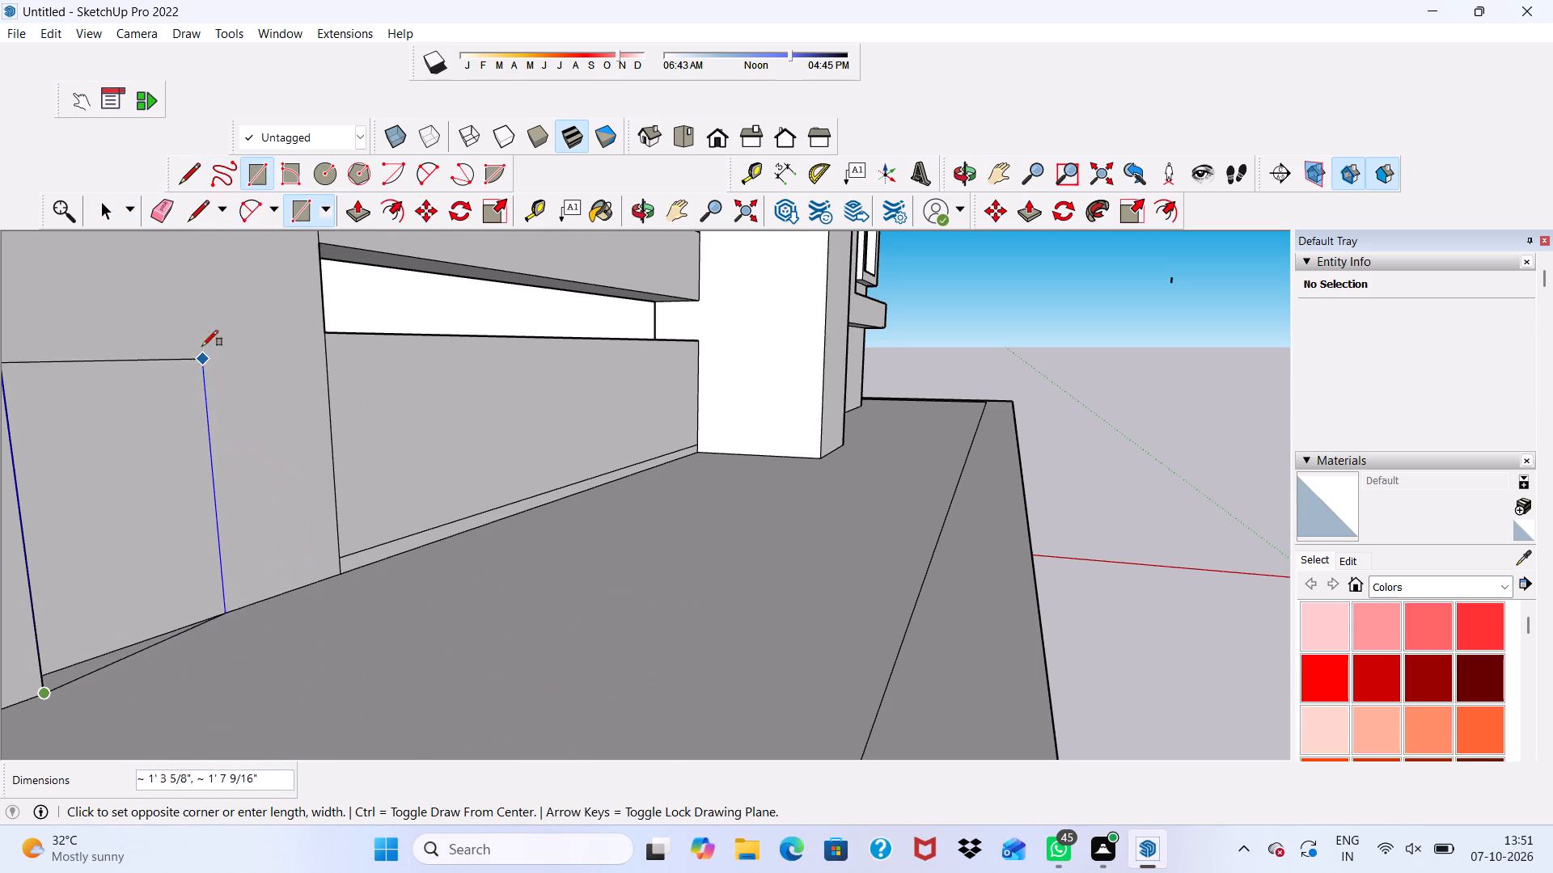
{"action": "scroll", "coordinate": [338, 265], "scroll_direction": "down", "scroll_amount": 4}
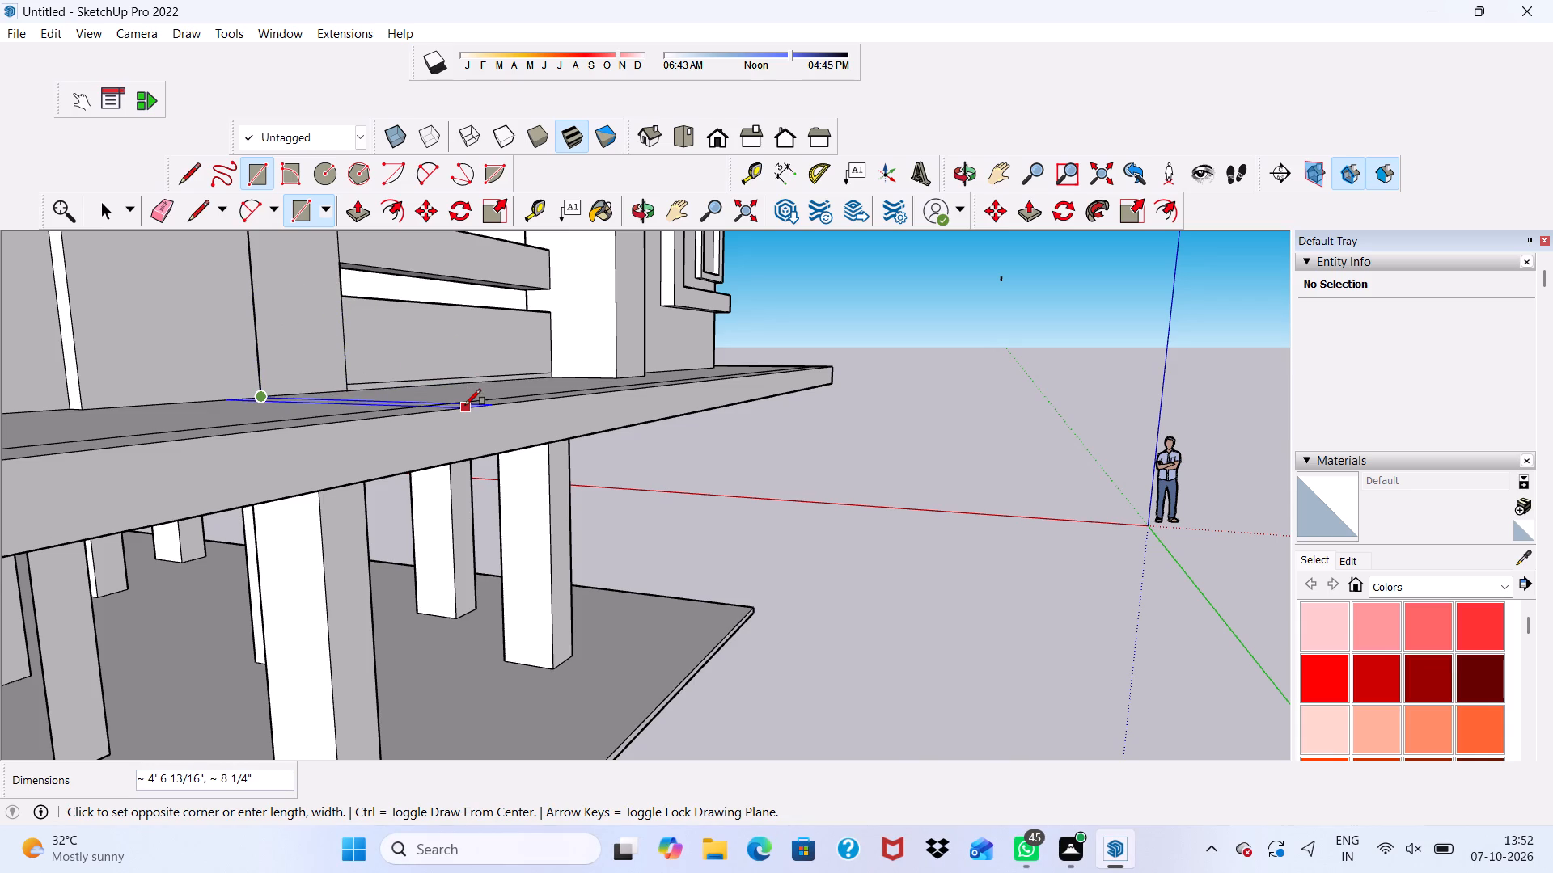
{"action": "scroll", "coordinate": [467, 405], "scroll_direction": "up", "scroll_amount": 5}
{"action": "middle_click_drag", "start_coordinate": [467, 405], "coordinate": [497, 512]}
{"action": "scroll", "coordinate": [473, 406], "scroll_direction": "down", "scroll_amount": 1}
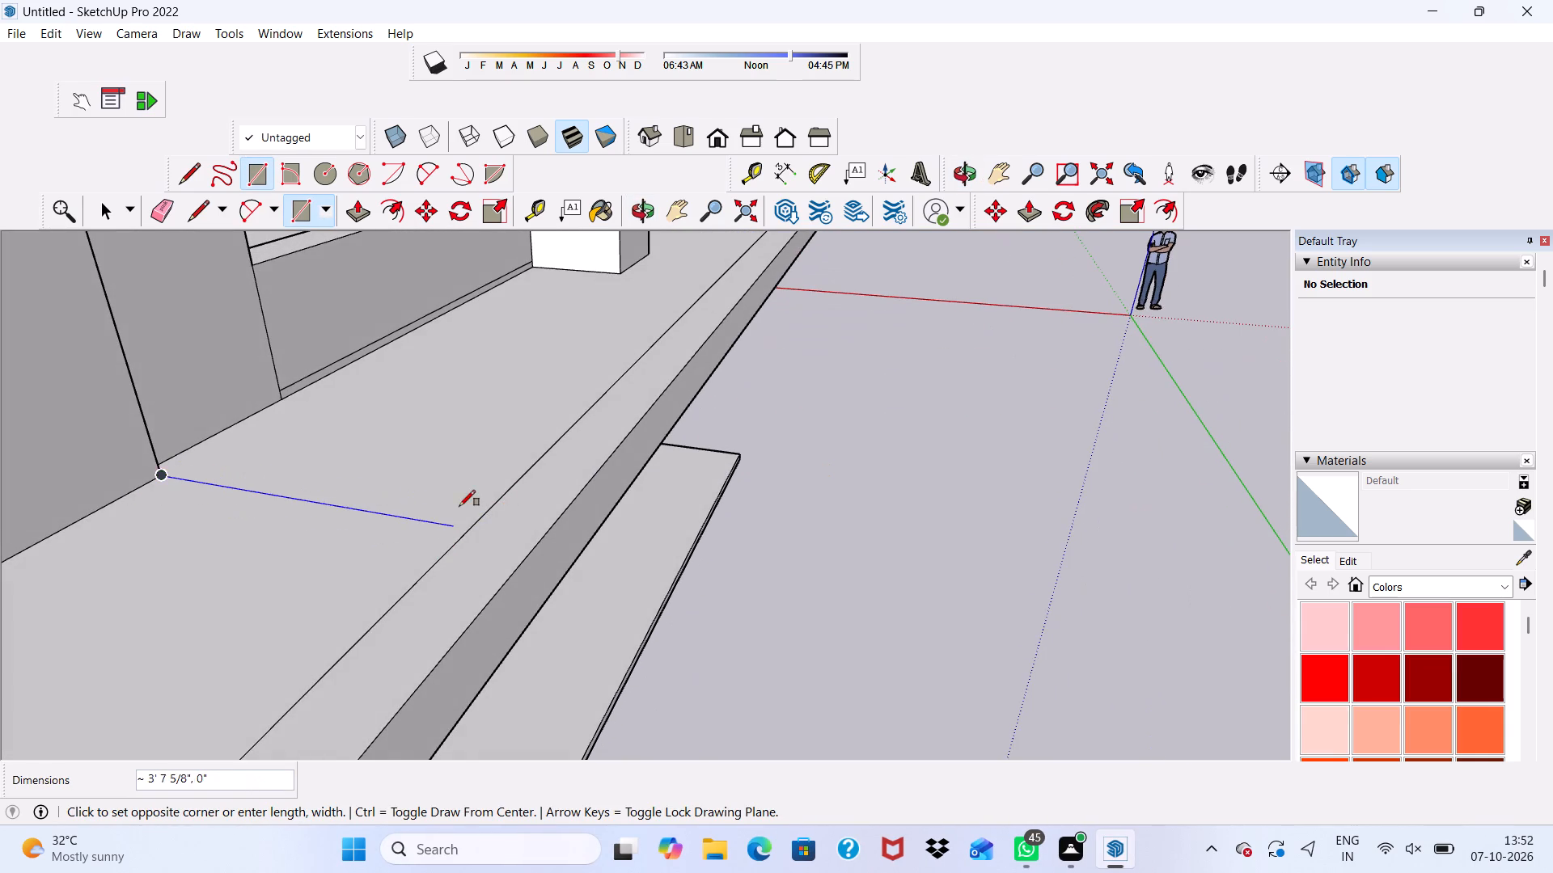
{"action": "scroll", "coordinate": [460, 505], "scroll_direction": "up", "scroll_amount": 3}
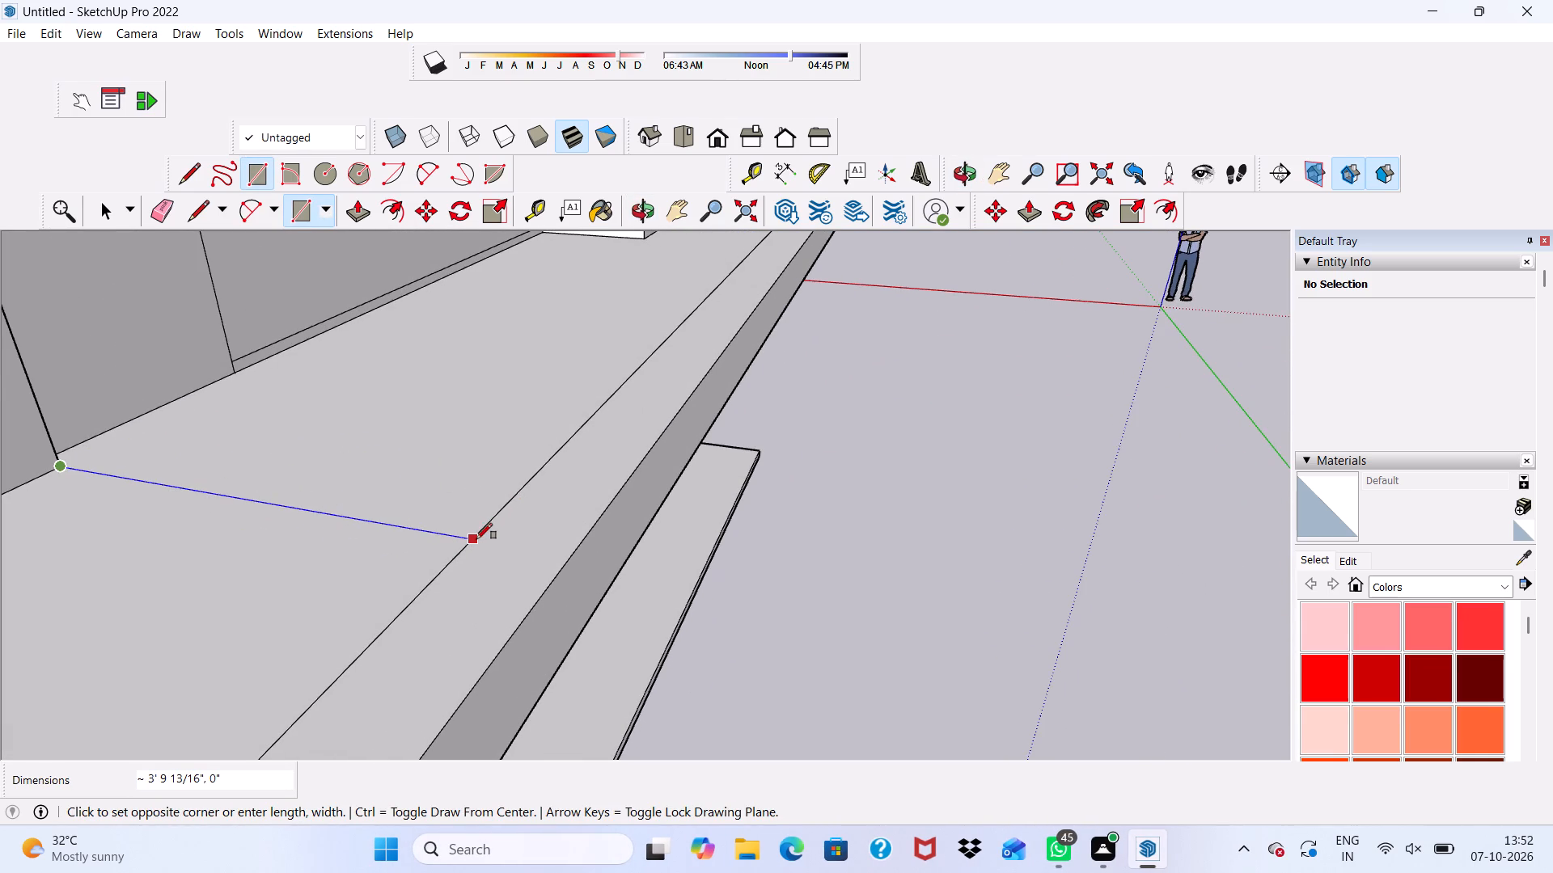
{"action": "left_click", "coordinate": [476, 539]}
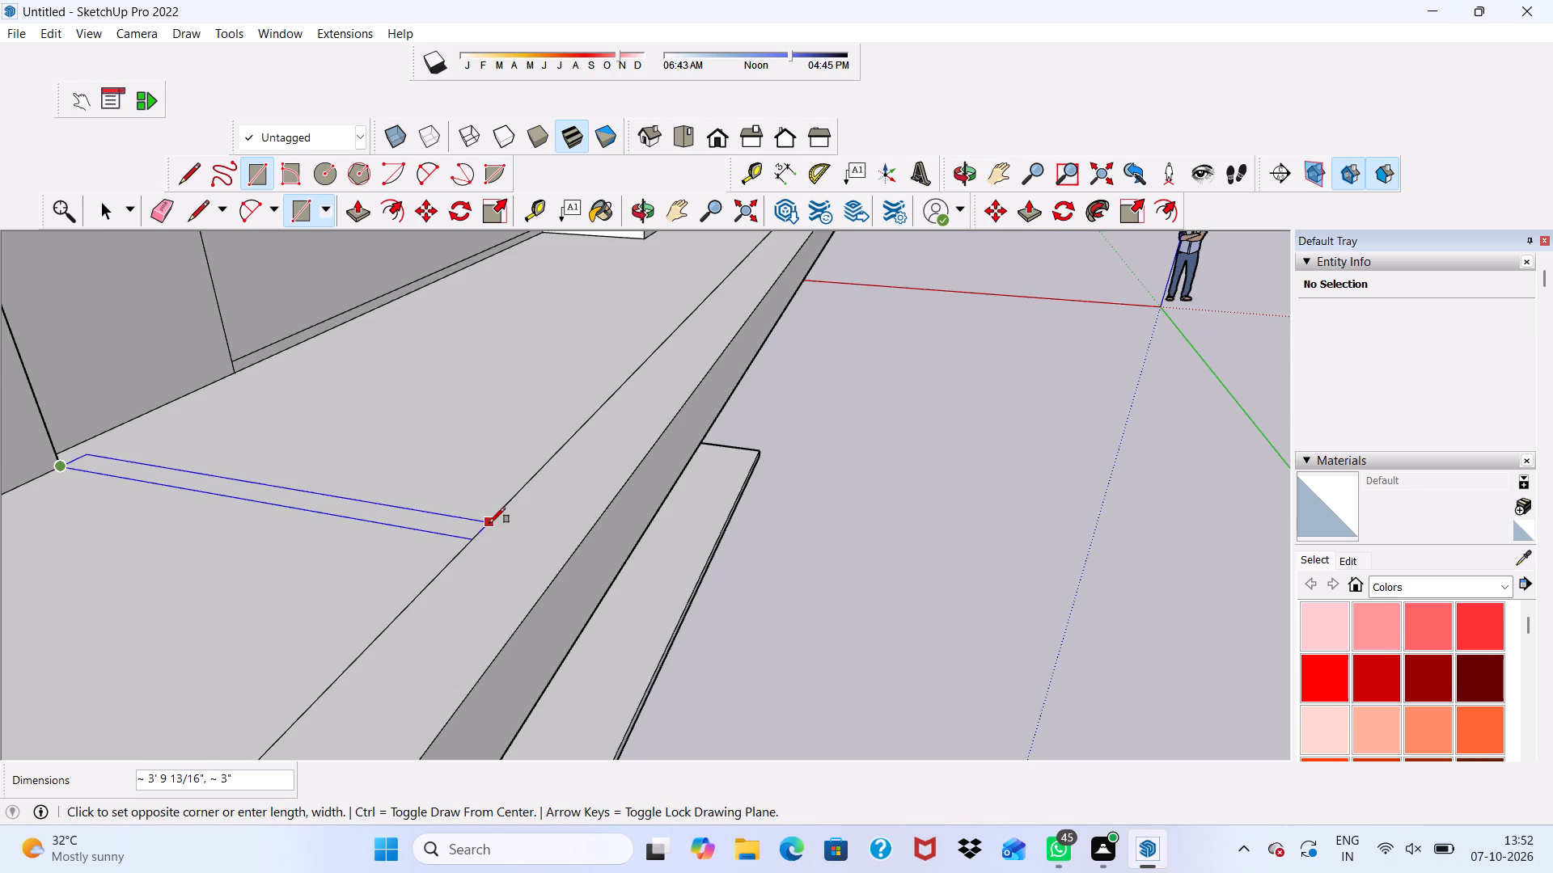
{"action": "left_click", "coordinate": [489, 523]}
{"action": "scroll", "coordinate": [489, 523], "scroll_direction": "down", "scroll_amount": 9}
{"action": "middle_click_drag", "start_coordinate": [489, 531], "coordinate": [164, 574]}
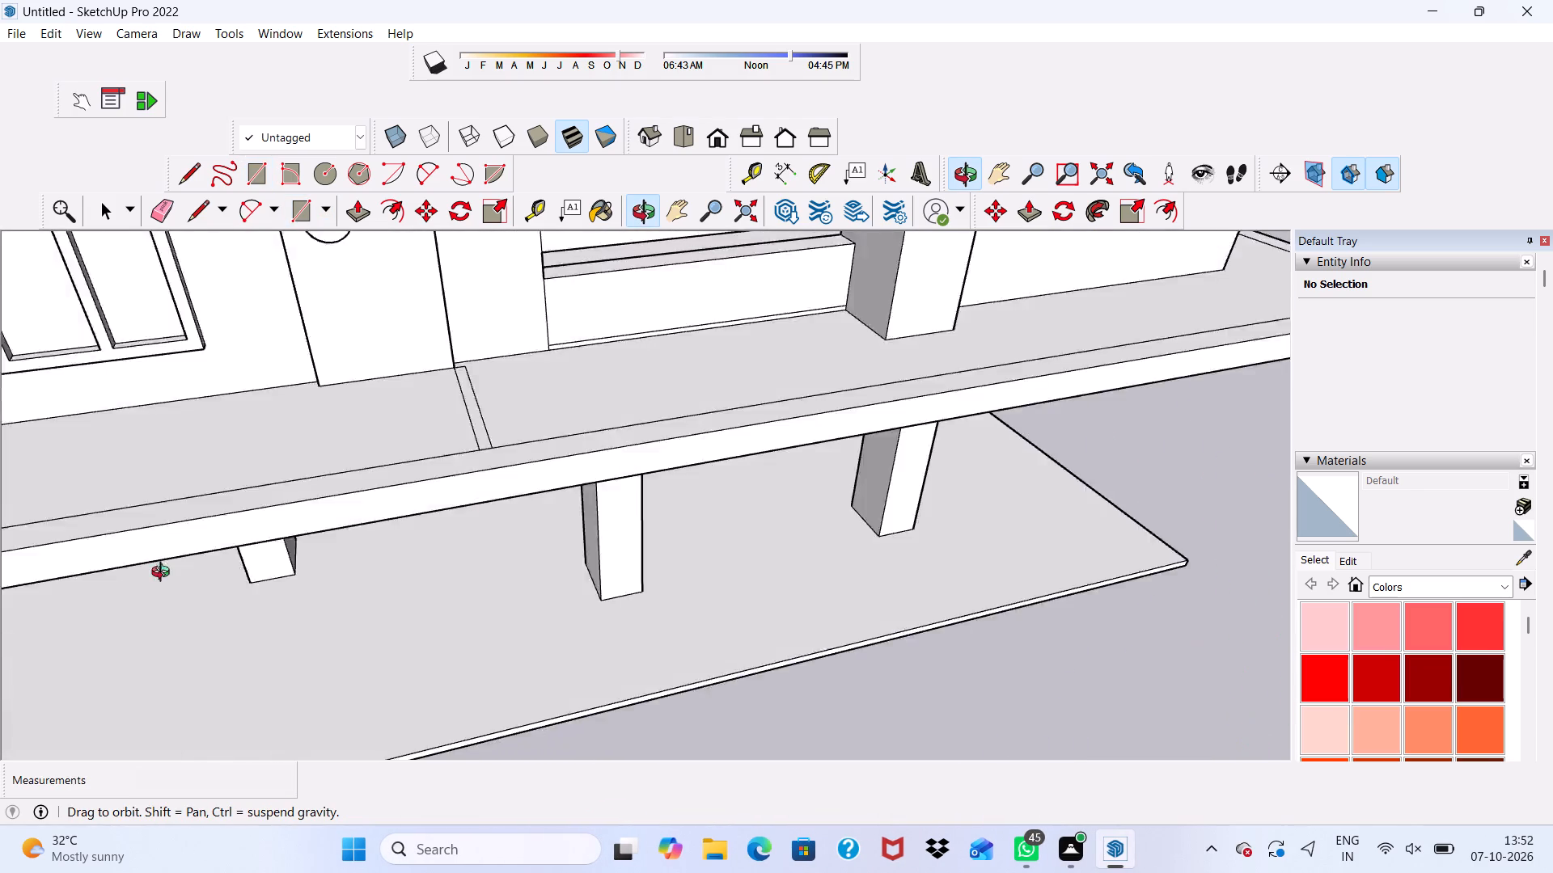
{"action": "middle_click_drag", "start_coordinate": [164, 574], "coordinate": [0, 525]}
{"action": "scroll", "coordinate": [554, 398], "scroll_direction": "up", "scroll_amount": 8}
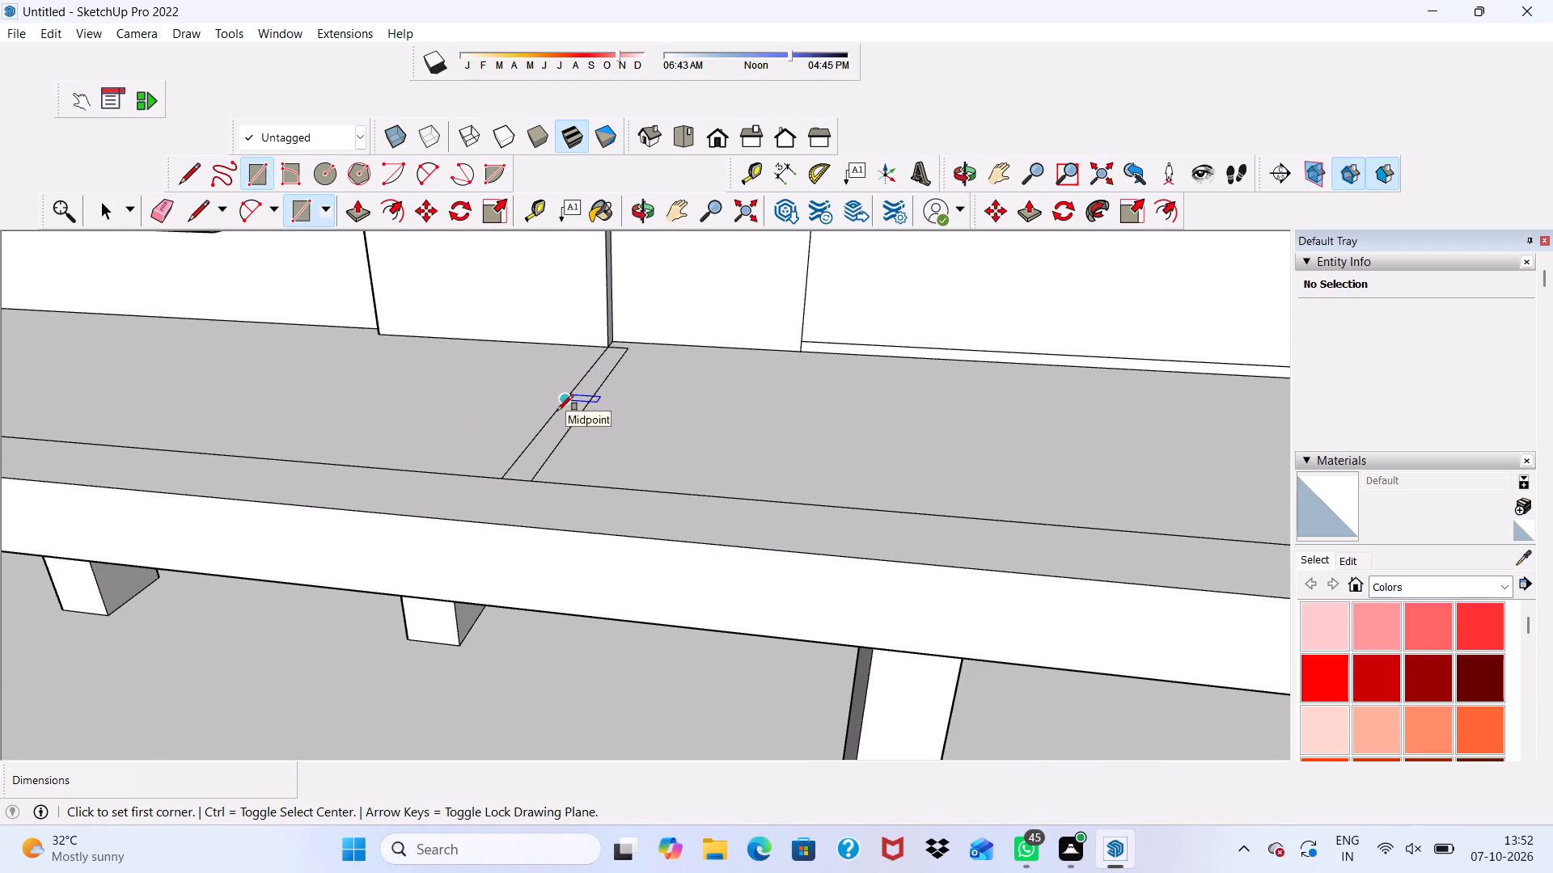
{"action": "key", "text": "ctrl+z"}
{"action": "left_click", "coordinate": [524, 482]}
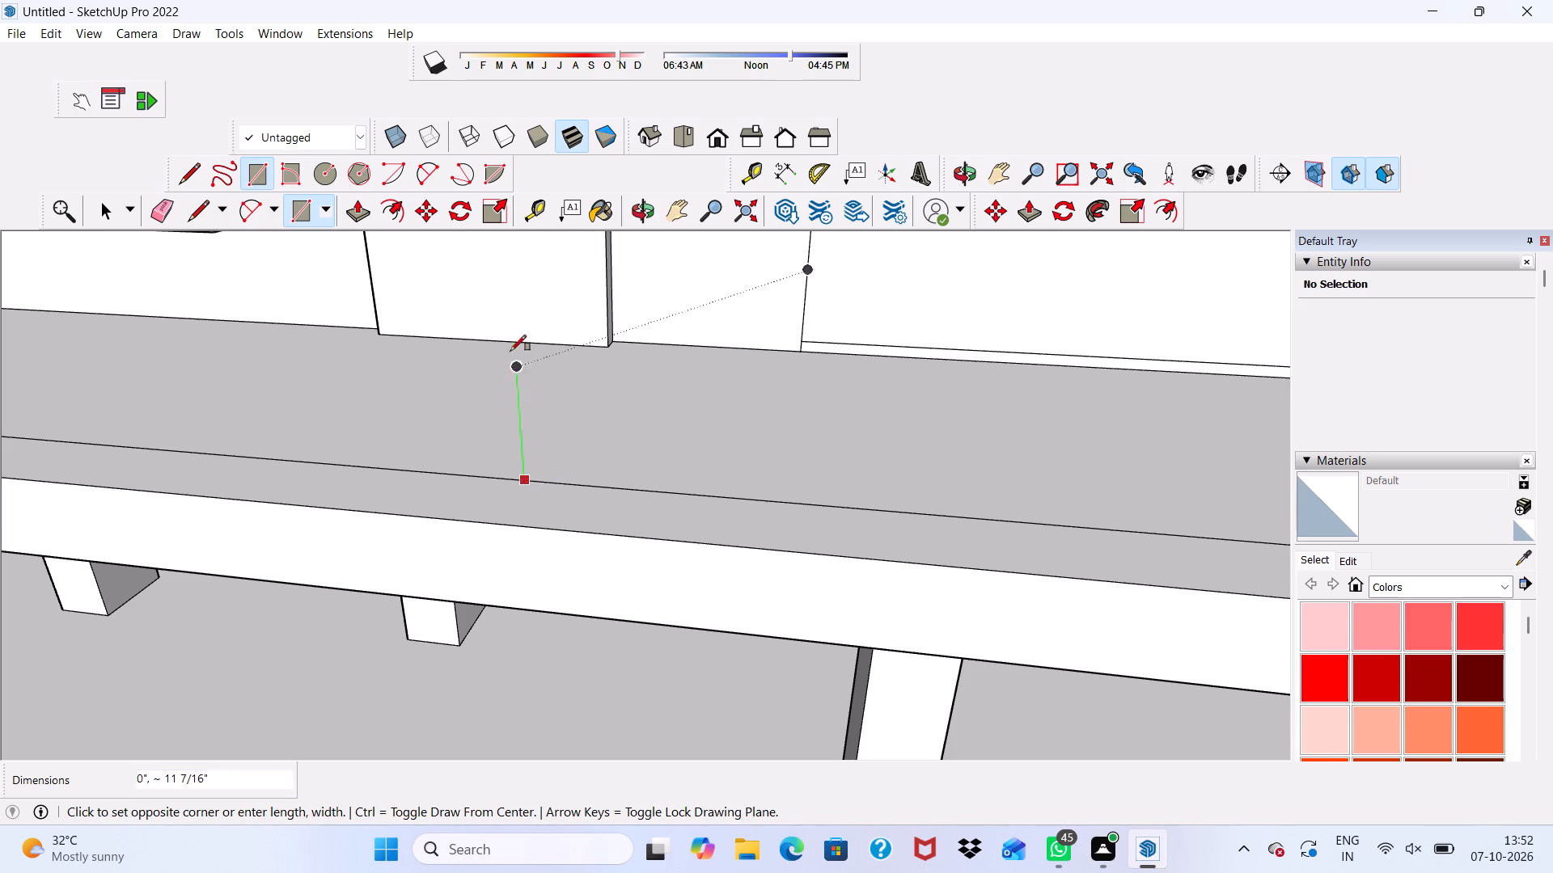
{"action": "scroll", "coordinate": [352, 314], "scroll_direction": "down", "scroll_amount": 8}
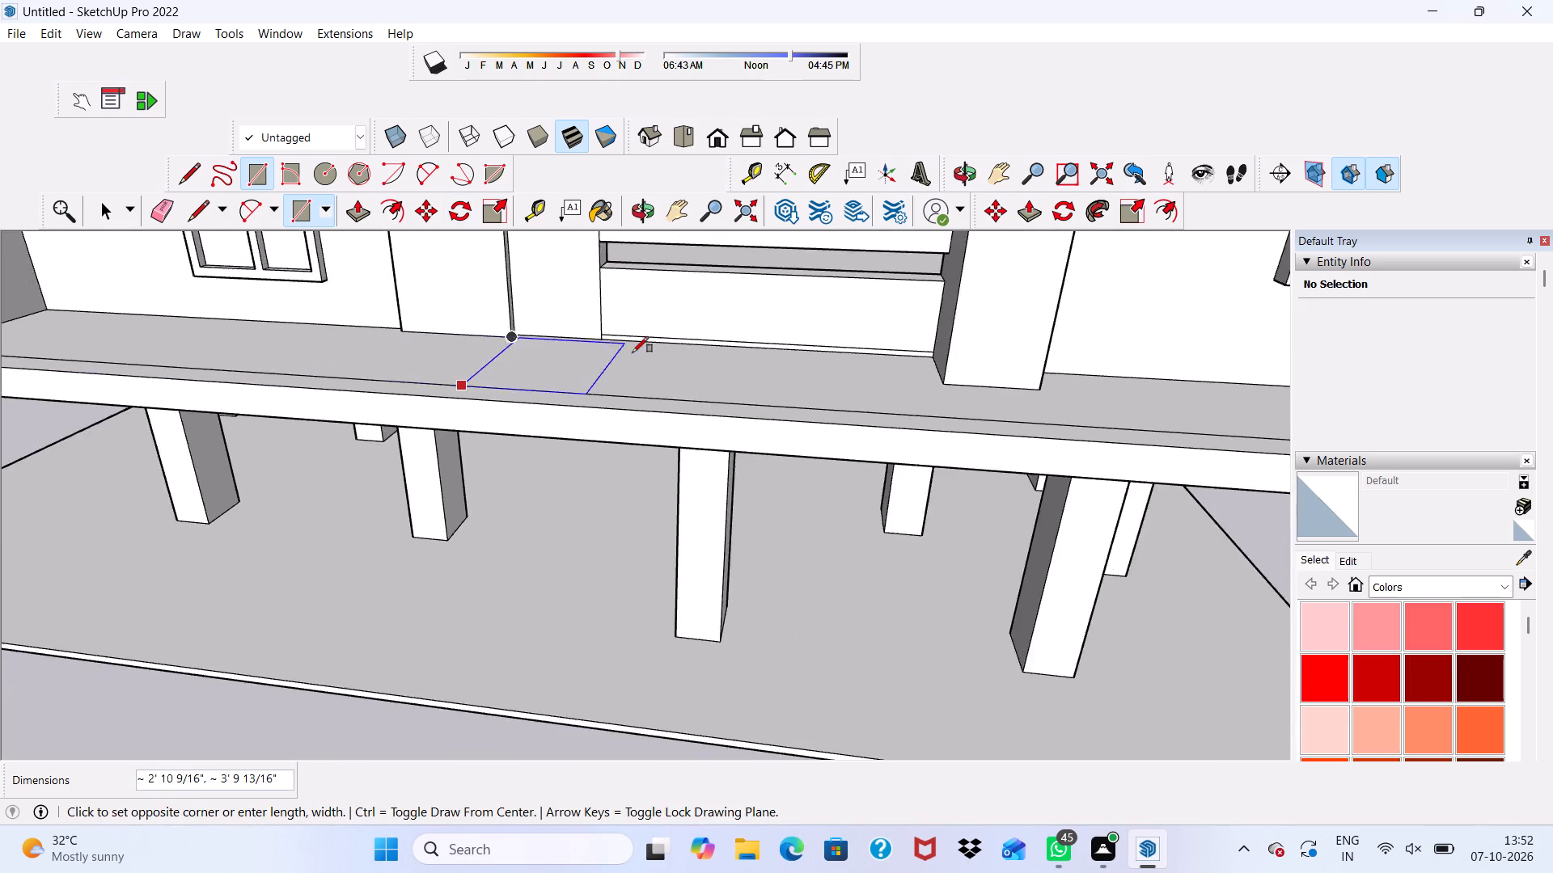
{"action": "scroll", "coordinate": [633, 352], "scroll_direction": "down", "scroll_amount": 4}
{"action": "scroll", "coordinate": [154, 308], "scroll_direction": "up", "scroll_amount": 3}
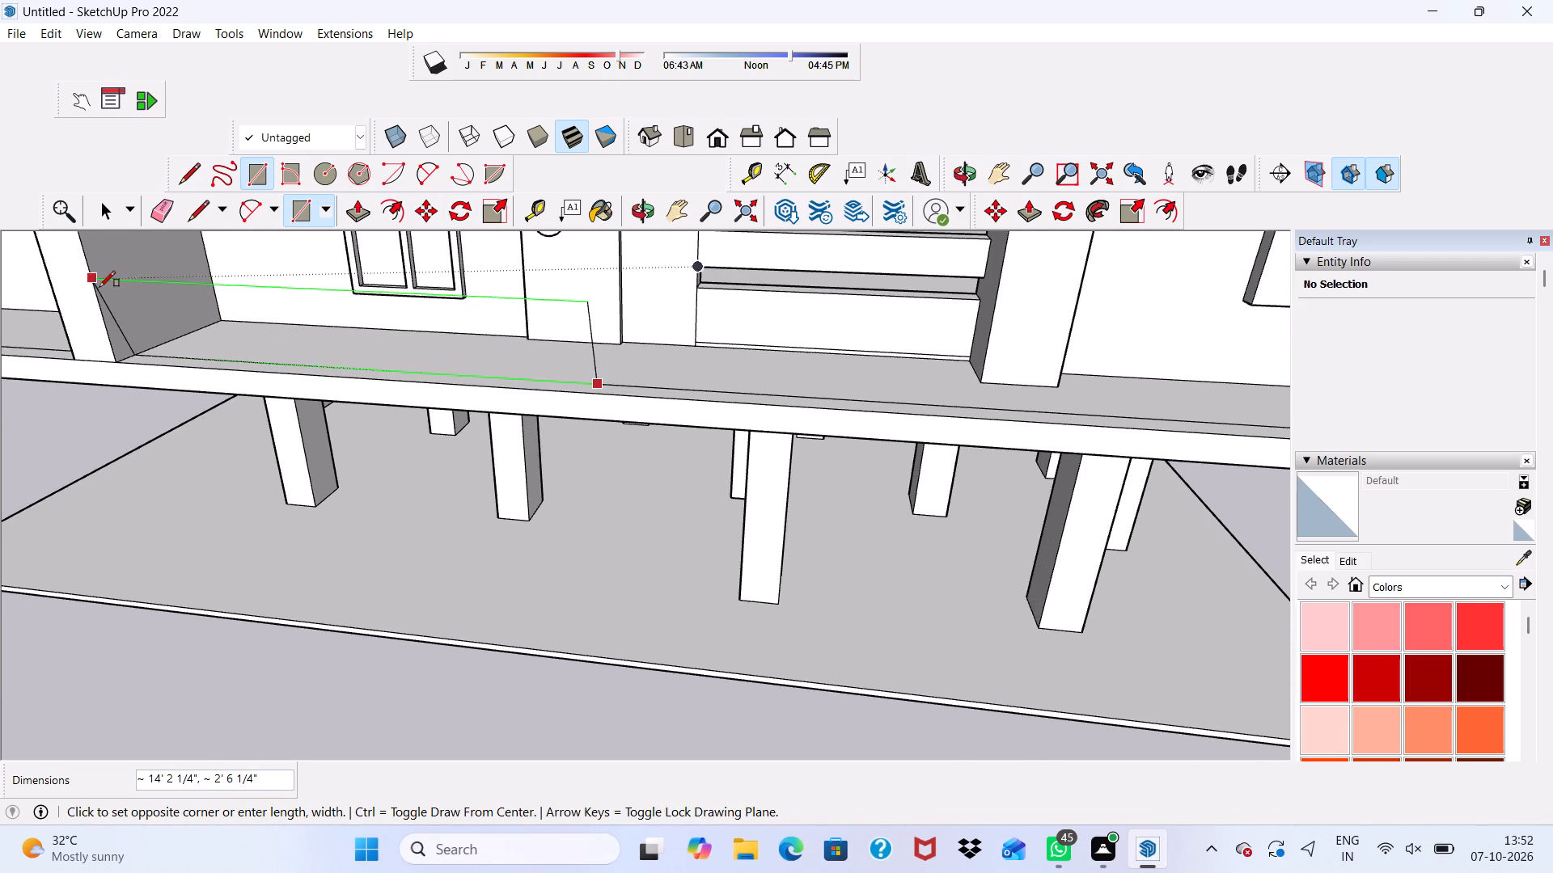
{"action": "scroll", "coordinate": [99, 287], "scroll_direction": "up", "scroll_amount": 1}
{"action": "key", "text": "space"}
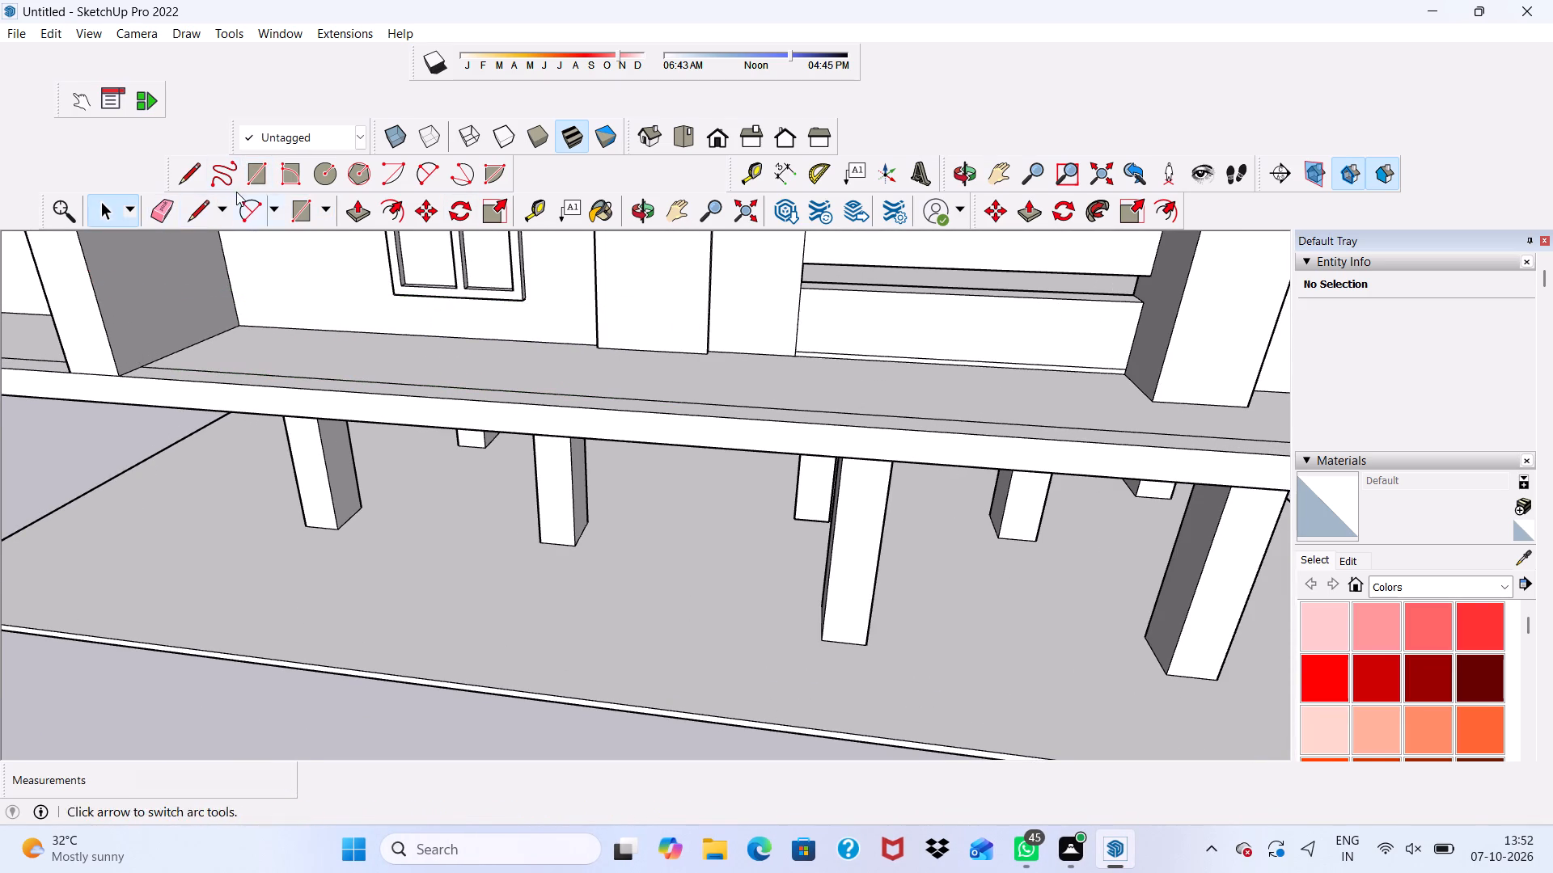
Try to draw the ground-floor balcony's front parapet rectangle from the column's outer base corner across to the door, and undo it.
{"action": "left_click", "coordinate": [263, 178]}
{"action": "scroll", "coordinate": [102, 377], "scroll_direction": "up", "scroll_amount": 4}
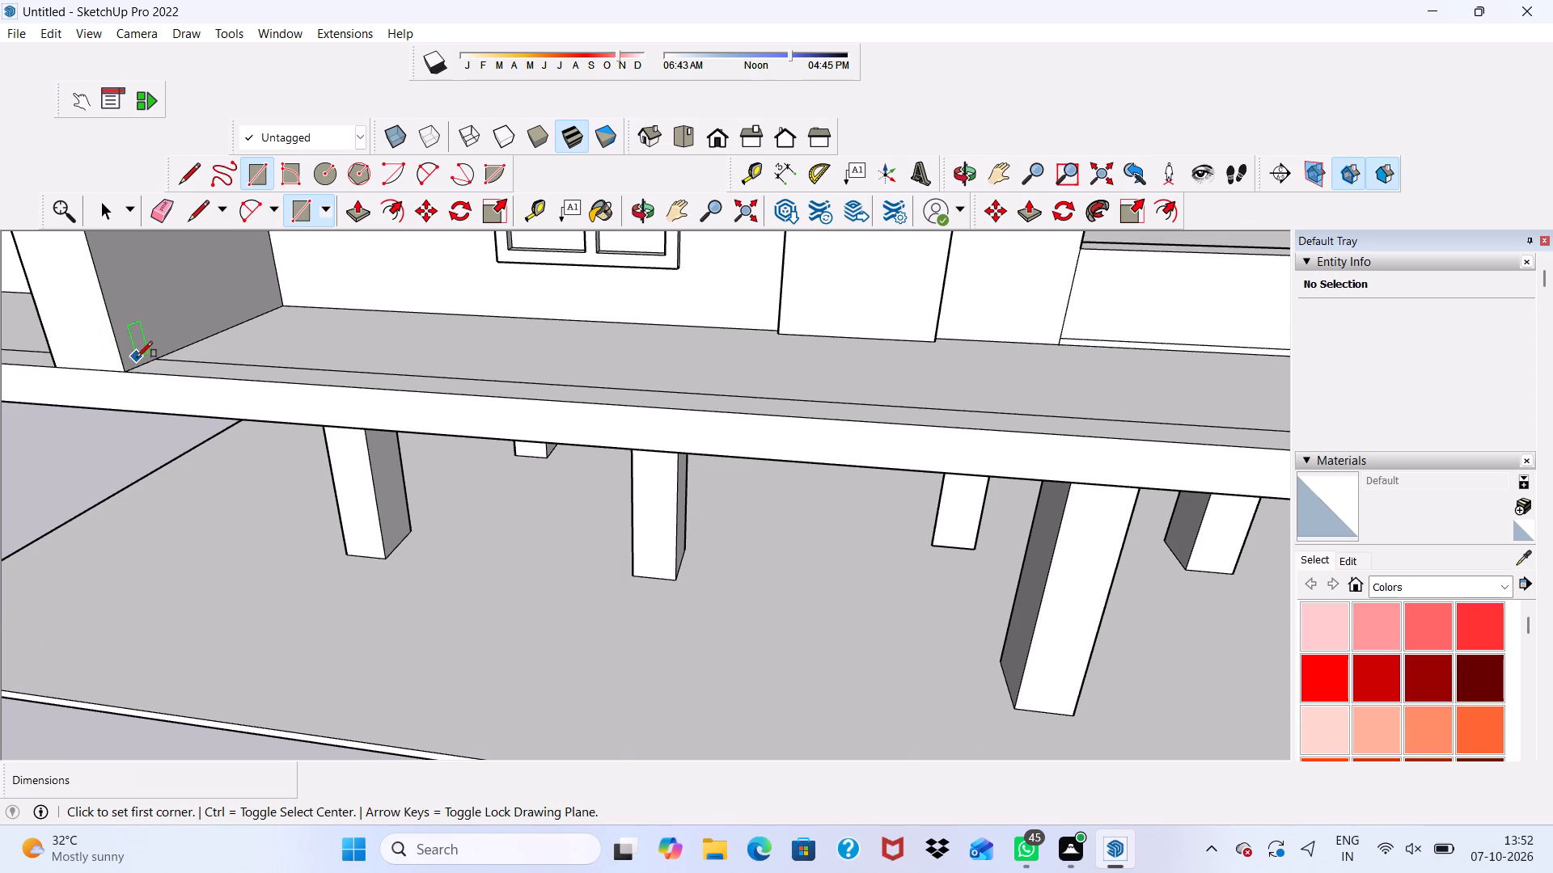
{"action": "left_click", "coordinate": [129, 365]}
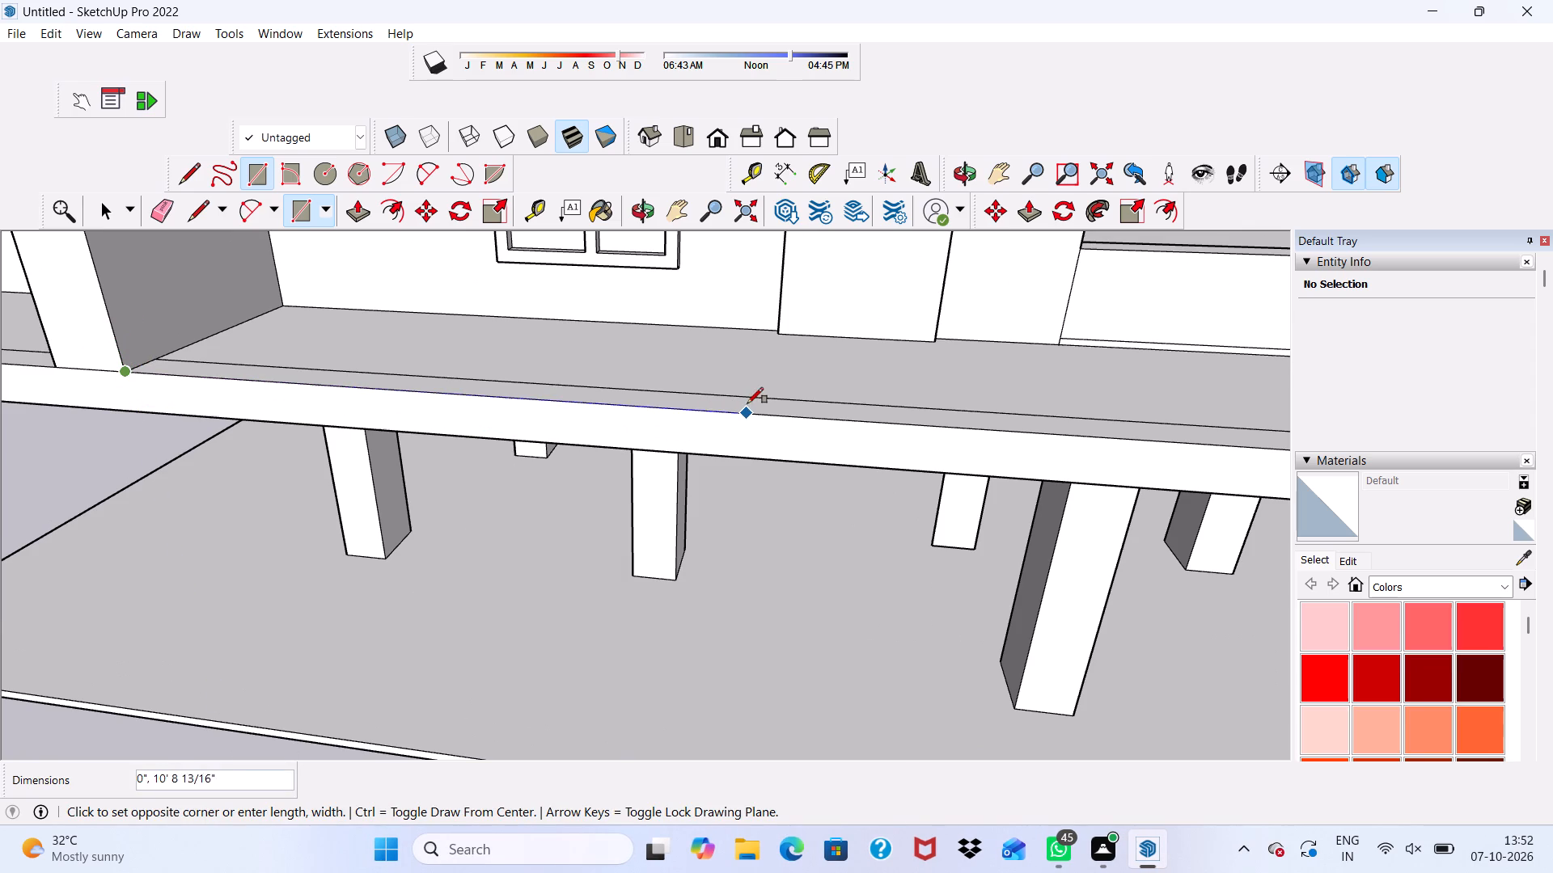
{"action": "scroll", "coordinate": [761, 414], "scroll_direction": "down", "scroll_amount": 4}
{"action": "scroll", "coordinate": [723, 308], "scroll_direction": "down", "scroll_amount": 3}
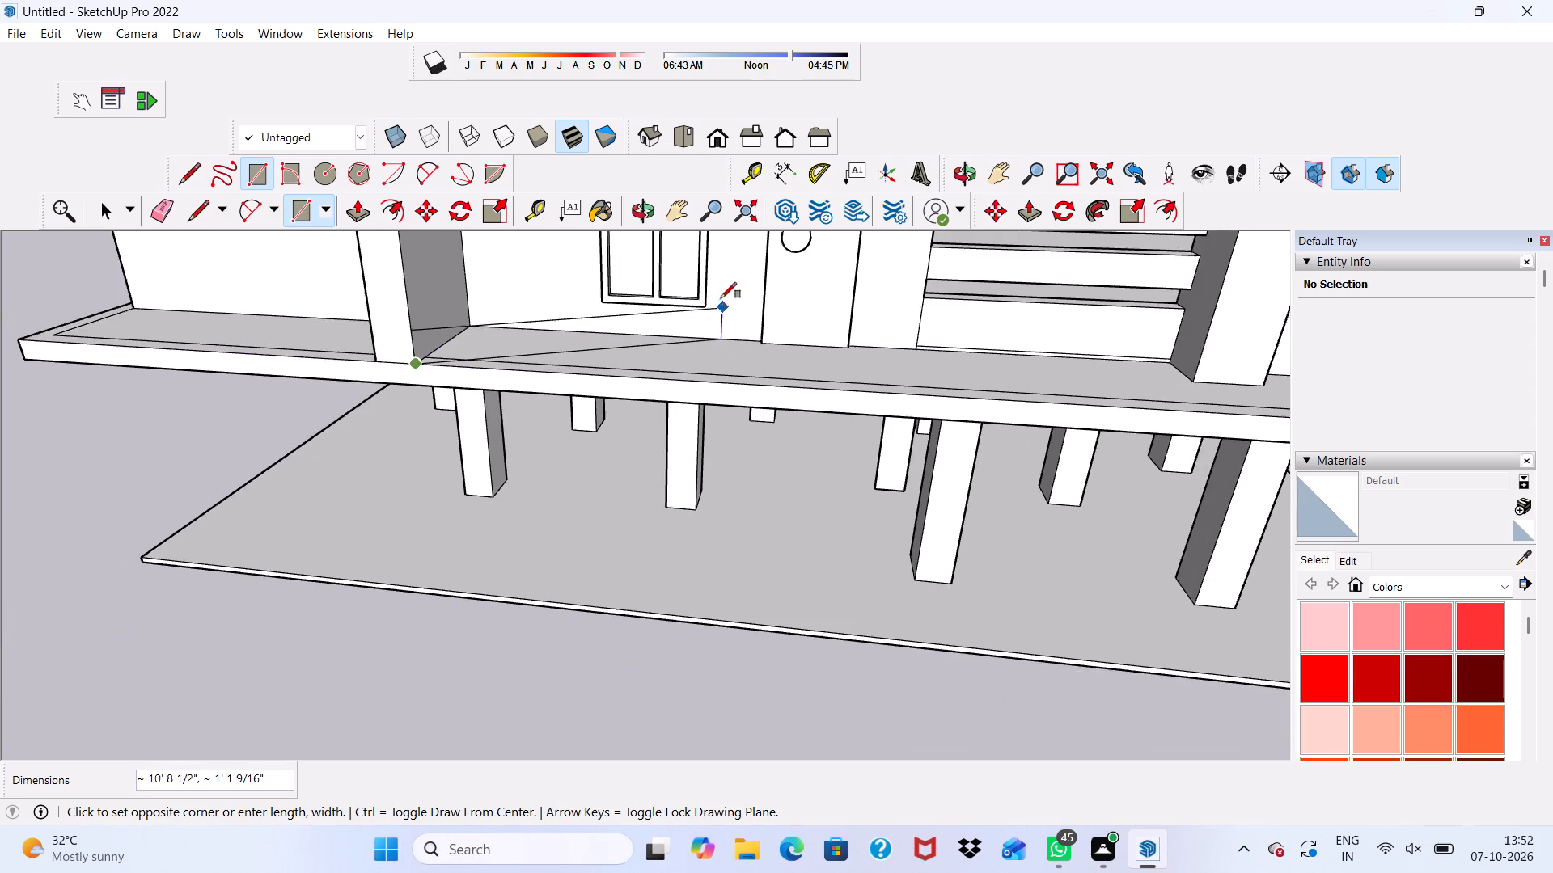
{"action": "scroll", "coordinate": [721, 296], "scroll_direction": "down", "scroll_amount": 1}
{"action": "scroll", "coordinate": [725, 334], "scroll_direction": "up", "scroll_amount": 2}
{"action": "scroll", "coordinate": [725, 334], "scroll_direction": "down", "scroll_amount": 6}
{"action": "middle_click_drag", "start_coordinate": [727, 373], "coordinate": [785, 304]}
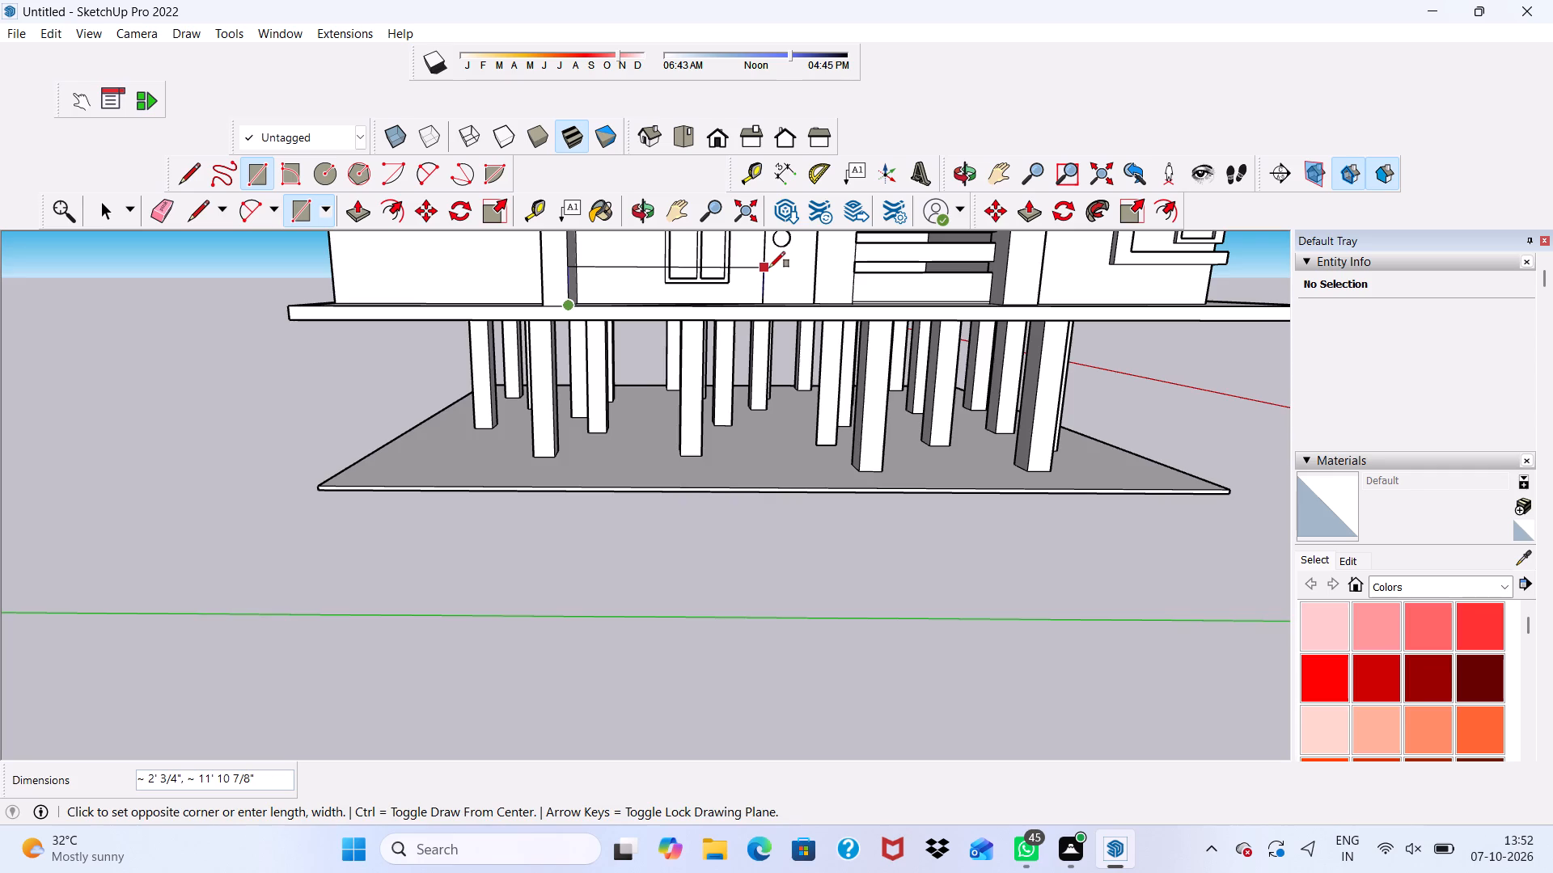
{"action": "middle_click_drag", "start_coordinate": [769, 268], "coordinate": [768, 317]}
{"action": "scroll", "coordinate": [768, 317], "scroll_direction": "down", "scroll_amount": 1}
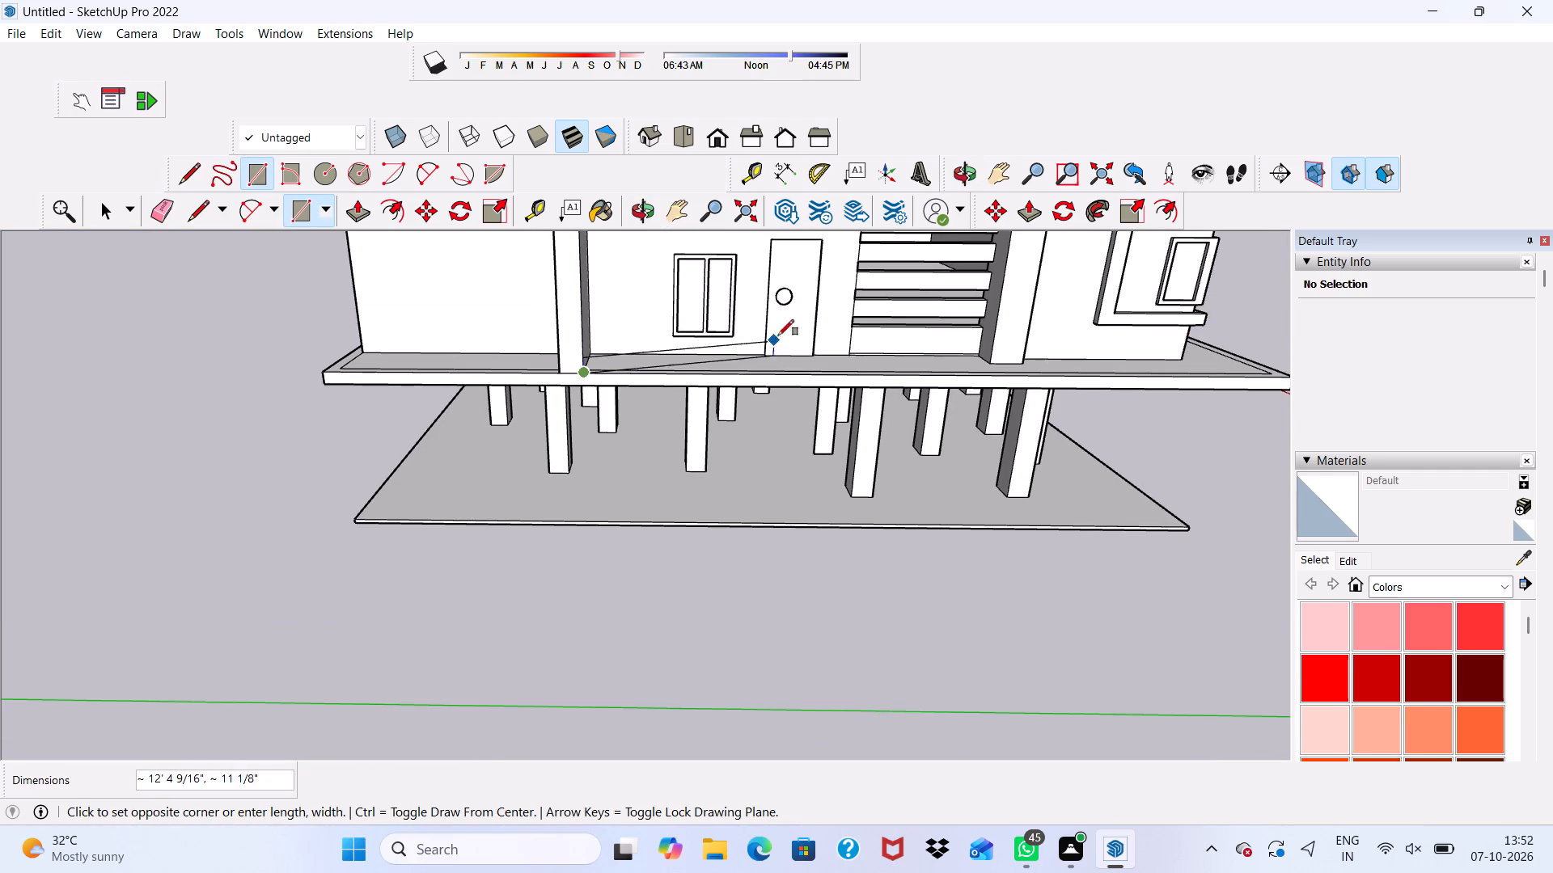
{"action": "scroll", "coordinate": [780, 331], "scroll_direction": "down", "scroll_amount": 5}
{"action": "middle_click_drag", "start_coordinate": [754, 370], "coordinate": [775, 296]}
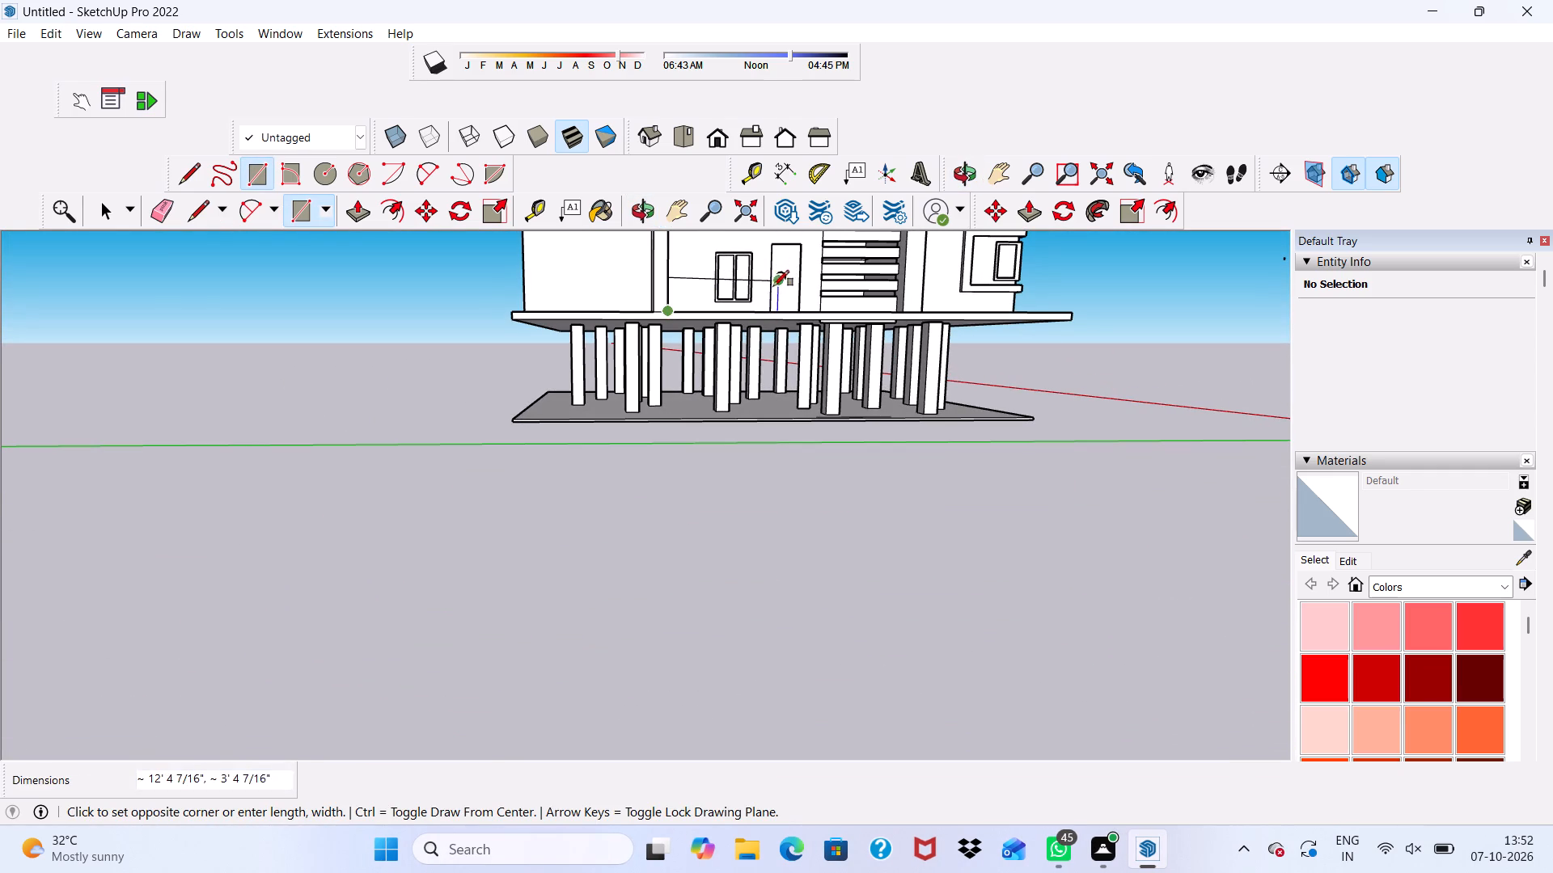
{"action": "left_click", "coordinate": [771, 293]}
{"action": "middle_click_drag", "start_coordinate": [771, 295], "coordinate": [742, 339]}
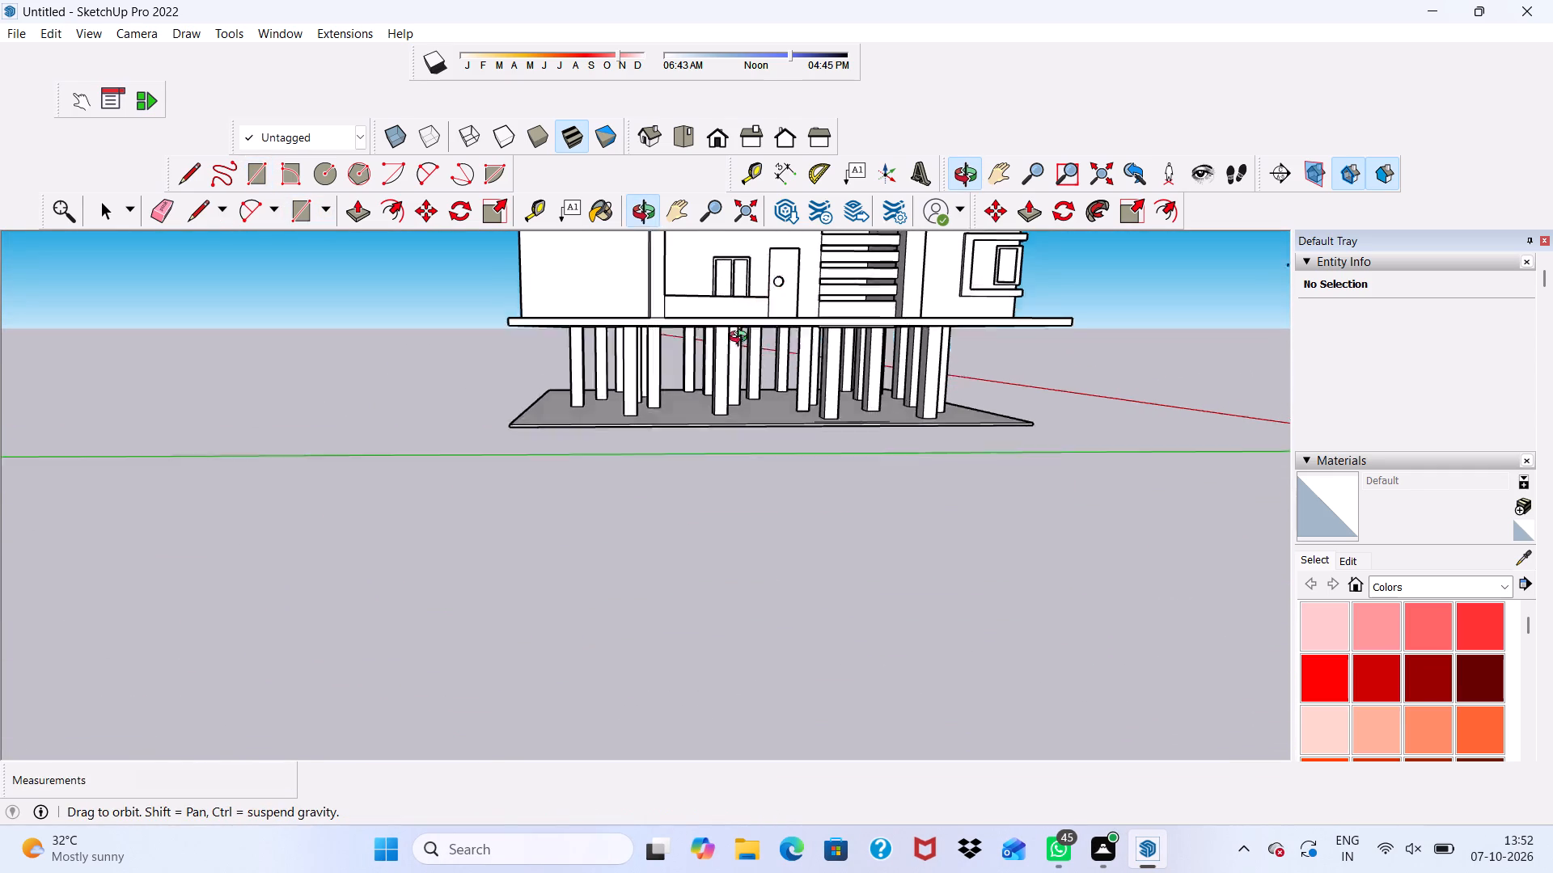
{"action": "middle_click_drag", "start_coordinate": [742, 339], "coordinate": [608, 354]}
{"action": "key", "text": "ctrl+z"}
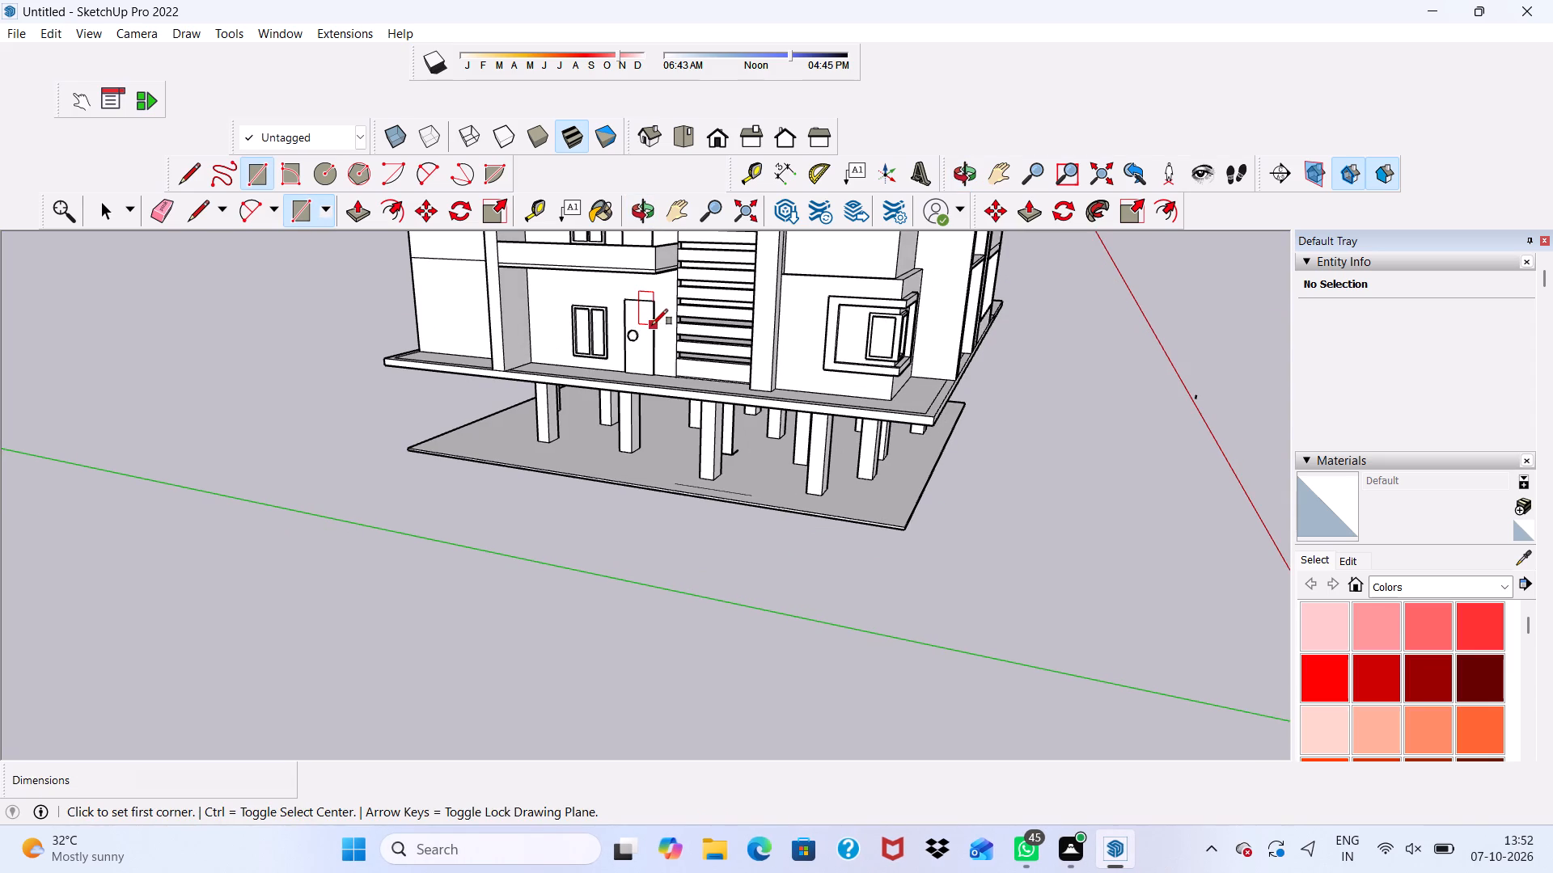
Draw the ground-floor balcony's front parapet rectangle, about 16' 3 5/8" by 3' 1 1/16", from the slab edge below the stair louvres to the column.
{"action": "middle_click_drag", "start_coordinate": [571, 397], "coordinate": [772, 417]}
{"action": "scroll", "coordinate": [571, 397], "scroll_direction": "down", "scroll_amount": 1}
{"action": "scroll", "coordinate": [700, 385], "scroll_direction": "up", "scroll_amount": 1}
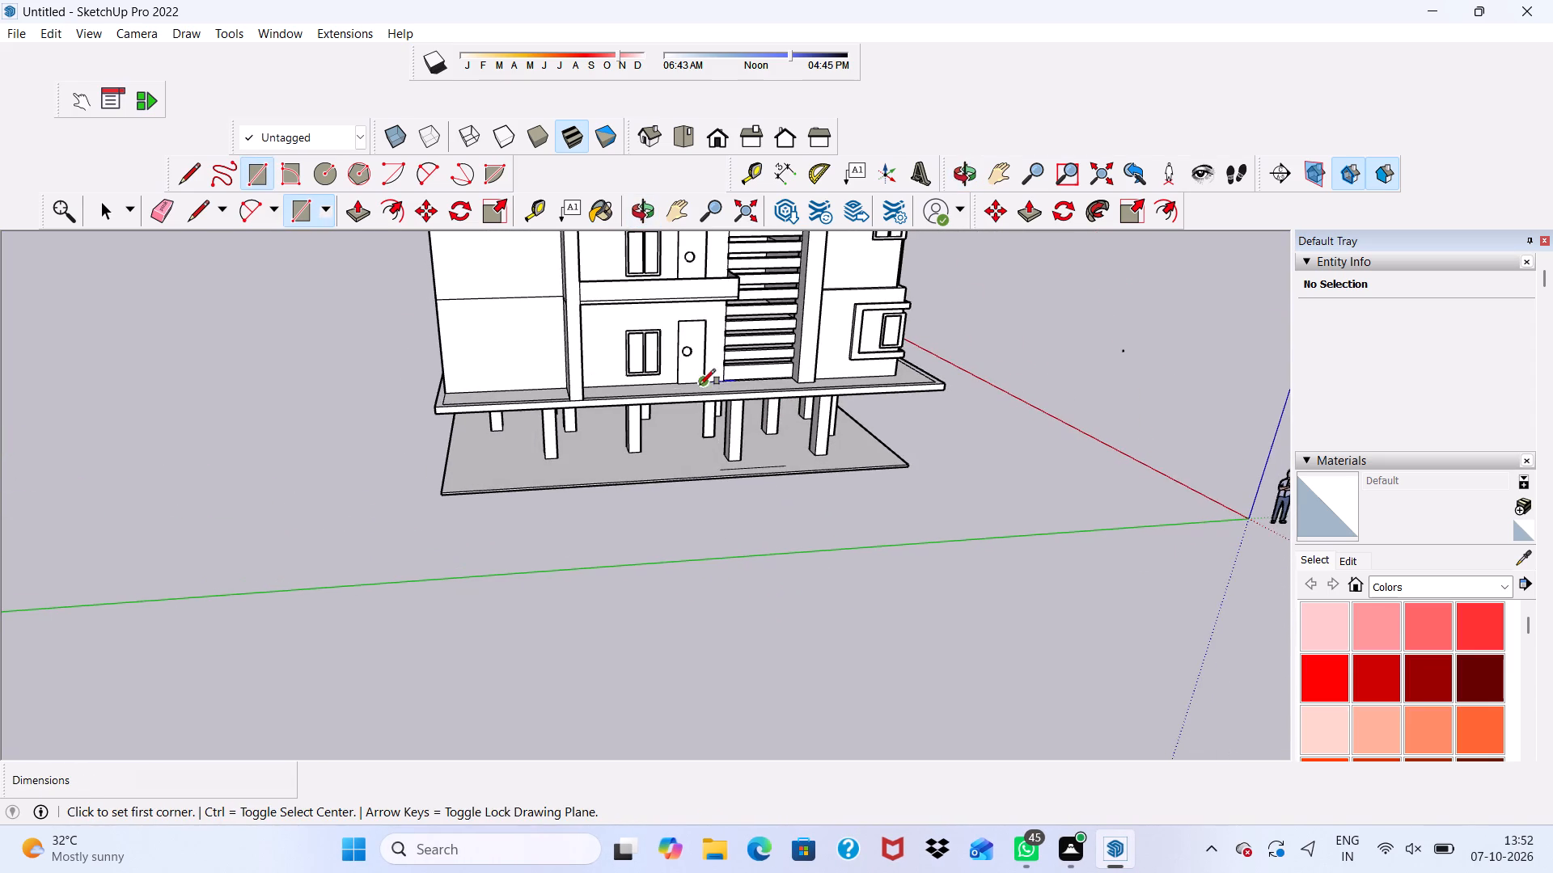
{"action": "scroll", "coordinate": [700, 385], "scroll_direction": "up", "scroll_amount": 2}
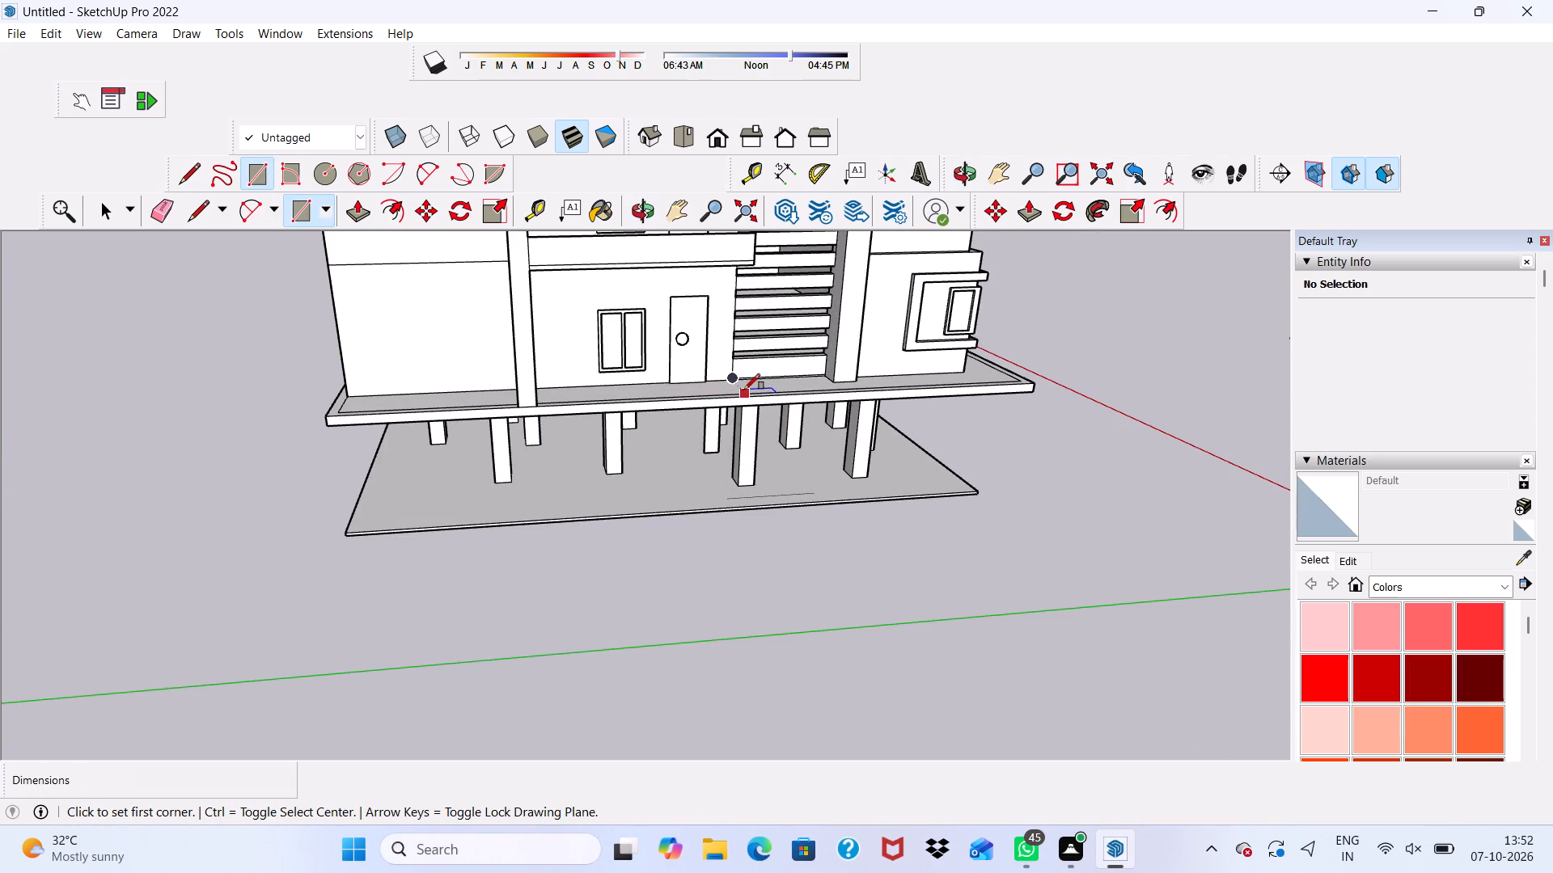
{"action": "left_click", "coordinate": [747, 394]}
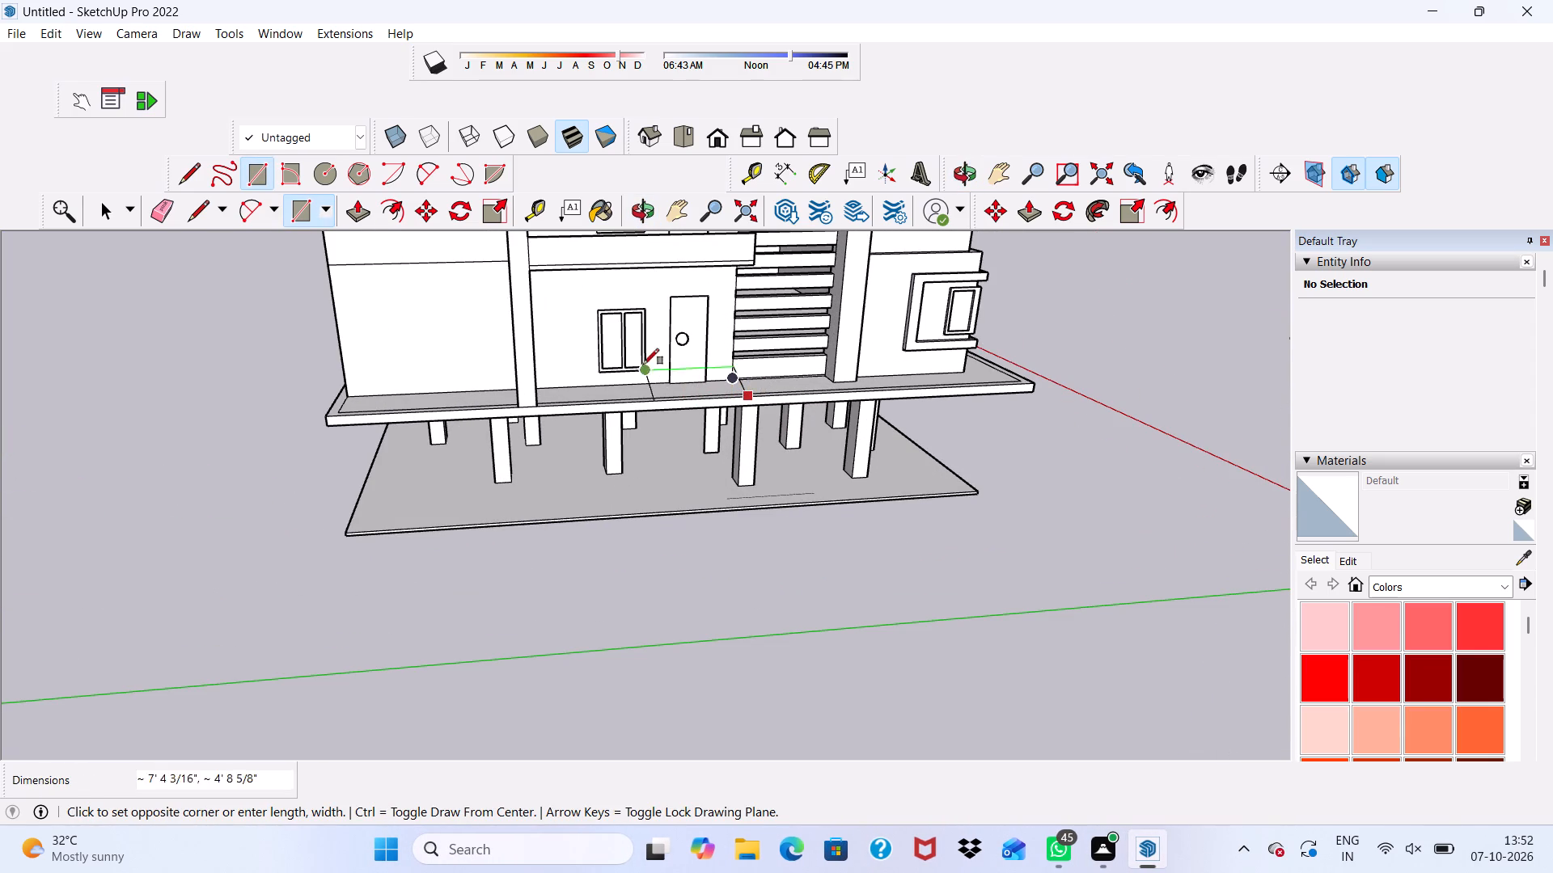
{"action": "left_click", "coordinate": [543, 366]}
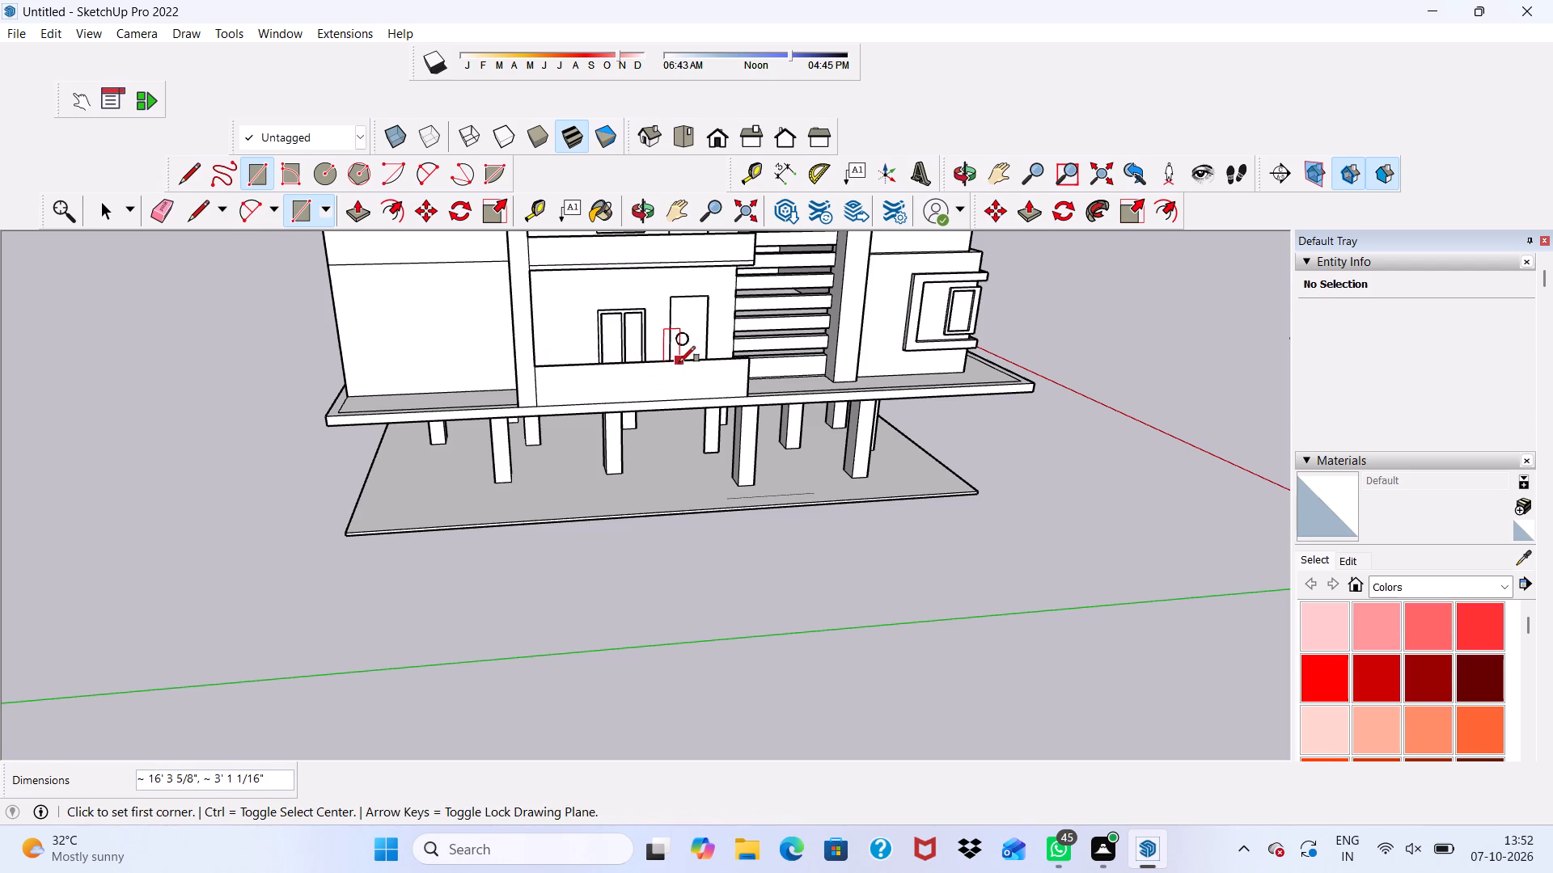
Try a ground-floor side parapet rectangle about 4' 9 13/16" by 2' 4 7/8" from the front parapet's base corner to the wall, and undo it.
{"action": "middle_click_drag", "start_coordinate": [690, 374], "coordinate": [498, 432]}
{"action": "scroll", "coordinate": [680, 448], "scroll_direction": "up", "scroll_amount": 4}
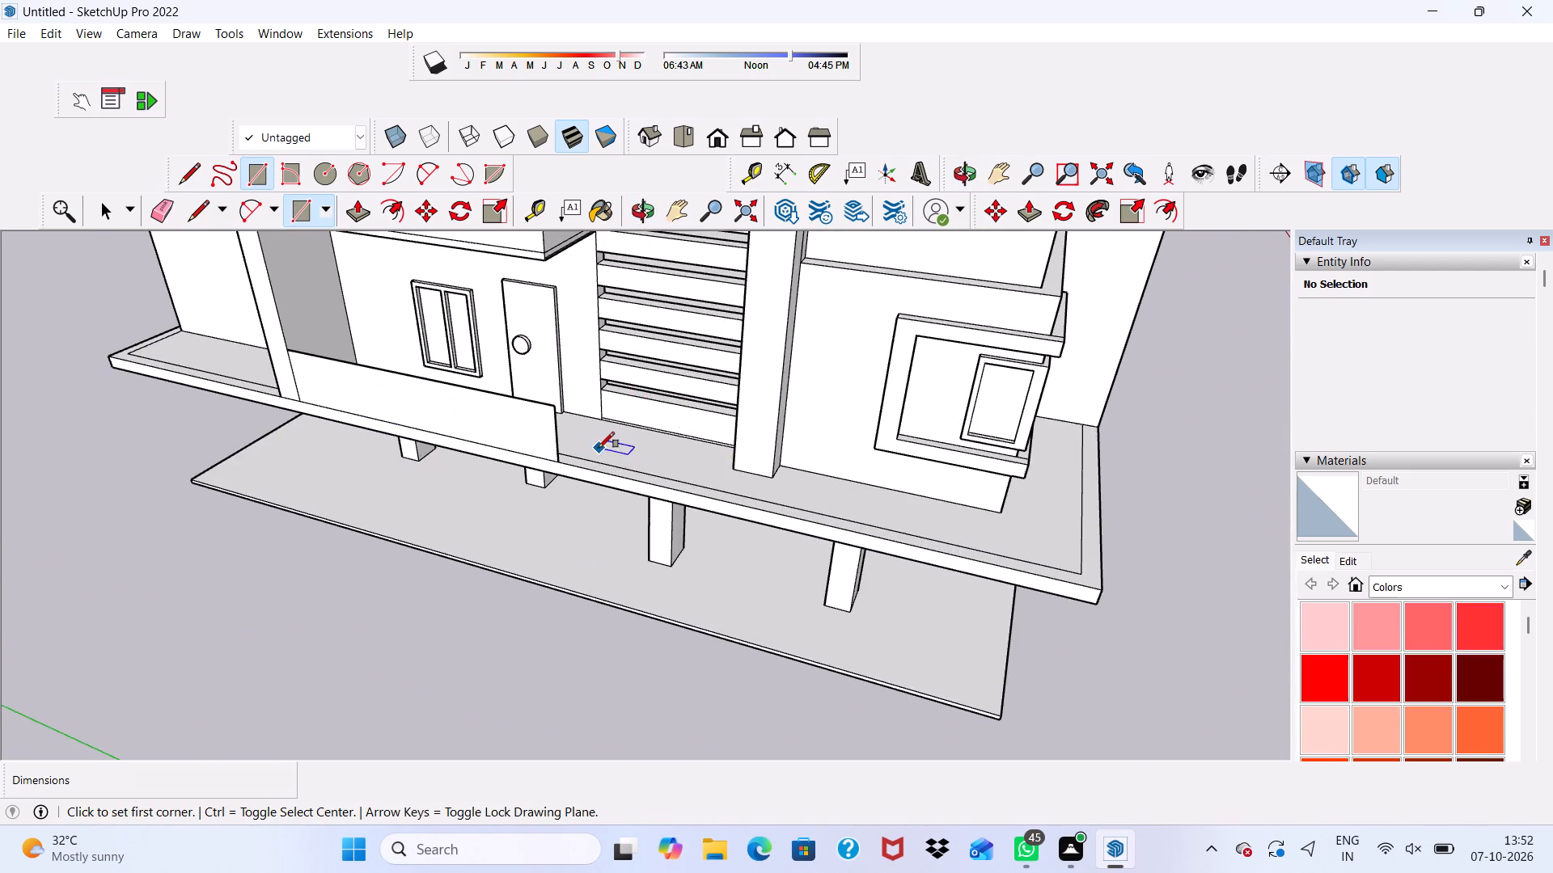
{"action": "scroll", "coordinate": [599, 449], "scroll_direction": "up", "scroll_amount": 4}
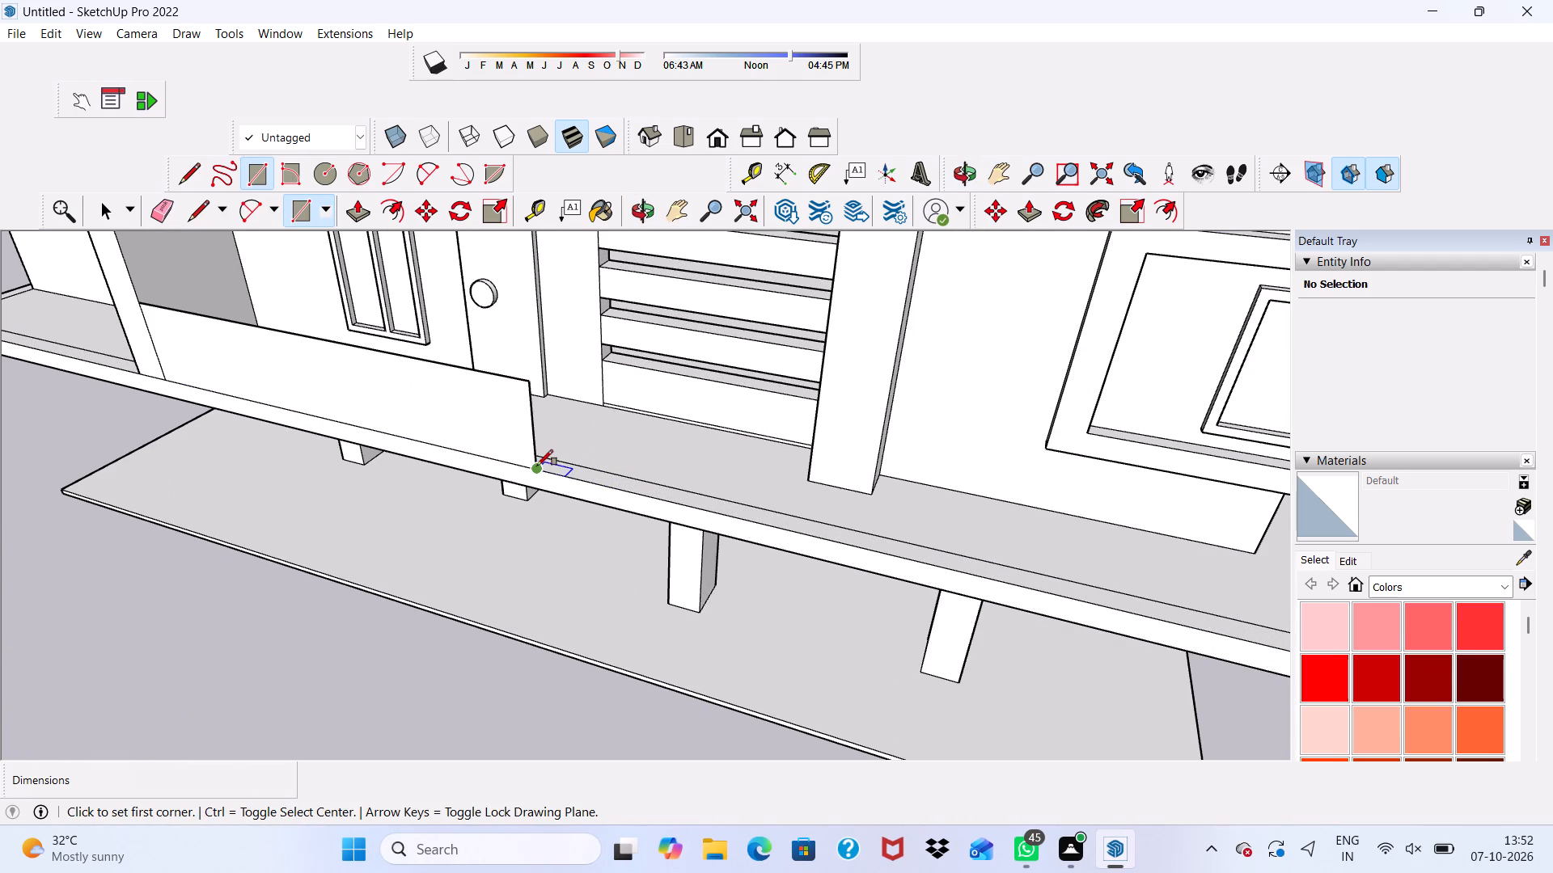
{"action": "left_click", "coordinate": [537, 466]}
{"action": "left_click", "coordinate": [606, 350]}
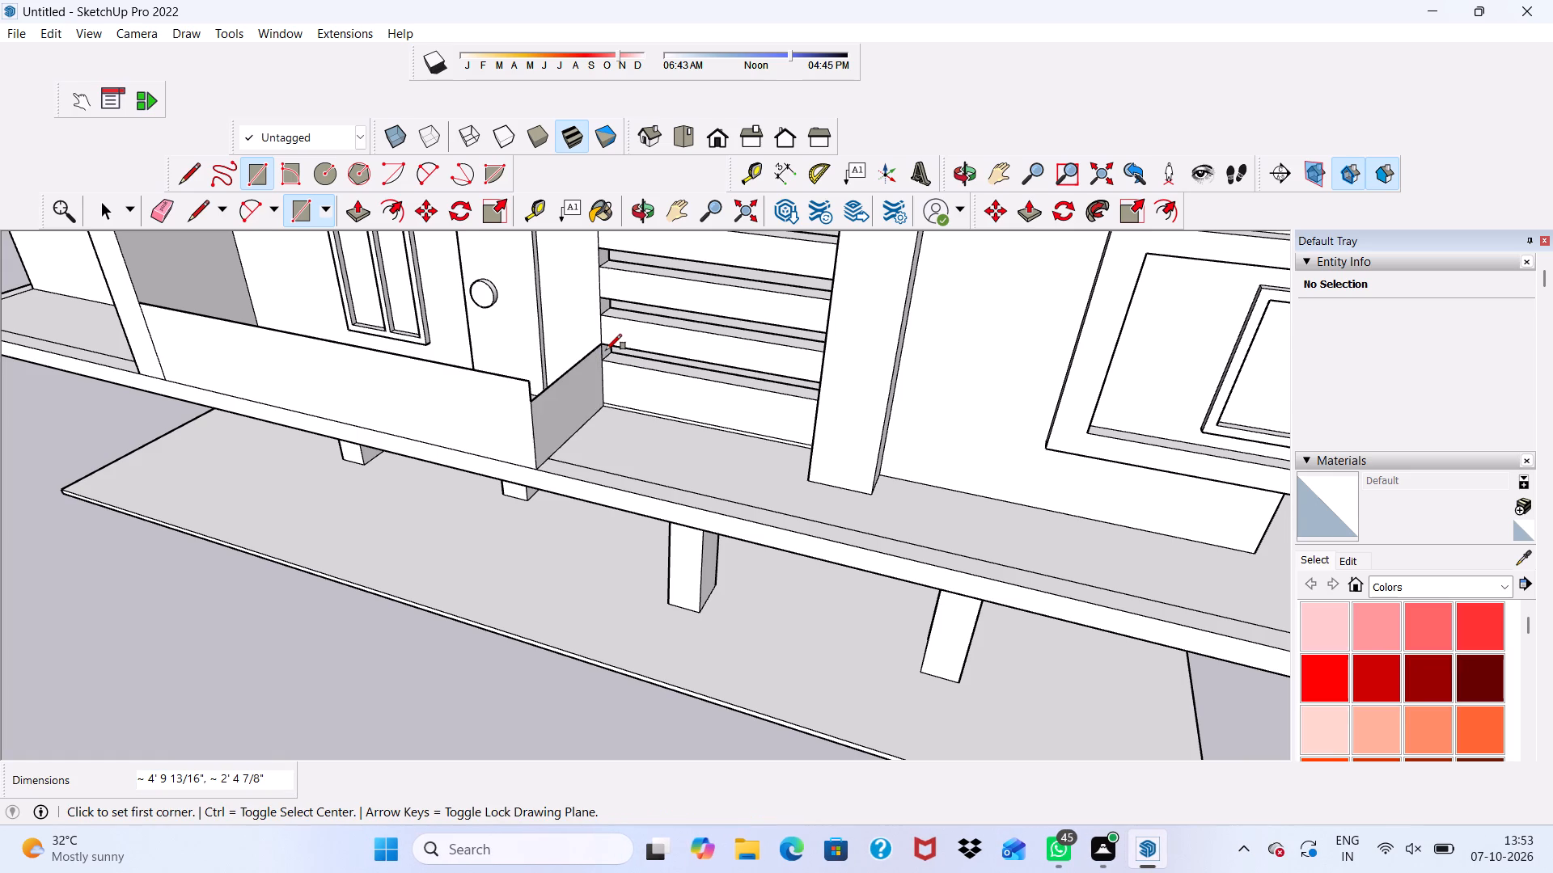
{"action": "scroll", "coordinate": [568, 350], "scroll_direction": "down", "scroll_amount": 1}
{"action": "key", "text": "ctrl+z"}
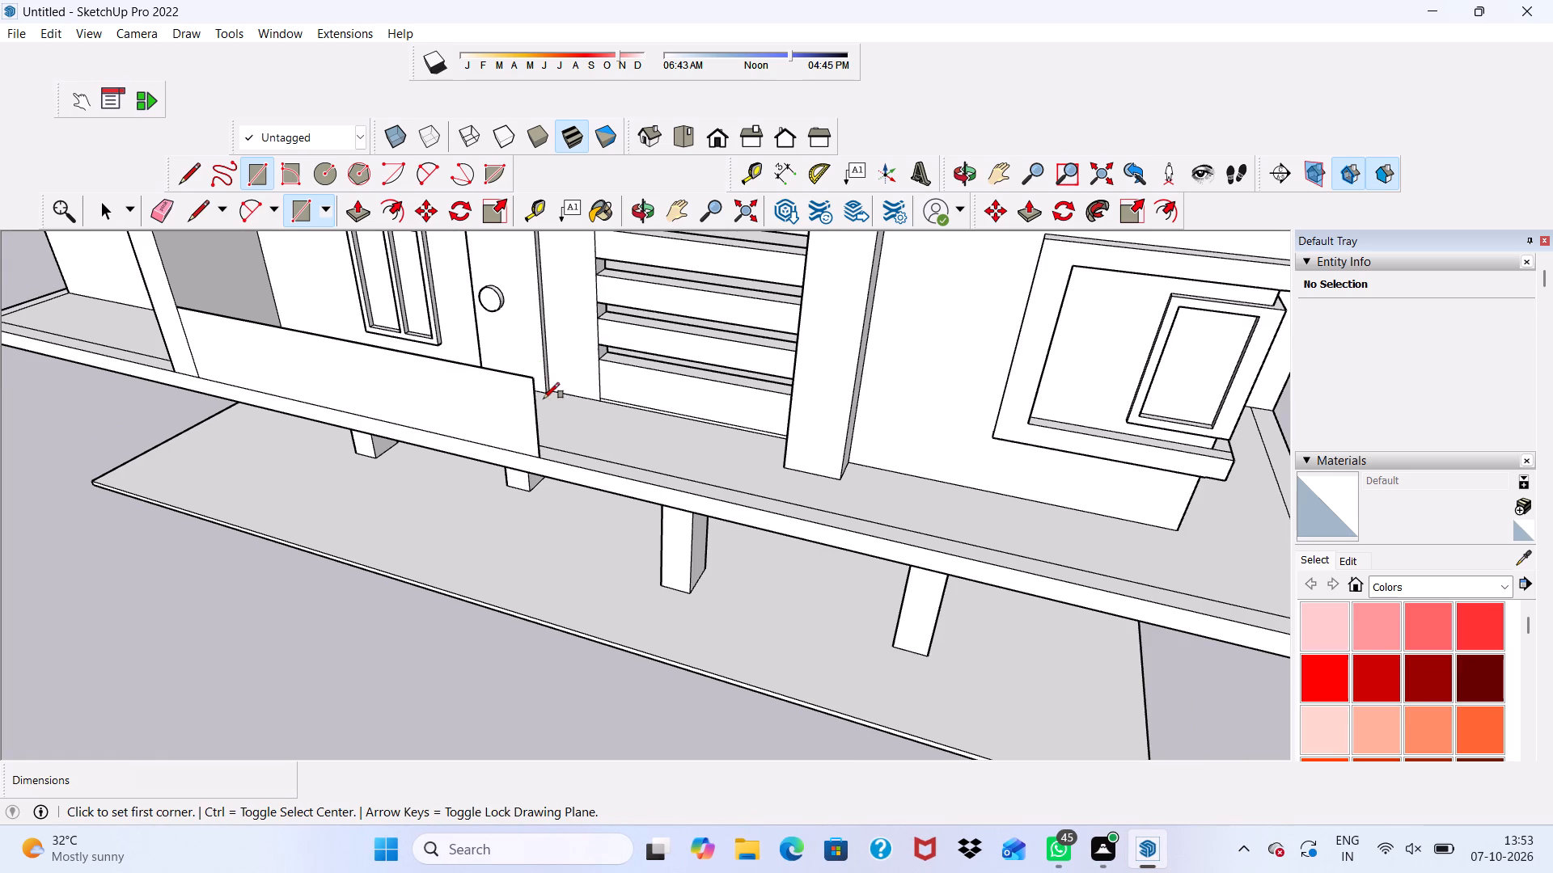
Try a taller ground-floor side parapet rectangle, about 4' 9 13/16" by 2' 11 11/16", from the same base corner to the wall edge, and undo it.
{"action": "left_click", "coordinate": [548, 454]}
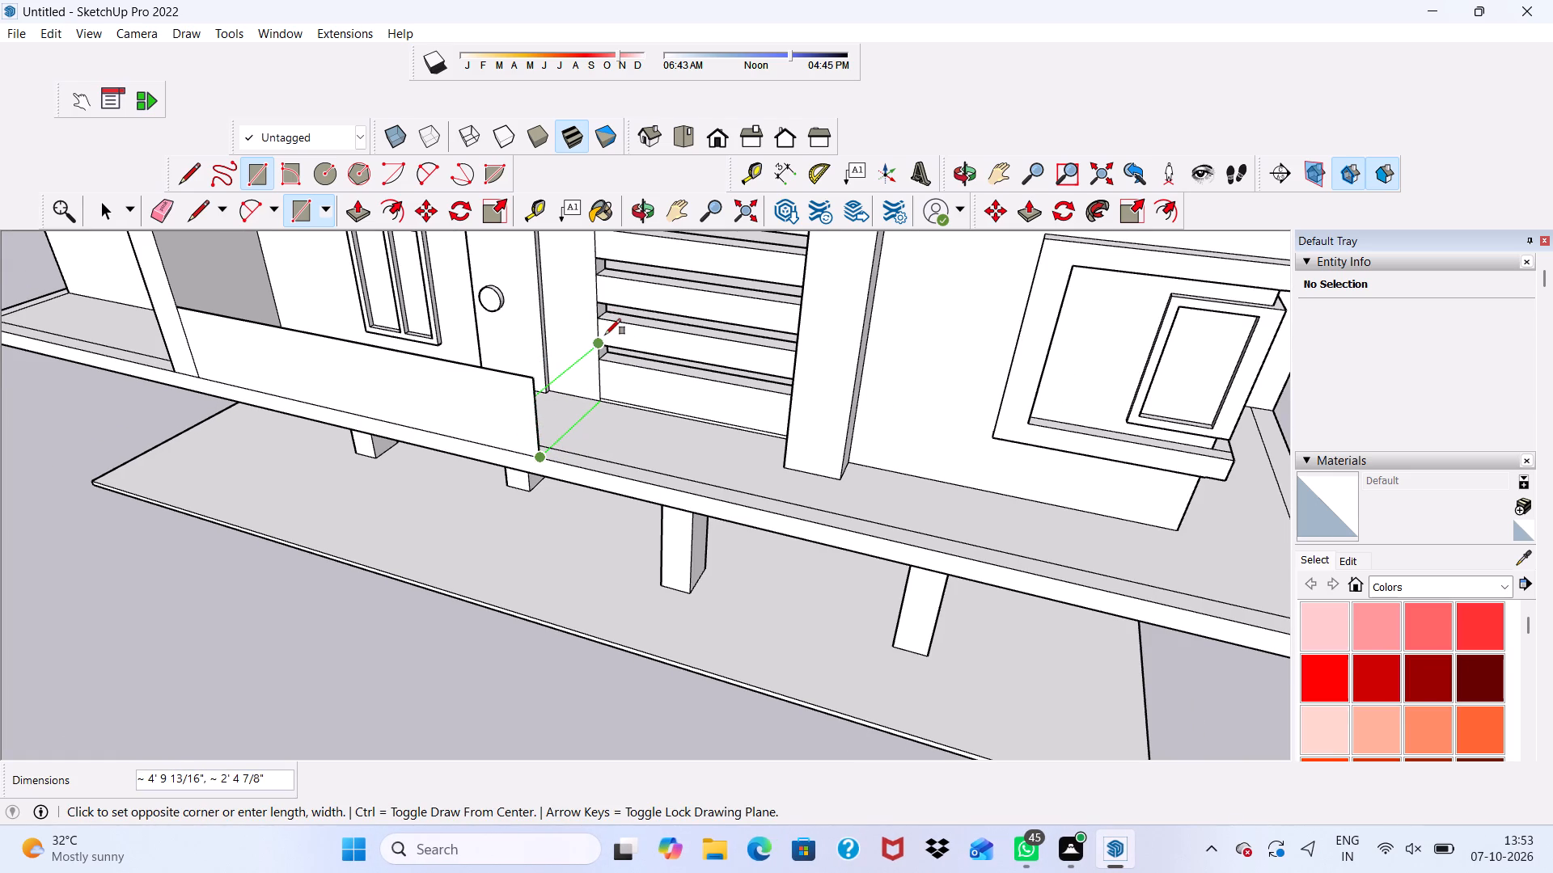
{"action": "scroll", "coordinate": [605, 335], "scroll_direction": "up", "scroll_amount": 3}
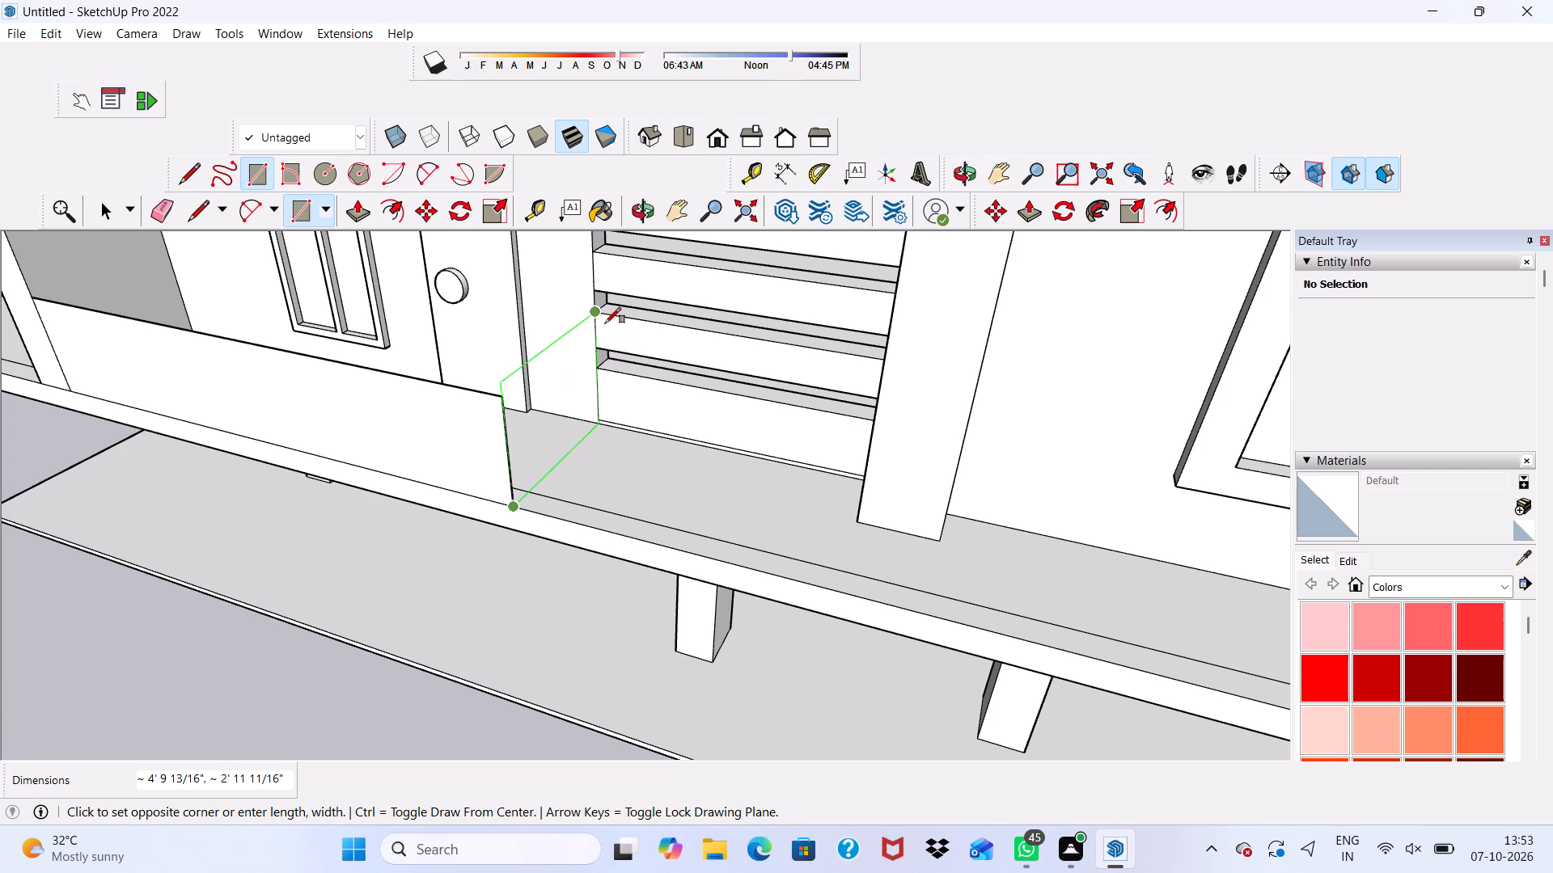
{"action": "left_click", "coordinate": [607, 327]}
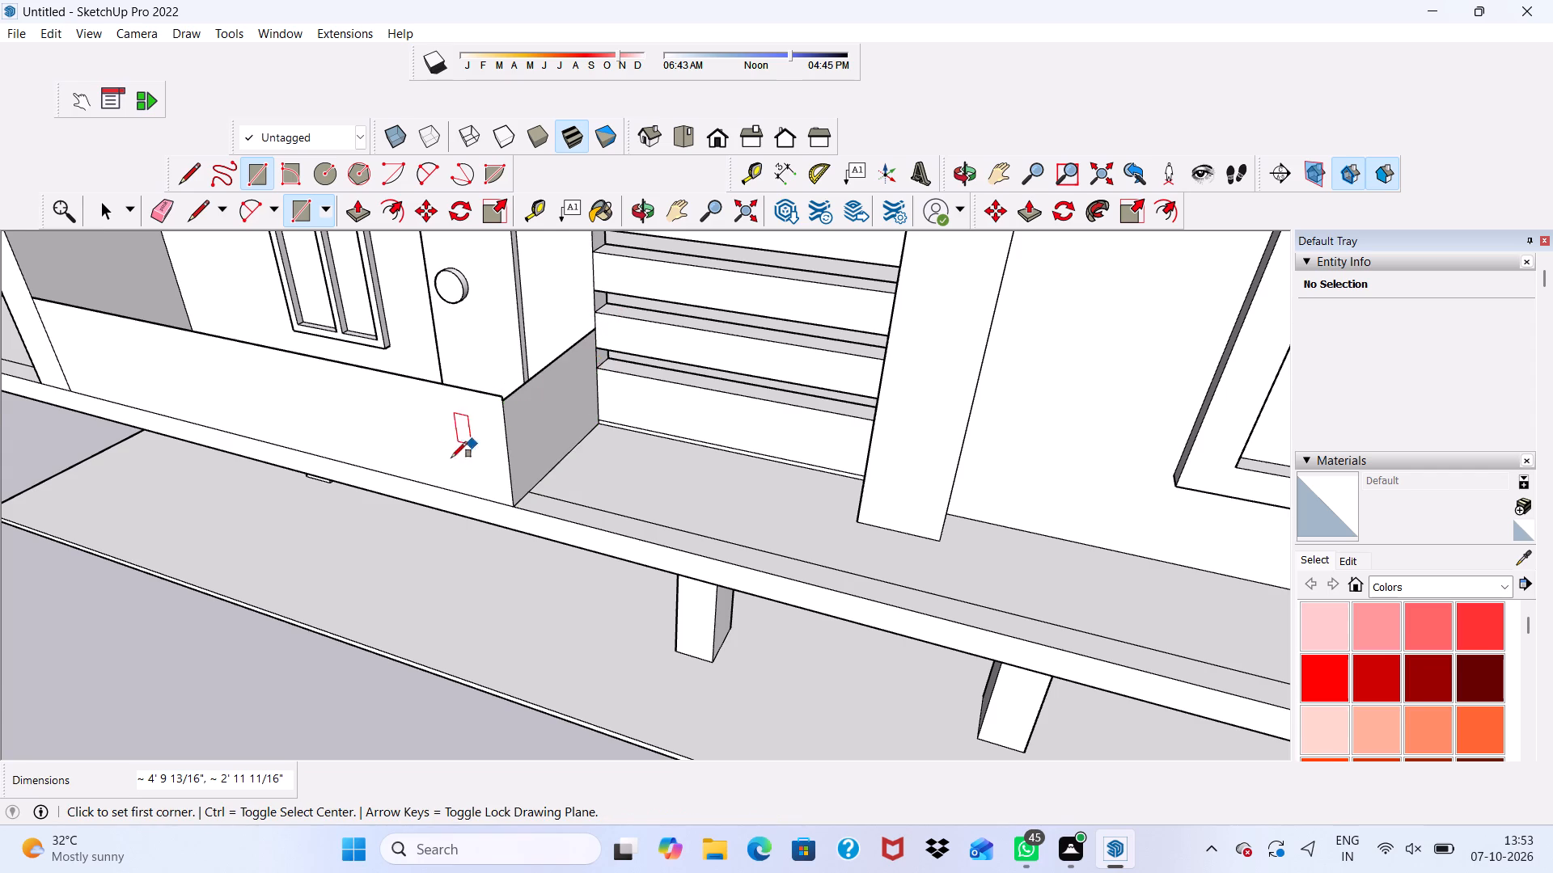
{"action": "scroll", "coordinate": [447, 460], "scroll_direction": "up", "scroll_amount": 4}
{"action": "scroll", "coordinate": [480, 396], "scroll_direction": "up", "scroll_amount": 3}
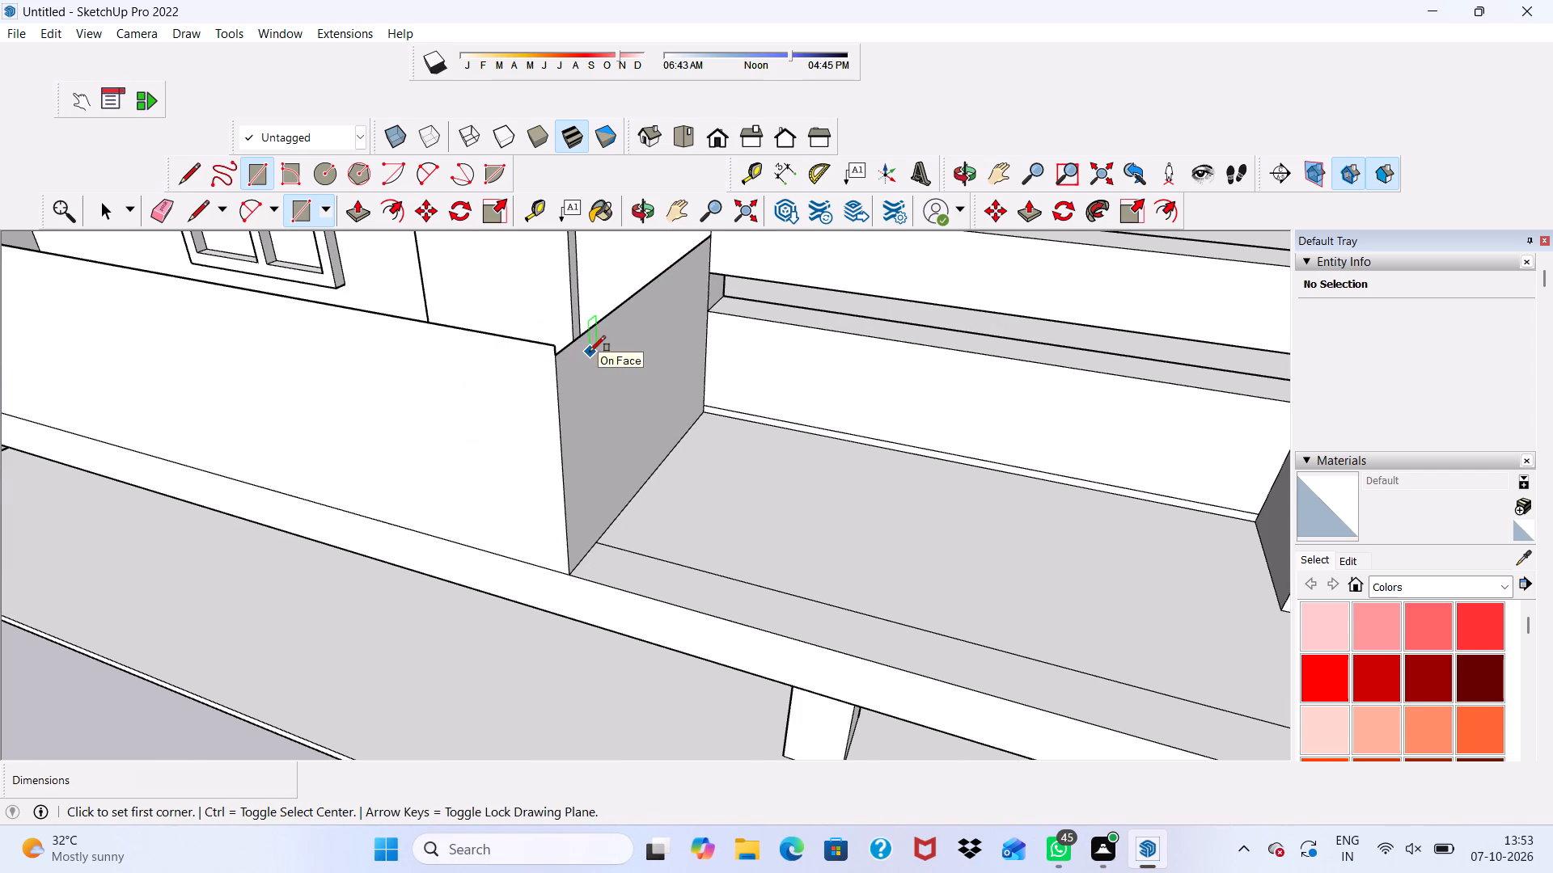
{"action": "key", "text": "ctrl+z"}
Draw the ground-floor balcony's side parapet rectangle, about 4' 9 13/16" by 3' 1 5/8", from the front parapet's base corner to the wall edge beside the louvres.
{"action": "left_click", "coordinate": [569, 572]}
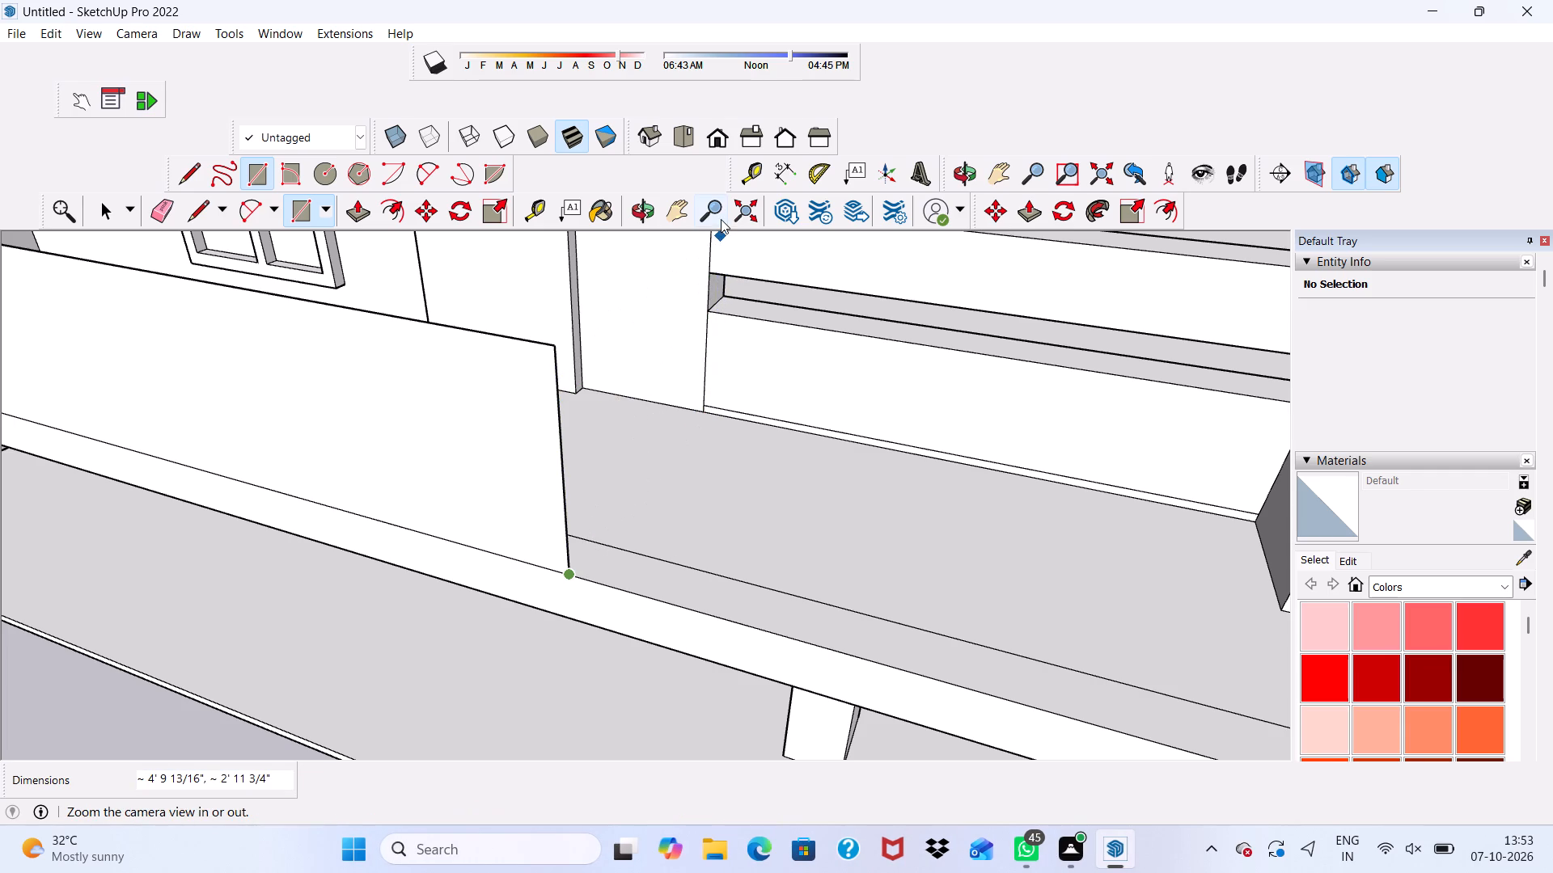
{"action": "scroll", "coordinate": [721, 247], "scroll_direction": "up", "scroll_amount": 2}
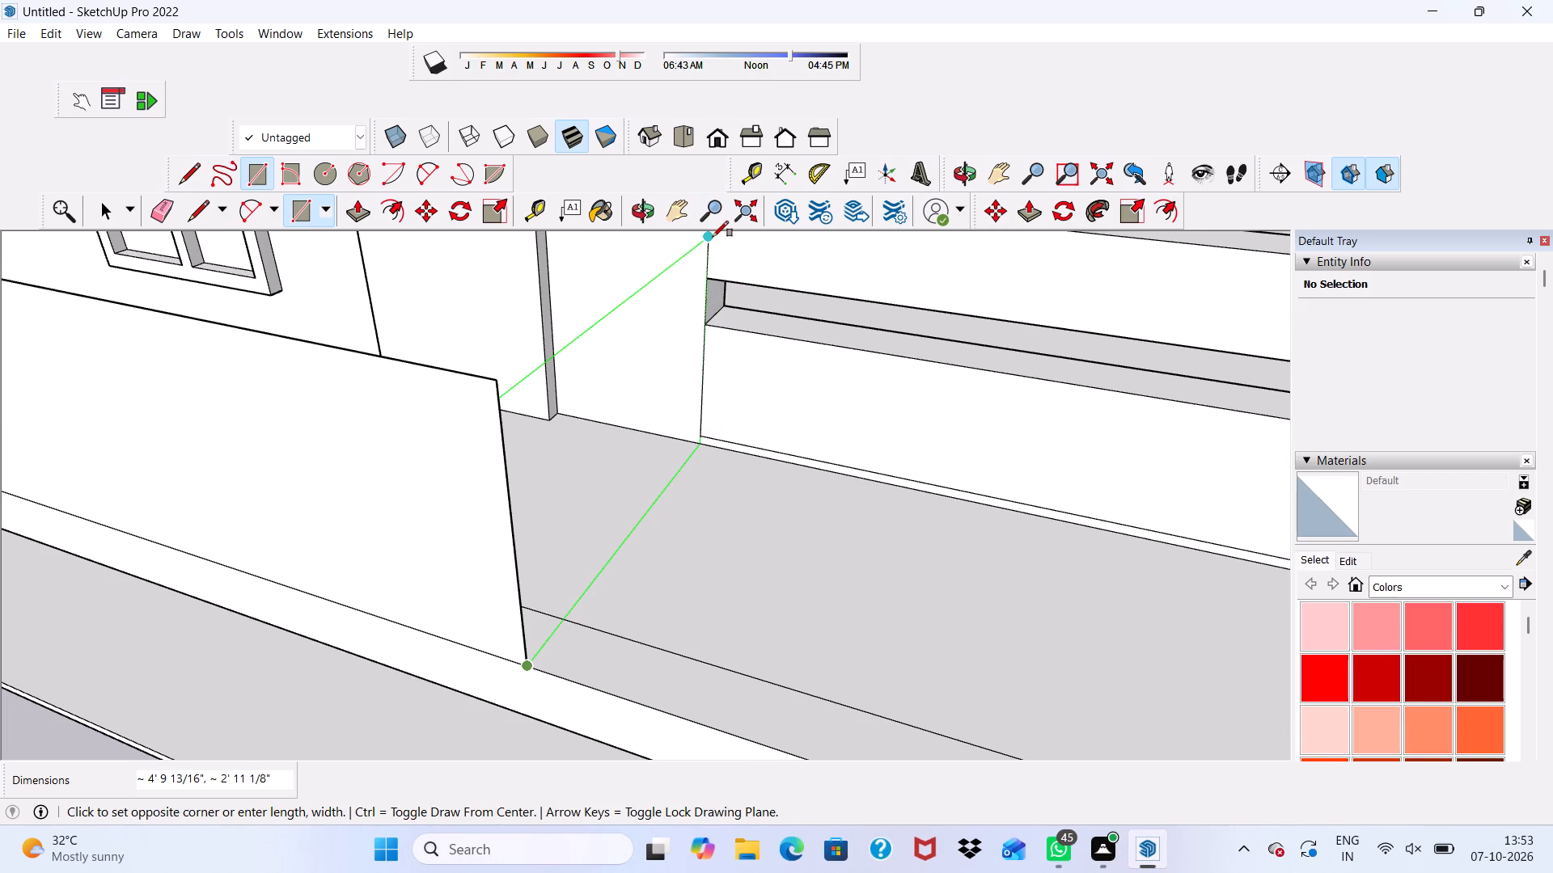
{"action": "scroll", "coordinate": [712, 238], "scroll_direction": "down", "scroll_amount": 1}
{"action": "middle_click_drag", "start_coordinate": [712, 238], "coordinate": [687, 291]}
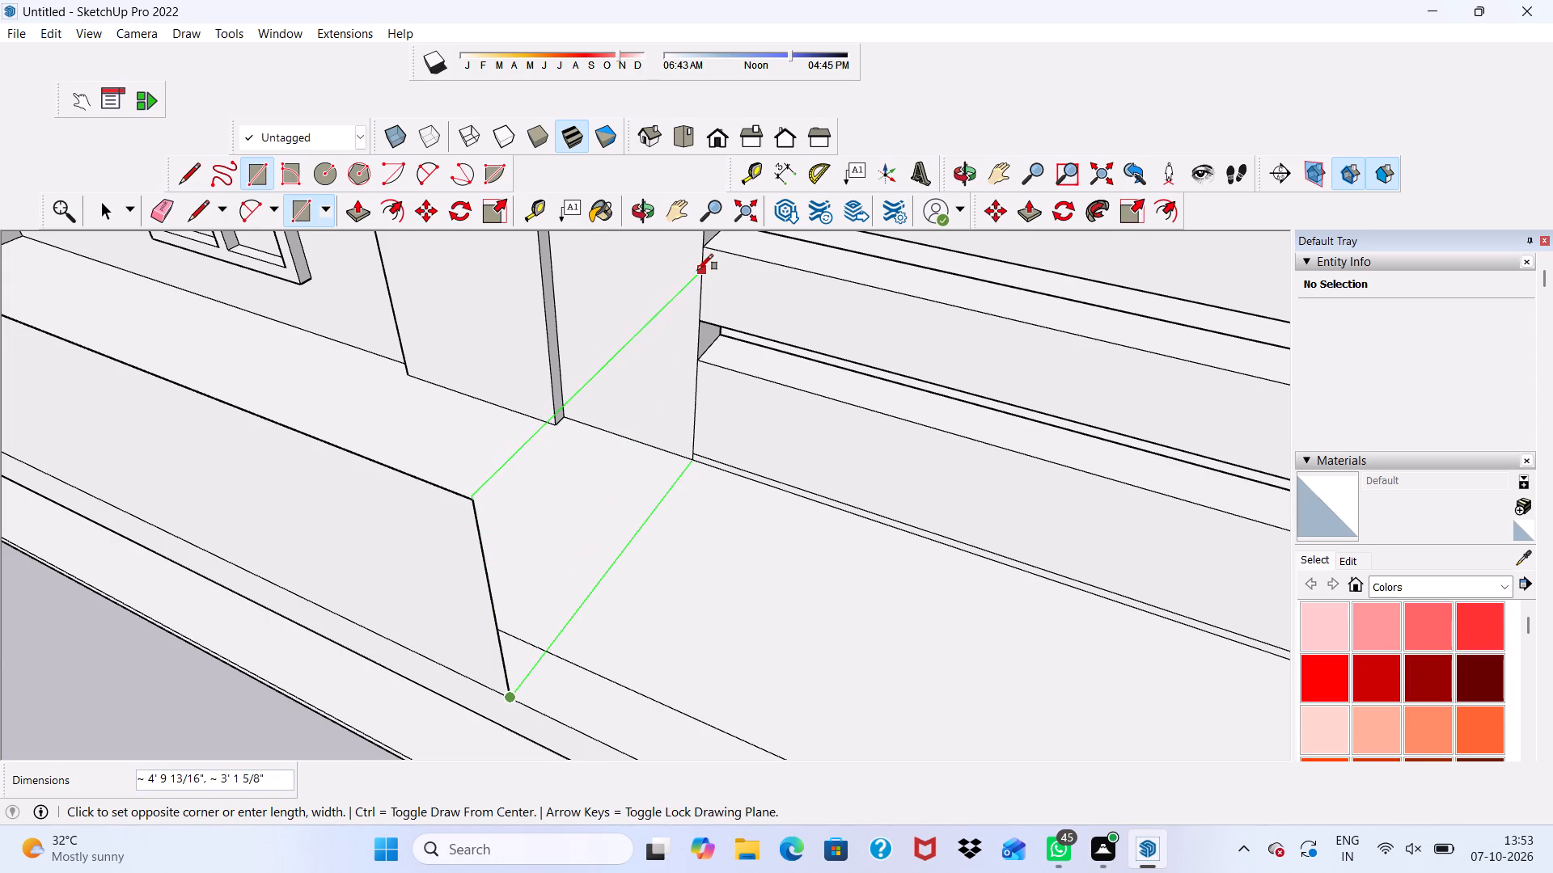
{"action": "left_click", "coordinate": [699, 272]}
{"action": "scroll", "coordinate": [618, 397], "scroll_direction": "down", "scroll_amount": 1}
{"action": "middle_click_drag", "start_coordinate": [618, 397], "coordinate": [831, 371]}
{"action": "key", "text": "space"}
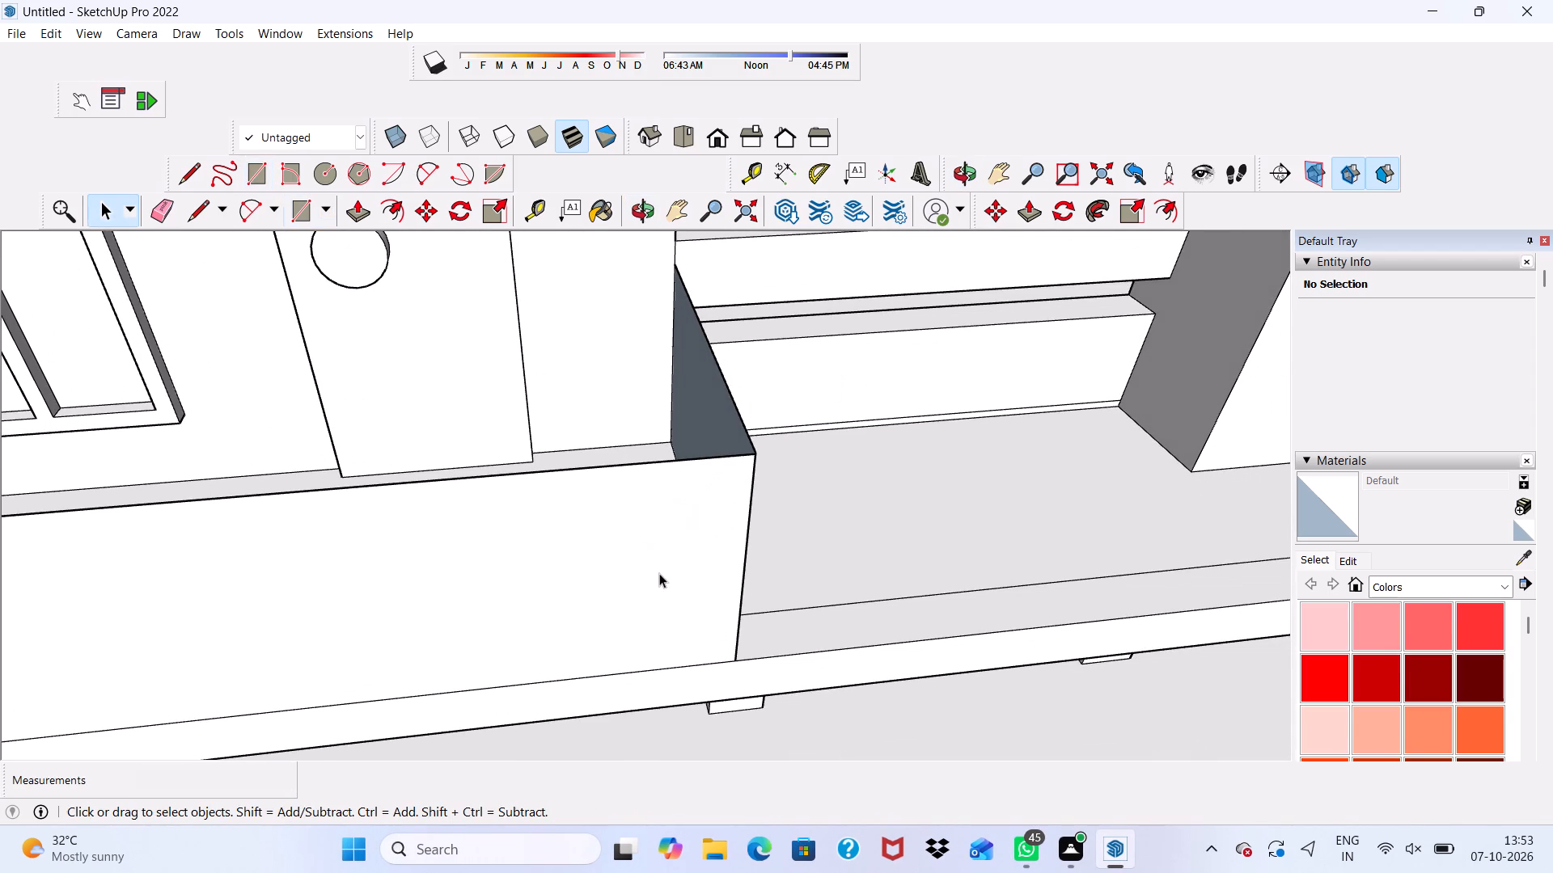
Draw the second-floor balcony's front parapet rectangle, about 16' 3 5/8" by 2' 10 3/16", rising from the slab's front edge between the column and the outer corner.
{"action": "scroll", "coordinate": [656, 582], "scroll_direction": "down", "scroll_amount": 20}
{"action": "middle_click_drag", "start_coordinate": [615, 547], "coordinate": [610, 388]}
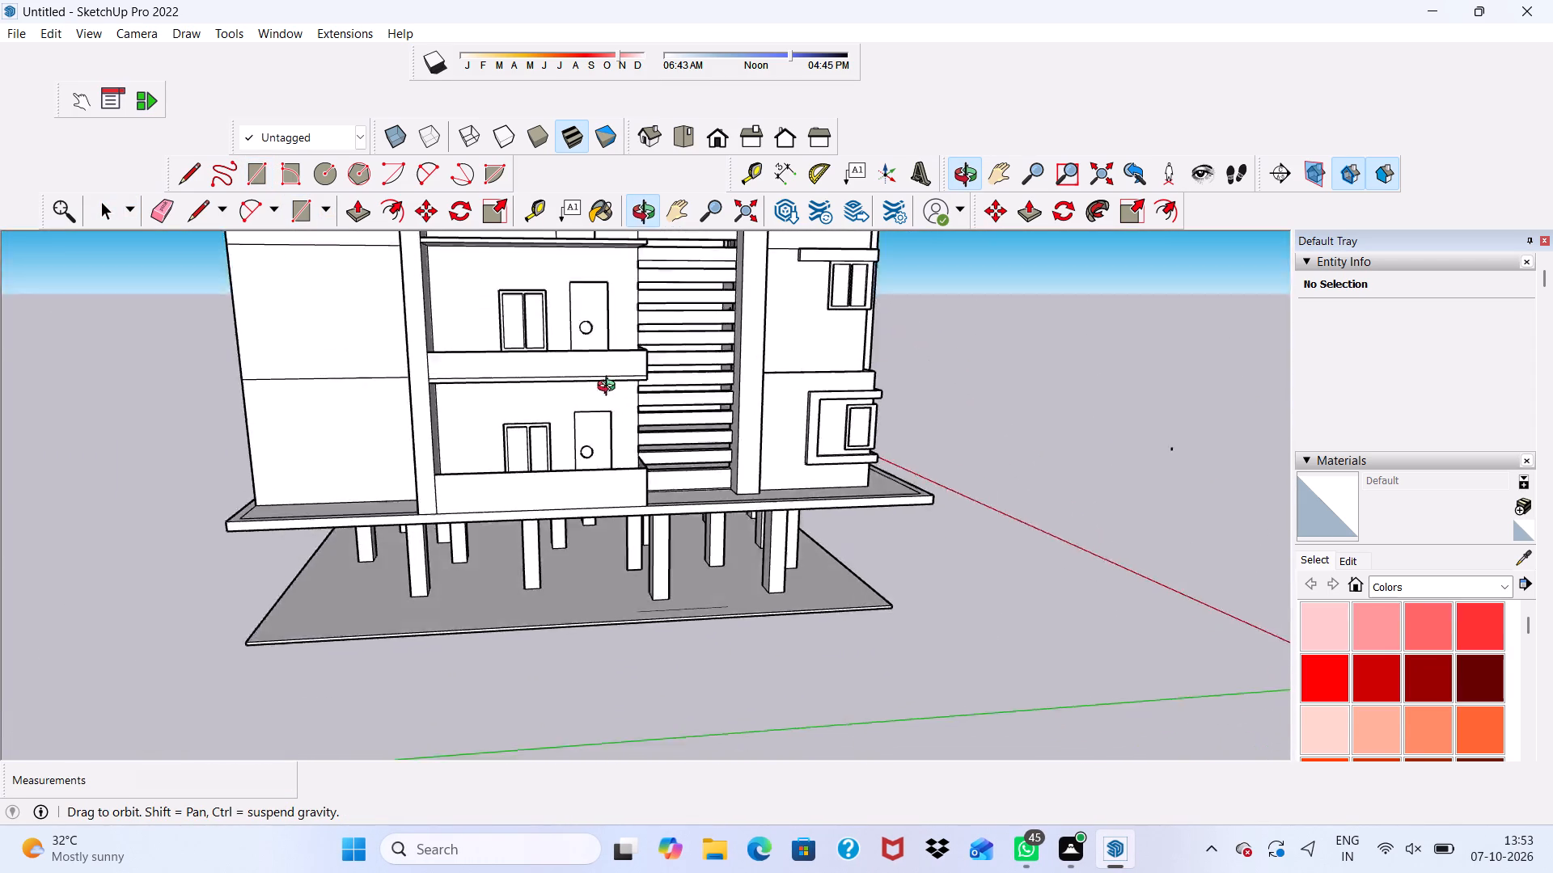
{"action": "middle_click_drag", "start_coordinate": [610, 388], "coordinate": [584, 398]}
{"action": "scroll", "coordinate": [590, 307], "scroll_direction": "up", "scroll_amount": 1}
{"action": "scroll", "coordinate": [582, 297], "scroll_direction": "down", "scroll_amount": 10}
{"action": "scroll", "coordinate": [561, 263], "scroll_direction": "up", "scroll_amount": 2}
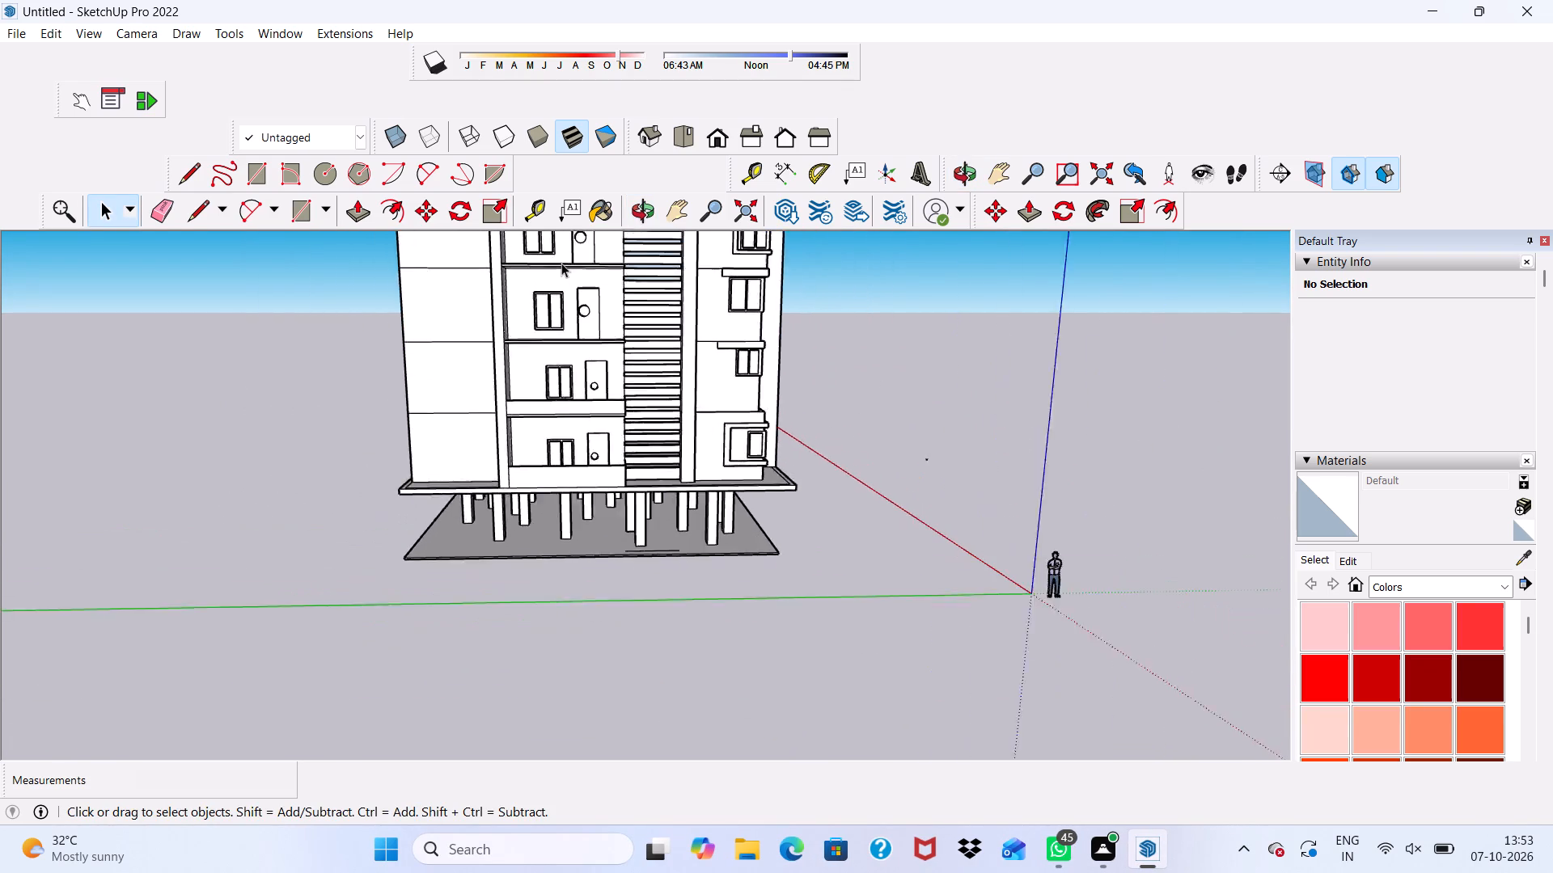
{"action": "scroll", "coordinate": [561, 263], "scroll_direction": "up", "scroll_amount": 8}
{"action": "middle_click_drag", "start_coordinate": [579, 321], "coordinate": [585, 402]}
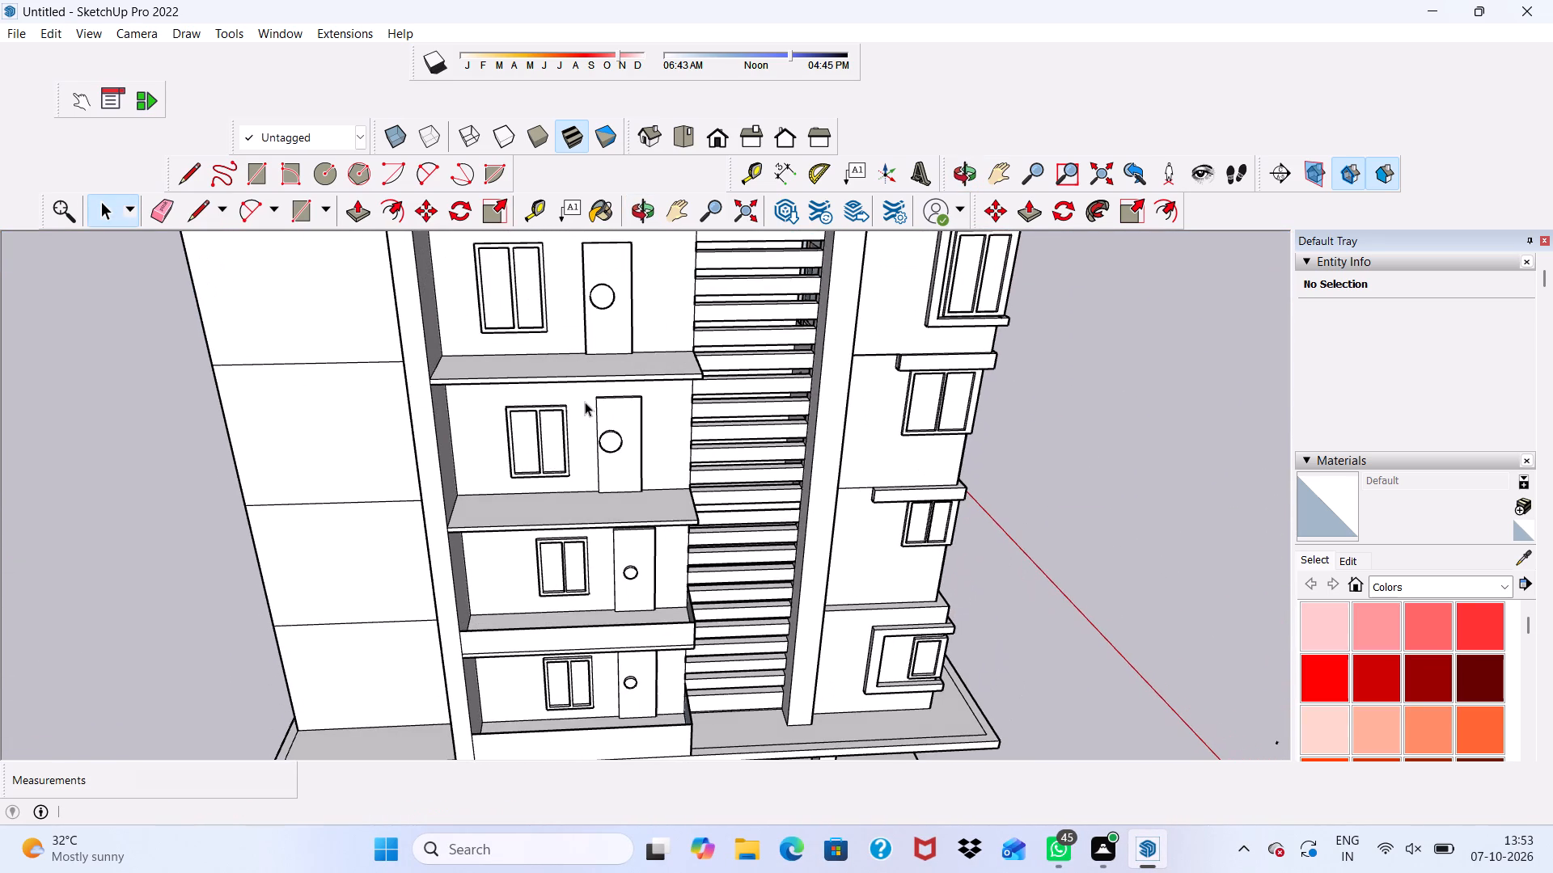
{"action": "left_click", "coordinate": [254, 180]}
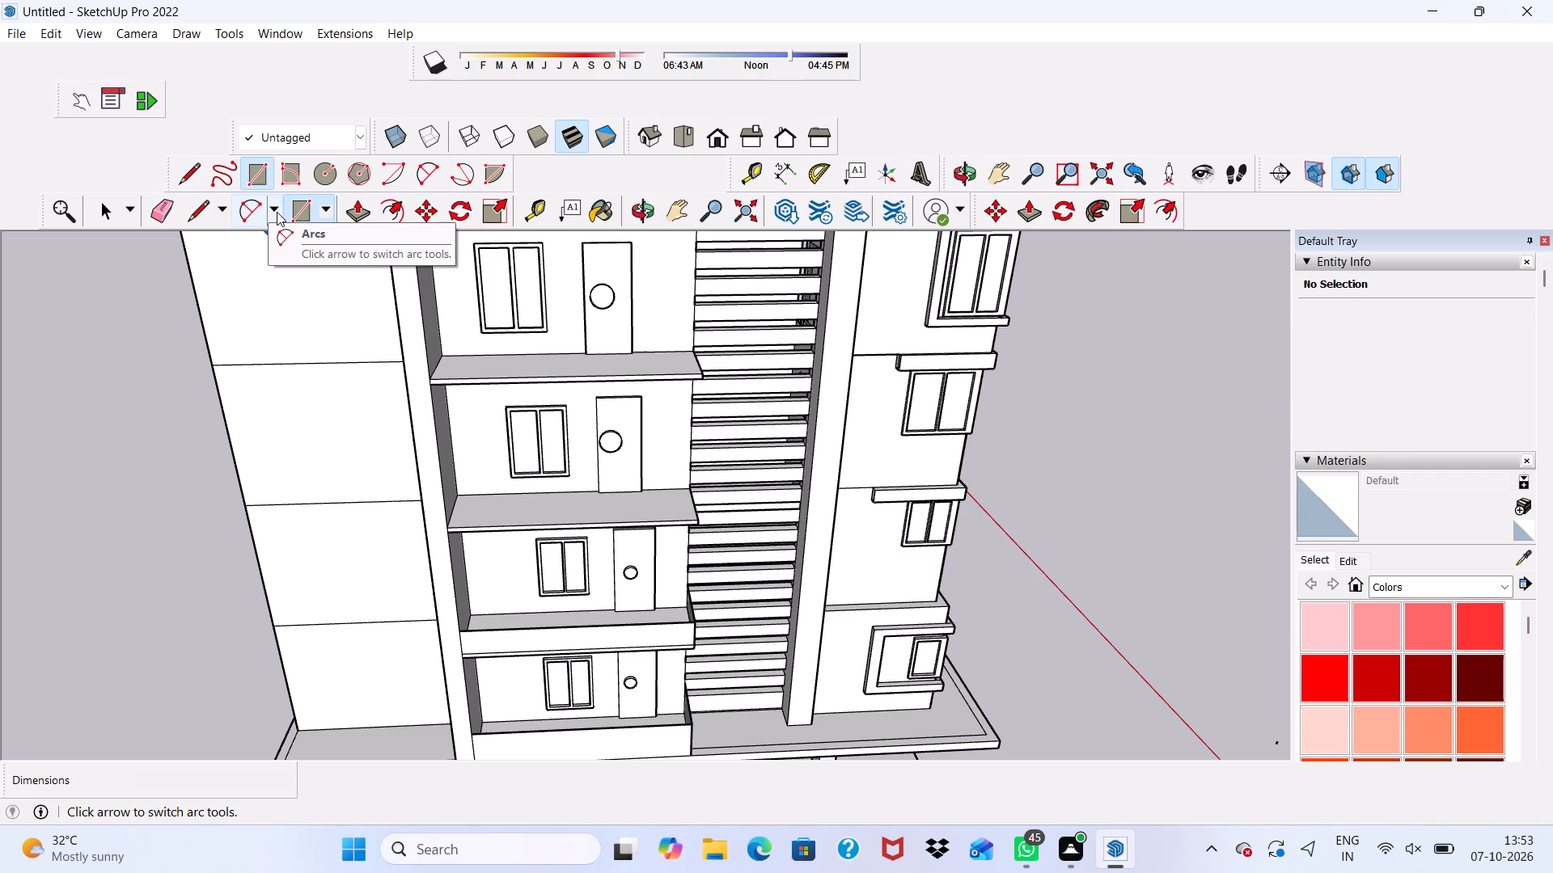
{"action": "scroll", "coordinate": [333, 441], "scroll_direction": "down", "scroll_amount": 2}
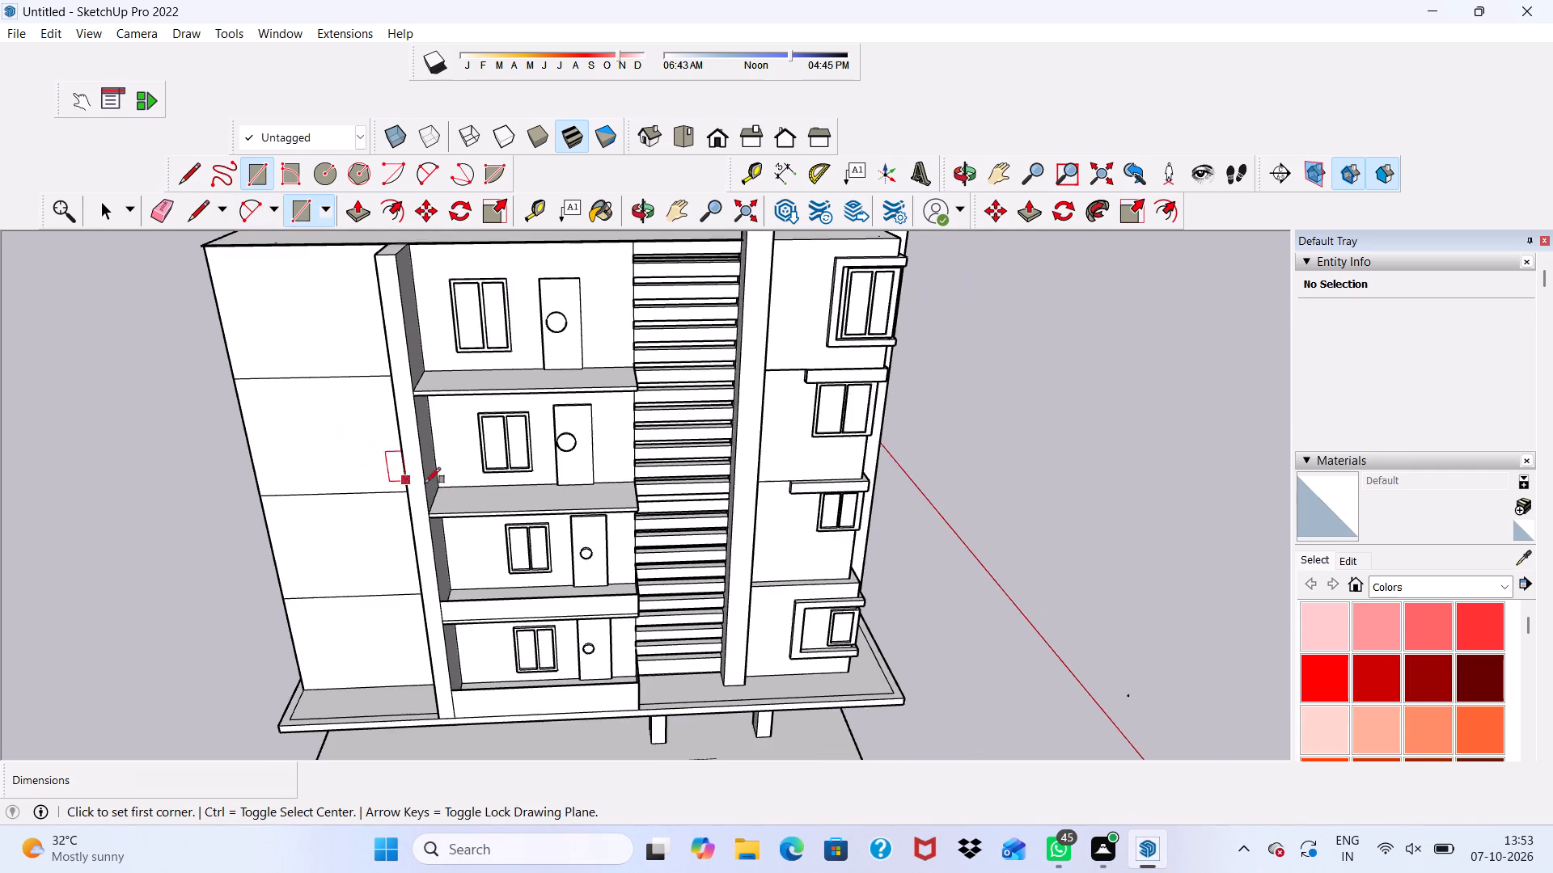
{"action": "scroll", "coordinate": [480, 525], "scroll_direction": "up", "scroll_amount": 4}
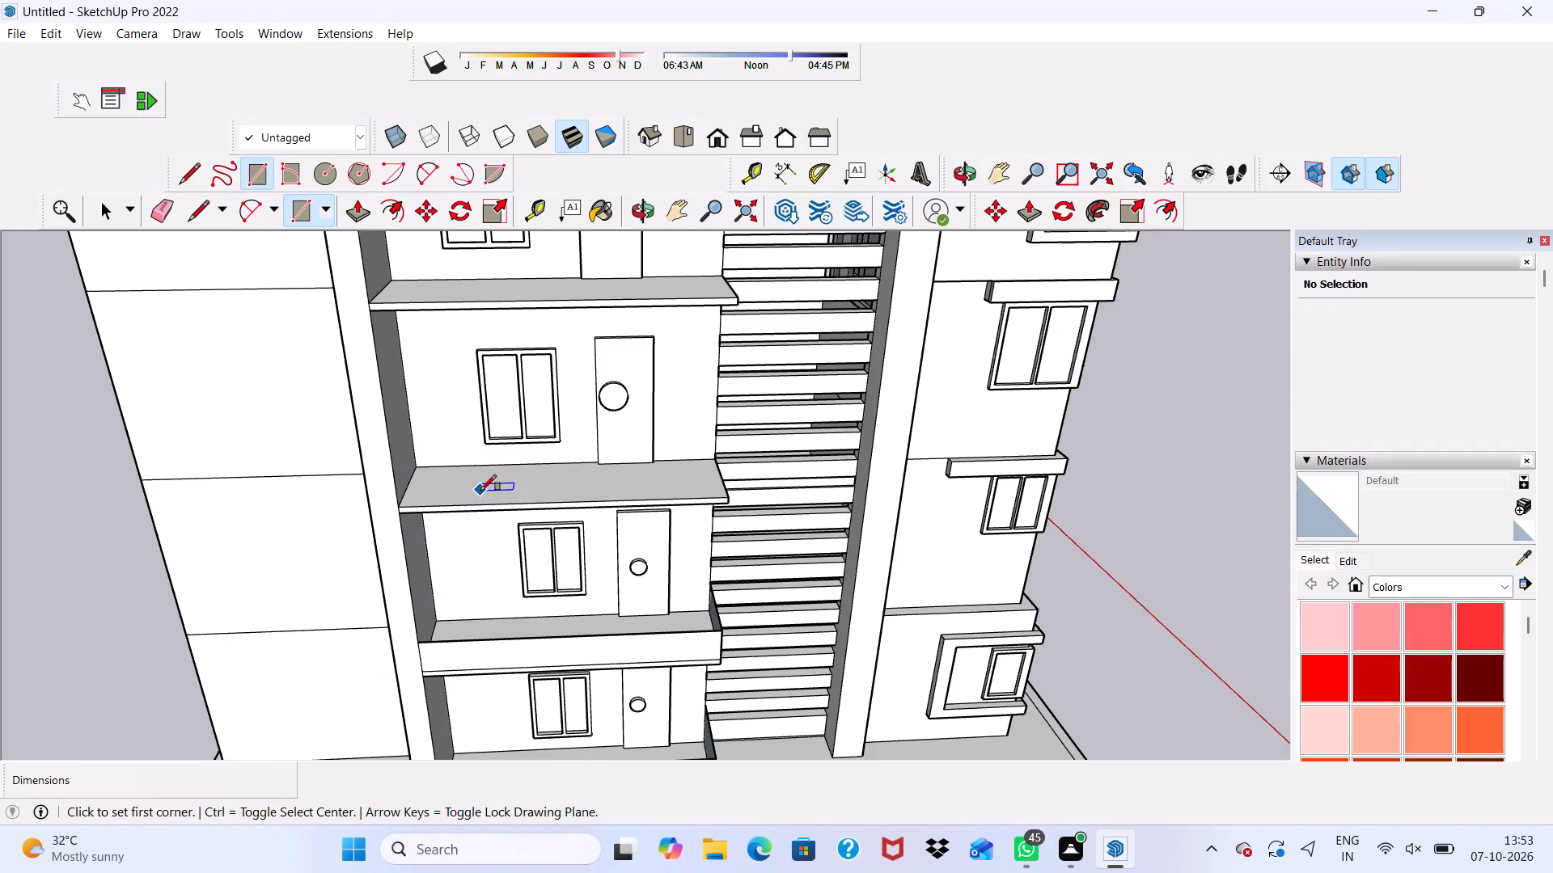
{"action": "left_click", "coordinate": [398, 505]}
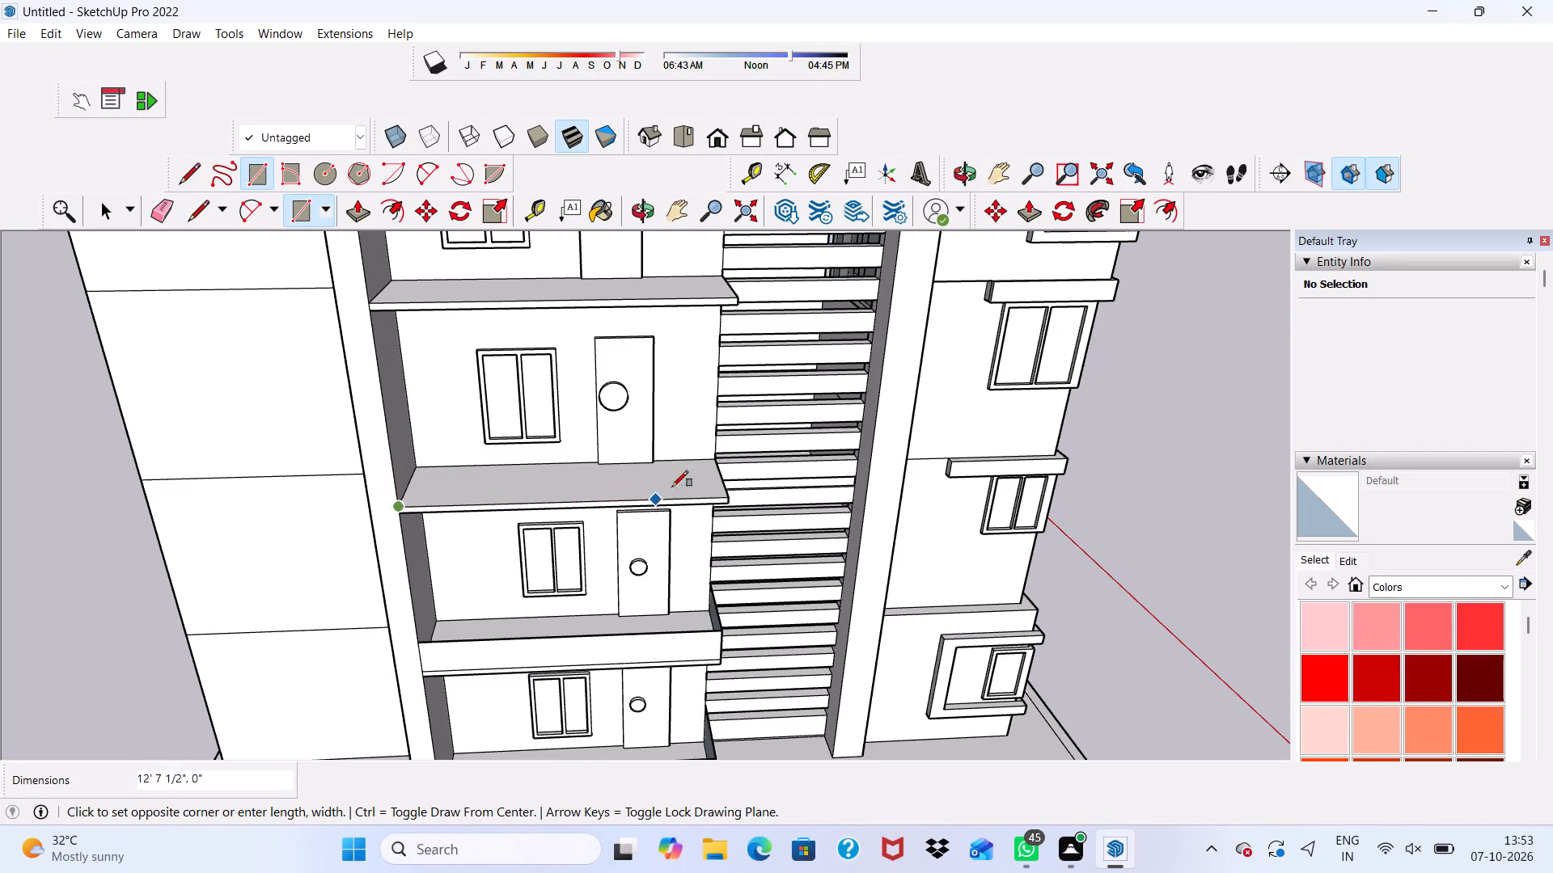
{"action": "scroll", "coordinate": [726, 407], "scroll_direction": "down", "scroll_amount": 3}
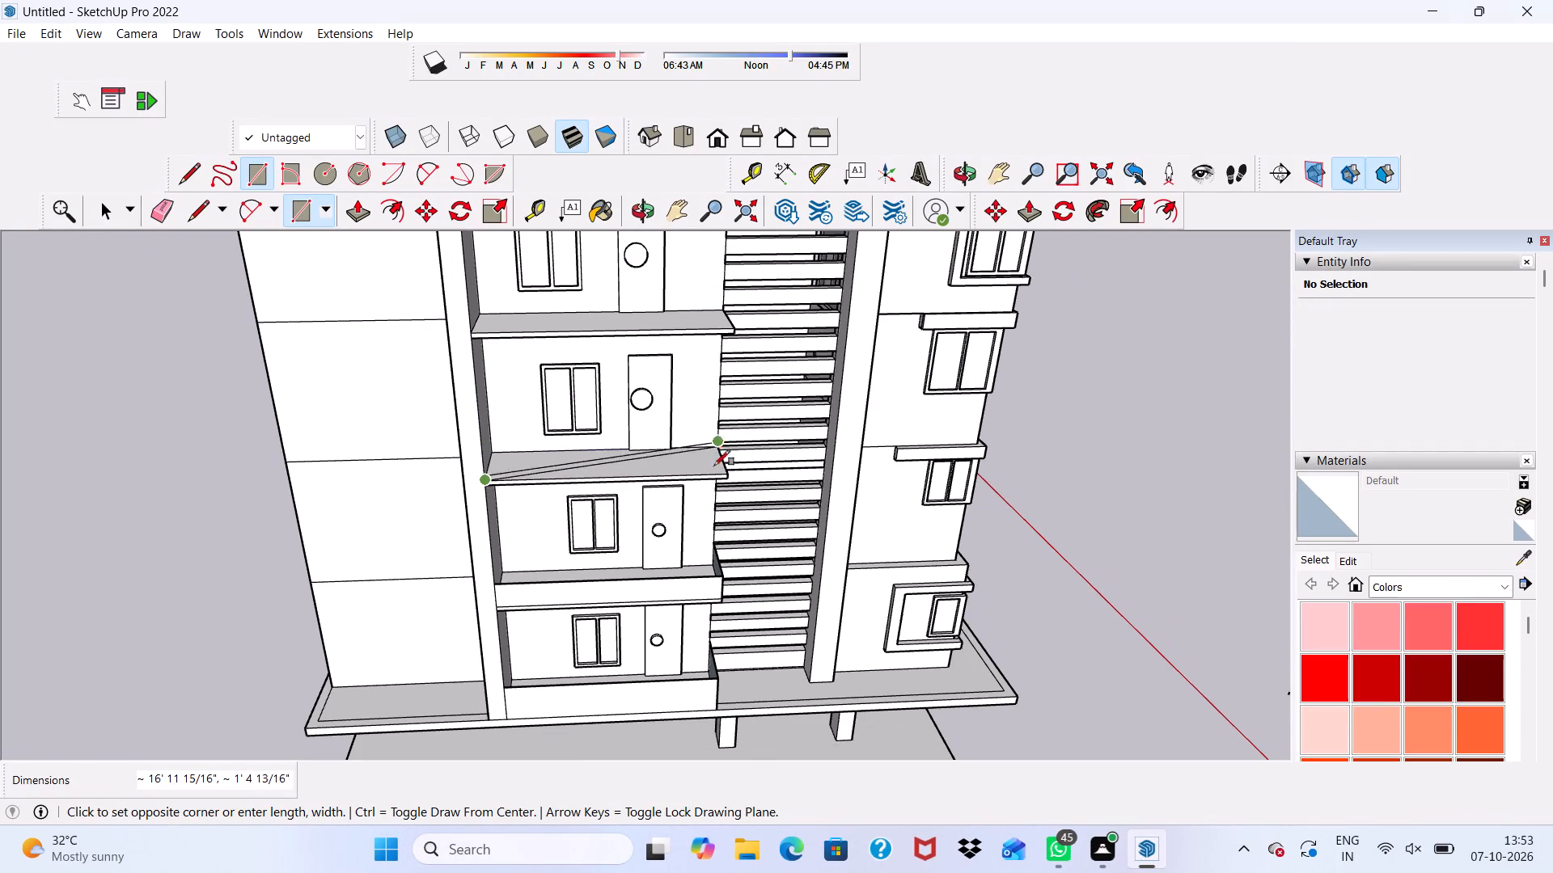
{"action": "middle_click_drag", "start_coordinate": [722, 477], "coordinate": [711, 331]}
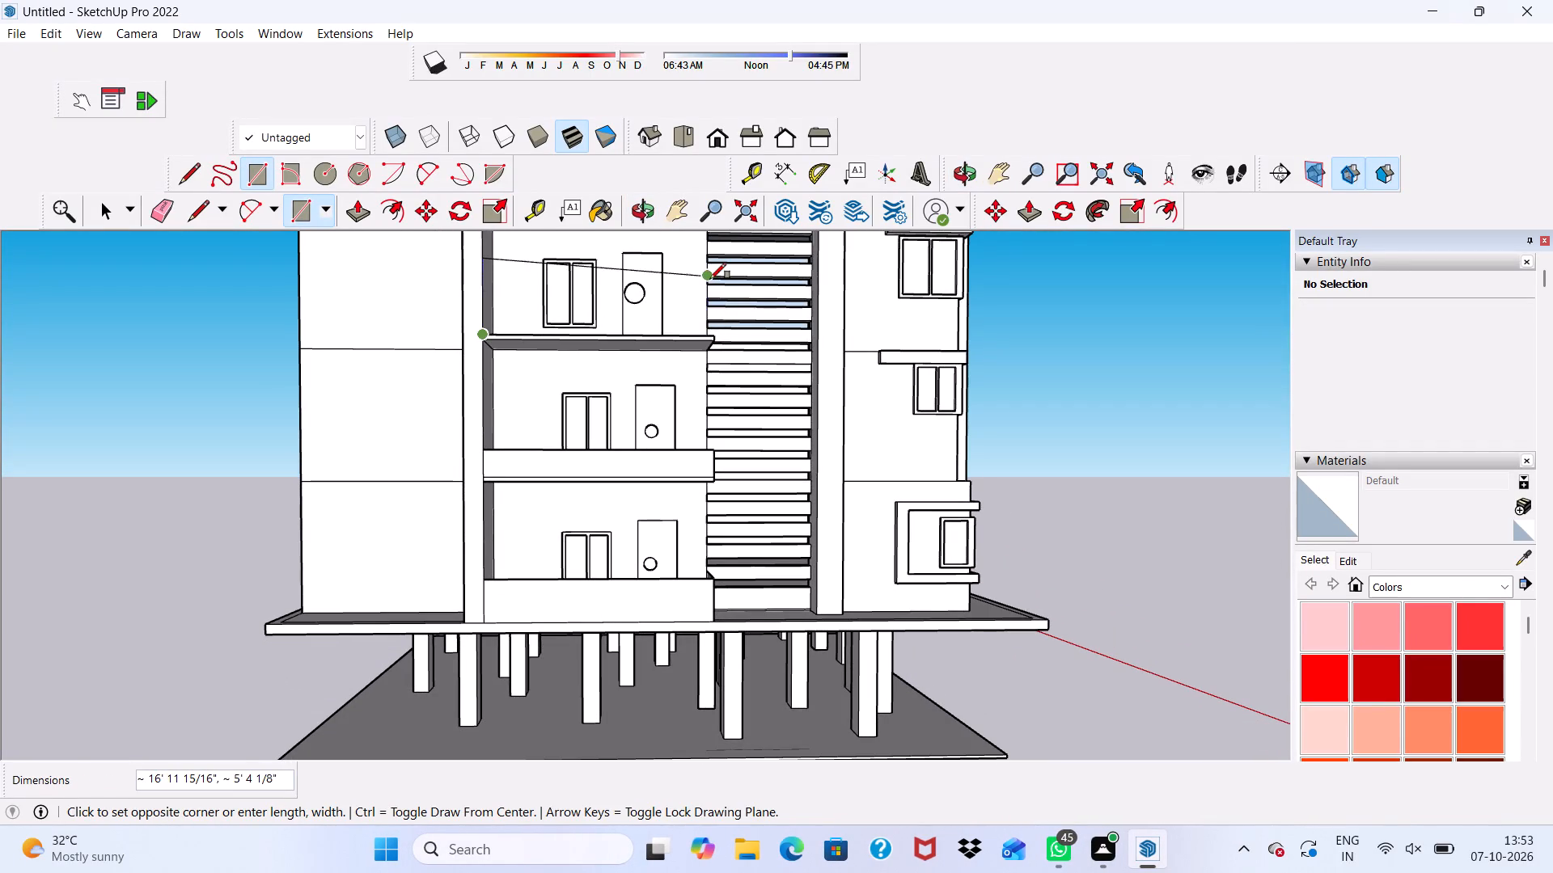
{"action": "middle_click_drag", "start_coordinate": [718, 327], "coordinate": [702, 374]}
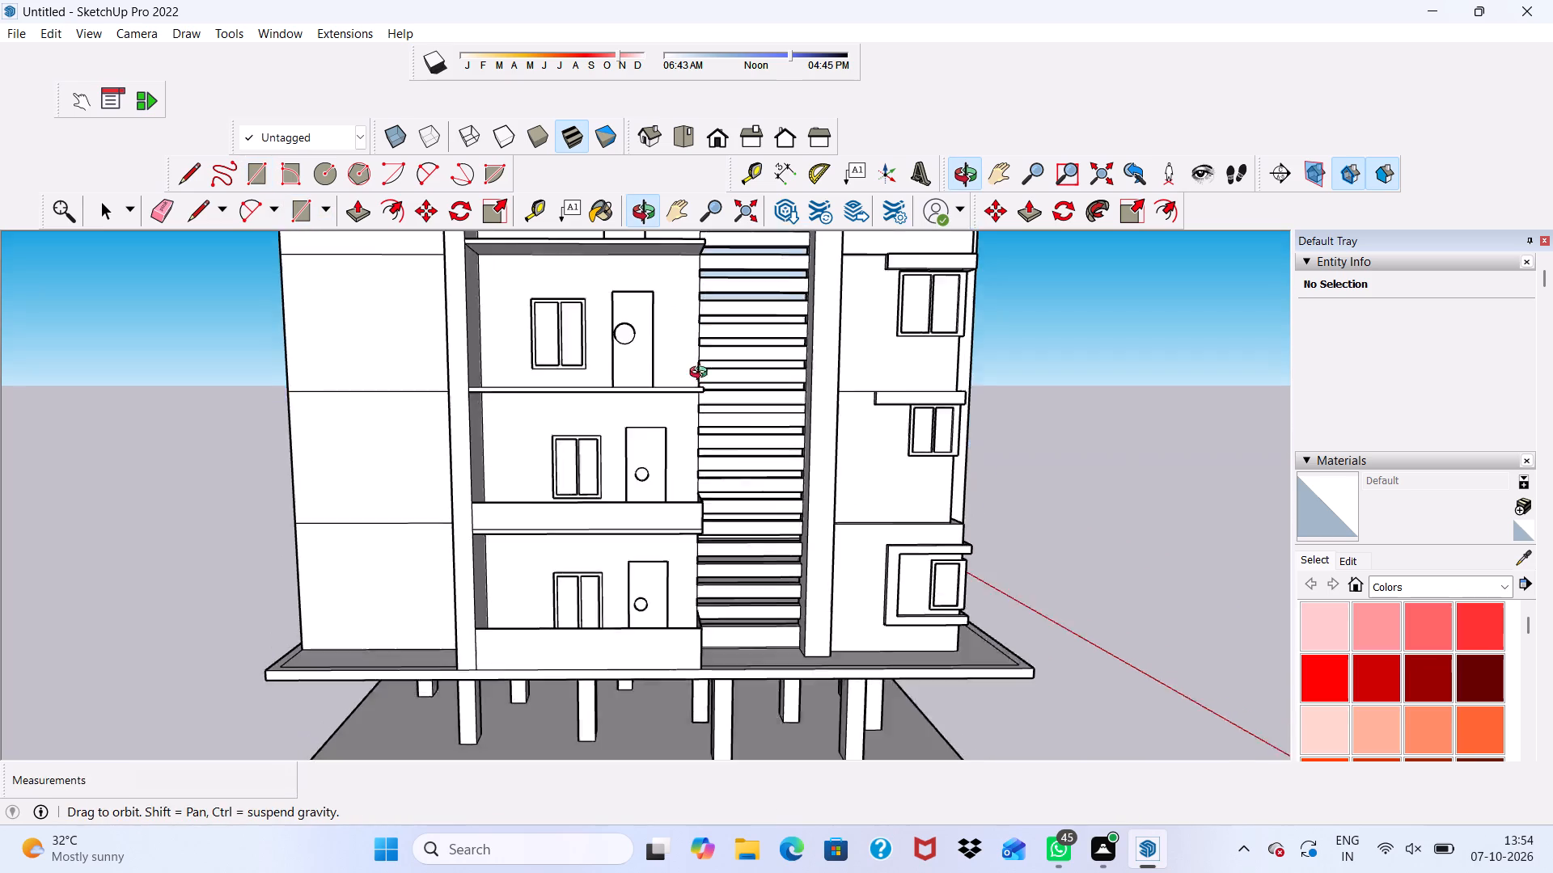
{"action": "middle_click_drag", "start_coordinate": [702, 374], "coordinate": [663, 392]}
{"action": "scroll", "coordinate": [623, 432], "scroll_direction": "up", "scroll_amount": 2}
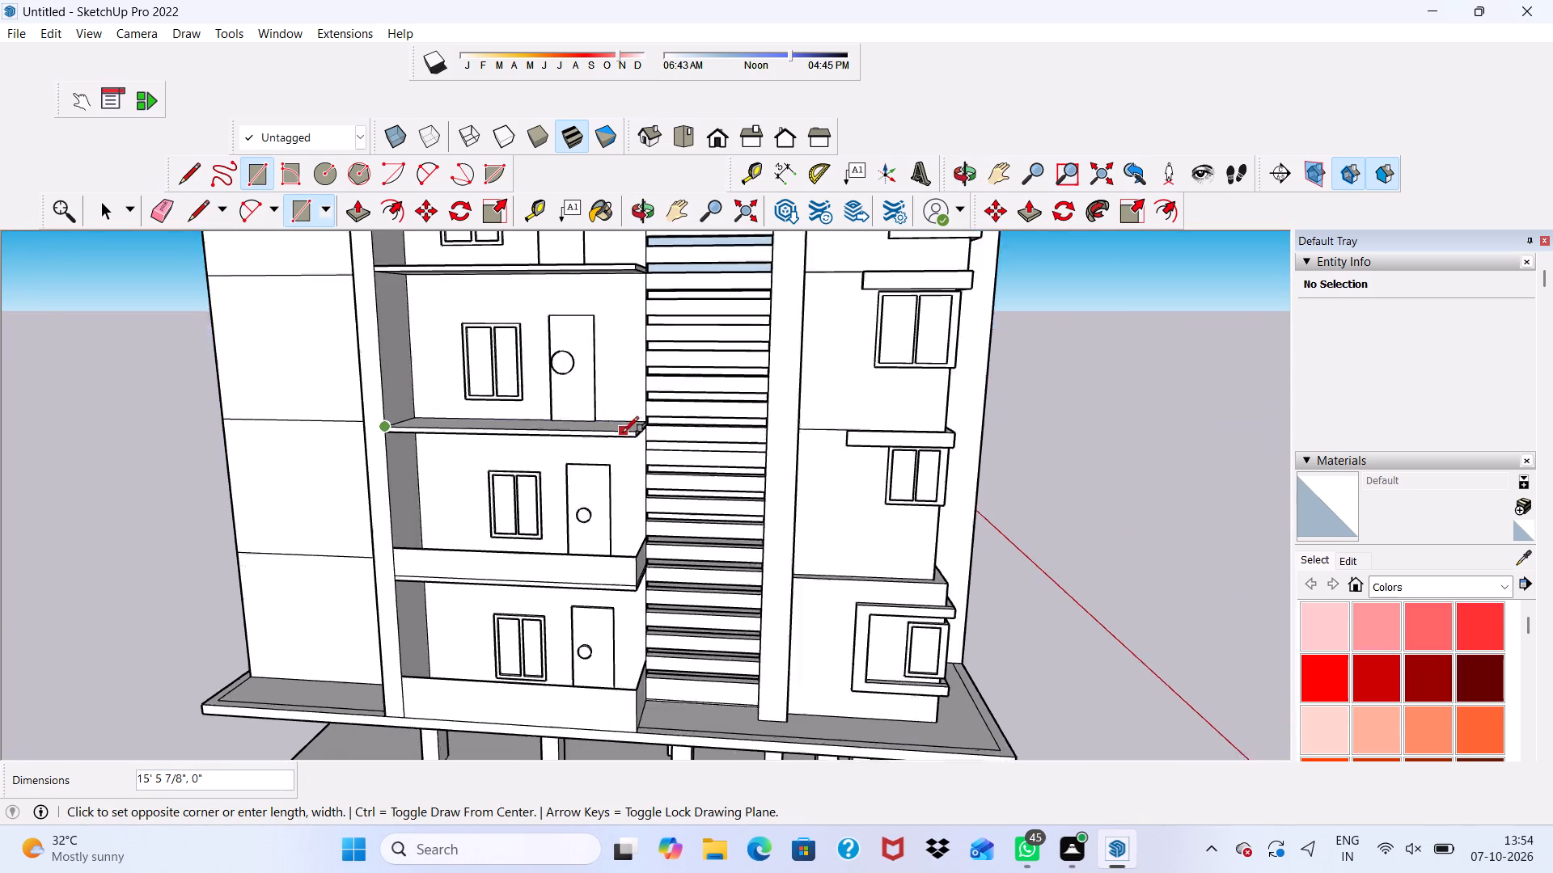
{"action": "scroll", "coordinate": [623, 432], "scroll_direction": "up", "scroll_amount": 10}
{"action": "scroll", "coordinate": [650, 448], "scroll_direction": "down", "scroll_amount": 2}
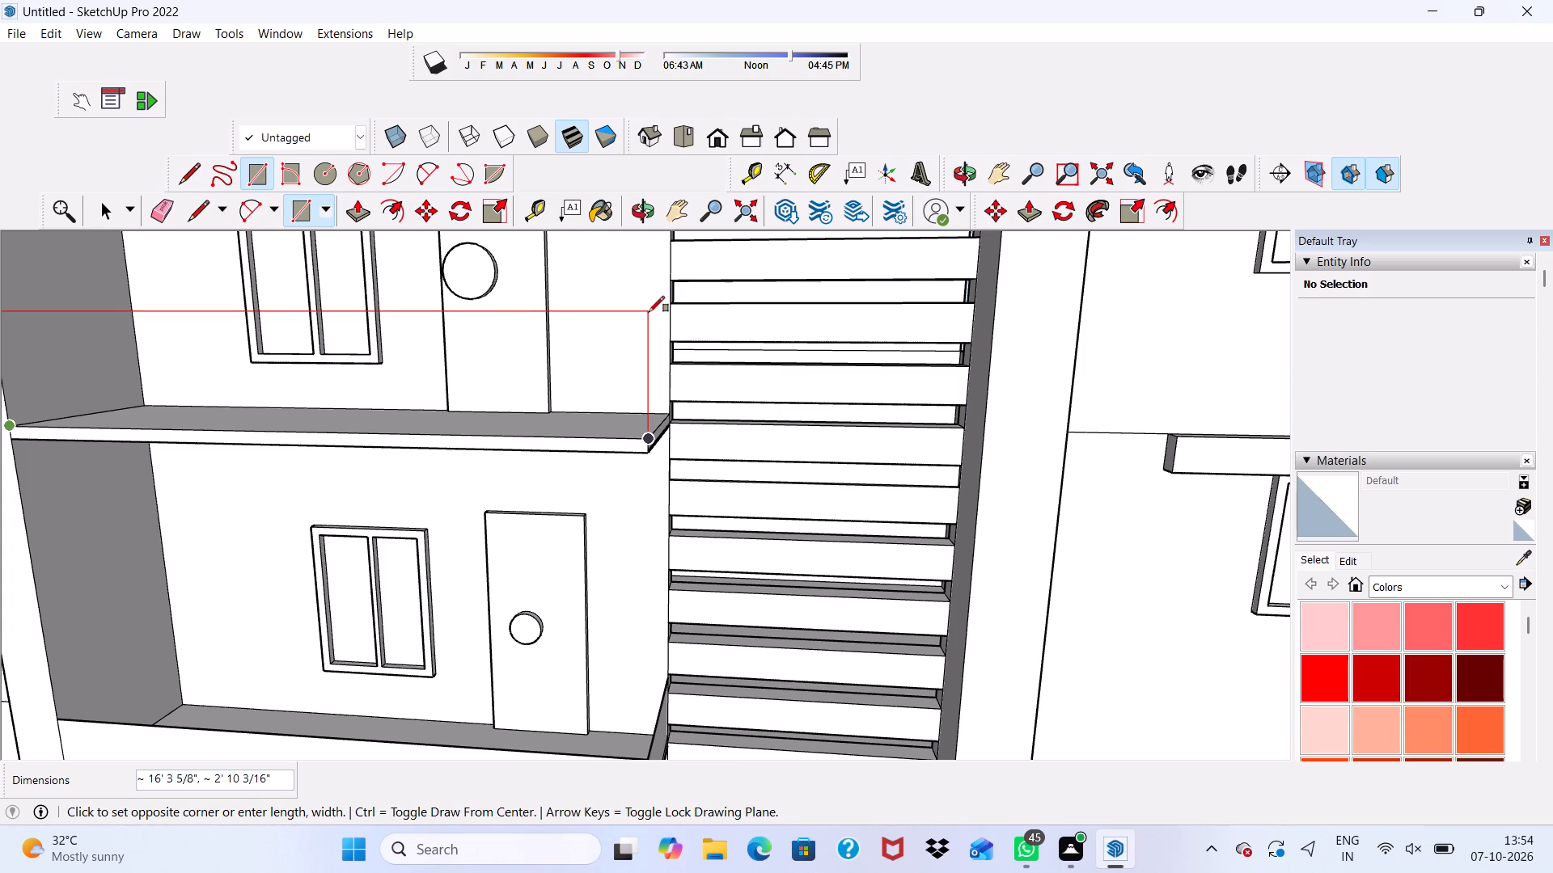
{"action": "left_click", "coordinate": [650, 314]}
Draw the second-floor balcony's side parapet rectangle, about 4' 9 13/16" by 2' 9 3/4", from the front parapet's base corner to the wall edge beside the louvres.
{"action": "scroll", "coordinate": [672, 375], "scroll_direction": "down", "scroll_amount": 1}
{"action": "middle_click_drag", "start_coordinate": [672, 375], "coordinate": [582, 391]}
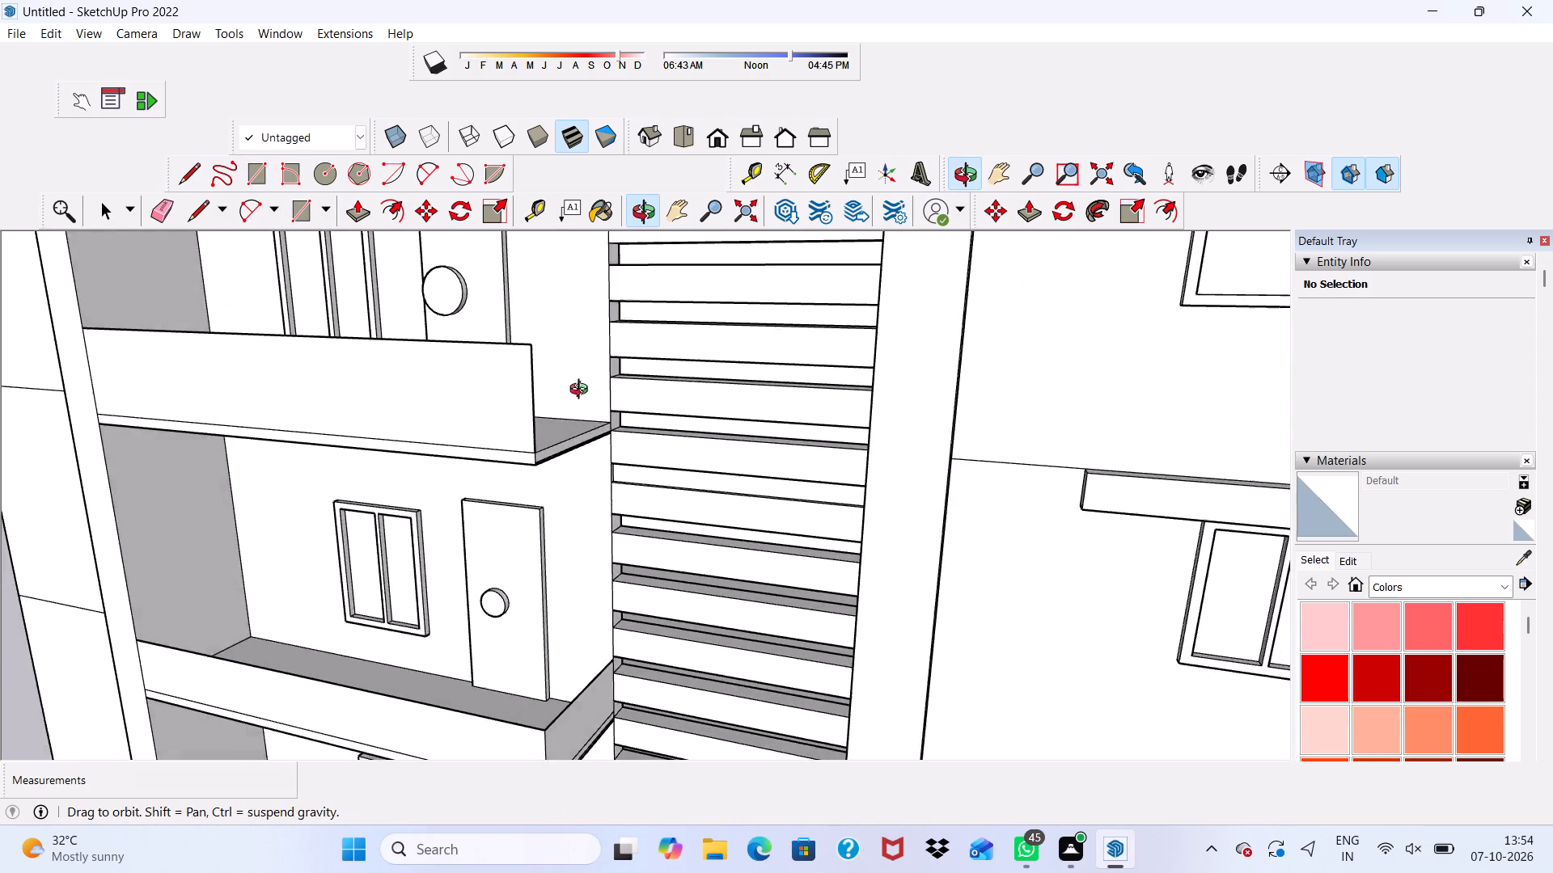
{"action": "middle_click_drag", "start_coordinate": [582, 391], "coordinate": [548, 415]}
{"action": "scroll", "coordinate": [514, 450], "scroll_direction": "up", "scroll_amount": 5}
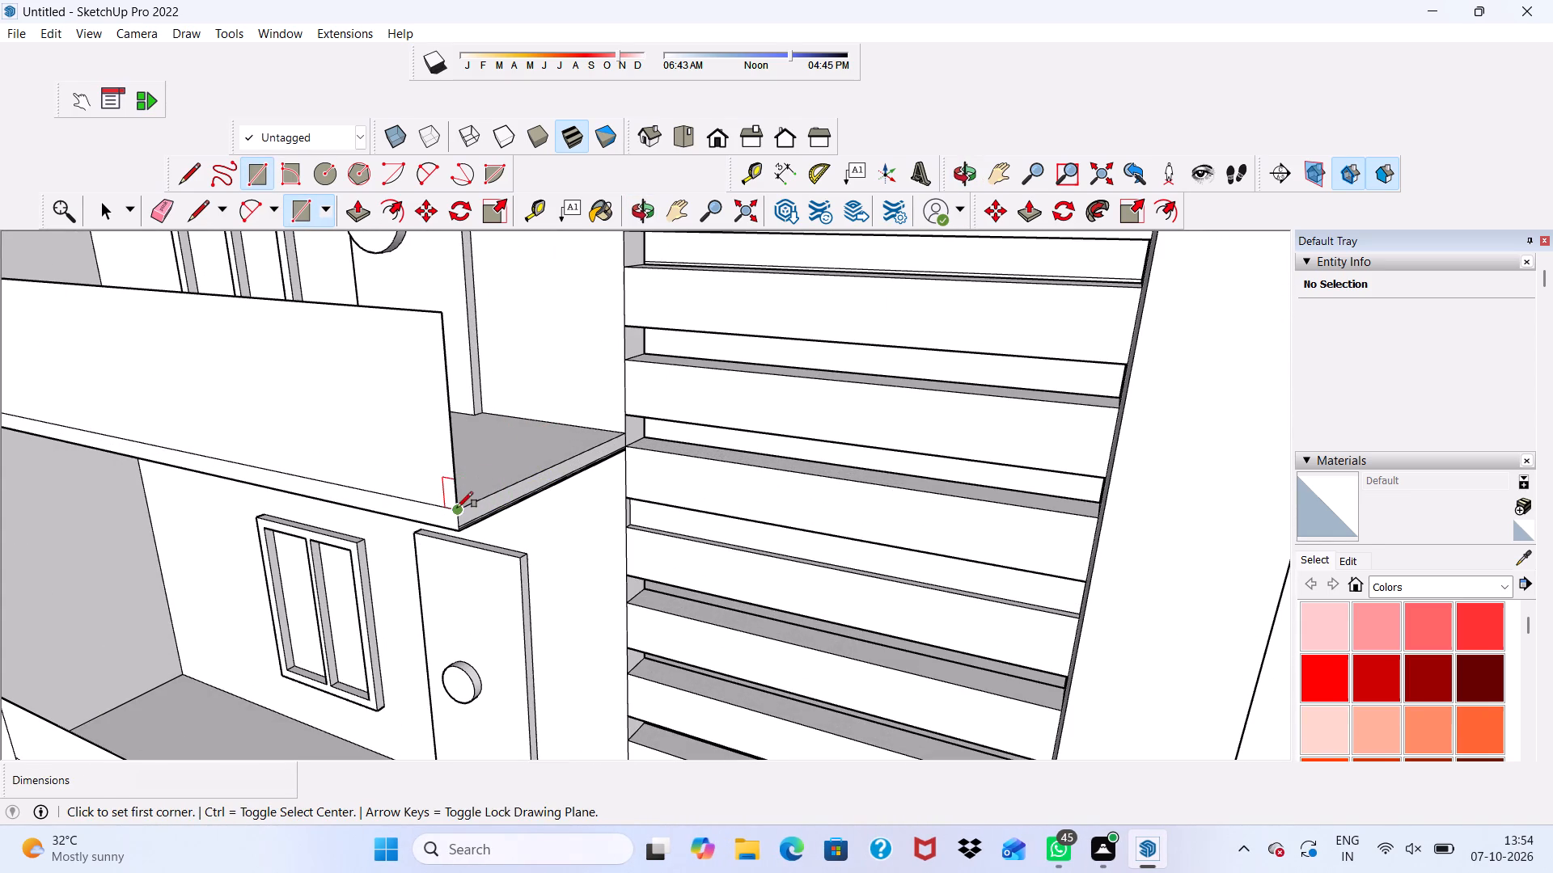
{"action": "left_click", "coordinate": [459, 510]}
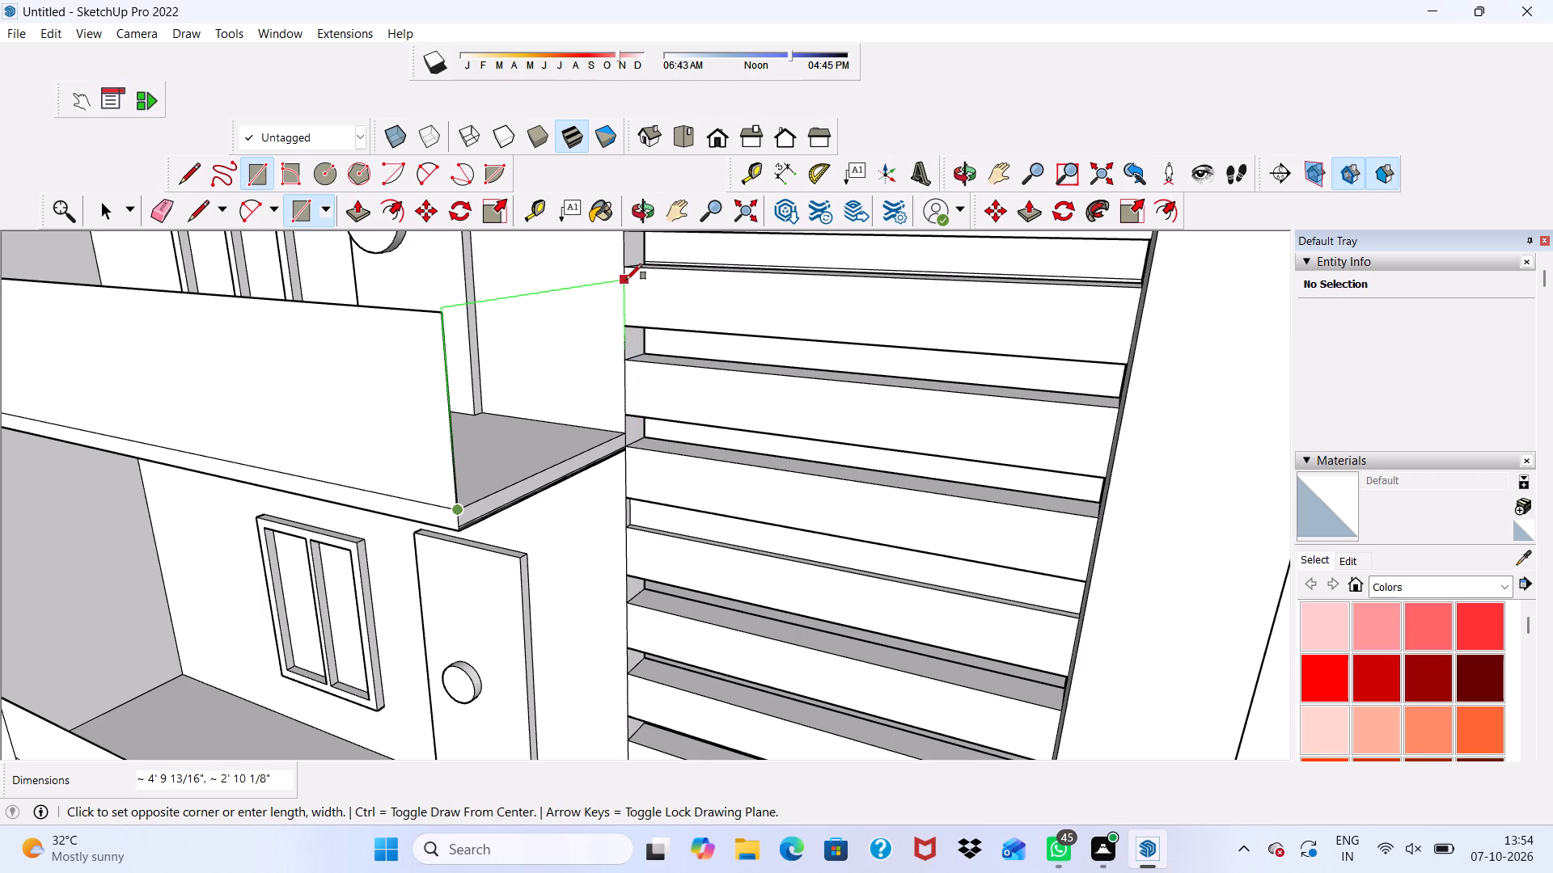
{"action": "left_click", "coordinate": [628, 281]}
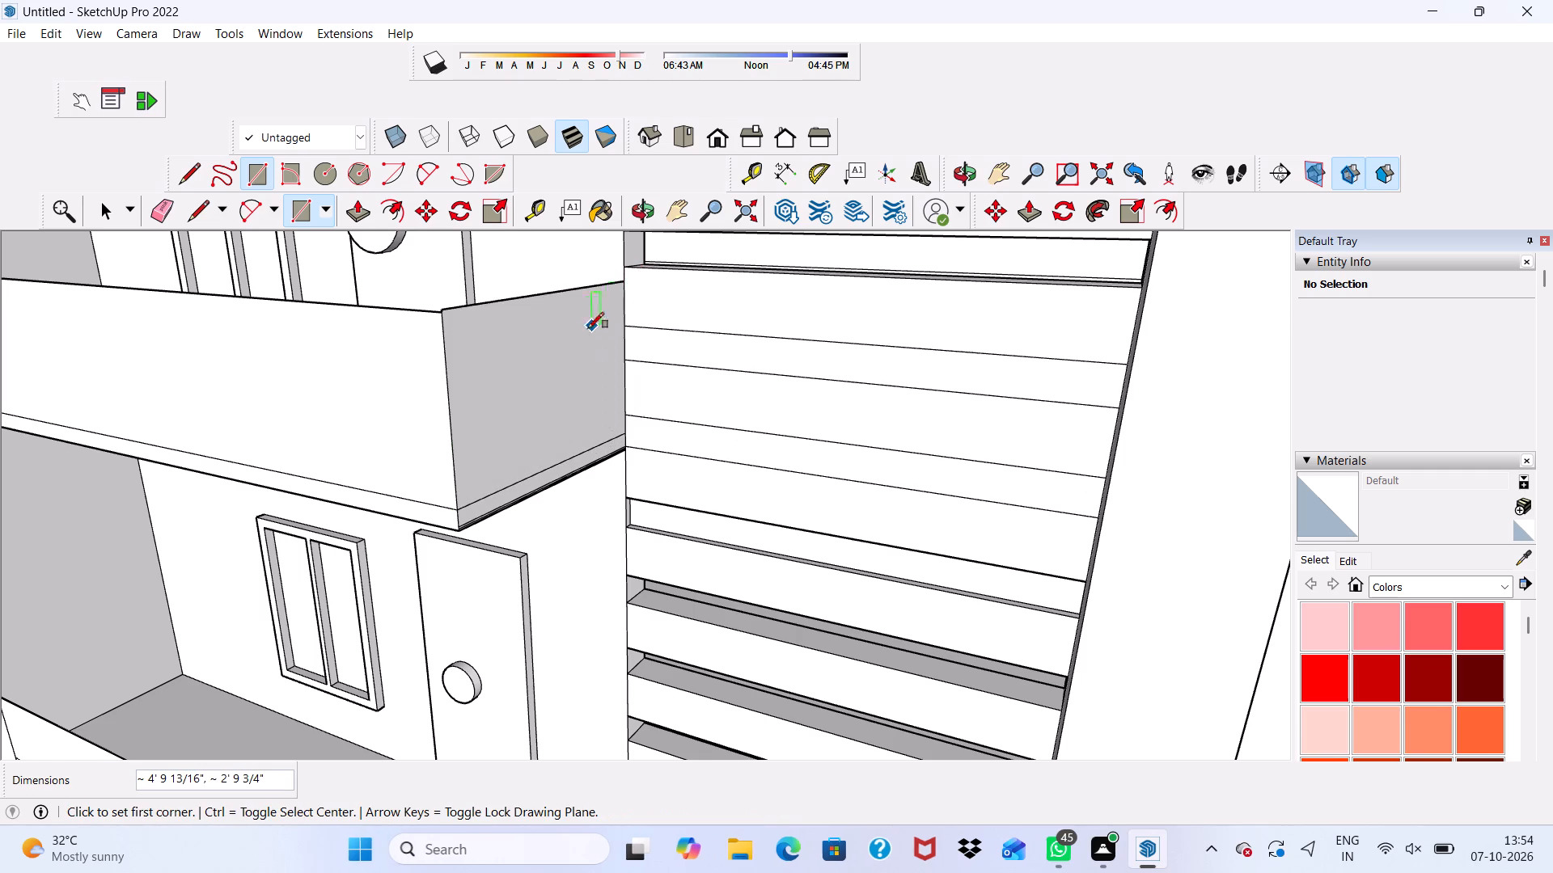
Delete the stray face filling the upper closed gap between the stair louvres beside the second-floor balcony's side parapet.
{"action": "scroll", "coordinate": [580, 334], "scroll_direction": "down", "scroll_amount": 4}
{"action": "middle_click_drag", "start_coordinate": [558, 345], "coordinate": [682, 335]}
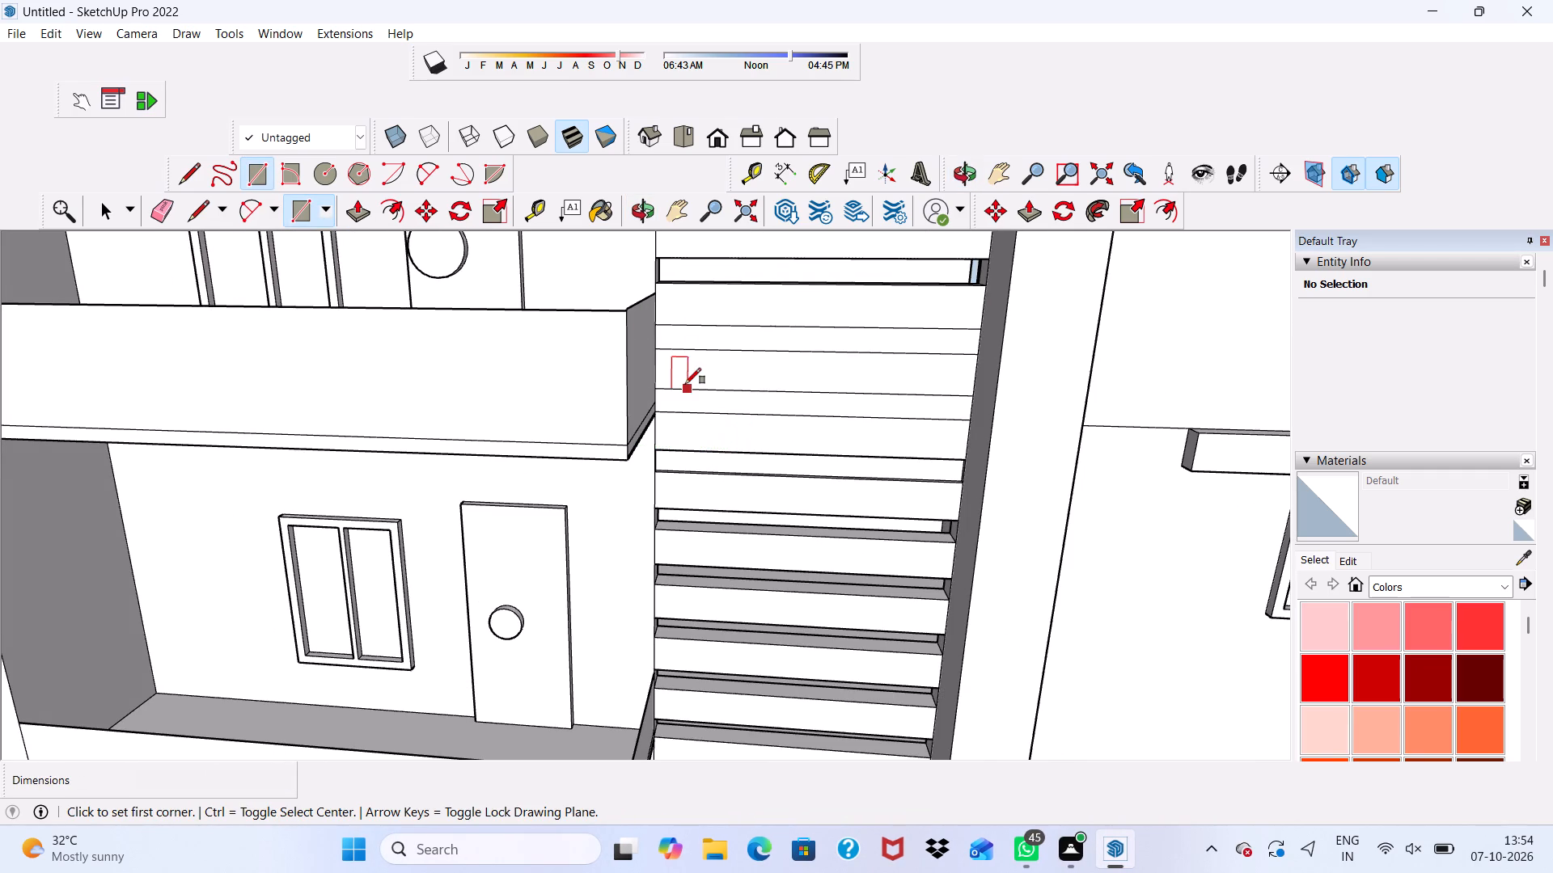
{"action": "key", "text": "space"}
{"action": "scroll", "coordinate": [681, 338], "scroll_direction": "up", "scroll_amount": 3}
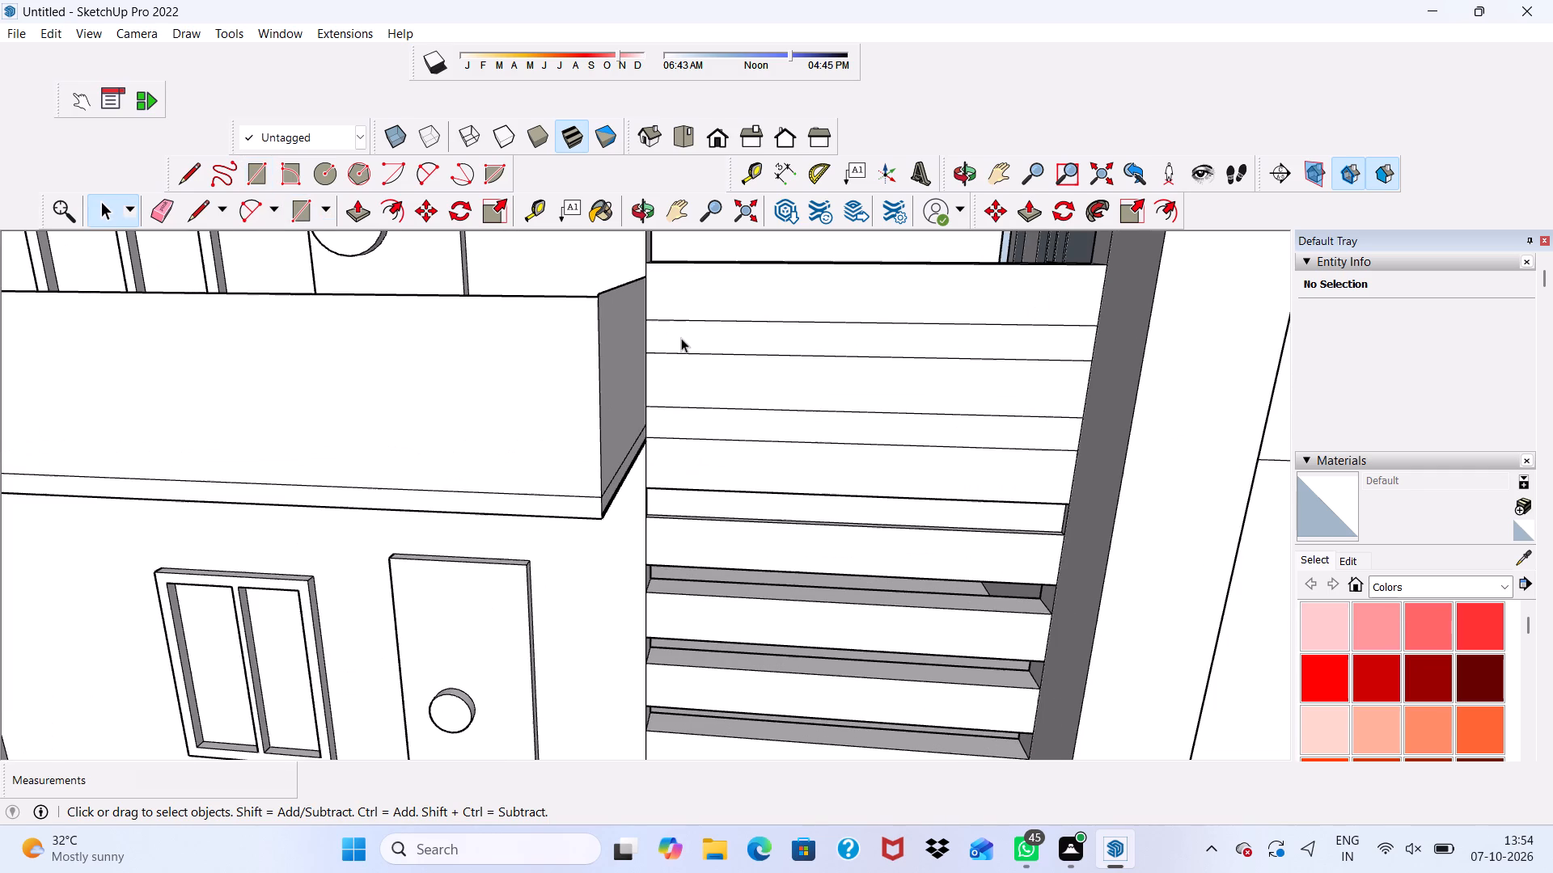
{"action": "left_click", "coordinate": [681, 338]}
{"action": "key", "text": "Delete"}
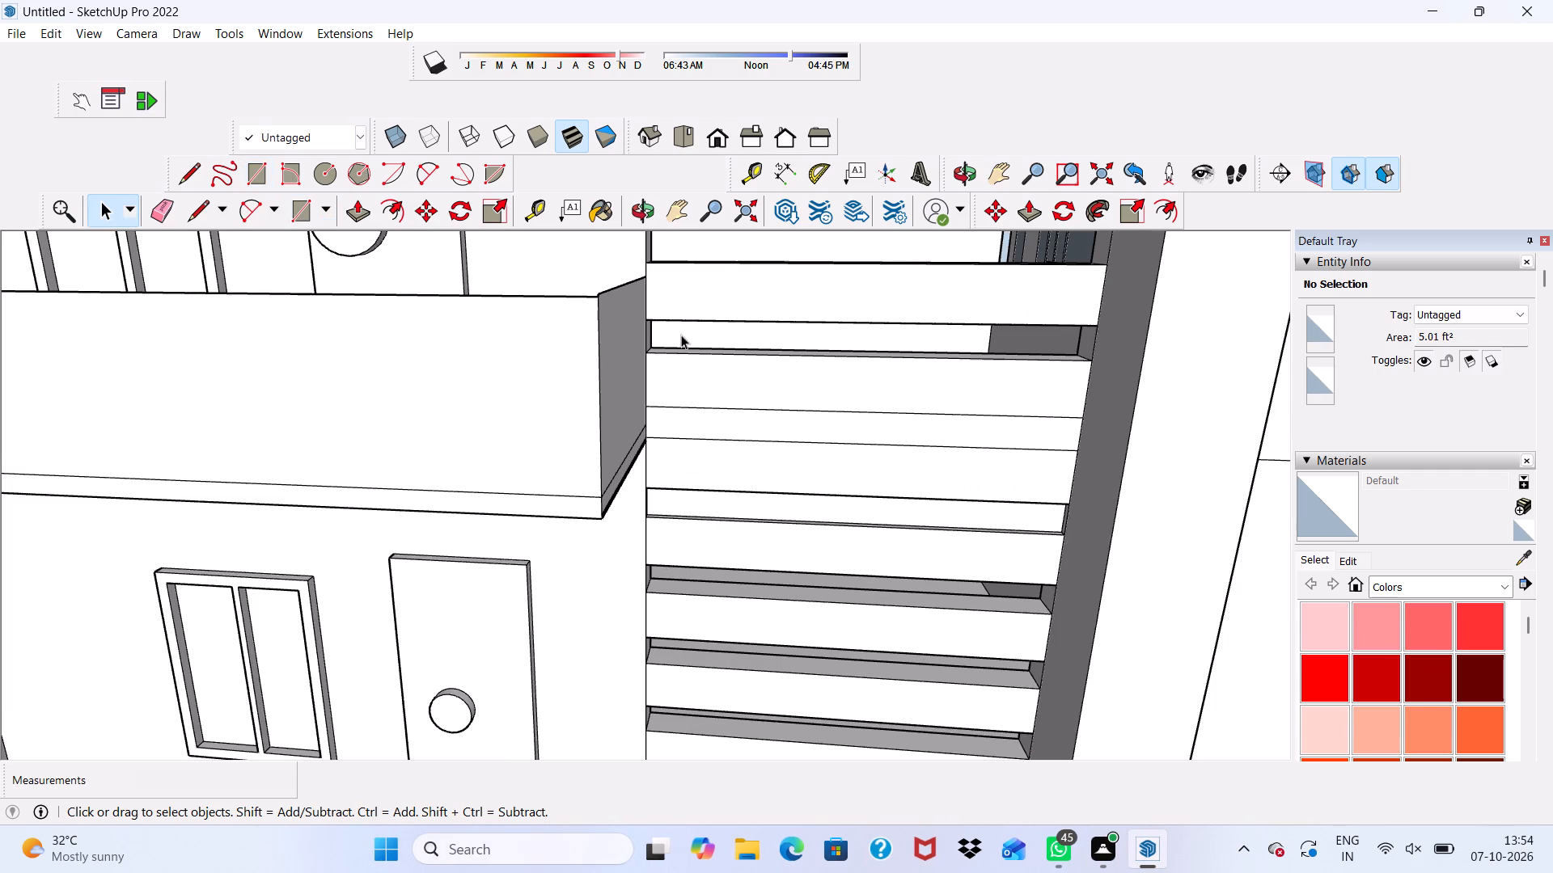
Delete the remaining stray faces filling the lower louvre gaps beside the second-floor balcony, including the blue face behind the lowest one.
{"action": "left_click", "coordinate": [759, 417]}
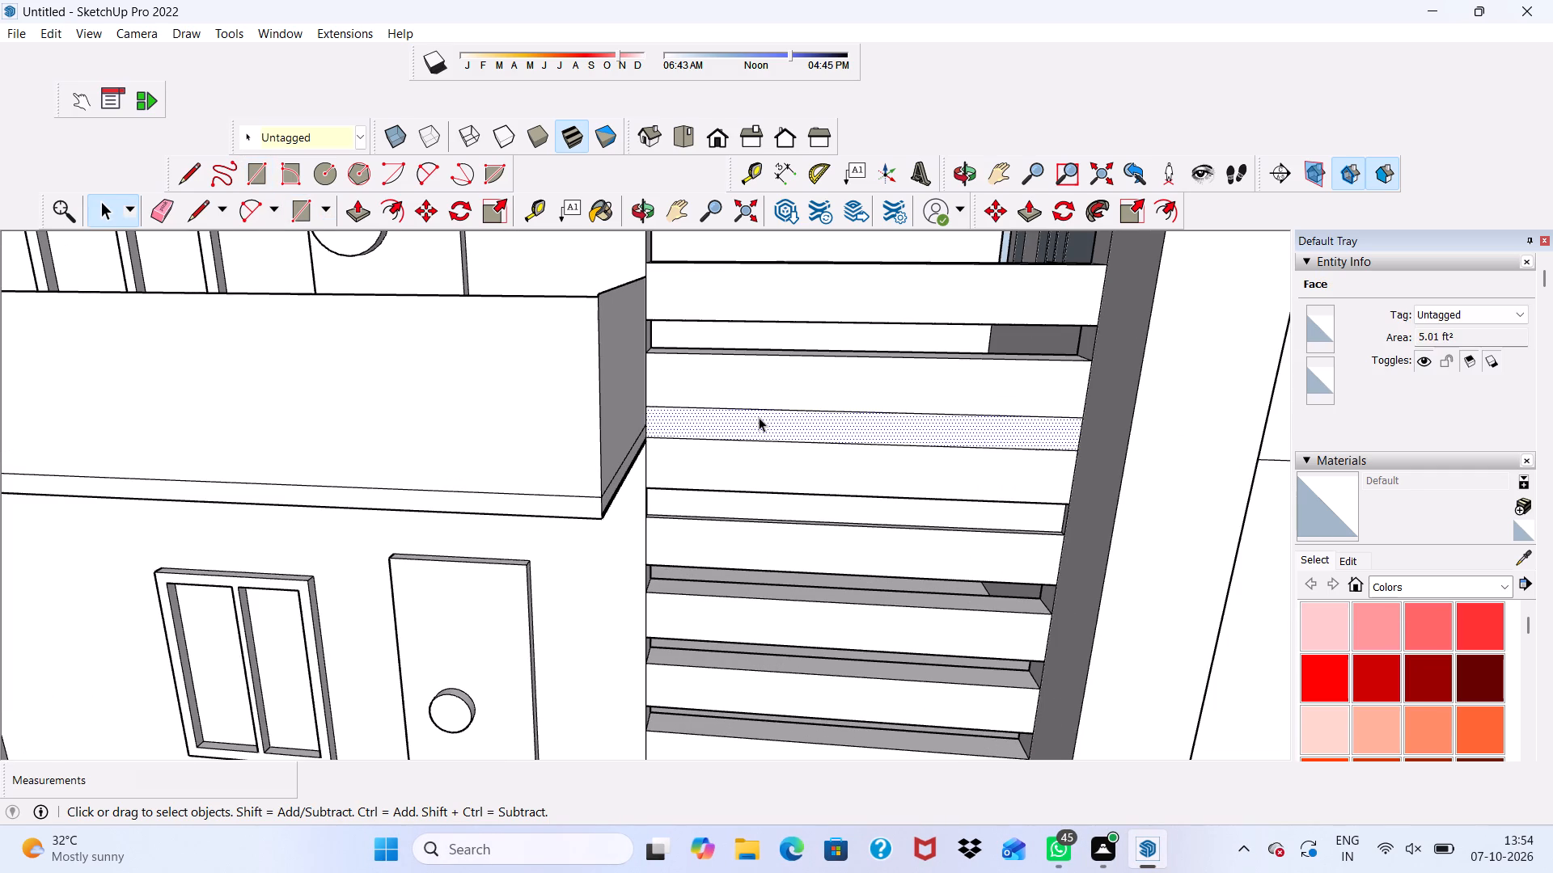
{"action": "key", "text": "Delete"}
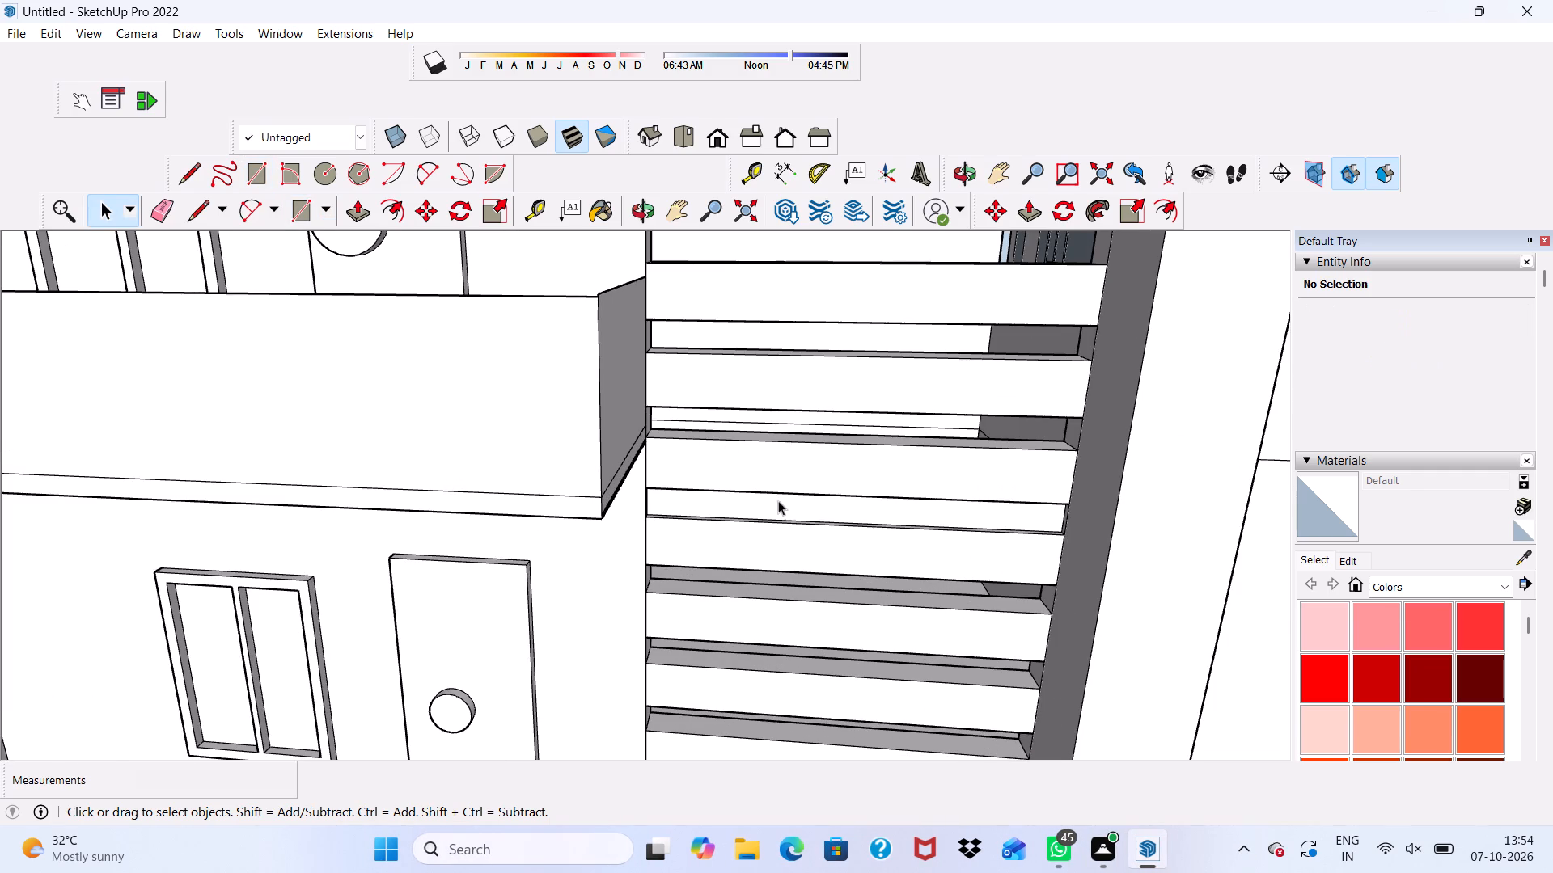
{"action": "scroll", "coordinate": [773, 524], "scroll_direction": "up", "scroll_amount": 4}
{"action": "left_click", "coordinate": [775, 511]}
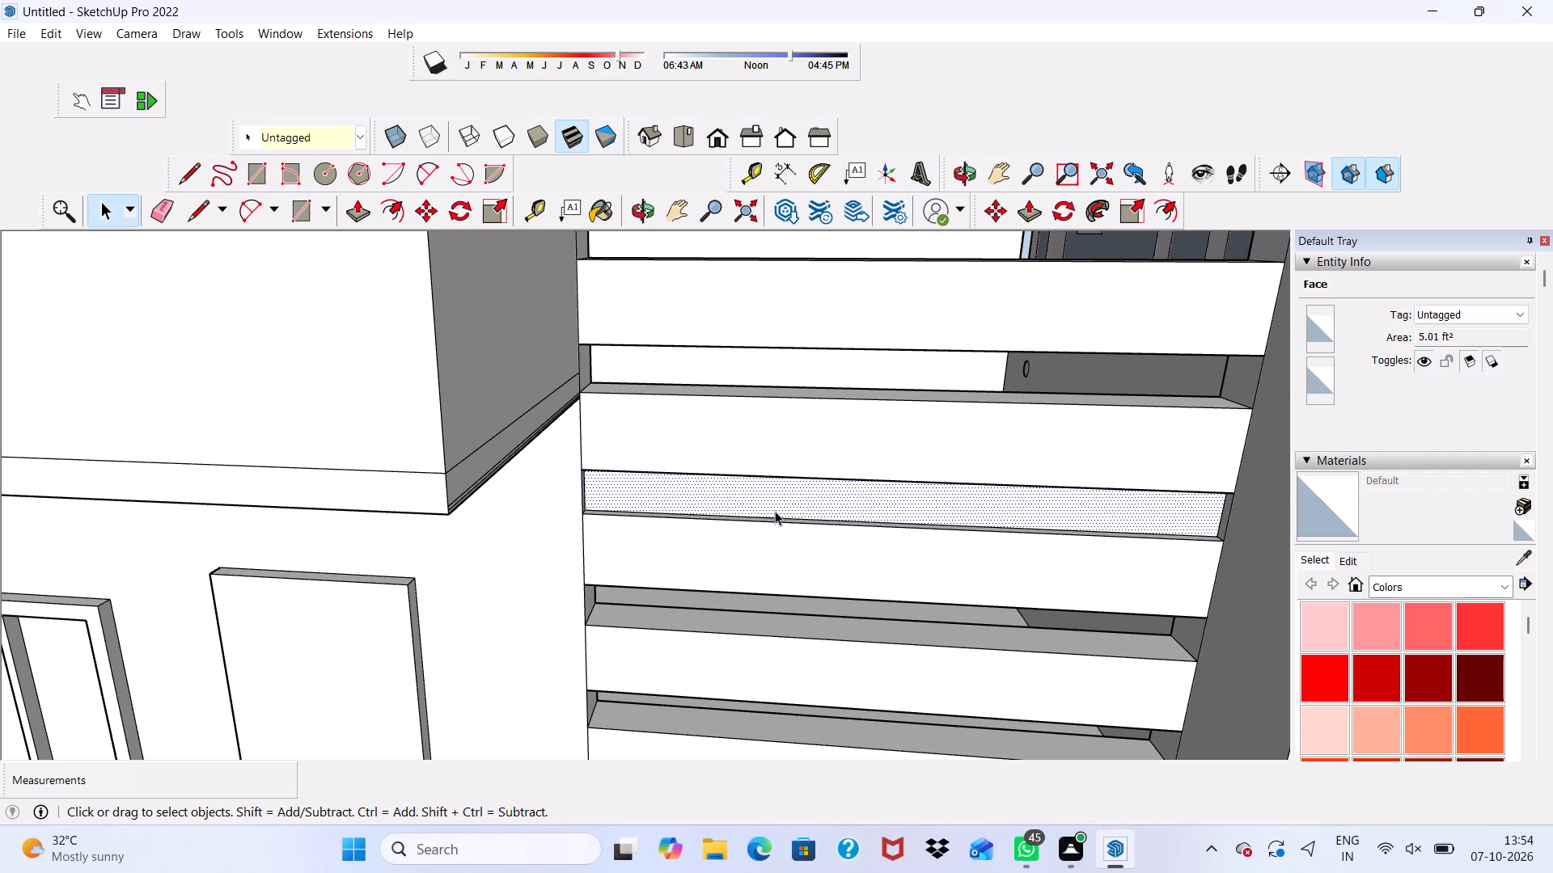
{"action": "key", "text": "Delete"}
{"action": "scroll", "coordinate": [777, 510], "scroll_direction": "down", "scroll_amount": 1}
{"action": "middle_click_drag", "start_coordinate": [777, 510], "coordinate": [755, 318]}
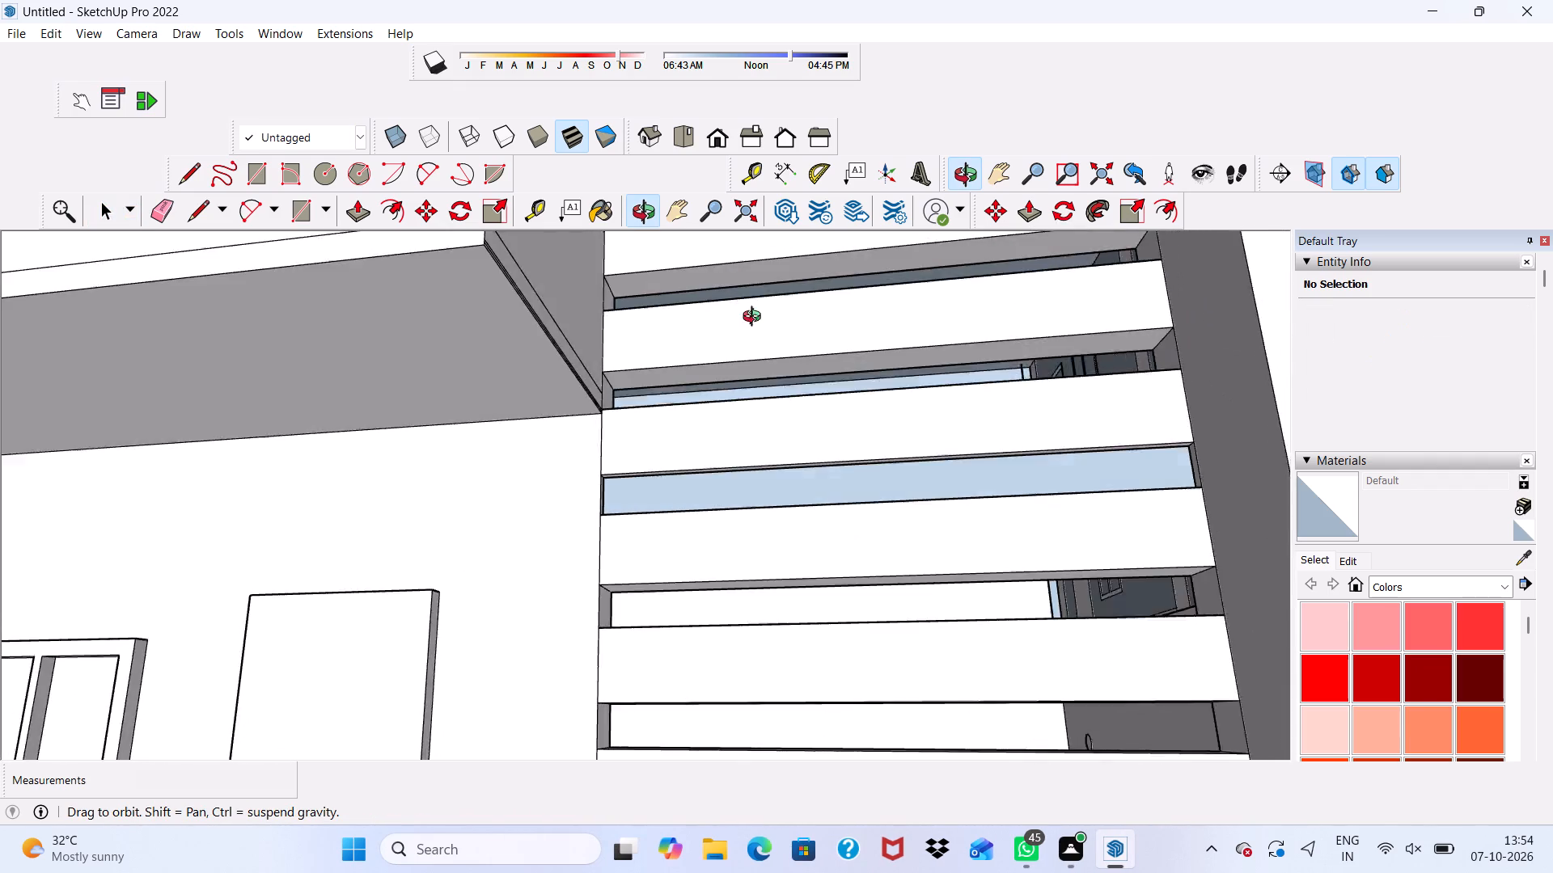
{"action": "middle_click_drag", "start_coordinate": [755, 318], "coordinate": [635, 493]}
{"action": "left_click", "coordinate": [661, 502]}
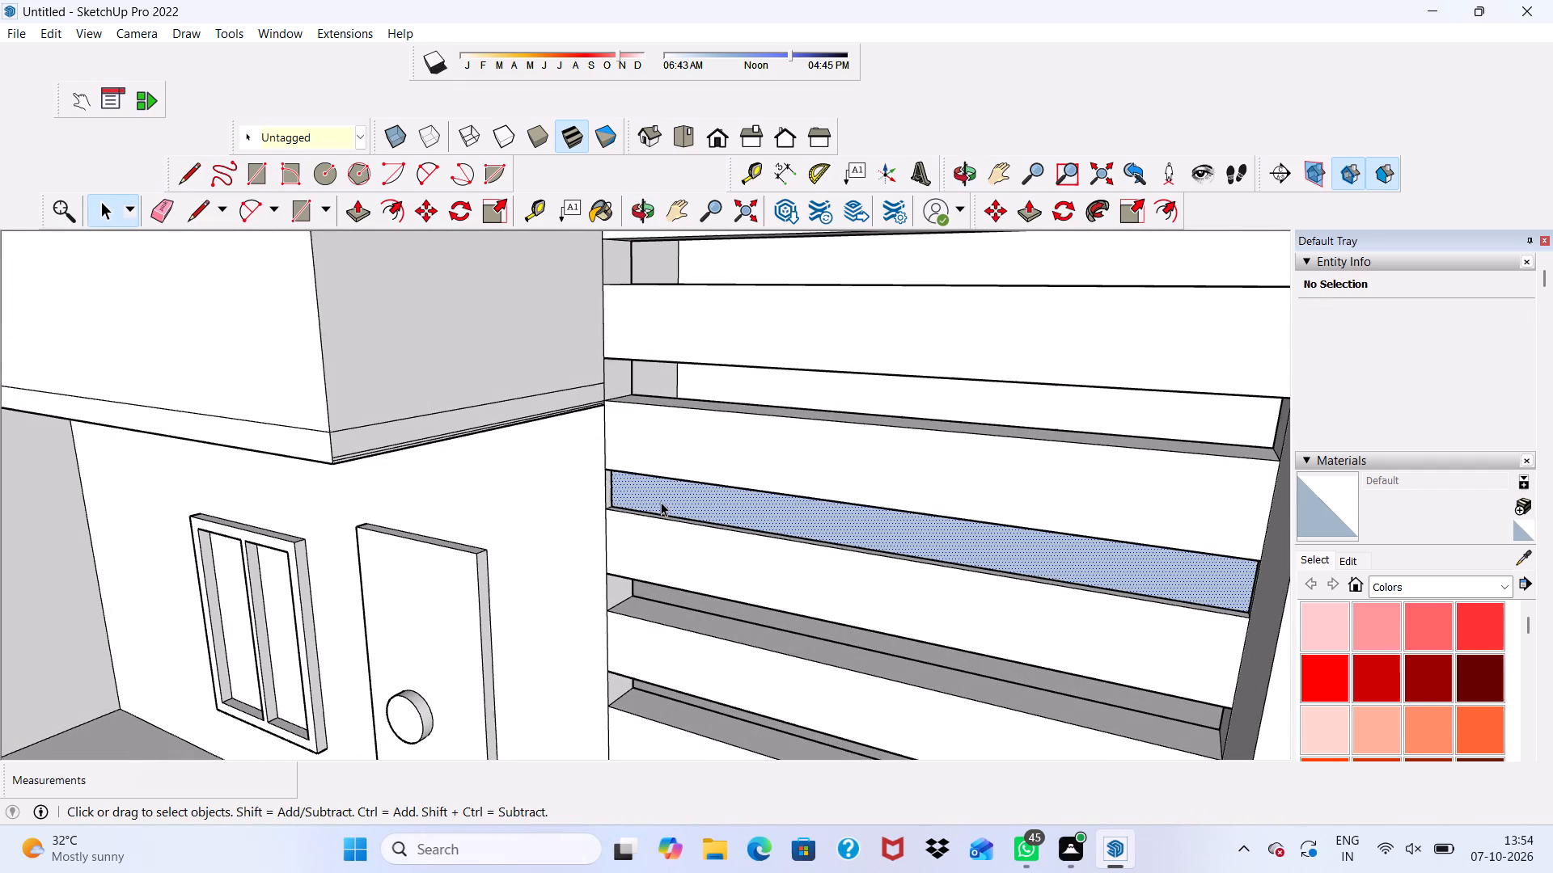
{"action": "key", "text": "Delete"}
{"action": "scroll", "coordinate": [661, 502], "scroll_direction": "up", "scroll_amount": 1}
{"action": "scroll", "coordinate": [661, 502], "scroll_direction": "down", "scroll_amount": 2}
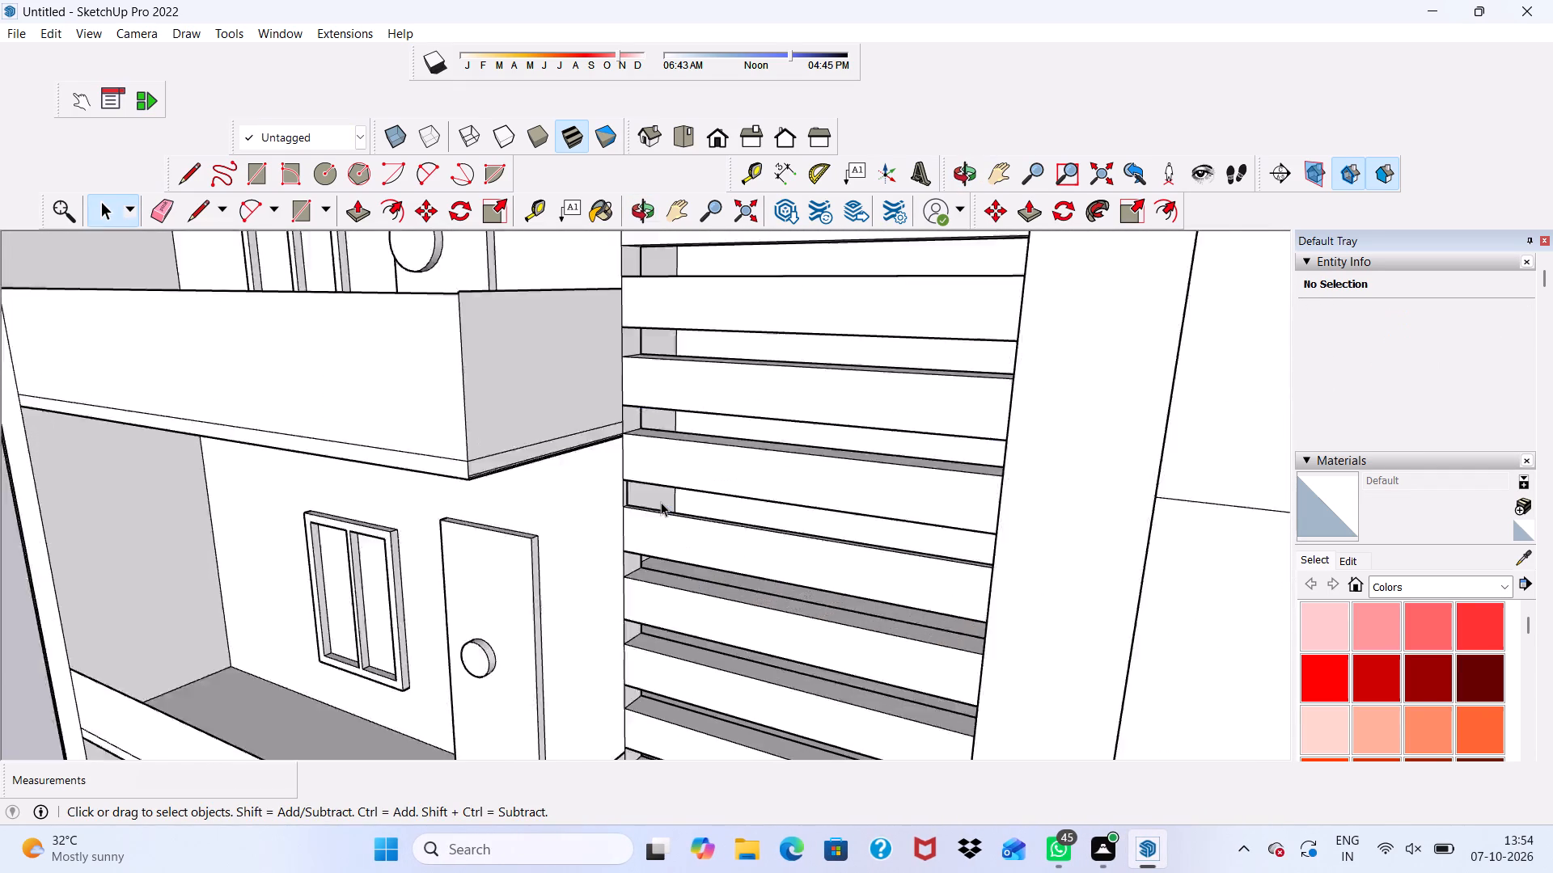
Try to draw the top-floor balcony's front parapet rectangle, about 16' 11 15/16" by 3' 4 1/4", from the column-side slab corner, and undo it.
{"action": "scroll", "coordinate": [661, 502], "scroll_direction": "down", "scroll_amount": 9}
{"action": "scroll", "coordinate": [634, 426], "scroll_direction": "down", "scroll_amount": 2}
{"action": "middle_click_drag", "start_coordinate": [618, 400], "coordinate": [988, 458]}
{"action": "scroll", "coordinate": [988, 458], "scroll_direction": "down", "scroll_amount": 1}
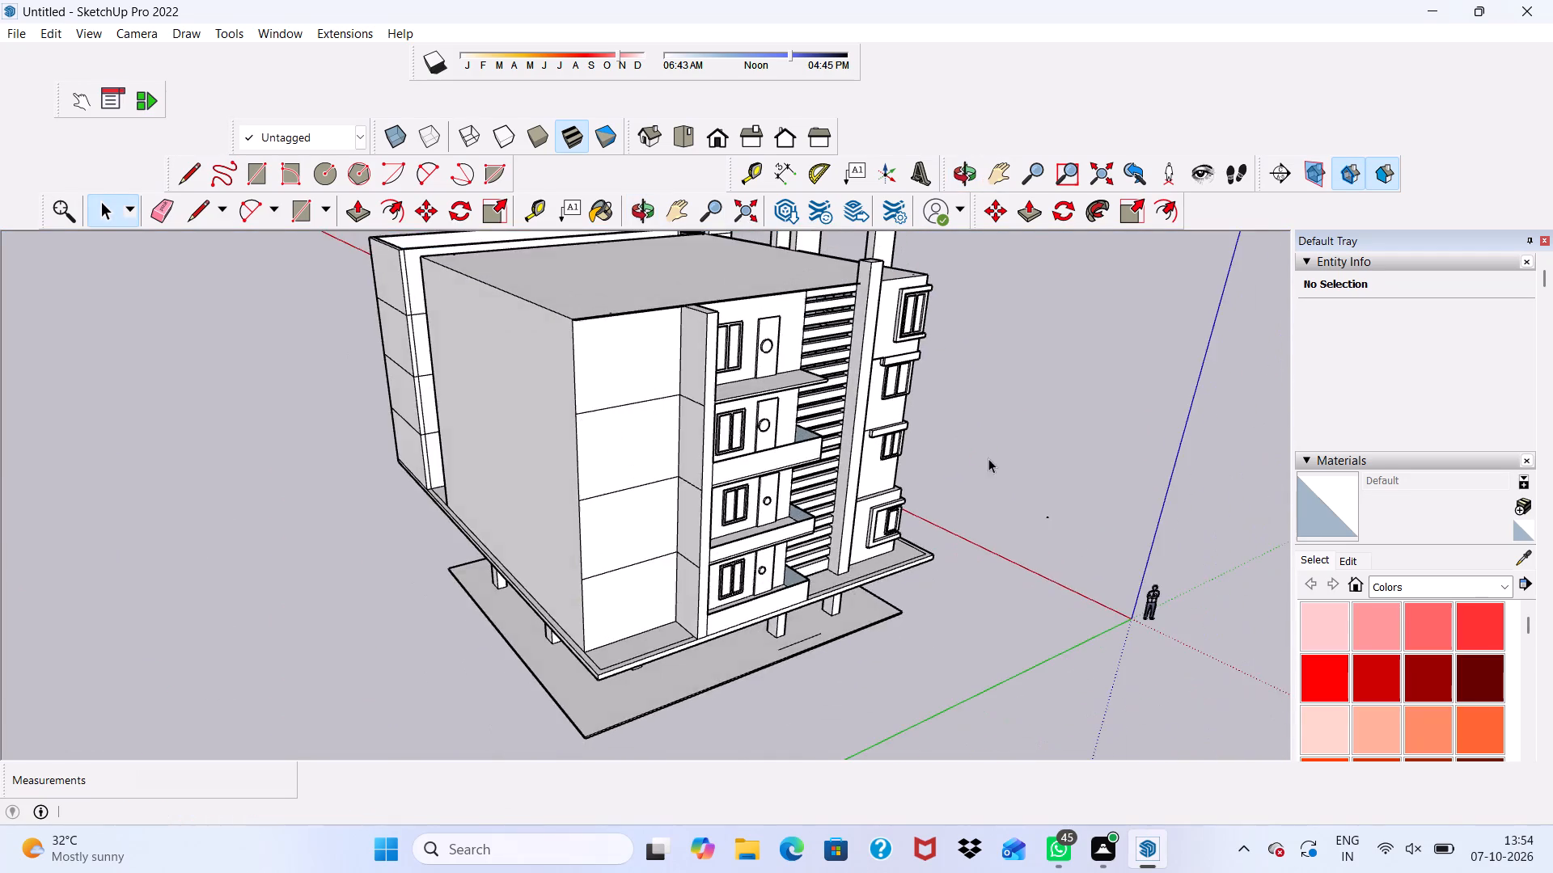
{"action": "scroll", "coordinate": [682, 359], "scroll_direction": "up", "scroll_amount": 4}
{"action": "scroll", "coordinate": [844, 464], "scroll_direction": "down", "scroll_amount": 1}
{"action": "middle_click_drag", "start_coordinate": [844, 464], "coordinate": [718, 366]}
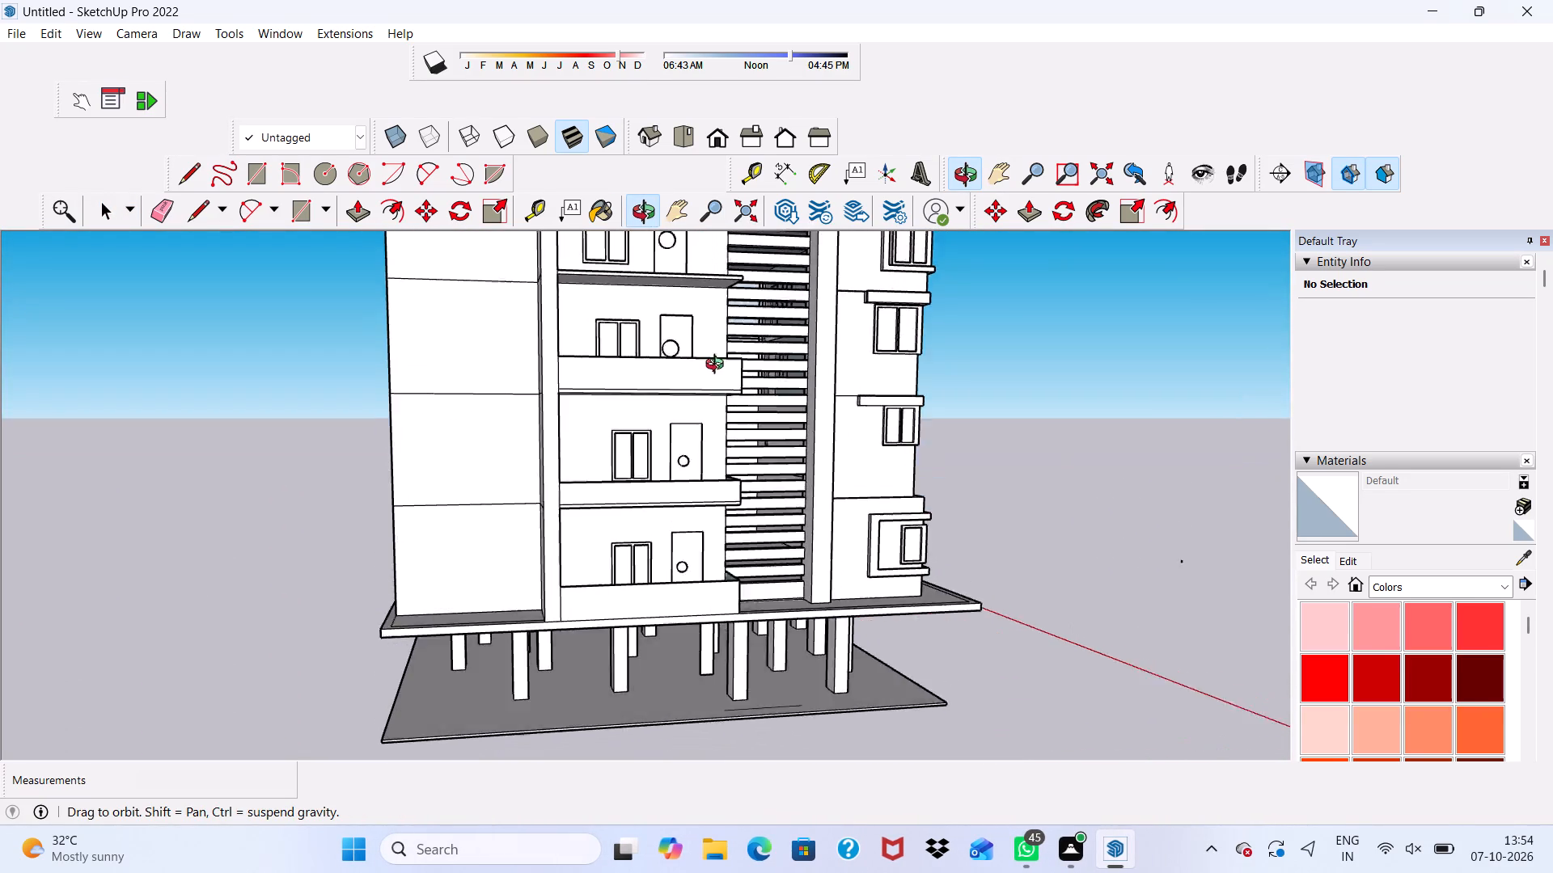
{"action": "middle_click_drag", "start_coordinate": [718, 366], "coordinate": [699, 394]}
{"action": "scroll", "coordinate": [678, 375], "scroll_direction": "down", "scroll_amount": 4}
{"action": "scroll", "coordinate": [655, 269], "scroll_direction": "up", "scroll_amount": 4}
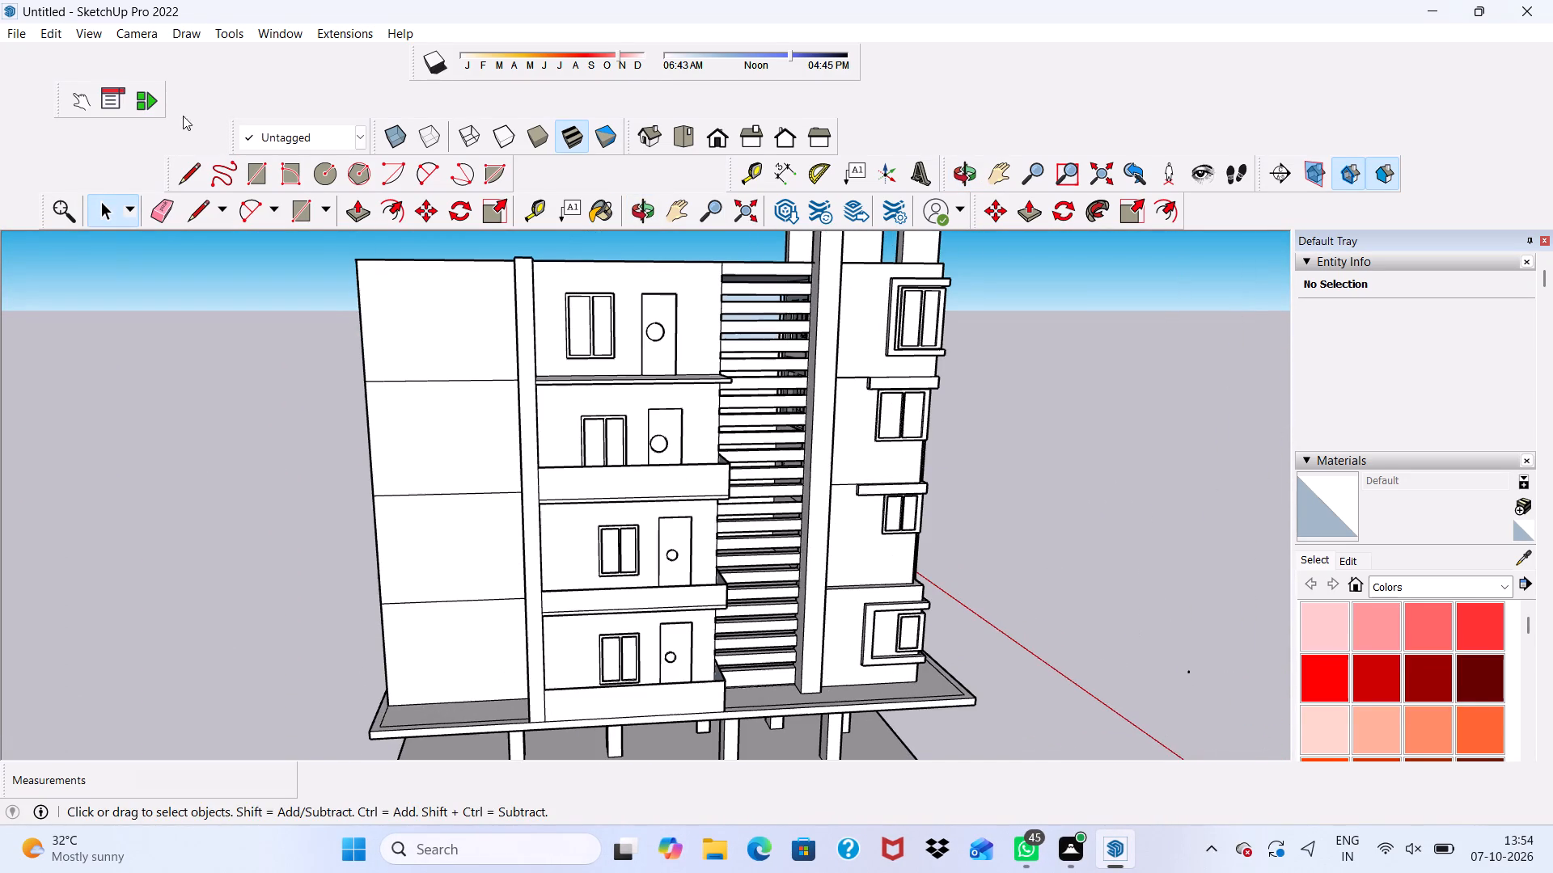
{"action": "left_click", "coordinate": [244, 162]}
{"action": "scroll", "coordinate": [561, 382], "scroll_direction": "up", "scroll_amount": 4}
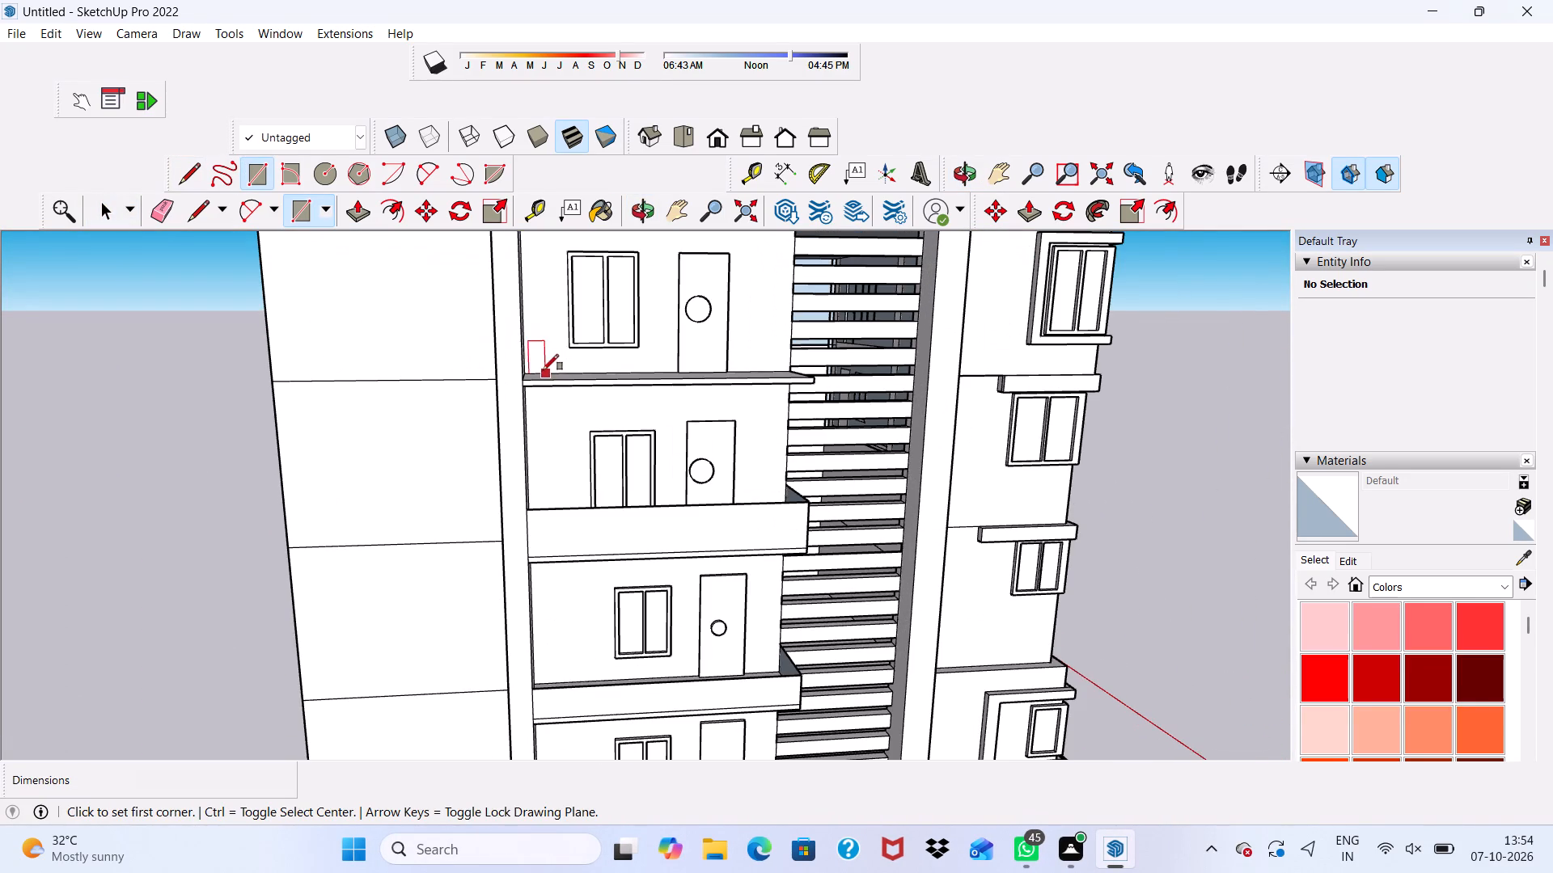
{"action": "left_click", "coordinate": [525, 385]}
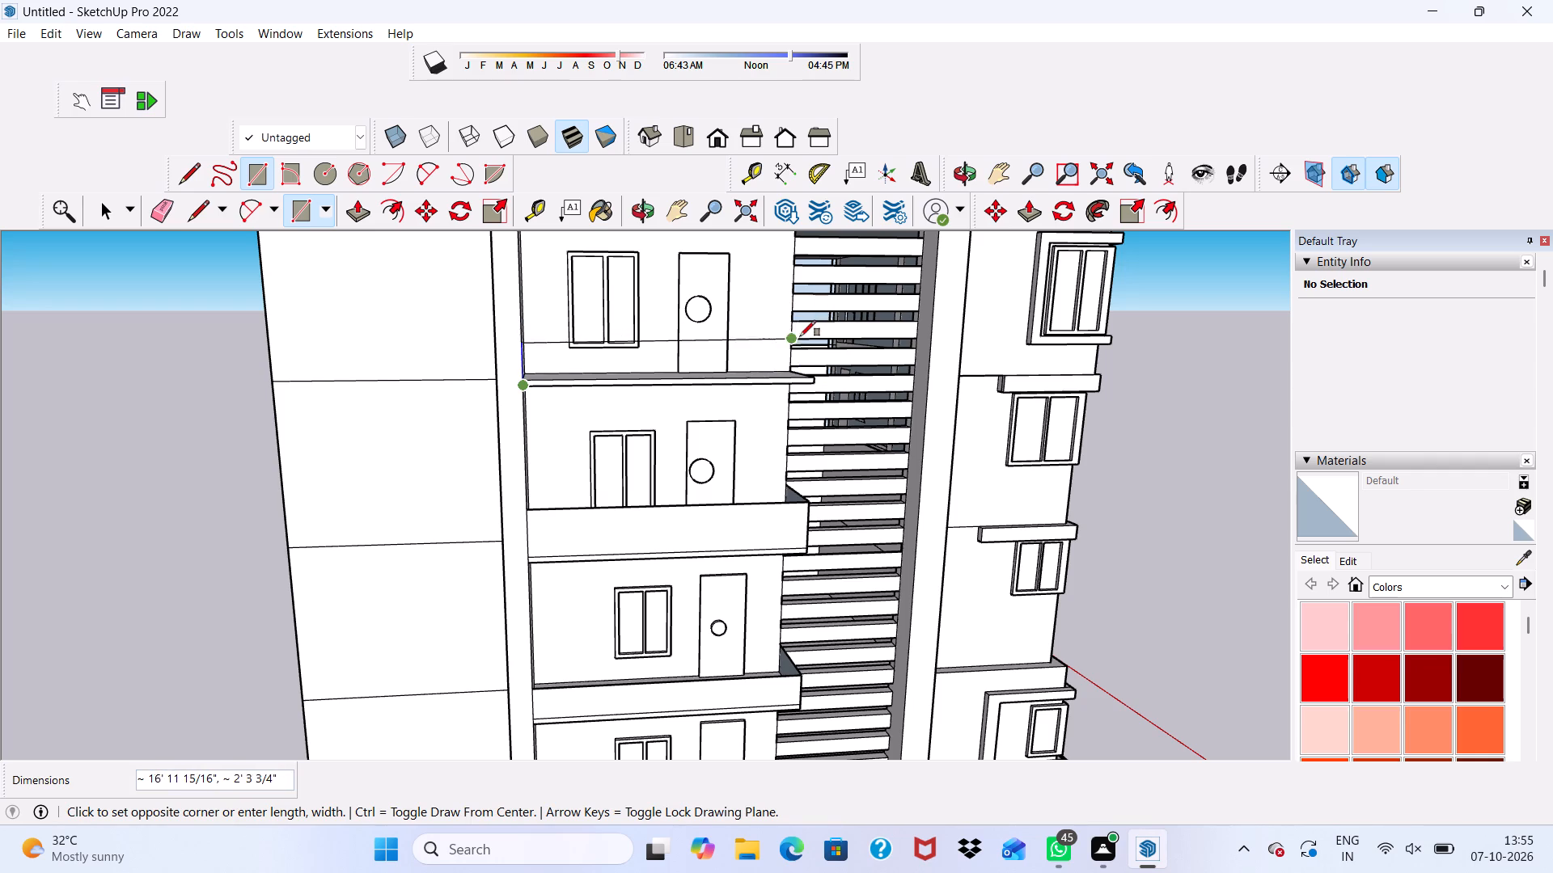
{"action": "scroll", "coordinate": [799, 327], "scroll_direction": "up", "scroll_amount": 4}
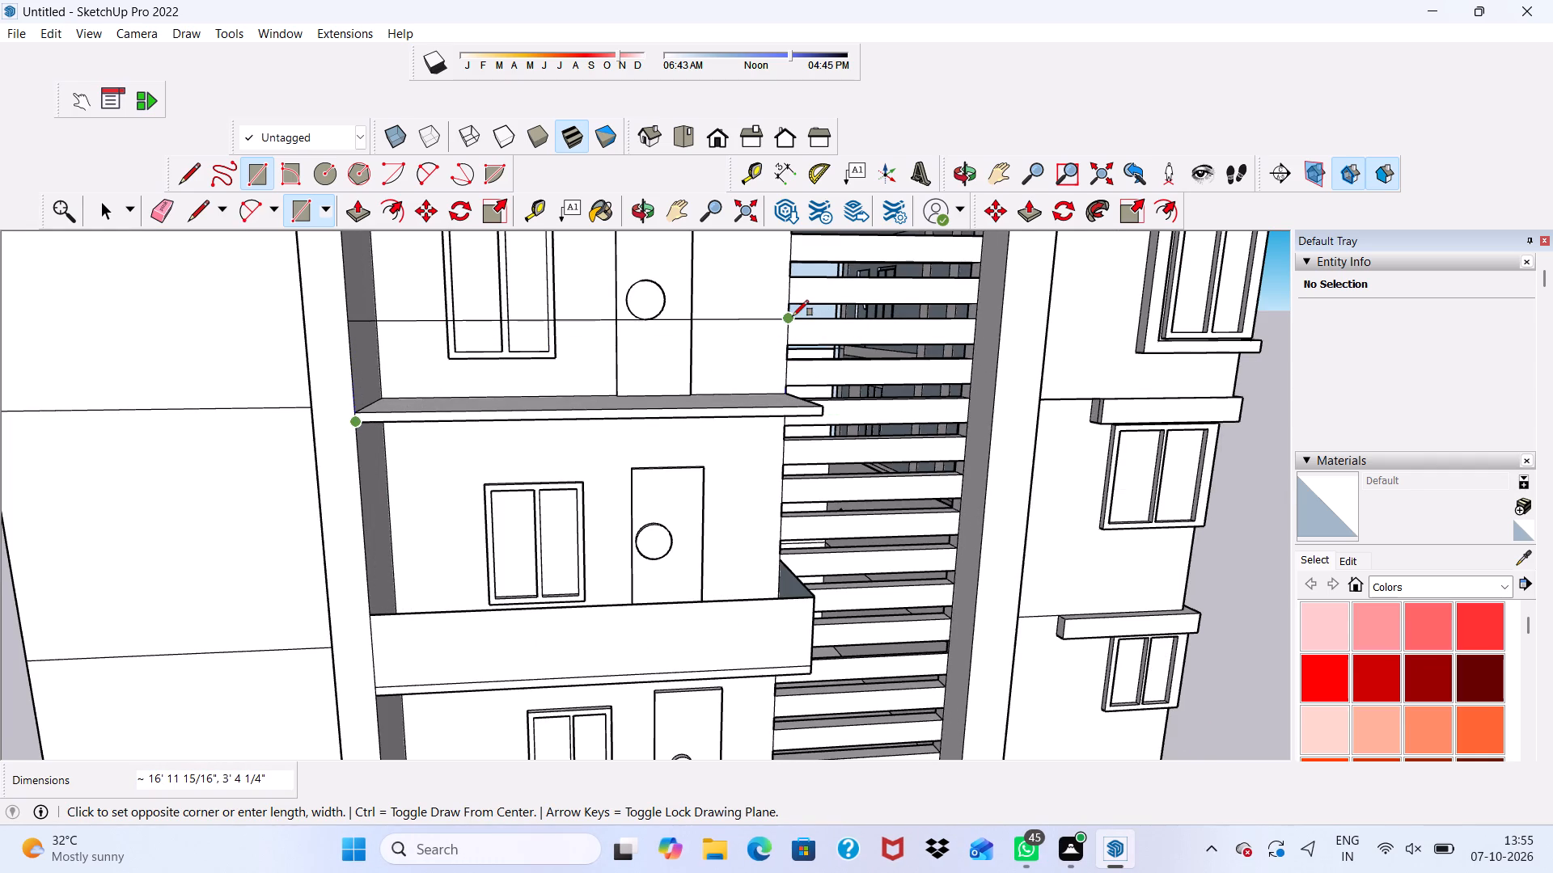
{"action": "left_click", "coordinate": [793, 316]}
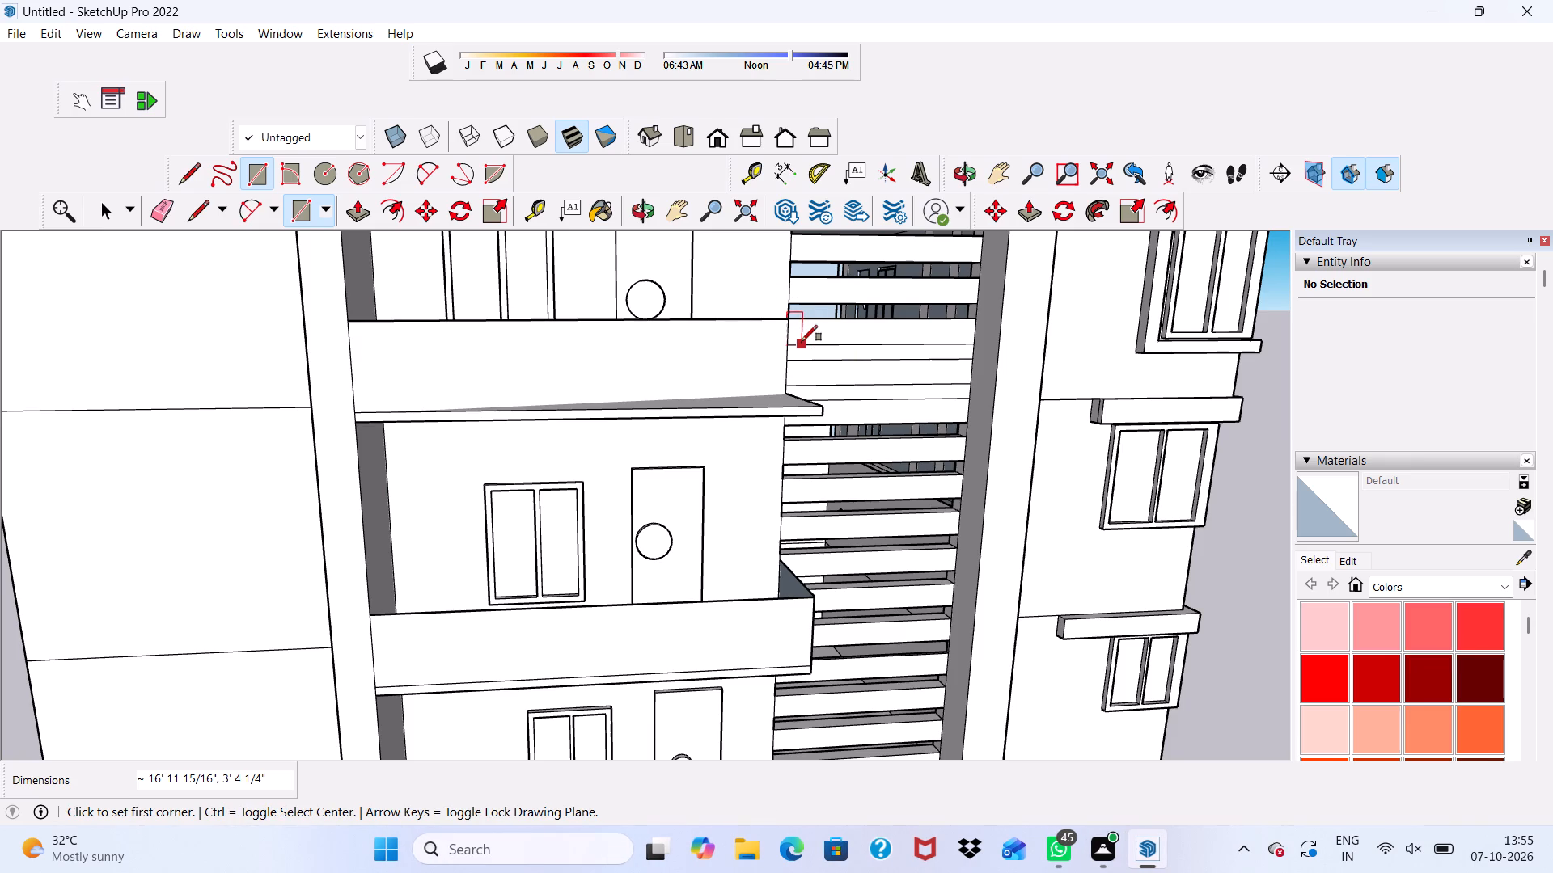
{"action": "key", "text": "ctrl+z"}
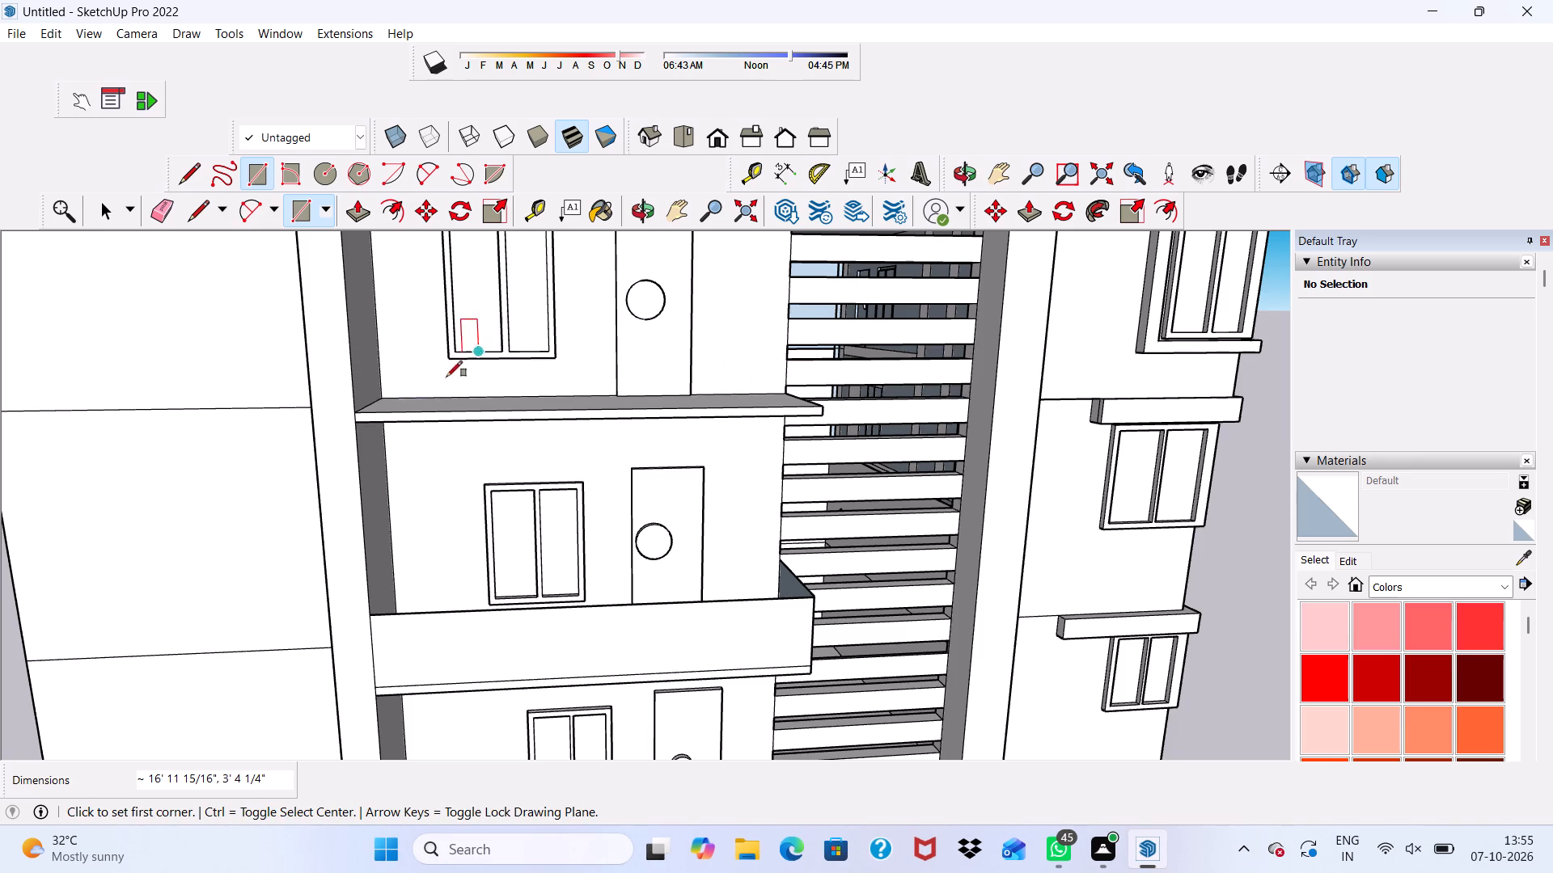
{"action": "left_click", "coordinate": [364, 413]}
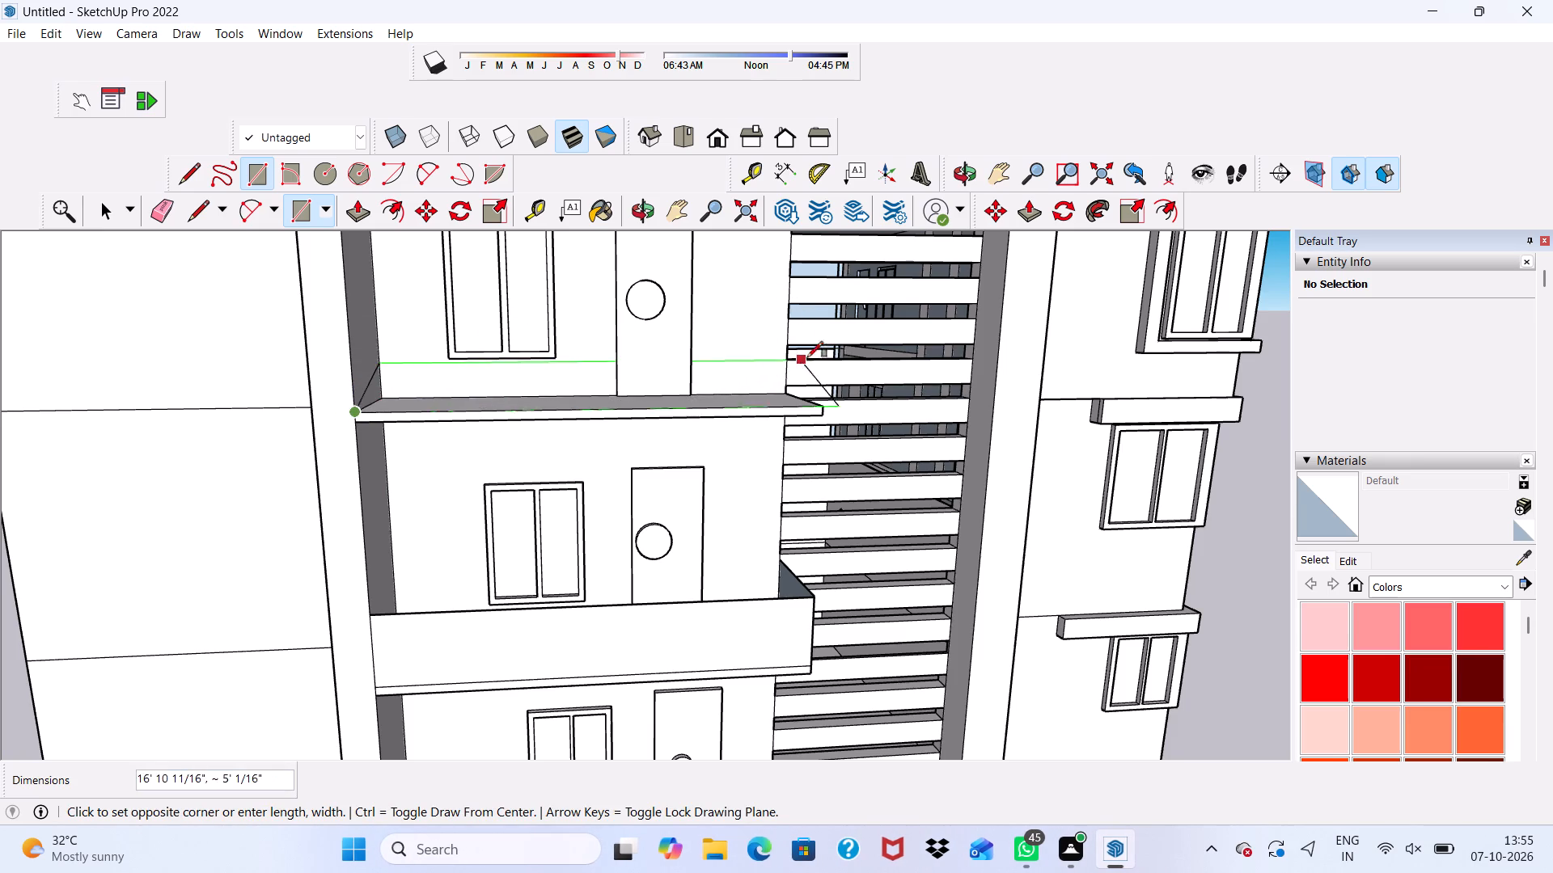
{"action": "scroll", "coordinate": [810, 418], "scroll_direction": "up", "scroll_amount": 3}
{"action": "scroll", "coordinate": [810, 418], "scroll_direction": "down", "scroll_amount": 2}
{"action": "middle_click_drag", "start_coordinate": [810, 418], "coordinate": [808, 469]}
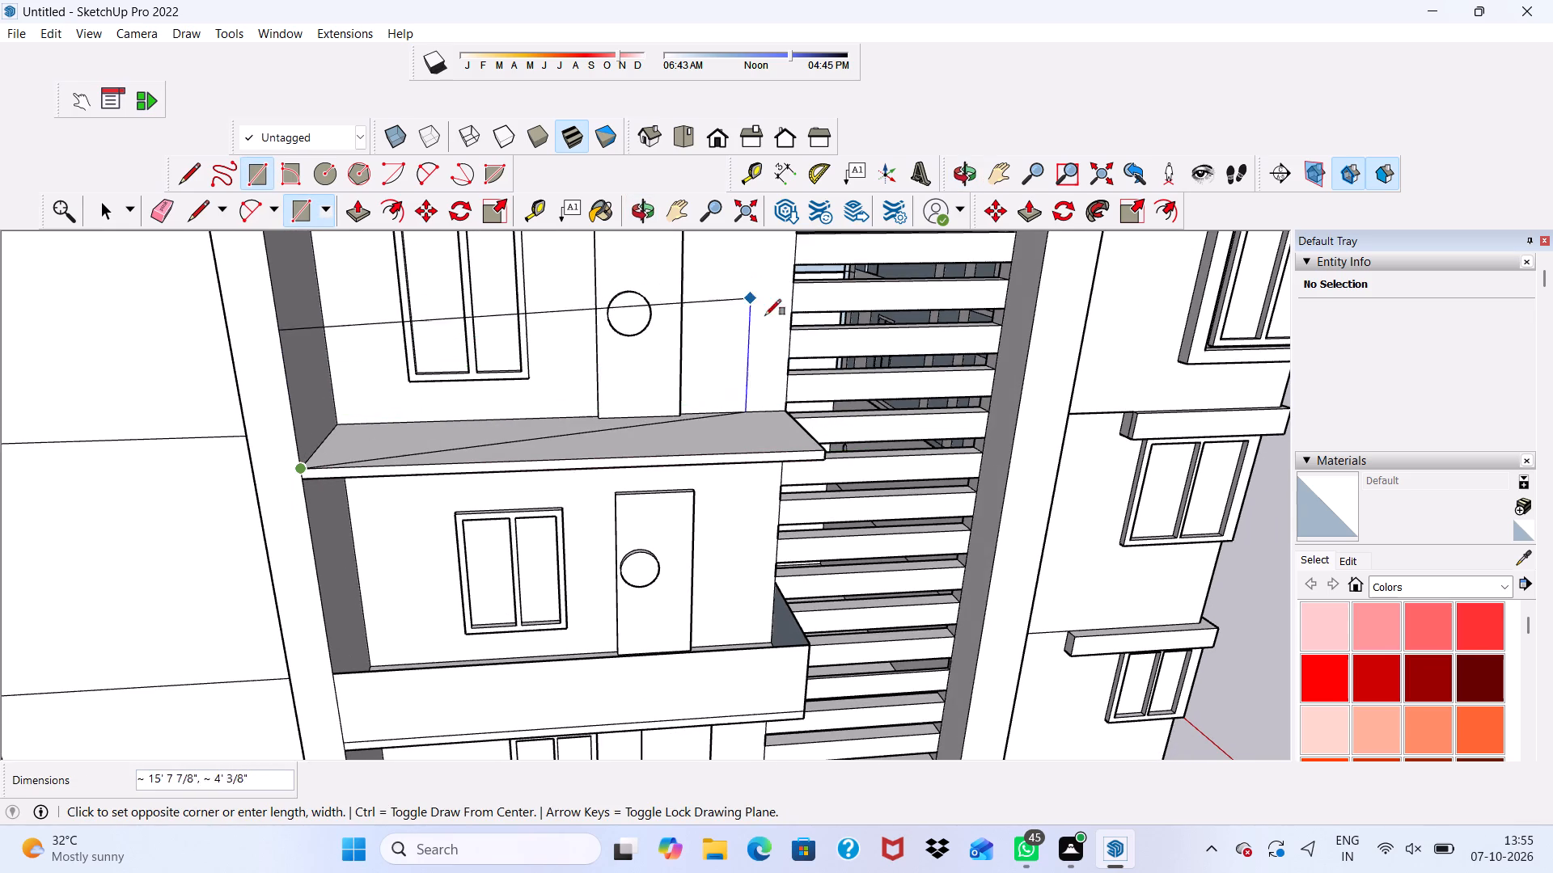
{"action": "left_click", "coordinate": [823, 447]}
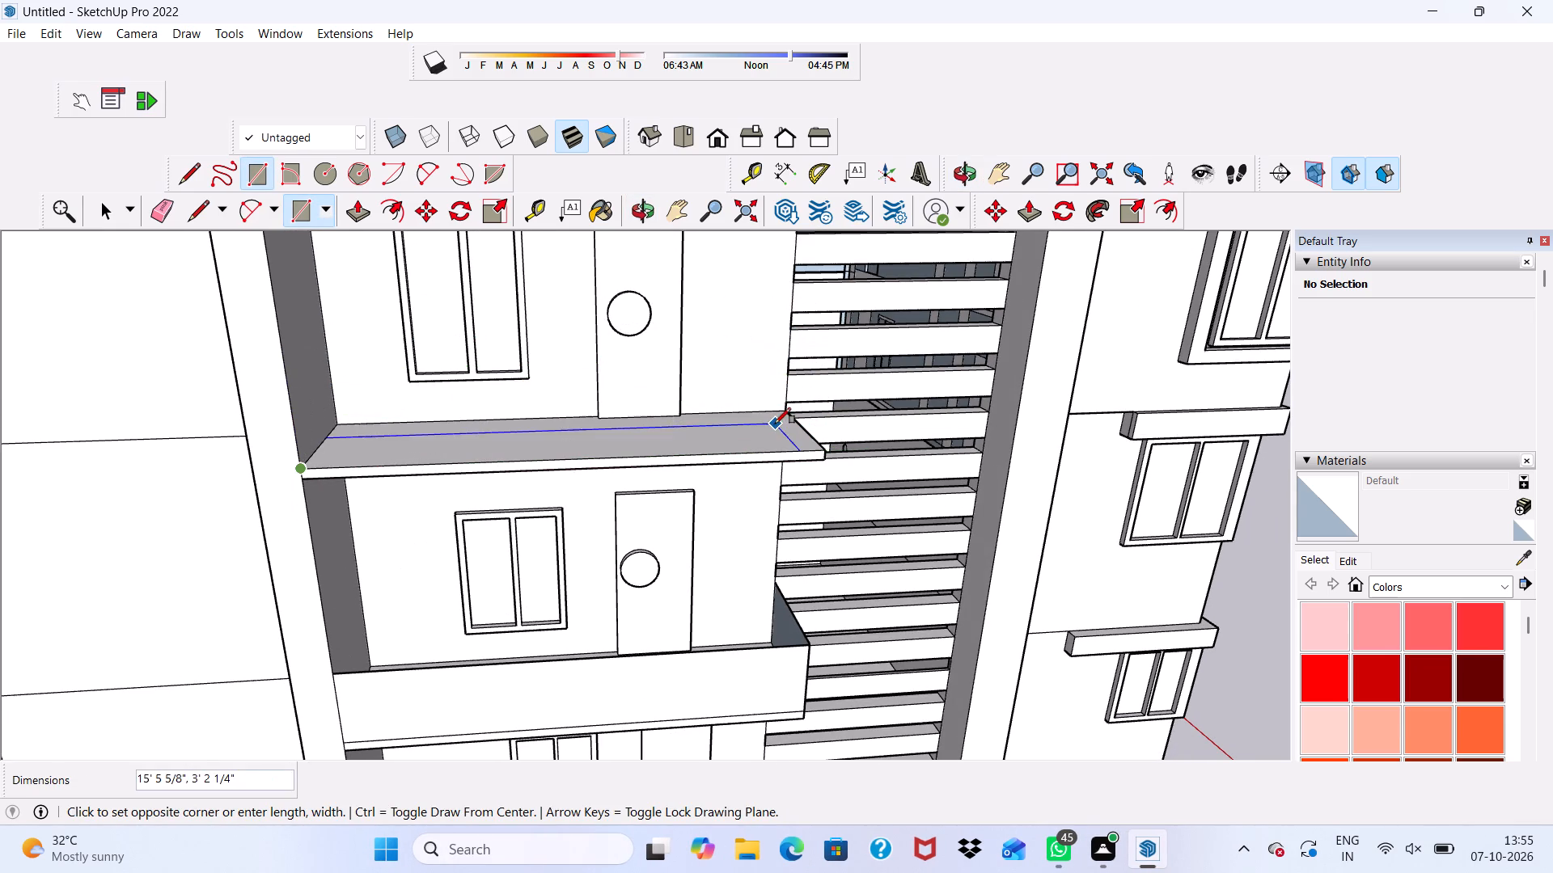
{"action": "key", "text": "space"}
Draw the top-floor balcony's front parapet rectangle, about 16' 3 5/8" by 2' 2 9/16", from the slab's outer corner to the column edge.
{"action": "left_click", "coordinate": [263, 165]}
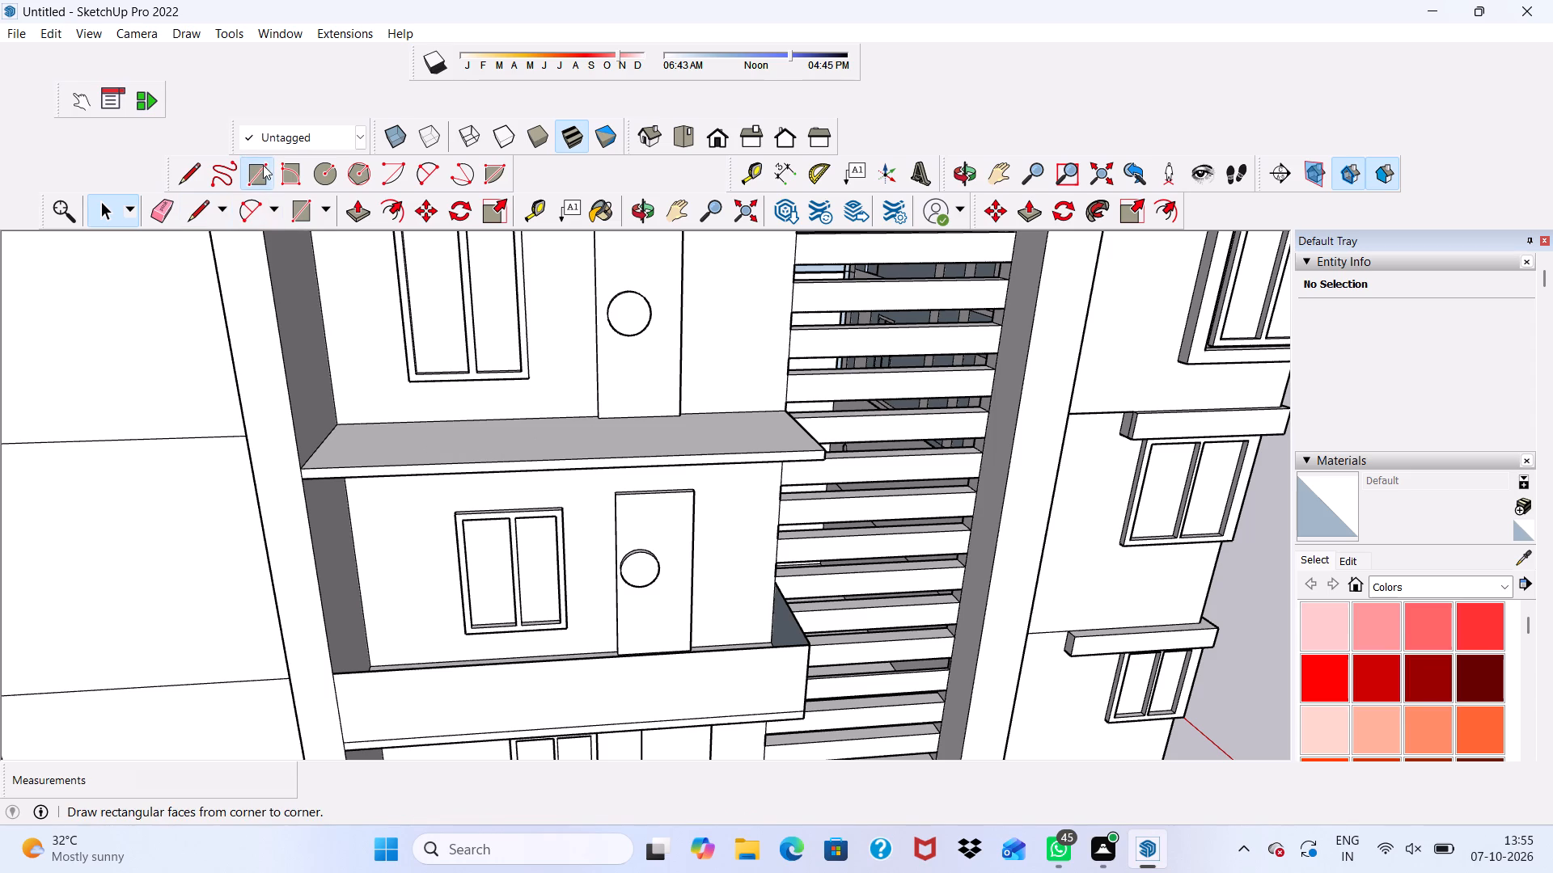
{"action": "middle_click_drag", "start_coordinate": [550, 431], "coordinate": [363, 477]}
{"action": "scroll", "coordinate": [618, 487], "scroll_direction": "up", "scroll_amount": 3}
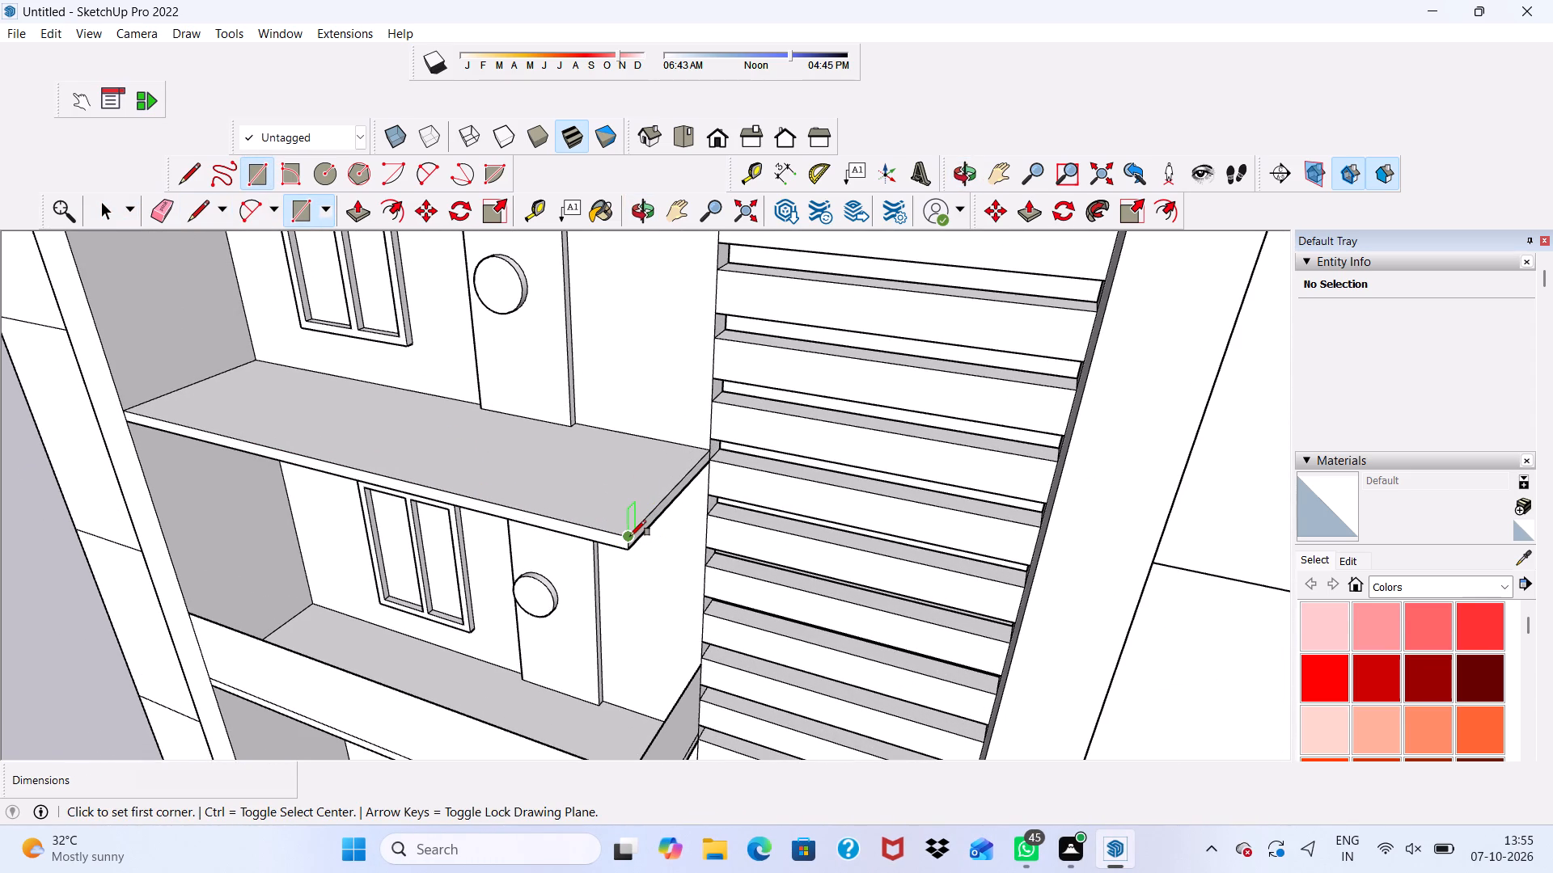
{"action": "left_click", "coordinate": [630, 536]}
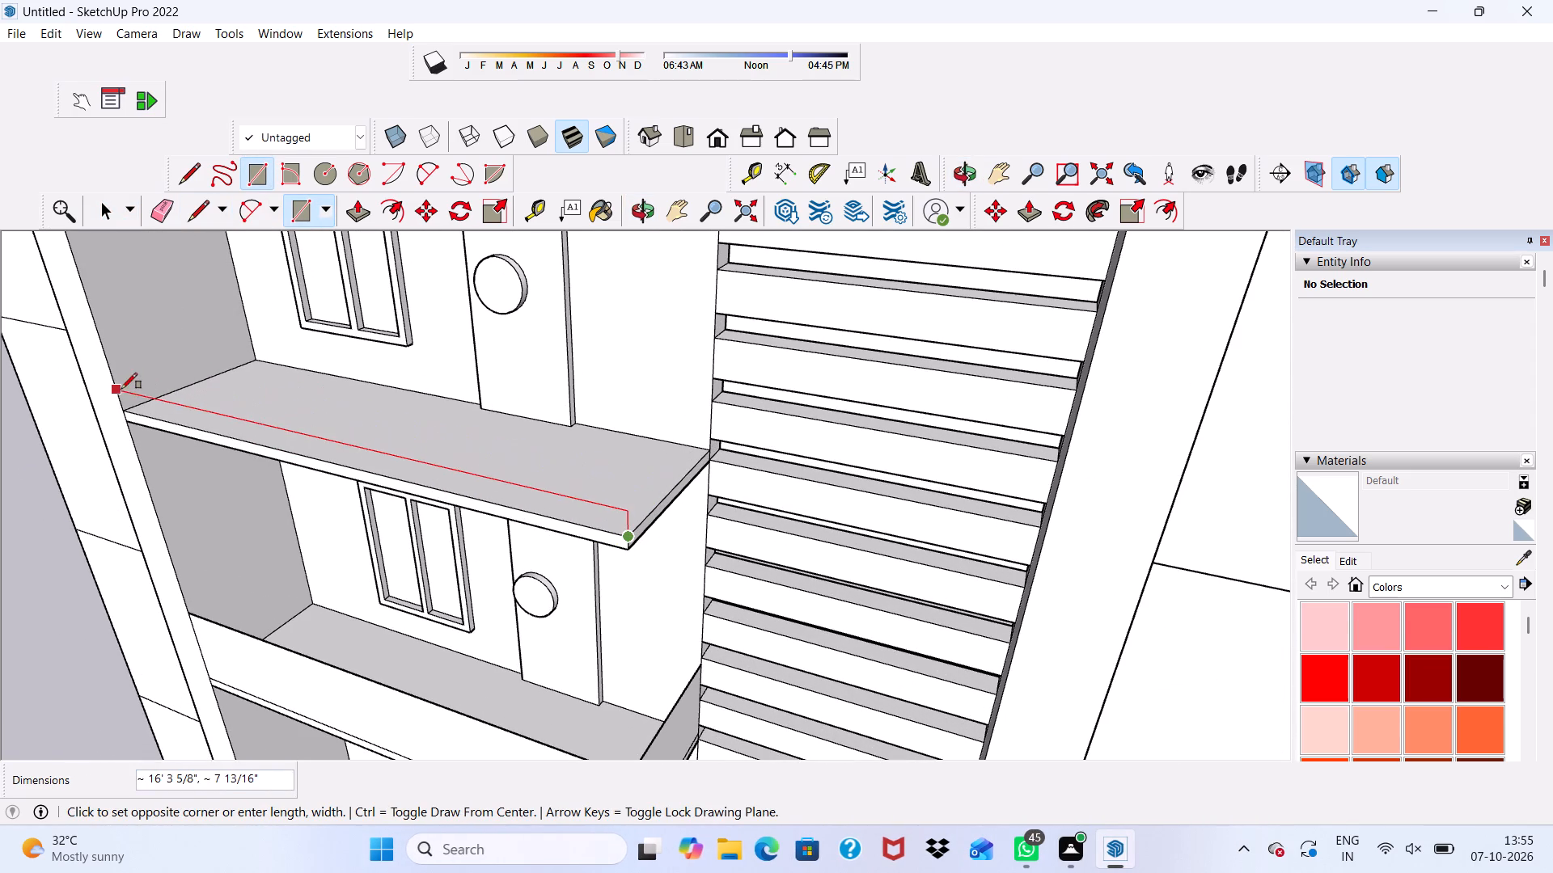
{"action": "left_click", "coordinate": [103, 336]}
Draw the top-floor balcony's side parapet rectangle, about 4' 9 13/16" by 2' 2 13/16", from the front parapet's base corner to the wall edge beside the louvres.
{"action": "scroll", "coordinate": [287, 444], "scroll_direction": "down", "scroll_amount": 1}
{"action": "middle_click_drag", "start_coordinate": [287, 444], "coordinate": [446, 294]}
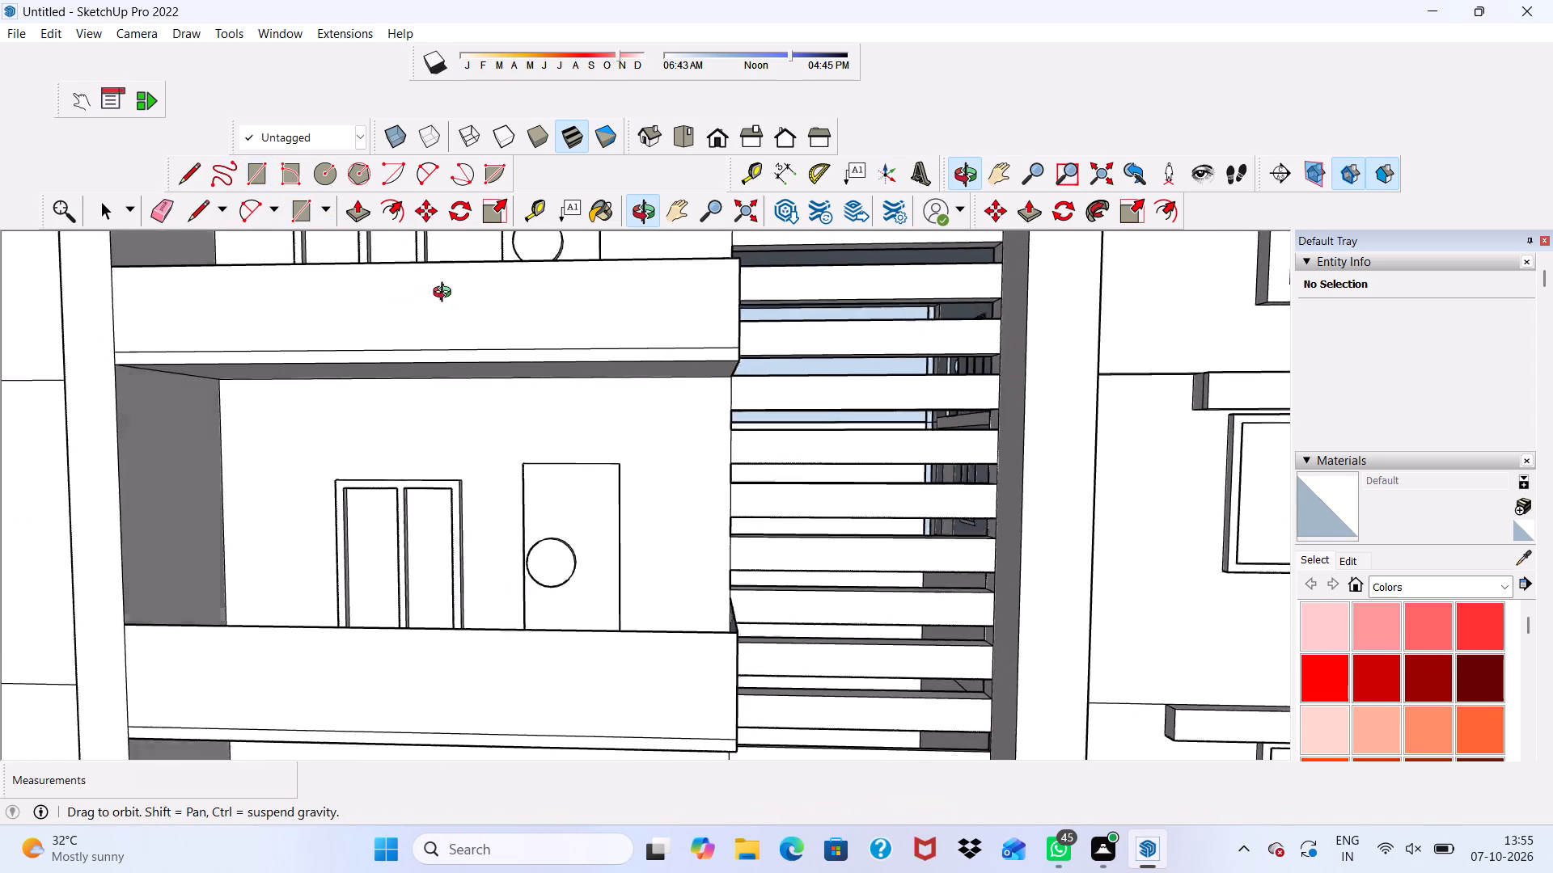
{"action": "middle_click_drag", "start_coordinate": [446, 294], "coordinate": [463, 293]}
{"action": "scroll", "coordinate": [514, 376], "scroll_direction": "down", "scroll_amount": 5}
{"action": "middle_click_drag", "start_coordinate": [585, 367], "coordinate": [495, 404]}
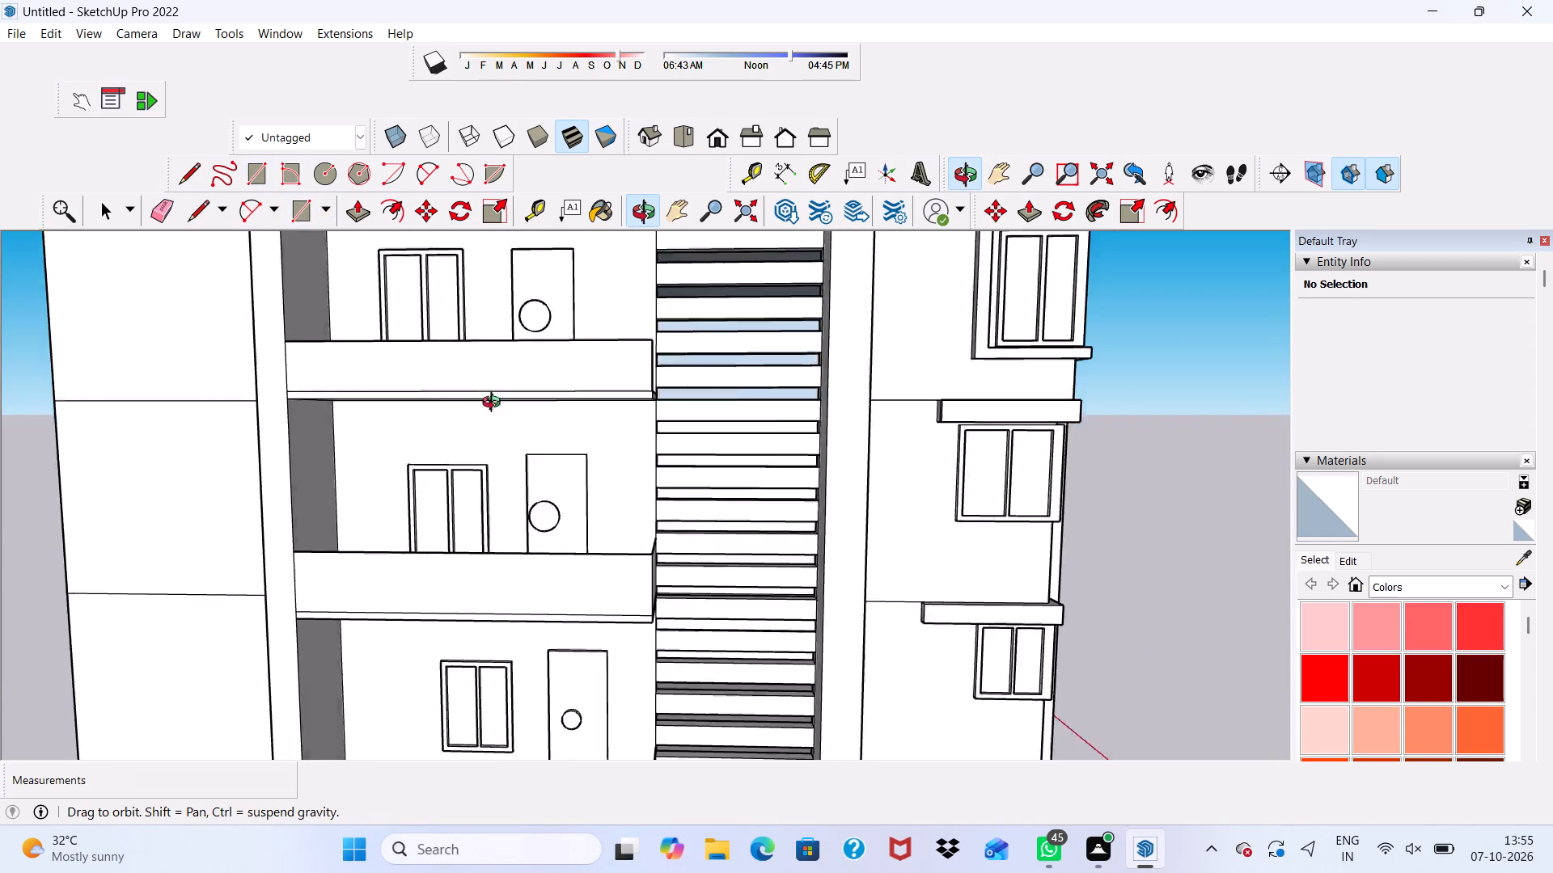
{"action": "middle_click_drag", "start_coordinate": [495, 404], "coordinate": [278, 428]}
{"action": "scroll", "coordinate": [408, 388], "scroll_direction": "up", "scroll_amount": 15}
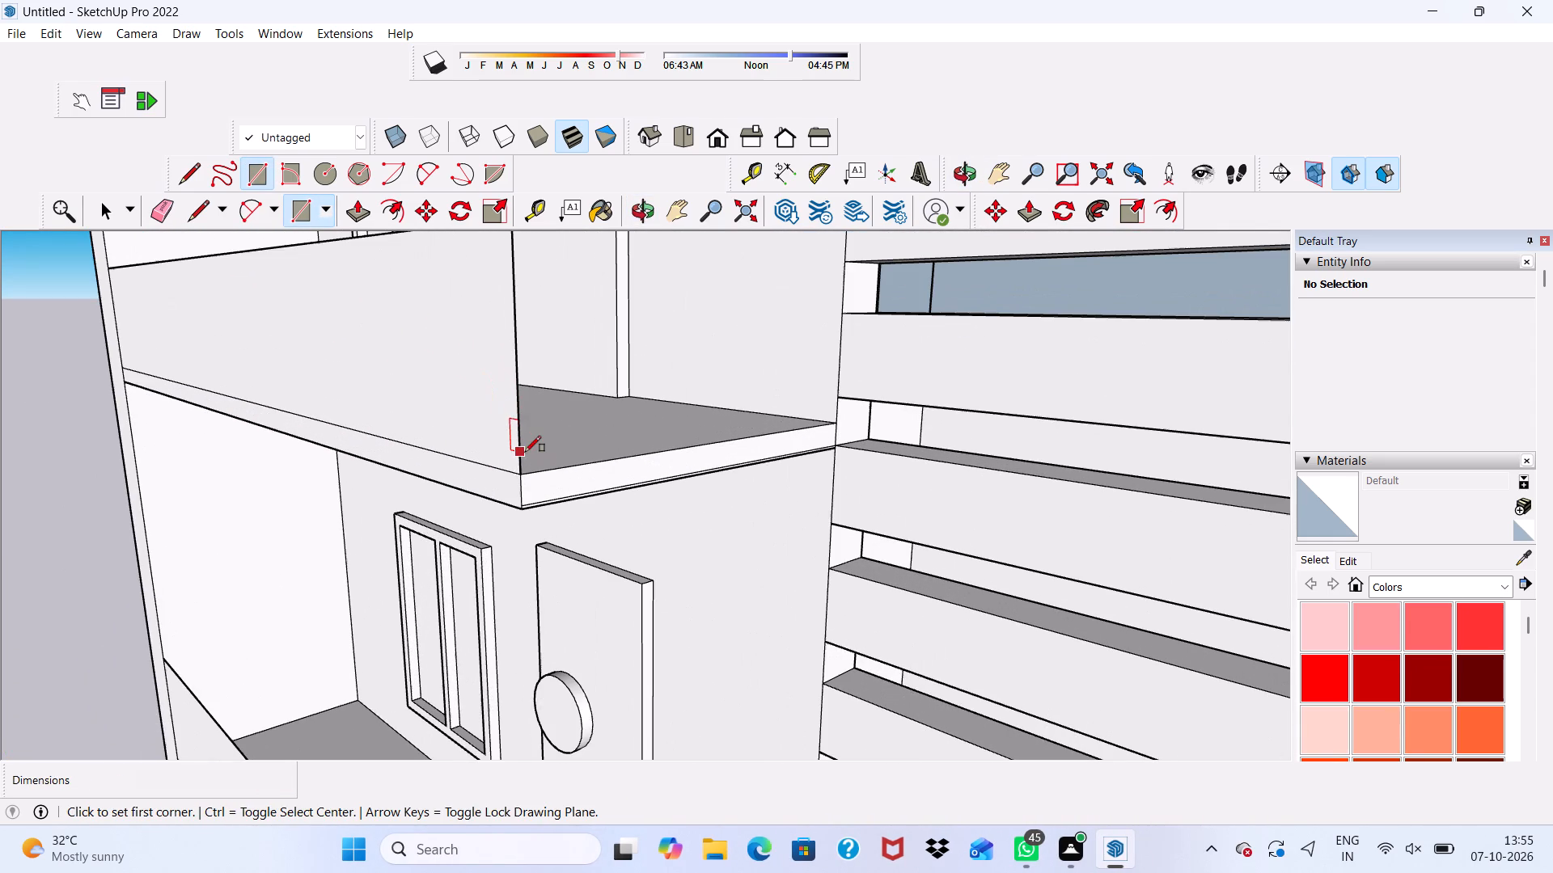
{"action": "left_click", "coordinate": [522, 476]}
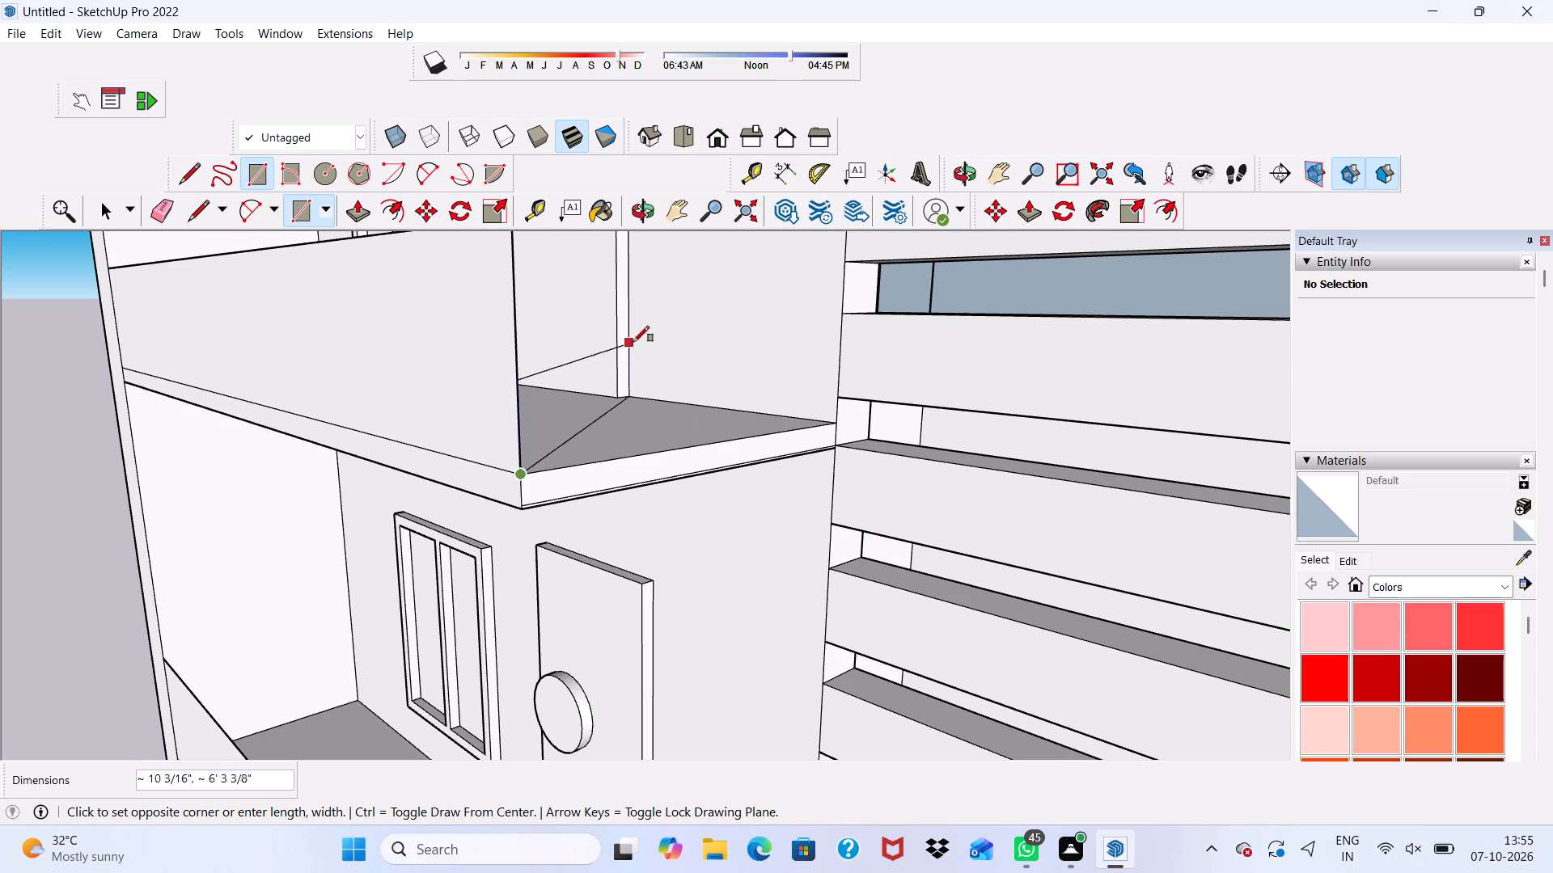
{"action": "scroll", "coordinate": [644, 339], "scroll_direction": "down", "scroll_amount": 6}
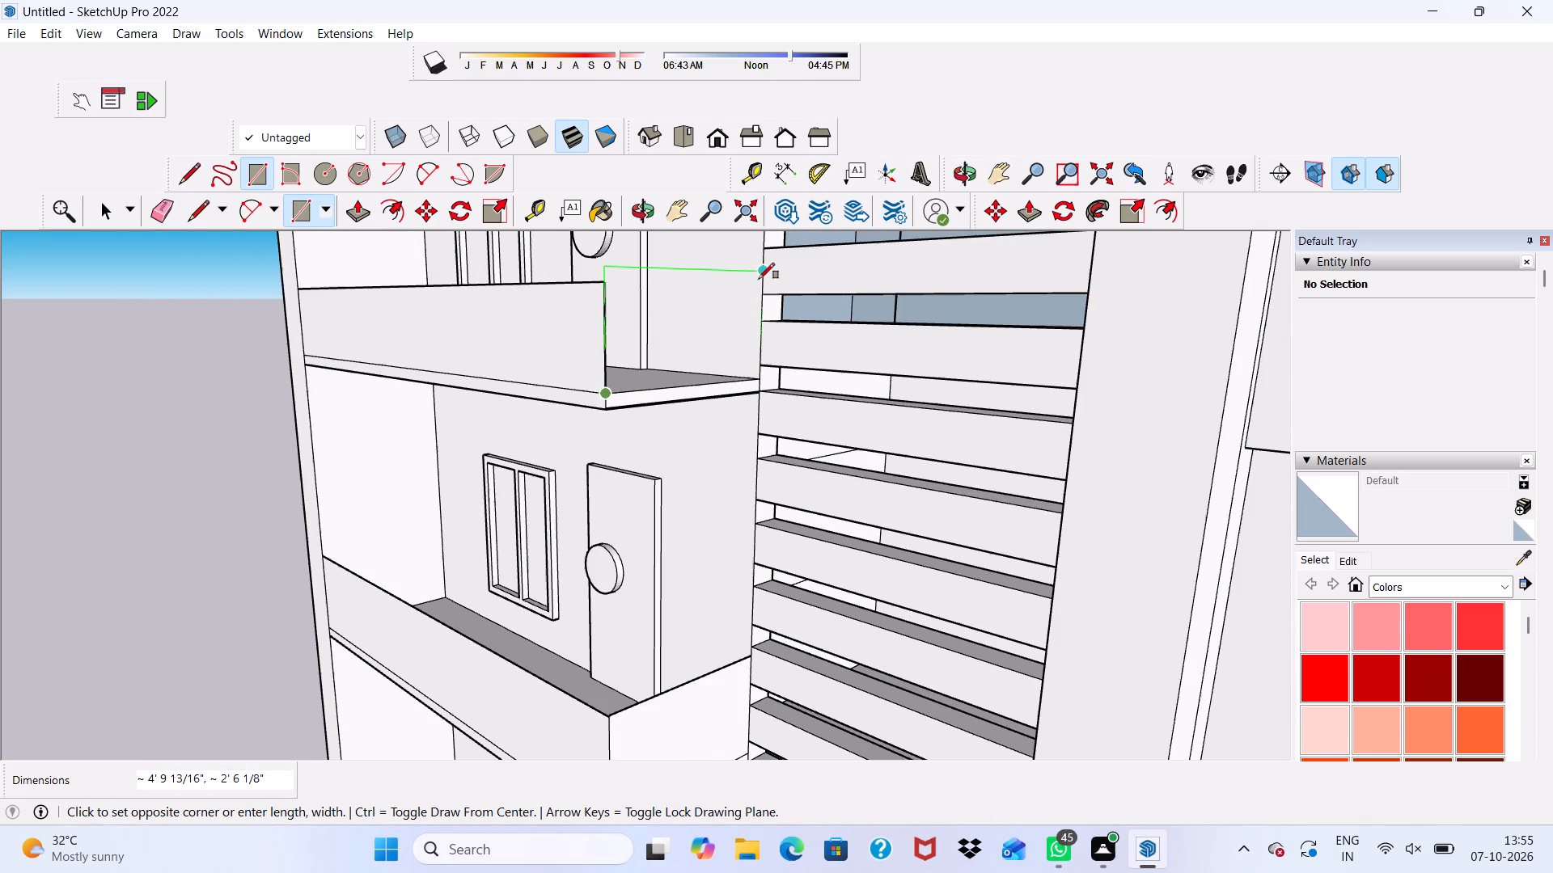
{"action": "scroll", "coordinate": [759, 284], "scroll_direction": "up", "scroll_amount": 3}
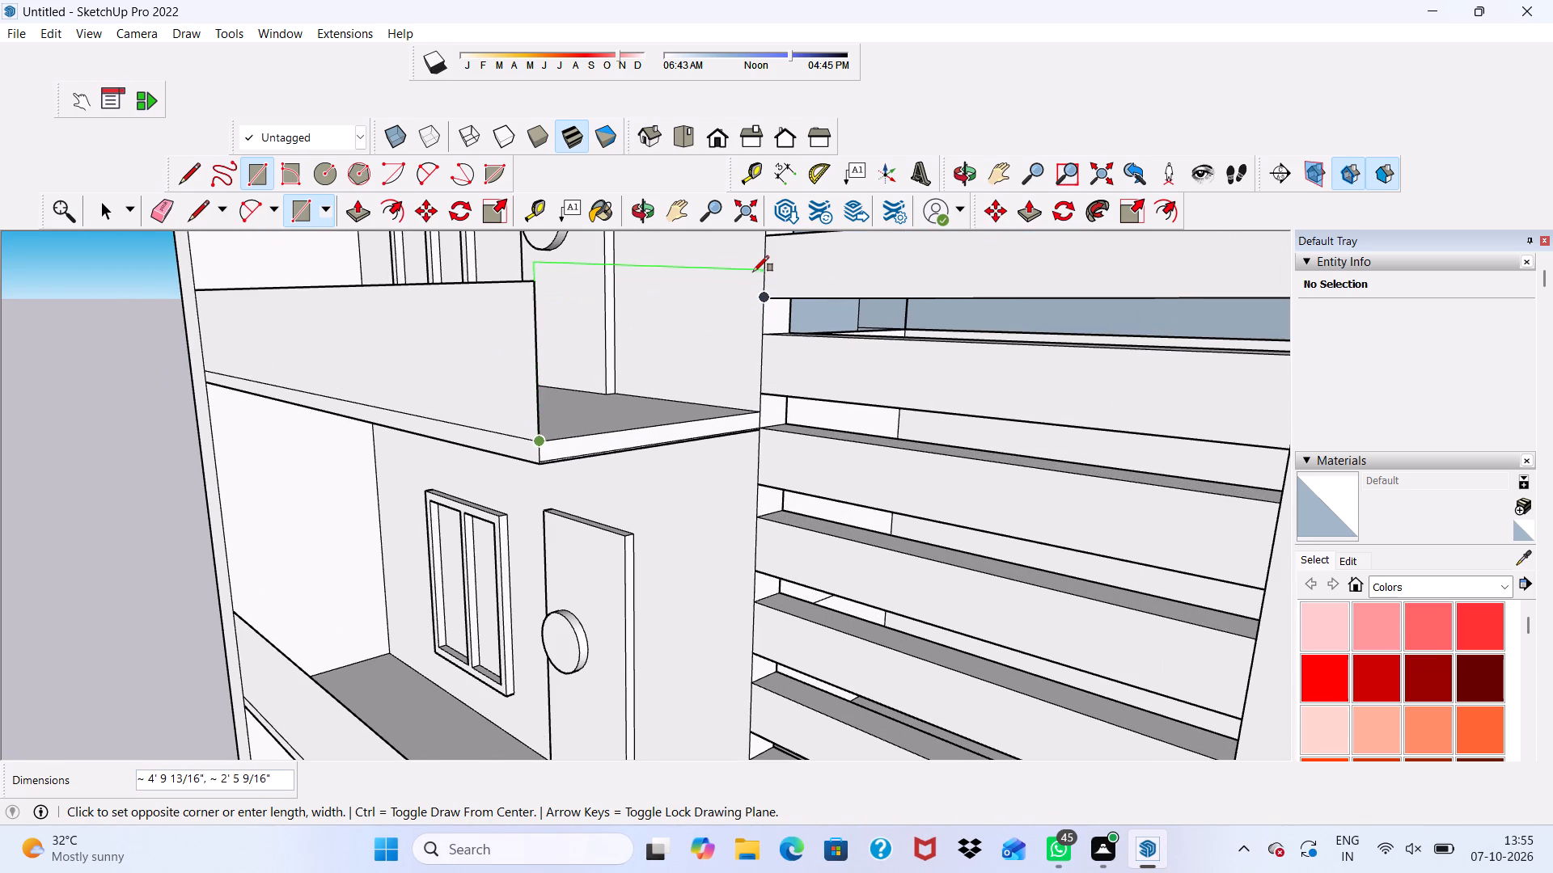
{"action": "left_click", "coordinate": [751, 284]}
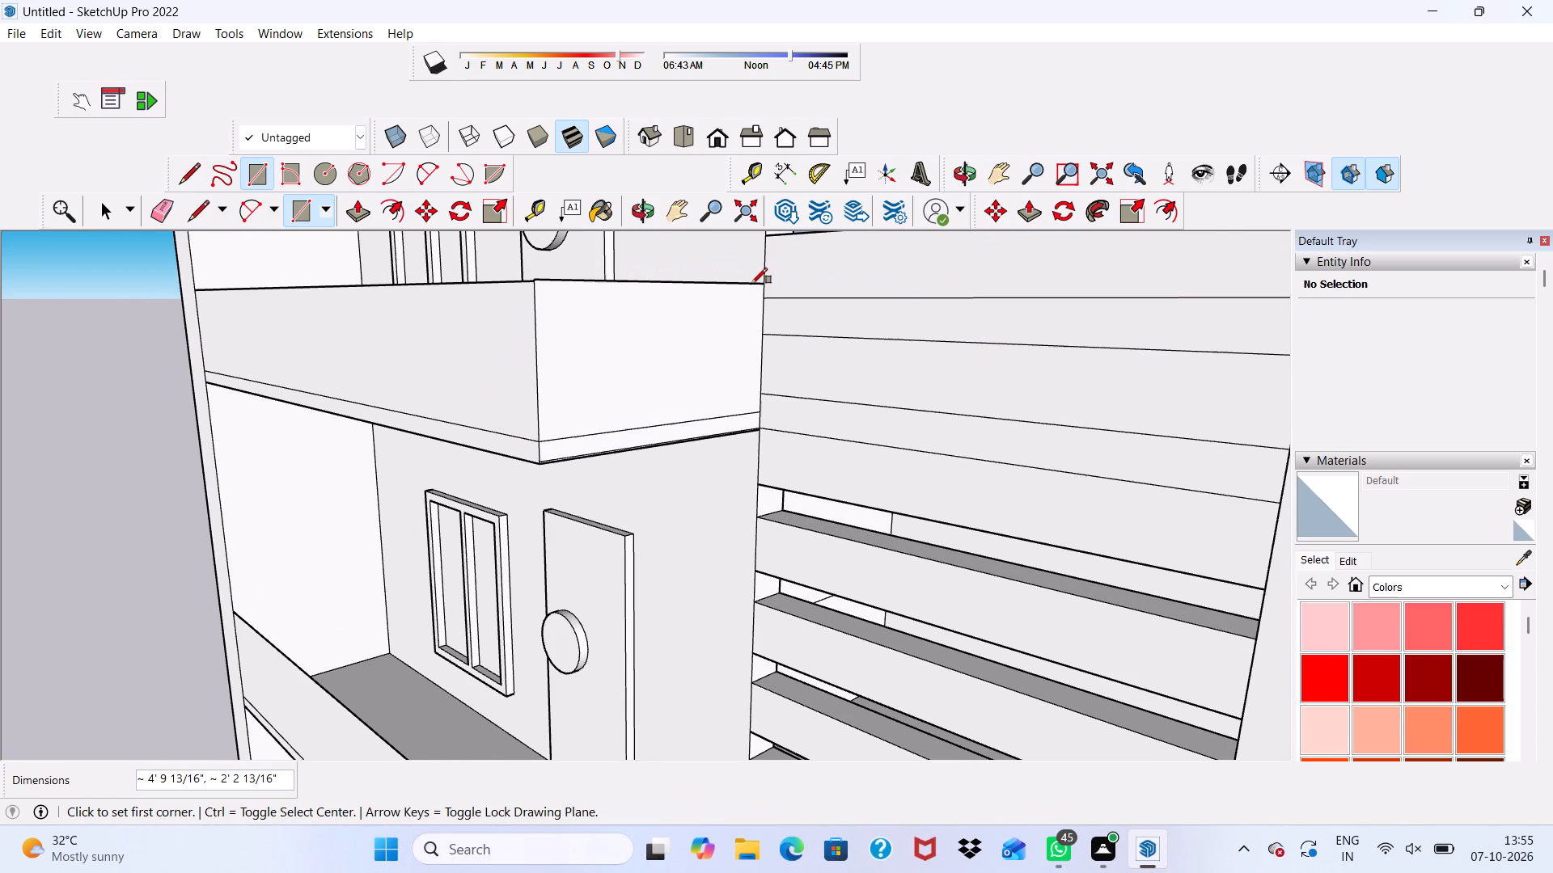
Delete the two stray faces filling the closed gaps between the stair louvres beside the top-floor balcony's side parapet.
{"action": "key", "text": "space"}
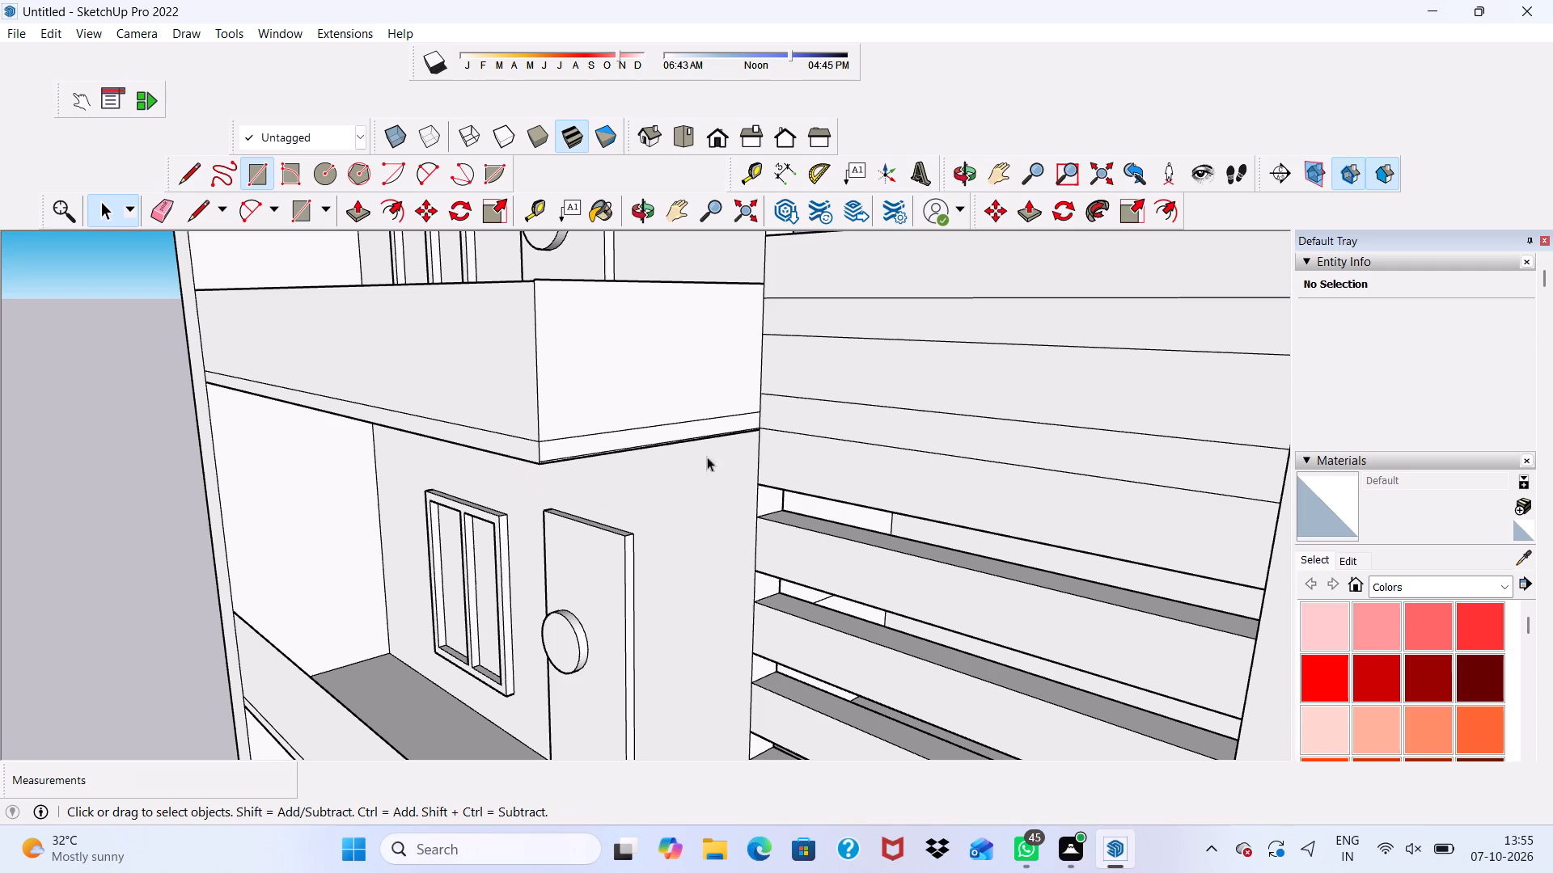
{"action": "left_click", "coordinate": [828, 428]}
{"action": "key", "text": "Delete"}
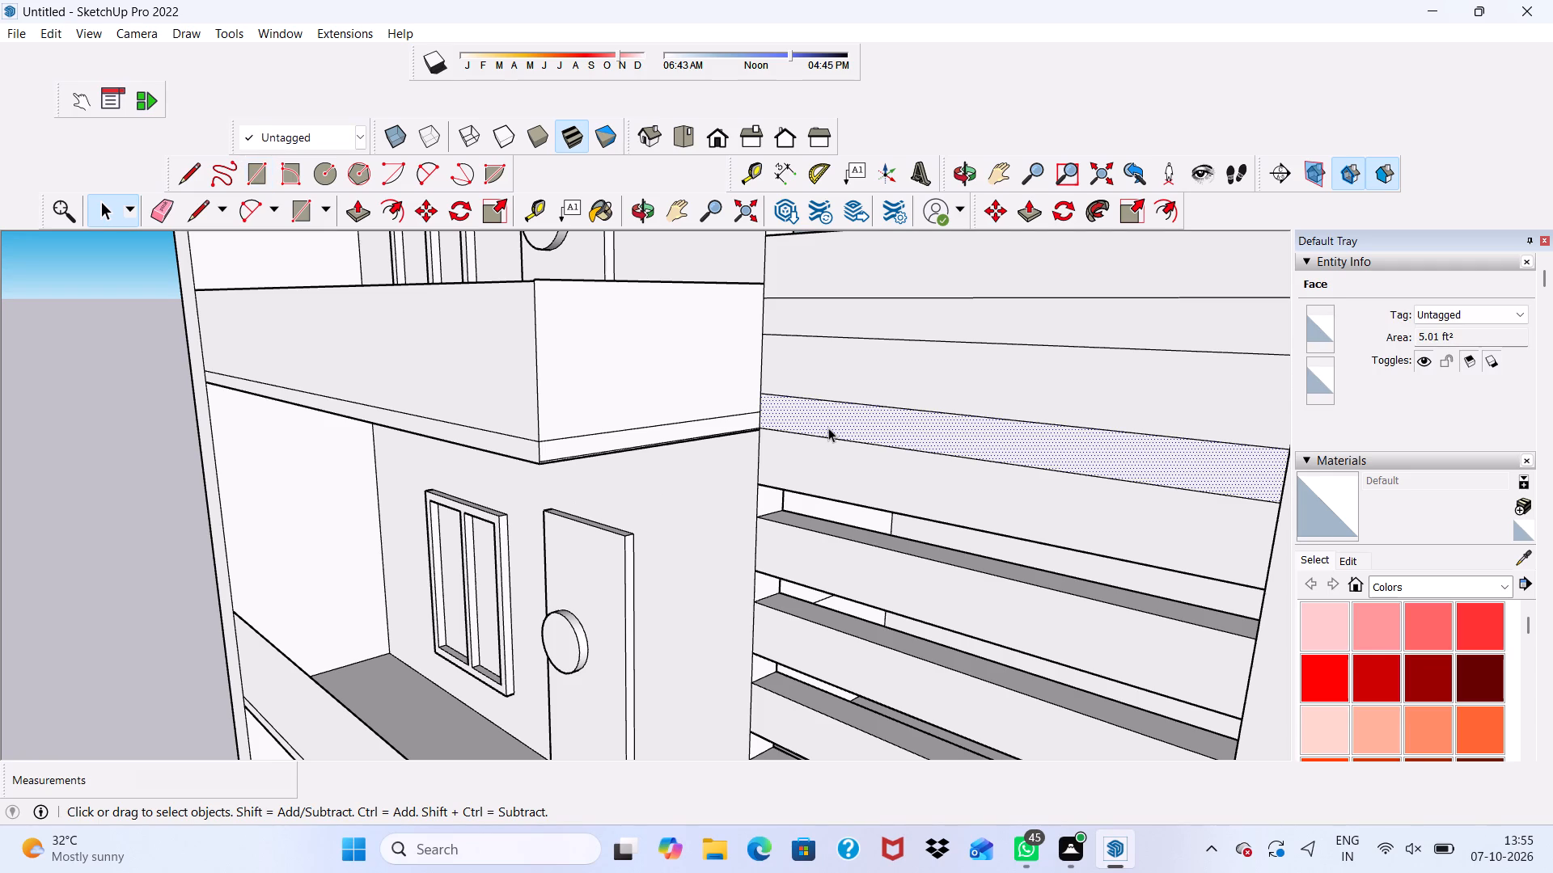
{"action": "left_click", "coordinate": [926, 321]}
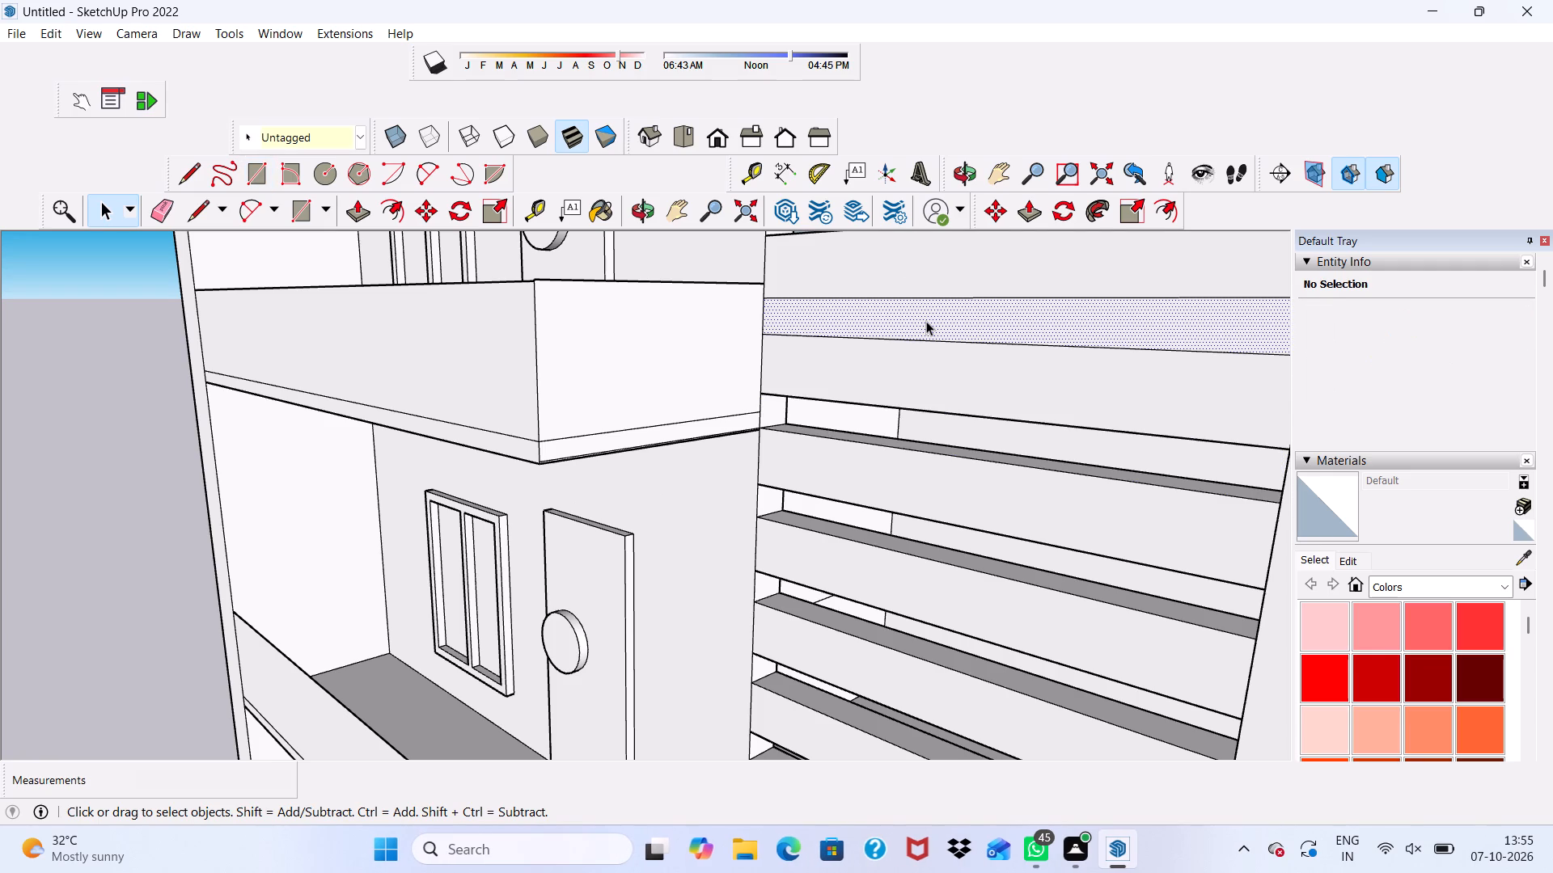
{"action": "key", "text": "Delete"}
Push/Pull the large blue face seen through the upper stair louvre gap beside the balcony by about 1 3/8".
{"action": "scroll", "coordinate": [996, 250], "scroll_direction": "down", "scroll_amount": 6}
{"action": "scroll", "coordinate": [926, 440], "scroll_direction": "down", "scroll_amount": 7}
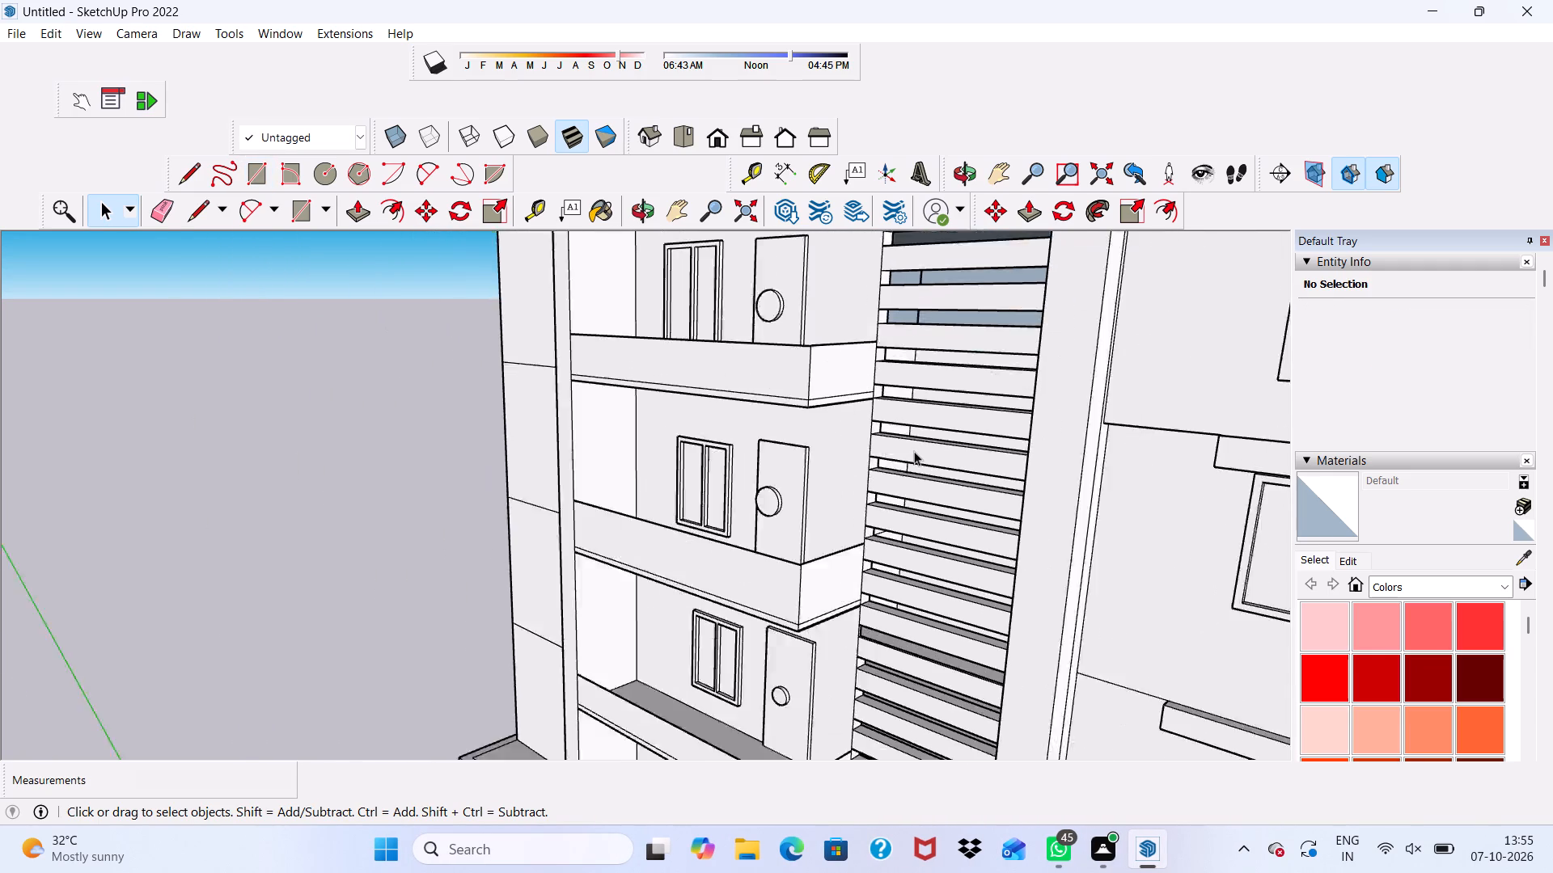
{"action": "scroll", "coordinate": [914, 451], "scroll_direction": "down", "scroll_amount": 3}
{"action": "scroll", "coordinate": [807, 510], "scroll_direction": "down", "scroll_amount": 1}
{"action": "middle_click_drag", "start_coordinate": [807, 510], "coordinate": [959, 511]}
{"action": "scroll", "coordinate": [927, 382], "scroll_direction": "up", "scroll_amount": 4}
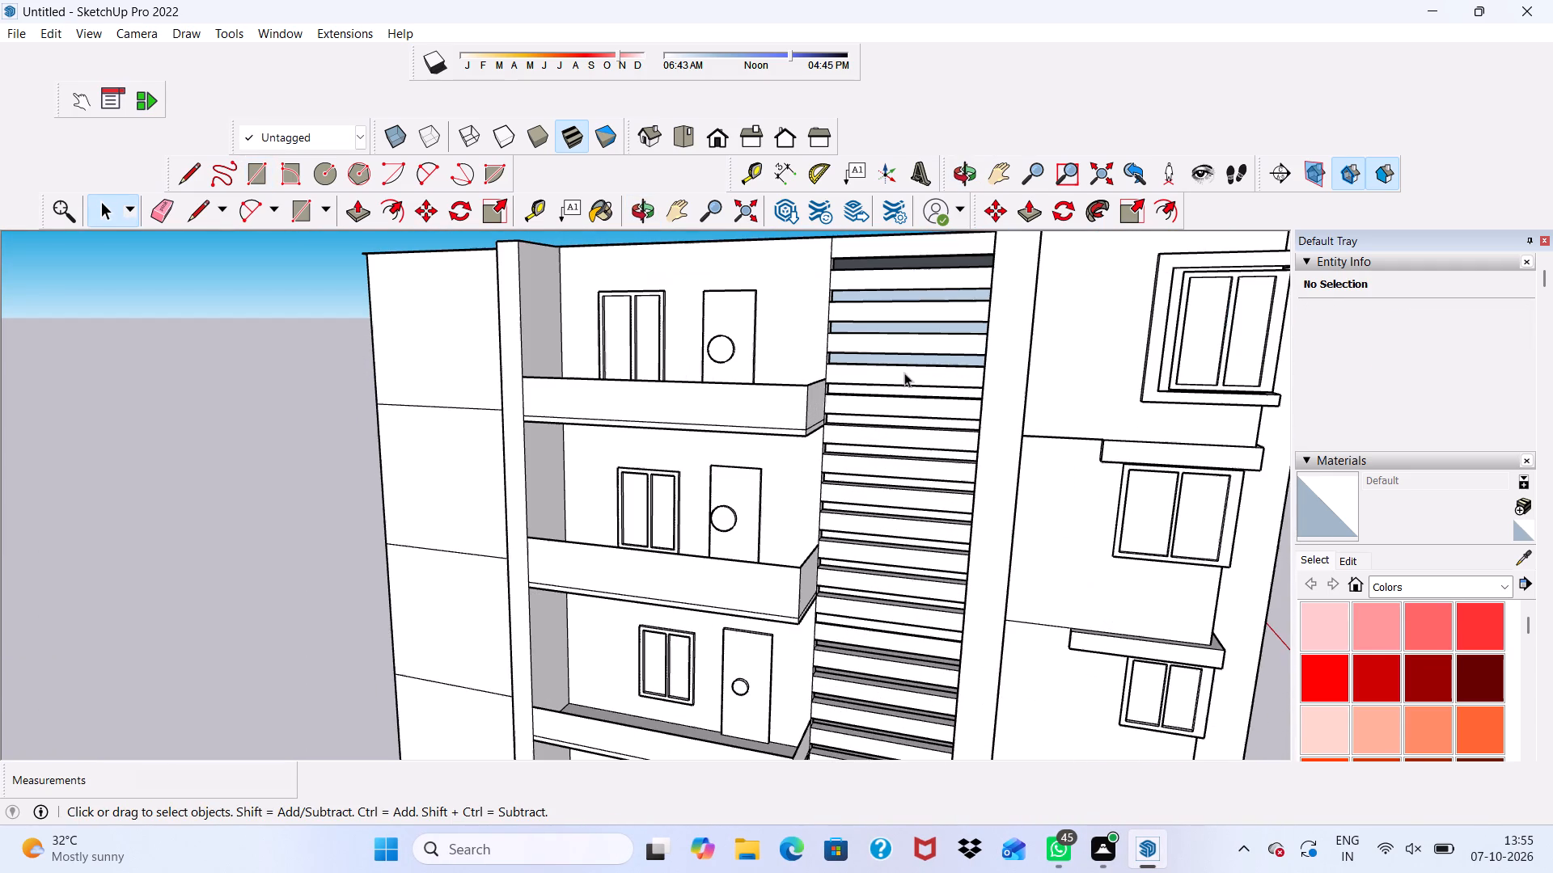
{"action": "middle_click_drag", "start_coordinate": [856, 303], "coordinate": [753, 462]}
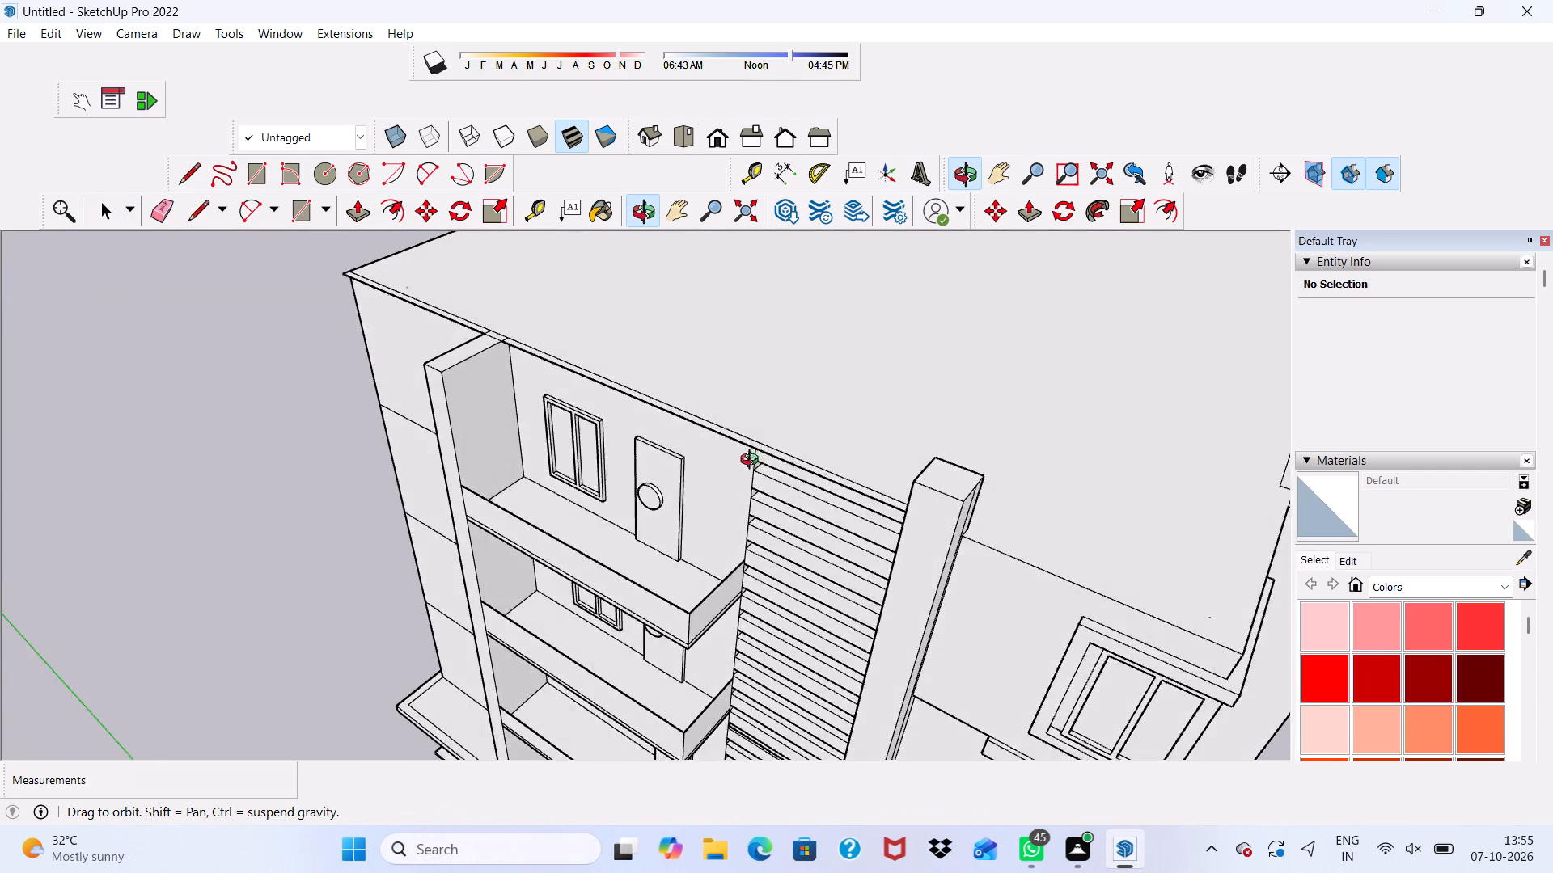
{"action": "middle_click_drag", "start_coordinate": [753, 462], "coordinate": [834, 274]}
{"action": "scroll", "coordinate": [849, 283], "scroll_direction": "up", "scroll_amount": 4}
{"action": "scroll", "coordinate": [832, 418], "scroll_direction": "up", "scroll_amount": 9}
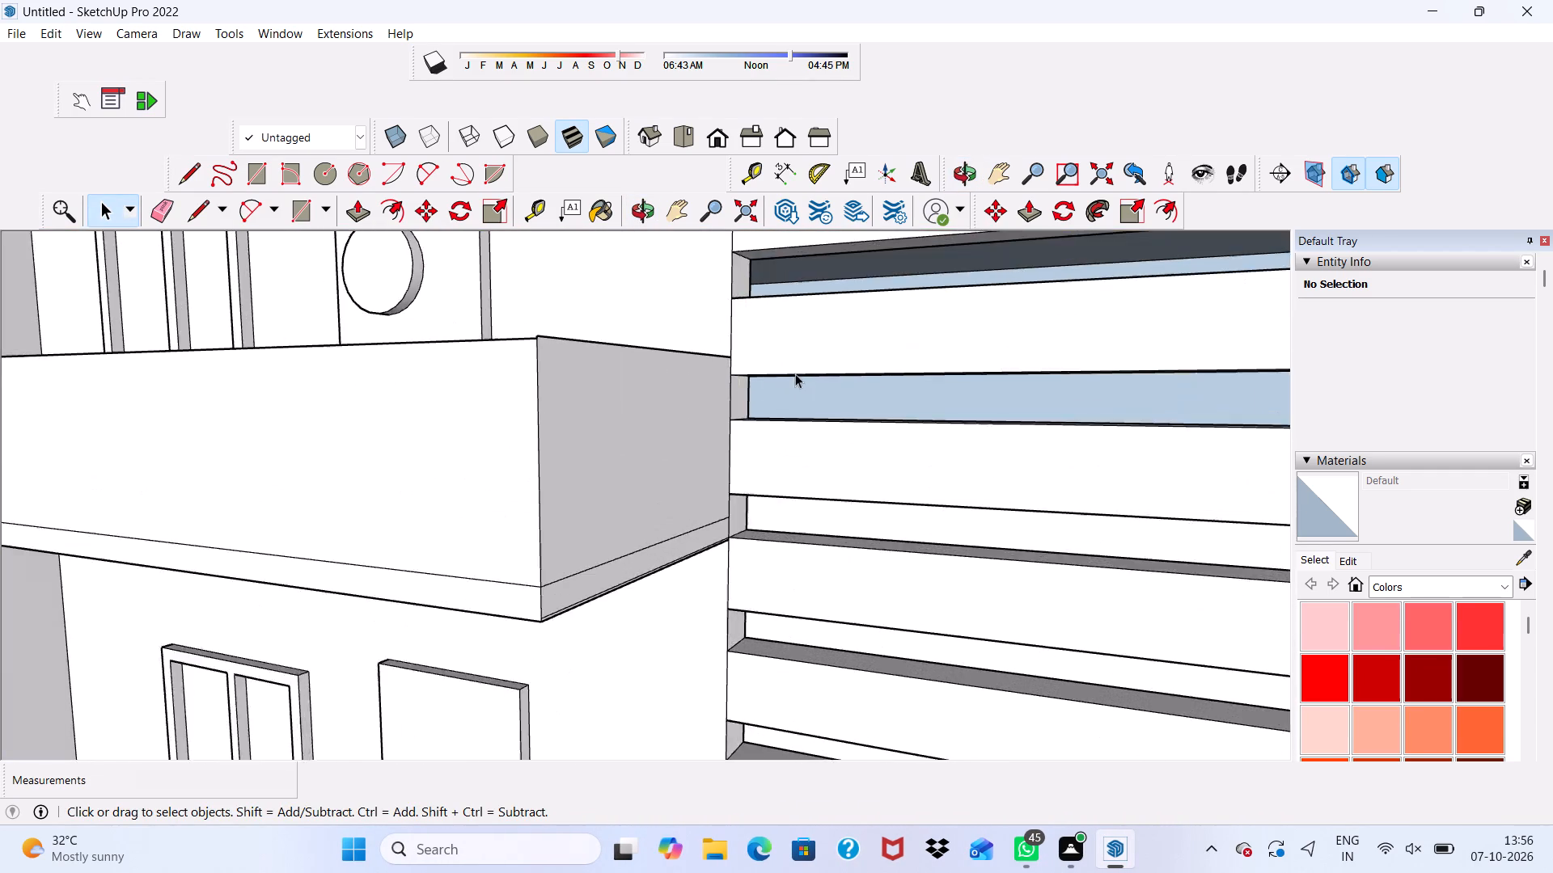
{"action": "scroll", "coordinate": [795, 373], "scroll_direction": "up", "scroll_amount": 11}
{"action": "left_click", "coordinate": [826, 373]}
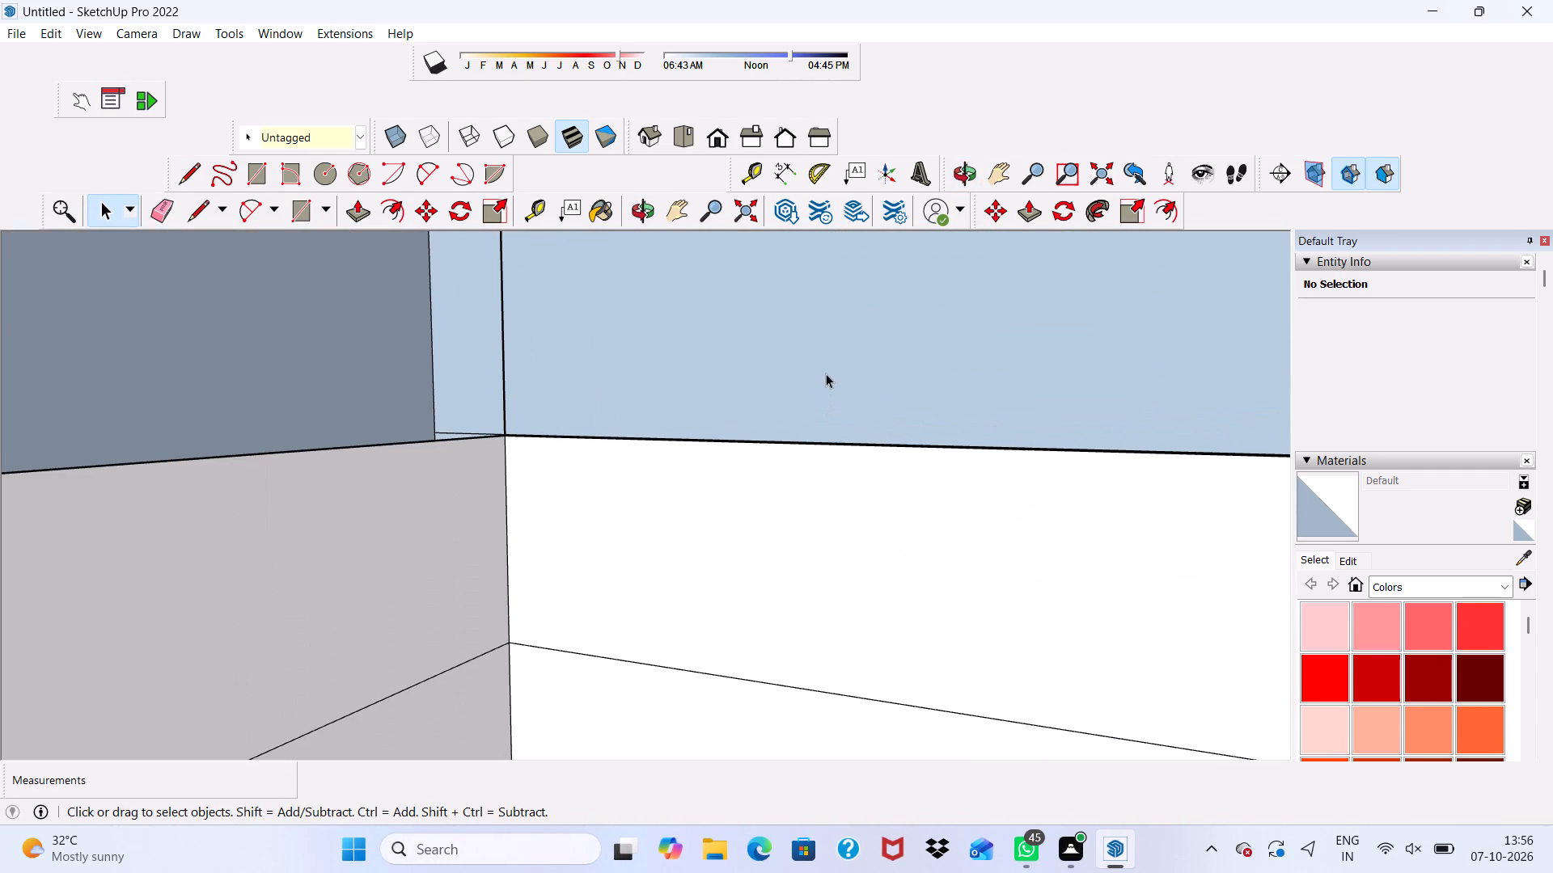
{"action": "left_click", "coordinate": [351, 208]}
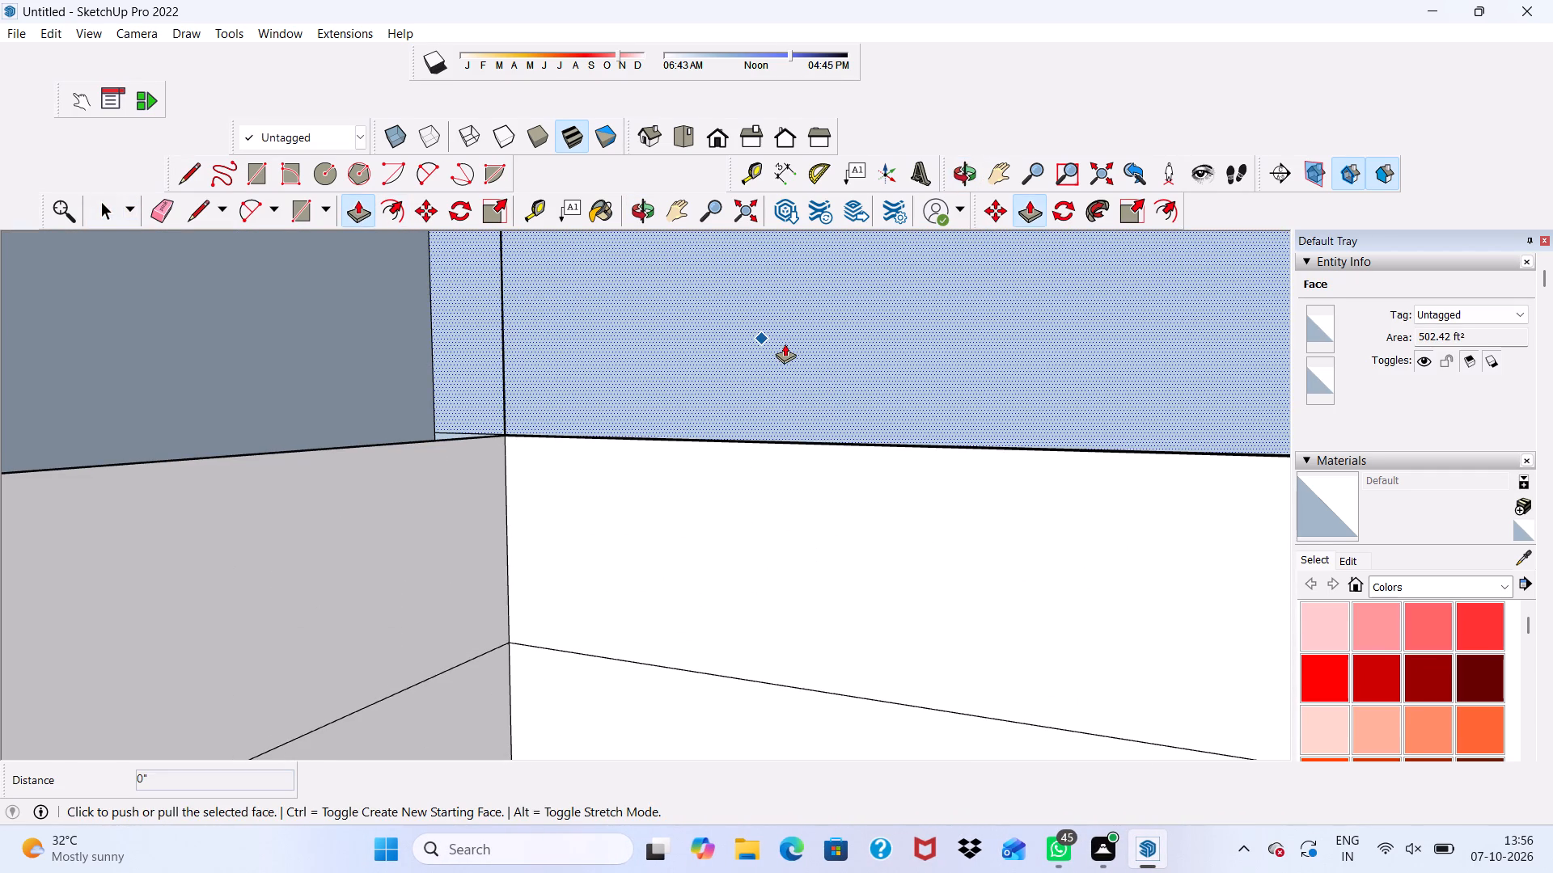
{"action": "left_click", "coordinate": [785, 344]}
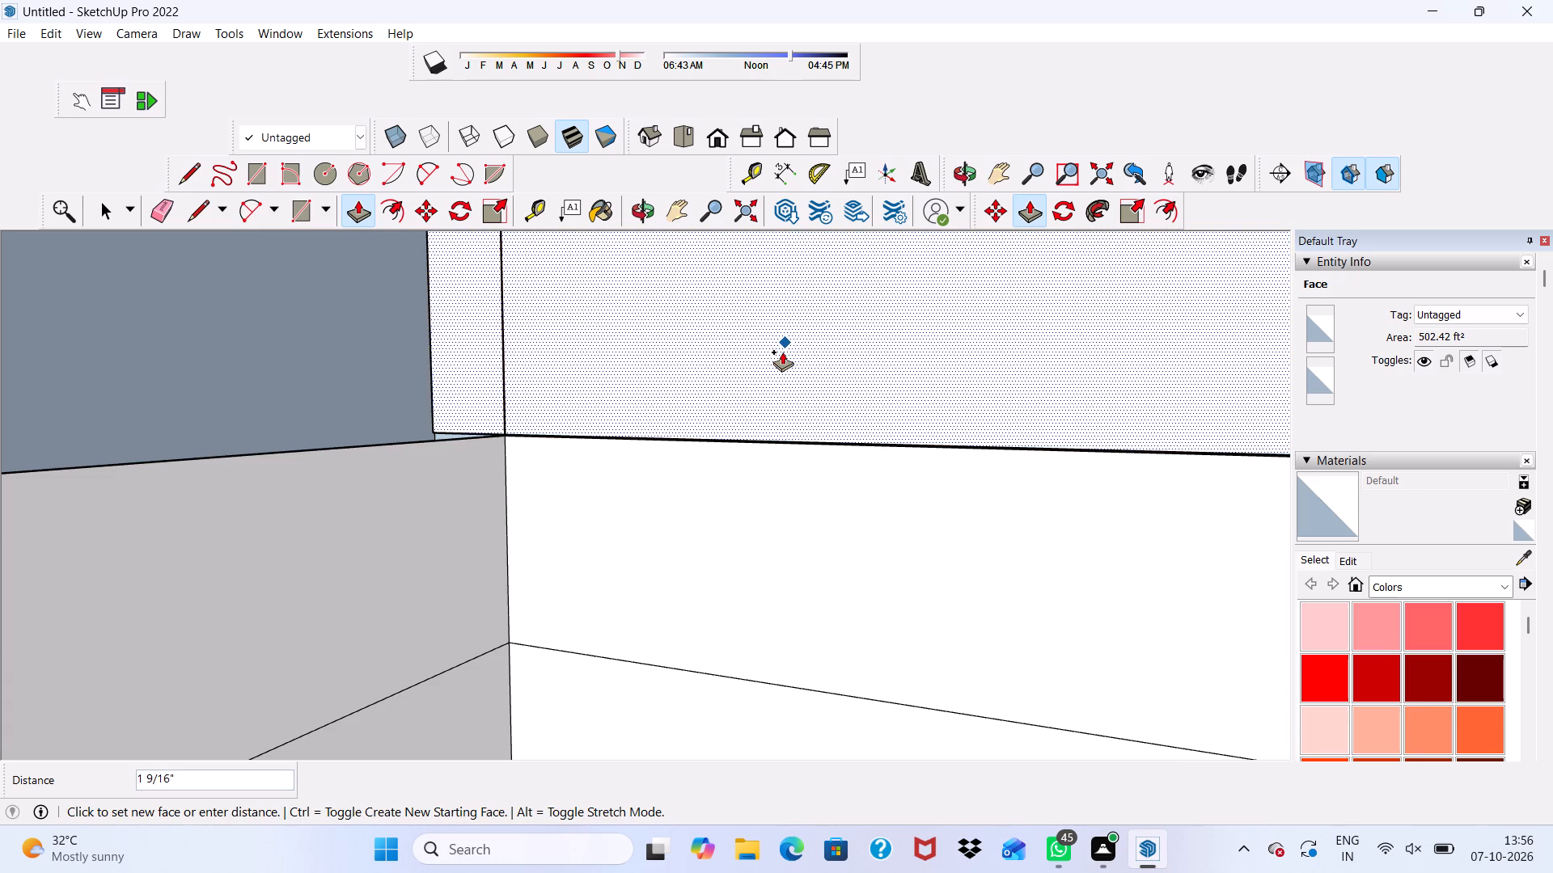
{"action": "left_click", "coordinate": [782, 352]}
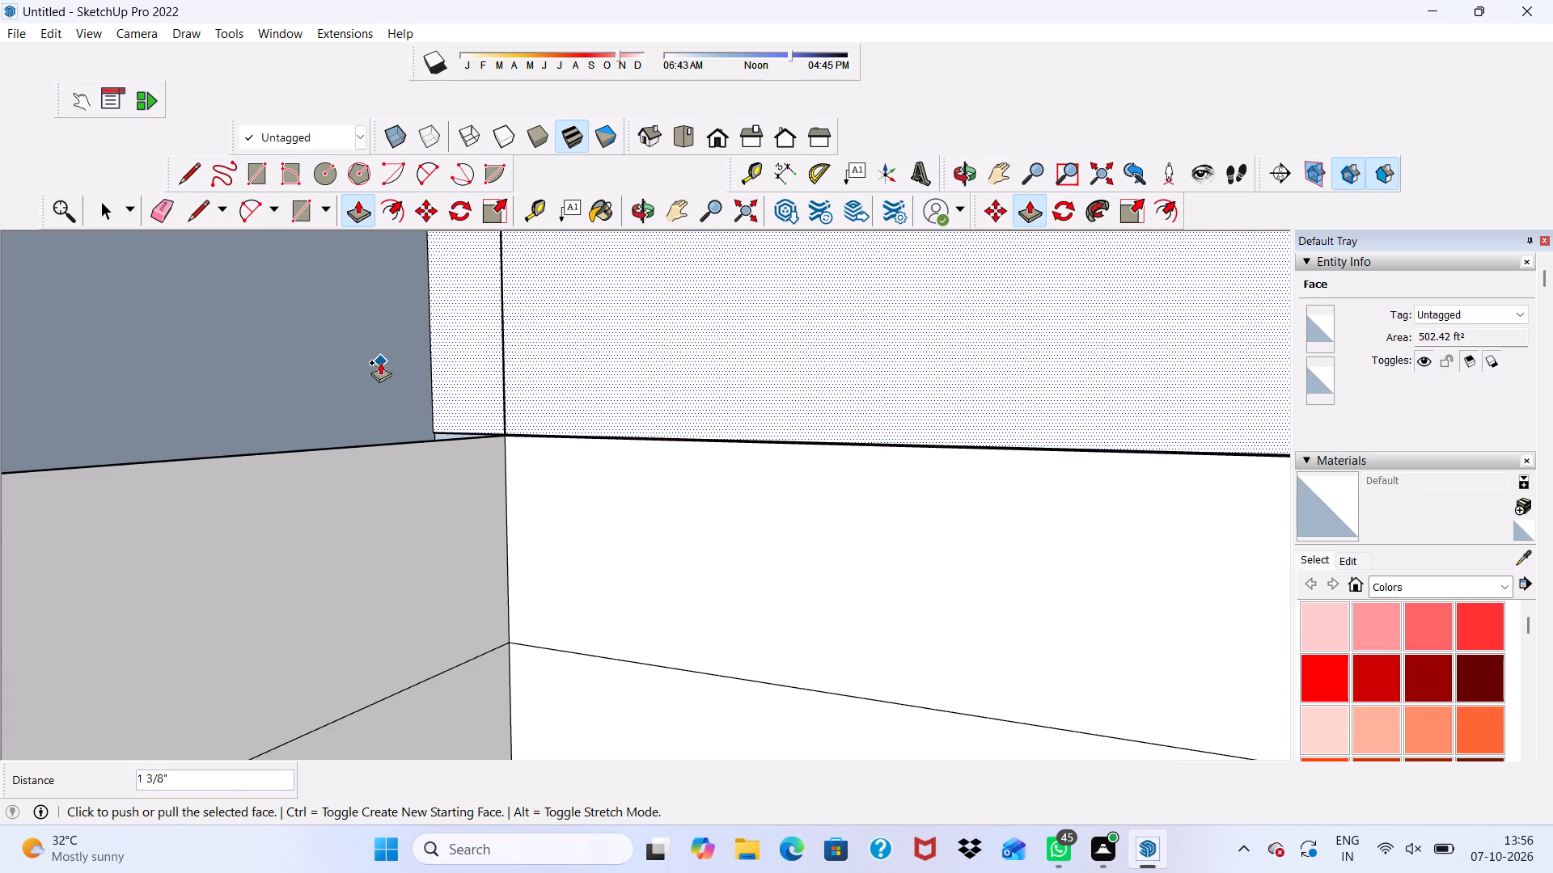
Push/Pull the adjoining dark wall face behind the louvre gap by about 4' 4 7/16", up to the corner edge.
{"action": "key", "text": "space"}
{"action": "left_click", "coordinate": [367, 354]}
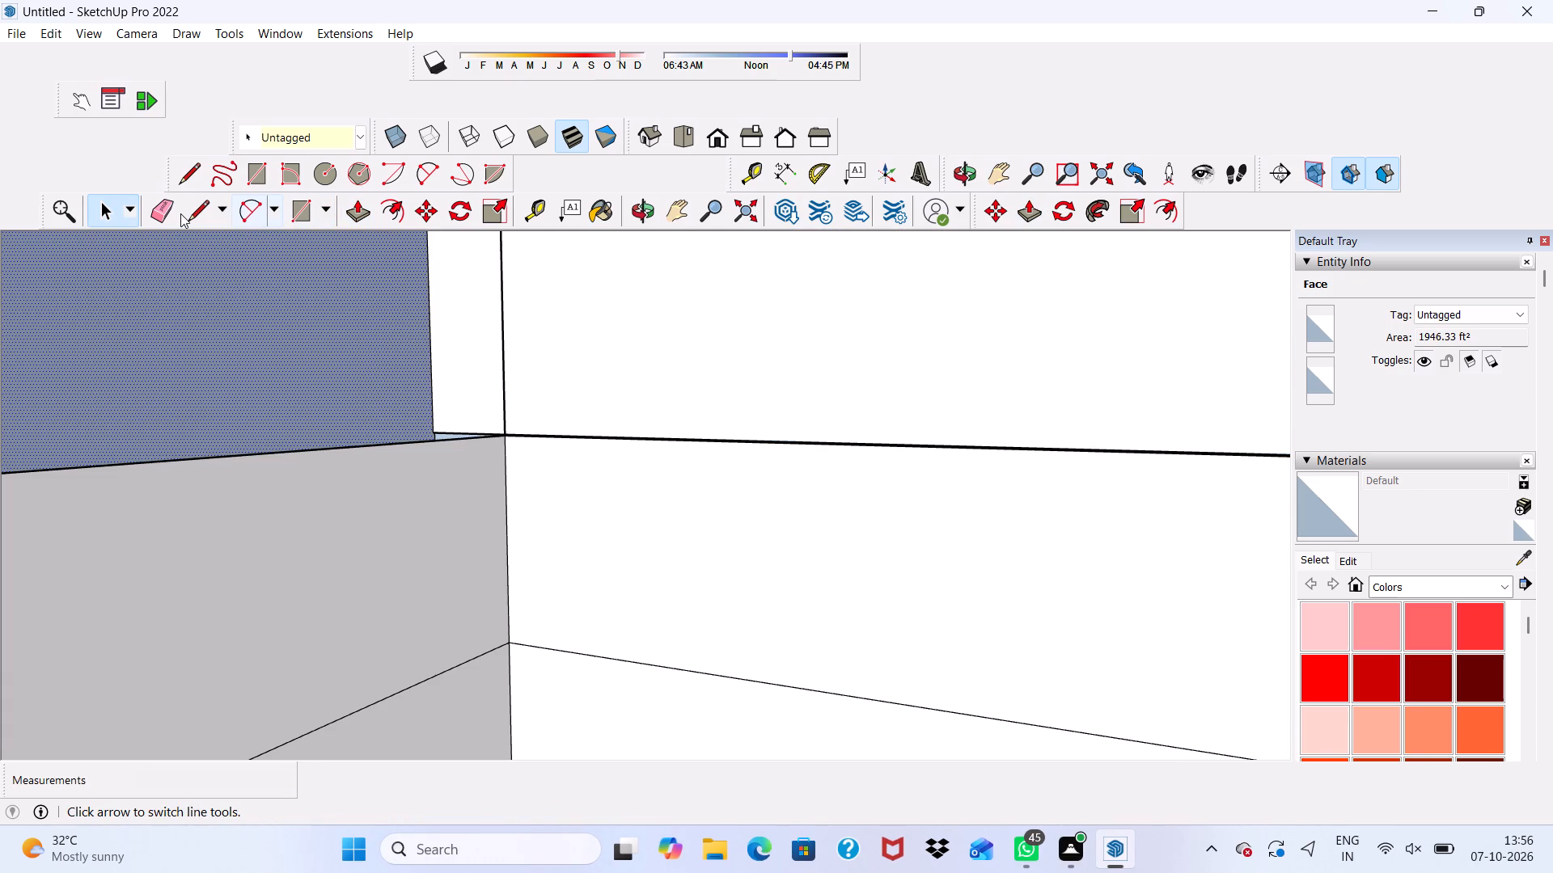
{"action": "left_click", "coordinate": [362, 213]}
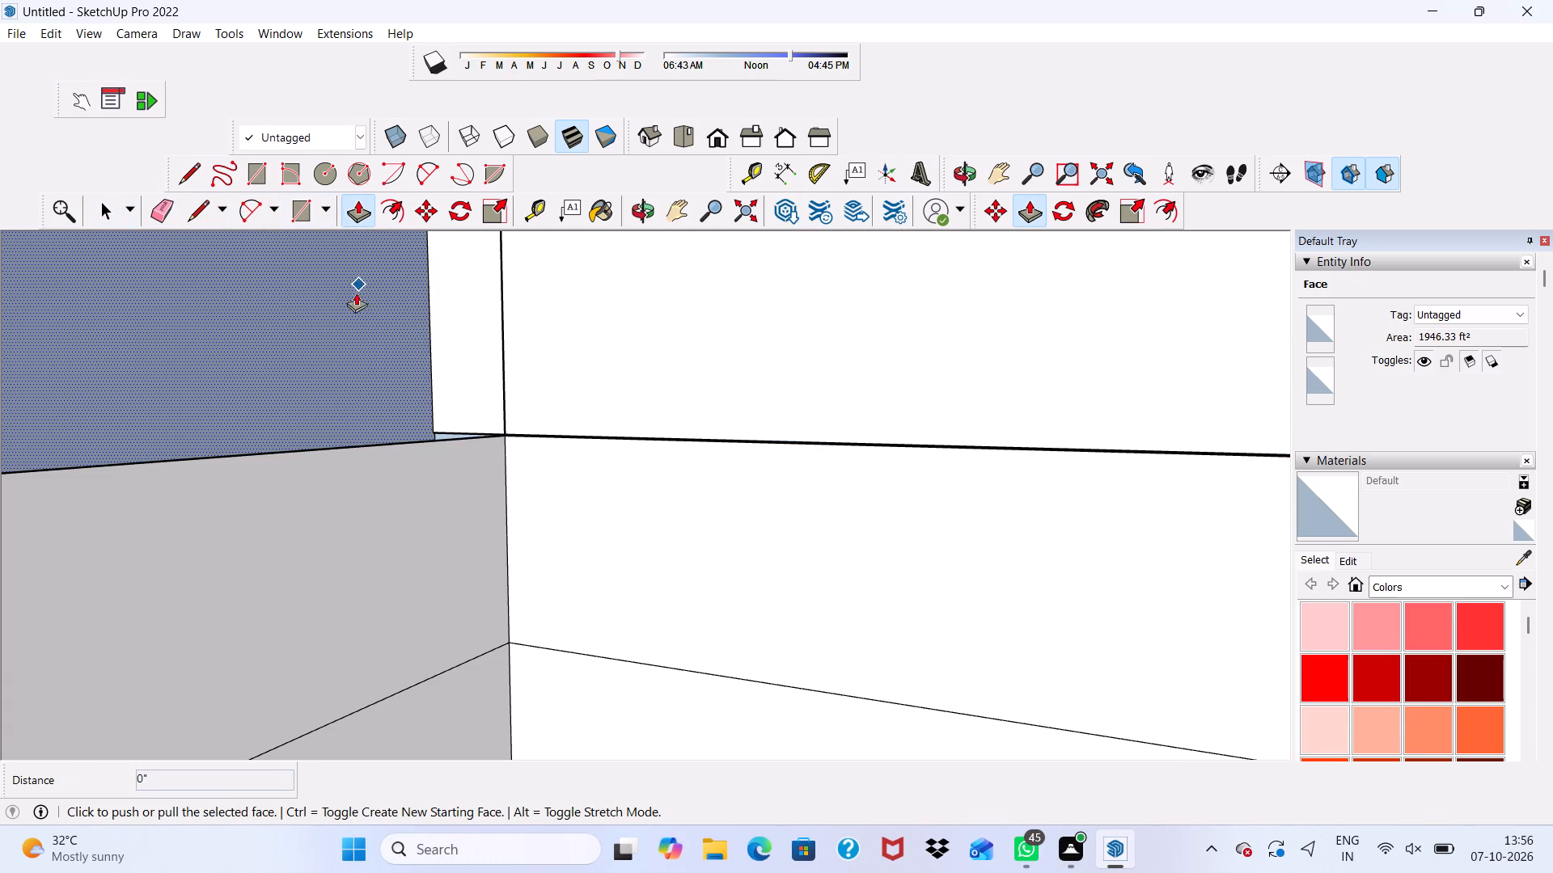
{"action": "left_click", "coordinate": [339, 329]}
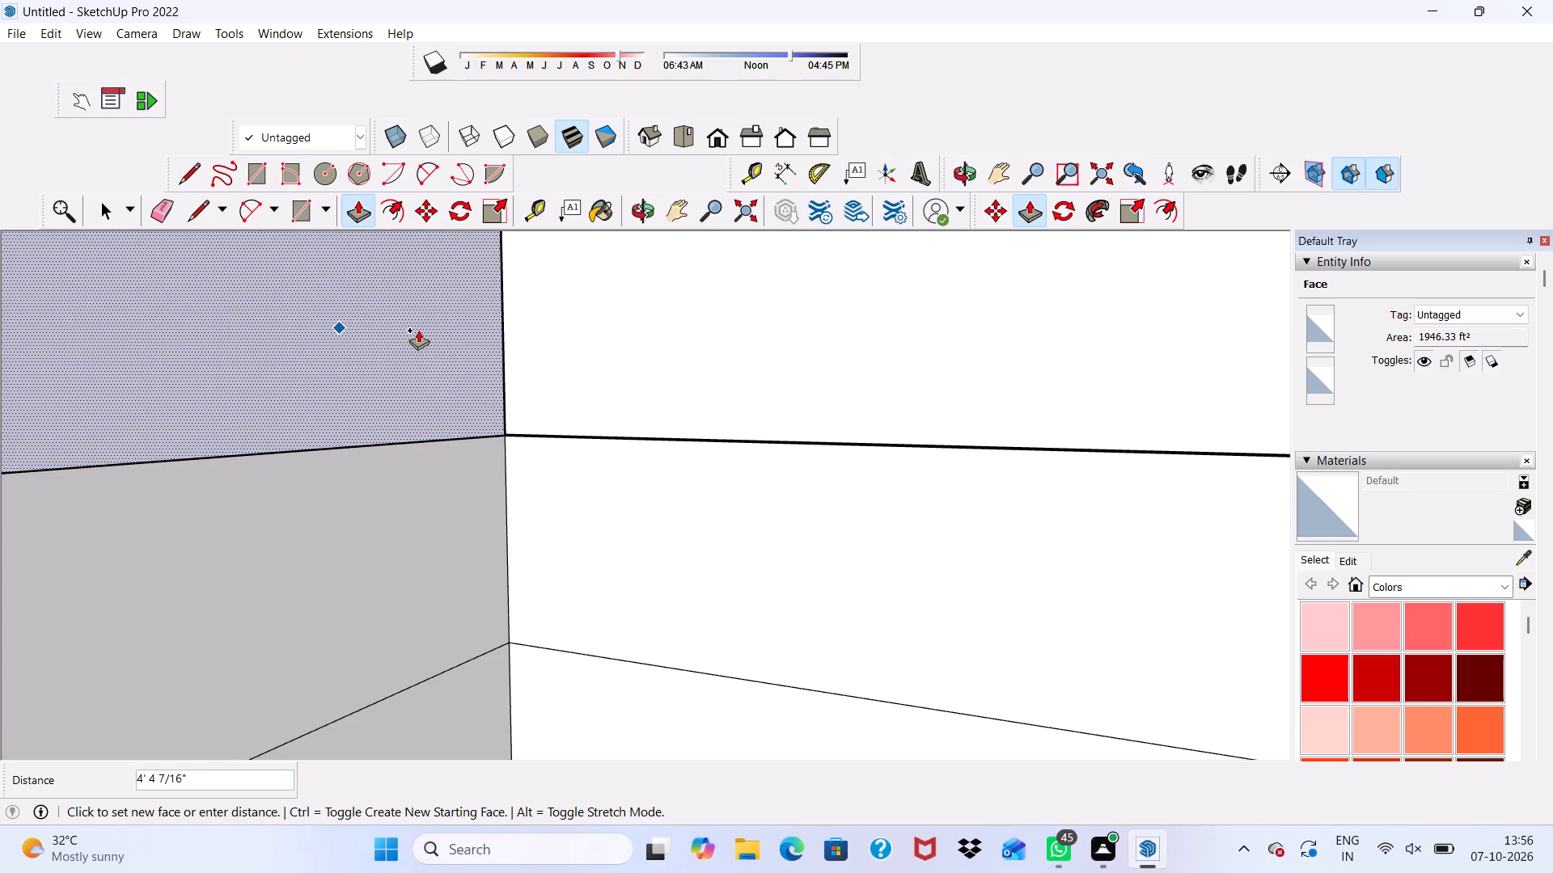
{"action": "left_click", "coordinate": [418, 330]}
Examine the front and side facades, checking the balconies, parapets and stair louvres from several angles.
{"action": "scroll", "coordinate": [434, 352], "scroll_direction": "down", "scroll_amount": 14}
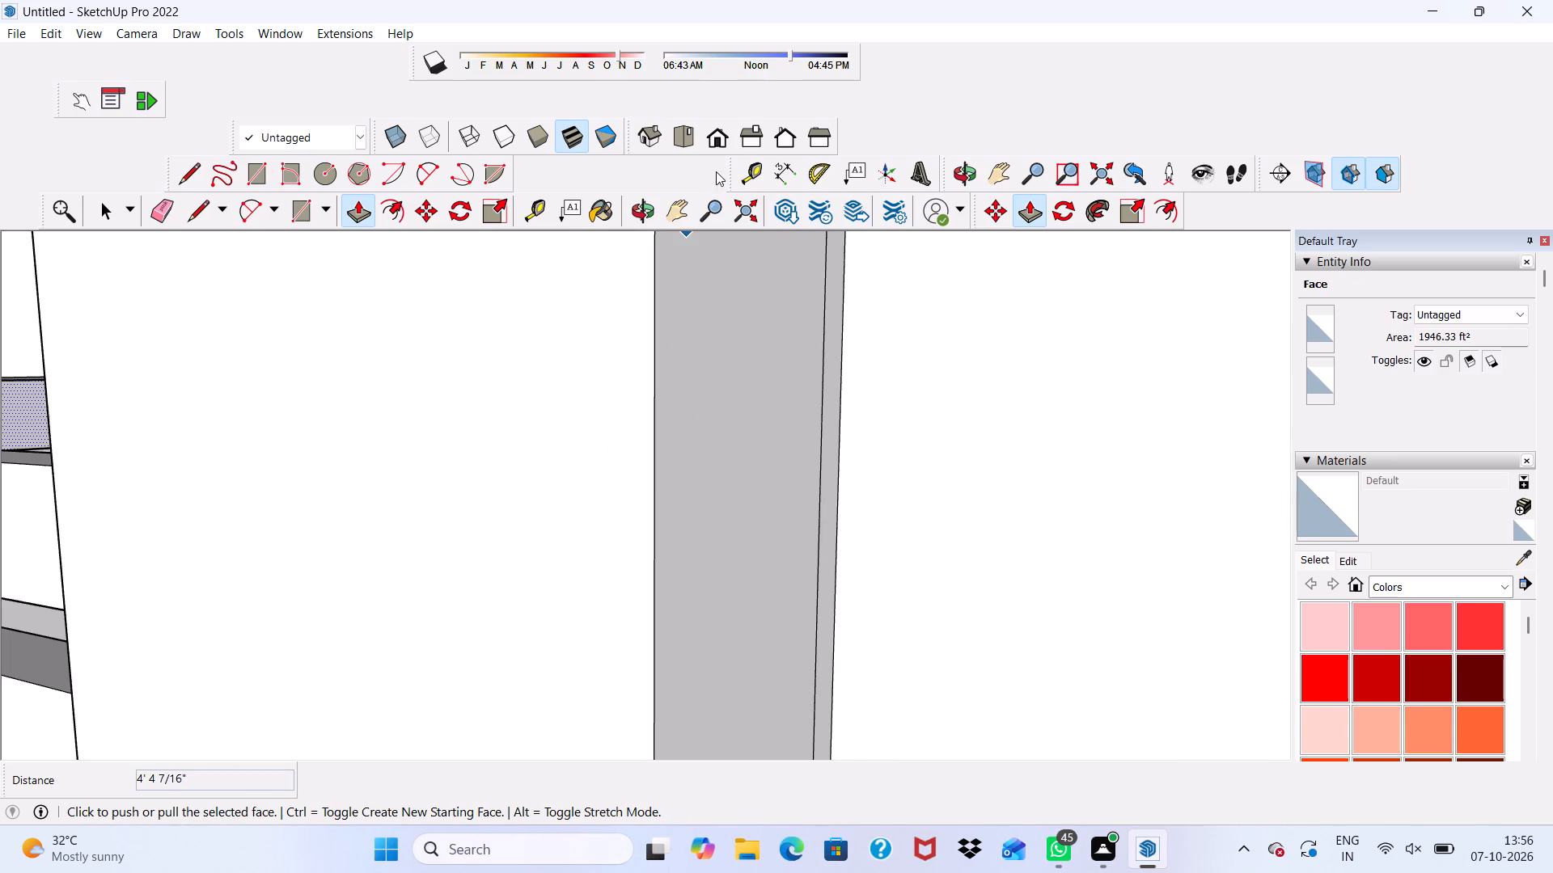
{"action": "left_click", "coordinate": [711, 123]}
{"action": "scroll", "coordinate": [843, 354], "scroll_direction": "down", "scroll_amount": 18}
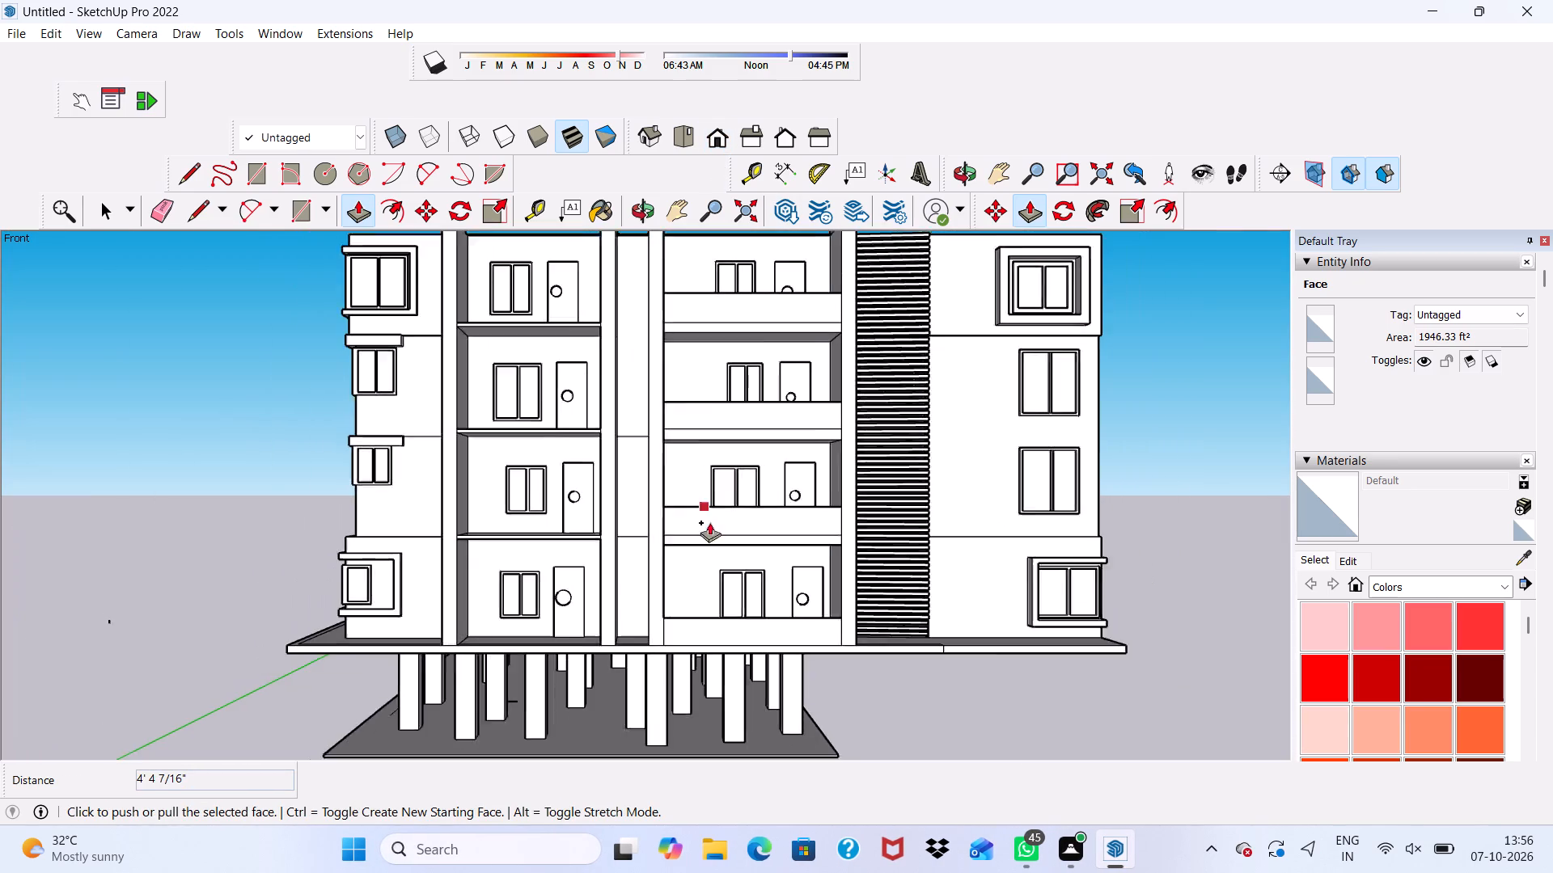
{"action": "scroll", "coordinate": [929, 588], "scroll_direction": "up", "scroll_amount": 20}
{"action": "scroll", "coordinate": [929, 588], "scroll_direction": "up", "scroll_amount": 5}
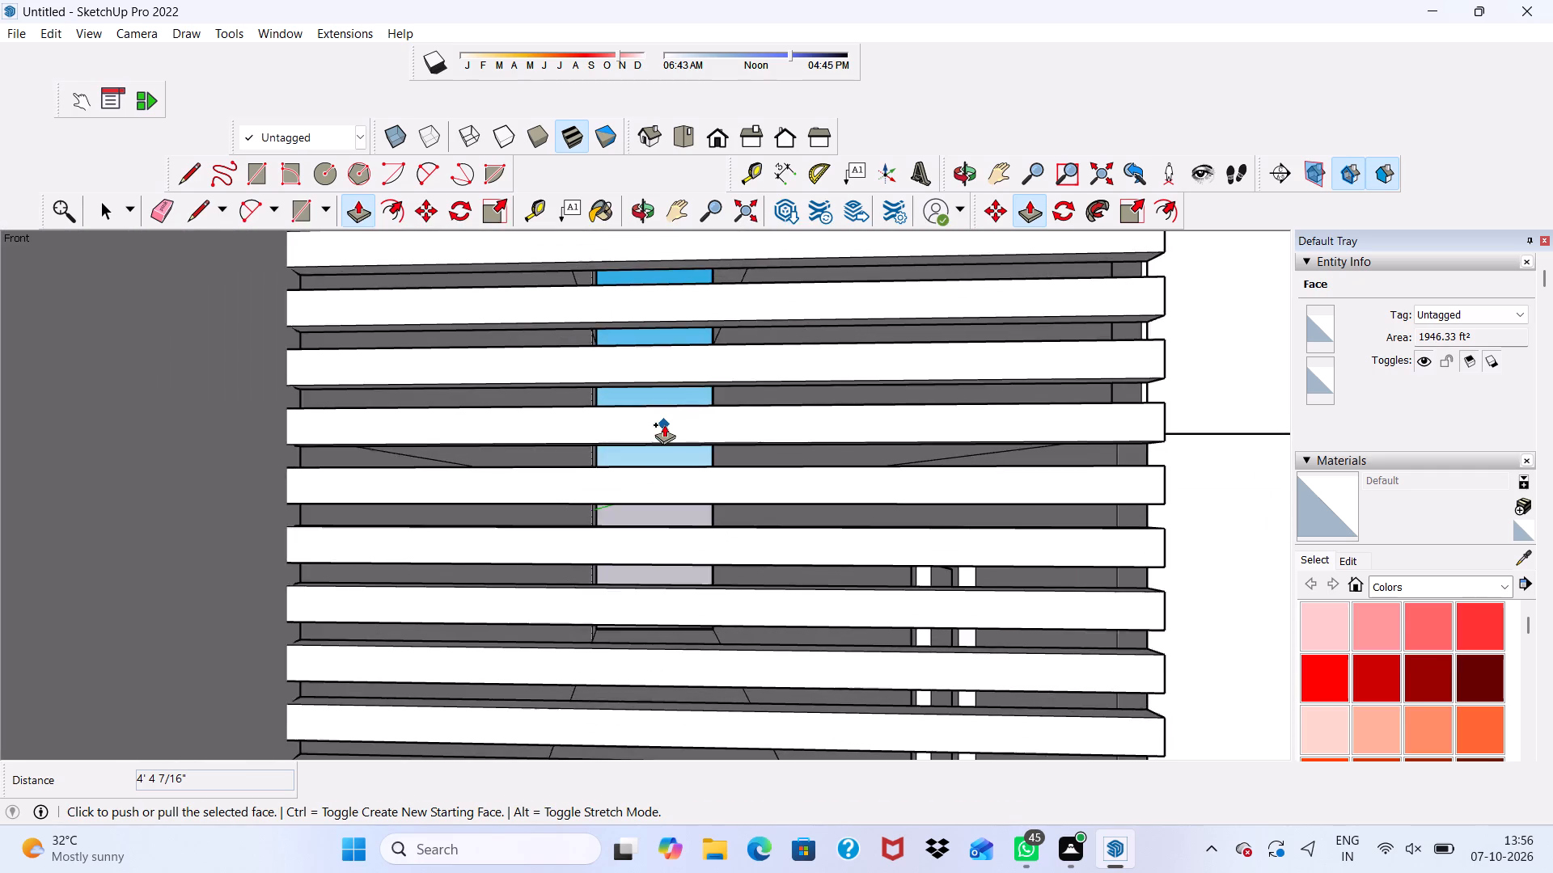
{"action": "scroll", "coordinate": [664, 424], "scroll_direction": "down", "scroll_amount": 4}
{"action": "scroll", "coordinate": [701, 388], "scroll_direction": "down", "scroll_amount": 20}
{"action": "scroll", "coordinate": [701, 388], "scroll_direction": "down", "scroll_amount": 5}
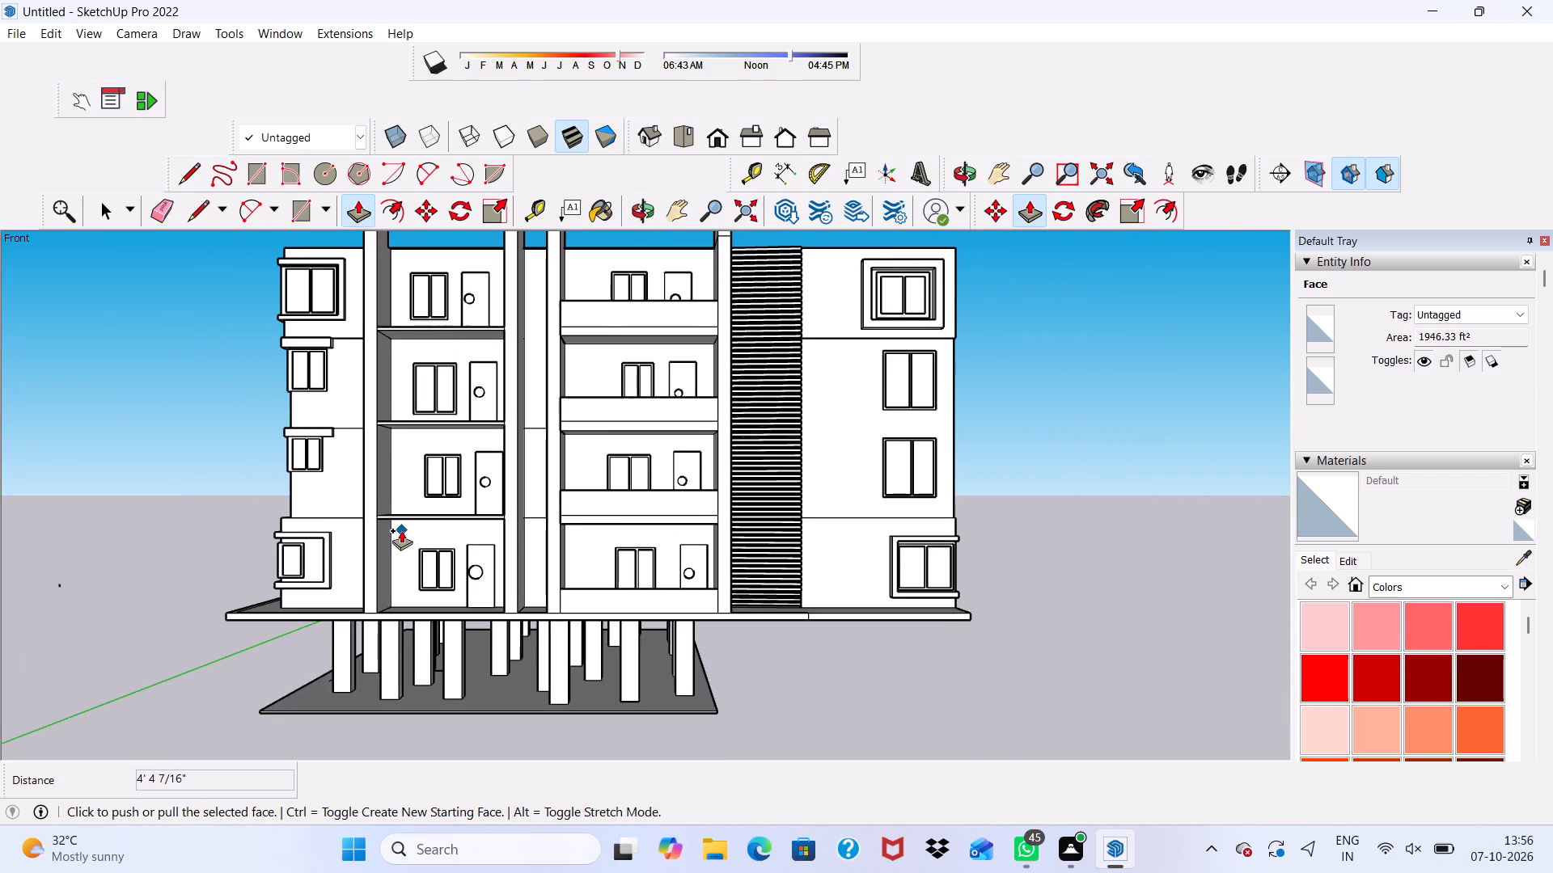
{"action": "middle_click_drag", "start_coordinate": [401, 530], "coordinate": [730, 630]}
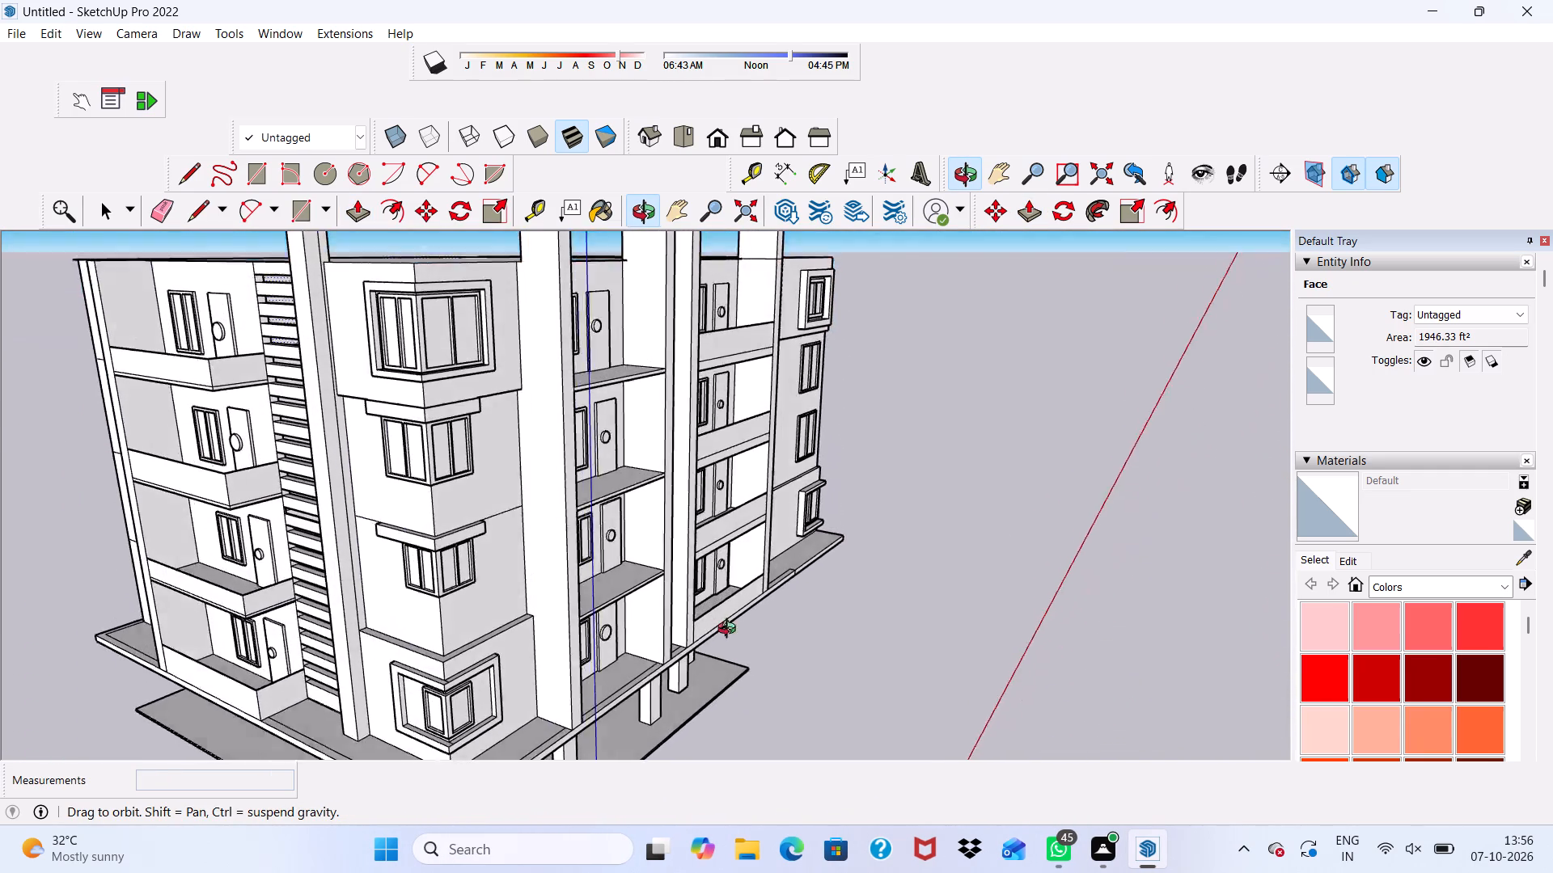
{"action": "middle_click_drag", "start_coordinate": [730, 630], "coordinate": [573, 632]}
{"action": "key", "text": "space"}
{"action": "scroll", "coordinate": [258, 489], "scroll_direction": "down", "scroll_amount": 1}
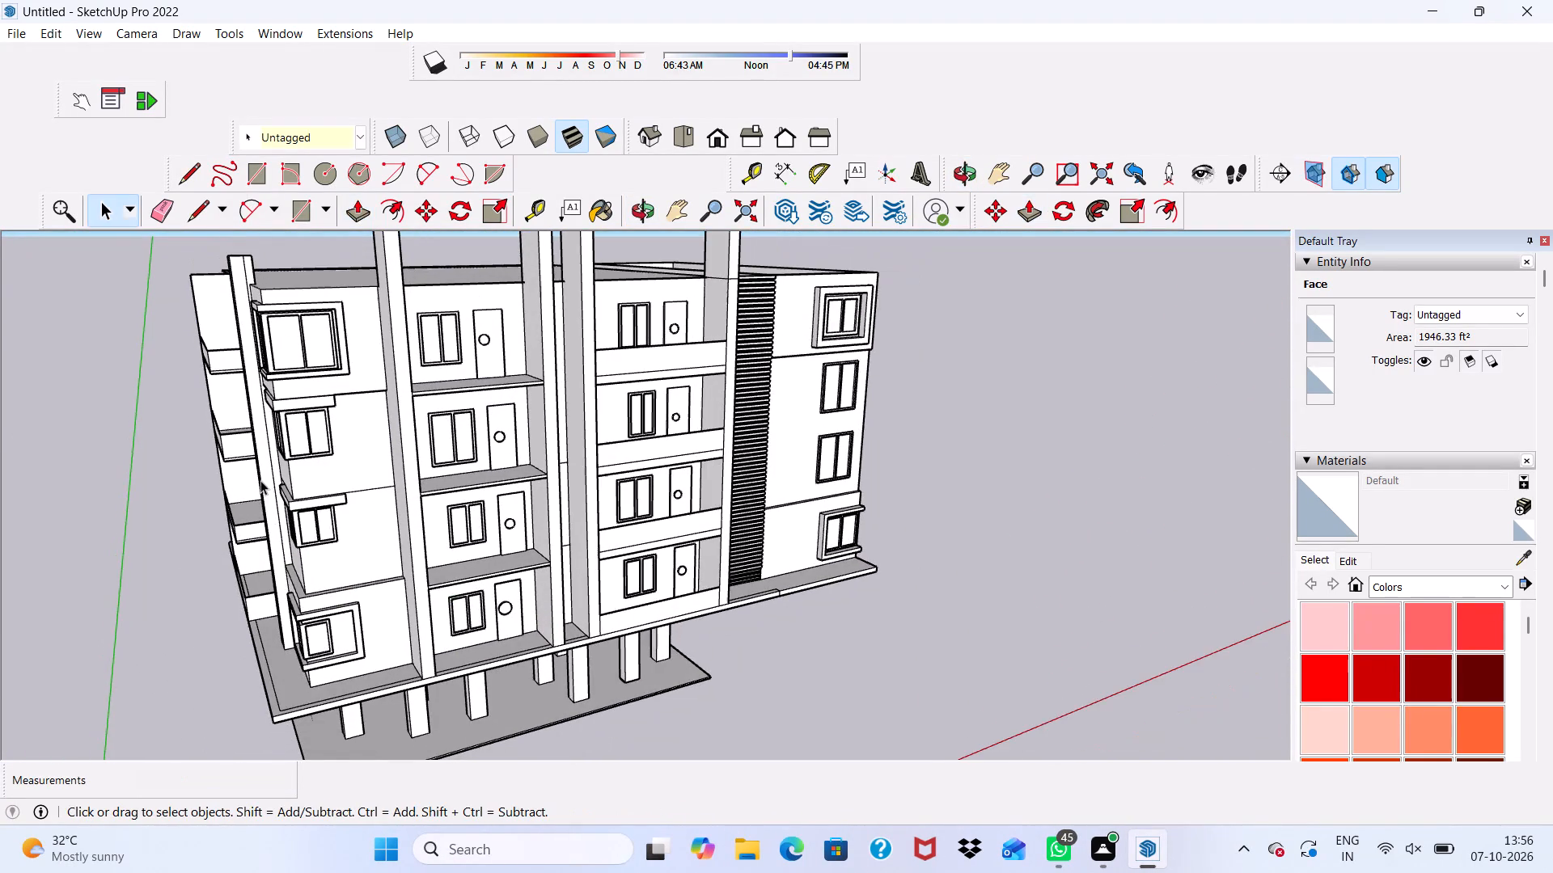
{"action": "middle_click_drag", "start_coordinate": [262, 480], "coordinate": [78, 464]}
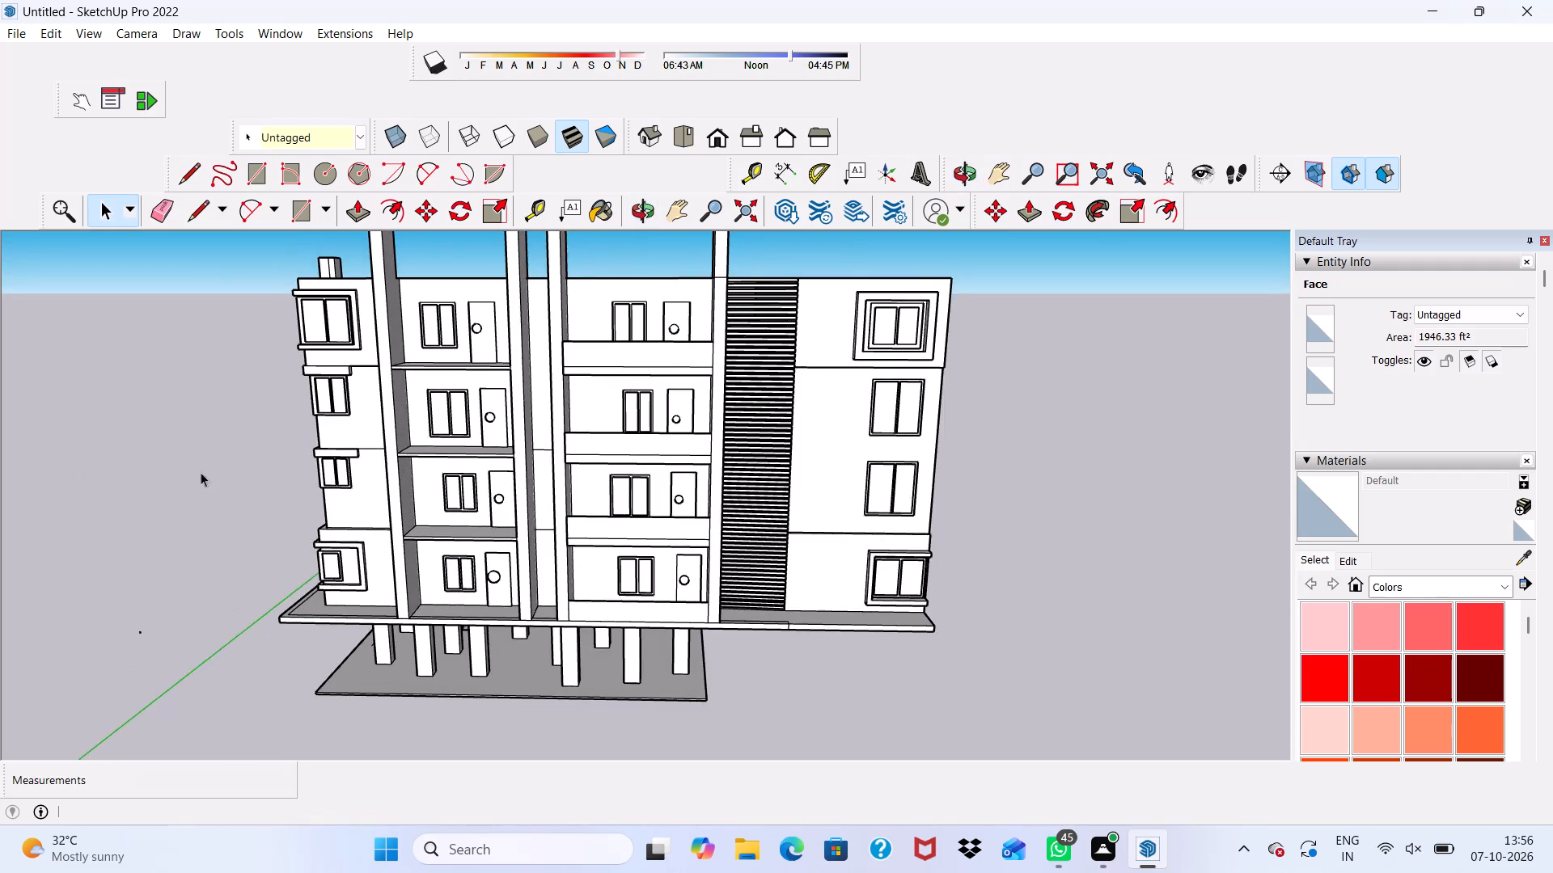
{"action": "middle_click_drag", "start_coordinate": [249, 472], "coordinate": [785, 465]}
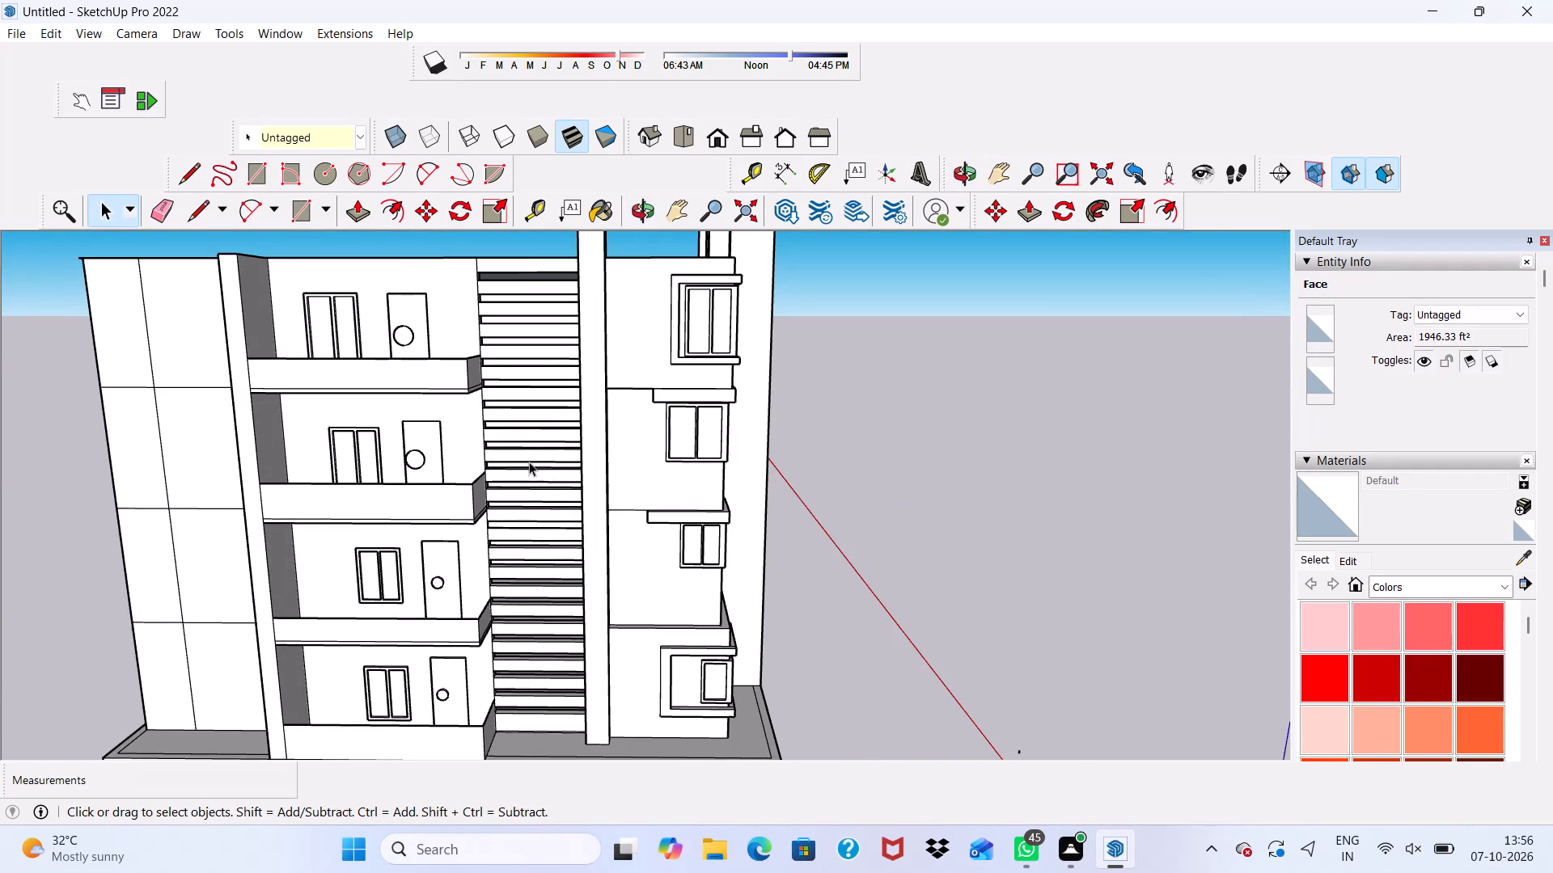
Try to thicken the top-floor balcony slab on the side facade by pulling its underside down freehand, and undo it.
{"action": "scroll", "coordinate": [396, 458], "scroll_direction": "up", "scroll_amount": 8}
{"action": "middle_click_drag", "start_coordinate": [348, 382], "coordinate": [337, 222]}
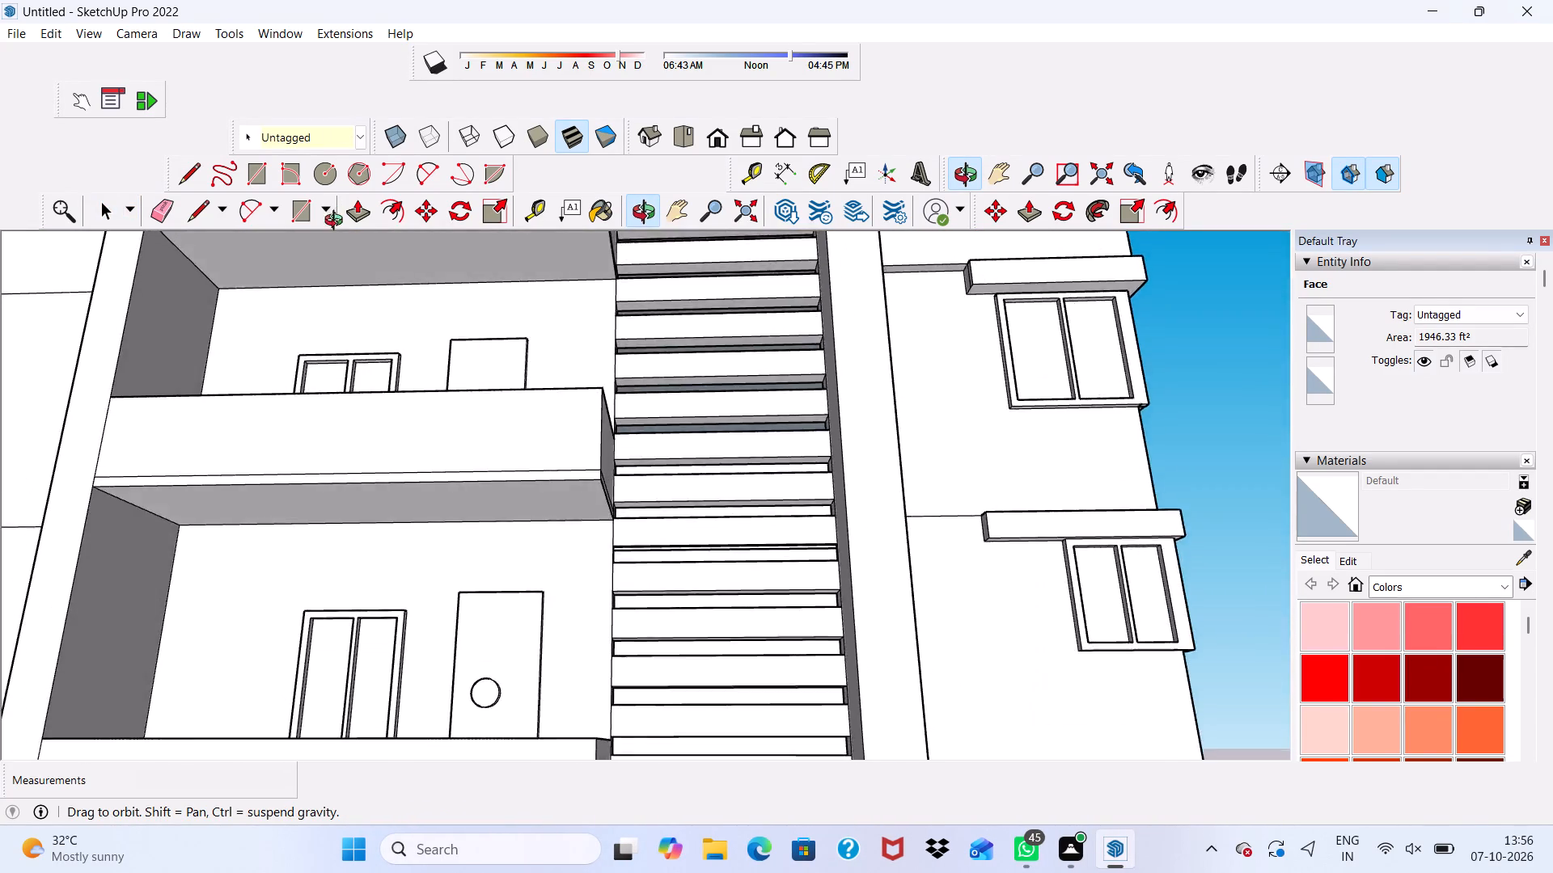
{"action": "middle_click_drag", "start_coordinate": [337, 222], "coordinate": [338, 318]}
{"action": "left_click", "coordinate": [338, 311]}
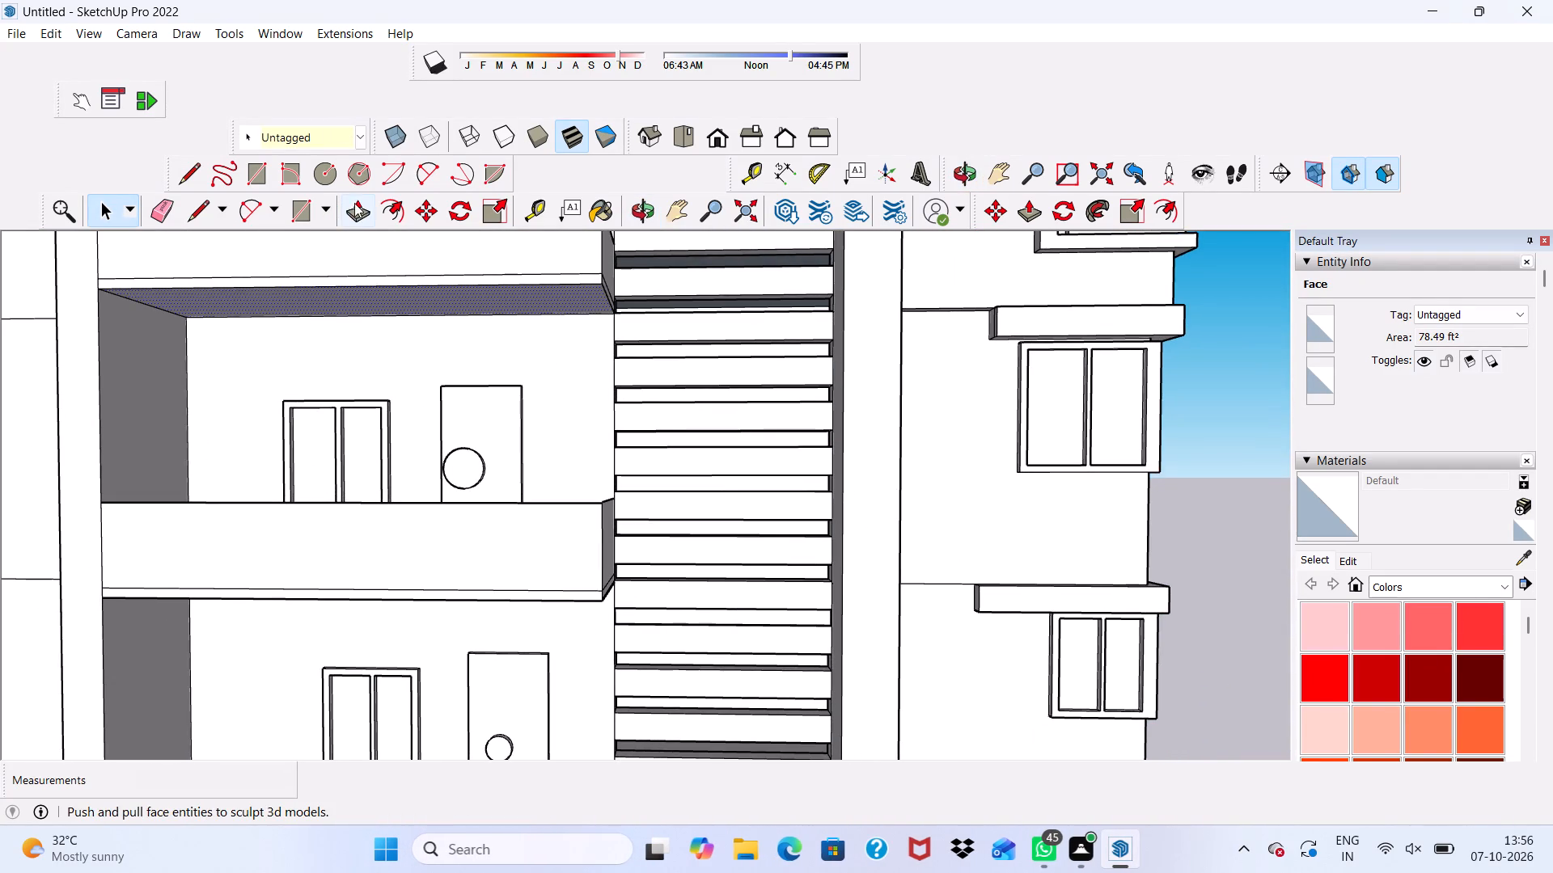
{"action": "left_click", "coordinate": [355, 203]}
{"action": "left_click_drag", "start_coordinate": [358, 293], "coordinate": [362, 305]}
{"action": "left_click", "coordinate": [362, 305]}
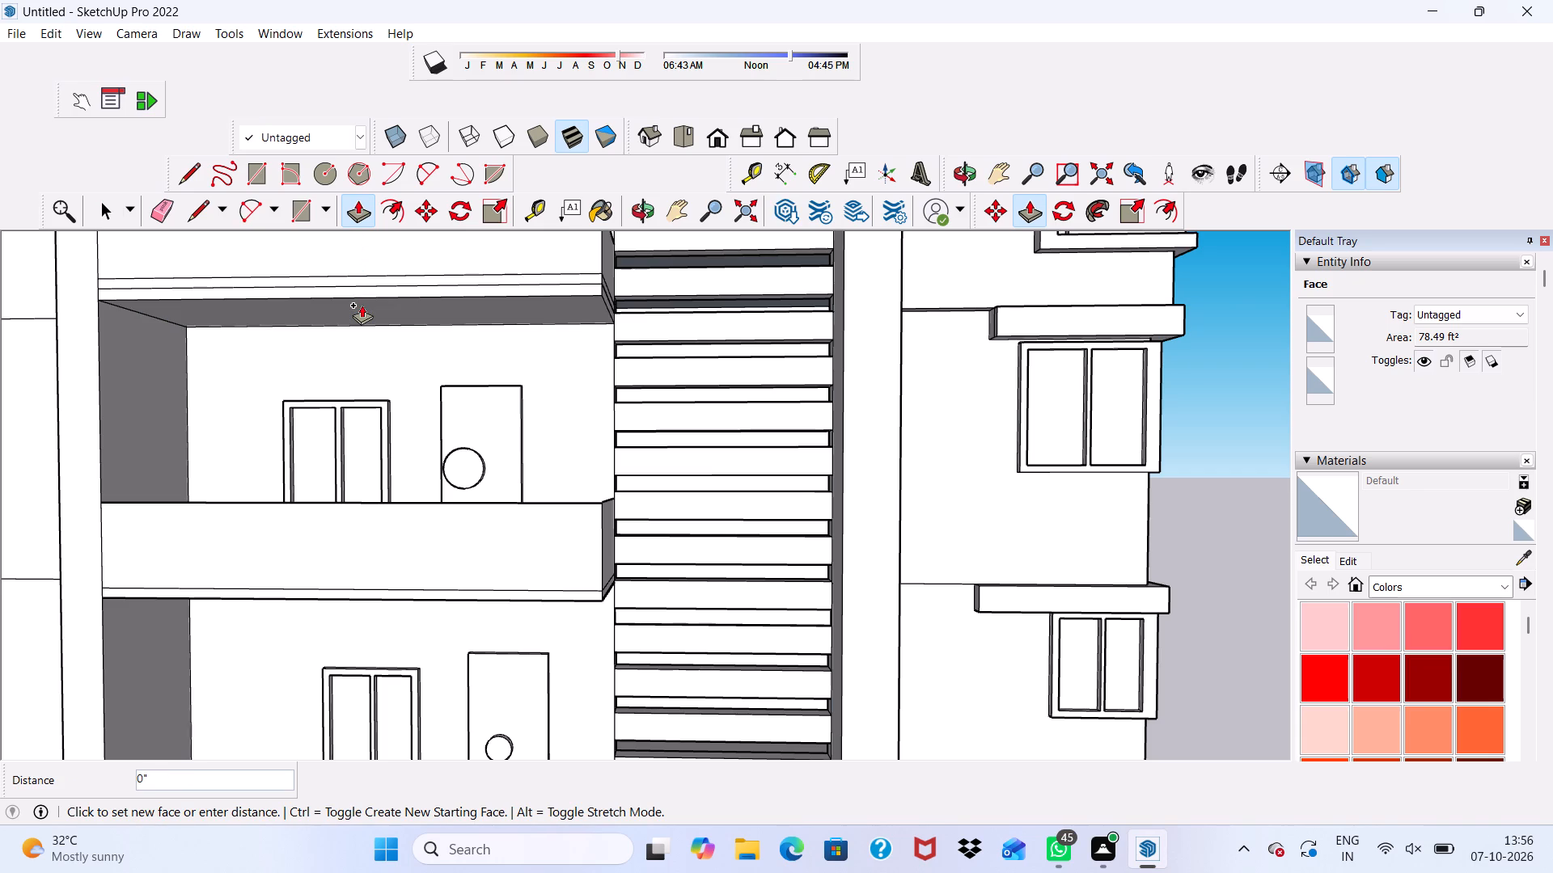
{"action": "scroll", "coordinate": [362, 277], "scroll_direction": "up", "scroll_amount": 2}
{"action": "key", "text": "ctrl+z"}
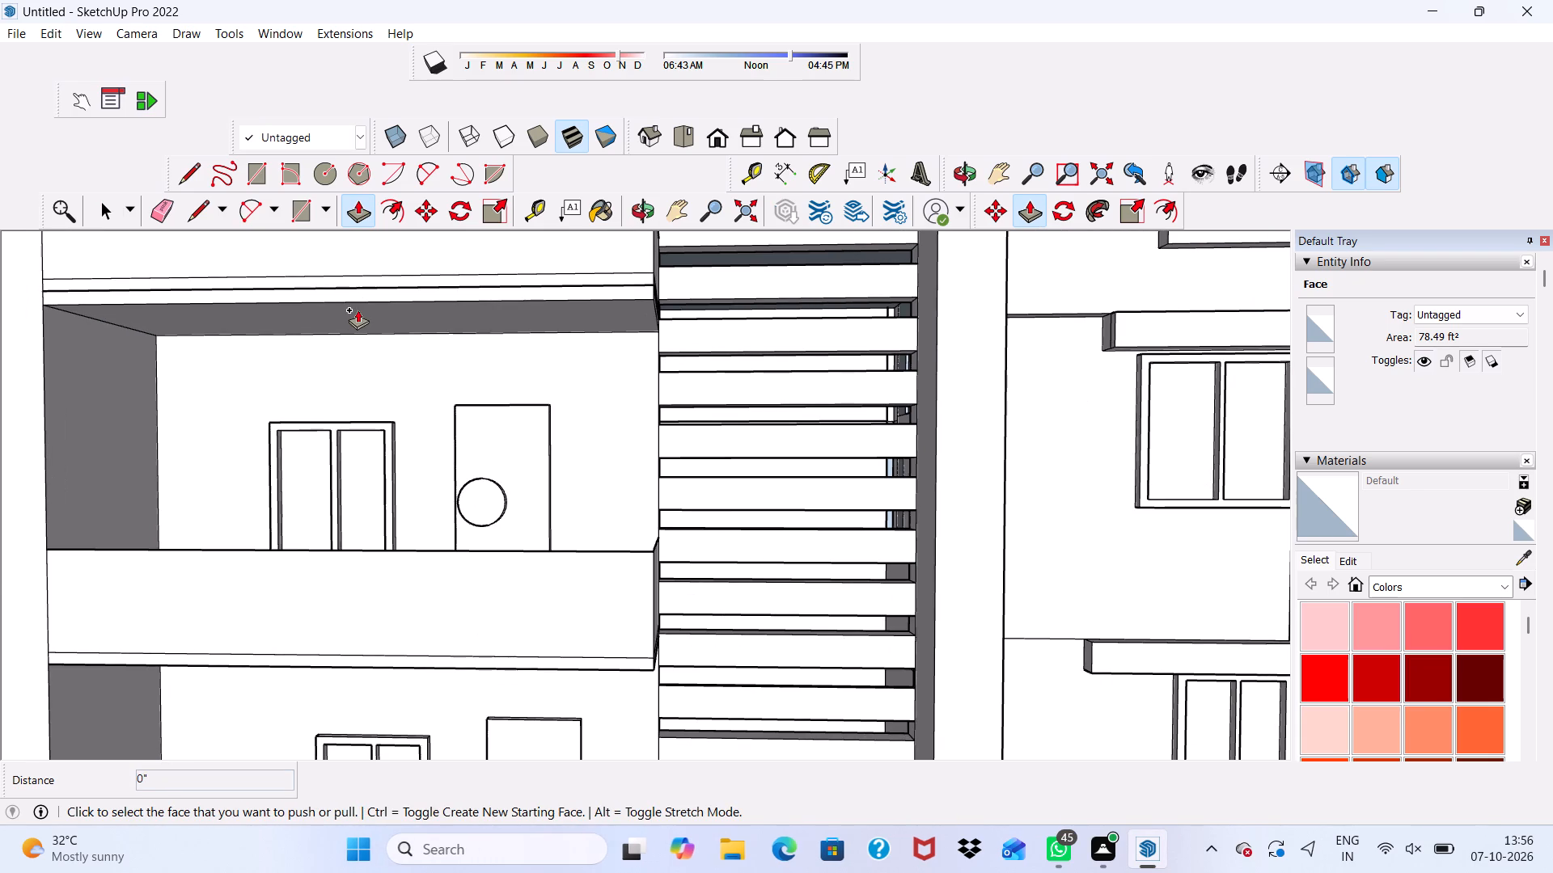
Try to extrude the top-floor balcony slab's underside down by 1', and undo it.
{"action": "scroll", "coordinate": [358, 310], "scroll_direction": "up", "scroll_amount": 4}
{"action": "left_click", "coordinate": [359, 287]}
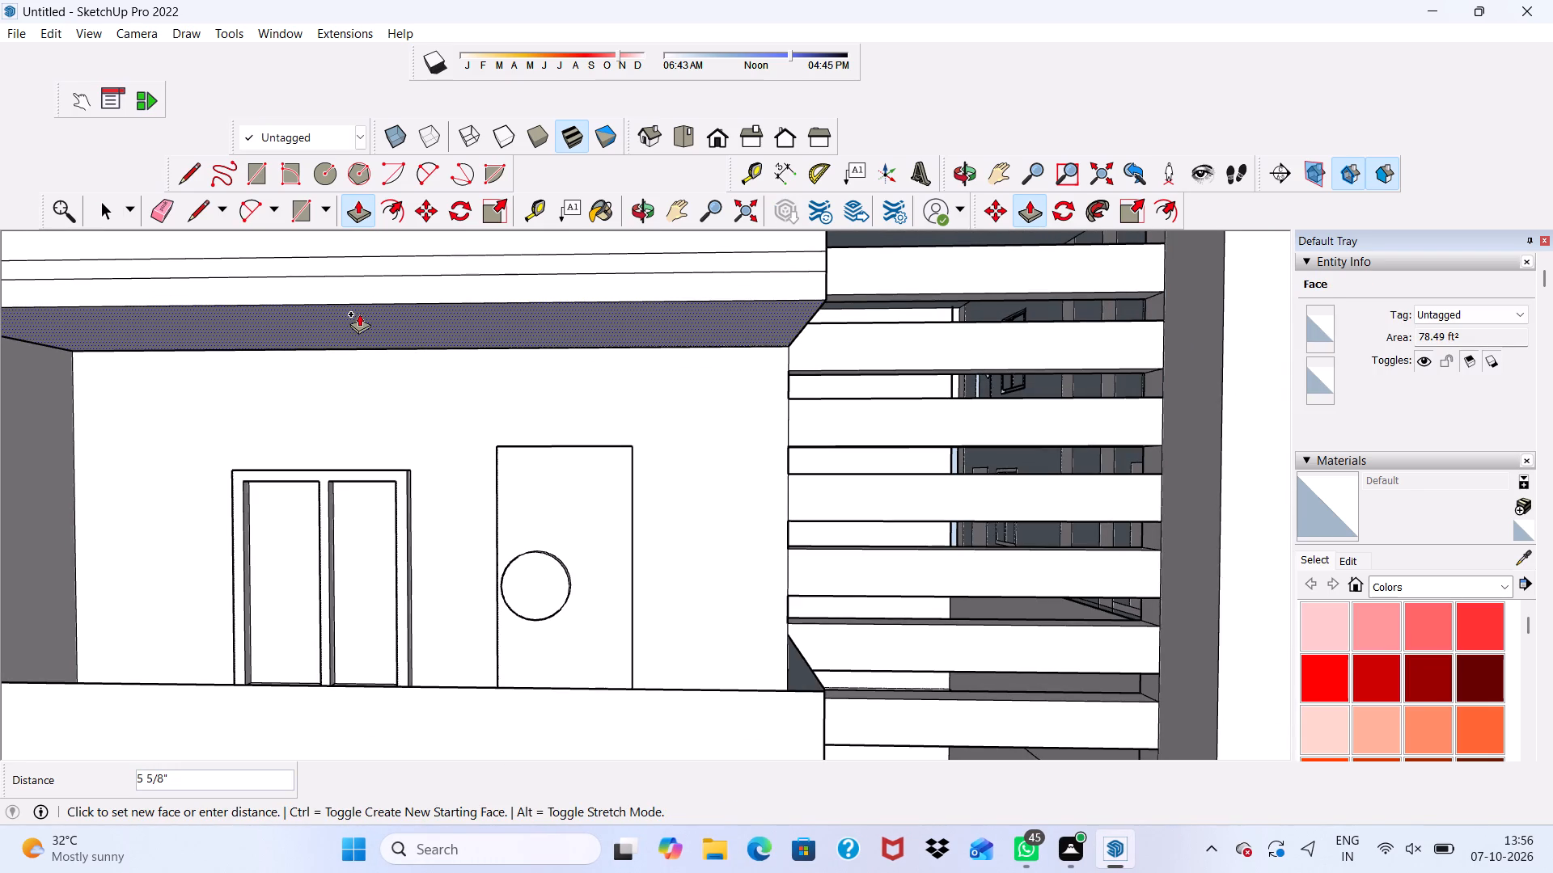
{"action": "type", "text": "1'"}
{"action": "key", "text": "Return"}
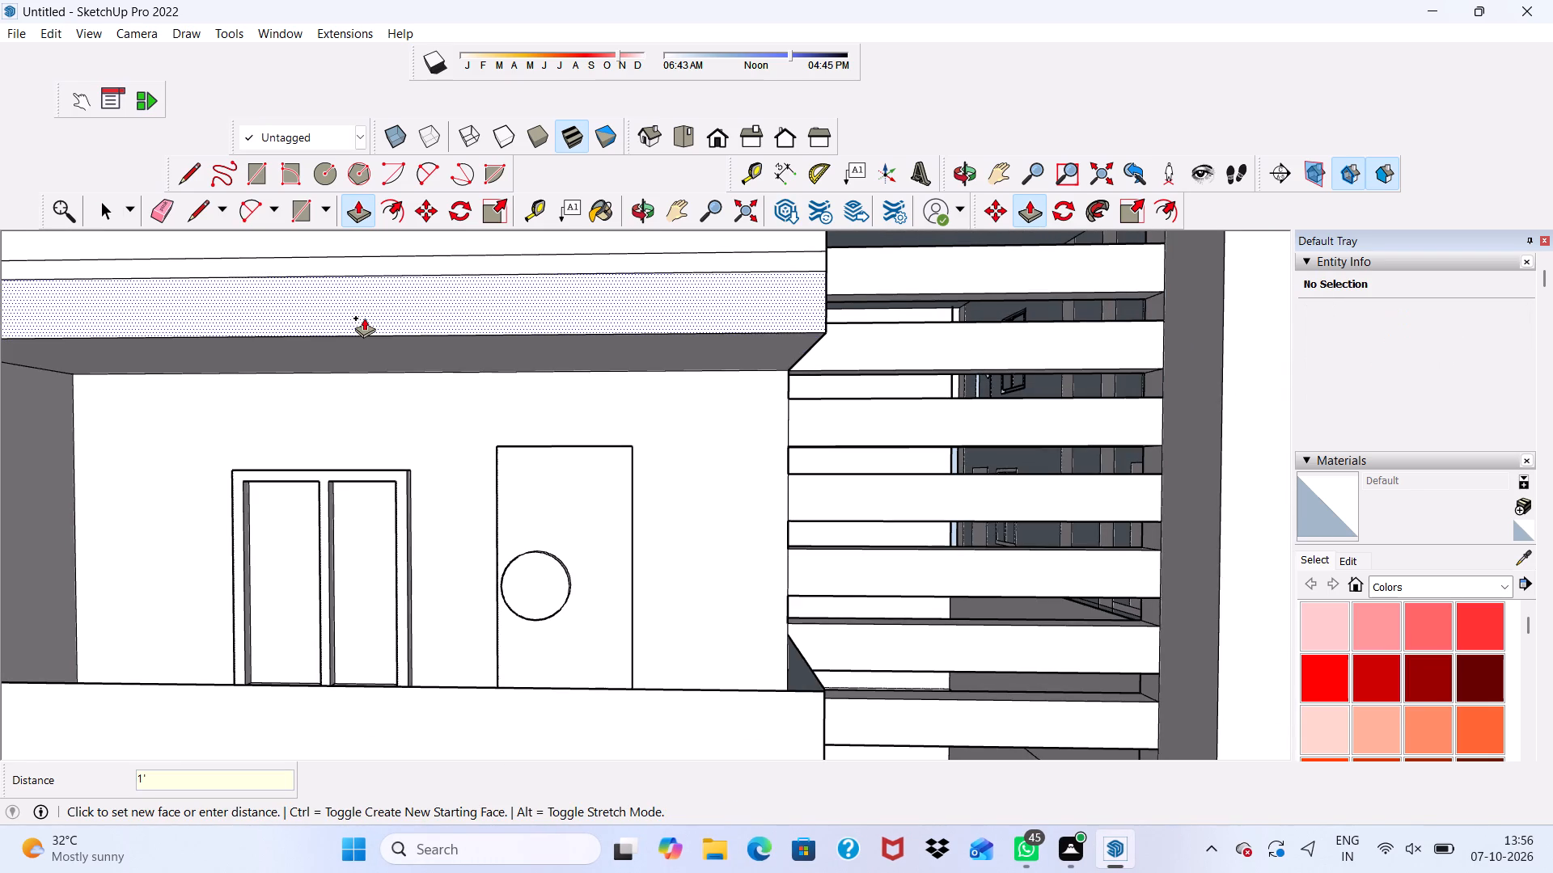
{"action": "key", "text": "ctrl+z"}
Extrude the top-floor balcony slab's underside down by 6".
{"action": "left_click", "coordinate": [387, 308]}
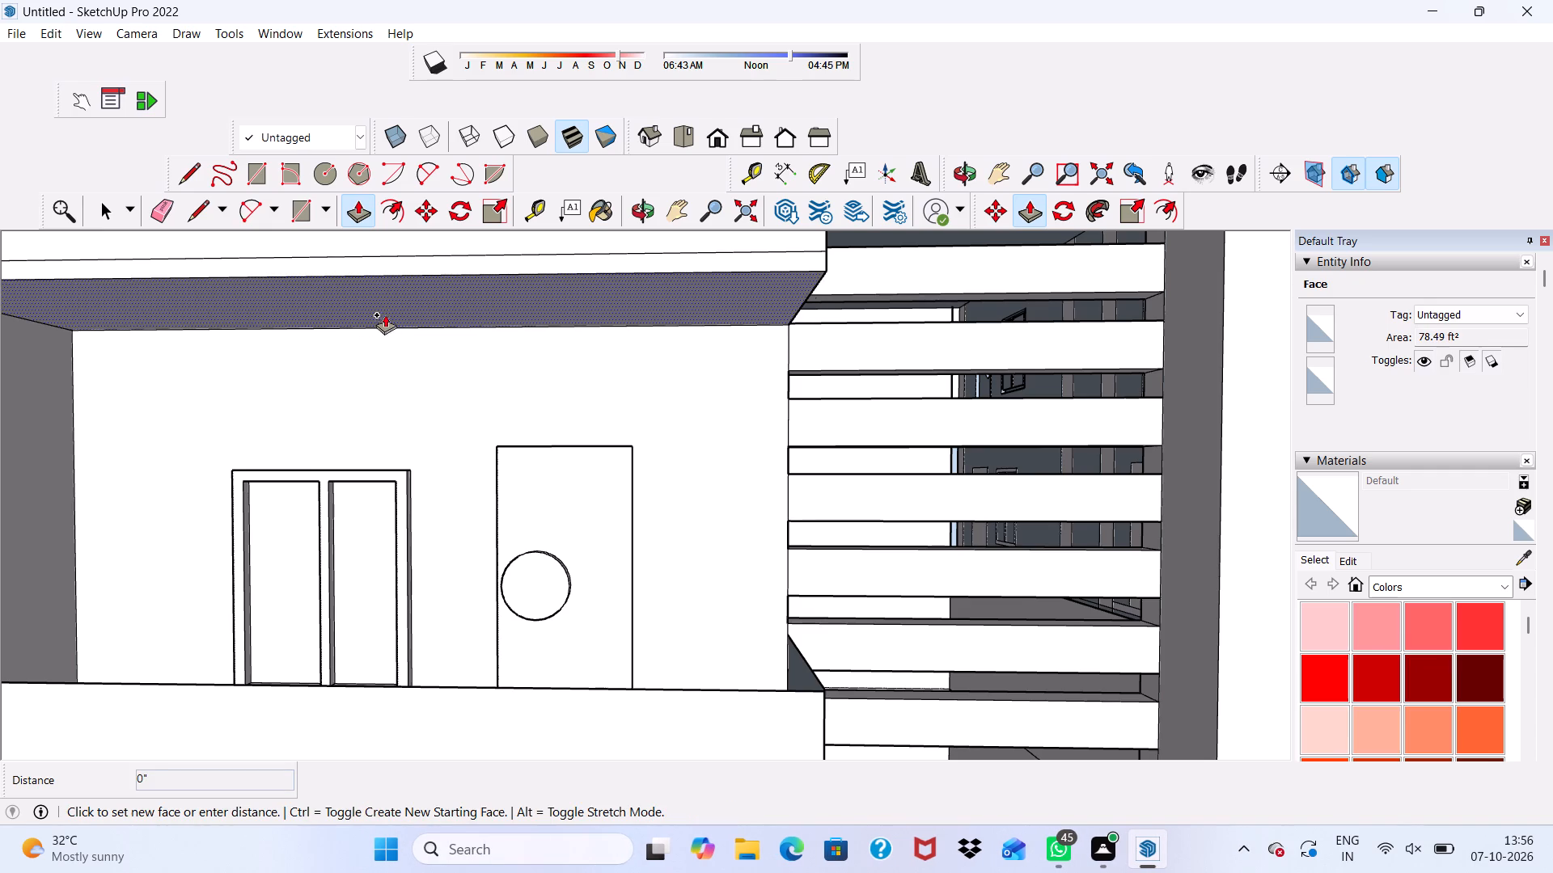
{"action": "type", "text": "6\""}
{"action": "key", "text": "Return"}
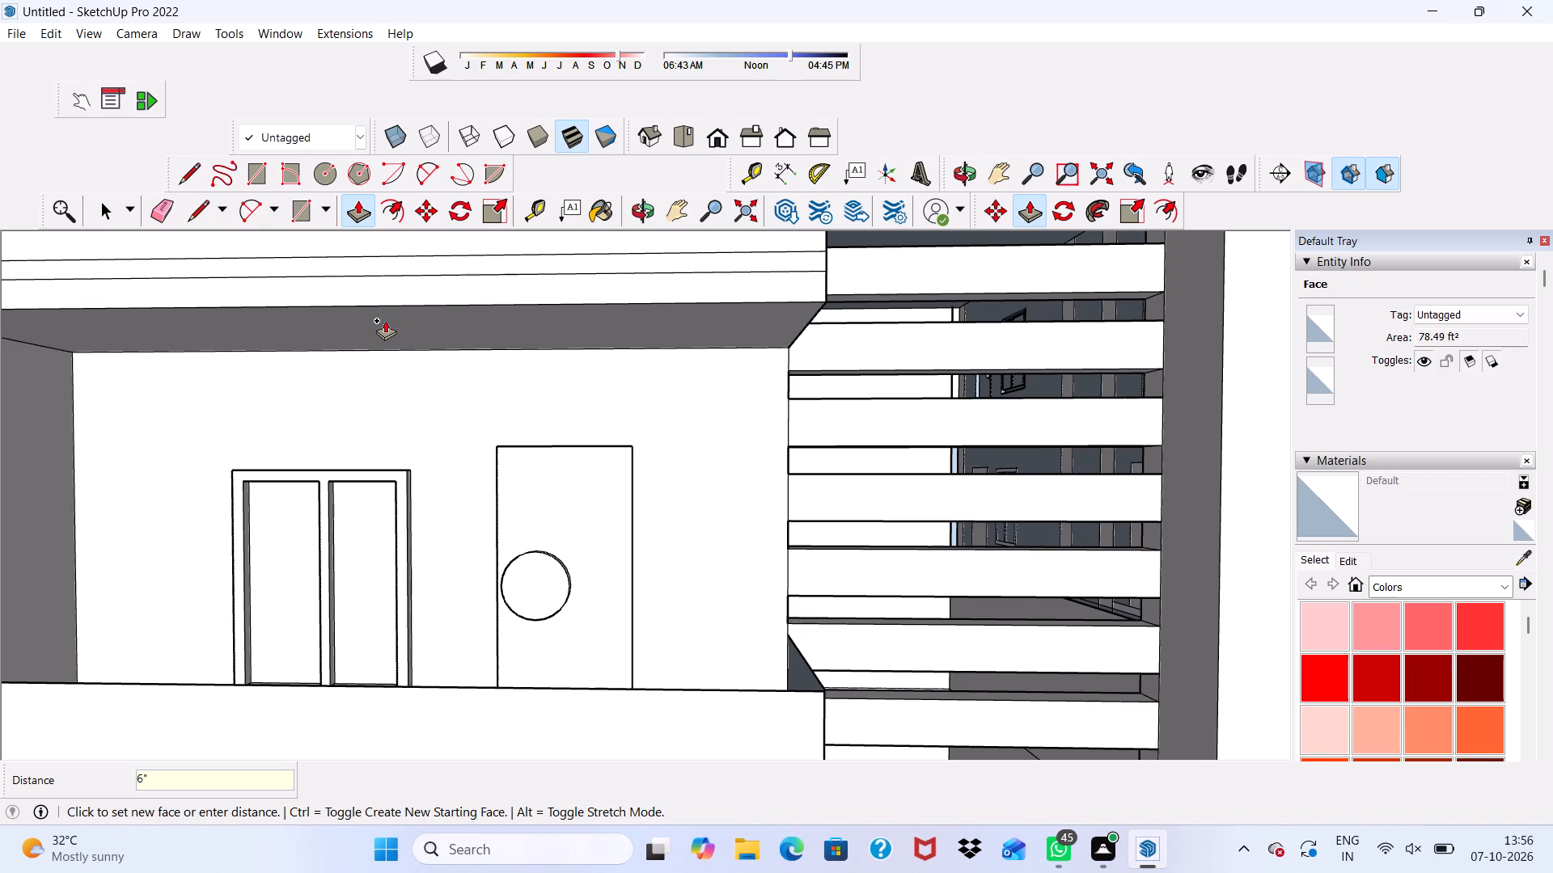
Extrude the underside of the balcony slab one floor below the top down by 6".
{"action": "scroll", "coordinate": [385, 320], "scroll_direction": "down", "scroll_amount": 6}
{"action": "scroll", "coordinate": [388, 462], "scroll_direction": "down", "scroll_amount": 2}
{"action": "middle_click_drag", "start_coordinate": [400, 510], "coordinate": [410, 428]}
{"action": "scroll", "coordinate": [363, 547], "scroll_direction": "up", "scroll_amount": 9}
{"action": "left_click_drag", "start_coordinate": [364, 516], "coordinate": [374, 534]}
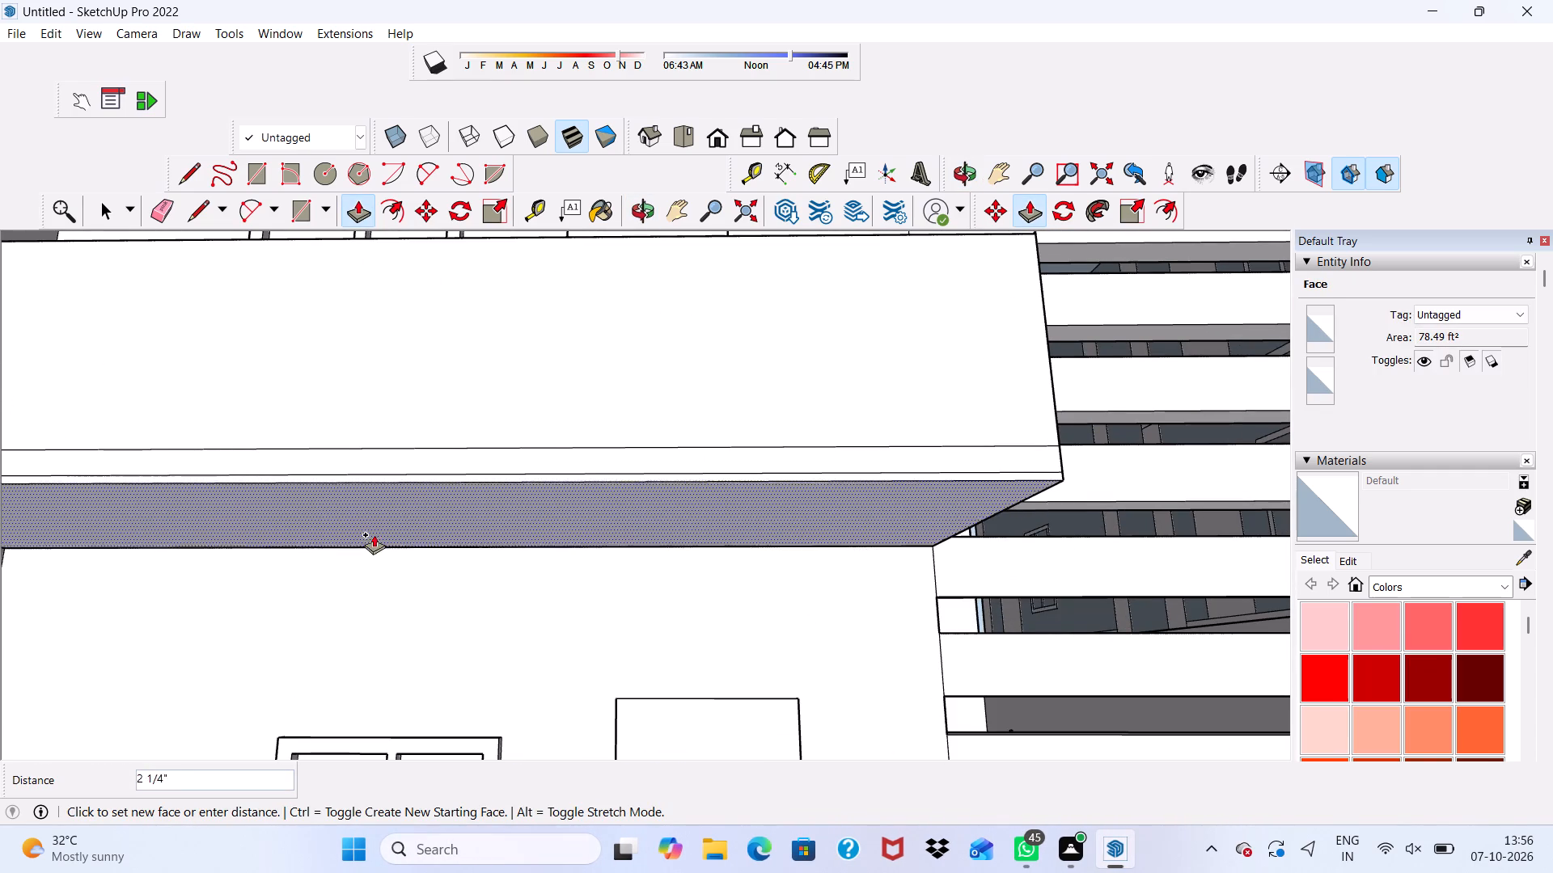
{"action": "left_click_drag", "start_coordinate": [374, 534], "coordinate": [374, 536]}
{"action": "left_click_drag", "start_coordinate": [374, 536], "coordinate": [374, 546]}
{"action": "type", "text": "6\""}
{"action": "key", "text": "Return"}
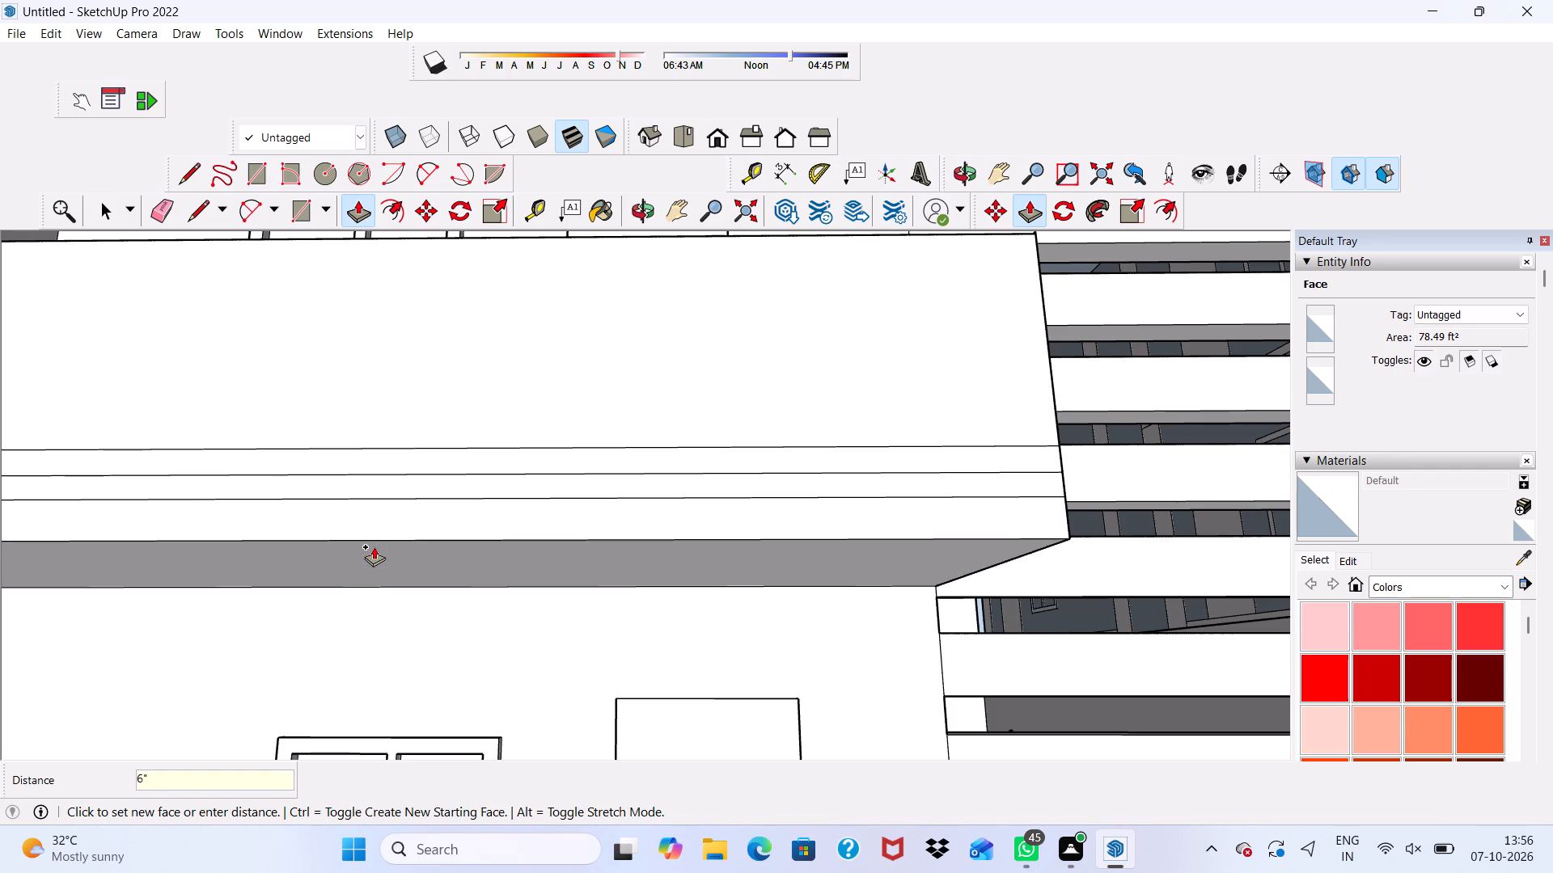
Extrude the underside of the balcony slab directly above the ground floor down by 6".
{"action": "scroll", "coordinate": [387, 508], "scroll_direction": "down", "scroll_amount": 16}
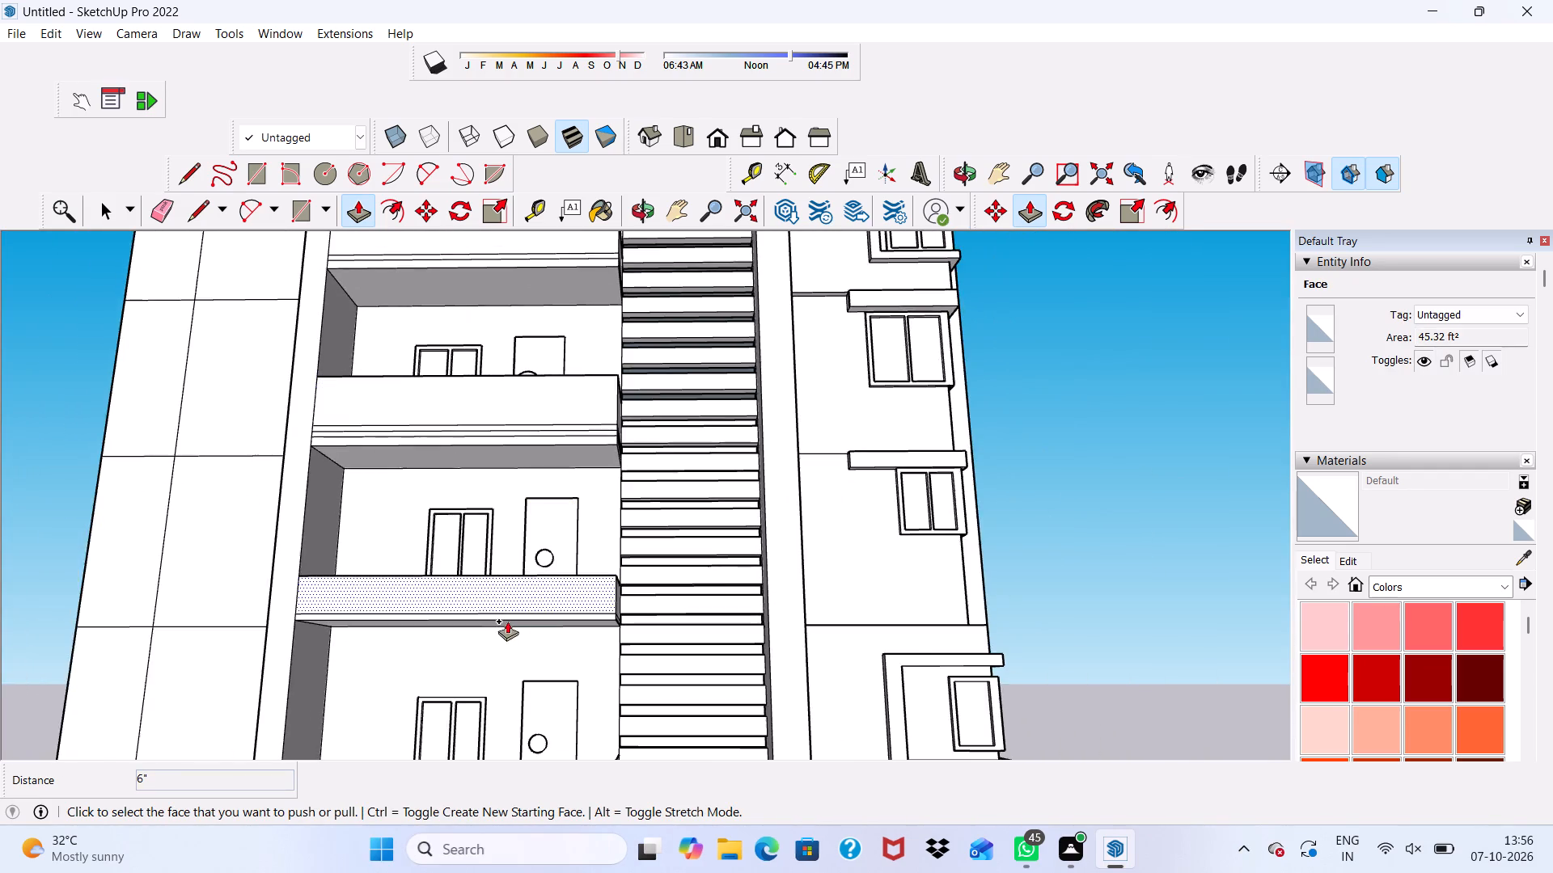
{"action": "scroll", "coordinate": [507, 621], "scroll_direction": "up", "scroll_amount": 14}
{"action": "left_click", "coordinate": [514, 606]}
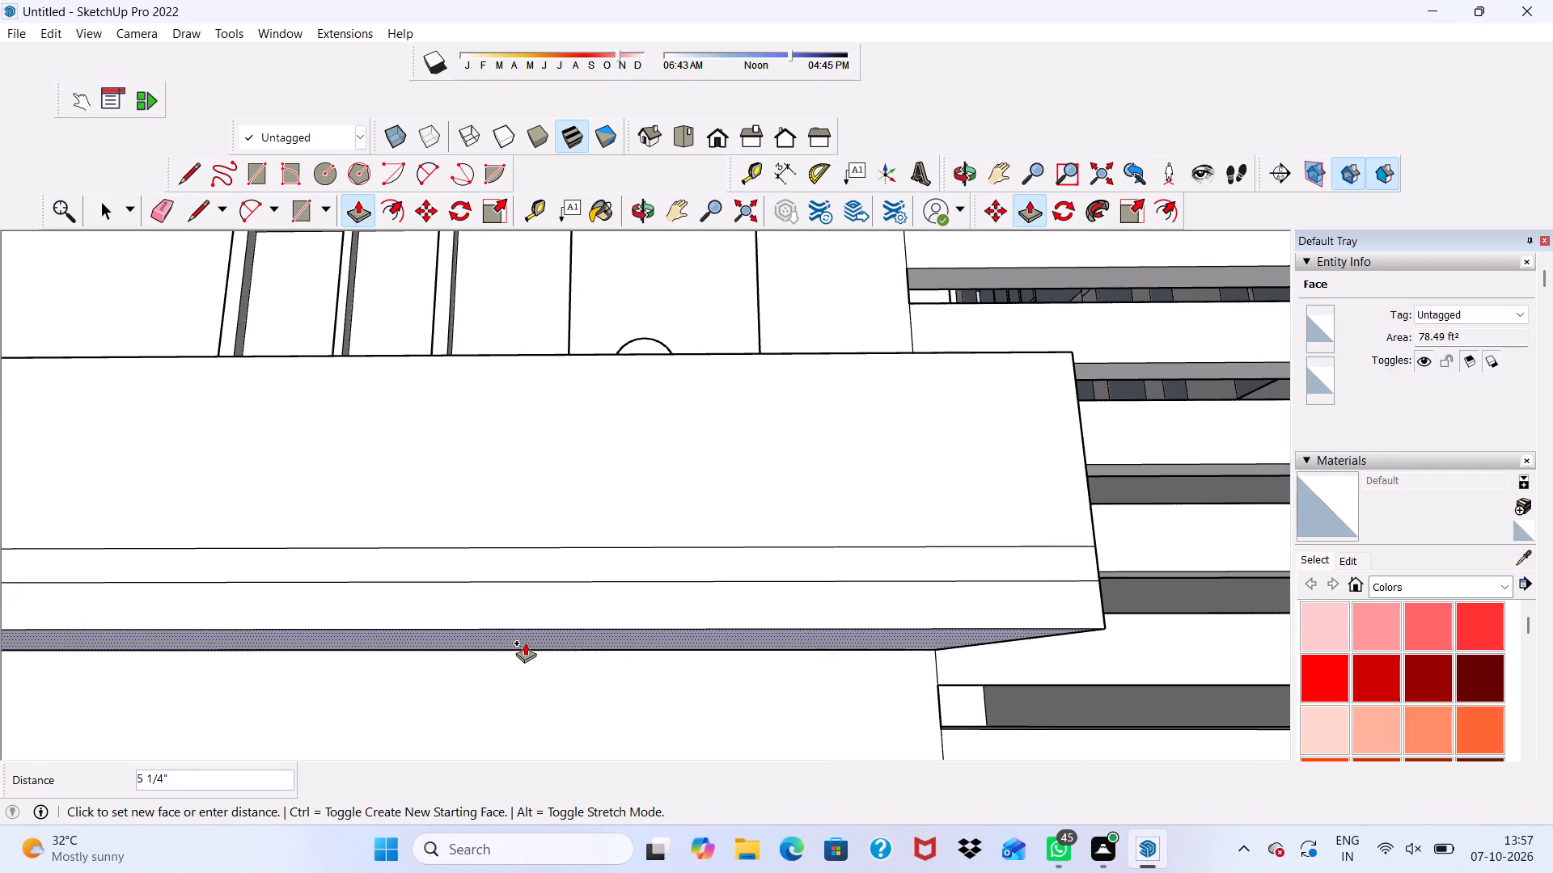
{"action": "type", "text": "6\""}
{"action": "key", "text": "Return"}
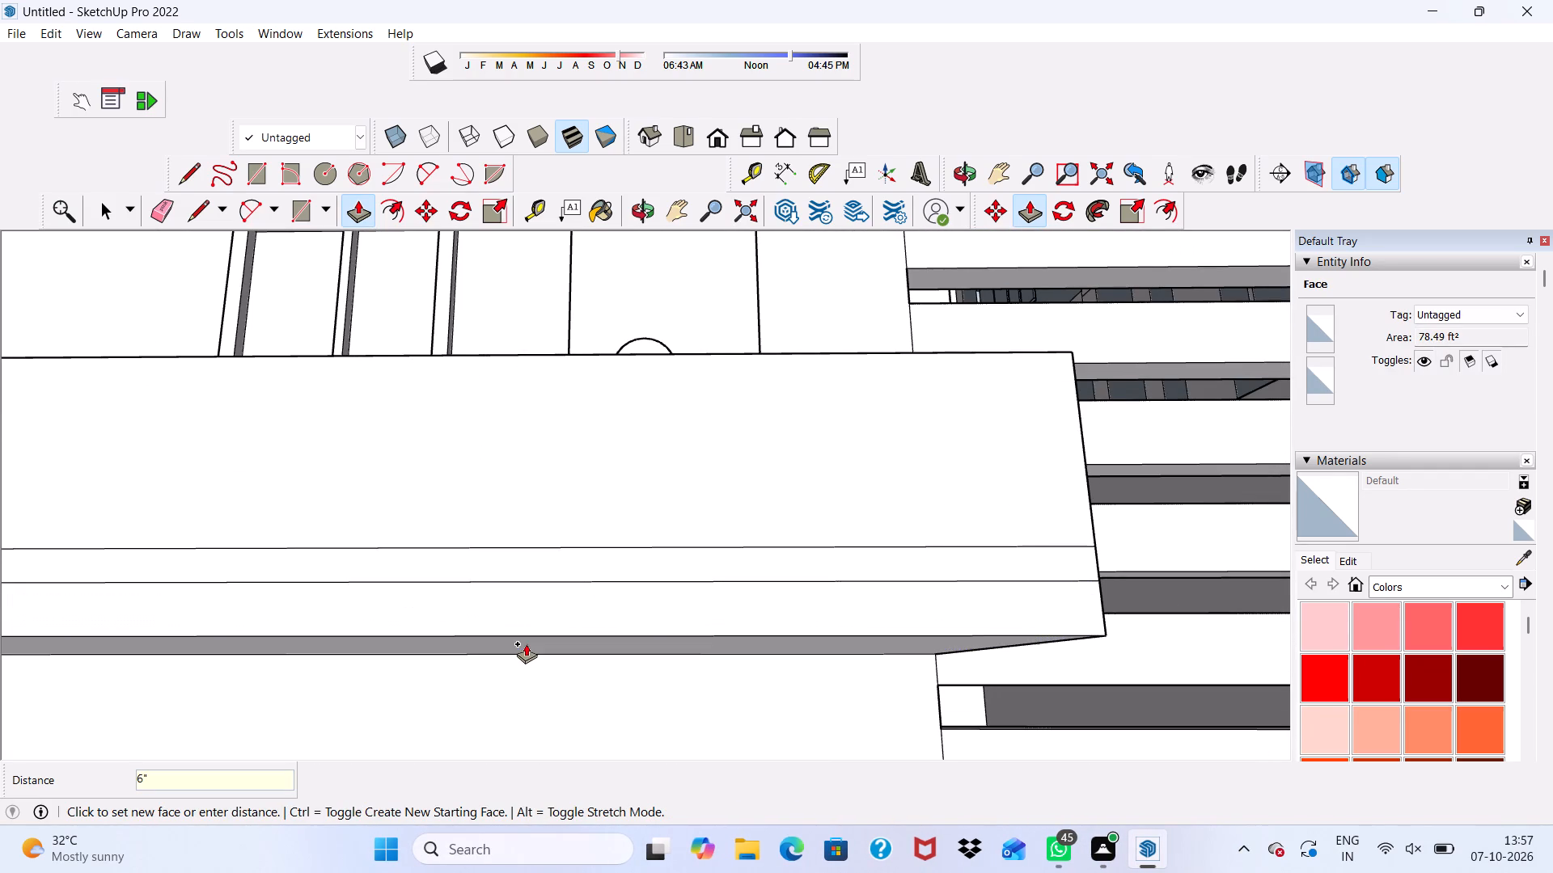
Erase the two leftover seam lines on the front of the balcony one floor below the top, keeping one slab line.
{"action": "scroll", "coordinate": [563, 661], "scroll_direction": "down", "scroll_amount": 18}
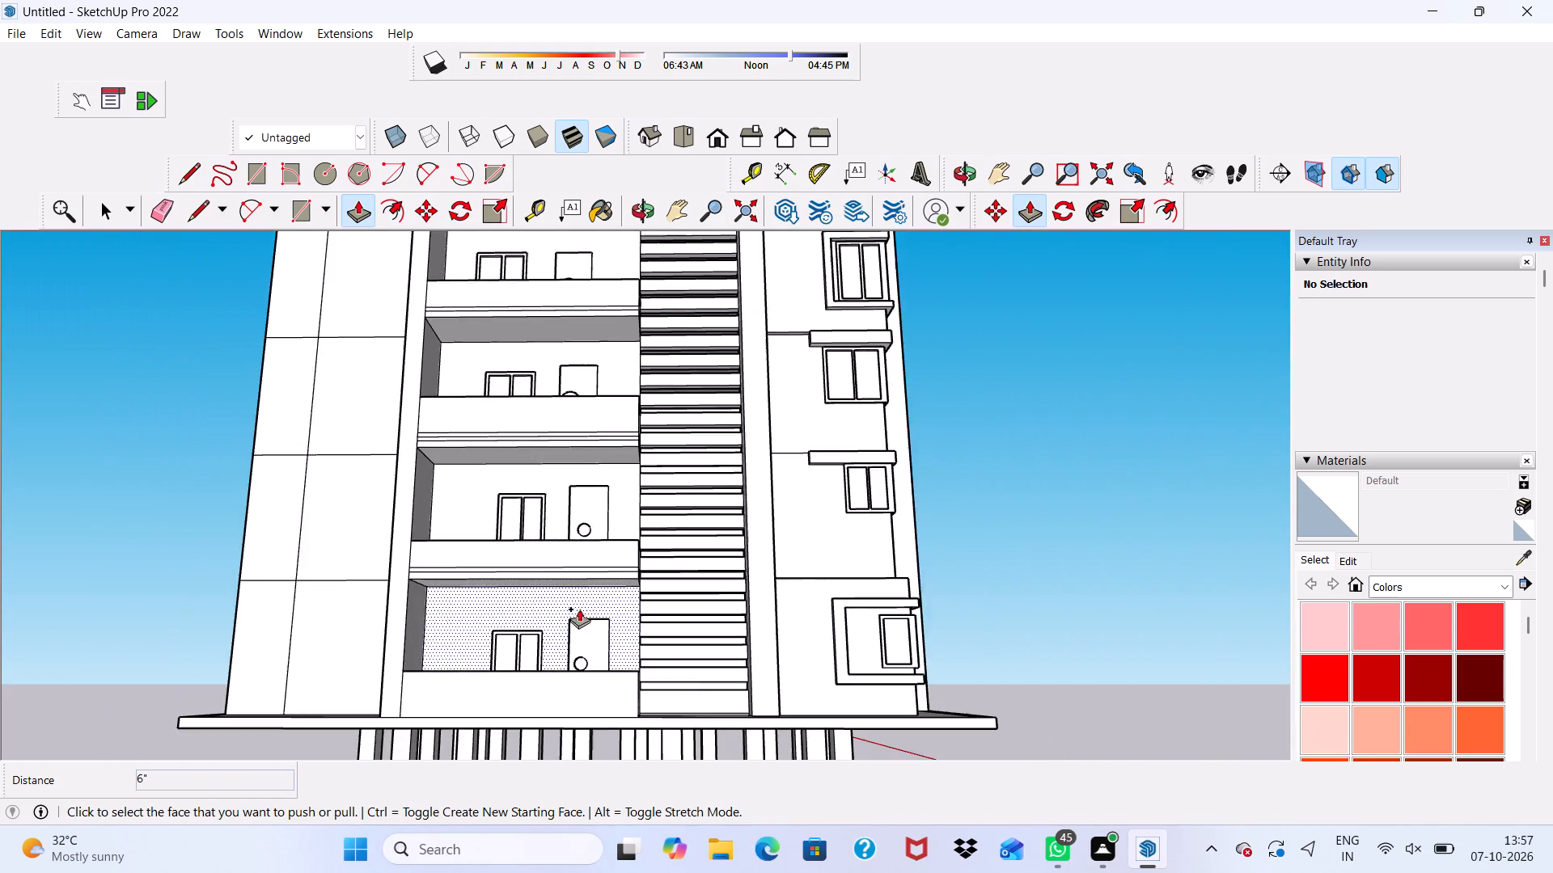
{"action": "scroll", "coordinate": [579, 609], "scroll_direction": "down", "scroll_amount": 4}
{"action": "scroll", "coordinate": [548, 576], "scroll_direction": "up", "scroll_amount": 7}
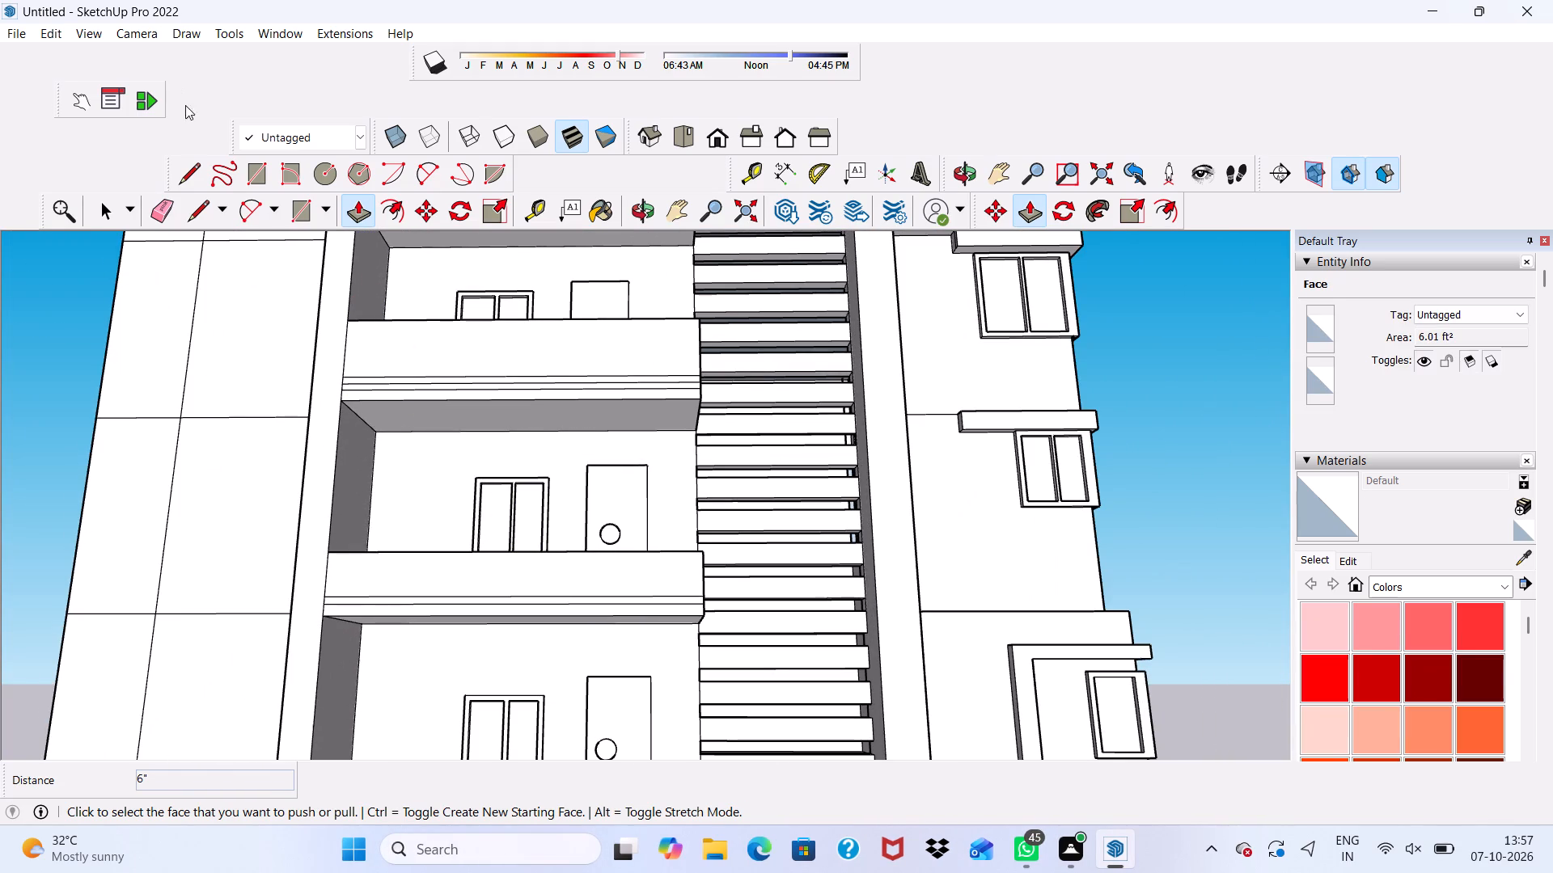
{"action": "left_click", "coordinate": [163, 203]}
{"action": "scroll", "coordinate": [446, 362], "scroll_direction": "up", "scroll_amount": 8}
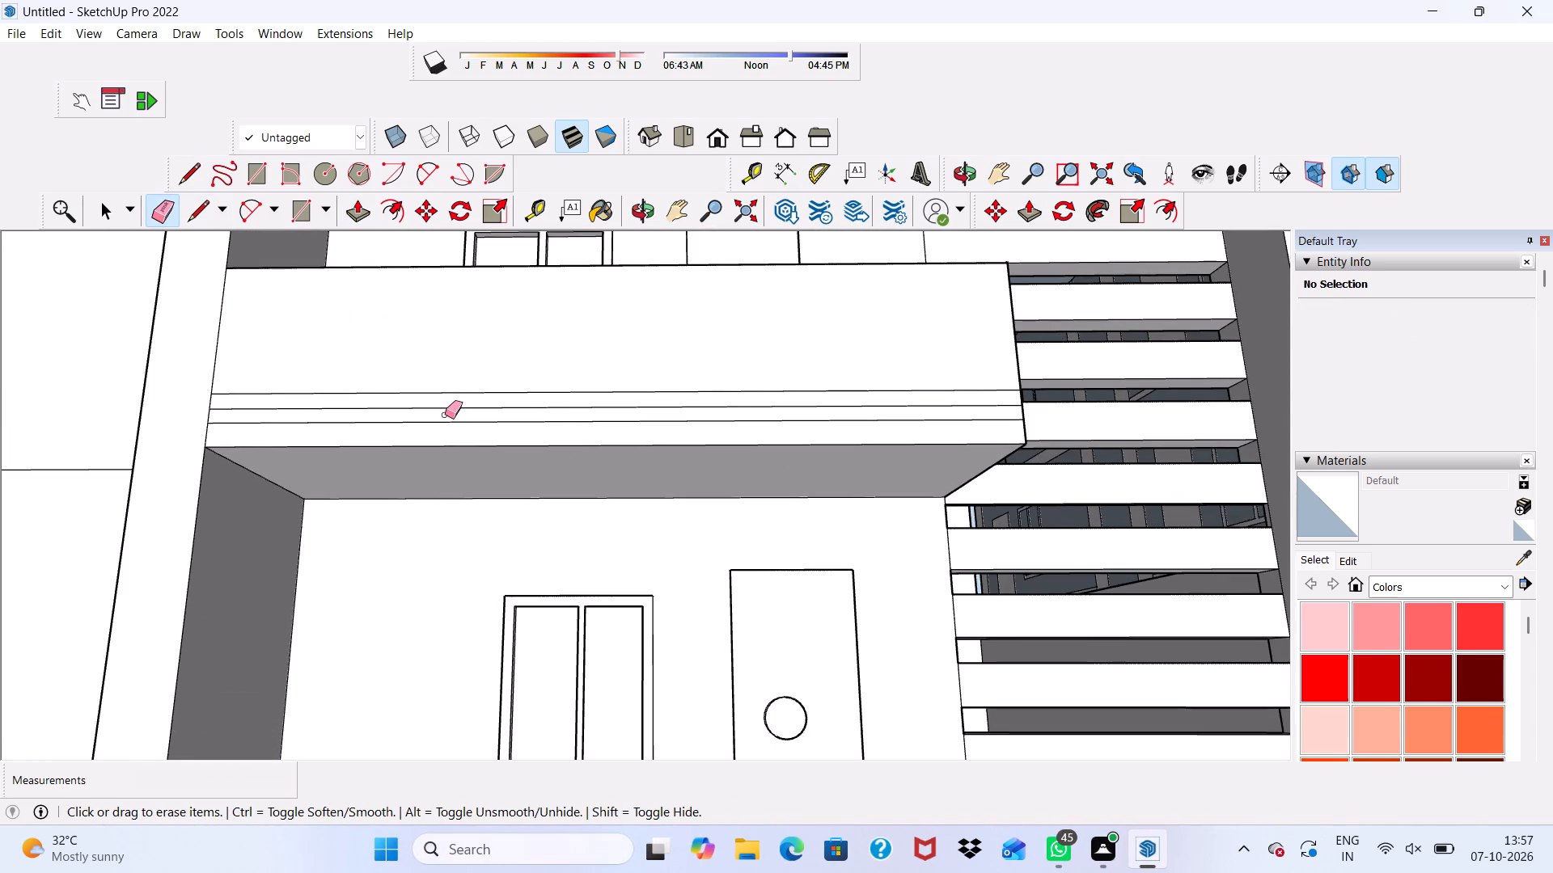
{"action": "left_click", "coordinate": [444, 397]}
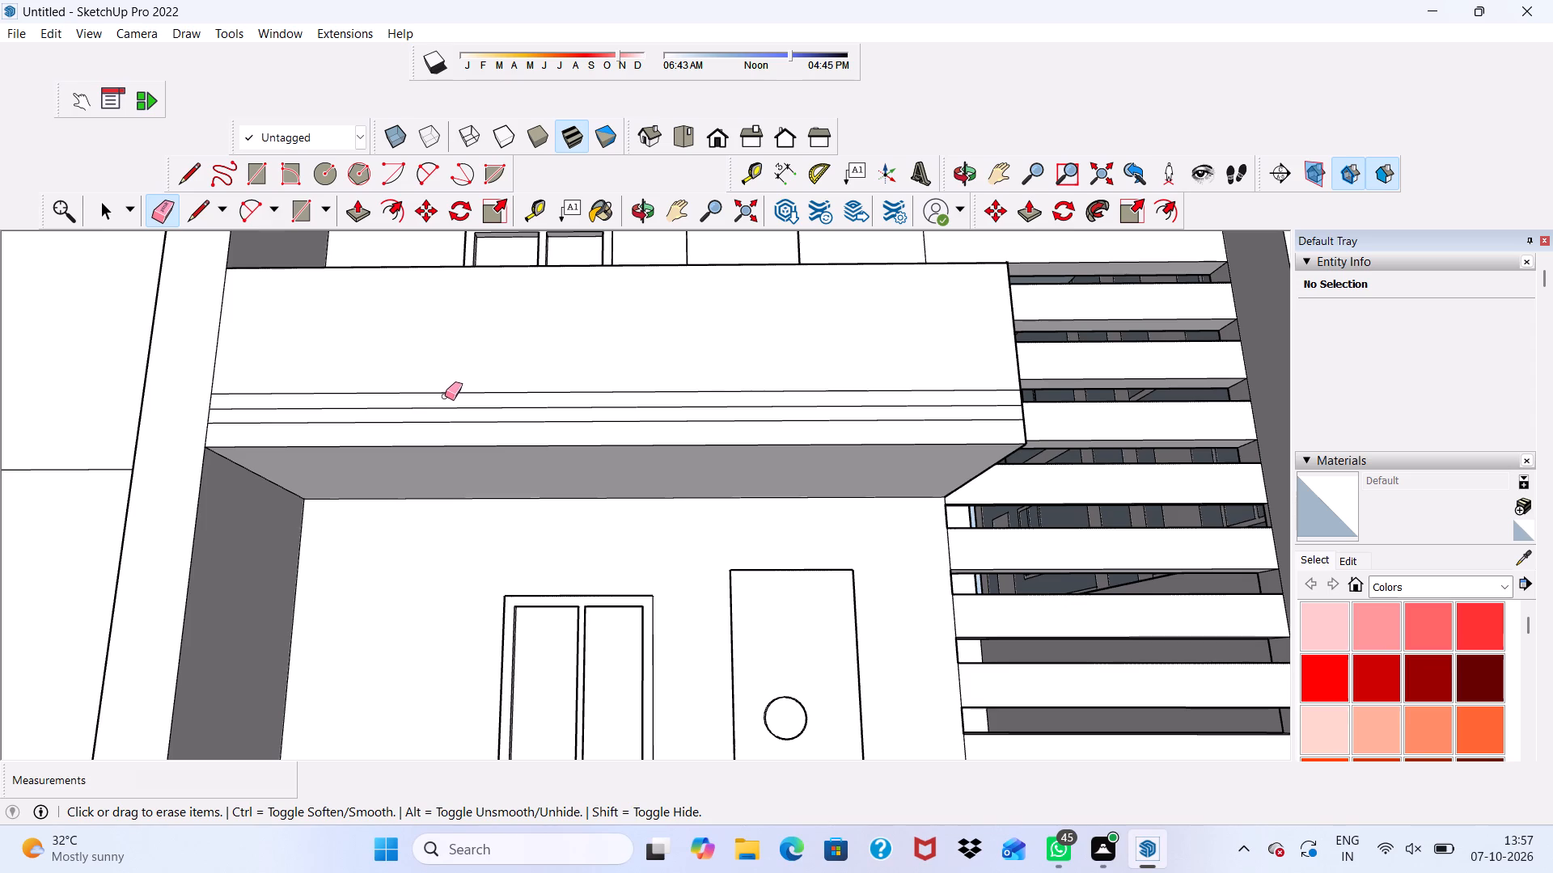
{"action": "left_click", "coordinate": [445, 396]}
{"action": "scroll", "coordinate": [463, 390], "scroll_direction": "up", "scroll_amount": 4}
{"action": "left_click_drag", "start_coordinate": [468, 398], "coordinate": [475, 390]}
{"action": "left_click_drag", "start_coordinate": [468, 431], "coordinate": [474, 438]}
Erase the extra lower seam line on the front of the balcony directly above the ground floor.
{"action": "scroll", "coordinate": [474, 438], "scroll_direction": "down", "scroll_amount": 8}
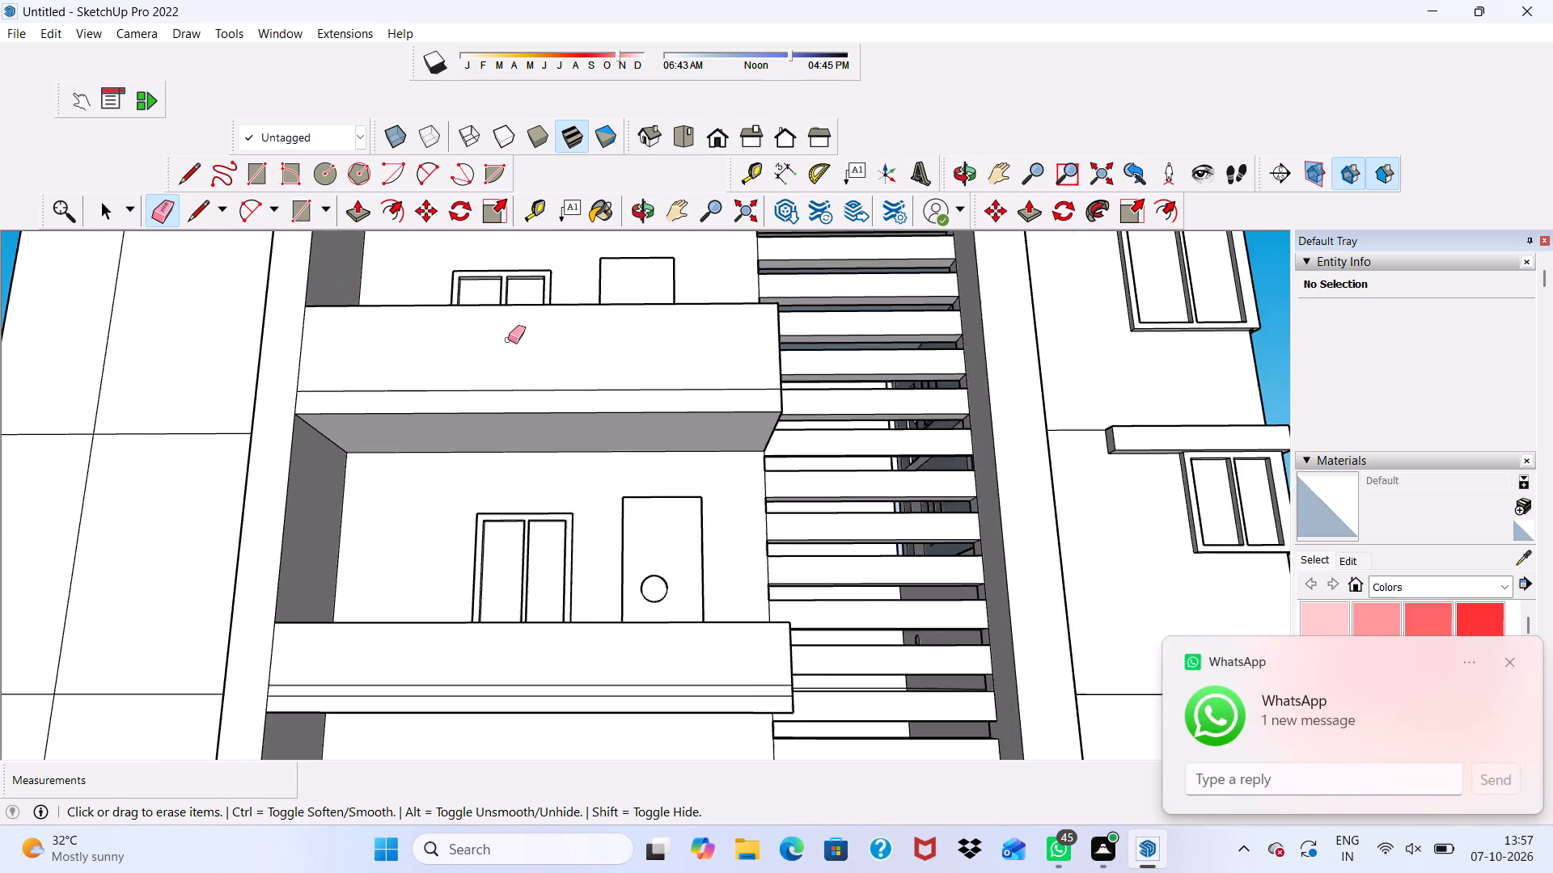
{"action": "scroll", "coordinate": [508, 339], "scroll_direction": "down", "scroll_amount": 6}
{"action": "scroll", "coordinate": [480, 622], "scroll_direction": "up", "scroll_amount": 12}
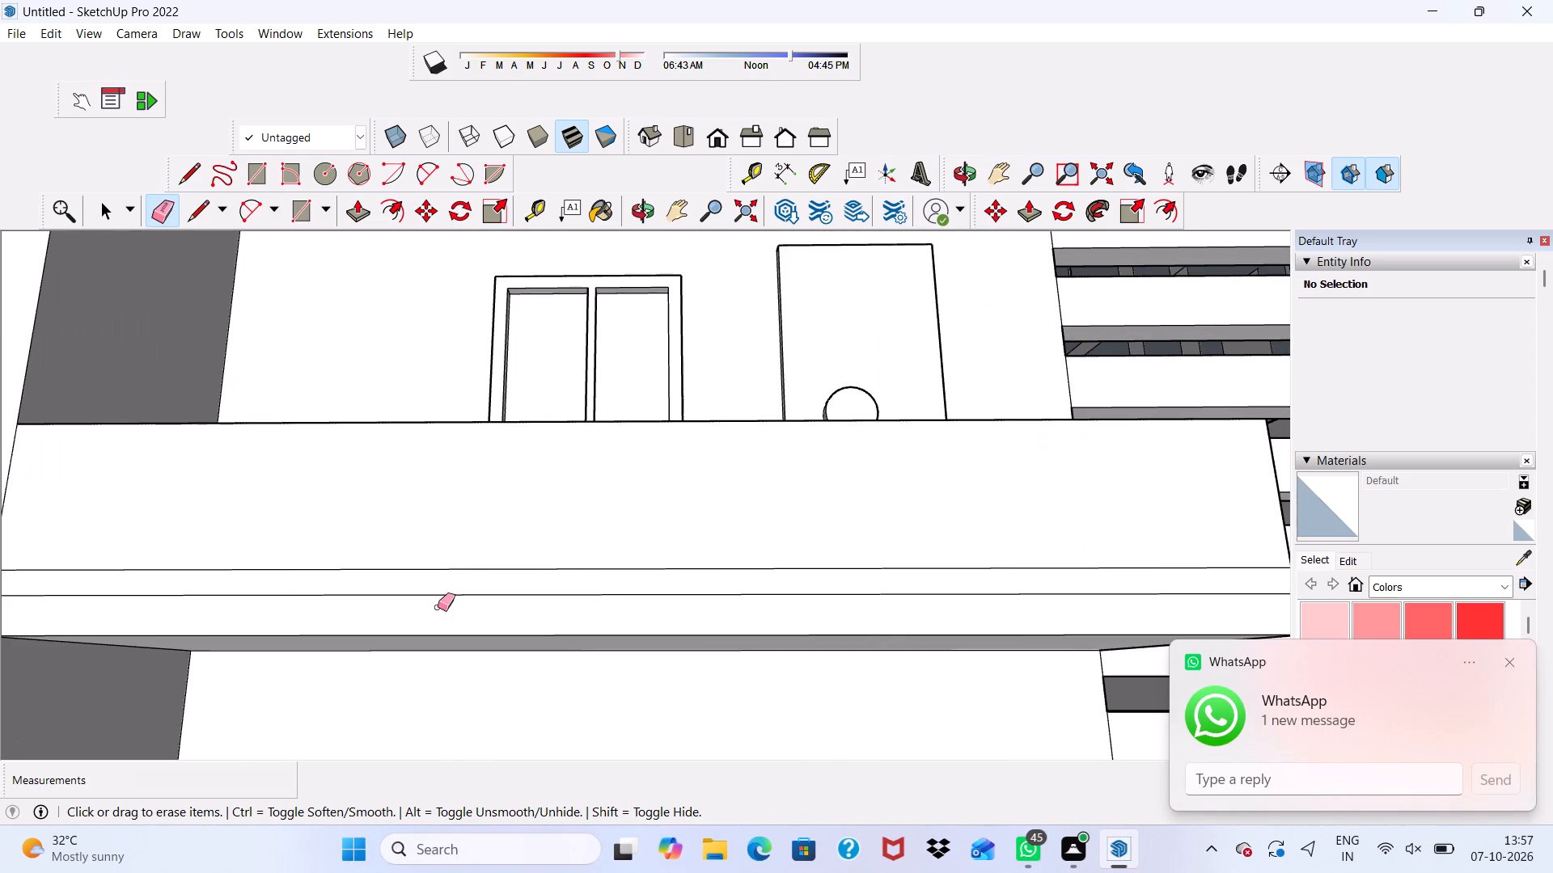
{"action": "left_click", "coordinate": [437, 593]}
Erase the extra lower seam line on the front of the top-floor balcony.
{"action": "scroll", "coordinate": [452, 518], "scroll_direction": "down", "scroll_amount": 11}
{"action": "scroll", "coordinate": [539, 770], "scroll_direction": "up", "scroll_amount": 3}
{"action": "scroll", "coordinate": [548, 641], "scroll_direction": "down", "scroll_amount": 11}
{"action": "scroll", "coordinate": [569, 325], "scroll_direction": "up", "scroll_amount": 15}
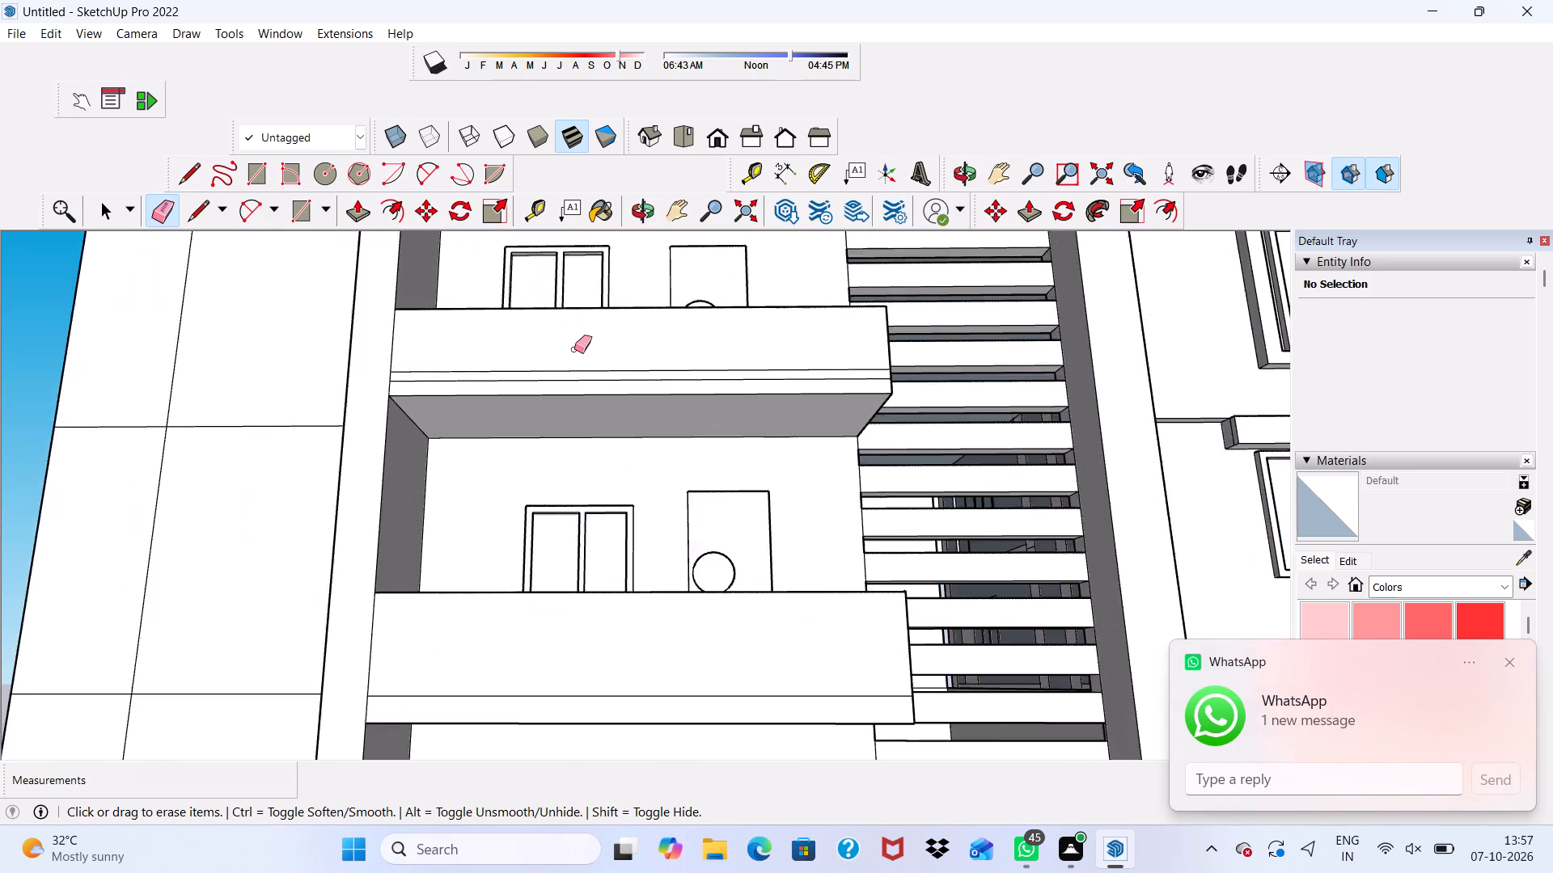
{"action": "scroll", "coordinate": [574, 349], "scroll_direction": "up", "scroll_amount": 2}
{"action": "left_click", "coordinate": [578, 399]}
Examine the cleaned balcony facade, the louvres and the blank walls at the building's corner from several sides.
{"action": "scroll", "coordinate": [578, 399], "scroll_direction": "down", "scroll_amount": 13}
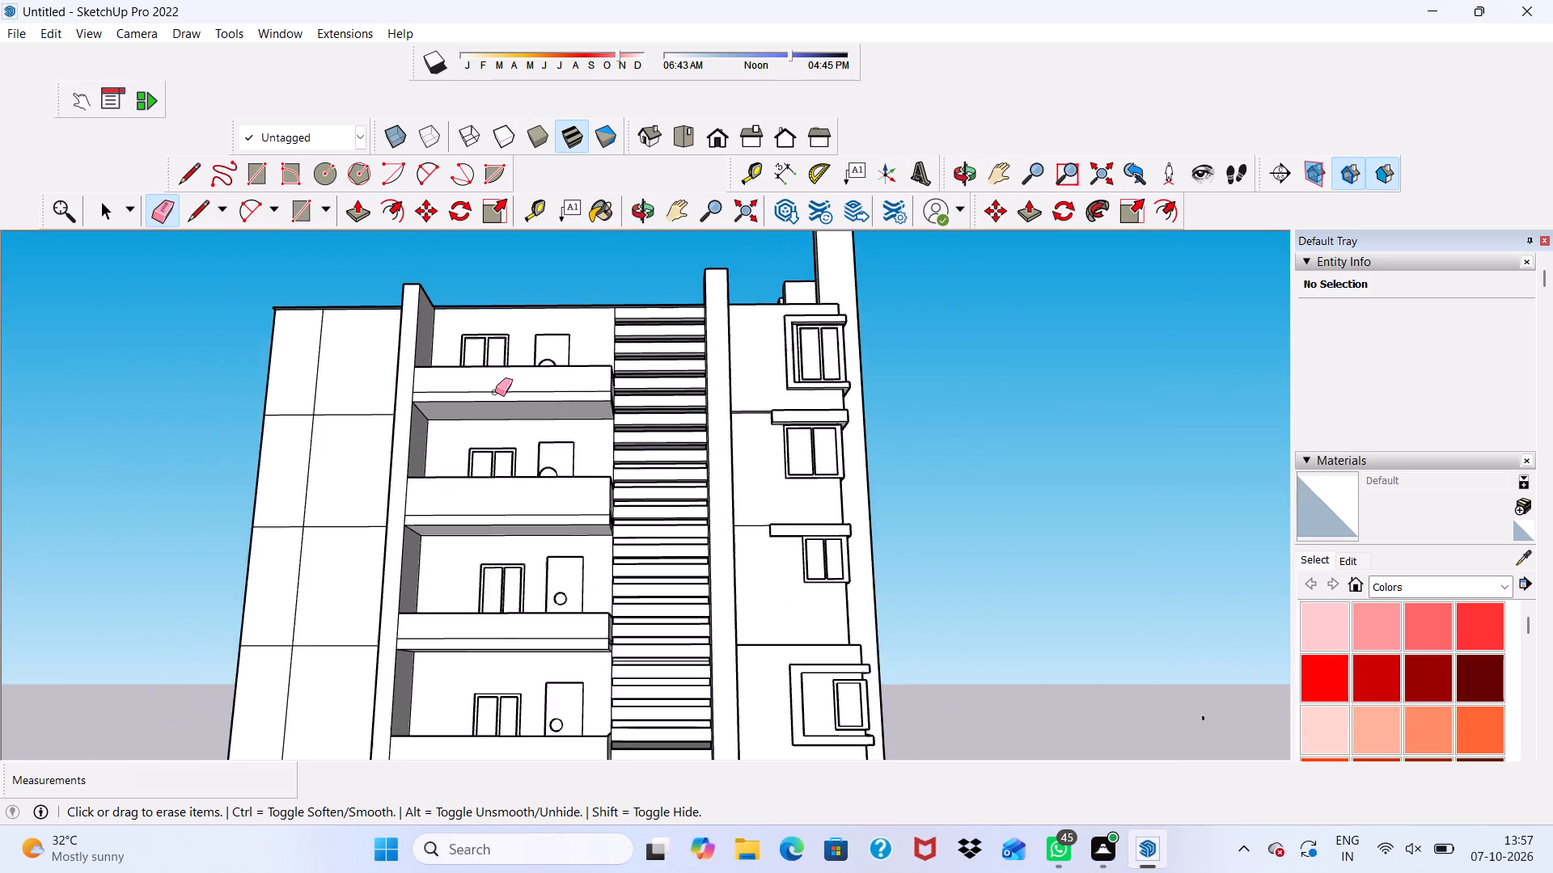
{"action": "scroll", "coordinate": [495, 392], "scroll_direction": "down", "scroll_amount": 3}
{"action": "middle_click_drag", "start_coordinate": [495, 392], "coordinate": [551, 528]}
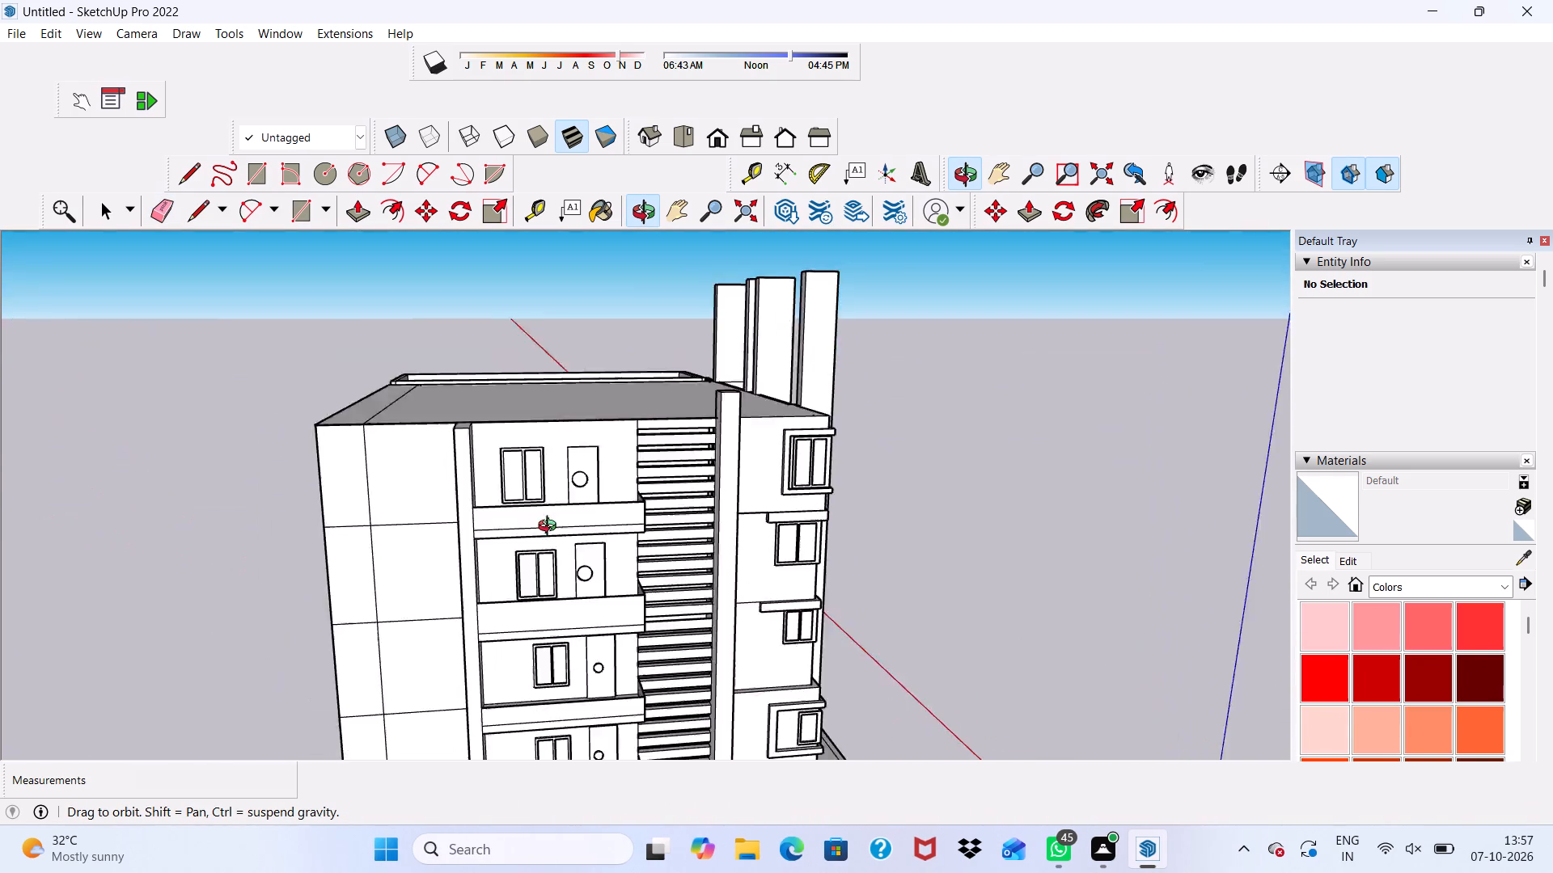
{"action": "middle_click_drag", "start_coordinate": [551, 528], "coordinate": [503, 487]}
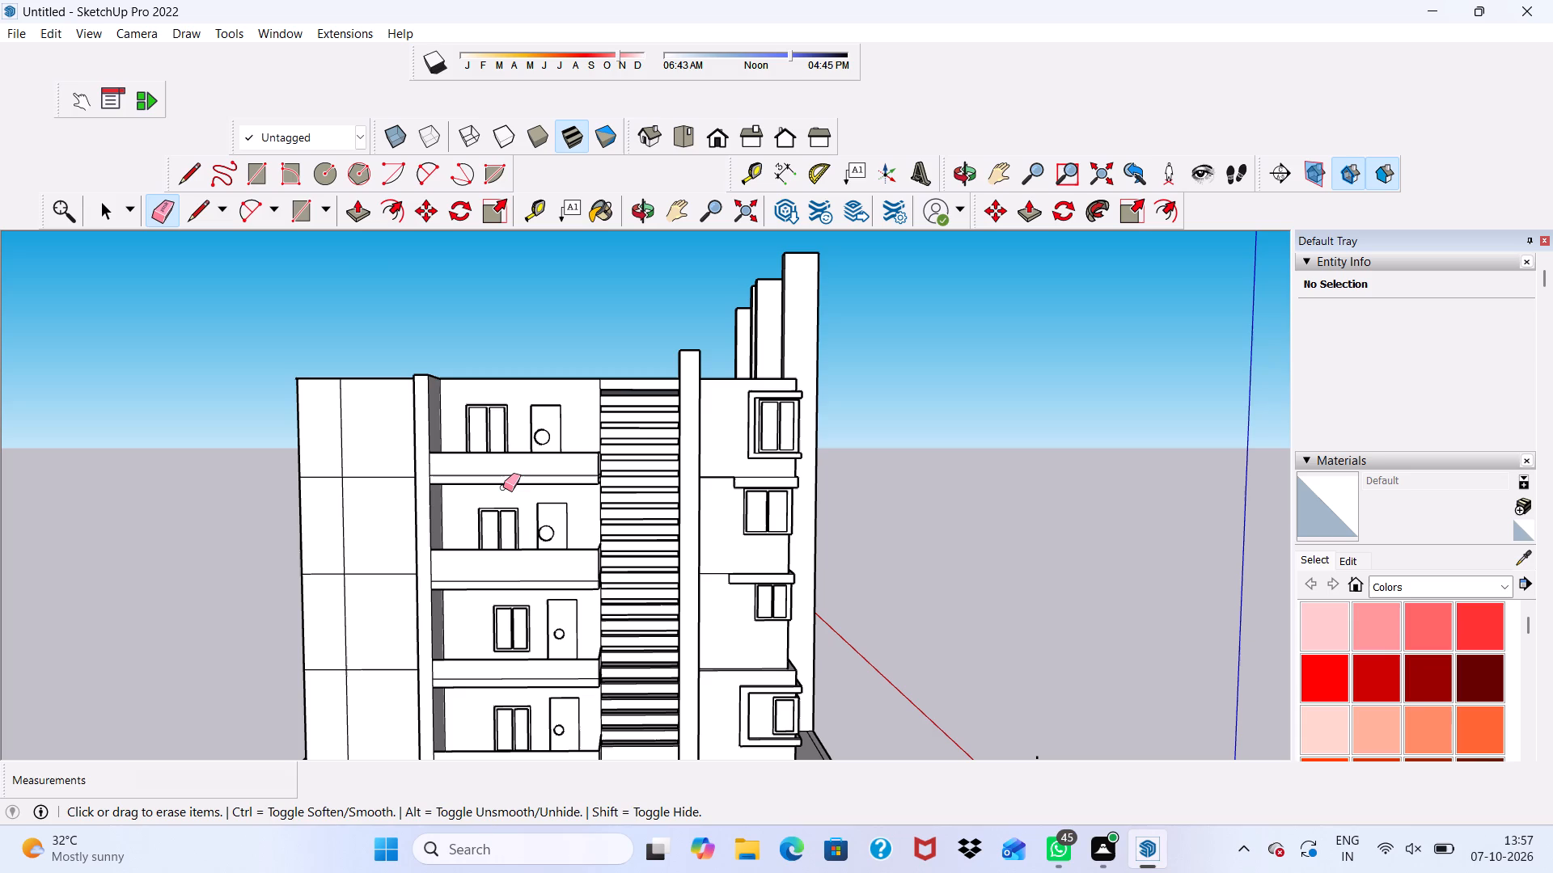
{"action": "middle_click_drag", "start_coordinate": [415, 529], "coordinate": [610, 491]}
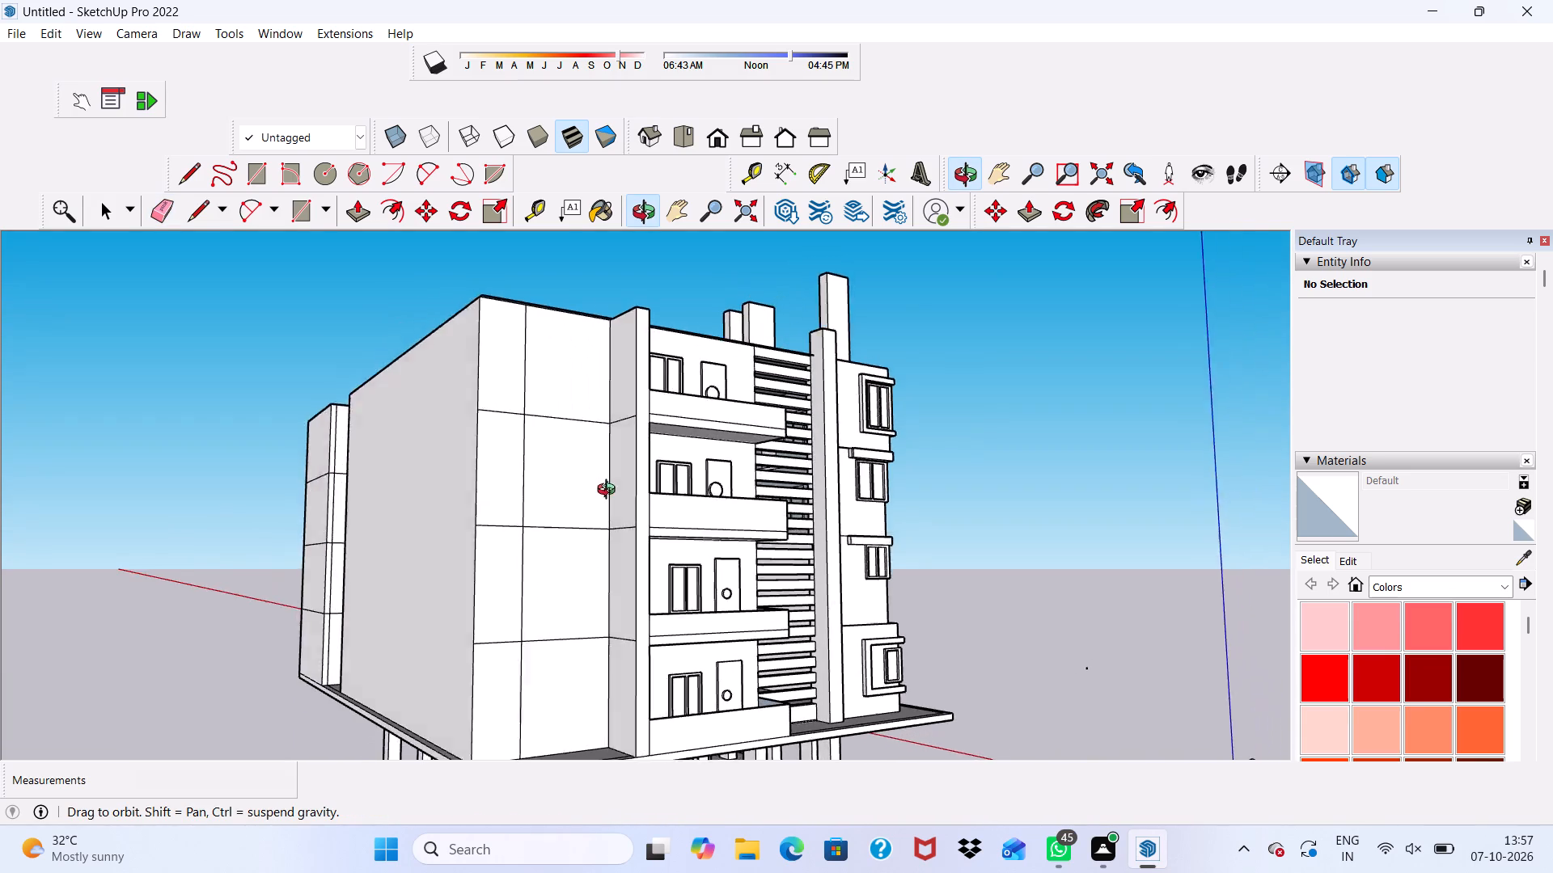
{"action": "middle_click_drag", "start_coordinate": [610, 491], "coordinate": [633, 501]}
{"action": "scroll", "coordinate": [715, 443], "scroll_direction": "up", "scroll_amount": 1}
{"action": "middle_click_drag", "start_coordinate": [715, 443], "coordinate": [590, 443]}
{"action": "scroll", "coordinate": [586, 442], "scroll_direction": "down", "scroll_amount": 6}
{"action": "middle_click_drag", "start_coordinate": [584, 442], "coordinate": [471, 460]}
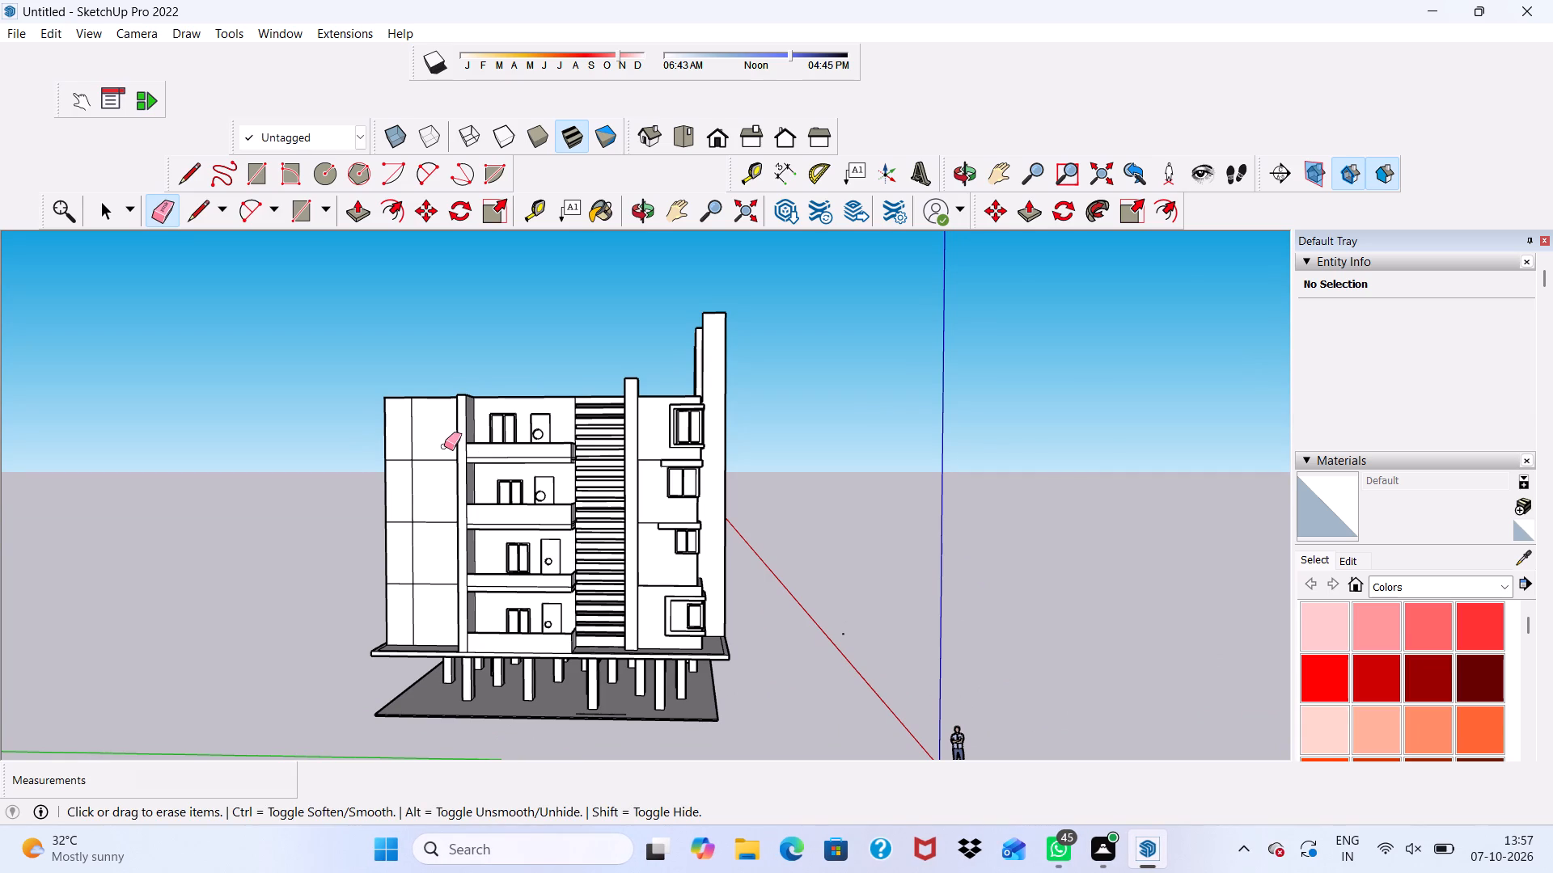
{"action": "scroll", "coordinate": [444, 446], "scroll_direction": "up", "scroll_amount": 3}
{"action": "middle_click_drag", "start_coordinate": [467, 457], "coordinate": [571, 437]}
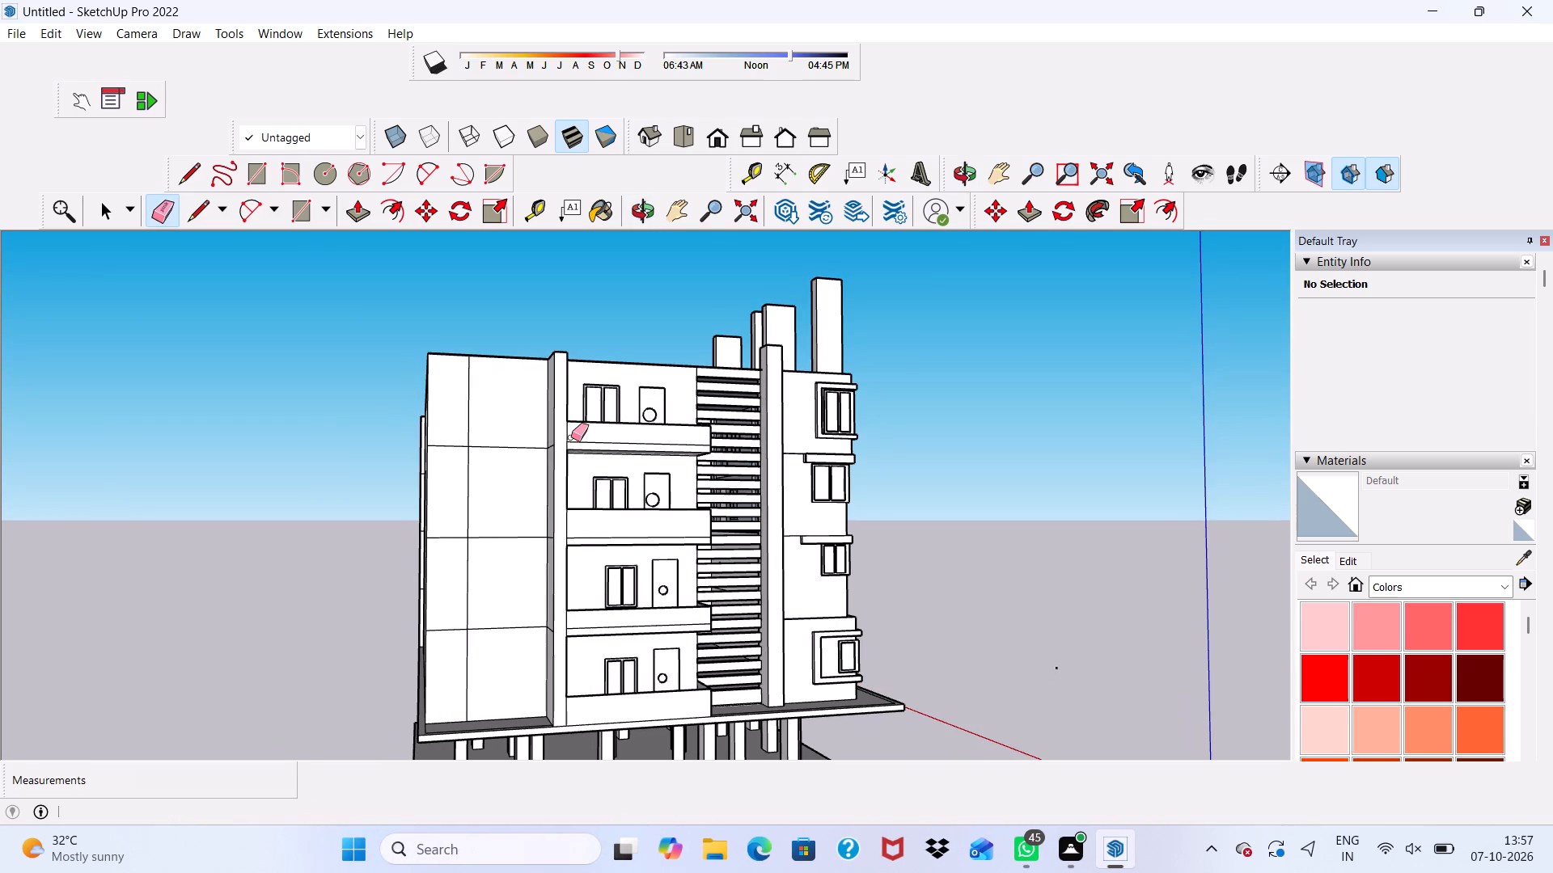
{"action": "scroll", "coordinate": [571, 437], "scroll_direction": "up", "scroll_amount": 1}
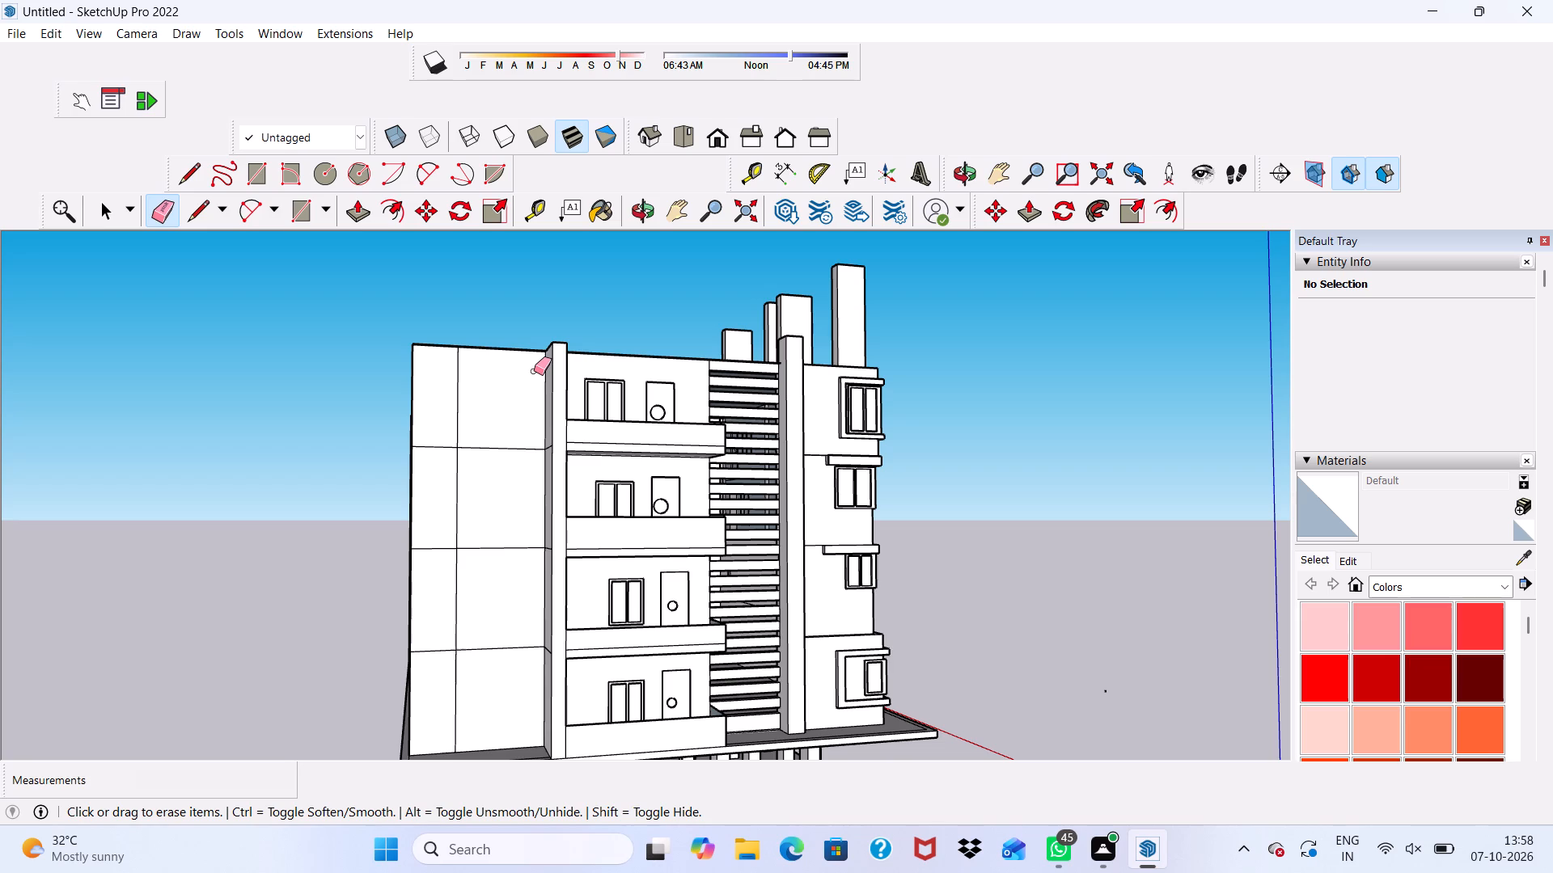
{"action": "scroll", "coordinate": [405, 371], "scroll_direction": "down", "scroll_amount": 3}
{"action": "middle_click_drag", "start_coordinate": [401, 381], "coordinate": [607, 388]}
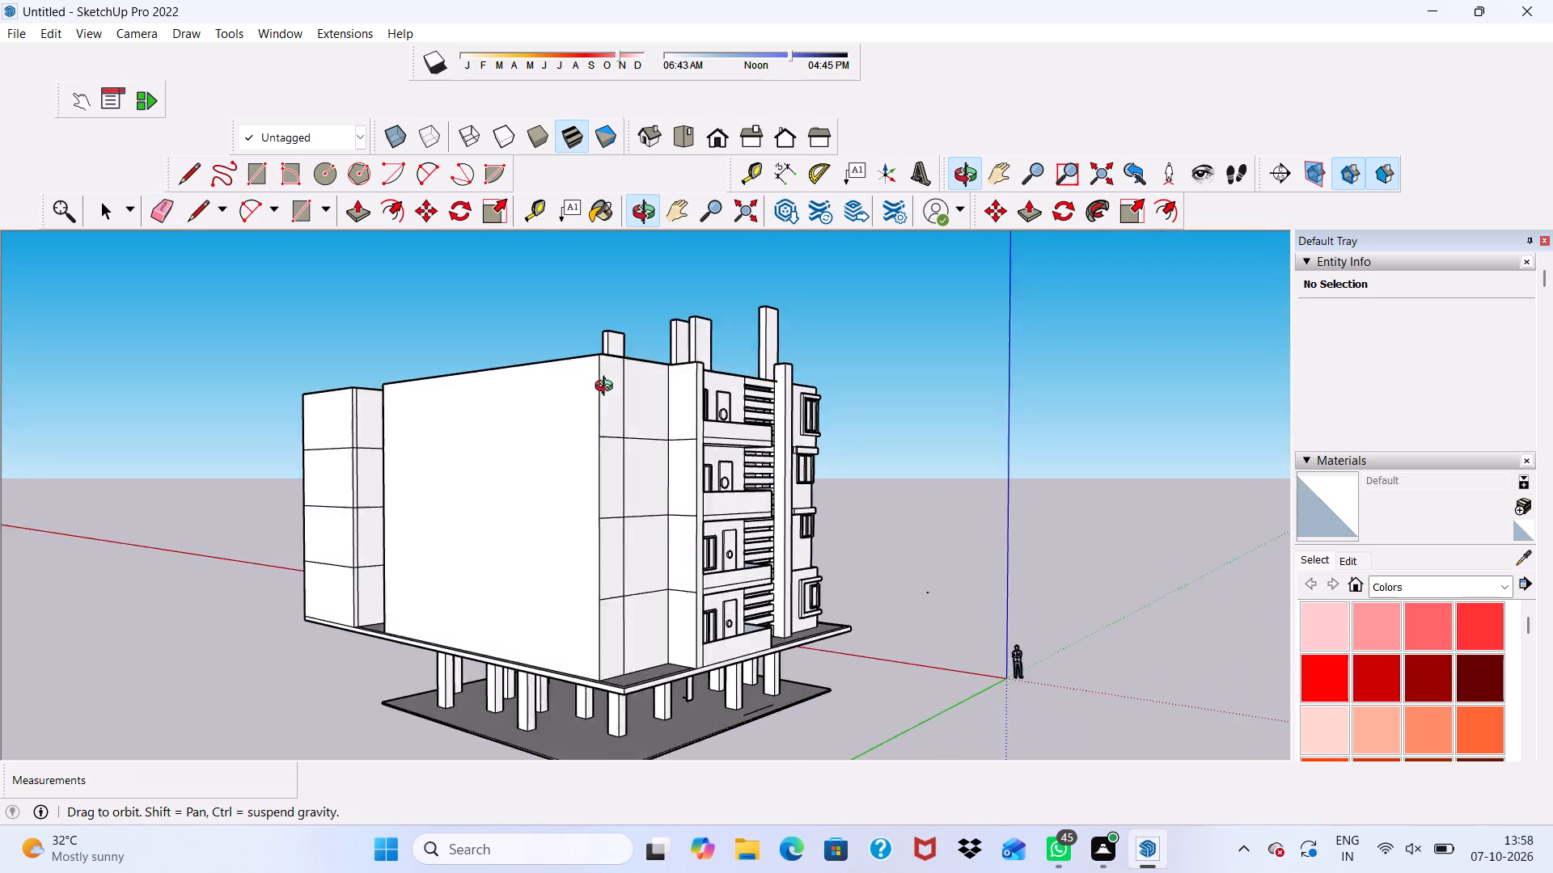
{"action": "middle_click_drag", "start_coordinate": [607, 388], "coordinate": [645, 369]}
{"action": "key", "text": "space"}
{"action": "scroll", "coordinate": [683, 399], "scroll_direction": "up", "scroll_amount": 4}
{"action": "middle_click_drag", "start_coordinate": [684, 399], "coordinate": [536, 419]}
{"action": "key", "text": "space"}
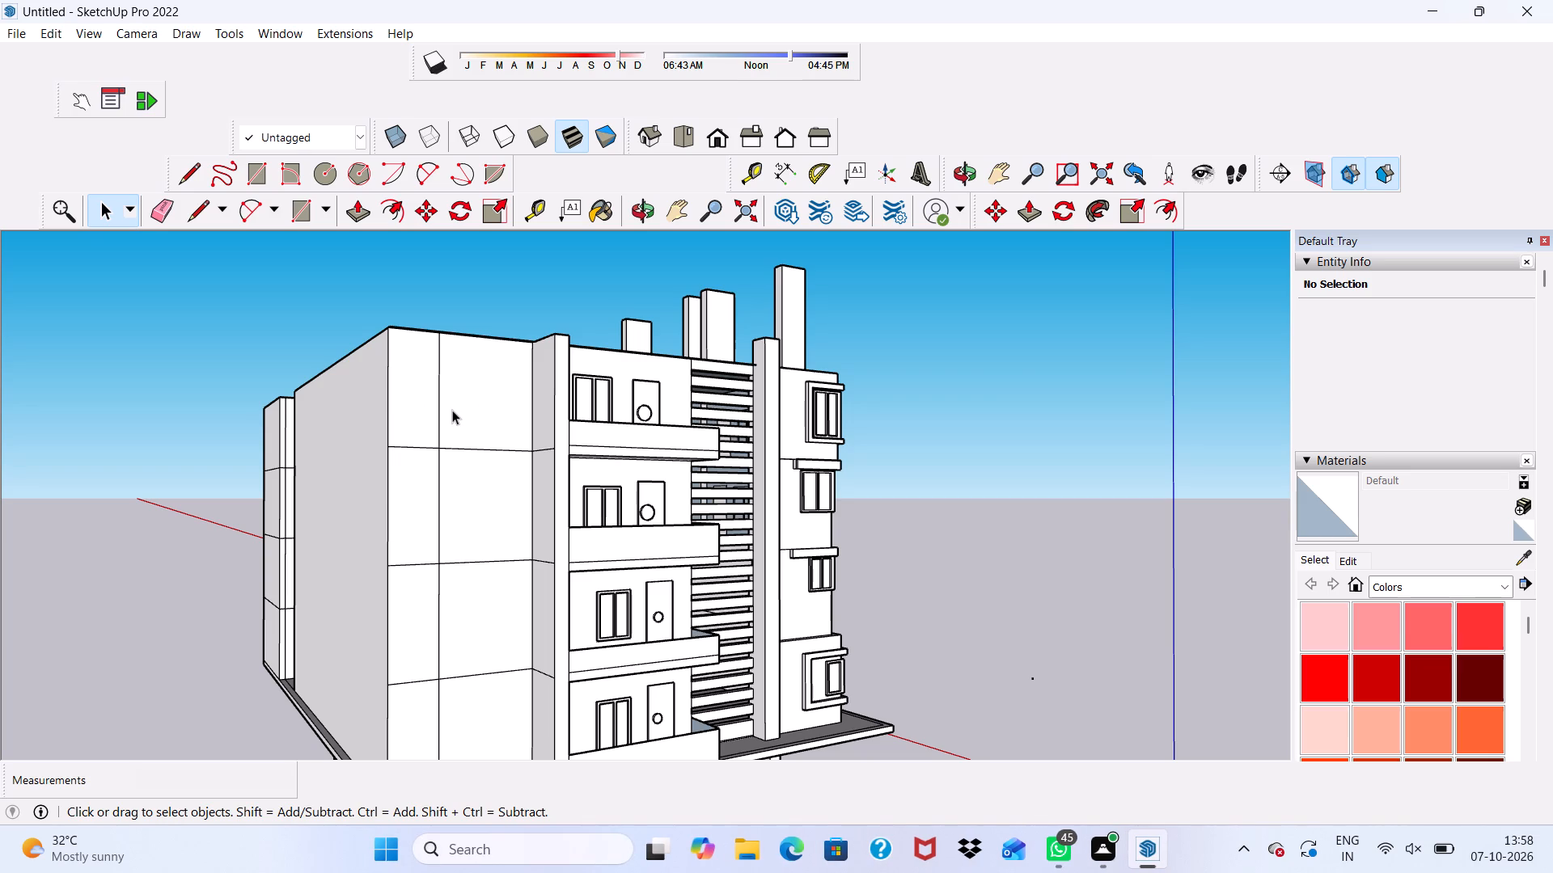
{"action": "key", "text": "space"}
{"action": "scroll", "coordinate": [456, 414], "scroll_direction": "down", "scroll_amount": 4}
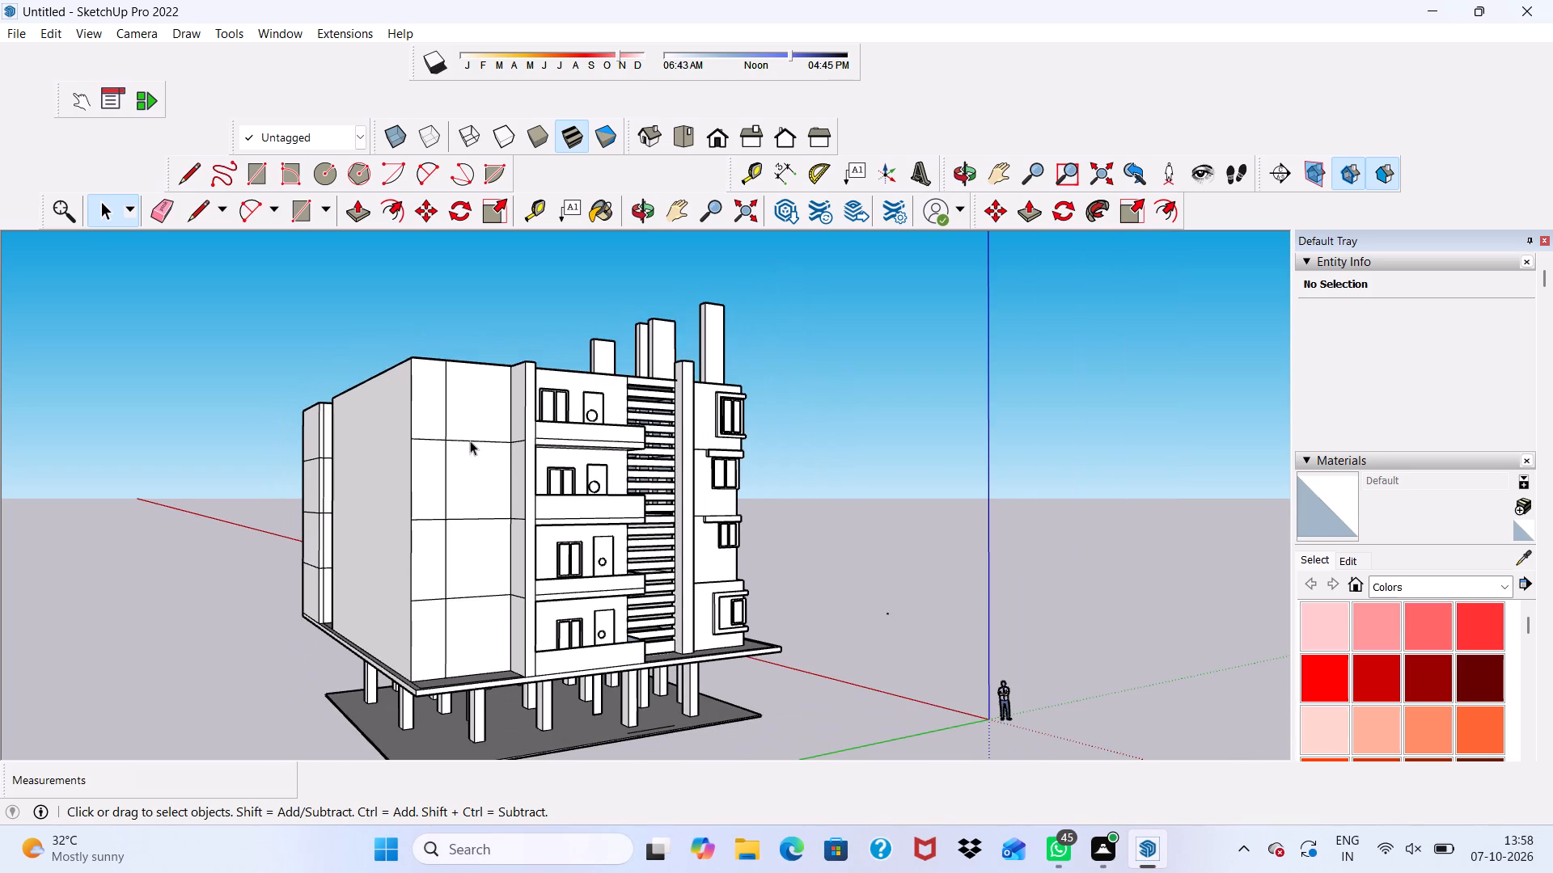
{"action": "scroll", "coordinate": [470, 441], "scroll_direction": "down", "scroll_amount": 1}
{"action": "scroll", "coordinate": [497, 502], "scroll_direction": "down", "scroll_amount": 1}
{"action": "middle_click_drag", "start_coordinate": [497, 502], "coordinate": [555, 498]}
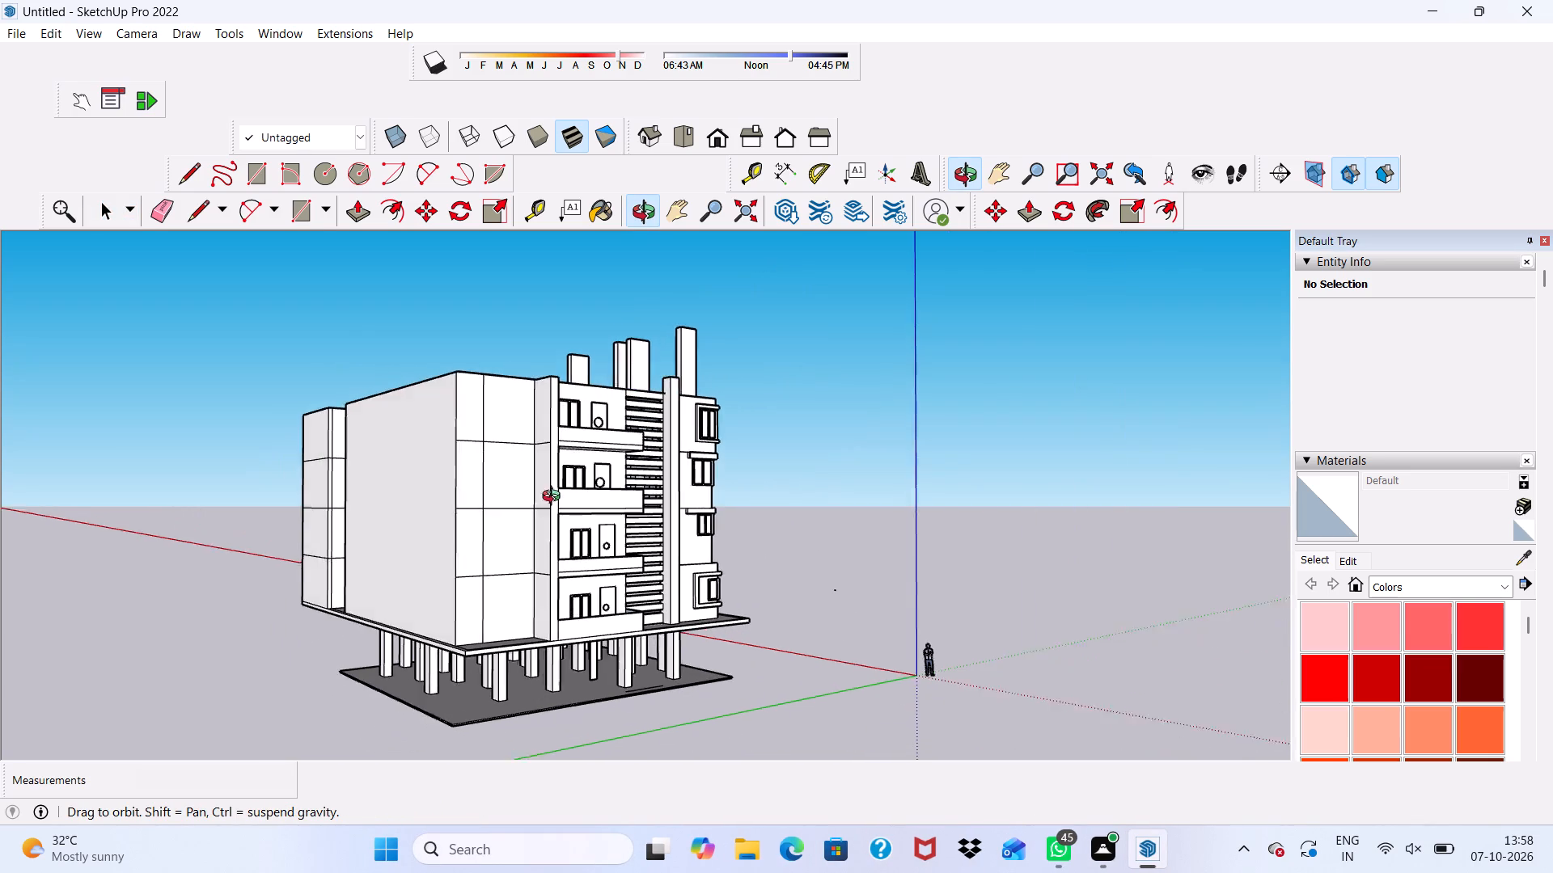
{"action": "middle_click_drag", "start_coordinate": [555, 498], "coordinate": [237, 511]}
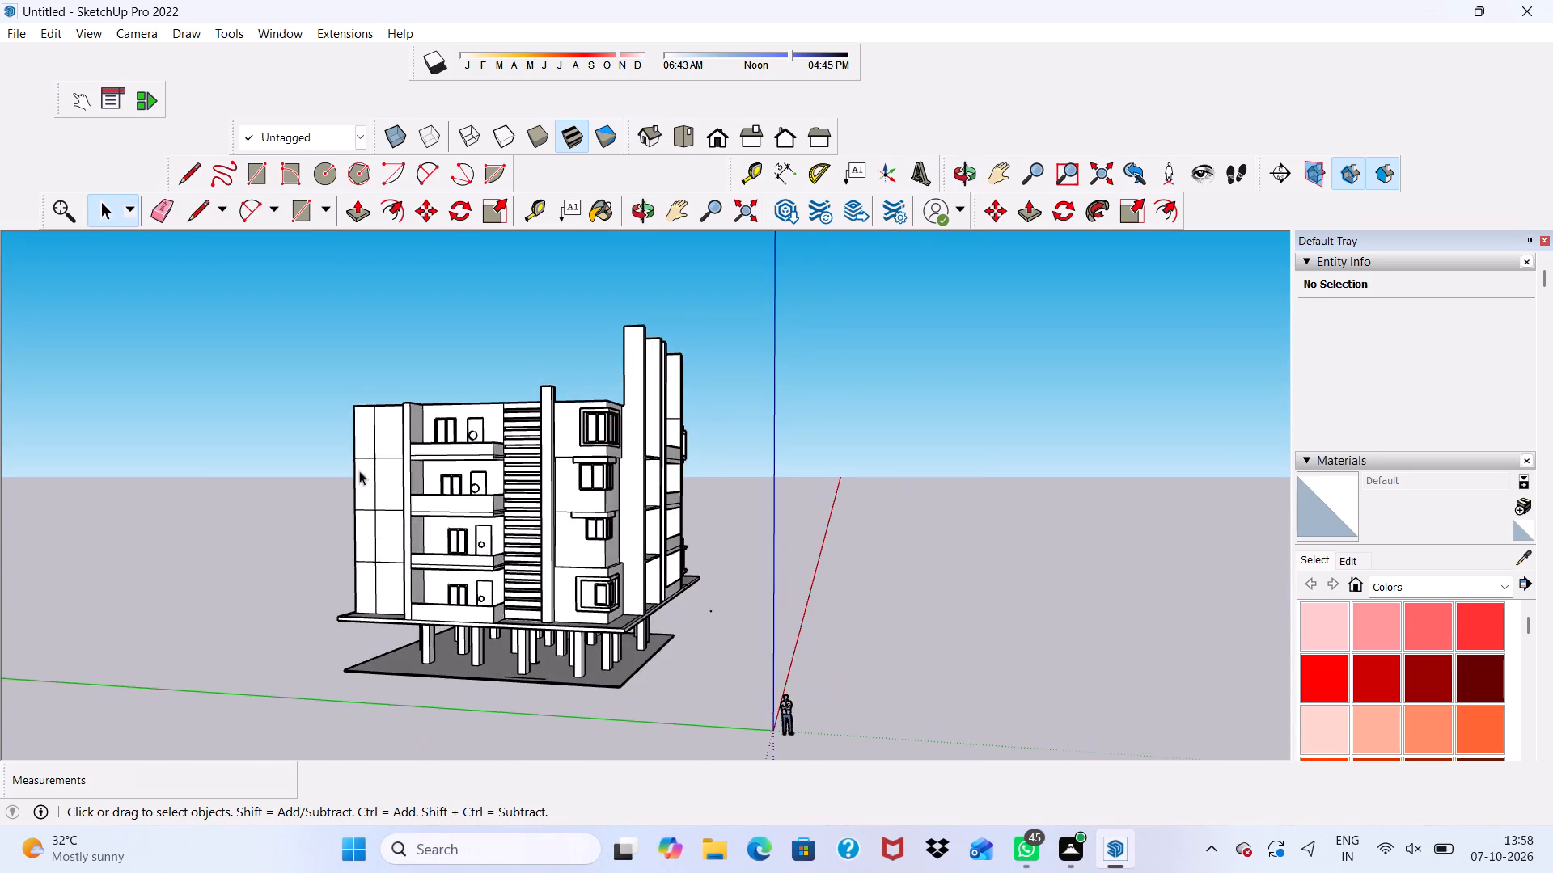
{"action": "scroll", "coordinate": [370, 462], "scroll_direction": "up", "scroll_amount": 9}
{"action": "scroll", "coordinate": [439, 391], "scroll_direction": "down", "scroll_amount": 1}
{"action": "scroll", "coordinate": [569, 428], "scroll_direction": "down", "scroll_amount": 1}
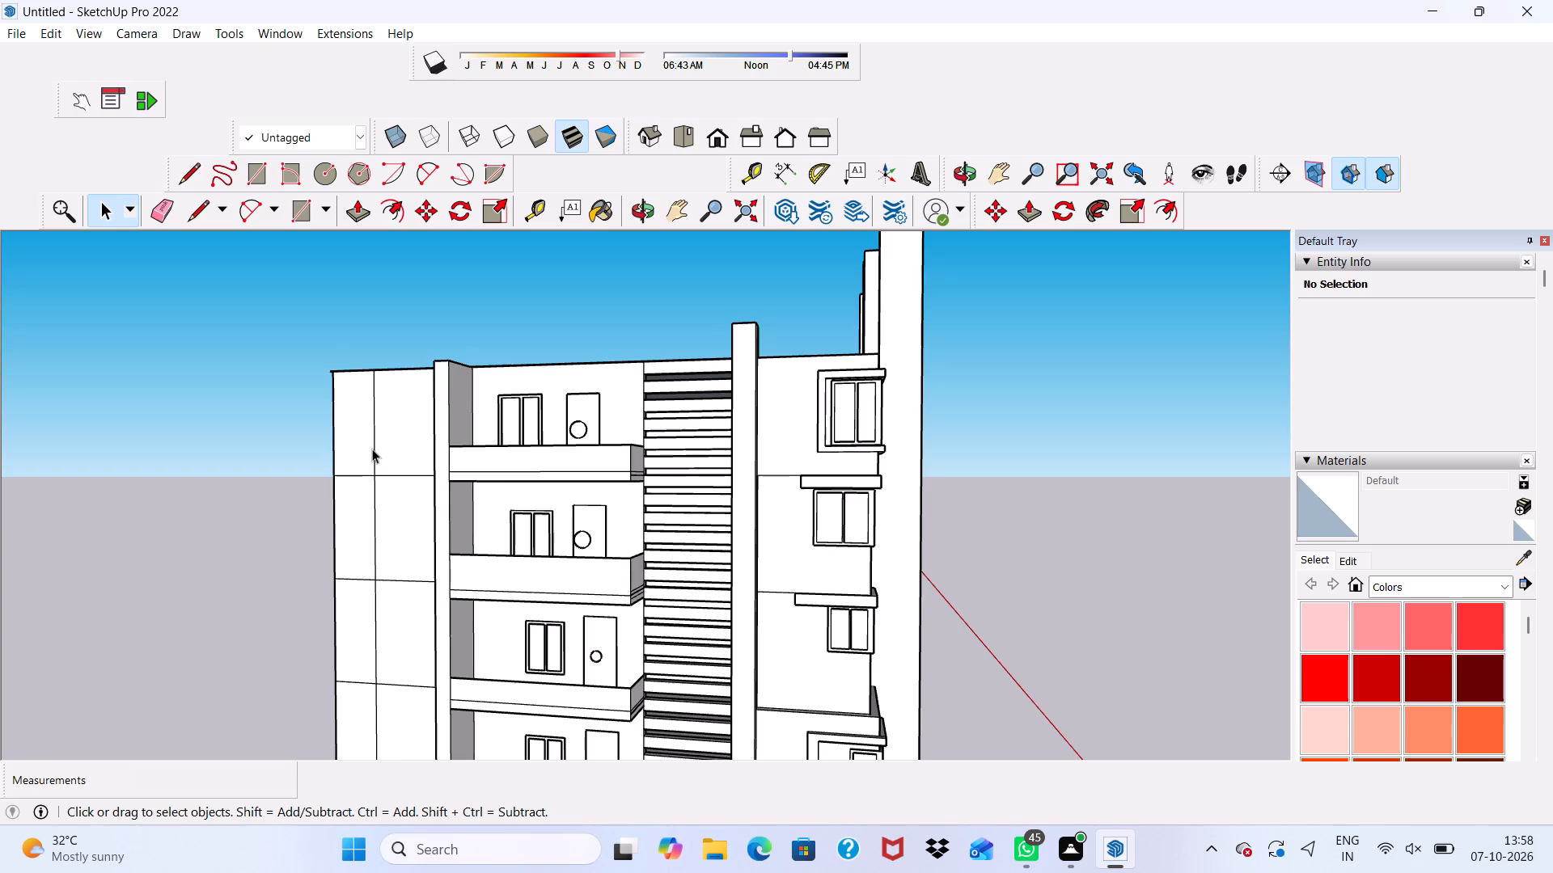
{"action": "middle_click_drag", "start_coordinate": [373, 449], "coordinate": [565, 475]}
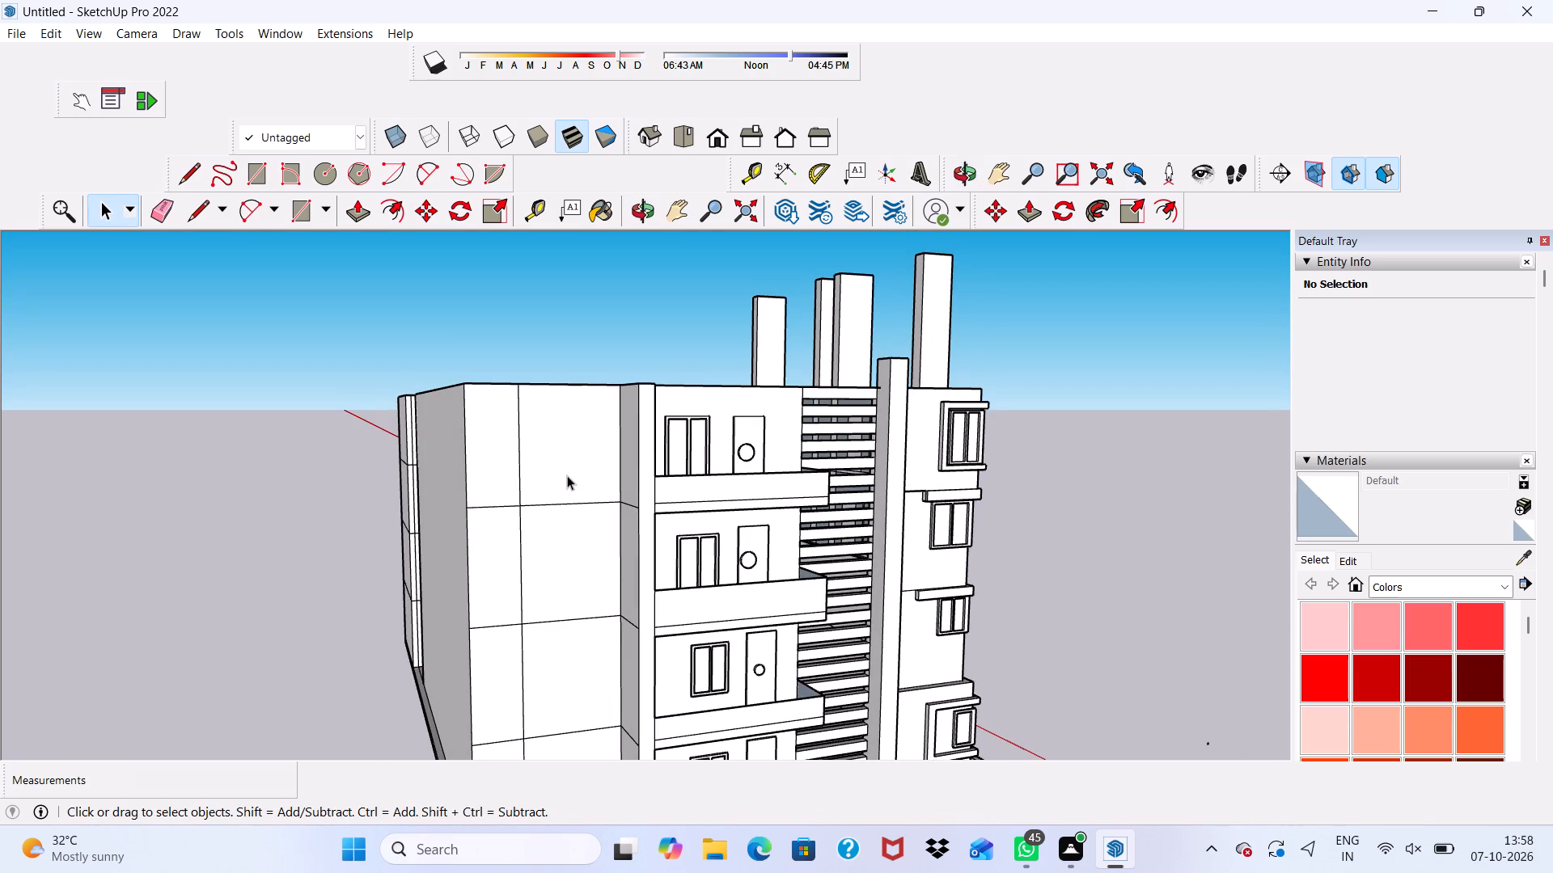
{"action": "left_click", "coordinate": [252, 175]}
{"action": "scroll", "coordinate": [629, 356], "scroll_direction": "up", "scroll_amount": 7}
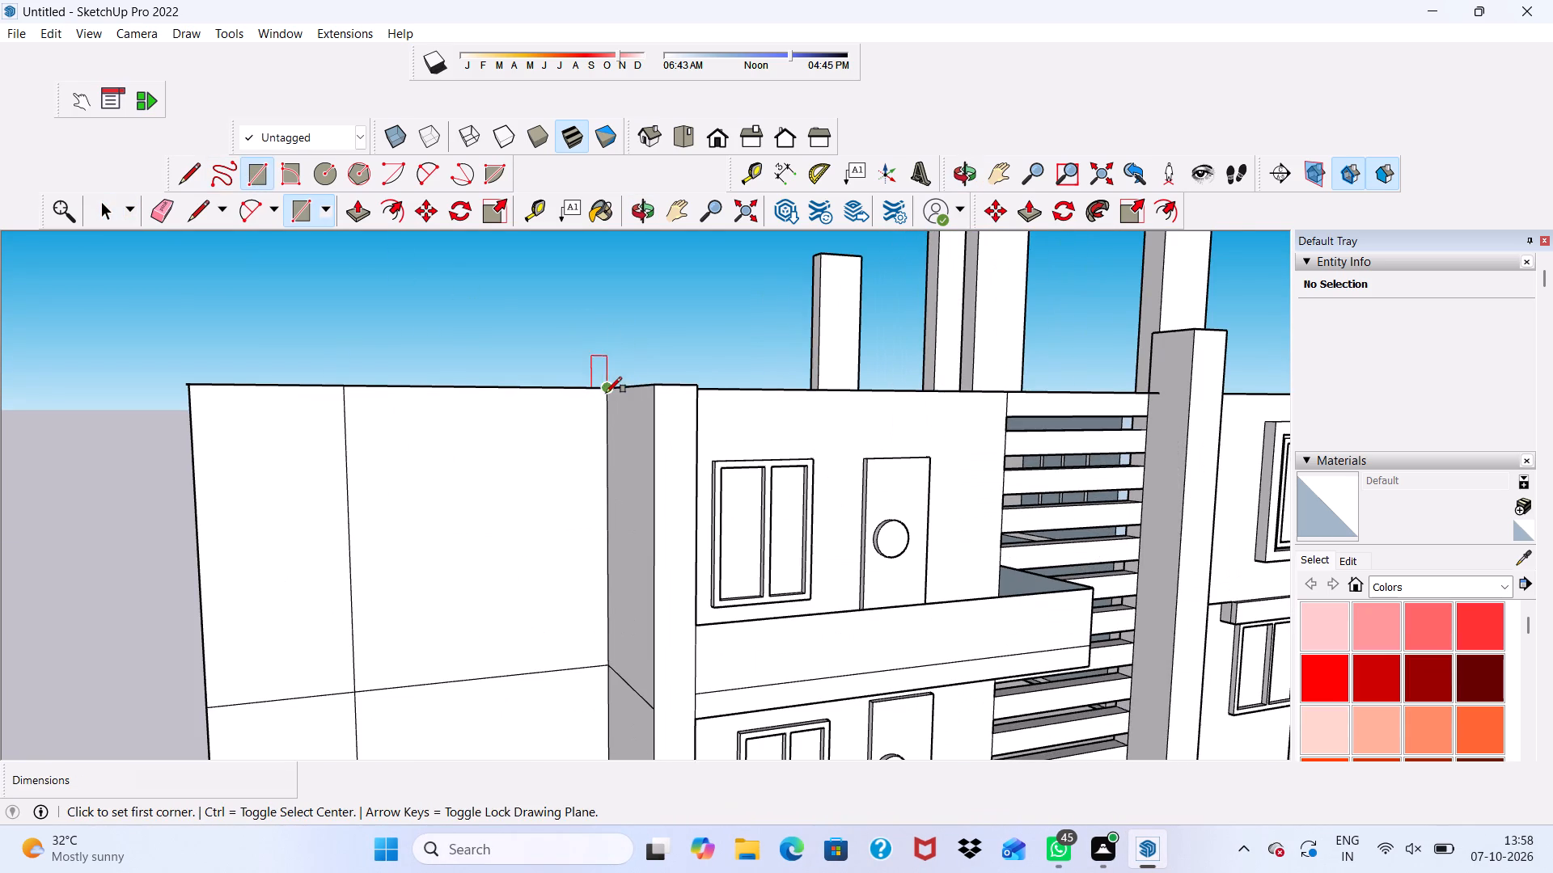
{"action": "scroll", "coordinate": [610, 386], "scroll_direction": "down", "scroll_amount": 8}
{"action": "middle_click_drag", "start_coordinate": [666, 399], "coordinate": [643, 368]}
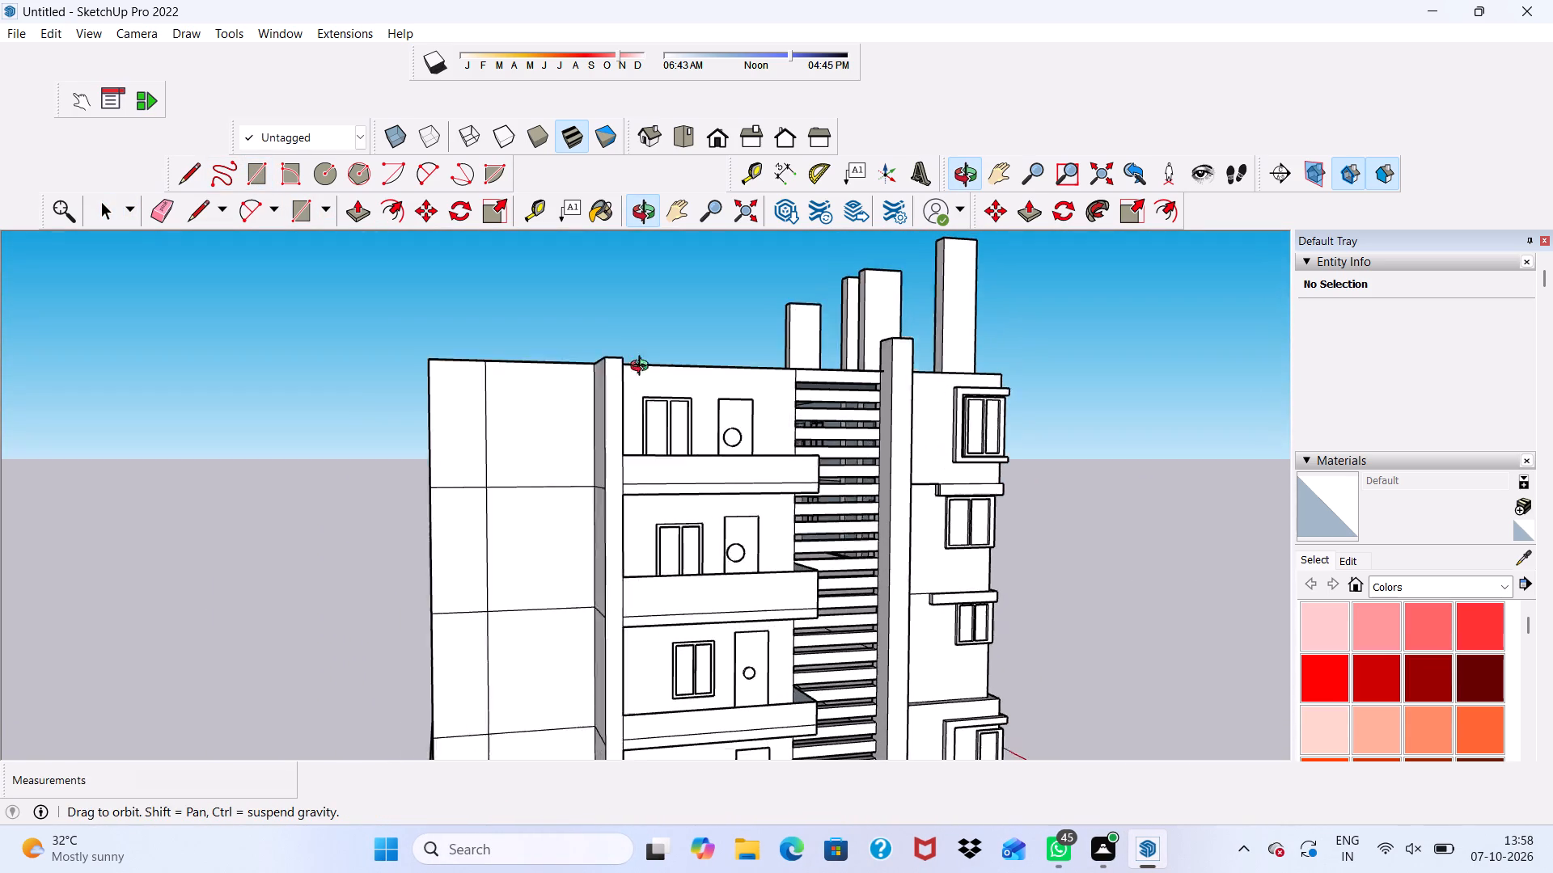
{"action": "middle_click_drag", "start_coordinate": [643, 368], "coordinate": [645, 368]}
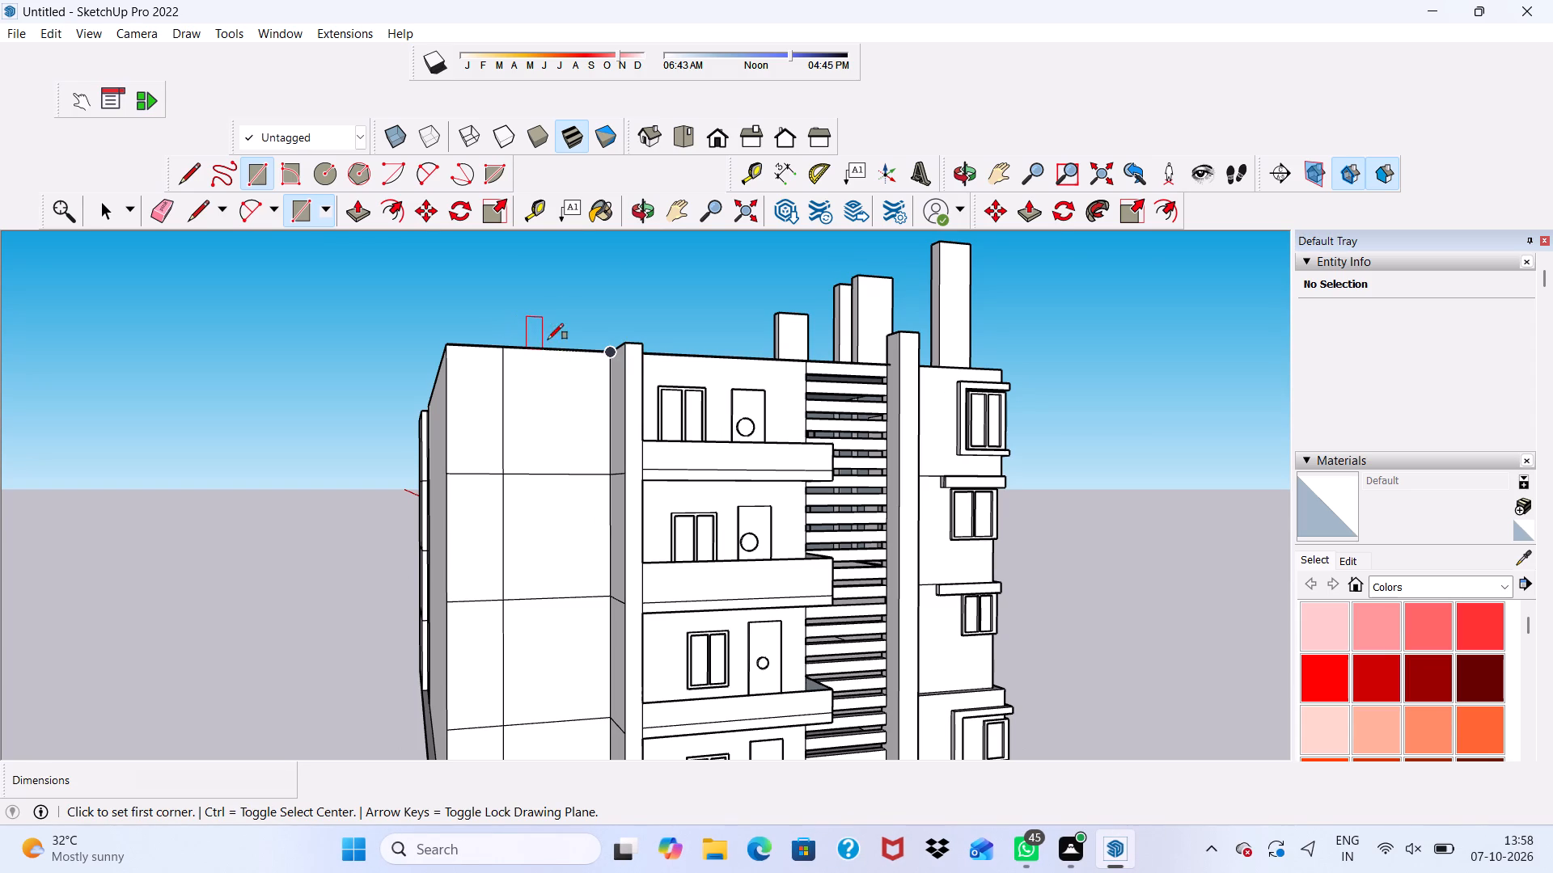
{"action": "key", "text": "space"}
Examine the blank wall panels beside the balconies and compare them with the opposite facade.
{"action": "scroll", "coordinate": [549, 297], "scroll_direction": "down", "scroll_amount": 2}
{"action": "scroll", "coordinate": [528, 456], "scroll_direction": "up", "scroll_amount": 5}
{"action": "scroll", "coordinate": [521, 337], "scroll_direction": "down", "scroll_amount": 3}
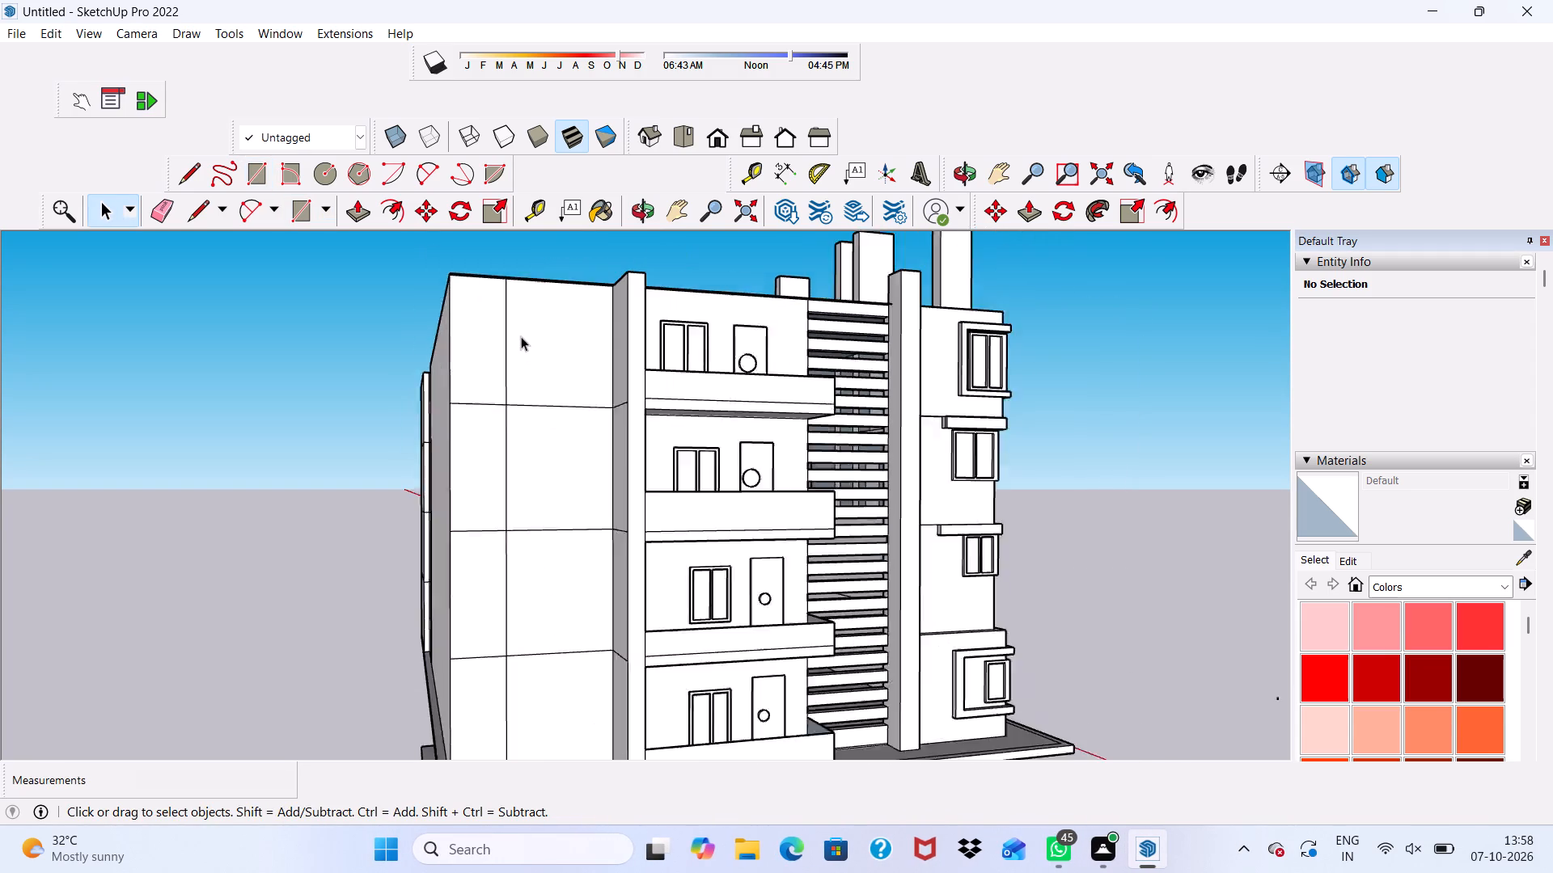
{"action": "scroll", "coordinate": [521, 336], "scroll_direction": "down", "scroll_amount": 2}
{"action": "middle_click_drag", "start_coordinate": [524, 328], "coordinate": [522, 353]}
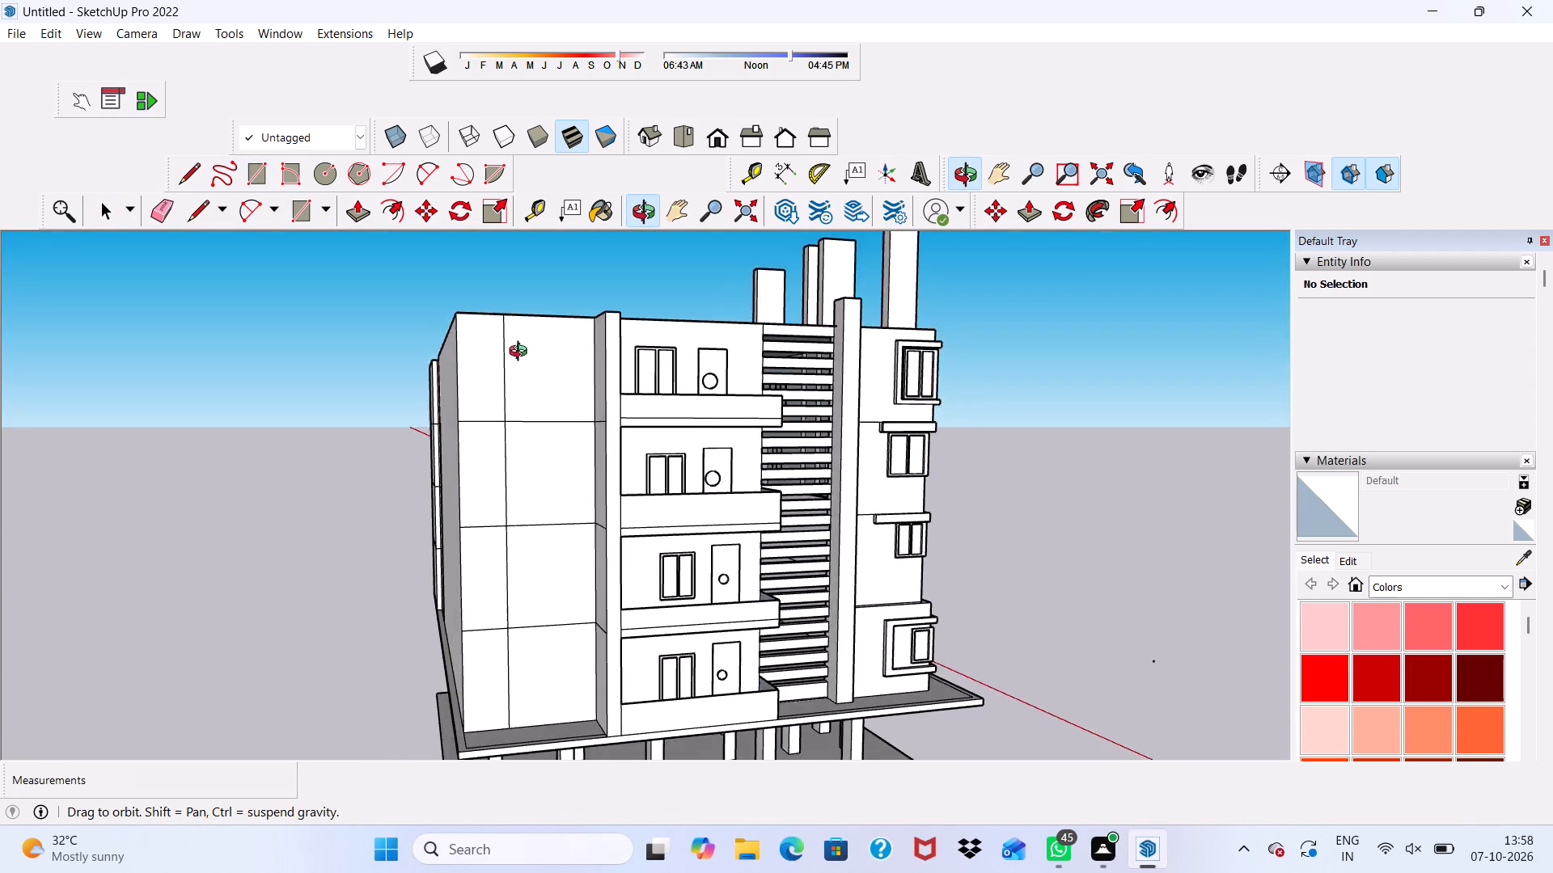
{"action": "middle_click_drag", "start_coordinate": [522, 353], "coordinate": [472, 429]}
{"action": "scroll", "coordinate": [485, 441], "scroll_direction": "up", "scroll_amount": 4}
{"action": "left_click", "coordinate": [485, 441]}
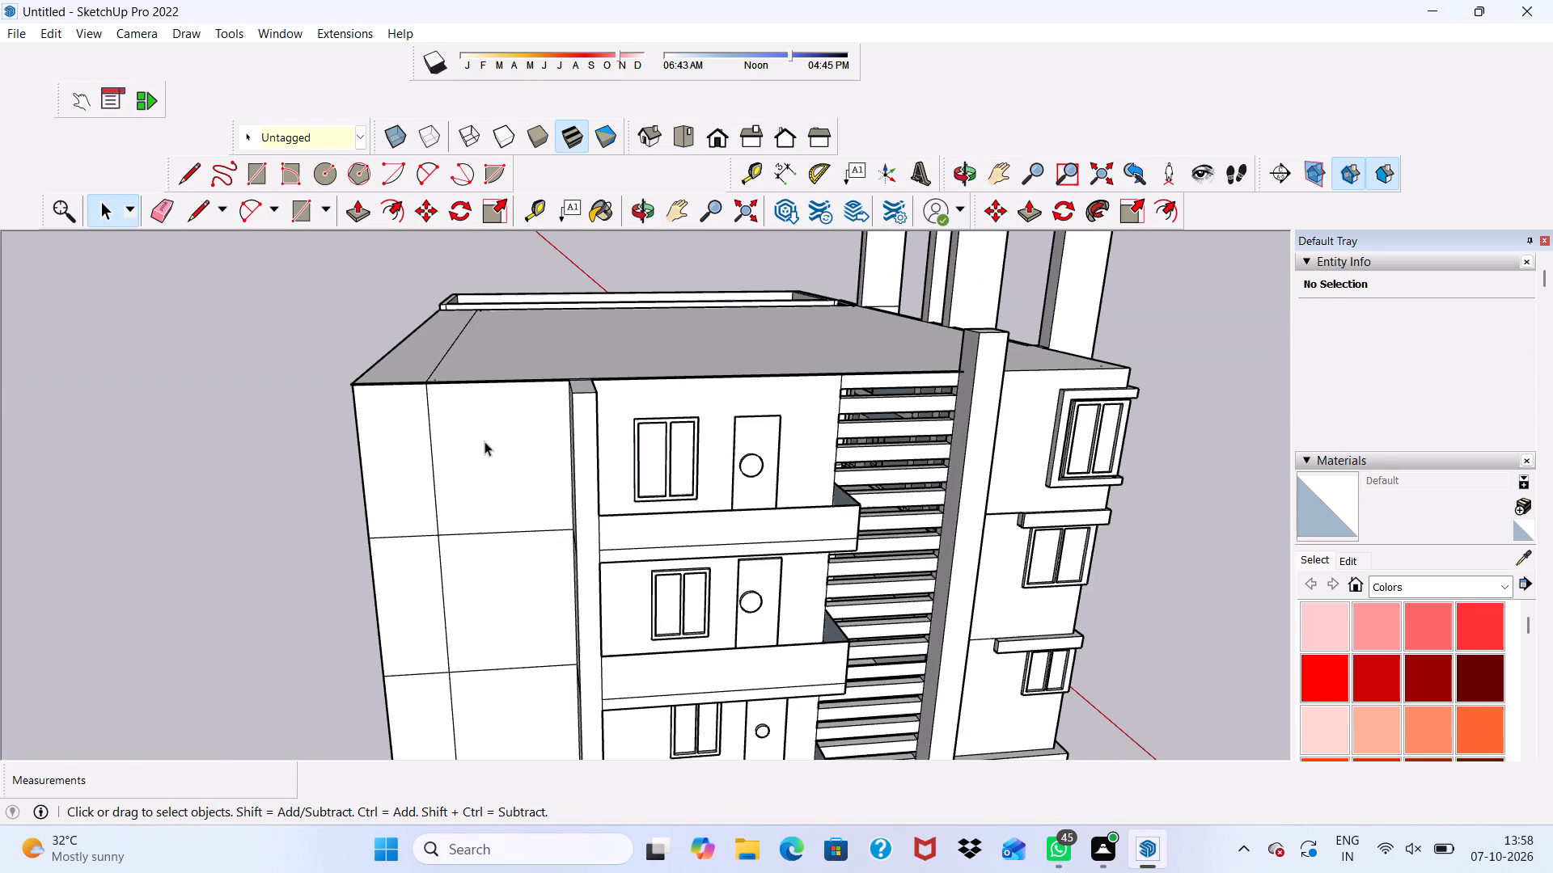
{"action": "scroll", "coordinate": [489, 424], "scroll_direction": "down", "scroll_amount": 2}
{"action": "middle_click_drag", "start_coordinate": [489, 426], "coordinate": [0, 365]}
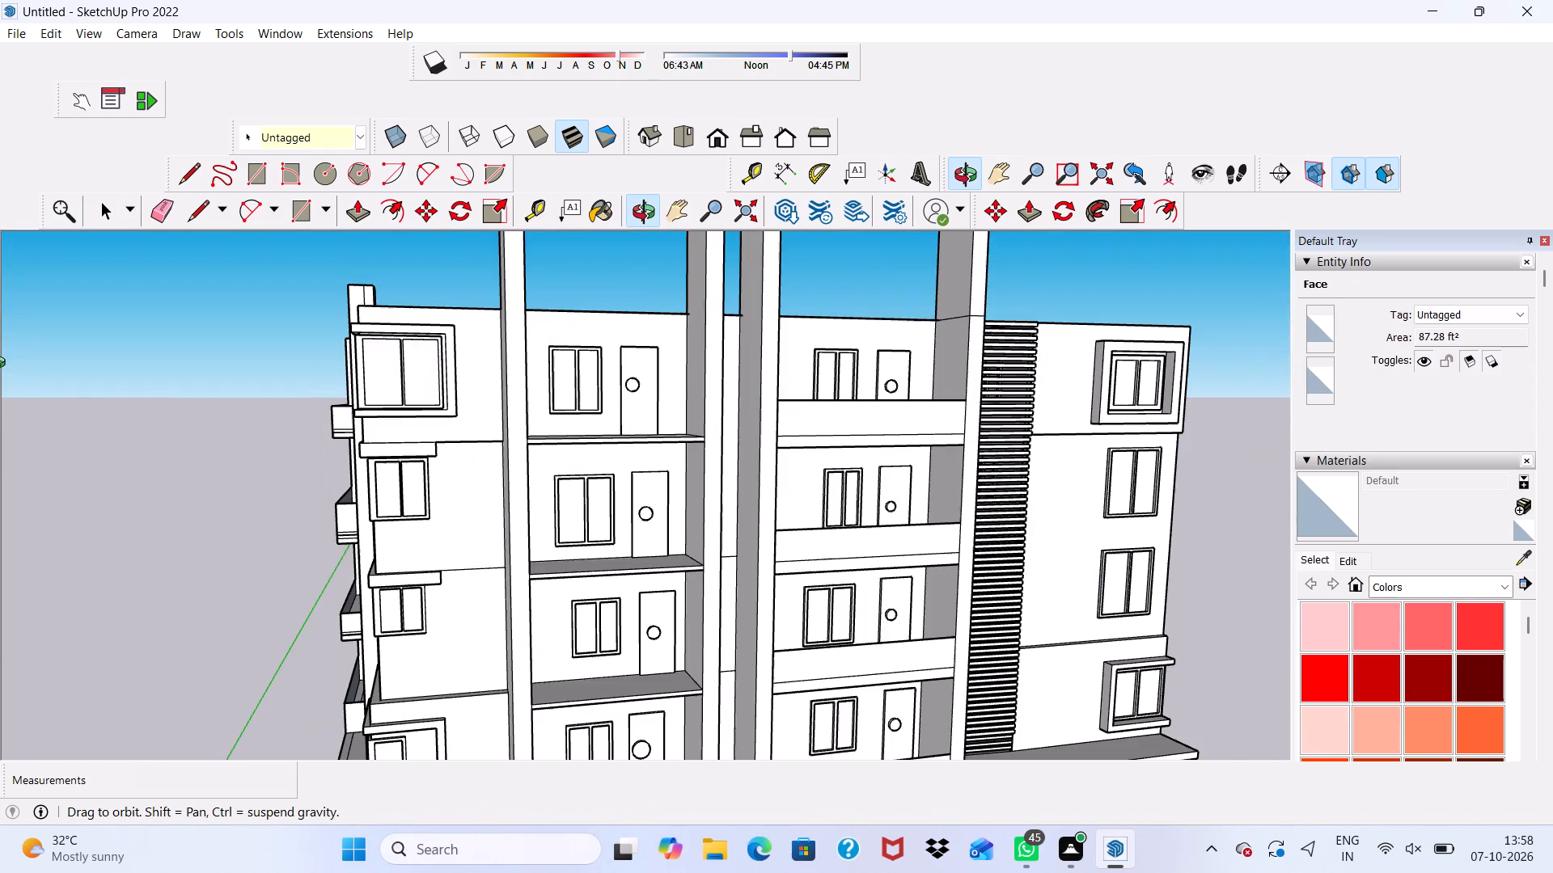
{"action": "middle_click_drag", "start_coordinate": [0, 365], "coordinate": [0, 362]}
{"action": "scroll", "coordinate": [89, 361], "scroll_direction": "up", "scroll_amount": 1}
{"action": "scroll", "coordinate": [205, 392], "scroll_direction": "down", "scroll_amount": 2}
{"action": "middle_click_drag", "start_coordinate": [226, 399], "coordinate": [231, 403]}
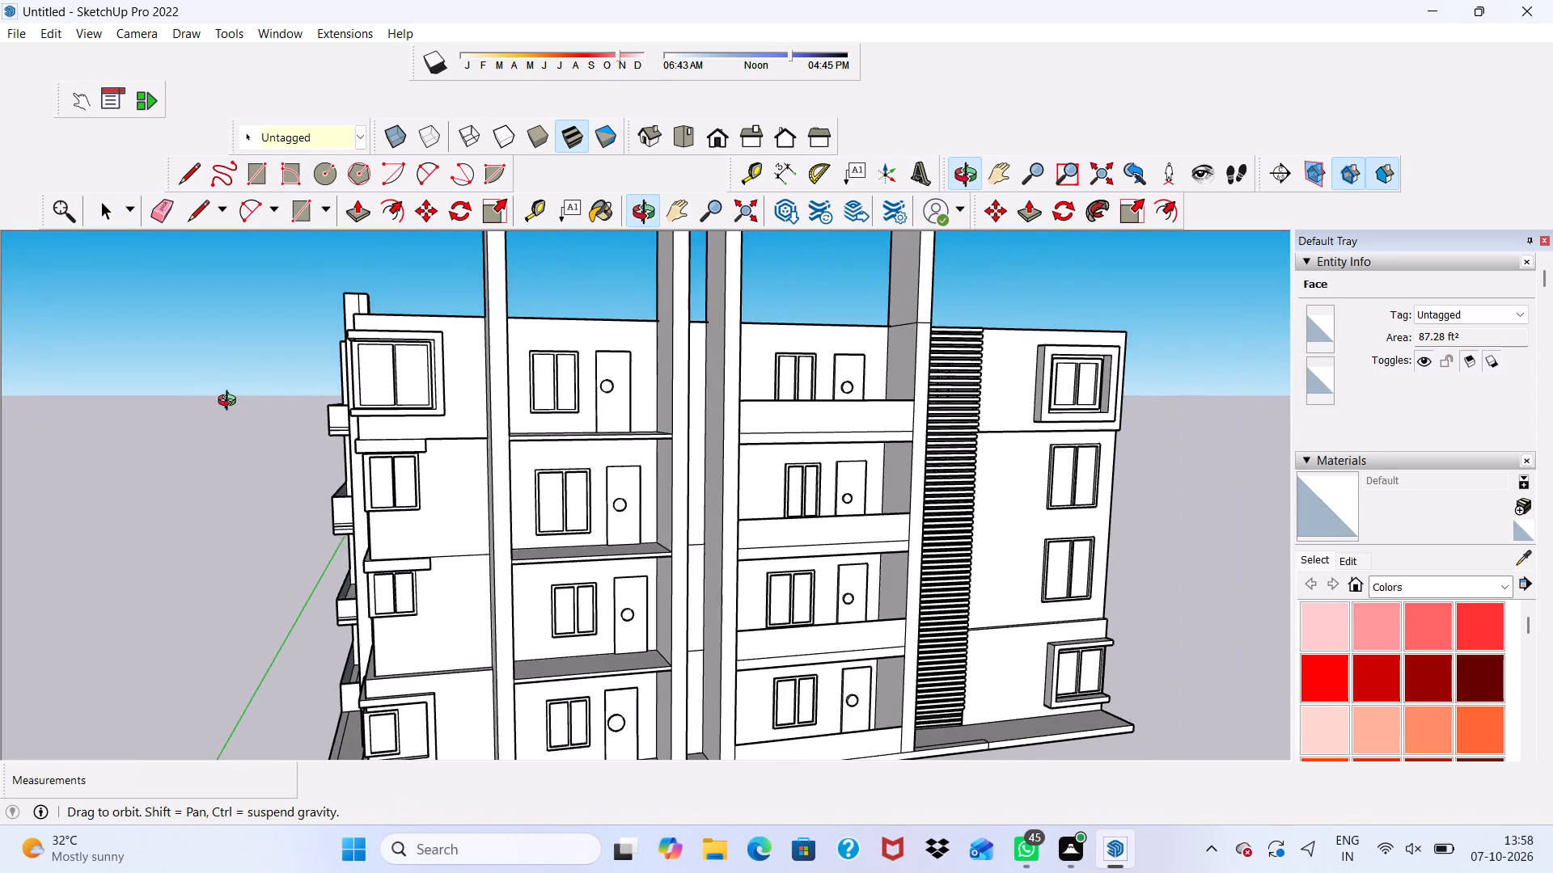
{"action": "middle_click_drag", "start_coordinate": [231, 403], "coordinate": [806, 380]}
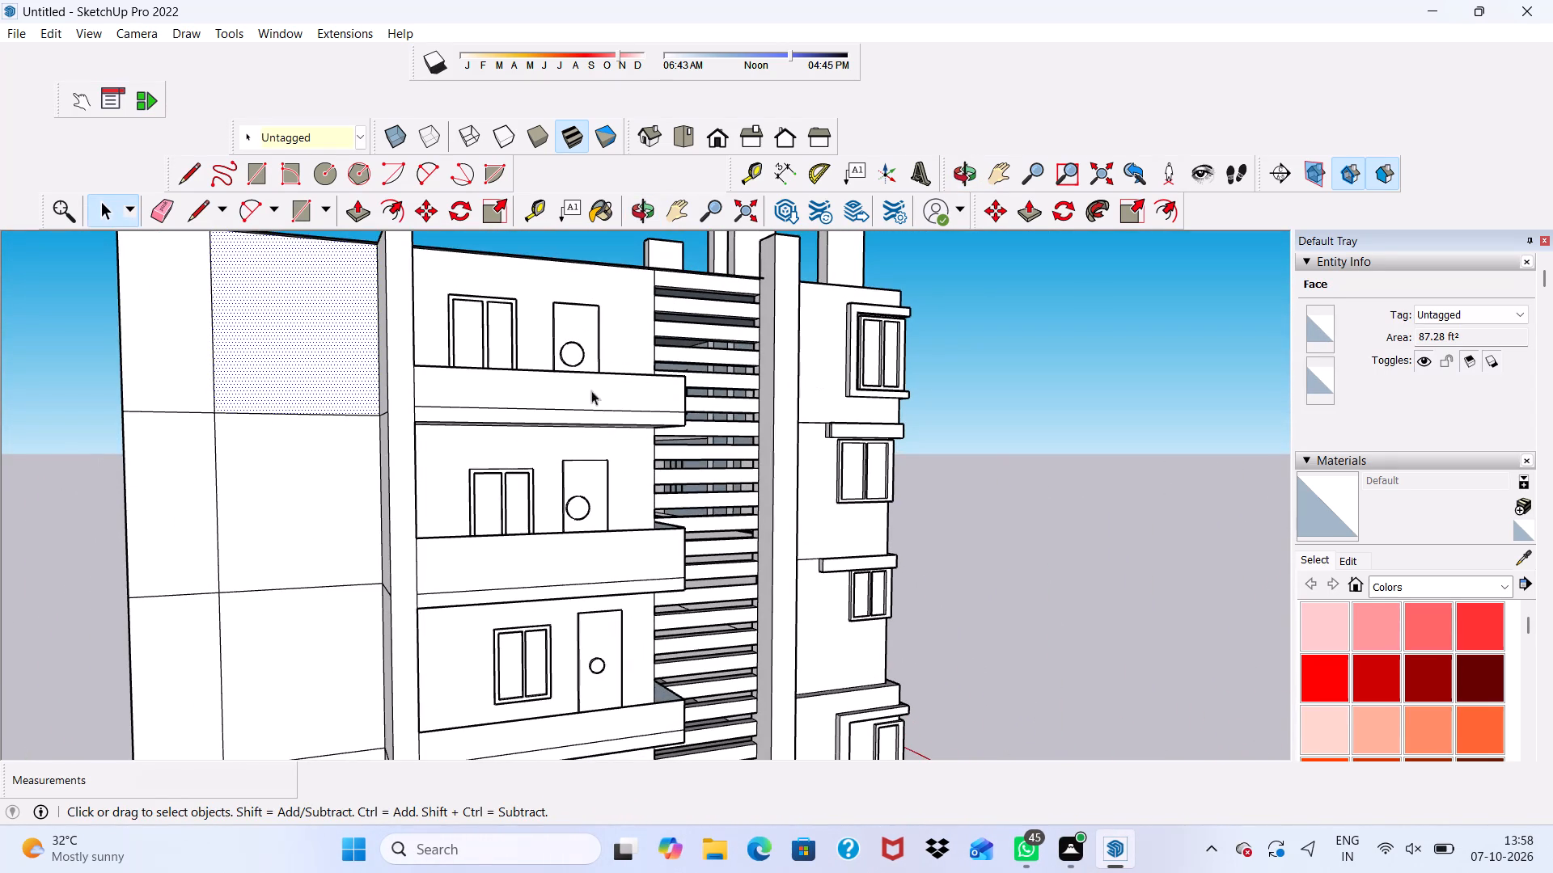
Push/Pull the wider top-floor blank wall panel next to the balcony pier by 3".
{"action": "middle_click_drag", "start_coordinate": [354, 347], "coordinate": [334, 422]}
{"action": "left_click", "coordinate": [69, 266]}
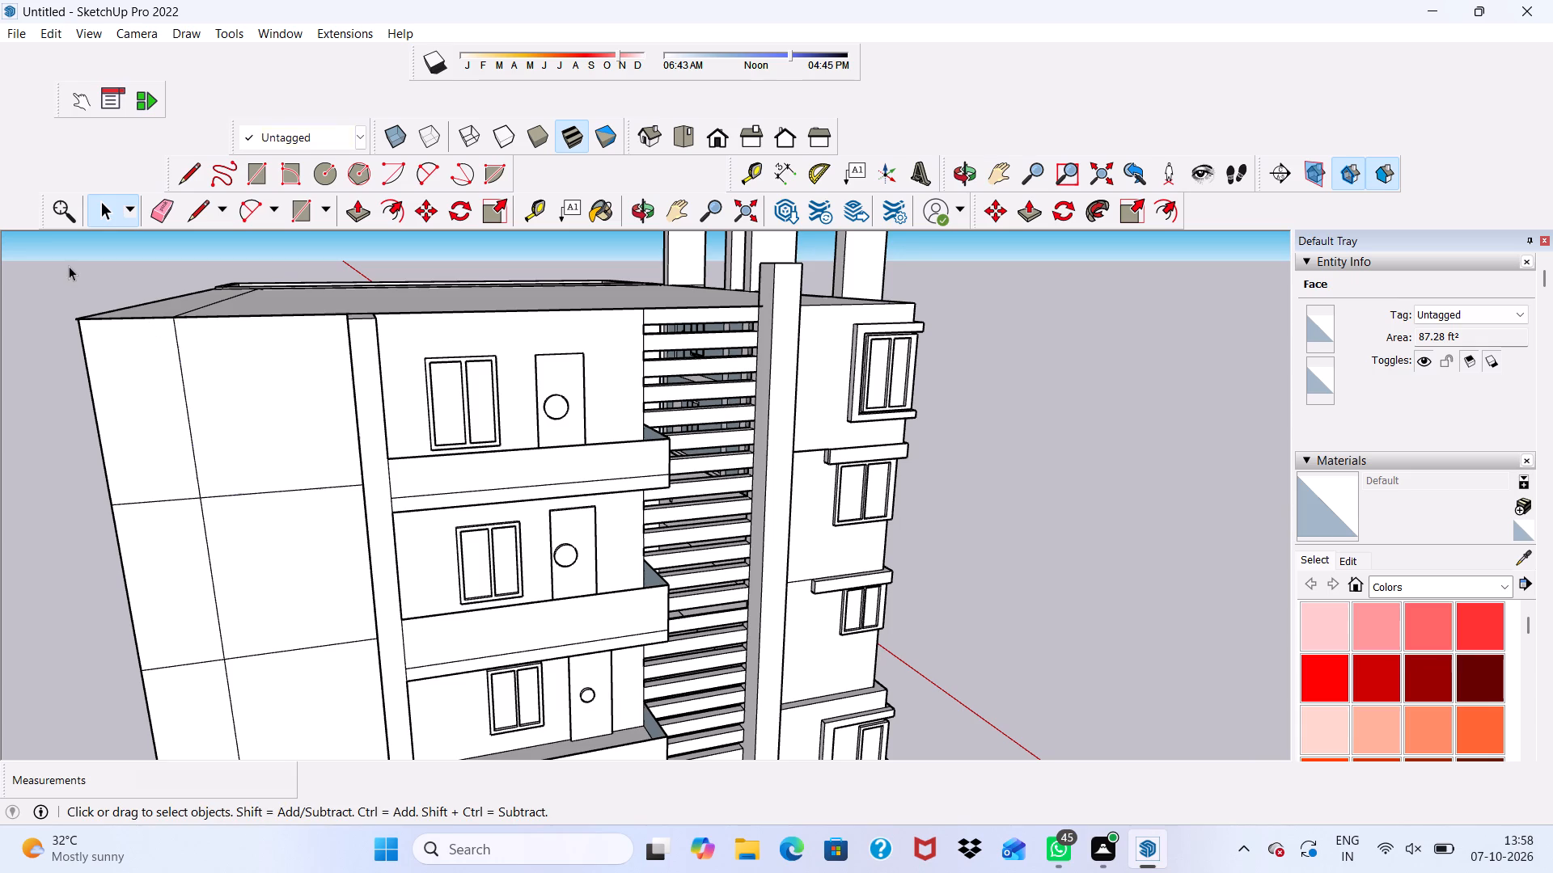
{"action": "left_click", "coordinate": [233, 356]}
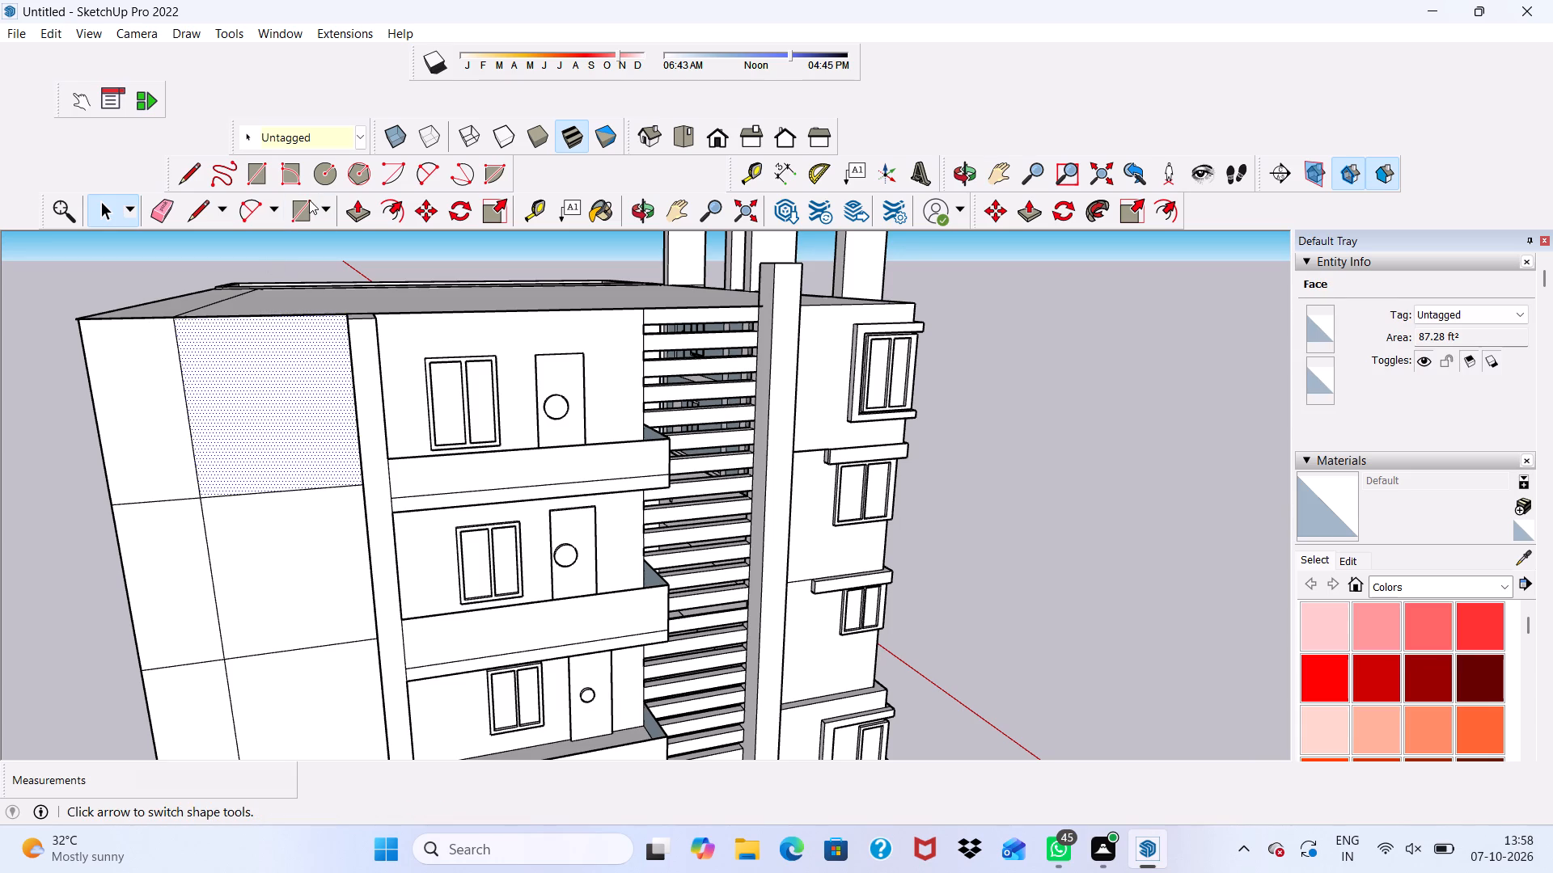
{"action": "left_click", "coordinate": [350, 205]}
{"action": "left_click", "coordinate": [277, 344]}
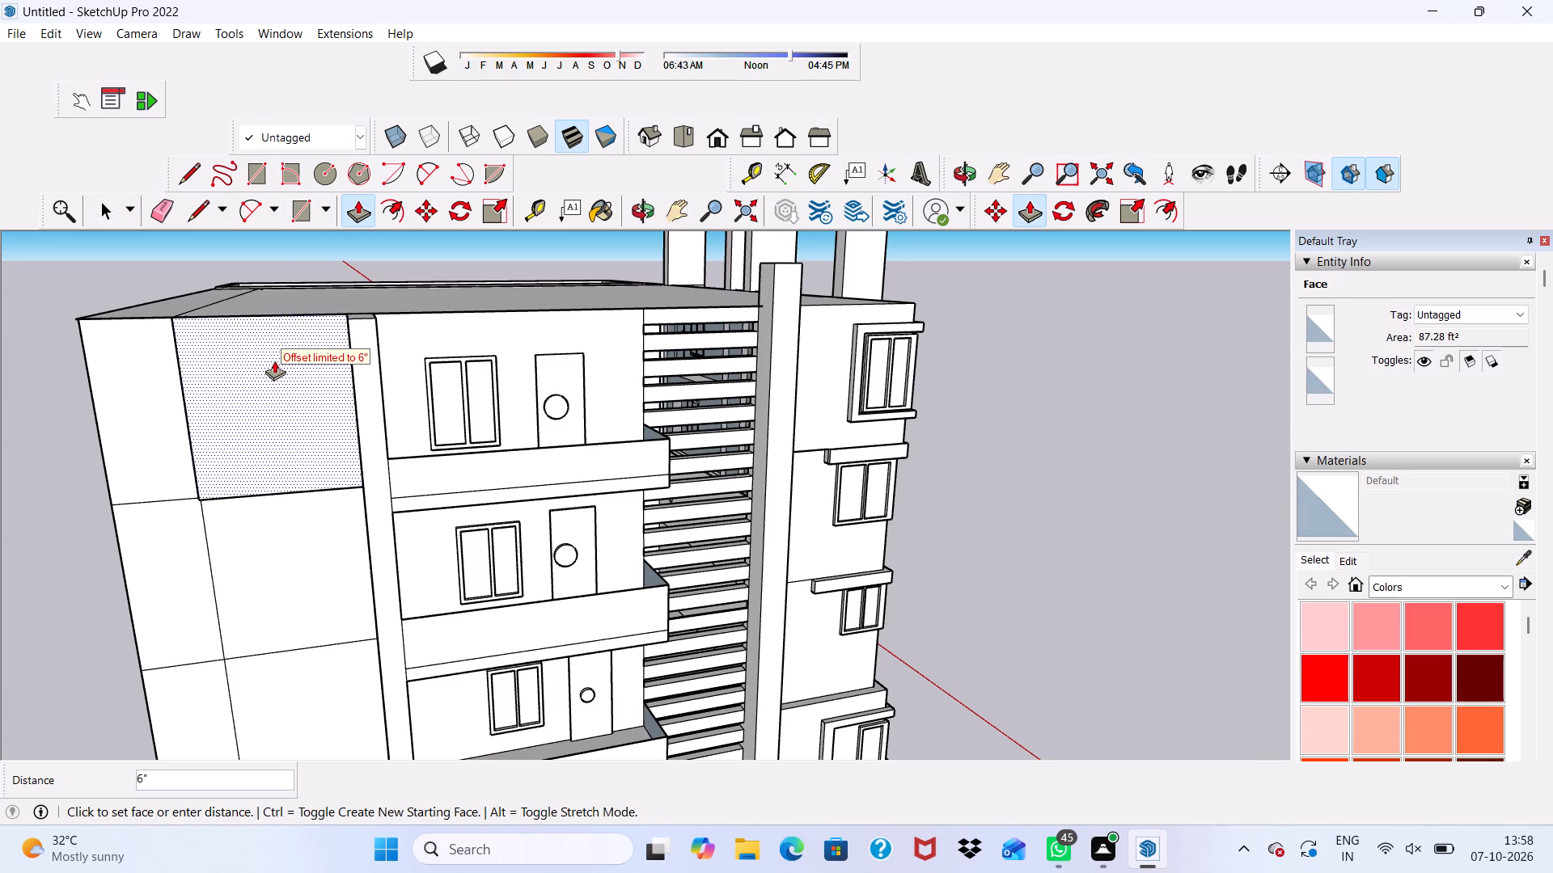
{"action": "type", "text": "3\""}
{"action": "key", "text": "Return"}
{"action": "scroll", "coordinate": [273, 361], "scroll_direction": "up", "scroll_amount": 5}
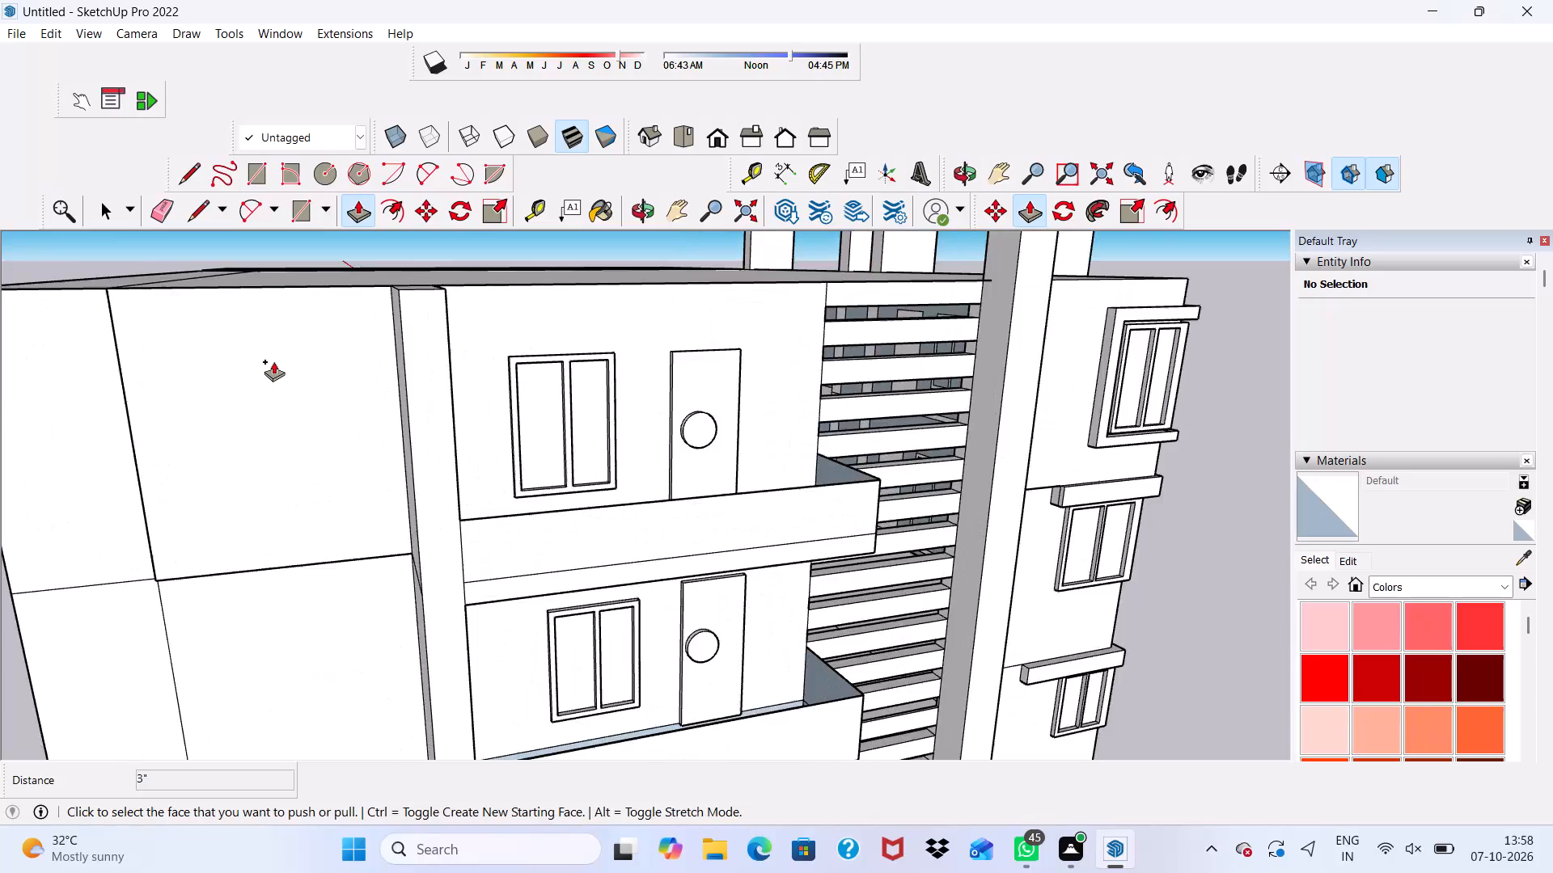
{"action": "scroll", "coordinate": [273, 361], "scroll_direction": "down", "scroll_amount": 6}
{"action": "middle_click_drag", "start_coordinate": [262, 357], "coordinate": [406, 408]}
{"action": "scroll", "coordinate": [393, 512], "scroll_direction": "up", "scroll_amount": 3}
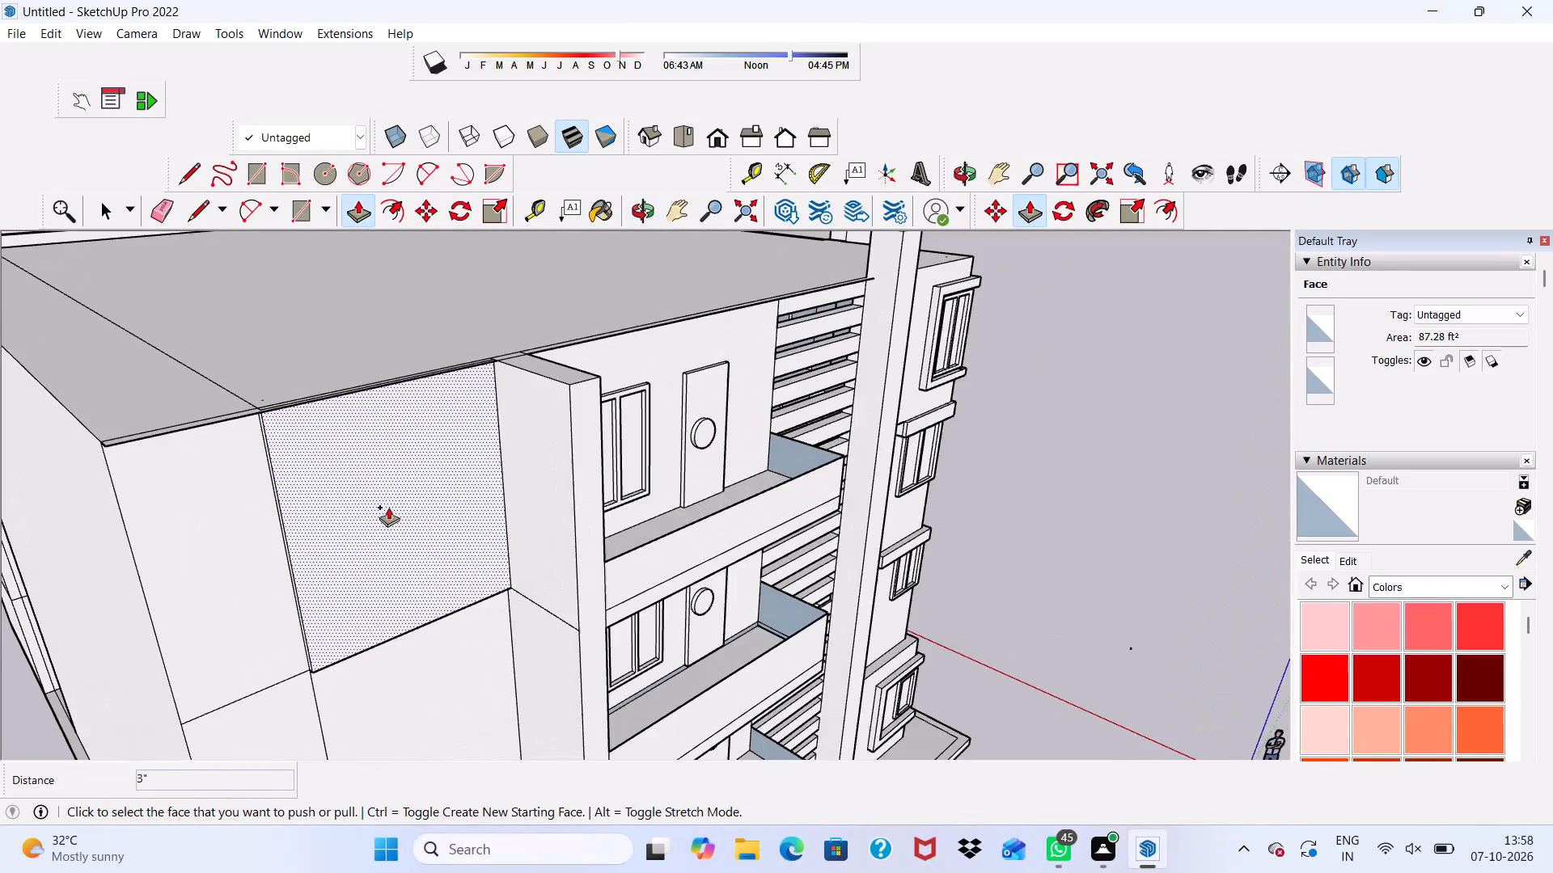
Undo the 3" push on the wider top-floor blank wall panel beside the balcony pier and Push/Pull it by 6" instead.
{"action": "scroll", "coordinate": [388, 507], "scroll_direction": "up", "scroll_amount": 9}
{"action": "middle_click_drag", "start_coordinate": [336, 432], "coordinate": [352, 529]}
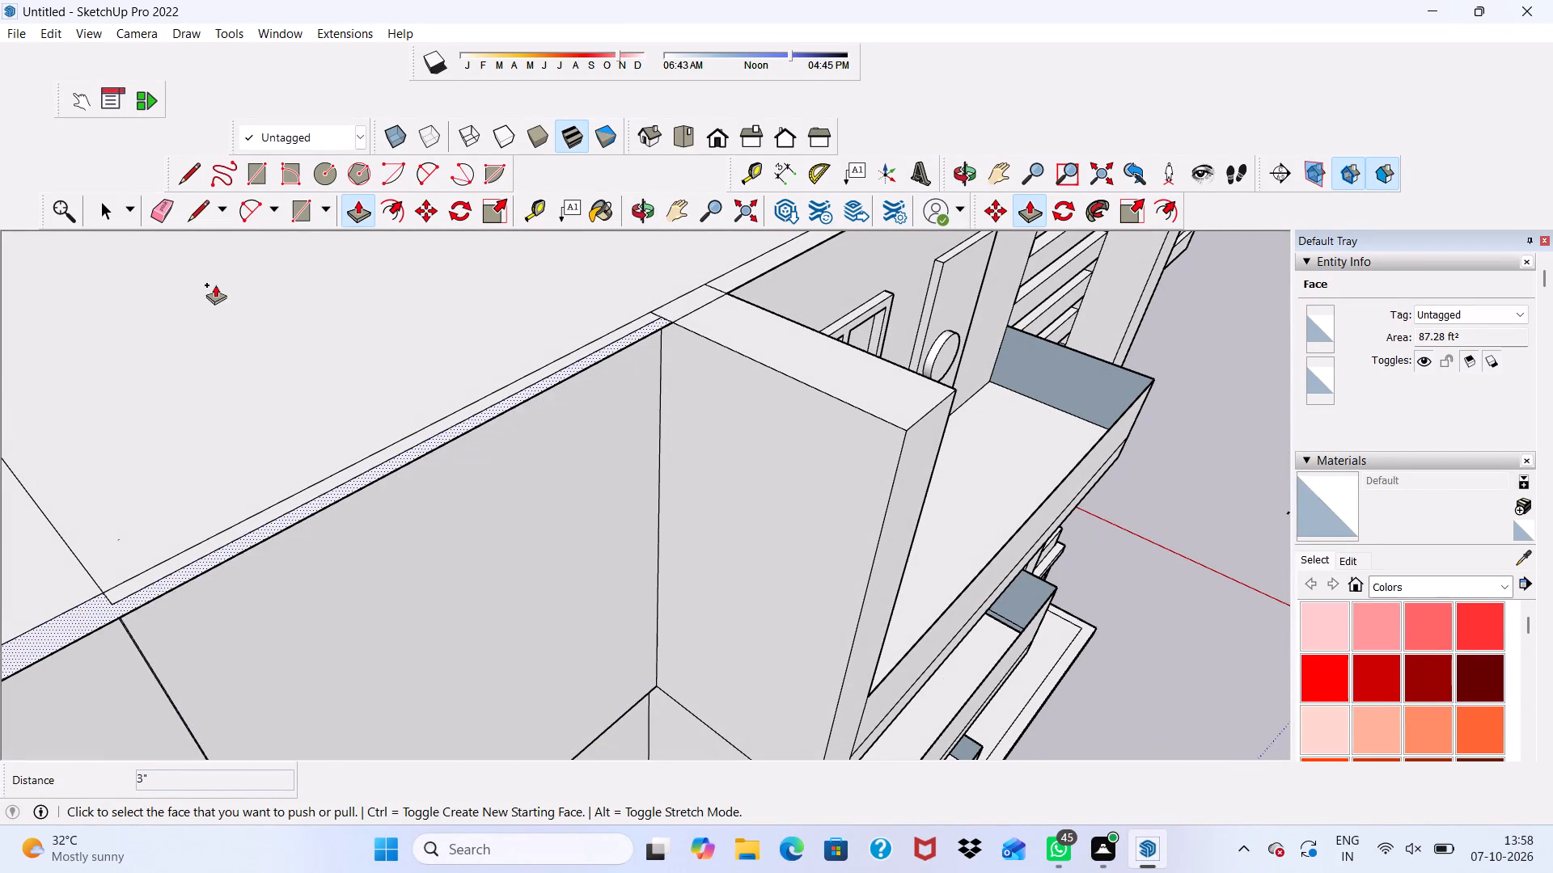
{"action": "scroll", "coordinate": [226, 325], "scroll_direction": "down", "scroll_amount": 5}
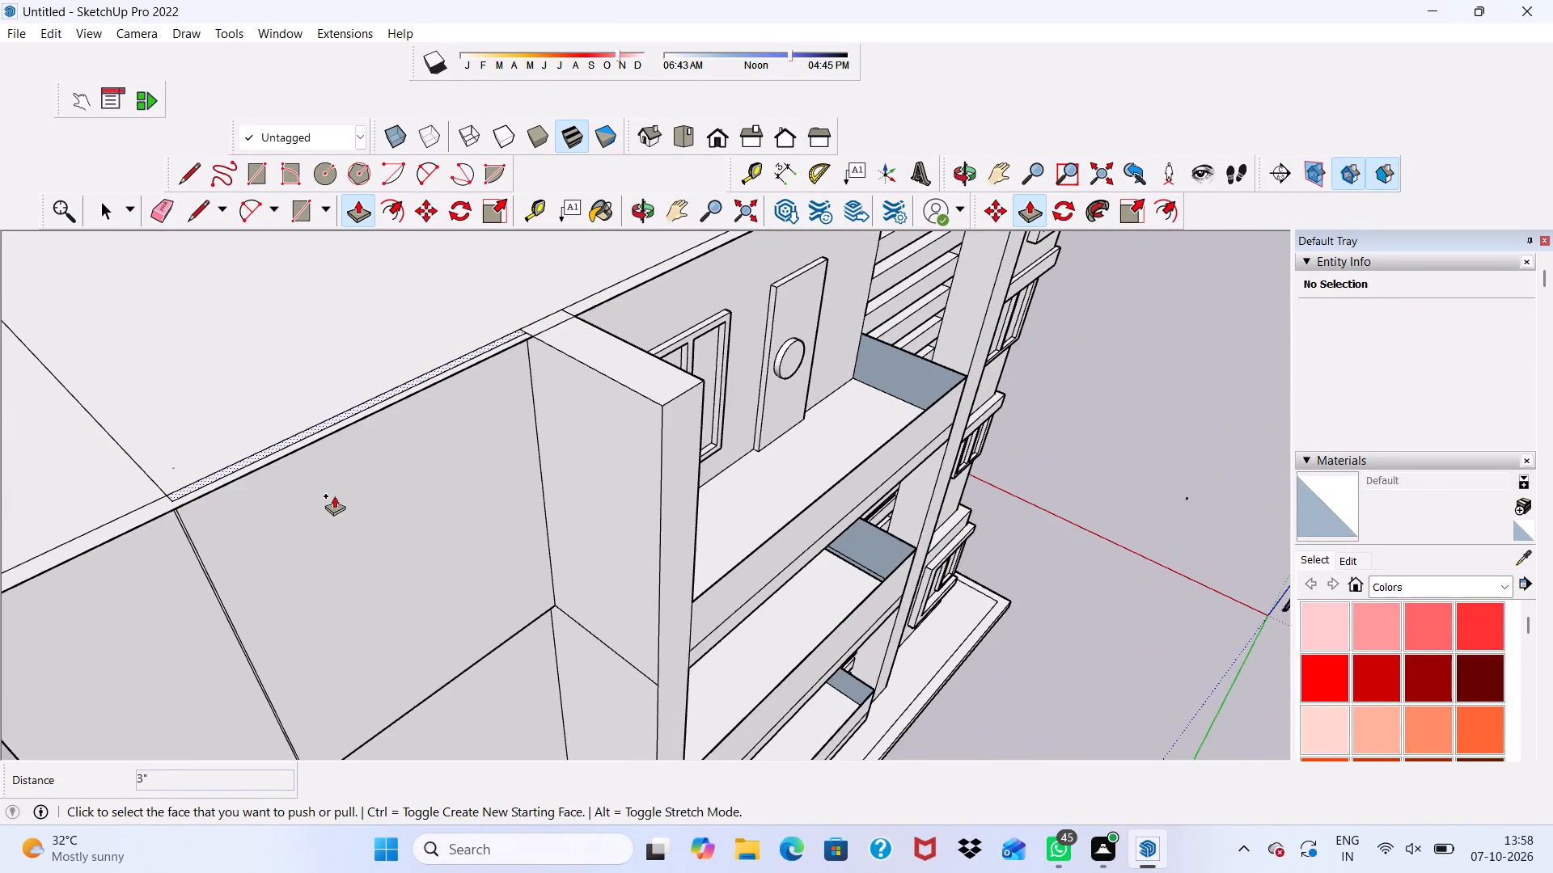
{"action": "middle_click_drag", "start_coordinate": [320, 460], "coordinate": [251, 363]}
{"action": "scroll", "coordinate": [208, 411], "scroll_direction": "up", "scroll_amount": 5}
{"action": "scroll", "coordinate": [208, 411], "scroll_direction": "down", "scroll_amount": 1}
{"action": "middle_click_drag", "start_coordinate": [211, 412], "coordinate": [347, 386]}
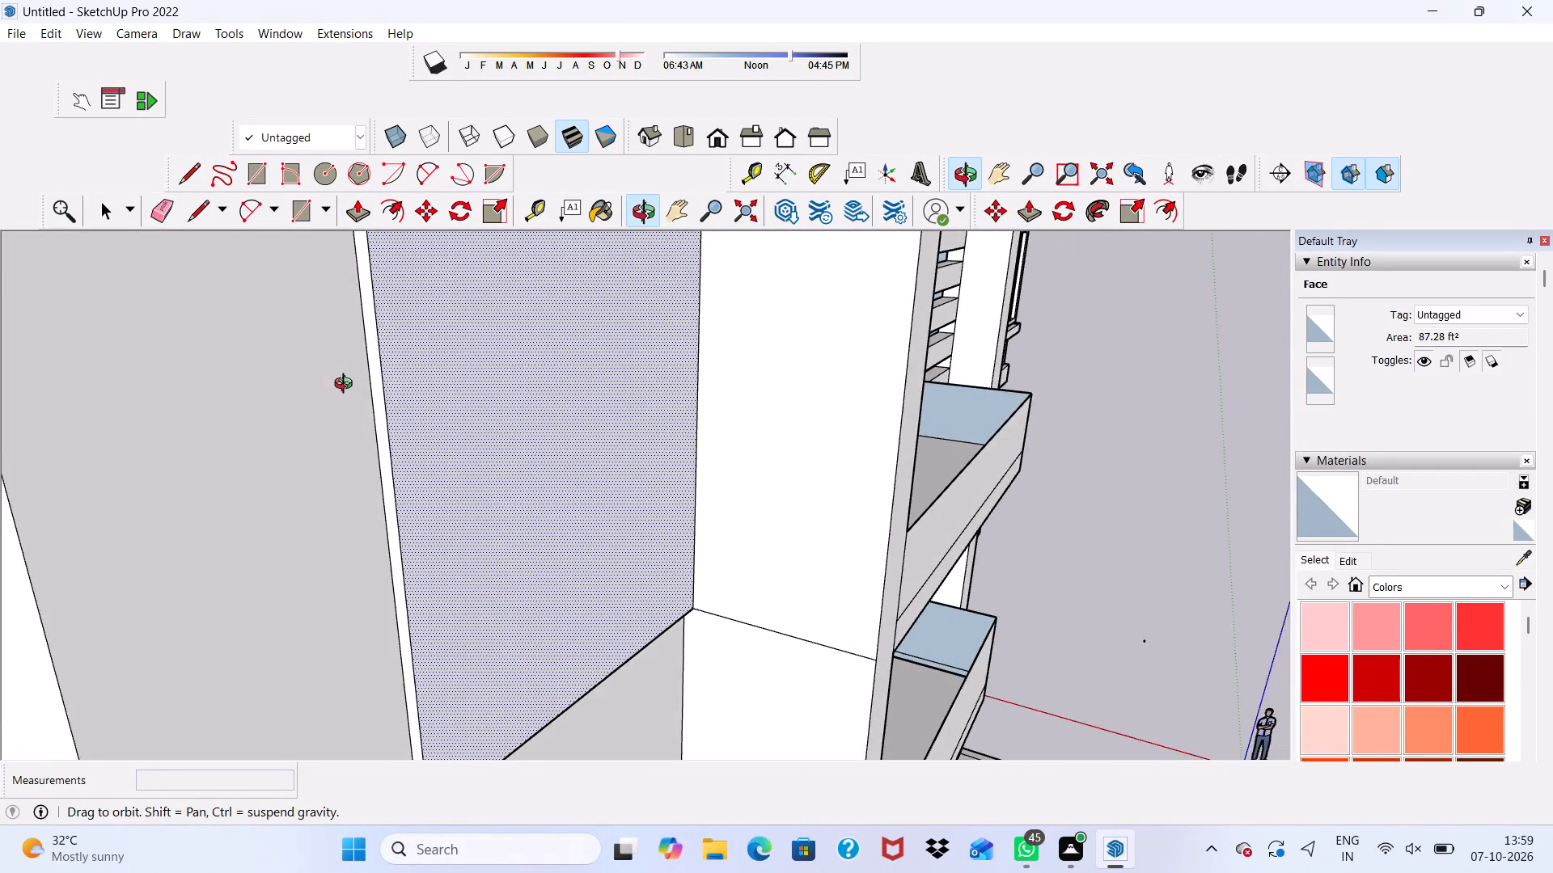
{"action": "middle_click_drag", "start_coordinate": [347, 386], "coordinate": [260, 409]}
{"action": "scroll", "coordinate": [379, 411], "scroll_direction": "up", "scroll_amount": 1}
{"action": "scroll", "coordinate": [379, 411], "scroll_direction": "down", "scroll_amount": 1}
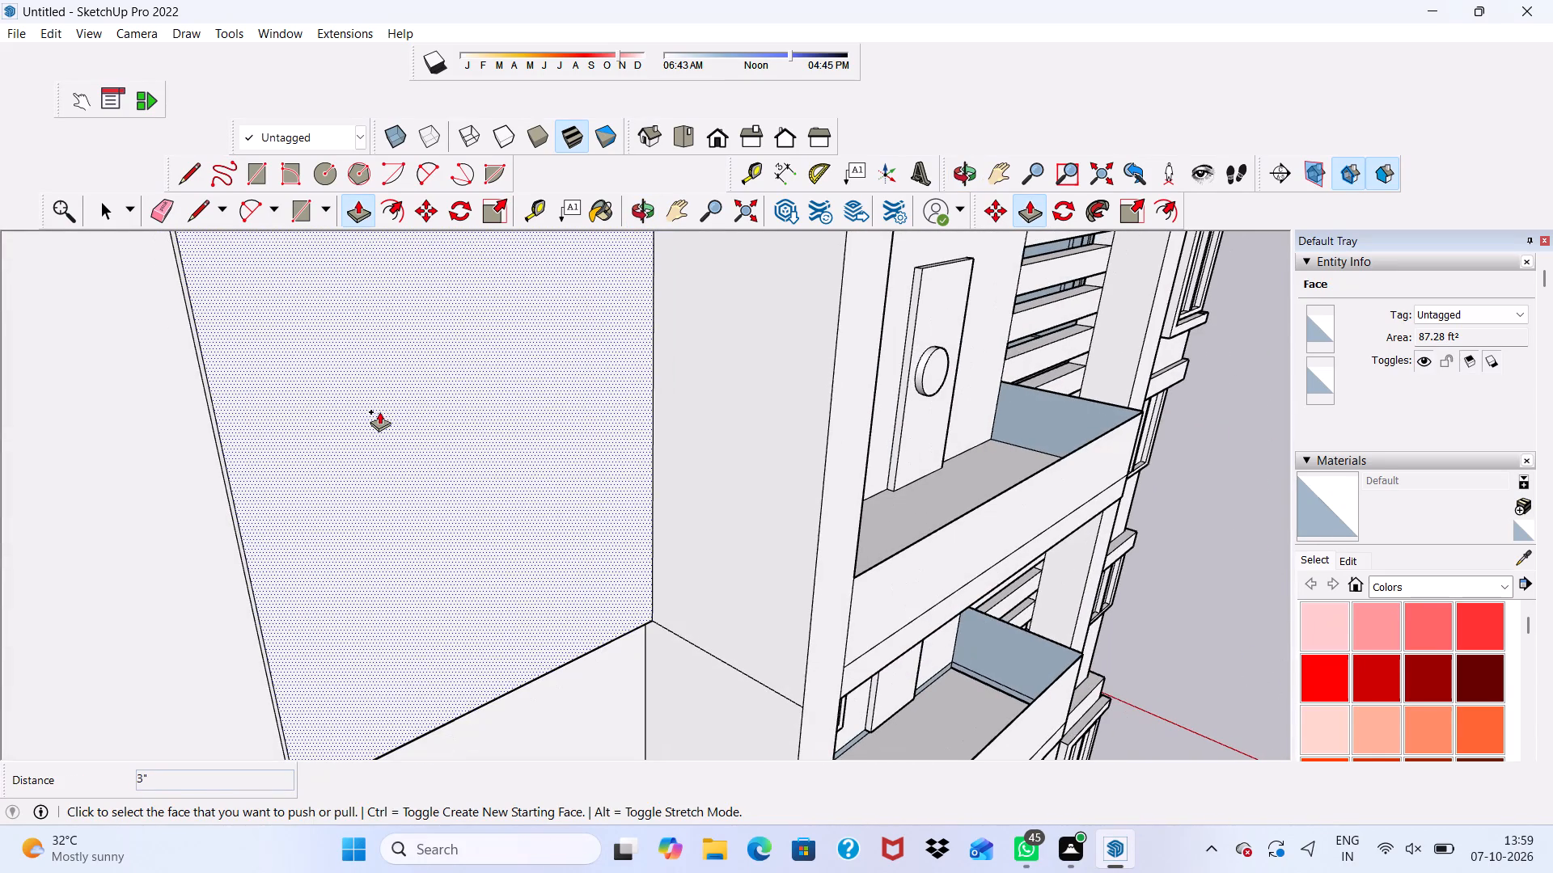
{"action": "key", "text": "ctrl+z"}
{"action": "left_click", "coordinate": [358, 405]}
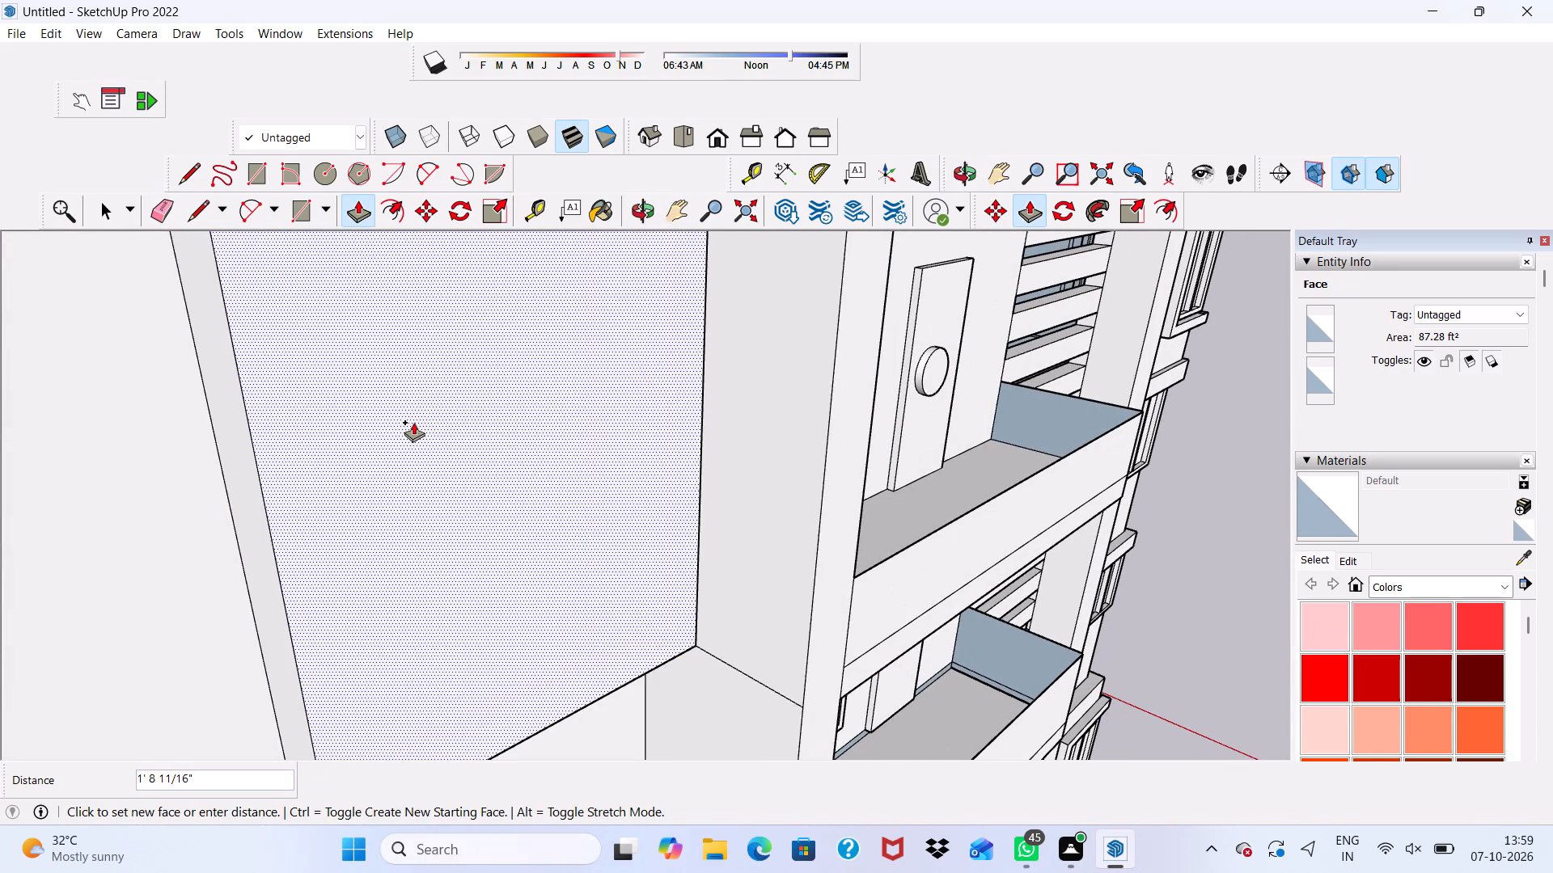
{"action": "type", "text": "6\""}
{"action": "key", "text": "Return"}
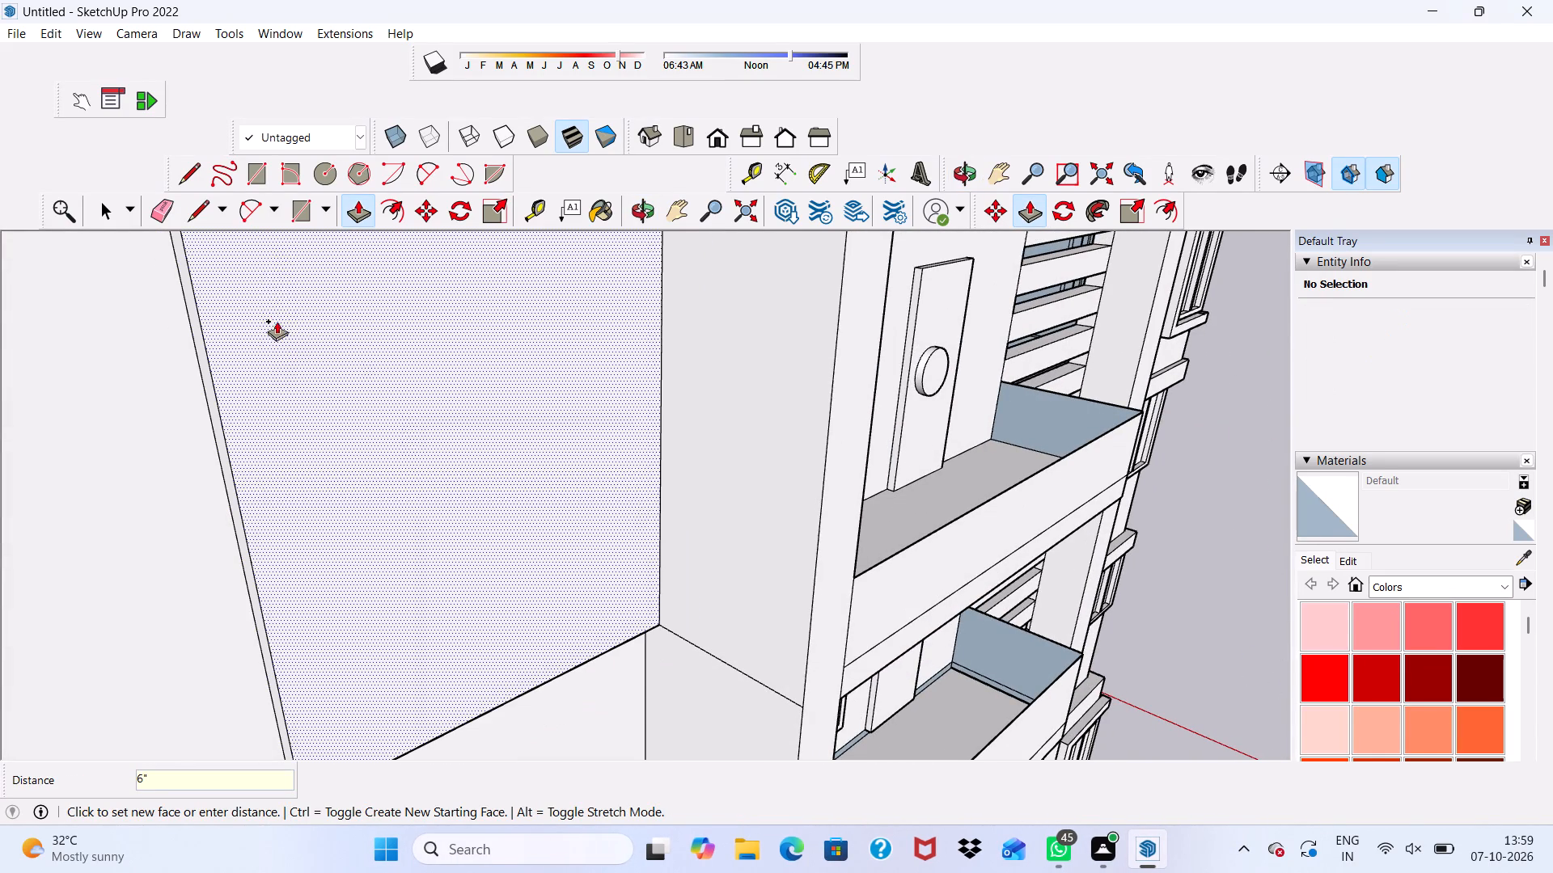
Draw a rectangle about 6' 7" by 6' on the wider top-floor blank wall panel as a window outline.
{"action": "left_click", "coordinate": [257, 175]}
{"action": "scroll", "coordinate": [467, 491], "scroll_direction": "down", "scroll_amount": 1}
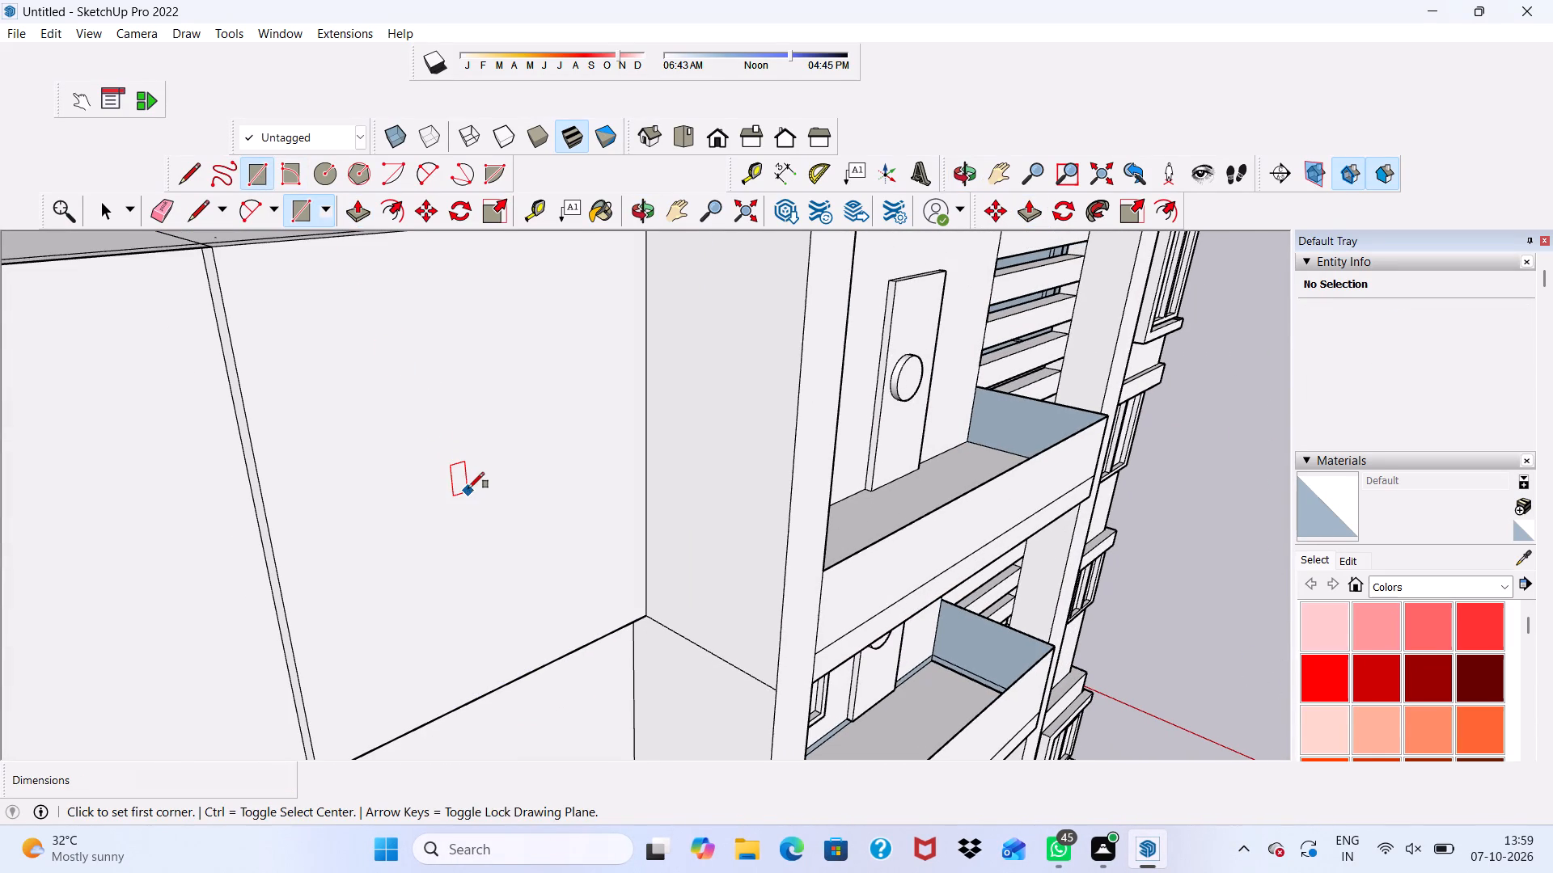
{"action": "middle_click_drag", "start_coordinate": [468, 488], "coordinate": [295, 411]}
{"action": "scroll", "coordinate": [301, 414], "scroll_direction": "down", "scroll_amount": 4}
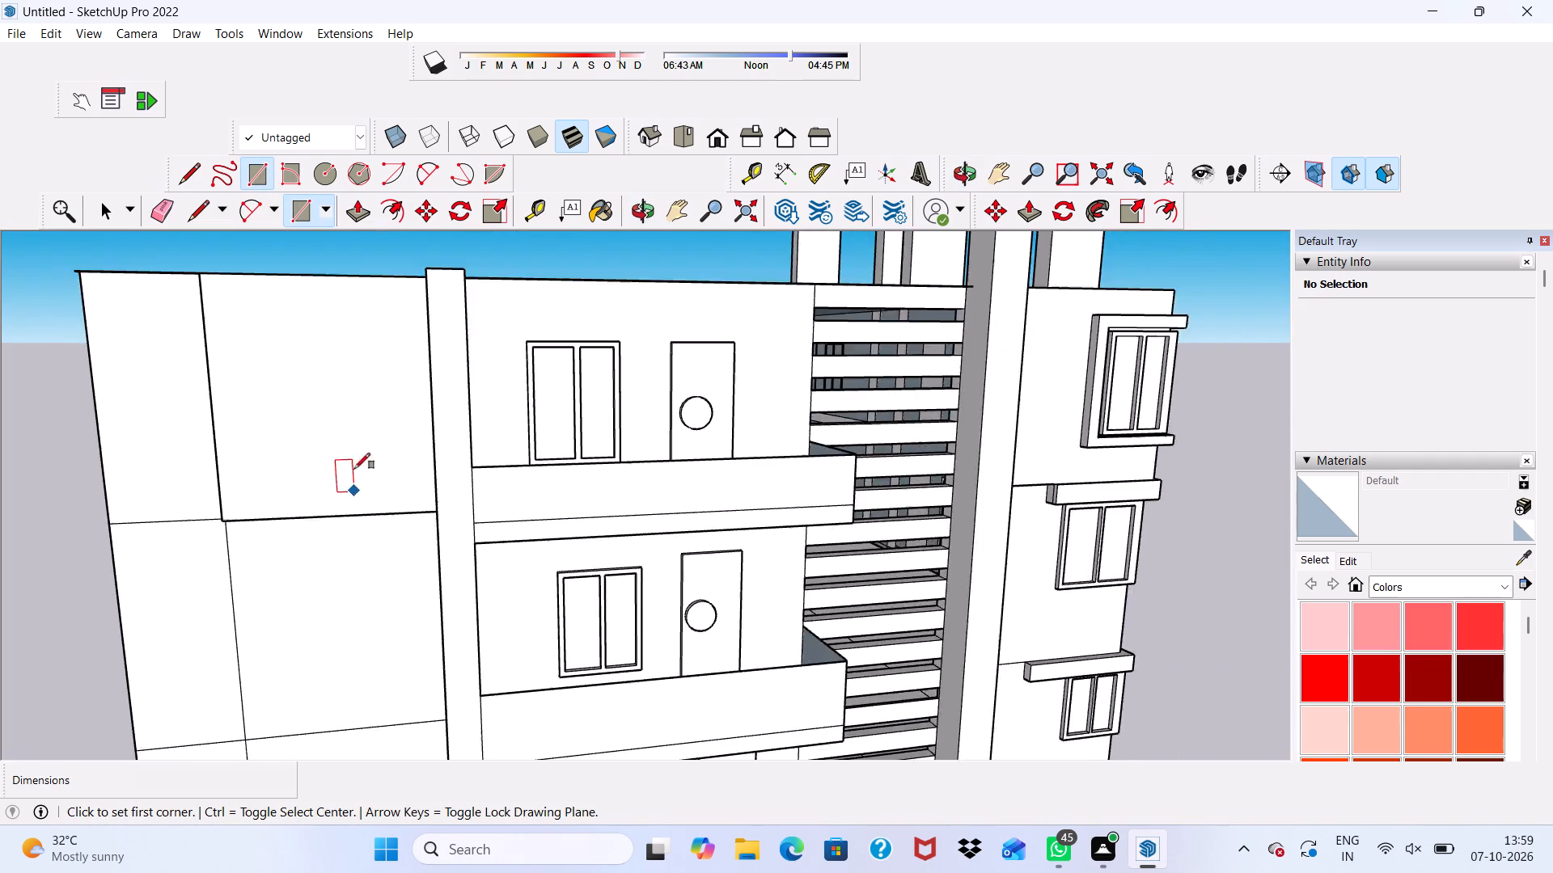
{"action": "scroll", "coordinate": [354, 469], "scroll_direction": "down", "scroll_amount": 6}
{"action": "scroll", "coordinate": [288, 353], "scroll_direction": "up", "scroll_amount": 4}
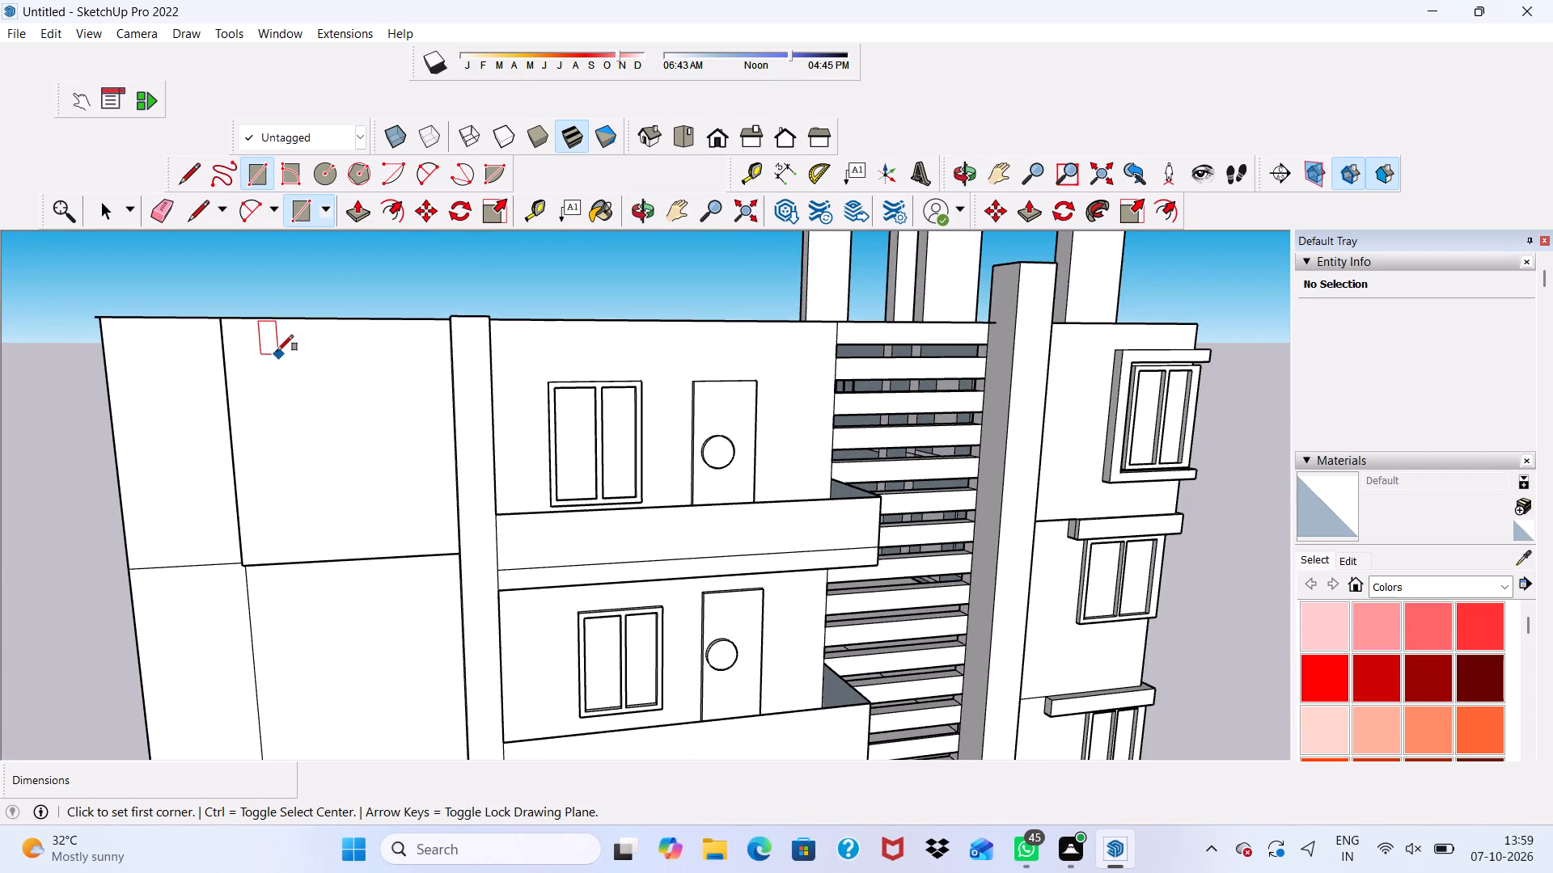
{"action": "left_click", "coordinate": [276, 350]}
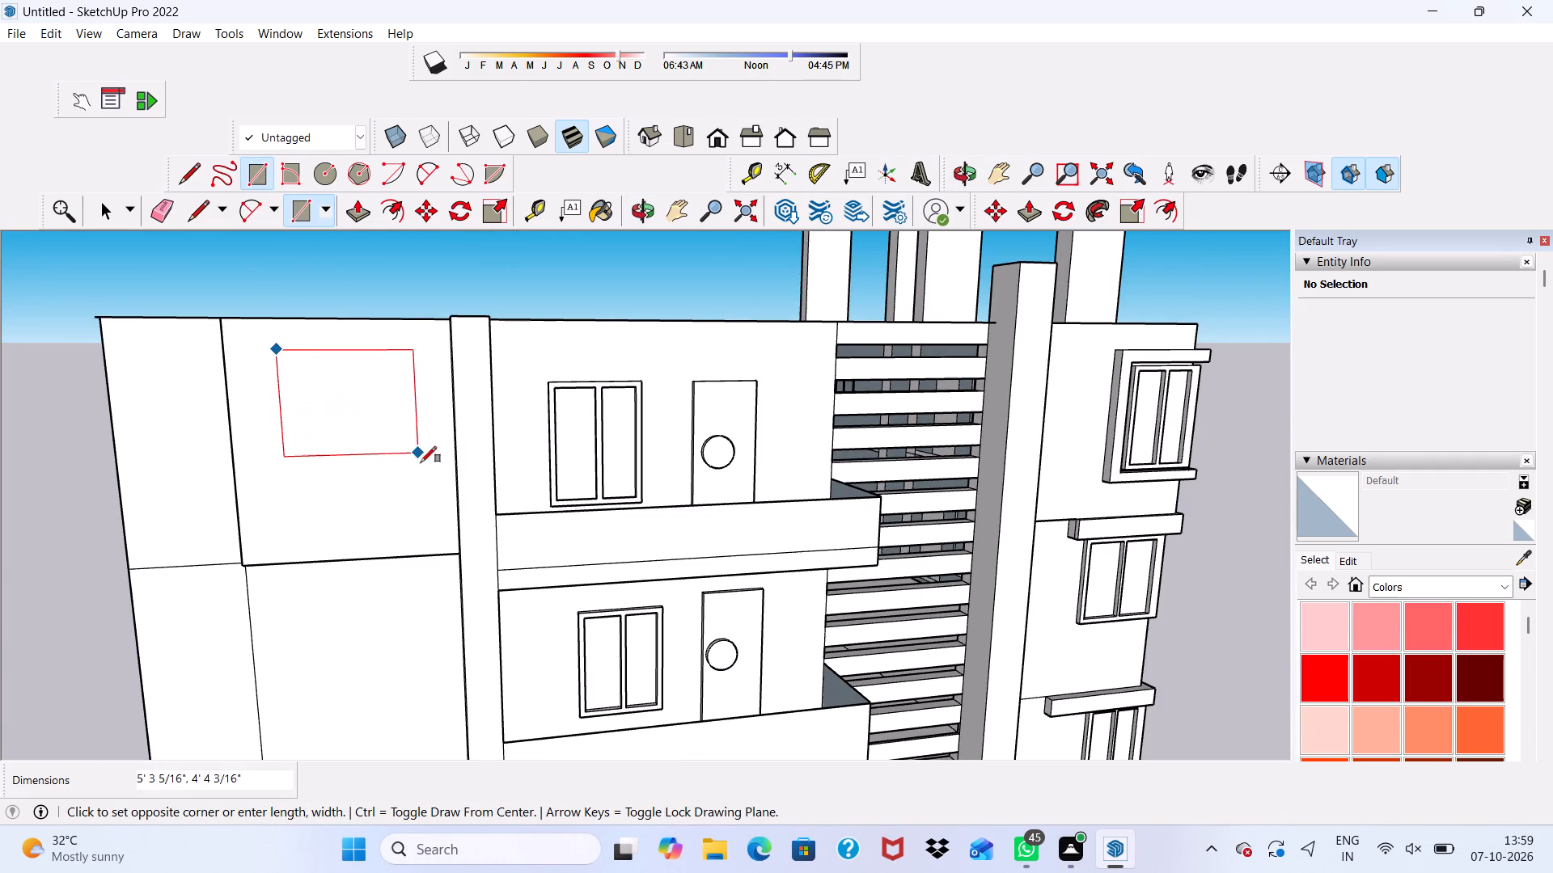
{"action": "left_click", "coordinate": [438, 506]}
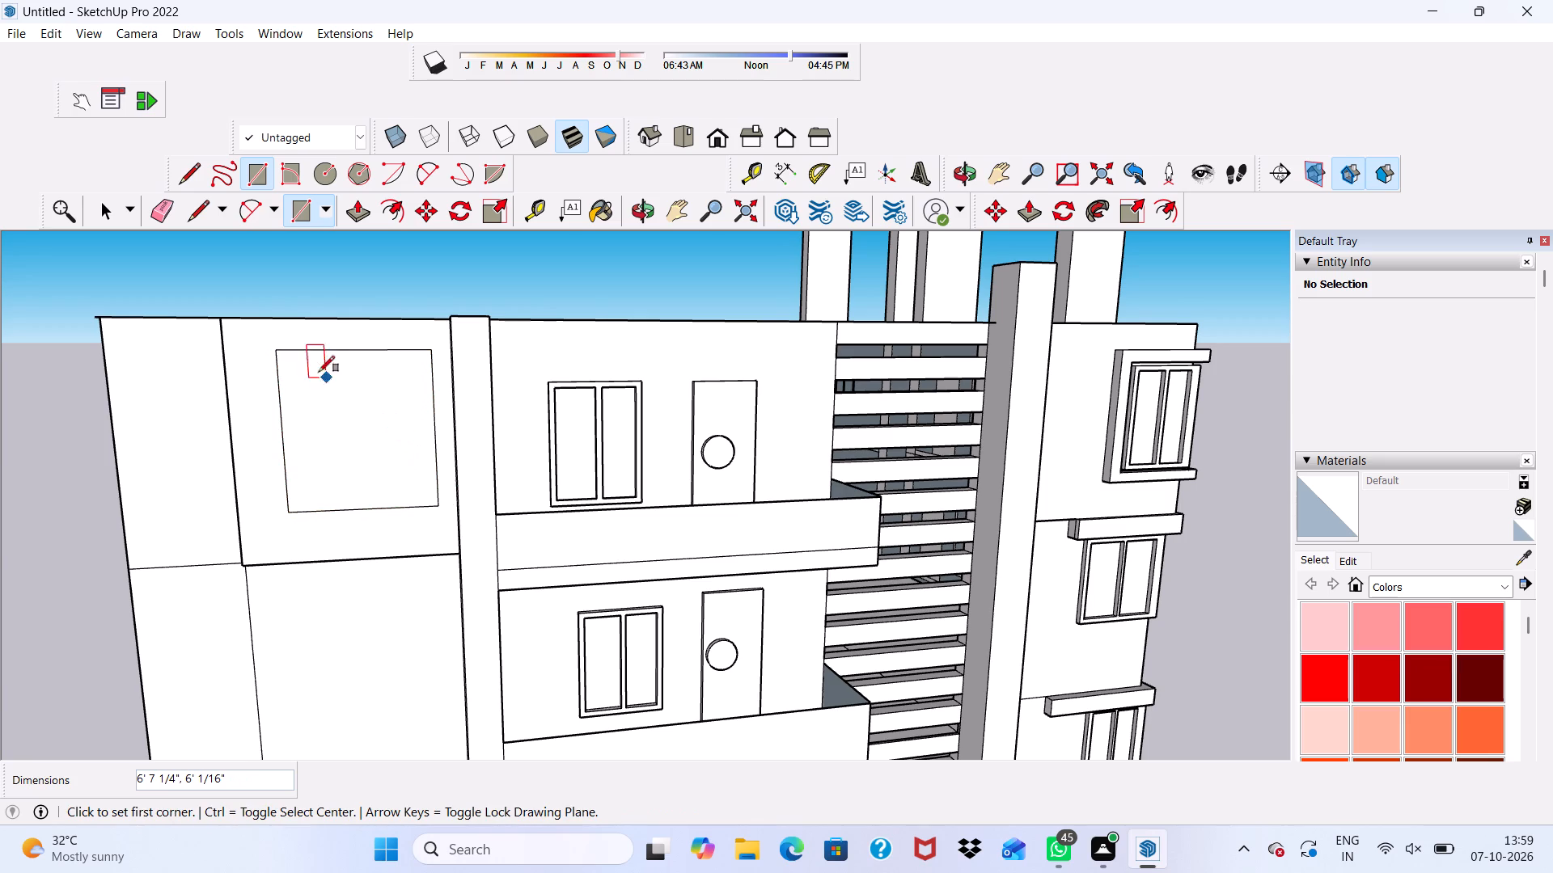
{"action": "key", "text": "space"}
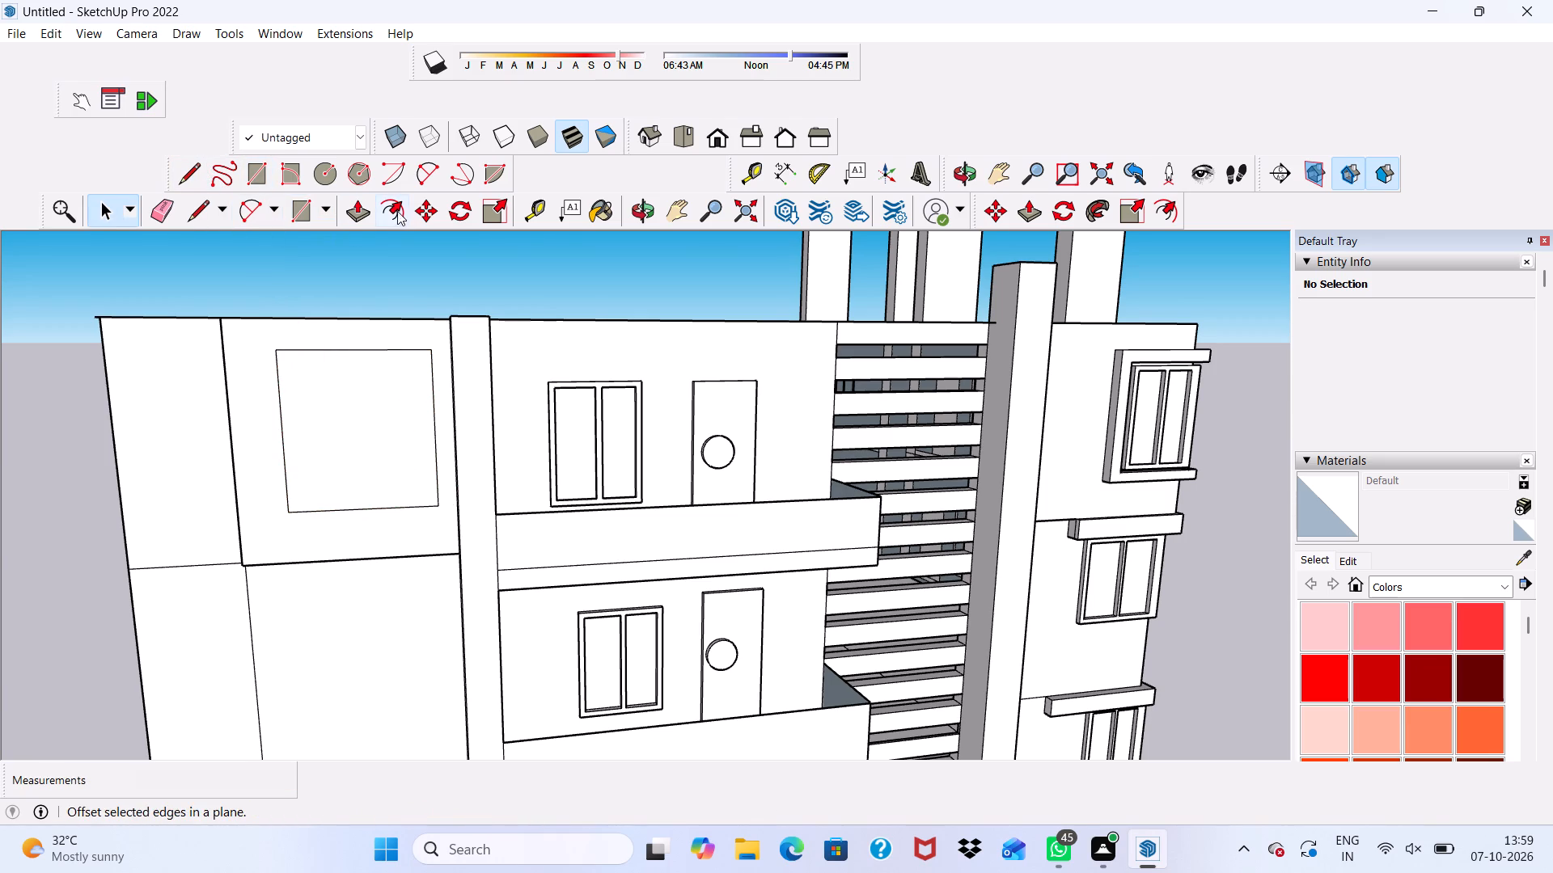
Offset the window rectangle inward to outline a frame border around the opening.
{"action": "left_click", "coordinate": [397, 202]}
{"action": "left_click", "coordinate": [311, 398]}
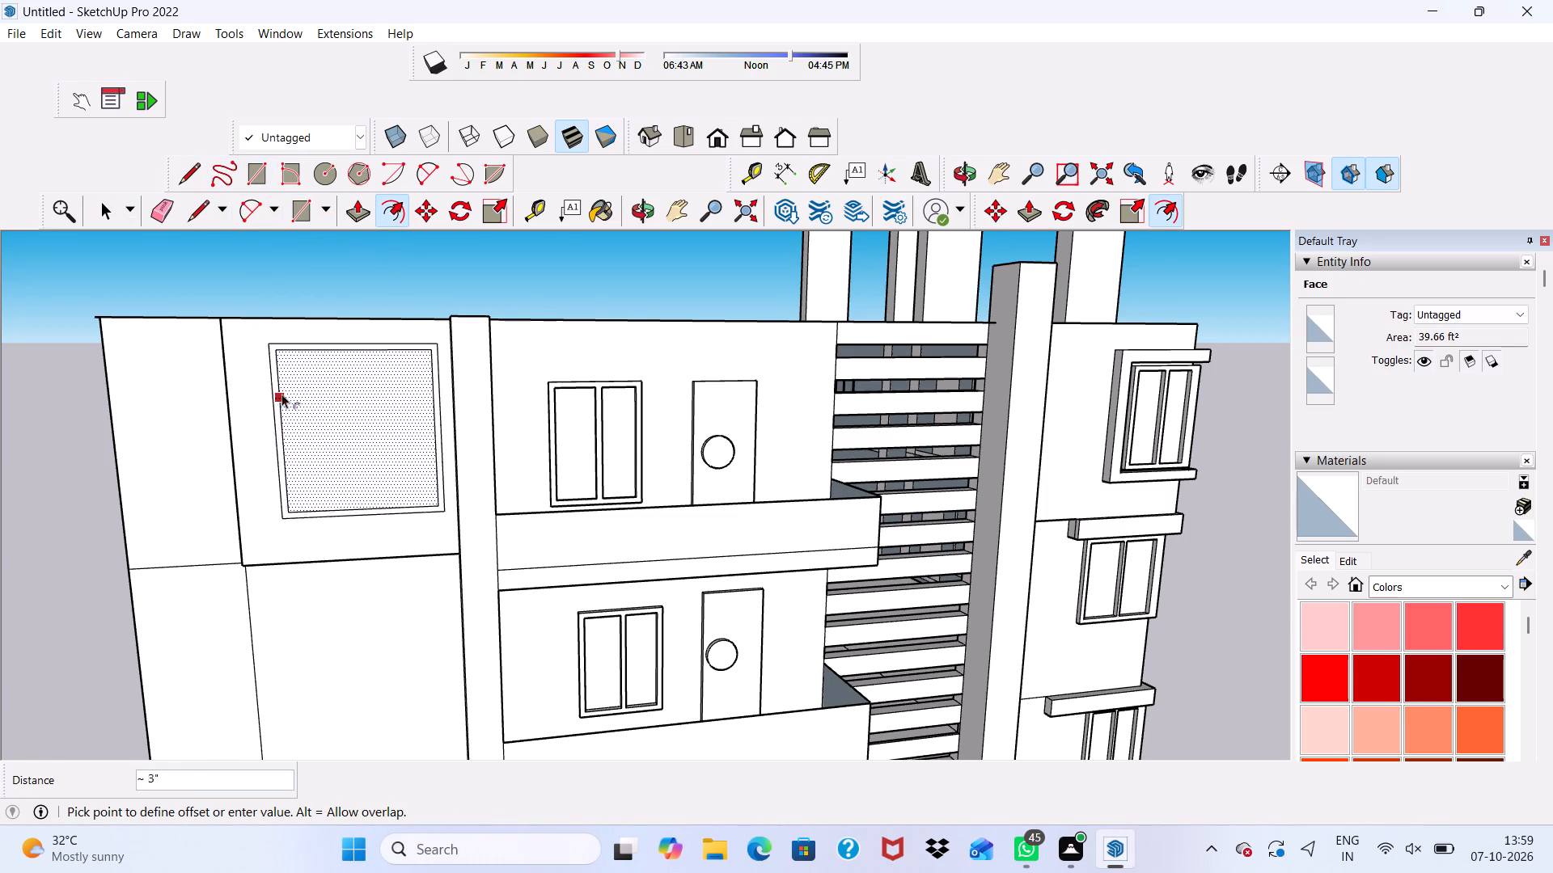
{"action": "scroll", "coordinate": [297, 386], "scroll_direction": "down", "scroll_amount": 2}
{"action": "middle_click_drag", "start_coordinate": [320, 404], "coordinate": [355, 388]}
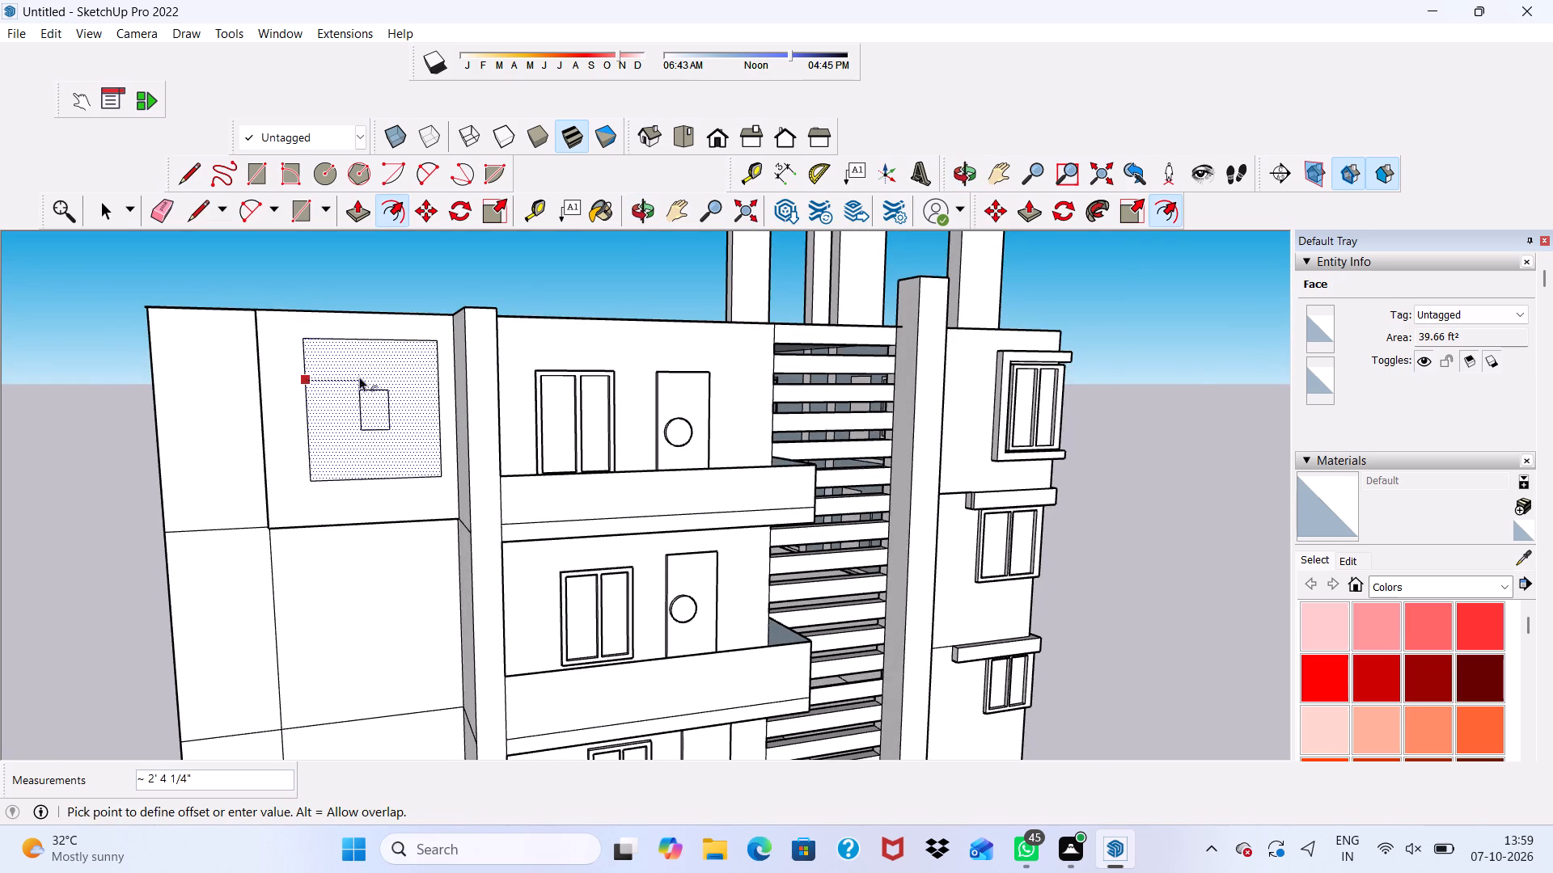
{"action": "scroll", "coordinate": [359, 374], "scroll_direction": "up", "scroll_amount": 3}
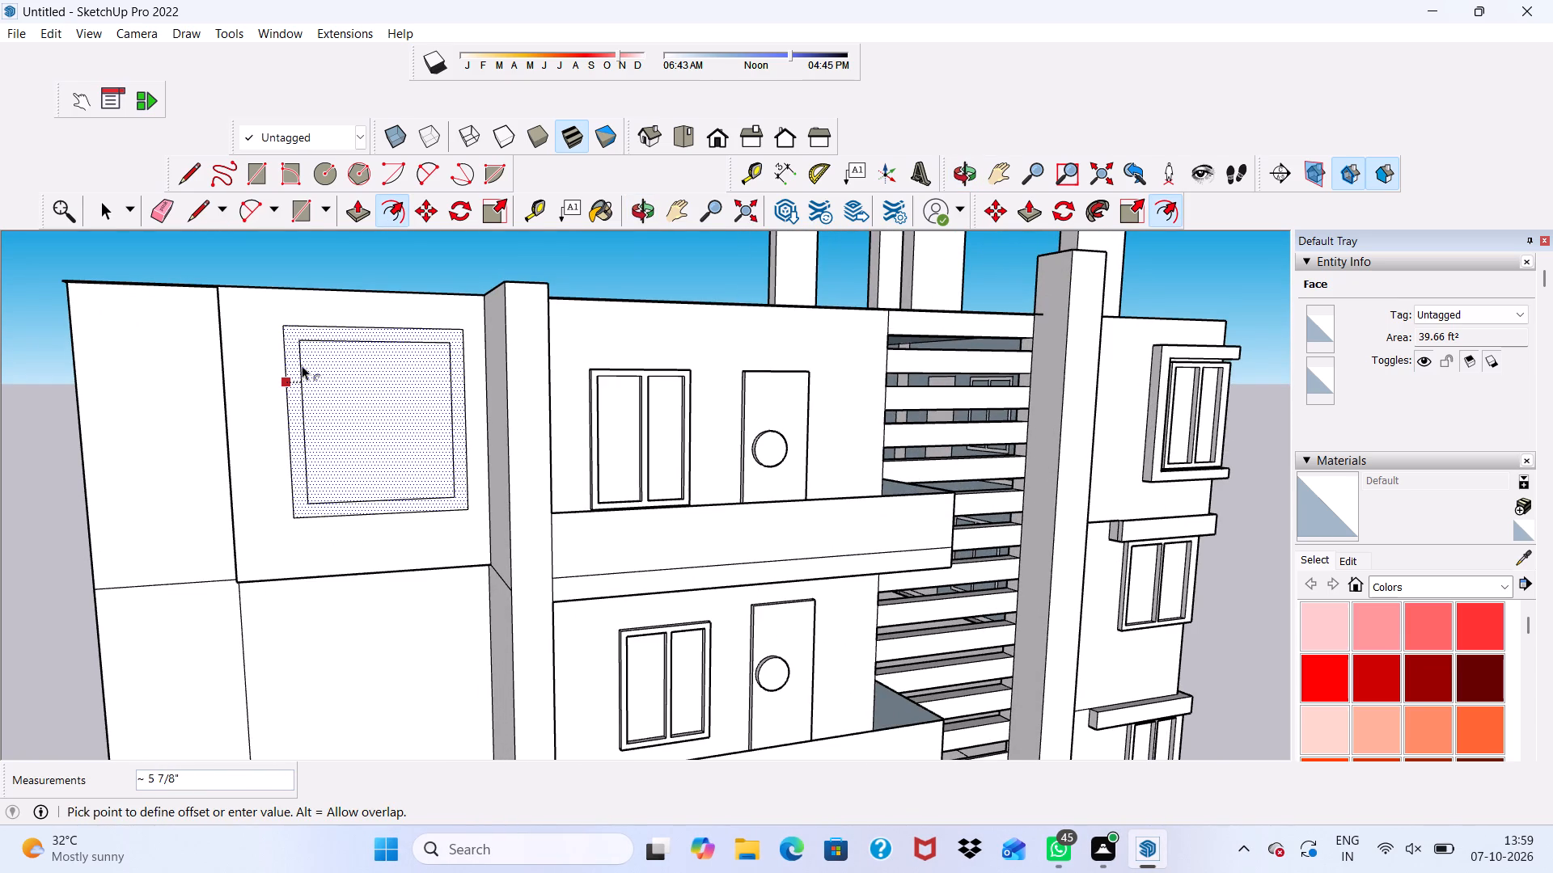
{"action": "left_click", "coordinate": [305, 349]}
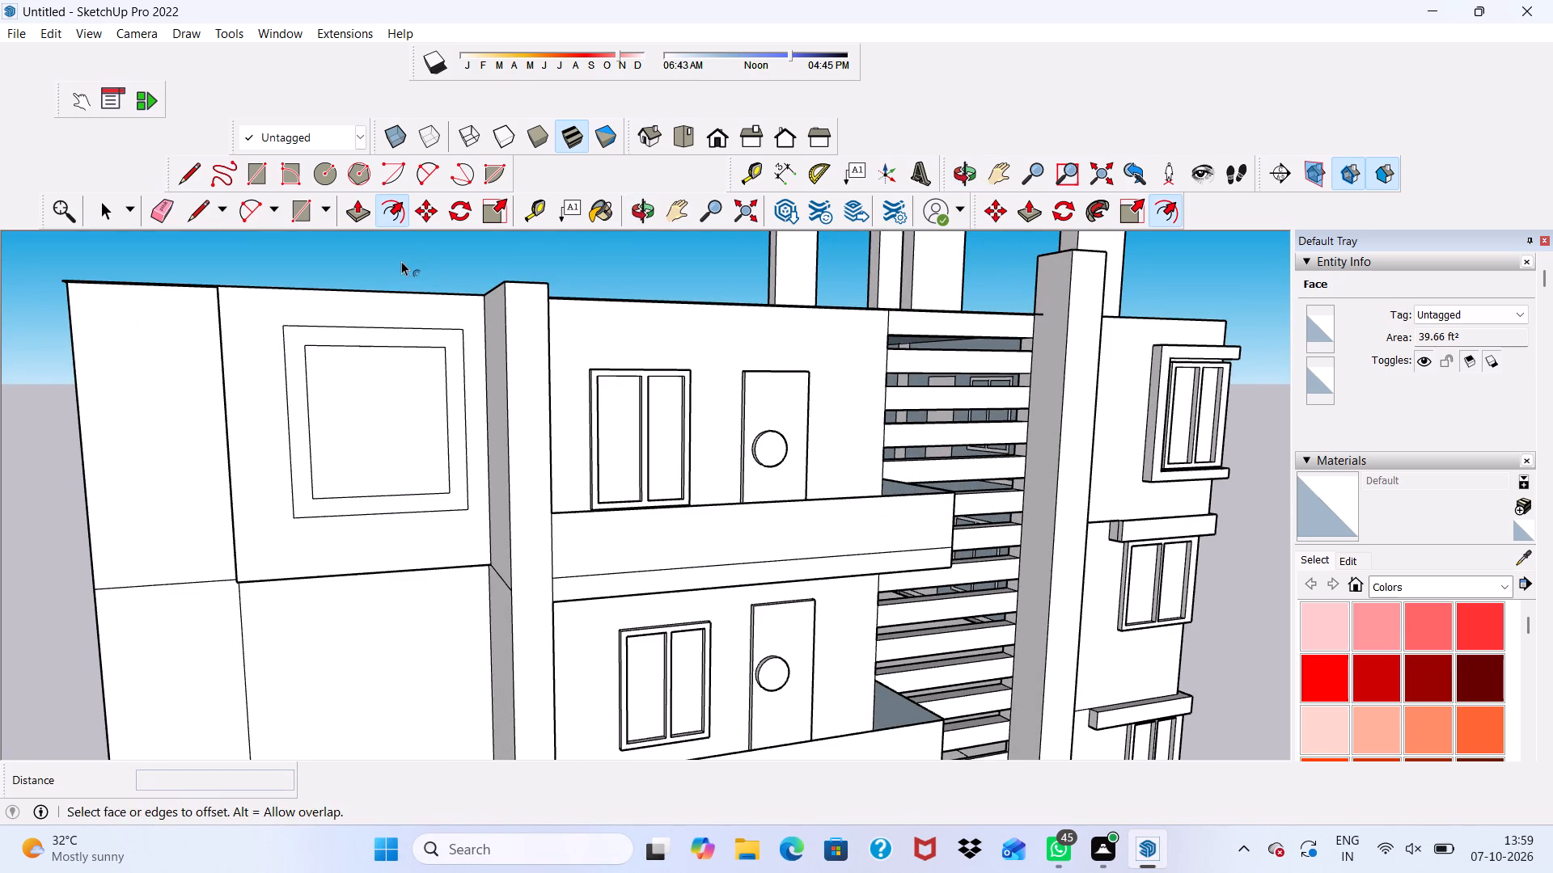
{"action": "key", "text": "space"}
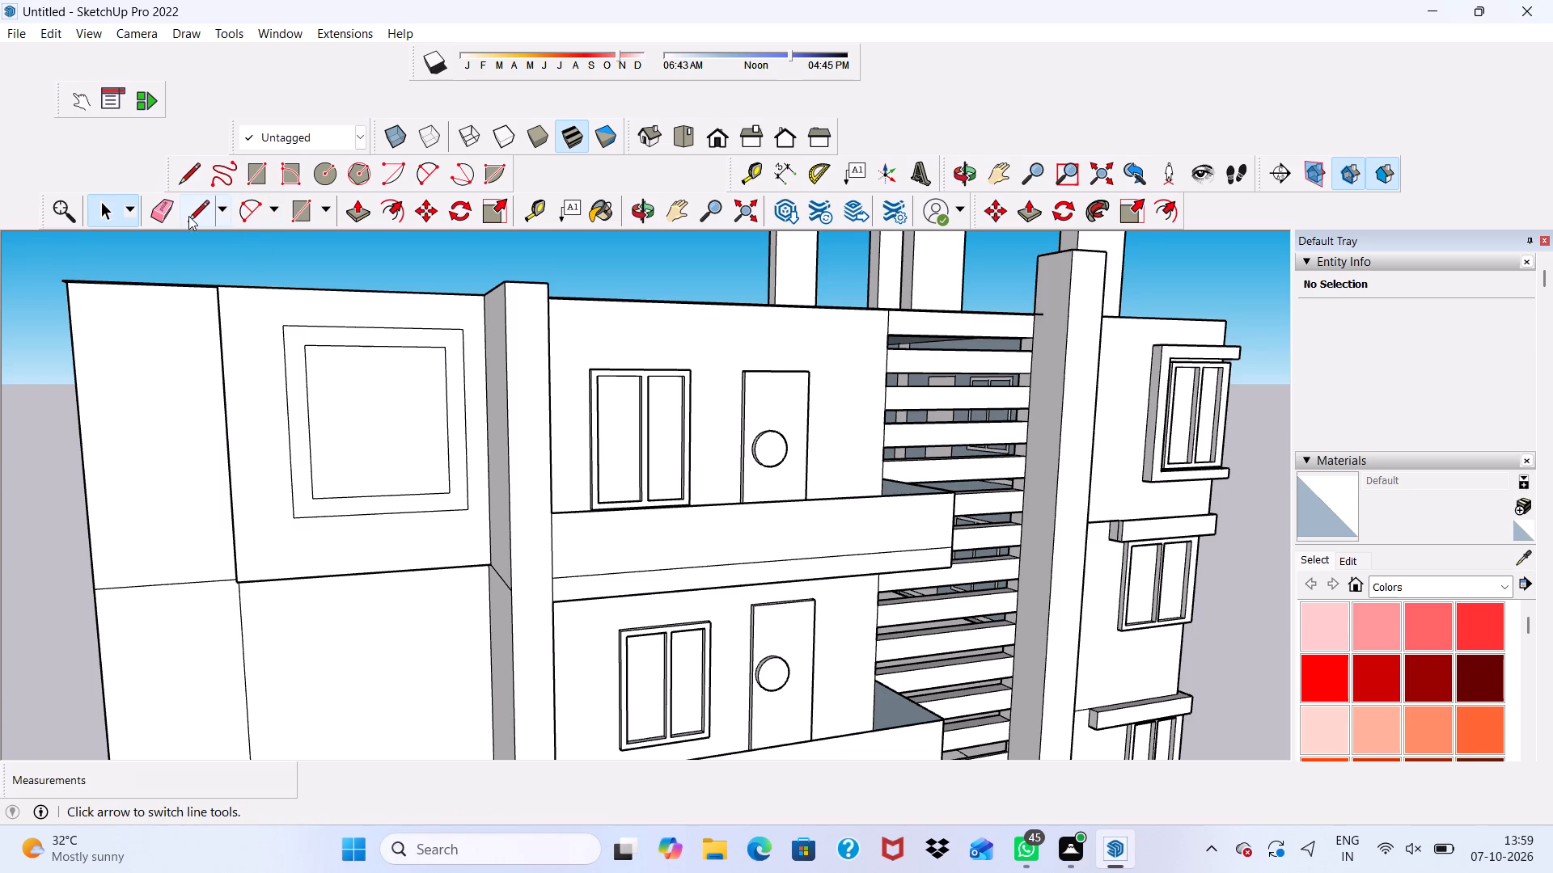
Push/Pull the window's frame border outward from the wall panel by 9".
{"action": "left_click", "coordinate": [360, 206]}
{"action": "scroll", "coordinate": [326, 419], "scroll_direction": "up", "scroll_amount": 3}
{"action": "left_click", "coordinate": [301, 404]}
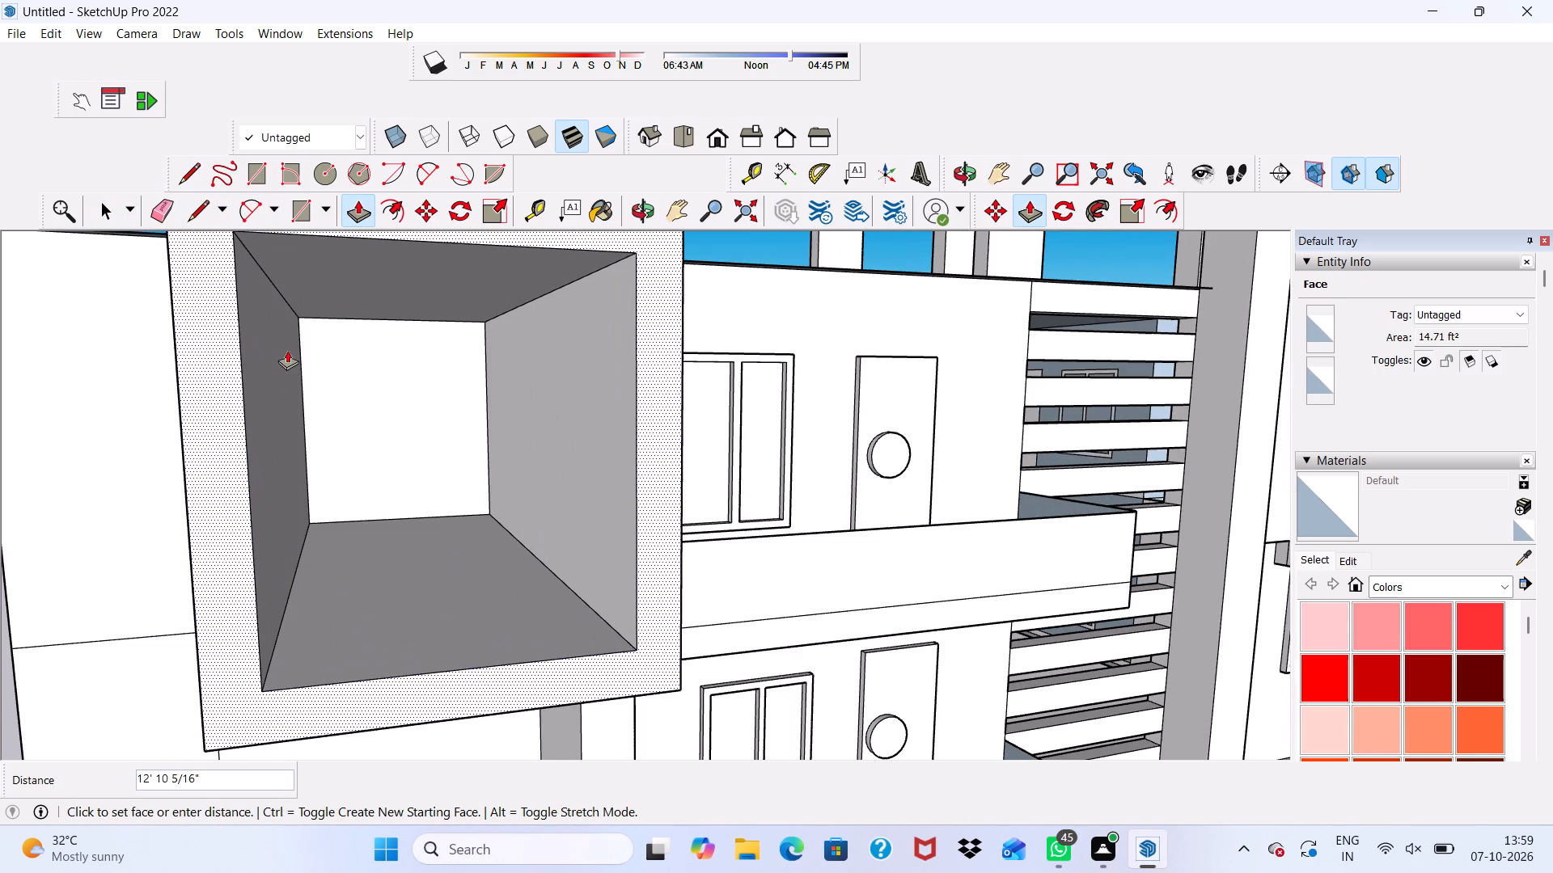
{"action": "key", "text": "3"}
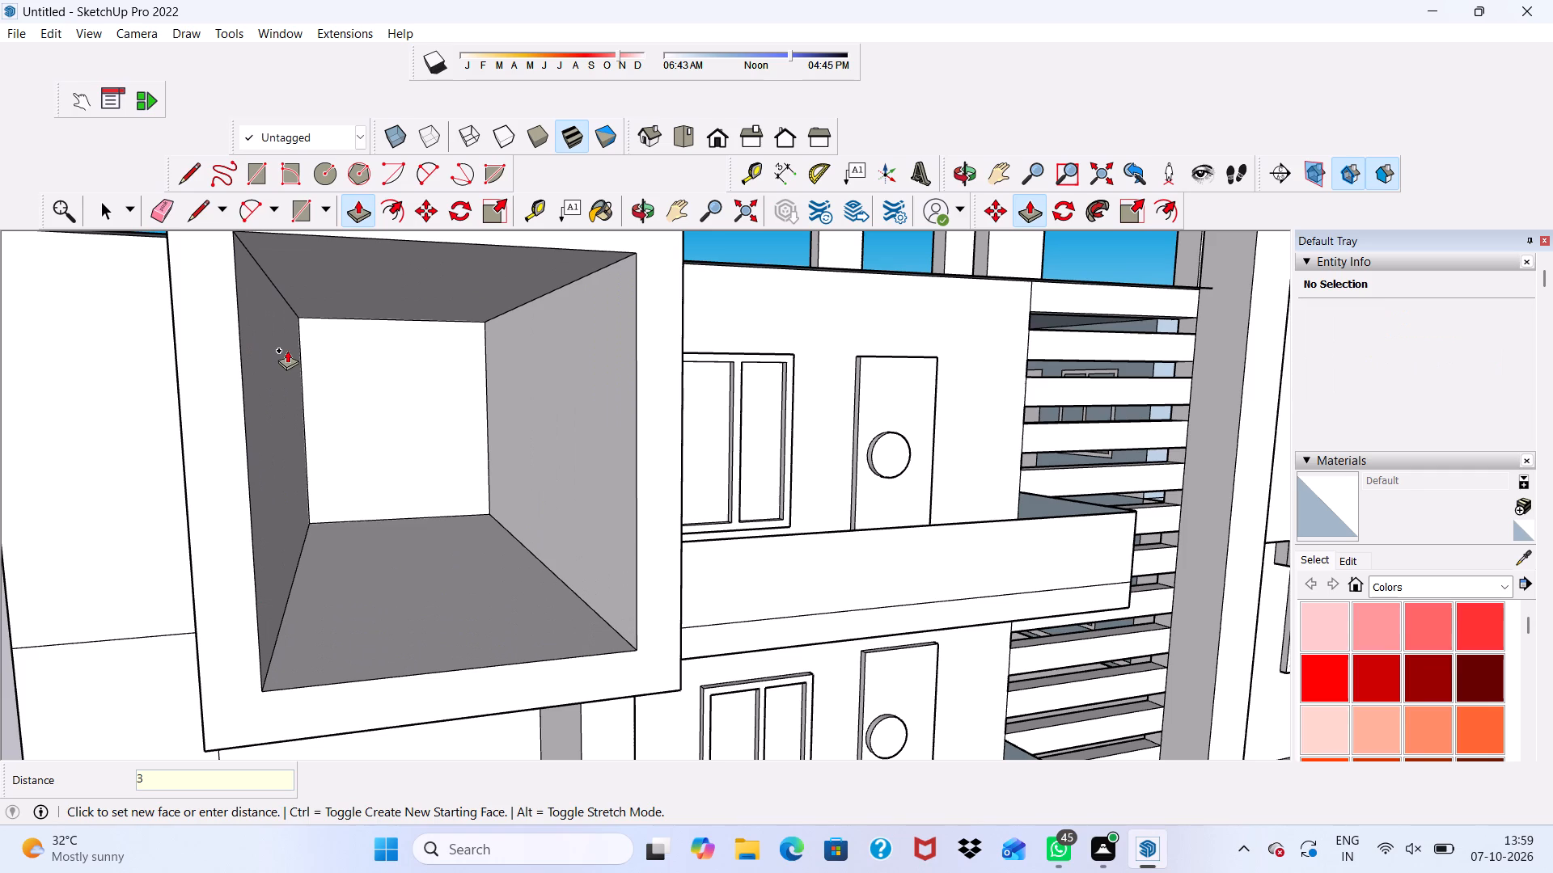
{"action": "key", "text": "BackSpace"}
{"action": "type", "text": "9\""}
{"action": "key", "text": "Return"}
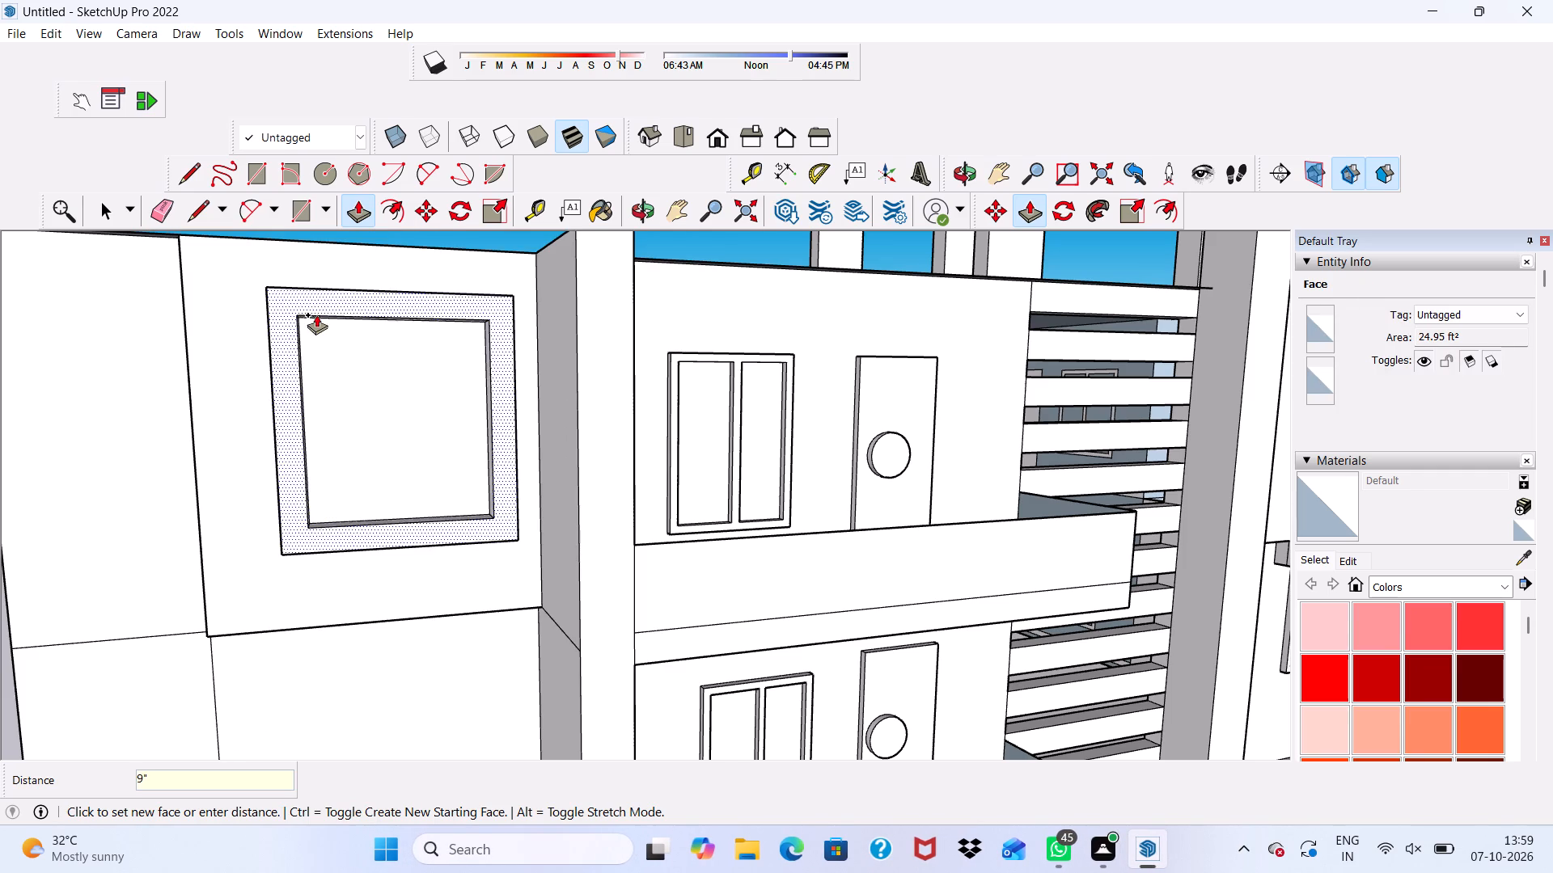
{"action": "key", "text": "space"}
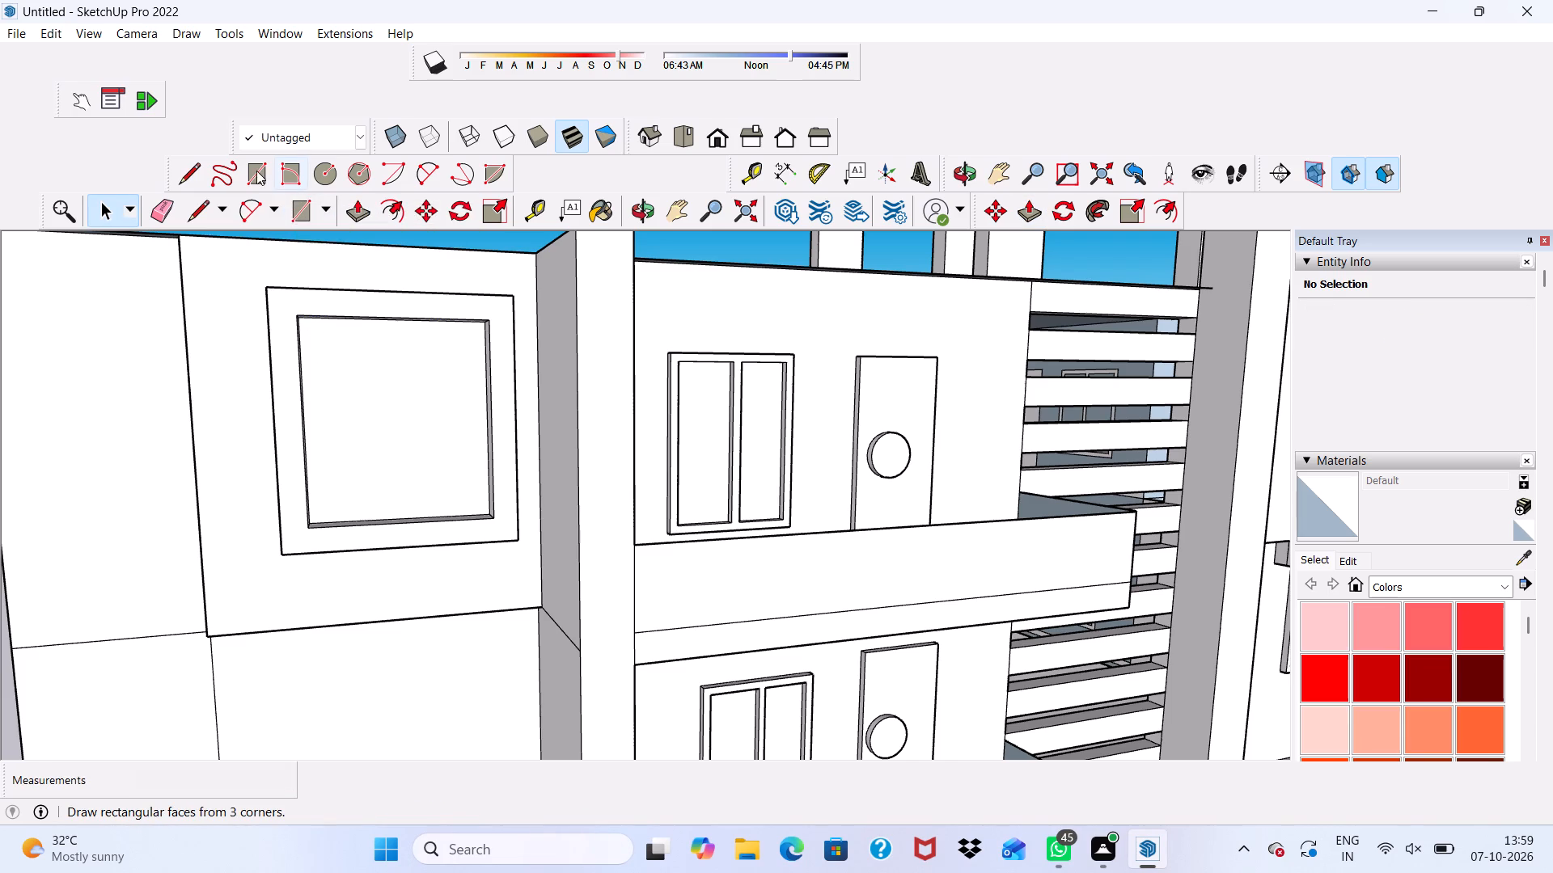
Offset the face inside the window frame inward by about 6 1/2", and offset that outline outward to add an intermediate sash border.
{"action": "left_click", "coordinate": [256, 171]}
{"action": "scroll", "coordinate": [385, 300], "scroll_direction": "up", "scroll_amount": 4}
{"action": "middle_click_drag", "start_coordinate": [404, 406], "coordinate": [352, 364]}
{"action": "scroll", "coordinate": [345, 347], "scroll_direction": "up", "scroll_amount": 2}
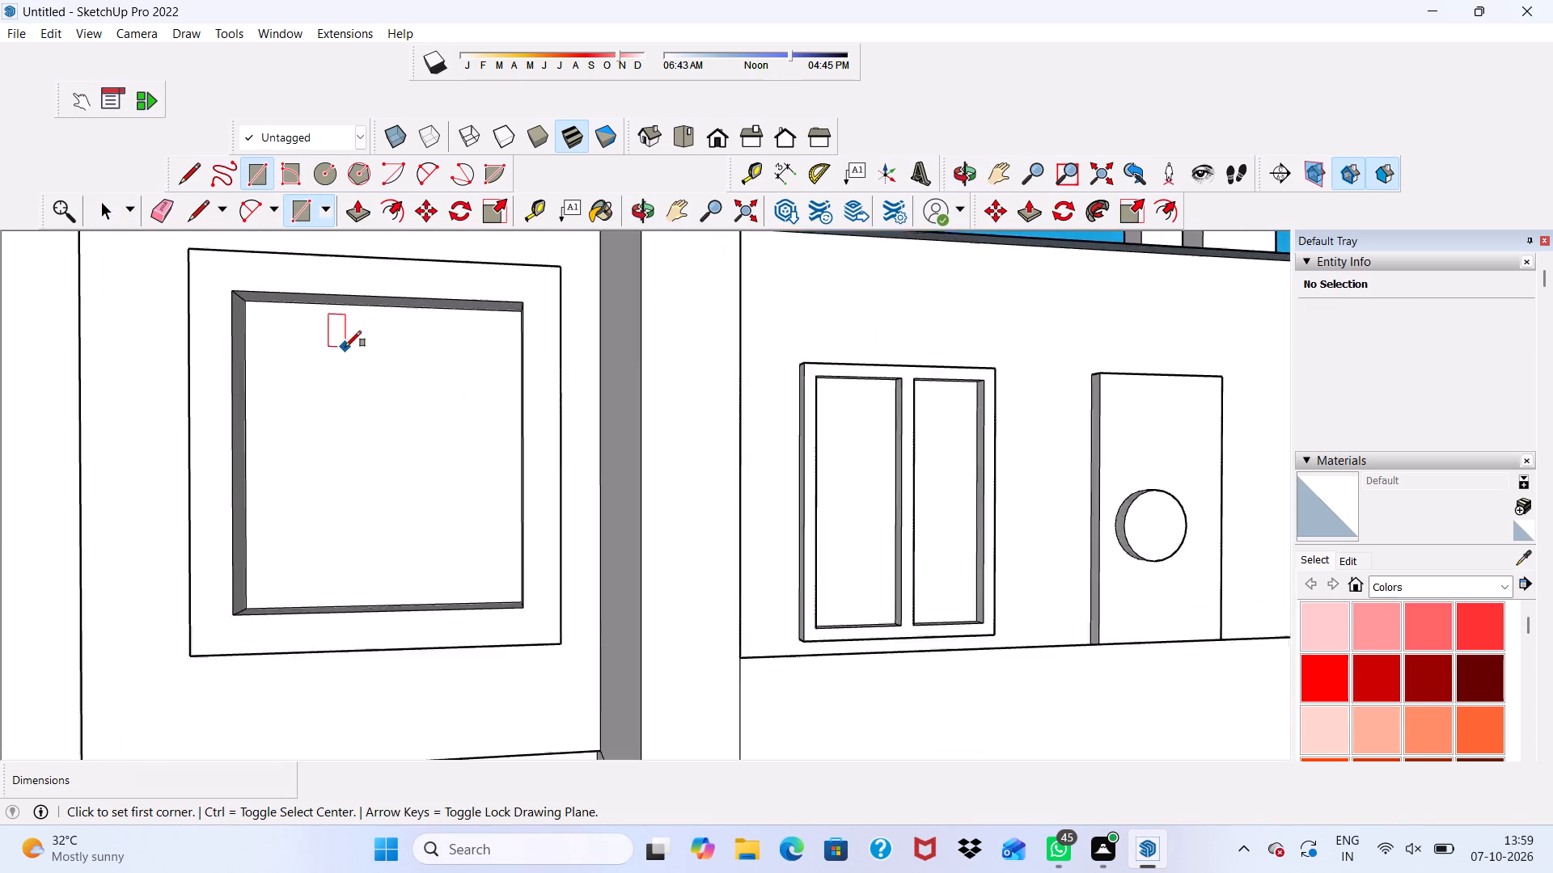
{"action": "scroll", "coordinate": [345, 347], "scroll_direction": "up", "scroll_amount": 2}
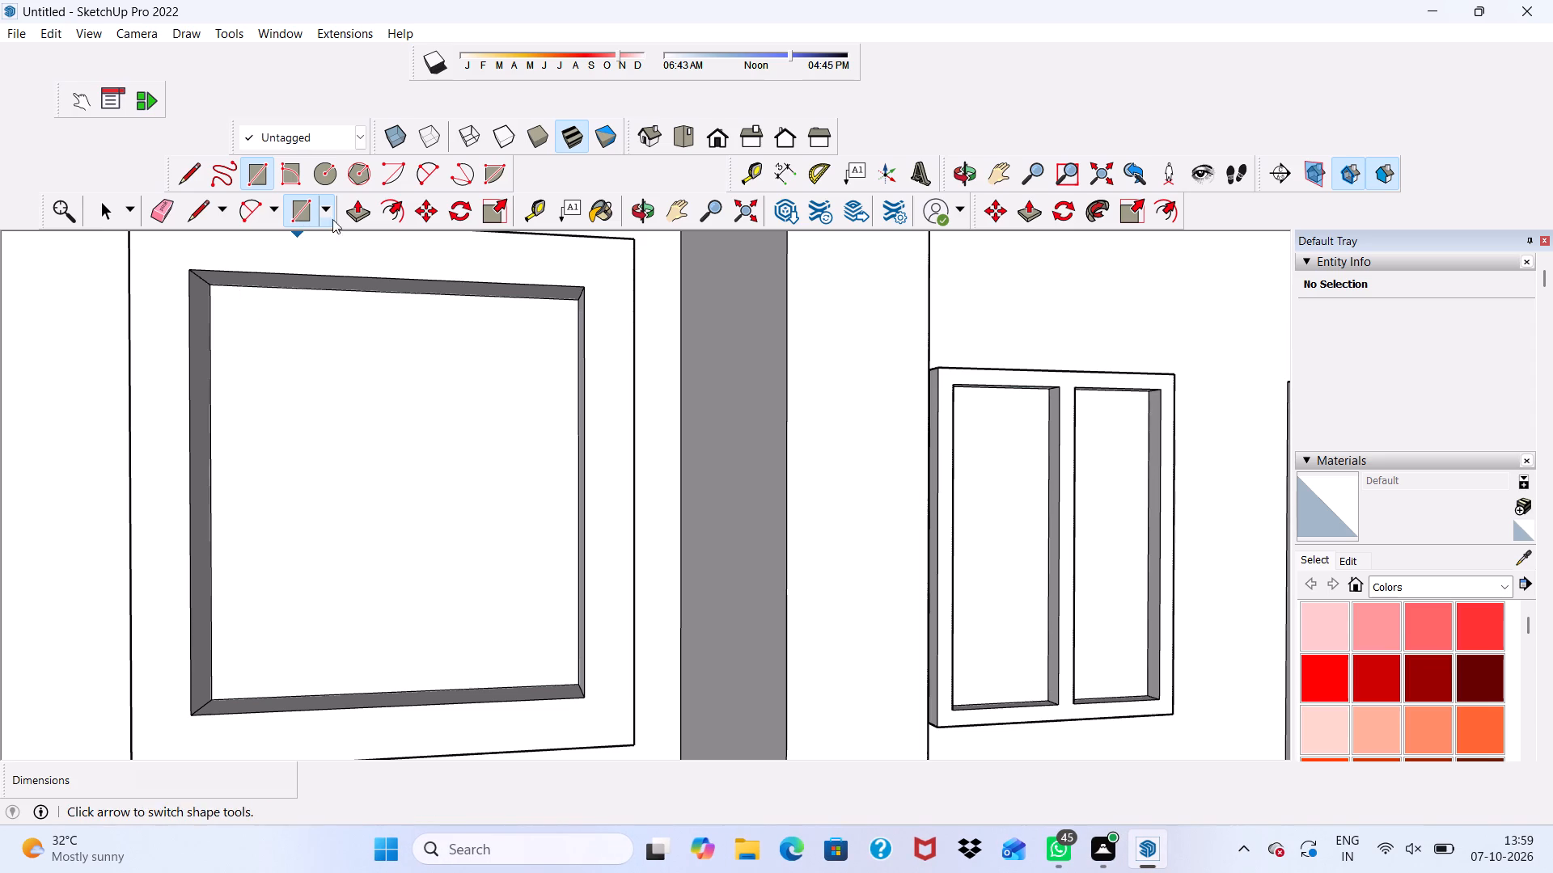
{"action": "left_click", "coordinate": [400, 205]}
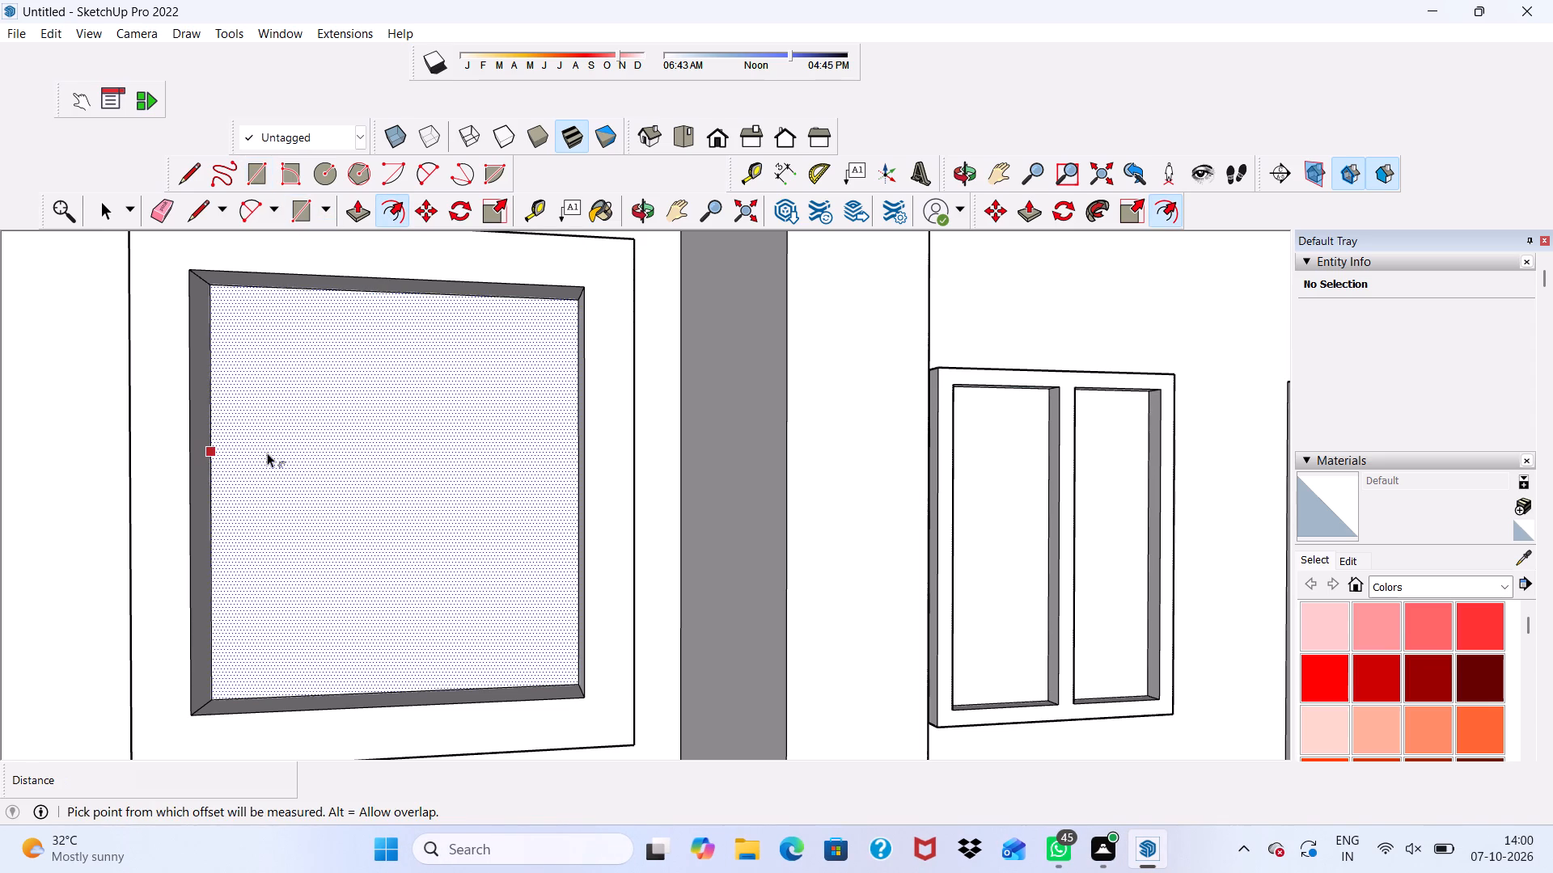
{"action": "left_click", "coordinate": [267, 453]}
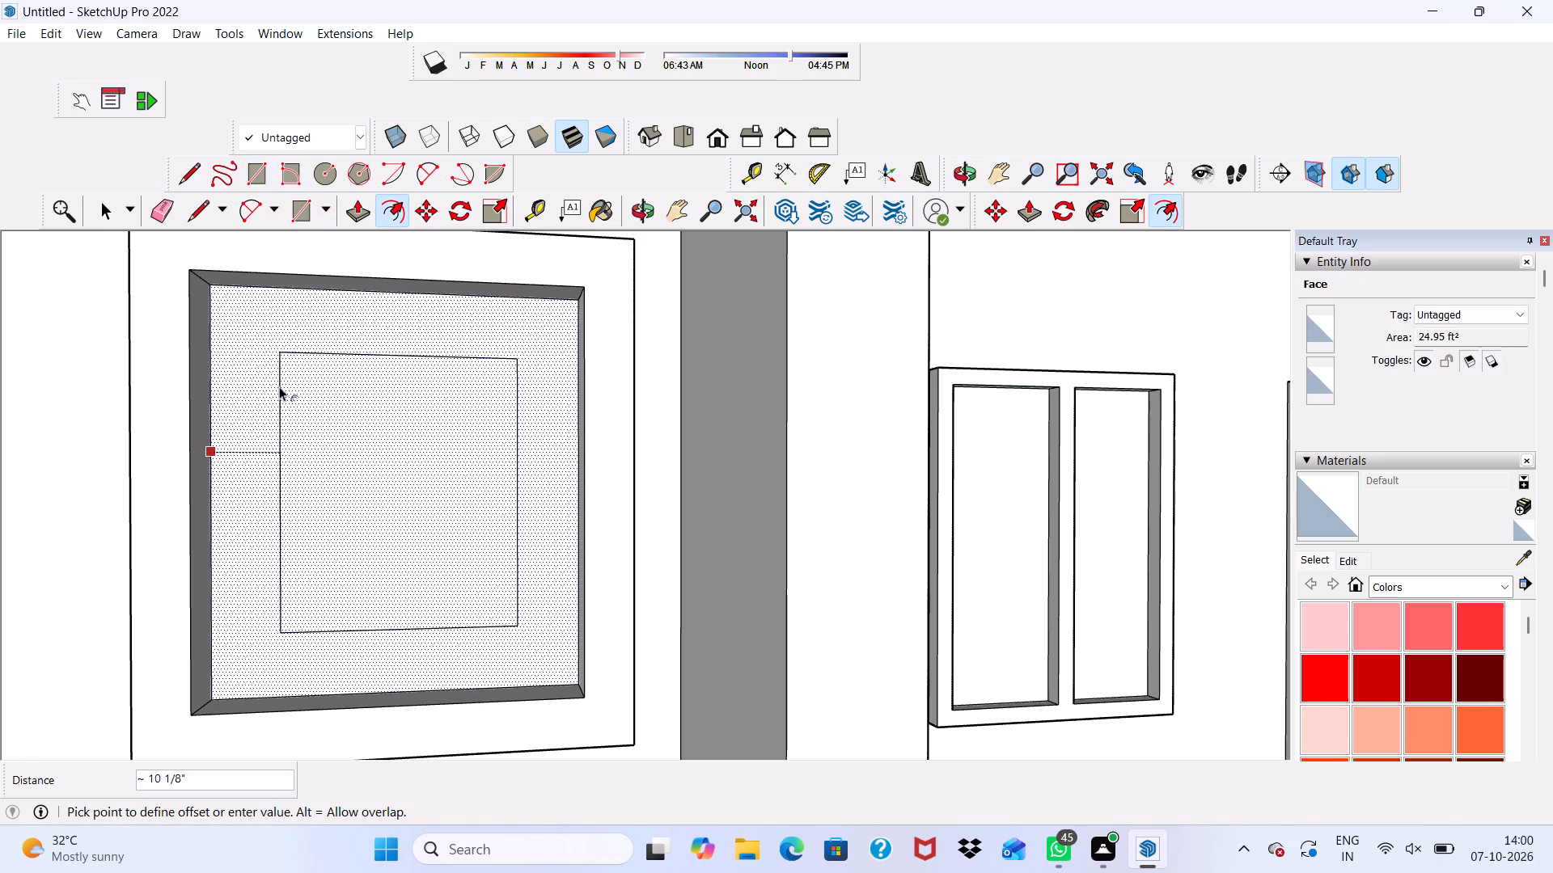
{"action": "left_click", "coordinate": [256, 312]}
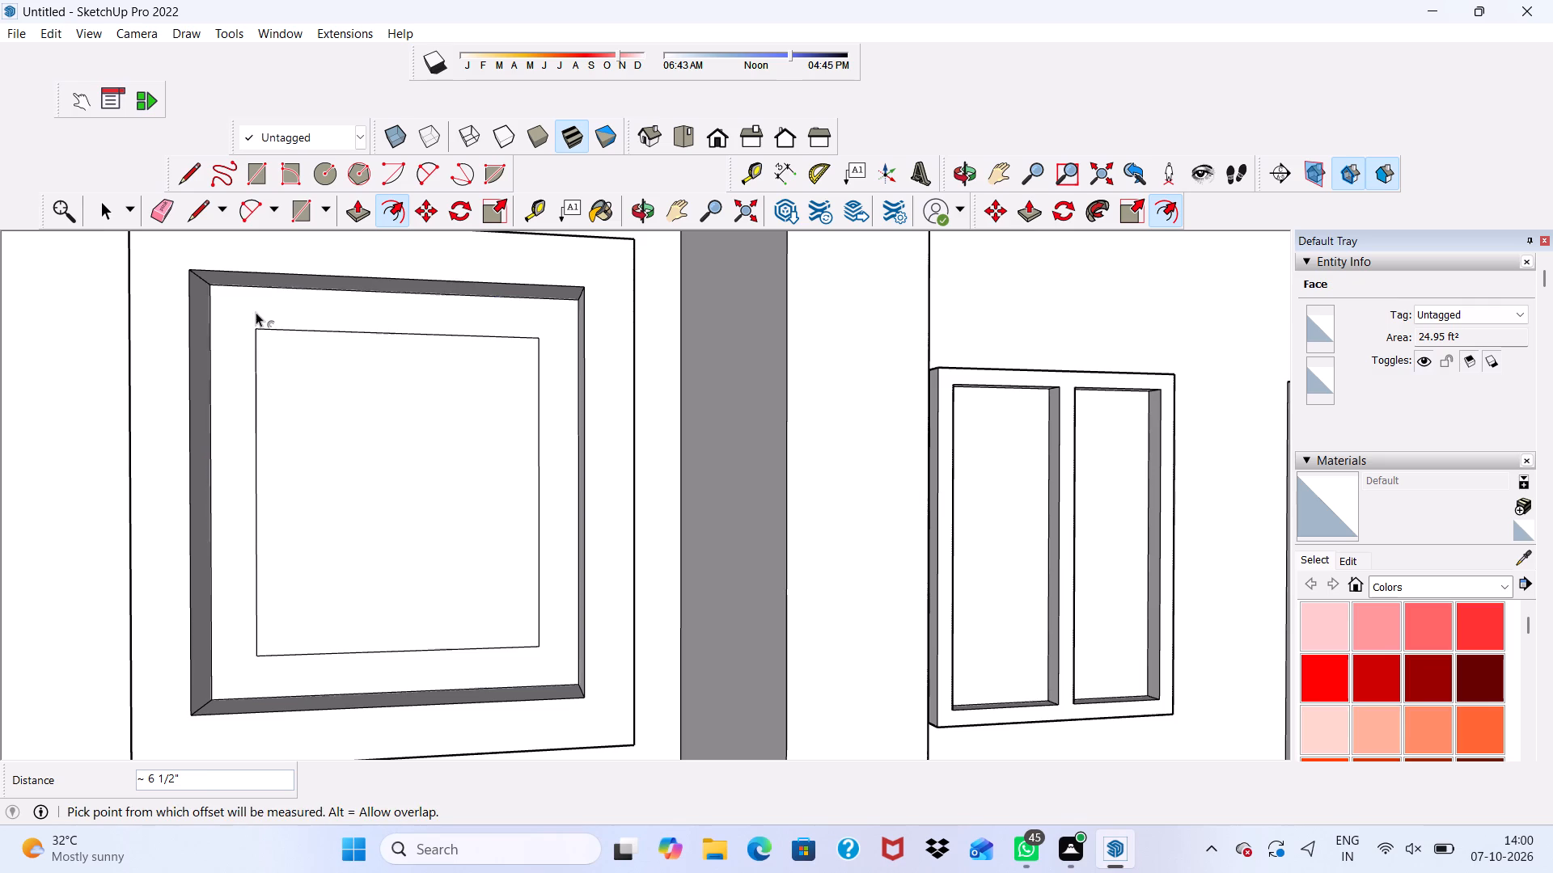
{"action": "left_click", "coordinate": [333, 445]}
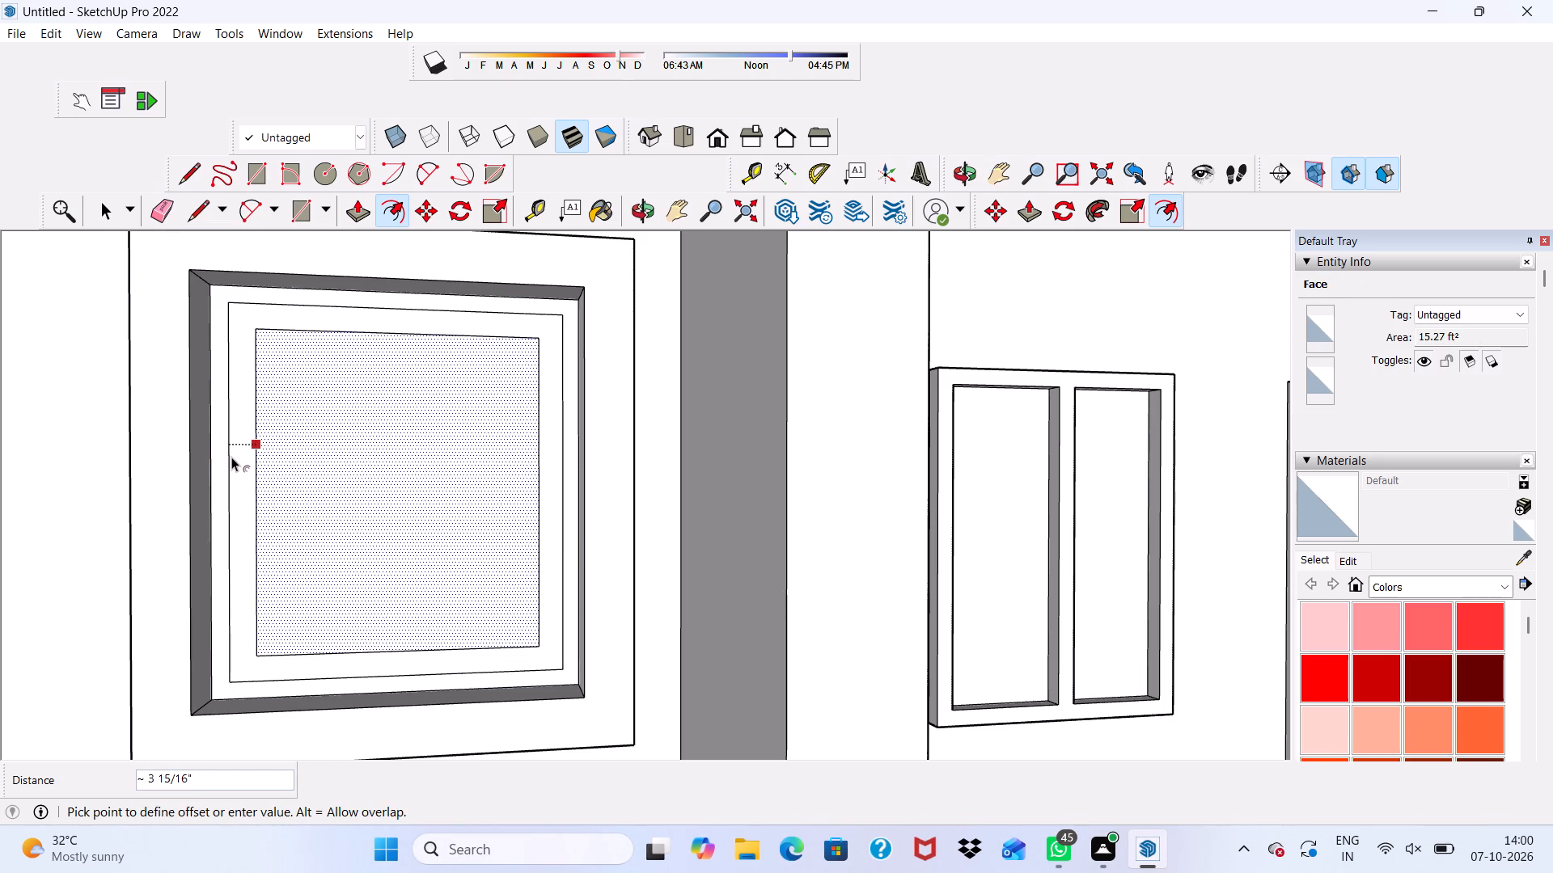
{"action": "left_click", "coordinate": [231, 457]}
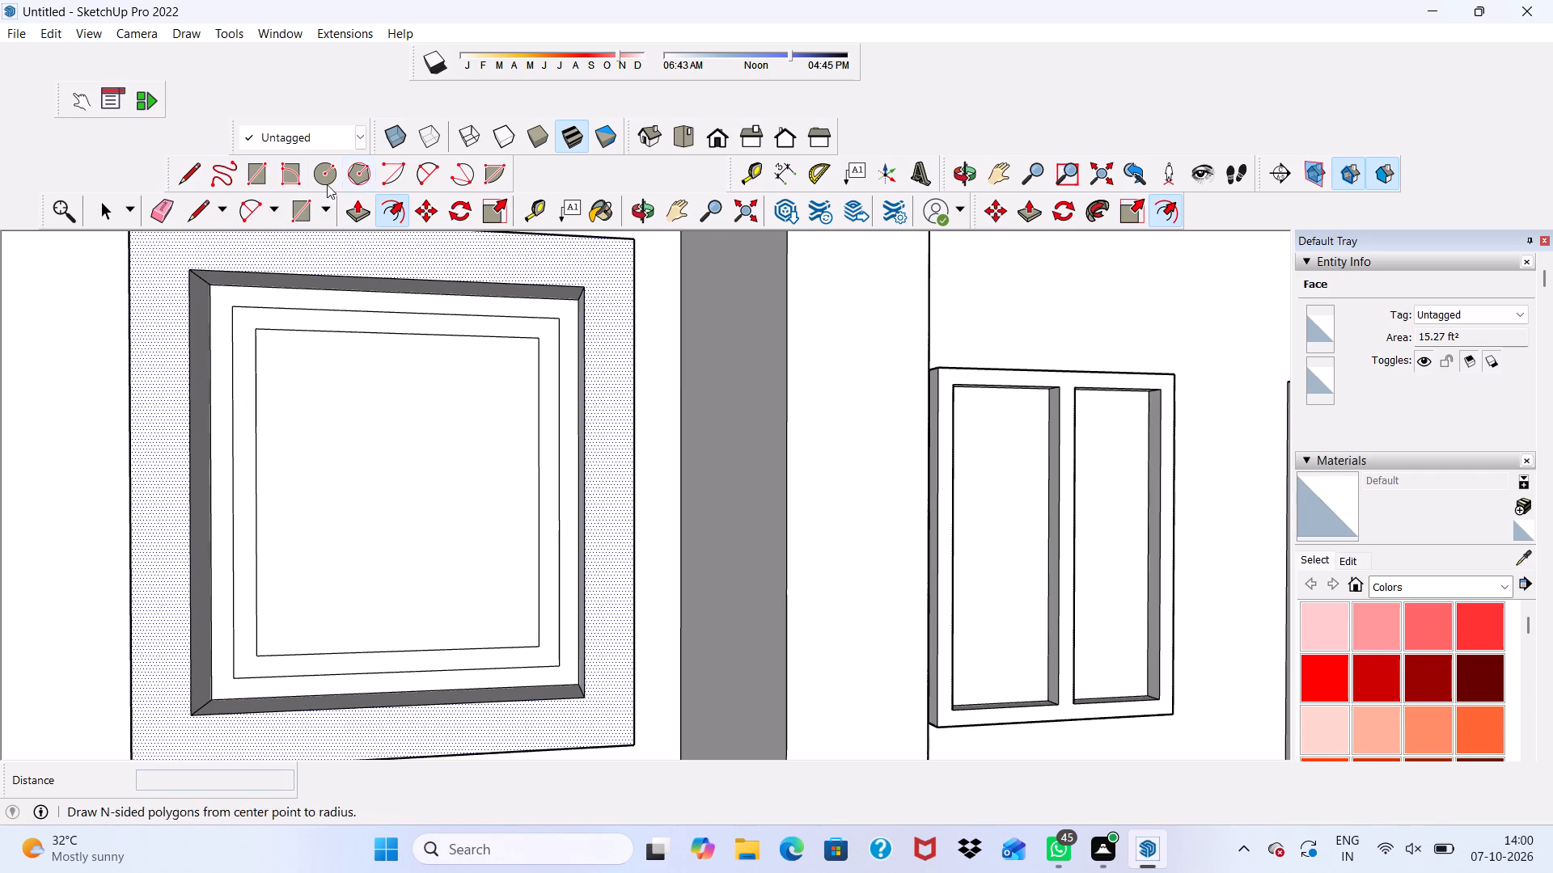
Draw a vertical mullion rectangle about 3" wide and 4' 2 5/8" tall down the middle of the innermost window outline.
{"action": "left_click", "coordinate": [248, 176]}
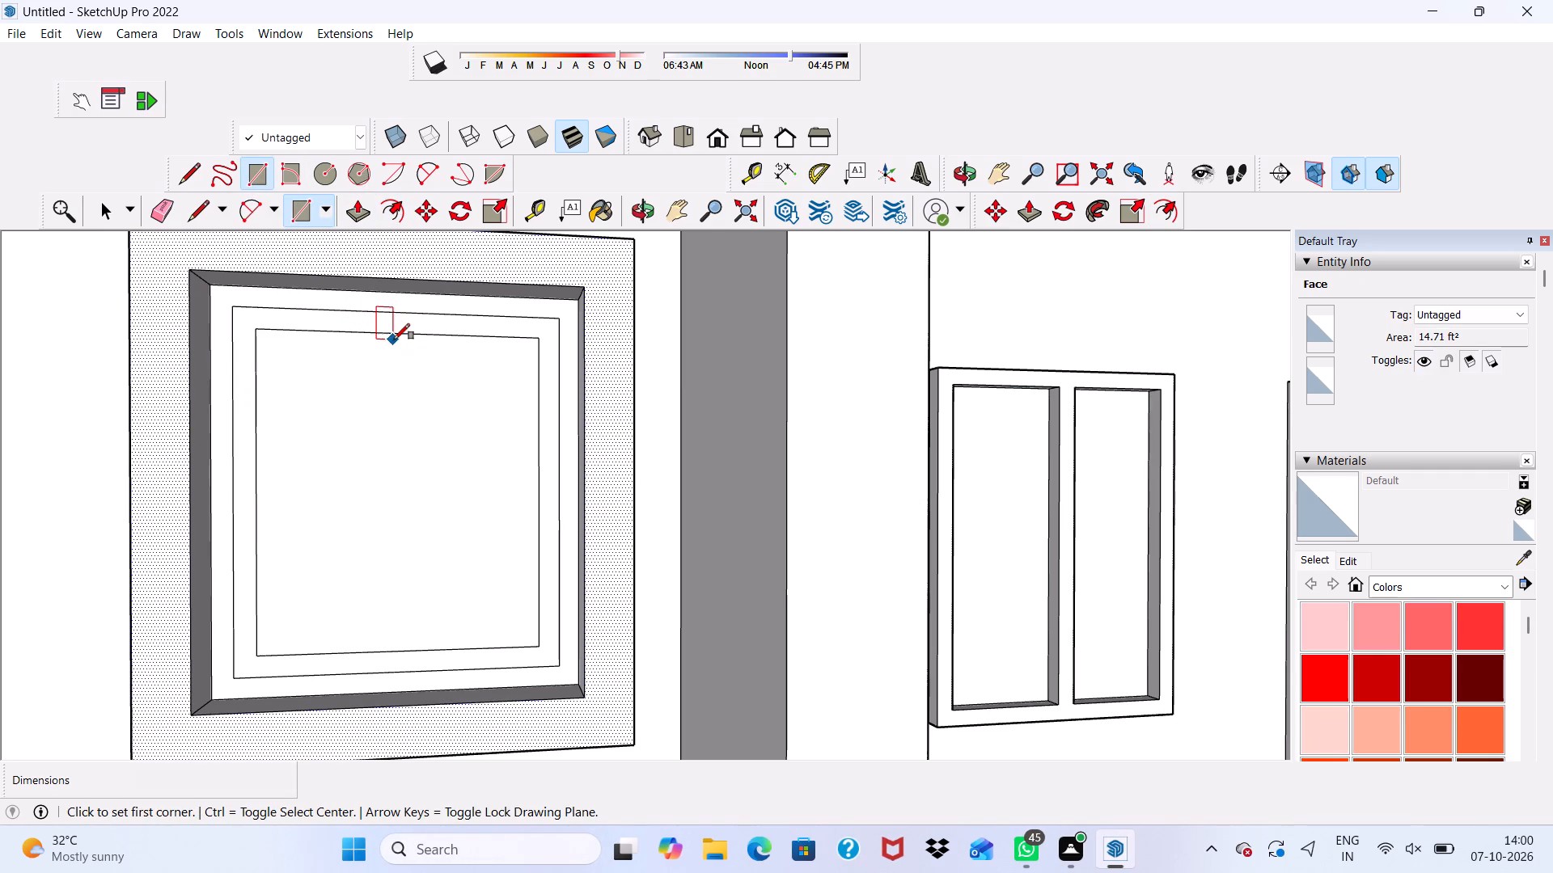
{"action": "left_click", "coordinate": [408, 334]}
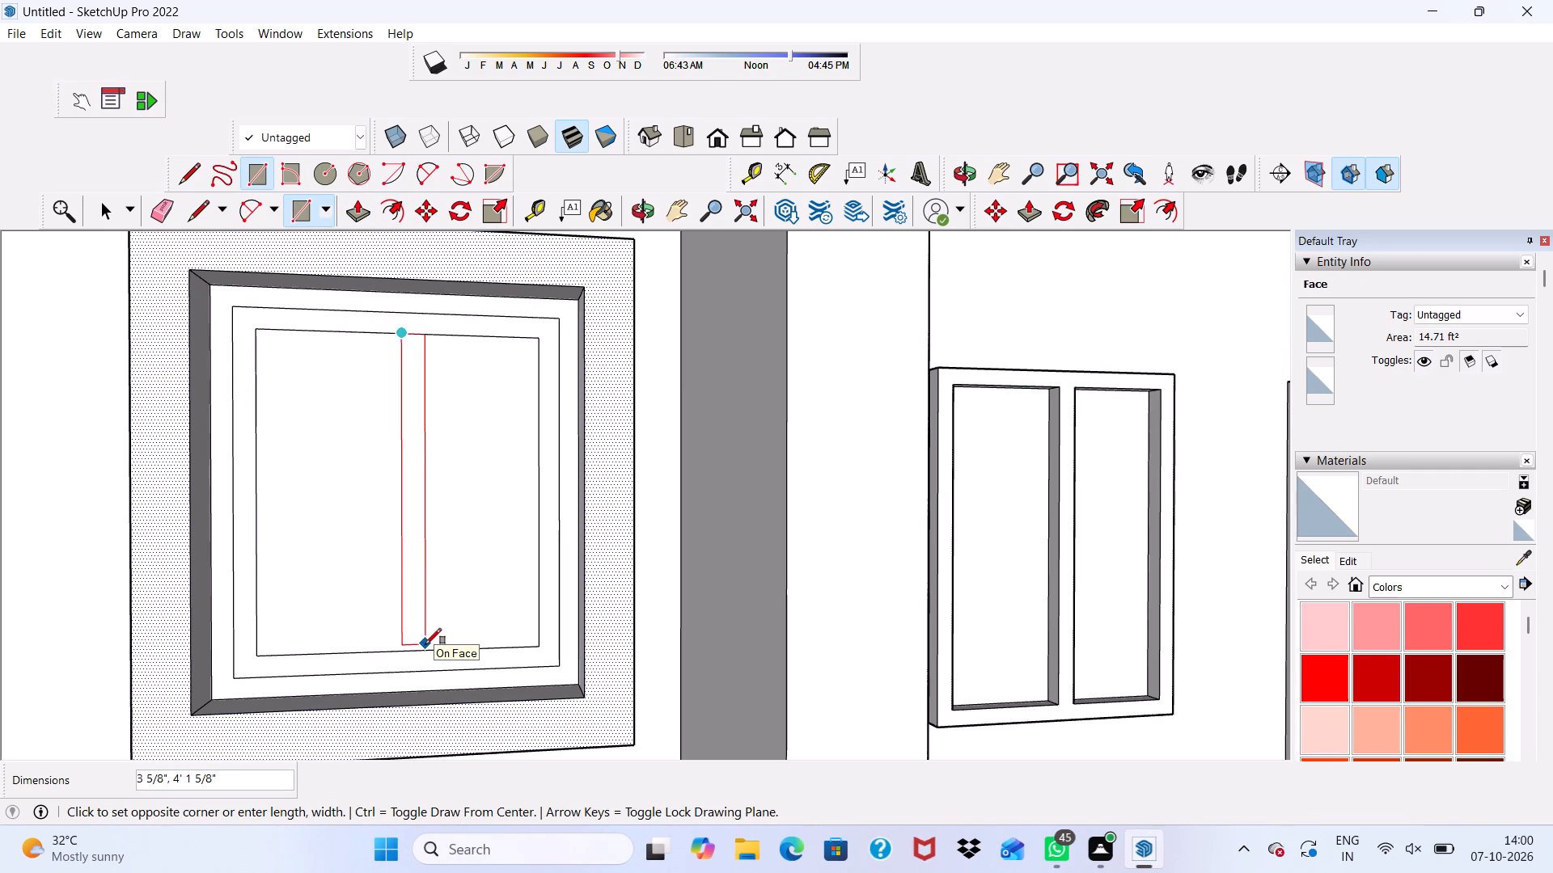
{"action": "left_click", "coordinate": [421, 656]}
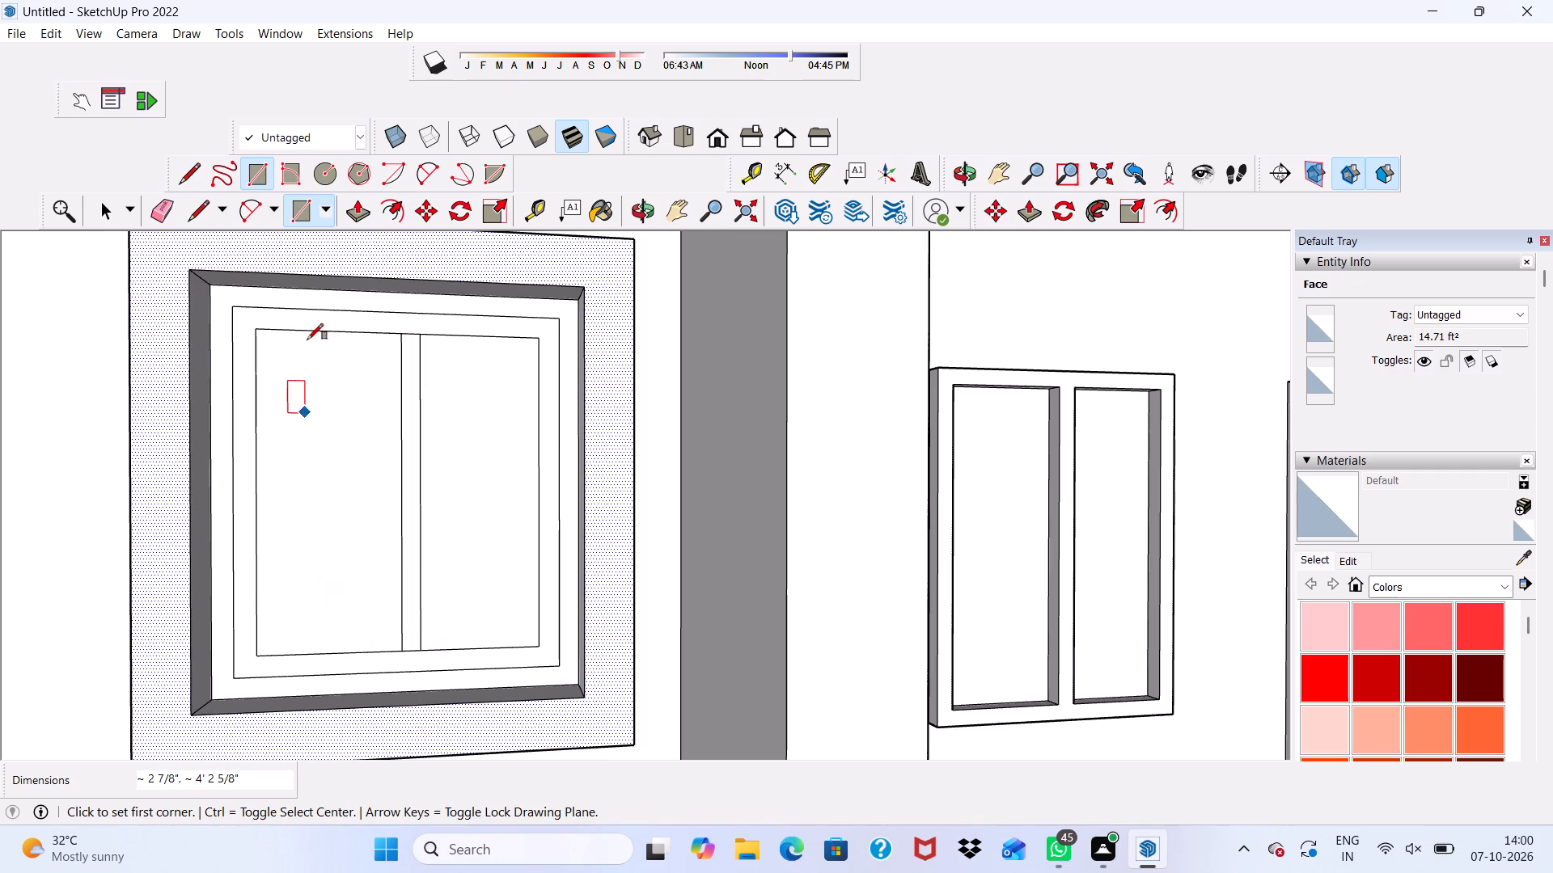
Erase the short edge segments at the mullion's top and bottom so it merges with the surrounding sash border.
{"action": "left_click", "coordinate": [164, 207]}
{"action": "scroll", "coordinate": [442, 324], "scroll_direction": "up", "scroll_amount": 3}
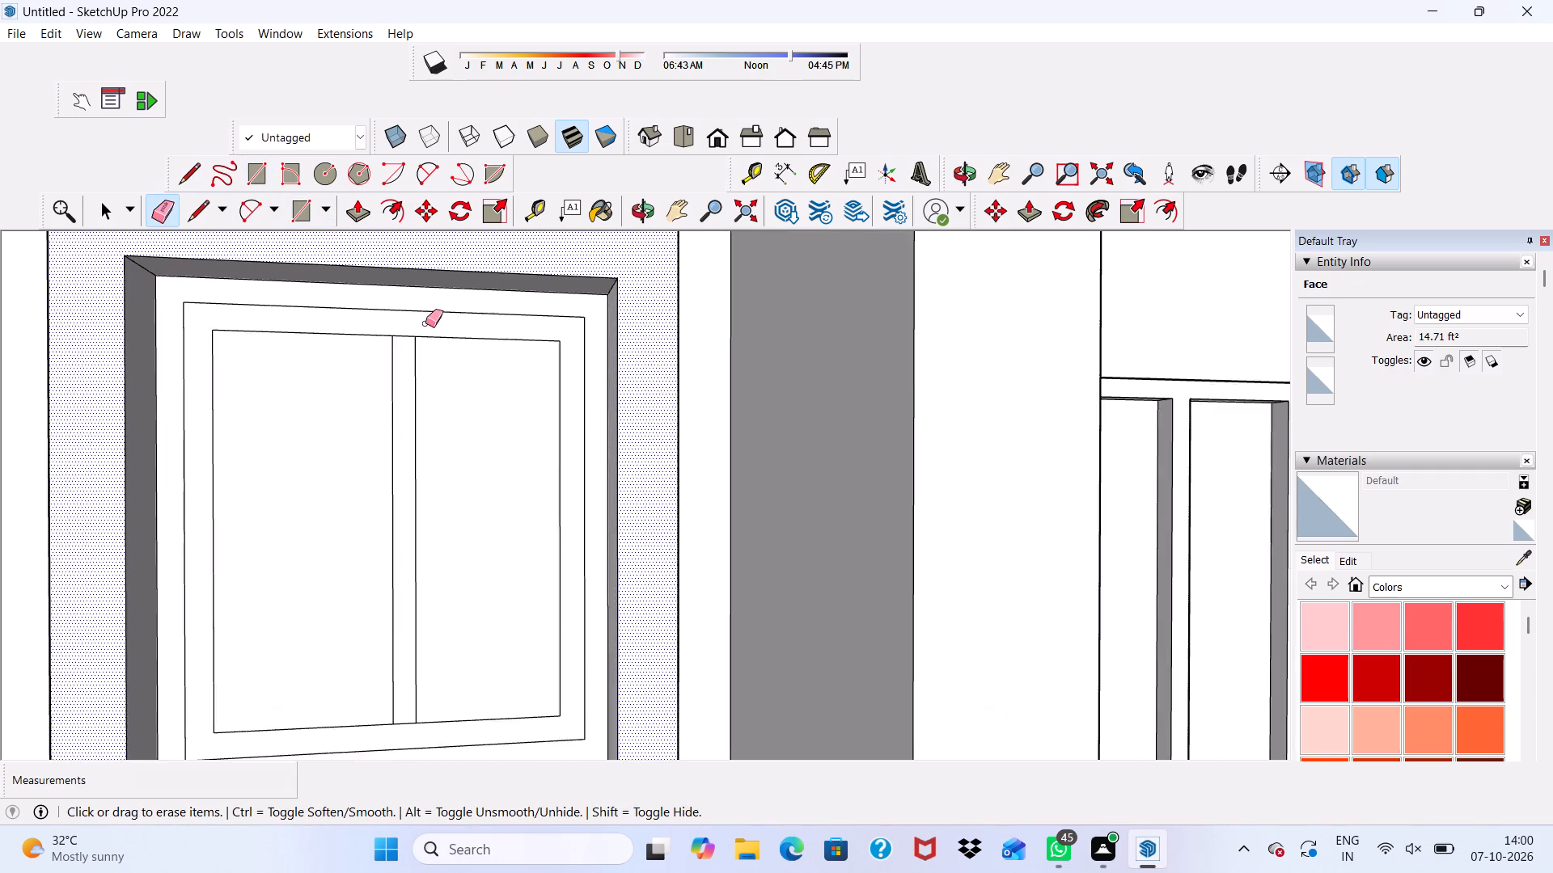
{"action": "scroll", "coordinate": [425, 323], "scroll_direction": "up", "scroll_amount": 6}
{"action": "left_click", "coordinate": [392, 341]}
{"action": "scroll", "coordinate": [394, 330], "scroll_direction": "down", "scroll_amount": 9}
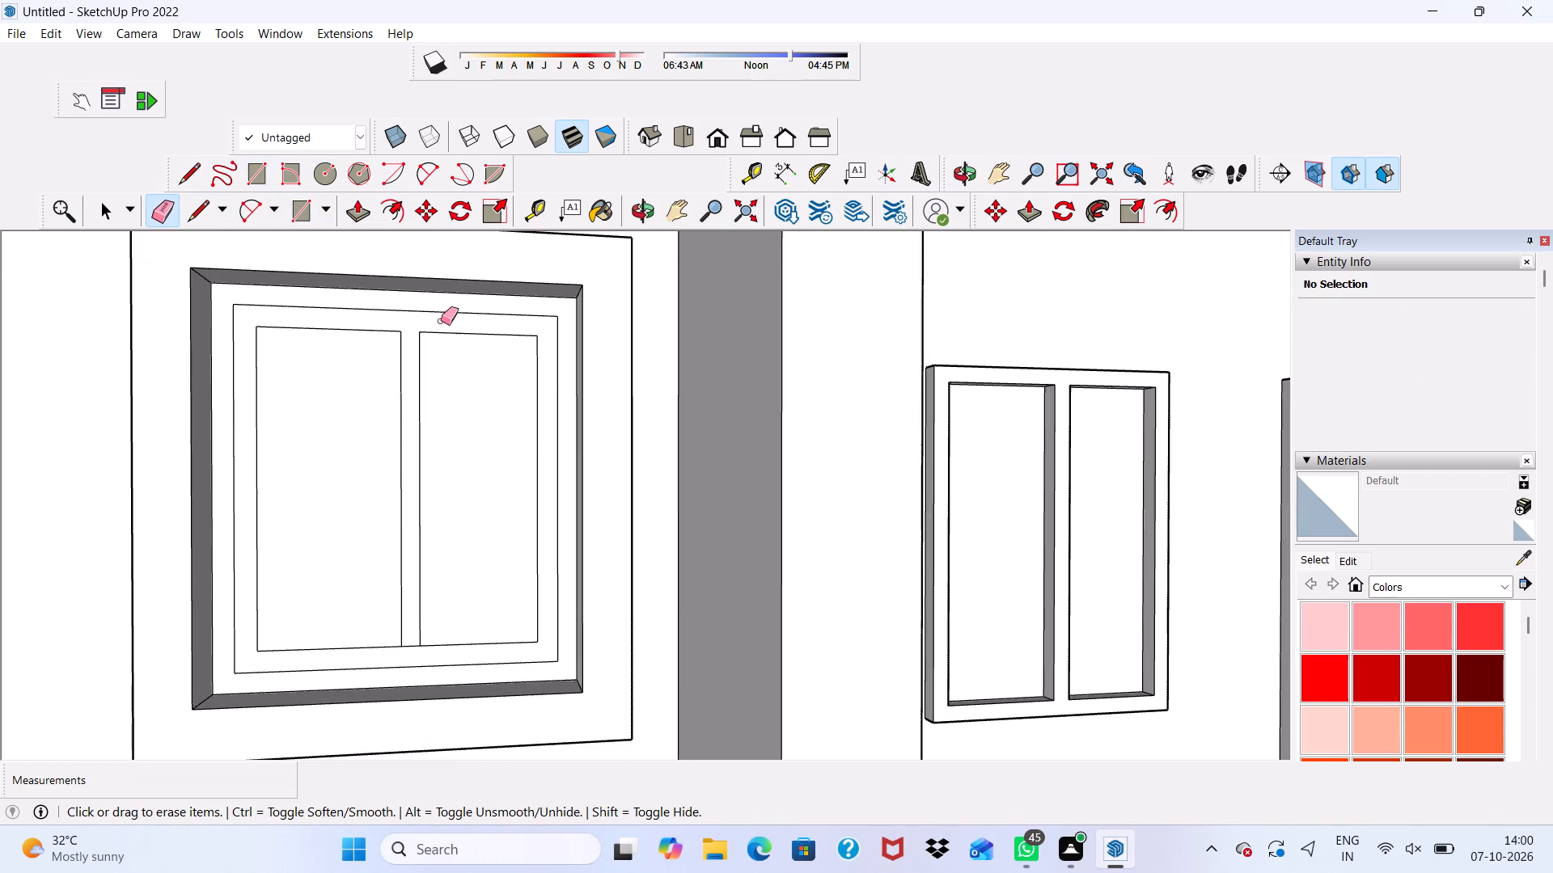
{"action": "scroll", "coordinate": [441, 321], "scroll_direction": "down", "scroll_amount": 2}
{"action": "scroll", "coordinate": [454, 681], "scroll_direction": "up", "scroll_amount": 8}
{"action": "left_click_drag", "start_coordinate": [378, 614], "coordinate": [375, 625]}
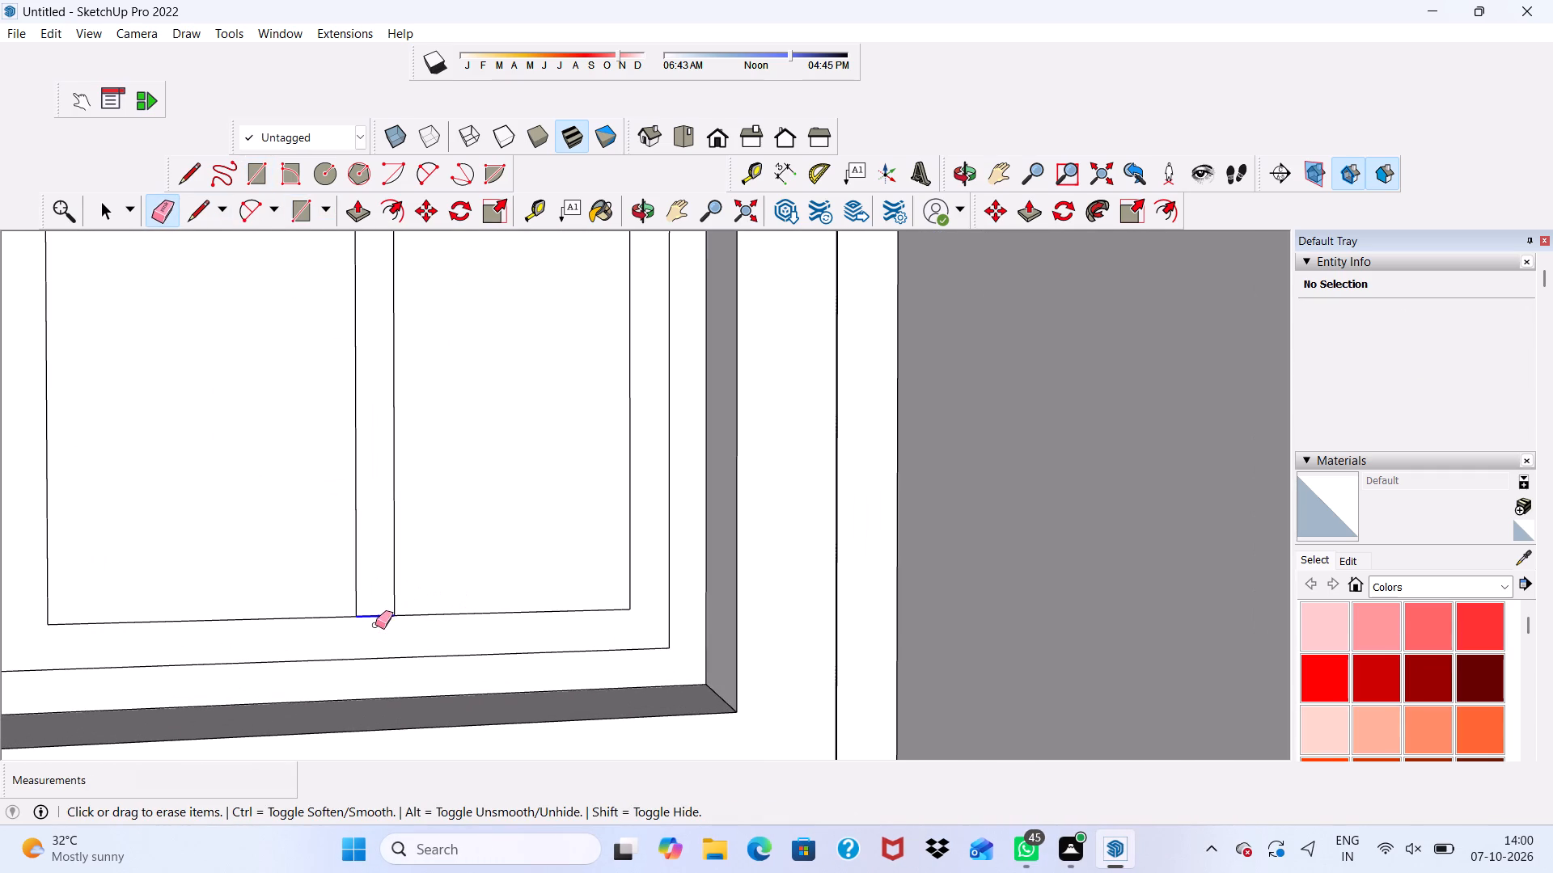
{"action": "key", "text": "space"}
{"action": "left_click", "coordinate": [431, 622]}
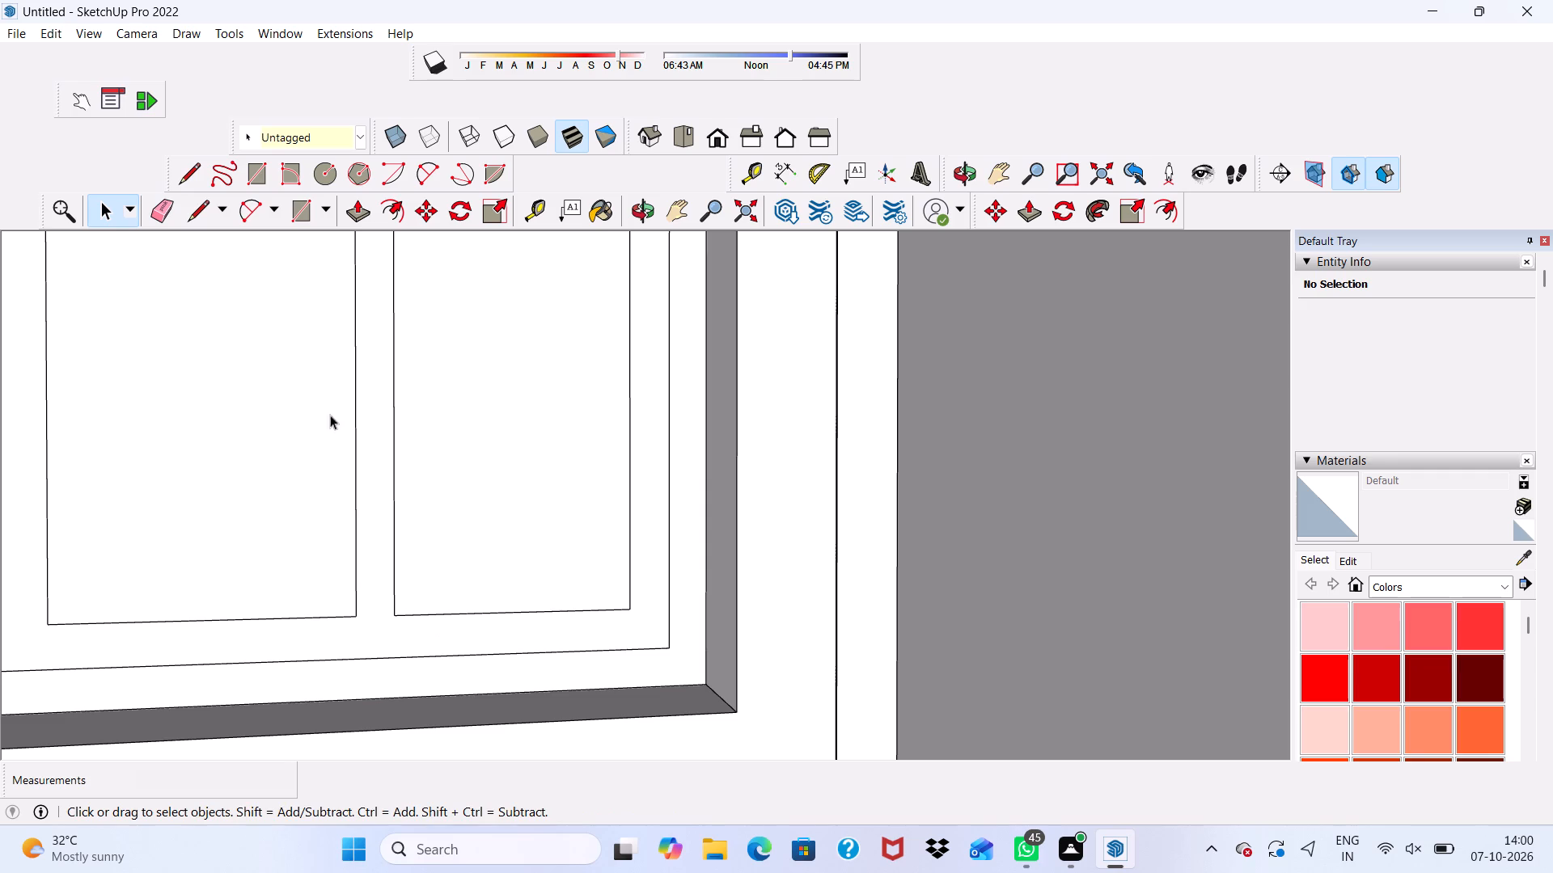
Push/Pull the top window's sash border and its merged mullion outward by 3".
{"action": "left_click", "coordinate": [353, 207]}
{"action": "left_click", "coordinate": [439, 612]}
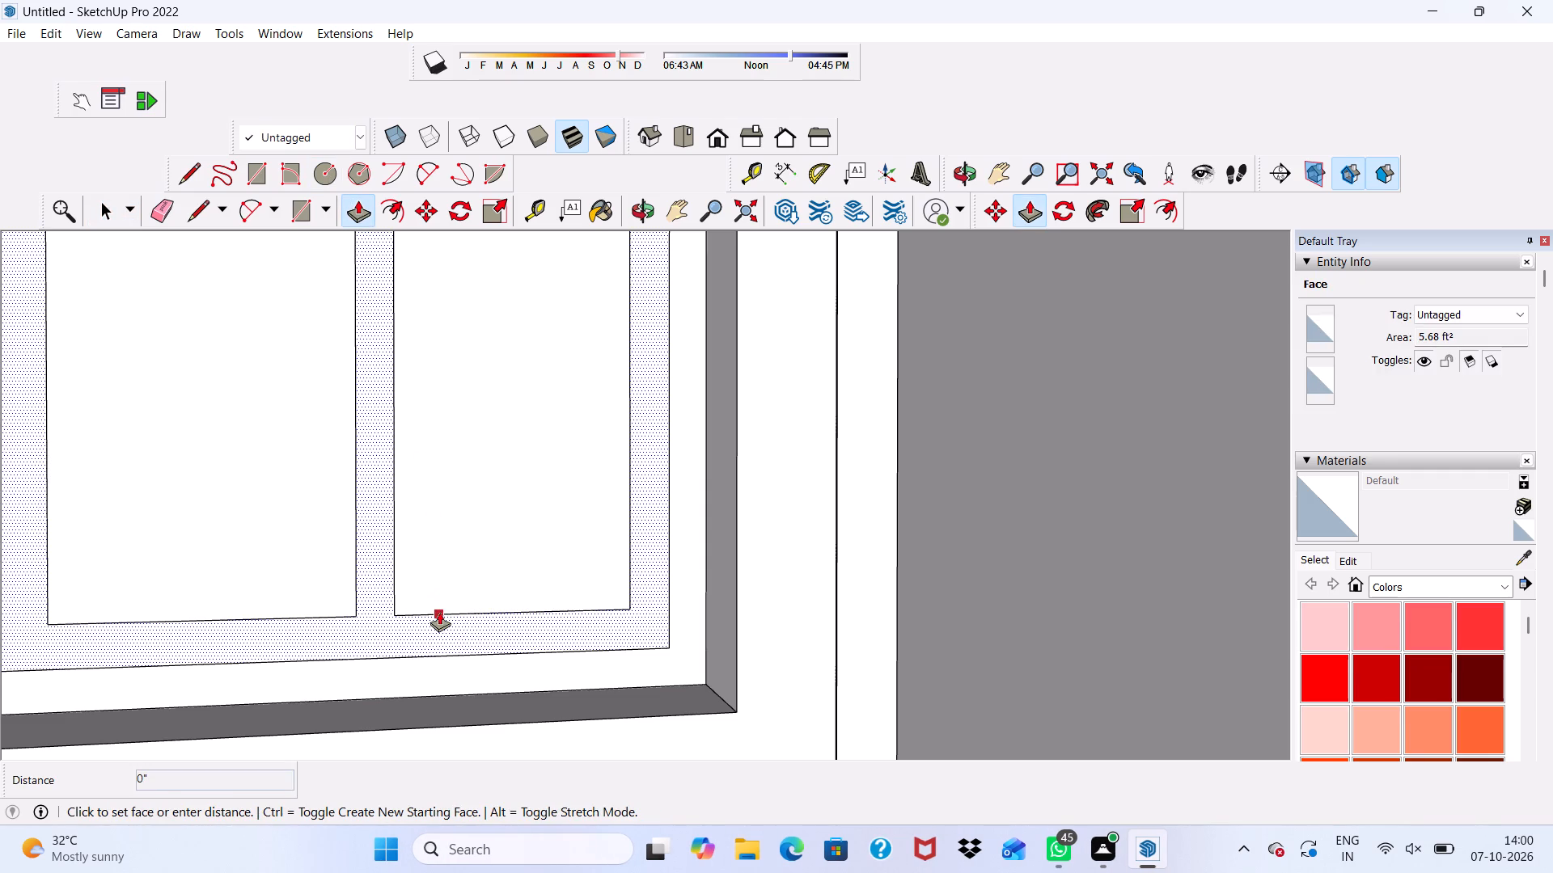
{"action": "key", "text": "3"}
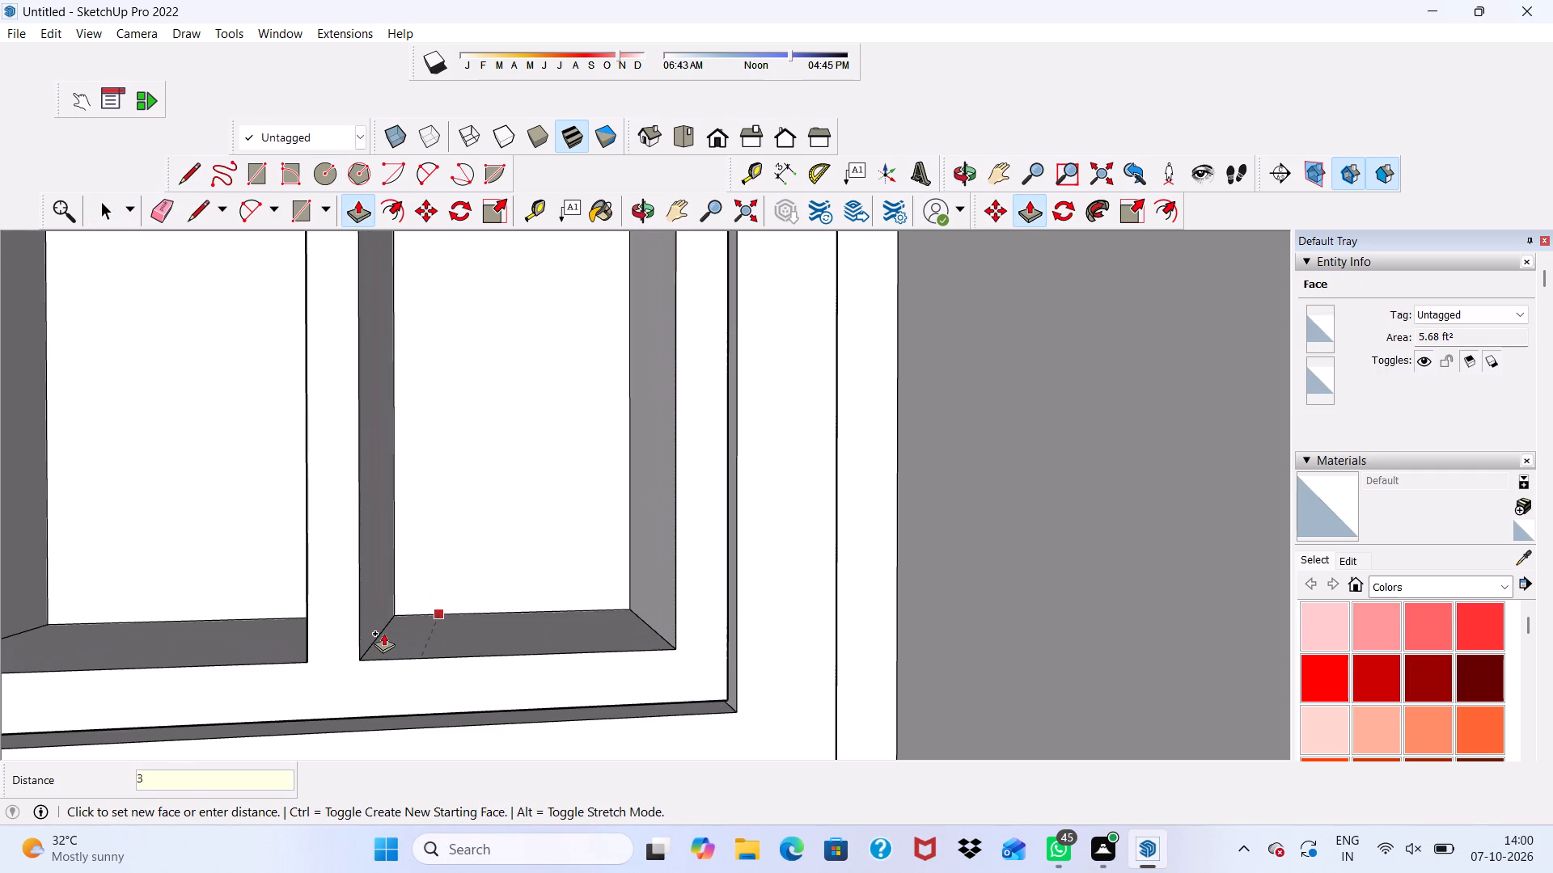
{"action": "key", "text": "shift+quotedbl"}
{"action": "key", "text": "Return"}
{"action": "scroll", "coordinate": [383, 633], "scroll_direction": "down", "scroll_amount": 2}
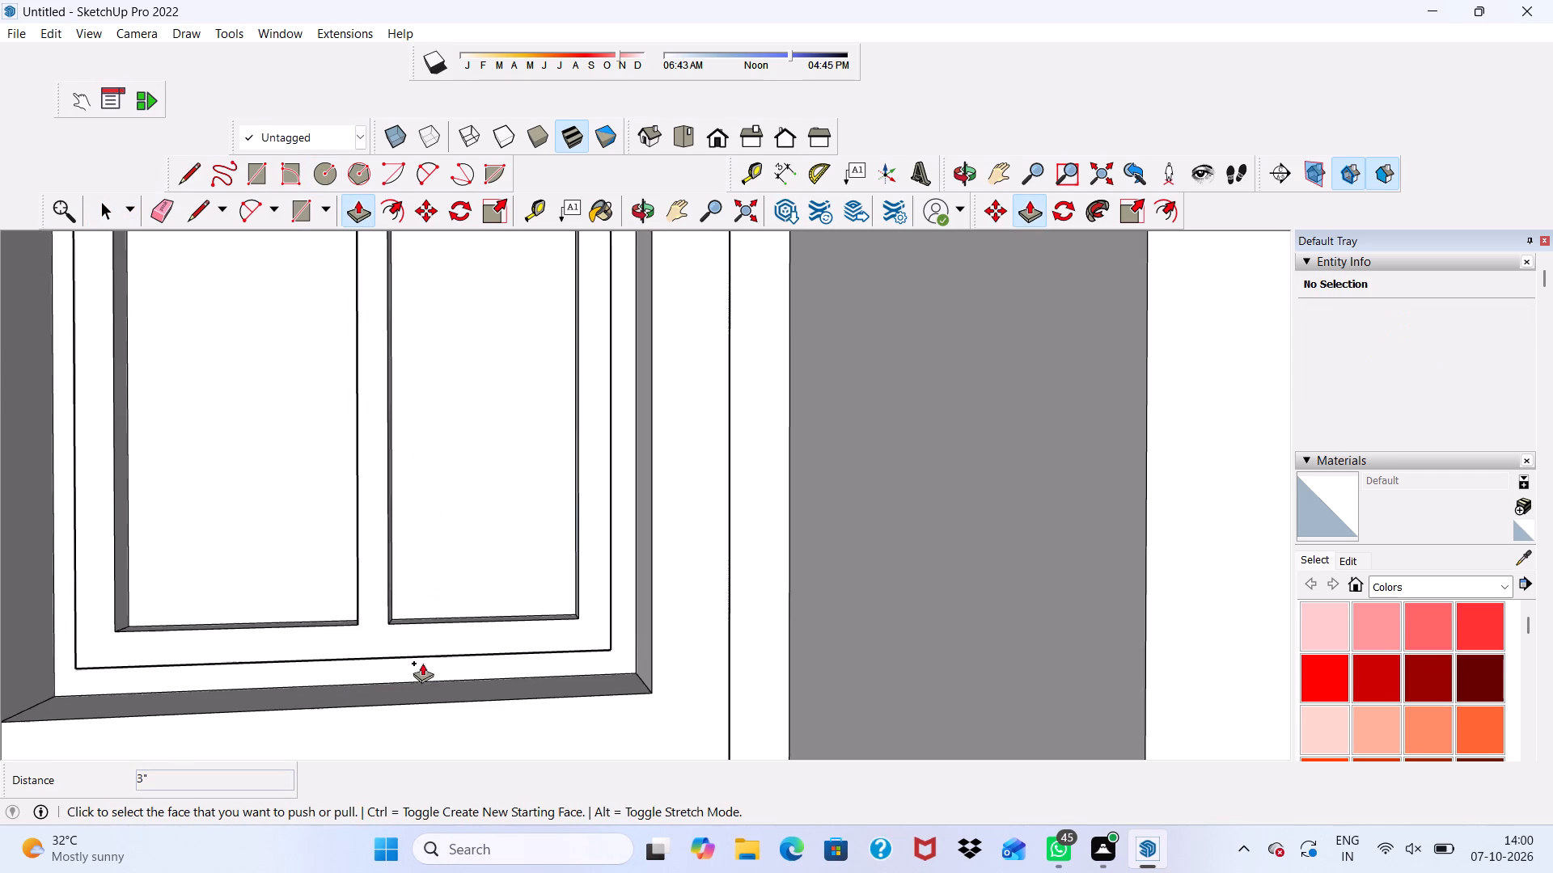
{"action": "scroll", "coordinate": [422, 663], "scroll_direction": "down", "scroll_amount": 10}
{"action": "left_click_drag", "start_coordinate": [459, 656], "coordinate": [447, 664]}
{"action": "key", "text": "space"}
Draw a window rectangle about 5' 5 9/16" wide and 4' 4 13/16" tall on the blank wall panel directly below the framed top-floor window.
{"action": "scroll", "coordinate": [319, 610], "scroll_direction": "down", "scroll_amount": 4}
{"action": "middle_click_drag", "start_coordinate": [383, 767], "coordinate": [315, 645]}
{"action": "scroll", "coordinate": [340, 581], "scroll_direction": "down", "scroll_amount": 5}
{"action": "scroll", "coordinate": [453, 466], "scroll_direction": "up", "scroll_amount": 2}
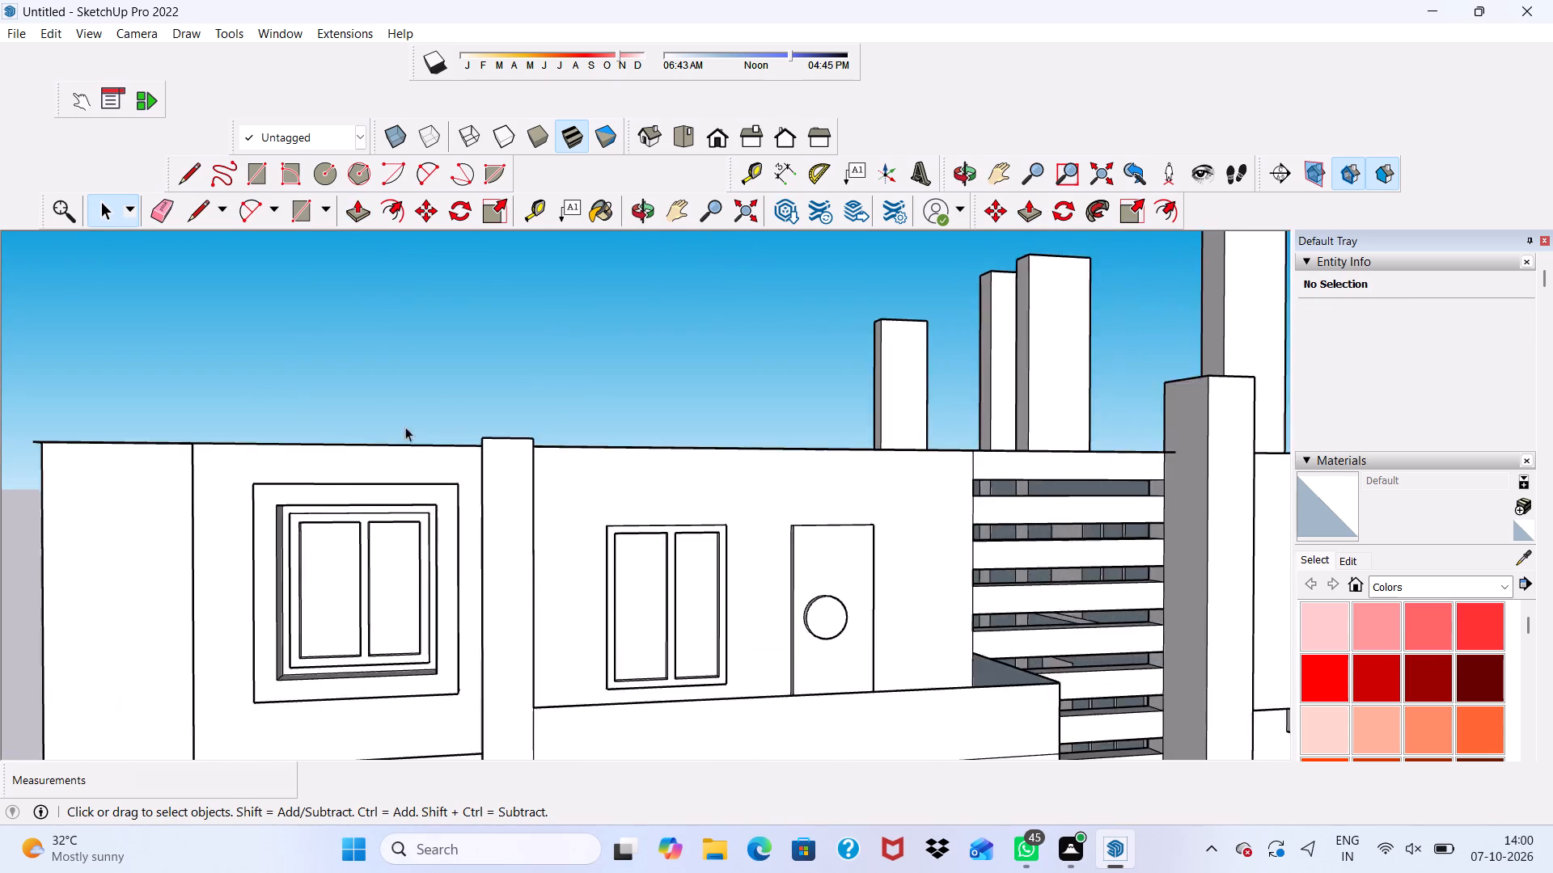
{"action": "scroll", "coordinate": [404, 525], "scroll_direction": "down", "scroll_amount": 7}
{"action": "scroll", "coordinate": [380, 731], "scroll_direction": "up", "scroll_amount": 6}
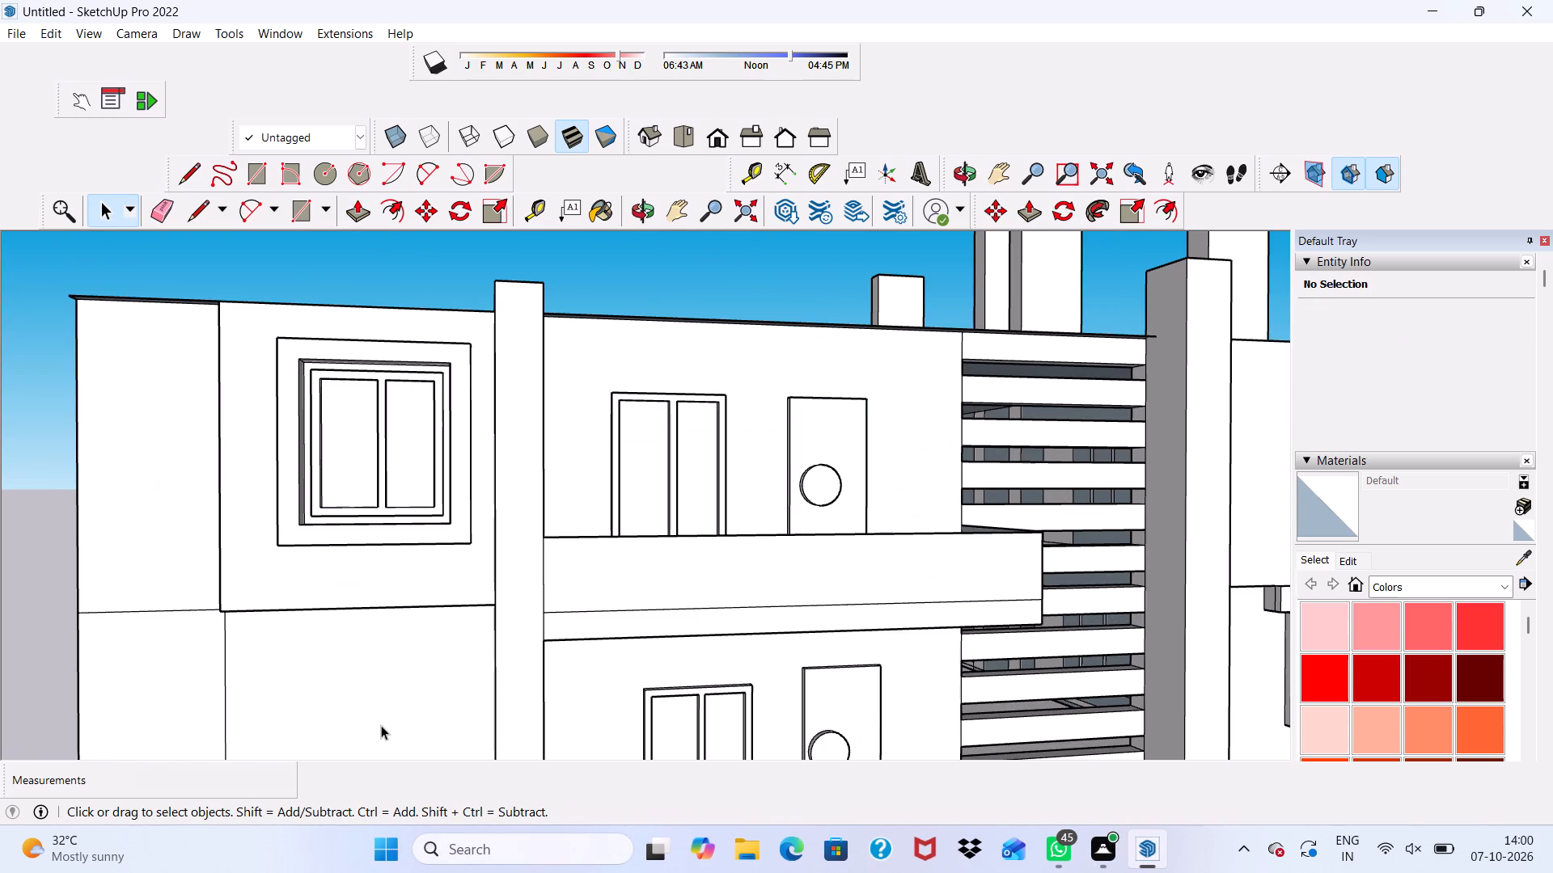
{"action": "scroll", "coordinate": [393, 687], "scroll_direction": "down", "scroll_amount": 4}
{"action": "scroll", "coordinate": [413, 557], "scroll_direction": "down", "scroll_amount": 4}
{"action": "scroll", "coordinate": [400, 635], "scroll_direction": "down", "scroll_amount": 4}
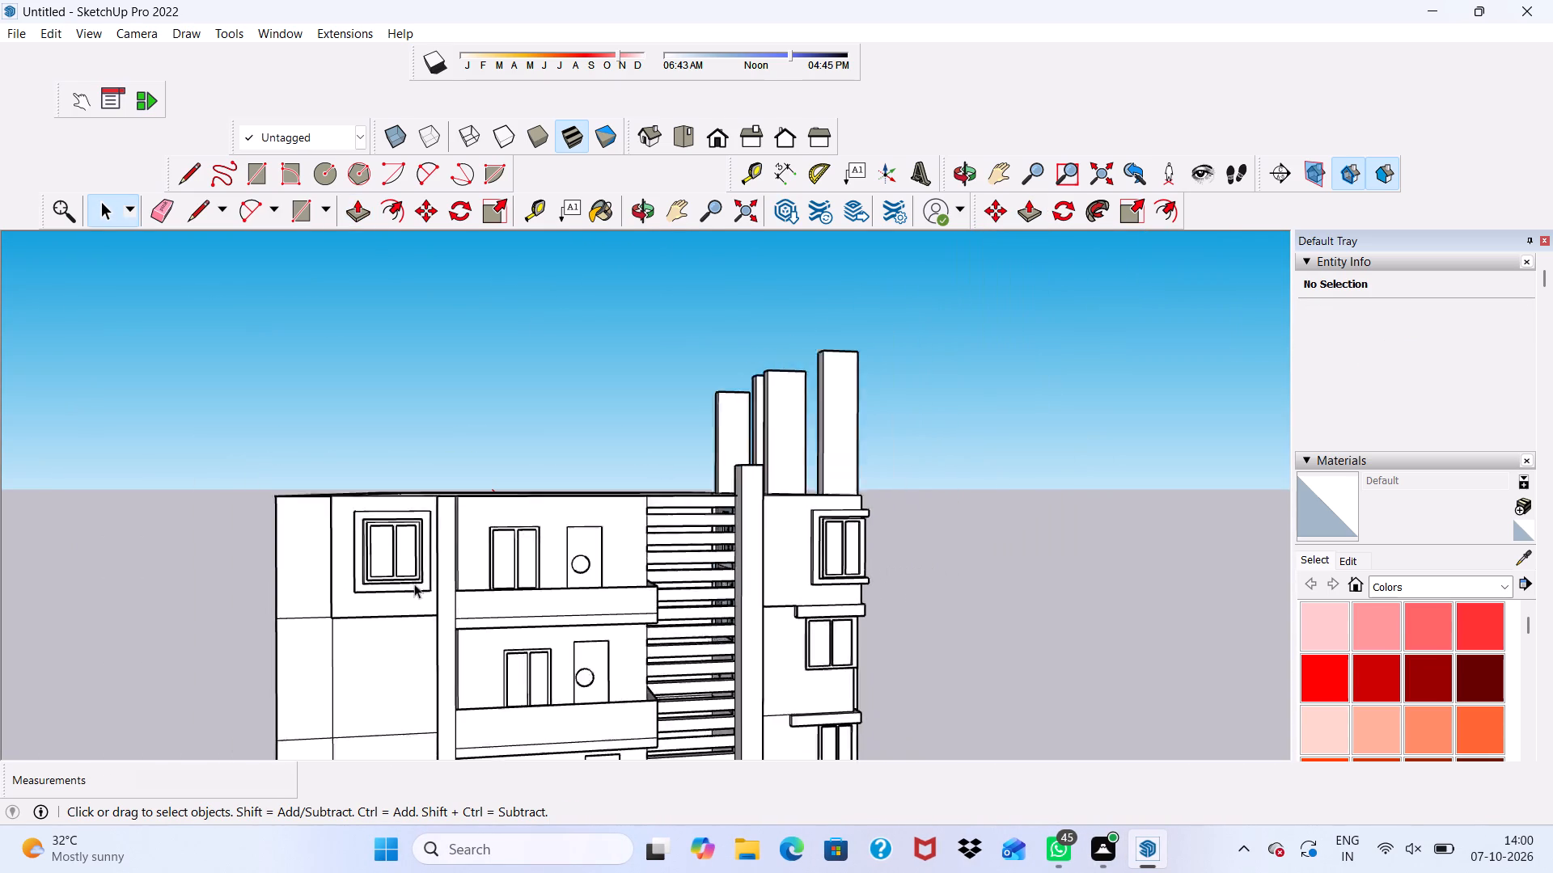
{"action": "scroll", "coordinate": [414, 584], "scroll_direction": "down", "scroll_amount": 2}
{"action": "scroll", "coordinate": [423, 717], "scroll_direction": "up", "scroll_amount": 10}
{"action": "scroll", "coordinate": [414, 495], "scroll_direction": "down", "scroll_amount": 6}
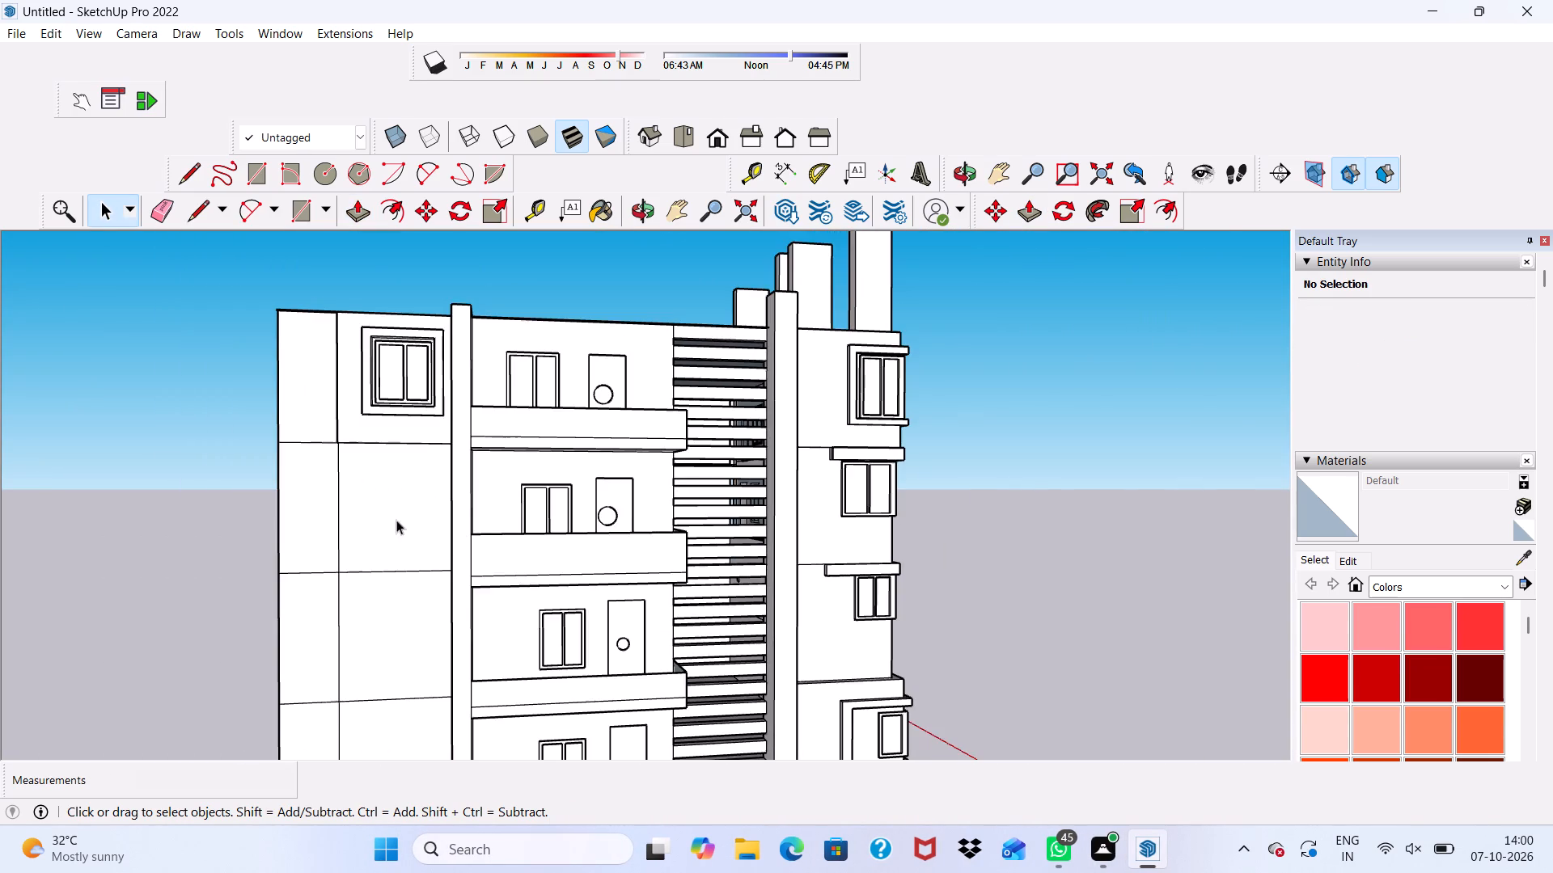
{"action": "scroll", "coordinate": [355, 489], "scroll_direction": "up", "scroll_amount": 8}
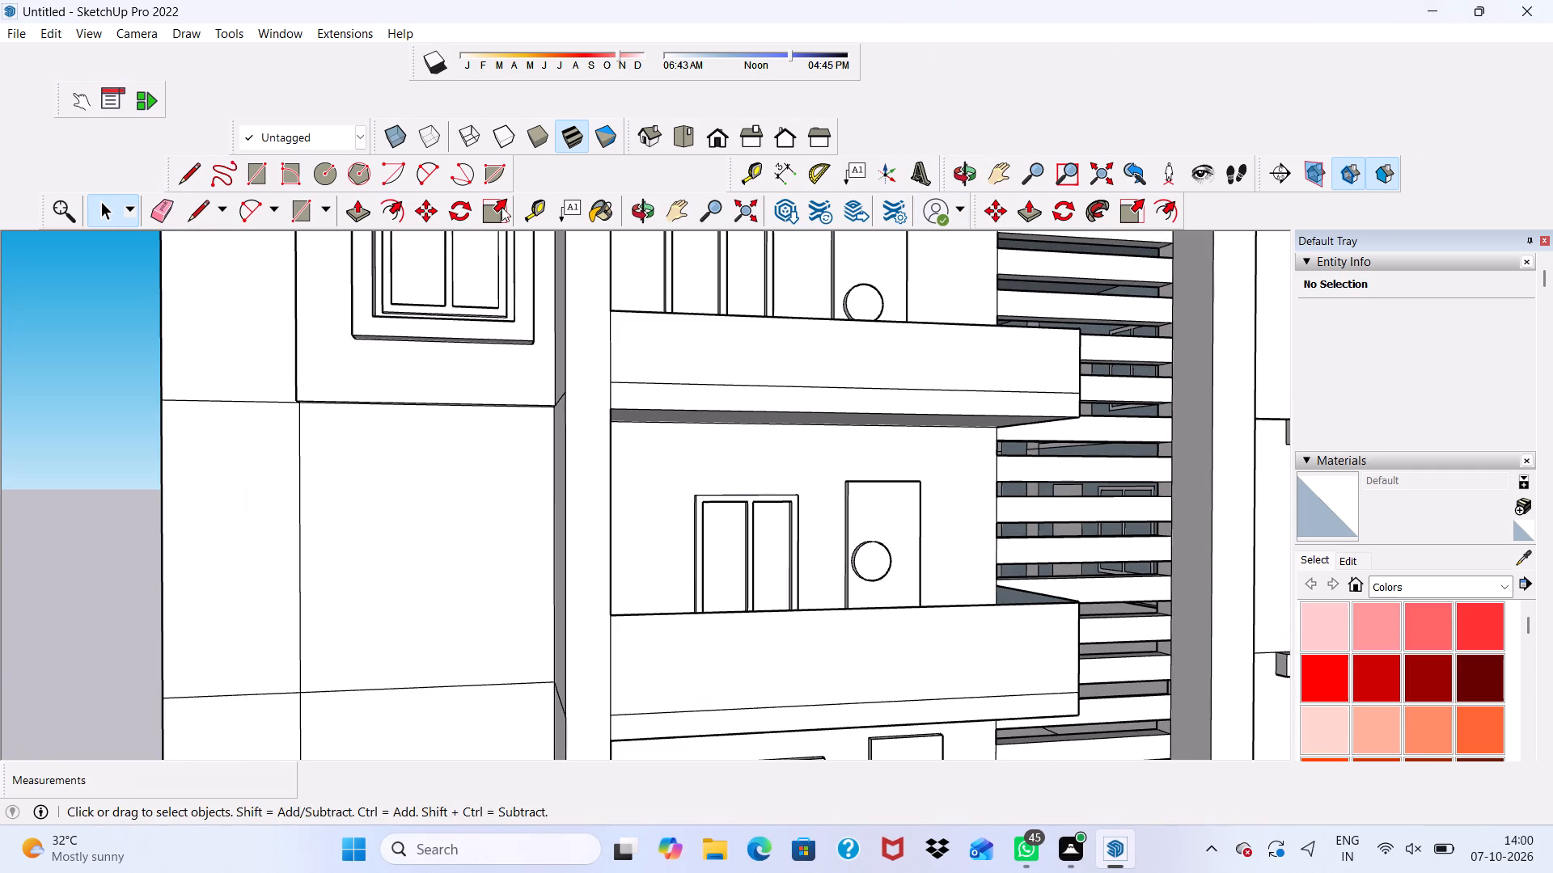
{"action": "left_click_drag", "start_coordinate": [252, 175], "coordinate": [256, 184]}
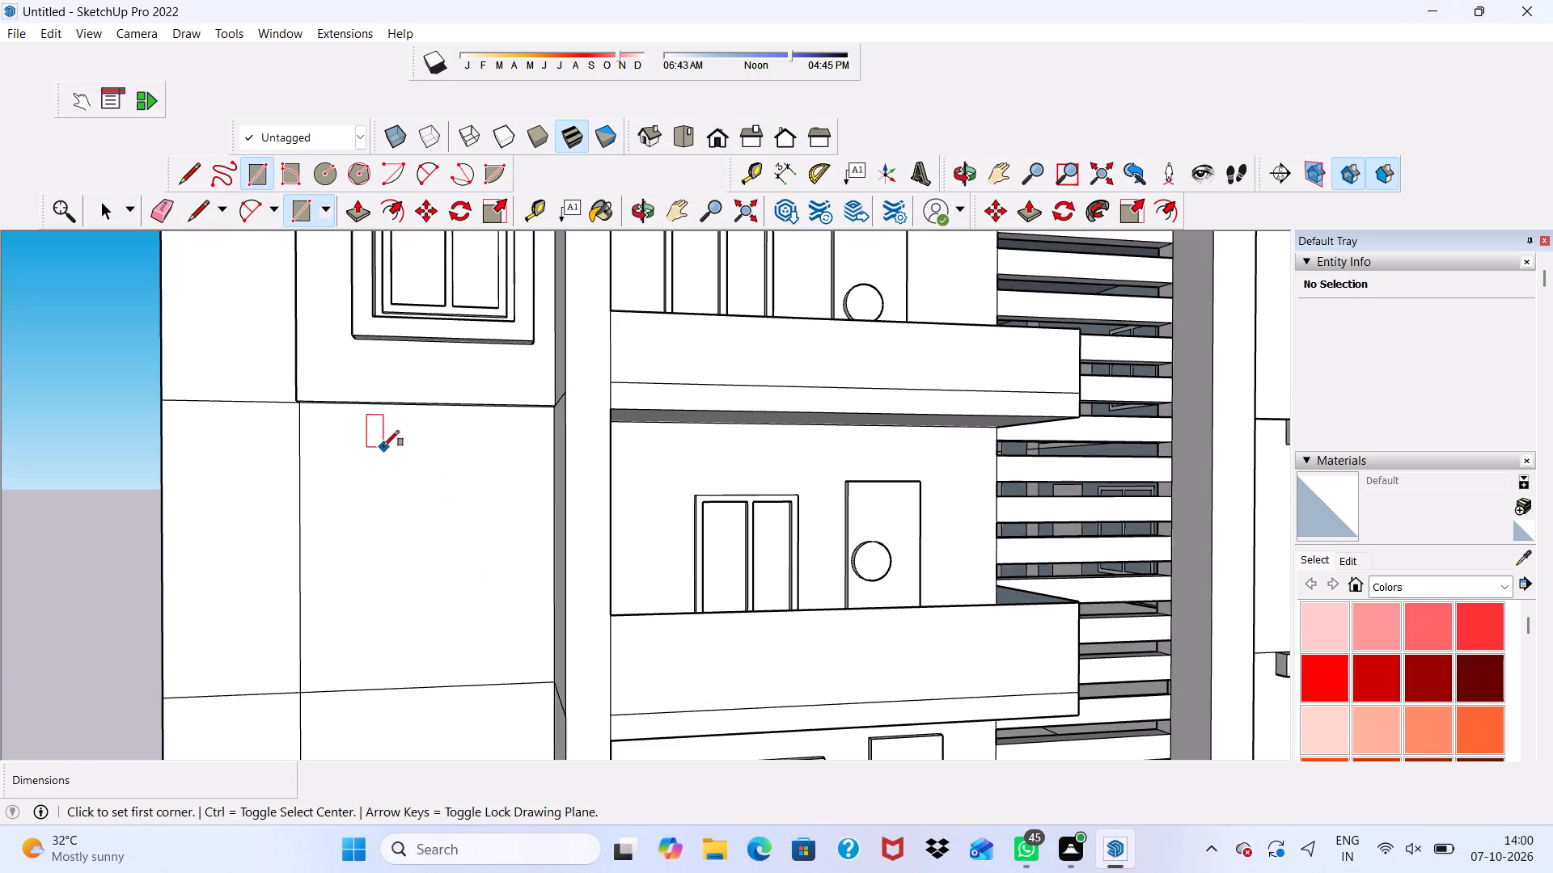
{"action": "left_click", "coordinate": [362, 460]}
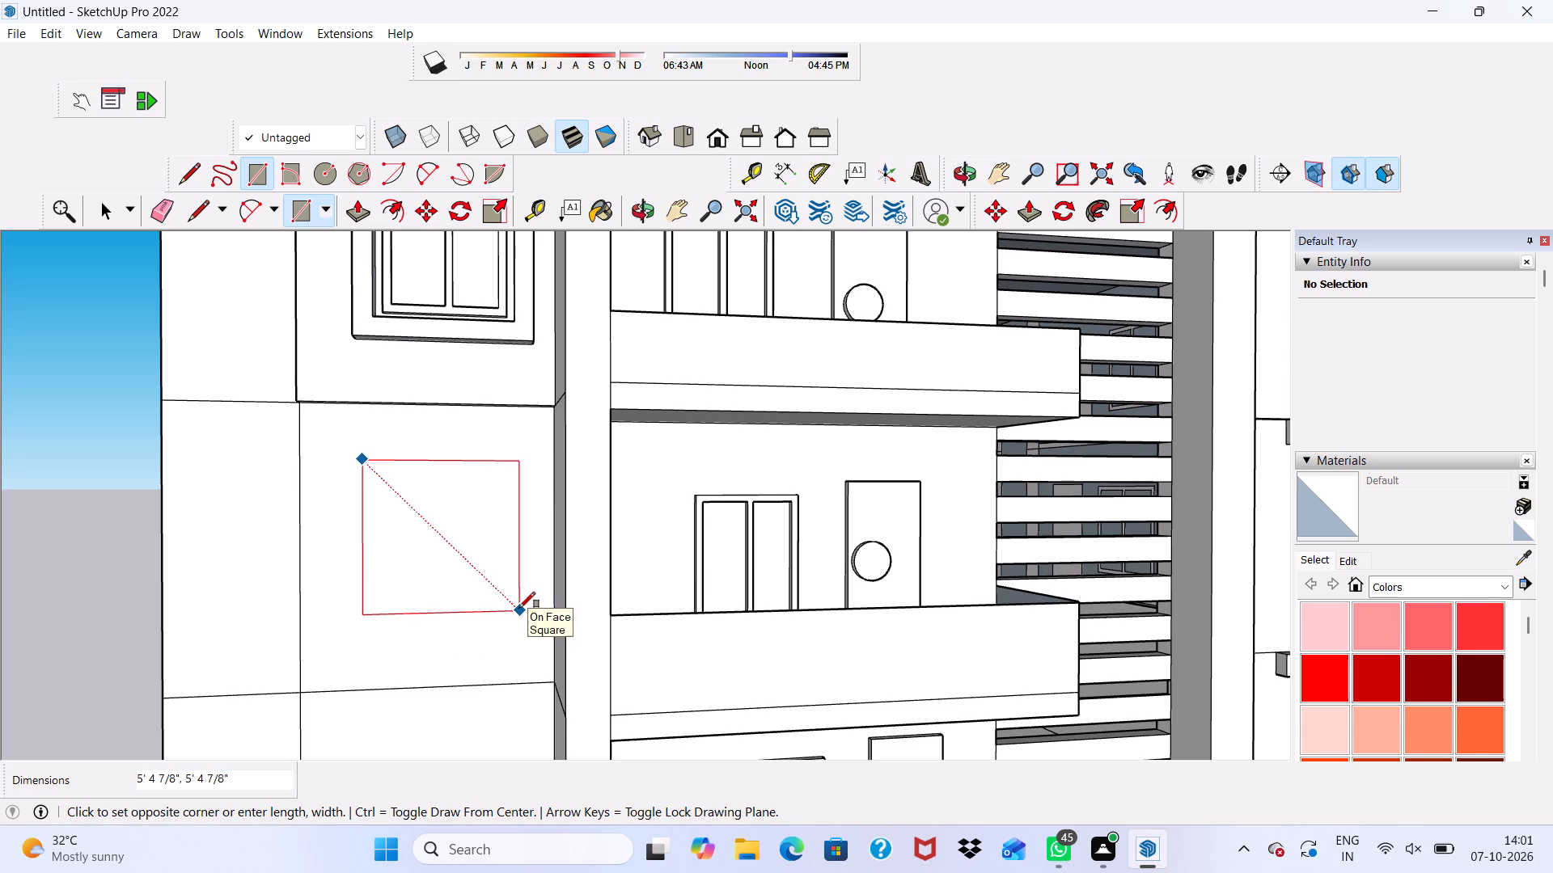
{"action": "left_click", "coordinate": [521, 583]}
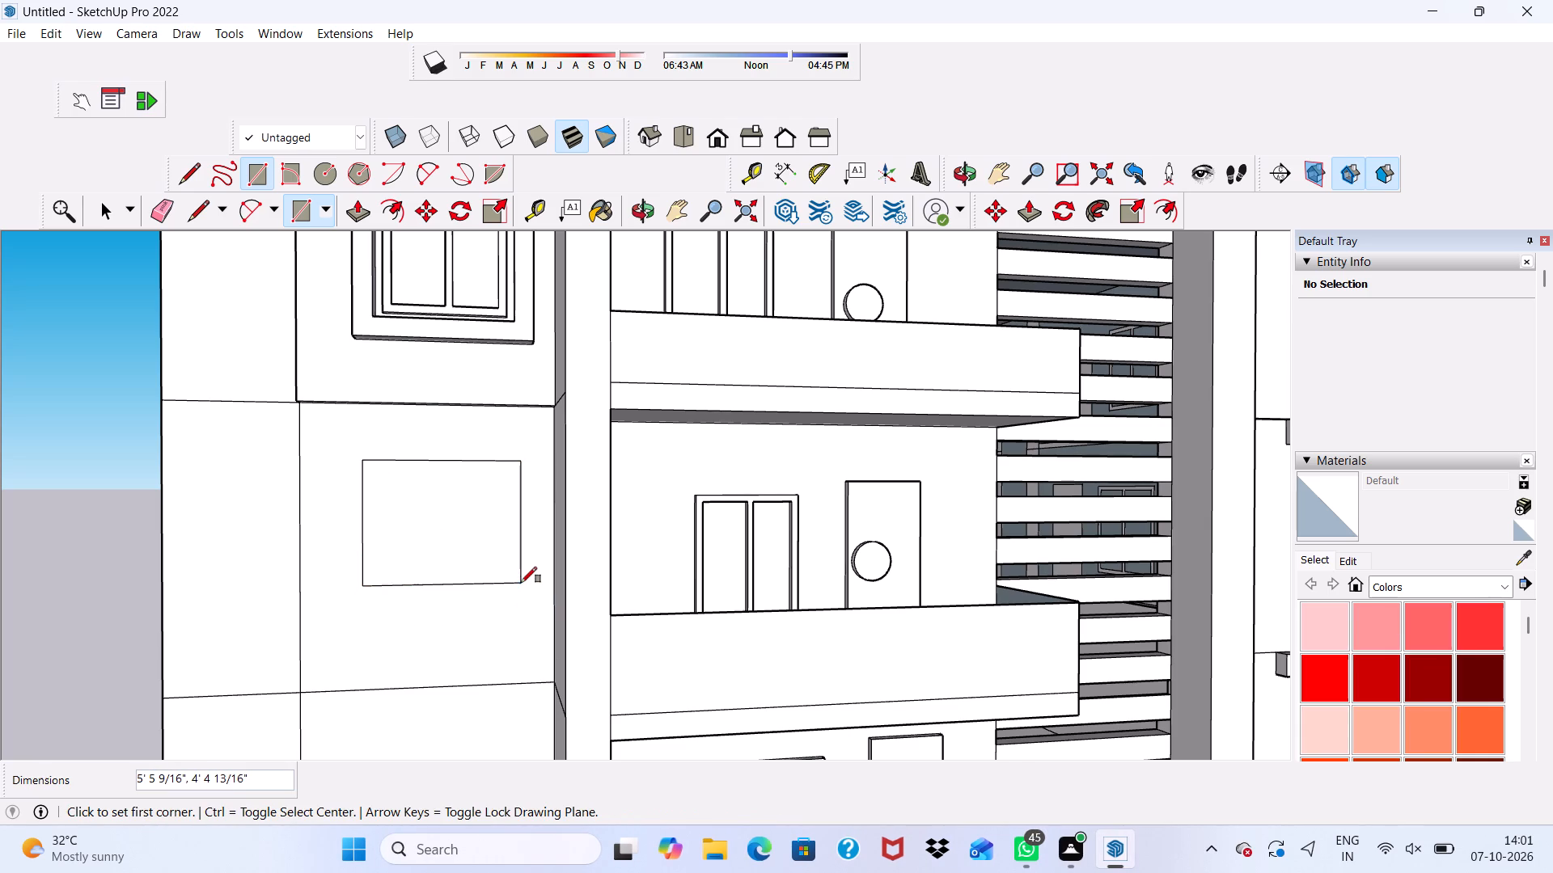
Offset the new window rectangle outward by 3" to form its frame border.
{"action": "left_click", "coordinate": [387, 212]}
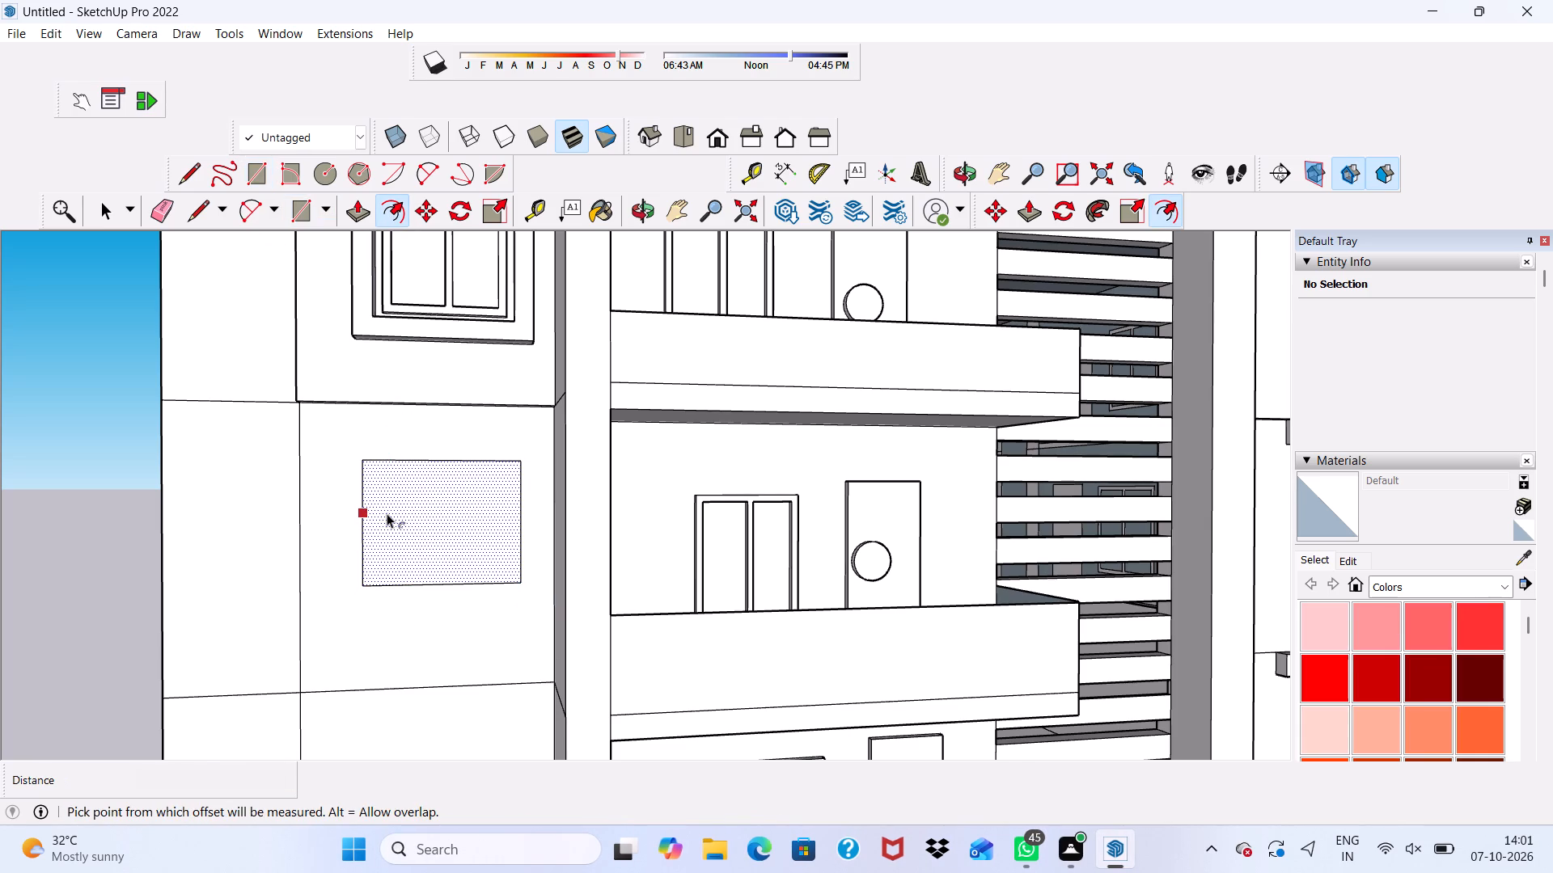
{"action": "left_click", "coordinate": [387, 513]}
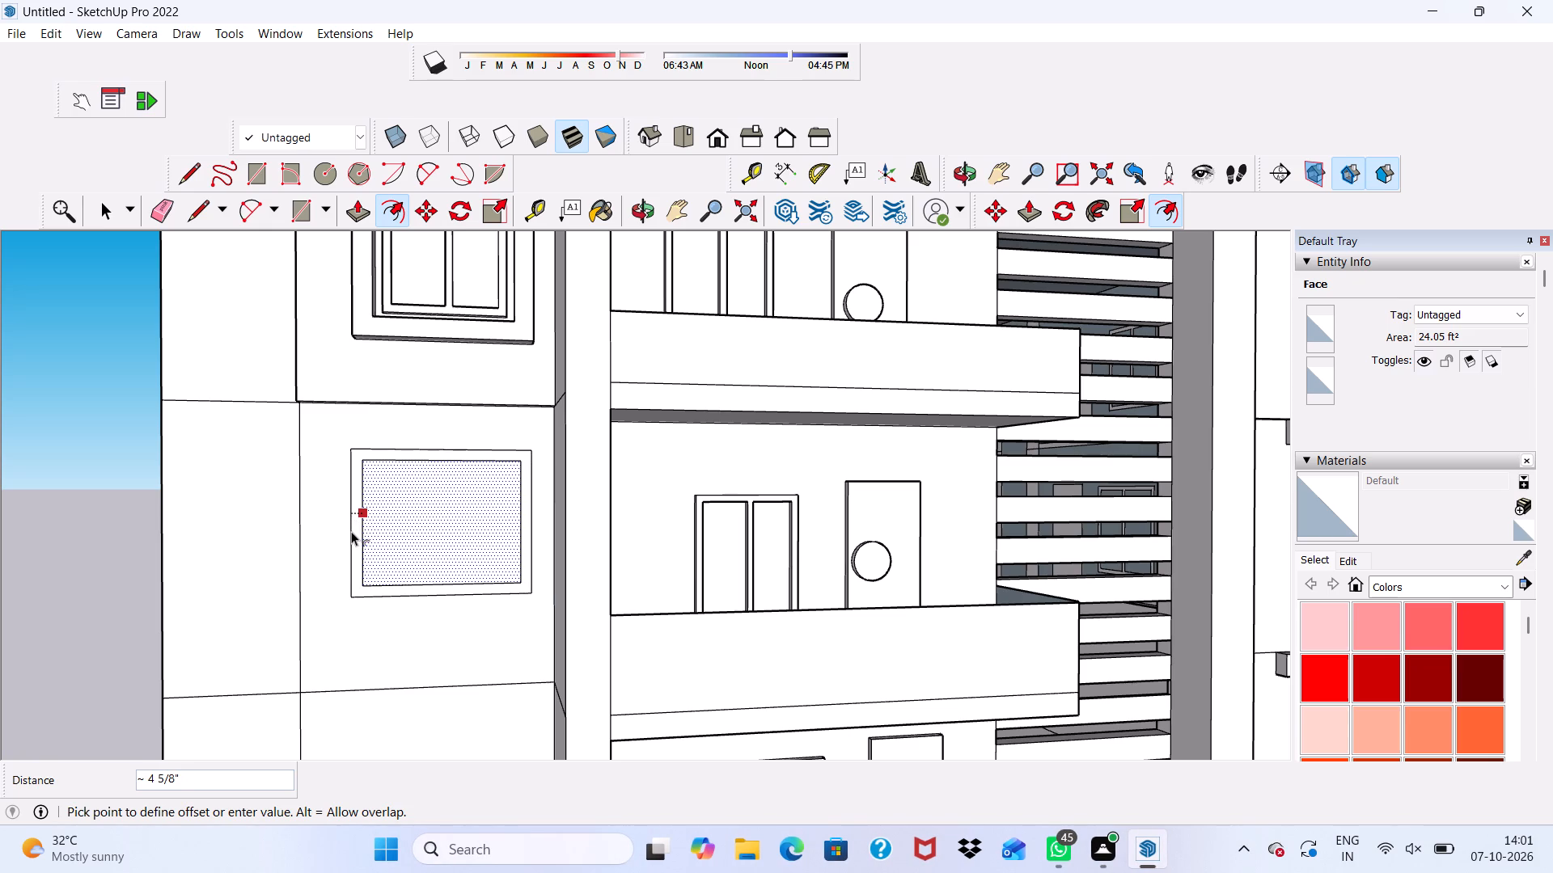
{"action": "type", "text": "3\""}
{"action": "key", "text": "Return"}
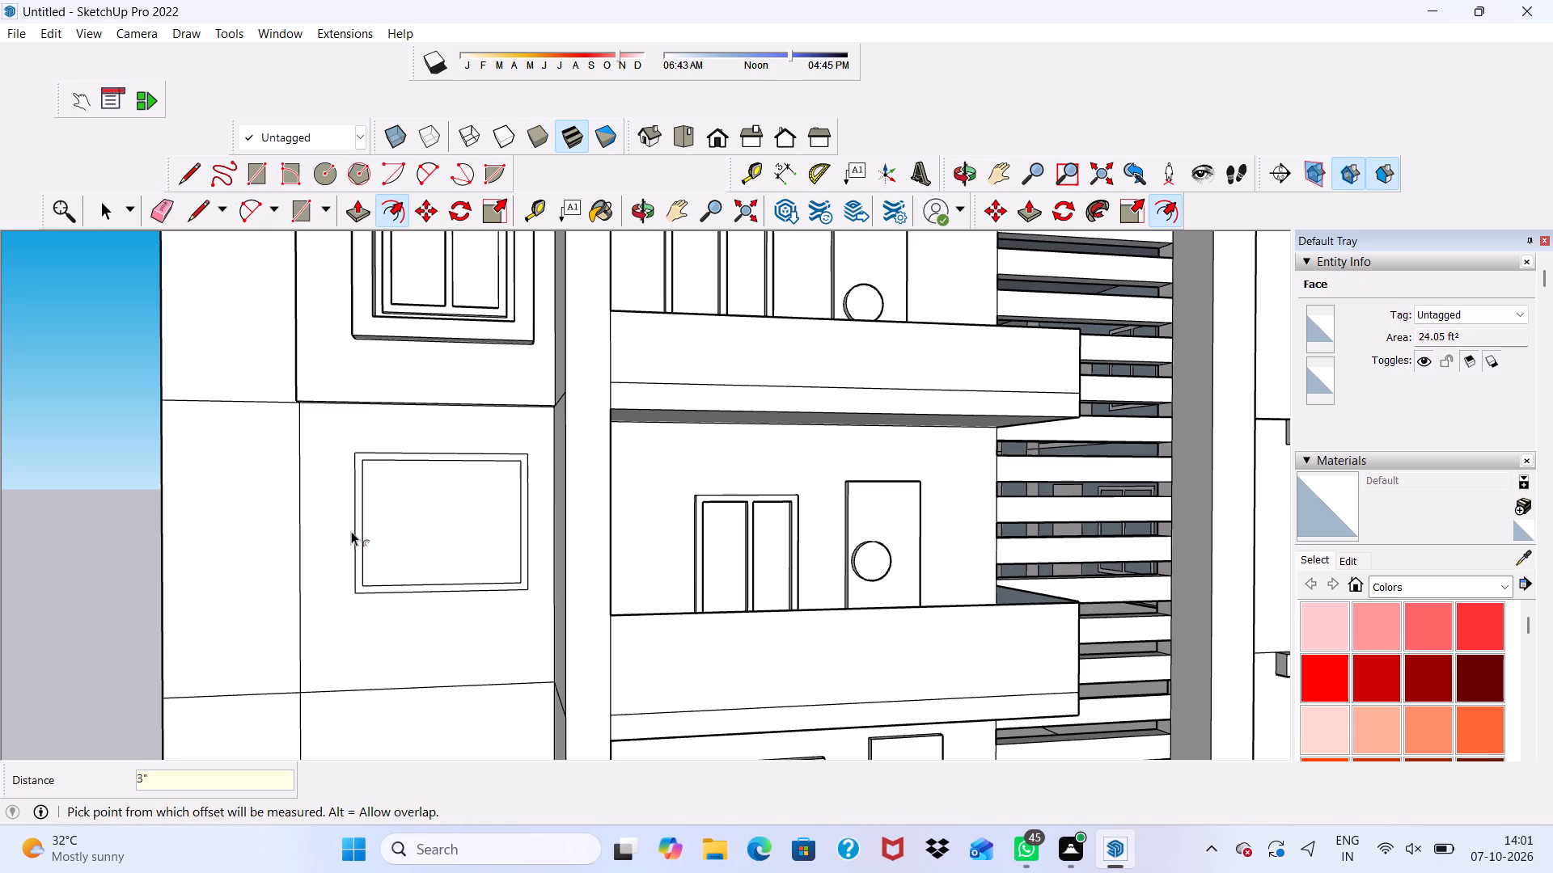
Draw a vertical mullion rectangle about 2 7/16" wide and 4' 4 13/16" tall down the middle of the new window's inner outline.
{"action": "left_click", "coordinate": [257, 173]}
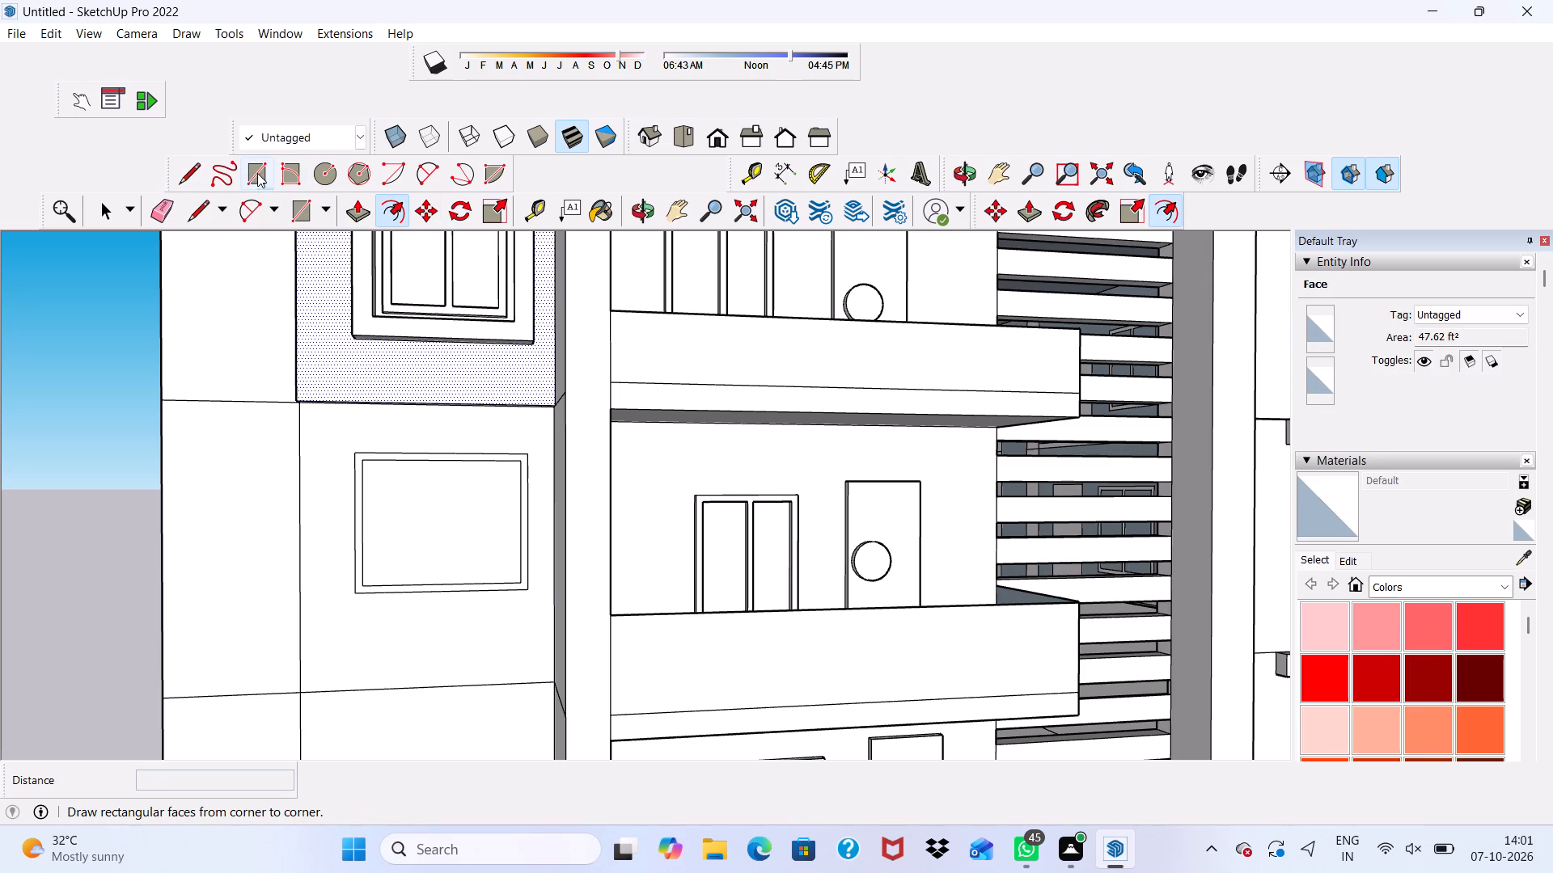
{"action": "scroll", "coordinate": [481, 452], "scroll_direction": "up", "scroll_amount": 5}
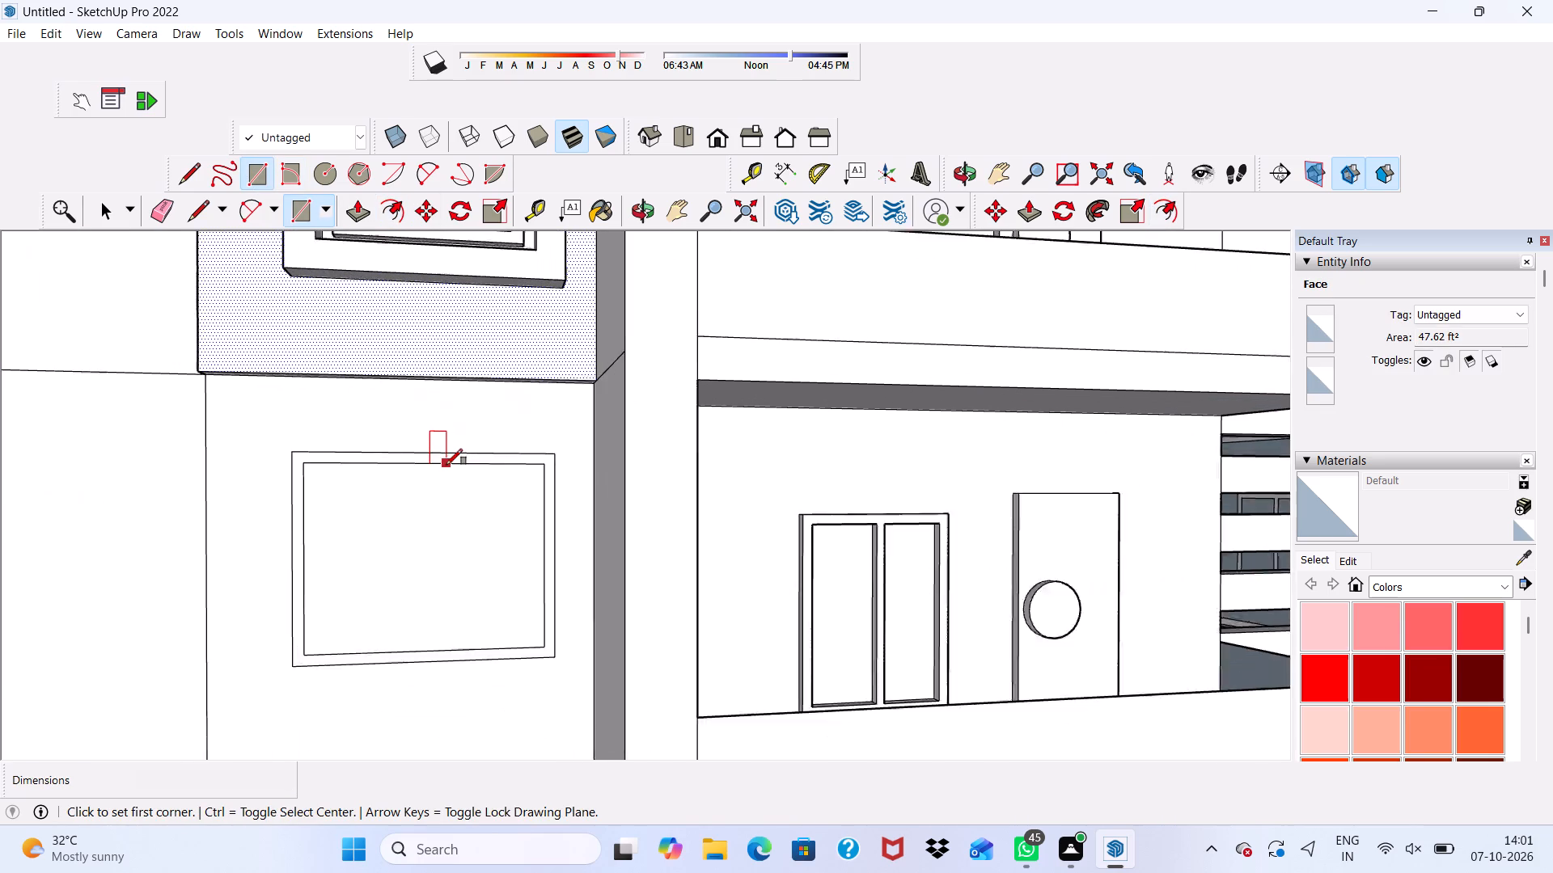
{"action": "left_click", "coordinate": [434, 466]}
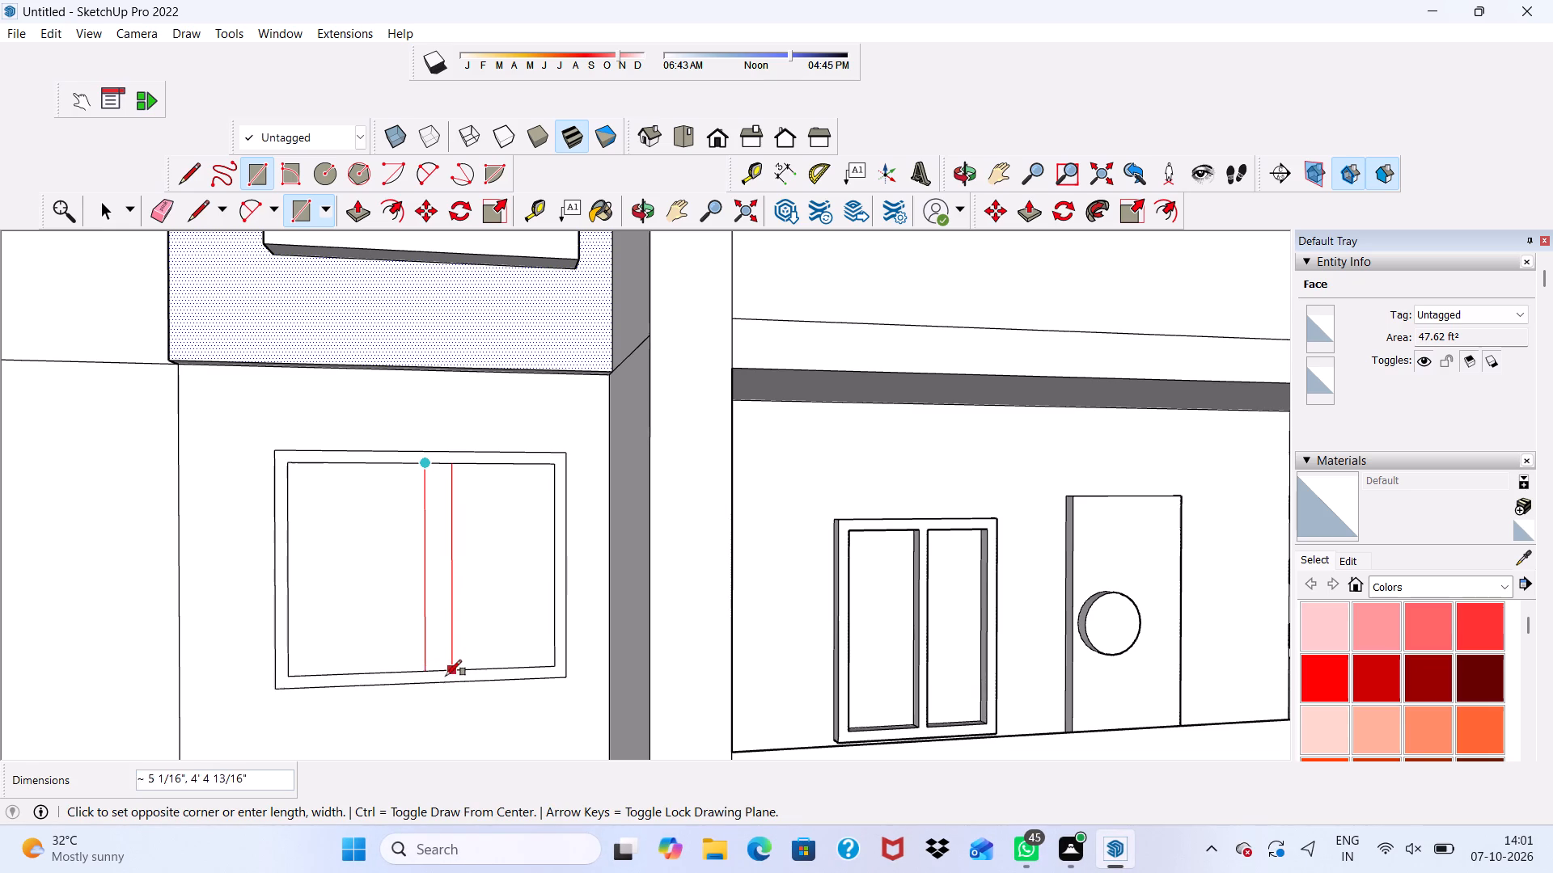
{"action": "scroll", "coordinate": [440, 671], "scroll_direction": "up", "scroll_amount": 4}
{"action": "left_click", "coordinate": [433, 666]}
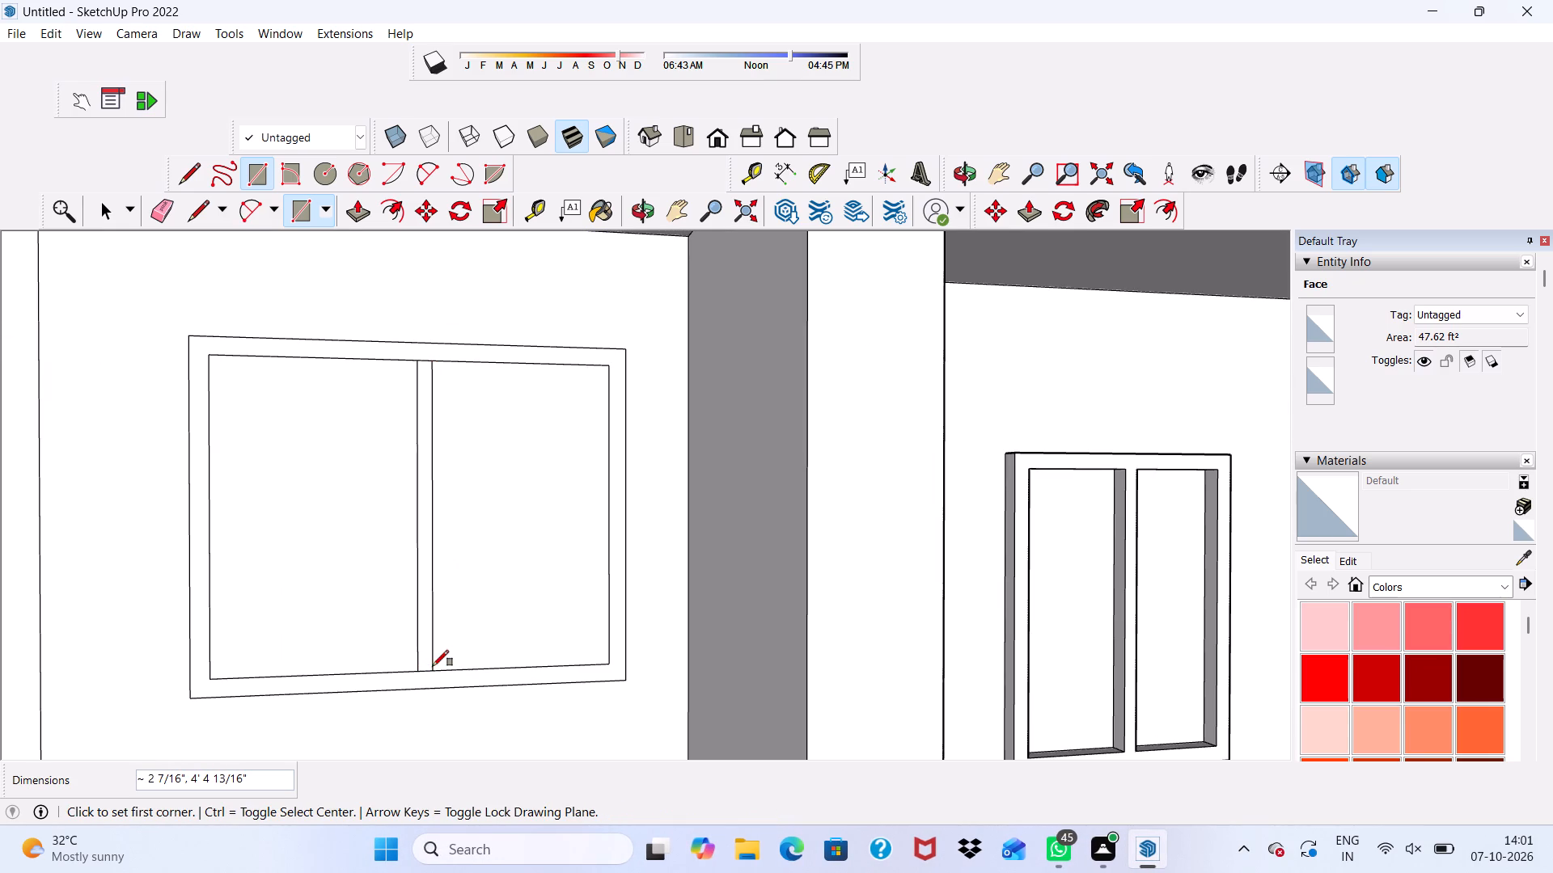
Erase the short edge segments at the mullion's top and bottom so it merges with the window's frame border.
{"action": "left_click", "coordinate": [176, 212]}
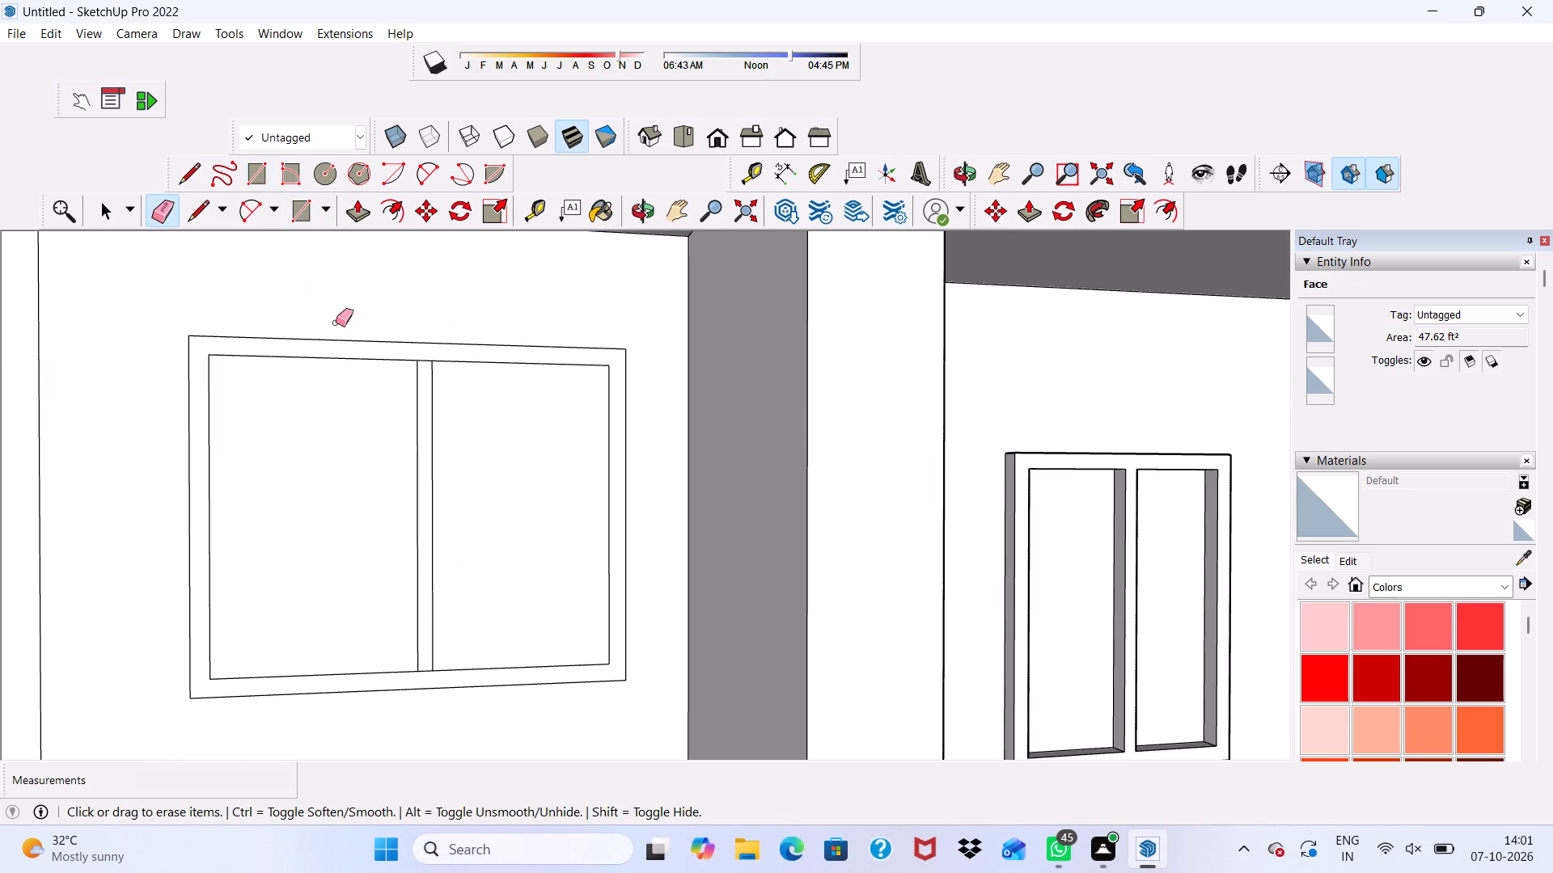
{"action": "scroll", "coordinate": [405, 352], "scroll_direction": "up", "scroll_amount": 8}
{"action": "left_click", "coordinate": [434, 370]}
{"action": "scroll", "coordinate": [425, 327], "scroll_direction": "down", "scroll_amount": 4}
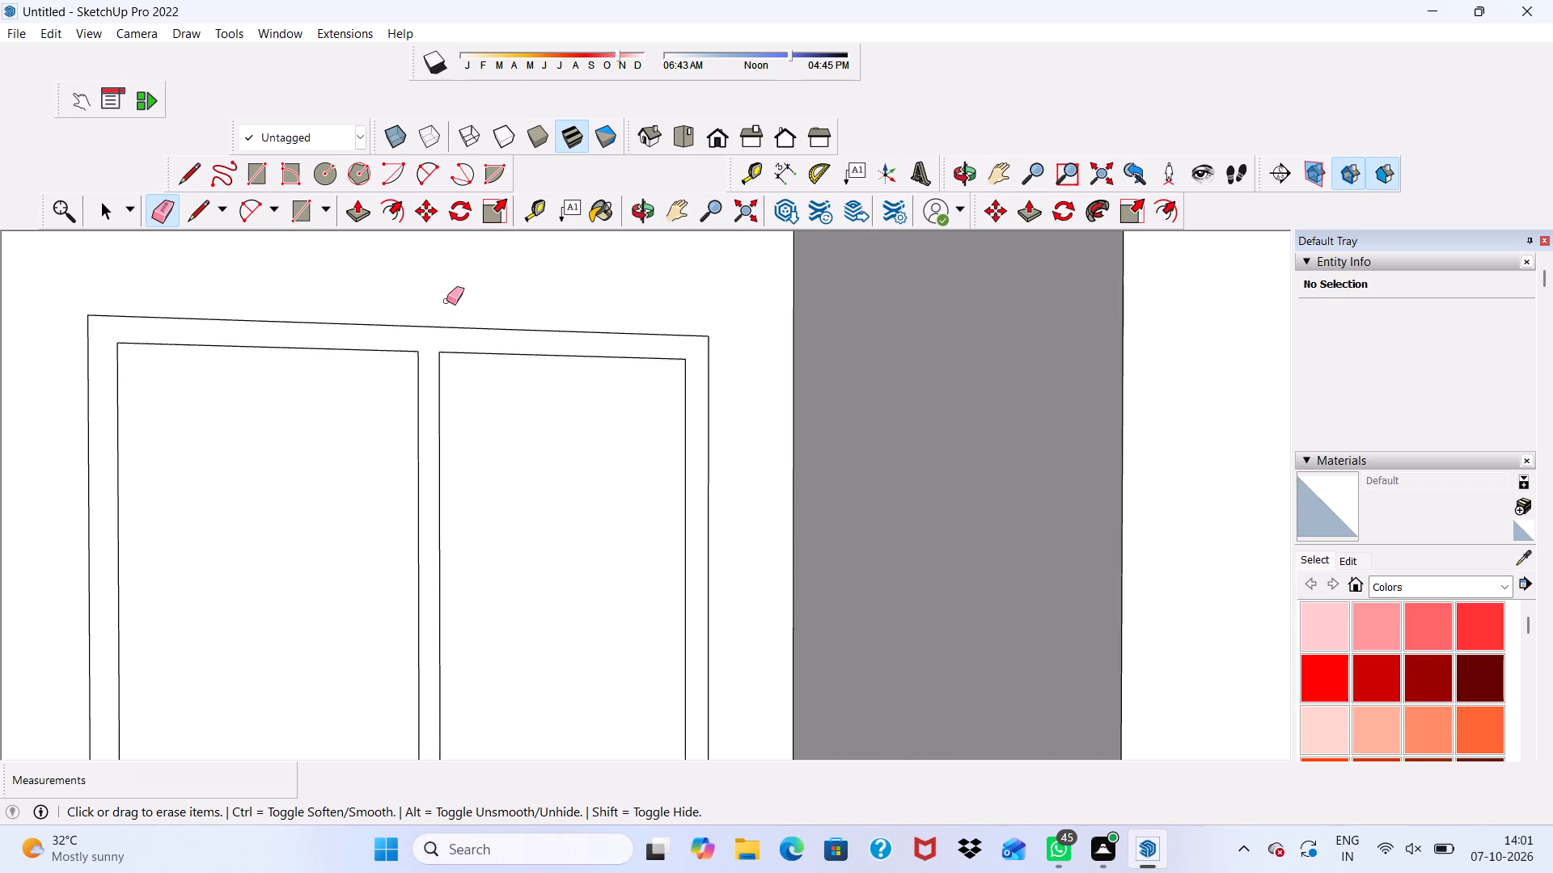
{"action": "scroll", "coordinate": [446, 301], "scroll_direction": "down", "scroll_amount": 5}
{"action": "scroll", "coordinate": [430, 668], "scroll_direction": "up", "scroll_amount": 9}
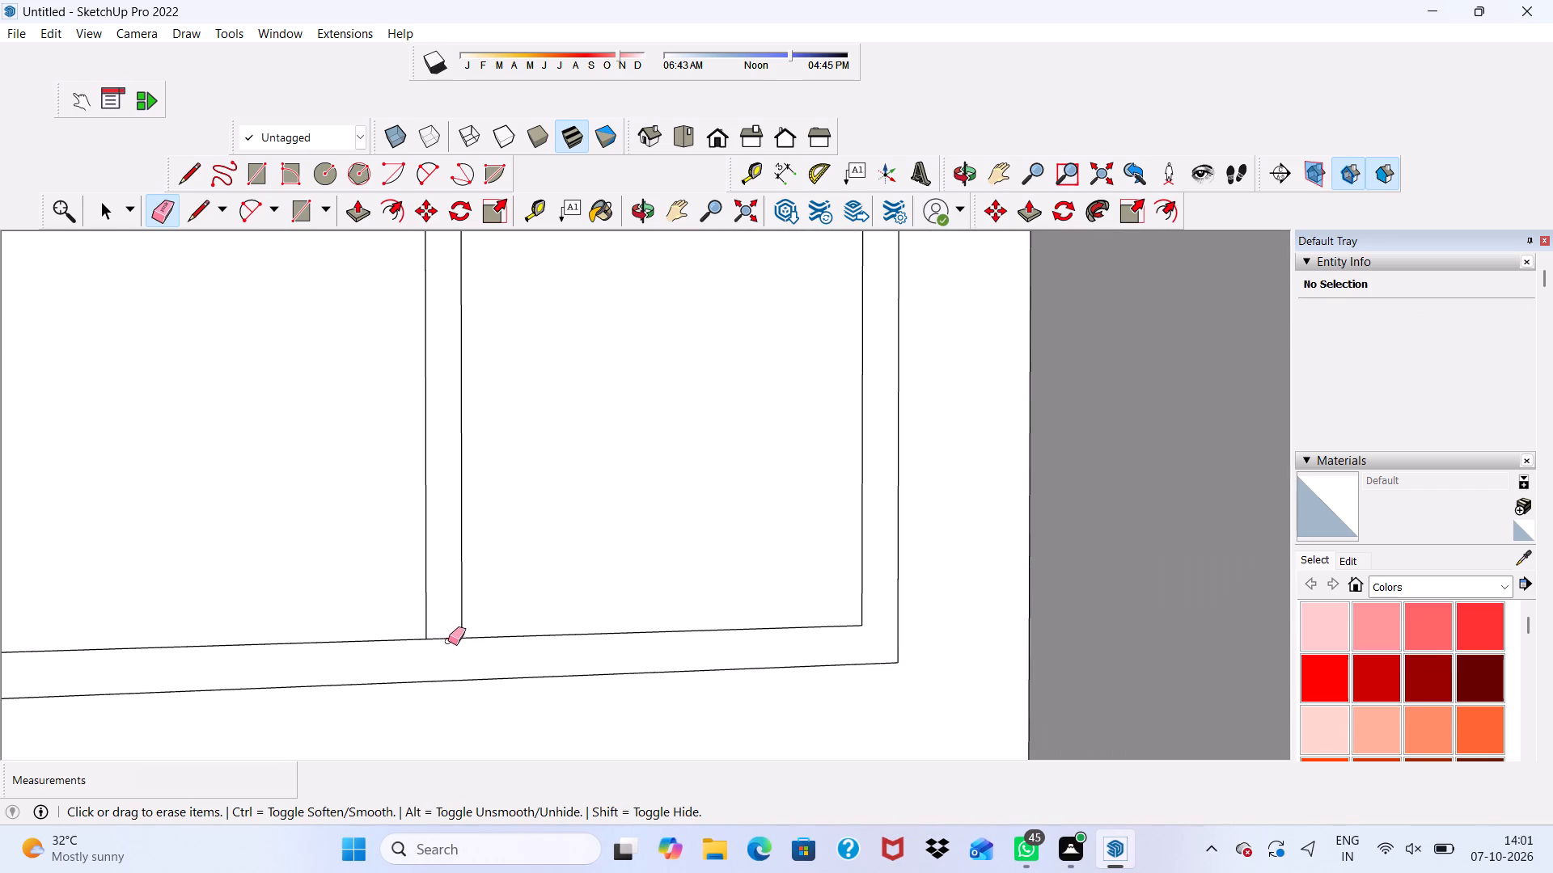
{"action": "scroll", "coordinate": [460, 637], "scroll_direction": "up", "scroll_amount": 2}
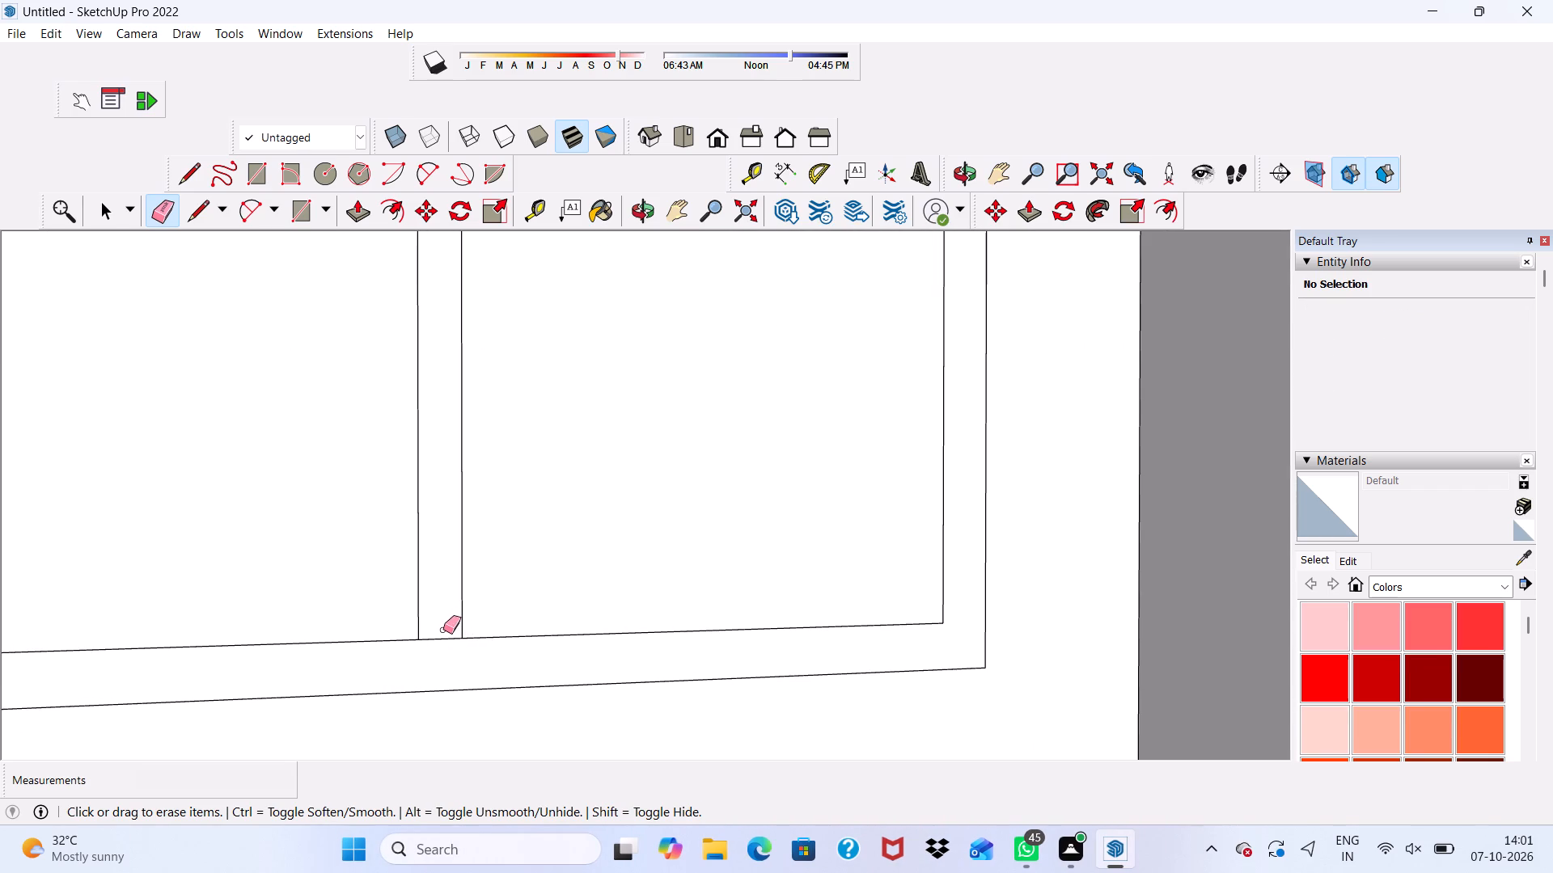
{"action": "left_click_drag", "start_coordinate": [443, 630], "coordinate": [438, 637]}
{"action": "key", "text": "space"}
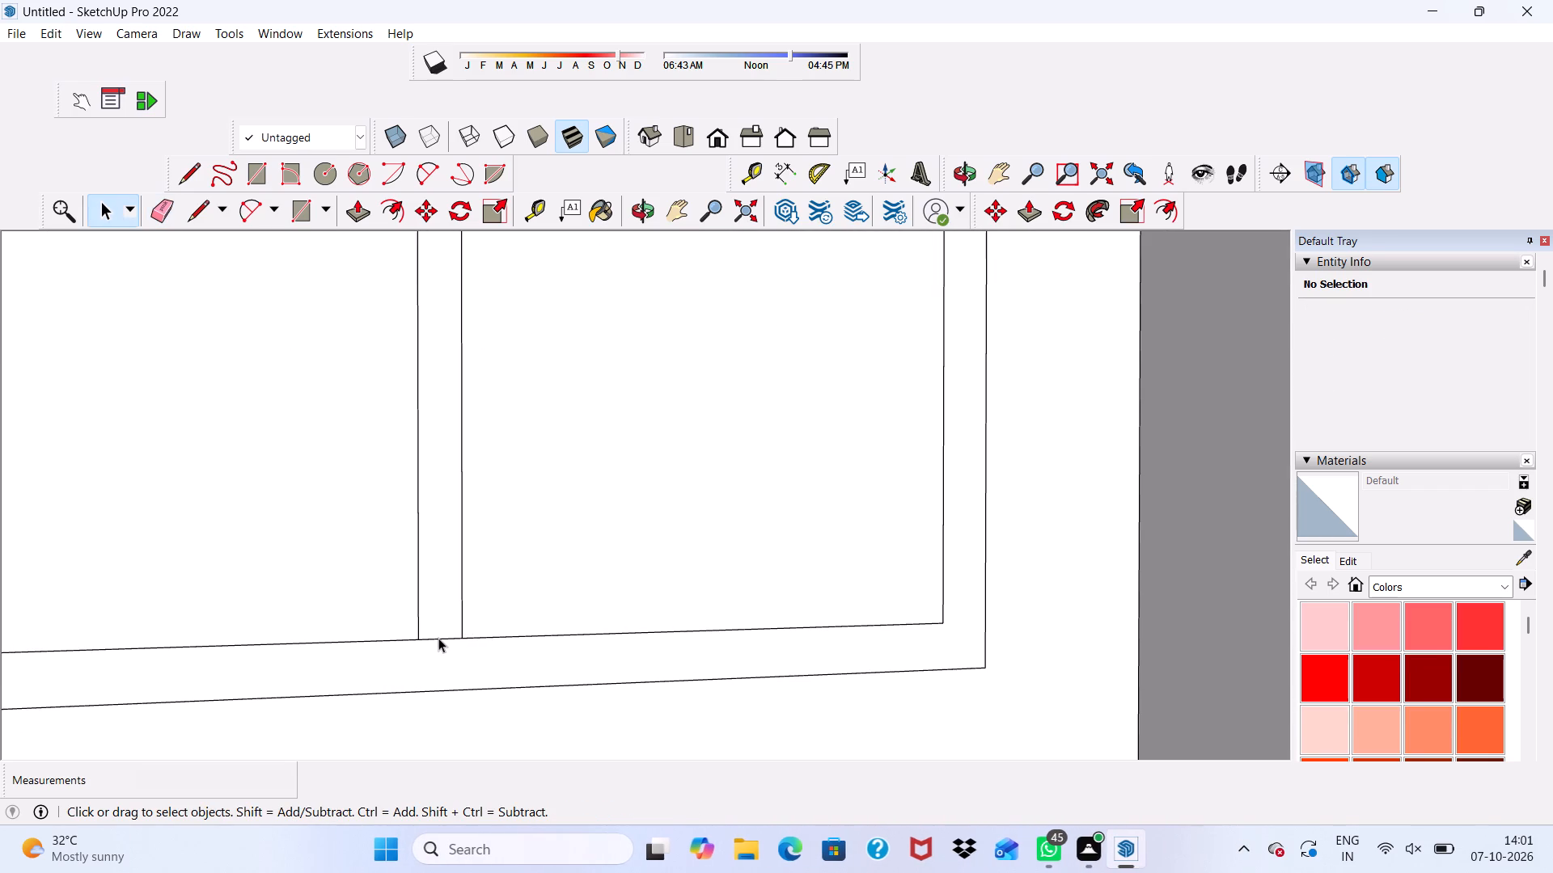
{"action": "left_click", "coordinate": [175, 213]}
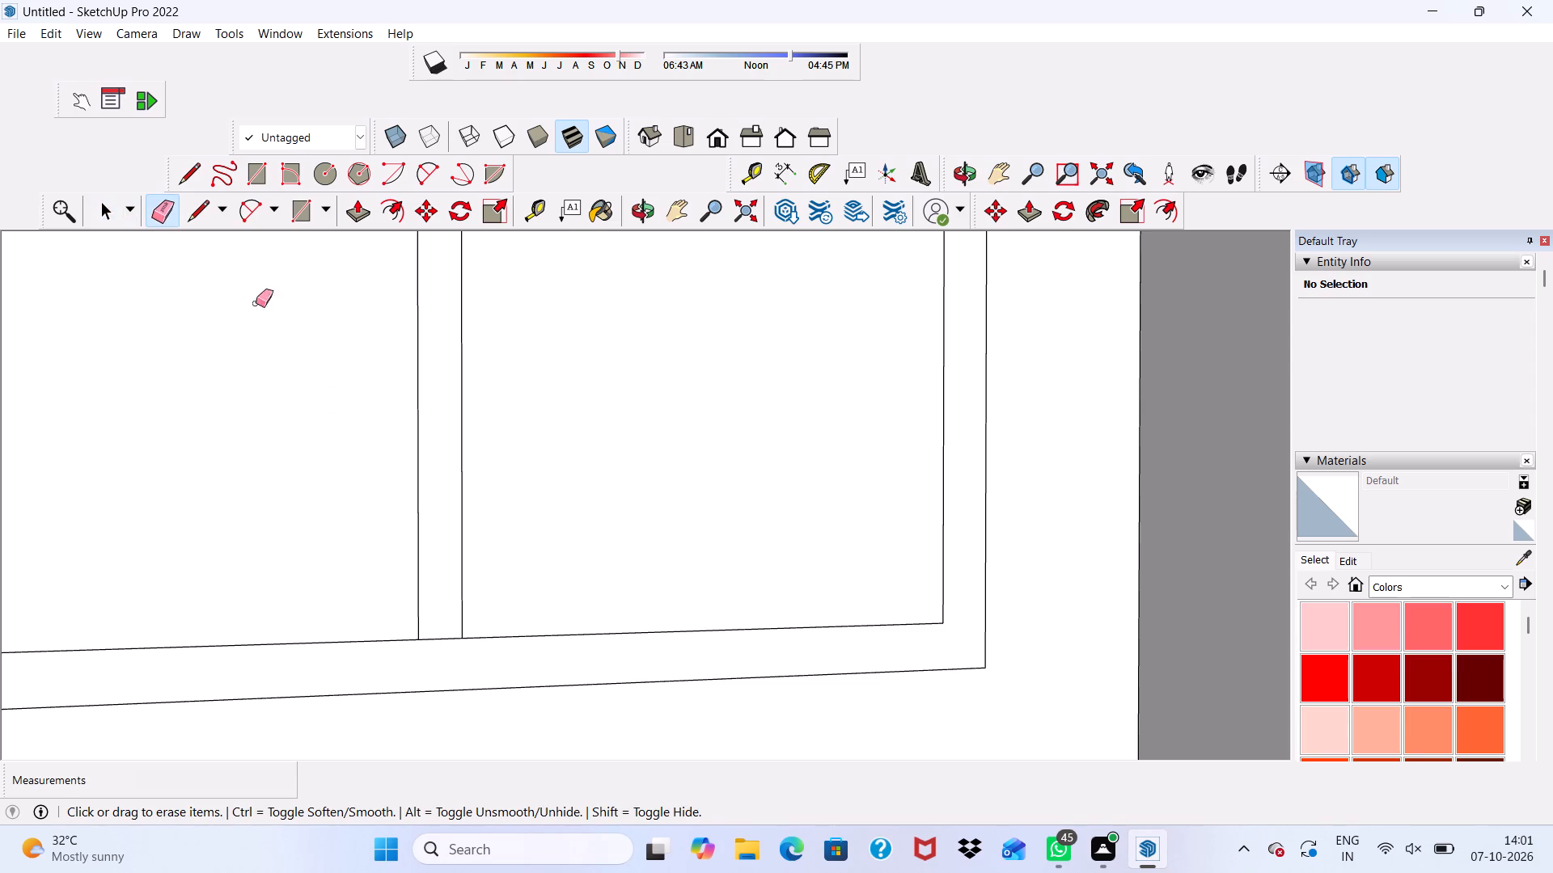
{"action": "scroll", "coordinate": [537, 668], "scroll_direction": "up", "scroll_amount": 7}
{"action": "left_click_drag", "start_coordinate": [405, 618], "coordinate": [419, 638]}
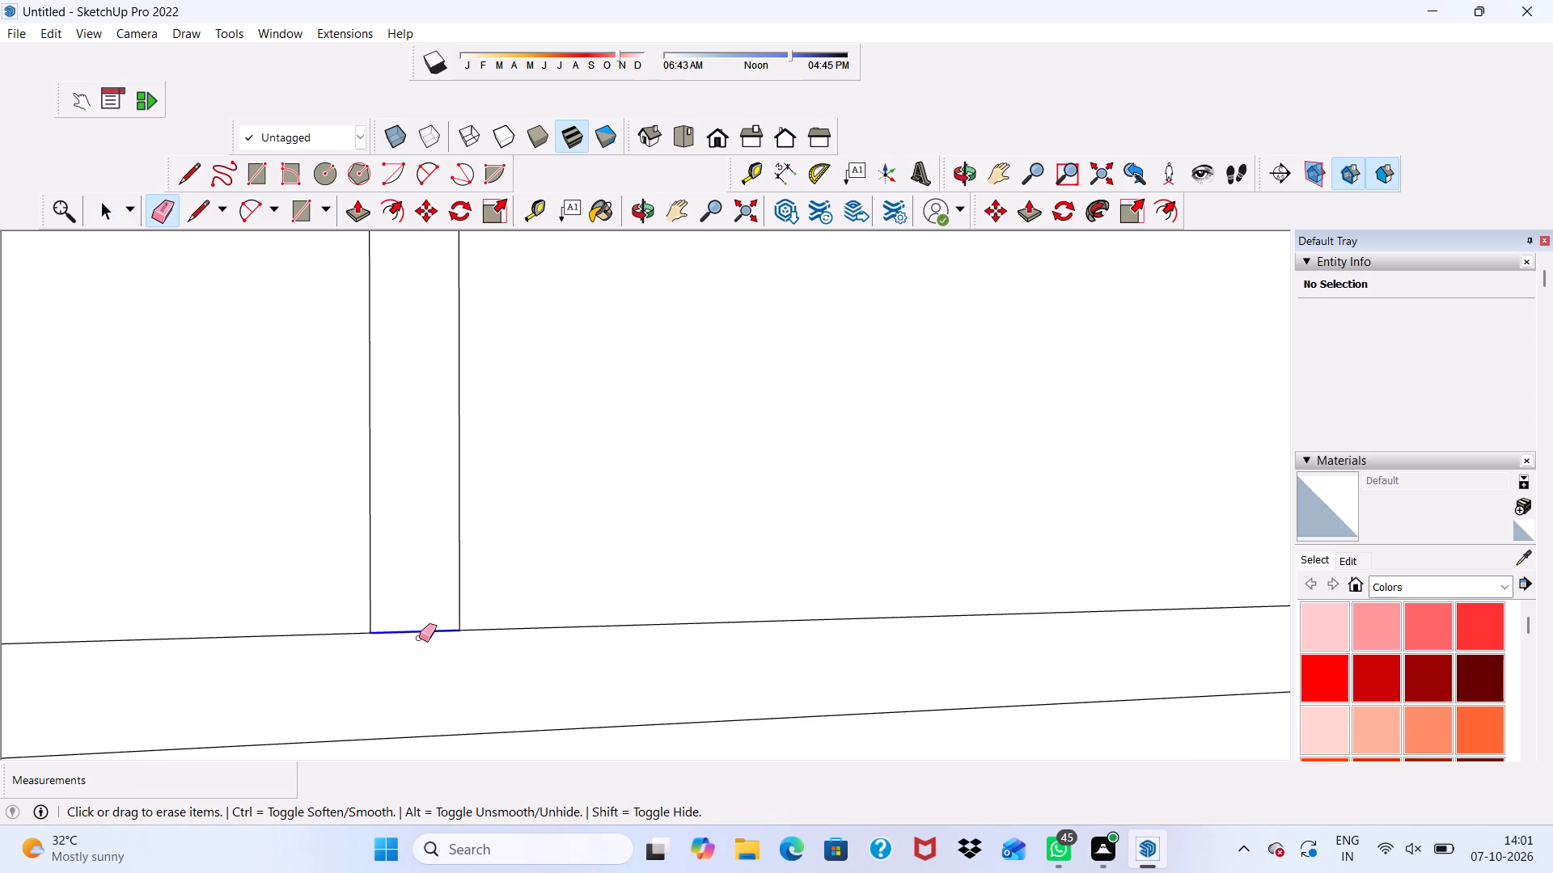
{"action": "key", "text": "space"}
Push/Pull the merged frame and mullion face outward from the wall panel by 3".
{"action": "left_click", "coordinate": [428, 657]}
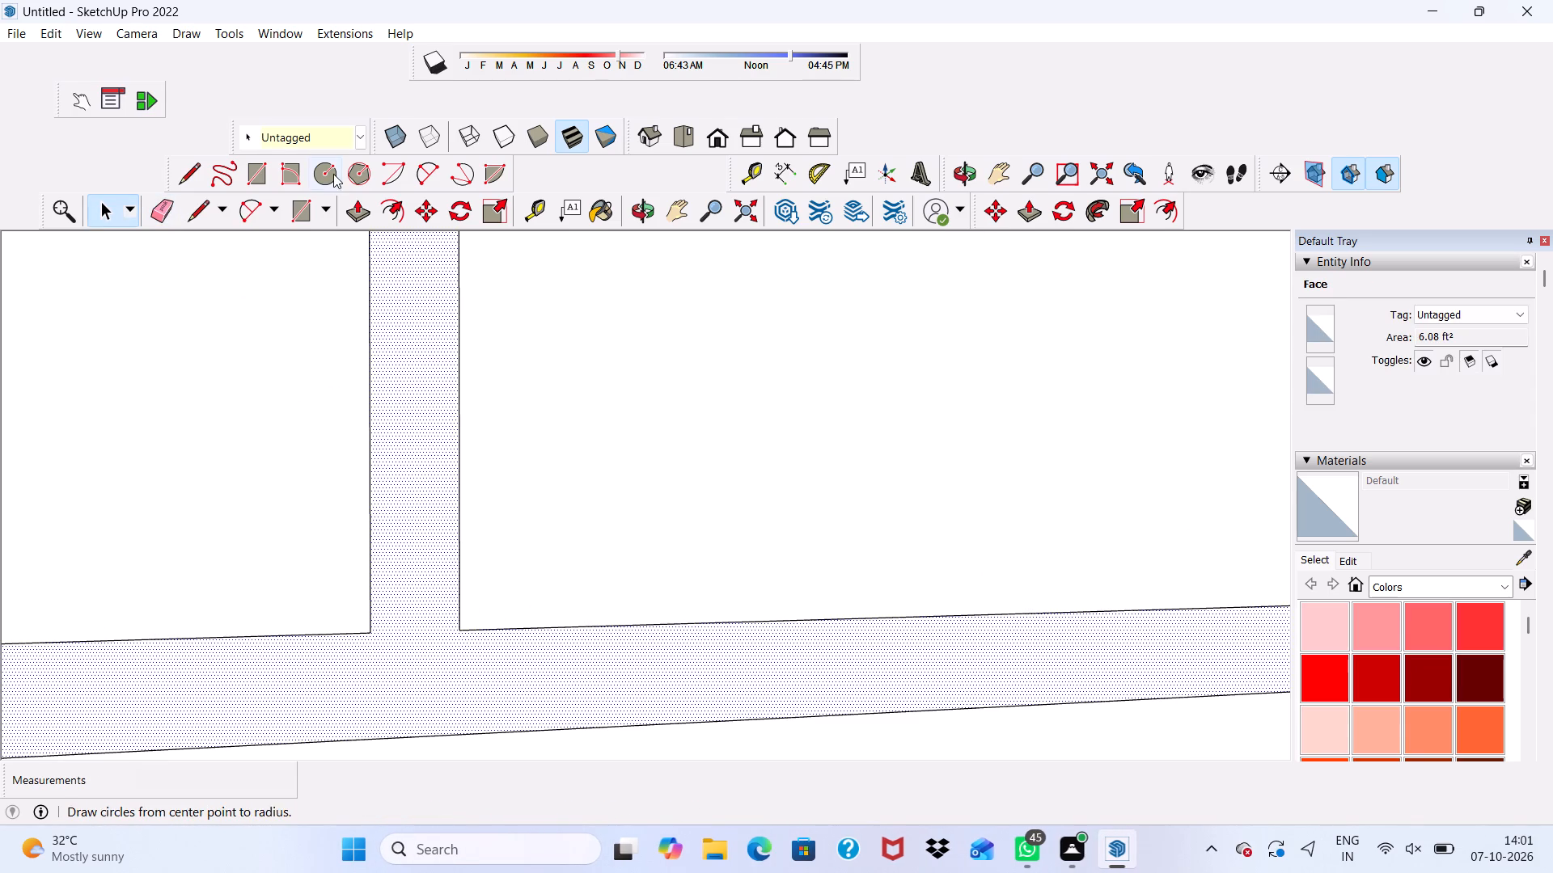
{"action": "left_click", "coordinate": [355, 206]}
{"action": "left_click", "coordinate": [496, 655]}
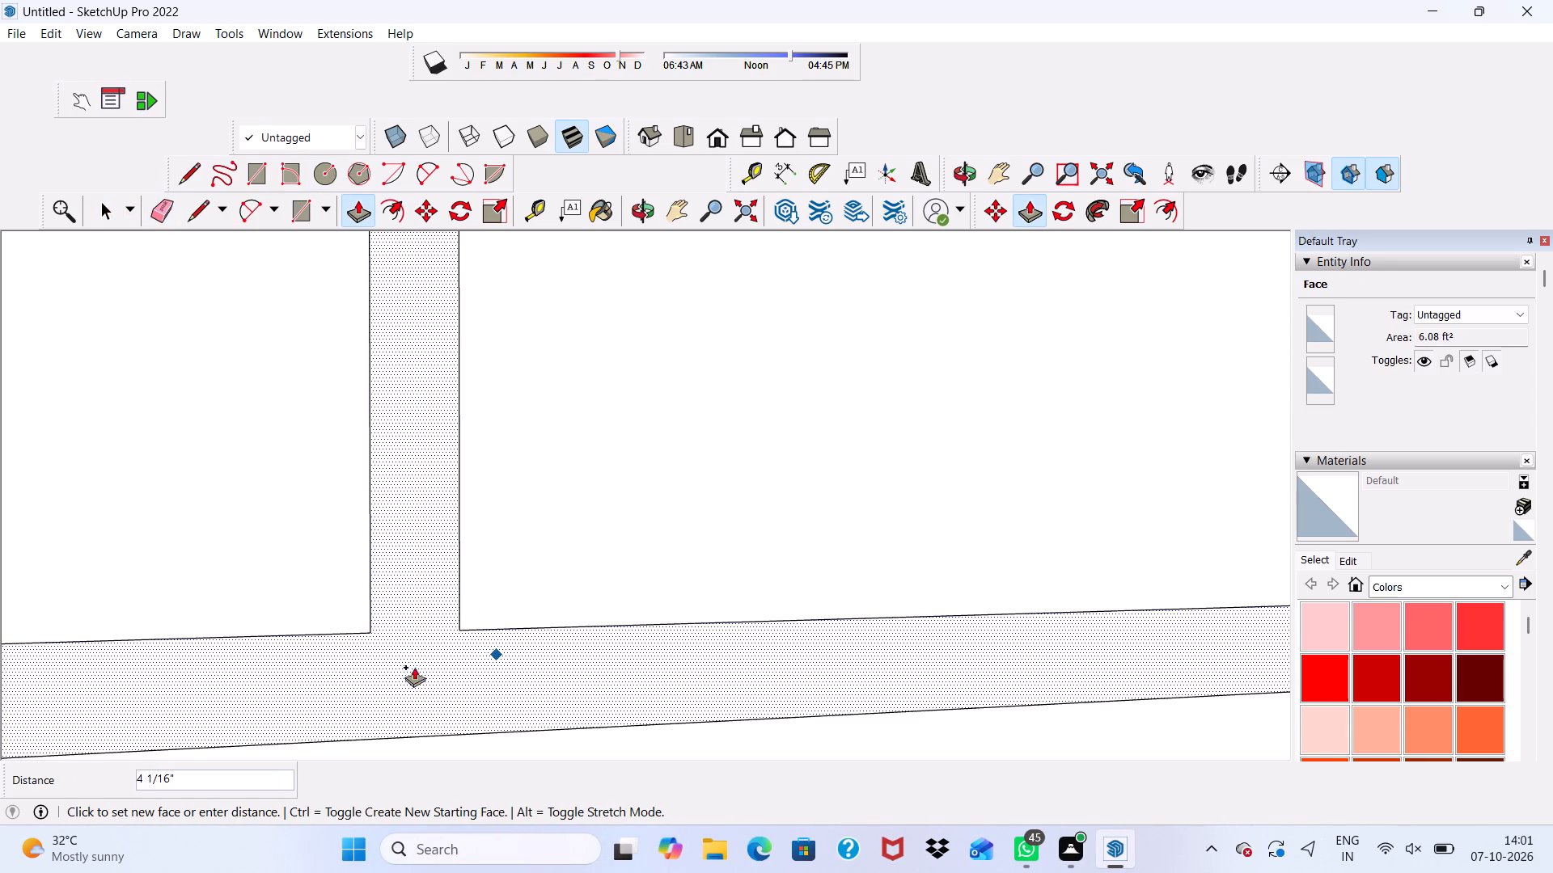
{"action": "key", "text": "3"}
{"action": "key", "text": "shift+quotedbl"}
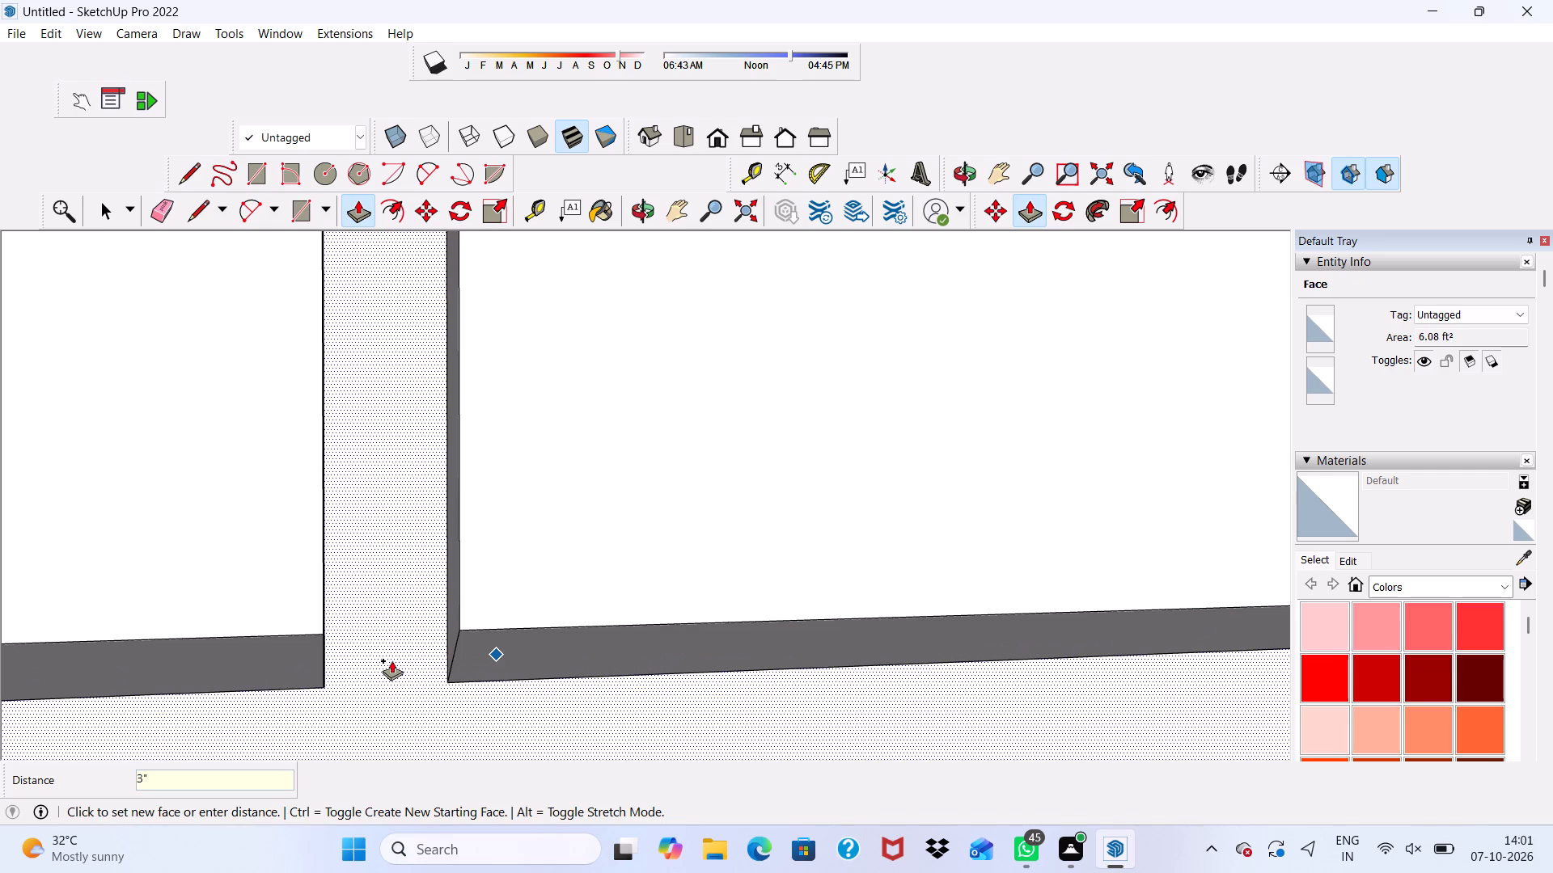
{"action": "key", "text": "Return"}
{"action": "scroll", "coordinate": [405, 694], "scroll_direction": "down", "scroll_amount": 2}
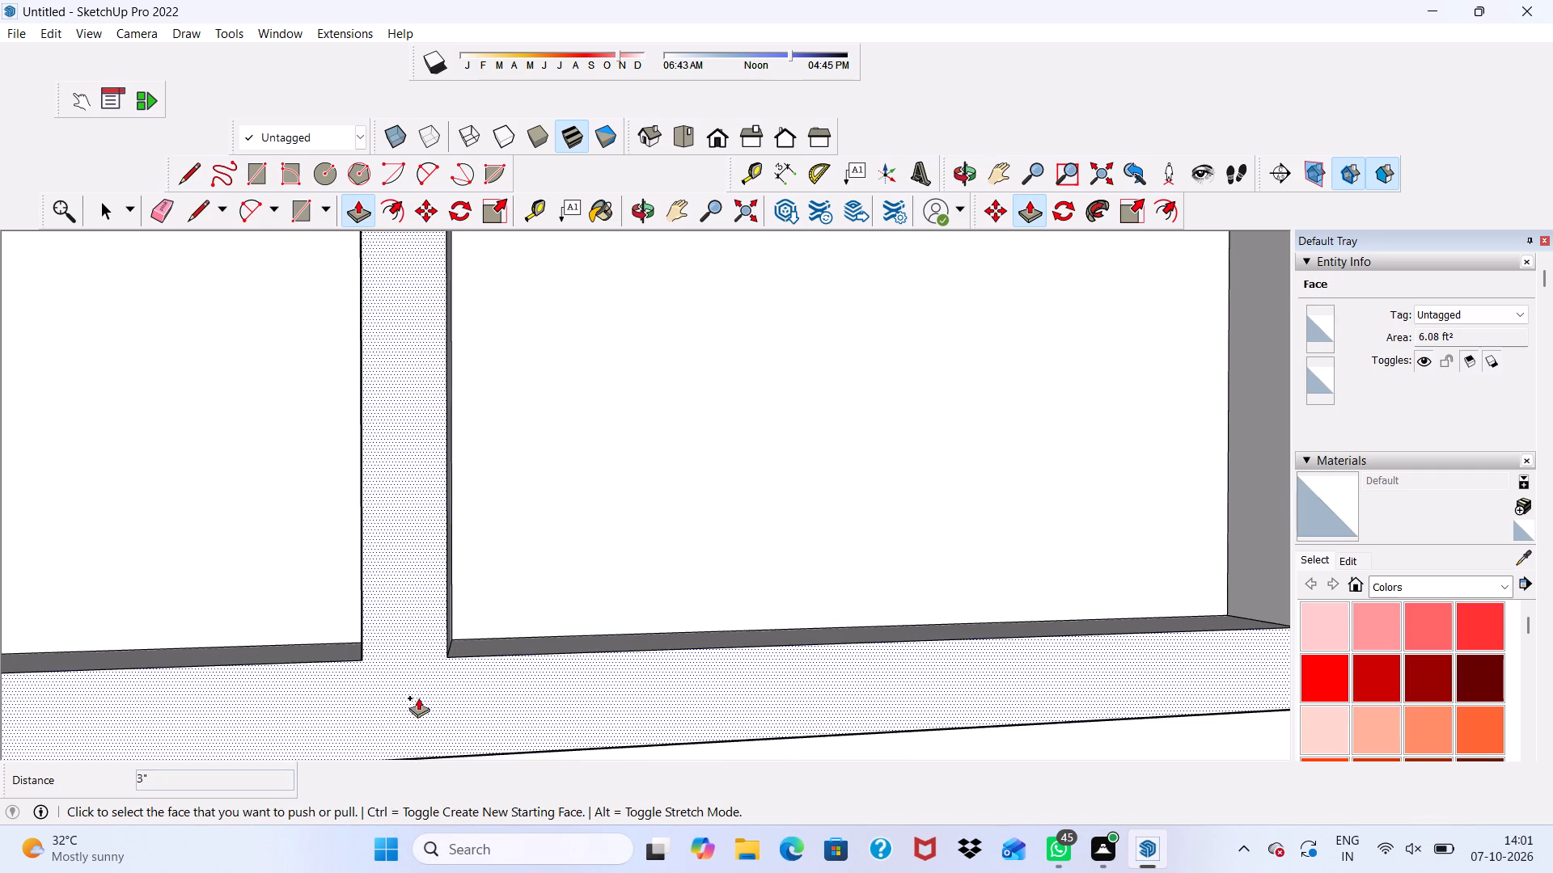
{"action": "key", "text": "space"}
Draw a window rectangle about 4' 9" by 4' 9" on the blank wall panel one floor below the finished window.
{"action": "scroll", "coordinate": [449, 725], "scroll_direction": "down", "scroll_amount": 11}
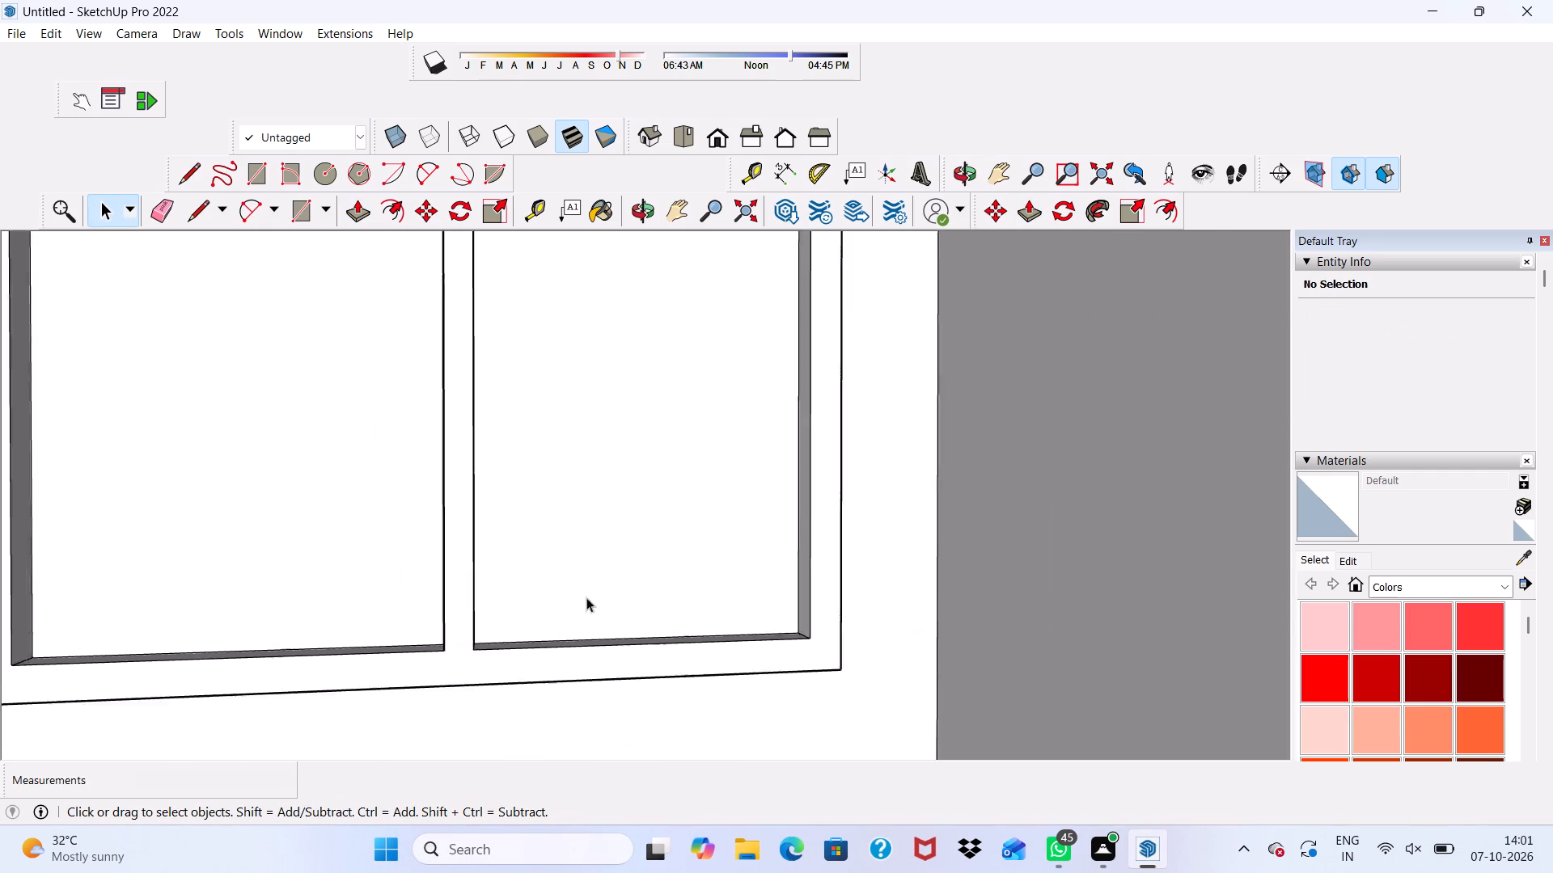
{"action": "scroll", "coordinate": [586, 597], "scroll_direction": "down", "scroll_amount": 13}
{"action": "scroll", "coordinate": [579, 504], "scroll_direction": "up", "scroll_amount": 1}
{"action": "scroll", "coordinate": [582, 482], "scroll_direction": "down", "scroll_amount": 3}
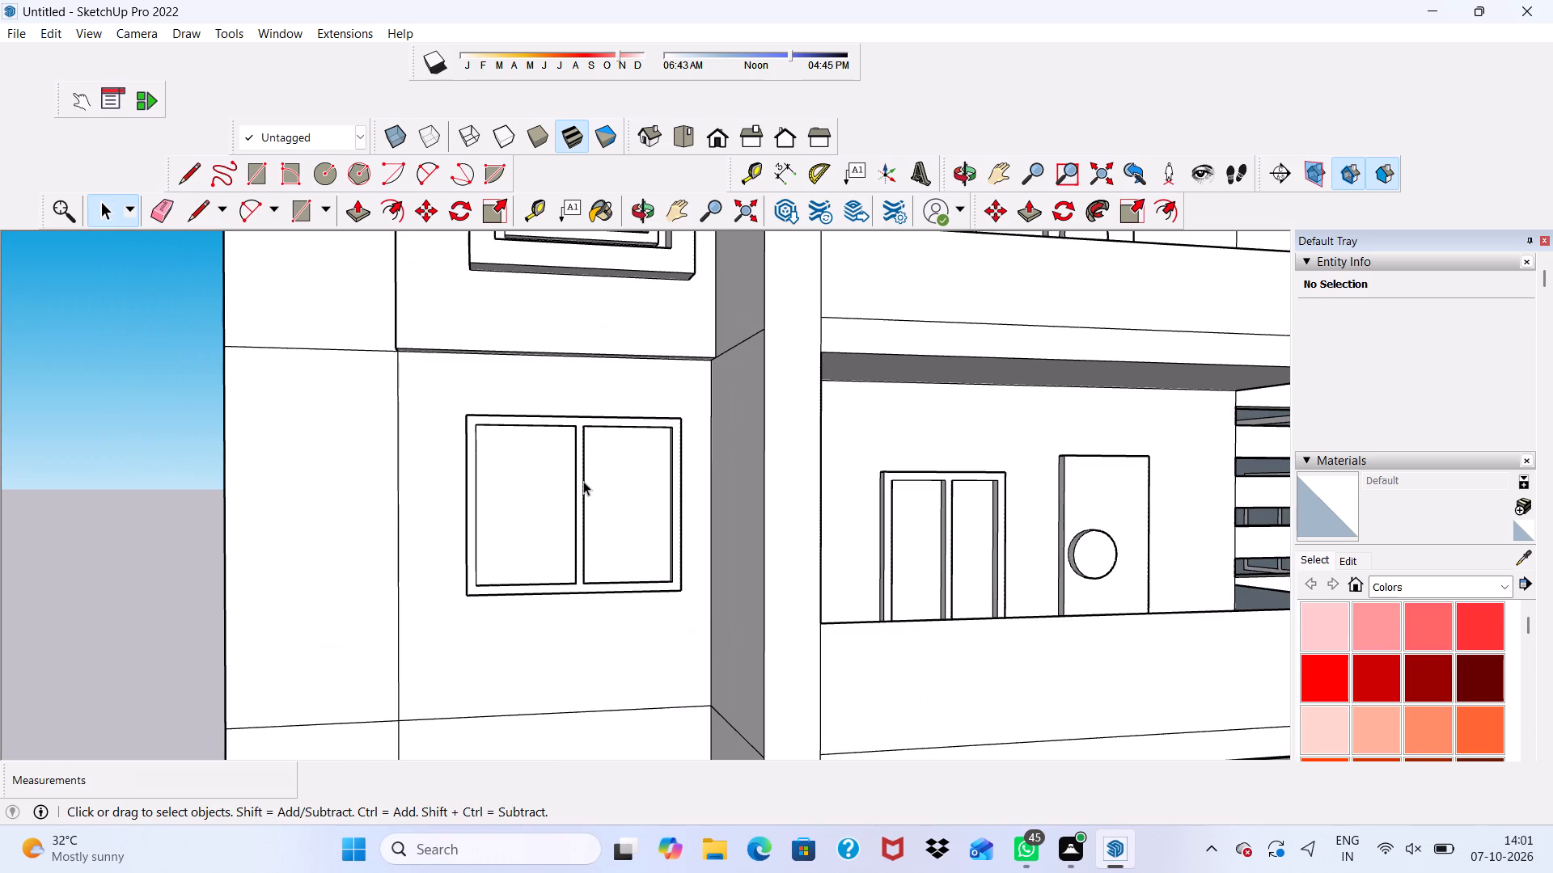
{"action": "scroll", "coordinate": [564, 474], "scroll_direction": "down", "scroll_amount": 2}
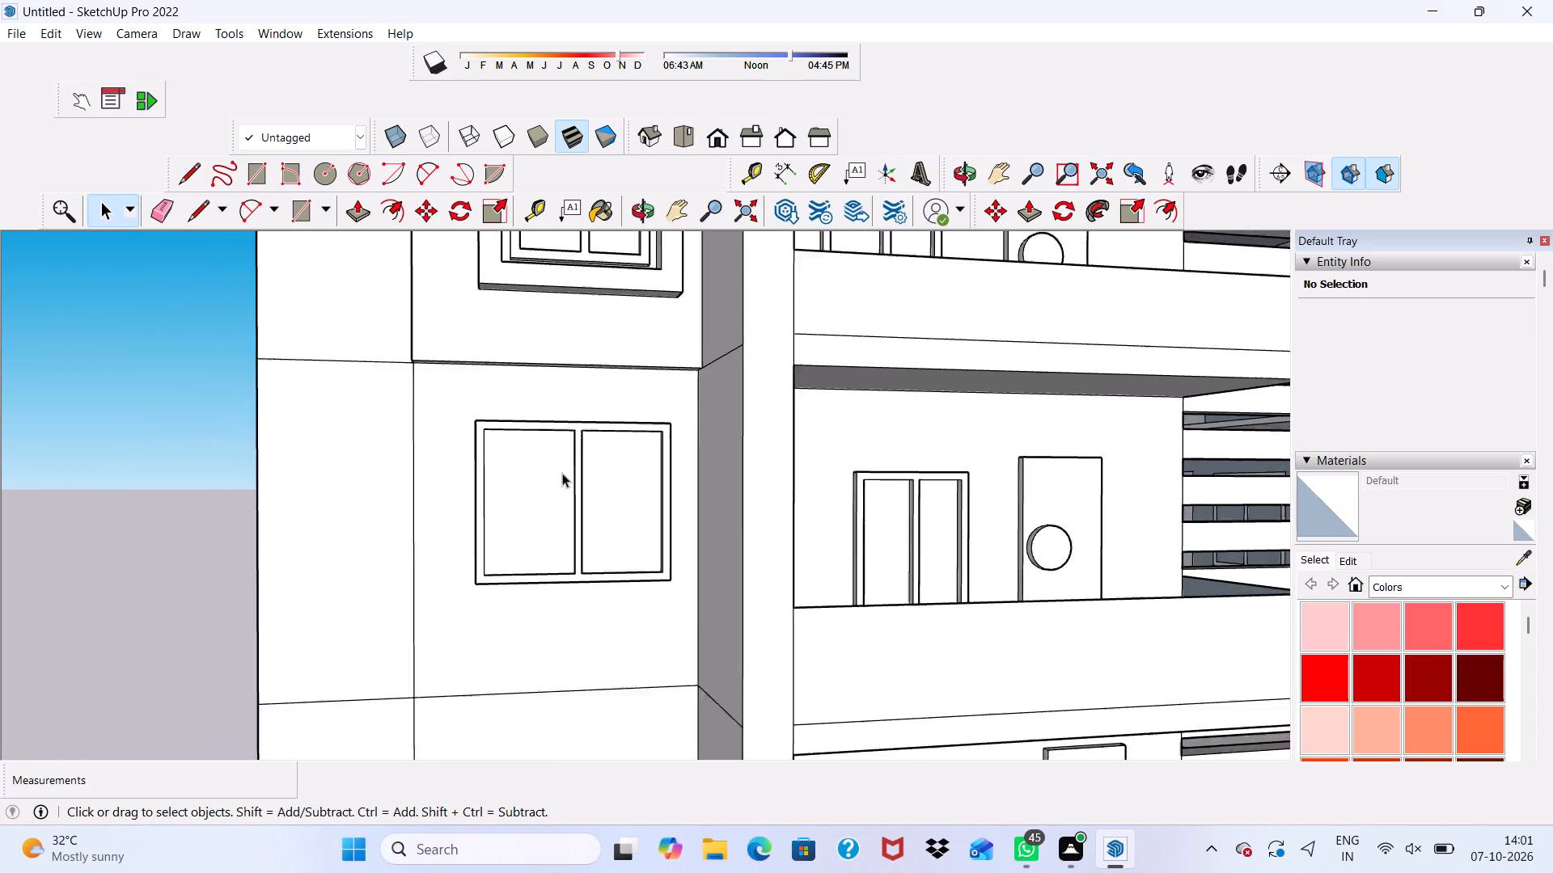
{"action": "scroll", "coordinate": [562, 473], "scroll_direction": "down", "scroll_amount": 9}
{"action": "scroll", "coordinate": [576, 644], "scroll_direction": "up", "scroll_amount": 3}
{"action": "middle_click_drag", "start_coordinate": [576, 644], "coordinate": [560, 607]}
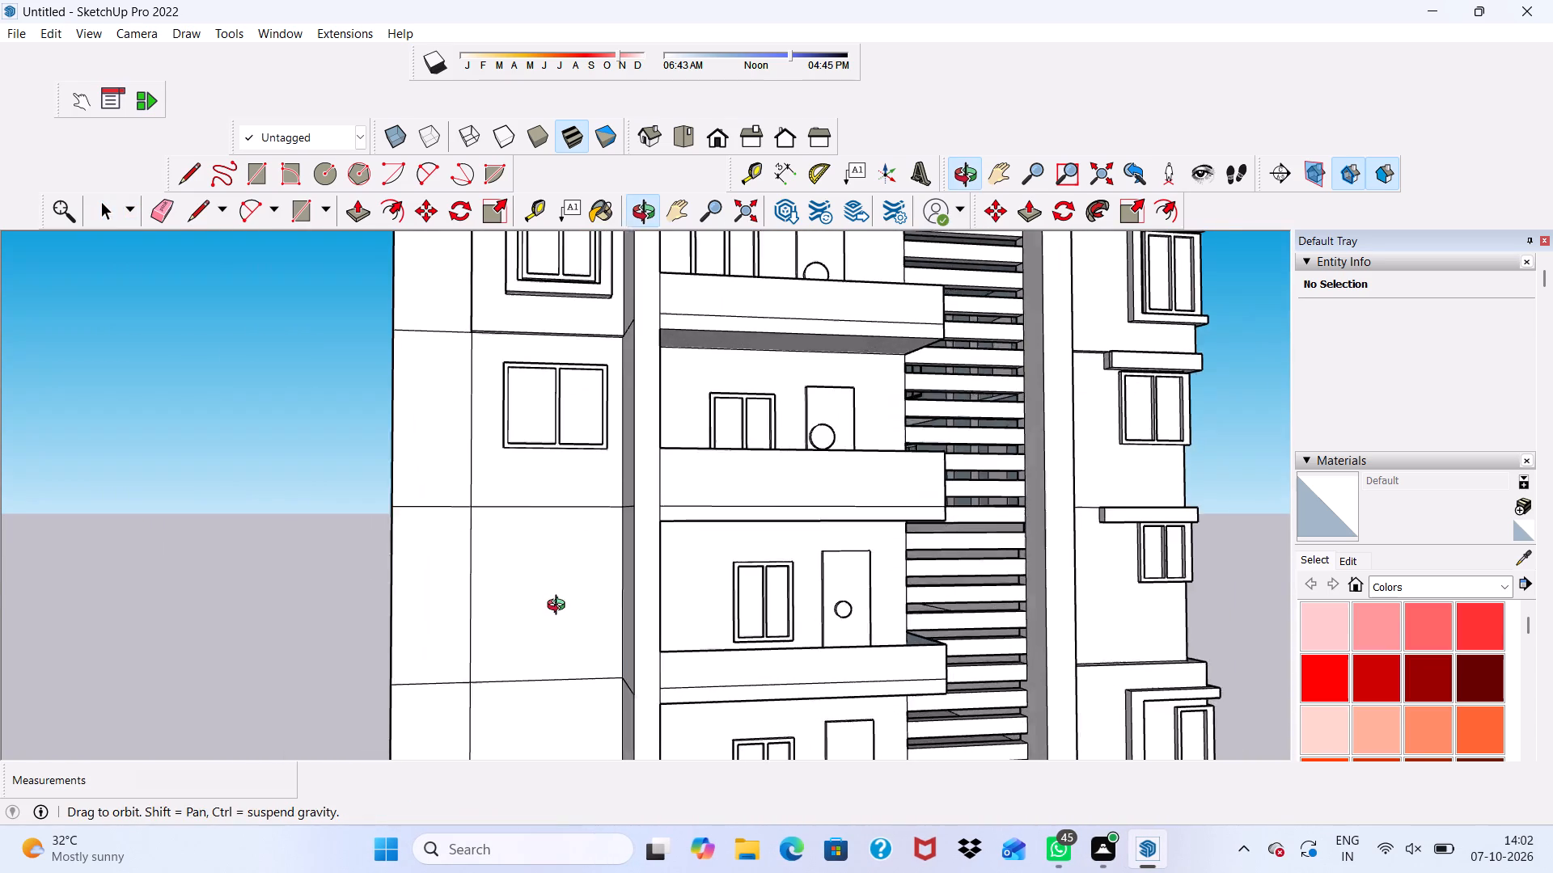
{"action": "middle_click_drag", "start_coordinate": [560, 607], "coordinate": [515, 622]}
{"action": "left_click", "coordinate": [256, 167]}
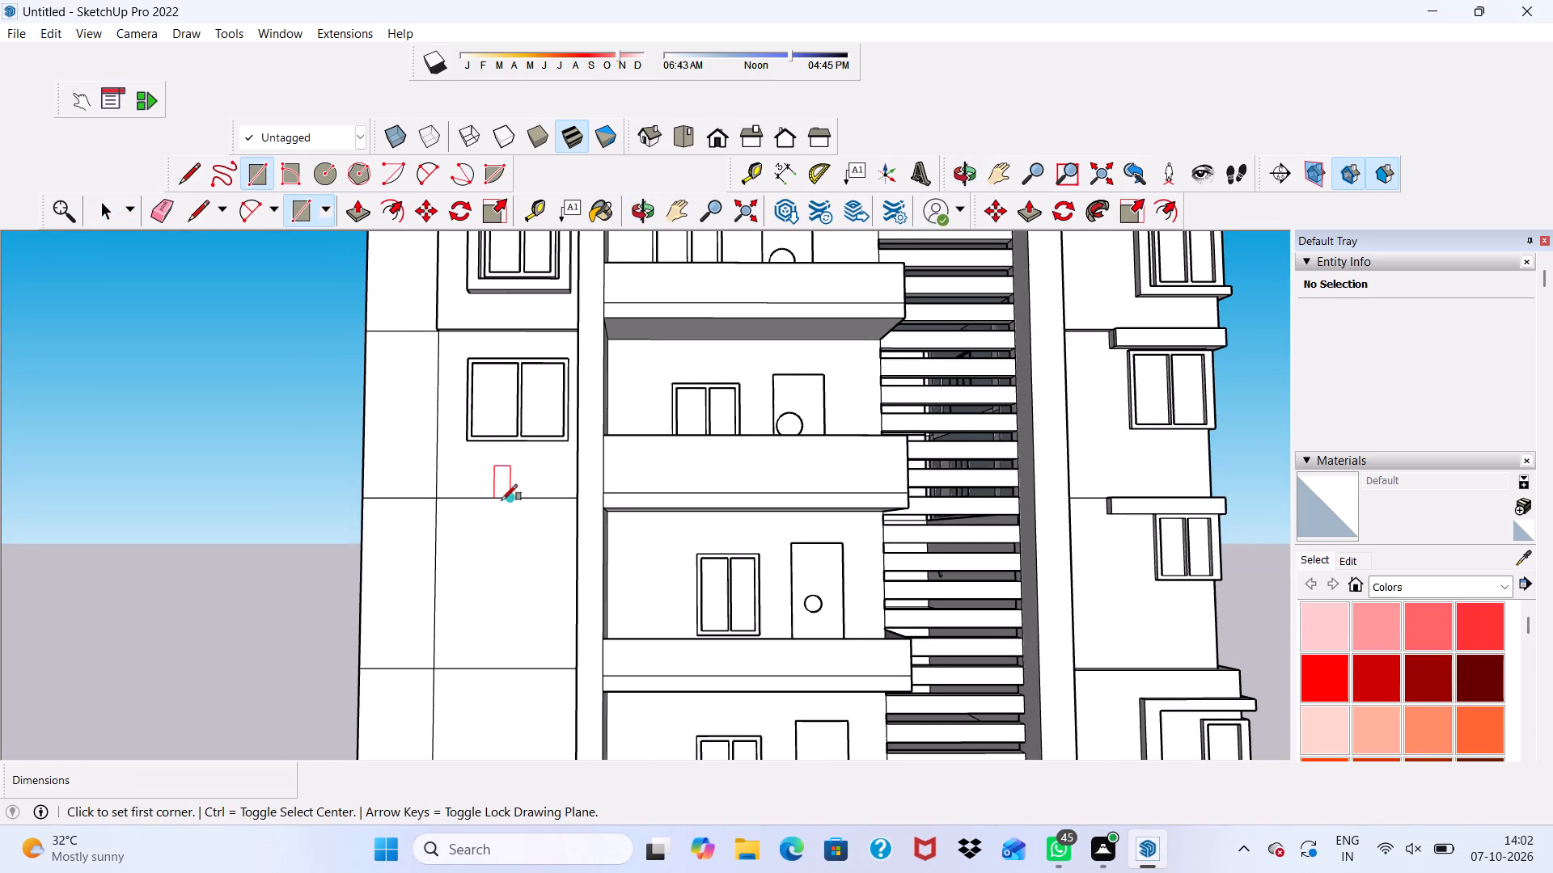
{"action": "scroll", "coordinate": [501, 503], "scroll_direction": "up", "scroll_amount": 3}
{"action": "scroll", "coordinate": [472, 571], "scroll_direction": "up", "scroll_amount": 1}
{"action": "scroll", "coordinate": [472, 571], "scroll_direction": "down", "scroll_amount": 2}
{"action": "middle_click_drag", "start_coordinate": [472, 571], "coordinate": [501, 577]}
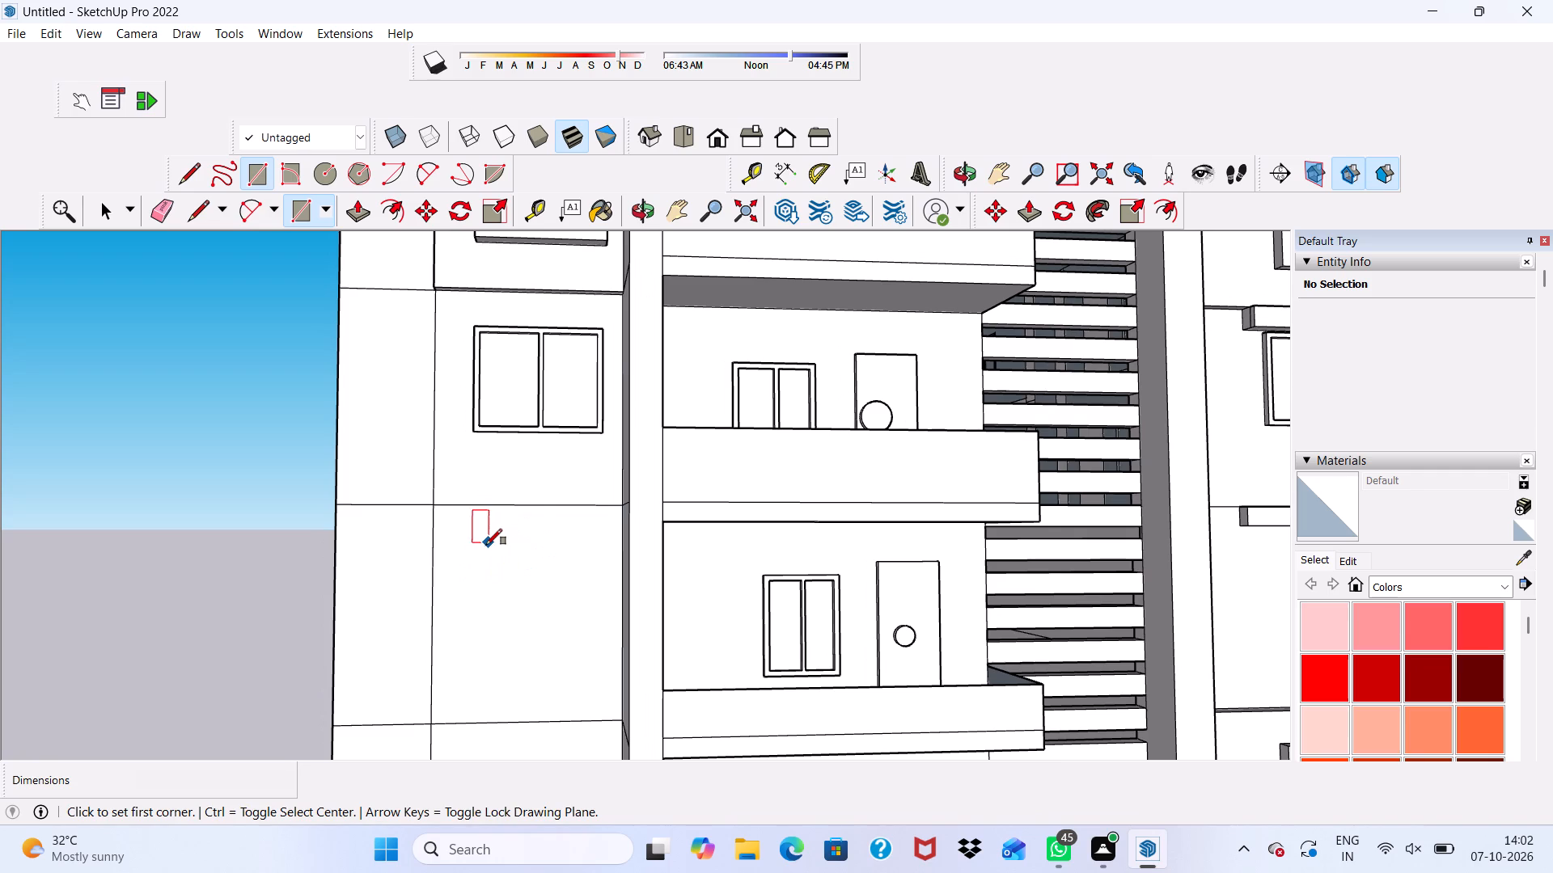
{"action": "left_click", "coordinate": [486, 545]}
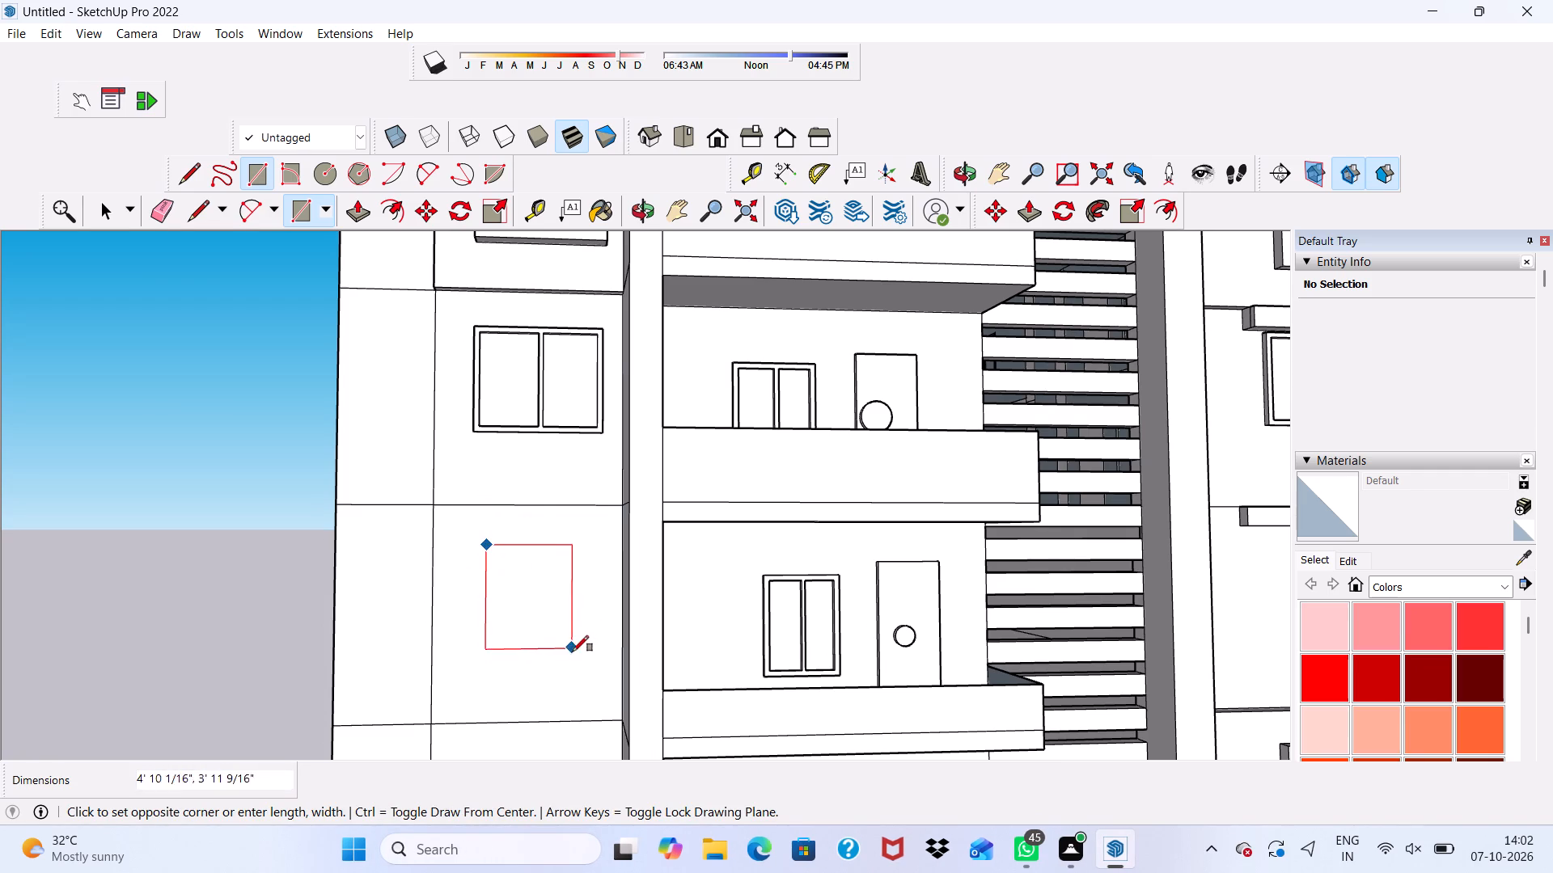
{"action": "left_click", "coordinate": [589, 642]}
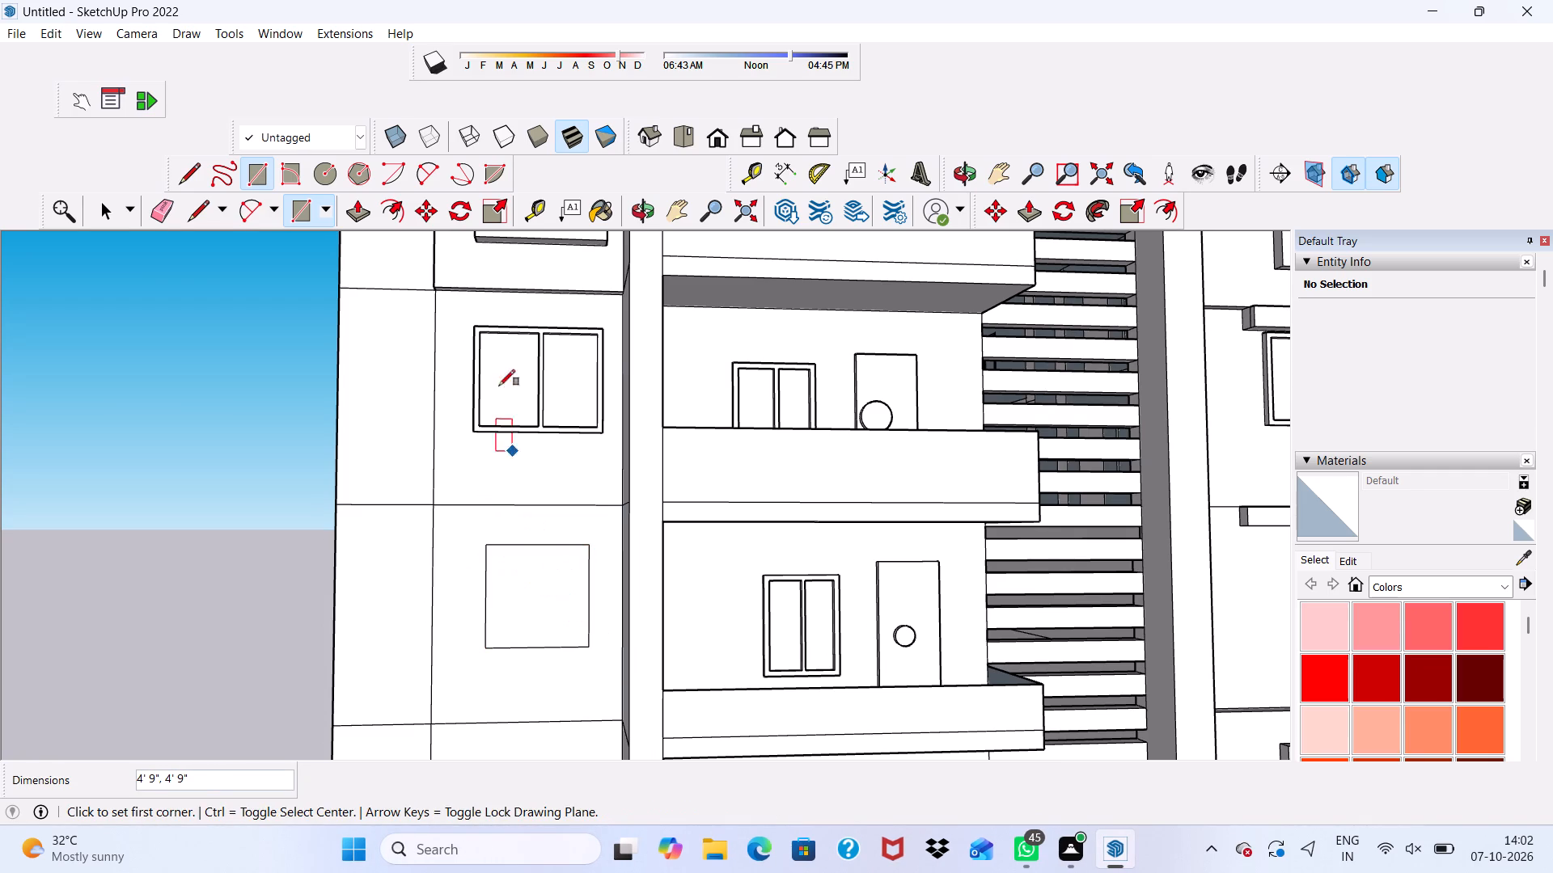
Offset the new window rectangle outward by 3" to form its frame border.
{"action": "left_click", "coordinate": [395, 205]}
{"action": "left_click", "coordinate": [510, 592]}
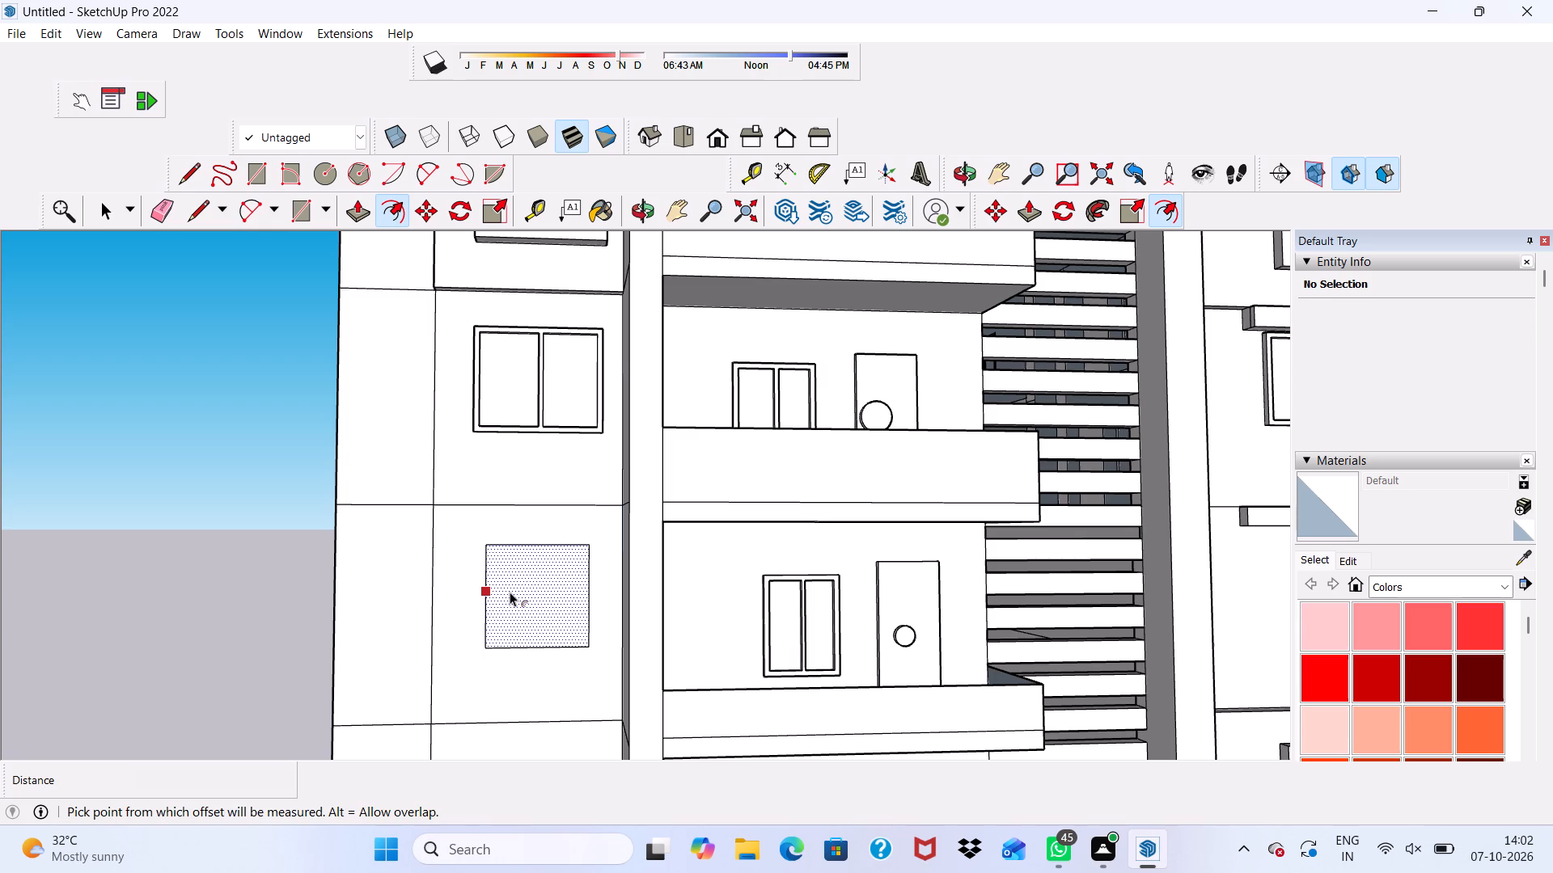
{"action": "key", "text": "3"}
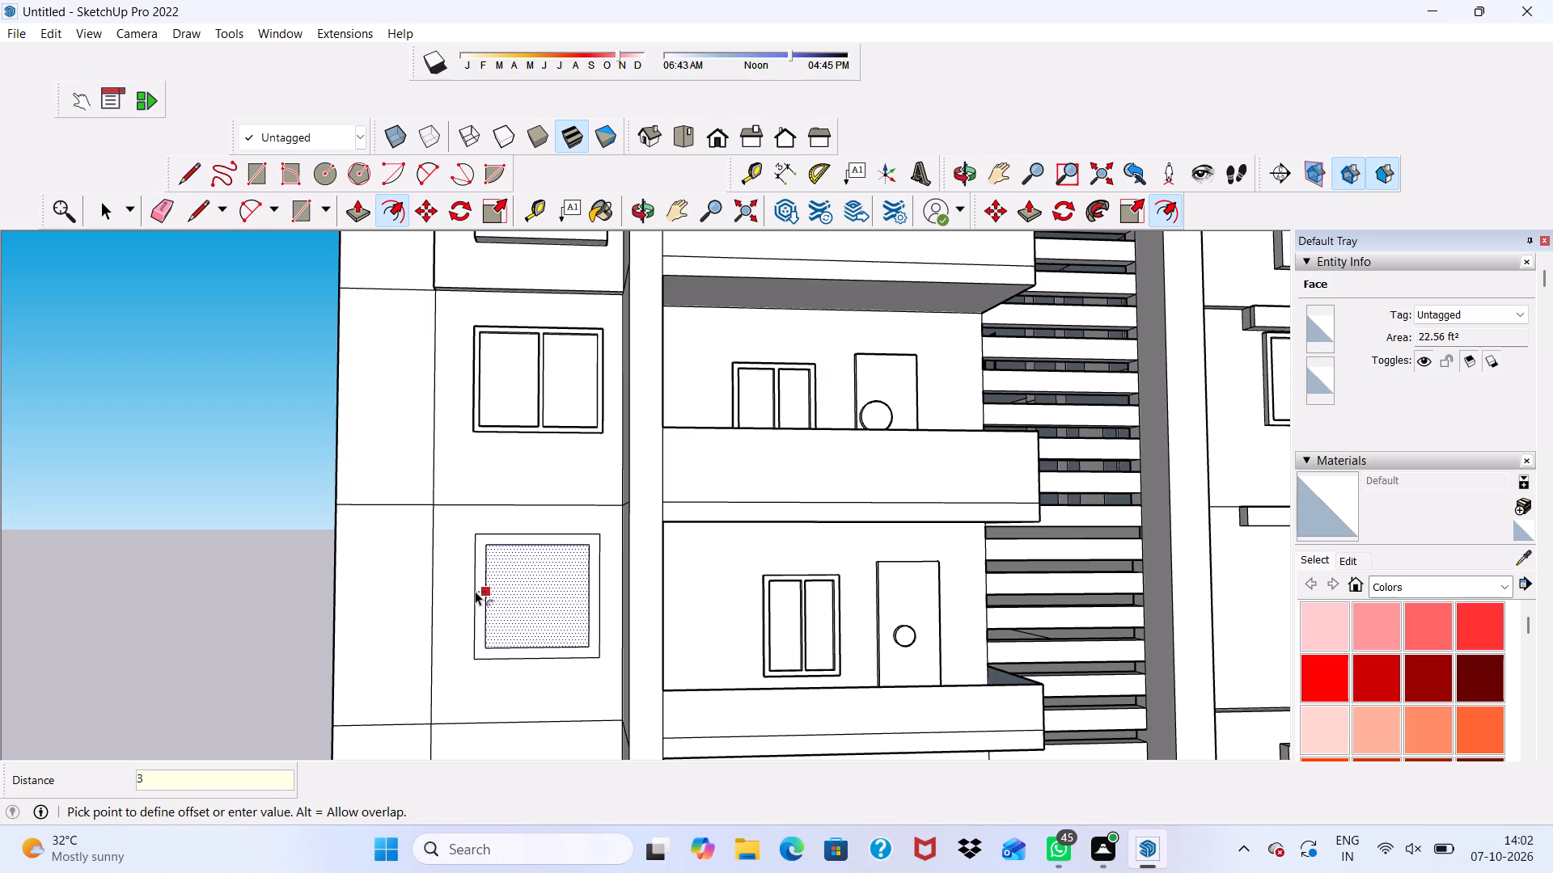
{"action": "key", "text": "shift+quotedbl"}
{"action": "key", "text": "Return"}
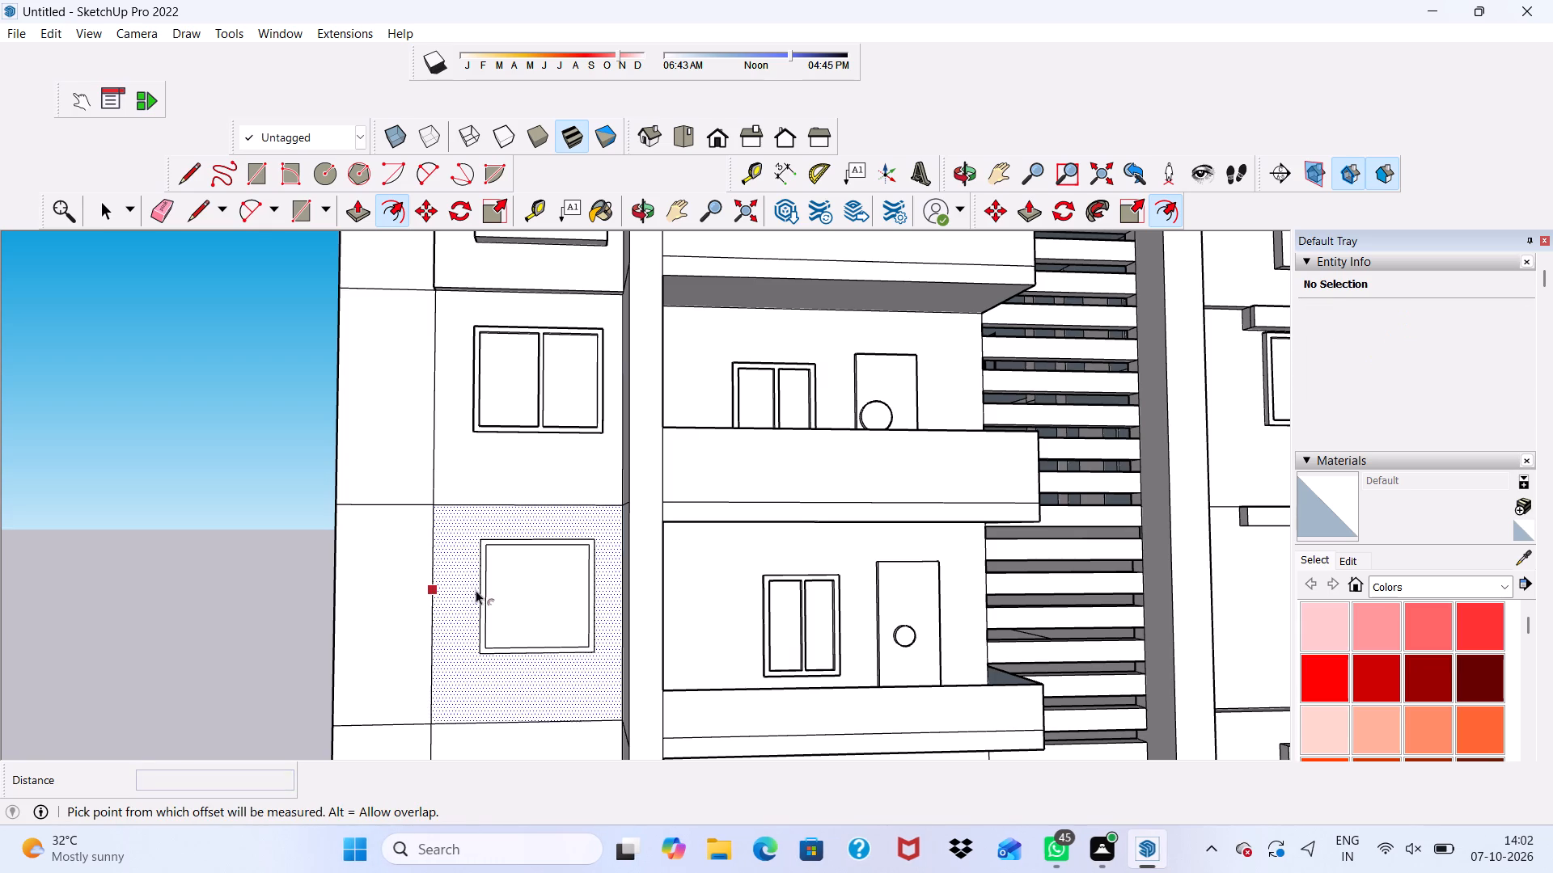
Draw a vertical mullion rectangle about 3 1/4" wide and 4' 9" tall down the middle of the new window's inner outline.
{"action": "left_click", "coordinate": [260, 179]}
{"action": "scroll", "coordinate": [546, 519], "scroll_direction": "up", "scroll_amount": 5}
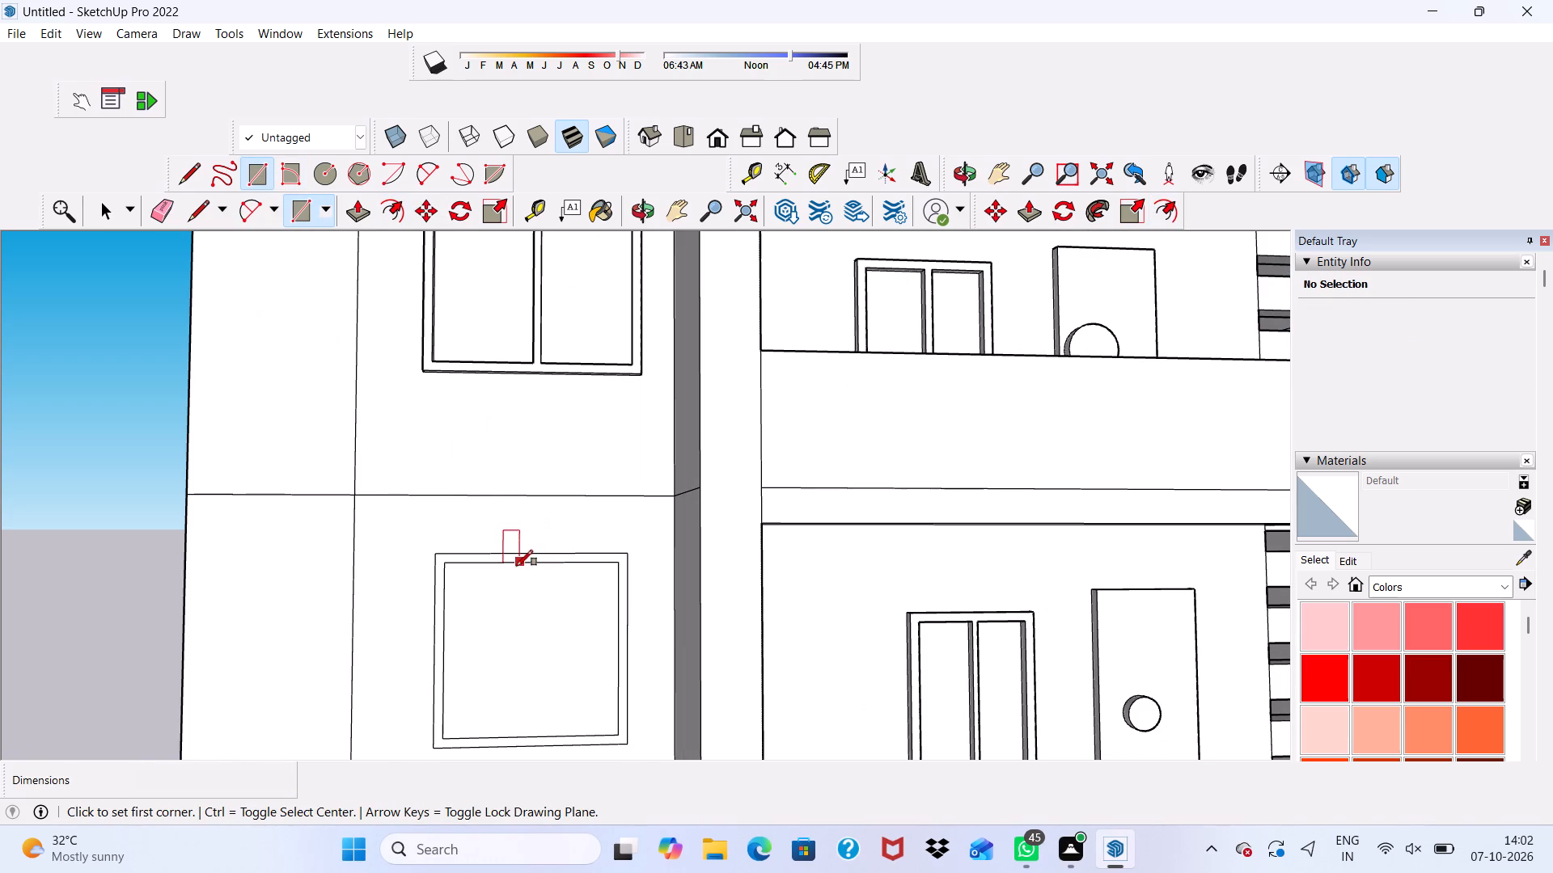
{"action": "left_click", "coordinate": [532, 565]}
{"action": "scroll", "coordinate": [550, 620], "scroll_direction": "down", "scroll_amount": 4}
{"action": "scroll", "coordinate": [549, 719], "scroll_direction": "up", "scroll_amount": 3}
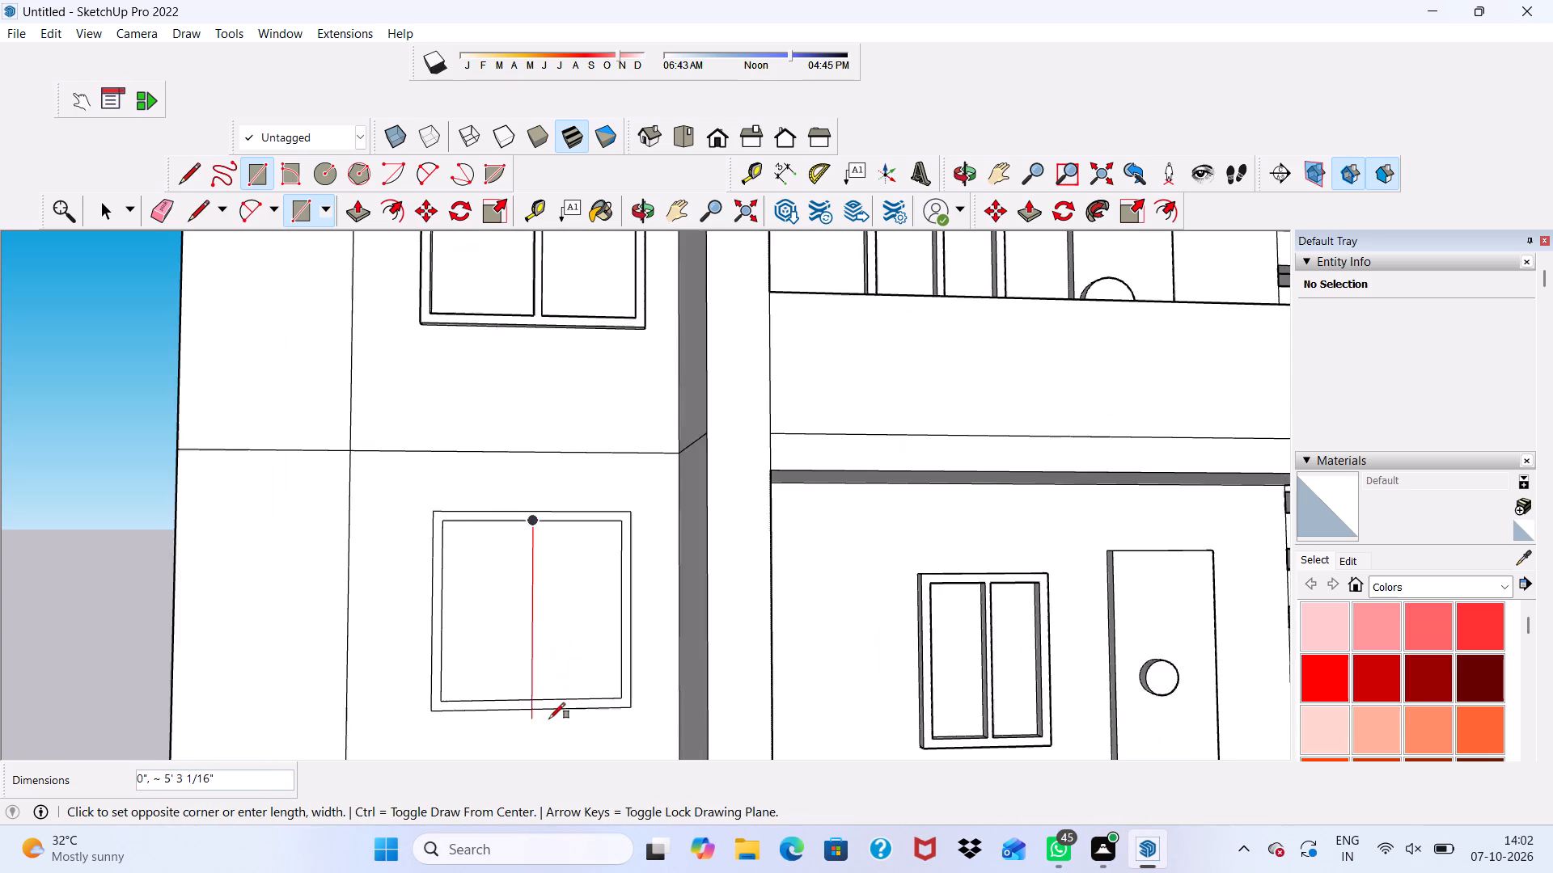
{"action": "scroll", "coordinate": [549, 719], "scroll_direction": "up", "scroll_amount": 5}
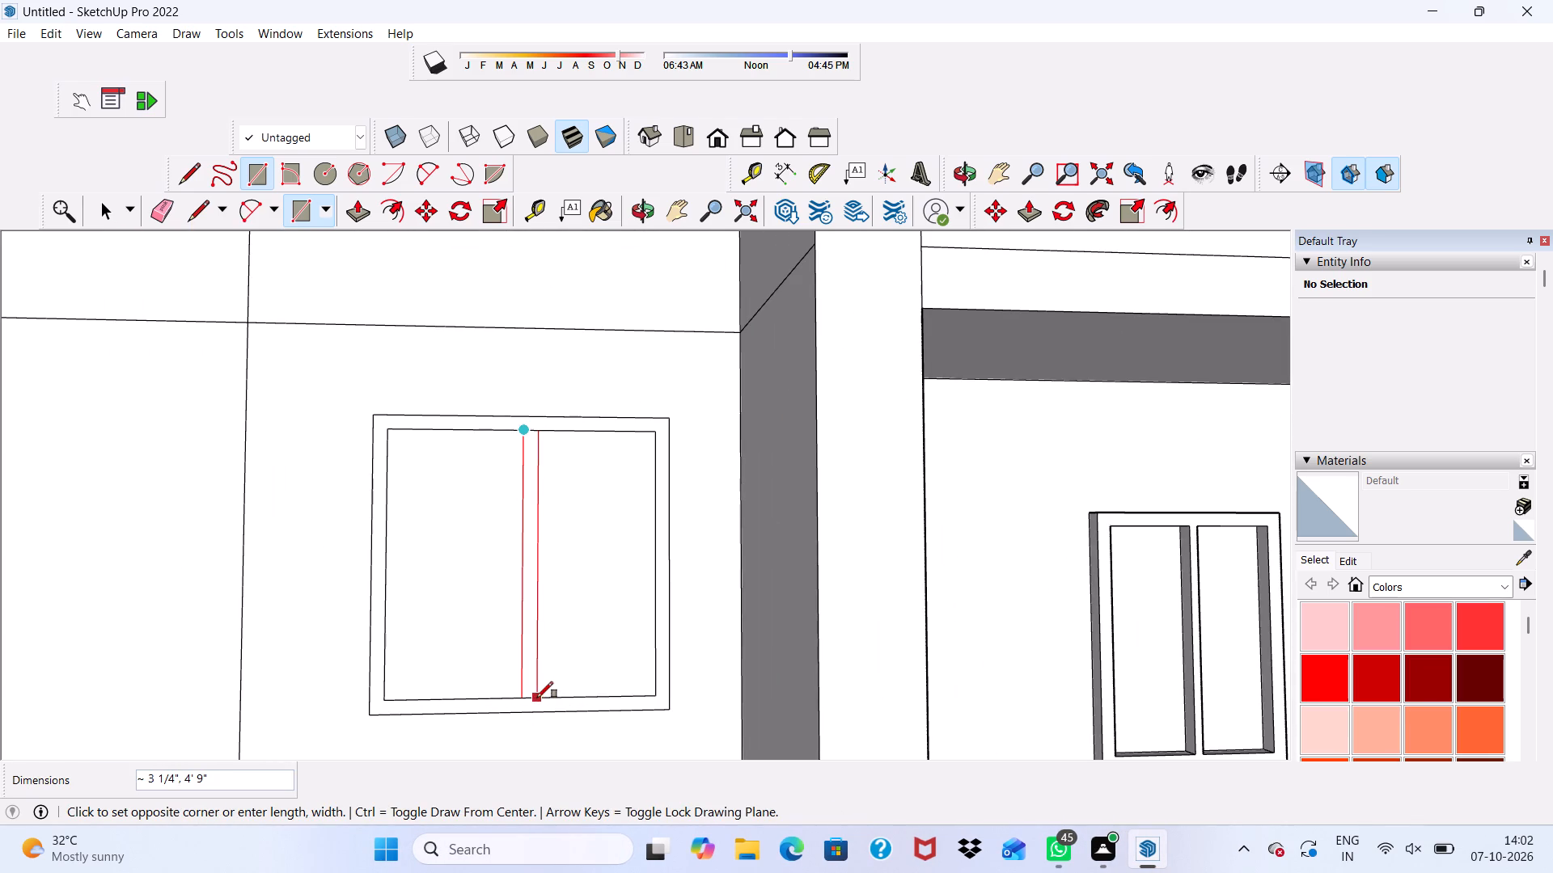
{"action": "left_click", "coordinate": [537, 698]}
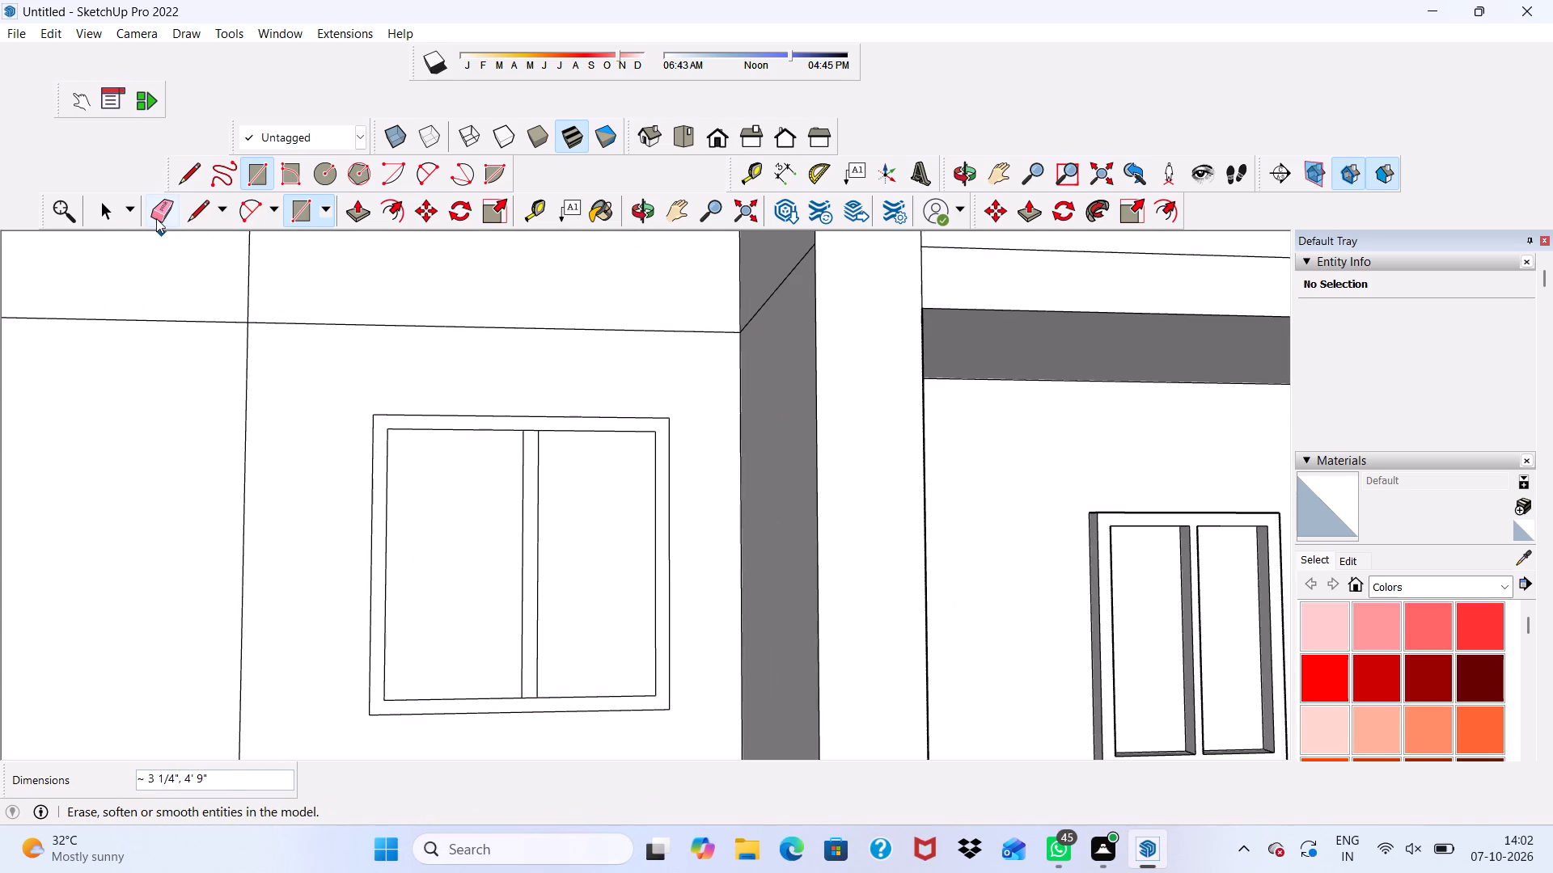
Erase the short edge segments at the mullion's top and bottom so it merges with the window's frame border.
{"action": "left_click_drag", "start_coordinate": [155, 215], "coordinate": [166, 220]}
{"action": "scroll", "coordinate": [506, 538], "scroll_direction": "up", "scroll_amount": 9}
{"action": "left_click", "coordinate": [543, 344]}
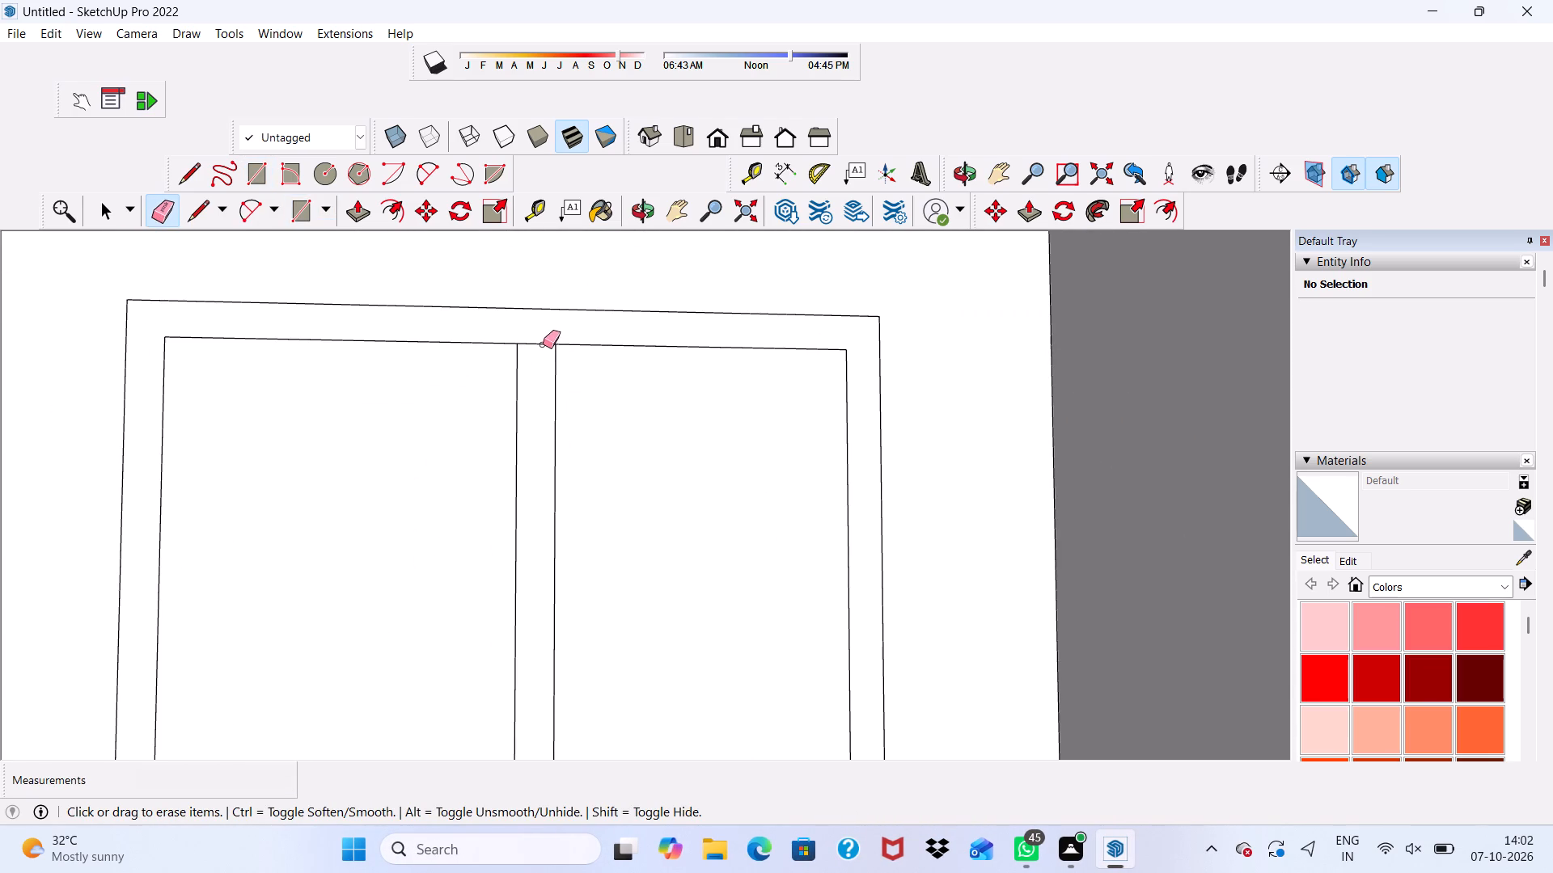
{"action": "scroll", "coordinate": [548, 356], "scroll_direction": "down", "scroll_amount": 10}
{"action": "scroll", "coordinate": [510, 788], "scroll_direction": "up", "scroll_amount": 14}
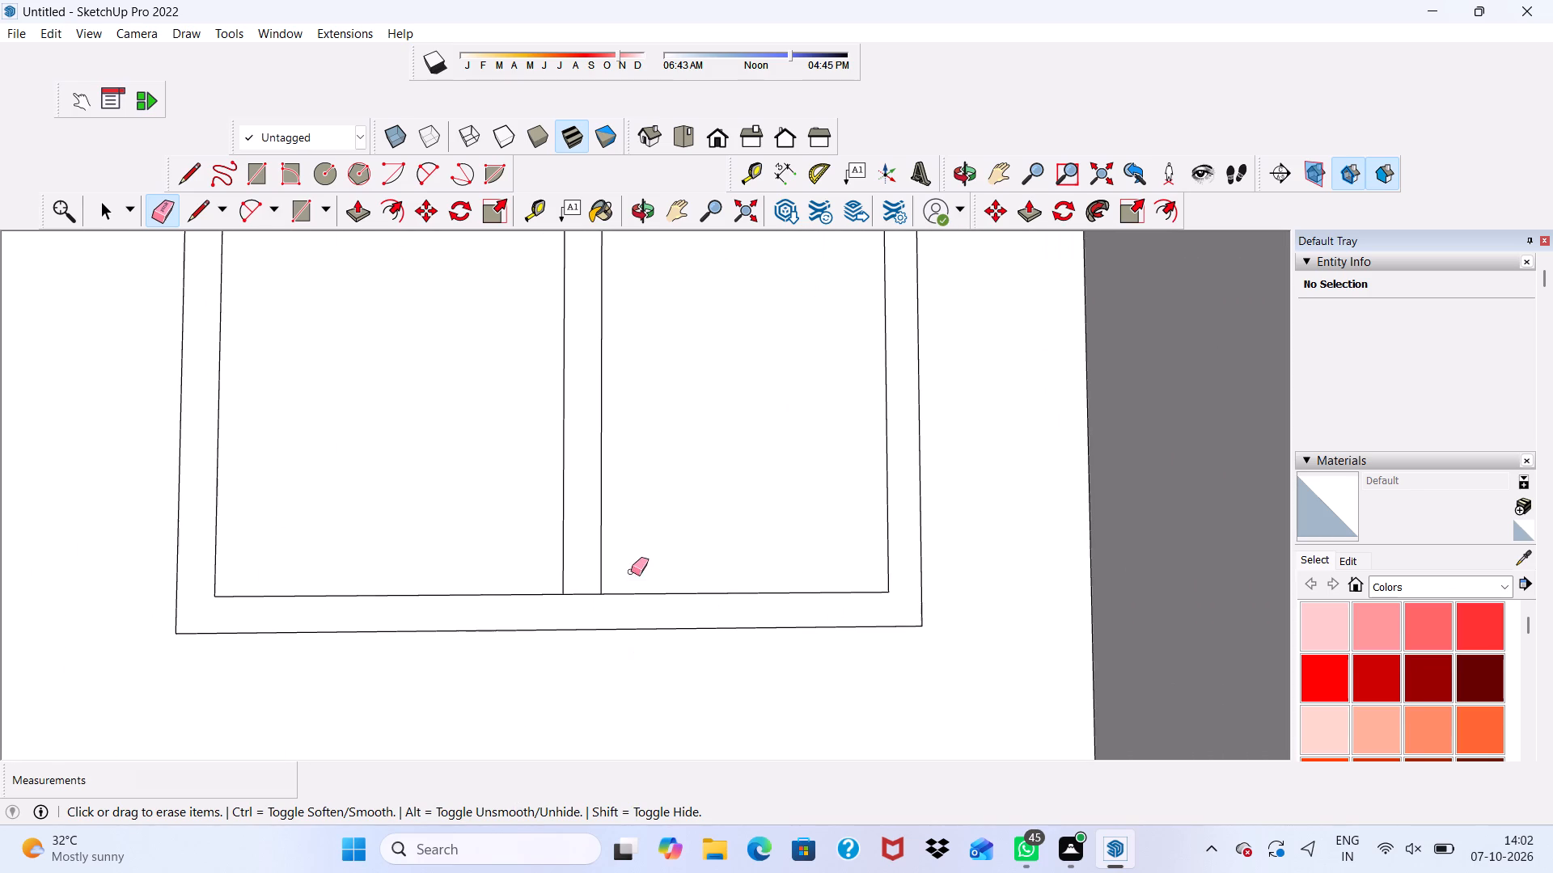
{"action": "left_click_drag", "start_coordinate": [583, 588], "coordinate": [583, 608]}
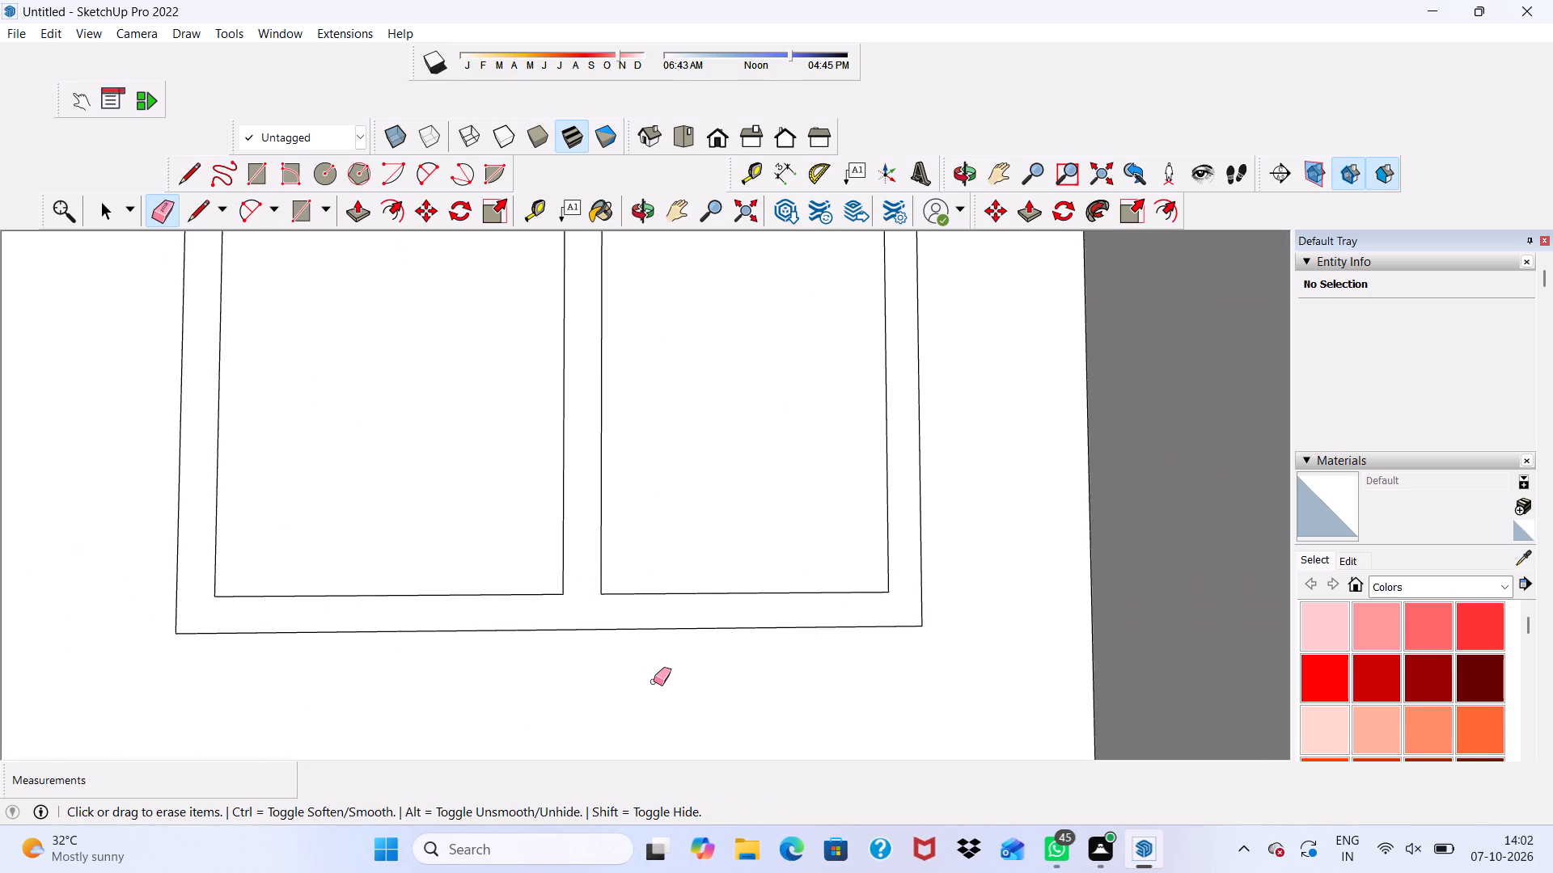
{"action": "key", "text": "space"}
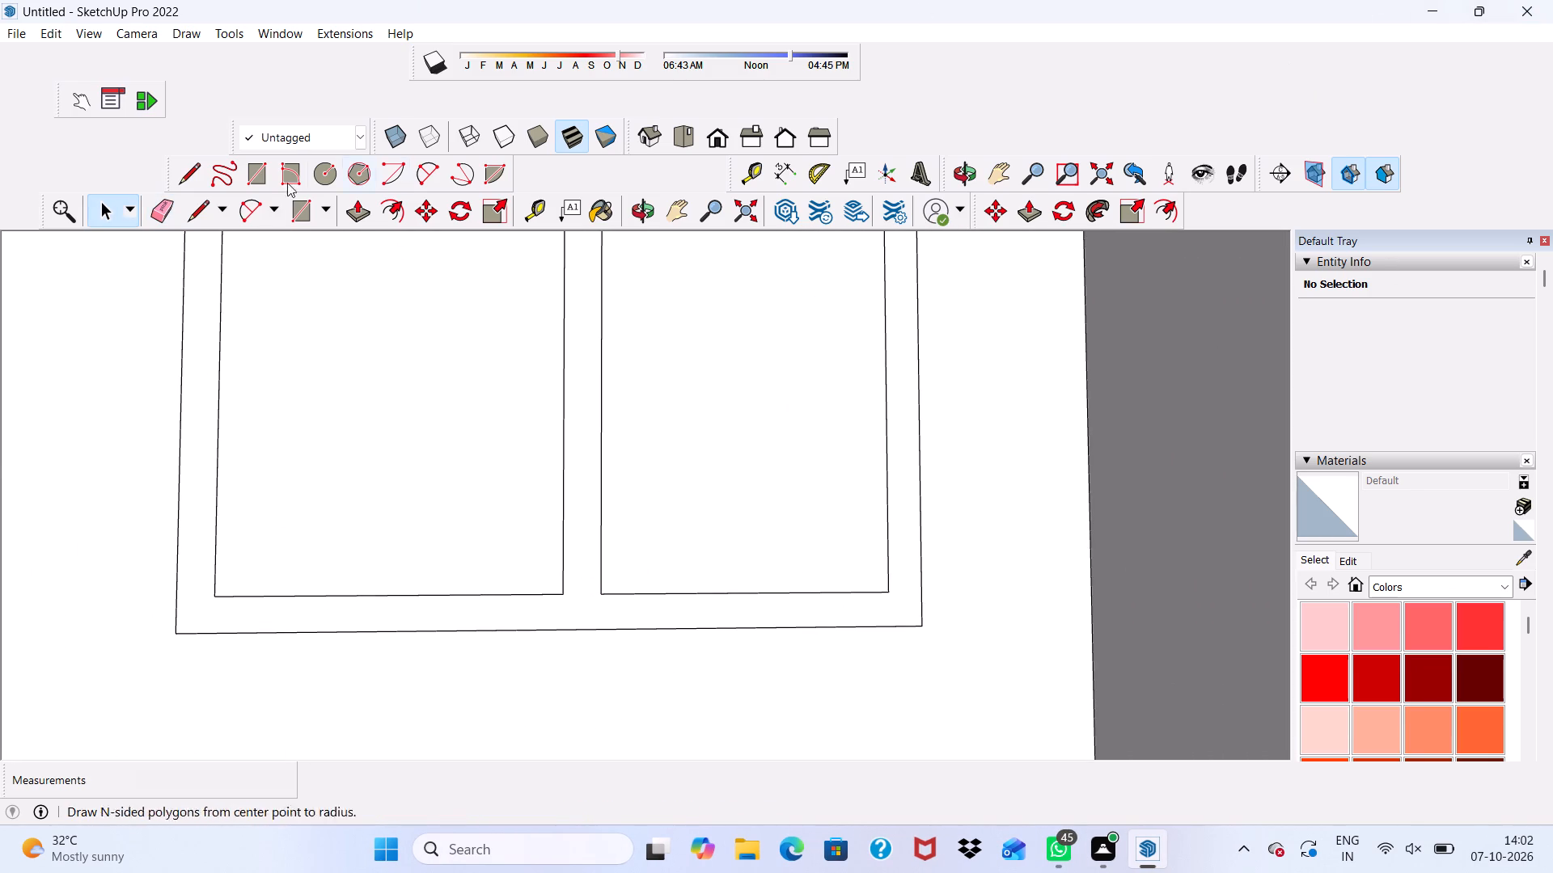
Push/Pull the merged frame and mullion face outward from the wall panel by 3".
{"action": "left_click", "coordinate": [359, 213]}
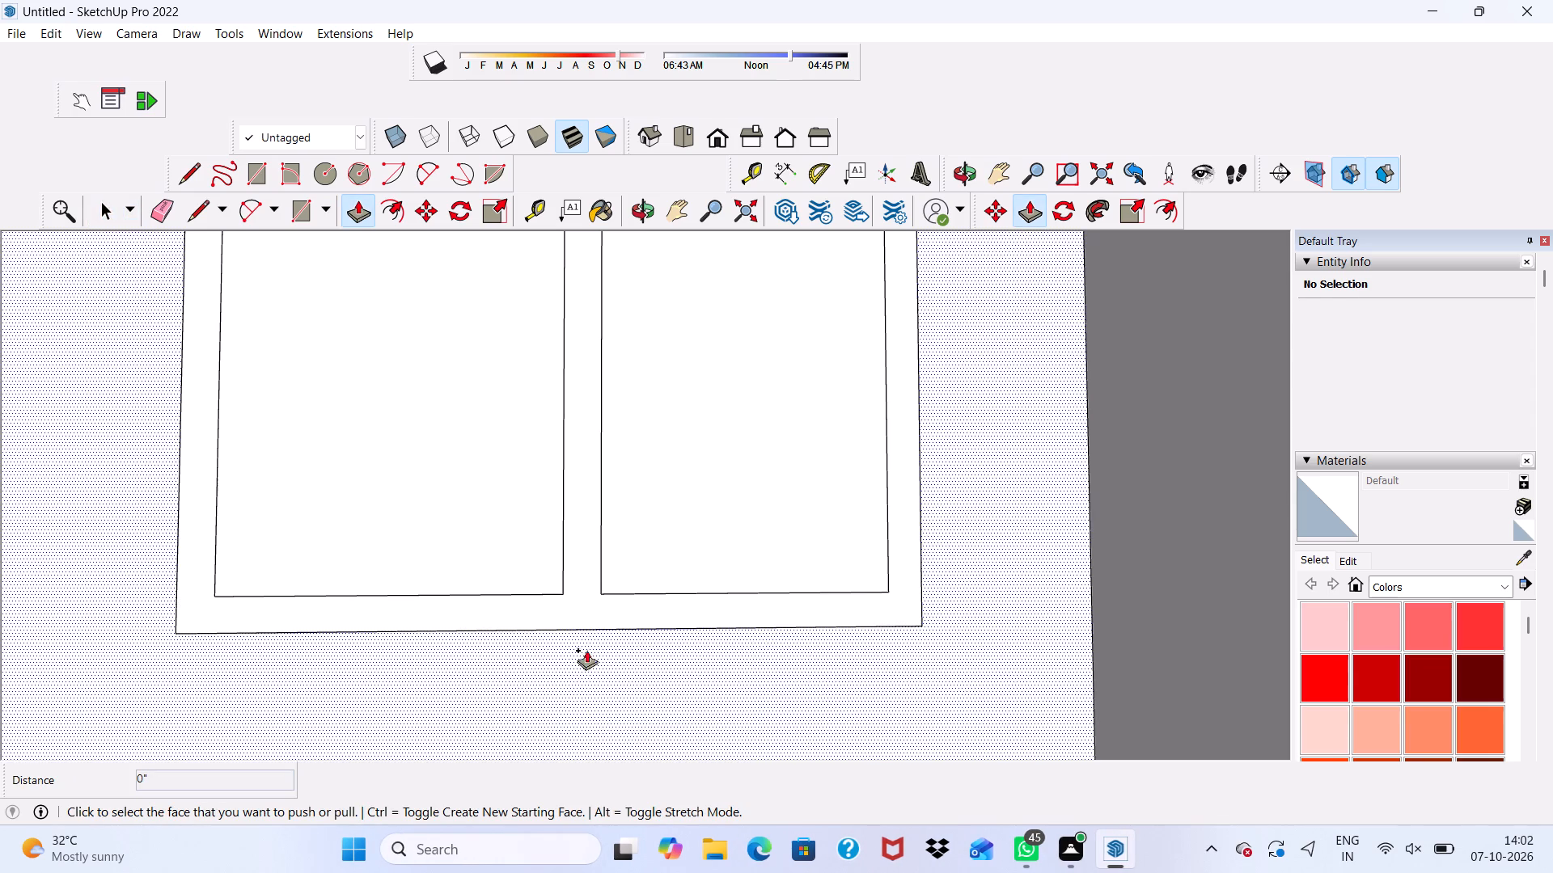
{"action": "left_click", "coordinate": [578, 604]}
{"action": "type", "text": "3\""}
{"action": "key", "text": "Return"}
{"action": "scroll", "coordinate": [520, 610], "scroll_direction": "down", "scroll_amount": 11}
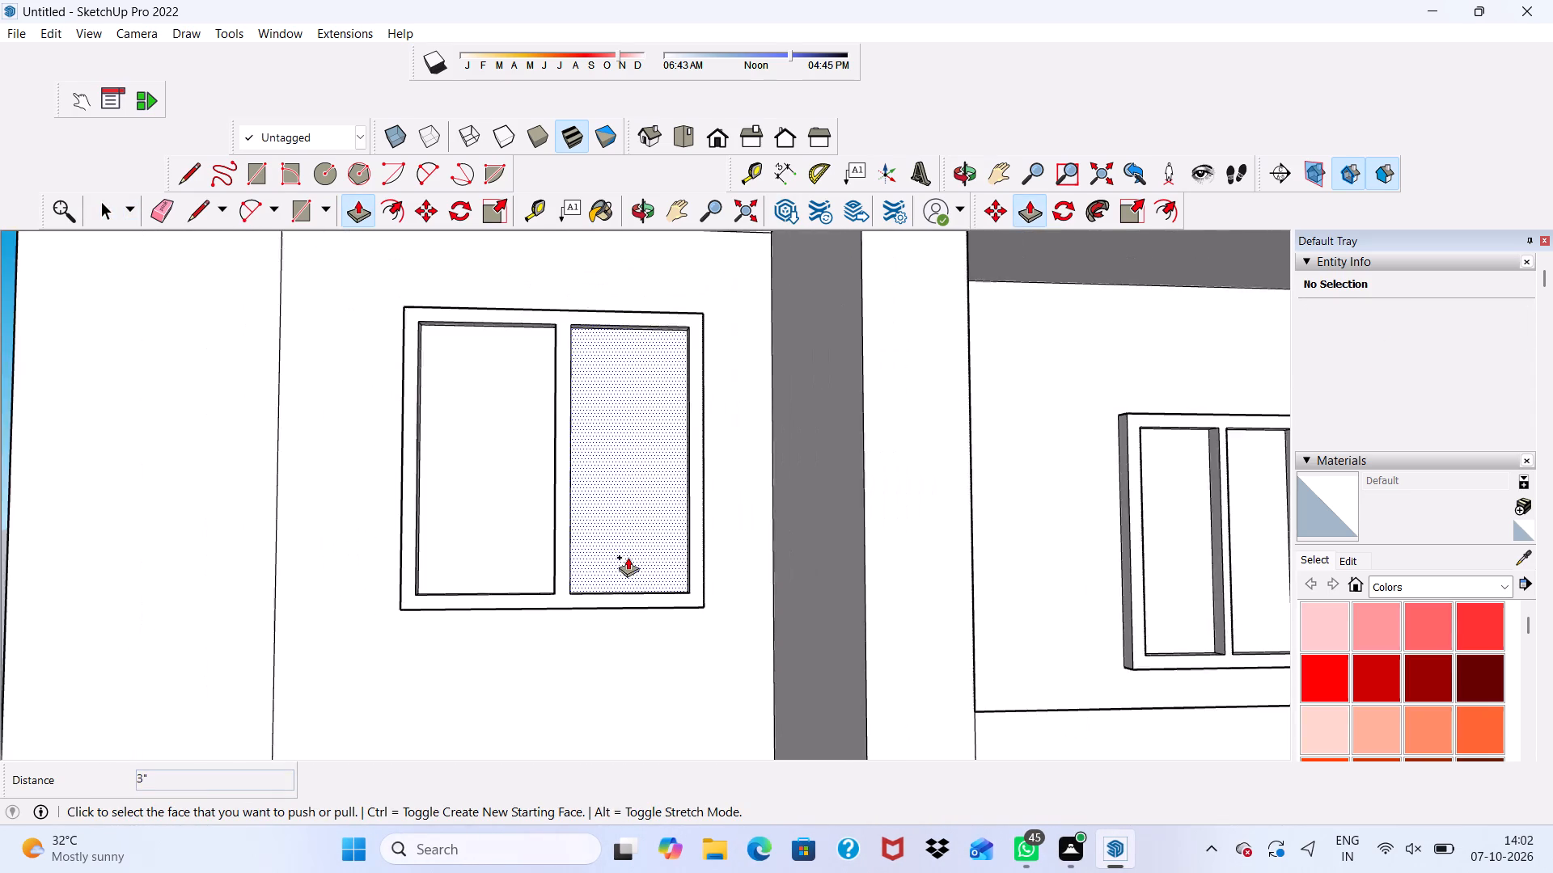
{"action": "key", "text": "space"}
Examine the facade windows around the building's corner and the blank lowest-floor wall panel below the new window.
{"action": "scroll", "coordinate": [672, 580], "scroll_direction": "down", "scroll_amount": 6}
{"action": "scroll", "coordinate": [681, 485], "scroll_direction": "down", "scroll_amount": 4}
{"action": "middle_click_drag", "start_coordinate": [696, 533], "coordinate": [657, 513]}
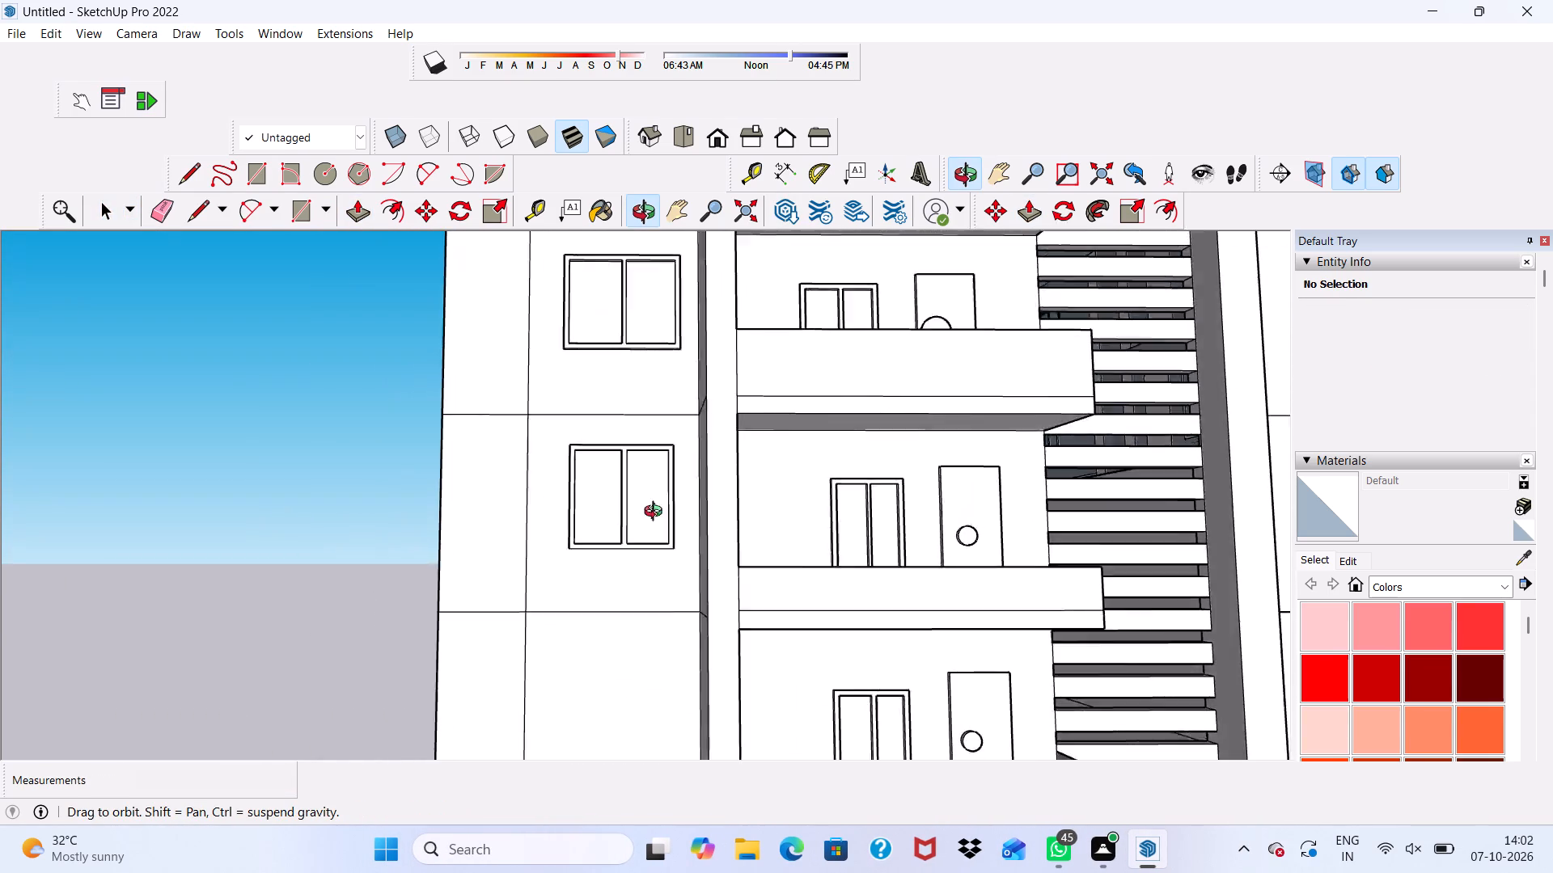
{"action": "middle_click_drag", "start_coordinate": [657, 513], "coordinate": [660, 508]}
{"action": "scroll", "coordinate": [661, 550], "scroll_direction": "down", "scroll_amount": 4}
{"action": "scroll", "coordinate": [606, 712], "scroll_direction": "up", "scroll_amount": 4}
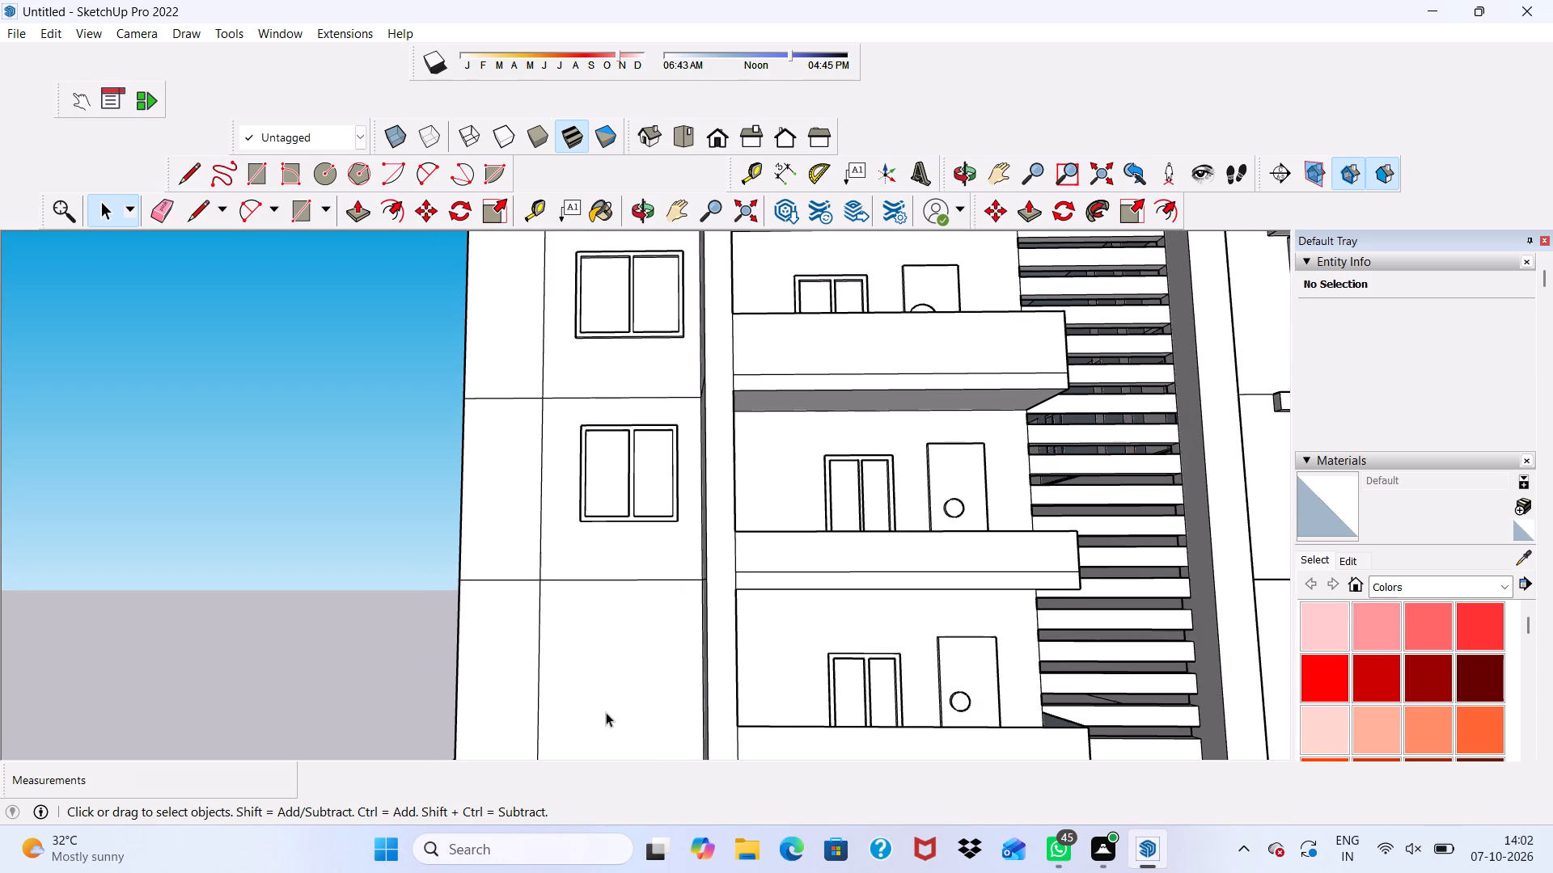
{"action": "scroll", "coordinate": [612, 716], "scroll_direction": "down", "scroll_amount": 6}
{"action": "scroll", "coordinate": [680, 647], "scroll_direction": "down", "scroll_amount": 2}
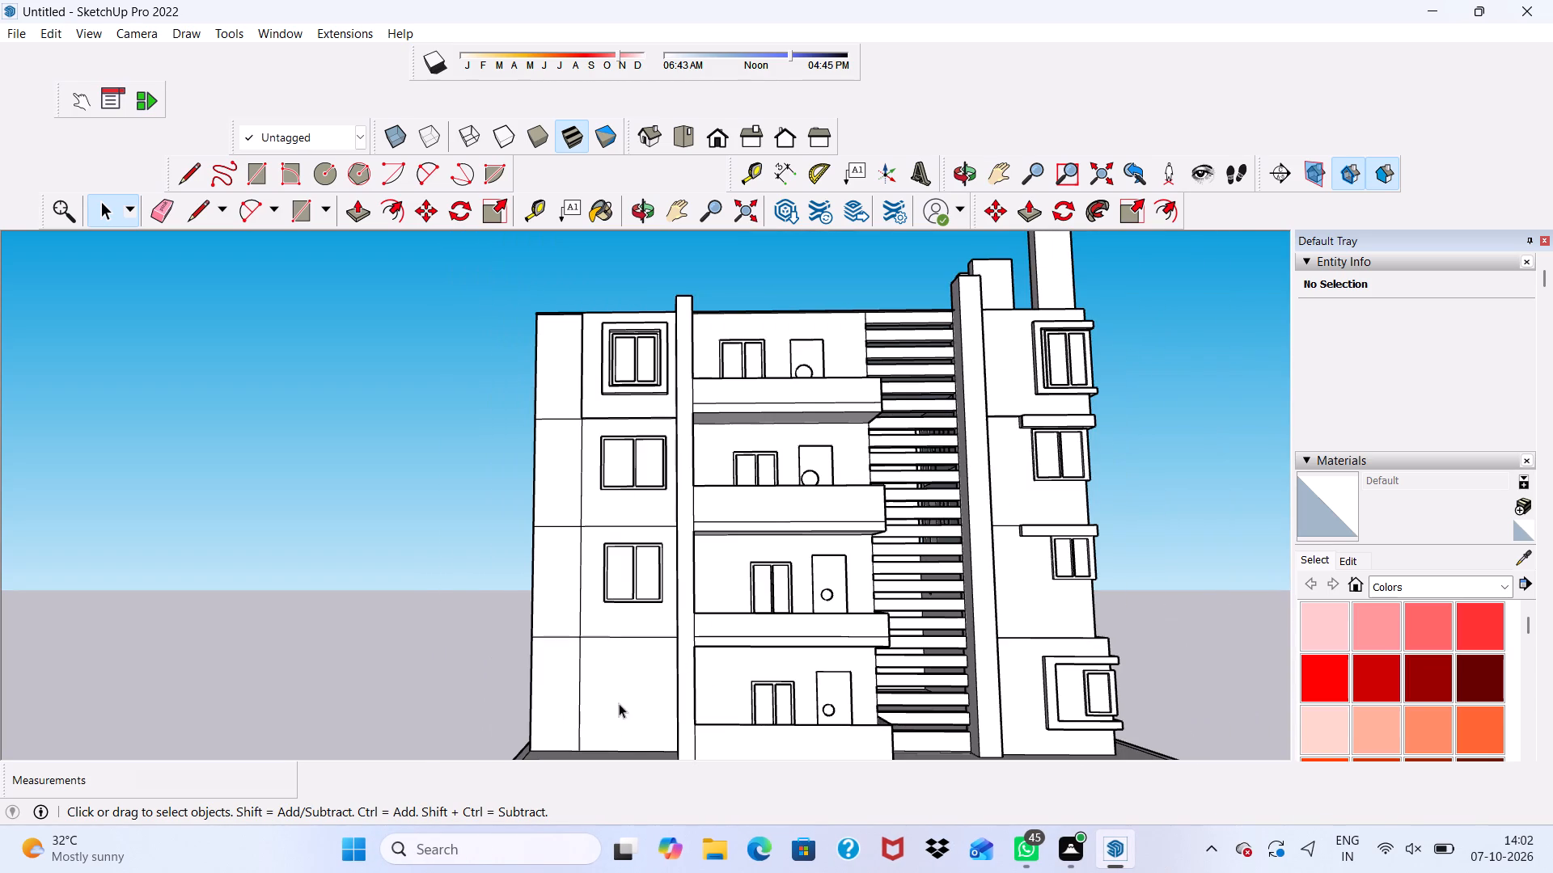
{"action": "middle_click_drag", "start_coordinate": [862, 691], "coordinate": [579, 727]}
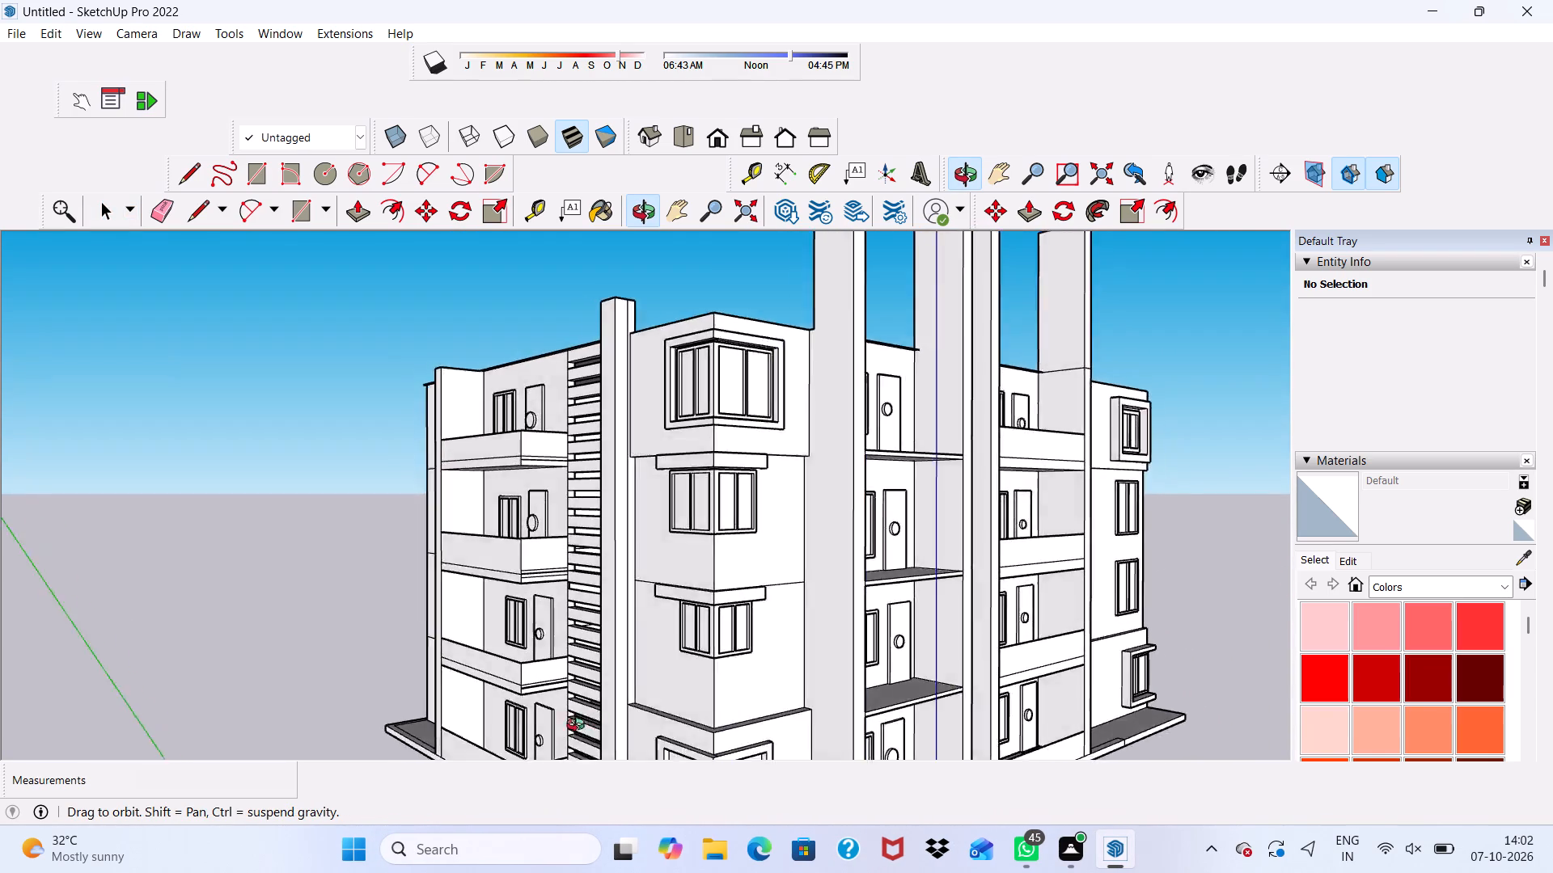
{"action": "middle_click_drag", "start_coordinate": [579, 727], "coordinate": [958, 682]}
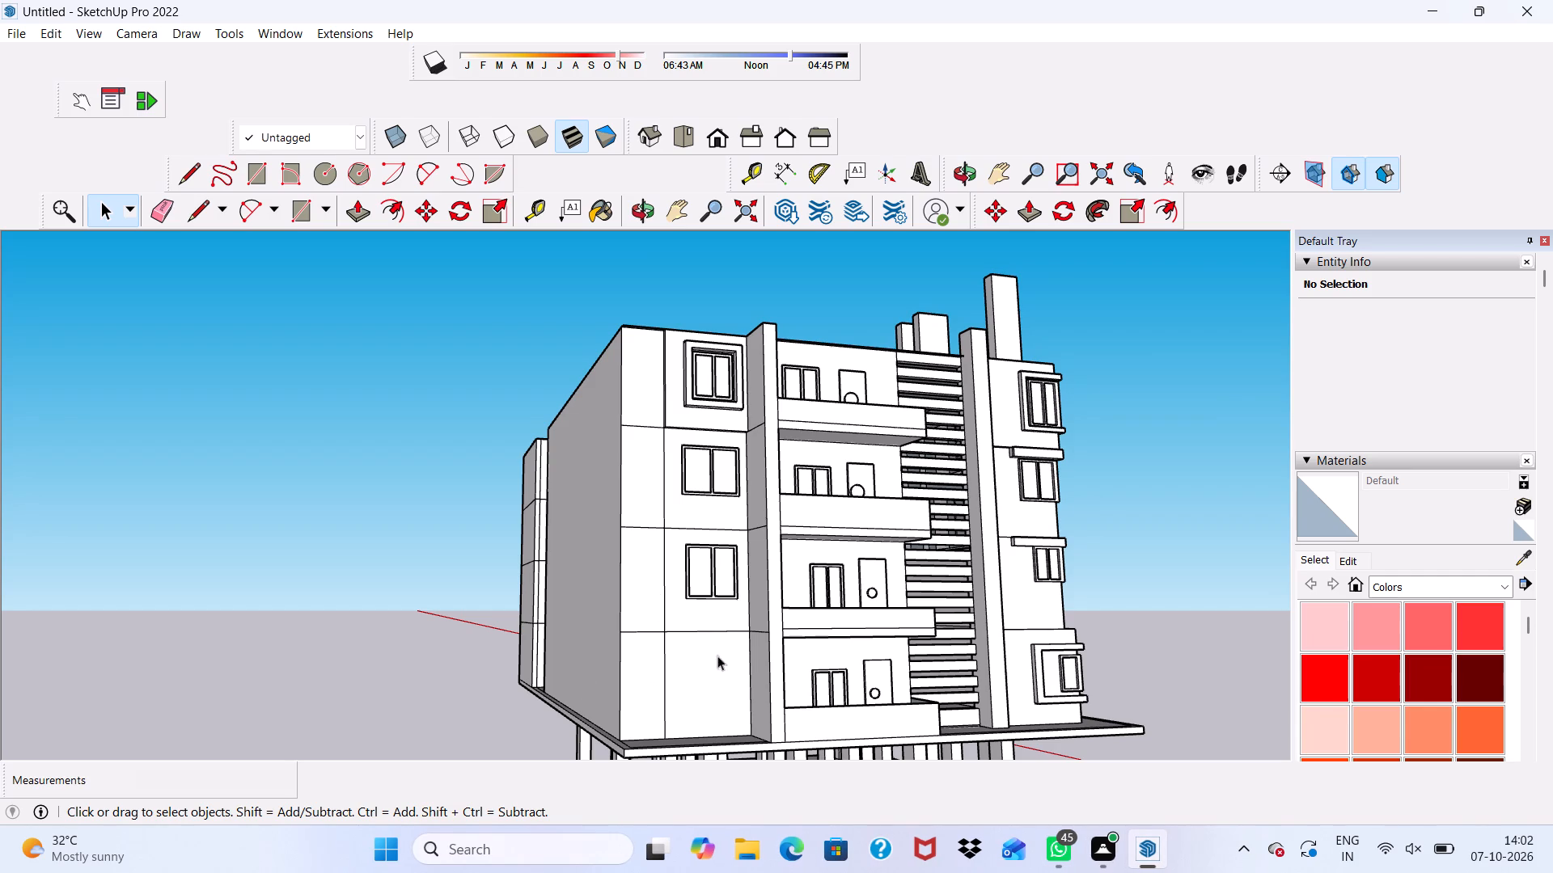
{"action": "scroll", "coordinate": [721, 680], "scroll_direction": "up", "scroll_amount": 3}
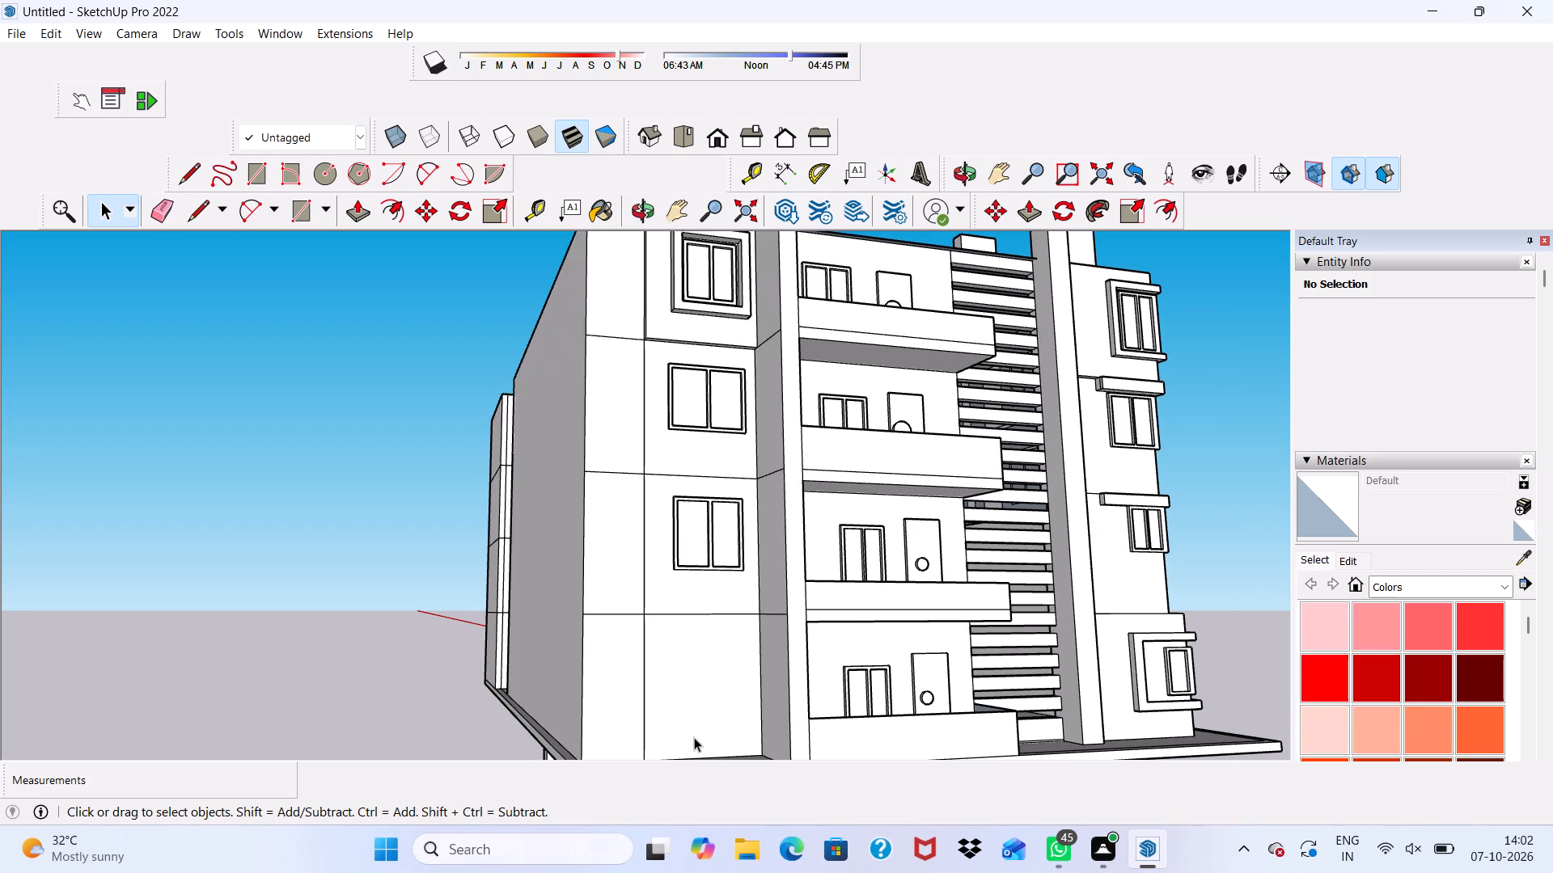
{"action": "scroll", "coordinate": [694, 737], "scroll_direction": "up", "scroll_amount": 4}
{"action": "scroll", "coordinate": [669, 613], "scroll_direction": "down", "scroll_amount": 3}
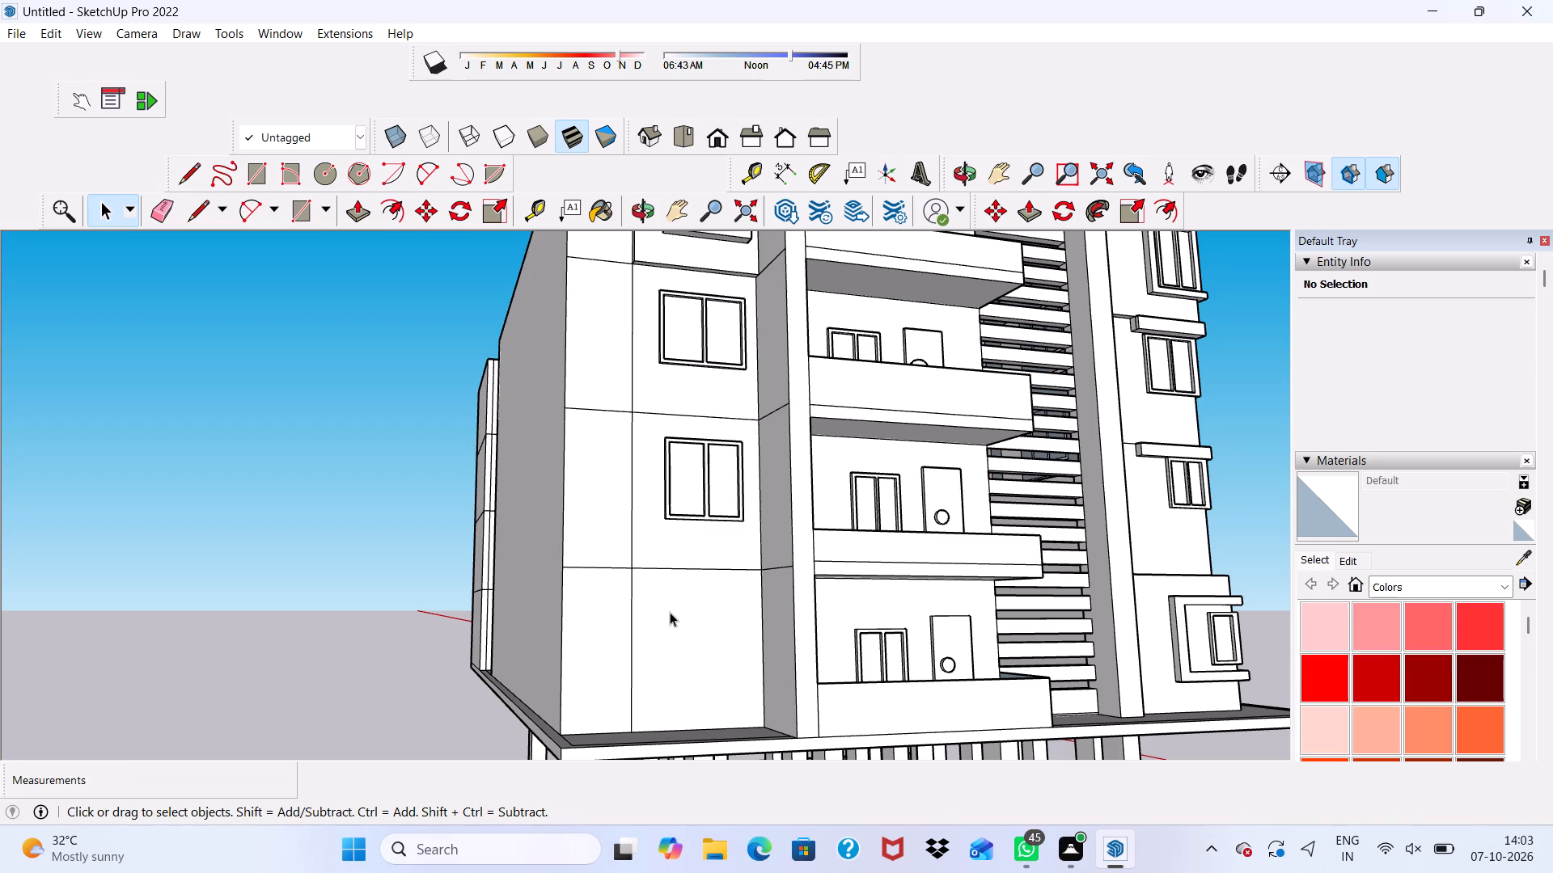
Push/Pull the blank lowest-floor wall panel below the new window outward by 6".
{"action": "left_click", "coordinate": [260, 179]}
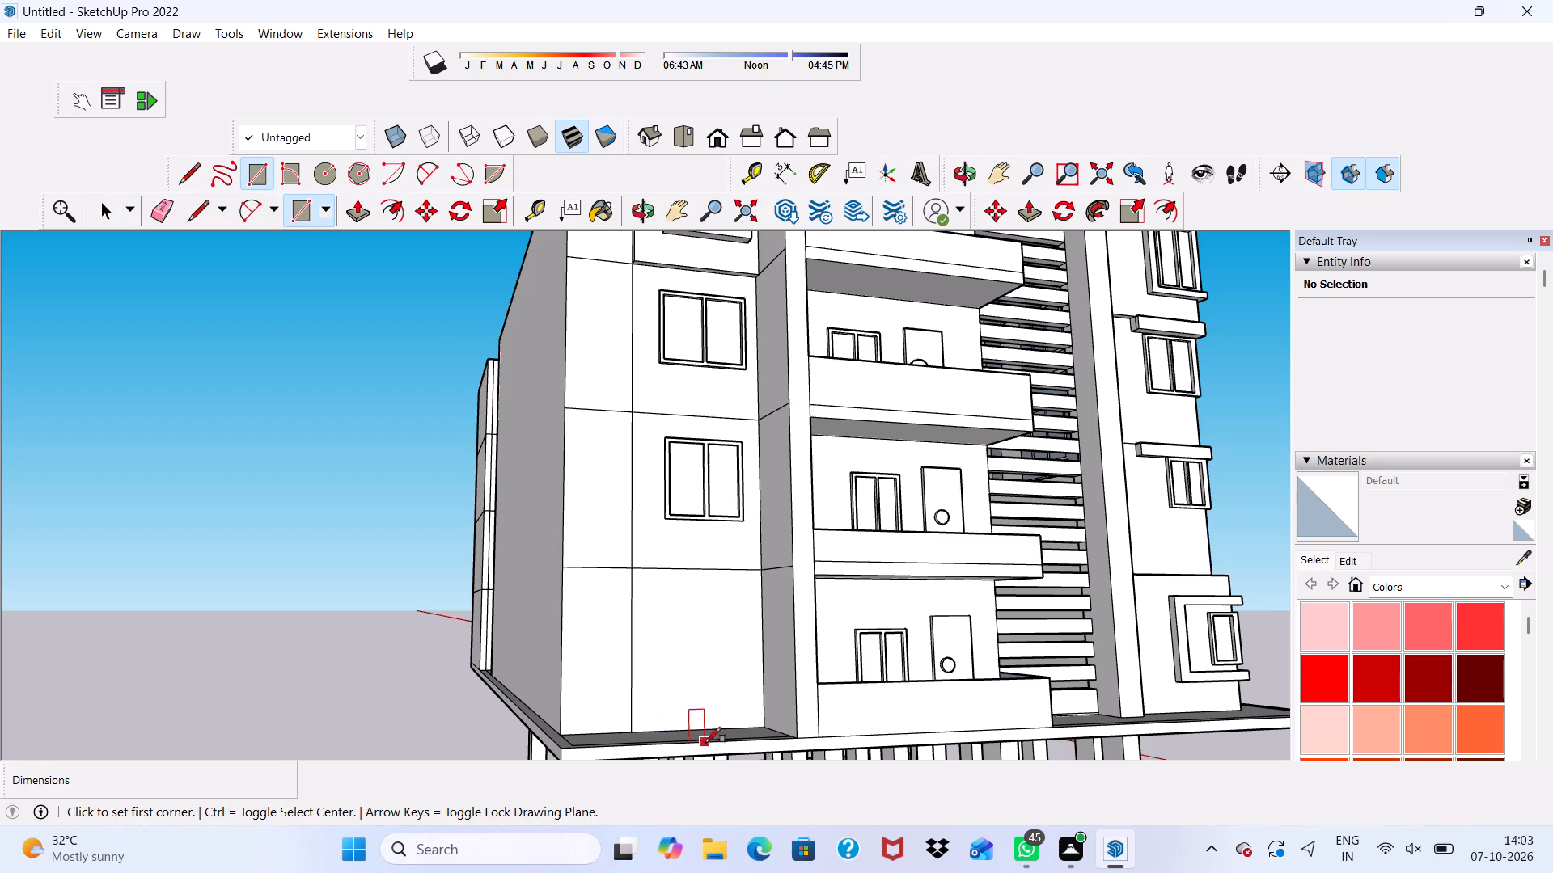
{"action": "middle_click_drag", "start_coordinate": [687, 654], "coordinate": [622, 626]}
{"action": "key", "text": "space"}
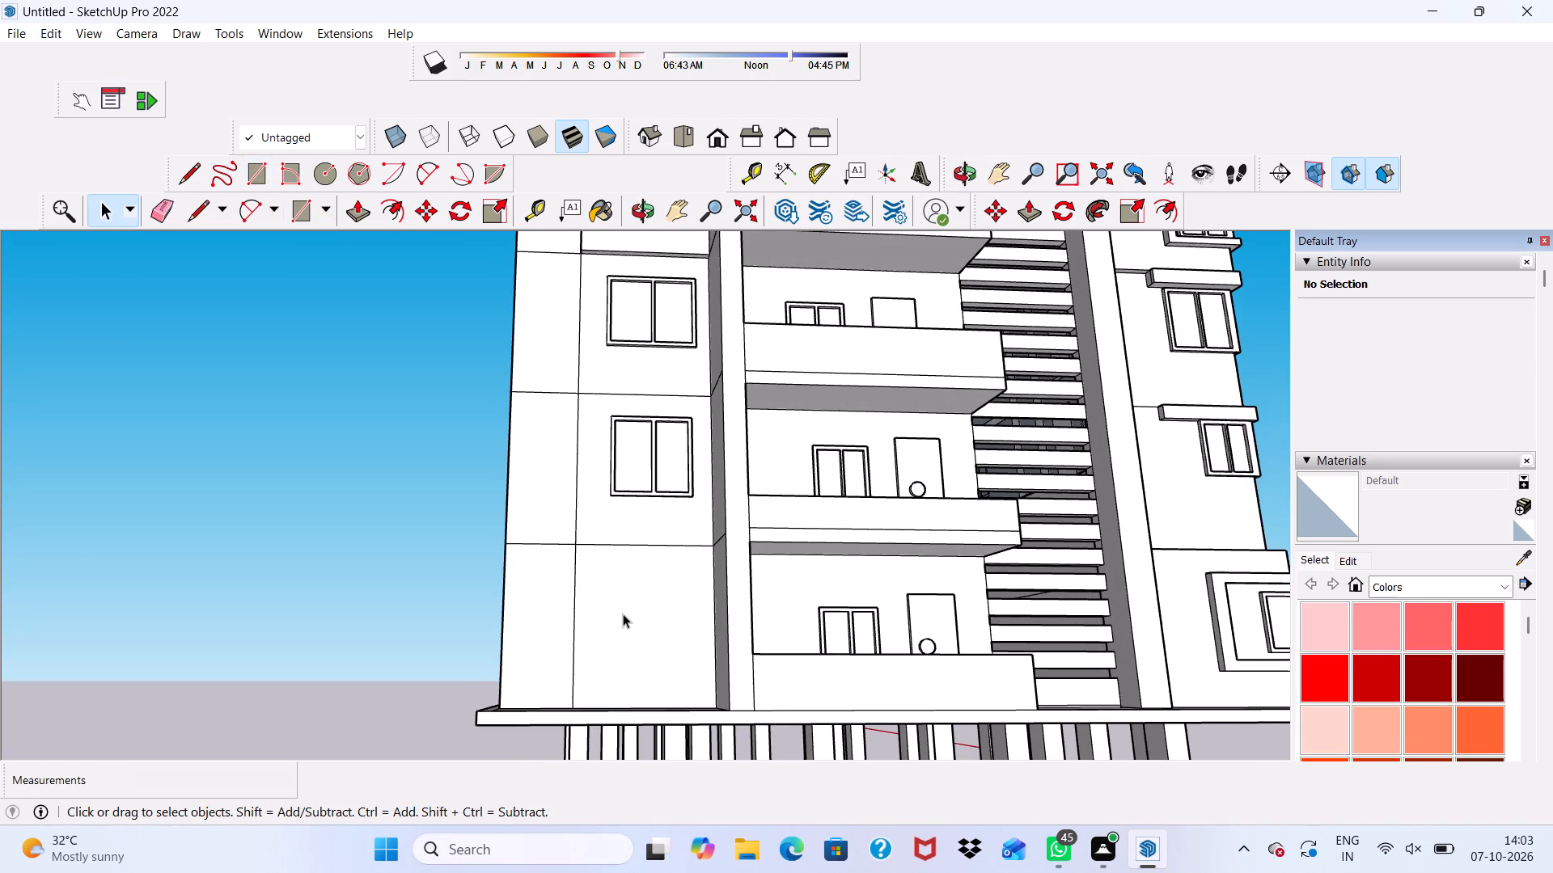
{"action": "left_click", "coordinate": [639, 610]}
{"action": "left_click", "coordinate": [366, 205]}
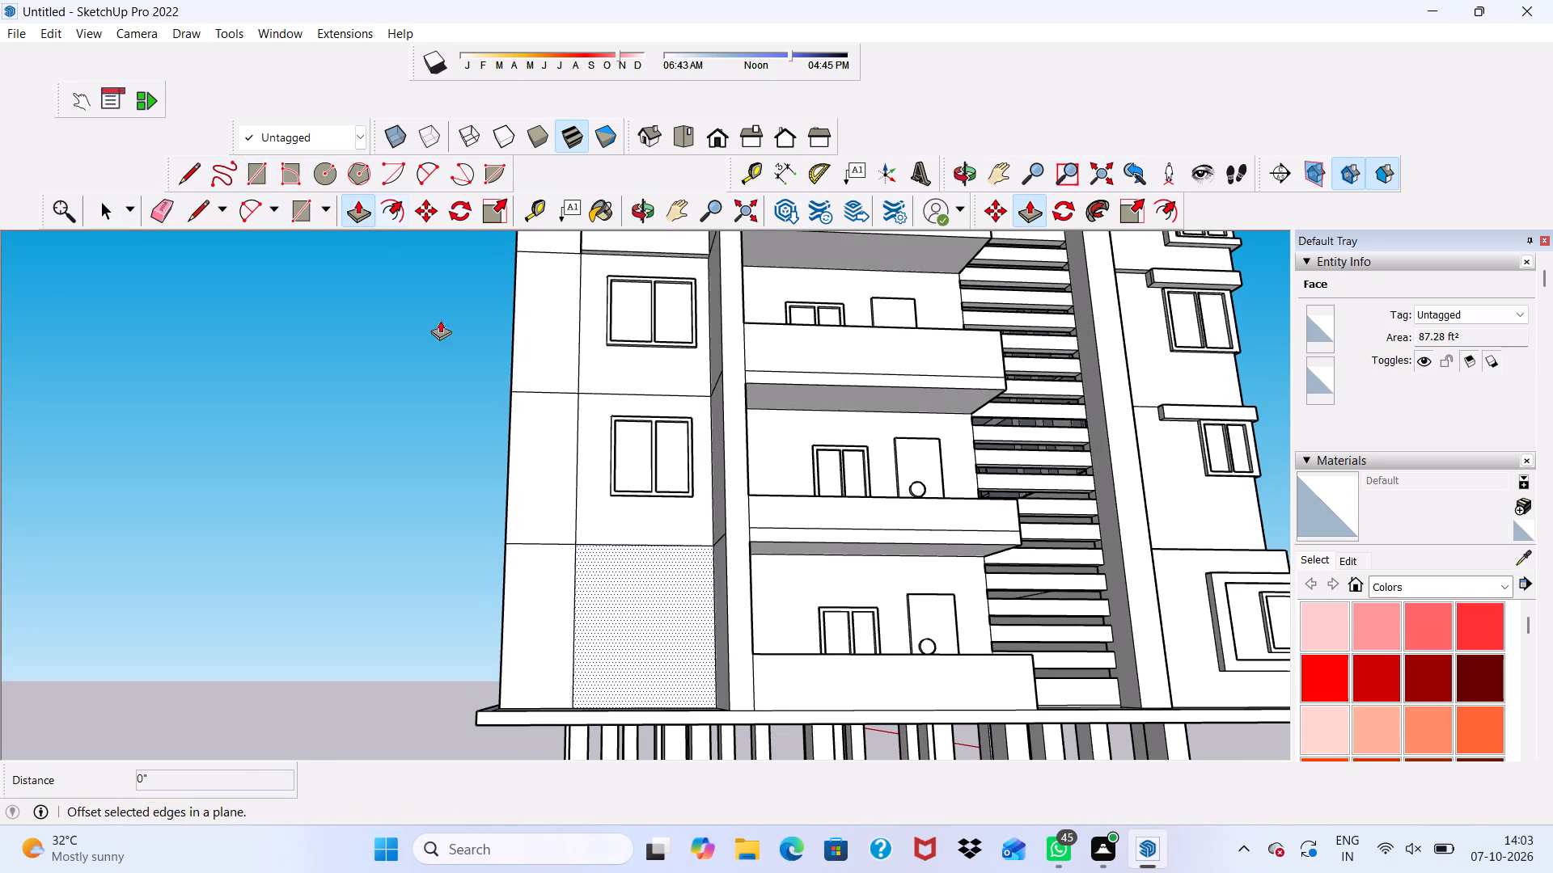
{"action": "left_click", "coordinate": [637, 592]}
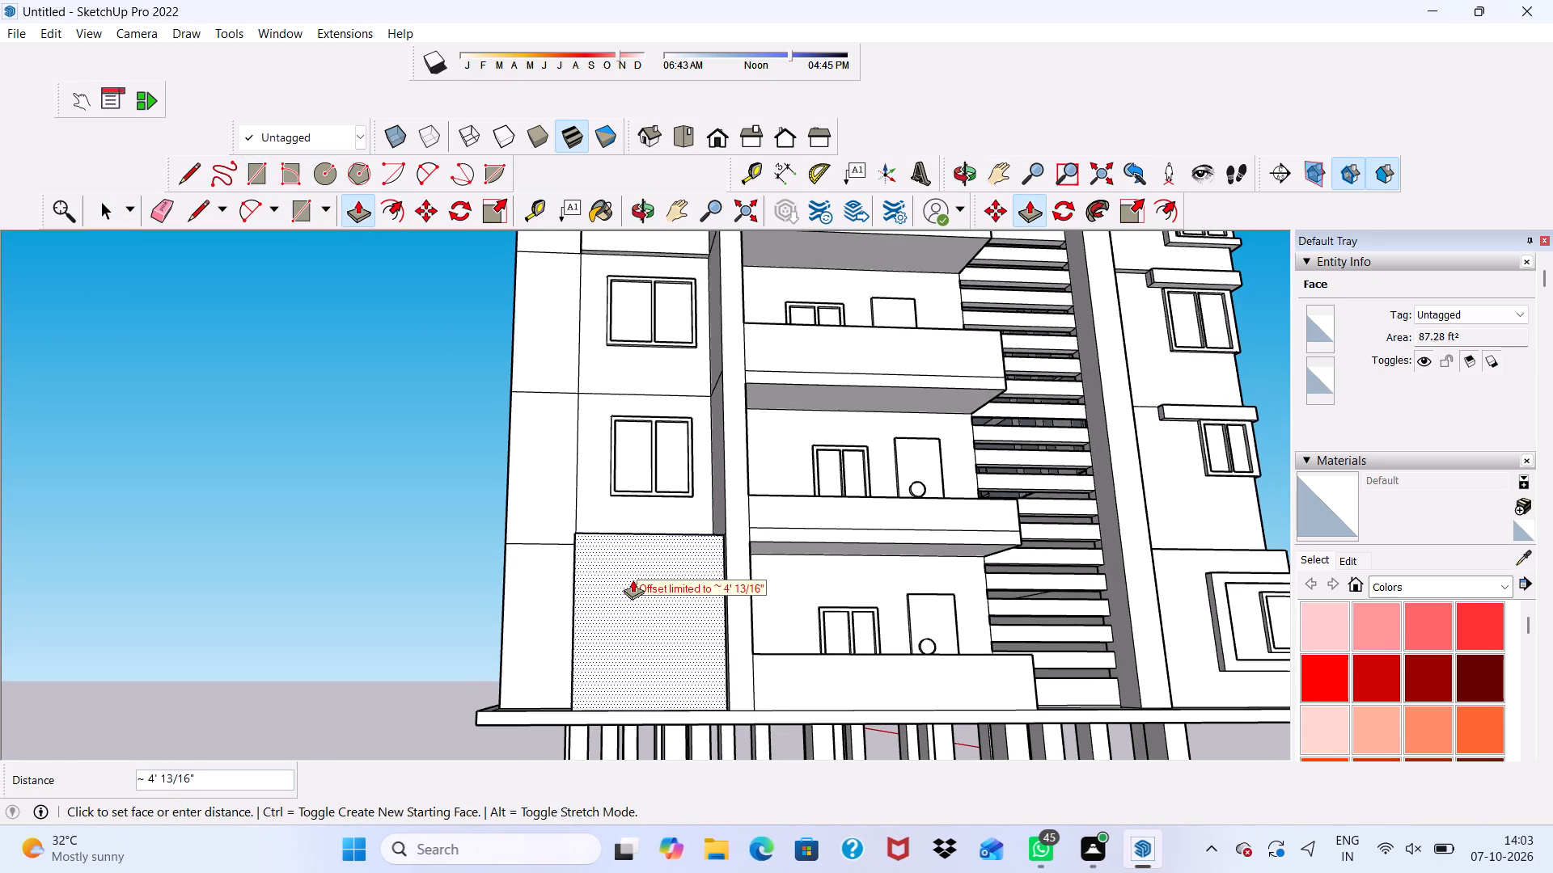
{"action": "key", "text": "3"}
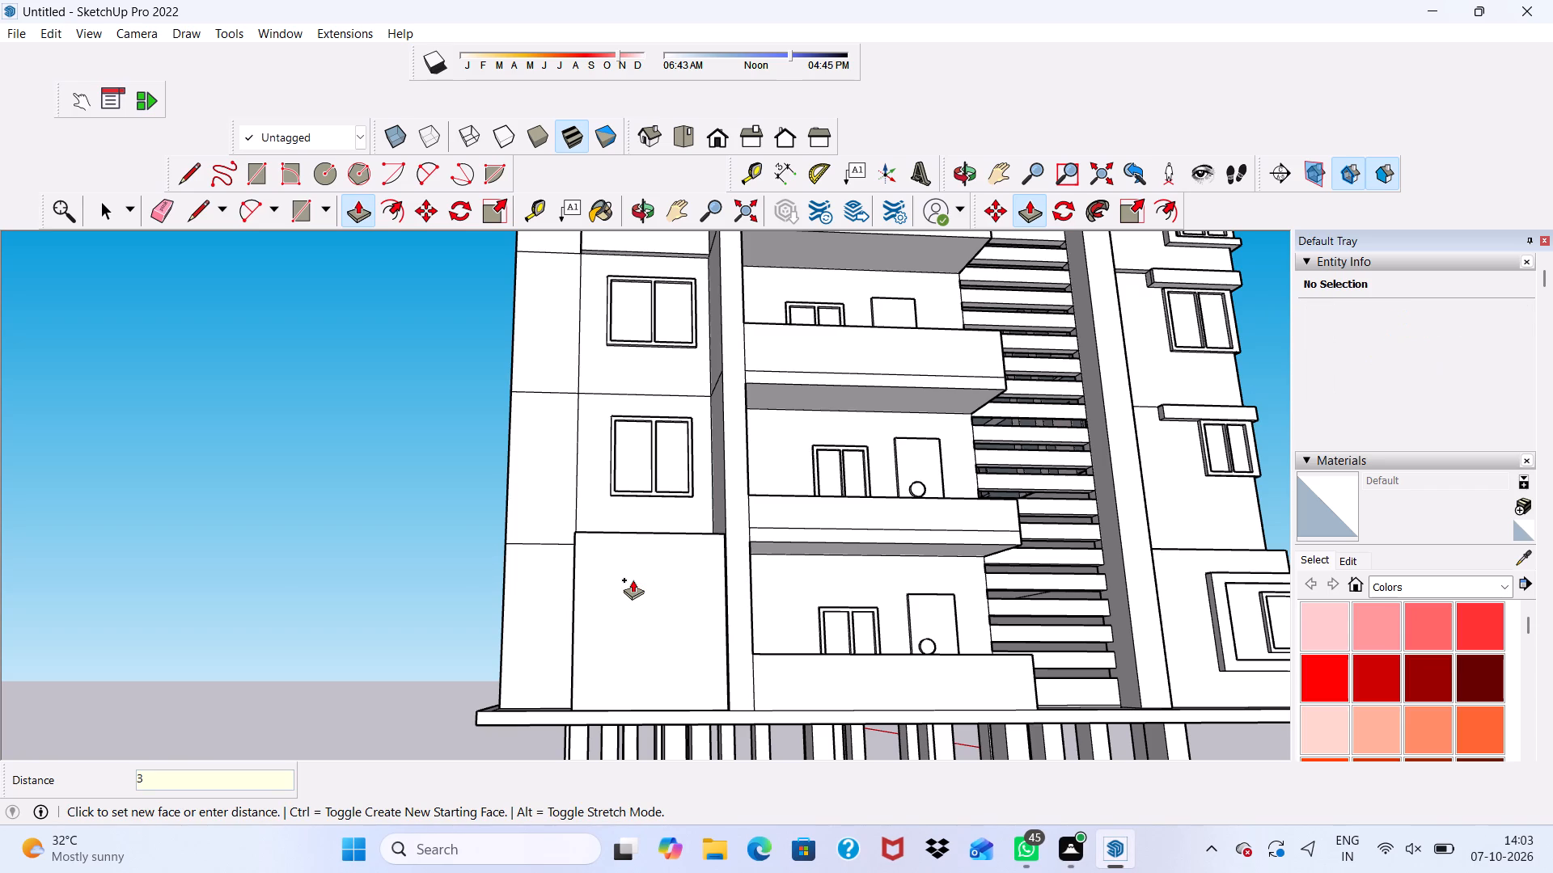
{"action": "key", "text": "BackSpace"}
{"action": "type", "text": "6\""}
{"action": "key", "text": "Return"}
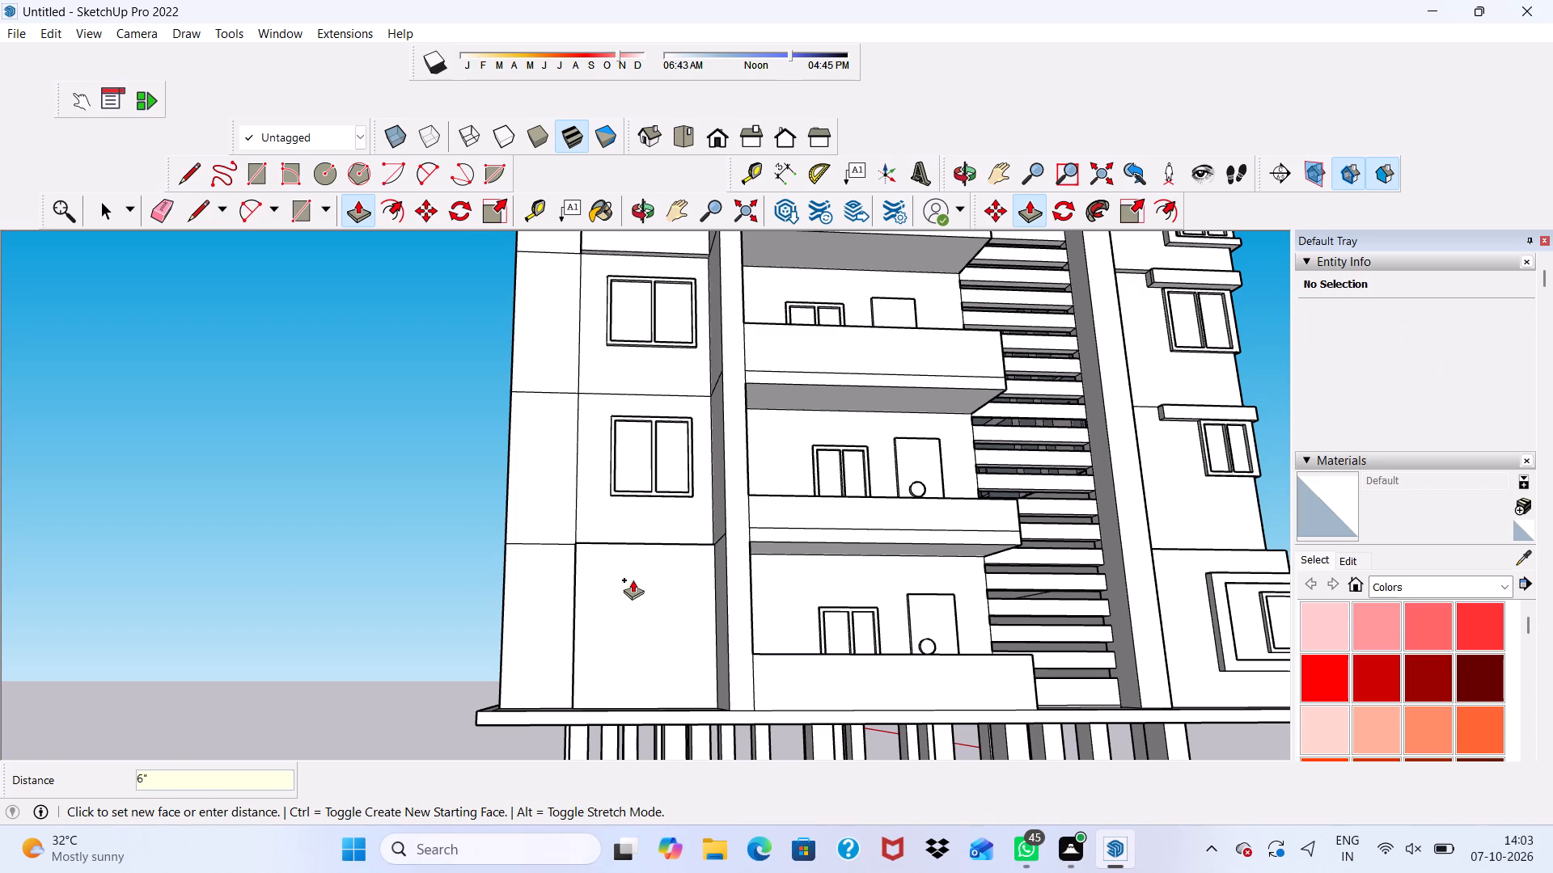
{"action": "middle_click_drag", "start_coordinate": [612, 525], "coordinate": [737, 641]}
{"action": "scroll", "coordinate": [629, 555], "scroll_direction": "down", "scroll_amount": 1}
{"action": "scroll", "coordinate": [778, 685], "scroll_direction": "up", "scroll_amount": 4}
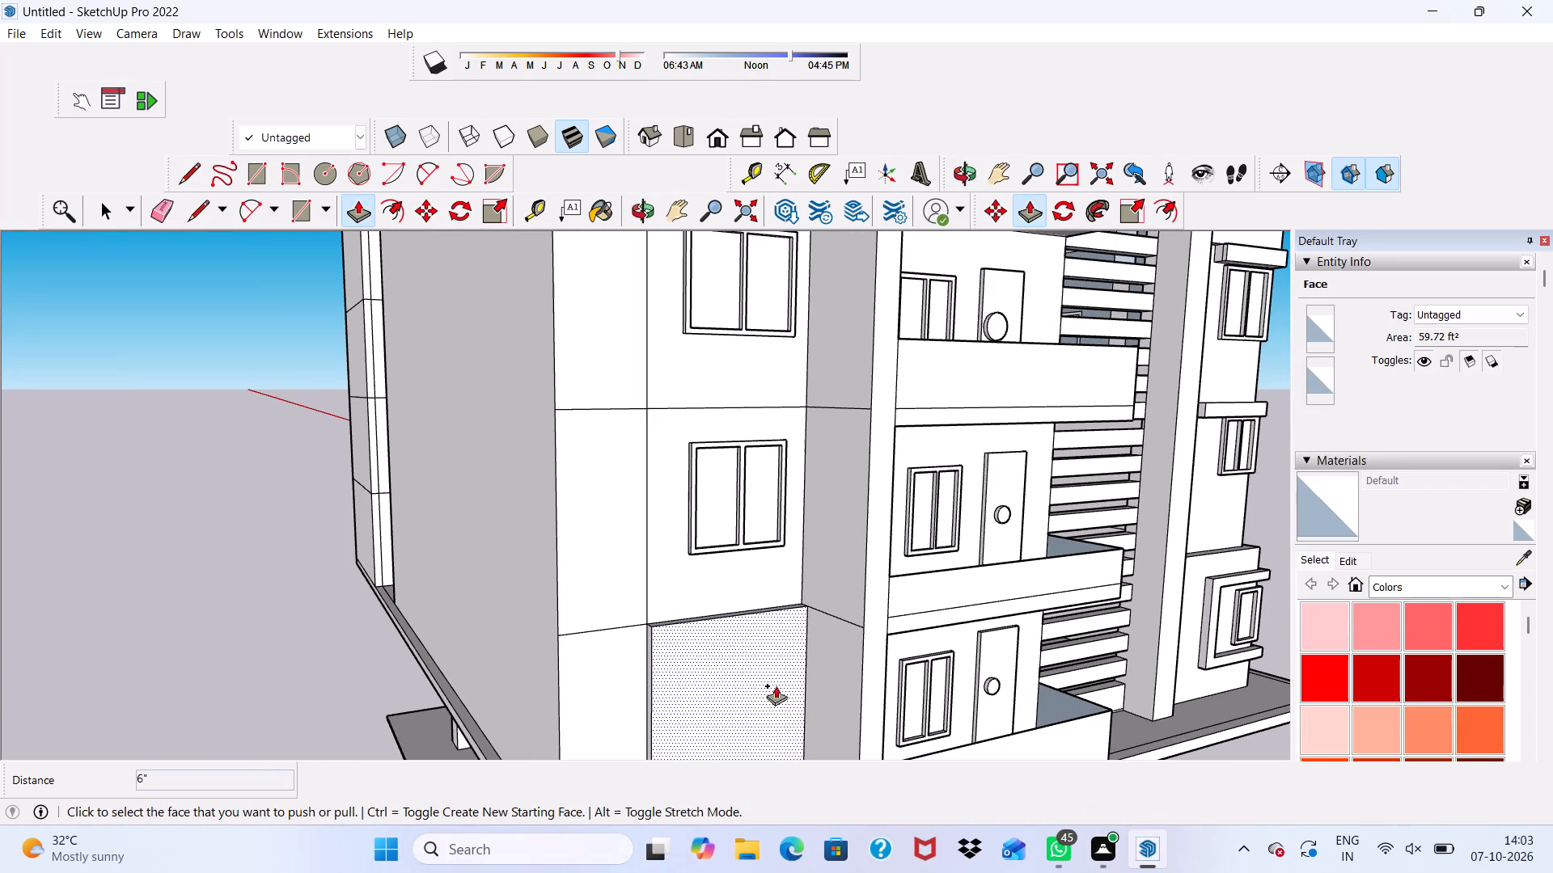
Examine the corner facade's window column and the projecting blank lowest-floor wall panel from several sides.
{"action": "key", "text": "space"}
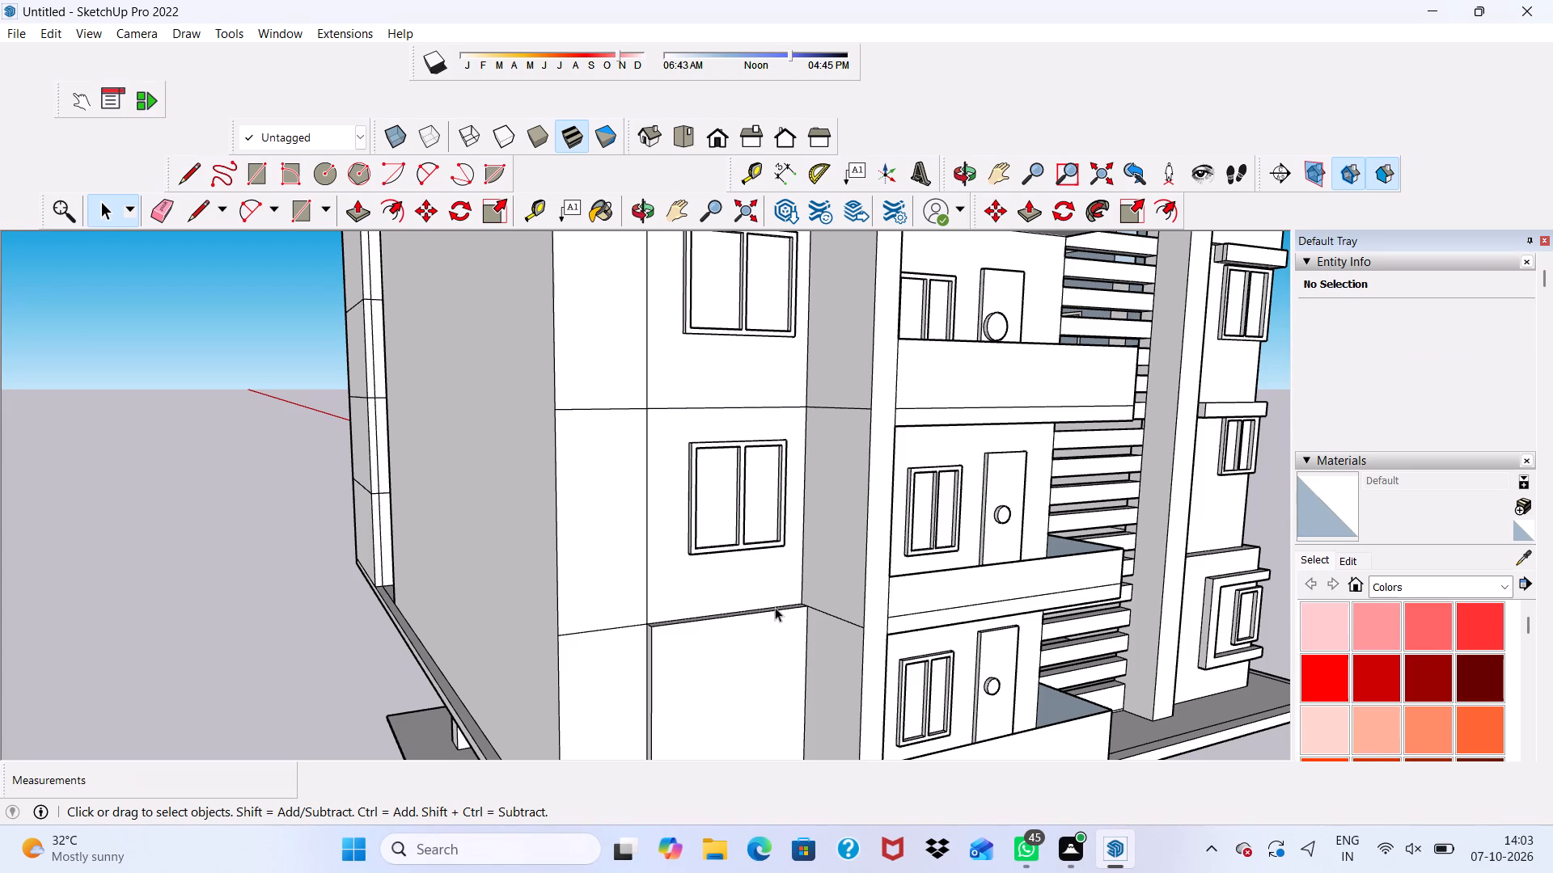
{"action": "scroll", "coordinate": [637, 639], "scroll_direction": "up", "scroll_amount": 3}
{"action": "scroll", "coordinate": [638, 639], "scroll_direction": "down", "scroll_amount": 8}
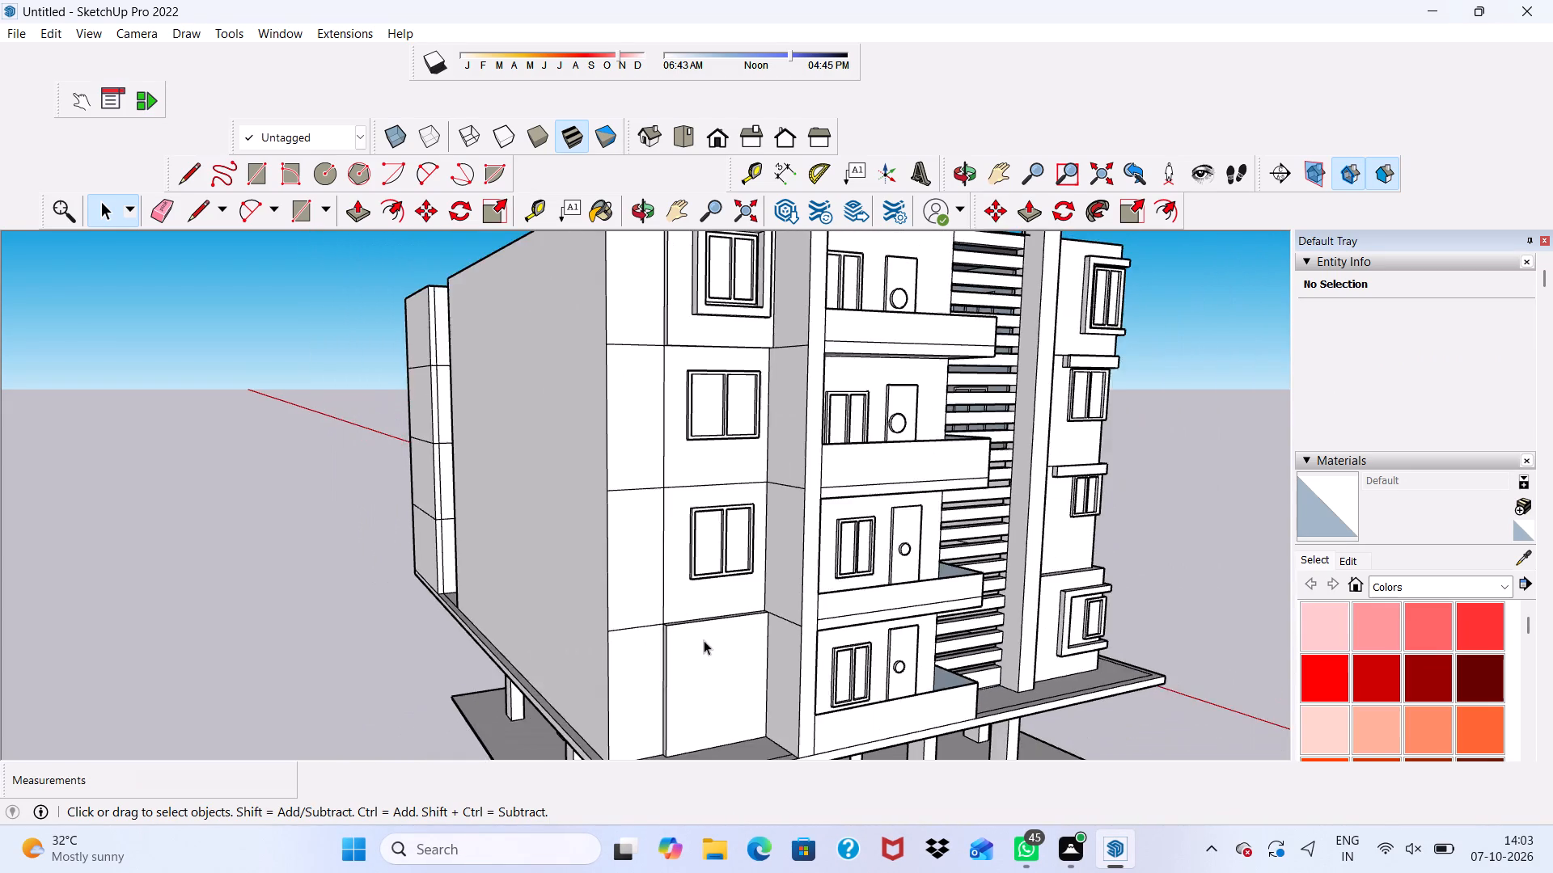
{"action": "scroll", "coordinate": [704, 640], "scroll_direction": "down", "scroll_amount": 3}
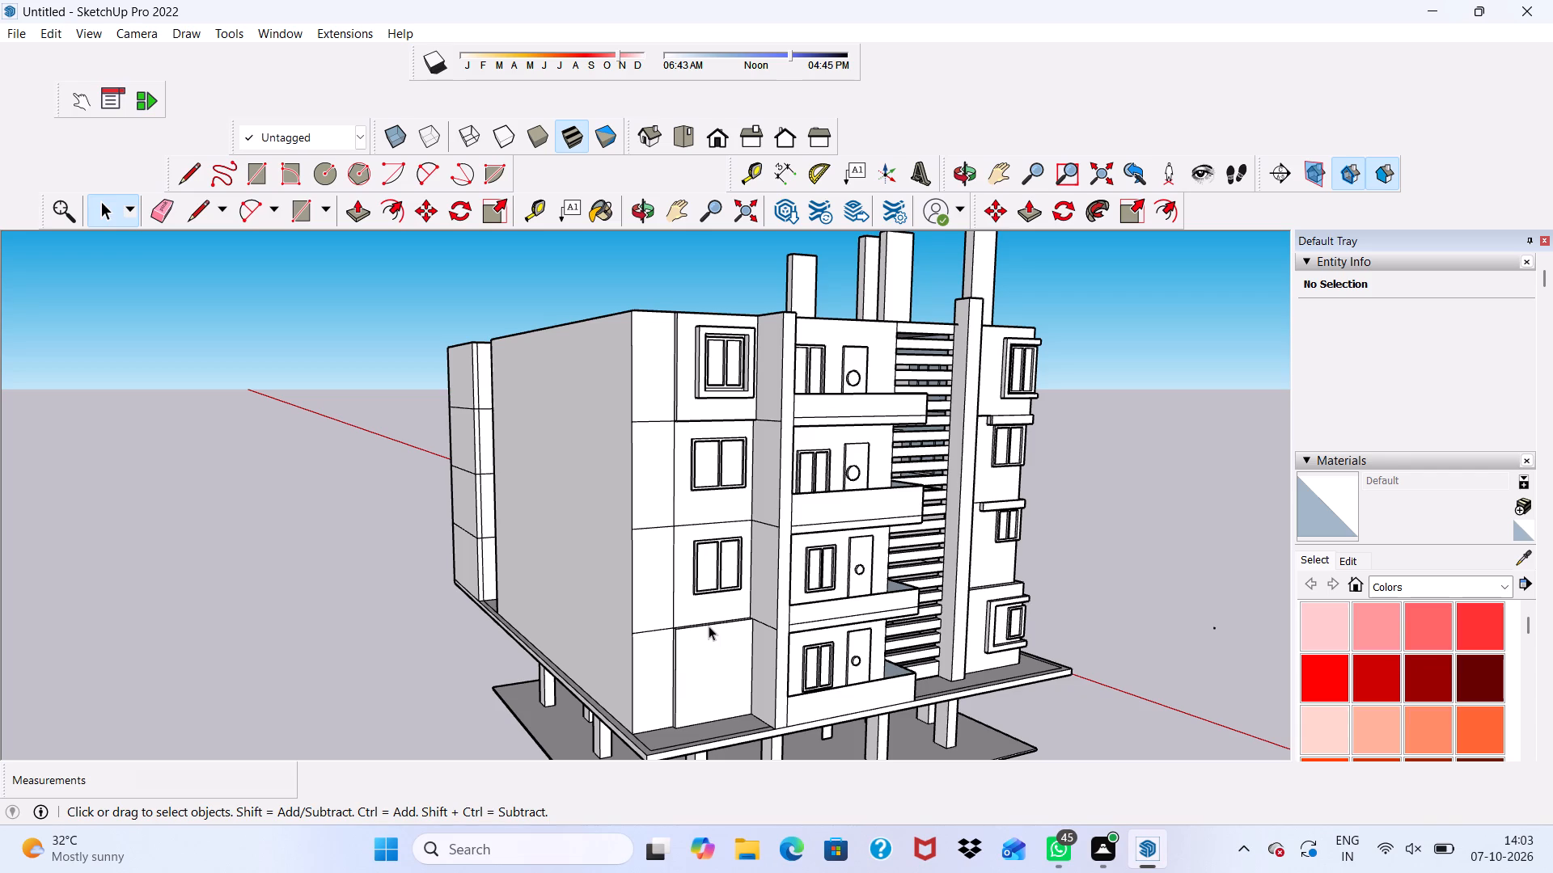
{"action": "scroll", "coordinate": [709, 626], "scroll_direction": "up", "scroll_amount": 2}
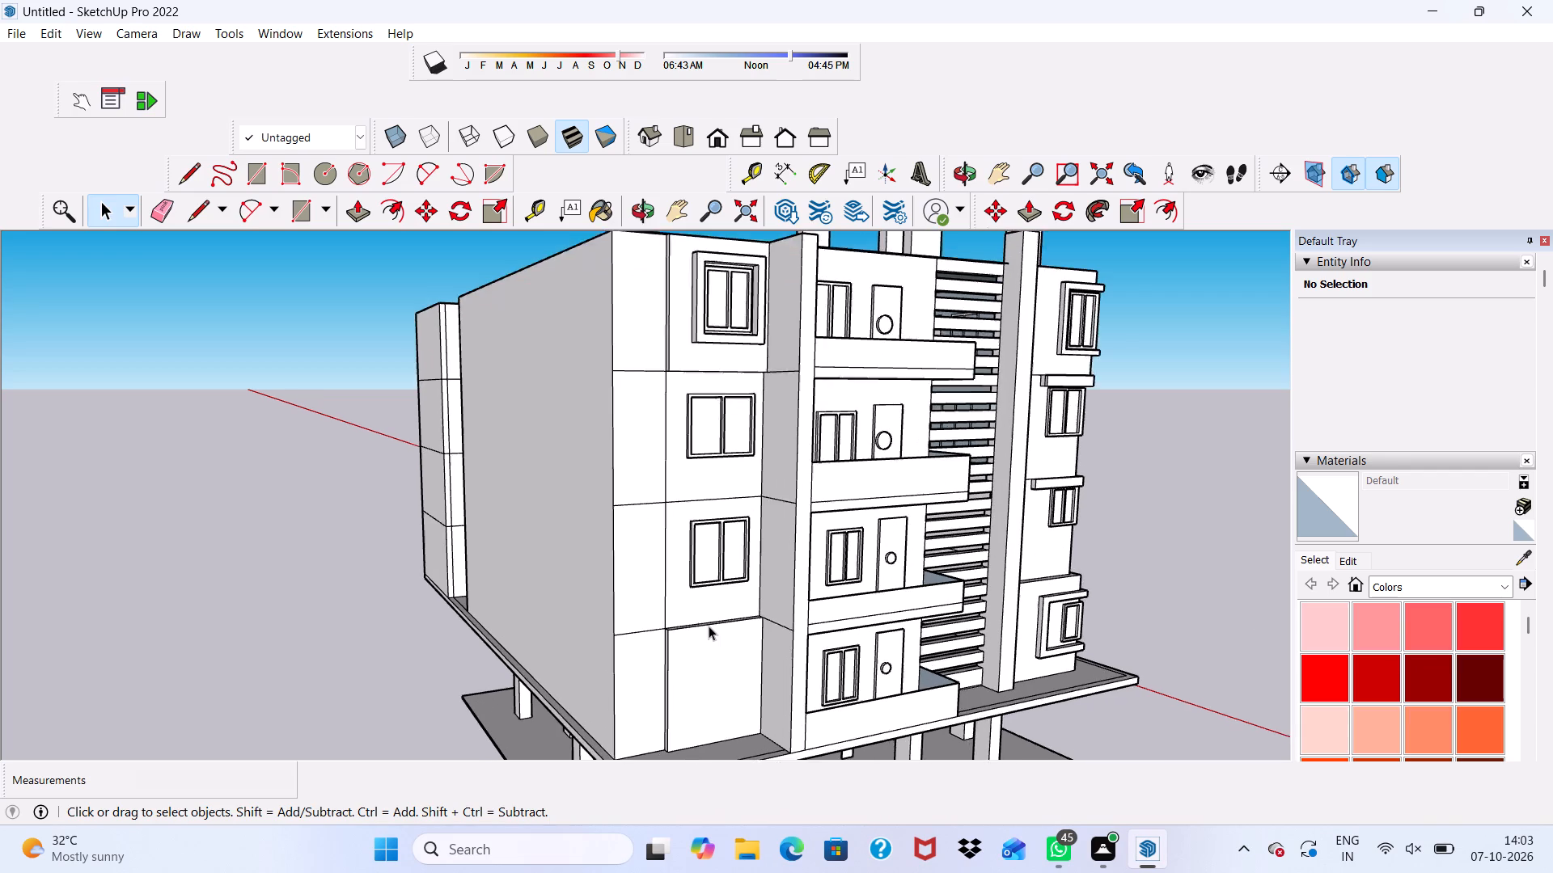
{"action": "scroll", "coordinate": [709, 626], "scroll_direction": "up", "scroll_amount": 1}
{"action": "middle_click_drag", "start_coordinate": [709, 626], "coordinate": [710, 626]}
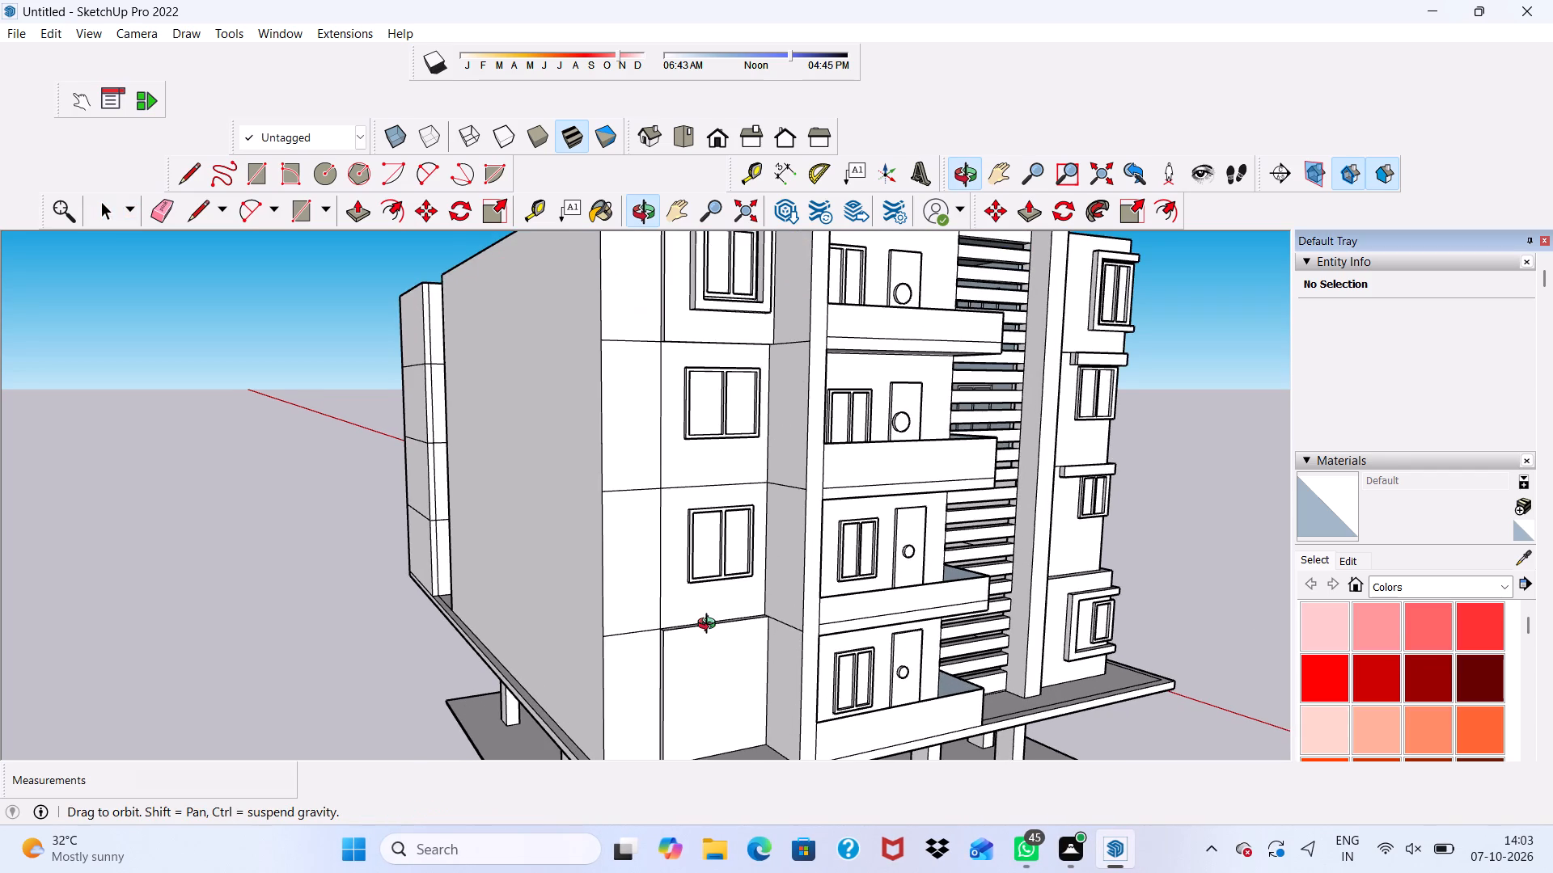
{"action": "middle_click_drag", "start_coordinate": [710, 626], "coordinate": [702, 610]}
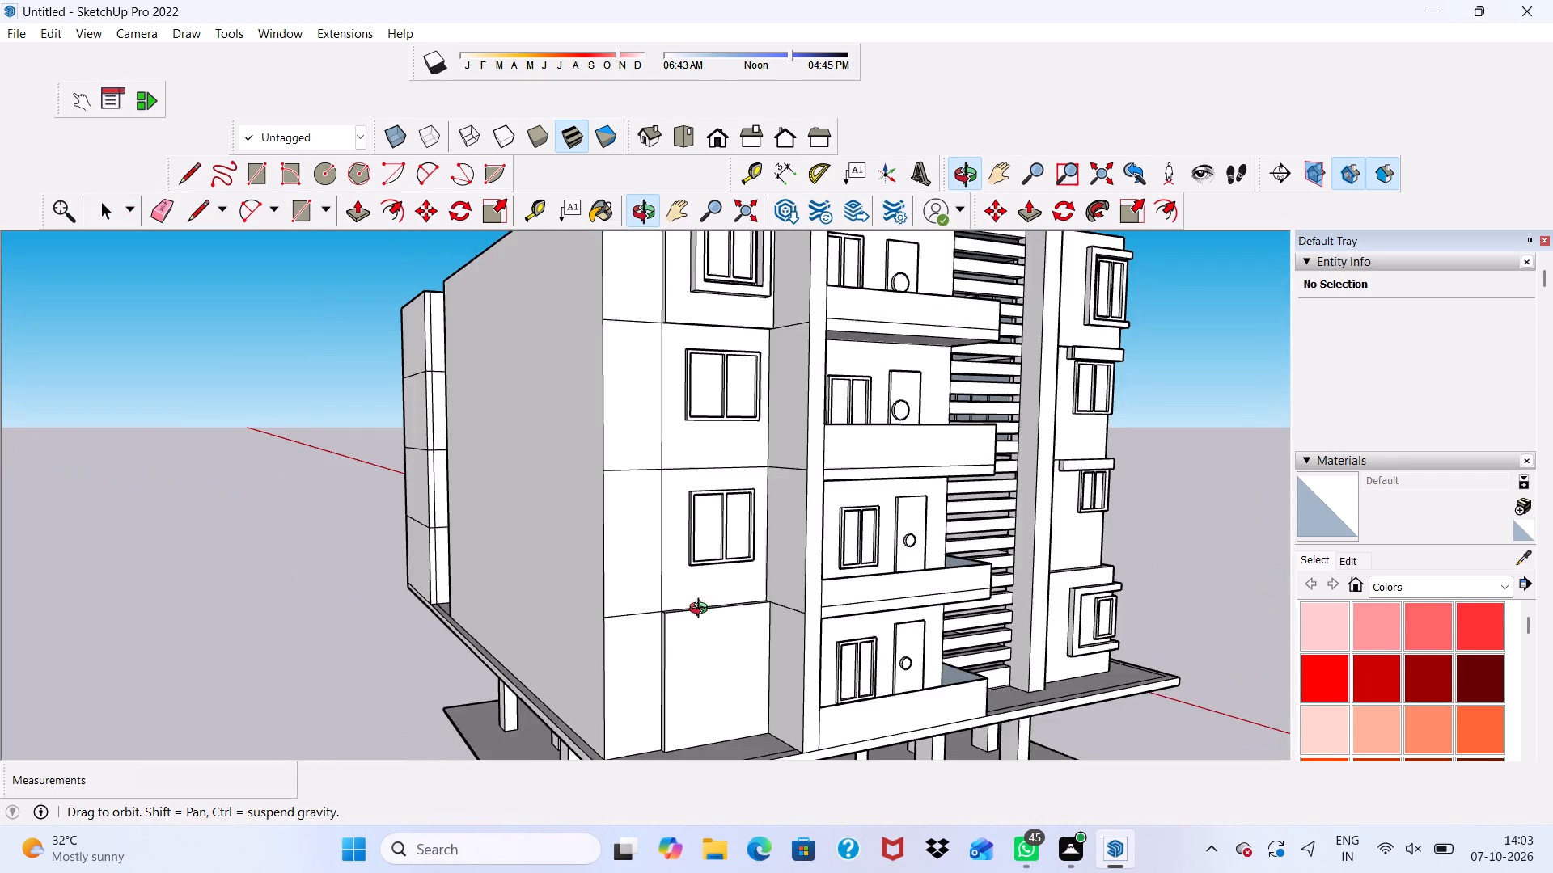
{"action": "middle_click_drag", "start_coordinate": [702, 610], "coordinate": [568, 698]}
{"action": "scroll", "coordinate": [622, 651], "scroll_direction": "down", "scroll_amount": 5}
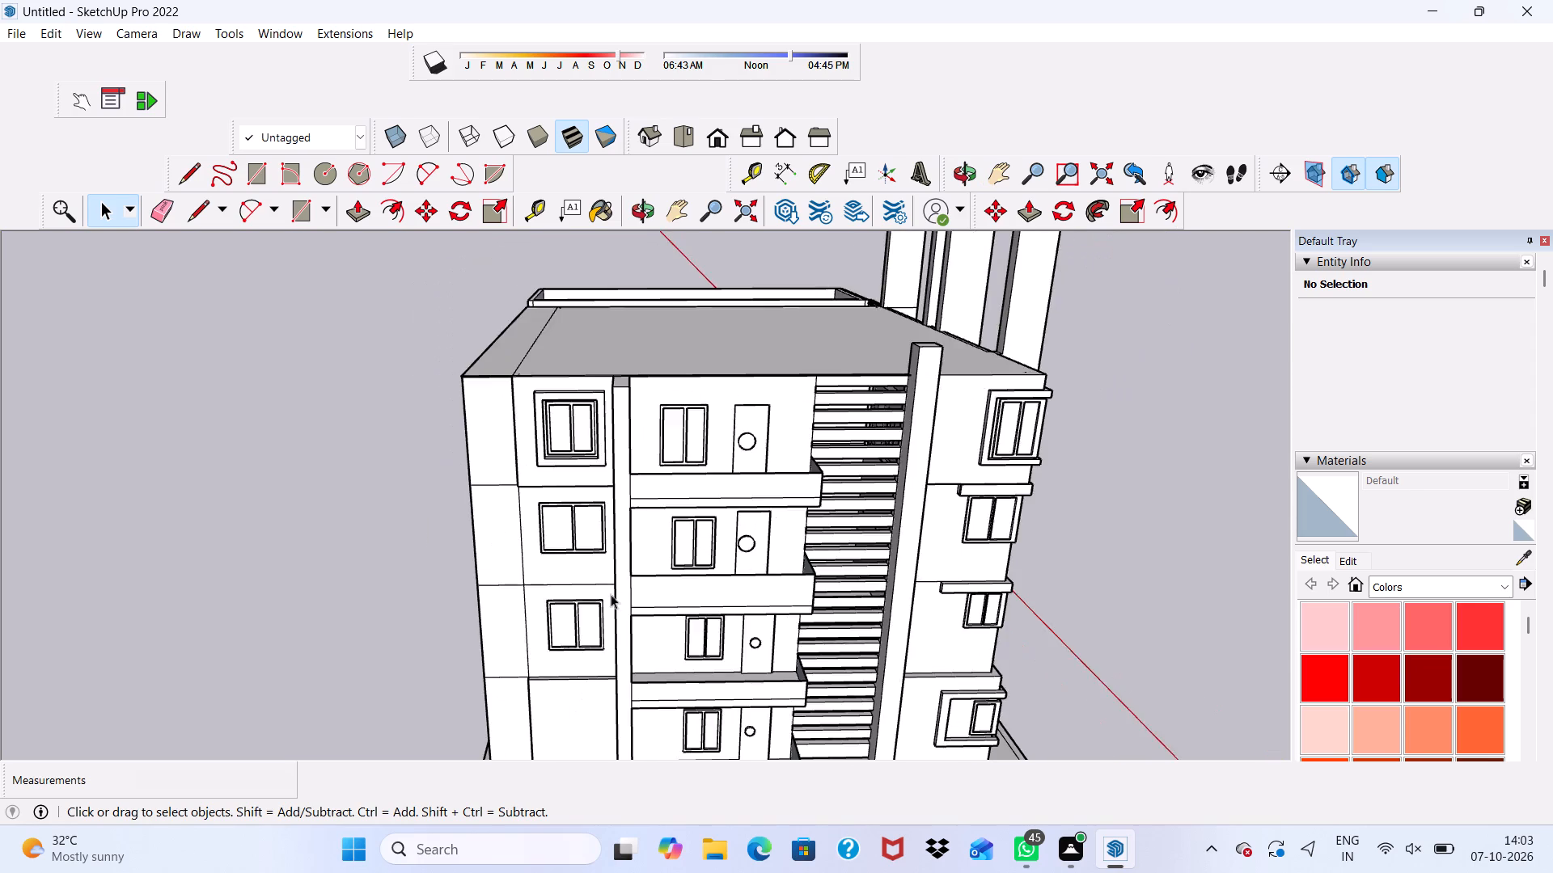
{"action": "scroll", "coordinate": [611, 594], "scroll_direction": "down", "scroll_amount": 1}
{"action": "middle_click_drag", "start_coordinate": [604, 626], "coordinate": [774, 485]}
{"action": "scroll", "coordinate": [664, 441], "scroll_direction": "up", "scroll_amount": 4}
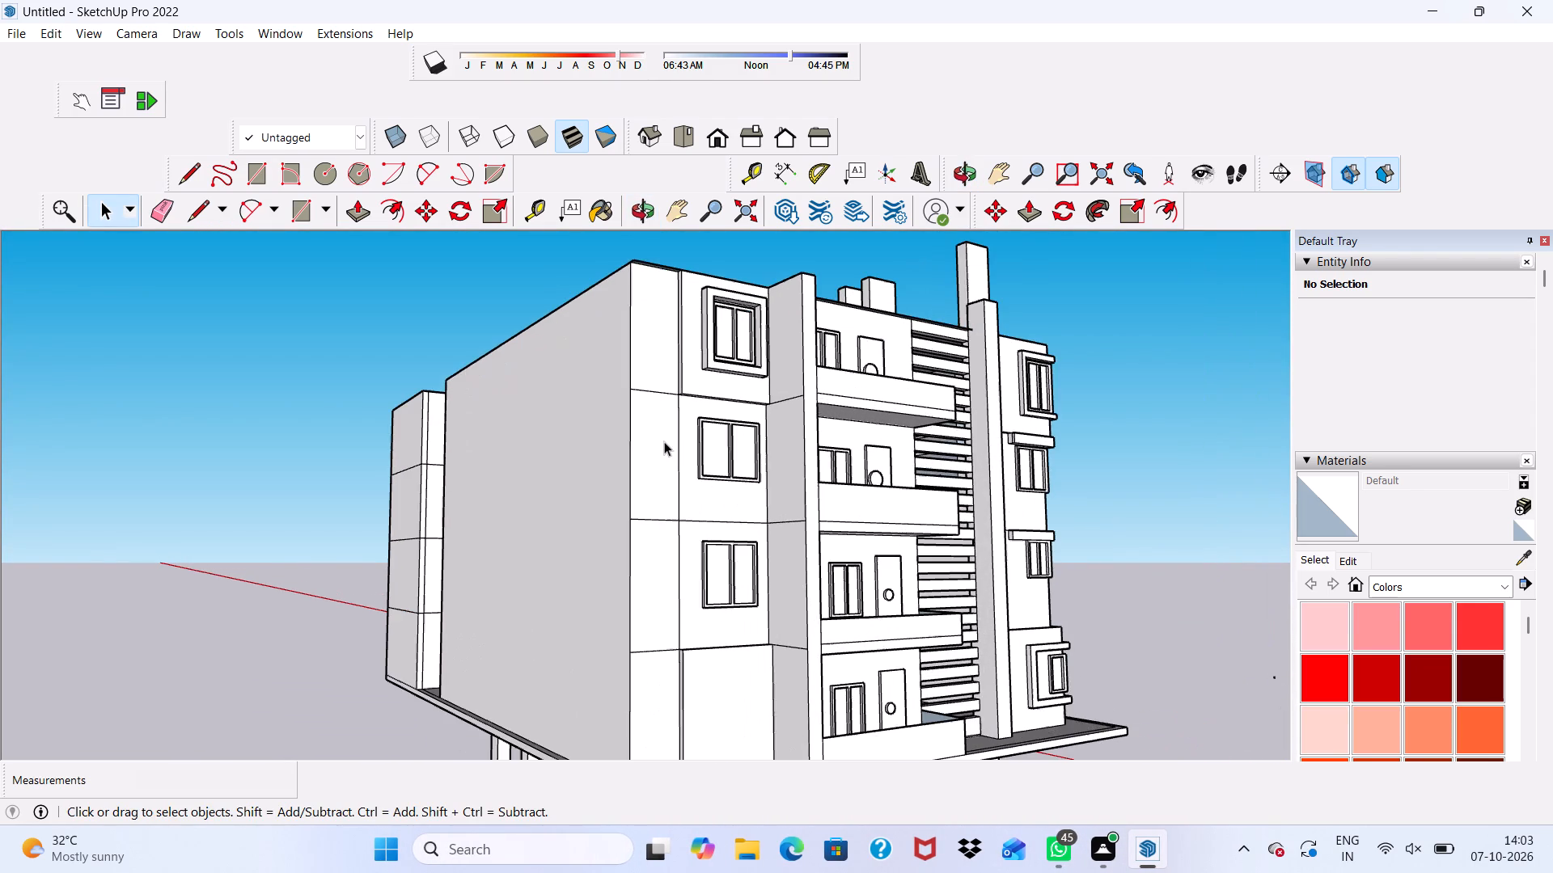
{"action": "scroll", "coordinate": [726, 604], "scroll_direction": "up", "scroll_amount": 4}
{"action": "scroll", "coordinate": [665, 654], "scroll_direction": "down", "scroll_amount": 3}
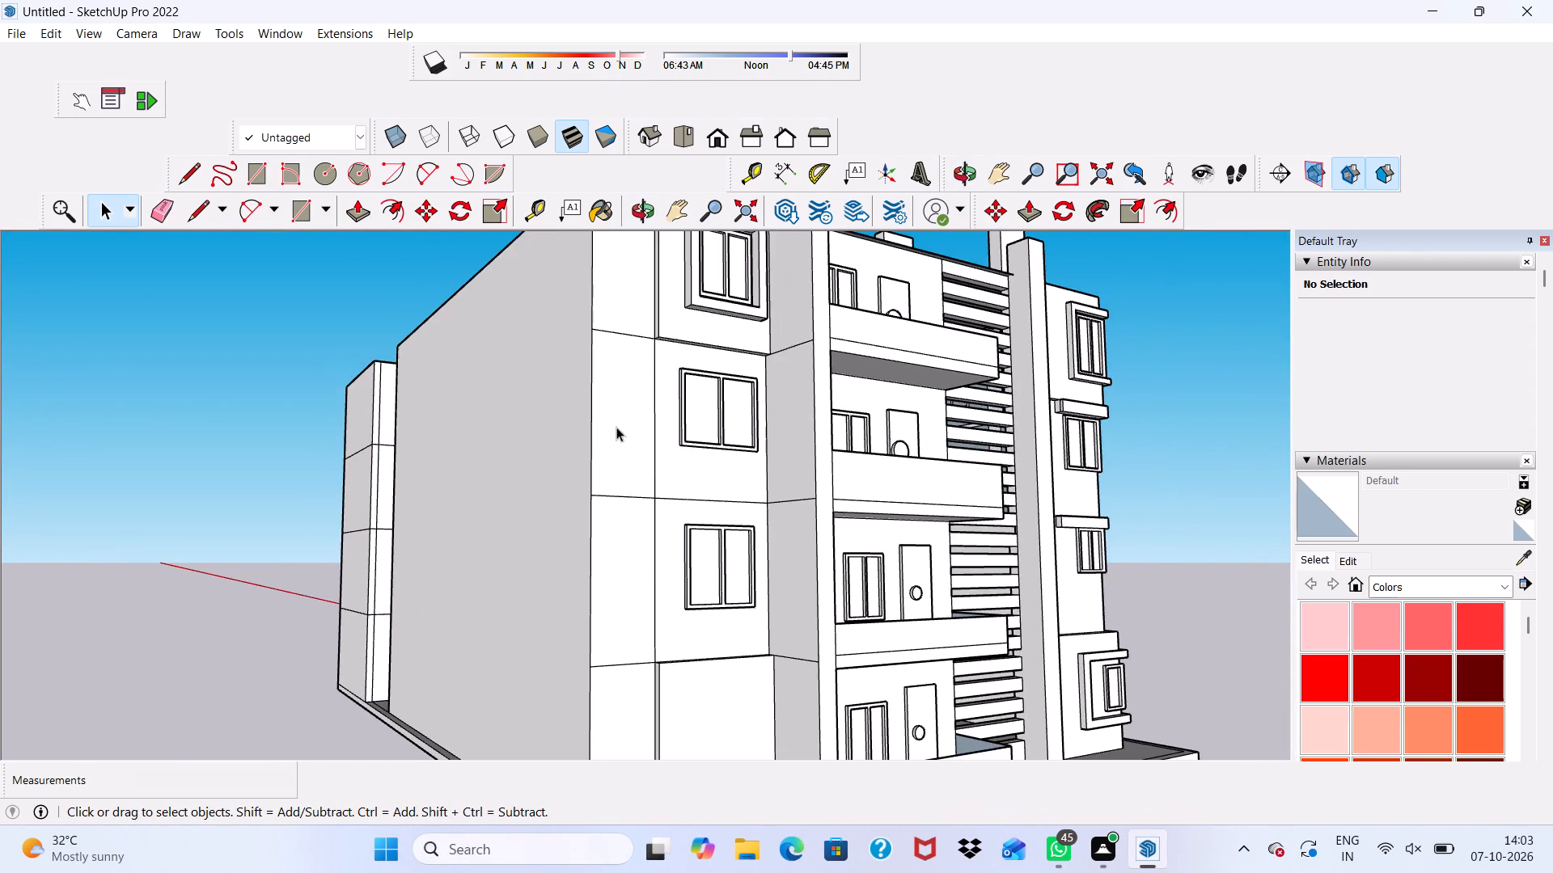
{"action": "scroll", "coordinate": [618, 417], "scroll_direction": "down", "scroll_amount": 2}
{"action": "middle_click_drag", "start_coordinate": [620, 411], "coordinate": [643, 436]}
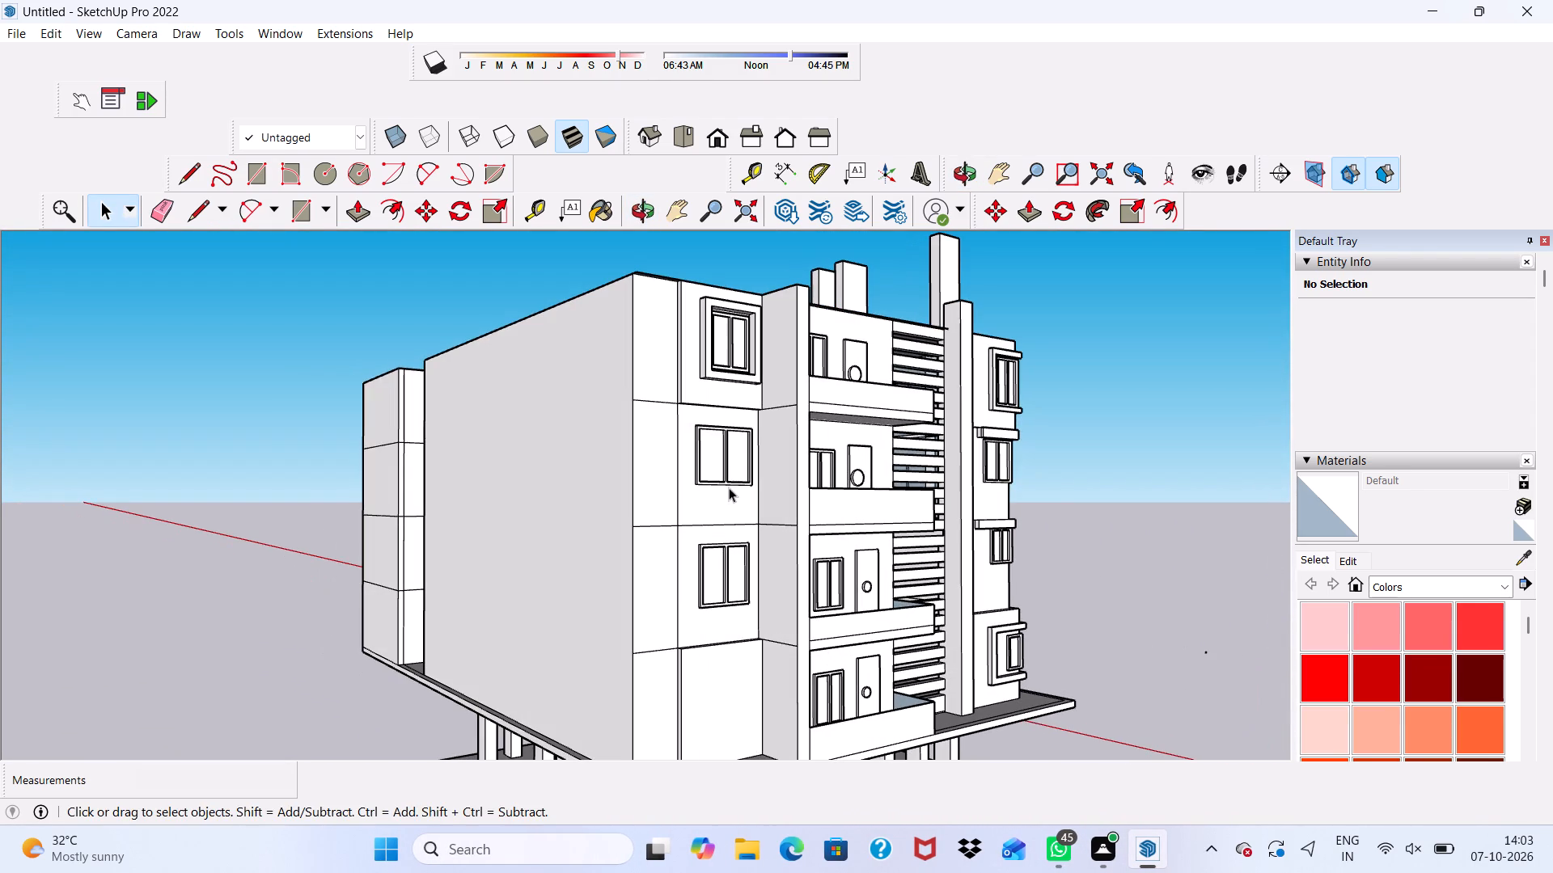
{"action": "scroll", "coordinate": [732, 689], "scroll_direction": "up", "scroll_amount": 4}
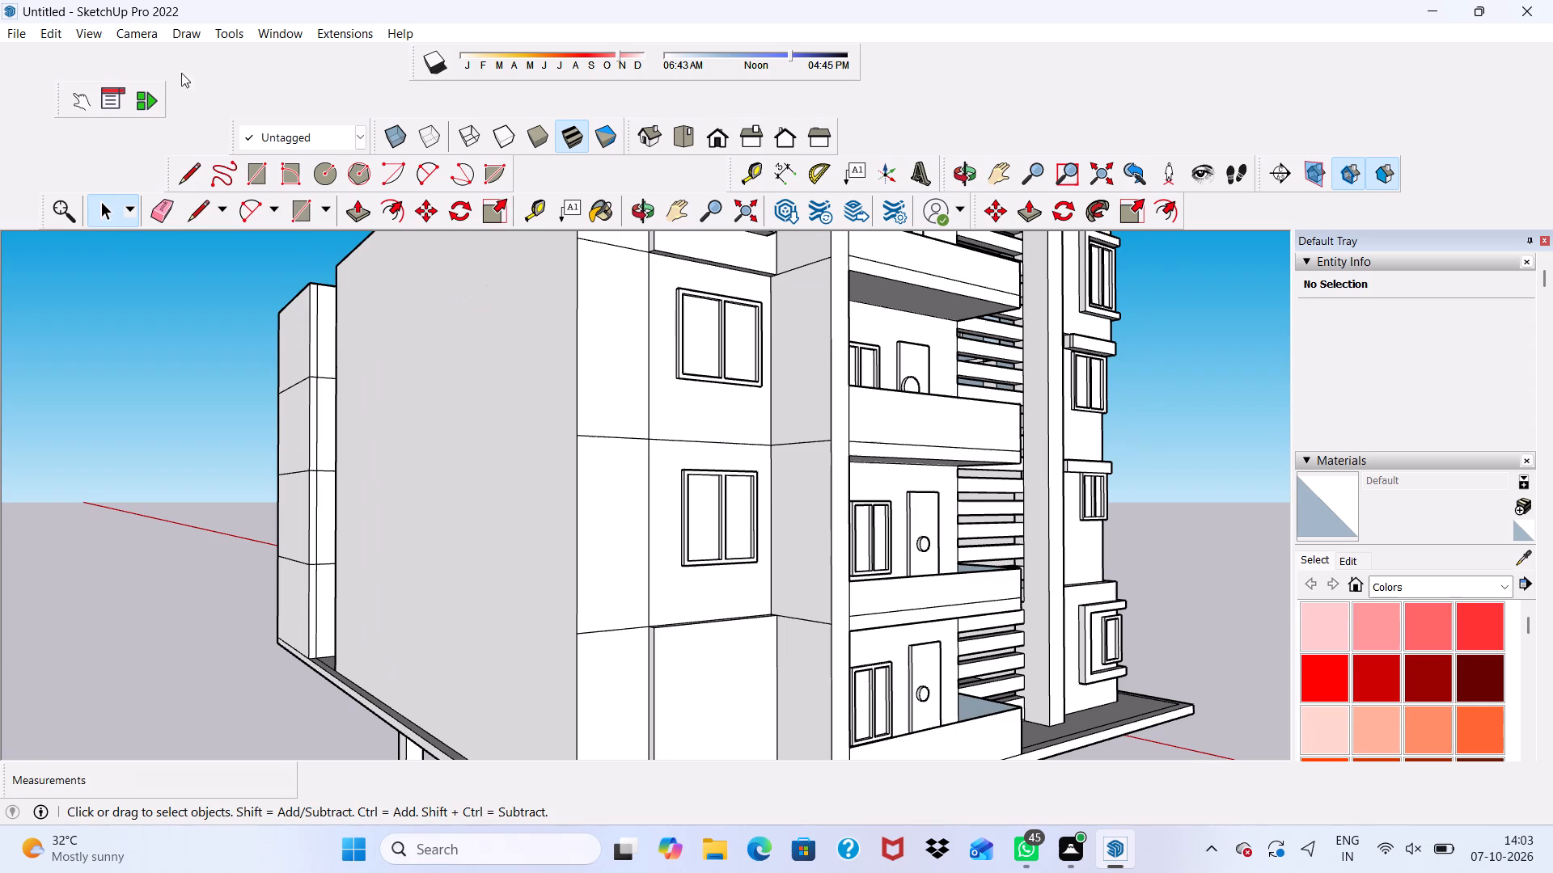
Draw a window rectangle about 4' 11" wide and 5' 5" tall on the projecting lowest-floor wall panel.
{"action": "left_click", "coordinate": [251, 167]}
{"action": "scroll", "coordinate": [725, 788], "scroll_direction": "down", "scroll_amount": 1}
{"action": "middle_click_drag", "start_coordinate": [715, 736], "coordinate": [634, 611]}
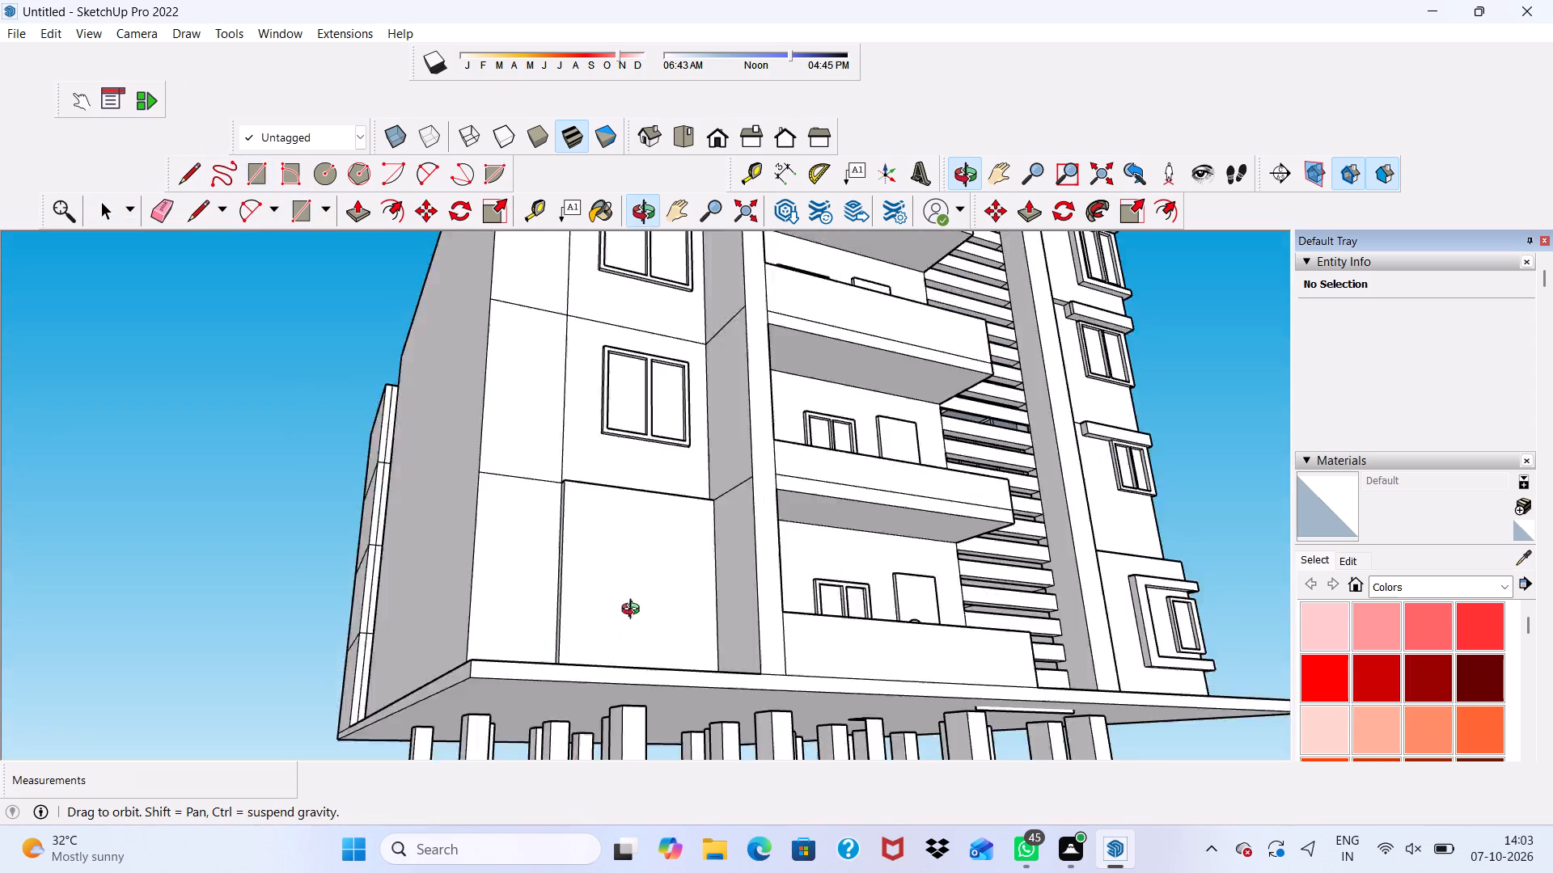
{"action": "middle_click_drag", "start_coordinate": [634, 611], "coordinate": [589, 652]}
{"action": "scroll", "coordinate": [528, 579], "scroll_direction": "up", "scroll_amount": 4}
{"action": "middle_click_drag", "start_coordinate": [527, 564], "coordinate": [507, 618]}
{"action": "scroll", "coordinate": [527, 564], "scroll_direction": "down", "scroll_amount": 1}
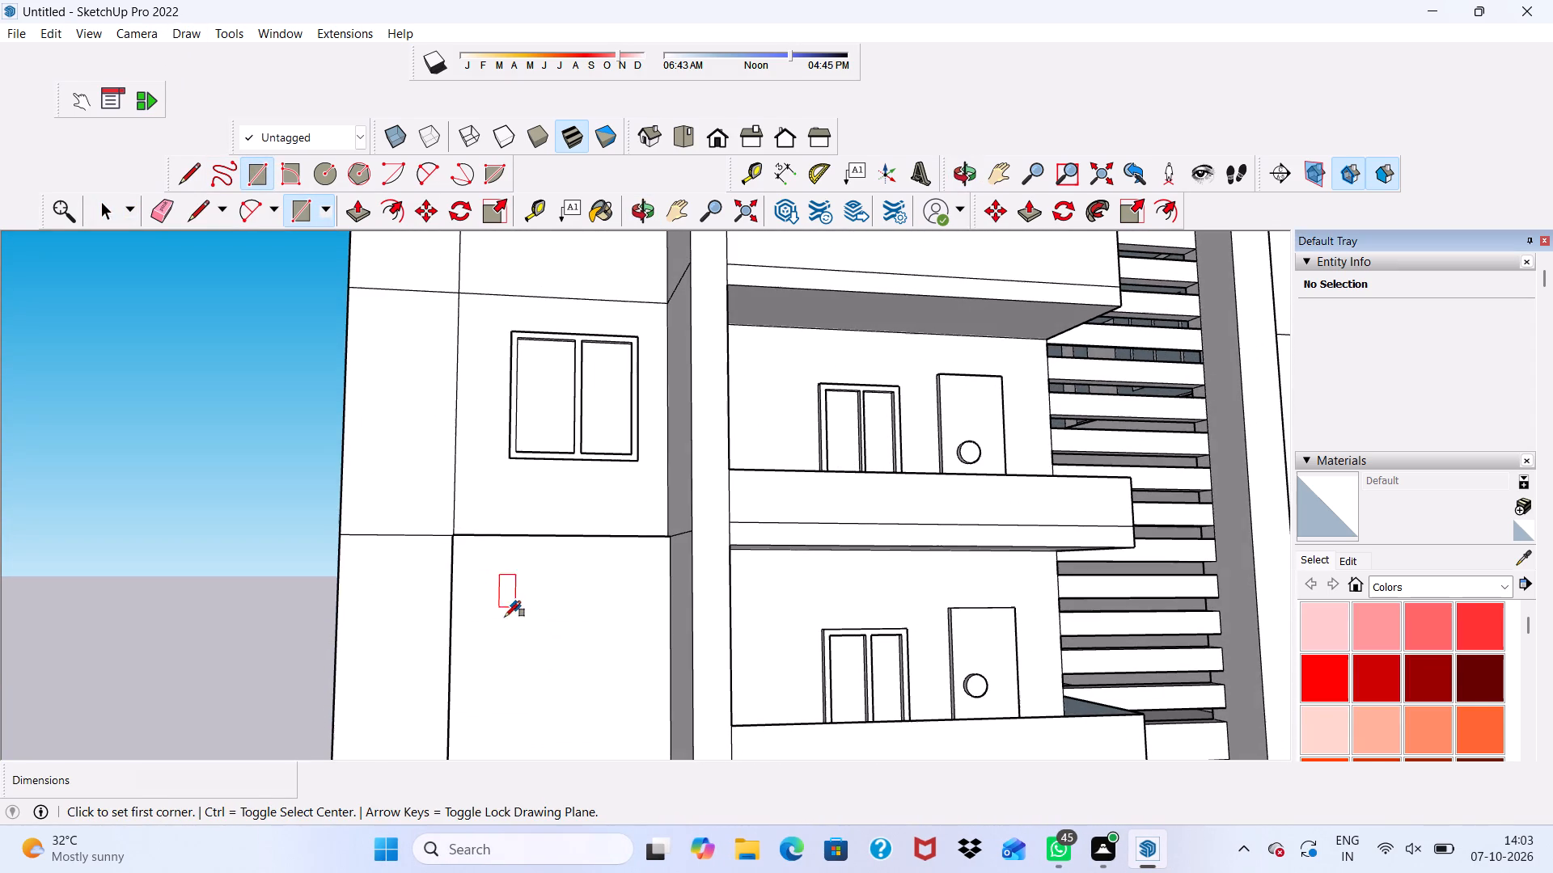
{"action": "left_click", "coordinate": [503, 605]}
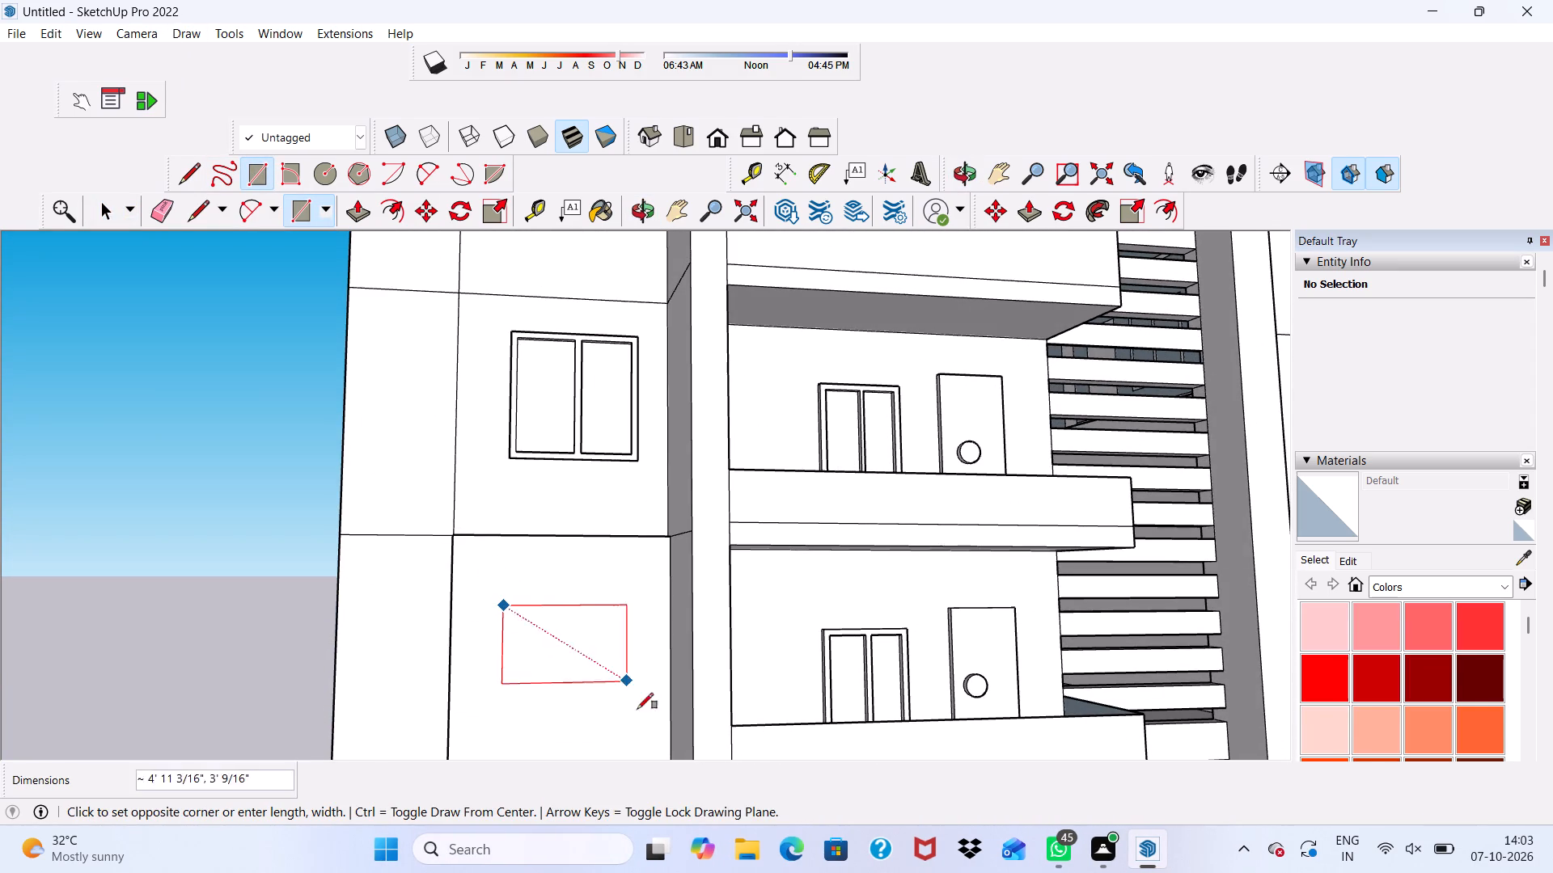
{"action": "left_click", "coordinate": [627, 742]}
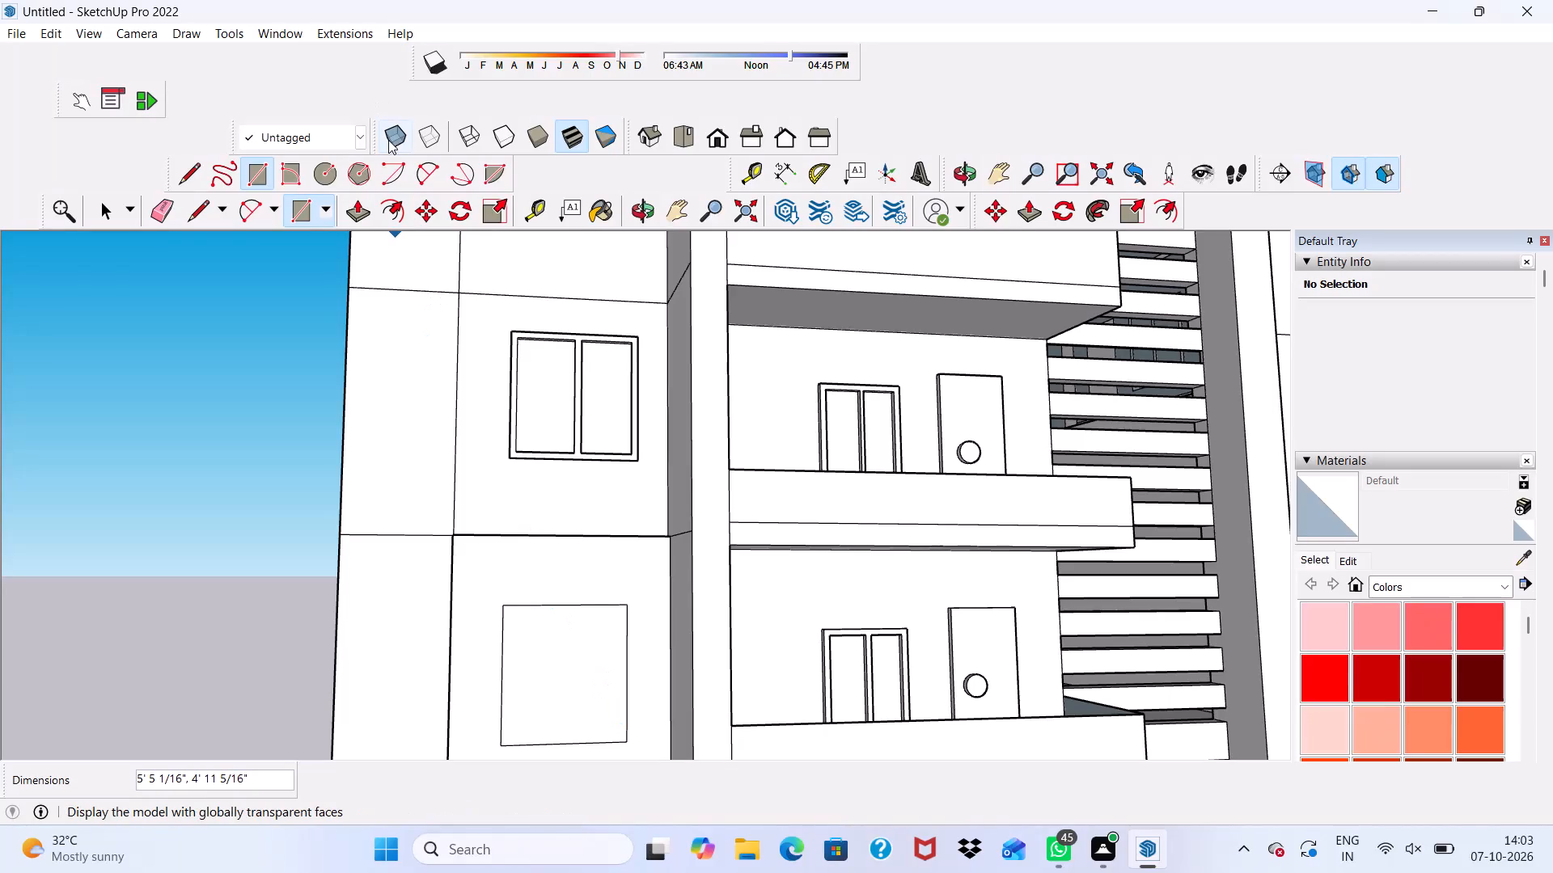
Offset the new window rectangle's edges outward by about 5 1/4" for a frame border.
{"action": "left_click", "coordinate": [394, 192]}
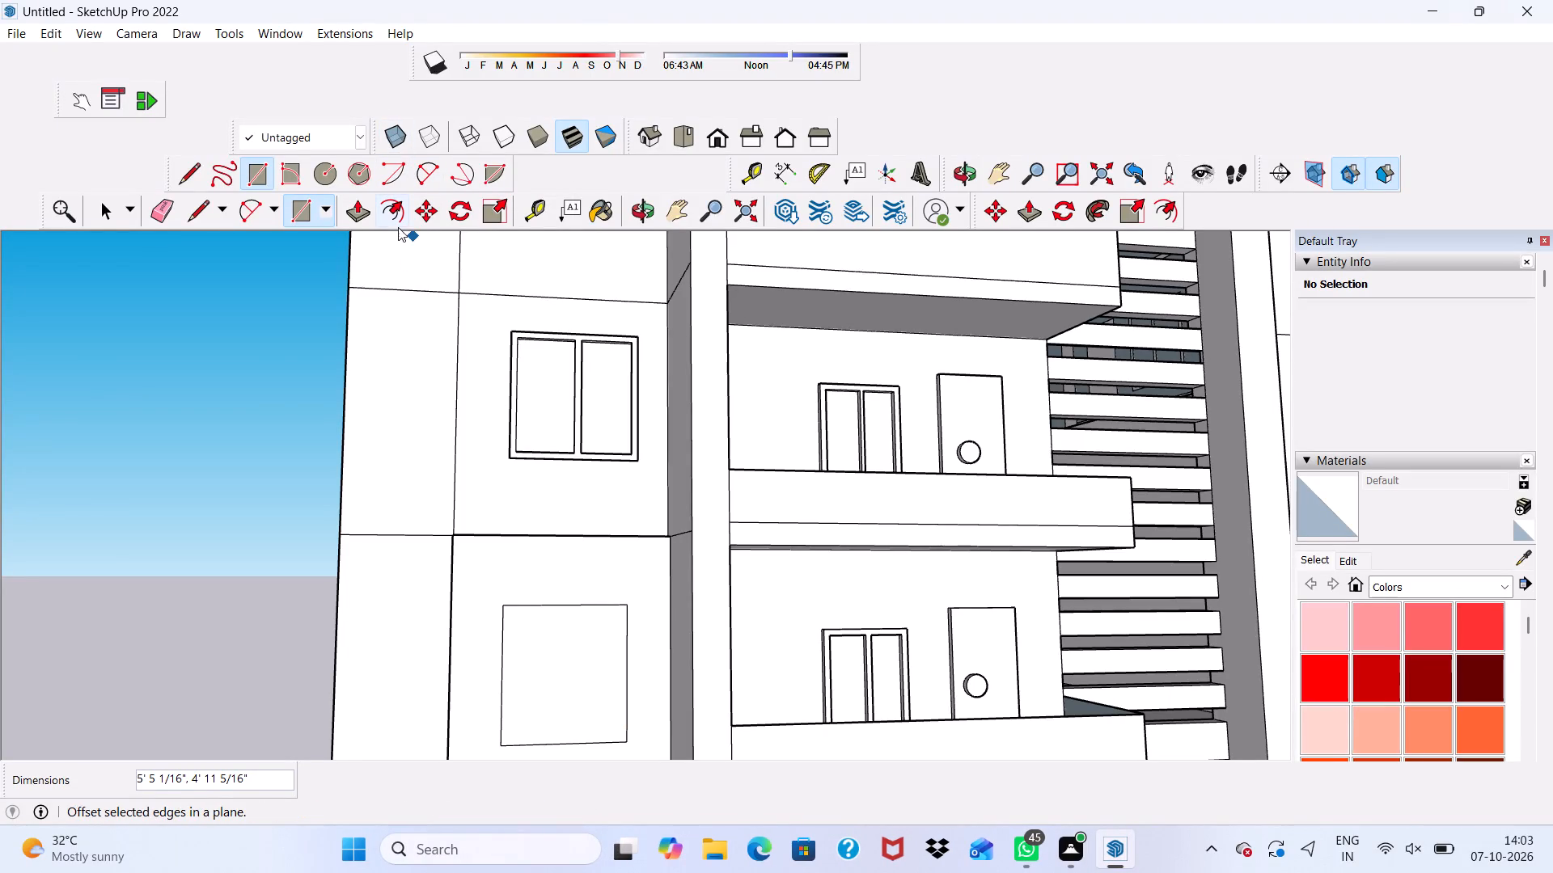
{"action": "left_click", "coordinate": [393, 212]}
{"action": "left_click", "coordinate": [519, 644]}
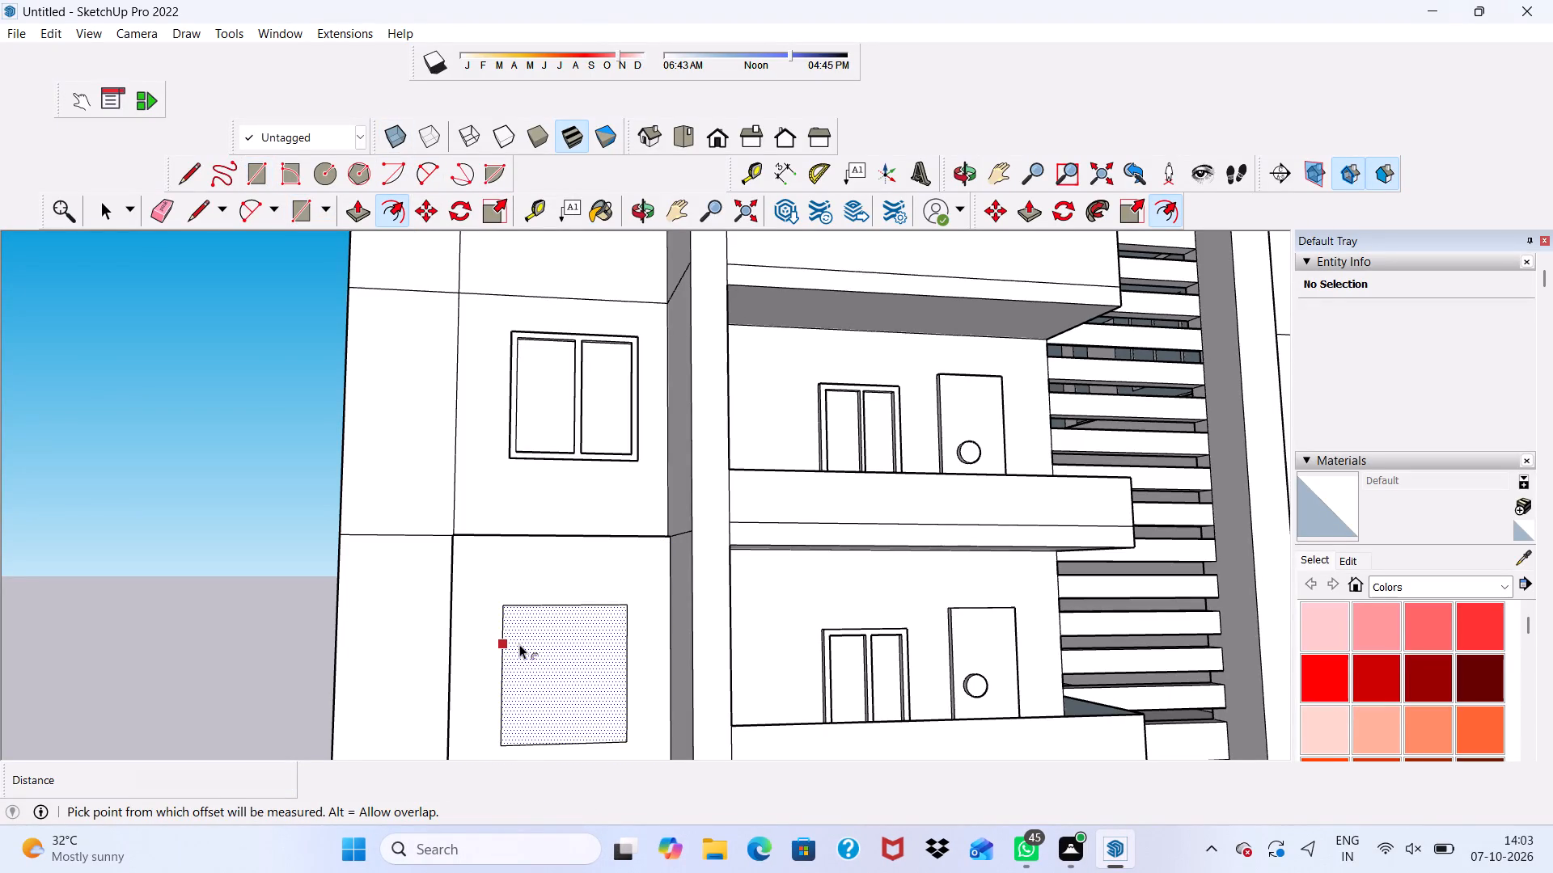
{"action": "left_click", "coordinate": [491, 655]}
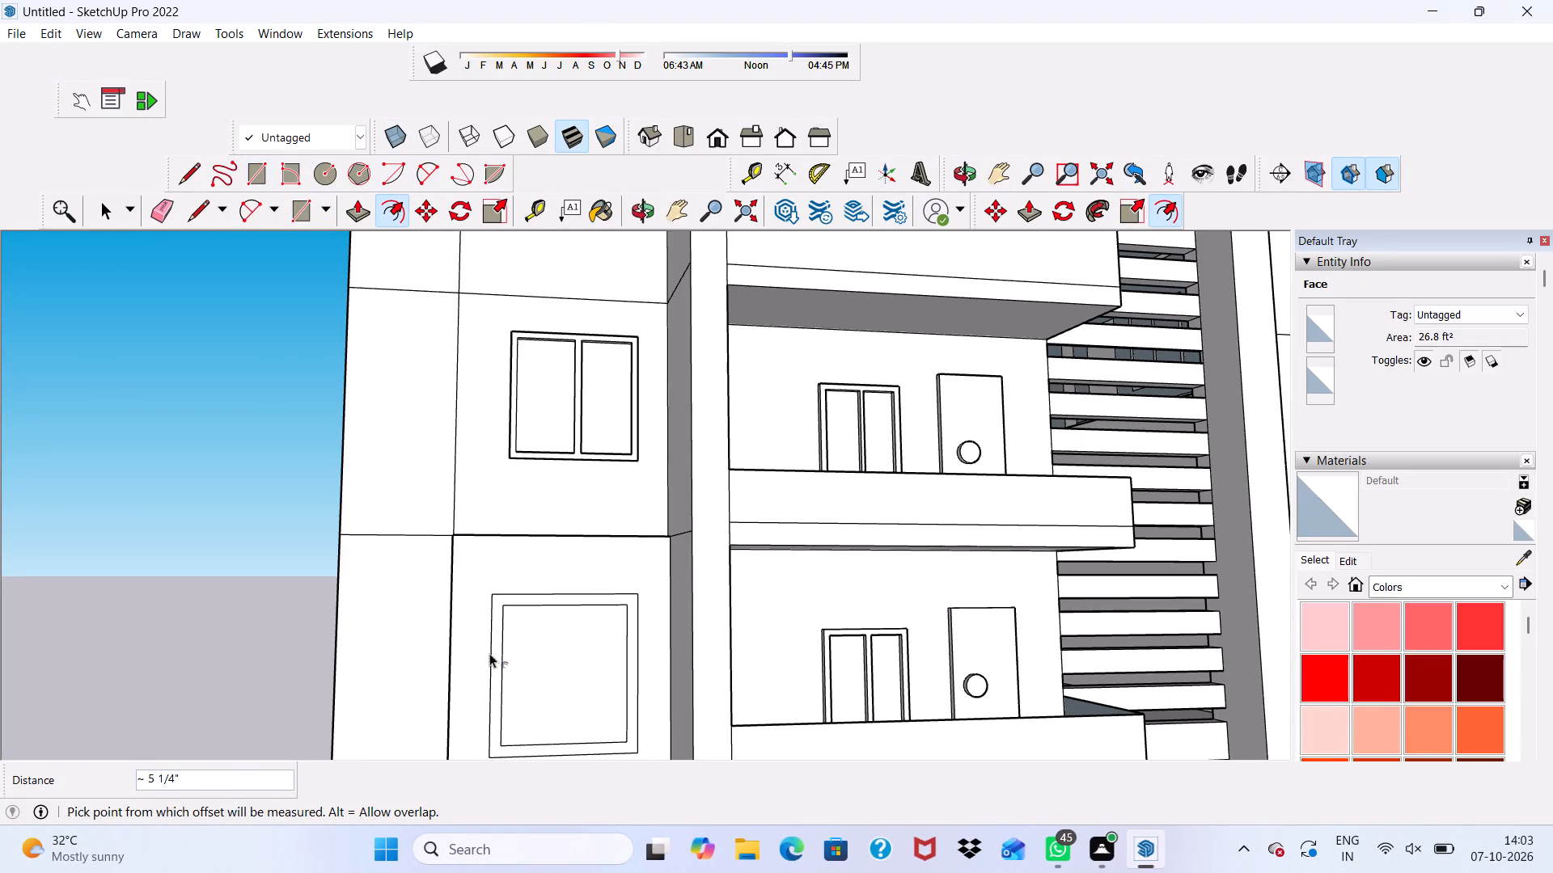
Draw a vertical mullion rectangle about 4 13/16" wide and 5' 5" tall across the middle of the lowest-floor window.
{"action": "left_click", "coordinate": [248, 175]}
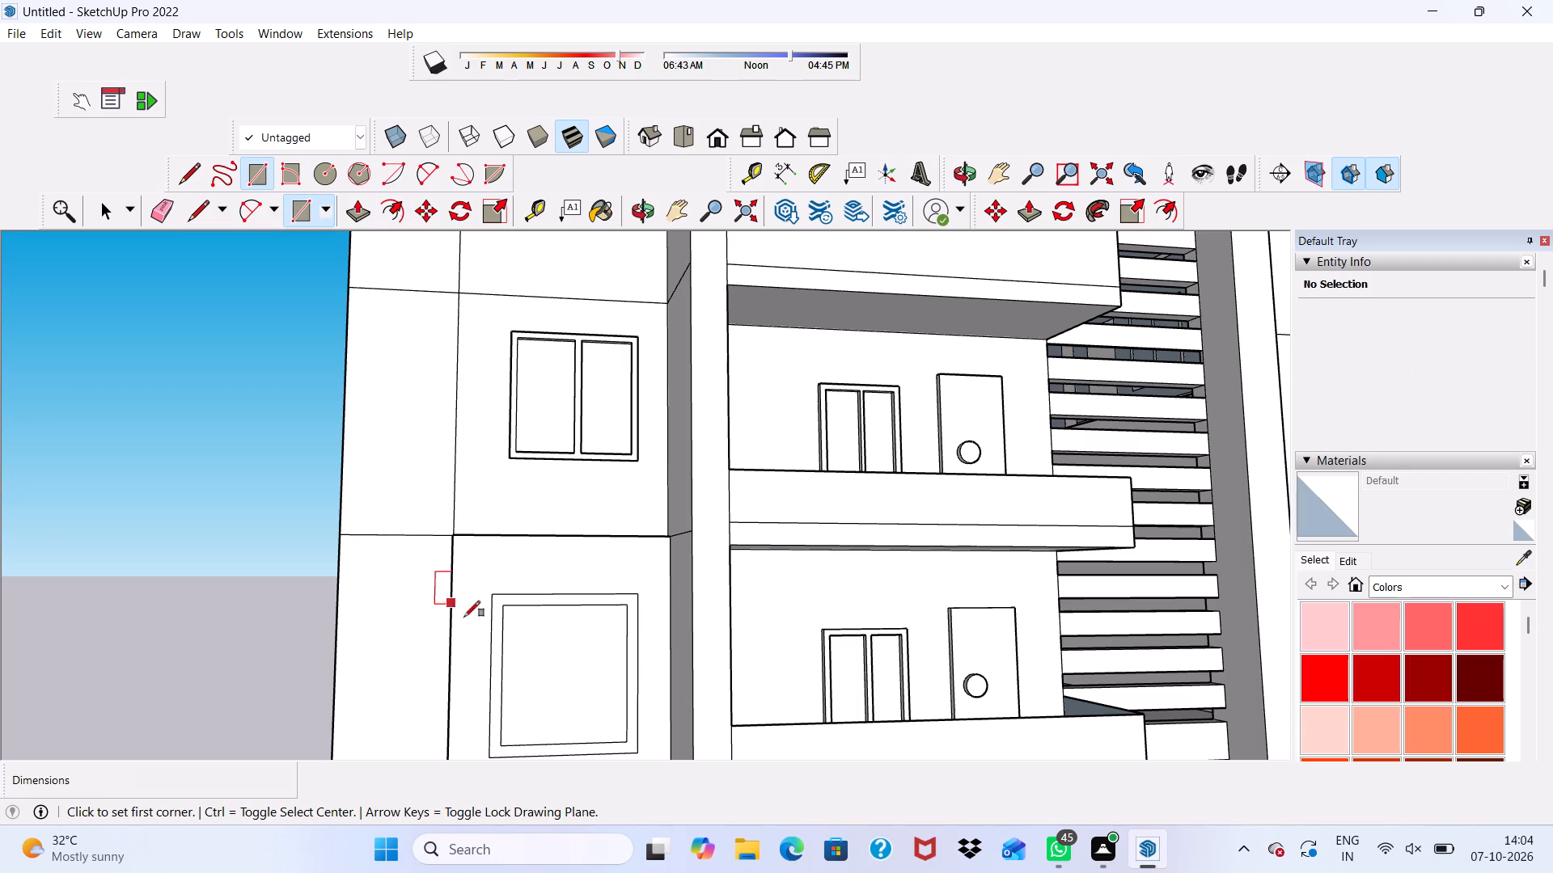
{"action": "left_click", "coordinate": [571, 602]}
{"action": "scroll", "coordinate": [593, 753], "scroll_direction": "up", "scroll_amount": 3}
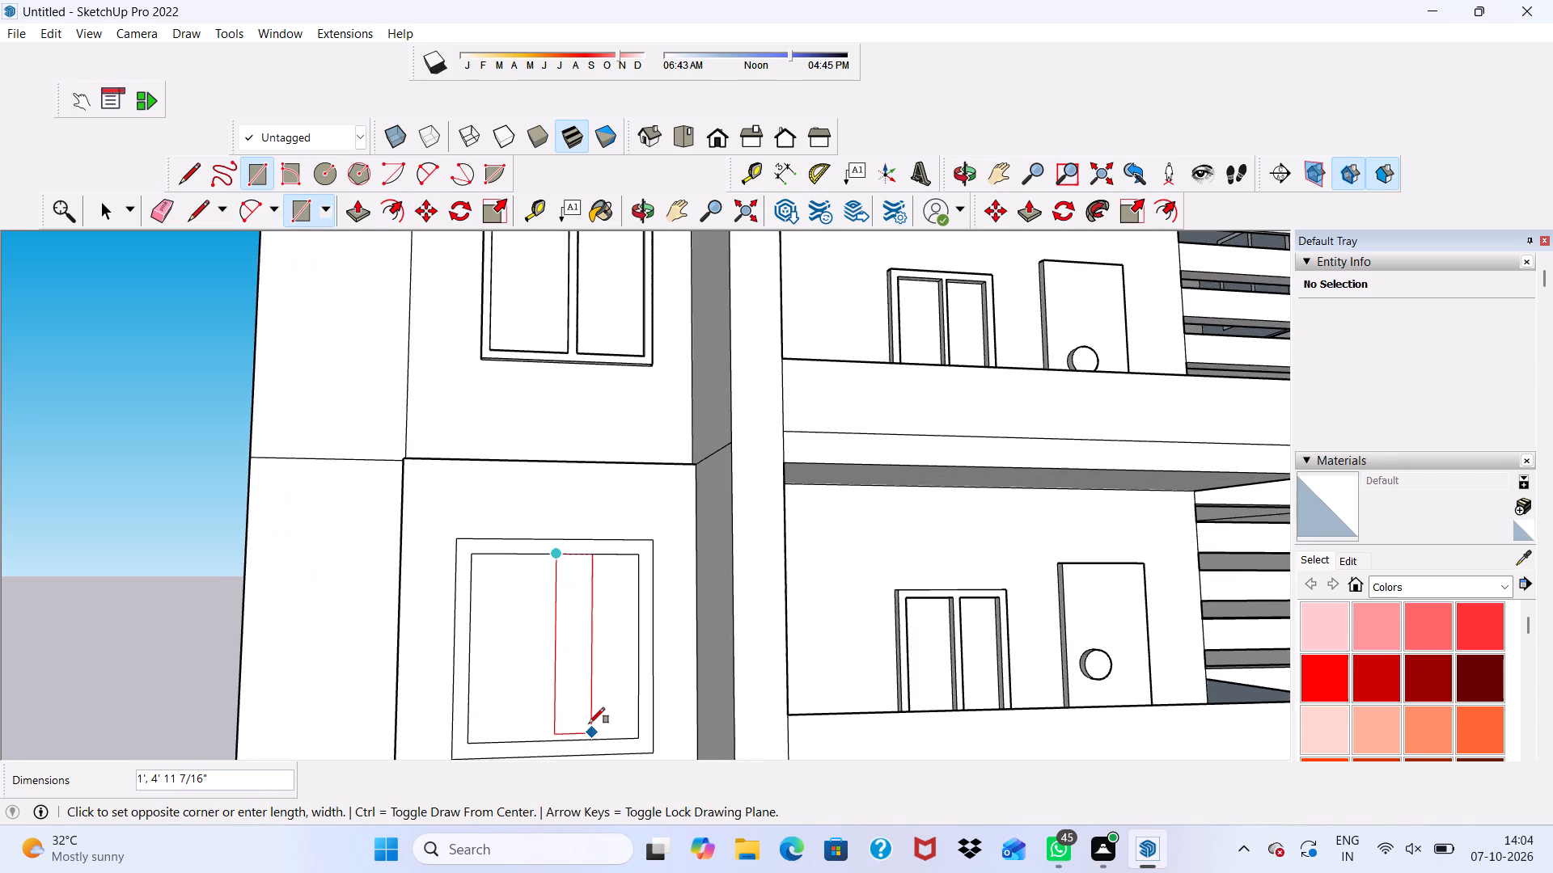
{"action": "scroll", "coordinate": [588, 733], "scroll_direction": "up", "scroll_amount": 1}
{"action": "left_click", "coordinate": [566, 745]}
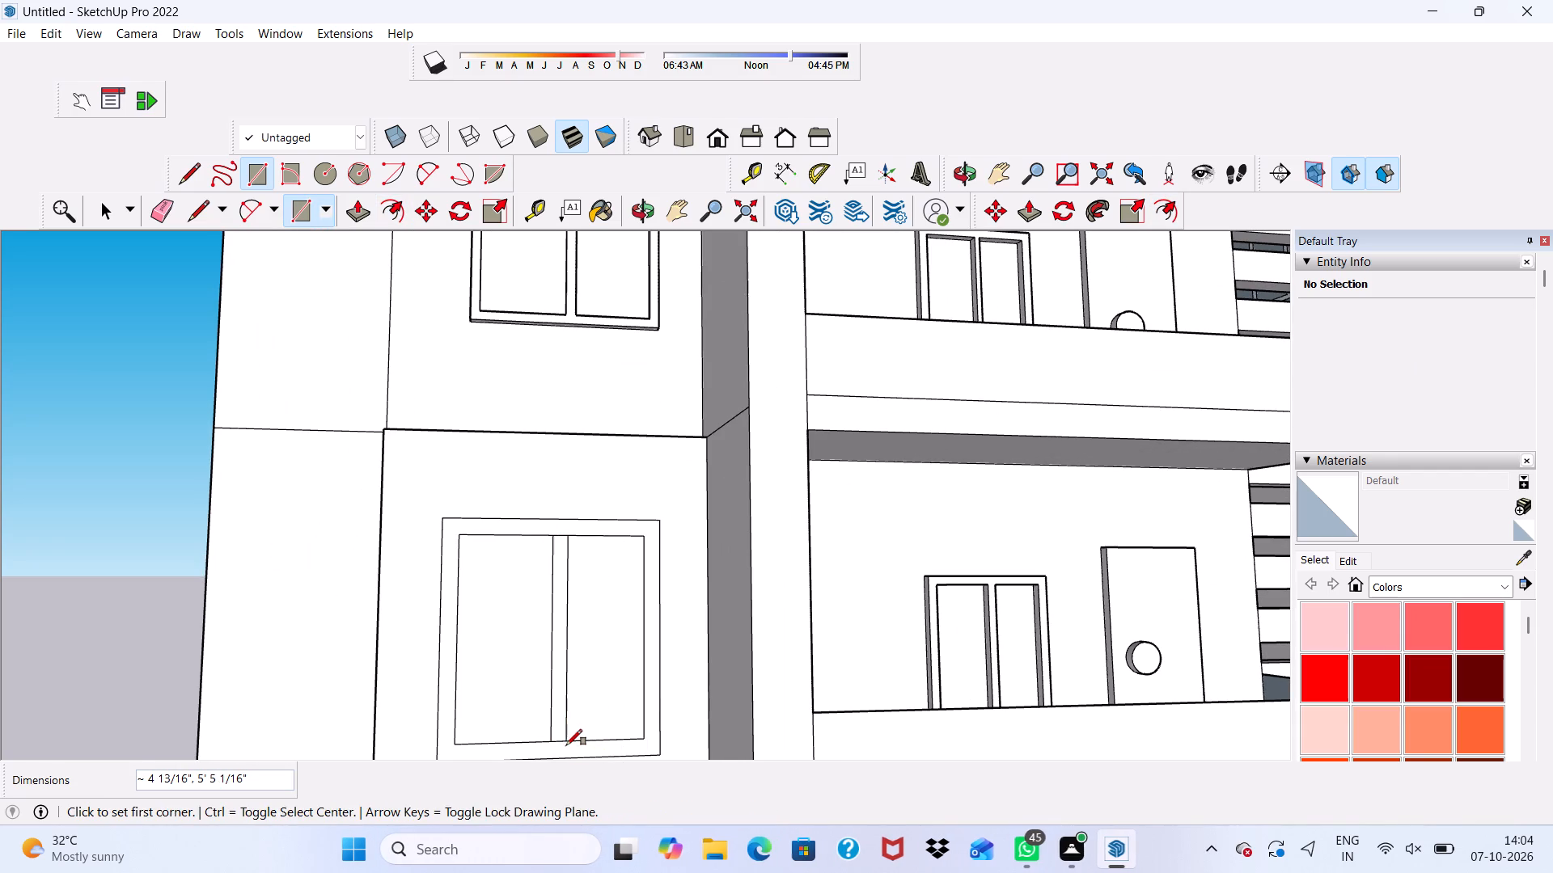
Erase the short edge segments at the mullion's top and bottom so it merges with the window's frame border.
{"action": "left_click", "coordinate": [154, 205]}
{"action": "scroll", "coordinate": [563, 593], "scroll_direction": "up", "scroll_amount": 3}
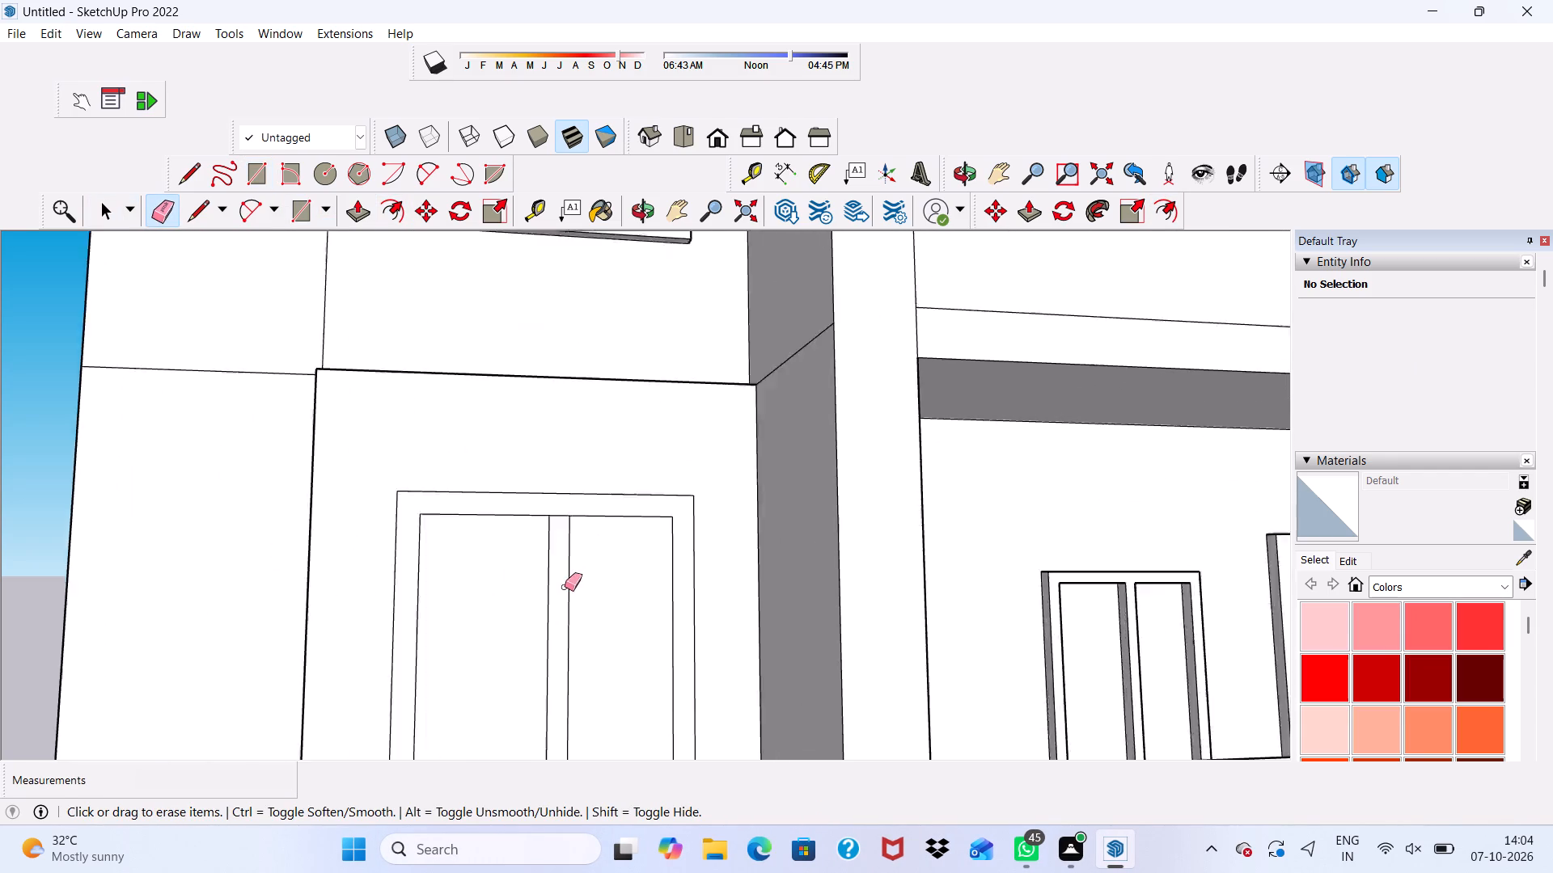
{"action": "scroll", "coordinate": [565, 587], "scroll_direction": "up", "scroll_amount": 6}
{"action": "left_click", "coordinate": [561, 492]}
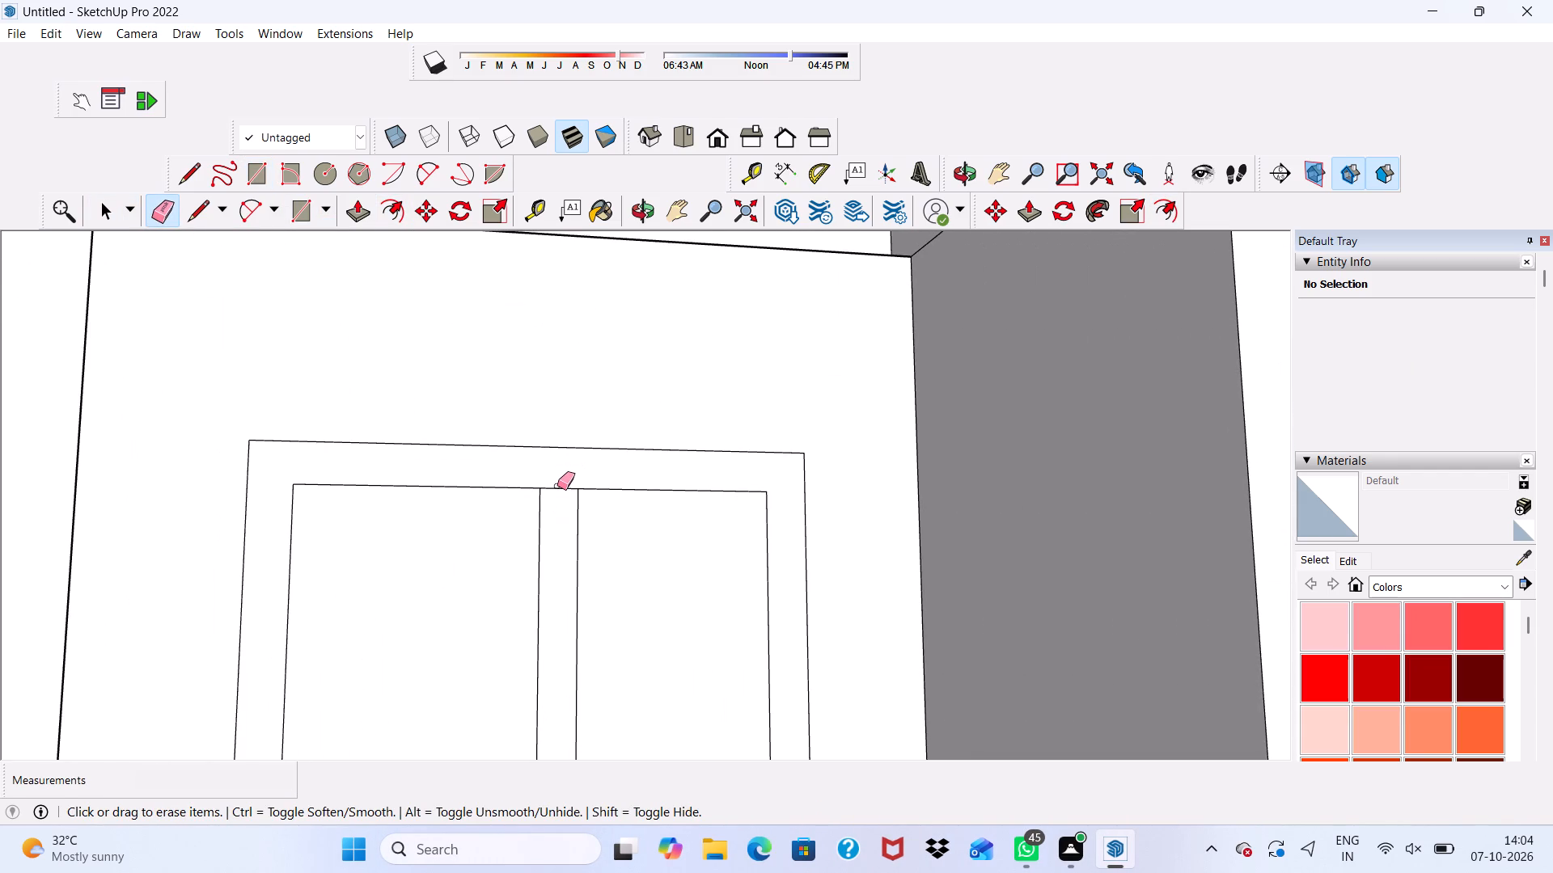
{"action": "left_click", "coordinate": [557, 486]}
{"action": "scroll", "coordinate": [557, 489], "scroll_direction": "down", "scroll_amount": 11}
{"action": "scroll", "coordinate": [567, 722], "scroll_direction": "up", "scroll_amount": 2}
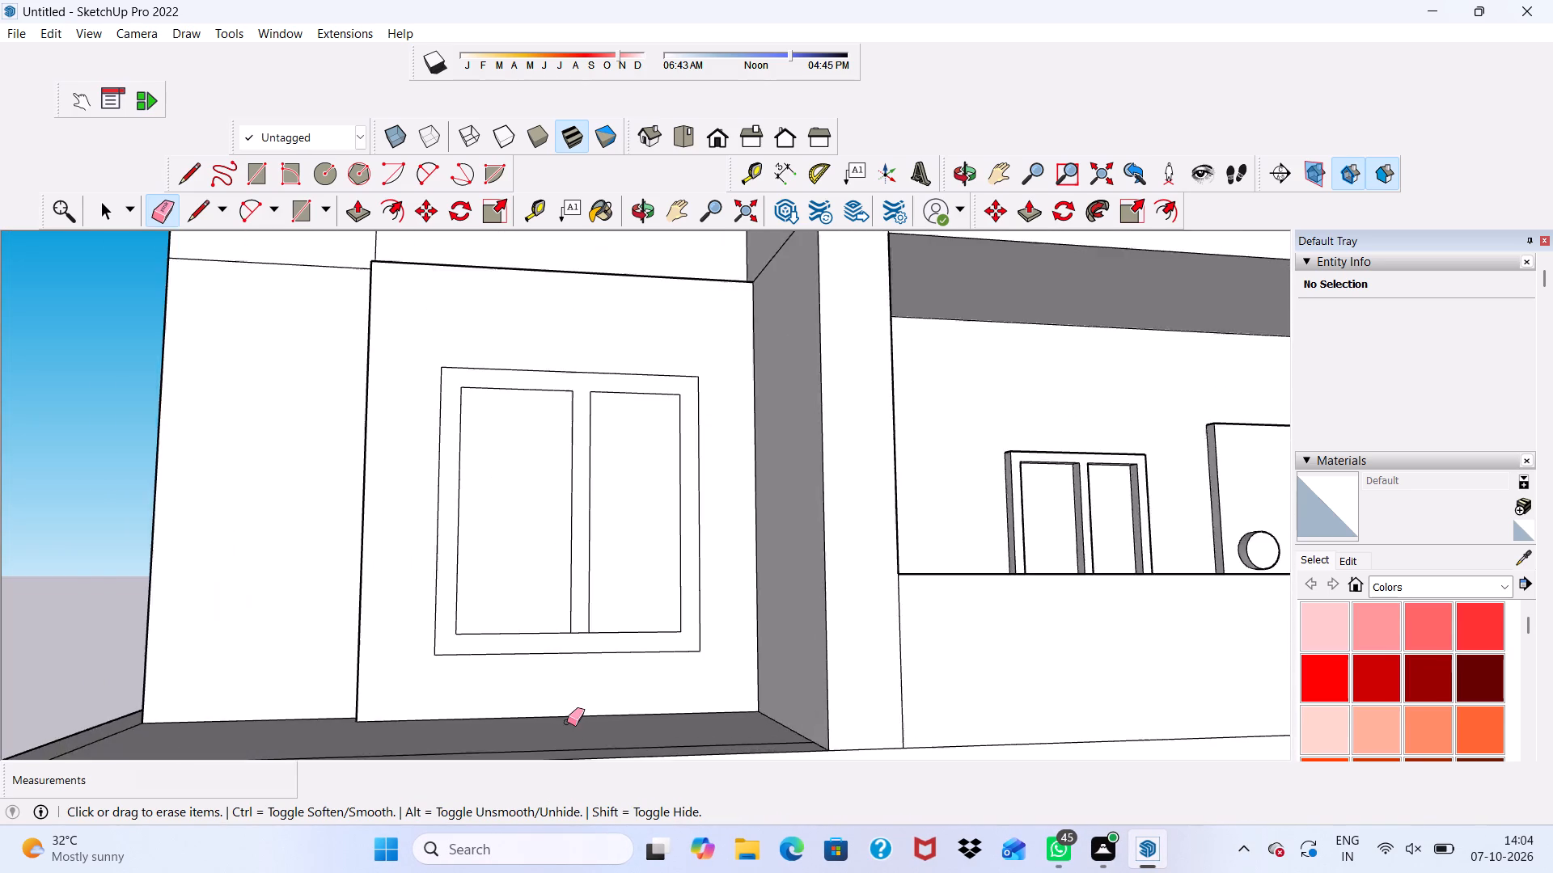
{"action": "scroll", "coordinate": [567, 722], "scroll_direction": "up", "scroll_amount": 7}
{"action": "scroll", "coordinate": [622, 552], "scroll_direction": "up", "scroll_amount": 2}
{"action": "left_click_drag", "start_coordinate": [567, 595], "coordinate": [573, 626]}
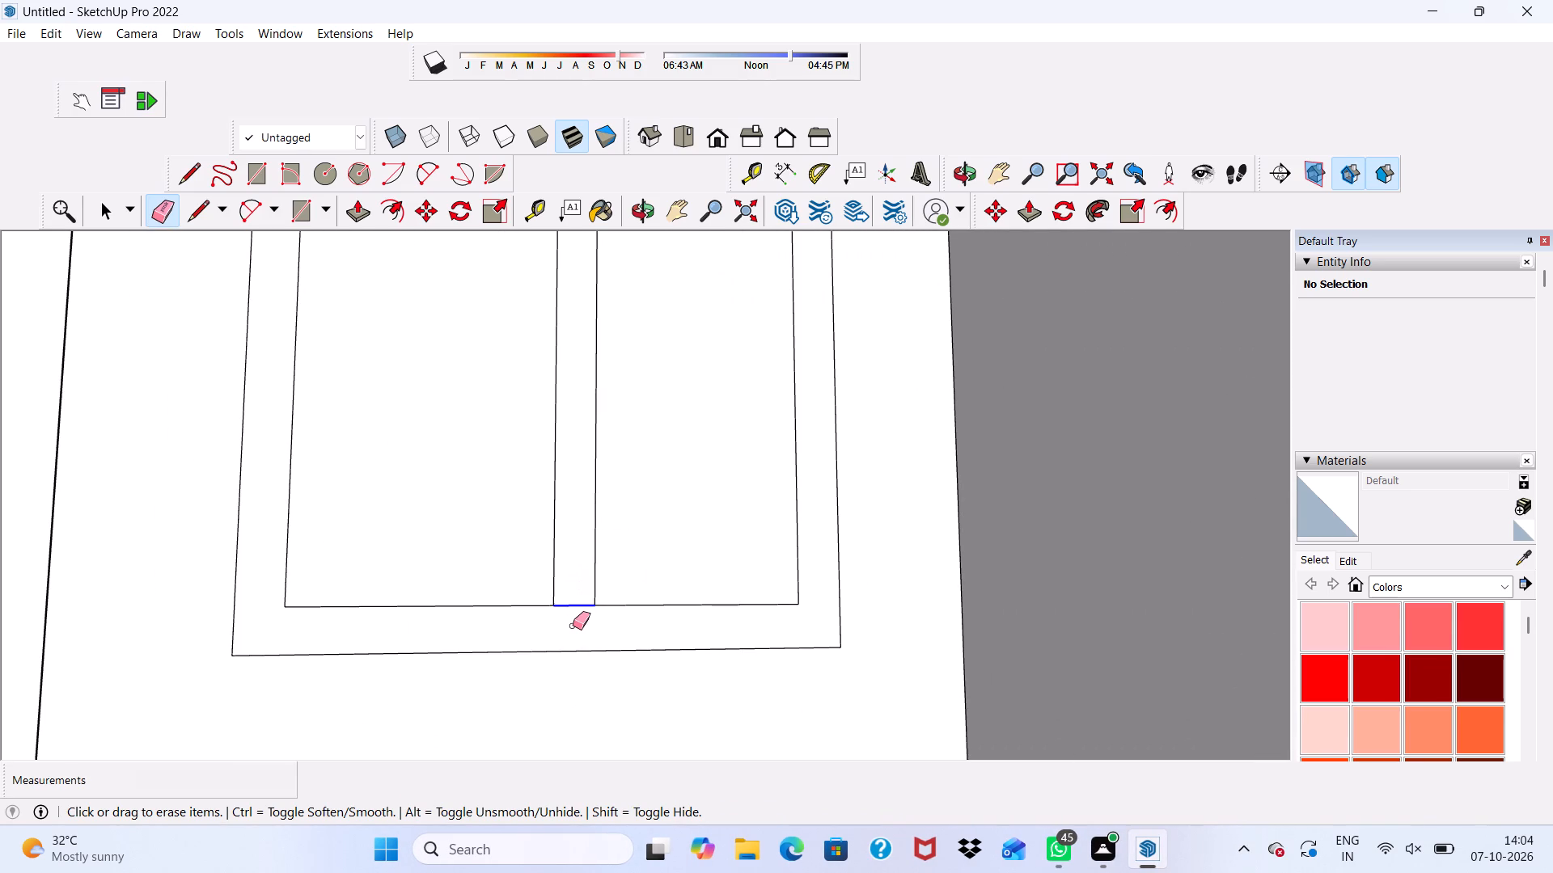
{"action": "left_click", "coordinate": [573, 626]}
{"action": "key", "text": "space"}
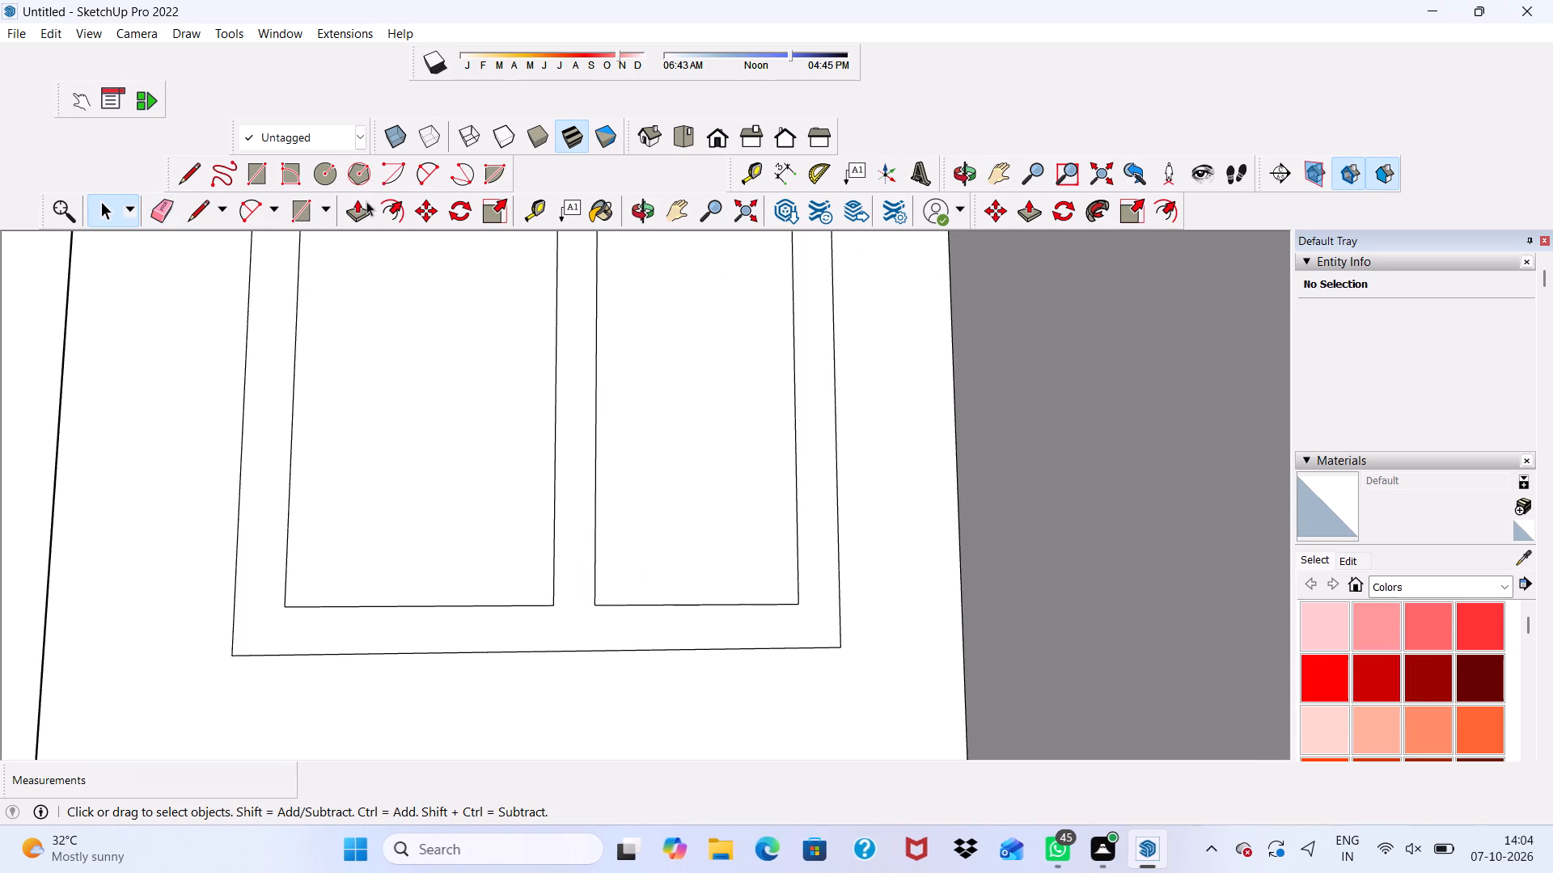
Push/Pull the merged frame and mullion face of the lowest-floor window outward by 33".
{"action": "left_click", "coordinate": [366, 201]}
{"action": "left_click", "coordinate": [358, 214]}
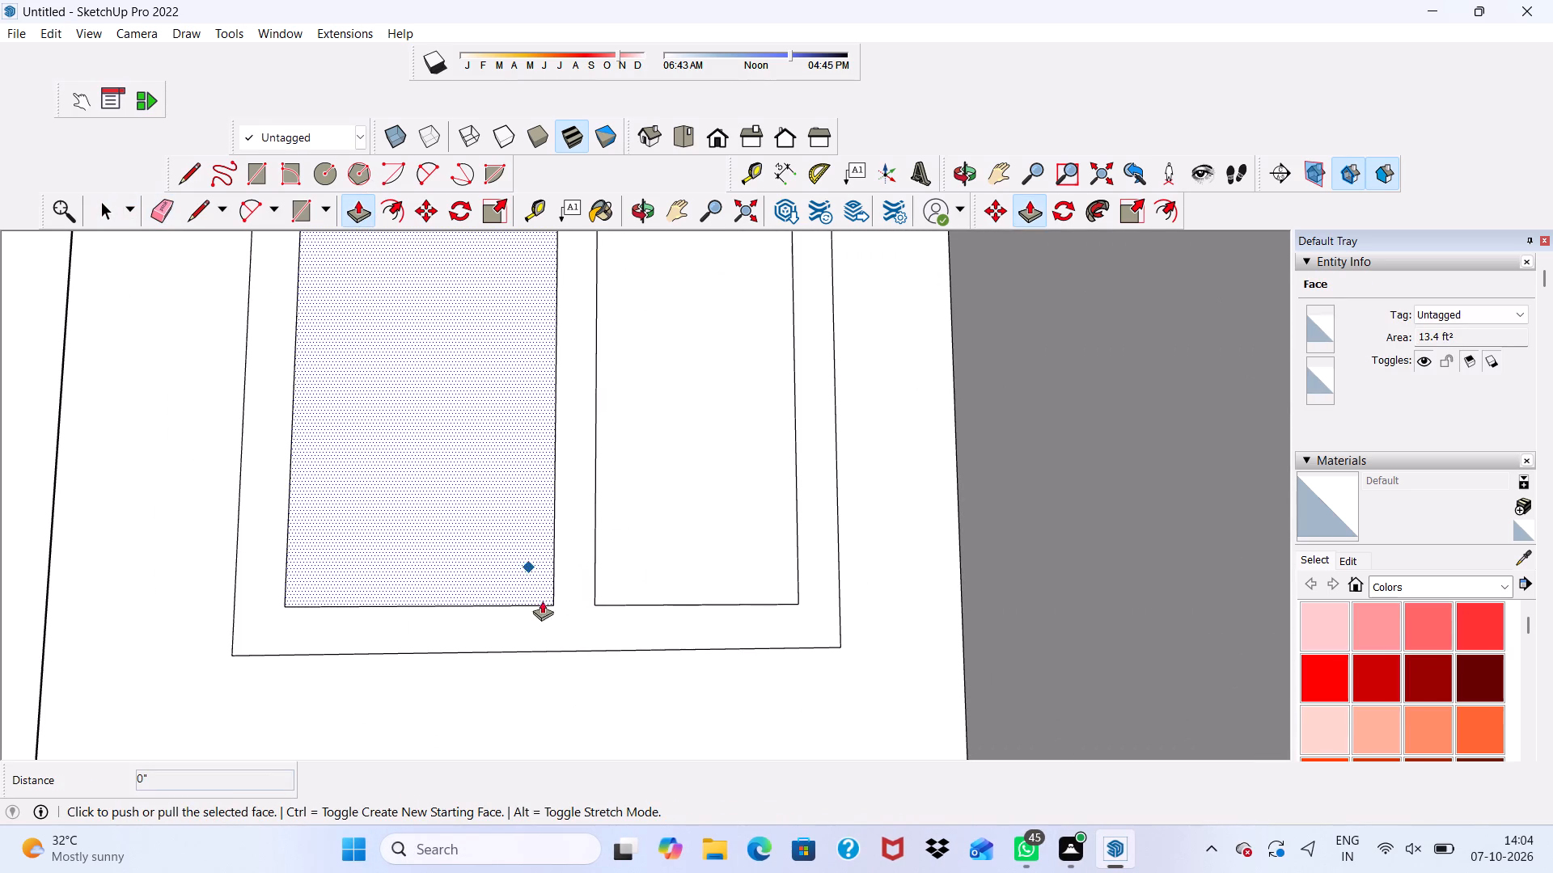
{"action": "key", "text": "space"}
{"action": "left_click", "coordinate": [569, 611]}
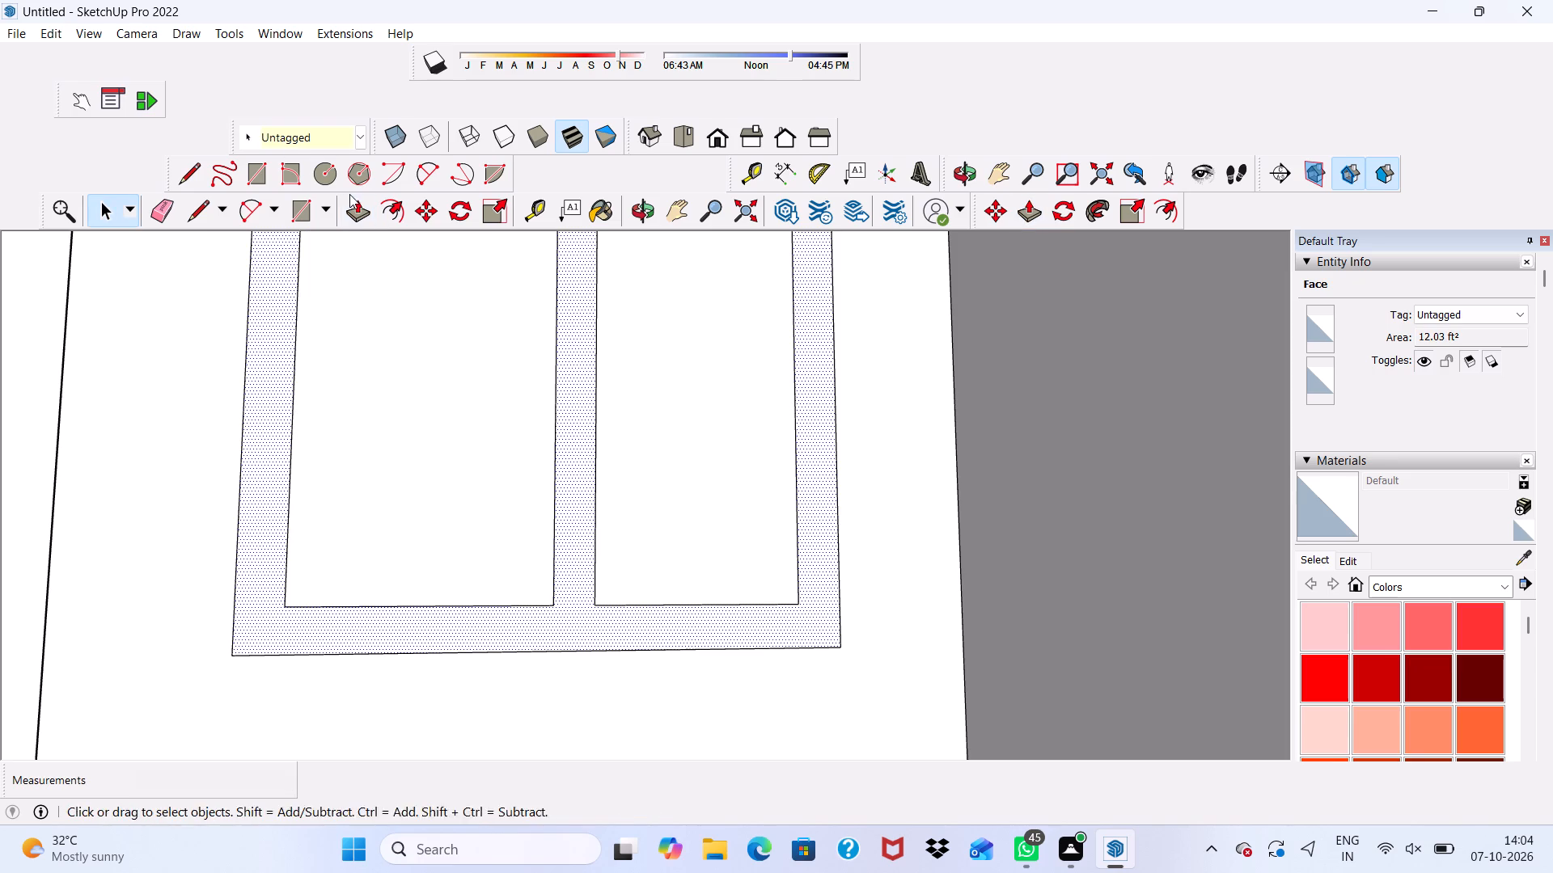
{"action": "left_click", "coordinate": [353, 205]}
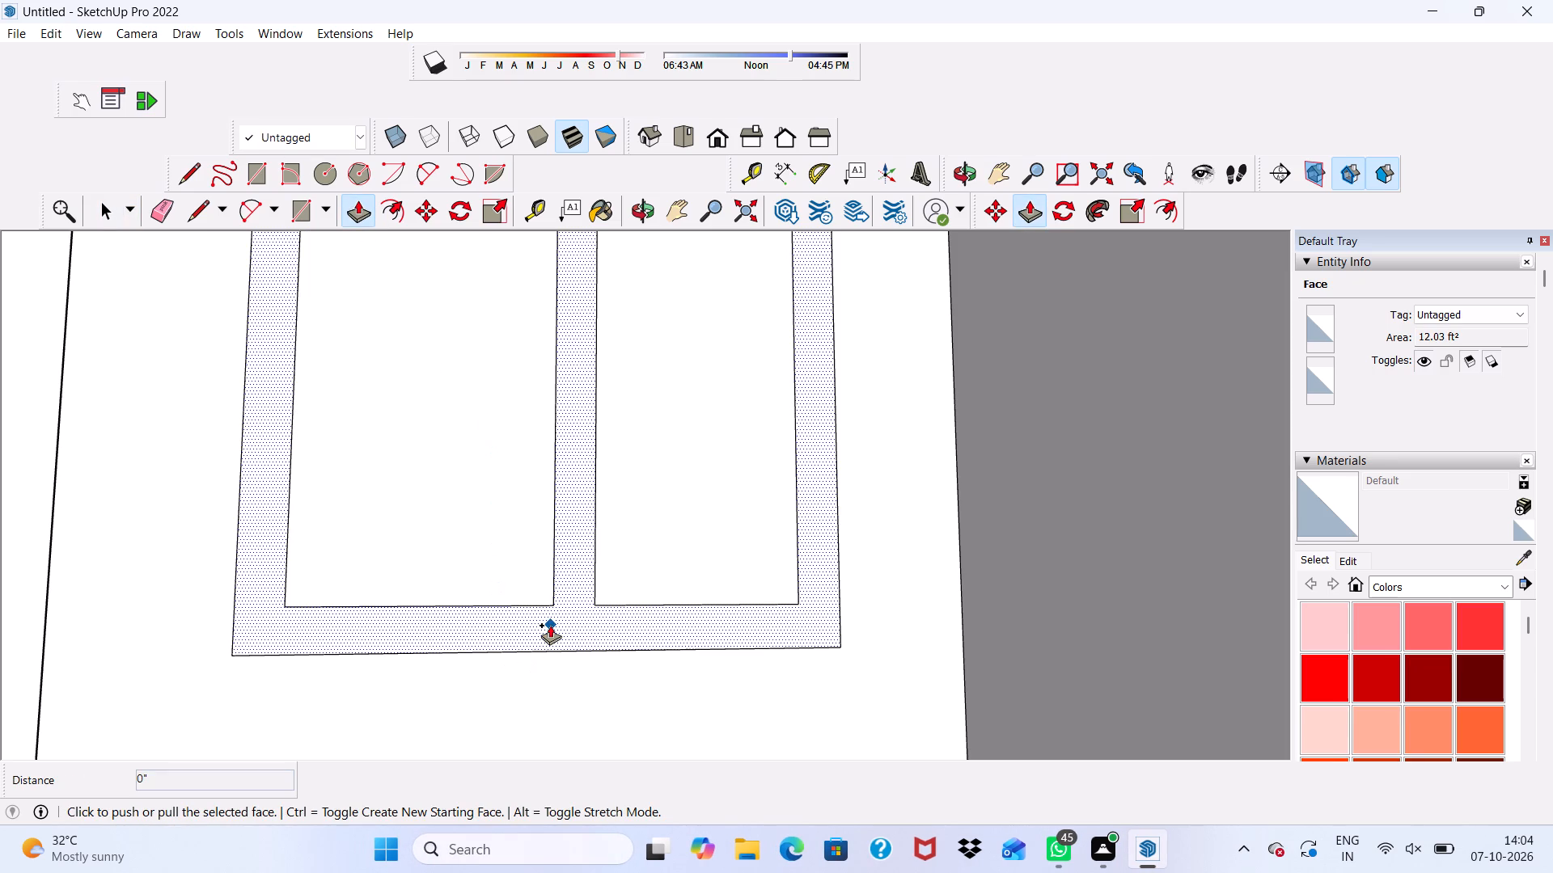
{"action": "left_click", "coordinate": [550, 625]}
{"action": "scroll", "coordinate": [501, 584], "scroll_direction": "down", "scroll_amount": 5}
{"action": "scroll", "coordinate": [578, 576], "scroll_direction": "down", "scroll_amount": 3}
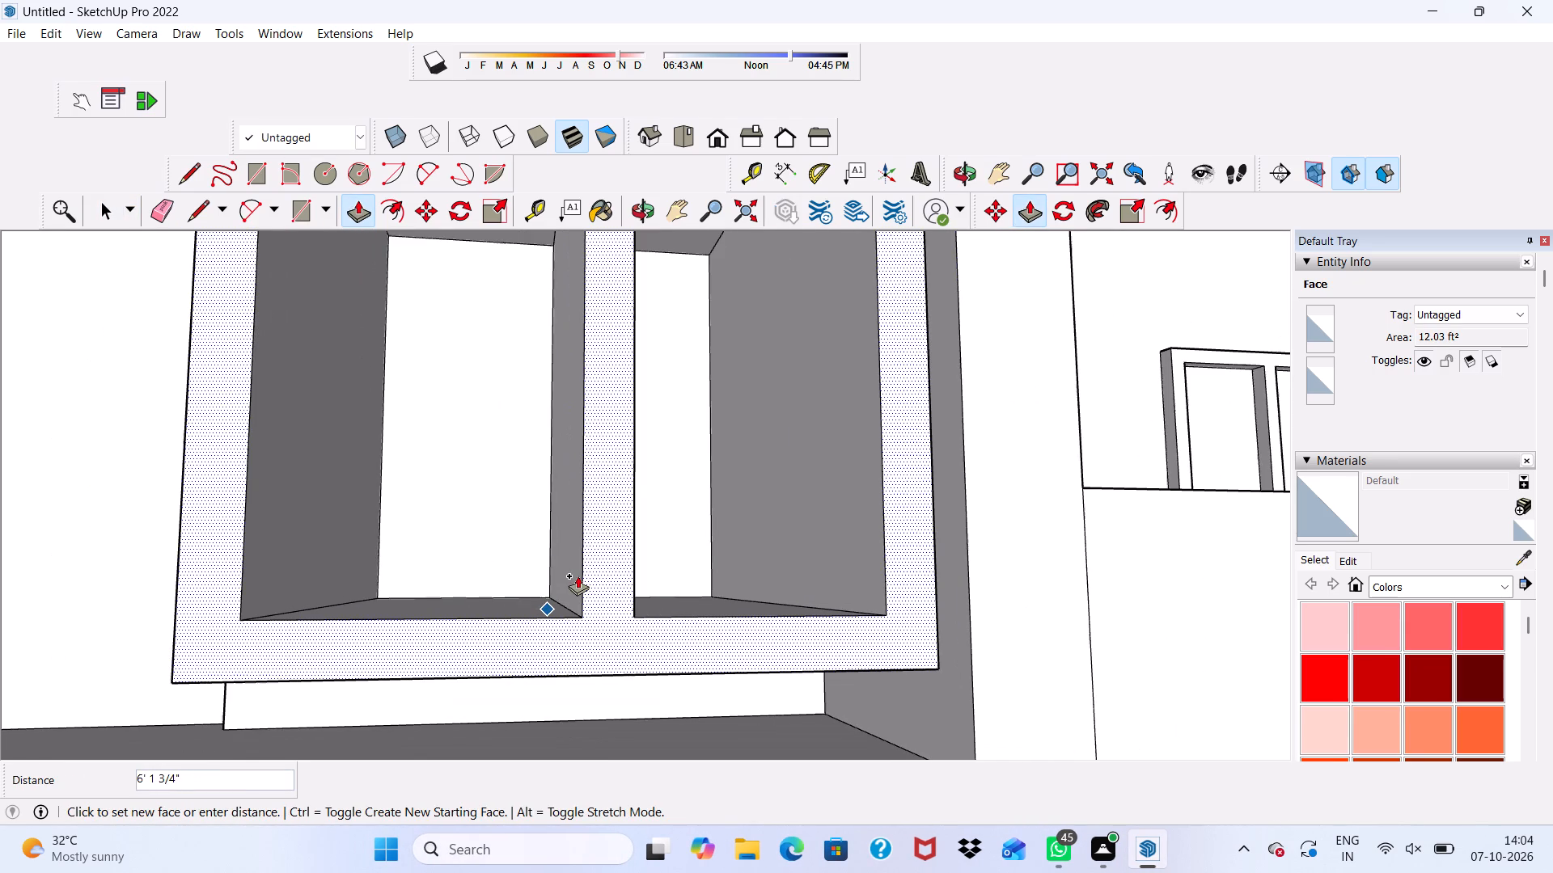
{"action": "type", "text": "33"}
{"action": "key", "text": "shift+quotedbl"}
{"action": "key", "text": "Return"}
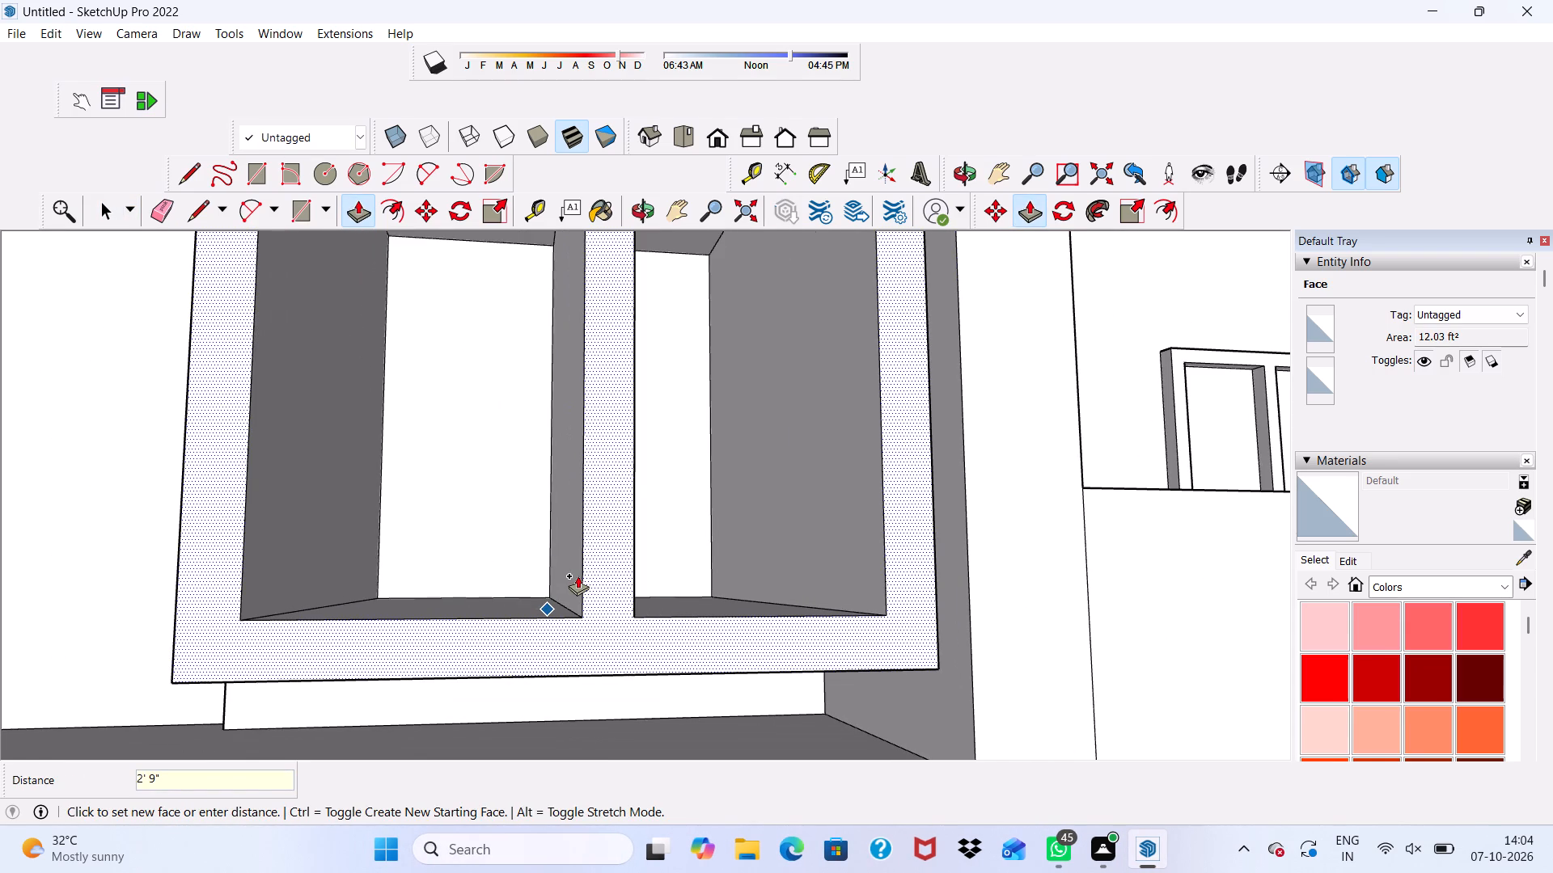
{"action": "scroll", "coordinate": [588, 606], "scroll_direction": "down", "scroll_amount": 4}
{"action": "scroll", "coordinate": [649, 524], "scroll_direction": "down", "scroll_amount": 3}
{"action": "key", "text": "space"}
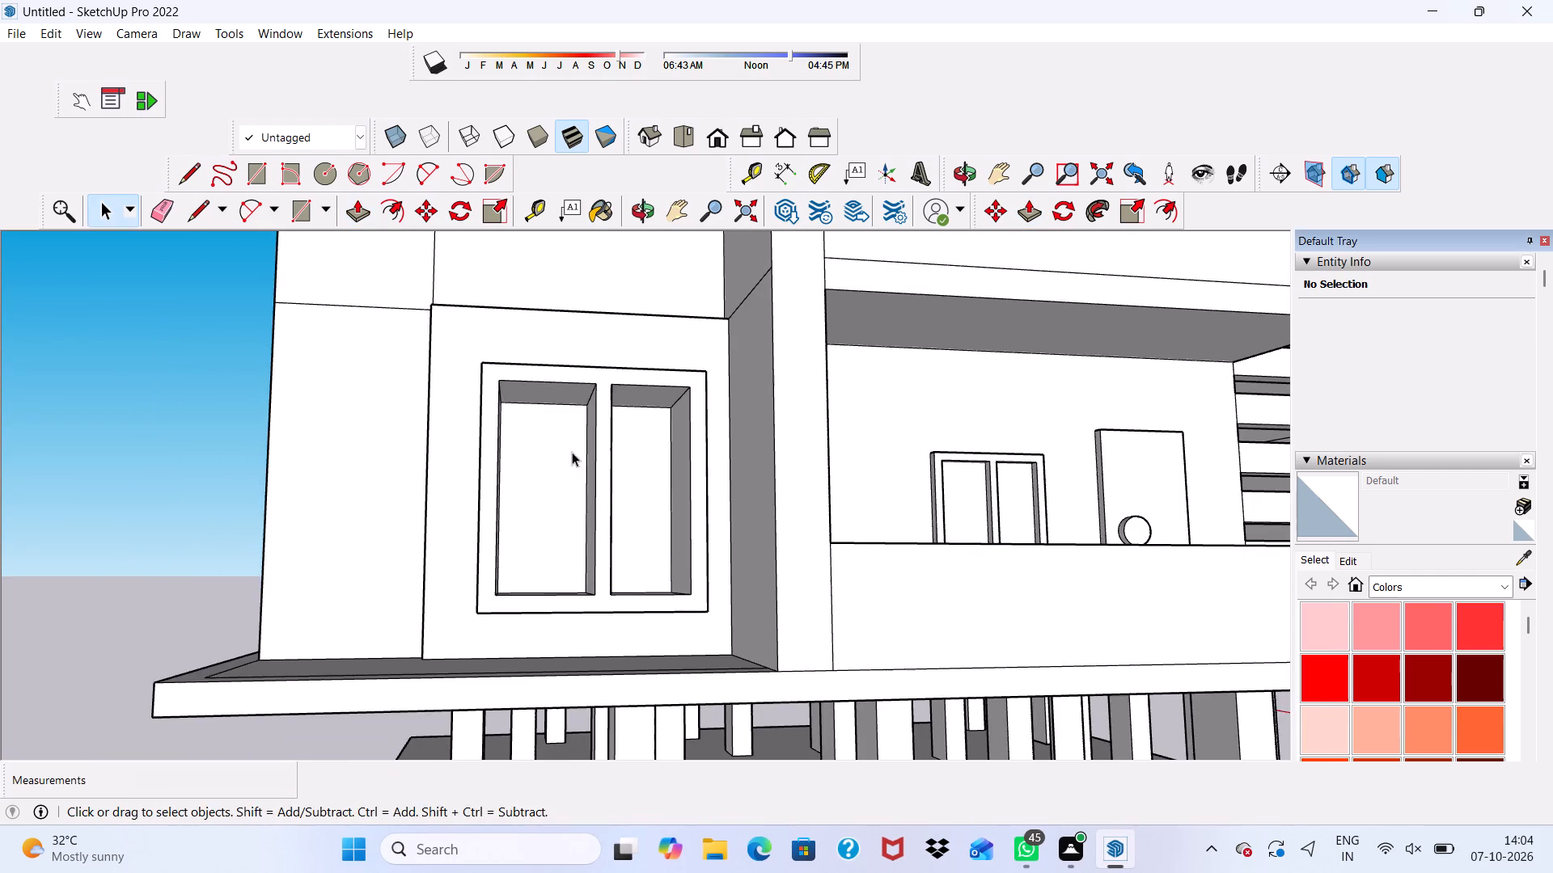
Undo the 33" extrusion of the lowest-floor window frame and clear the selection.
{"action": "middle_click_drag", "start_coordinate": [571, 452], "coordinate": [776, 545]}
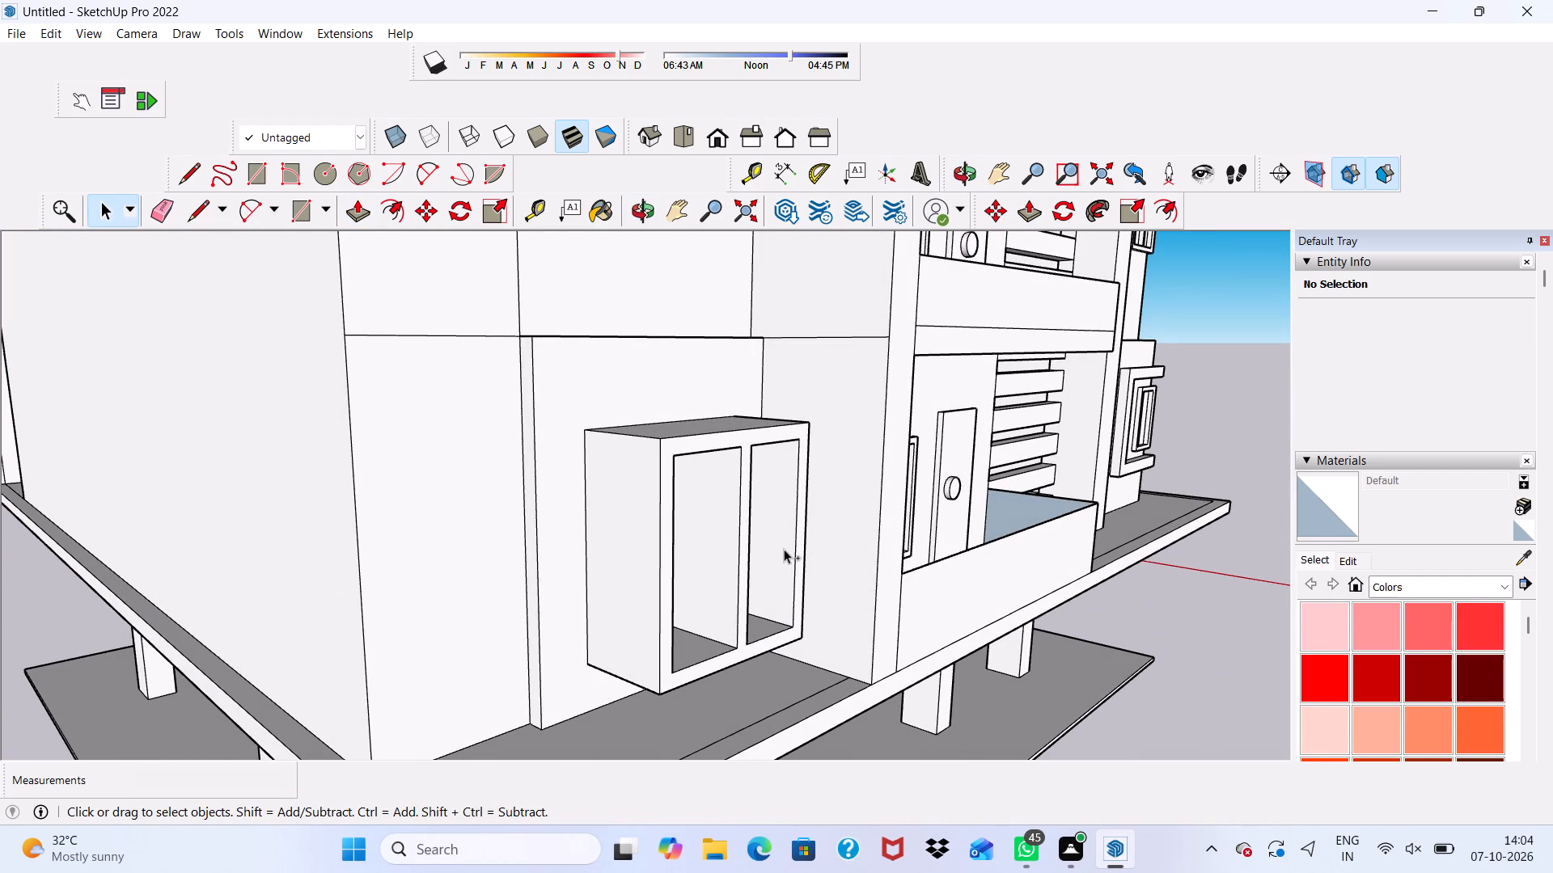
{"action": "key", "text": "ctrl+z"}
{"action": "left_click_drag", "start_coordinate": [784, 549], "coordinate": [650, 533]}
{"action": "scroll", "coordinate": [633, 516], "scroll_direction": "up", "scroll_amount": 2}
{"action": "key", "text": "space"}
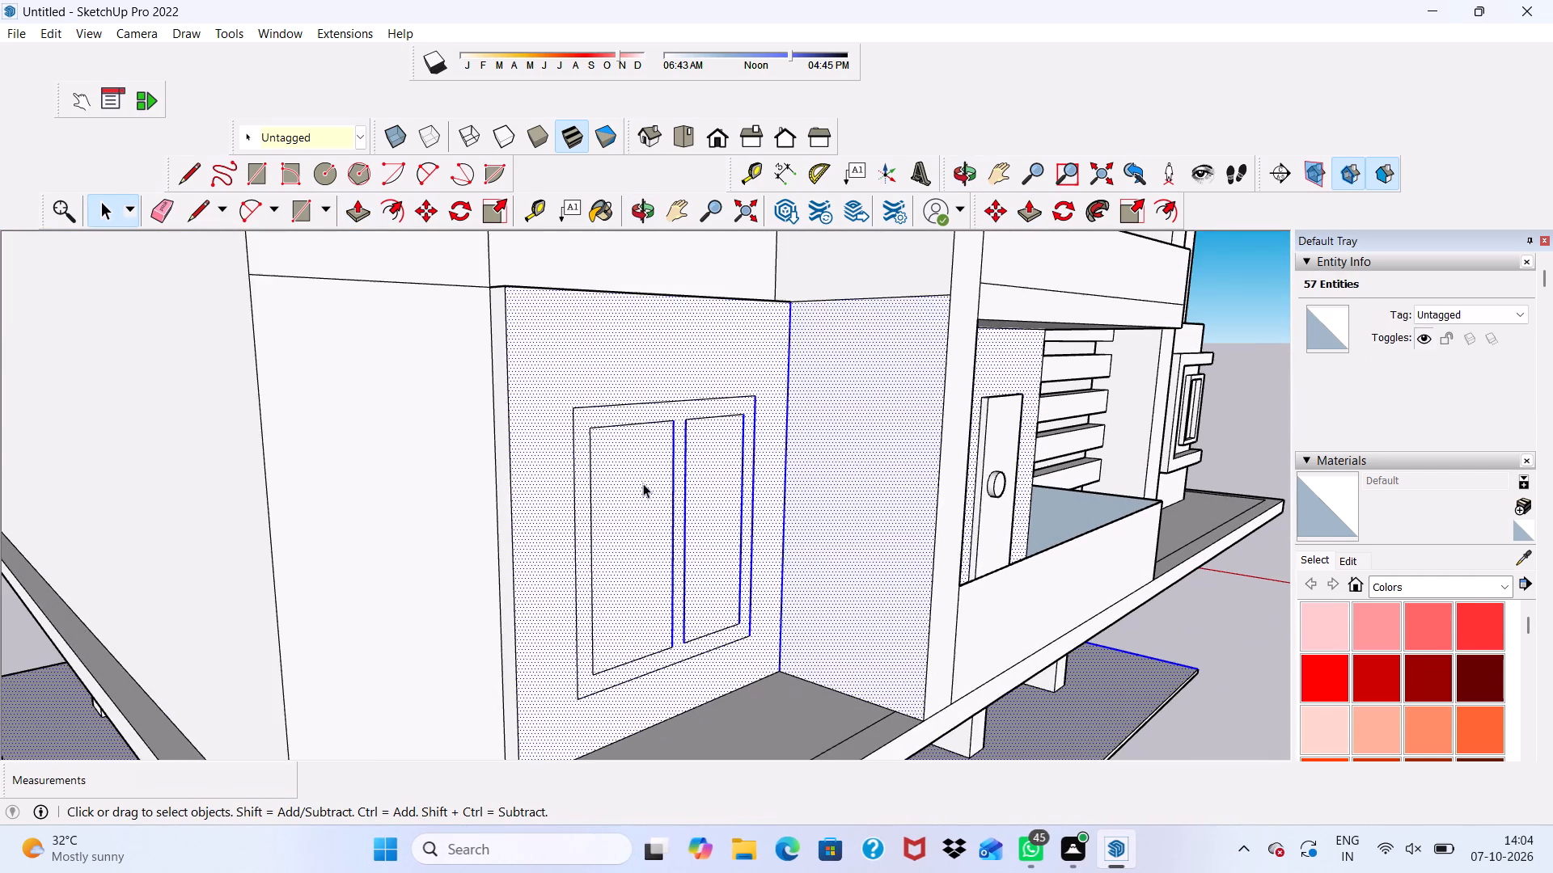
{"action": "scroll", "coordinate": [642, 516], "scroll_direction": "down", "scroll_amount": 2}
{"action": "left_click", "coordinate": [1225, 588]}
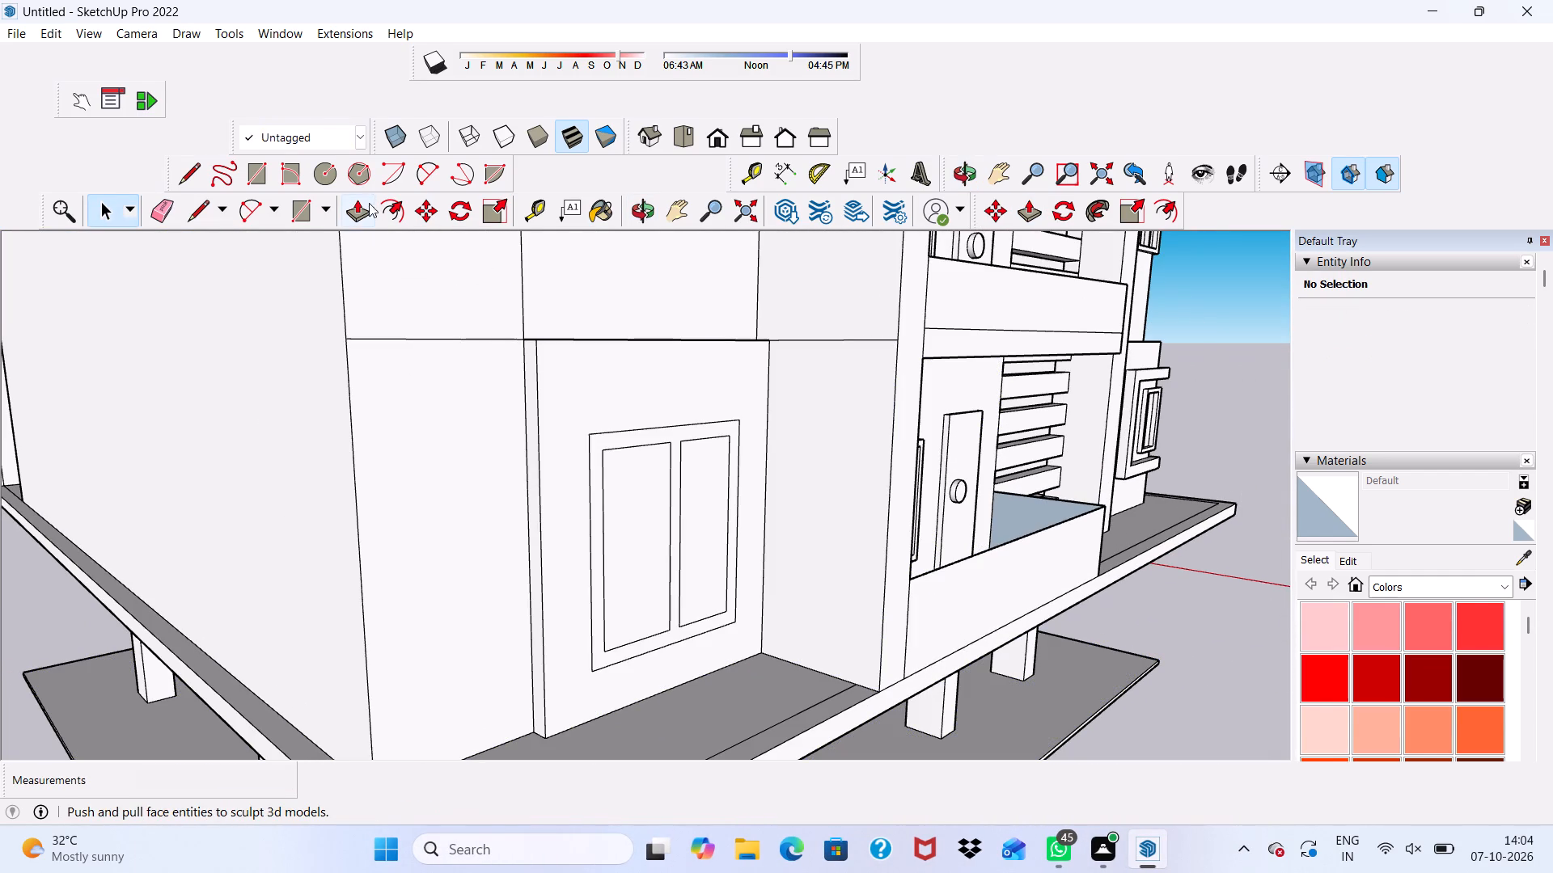
Push/Pull the merged frame and mullion face of the corner column's lowest-floor window outward by 3".
{"action": "left_click", "coordinate": [354, 211]}
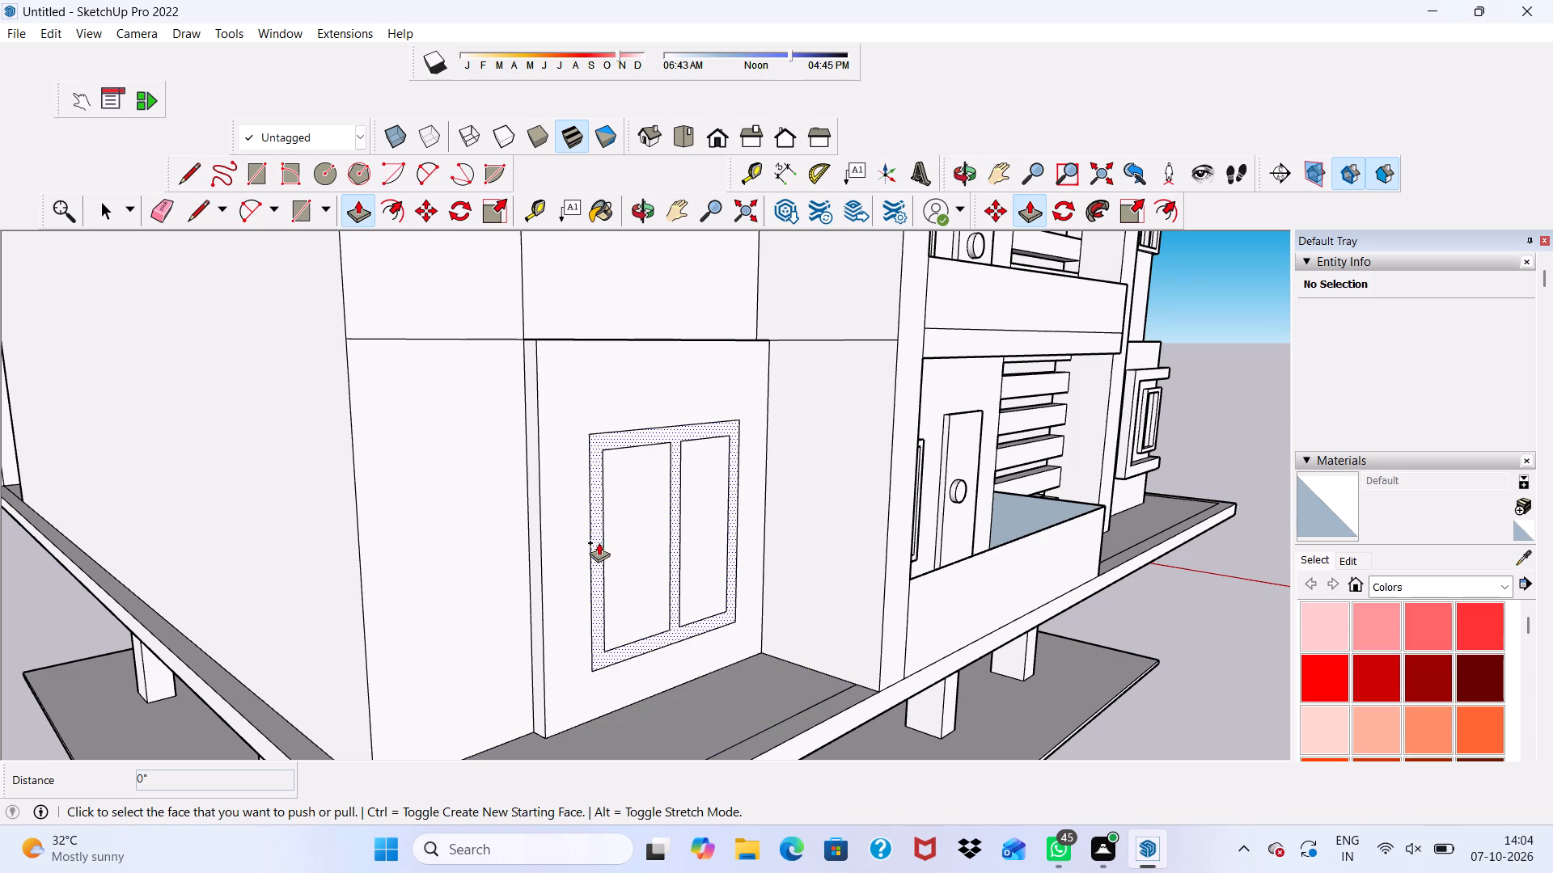
{"action": "left_click", "coordinate": [599, 542]}
{"action": "type", "text": "3\""}
{"action": "key", "text": "Return"}
{"action": "key", "text": "space"}
Examine the corner column's windows from the lowest floor up to the roof and the adjoining facade from several angles.
{"action": "scroll", "coordinate": [630, 560], "scroll_direction": "down", "scroll_amount": 5}
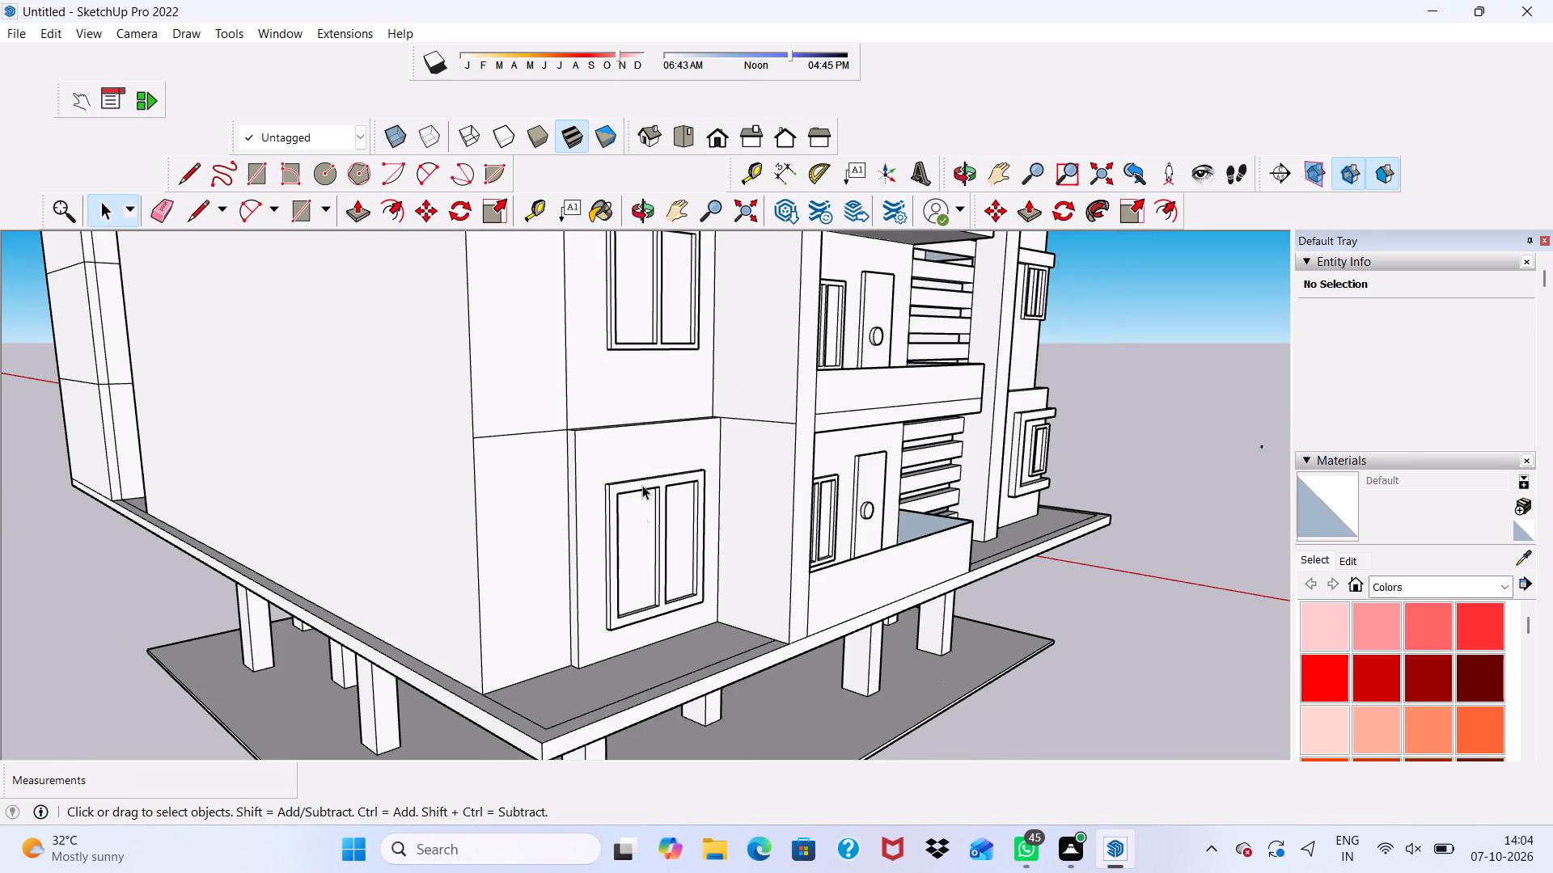
{"action": "scroll", "coordinate": [643, 484], "scroll_direction": "down", "scroll_amount": 1}
{"action": "middle_click_drag", "start_coordinate": [643, 484], "coordinate": [599, 546]}
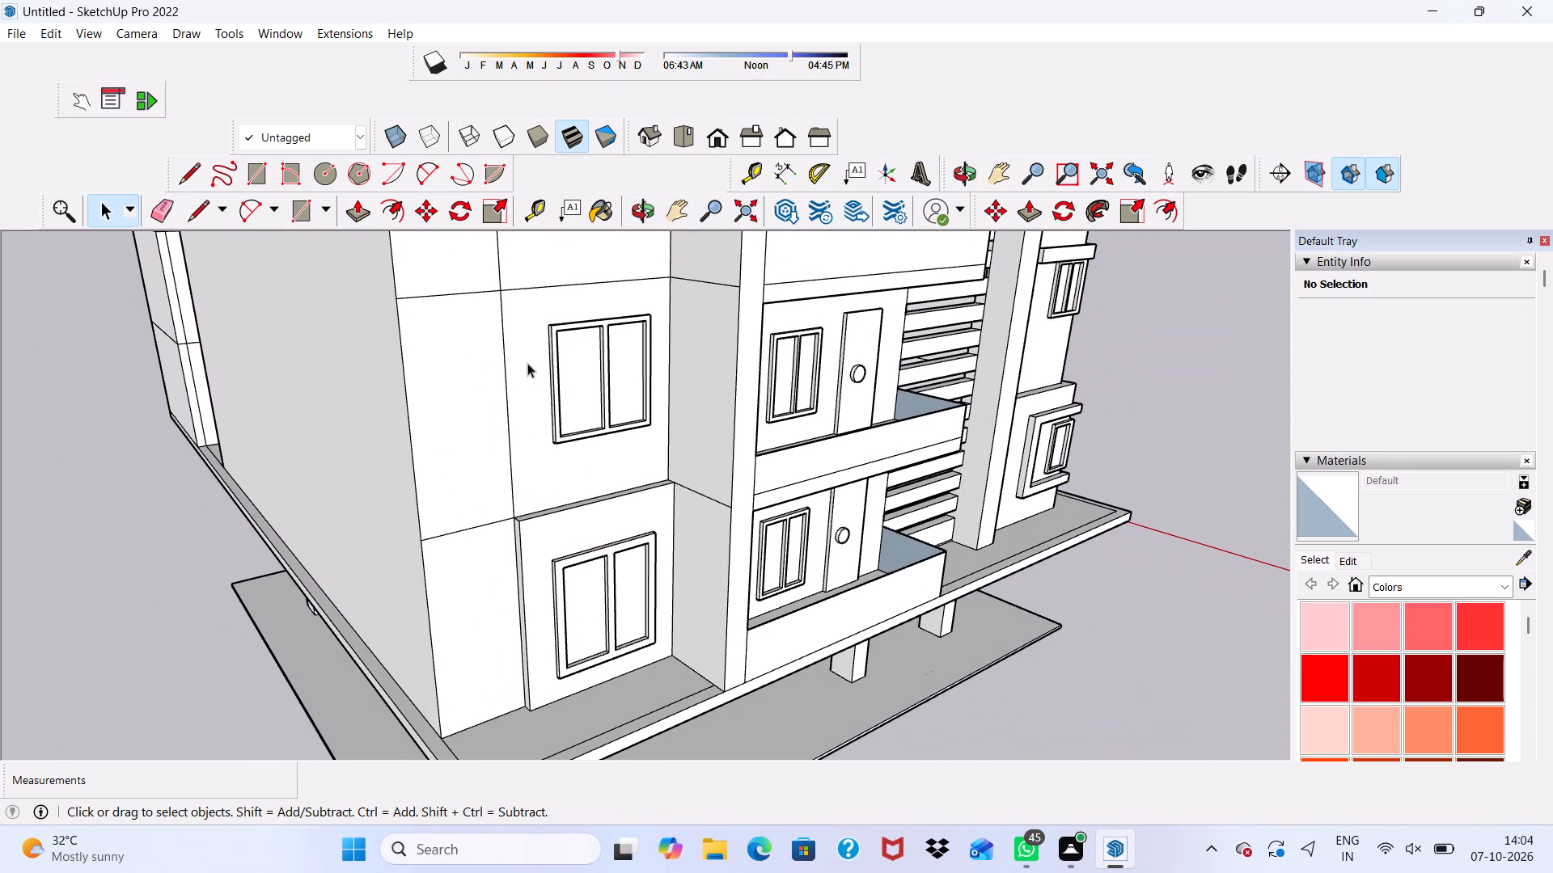
{"action": "middle_click_drag", "start_coordinate": [433, 402], "coordinate": [572, 373]}
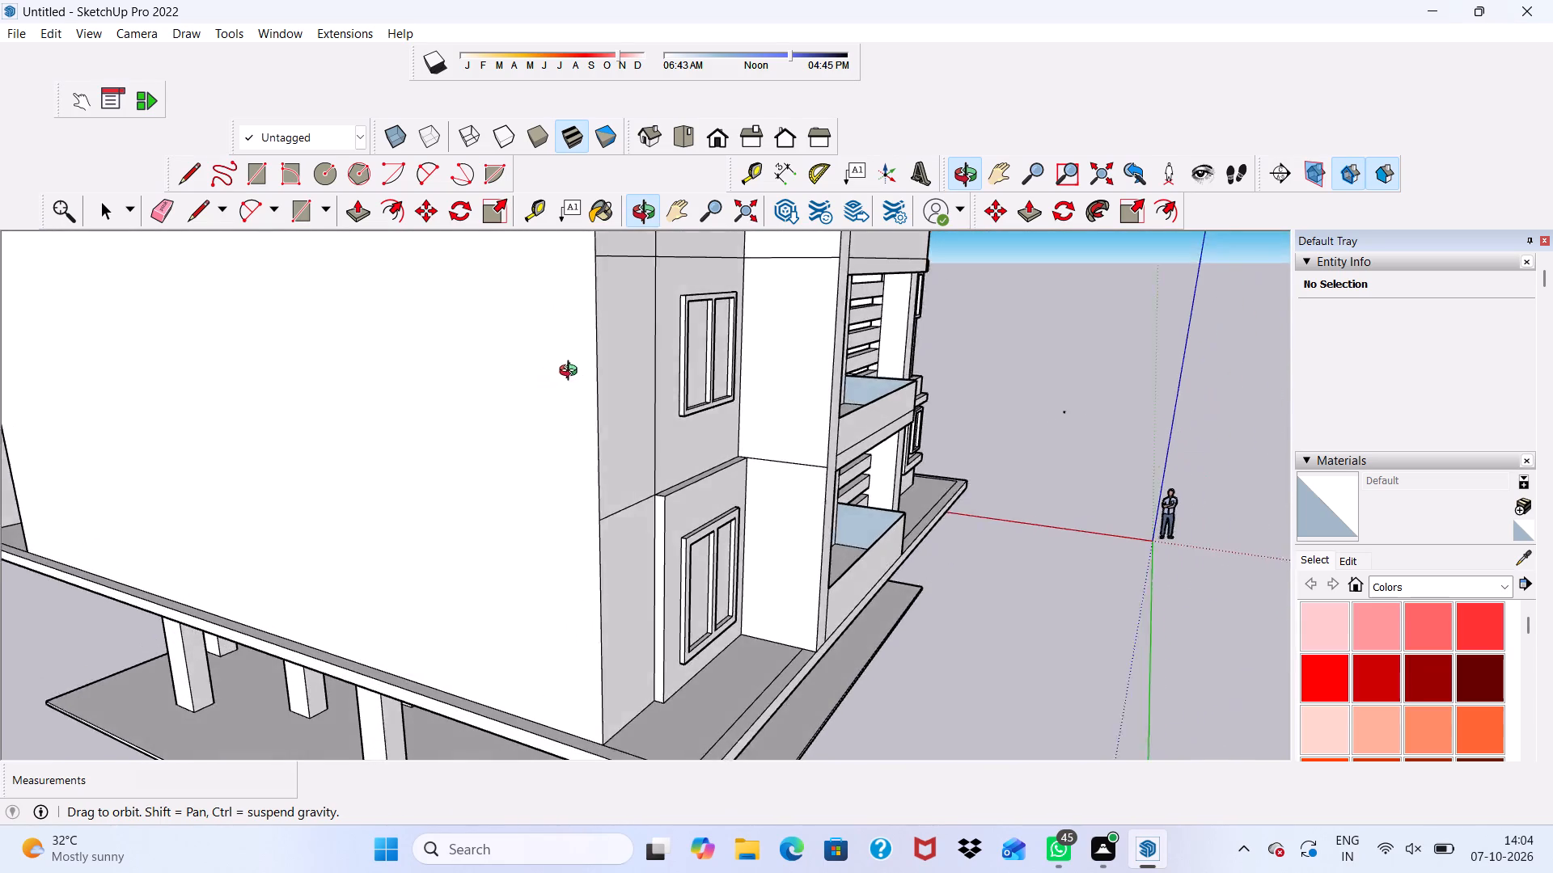
{"action": "middle_click_drag", "start_coordinate": [572, 373], "coordinate": [588, 394]}
{"action": "scroll", "coordinate": [590, 396], "scroll_direction": "down", "scroll_amount": 5}
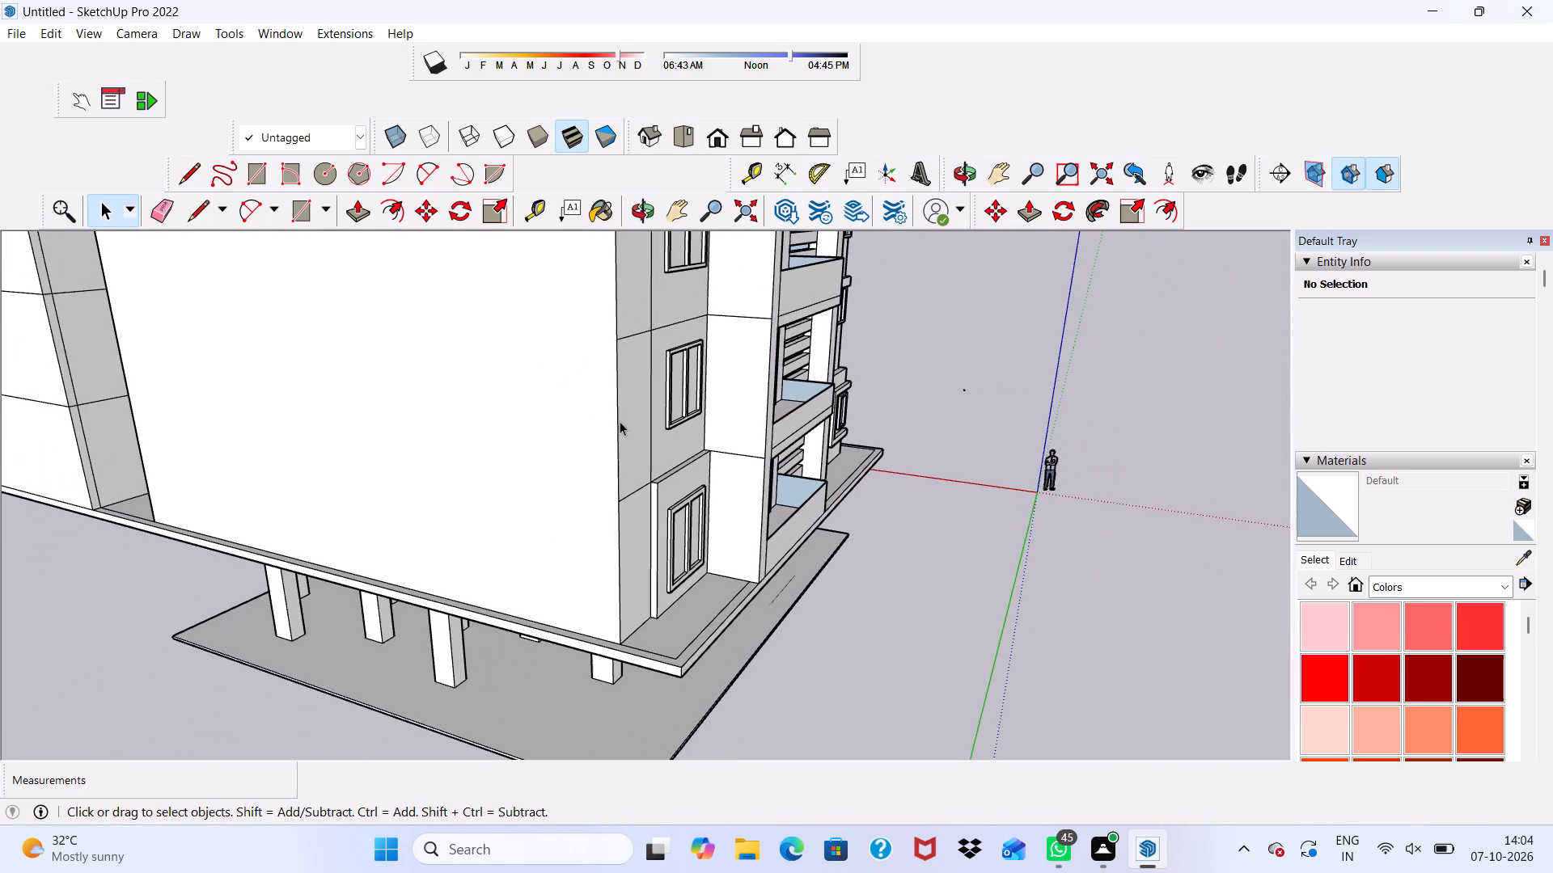
{"action": "scroll", "coordinate": [624, 422], "scroll_direction": "up", "scroll_amount": 4}
{"action": "scroll", "coordinate": [624, 422], "scroll_direction": "down", "scroll_amount": 8}
{"action": "middle_click_drag", "start_coordinate": [663, 456], "coordinate": [498, 421]}
{"action": "scroll", "coordinate": [663, 456], "scroll_direction": "down", "scroll_amount": 1}
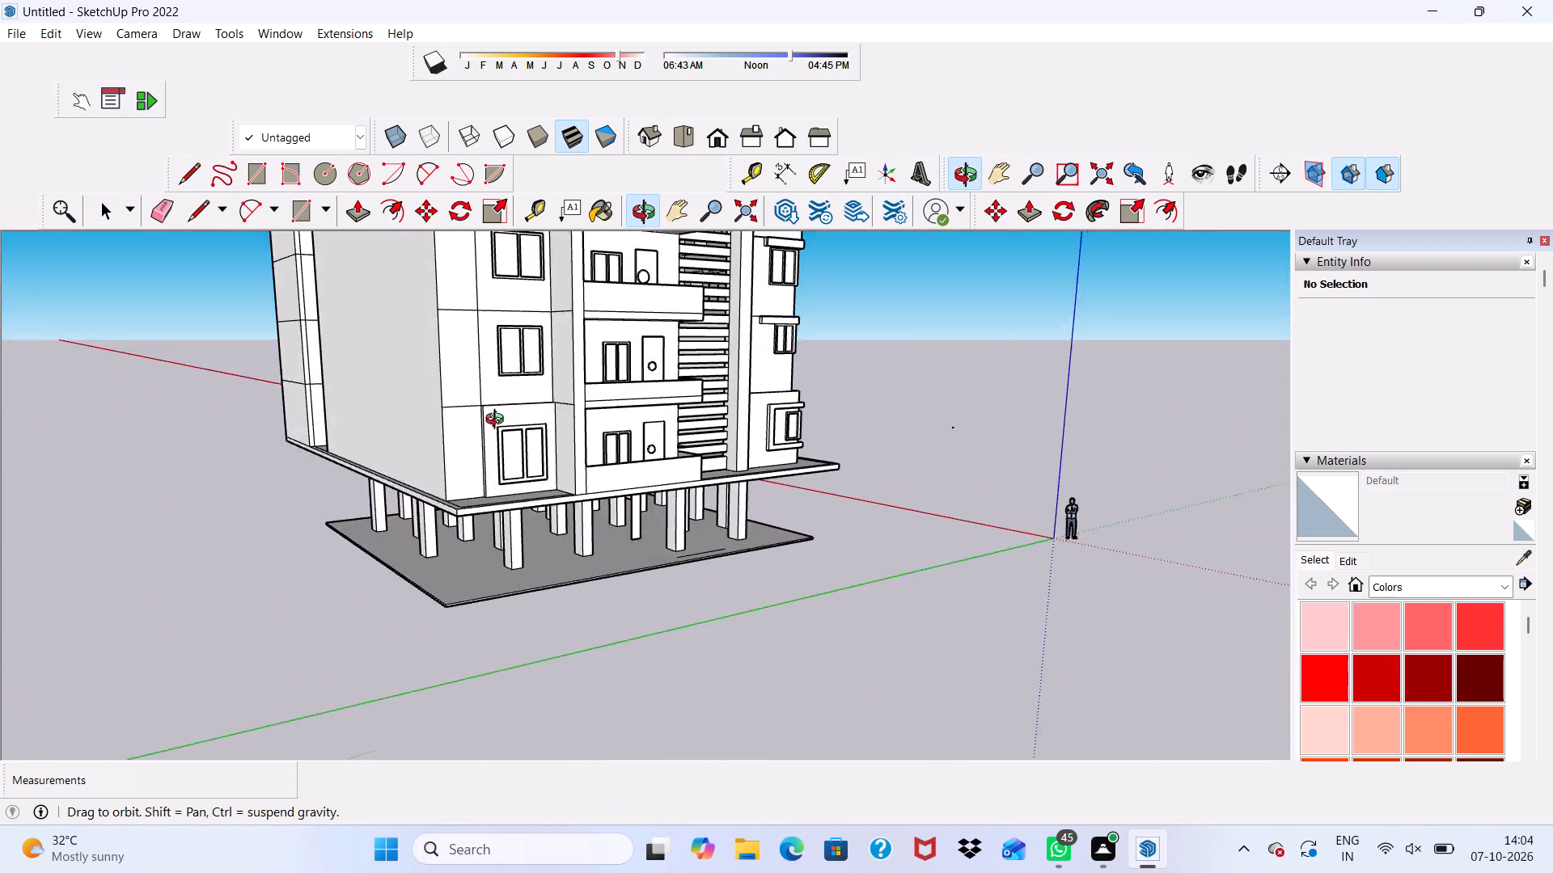
{"action": "middle_click_drag", "start_coordinate": [498, 421], "coordinate": [510, 579]}
{"action": "scroll", "coordinate": [445, 352], "scroll_direction": "up", "scroll_amount": 14}
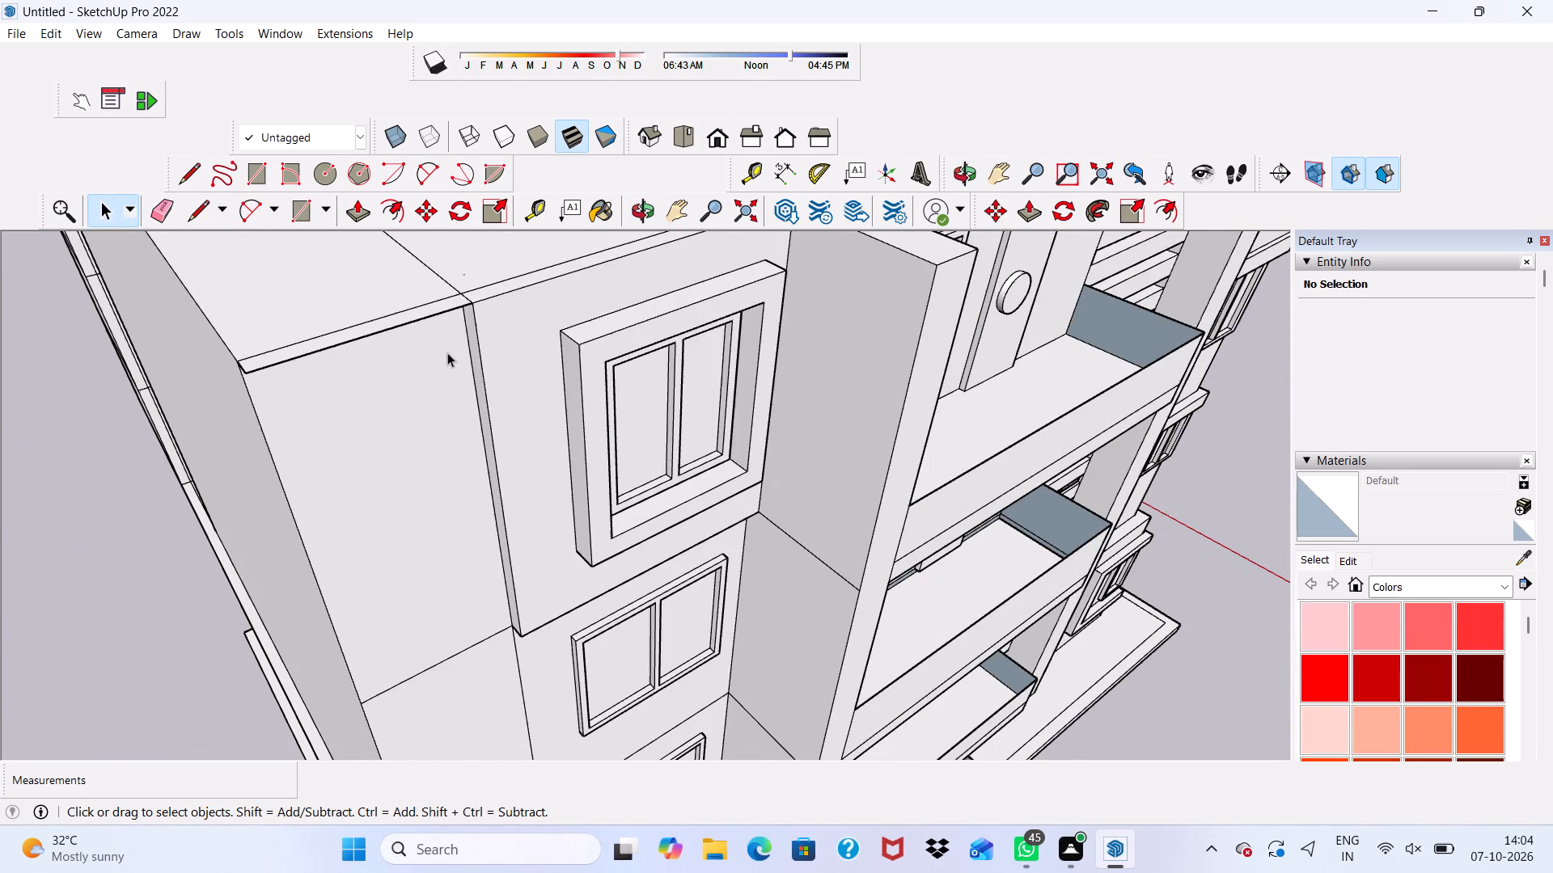
{"action": "middle_click_drag", "start_coordinate": [447, 352], "coordinate": [419, 233]}
{"action": "scroll", "coordinate": [438, 322], "scroll_direction": "down", "scroll_amount": 5}
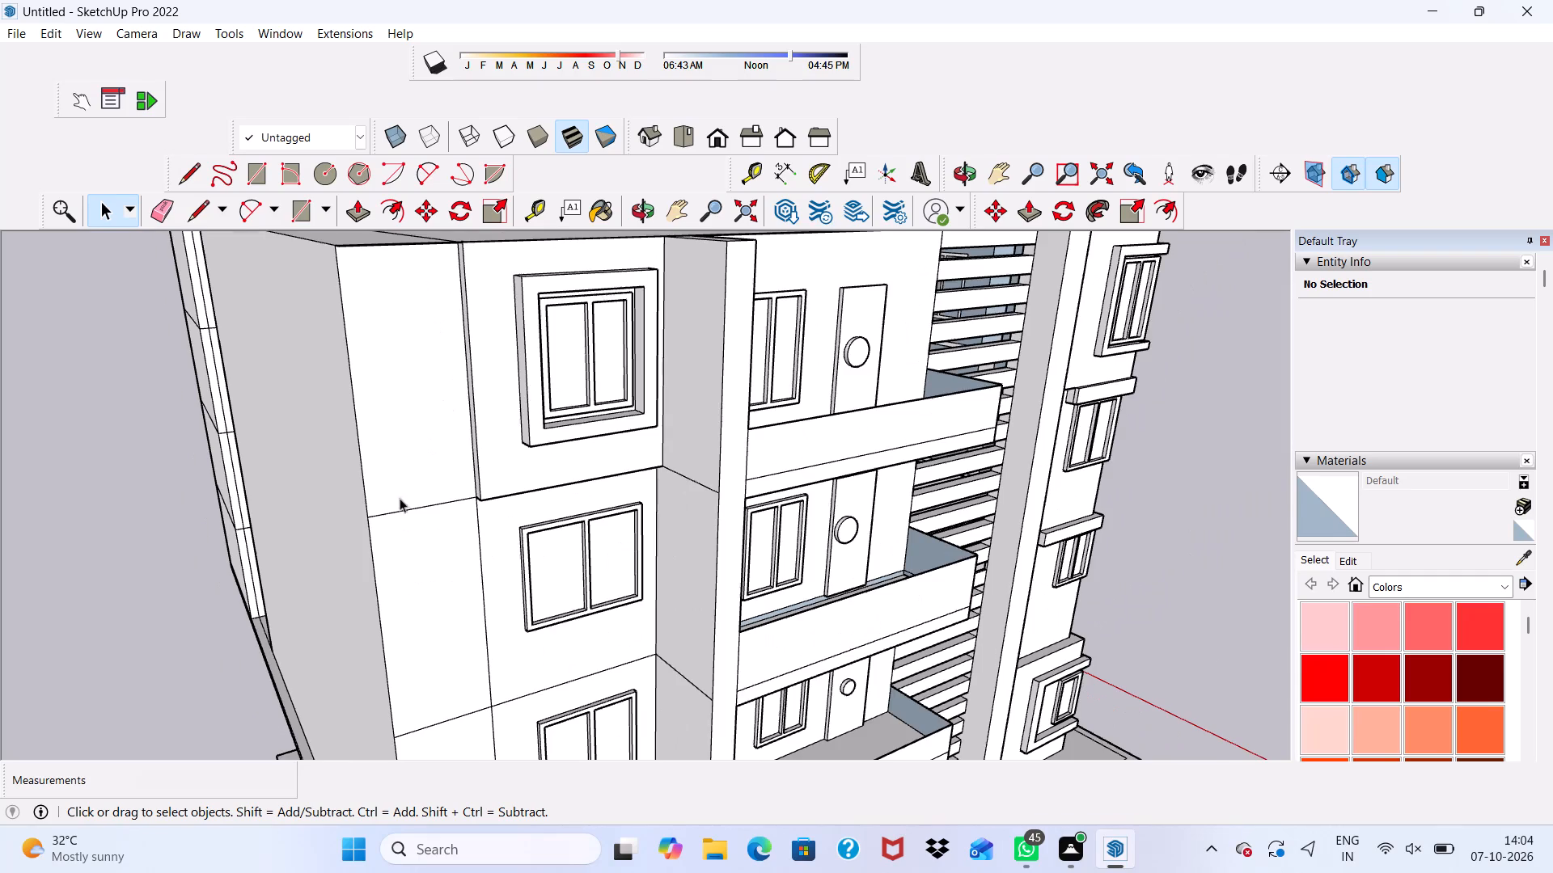
{"action": "scroll", "coordinate": [400, 498], "scroll_direction": "down", "scroll_amount": 4}
{"action": "scroll", "coordinate": [432, 386], "scroll_direction": "down", "scroll_amount": 3}
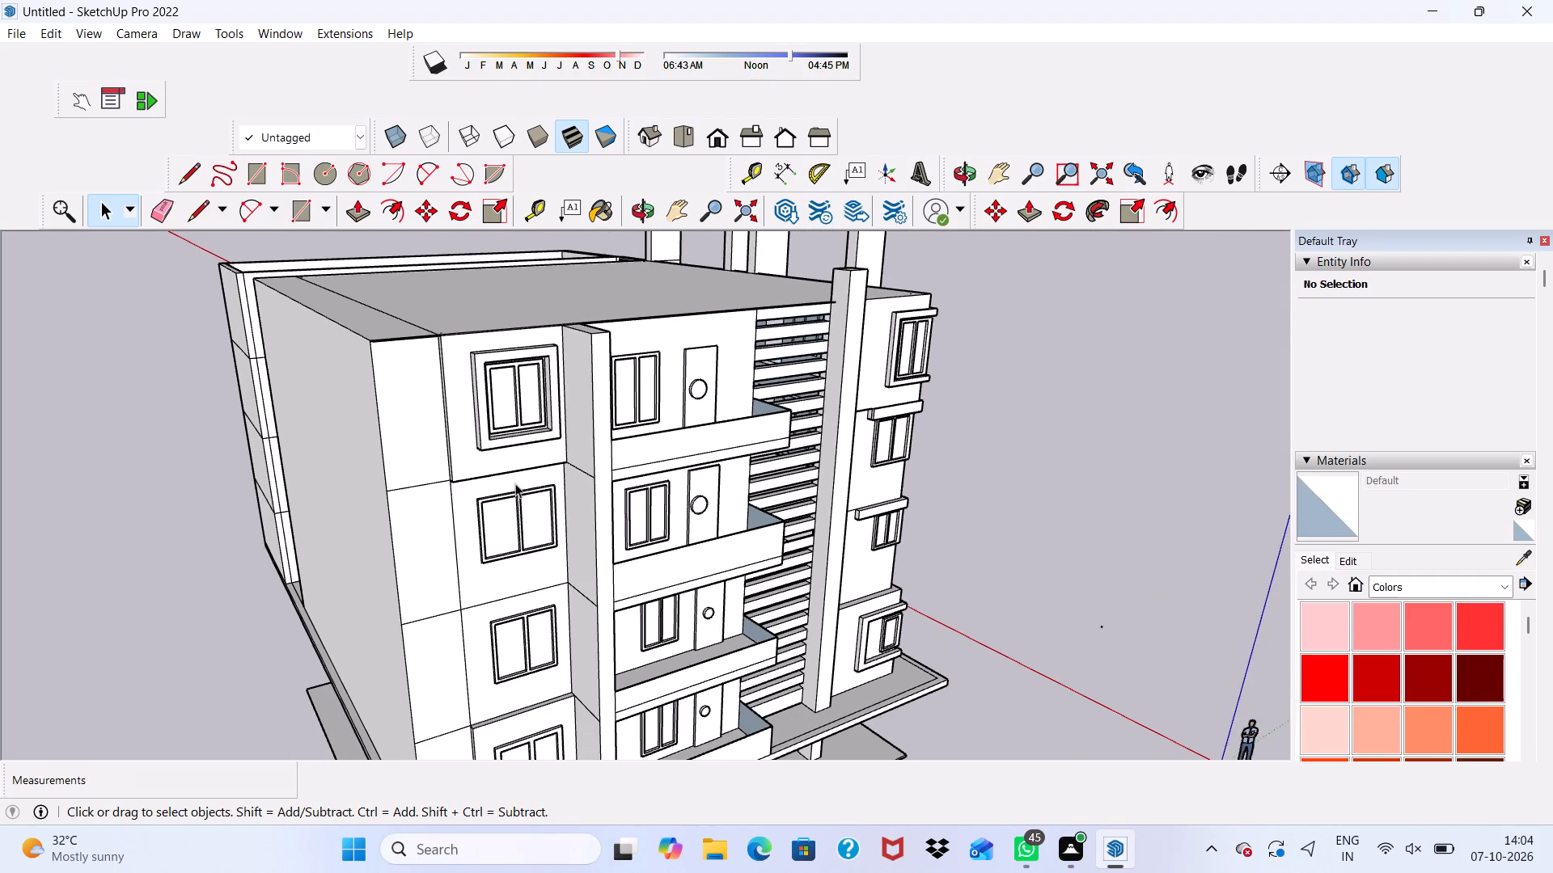
Draw a parapet rectangle about 13' 6" by 2' 1 9/16" across the top-floor open balcony of the bay still without parapets.
{"action": "middle_click_drag", "start_coordinate": [514, 483], "coordinate": [13, 575]}
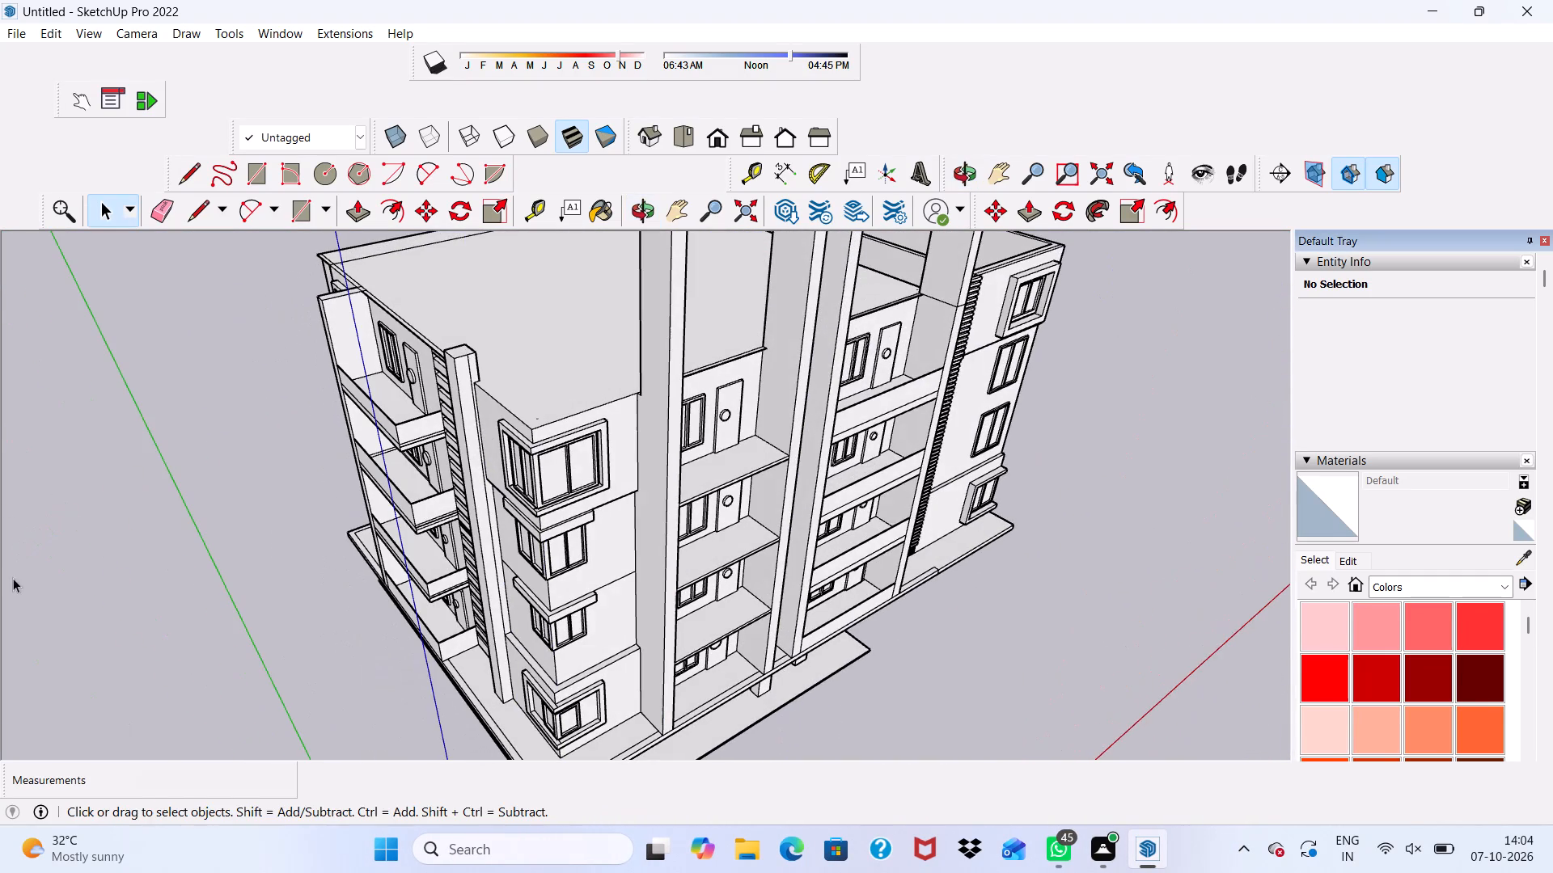
{"action": "scroll", "coordinate": [718, 570], "scroll_direction": "up", "scroll_amount": 5}
{"action": "middle_click_drag", "start_coordinate": [718, 570], "coordinate": [667, 482]}
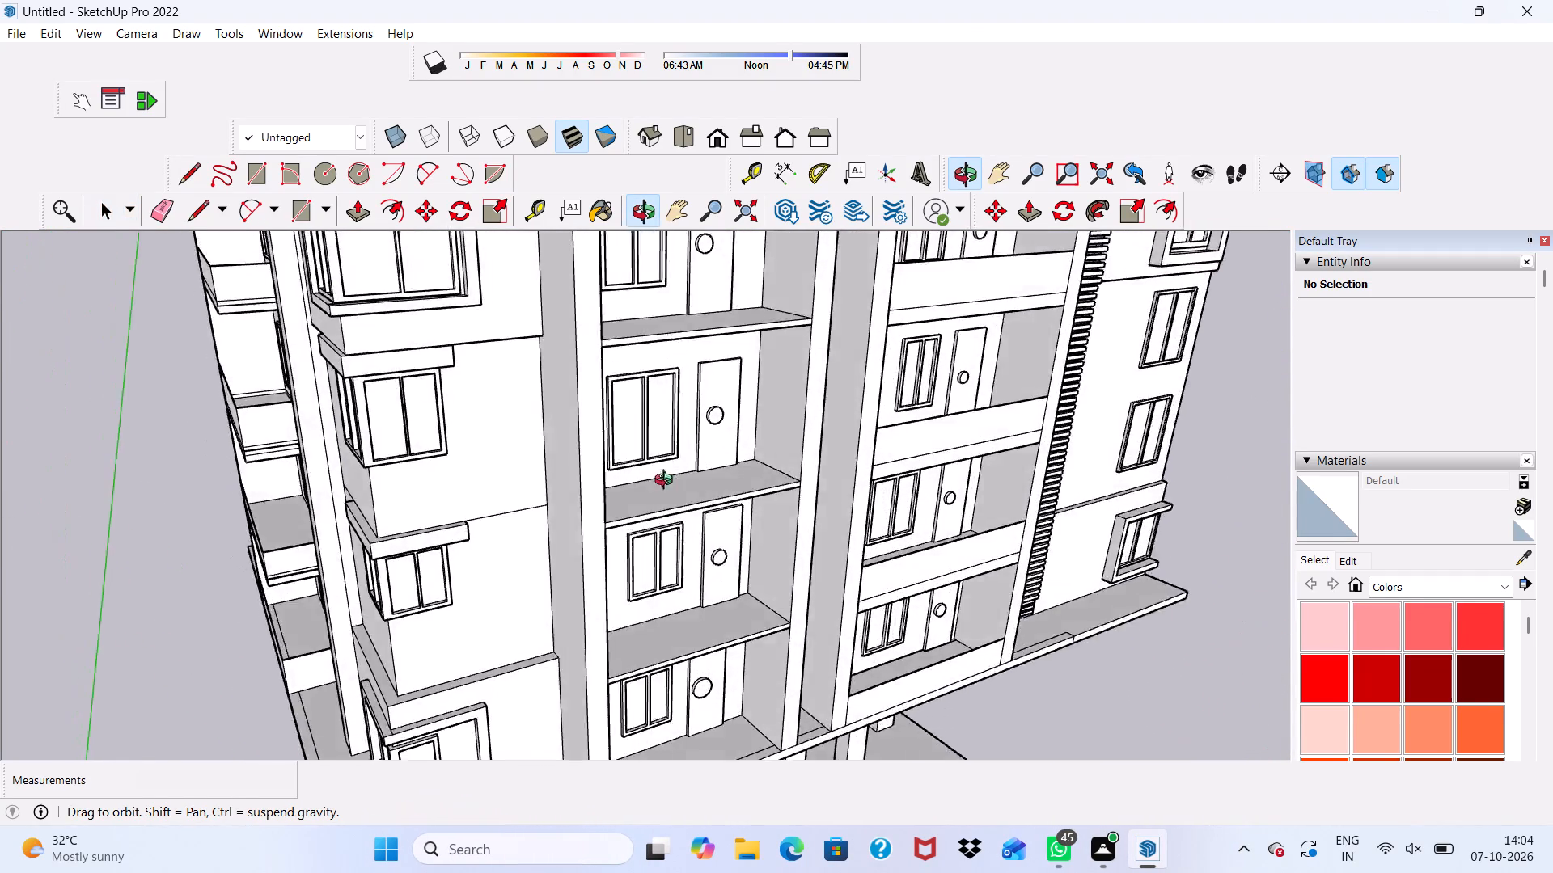
{"action": "middle_click_drag", "start_coordinate": [667, 482], "coordinate": [510, 550]}
{"action": "scroll", "coordinate": [531, 445], "scroll_direction": "up", "scroll_amount": 1}
{"action": "scroll", "coordinate": [538, 467], "scroll_direction": "down", "scroll_amount": 3}
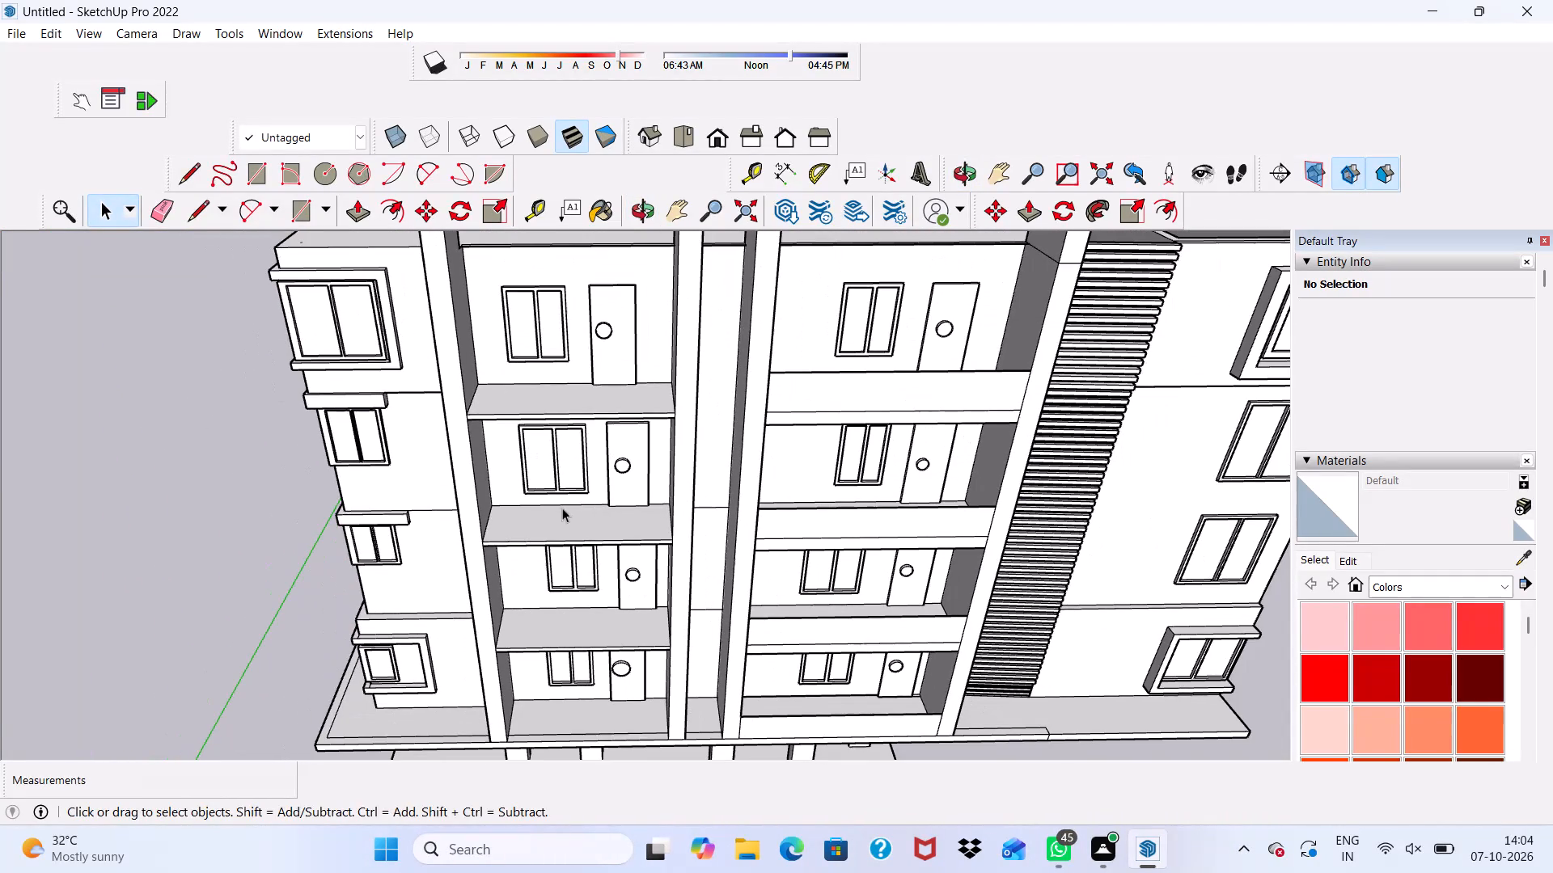
{"action": "left_click", "coordinate": [261, 171]}
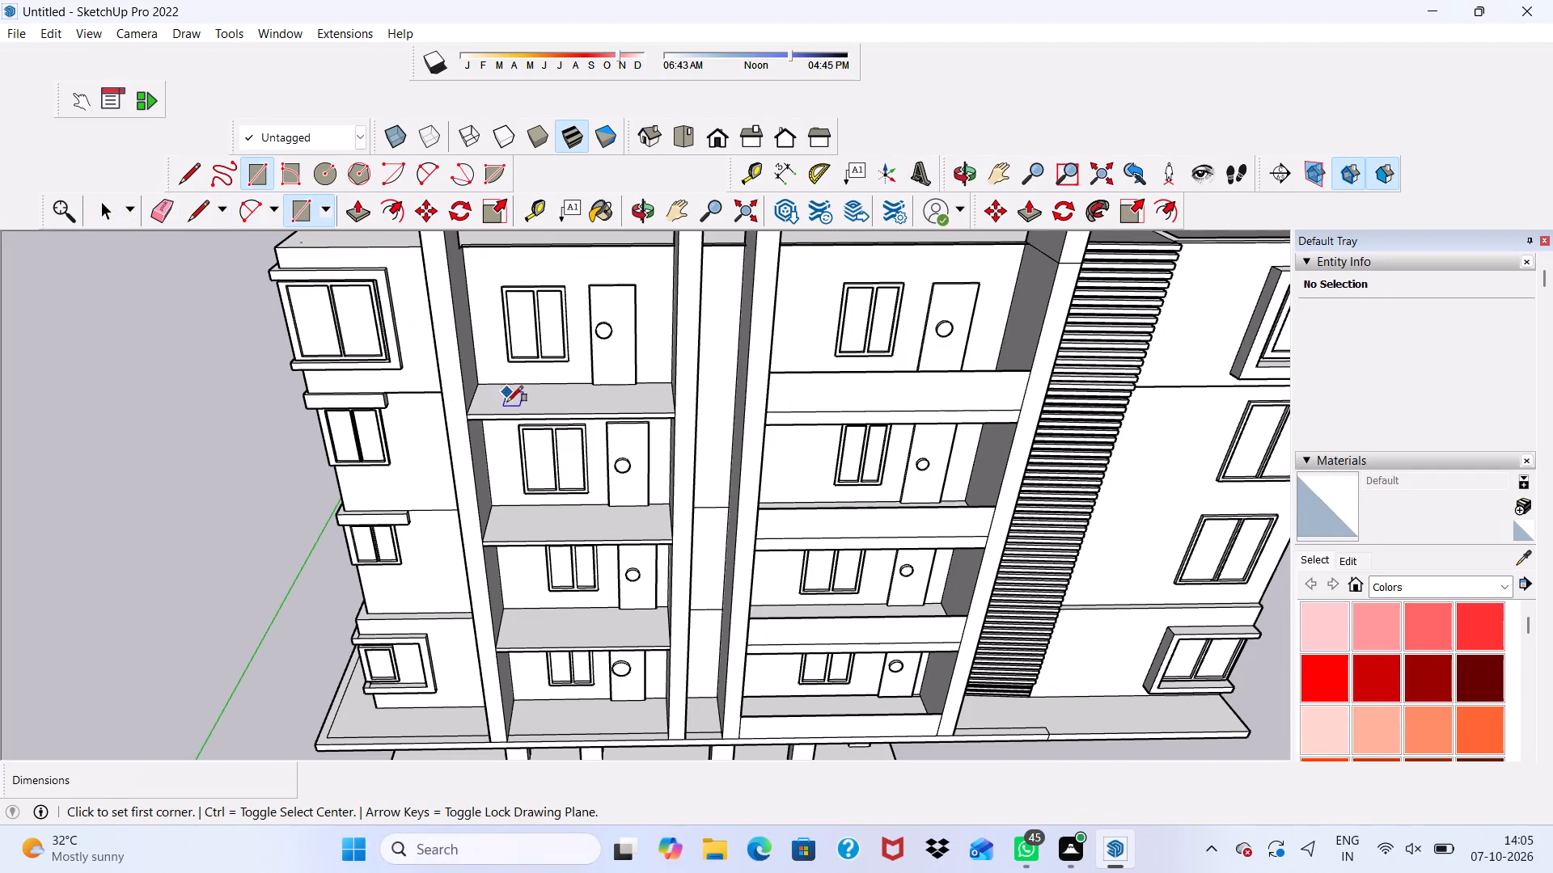
{"action": "scroll", "coordinate": [507, 403], "scroll_direction": "up", "scroll_amount": 11}
{"action": "scroll", "coordinate": [437, 443], "scroll_direction": "up", "scroll_amount": 4}
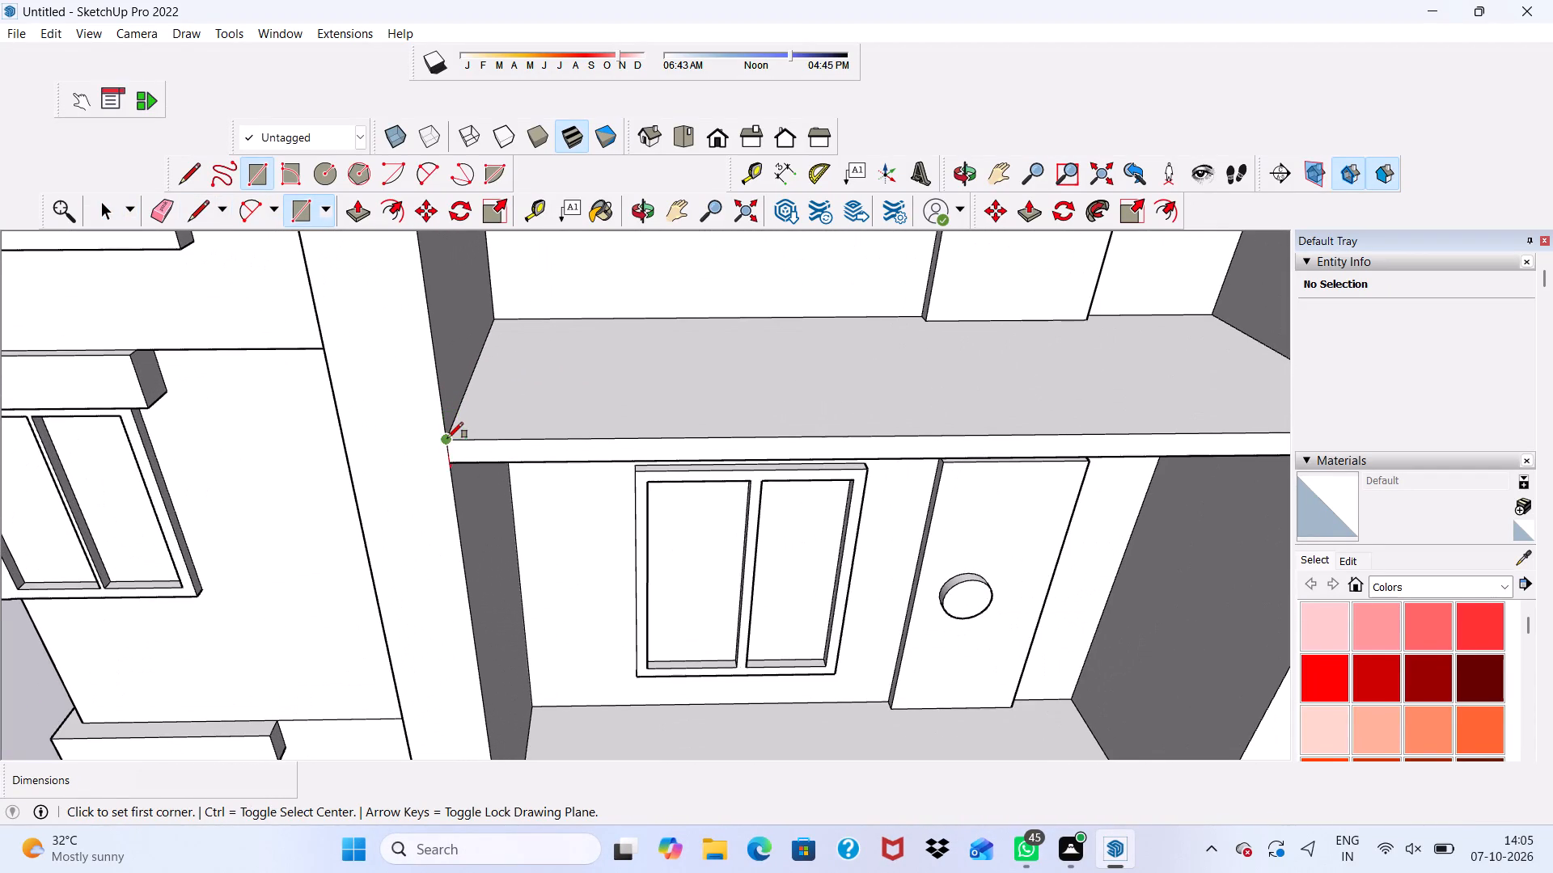
{"action": "left_click", "coordinate": [448, 437]}
{"action": "scroll", "coordinate": [552, 358], "scroll_direction": "down", "scroll_amount": 4}
{"action": "scroll", "coordinate": [804, 338], "scroll_direction": "down", "scroll_amount": 1}
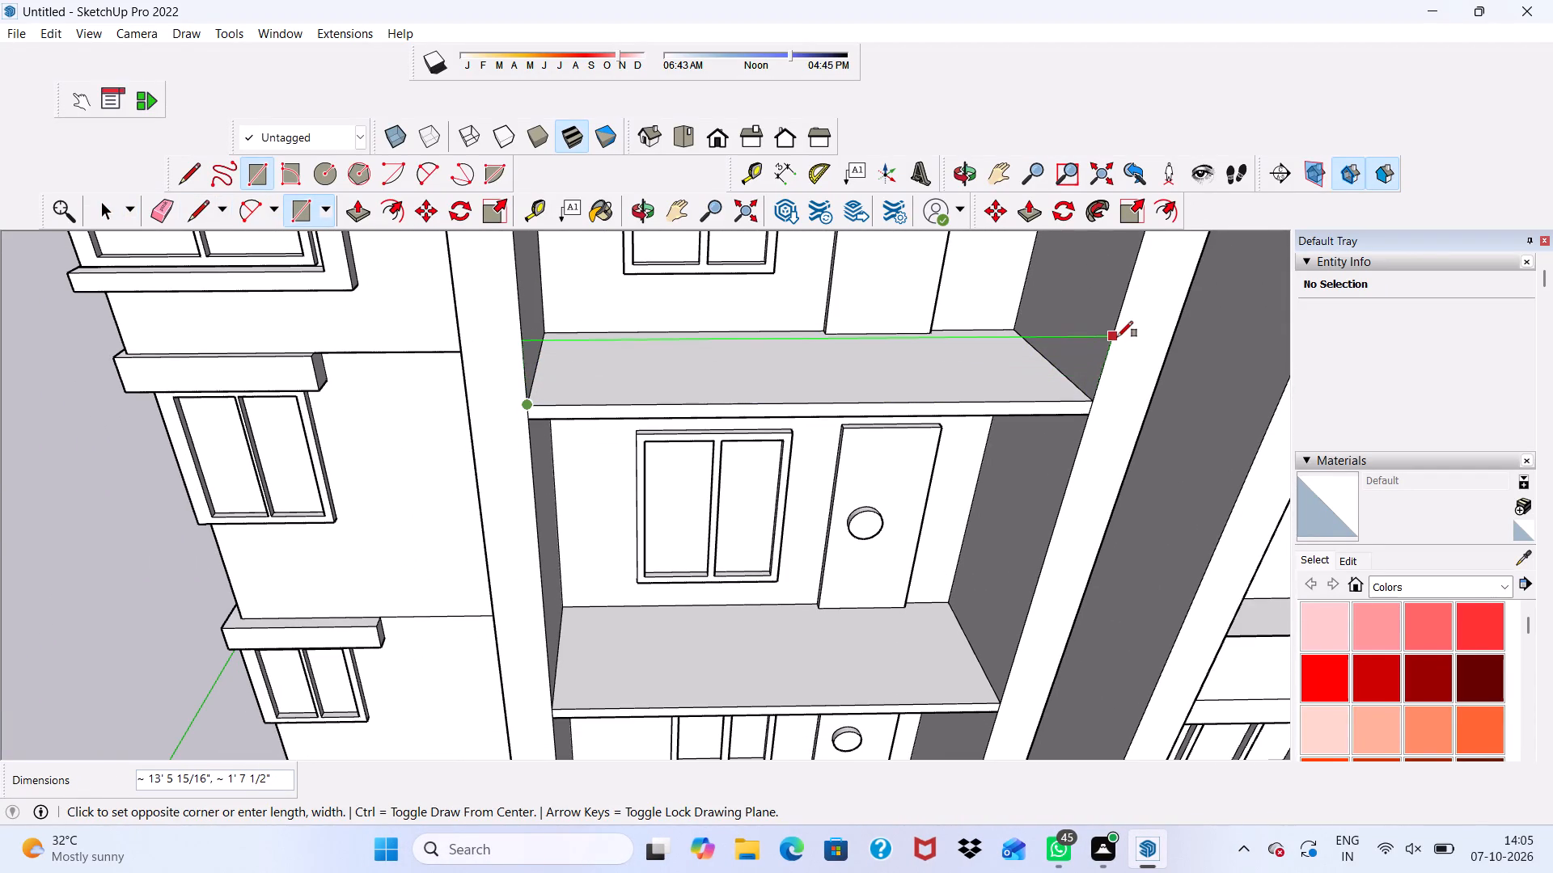
{"action": "left_click", "coordinate": [1120, 315]}
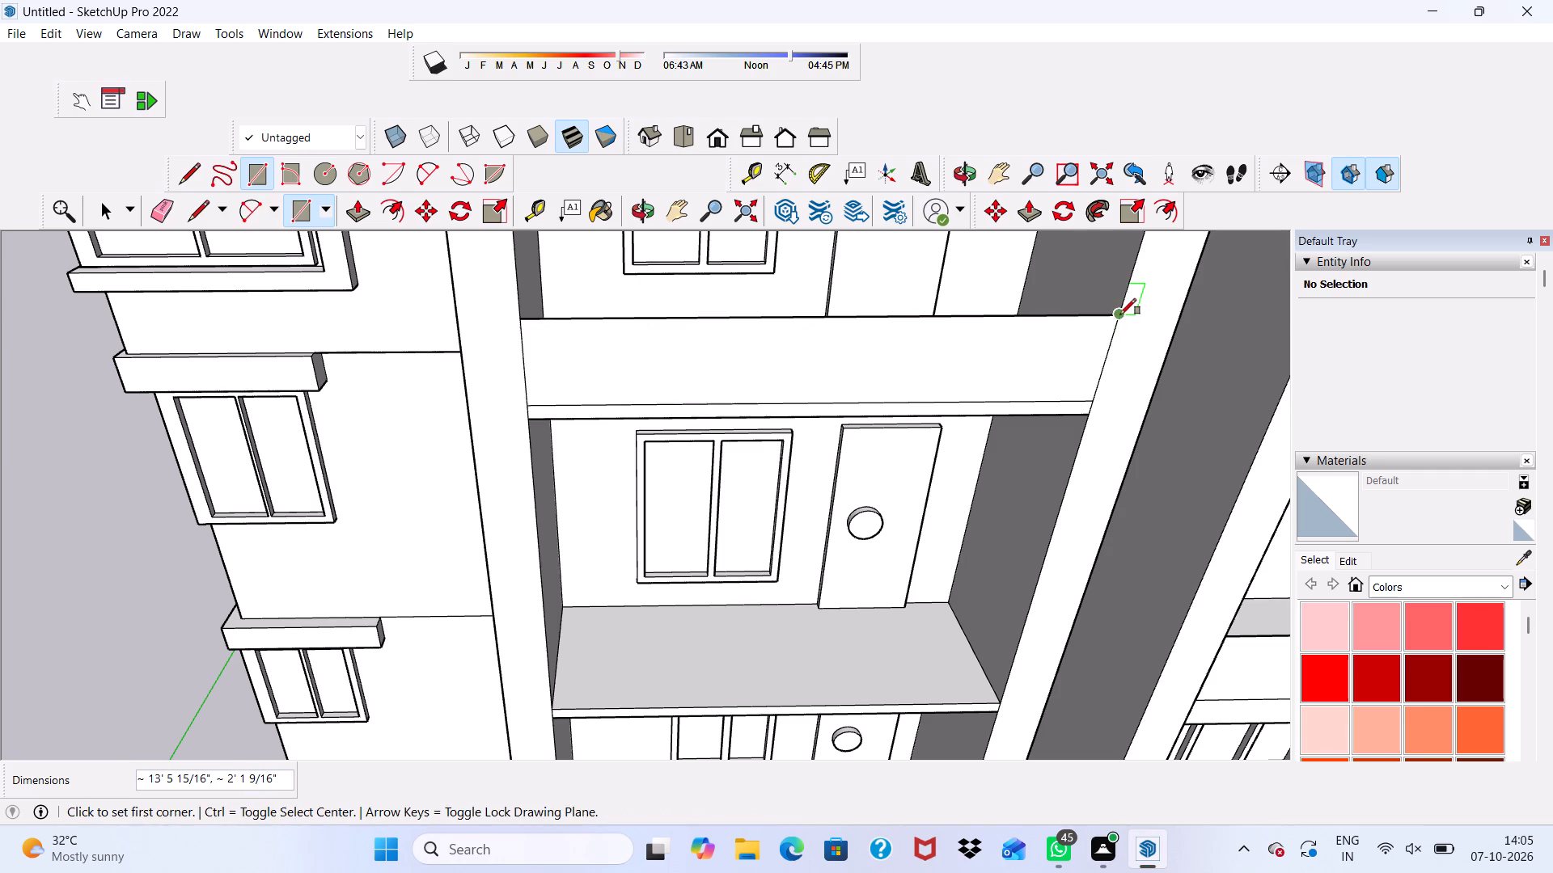
Draw a parapet rectangle about 13' 6" by 2' 5 5/8" on the balcony one floor down and delete the face closing the opening above it.
{"action": "scroll", "coordinate": [1057, 417], "scroll_direction": "down", "scroll_amount": 4}
{"action": "middle_click_drag", "start_coordinate": [1043, 476], "coordinate": [1053, 335]}
{"action": "scroll", "coordinate": [645, 514], "scroll_direction": "up", "scroll_amount": 6}
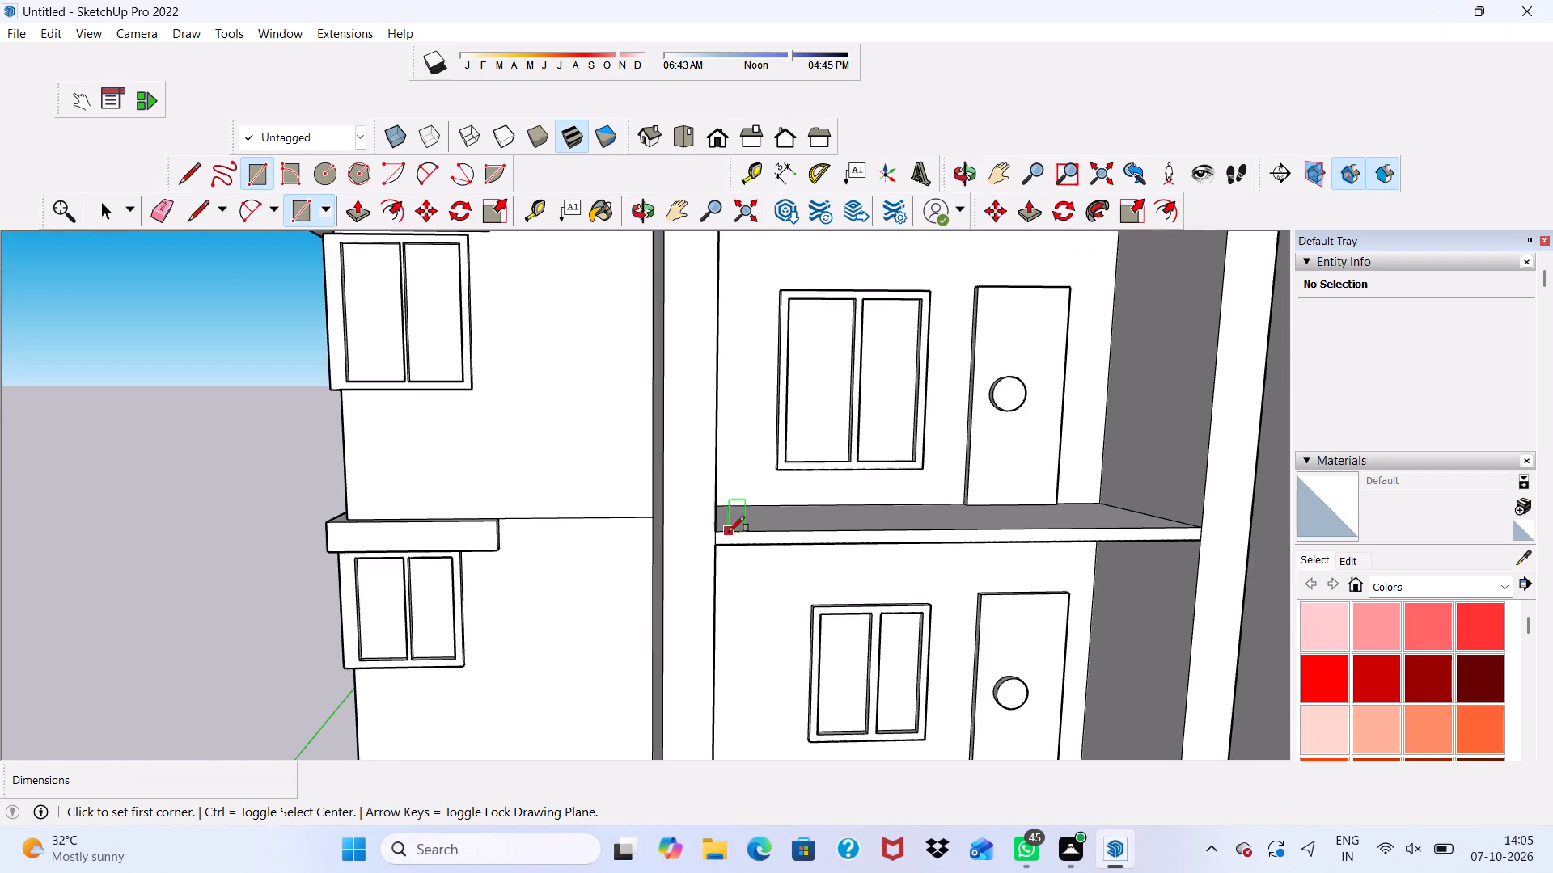
{"action": "scroll", "coordinate": [729, 532], "scroll_direction": "up", "scroll_amount": 9}
{"action": "left_click", "coordinate": [685, 532]}
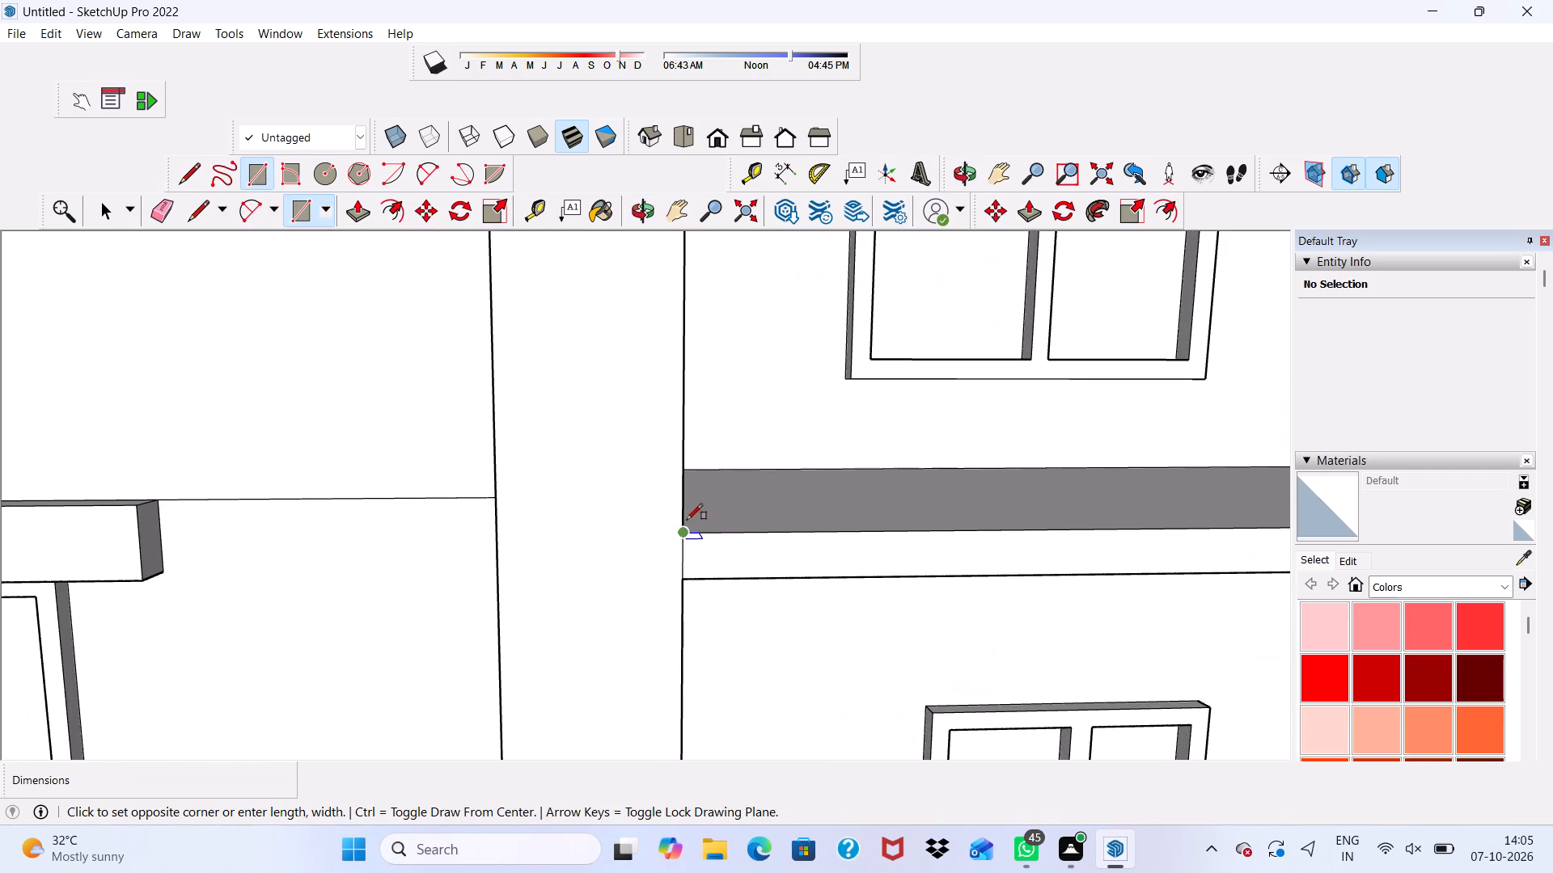
{"action": "scroll", "coordinate": [709, 453], "scroll_direction": "down", "scroll_amount": 10}
{"action": "scroll", "coordinate": [1145, 360], "scroll_direction": "down", "scroll_amount": 7}
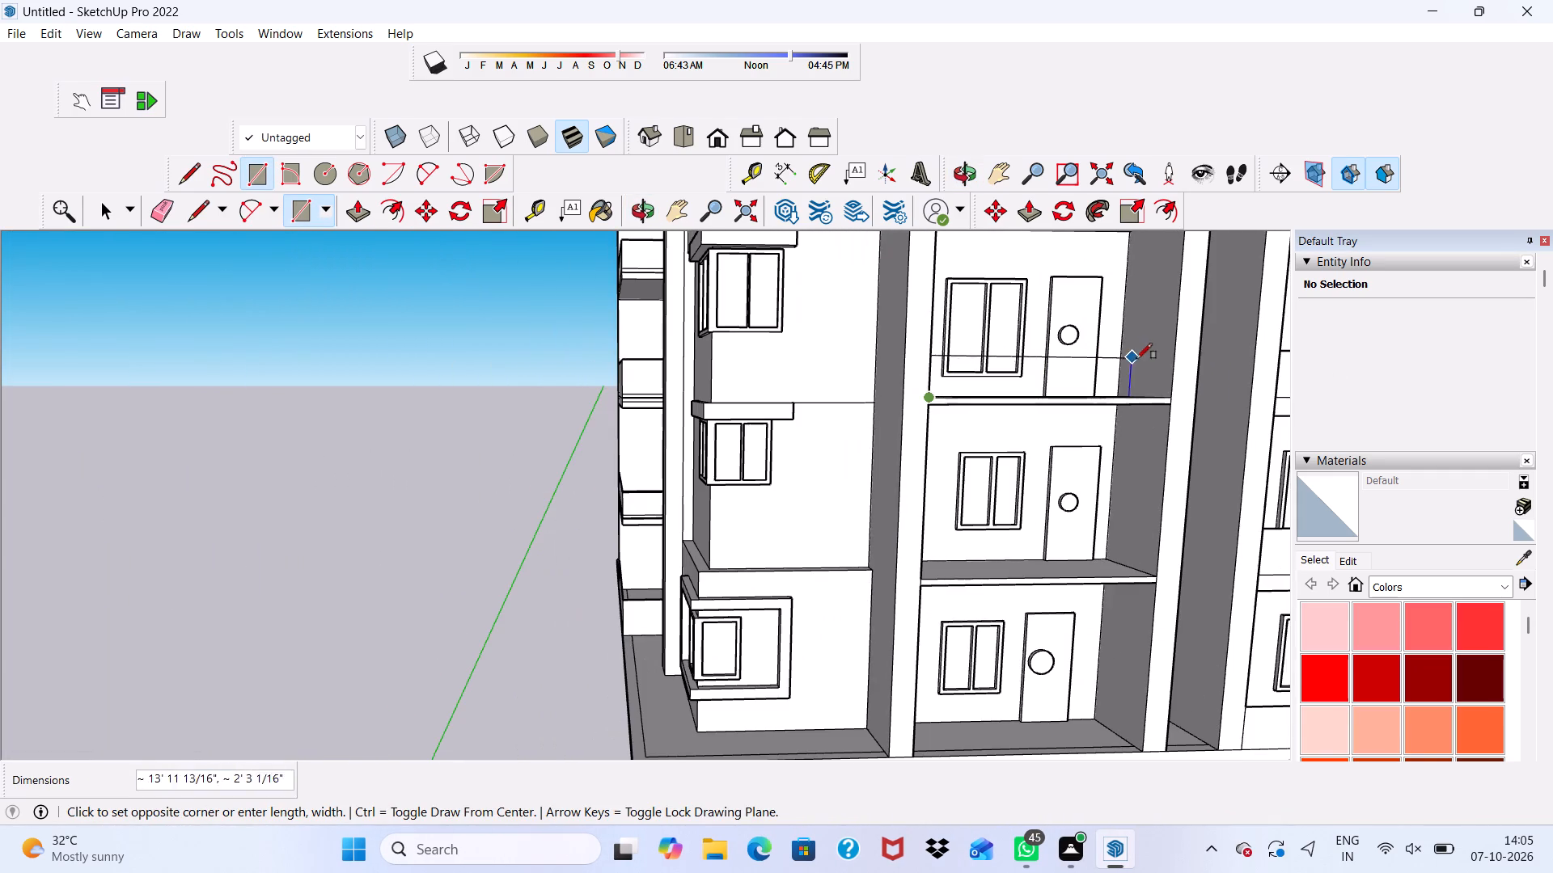
{"action": "scroll", "coordinate": [1182, 364], "scroll_direction": "up", "scroll_amount": 1}
{"action": "left_click", "coordinate": [1175, 351]}
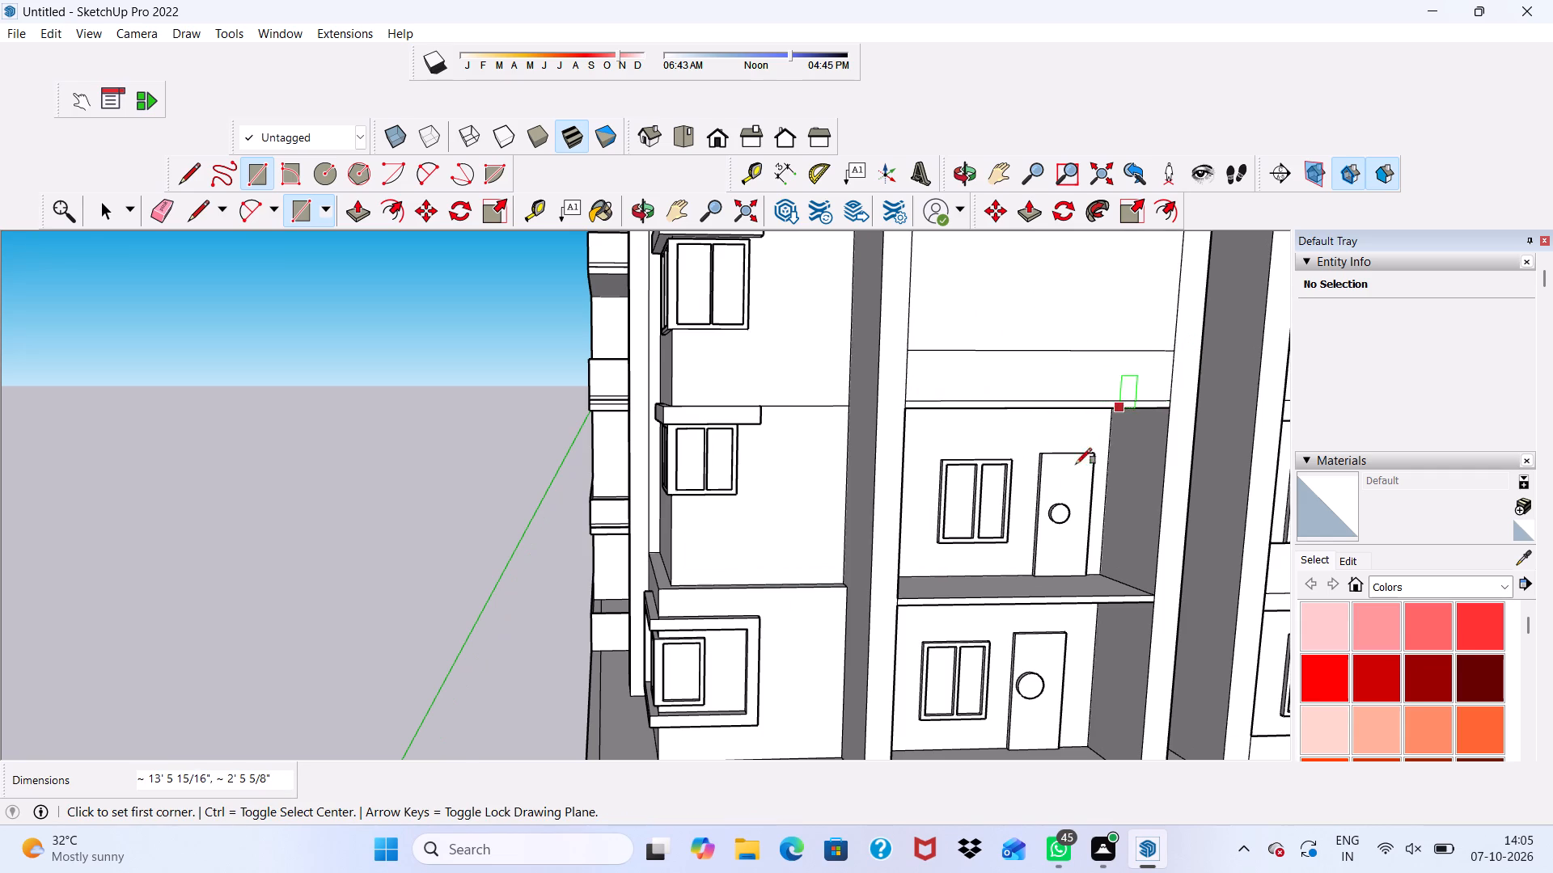
{"action": "scroll", "coordinate": [1038, 542], "scroll_direction": "down", "scroll_amount": 2}
{"action": "key", "text": "space"}
{"action": "left_click", "coordinate": [970, 350]}
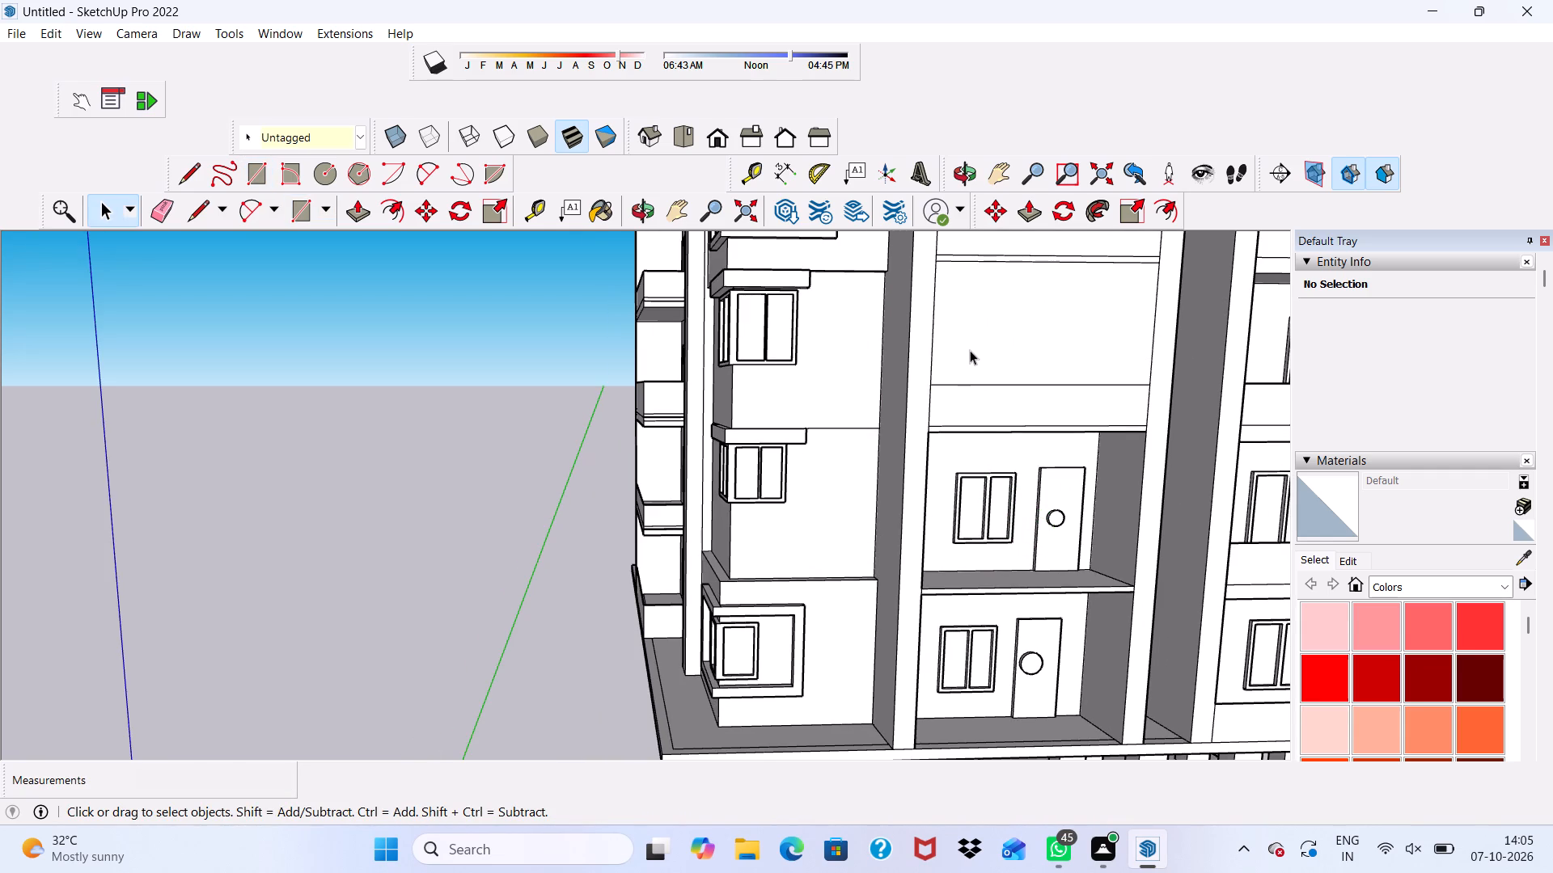
{"action": "key", "text": "Delete"}
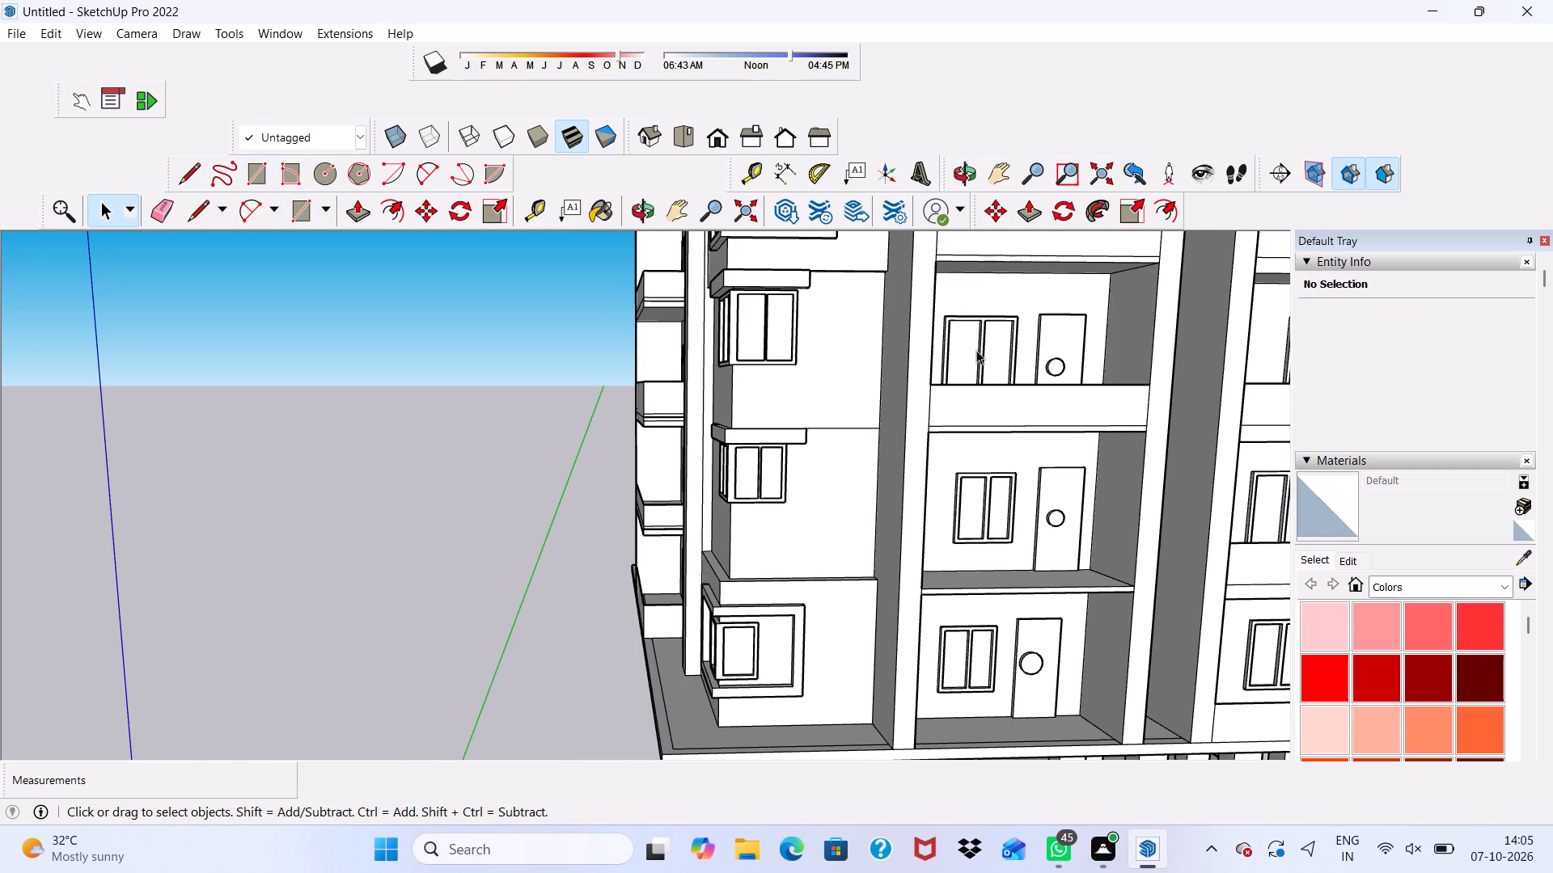
Draw a parapet rectangle about 13' 6" by 2' 4 1/4" on the second-lowest balcony and delete the face closing the opening above it.
{"action": "scroll", "coordinate": [976, 350], "scroll_direction": "up", "scroll_amount": 1}
{"action": "scroll", "coordinate": [993, 394], "scroll_direction": "down", "scroll_amount": 2}
{"action": "middle_click_drag", "start_coordinate": [1028, 490], "coordinate": [1000, 444]}
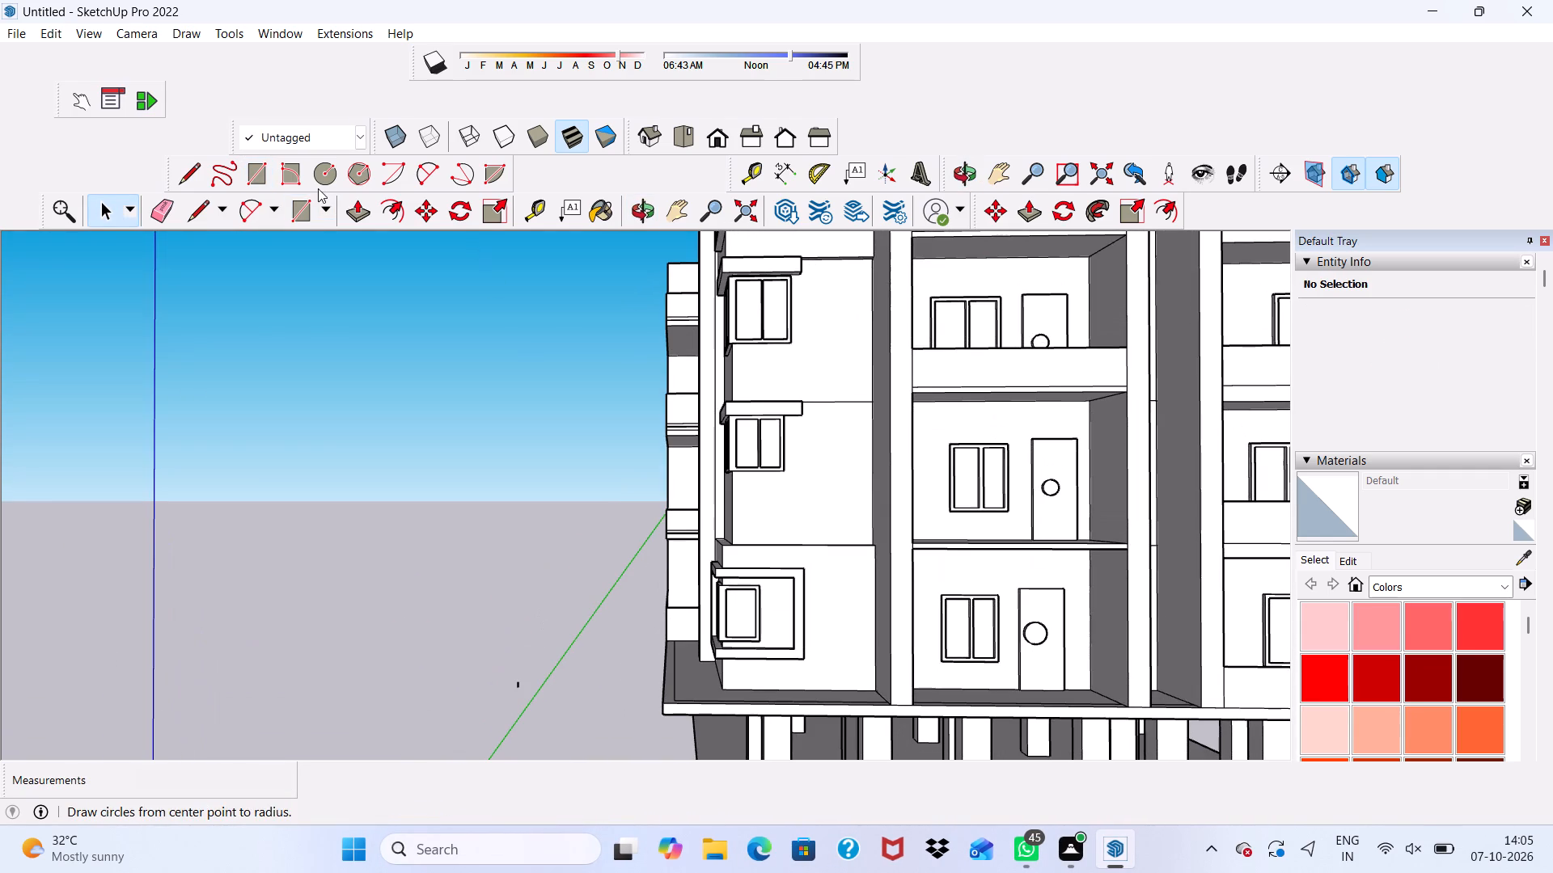
{"action": "left_click", "coordinate": [265, 167]}
{"action": "scroll", "coordinate": [1132, 633], "scroll_direction": "up", "scroll_amount": 4}
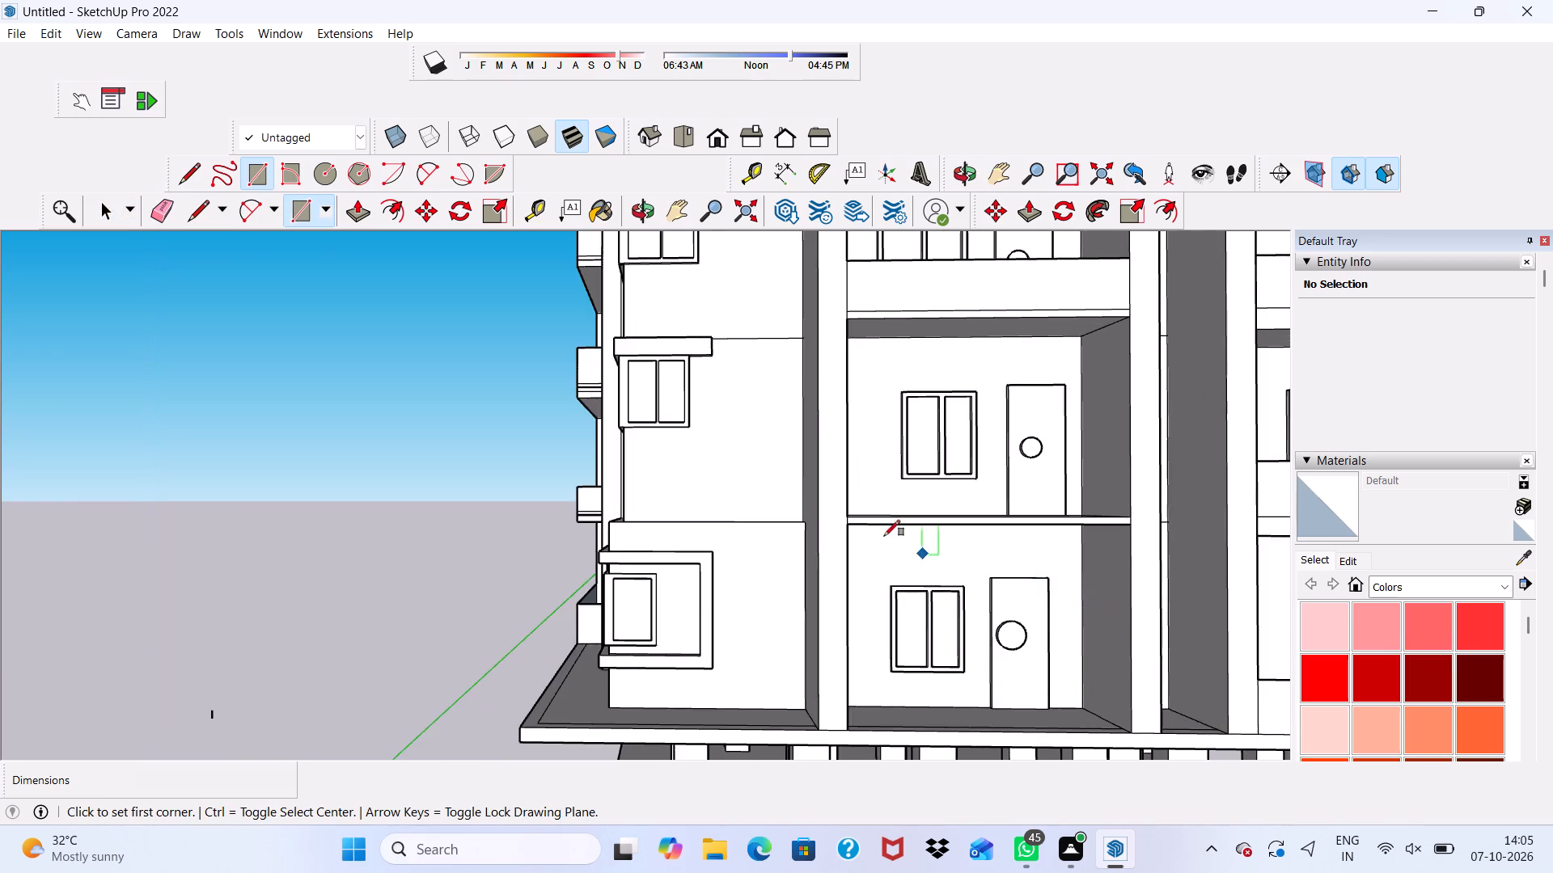
{"action": "scroll", "coordinate": [884, 536], "scroll_direction": "up", "scroll_amount": 4}
{"action": "left_click", "coordinate": [844, 510]}
{"action": "scroll", "coordinate": [914, 487], "scroll_direction": "down", "scroll_amount": 6}
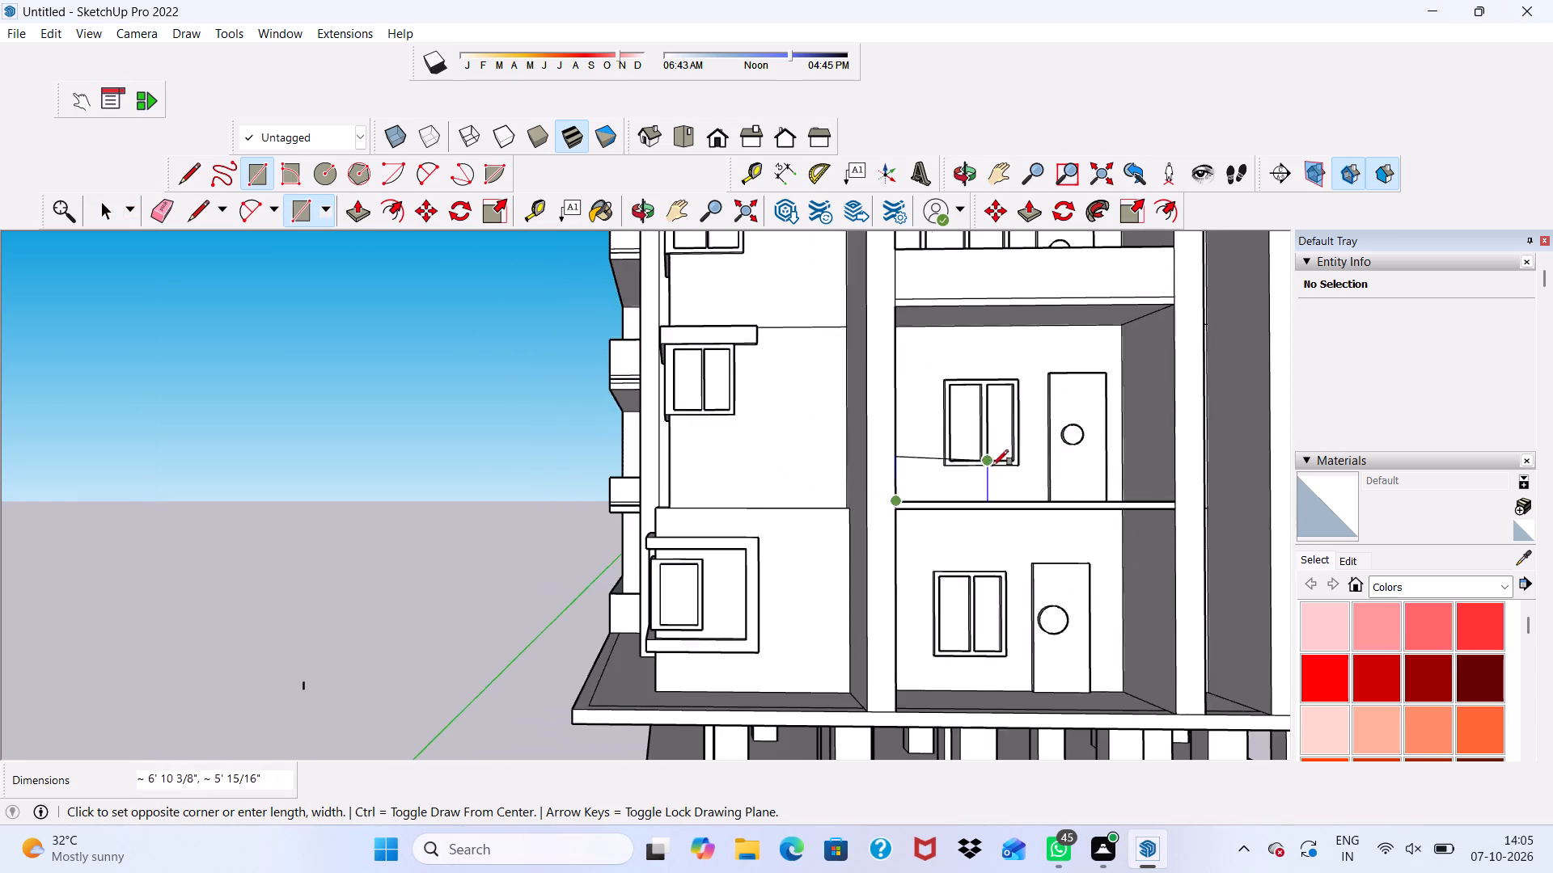
{"action": "scroll", "coordinate": [992, 466], "scroll_direction": "down", "scroll_amount": 2}
{"action": "scroll", "coordinate": [1149, 462], "scroll_direction": "up", "scroll_amount": 4}
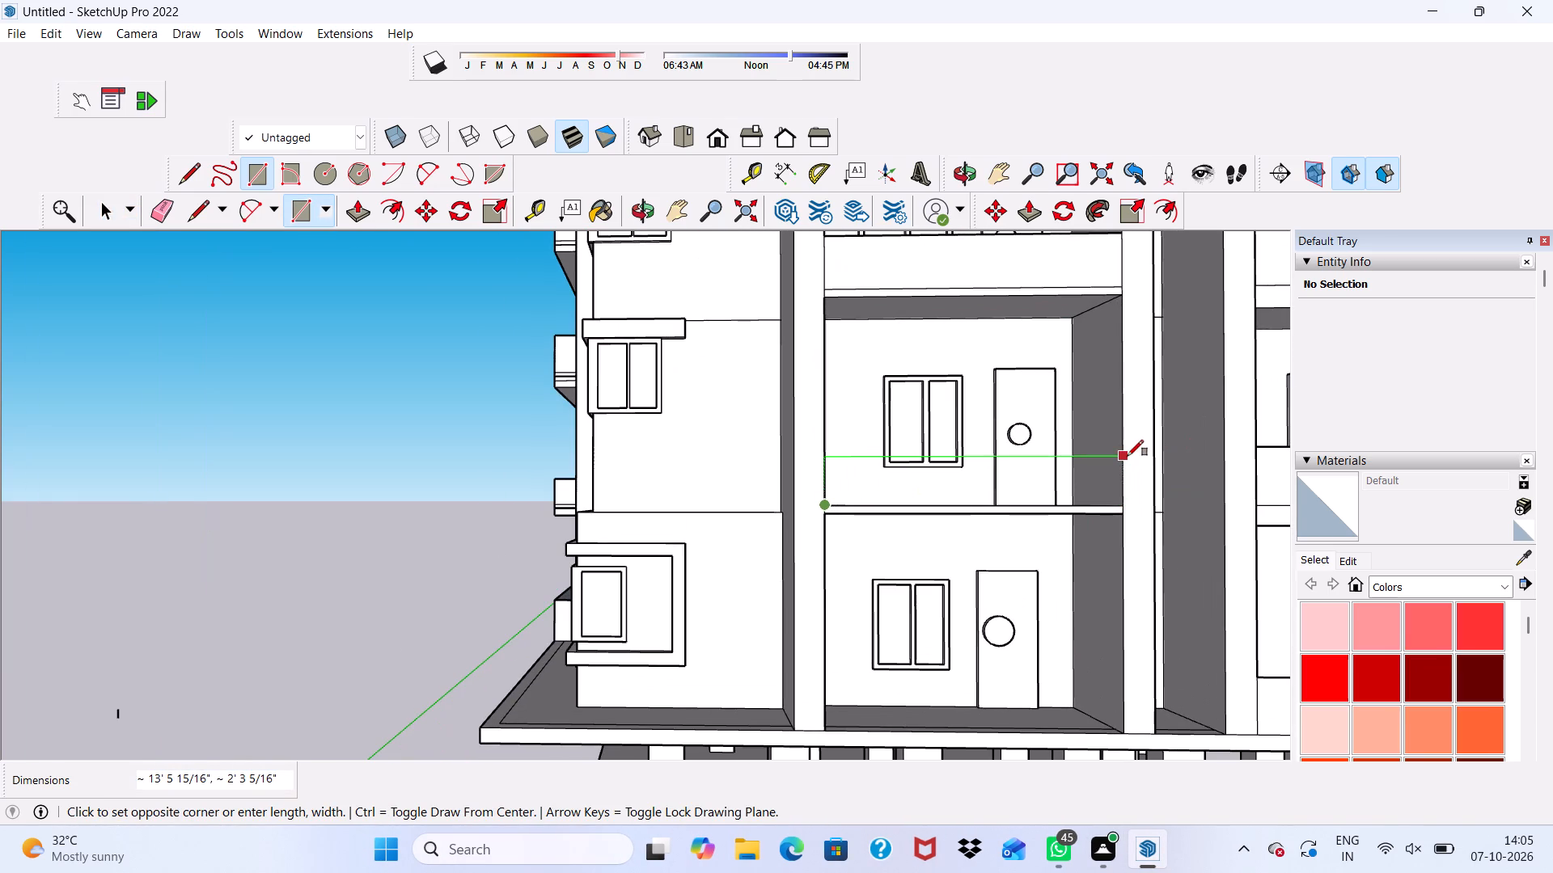
{"action": "left_click", "coordinate": [1126, 454]}
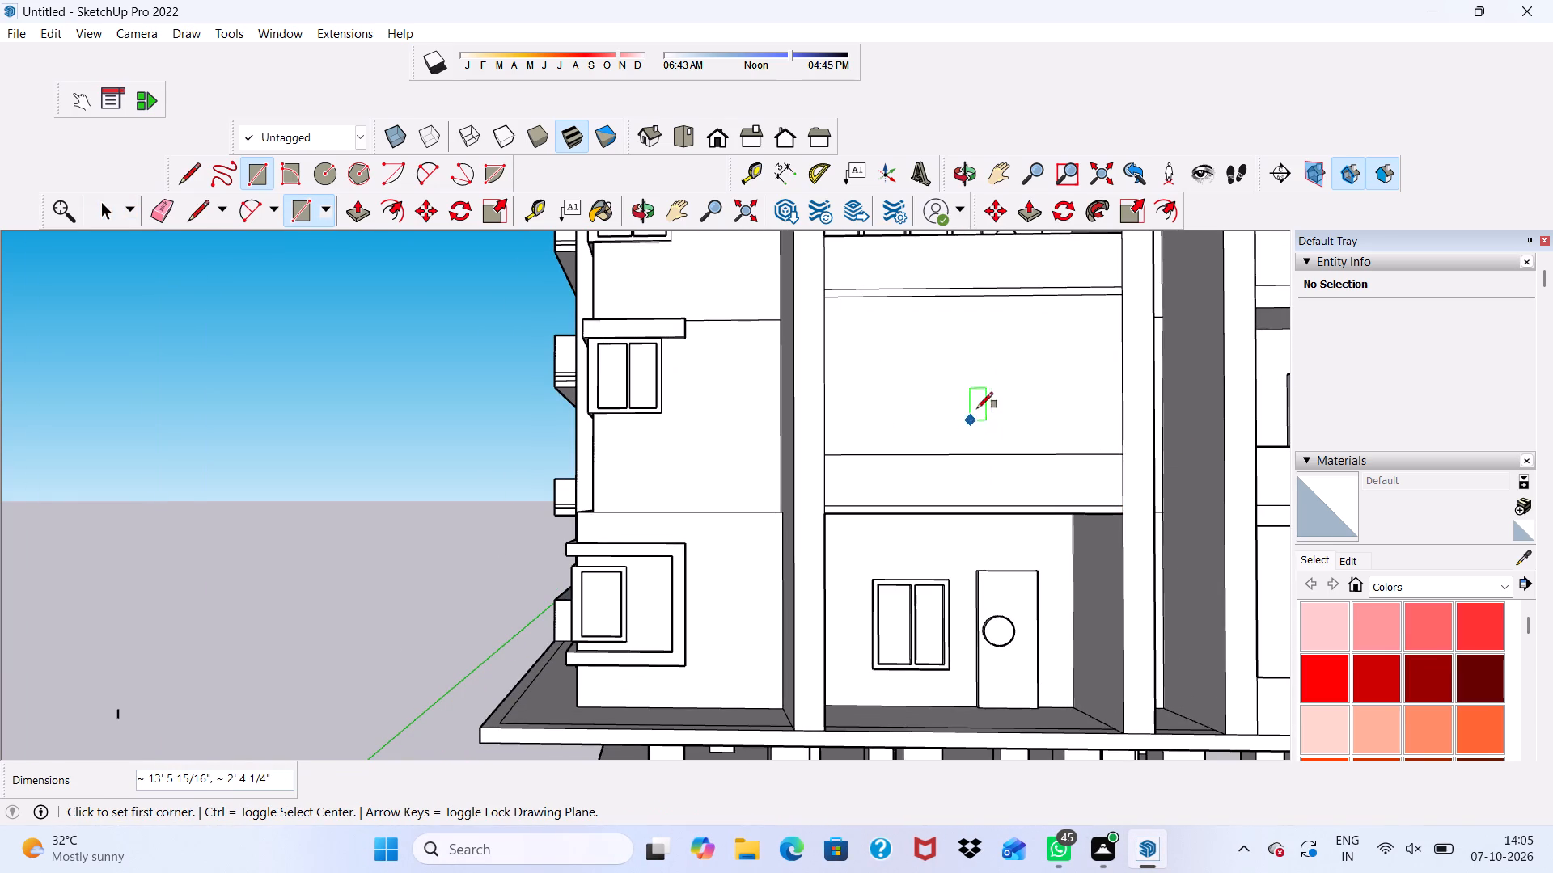
{"action": "left_click", "coordinate": [984, 399]}
{"action": "key", "text": "space"}
{"action": "left_click", "coordinate": [988, 396]}
{"action": "key", "text": "Delete"}
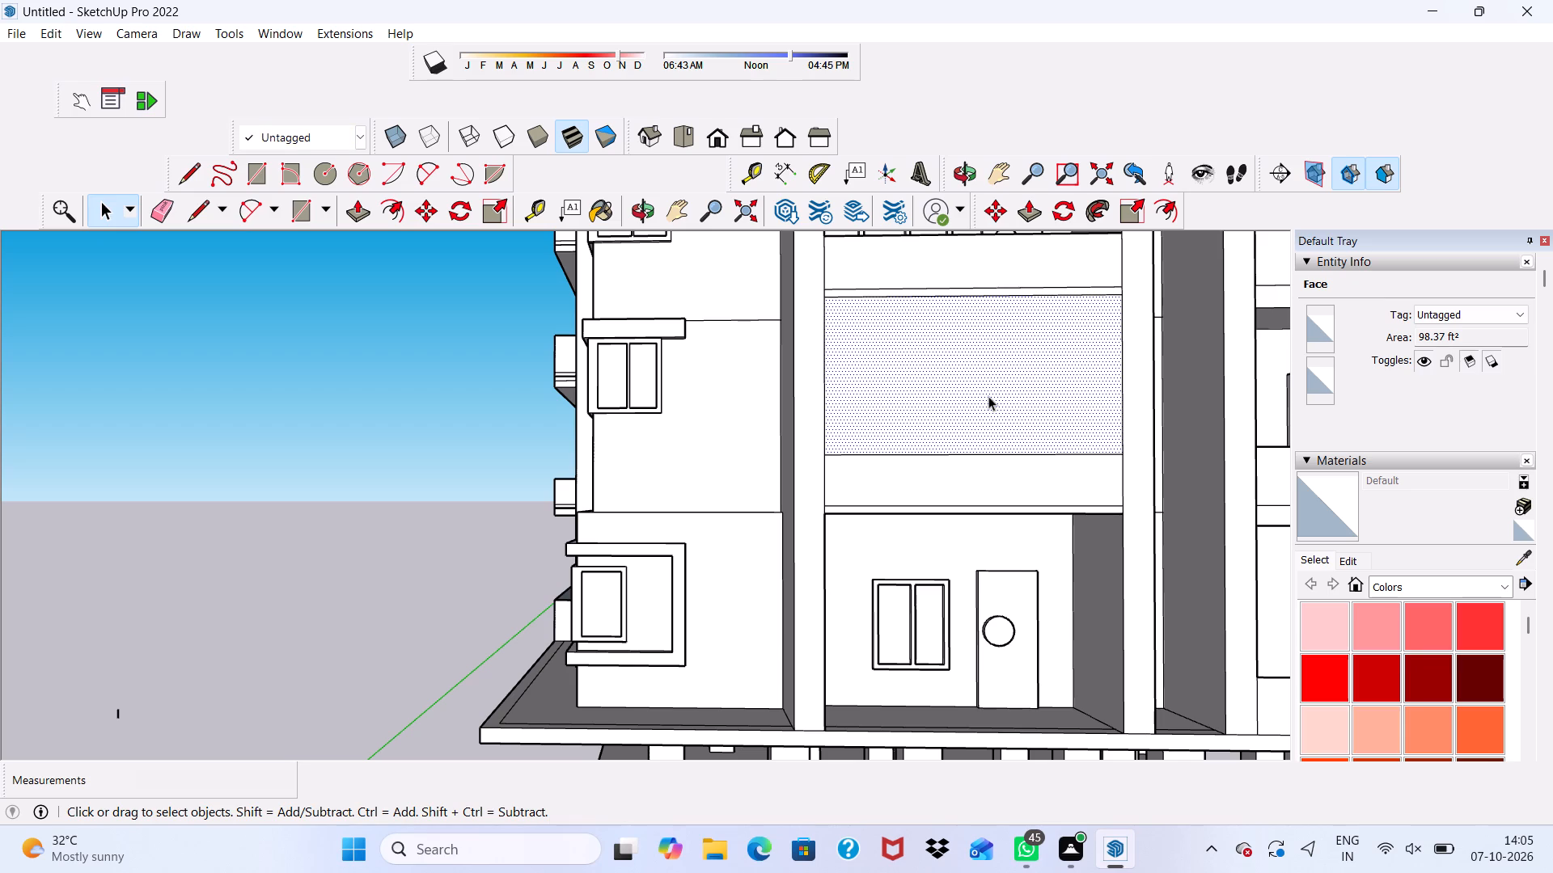
Draw a parapet rectangle about 13' 6" by 3' 2" between the columns across the same bay's lowest-floor balcony.
{"action": "scroll", "coordinate": [988, 396], "scroll_direction": "down", "scroll_amount": 3}
{"action": "middle_click_drag", "start_coordinate": [993, 398], "coordinate": [1049, 465]}
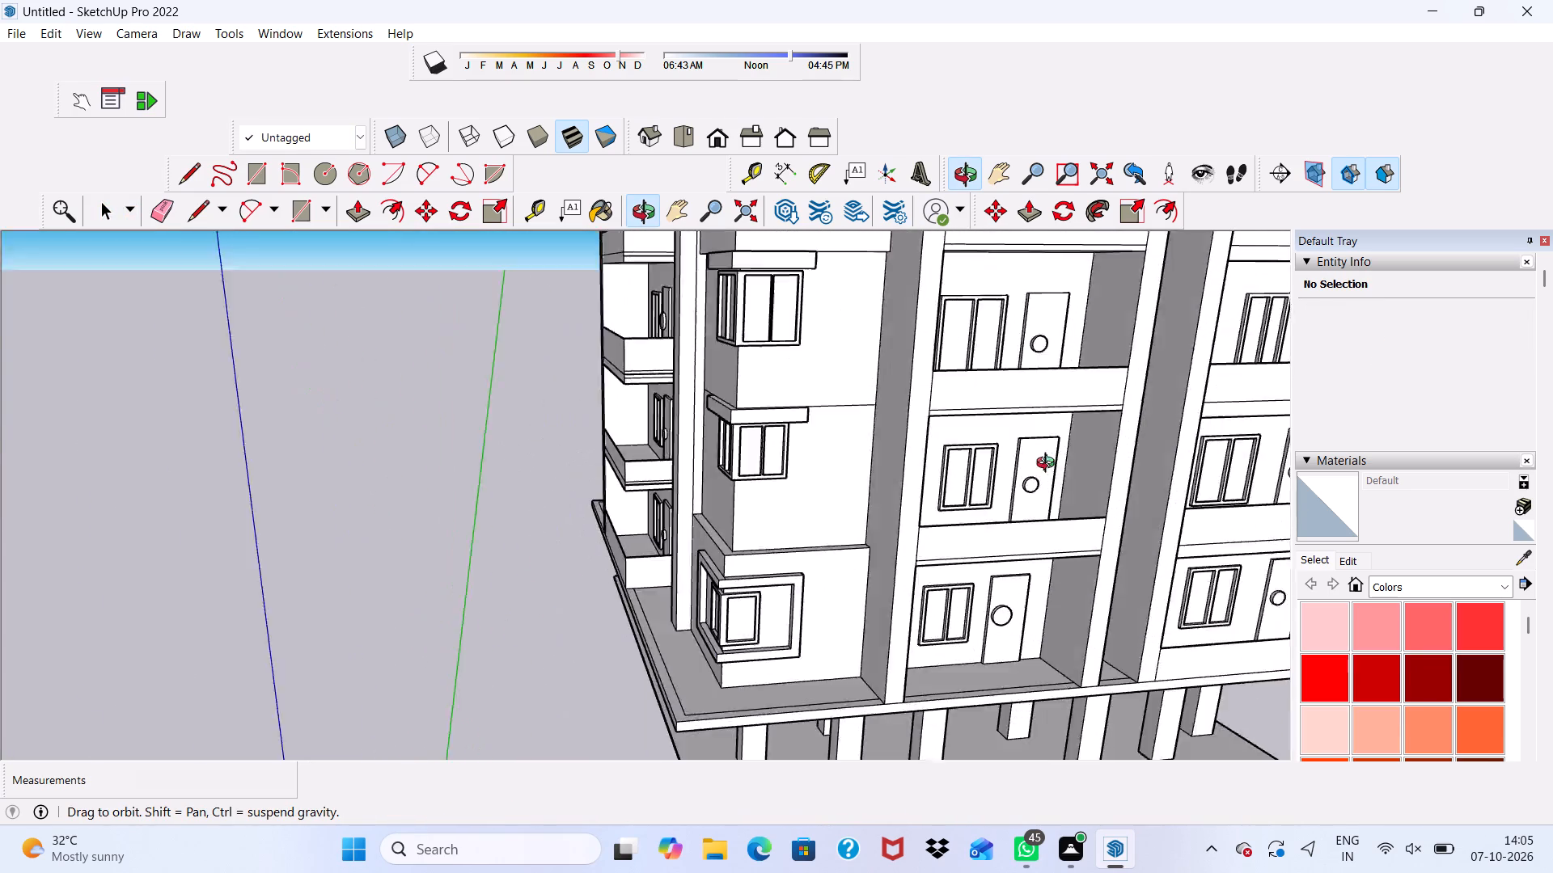
{"action": "middle_click_drag", "start_coordinate": [1049, 465], "coordinate": [1021, 422]}
{"action": "scroll", "coordinate": [990, 509], "scroll_direction": "down", "scroll_amount": 4}
{"action": "middle_click_drag", "start_coordinate": [943, 643], "coordinate": [815, 642]}
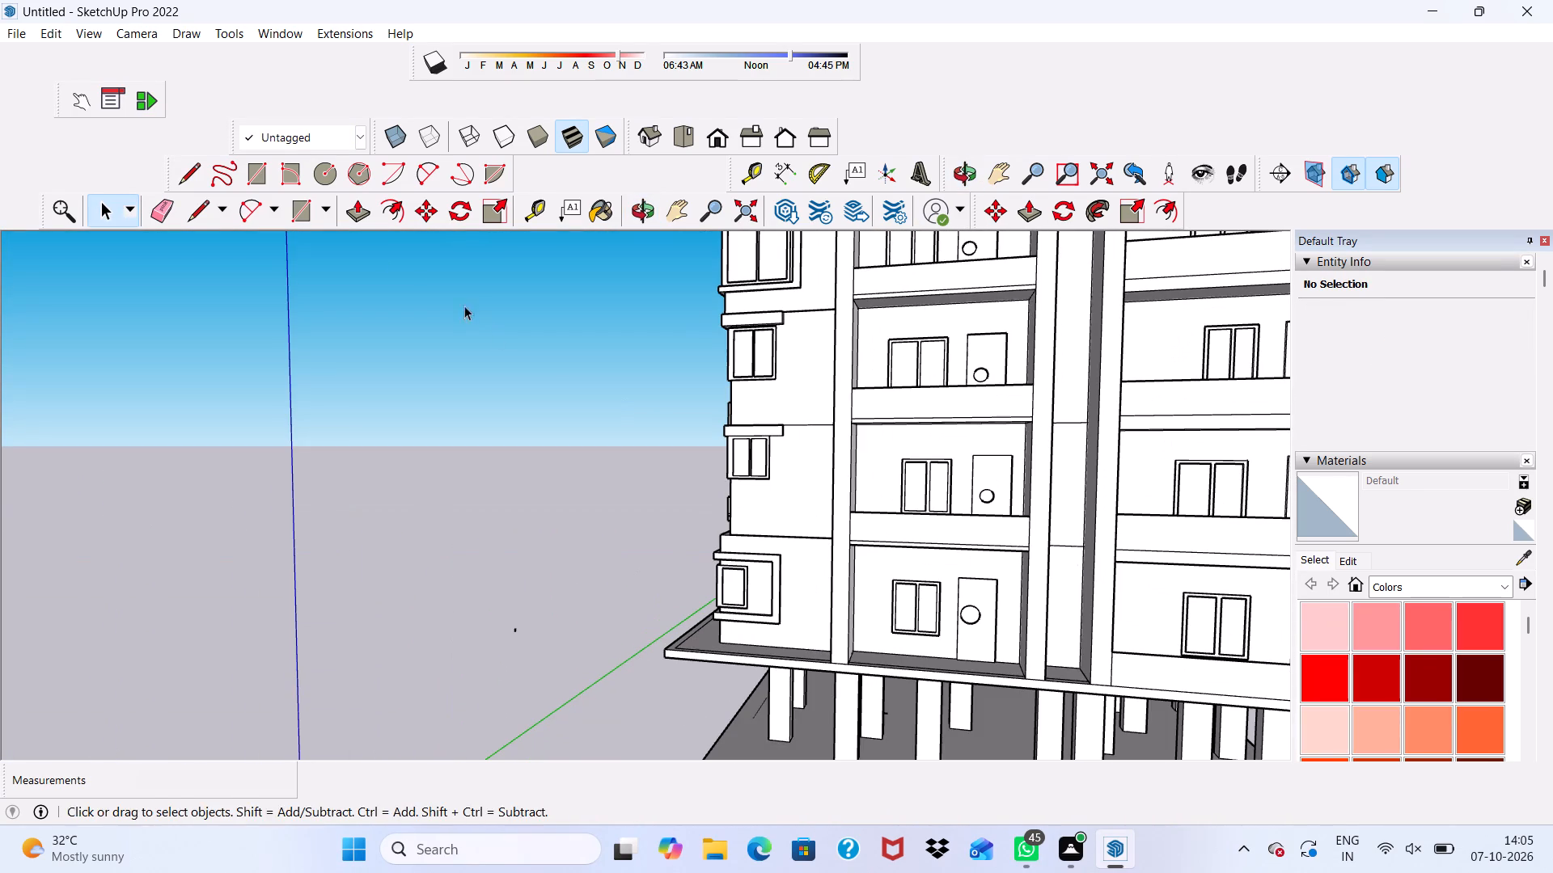
{"action": "left_click", "coordinate": [251, 179]}
{"action": "scroll", "coordinate": [937, 872], "scroll_direction": "up", "scroll_amount": 4}
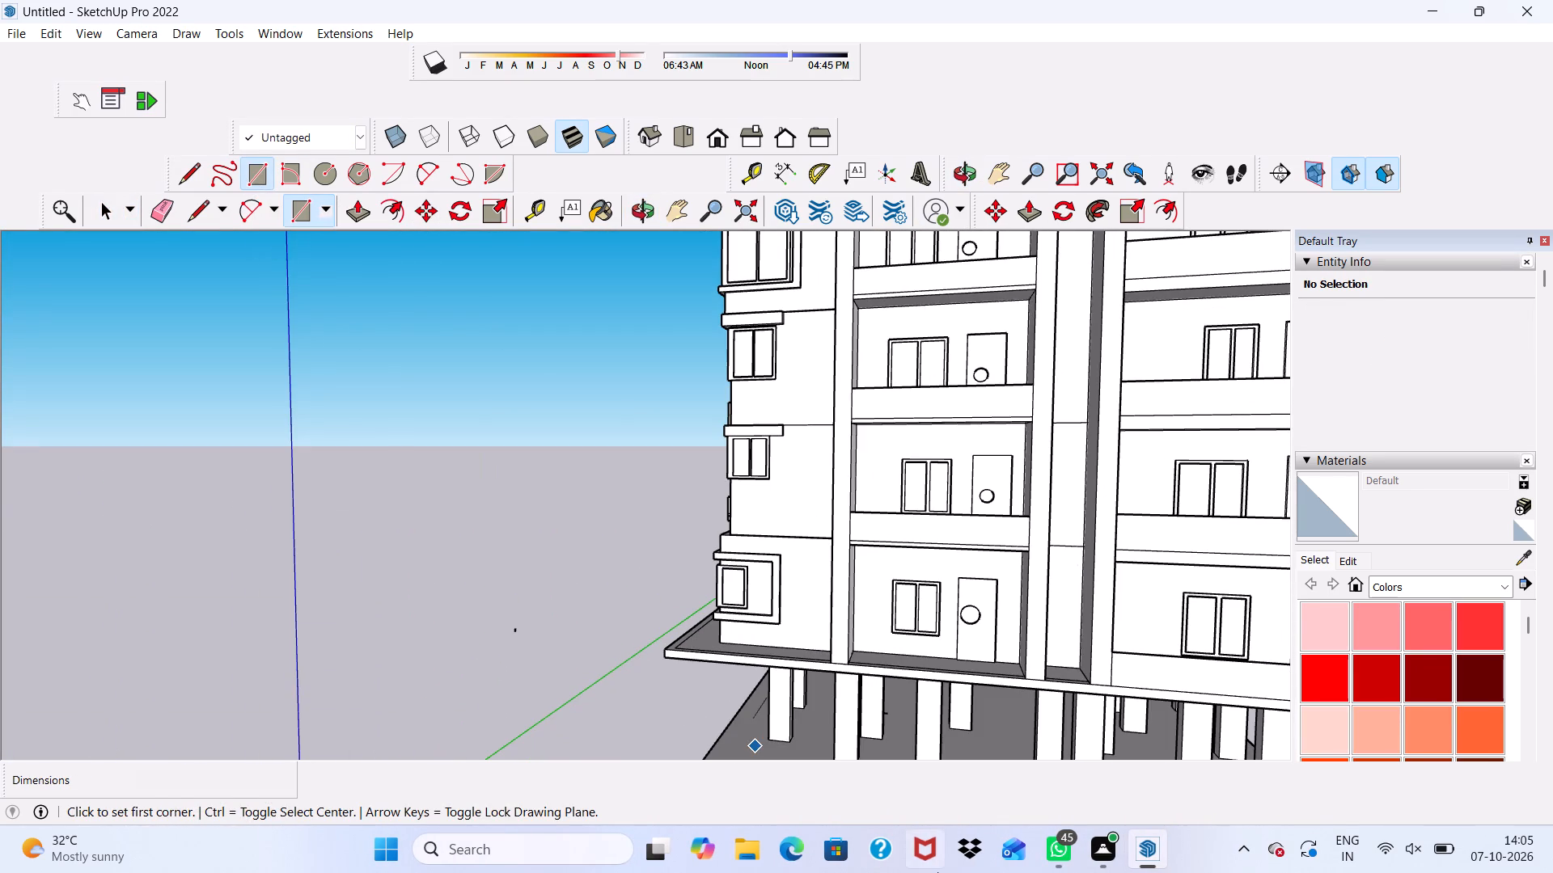
{"action": "scroll", "coordinate": [829, 686], "scroll_direction": "up", "scroll_amount": 13}
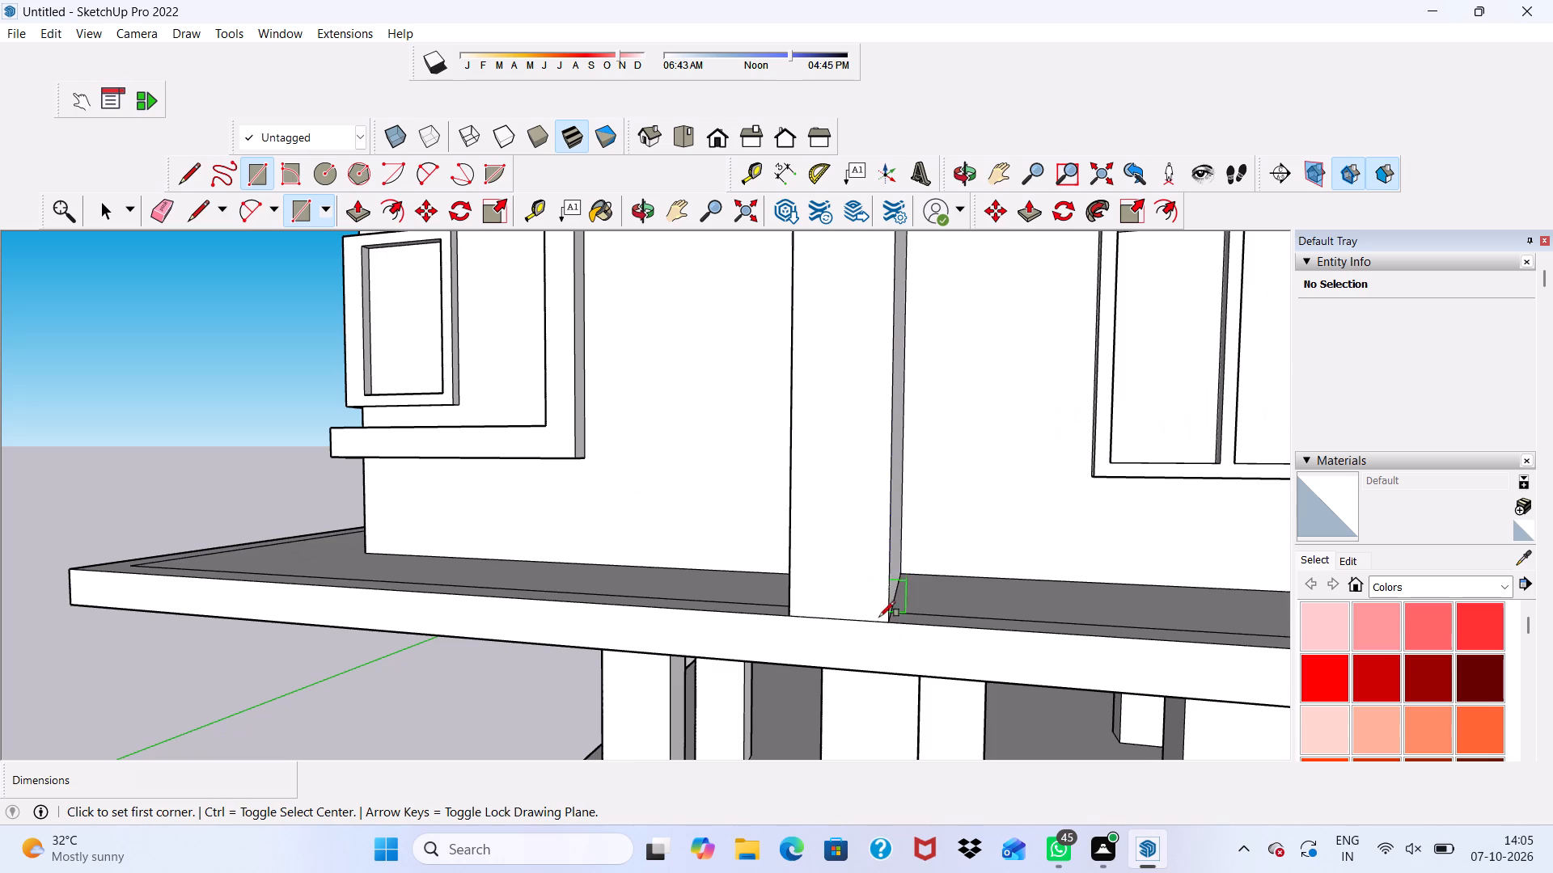
{"action": "left_click", "coordinate": [885, 626]}
{"action": "scroll", "coordinate": [628, 550], "scroll_direction": "down", "scroll_amount": 2}
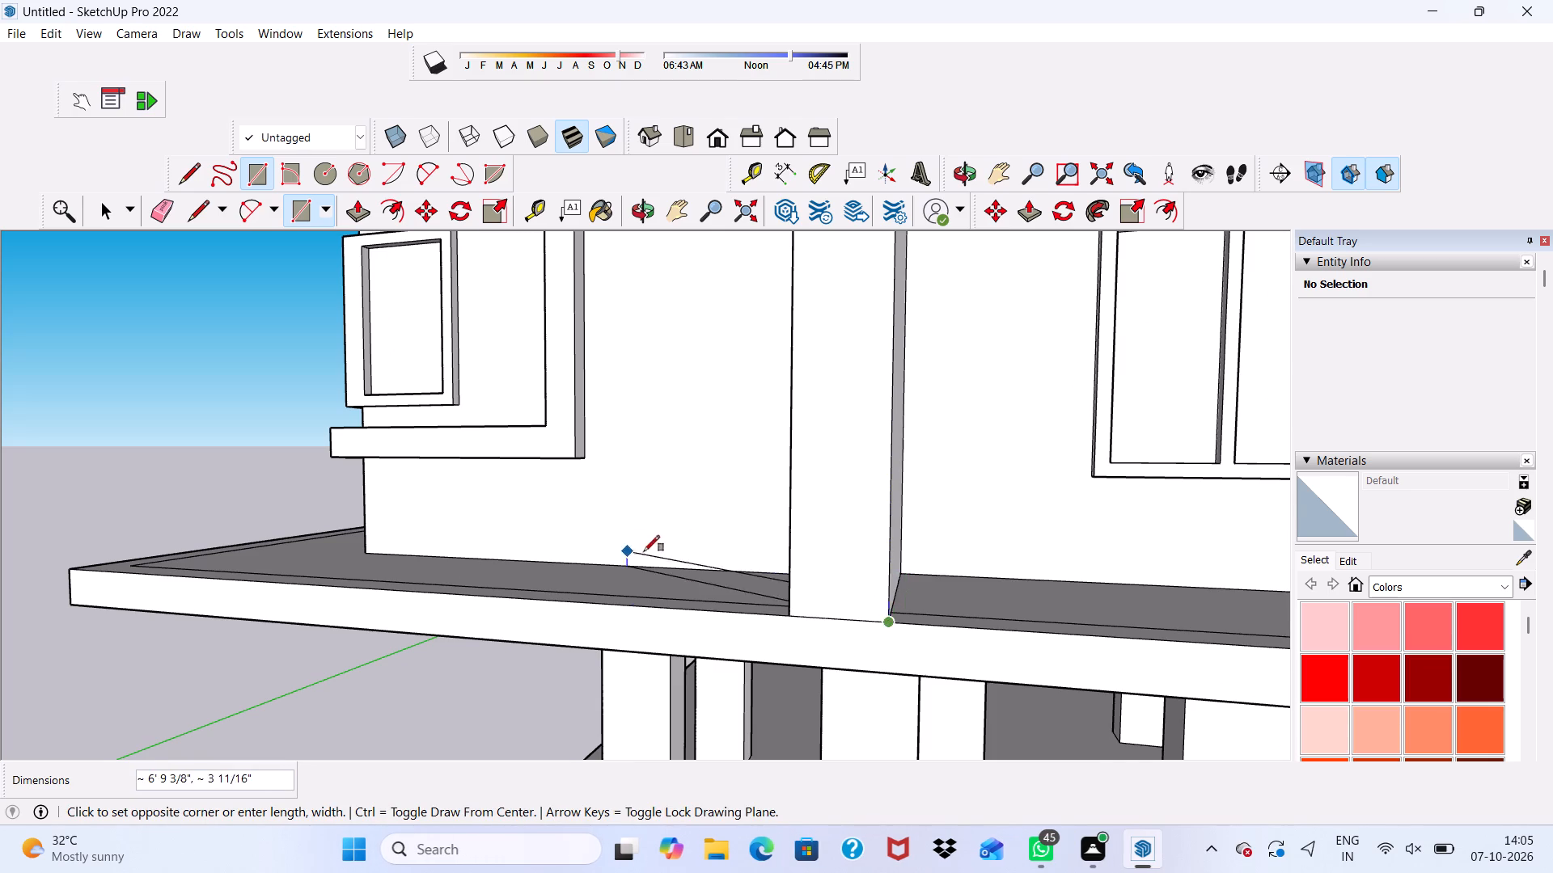
{"action": "scroll", "coordinate": [644, 551], "scroll_direction": "down", "scroll_amount": 6}
{"action": "scroll", "coordinate": [1068, 605], "scroll_direction": "up", "scroll_amount": 1}
{"action": "scroll", "coordinate": [1083, 557], "scroll_direction": "down", "scroll_amount": 4}
{"action": "scroll", "coordinate": [1165, 585], "scroll_direction": "up", "scroll_amount": 3}
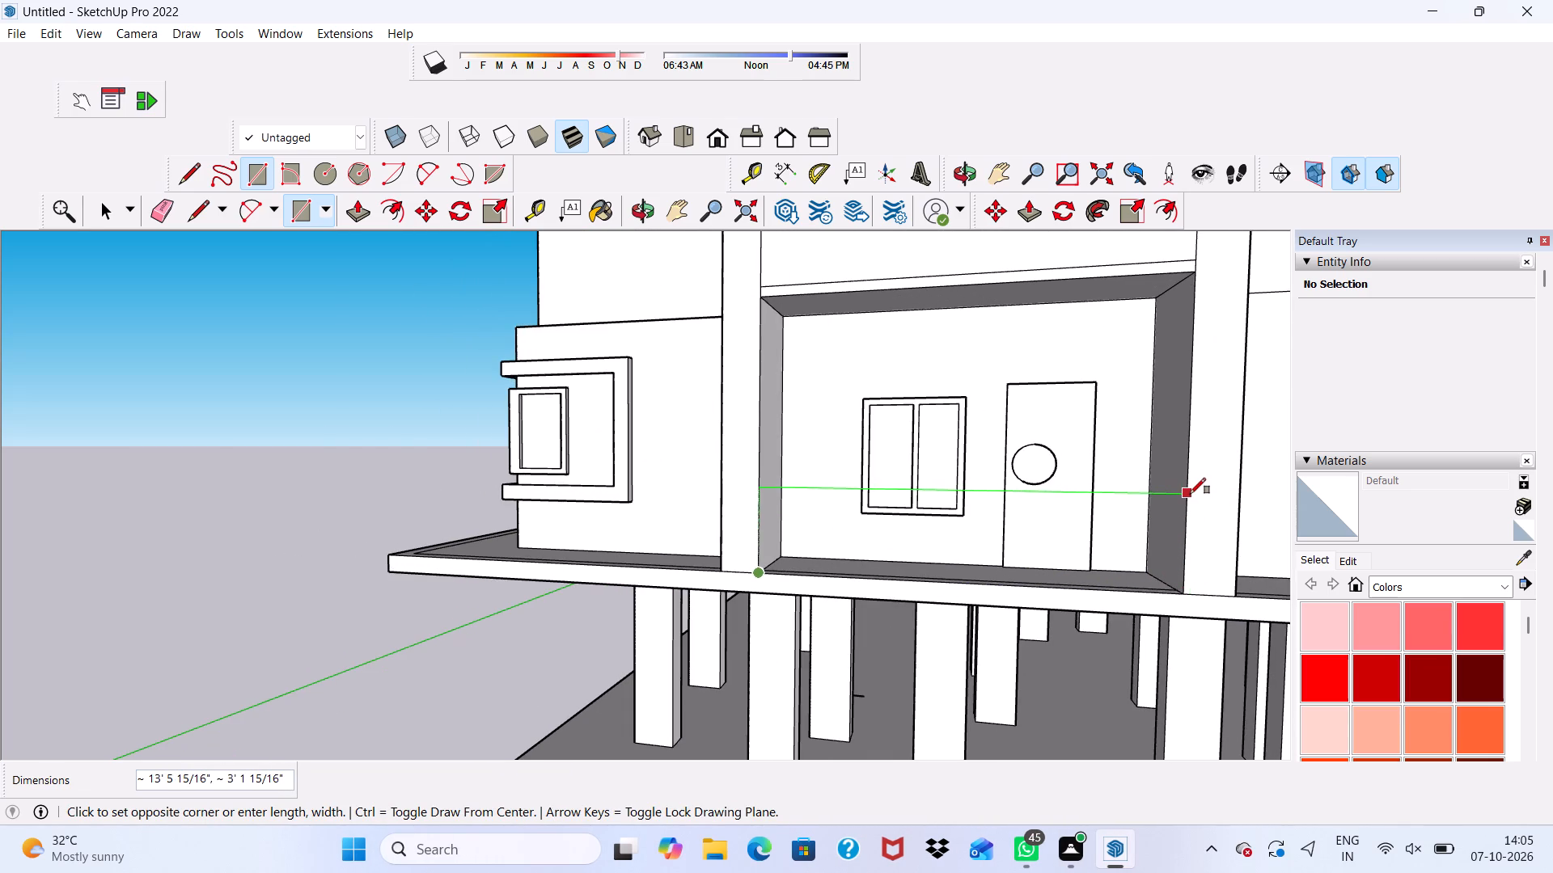
{"action": "left_click", "coordinate": [1190, 494]}
{"action": "key", "text": "space"}
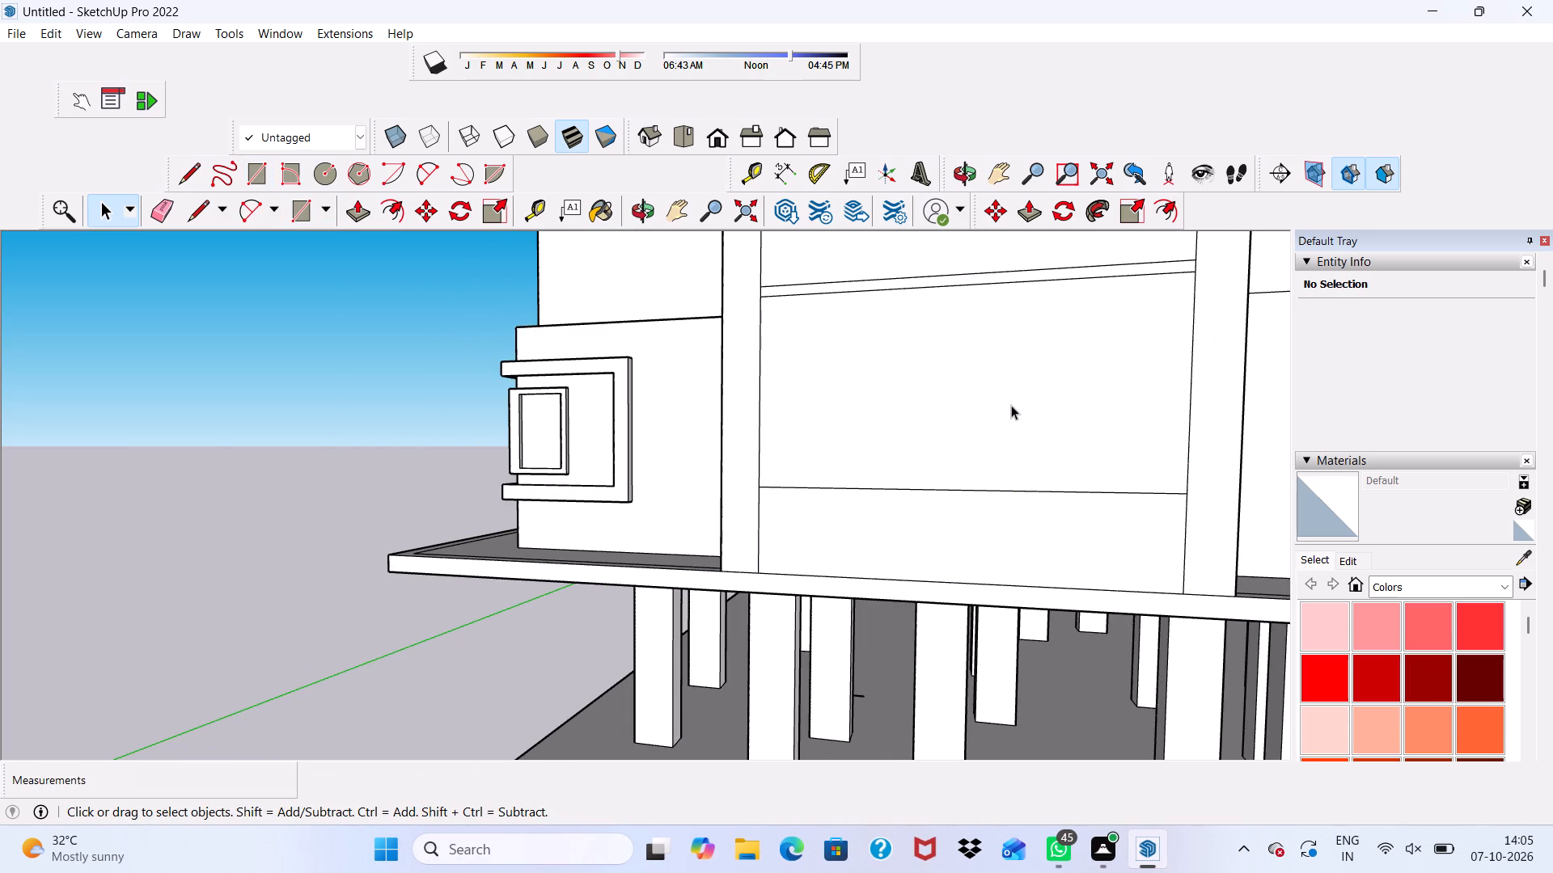
Delete the face closing the opening above the lowest-floor balcony parapet.
{"action": "left_click", "coordinate": [1011, 405]}
{"action": "key", "text": "Delete"}
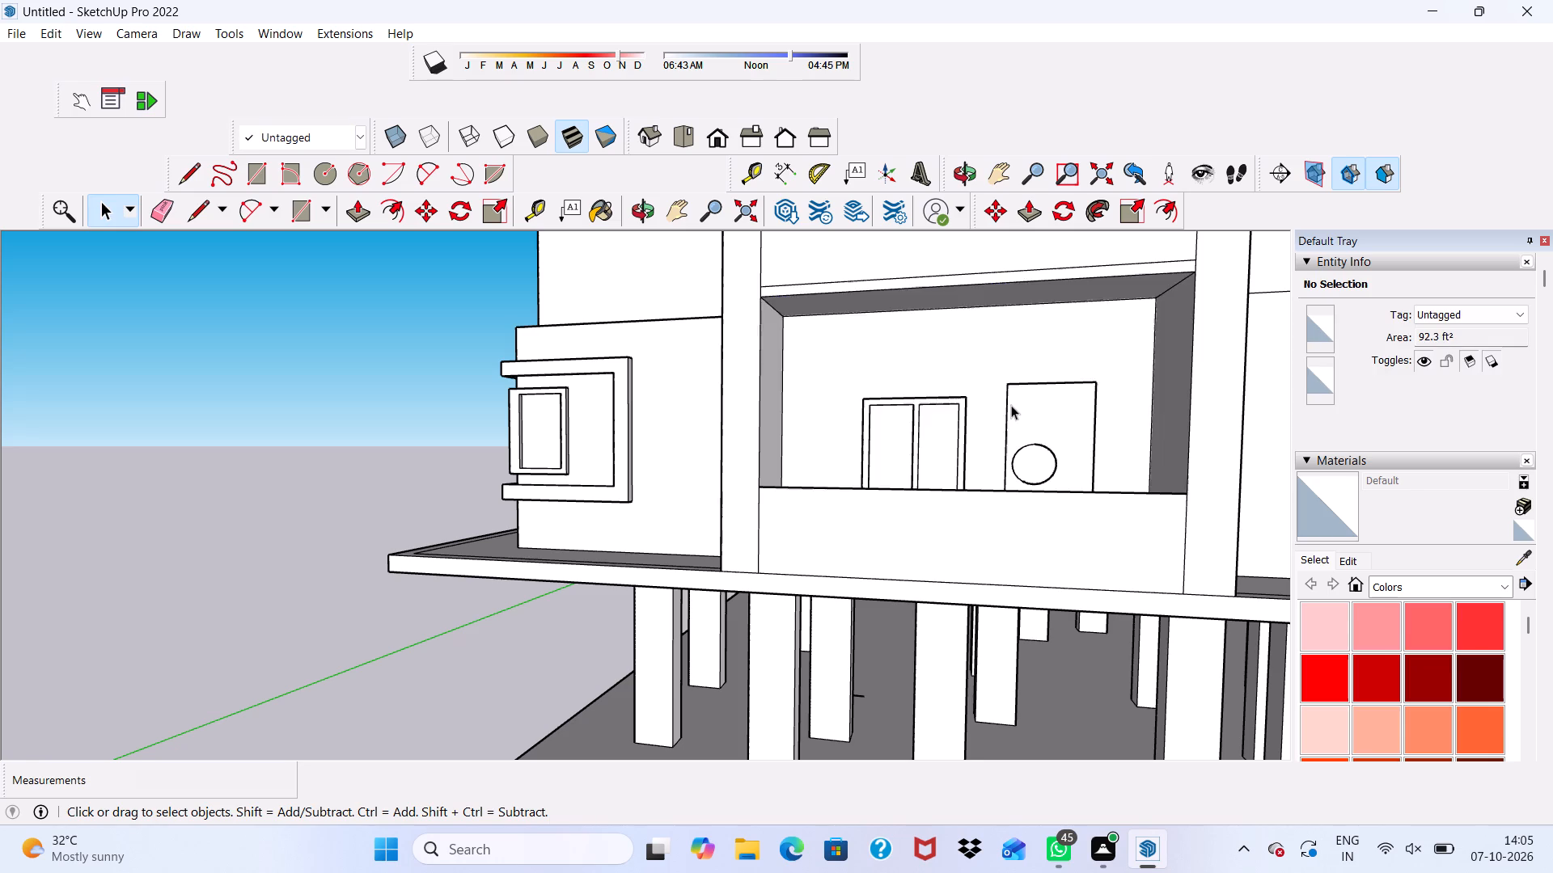
Push/Pull the ceiling face of the lowest-floor balcony in the same bay downward by 6".
{"action": "scroll", "coordinate": [1011, 405], "scroll_direction": "down", "scroll_amount": 6}
{"action": "middle_click_drag", "start_coordinate": [958, 394], "coordinate": [996, 318]}
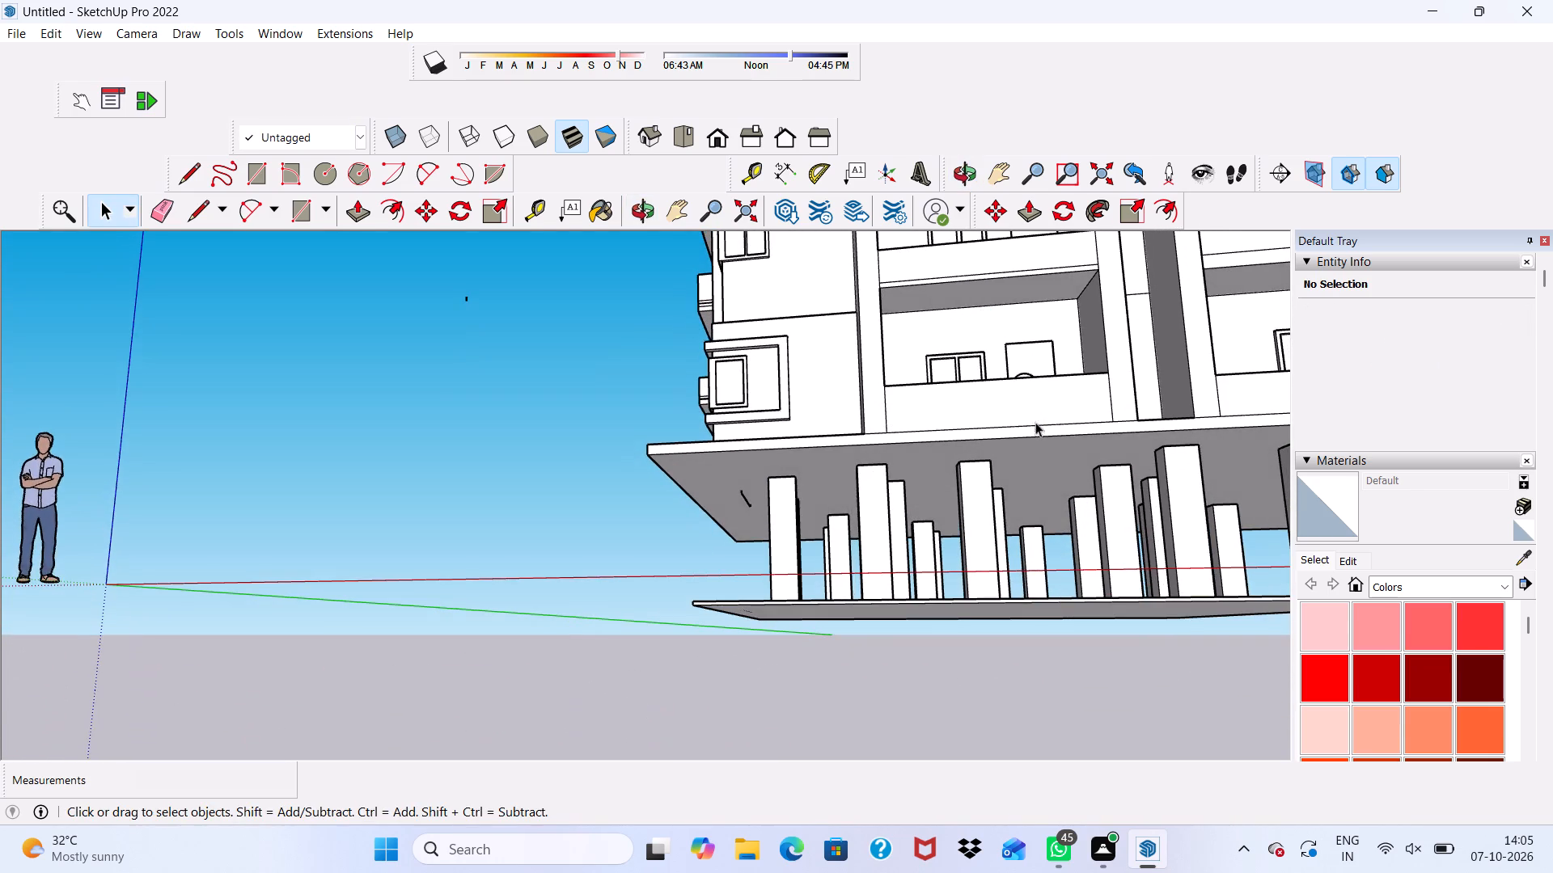
{"action": "middle_click_drag", "start_coordinate": [1035, 423], "coordinate": [1062, 485]}
{"action": "scroll", "coordinate": [976, 341], "scroll_direction": "up", "scroll_amount": 5}
{"action": "scroll", "coordinate": [976, 341], "scroll_direction": "down", "scroll_amount": 1}
{"action": "scroll", "coordinate": [976, 341], "scroll_direction": "up", "scroll_amount": 5}
{"action": "left_click", "coordinate": [978, 363]}
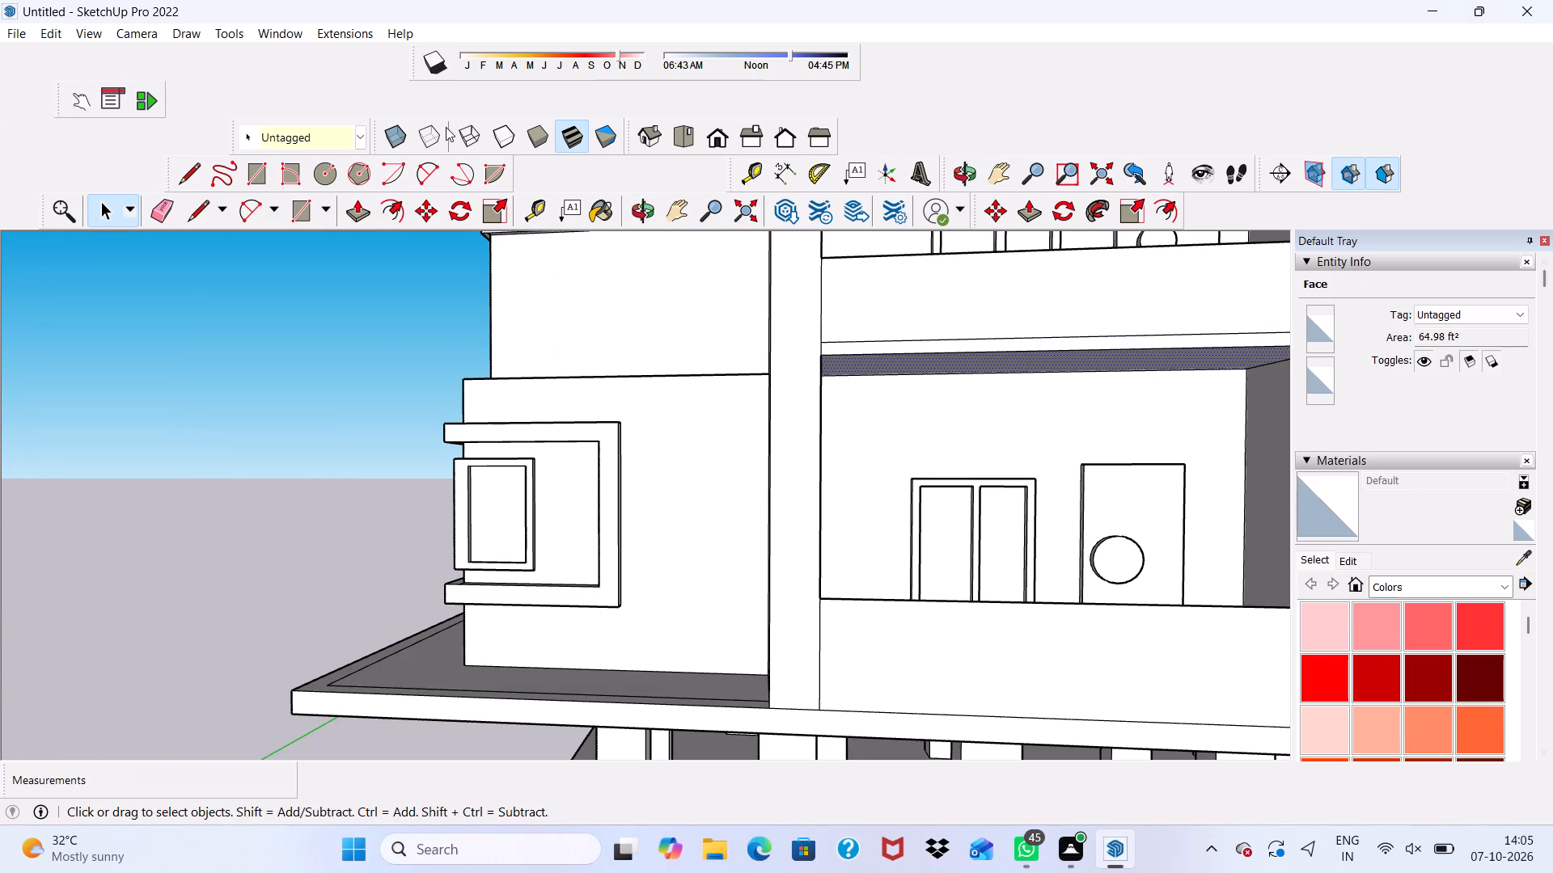
{"action": "left_click", "coordinate": [358, 206]}
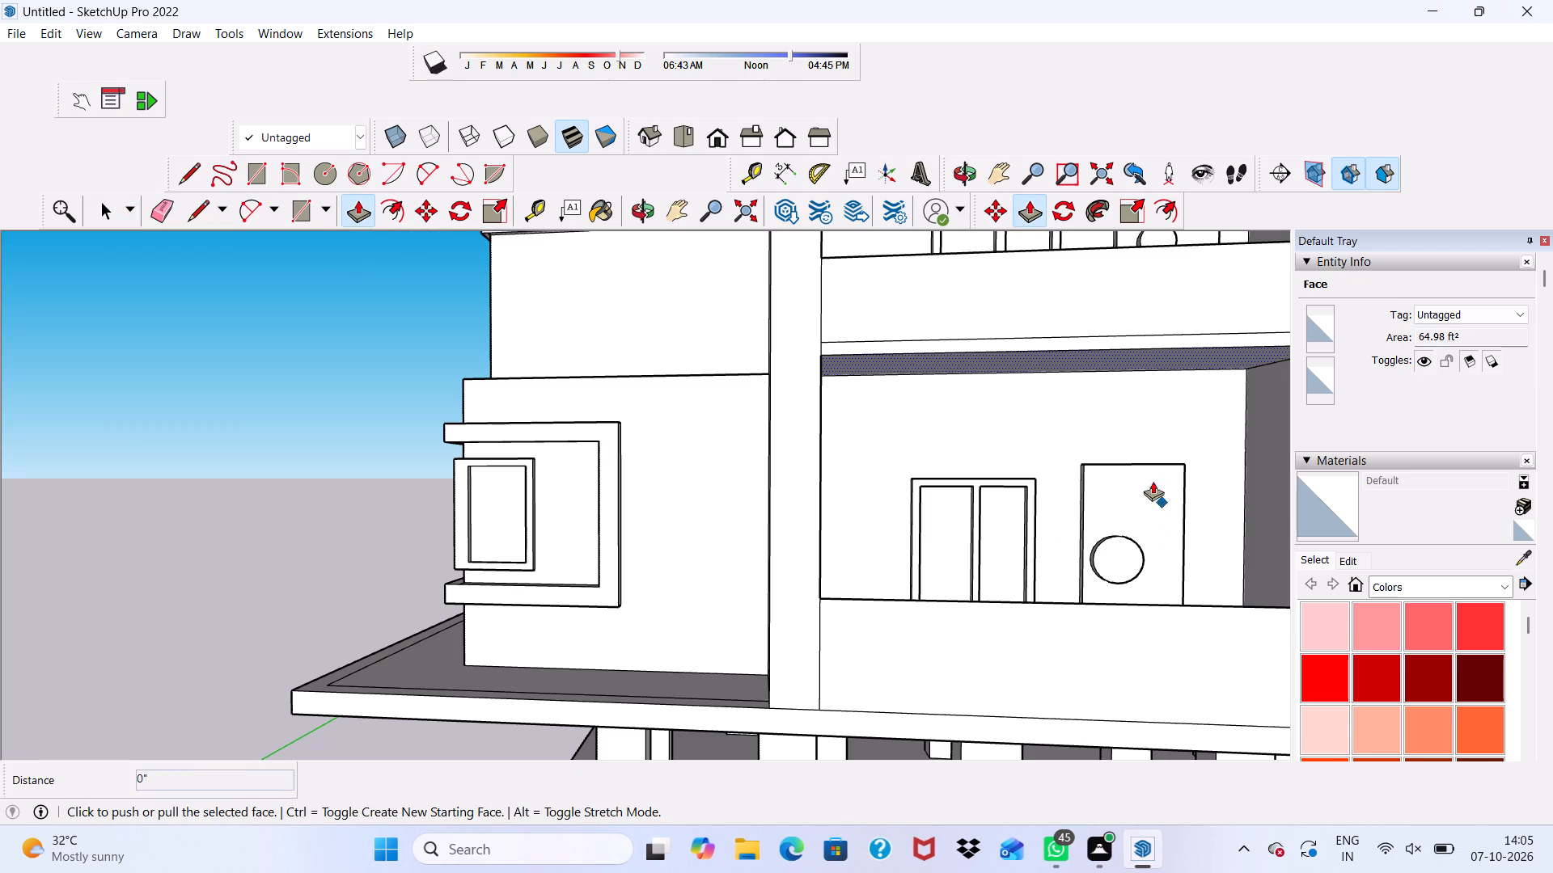
{"action": "left_click", "coordinate": [1018, 358]}
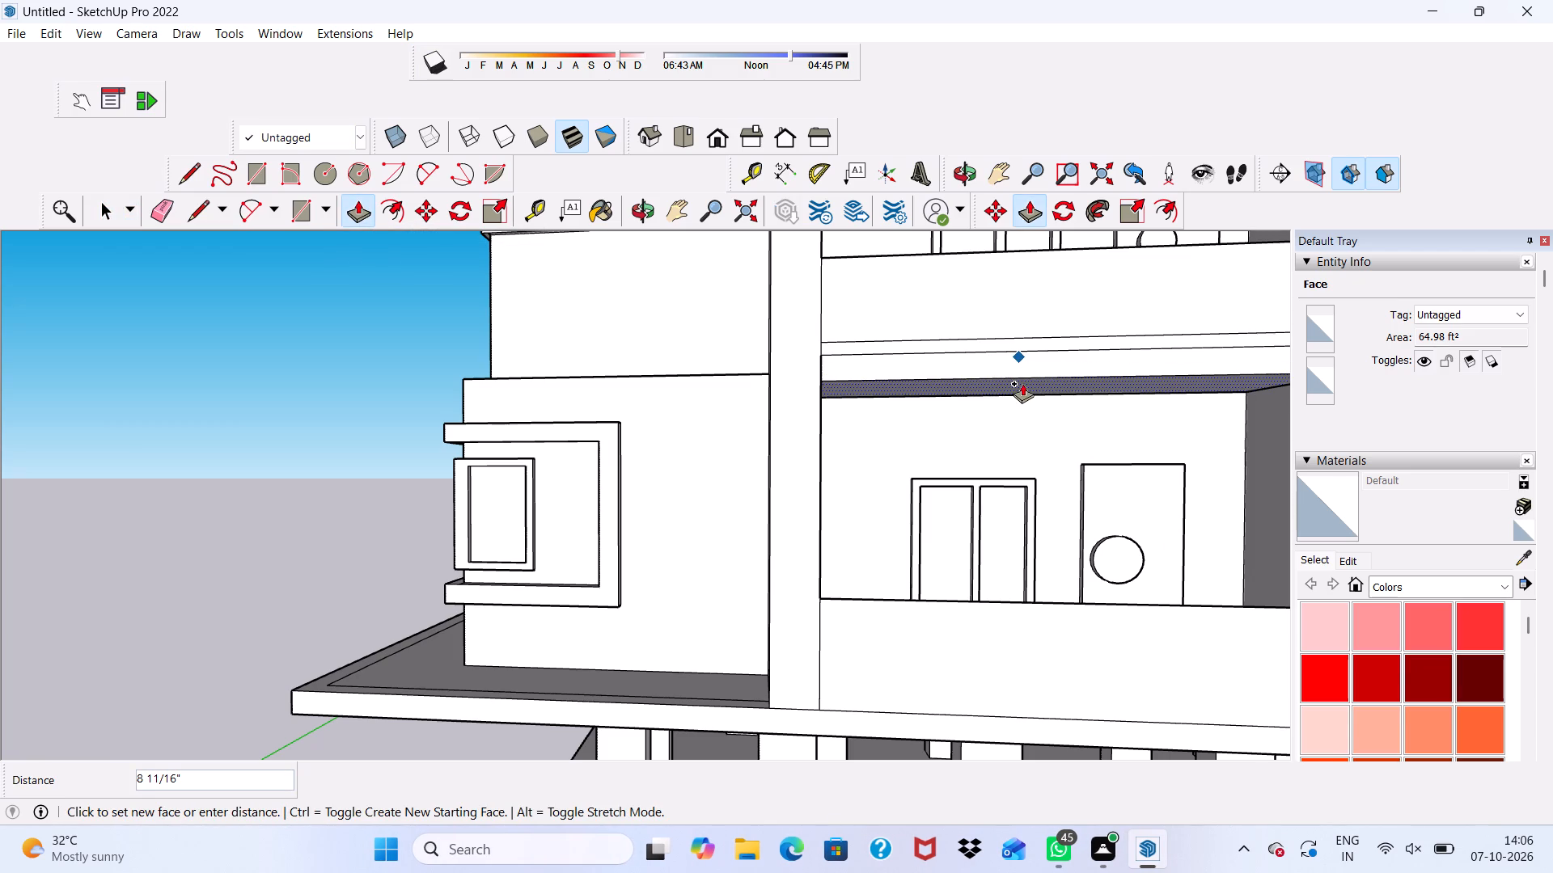
{"action": "type", "text": "6\""}
{"action": "key", "text": "Return"}
{"action": "scroll", "coordinate": [1014, 381], "scroll_direction": "down", "scroll_amount": 5}
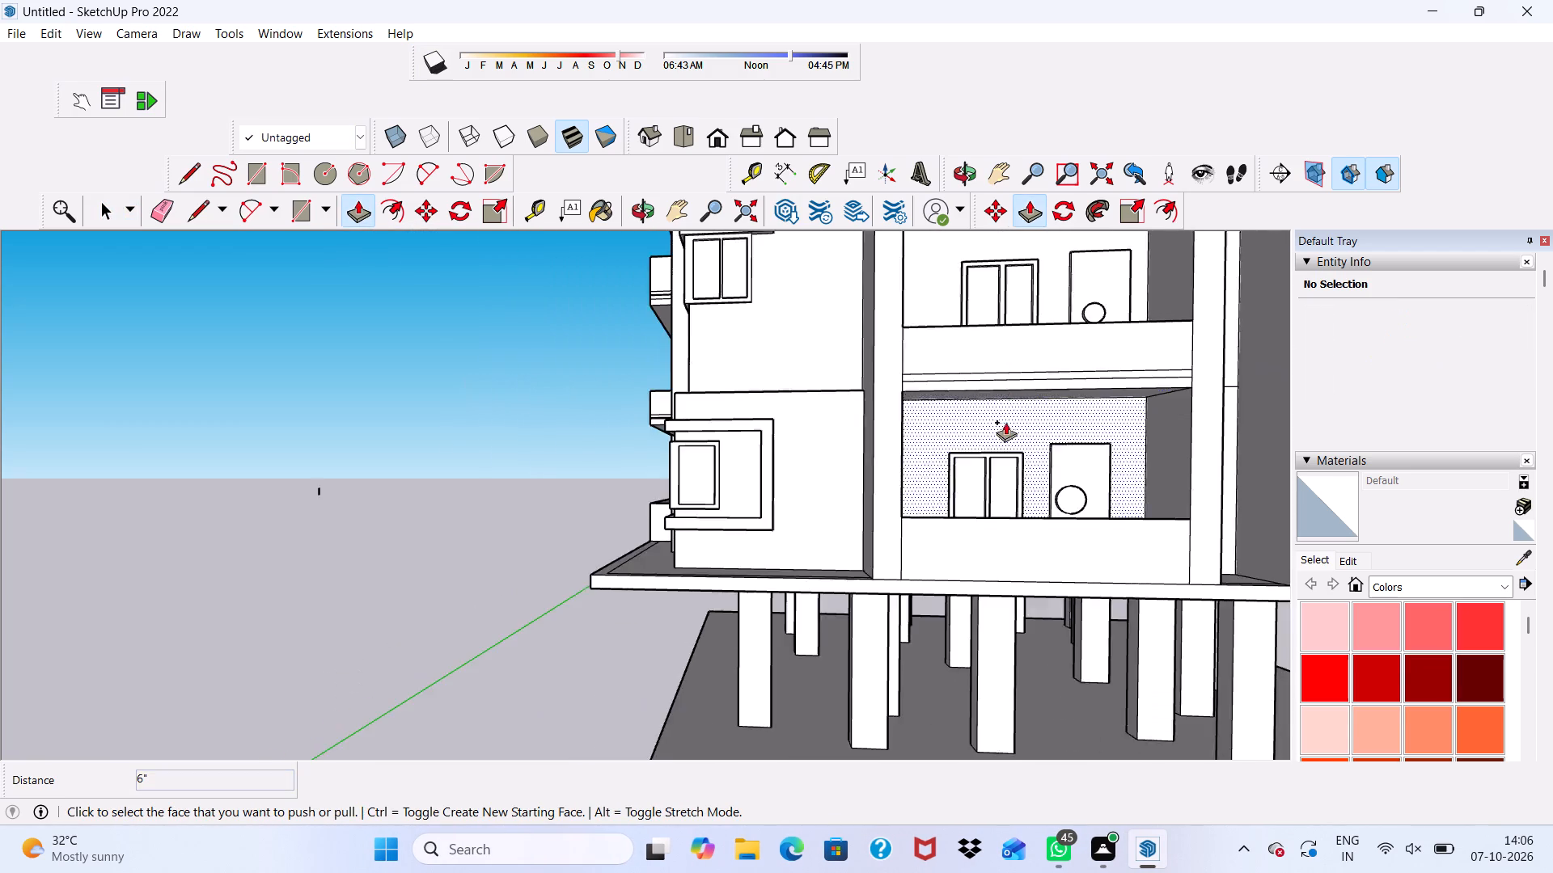
Push/Pull the ceiling face of the second-lowest balcony downward by 6".
{"action": "scroll", "coordinate": [1005, 422], "scroll_direction": "down", "scroll_amount": 7}
{"action": "scroll", "coordinate": [1028, 241], "scroll_direction": "up", "scroll_amount": 11}
{"action": "left_click", "coordinate": [1028, 241]}
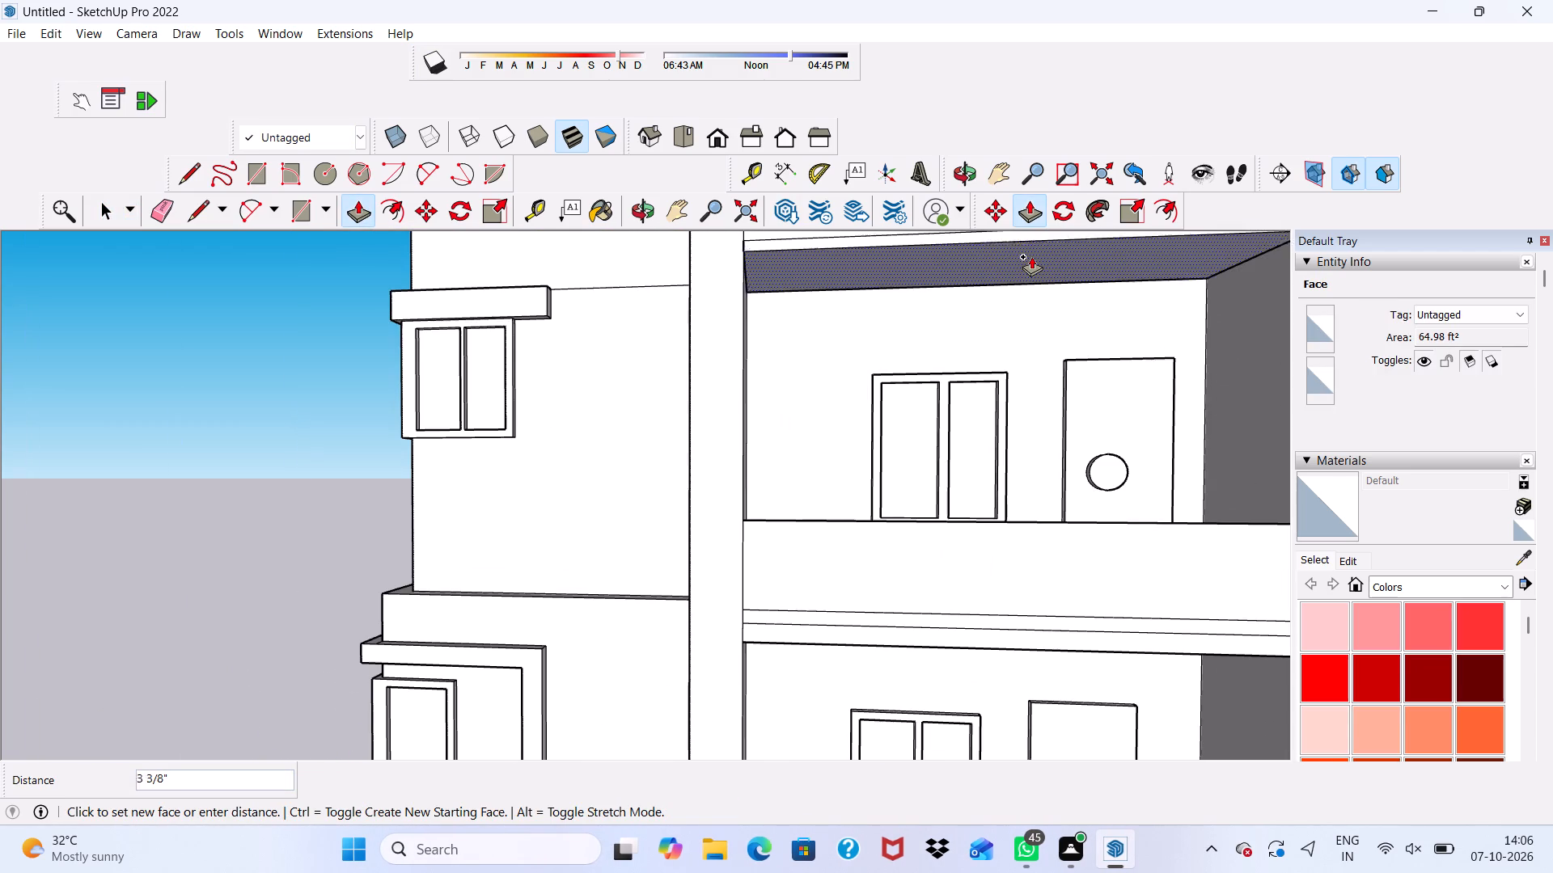
{"action": "type", "text": "6\""}
{"action": "key", "text": "Return"}
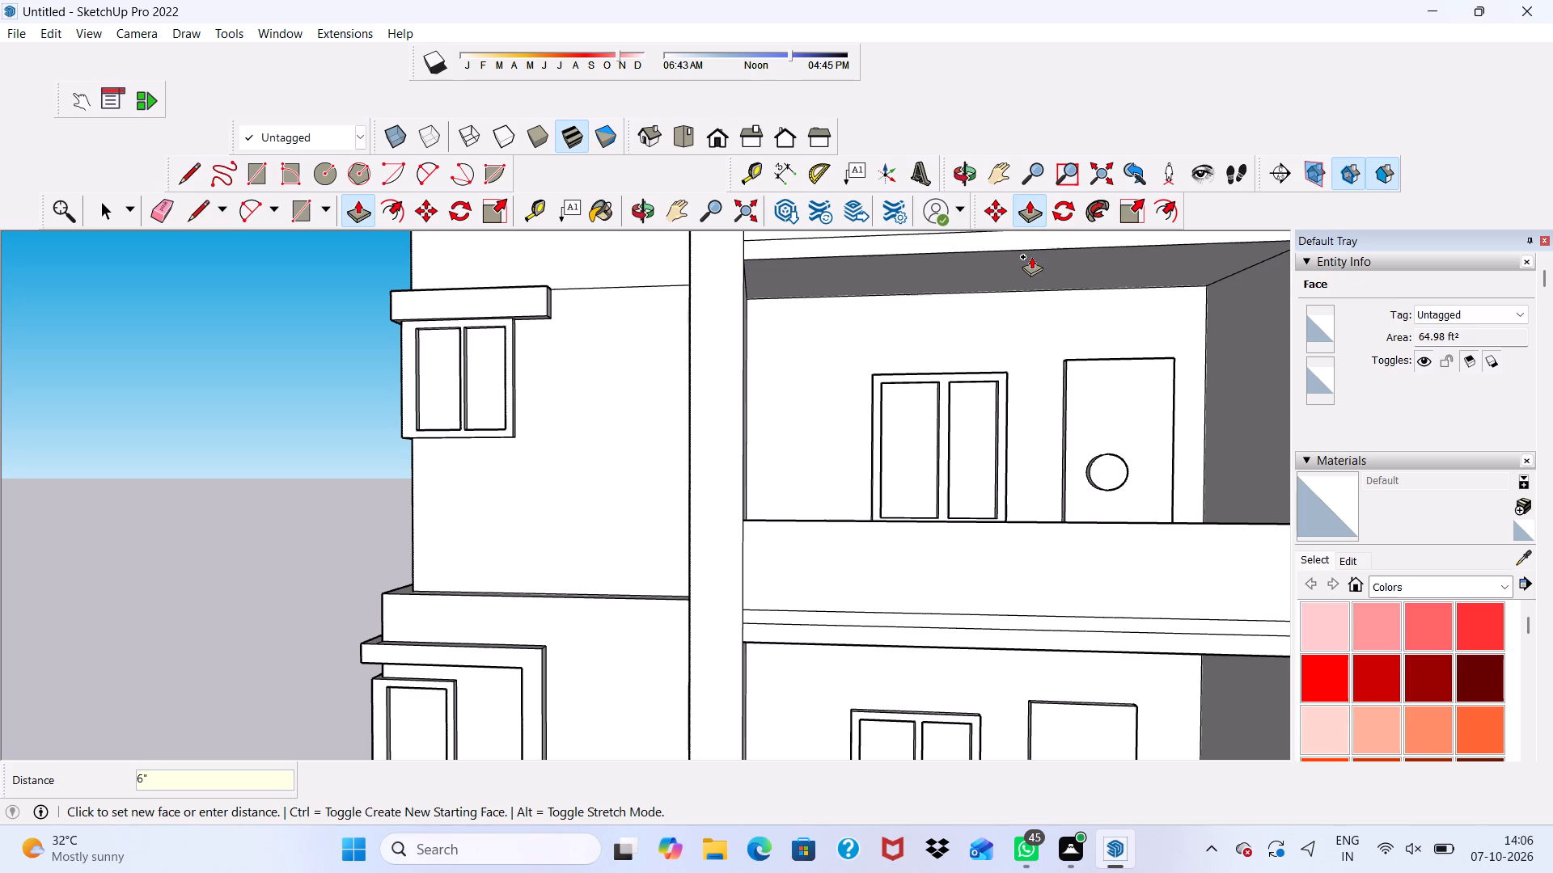
Push/Pull the ceiling face of the balcony one floor below the top downward by 6".
{"action": "scroll", "coordinate": [1021, 190], "scroll_direction": "down", "scroll_amount": 16}
{"action": "scroll", "coordinate": [988, 237], "scroll_direction": "up", "scroll_amount": 6}
{"action": "scroll", "coordinate": [988, 237], "scroll_direction": "down", "scroll_amount": 2}
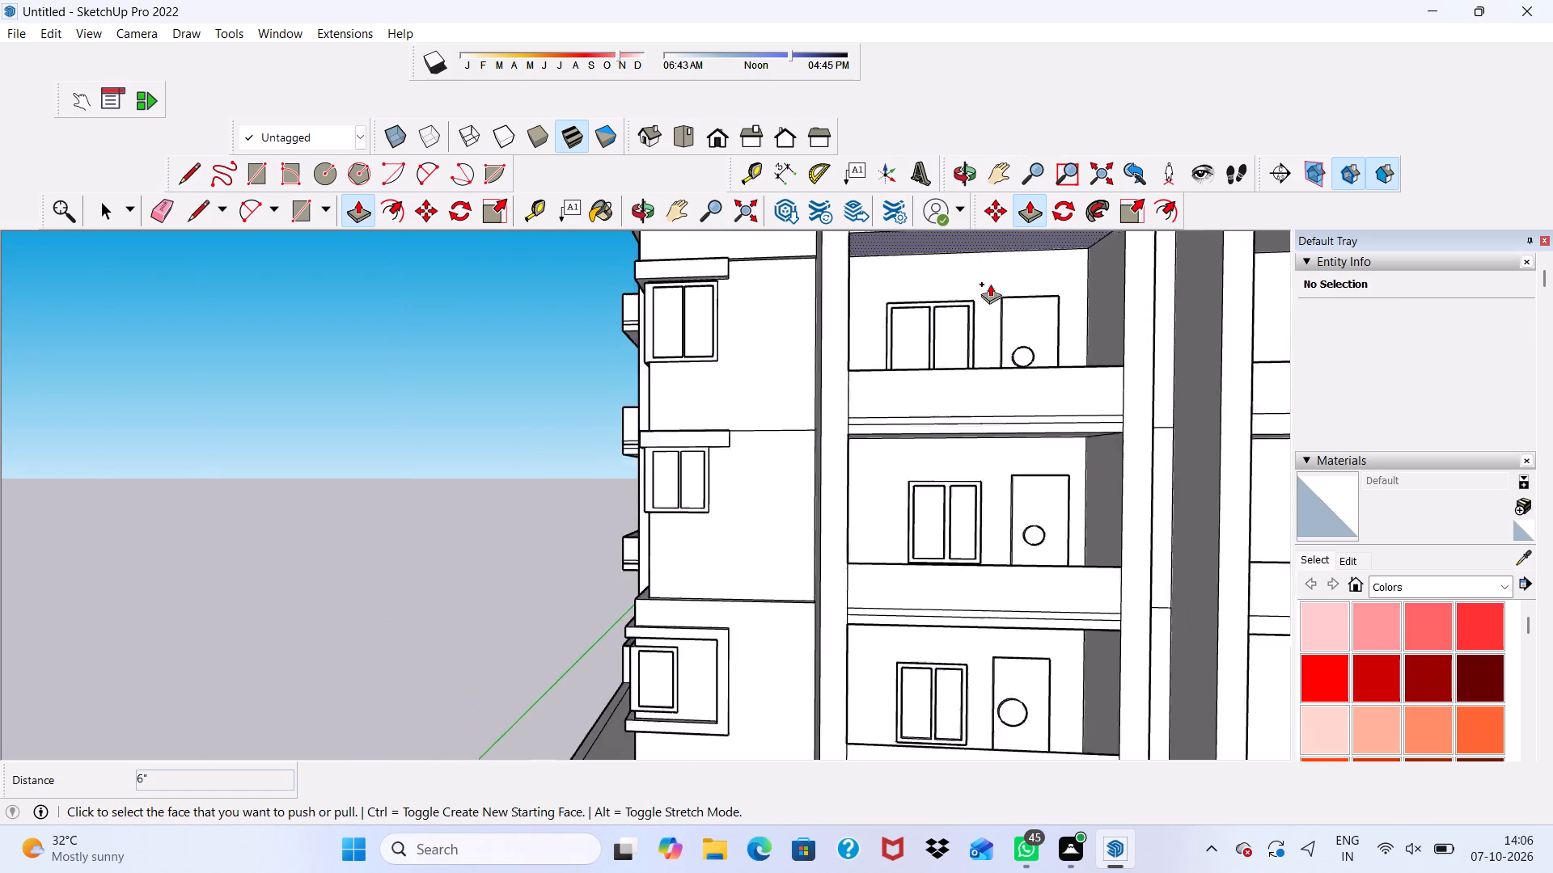
{"action": "scroll", "coordinate": [990, 284], "scroll_direction": "down", "scroll_amount": 7}
{"action": "scroll", "coordinate": [978, 257], "scroll_direction": "up", "scroll_amount": 15}
{"action": "left_click", "coordinate": [992, 277]}
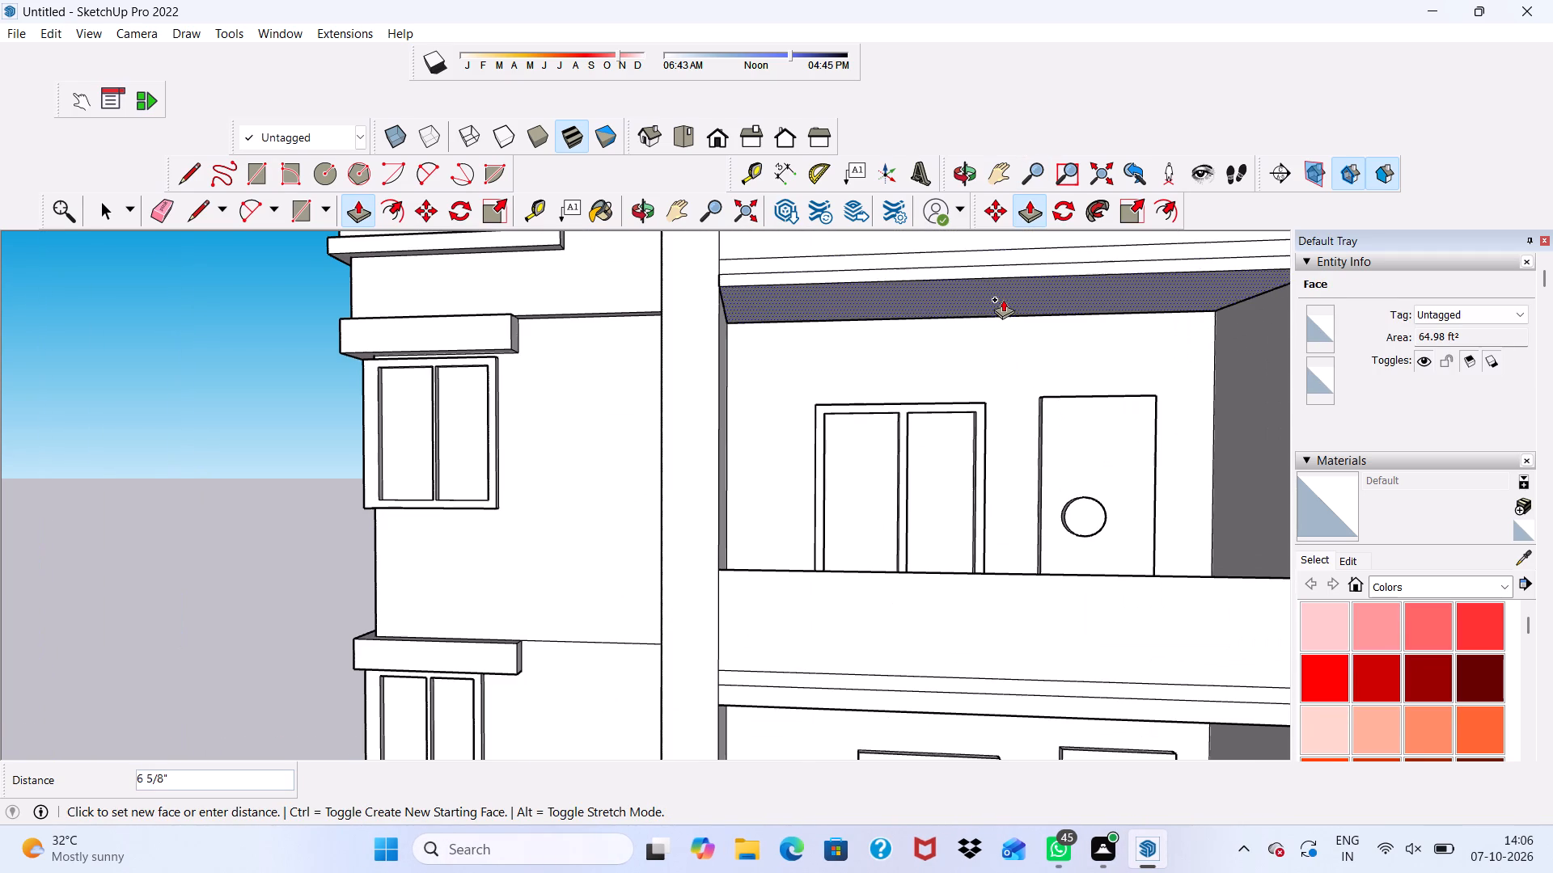
{"action": "type", "text": "6\""}
{"action": "key", "text": "Return"}
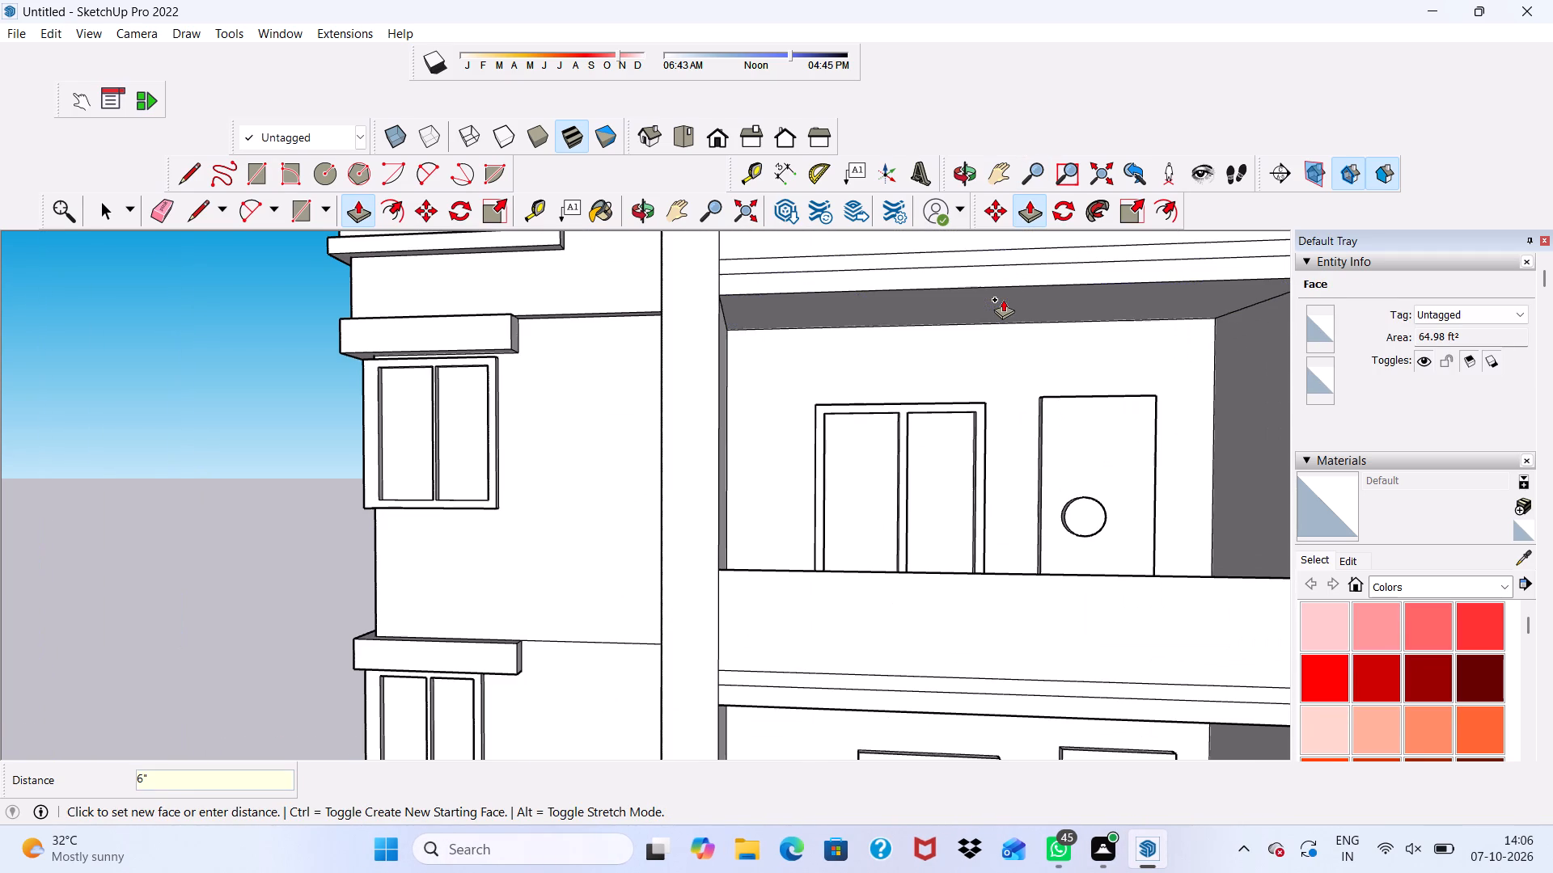
Erase the seam lines above the 6" lowered ceiling edges, under the upper three balcony parapets of the bay.
{"action": "scroll", "coordinate": [1004, 300], "scroll_direction": "down", "scroll_amount": 14}
{"action": "scroll", "coordinate": [961, 416], "scroll_direction": "up", "scroll_amount": 1}
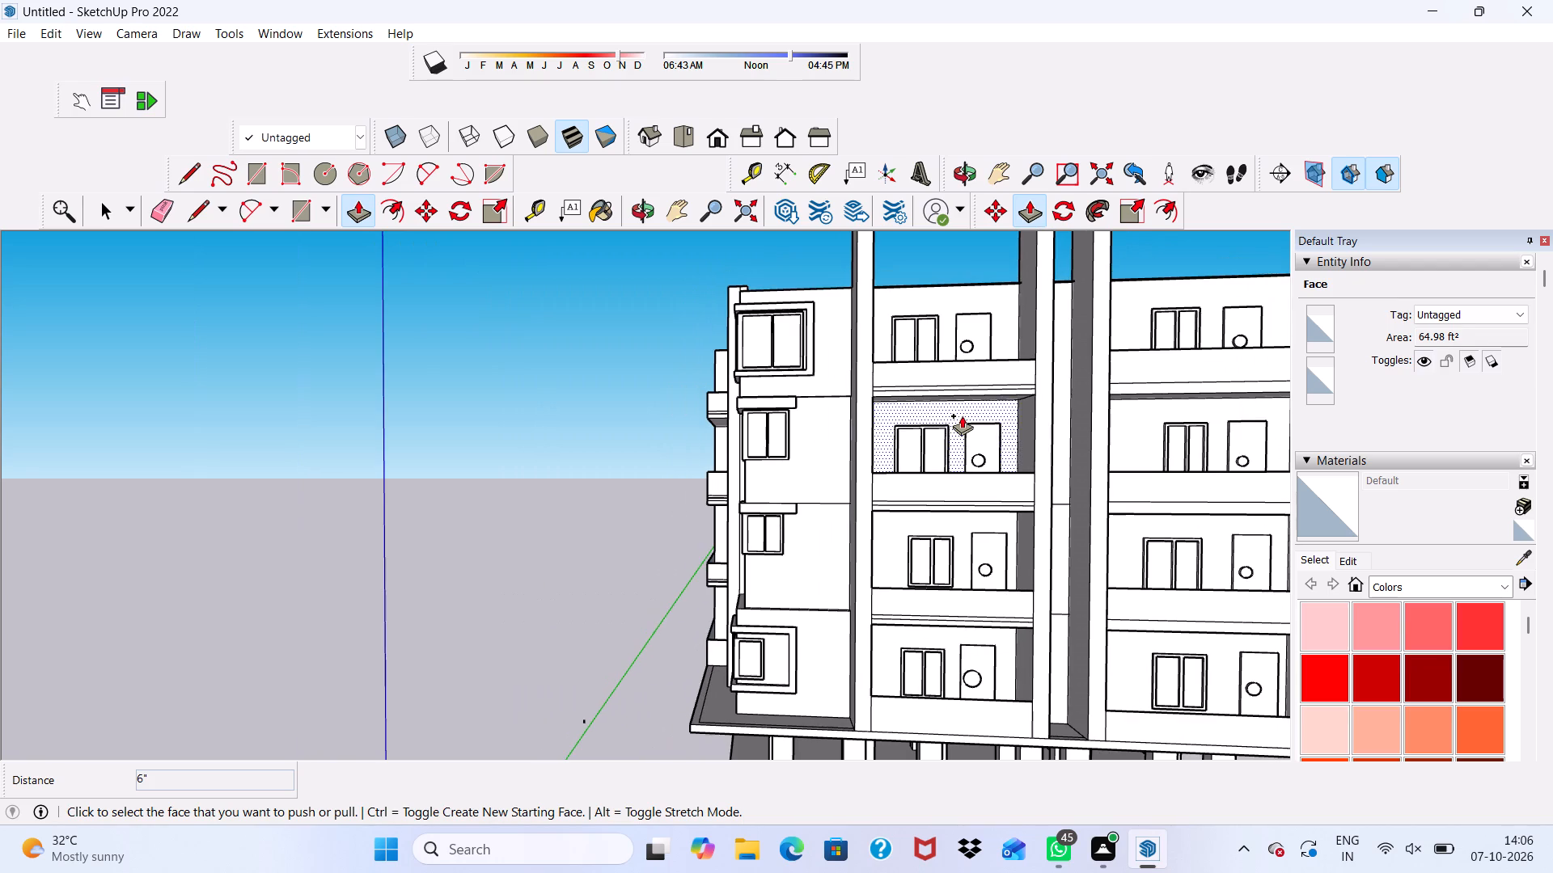
{"action": "key", "text": "space"}
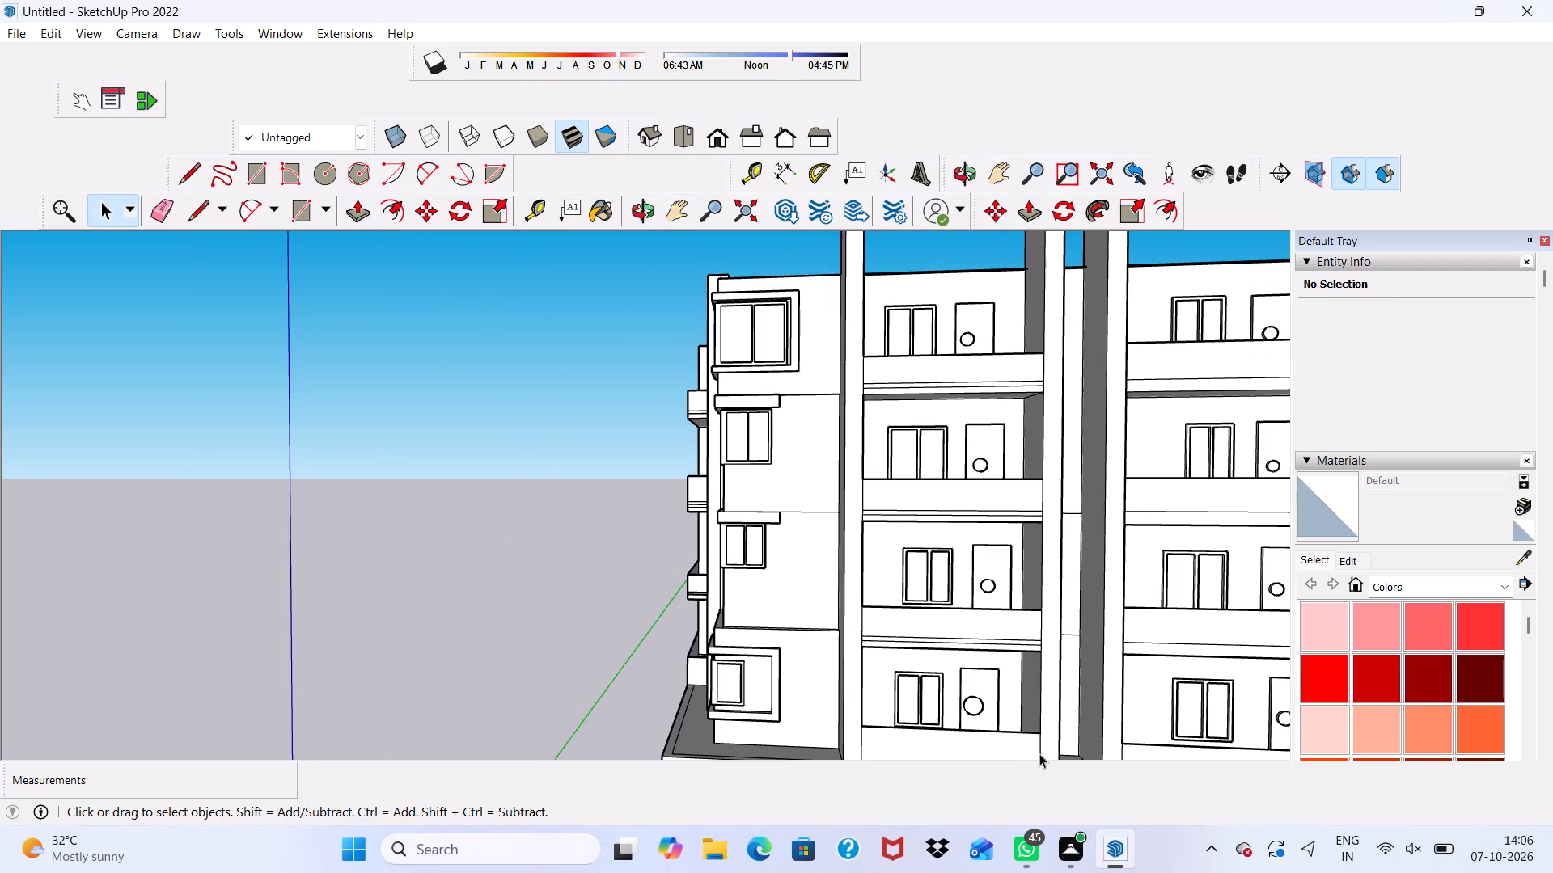
{"action": "left_click", "coordinate": [150, 208]}
{"action": "scroll", "coordinate": [918, 377], "scroll_direction": "up", "scroll_amount": 10}
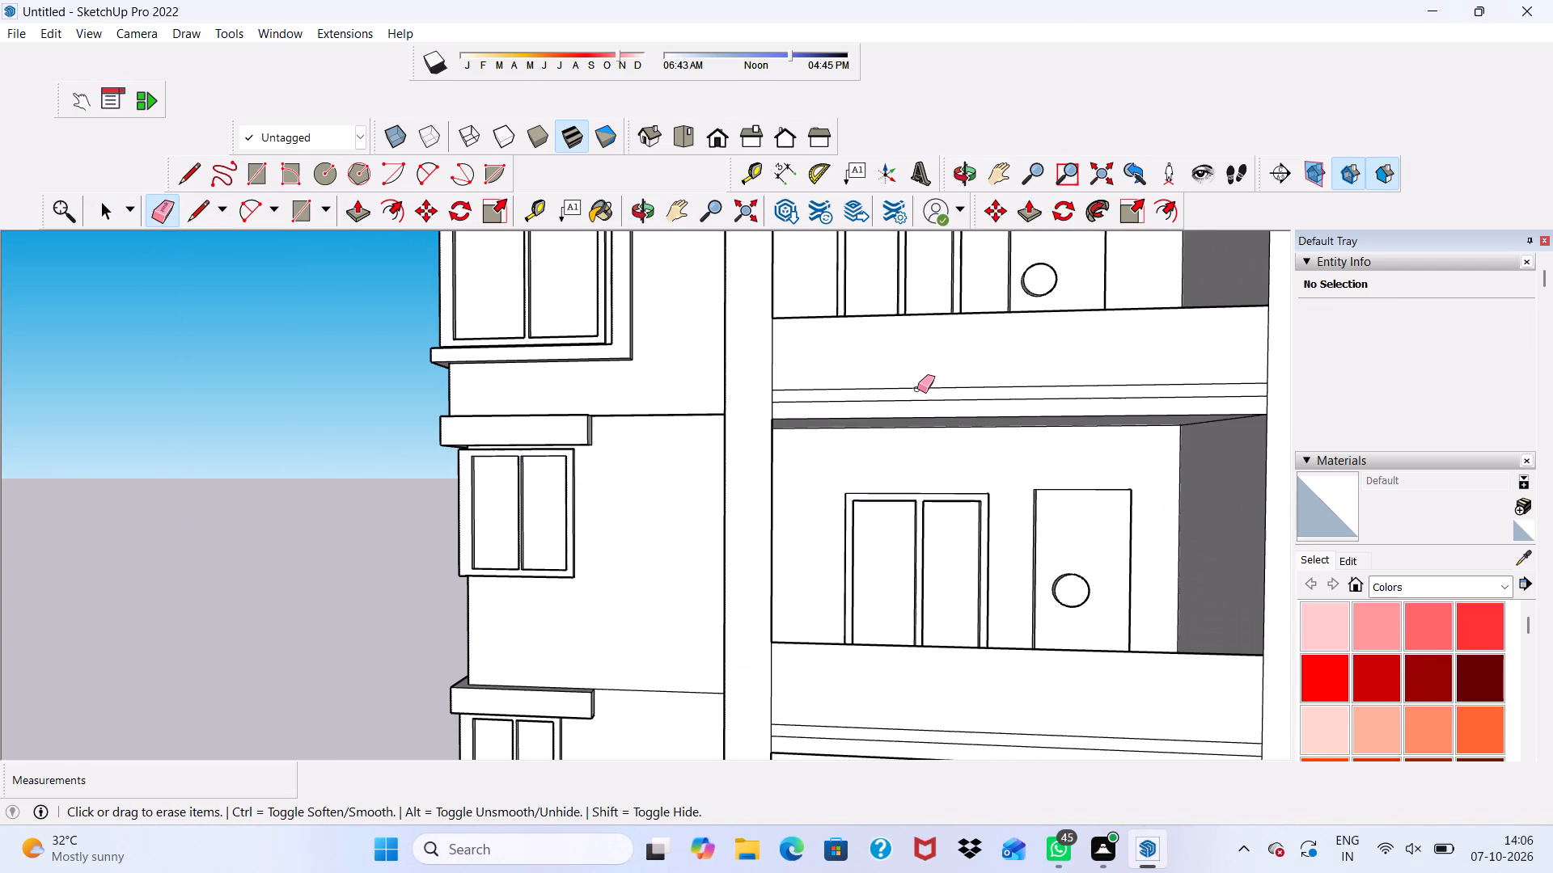
{"action": "left_click", "coordinate": [917, 399]}
{"action": "scroll", "coordinate": [887, 327], "scroll_direction": "down", "scroll_amount": 5}
{"action": "scroll", "coordinate": [924, 630], "scroll_direction": "up", "scroll_amount": 5}
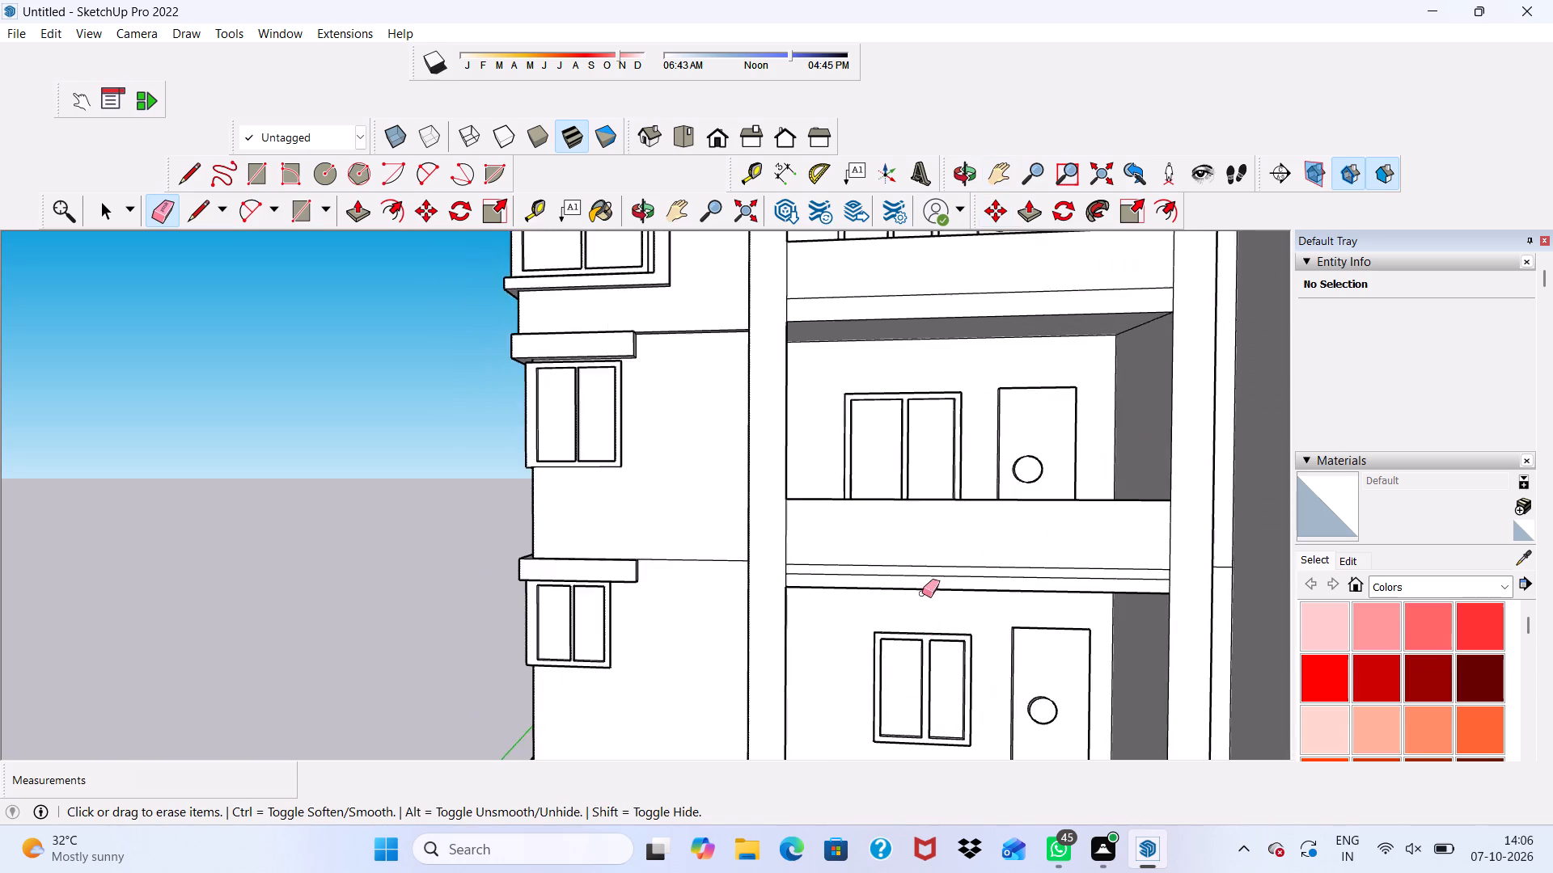
{"action": "scroll", "coordinate": [922, 593], "scroll_direction": "up", "scroll_amount": 3}
{"action": "left_click", "coordinate": [925, 547]}
{"action": "scroll", "coordinate": [926, 547], "scroll_direction": "down", "scroll_amount": 2}
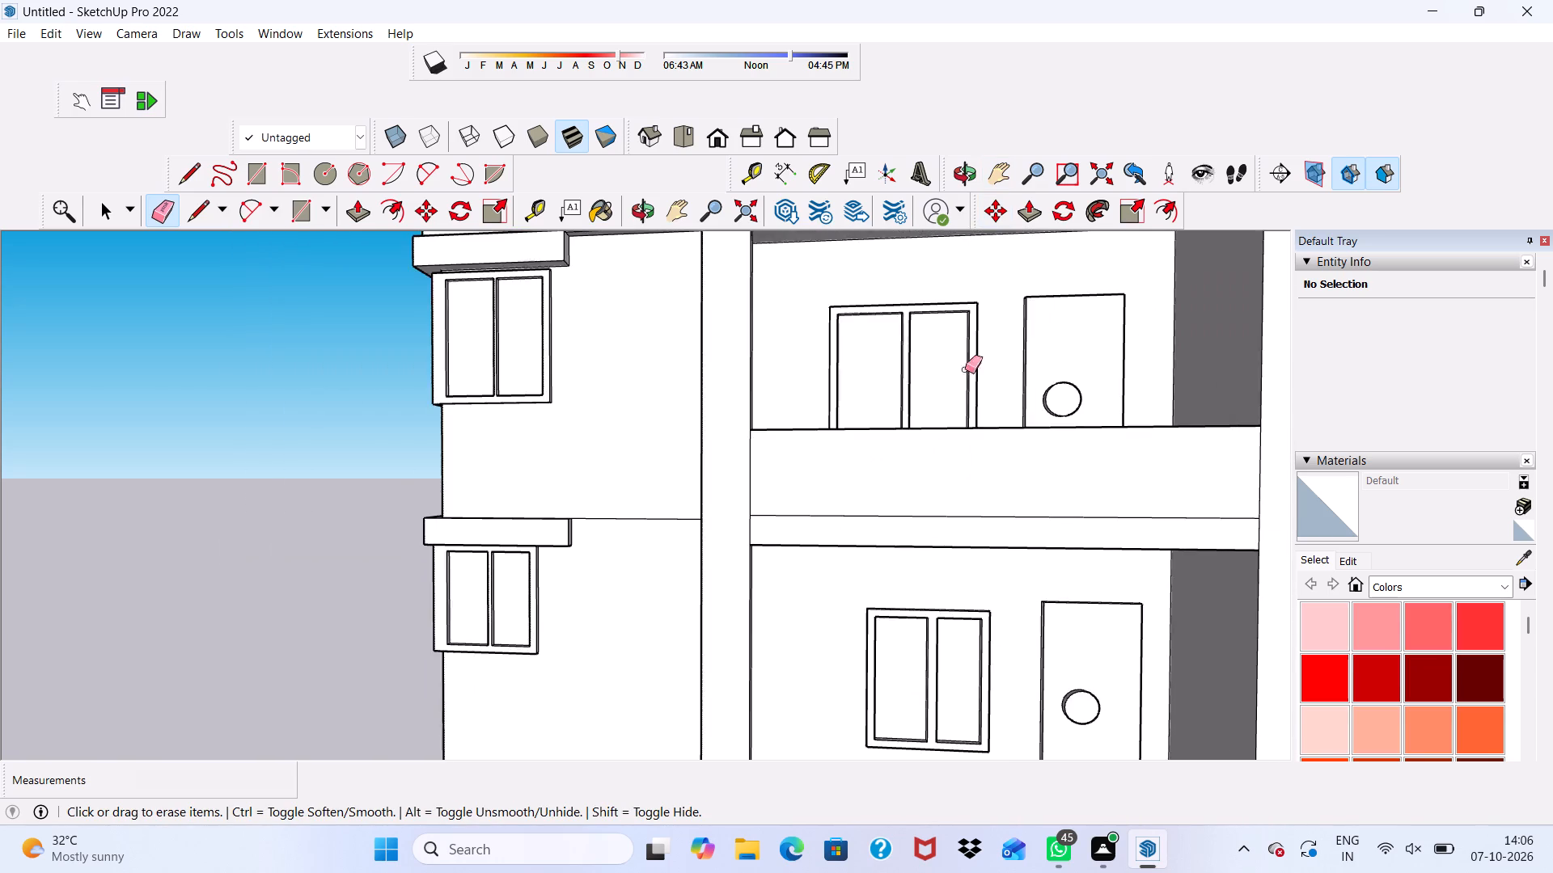
{"action": "scroll", "coordinate": [965, 369], "scroll_direction": "down", "scroll_amount": 11}
{"action": "scroll", "coordinate": [952, 587], "scroll_direction": "up", "scroll_amount": 12}
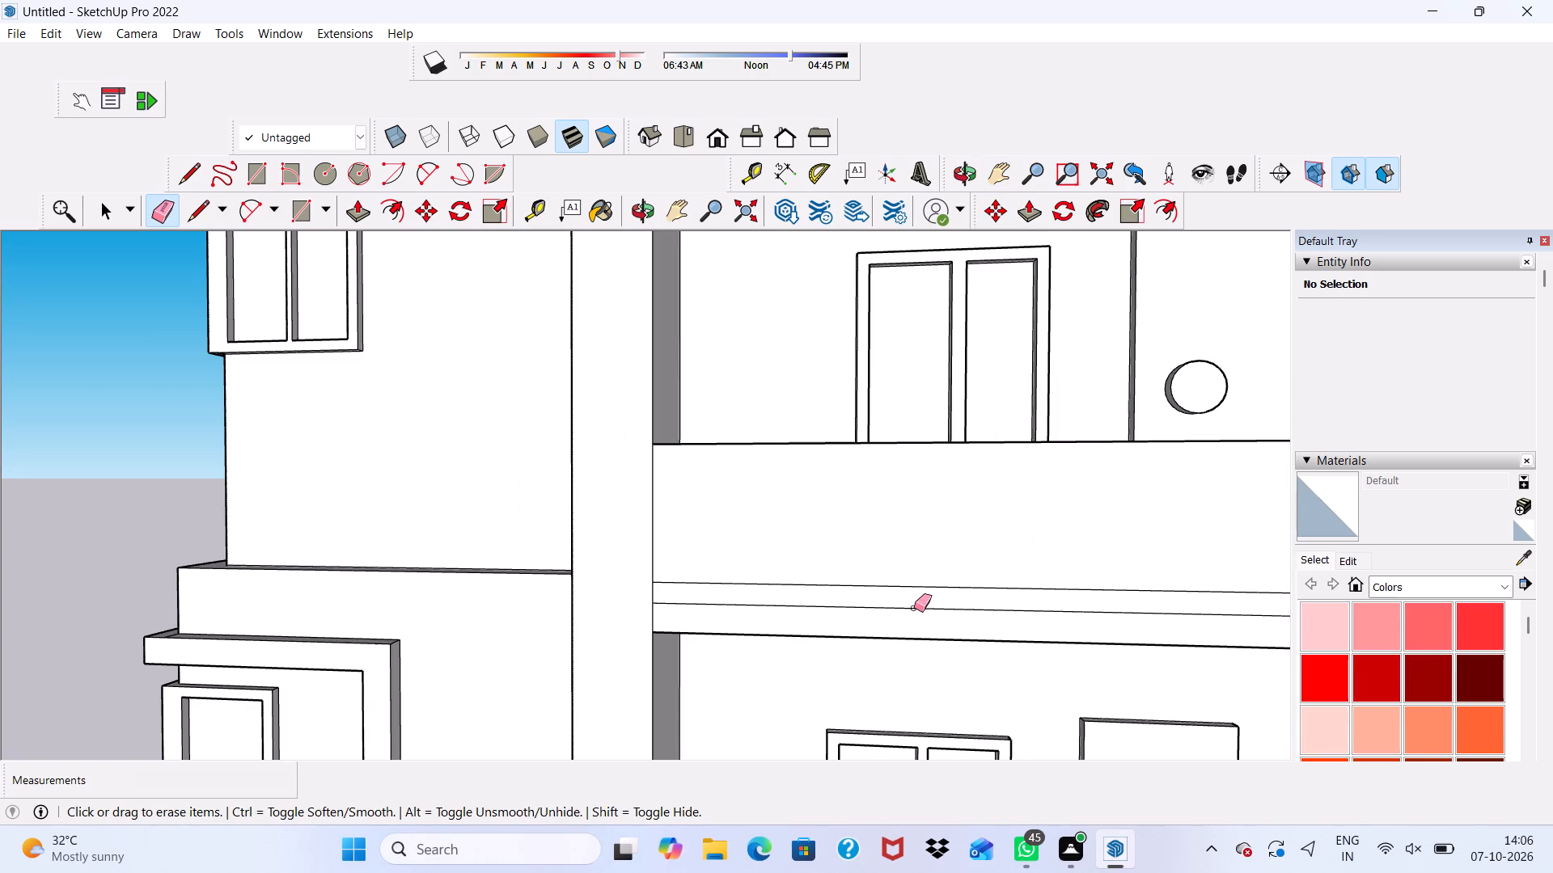
{"action": "left_click", "coordinate": [914, 608]}
{"action": "scroll", "coordinate": [914, 608], "scroll_direction": "down", "scroll_amount": 20}
{"action": "scroll", "coordinate": [1056, 584], "scroll_direction": "up", "scroll_amount": 3}
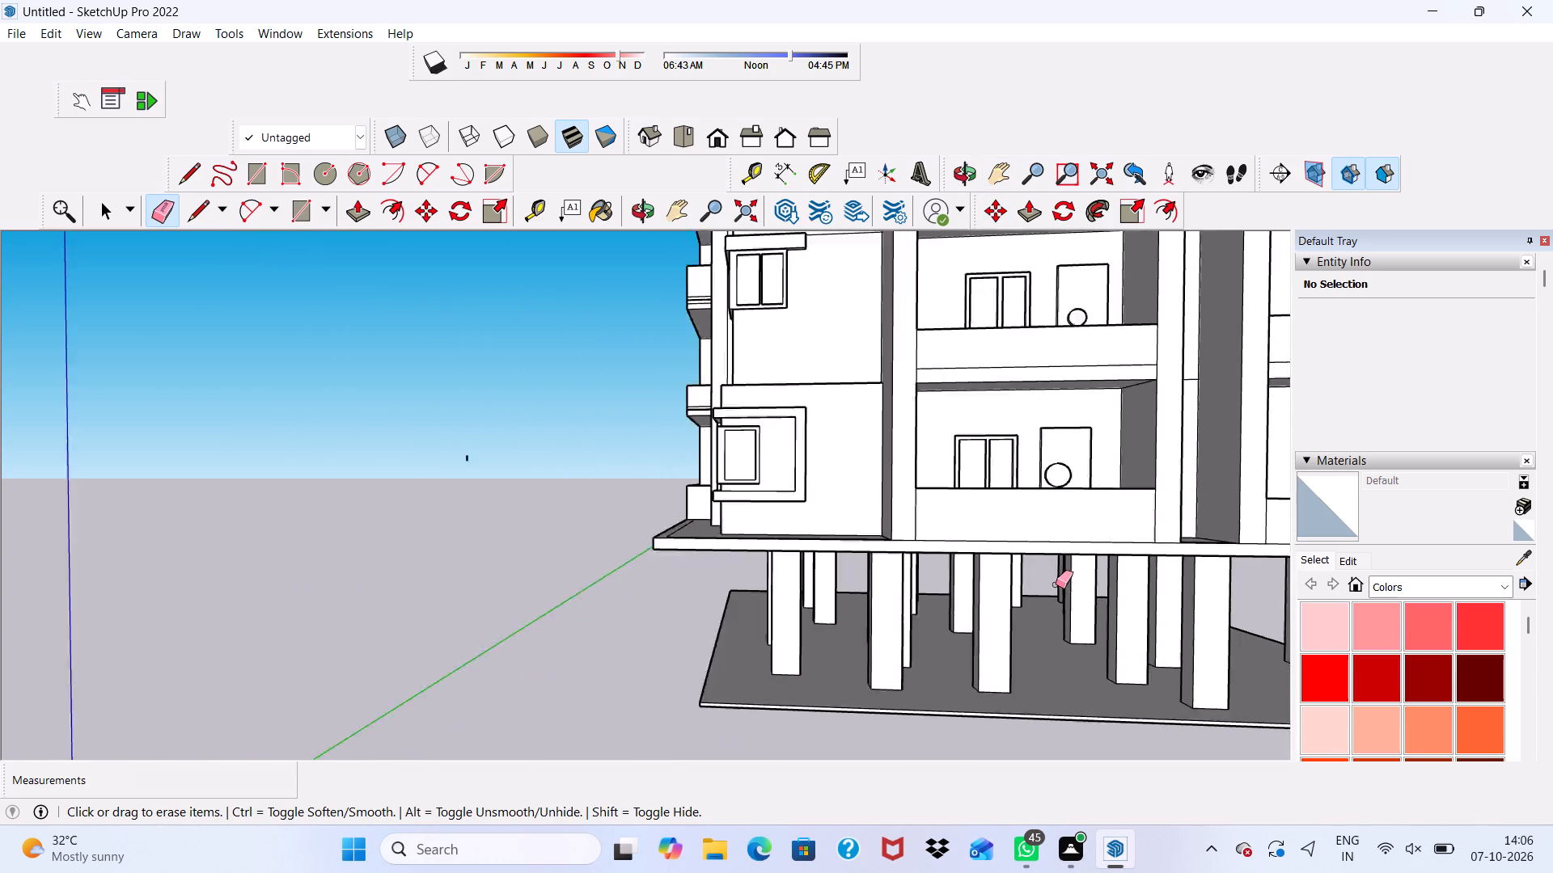
Erase the horizontal floor lines on the recessed wall strip between the columns of the two balcony bays.
{"action": "scroll", "coordinate": [1052, 541], "scroll_direction": "down", "scroll_amount": 4}
{"action": "middle_click_drag", "start_coordinate": [1090, 466], "coordinate": [859, 521]}
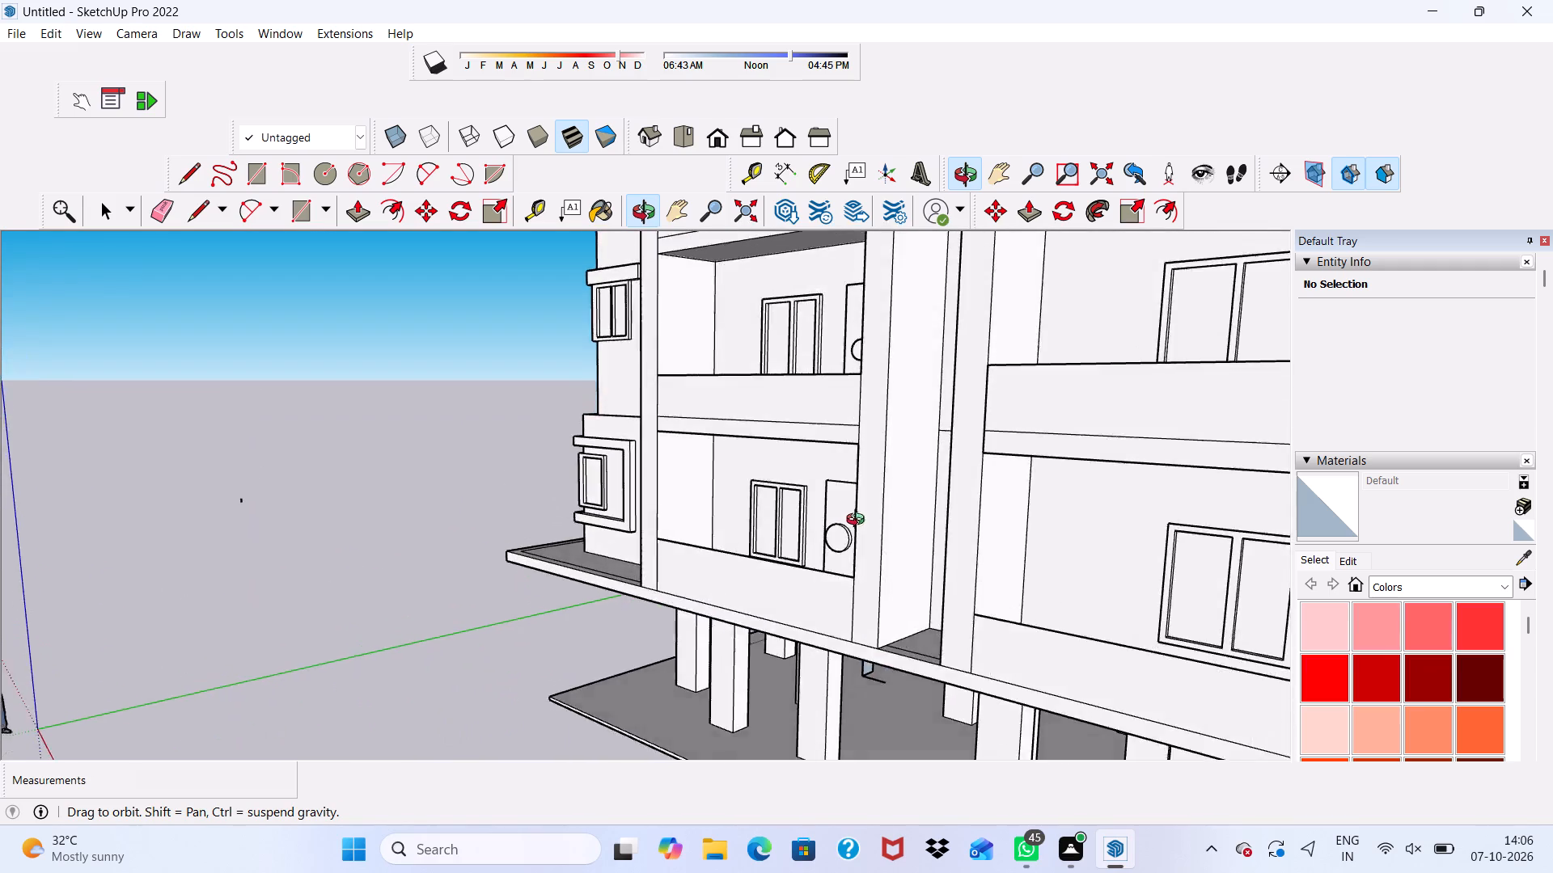
{"action": "middle_click_drag", "start_coordinate": [859, 521], "coordinate": [888, 588]}
{"action": "scroll", "coordinate": [906, 445], "scroll_direction": "up", "scroll_amount": 1}
{"action": "scroll", "coordinate": [865, 394], "scroll_direction": "down", "scroll_amount": 7}
{"action": "scroll", "coordinate": [1023, 381], "scroll_direction": "up", "scroll_amount": 7}
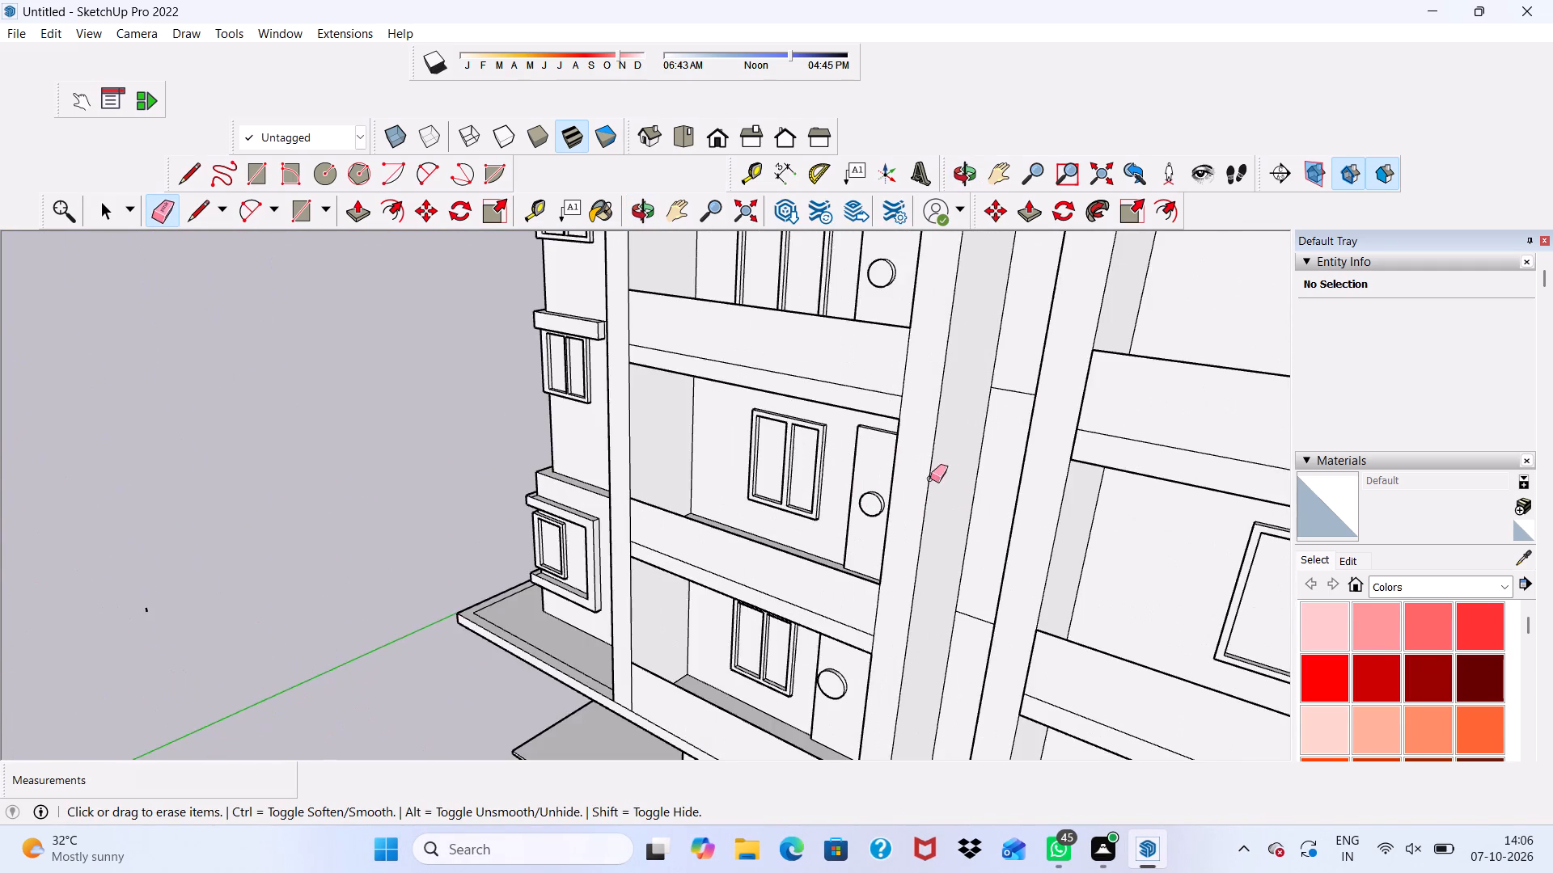
{"action": "scroll", "coordinate": [958, 617], "scroll_direction": "up", "scroll_amount": 4}
{"action": "scroll", "coordinate": [946, 554], "scroll_direction": "down", "scroll_amount": 10}
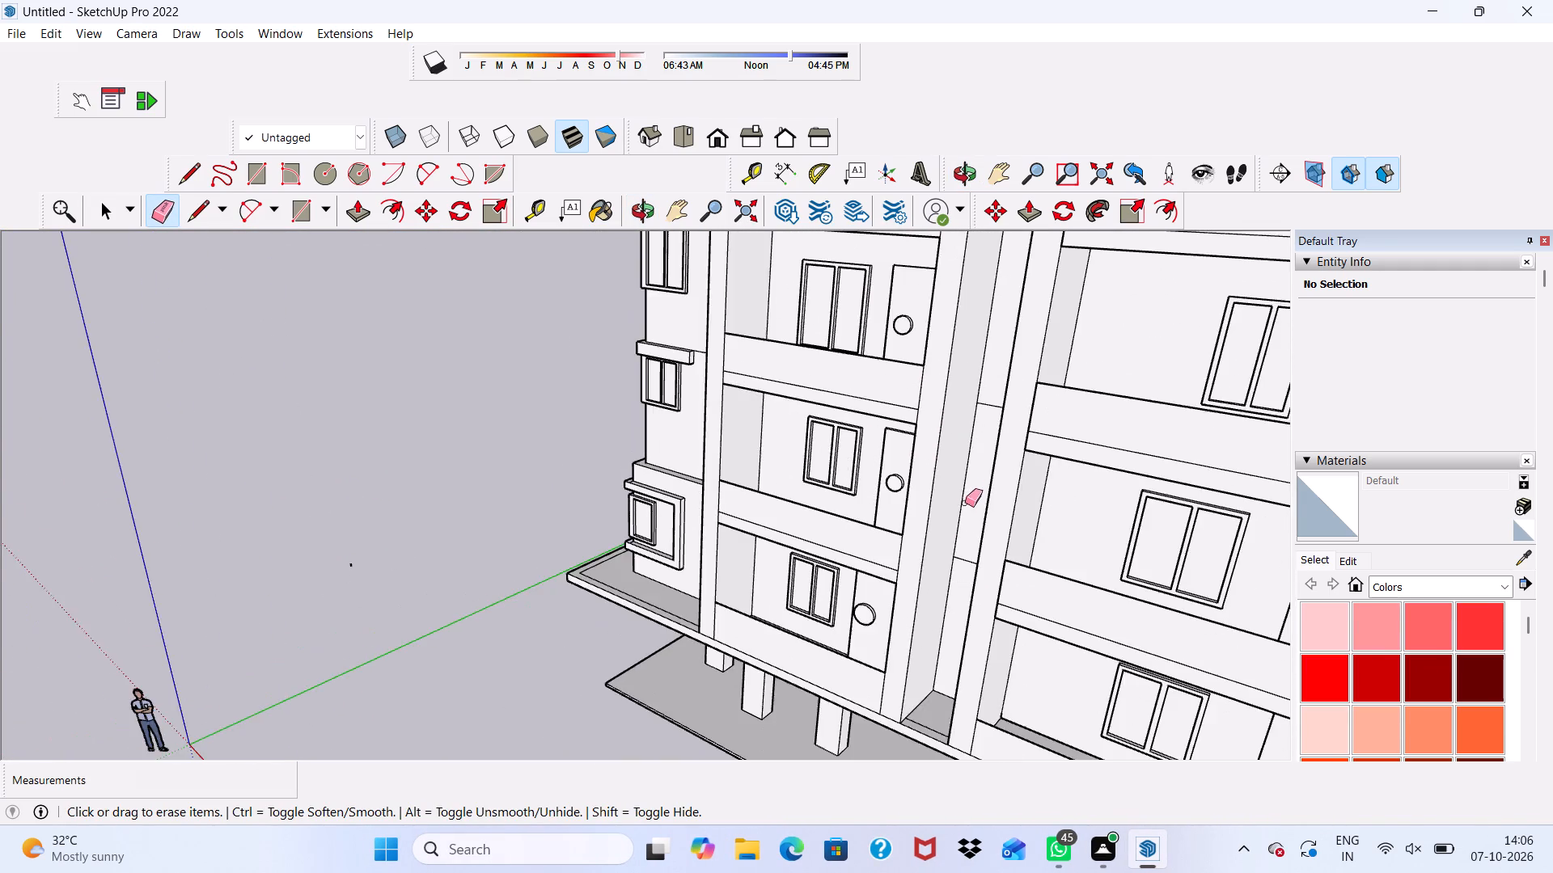
{"action": "middle_click_drag", "start_coordinate": [965, 503], "coordinate": [1137, 472]}
{"action": "scroll", "coordinate": [1099, 394], "scroll_direction": "down", "scroll_amount": 1}
{"action": "scroll", "coordinate": [734, 551], "scroll_direction": "up", "scroll_amount": 5}
{"action": "scroll", "coordinate": [836, 466], "scroll_direction": "down", "scroll_amount": 4}
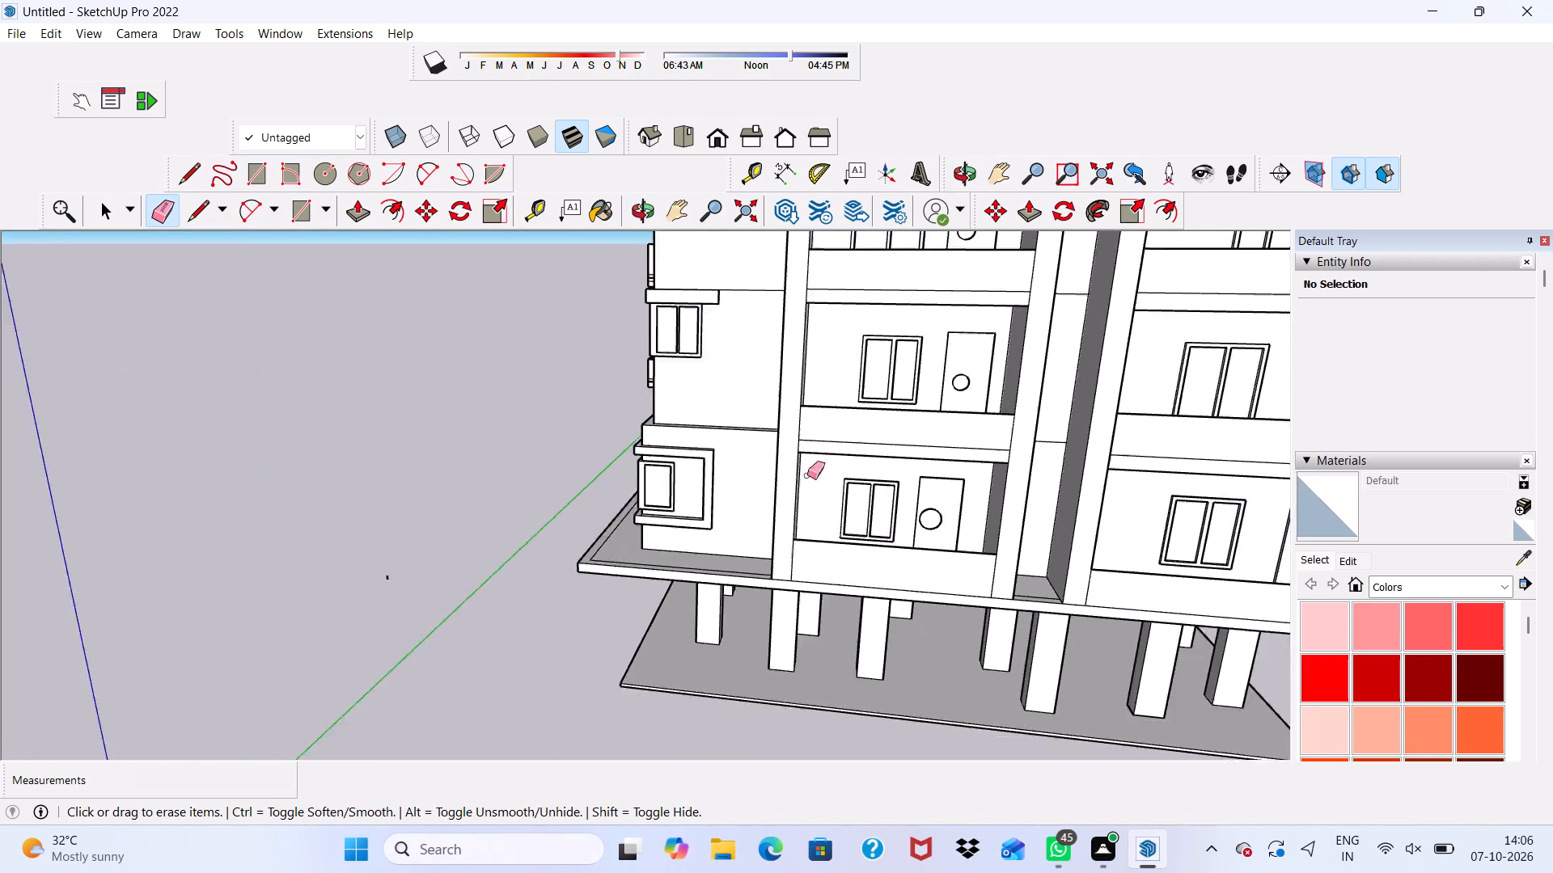
{"action": "scroll", "coordinate": [807, 475], "scroll_direction": "down", "scroll_amount": 2}
{"action": "scroll", "coordinate": [1014, 436], "scroll_direction": "up", "scroll_amount": 9}
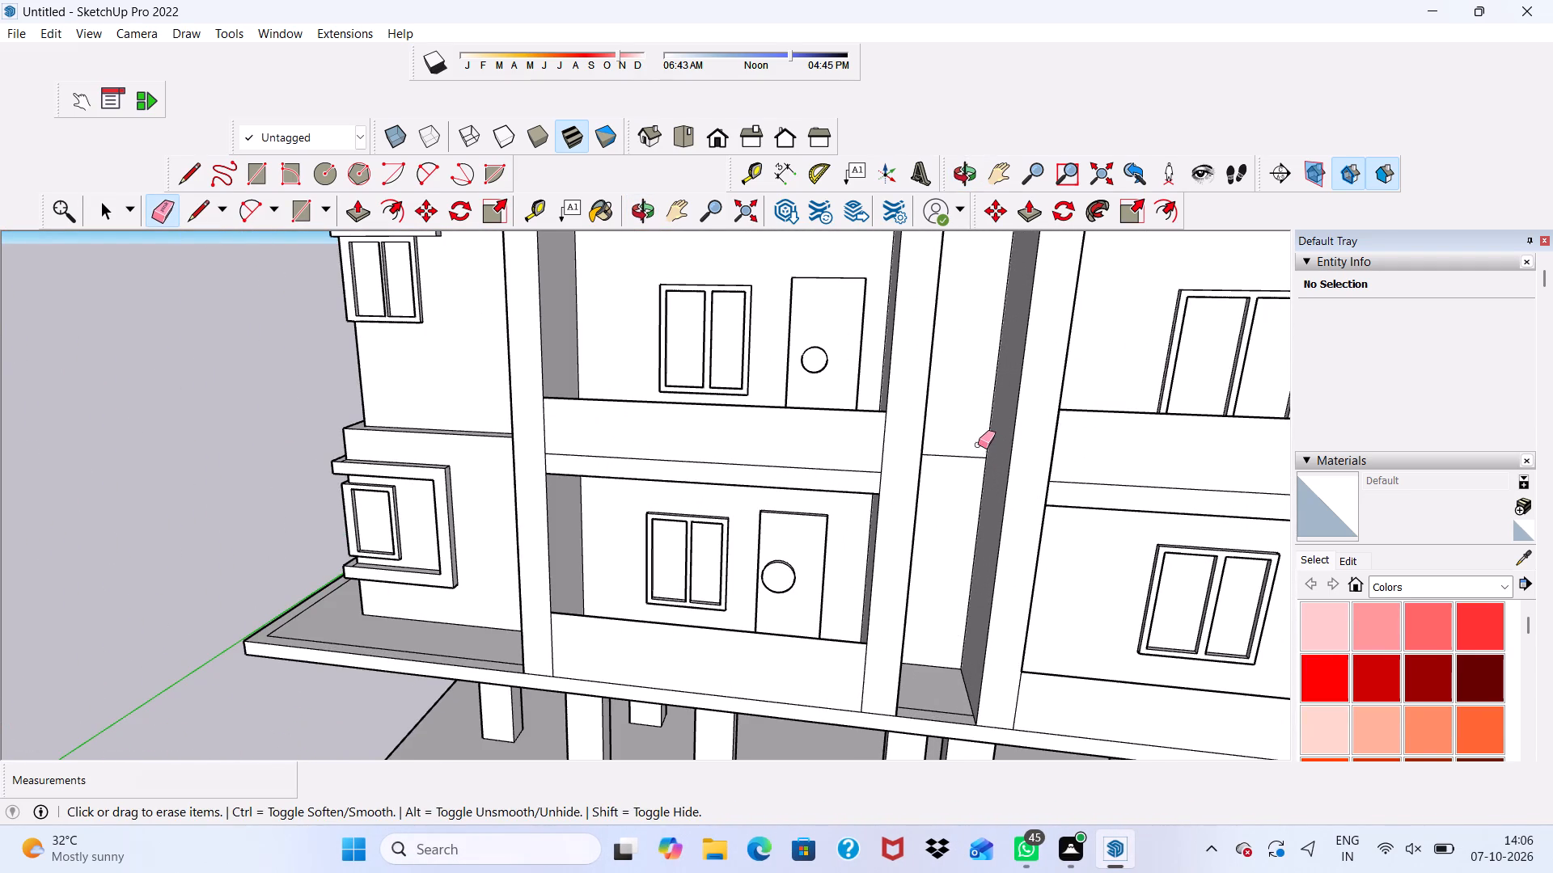
{"action": "left_click_drag", "start_coordinate": [954, 453], "coordinate": [953, 466]}
{"action": "left_click", "coordinate": [953, 456]}
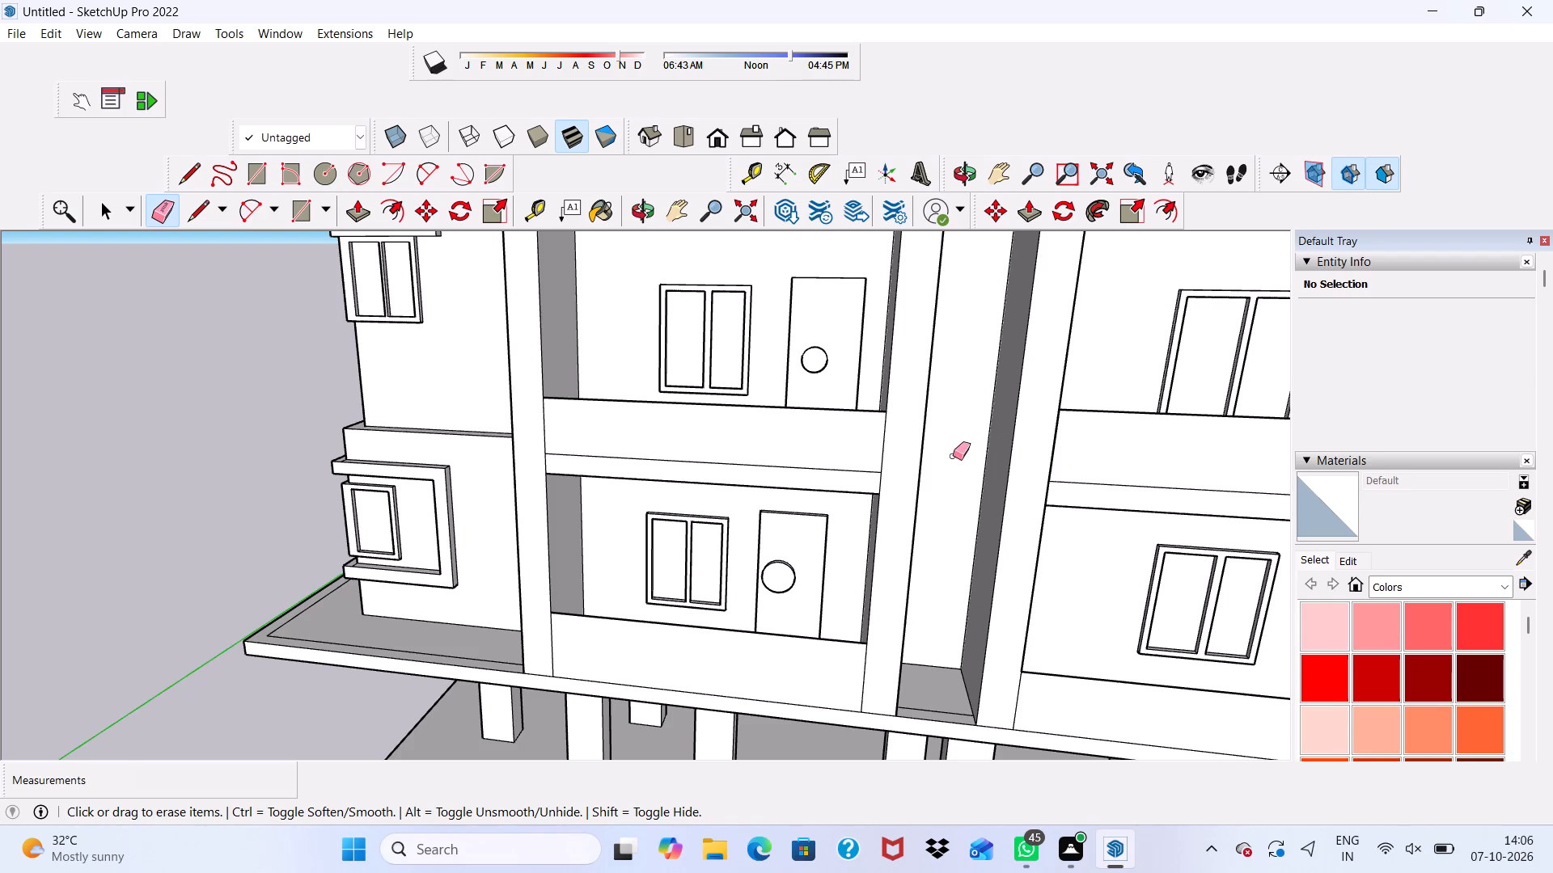
{"action": "scroll", "coordinate": [953, 456], "scroll_direction": "down", "scroll_amount": 7}
{"action": "scroll", "coordinate": [983, 310], "scroll_direction": "up", "scroll_amount": 3}
{"action": "left_click_drag", "start_coordinate": [963, 334], "coordinate": [963, 361]}
Examine the roof, the rear facade and the passage between the two rear blocks, including its side wall face.
{"action": "scroll", "coordinate": [789, 520], "scroll_direction": "down", "scroll_amount": 4}
{"action": "middle_click_drag", "start_coordinate": [522, 490], "coordinate": [551, 454]}
{"action": "scroll", "coordinate": [522, 490], "scroll_direction": "down", "scroll_amount": 1}
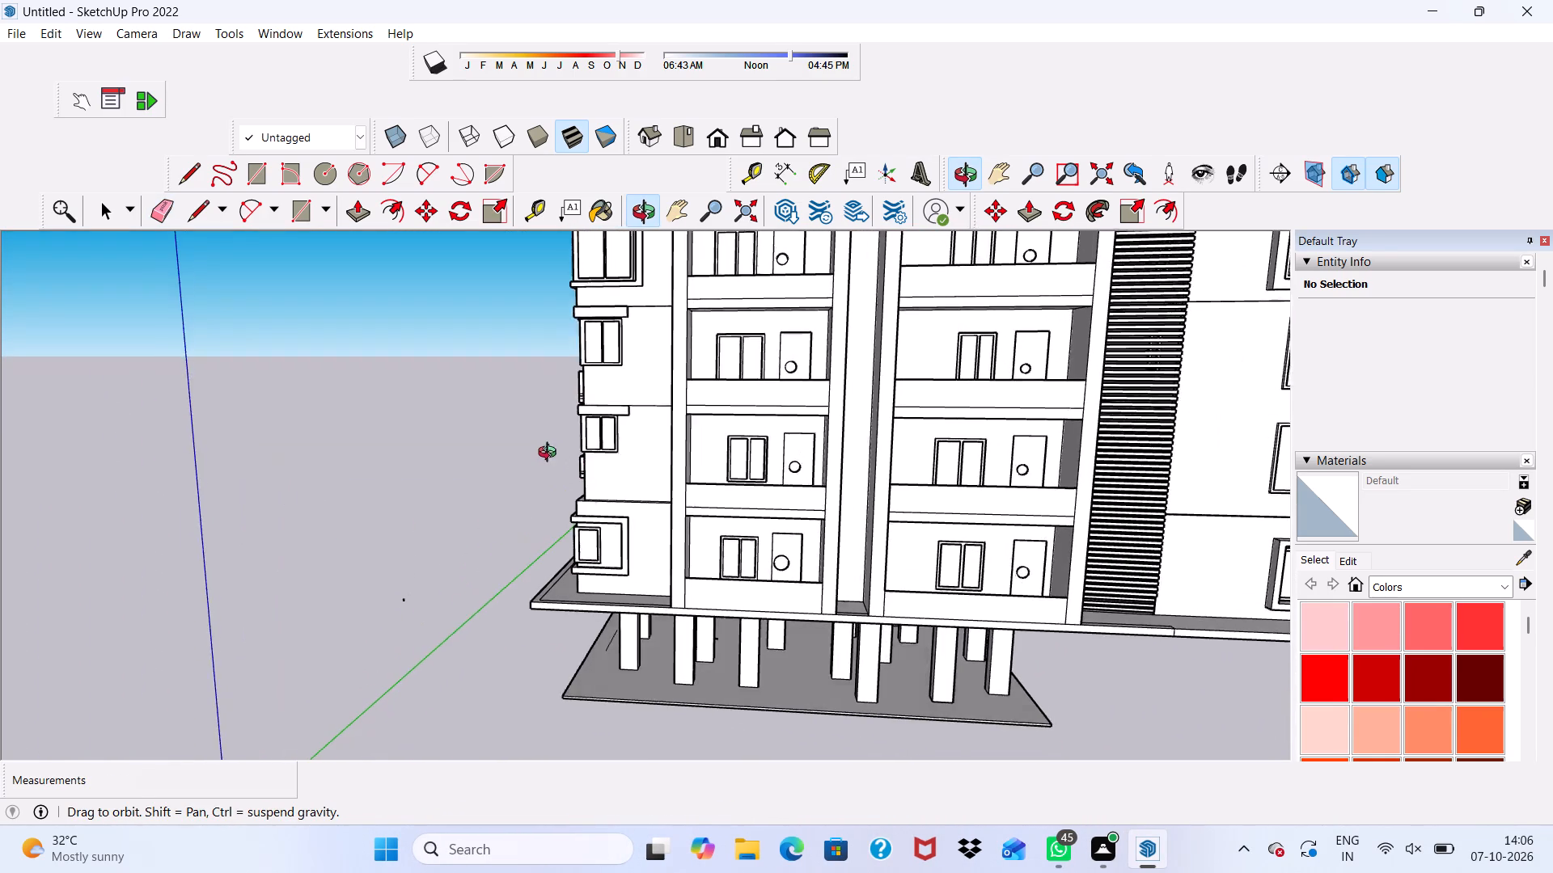
{"action": "middle_click_drag", "start_coordinate": [551, 454], "coordinate": [551, 456]}
{"action": "scroll", "coordinate": [686, 532], "scroll_direction": "down", "scroll_amount": 7}
{"action": "middle_click_drag", "start_coordinate": [1129, 512], "coordinate": [752, 537]}
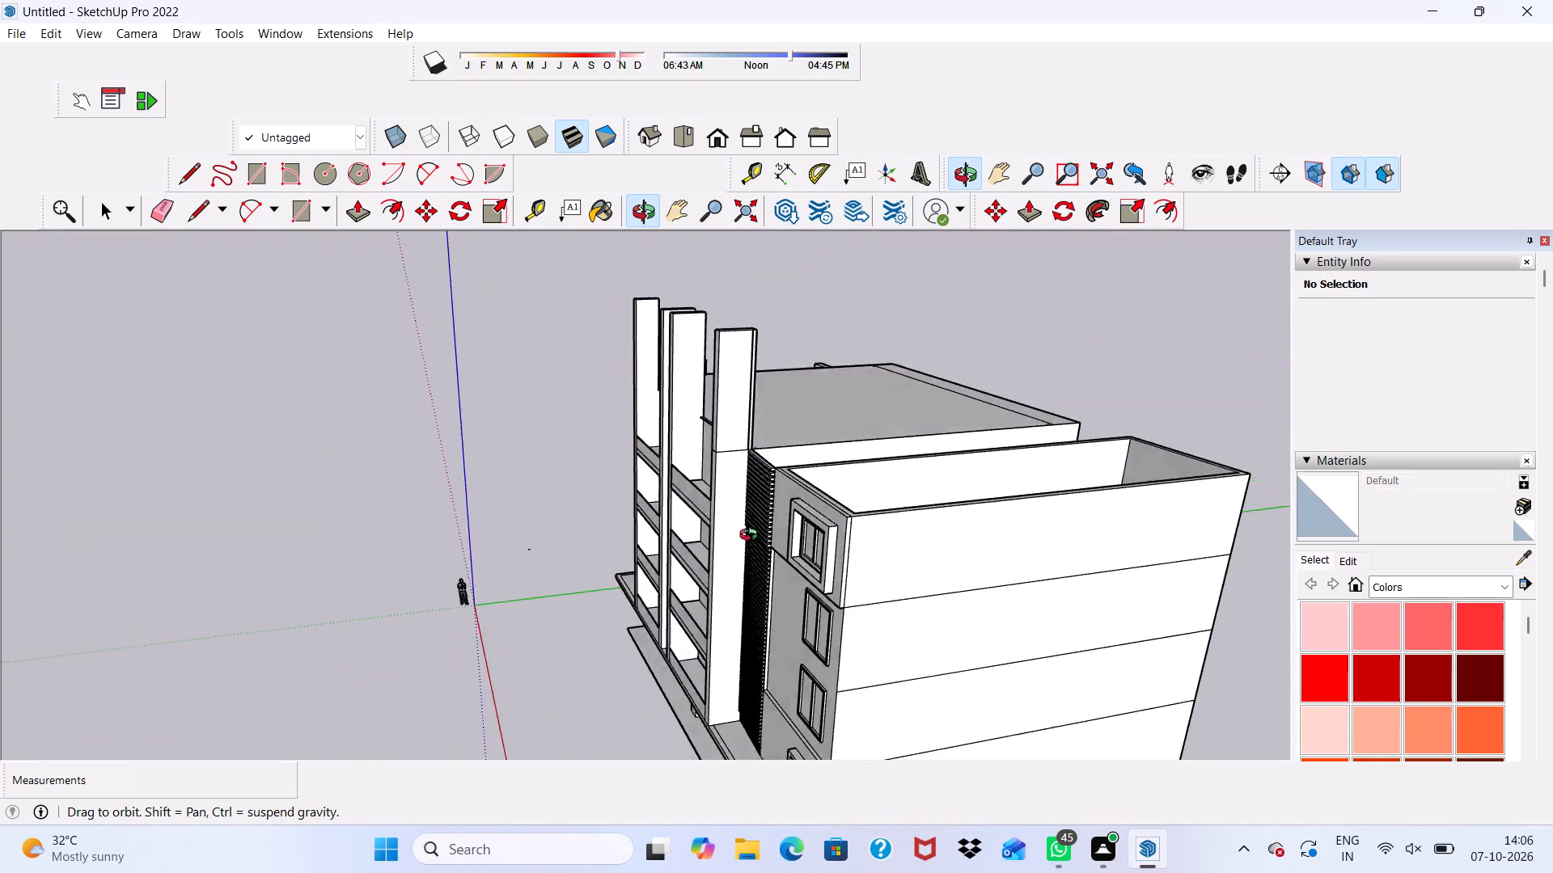
{"action": "middle_click_drag", "start_coordinate": [752, 537], "coordinate": [699, 587]}
{"action": "scroll", "coordinate": [832, 436], "scroll_direction": "up", "scroll_amount": 2}
{"action": "key", "text": "space"}
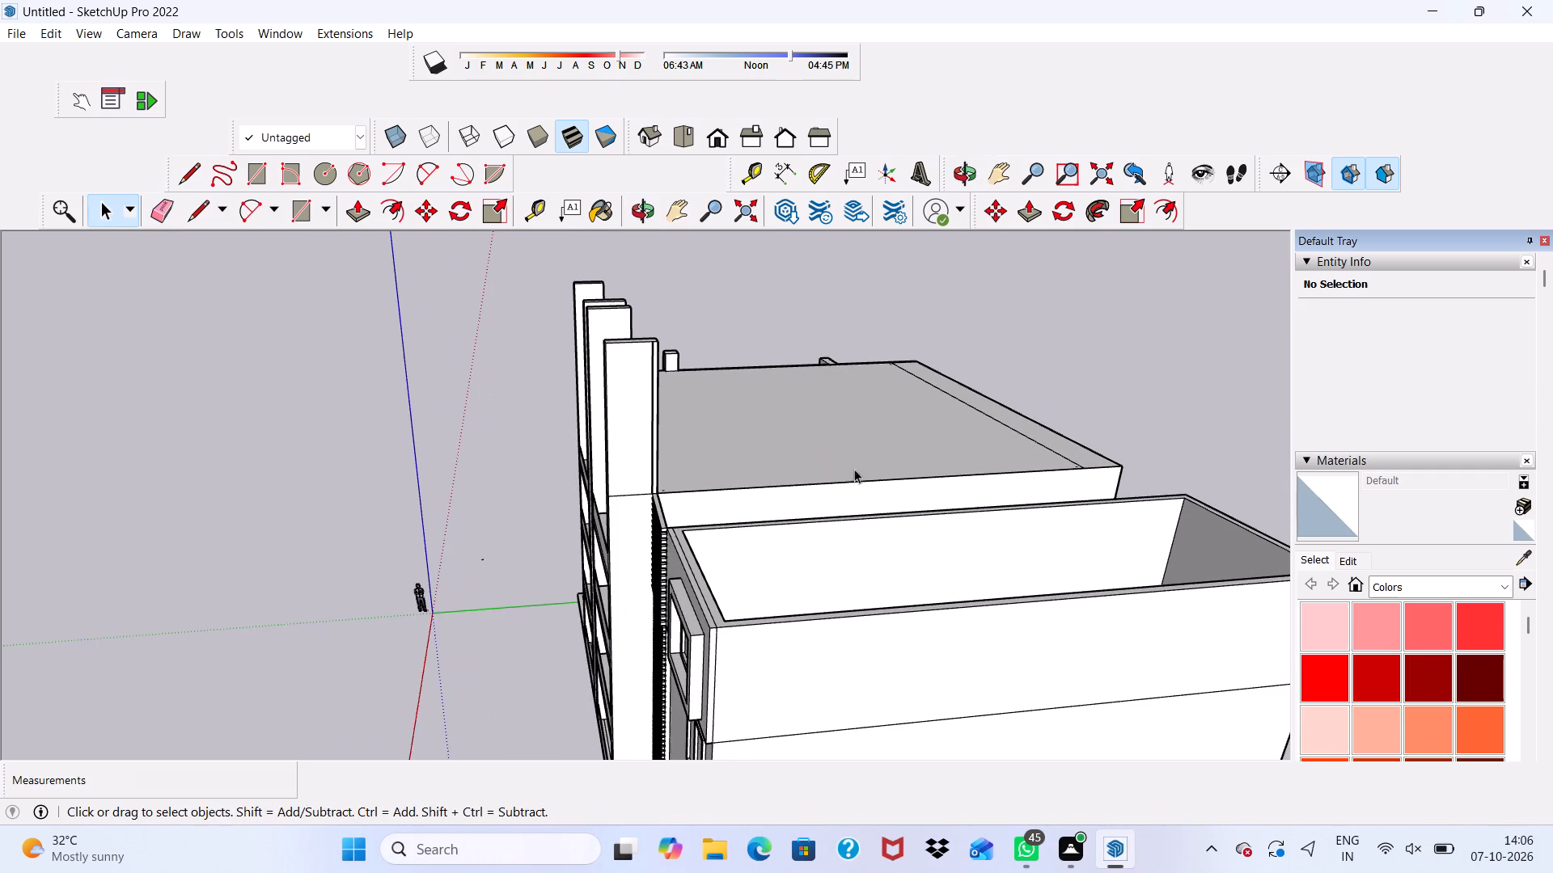
{"action": "scroll", "coordinate": [856, 485], "scroll_direction": "down", "scroll_amount": 1}
{"action": "middle_click_drag", "start_coordinate": [859, 487], "coordinate": [332, 430]}
{"action": "scroll", "coordinate": [268, 571], "scroll_direction": "up", "scroll_amount": 5}
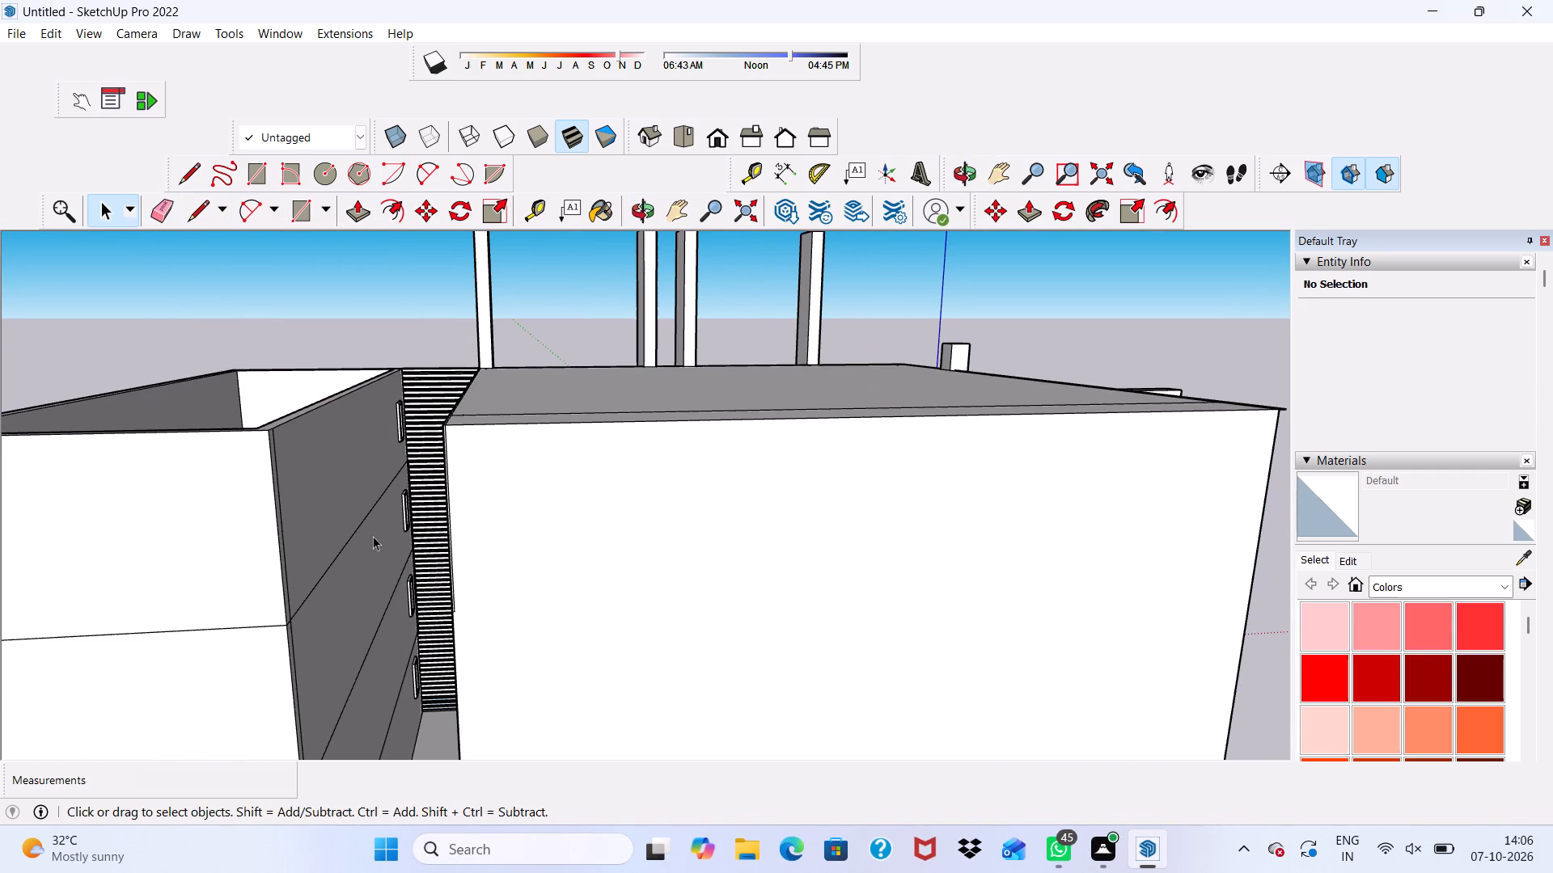
{"action": "middle_click_drag", "start_coordinate": [373, 536], "coordinate": [404, 503]}
{"action": "scroll", "coordinate": [294, 512], "scroll_direction": "down", "scroll_amount": 1}
{"action": "scroll", "coordinate": [404, 503], "scroll_direction": "up", "scroll_amount": 1}
{"action": "scroll", "coordinate": [459, 484], "scroll_direction": "down", "scroll_amount": 5}
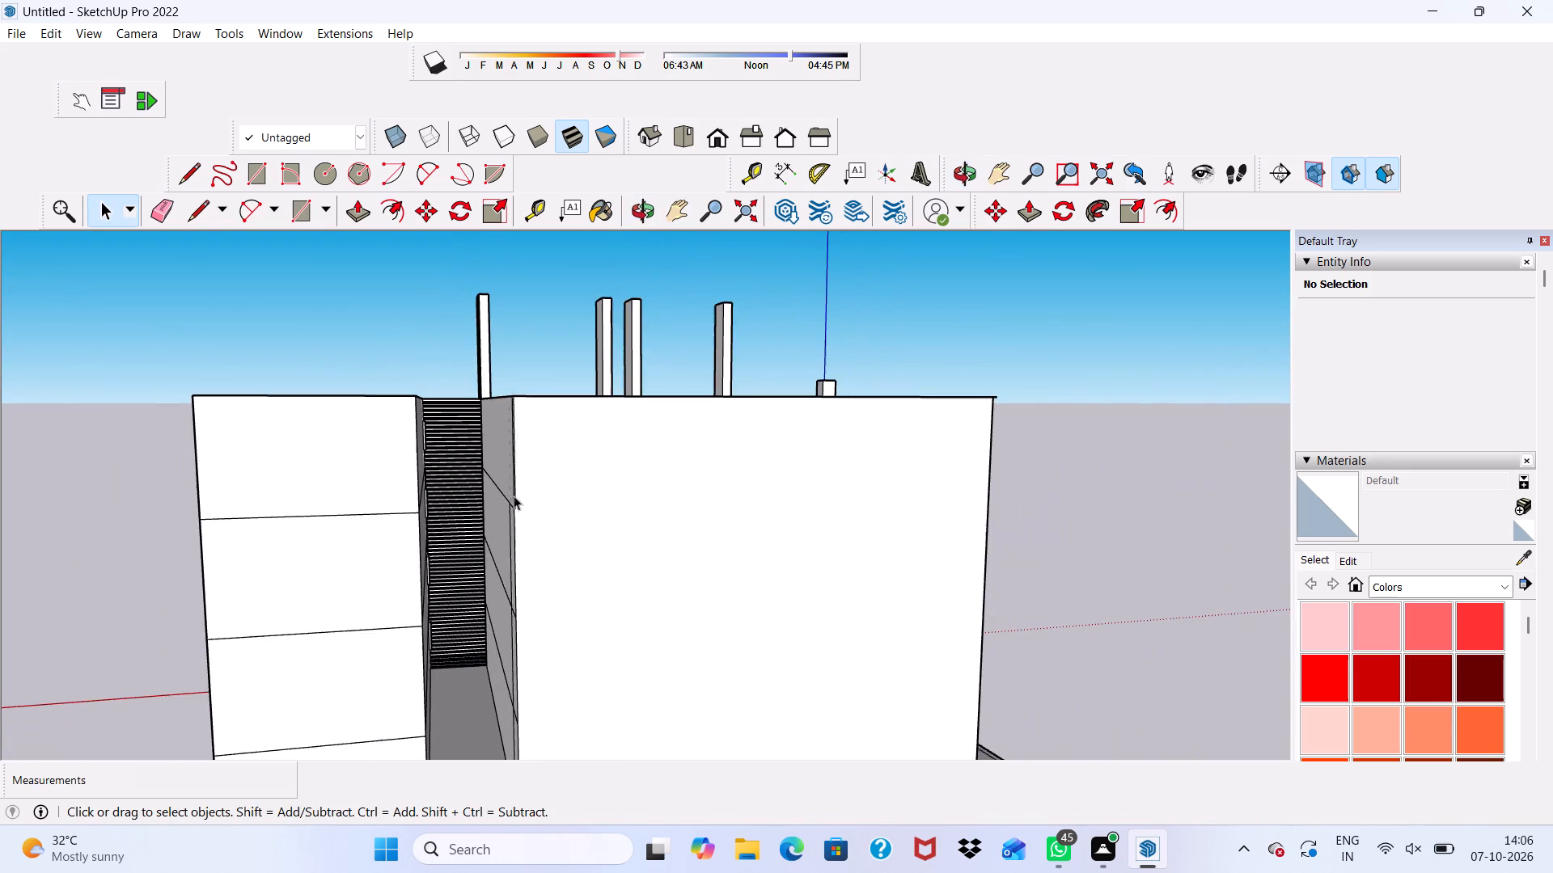
{"action": "scroll", "coordinate": [524, 605], "scroll_direction": "up", "scroll_amount": 1}
{"action": "scroll", "coordinate": [439, 522], "scroll_direction": "down", "scroll_amount": 5}
{"action": "middle_click_drag", "start_coordinate": [437, 533], "coordinate": [336, 509]}
{"action": "scroll", "coordinate": [401, 642], "scroll_direction": "up", "scroll_amount": 5}
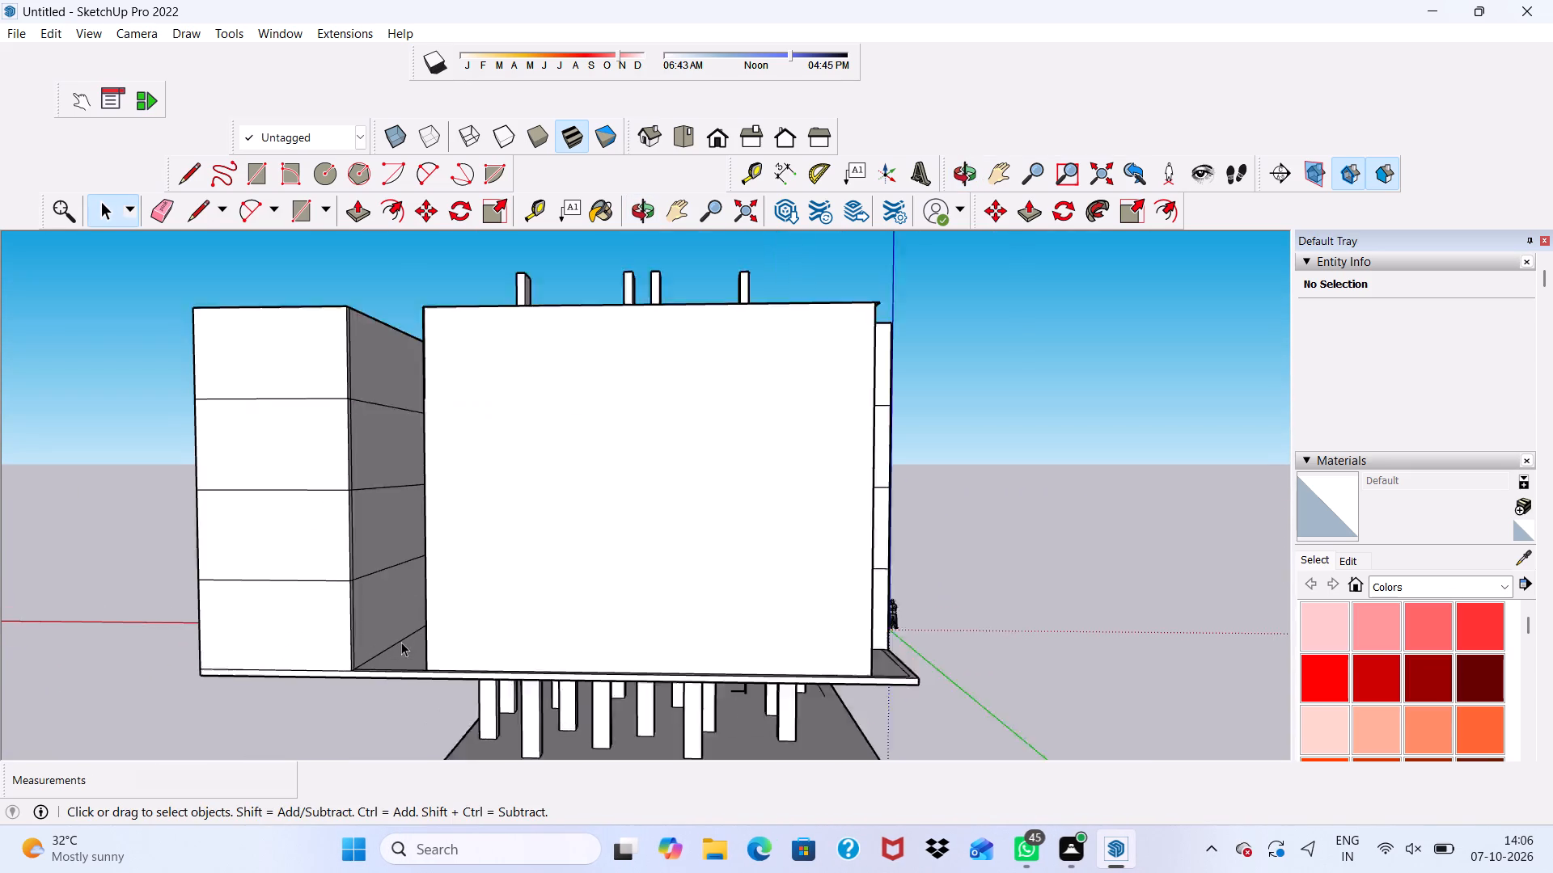
{"action": "scroll", "coordinate": [401, 642], "scroll_direction": "up", "scroll_amount": 1}
{"action": "left_click", "coordinate": [399, 558]}
{"action": "scroll", "coordinate": [388, 482], "scroll_direction": "down", "scroll_amount": 3}
{"action": "middle_click_drag", "start_coordinate": [388, 482], "coordinate": [485, 523]}
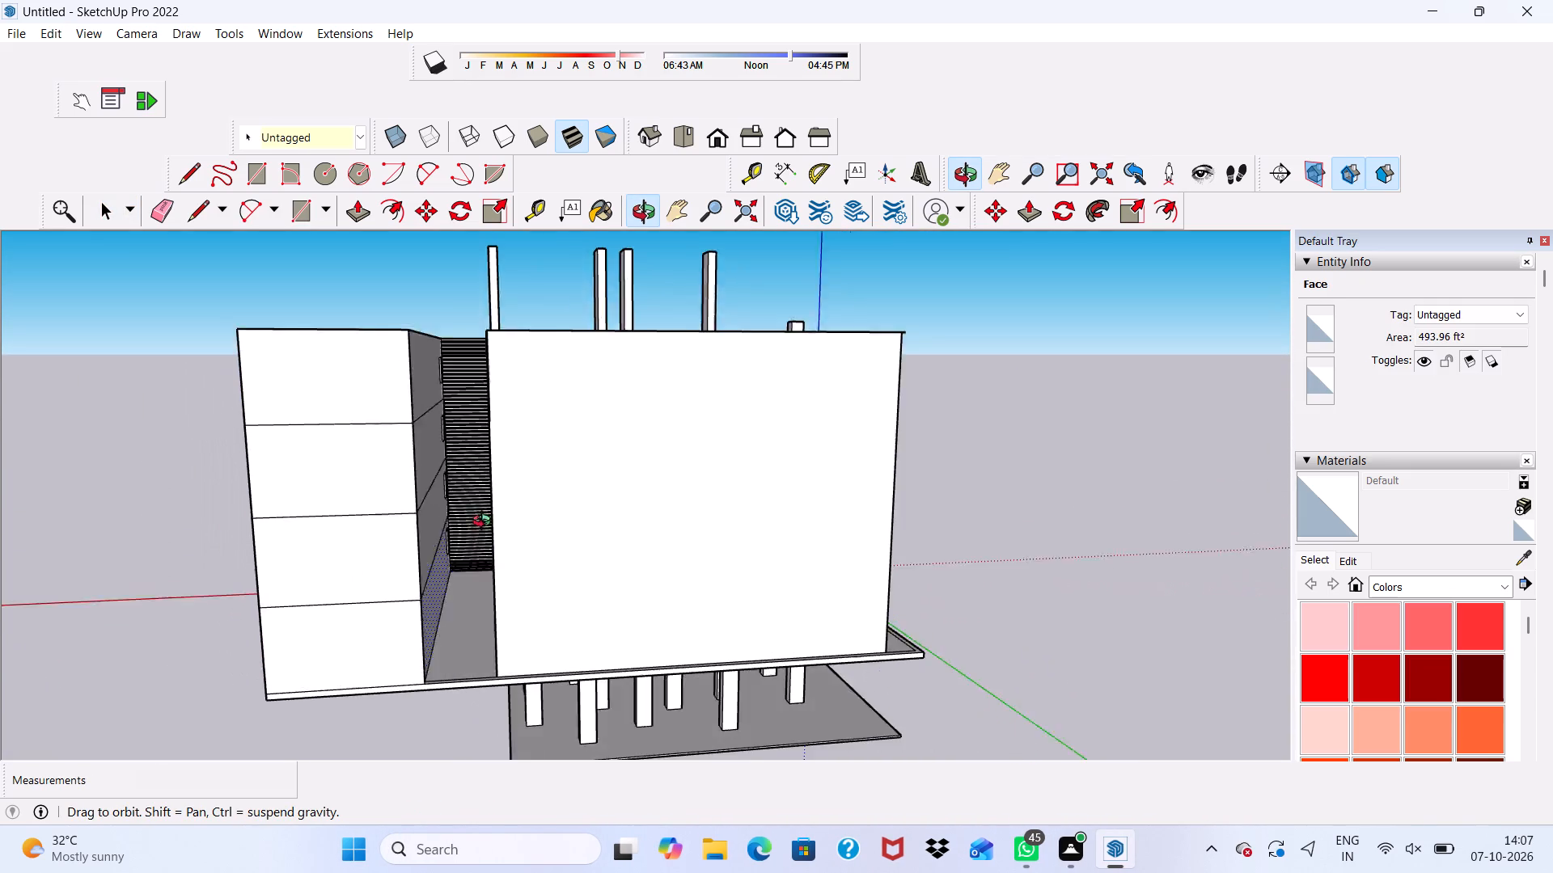
{"action": "middle_click_drag", "start_coordinate": [485, 523], "coordinate": [508, 520]}
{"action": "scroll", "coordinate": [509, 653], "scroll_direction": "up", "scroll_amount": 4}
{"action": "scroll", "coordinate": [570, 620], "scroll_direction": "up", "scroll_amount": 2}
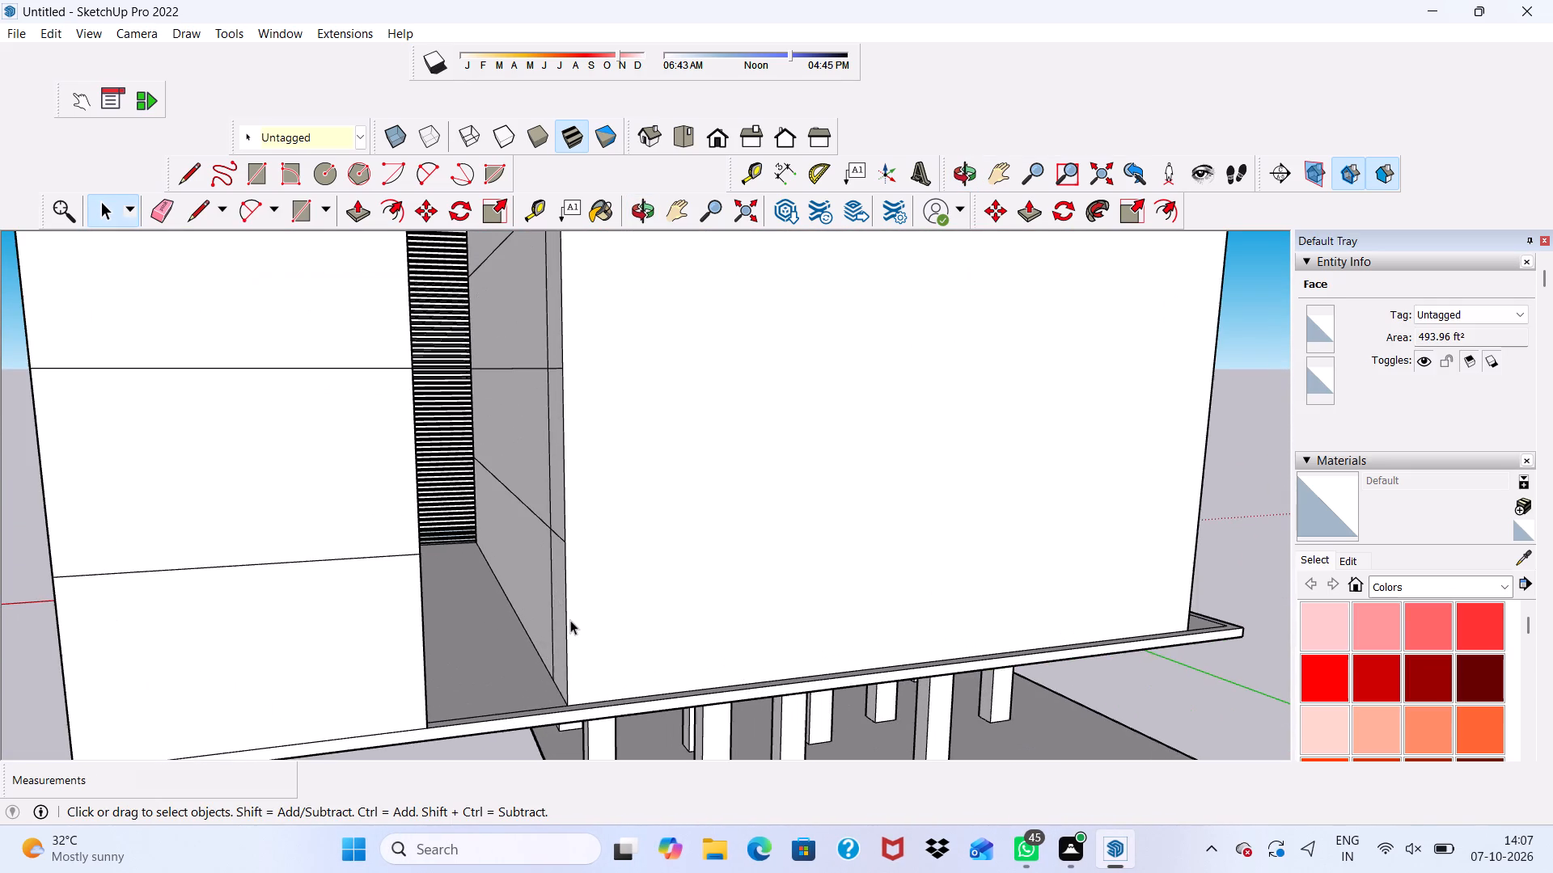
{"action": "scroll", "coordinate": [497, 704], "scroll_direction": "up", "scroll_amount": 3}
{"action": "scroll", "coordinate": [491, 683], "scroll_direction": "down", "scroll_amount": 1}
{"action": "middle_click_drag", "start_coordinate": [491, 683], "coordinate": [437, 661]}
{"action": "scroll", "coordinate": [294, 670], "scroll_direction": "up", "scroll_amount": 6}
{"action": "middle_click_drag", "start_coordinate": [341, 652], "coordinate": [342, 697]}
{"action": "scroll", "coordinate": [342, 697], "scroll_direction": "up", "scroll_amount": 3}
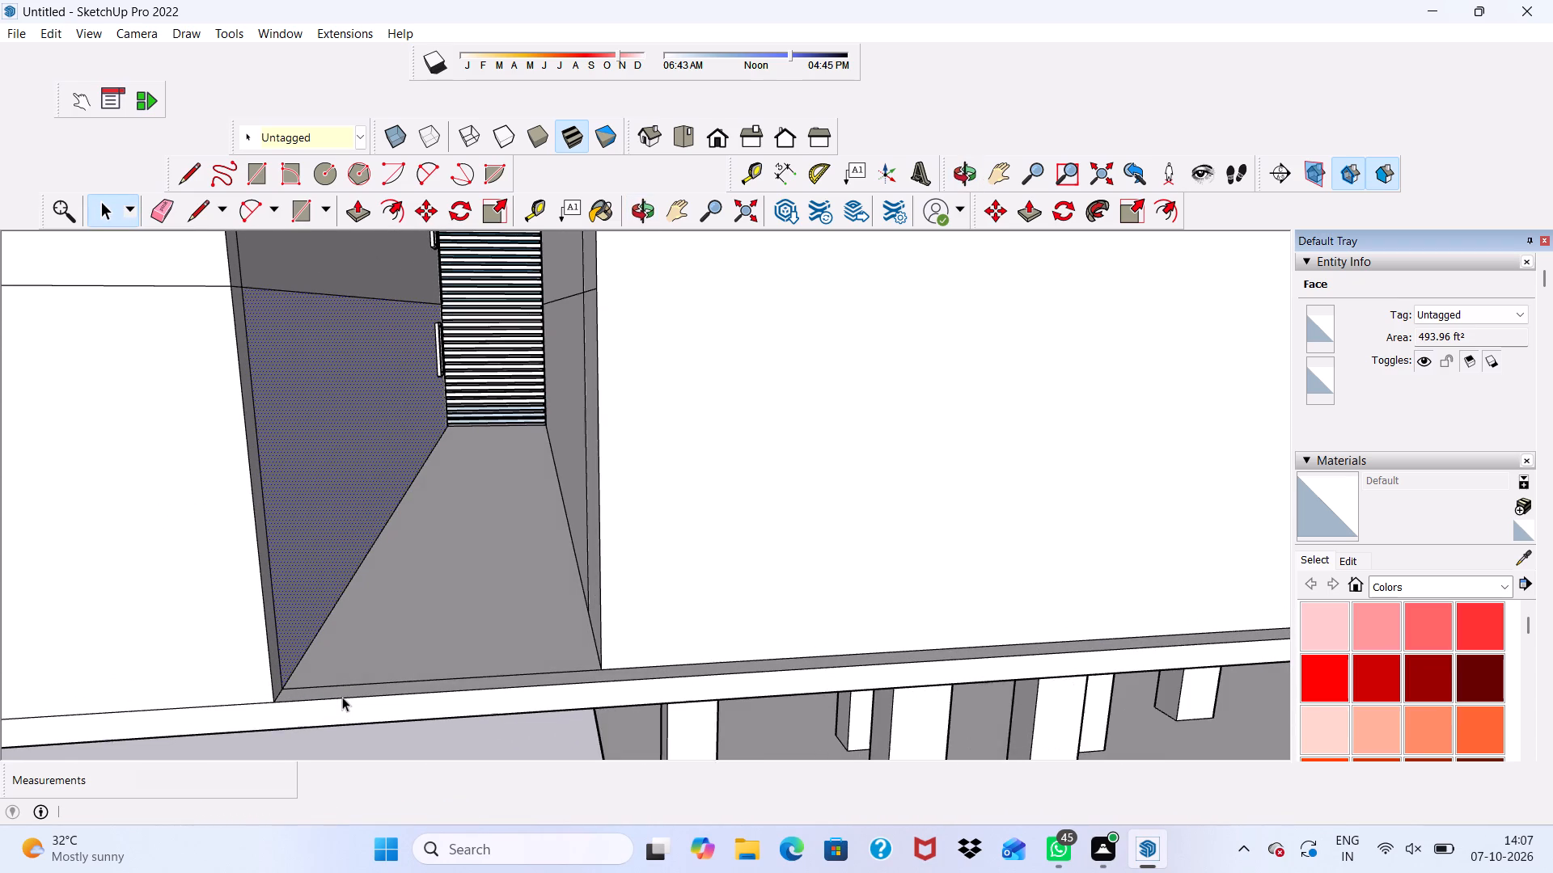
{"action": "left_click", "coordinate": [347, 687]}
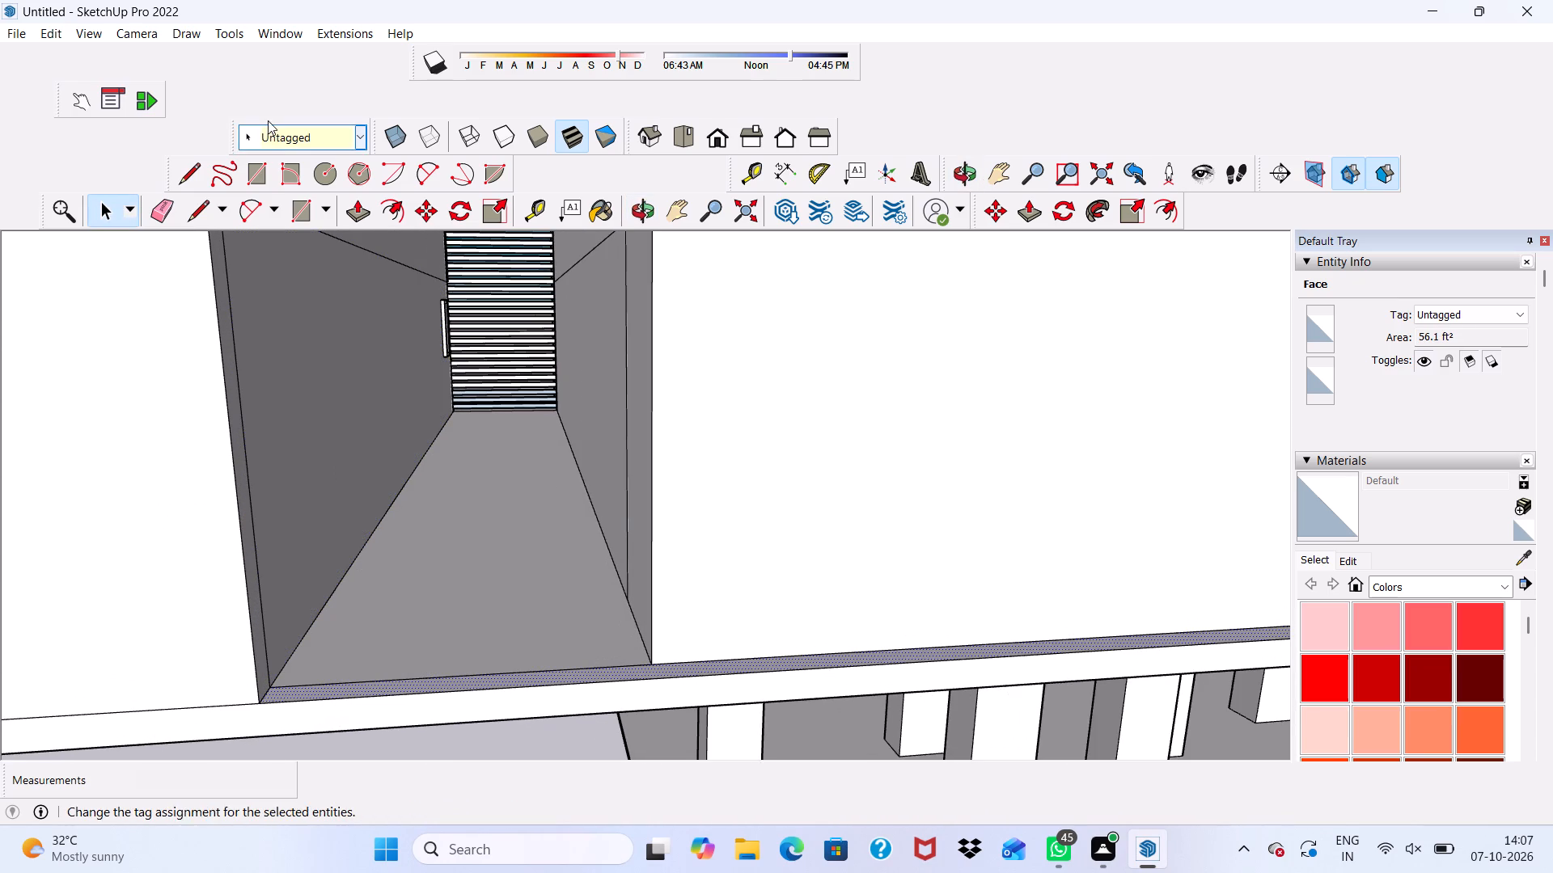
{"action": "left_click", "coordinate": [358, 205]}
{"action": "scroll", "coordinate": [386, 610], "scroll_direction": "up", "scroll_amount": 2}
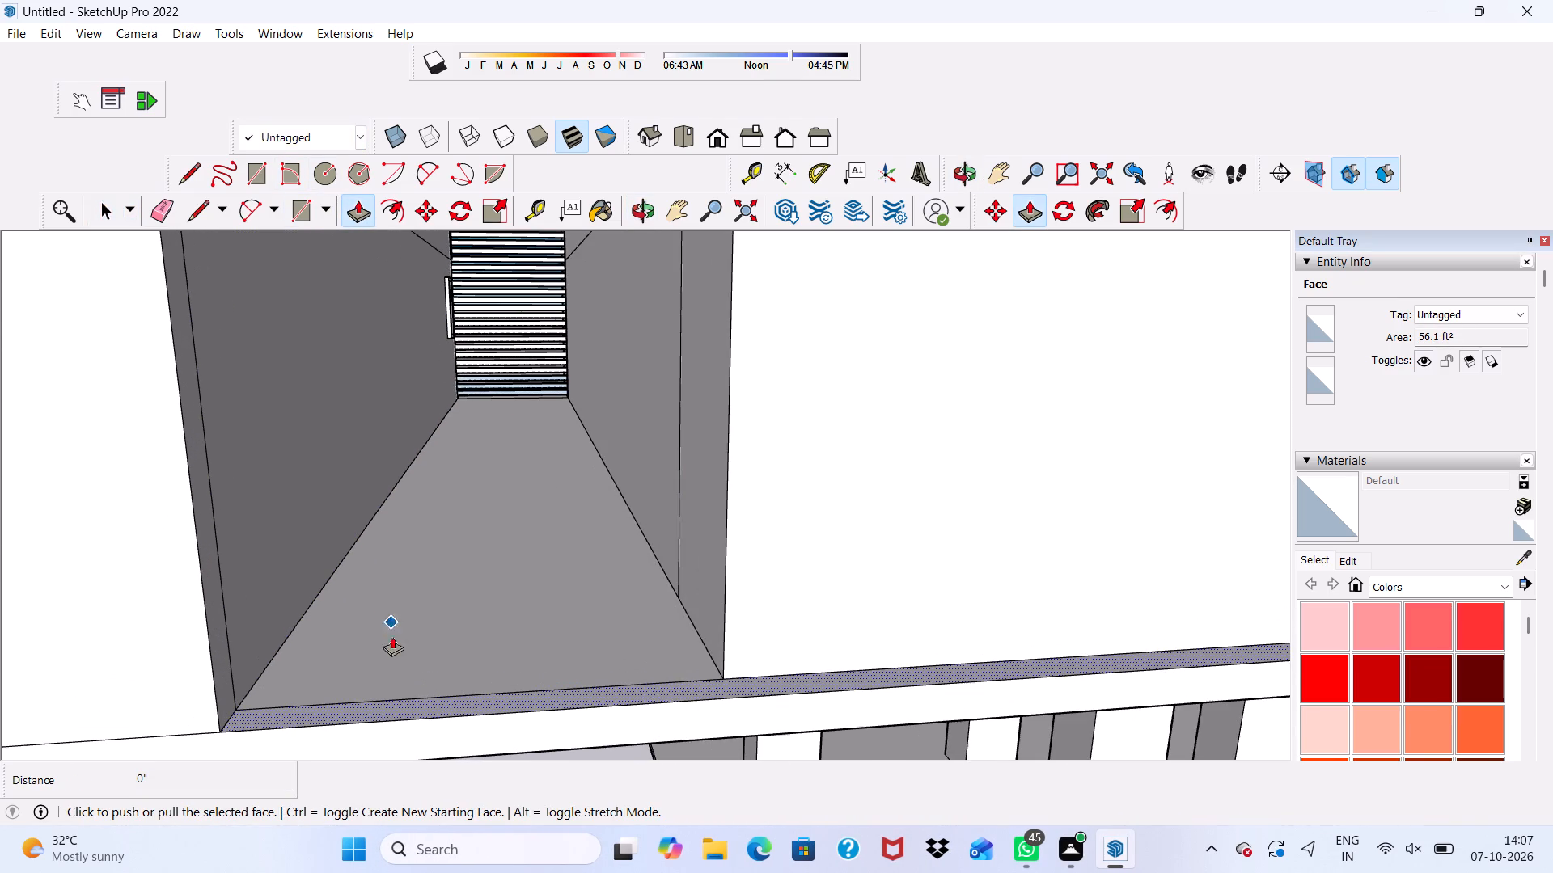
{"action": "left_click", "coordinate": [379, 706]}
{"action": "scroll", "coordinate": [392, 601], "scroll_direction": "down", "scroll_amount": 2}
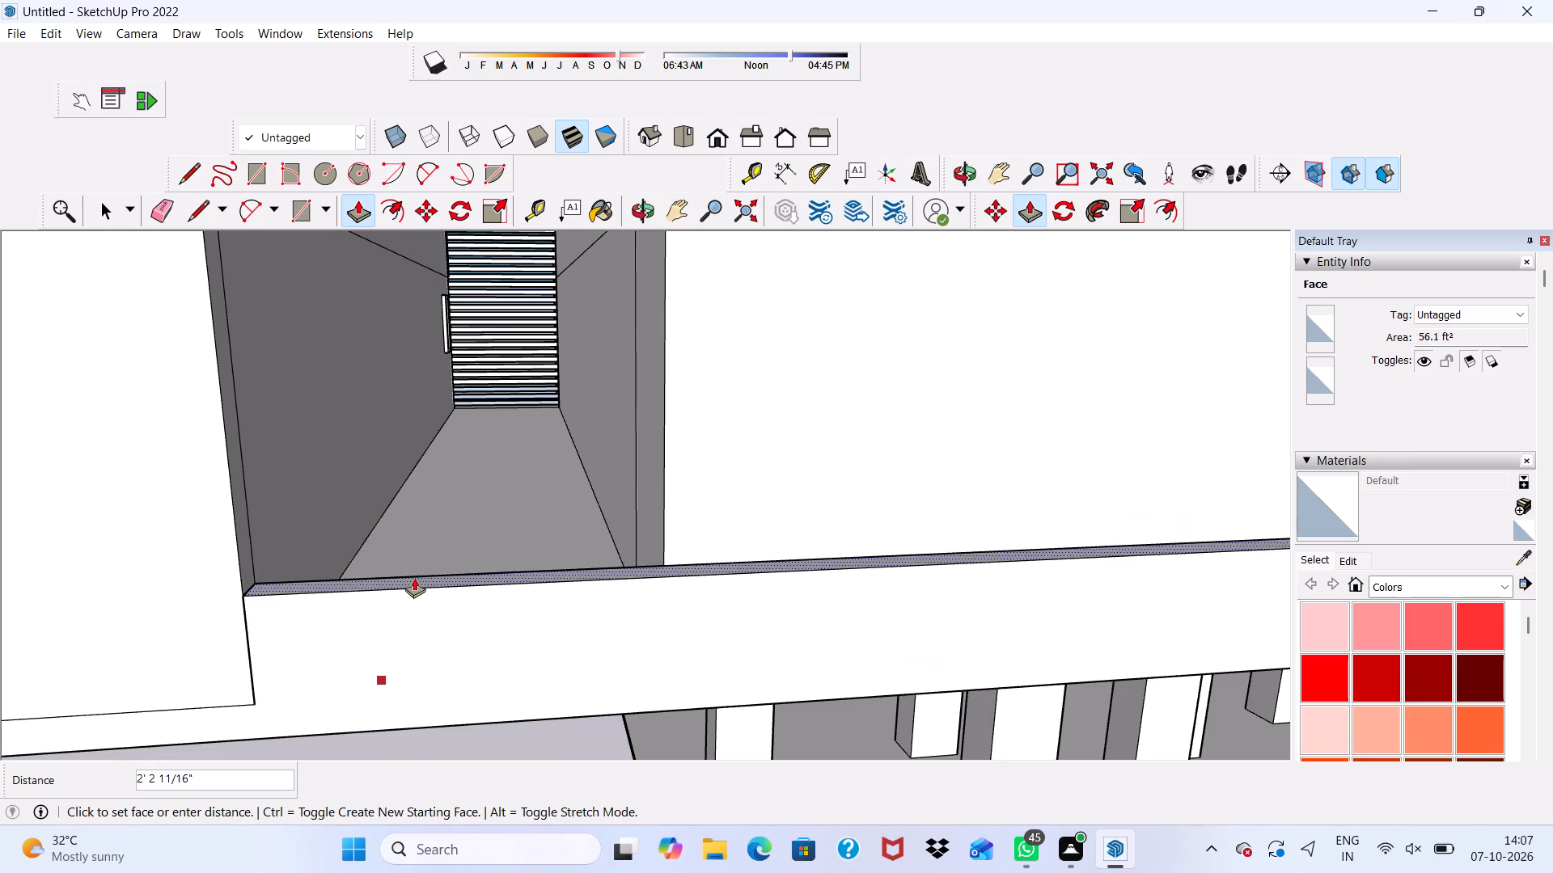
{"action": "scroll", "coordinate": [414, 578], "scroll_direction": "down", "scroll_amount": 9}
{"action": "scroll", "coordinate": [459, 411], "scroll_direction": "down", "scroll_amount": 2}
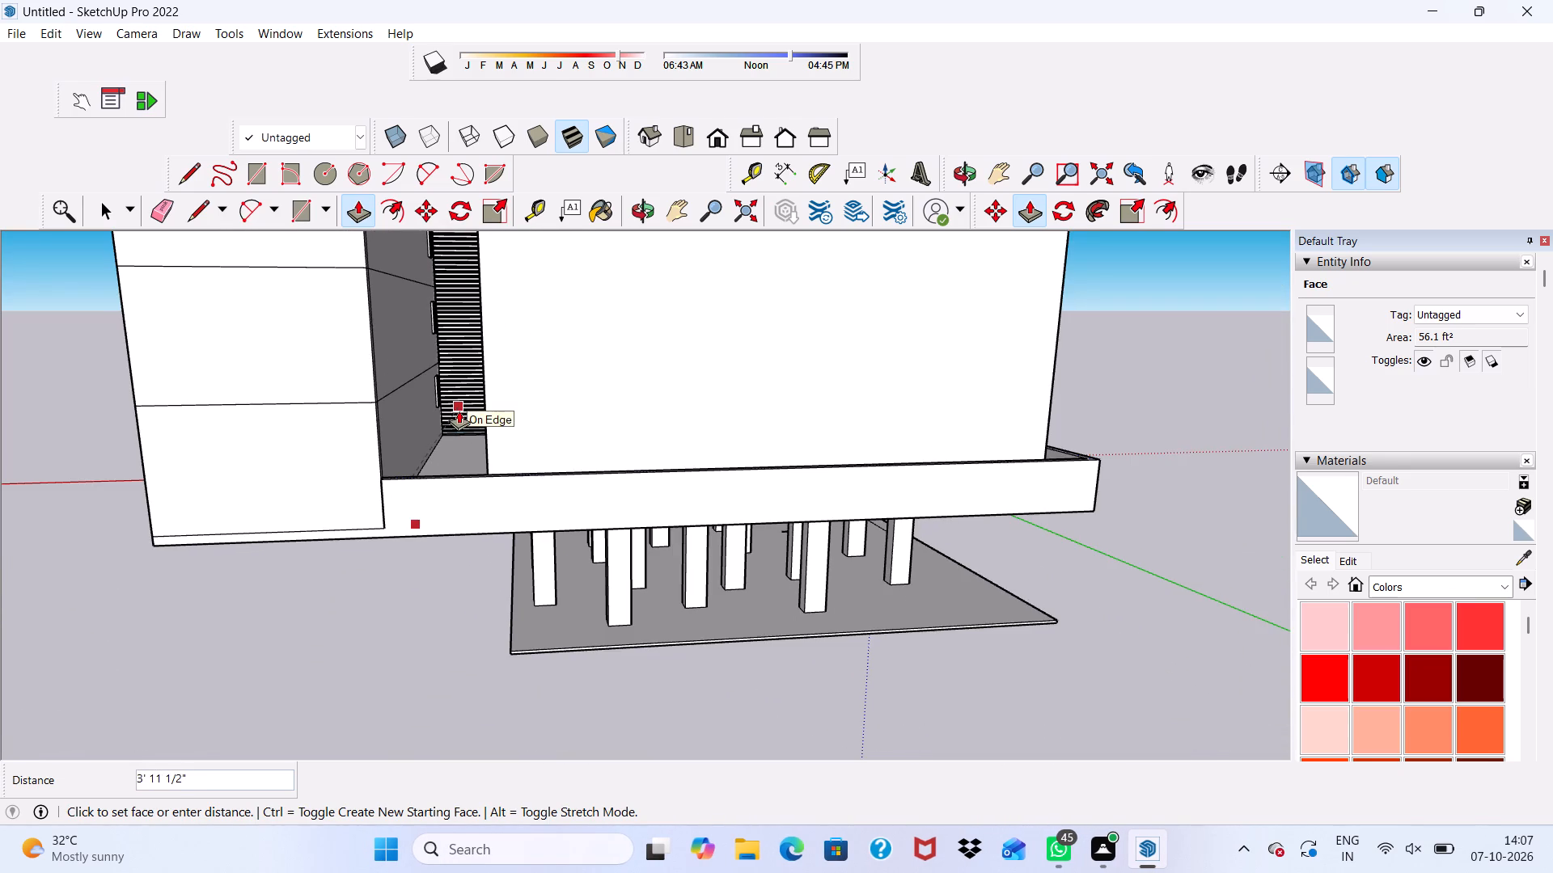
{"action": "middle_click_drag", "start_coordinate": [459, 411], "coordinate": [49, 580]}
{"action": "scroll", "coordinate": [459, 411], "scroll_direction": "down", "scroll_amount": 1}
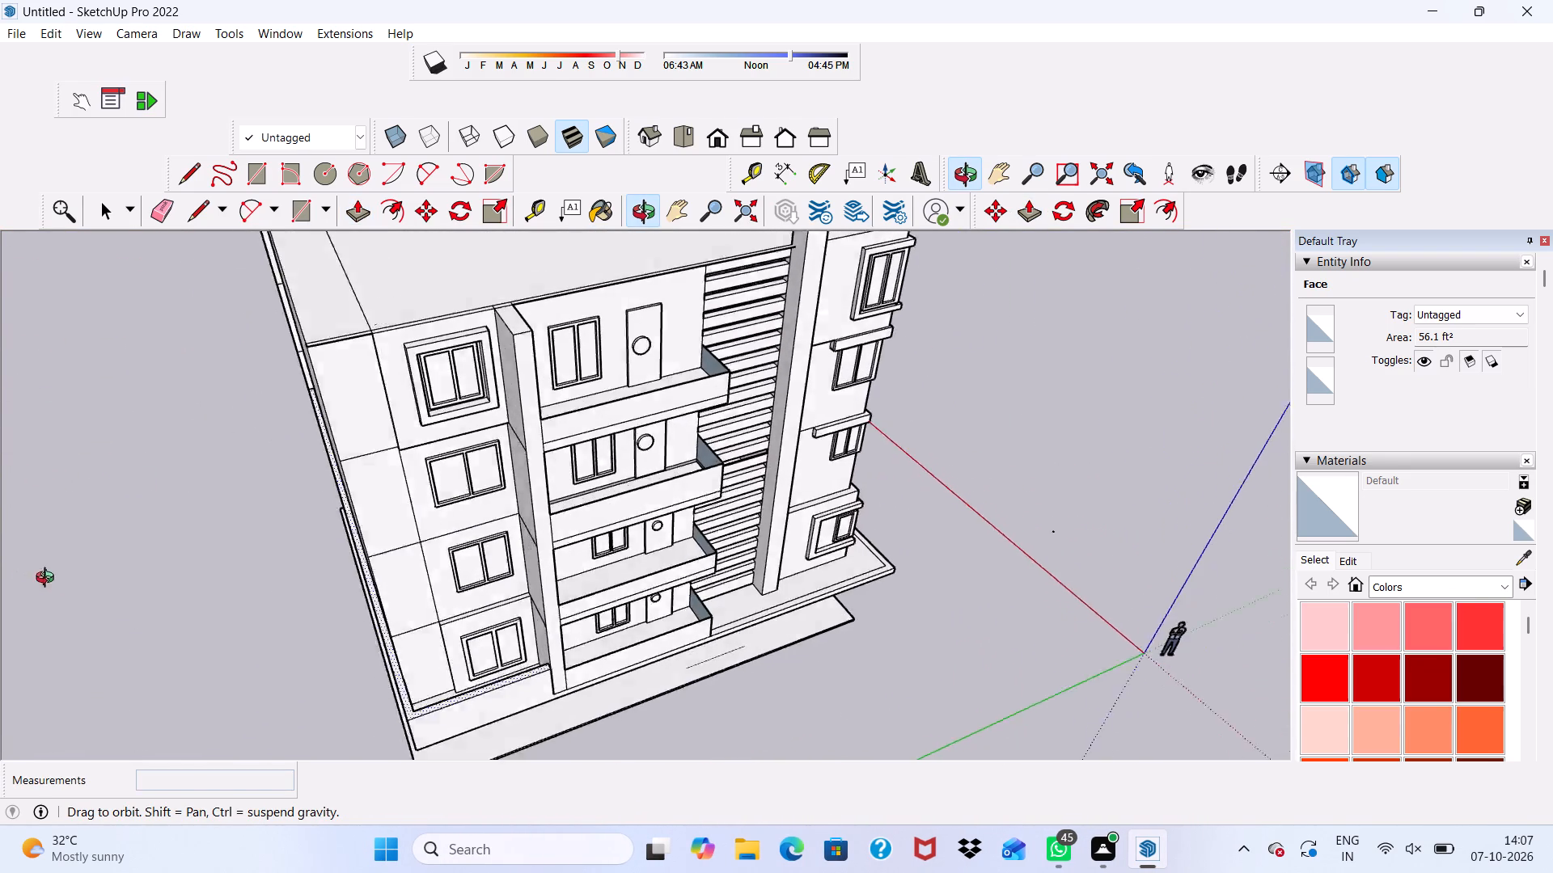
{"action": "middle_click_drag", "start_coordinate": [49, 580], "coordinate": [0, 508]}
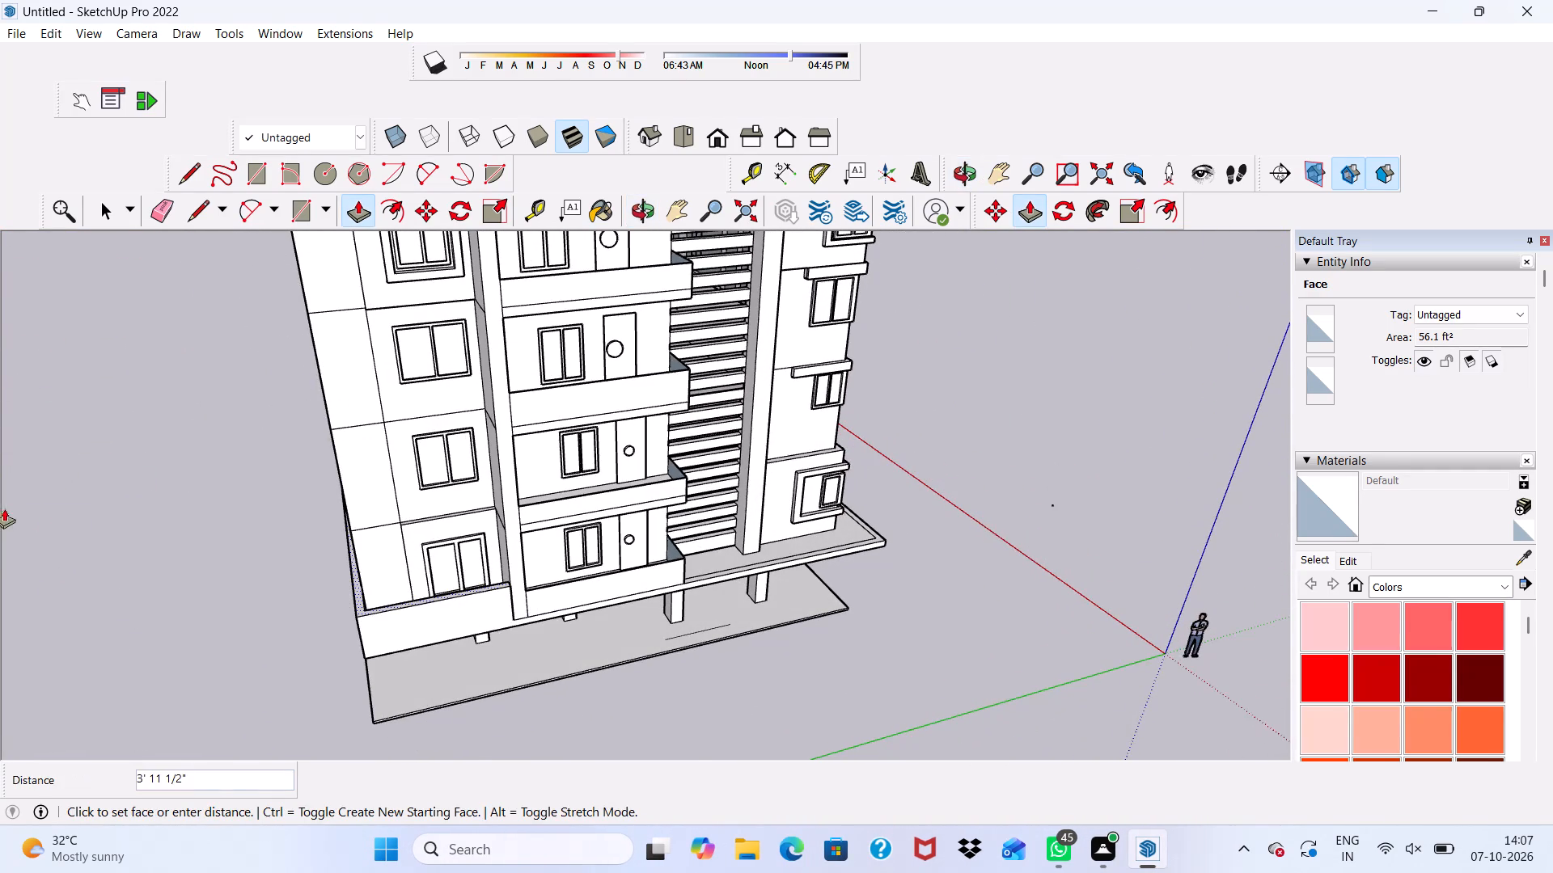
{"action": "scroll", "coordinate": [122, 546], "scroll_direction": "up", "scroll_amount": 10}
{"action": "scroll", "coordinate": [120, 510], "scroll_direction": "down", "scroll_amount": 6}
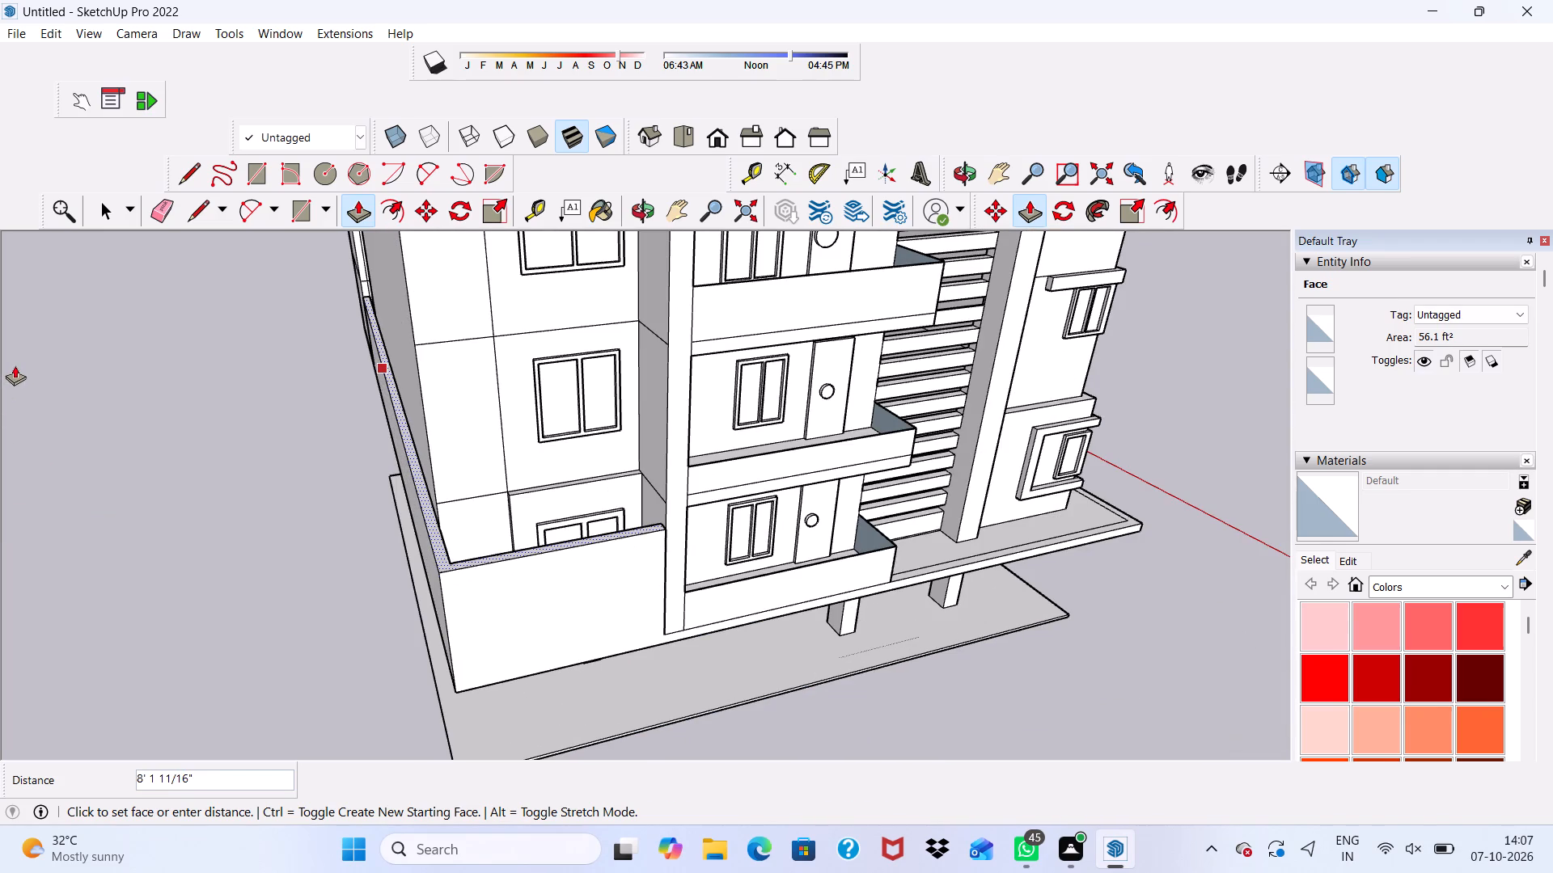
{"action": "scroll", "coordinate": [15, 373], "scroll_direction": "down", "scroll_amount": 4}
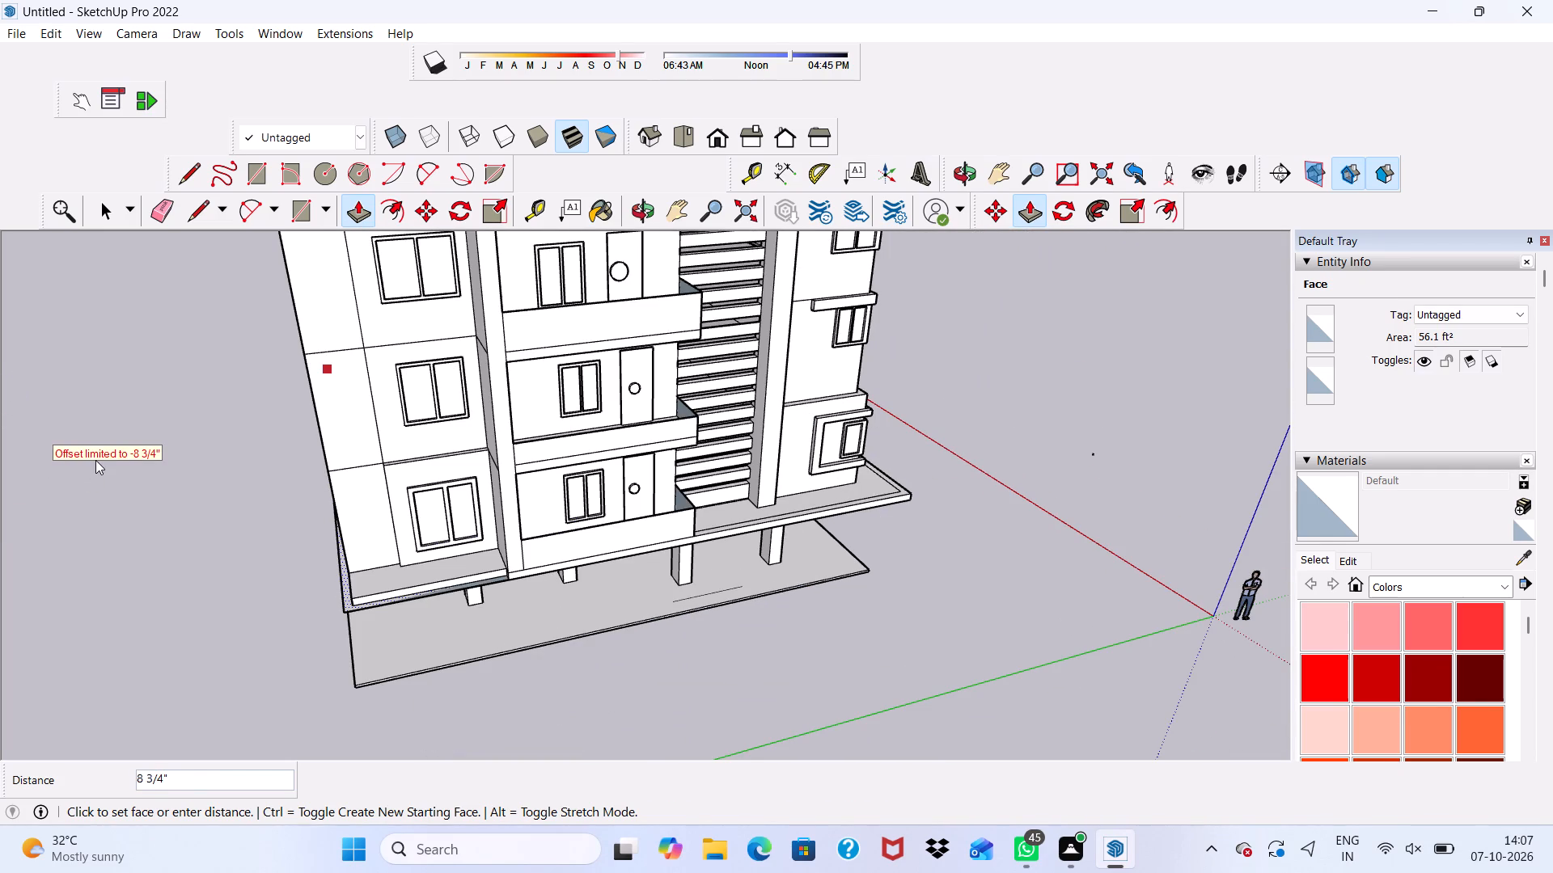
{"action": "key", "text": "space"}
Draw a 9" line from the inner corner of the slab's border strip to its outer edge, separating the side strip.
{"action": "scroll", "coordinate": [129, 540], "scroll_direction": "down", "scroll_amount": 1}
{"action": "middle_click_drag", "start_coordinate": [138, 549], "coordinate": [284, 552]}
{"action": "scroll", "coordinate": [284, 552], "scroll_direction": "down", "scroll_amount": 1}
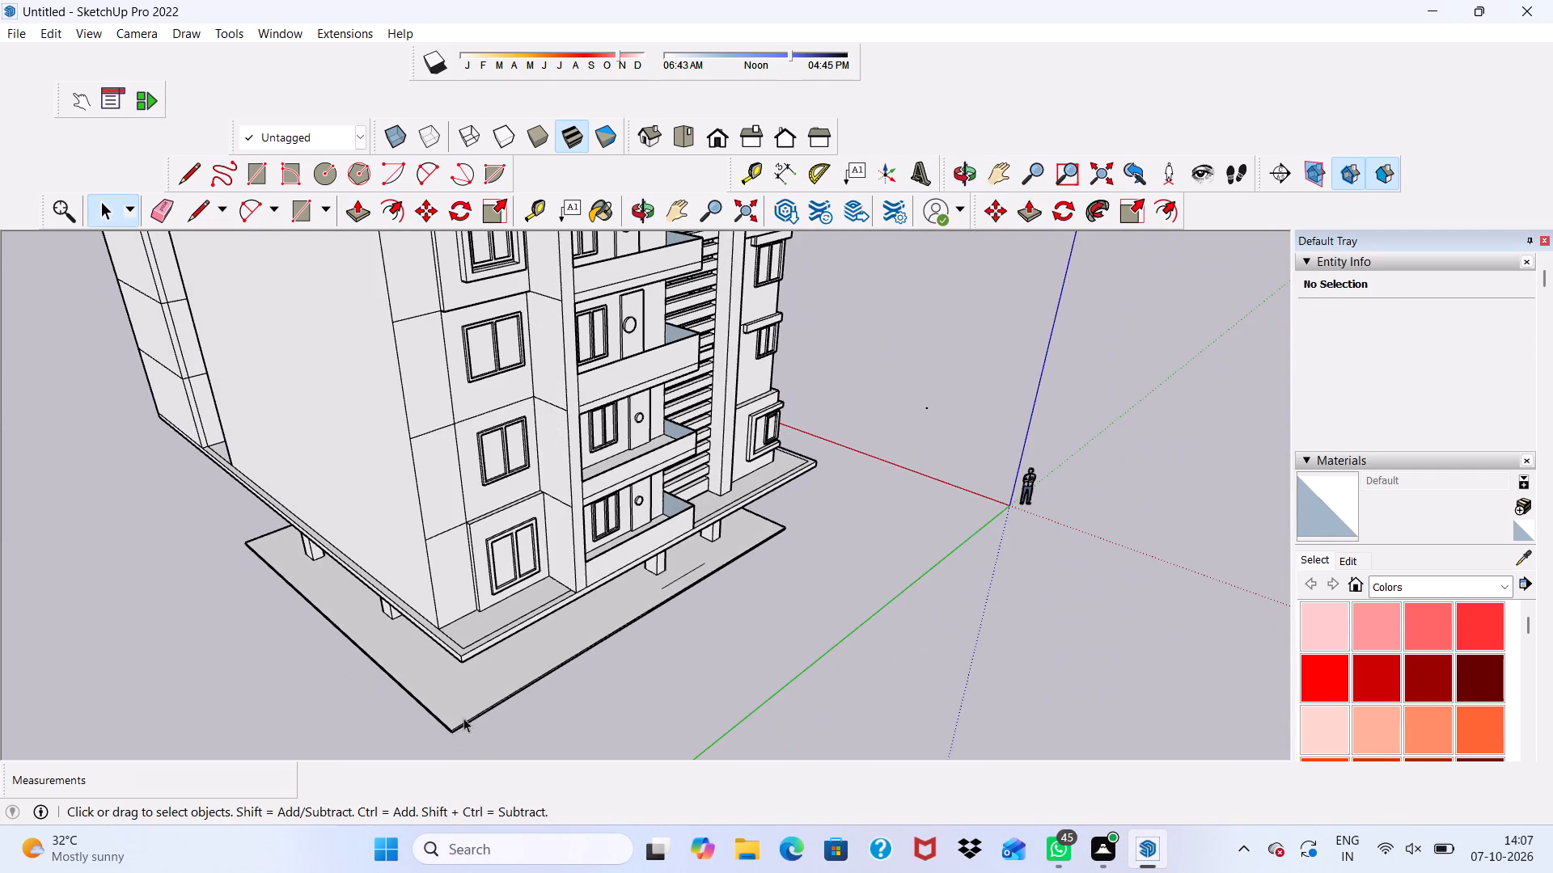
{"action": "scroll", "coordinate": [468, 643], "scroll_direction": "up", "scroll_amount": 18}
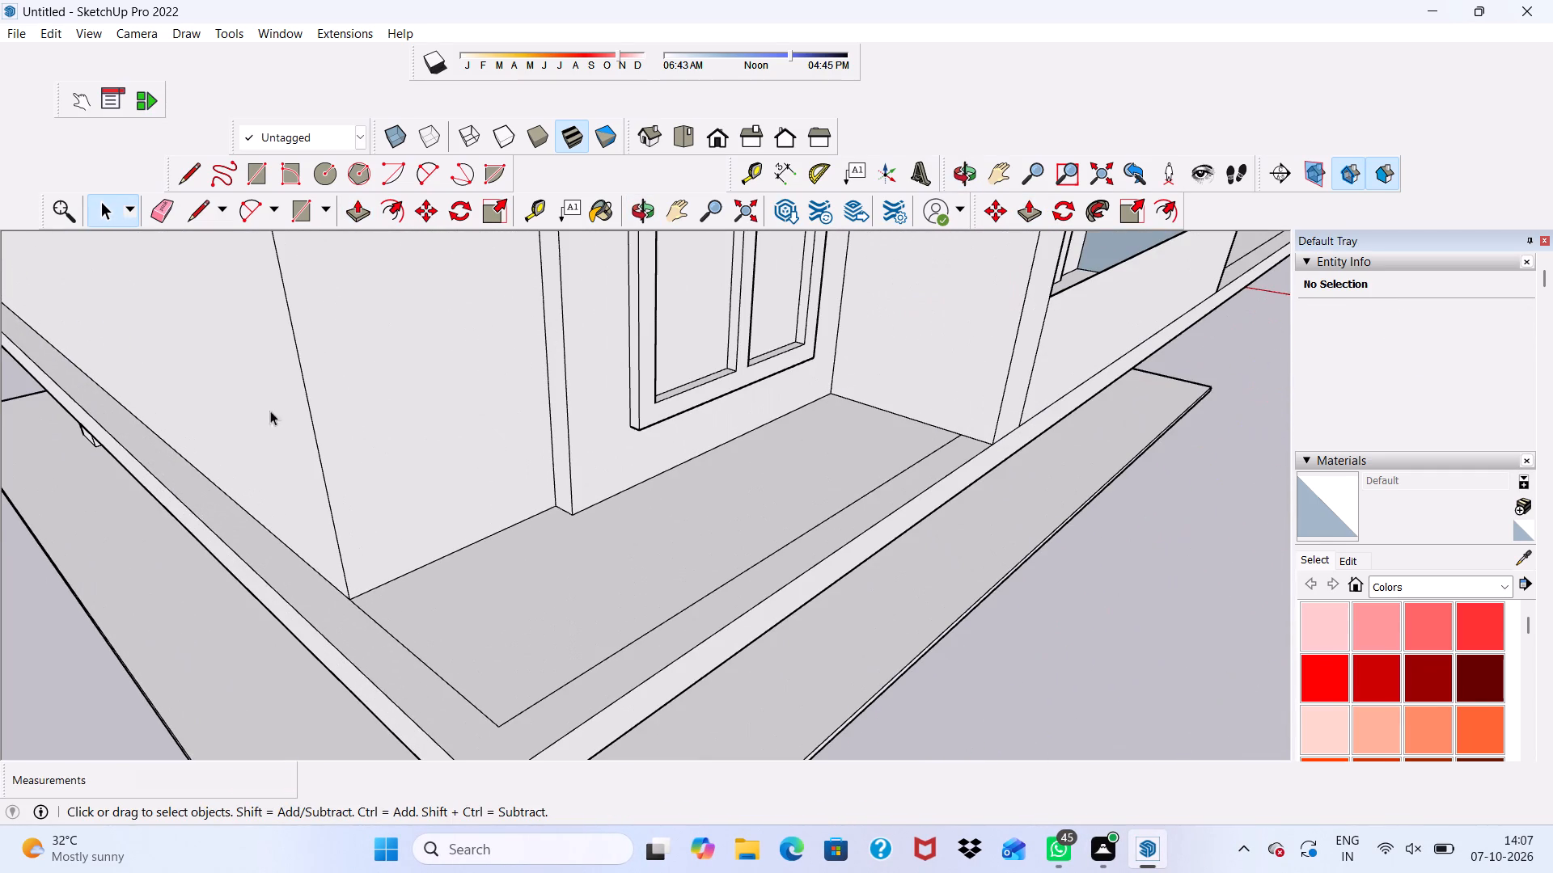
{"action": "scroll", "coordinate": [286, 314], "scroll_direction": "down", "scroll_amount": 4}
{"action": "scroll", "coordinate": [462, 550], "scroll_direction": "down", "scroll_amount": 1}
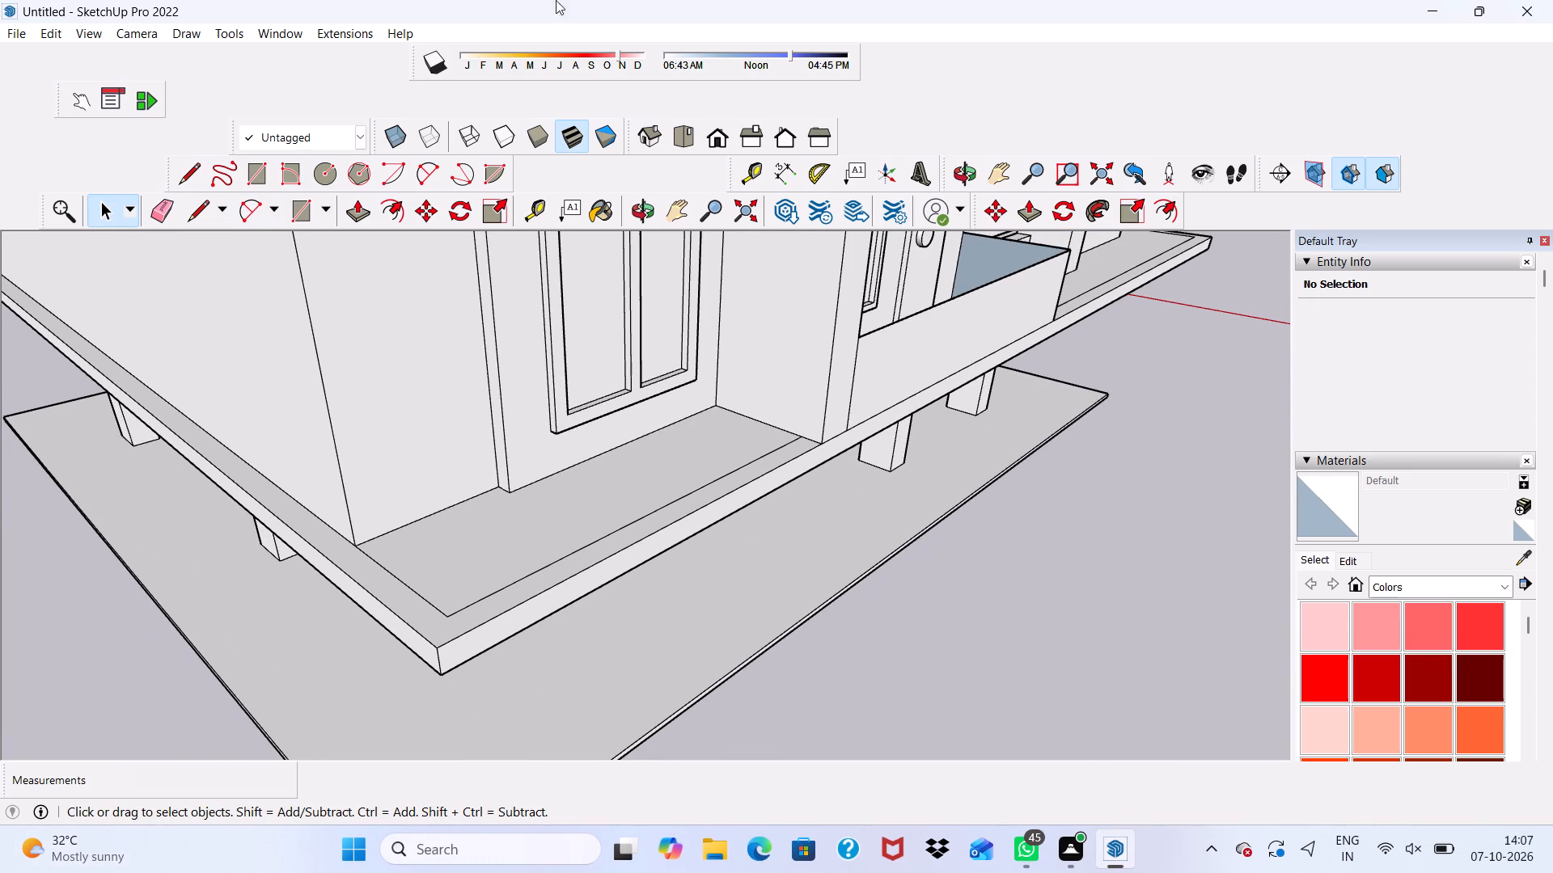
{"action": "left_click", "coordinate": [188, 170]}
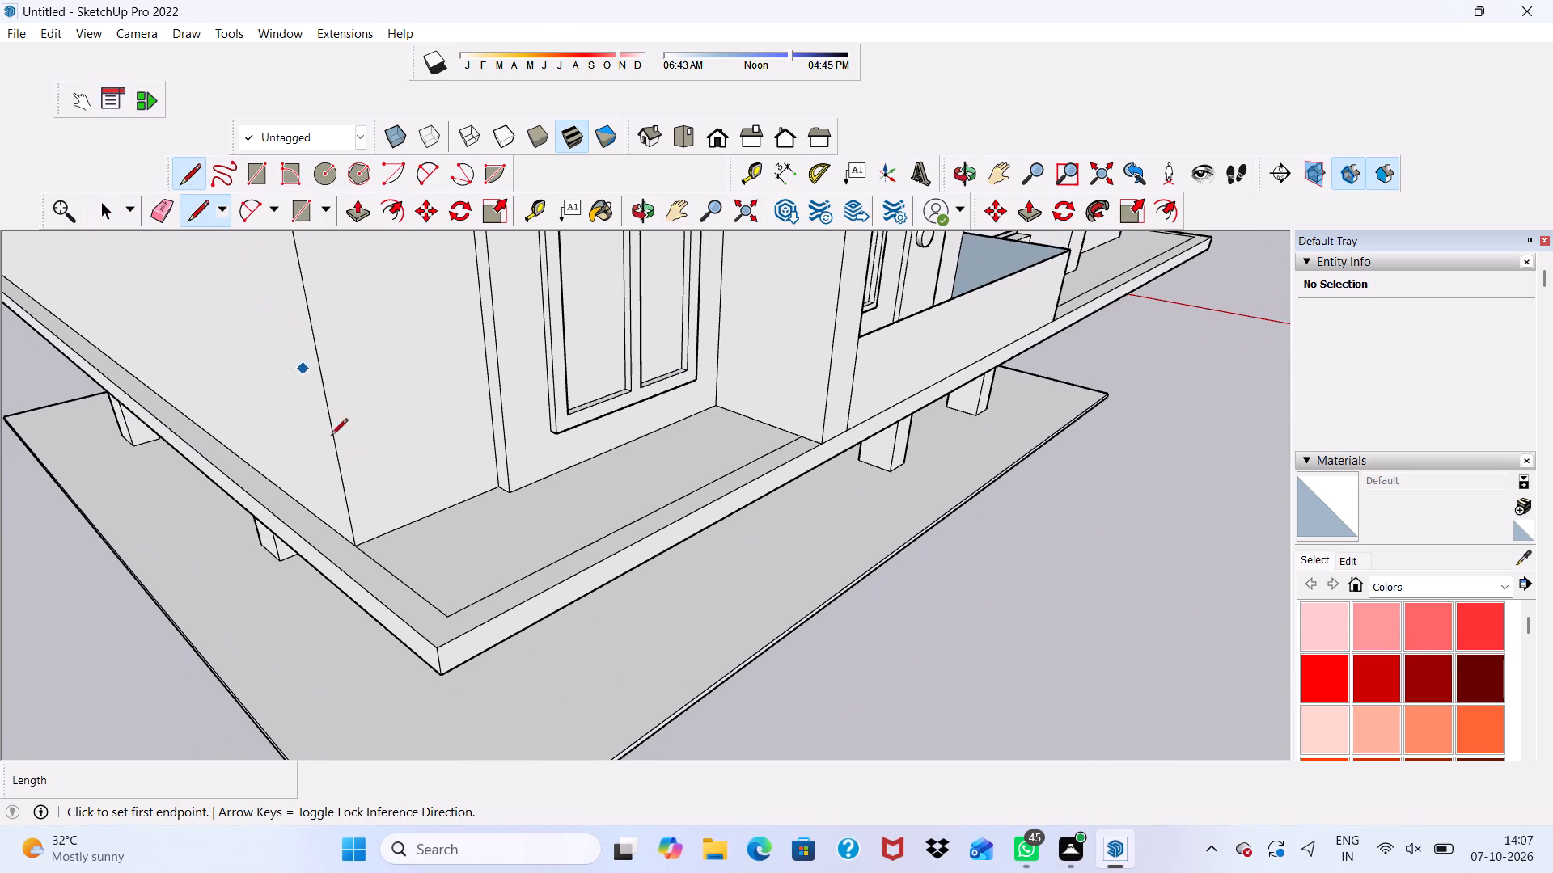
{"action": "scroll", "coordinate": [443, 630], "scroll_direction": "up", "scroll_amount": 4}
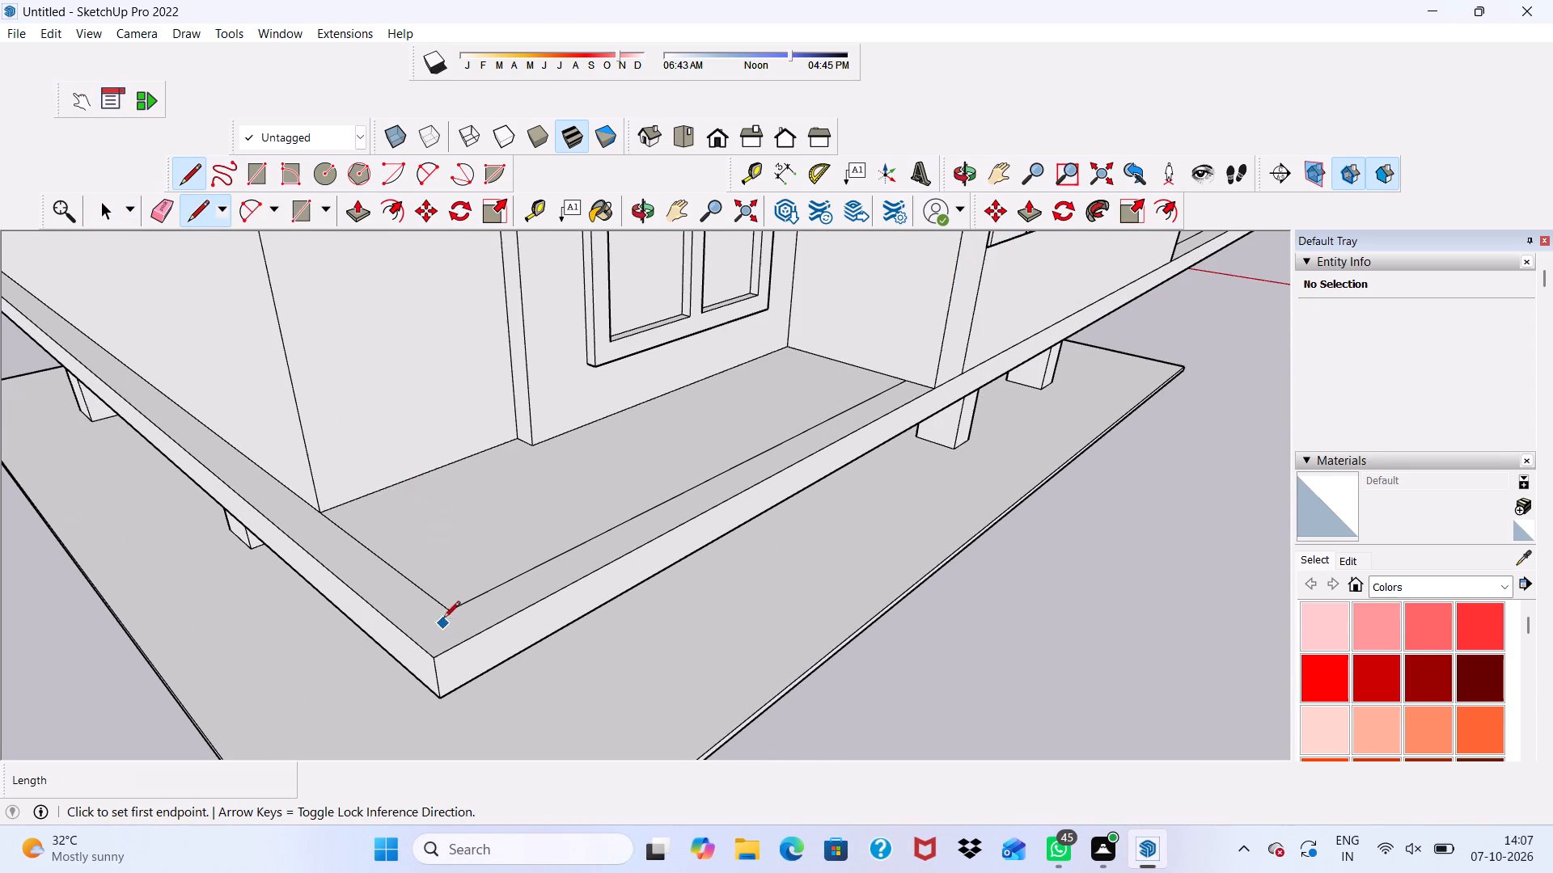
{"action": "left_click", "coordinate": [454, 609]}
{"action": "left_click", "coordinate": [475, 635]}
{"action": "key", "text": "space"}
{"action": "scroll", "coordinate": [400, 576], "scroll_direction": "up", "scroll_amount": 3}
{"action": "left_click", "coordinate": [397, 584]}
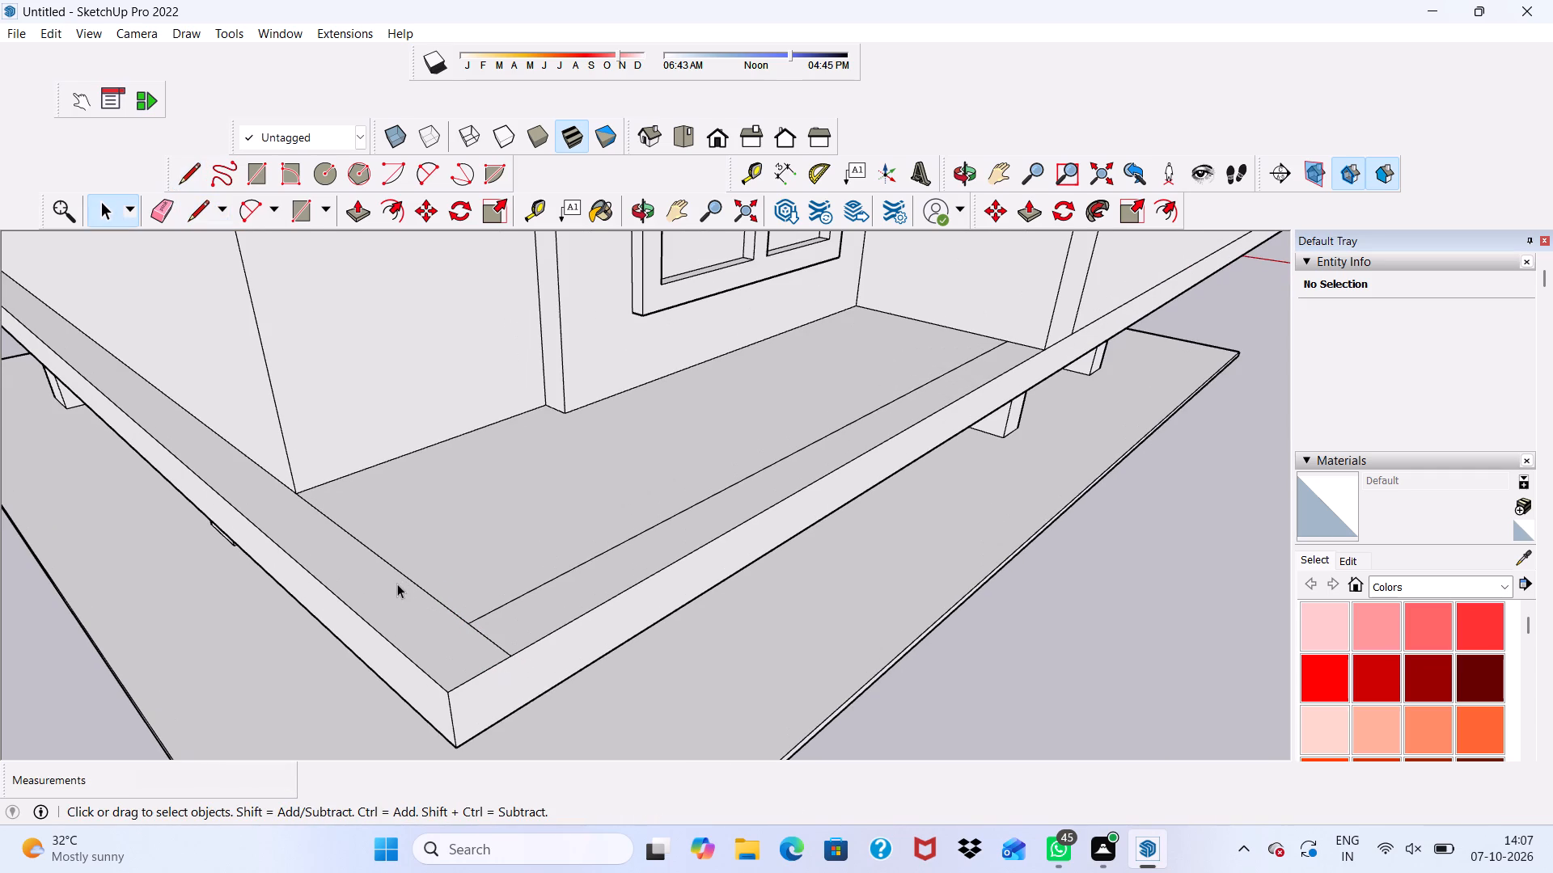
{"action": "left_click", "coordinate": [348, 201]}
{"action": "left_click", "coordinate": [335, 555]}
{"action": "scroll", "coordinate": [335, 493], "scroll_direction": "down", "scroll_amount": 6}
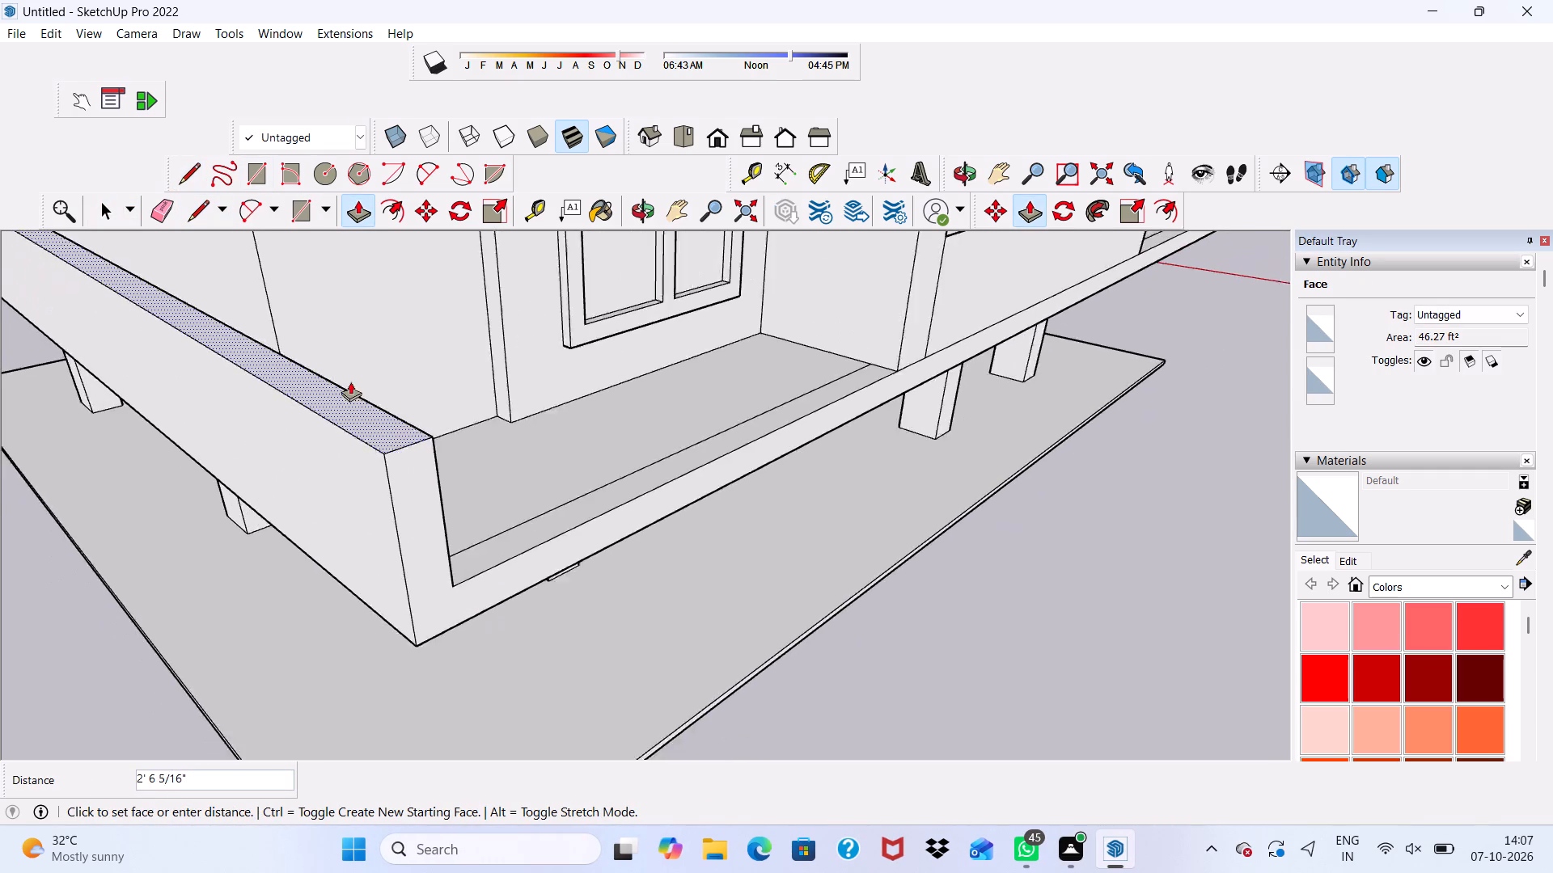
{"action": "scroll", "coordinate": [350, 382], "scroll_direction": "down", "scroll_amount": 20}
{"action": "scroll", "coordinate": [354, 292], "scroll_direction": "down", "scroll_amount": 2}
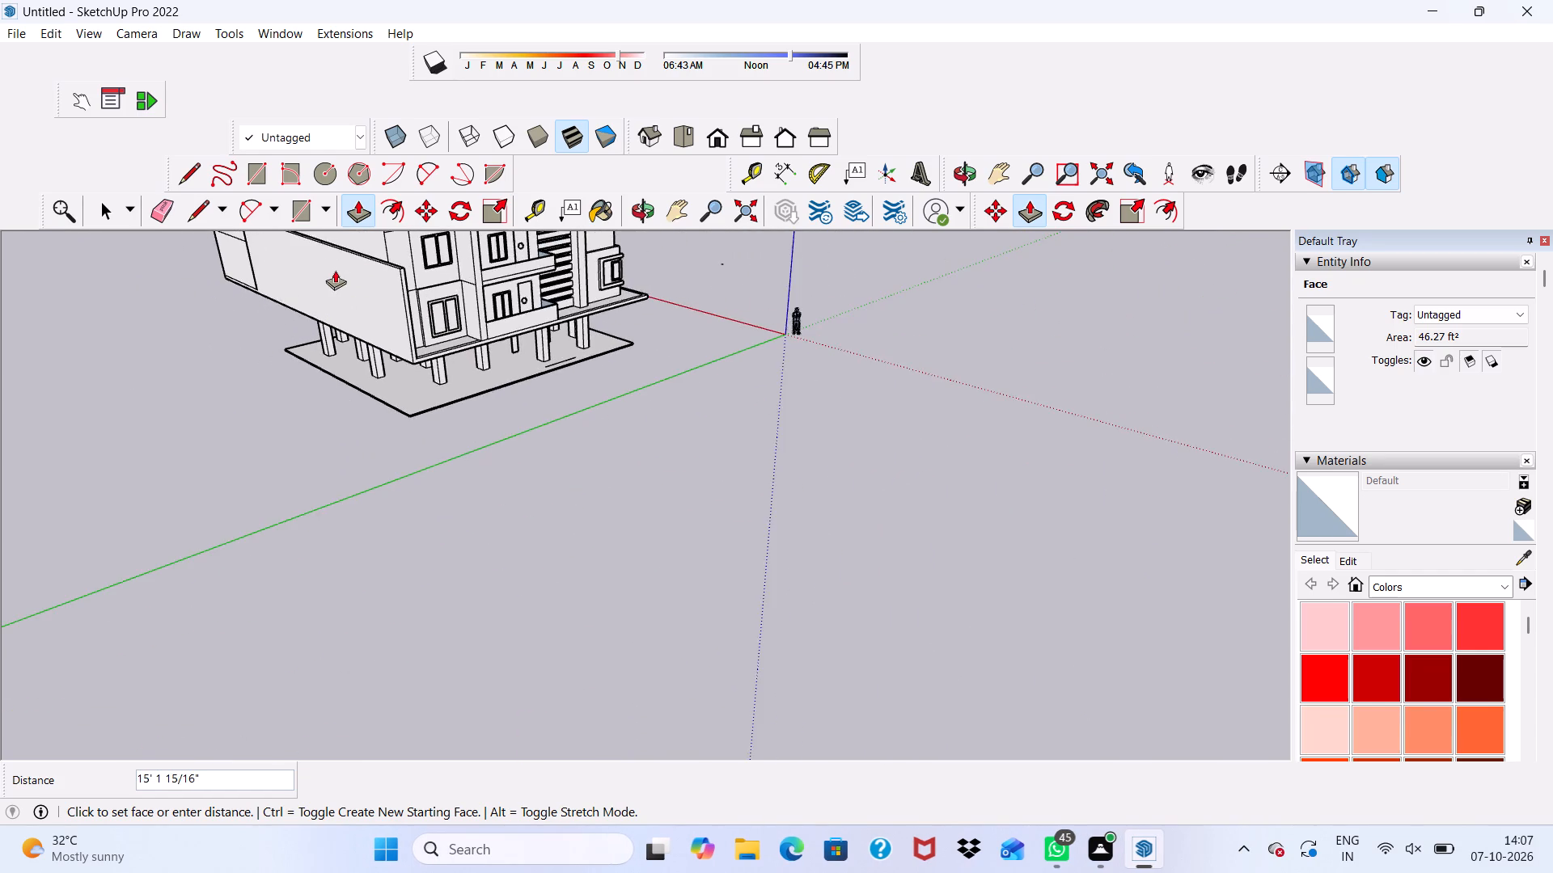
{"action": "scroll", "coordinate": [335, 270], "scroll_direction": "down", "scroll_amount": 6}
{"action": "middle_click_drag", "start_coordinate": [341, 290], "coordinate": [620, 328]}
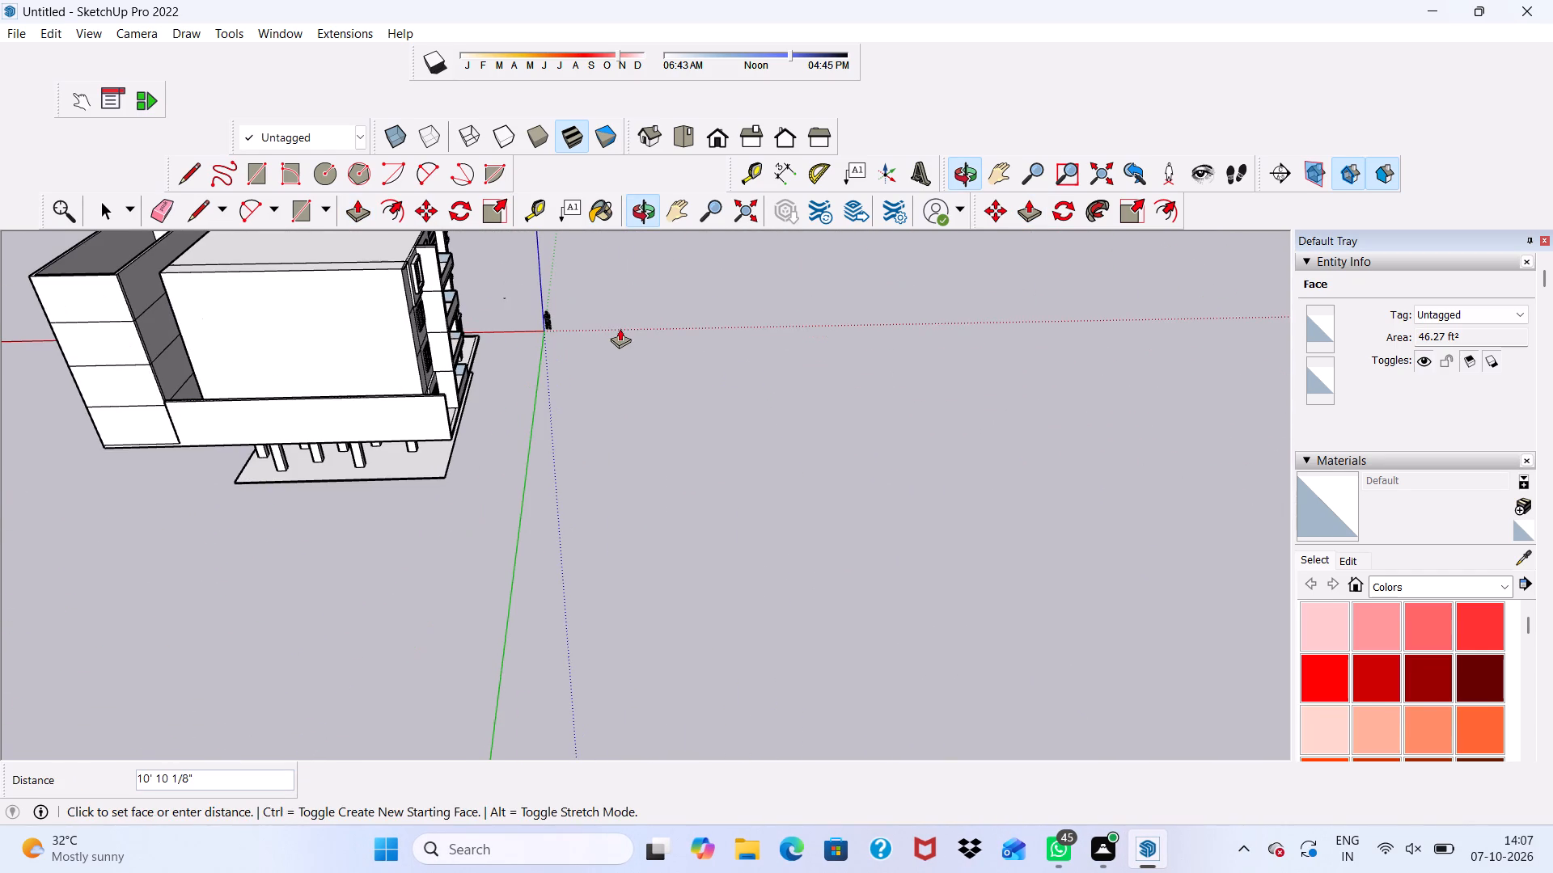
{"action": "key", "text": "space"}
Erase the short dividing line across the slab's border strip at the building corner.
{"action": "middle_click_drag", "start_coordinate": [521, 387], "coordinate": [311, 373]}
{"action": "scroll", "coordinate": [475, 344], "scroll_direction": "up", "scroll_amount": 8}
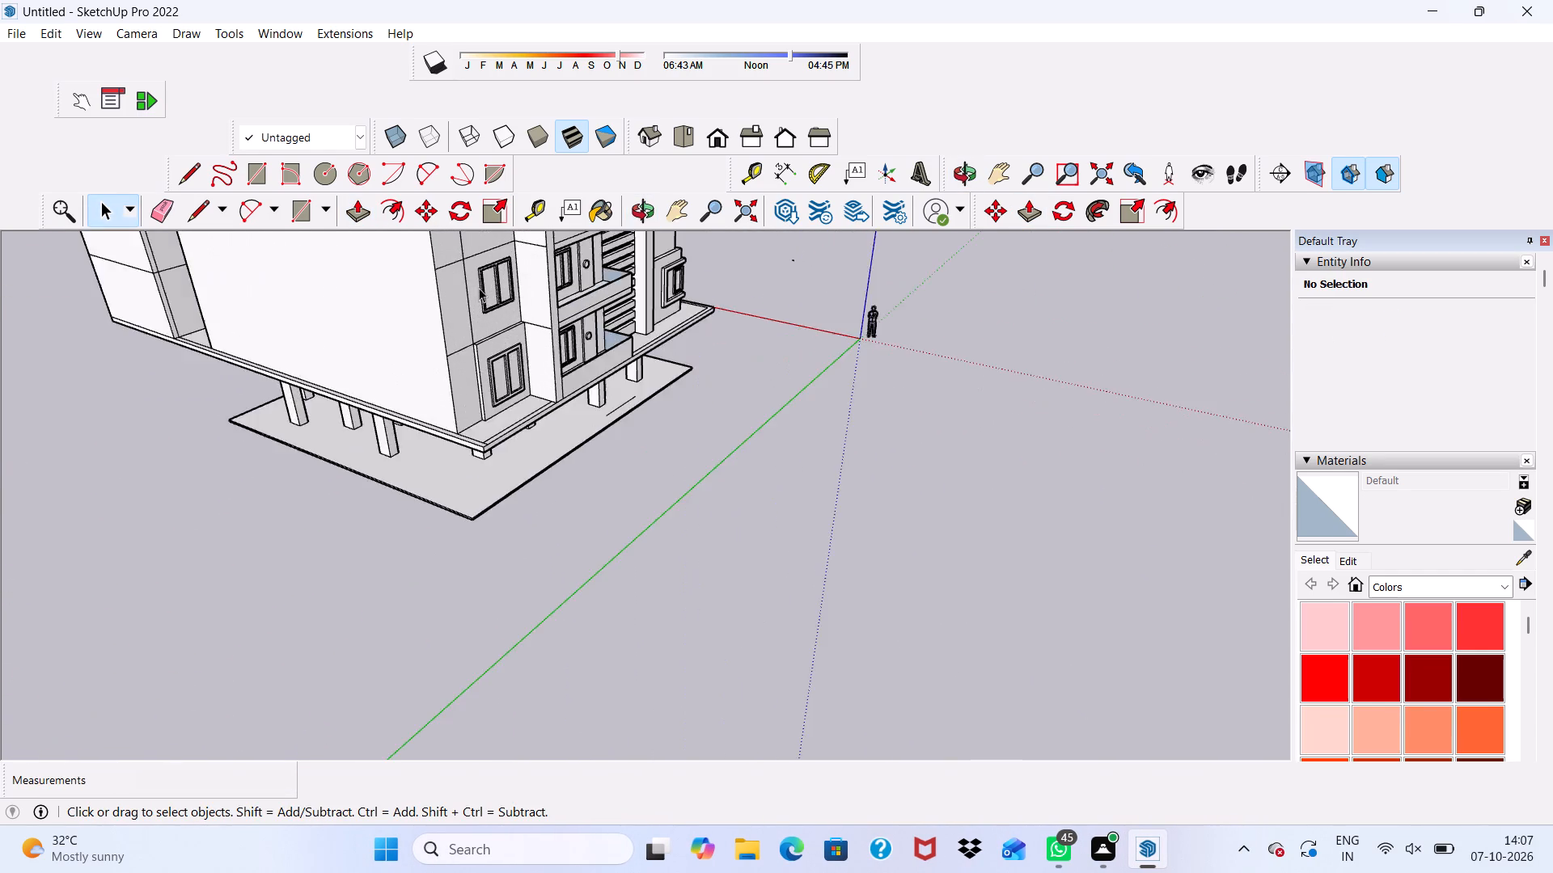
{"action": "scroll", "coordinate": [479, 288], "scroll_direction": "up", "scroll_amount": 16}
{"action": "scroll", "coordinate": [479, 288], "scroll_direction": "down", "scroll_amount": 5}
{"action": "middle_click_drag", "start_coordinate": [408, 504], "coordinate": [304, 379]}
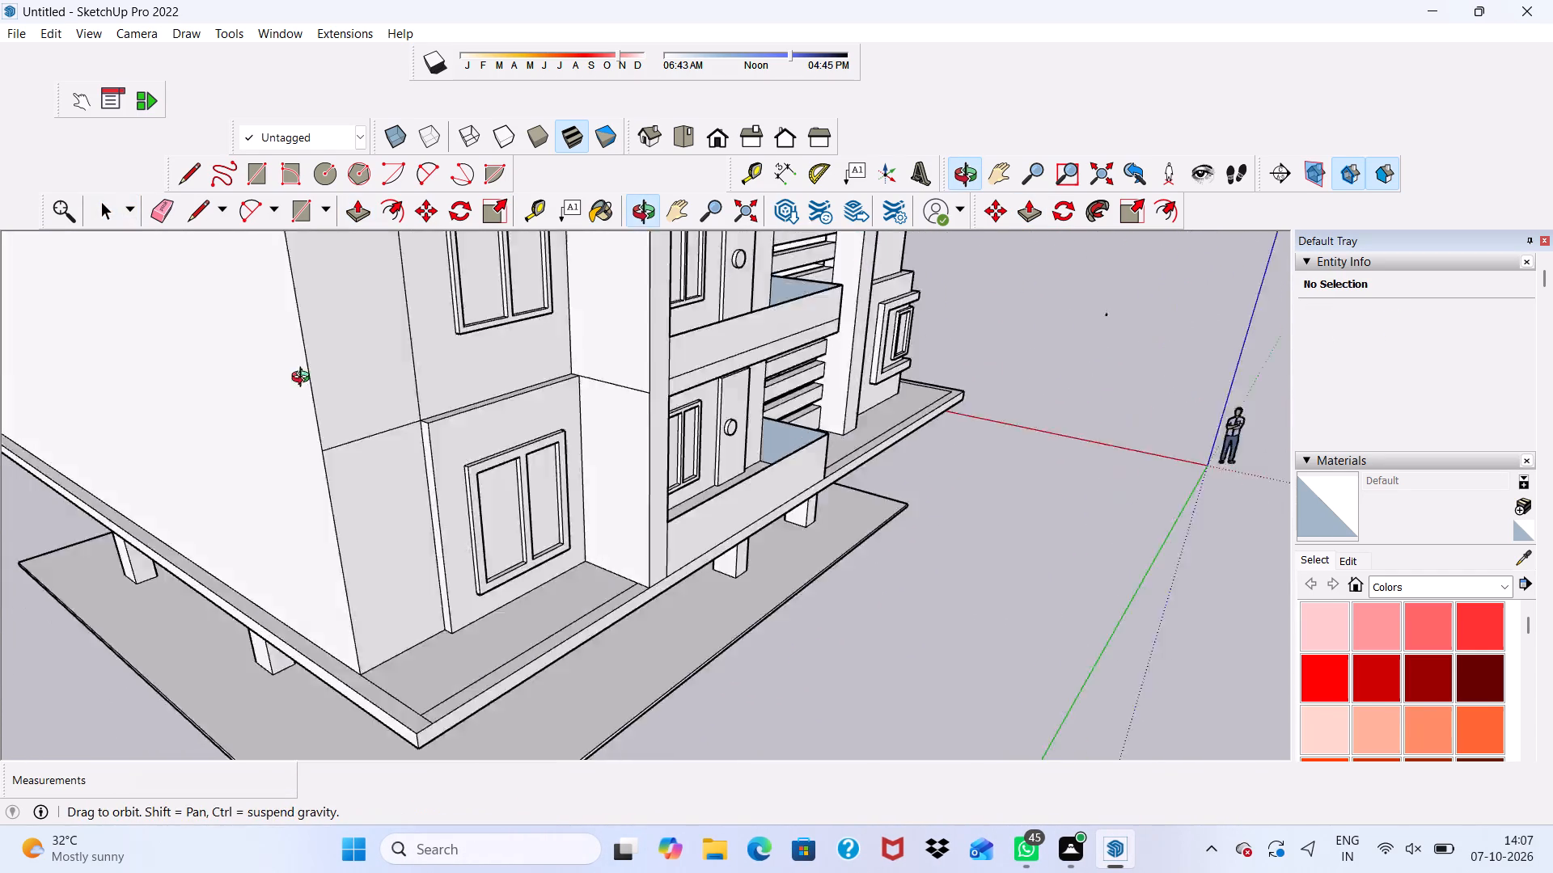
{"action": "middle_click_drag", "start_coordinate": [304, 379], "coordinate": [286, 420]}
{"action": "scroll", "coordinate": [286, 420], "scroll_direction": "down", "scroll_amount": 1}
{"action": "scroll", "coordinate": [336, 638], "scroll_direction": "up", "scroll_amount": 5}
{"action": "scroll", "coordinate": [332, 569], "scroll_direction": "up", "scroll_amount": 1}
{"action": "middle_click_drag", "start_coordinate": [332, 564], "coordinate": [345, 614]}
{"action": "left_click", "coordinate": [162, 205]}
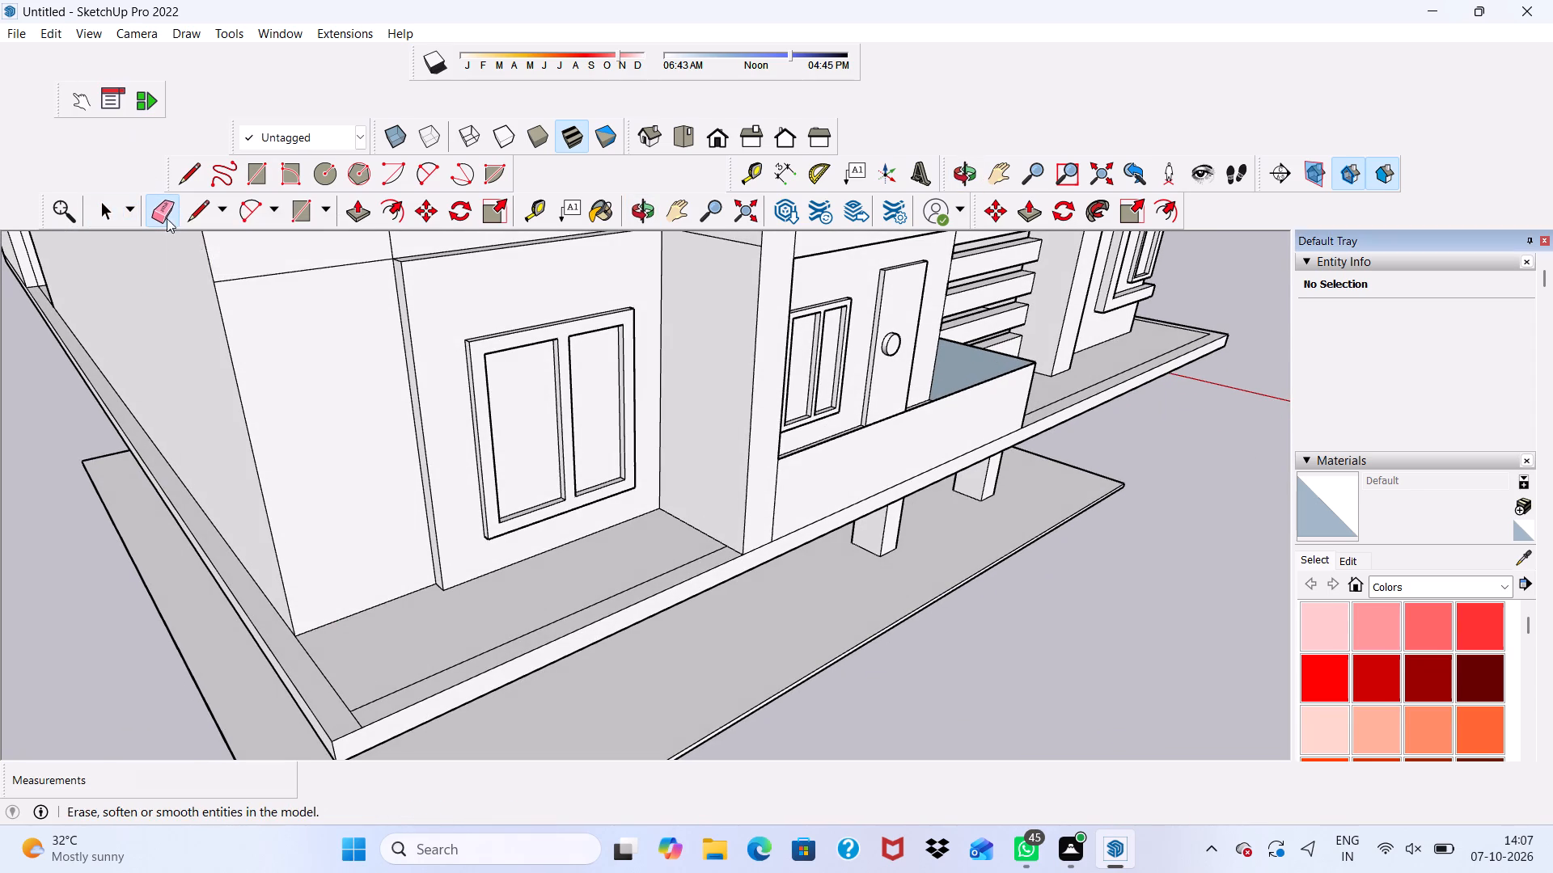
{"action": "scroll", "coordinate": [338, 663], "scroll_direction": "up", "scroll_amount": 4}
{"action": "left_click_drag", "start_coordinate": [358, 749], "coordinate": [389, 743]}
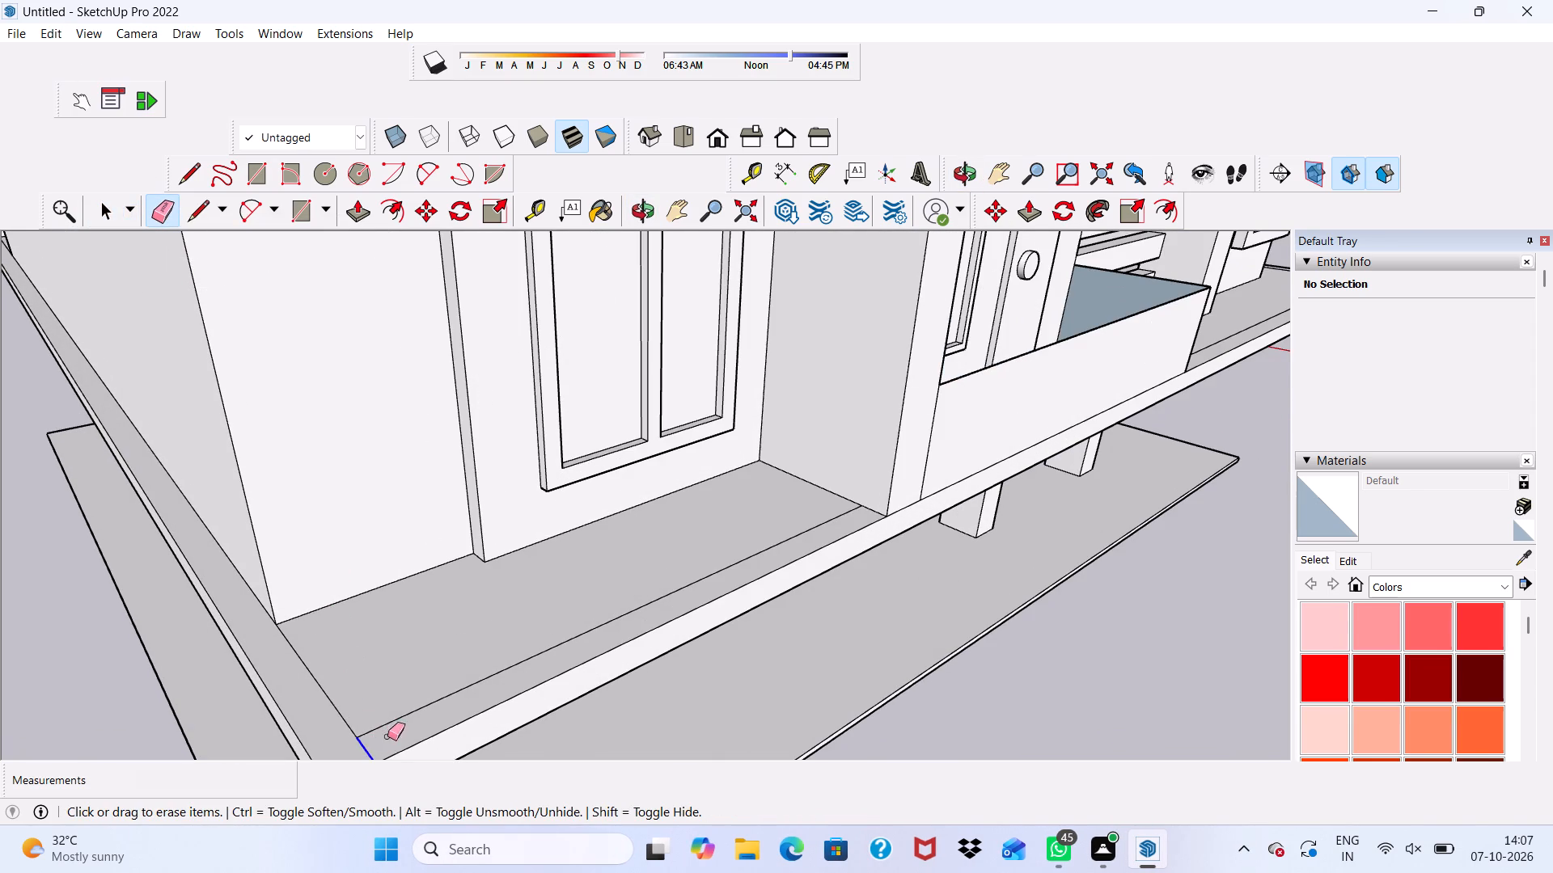
Examine the slab edge, the balcony and louvre facades, the blank side wall and the roof from all around the building.
{"action": "scroll", "coordinate": [356, 636], "scroll_direction": "down", "scroll_amount": 9}
{"action": "middle_click_drag", "start_coordinate": [446, 599], "coordinate": [507, 577]}
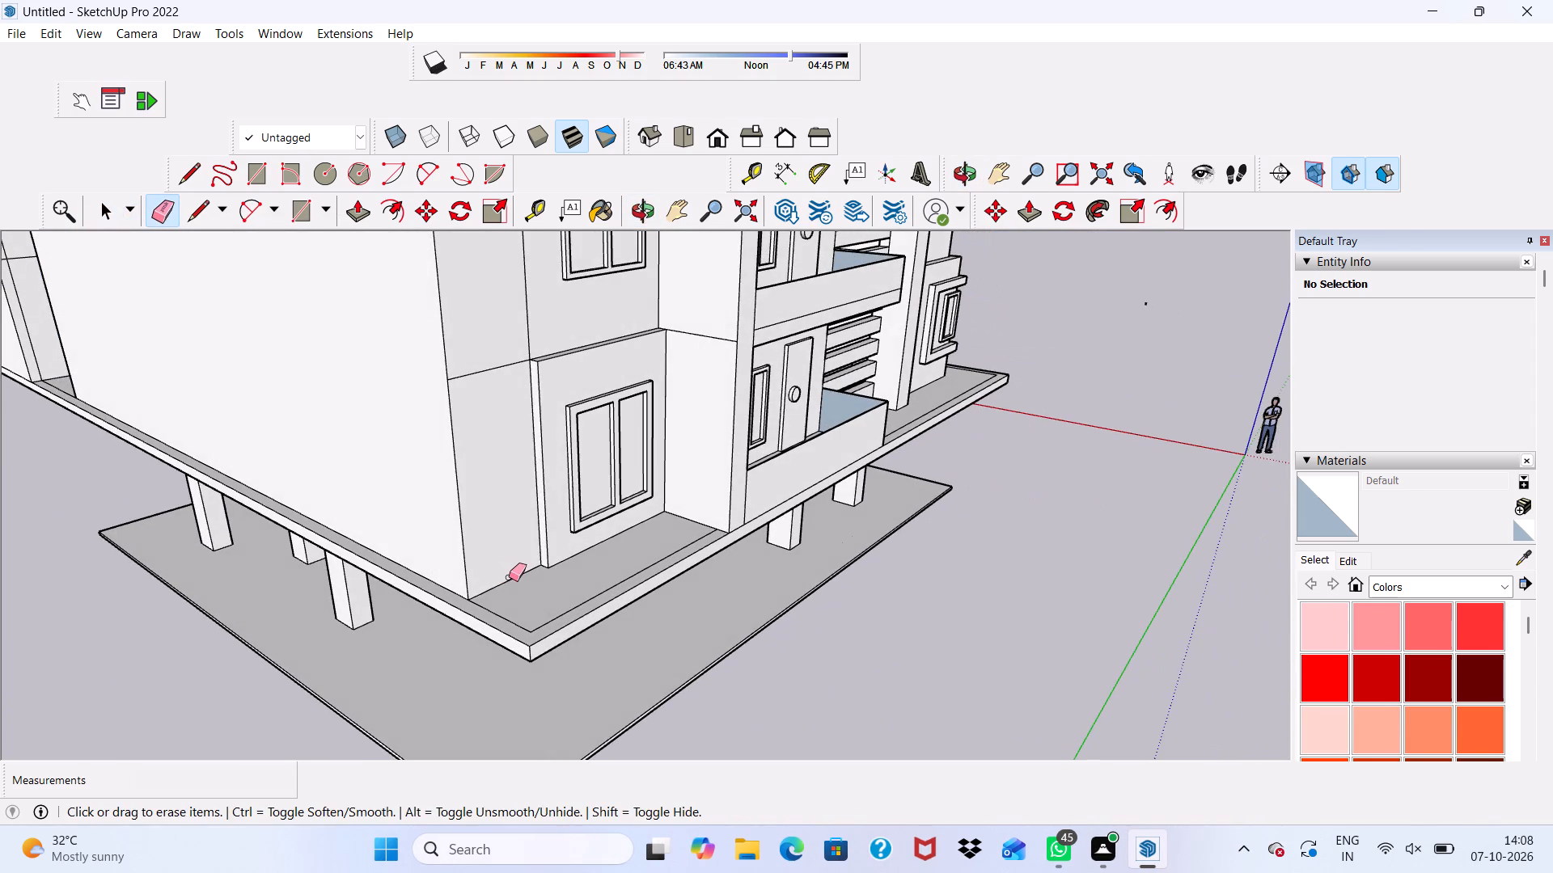
{"action": "scroll", "coordinate": [515, 559], "scroll_direction": "up", "scroll_amount": 5}
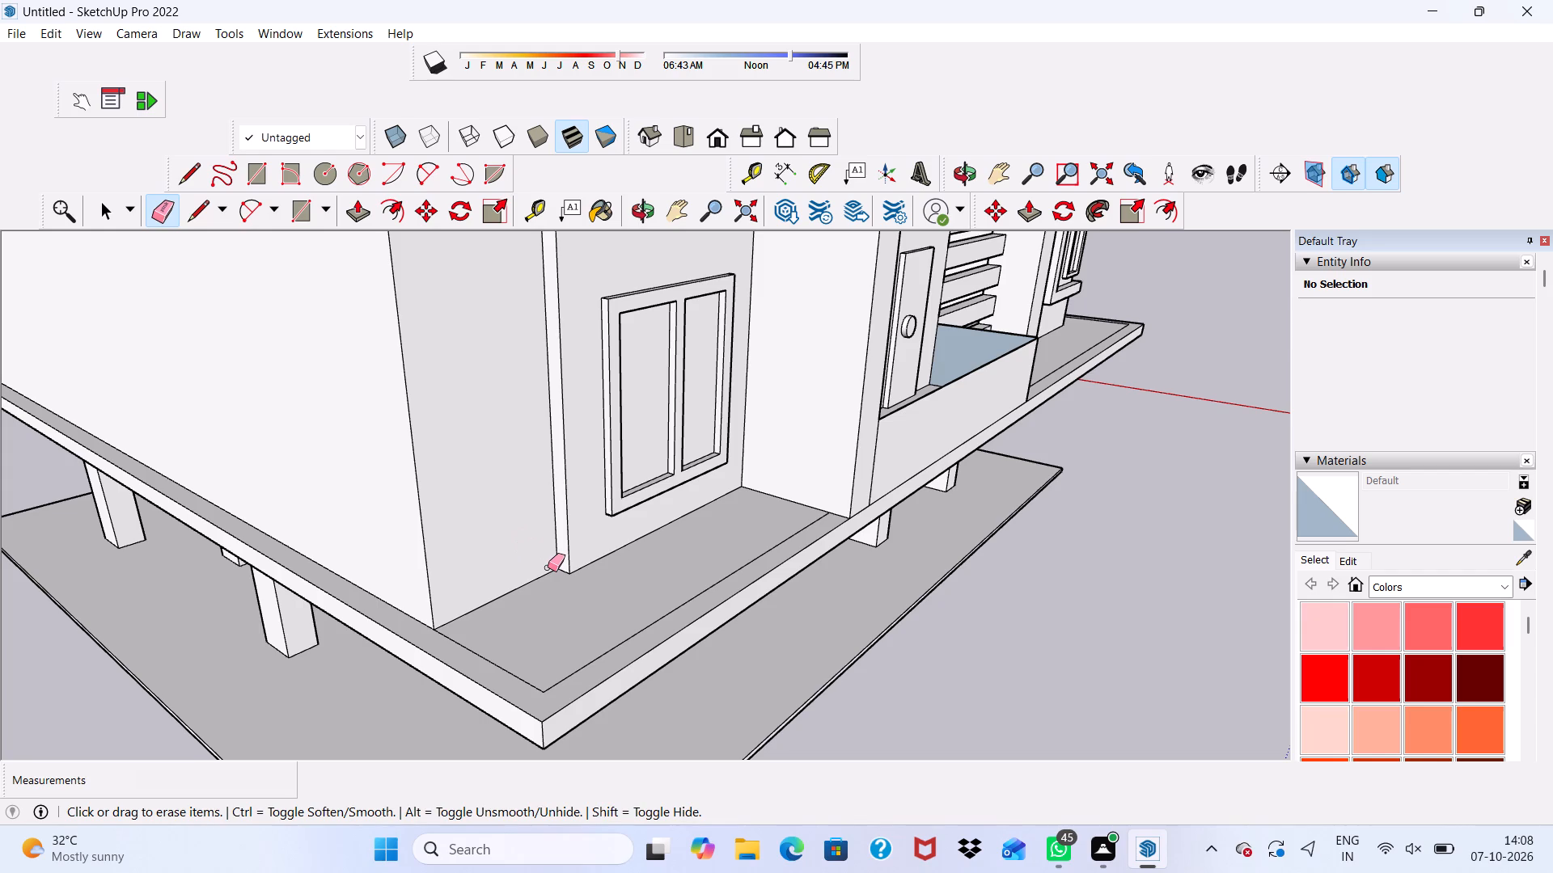
{"action": "key", "text": "space"}
{"action": "middle_click_drag", "start_coordinate": [548, 539], "coordinate": [148, 659]}
{"action": "scroll", "coordinate": [149, 659], "scroll_direction": "down", "scroll_amount": 1}
{"action": "scroll", "coordinate": [857, 427], "scroll_direction": "up", "scroll_amount": 4}
{"action": "scroll", "coordinate": [830, 365], "scroll_direction": "up", "scroll_amount": 4}
{"action": "scroll", "coordinate": [810, 361], "scroll_direction": "down", "scroll_amount": 12}
{"action": "middle_click_drag", "start_coordinate": [785, 441], "coordinate": [771, 230]}
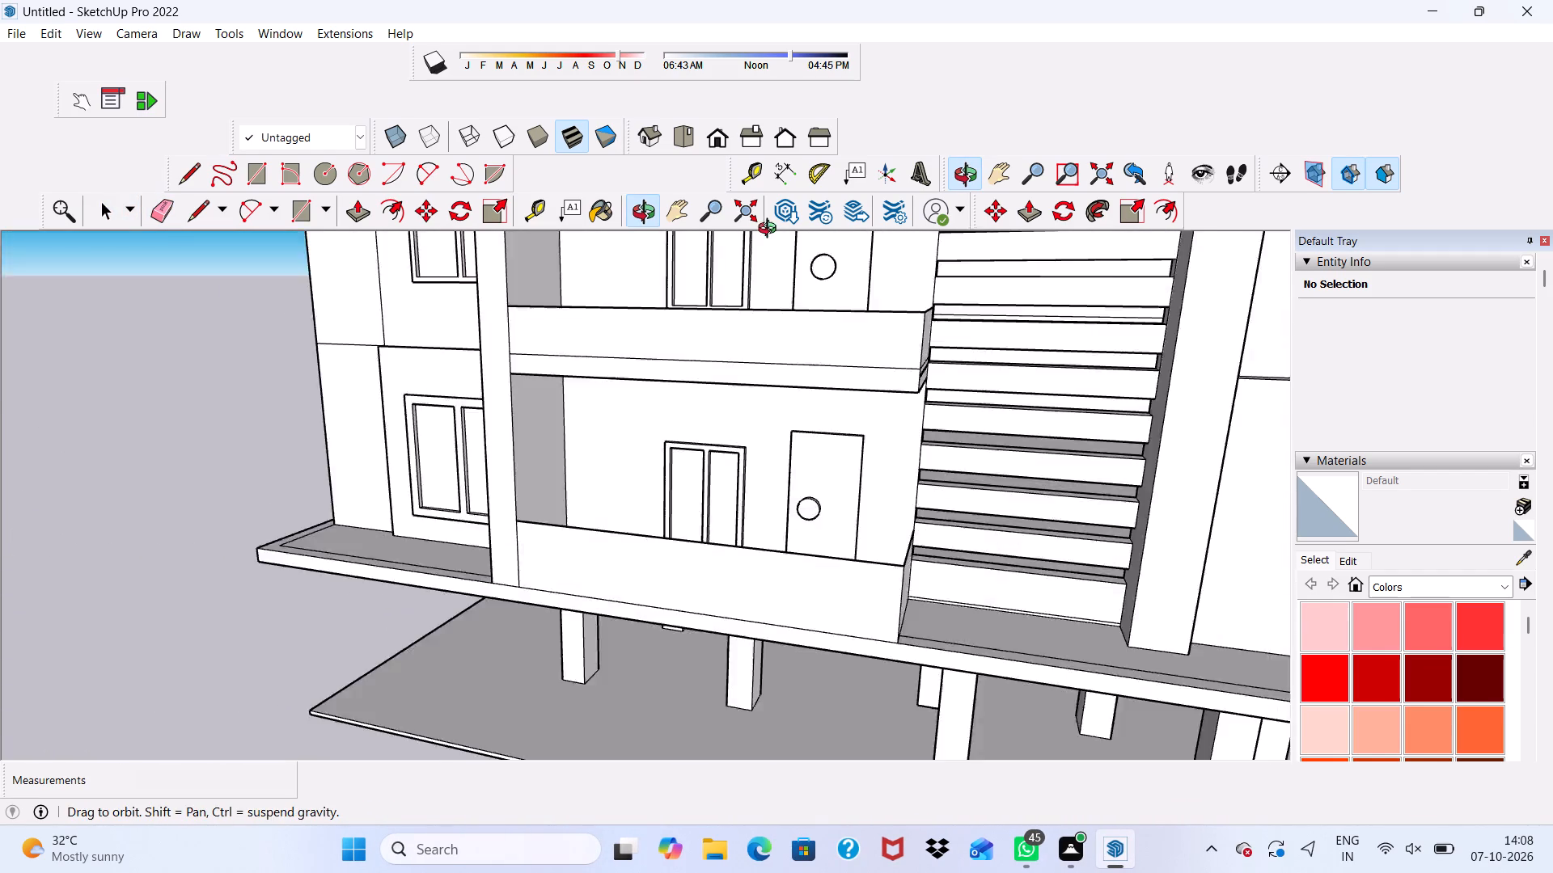
{"action": "middle_click_drag", "start_coordinate": [771, 230], "coordinate": [776, 200]}
{"action": "scroll", "coordinate": [746, 464], "scroll_direction": "down", "scroll_amount": 11}
{"action": "middle_click_drag", "start_coordinate": [938, 405], "coordinate": [662, 436]}
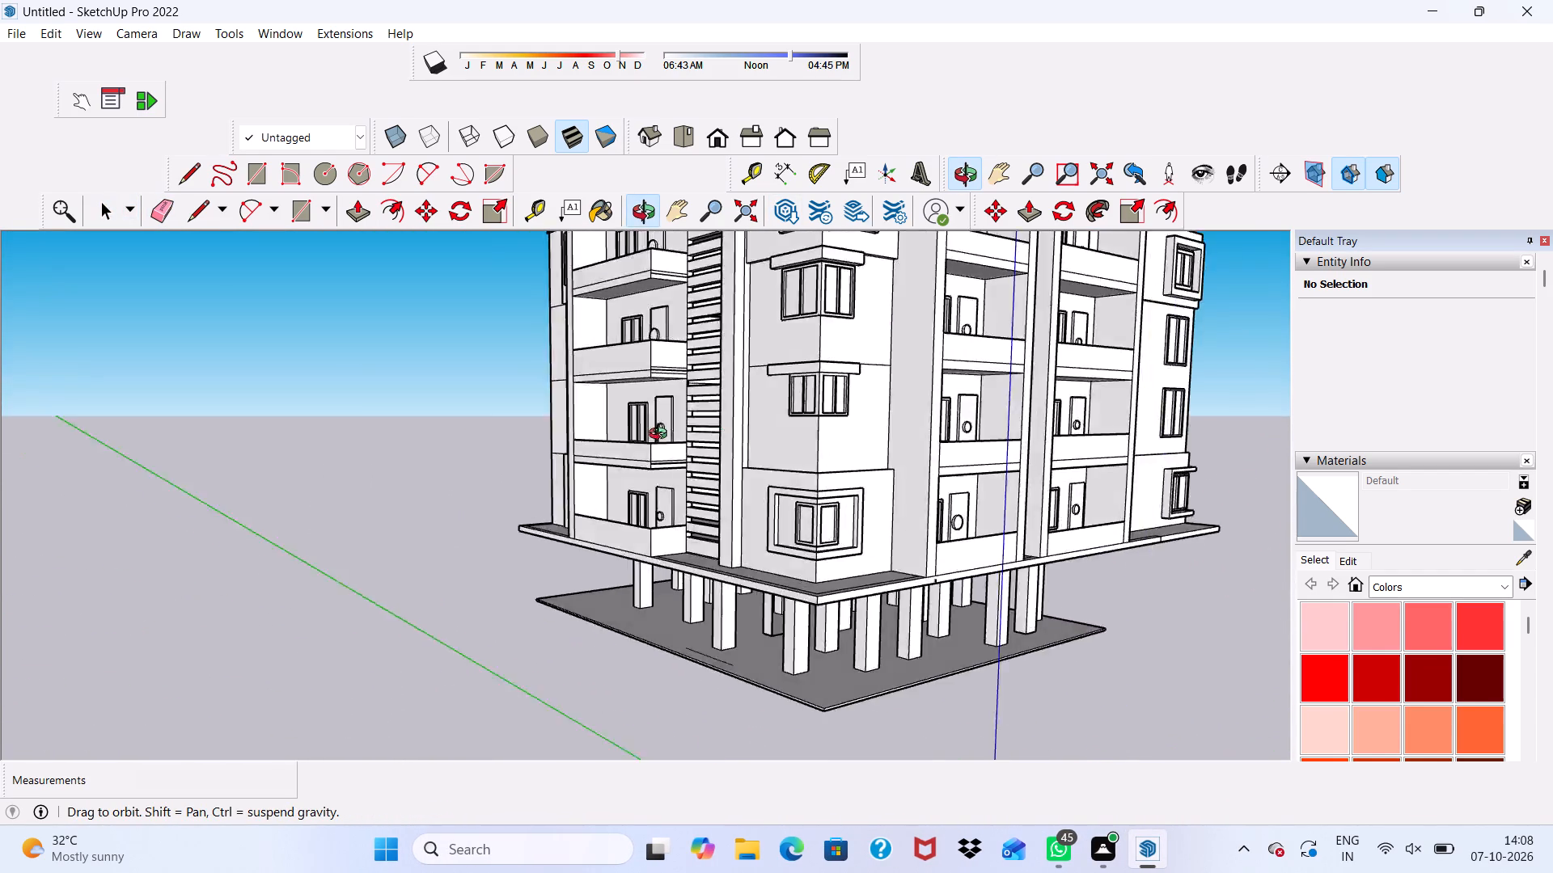
{"action": "middle_click_drag", "start_coordinate": [662, 436], "coordinate": [607, 486]}
{"action": "scroll", "coordinate": [660, 494], "scroll_direction": "down", "scroll_amount": 4}
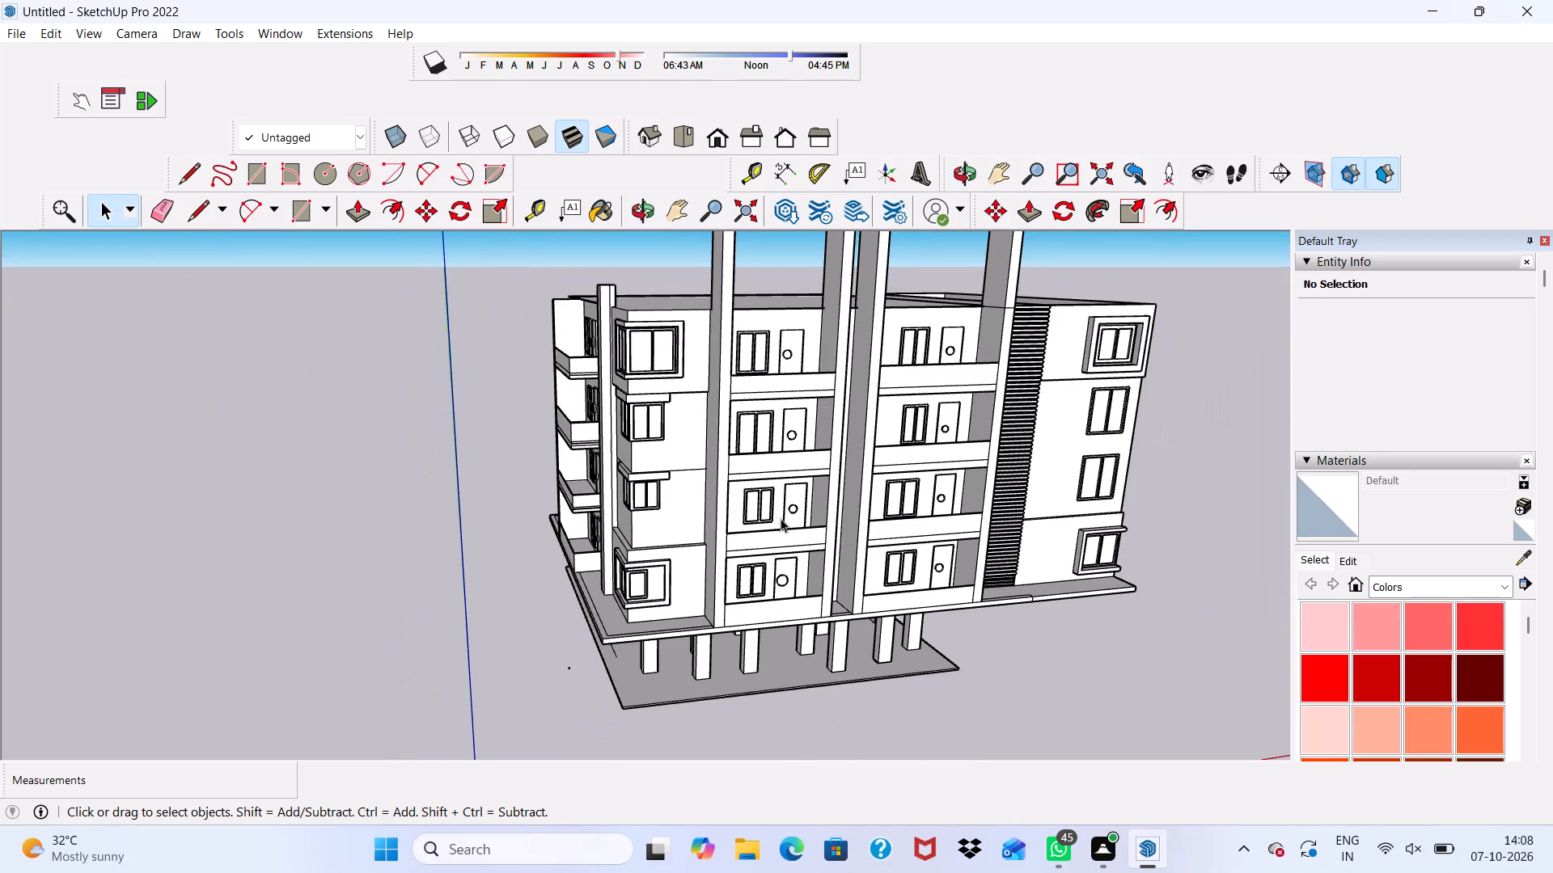
{"action": "scroll", "coordinate": [682, 406], "scroll_direction": "up", "scroll_amount": 3}
{"action": "middle_click_drag", "start_coordinate": [590, 441], "coordinate": [692, 353]}
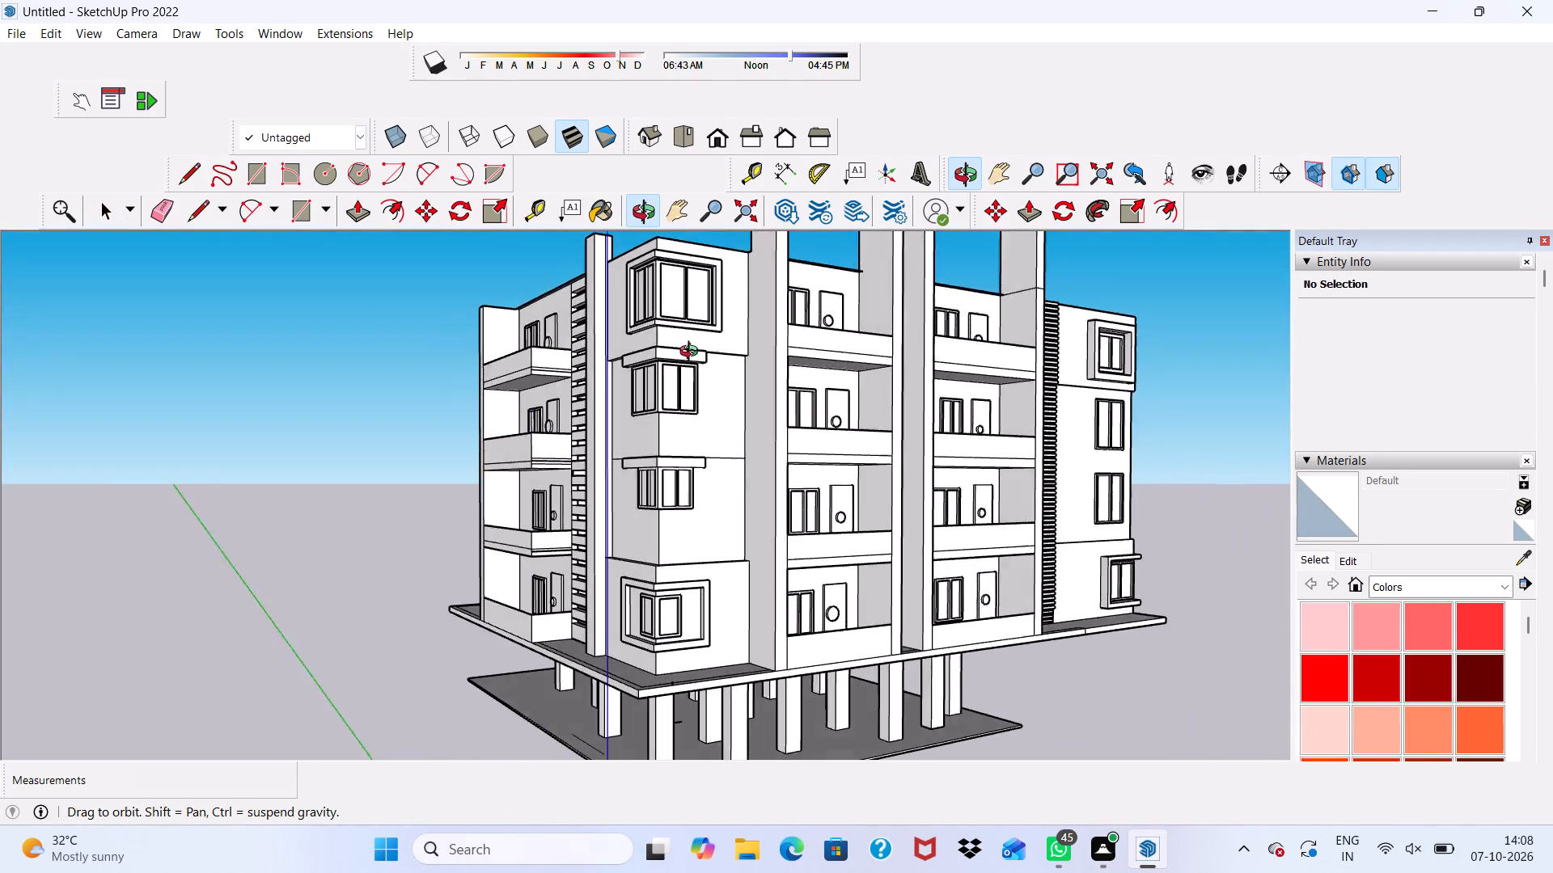
{"action": "middle_click_drag", "start_coordinate": [692, 353], "coordinate": [760, 399]}
{"action": "middle_click_drag", "start_coordinate": [826, 369], "coordinate": [423, 327]}
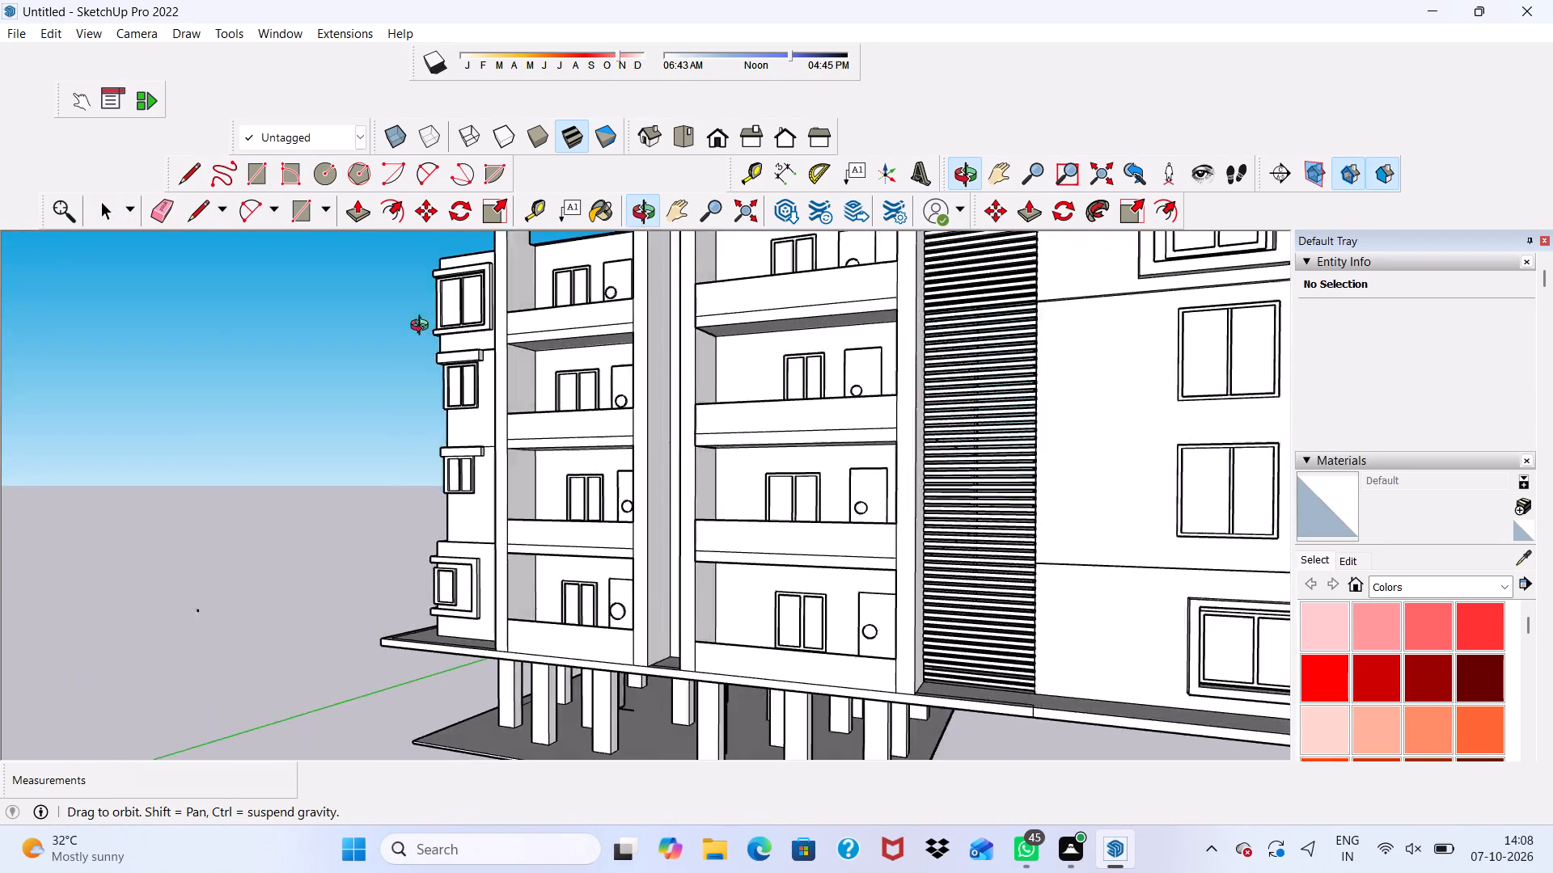
{"action": "middle_click_drag", "start_coordinate": [423, 327], "coordinate": [336, 364]}
{"action": "scroll", "coordinate": [614, 401], "scroll_direction": "down", "scroll_amount": 5}
{"action": "scroll", "coordinate": [556, 386], "scroll_direction": "up", "scroll_amount": 1}
{"action": "middle_click_drag", "start_coordinate": [768, 445], "coordinate": [607, 373]}
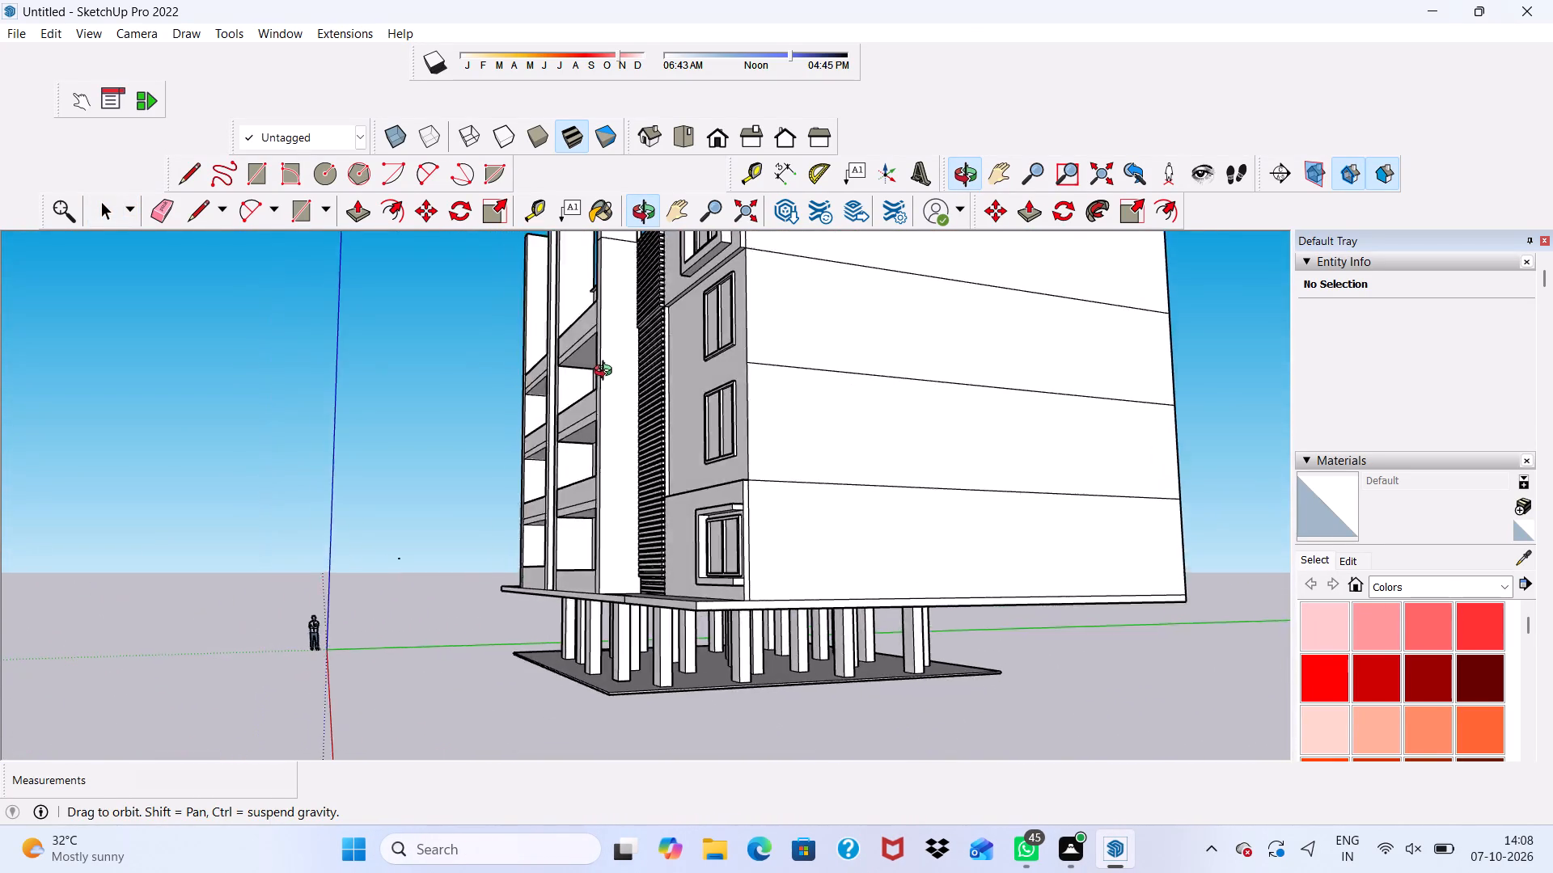
{"action": "middle_click_drag", "start_coordinate": [607, 373], "coordinate": [567, 448]}
{"action": "middle_click_drag", "start_coordinate": [684, 459], "coordinate": [792, 428]}
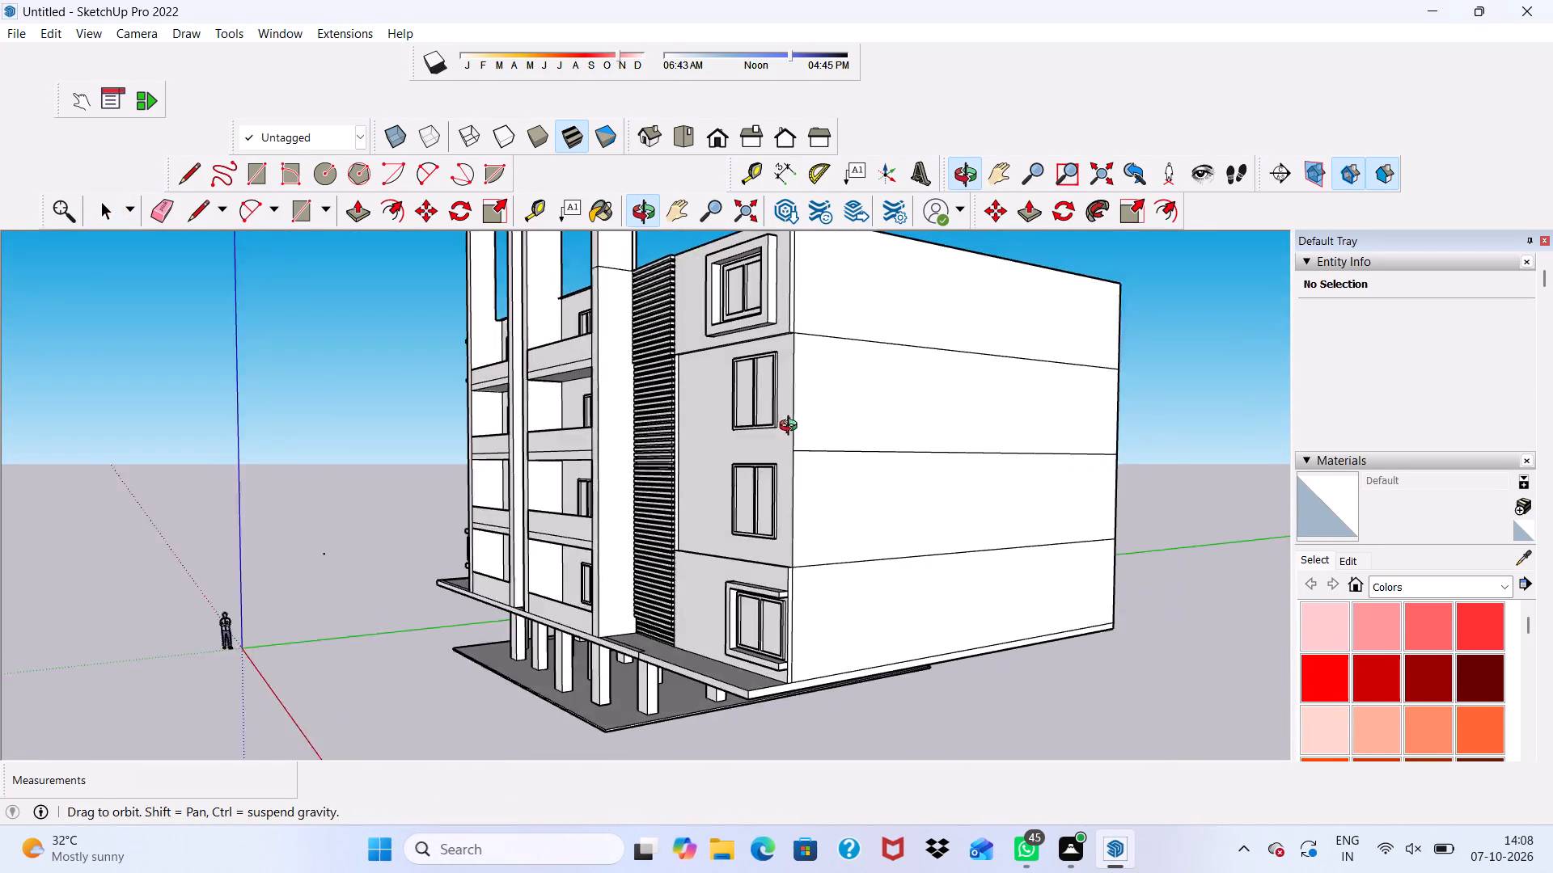
{"action": "middle_click_drag", "start_coordinate": [792, 428], "coordinate": [712, 477]}
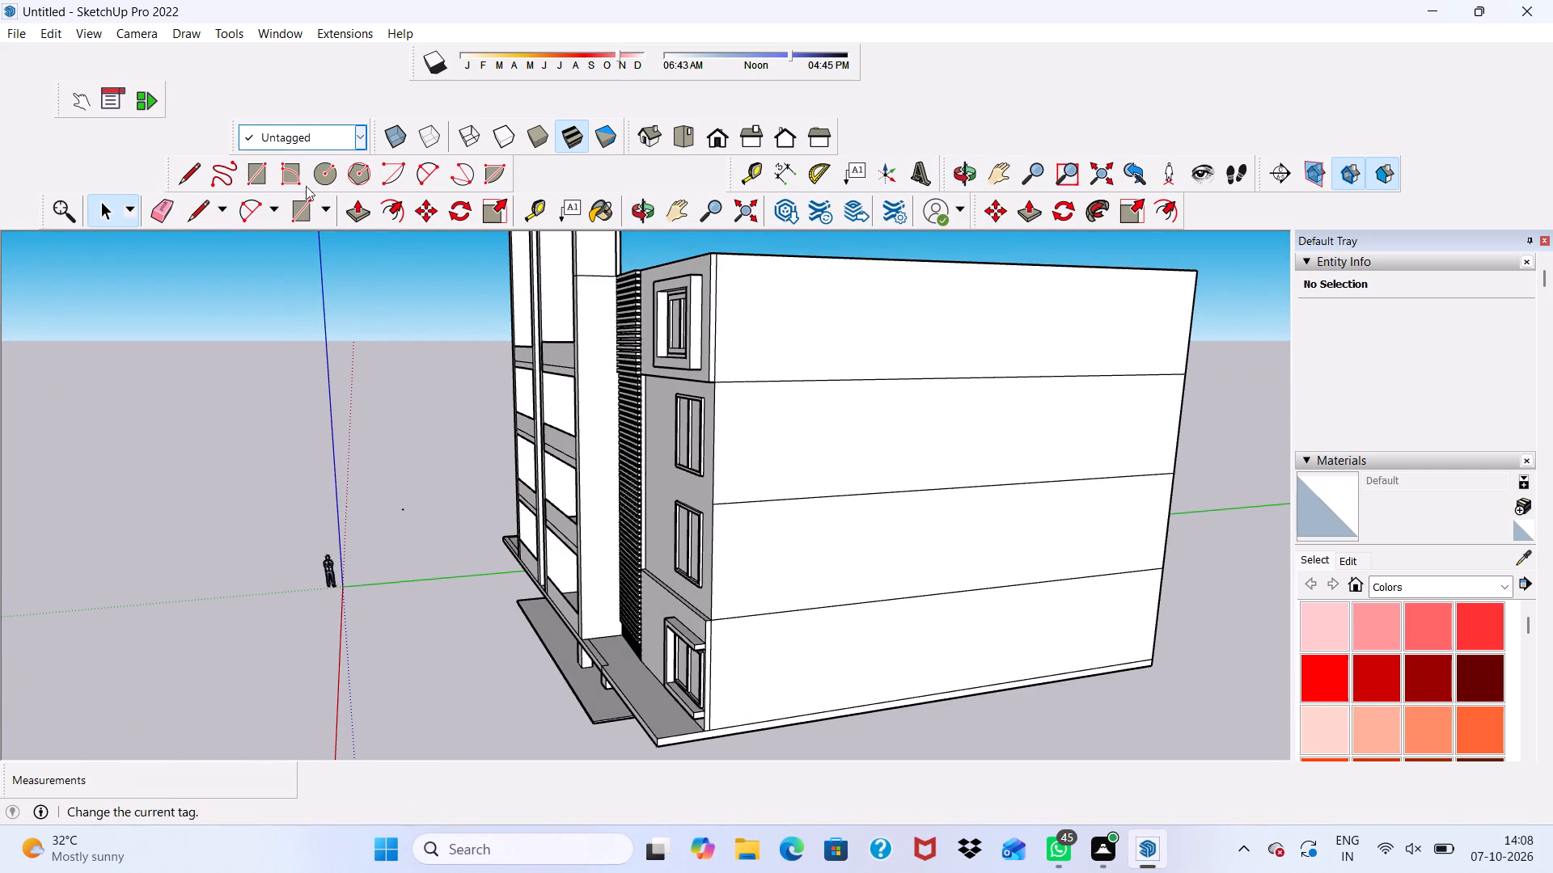
{"action": "scroll", "coordinate": [392, 356], "scroll_direction": "down", "scroll_amount": 2}
{"action": "middle_click_drag", "start_coordinate": [674, 377], "coordinate": [625, 506]}
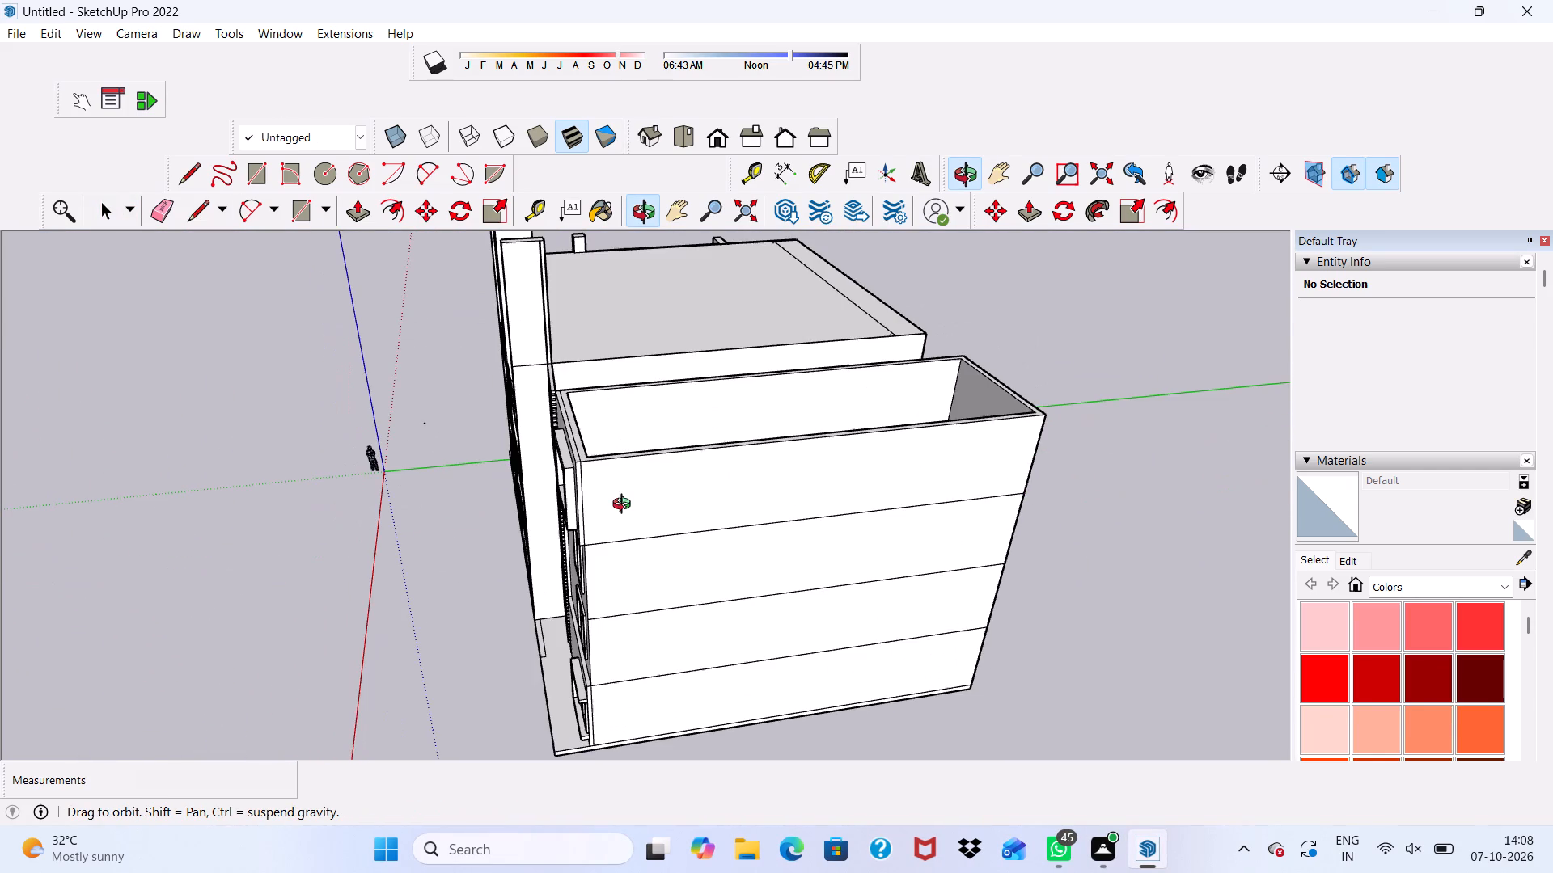
Draw a full-height rectangle about 3' wide and 40' high on the blank side wall, along its edge beside the window facade.
{"action": "middle_click_drag", "start_coordinate": [625, 506], "coordinate": [660, 357]}
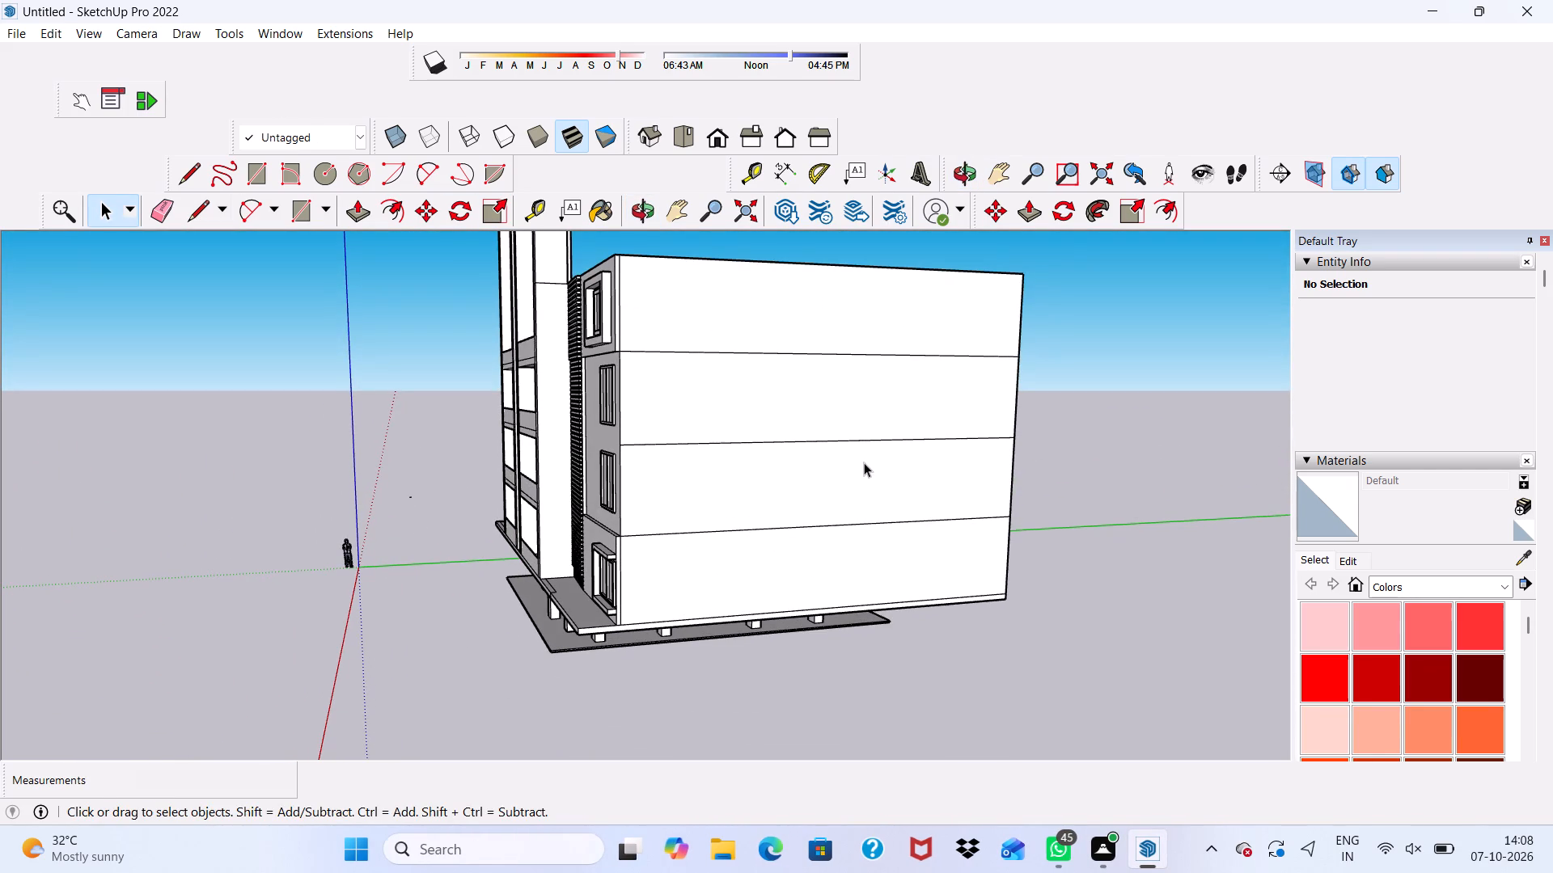
{"action": "middle_click_drag", "start_coordinate": [864, 462], "coordinate": [824, 483]}
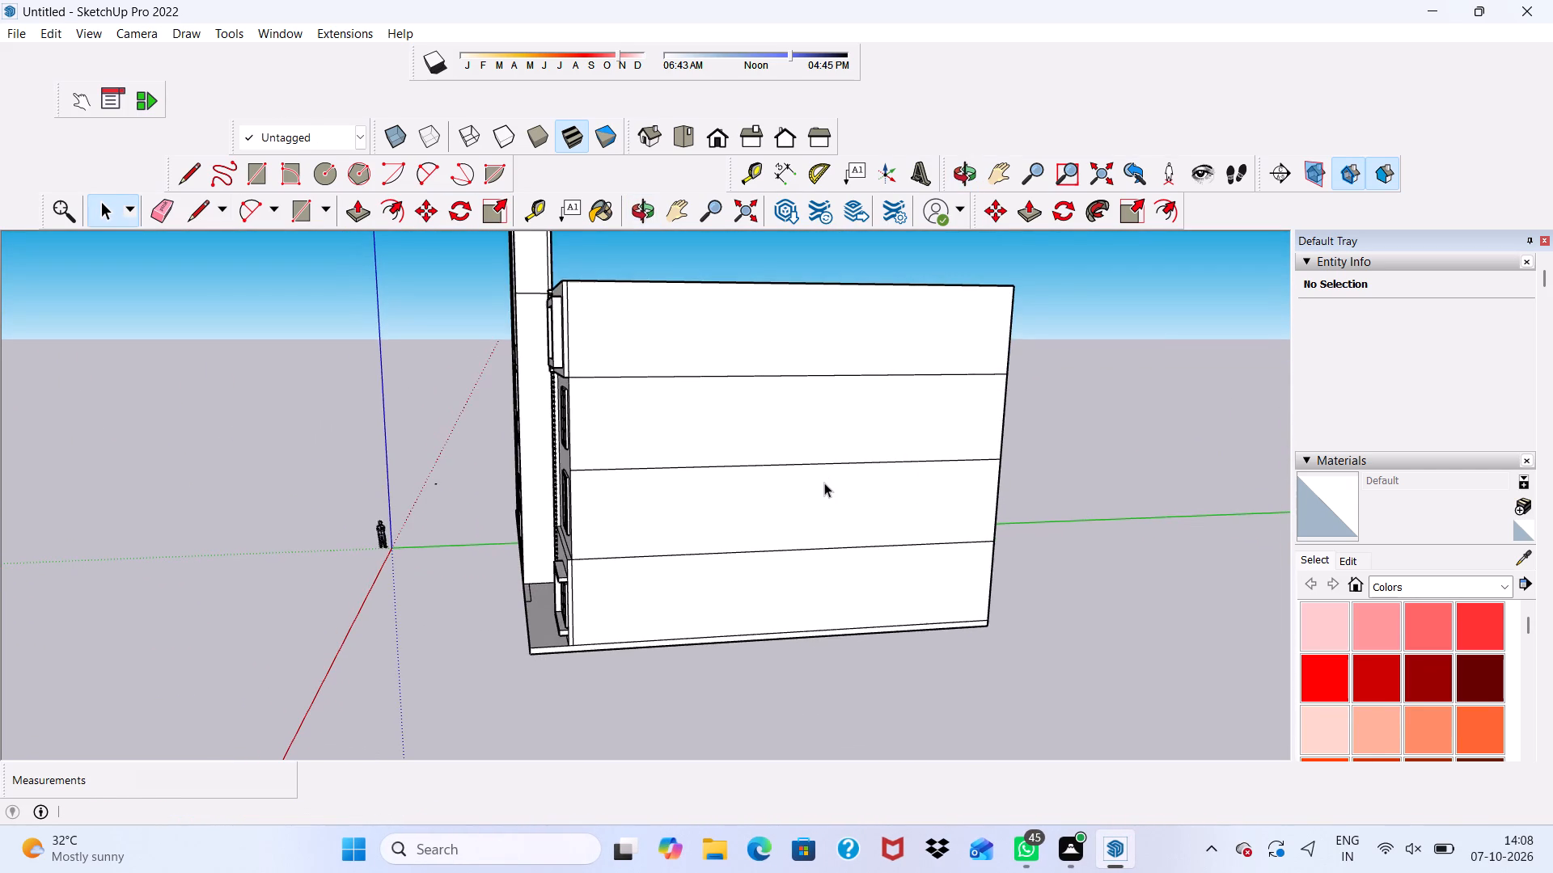
{"action": "scroll", "coordinate": [824, 483], "scroll_direction": "up", "scroll_amount": 3}
{"action": "scroll", "coordinate": [824, 483], "scroll_direction": "down", "scroll_amount": 7}
{"action": "scroll", "coordinate": [696, 418], "scroll_direction": "up", "scroll_amount": 2}
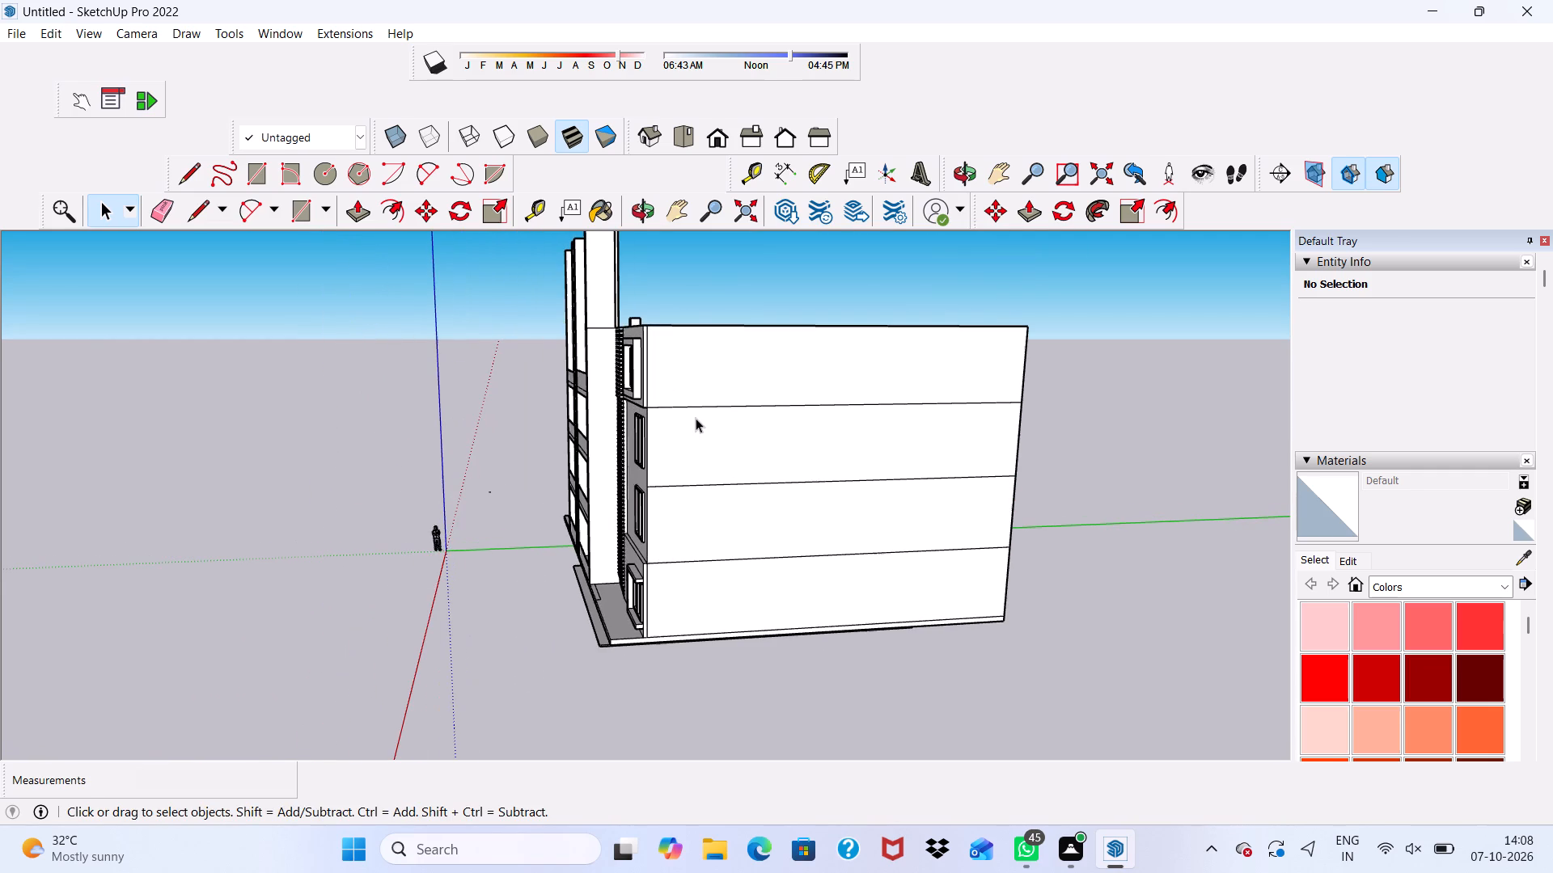
{"action": "left_click", "coordinate": [243, 171]}
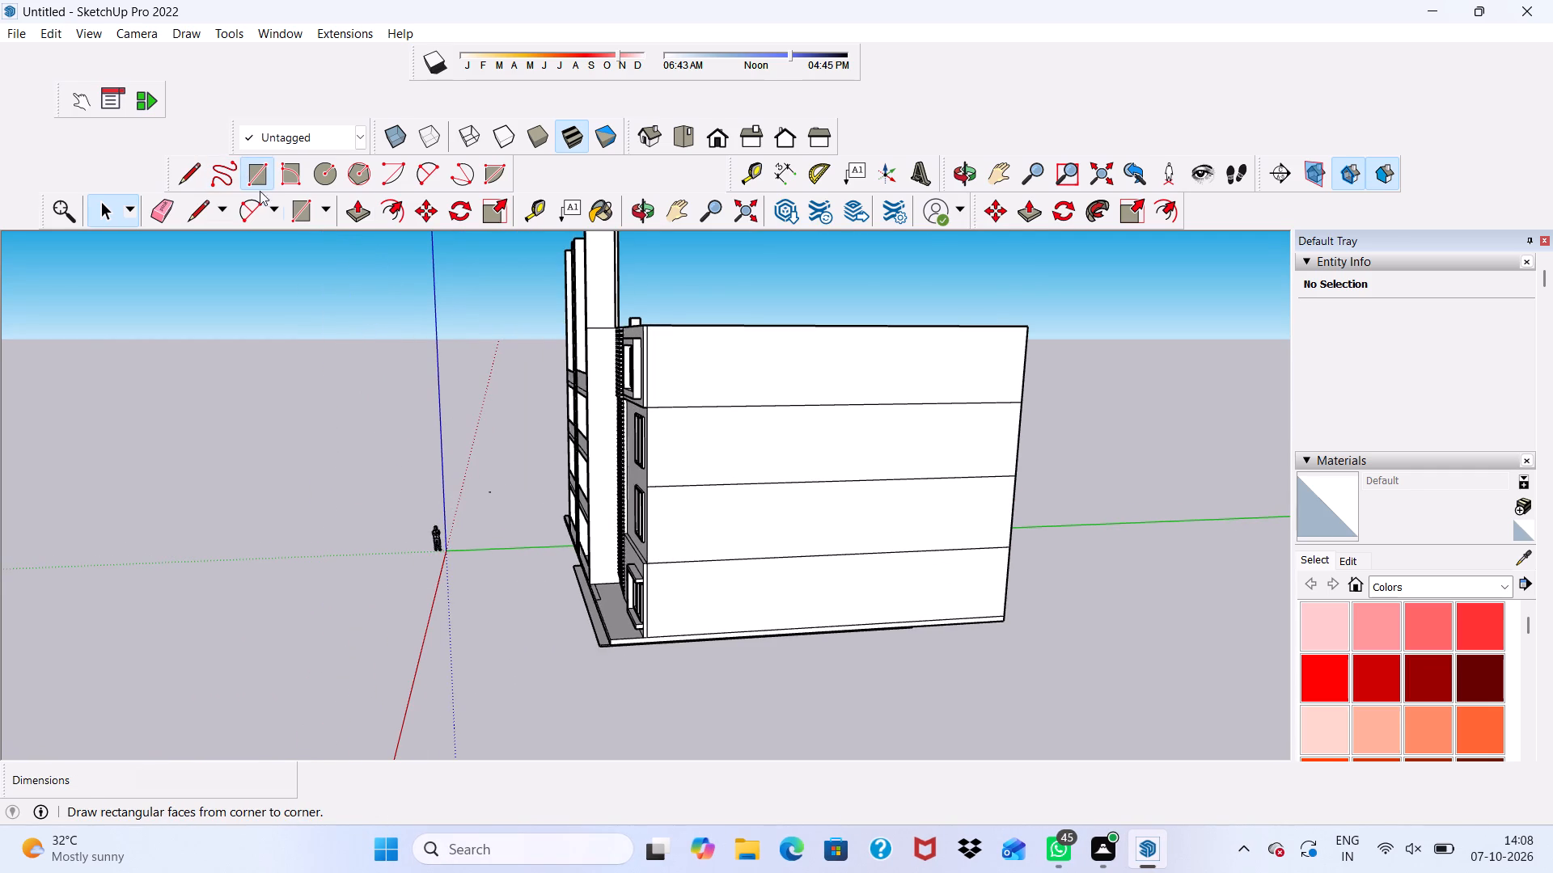
{"action": "scroll", "coordinate": [690, 422], "scroll_direction": "up", "scroll_amount": 3}
{"action": "scroll", "coordinate": [662, 347], "scroll_direction": "up", "scroll_amount": 1}
{"action": "scroll", "coordinate": [662, 346], "scroll_direction": "down", "scroll_amount": 1}
{"action": "middle_click_drag", "start_coordinate": [662, 346], "coordinate": [732, 326]}
{"action": "scroll", "coordinate": [724, 268], "scroll_direction": "up", "scroll_amount": 2}
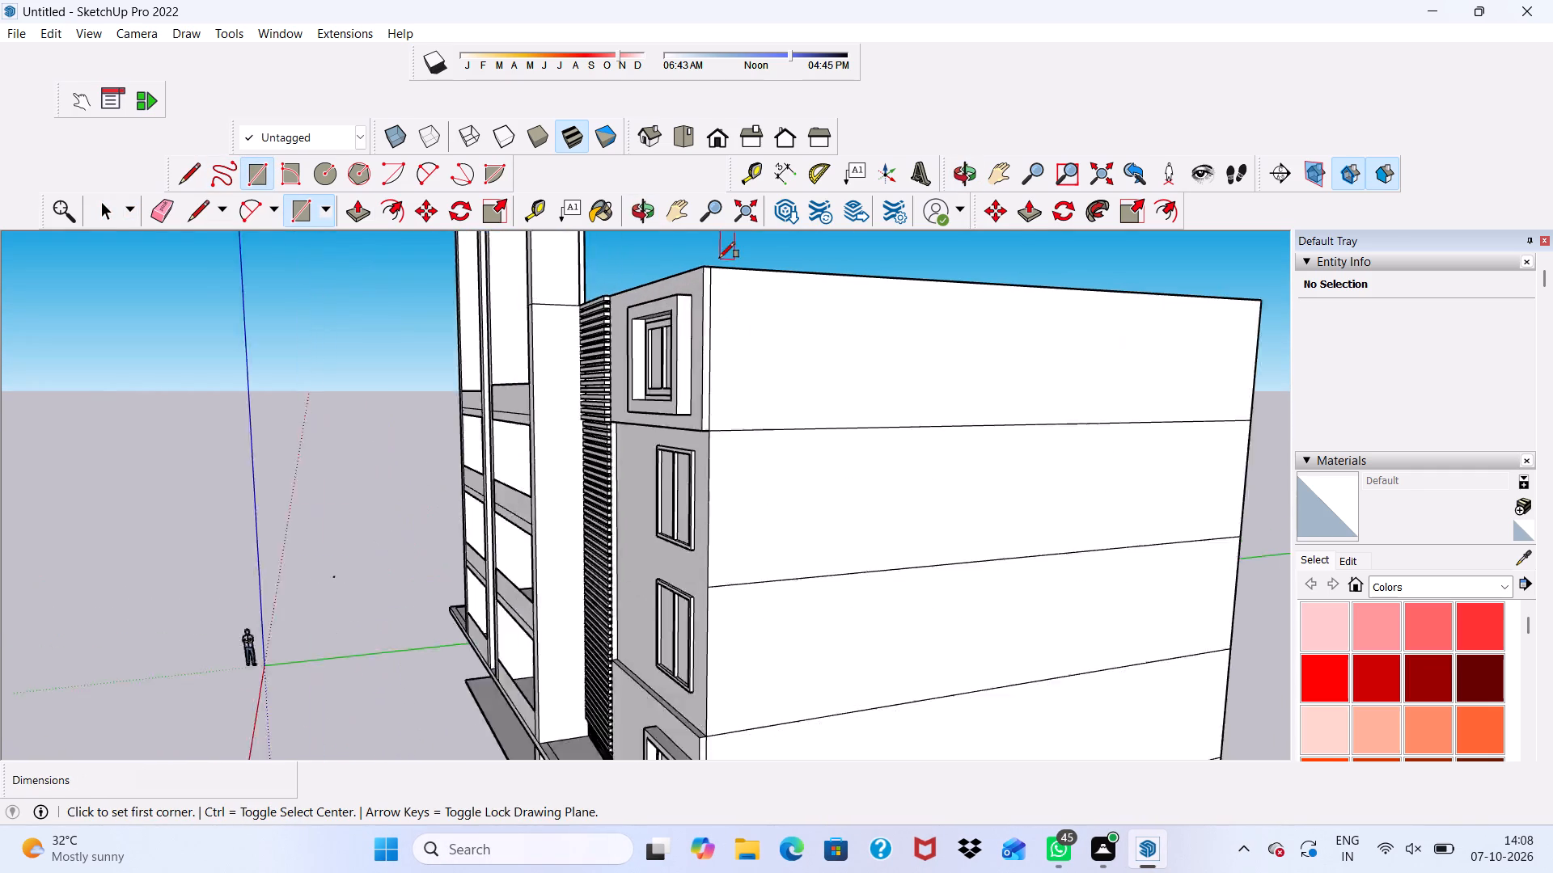
{"action": "scroll", "coordinate": [719, 258], "scroll_direction": "up", "scroll_amount": 5}
{"action": "left_click", "coordinate": [704, 260]}
{"action": "scroll", "coordinate": [845, 340], "scroll_direction": "down", "scroll_amount": 4}
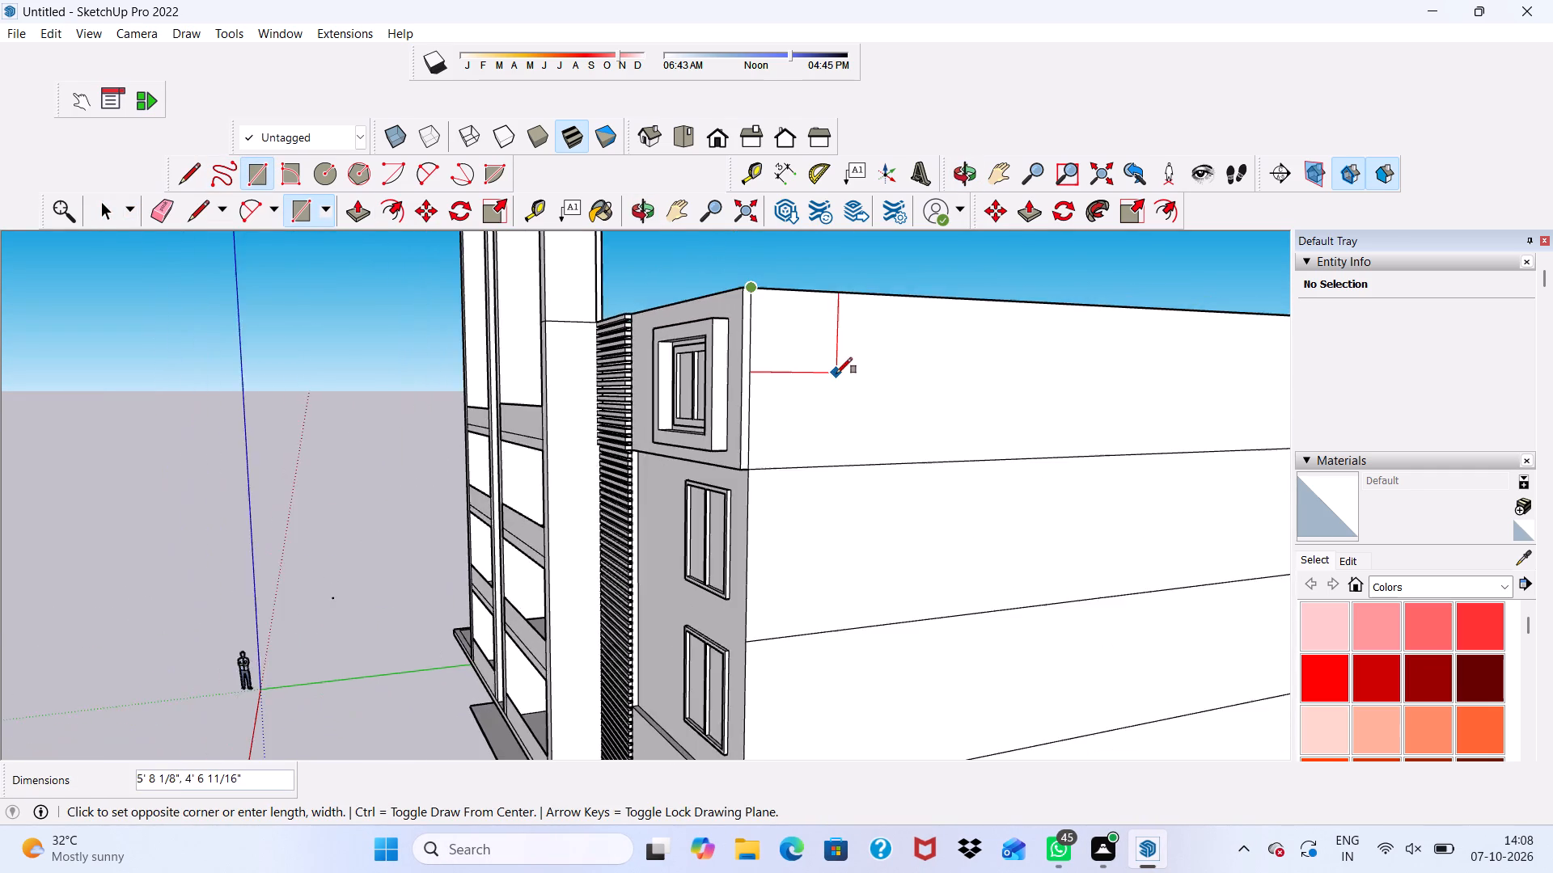
{"action": "scroll", "coordinate": [836, 373], "scroll_direction": "down", "scroll_amount": 4}
{"action": "scroll", "coordinate": [777, 542], "scroll_direction": "down", "scroll_amount": 1}
{"action": "middle_click_drag", "start_coordinate": [853, 551], "coordinate": [798, 508]}
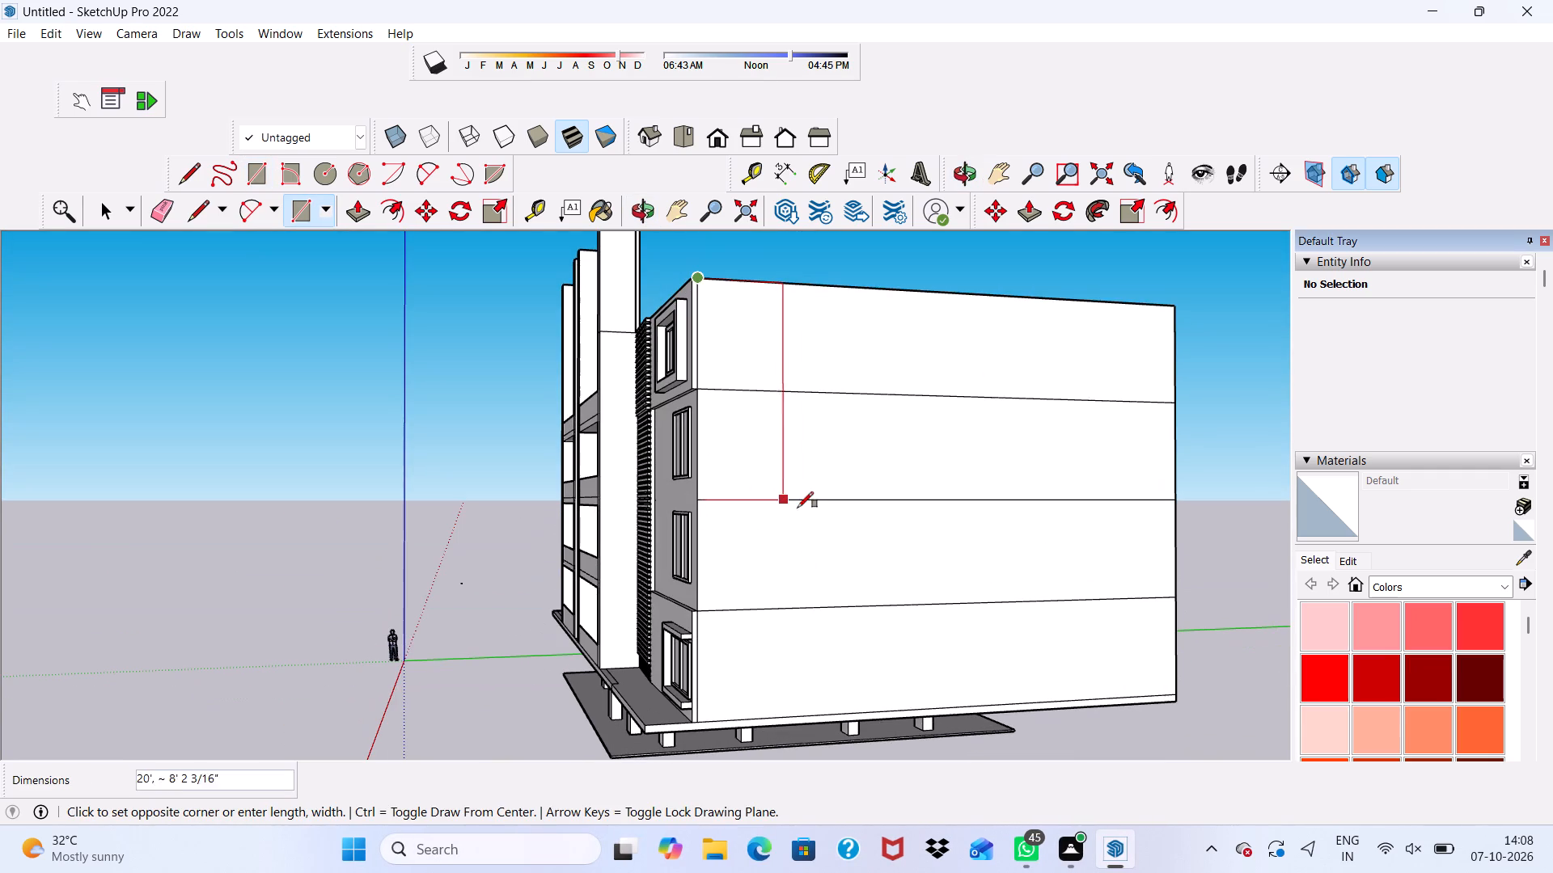
{"action": "scroll", "coordinate": [735, 718], "scroll_direction": "up", "scroll_amount": 3}
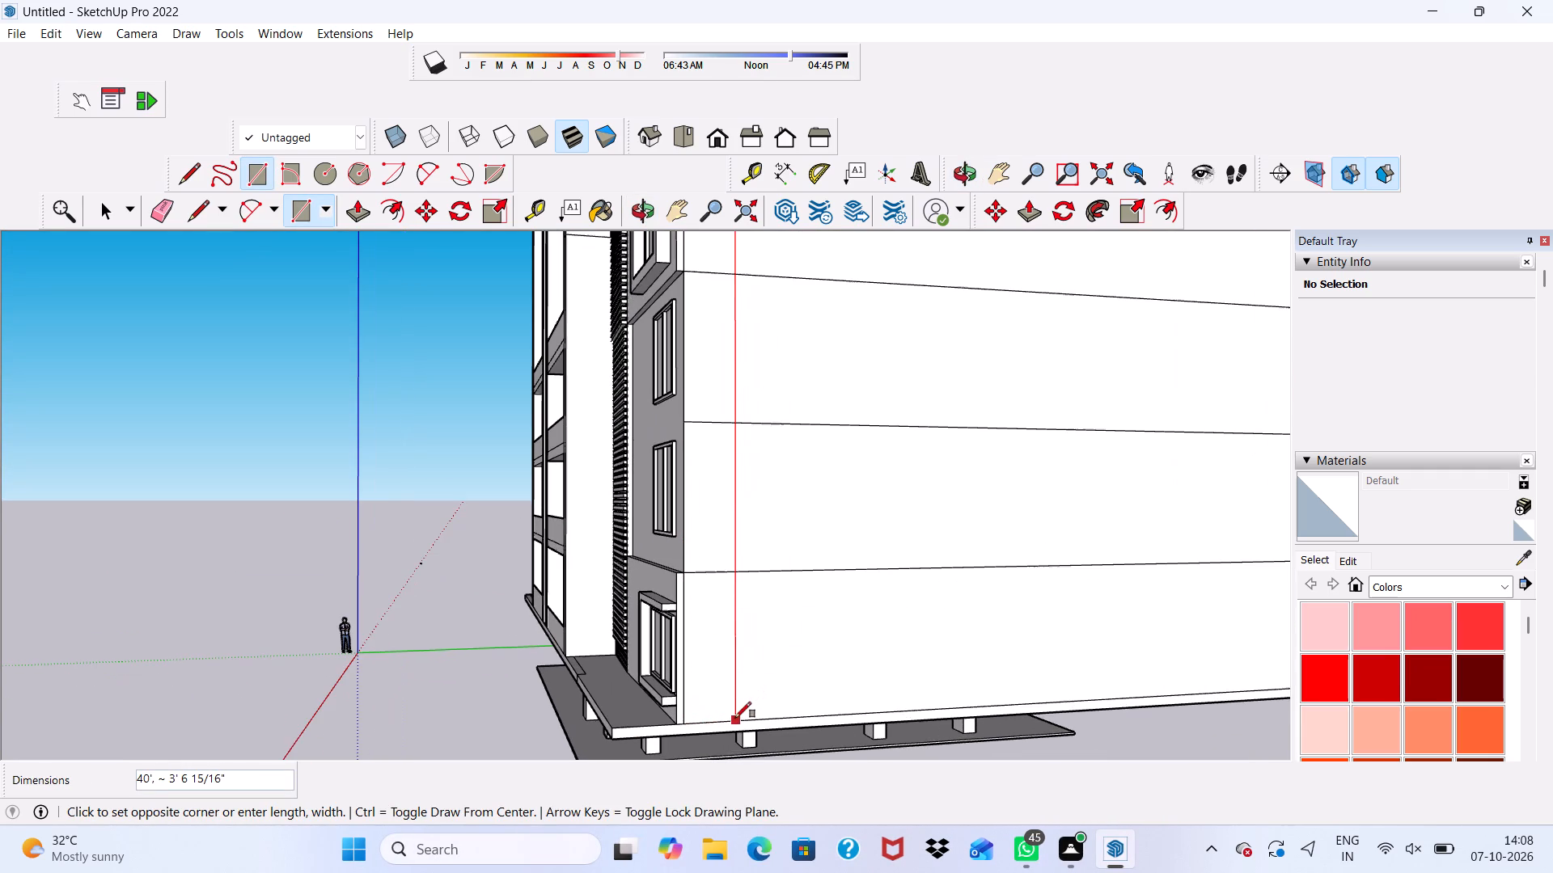
{"action": "middle_click_drag", "start_coordinate": [726, 719], "coordinate": [718, 744]}
{"action": "scroll", "coordinate": [718, 714], "scroll_direction": "down", "scroll_amount": 3}
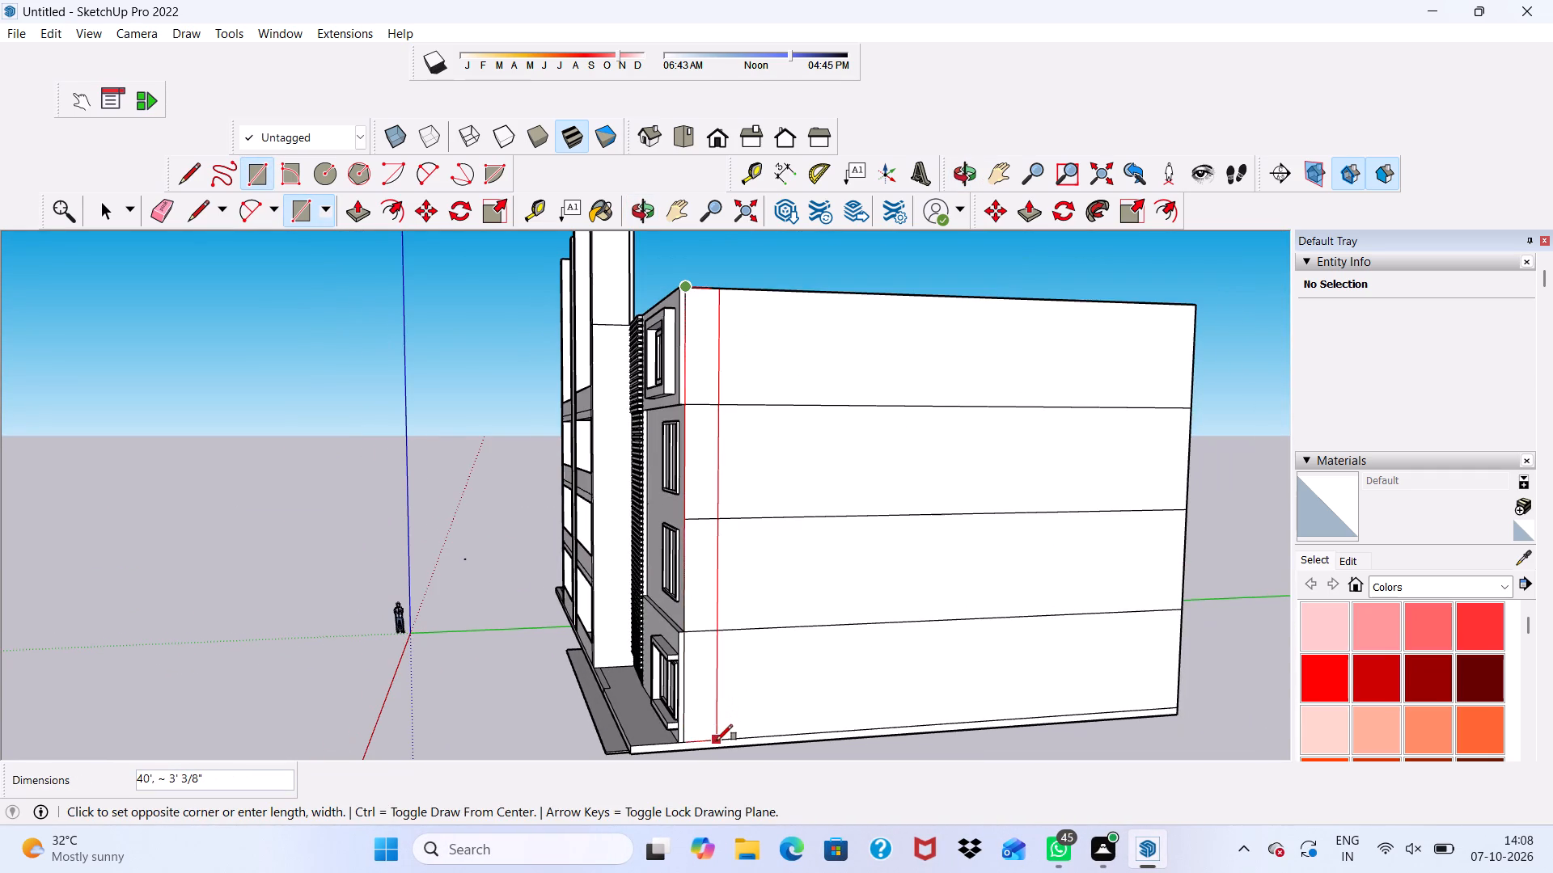
{"action": "left_click", "coordinate": [717, 740]}
{"action": "key", "text": "space"}
Erase the three floor lines crossing the new vertical strip at the side wall's edge.
{"action": "scroll", "coordinate": [687, 312], "scroll_direction": "up", "scroll_amount": 3}
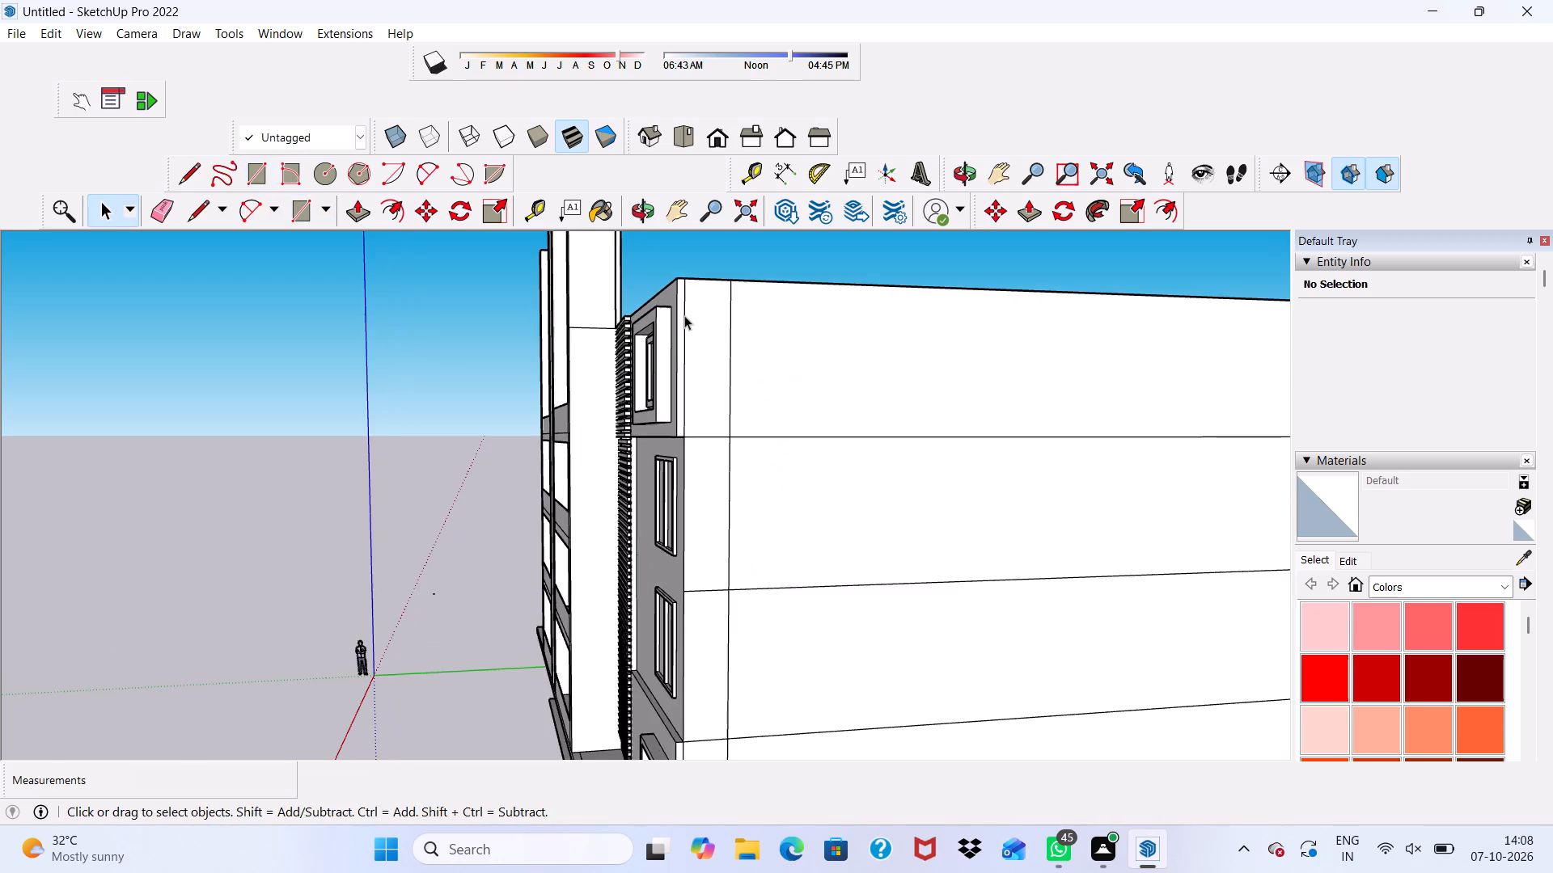
{"action": "scroll", "coordinate": [695, 448], "scroll_direction": "up", "scroll_amount": 2}
{"action": "left_click", "coordinate": [159, 213]}
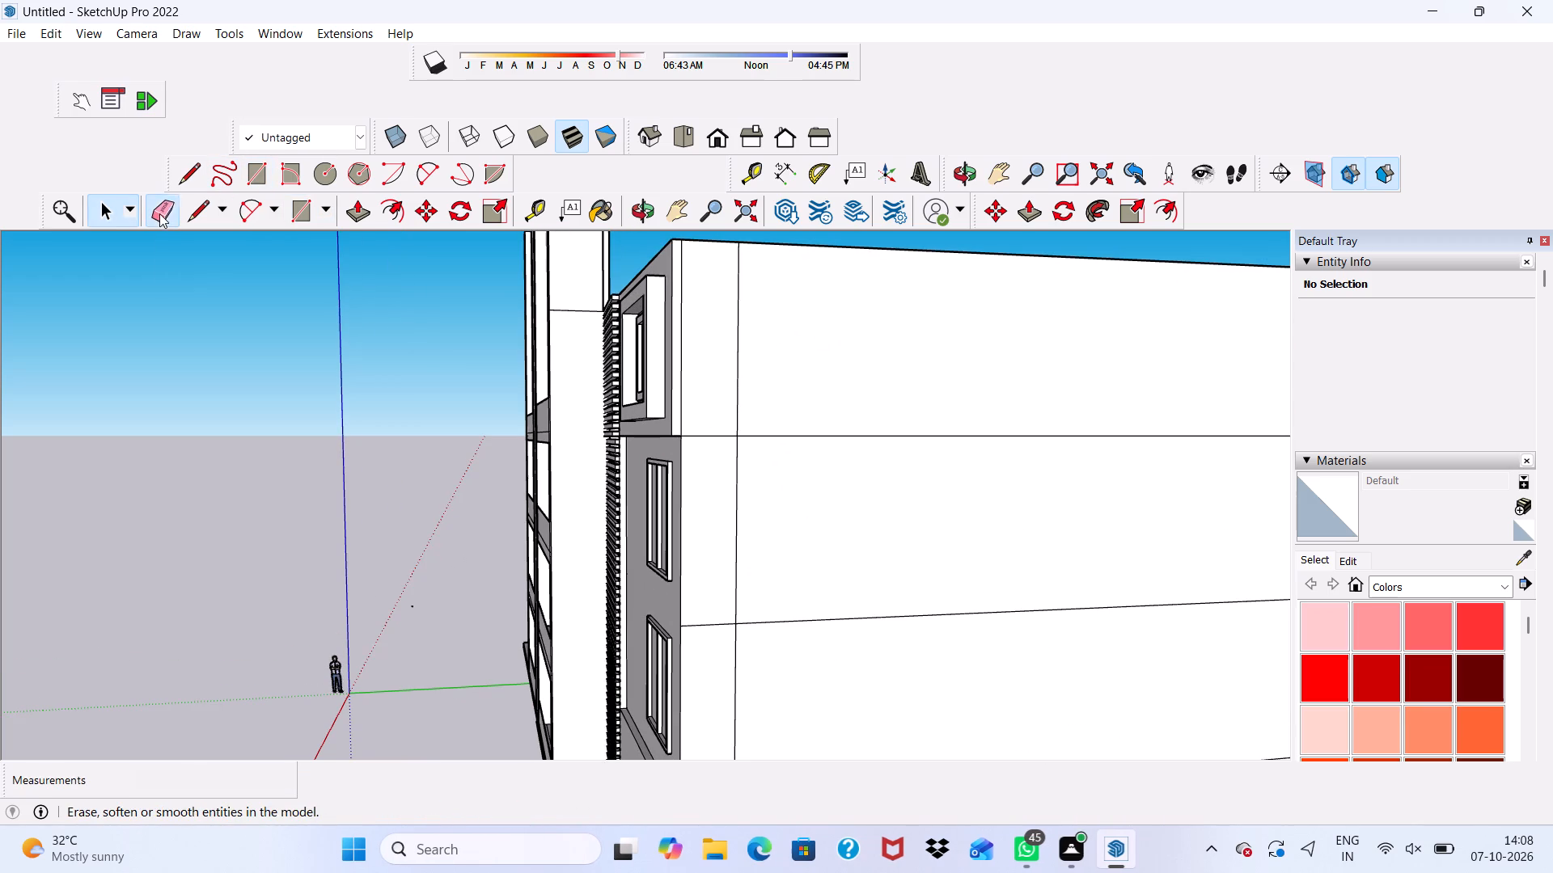
{"action": "left_click_drag", "start_coordinate": [700, 424], "coordinate": [702, 440]}
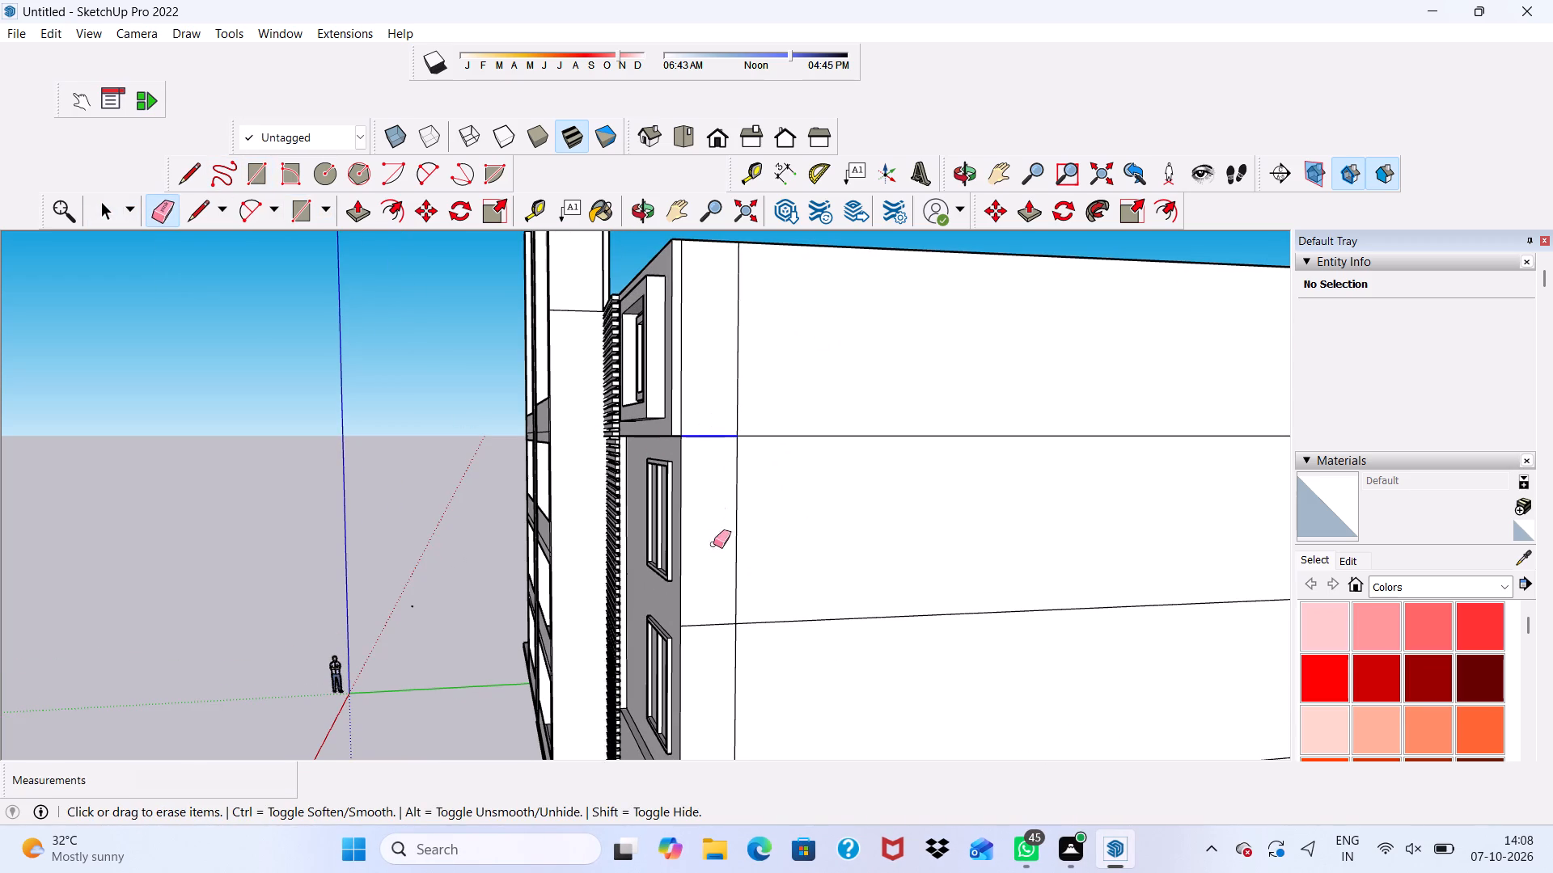
{"action": "left_click_drag", "start_coordinate": [711, 615], "coordinate": [712, 634]}
{"action": "scroll", "coordinate": [726, 378], "scroll_direction": "down", "scroll_amount": 8}
{"action": "scroll", "coordinate": [755, 647], "scroll_direction": "up", "scroll_amount": 2}
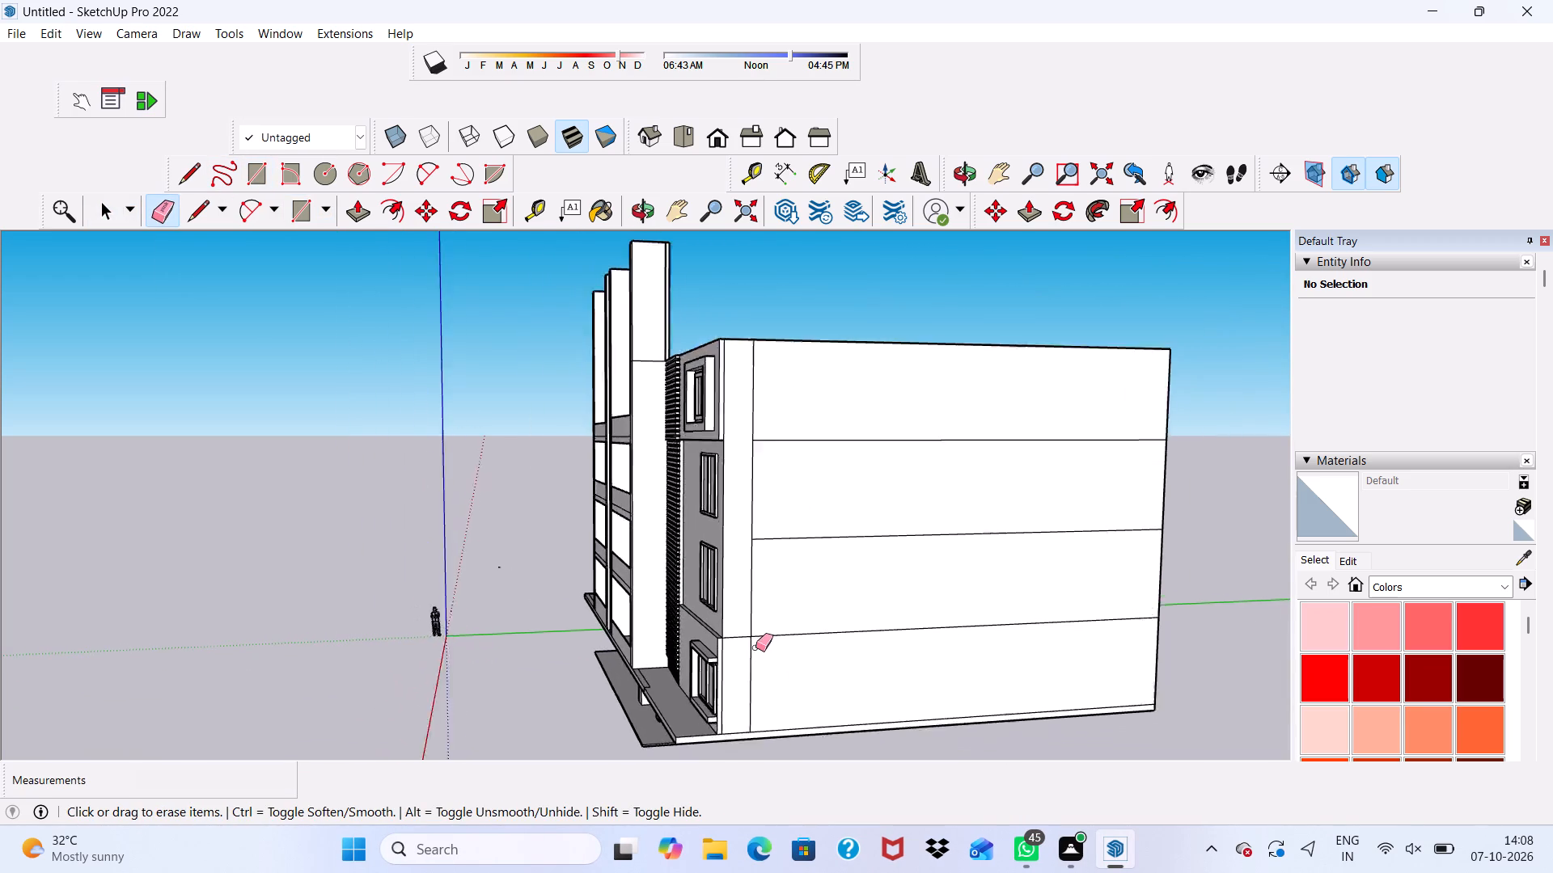
{"action": "scroll", "coordinate": [755, 647], "scroll_direction": "up", "scroll_amount": 2}
{"action": "left_click_drag", "start_coordinate": [734, 626], "coordinate": [735, 637]}
{"action": "key", "text": "space"}
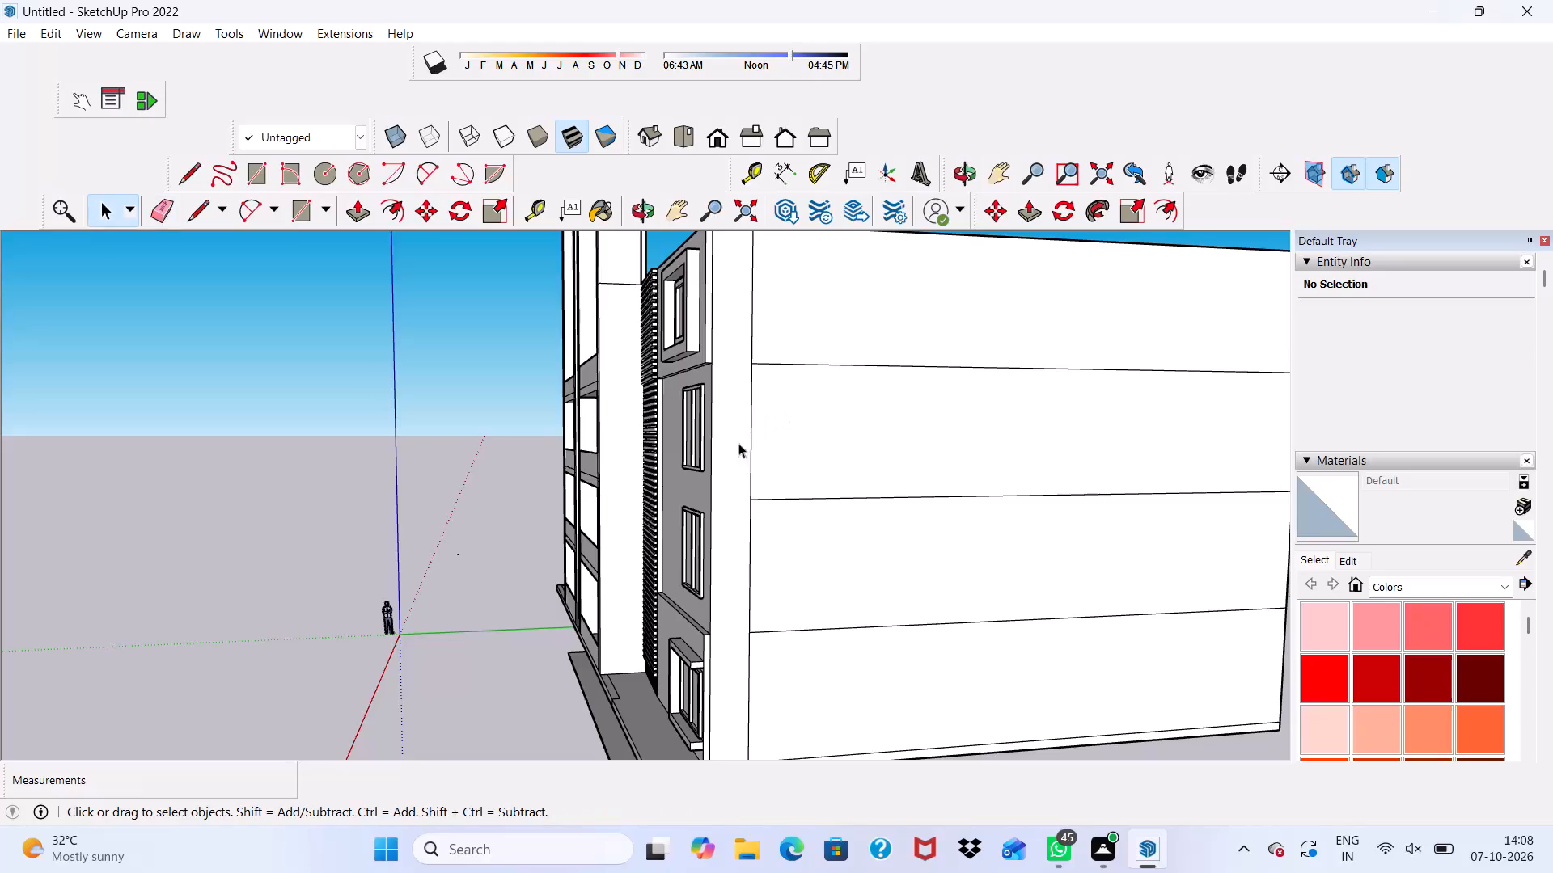
Push/Pull the vertical edge strip 1' out from the side wall.
{"action": "left_click", "coordinate": [730, 468]}
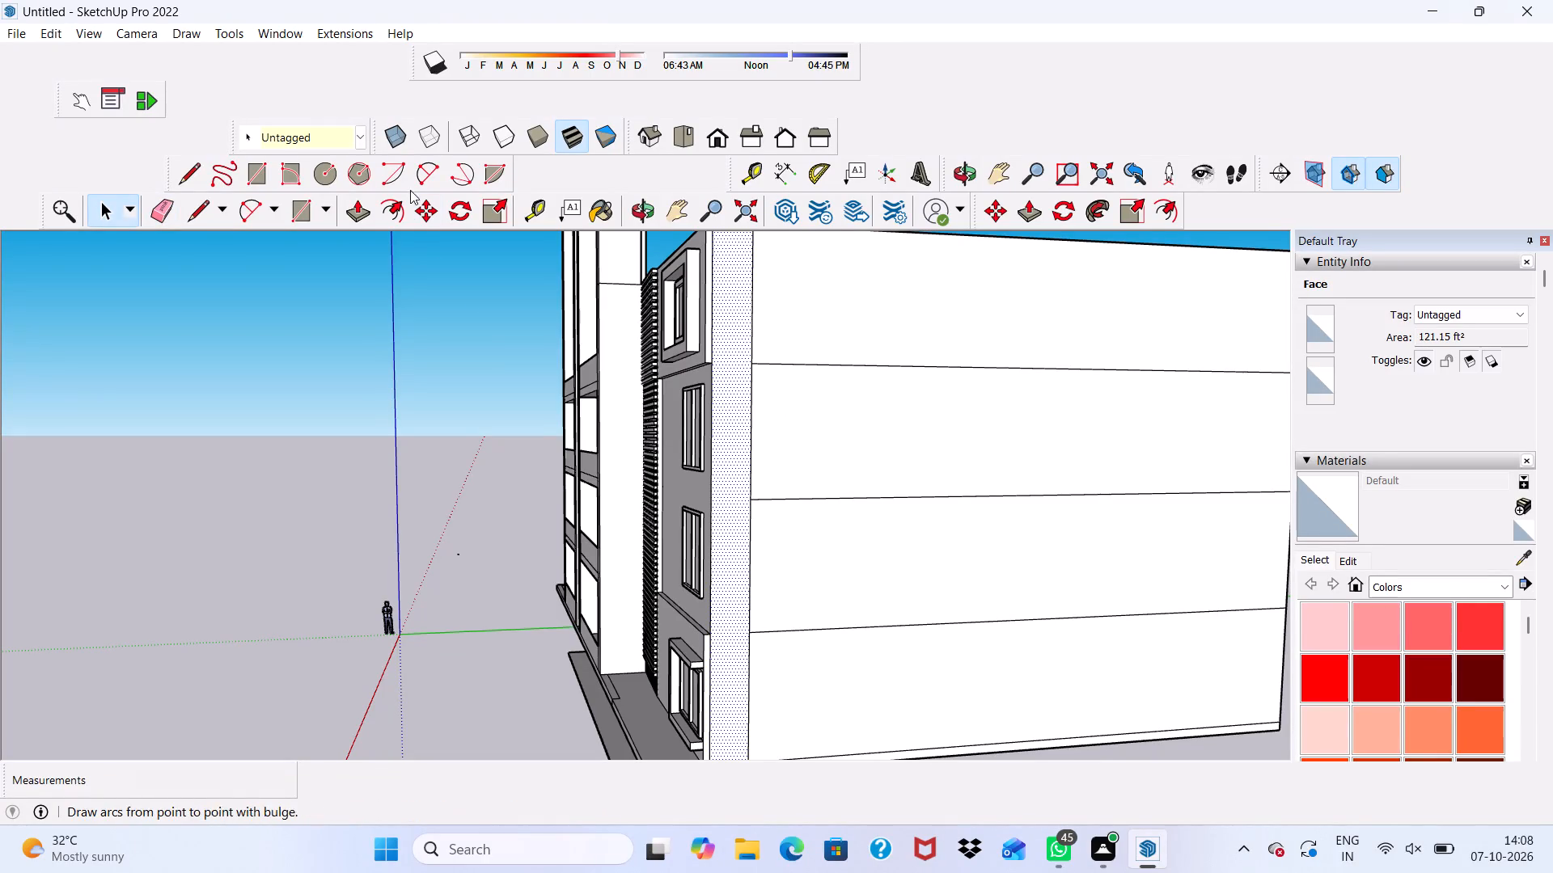
{"action": "scroll", "coordinate": [670, 433], "scroll_direction": "down", "scroll_amount": 1}
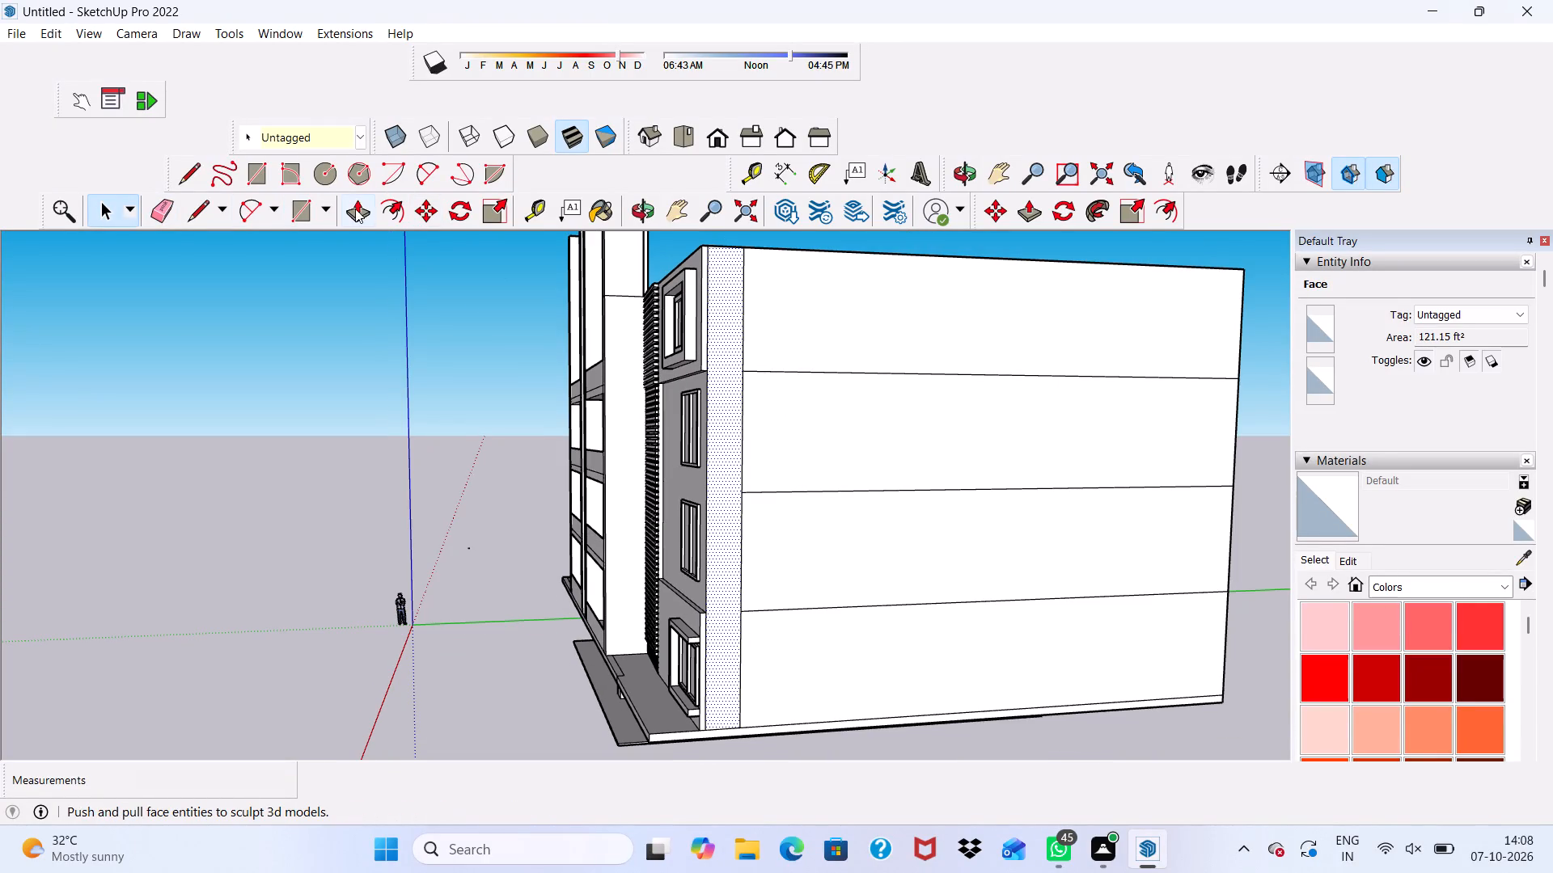
{"action": "left_click", "coordinate": [358, 209]}
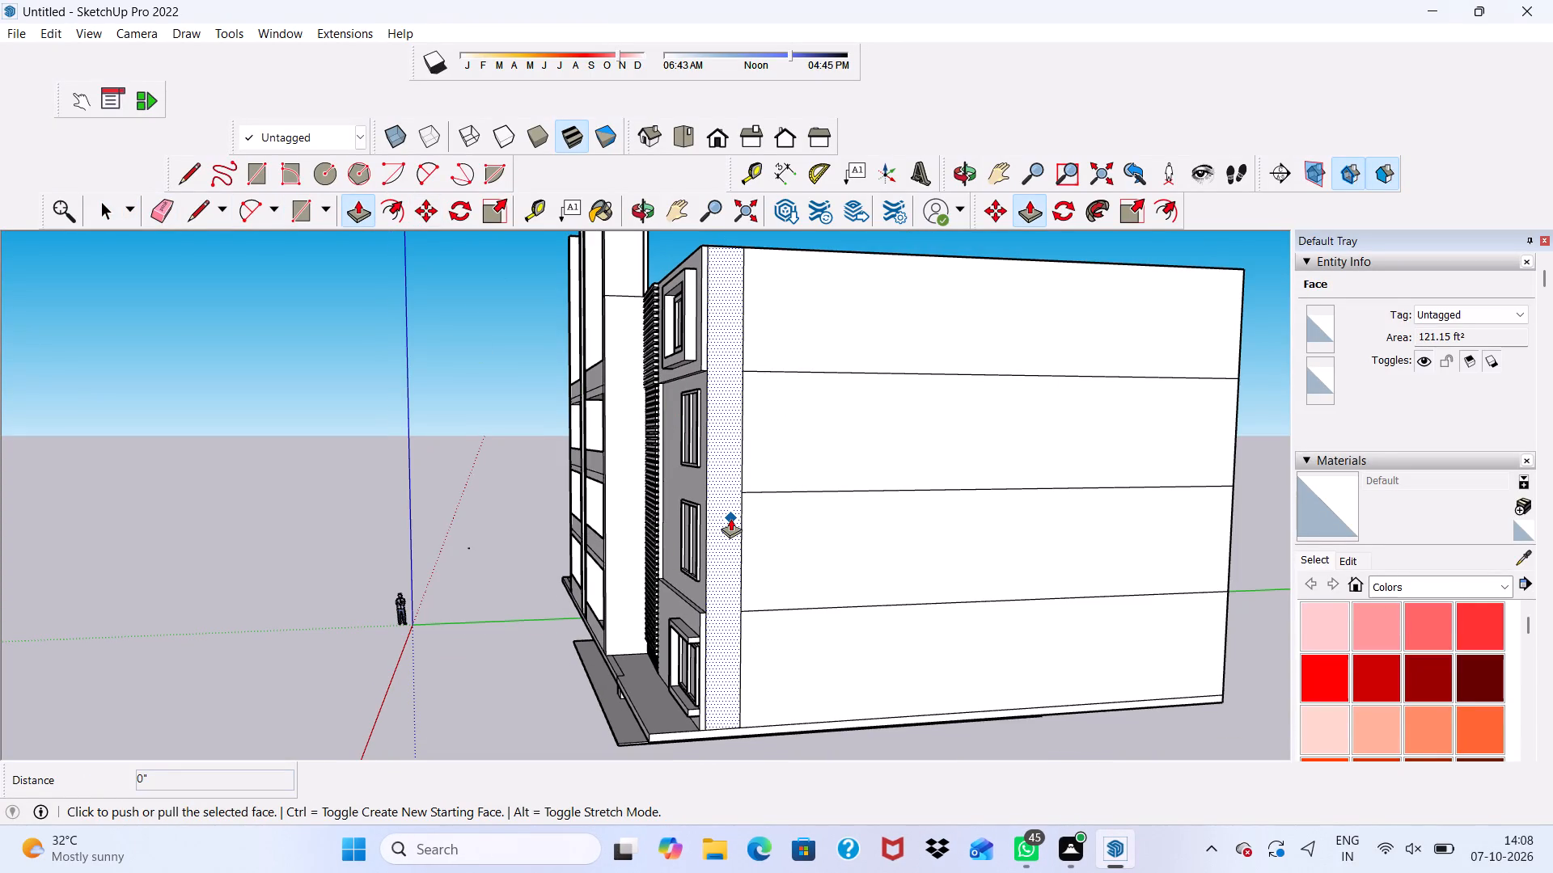
{"action": "left_click", "coordinate": [730, 518]}
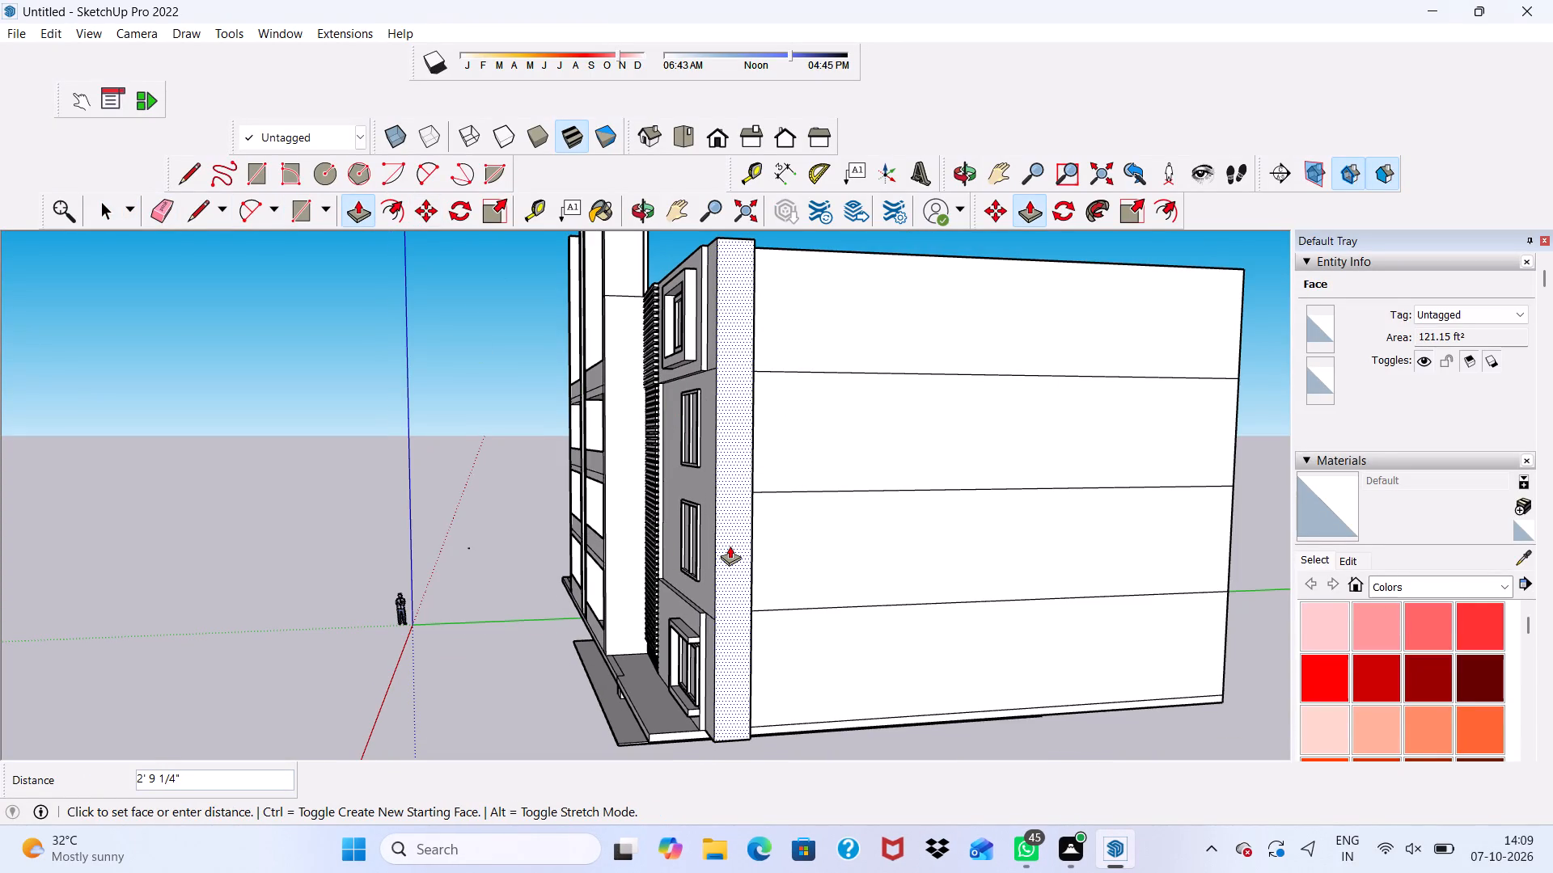
{"action": "type", "text": "1'"}
{"action": "key", "text": "Return"}
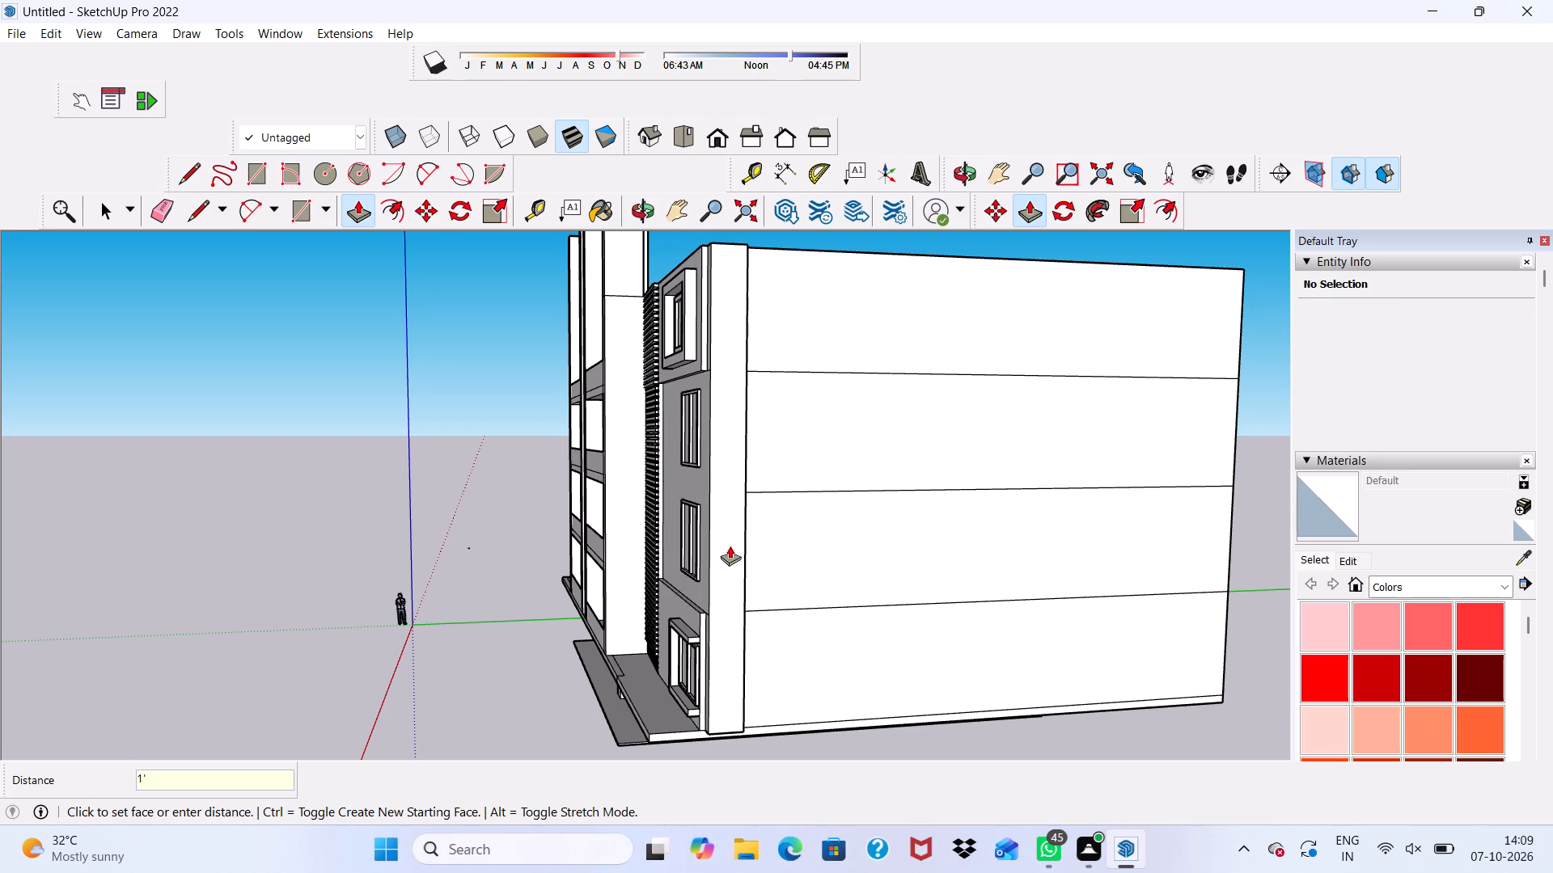
Push/Pull the front face of the projecting edge strip outward by another 1'.
{"action": "scroll", "coordinate": [720, 534], "scroll_direction": "down", "scroll_amount": 3}
{"action": "middle_click_drag", "start_coordinate": [734, 530], "coordinate": [484, 529]}
{"action": "scroll", "coordinate": [458, 599], "scroll_direction": "up", "scroll_amount": 5}
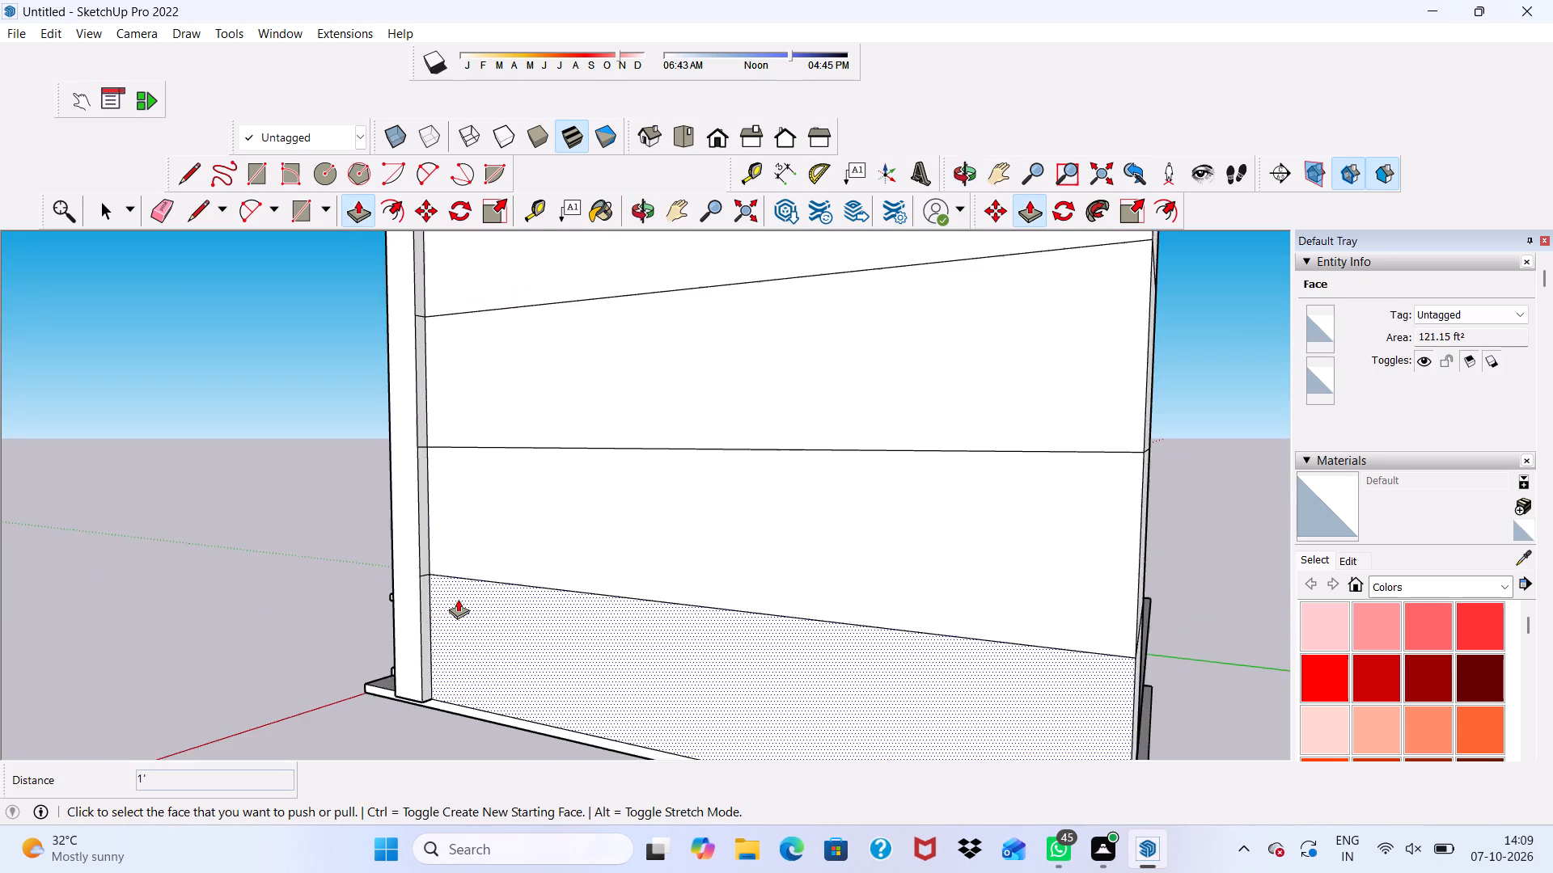
{"action": "scroll", "coordinate": [452, 480], "scroll_direction": "down", "scroll_amount": 3}
{"action": "scroll", "coordinate": [356, 546], "scroll_direction": "up", "scroll_amount": 2}
{"action": "scroll", "coordinate": [424, 579], "scroll_direction": "up", "scroll_amount": 4}
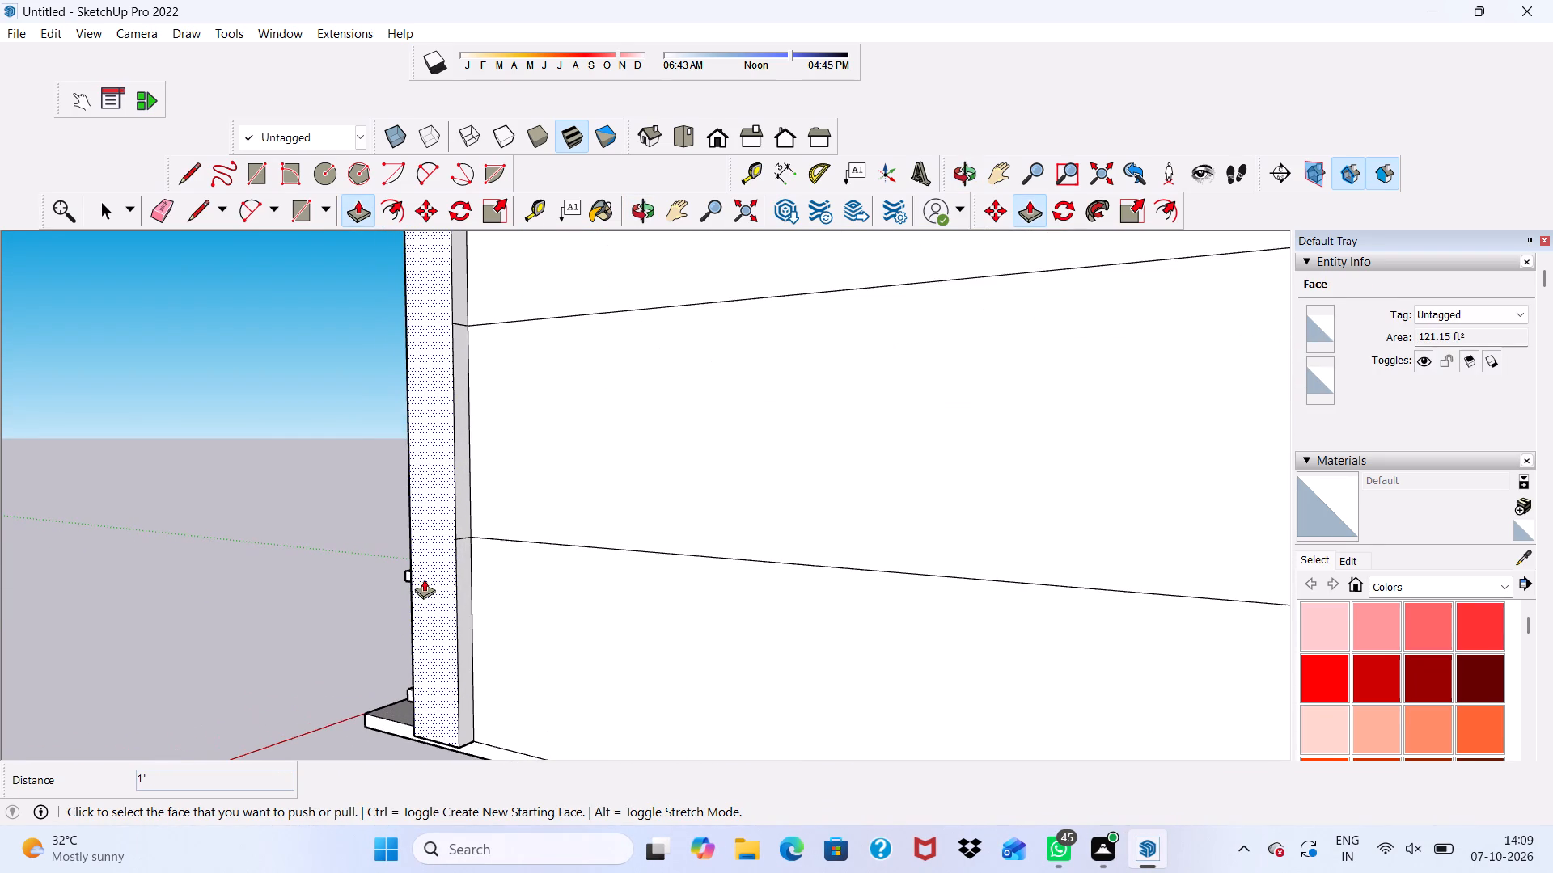
{"action": "left_click", "coordinate": [428, 576]}
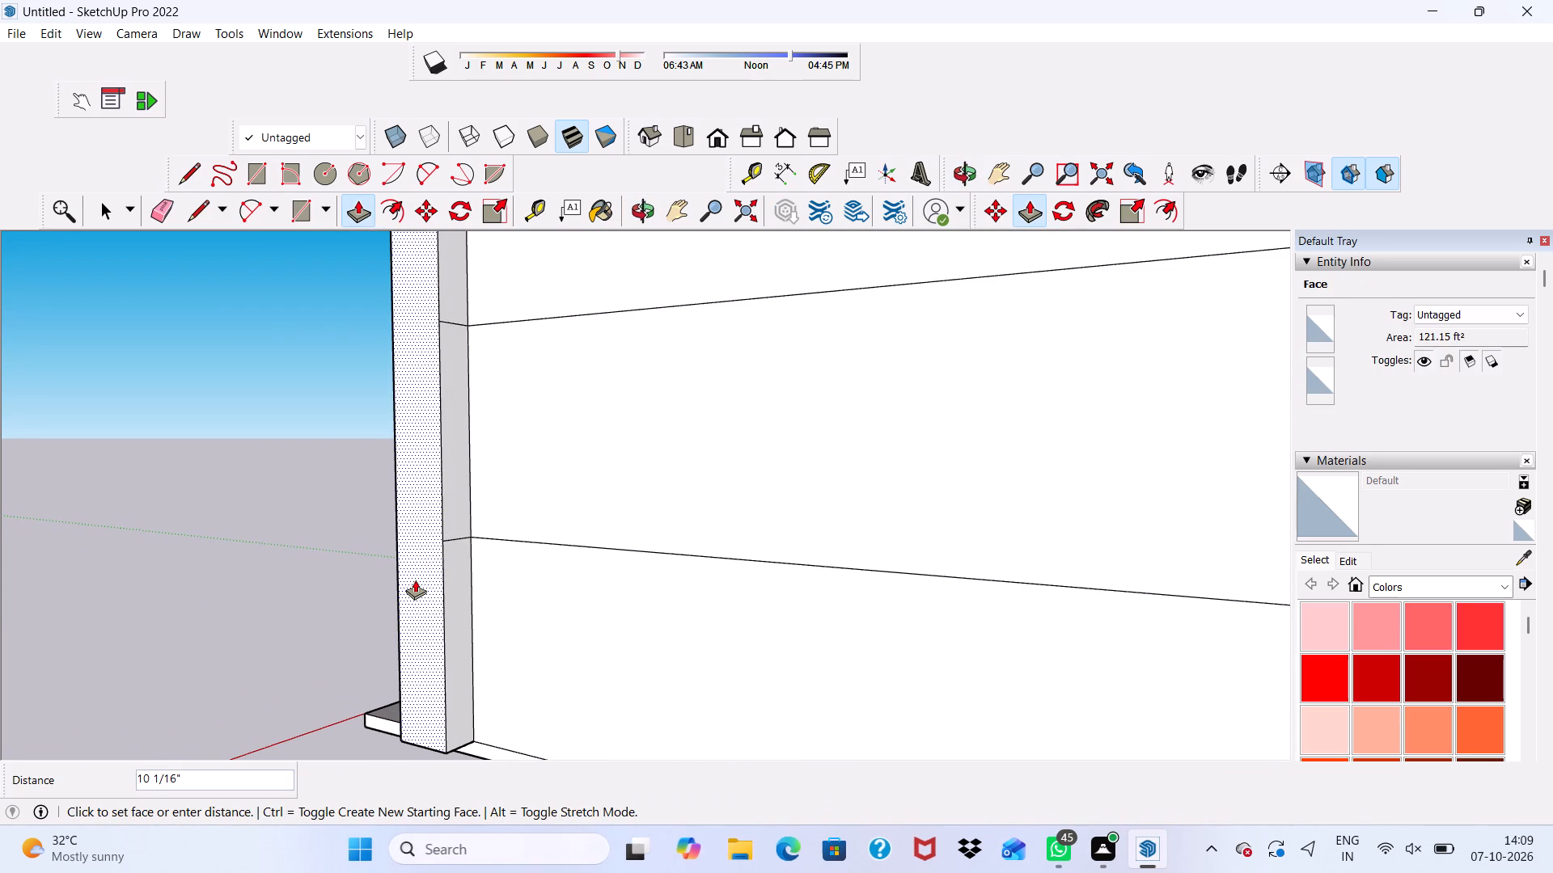
{"action": "type", "text": "1'"}
{"action": "key", "text": "Return"}
{"action": "scroll", "coordinate": [415, 580], "scroll_direction": "down", "scroll_amount": 11}
{"action": "scroll", "coordinate": [434, 568], "scroll_direction": "up", "scroll_amount": 1}
{"action": "middle_click_drag", "start_coordinate": [434, 568], "coordinate": [730, 619]}
{"action": "scroll", "coordinate": [734, 617], "scroll_direction": "down", "scroll_amount": 1}
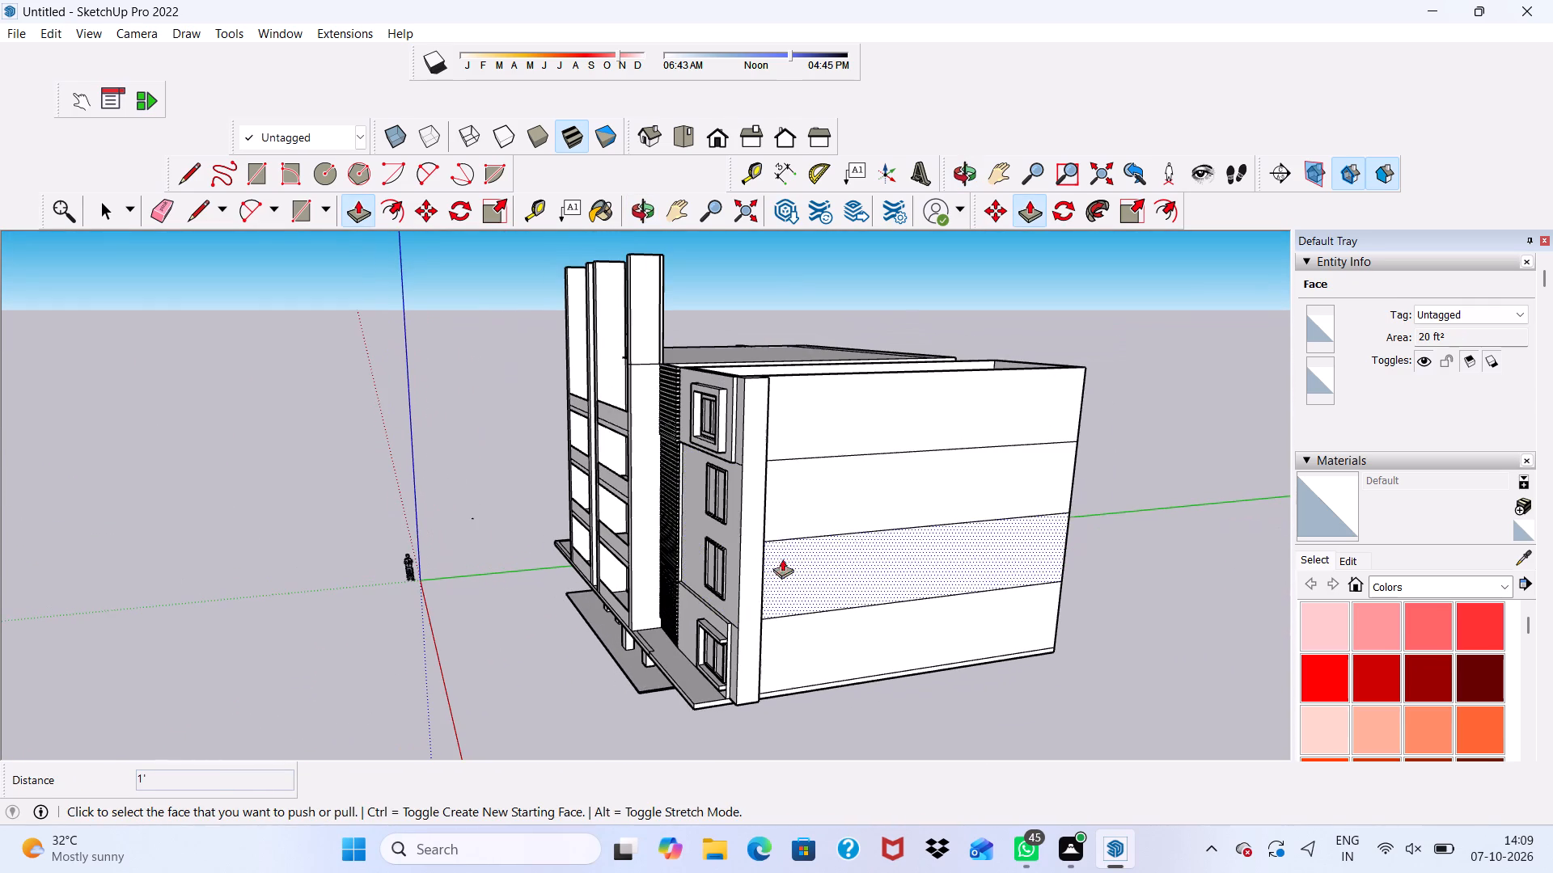
{"action": "key", "text": "space"}
Draw a second full-height rectangle about 1' 11" wide on the middle part of the side wall, from roof edge to slab bottom.
{"action": "scroll", "coordinate": [812, 433], "scroll_direction": "up", "scroll_amount": 6}
{"action": "scroll", "coordinate": [812, 433], "scroll_direction": "down", "scroll_amount": 1}
{"action": "middle_click_drag", "start_coordinate": [812, 432], "coordinate": [690, 395]}
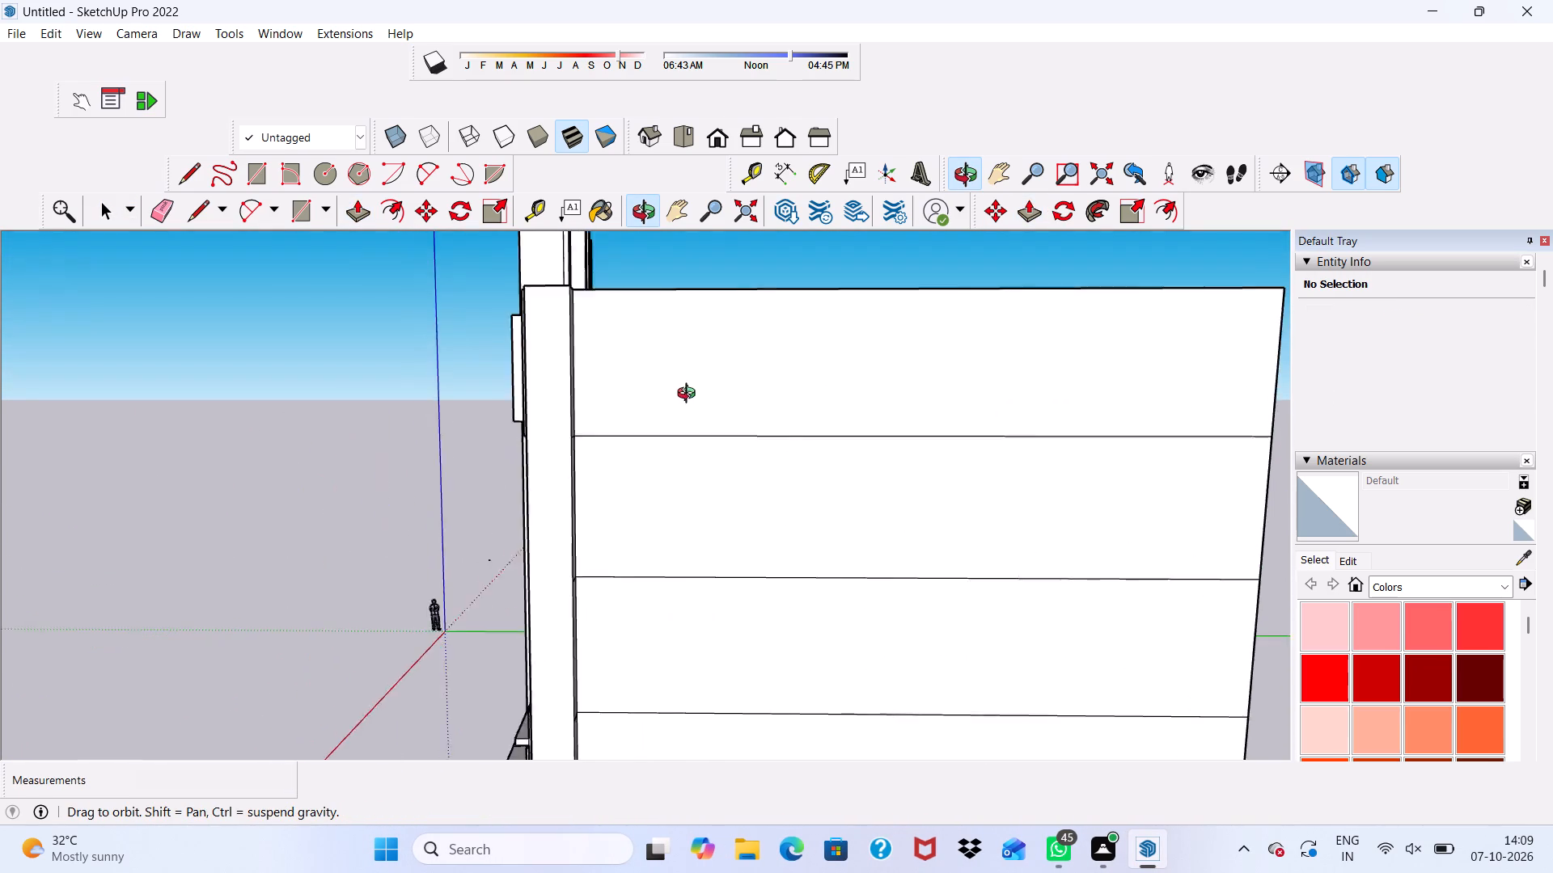
{"action": "middle_click_drag", "start_coordinate": [690, 395], "coordinate": [642, 388]}
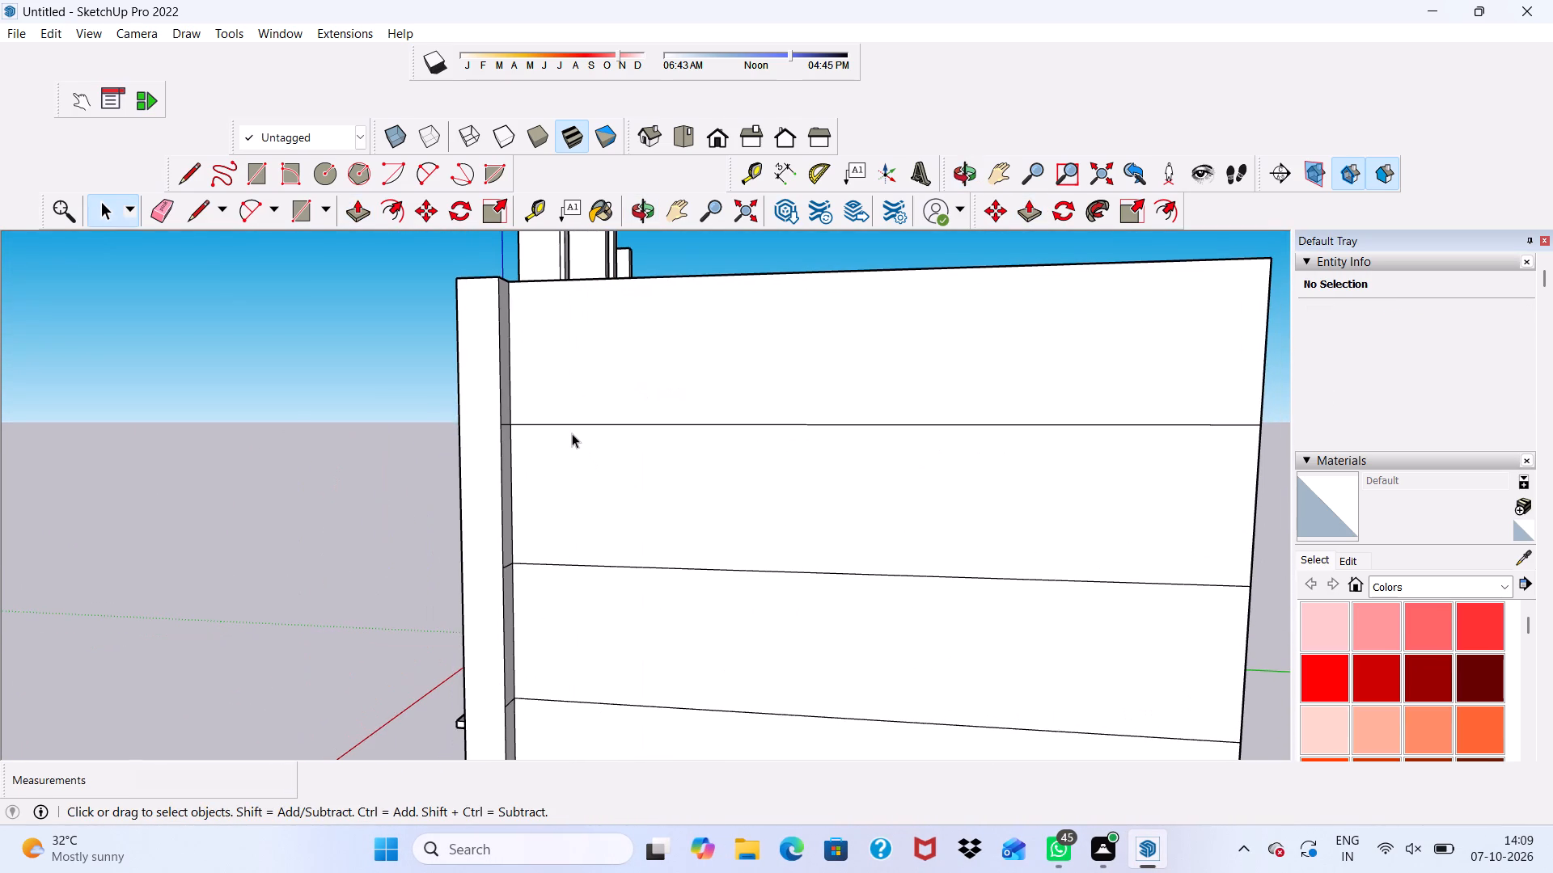
{"action": "left_click", "coordinate": [250, 169]}
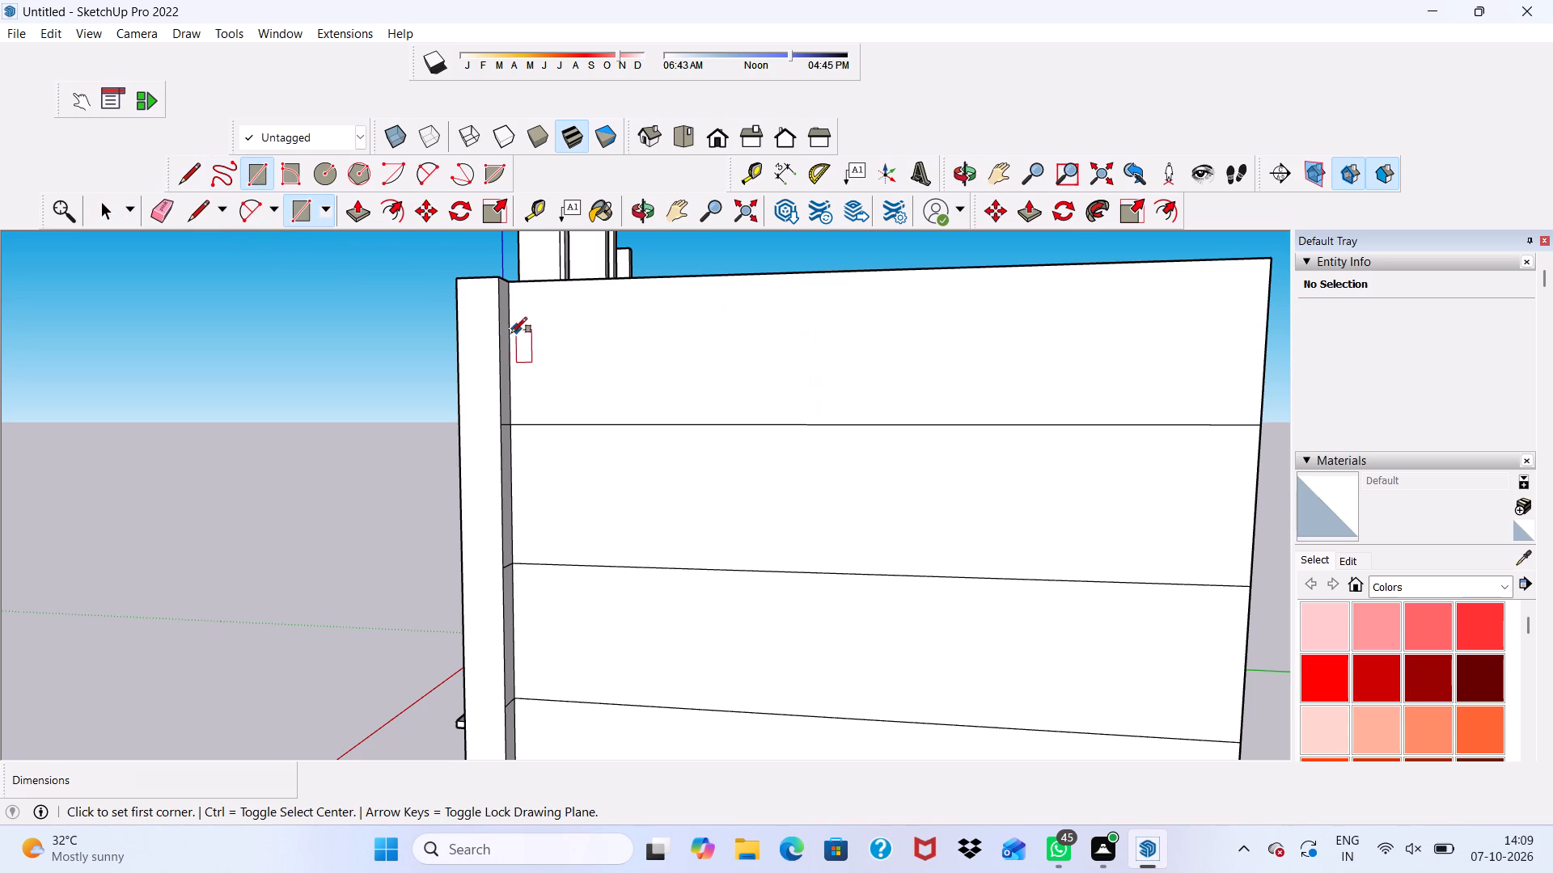
{"action": "left_click", "coordinate": [764, 277]}
{"action": "scroll", "coordinate": [822, 348], "scroll_direction": "down", "scroll_amount": 6}
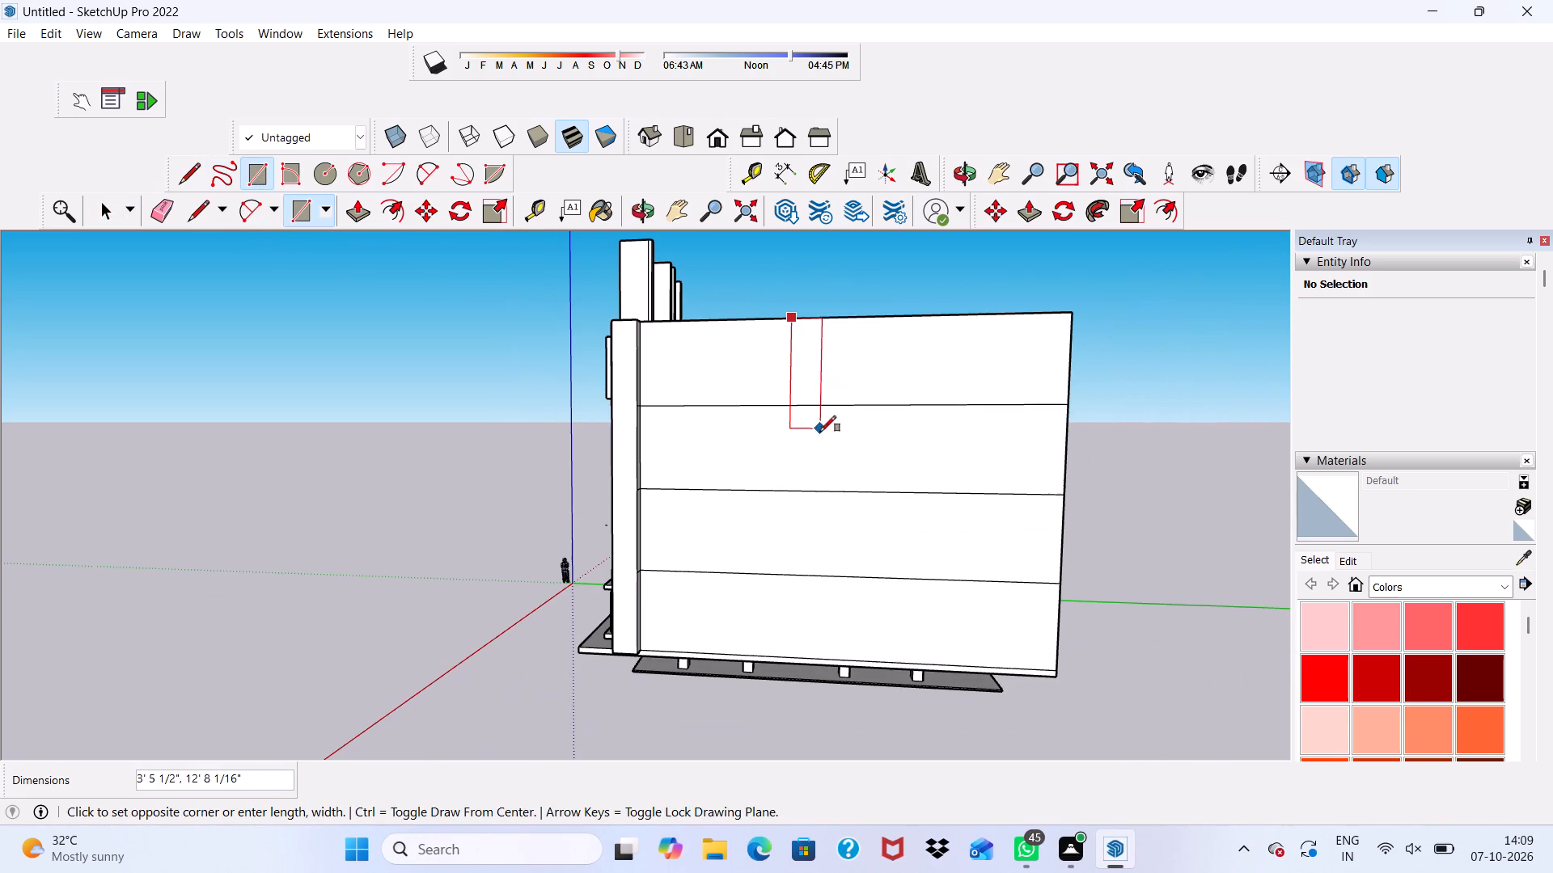
{"action": "scroll", "coordinate": [810, 663], "scroll_direction": "up", "scroll_amount": 7}
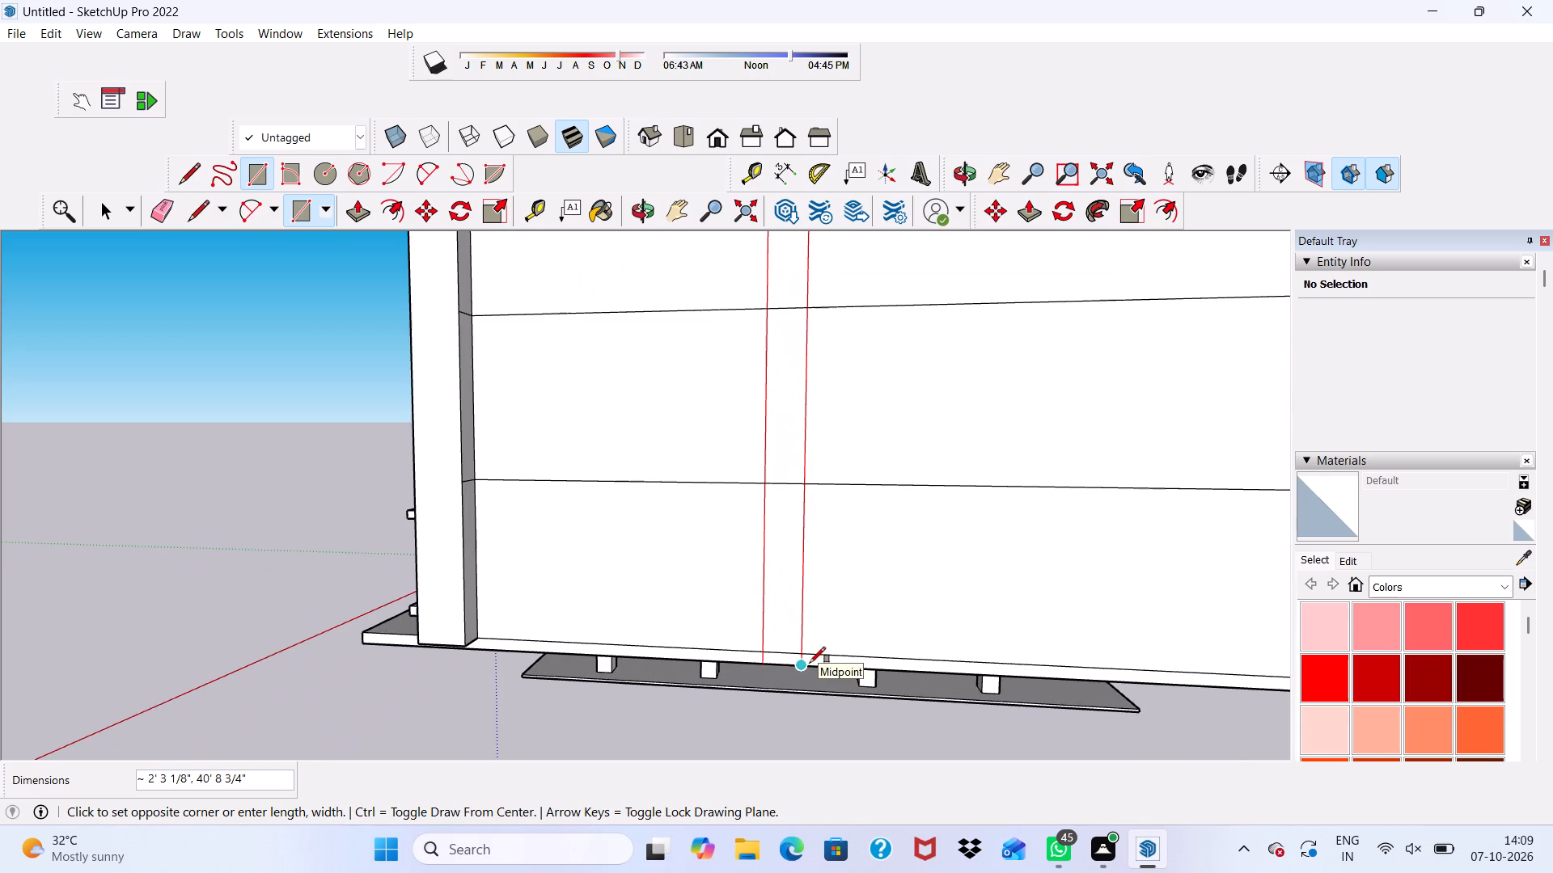
{"action": "scroll", "coordinate": [810, 663], "scroll_direction": "up", "scroll_amount": 2}
{"action": "middle_click_drag", "start_coordinate": [810, 663], "coordinate": [841, 532]}
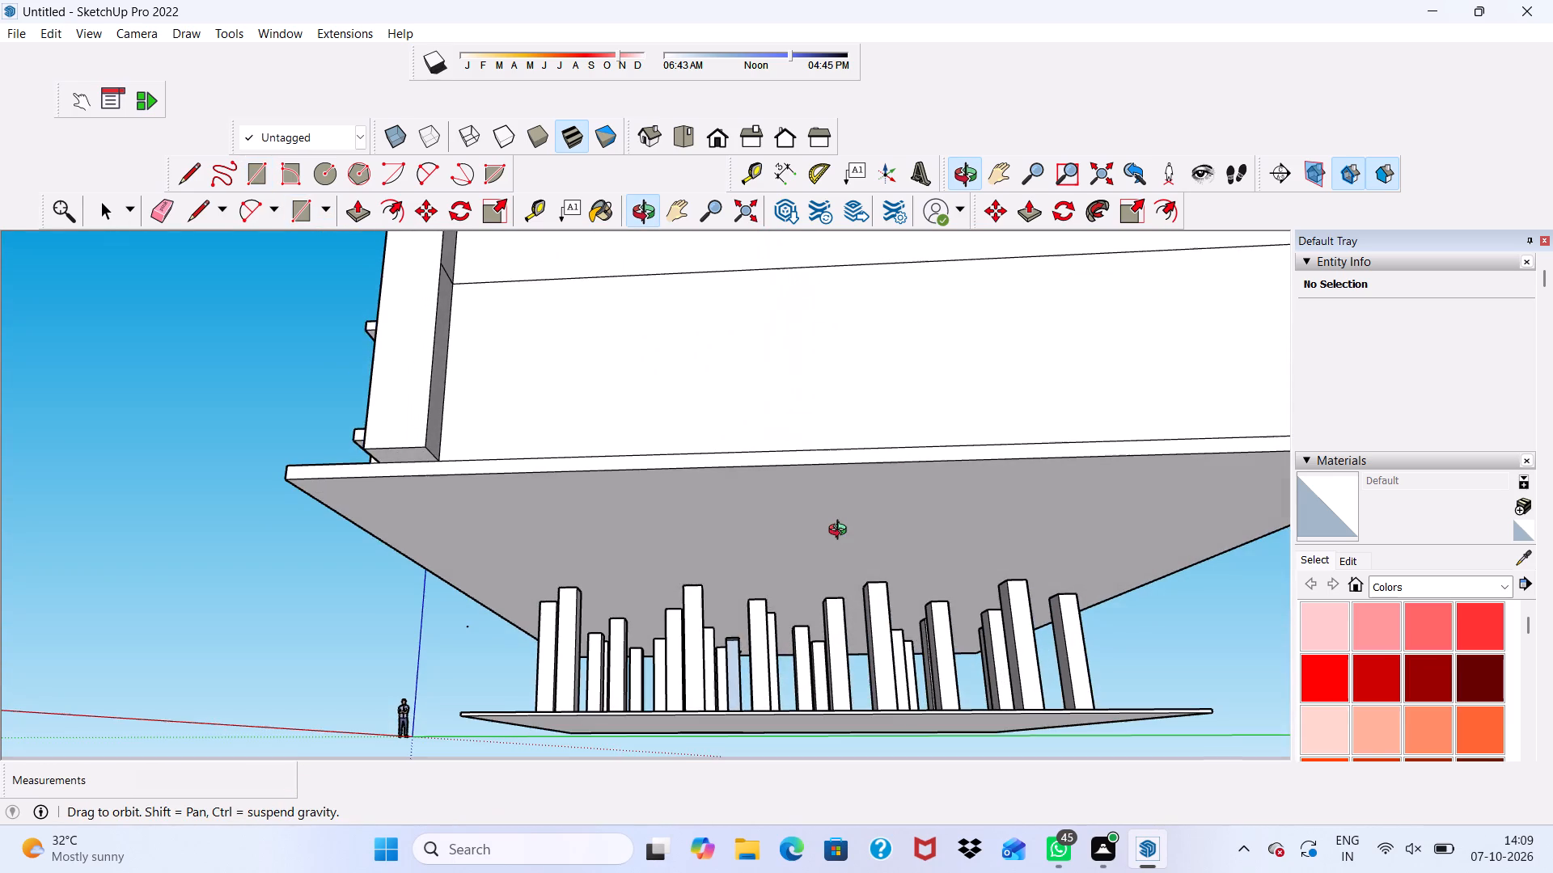
{"action": "middle_click_drag", "start_coordinate": [841, 532], "coordinate": [830, 613]}
{"action": "scroll", "coordinate": [829, 593], "scroll_direction": "up", "scroll_amount": 3}
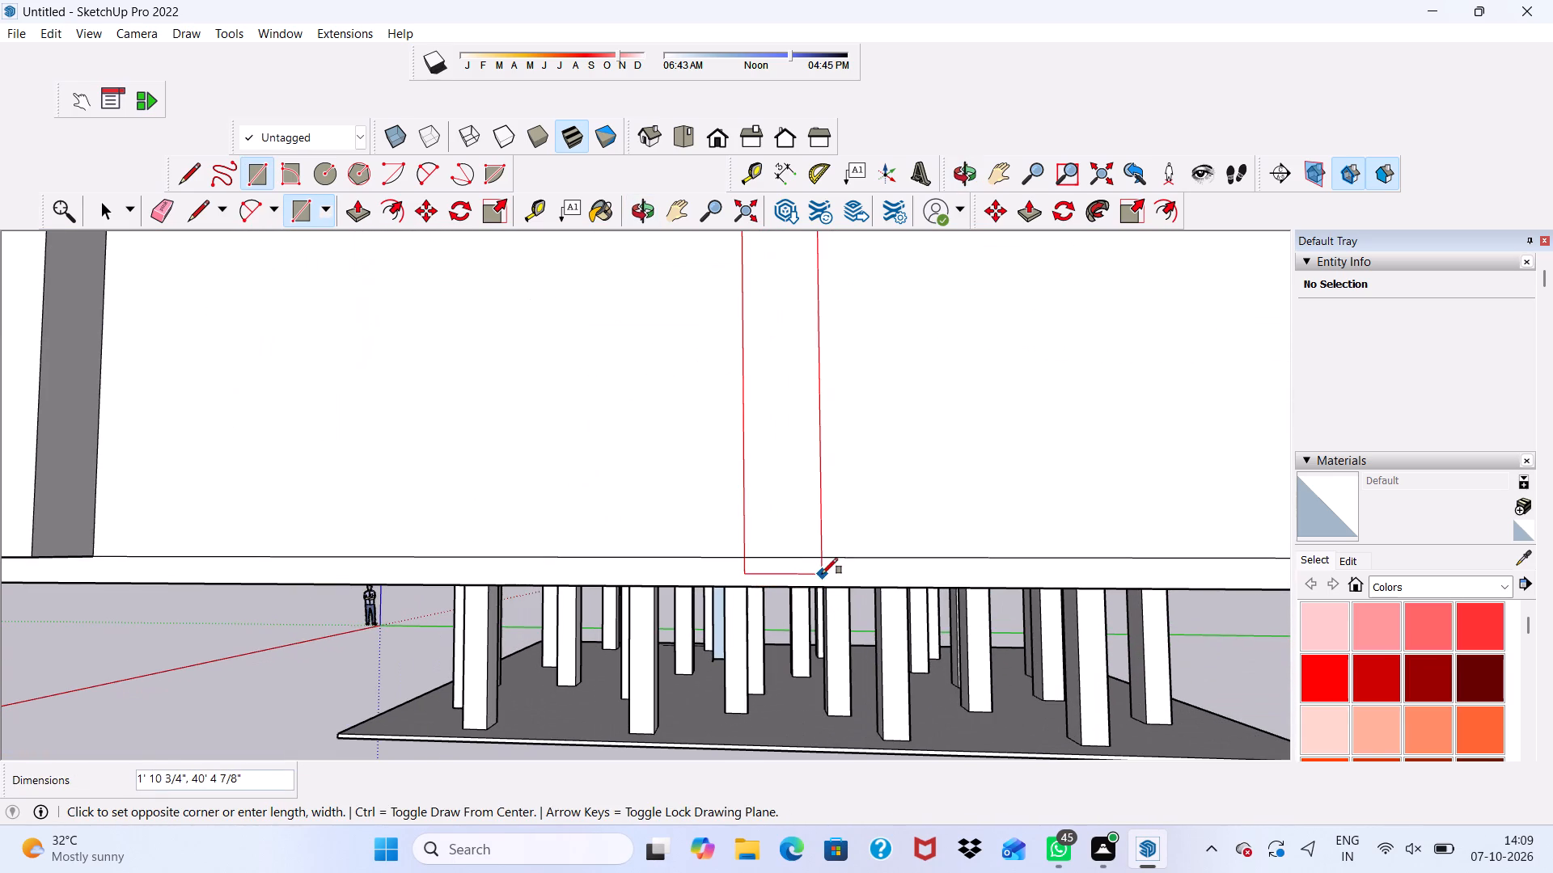
{"action": "left_click", "coordinate": [822, 582]}
{"action": "scroll", "coordinate": [822, 582], "scroll_direction": "down", "scroll_amount": 7}
{"action": "key", "text": "space"}
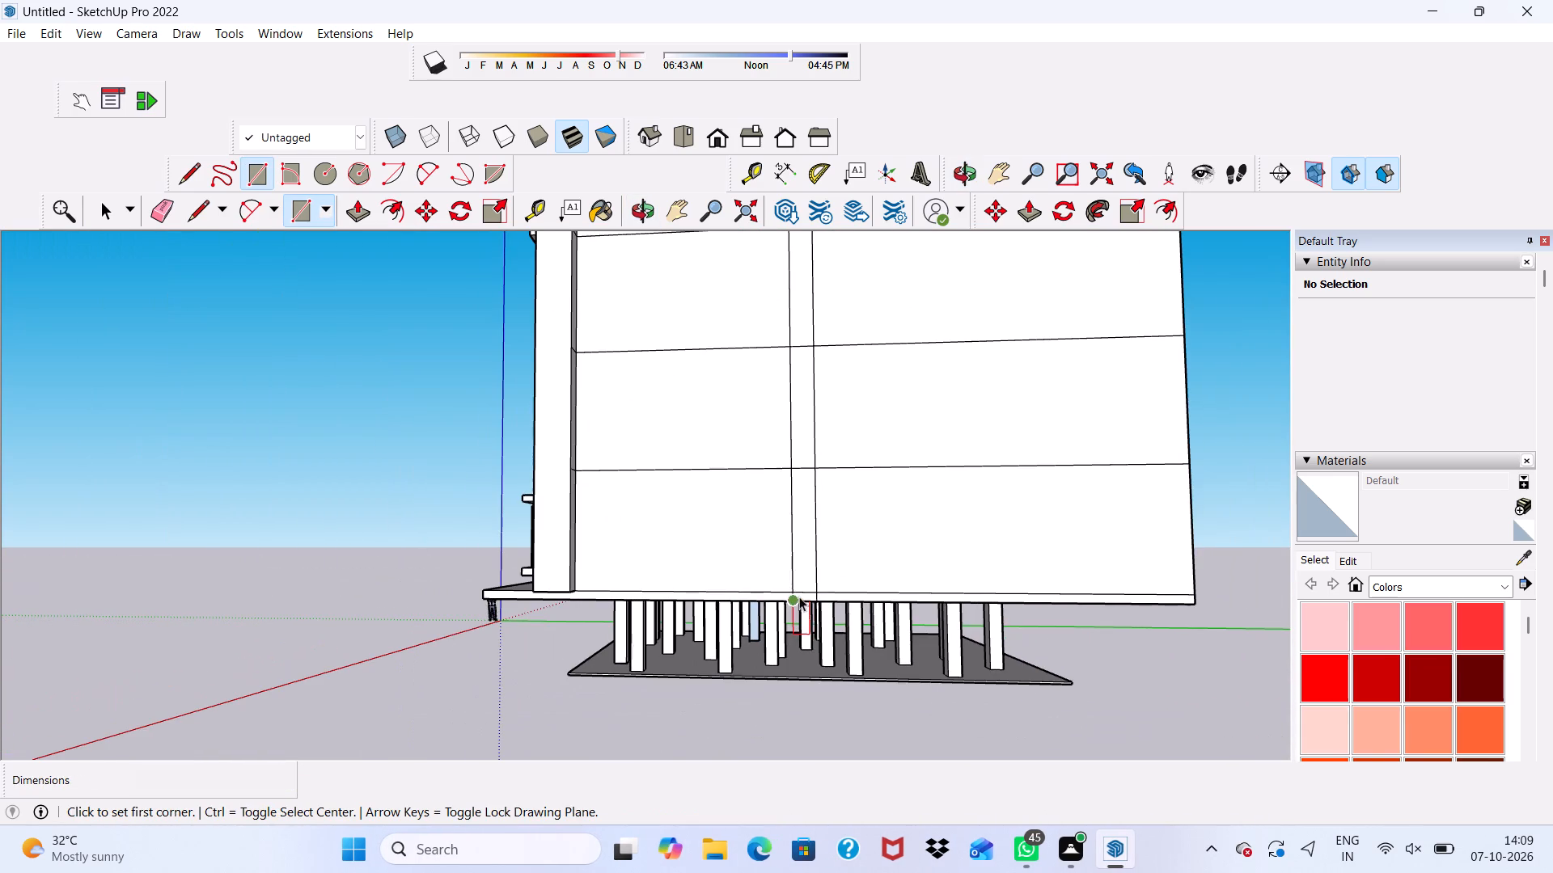
{"action": "scroll", "coordinate": [489, 382], "scroll_direction": "down", "scroll_amount": 4}
{"action": "scroll", "coordinate": [710, 415], "scroll_direction": "down", "scroll_amount": 4}
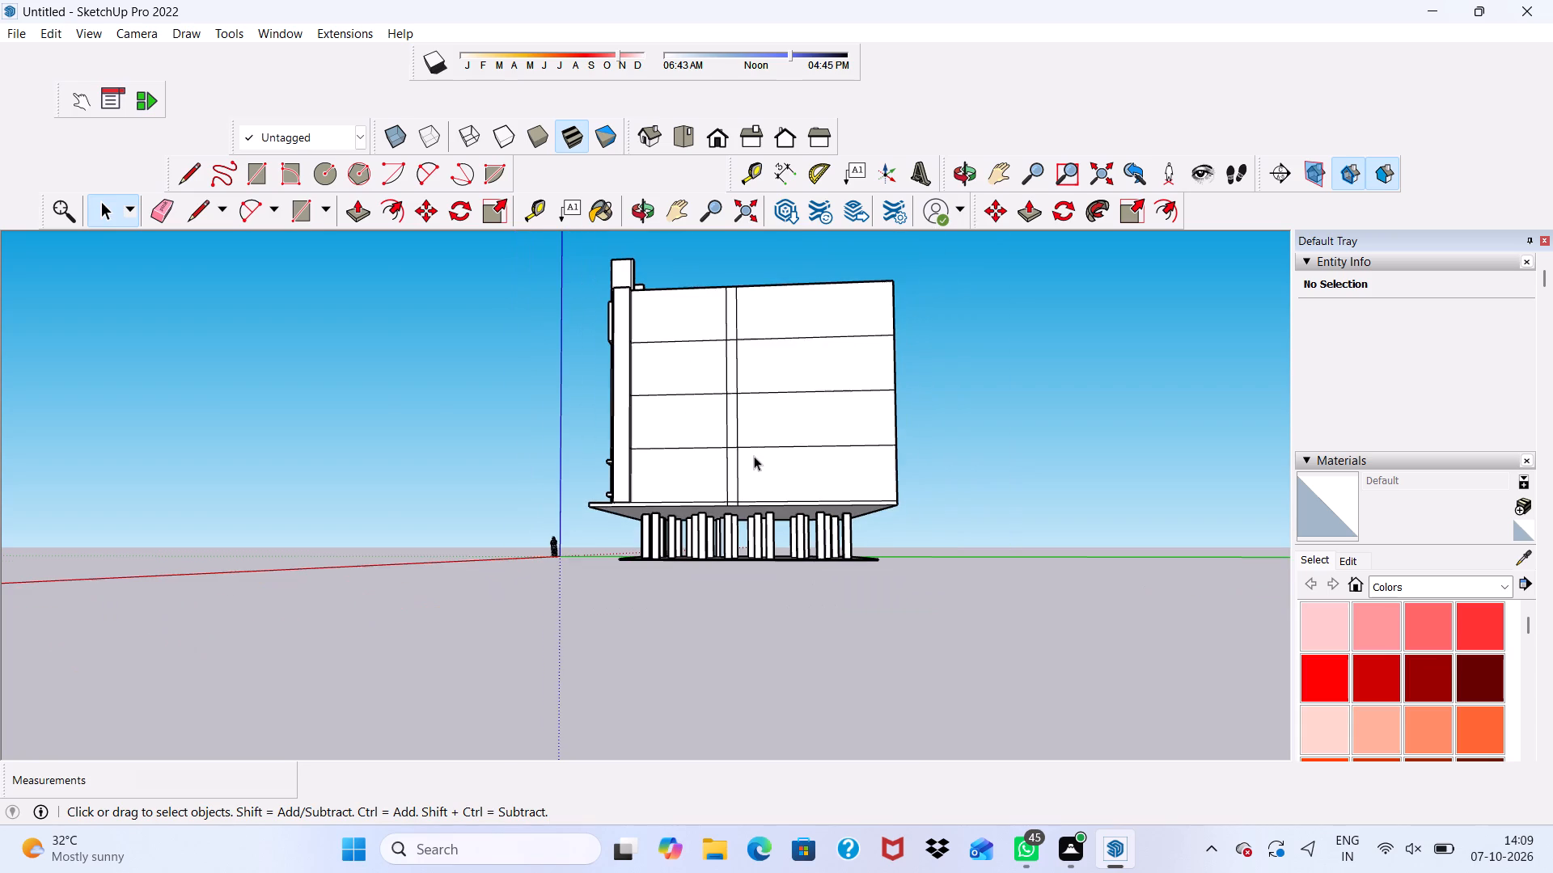
Erase the three floor lines crossing the full-height strip on the middle part of the side wall.
{"action": "left_click", "coordinate": [167, 210]}
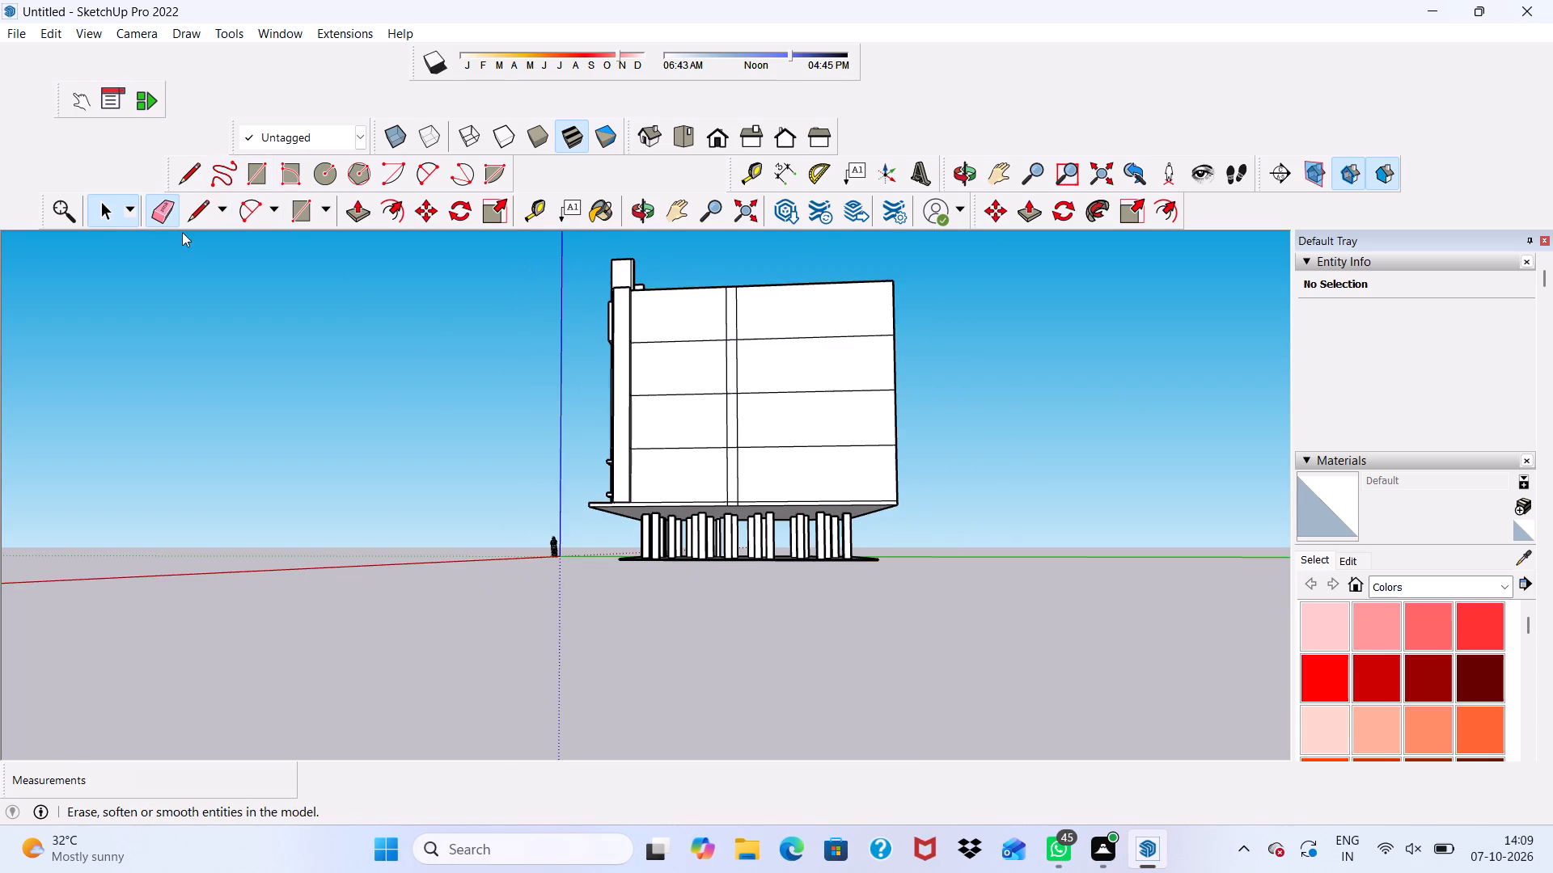
{"action": "scroll", "coordinate": [789, 338], "scroll_direction": "up", "scroll_amount": 12}
{"action": "left_click", "coordinate": [671, 357]}
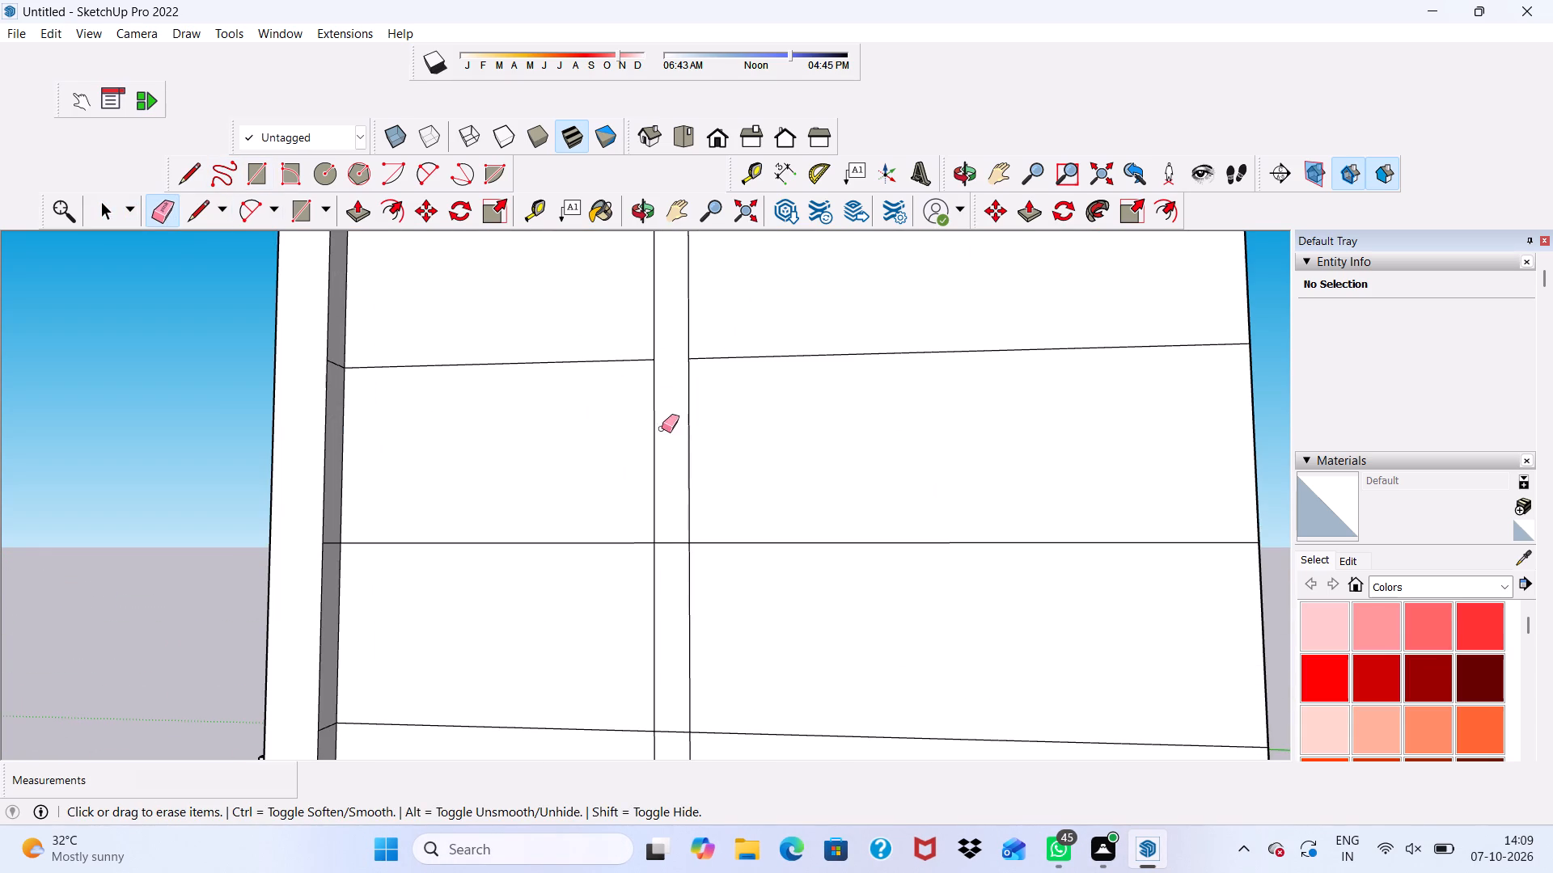
{"action": "left_click_drag", "start_coordinate": [665, 530], "coordinate": [671, 556]}
{"action": "scroll", "coordinate": [696, 442], "scroll_direction": "down", "scroll_amount": 5}
{"action": "scroll", "coordinate": [671, 589], "scroll_direction": "up", "scroll_amount": 4}
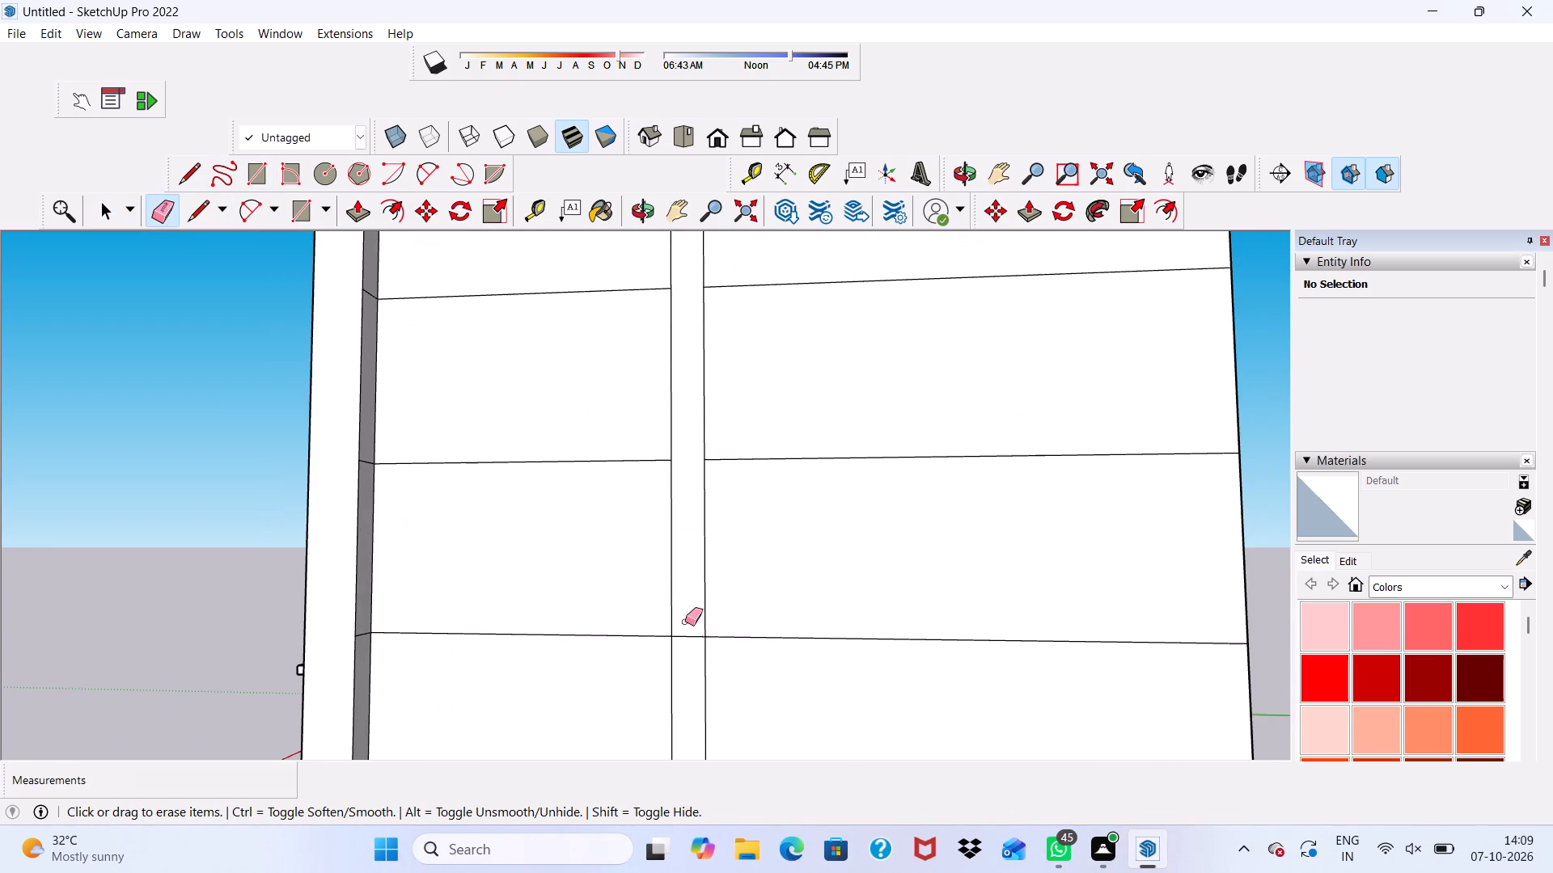
{"action": "left_click_drag", "start_coordinate": [688, 626], "coordinate": [688, 646]}
{"action": "scroll", "coordinate": [725, 555], "scroll_direction": "down", "scroll_amount": 3}
{"action": "key", "text": "space"}
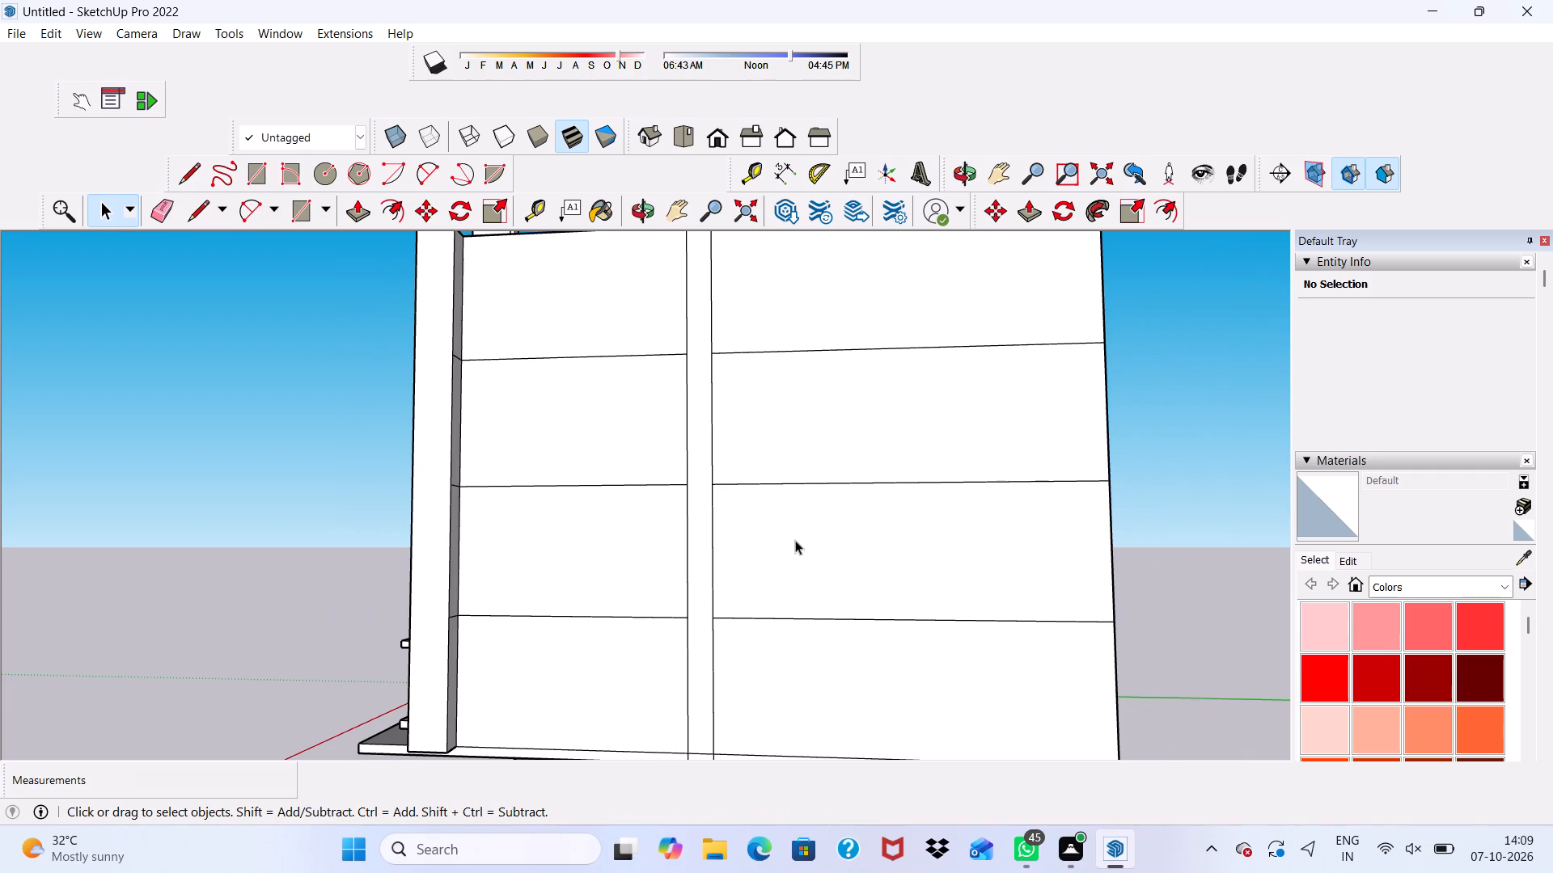
Push/Pull the middle vertical strip 2' out from the side wall.
{"action": "left_click", "coordinate": [695, 445]}
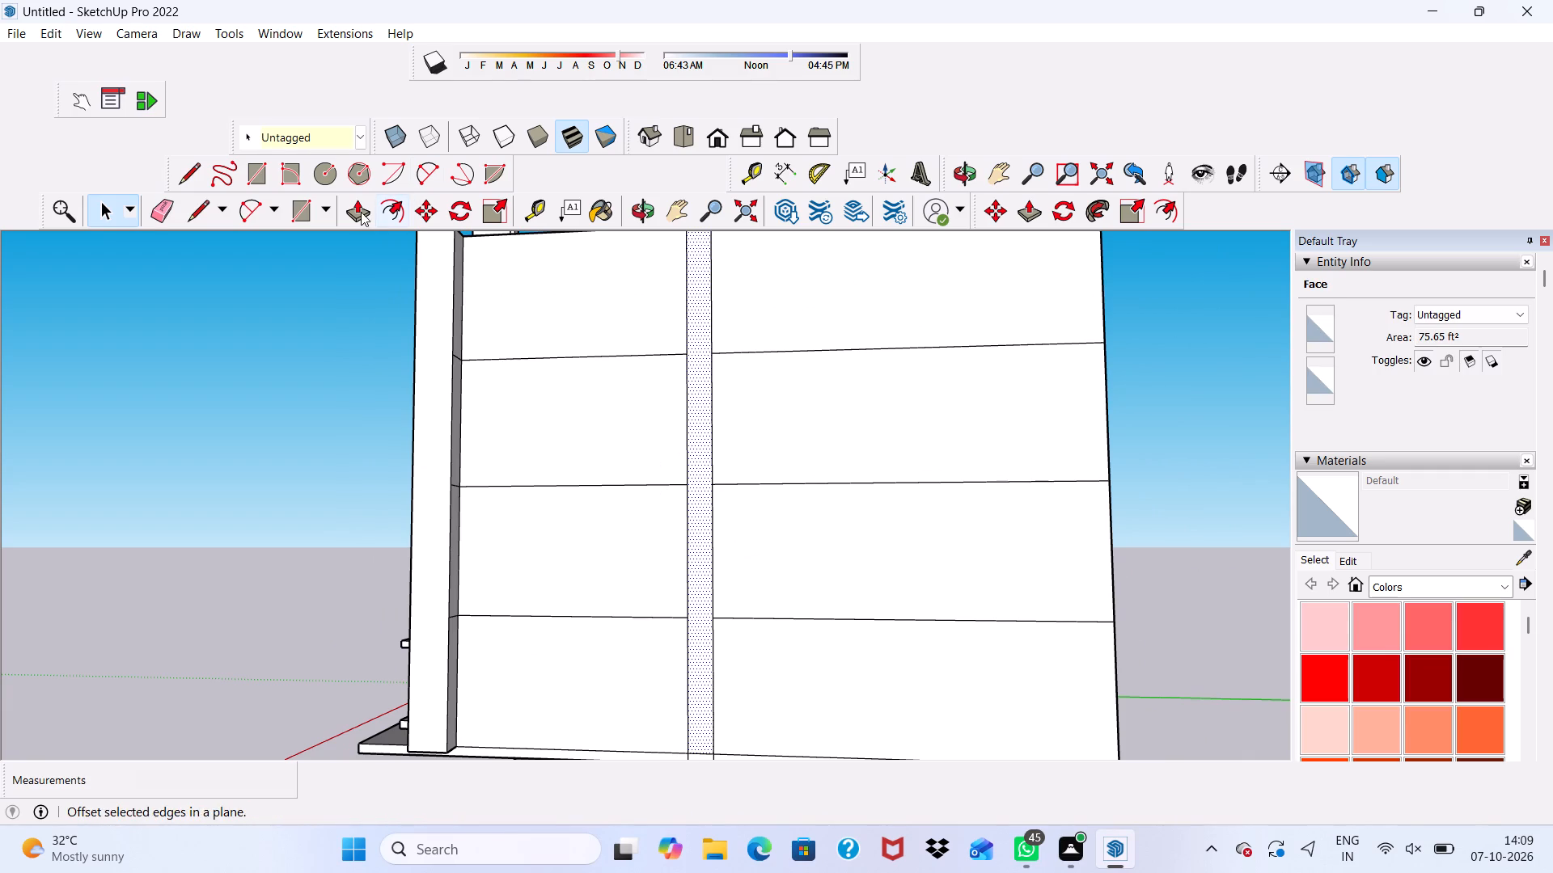
{"action": "left_click", "coordinate": [359, 212]}
{"action": "left_click", "coordinate": [690, 415]}
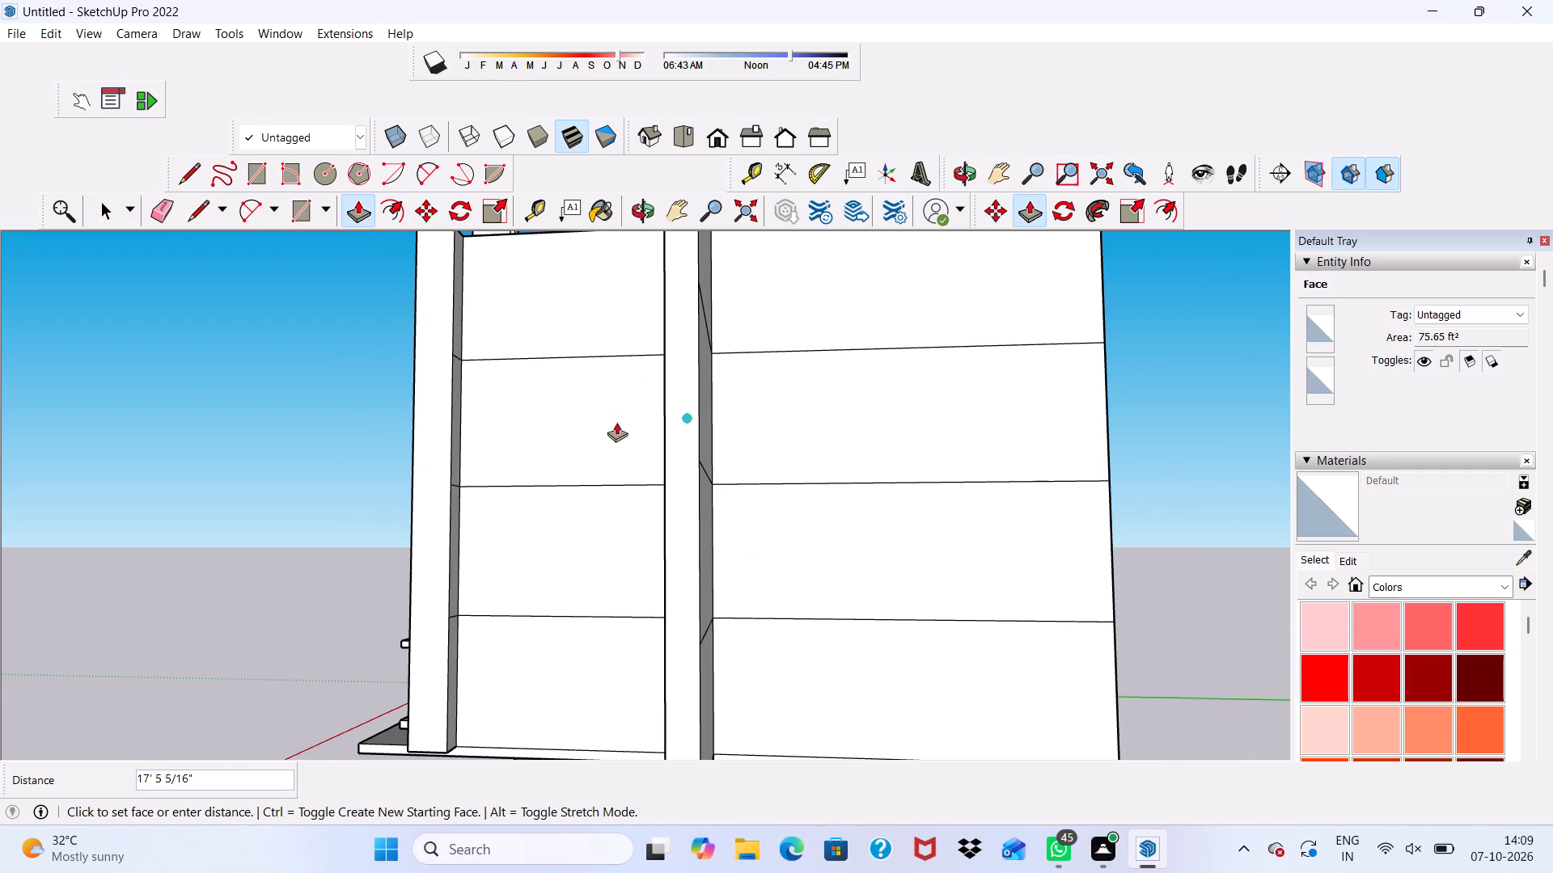
{"action": "type", "text": "2'"}
{"action": "key", "text": "Return"}
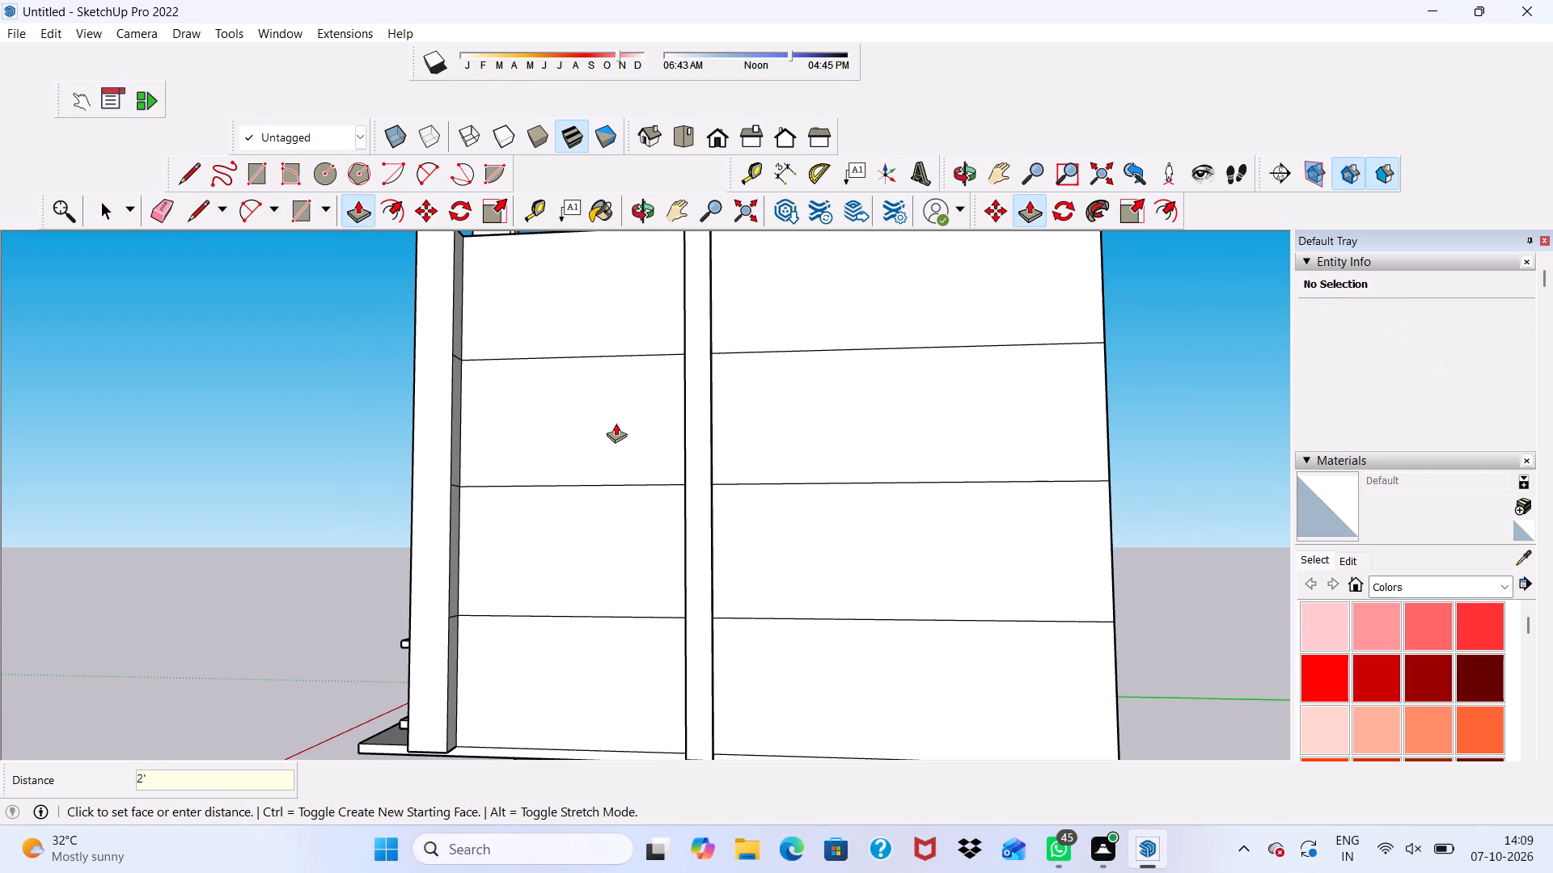
{"action": "scroll", "coordinate": [511, 593], "scroll_direction": "down", "scroll_amount": 8}
{"action": "middle_click_drag", "start_coordinate": [488, 609], "coordinate": [430, 624]}
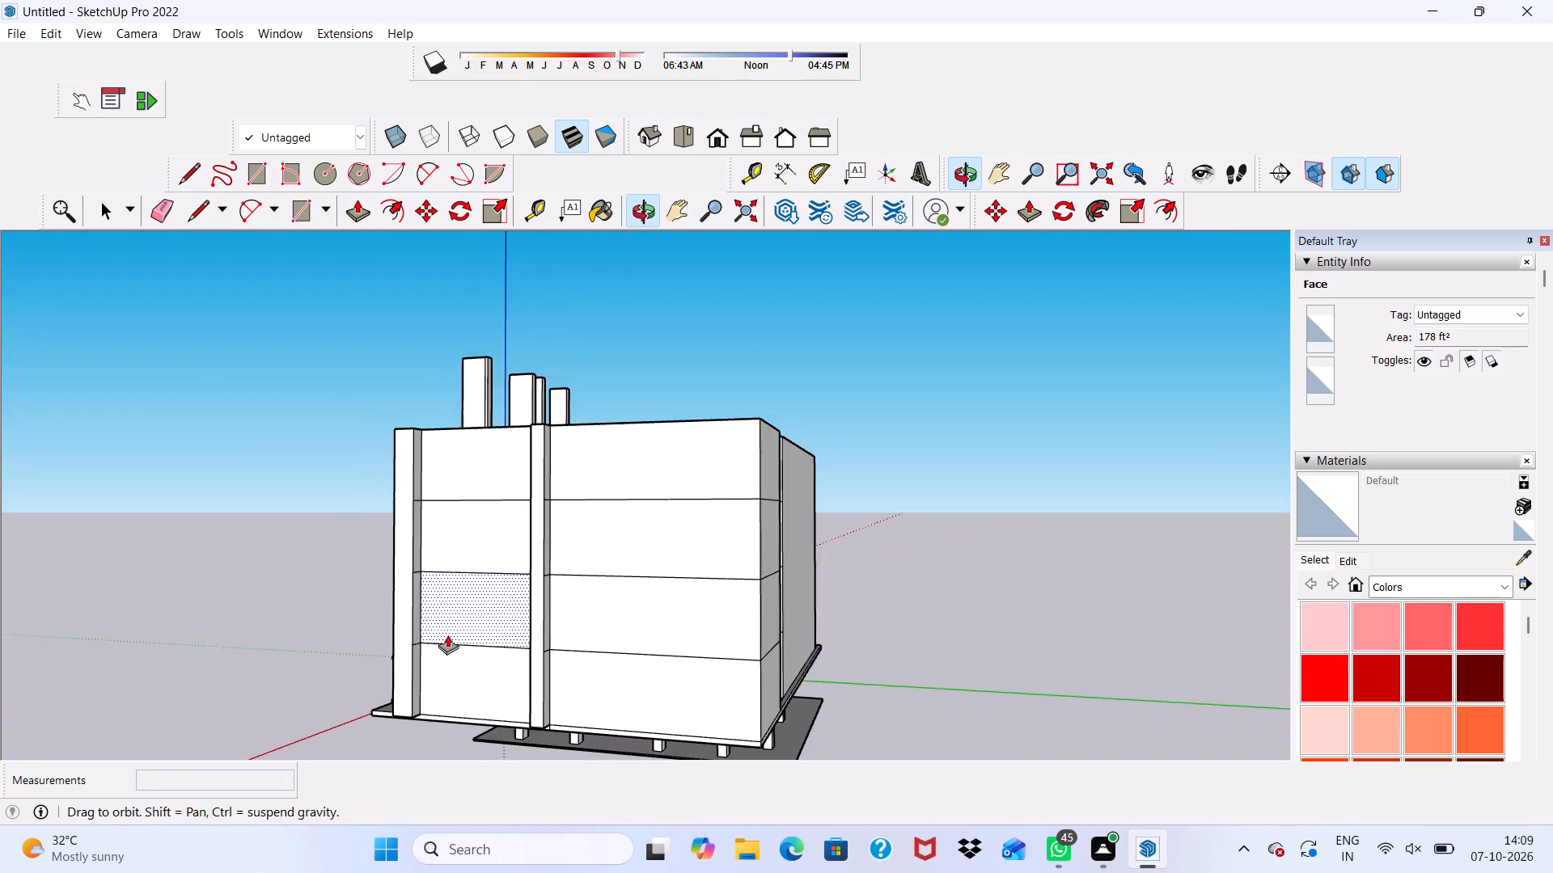
{"action": "key", "text": "space"}
Examine the side wall with its two projecting vertical strips from several angles, including the roof edge.
{"action": "scroll", "coordinate": [501, 496], "scroll_direction": "up", "scroll_amount": 5}
{"action": "scroll", "coordinate": [499, 426], "scroll_direction": "down", "scroll_amount": 5}
{"action": "middle_click_drag", "start_coordinate": [489, 431], "coordinate": [433, 512]}
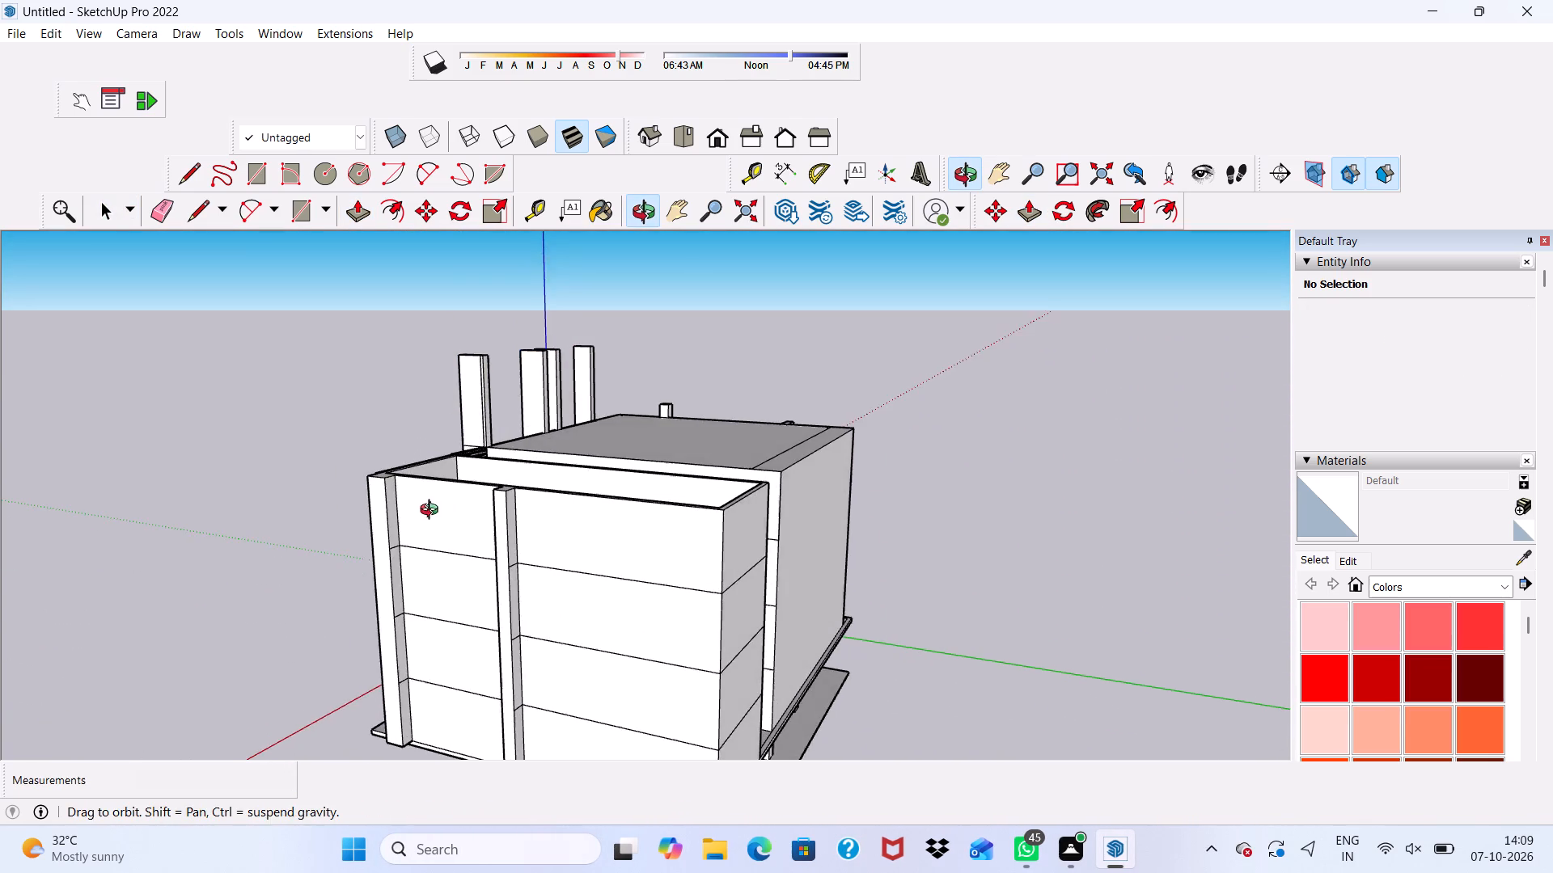
{"action": "middle_click_drag", "start_coordinate": [433, 512], "coordinate": [435, 508]}
{"action": "scroll", "coordinate": [543, 583], "scroll_direction": "up", "scroll_amount": 4}
{"action": "scroll", "coordinate": [565, 482], "scroll_direction": "down", "scroll_amount": 5}
{"action": "middle_click", "coordinate": [684, 450]}
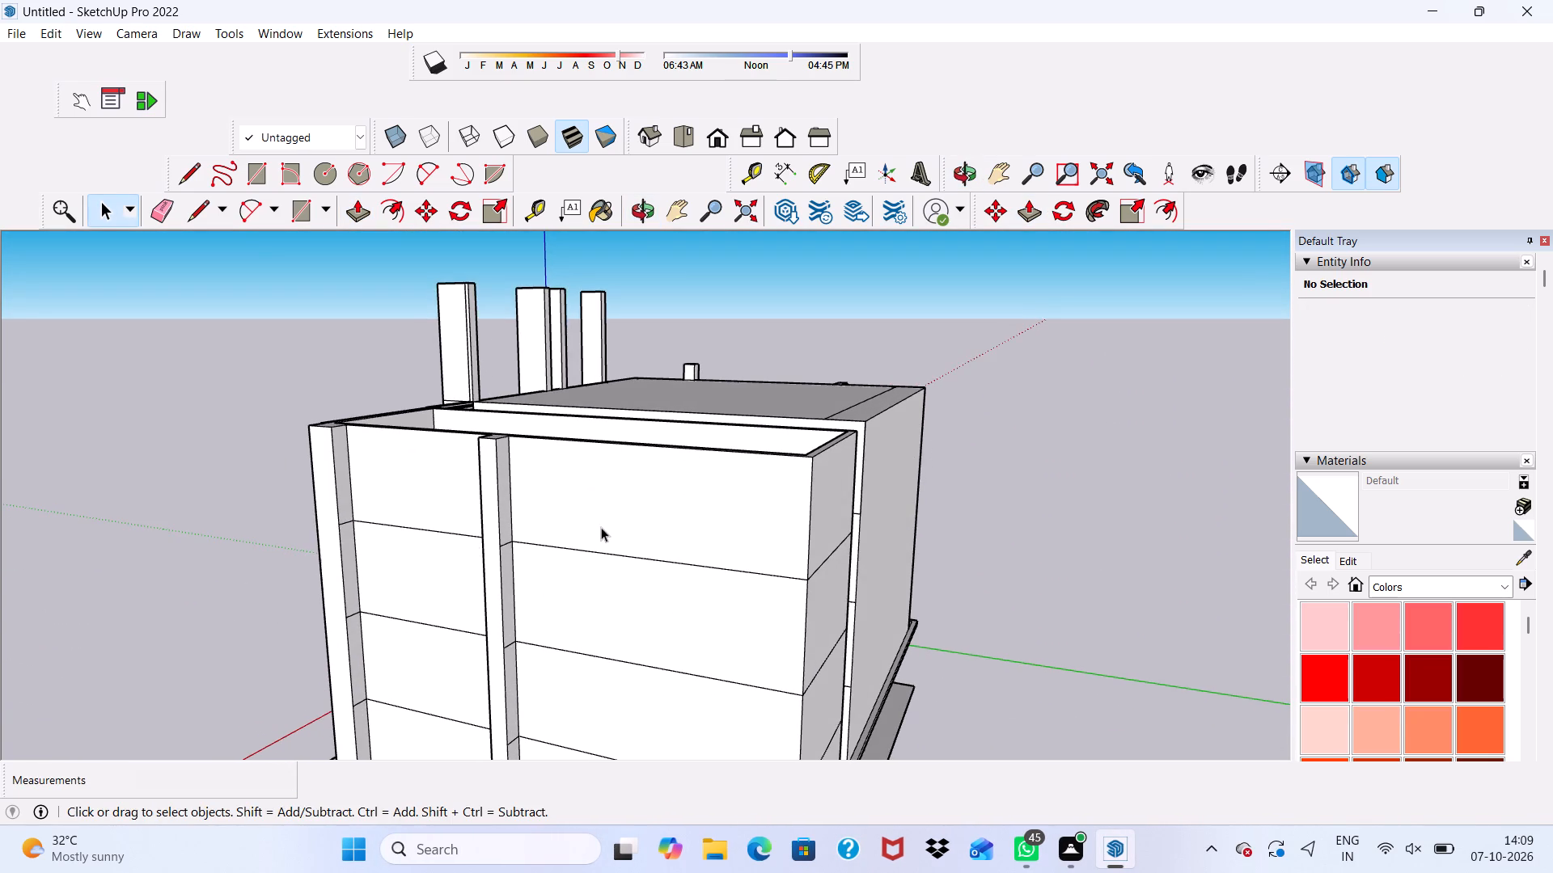
{"action": "scroll", "coordinate": [601, 527], "scroll_direction": "down", "scroll_amount": 2}
{"action": "middle_click_drag", "start_coordinate": [601, 527], "coordinate": [706, 500]}
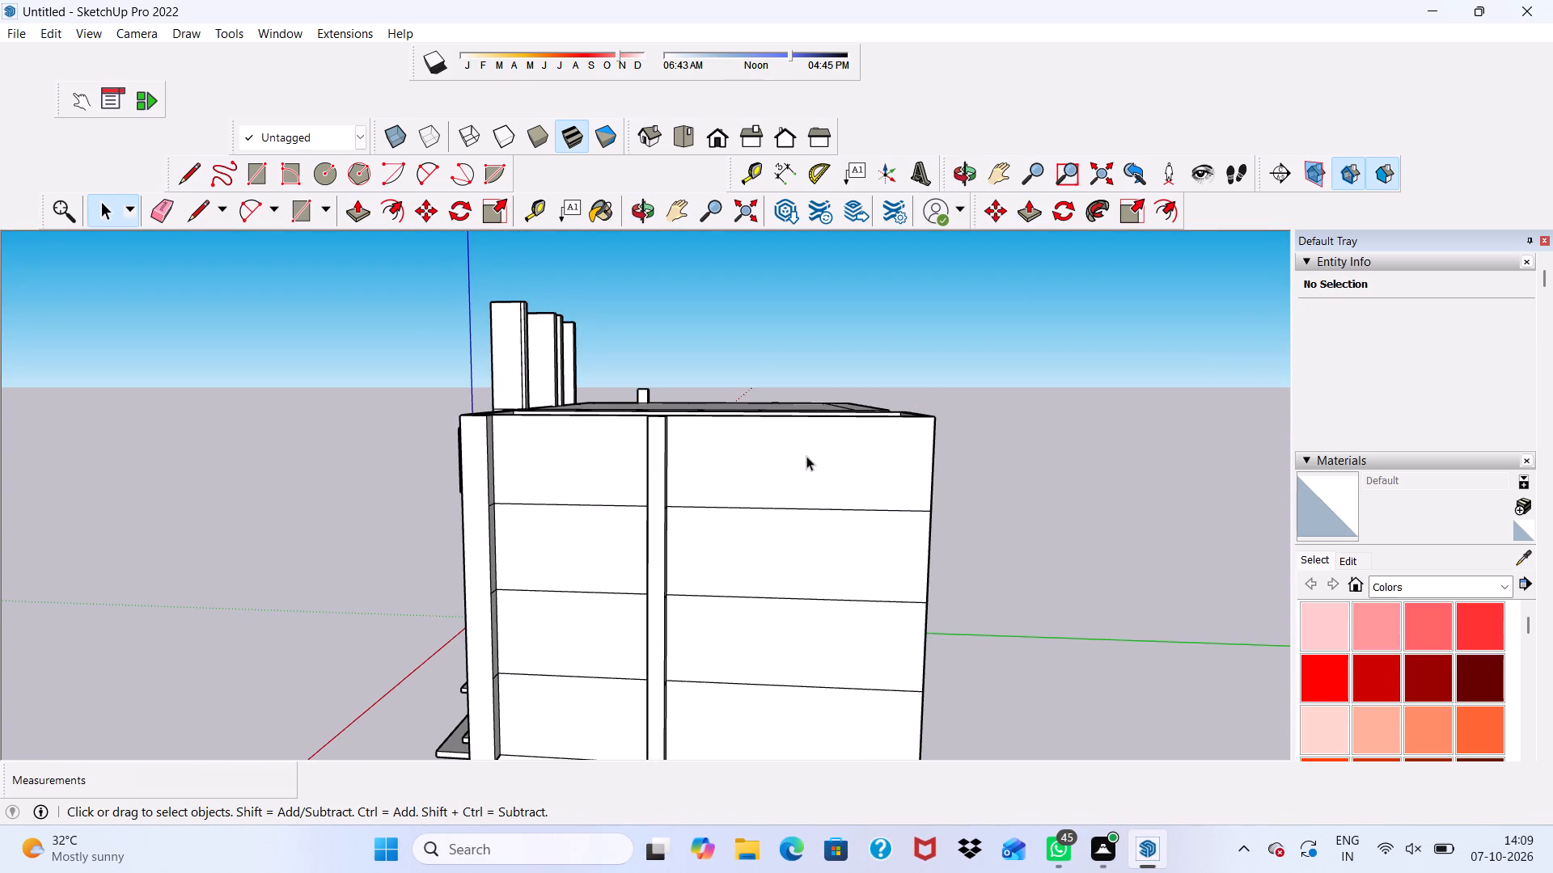
{"action": "scroll", "coordinate": [819, 467], "scroll_direction": "down", "scroll_amount": 2}
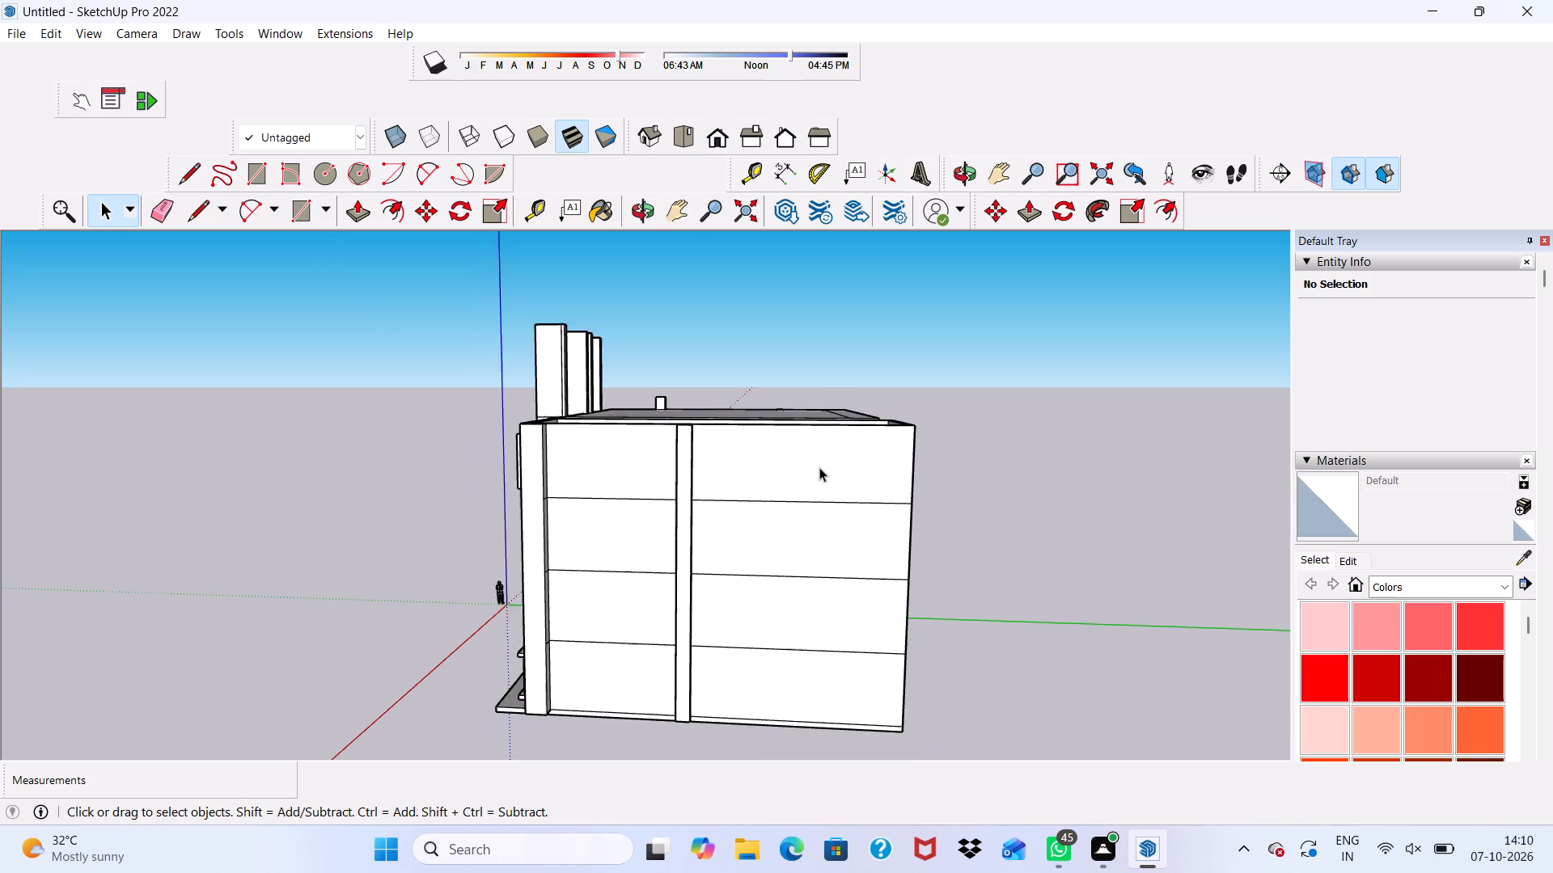
{"action": "middle_click_drag", "start_coordinate": [819, 467], "coordinate": [715, 430]}
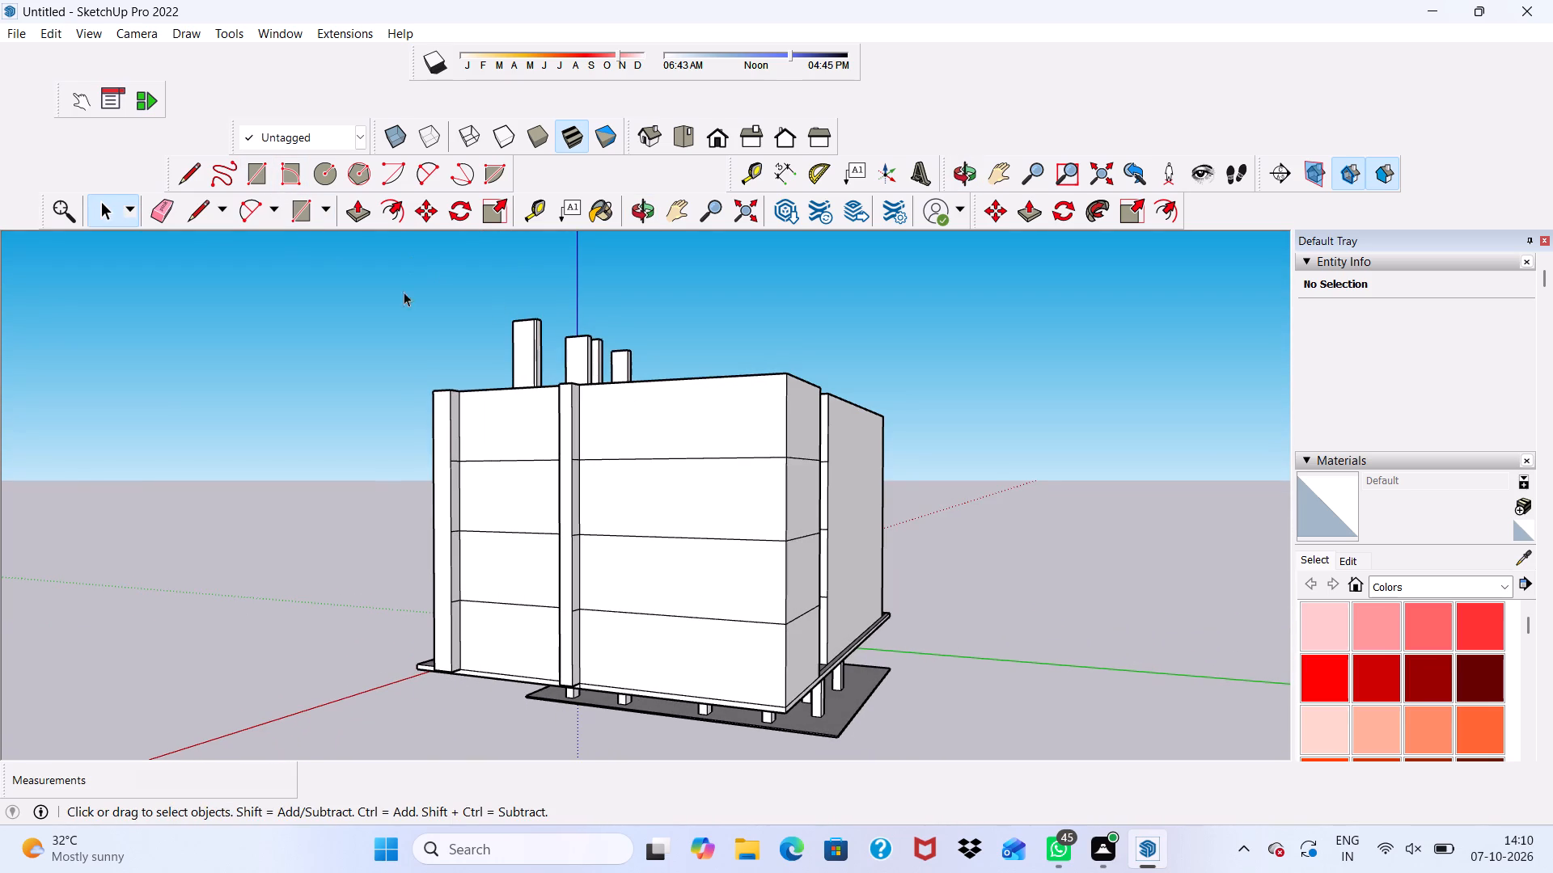
Draw a third full-height rectangle about 1' 9" wide between the middle strip and the wall's far corner, from roof edge to slab bottom.
{"action": "scroll", "coordinate": [710, 427], "scroll_direction": "up", "scroll_amount": 4}
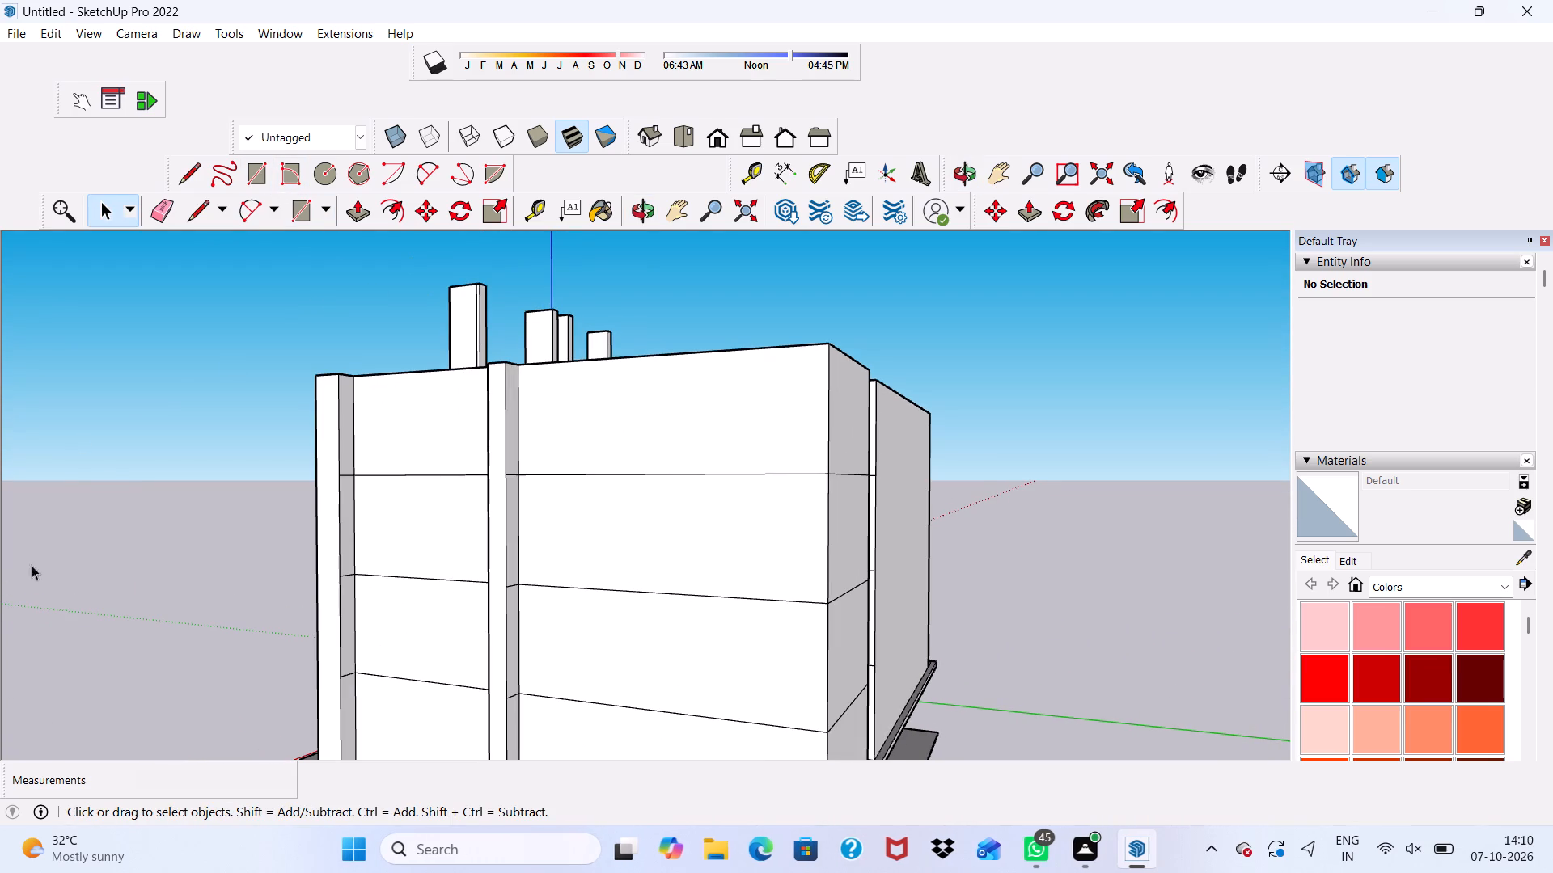
{"action": "left_click", "coordinate": [258, 167]}
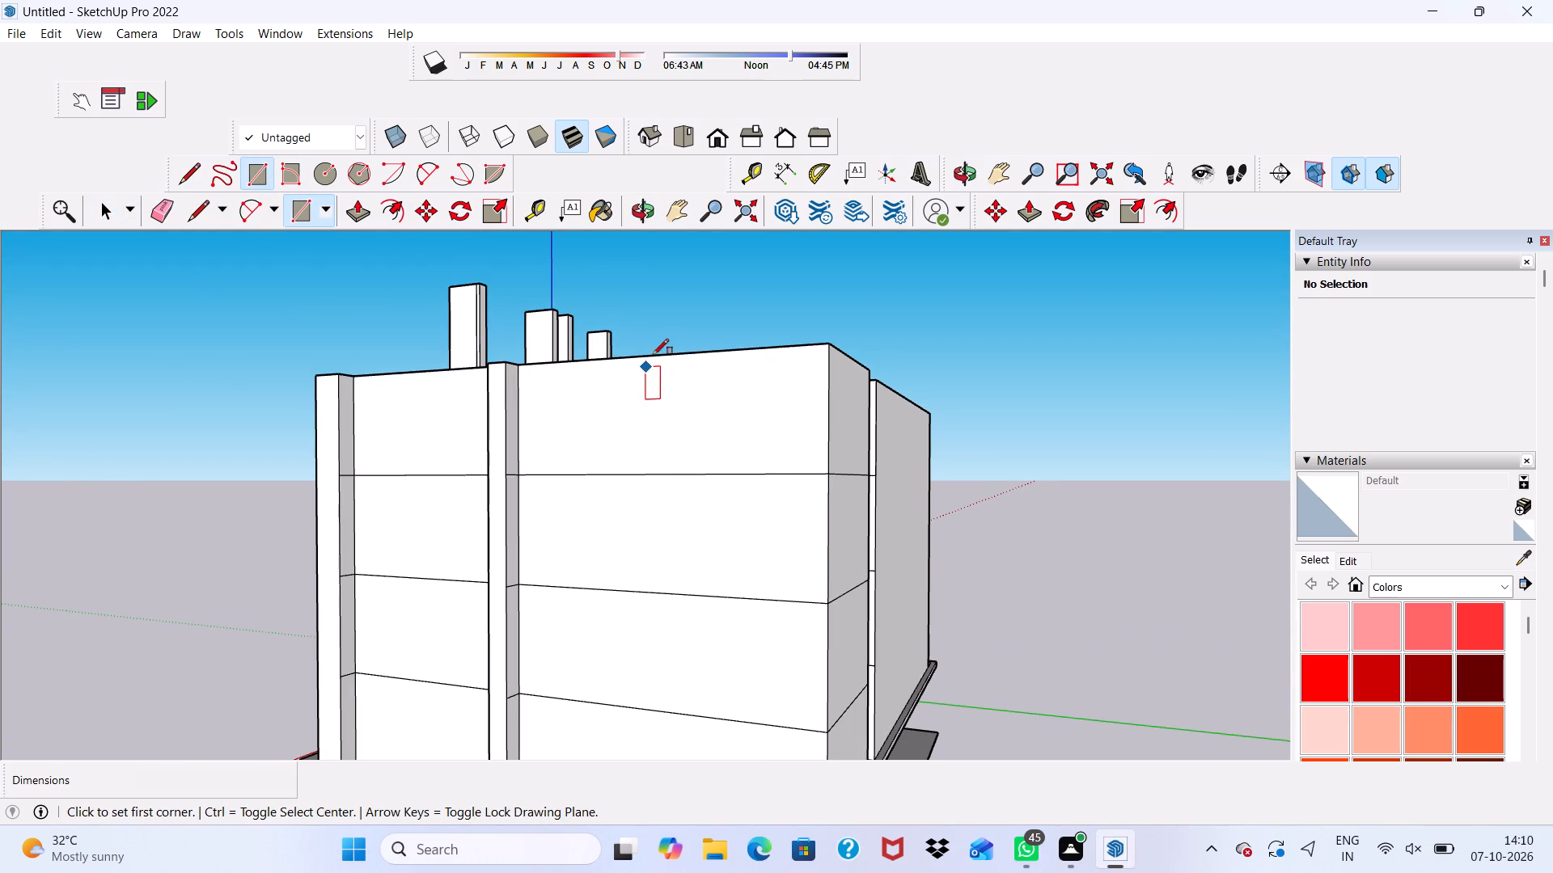
{"action": "left_click", "coordinate": [666, 356]}
{"action": "scroll", "coordinate": [700, 491], "scroll_direction": "down", "scroll_amount": 8}
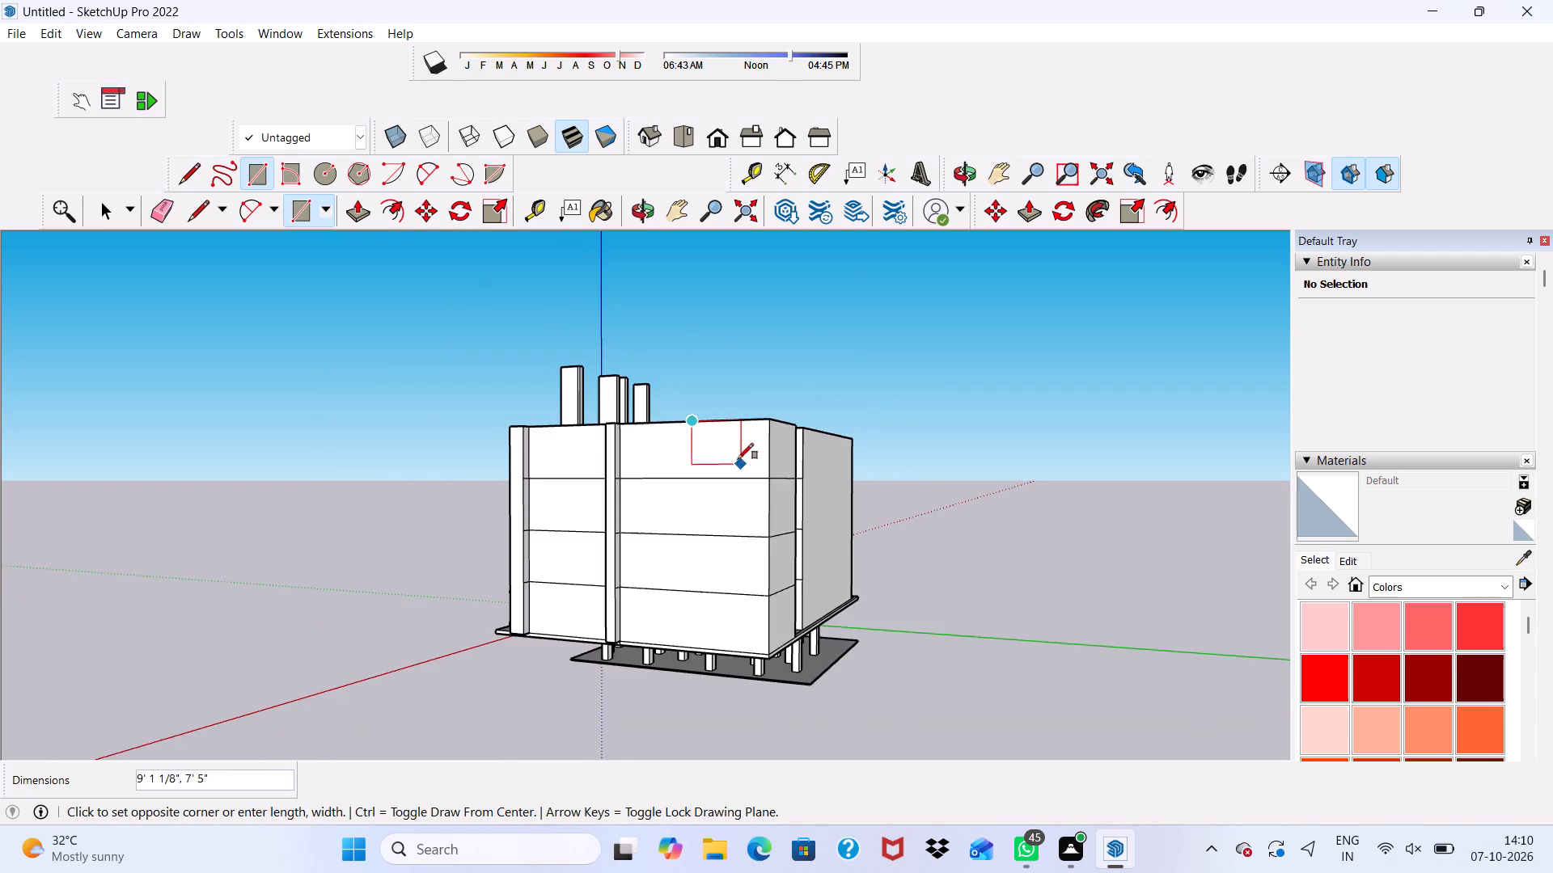
{"action": "scroll", "coordinate": [738, 459], "scroll_direction": "down", "scroll_amount": 3}
{"action": "scroll", "coordinate": [703, 605], "scroll_direction": "up", "scroll_amount": 11}
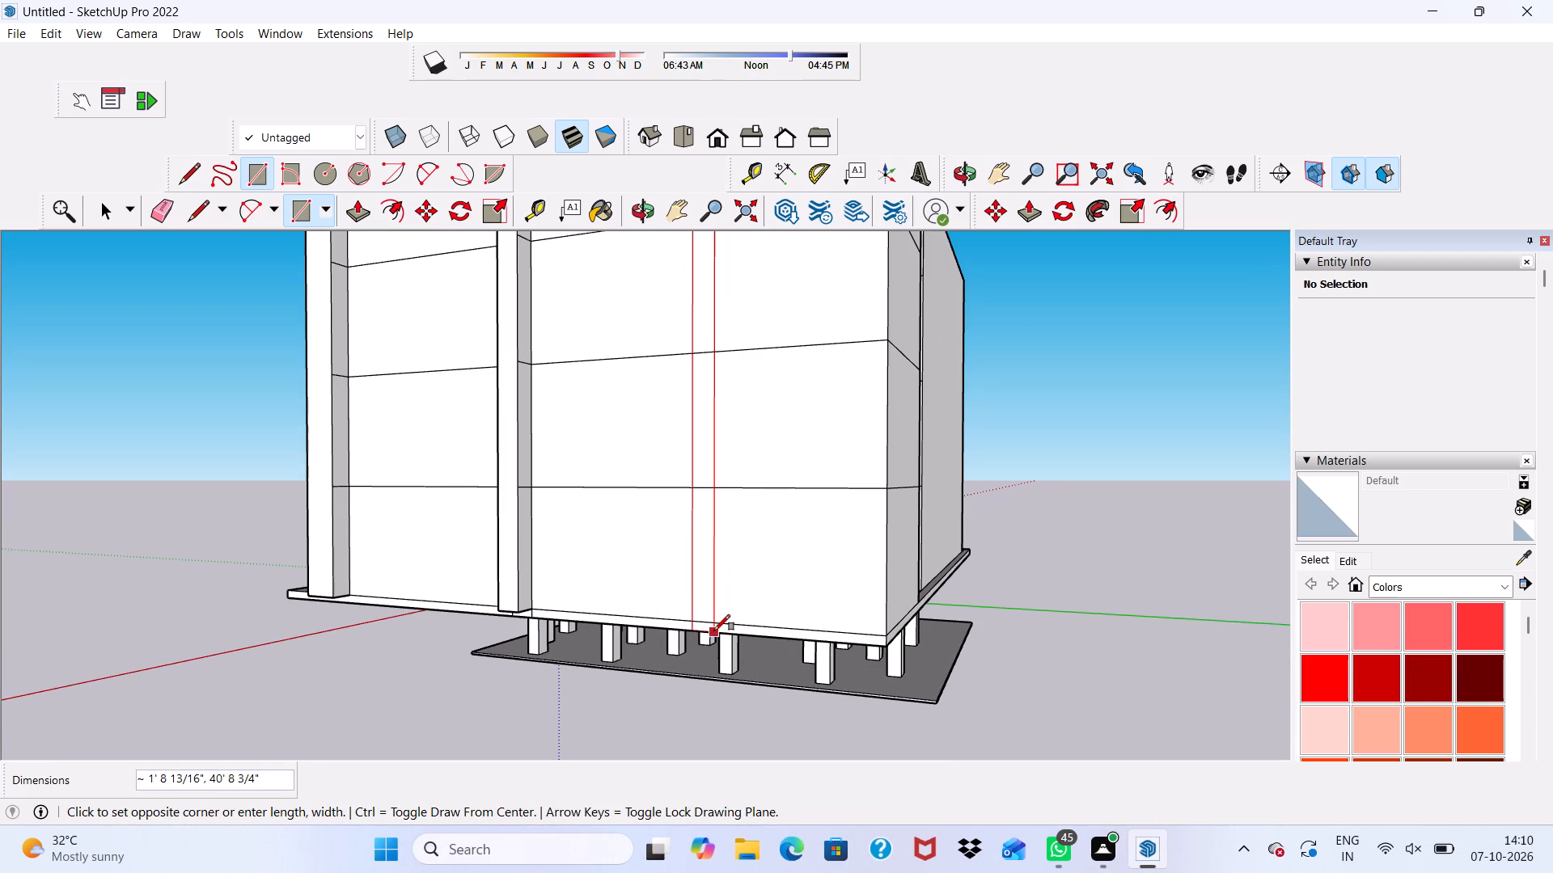
{"action": "left_click", "coordinate": [714, 630]}
{"action": "key", "text": "space"}
Erase the three floor lines crossing the third vertical strip on the side wall.
{"action": "scroll", "coordinate": [726, 479], "scroll_direction": "down", "scroll_amount": 4}
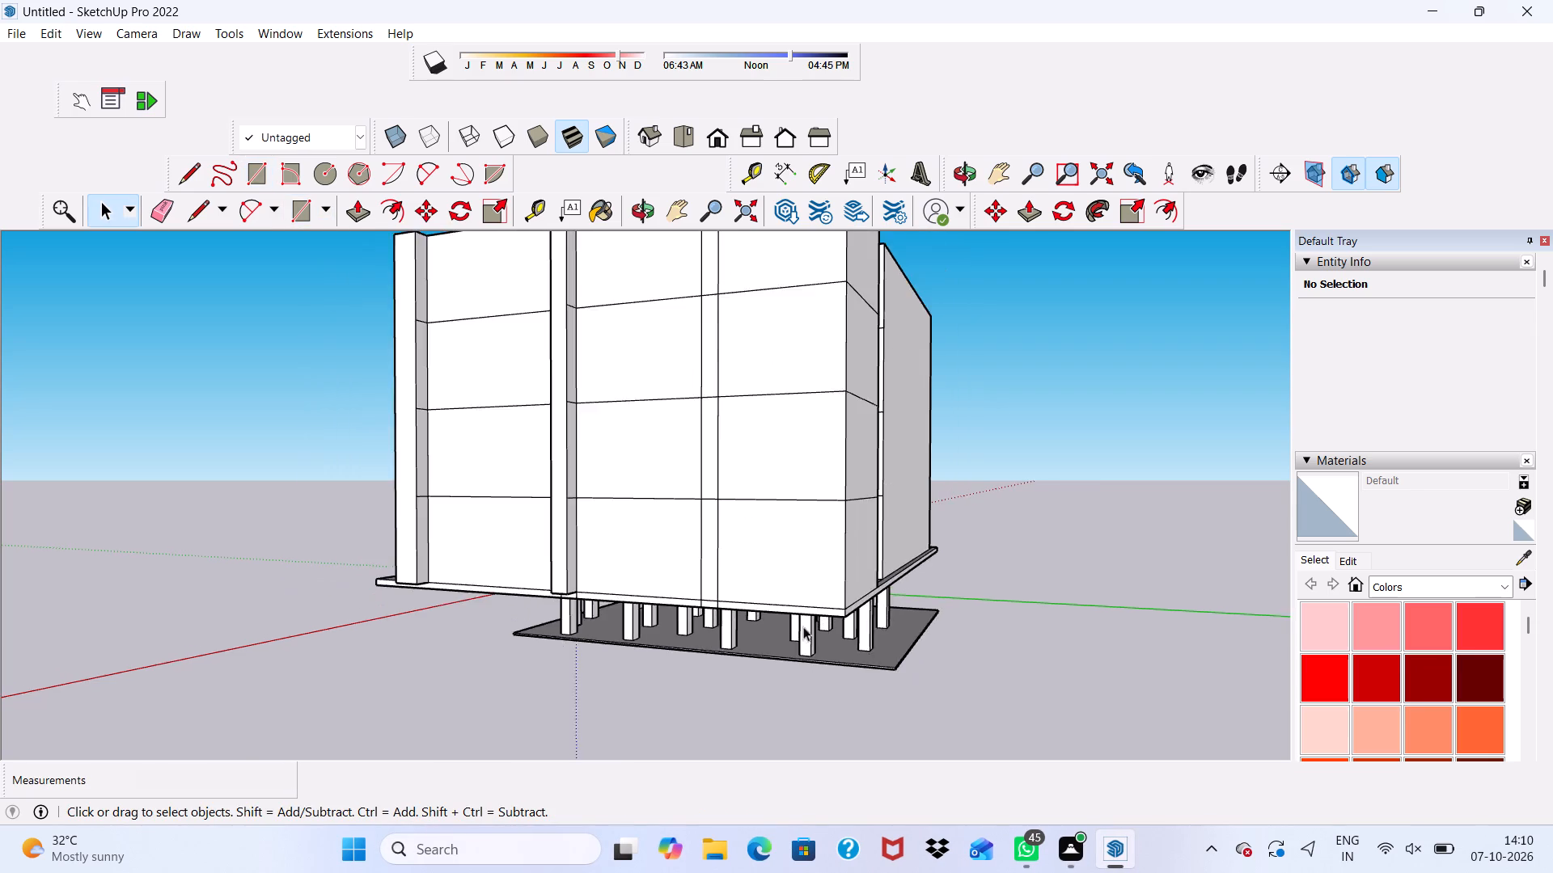
{"action": "scroll", "coordinate": [803, 626], "scroll_direction": "down", "scroll_amount": 3}
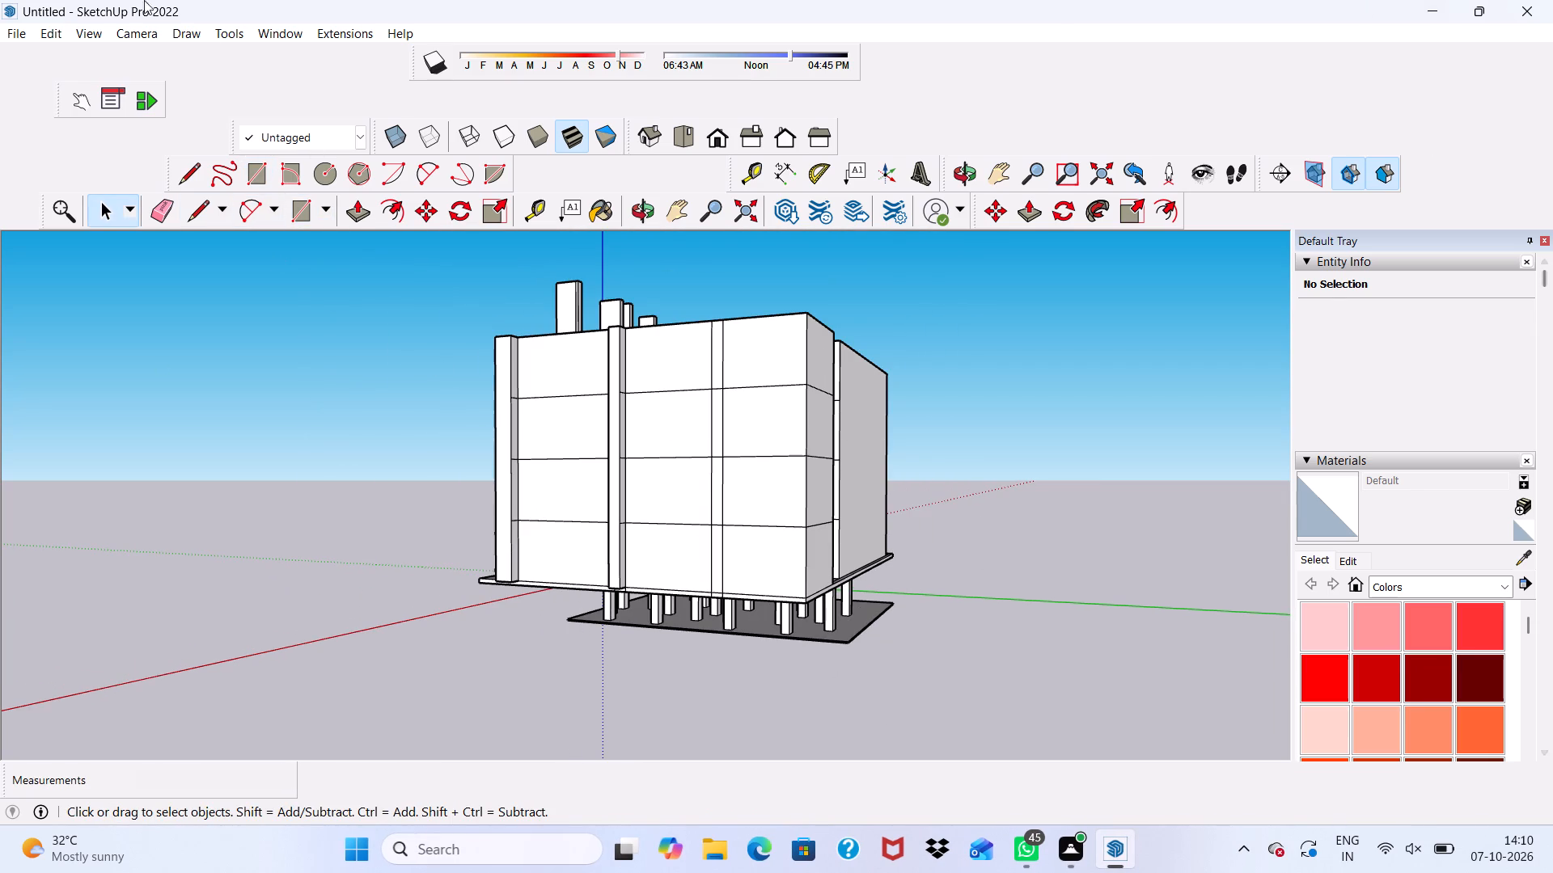
{"action": "left_click", "coordinate": [171, 204]}
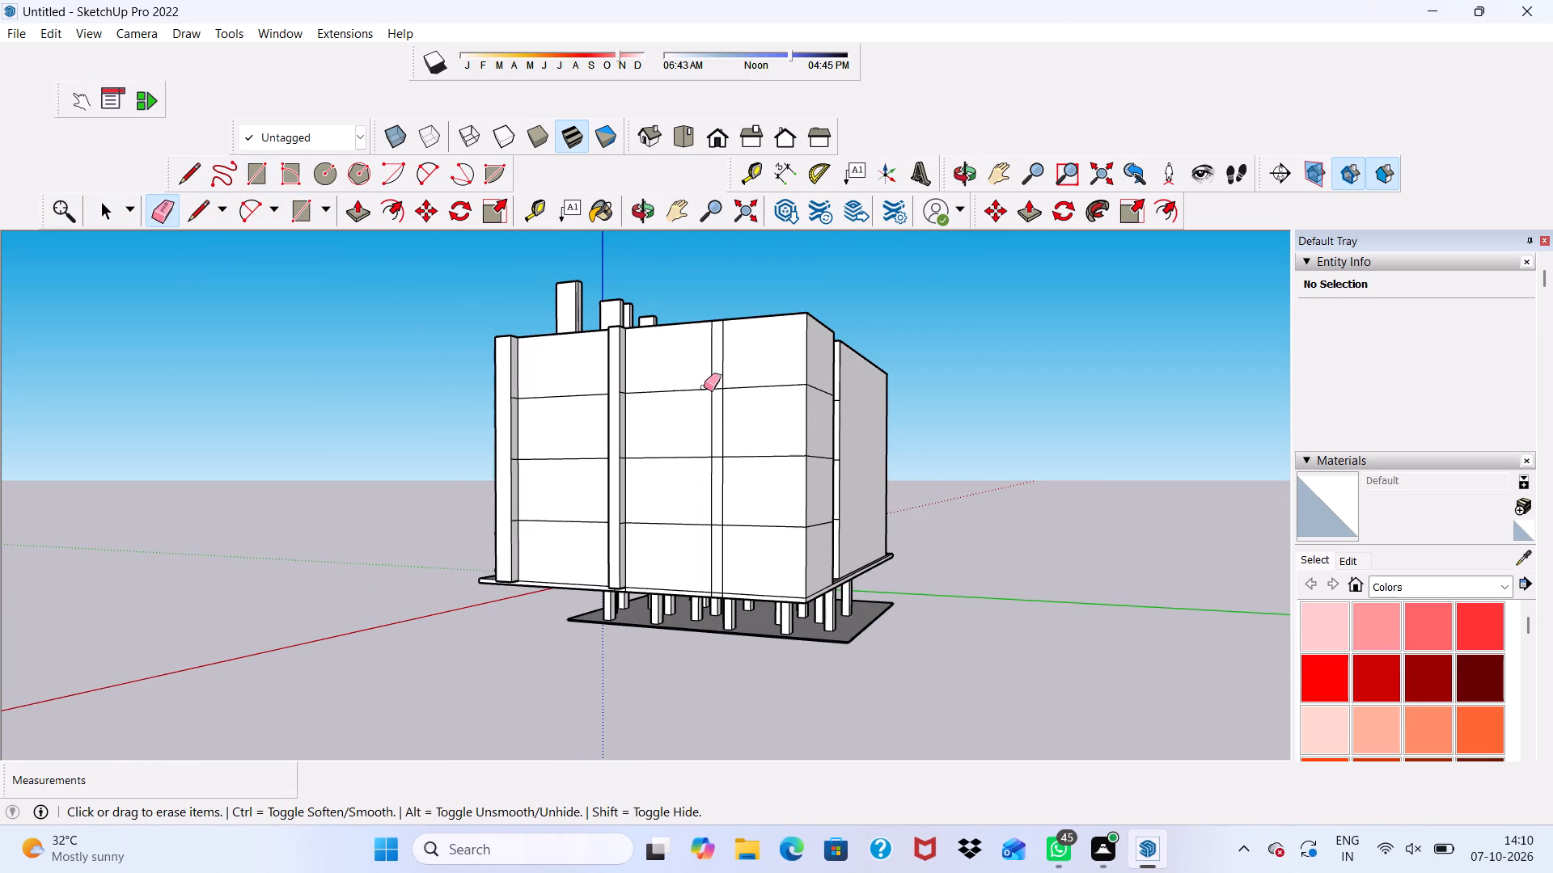
{"action": "scroll", "coordinate": [717, 383], "scroll_direction": "up", "scroll_amount": 8}
{"action": "left_click_drag", "start_coordinate": [715, 393], "coordinate": [717, 419]}
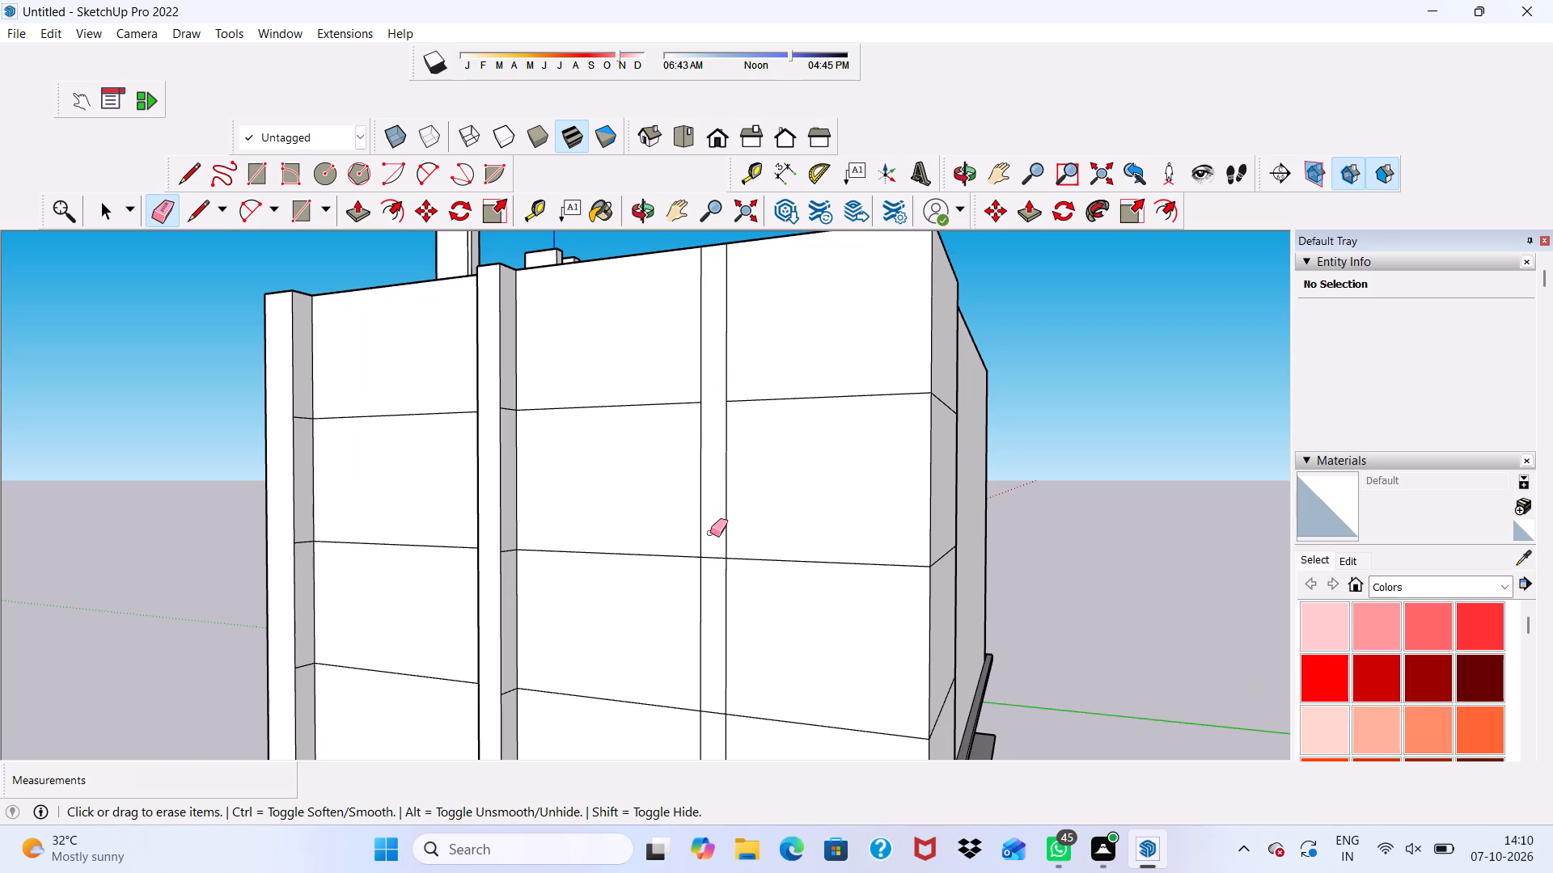
{"action": "left_click_drag", "start_coordinate": [713, 549], "coordinate": [713, 563]}
{"action": "scroll", "coordinate": [747, 453], "scroll_direction": "down", "scroll_amount": 5}
{"action": "scroll", "coordinate": [710, 639], "scroll_direction": "up", "scroll_amount": 11}
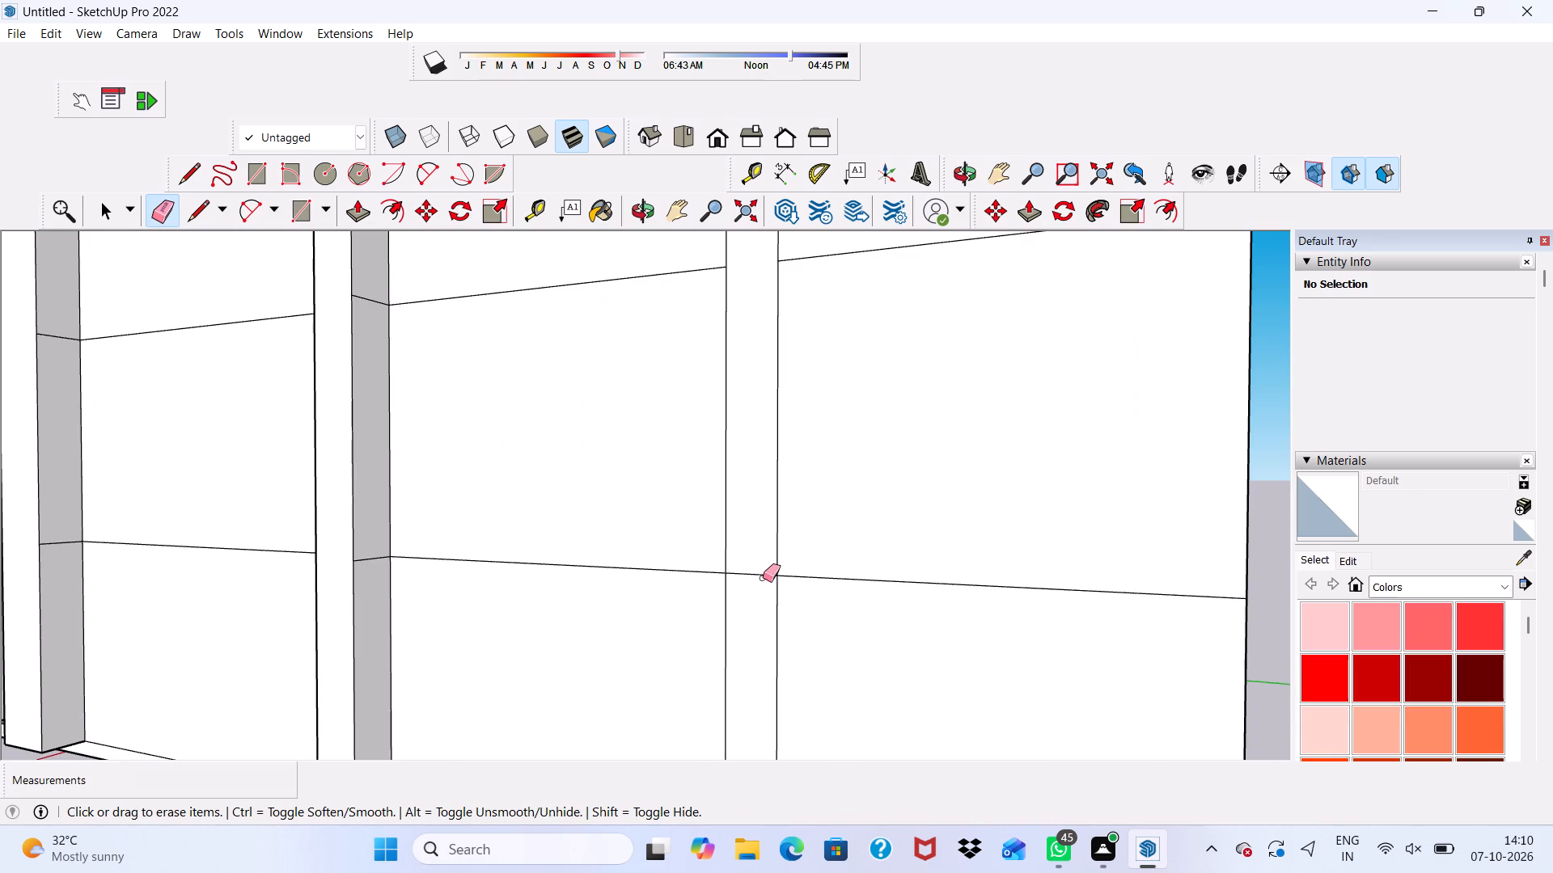
{"action": "left_click_drag", "start_coordinate": [755, 563], "coordinate": [747, 595]}
{"action": "scroll", "coordinate": [747, 595], "scroll_direction": "down", "scroll_amount": 4}
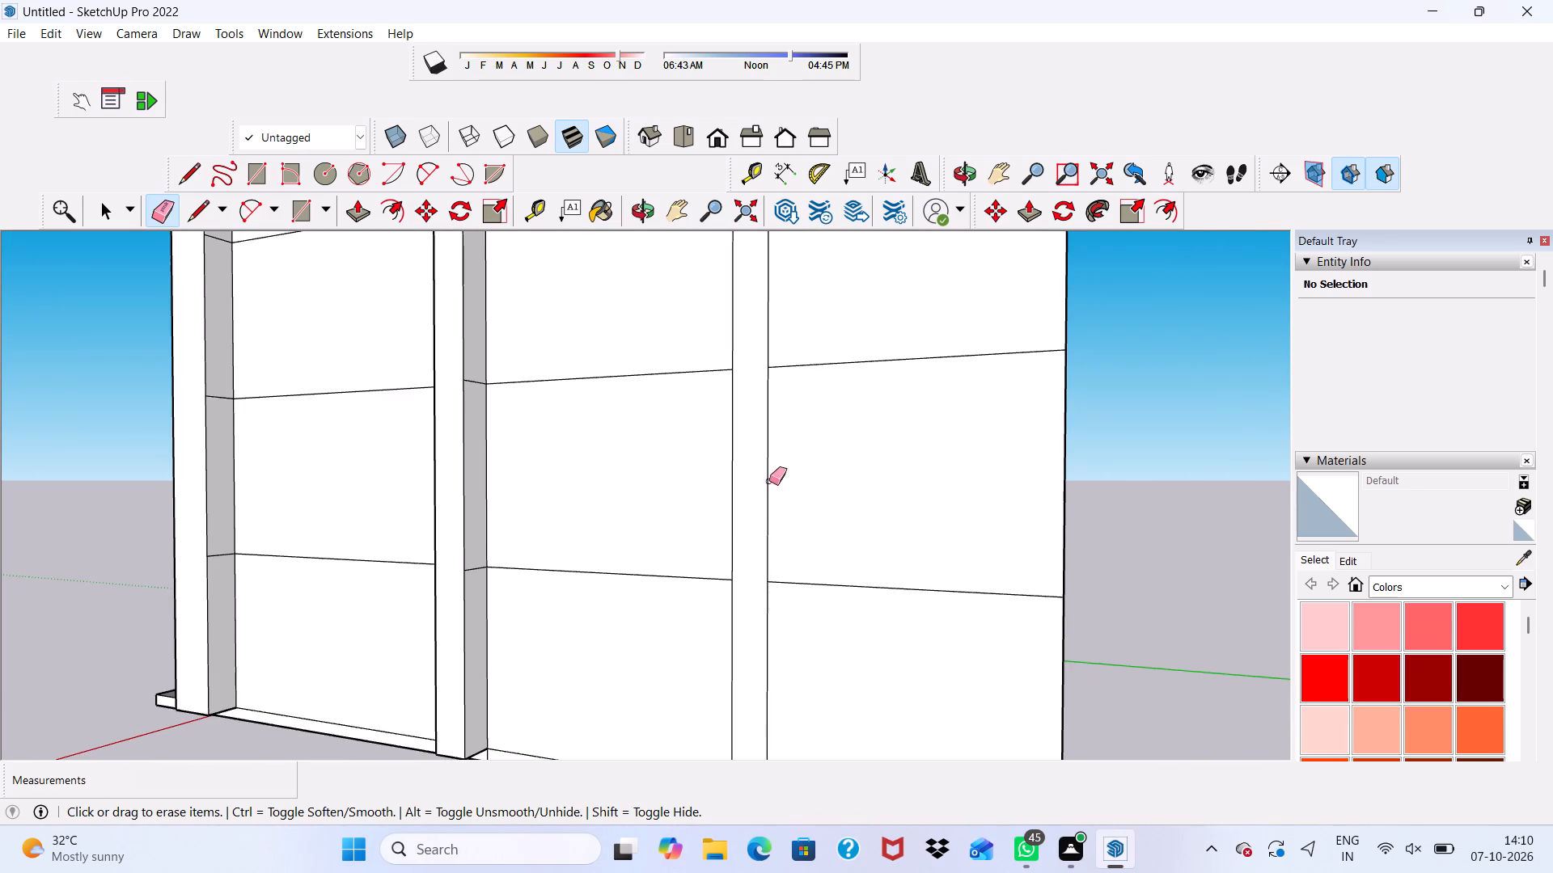
{"action": "key", "text": "space"}
Push/Pull the third vertical strip 2' out from the side wall.
{"action": "left_click", "coordinate": [755, 473]}
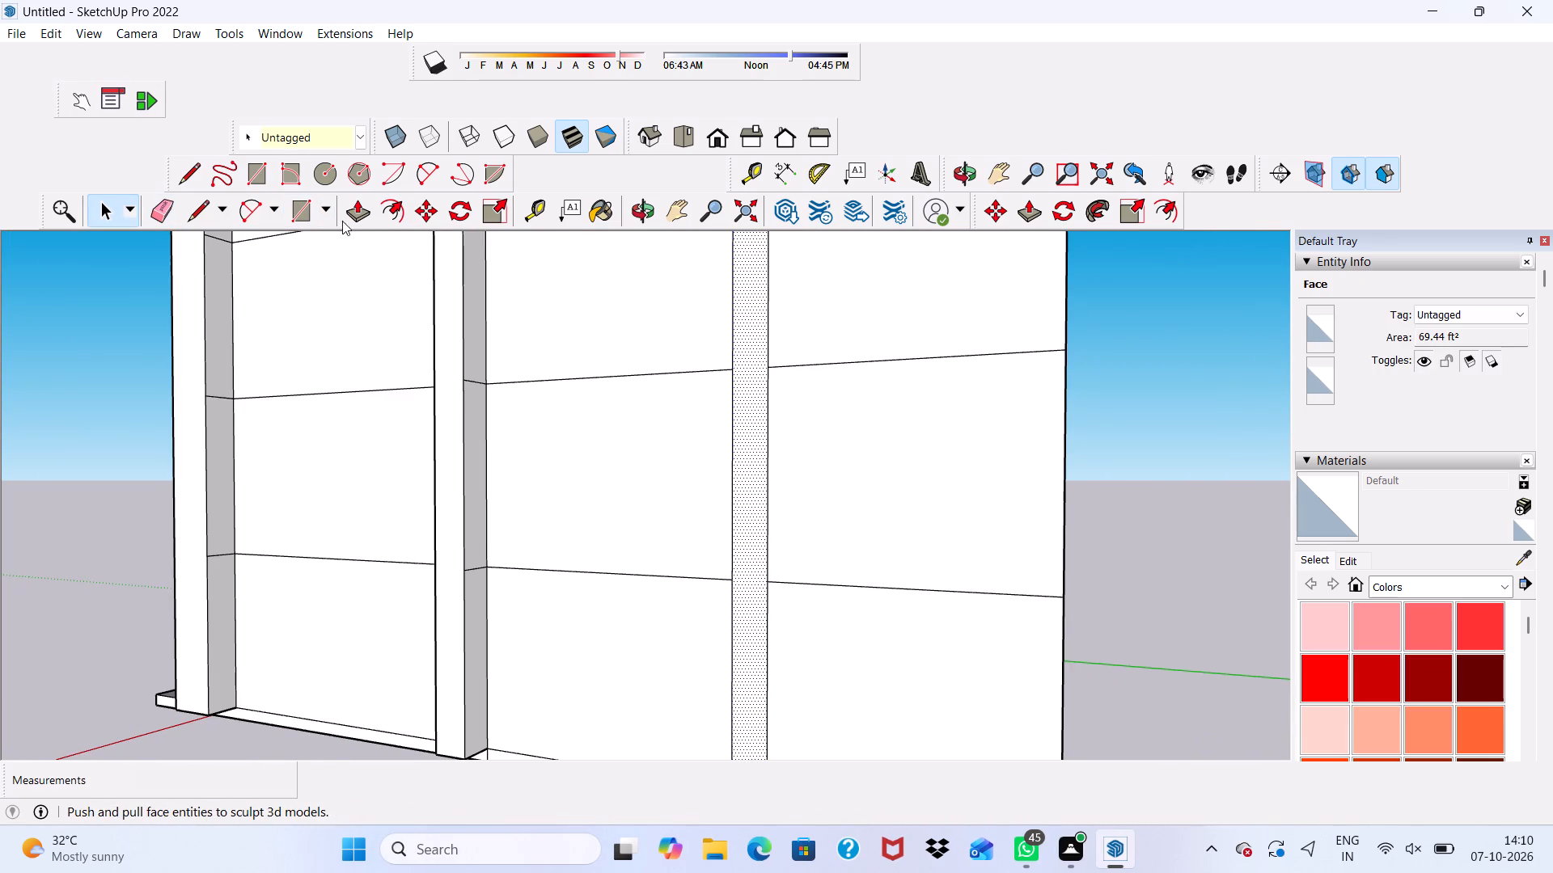
{"action": "left_click", "coordinate": [342, 209]}
{"action": "left_click", "coordinate": [751, 424]}
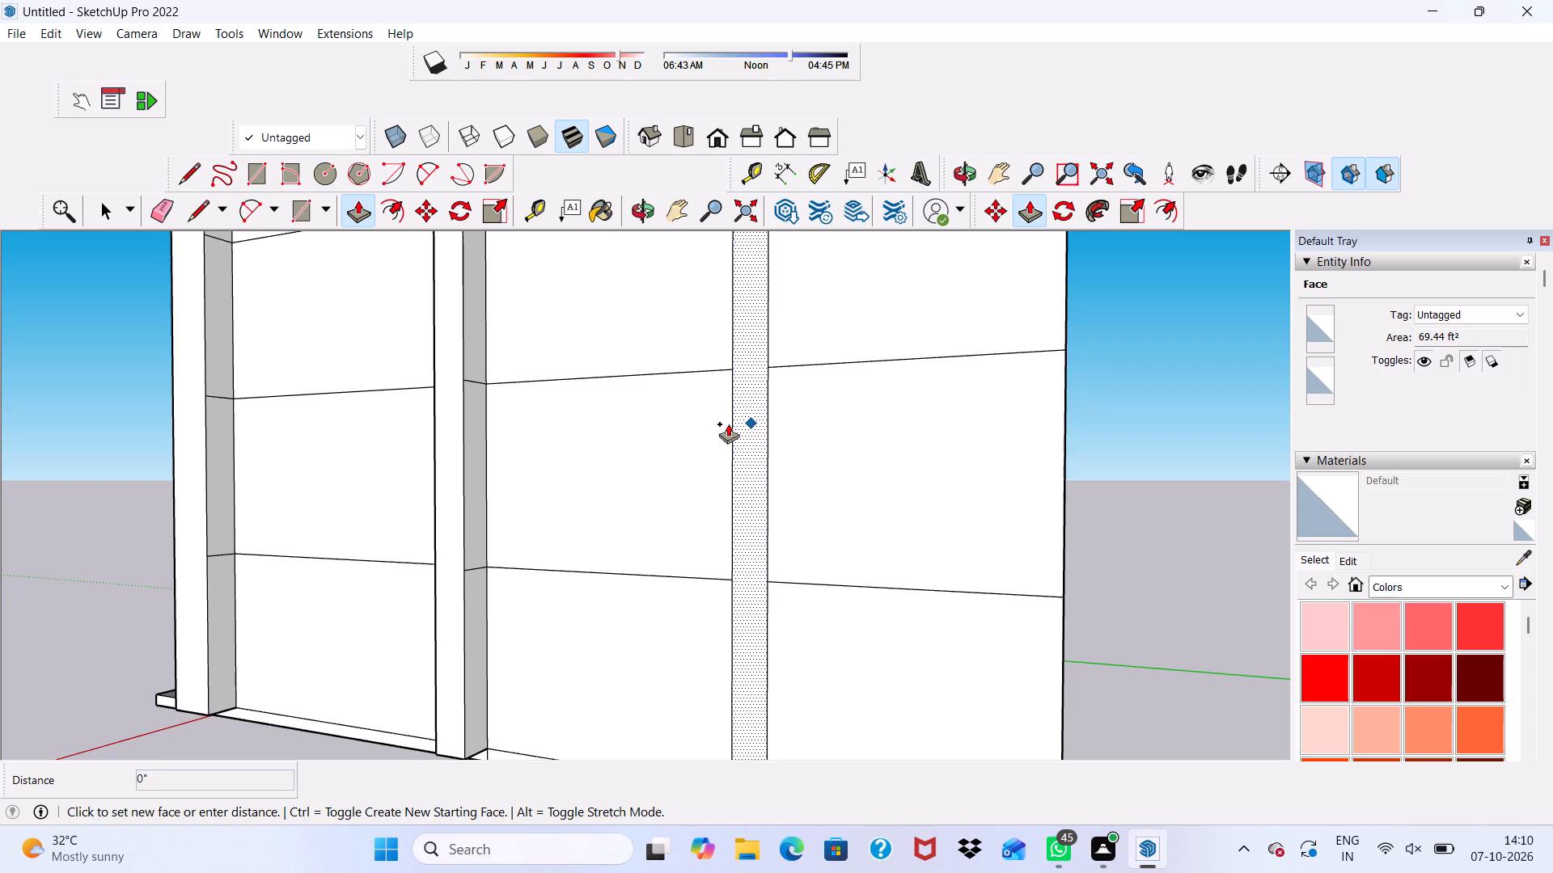
{"action": "key", "text": "3"}
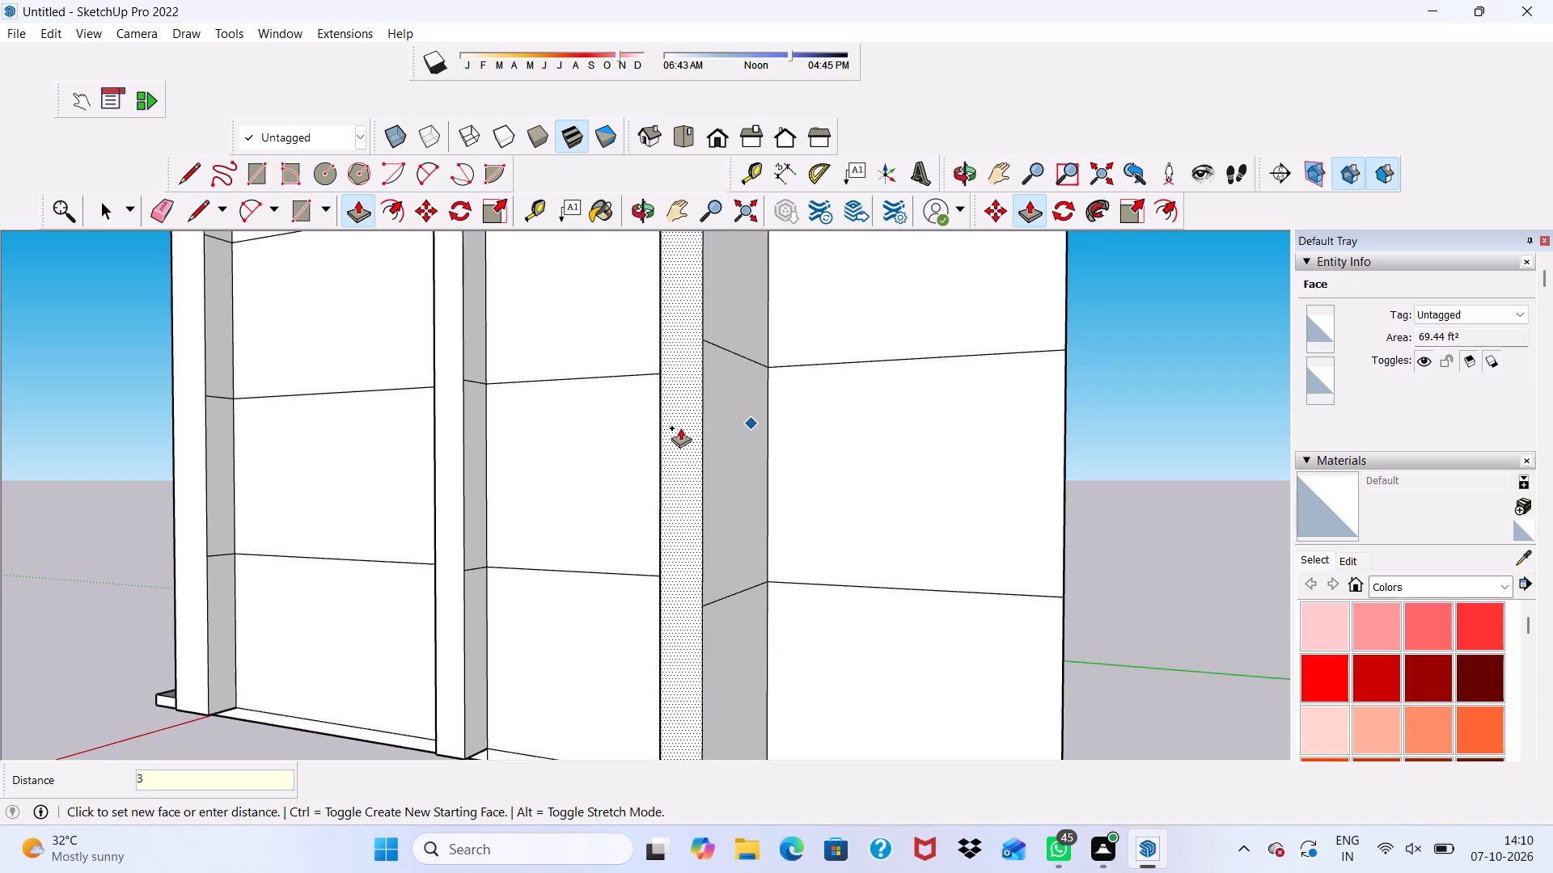
{"action": "key", "text": "BackSpace"}
{"action": "key", "text": "BackSpace"}
{"action": "type", "text": "2'"}
{"action": "key", "text": "Return"}
{"action": "scroll", "coordinate": [698, 430], "scroll_direction": "down", "scroll_amount": 11}
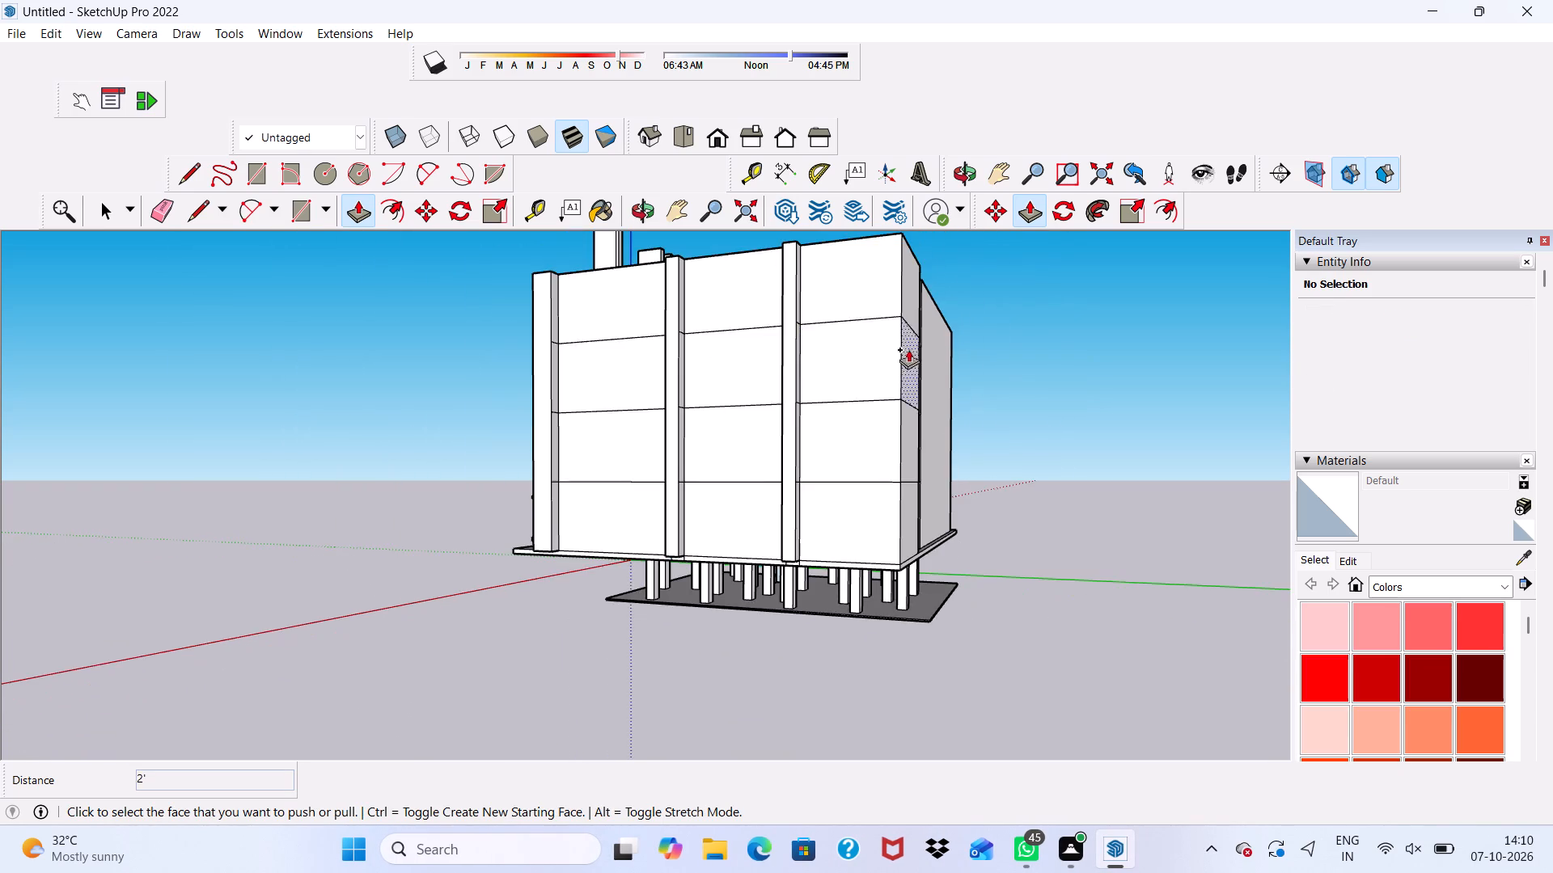
Erase the uppermost floor line on the side face of the third projecting strip.
{"action": "middle_click_drag", "start_coordinate": [891, 346], "coordinate": [844, 410]}
{"action": "scroll", "coordinate": [844, 410], "scroll_direction": "up", "scroll_amount": 1}
{"action": "scroll", "coordinate": [842, 410], "scroll_direction": "down", "scroll_amount": 1}
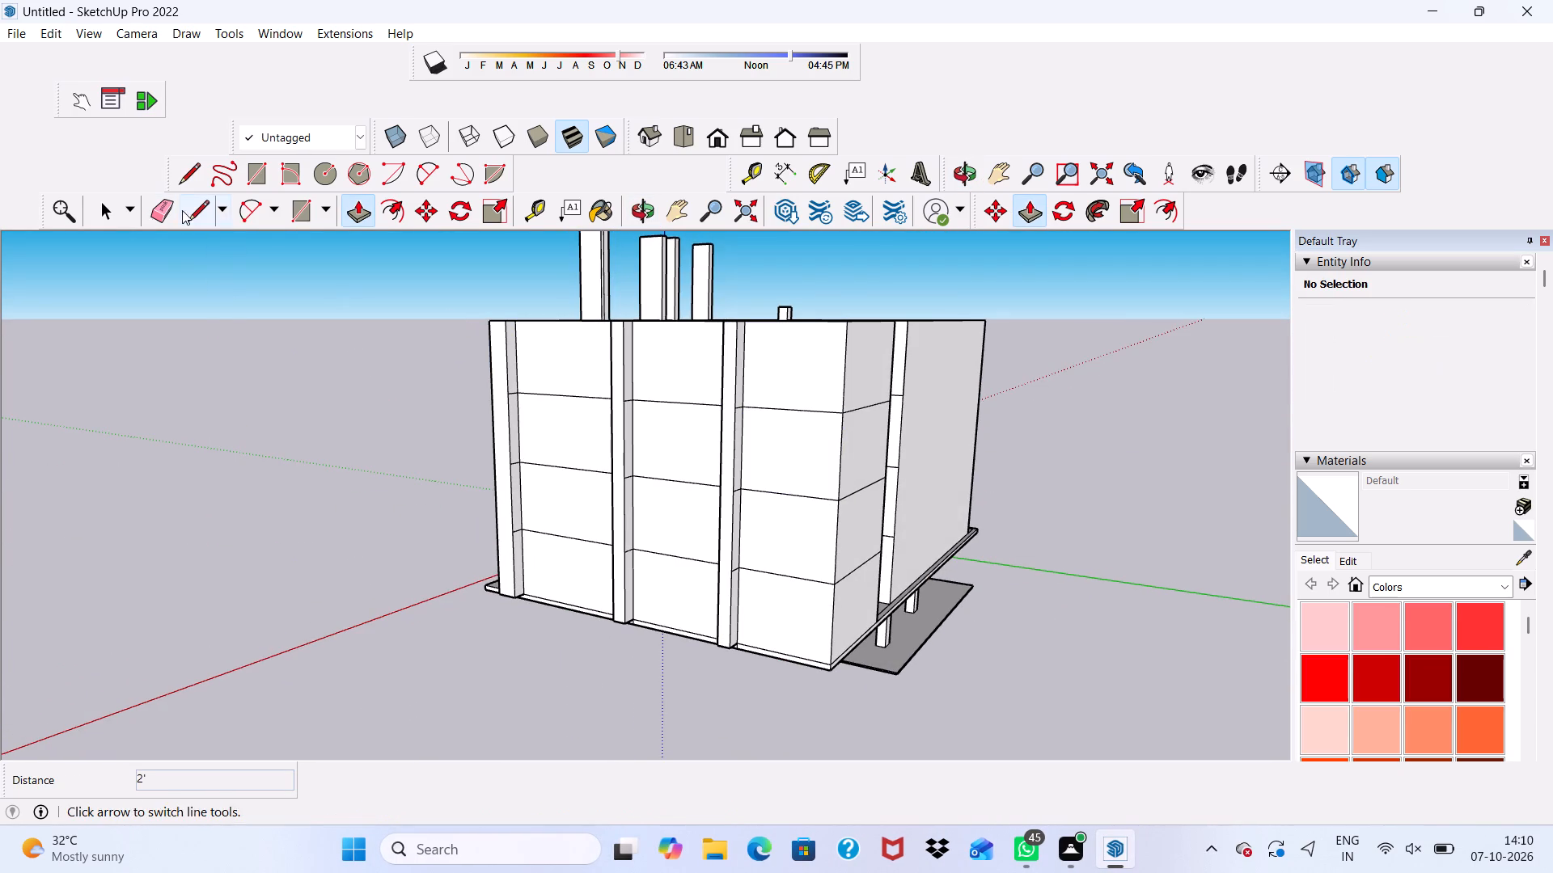
{"action": "left_click", "coordinate": [159, 209]}
{"action": "scroll", "coordinate": [857, 421], "scroll_direction": "up", "scroll_amount": 8}
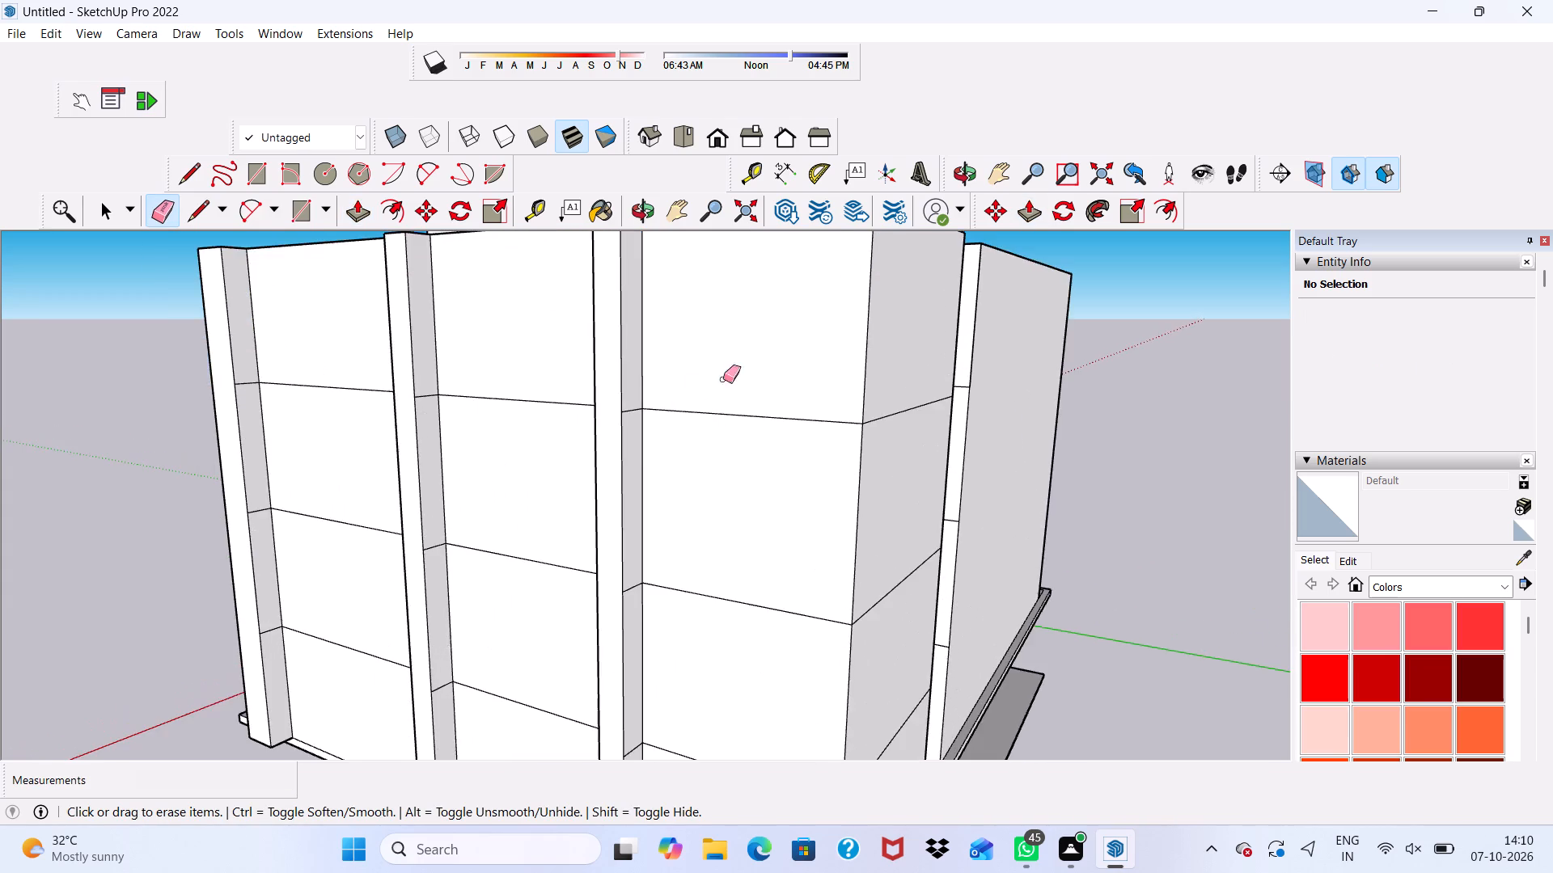
{"action": "scroll", "coordinate": [660, 401], "scroll_direction": "up", "scroll_amount": 10}
{"action": "left_click_drag", "start_coordinate": [558, 420], "coordinate": [565, 451]}
{"action": "scroll", "coordinate": [582, 370], "scroll_direction": "down", "scroll_amount": 6}
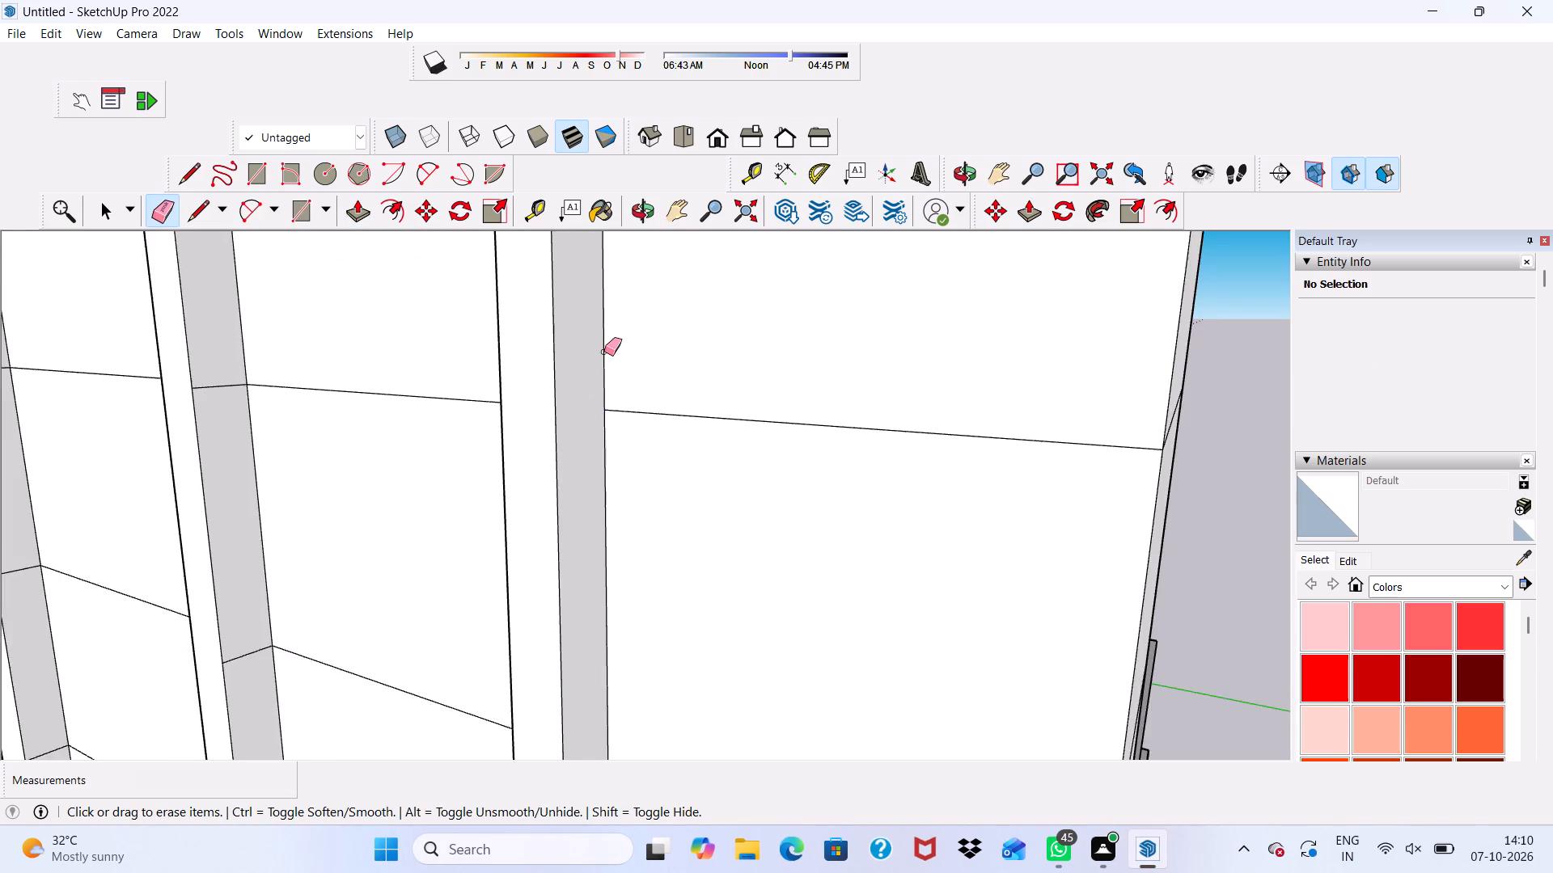
{"action": "scroll", "coordinate": [611, 352], "scroll_direction": "down", "scroll_amount": 5}
{"action": "key", "text": "space"}
Examine the side wall with its three projecting strips and the adjoining corner facade from several angles.
{"action": "scroll", "coordinate": [683, 377], "scroll_direction": "down", "scroll_amount": 1}
{"action": "middle_click_drag", "start_coordinate": [683, 377], "coordinate": [700, 356]}
{"action": "scroll", "coordinate": [683, 377], "scroll_direction": "down", "scroll_amount": 1}
{"action": "scroll", "coordinate": [797, 391], "scroll_direction": "up", "scroll_amount": 1}
{"action": "scroll", "coordinate": [745, 375], "scroll_direction": "down", "scroll_amount": 6}
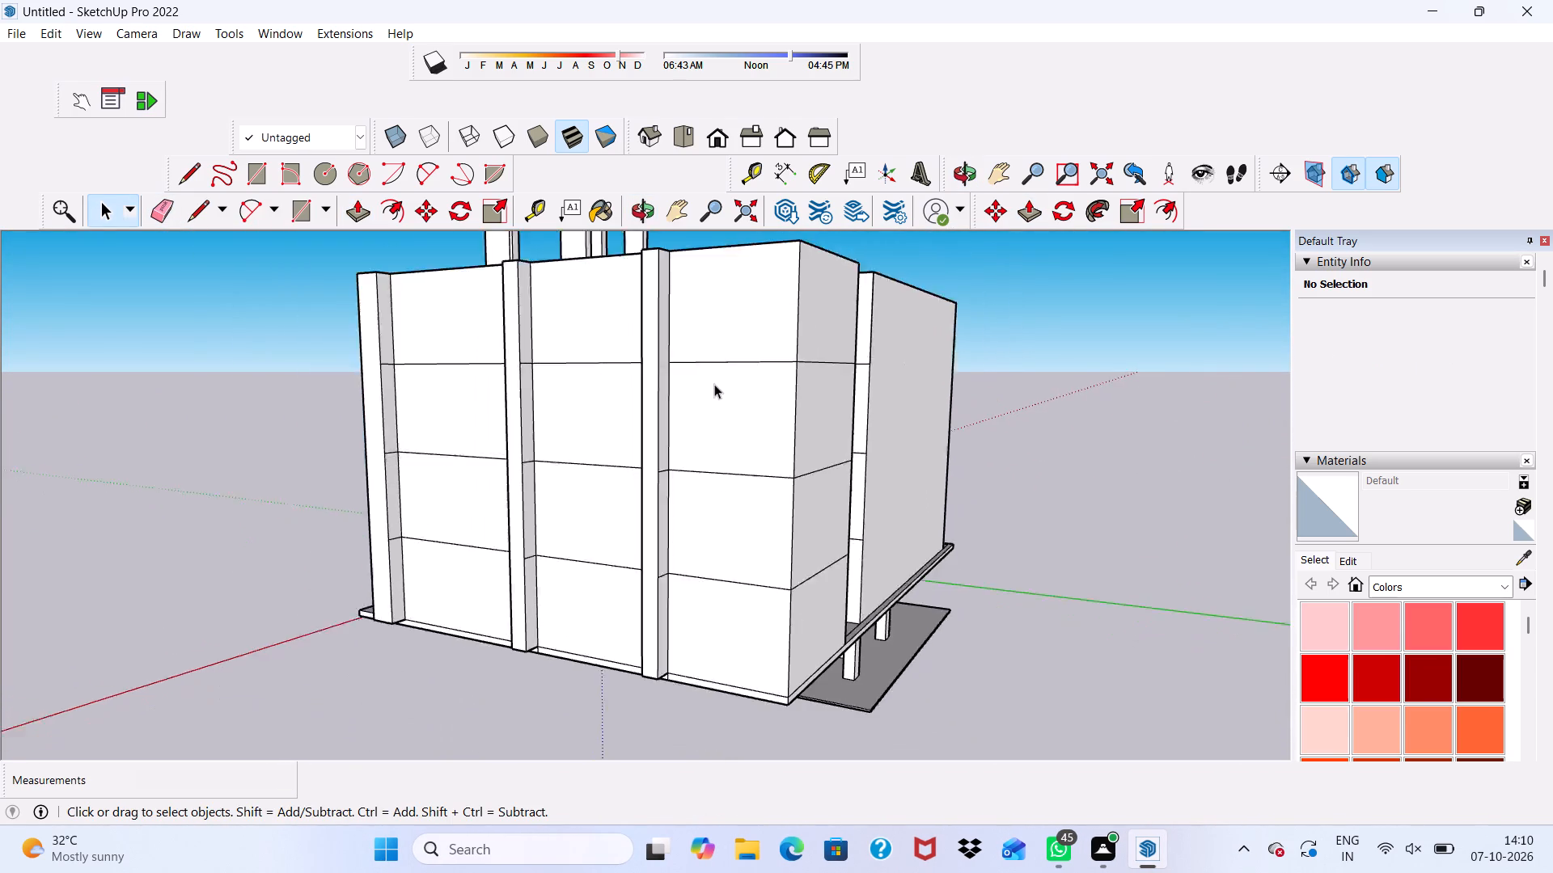
{"action": "scroll", "coordinate": [714, 384], "scroll_direction": "down", "scroll_amount": 2}
{"action": "middle_click_drag", "start_coordinate": [641, 356], "coordinate": [776, 344]}
{"action": "scroll", "coordinate": [833, 361], "scroll_direction": "down", "scroll_amount": 5}
{"action": "middle_click_drag", "start_coordinate": [836, 367], "coordinate": [818, 351]}
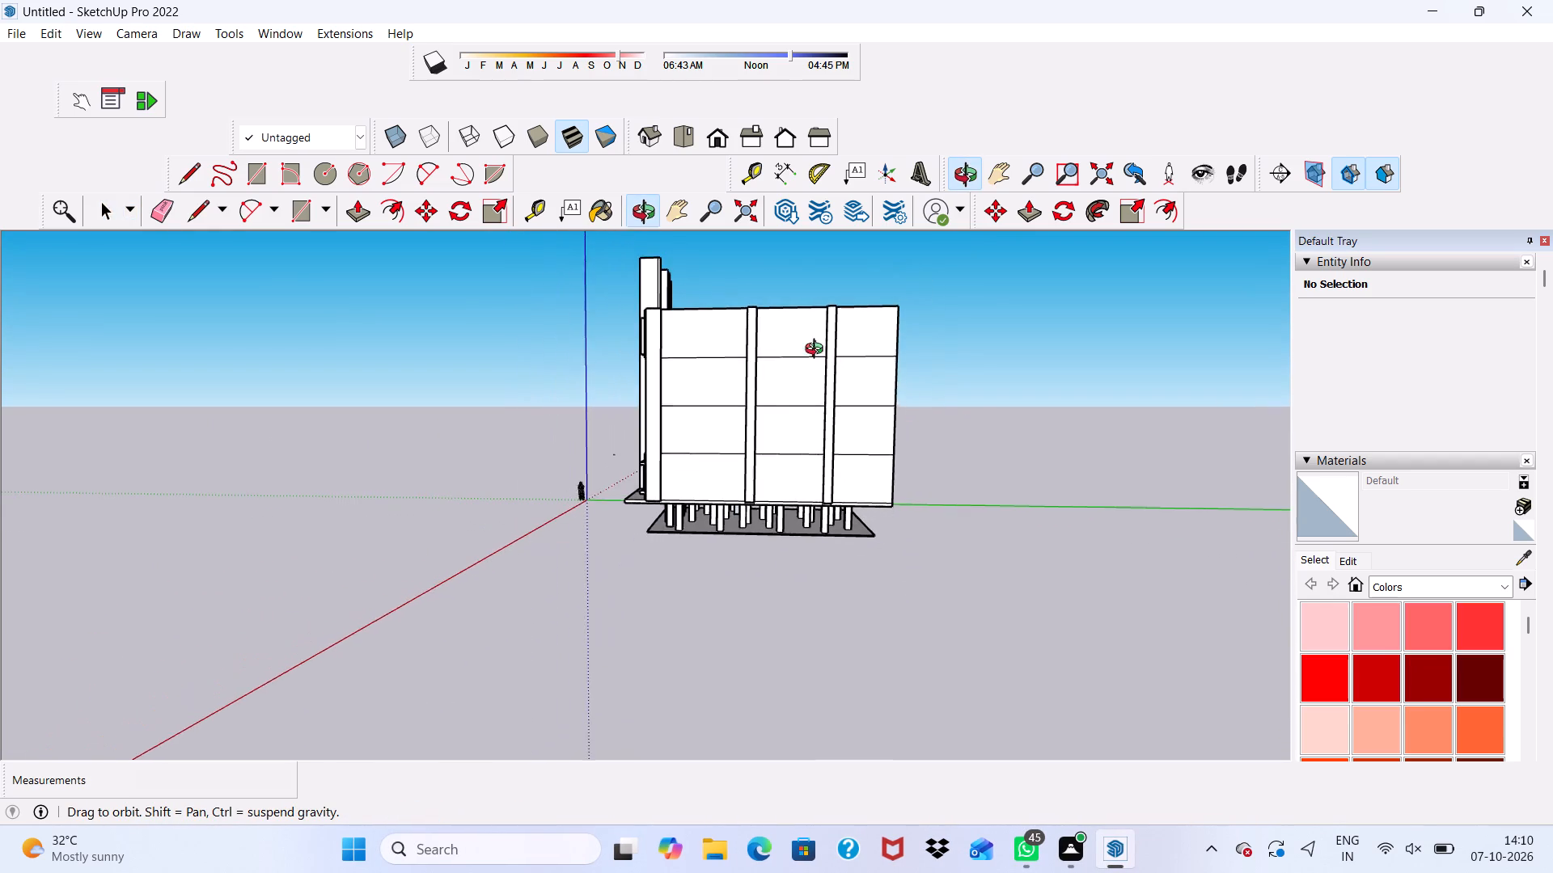
{"action": "middle_click_drag", "start_coordinate": [818, 351], "coordinate": [648, 418]}
{"action": "middle_click_drag", "start_coordinate": [745, 423], "coordinate": [769, 394]}
{"action": "scroll", "coordinate": [820, 422], "scroll_direction": "up", "scroll_amount": 2}
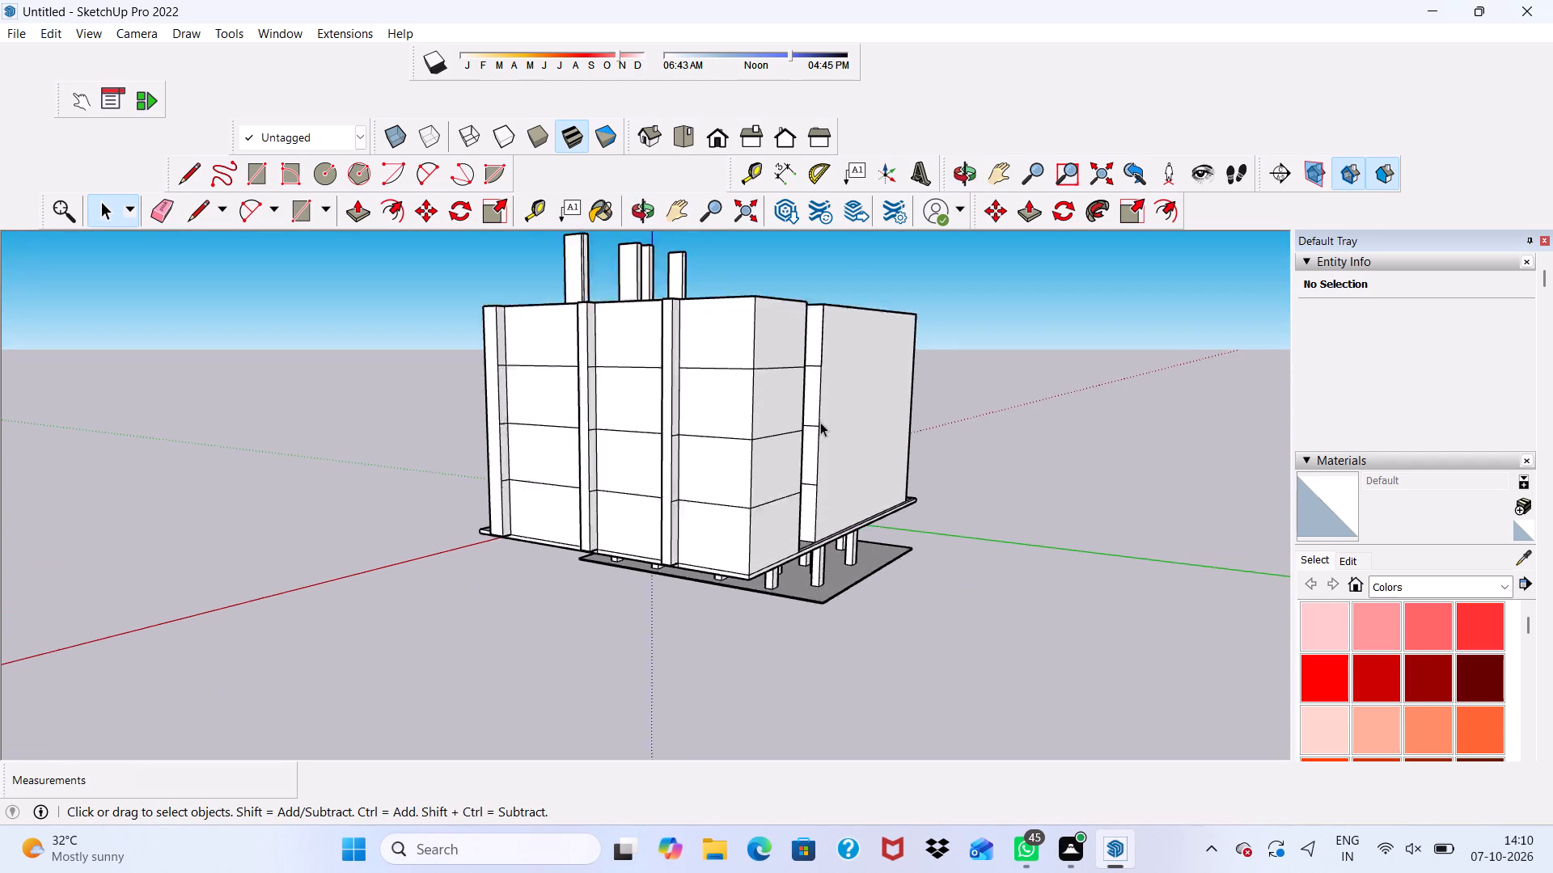
{"action": "scroll", "coordinate": [820, 422], "scroll_direction": "up", "scroll_amount": 3}
{"action": "middle_click_drag", "start_coordinate": [776, 379], "coordinate": [748, 402]}
{"action": "scroll", "coordinate": [705, 417], "scroll_direction": "up", "scroll_amount": 1}
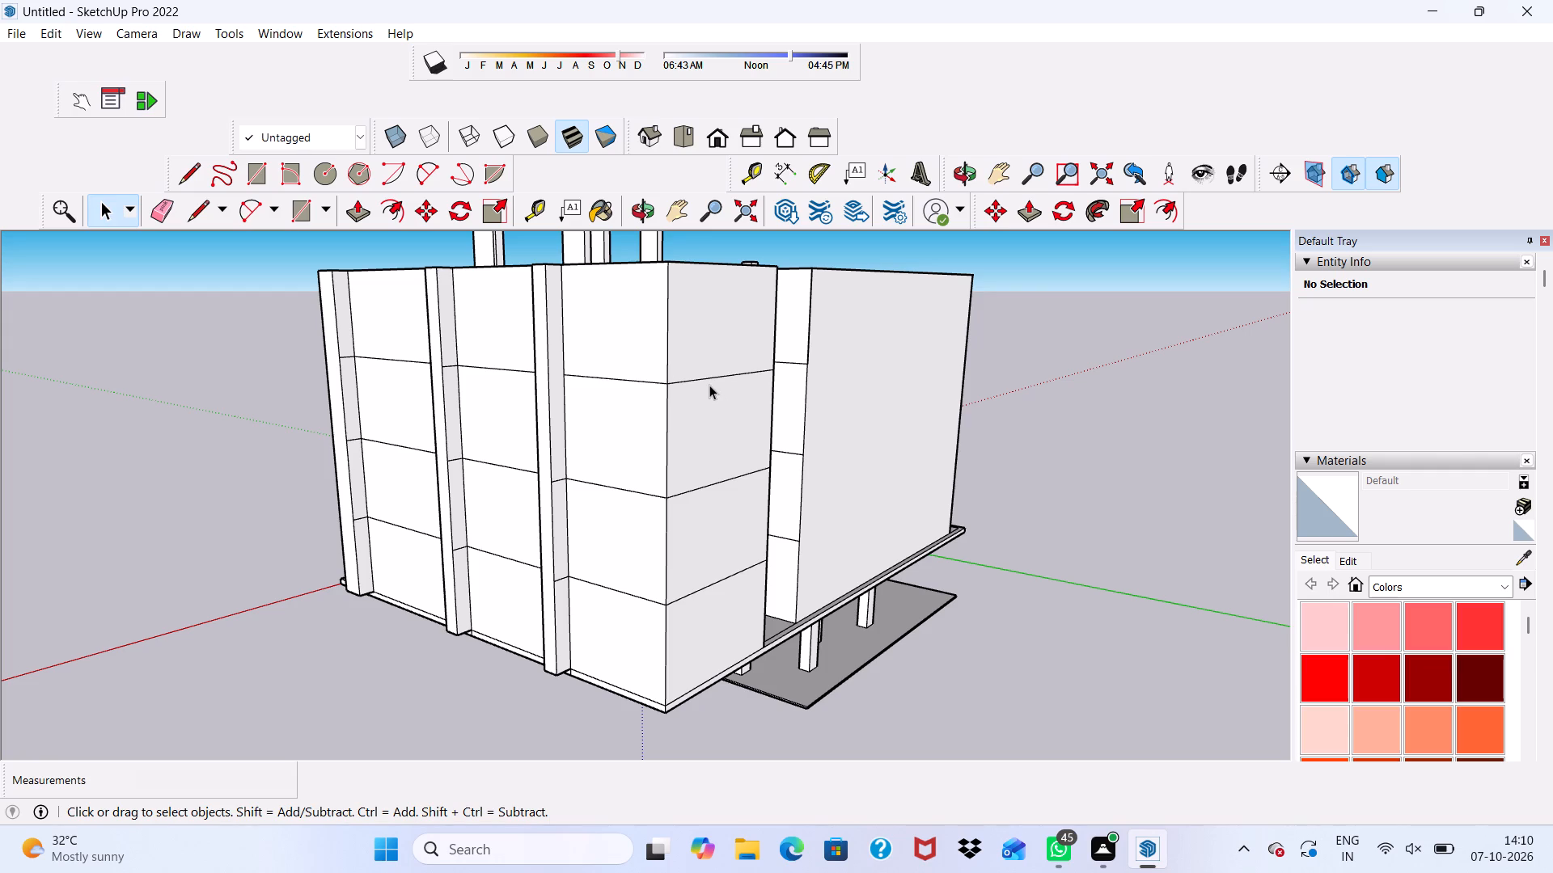
{"action": "scroll", "coordinate": [653, 351], "scroll_direction": "up", "scroll_amount": 3}
{"action": "middle_click_drag", "start_coordinate": [584, 357], "coordinate": [697, 343]}
{"action": "scroll", "coordinate": [705, 399], "scroll_direction": "up", "scroll_amount": 1}
{"action": "scroll", "coordinate": [713, 383], "scroll_direction": "down", "scroll_amount": 5}
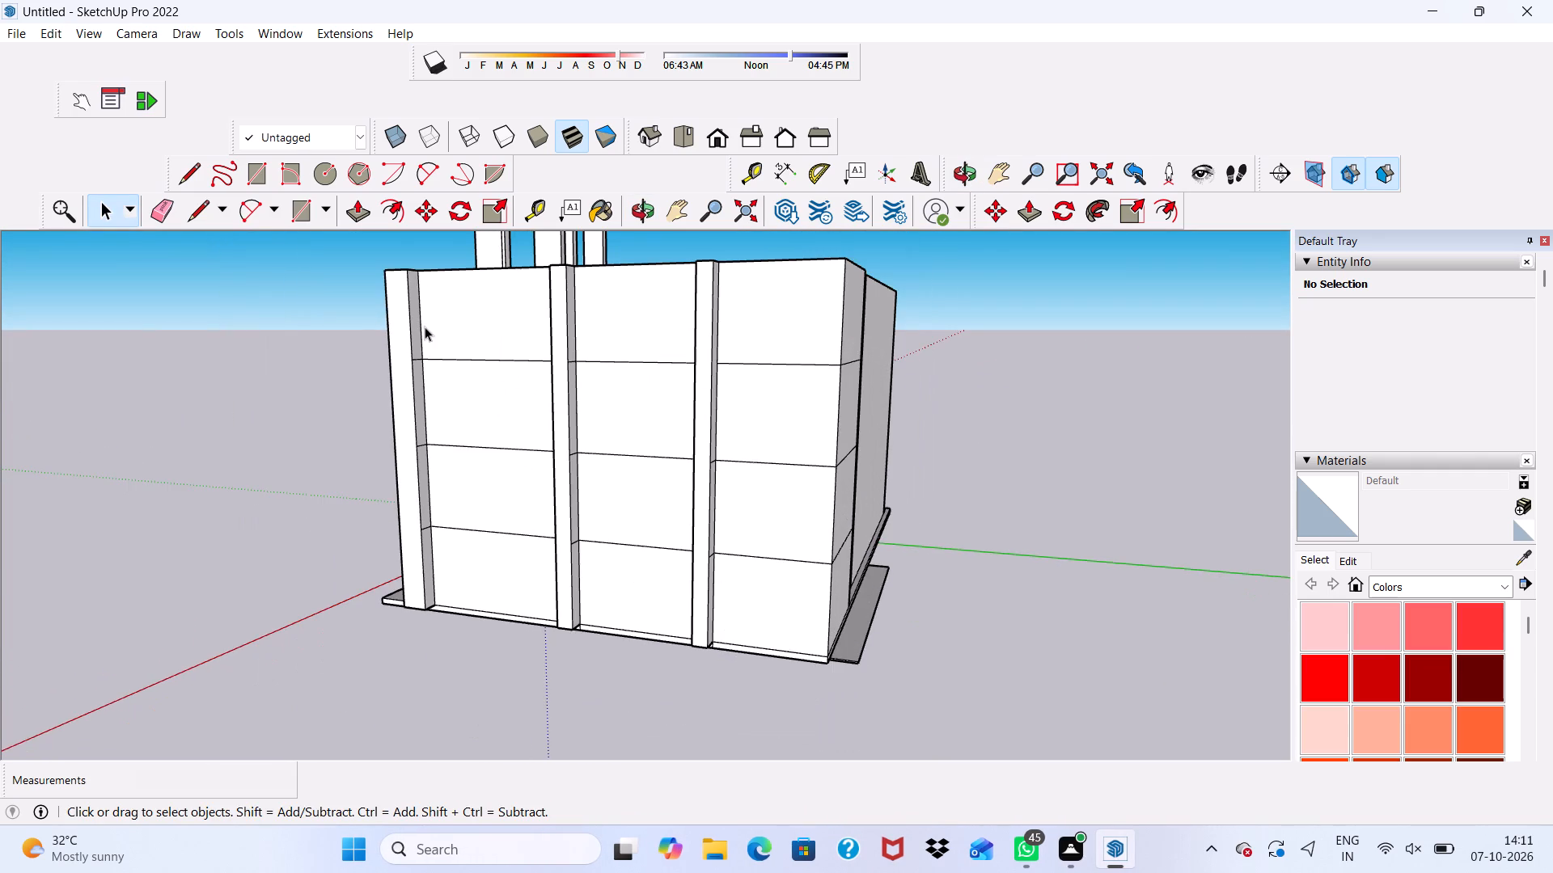
Draw a rectangular band about 17' 9 5/8" by 7" above the uppermost floor line, between the side wall's end and middle vertical strips.
{"action": "middle_click_drag", "start_coordinate": [425, 327], "coordinate": [468, 340]}
{"action": "scroll", "coordinate": [319, 188], "scroll_direction": "up", "scroll_amount": 3}
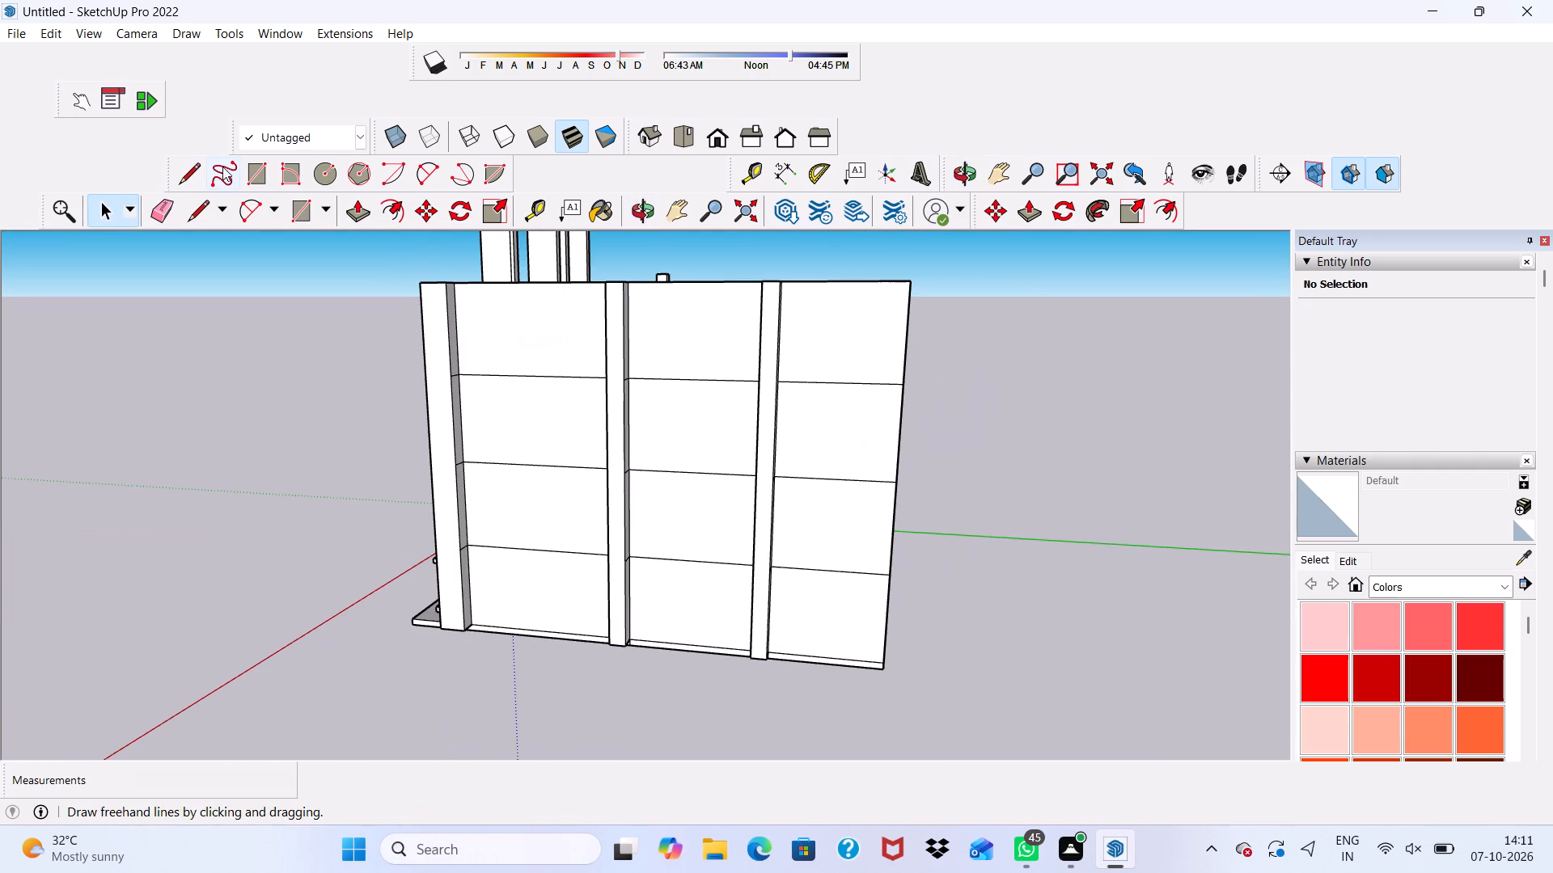
{"action": "left_click", "coordinate": [257, 171]}
{"action": "scroll", "coordinate": [560, 428], "scroll_direction": "up", "scroll_amount": 8}
{"action": "scroll", "coordinate": [449, 343], "scroll_direction": "up", "scroll_amount": 1}
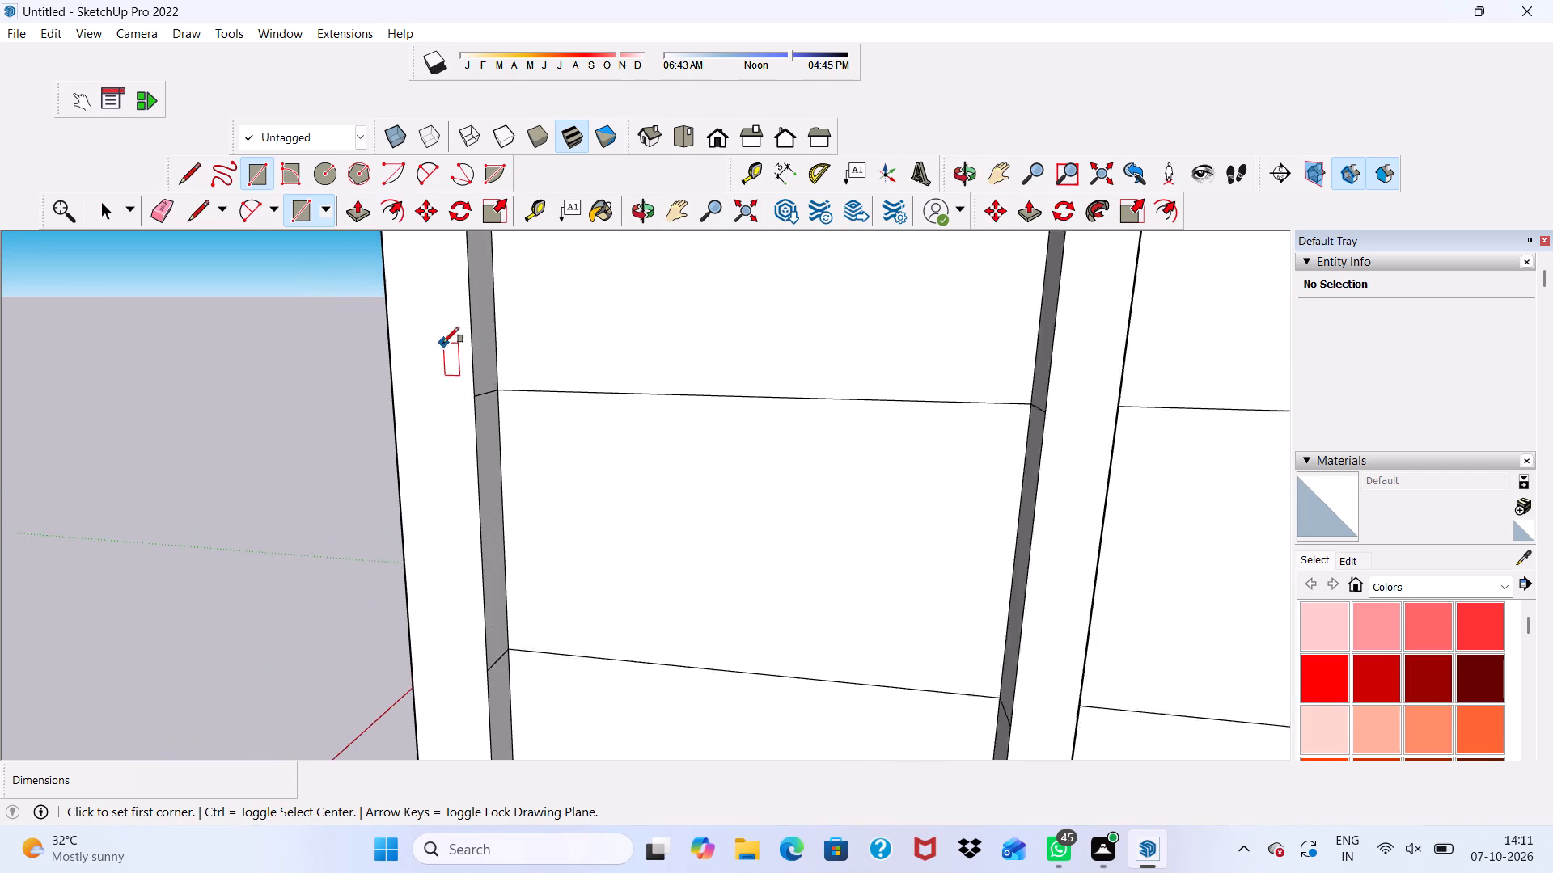
{"action": "scroll", "coordinate": [443, 343], "scroll_direction": "up", "scroll_amount": 2}
{"action": "scroll", "coordinate": [586, 405], "scroll_direction": "up", "scroll_amount": 5}
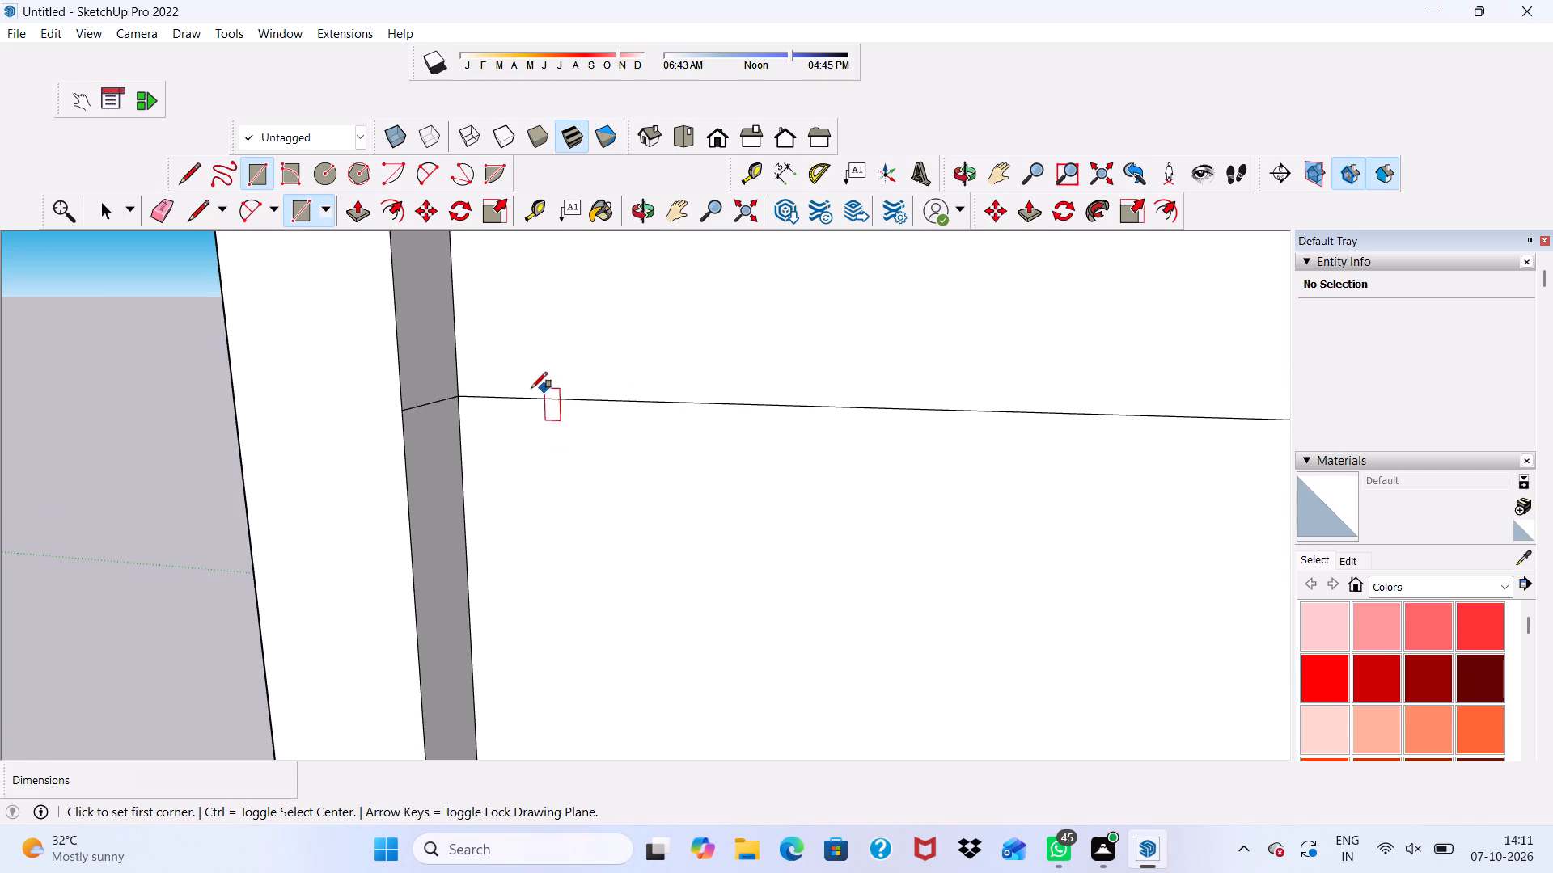
{"action": "scroll", "coordinate": [531, 388], "scroll_direction": "up", "scroll_amount": 6}
{"action": "left_click", "coordinate": [432, 403]}
{"action": "scroll", "coordinate": [440, 386], "scroll_direction": "down", "scroll_amount": 10}
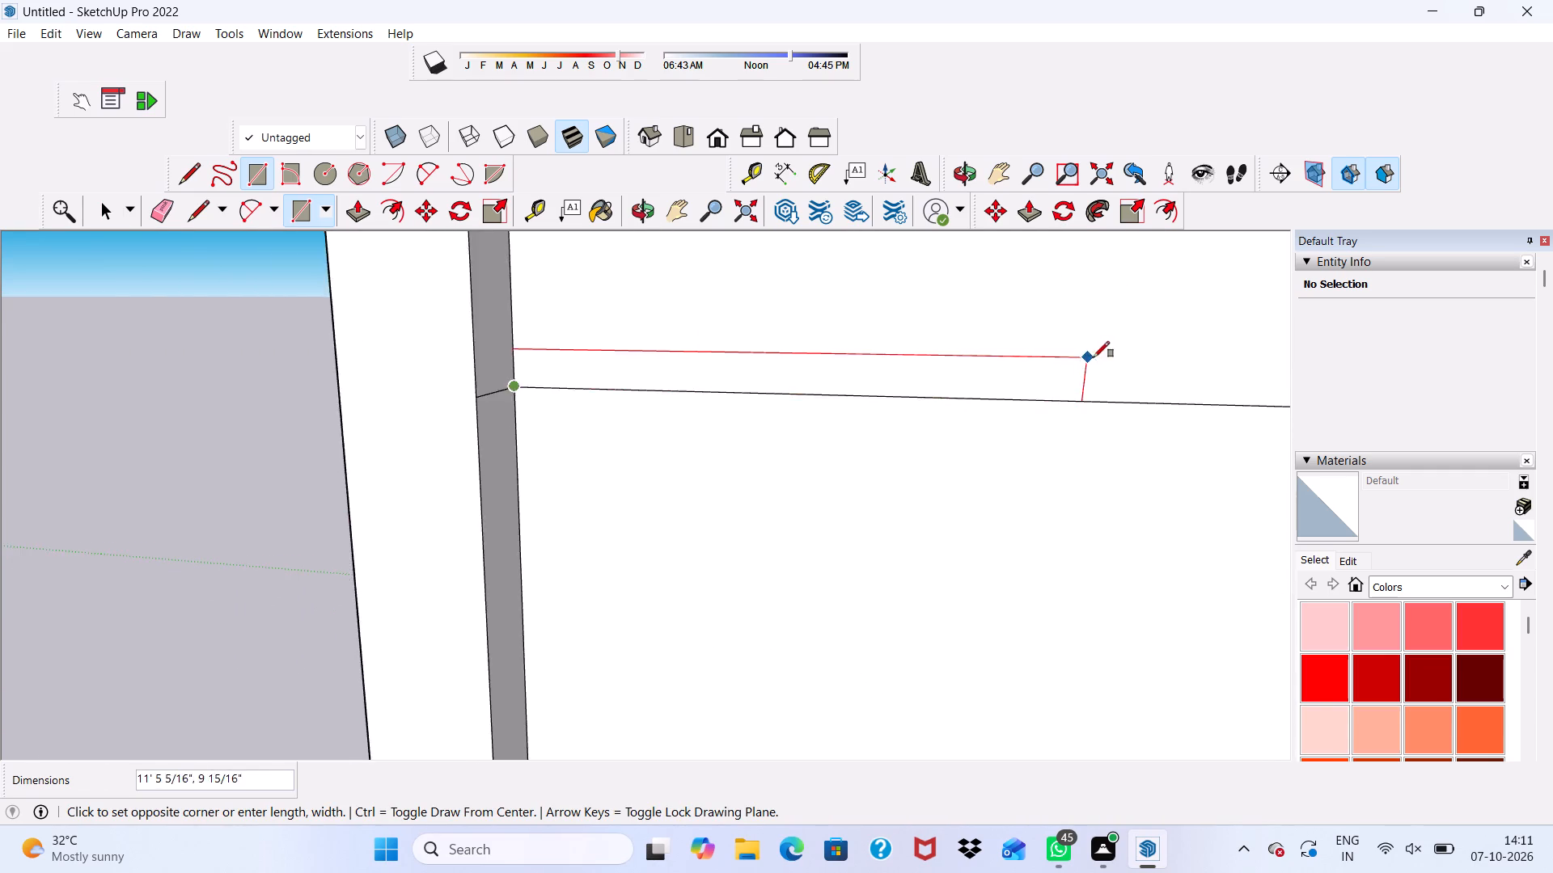
{"action": "scroll", "coordinate": [1094, 357], "scroll_direction": "down", "scroll_amount": 10}
{"action": "scroll", "coordinate": [1051, 347], "scroll_direction": "up", "scroll_amount": 5}
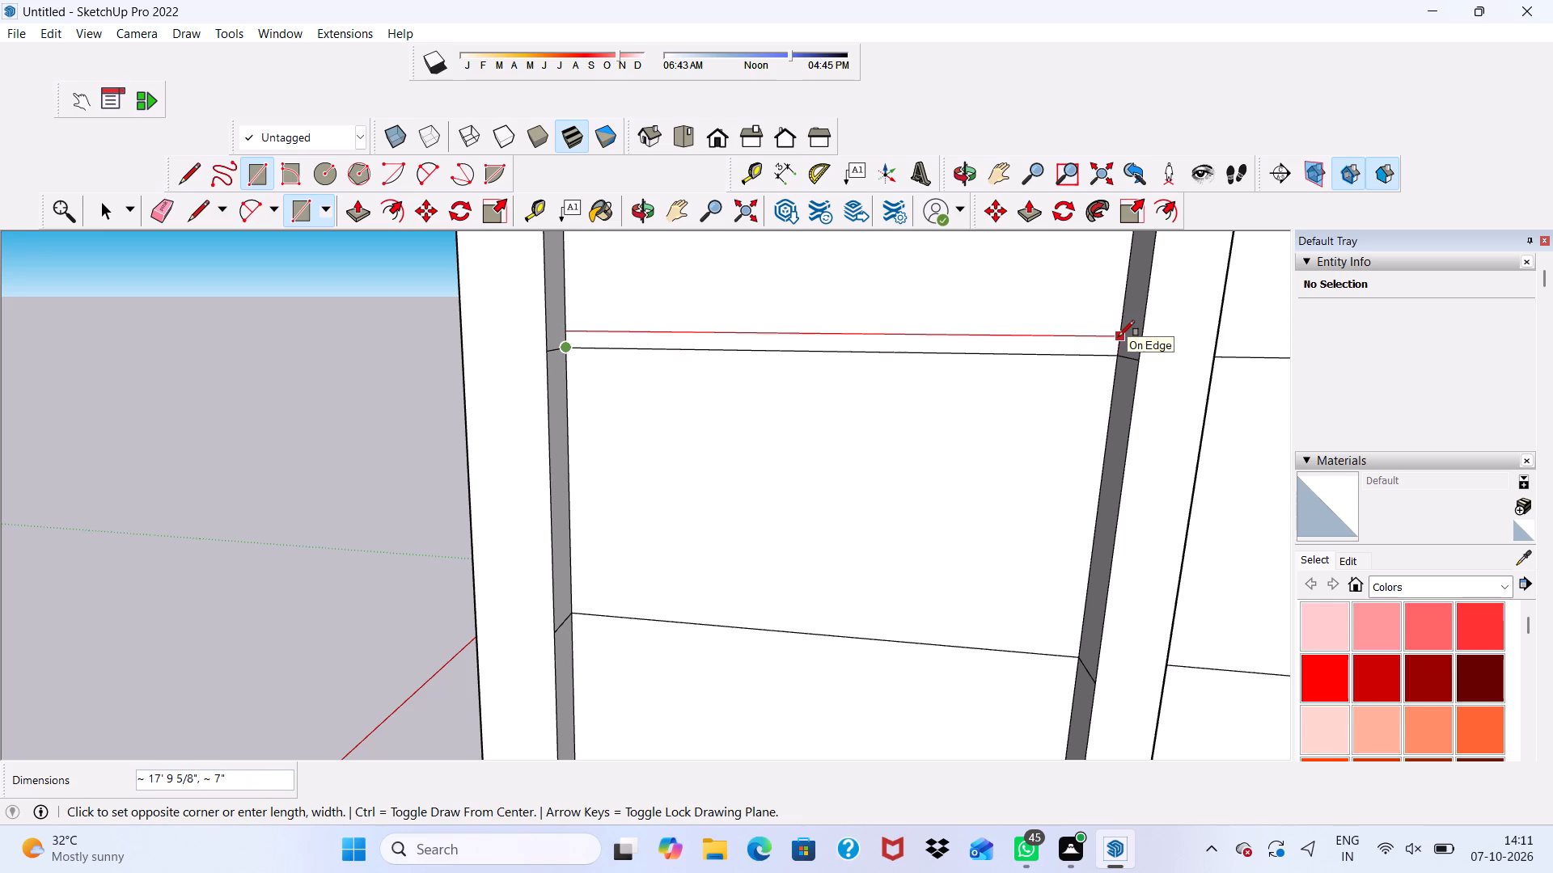
{"action": "left_click", "coordinate": [1119, 336]}
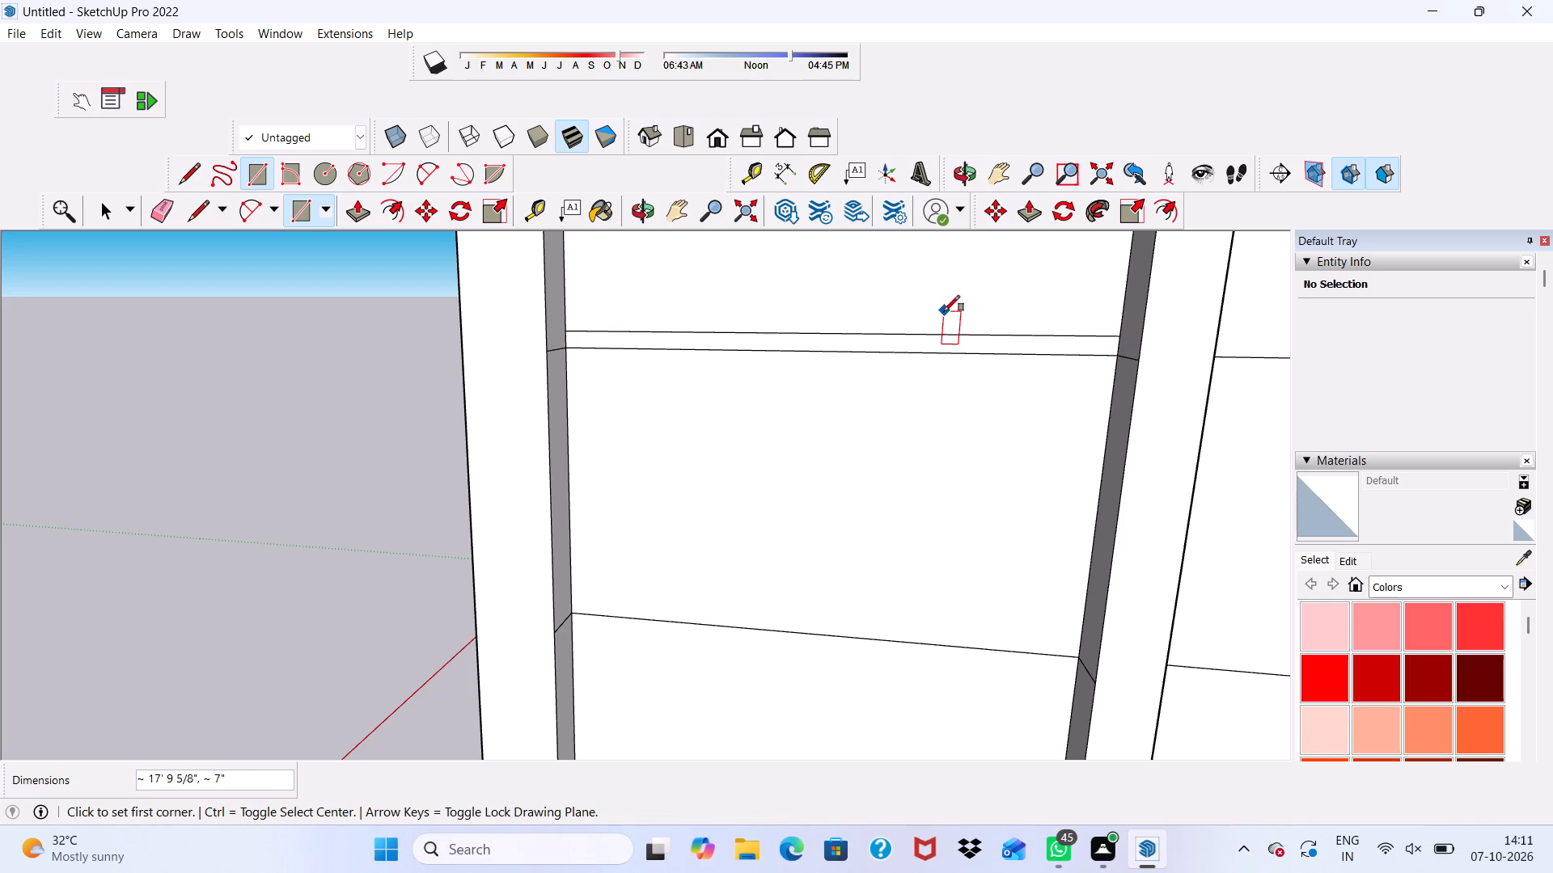
Copy the new band with its edges 10' straight down to the second floor line in the same bay.
{"action": "key", "text": "space"}
{"action": "double_click", "coordinate": [886, 336]}
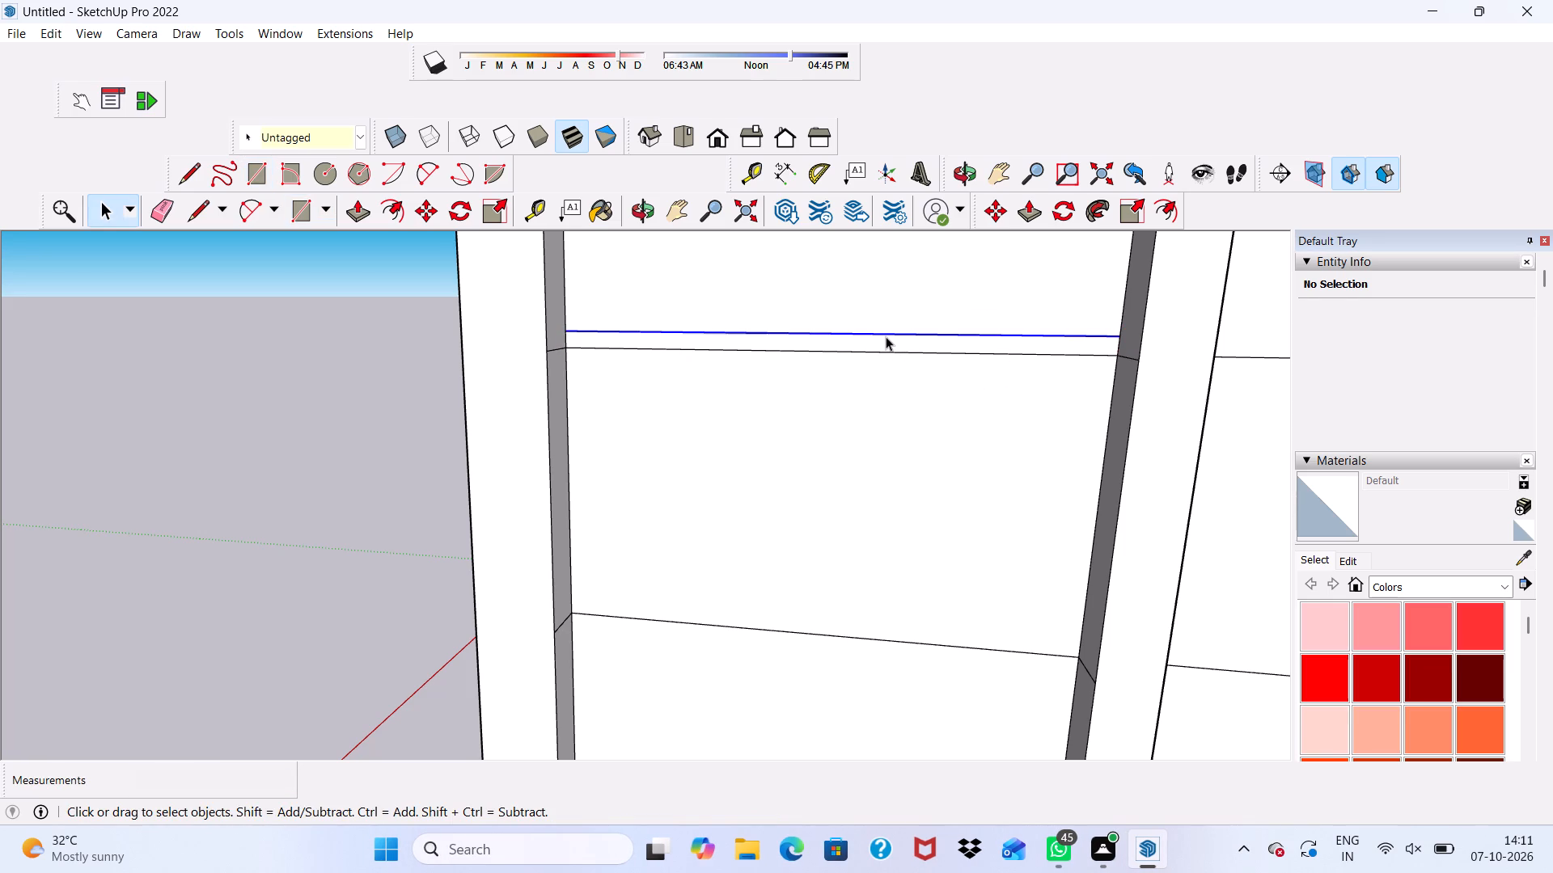
{"action": "scroll", "coordinate": [881, 346], "scroll_direction": "up", "scroll_amount": 6}
{"action": "left_click", "coordinate": [879, 348]}
{"action": "left_click", "coordinate": [879, 348]}
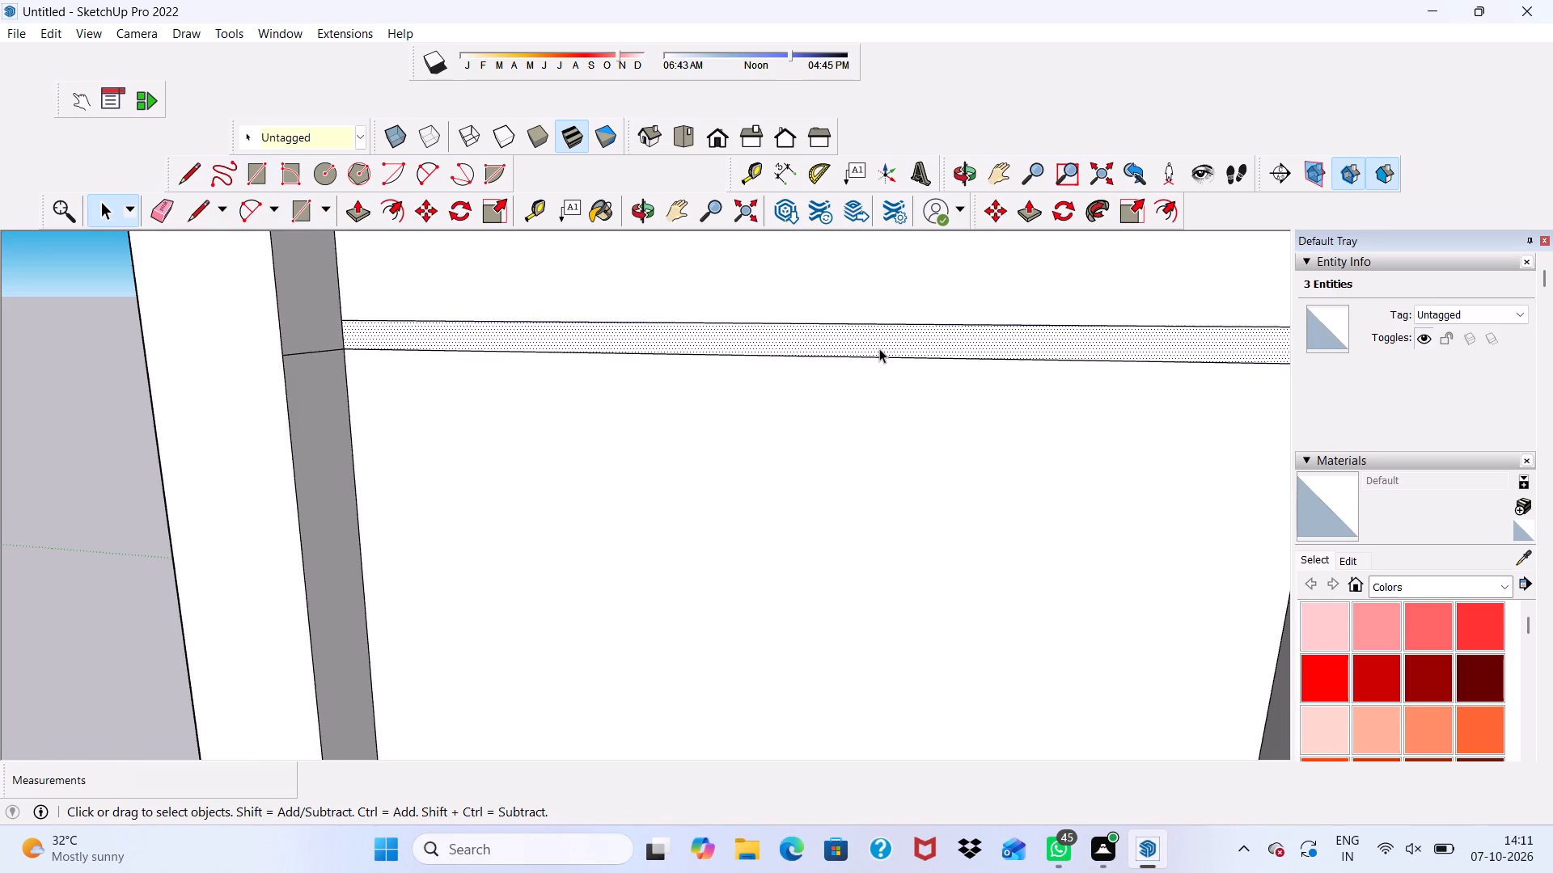
{"action": "left_click", "coordinate": [425, 213]}
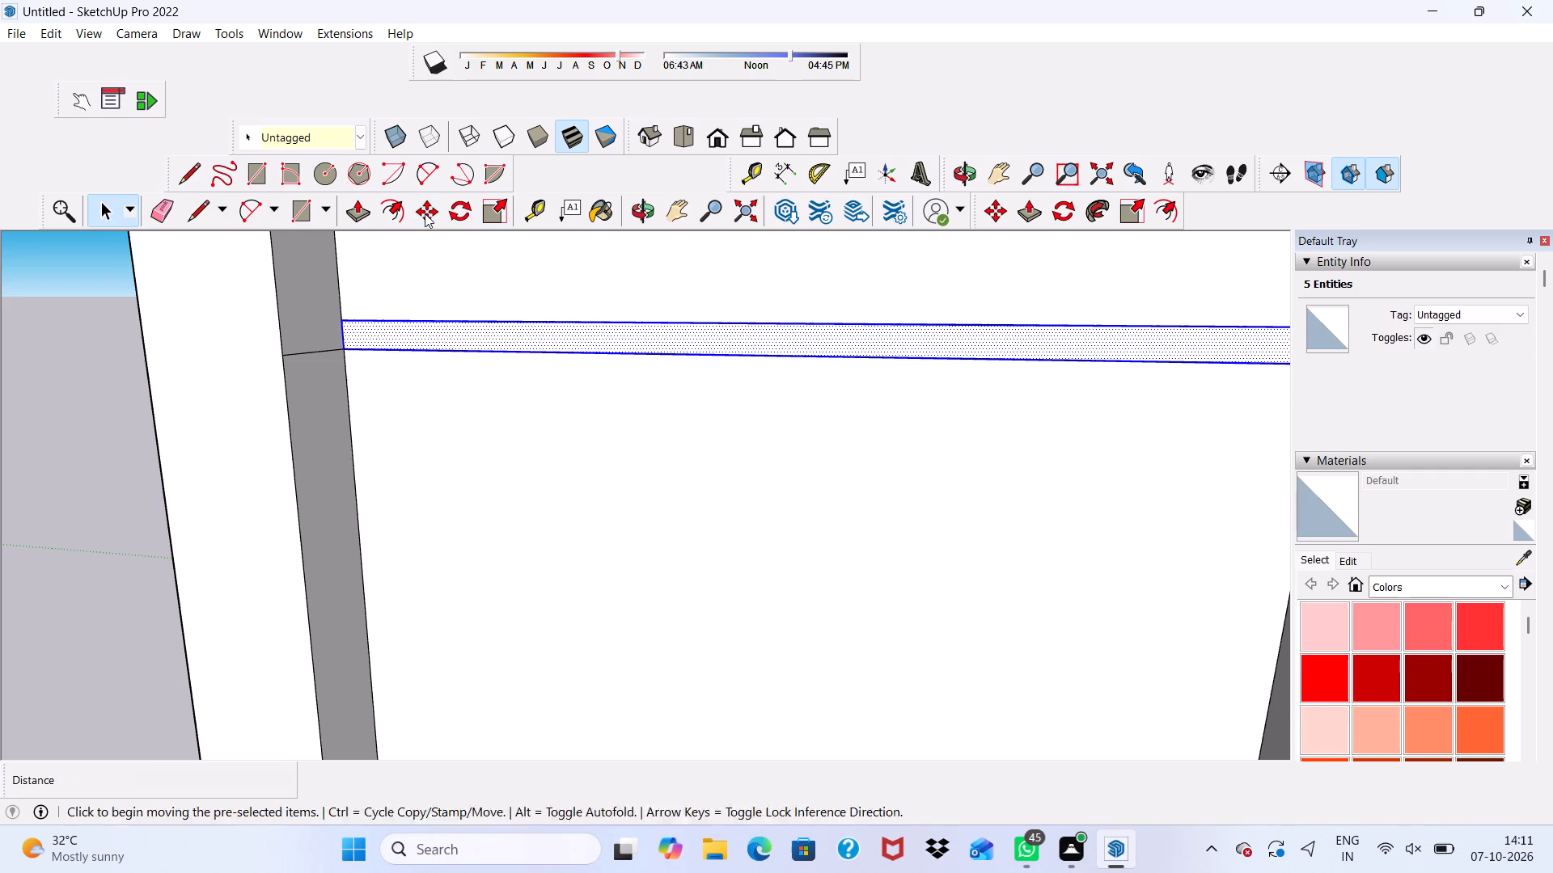
{"action": "left_click", "coordinate": [626, 344]}
{"action": "scroll", "coordinate": [638, 402], "scroll_direction": "down", "scroll_amount": 5}
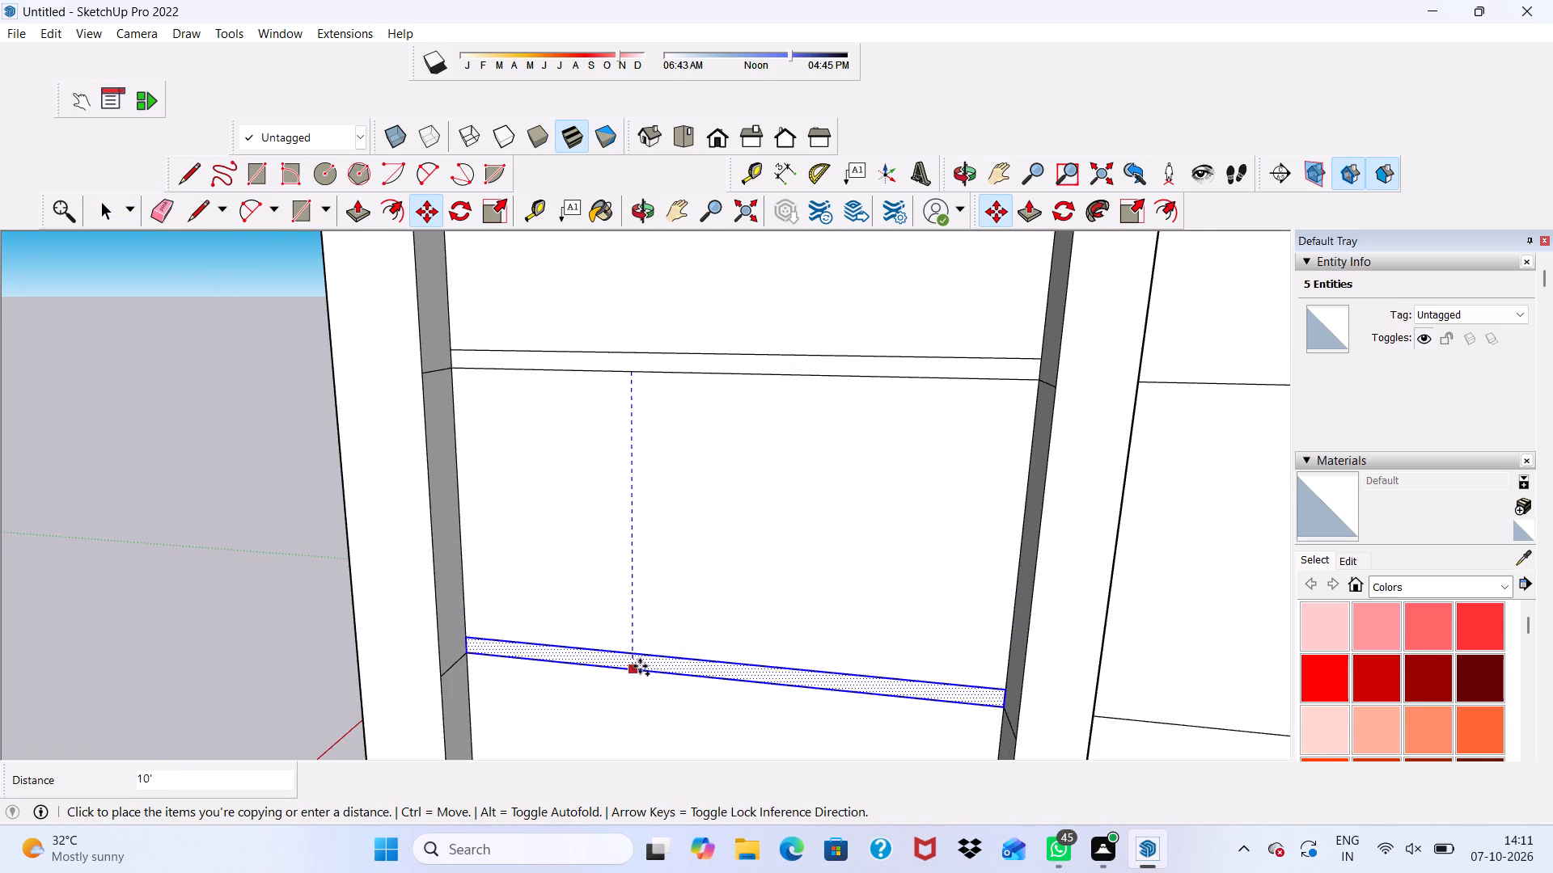
{"action": "left_click", "coordinate": [640, 666]}
Copy the band from the second floor line about 9' 11 3/4" down to the lowest floor line in the bay.
{"action": "scroll", "coordinate": [650, 648], "scroll_direction": "down", "scroll_amount": 2}
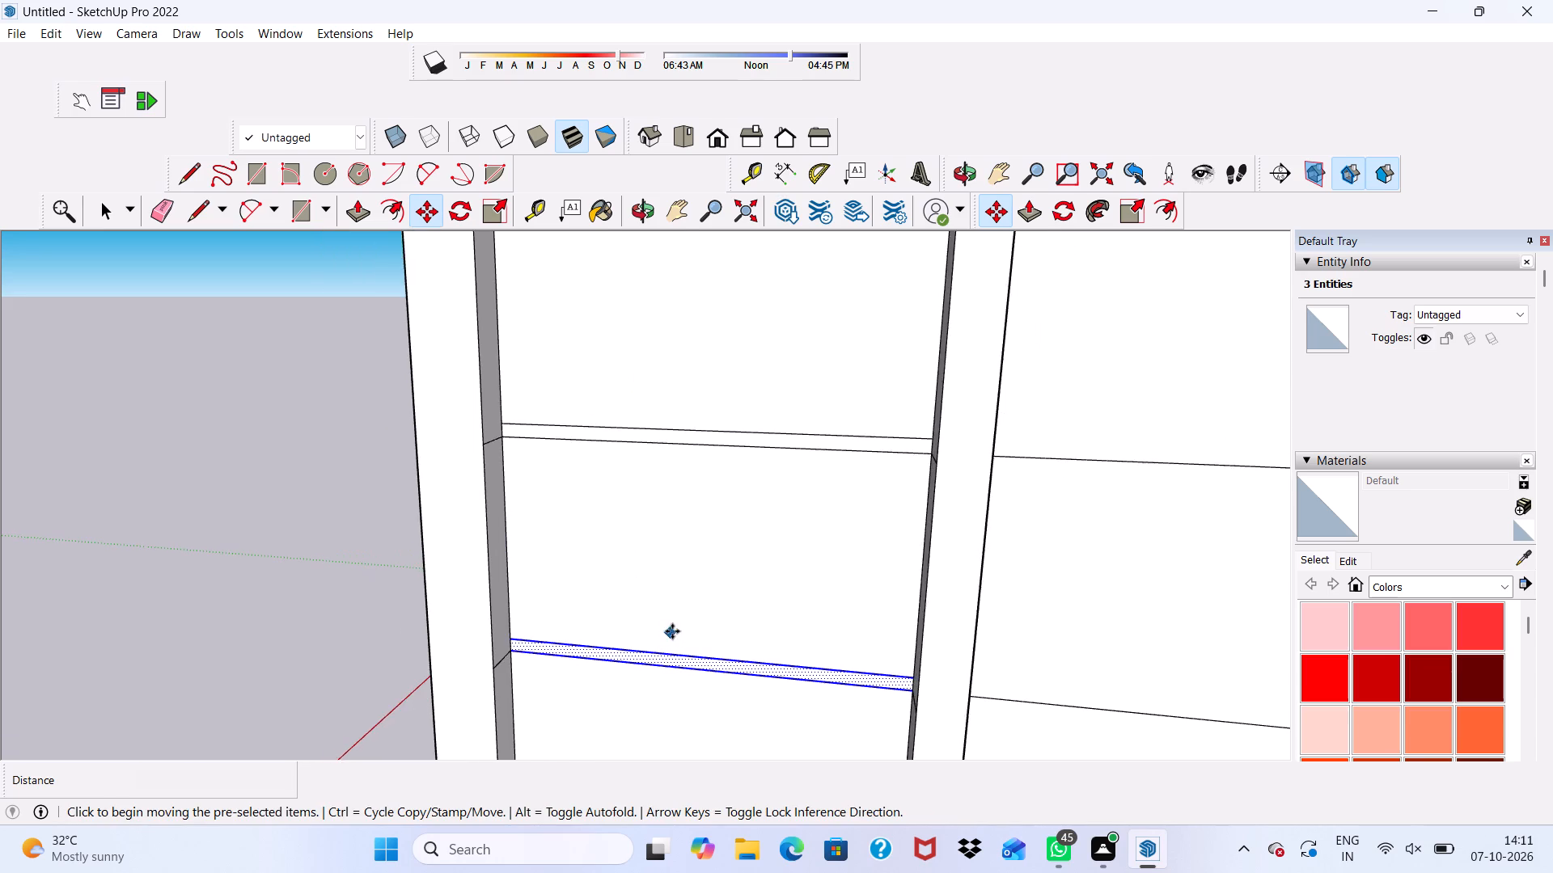
{"action": "scroll", "coordinate": [672, 631], "scroll_direction": "down", "scroll_amount": 2}
{"action": "middle_click_drag", "start_coordinate": [663, 673], "coordinate": [723, 521]}
{"action": "scroll", "coordinate": [738, 433], "scroll_direction": "up", "scroll_amount": 2}
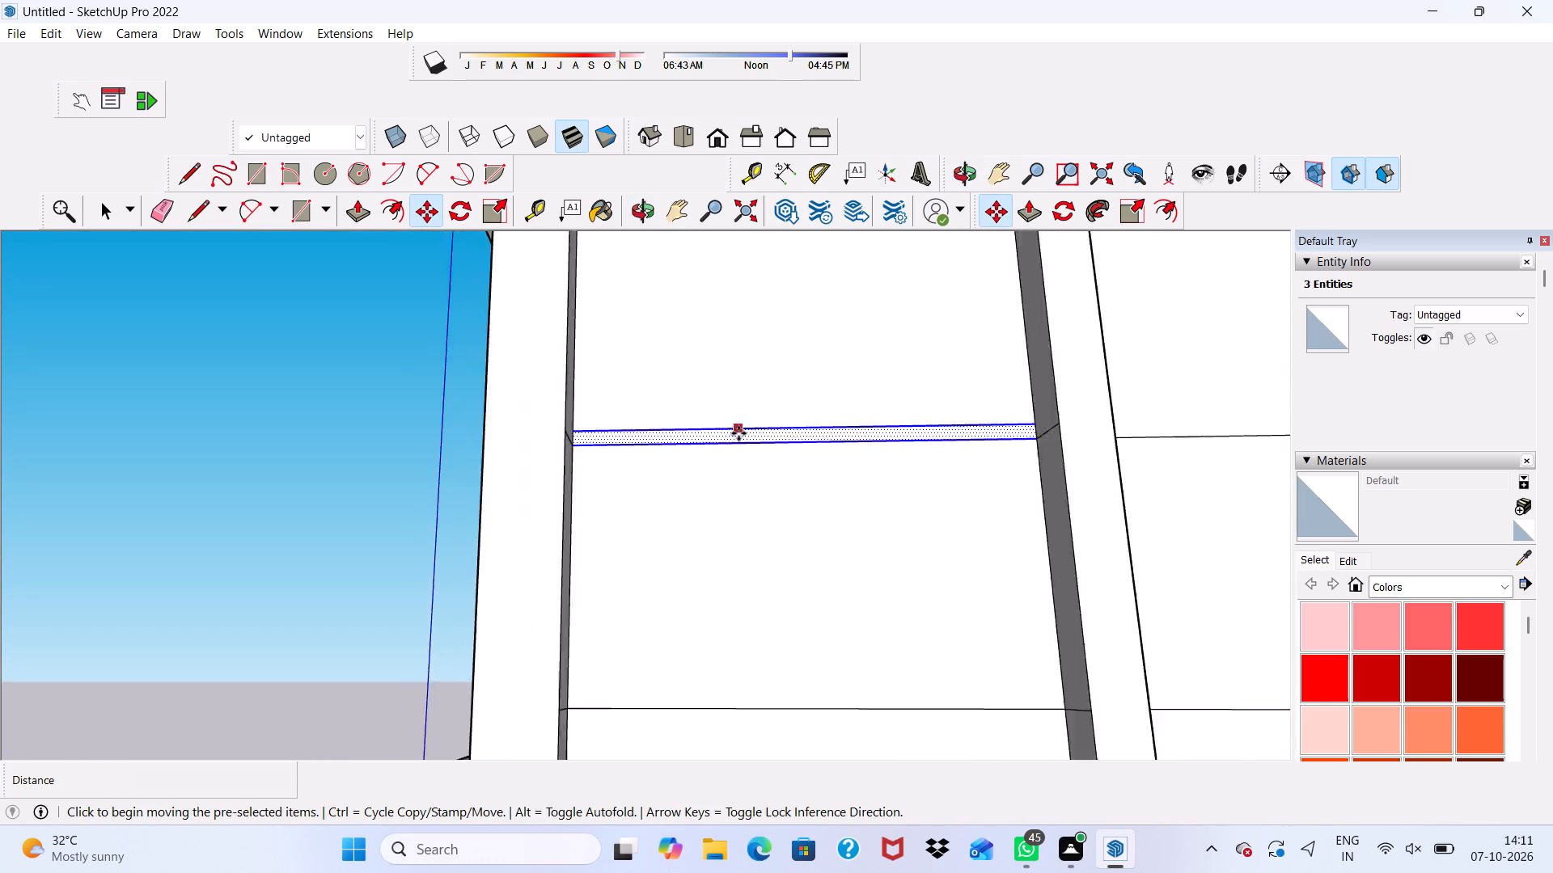
{"action": "scroll", "coordinate": [738, 433], "scroll_direction": "up", "scroll_amount": 3}
{"action": "left_click", "coordinate": [738, 434]}
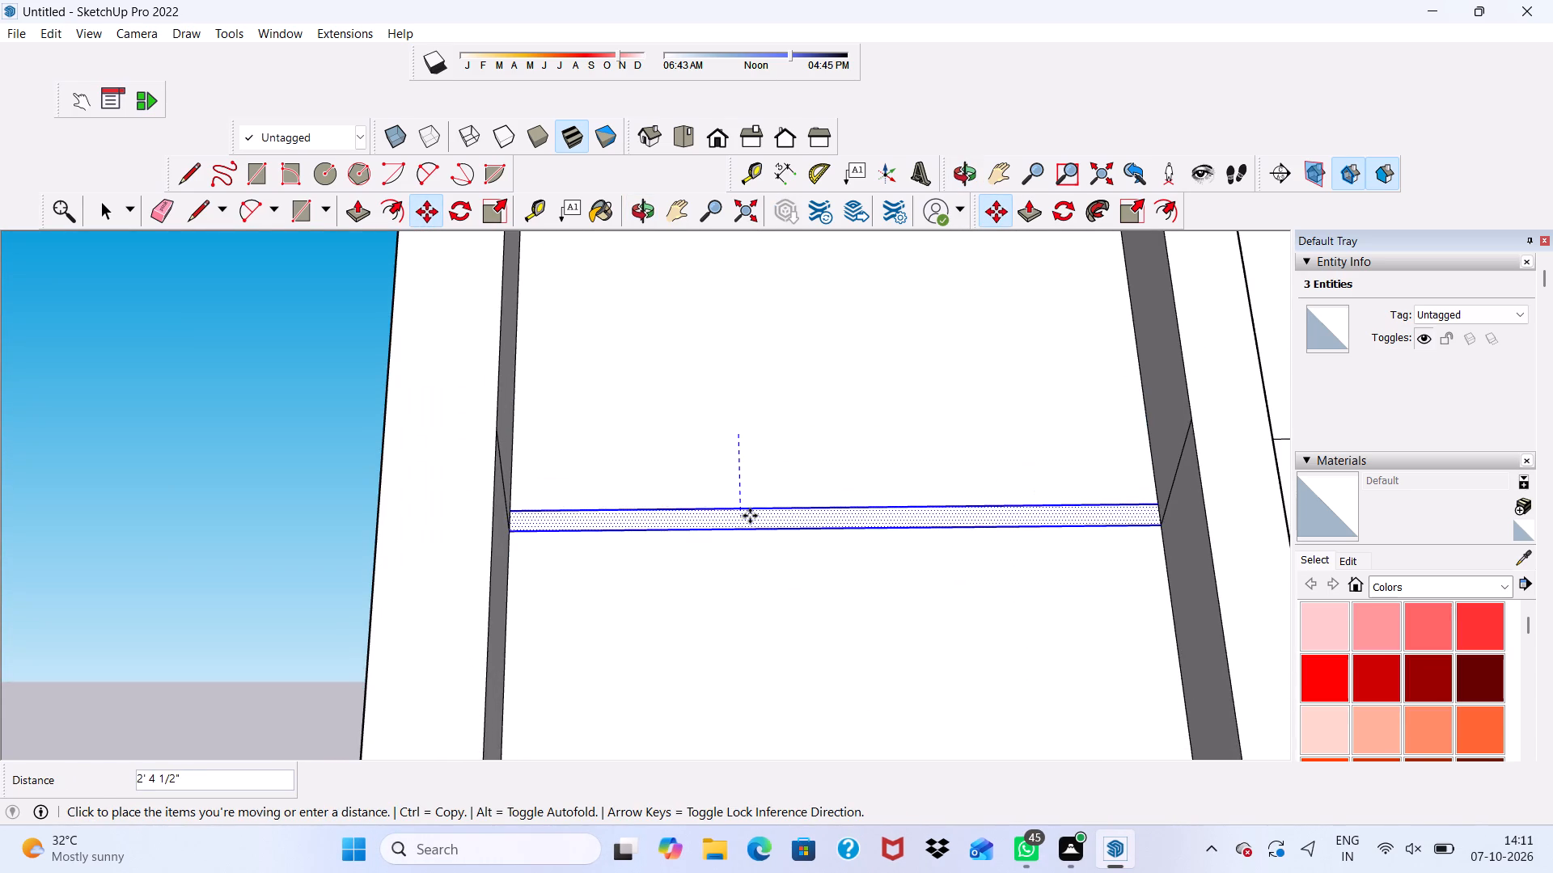
{"action": "scroll", "coordinate": [760, 436], "scroll_direction": "down", "scroll_amount": 9}
{"action": "scroll", "coordinate": [757, 566], "scroll_direction": "up", "scroll_amount": 5}
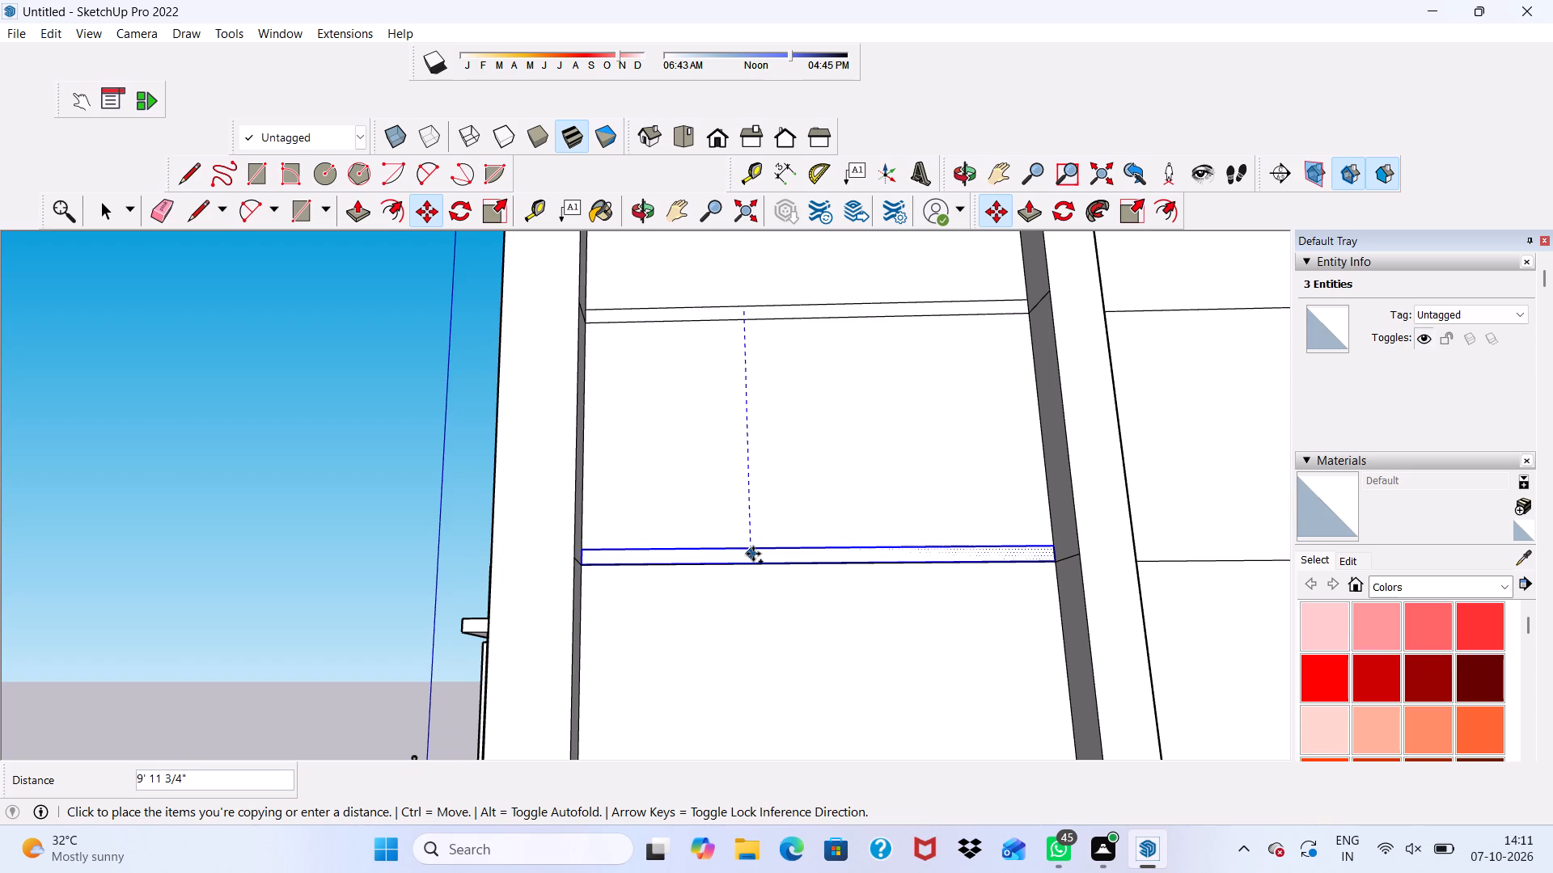
{"action": "left_click", "coordinate": [753, 554]}
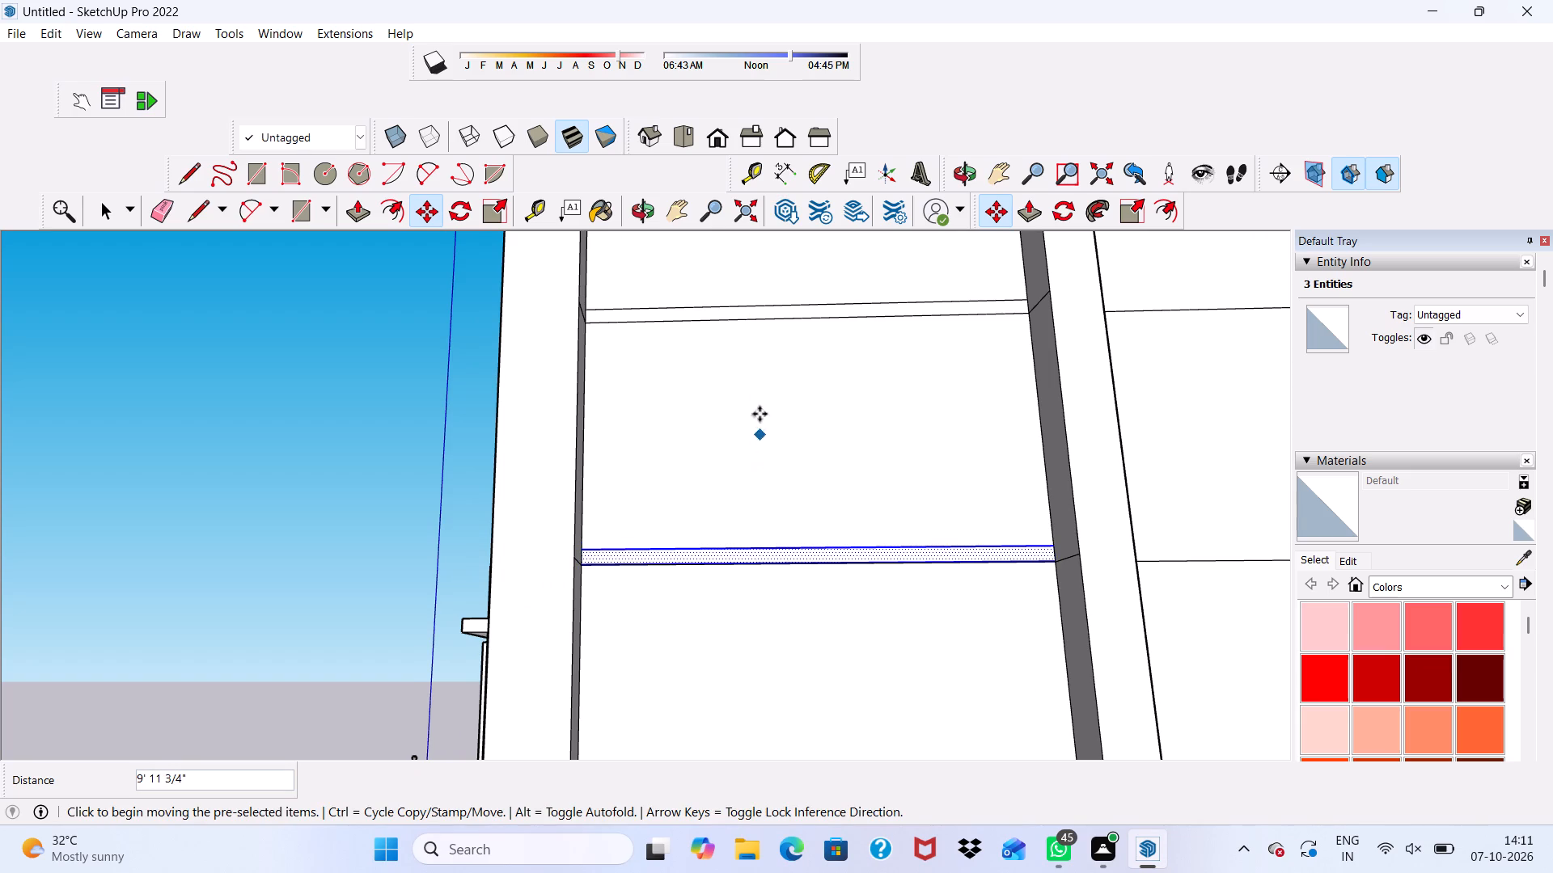
{"action": "scroll", "coordinate": [750, 365], "scroll_direction": "up", "scroll_amount": 1}
{"action": "key", "text": "space"}
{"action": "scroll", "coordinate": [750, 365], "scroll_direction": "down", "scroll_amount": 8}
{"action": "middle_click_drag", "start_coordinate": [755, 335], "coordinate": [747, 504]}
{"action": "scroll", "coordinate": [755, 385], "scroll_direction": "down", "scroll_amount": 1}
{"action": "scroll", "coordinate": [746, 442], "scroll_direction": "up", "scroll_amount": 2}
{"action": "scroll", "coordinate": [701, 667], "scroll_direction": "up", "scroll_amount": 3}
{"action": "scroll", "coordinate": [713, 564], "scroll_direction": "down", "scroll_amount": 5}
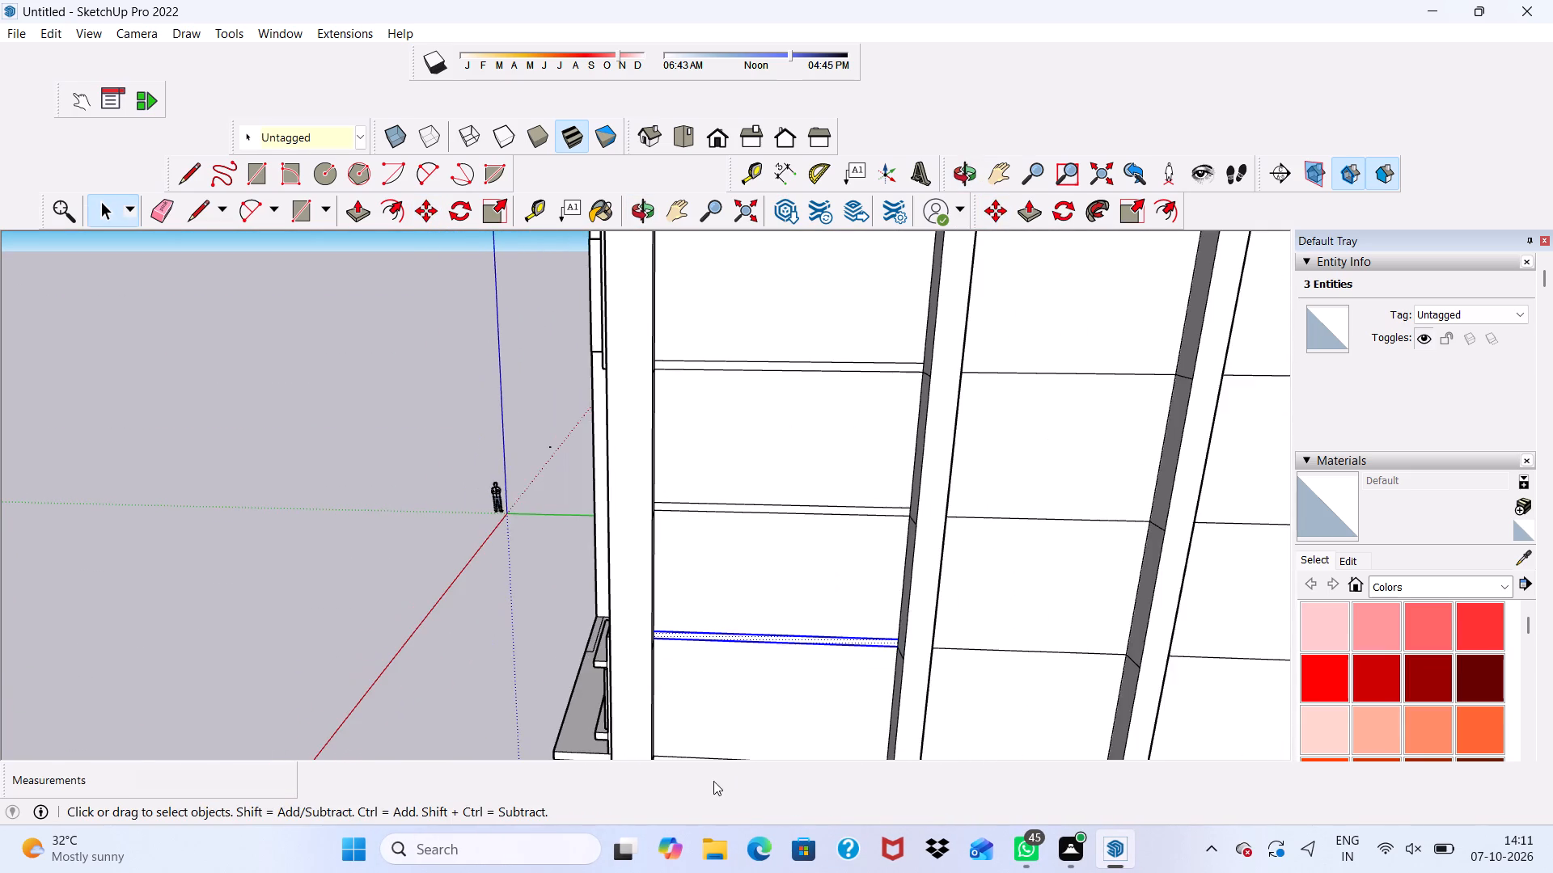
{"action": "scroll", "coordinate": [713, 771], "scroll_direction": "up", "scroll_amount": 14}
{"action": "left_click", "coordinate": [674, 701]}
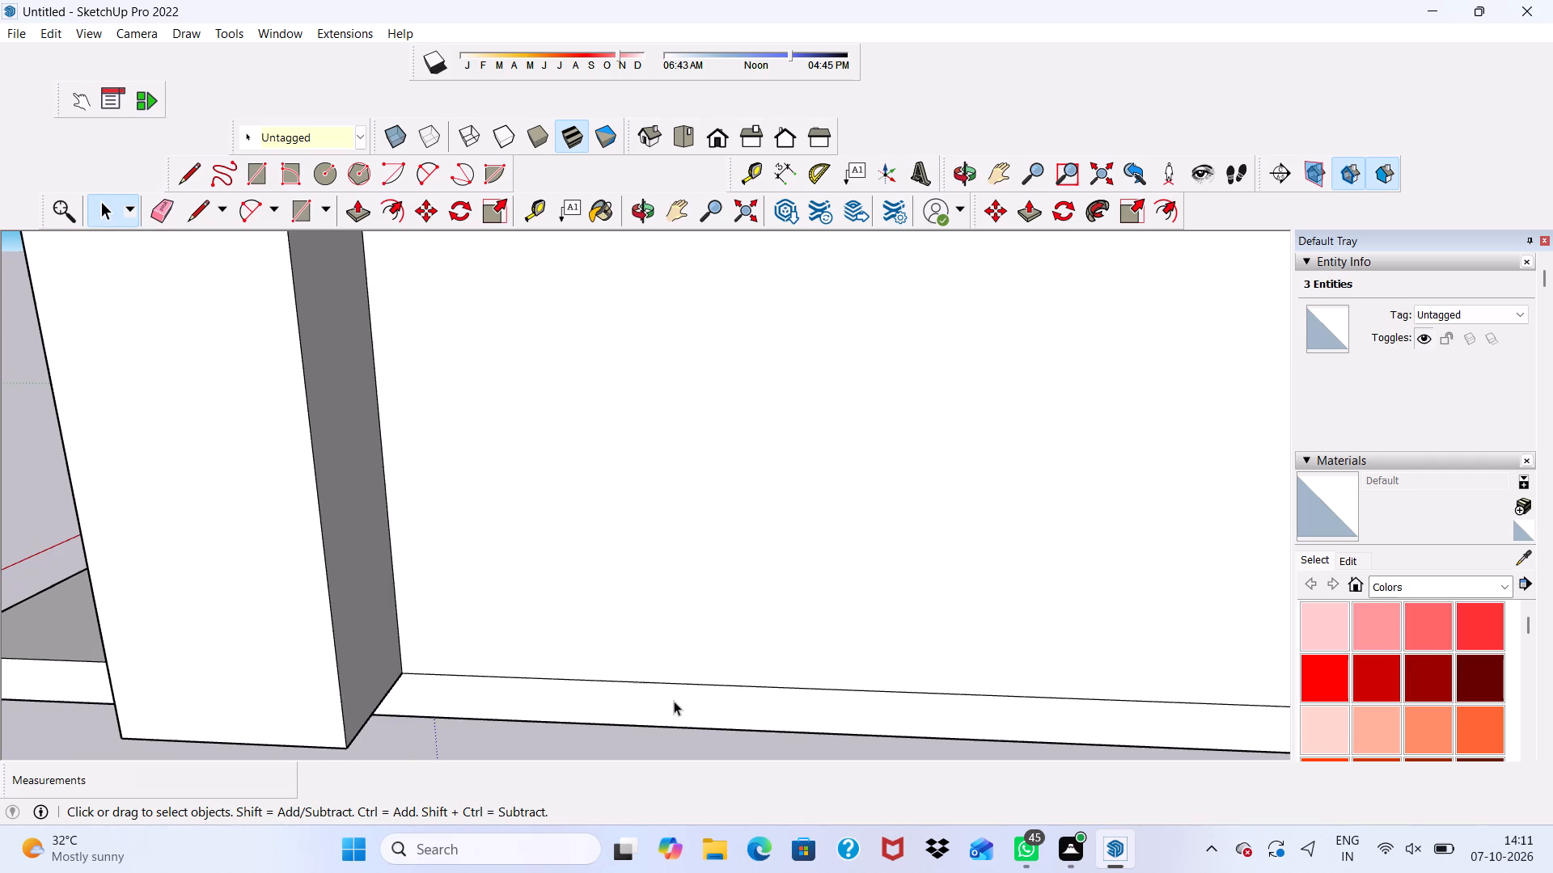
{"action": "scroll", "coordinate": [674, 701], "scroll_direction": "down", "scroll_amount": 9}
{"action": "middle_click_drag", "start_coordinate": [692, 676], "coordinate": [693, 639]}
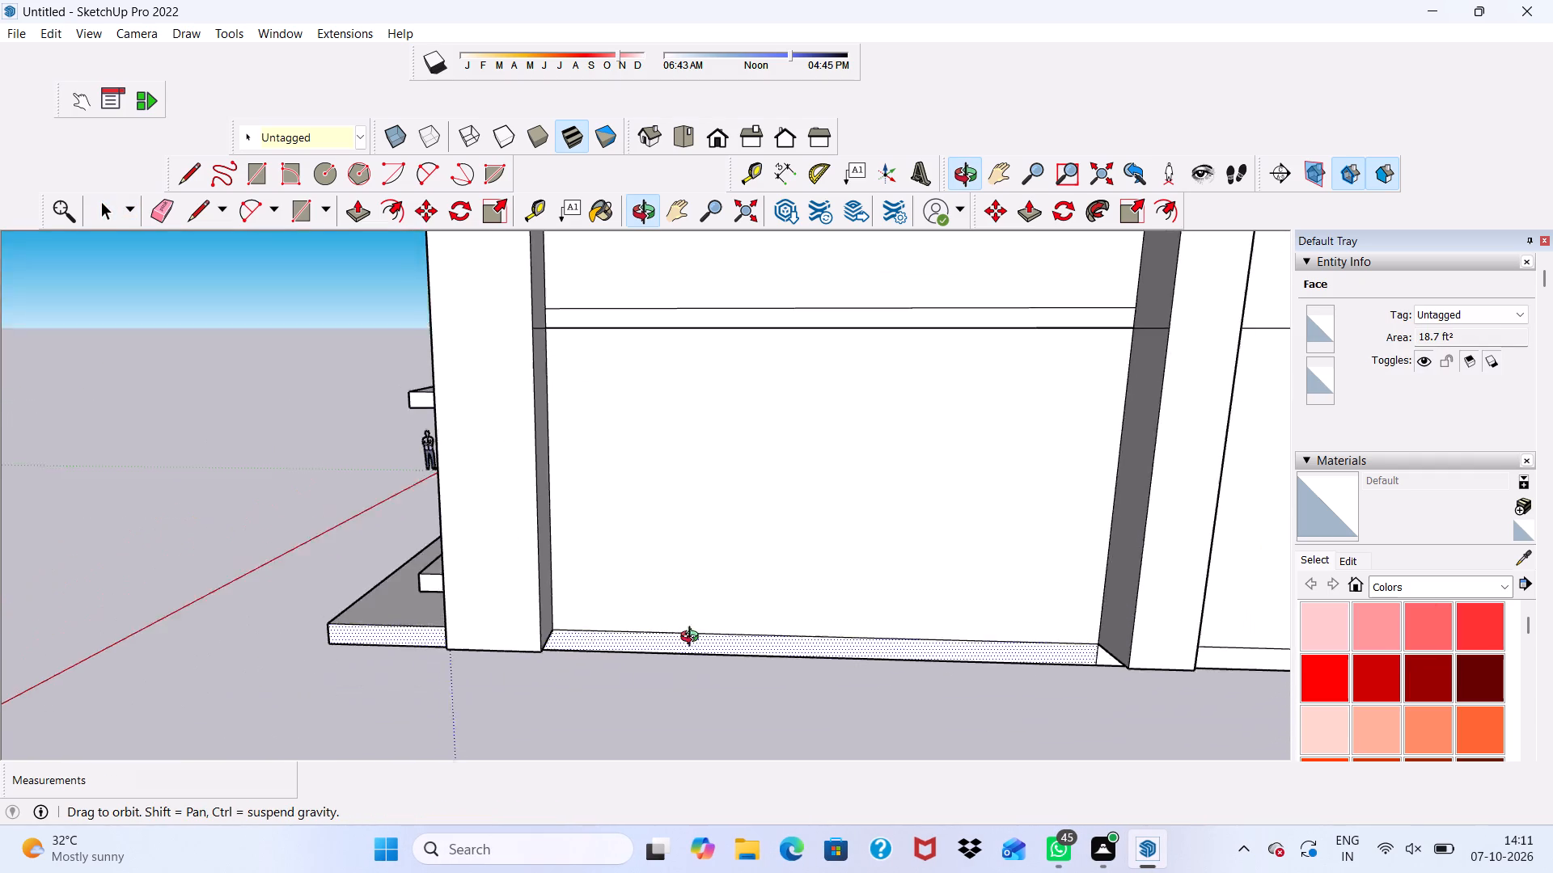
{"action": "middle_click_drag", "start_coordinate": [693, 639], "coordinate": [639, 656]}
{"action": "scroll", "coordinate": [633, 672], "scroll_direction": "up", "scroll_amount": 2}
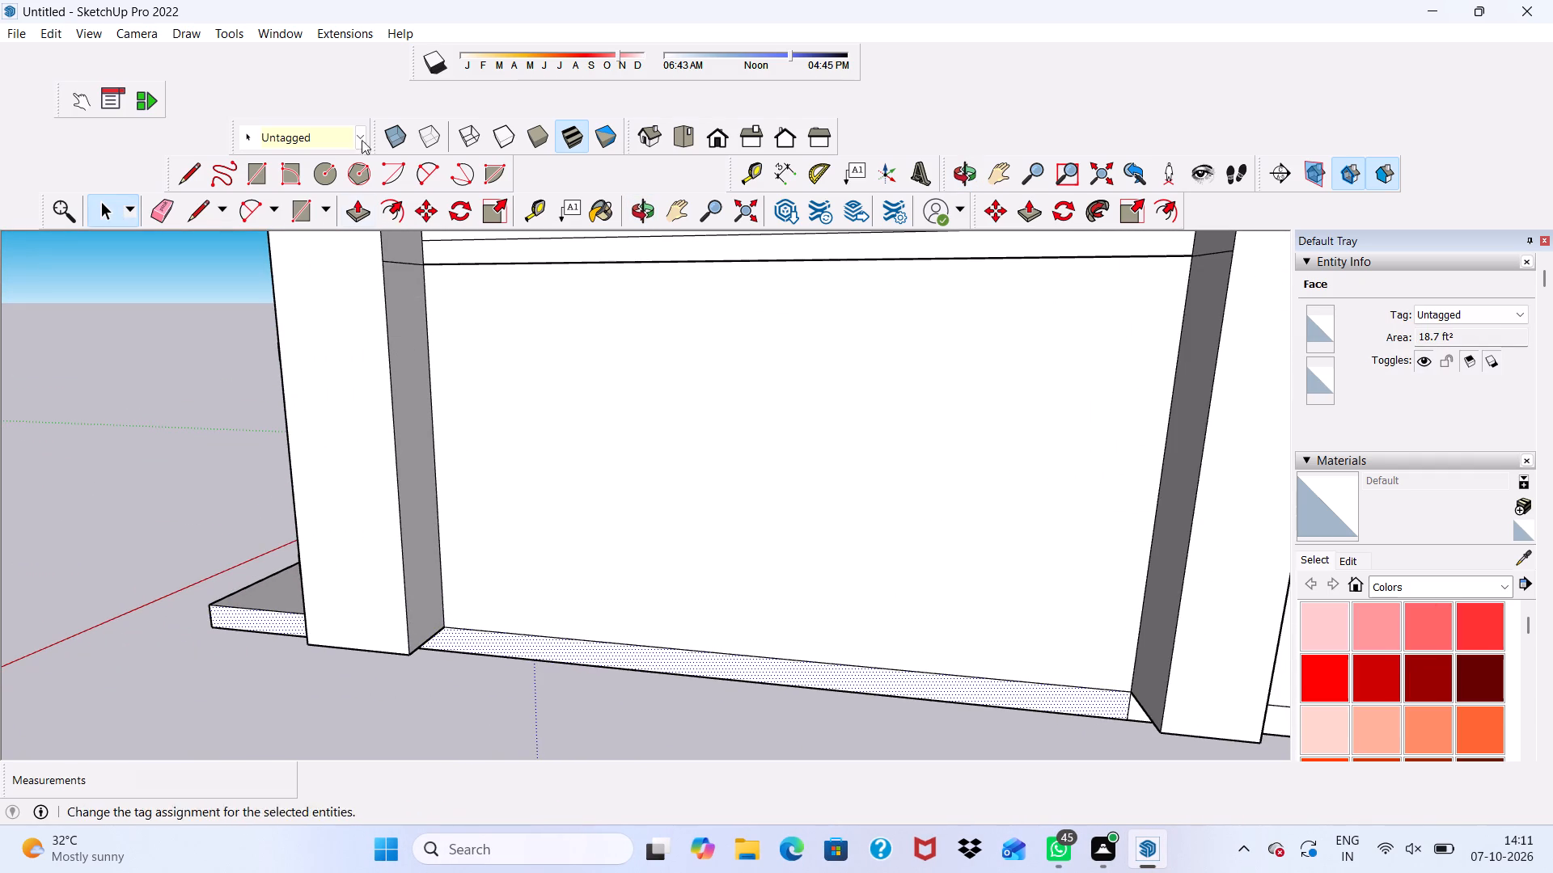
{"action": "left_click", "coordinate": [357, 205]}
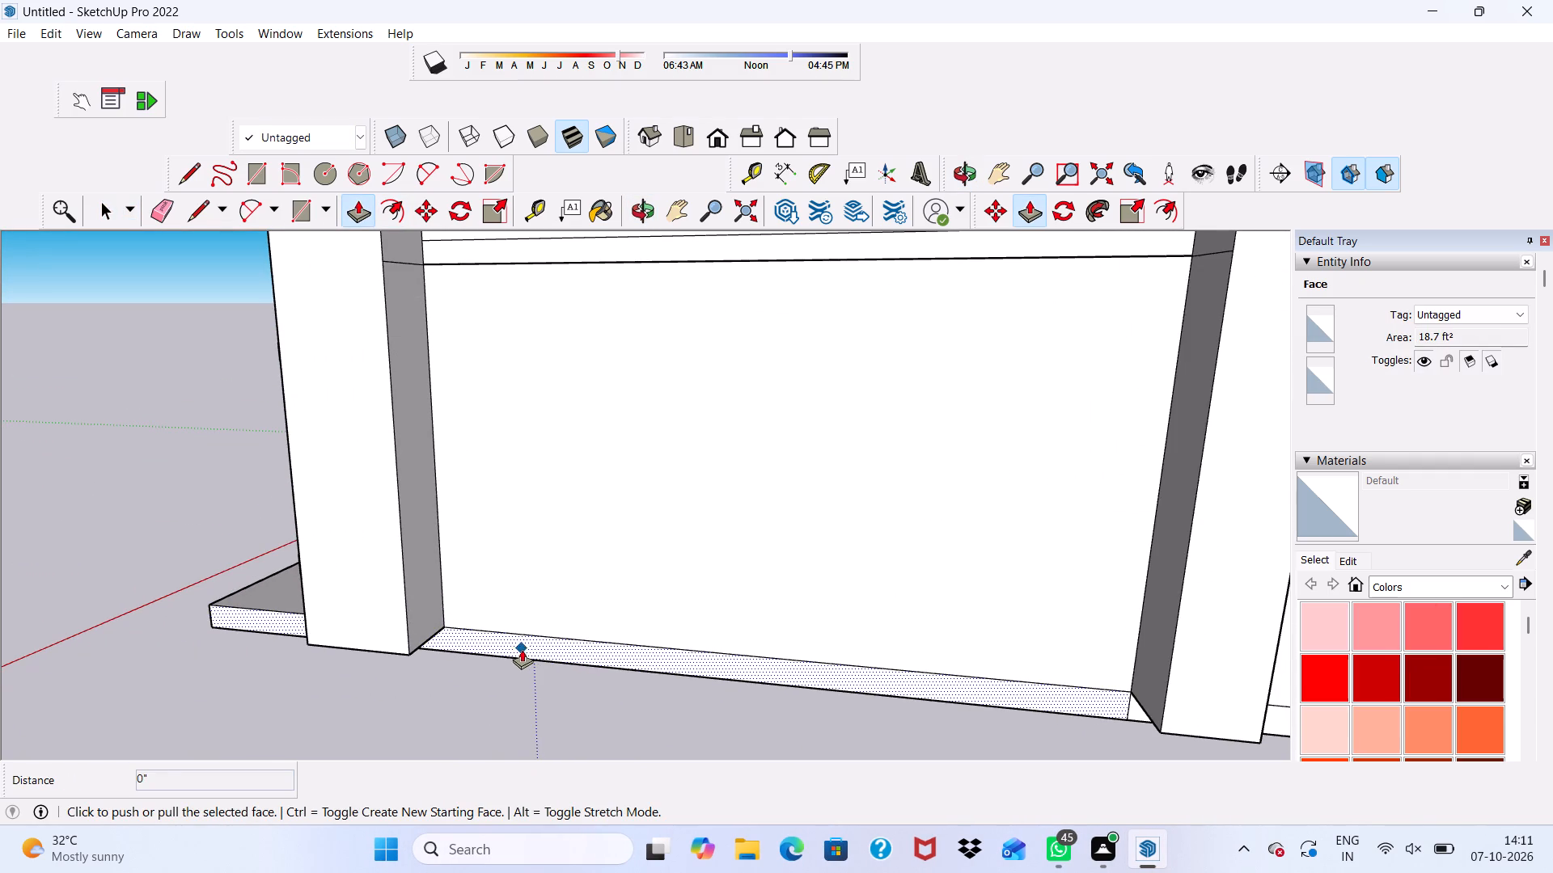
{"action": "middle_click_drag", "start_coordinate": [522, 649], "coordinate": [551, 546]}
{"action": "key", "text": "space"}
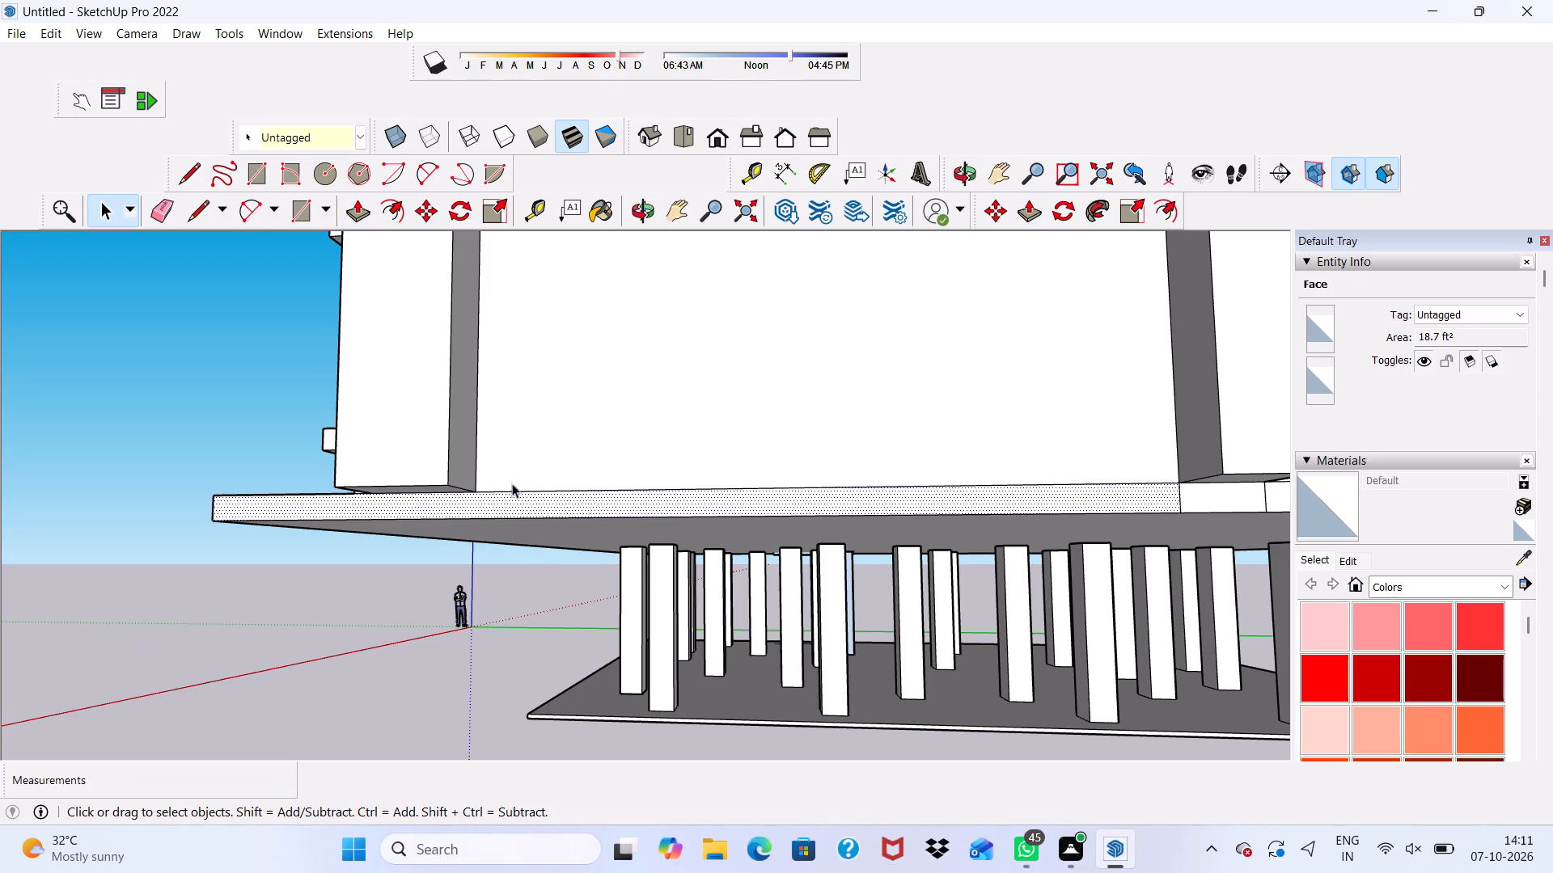
Copy the lowest floor-line band about 10' 7 9/16" straight down onto the base slab's edge between the two vertical strips.
{"action": "scroll", "coordinate": [533, 528], "scroll_direction": "down", "scroll_amount": 5}
{"action": "double_click", "coordinate": [605, 286]}
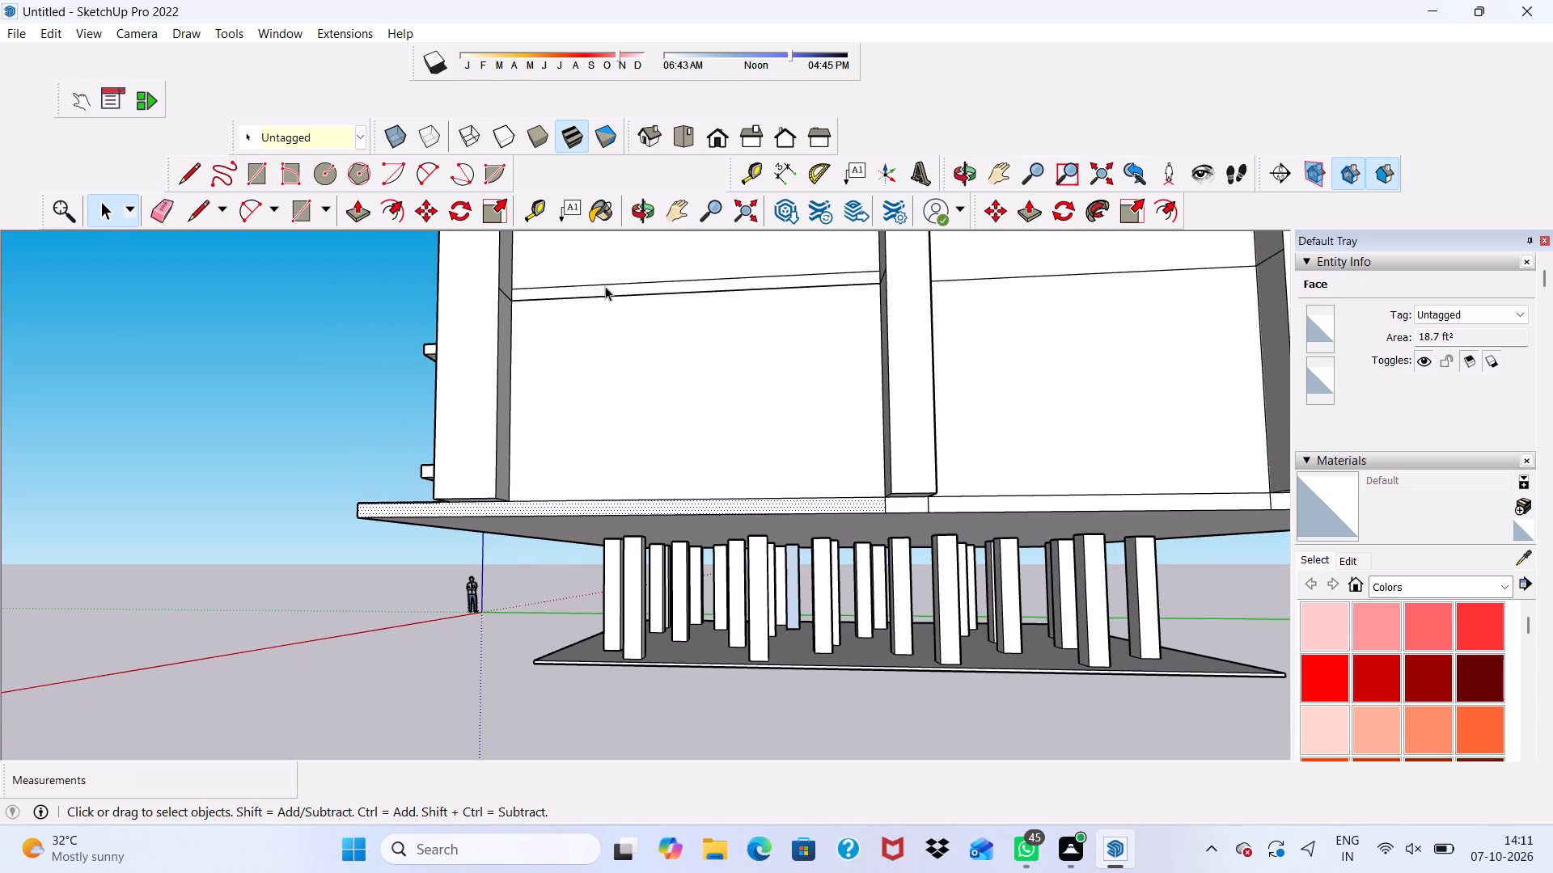
{"action": "left_click", "coordinate": [605, 286]}
{"action": "scroll", "coordinate": [607, 288], "scroll_direction": "up", "scroll_amount": 5}
{"action": "double_click", "coordinate": [607, 288]}
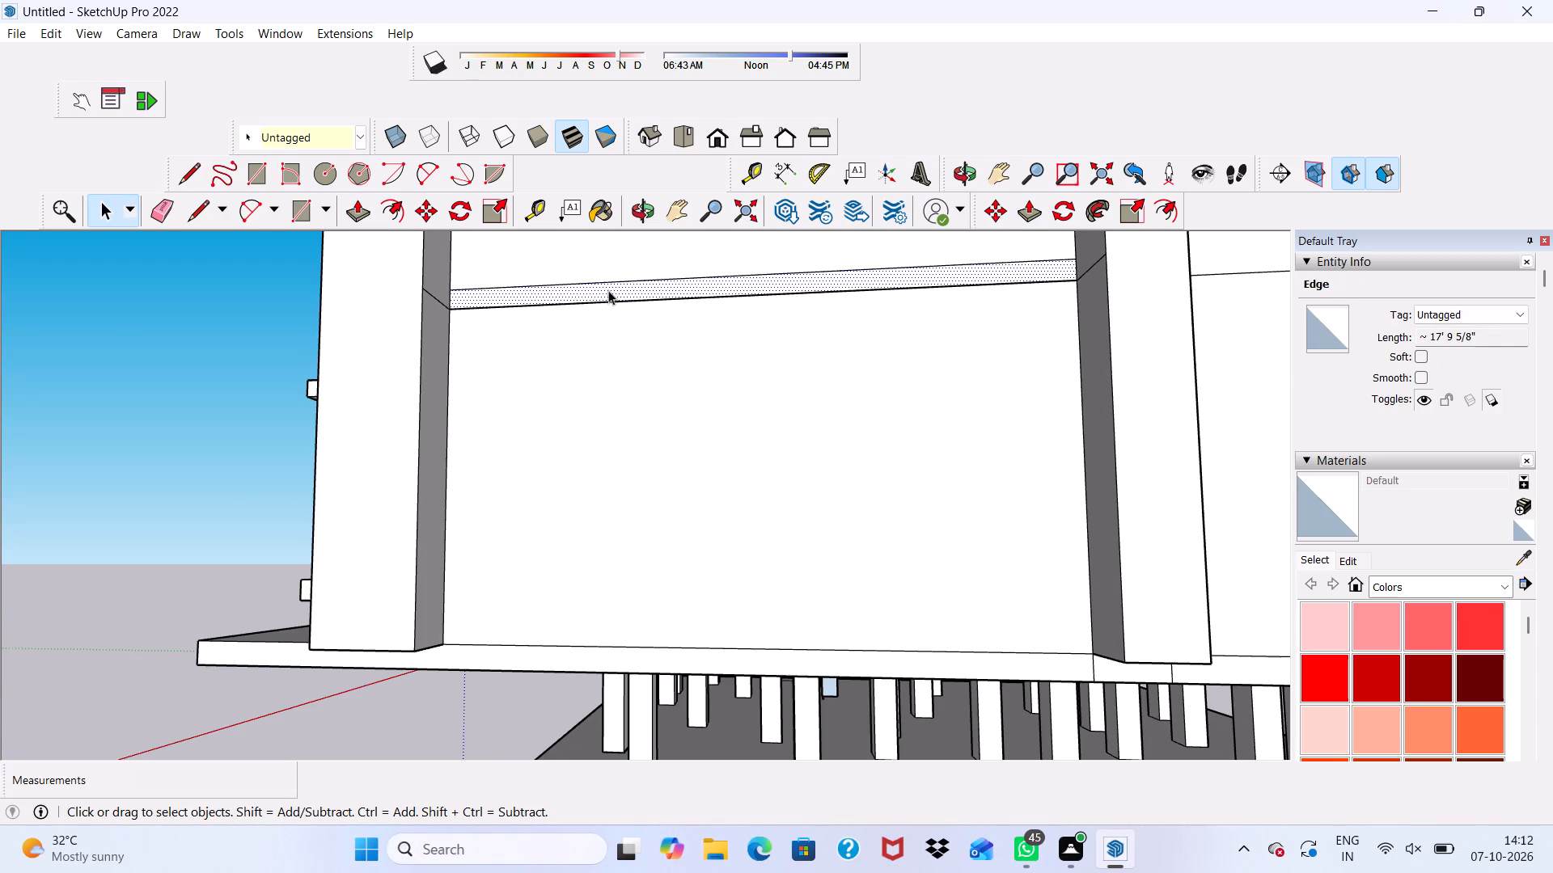
{"action": "left_click", "coordinate": [611, 297]}
{"action": "left_click", "coordinate": [611, 297]}
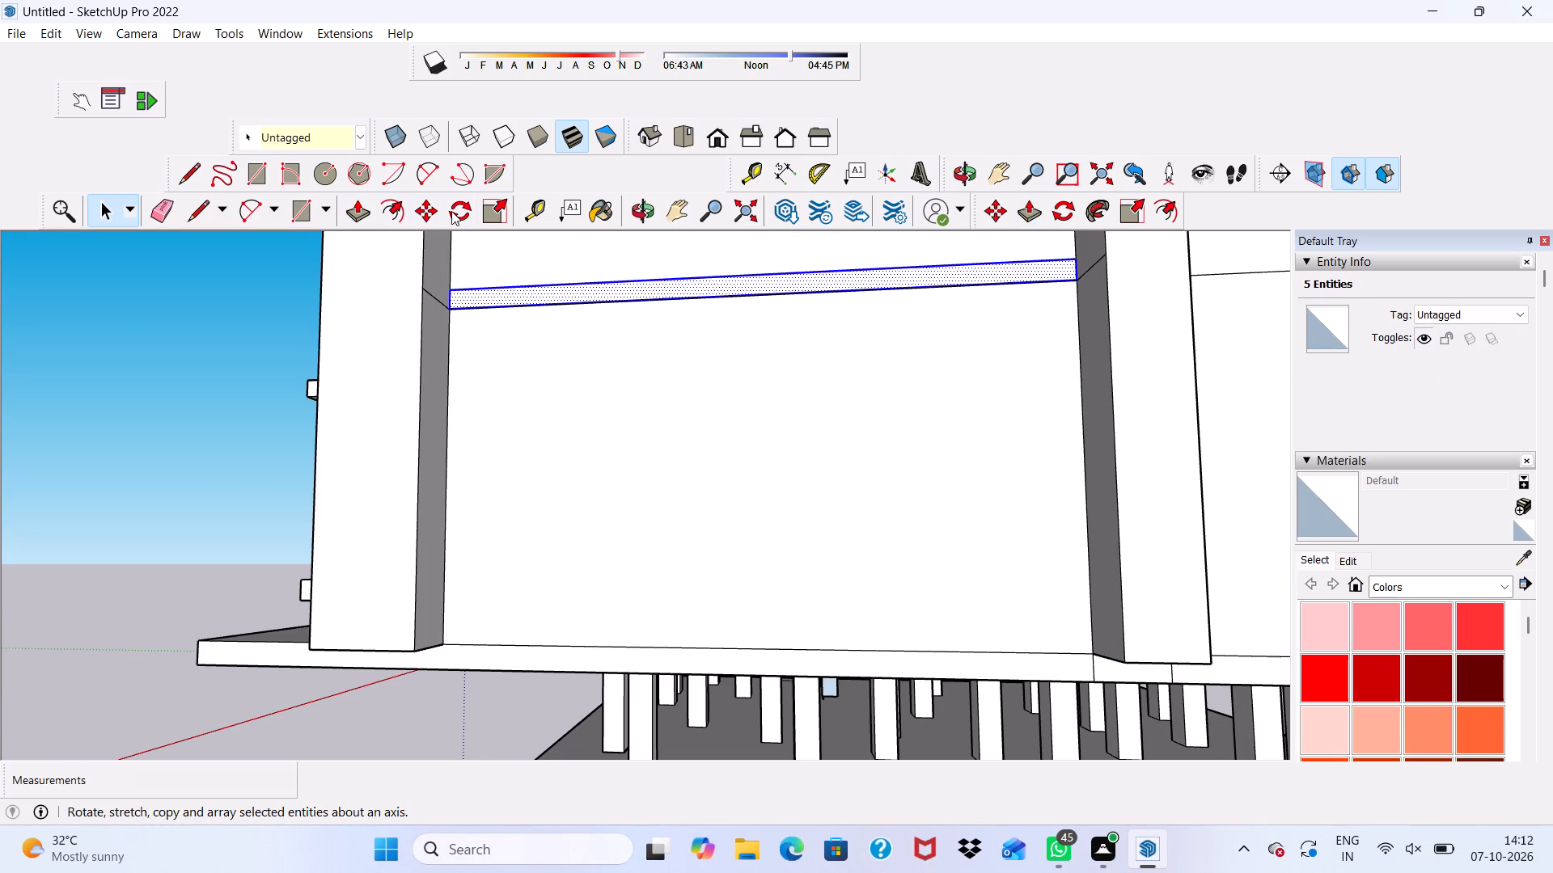
{"action": "left_click", "coordinate": [424, 208]}
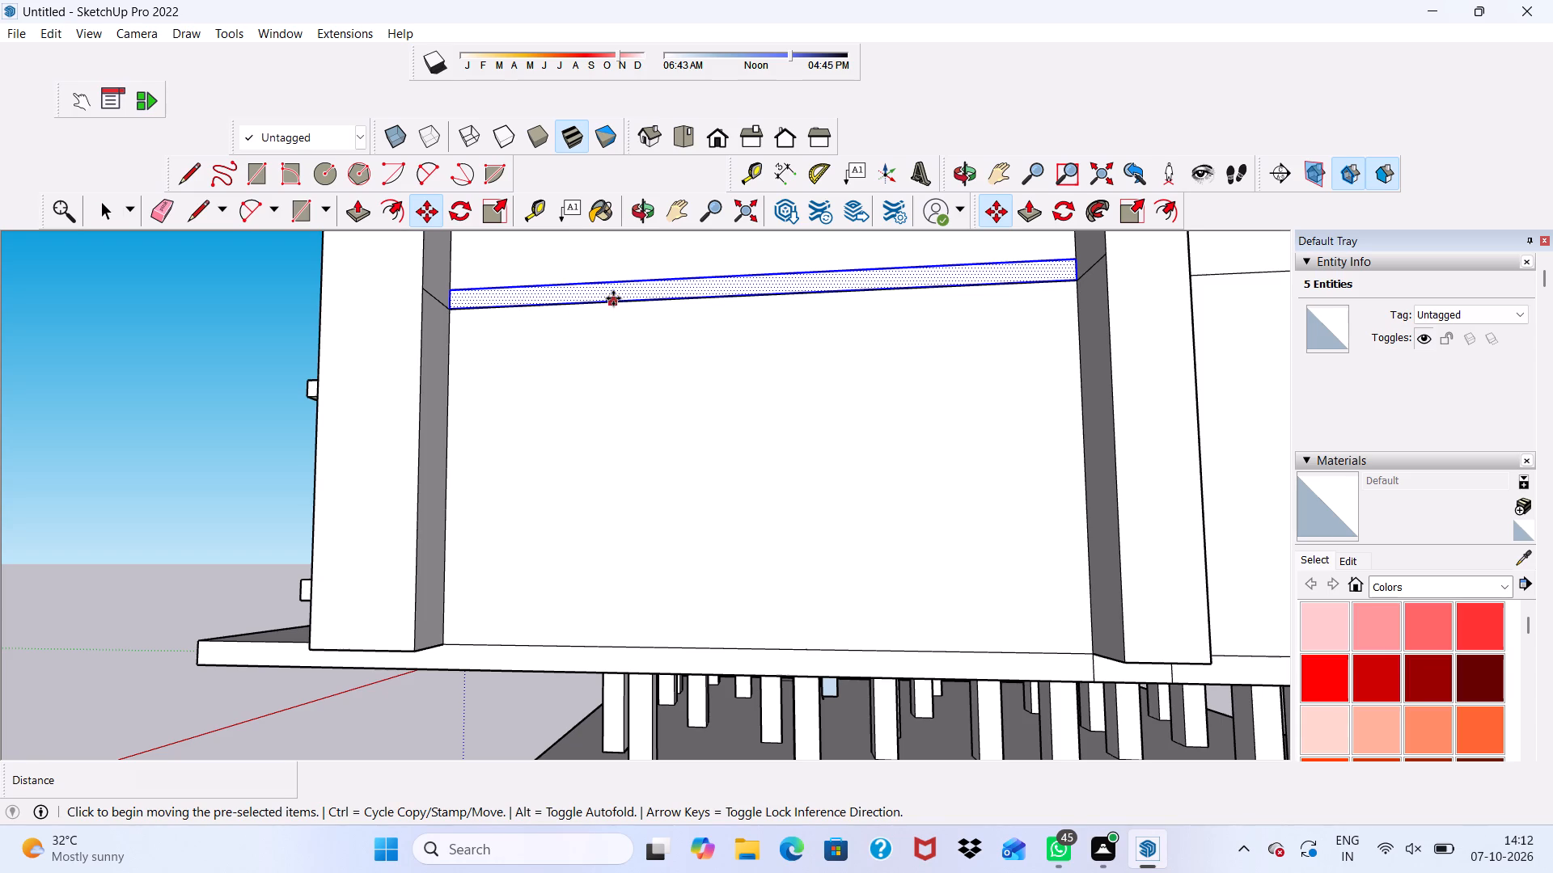
{"action": "left_click", "coordinate": [613, 298]}
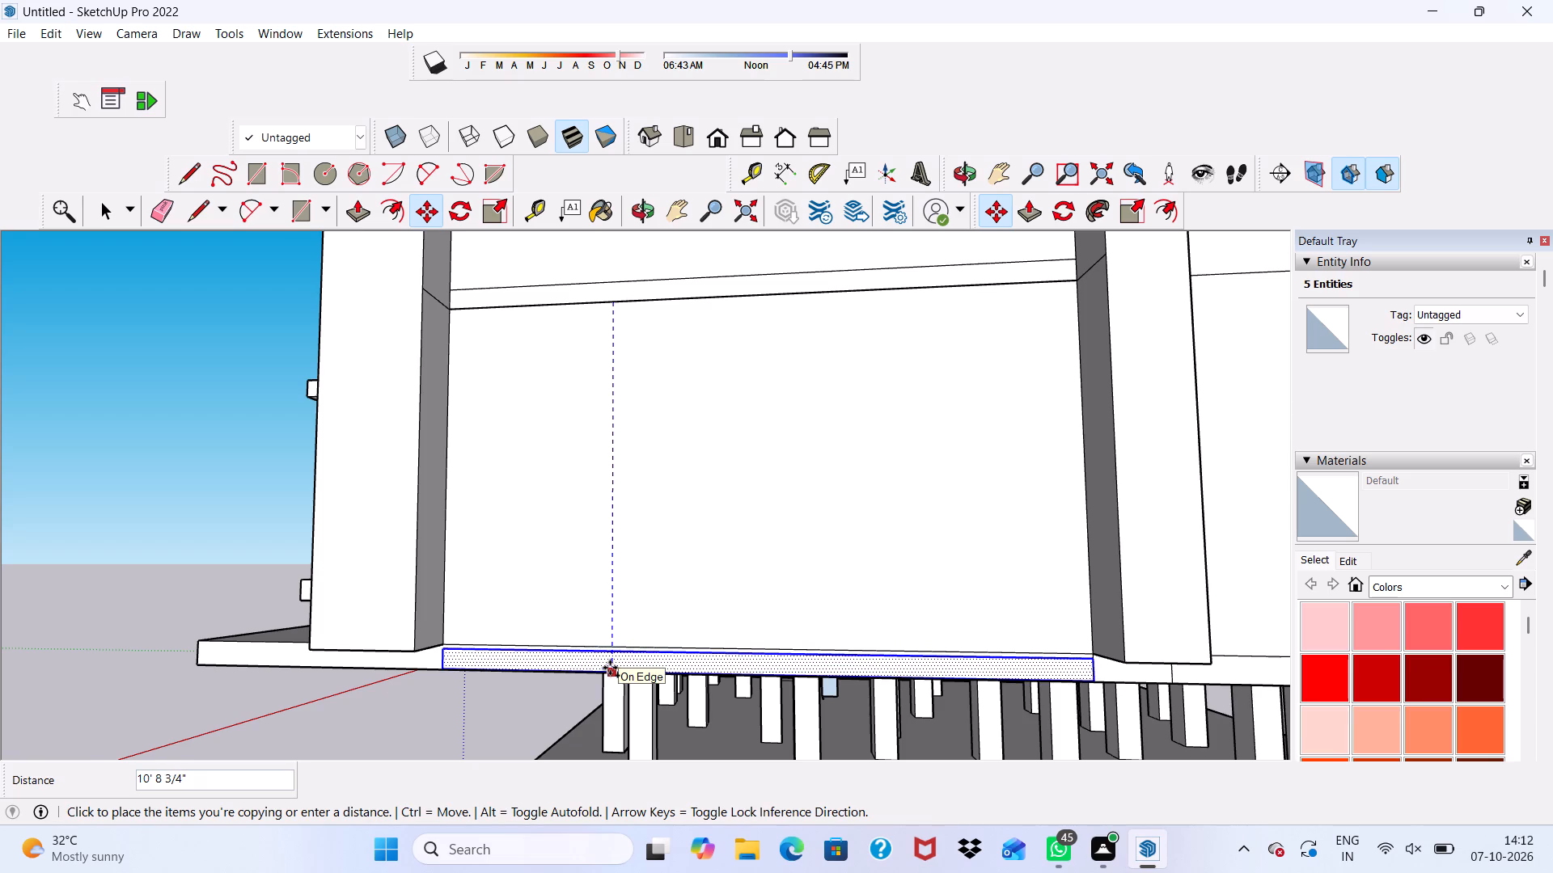
{"action": "scroll", "coordinate": [610, 668], "scroll_direction": "up", "scroll_amount": 5}
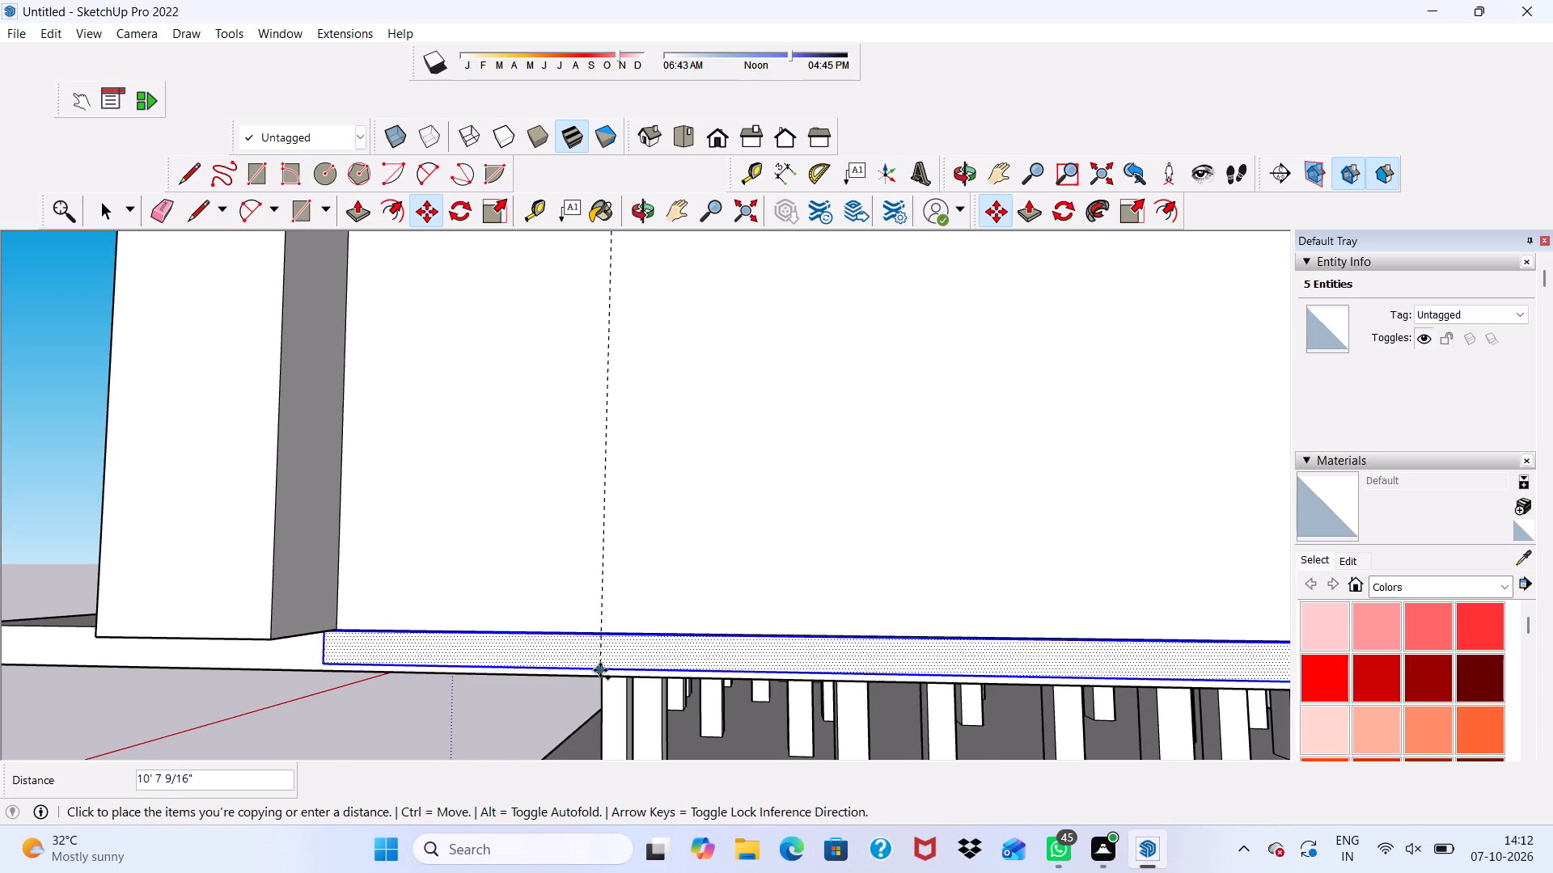
{"action": "left_click", "coordinate": [600, 670]}
{"action": "scroll", "coordinate": [602, 589], "scroll_direction": "down", "scroll_amount": 7}
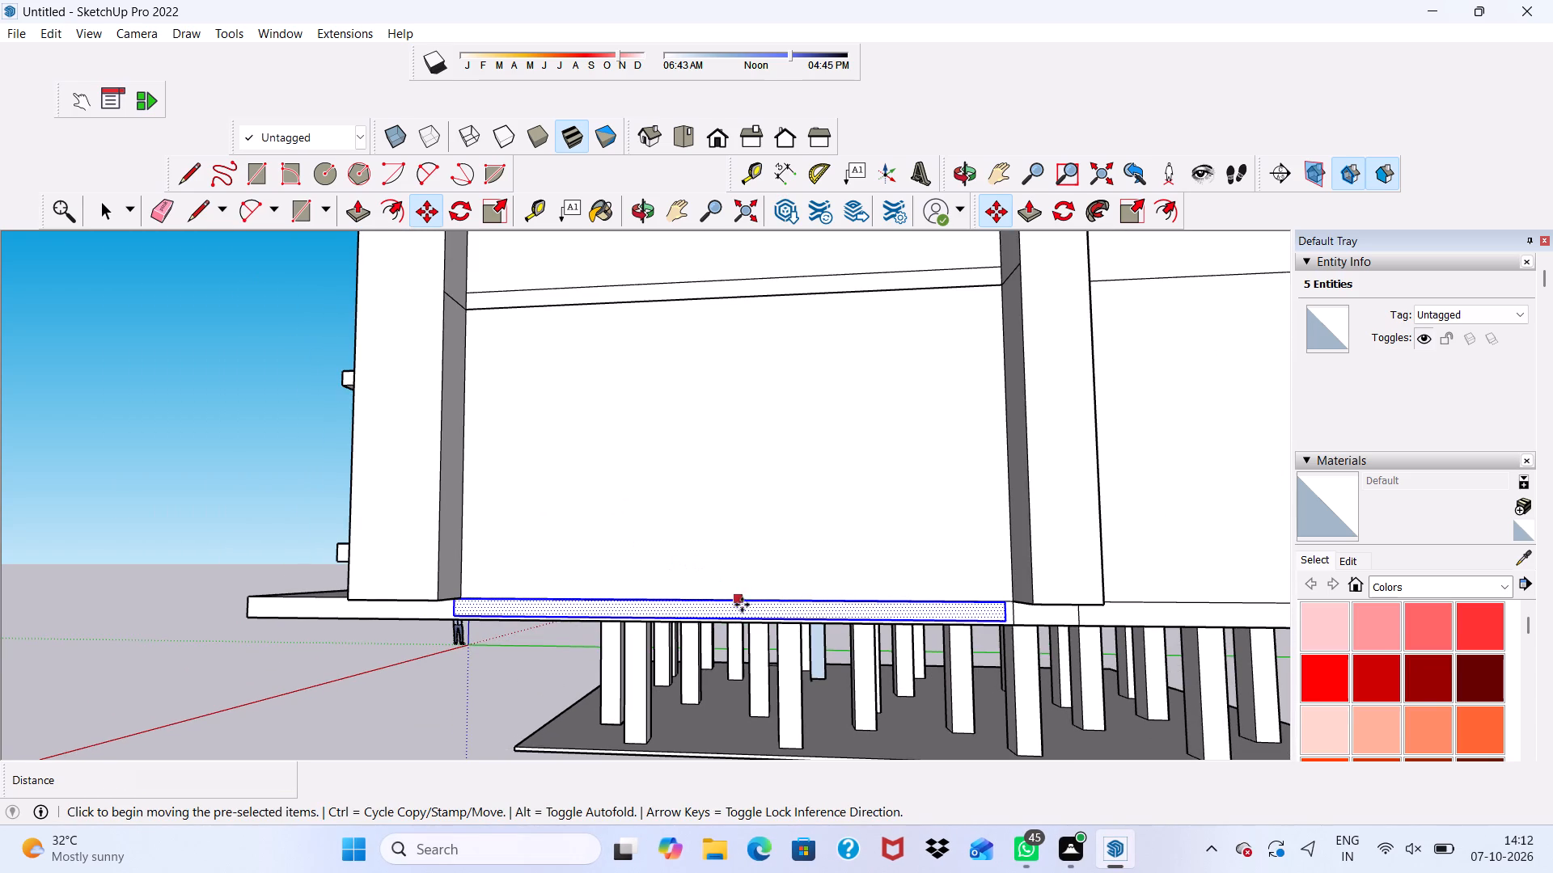
{"action": "key", "text": "space"}
Push/Pull the band on the base slab's edge 2' outward.
{"action": "scroll", "coordinate": [558, 555], "scroll_direction": "up", "scroll_amount": 3}
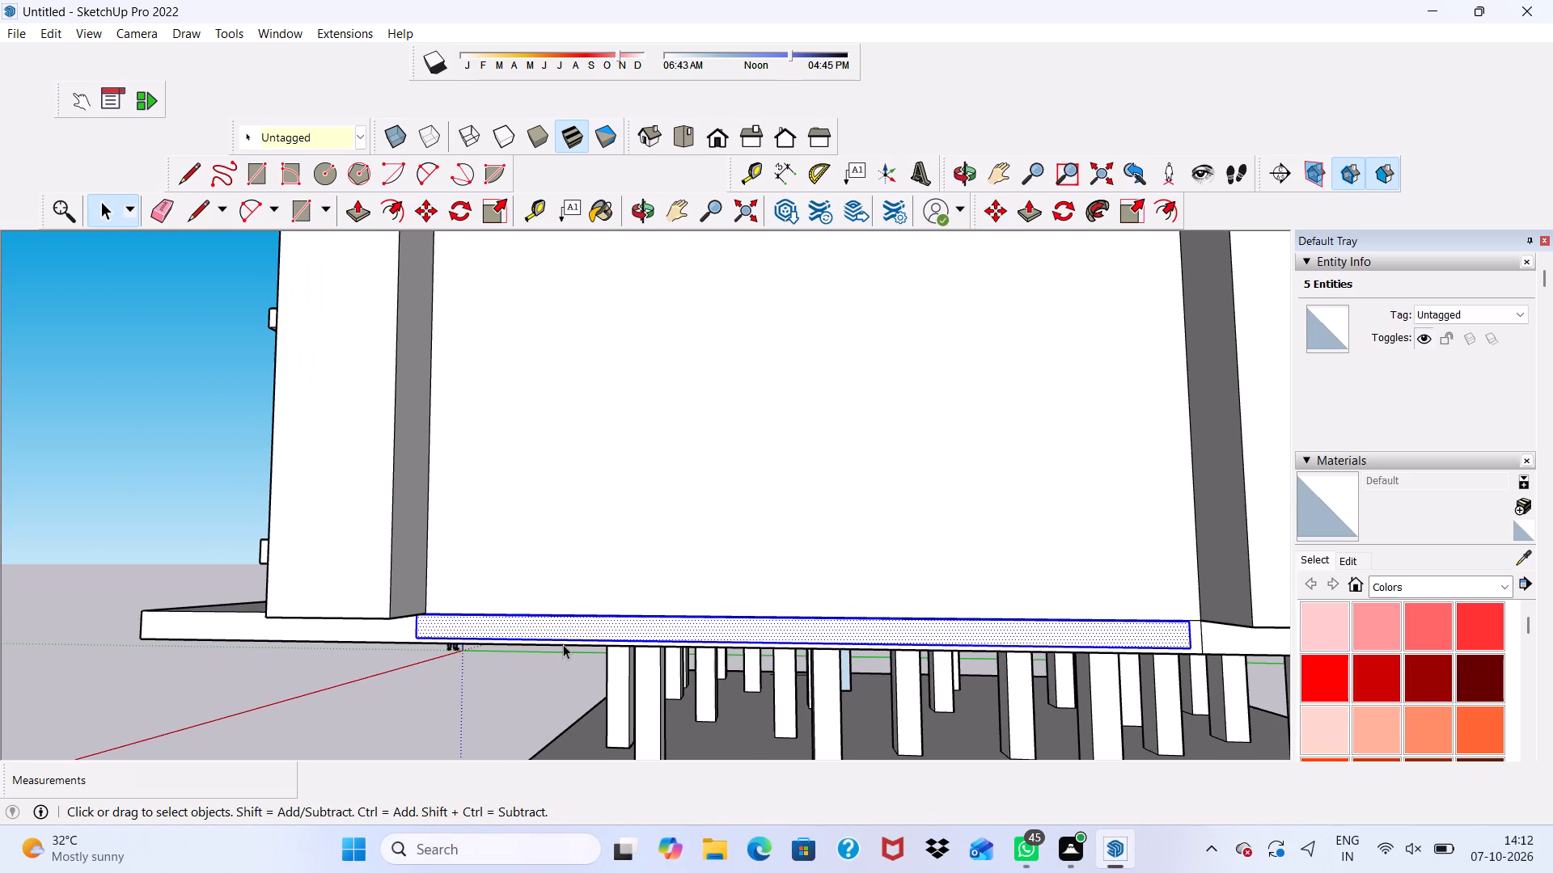
{"action": "left_click", "coordinate": [561, 626]}
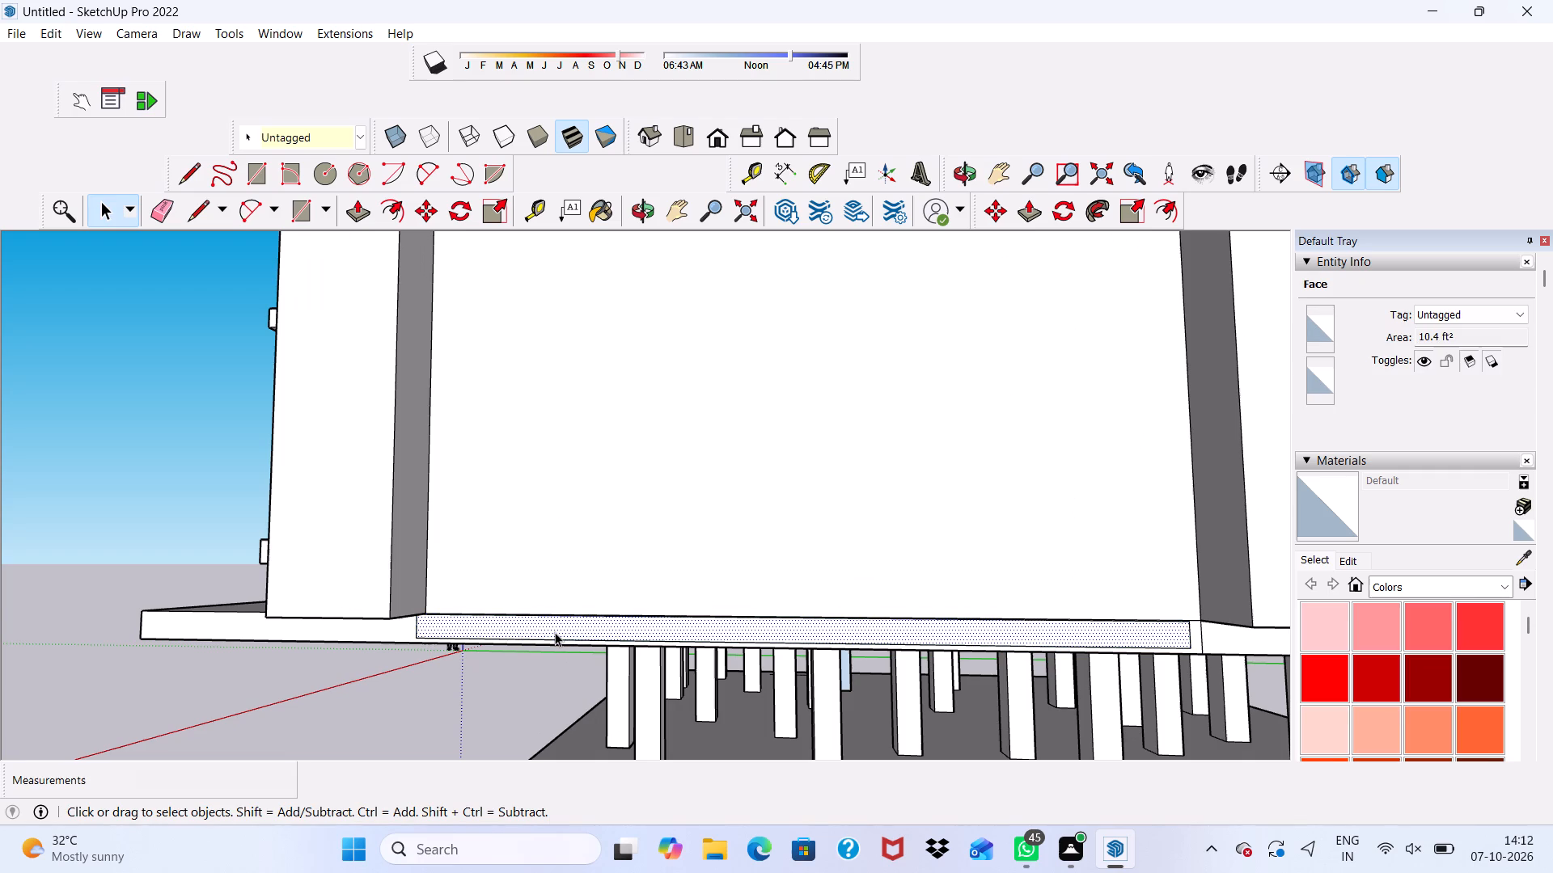
{"action": "left_click", "coordinate": [555, 632]}
{"action": "left_click", "coordinate": [358, 208]}
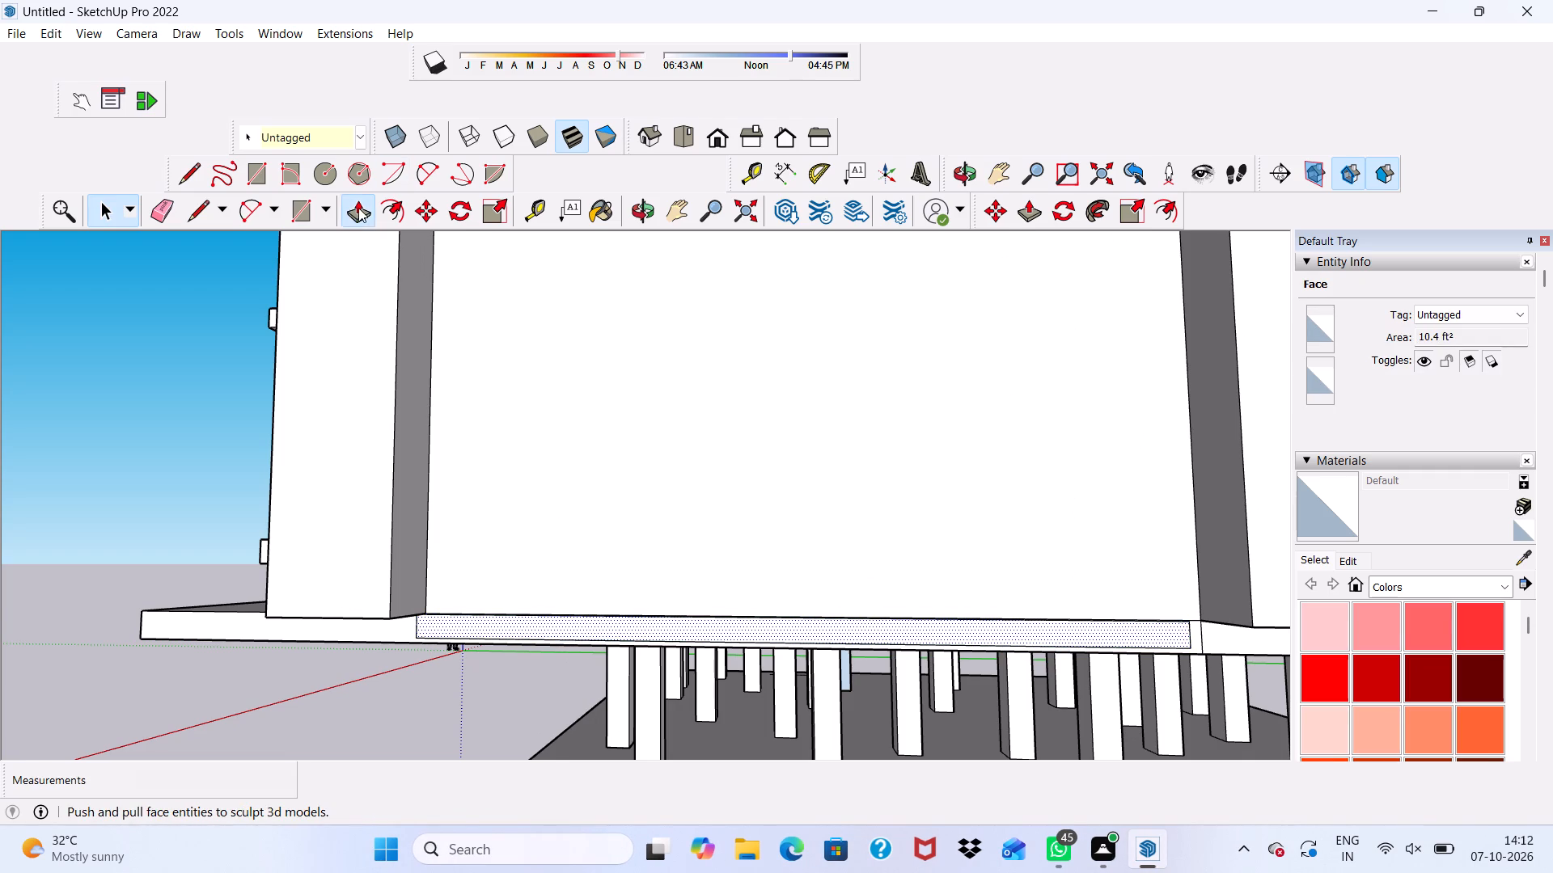
{"action": "left_click", "coordinate": [561, 627]}
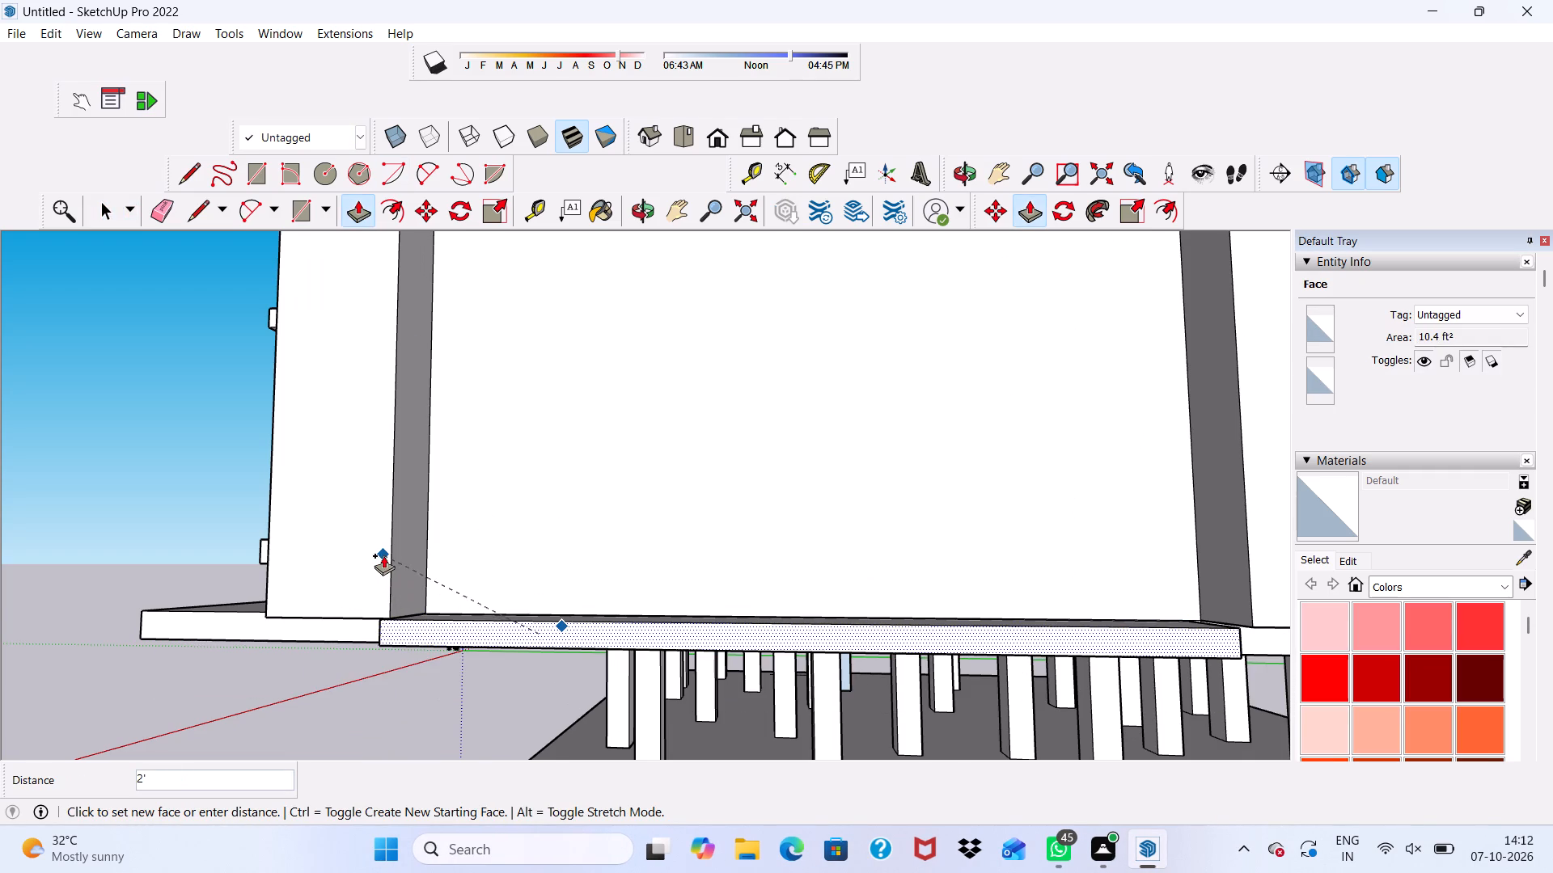
{"action": "left_click", "coordinate": [376, 534]}
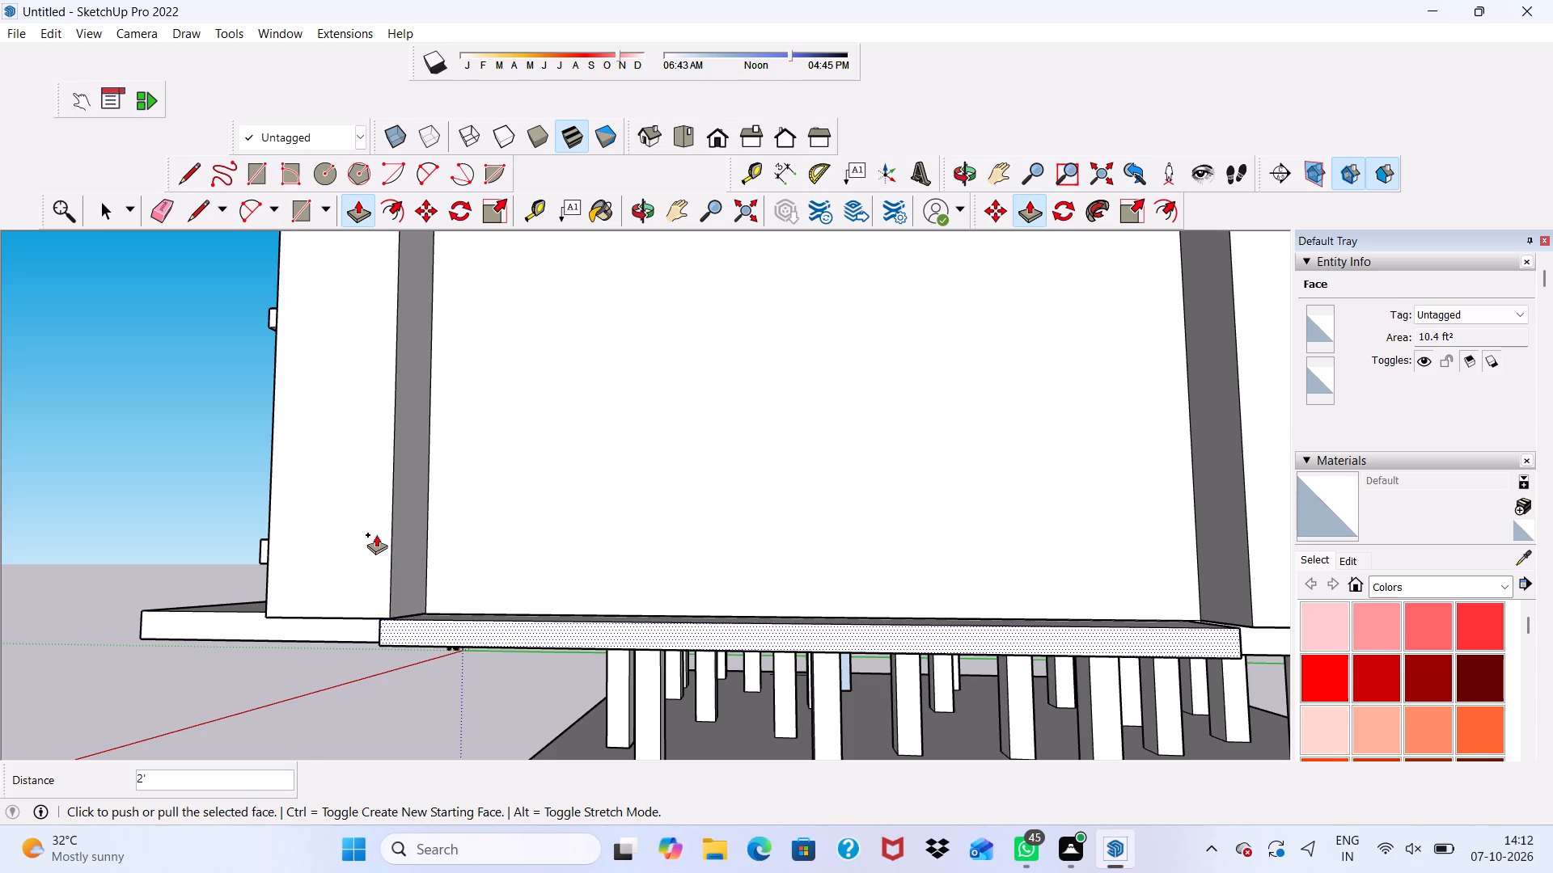
Examine the projecting base band and its junction with the slab and vertical strips from below and from the side.
{"action": "scroll", "coordinate": [620, 647], "scroll_direction": "down", "scroll_amount": 2}
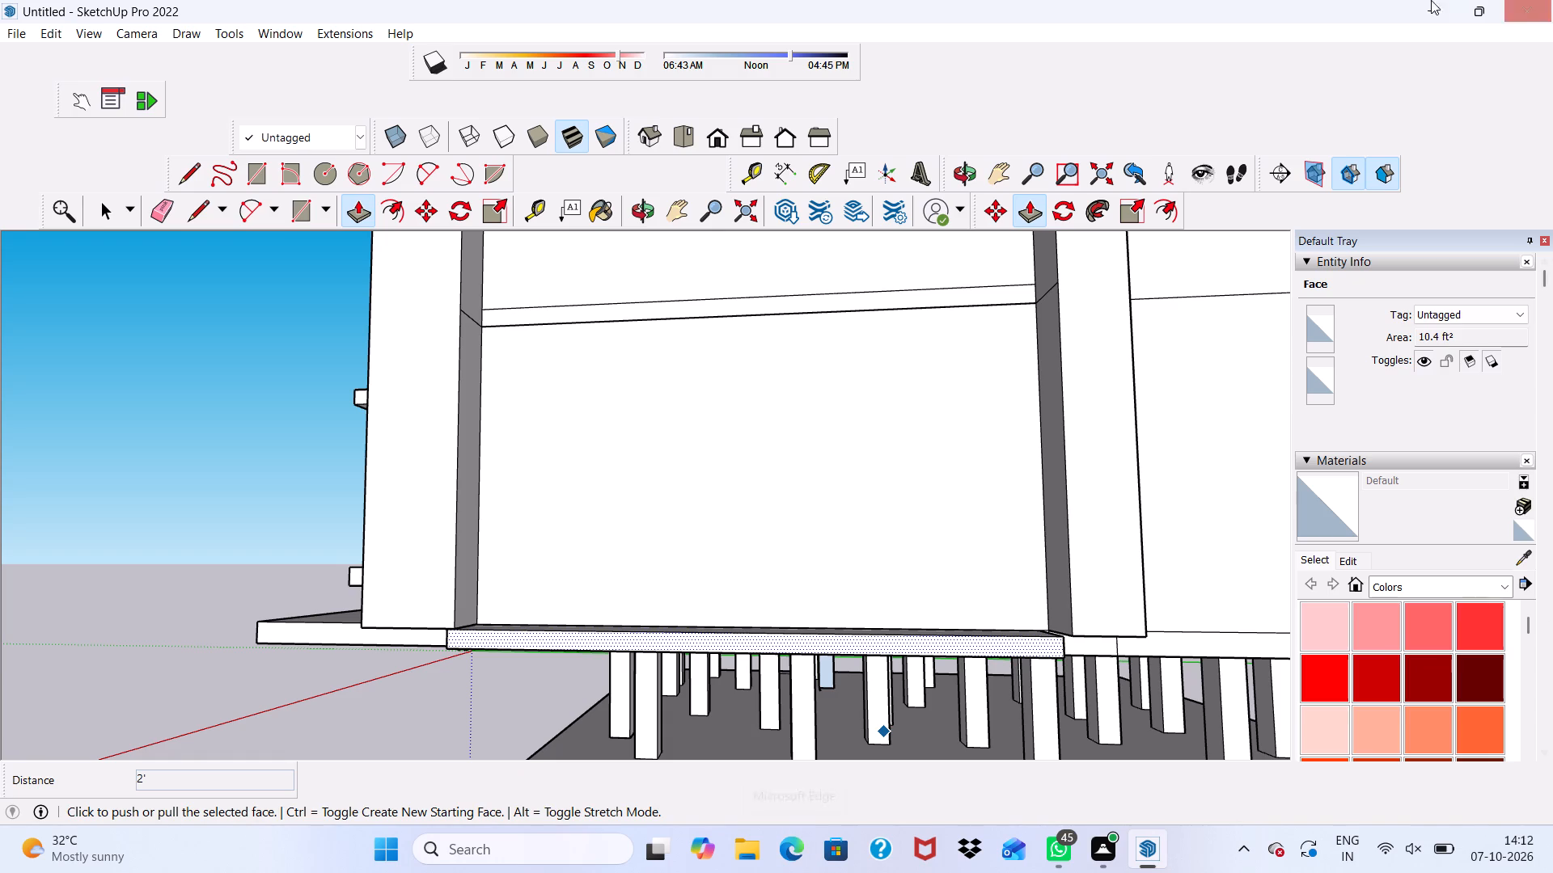
{"action": "scroll", "coordinate": [899, 343], "scroll_direction": "down", "scroll_amount": 8}
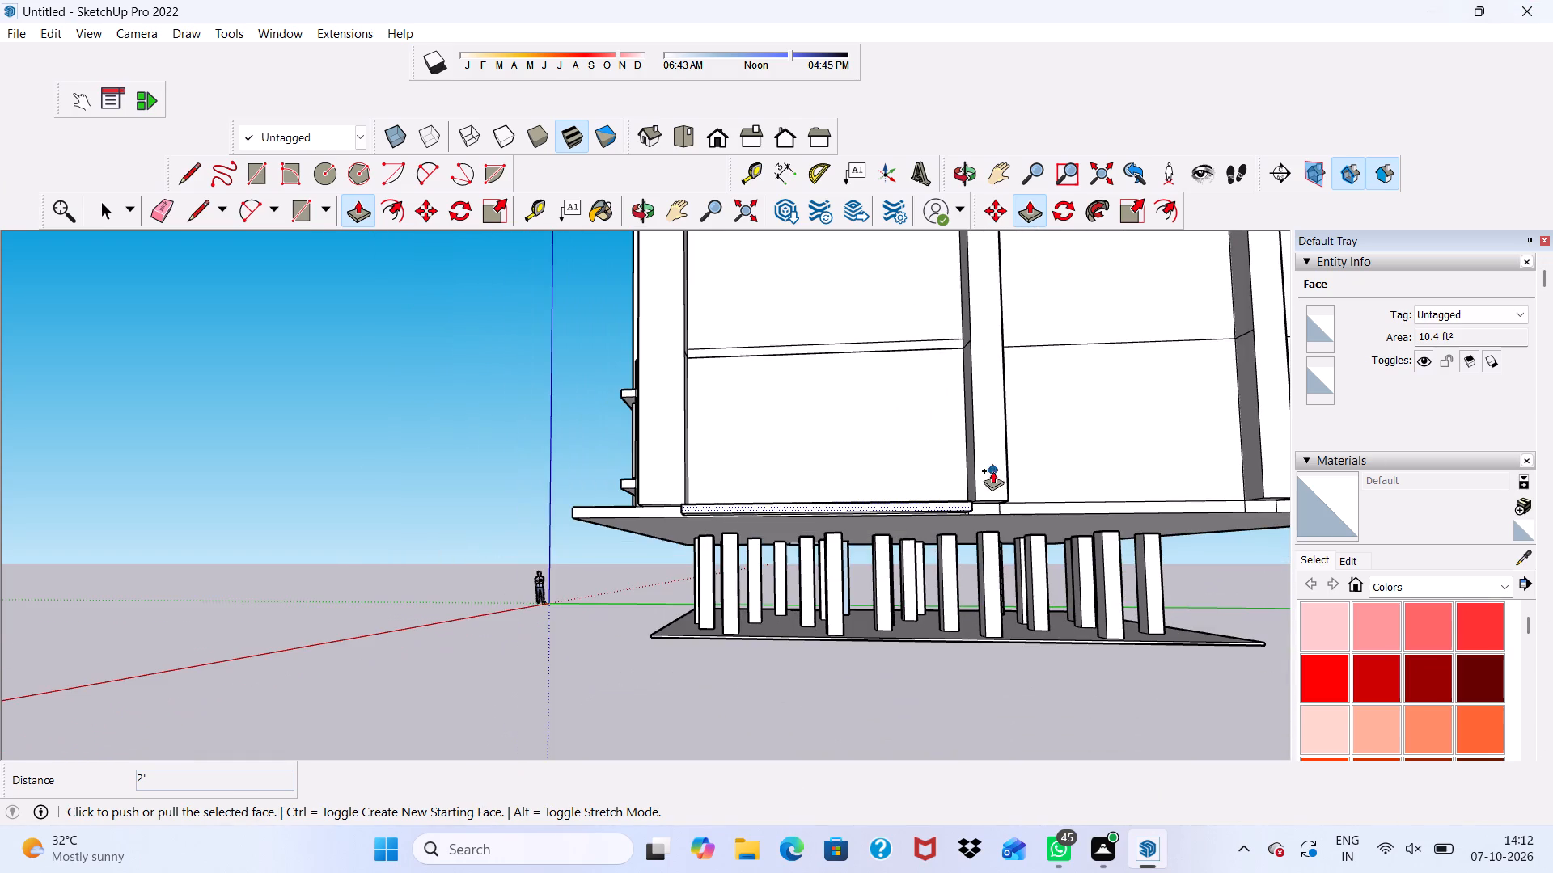
{"action": "middle_click_drag", "start_coordinate": [992, 470], "coordinate": [739, 518]}
{"action": "scroll", "coordinate": [565, 640], "scroll_direction": "up", "scroll_amount": 10}
{"action": "scroll", "coordinate": [556, 456], "scroll_direction": "down", "scroll_amount": 3}
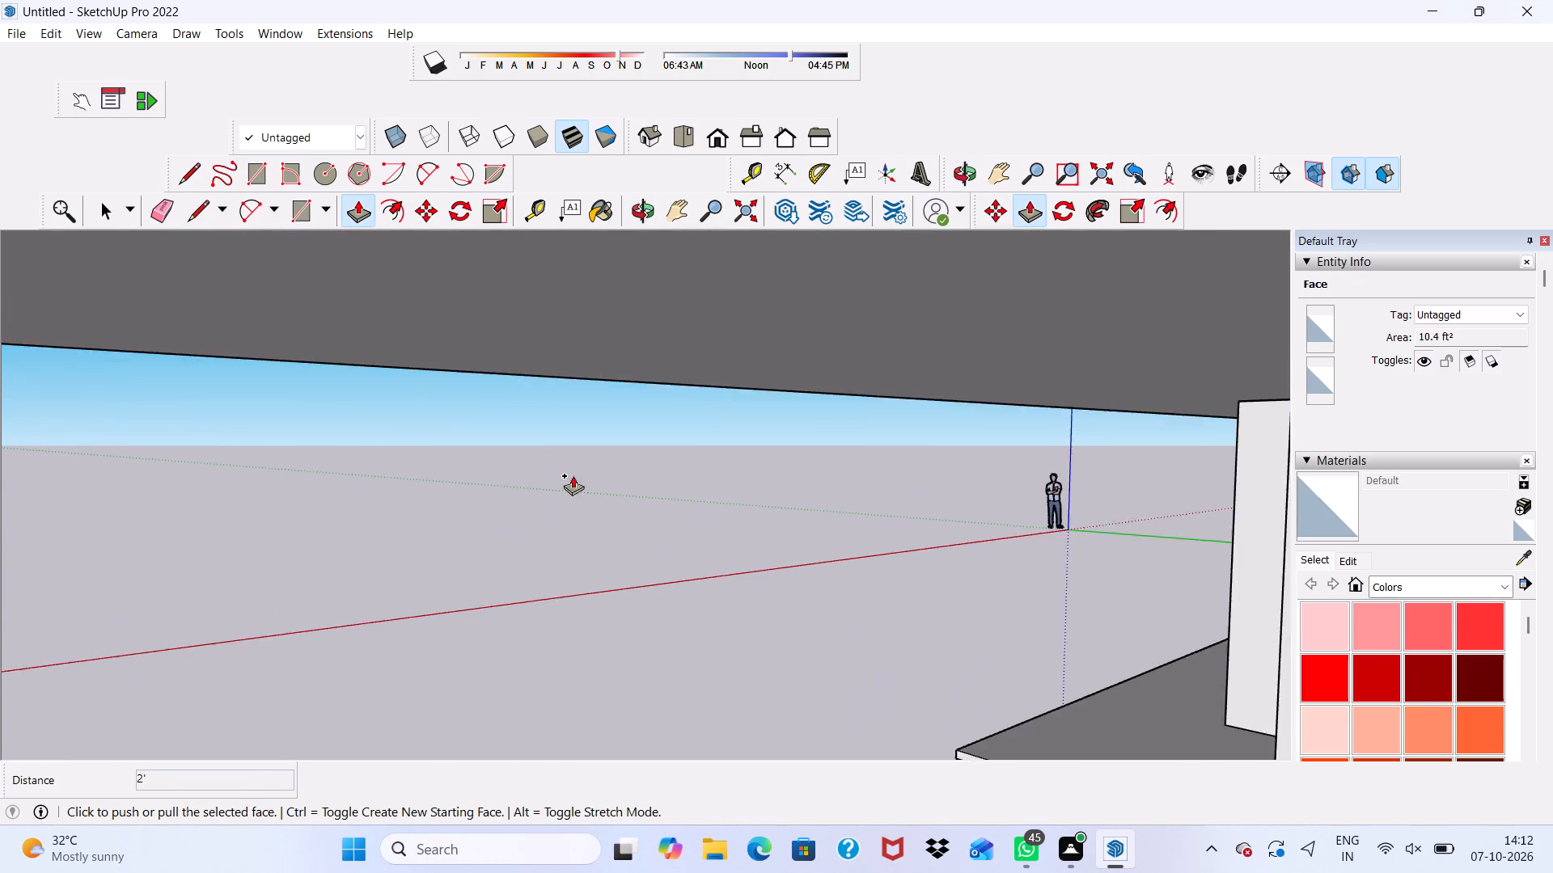
{"action": "scroll", "coordinate": [573, 475], "scroll_direction": "down", "scroll_amount": 2}
{"action": "scroll", "coordinate": [612, 339], "scroll_direction": "up", "scroll_amount": 2}
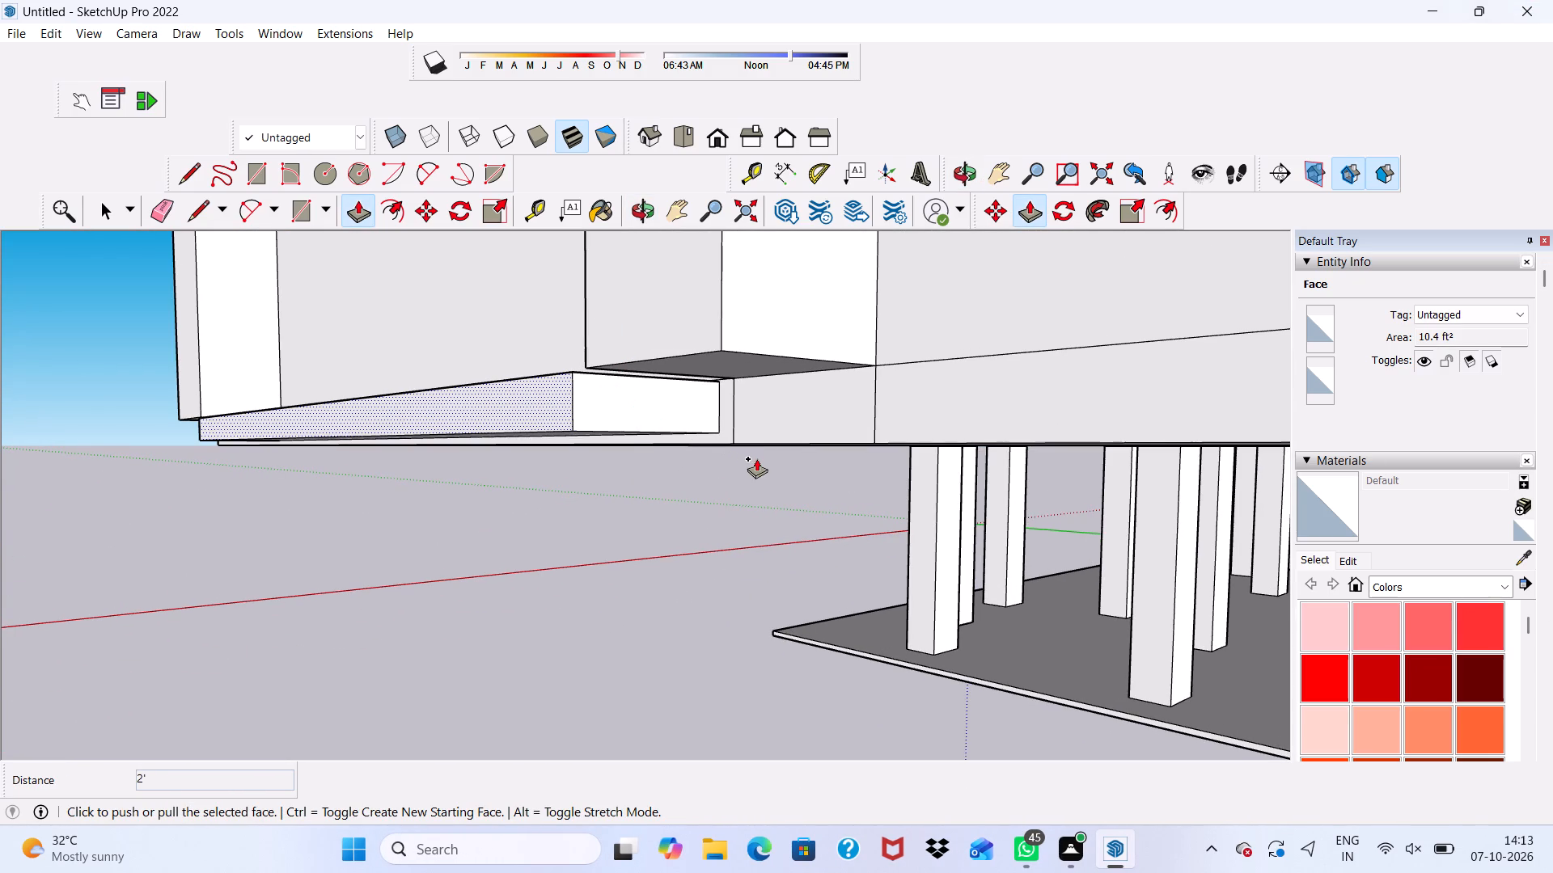
{"action": "key", "text": "space"}
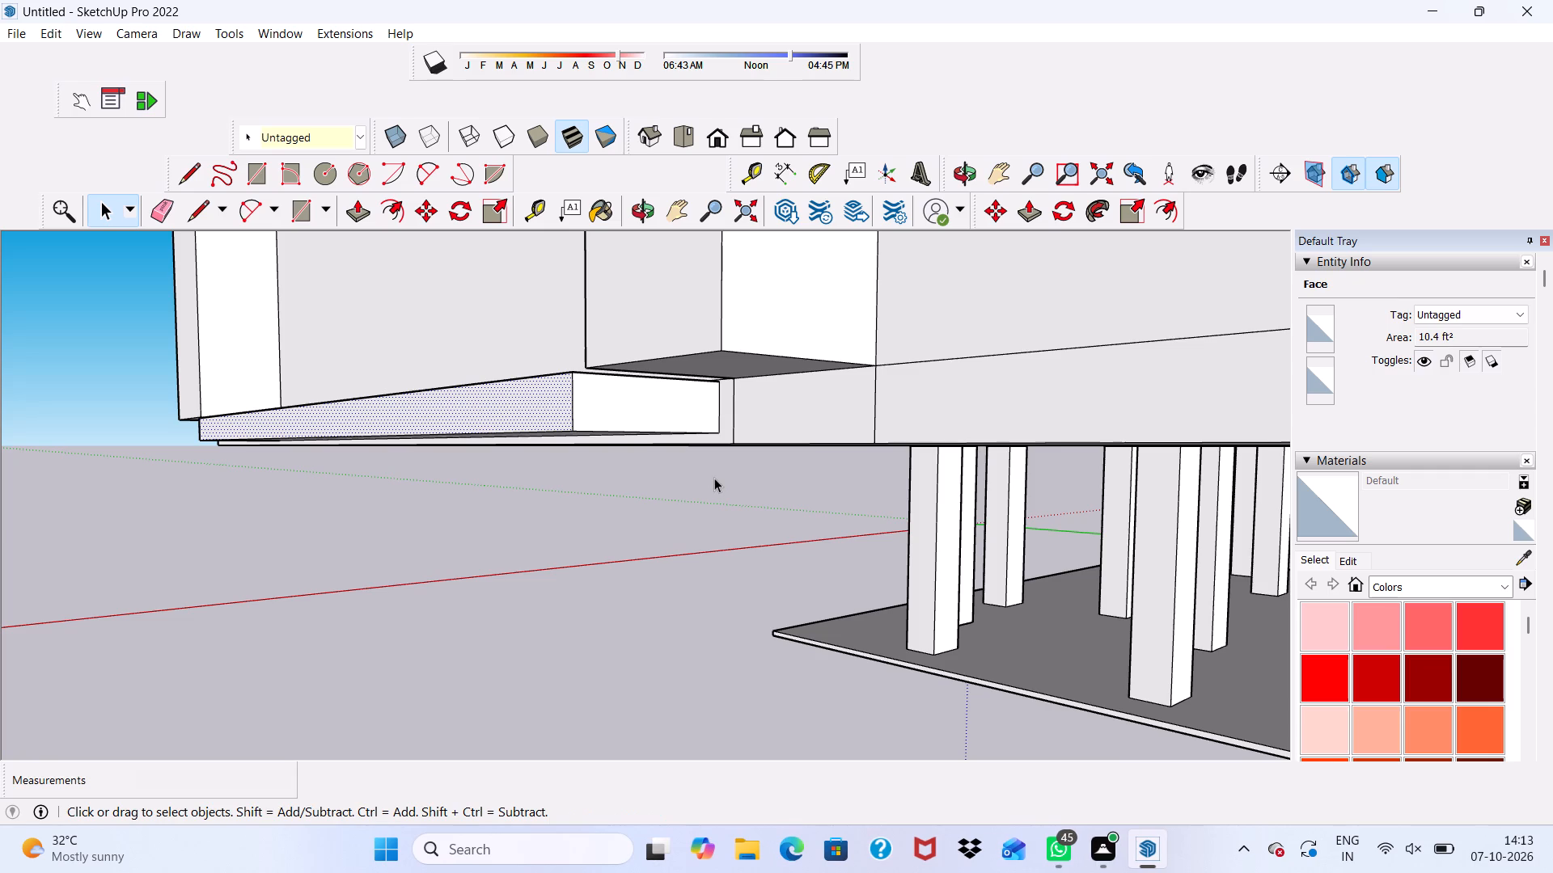
{"action": "key", "text": "space"}
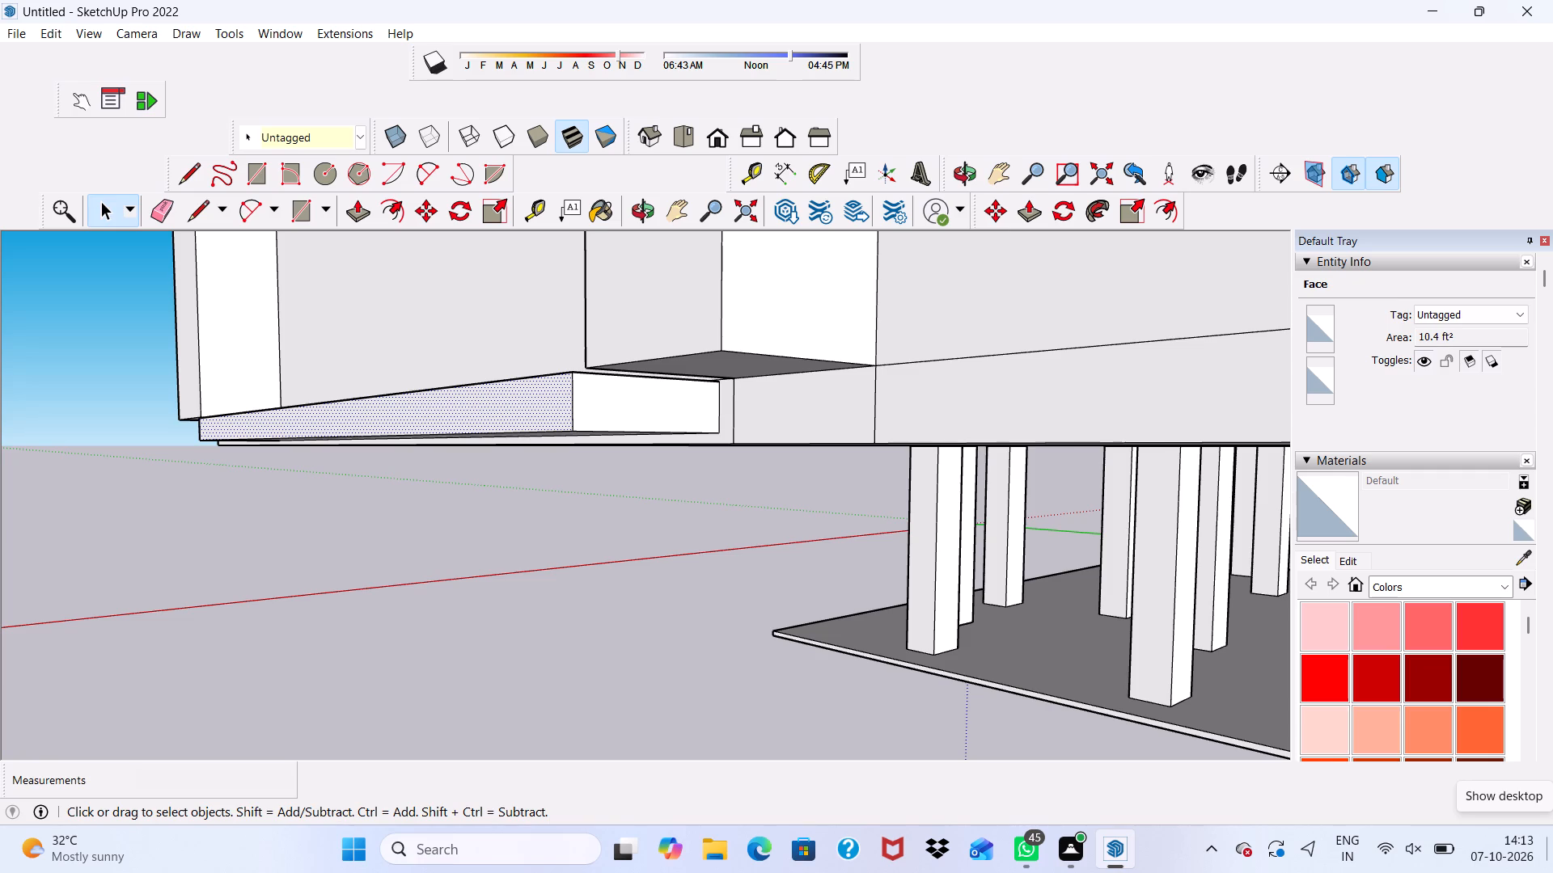
Push/Pull the end face of the projecting base band 1' 10 3/4" along the slab edge, beneath the adjacent vertical strip.
{"action": "scroll", "coordinate": [1552, 872], "scroll_direction": "up", "scroll_amount": 5}
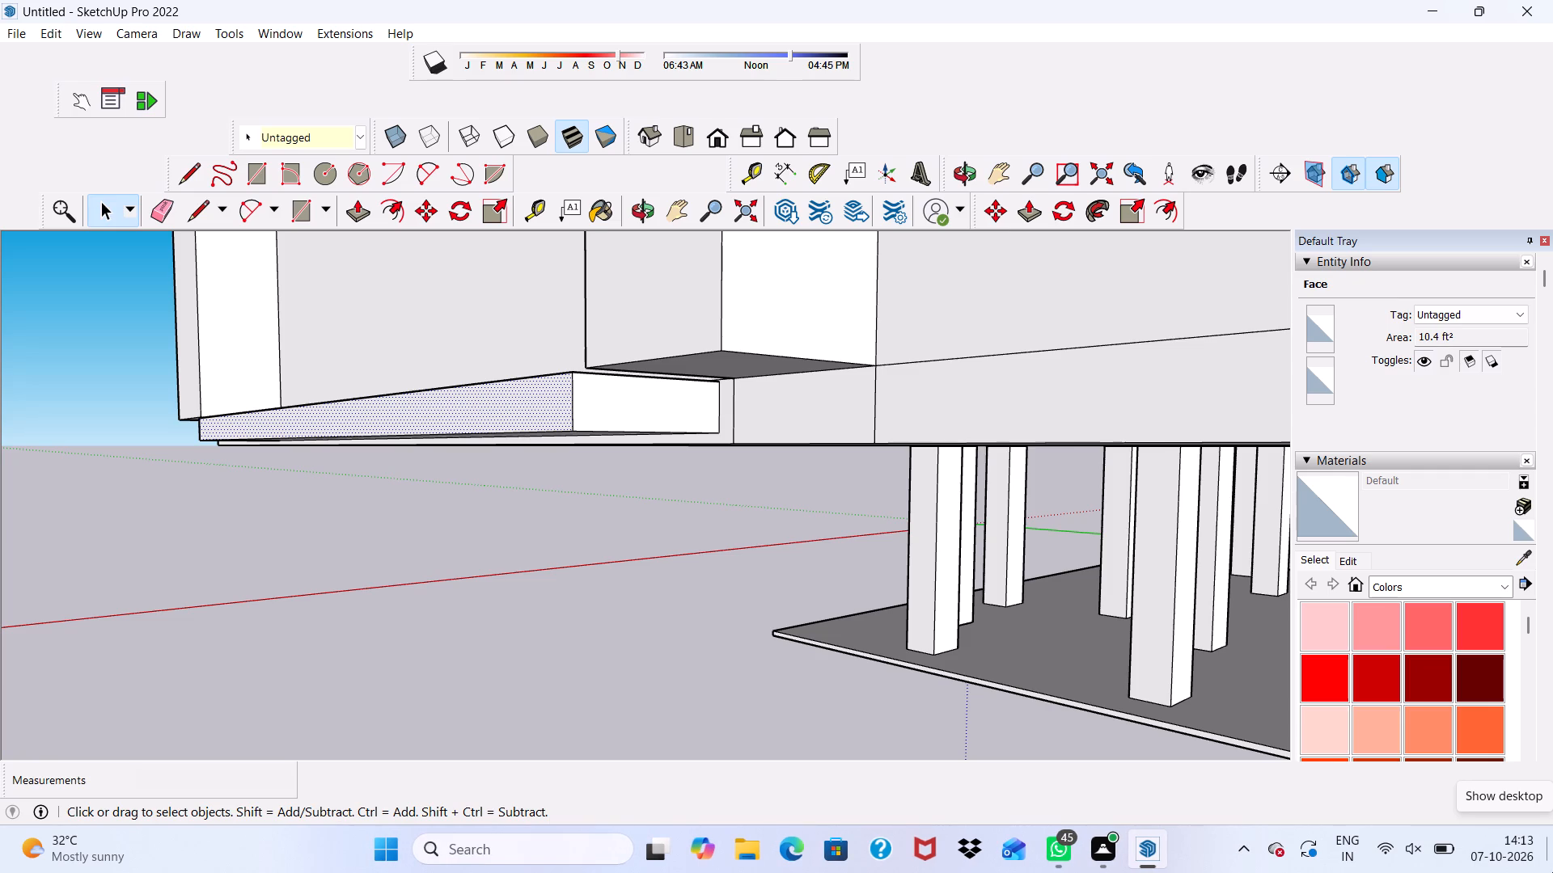
{"action": "key", "text": "space"}
{"action": "scroll", "coordinate": [918, 754], "scroll_direction": "down", "scroll_amount": 3}
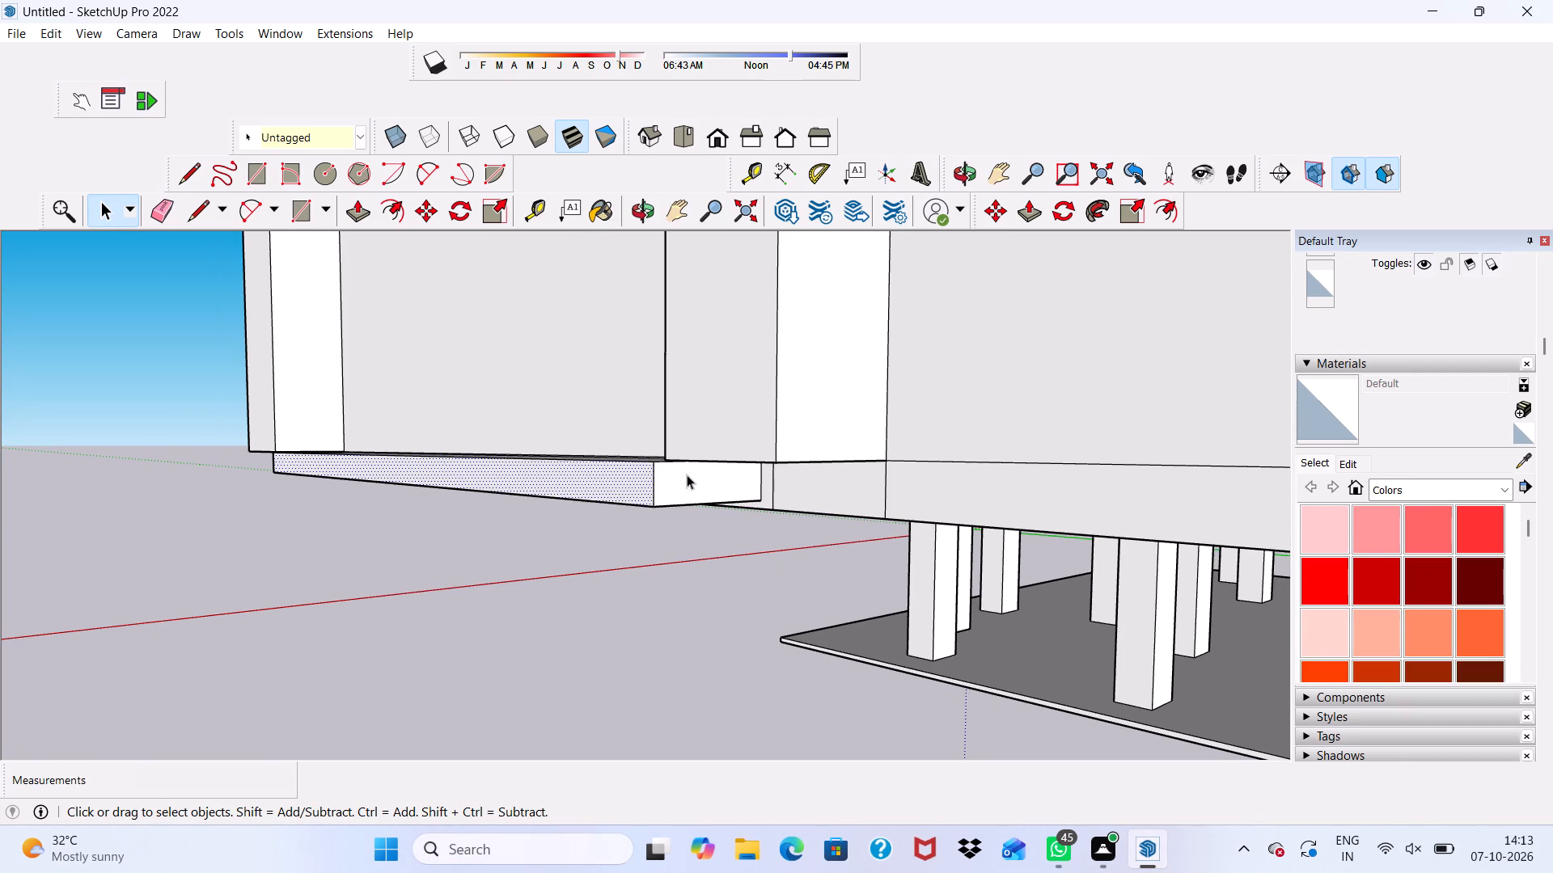
{"action": "left_click", "coordinate": [687, 474]}
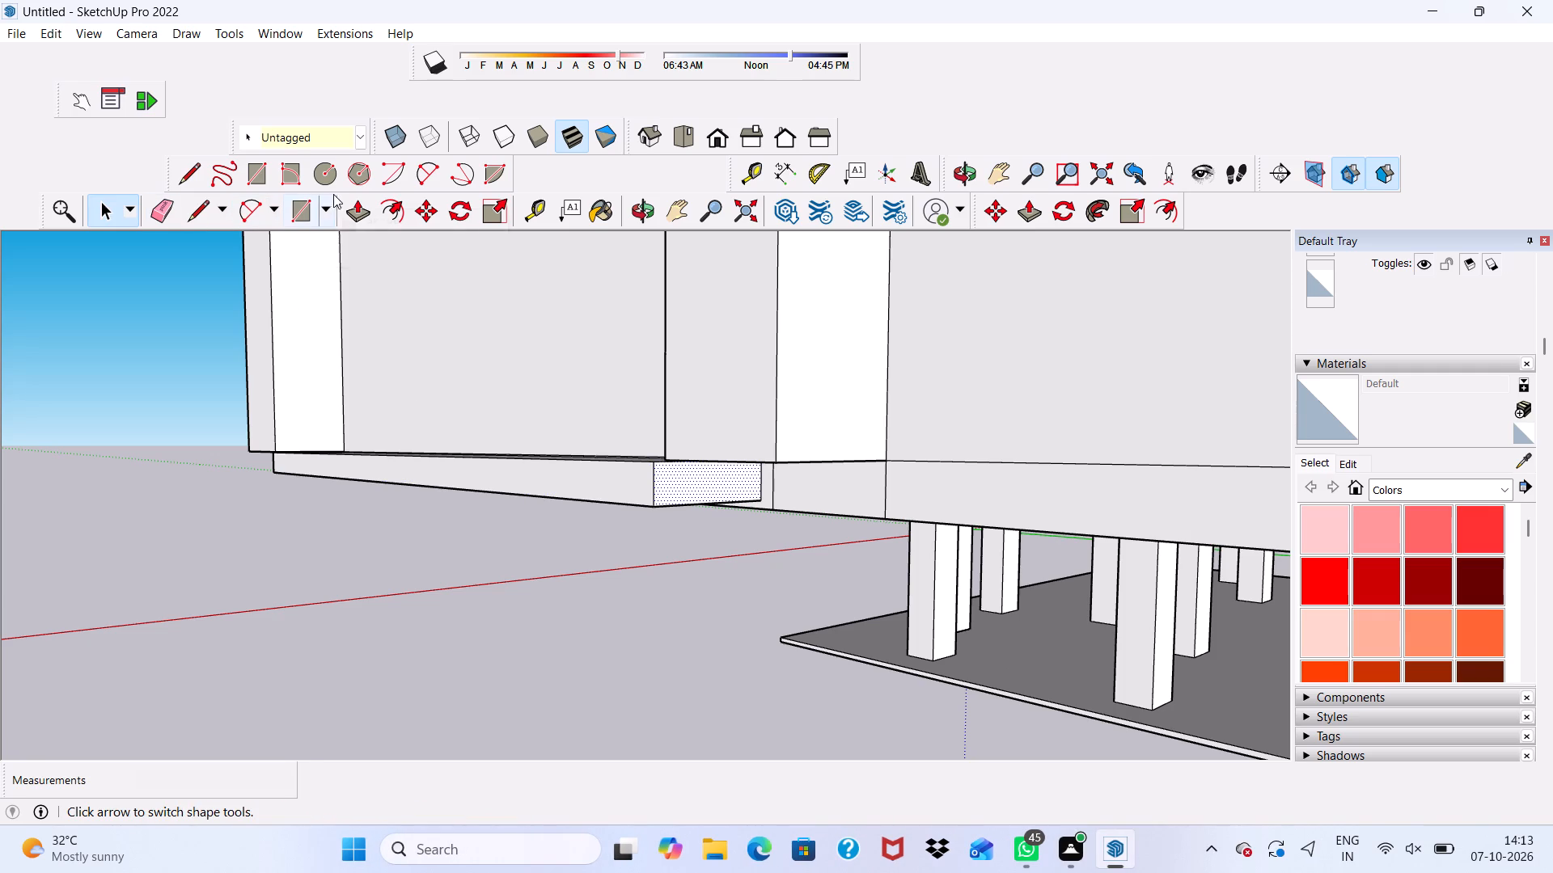
{"action": "left_click", "coordinate": [356, 205]}
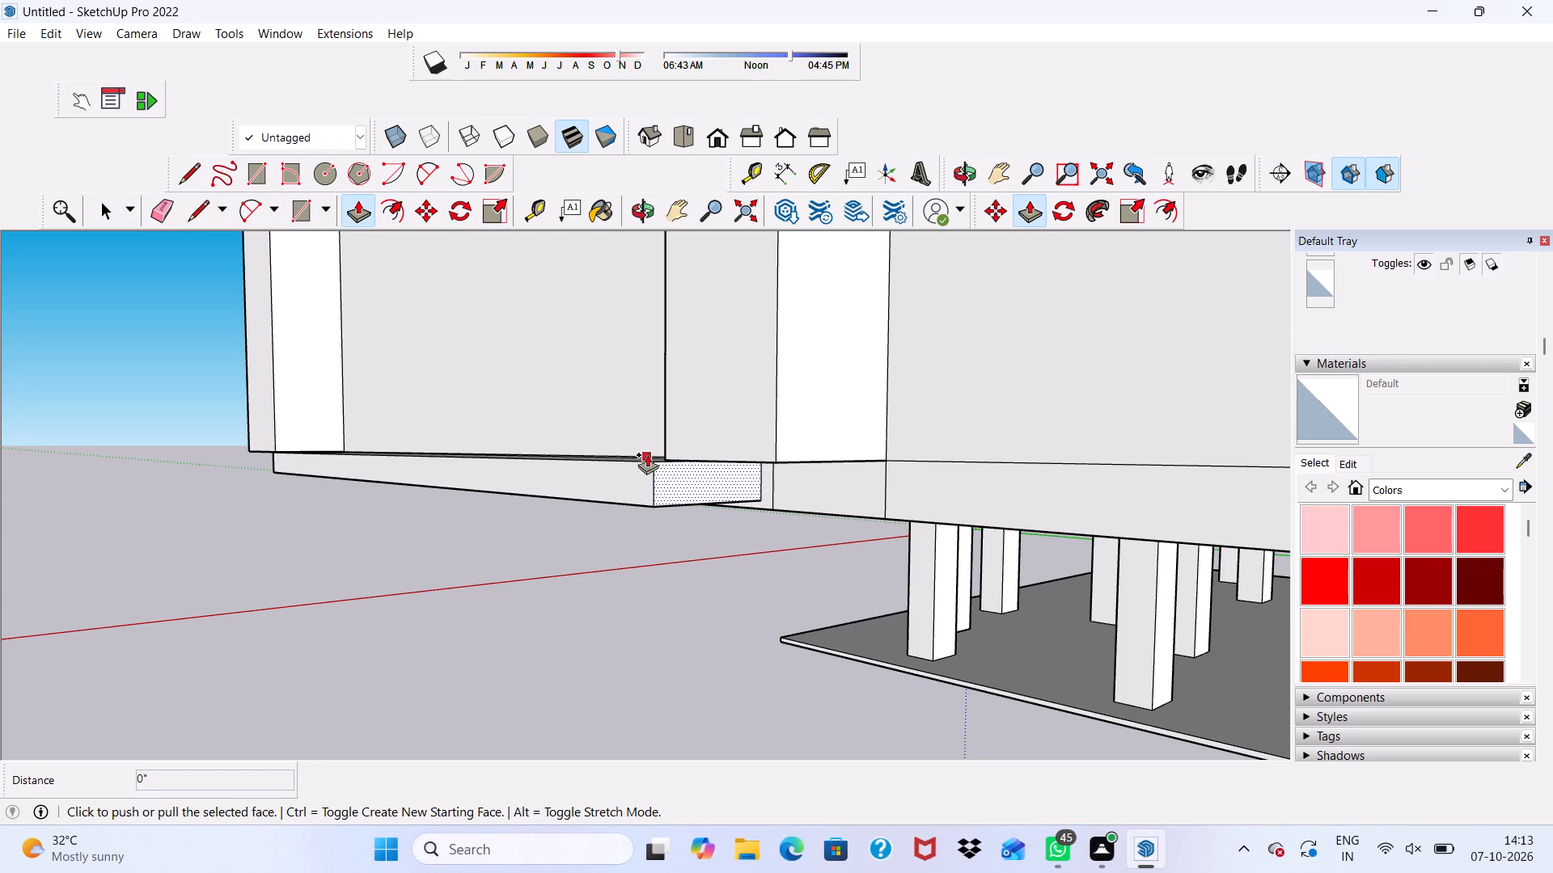
{"action": "left_click", "coordinate": [663, 473]}
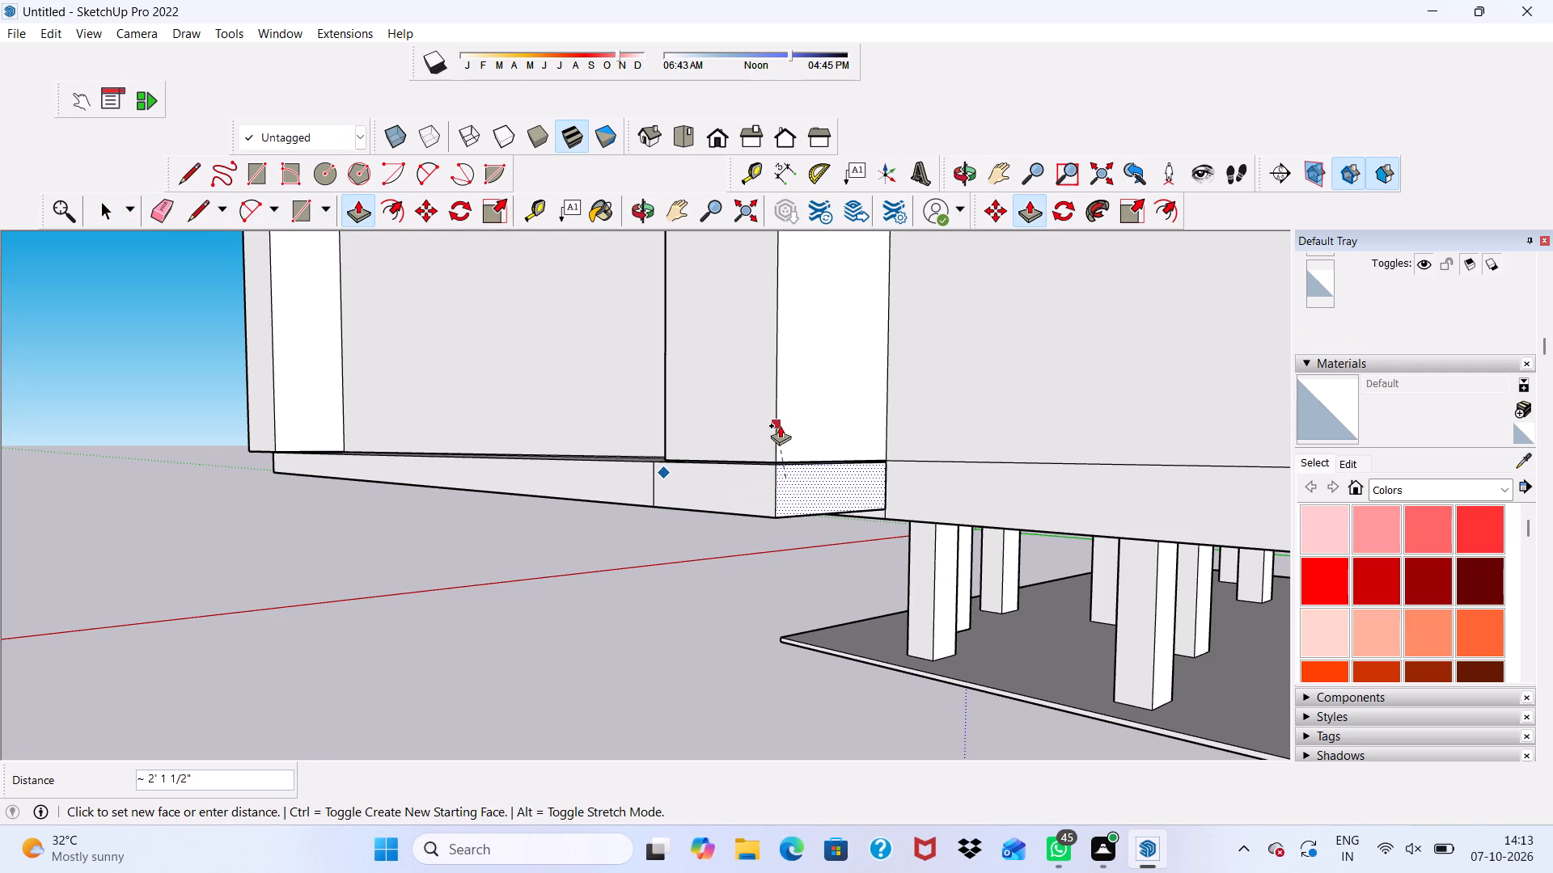
{"action": "left_click", "coordinate": [770, 428]}
Examine the extended base band and its junctions with the vertical strips and slab edge from above and below.
{"action": "scroll", "coordinate": [752, 530], "scroll_direction": "up", "scroll_amount": 6}
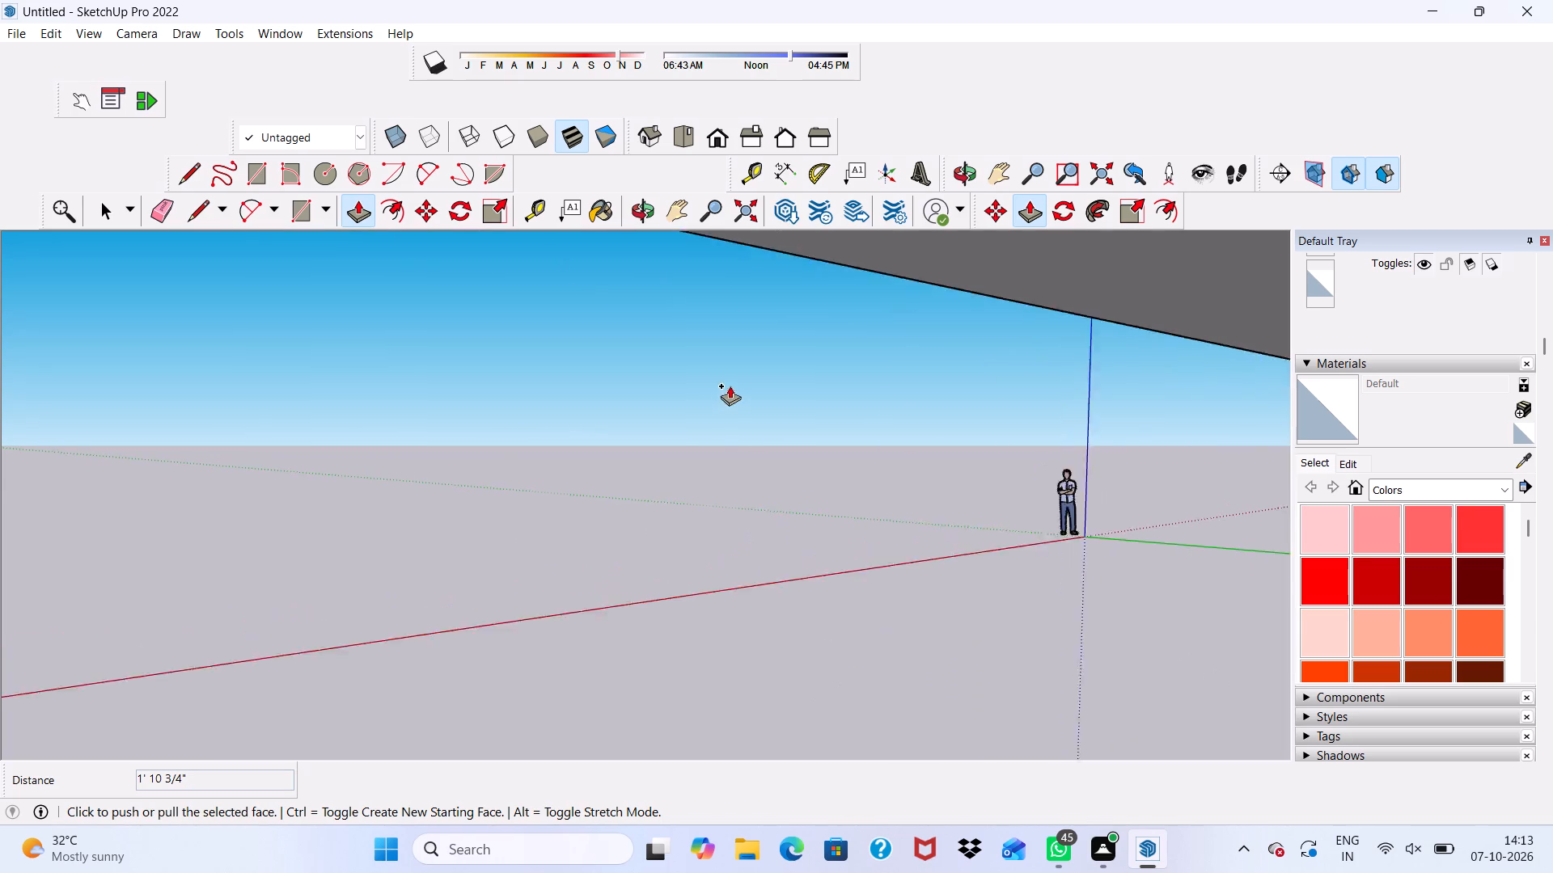
{"action": "scroll", "coordinate": [730, 386], "scroll_direction": "down", "scroll_amount": 11}
{"action": "middle_click_drag", "start_coordinate": [743, 367], "coordinate": [799, 447]}
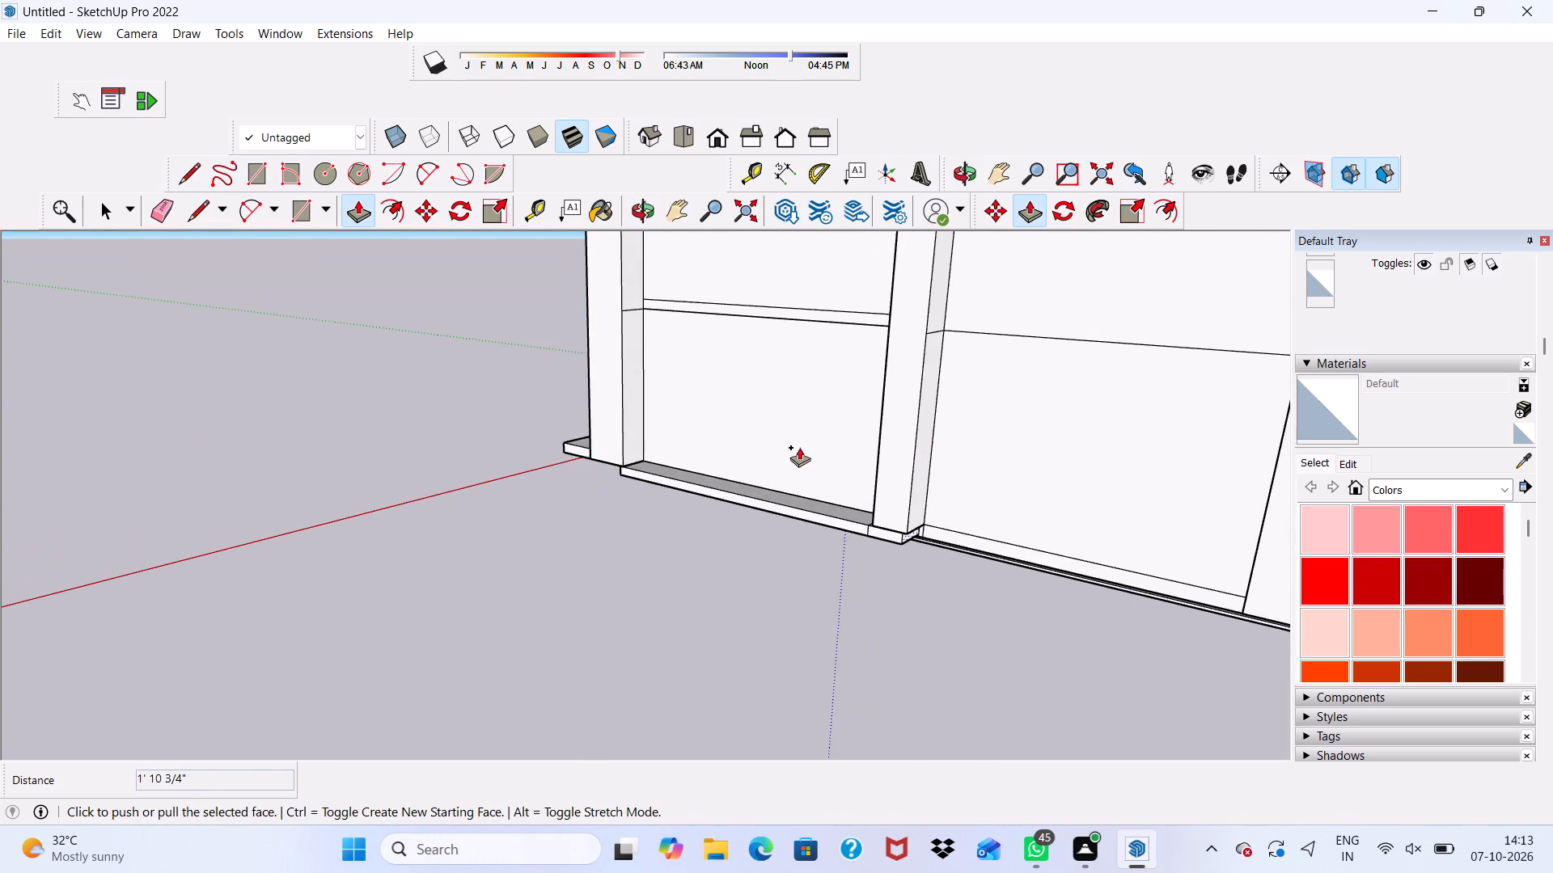
{"action": "scroll", "coordinate": [774, 487], "scroll_direction": "up", "scroll_amount": 3}
{"action": "scroll", "coordinate": [521, 545], "scroll_direction": "up", "scroll_amount": 4}
{"action": "middle_click_drag", "start_coordinate": [578, 491], "coordinate": [688, 484]}
{"action": "scroll", "coordinate": [578, 491], "scroll_direction": "down", "scroll_amount": 1}
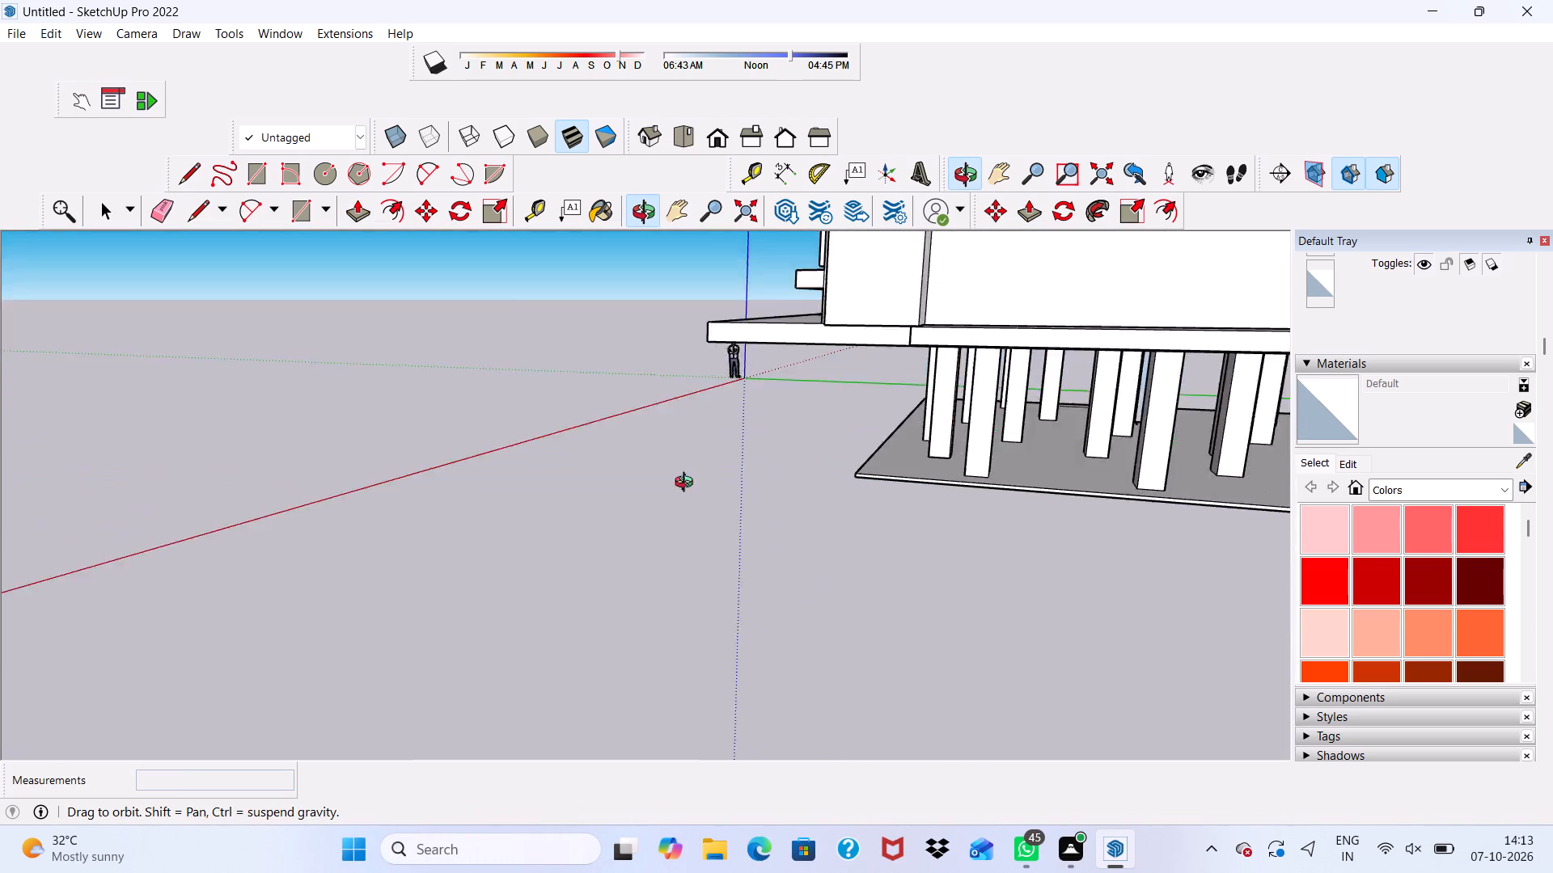
{"action": "middle_click_drag", "start_coordinate": [688, 484], "coordinate": [692, 513]}
{"action": "scroll", "coordinate": [803, 450], "scroll_direction": "up", "scroll_amount": 5}
{"action": "scroll", "coordinate": [780, 448], "scroll_direction": "down", "scroll_amount": 3}
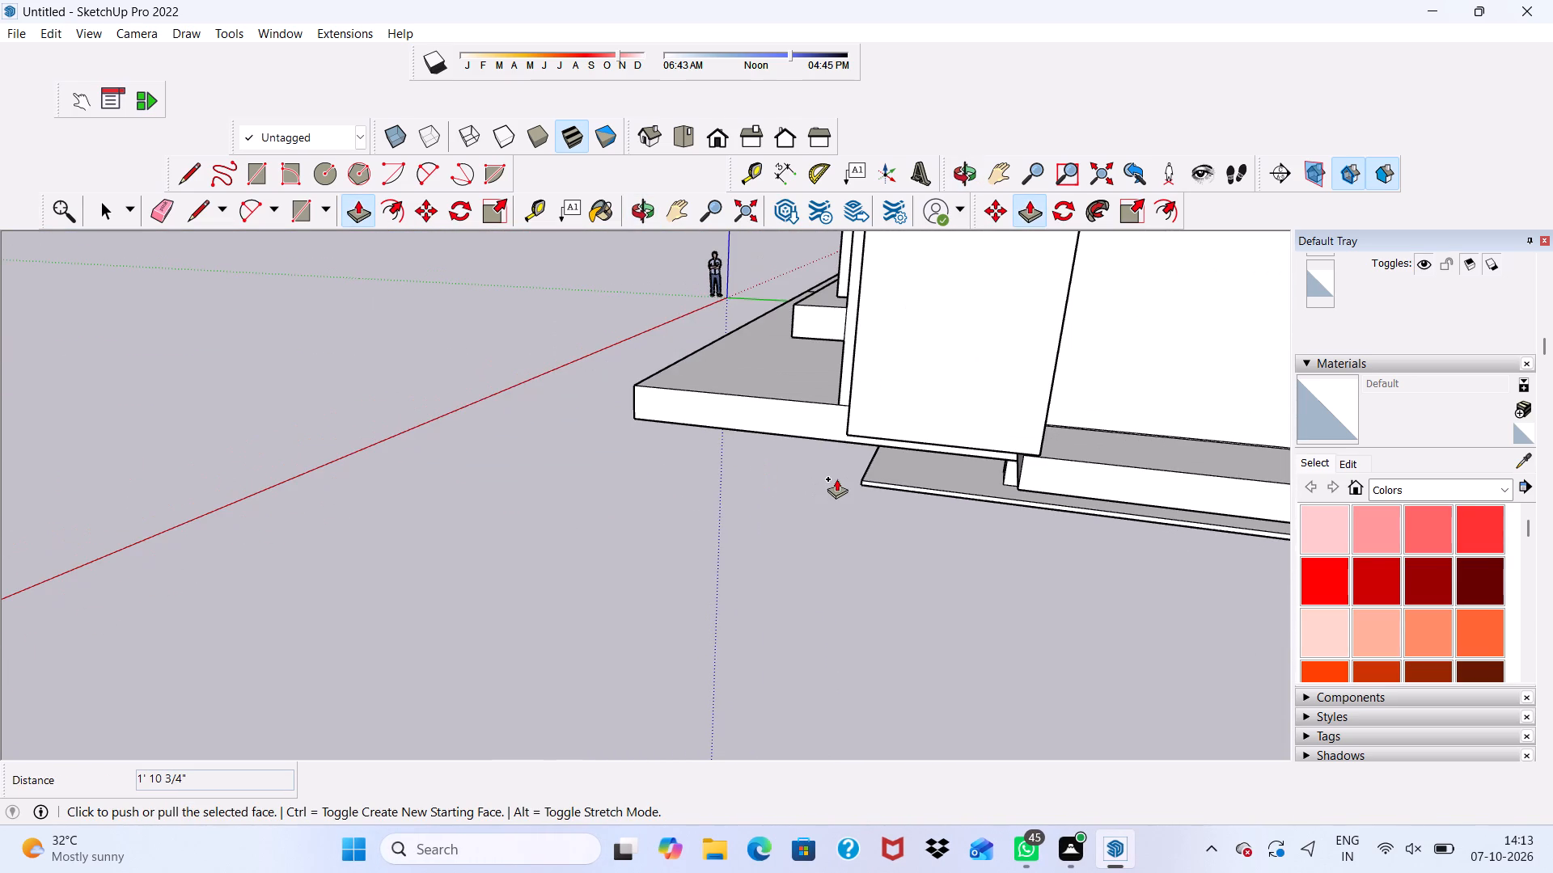
{"action": "scroll", "coordinate": [836, 479], "scroll_direction": "down", "scroll_amount": 1}
{"action": "middle_click_drag", "start_coordinate": [836, 479], "coordinate": [683, 453]}
{"action": "middle_click_drag", "start_coordinate": [683, 453], "coordinate": [878, 337]}
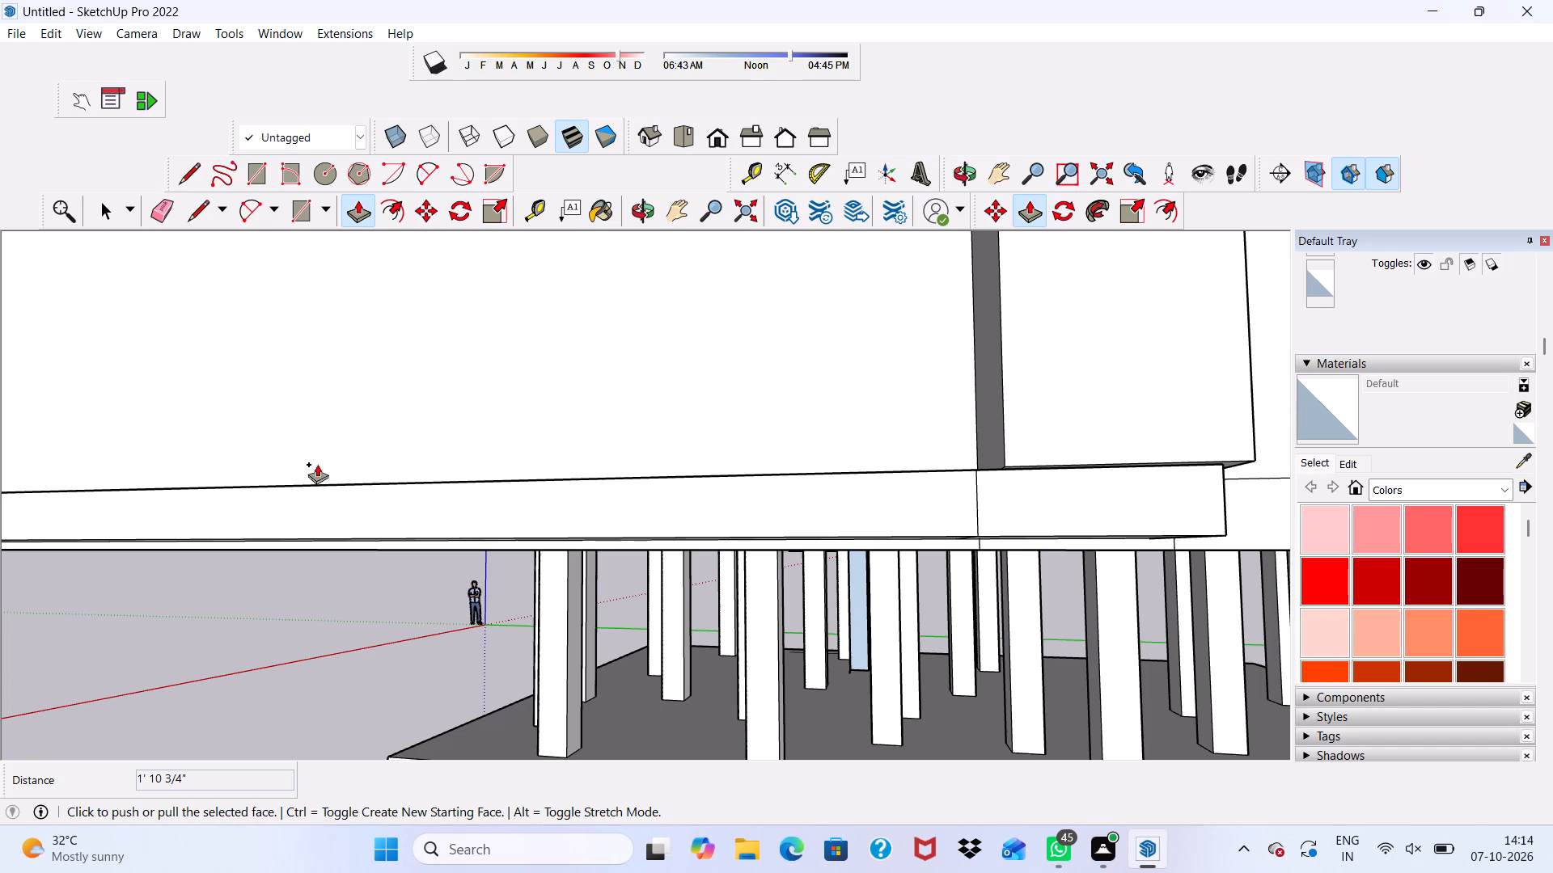
{"action": "scroll", "coordinate": [832, 416], "scroll_direction": "down", "scroll_amount": 11}
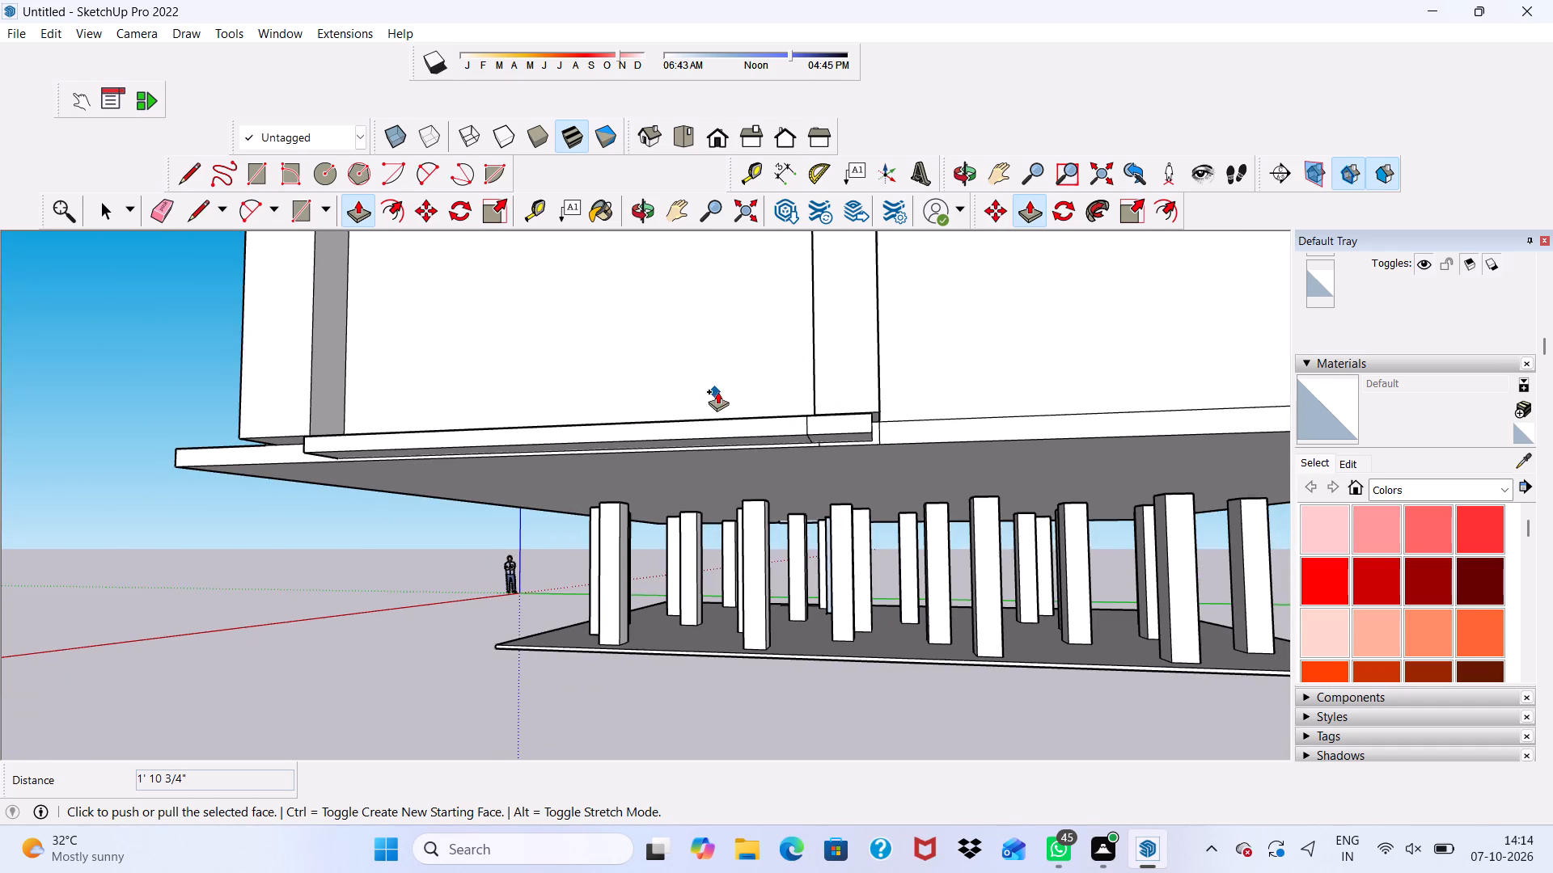
{"action": "scroll", "coordinate": [719, 388], "scroll_direction": "up", "scroll_amount": 4}
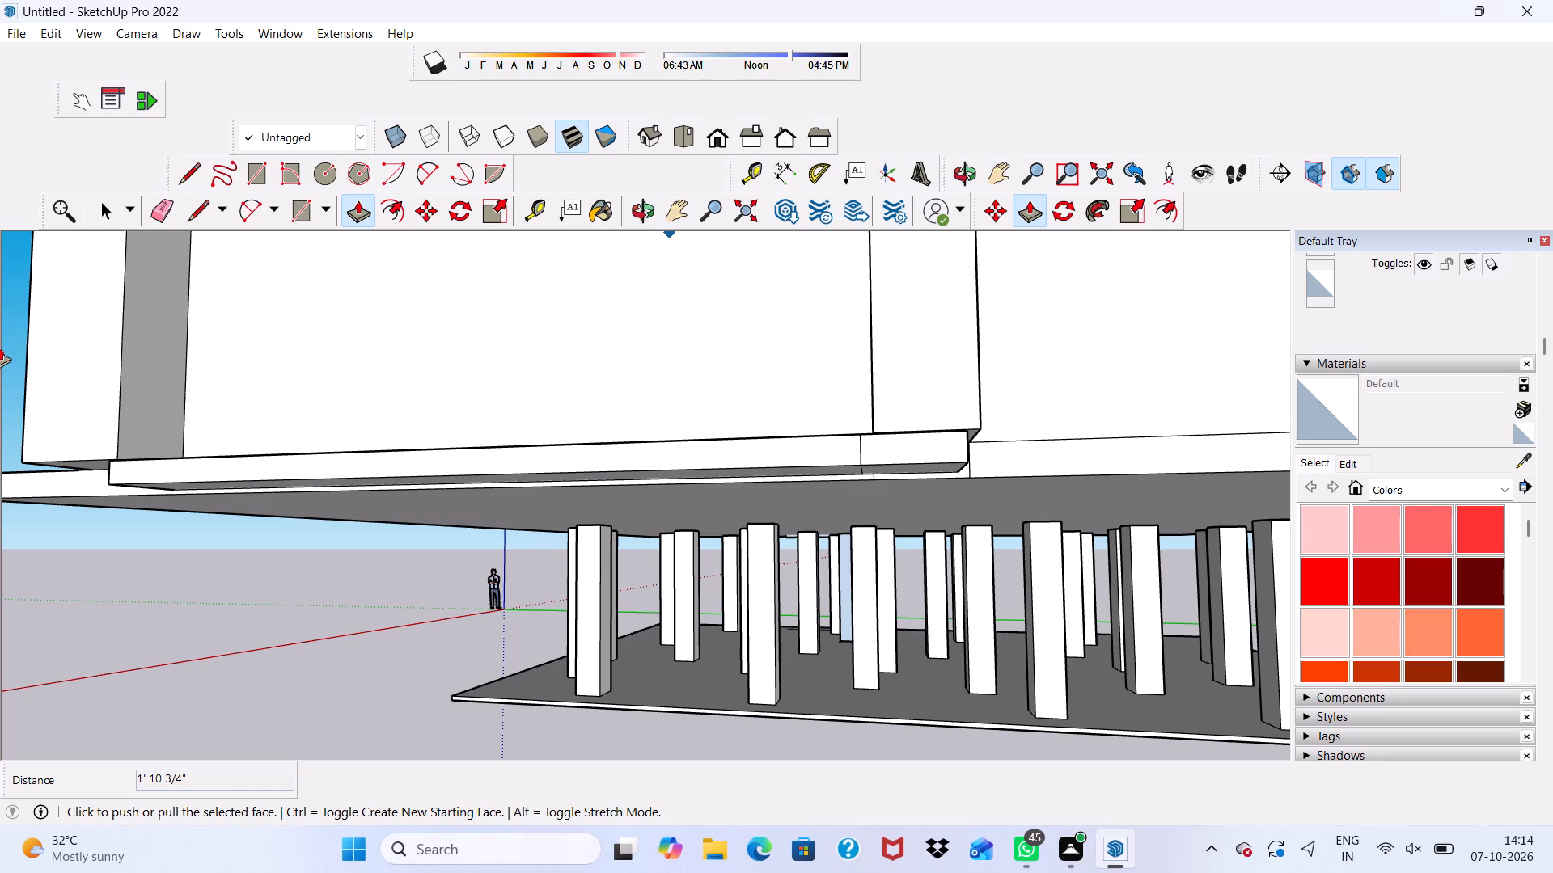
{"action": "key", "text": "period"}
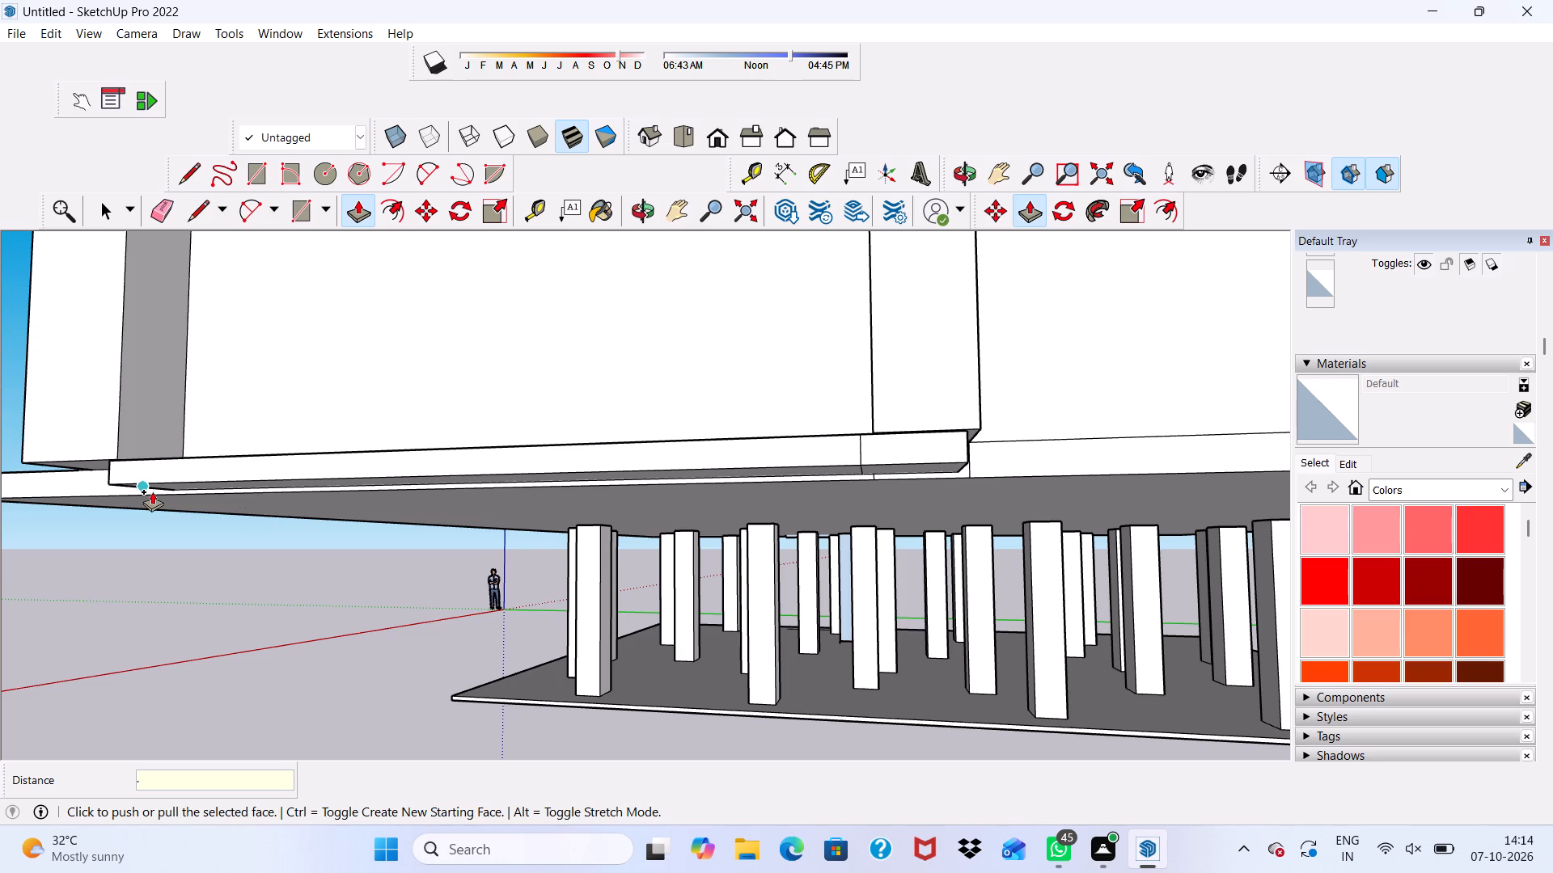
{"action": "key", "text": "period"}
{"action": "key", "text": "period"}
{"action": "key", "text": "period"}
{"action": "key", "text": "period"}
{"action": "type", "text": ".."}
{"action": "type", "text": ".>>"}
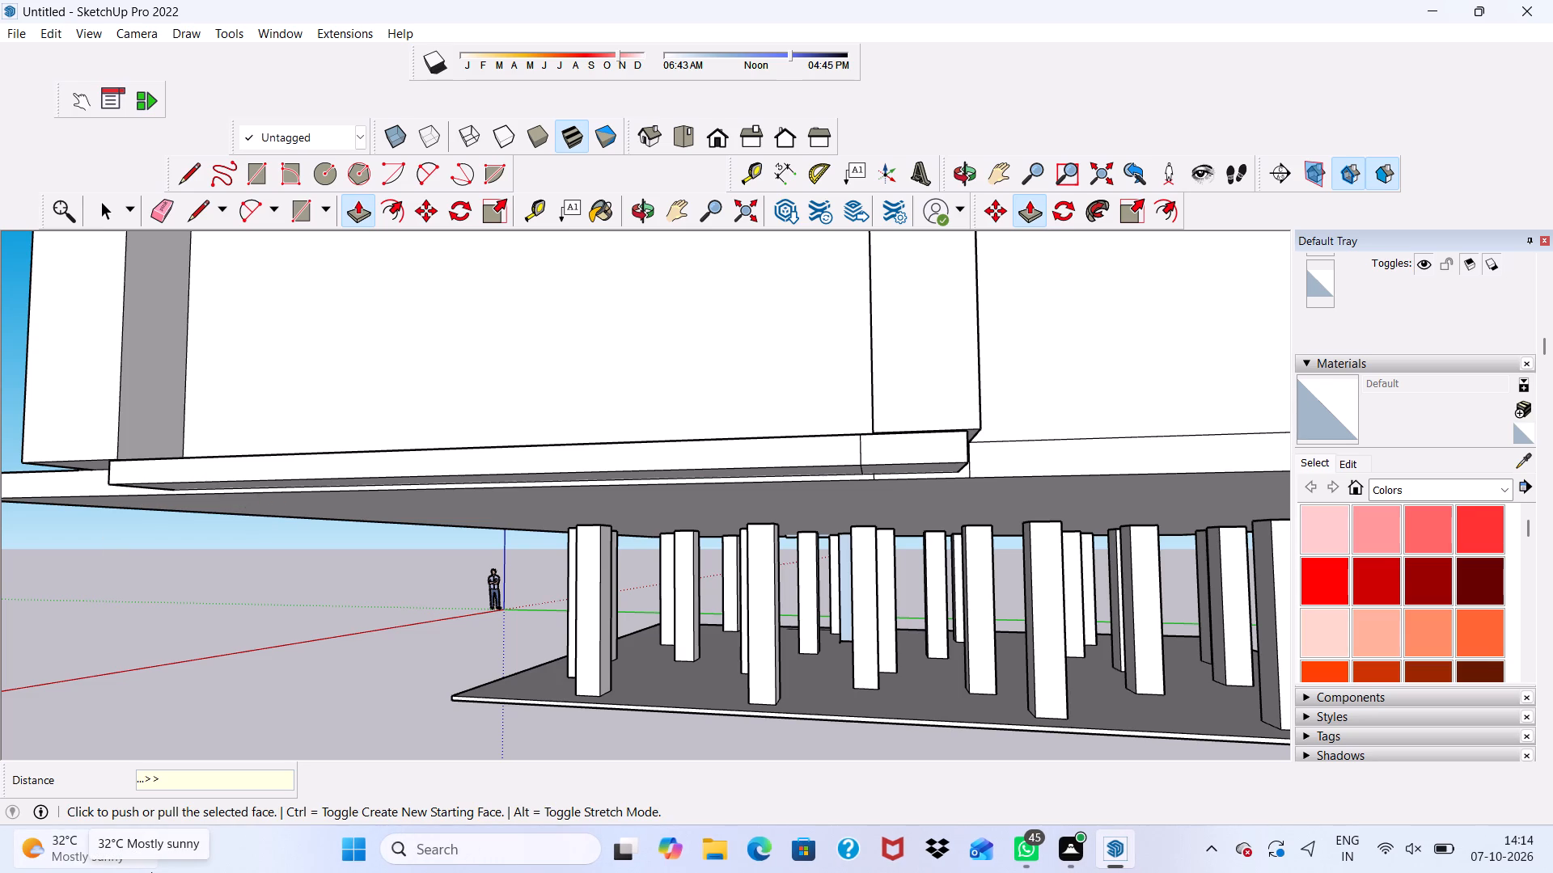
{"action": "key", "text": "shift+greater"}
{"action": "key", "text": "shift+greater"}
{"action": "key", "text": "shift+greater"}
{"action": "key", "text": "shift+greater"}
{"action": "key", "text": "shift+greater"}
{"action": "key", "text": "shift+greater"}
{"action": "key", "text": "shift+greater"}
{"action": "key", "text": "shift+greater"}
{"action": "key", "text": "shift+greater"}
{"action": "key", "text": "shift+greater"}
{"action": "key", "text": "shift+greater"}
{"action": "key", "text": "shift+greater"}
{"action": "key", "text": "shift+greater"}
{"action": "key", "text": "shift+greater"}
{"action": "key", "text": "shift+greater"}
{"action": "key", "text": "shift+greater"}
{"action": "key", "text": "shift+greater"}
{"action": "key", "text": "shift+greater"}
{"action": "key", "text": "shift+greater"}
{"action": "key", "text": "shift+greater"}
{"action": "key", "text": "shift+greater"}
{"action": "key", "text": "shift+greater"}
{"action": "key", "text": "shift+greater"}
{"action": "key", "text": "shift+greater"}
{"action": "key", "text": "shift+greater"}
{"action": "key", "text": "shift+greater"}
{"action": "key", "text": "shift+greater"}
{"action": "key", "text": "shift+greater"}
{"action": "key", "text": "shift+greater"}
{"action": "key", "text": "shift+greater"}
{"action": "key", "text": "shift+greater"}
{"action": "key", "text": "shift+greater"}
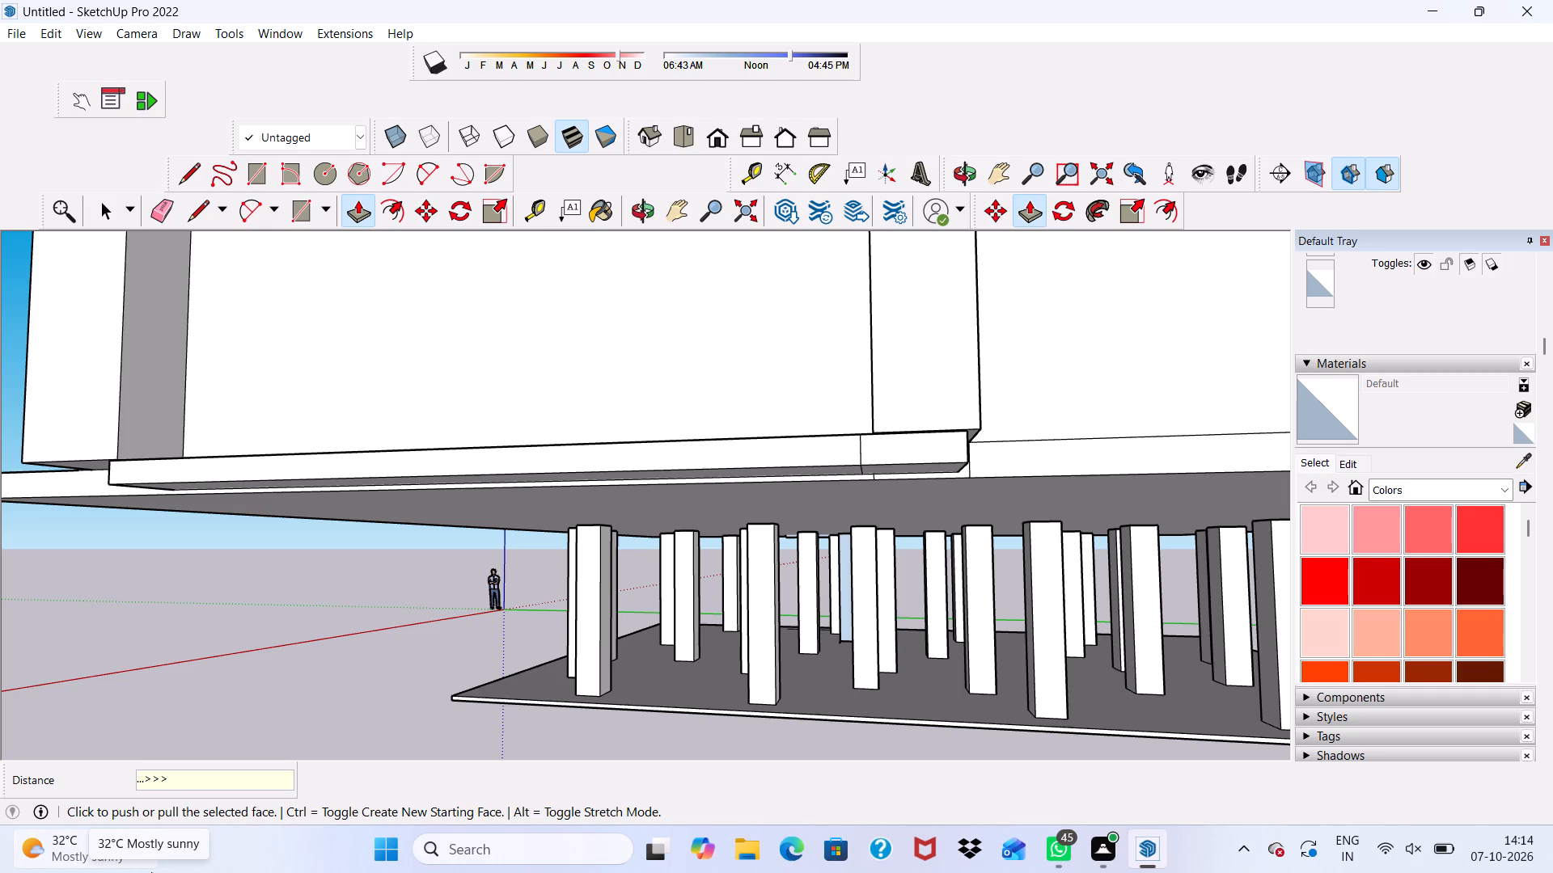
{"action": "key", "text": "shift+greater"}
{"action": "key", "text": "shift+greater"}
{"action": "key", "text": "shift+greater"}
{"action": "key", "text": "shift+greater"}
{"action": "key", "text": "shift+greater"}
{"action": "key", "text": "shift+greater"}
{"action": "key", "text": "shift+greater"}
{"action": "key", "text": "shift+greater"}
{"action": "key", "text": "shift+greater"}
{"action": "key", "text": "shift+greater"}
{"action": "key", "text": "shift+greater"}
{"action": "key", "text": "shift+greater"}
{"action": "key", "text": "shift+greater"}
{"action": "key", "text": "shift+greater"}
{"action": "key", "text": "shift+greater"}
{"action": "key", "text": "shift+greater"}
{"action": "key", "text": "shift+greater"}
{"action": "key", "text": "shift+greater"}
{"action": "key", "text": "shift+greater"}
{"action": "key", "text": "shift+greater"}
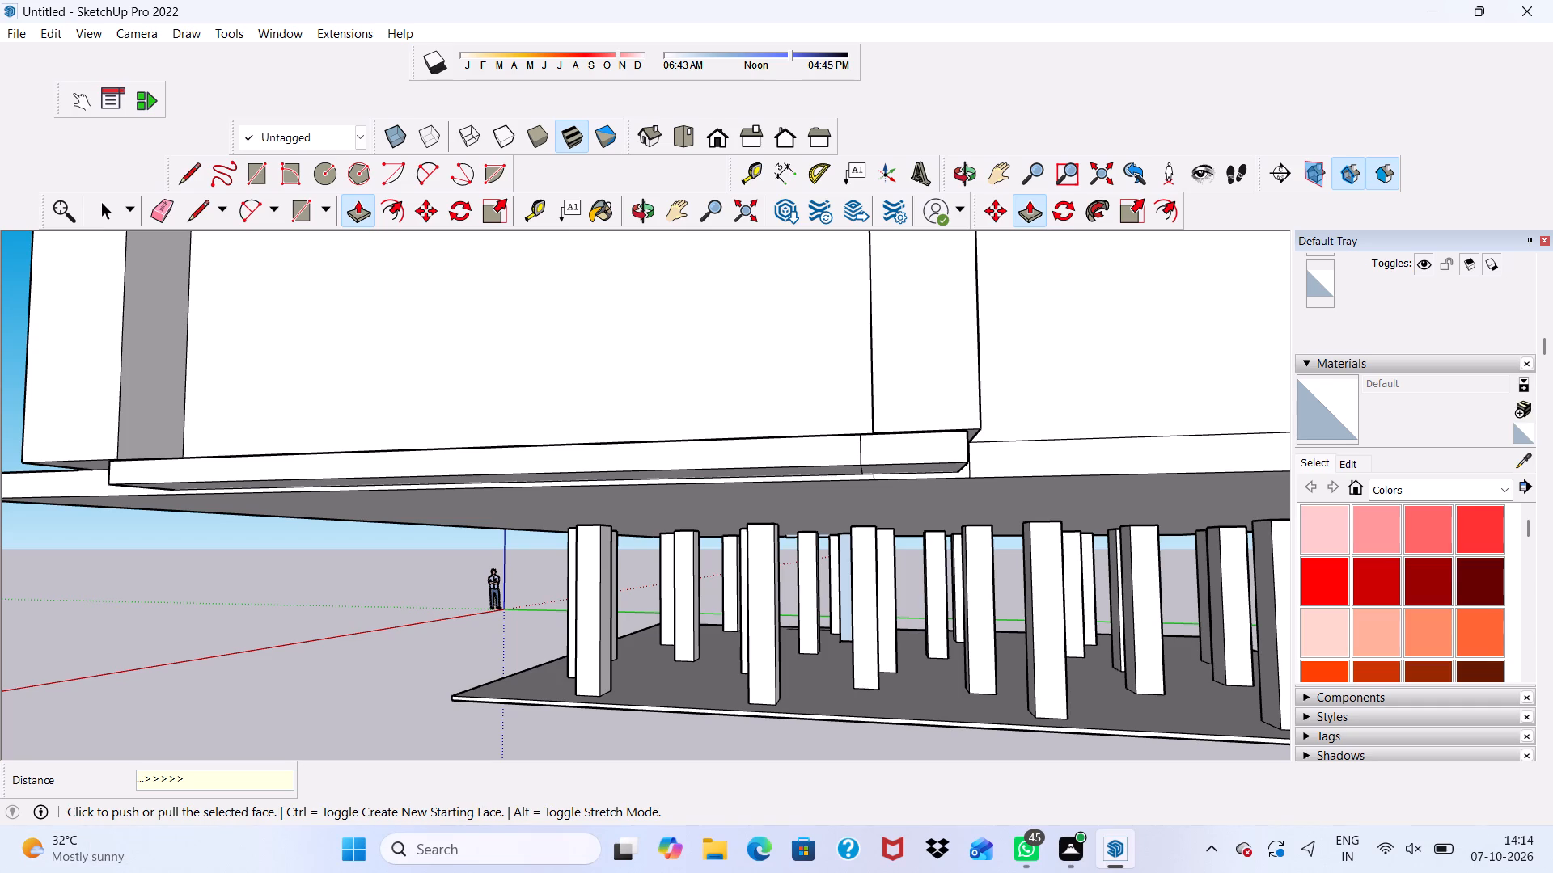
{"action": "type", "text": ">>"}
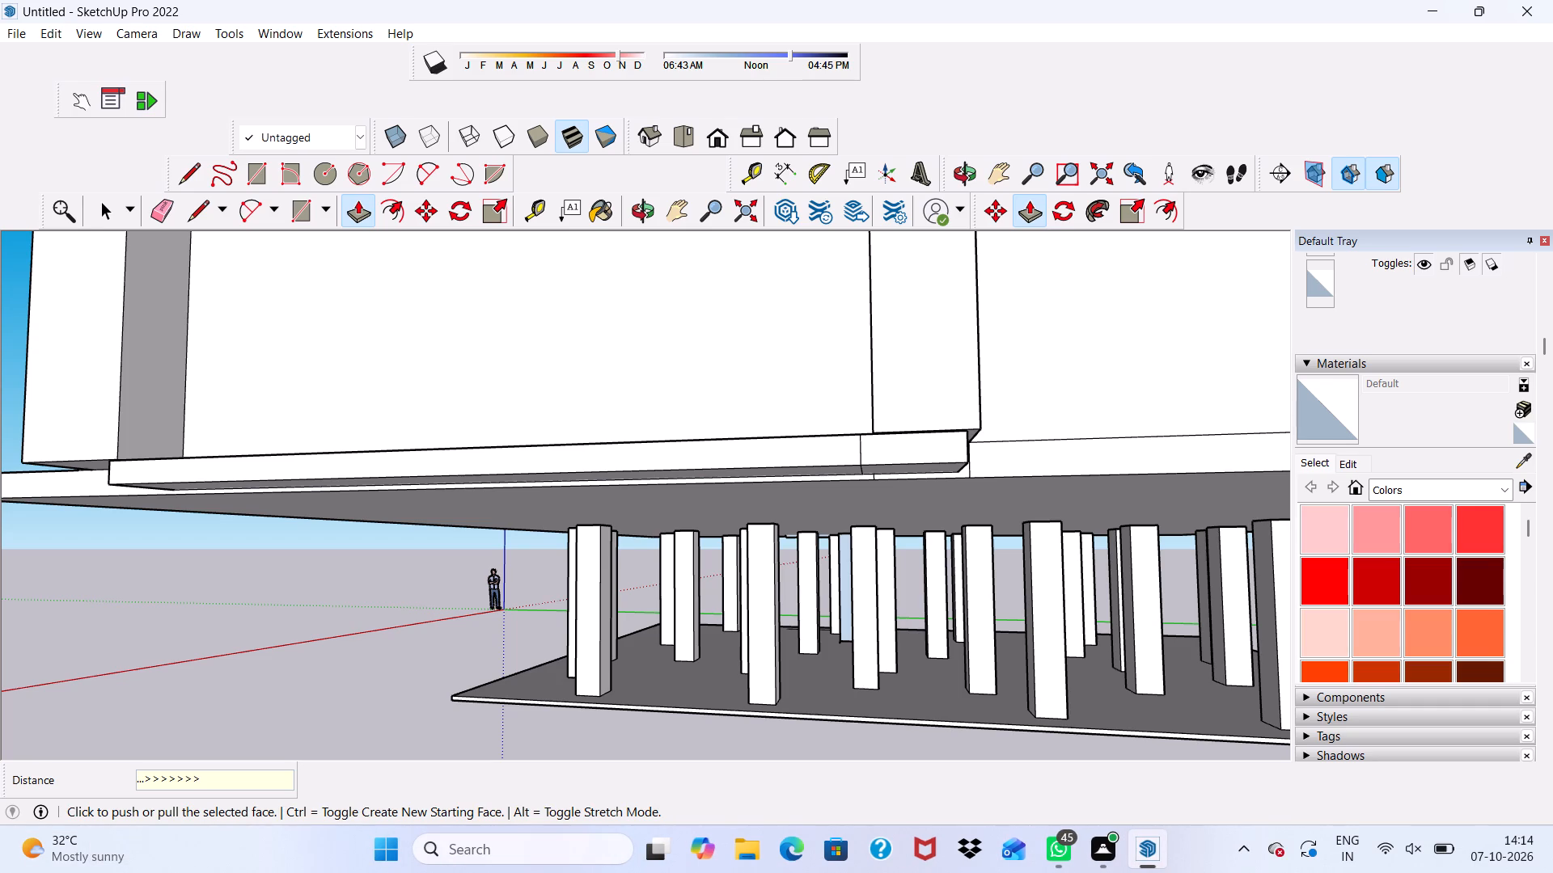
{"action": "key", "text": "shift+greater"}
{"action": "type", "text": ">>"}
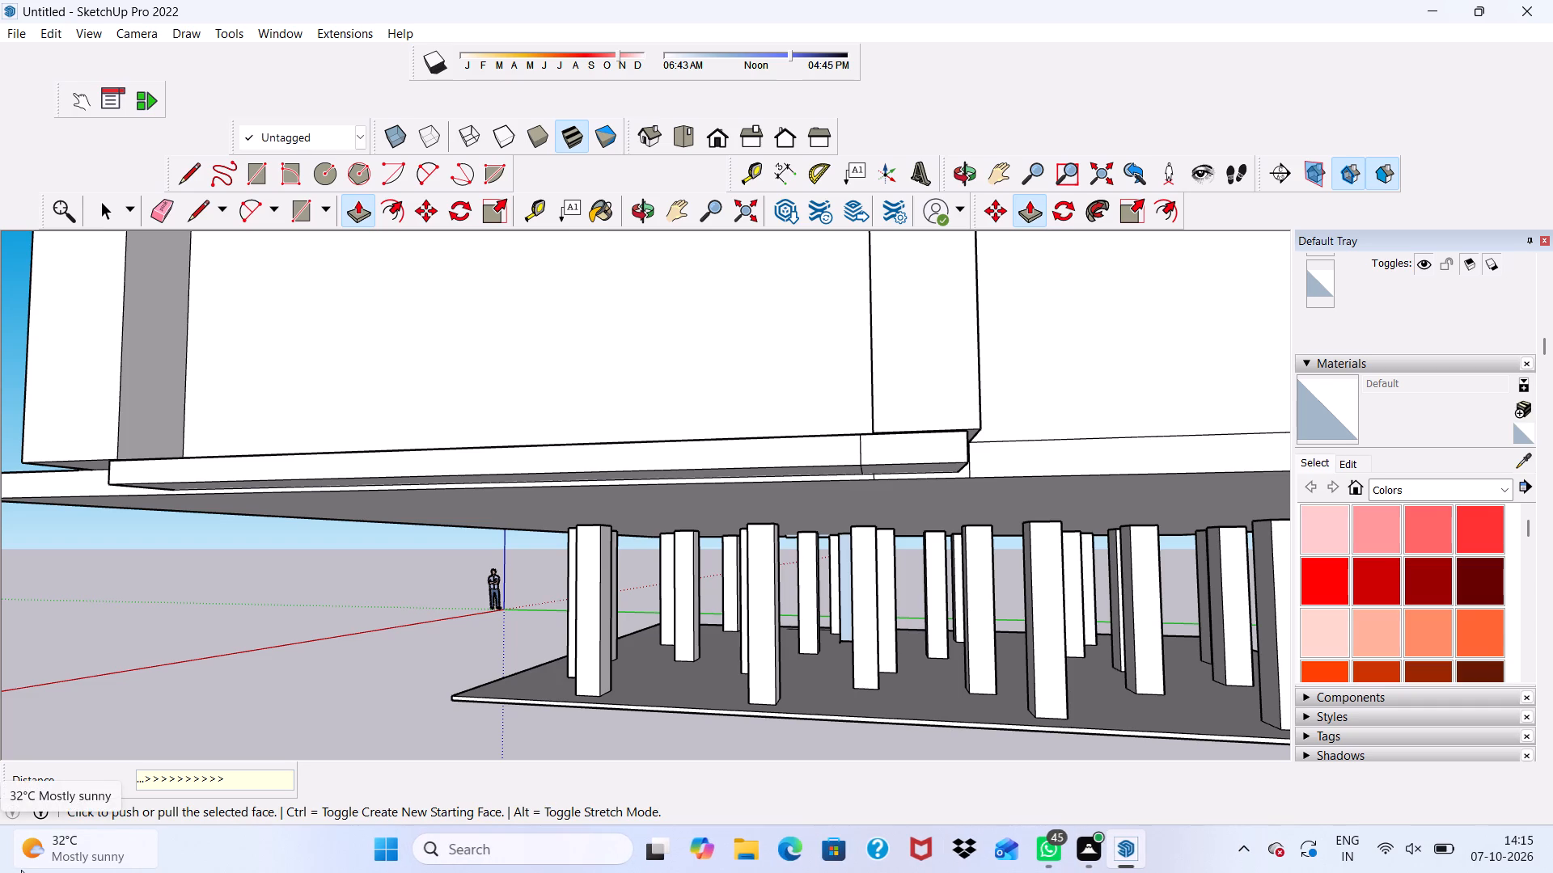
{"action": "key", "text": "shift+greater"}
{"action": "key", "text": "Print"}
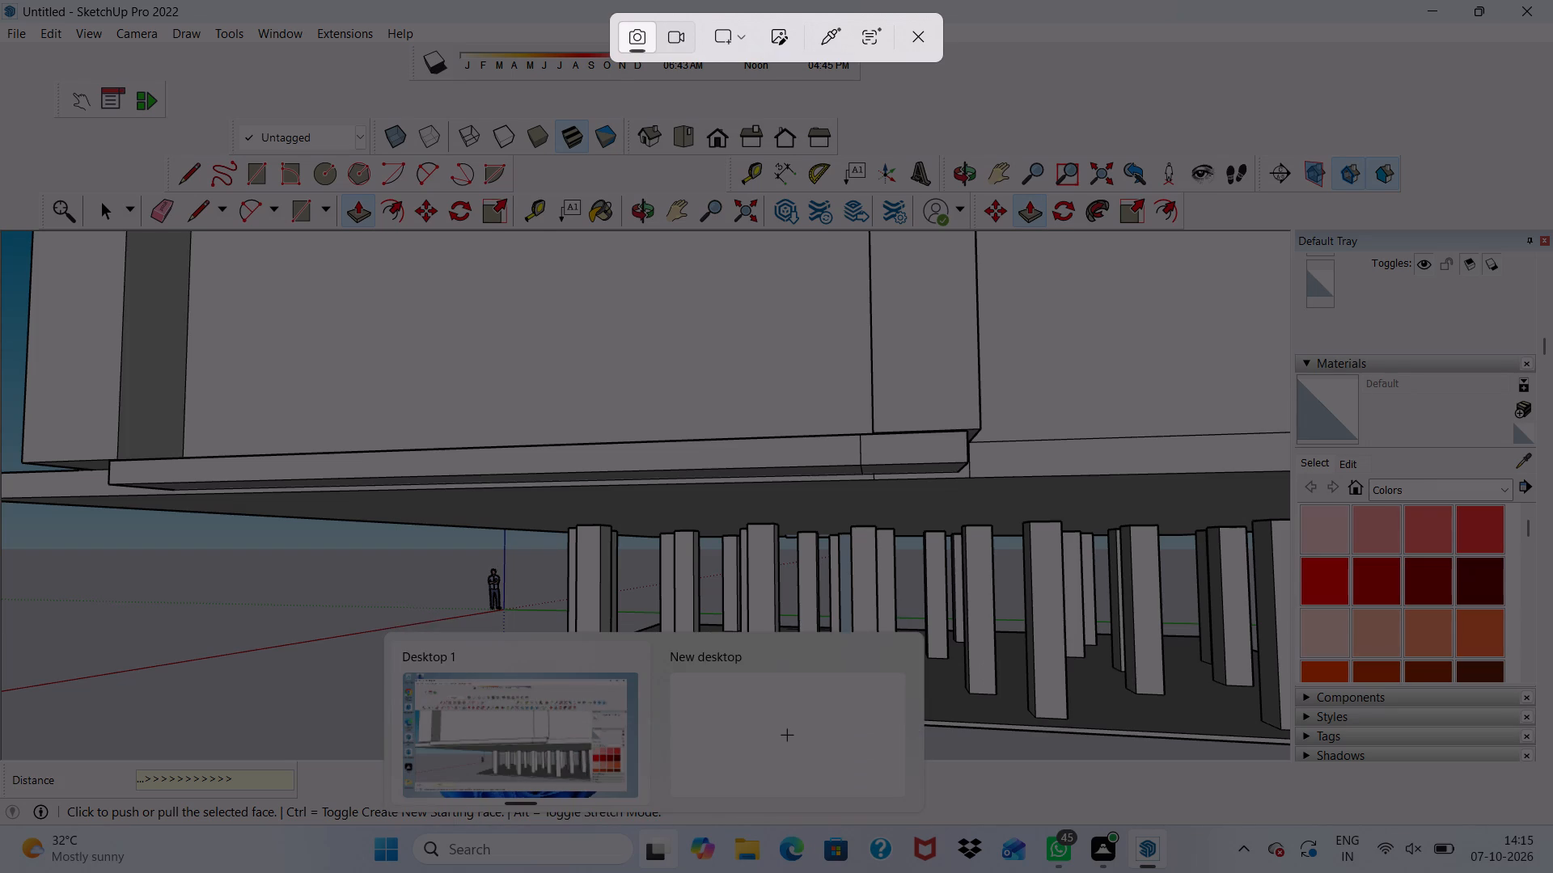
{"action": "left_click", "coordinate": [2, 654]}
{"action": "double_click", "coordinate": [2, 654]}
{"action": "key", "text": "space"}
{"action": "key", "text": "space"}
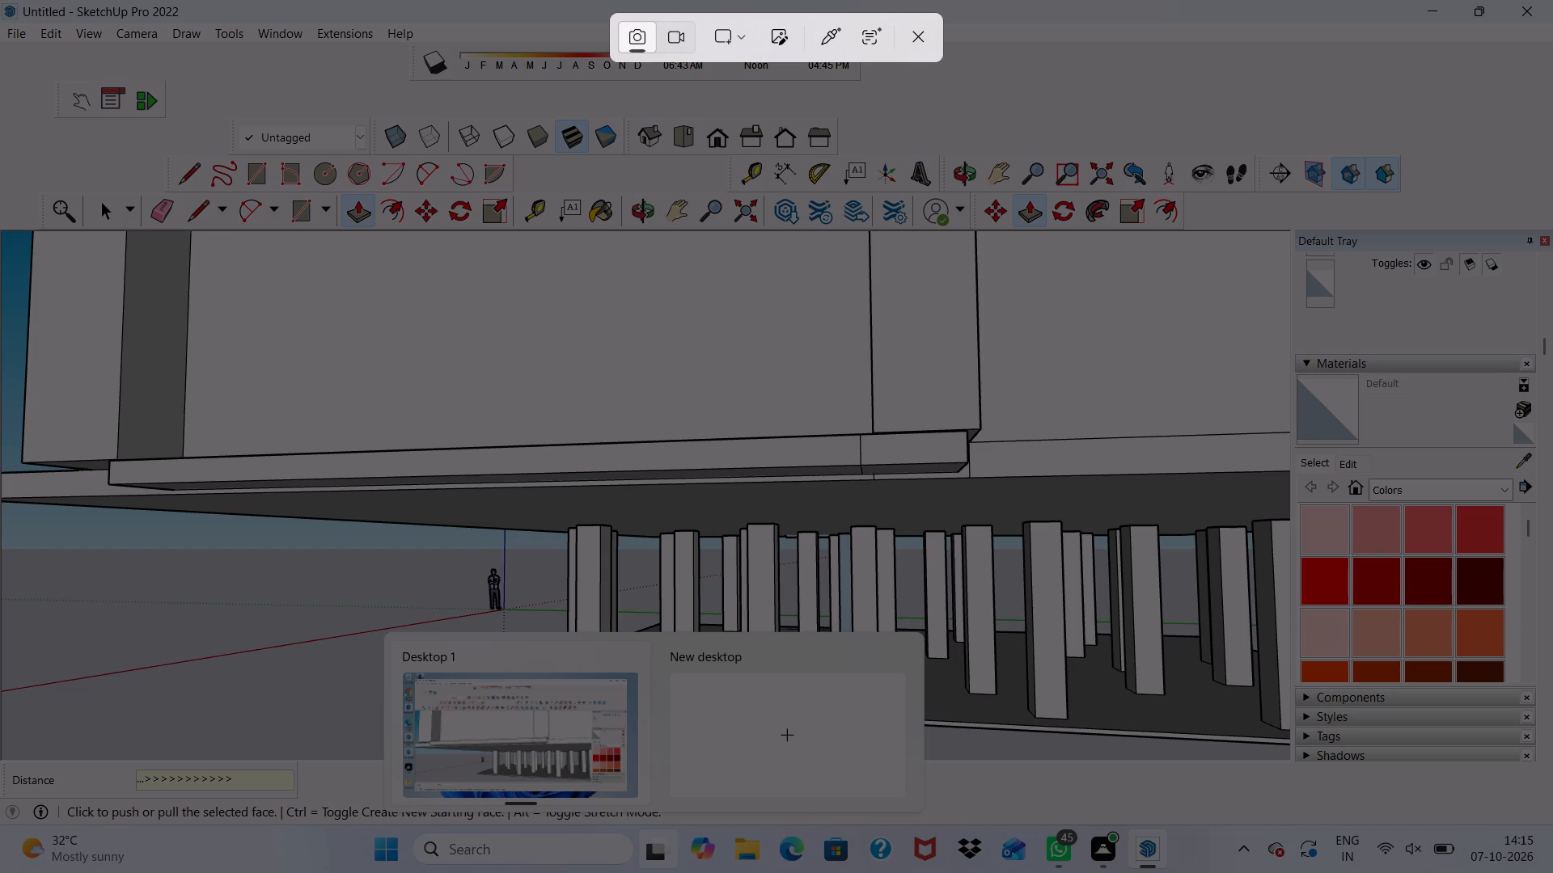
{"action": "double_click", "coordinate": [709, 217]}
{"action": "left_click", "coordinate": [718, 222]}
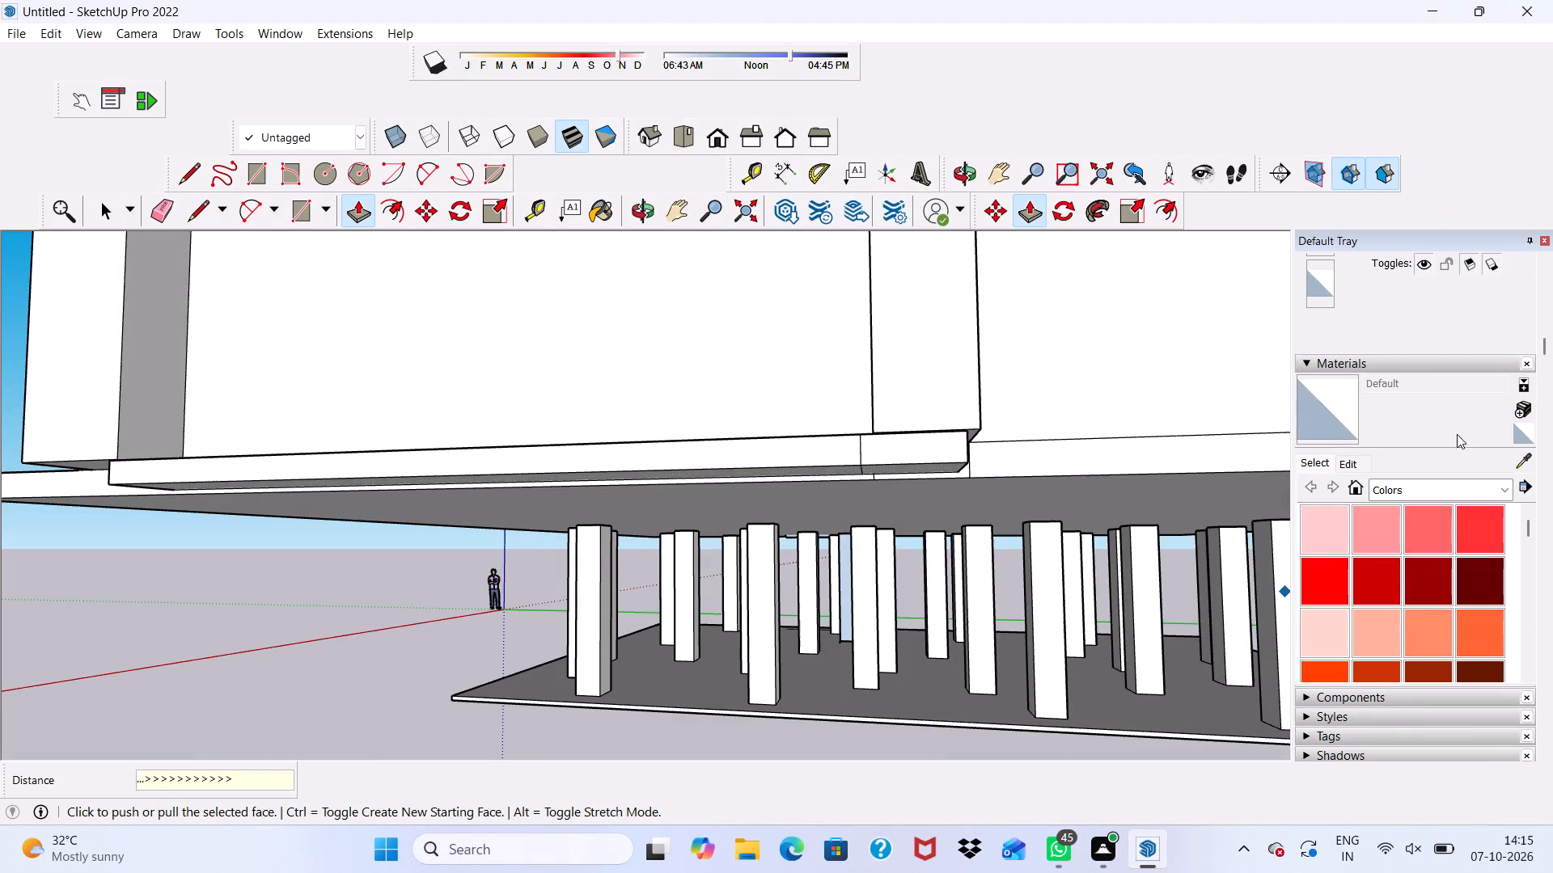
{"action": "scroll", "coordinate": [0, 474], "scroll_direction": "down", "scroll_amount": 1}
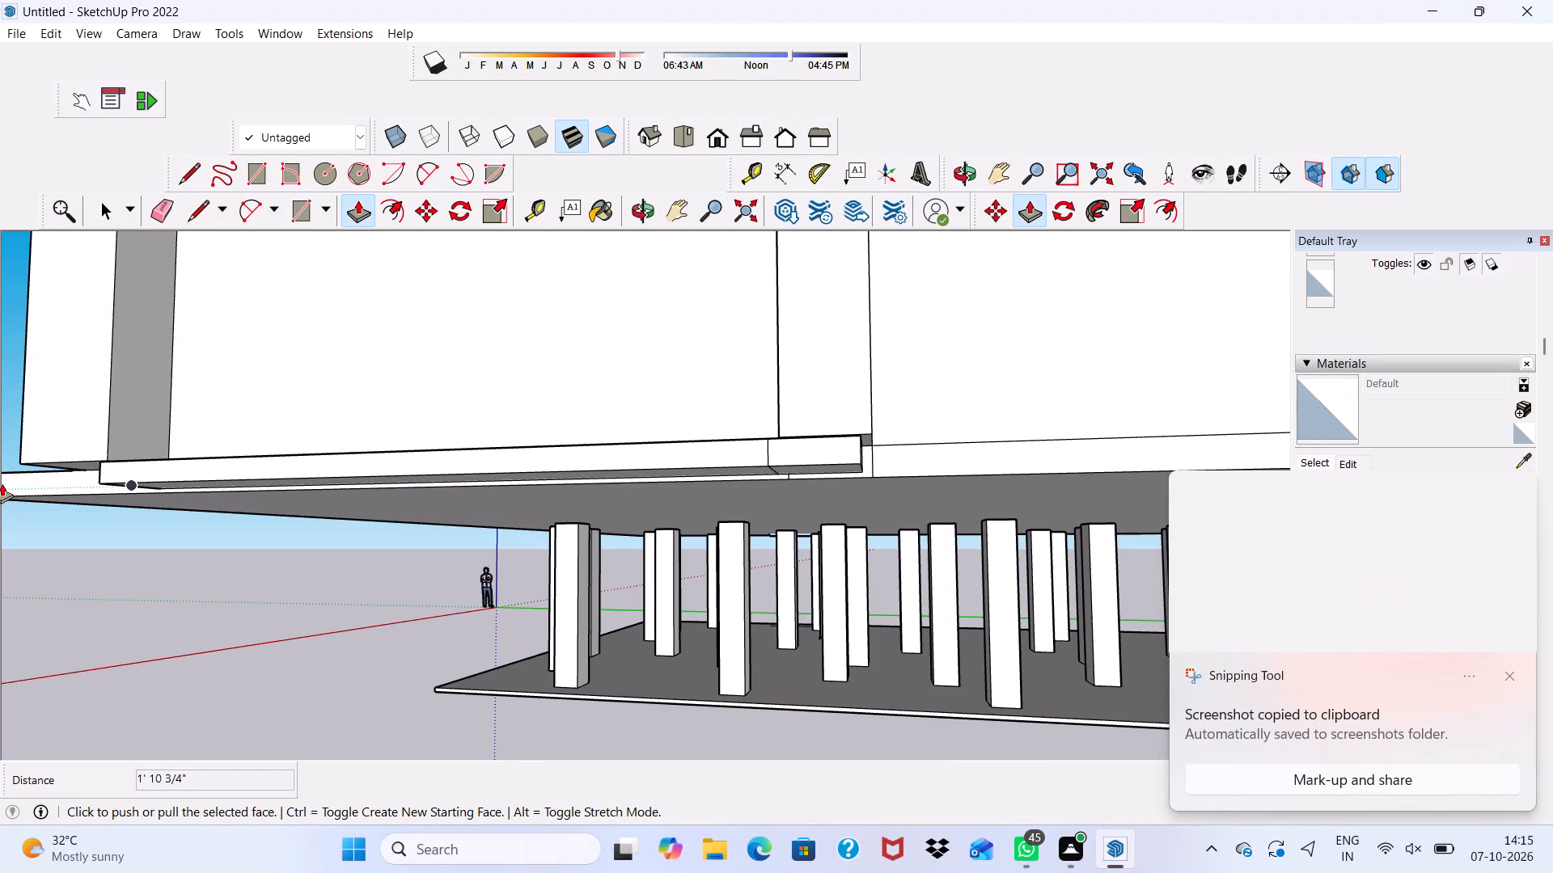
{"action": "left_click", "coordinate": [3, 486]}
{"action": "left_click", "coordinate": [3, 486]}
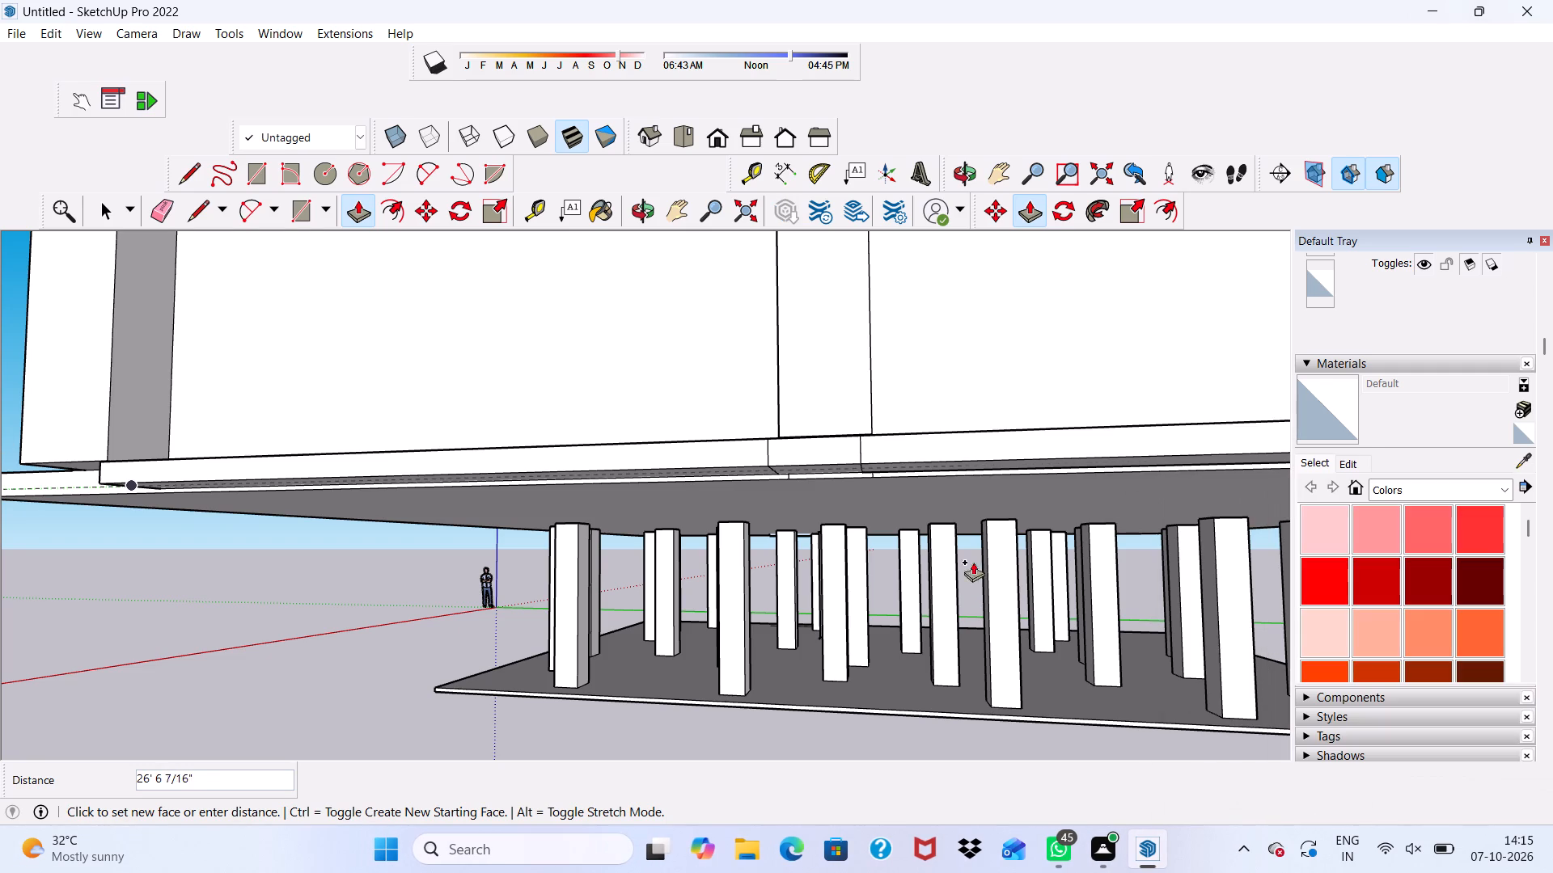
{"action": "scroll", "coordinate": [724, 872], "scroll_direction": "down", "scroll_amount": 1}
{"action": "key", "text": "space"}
Push/Pull the base band's end face about 2 3/4" further, up to the outer side edge of the vertical strip above.
{"action": "scroll", "coordinate": [633, 310], "scroll_direction": "down", "scroll_amount": 3}
{"action": "scroll", "coordinate": [665, 383], "scroll_direction": "up", "scroll_amount": 1}
{"action": "scroll", "coordinate": [665, 353], "scroll_direction": "down", "scroll_amount": 1}
{"action": "middle_click_drag", "start_coordinate": [667, 352], "coordinate": [683, 360]}
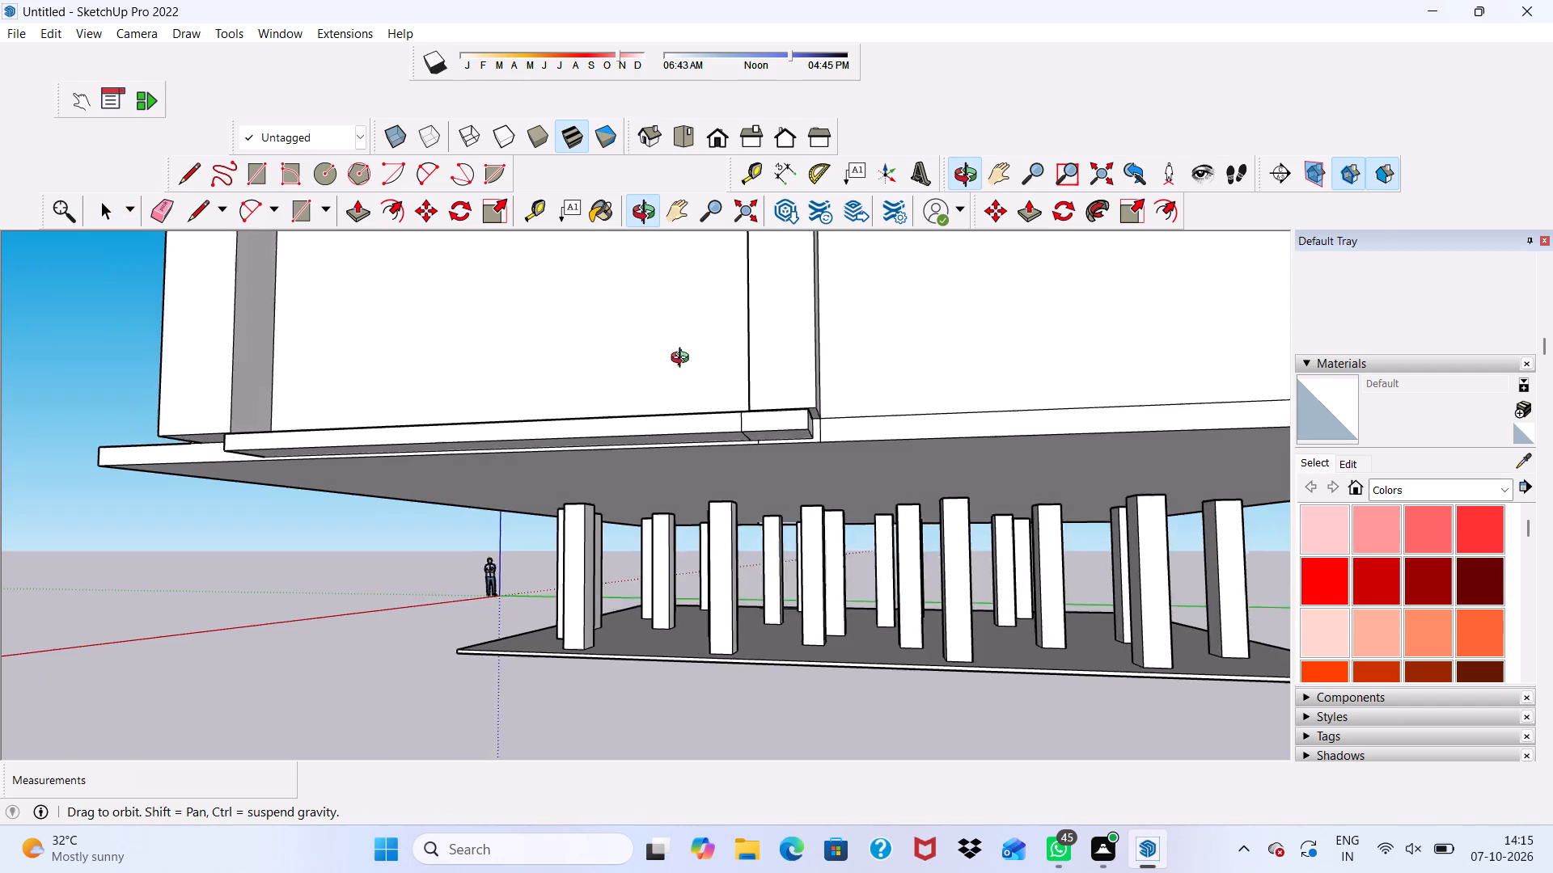
{"action": "middle_click_drag", "start_coordinate": [683, 360], "coordinate": [610, 401]}
{"action": "scroll", "coordinate": [672, 552], "scroll_direction": "up", "scroll_amount": 4}
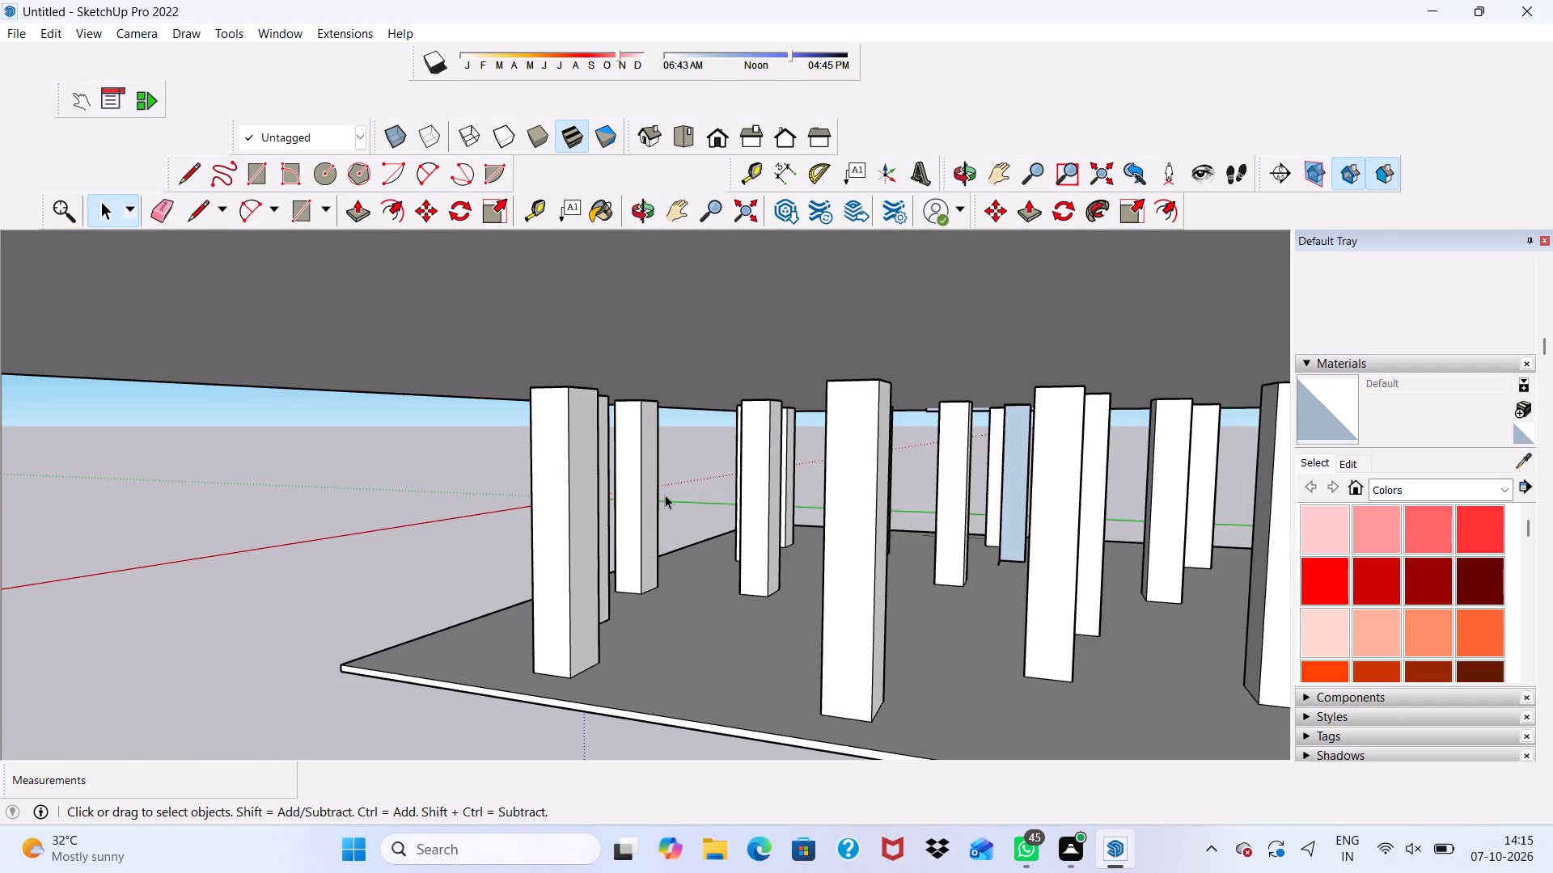
{"action": "scroll", "coordinate": [658, 397], "scroll_direction": "down", "scroll_amount": 3}
{"action": "scroll", "coordinate": [595, 432], "scroll_direction": "down", "scroll_amount": 6}
{"action": "scroll", "coordinate": [611, 366], "scroll_direction": "up", "scroll_amount": 9}
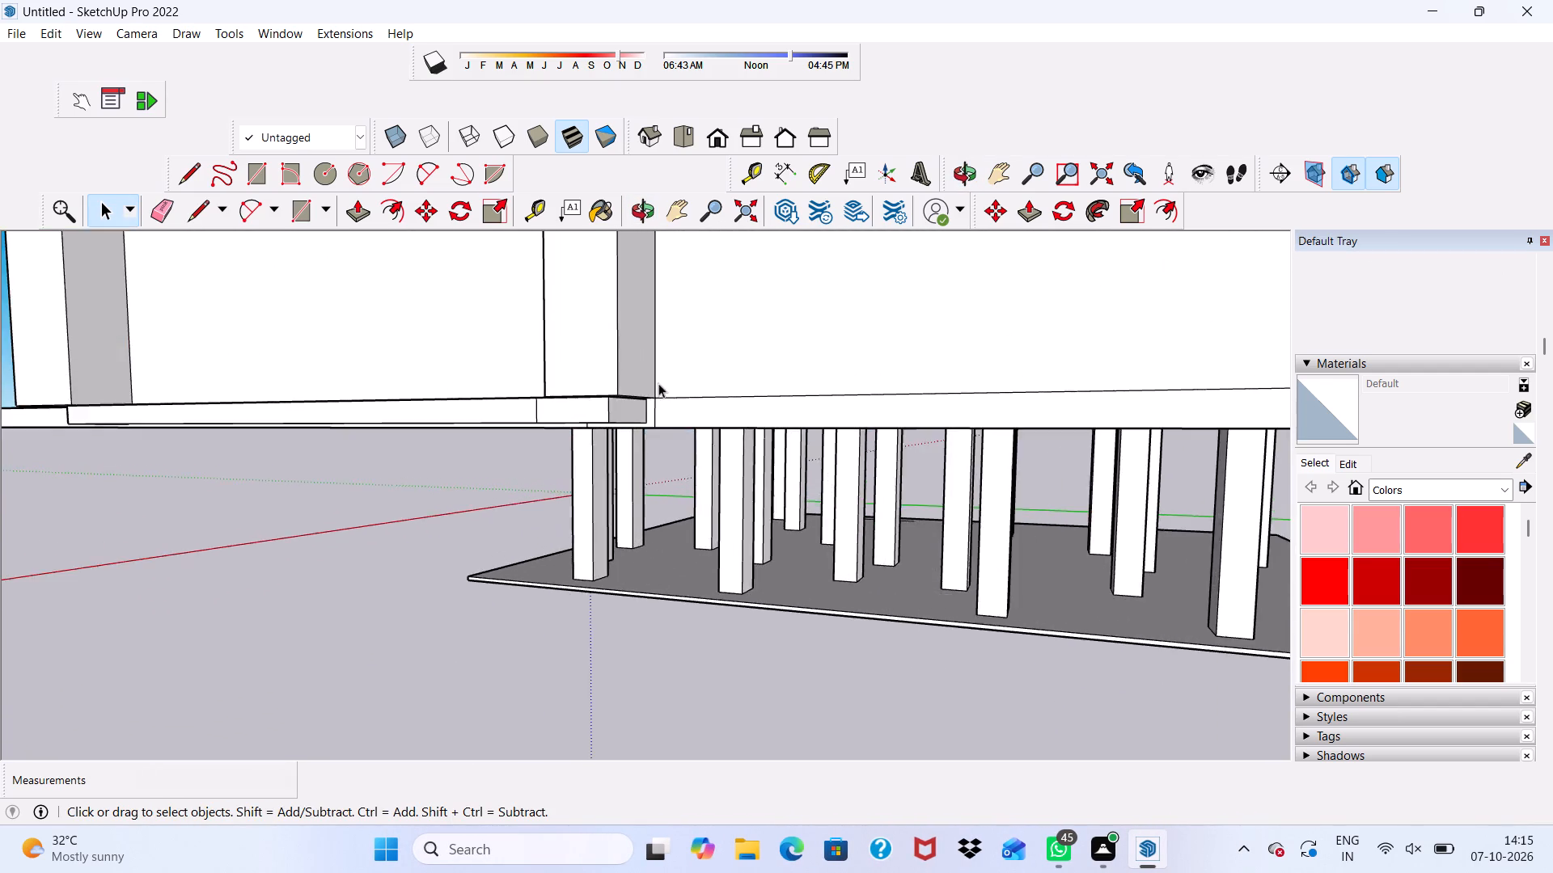
{"action": "scroll", "coordinate": [658, 383], "scroll_direction": "up", "scroll_amount": 6}
{"action": "scroll", "coordinate": [607, 458], "scroll_direction": "down", "scroll_amount": 2}
{"action": "middle_click_drag", "start_coordinate": [607, 454], "coordinate": [740, 411]}
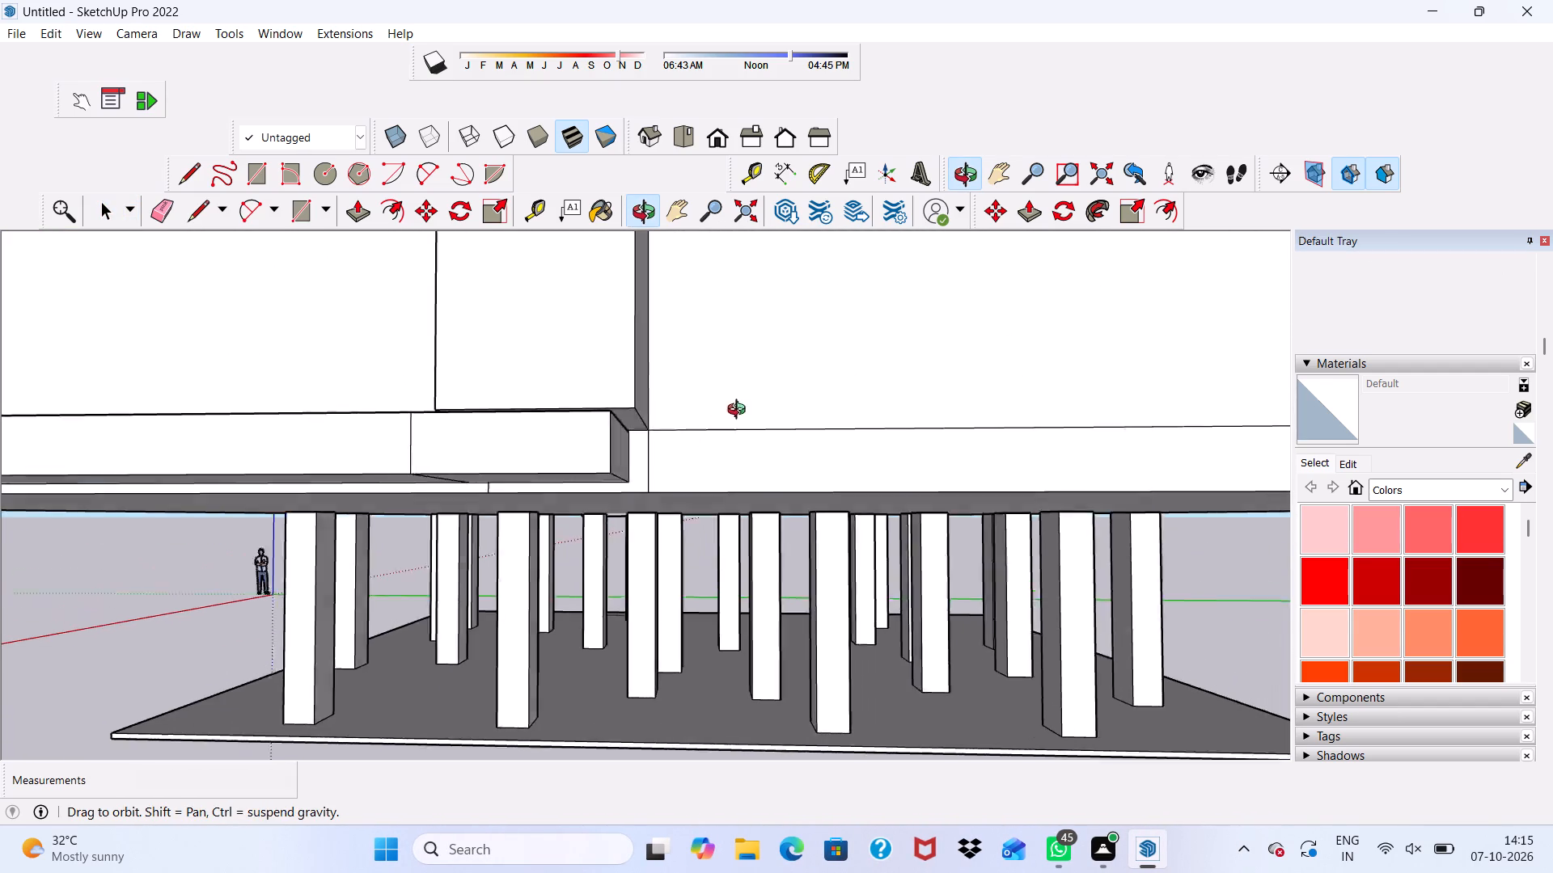
{"action": "middle_click_drag", "start_coordinate": [740, 411], "coordinate": [741, 411]}
{"action": "scroll", "coordinate": [701, 421], "scroll_direction": "up", "scroll_amount": 4}
{"action": "scroll", "coordinate": [598, 435], "scroll_direction": "up", "scroll_amount": 3}
{"action": "left_click", "coordinate": [558, 453]}
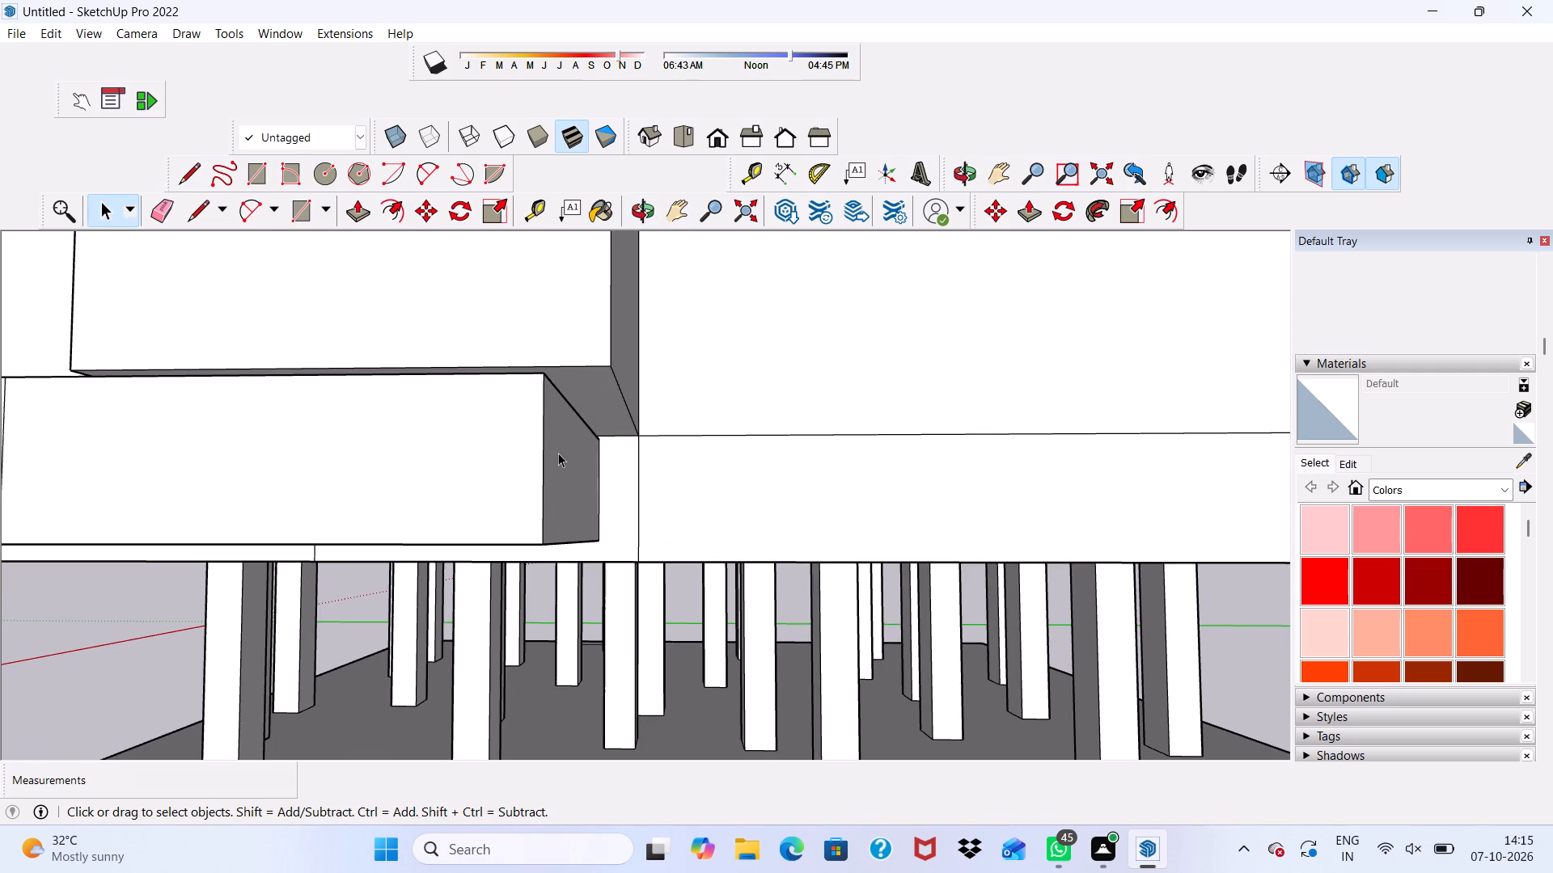
{"action": "left_click", "coordinate": [353, 204]}
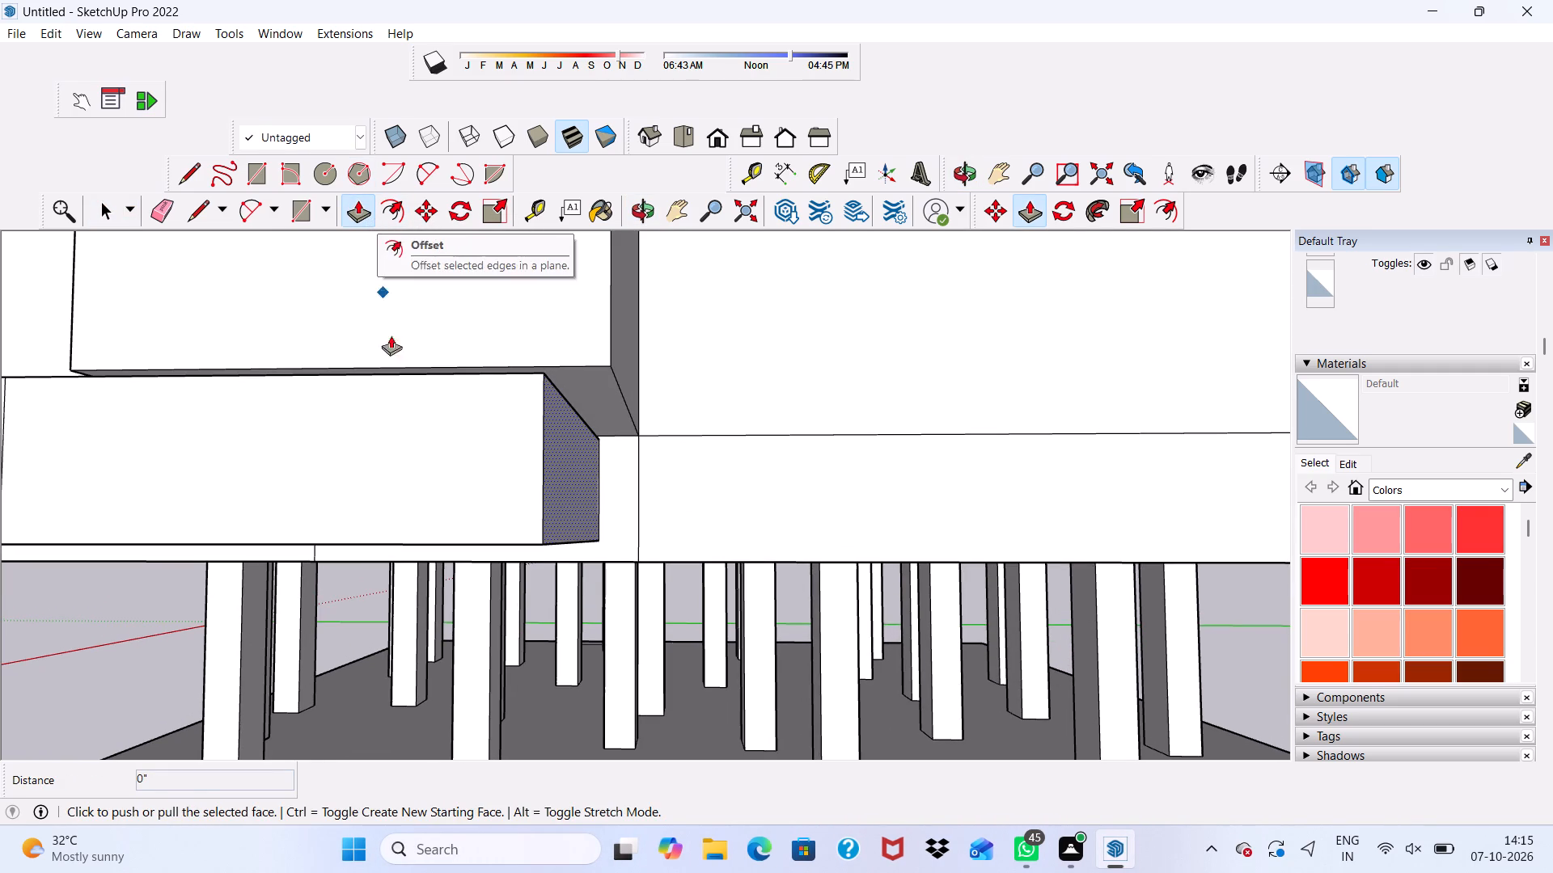
{"action": "left_click", "coordinate": [557, 452]}
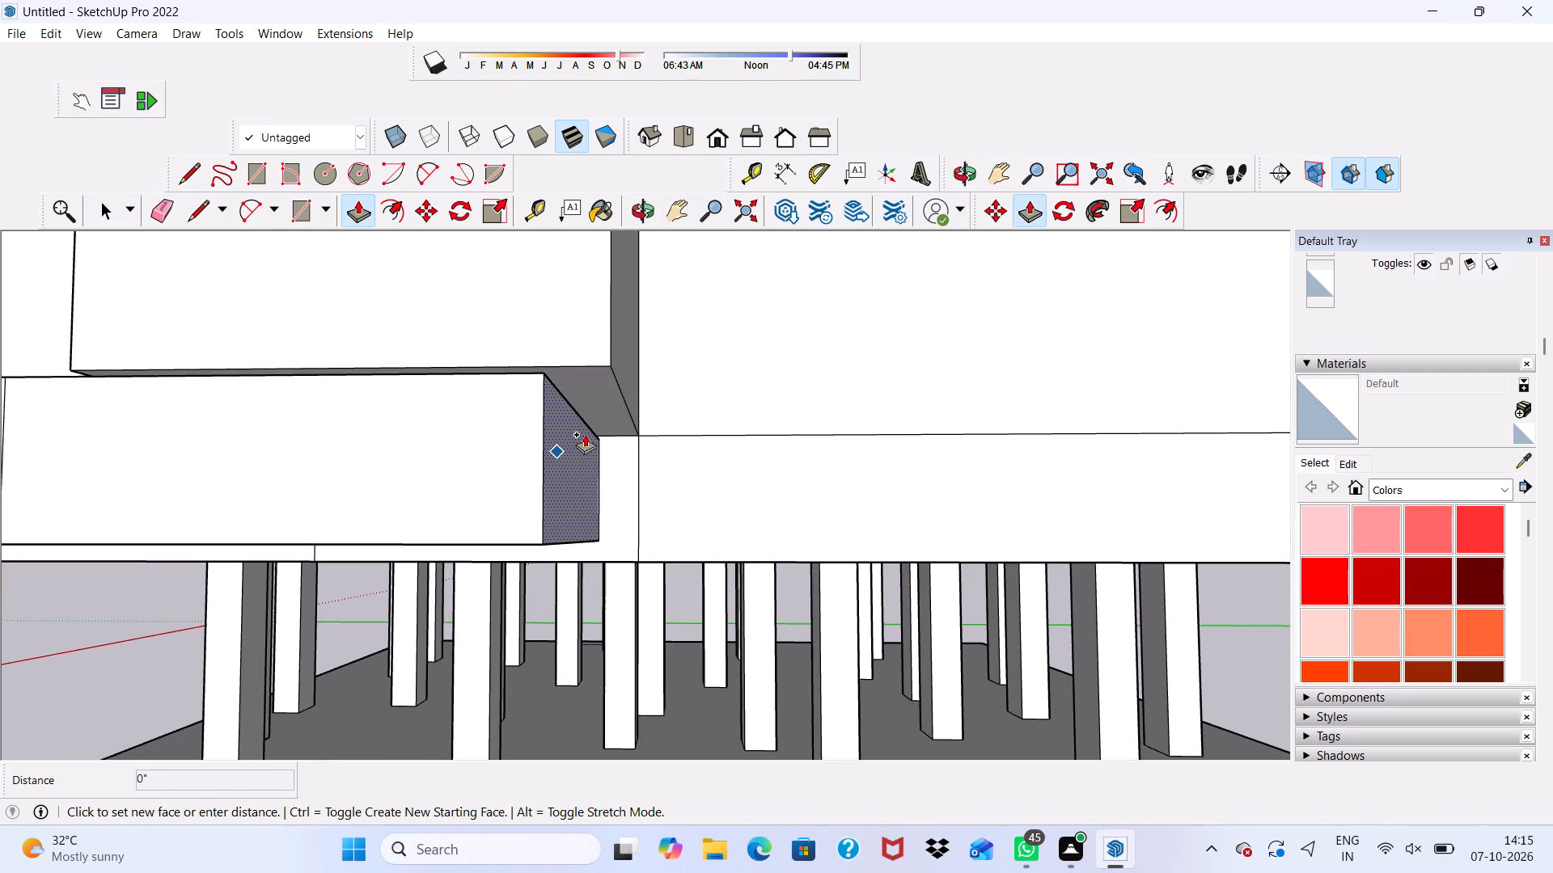
{"action": "left_click", "coordinate": [611, 351]}
{"action": "scroll", "coordinate": [558, 414], "scroll_direction": "up", "scroll_amount": 3}
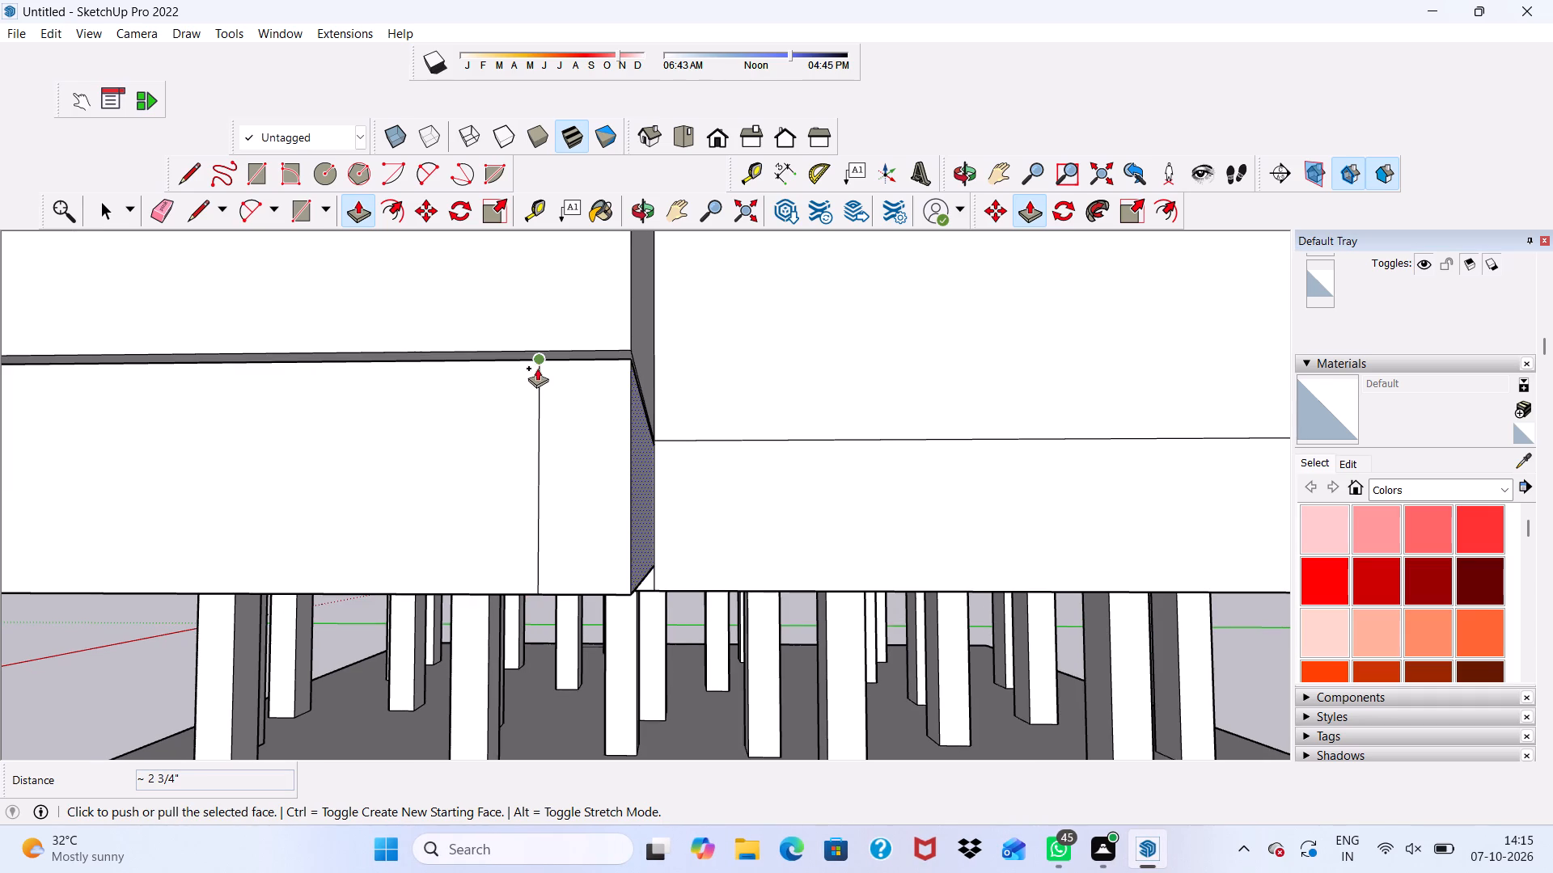
Push/Pull the base band's opposite end face about 2' 9 9/16" along the slab edge, to the outer side of the vertical strip near the building corner.
{"action": "scroll", "coordinate": [536, 371], "scroll_direction": "up", "scroll_amount": 1}
{"action": "scroll", "coordinate": [536, 382], "scroll_direction": "down", "scroll_amount": 20}
{"action": "scroll", "coordinate": [536, 382], "scroll_direction": "down", "scroll_amount": 9}
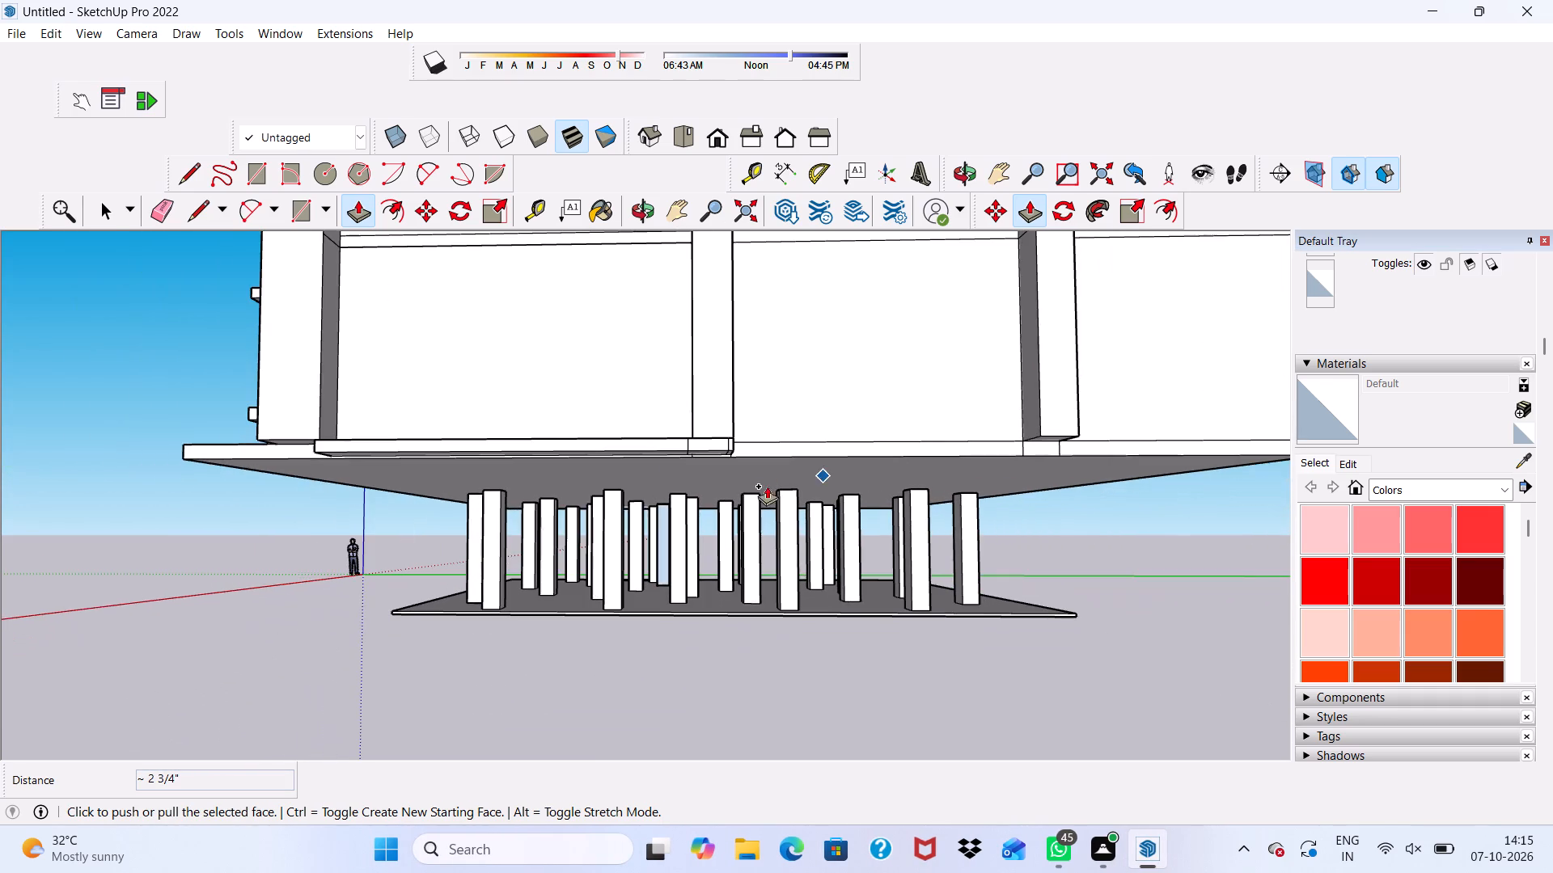
{"action": "scroll", "coordinate": [326, 445], "scroll_direction": "up", "scroll_amount": 3}
{"action": "middle_click_drag", "start_coordinate": [328, 437], "coordinate": [546, 407]}
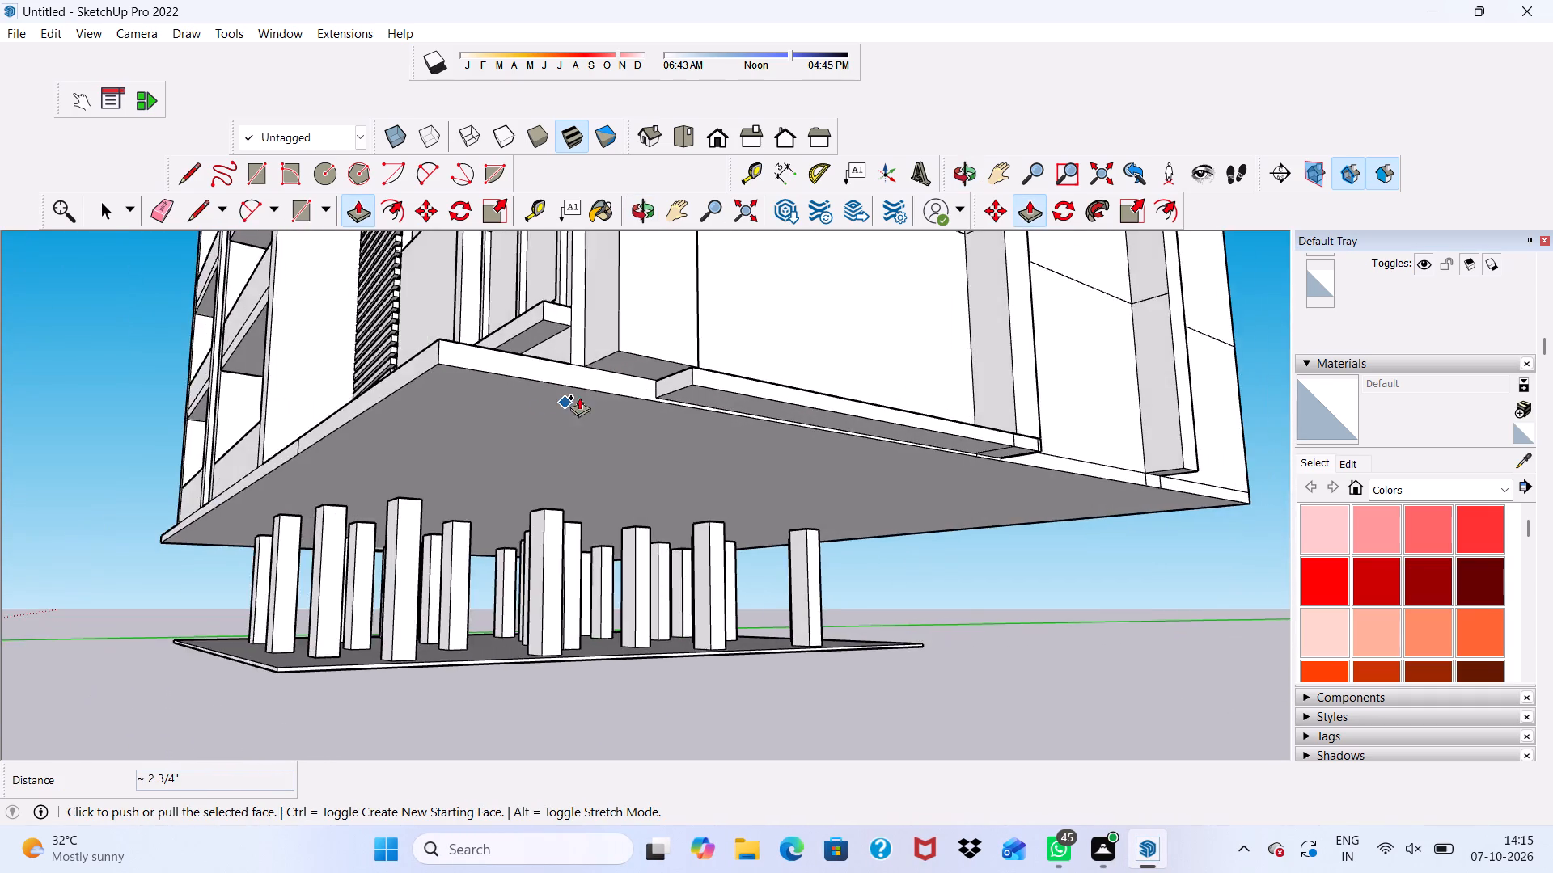
{"action": "scroll", "coordinate": [662, 349], "scroll_direction": "up", "scroll_amount": 5}
{"action": "left_click", "coordinate": [676, 398]}
{"action": "key", "text": "space"}
{"action": "left_click", "coordinate": [675, 393]}
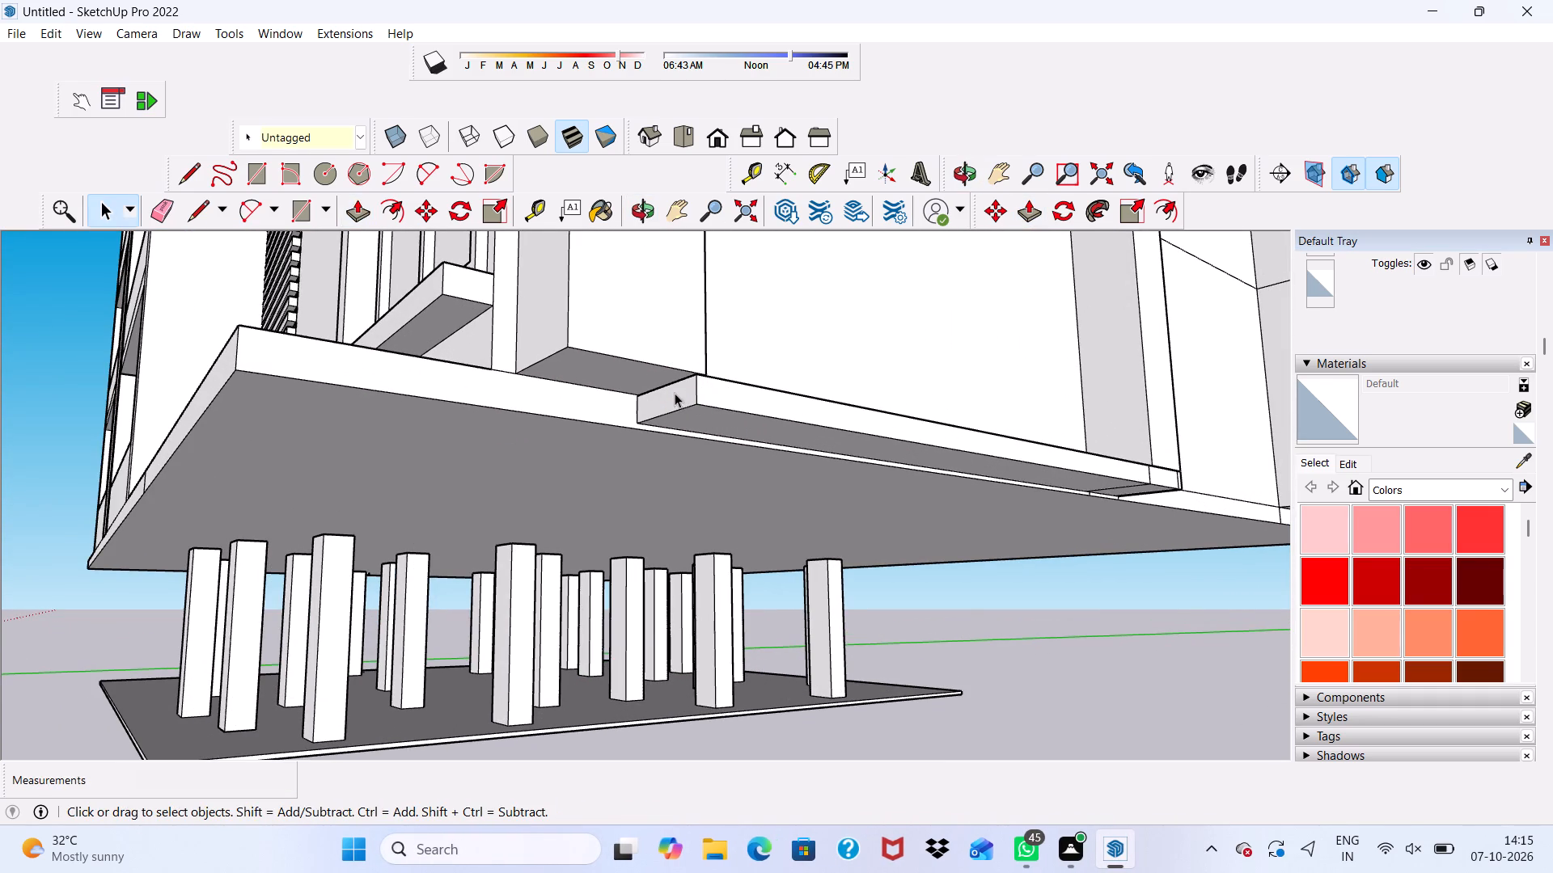
{"action": "left_click", "coordinate": [360, 221]}
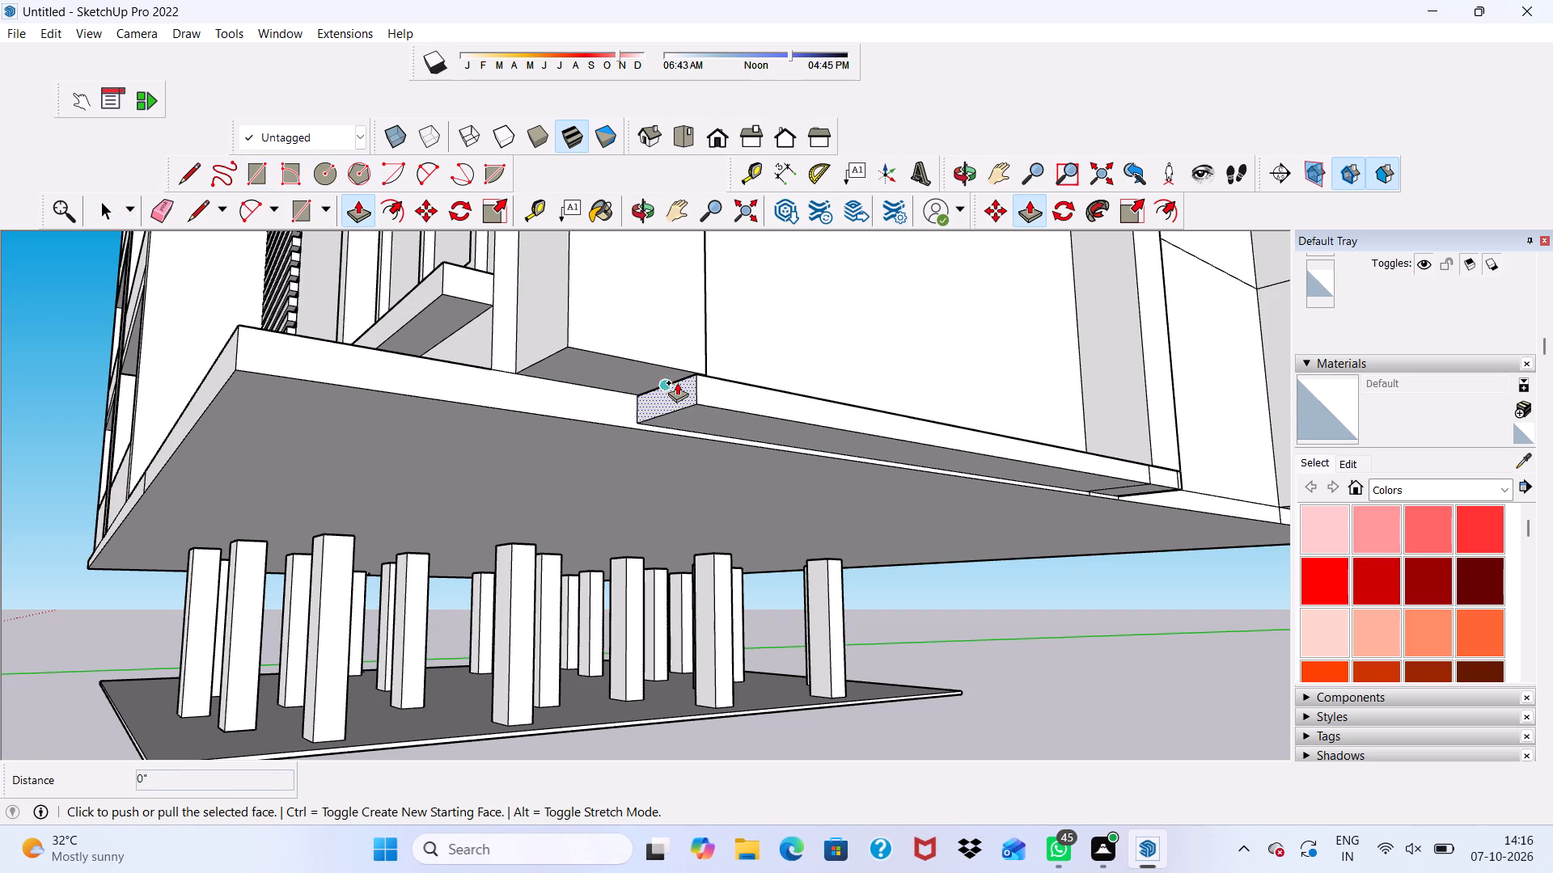
{"action": "left_click", "coordinate": [677, 382]}
{"action": "left_click", "coordinate": [567, 344]}
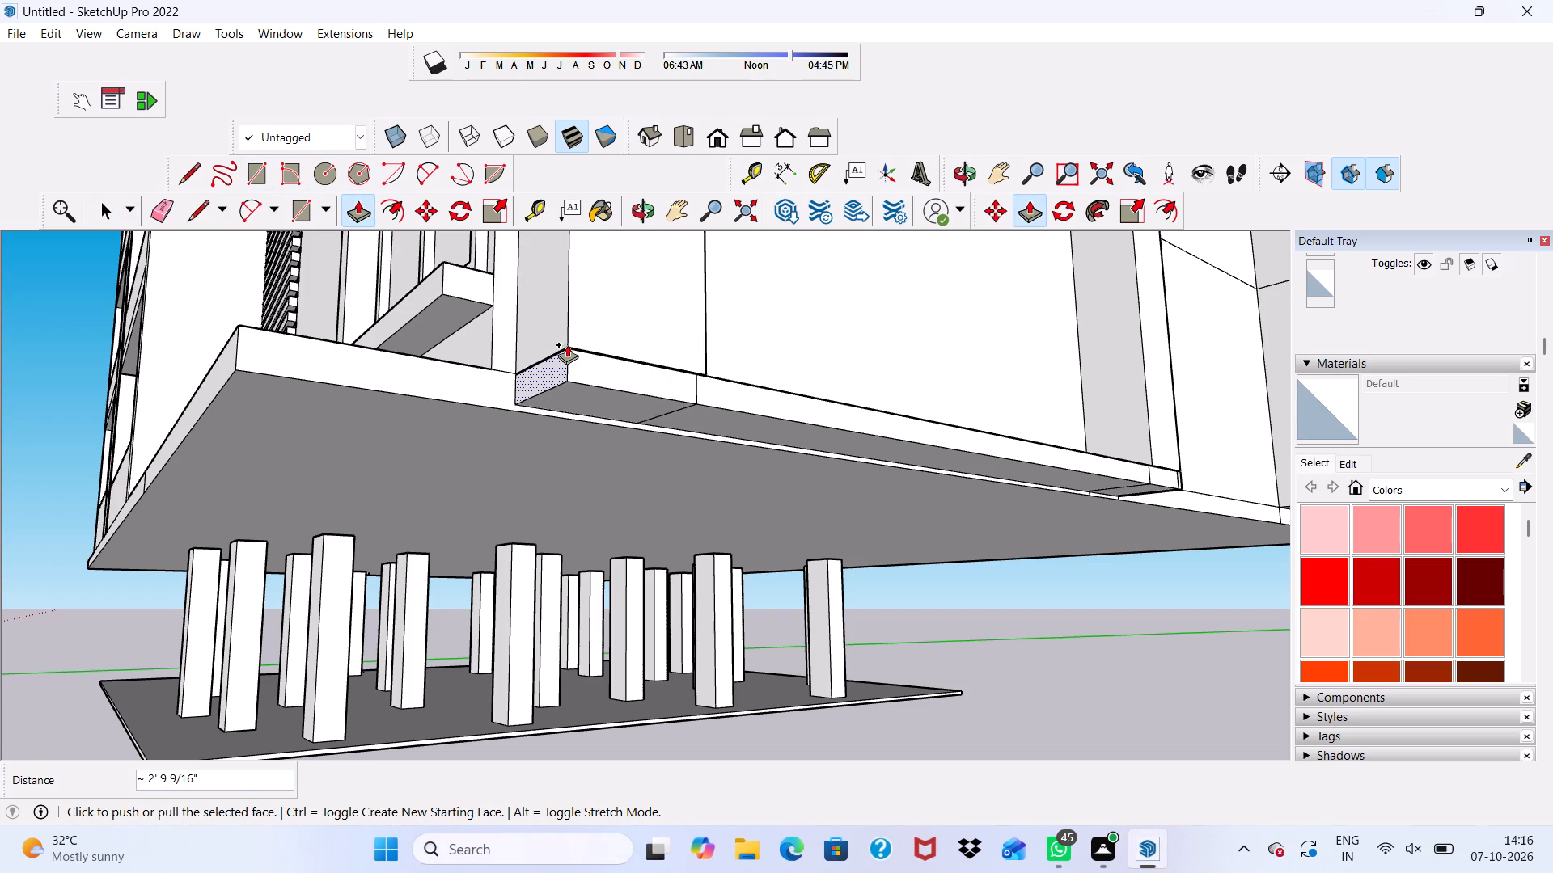
Erase the leftover seam lines on the front face and underside of the base band where this end was extended.
{"action": "key", "text": "space"}
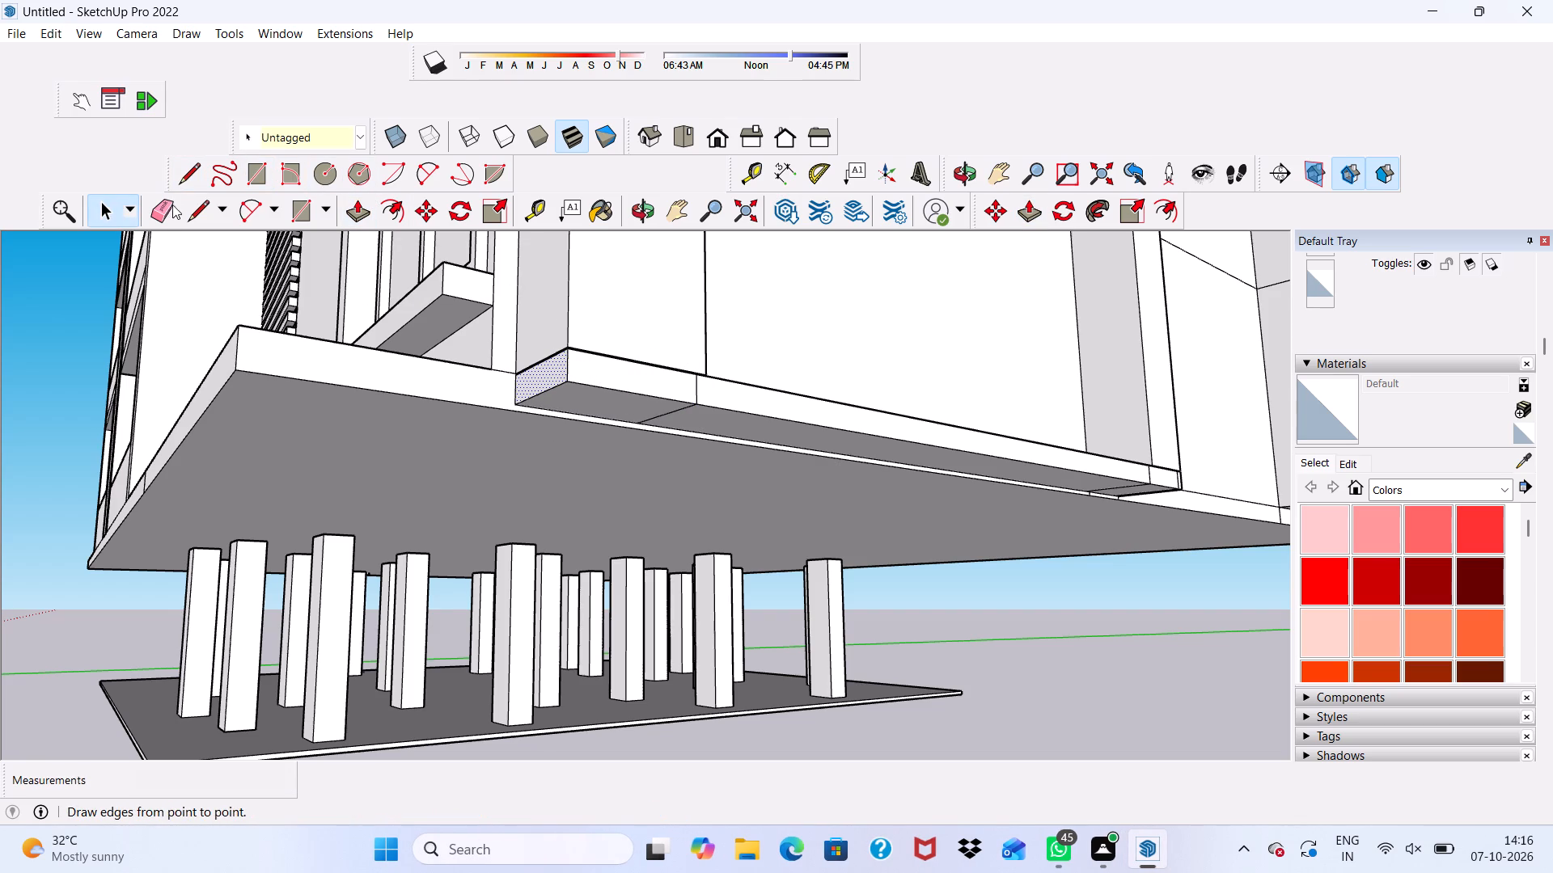
{"action": "left_click", "coordinate": [159, 211]}
{"action": "scroll", "coordinate": [645, 348], "scroll_direction": "up", "scroll_amount": 6}
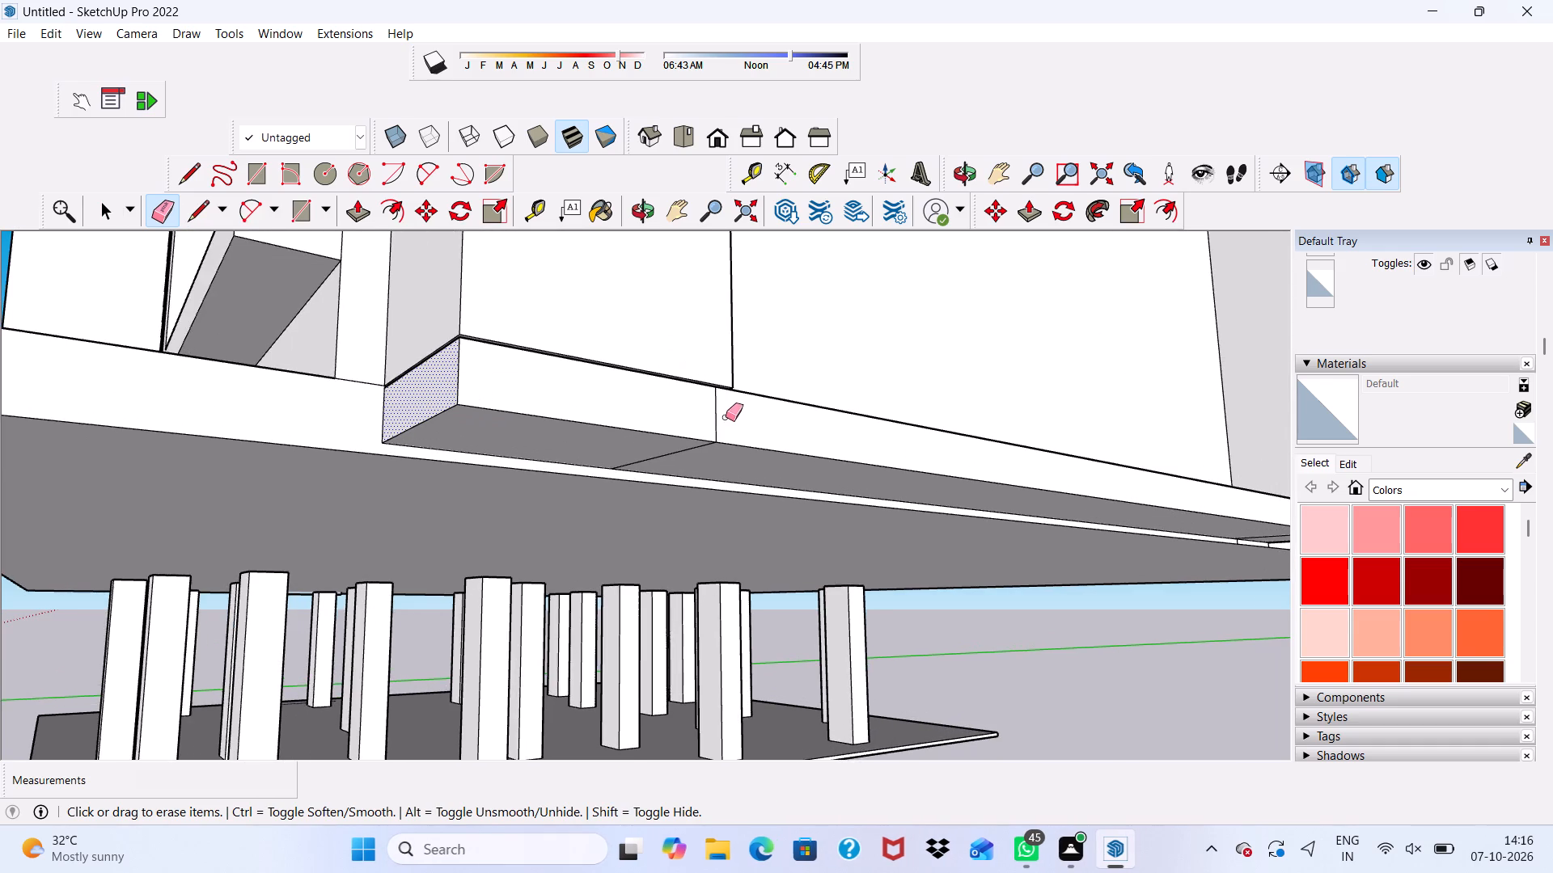
{"action": "scroll", "coordinate": [714, 415], "scroll_direction": "up", "scroll_amount": 3}
{"action": "left_click_drag", "start_coordinate": [707, 407], "coordinate": [722, 402]}
{"action": "scroll", "coordinate": [703, 464], "scroll_direction": "up", "scroll_amount": 3}
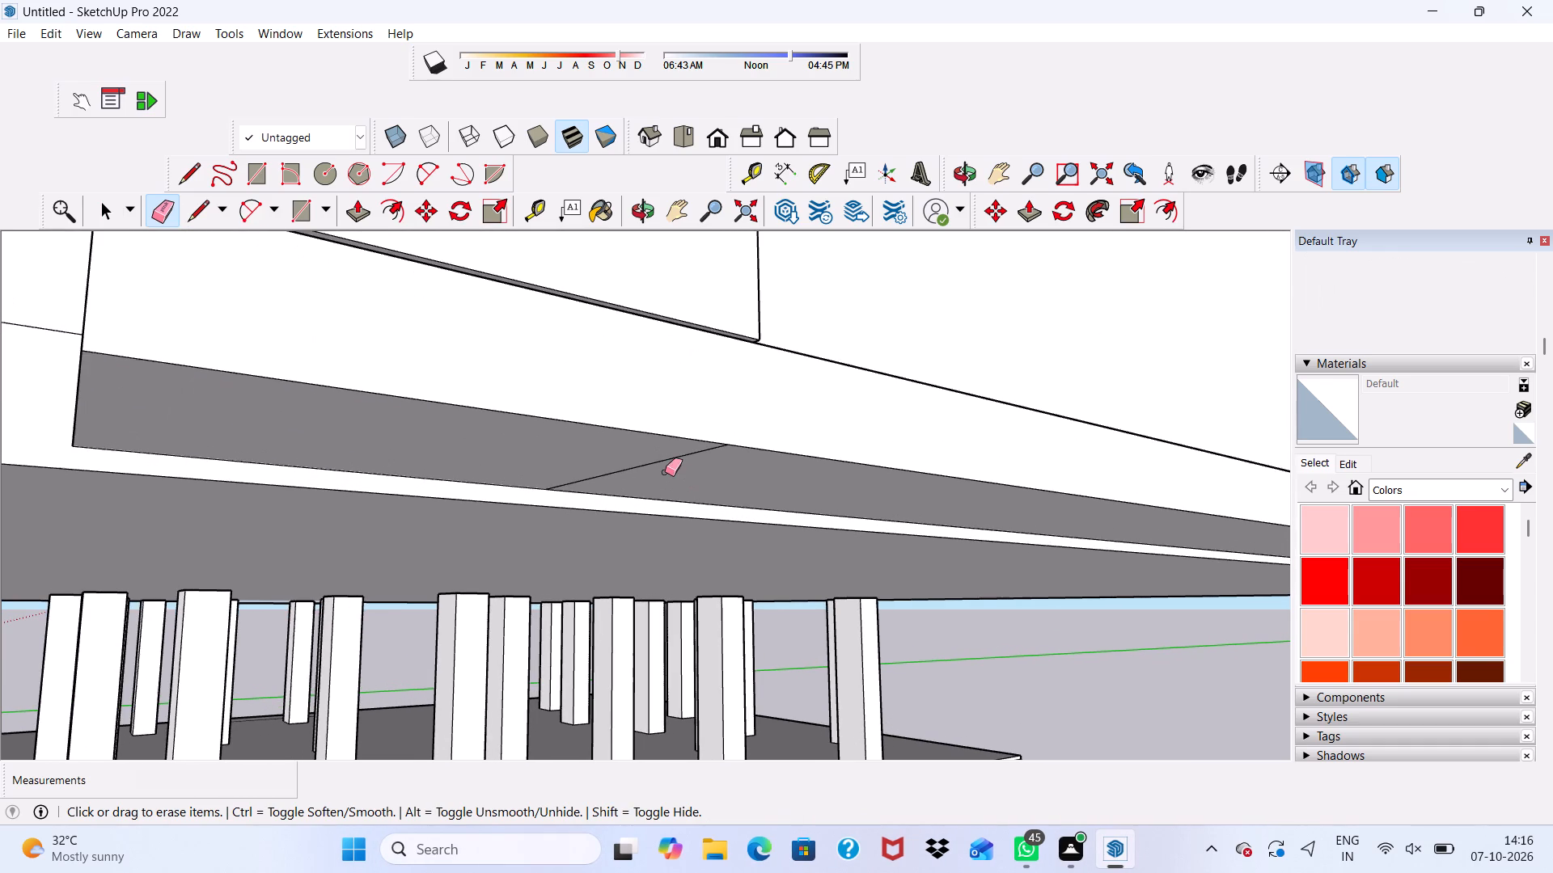
{"action": "left_click_drag", "start_coordinate": [665, 466], "coordinate": [674, 462]}
{"action": "left_click_drag", "start_coordinate": [698, 455], "coordinate": [709, 458]}
{"action": "scroll", "coordinate": [709, 458], "scroll_direction": "up", "scroll_amount": 6}
{"action": "left_click_drag", "start_coordinate": [687, 446], "coordinate": [690, 449]}
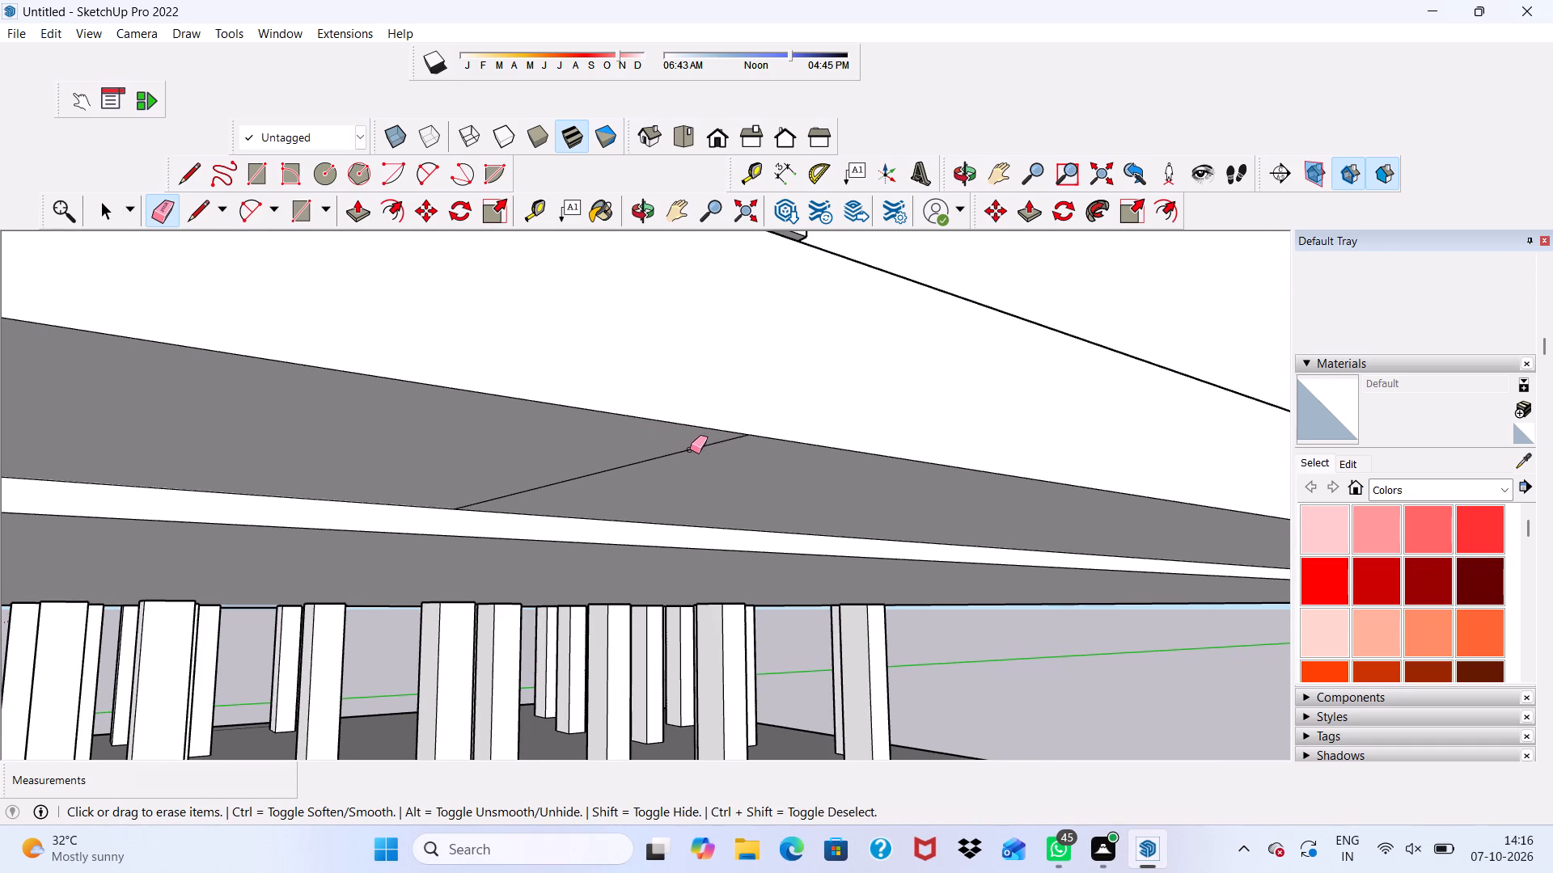
{"action": "left_click_drag", "start_coordinate": [690, 449], "coordinate": [695, 454]}
{"action": "key", "text": "space"}
{"action": "scroll", "coordinate": [649, 332], "scroll_direction": "down", "scroll_amount": 3}
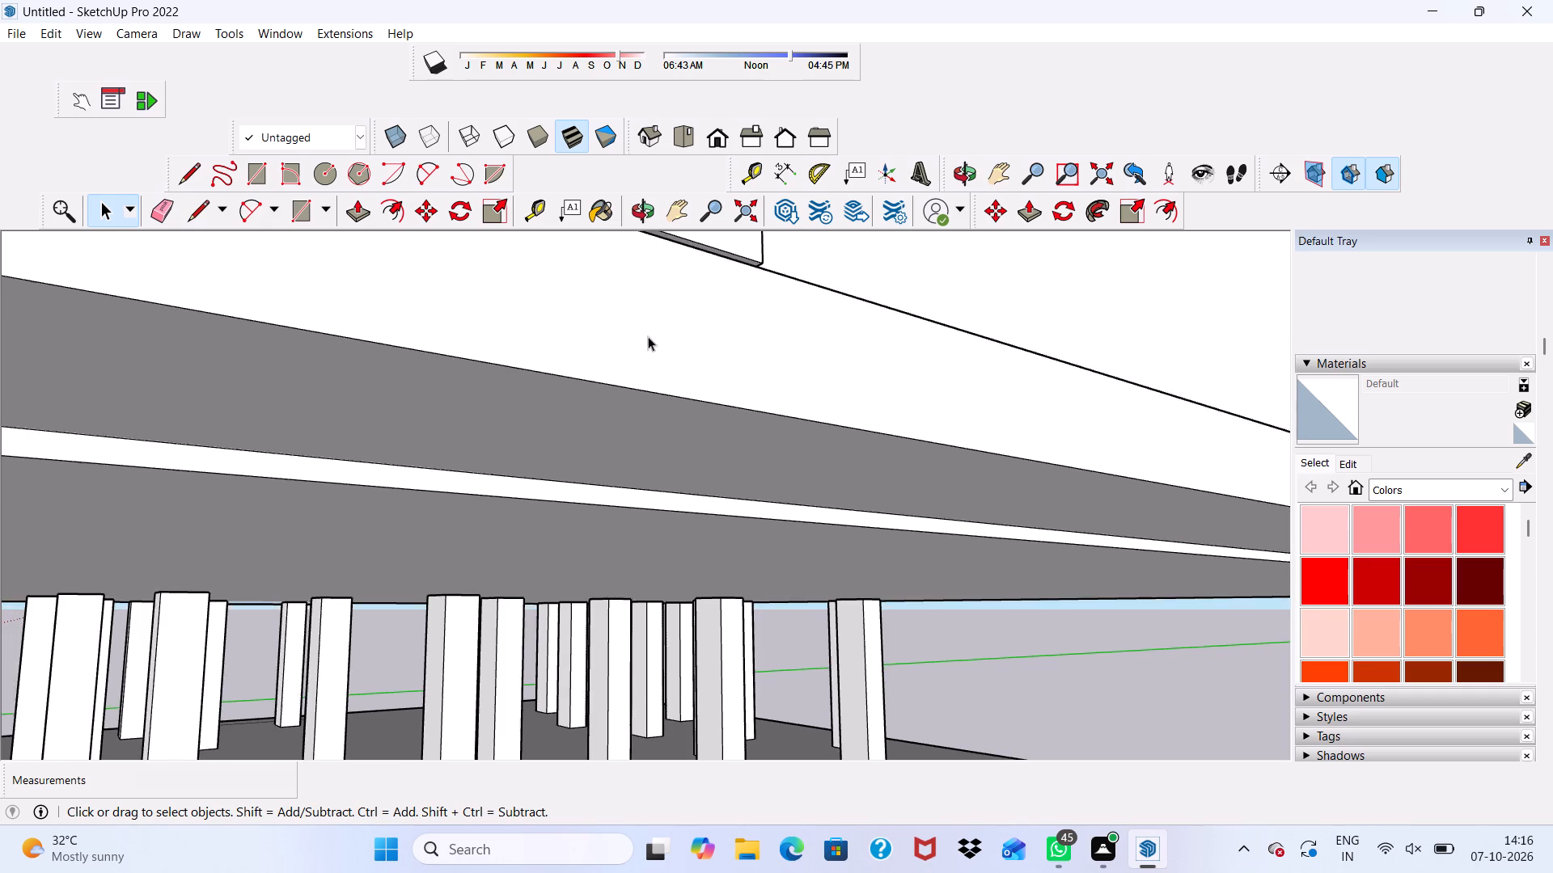
Erase the inner seam line on the base band's front and top faces at its other extended end, beside the vertical strip.
{"action": "scroll", "coordinate": [648, 336], "scroll_direction": "down", "scroll_amount": 17}
{"action": "middle_click_drag", "start_coordinate": [1031, 442], "coordinate": [819, 469]}
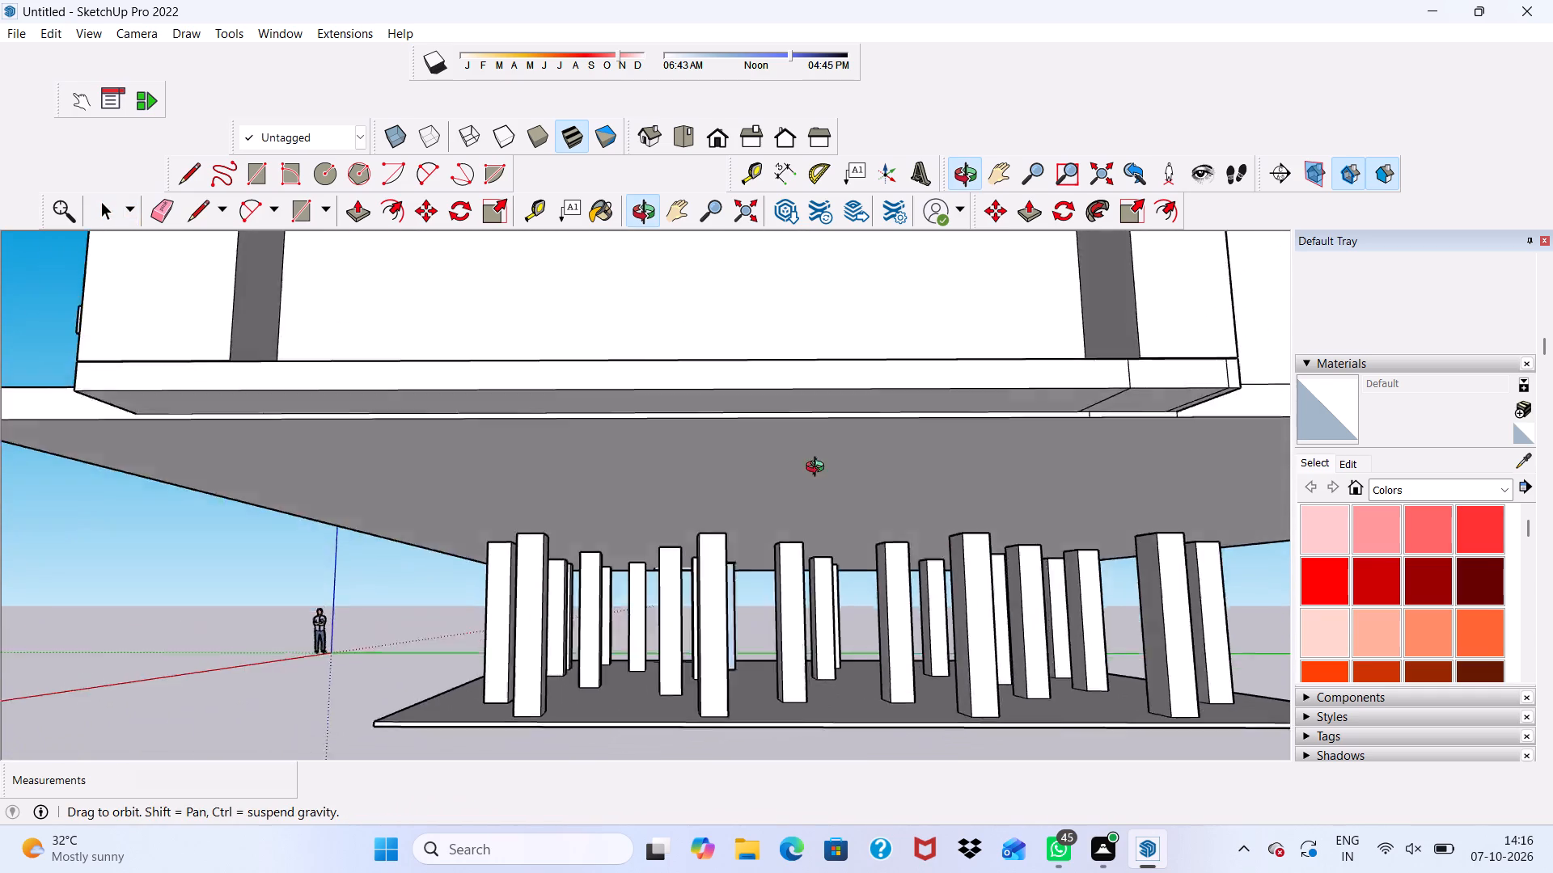
{"action": "middle_click_drag", "start_coordinate": [819, 469], "coordinate": [812, 506]}
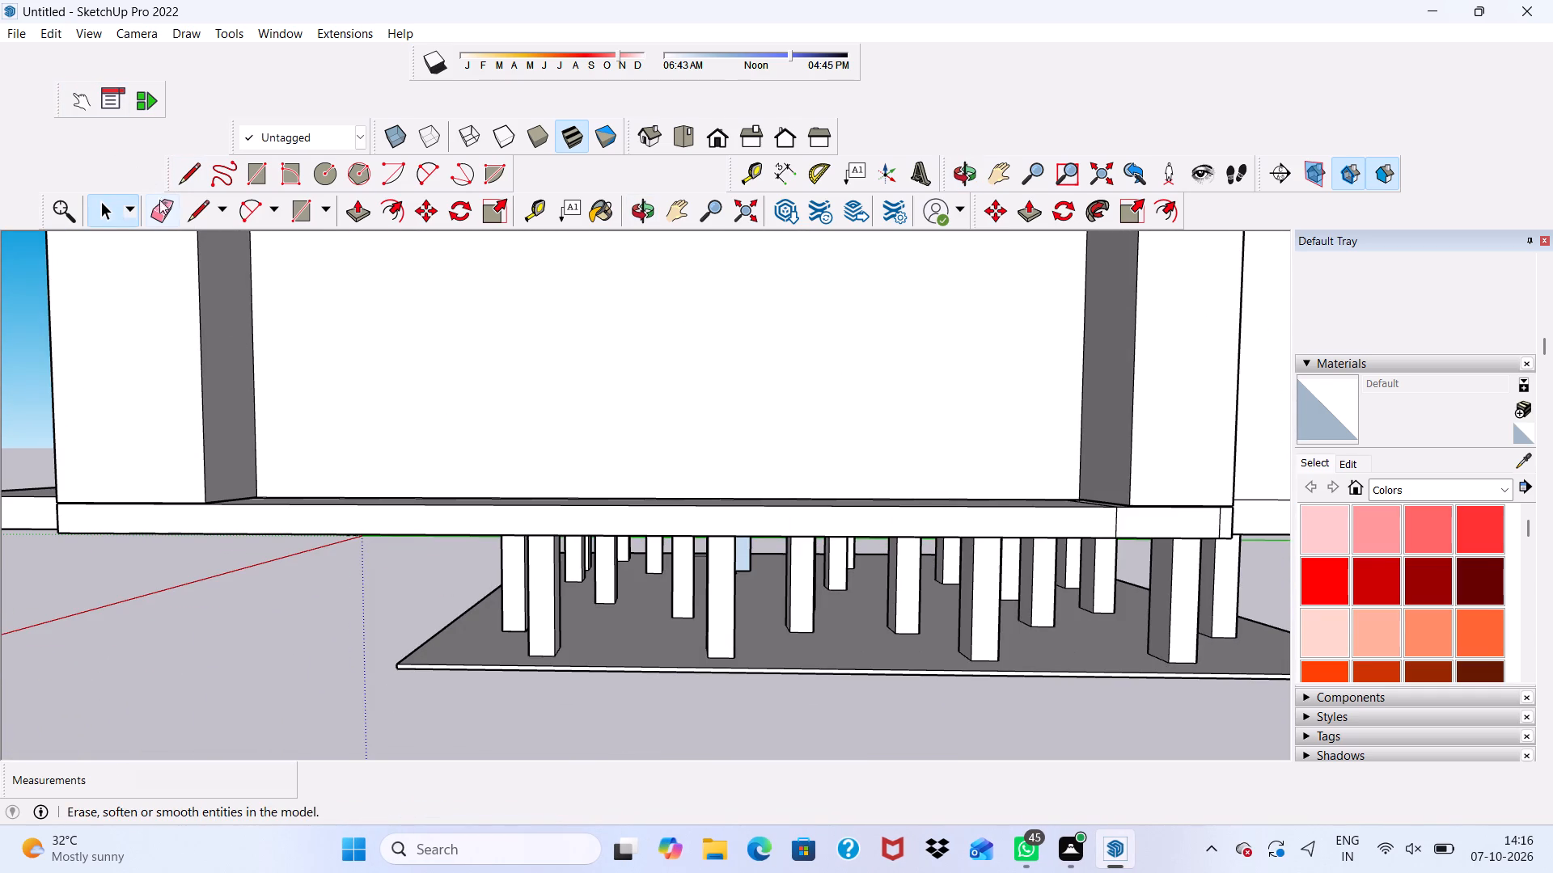
{"action": "left_click", "coordinate": [167, 208]}
{"action": "scroll", "coordinate": [1174, 519], "scroll_direction": "up", "scroll_amount": 6}
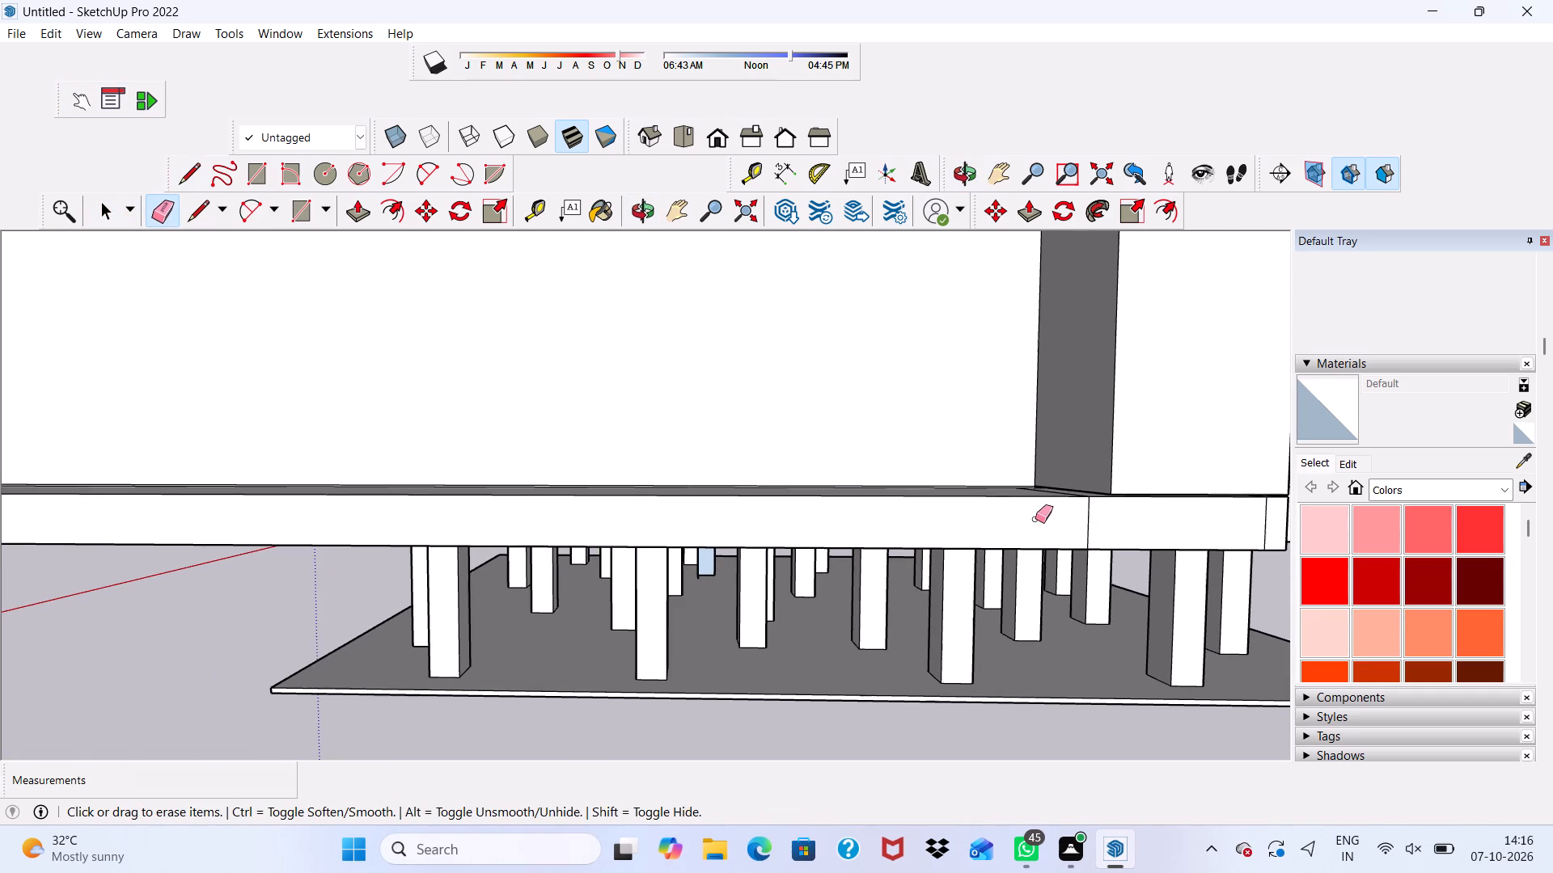
{"action": "left_click_drag", "start_coordinate": [1094, 521], "coordinate": [1081, 527]}
{"action": "middle_click_drag", "start_coordinate": [1043, 493], "coordinate": [1050, 572]}
{"action": "scroll", "coordinate": [1043, 493], "scroll_direction": "down", "scroll_amount": 1}
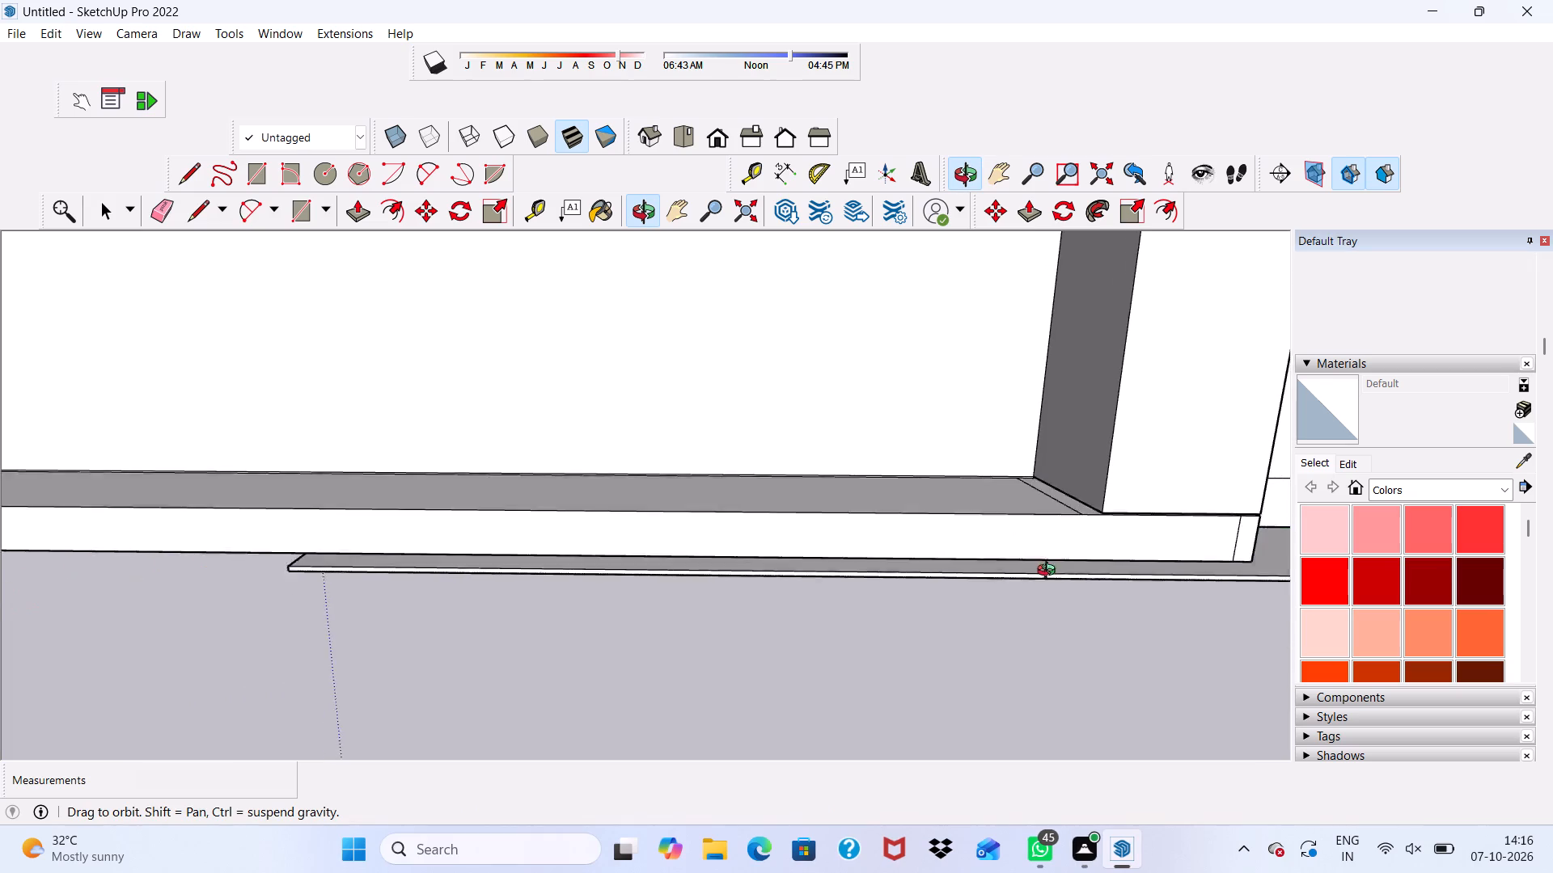
{"action": "middle_click_drag", "start_coordinate": [1050, 572], "coordinate": [1051, 580]}
{"action": "scroll", "coordinate": [1030, 478], "scroll_direction": "up", "scroll_amount": 4}
{"action": "left_click_drag", "start_coordinate": [1030, 483], "coordinate": [1038, 500]}
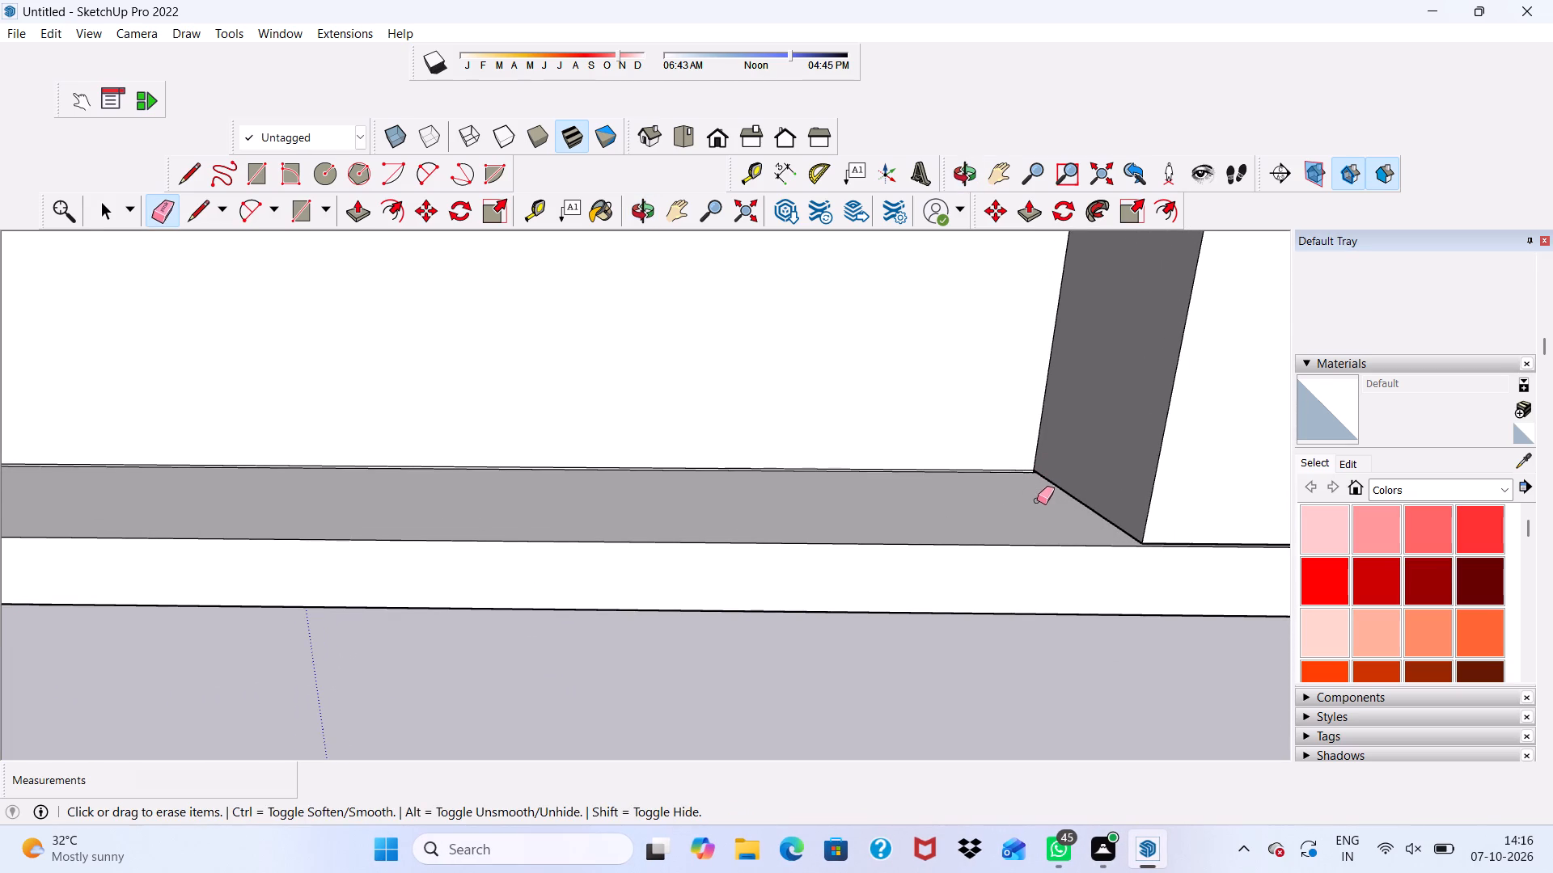
Erase the remaining seam lines on the base band's underside and the outer seam on its front face at the same end.
{"action": "scroll", "coordinate": [1008, 500], "scroll_direction": "down", "scroll_amount": 8}
{"action": "middle_click_drag", "start_coordinate": [1077, 584], "coordinate": [1056, 304]}
{"action": "scroll", "coordinate": [1075, 386], "scroll_direction": "up", "scroll_amount": 3}
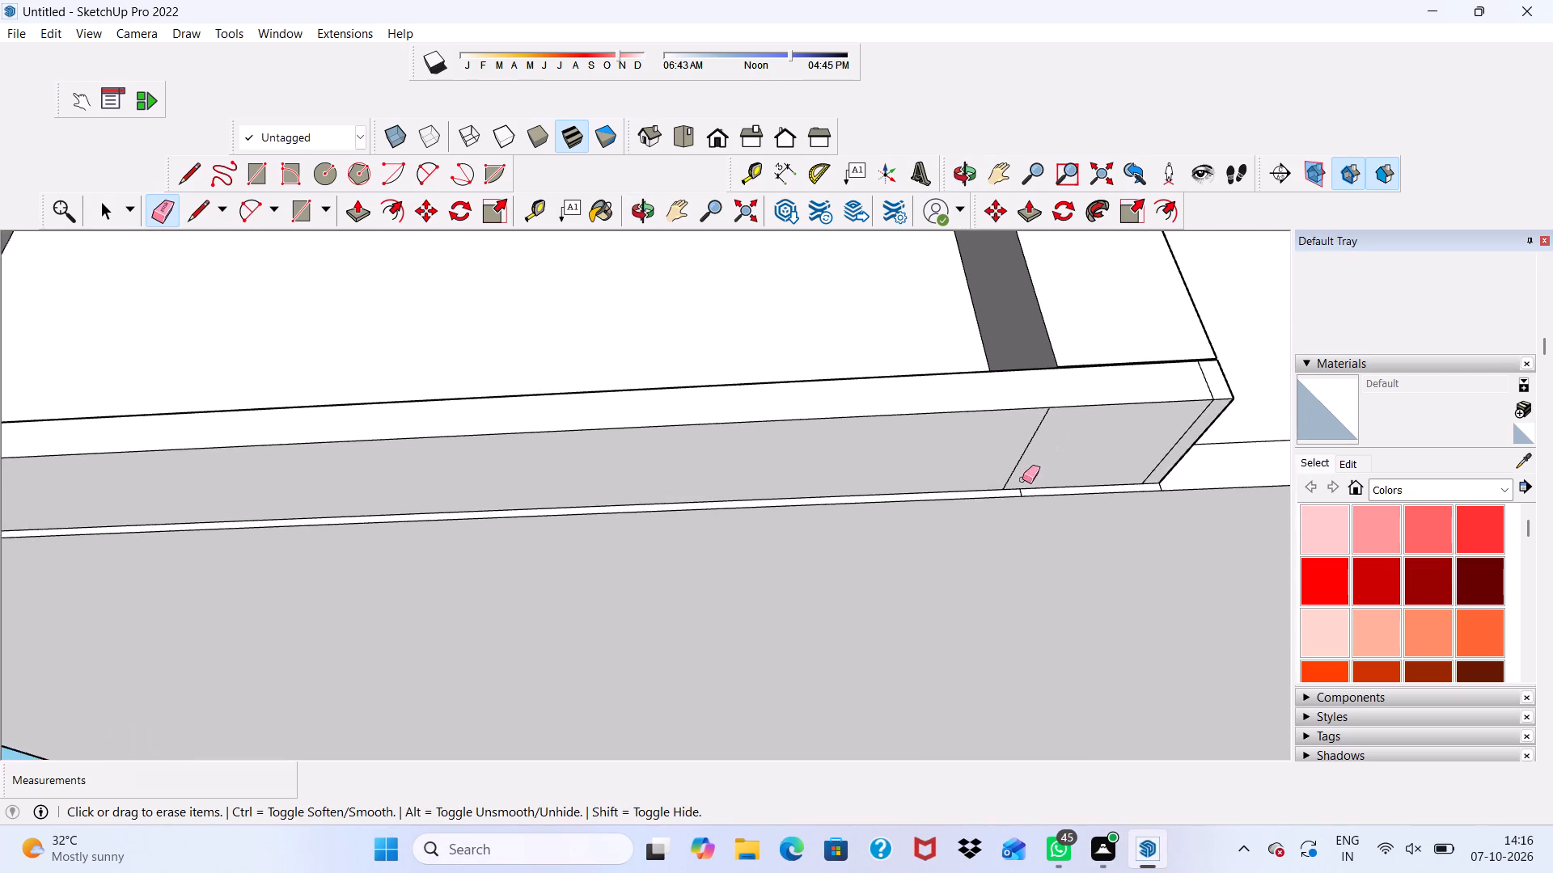
{"action": "scroll", "coordinate": [1013, 470], "scroll_direction": "up", "scroll_amount": 1}
{"action": "left_click", "coordinate": [1013, 468]}
{"action": "scroll", "coordinate": [1172, 389], "scroll_direction": "up", "scroll_amount": 3}
{"action": "scroll", "coordinate": [1255, 415], "scroll_direction": "up", "scroll_amount": 2}
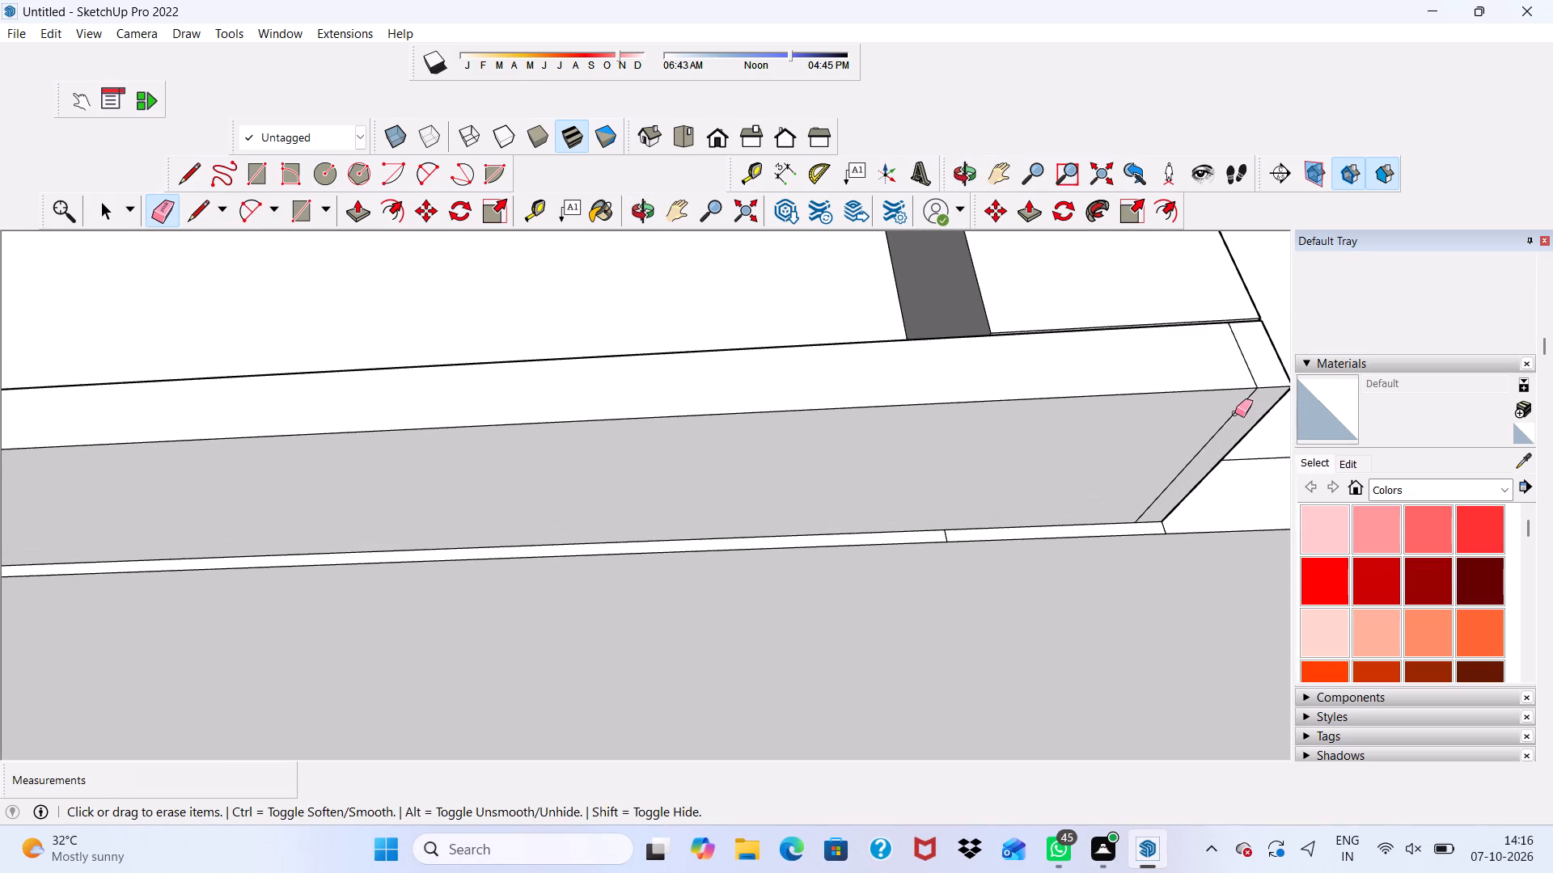
{"action": "left_click", "coordinate": [1235, 413]}
{"action": "left_click_drag", "start_coordinate": [1226, 341], "coordinate": [1236, 343]}
{"action": "key", "text": "space"}
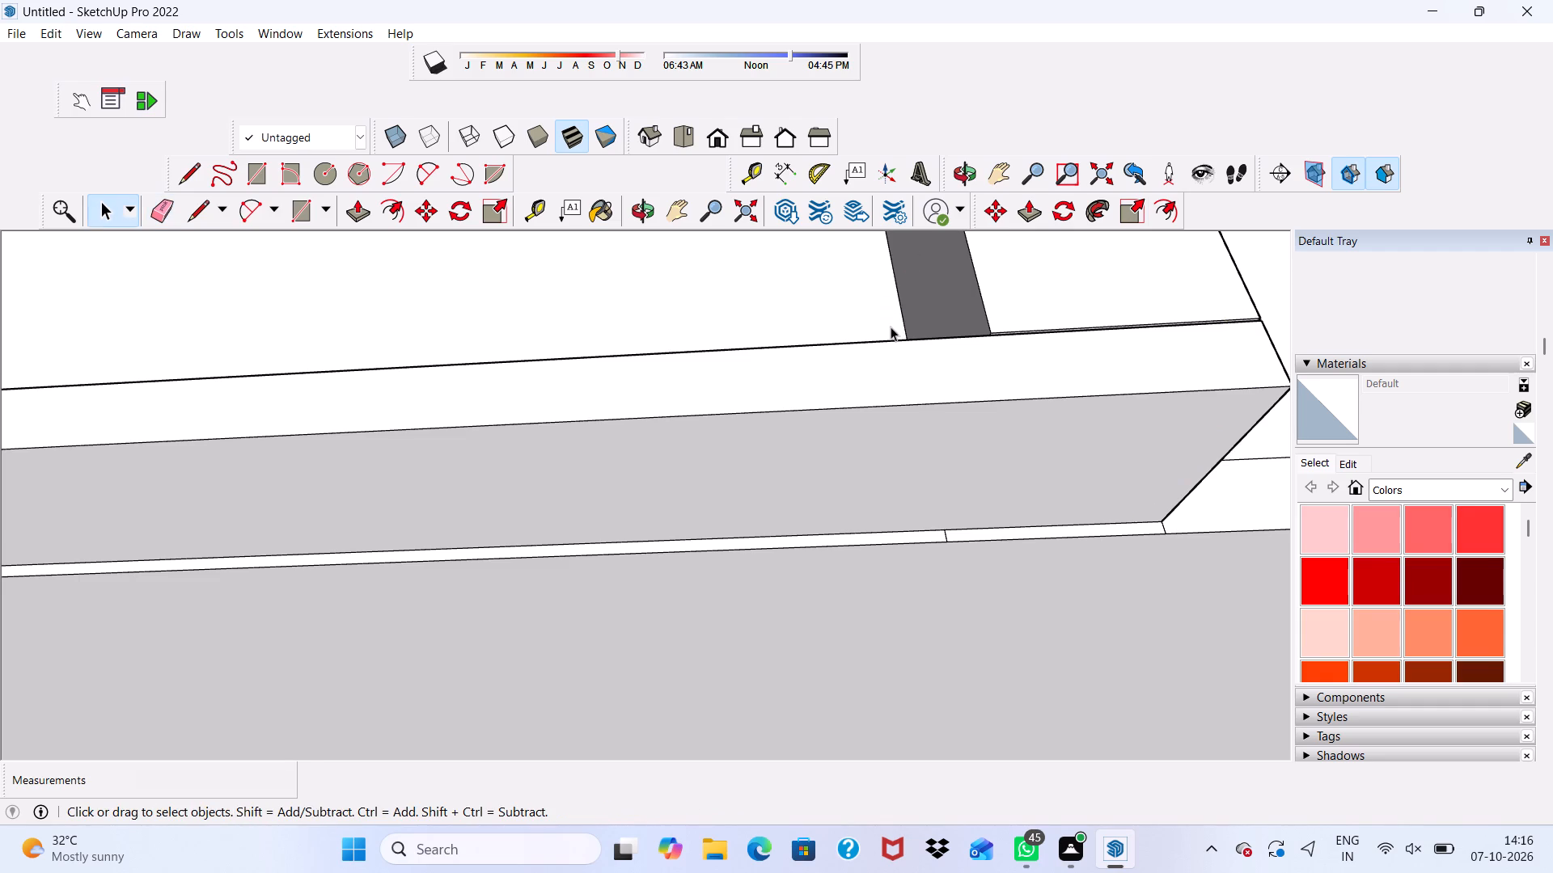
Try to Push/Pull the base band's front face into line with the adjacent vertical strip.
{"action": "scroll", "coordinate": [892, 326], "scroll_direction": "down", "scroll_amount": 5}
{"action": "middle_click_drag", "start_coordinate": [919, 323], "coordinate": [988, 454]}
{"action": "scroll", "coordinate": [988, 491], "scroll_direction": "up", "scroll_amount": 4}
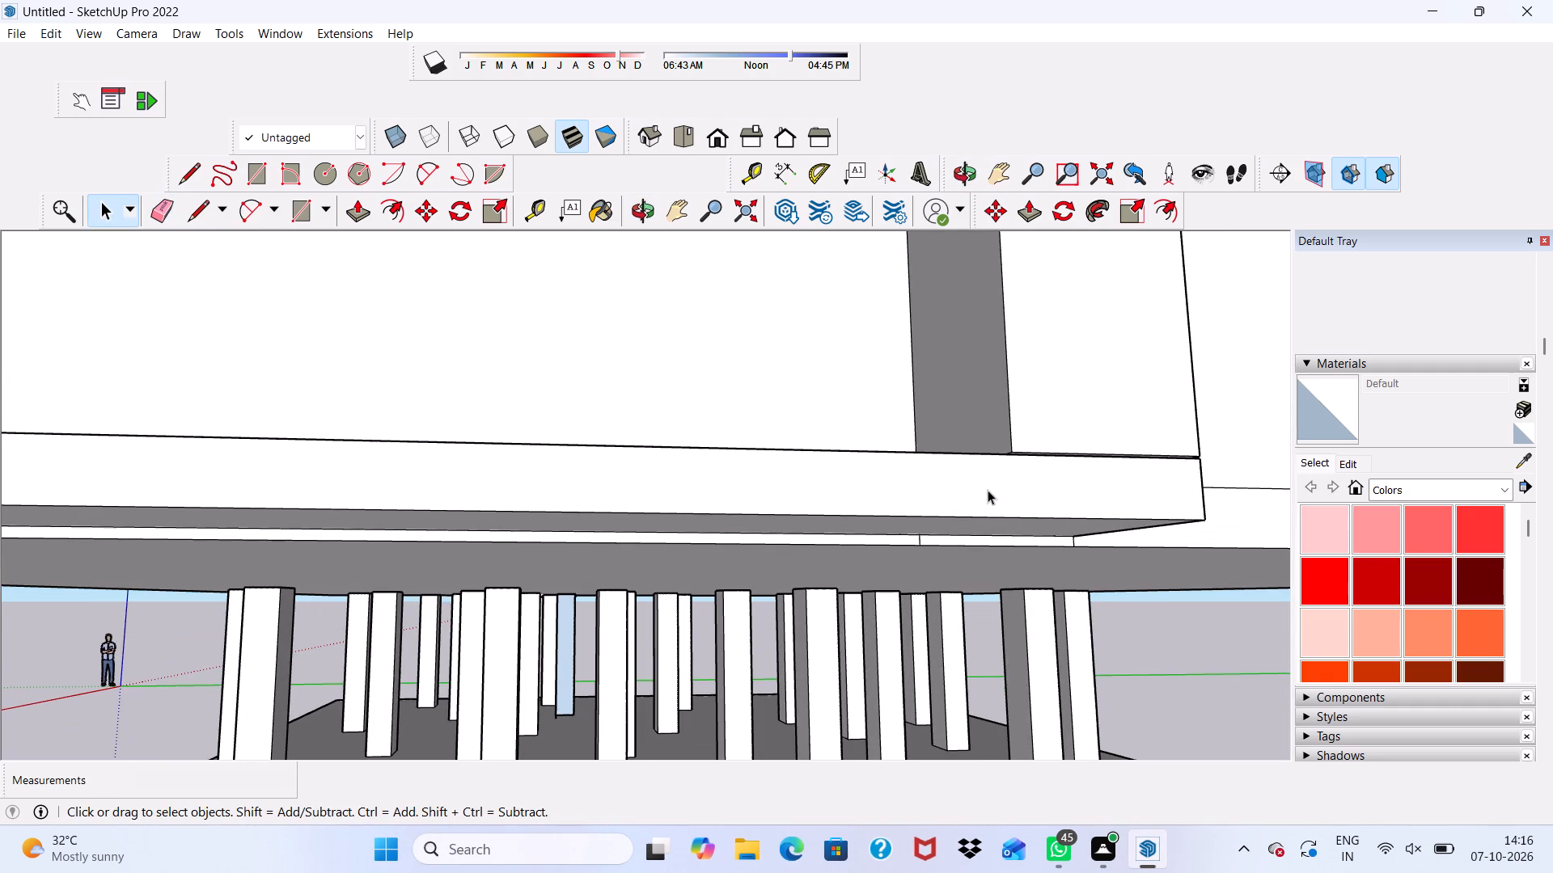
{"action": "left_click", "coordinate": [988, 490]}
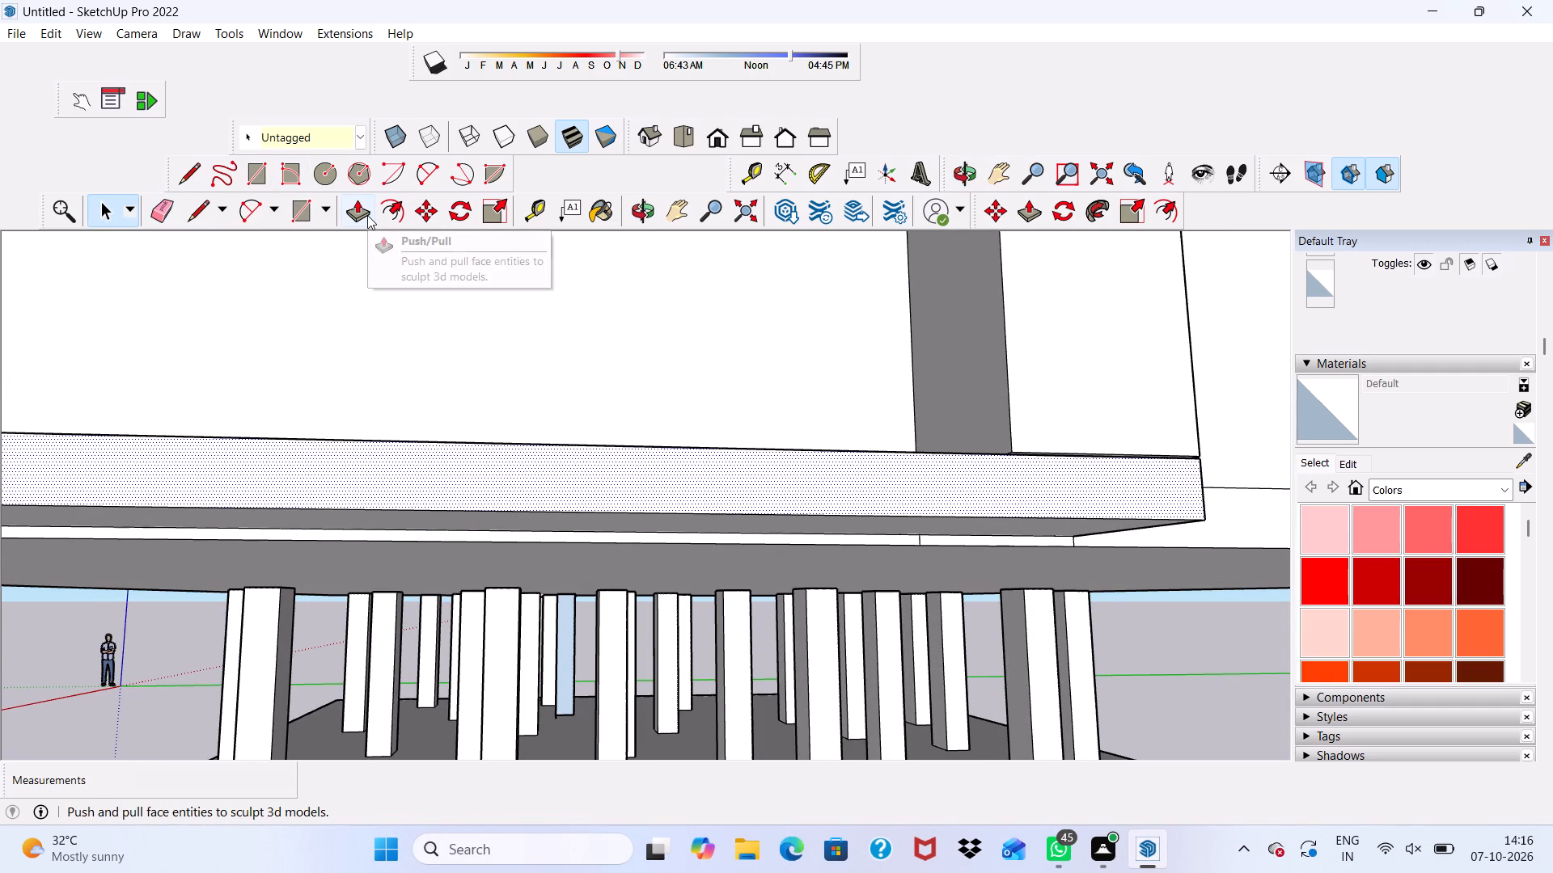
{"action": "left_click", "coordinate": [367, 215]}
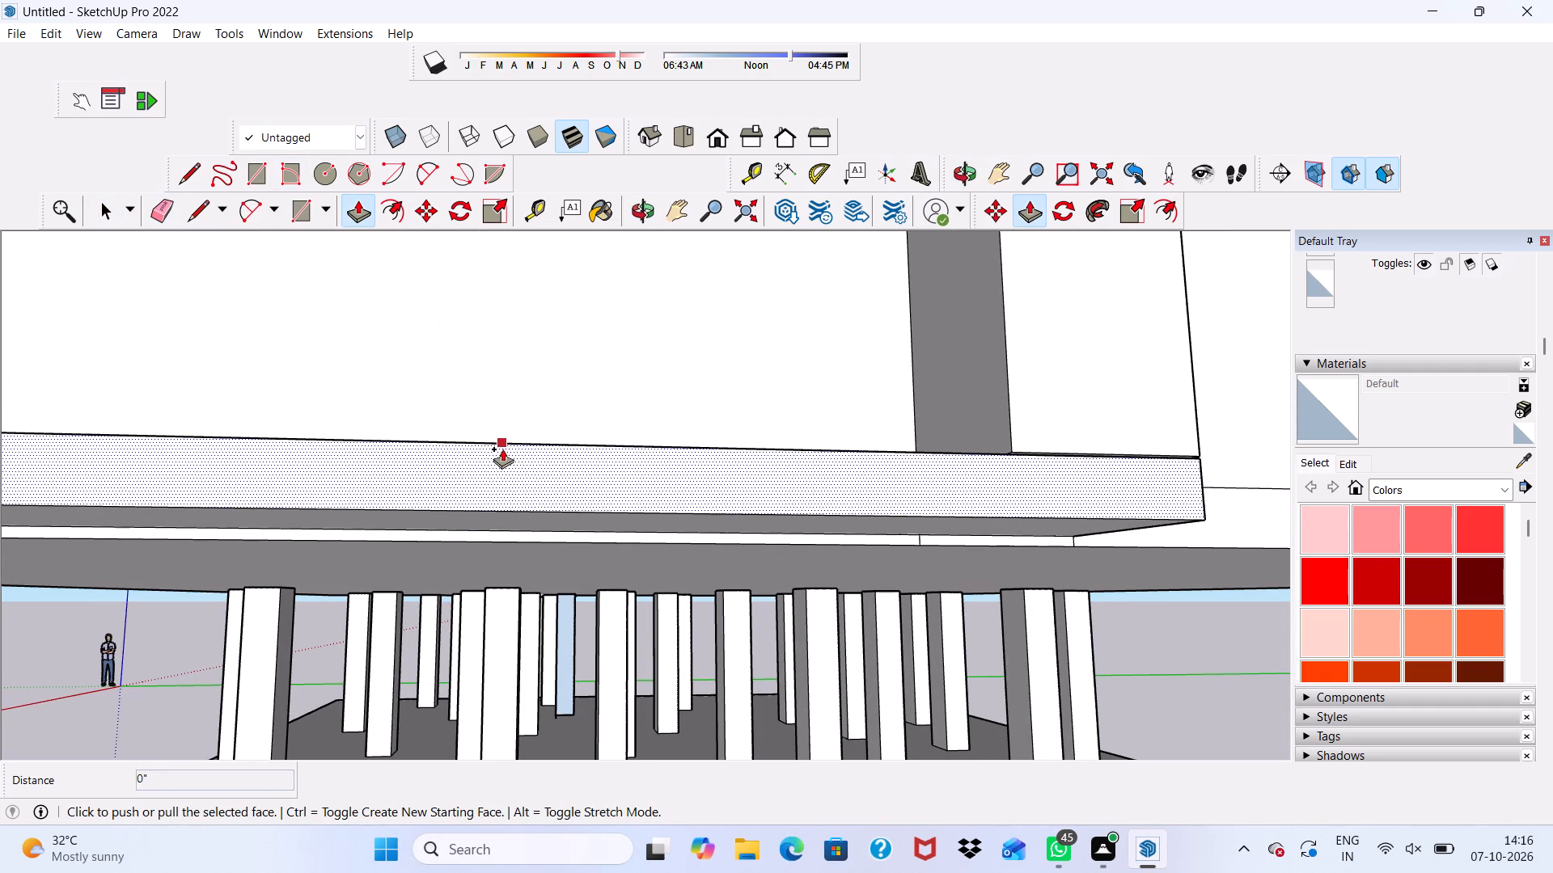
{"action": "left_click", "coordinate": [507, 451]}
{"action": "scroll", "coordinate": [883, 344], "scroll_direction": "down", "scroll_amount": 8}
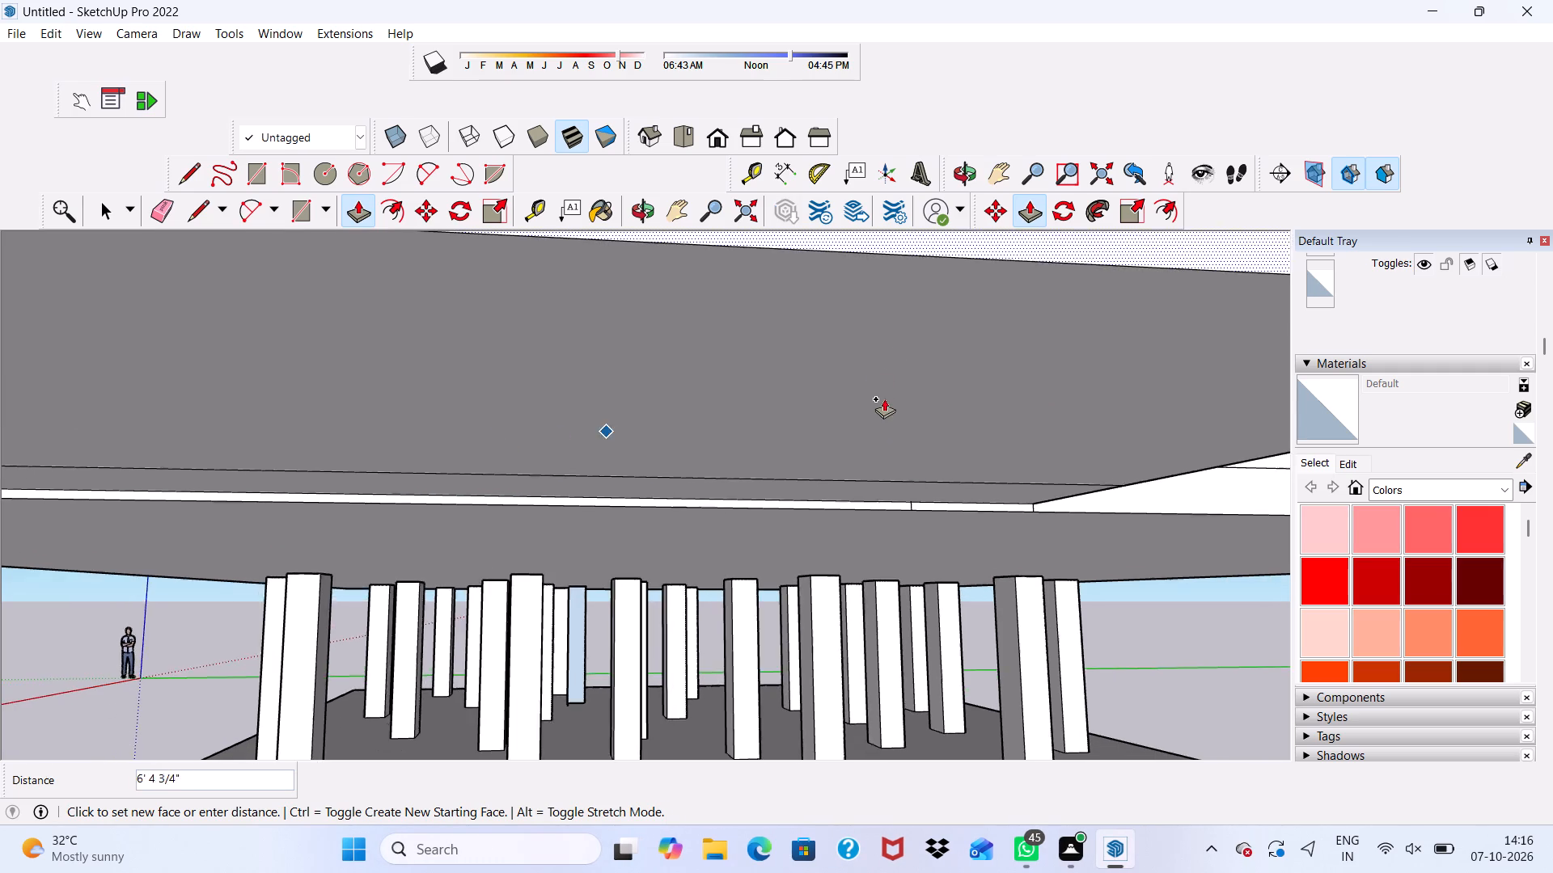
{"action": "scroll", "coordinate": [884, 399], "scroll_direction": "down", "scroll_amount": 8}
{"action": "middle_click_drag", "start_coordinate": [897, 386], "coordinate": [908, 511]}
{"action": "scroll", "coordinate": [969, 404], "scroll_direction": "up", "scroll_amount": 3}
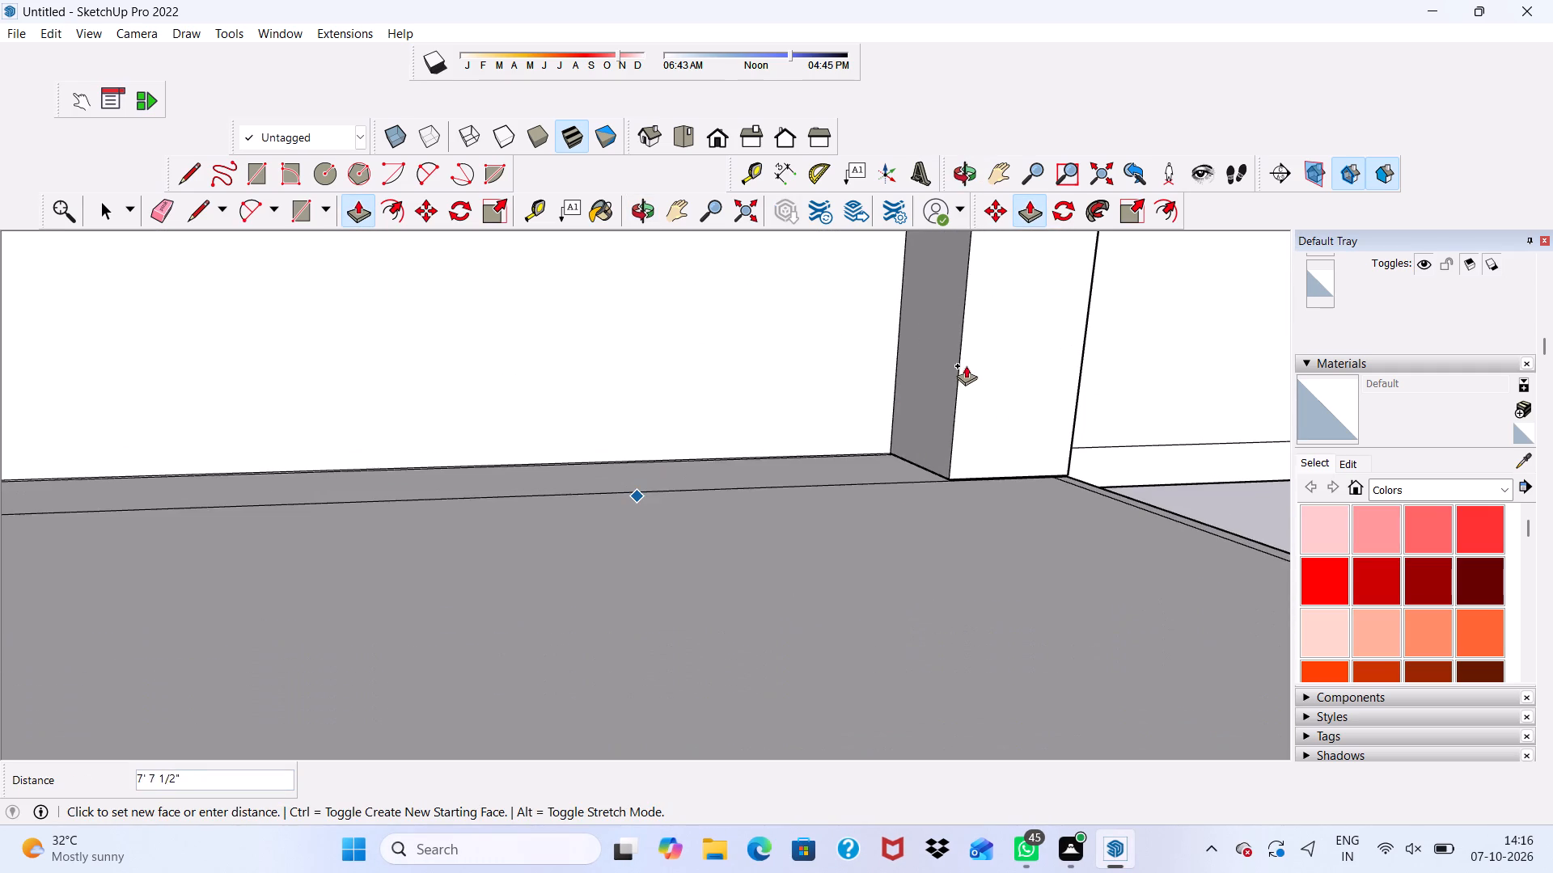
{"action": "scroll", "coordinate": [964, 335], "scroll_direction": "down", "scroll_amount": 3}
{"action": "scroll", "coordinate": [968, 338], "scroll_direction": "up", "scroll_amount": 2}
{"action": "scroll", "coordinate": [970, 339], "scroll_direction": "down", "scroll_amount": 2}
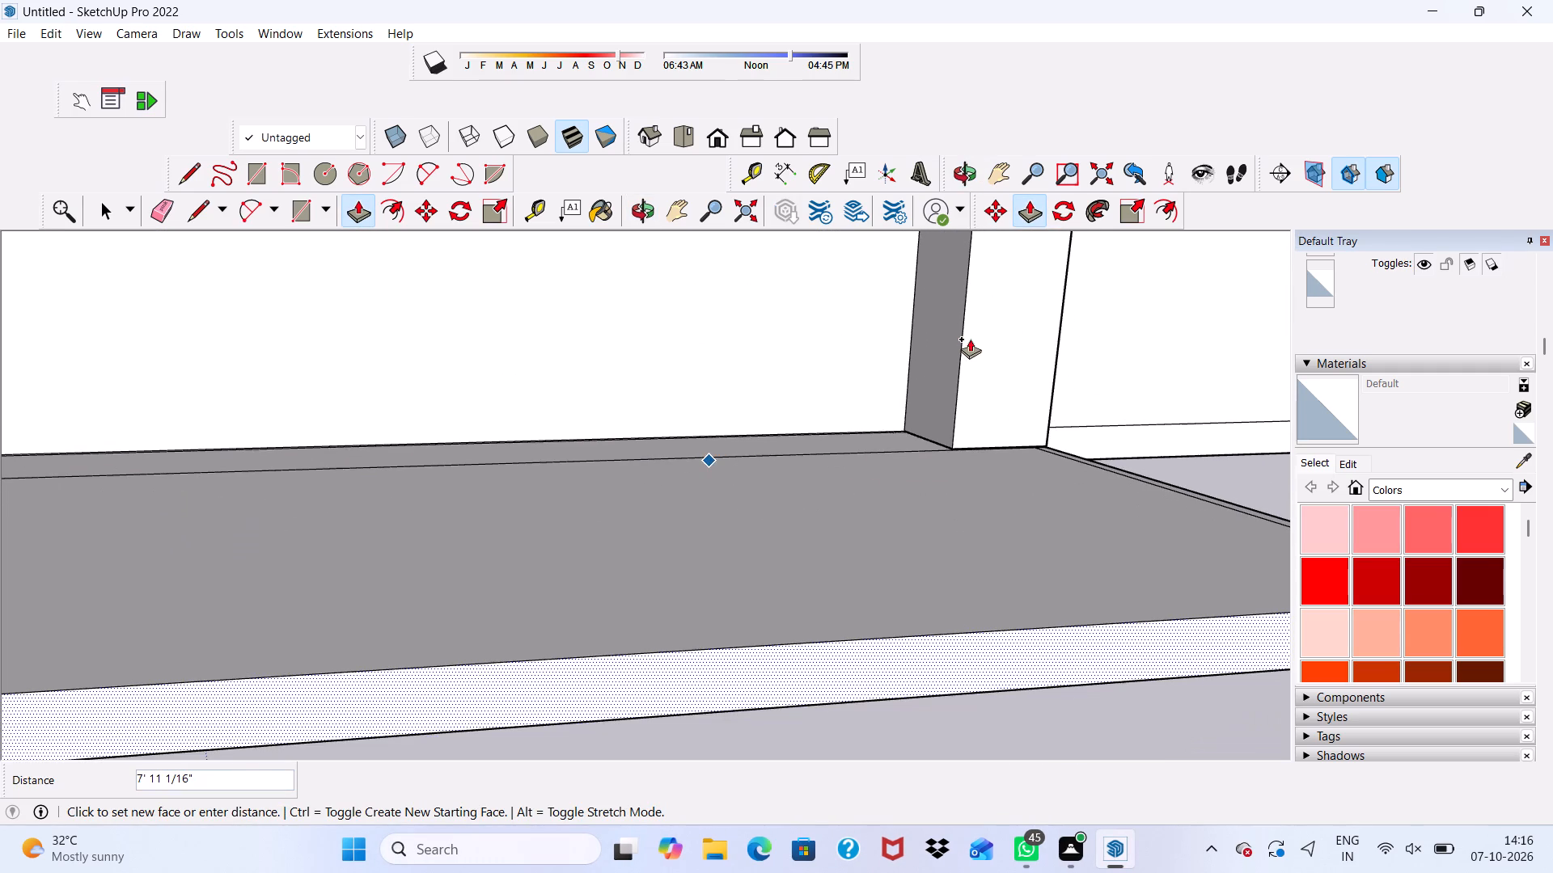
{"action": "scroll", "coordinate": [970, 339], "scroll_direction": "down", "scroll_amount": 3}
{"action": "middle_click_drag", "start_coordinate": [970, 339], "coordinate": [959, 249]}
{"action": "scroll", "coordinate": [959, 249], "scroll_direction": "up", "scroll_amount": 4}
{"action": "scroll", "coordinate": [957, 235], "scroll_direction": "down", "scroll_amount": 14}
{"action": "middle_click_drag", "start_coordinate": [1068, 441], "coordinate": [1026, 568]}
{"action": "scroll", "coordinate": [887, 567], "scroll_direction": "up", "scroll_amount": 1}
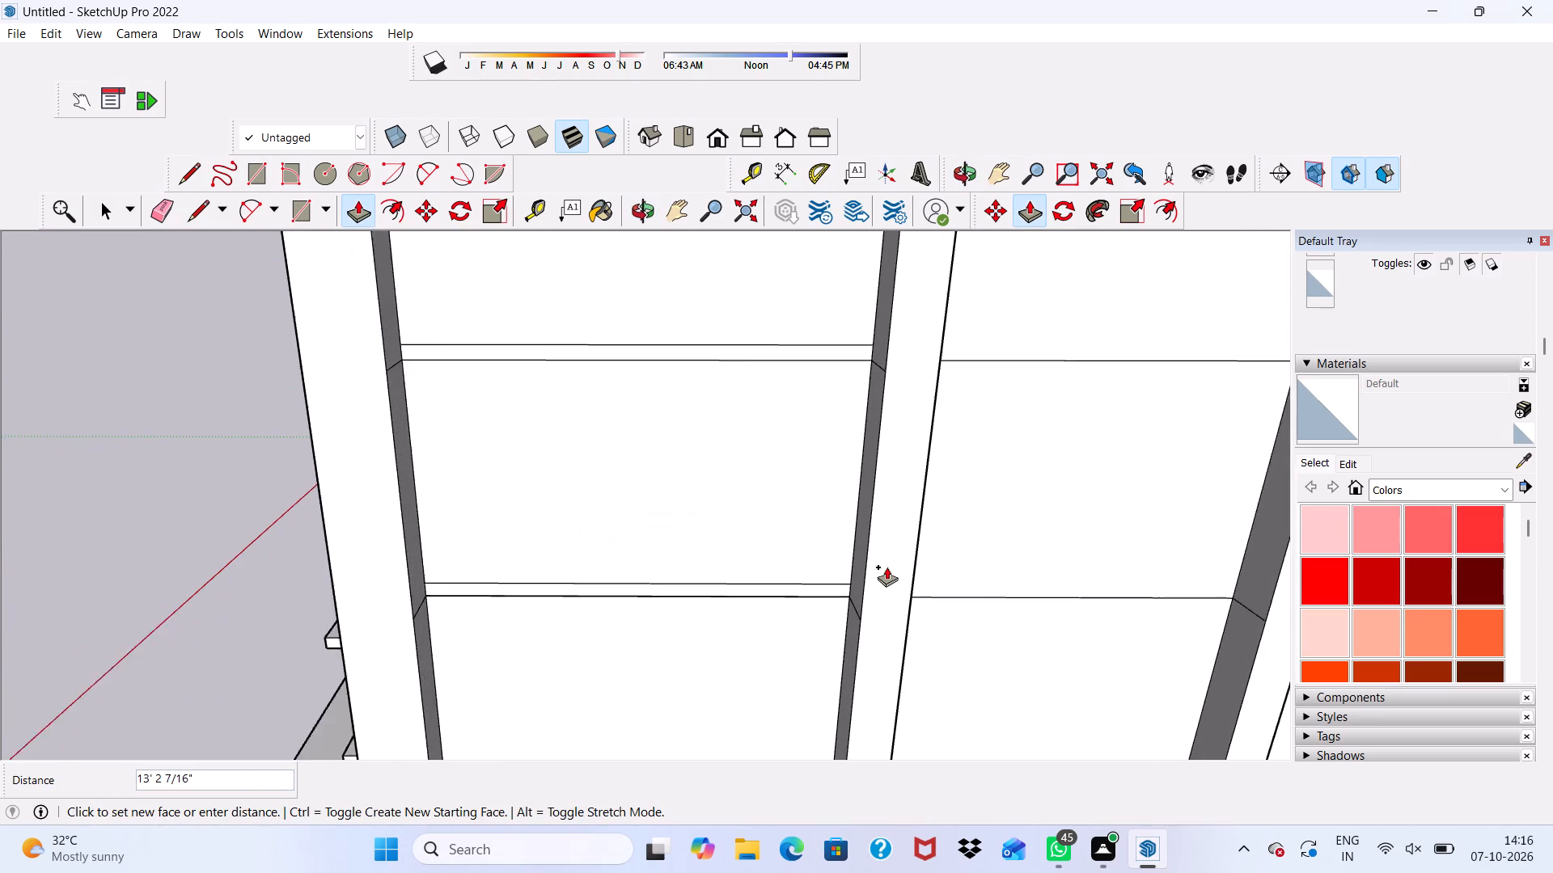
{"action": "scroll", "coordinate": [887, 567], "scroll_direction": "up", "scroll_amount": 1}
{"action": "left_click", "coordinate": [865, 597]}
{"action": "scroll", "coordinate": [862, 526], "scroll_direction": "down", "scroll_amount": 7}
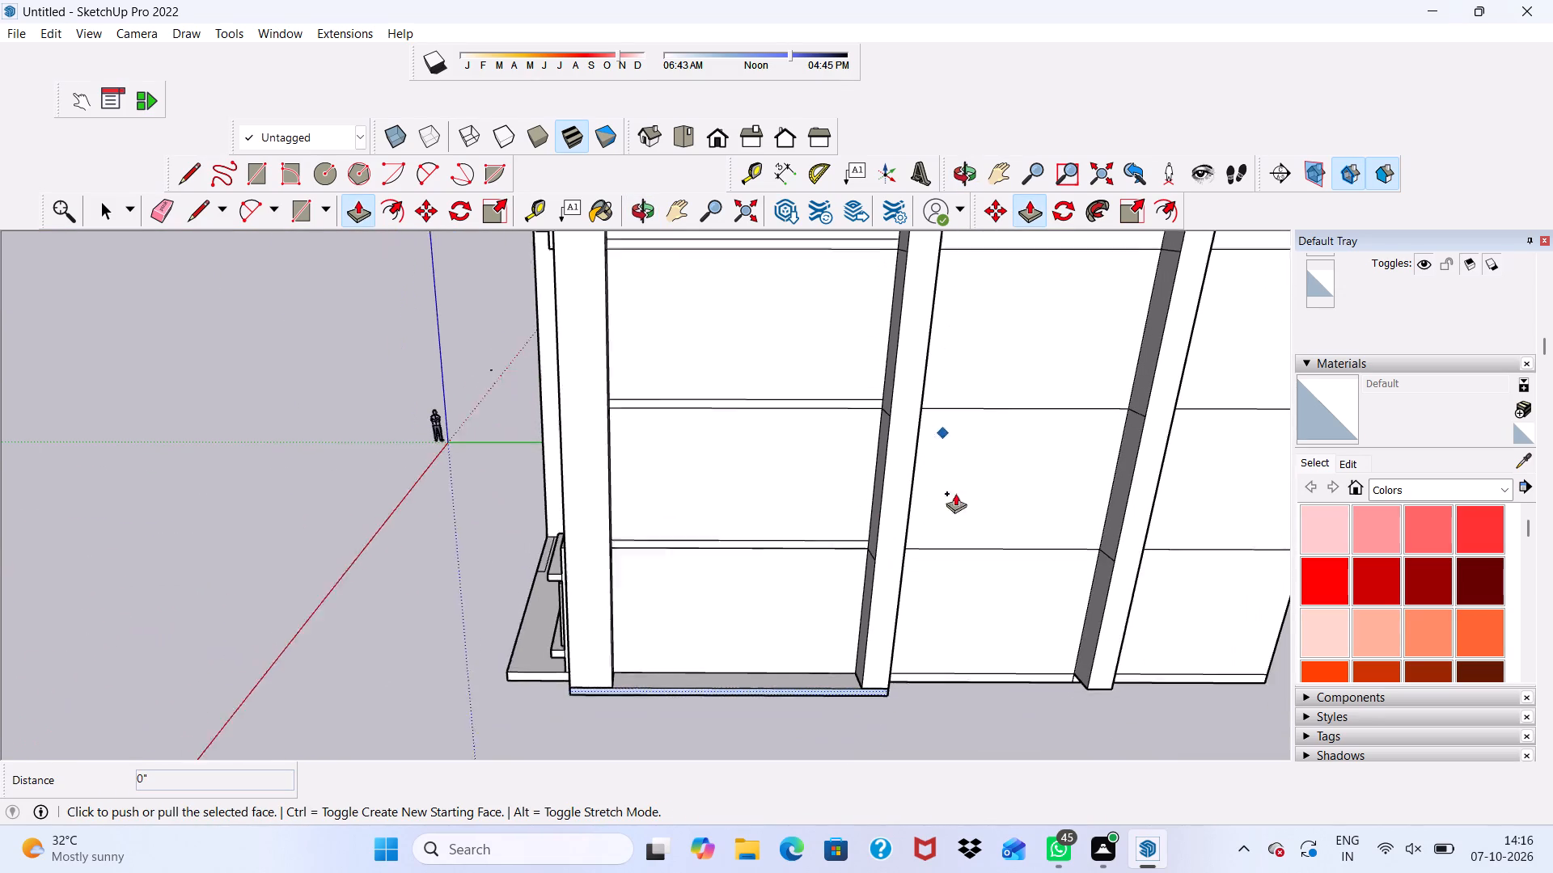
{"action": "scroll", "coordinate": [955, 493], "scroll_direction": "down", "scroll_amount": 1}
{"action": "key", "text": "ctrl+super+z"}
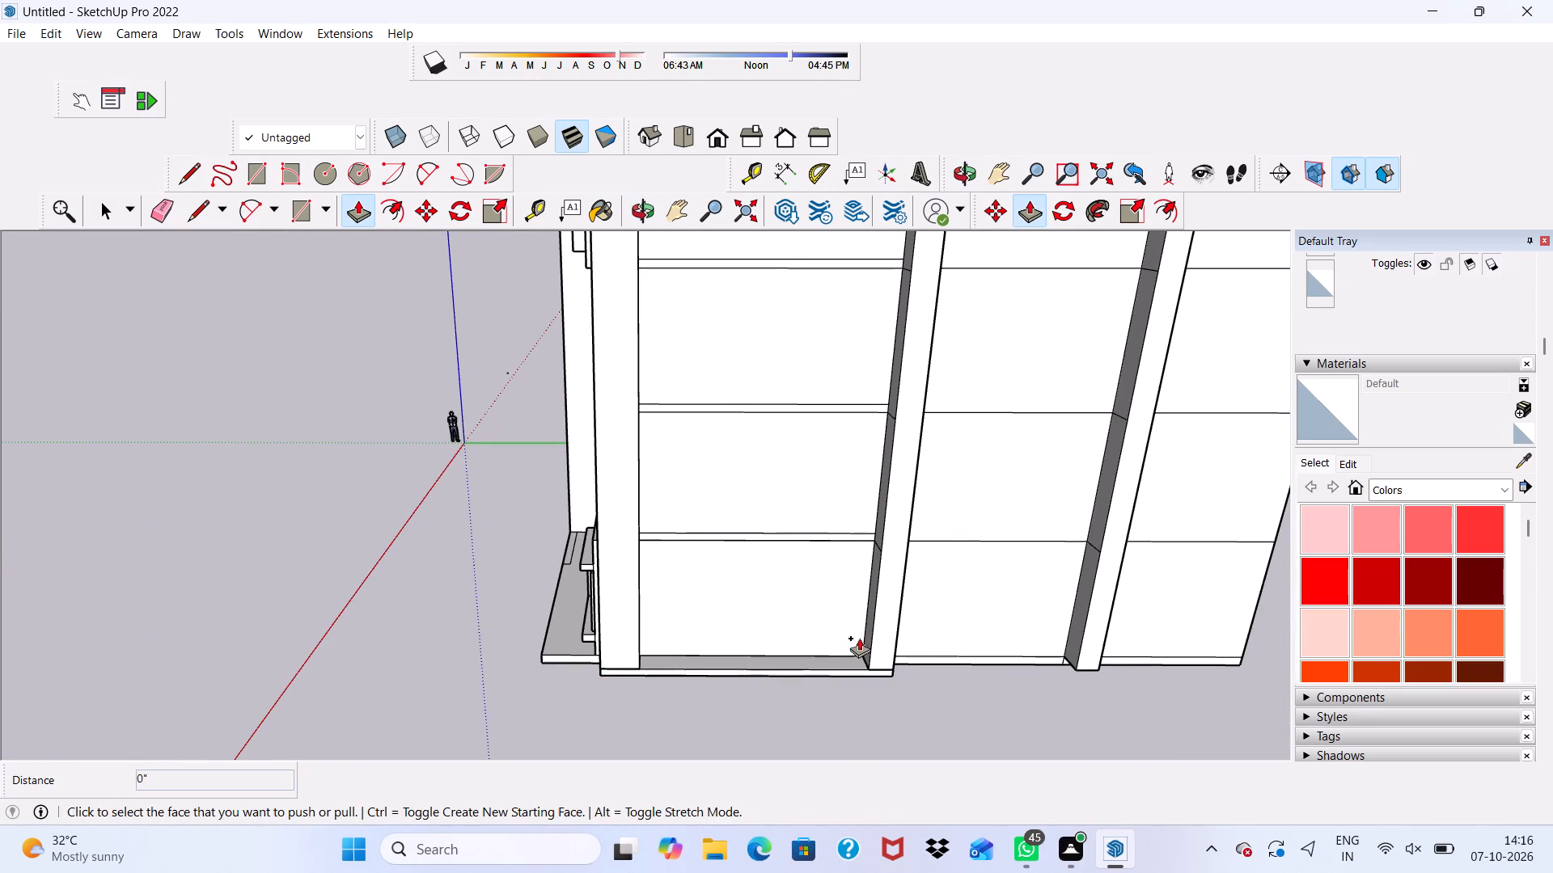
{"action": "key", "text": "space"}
Push/Pull the lowest floor band above the base band outward 2' between the two vertical strips, flush with their front faces.
{"action": "scroll", "coordinate": [870, 609], "scroll_direction": "down", "scroll_amount": 4}
{"action": "scroll", "coordinate": [722, 590], "scroll_direction": "up", "scroll_amount": 7}
{"action": "middle_click_drag", "start_coordinate": [777, 685], "coordinate": [777, 684]}
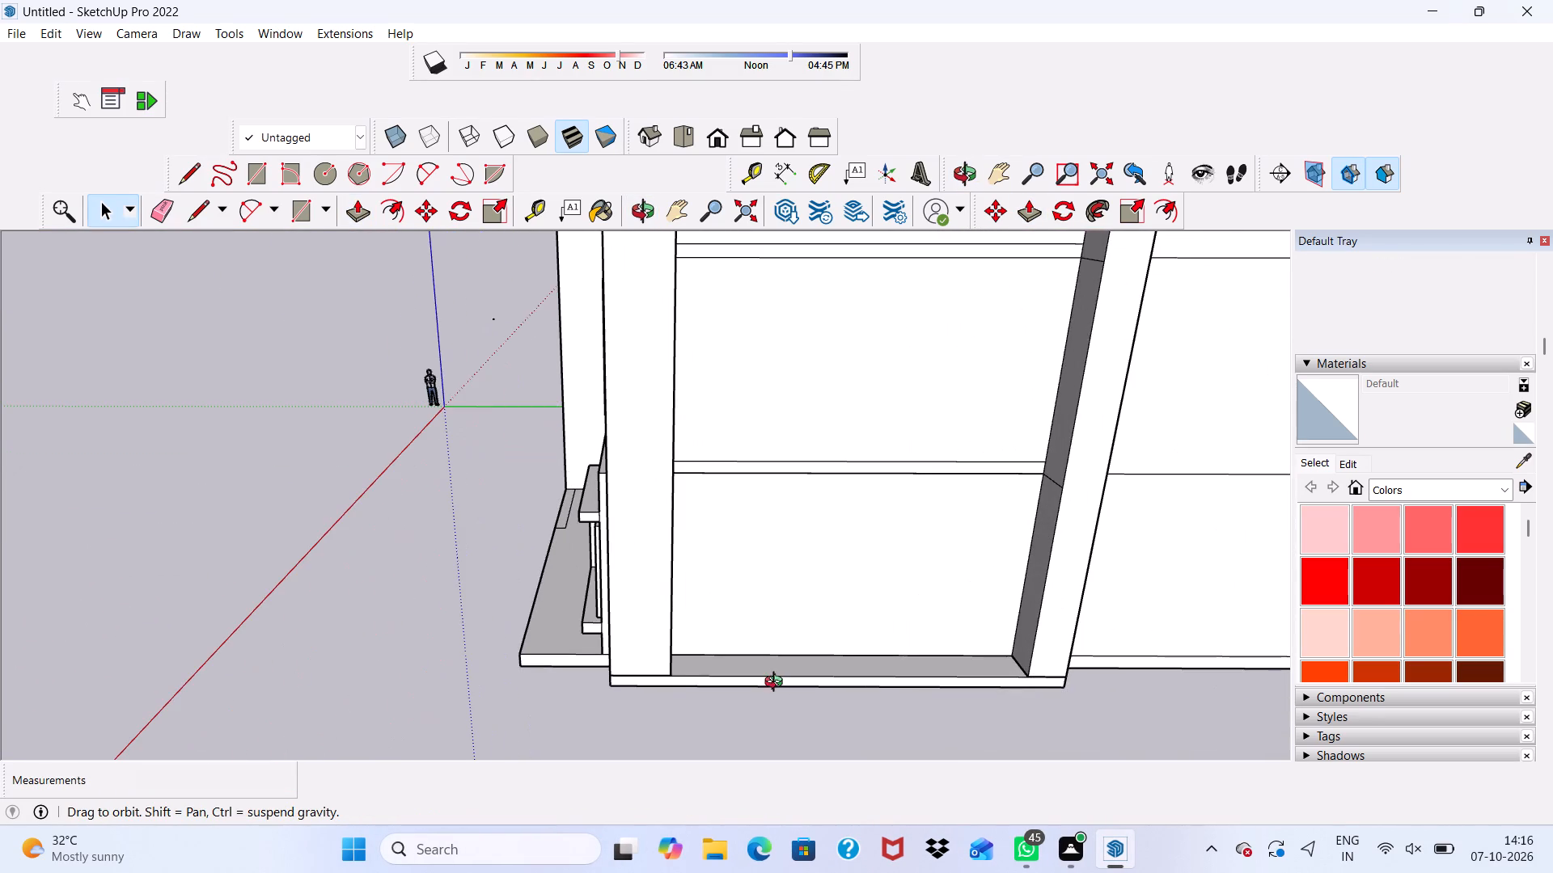
{"action": "middle_click_drag", "start_coordinate": [777, 684], "coordinate": [755, 682]}
{"action": "scroll", "coordinate": [699, 518], "scroll_direction": "up", "scroll_amount": 5}
{"action": "scroll", "coordinate": [690, 392], "scroll_direction": "down", "scroll_amount": 3}
{"action": "scroll", "coordinate": [705, 480], "scroll_direction": "up", "scroll_amount": 2}
{"action": "left_click", "coordinate": [718, 443]}
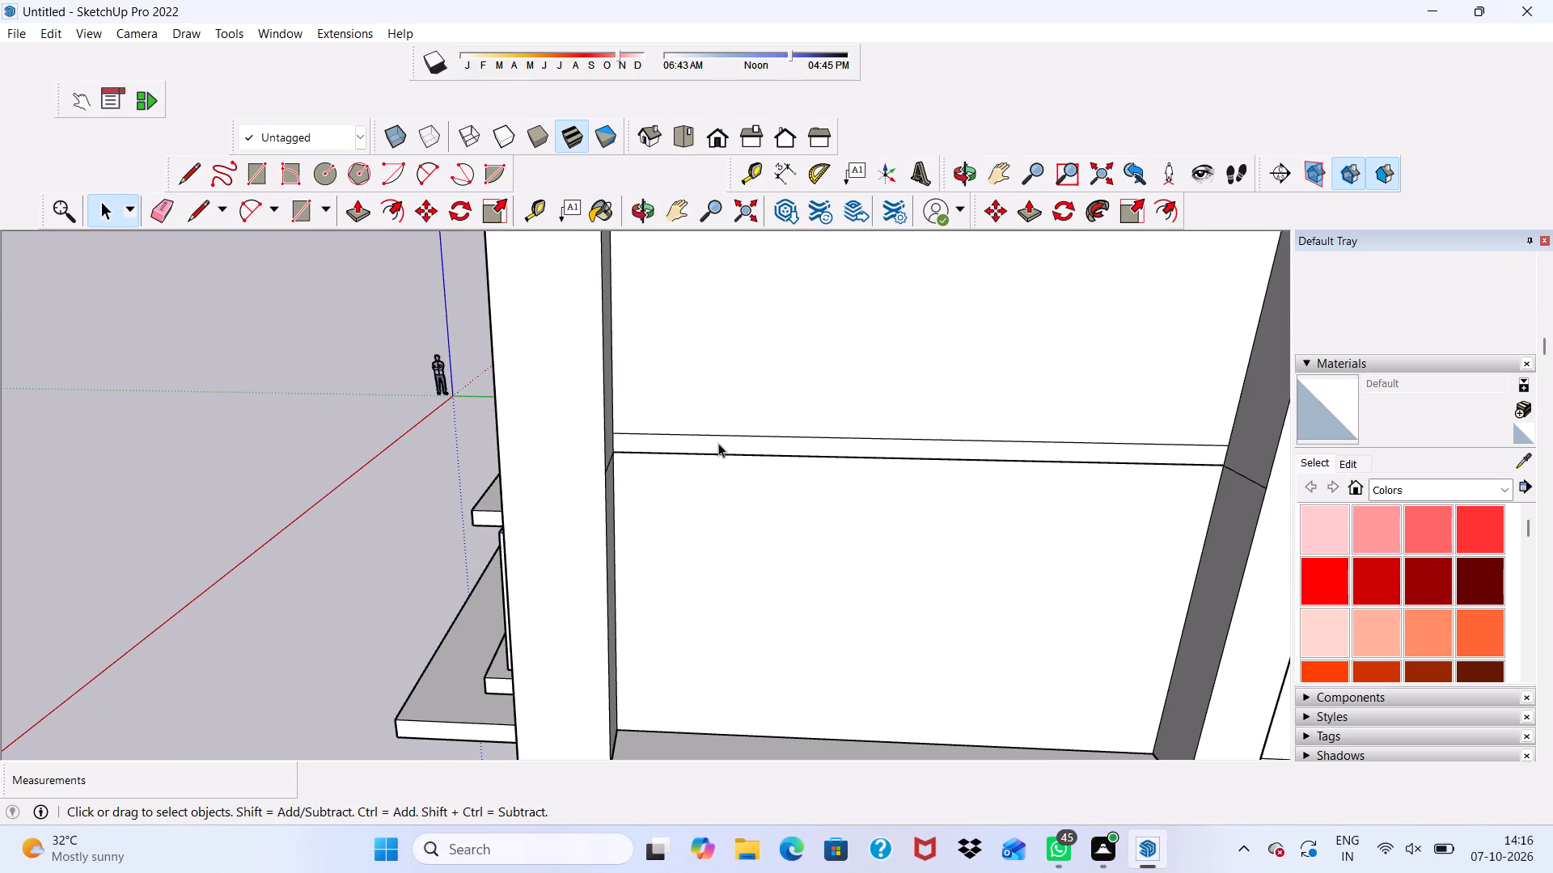
{"action": "scroll", "coordinate": [1552, 872], "scroll_direction": "up", "scroll_amount": 1}
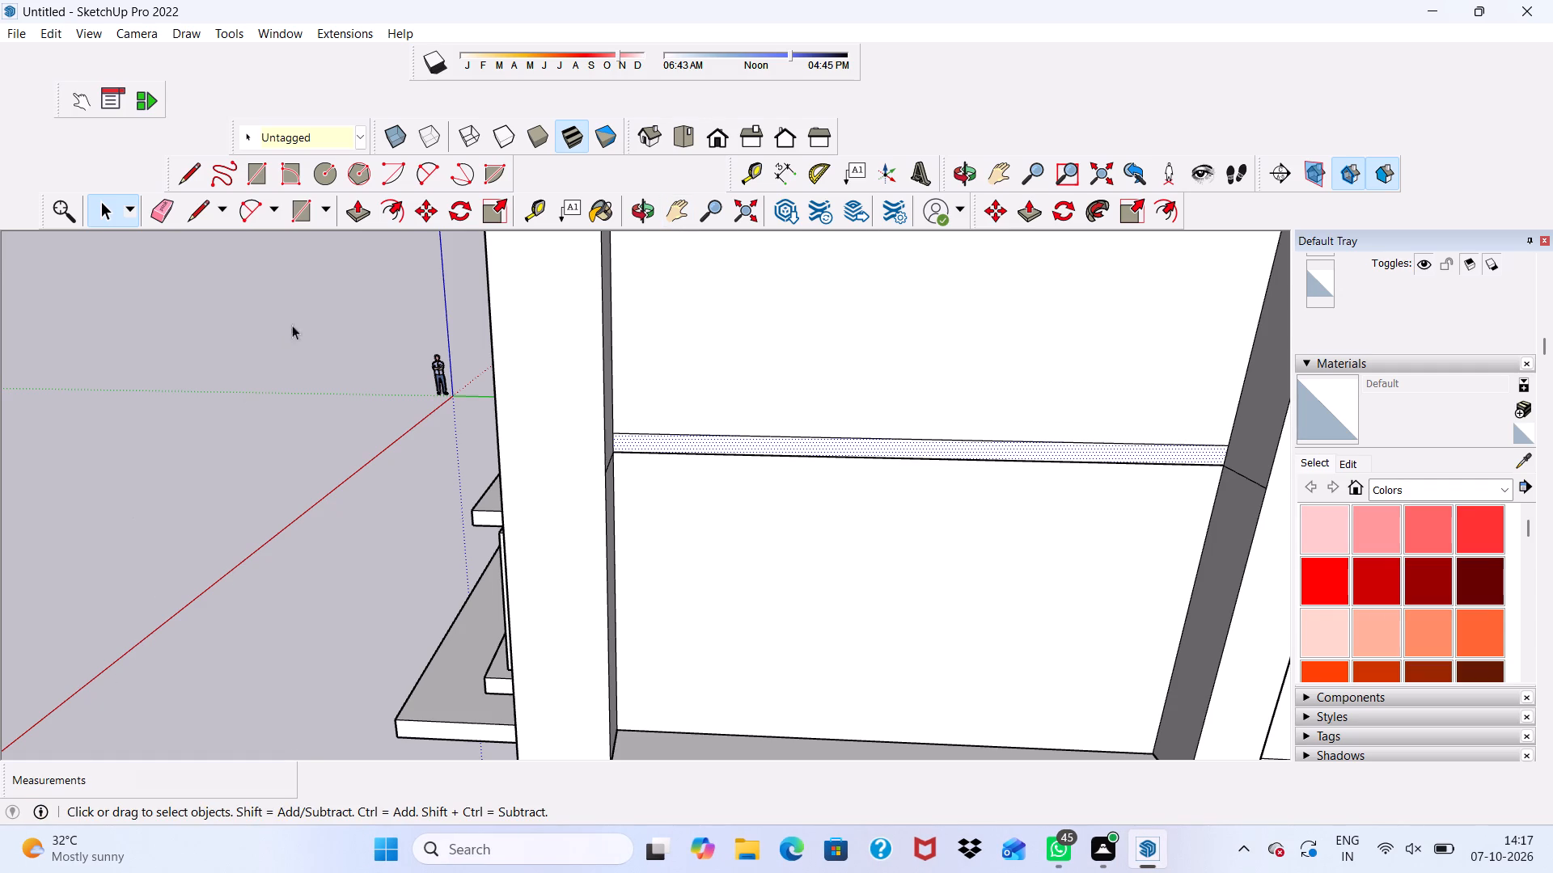
{"action": "scroll", "coordinate": [419, 436], "scroll_direction": "down", "scroll_amount": 6}
{"action": "scroll", "coordinate": [491, 447], "scroll_direction": "down", "scroll_amount": 1}
{"action": "middle_click_drag", "start_coordinate": [501, 445], "coordinate": [442, 419]}
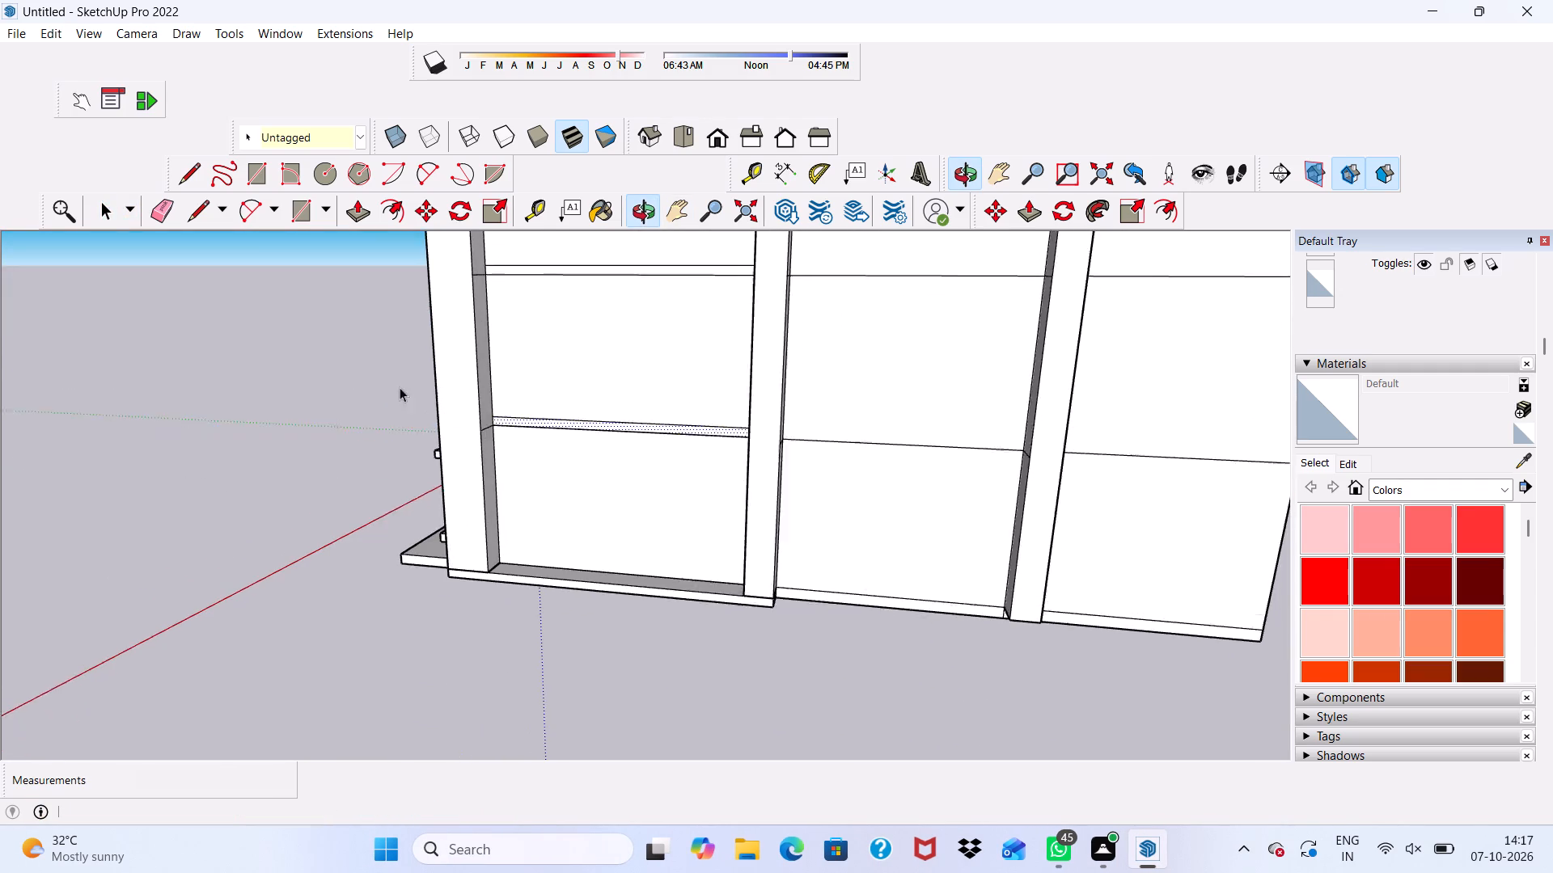
{"action": "scroll", "coordinate": [400, 387], "scroll_direction": "down", "scroll_amount": 1}
{"action": "left_click", "coordinate": [360, 213]}
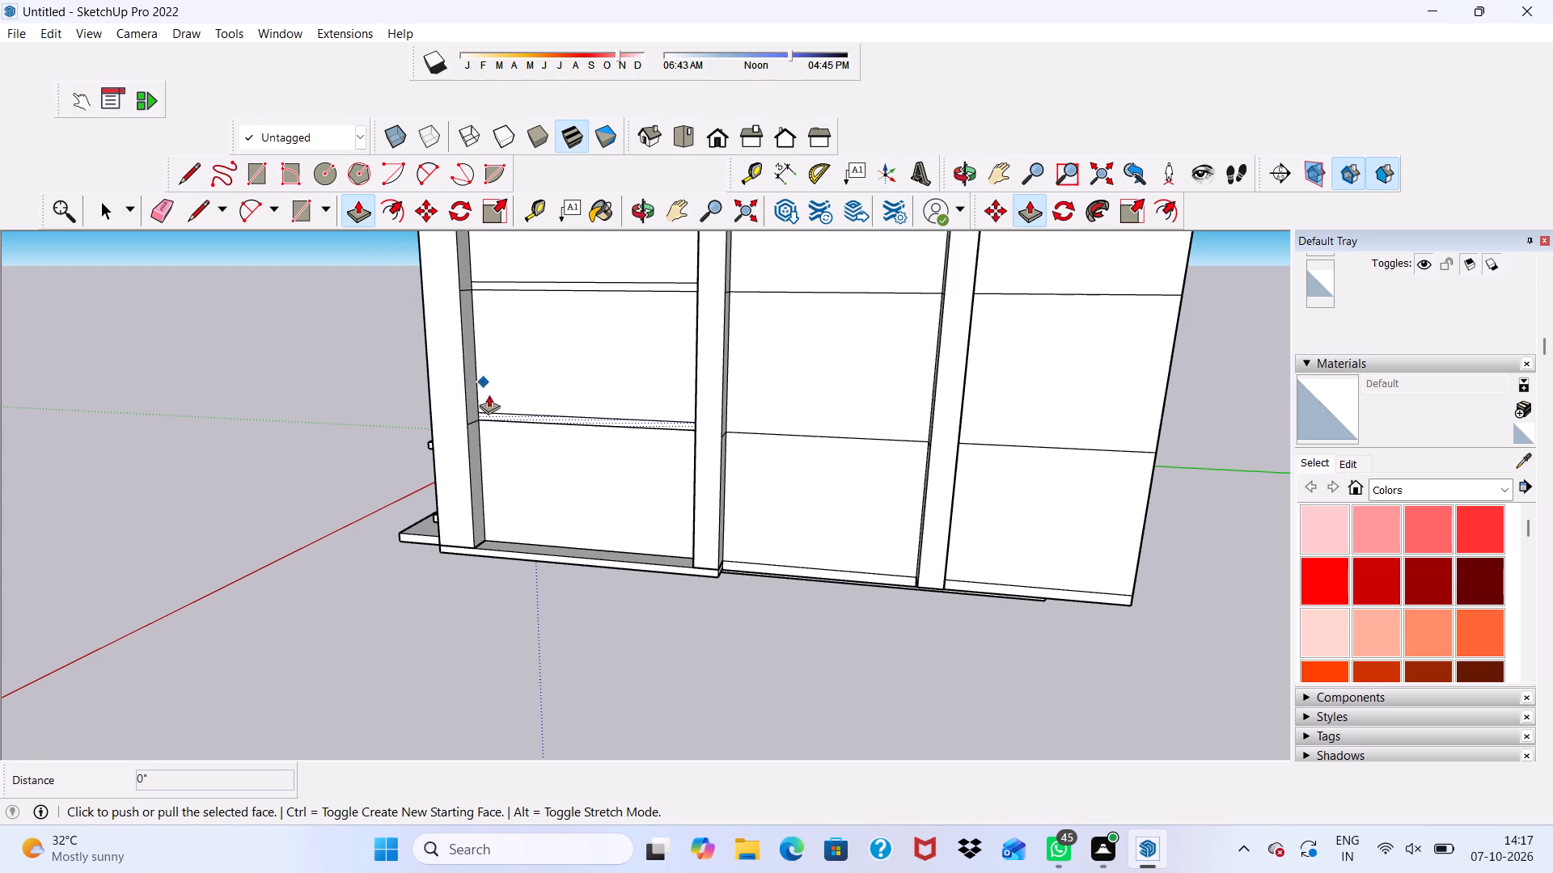
{"action": "scroll", "coordinate": [520, 409], "scroll_direction": "up", "scroll_amount": 7}
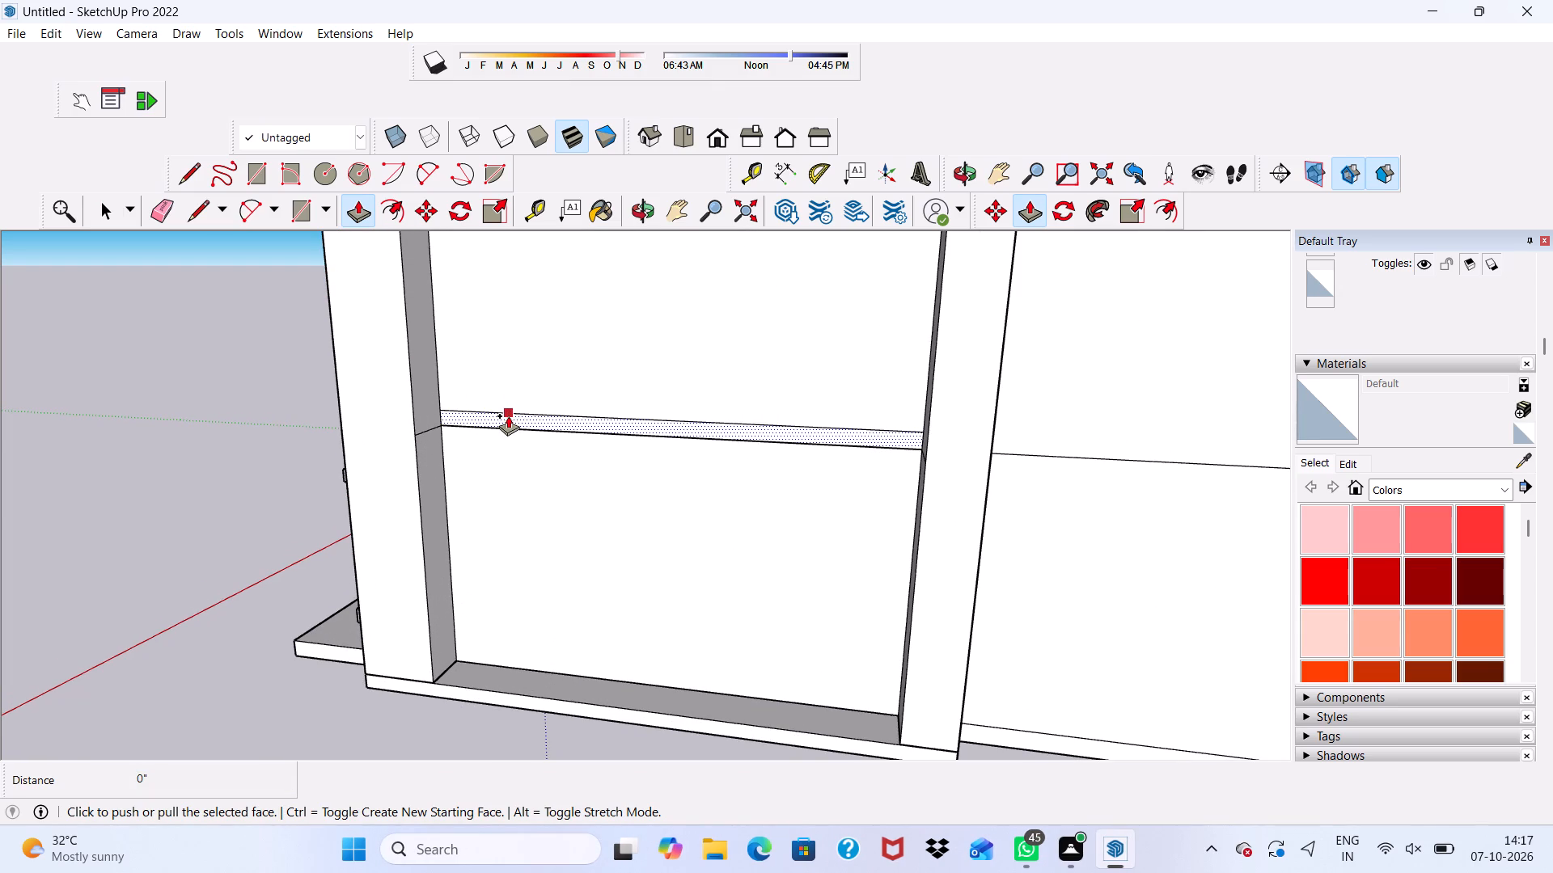
{"action": "left_click", "coordinate": [508, 415]}
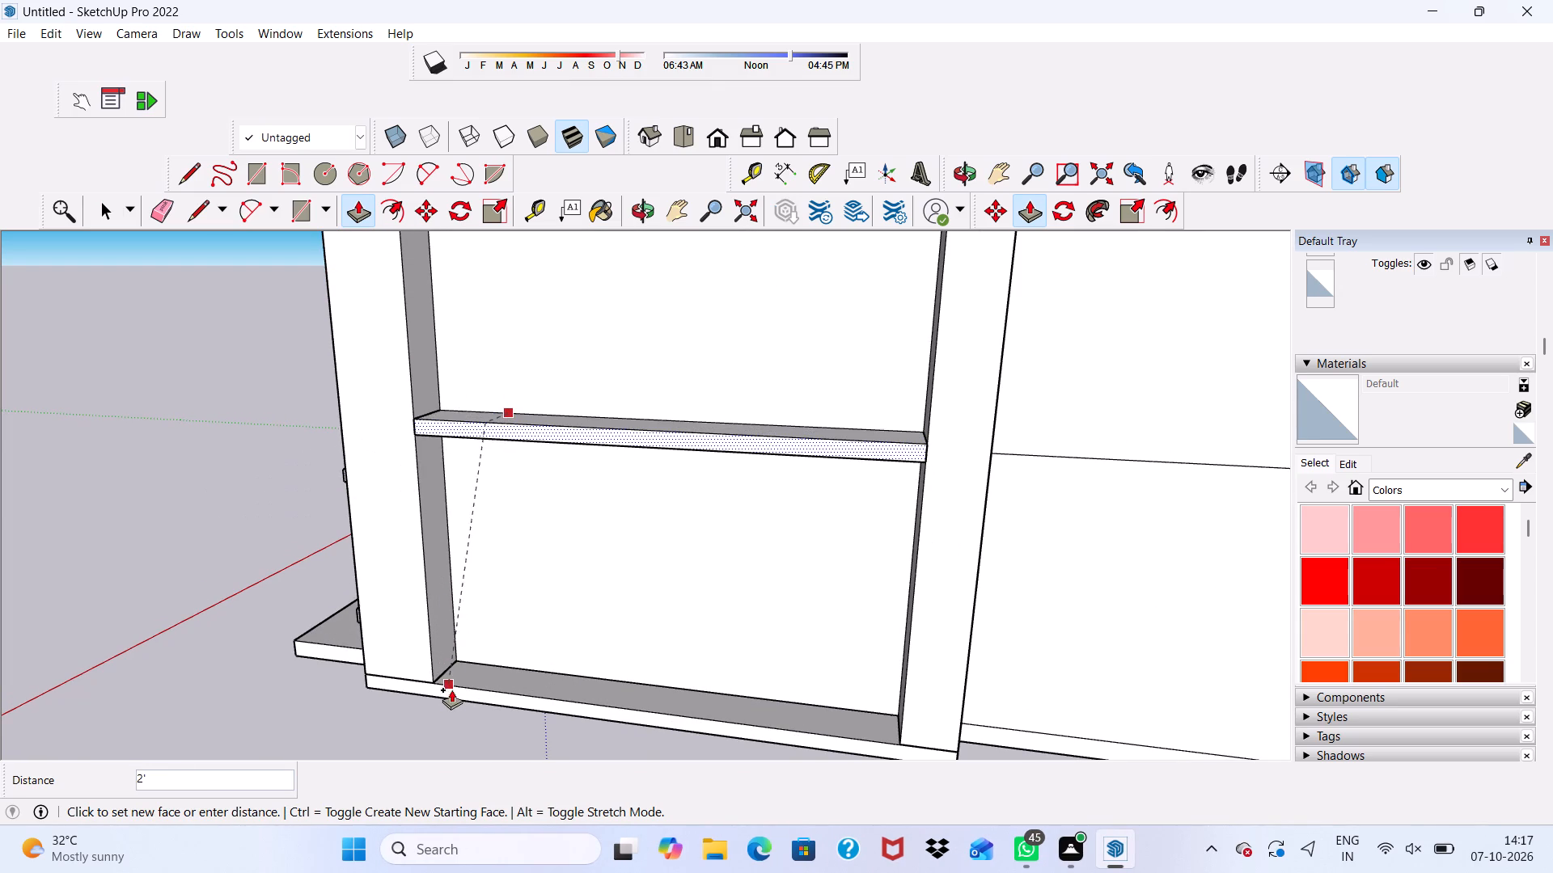
{"action": "left_click", "coordinate": [451, 690]}
{"action": "scroll", "coordinate": [509, 486], "scroll_direction": "down", "scroll_amount": 6}
{"action": "middle_click_drag", "start_coordinate": [523, 467], "coordinate": [442, 557]}
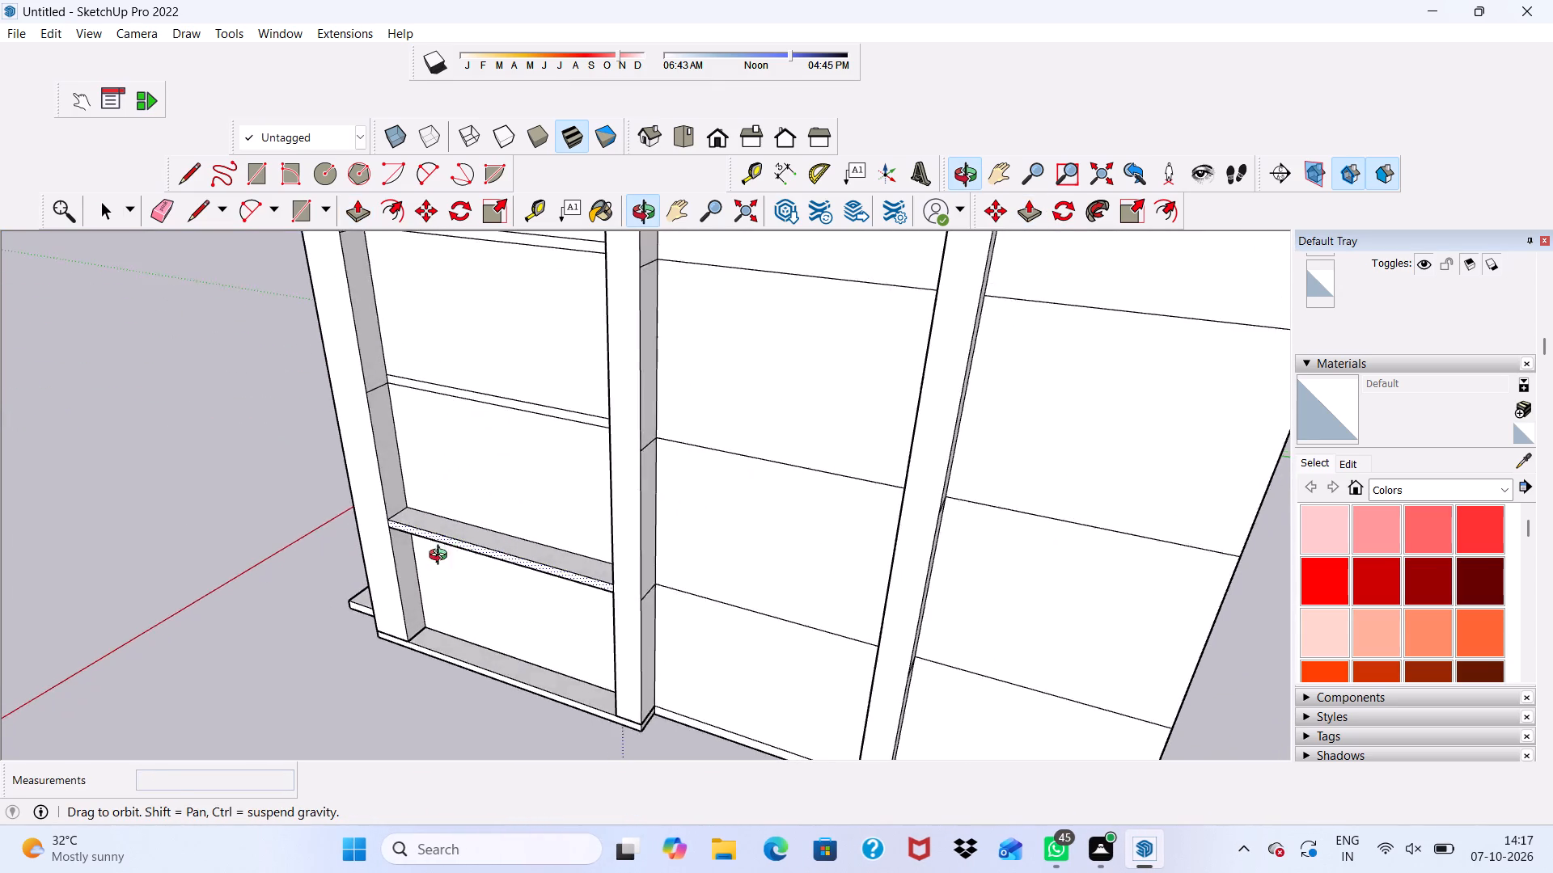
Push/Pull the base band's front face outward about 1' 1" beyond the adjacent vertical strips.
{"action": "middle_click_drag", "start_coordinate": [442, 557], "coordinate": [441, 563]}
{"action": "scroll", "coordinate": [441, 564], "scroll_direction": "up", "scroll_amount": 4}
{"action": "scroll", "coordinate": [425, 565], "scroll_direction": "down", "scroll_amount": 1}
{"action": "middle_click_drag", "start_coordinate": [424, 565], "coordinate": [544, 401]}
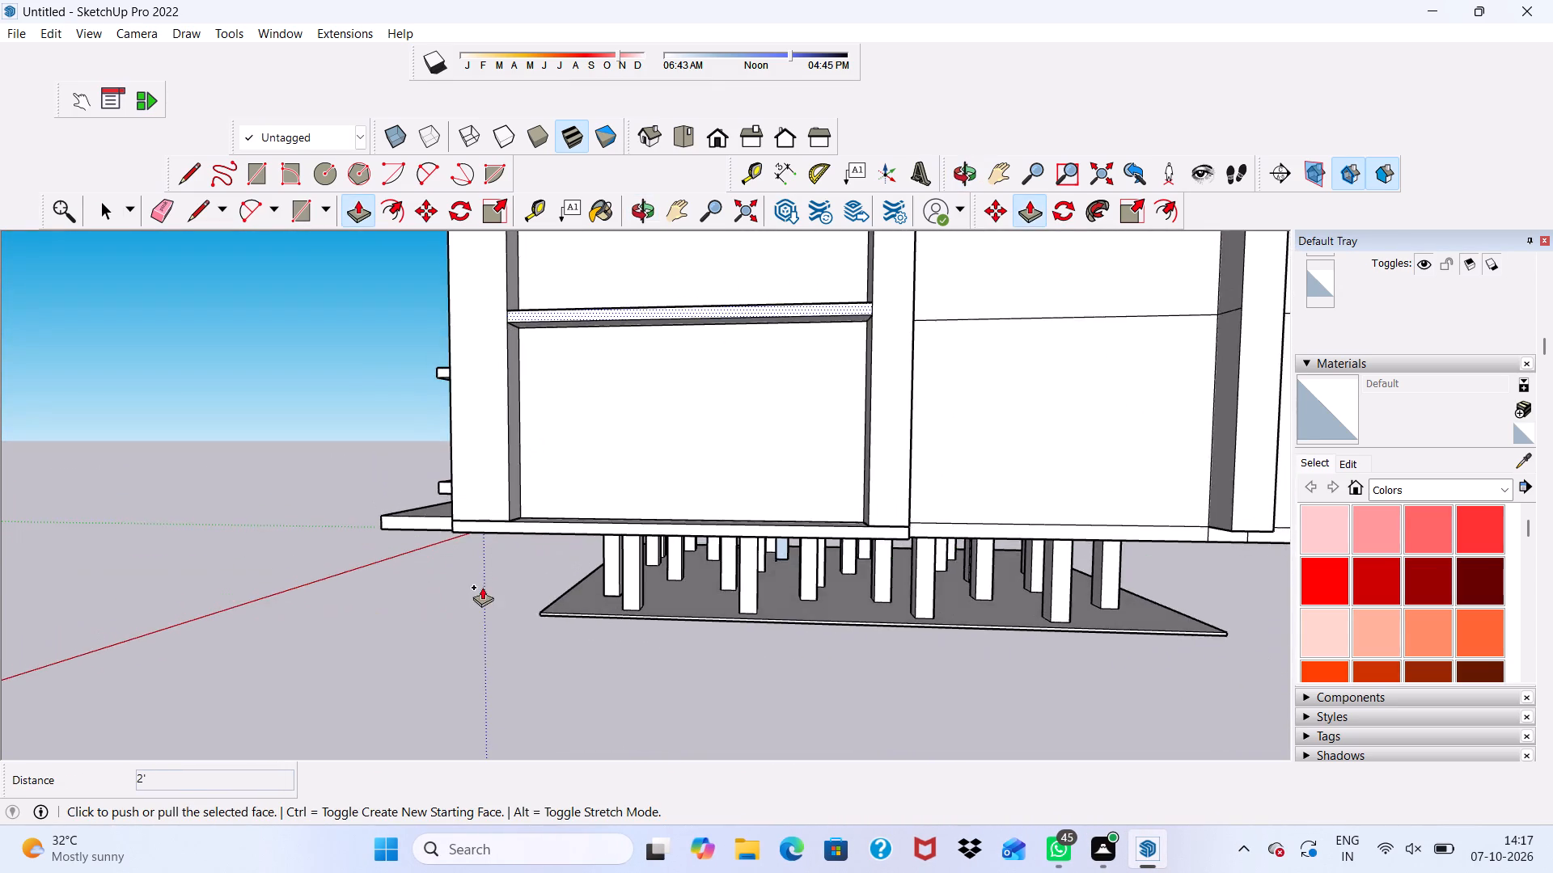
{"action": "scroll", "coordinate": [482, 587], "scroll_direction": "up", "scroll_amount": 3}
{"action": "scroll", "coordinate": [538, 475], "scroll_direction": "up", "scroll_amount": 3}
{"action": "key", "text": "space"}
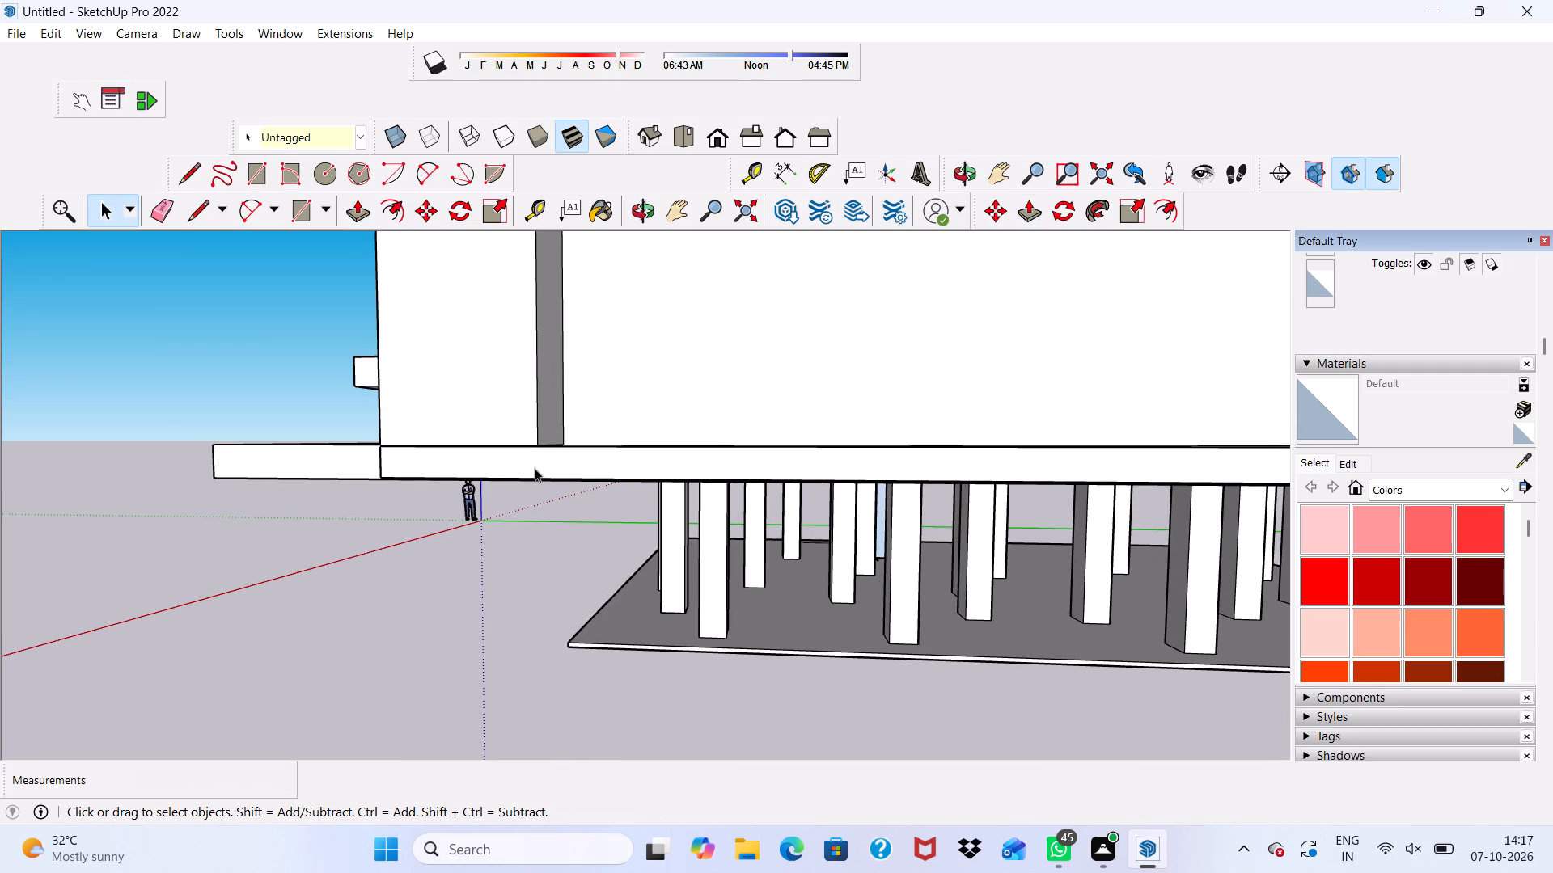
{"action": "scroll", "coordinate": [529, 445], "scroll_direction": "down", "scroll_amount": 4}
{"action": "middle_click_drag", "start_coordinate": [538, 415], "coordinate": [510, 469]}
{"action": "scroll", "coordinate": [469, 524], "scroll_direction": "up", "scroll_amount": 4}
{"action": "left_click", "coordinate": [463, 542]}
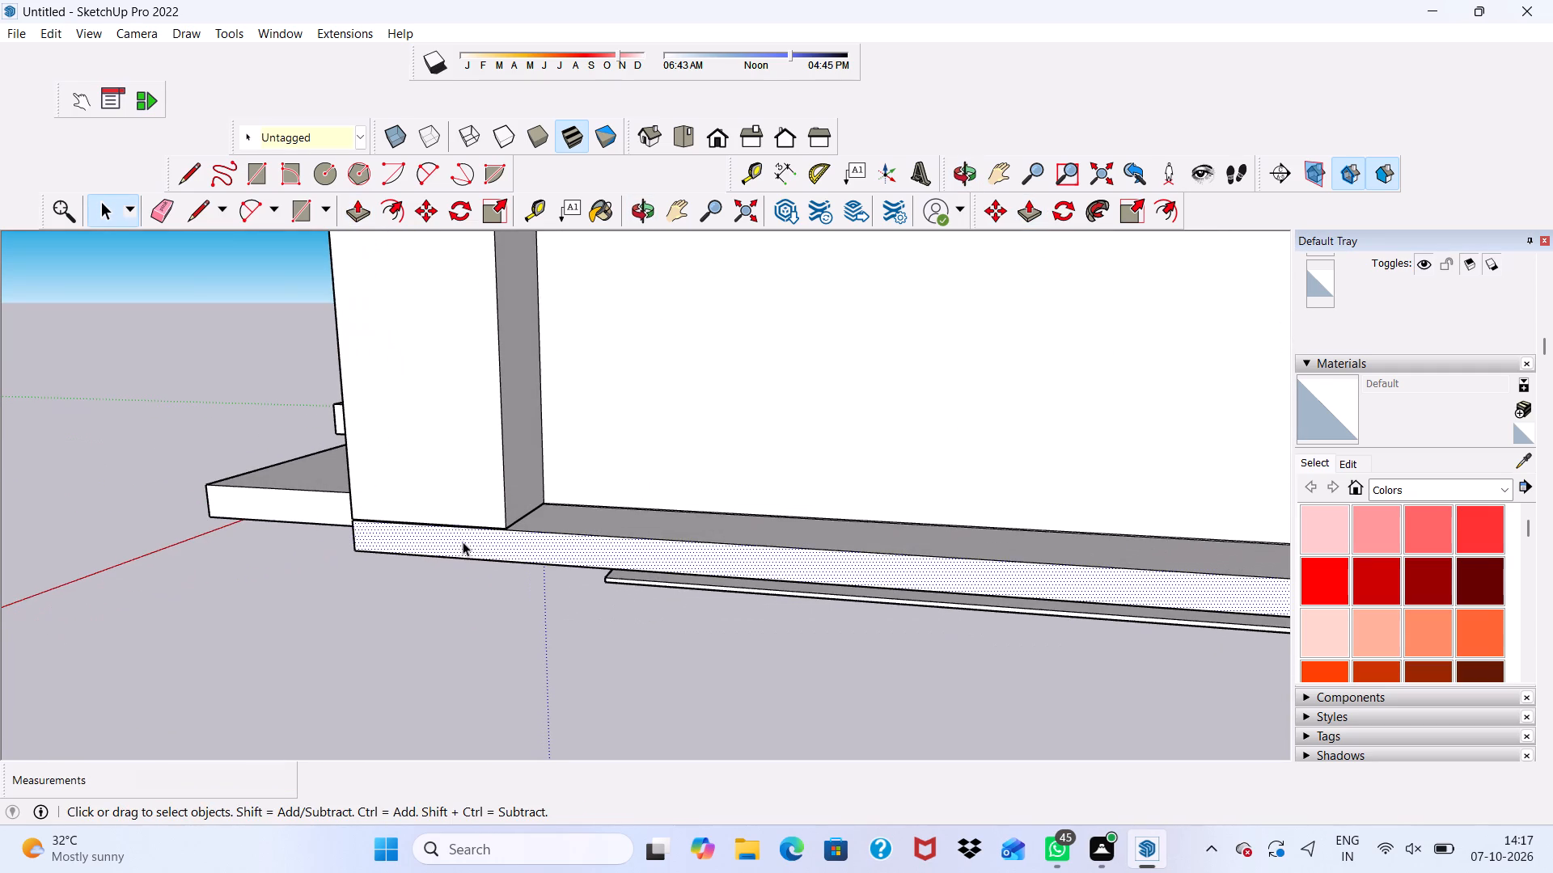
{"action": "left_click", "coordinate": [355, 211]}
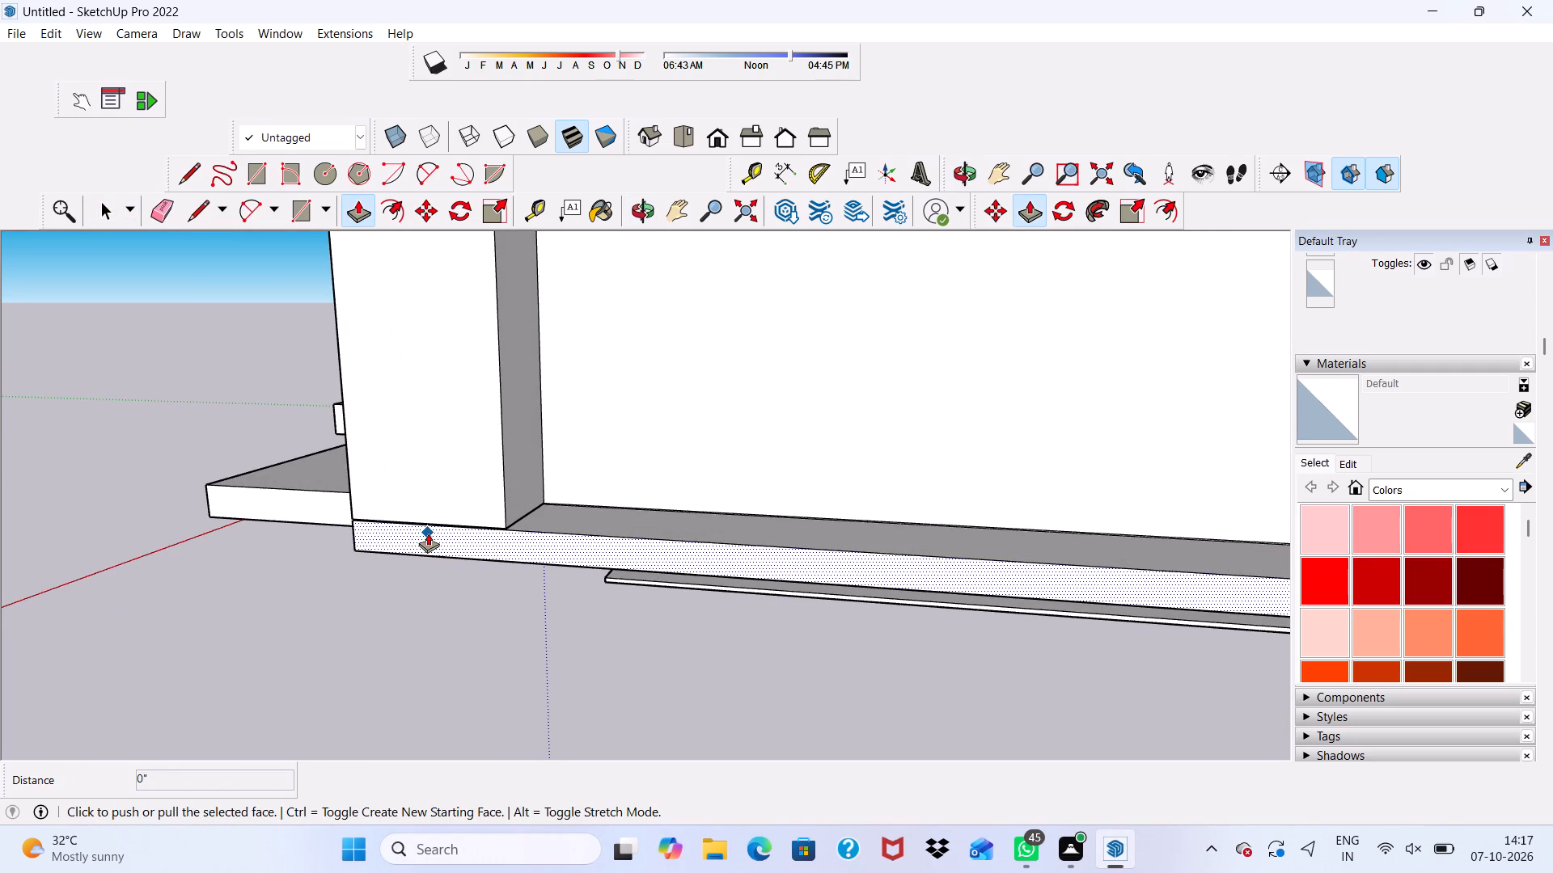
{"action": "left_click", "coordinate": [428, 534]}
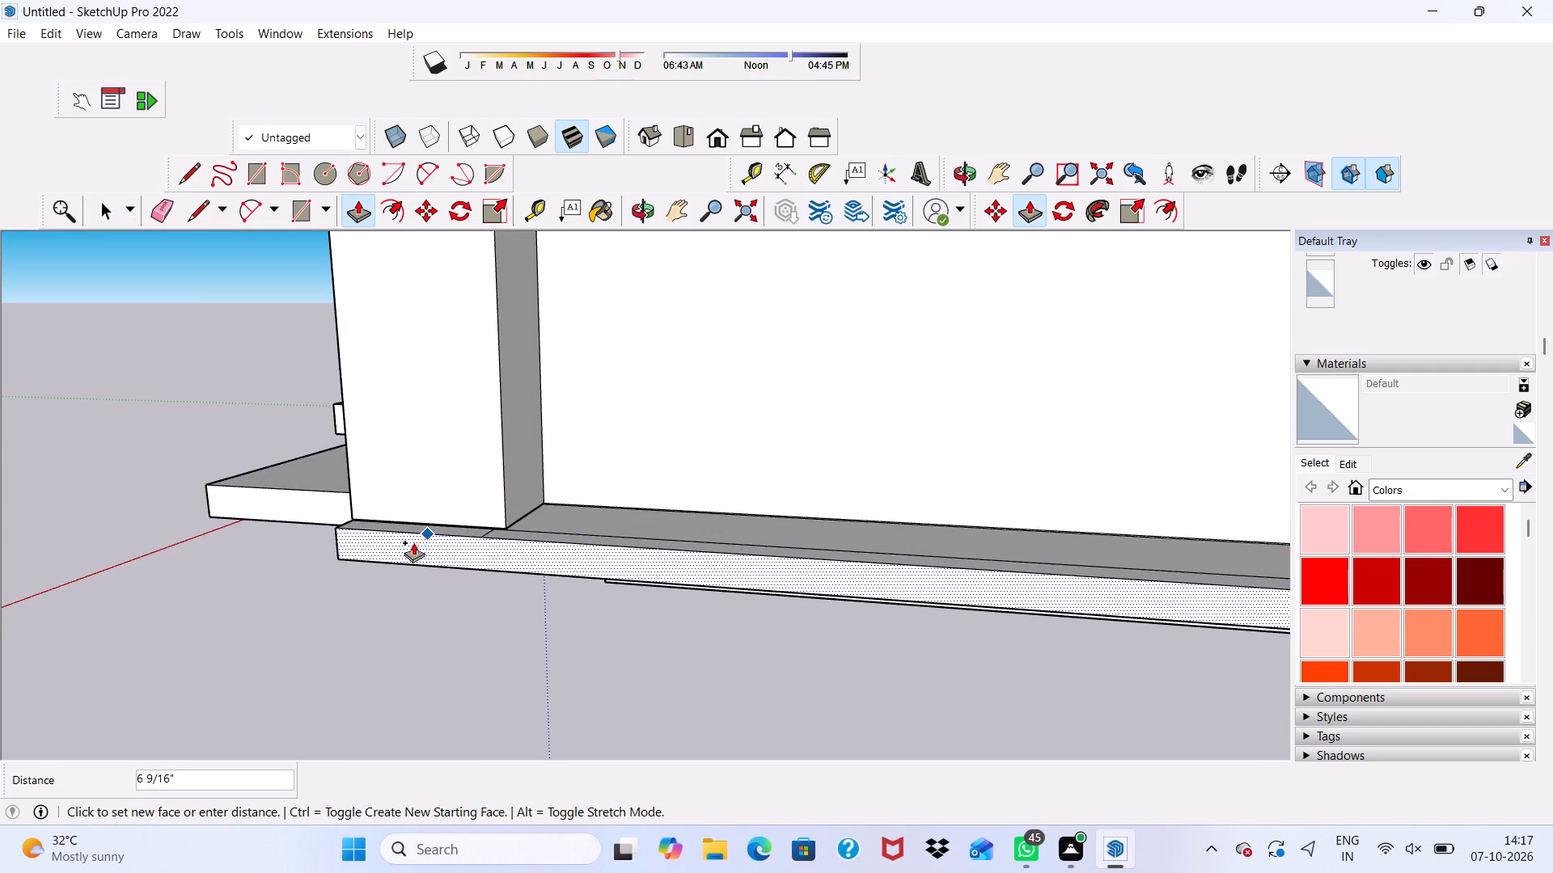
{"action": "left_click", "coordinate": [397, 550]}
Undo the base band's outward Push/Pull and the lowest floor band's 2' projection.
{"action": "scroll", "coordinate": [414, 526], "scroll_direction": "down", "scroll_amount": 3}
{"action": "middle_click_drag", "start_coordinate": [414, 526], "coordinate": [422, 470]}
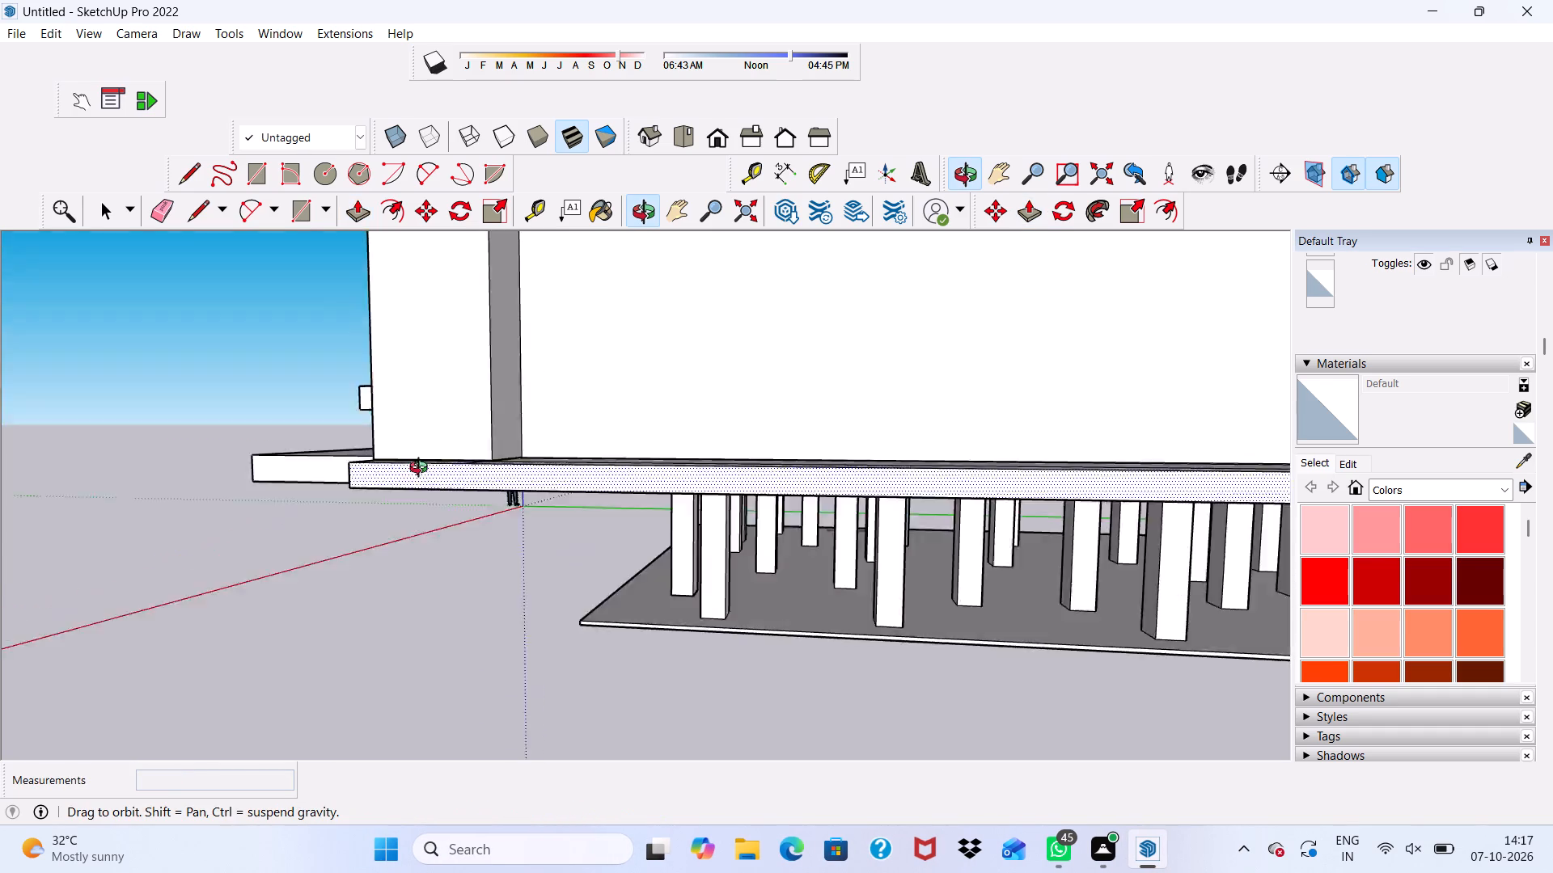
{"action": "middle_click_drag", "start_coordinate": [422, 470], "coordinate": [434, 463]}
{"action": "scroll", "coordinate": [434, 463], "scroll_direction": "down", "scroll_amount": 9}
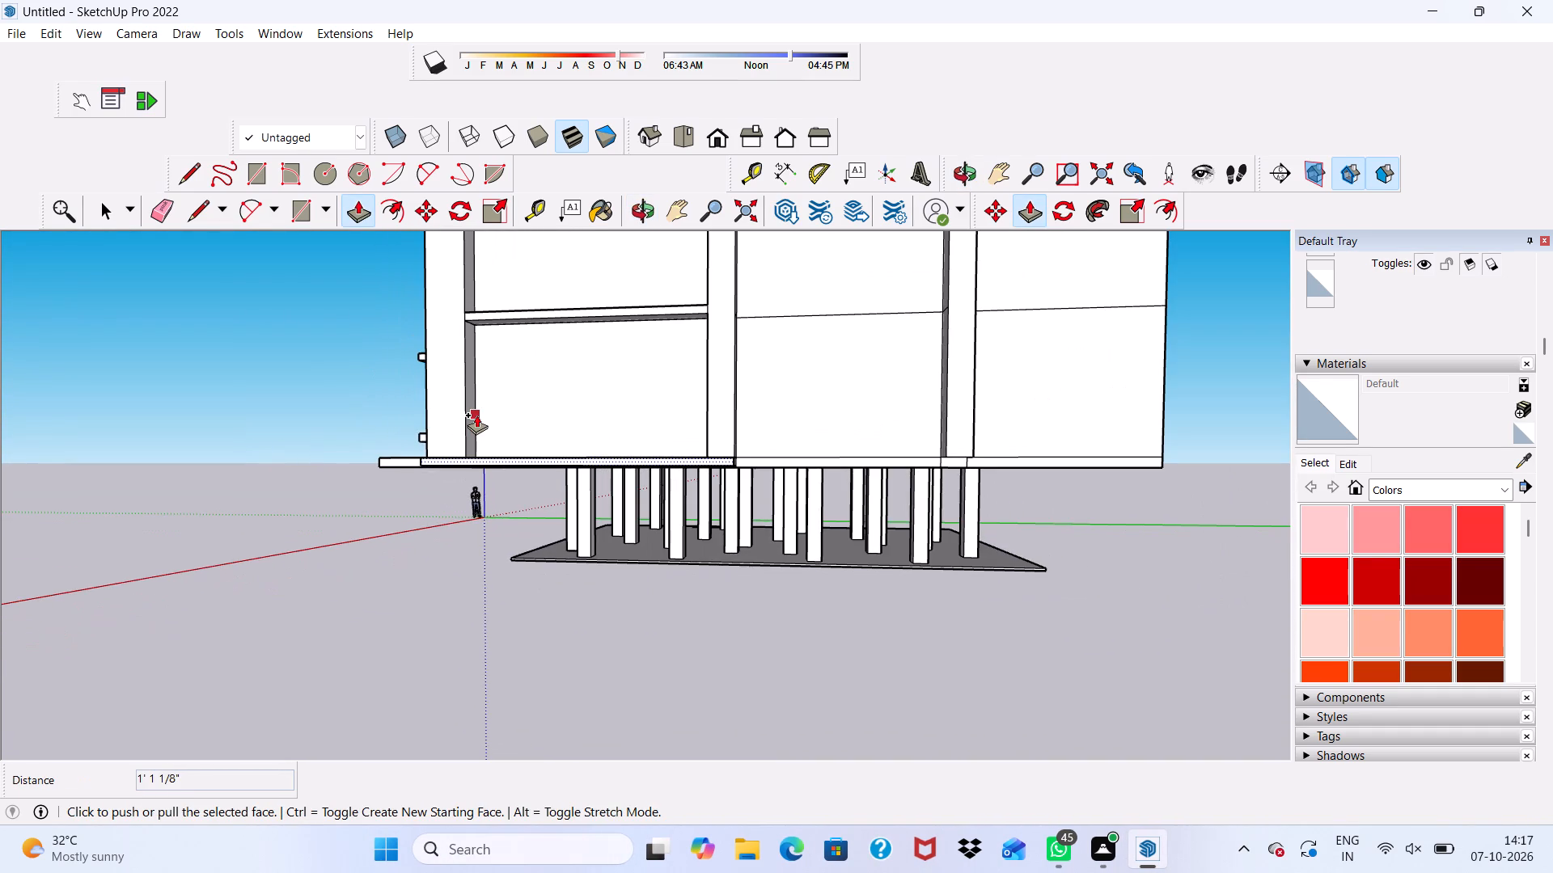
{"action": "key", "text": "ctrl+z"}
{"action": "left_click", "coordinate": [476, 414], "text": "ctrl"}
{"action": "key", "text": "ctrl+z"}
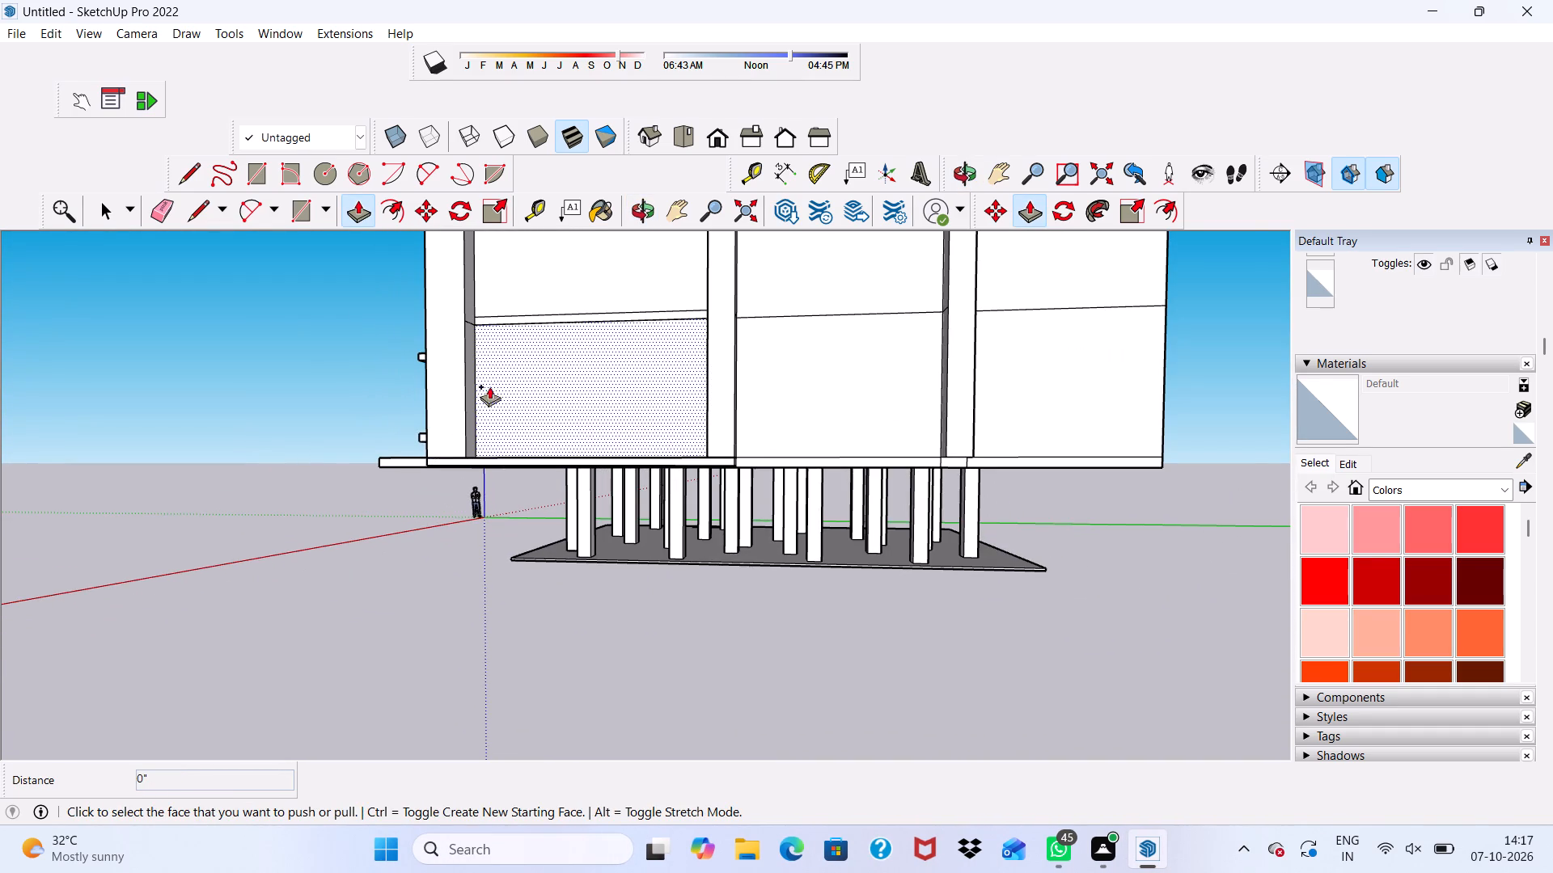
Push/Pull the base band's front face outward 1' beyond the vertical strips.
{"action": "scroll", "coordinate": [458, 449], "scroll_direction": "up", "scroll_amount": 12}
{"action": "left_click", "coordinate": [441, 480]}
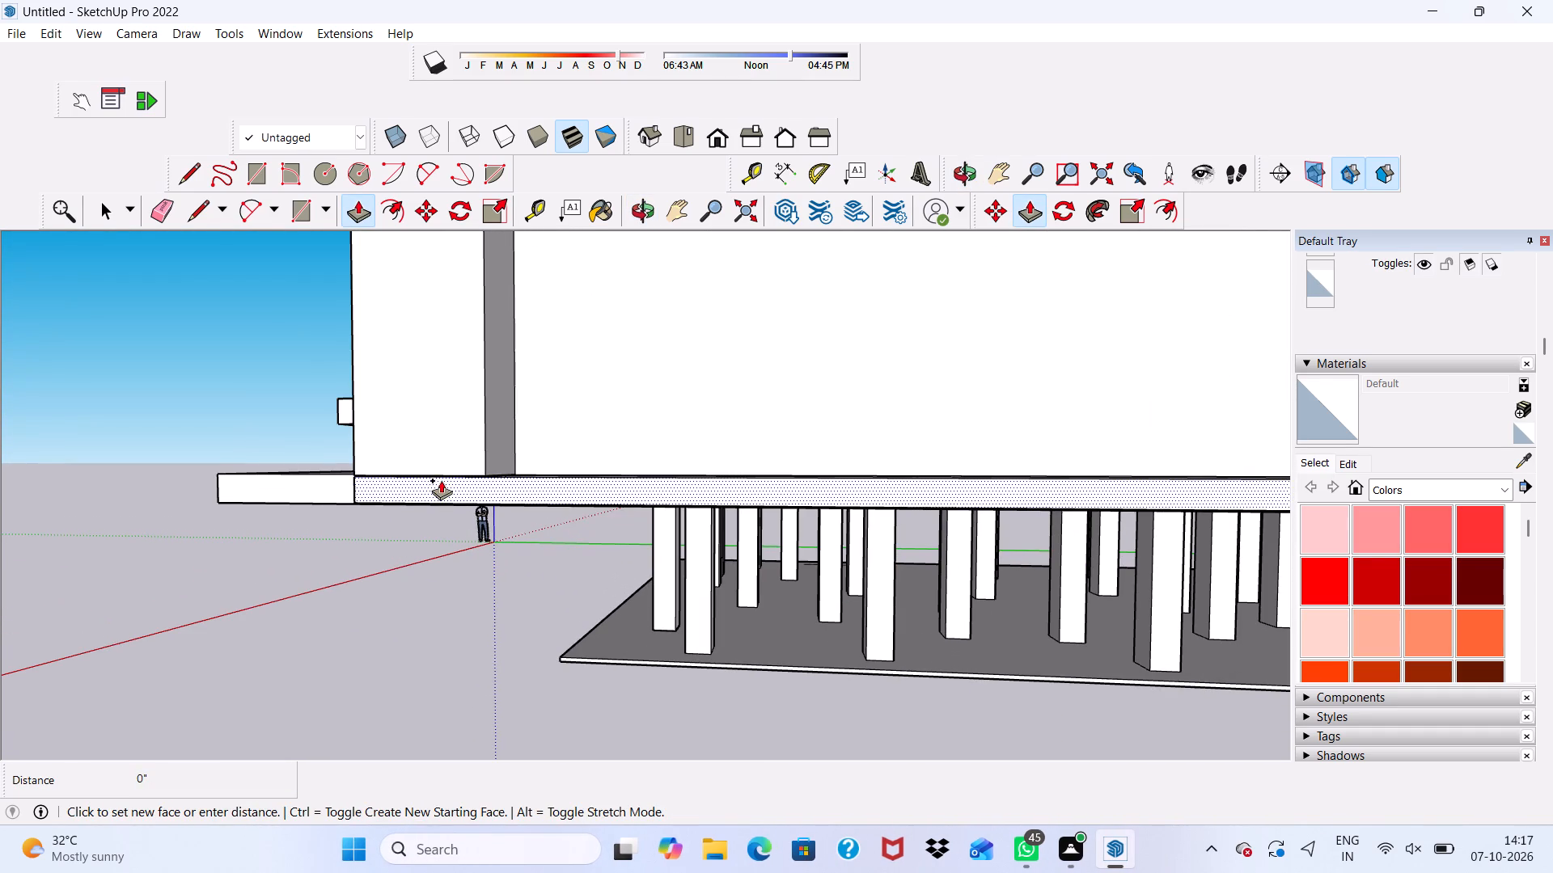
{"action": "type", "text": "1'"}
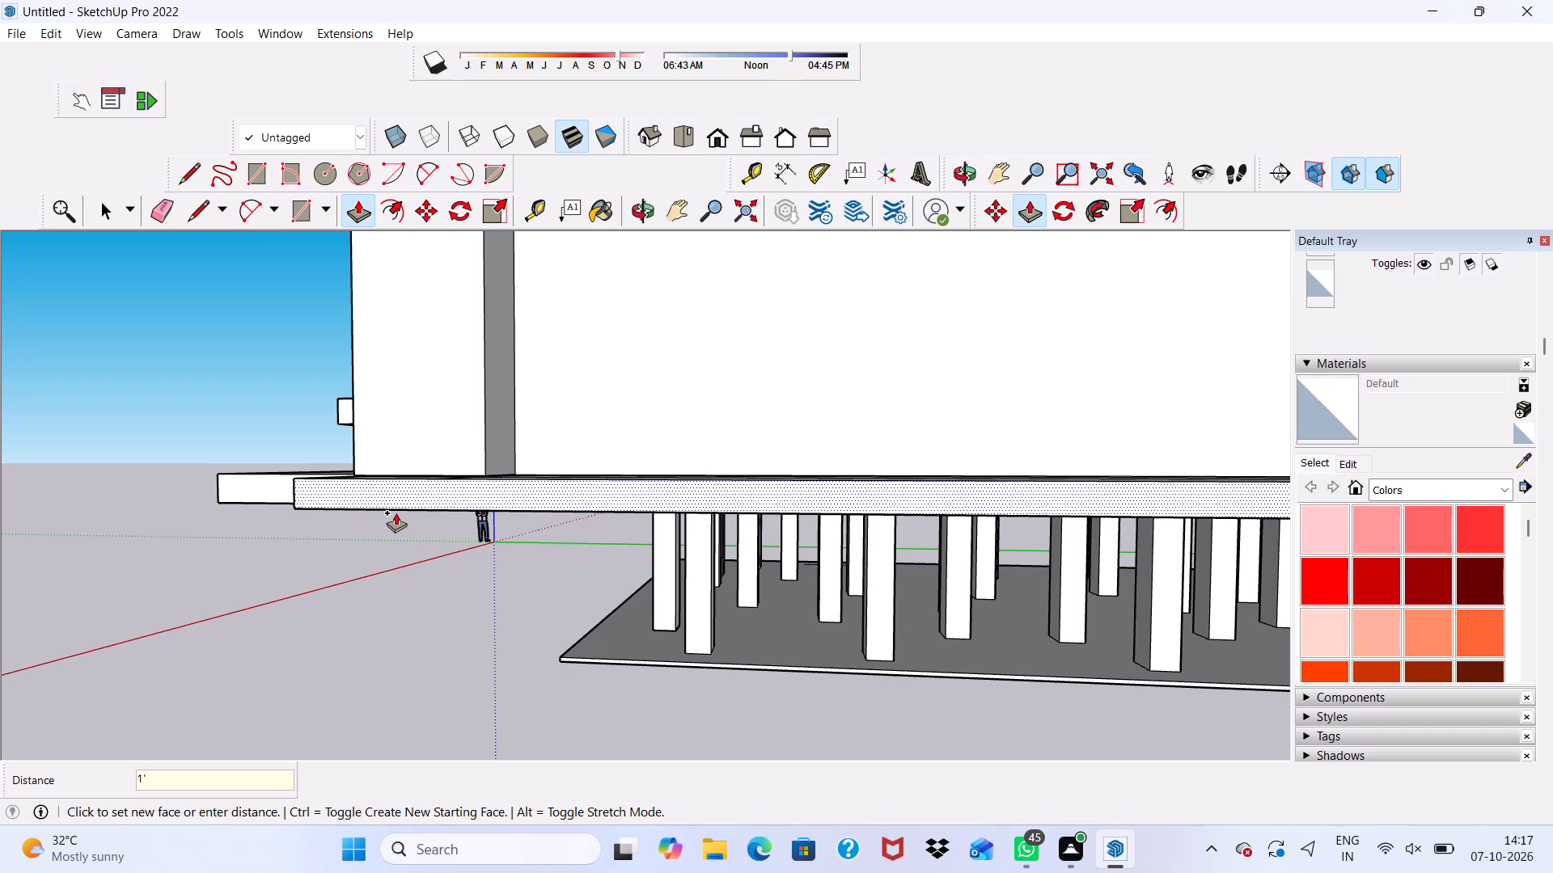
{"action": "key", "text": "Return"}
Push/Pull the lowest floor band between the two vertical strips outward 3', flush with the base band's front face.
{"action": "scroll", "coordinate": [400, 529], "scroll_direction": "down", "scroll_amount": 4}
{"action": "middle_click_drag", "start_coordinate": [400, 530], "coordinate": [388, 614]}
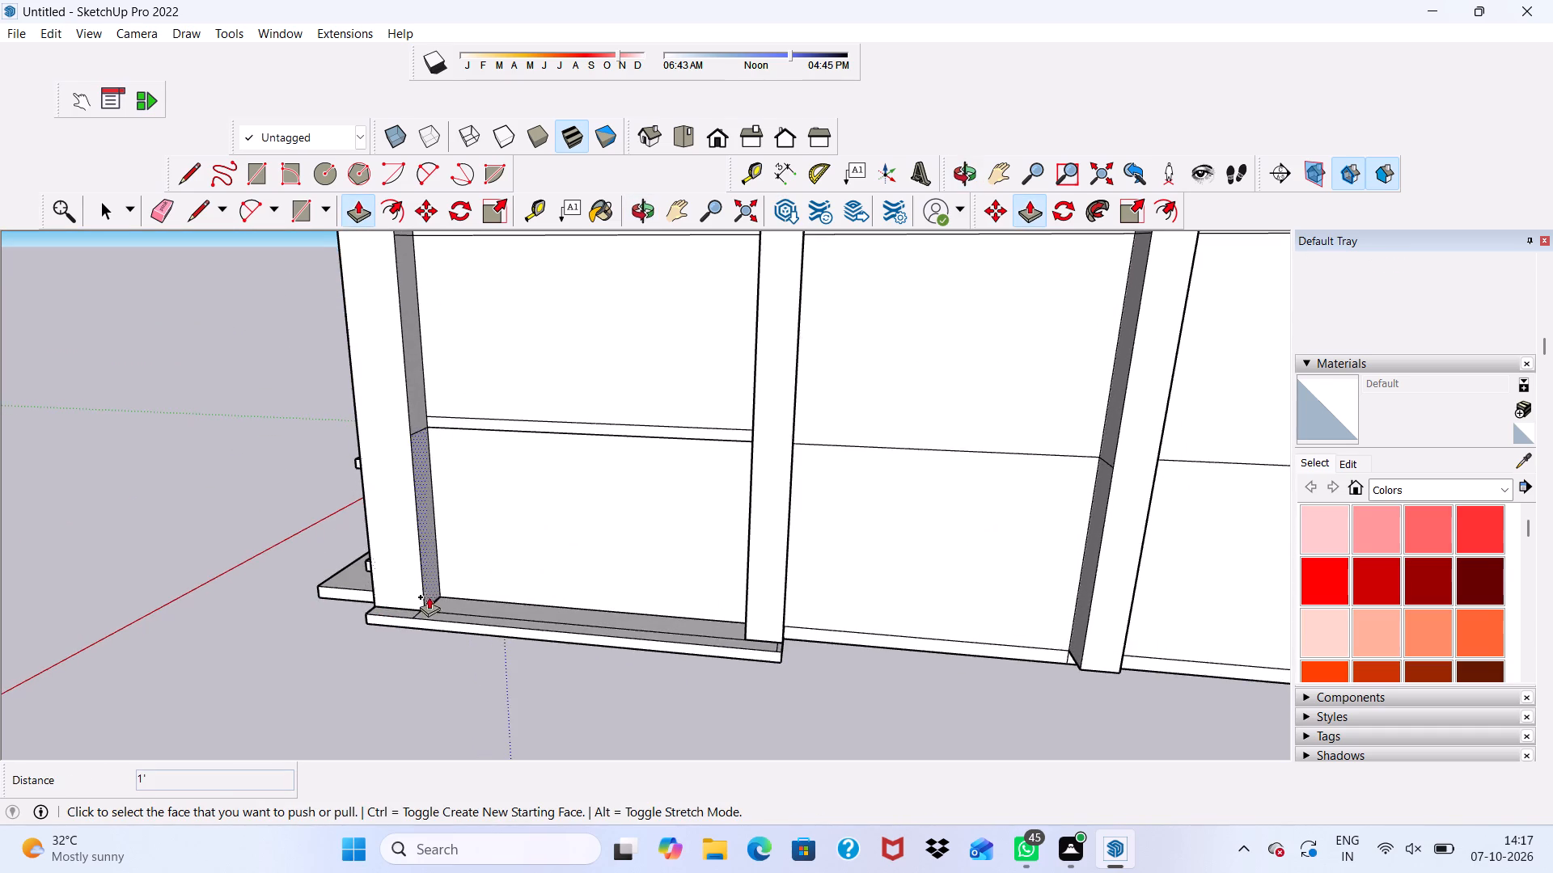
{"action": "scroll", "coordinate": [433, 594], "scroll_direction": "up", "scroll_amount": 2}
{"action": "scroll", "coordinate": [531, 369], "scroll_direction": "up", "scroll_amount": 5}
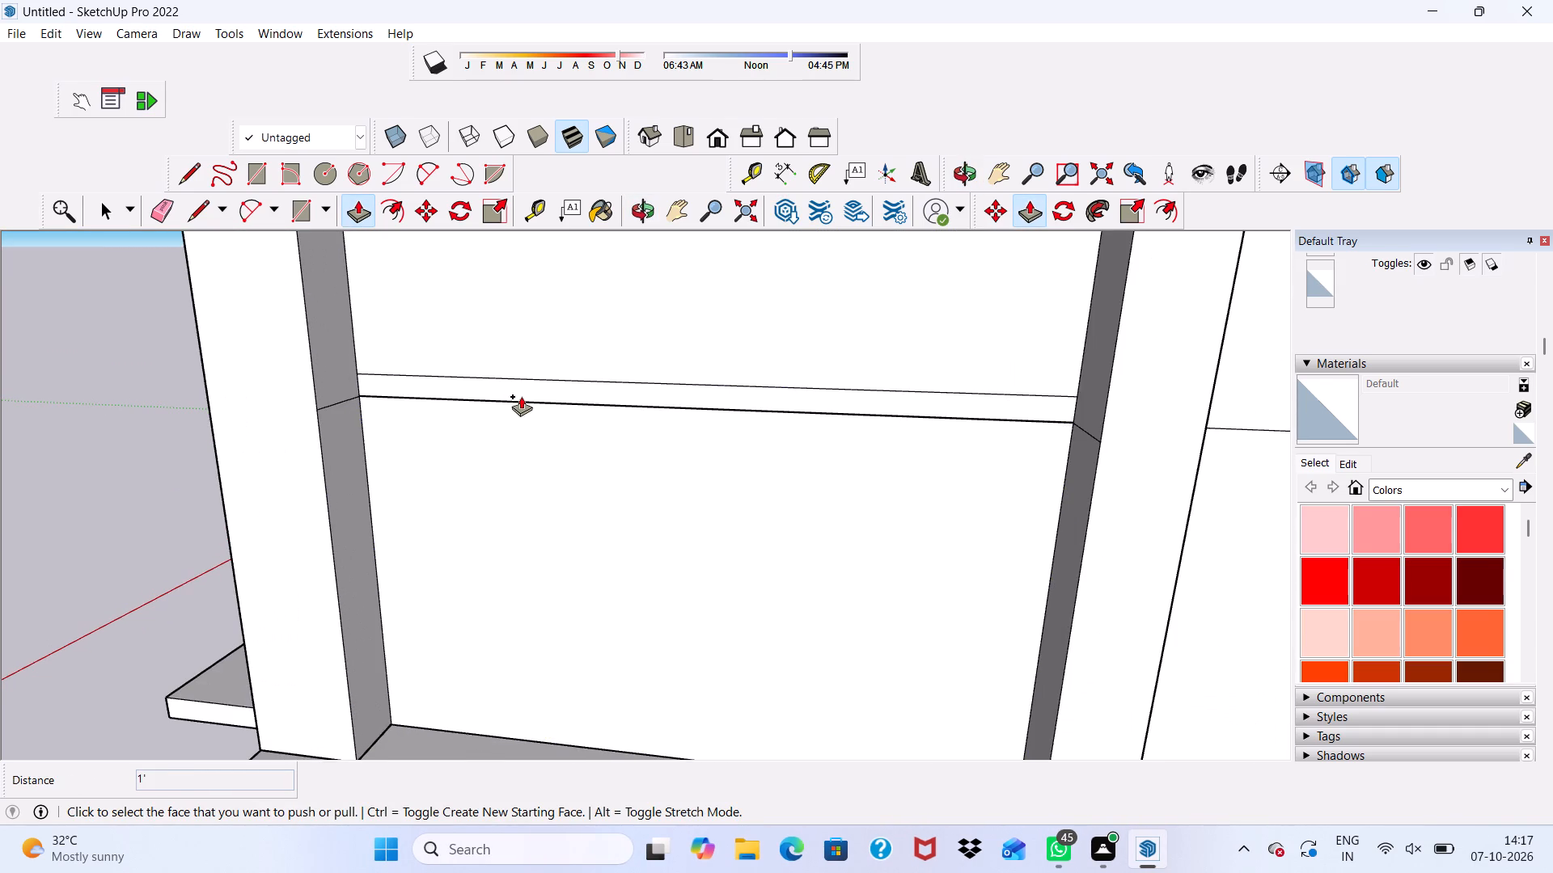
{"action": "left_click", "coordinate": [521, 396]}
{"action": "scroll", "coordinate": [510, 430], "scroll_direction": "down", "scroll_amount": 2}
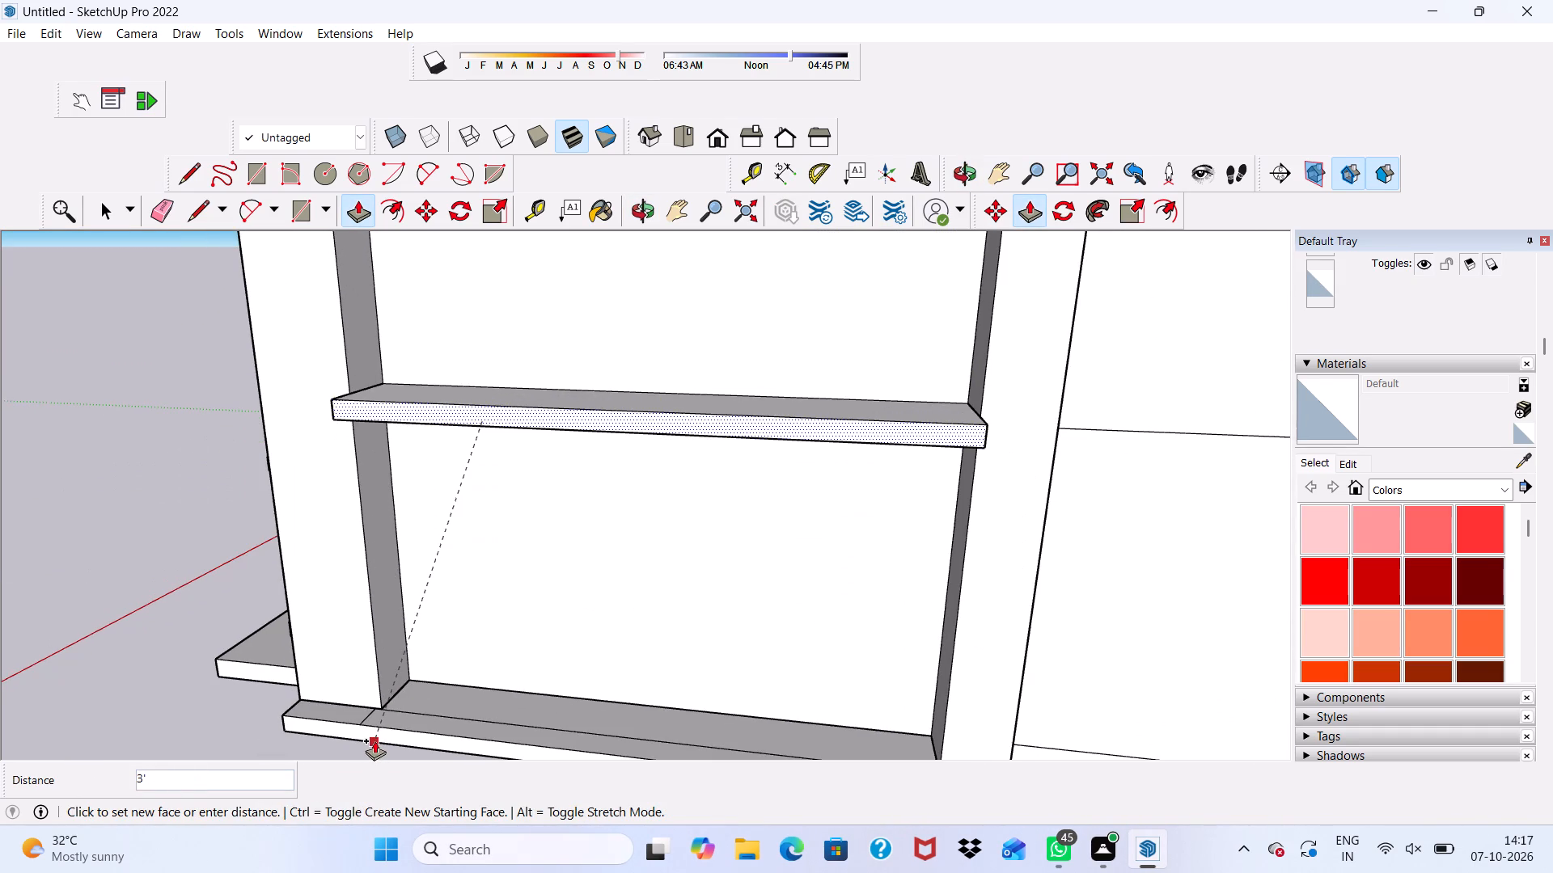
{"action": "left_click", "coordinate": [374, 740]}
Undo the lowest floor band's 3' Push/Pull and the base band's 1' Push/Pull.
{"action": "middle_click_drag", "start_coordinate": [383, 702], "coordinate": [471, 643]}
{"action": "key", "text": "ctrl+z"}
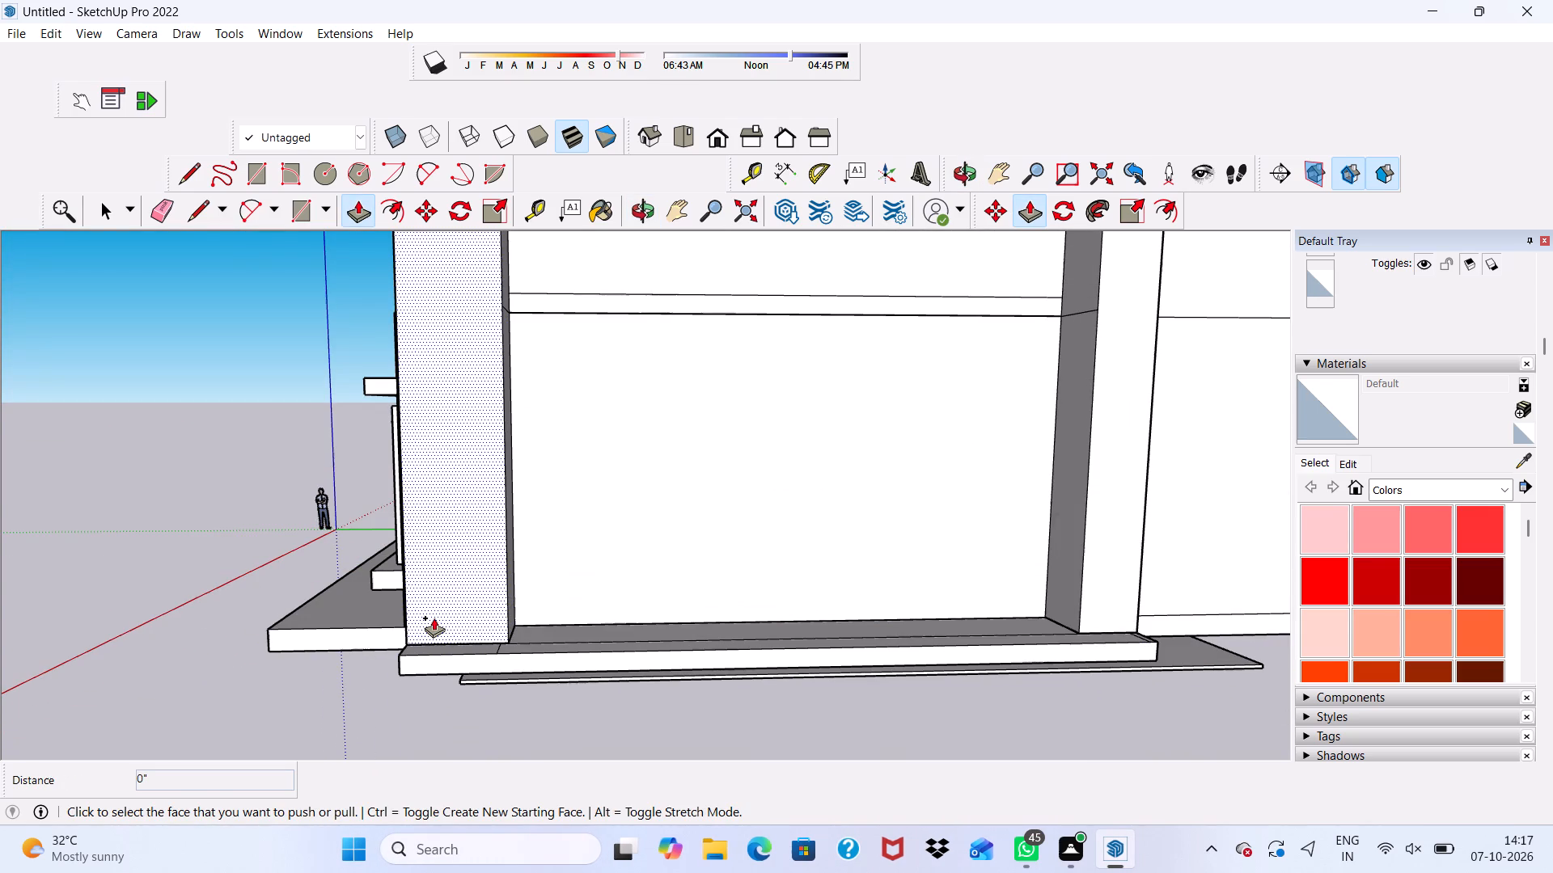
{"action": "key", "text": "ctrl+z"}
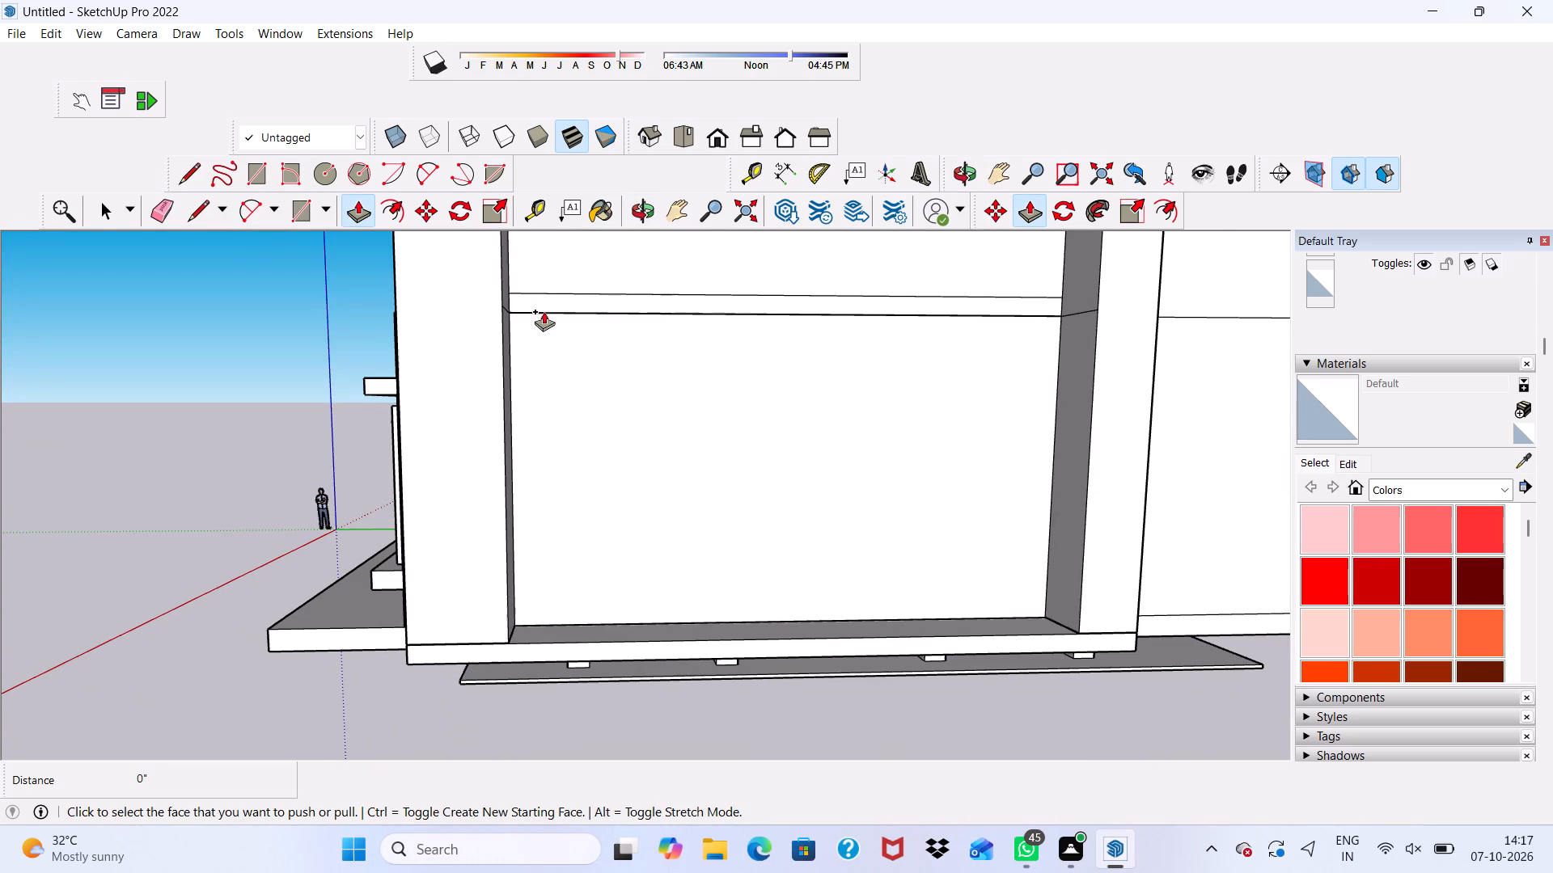
Push/Pull the lowest floor band between the two vertical strips outward 2', flush with the strips' front faces.
{"action": "scroll", "coordinate": [540, 296], "scroll_direction": "up", "scroll_amount": 3}
{"action": "left_click", "coordinate": [534, 313]}
{"action": "scroll", "coordinate": [514, 400], "scroll_direction": "down", "scroll_amount": 2}
{"action": "scroll", "coordinate": [519, 488], "scroll_direction": "down", "scroll_amount": 1}
{"action": "left_click", "coordinate": [466, 691]}
{"action": "scroll", "coordinate": [447, 615], "scroll_direction": "down", "scroll_amount": 1}
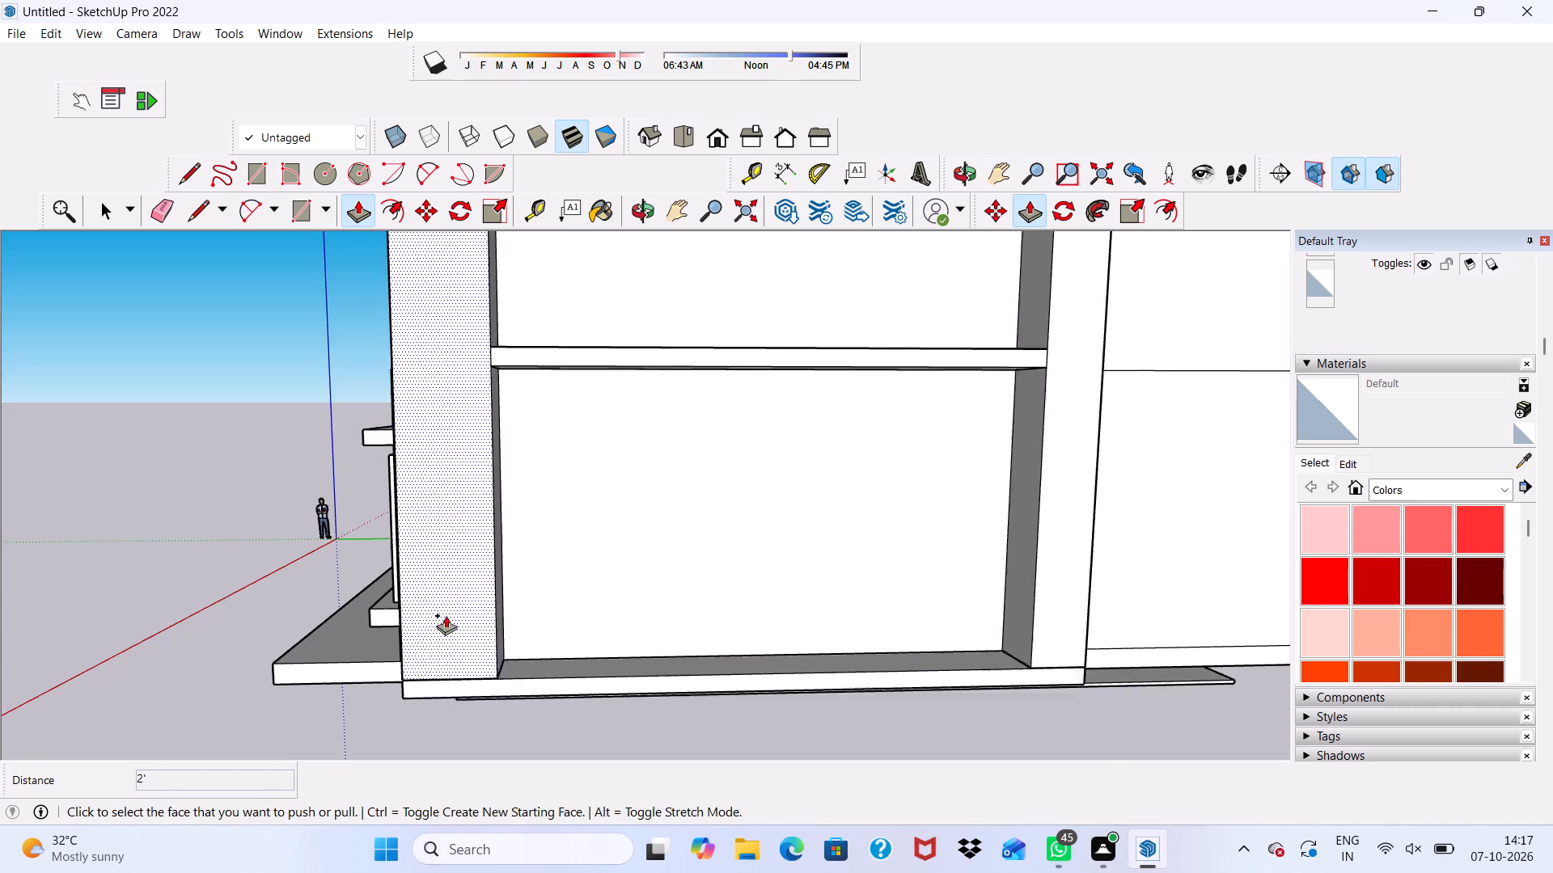
Push/Pull the second floor band in the same bay outward 2', flush with the band below.
{"action": "scroll", "coordinate": [446, 615], "scroll_direction": "down", "scroll_amount": 10}
{"action": "scroll", "coordinate": [453, 363], "scroll_direction": "up", "scroll_amount": 14}
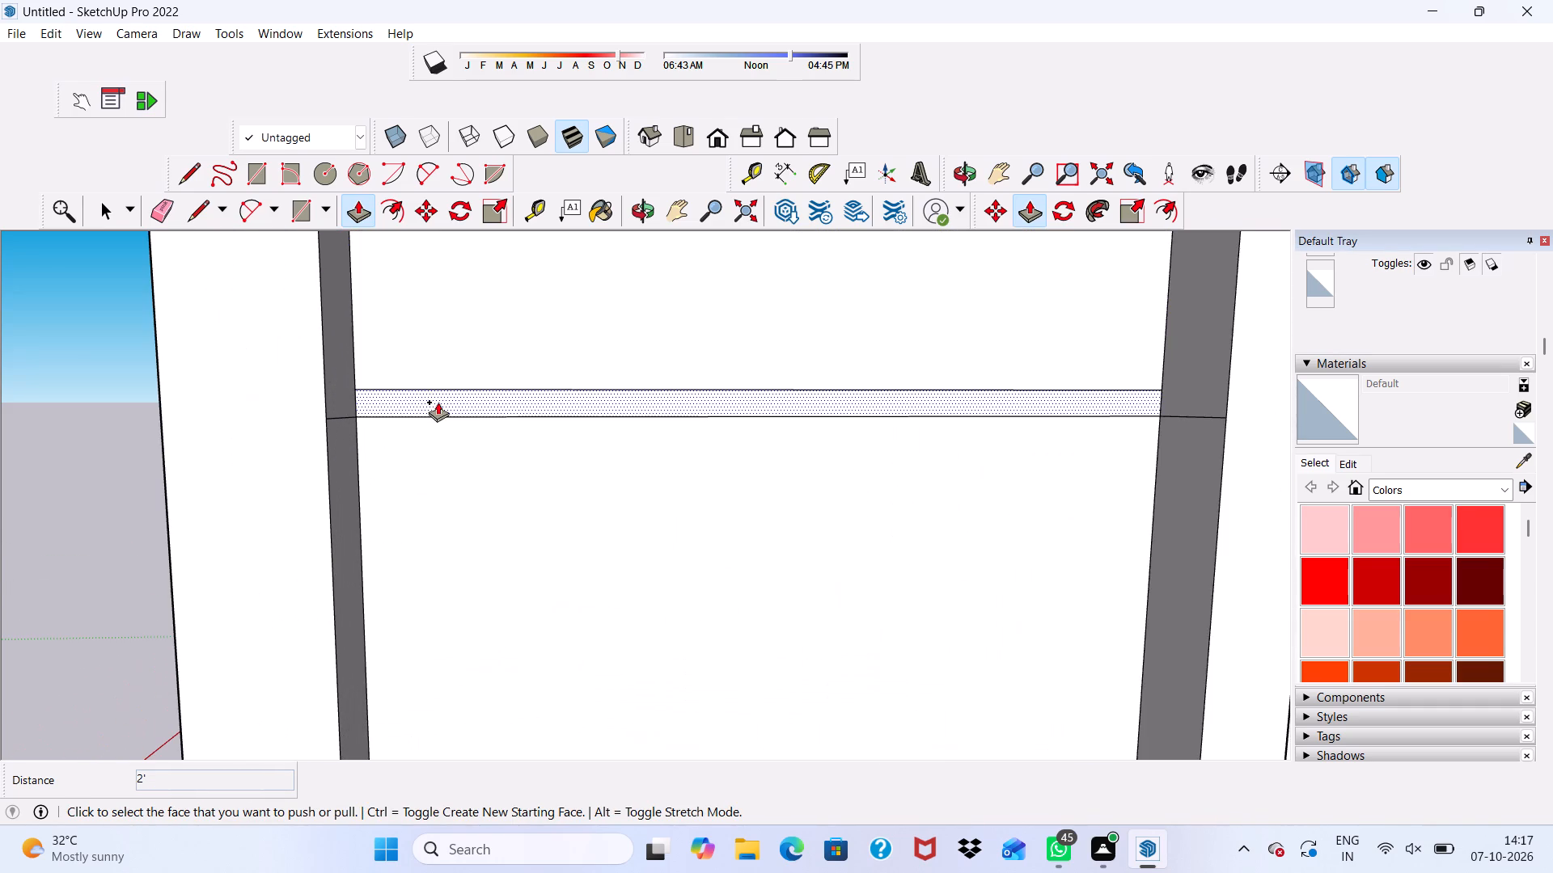
{"action": "left_click", "coordinate": [438, 402]}
{"action": "scroll", "coordinate": [440, 457], "scroll_direction": "down", "scroll_amount": 4}
{"action": "scroll", "coordinate": [422, 618], "scroll_direction": "up", "scroll_amount": 1}
{"action": "scroll", "coordinate": [412, 672], "scroll_direction": "down", "scroll_amount": 5}
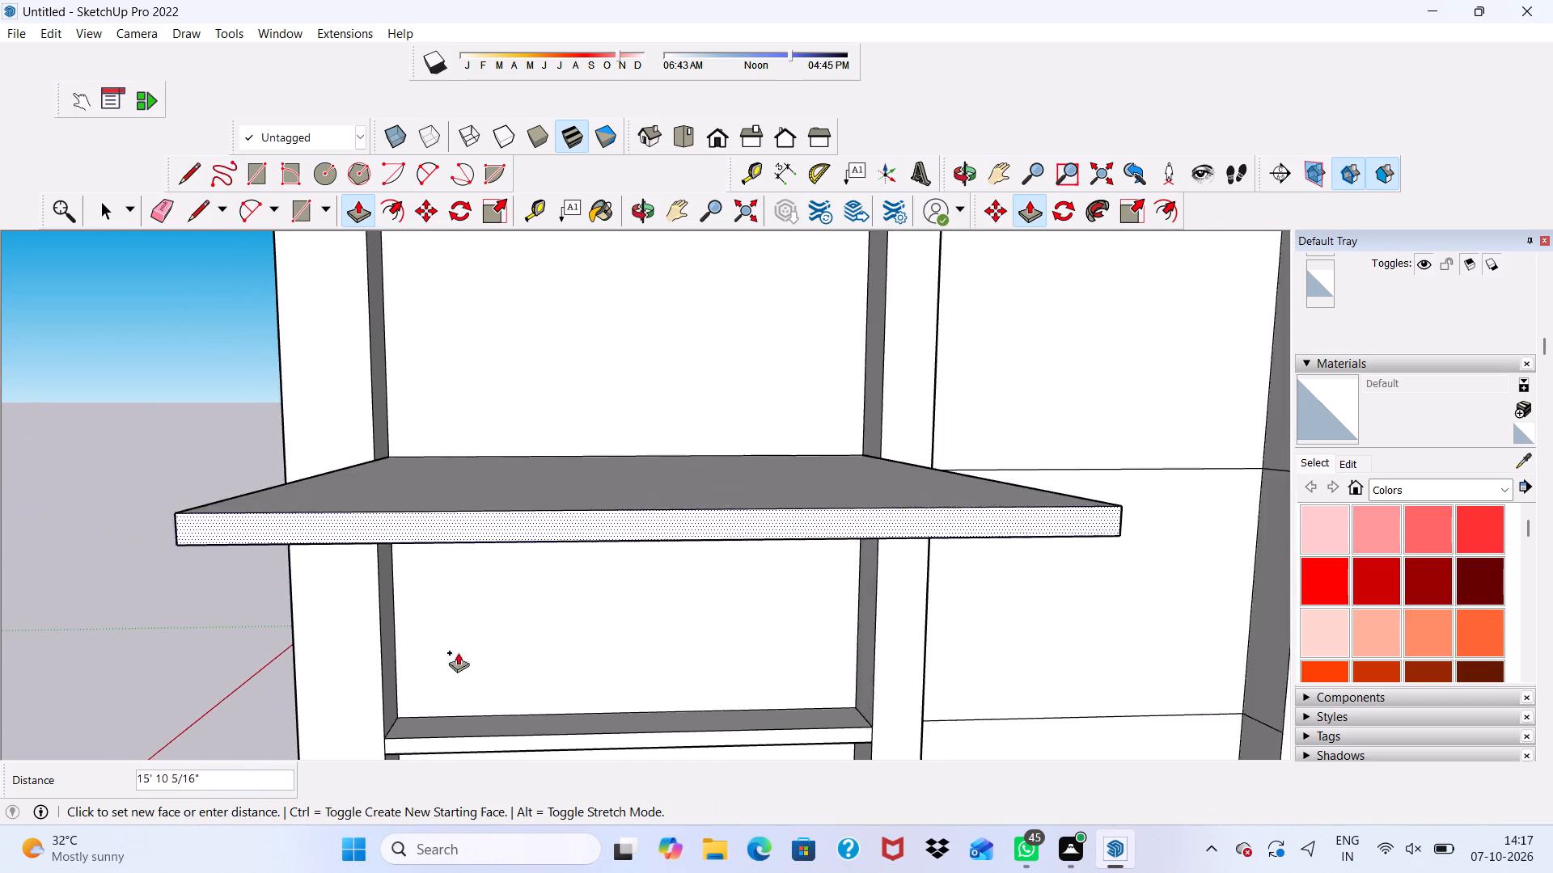
{"action": "scroll", "coordinate": [458, 652], "scroll_direction": "down", "scroll_amount": 2}
{"action": "left_click", "coordinate": [412, 724]}
Push/Pull the uppermost floor band in the same bay outward 2', flush with the bands below.
{"action": "scroll", "coordinate": [445, 299], "scroll_direction": "up", "scroll_amount": 2}
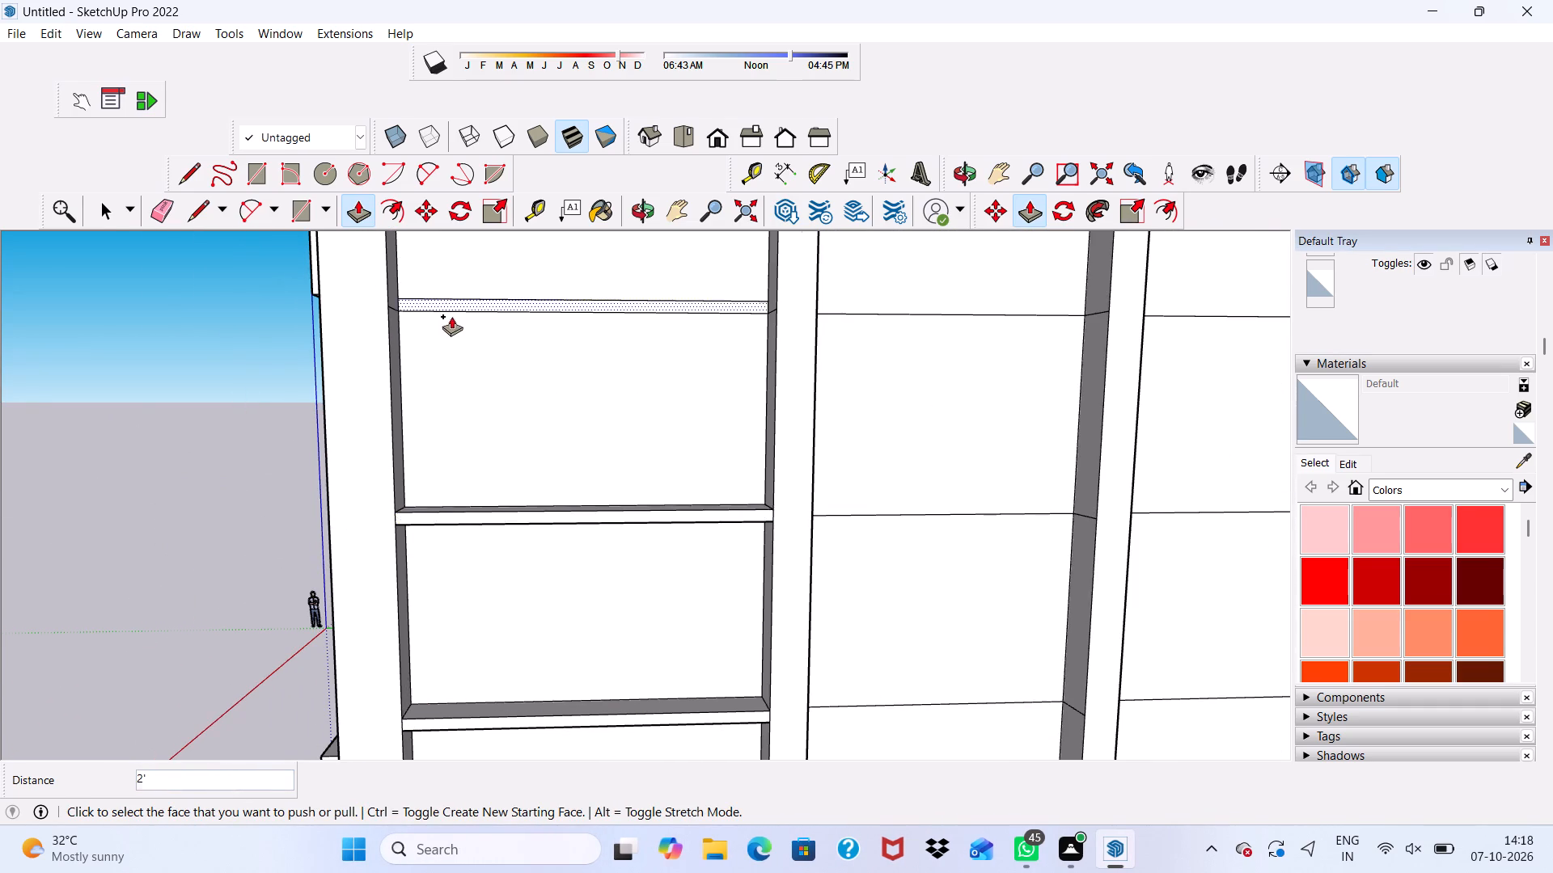
{"action": "scroll", "coordinate": [451, 316], "scroll_direction": "up", "scroll_amount": 4}
{"action": "left_click", "coordinate": [454, 296]}
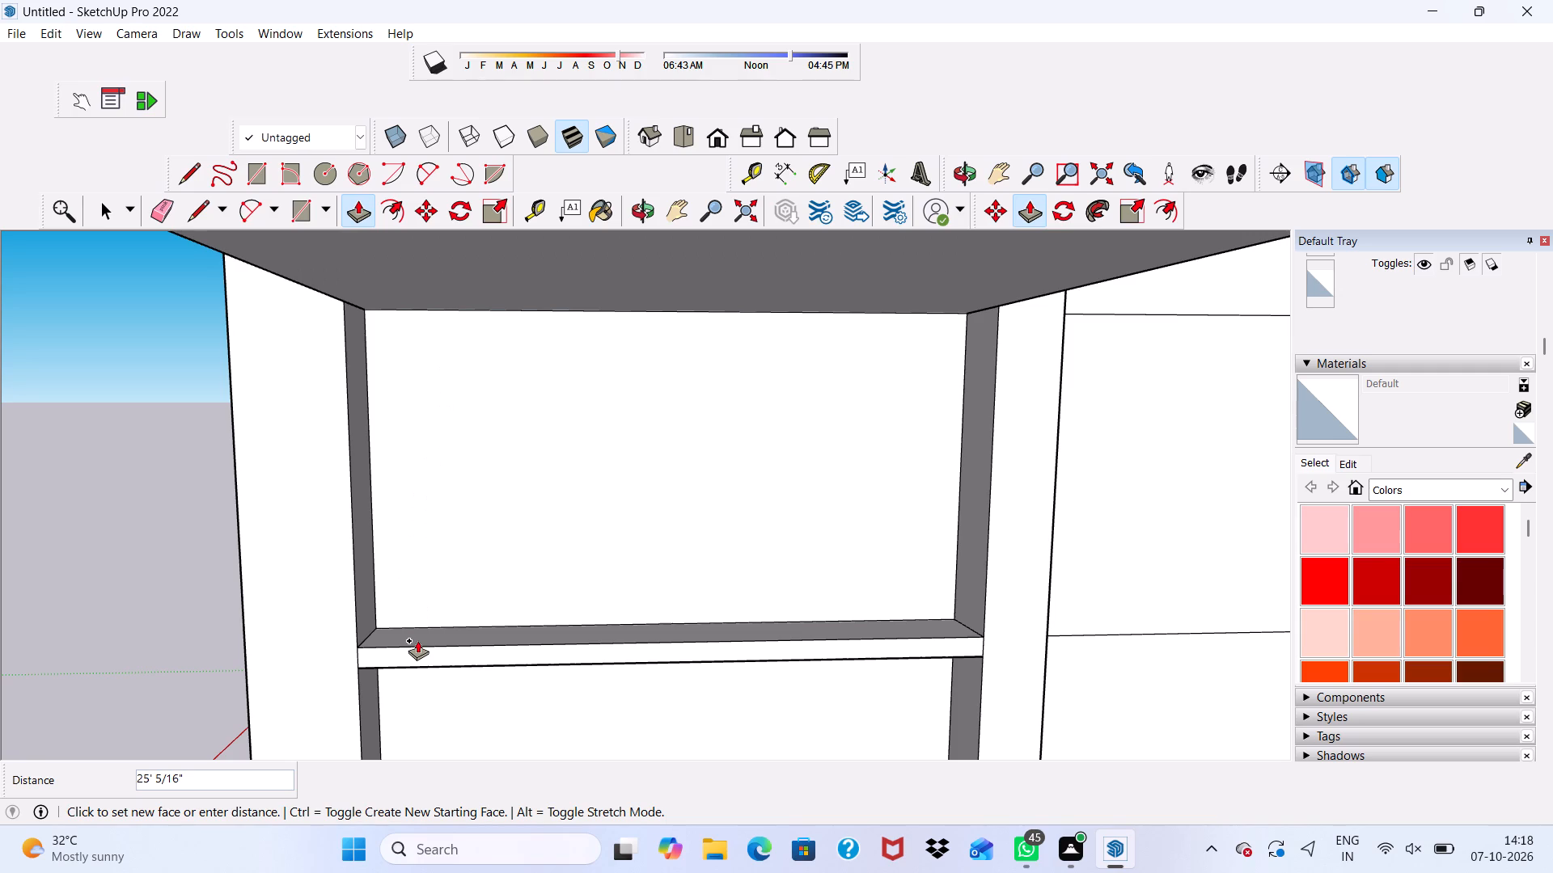
{"action": "left_click", "coordinate": [416, 643]}
{"action": "scroll", "coordinate": [381, 620], "scroll_direction": "down", "scroll_amount": 10}
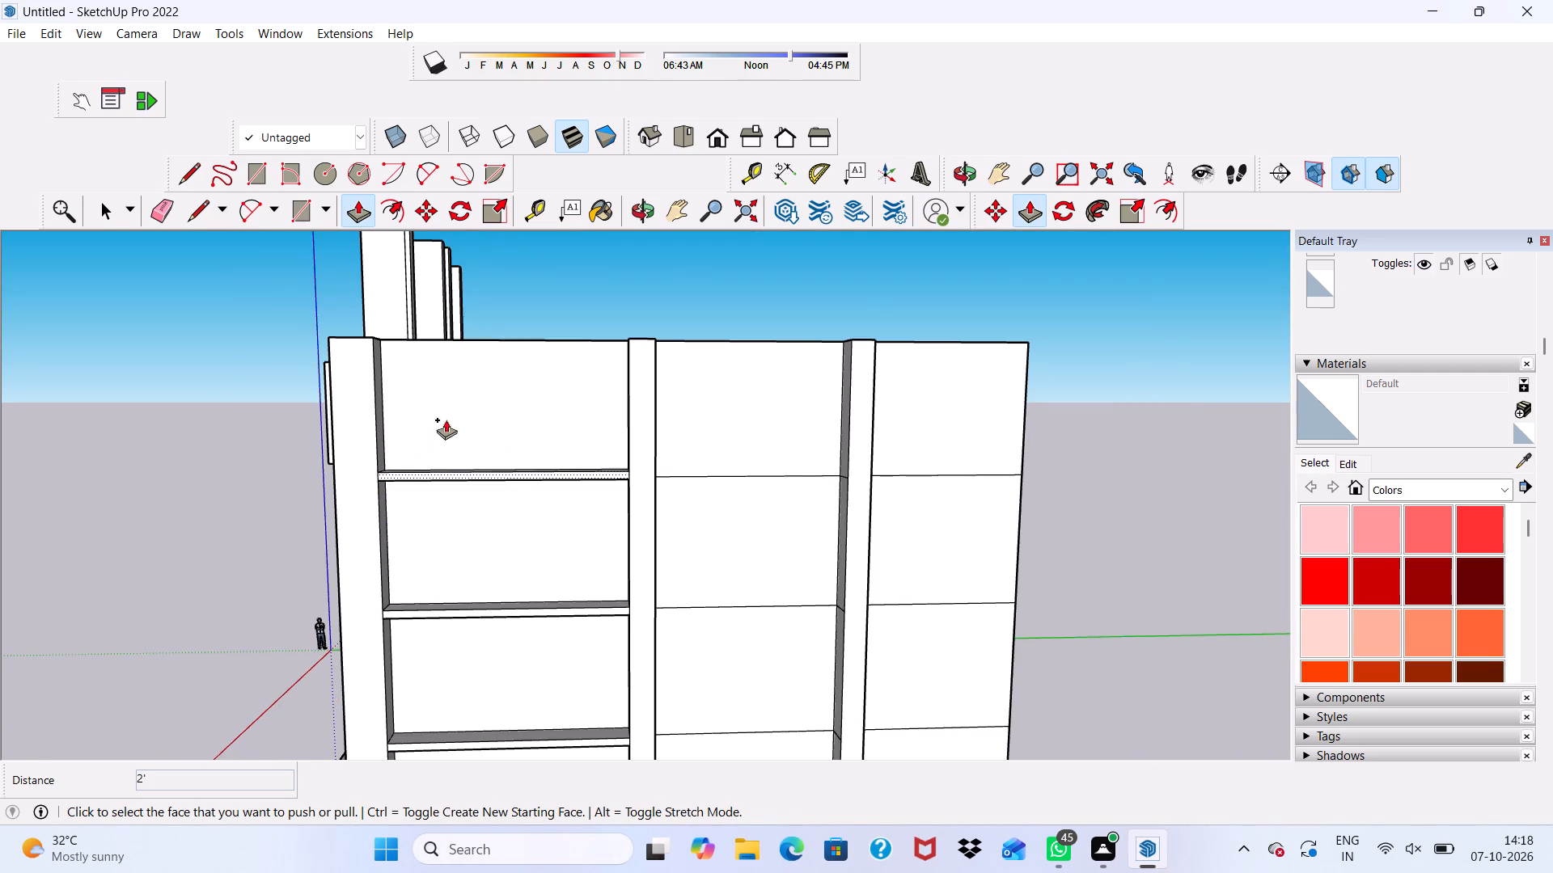
{"action": "scroll", "coordinate": [438, 502], "scroll_direction": "down", "scroll_amount": 4}
Draw a rectangle about 14' 1 5/8" by 6 3/8" on the middle bay's uppermost floor line, spanning between its vertical strips.
{"action": "middle_click_drag", "start_coordinate": [431, 556], "coordinate": [292, 564]}
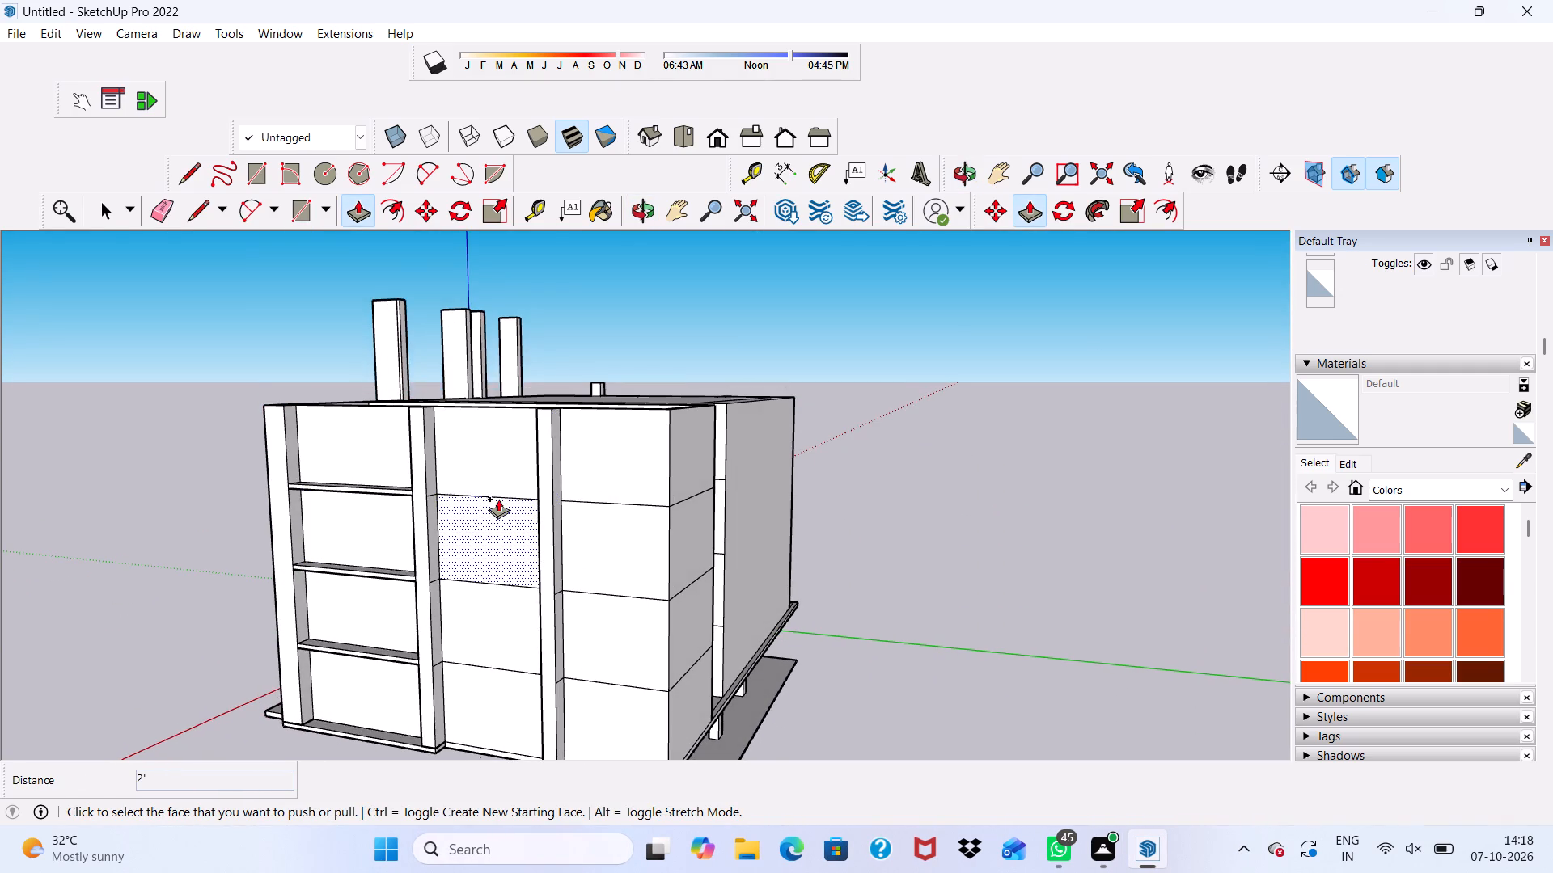
{"action": "scroll", "coordinate": [494, 496], "scroll_direction": "up", "scroll_amount": 4}
{"action": "key", "text": "space"}
{"action": "scroll", "coordinate": [328, 293], "scroll_direction": "up", "scroll_amount": 3}
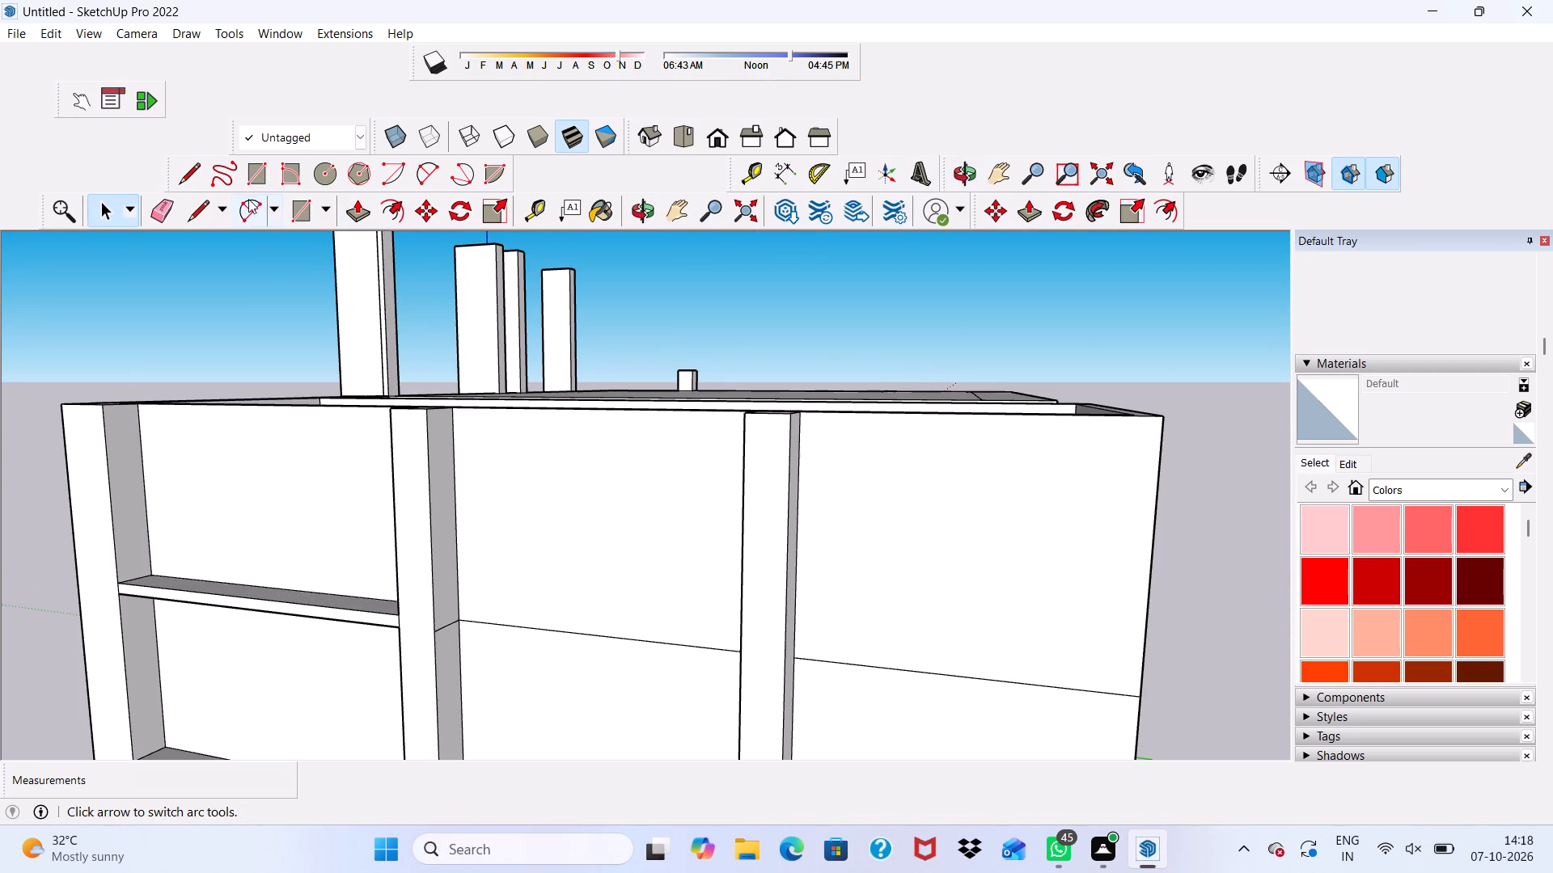
{"action": "left_click", "coordinate": [256, 175]}
{"action": "scroll", "coordinate": [625, 705], "scroll_direction": "up", "scroll_amount": 11}
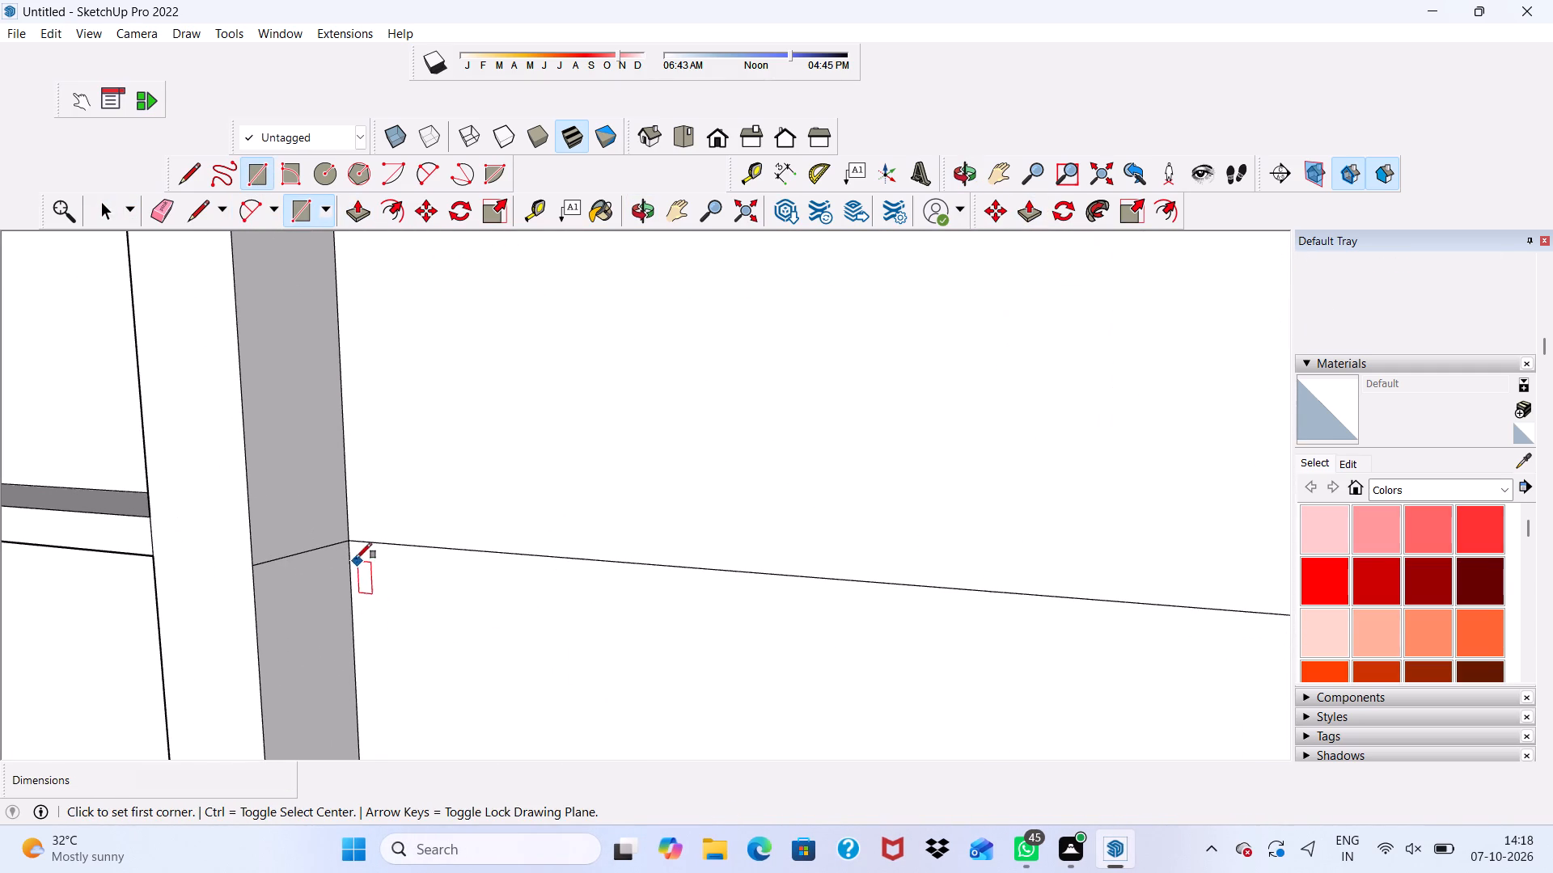
{"action": "left_click", "coordinate": [353, 543]}
{"action": "scroll", "coordinate": [493, 557], "scroll_direction": "down", "scroll_amount": 11}
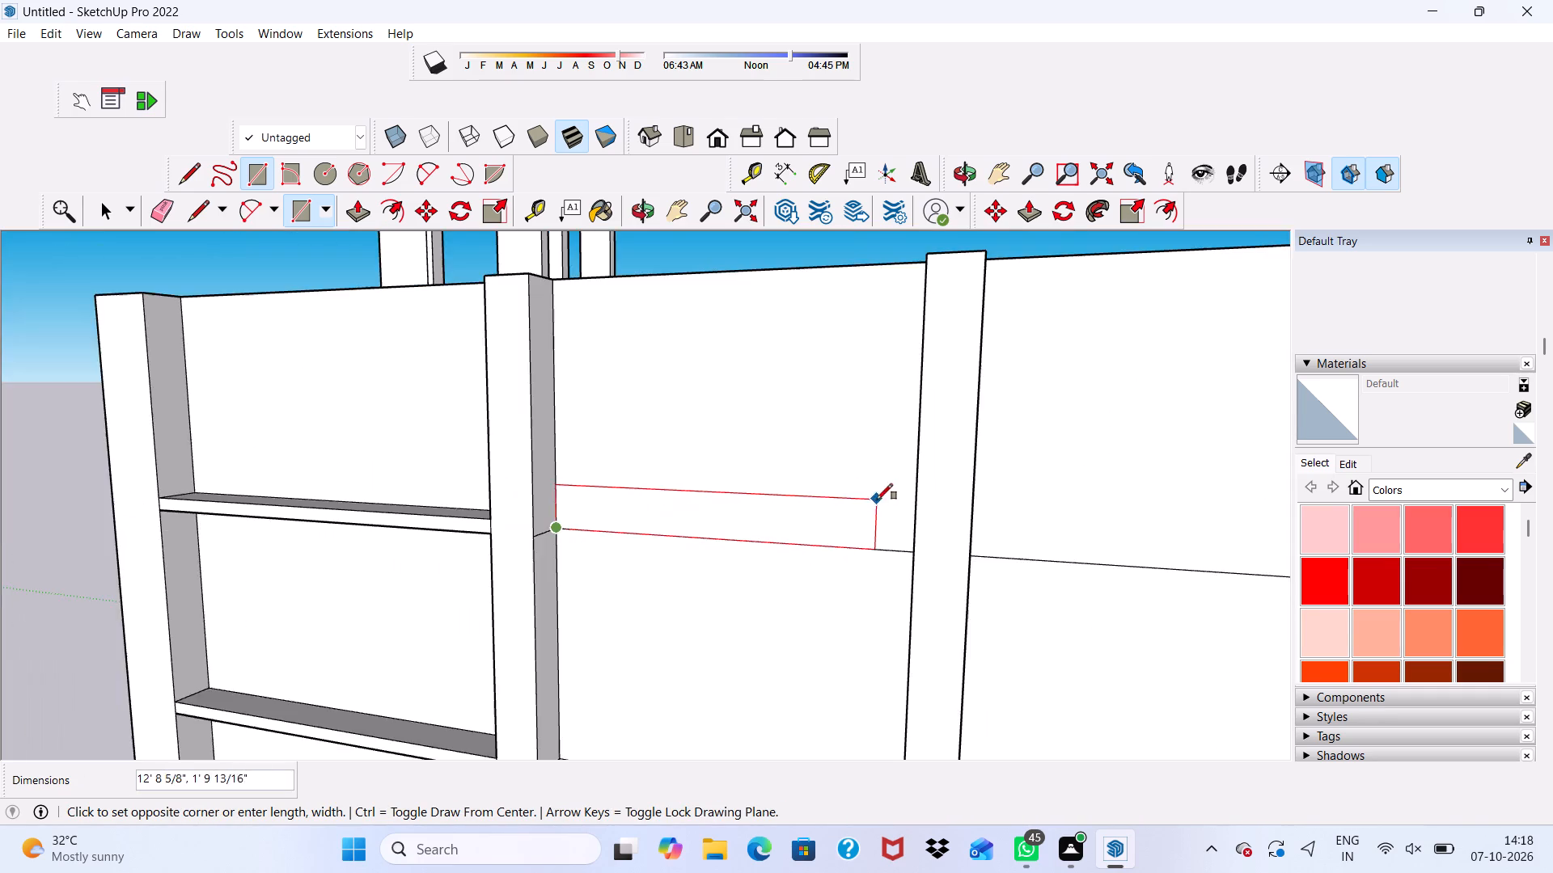
{"action": "scroll", "coordinate": [885, 527], "scroll_direction": "up", "scroll_amount": 12}
{"action": "scroll", "coordinate": [916, 564], "scroll_direction": "down", "scroll_amount": 4}
{"action": "middle_click_drag", "start_coordinate": [911, 559], "coordinate": [889, 449]}
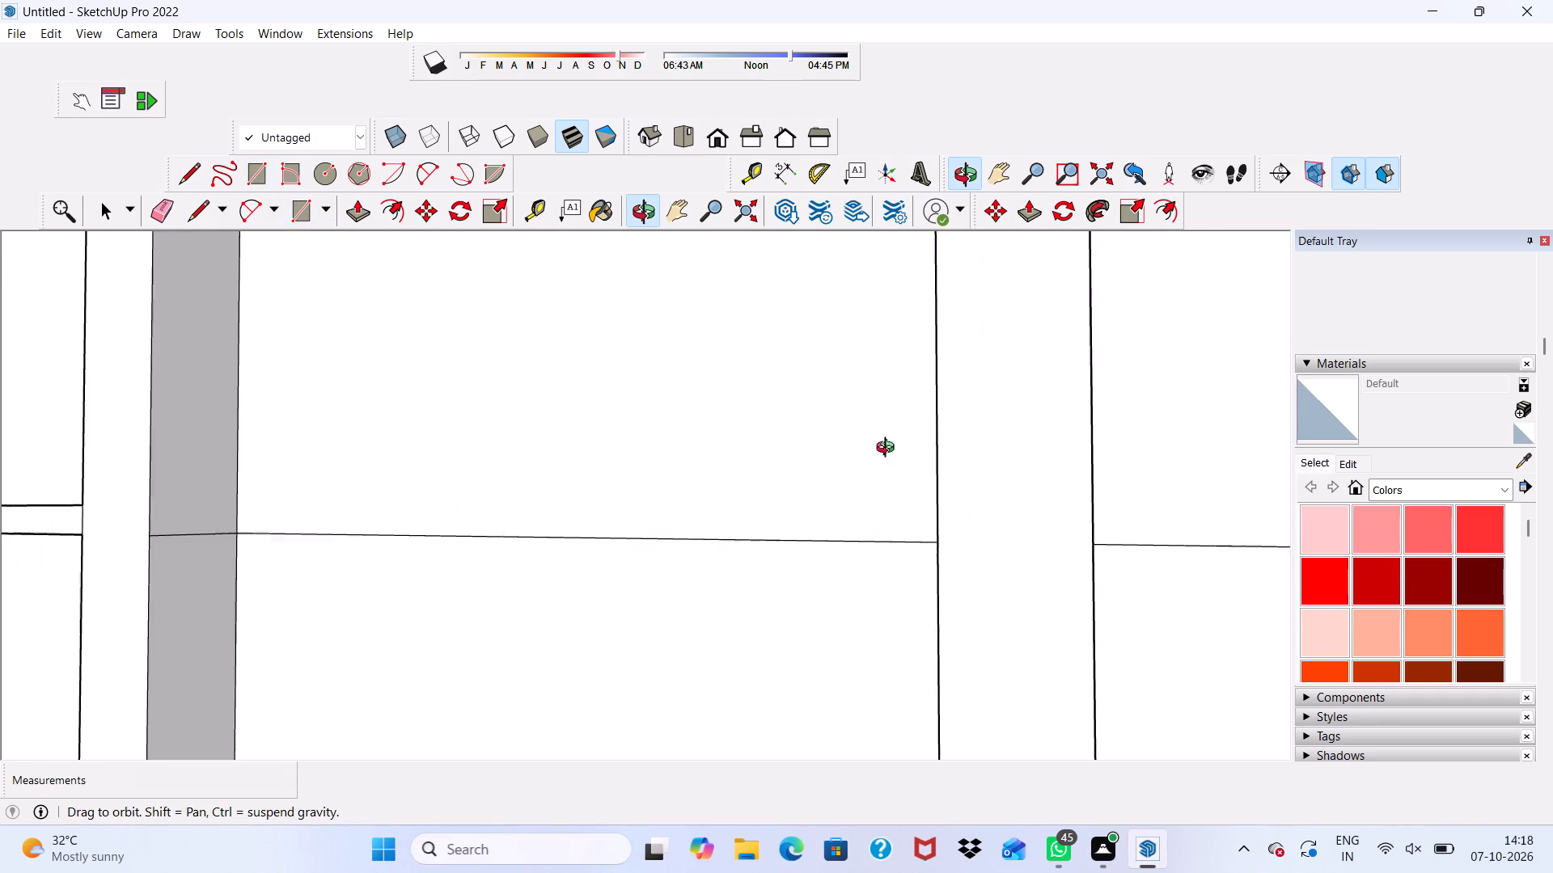
{"action": "middle_click_drag", "start_coordinate": [889, 449], "coordinate": [822, 441]}
{"action": "scroll", "coordinate": [796, 525], "scroll_direction": "down", "scroll_amount": 7}
{"action": "middle_click_drag", "start_coordinate": [717, 540], "coordinate": [920, 546]}
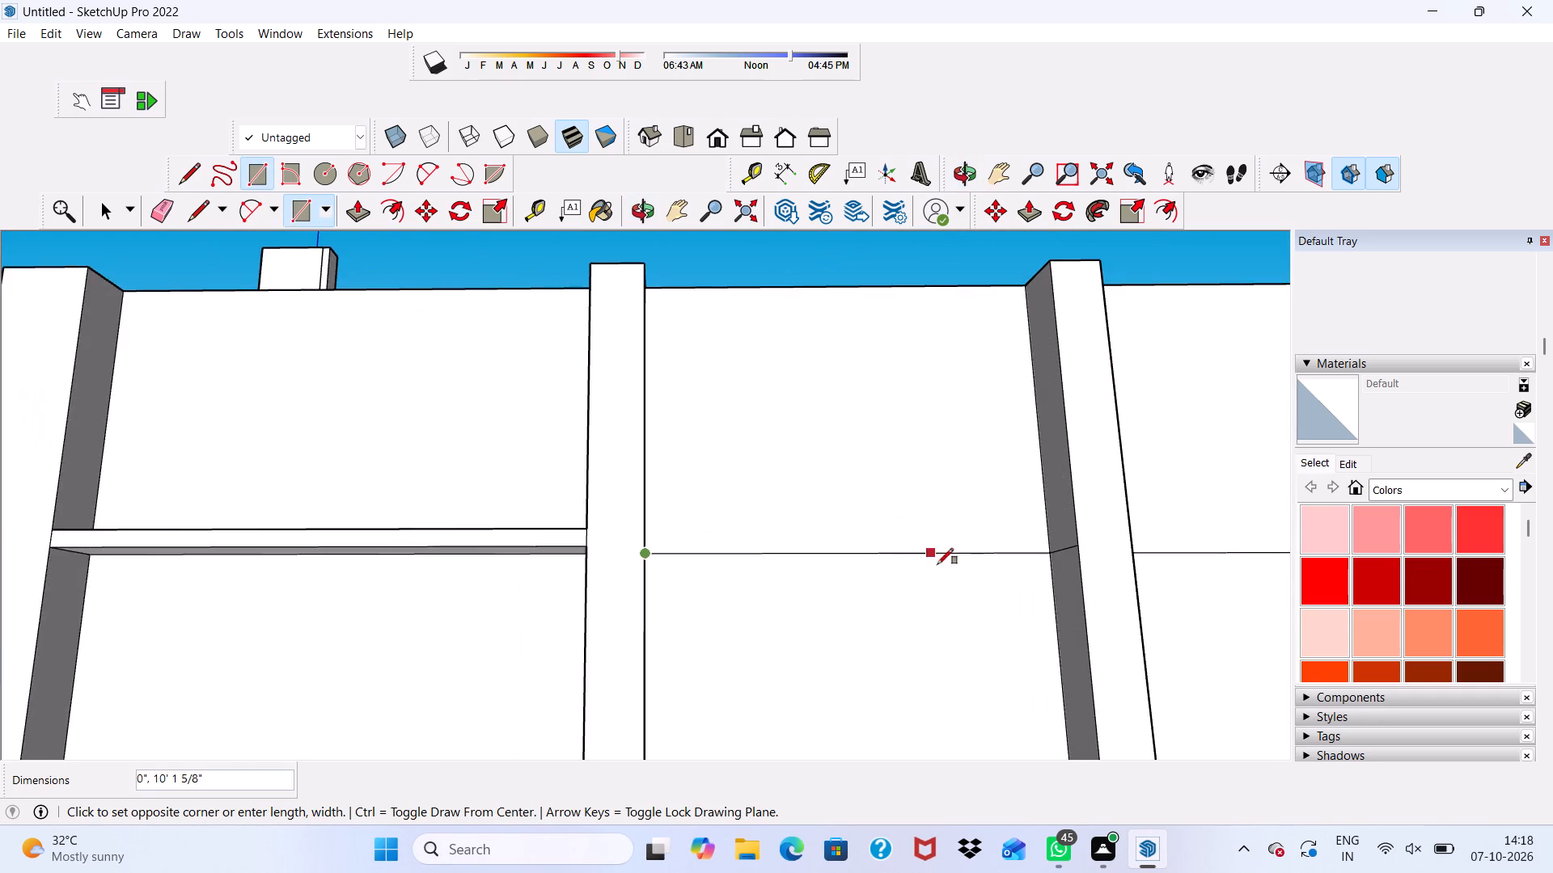
{"action": "scroll", "coordinate": [937, 564], "scroll_direction": "up", "scroll_amount": 2}
{"action": "scroll", "coordinate": [1091, 635], "scroll_direction": "down", "scroll_amount": 3}
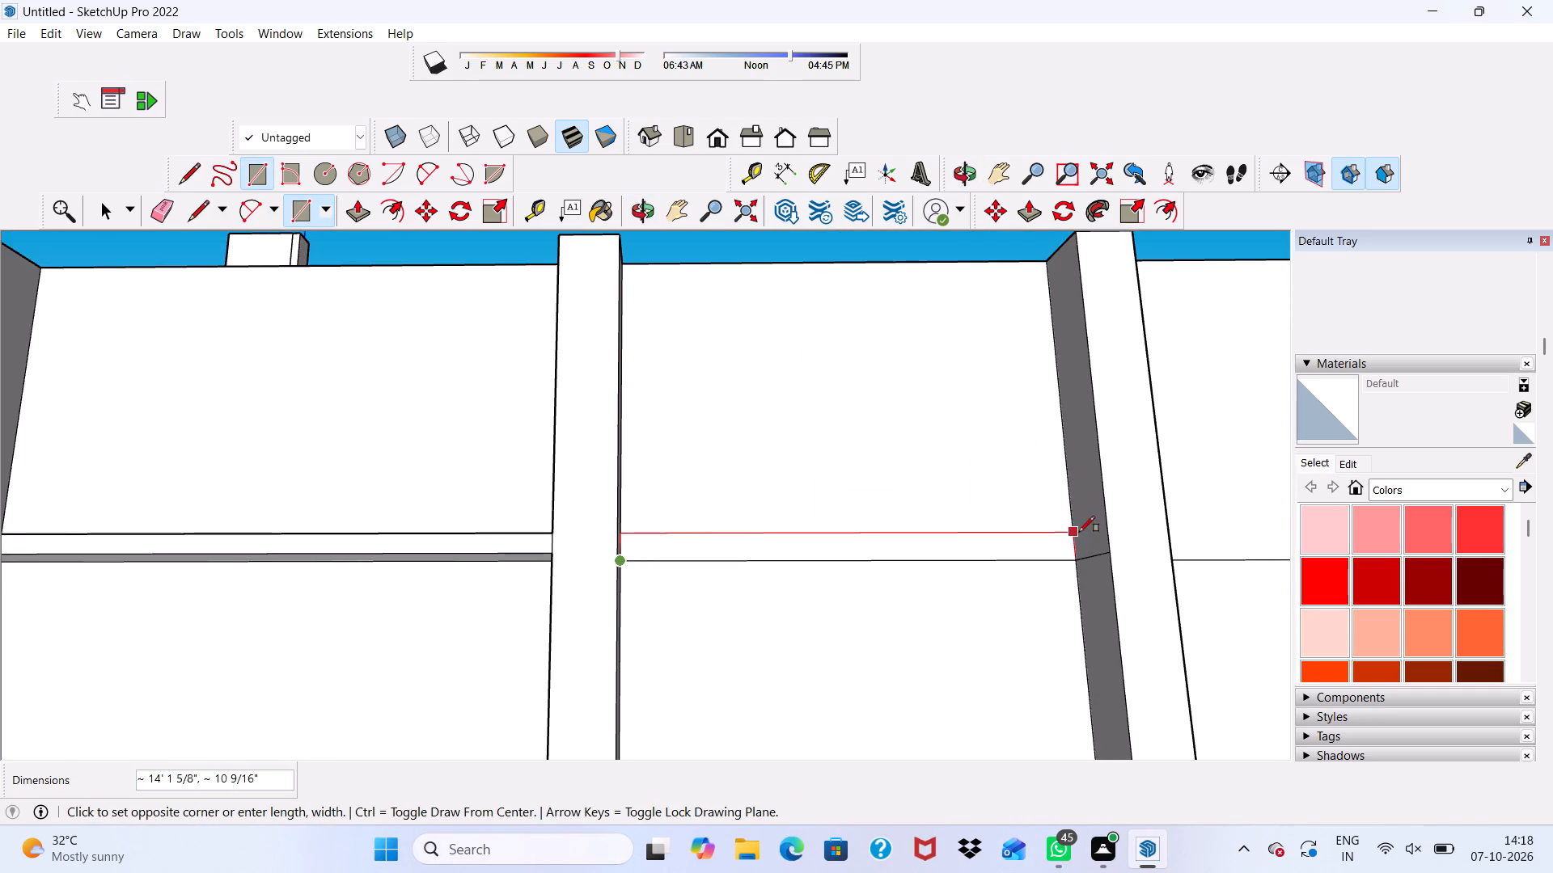
{"action": "scroll", "coordinate": [1071, 543], "scroll_direction": "up", "scroll_amount": 1}
{"action": "scroll", "coordinate": [1071, 543], "scroll_direction": "down", "scroll_amount": 1}
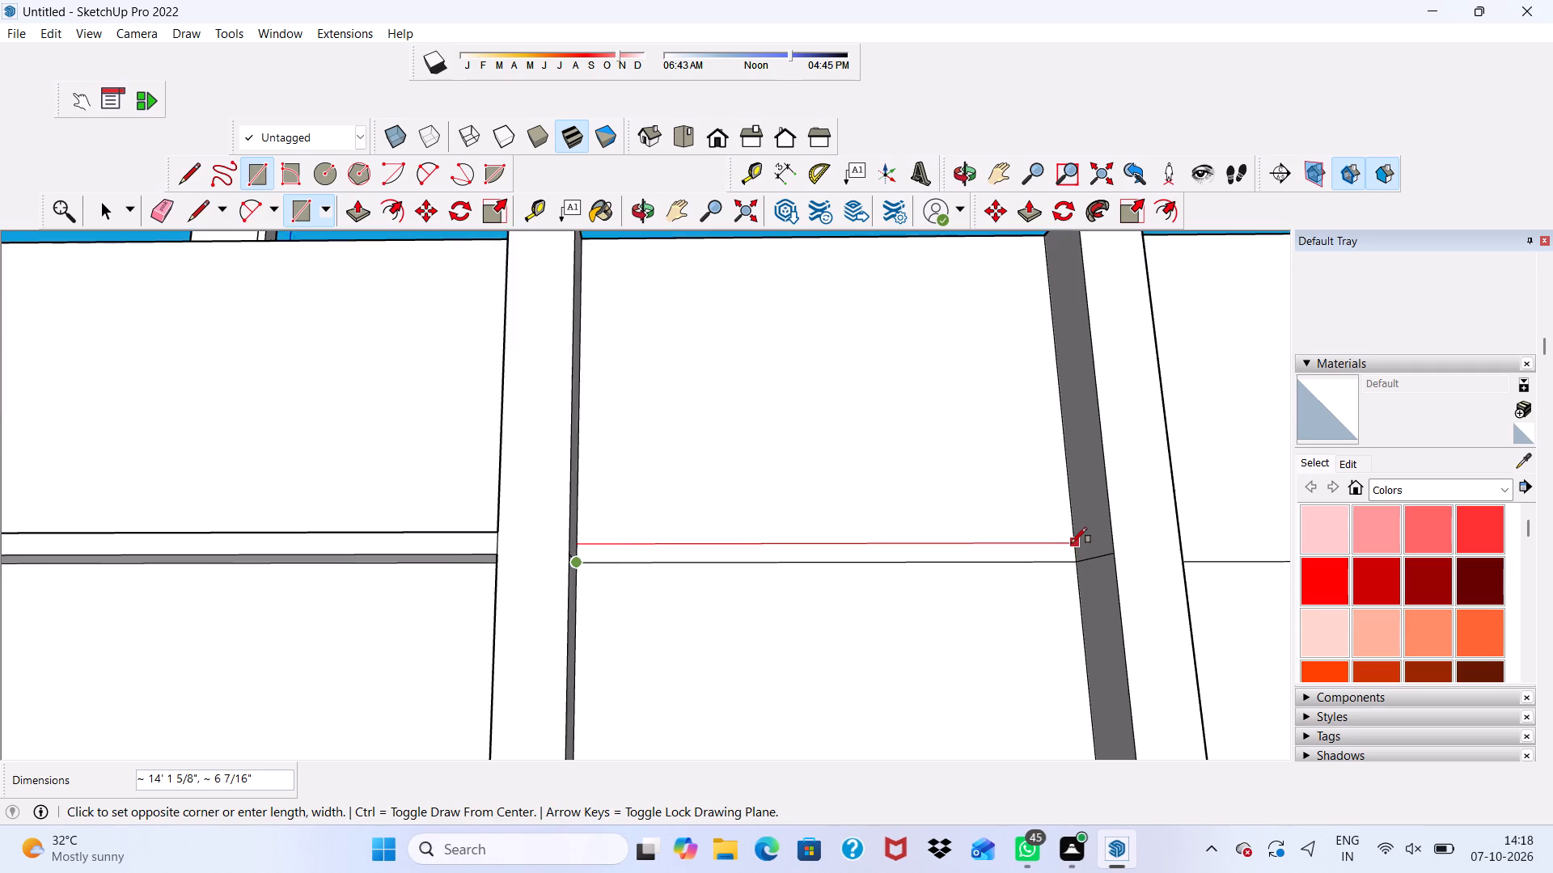
{"action": "middle_click_drag", "start_coordinate": [1071, 543], "coordinate": [1040, 561]}
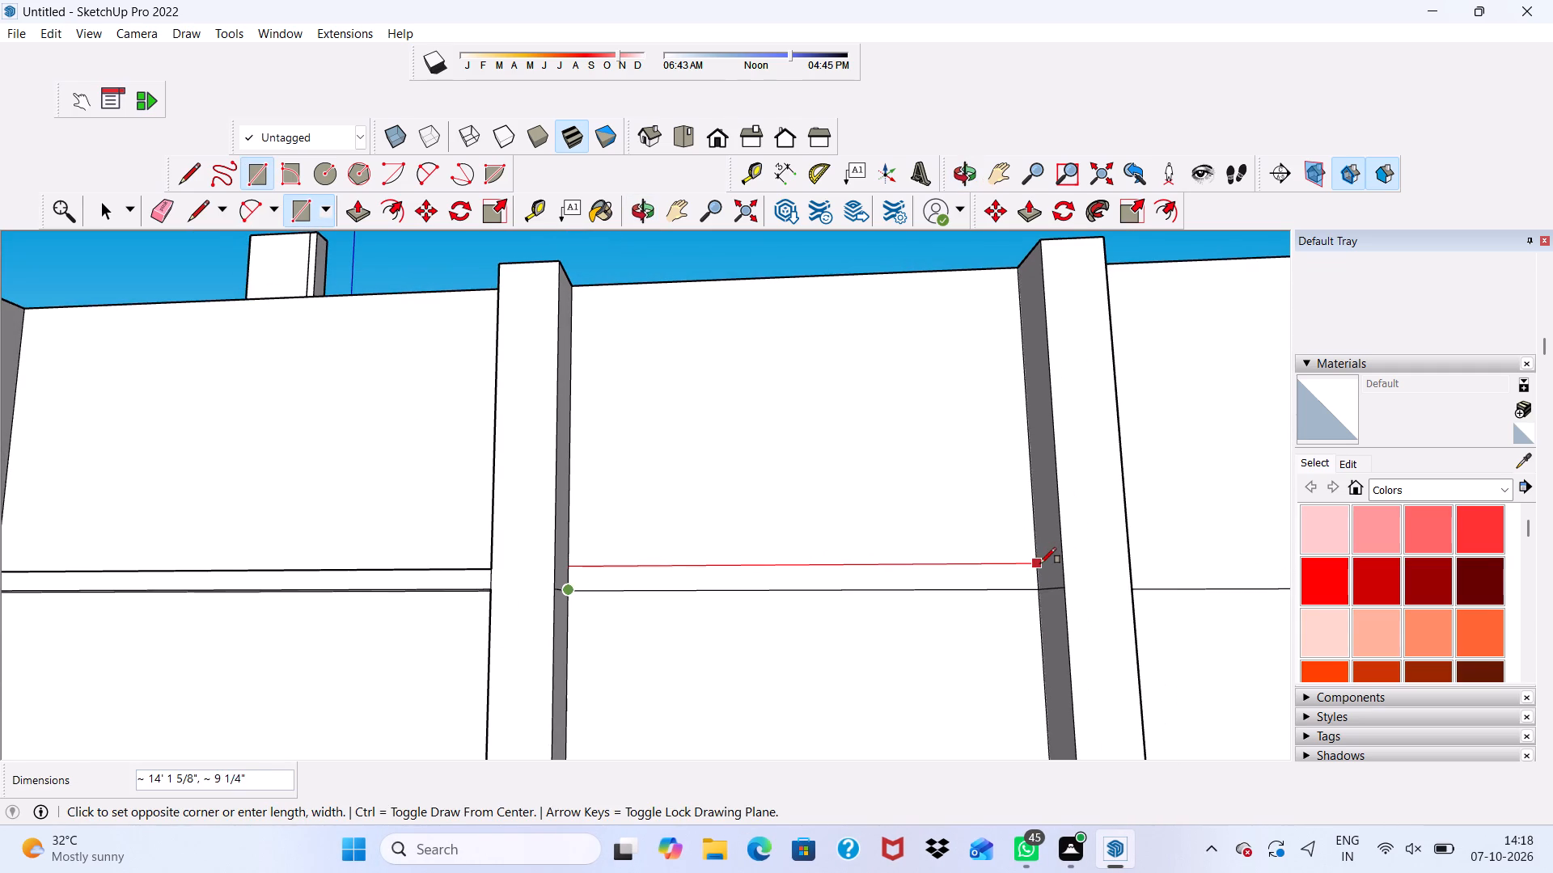
{"action": "left_click", "coordinate": [1040, 571]}
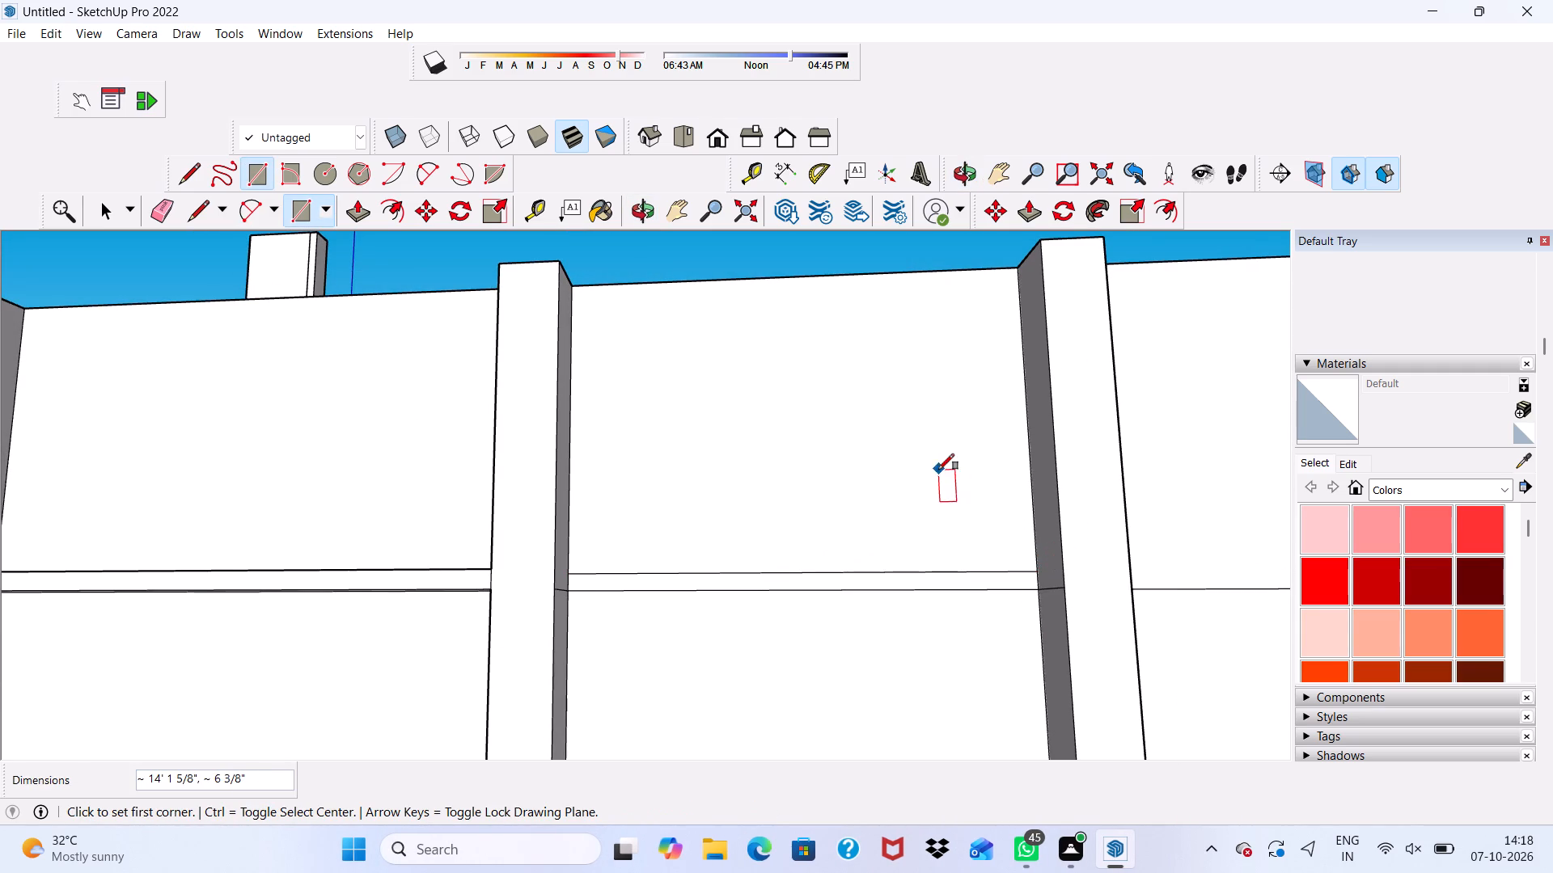
Copy the middle bay's uppermost band rectangle down about 9' 11 11/16" to the floor line below and repeat it as three copies.
{"action": "key", "text": "space"}
{"action": "double_click", "coordinate": [954, 580]}
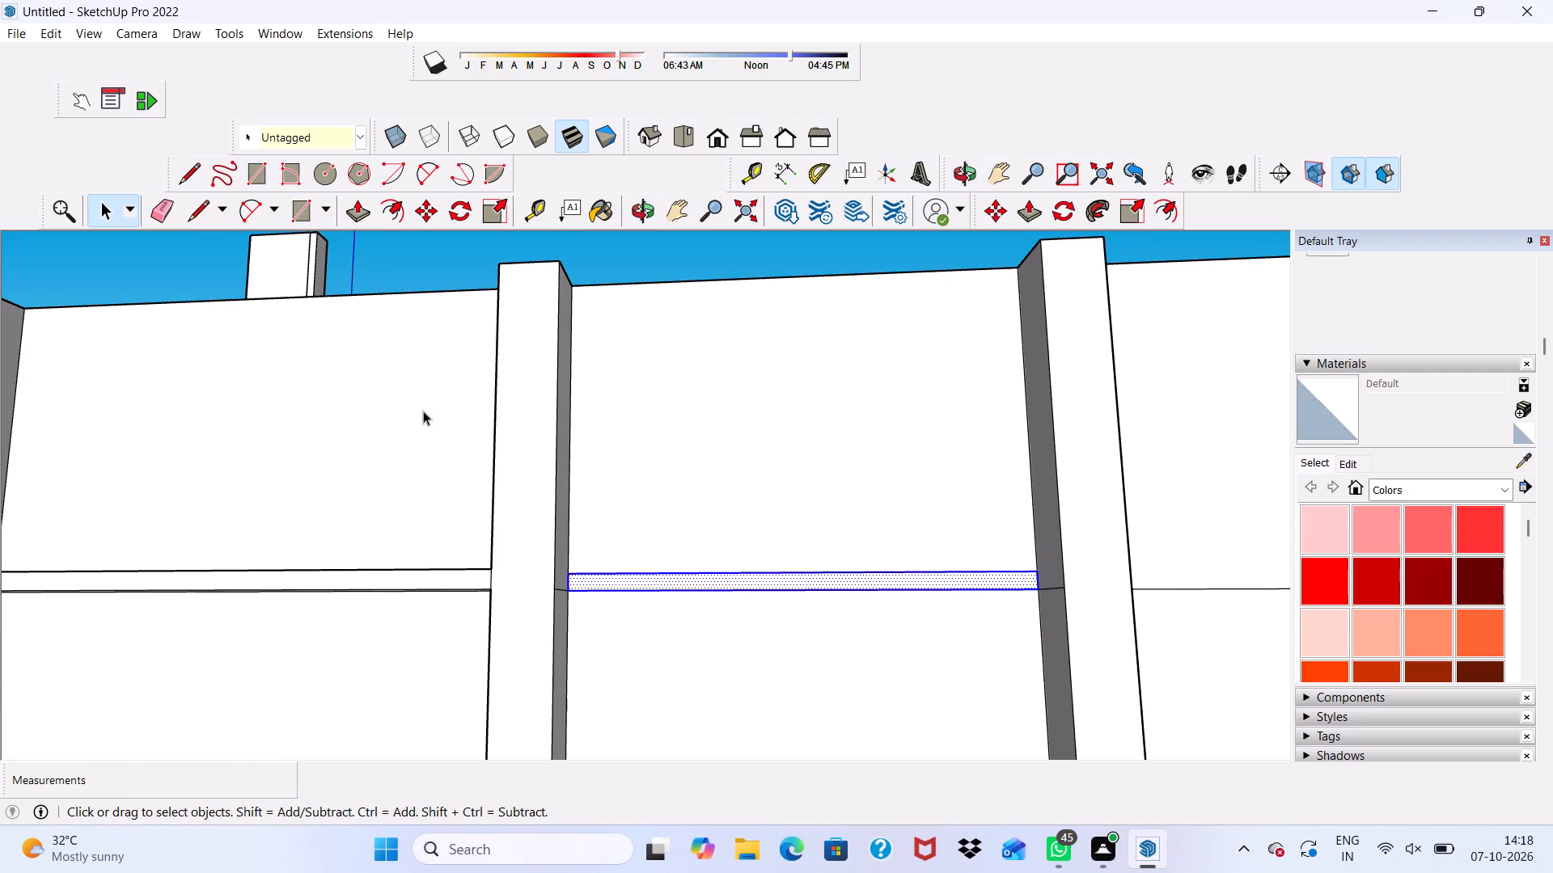
{"action": "left_click", "coordinate": [421, 207]}
{"action": "left_click", "coordinate": [788, 579]}
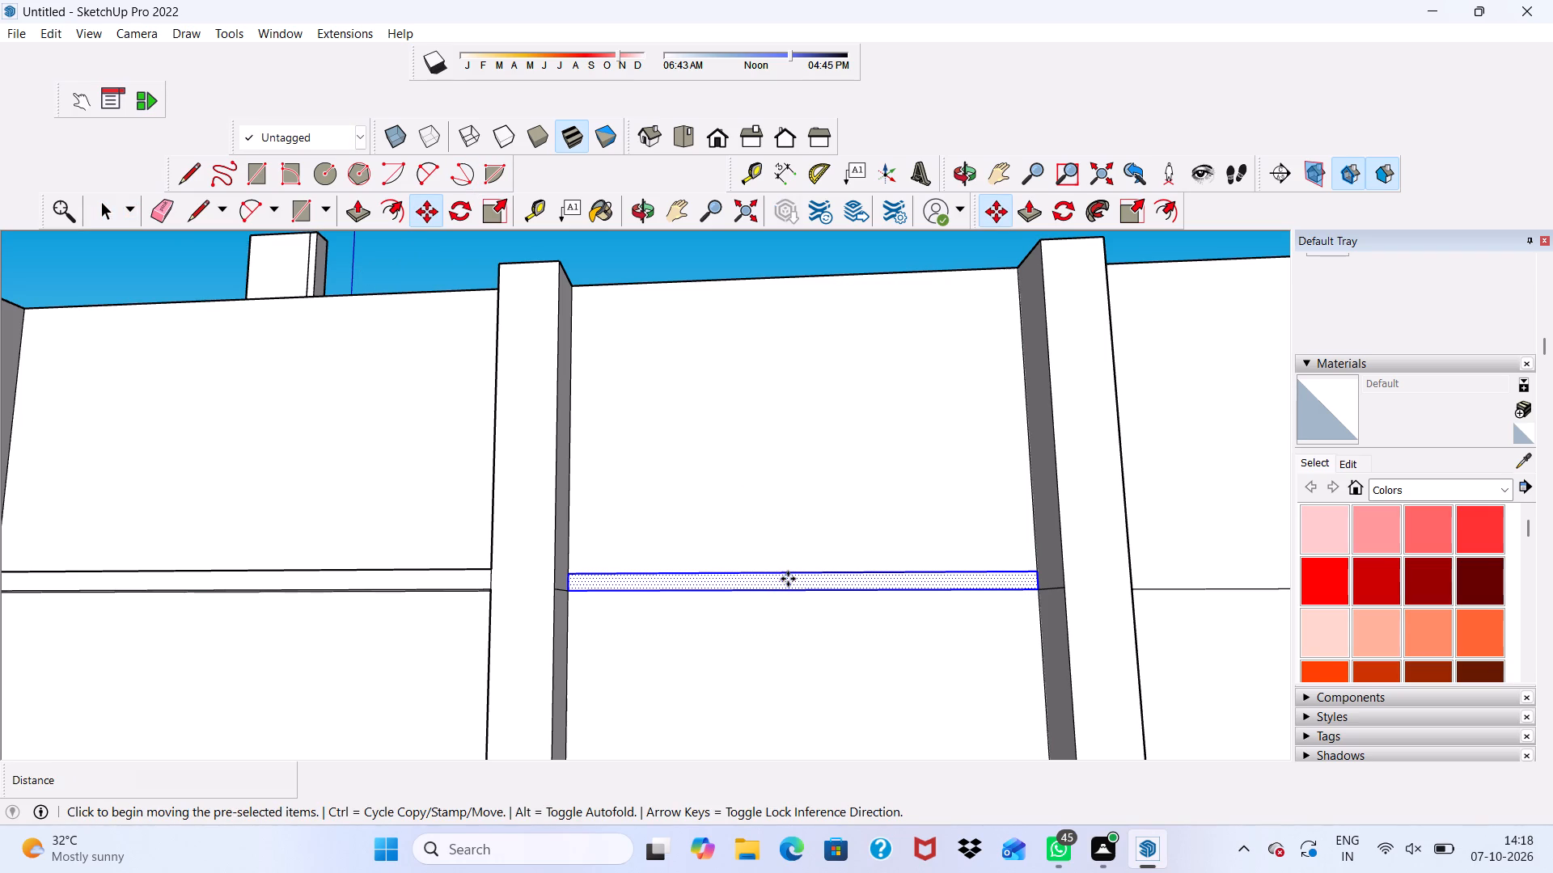
{"action": "scroll", "coordinate": [803, 583], "scroll_direction": "down", "scroll_amount": 6}
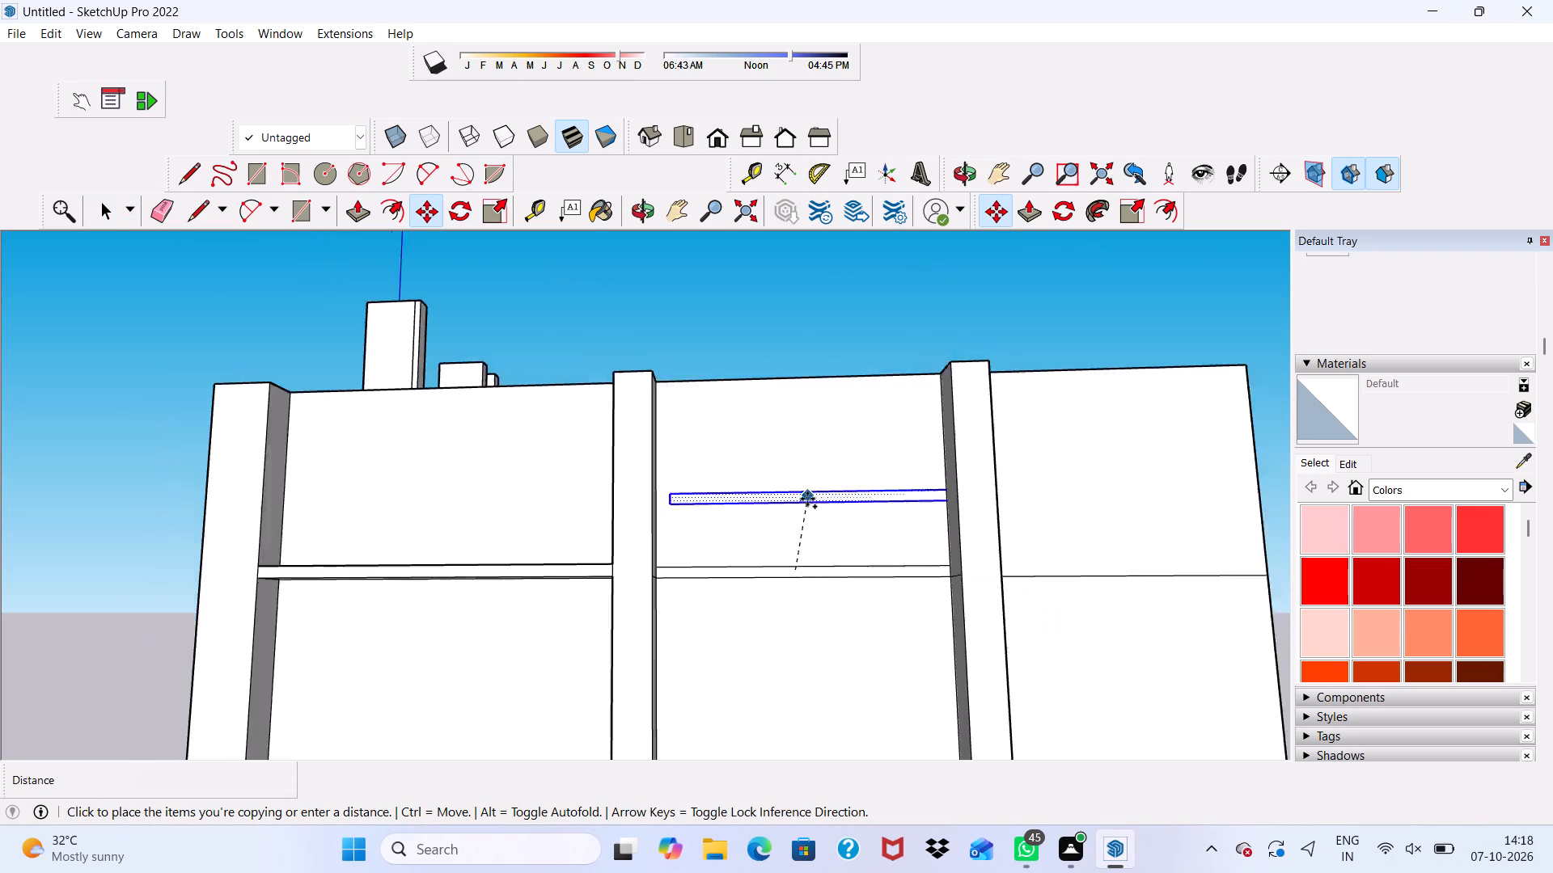
{"action": "scroll", "coordinate": [807, 499], "scroll_direction": "down", "scroll_amount": 5}
{"action": "scroll", "coordinate": [810, 660], "scroll_direction": "up", "scroll_amount": 2}
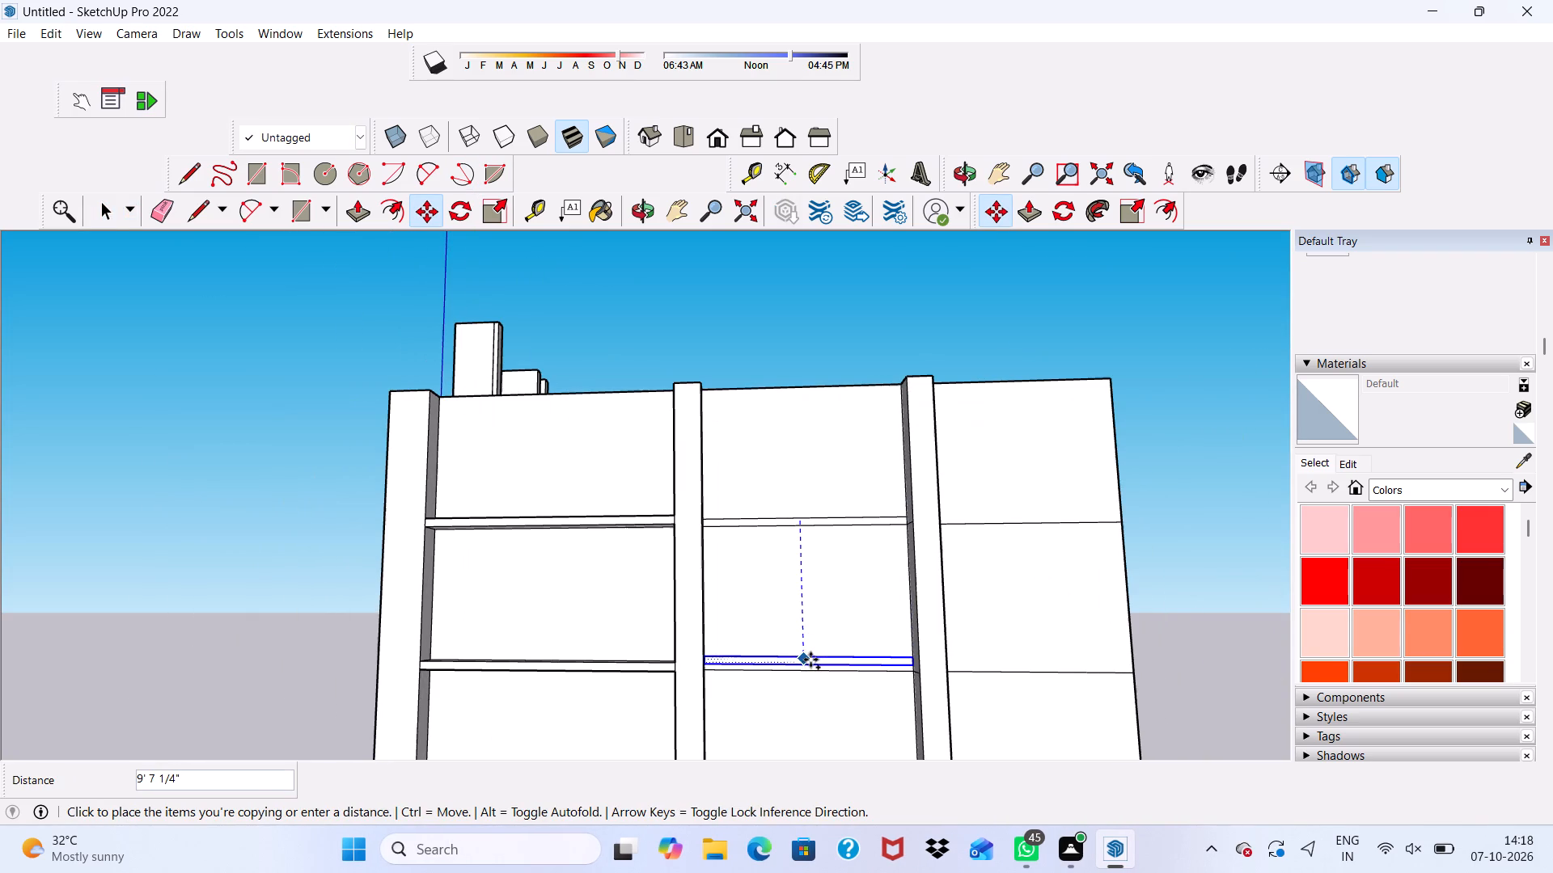
{"action": "scroll", "coordinate": [815, 661], "scroll_direction": "up", "scroll_amount": 7}
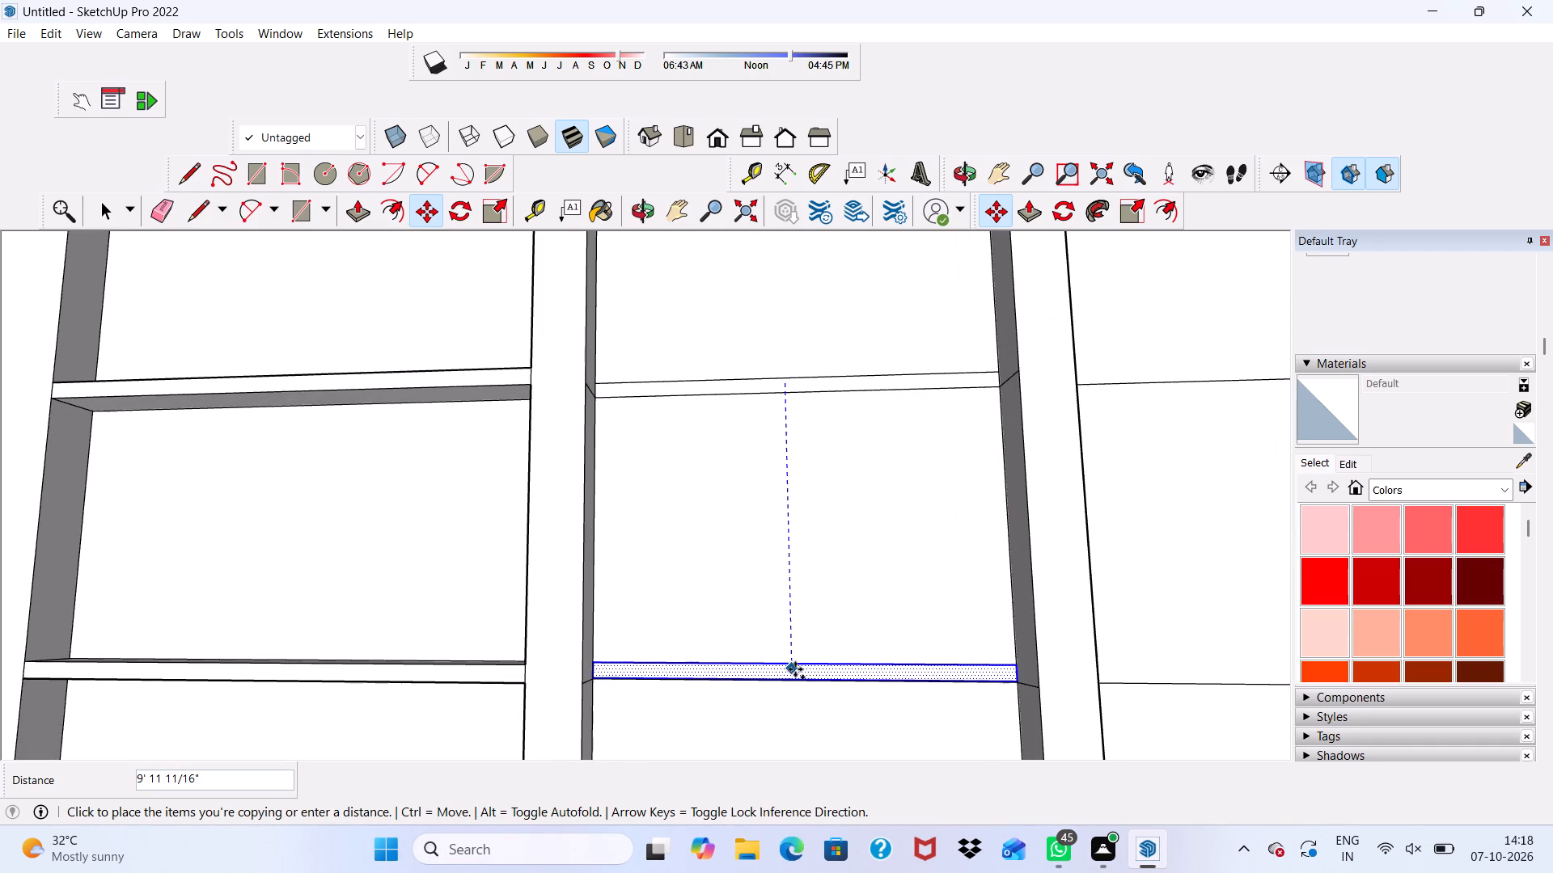
{"action": "left_click", "coordinate": [795, 669]}
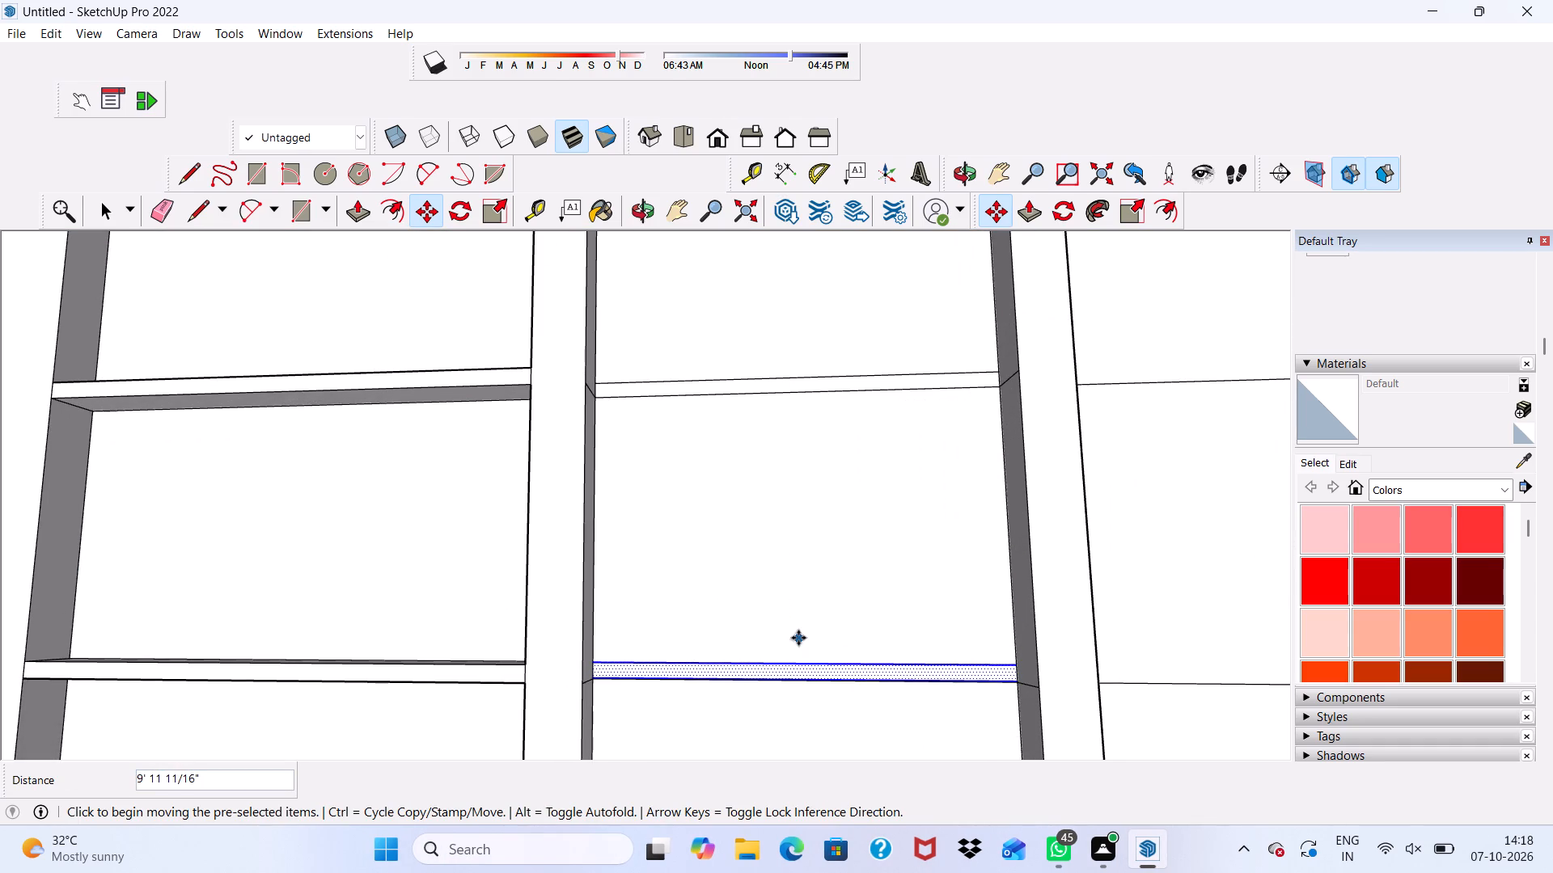
{"action": "key", "text": "shift+asterisk"}
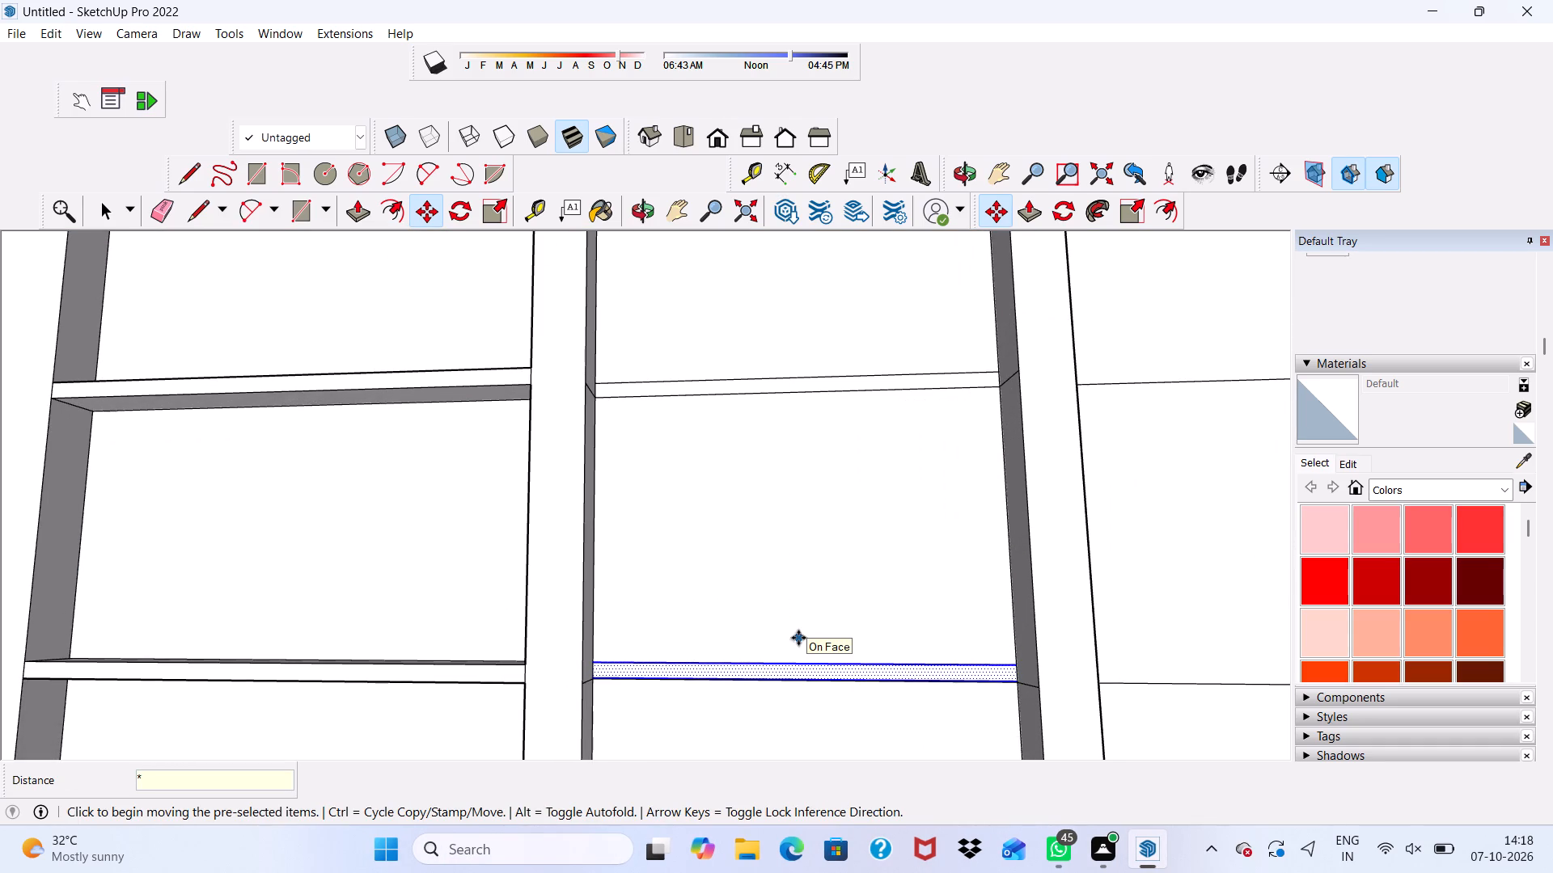
{"action": "key", "text": "3"}
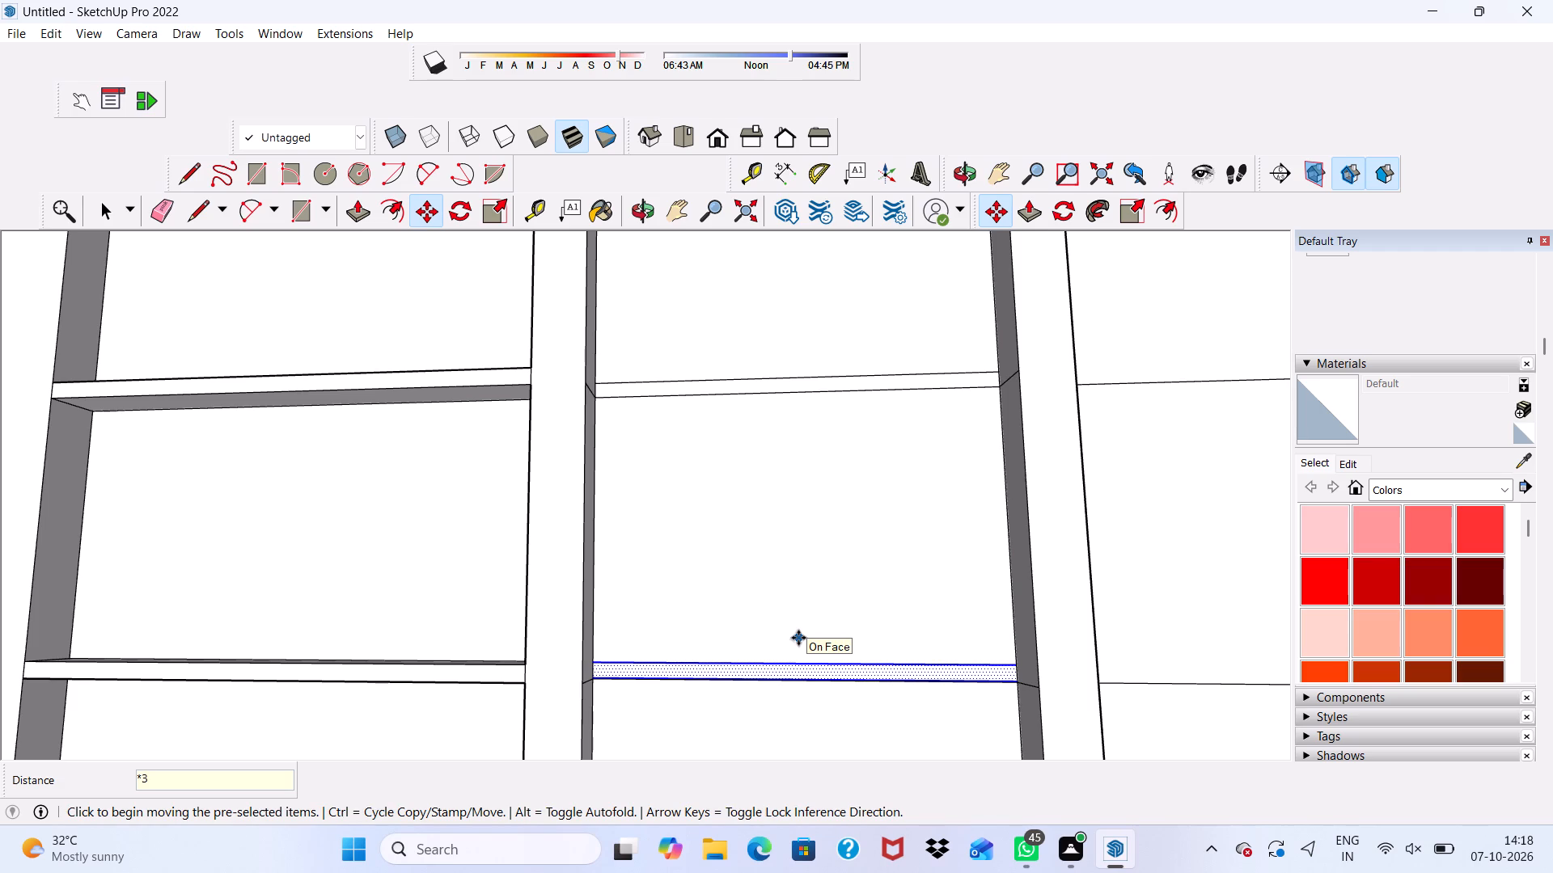
{"action": "key", "text": "Return"}
{"action": "scroll", "coordinate": [795, 588], "scroll_direction": "down", "scroll_amount": 16}
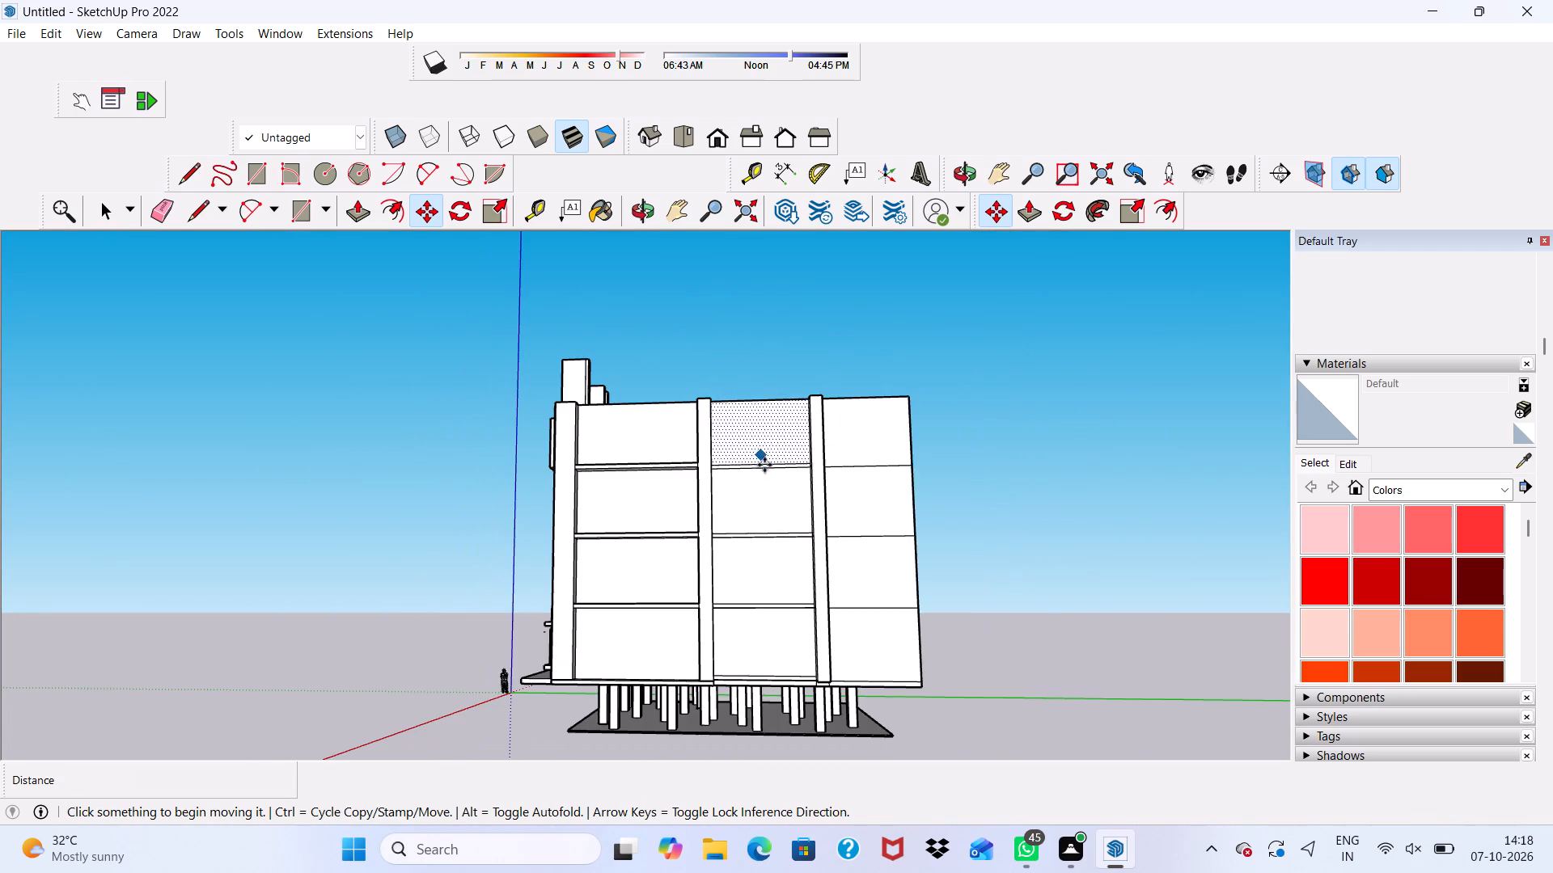
{"action": "scroll", "coordinate": [771, 639], "scroll_direction": "up", "scroll_amount": 2}
{"action": "key", "text": "space"}
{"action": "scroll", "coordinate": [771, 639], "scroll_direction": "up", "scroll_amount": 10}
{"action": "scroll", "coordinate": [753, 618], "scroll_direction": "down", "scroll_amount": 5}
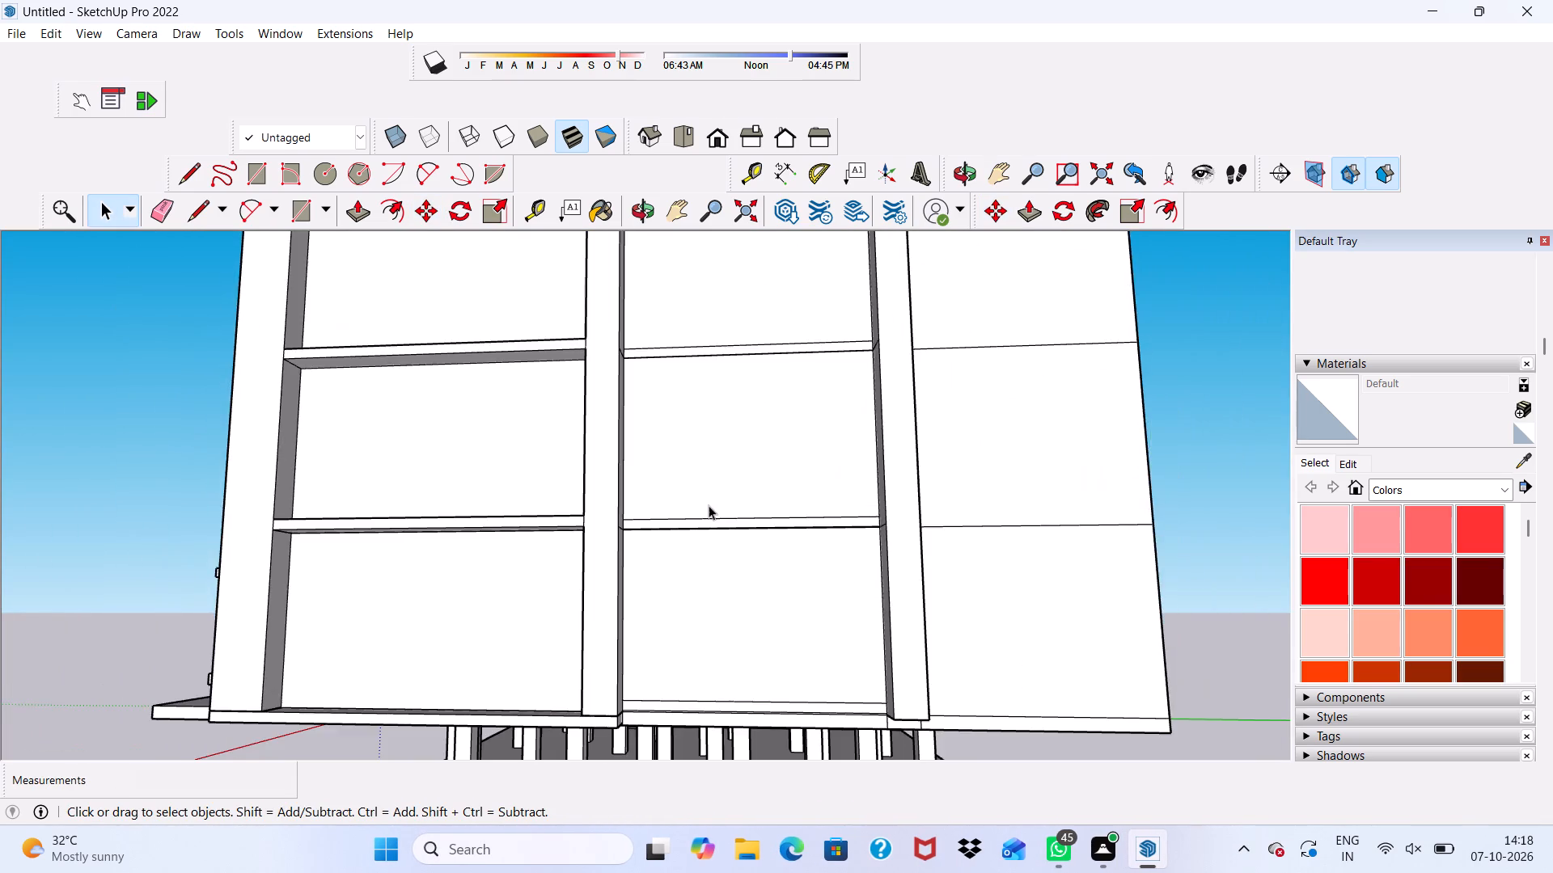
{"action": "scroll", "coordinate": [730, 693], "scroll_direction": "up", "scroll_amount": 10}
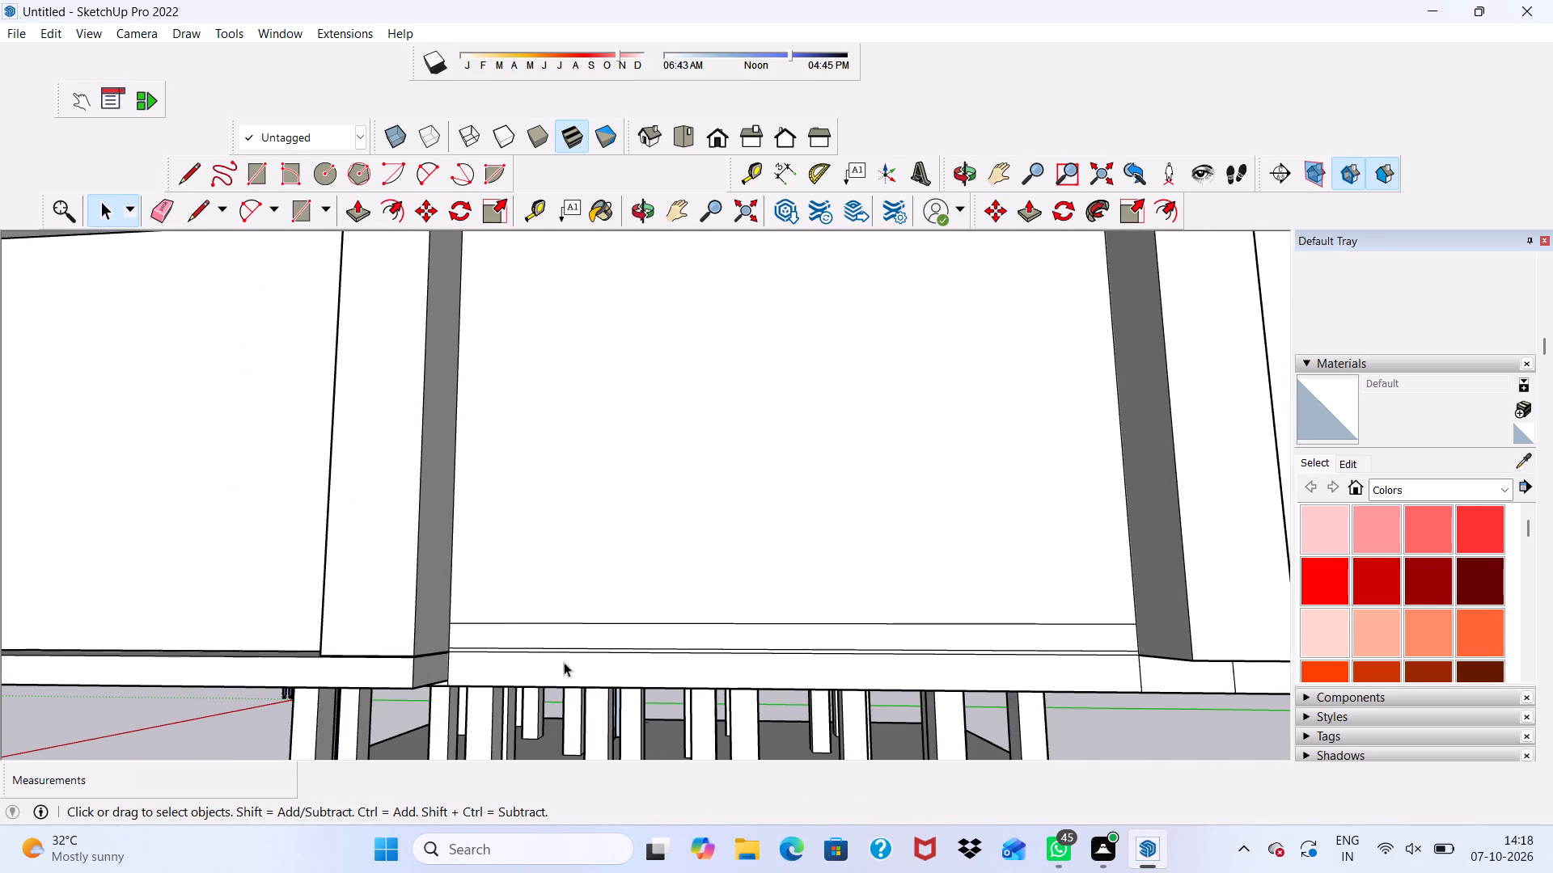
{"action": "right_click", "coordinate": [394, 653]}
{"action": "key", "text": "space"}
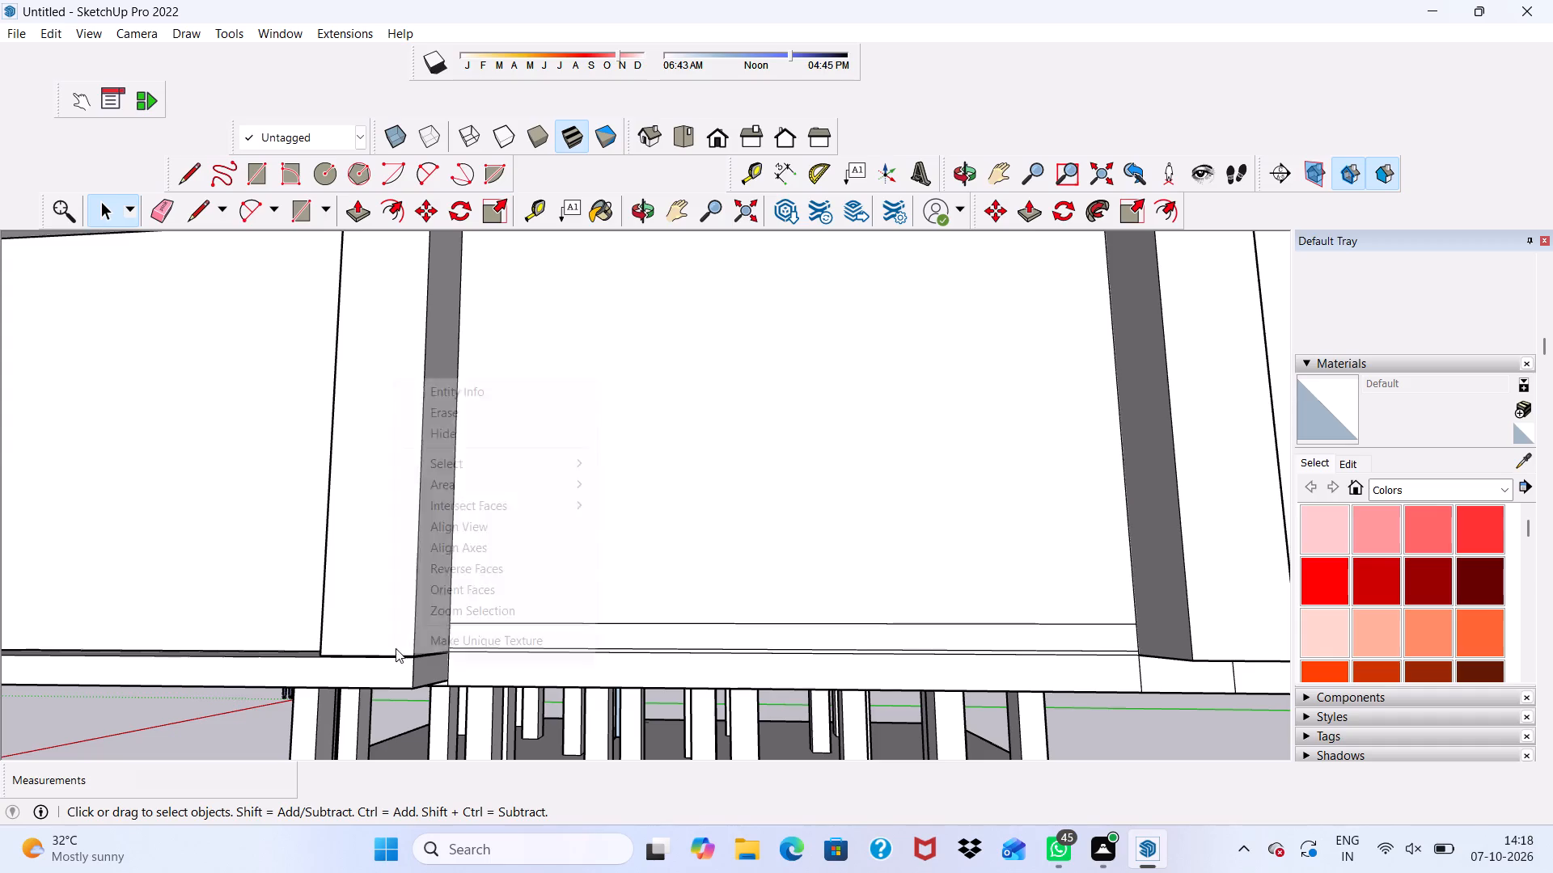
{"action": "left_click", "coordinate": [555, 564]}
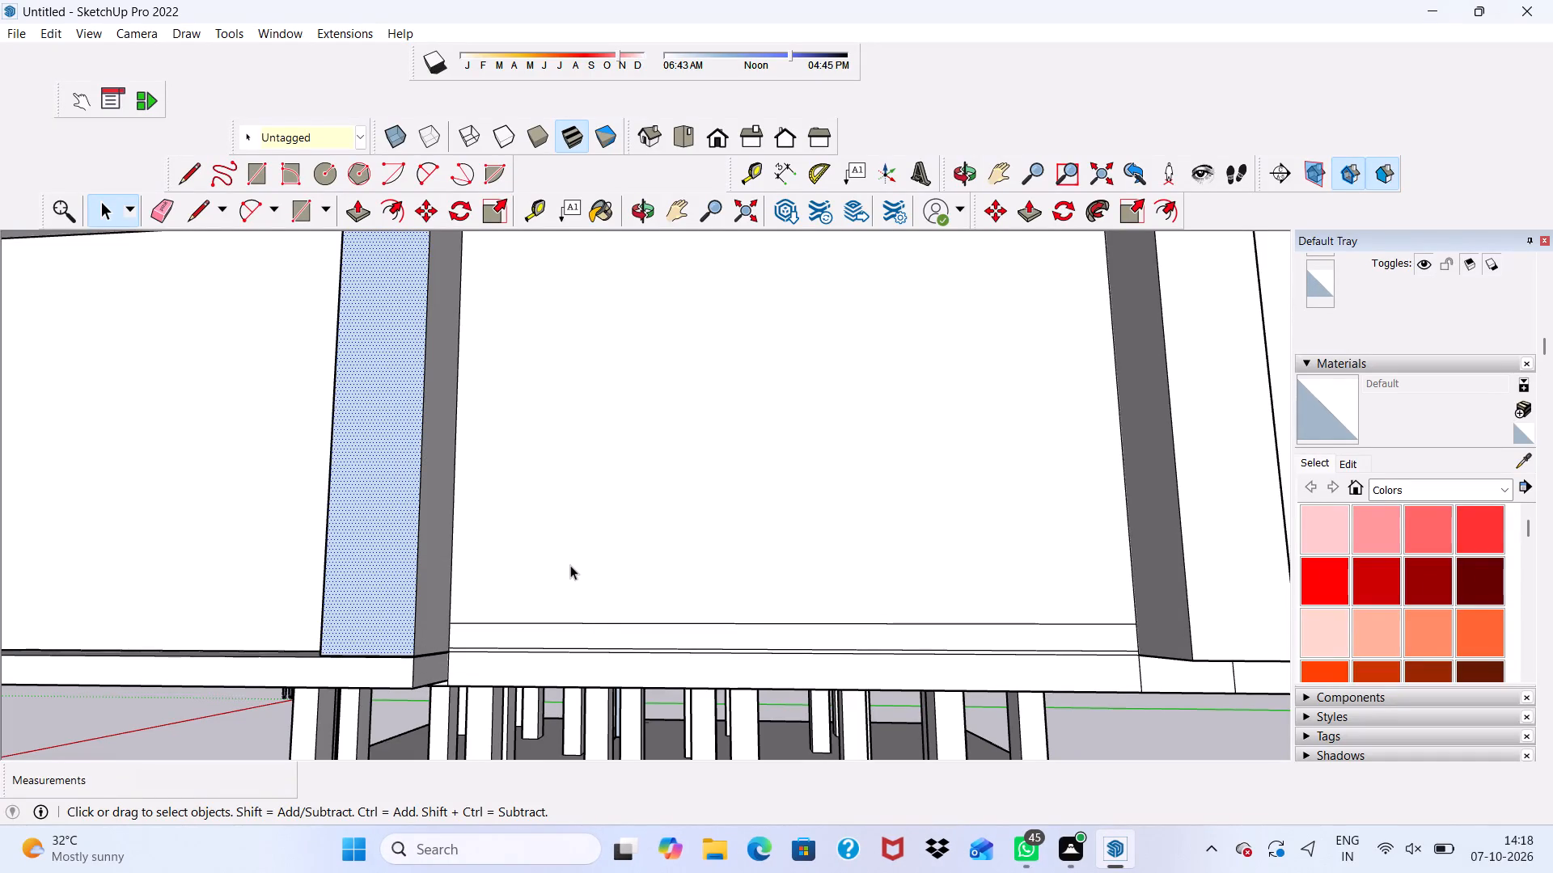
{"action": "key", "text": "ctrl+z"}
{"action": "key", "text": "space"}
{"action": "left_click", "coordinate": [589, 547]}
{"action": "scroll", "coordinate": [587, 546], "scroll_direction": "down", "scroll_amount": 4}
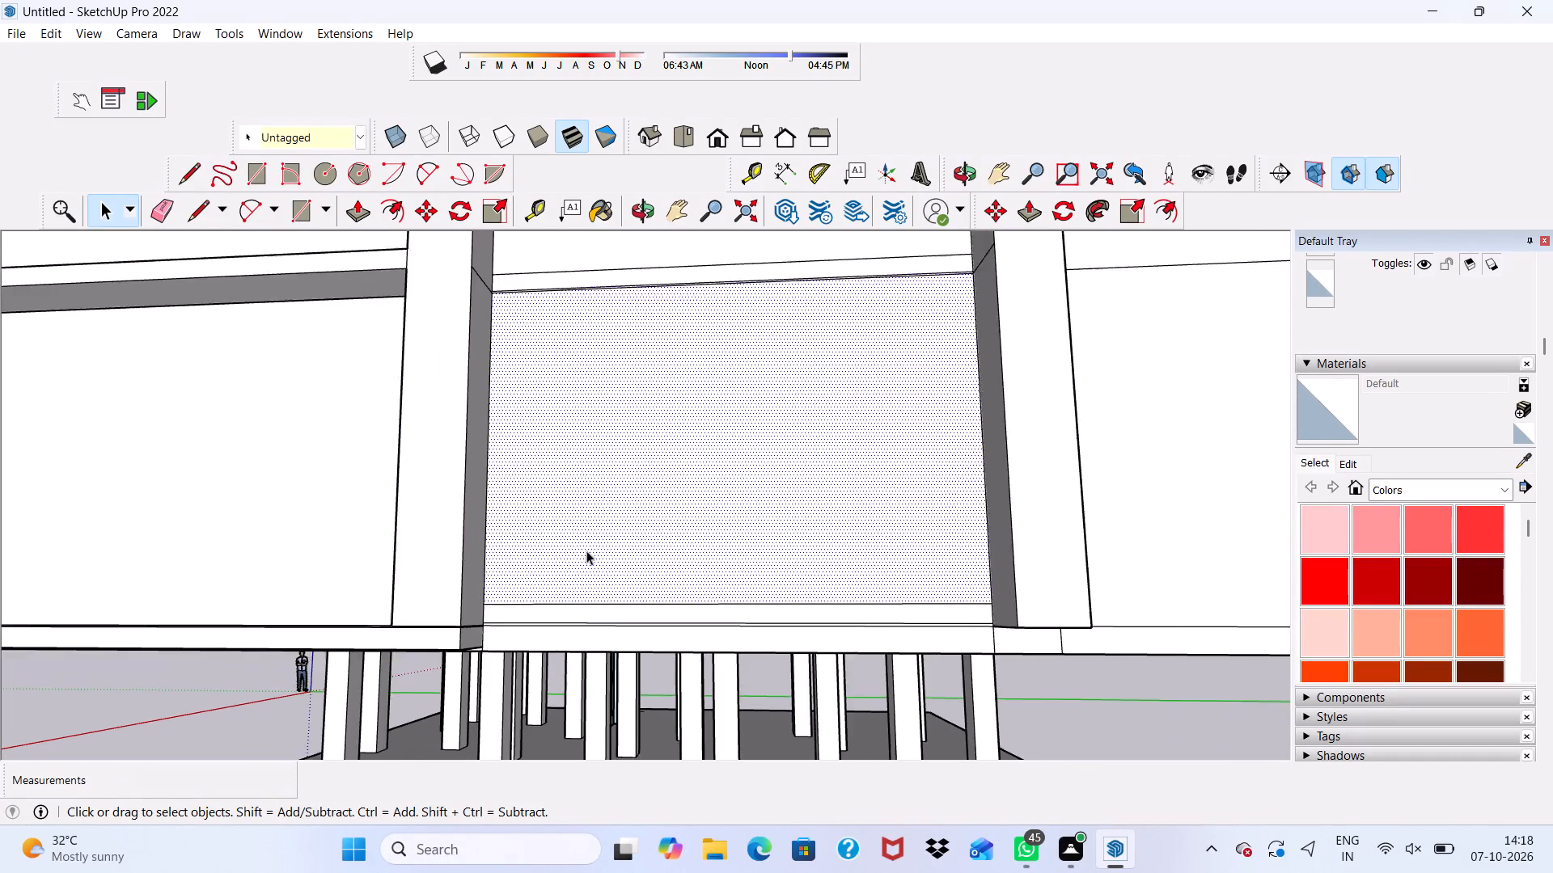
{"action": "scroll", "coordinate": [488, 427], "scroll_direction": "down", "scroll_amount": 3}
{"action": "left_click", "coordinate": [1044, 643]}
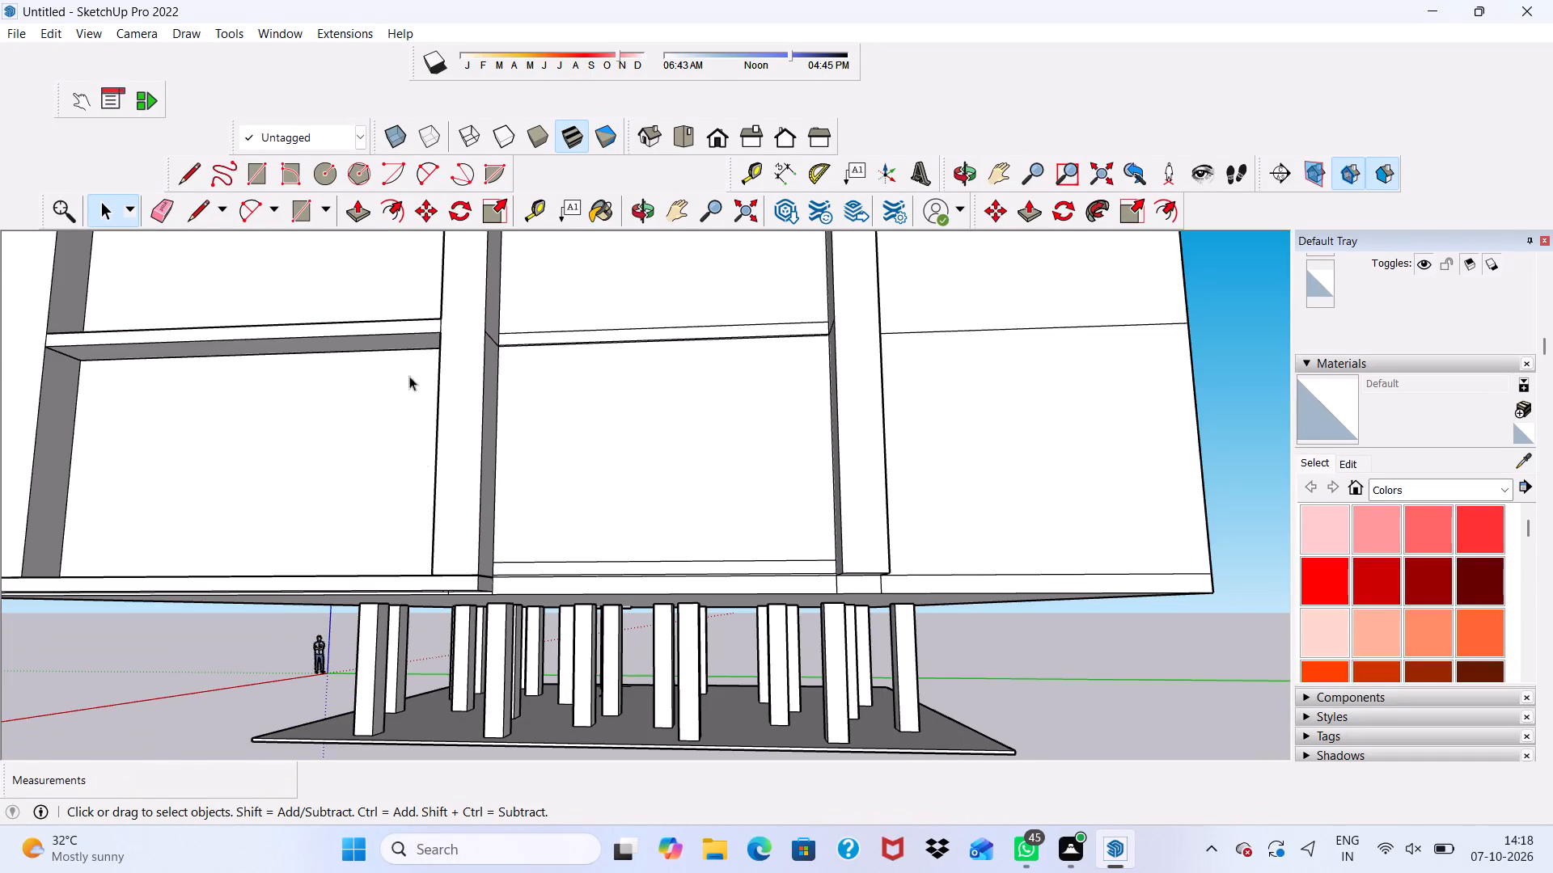
Push/Pull the base slab's edge face below the middle bay outward 2', flush with the vertical strips' front faces.
{"action": "left_click", "coordinate": [352, 212]}
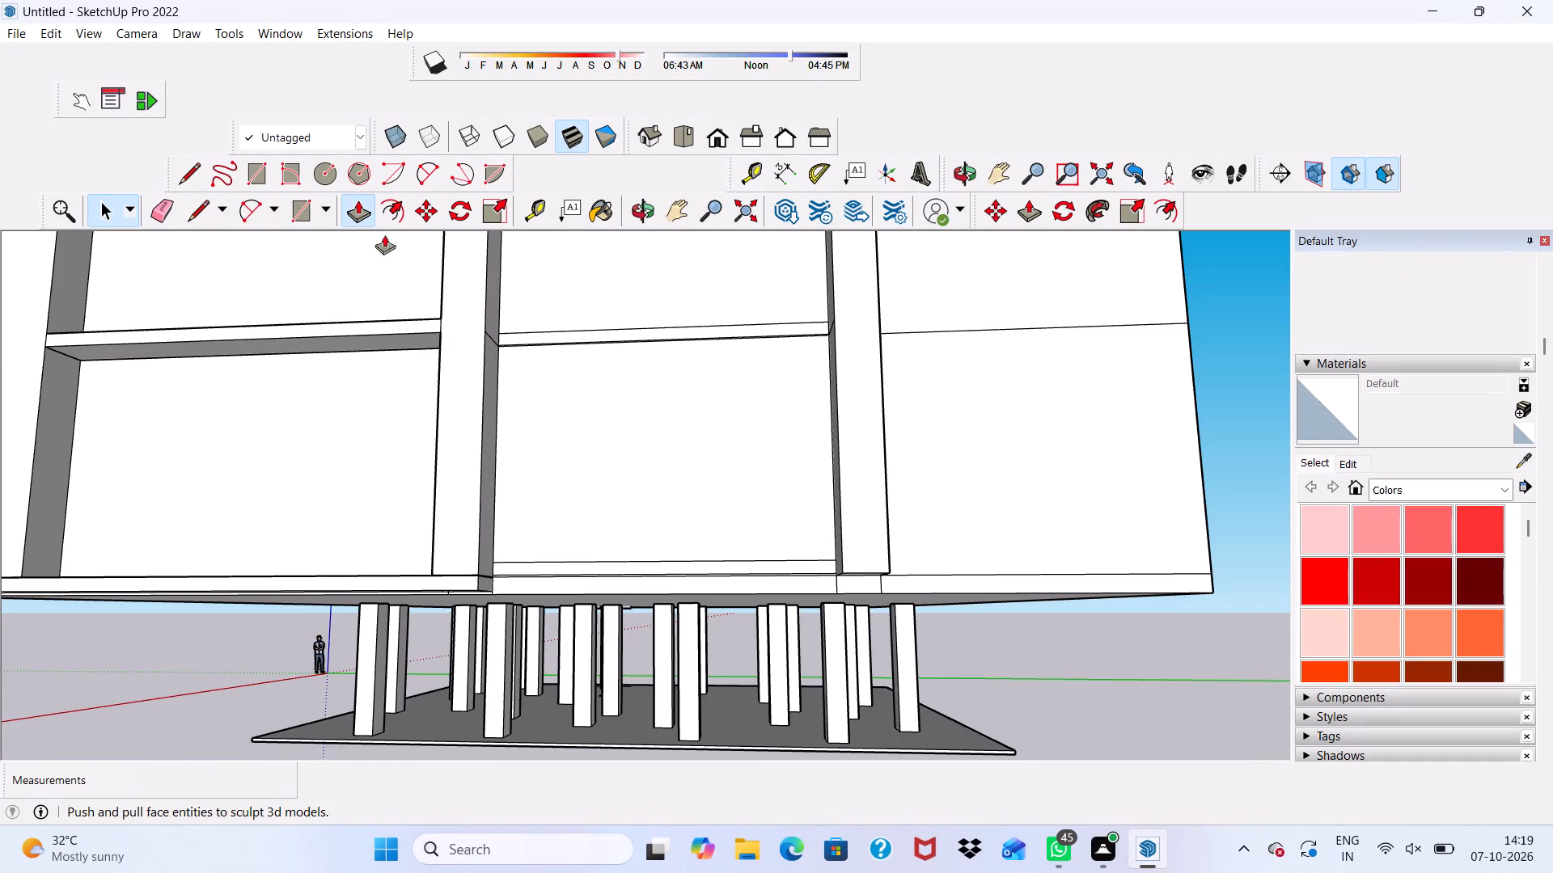
{"action": "scroll", "coordinate": [599, 573], "scroll_direction": "up", "scroll_amount": 7}
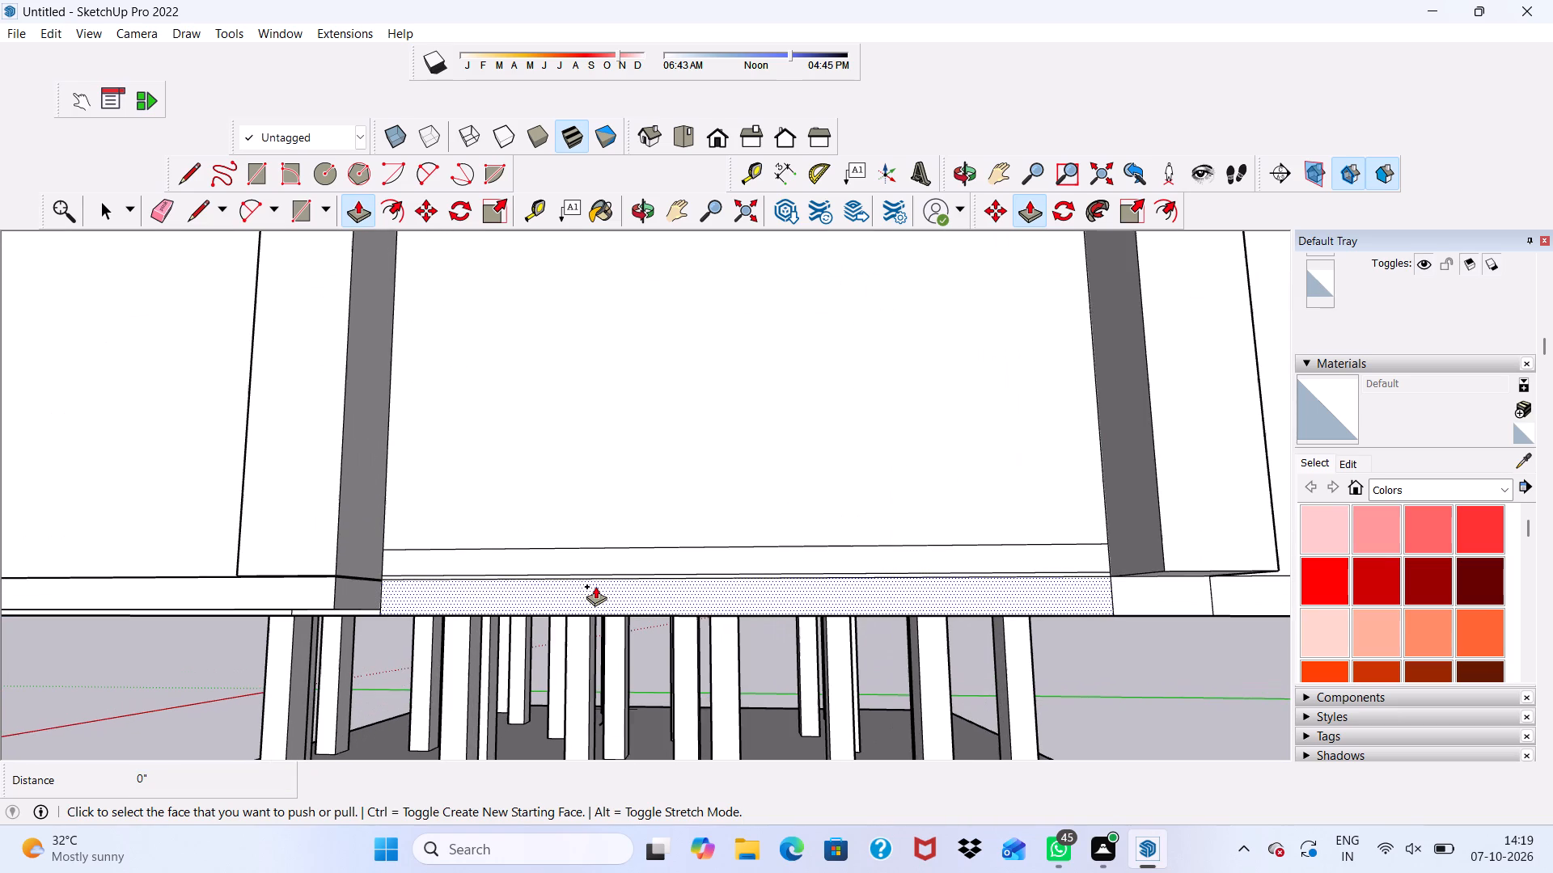
{"action": "left_click", "coordinate": [595, 586]}
{"action": "scroll", "coordinate": [531, 619], "scroll_direction": "down", "scroll_amount": 5}
{"action": "middle_click_drag", "start_coordinate": [637, 542], "coordinate": [657, 561]}
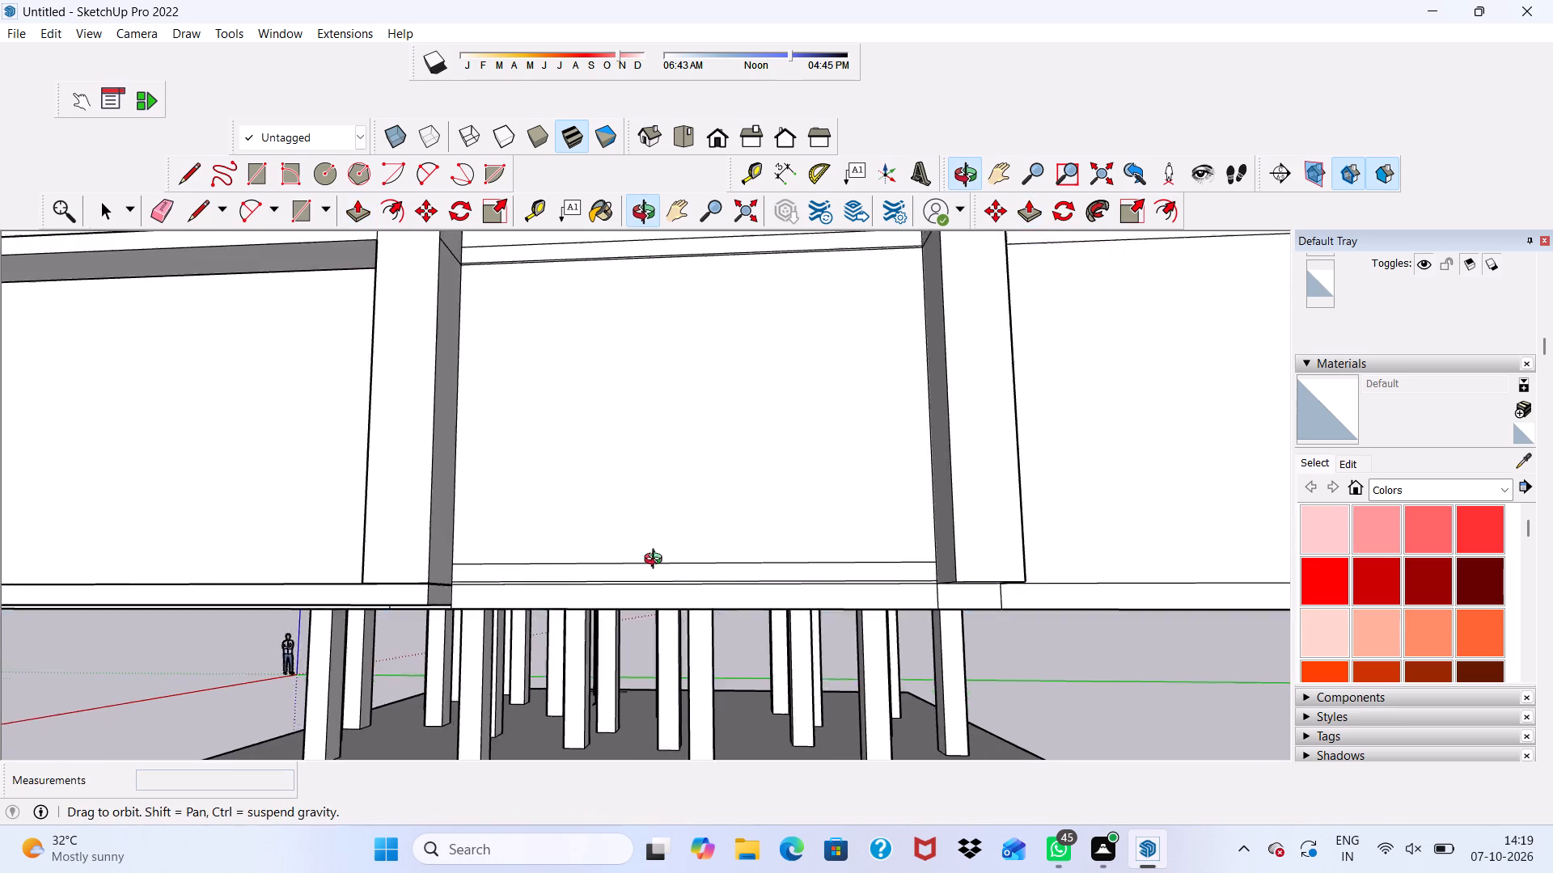
{"action": "middle_click_drag", "start_coordinate": [657, 561], "coordinate": [709, 588]}
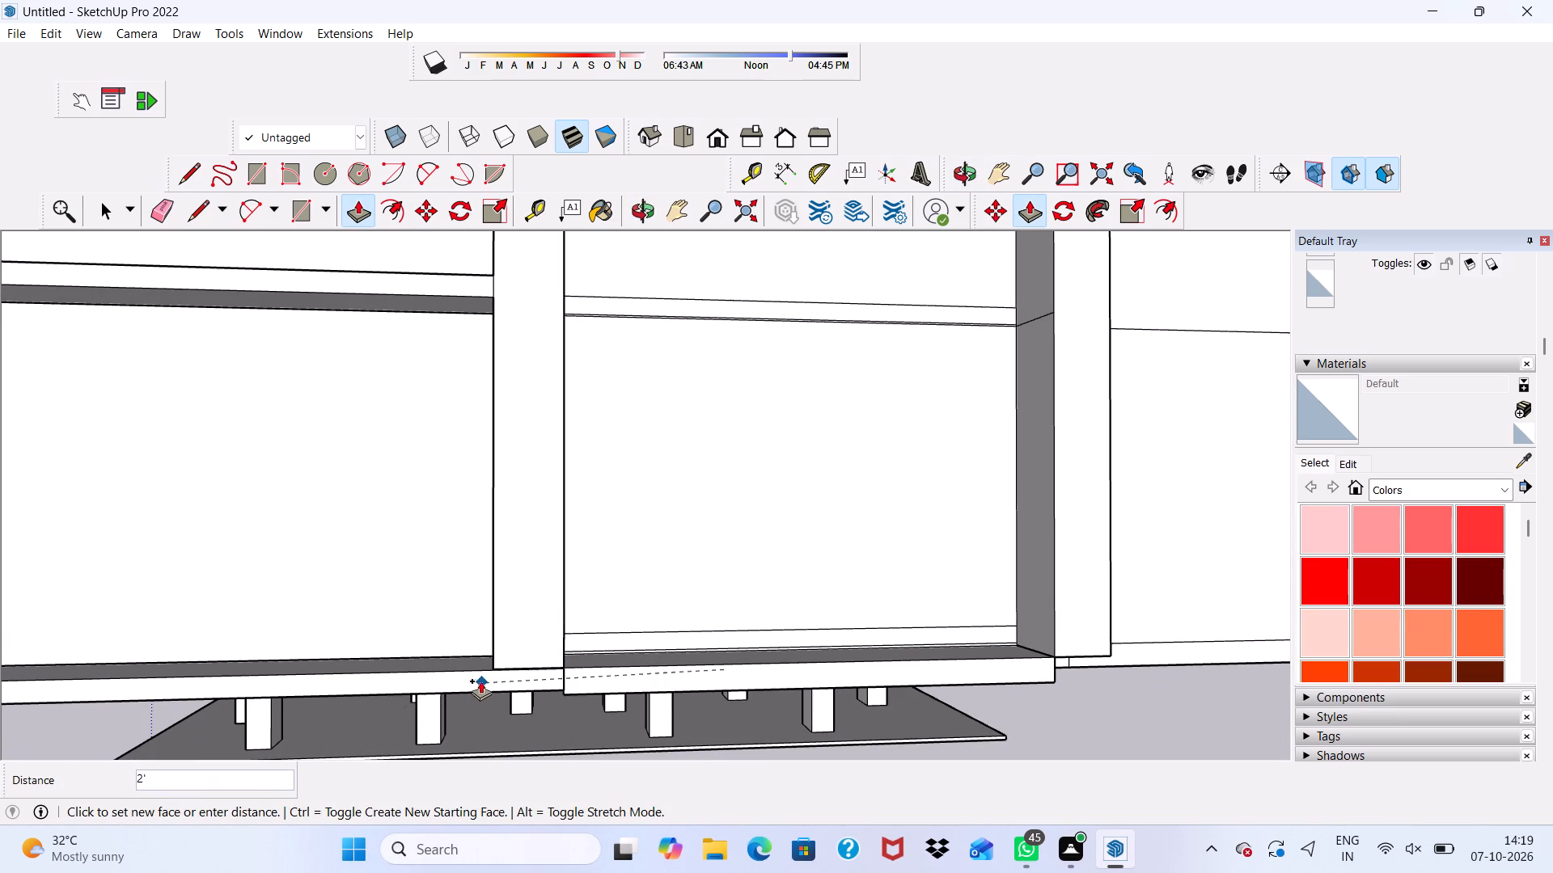
{"action": "left_click", "coordinate": [480, 675]}
Push/Pull the underside of the adjoining bay's base band down about 1 7/16", level with the middle bay's base band.
{"action": "middle_click_drag", "start_coordinate": [529, 670], "coordinate": [552, 563]}
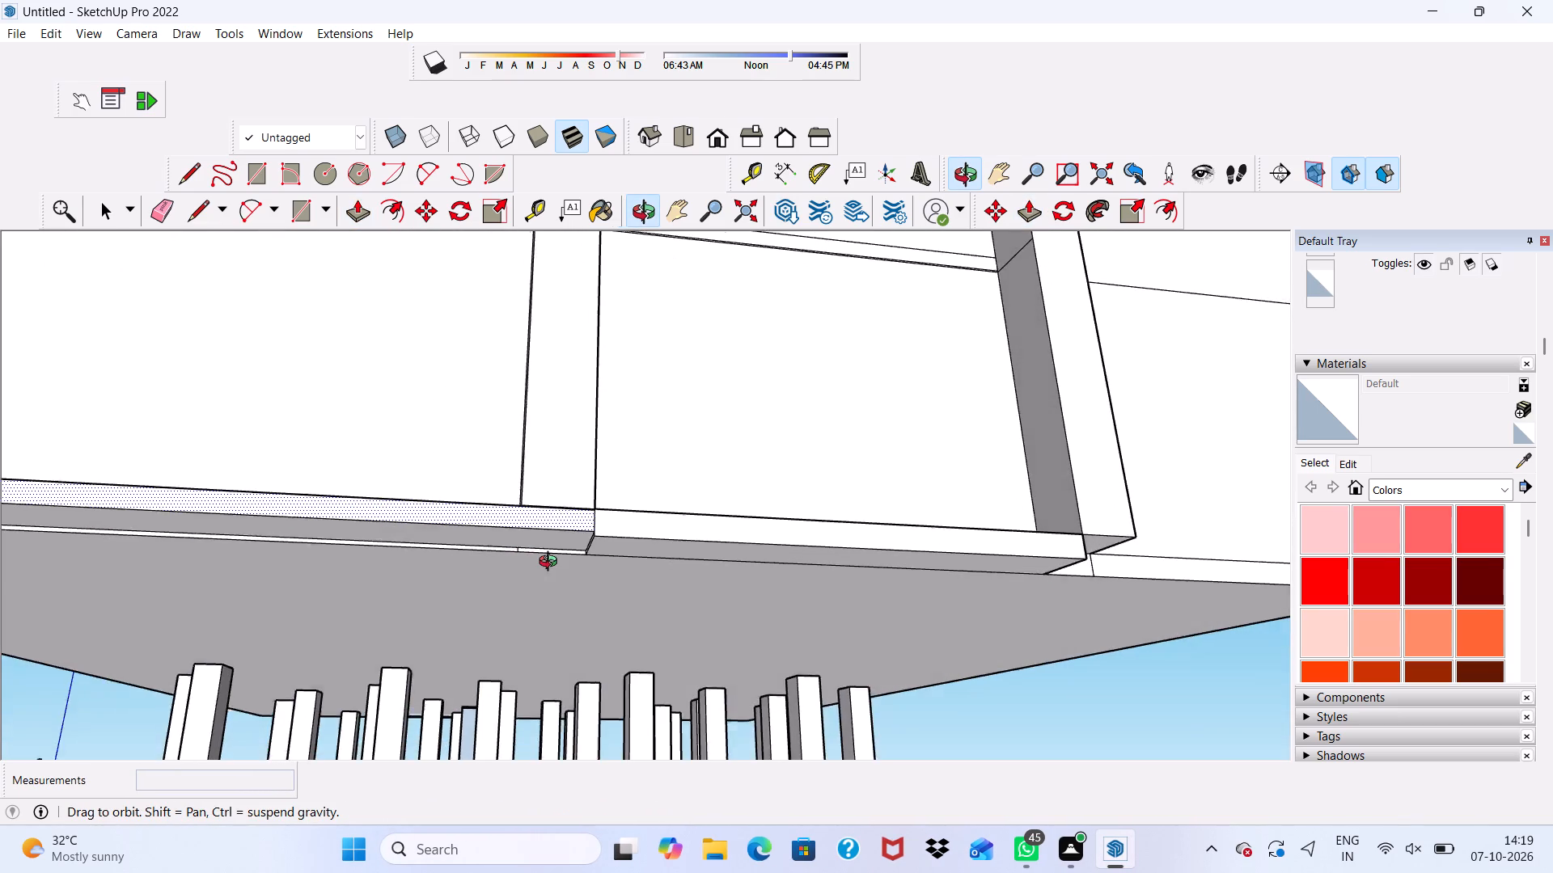
{"action": "middle_click_drag", "start_coordinate": [552, 563], "coordinate": [519, 559]}
{"action": "scroll", "coordinate": [509, 549], "scroll_direction": "up", "scroll_amount": 5}
{"action": "left_click", "coordinate": [500, 508]}
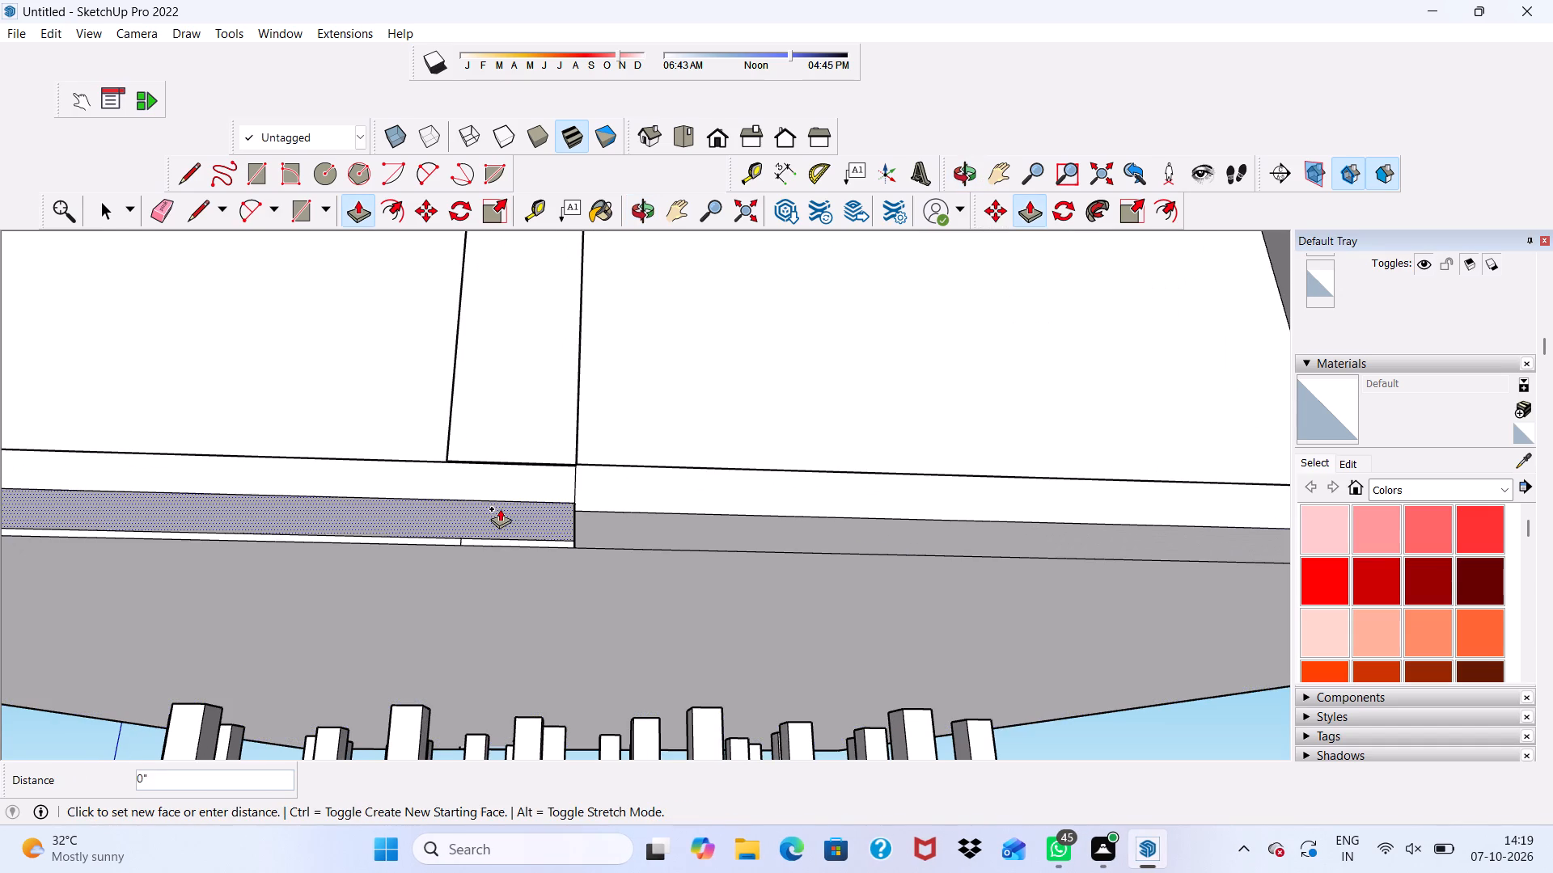
{"action": "left_click", "coordinate": [593, 519]}
Push/Pull the end face of the middle bay's base band about 1' 8 13/16" under the neighbouring strip, to its outer edge.
{"action": "scroll", "coordinate": [560, 544], "scroll_direction": "down", "scroll_amount": 10}
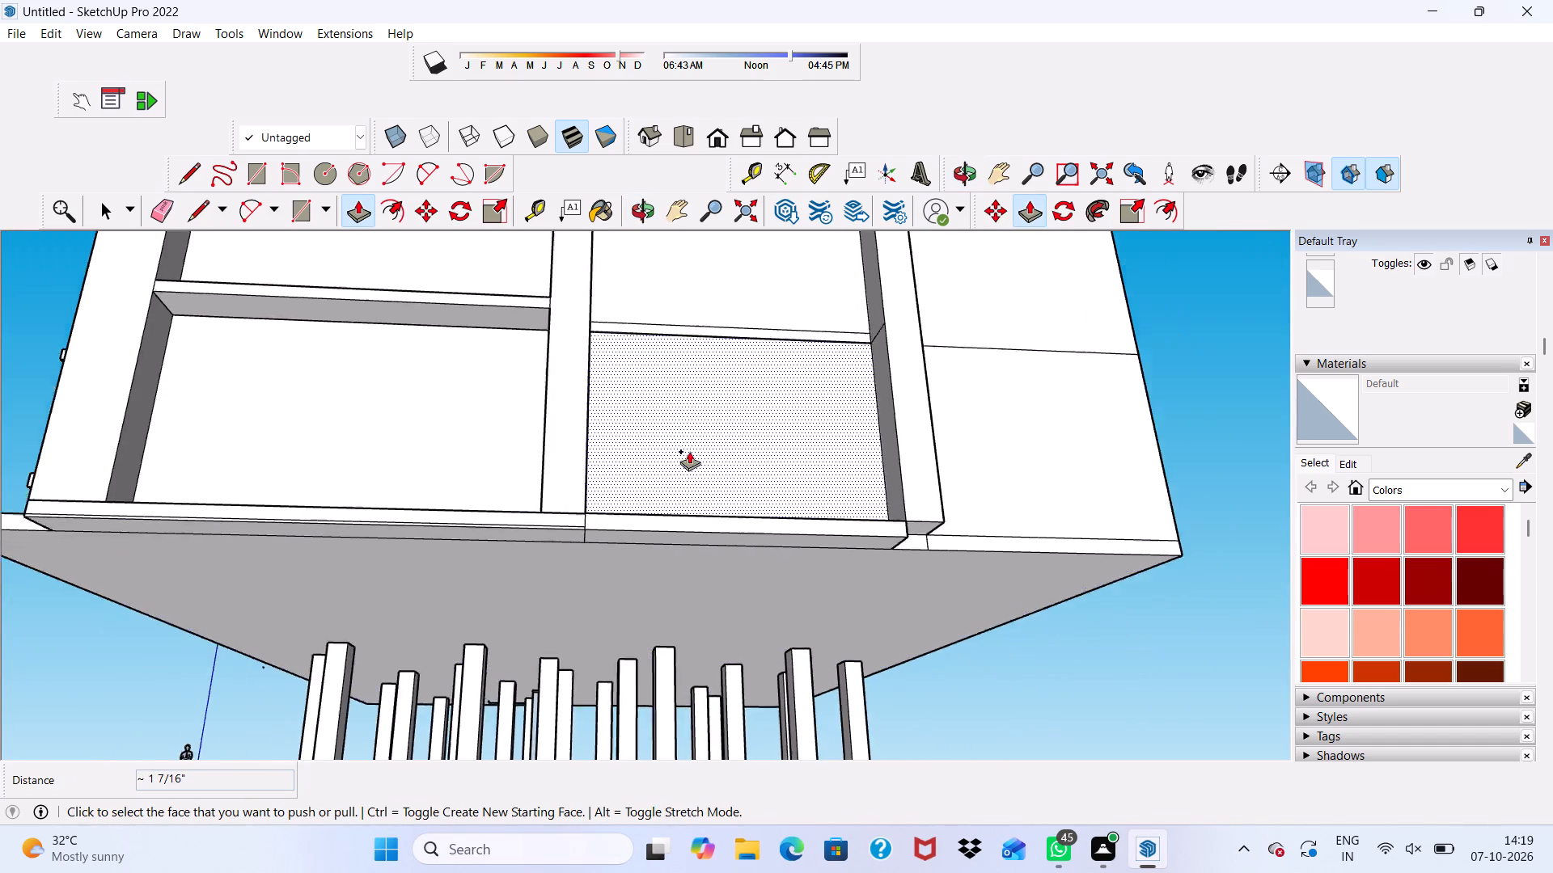
{"action": "scroll", "coordinate": [689, 451], "scroll_direction": "down", "scroll_amount": 1}
{"action": "middle_click_drag", "start_coordinate": [695, 456], "coordinate": [567, 604]}
{"action": "scroll", "coordinate": [653, 810], "scroll_direction": "up", "scroll_amount": 4}
{"action": "scroll", "coordinate": [680, 712], "scroll_direction": "down", "scroll_amount": 1}
{"action": "middle_click_drag", "start_coordinate": [685, 731], "coordinate": [624, 651]}
{"action": "scroll", "coordinate": [603, 658], "scroll_direction": "up", "scroll_amount": 7}
{"action": "left_click", "coordinate": [583, 514]}
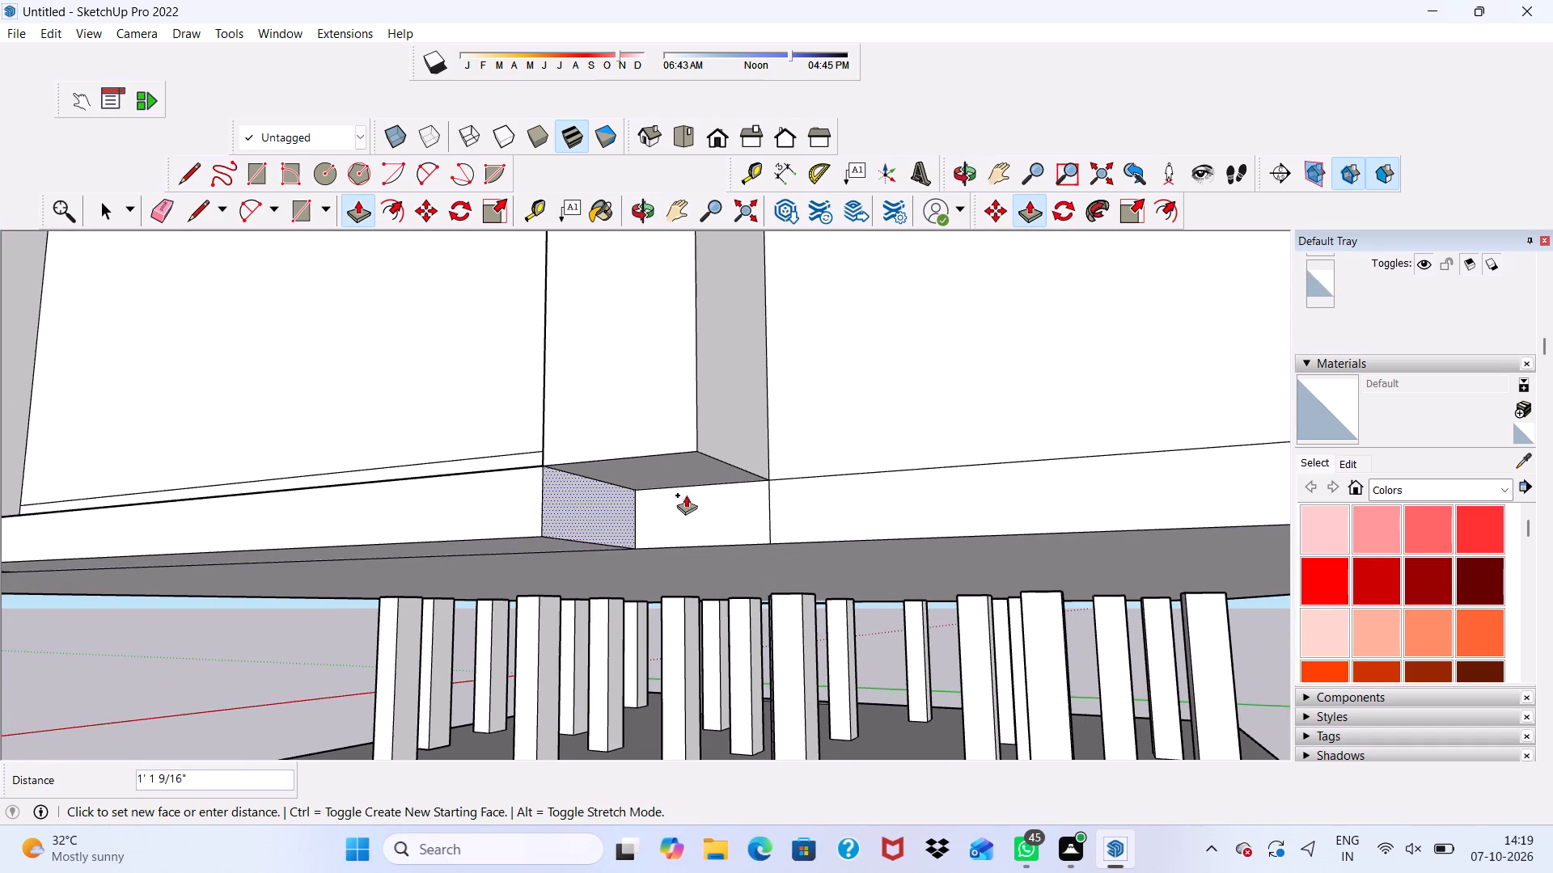
{"action": "left_click", "coordinate": [716, 440]}
Push/Pull the middle bay's floor band one storey above the base outward 2', flush with the base band.
{"action": "scroll", "coordinate": [497, 497], "scroll_direction": "down", "scroll_amount": 1}
{"action": "middle_click_drag", "start_coordinate": [498, 497], "coordinate": [680, 573]}
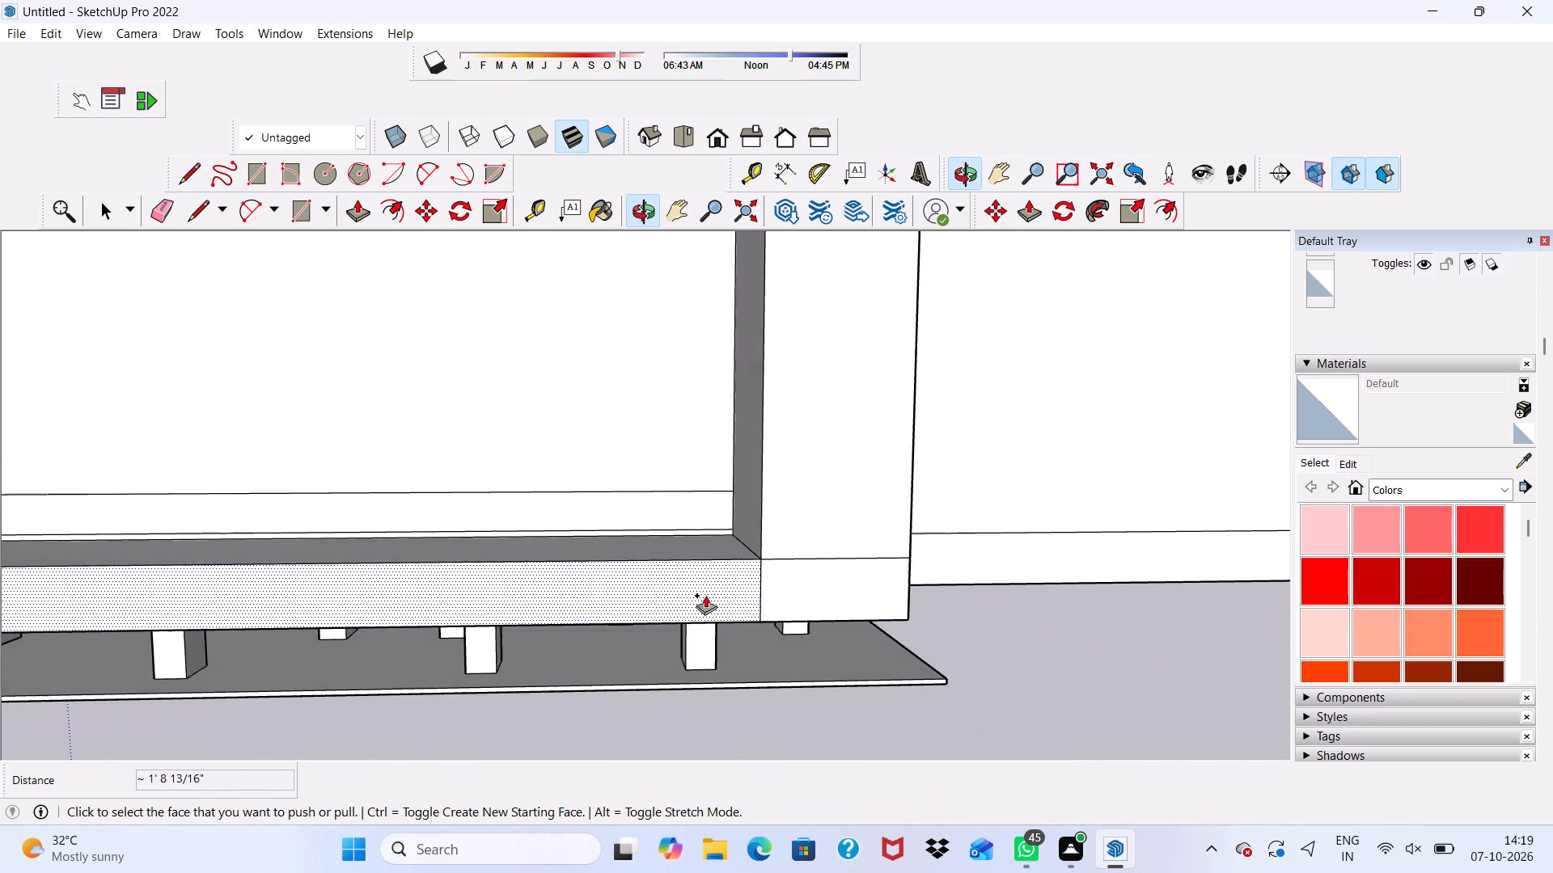
{"action": "scroll", "coordinate": [596, 567], "scroll_direction": "down", "scroll_amount": 19}
{"action": "scroll", "coordinate": [489, 318], "scroll_direction": "up", "scroll_amount": 3}
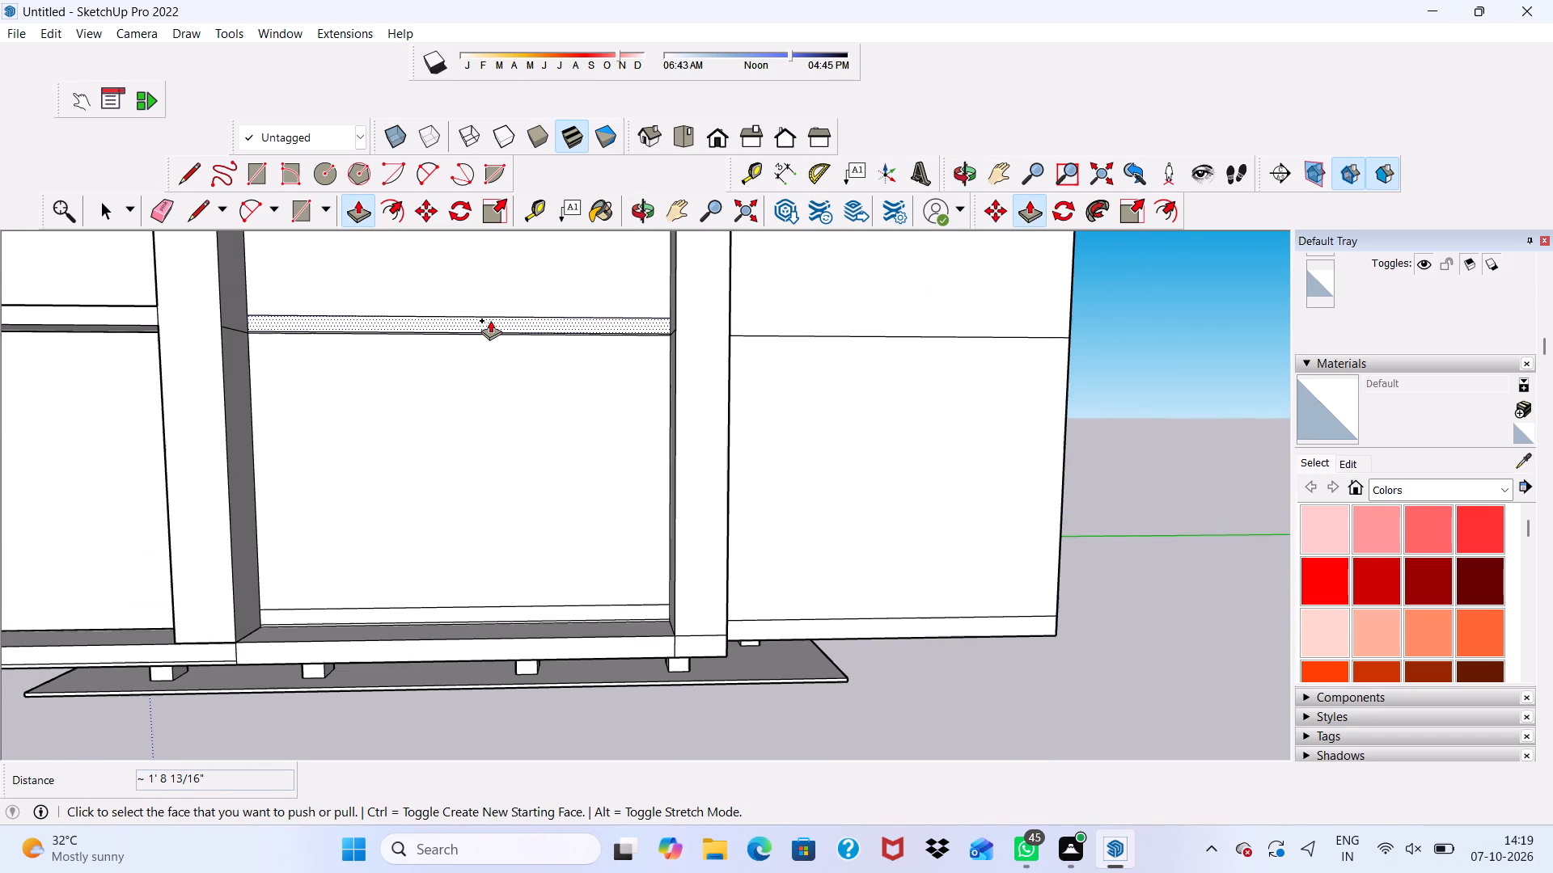
{"action": "left_click", "coordinate": [491, 320]}
{"action": "left_click", "coordinate": [548, 651]}
Push/Pull the next floor band up in the middle bay outward 2', flush with the band below.
{"action": "scroll", "coordinate": [523, 571], "scroll_direction": "down", "scroll_amount": 2}
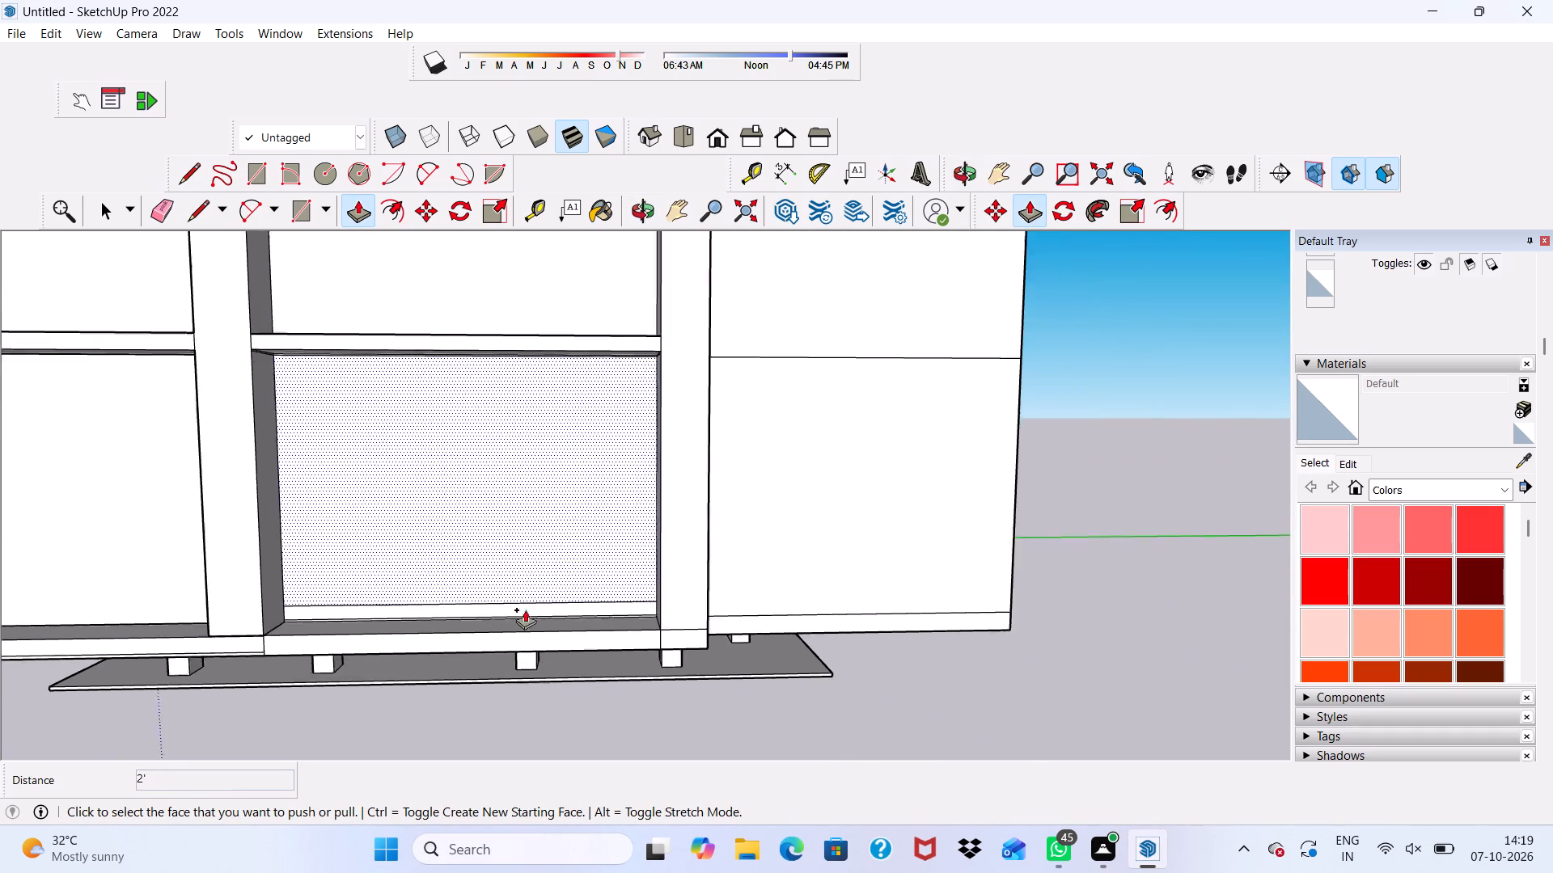
{"action": "scroll", "coordinate": [525, 609], "scroll_direction": "down", "scroll_amount": 5}
{"action": "scroll", "coordinate": [473, 284], "scroll_direction": "up", "scroll_amount": 5}
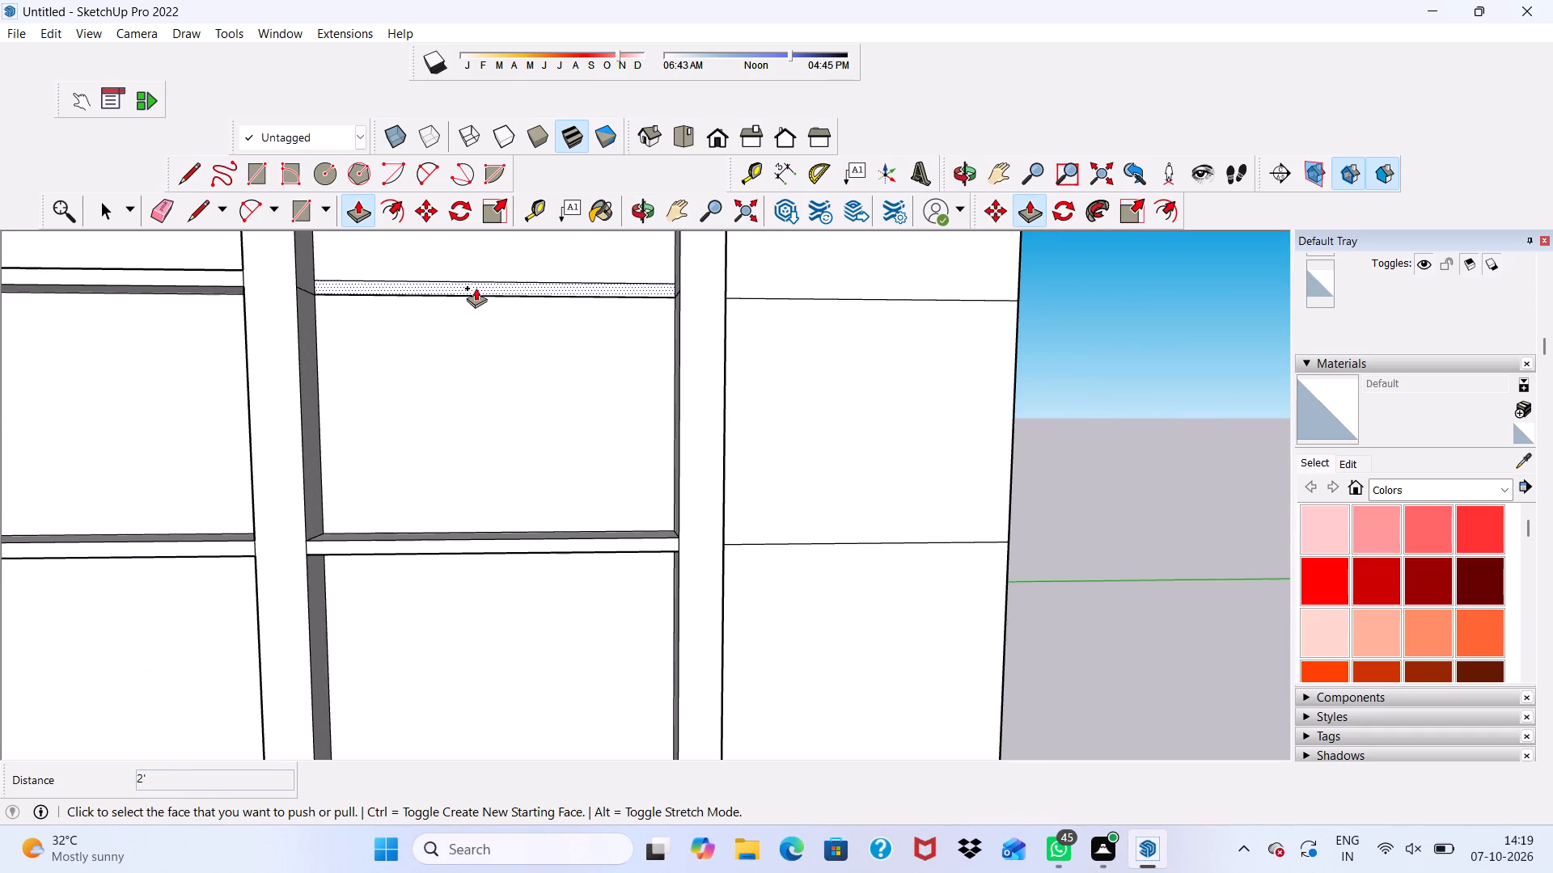
{"action": "left_click", "coordinate": [476, 288]}
{"action": "left_click", "coordinate": [531, 537]}
Push/Pull the uppermost floor band in the middle bay outward 2', flush with the bands below.
{"action": "scroll", "coordinate": [512, 538], "scroll_direction": "down", "scroll_amount": 8}
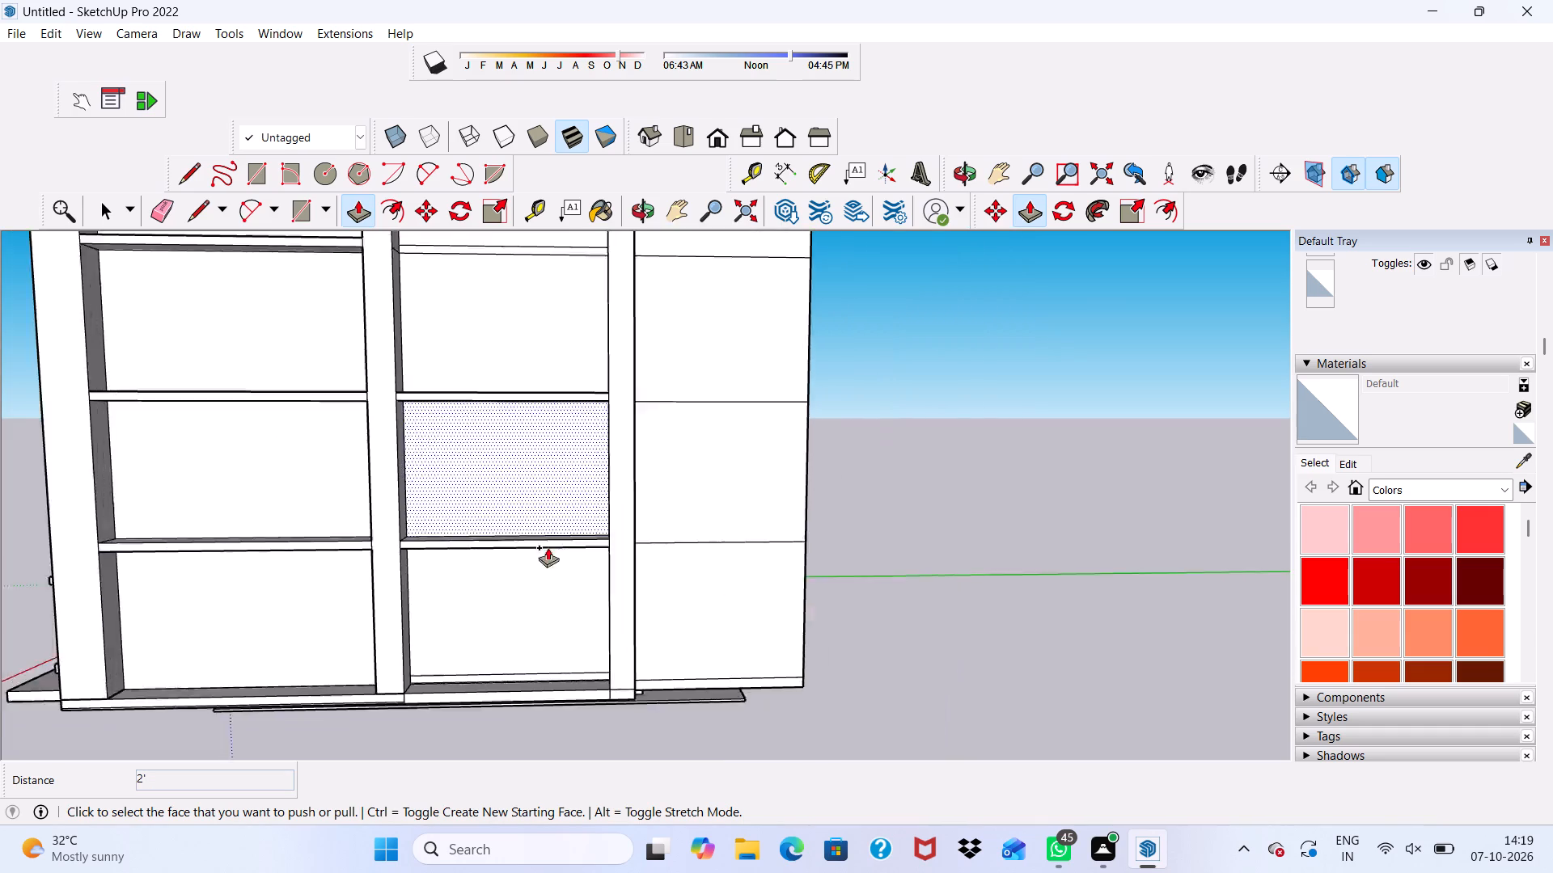
{"action": "scroll", "coordinate": [548, 547], "scroll_direction": "down", "scroll_amount": 2}
{"action": "scroll", "coordinate": [497, 322], "scroll_direction": "up", "scroll_amount": 10}
{"action": "left_click", "coordinate": [493, 367]}
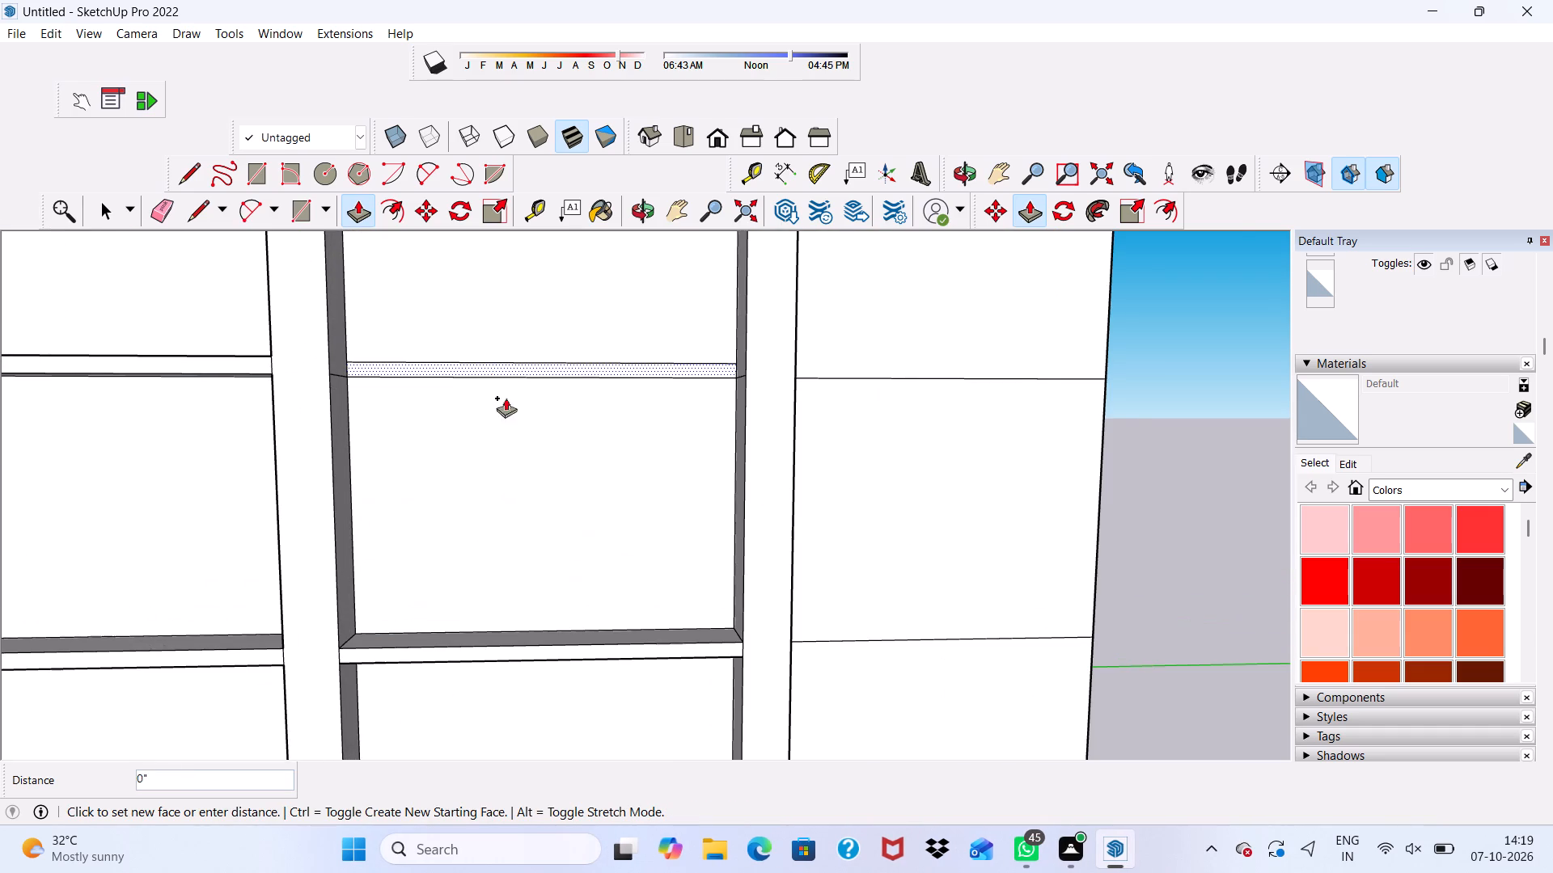
{"action": "left_click", "coordinate": [571, 642]}
{"action": "scroll", "coordinate": [510, 601], "scroll_direction": "down", "scroll_amount": 6}
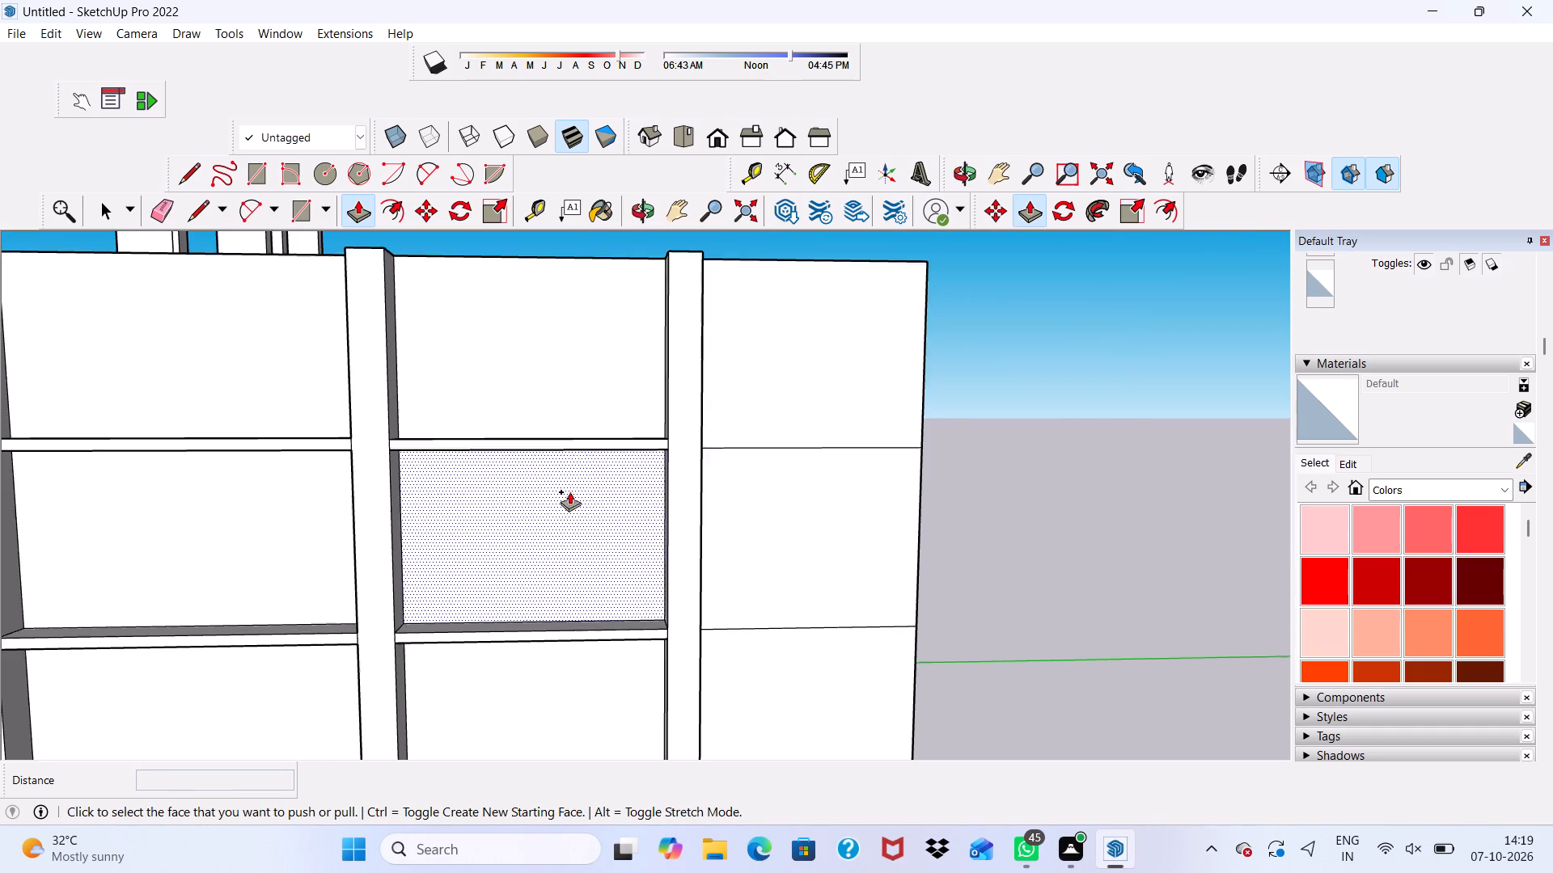
Examine the last bay beside the building's corner and the adjoining end wall.
{"action": "scroll", "coordinate": [569, 491], "scroll_direction": "down", "scroll_amount": 3}
{"action": "middle_click_drag", "start_coordinate": [658, 483], "coordinate": [496, 526]}
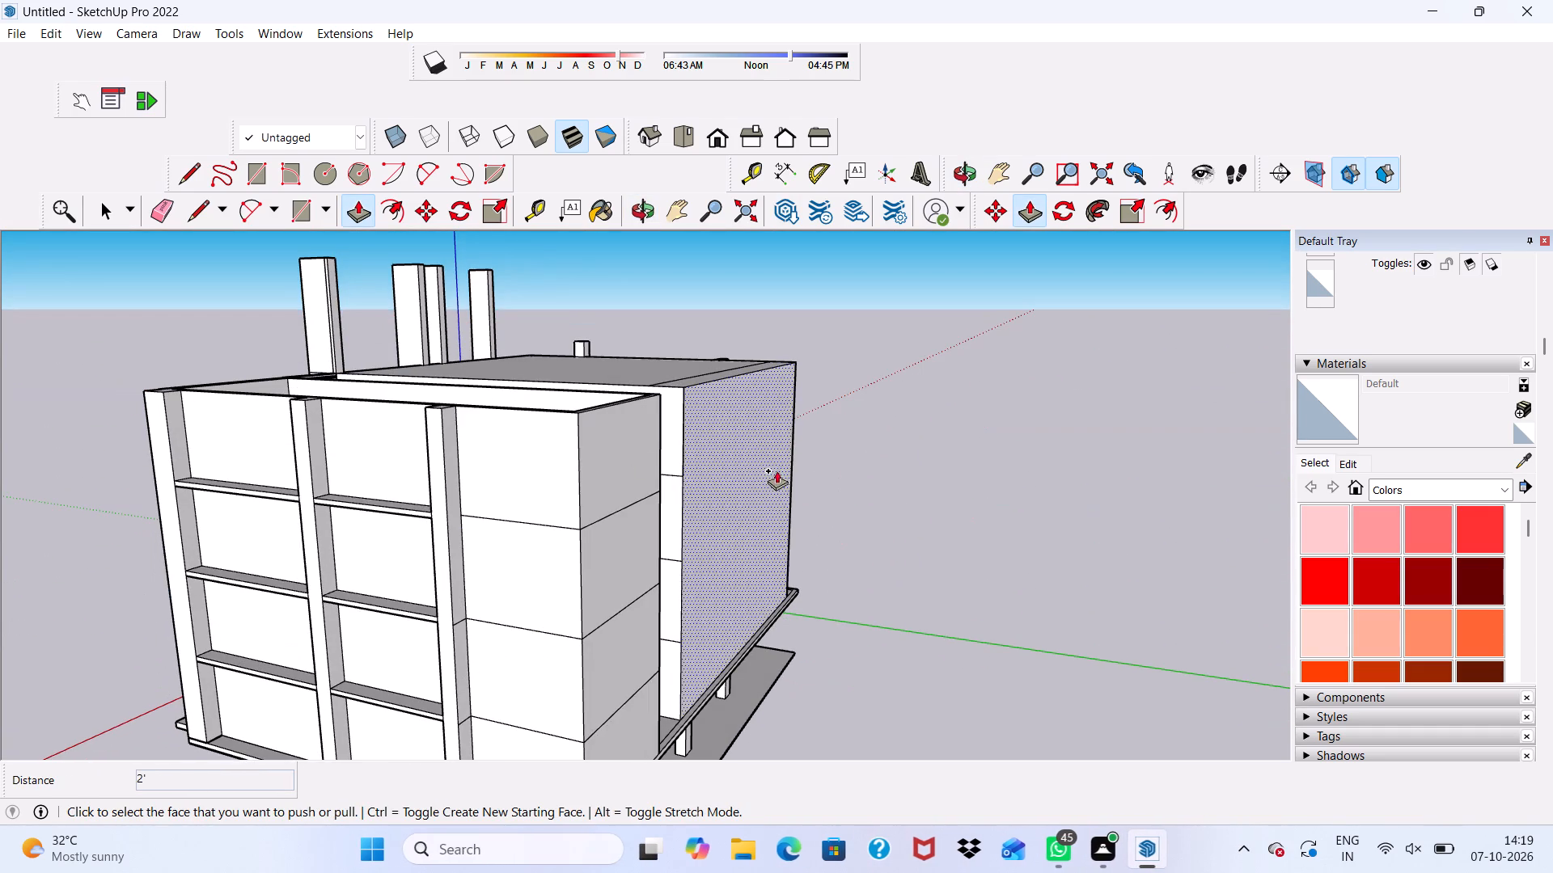
{"action": "key", "text": "space"}
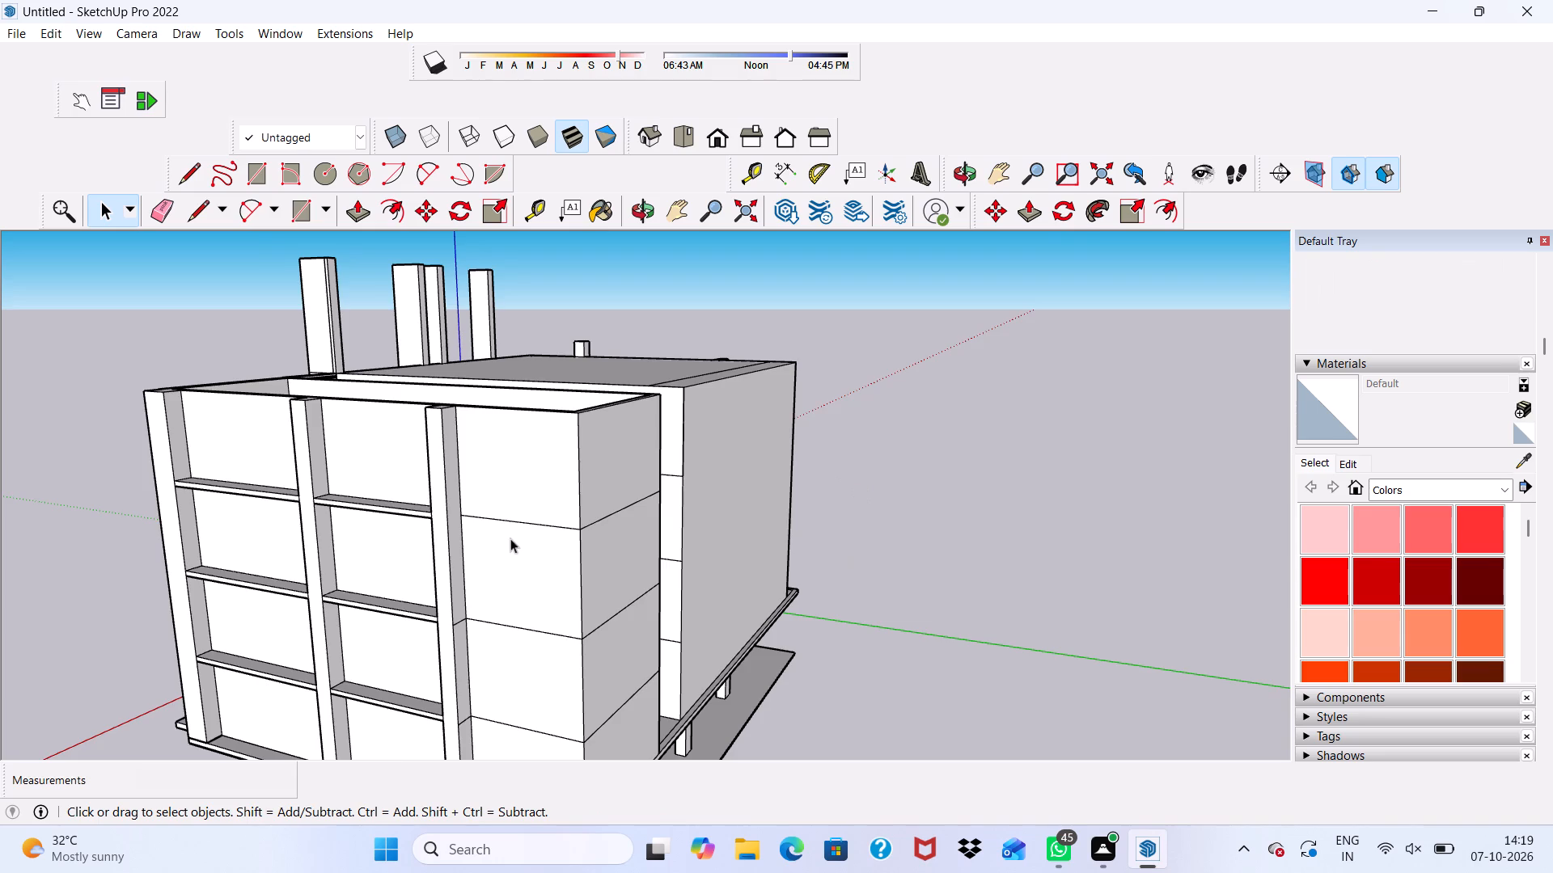
{"action": "scroll", "coordinate": [485, 502], "scroll_direction": "up", "scroll_amount": 5}
{"action": "middle_click_drag", "start_coordinate": [570, 489], "coordinate": [624, 458]}
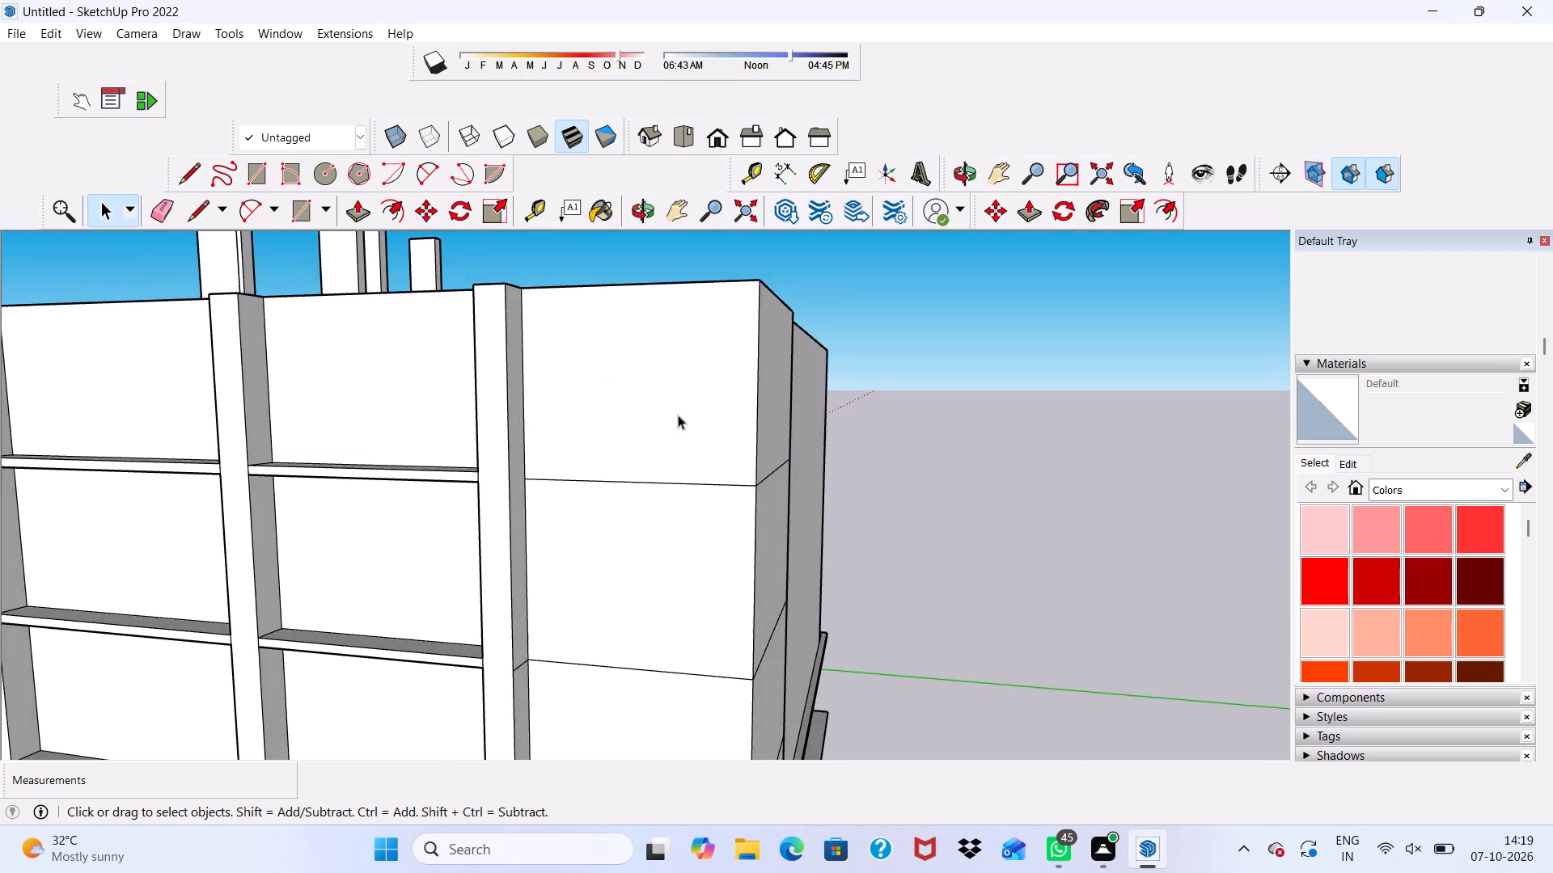
{"action": "scroll", "coordinate": [691, 402], "scroll_direction": "up", "scroll_amount": 2}
{"action": "scroll", "coordinate": [693, 374], "scroll_direction": "down", "scroll_amount": 1}
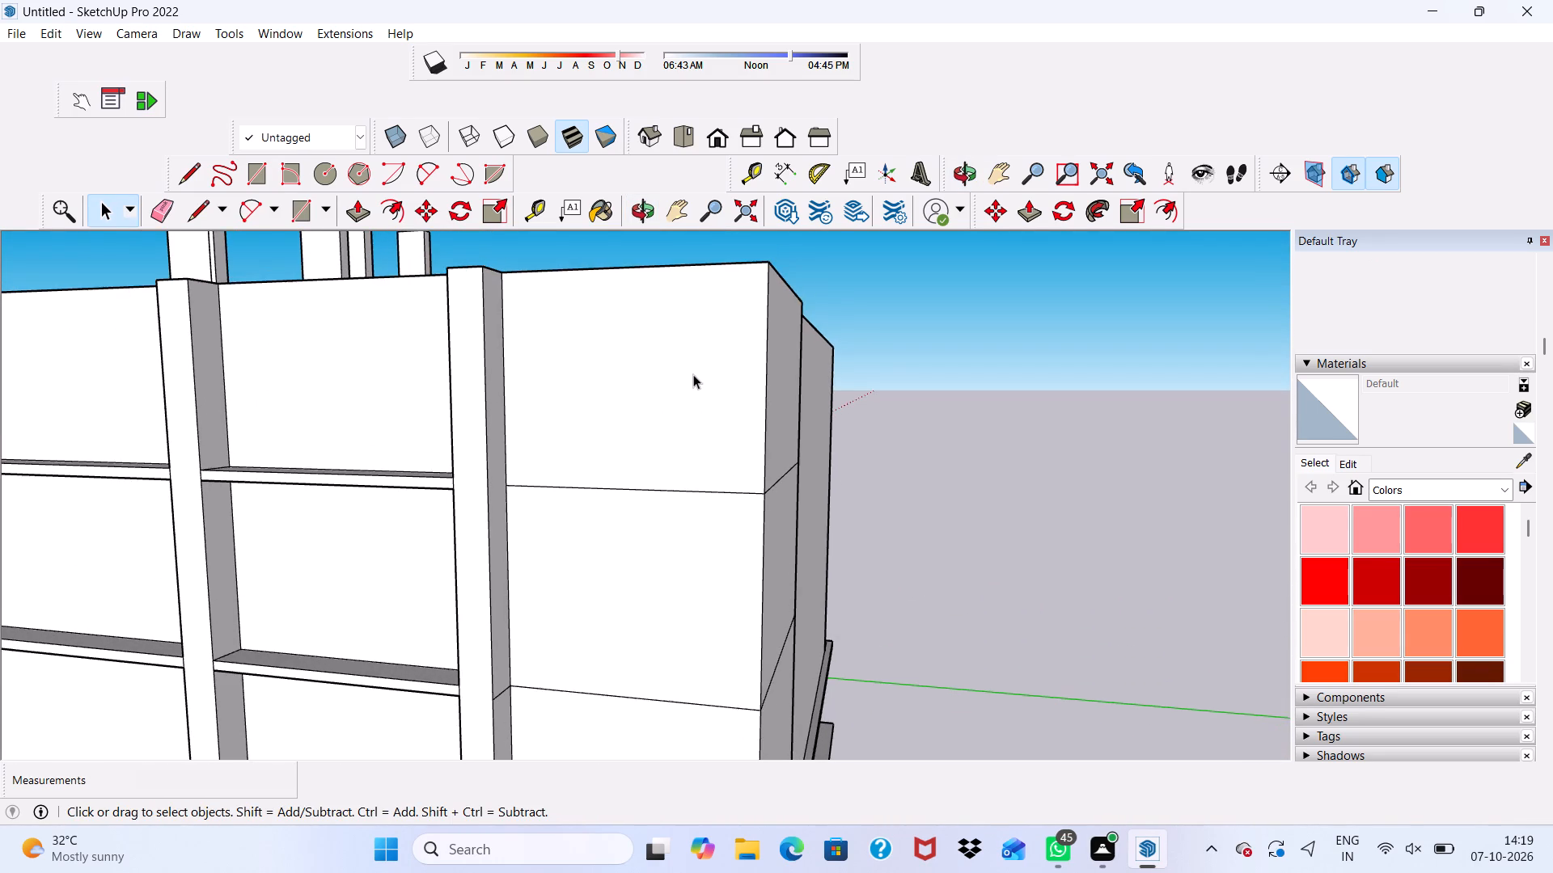
{"action": "middle_click_drag", "start_coordinate": [693, 374], "coordinate": [599, 372]}
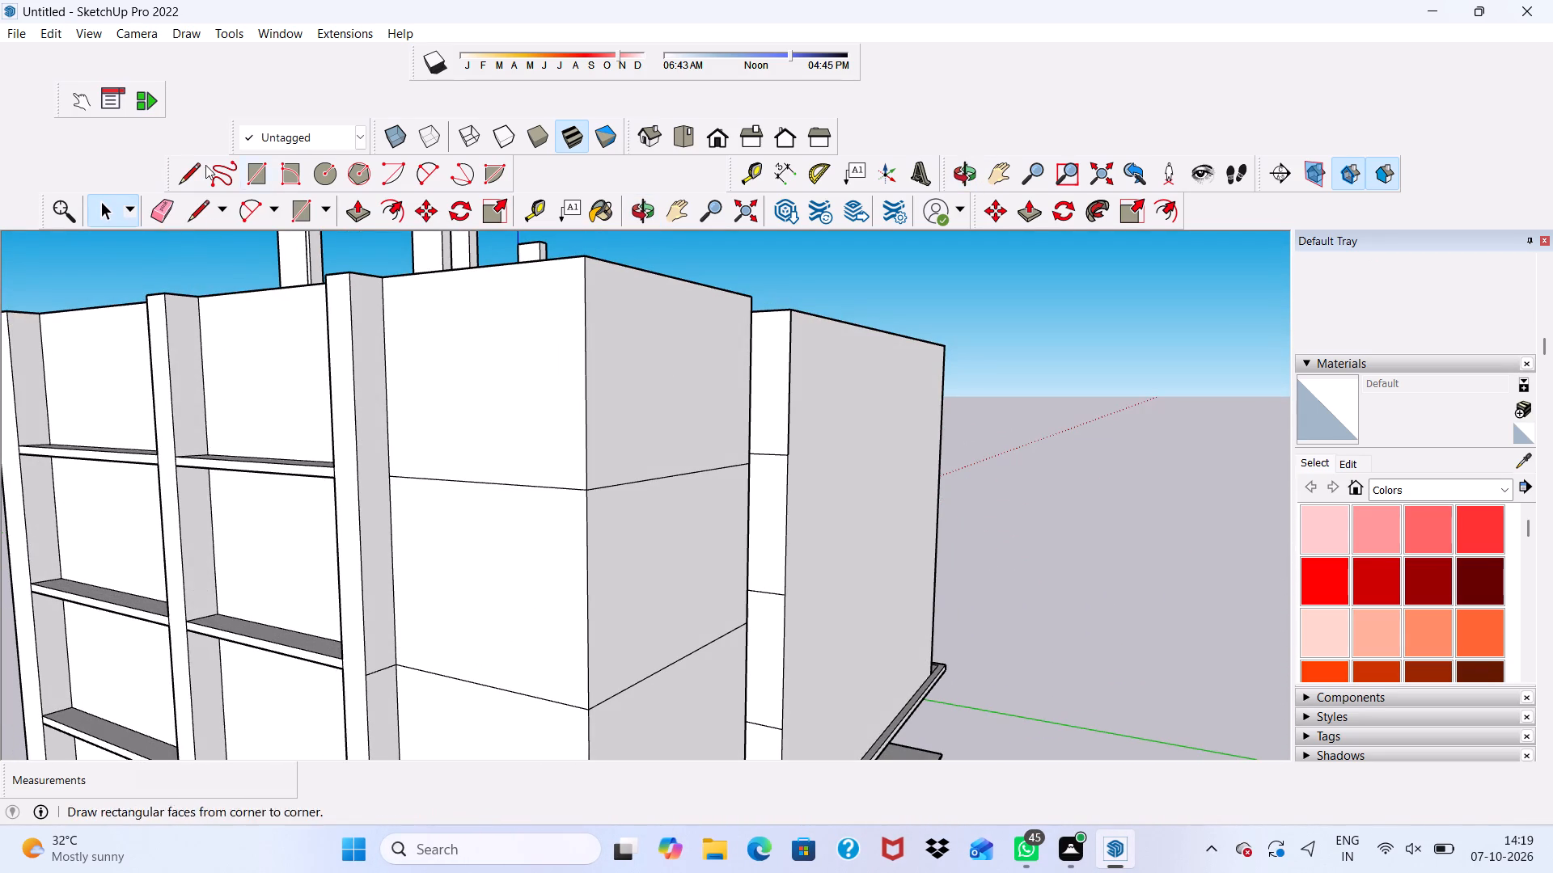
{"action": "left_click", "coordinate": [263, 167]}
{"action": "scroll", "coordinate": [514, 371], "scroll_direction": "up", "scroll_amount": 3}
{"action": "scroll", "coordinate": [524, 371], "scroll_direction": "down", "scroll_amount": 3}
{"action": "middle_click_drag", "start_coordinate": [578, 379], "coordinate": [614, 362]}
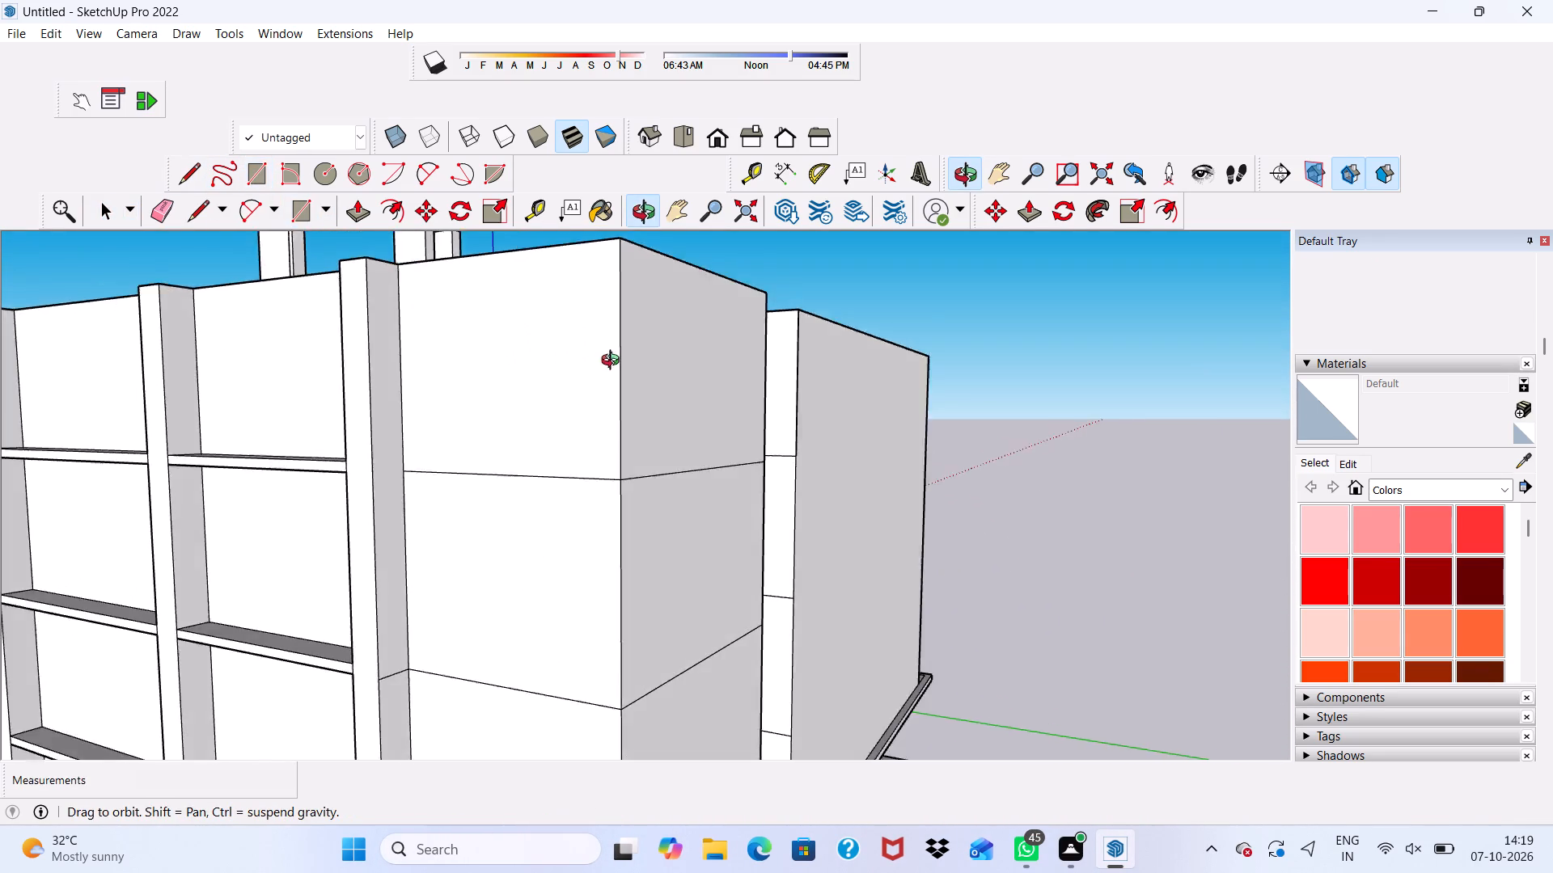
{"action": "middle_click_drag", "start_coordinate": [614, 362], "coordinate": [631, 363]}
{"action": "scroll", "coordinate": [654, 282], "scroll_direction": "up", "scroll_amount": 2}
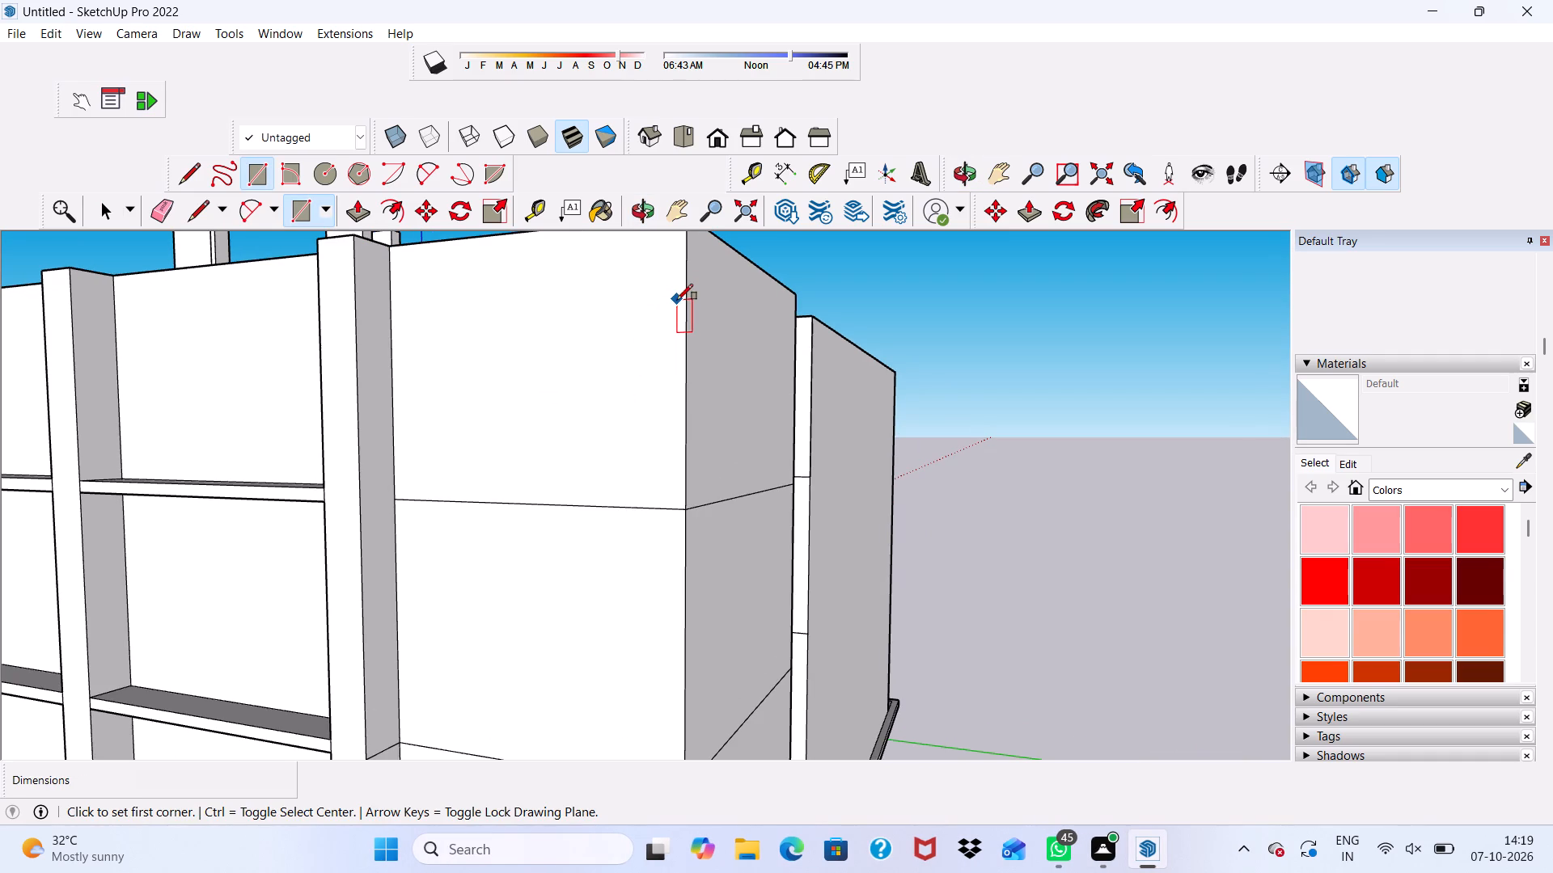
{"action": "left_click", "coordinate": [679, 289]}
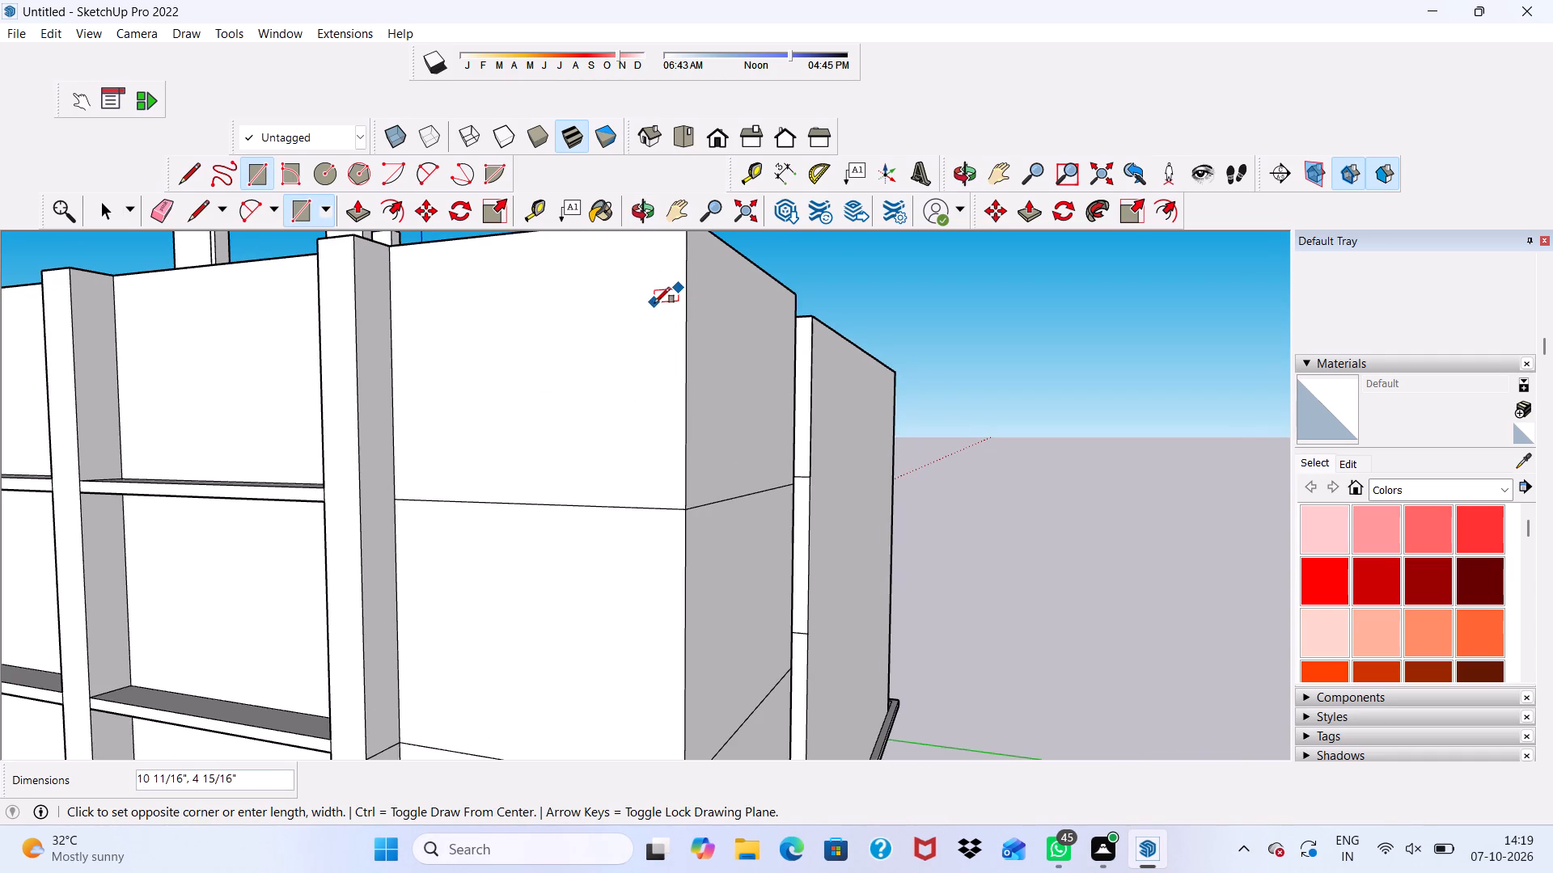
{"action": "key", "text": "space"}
Draw a rectangular window panel about 6' 2" tall on the side wall's top storey, starting at the building's corner edge.
{"action": "left_click", "coordinate": [265, 176]}
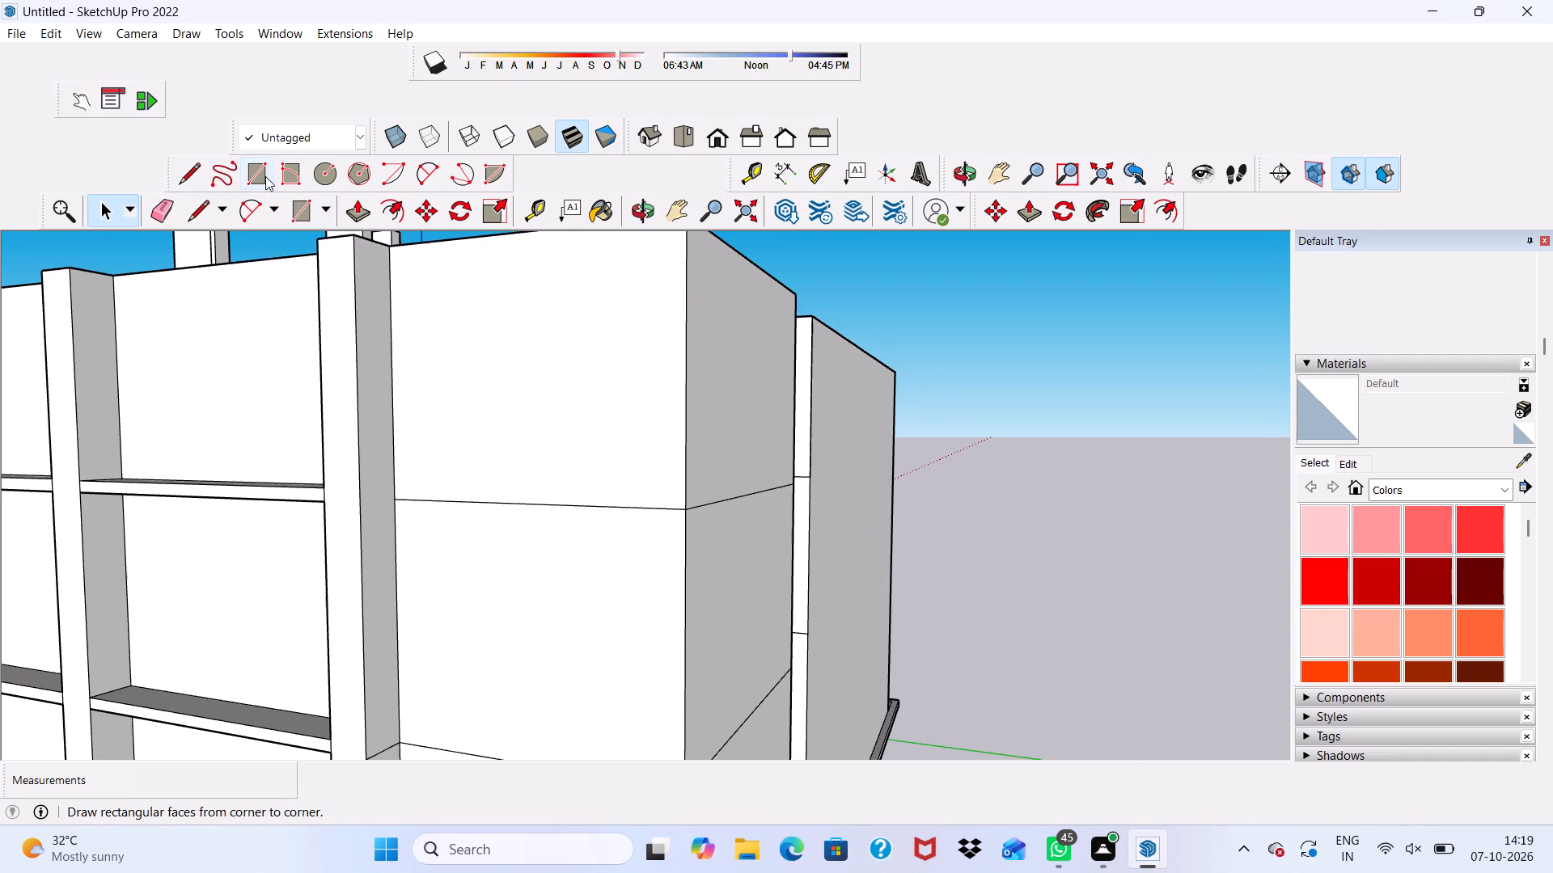
{"action": "scroll", "coordinate": [713, 240], "scroll_direction": "up", "scroll_amount": 1}
{"action": "scroll", "coordinate": [0, 45], "scroll_direction": "down", "scroll_amount": 5}
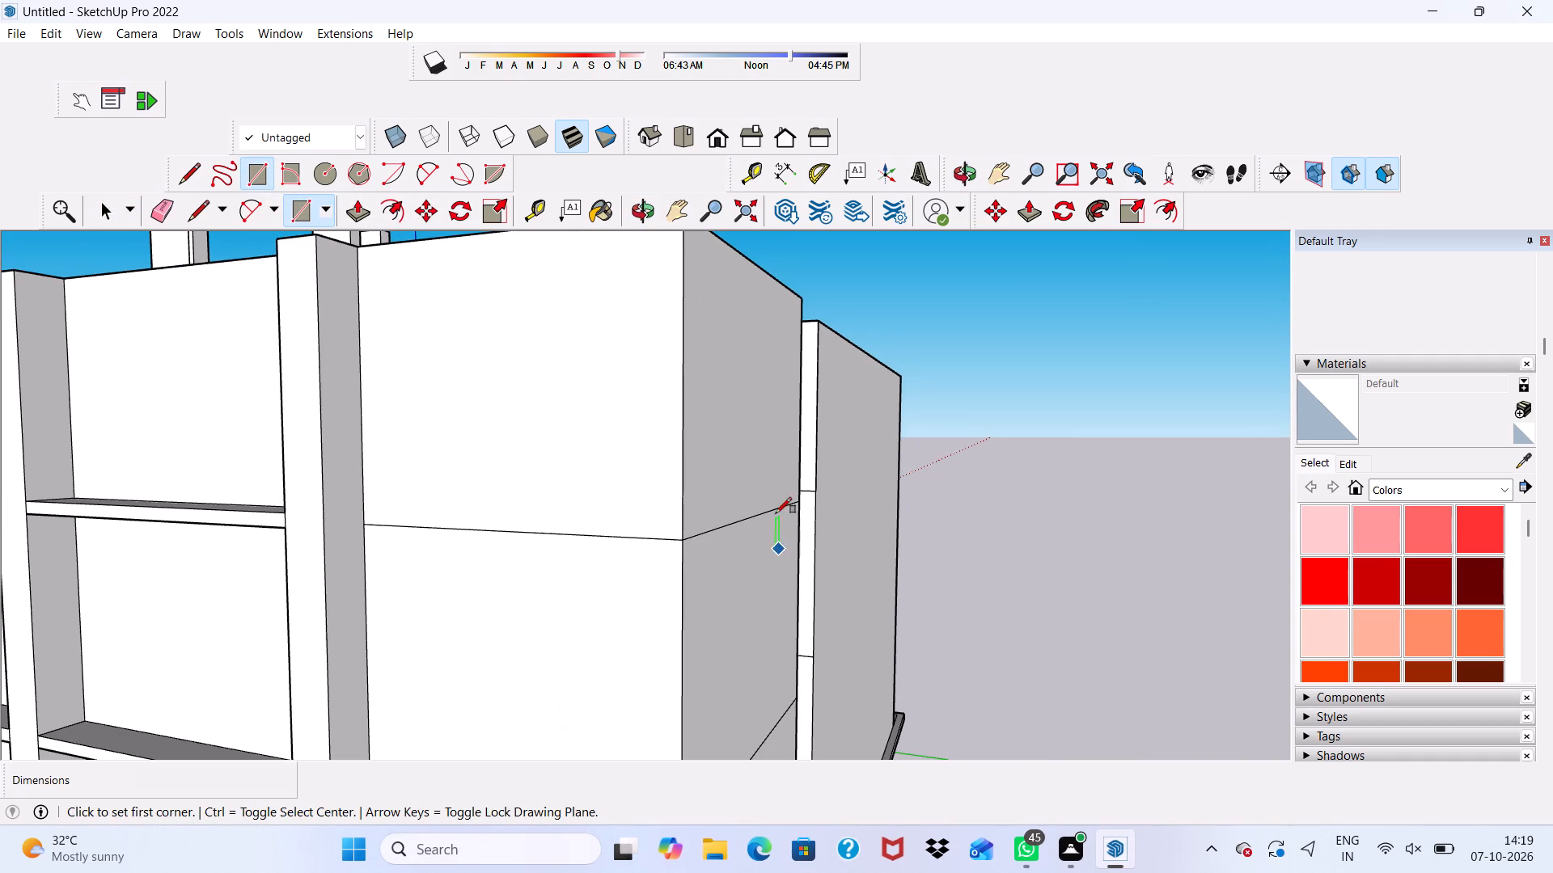
{"action": "left_click", "coordinate": [683, 267]}
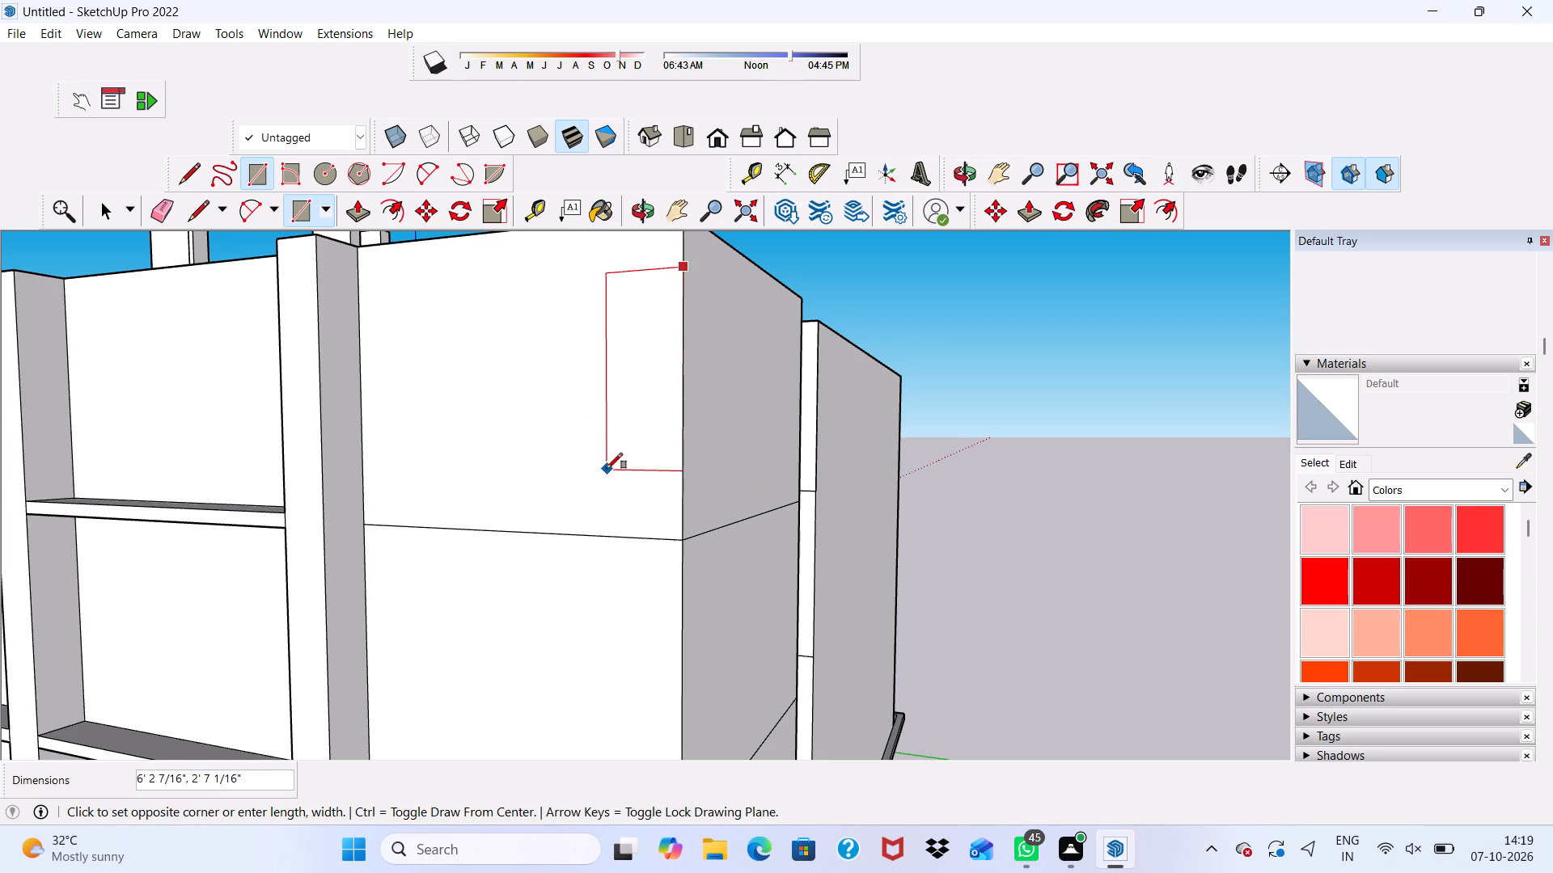
{"action": "left_click", "coordinate": [598, 468]}
Draw an adjoining window panel about 6' 2" tall and 3' 6" wide on the end wall, starting from the shared corner edge.
{"action": "middle_click_drag", "start_coordinate": [681, 371], "coordinate": [526, 403]}
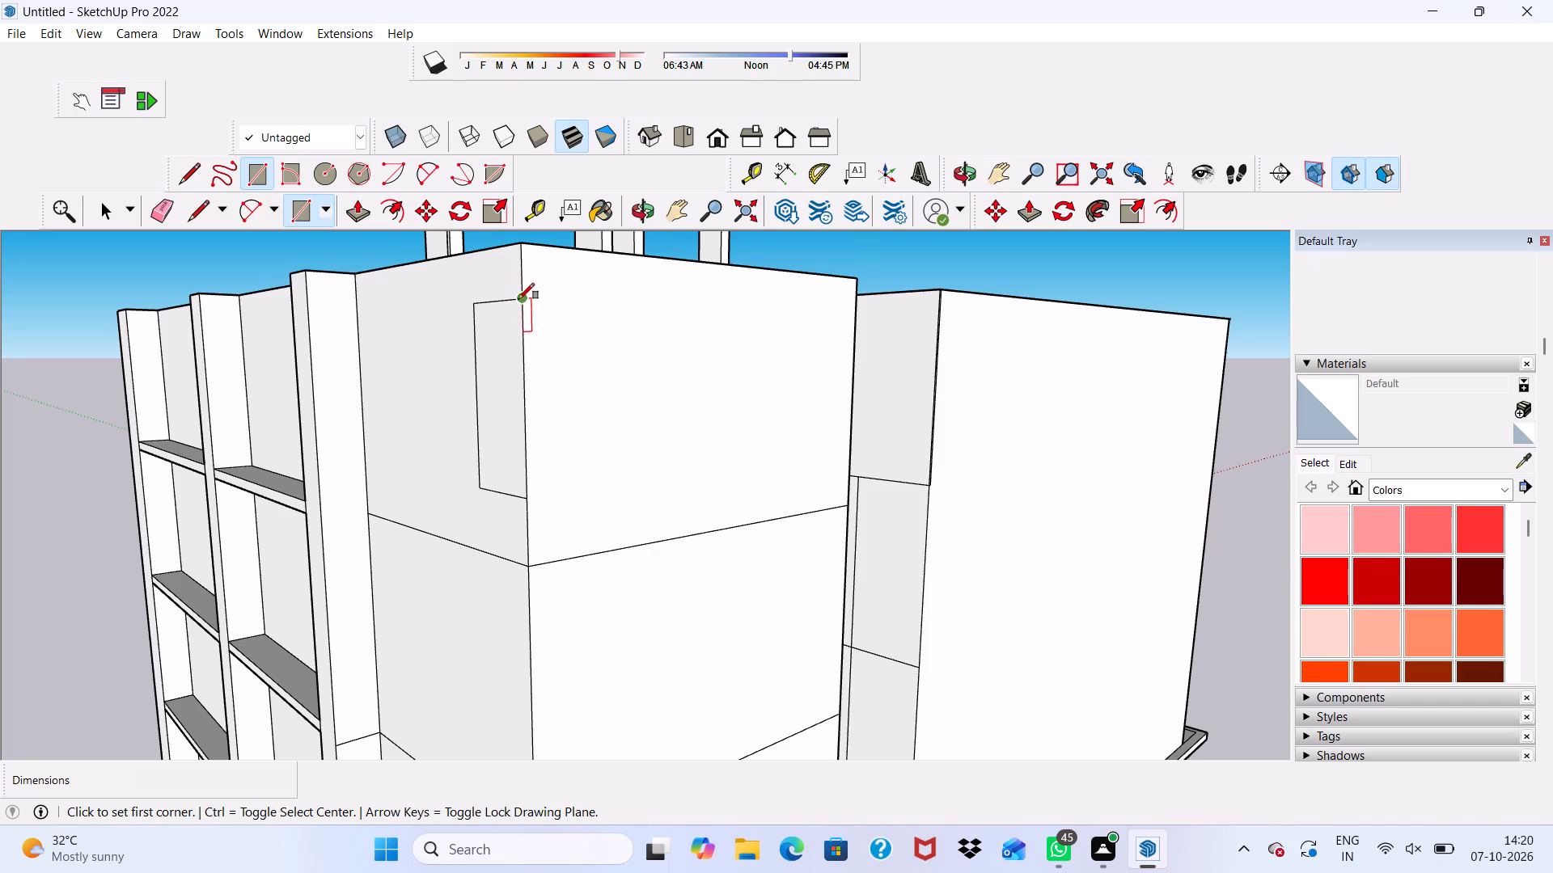
{"action": "left_click", "coordinate": [522, 298]}
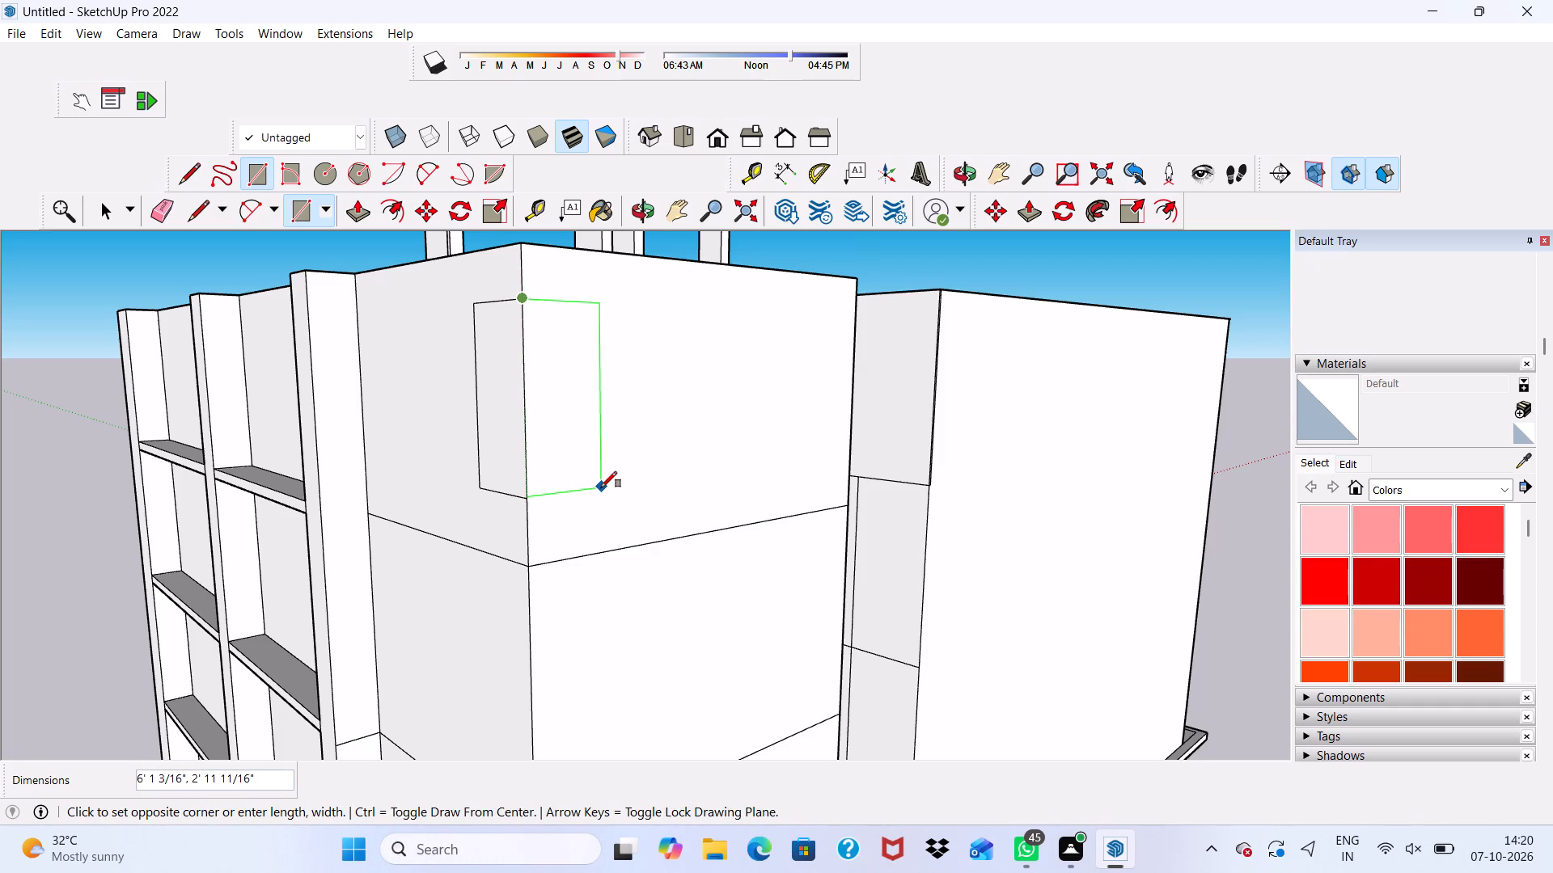
{"action": "middle_click_drag", "start_coordinate": [601, 487], "coordinate": [632, 461]}
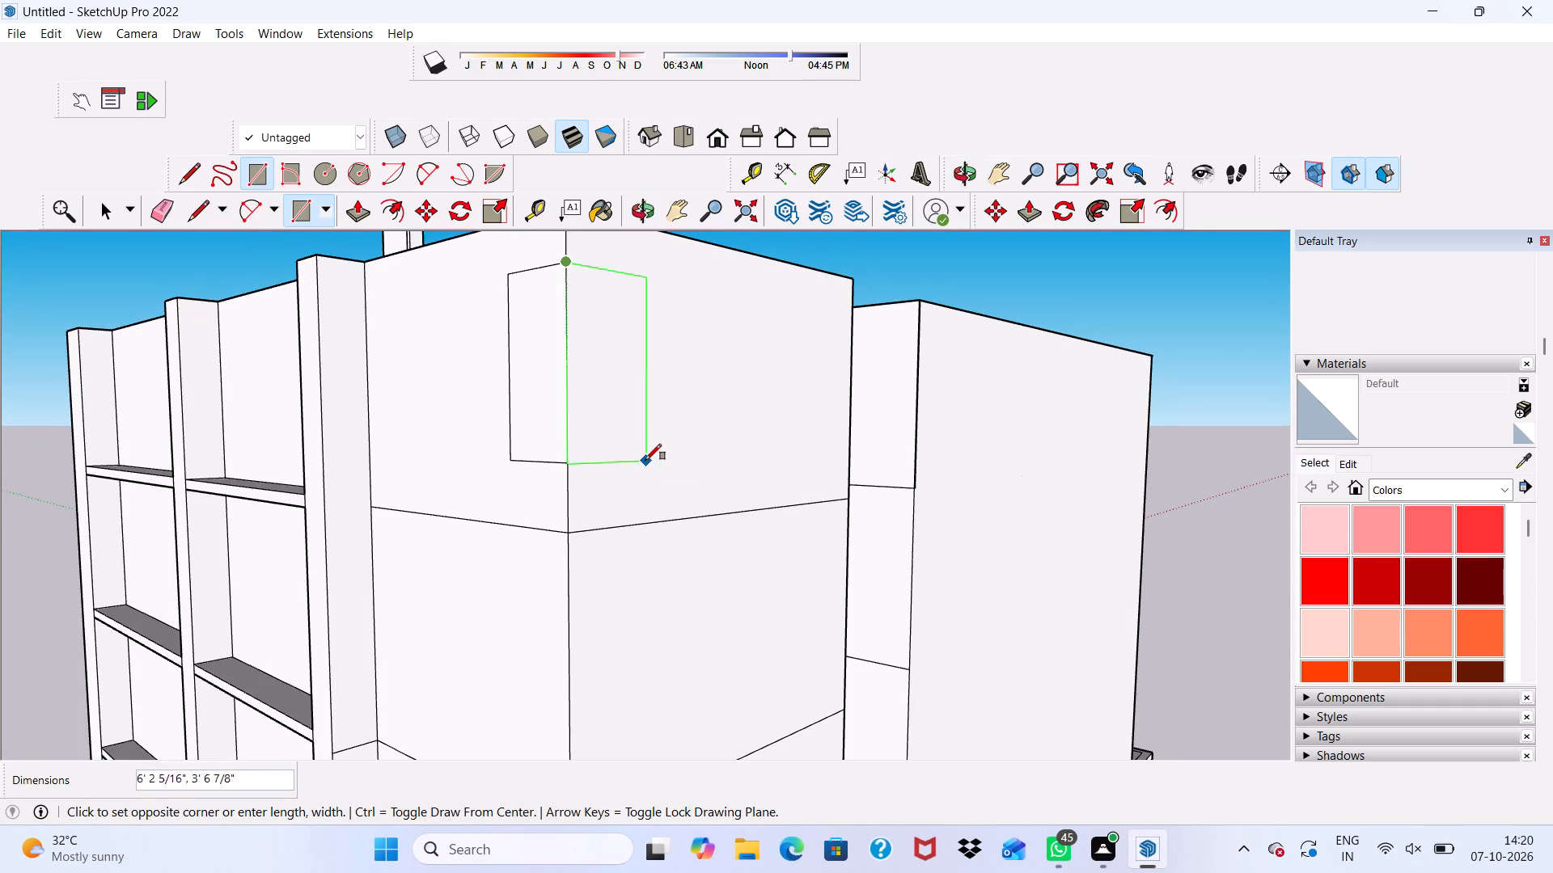
{"action": "scroll", "coordinate": [645, 460], "scroll_direction": "up", "scroll_amount": 5}
{"action": "left_click", "coordinate": [645, 460]}
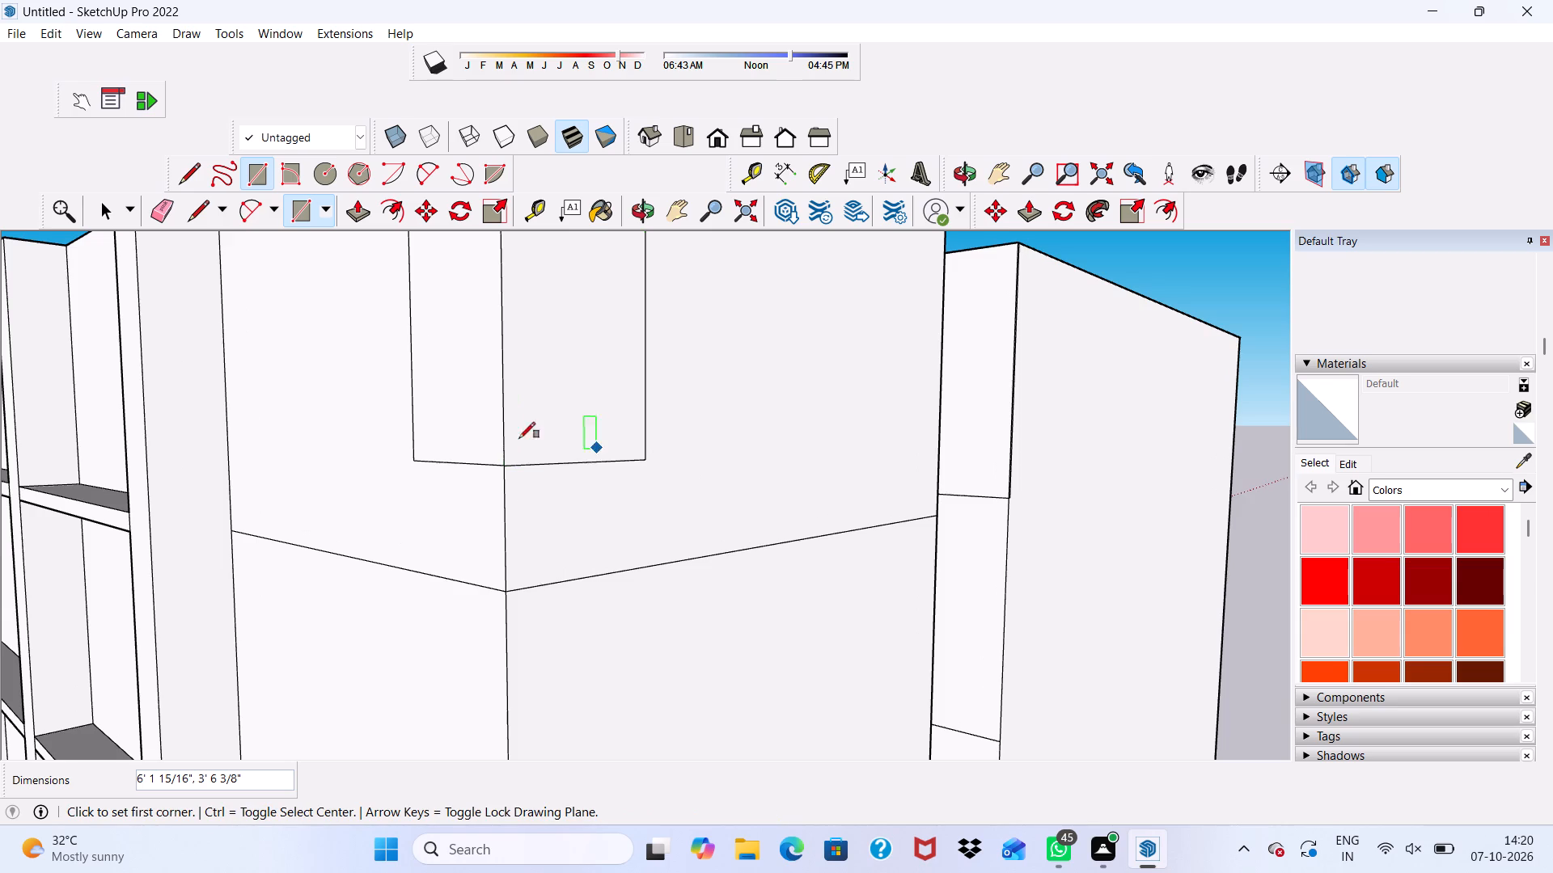
{"action": "scroll", "coordinate": [514, 438], "scroll_direction": "down", "scroll_amount": 9}
{"action": "key", "text": "space"}
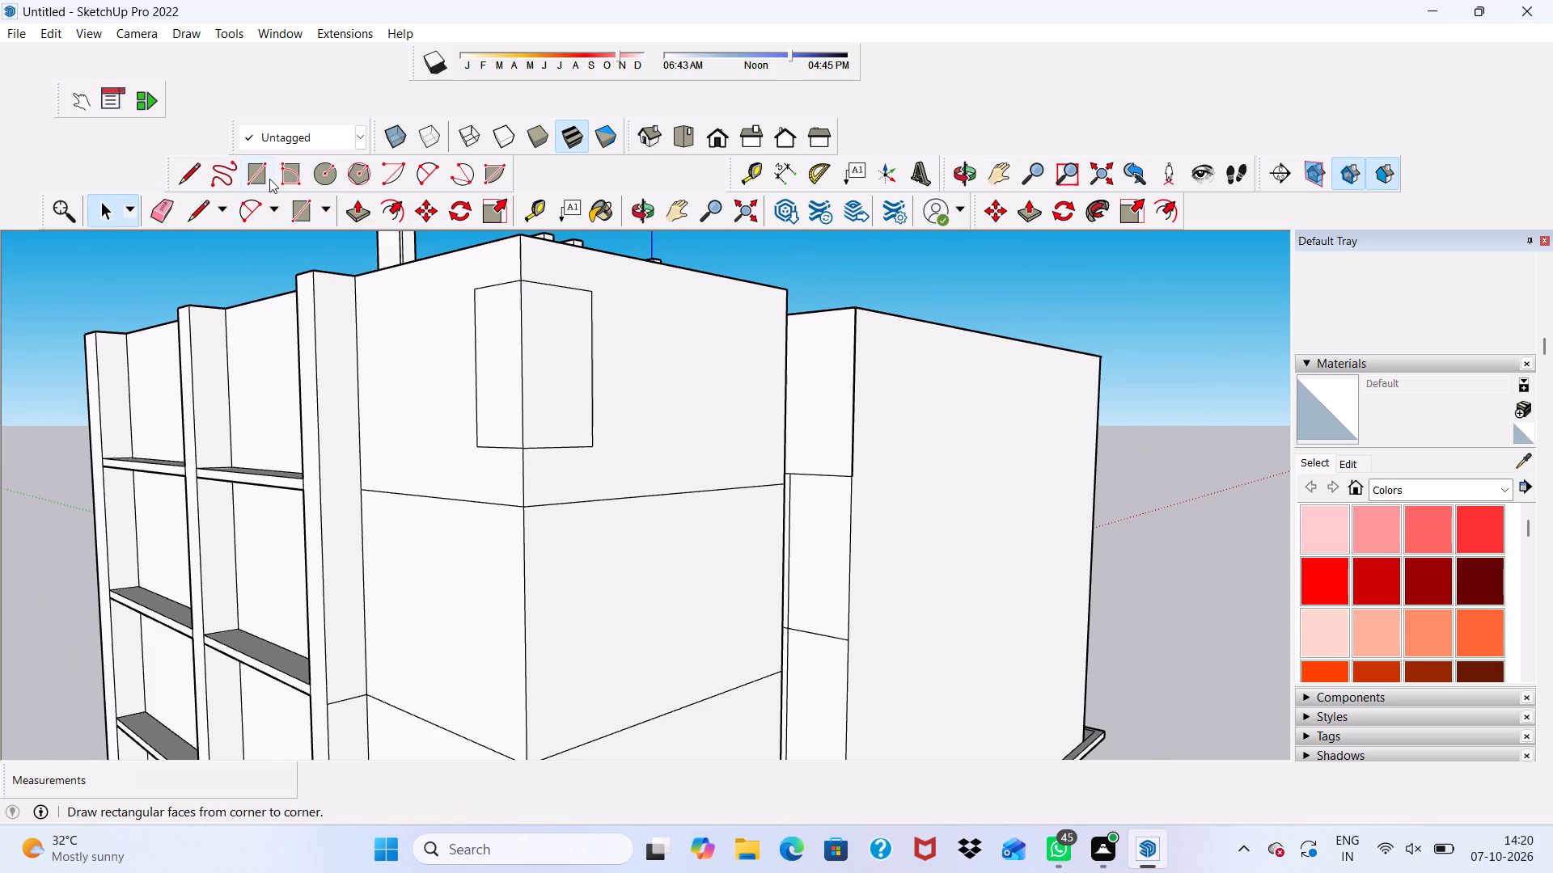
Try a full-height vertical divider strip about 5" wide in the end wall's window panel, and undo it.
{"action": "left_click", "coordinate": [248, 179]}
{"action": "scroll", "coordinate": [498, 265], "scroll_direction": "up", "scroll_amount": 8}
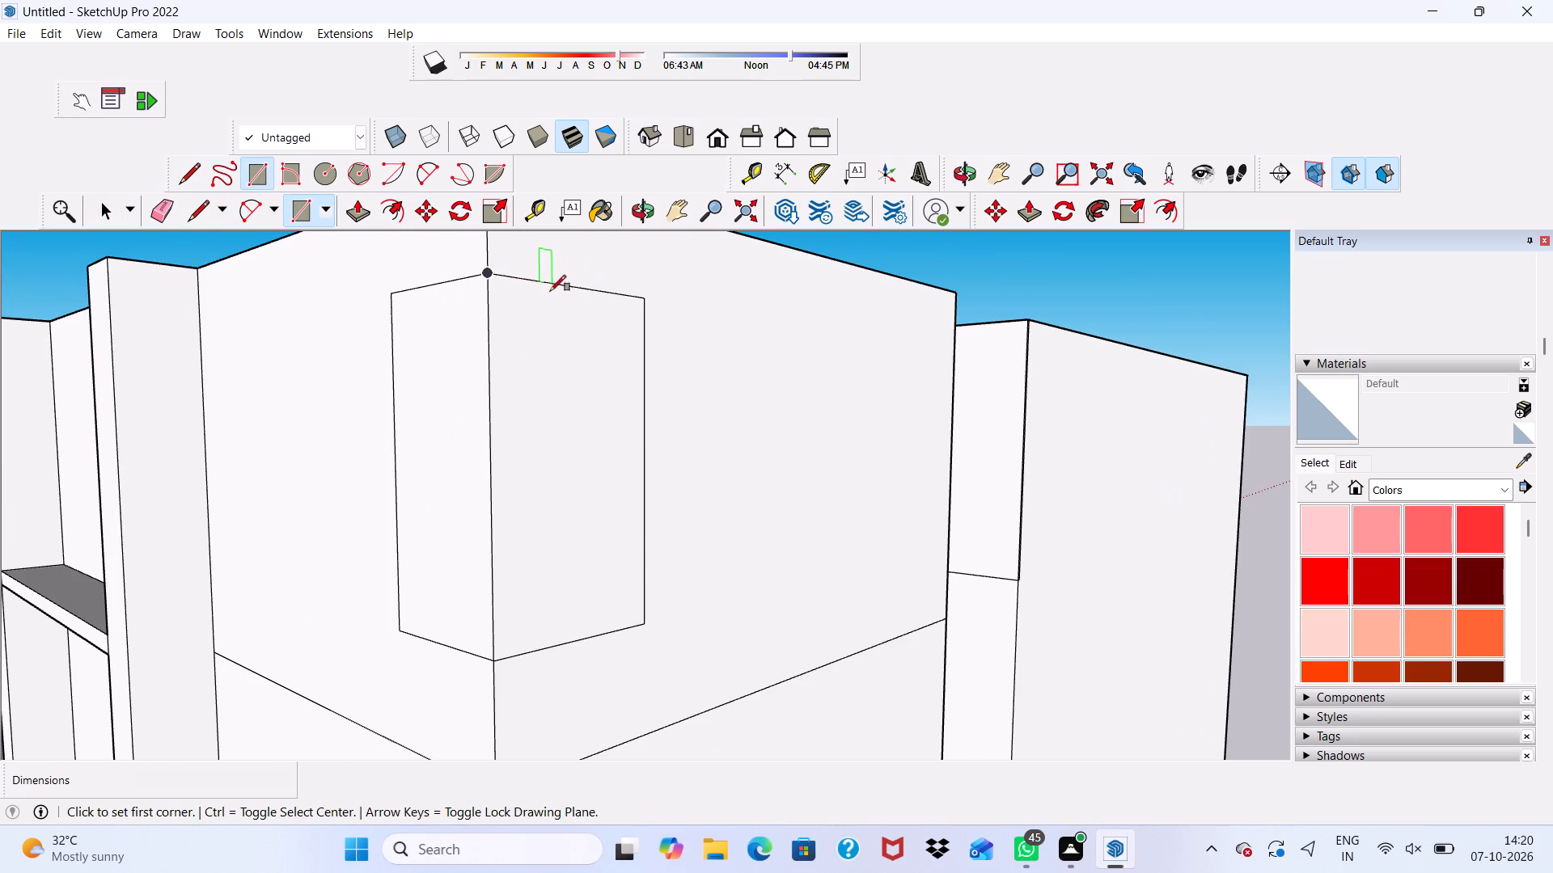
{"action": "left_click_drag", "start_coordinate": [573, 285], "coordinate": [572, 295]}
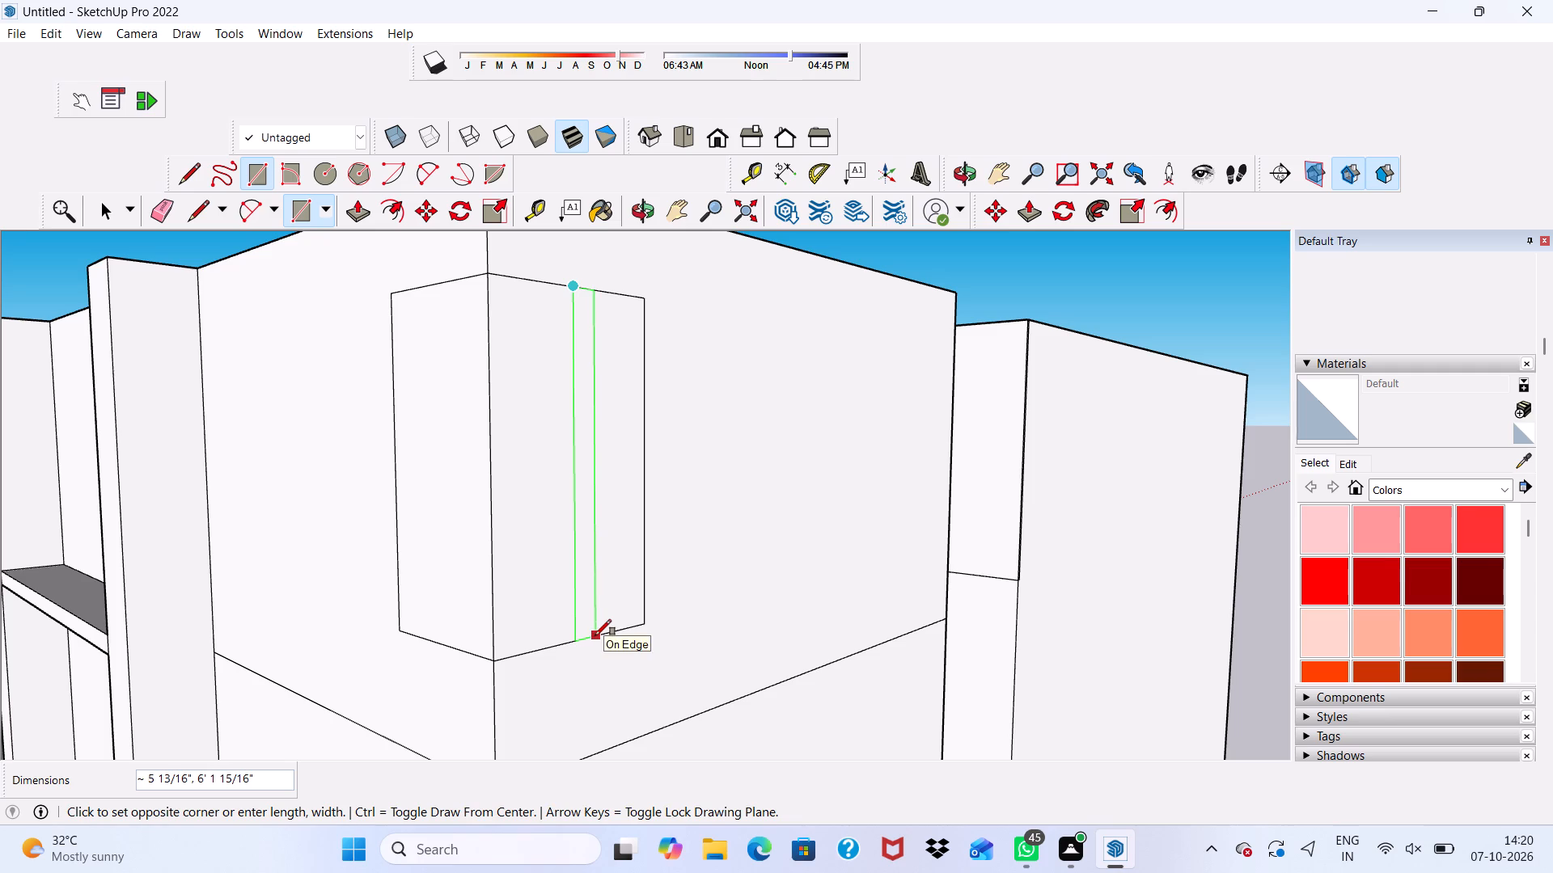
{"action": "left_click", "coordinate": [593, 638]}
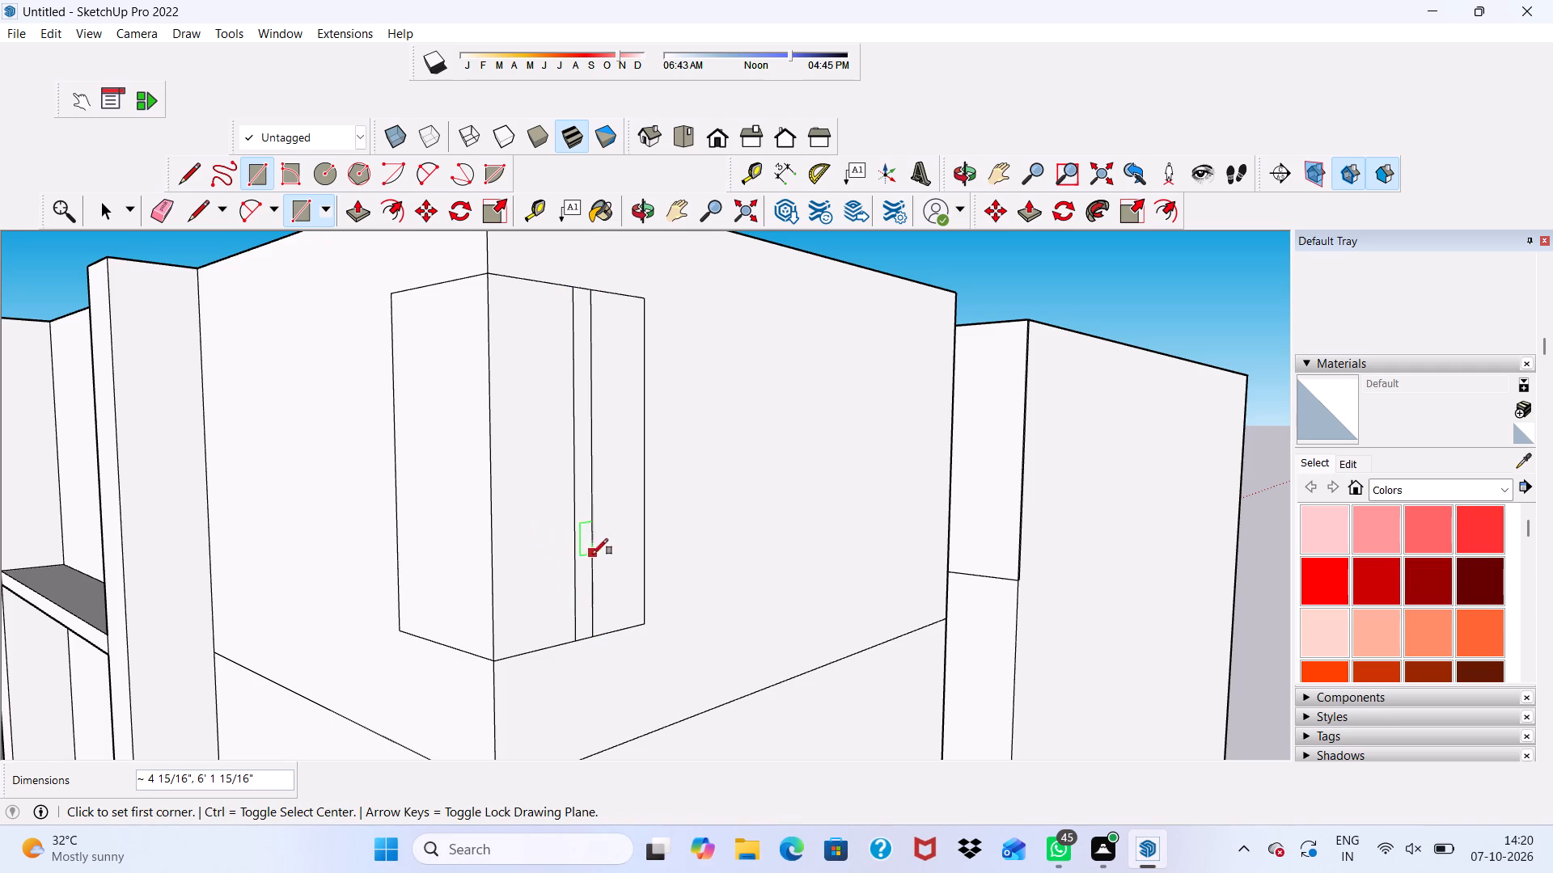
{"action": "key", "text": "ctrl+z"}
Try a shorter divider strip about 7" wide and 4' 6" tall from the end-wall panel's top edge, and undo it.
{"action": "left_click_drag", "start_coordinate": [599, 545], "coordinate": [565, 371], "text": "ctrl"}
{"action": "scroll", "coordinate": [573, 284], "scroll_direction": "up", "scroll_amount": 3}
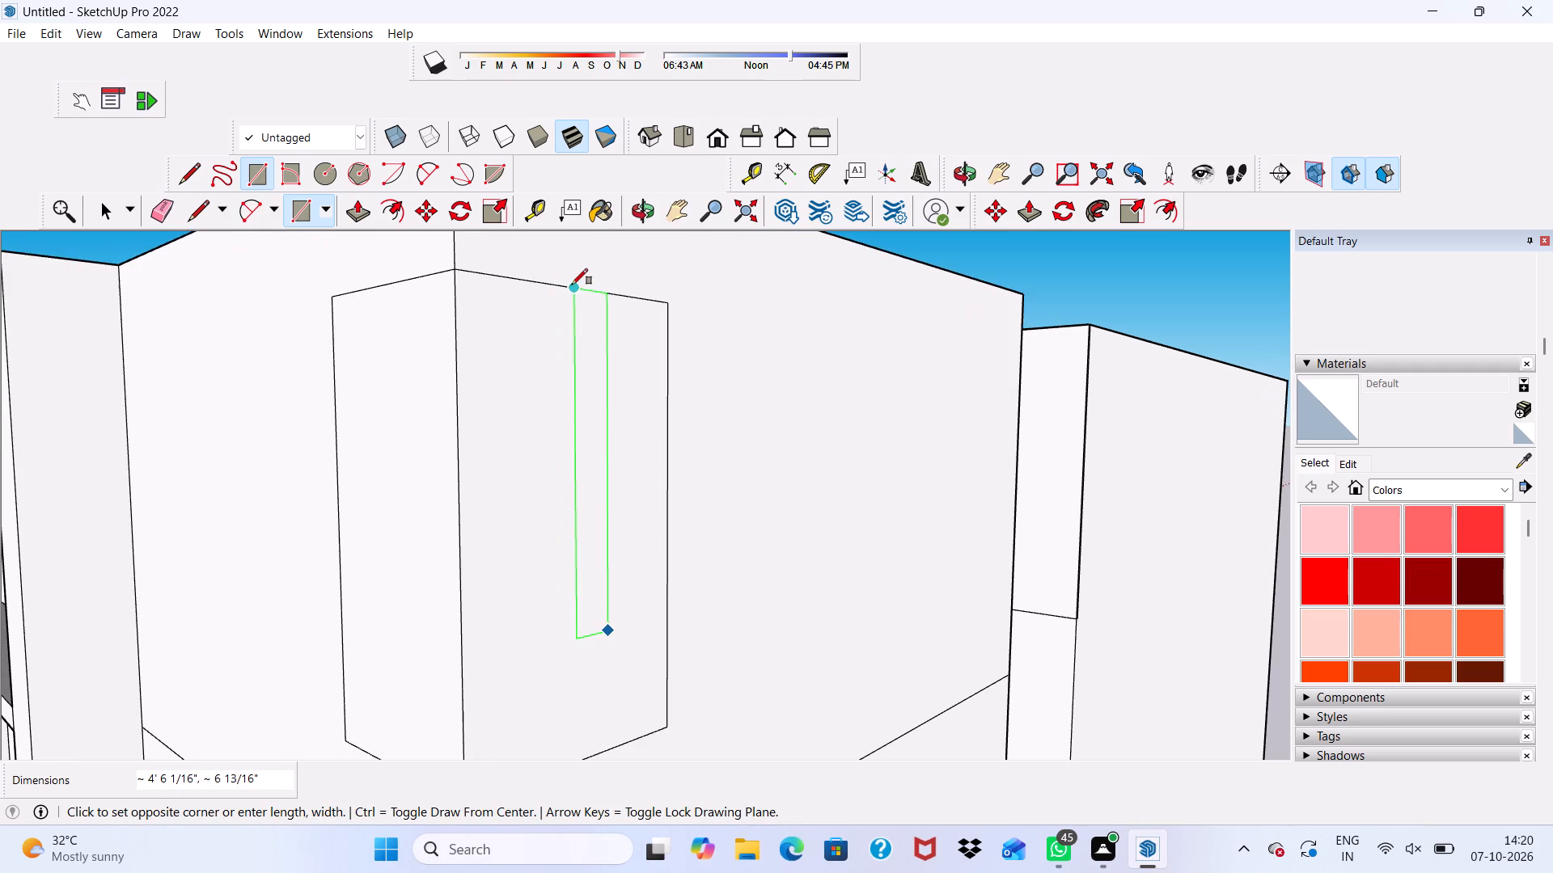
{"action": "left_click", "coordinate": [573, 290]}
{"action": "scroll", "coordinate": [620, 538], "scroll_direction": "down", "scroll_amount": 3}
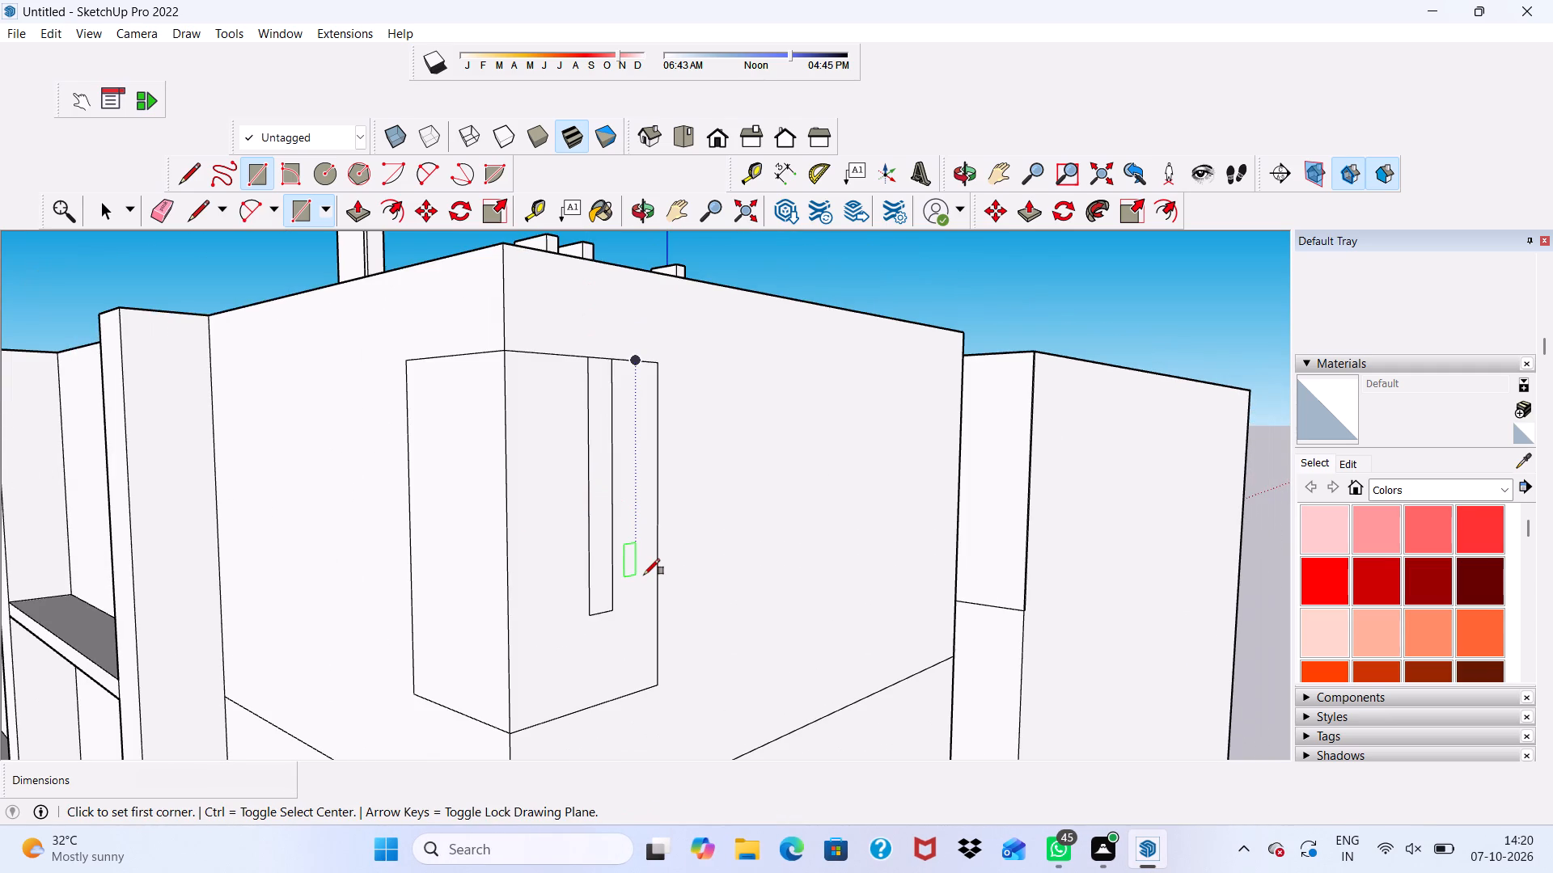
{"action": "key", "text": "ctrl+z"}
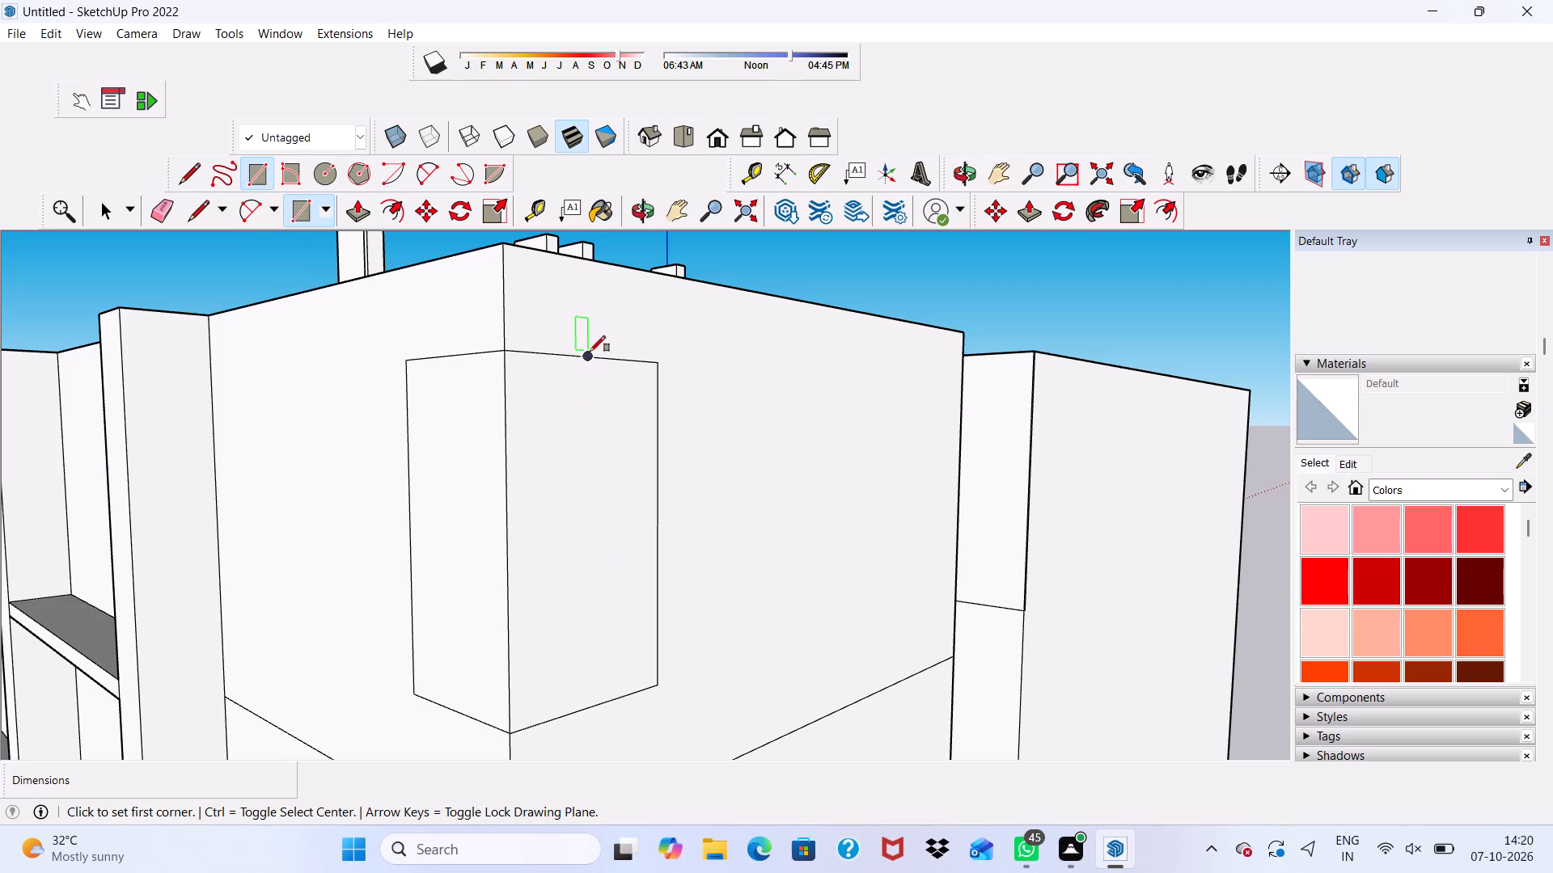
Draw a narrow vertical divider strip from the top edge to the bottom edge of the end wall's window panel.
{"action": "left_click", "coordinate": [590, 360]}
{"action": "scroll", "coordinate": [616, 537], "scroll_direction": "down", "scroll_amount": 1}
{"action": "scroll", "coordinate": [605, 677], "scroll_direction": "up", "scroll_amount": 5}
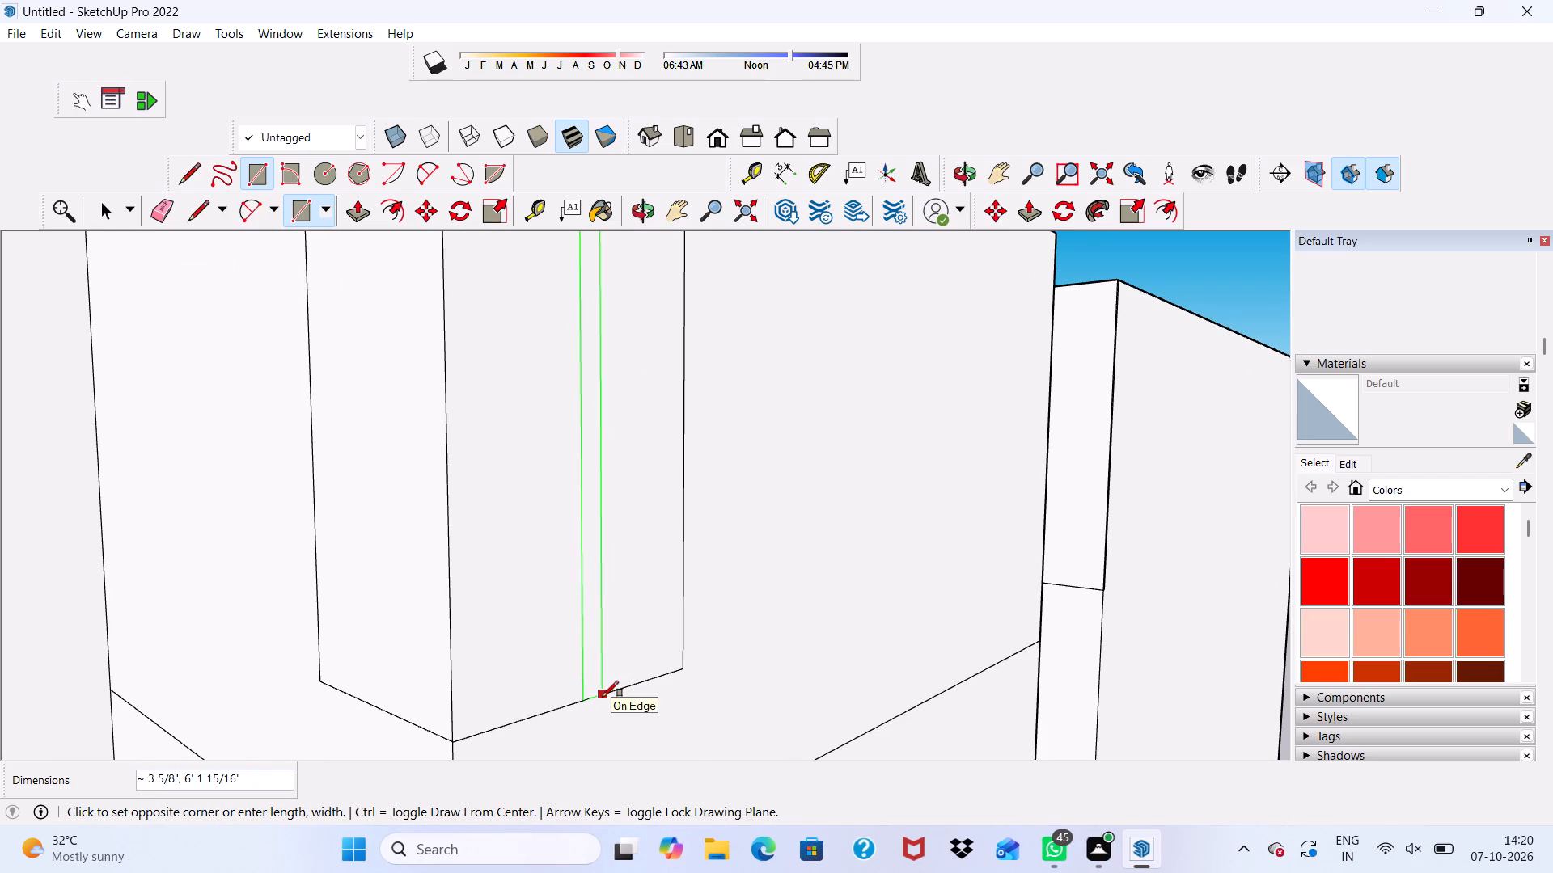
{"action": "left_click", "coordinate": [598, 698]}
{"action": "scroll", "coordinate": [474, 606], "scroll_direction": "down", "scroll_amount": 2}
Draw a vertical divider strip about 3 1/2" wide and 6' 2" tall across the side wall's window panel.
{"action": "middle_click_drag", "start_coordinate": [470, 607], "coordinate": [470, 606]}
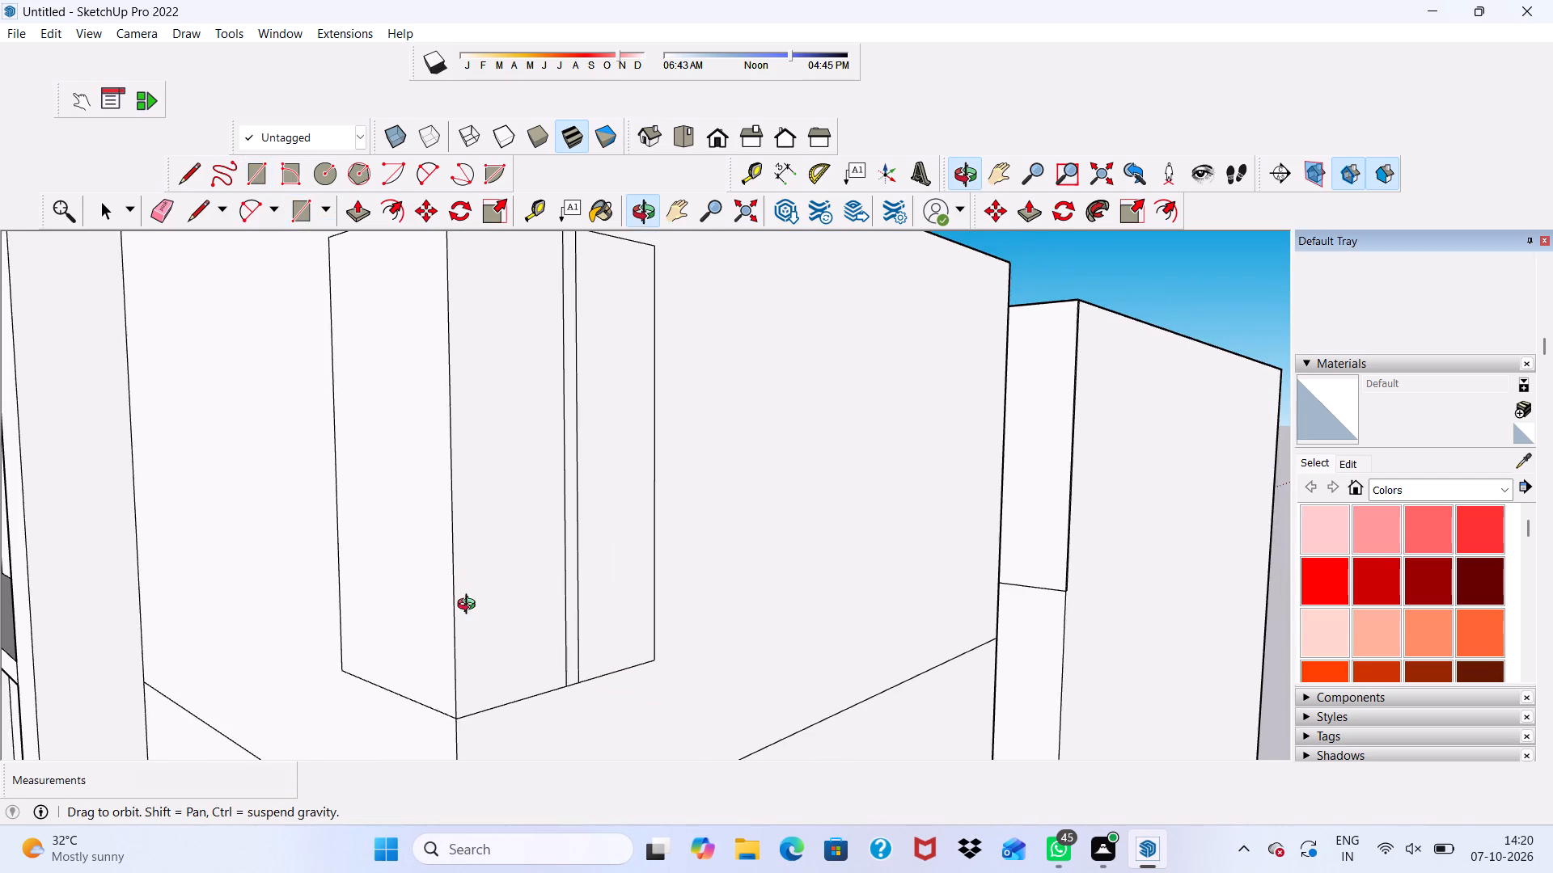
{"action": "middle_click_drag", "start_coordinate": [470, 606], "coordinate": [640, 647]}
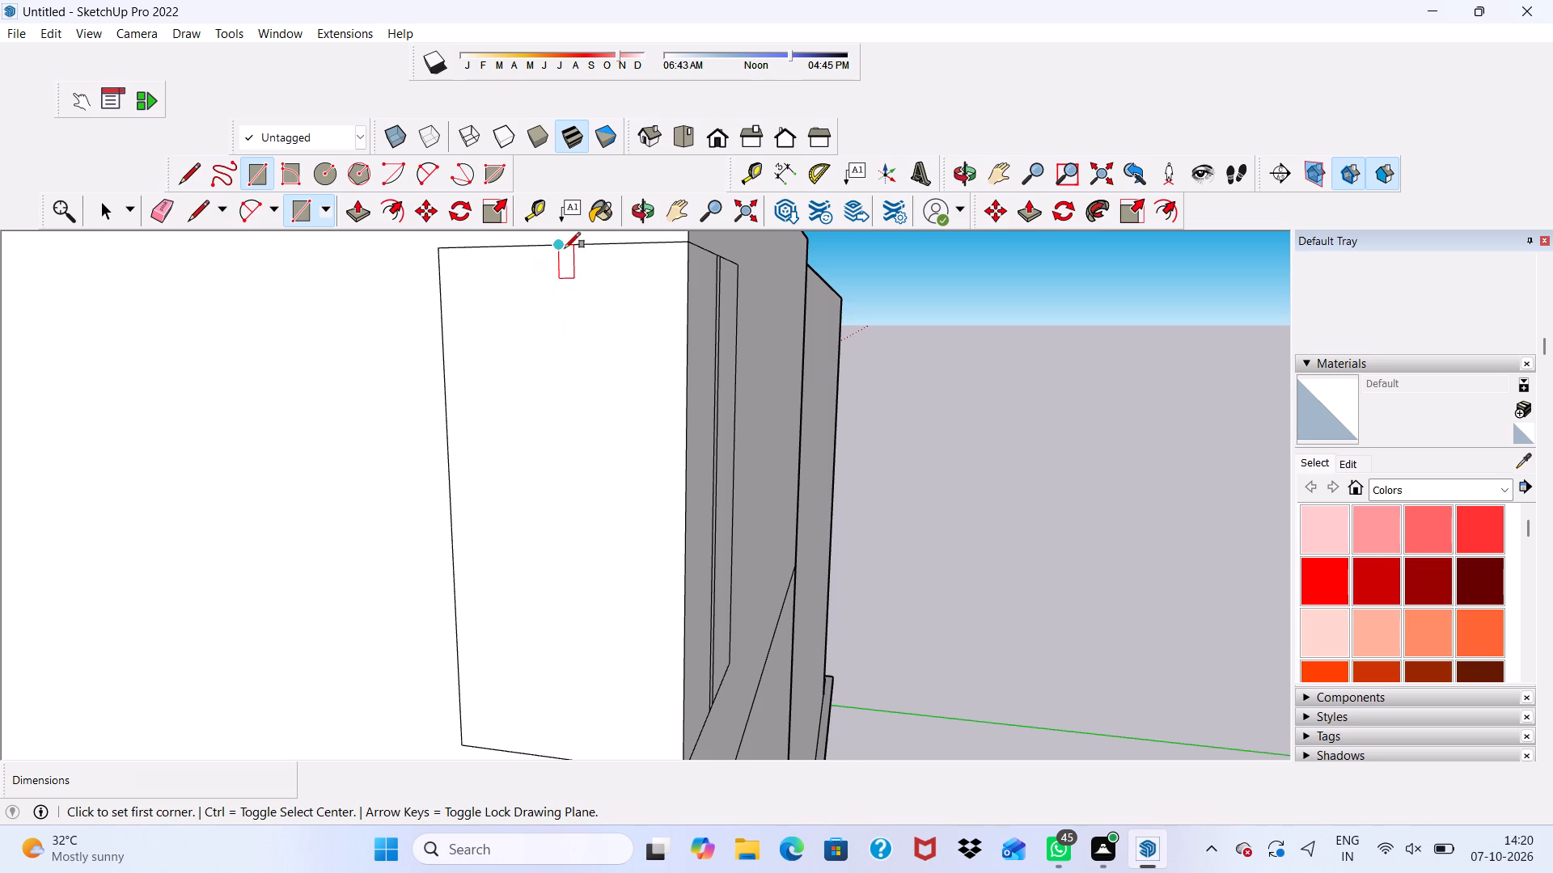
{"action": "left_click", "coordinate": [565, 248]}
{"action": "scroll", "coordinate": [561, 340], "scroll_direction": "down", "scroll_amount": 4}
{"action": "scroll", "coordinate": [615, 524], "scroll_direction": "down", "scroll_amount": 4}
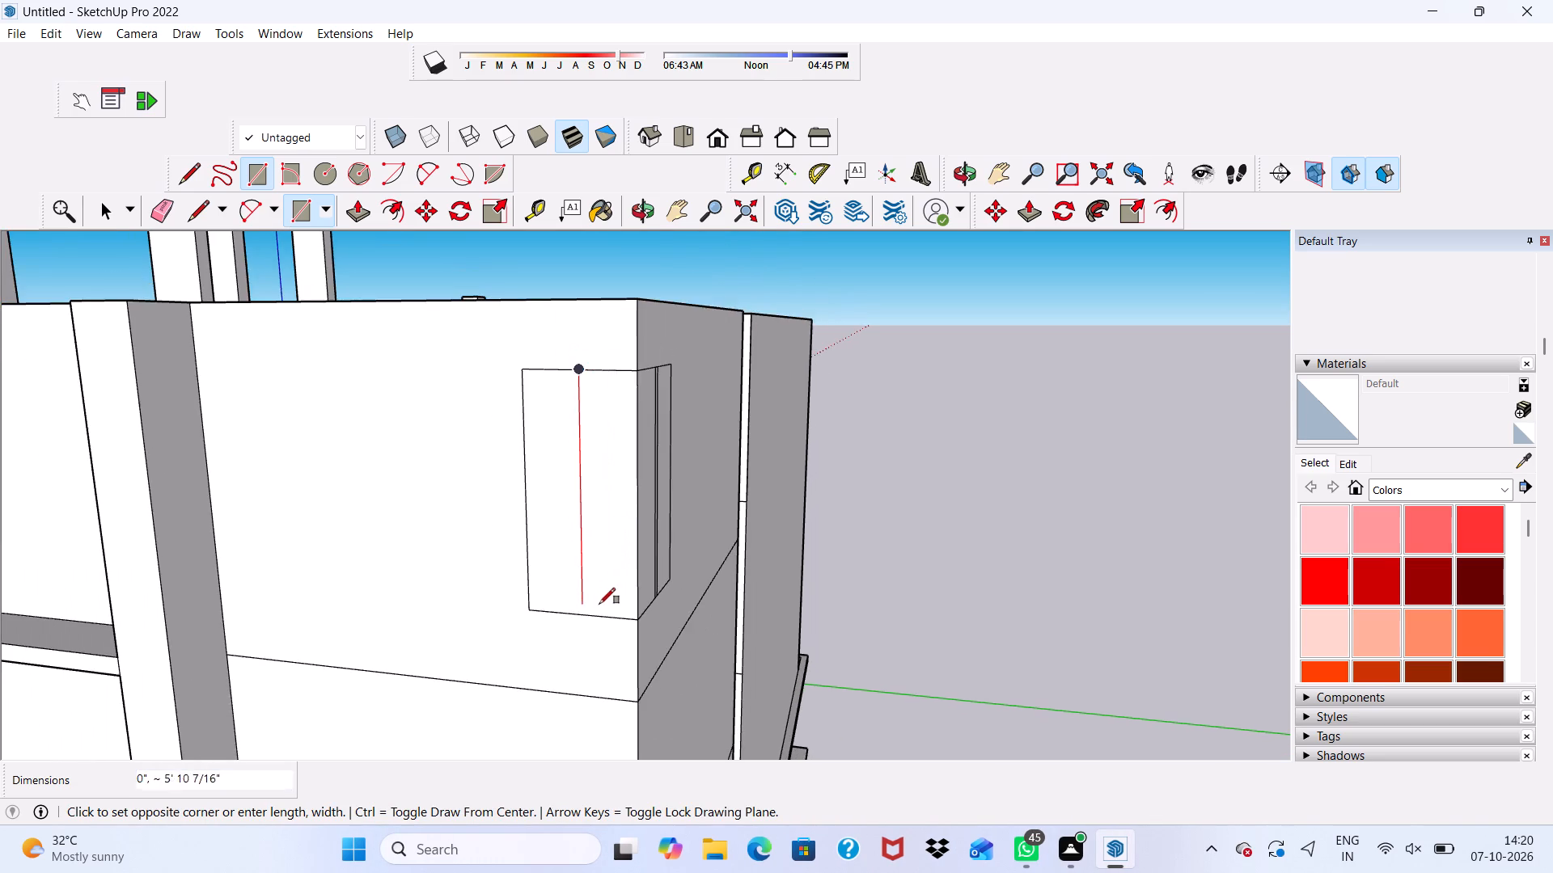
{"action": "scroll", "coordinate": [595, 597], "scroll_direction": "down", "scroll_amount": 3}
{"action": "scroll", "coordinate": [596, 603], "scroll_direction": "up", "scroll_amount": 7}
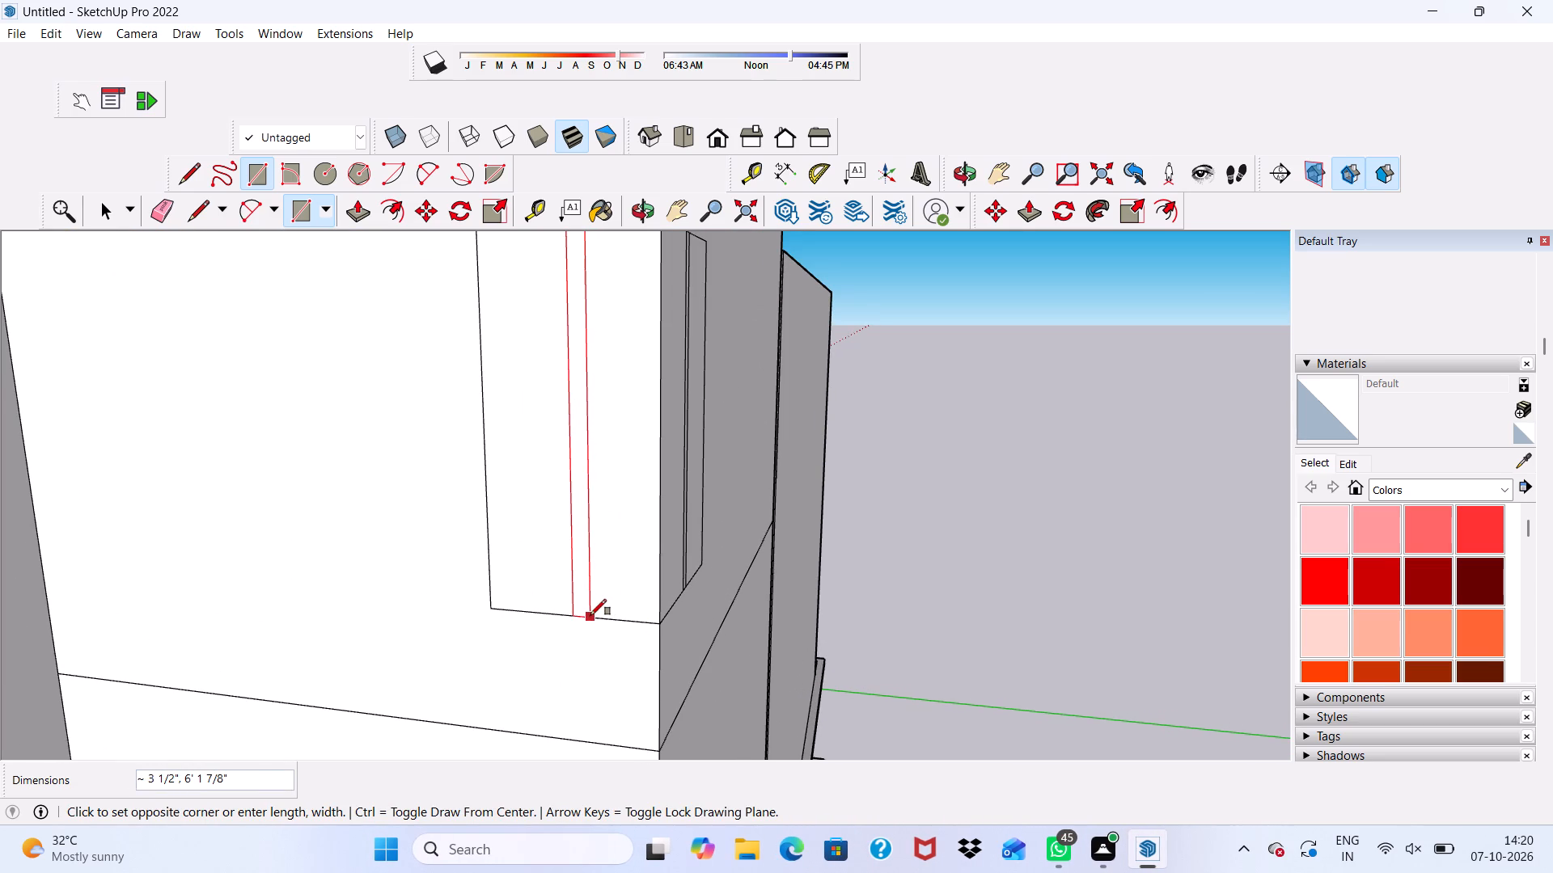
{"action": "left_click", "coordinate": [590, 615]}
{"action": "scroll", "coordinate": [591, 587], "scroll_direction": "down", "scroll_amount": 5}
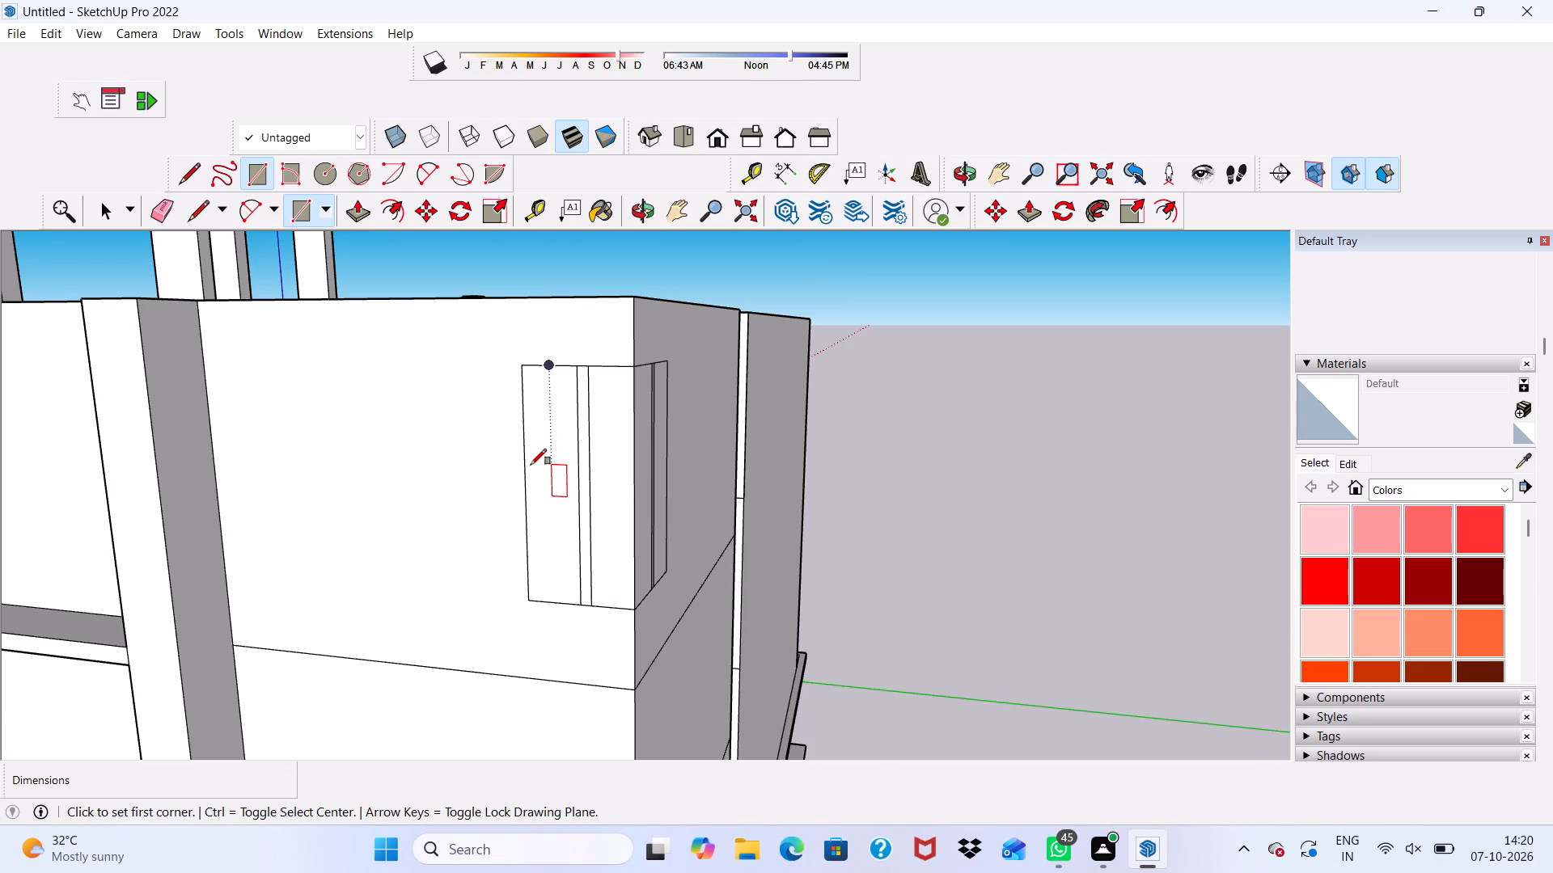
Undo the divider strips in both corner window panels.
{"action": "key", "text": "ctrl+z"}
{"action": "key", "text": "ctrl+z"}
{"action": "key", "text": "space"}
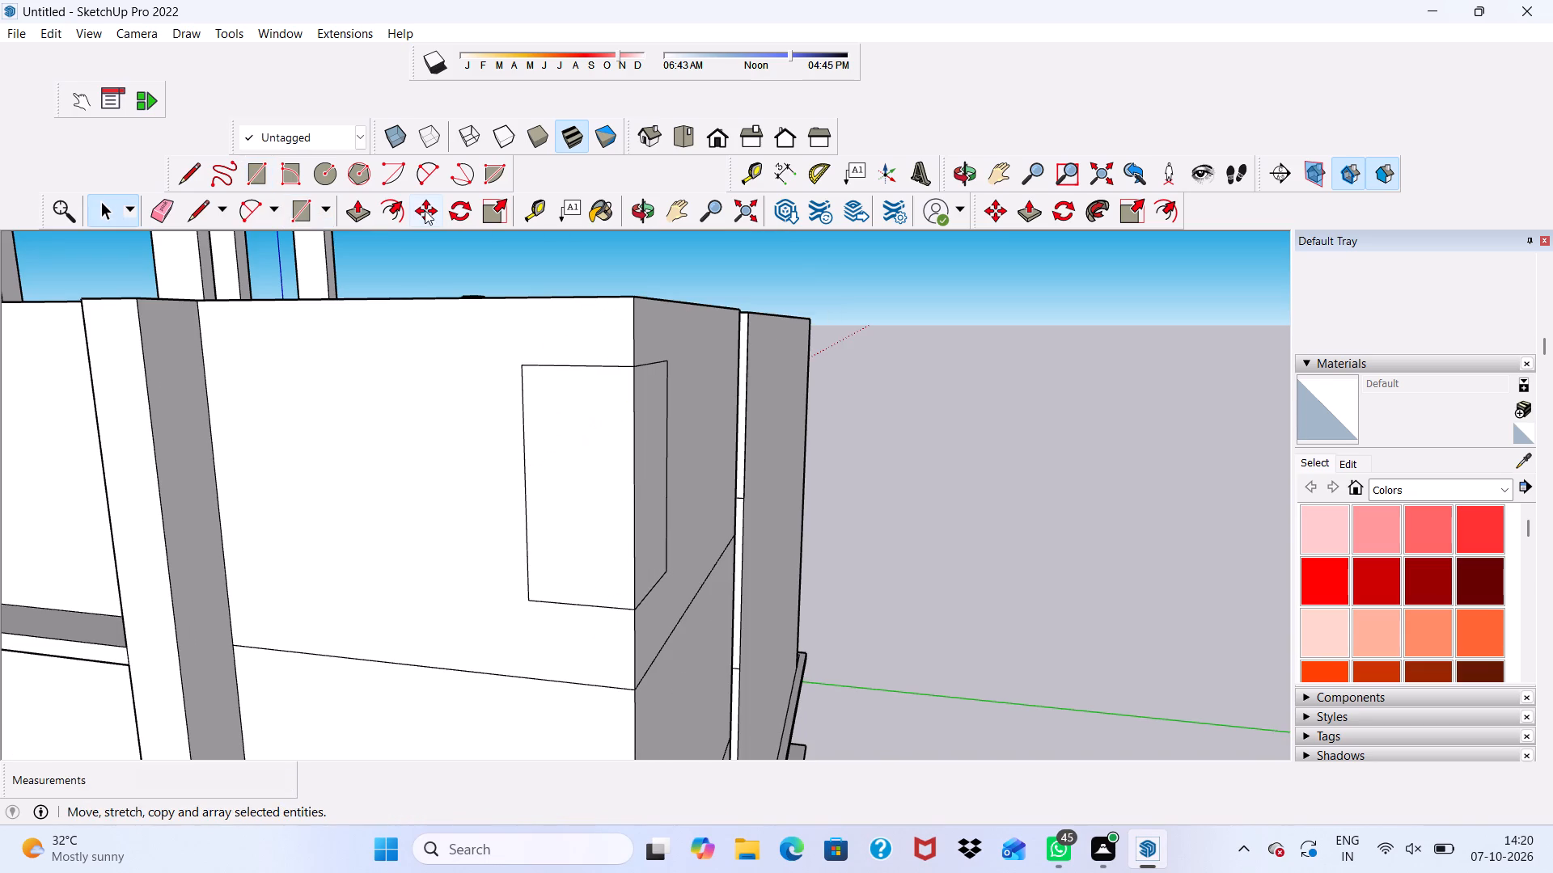
Offset the side wall's window panel outline 3" inward to form a frame.
{"action": "left_click", "coordinate": [400, 208]}
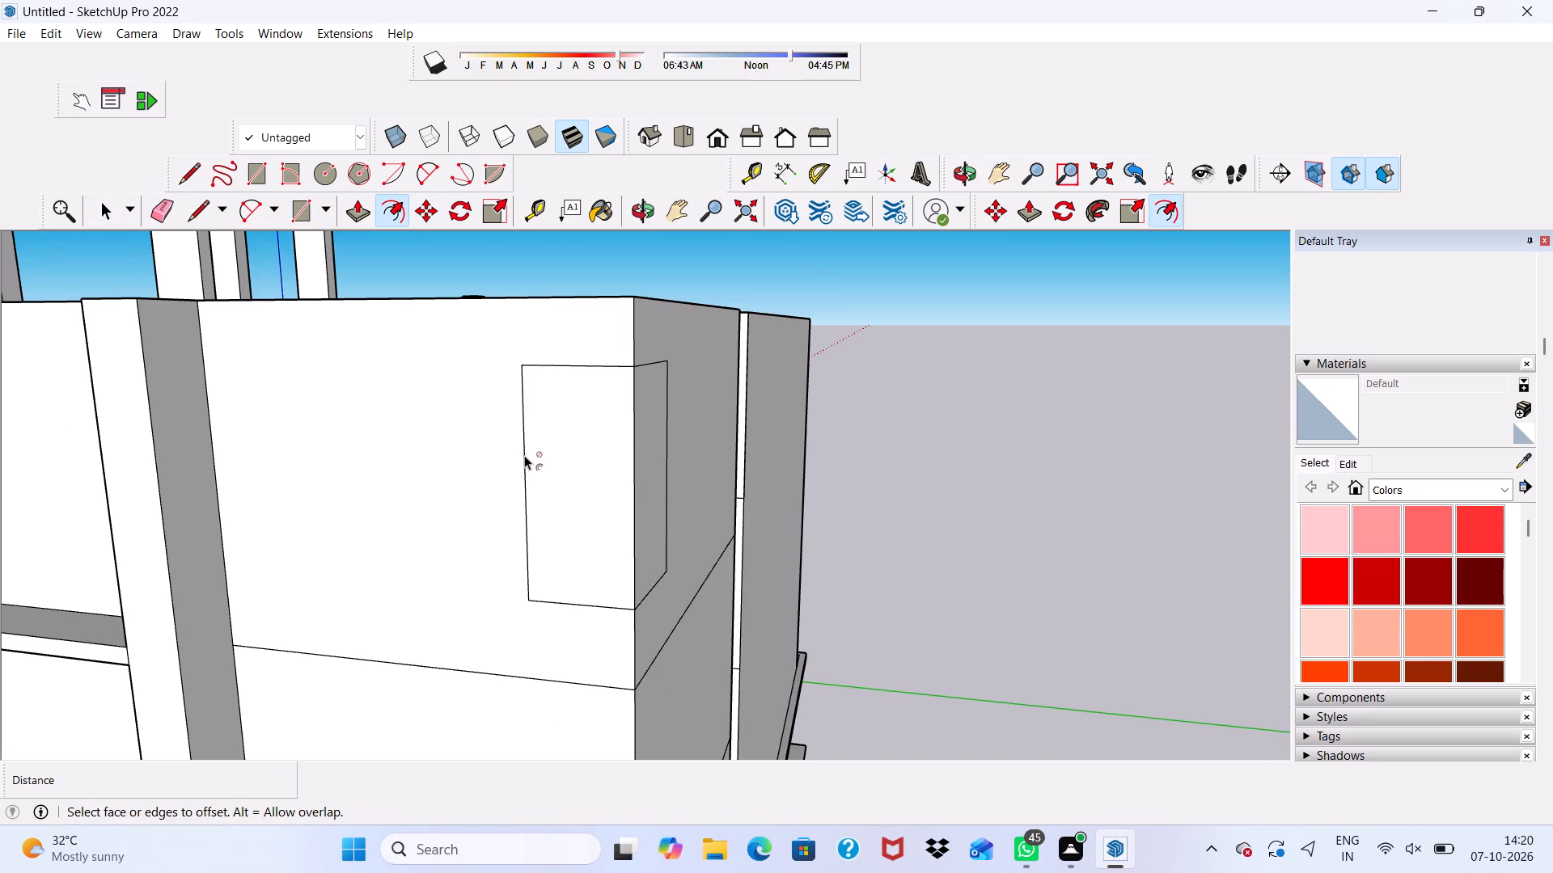
{"action": "left_click", "coordinate": [560, 464]}
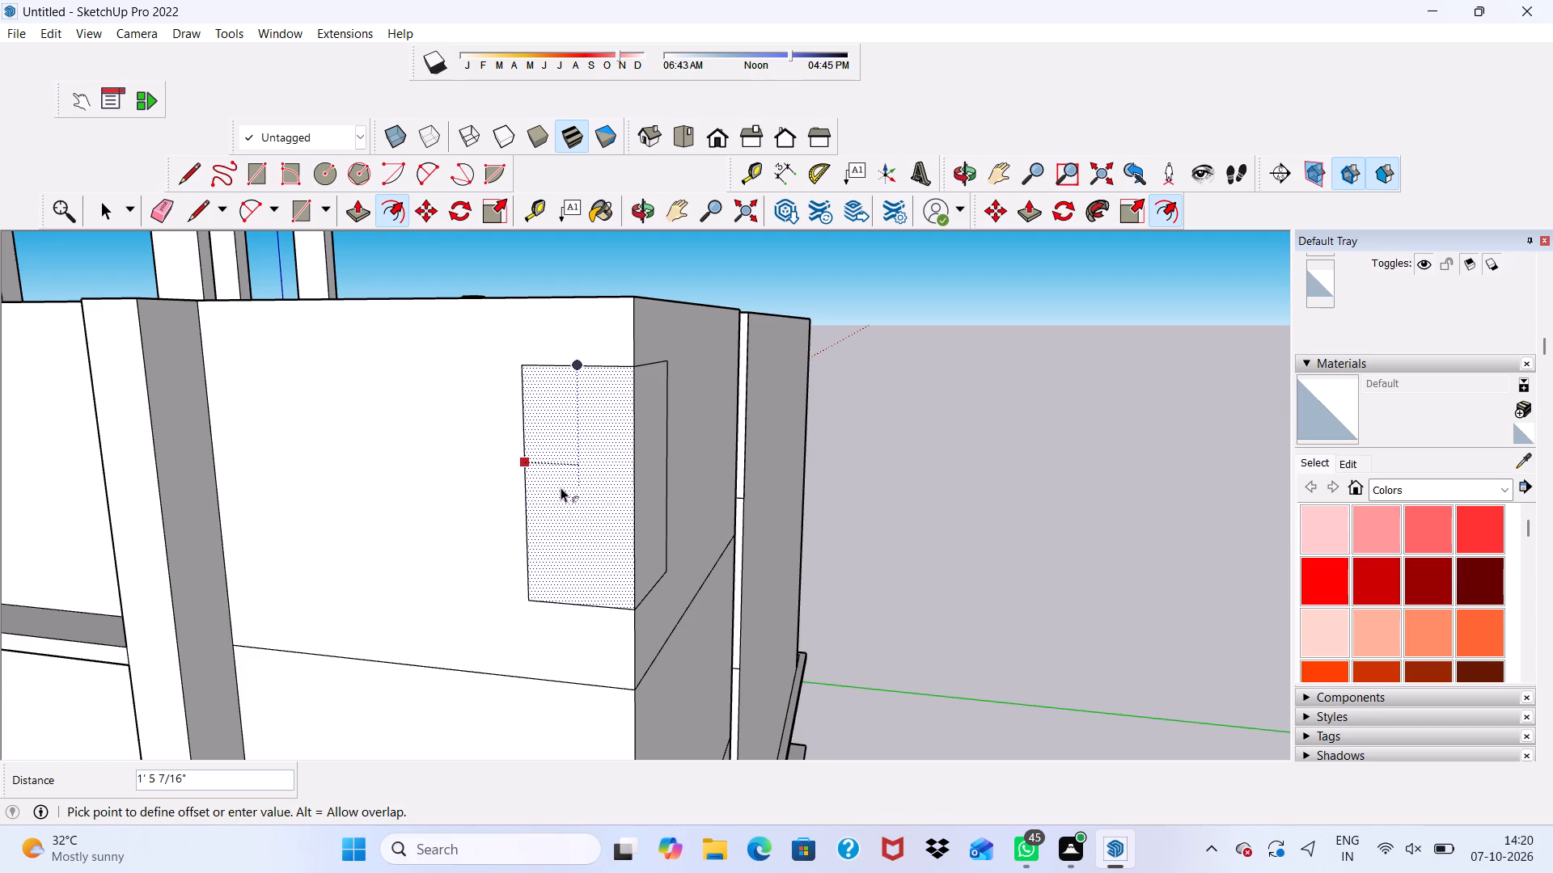
{"action": "type", "text": "3\""}
{"action": "key", "text": "Return"}
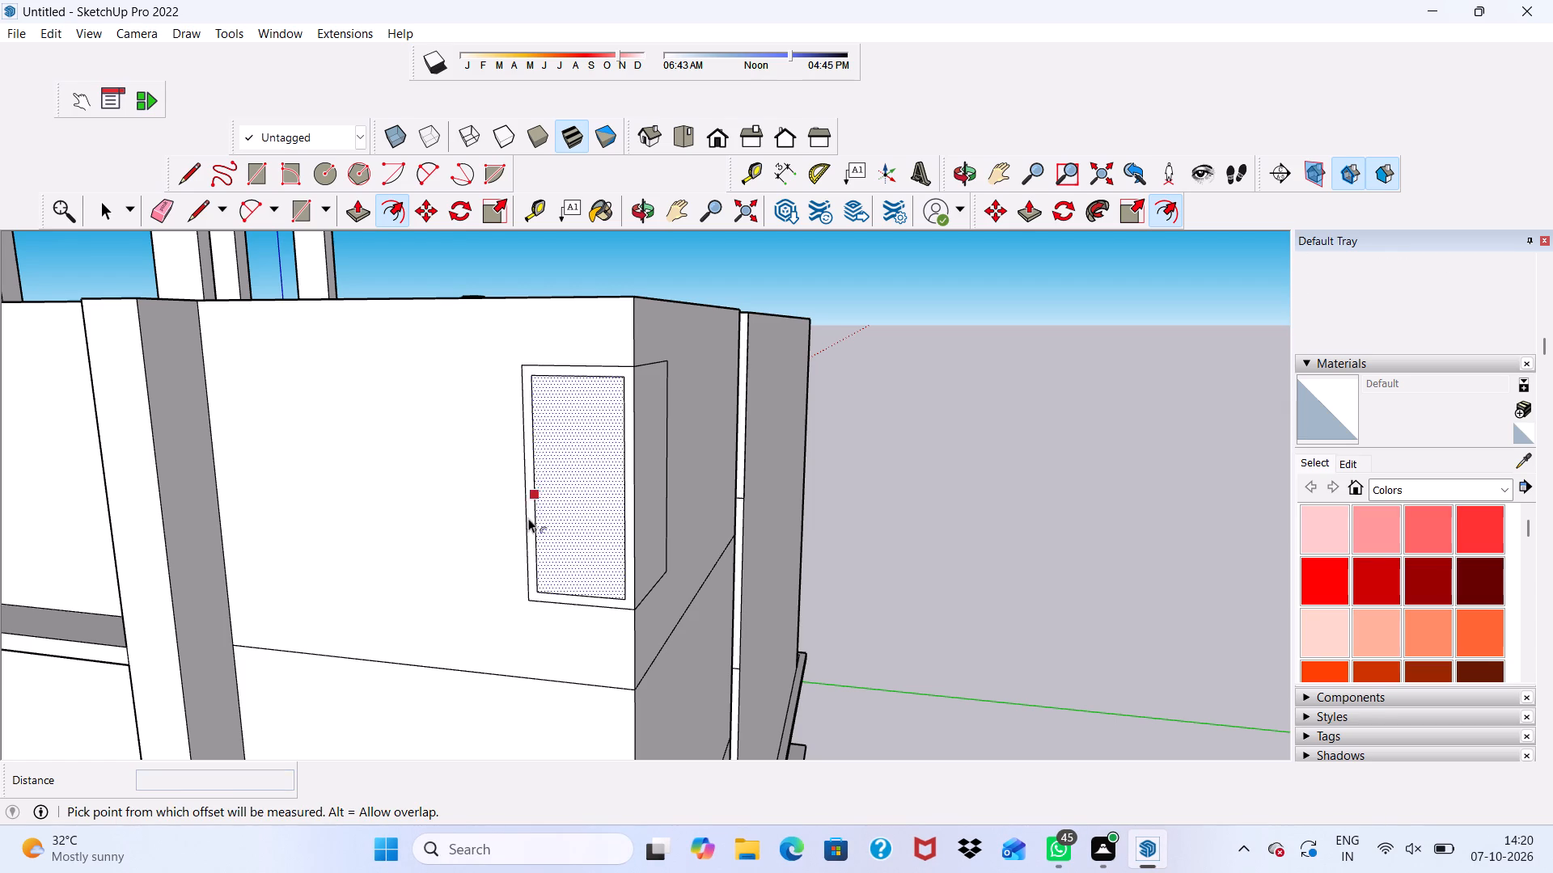
Offset the end wall's window panel outline 3" inward to form a matching frame.
{"action": "scroll", "coordinate": [654, 466], "scroll_direction": "down", "scroll_amount": 1}
{"action": "middle_click_drag", "start_coordinate": [654, 466], "coordinate": [540, 463]}
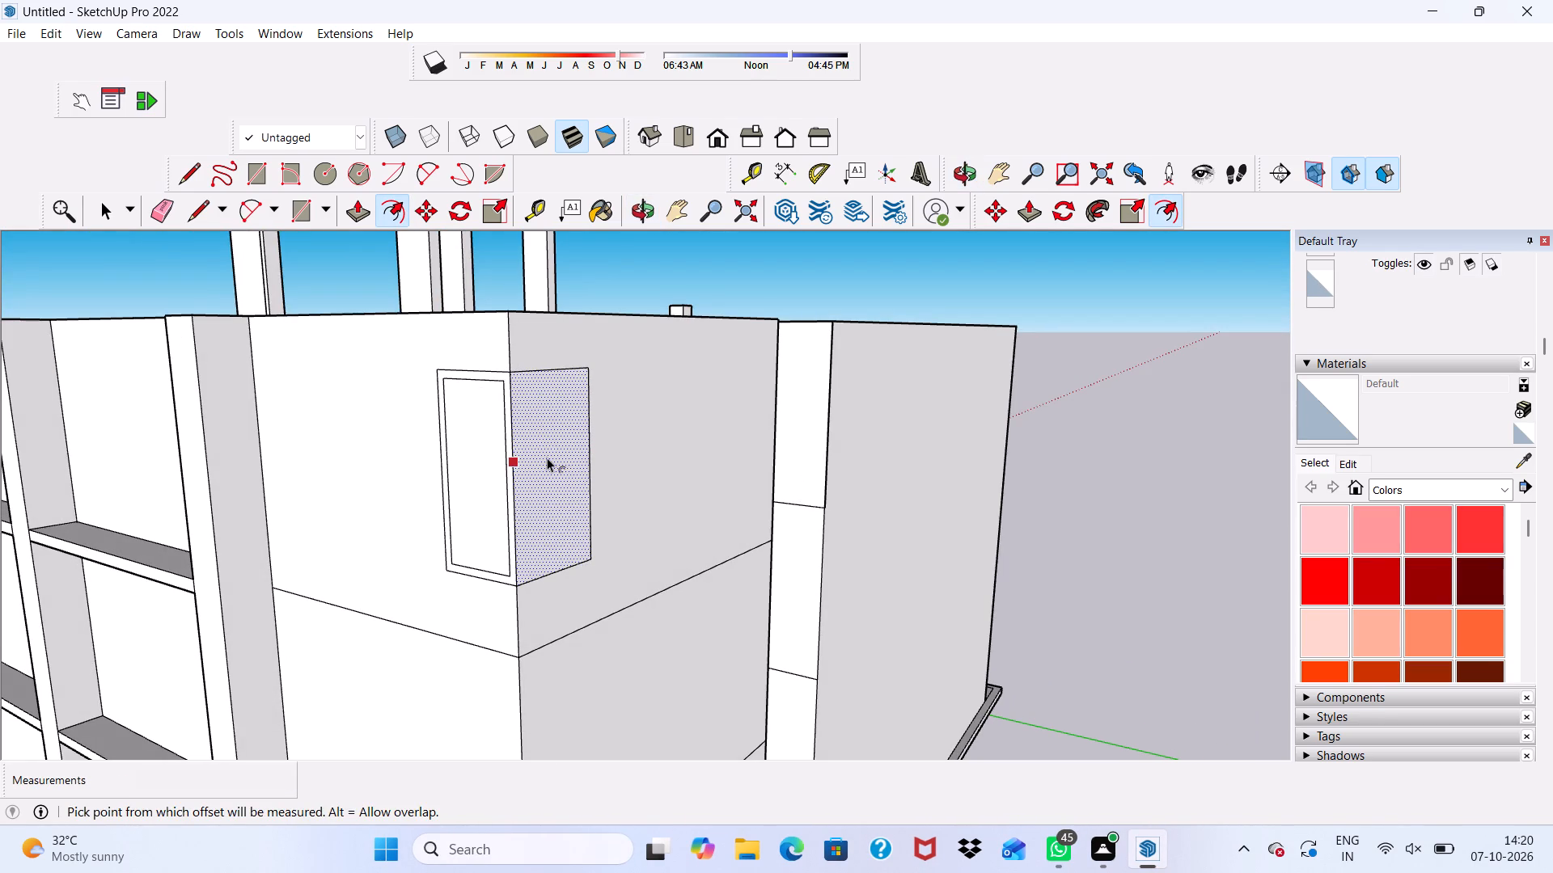
{"action": "left_click", "coordinate": [547, 458]}
{"action": "type", "text": "3\""}
{"action": "key", "text": "Return"}
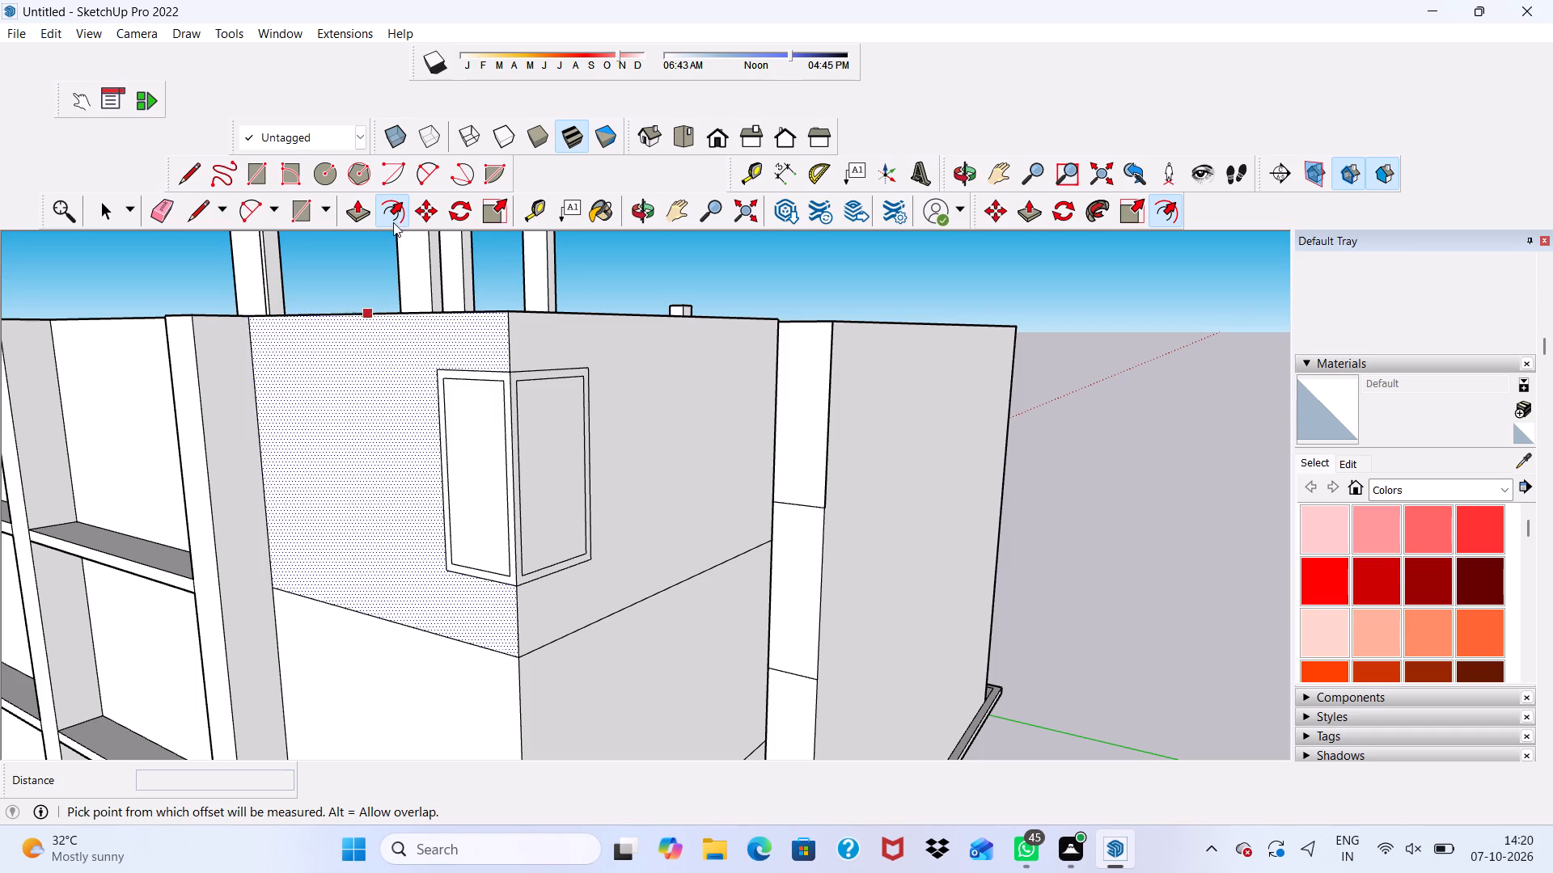
Draw a vertical divider strip about 2 1/2" wide and 5' 8" tall inside the end wall's window frame.
{"action": "left_click", "coordinate": [260, 172]}
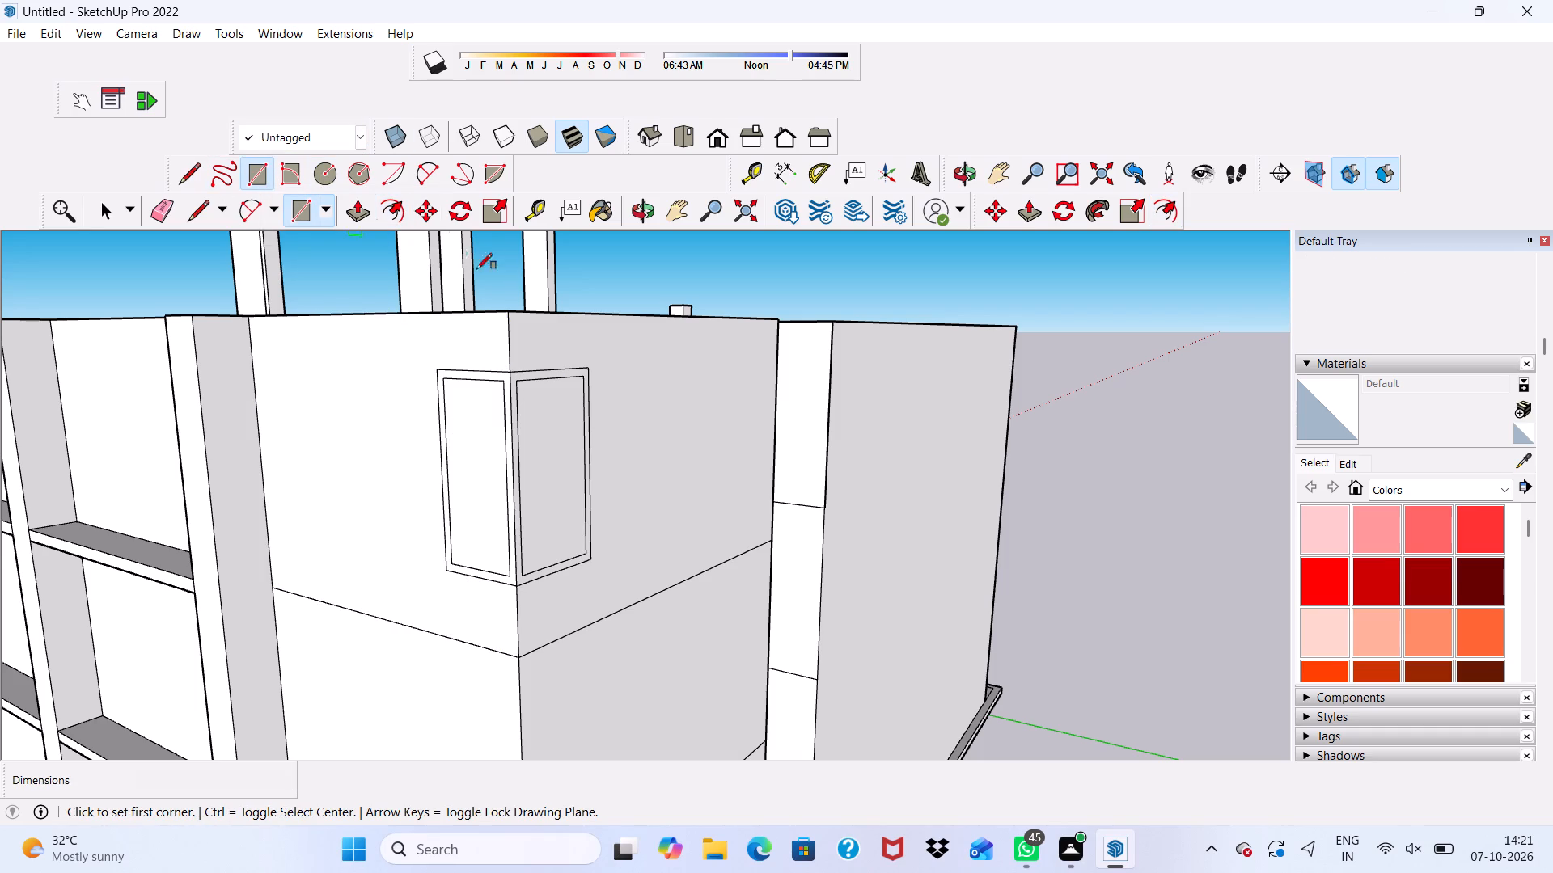
{"action": "scroll", "coordinate": [549, 394], "scroll_direction": "up", "scroll_amount": 8}
{"action": "left_click", "coordinate": [555, 344]}
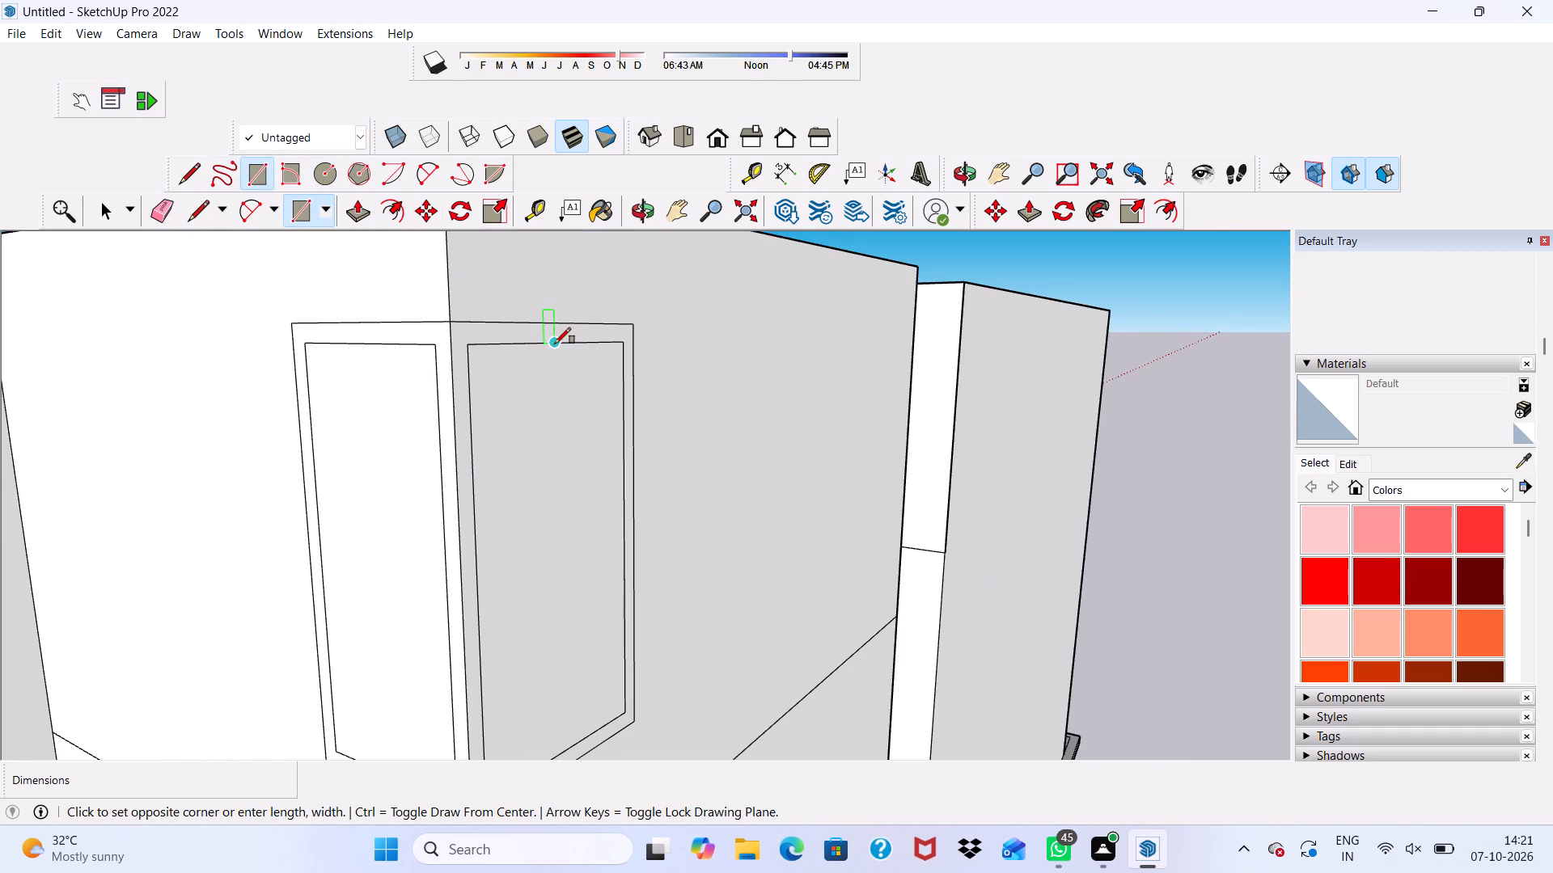
{"action": "scroll", "coordinate": [556, 375], "scroll_direction": "down", "scroll_amount": 9}
{"action": "scroll", "coordinate": [612, 579], "scroll_direction": "up", "scroll_amount": 10}
{"action": "scroll", "coordinate": [554, 545], "scroll_direction": "up", "scroll_amount": 3}
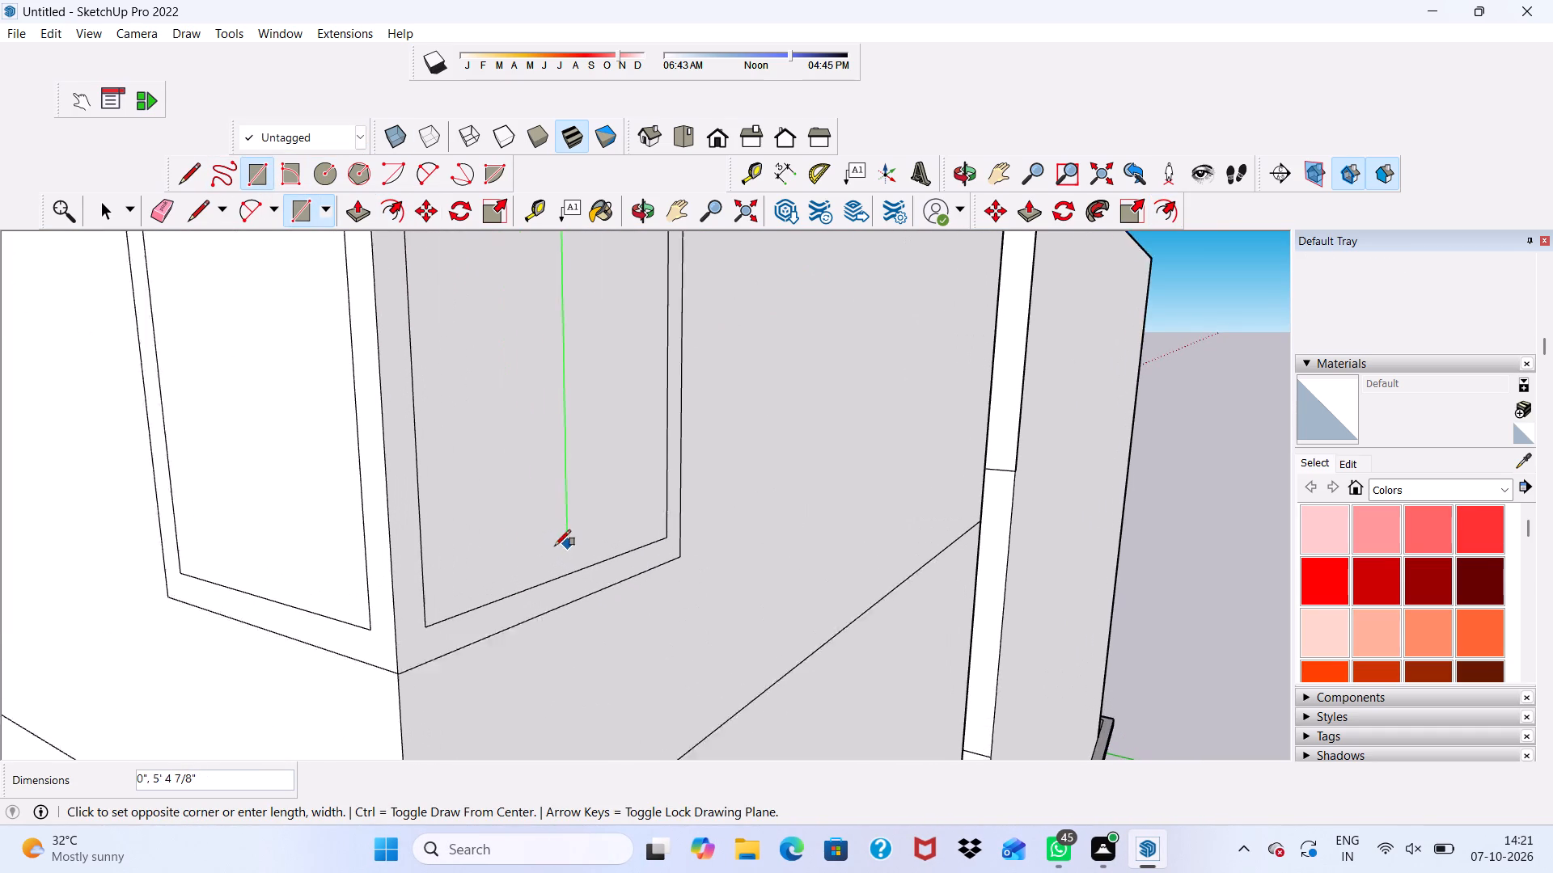
{"action": "scroll", "coordinate": [555, 546], "scroll_direction": "up", "scroll_amount": 1}
{"action": "left_click", "coordinate": [585, 567]}
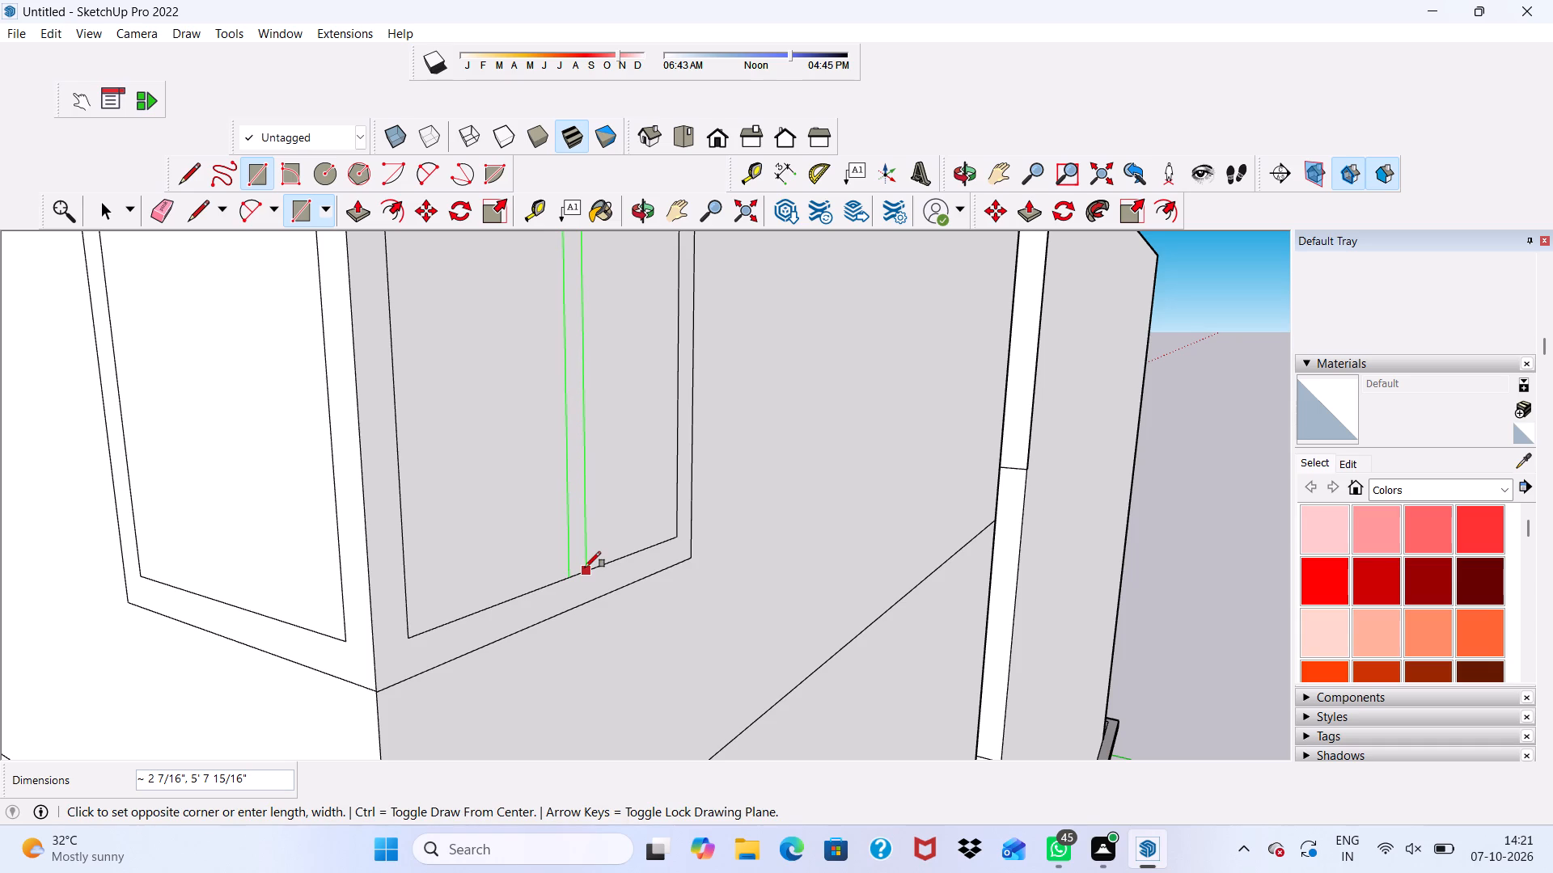
Draw a vertical divider strip about 2 5/8" wide and 5' 8" tall inside the side wall's window frame.
{"action": "scroll", "coordinate": [517, 529], "scroll_direction": "down", "scroll_amount": 10}
{"action": "scroll", "coordinate": [408, 449], "scroll_direction": "down", "scroll_amount": 1}
{"action": "middle_click_drag", "start_coordinate": [408, 449], "coordinate": [517, 498]}
{"action": "scroll", "coordinate": [480, 339], "scroll_direction": "up", "scroll_amount": 3}
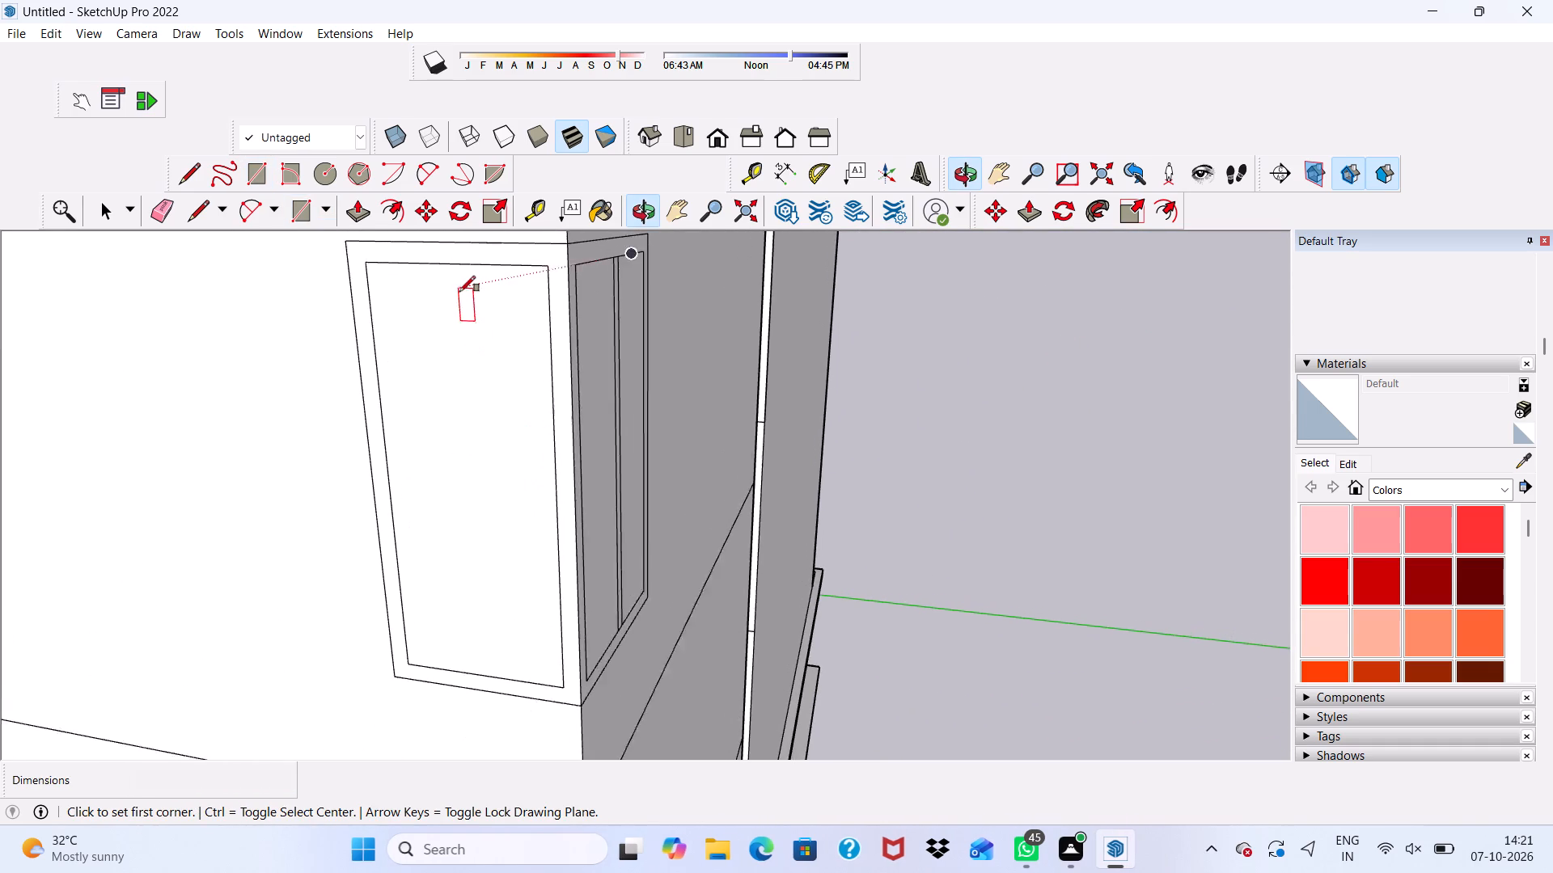
{"action": "scroll", "coordinate": [459, 292], "scroll_direction": "up", "scroll_amount": 1}
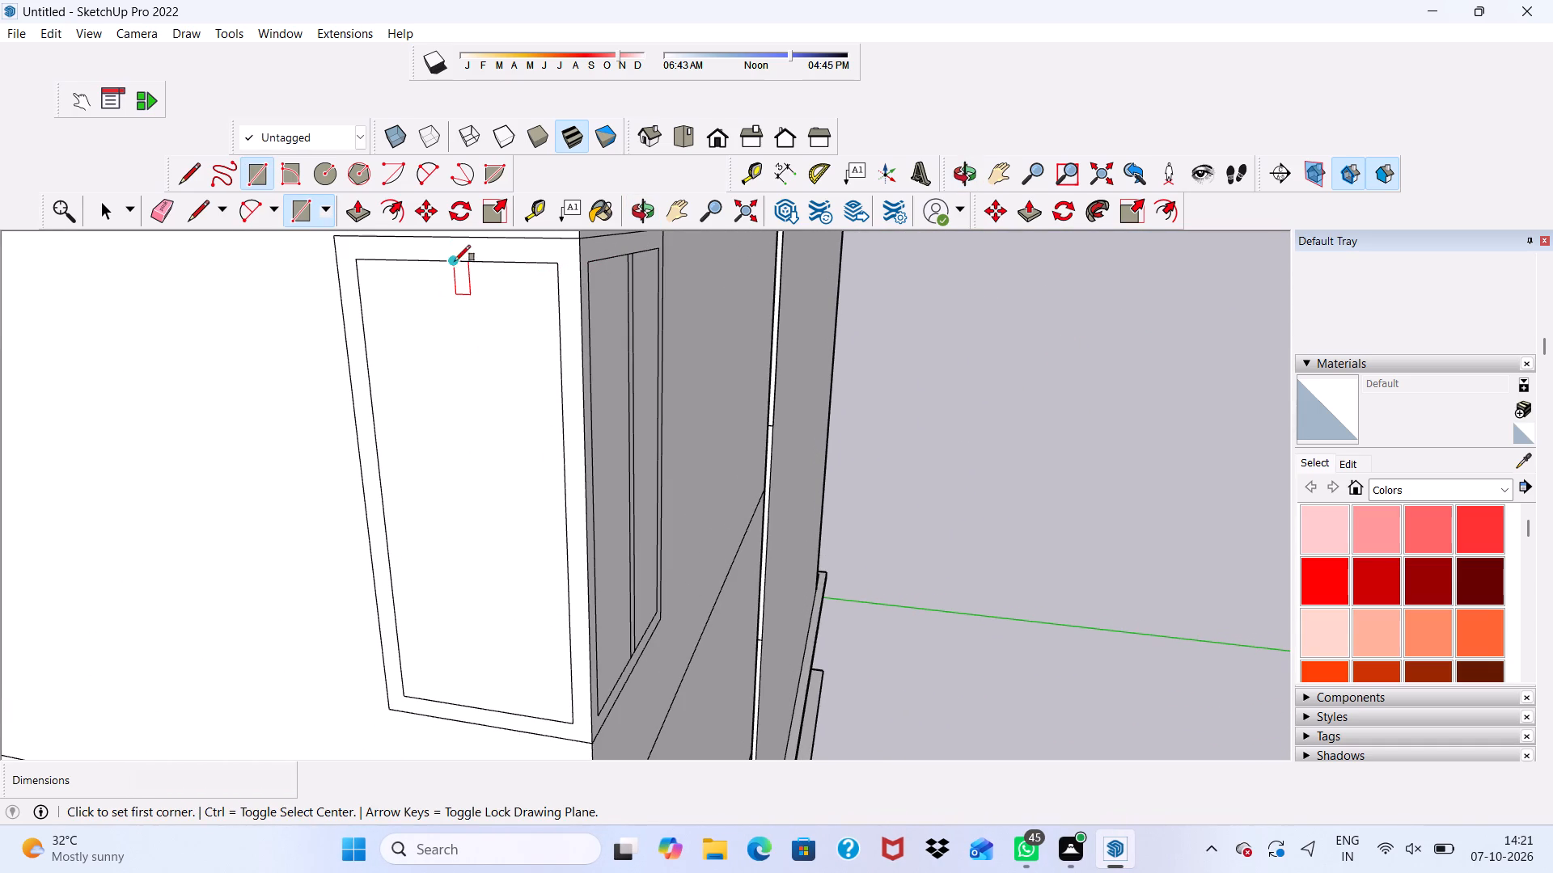
{"action": "left_click", "coordinate": [455, 261]}
{"action": "scroll", "coordinate": [494, 443], "scroll_direction": "down", "scroll_amount": 5}
{"action": "scroll", "coordinate": [517, 605], "scroll_direction": "up", "scroll_amount": 5}
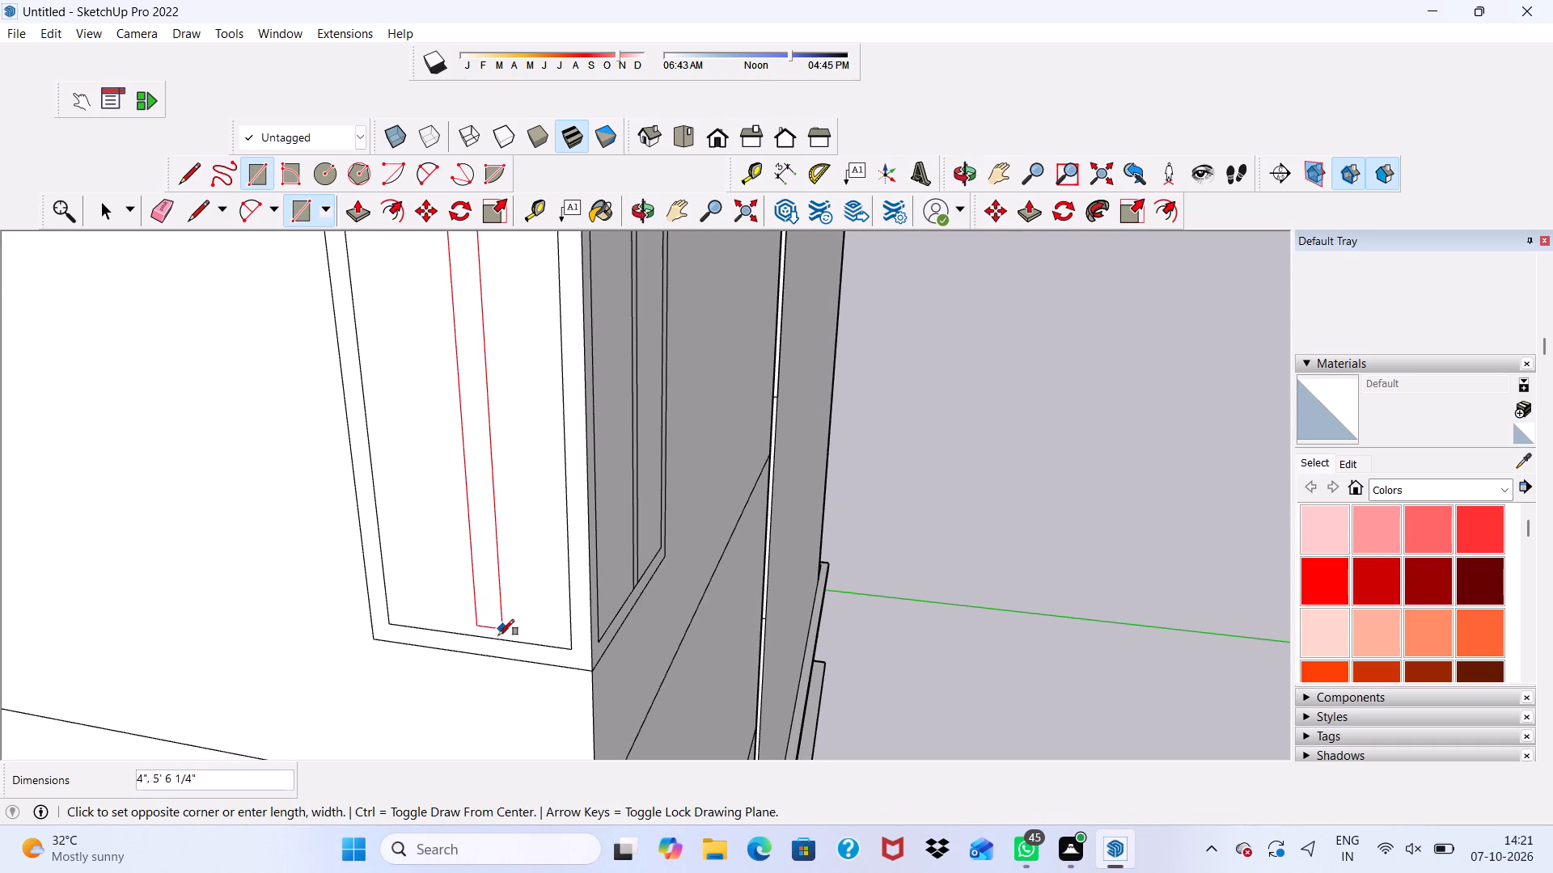
{"action": "left_click", "coordinate": [493, 644]}
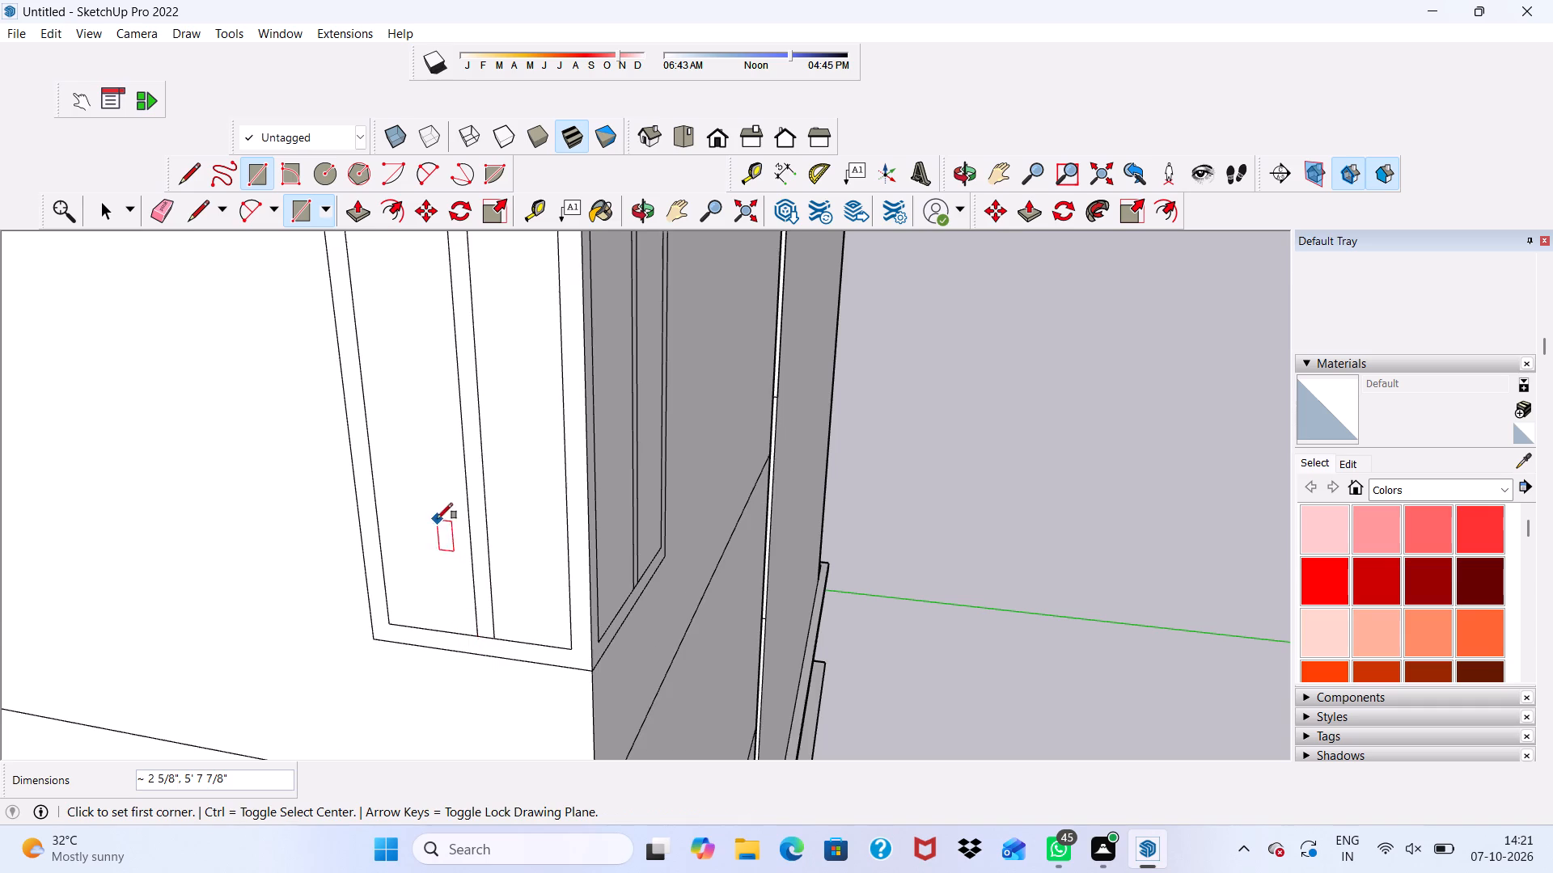
Erase the short edges at both ends of the side wall's divider strip so it merges with the frame.
{"action": "scroll", "coordinate": [437, 519], "scroll_direction": "down", "scroll_amount": 4}
{"action": "left_click_drag", "start_coordinate": [160, 205], "coordinate": [172, 216]}
{"action": "scroll", "coordinate": [380, 256], "scroll_direction": "up", "scroll_amount": 8}
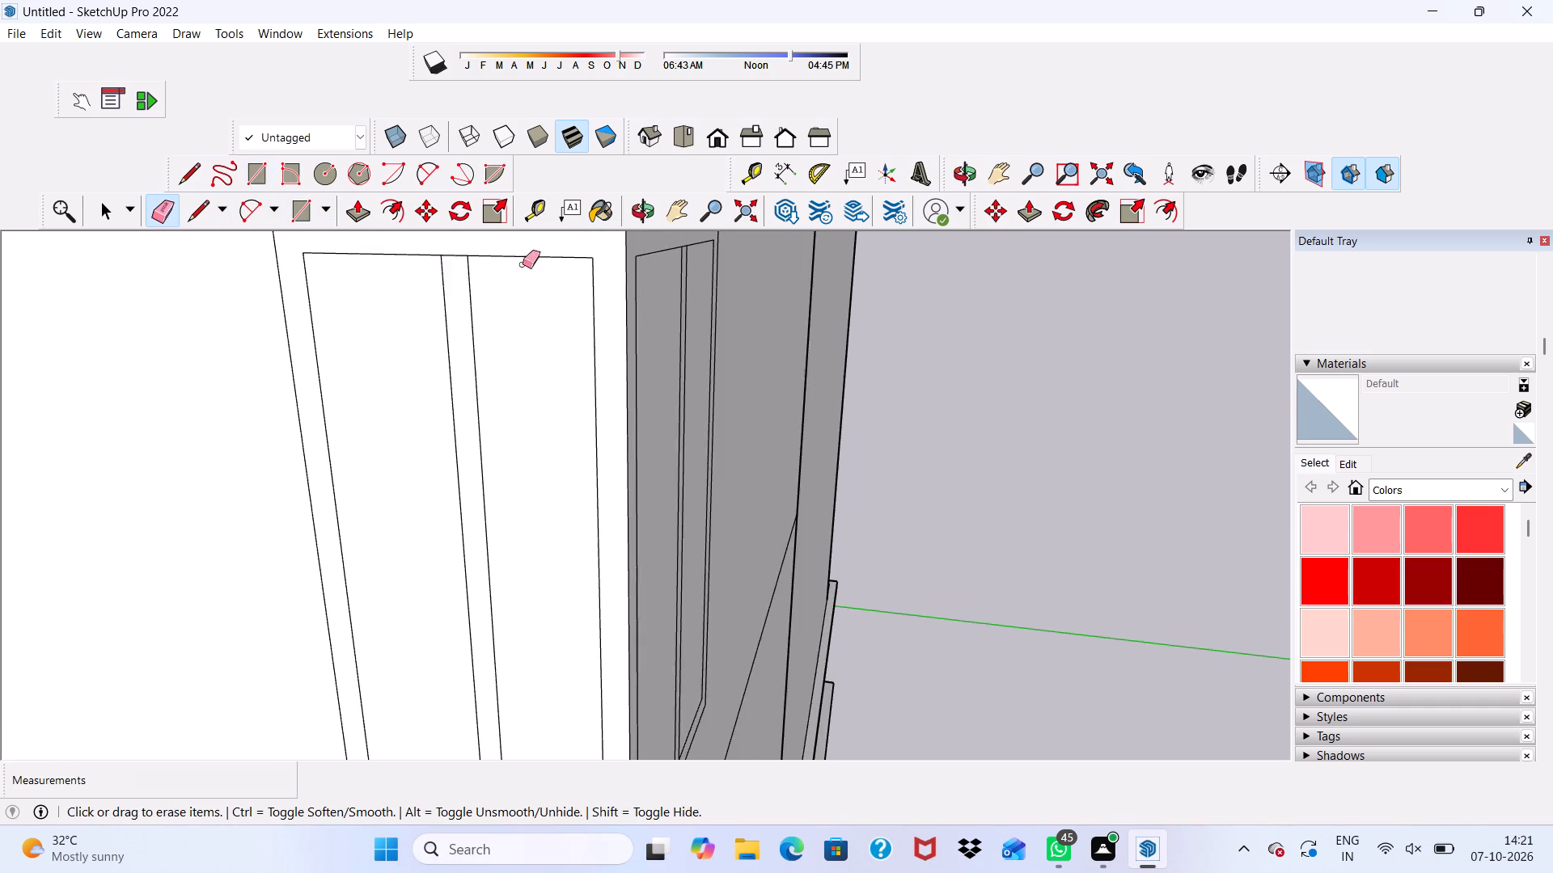
{"action": "scroll", "coordinate": [523, 264], "scroll_direction": "up", "scroll_amount": 4}
{"action": "left_click", "coordinate": [423, 247]}
{"action": "scroll", "coordinate": [469, 286], "scroll_direction": "down", "scroll_amount": 9}
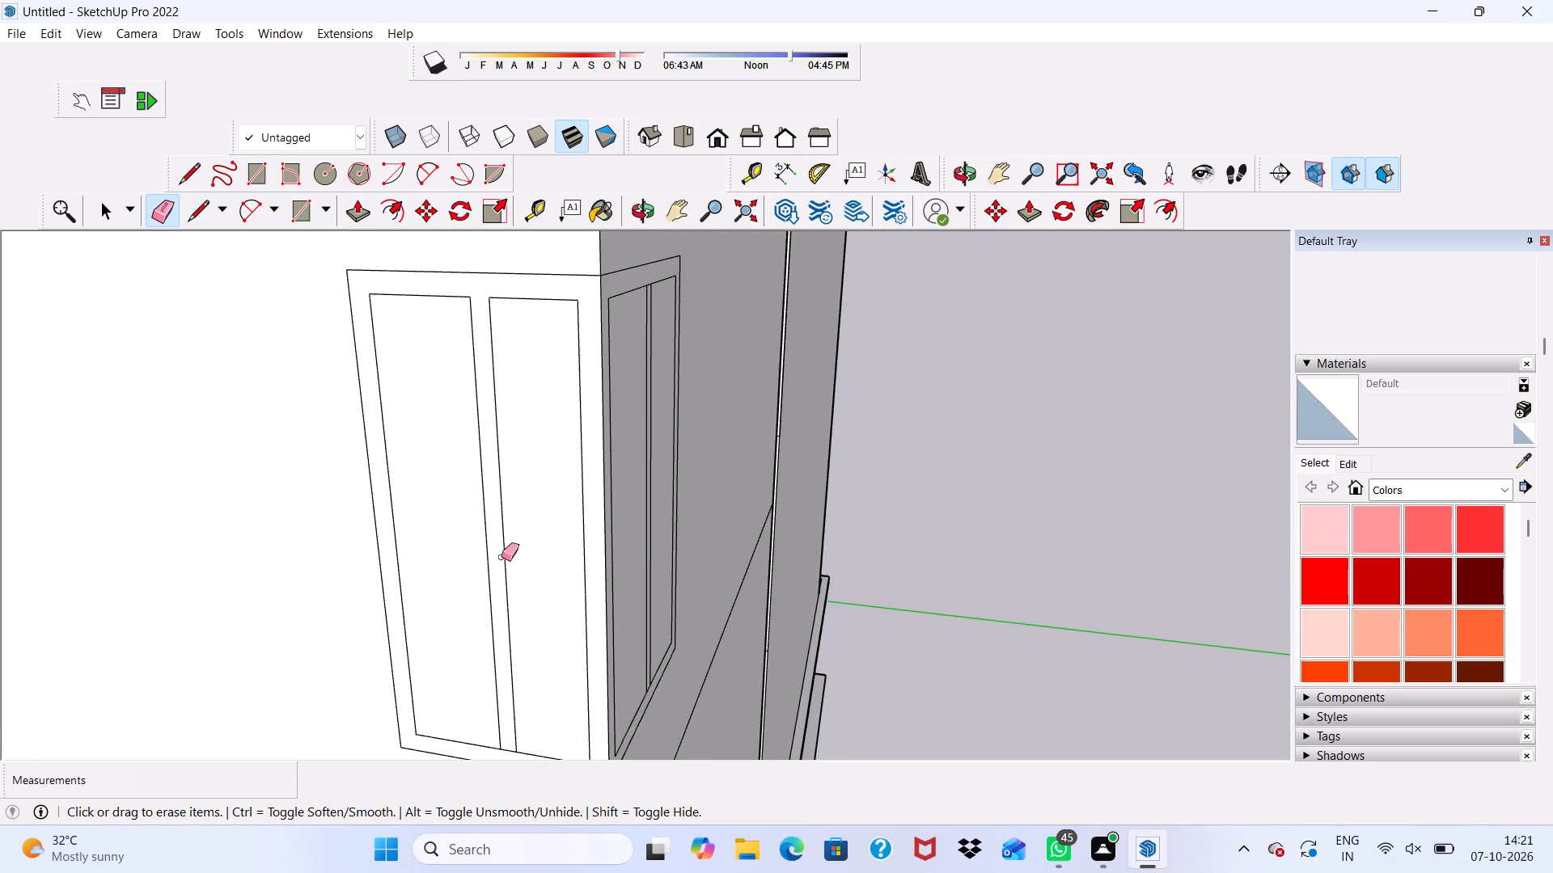
{"action": "scroll", "coordinate": [499, 576], "scroll_direction": "up", "scroll_amount": 3}
{"action": "scroll", "coordinate": [451, 350], "scroll_direction": "down", "scroll_amount": 8}
{"action": "scroll", "coordinate": [532, 617], "scroll_direction": "up", "scroll_amount": 14}
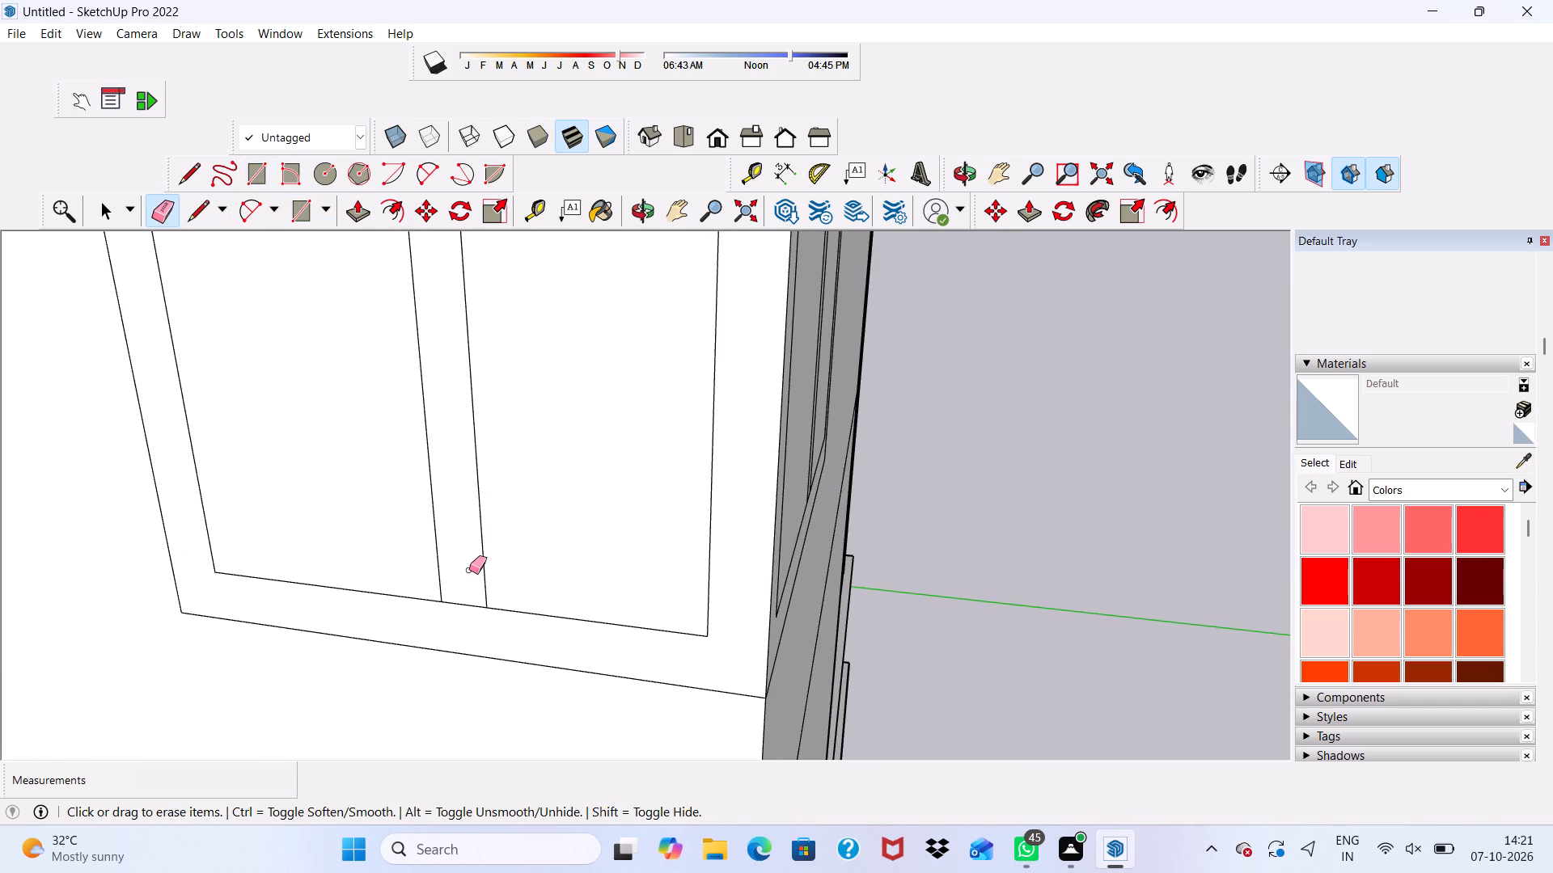
{"action": "left_click_drag", "start_coordinate": [470, 598], "coordinate": [460, 619]}
Erase the short edges at both ends of the end wall's divider strip so it merges with the frame.
{"action": "scroll", "coordinate": [478, 584], "scroll_direction": "down", "scroll_amount": 6}
{"action": "middle_click_drag", "start_coordinate": [696, 494], "coordinate": [624, 510]}
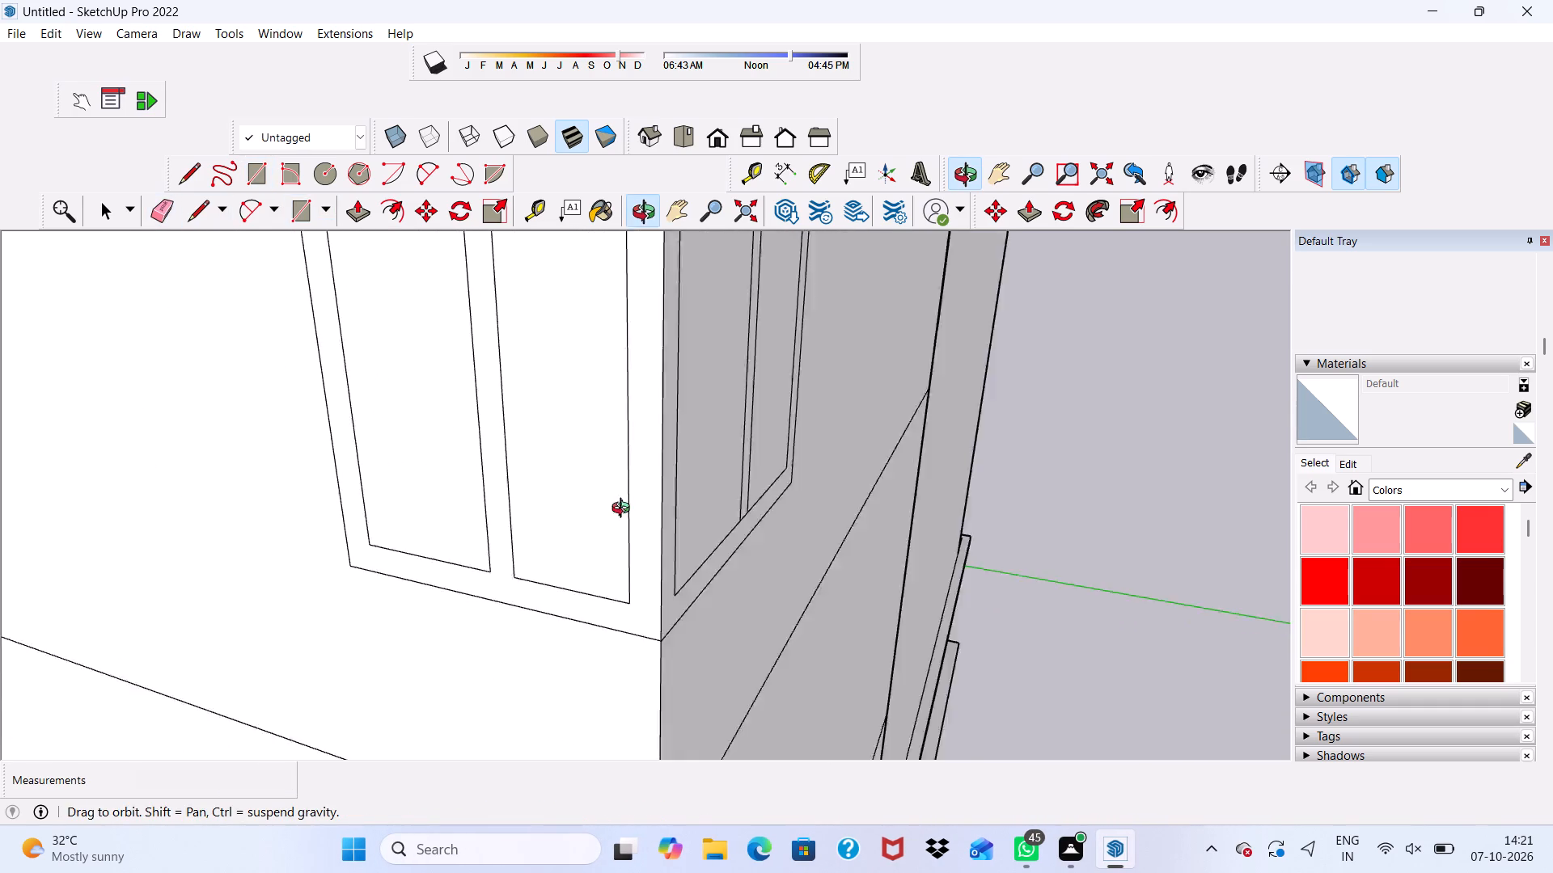
{"action": "middle_click_drag", "start_coordinate": [624, 510], "coordinate": [491, 483]}
{"action": "scroll", "coordinate": [430, 472], "scroll_direction": "down", "scroll_amount": 1}
{"action": "scroll", "coordinate": [571, 518], "scroll_direction": "up", "scroll_amount": 3}
{"action": "scroll", "coordinate": [705, 511], "scroll_direction": "up", "scroll_amount": 7}
{"action": "scroll", "coordinate": [41, 293], "scroll_direction": "down", "scroll_amount": 6}
{"action": "scroll", "coordinate": [410, 474], "scroll_direction": "down", "scroll_amount": 1}
{"action": "scroll", "coordinate": [531, 489], "scroll_direction": "up", "scroll_amount": 2}
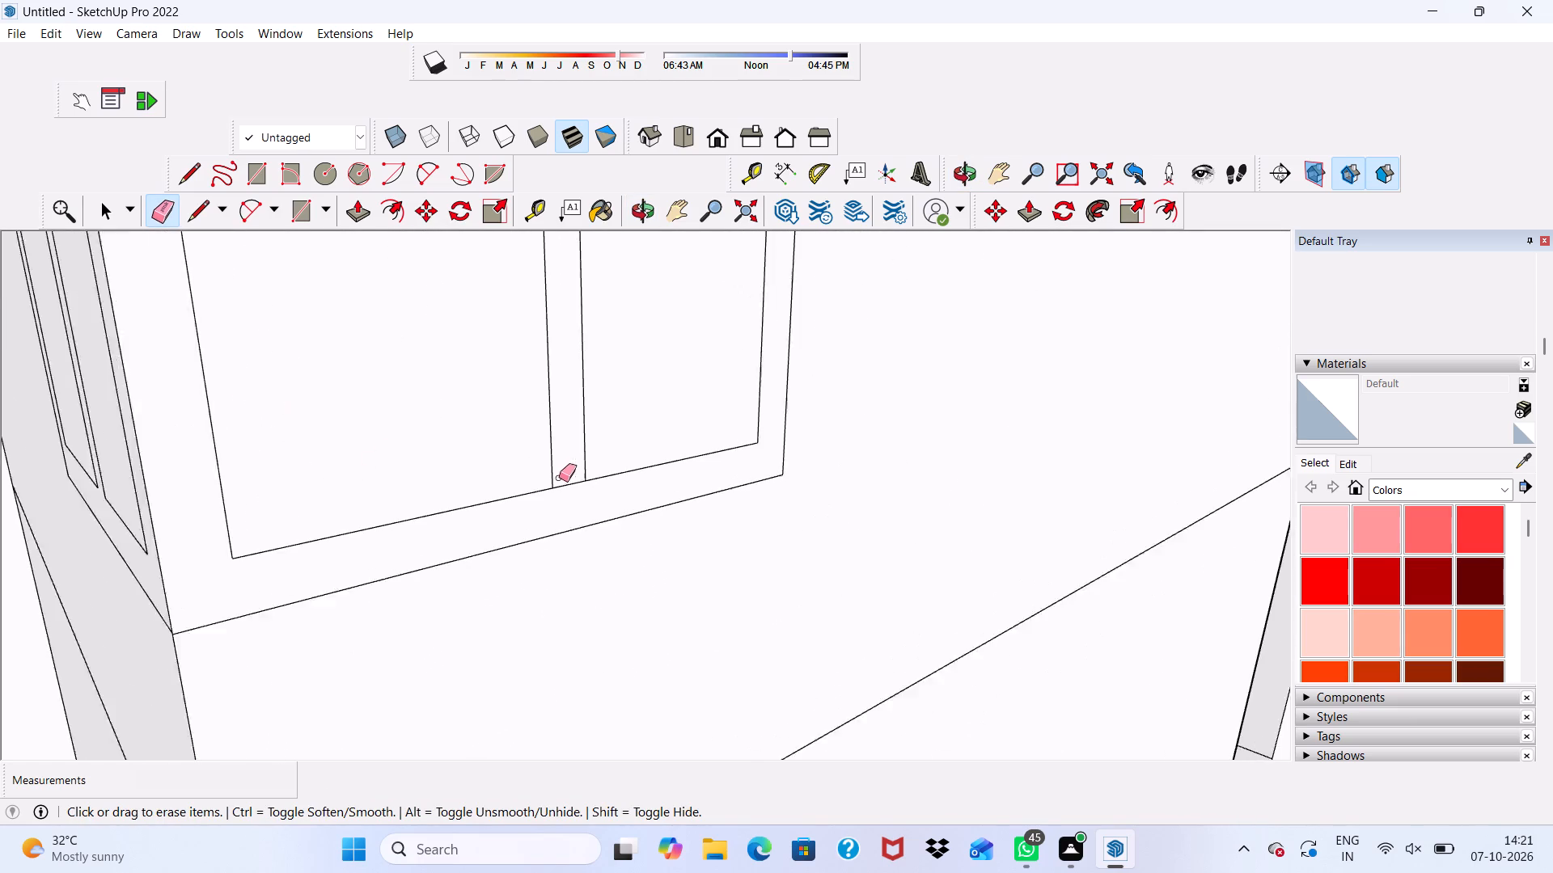
{"action": "scroll", "coordinate": [559, 478], "scroll_direction": "up", "scroll_amount": 6}
{"action": "left_click_drag", "start_coordinate": [568, 479], "coordinate": [568, 497]}
{"action": "scroll", "coordinate": [548, 506], "scroll_direction": "down", "scroll_amount": 20}
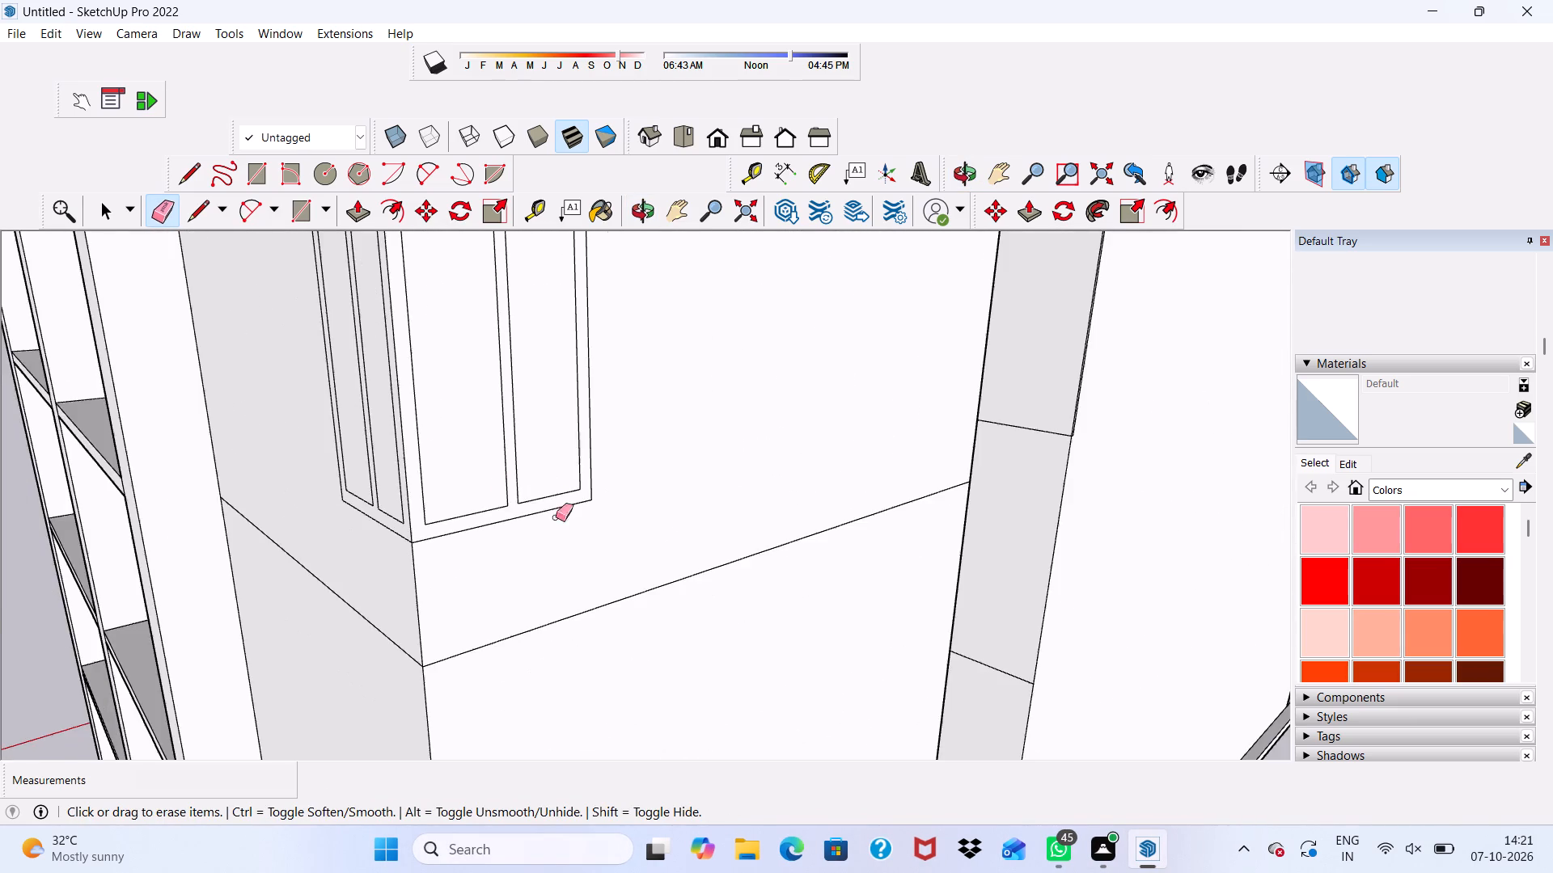
{"action": "scroll", "coordinate": [513, 322], "scroll_direction": "up", "scroll_amount": 3}
{"action": "scroll", "coordinate": [517, 500], "scroll_direction": "down", "scroll_amount": 10}
{"action": "scroll", "coordinate": [509, 377], "scroll_direction": "up", "scroll_amount": 15}
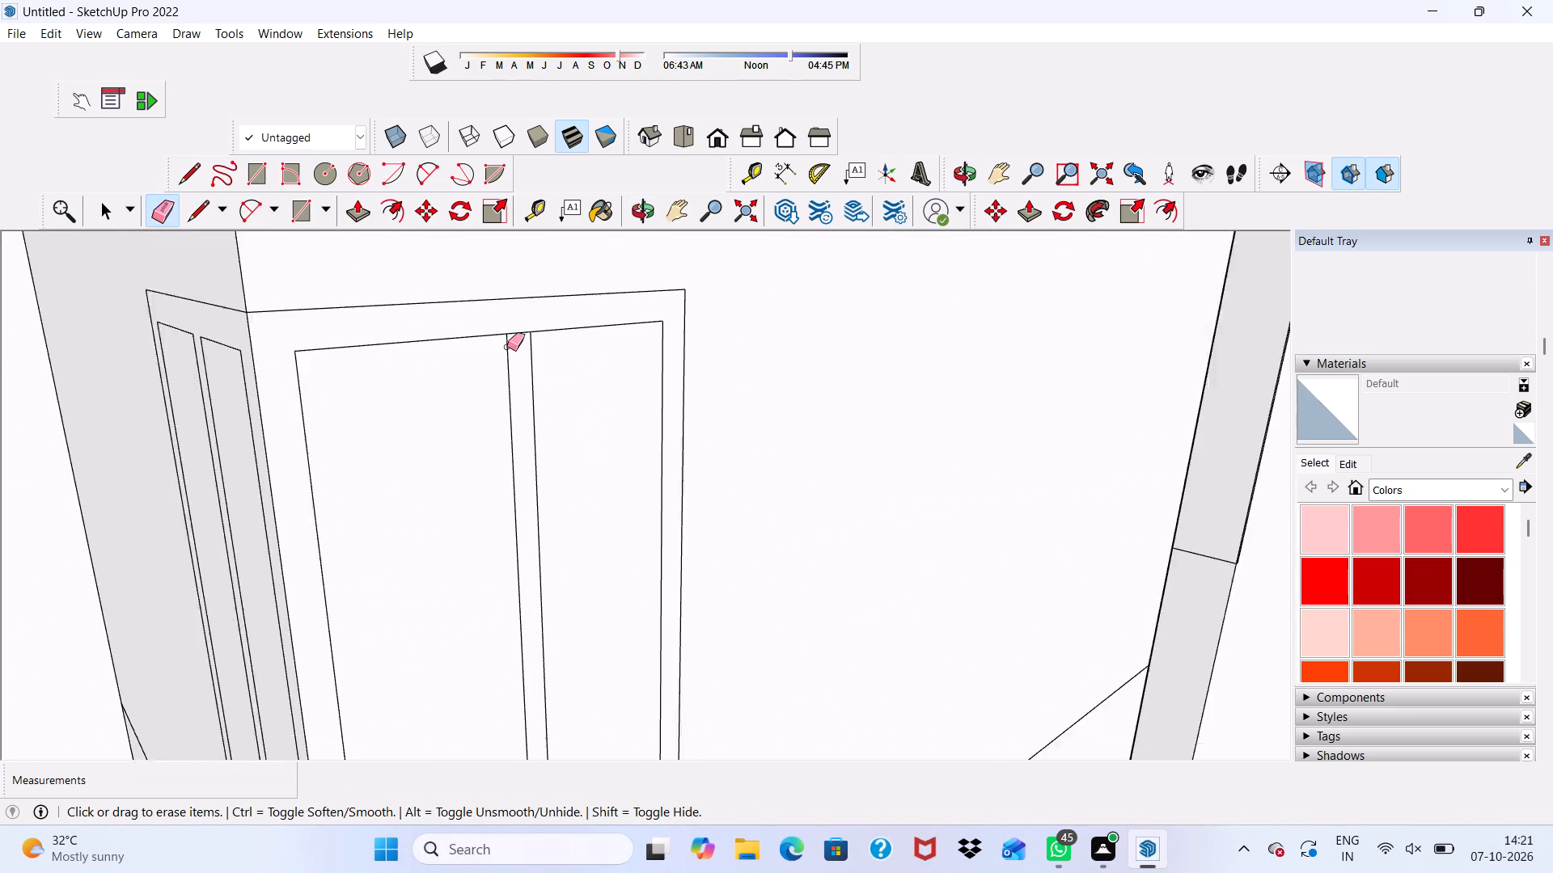
{"action": "left_click_drag", "start_coordinate": [514, 333], "coordinate": [522, 329]}
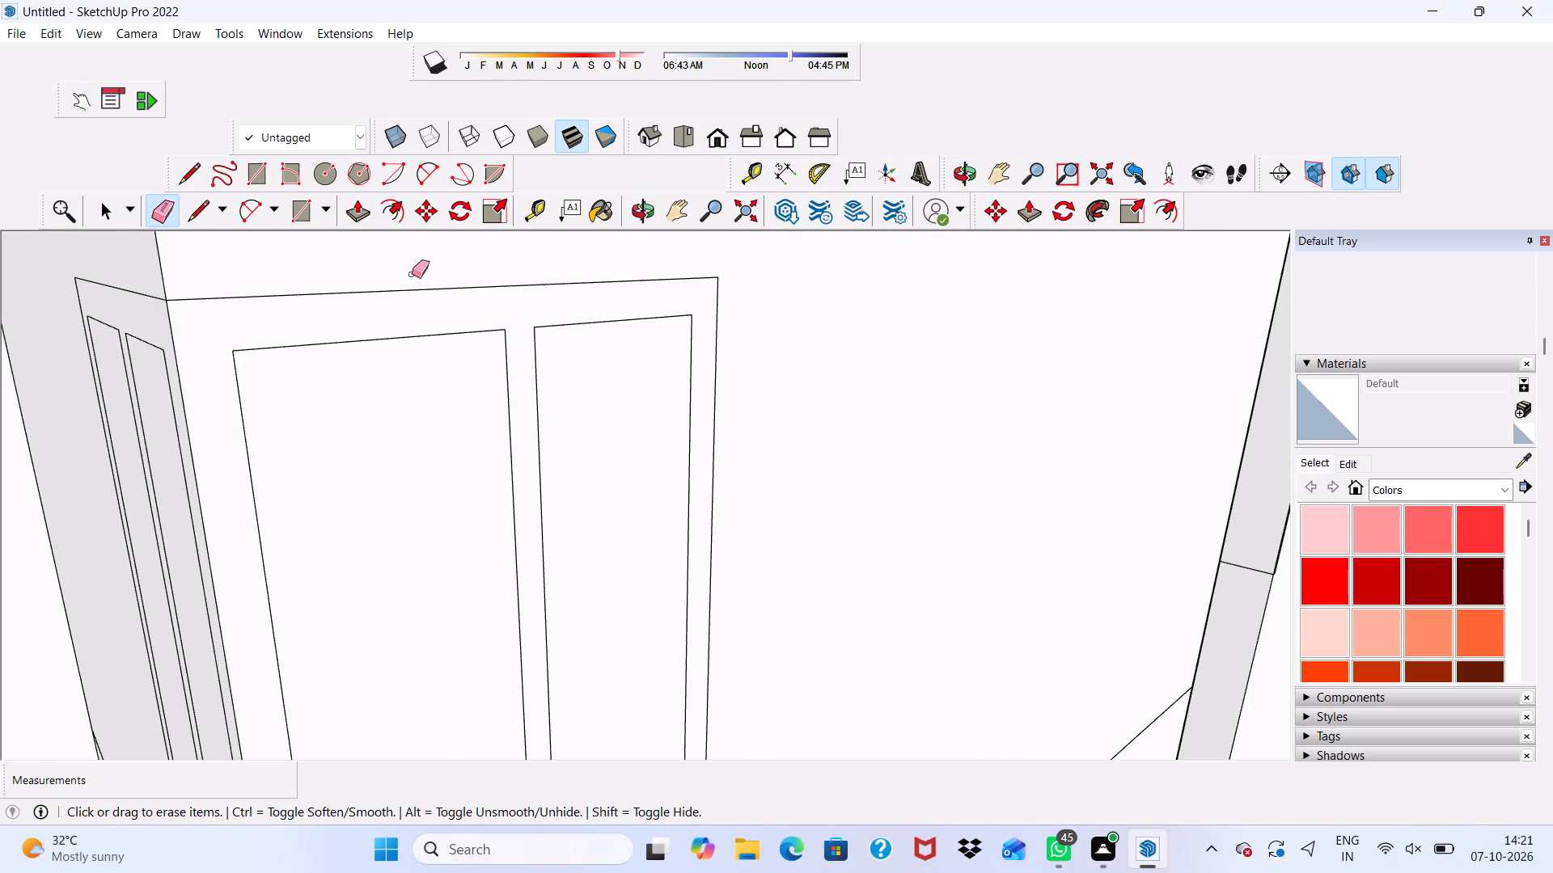
Push/Pull the end wall's window frame and divider outward 3".
{"action": "key", "text": "space"}
{"action": "left_click", "coordinate": [417, 309]}
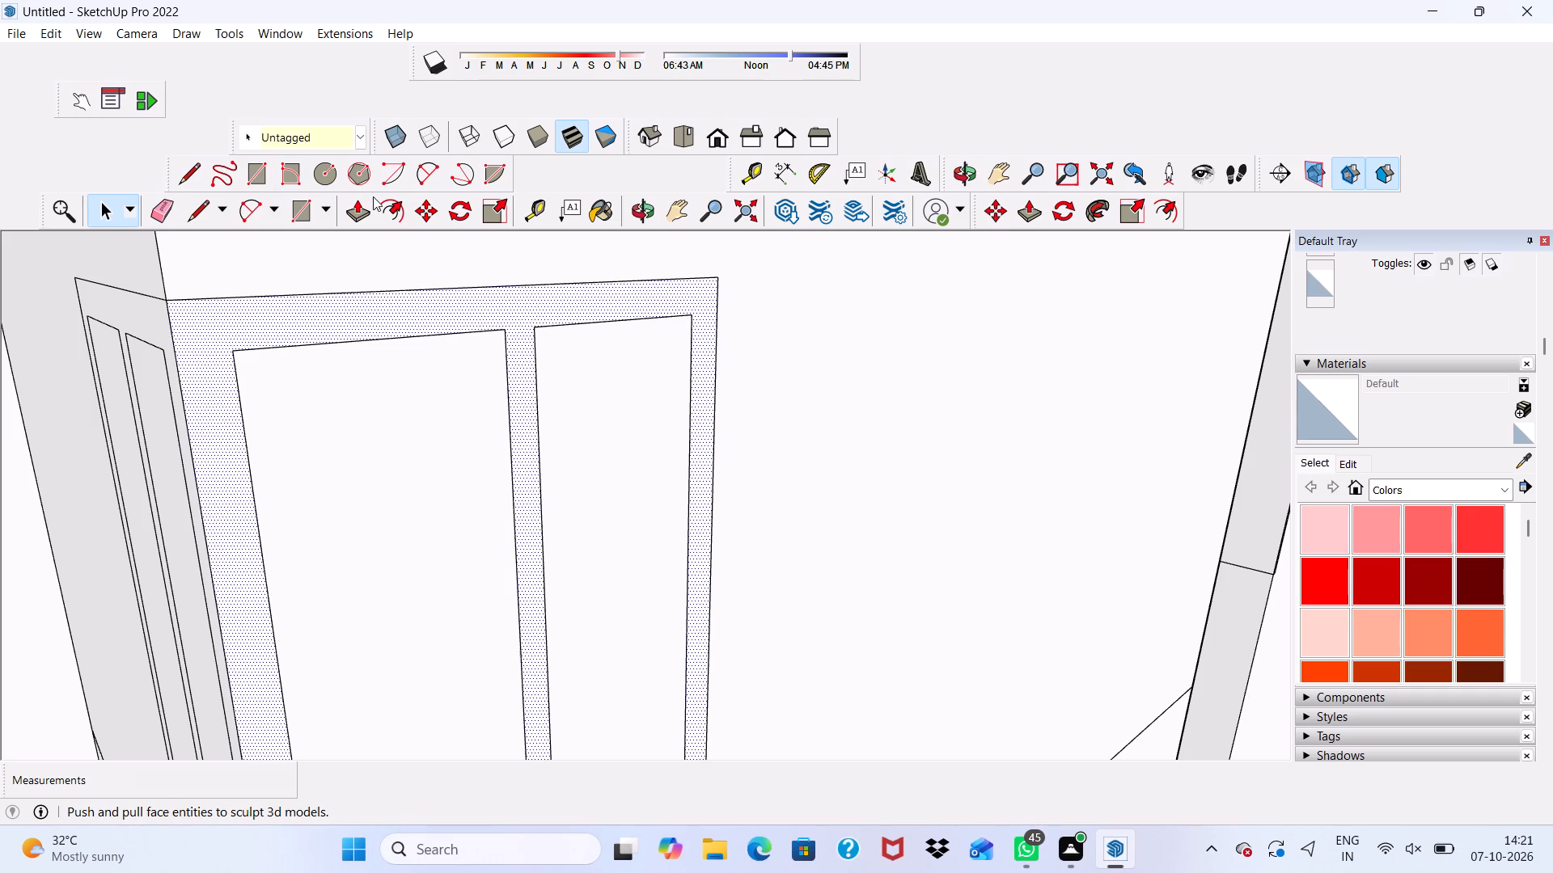
{"action": "left_click", "coordinate": [354, 210]}
{"action": "left_click", "coordinate": [226, 388]}
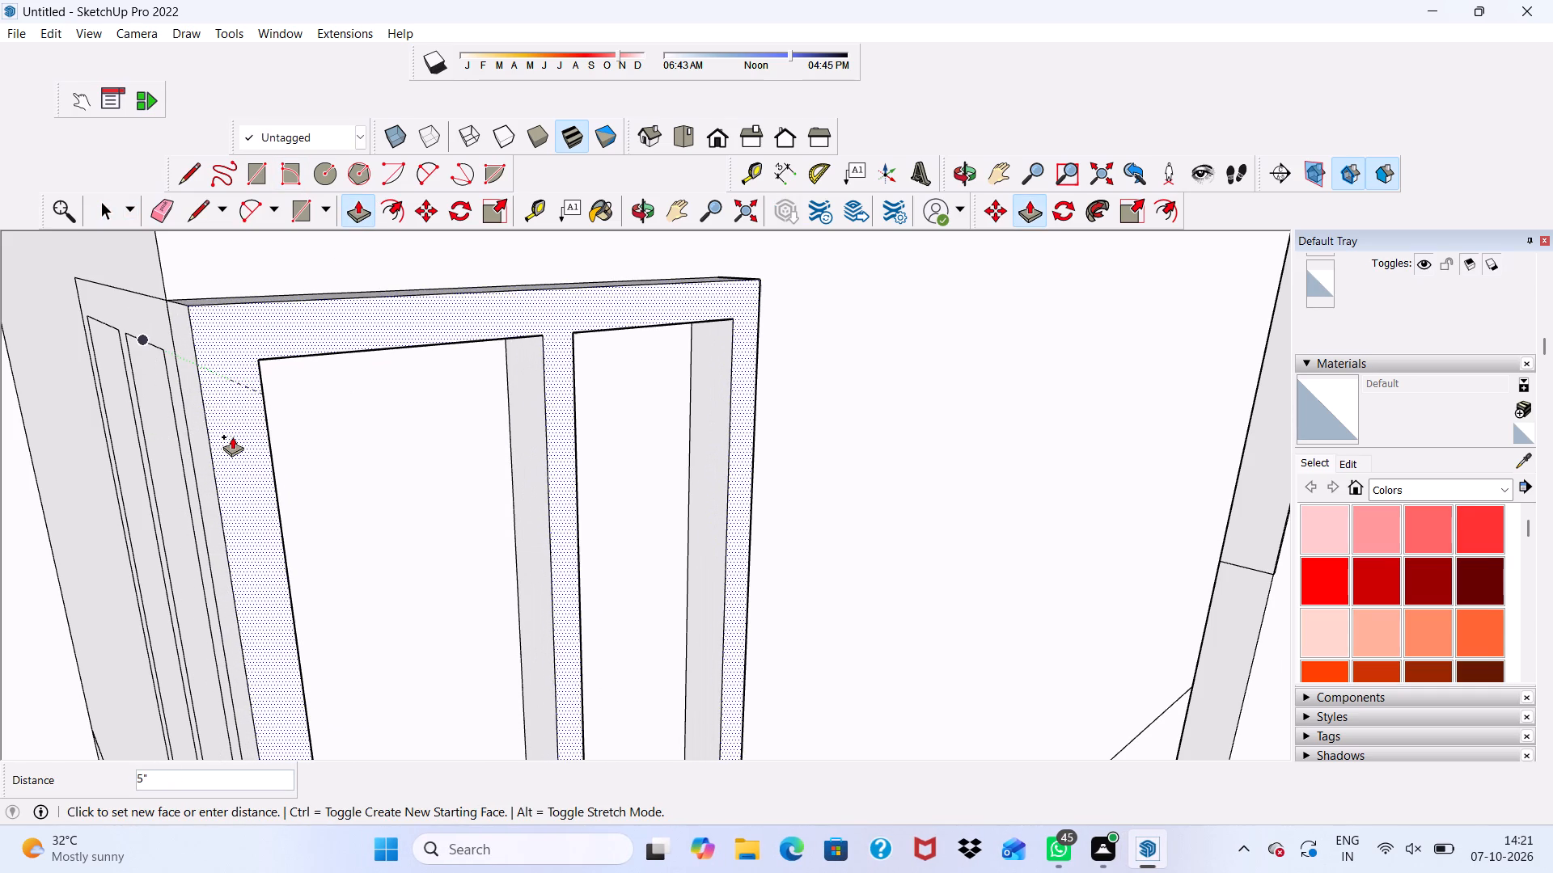
{"action": "type", "text": "3\""}
{"action": "key", "text": "Return"}
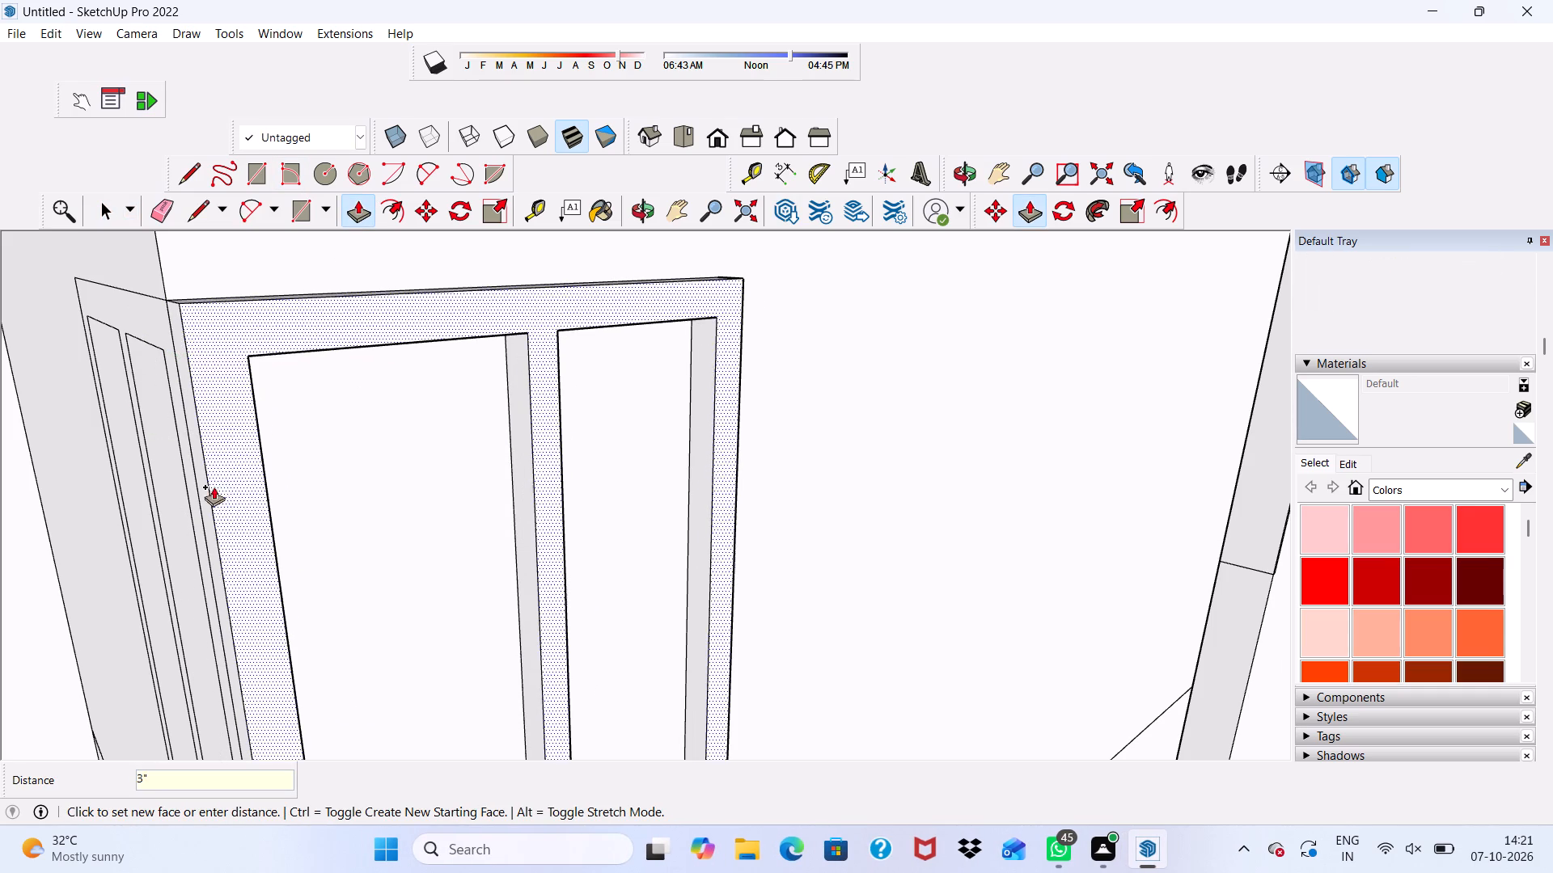
Push/Pull the side wall's window frame and divider outward 3".
{"action": "scroll", "coordinate": [226, 377], "scroll_direction": "down", "scroll_amount": 1}
{"action": "middle_click_drag", "start_coordinate": [186, 339], "coordinate": [342, 286]}
{"action": "left_click", "coordinate": [155, 318]}
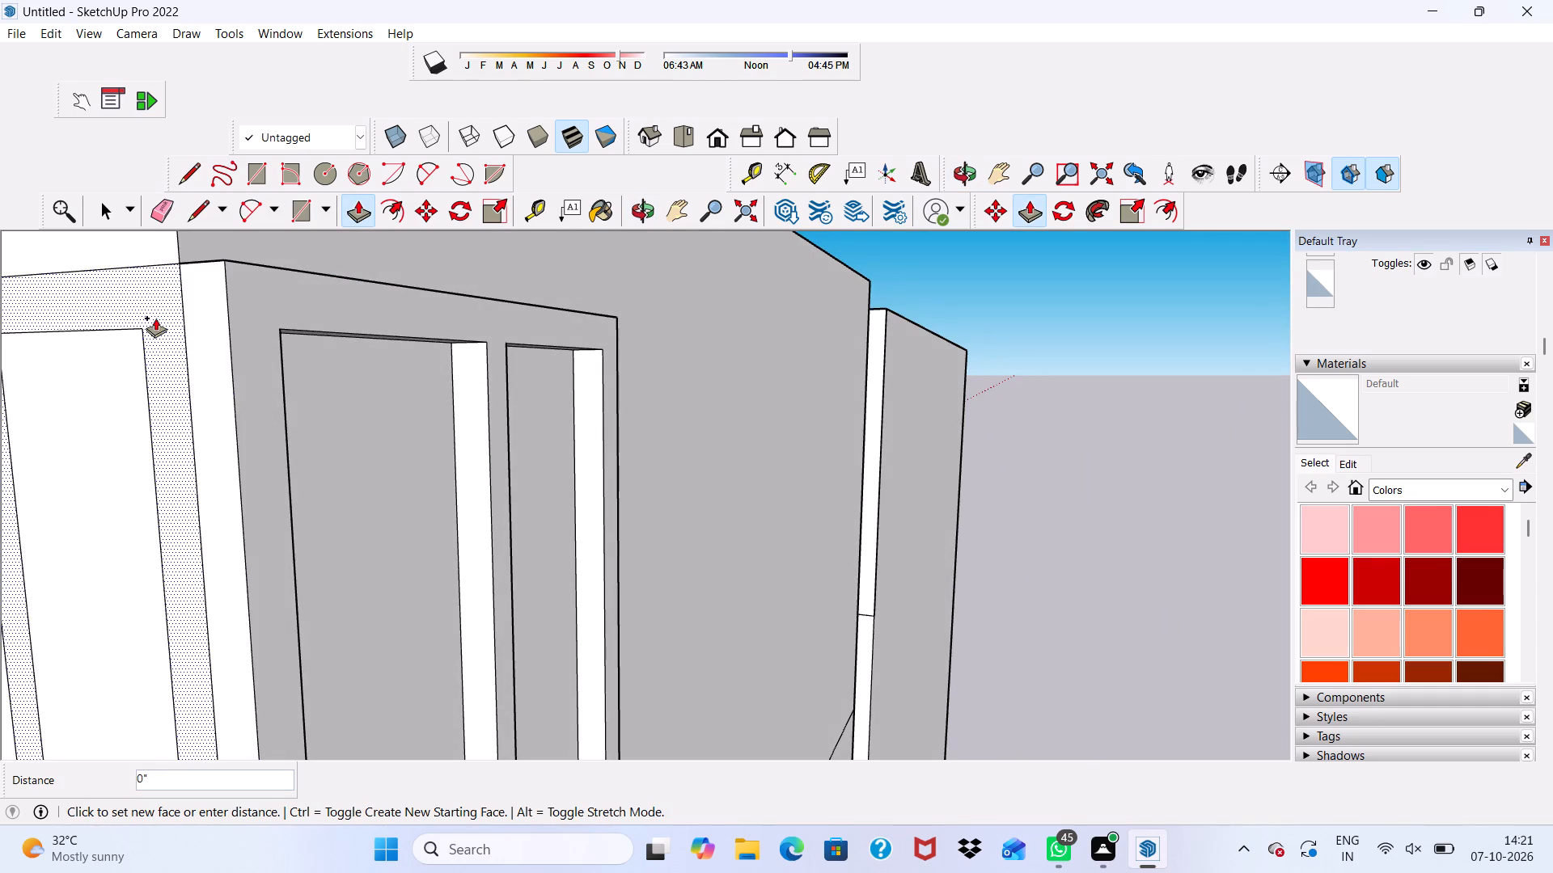
{"action": "type", "text": "3\""}
{"action": "key", "text": "Return"}
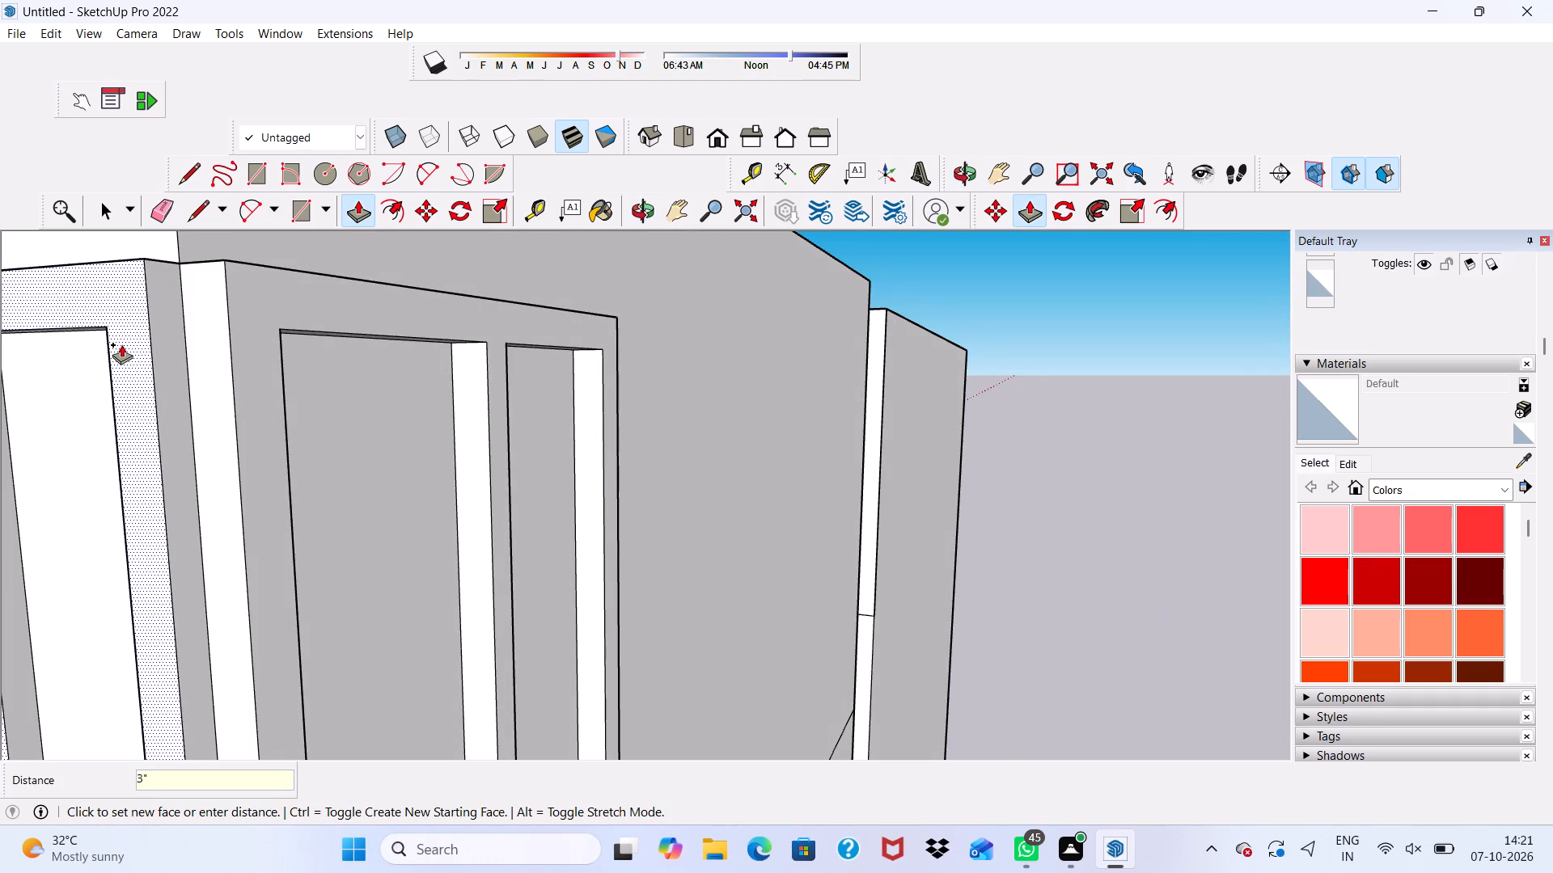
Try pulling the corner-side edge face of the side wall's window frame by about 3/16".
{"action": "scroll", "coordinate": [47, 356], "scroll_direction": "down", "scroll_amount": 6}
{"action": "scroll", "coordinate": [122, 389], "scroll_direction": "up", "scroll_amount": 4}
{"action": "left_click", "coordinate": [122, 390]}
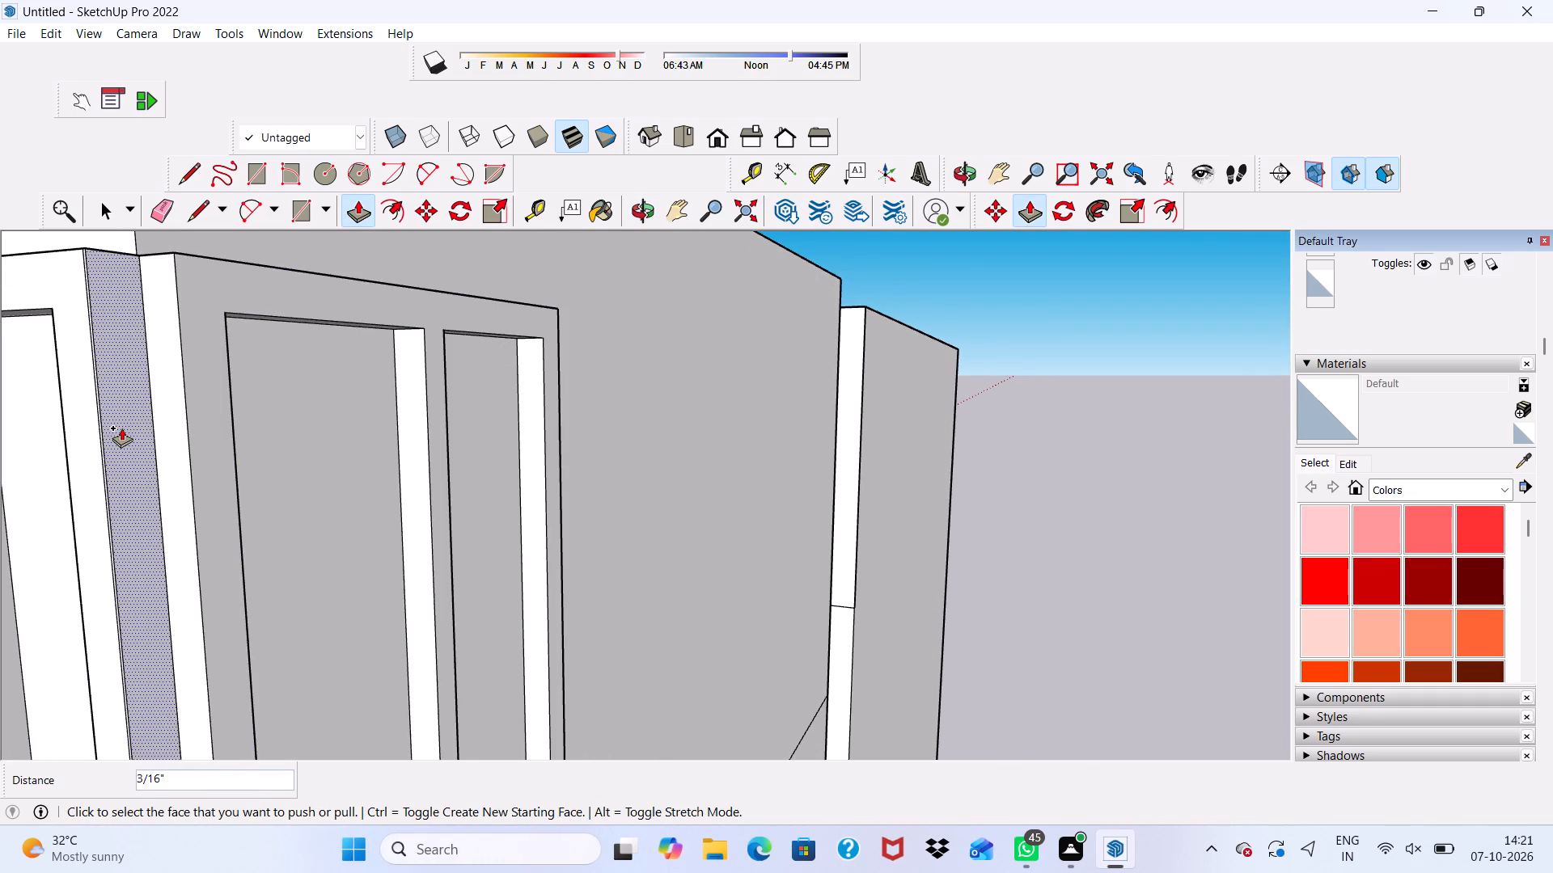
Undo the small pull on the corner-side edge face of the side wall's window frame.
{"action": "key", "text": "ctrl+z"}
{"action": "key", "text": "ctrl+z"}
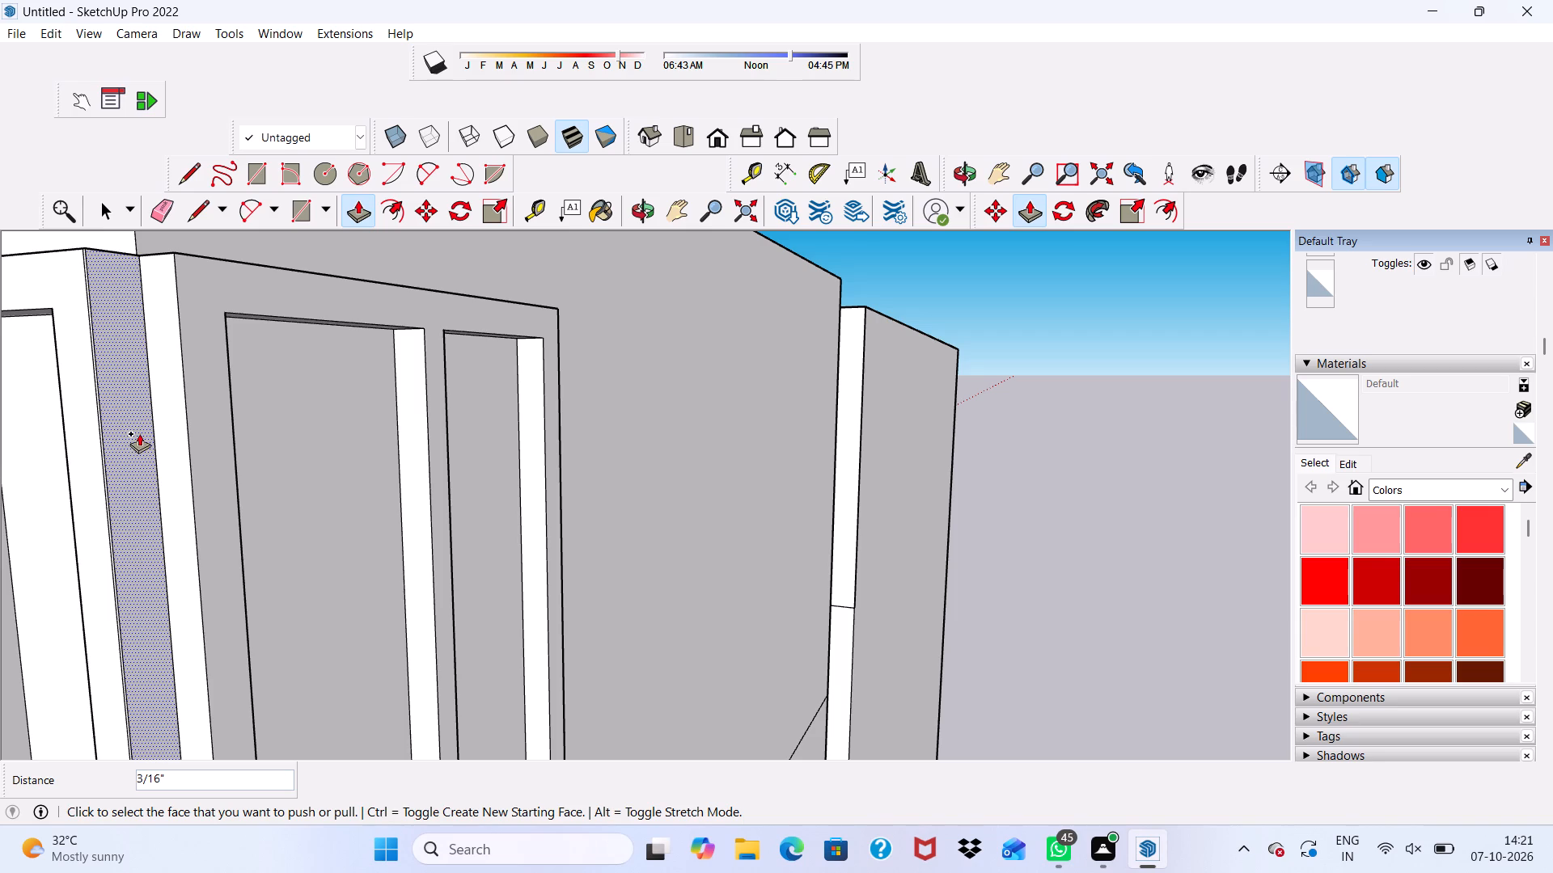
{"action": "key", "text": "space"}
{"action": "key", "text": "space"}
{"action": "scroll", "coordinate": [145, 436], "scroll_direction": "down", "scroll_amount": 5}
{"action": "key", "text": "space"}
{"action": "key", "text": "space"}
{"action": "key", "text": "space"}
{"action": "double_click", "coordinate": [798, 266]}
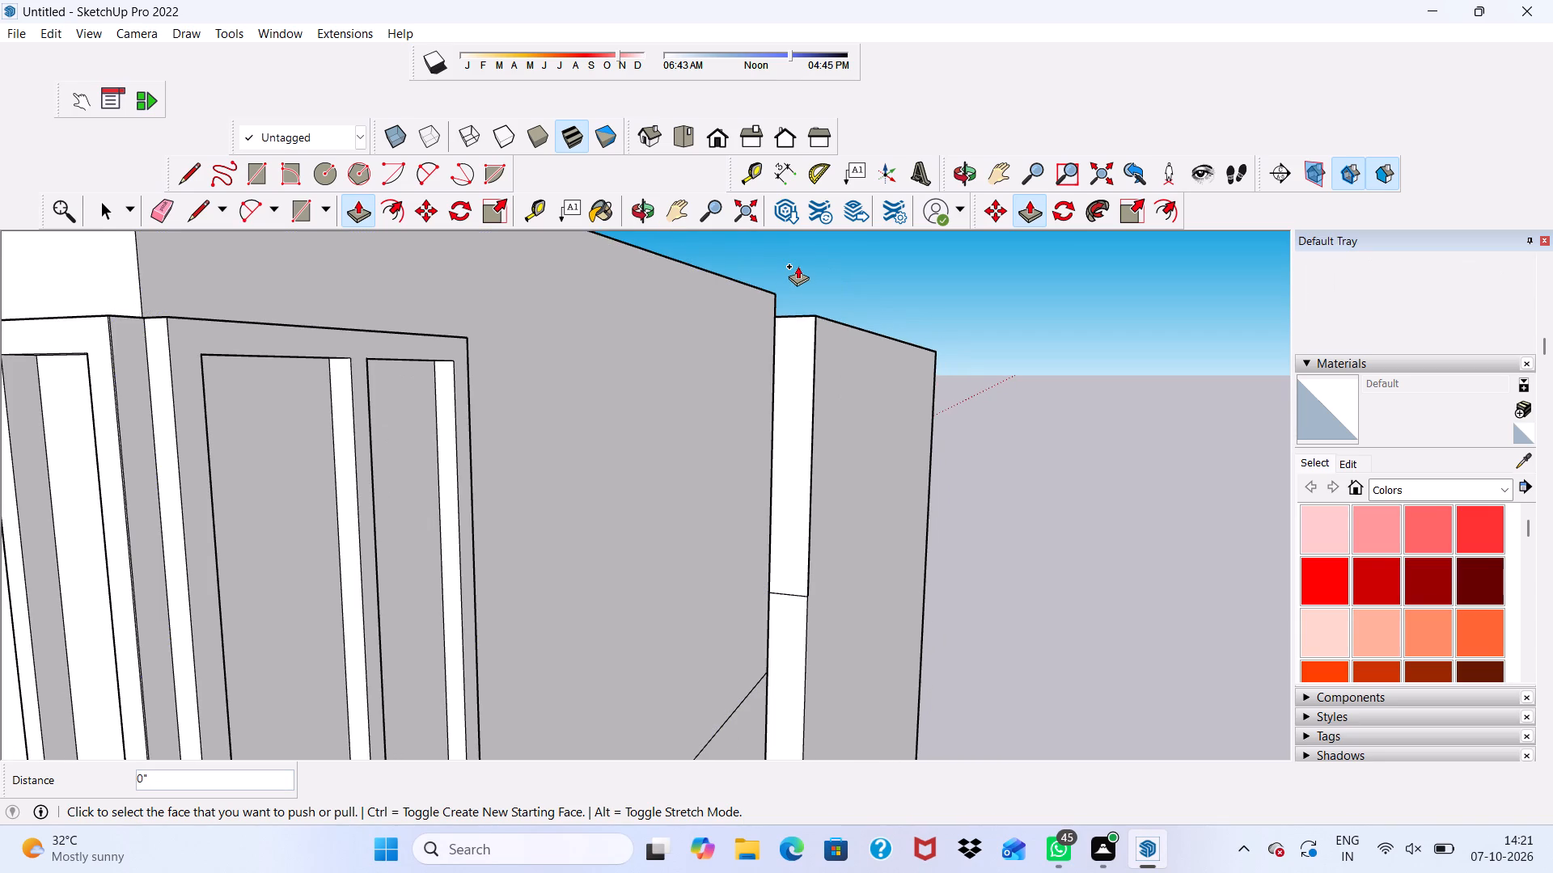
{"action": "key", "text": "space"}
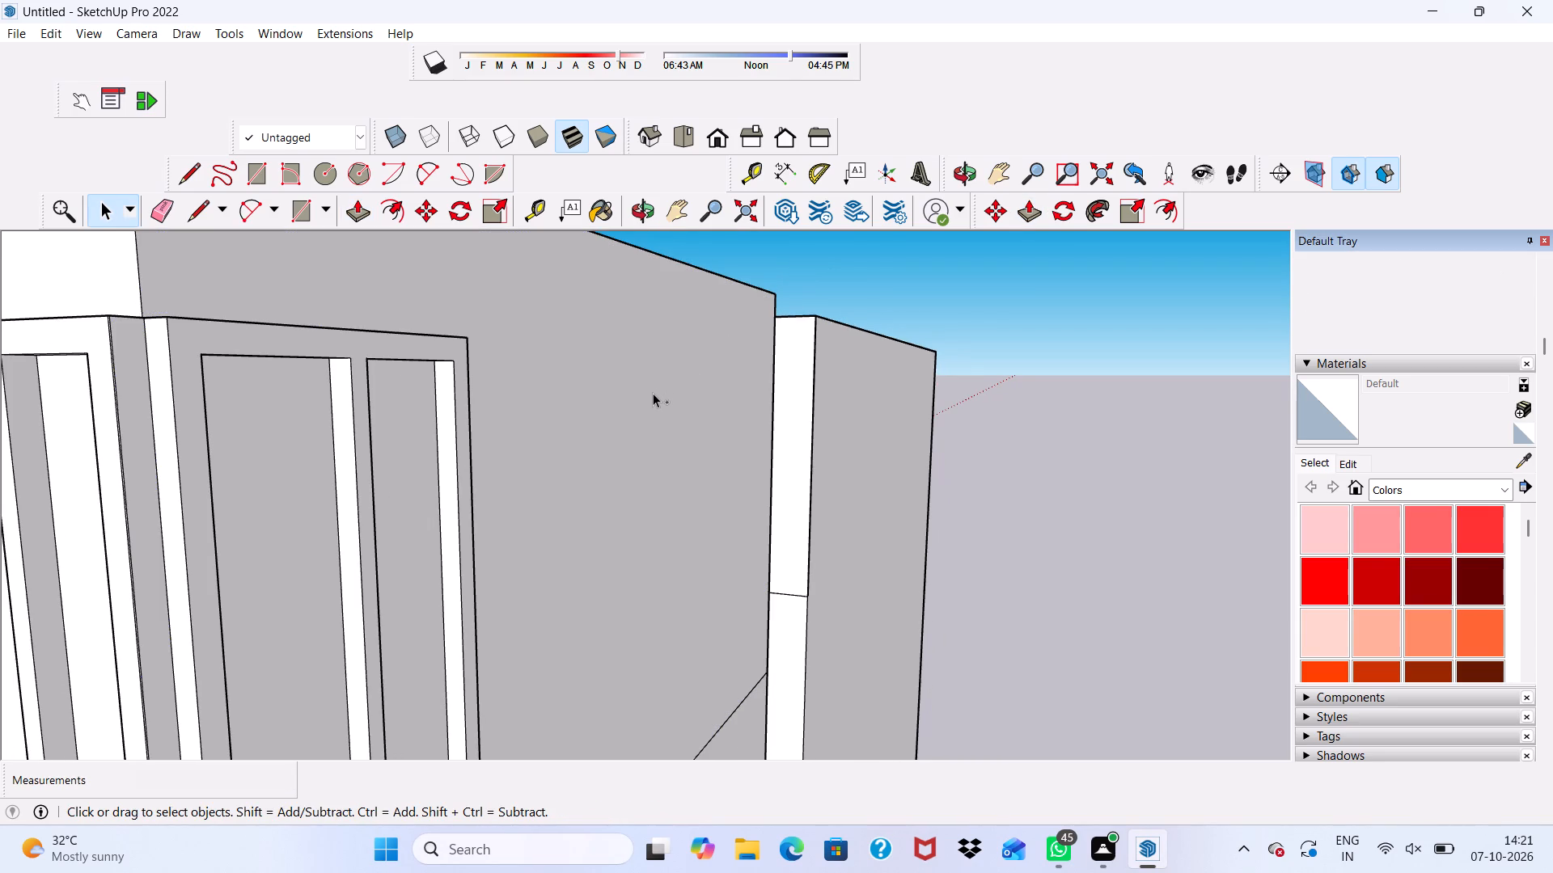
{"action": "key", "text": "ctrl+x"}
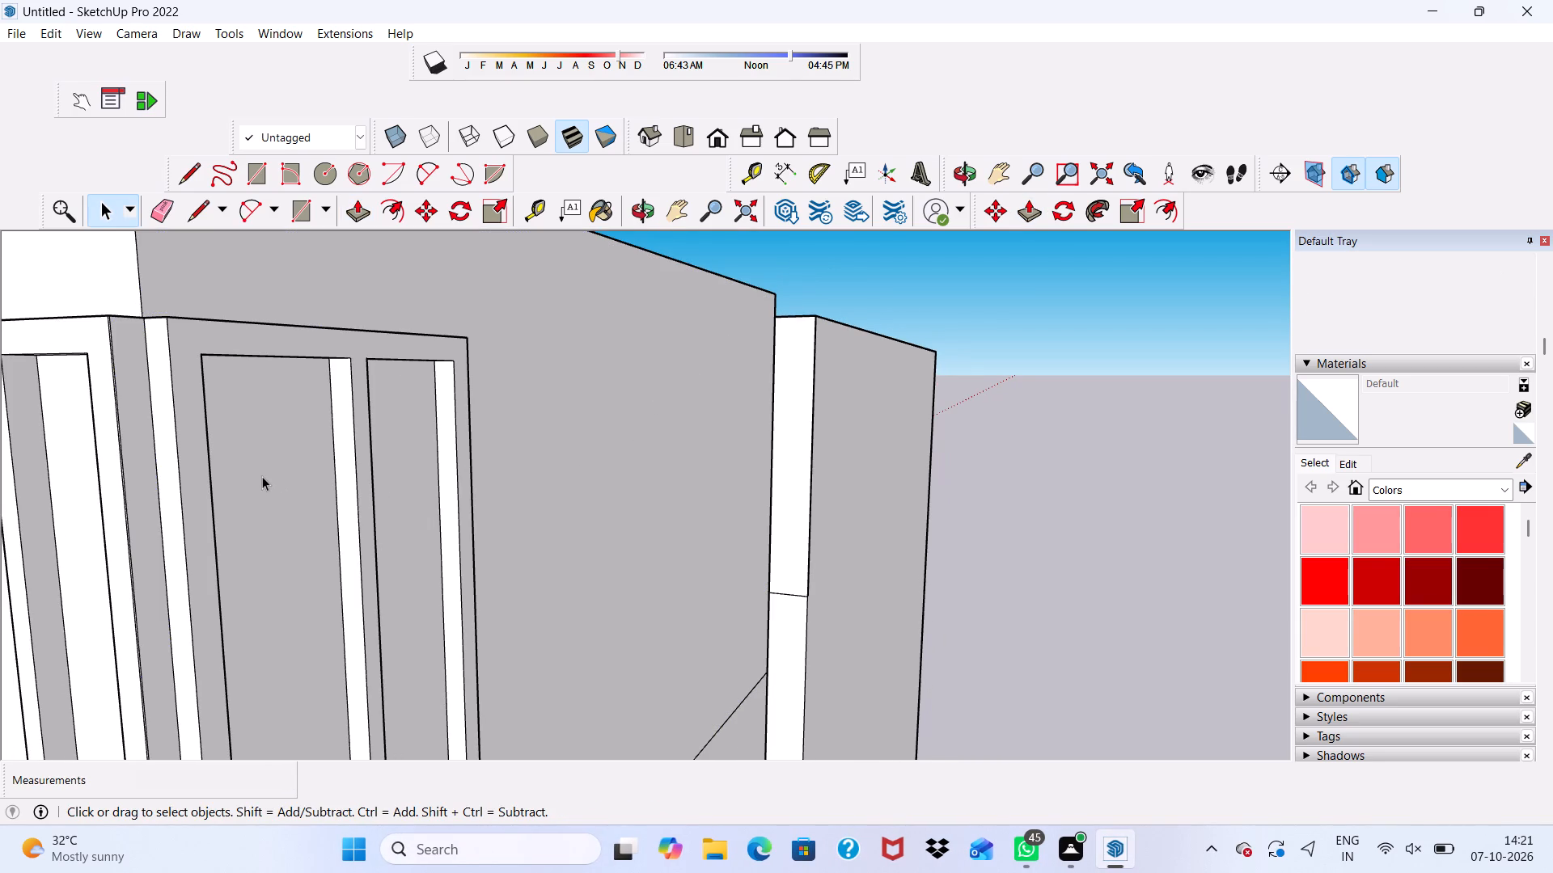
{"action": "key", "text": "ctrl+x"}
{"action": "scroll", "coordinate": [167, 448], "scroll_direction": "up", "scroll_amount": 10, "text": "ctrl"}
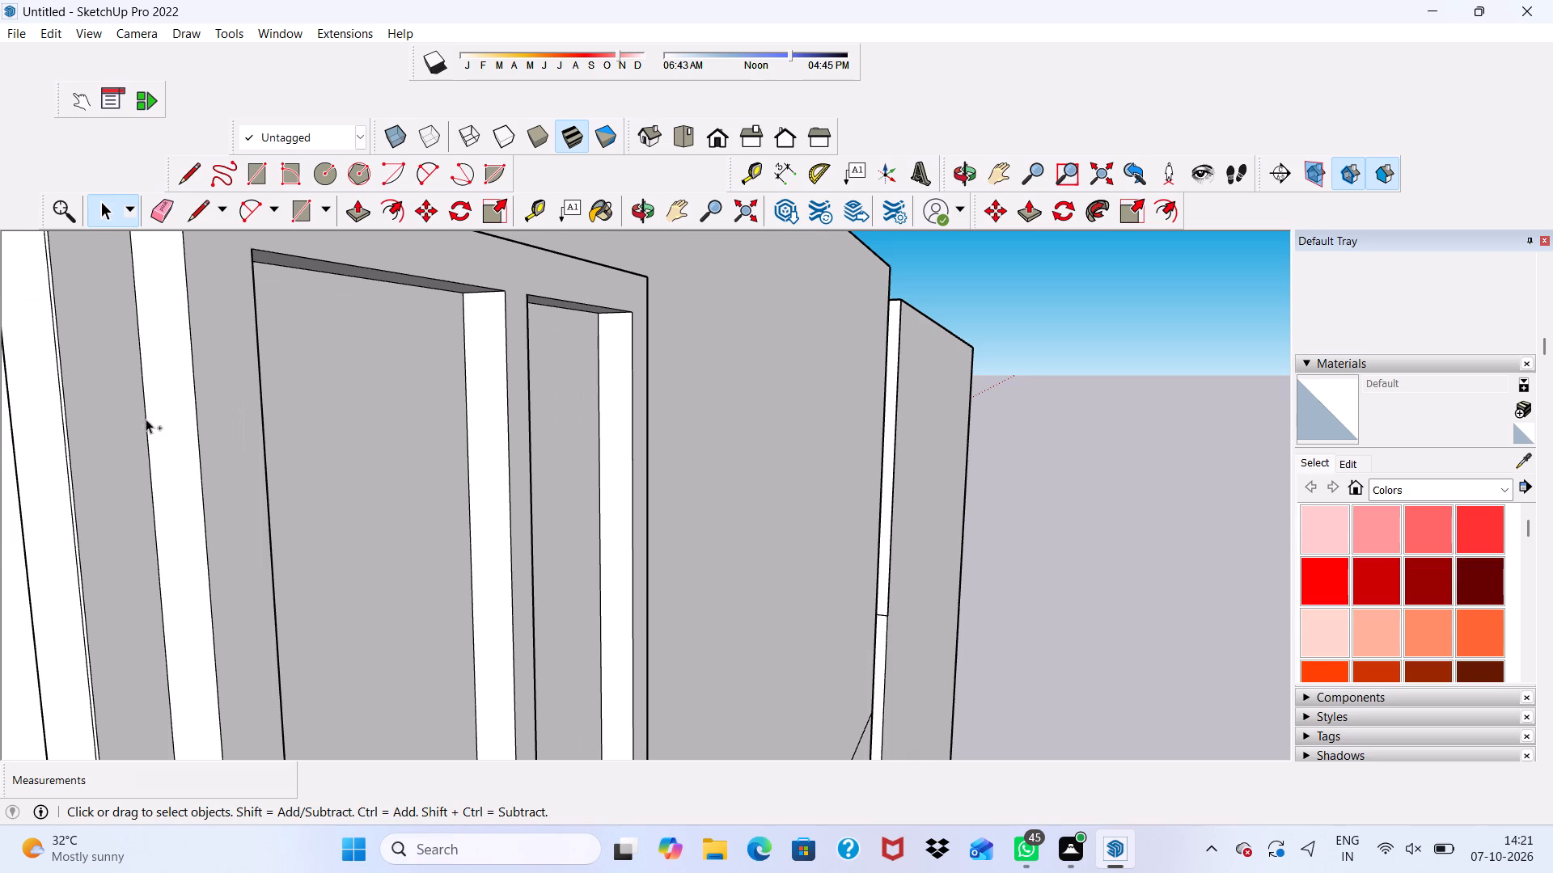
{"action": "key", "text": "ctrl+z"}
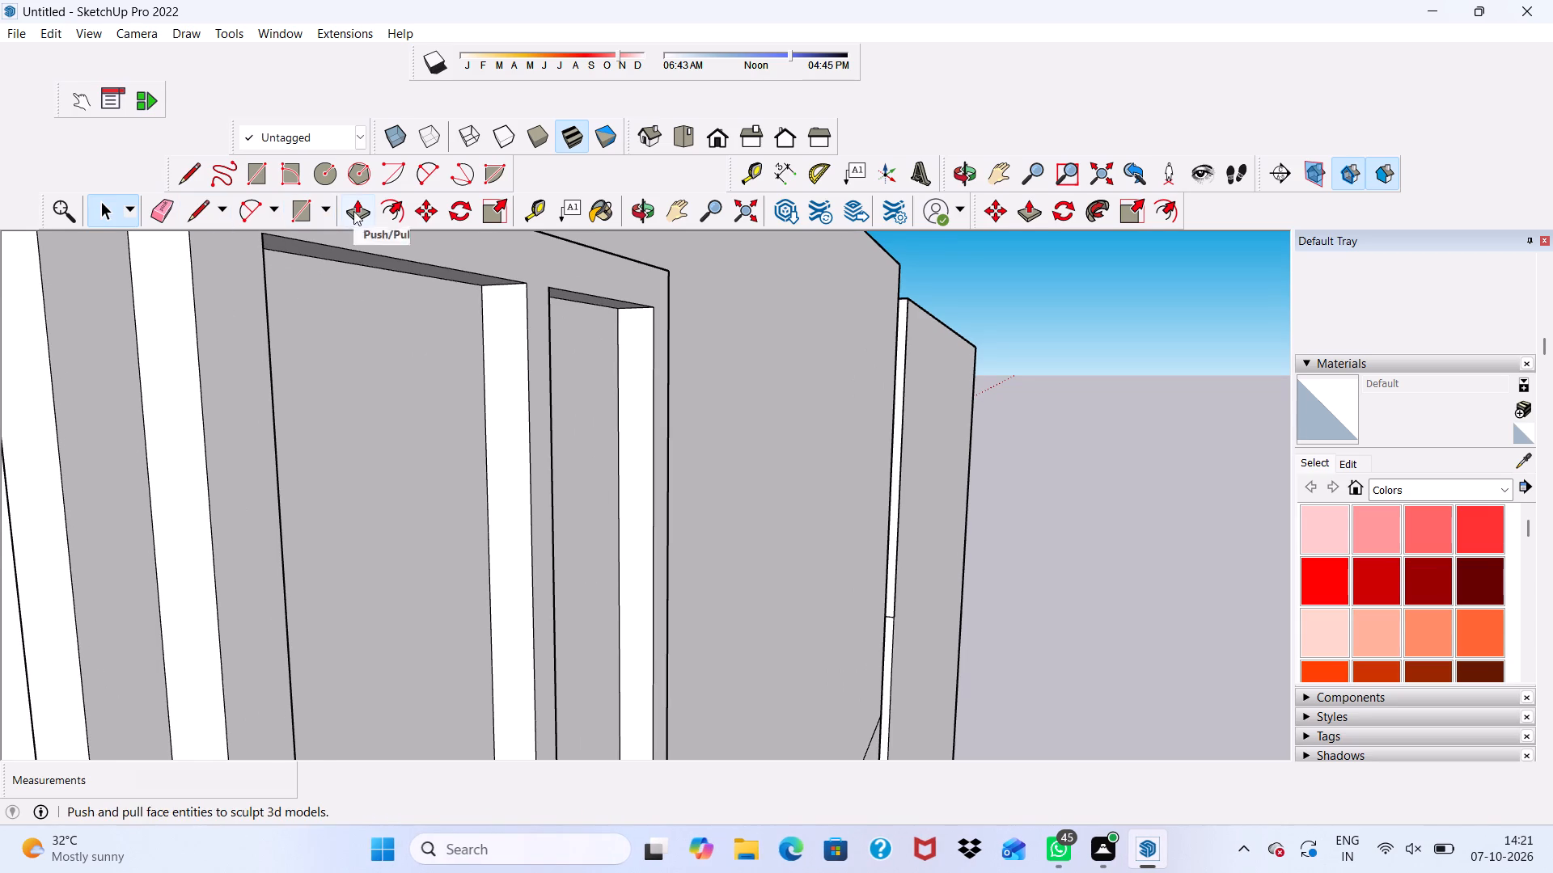
Push/Pull the side wall frame's corner-side edge face 3" to fill the notch between the two frames.
{"action": "left_click", "coordinate": [353, 211]}
{"action": "left_click", "coordinate": [114, 471]}
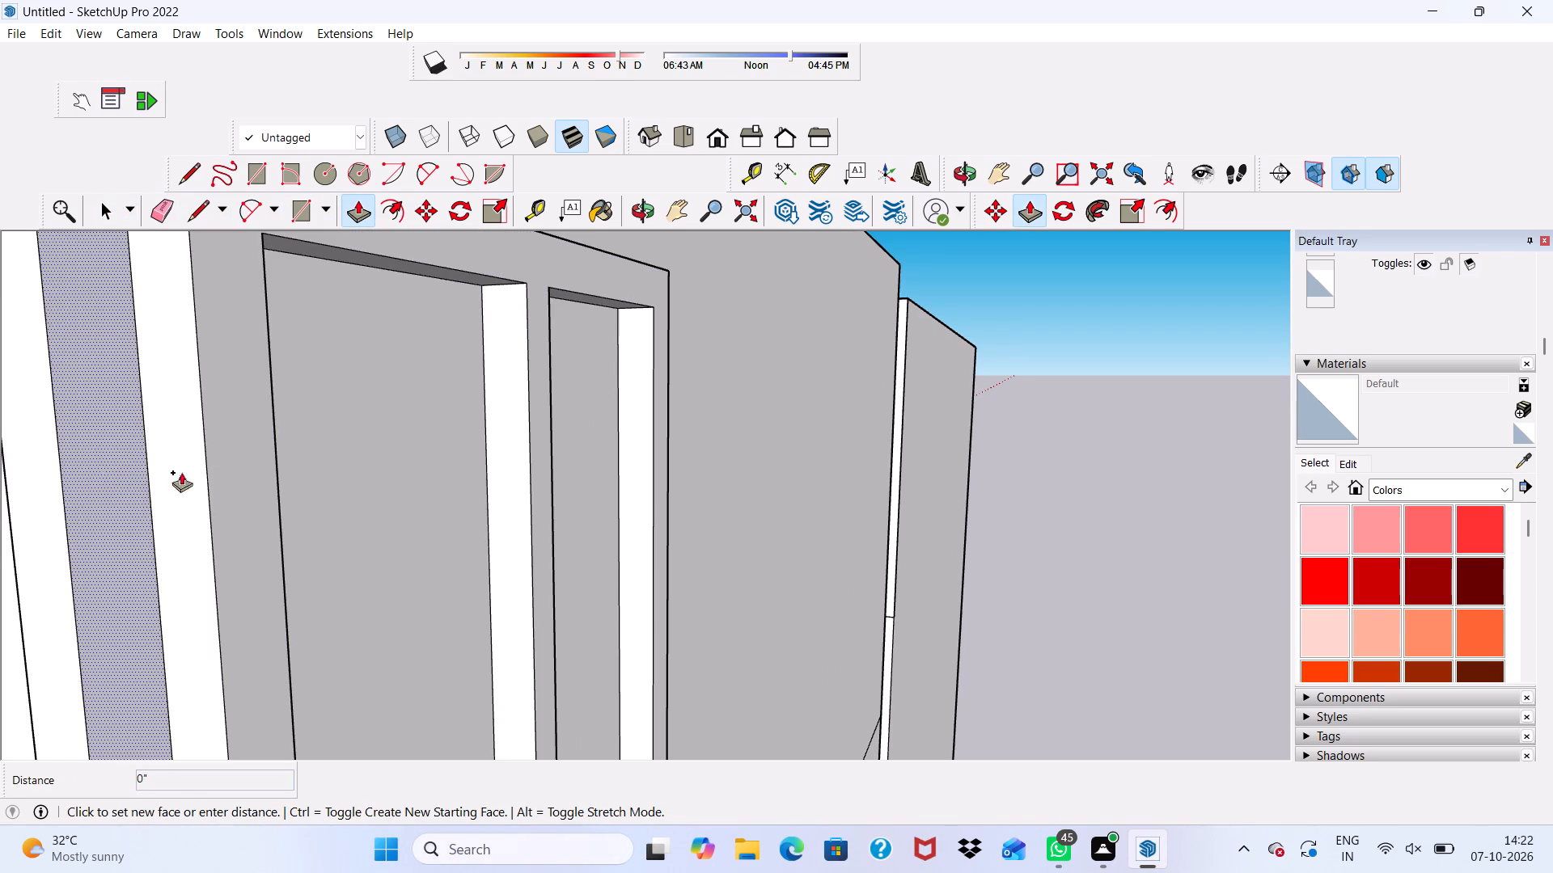
{"action": "middle_click_drag", "start_coordinate": [192, 458], "coordinate": [109, 494]}
{"action": "scroll", "coordinate": [192, 458], "scroll_direction": "down", "scroll_amount": 1}
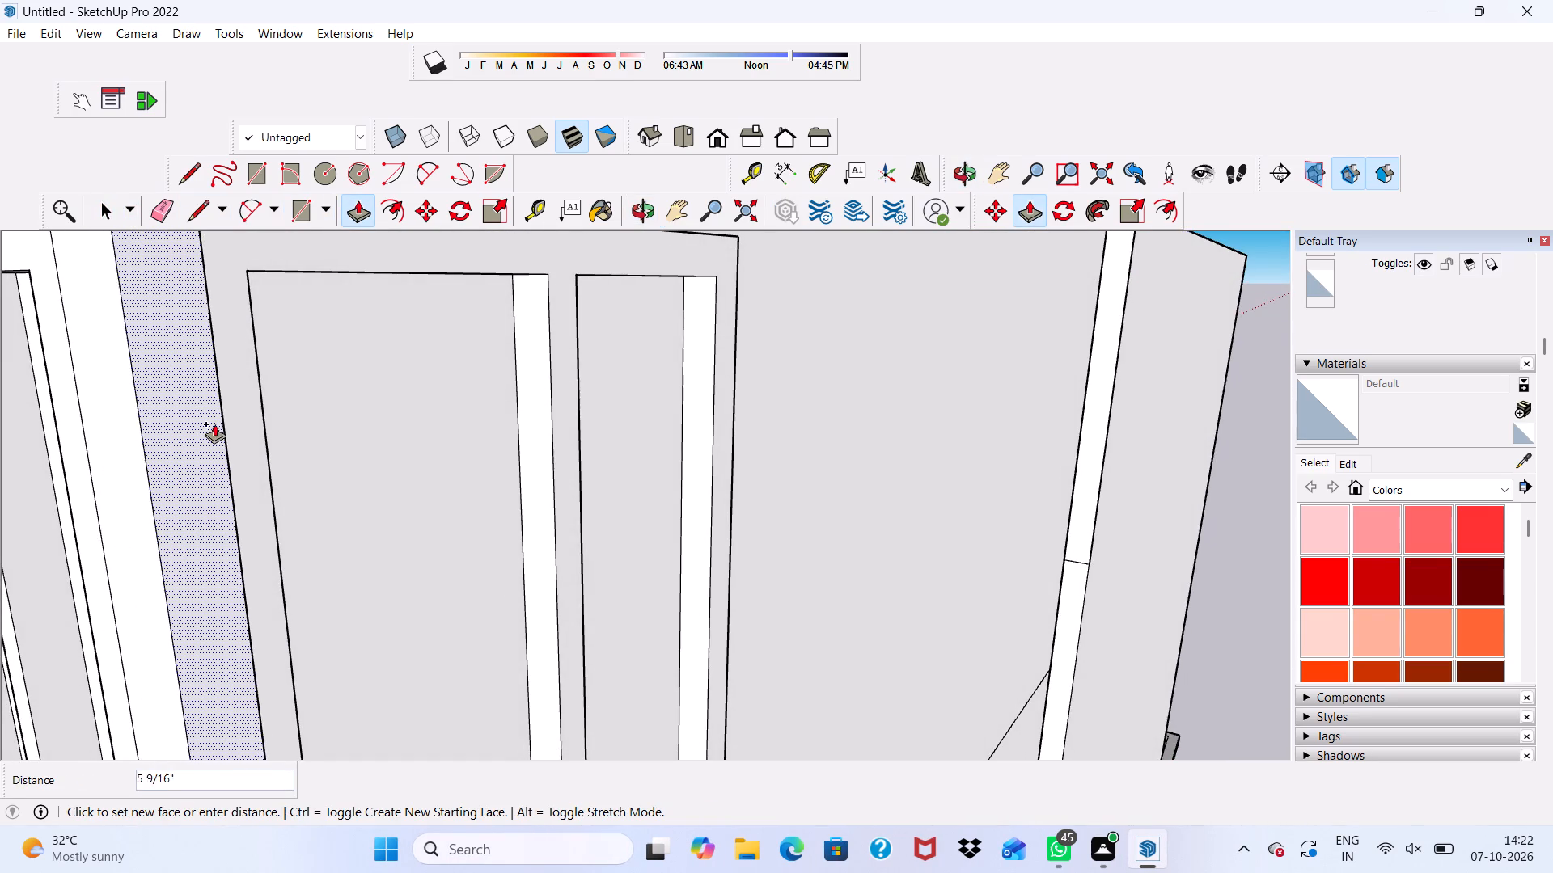
{"action": "scroll", "coordinate": [214, 424], "scroll_direction": "down", "scroll_amount": 1}
{"action": "middle_click_drag", "start_coordinate": [214, 424], "coordinate": [110, 463]}
{"action": "left_click", "coordinate": [214, 354]}
Draw a window panel rectangle about 5' 11" tall and 3' 5" wide on the end wall, at the corner one storey below.
{"action": "scroll", "coordinate": [243, 385], "scroll_direction": "down", "scroll_amount": 6}
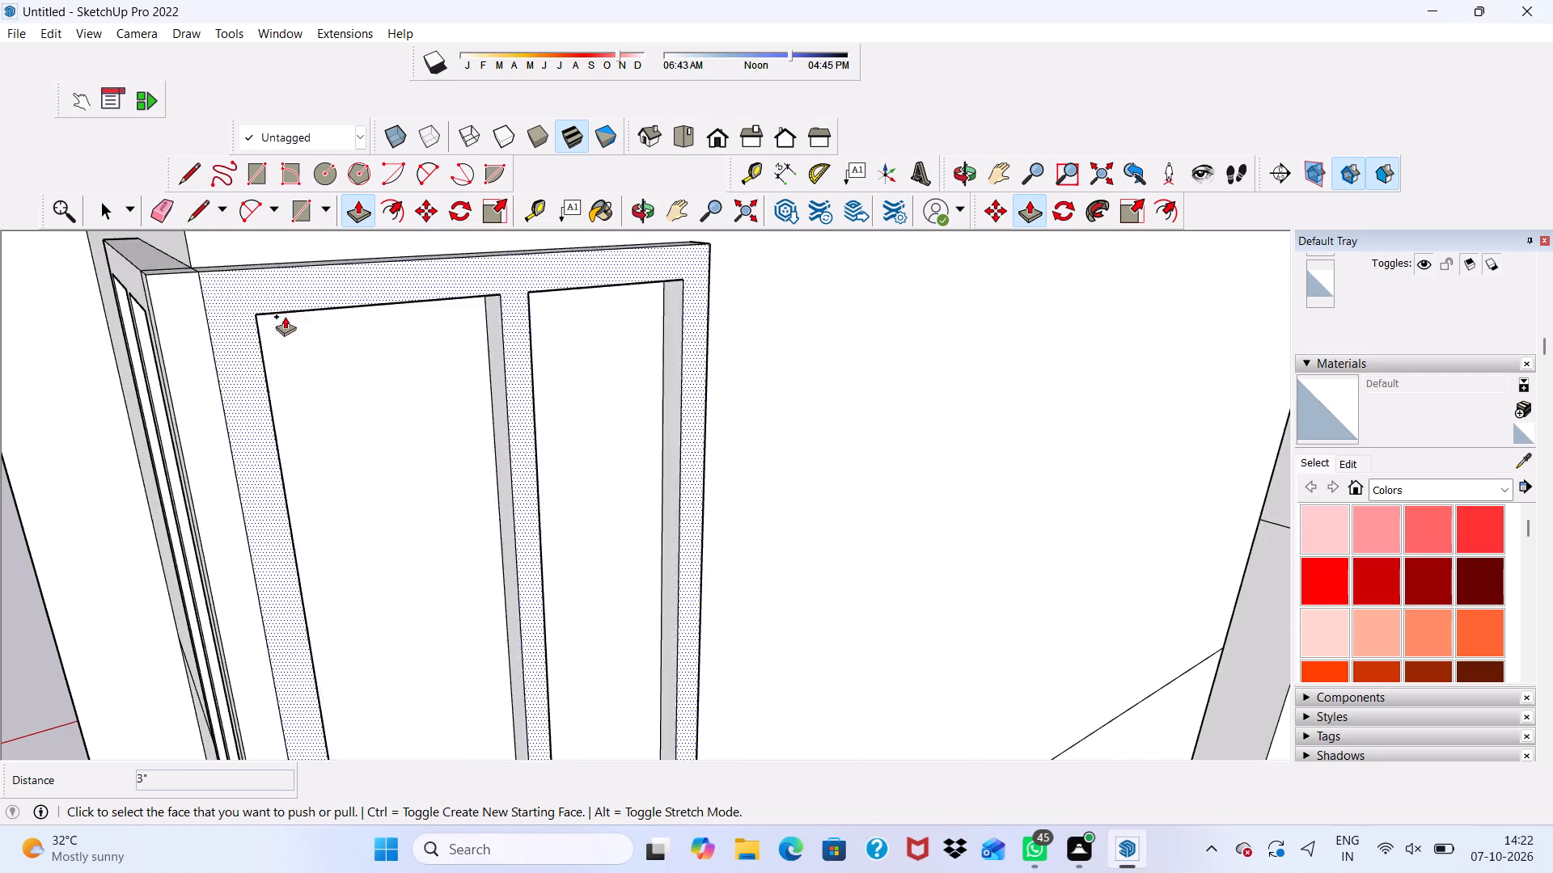
{"action": "scroll", "coordinate": [285, 316], "scroll_direction": "down", "scroll_amount": 16}
{"action": "scroll", "coordinate": [549, 516], "scroll_direction": "down", "scroll_amount": 1}
{"action": "middle_click_drag", "start_coordinate": [548, 532], "coordinate": [555, 400]}
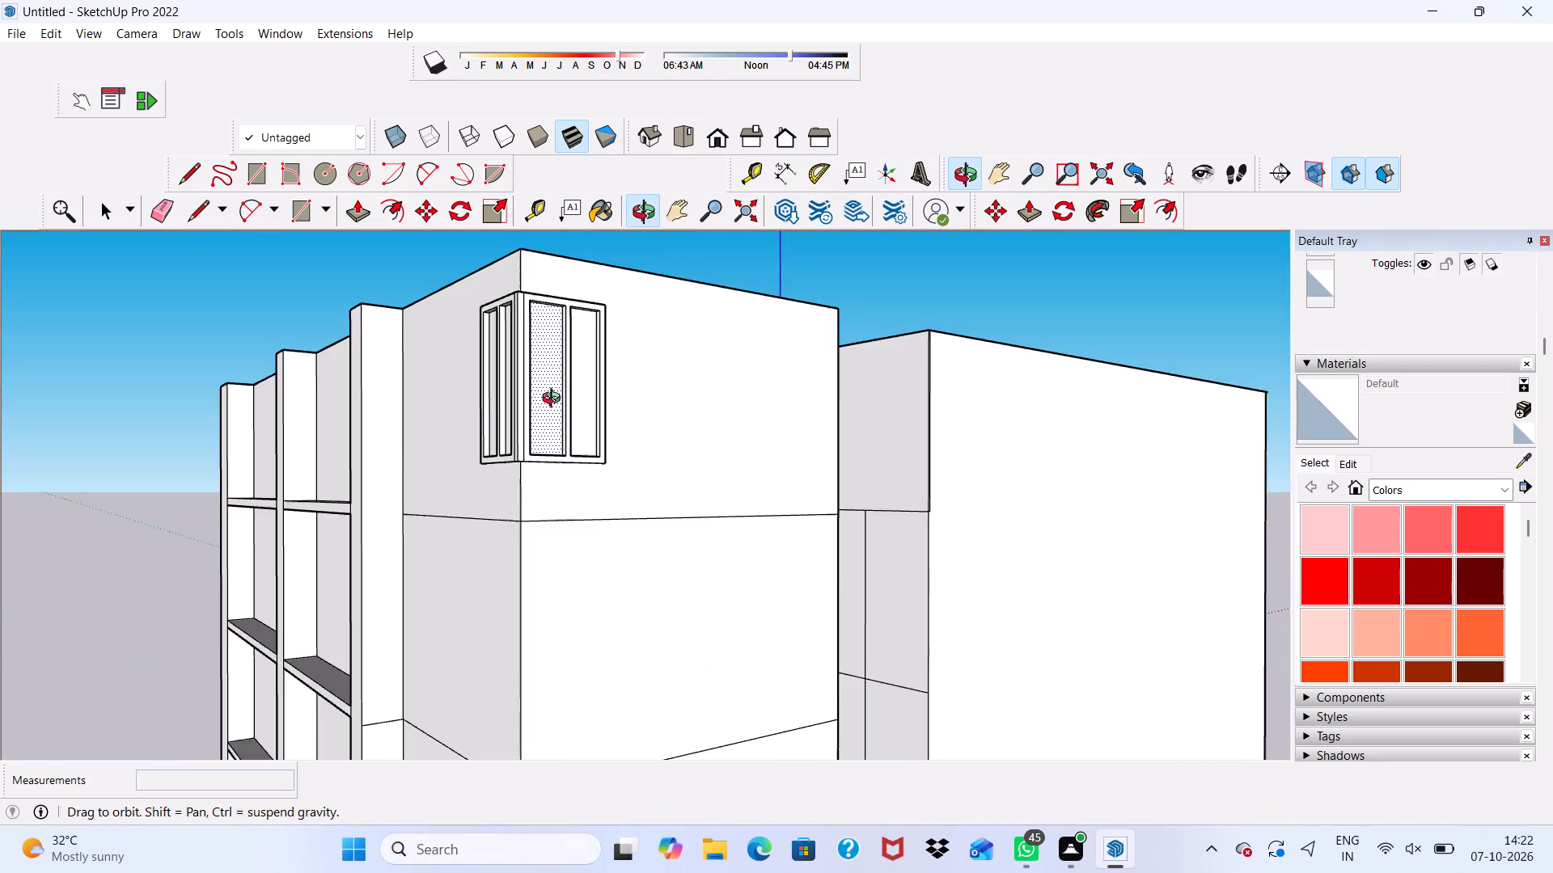
{"action": "middle_click_drag", "start_coordinate": [555, 400], "coordinate": [559, 392]}
{"action": "key", "text": "space"}
{"action": "scroll", "coordinate": [641, 456], "scroll_direction": "down", "scroll_amount": 4}
{"action": "scroll", "coordinate": [602, 553], "scroll_direction": "up", "scroll_amount": 5}
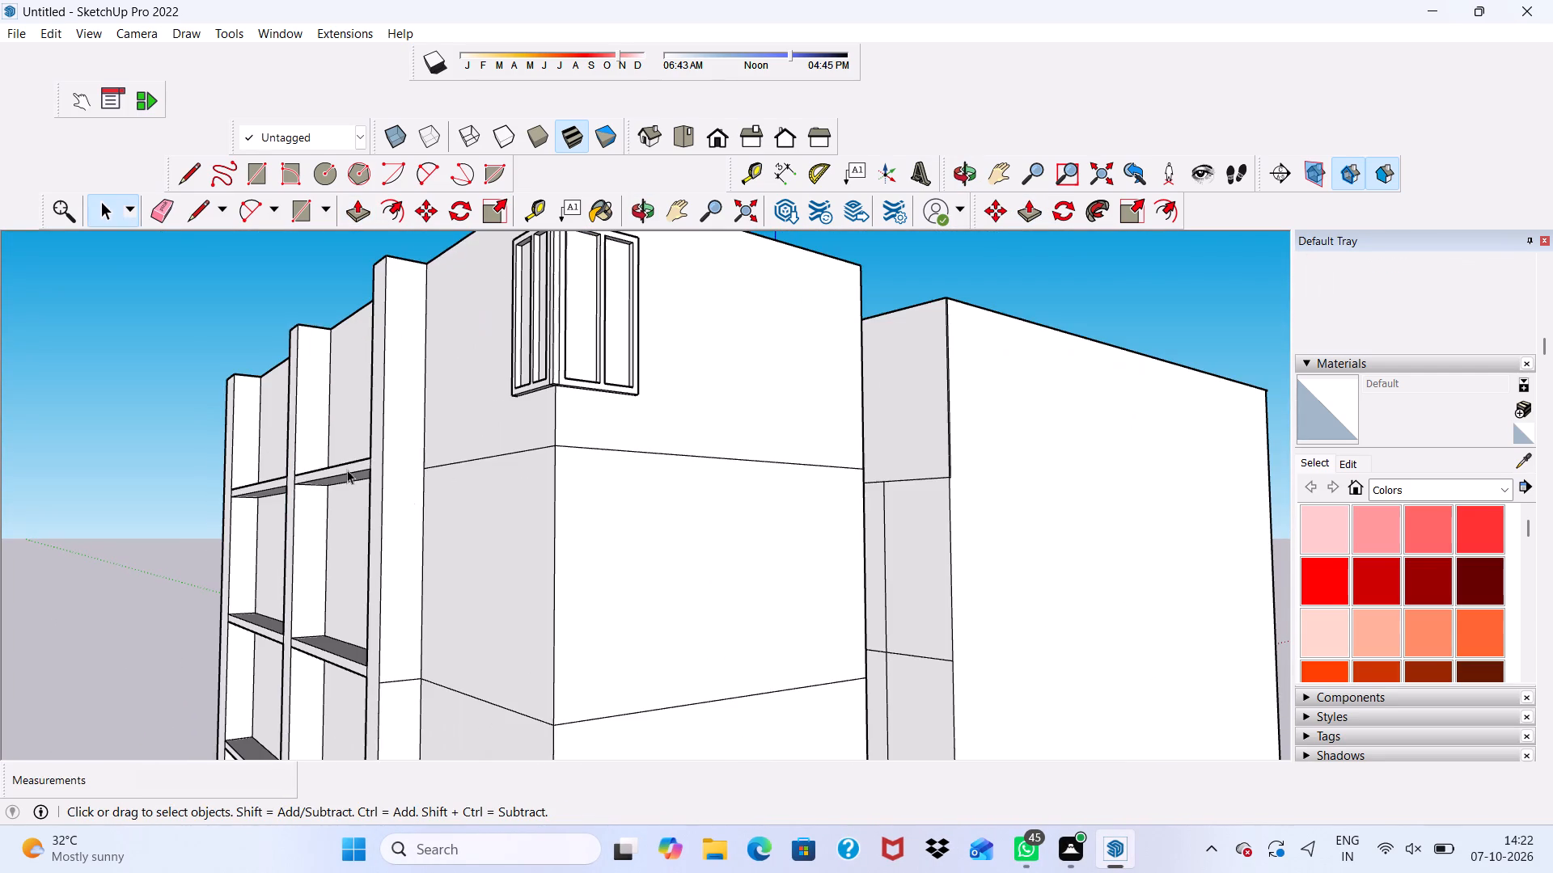
{"action": "left_click", "coordinate": [252, 173]}
{"action": "scroll", "coordinate": [568, 528], "scroll_direction": "up", "scroll_amount": 4}
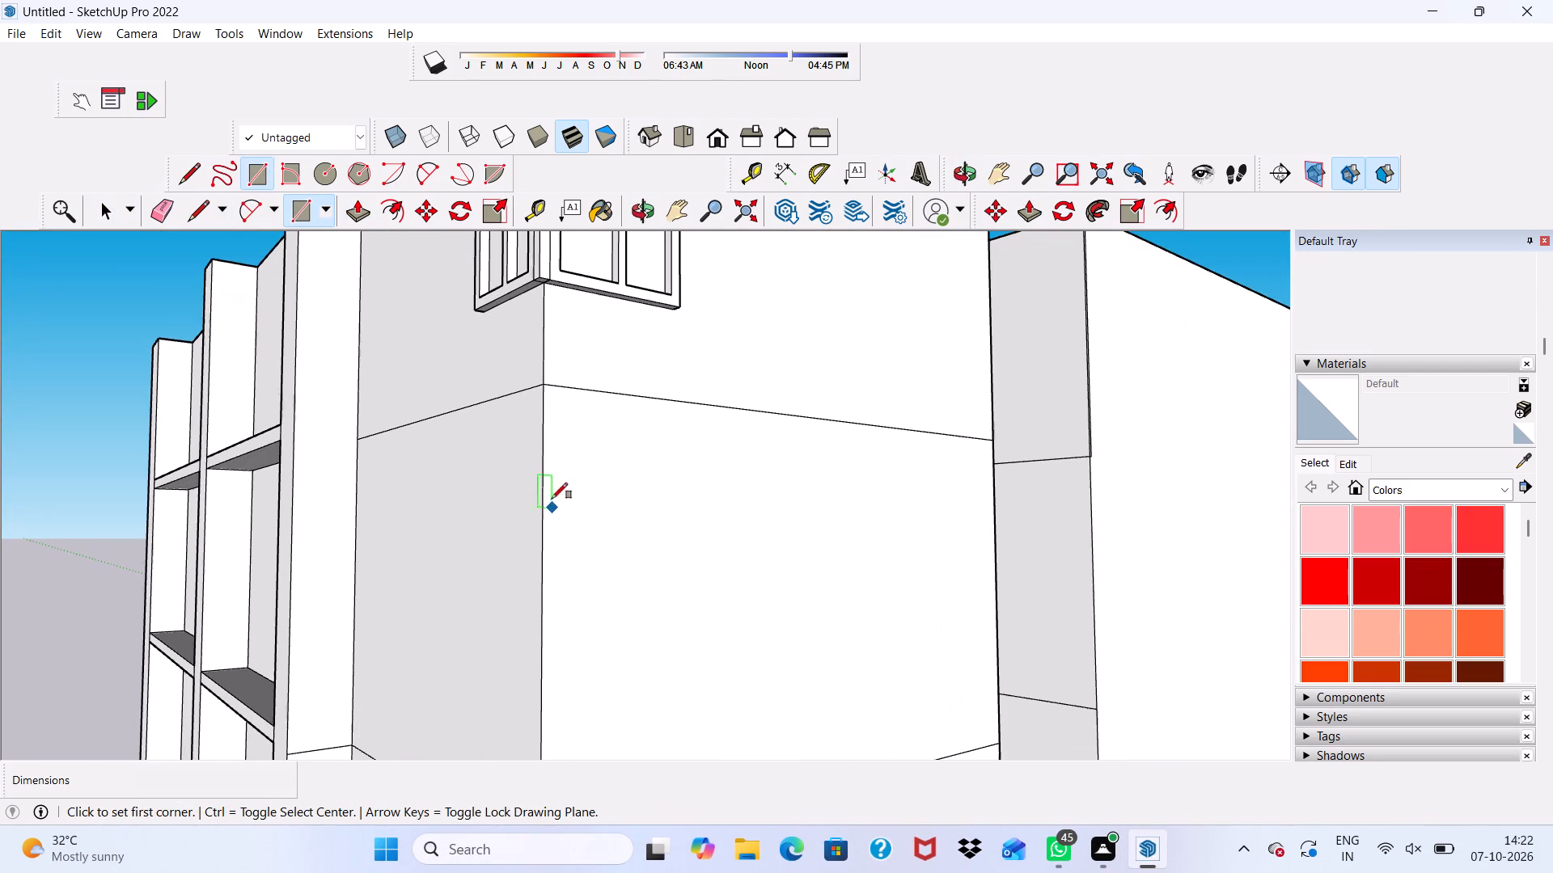
{"action": "left_click", "coordinate": [544, 466]}
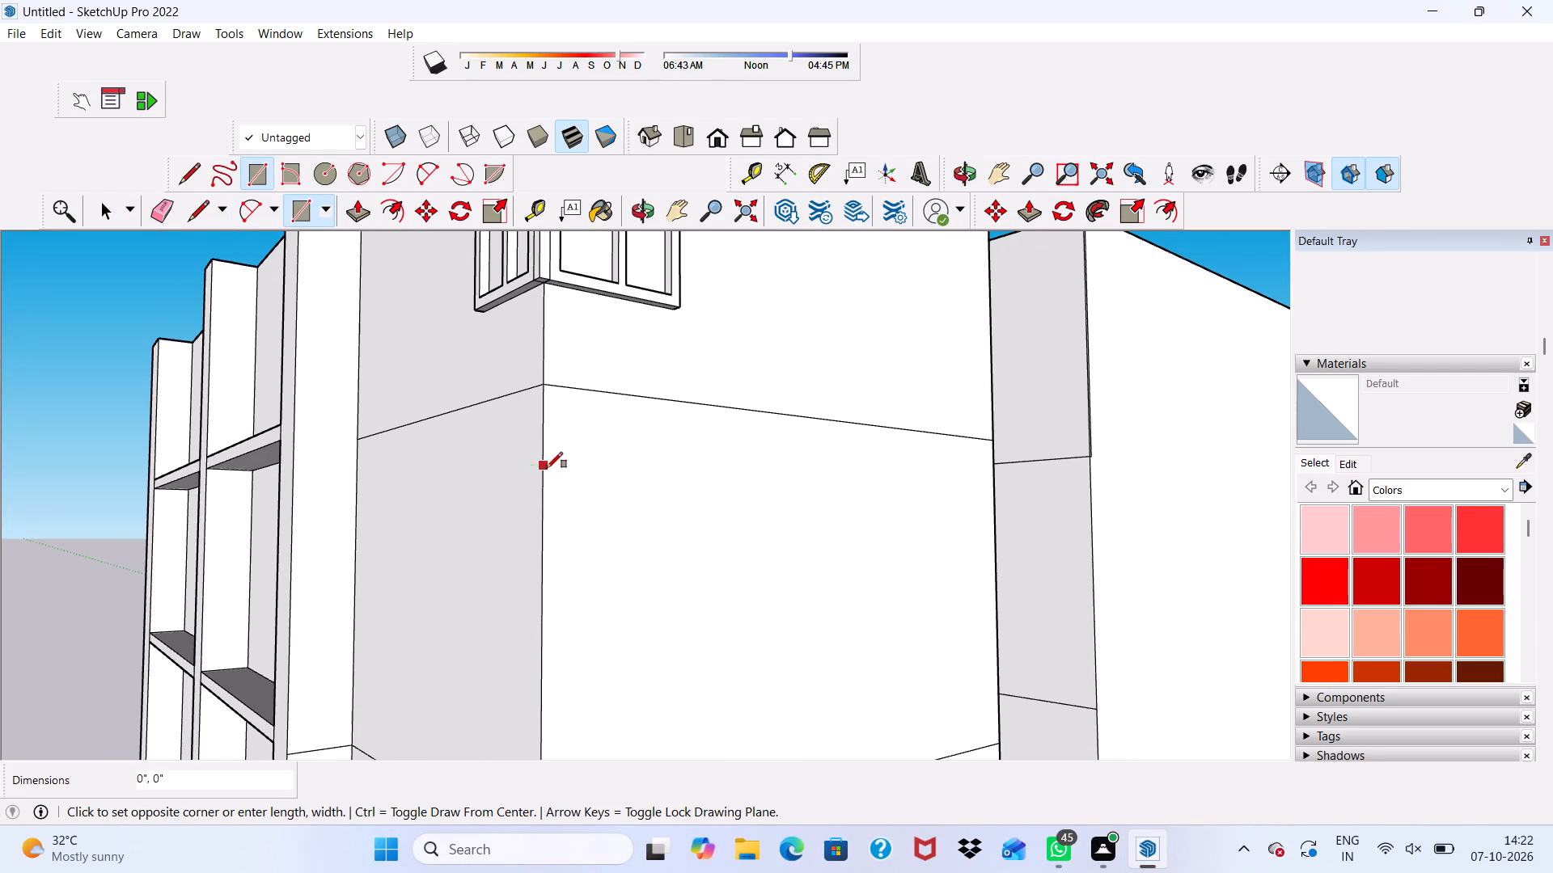
{"action": "scroll", "coordinate": [552, 465], "scroll_direction": "down", "scroll_amount": 3}
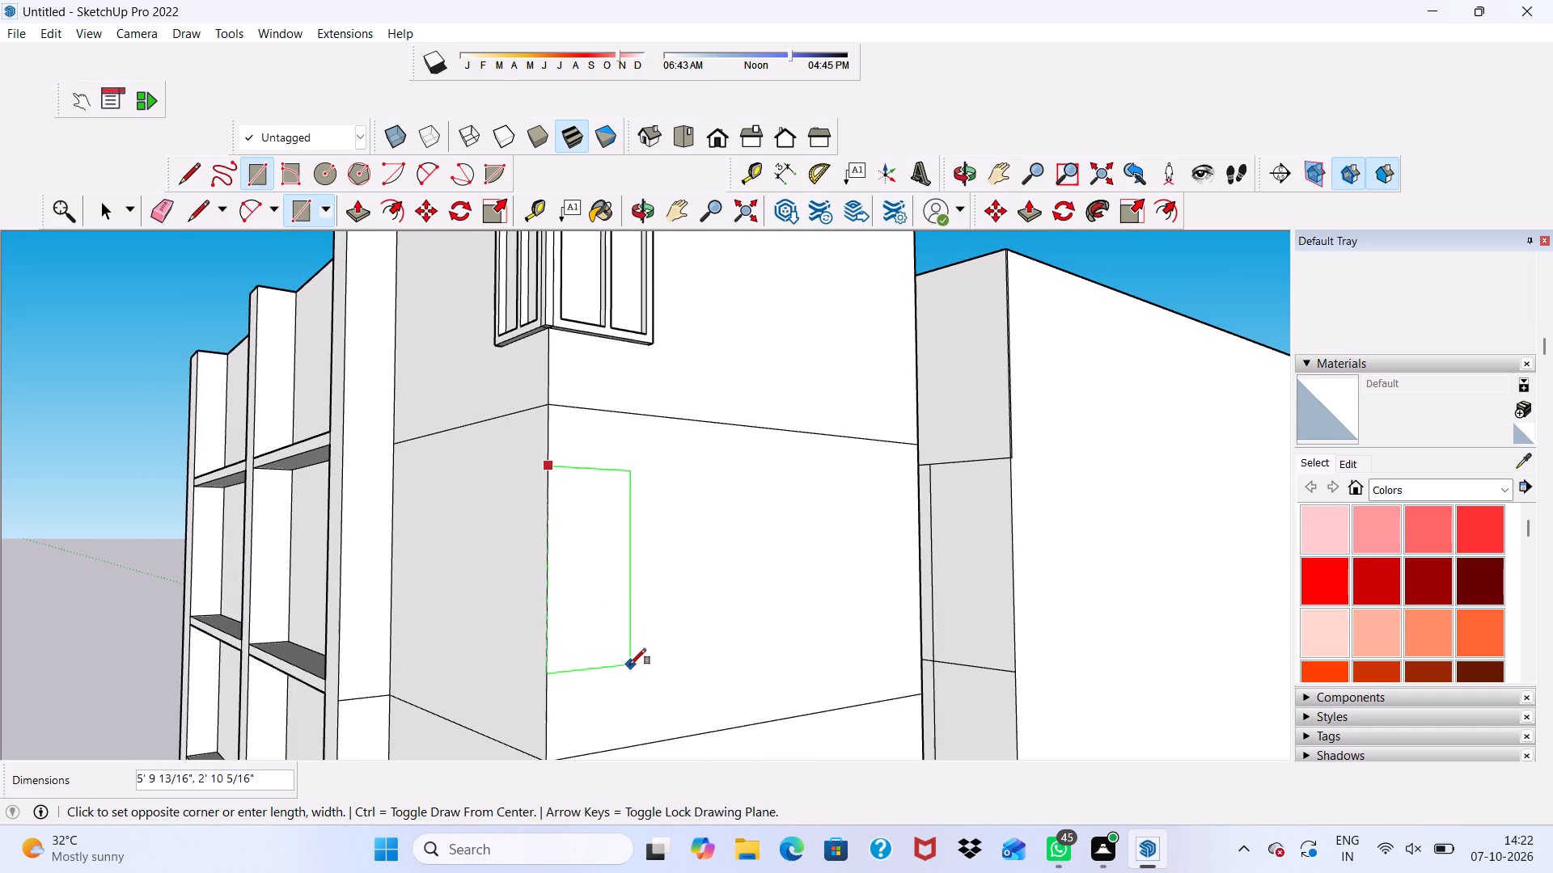
{"action": "left_click", "coordinate": [645, 666]}
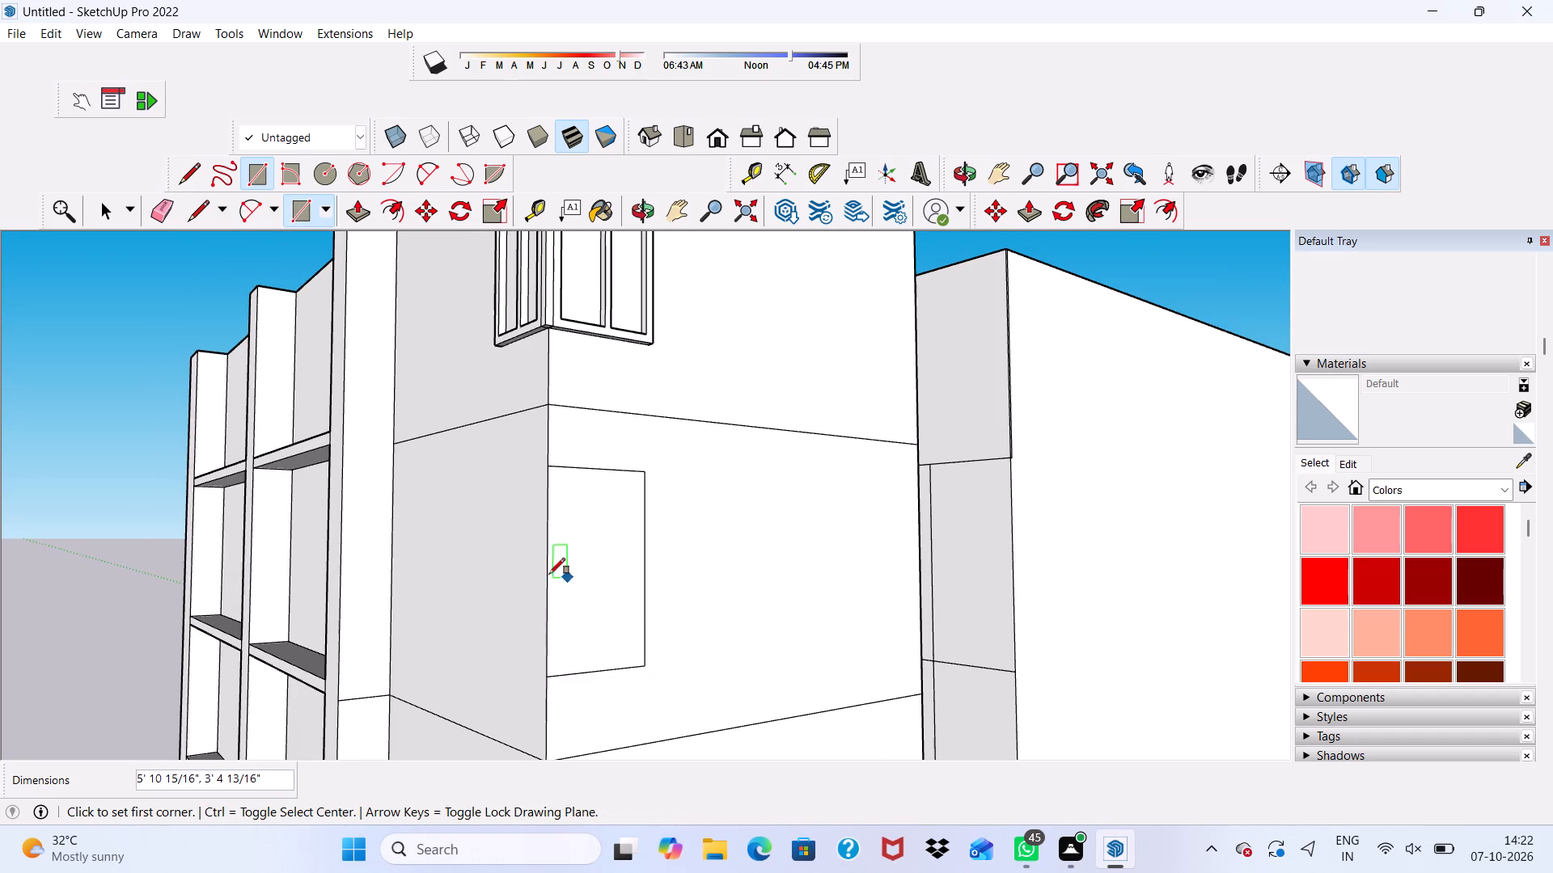
Draw the adjoining side wall panel rectangle about 5' 11" tall and 3' 3" wide from the same corner edge.
{"action": "middle_click_drag", "start_coordinate": [531, 580], "coordinate": [628, 591]}
{"action": "left_click", "coordinate": [673, 477]}
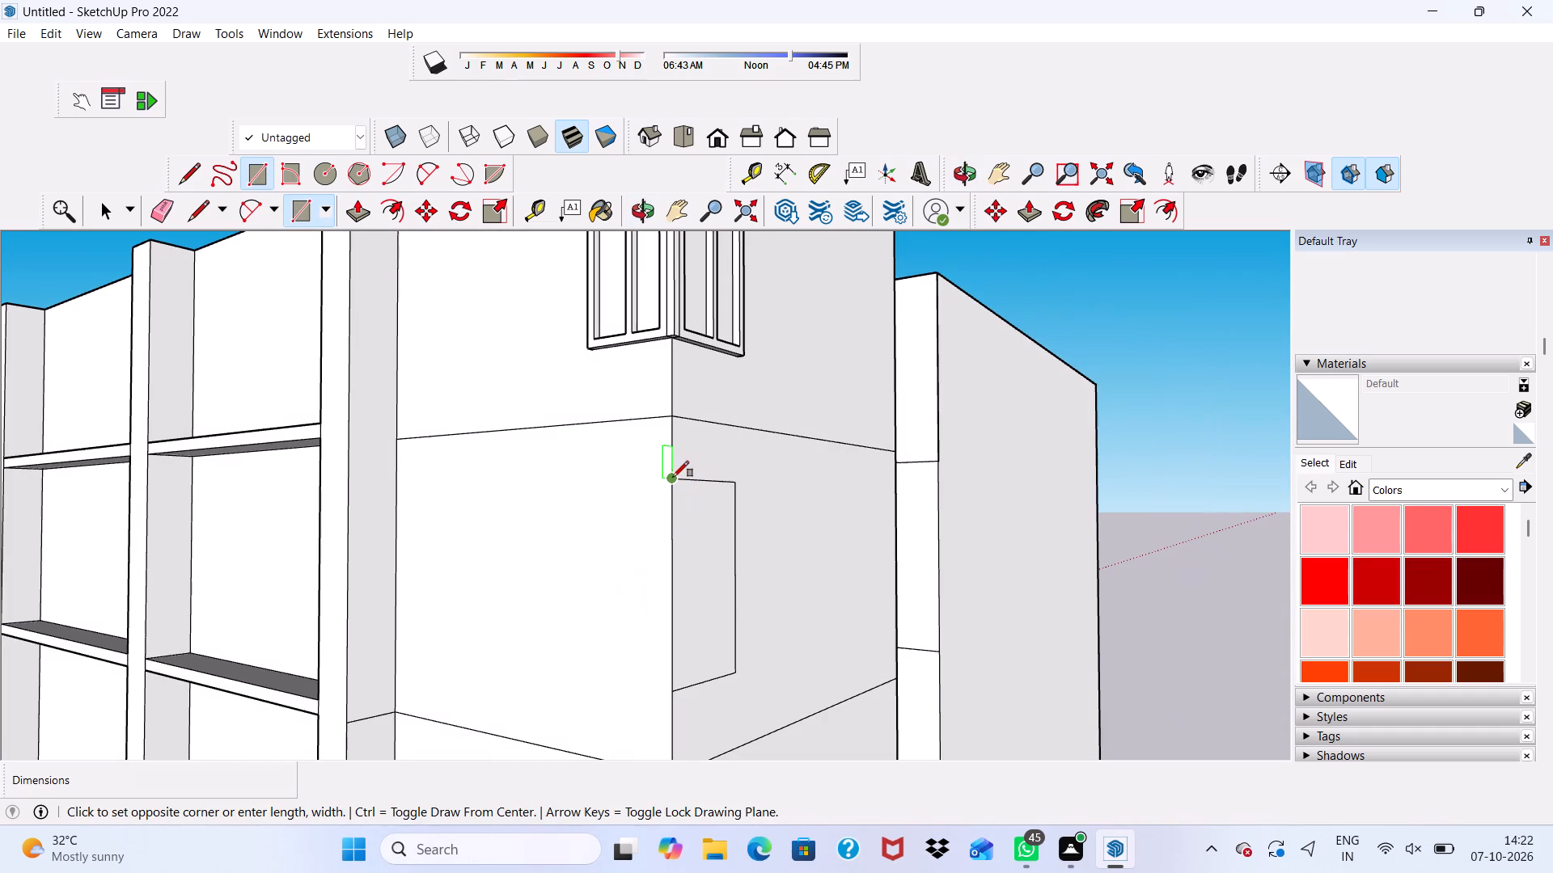
{"action": "left_click", "coordinate": [583, 677]}
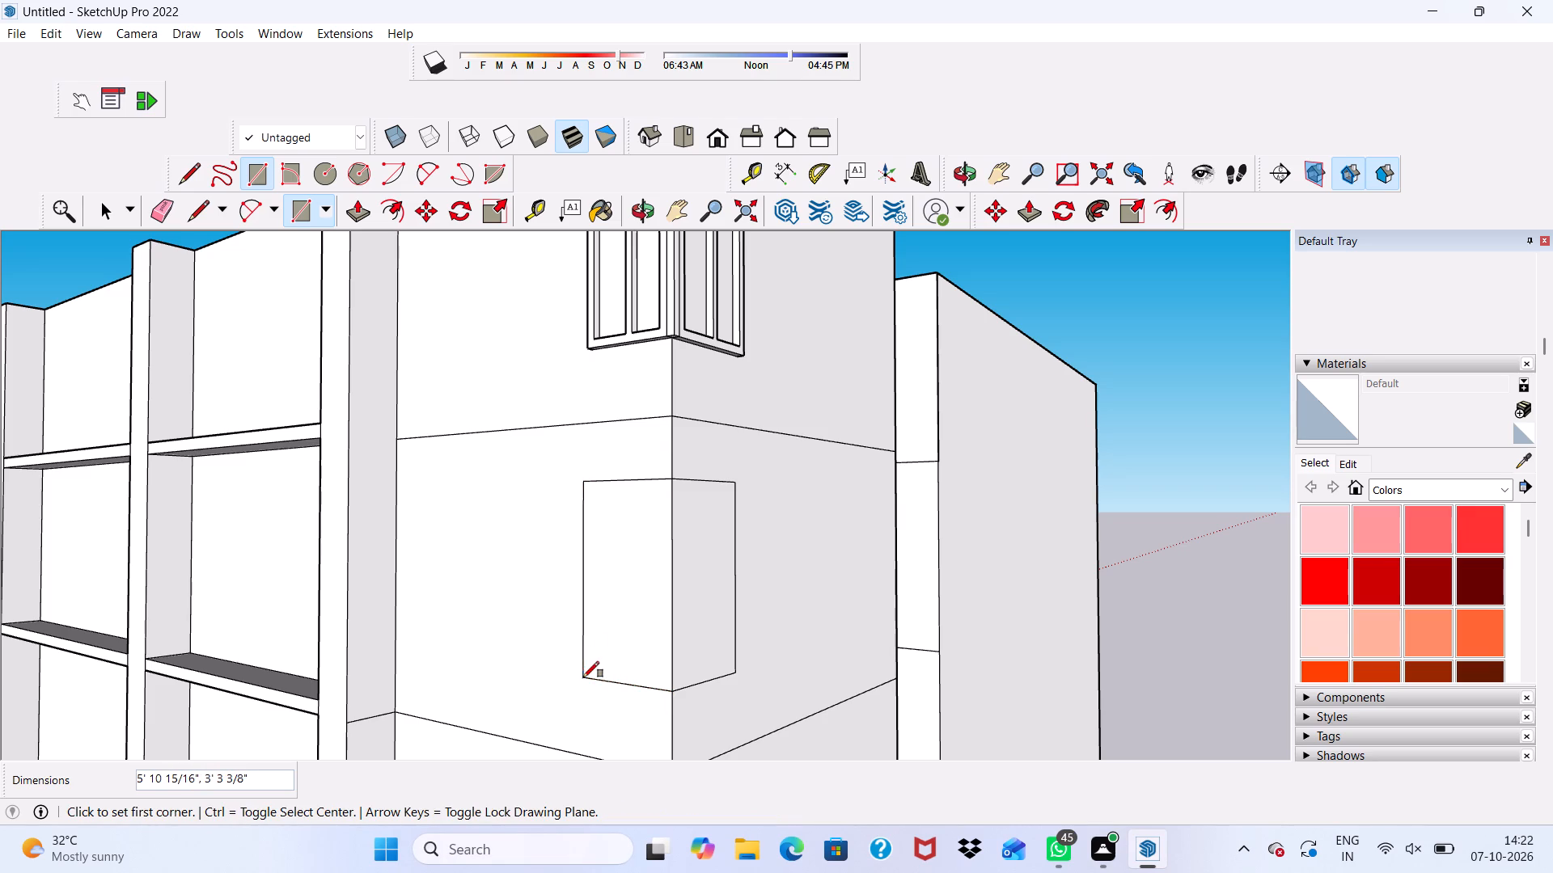
Offset the outlines of both lower corner window panels 3" inward, on the side wall and the end wall.
{"action": "left_click", "coordinate": [261, 161]}
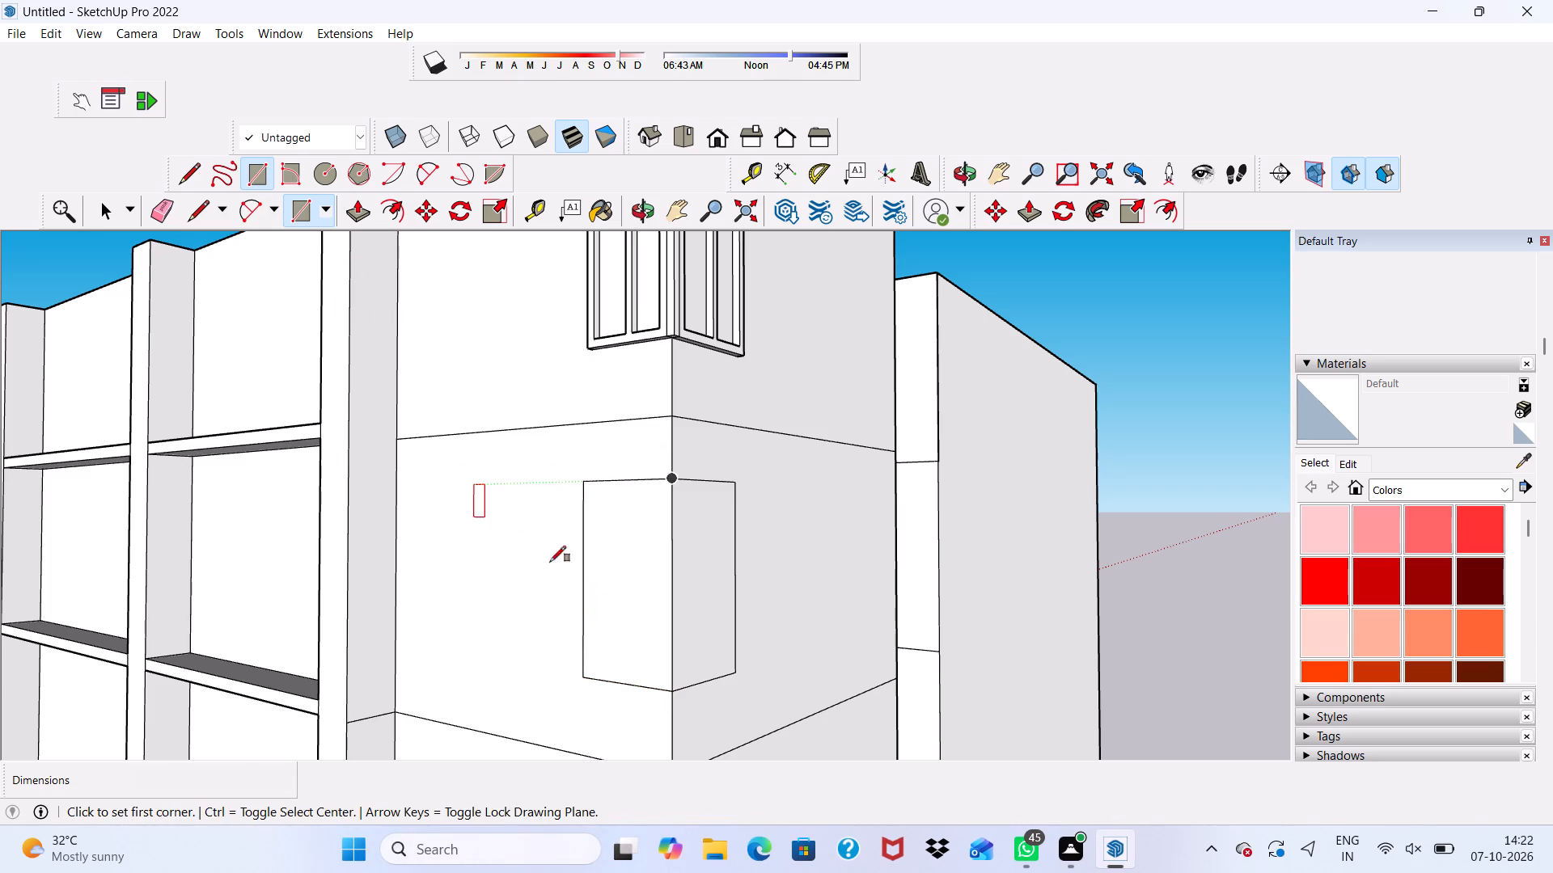
{"action": "key", "text": "space"}
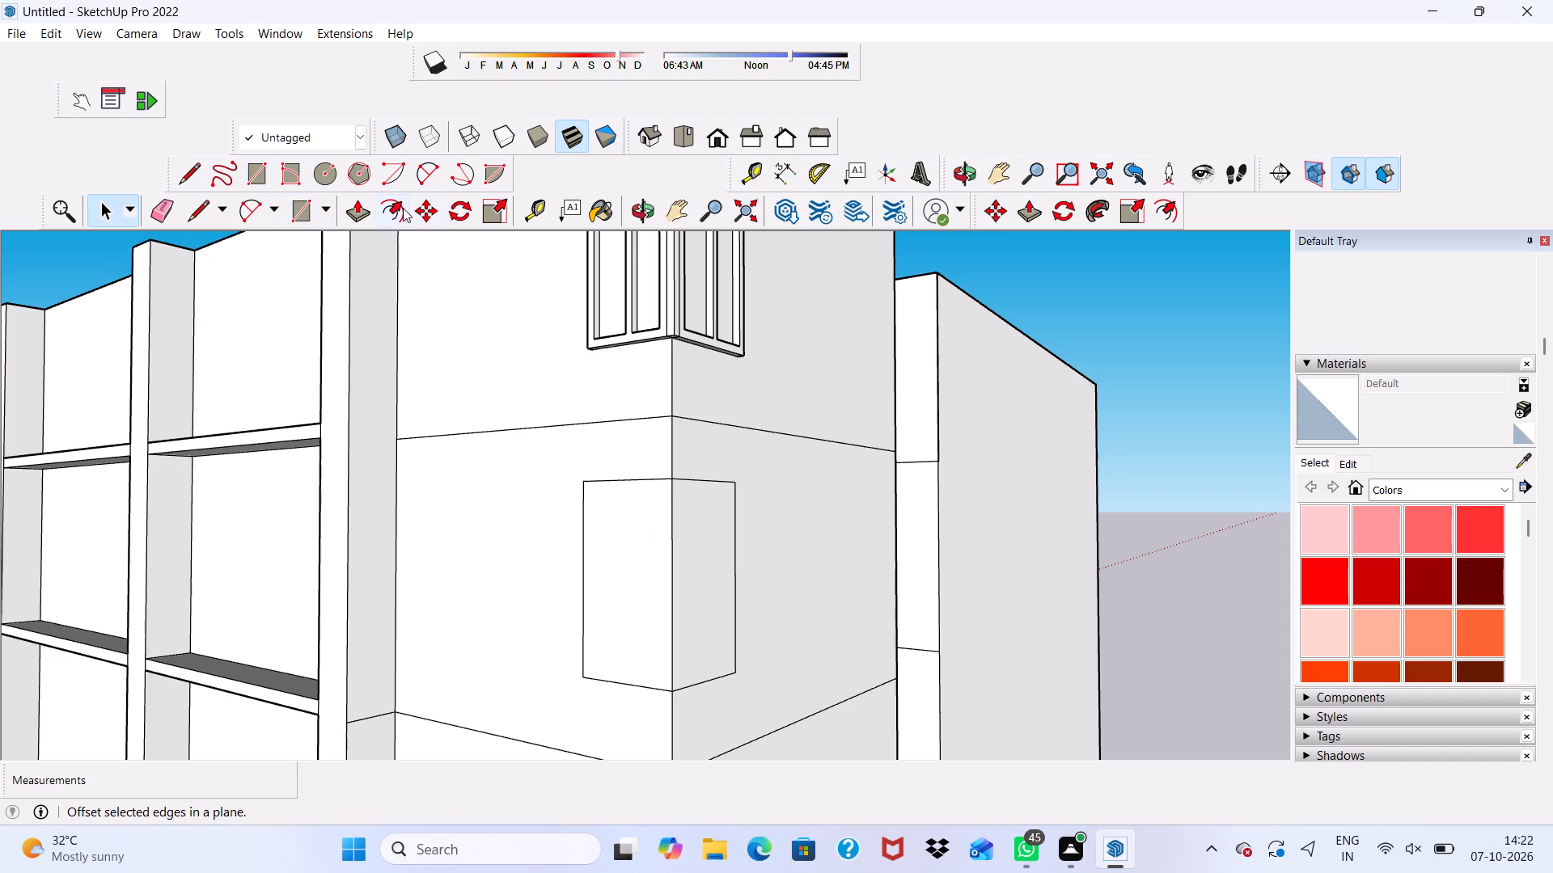
{"action": "left_click", "coordinate": [402, 206]}
{"action": "left_click", "coordinate": [618, 545]}
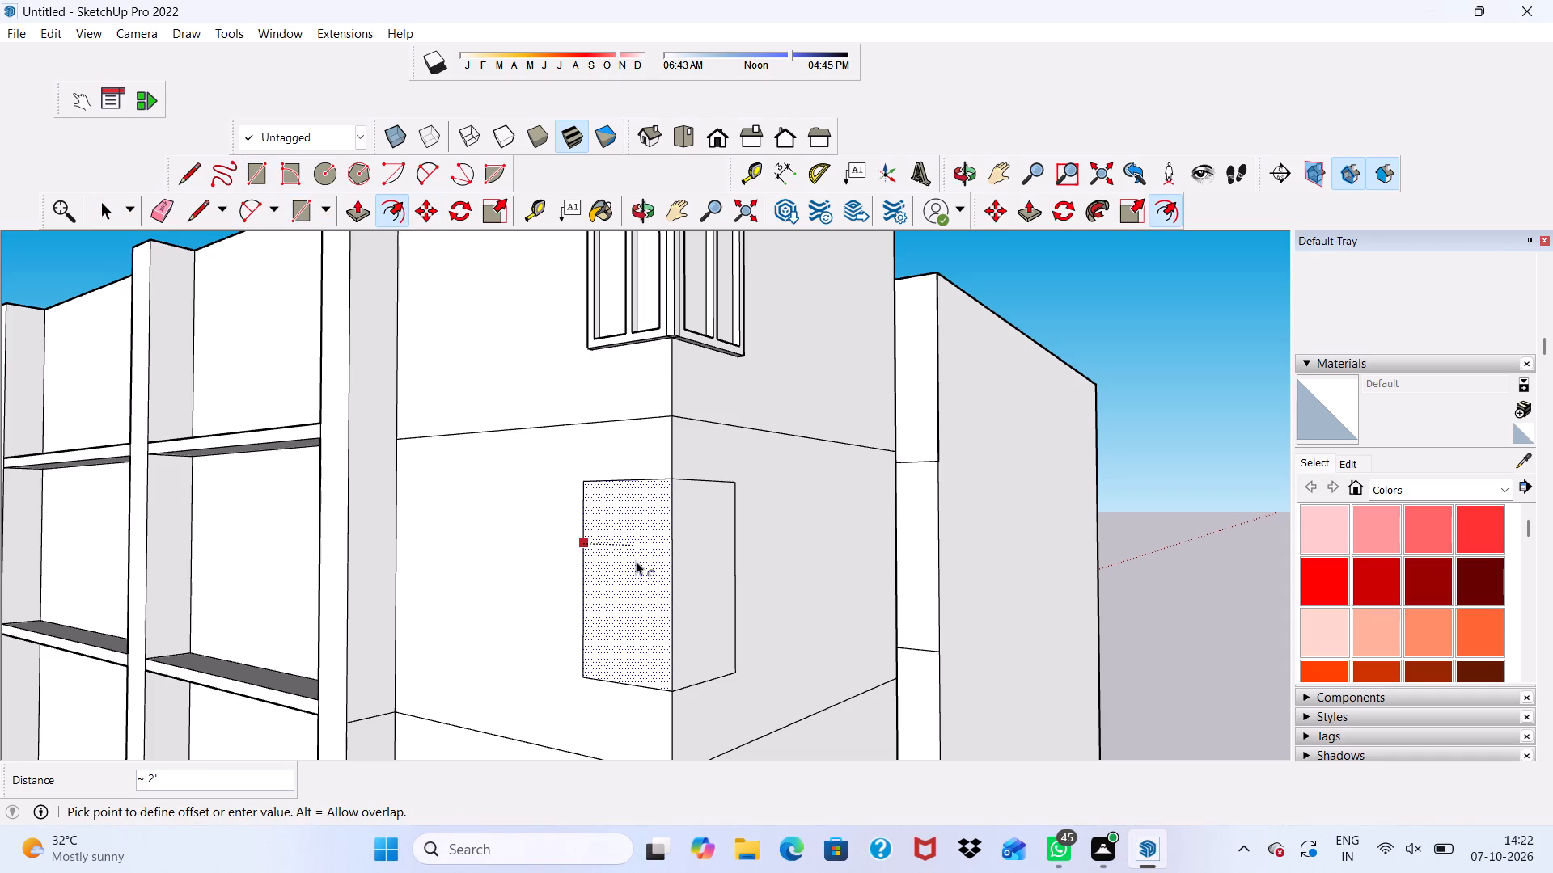
{"action": "key", "text": "3"}
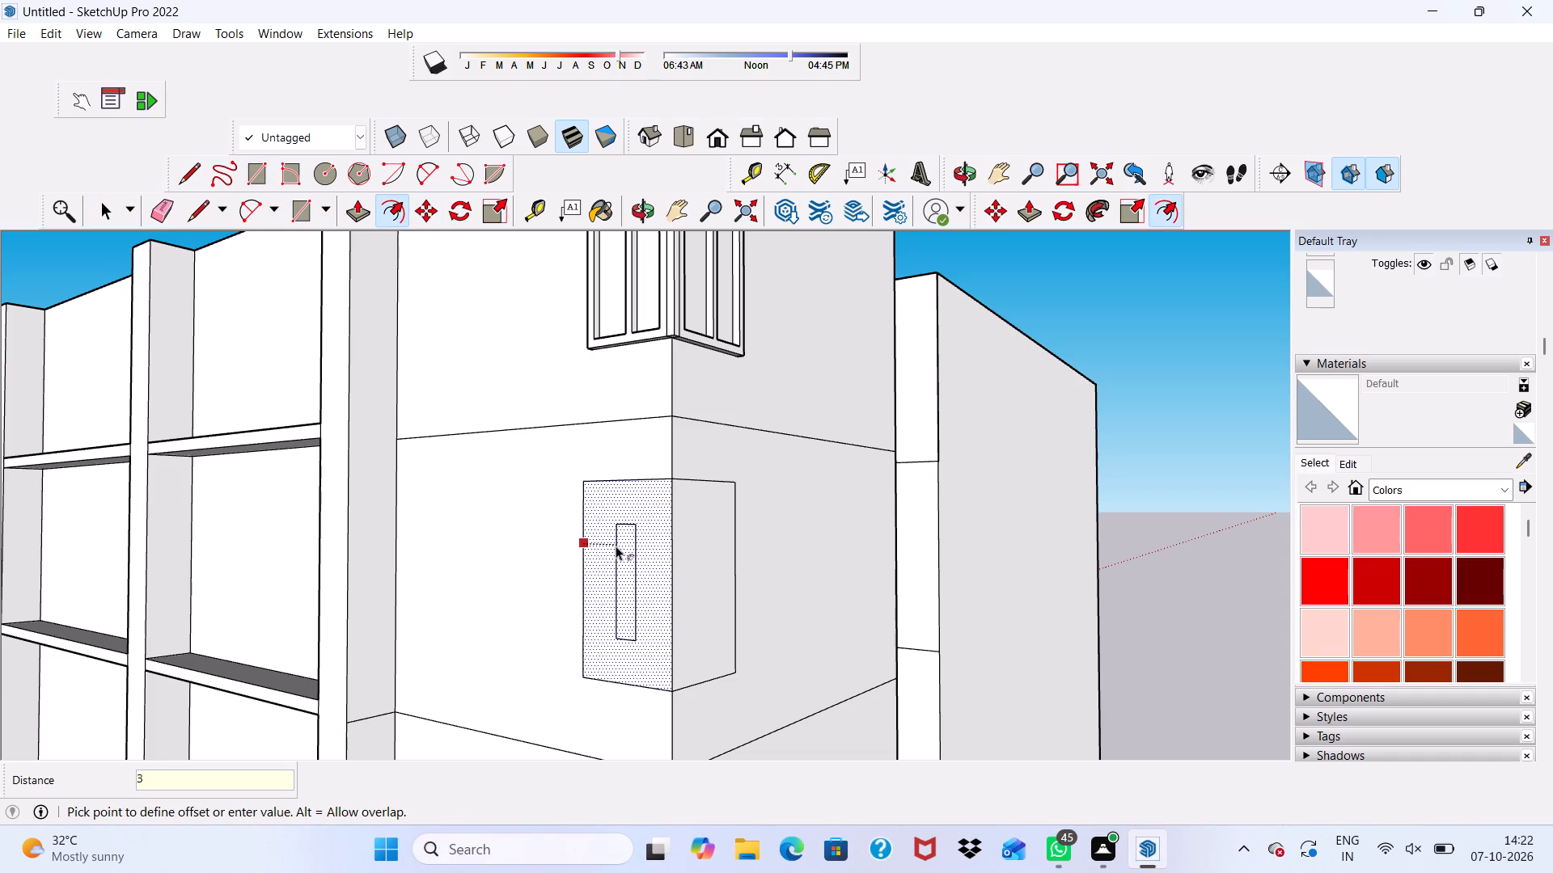
{"action": "key", "text": "shift+quotedbl"}
{"action": "key", "text": "Return"}
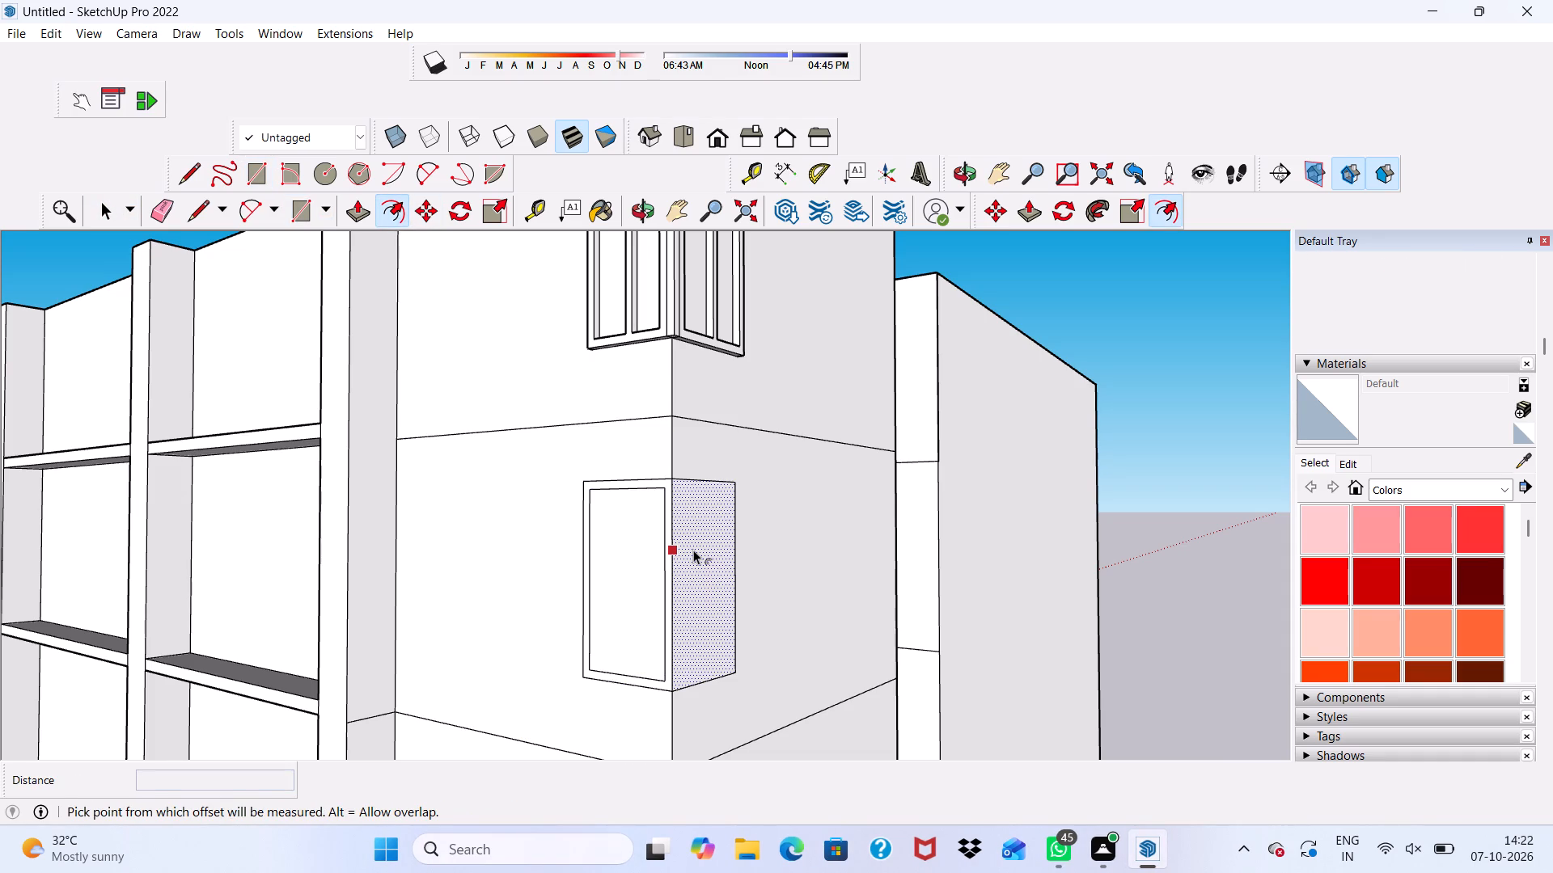
{"action": "left_click", "coordinate": [693, 550]}
{"action": "type", "text": "3\""}
{"action": "key", "text": "Return"}
{"action": "left_click_drag", "start_coordinate": [444, 522], "coordinate": [398, 336]}
{"action": "key", "text": "space"}
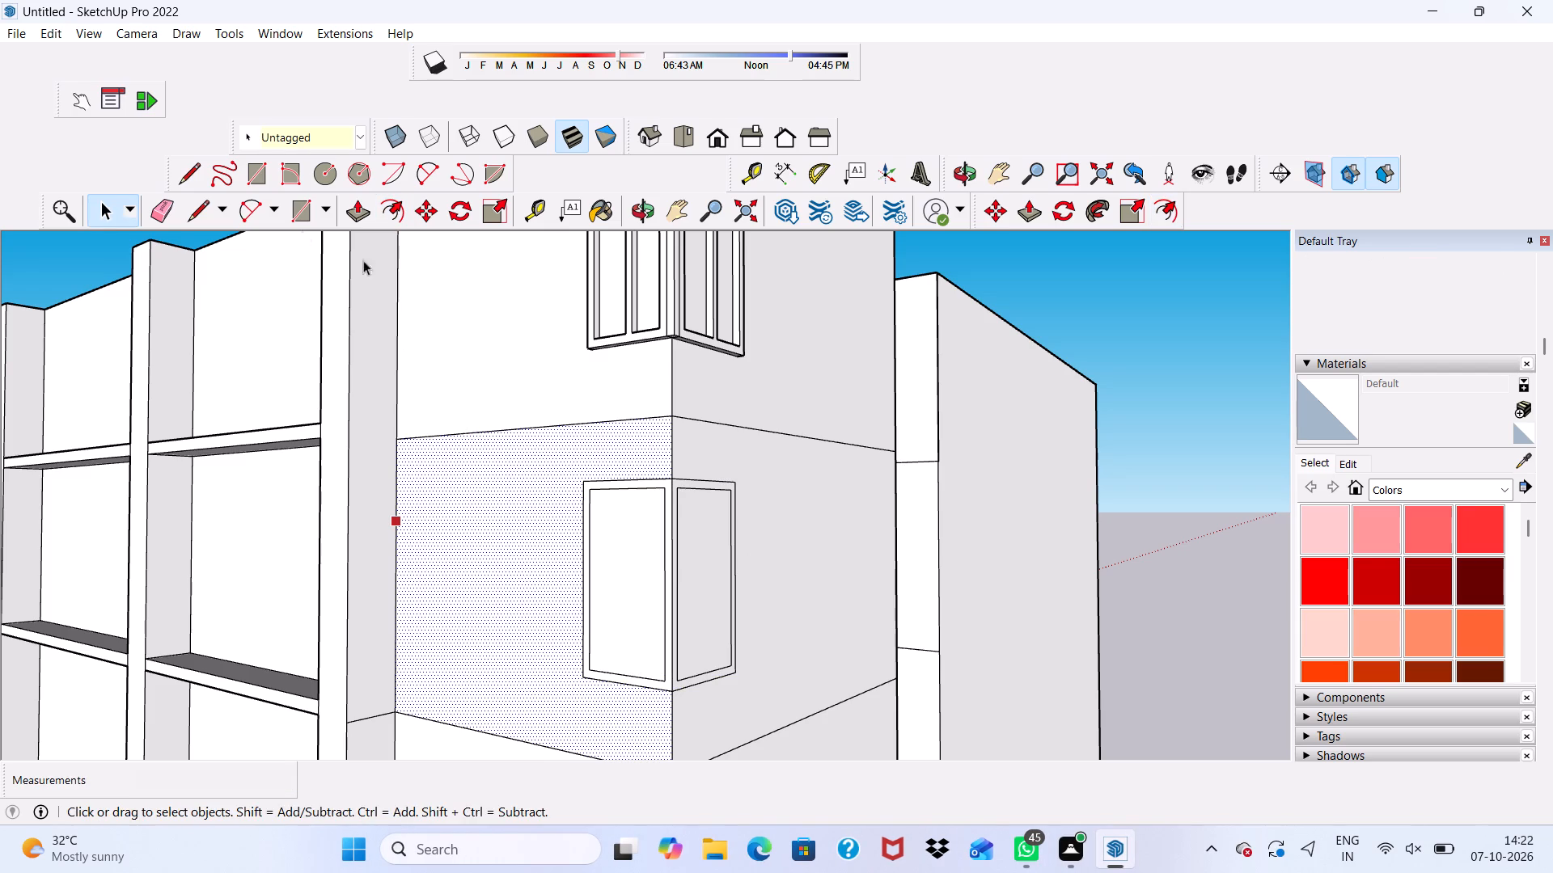
Draw a central mullion rectangle about 2 5/16" wide and 5' 5" tall inside the side wall window frame.
{"action": "left_click", "coordinate": [248, 177]}
{"action": "scroll", "coordinate": [647, 466], "scroll_direction": "up", "scroll_amount": 2}
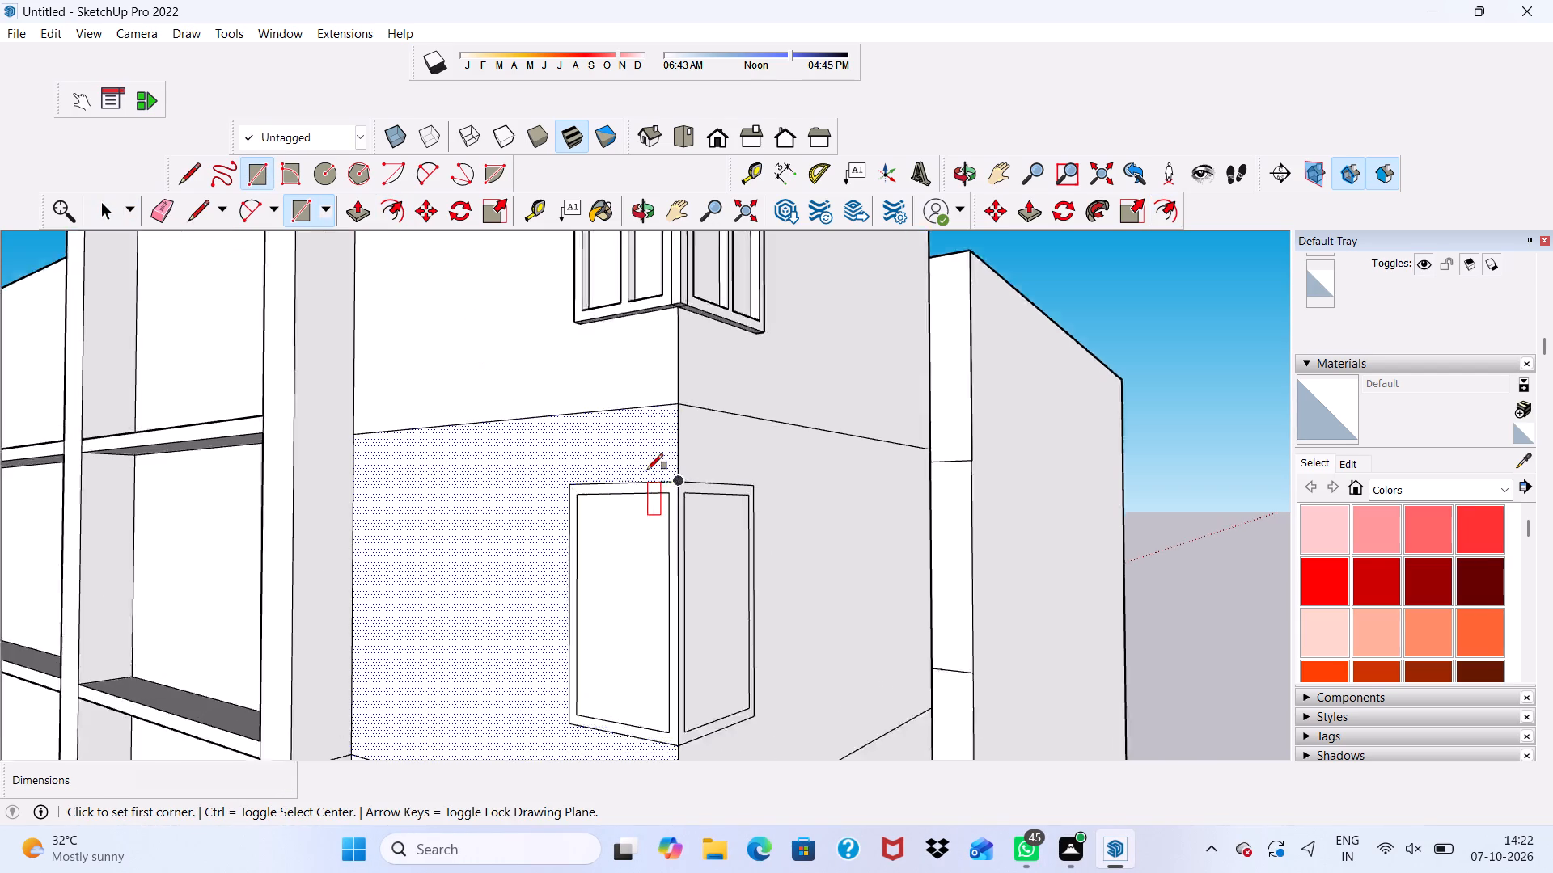
{"action": "scroll", "coordinate": [647, 470], "scroll_direction": "up", "scroll_amount": 8}
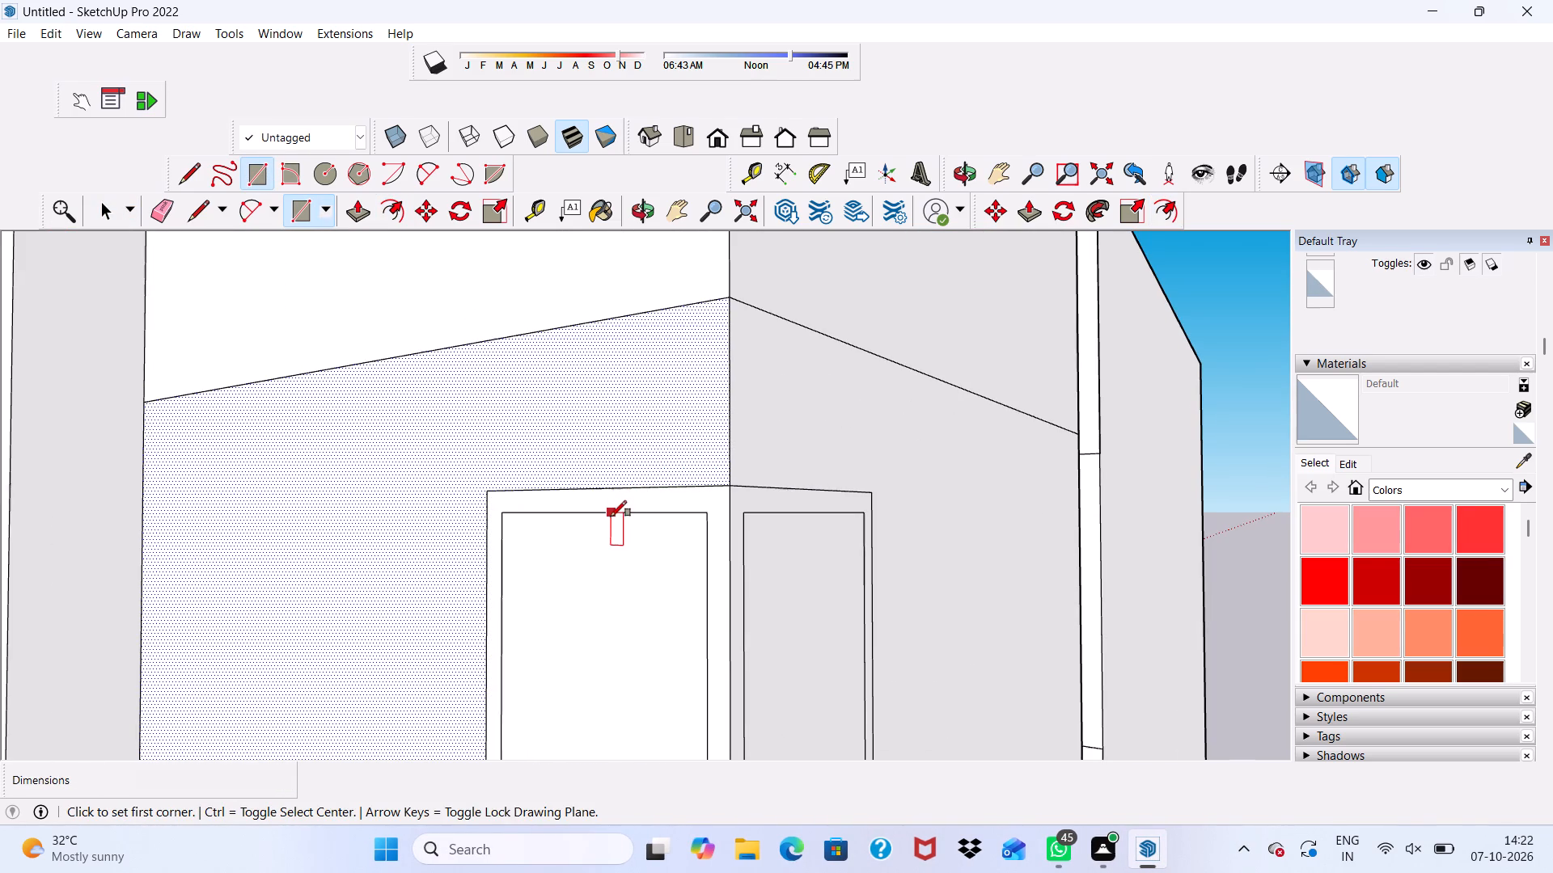
{"action": "left_click", "coordinate": [611, 517]}
{"action": "scroll", "coordinate": [620, 454], "scroll_direction": "down", "scroll_amount": 9}
{"action": "scroll", "coordinate": [616, 580], "scroll_direction": "down", "scroll_amount": 5}
{"action": "scroll", "coordinate": [619, 663], "scroll_direction": "up", "scroll_amount": 6}
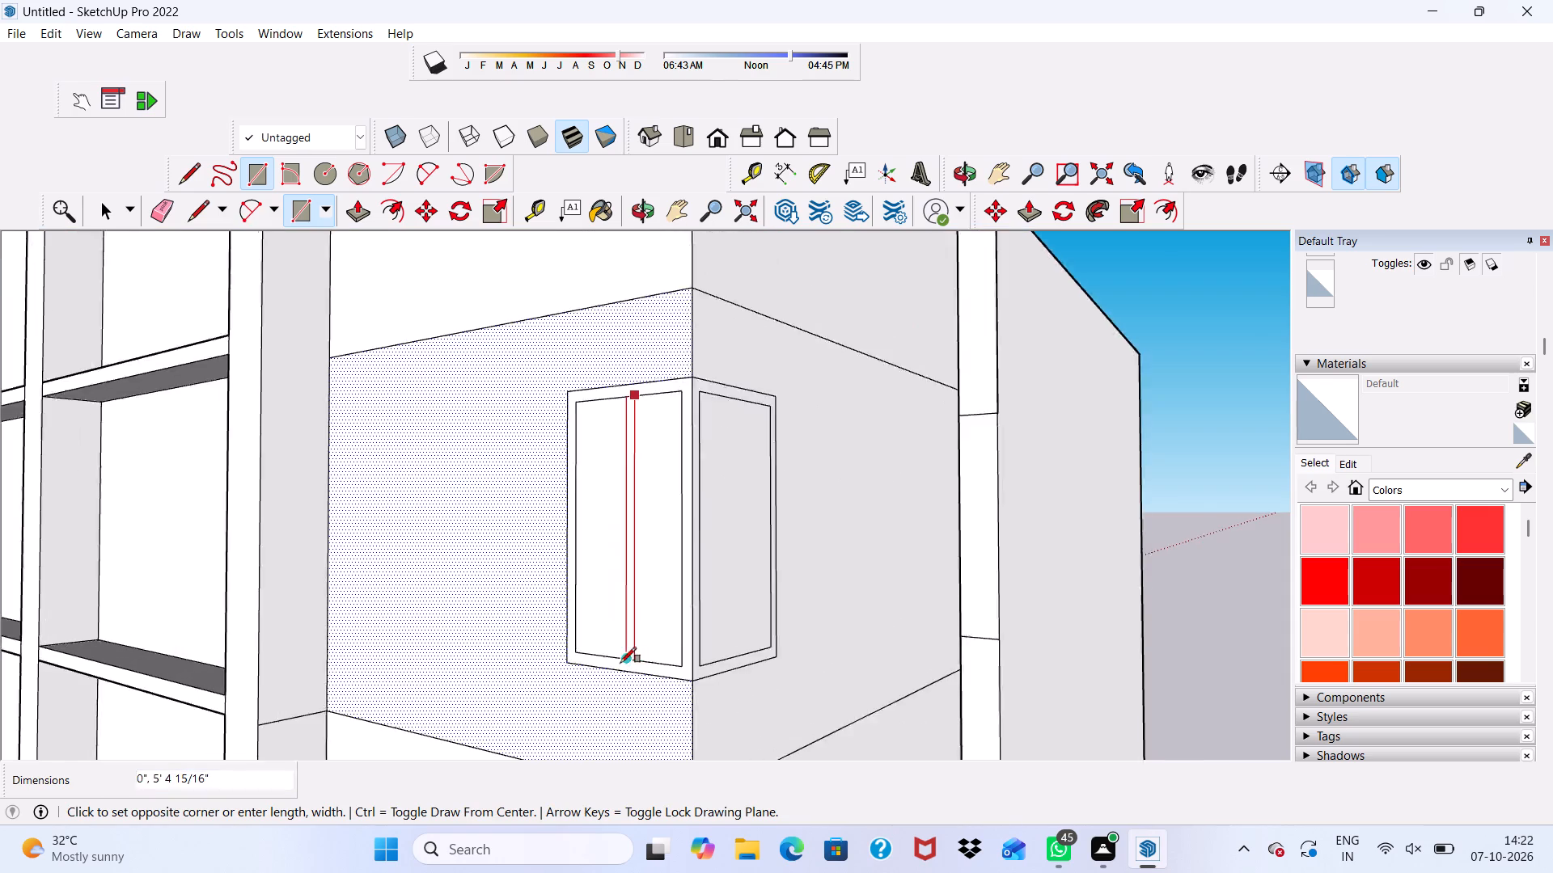
{"action": "scroll", "coordinate": [620, 663], "scroll_direction": "up", "scroll_amount": 7}
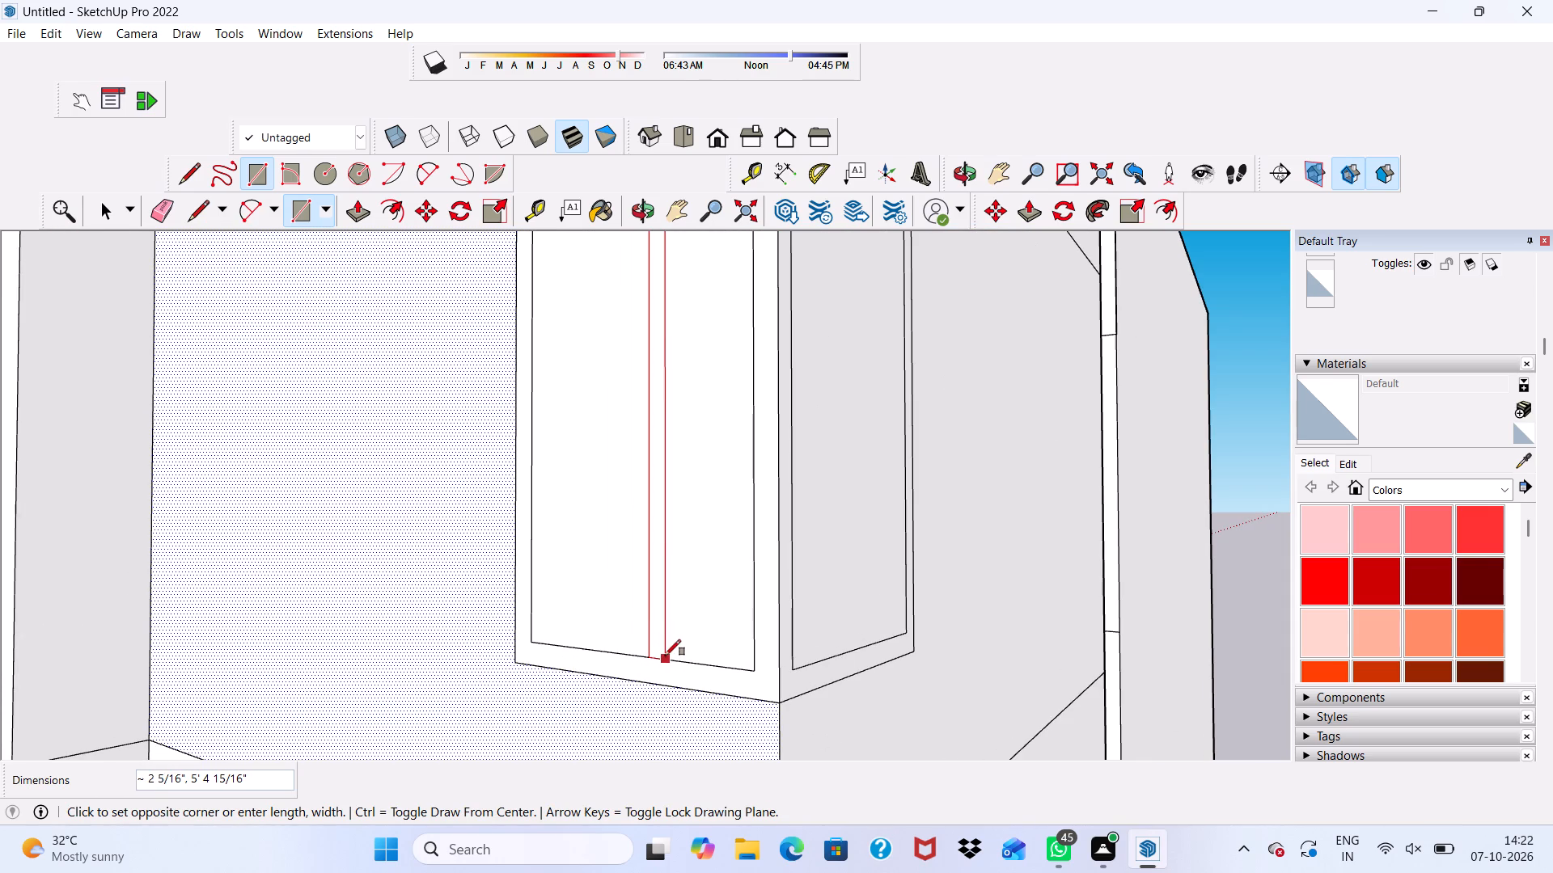
{"action": "left_click", "coordinate": [662, 656]}
Draw a matching central mullion rectangle about 2 3/16" wide and 5' 5" tall inside the end wall window frame.
{"action": "scroll", "coordinate": [696, 624], "scroll_direction": "down", "scroll_amount": 4}
{"action": "middle_click_drag", "start_coordinate": [780, 541], "coordinate": [599, 610]}
{"action": "scroll", "coordinate": [709, 308], "scroll_direction": "up", "scroll_amount": 3}
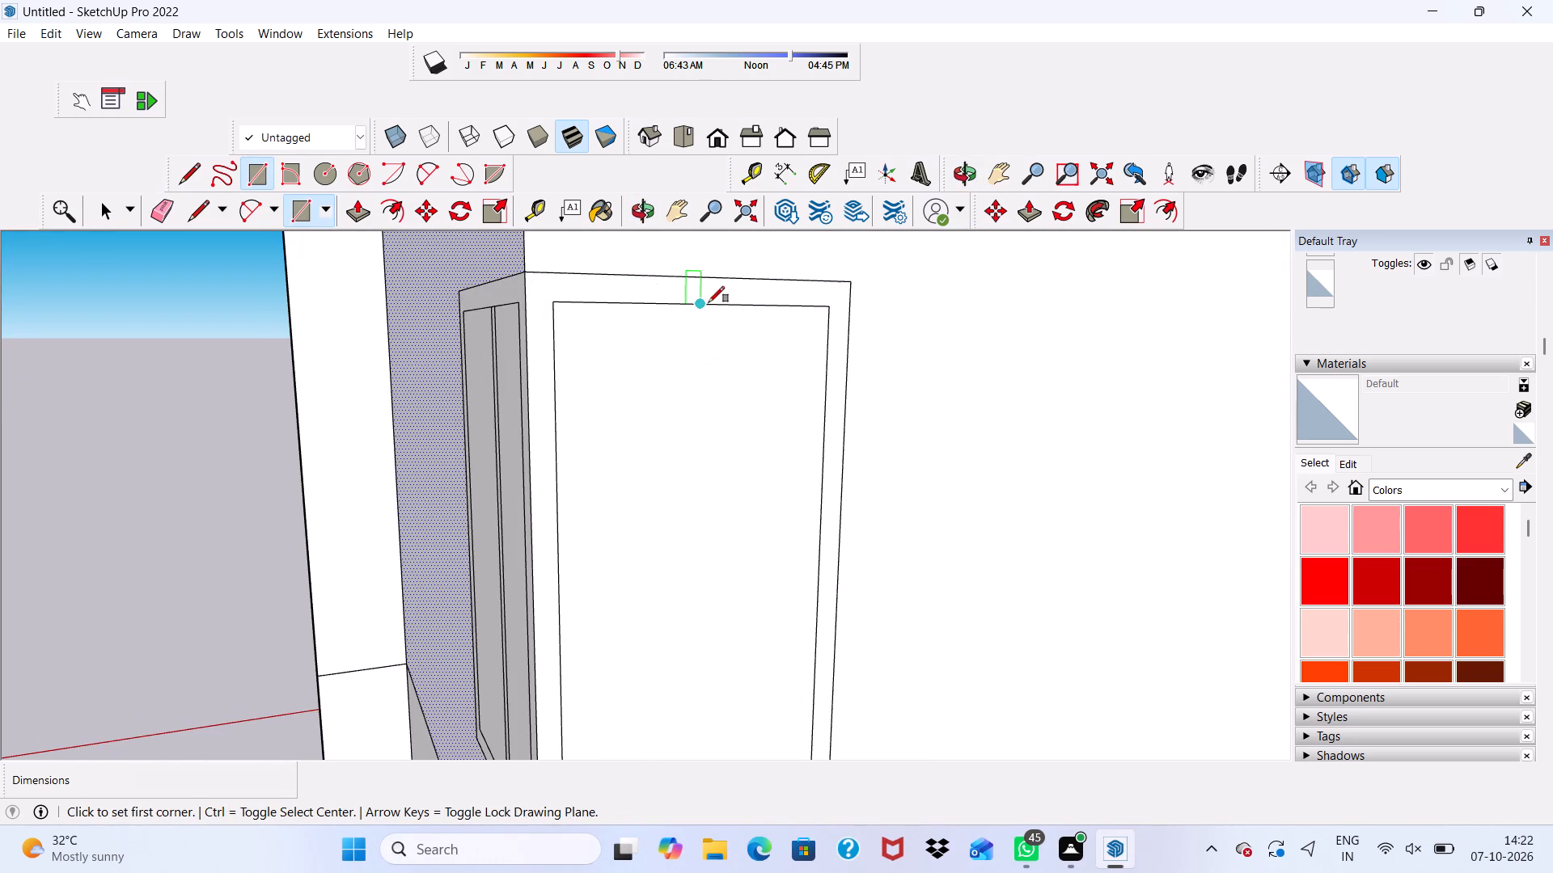
{"action": "left_click", "coordinate": [706, 306]}
{"action": "scroll", "coordinate": [717, 379], "scroll_direction": "down", "scroll_amount": 11}
{"action": "scroll", "coordinate": [738, 600], "scroll_direction": "up", "scroll_amount": 6}
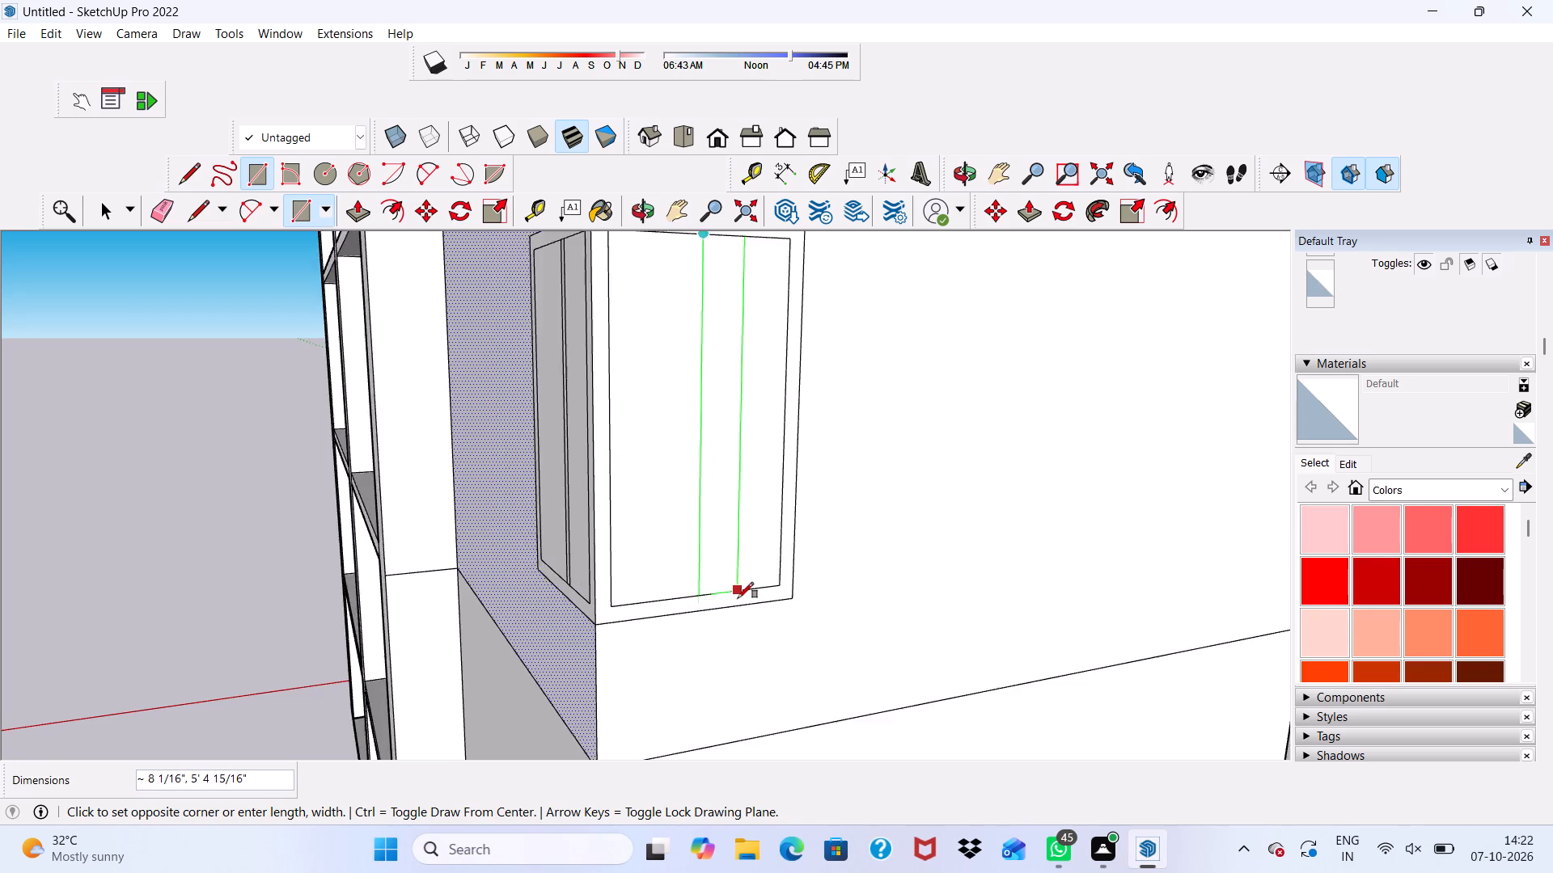
{"action": "scroll", "coordinate": [738, 598], "scroll_direction": "up", "scroll_amount": 4}
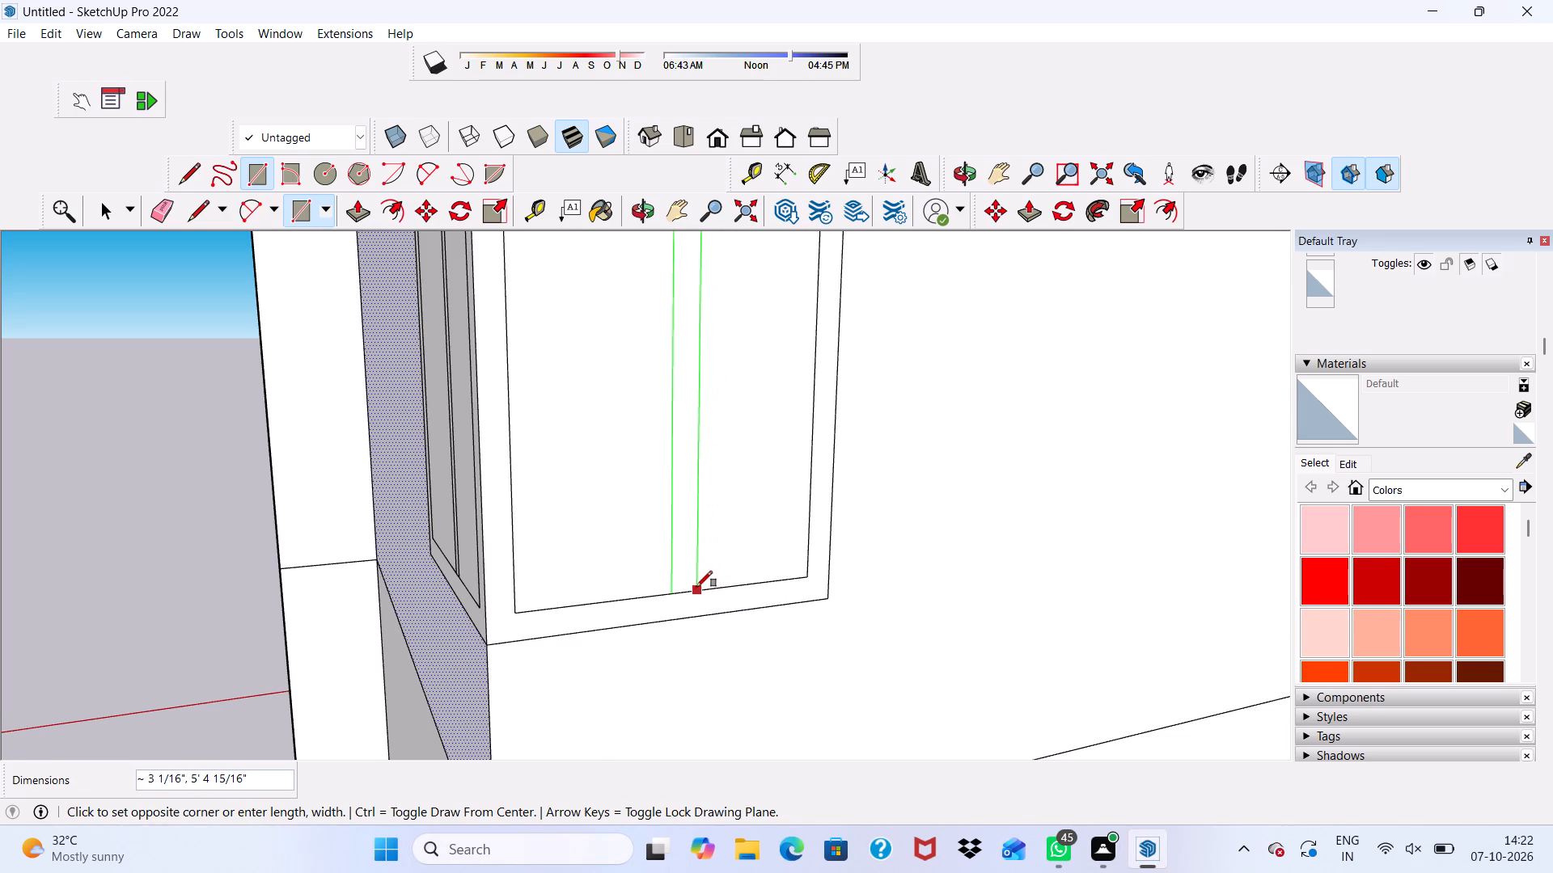
{"action": "left_click", "coordinate": [689, 587]}
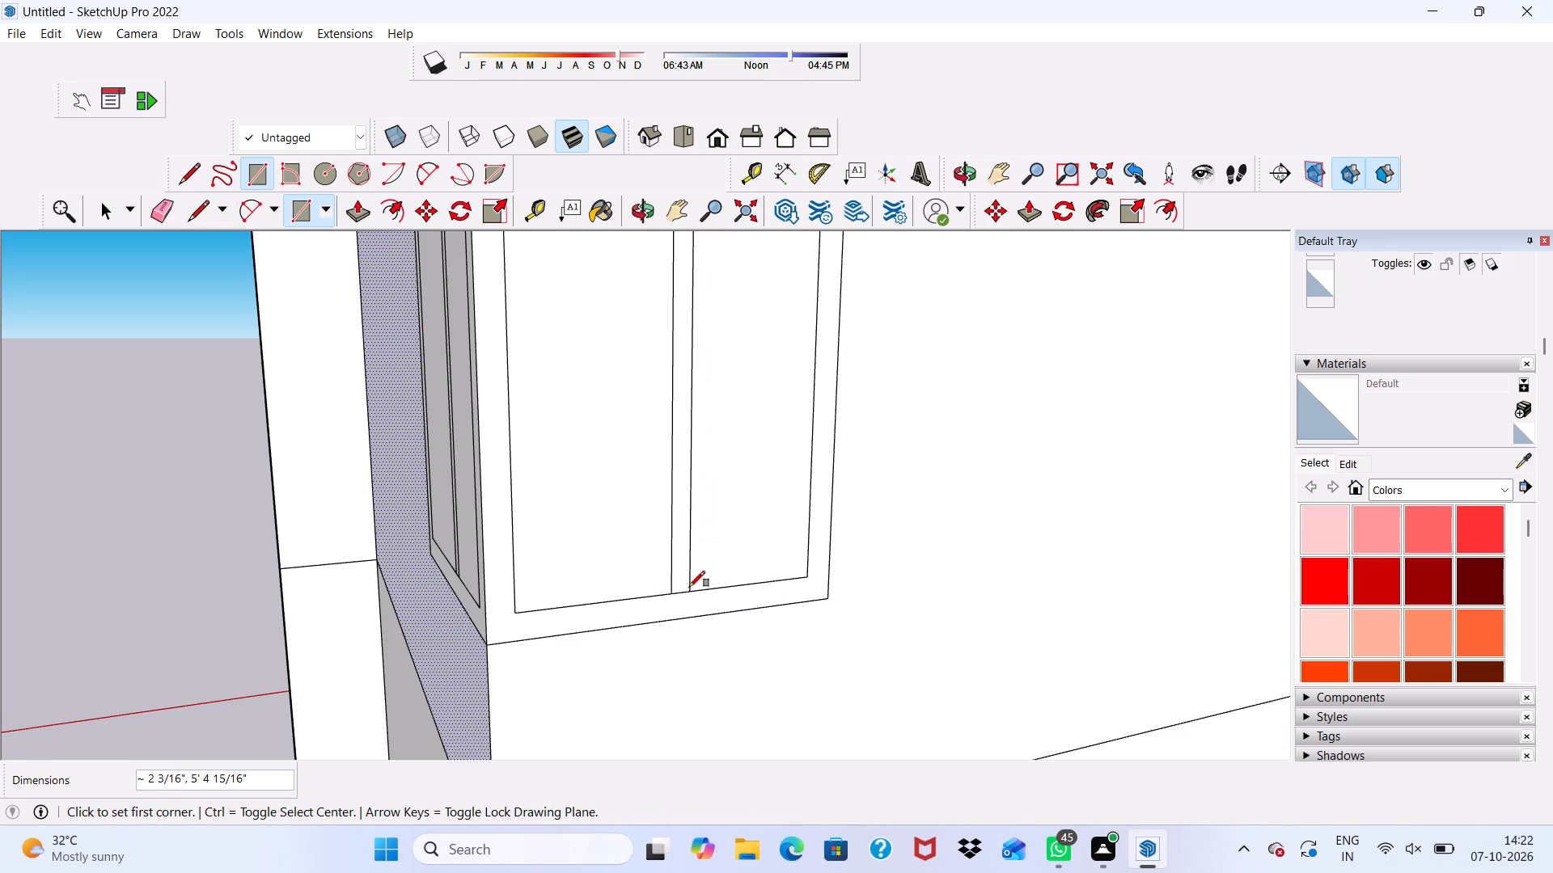
{"action": "key", "text": "space"}
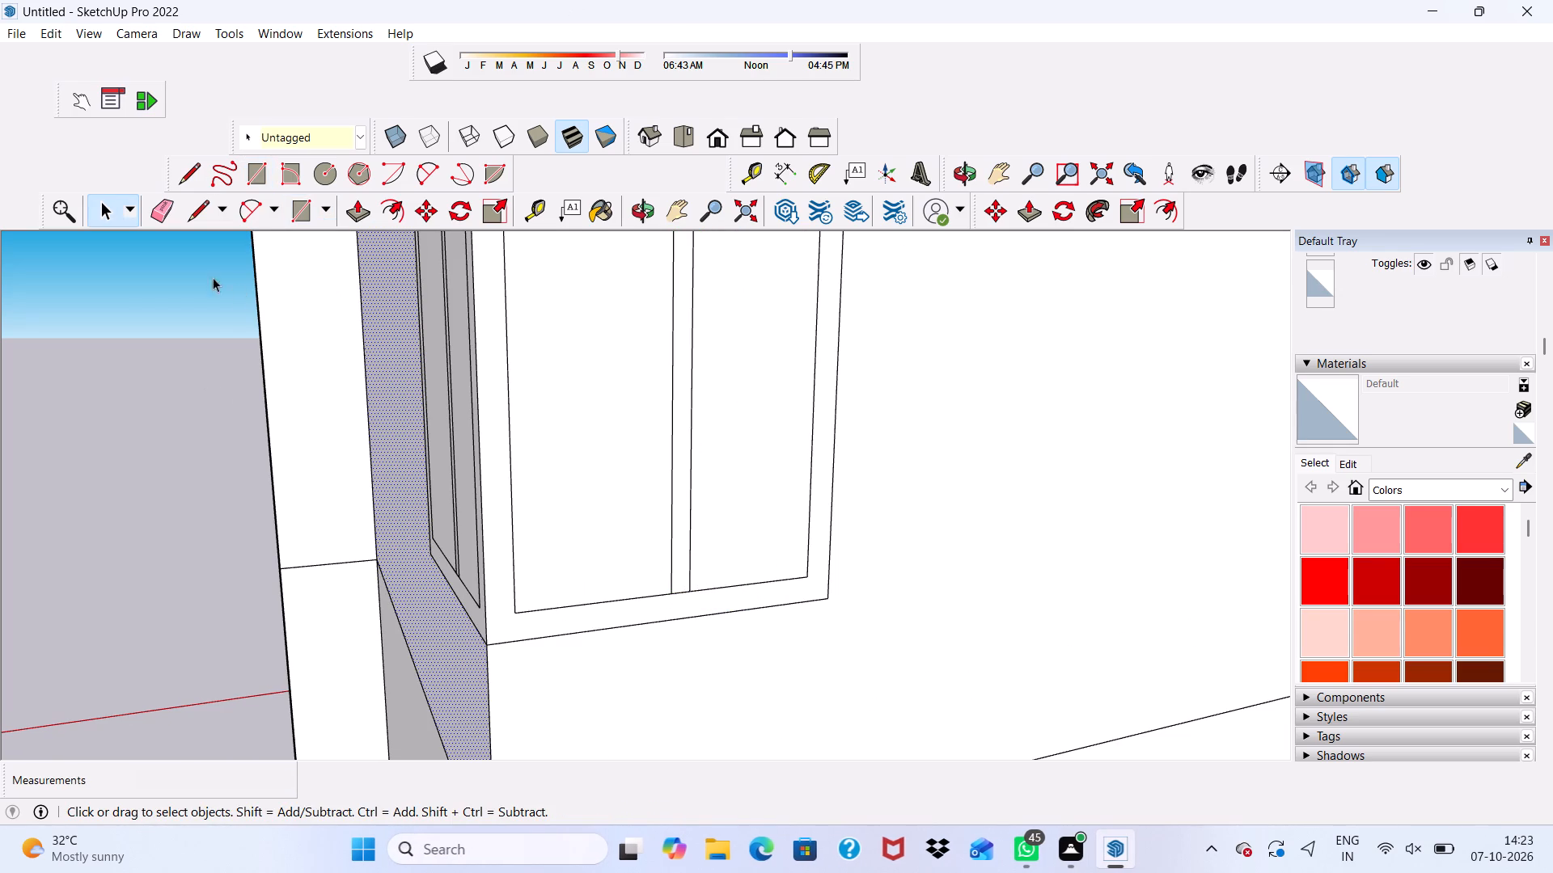
Erase the short edges at the bottom and top of the end wall mullion to merge it with the frame.
{"action": "left_click", "coordinate": [175, 213]}
{"action": "scroll", "coordinate": [733, 635], "scroll_direction": "up", "scroll_amount": 3}
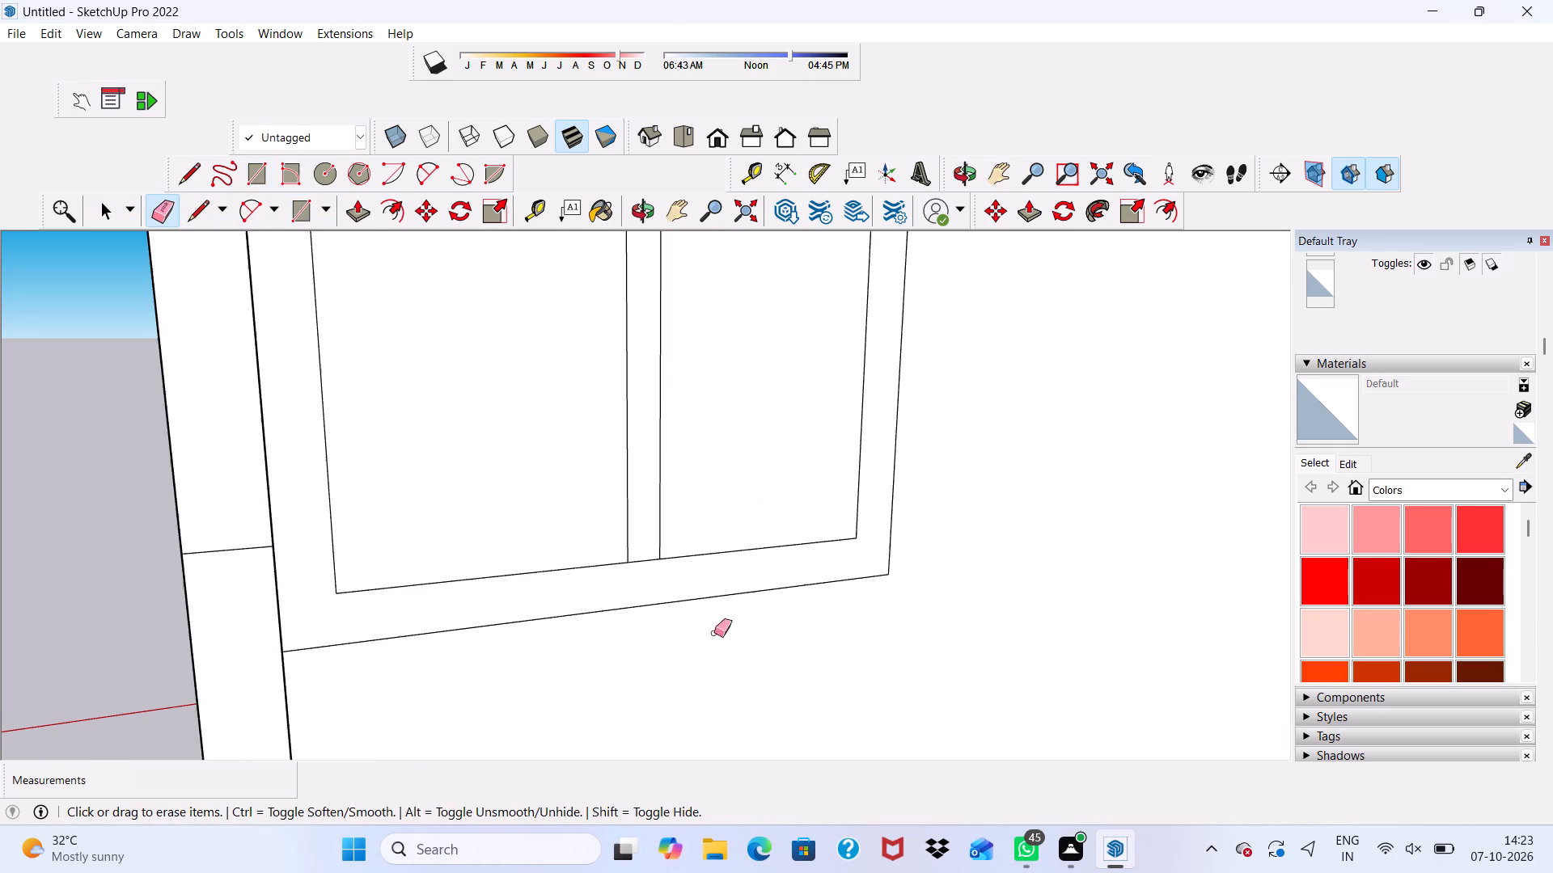
{"action": "scroll", "coordinate": [714, 633], "scroll_direction": "up", "scroll_amount": 7}
{"action": "left_click_drag", "start_coordinate": [617, 541], "coordinate": [623, 550]}
{"action": "scroll", "coordinate": [623, 550], "scroll_direction": "down", "scroll_amount": 10}
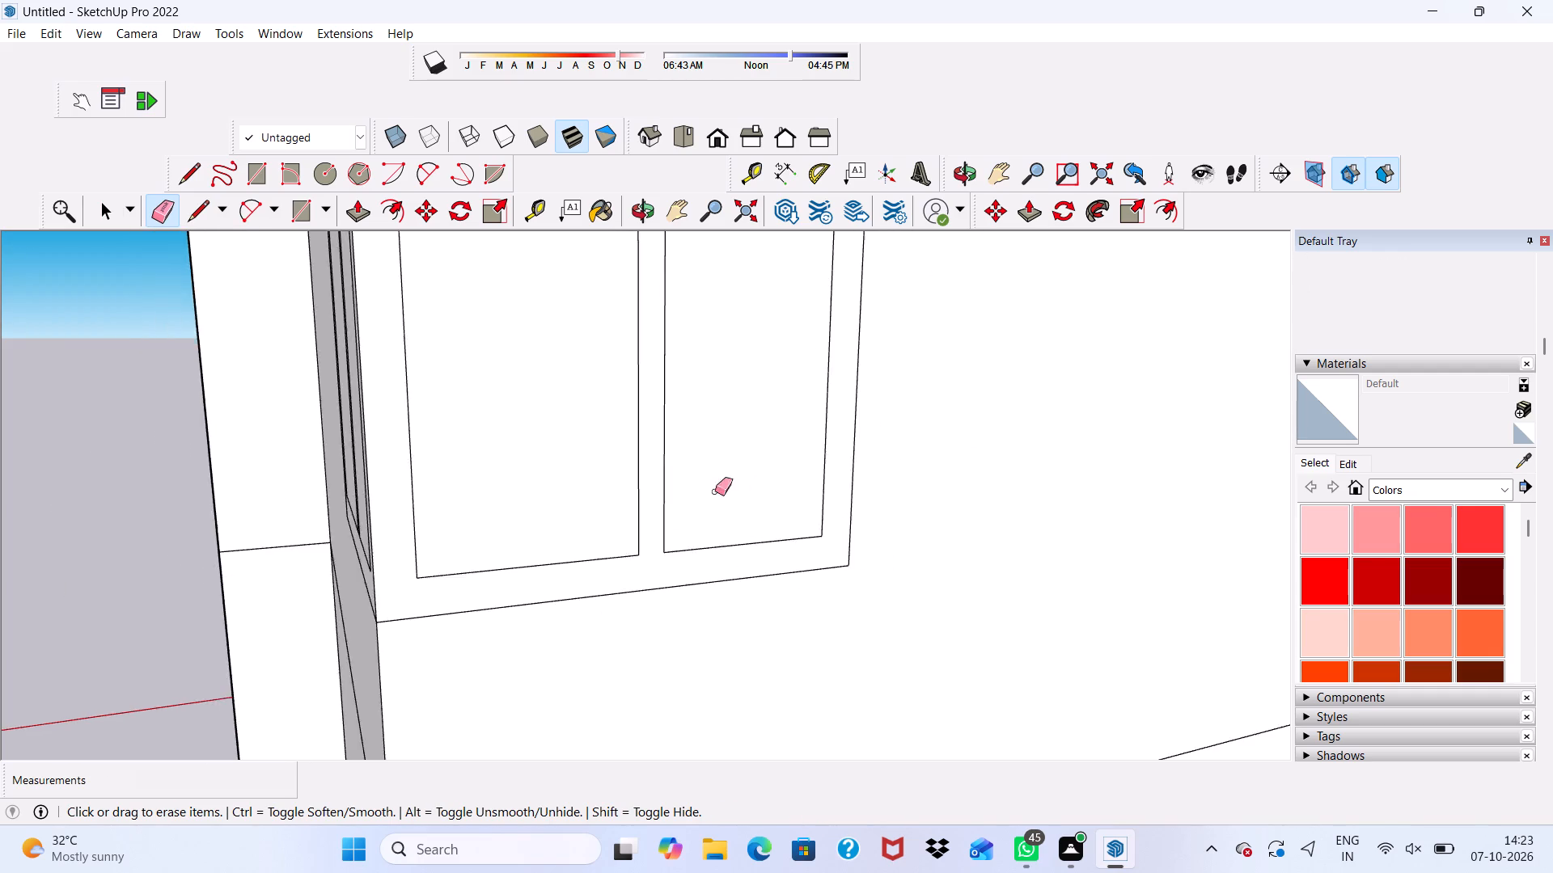
{"action": "scroll", "coordinate": [715, 491], "scroll_direction": "down", "scroll_amount": 9}
{"action": "scroll", "coordinate": [745, 255], "scroll_direction": "up", "scroll_amount": 15}
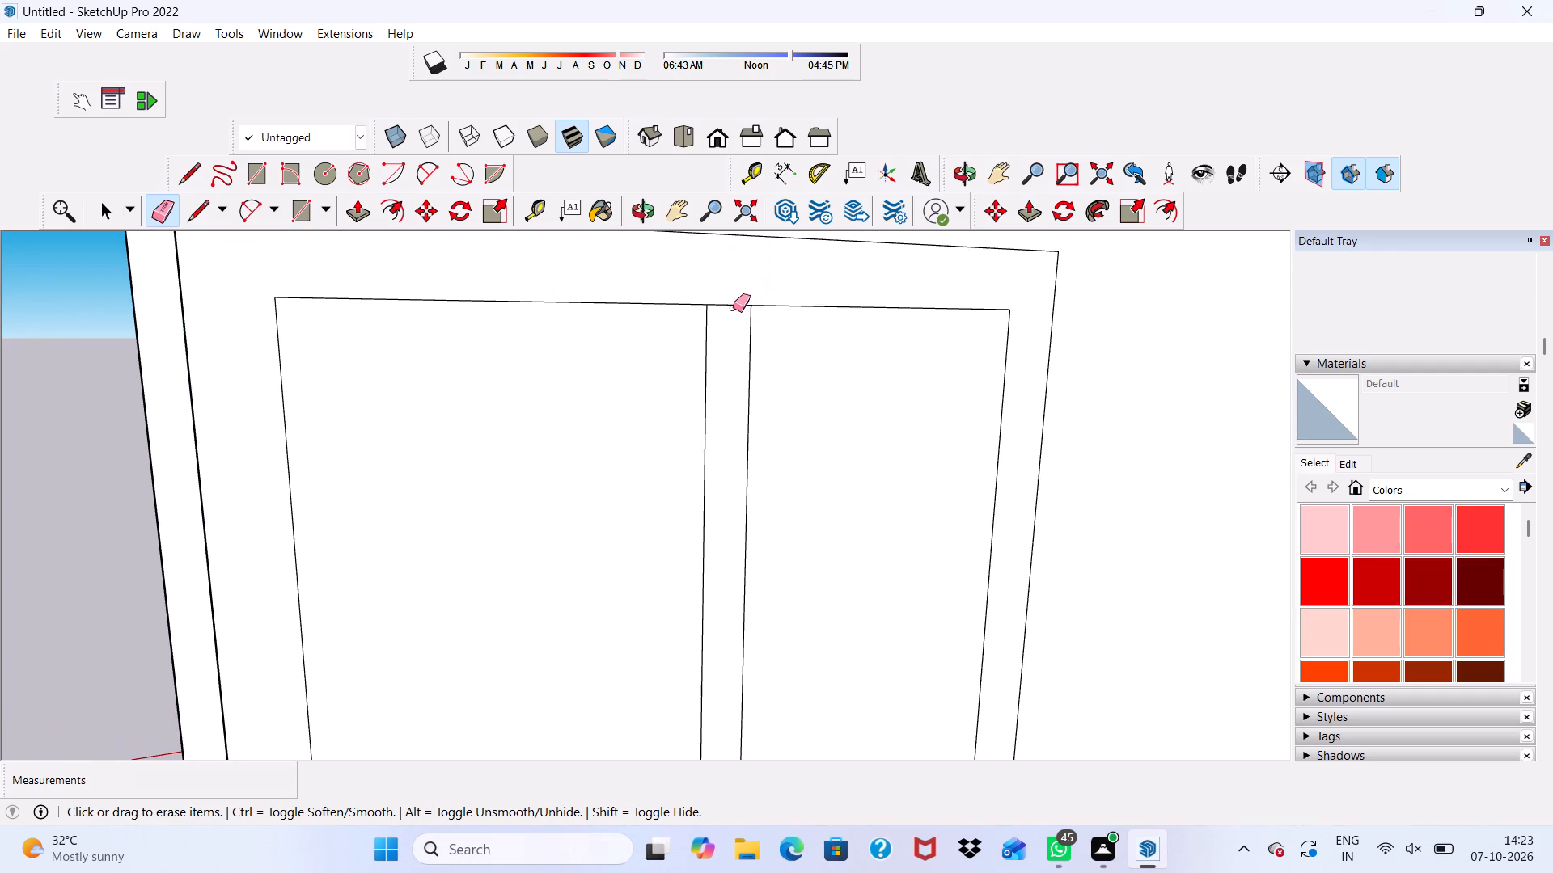
{"action": "left_click", "coordinate": [733, 308]}
{"action": "scroll", "coordinate": [745, 325], "scroll_direction": "down", "scroll_amount": 3}
{"action": "scroll", "coordinate": [714, 318], "scroll_direction": "up", "scroll_amount": 2}
{"action": "left_click_drag", "start_coordinate": [727, 307], "coordinate": [735, 320]}
{"action": "scroll", "coordinate": [740, 326], "scroll_direction": "down", "scroll_amount": 10}
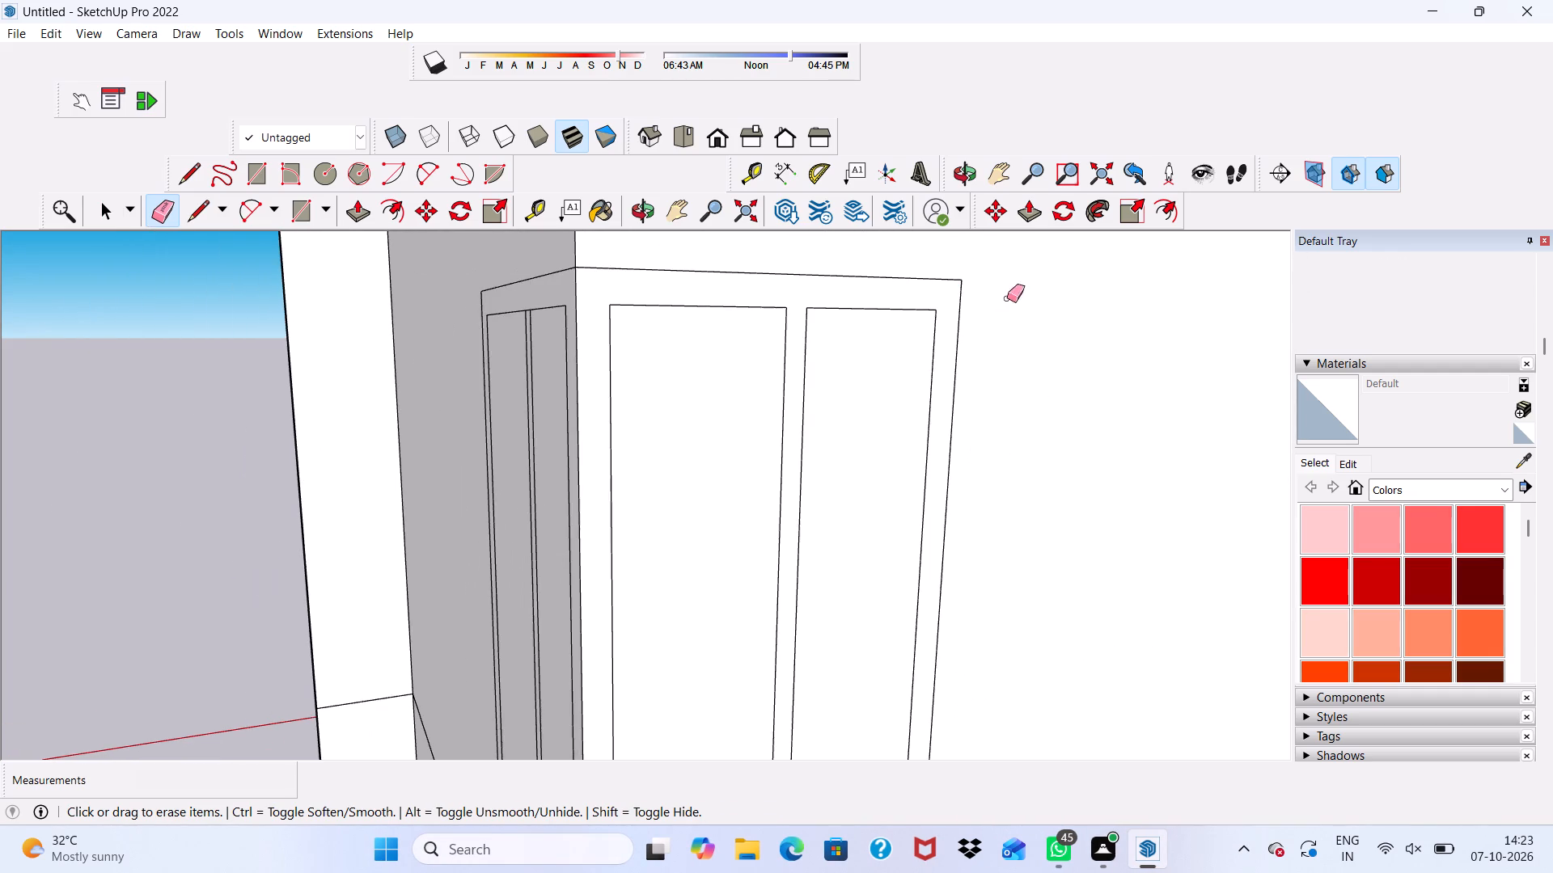
Erase the short edges at the top and bottom of the side wall mullion to merge it with its frame.
{"action": "middle_click_drag", "start_coordinate": [616, 482], "coordinate": [775, 459]}
{"action": "scroll", "coordinate": [492, 284], "scroll_direction": "up", "scroll_amount": 11}
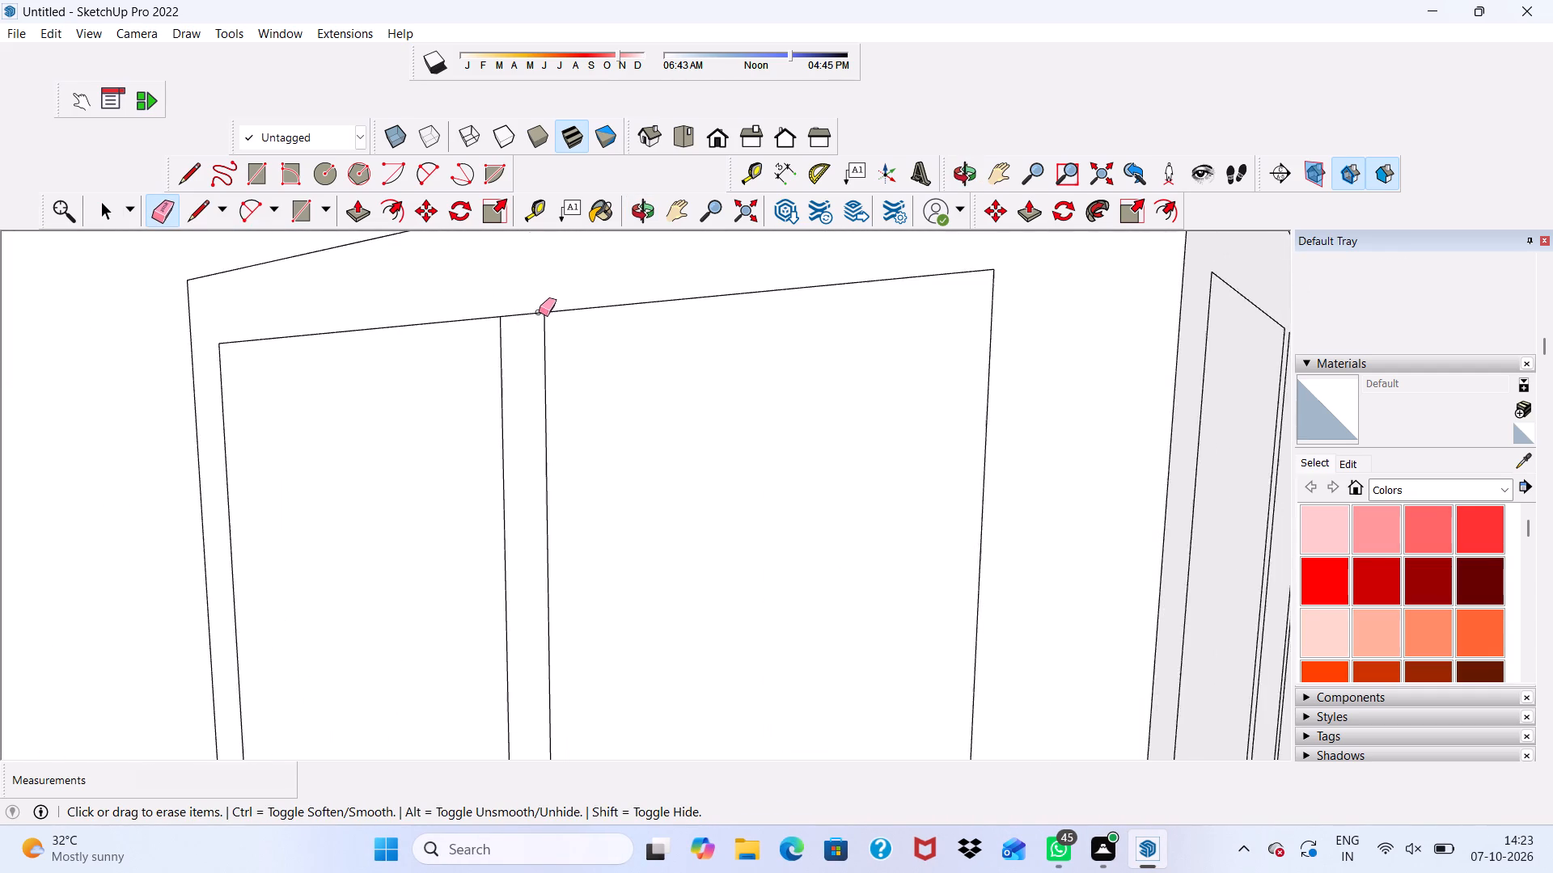
{"action": "scroll", "coordinate": [539, 312], "scroll_direction": "up", "scroll_amount": 6}
{"action": "left_click_drag", "start_coordinate": [524, 313], "coordinate": [514, 340]}
{"action": "scroll", "coordinate": [518, 343], "scroll_direction": "down", "scroll_amount": 14}
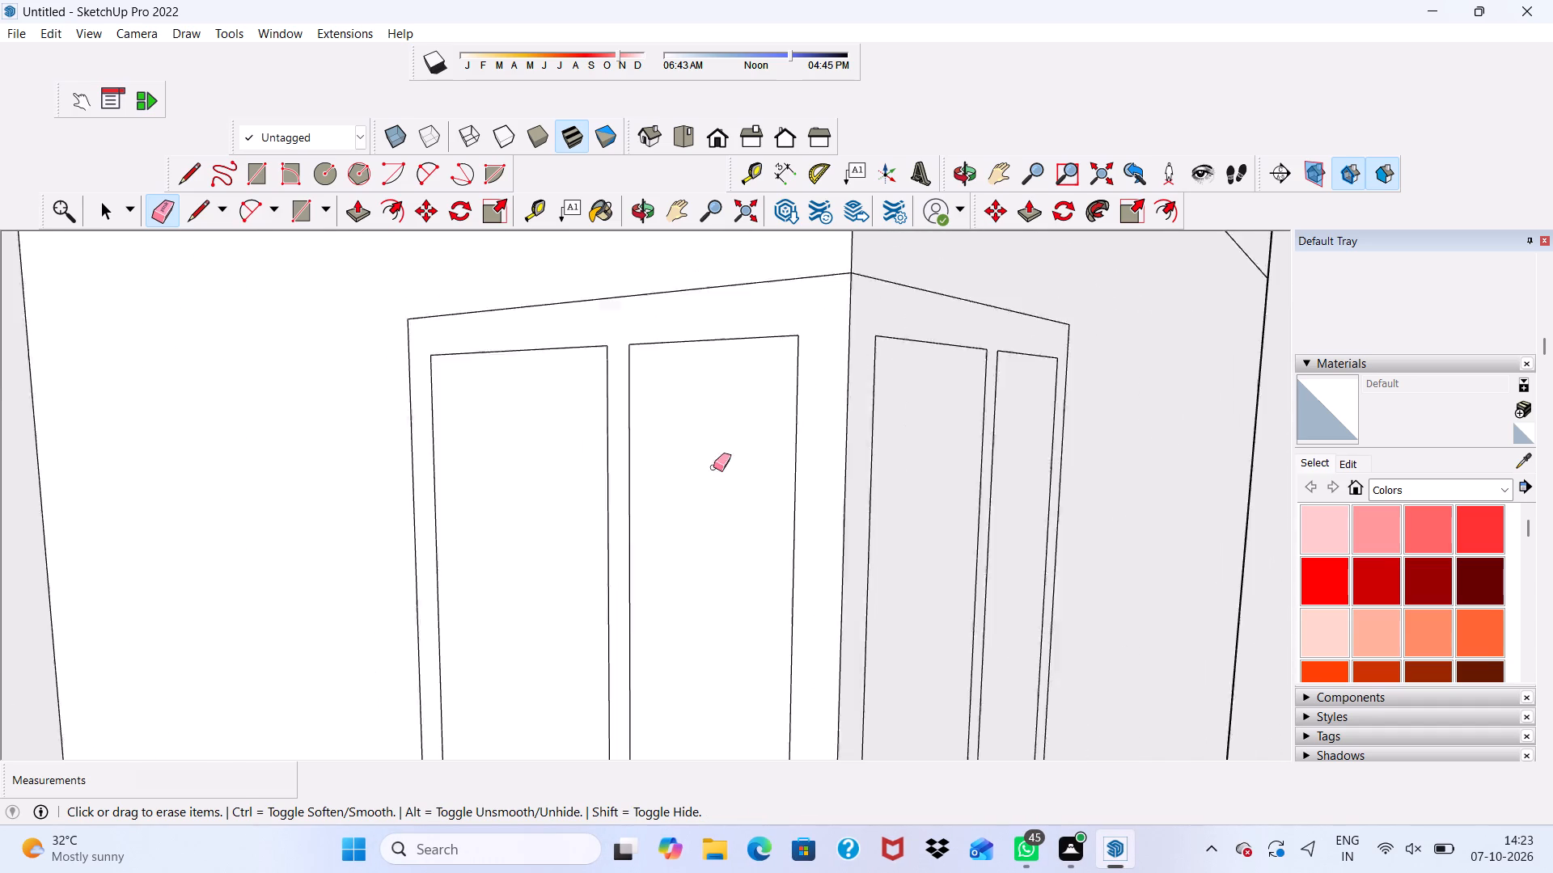
{"action": "scroll", "coordinate": [713, 467], "scroll_direction": "down", "scroll_amount": 11}
{"action": "scroll", "coordinate": [669, 631], "scroll_direction": "up", "scroll_amount": 4}
{"action": "scroll", "coordinate": [598, 509], "scroll_direction": "down", "scroll_amount": 5}
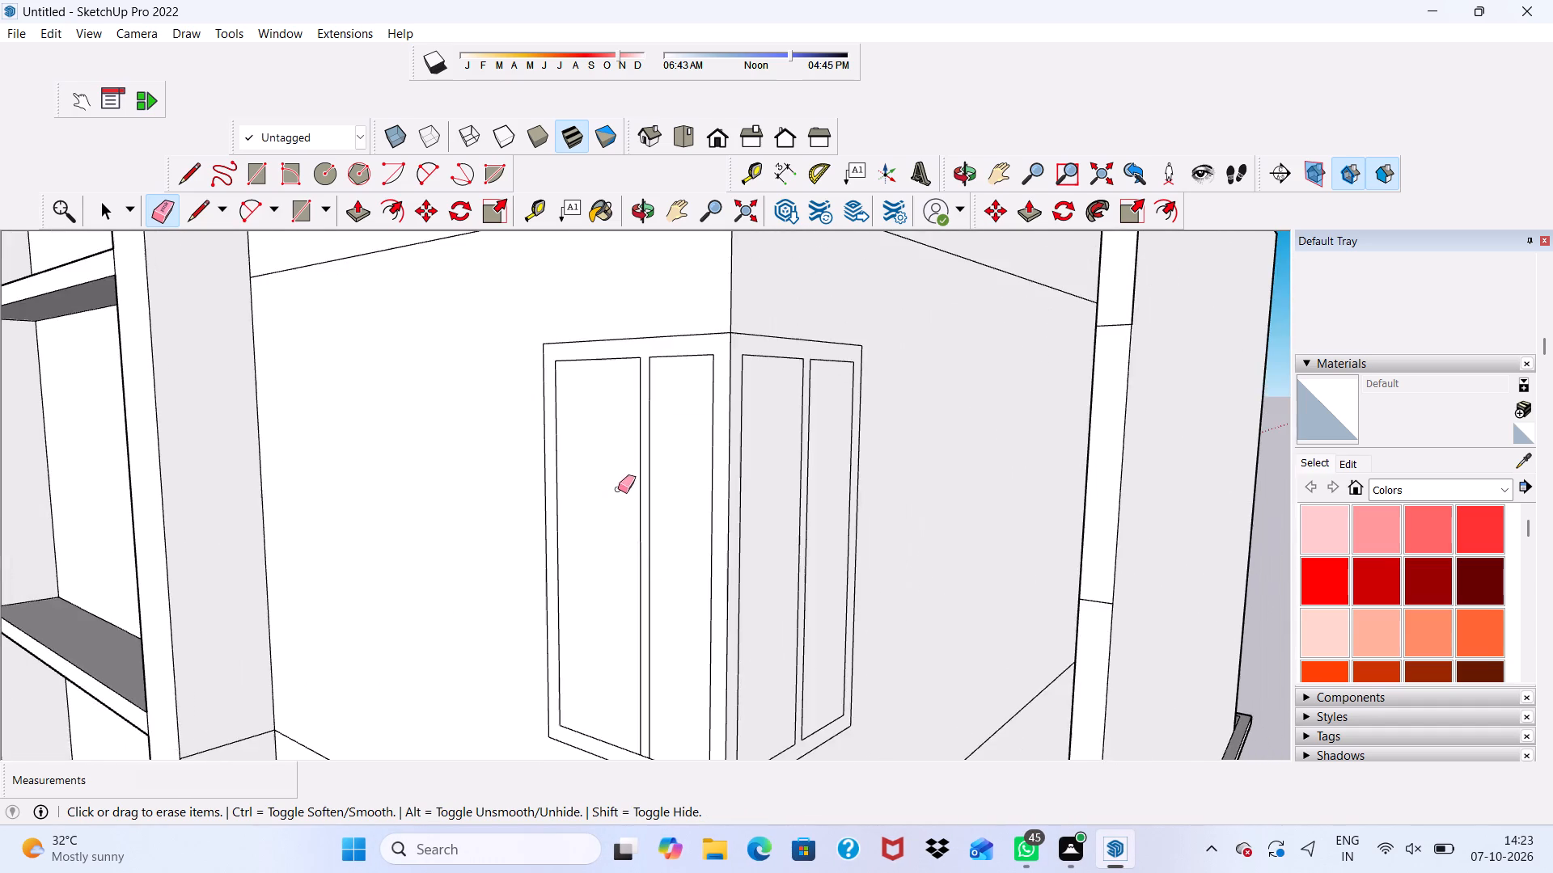
{"action": "scroll", "coordinate": [625, 471], "scroll_direction": "up", "scroll_amount": 1}
{"action": "scroll", "coordinate": [632, 535], "scroll_direction": "down", "scroll_amount": 3}
{"action": "scroll", "coordinate": [635, 663], "scroll_direction": "up", "scroll_amount": 20}
{"action": "scroll", "coordinate": [635, 663], "scroll_direction": "up", "scroll_amount": 1}
{"action": "left_click_drag", "start_coordinate": [630, 651], "coordinate": [630, 667]}
{"action": "key", "text": "space"}
Push/Pull the side wall and end wall window frames outward 3" each, including their mullions.
{"action": "left_click", "coordinate": [641, 692]}
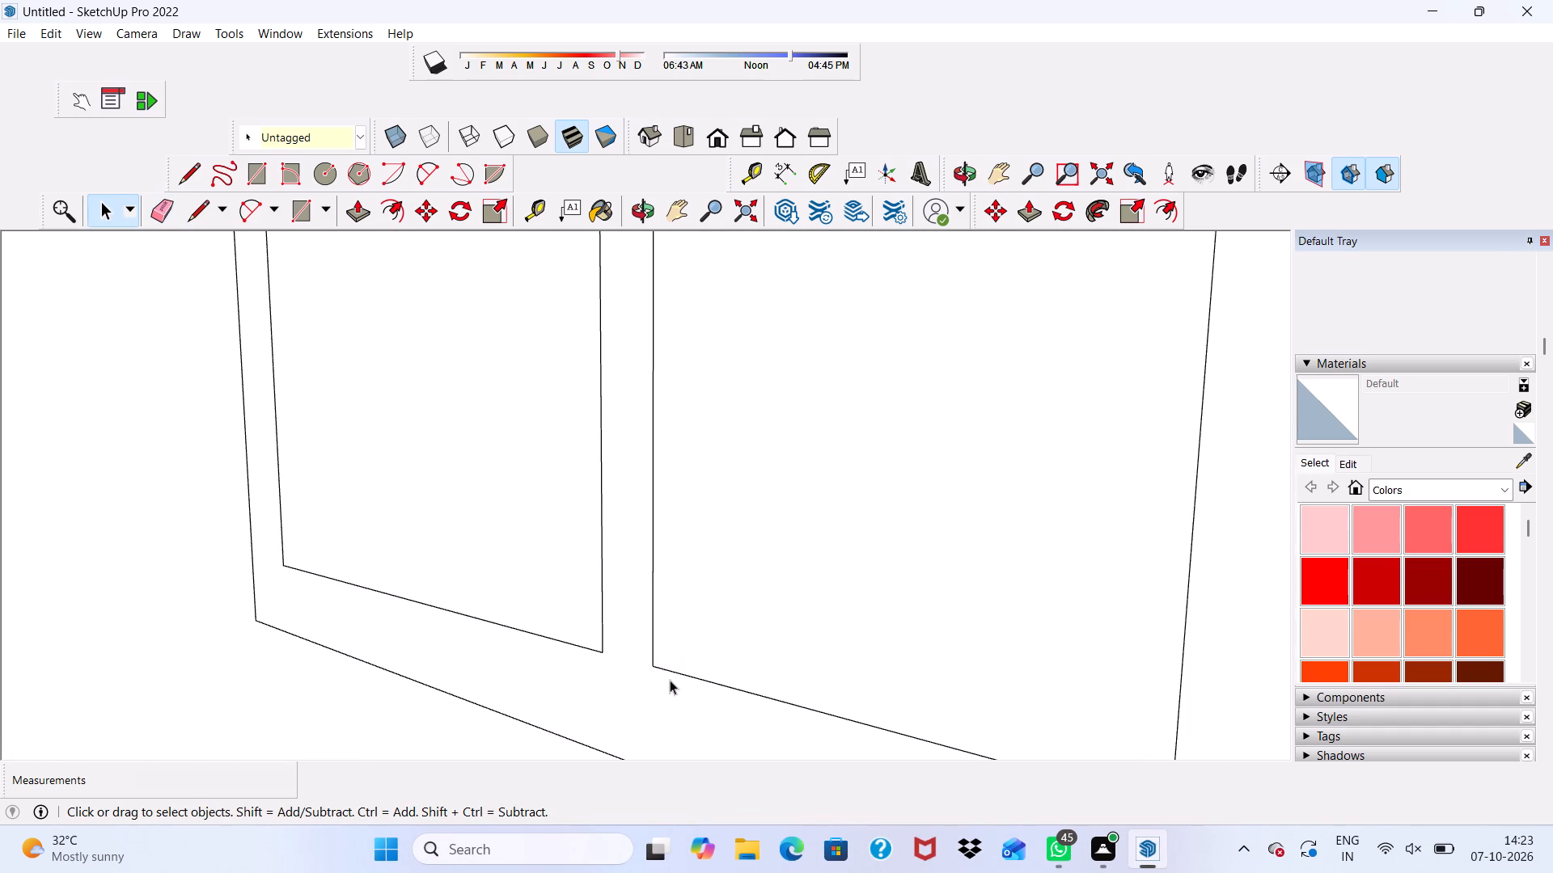
{"action": "left_click", "coordinate": [362, 213]}
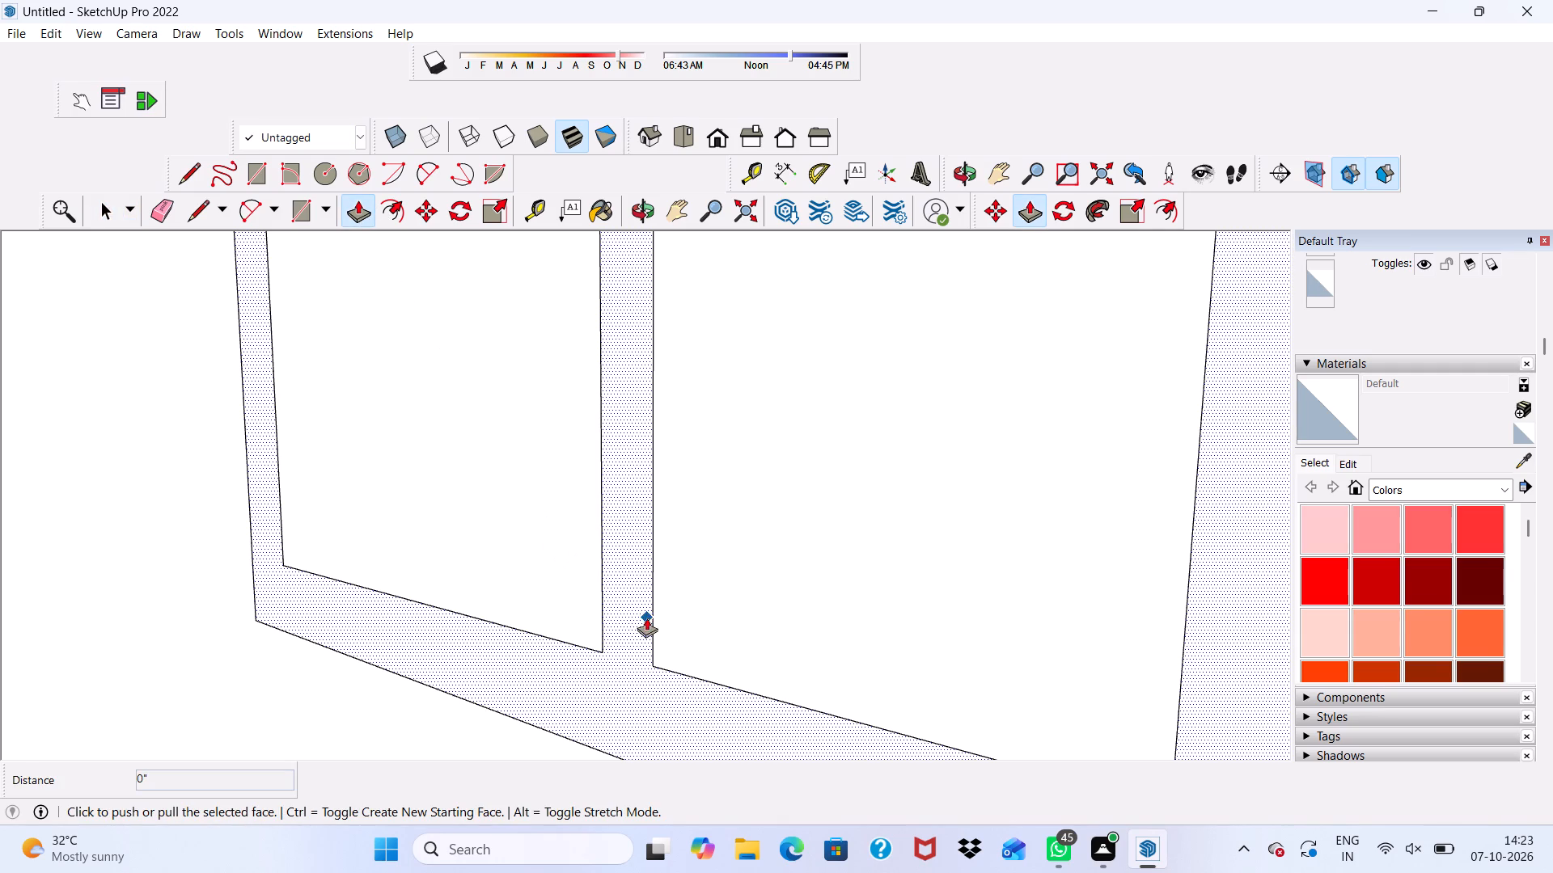
{"action": "left_click", "coordinate": [631, 678]}
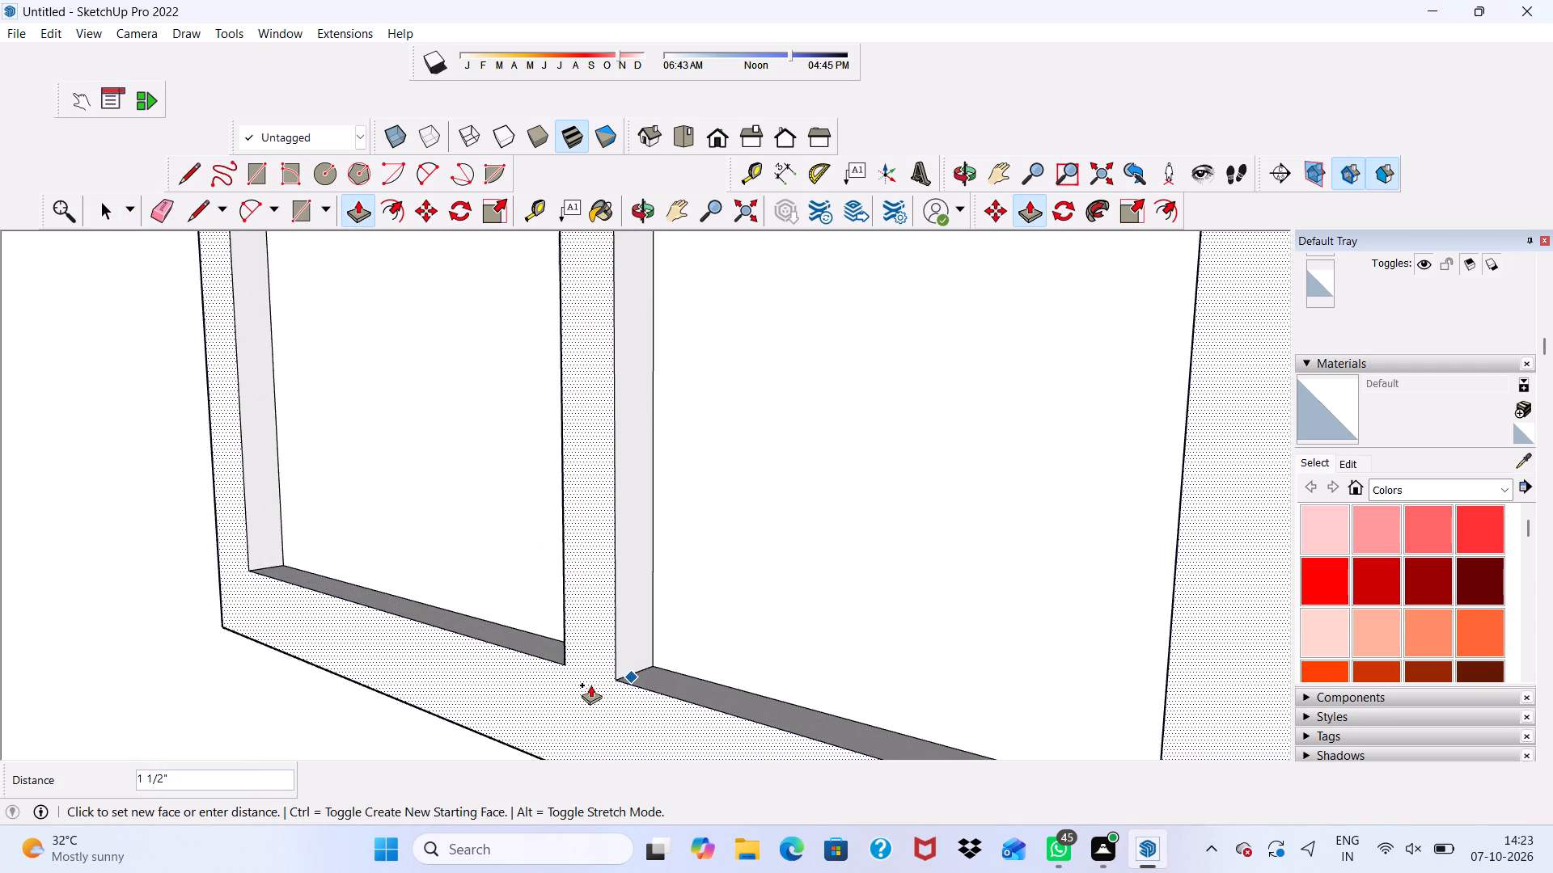
{"action": "key", "text": "3"}
{"action": "key", "text": "shift+quotedbl"}
{"action": "key", "text": "Return"}
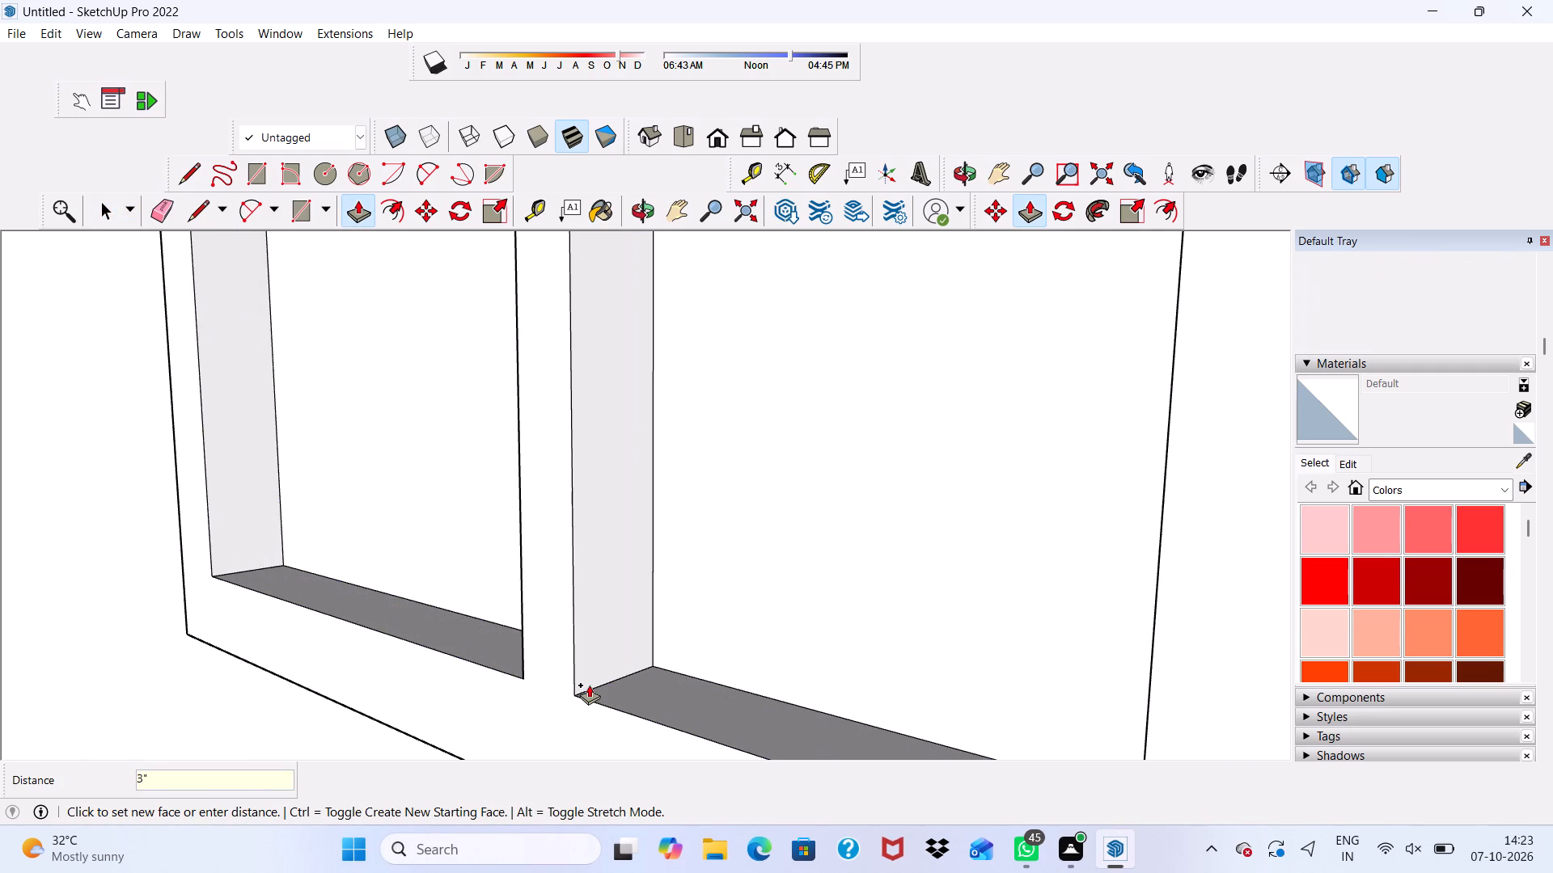
{"action": "scroll", "coordinate": [586, 681], "scroll_direction": "down", "scroll_amount": 11}
{"action": "scroll", "coordinate": [721, 522], "scroll_direction": "down", "scroll_amount": 4}
{"action": "scroll", "coordinate": [789, 590], "scroll_direction": "up", "scroll_amount": 5}
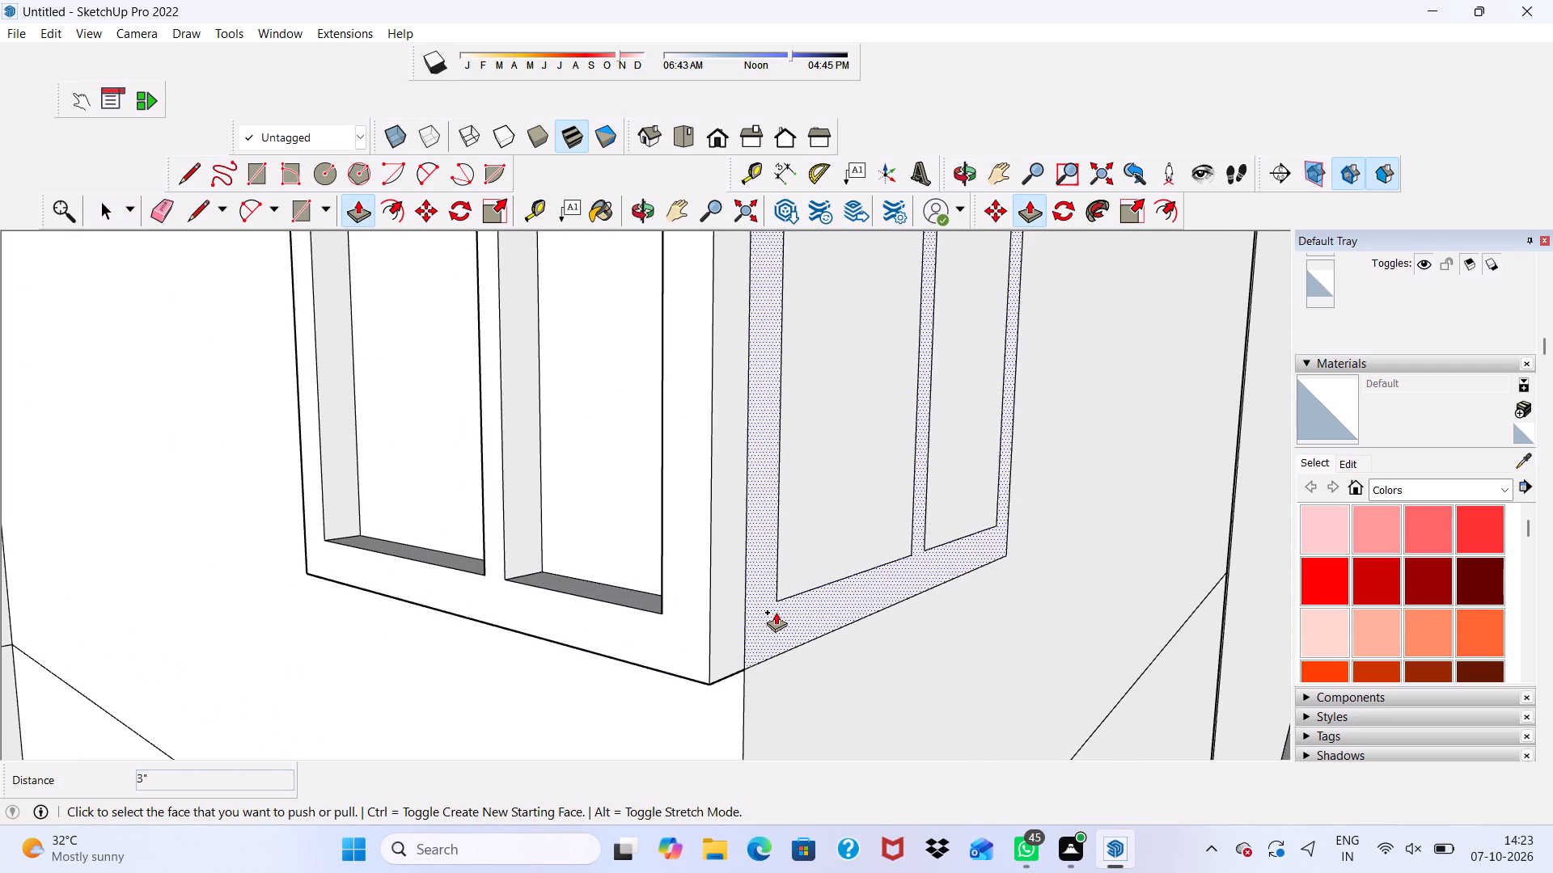
{"action": "left_click", "coordinate": [776, 612]}
{"action": "type", "text": "3\""}
{"action": "key", "text": "Return"}
Push/Pull the side wall frame's corner-side edge face 3" to fill the notch between the two frames.
{"action": "scroll", "coordinate": [832, 601], "scroll_direction": "up", "scroll_amount": 1}
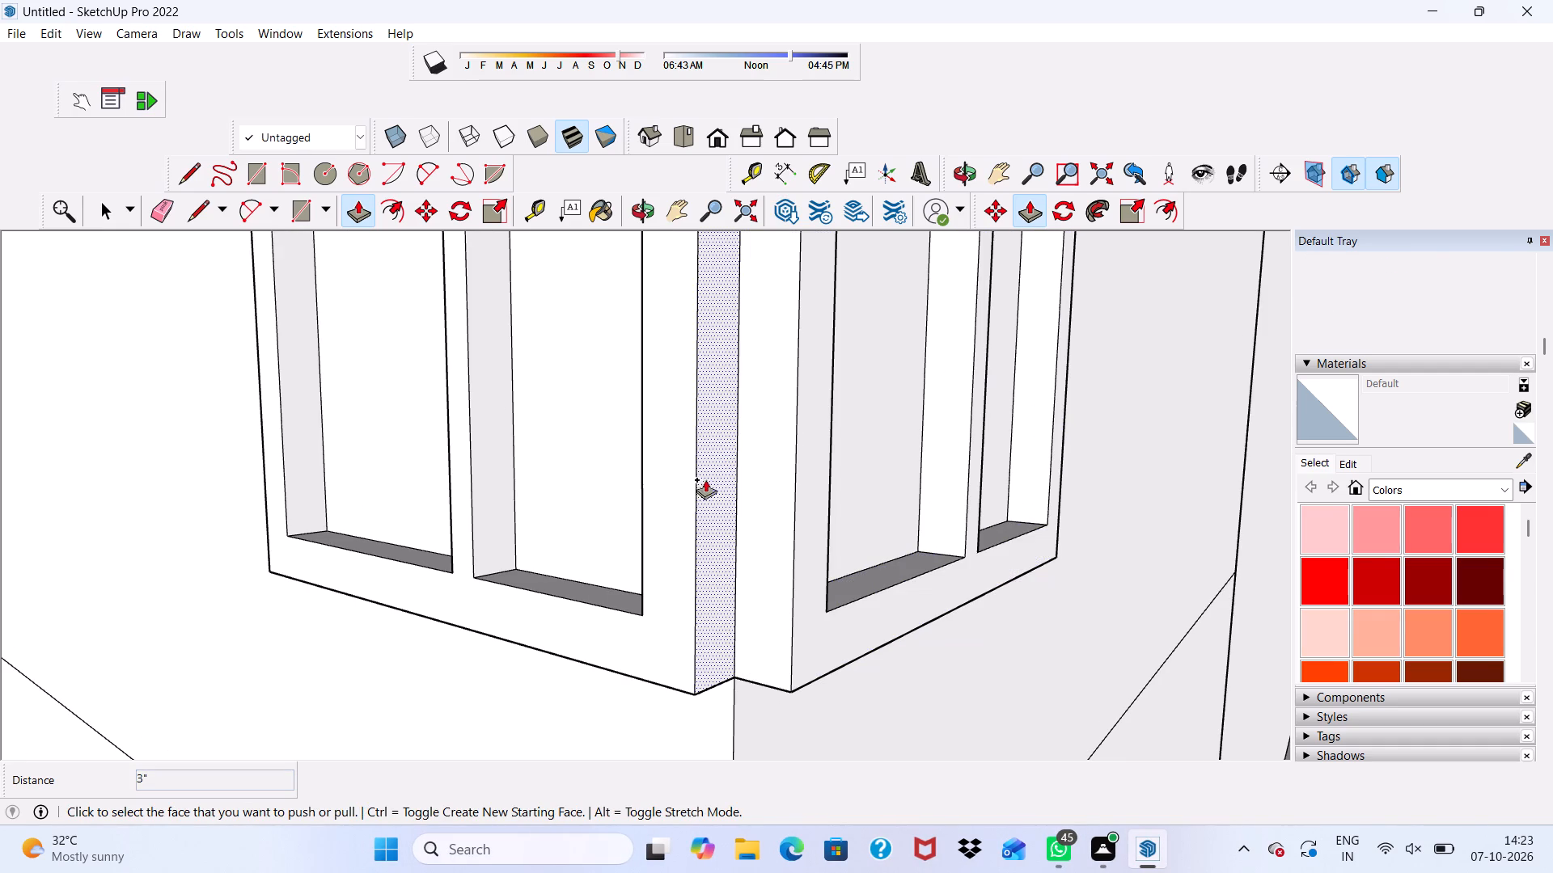
{"action": "left_click", "coordinate": [714, 479]}
{"action": "scroll", "coordinate": [796, 477], "scroll_direction": "down", "scroll_amount": 1}
{"action": "middle_click_drag", "start_coordinate": [796, 477], "coordinate": [658, 521]}
{"action": "scroll", "coordinate": [637, 380], "scroll_direction": "down", "scroll_amount": 3}
{"action": "scroll", "coordinate": [417, 368], "scroll_direction": "down", "scroll_amount": 1}
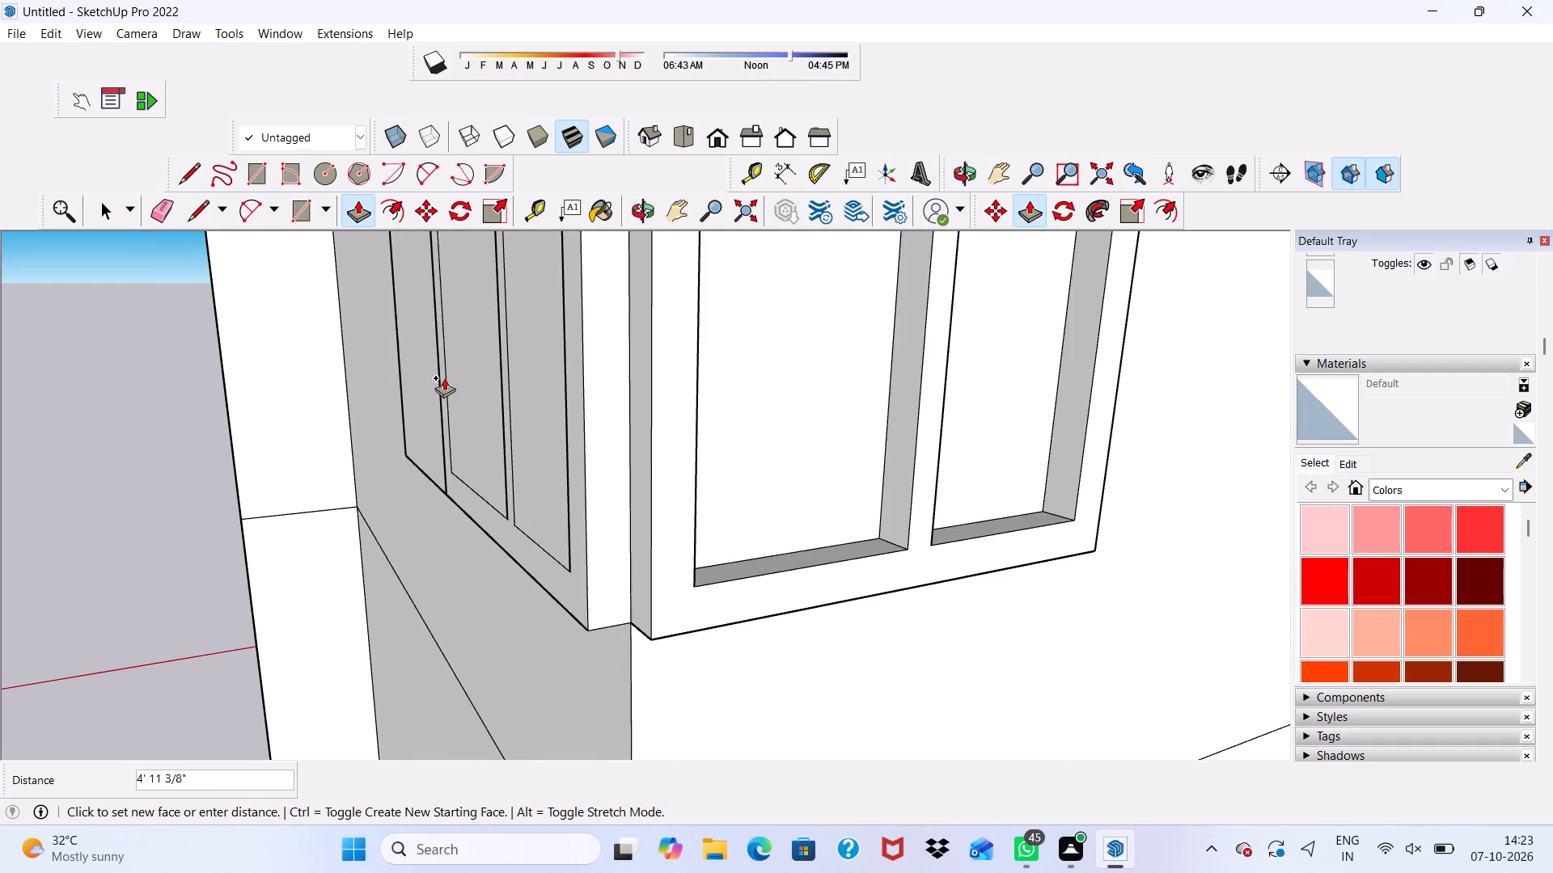
{"action": "scroll", "coordinate": [444, 377], "scroll_direction": "down", "scroll_amount": 1}
{"action": "left_click", "coordinate": [616, 357]}
Examine the finished corner windows and the surrounding facades from several sides of the building.
{"action": "scroll", "coordinate": [538, 424], "scroll_direction": "down", "scroll_amount": 2}
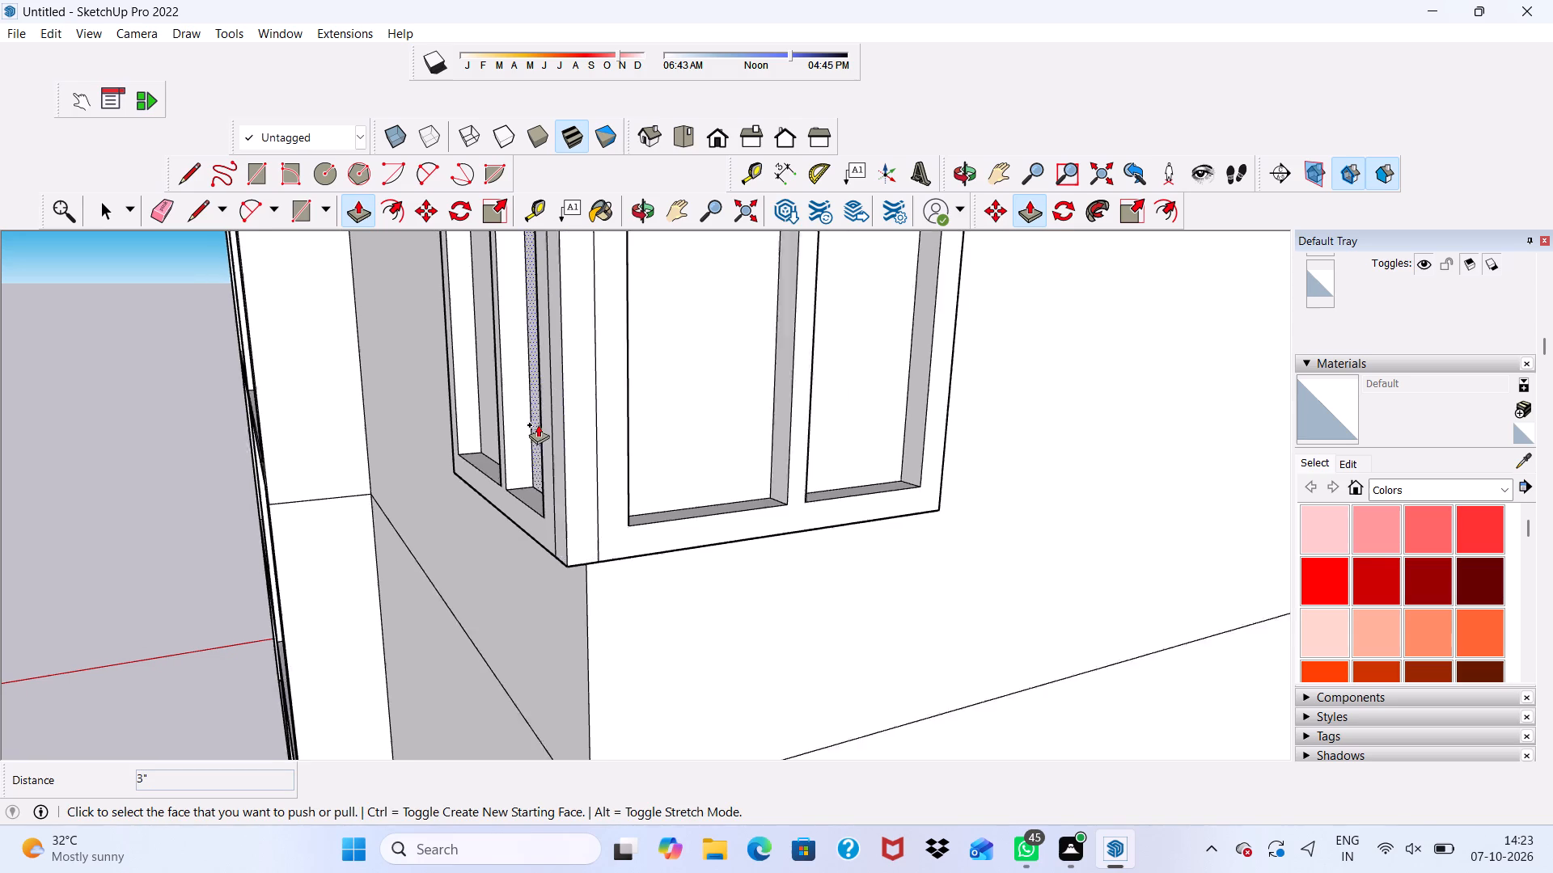
{"action": "scroll", "coordinate": [538, 424], "scroll_direction": "down", "scroll_amount": 8}
{"action": "middle_click_drag", "start_coordinate": [572, 426], "coordinate": [673, 385]}
{"action": "scroll", "coordinate": [646, 446], "scroll_direction": "down", "scroll_amount": 3}
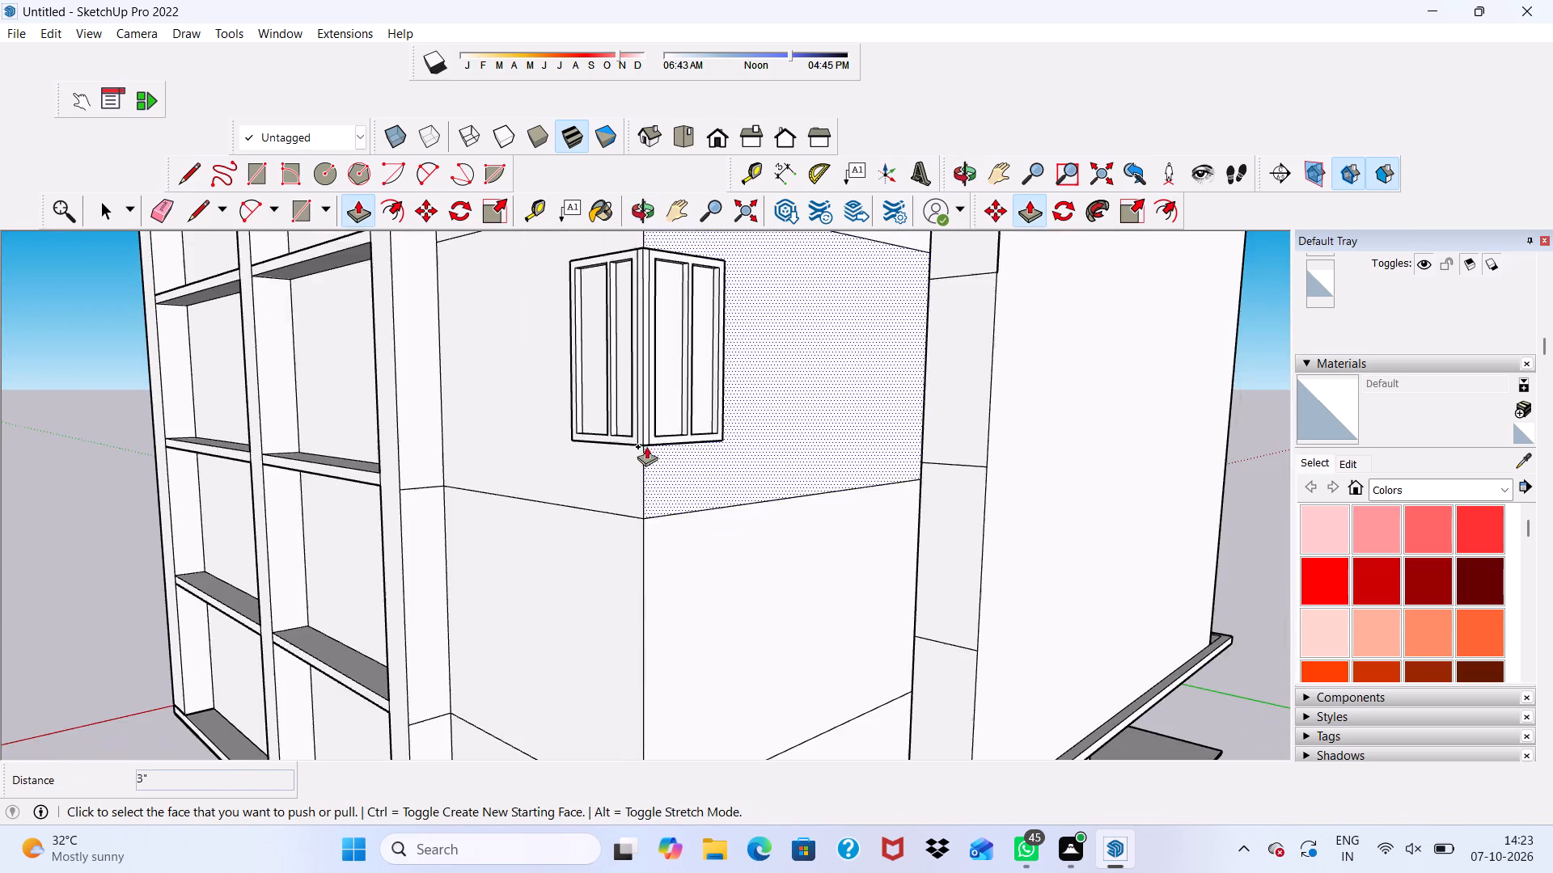
{"action": "scroll", "coordinate": [646, 446], "scroll_direction": "down", "scroll_amount": 12}
{"action": "middle_click_drag", "start_coordinate": [644, 470], "coordinate": [104, 441]}
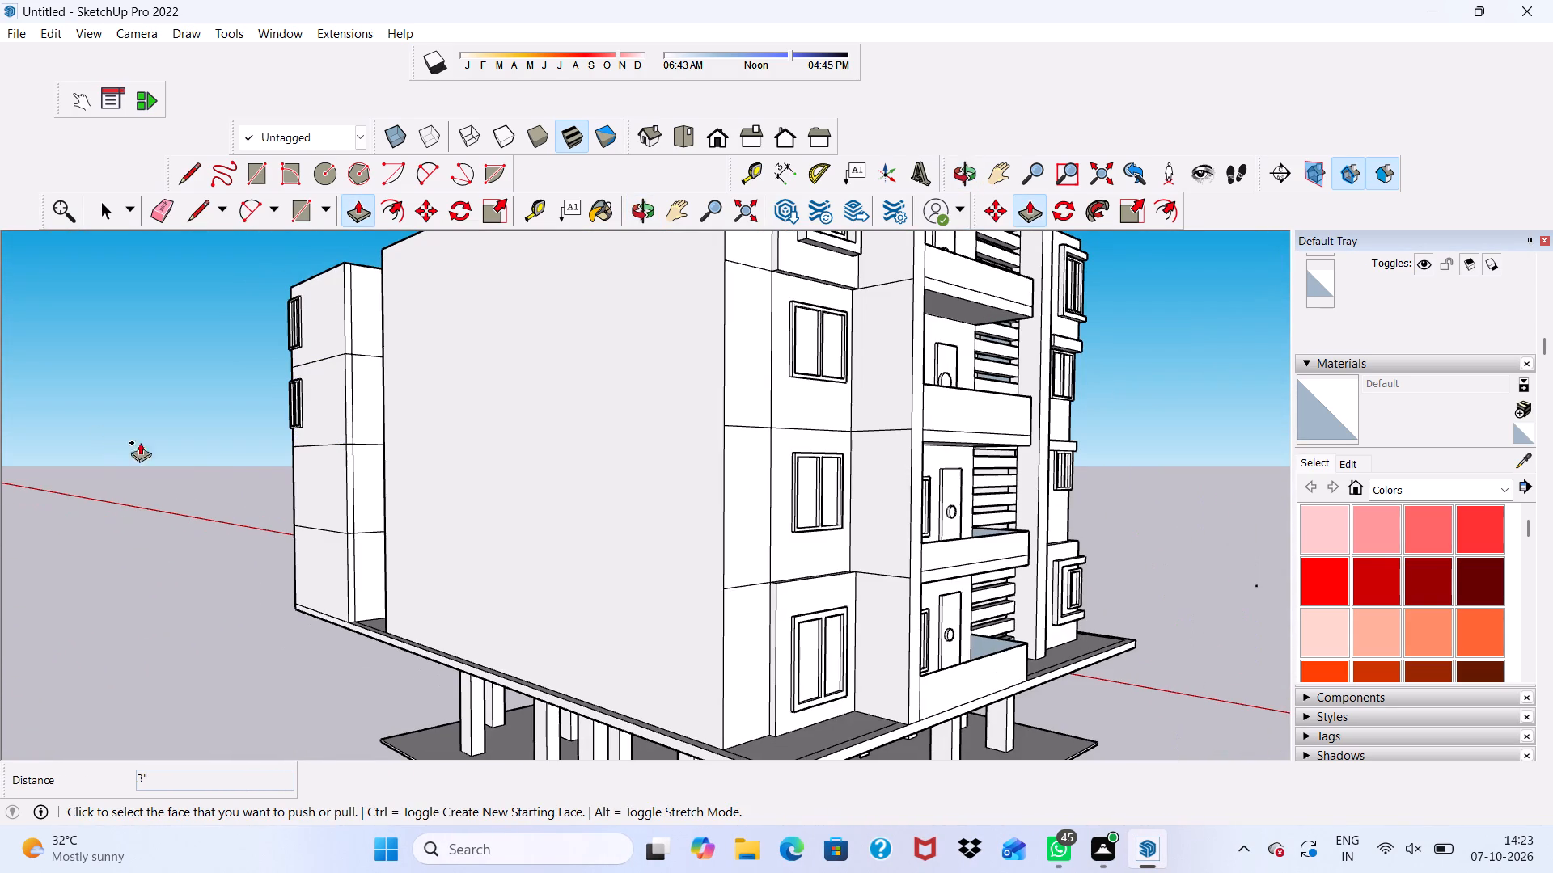
{"action": "scroll", "coordinate": [244, 416], "scroll_direction": "down", "scroll_amount": 3}
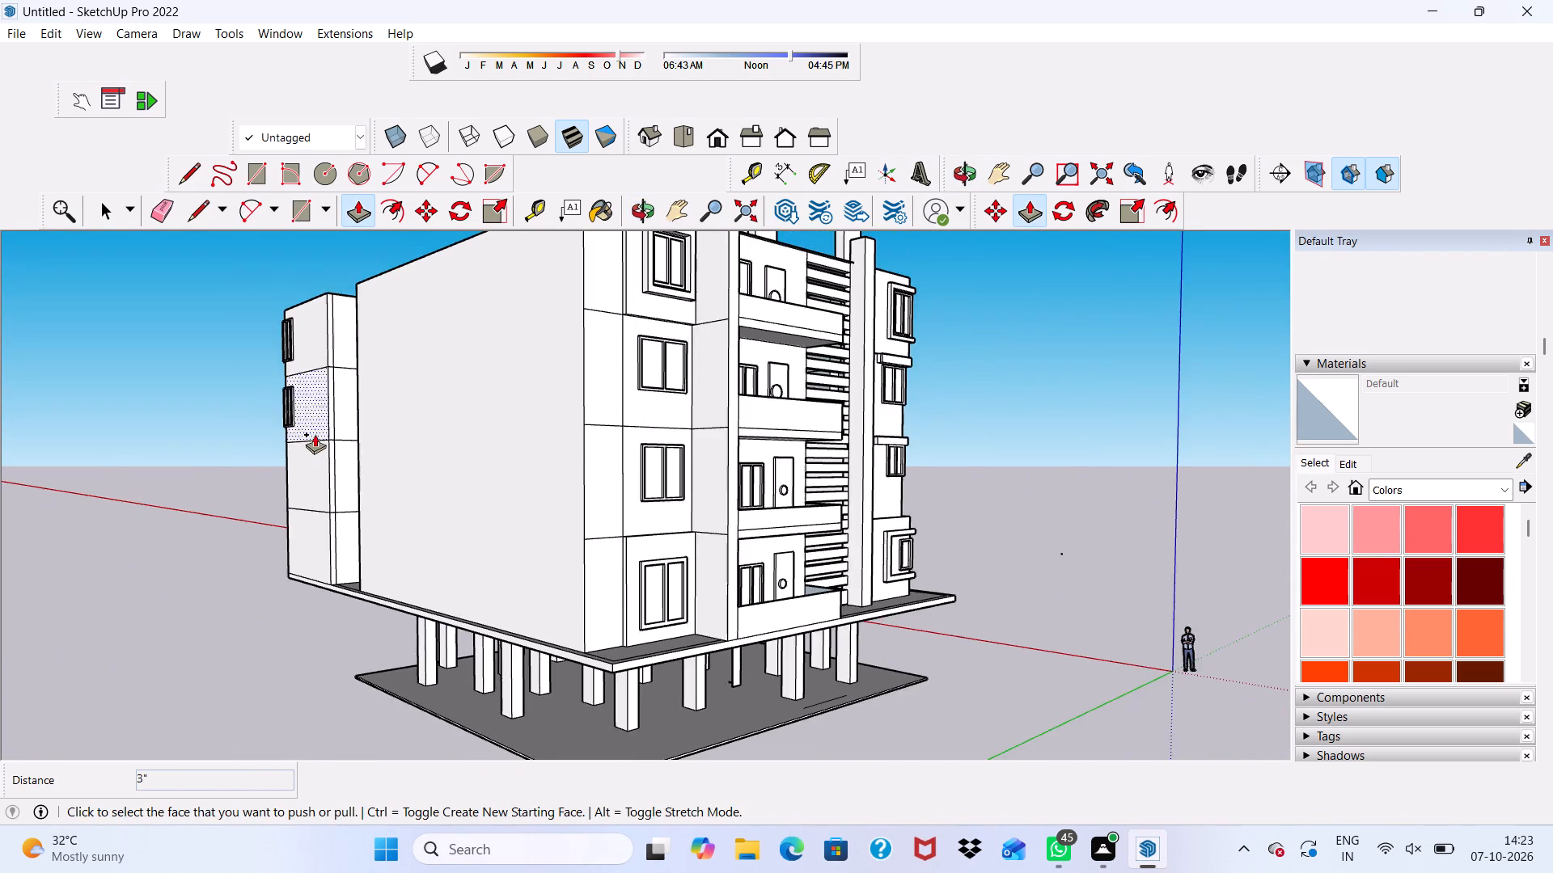
{"action": "scroll", "coordinate": [315, 431], "scroll_direction": "down", "scroll_amount": 2}
{"action": "middle_click_drag", "start_coordinate": [299, 419], "coordinate": [500, 427]}
{"action": "scroll", "coordinate": [299, 419], "scroll_direction": "down", "scroll_amount": 1}
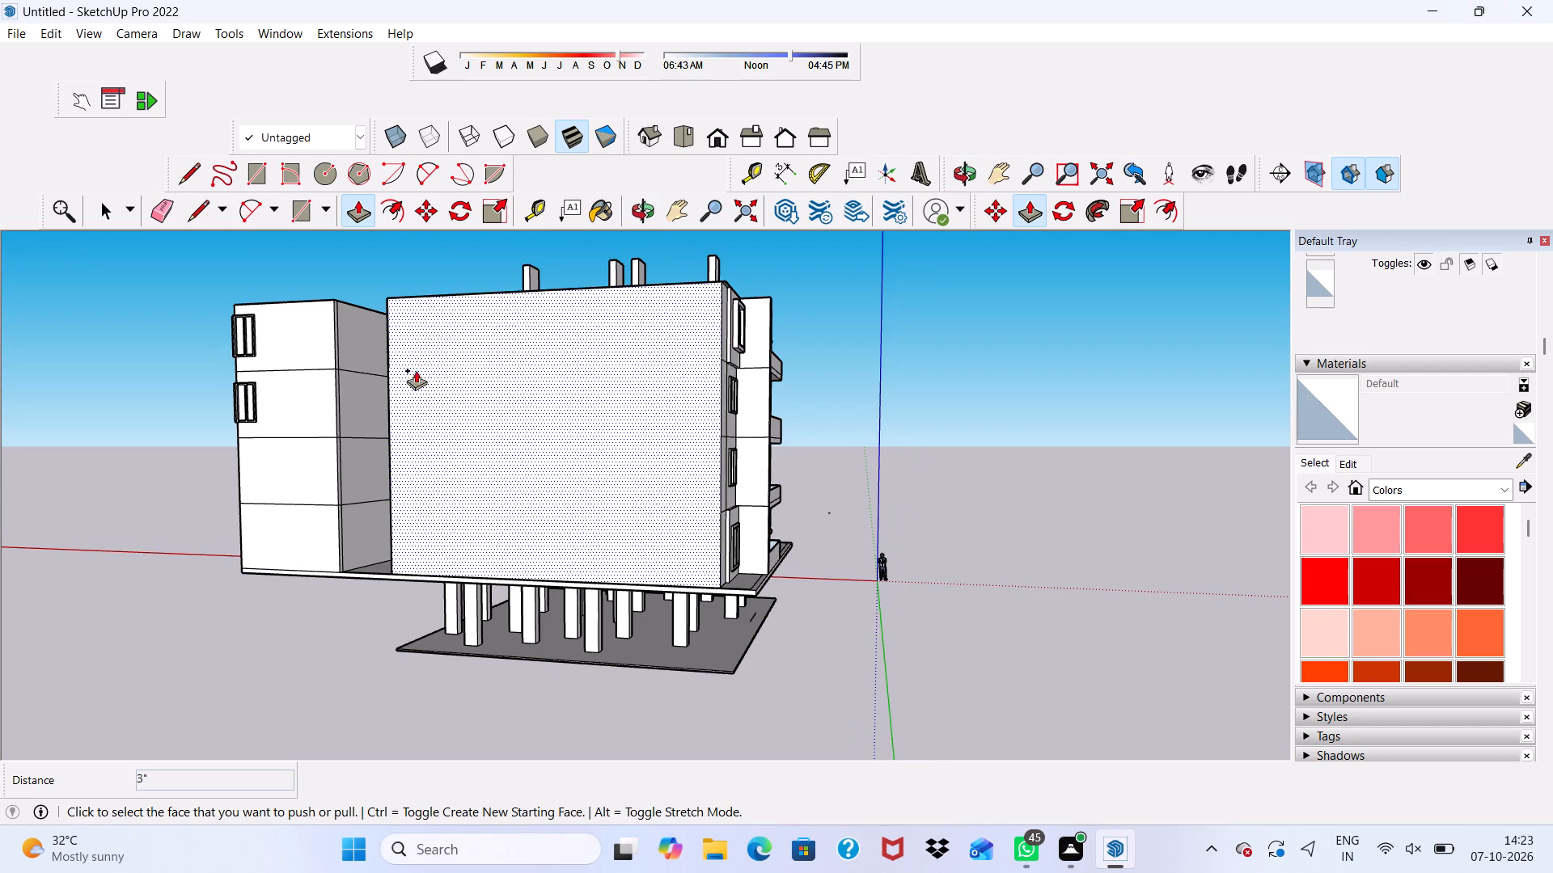
{"action": "middle_click_drag", "start_coordinate": [315, 381], "coordinate": [565, 353]}
{"action": "key", "text": "space"}
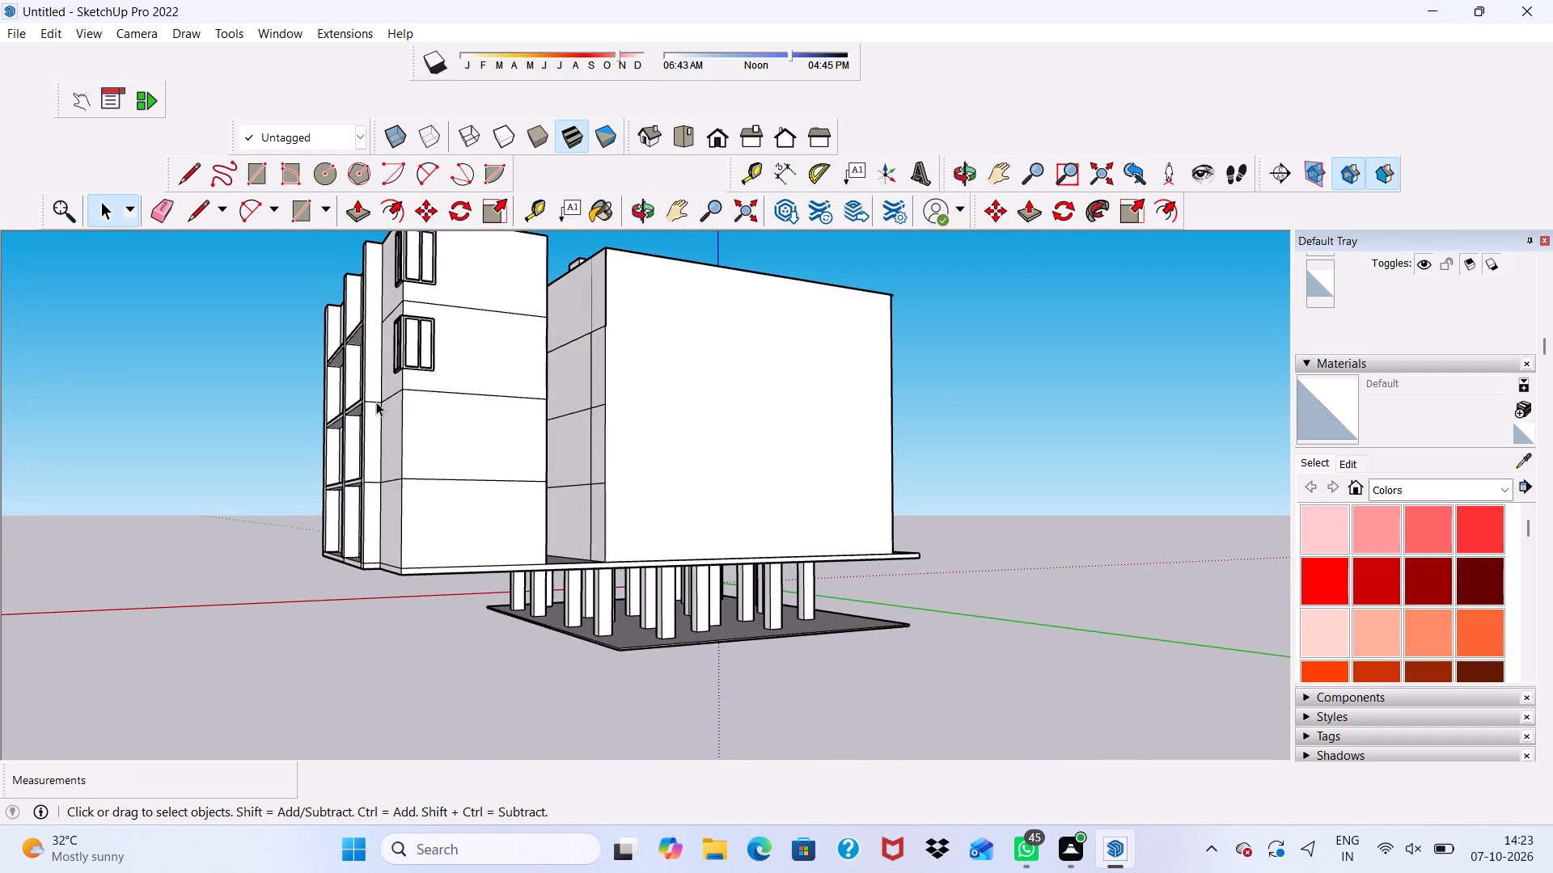
Draw a window rectangle about 5' 9" high on the balcony-side wall, starting at the corner edge, one storey below the finished corner windows.
{"action": "middle_click_drag", "start_coordinate": [376, 402], "coordinate": [545, 431]}
{"action": "scroll", "coordinate": [479, 456], "scroll_direction": "down", "scroll_amount": 7}
{"action": "scroll", "coordinate": [633, 428], "scroll_direction": "up", "scroll_amount": 3}
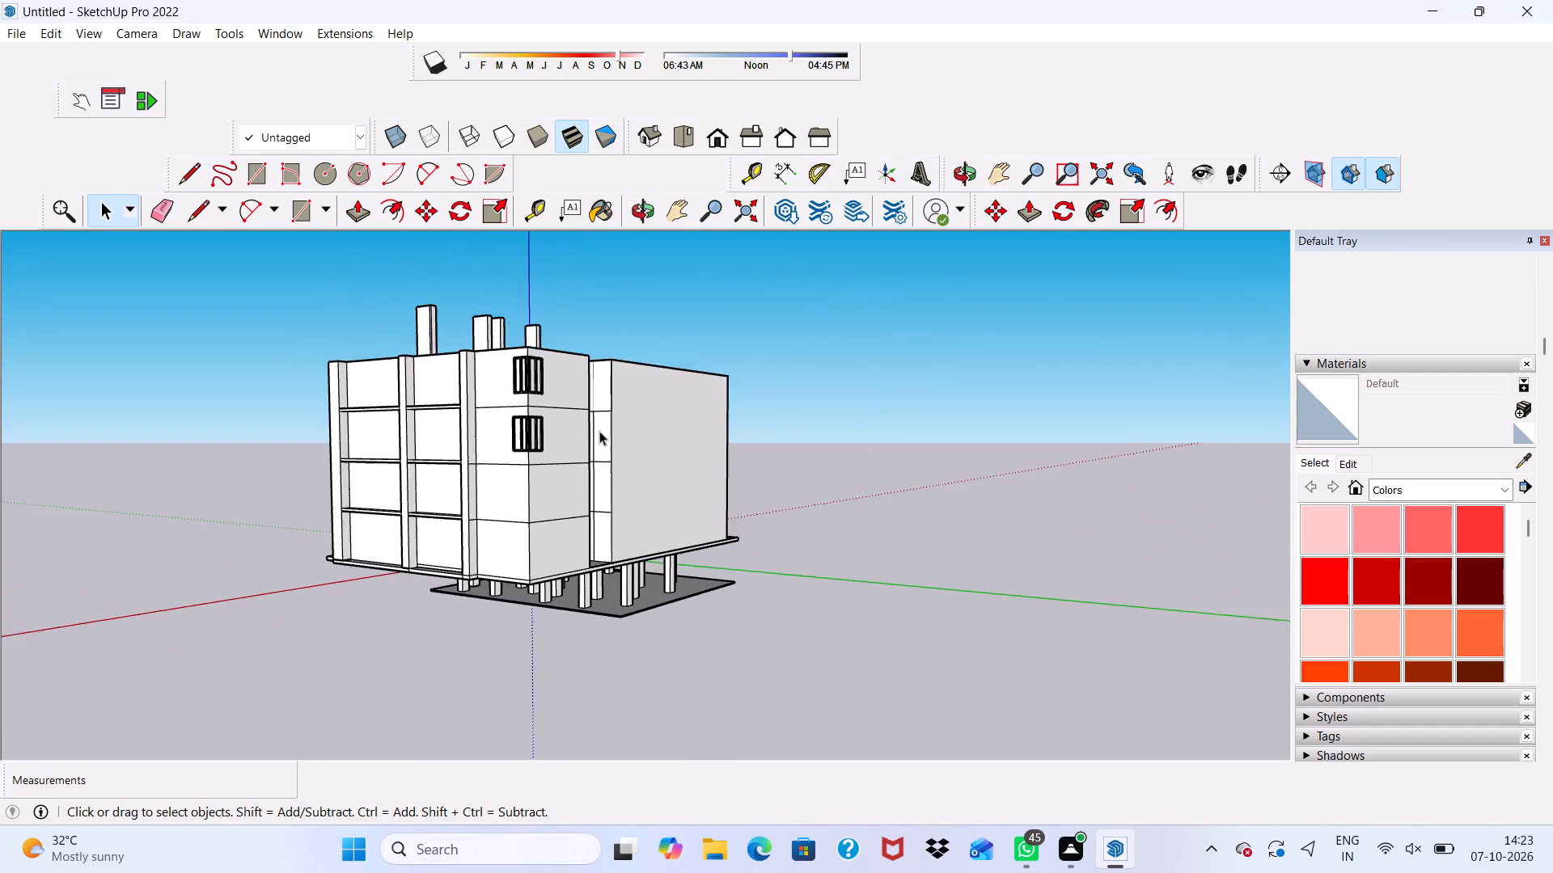
{"action": "scroll", "coordinate": [599, 431], "scroll_direction": "up", "scroll_amount": 12}
{"action": "scroll", "coordinate": [415, 478], "scroll_direction": "down", "scroll_amount": 7}
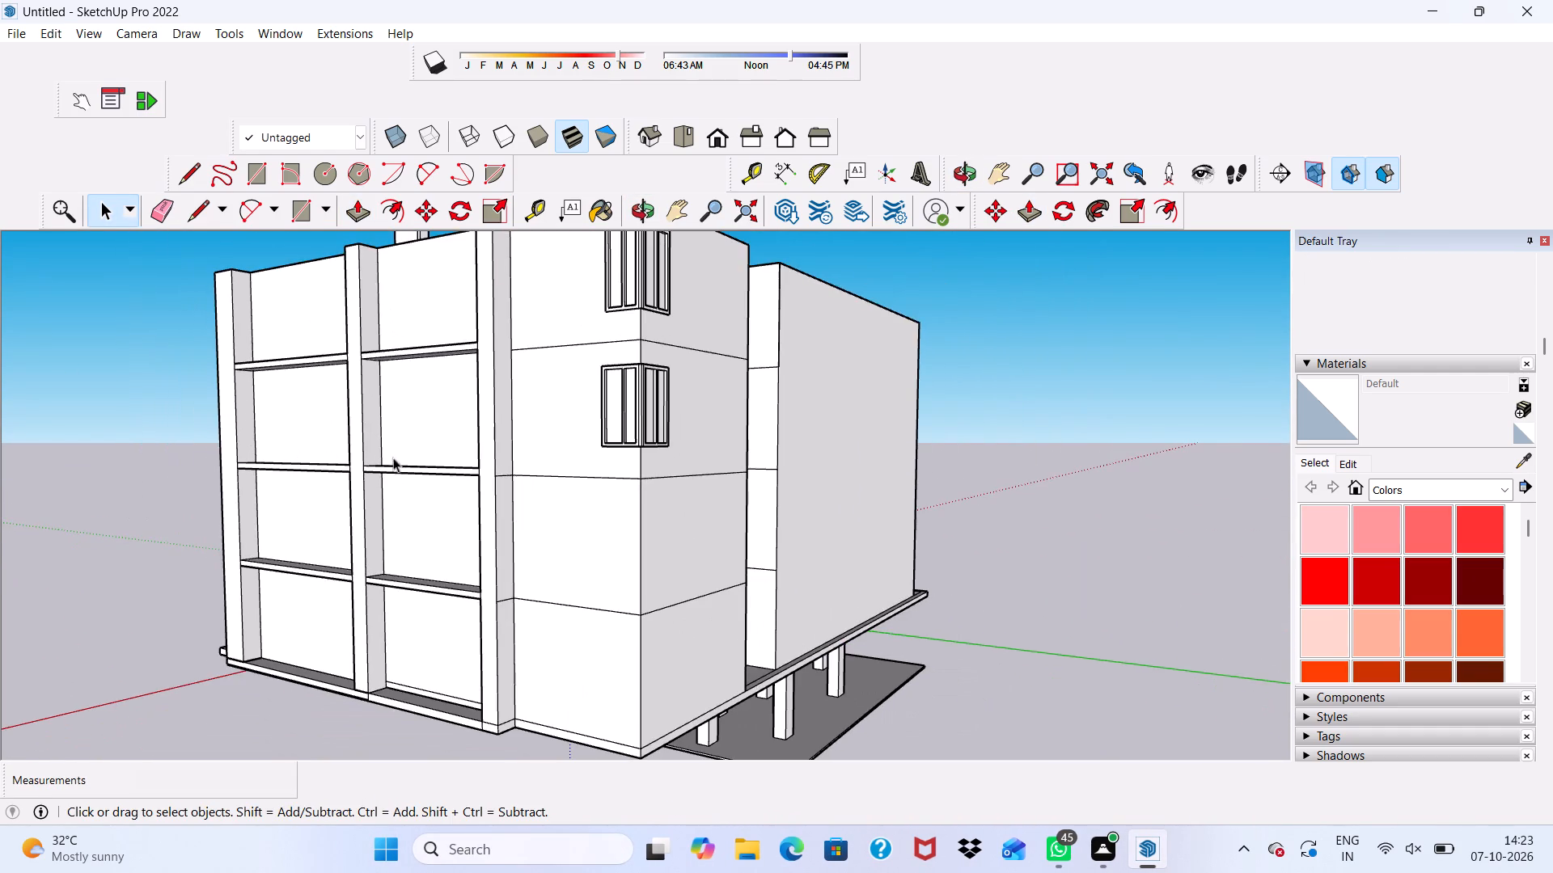
{"action": "middle_click", "coordinate": [394, 458]}
{"action": "scroll", "coordinate": [549, 487], "scroll_direction": "up", "scroll_amount": 5}
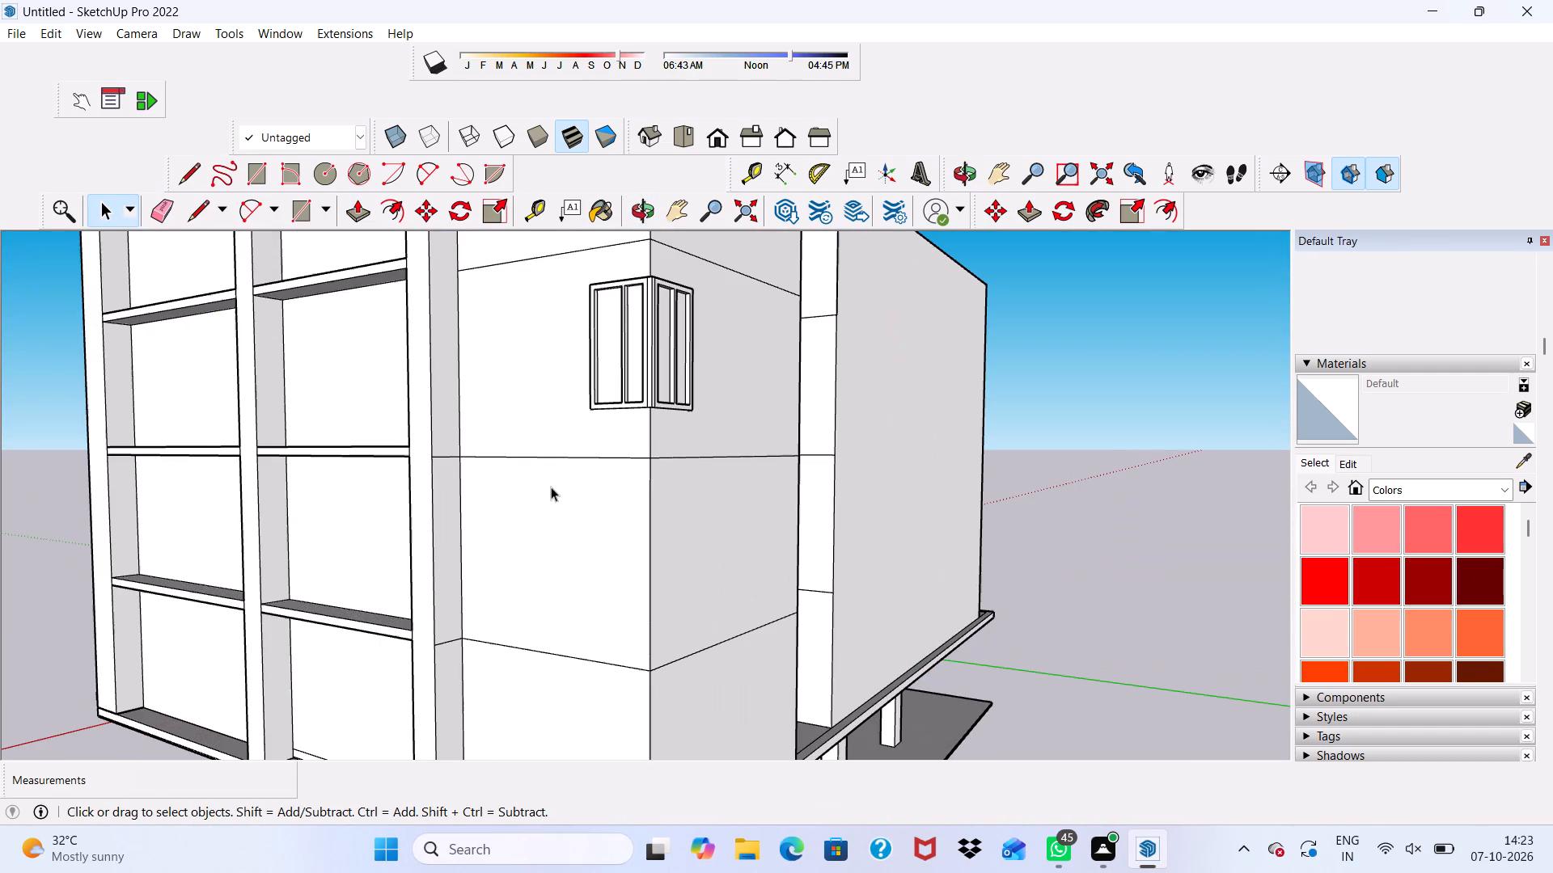
{"action": "left_click", "coordinate": [246, 166]}
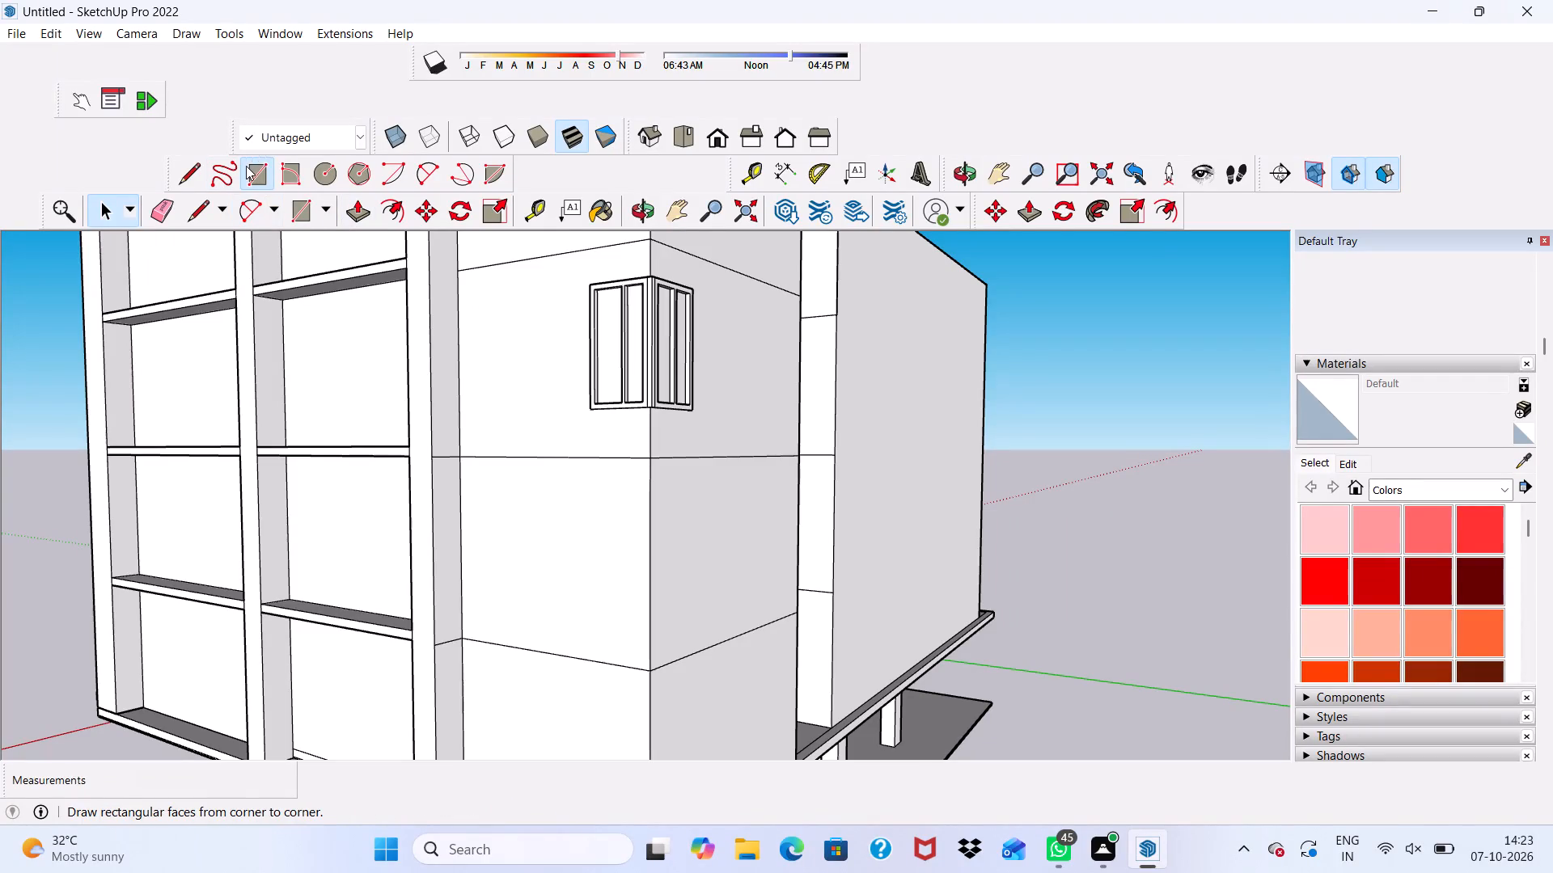
{"action": "scroll", "coordinate": [718, 498], "scroll_direction": "up", "scroll_amount": 3}
{"action": "scroll", "coordinate": [605, 481], "scroll_direction": "up", "scroll_amount": 3}
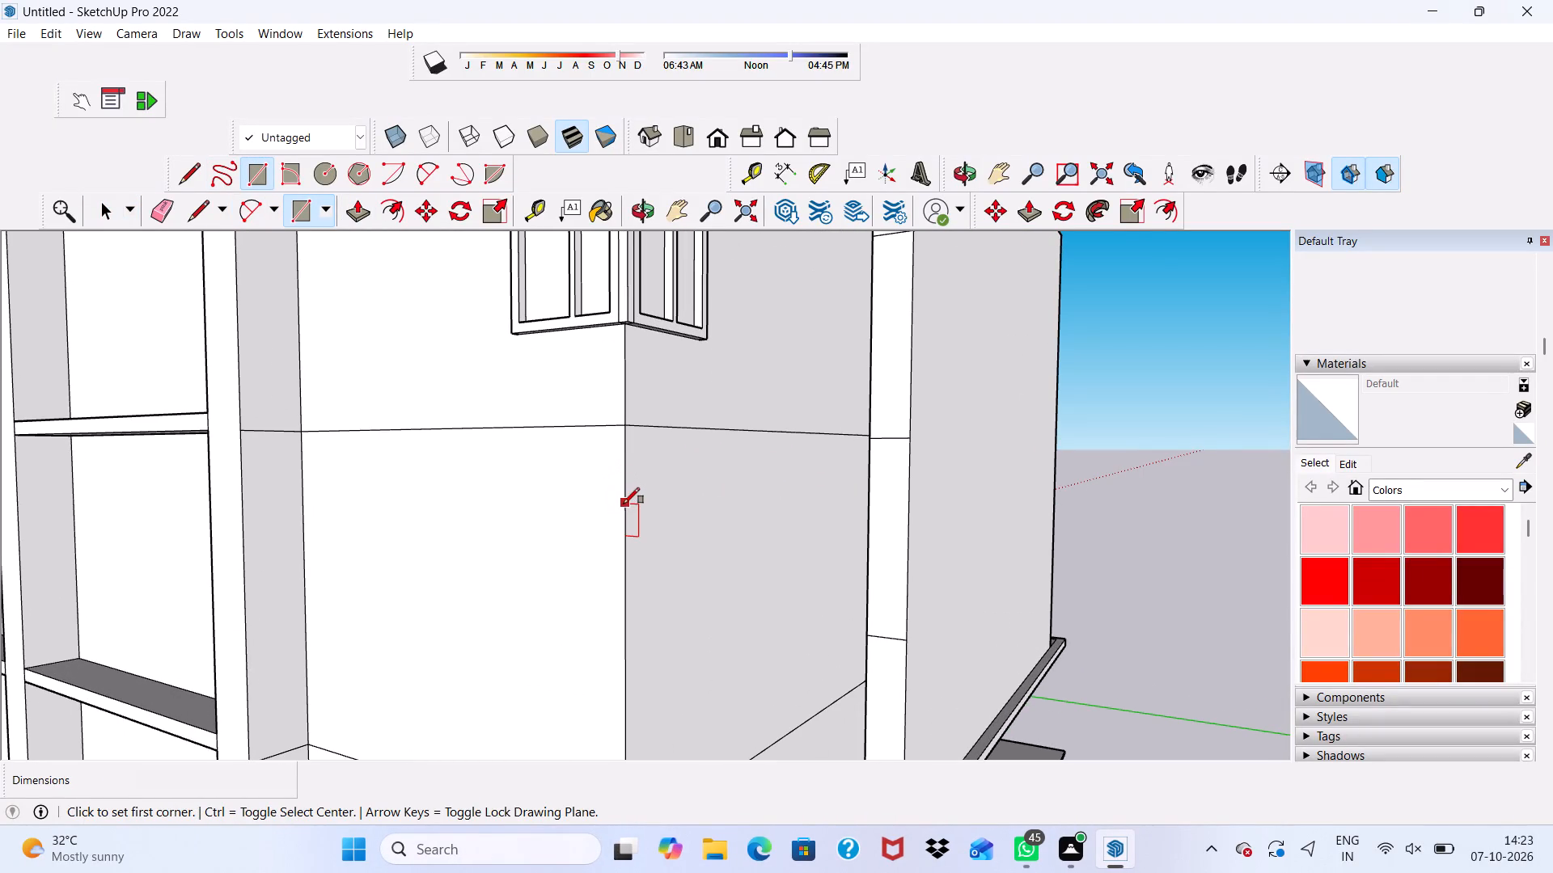
{"action": "left_click", "coordinate": [624, 504]}
{"action": "scroll", "coordinate": [494, 585], "scroll_direction": "down", "scroll_amount": 3}
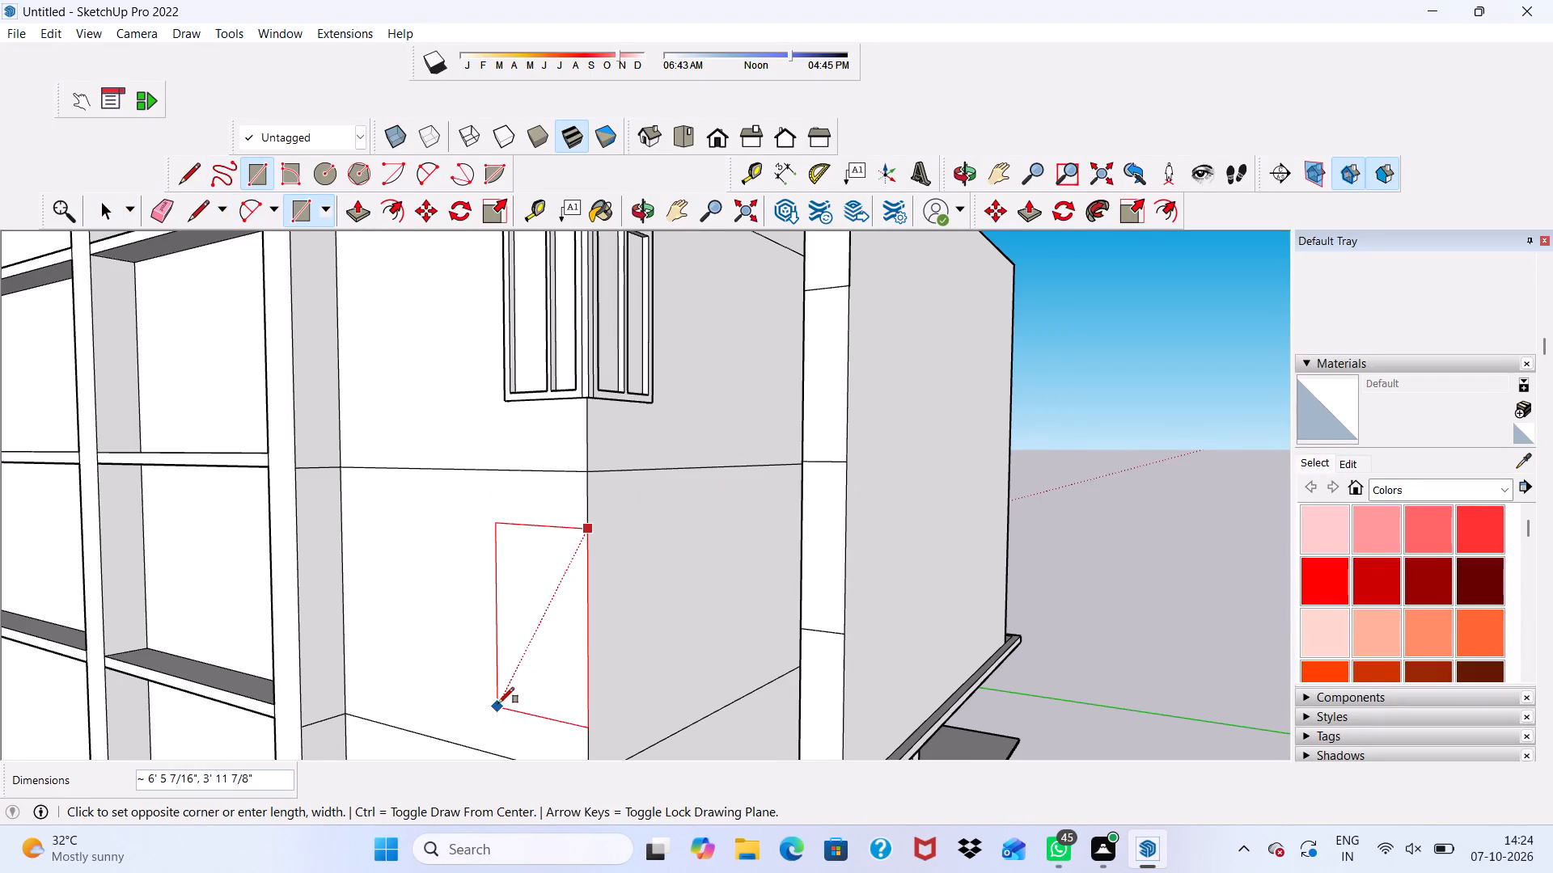
{"action": "left_click", "coordinate": [502, 689]}
Draw a matching-height window rectangle on the adjoining wall, starting from the first rectangle's upper corner on the shared building edge.
{"action": "scroll", "coordinate": [581, 555], "scroll_direction": "up", "scroll_amount": 2}
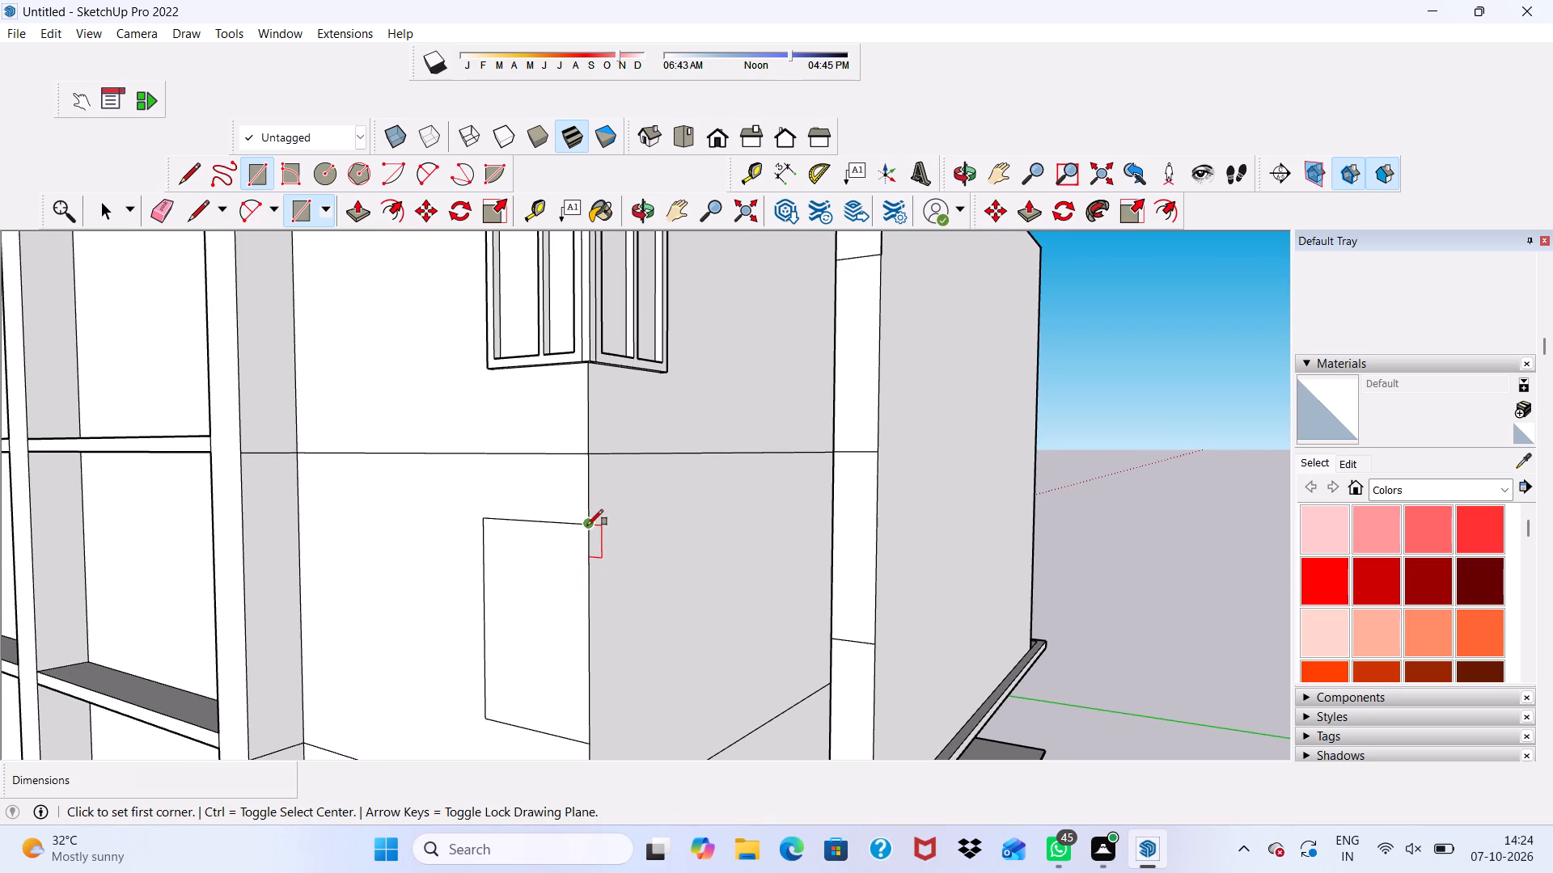
{"action": "left_click", "coordinate": [587, 525]}
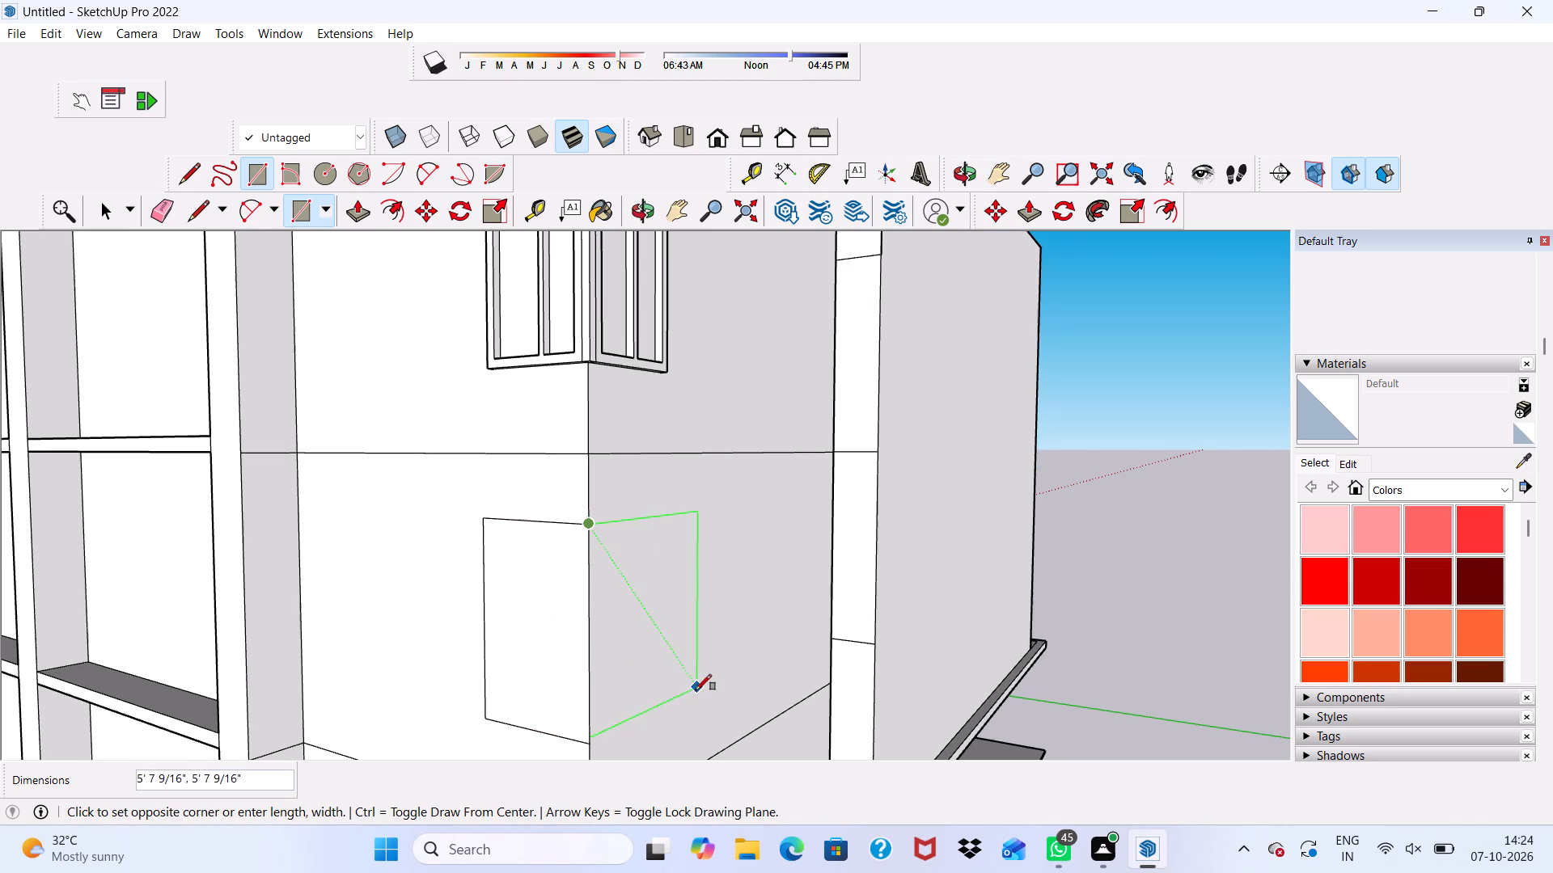
{"action": "scroll", "coordinate": [699, 692], "scroll_direction": "up", "scroll_amount": 3}
{"action": "scroll", "coordinate": [699, 692], "scroll_direction": "down", "scroll_amount": 4}
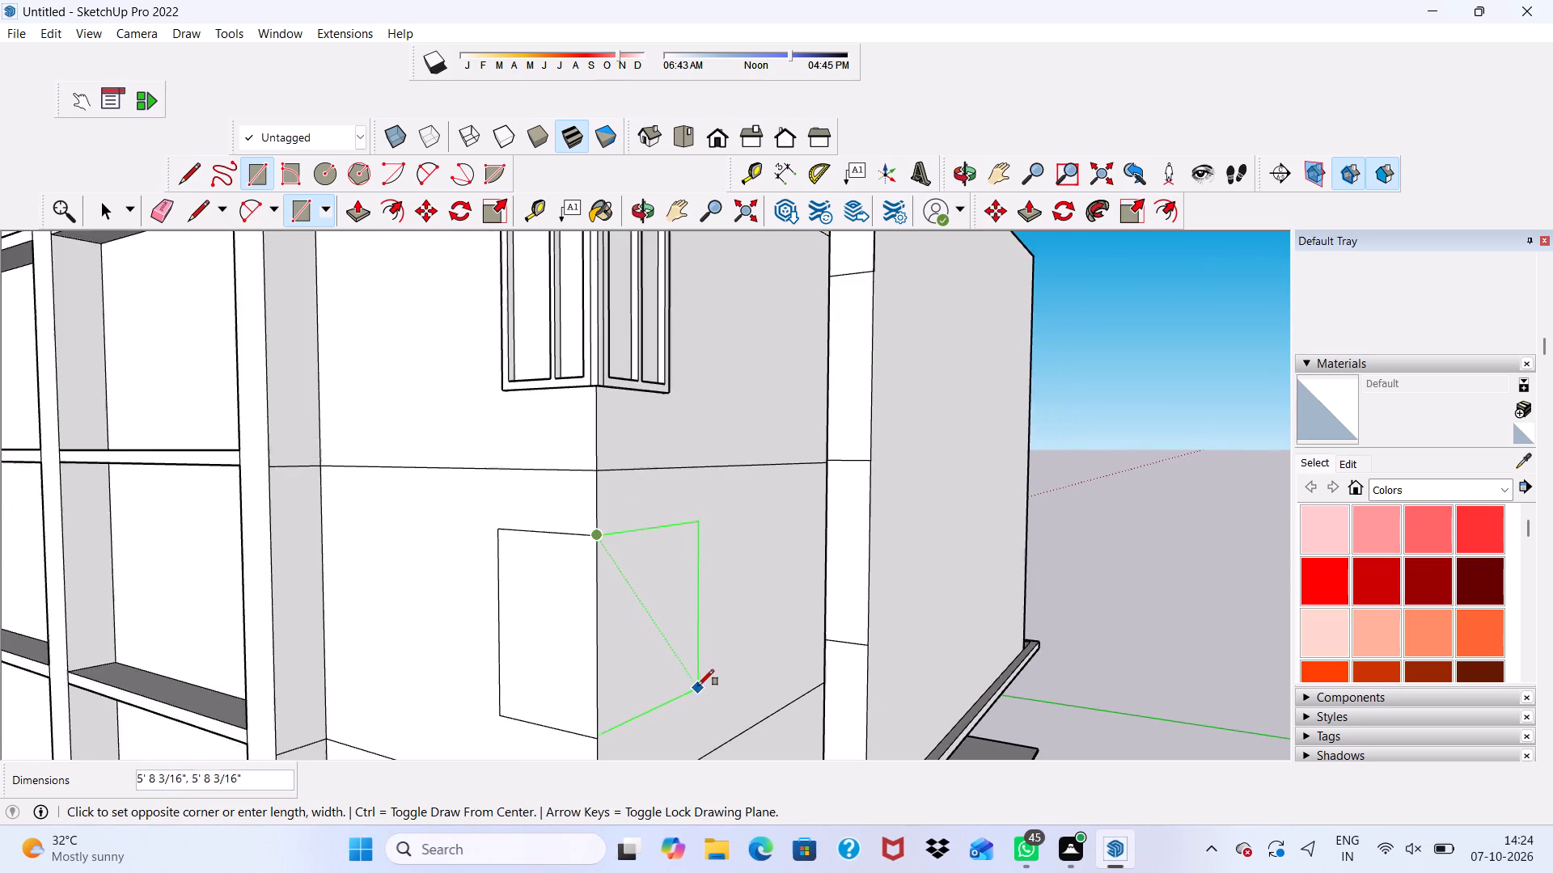
{"action": "middle_click_drag", "start_coordinate": [698, 685], "coordinate": [676, 550]}
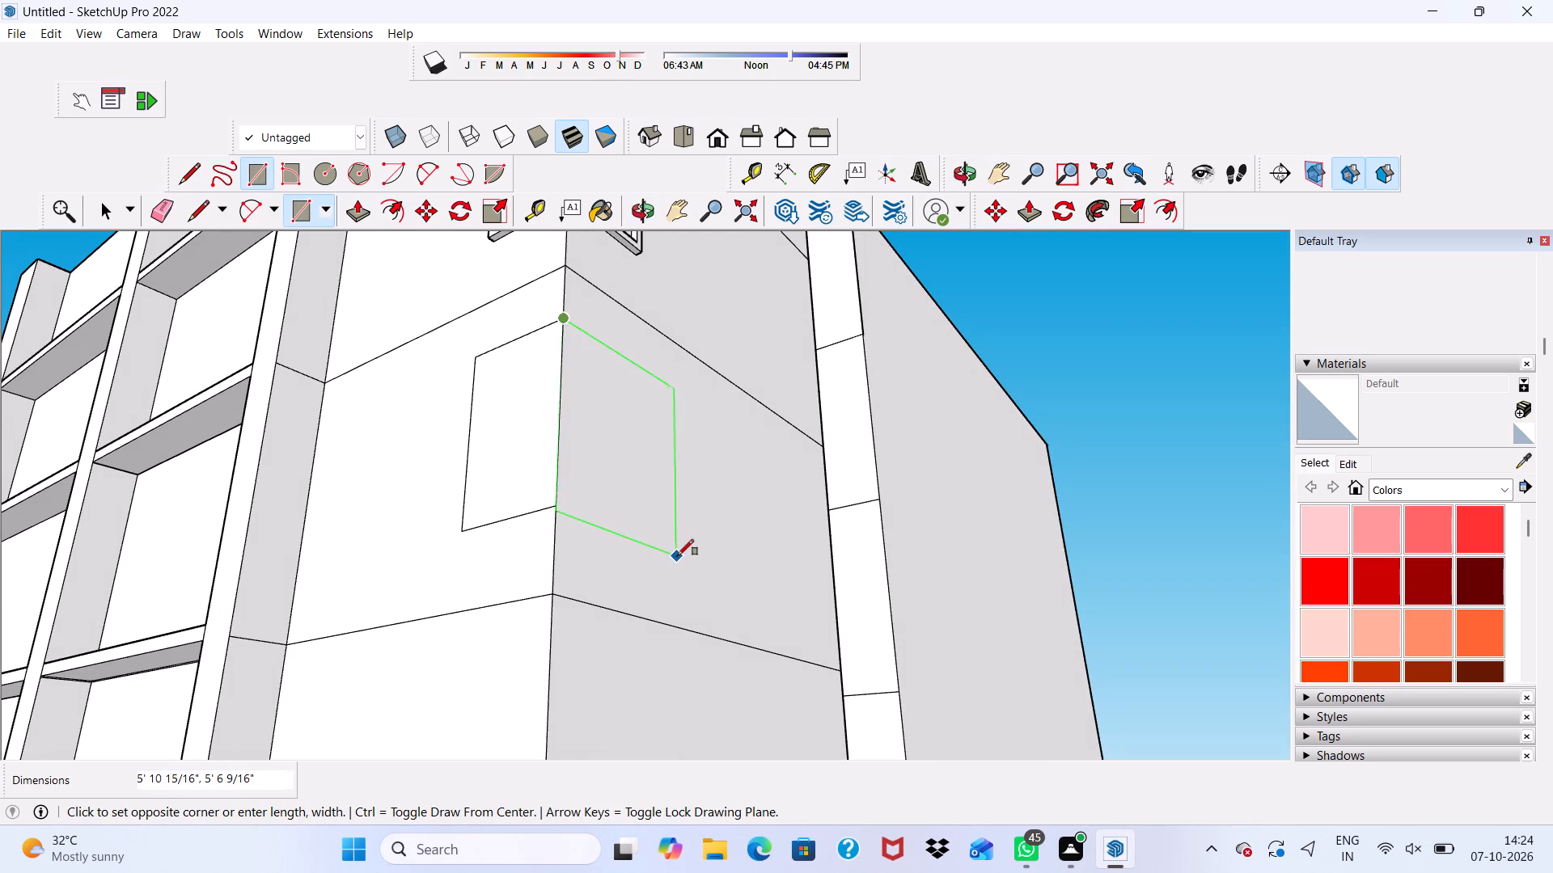
{"action": "left_click", "coordinate": [680, 553]}
{"action": "middle_click_drag", "start_coordinate": [523, 473], "coordinate": [553, 518]}
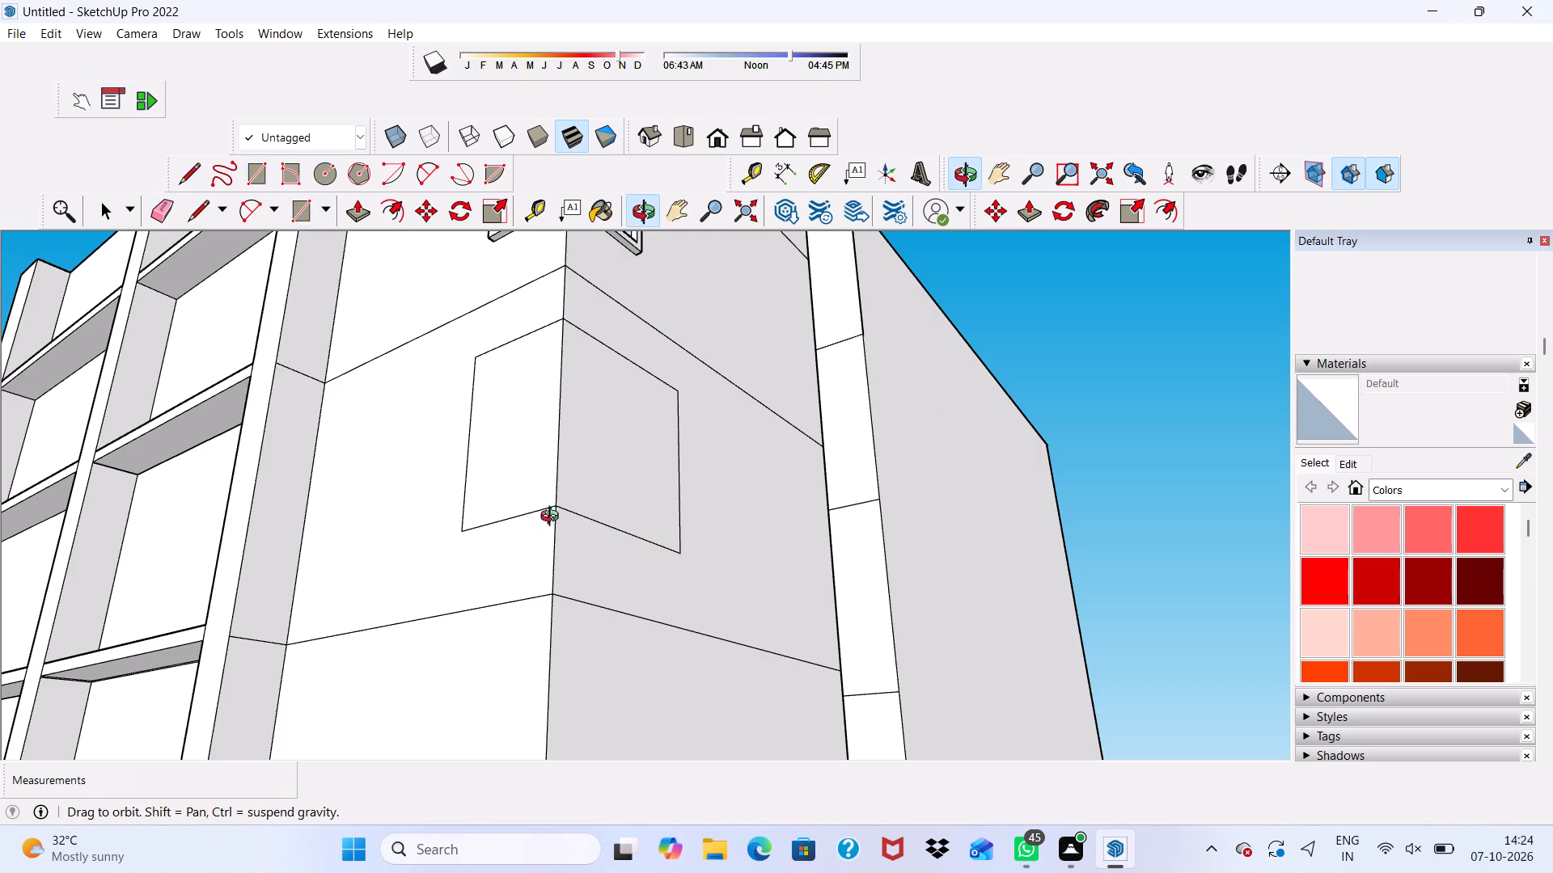
{"action": "middle_click_drag", "start_coordinate": [553, 518], "coordinate": [608, 550]}
{"action": "key", "text": "space"}
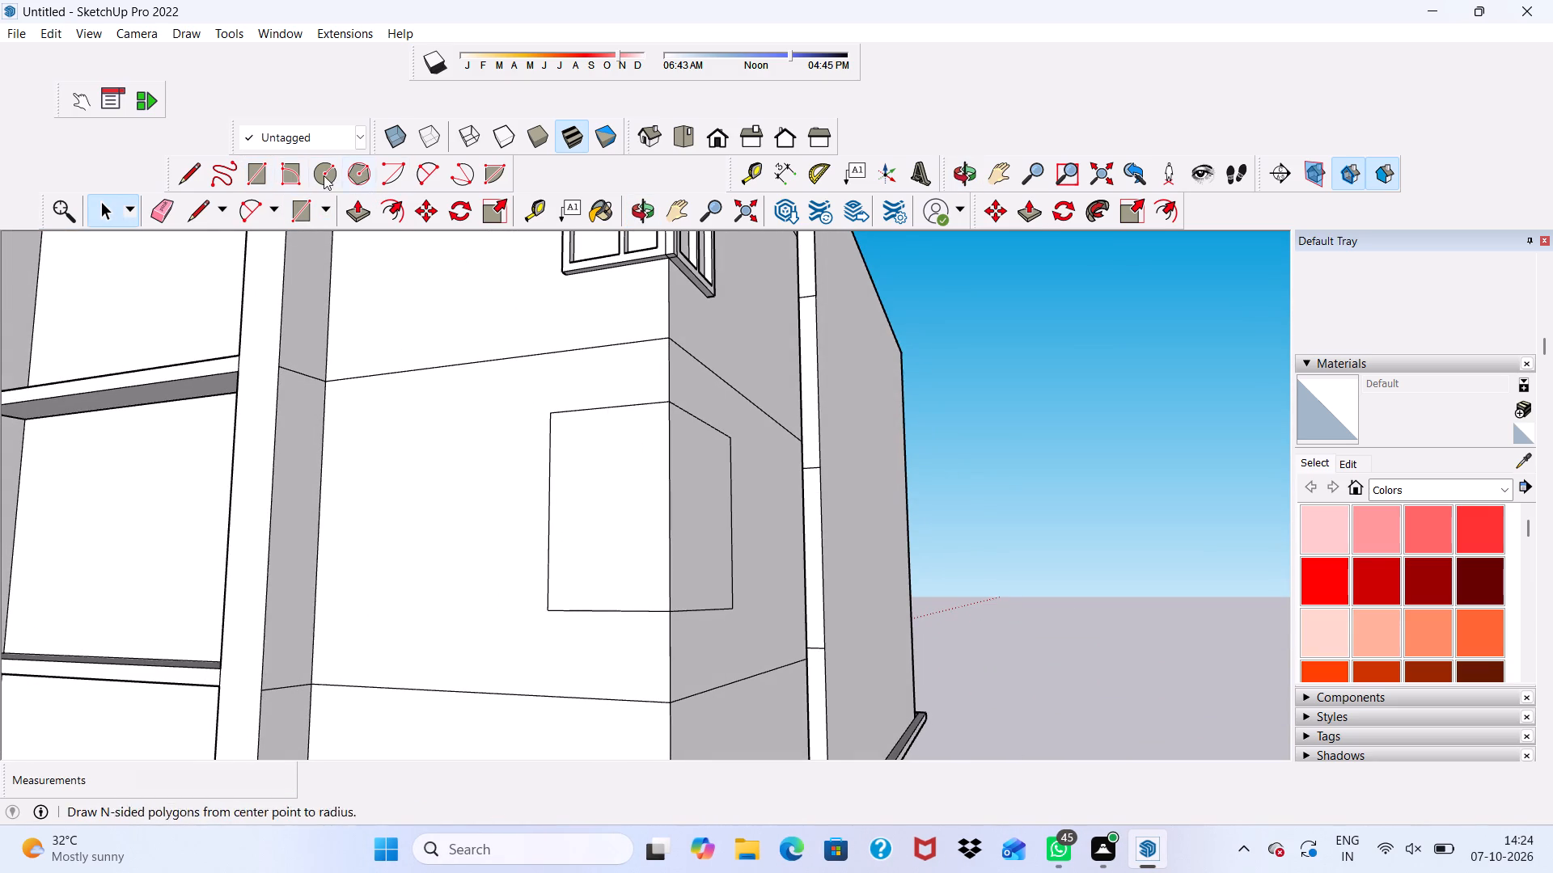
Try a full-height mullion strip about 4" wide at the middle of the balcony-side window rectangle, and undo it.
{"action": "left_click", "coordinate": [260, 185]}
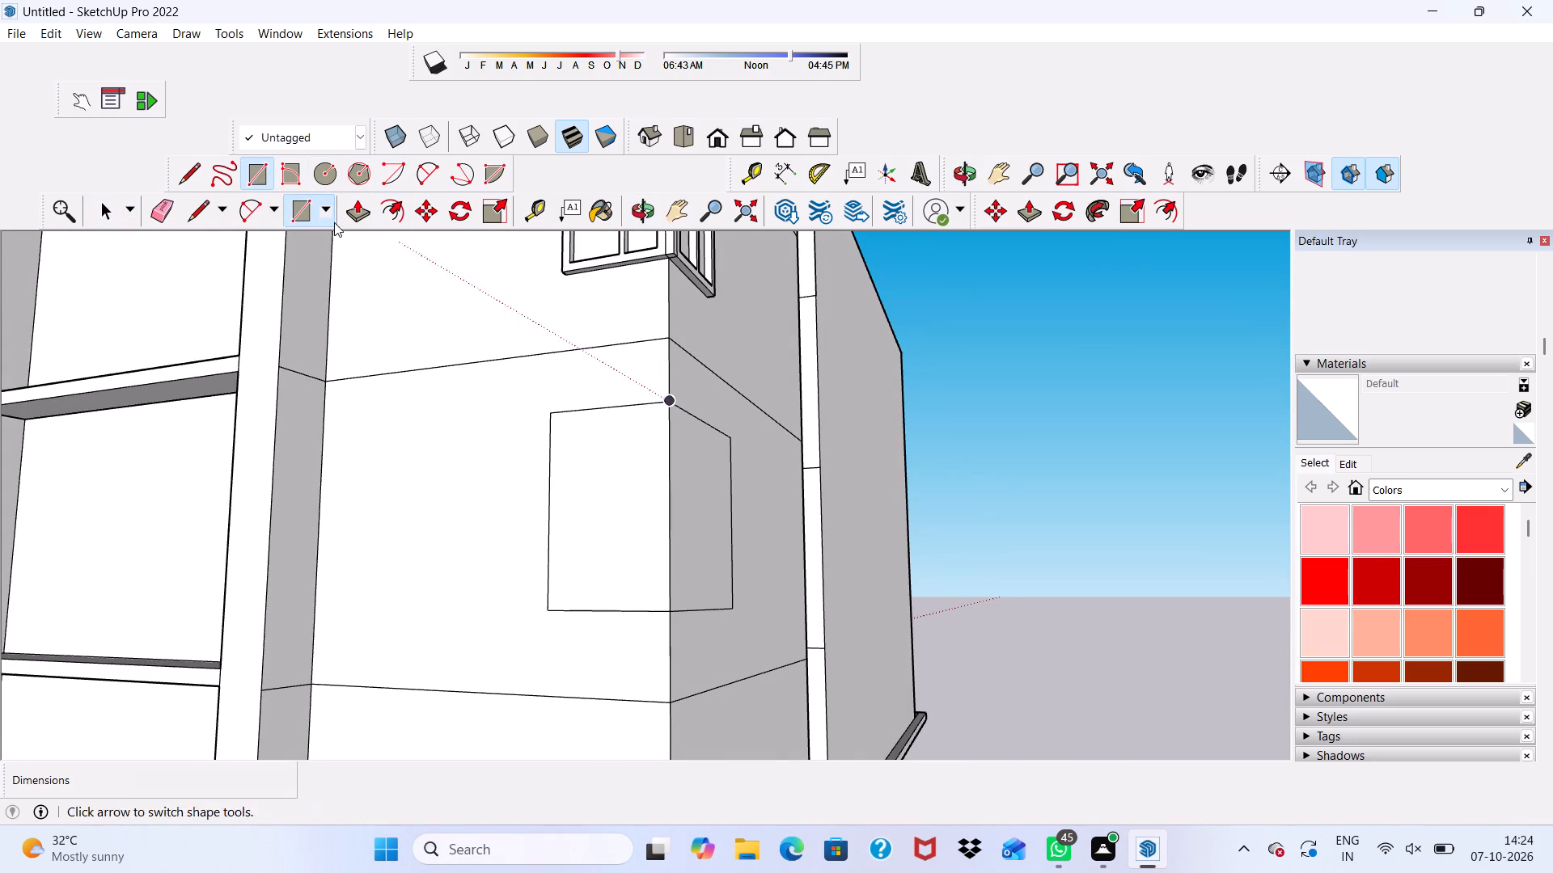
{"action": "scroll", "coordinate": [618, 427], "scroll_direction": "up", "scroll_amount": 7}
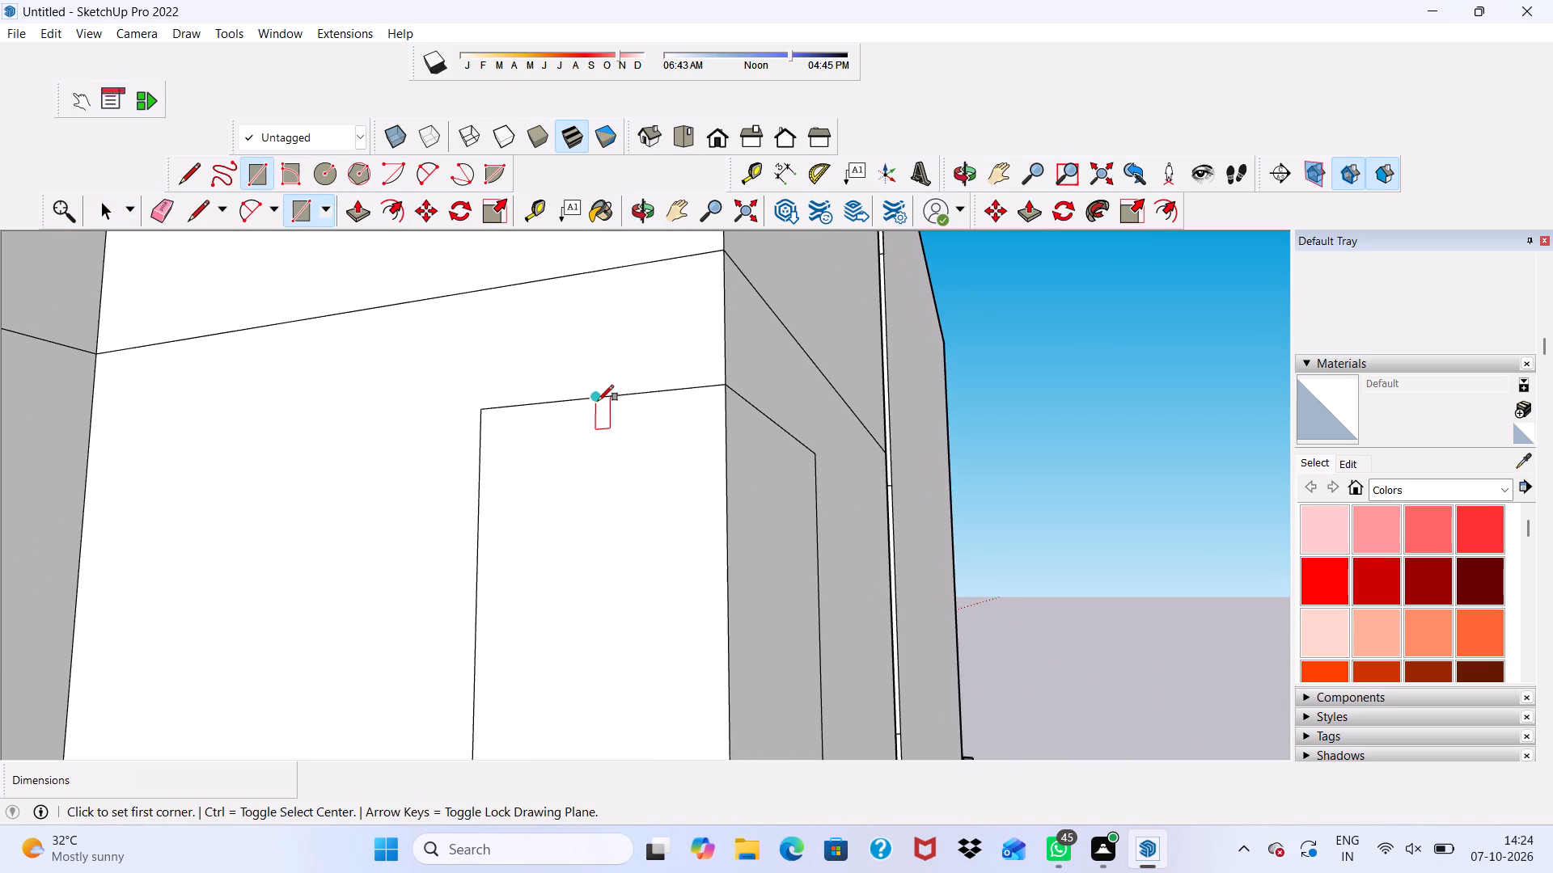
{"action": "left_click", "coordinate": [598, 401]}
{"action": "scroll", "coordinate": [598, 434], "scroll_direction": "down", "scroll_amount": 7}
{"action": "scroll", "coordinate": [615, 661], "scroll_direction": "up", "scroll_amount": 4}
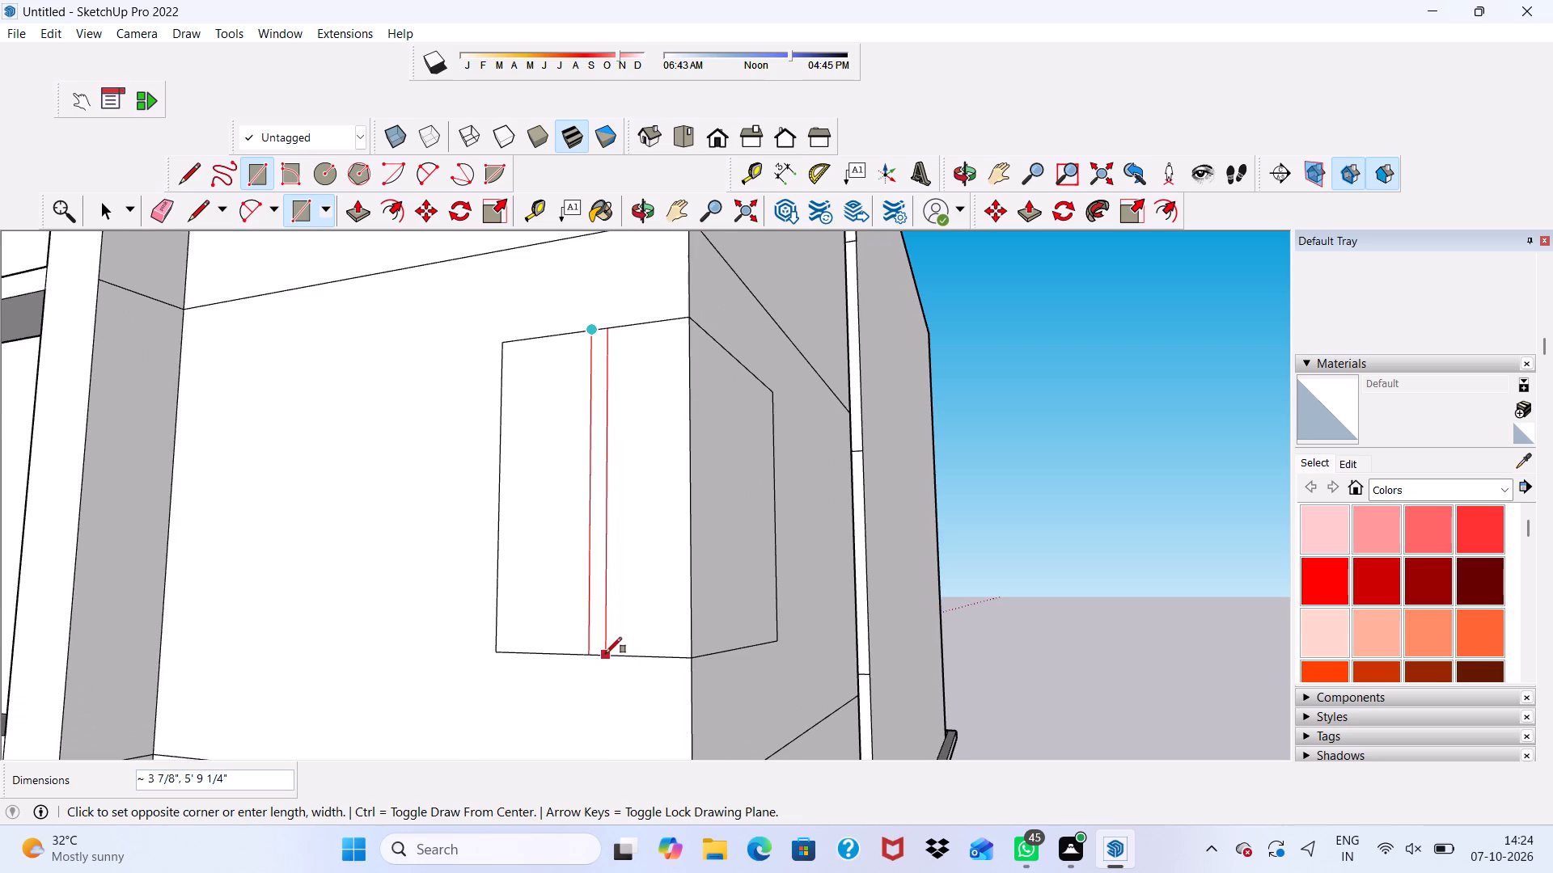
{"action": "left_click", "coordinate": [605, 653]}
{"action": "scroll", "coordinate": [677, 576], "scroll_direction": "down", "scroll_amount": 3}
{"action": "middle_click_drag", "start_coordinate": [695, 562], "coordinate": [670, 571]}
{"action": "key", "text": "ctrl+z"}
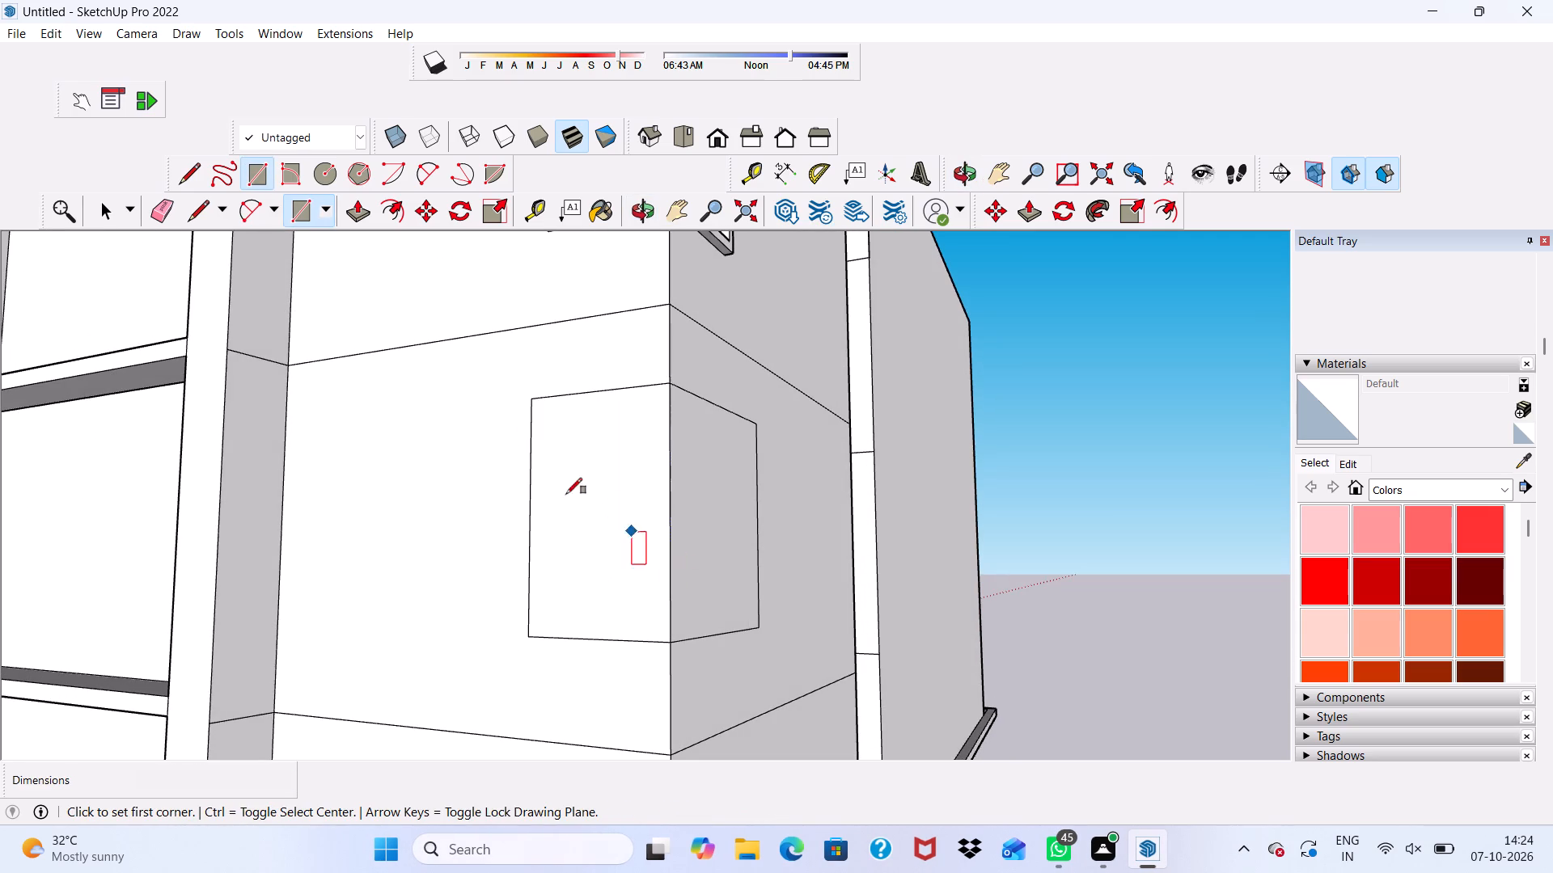
Offset both new corner window rectangles inward 3" to form their frames.
{"action": "left_click", "coordinate": [390, 206]}
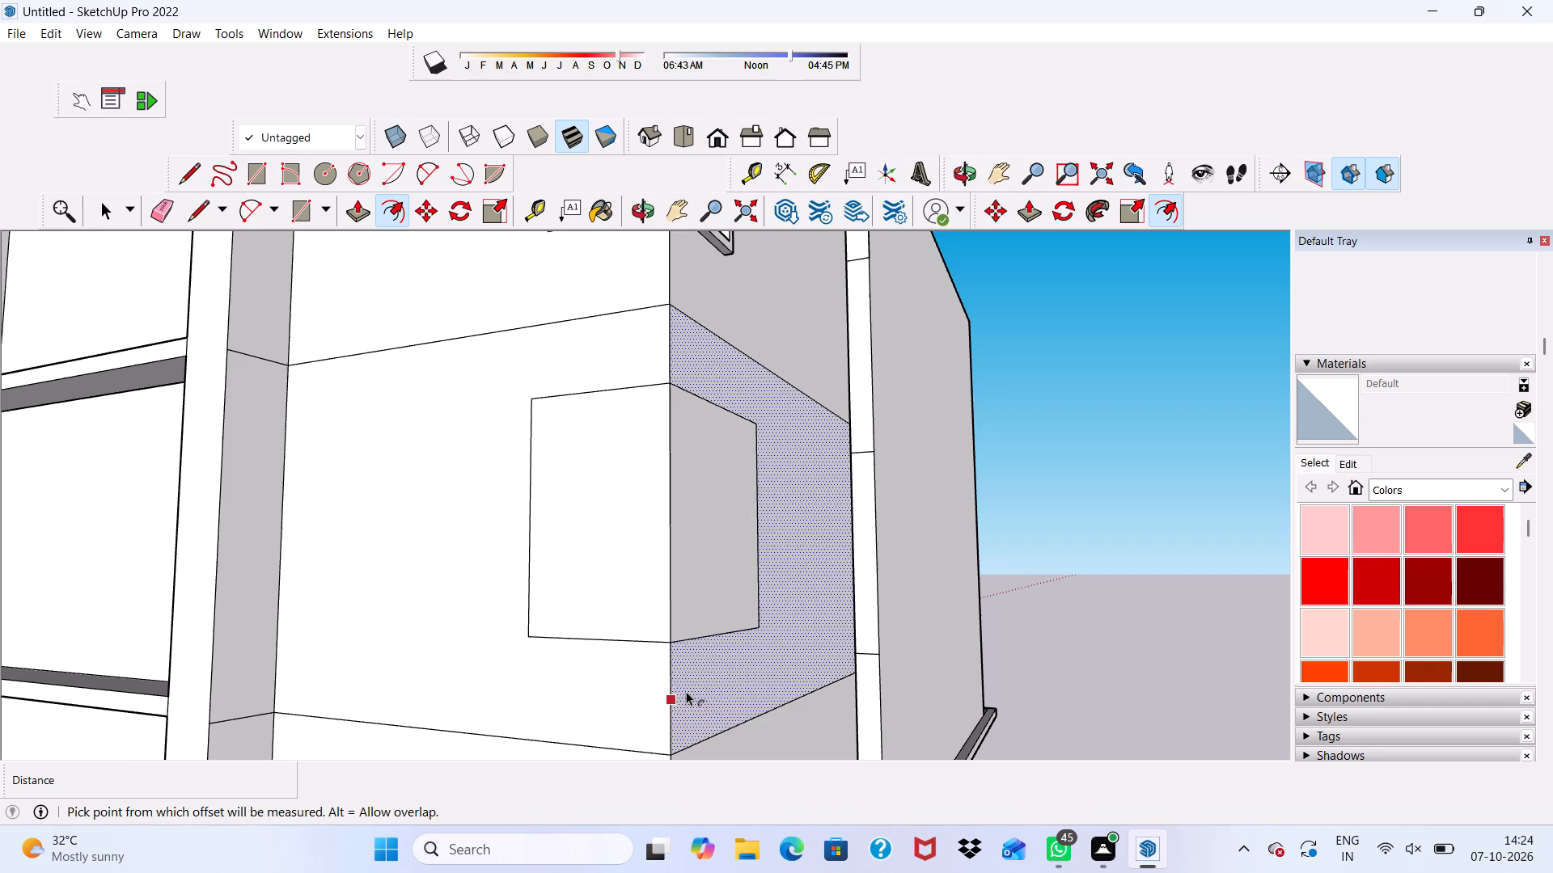
{"action": "left_click", "coordinate": [584, 526]}
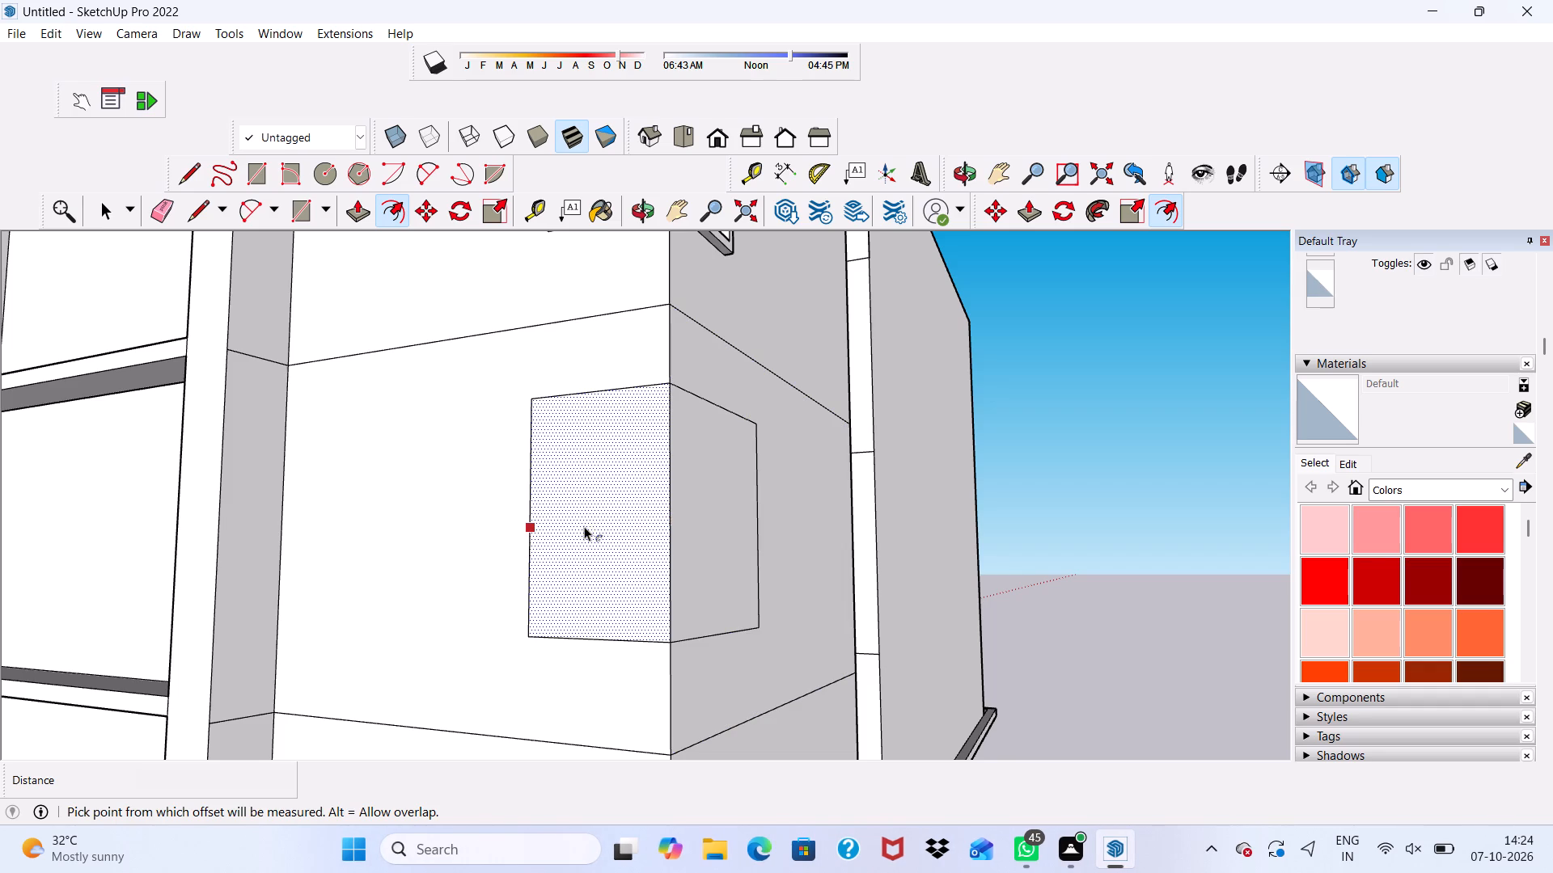
{"action": "key", "text": "3"}
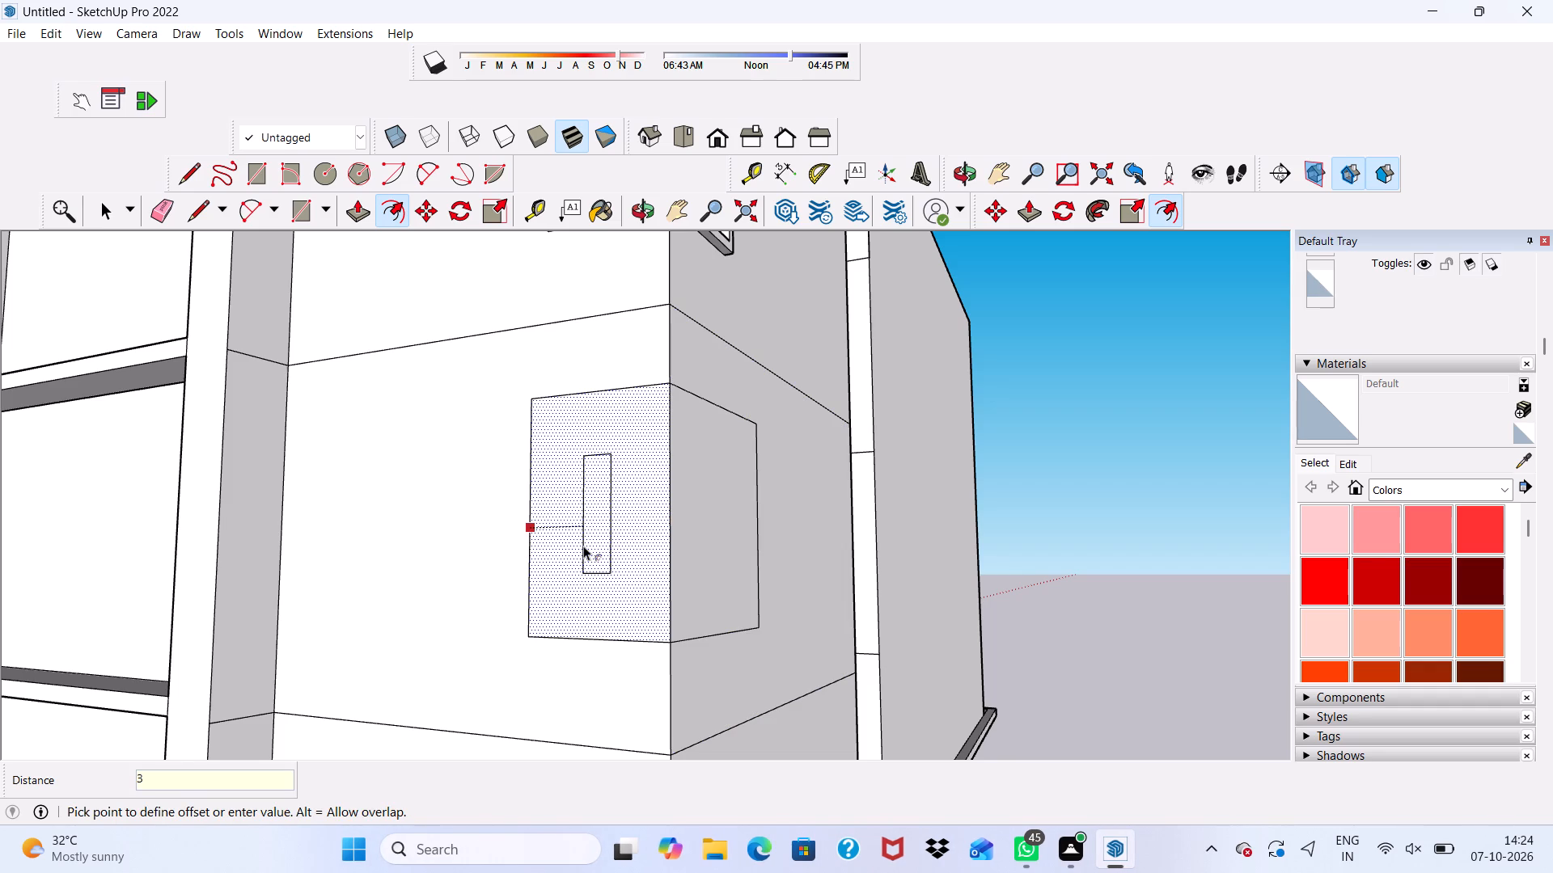
{"action": "key", "text": "shift+quotedbl"}
{"action": "key", "text": "Return"}
{"action": "scroll", "coordinate": [607, 407], "scroll_direction": "up", "scroll_amount": 2}
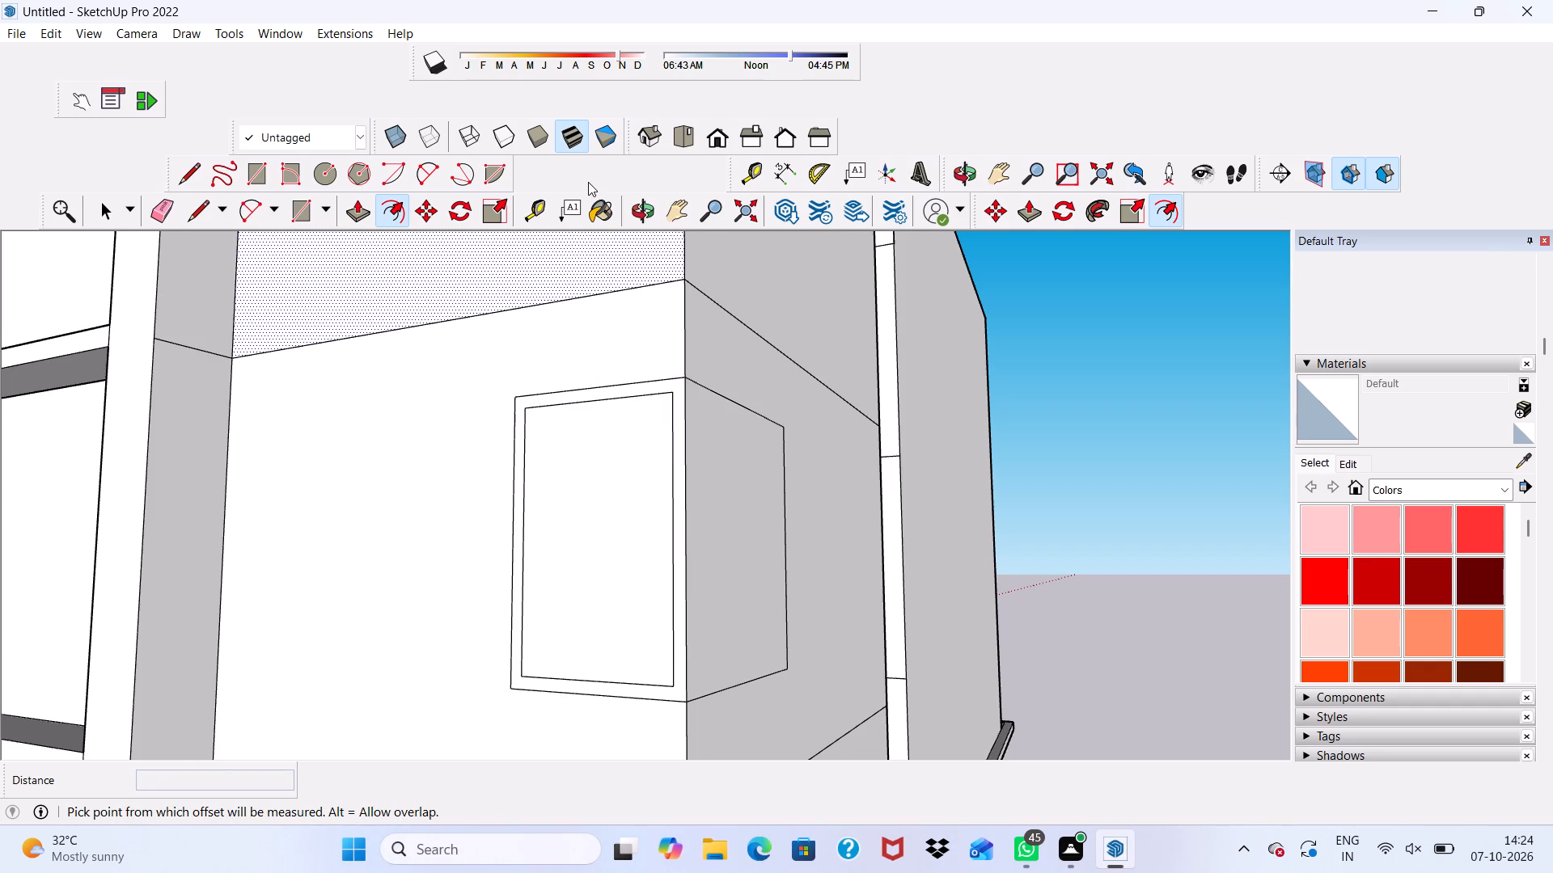
{"action": "scroll", "coordinate": [588, 182], "scroll_direction": "down", "scroll_amount": 1}
{"action": "scroll", "coordinate": [359, 479], "scroll_direction": "down", "scroll_amount": 1}
{"action": "scroll", "coordinate": [561, 475], "scroll_direction": "down", "scroll_amount": 1}
{"action": "middle_click_drag", "start_coordinate": [562, 475], "coordinate": [397, 492]}
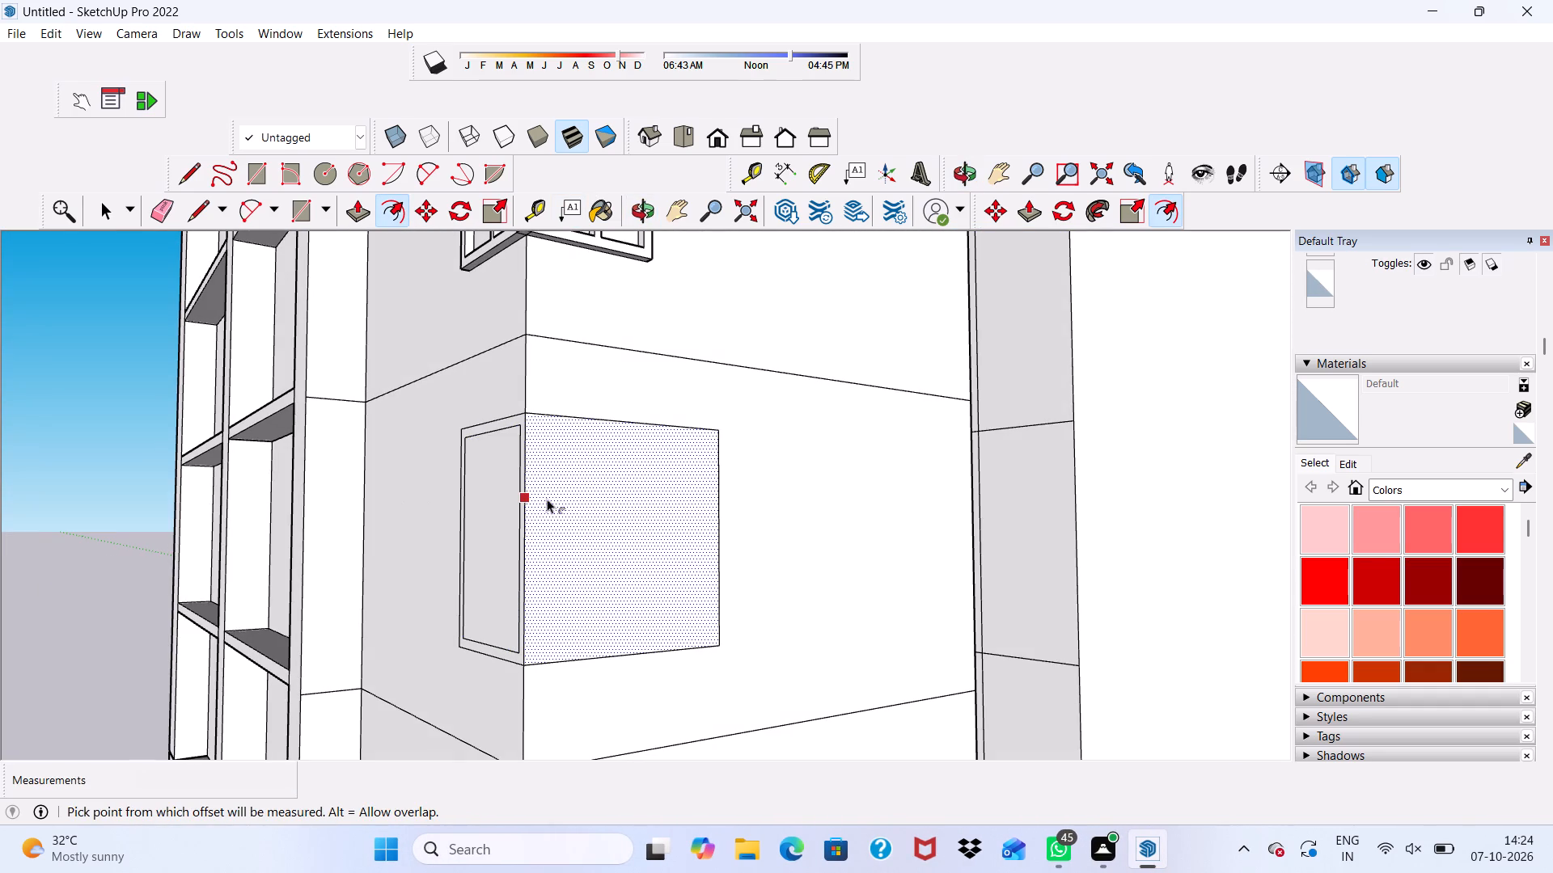
{"action": "left_click", "coordinate": [559, 496]}
{"action": "type", "text": "3\""}
{"action": "key", "text": "Return"}
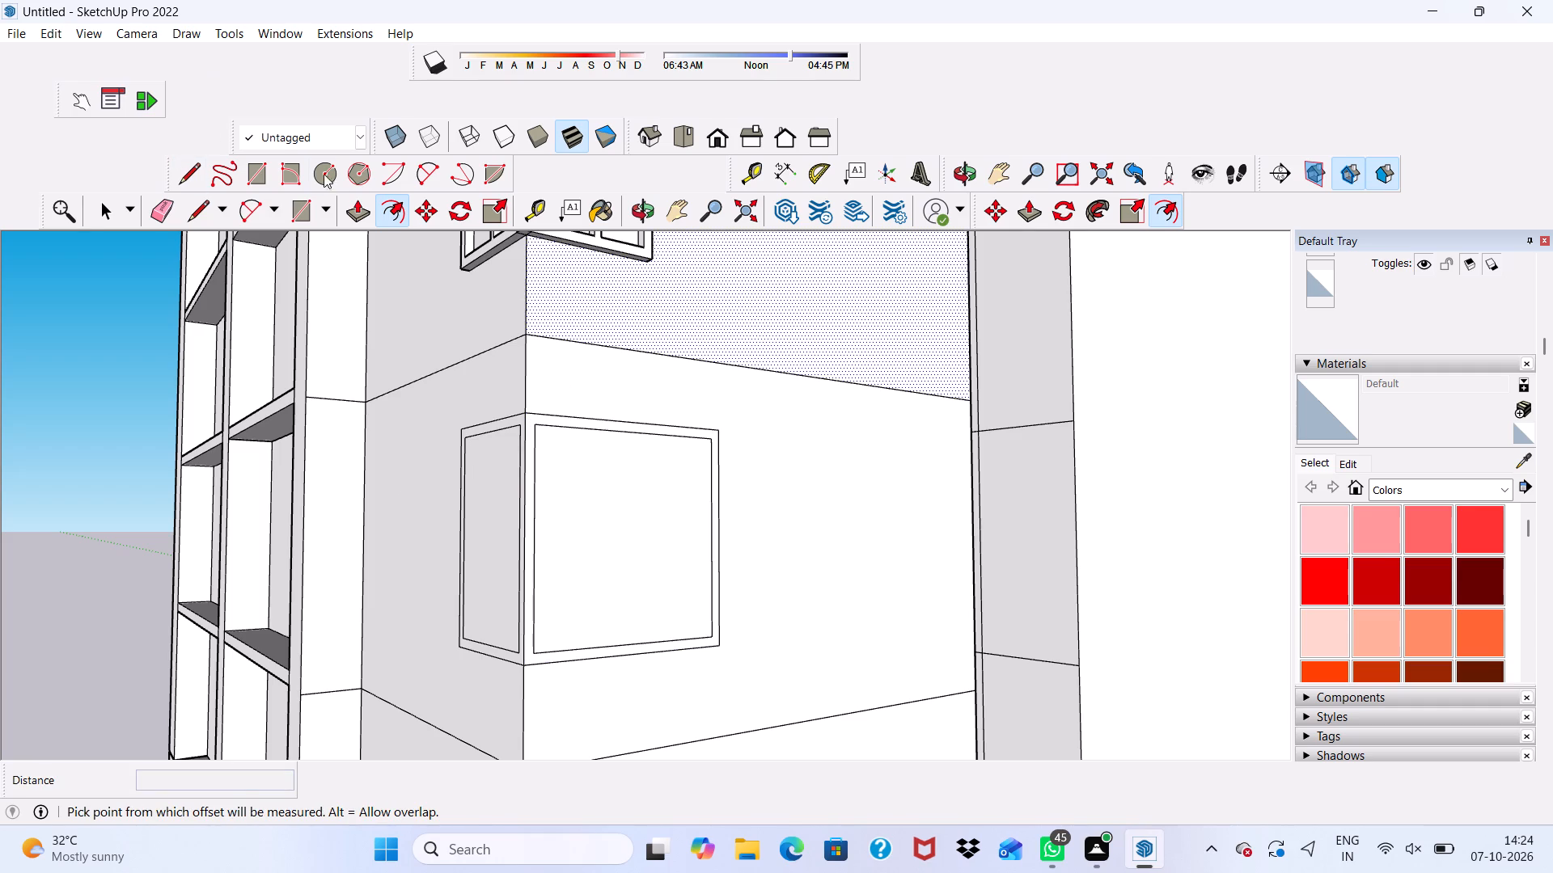
Draw a vertical mullion about 2" wide and 5' 3" tall from the midpoint of the adjoining wall window's inner frame.
{"action": "left_click", "coordinate": [259, 164]}
{"action": "scroll", "coordinate": [335, 290], "scroll_direction": "down", "scroll_amount": 6}
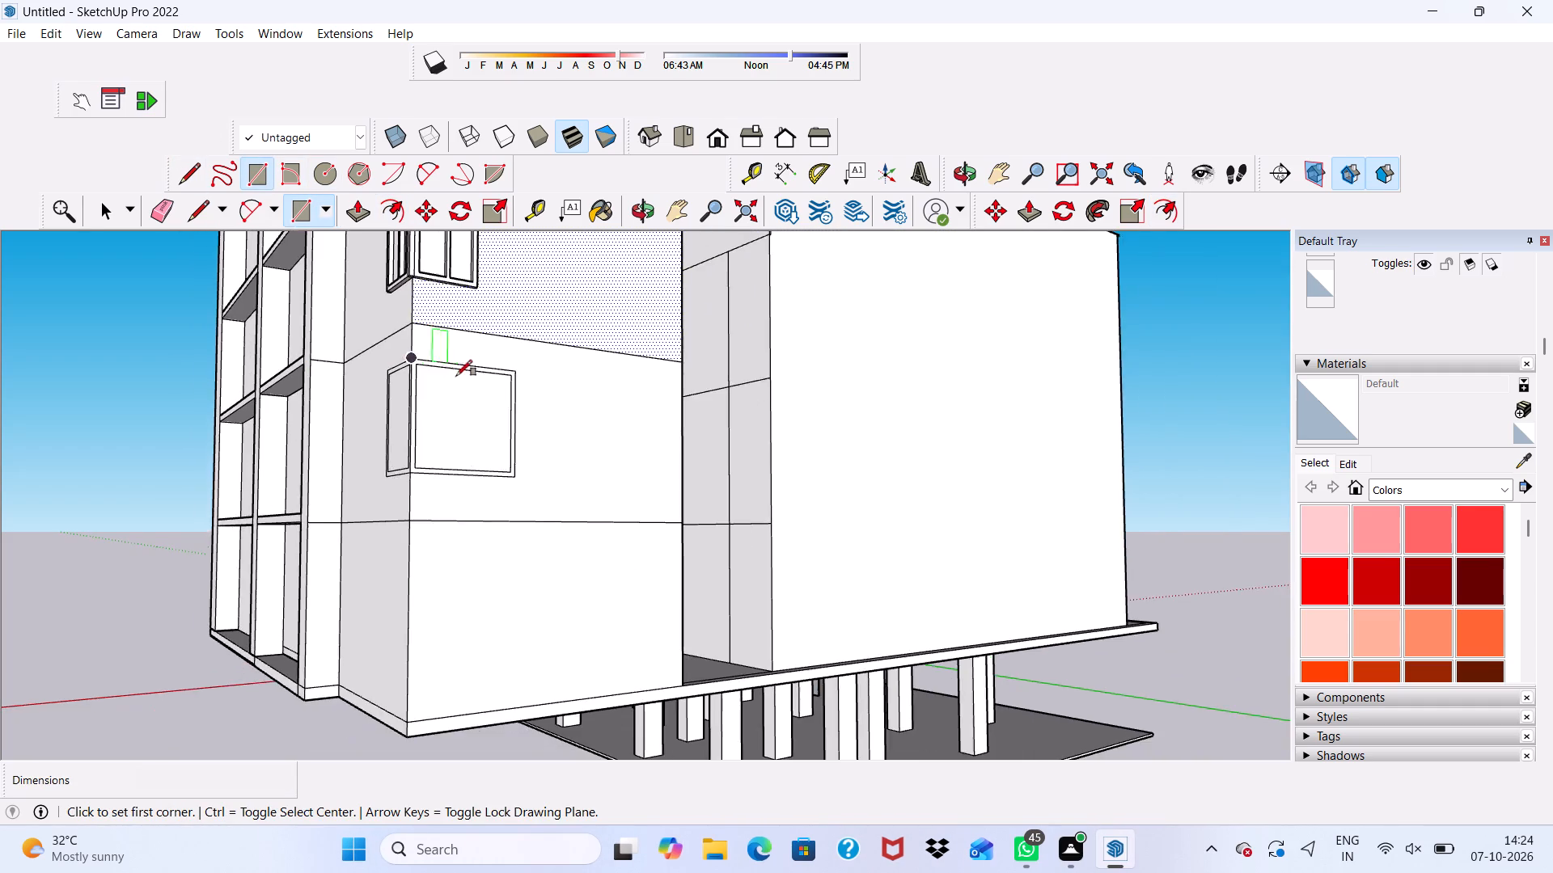
{"action": "scroll", "coordinate": [466, 376], "scroll_direction": "up", "scroll_amount": 7}
{"action": "left_click", "coordinate": [470, 362]}
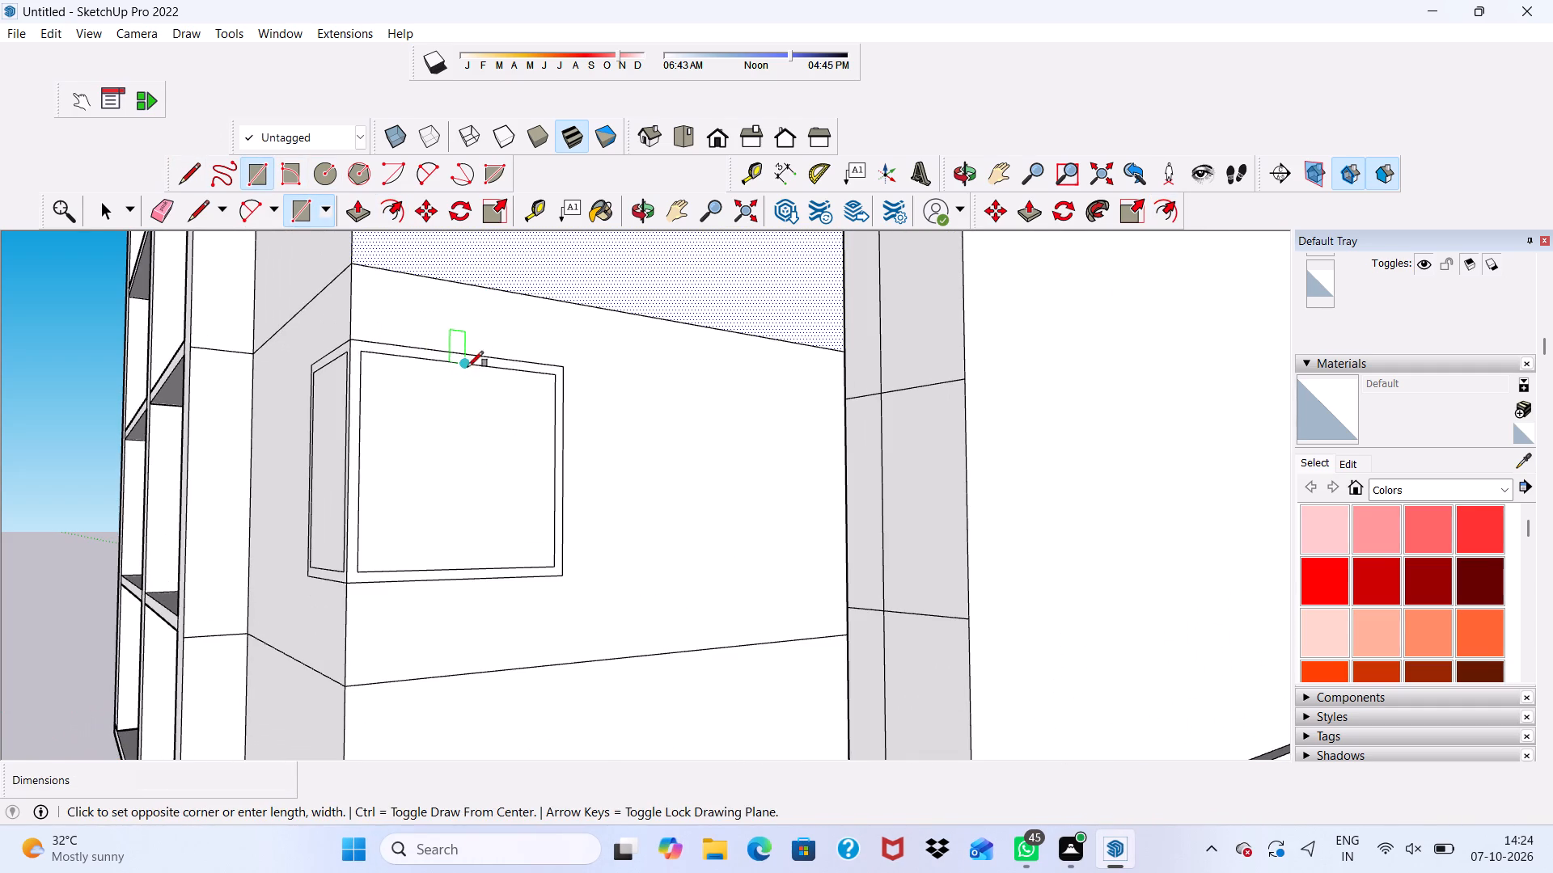
{"action": "scroll", "coordinate": [455, 392], "scroll_direction": "down", "scroll_amount": 6}
{"action": "scroll", "coordinate": [445, 485], "scroll_direction": "up", "scroll_amount": 3}
{"action": "scroll", "coordinate": [337, 426], "scroll_direction": "down", "scroll_amount": 10}
{"action": "scroll", "coordinate": [424, 456], "scroll_direction": "up", "scroll_amount": 1}
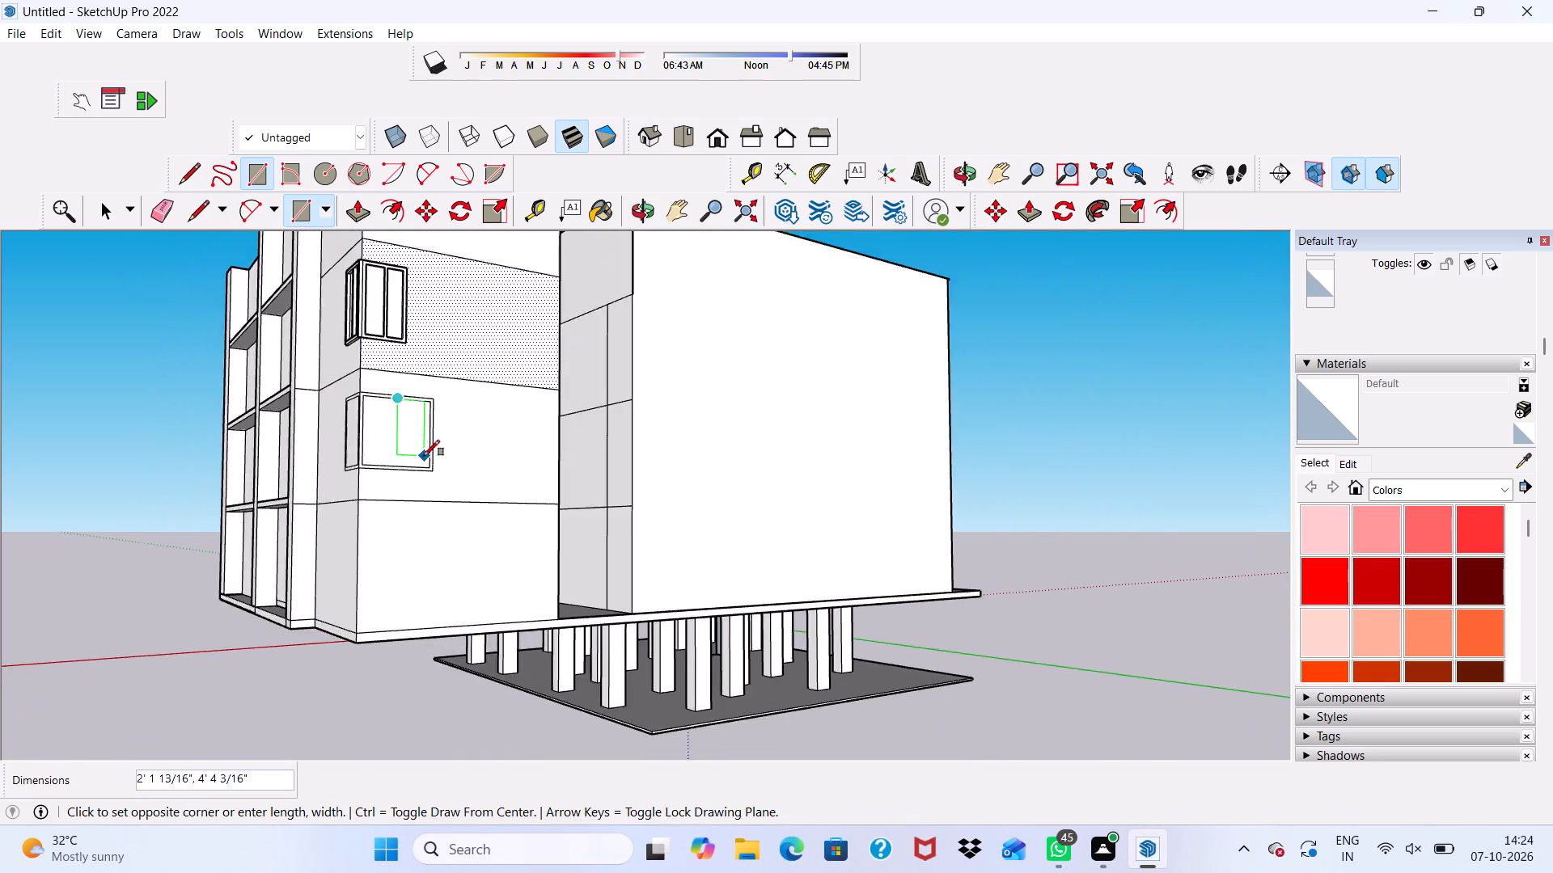
{"action": "scroll", "coordinate": [424, 456], "scroll_direction": "up", "scroll_amount": 12}
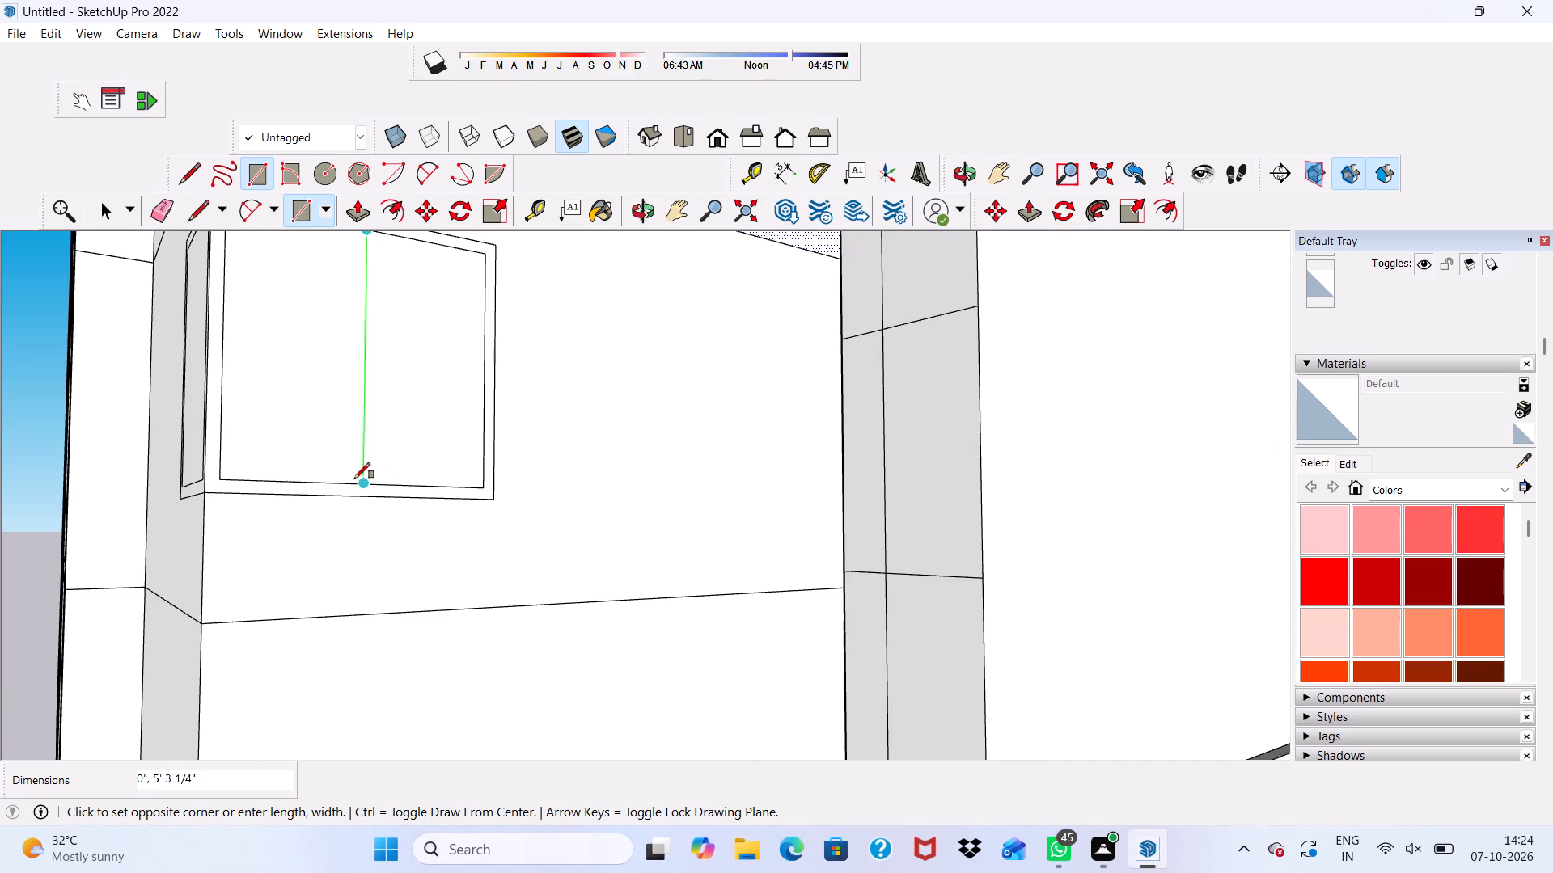
{"action": "scroll", "coordinate": [350, 470], "scroll_direction": "up", "scroll_amount": 7}
{"action": "scroll", "coordinate": [315, 475], "scroll_direction": "down", "scroll_amount": 3}
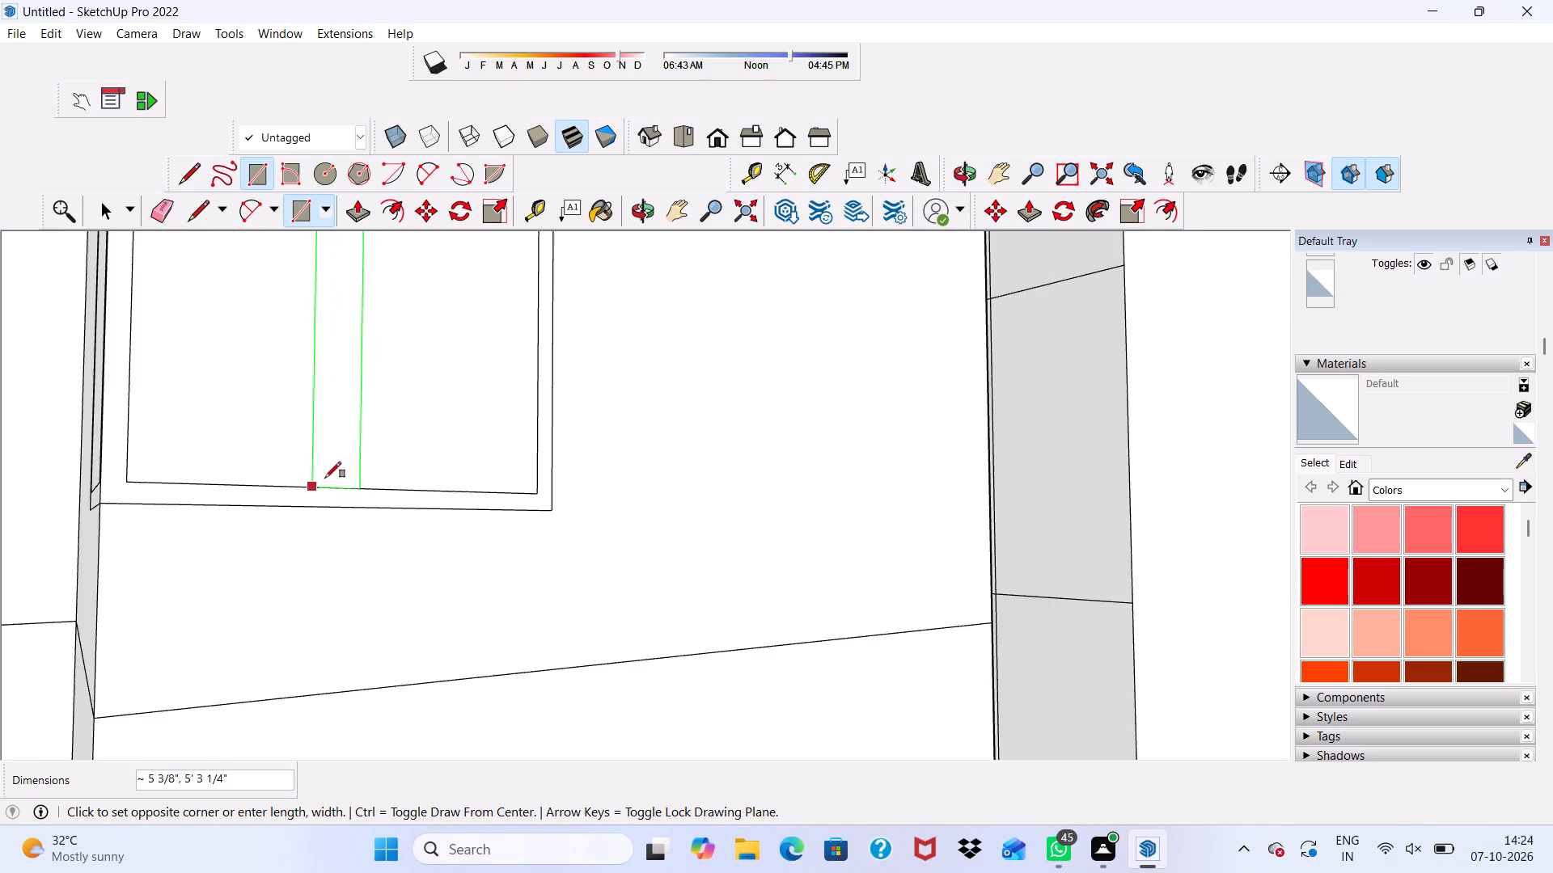
{"action": "scroll", "coordinate": [329, 479], "scroll_direction": "up", "scroll_amount": 2}
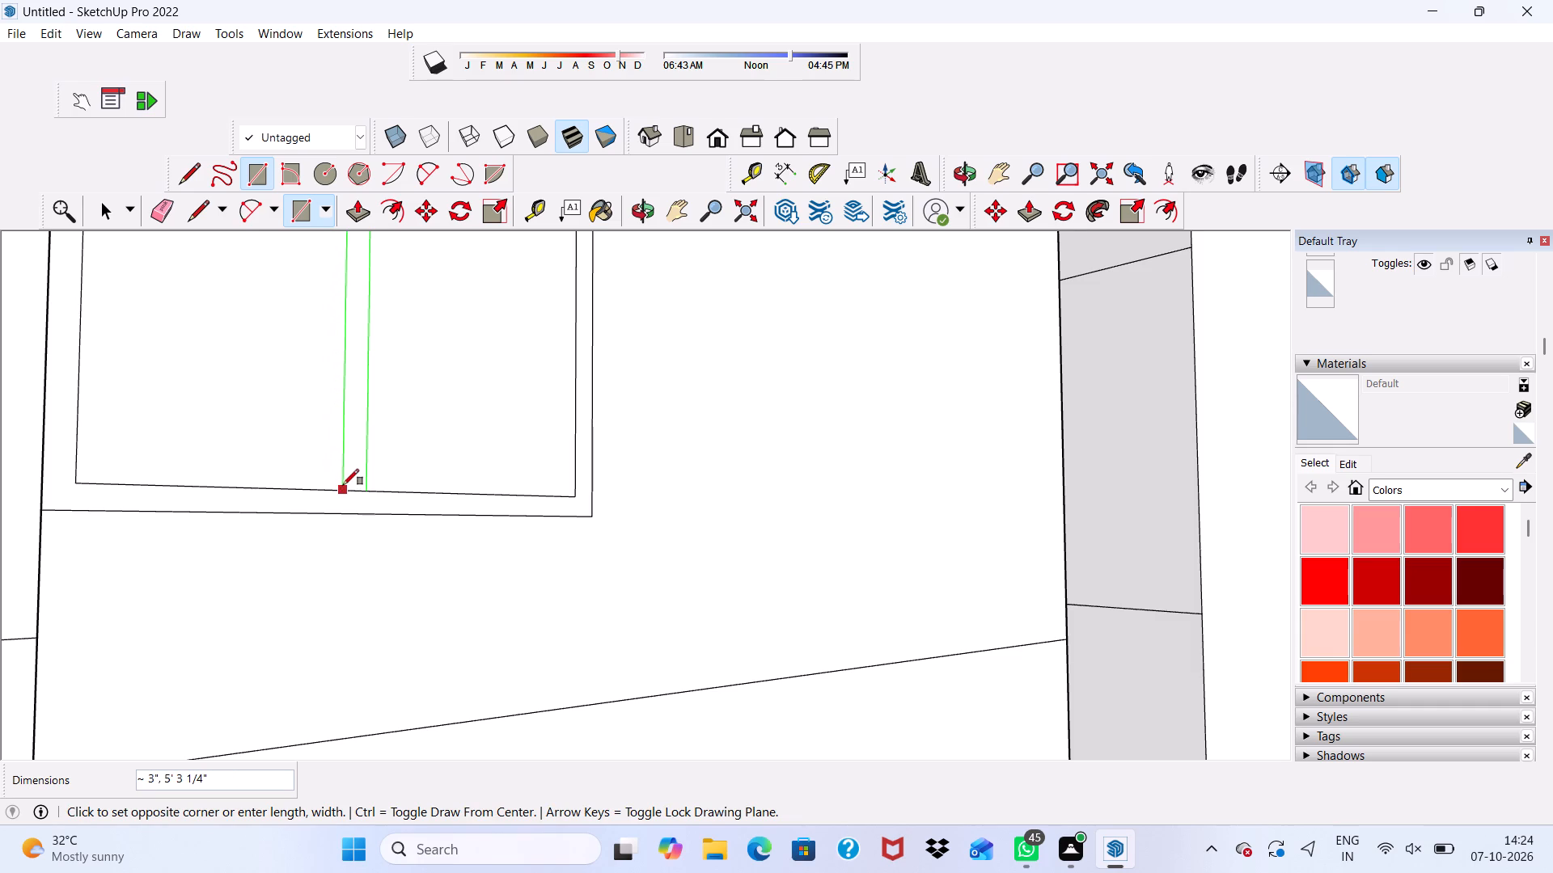
{"action": "scroll", "coordinate": [343, 485], "scroll_direction": "down", "scroll_amount": 6}
{"action": "scroll", "coordinate": [344, 476], "scroll_direction": "up", "scroll_amount": 3}
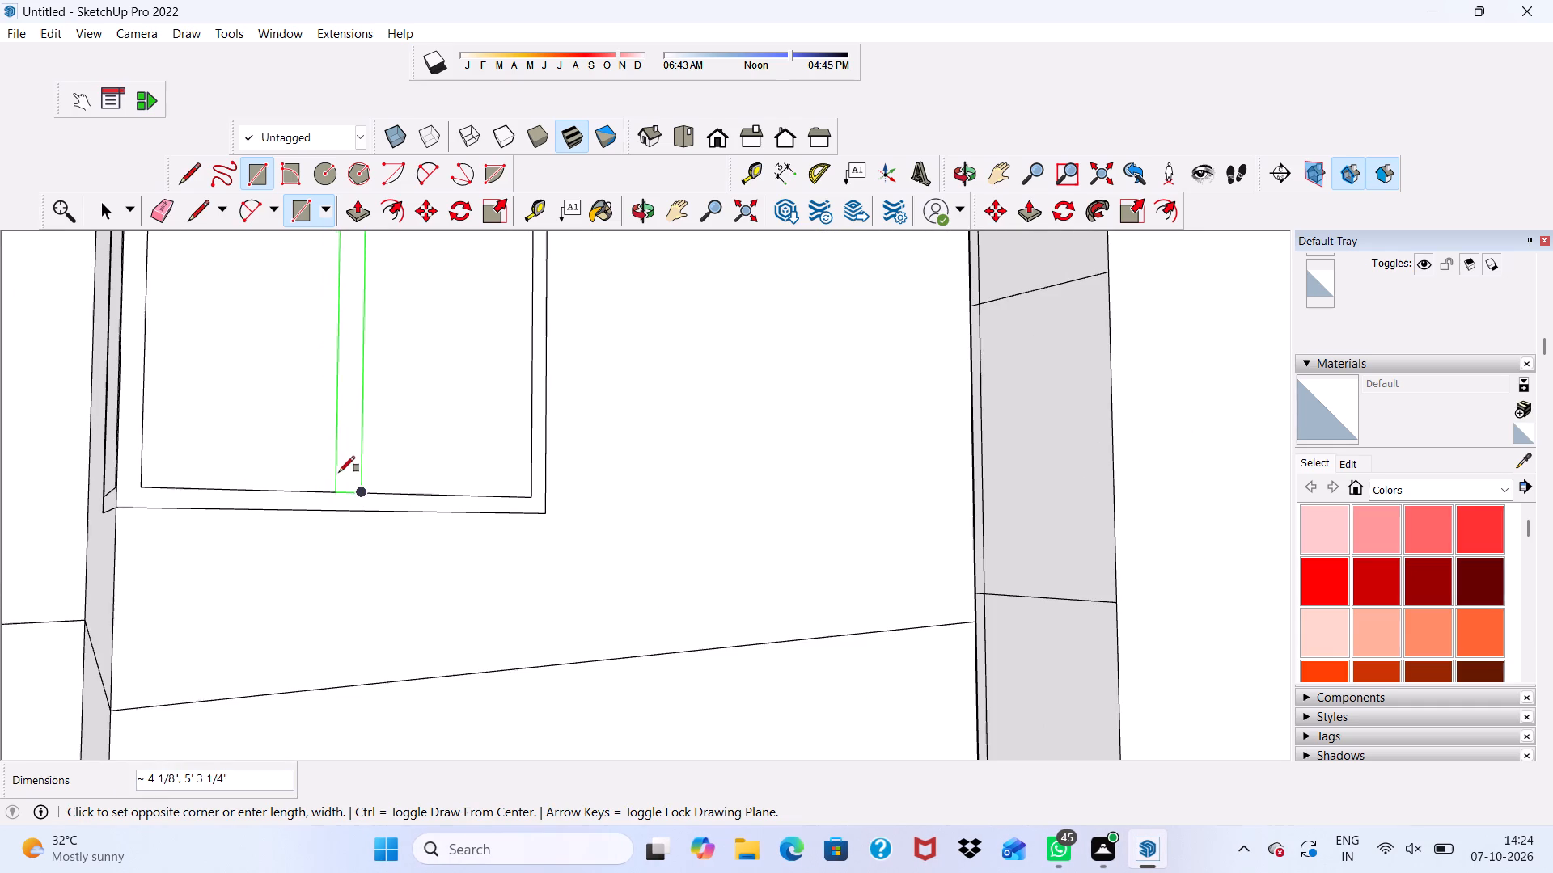
{"action": "scroll", "coordinate": [333, 474], "scroll_direction": "up", "scroll_amount": 5}
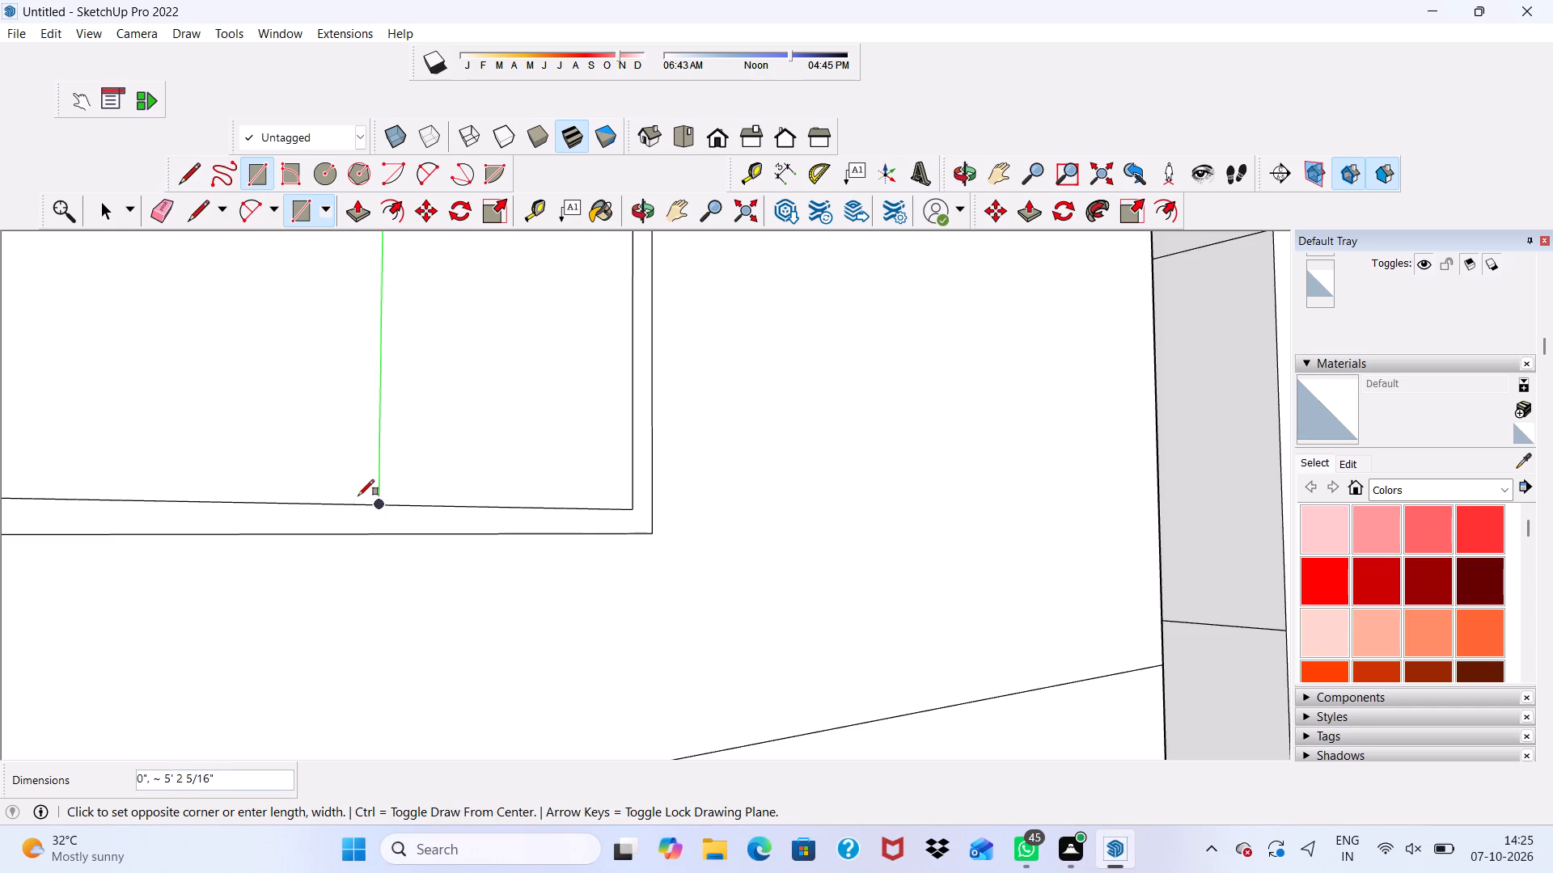
{"action": "scroll", "coordinate": [358, 496], "scroll_direction": "up", "scroll_amount": 2}
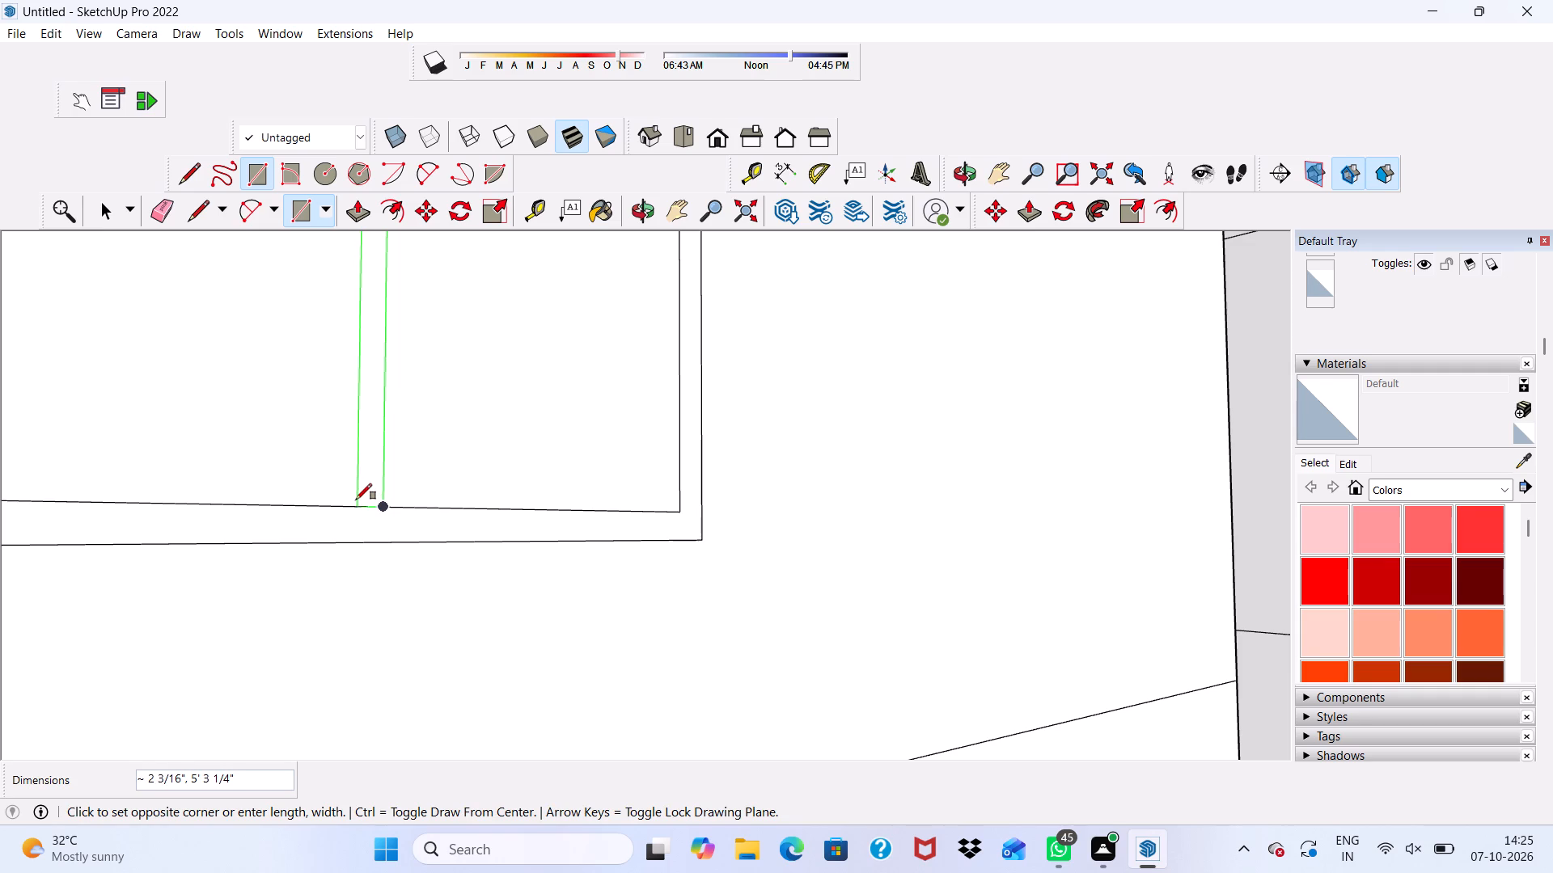
{"action": "left_click", "coordinate": [356, 500]}
Draw a vertical mullion about 2" wide and 5' 3" tall from the midpoint of the balcony-side window's inner frame.
{"action": "scroll", "coordinate": [362, 491], "scroll_direction": "down", "scroll_amount": 17}
{"action": "middle_click_drag", "start_coordinate": [319, 434], "coordinate": [476, 463]}
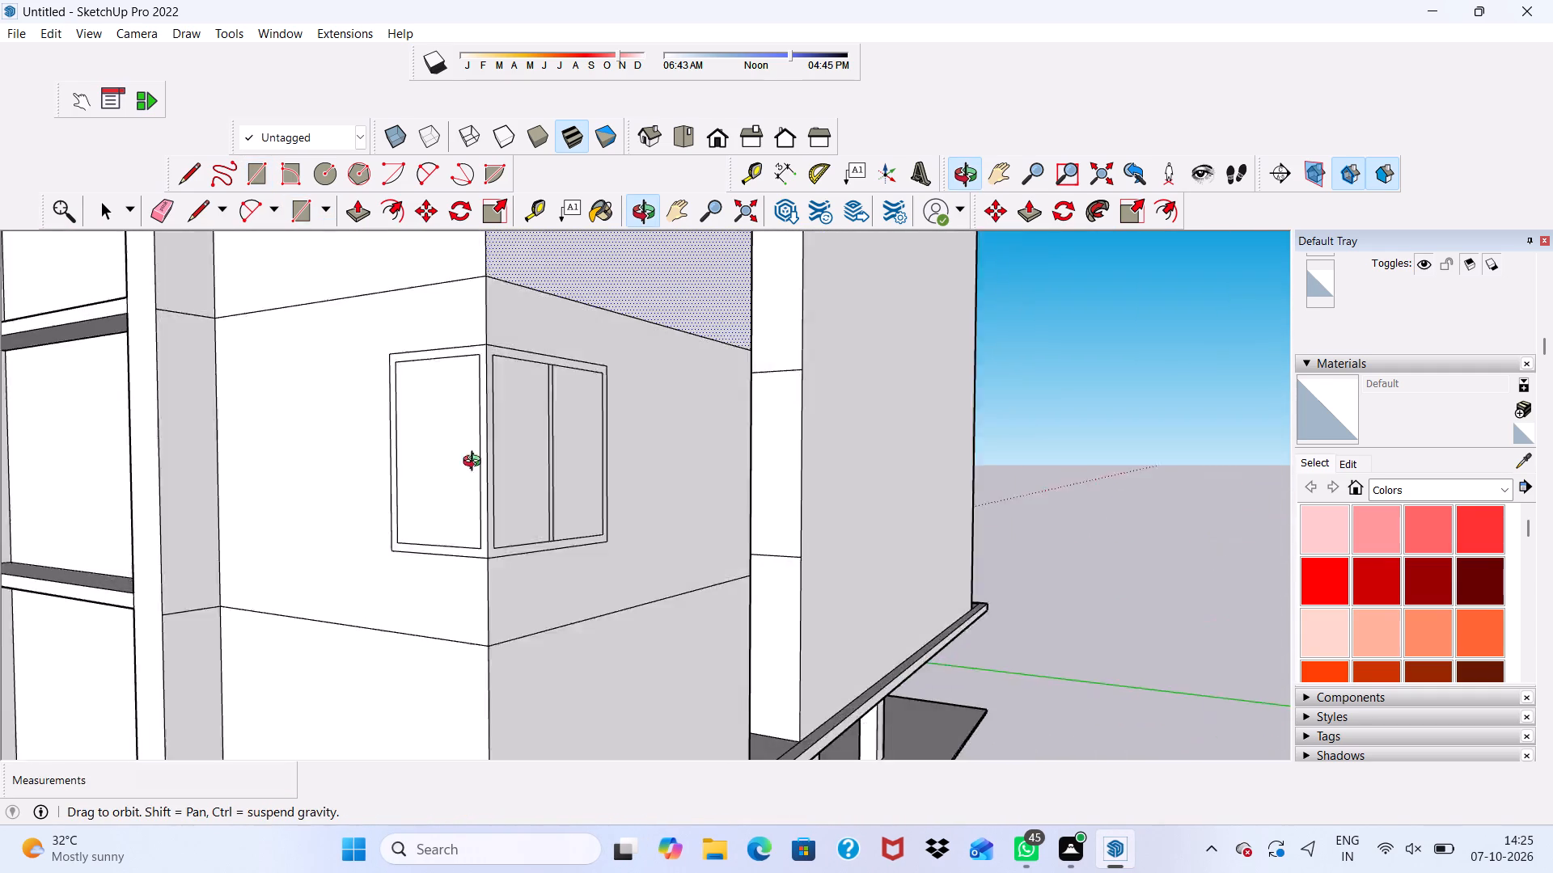
{"action": "middle_click_drag", "start_coordinate": [476, 463], "coordinate": [493, 464]}
{"action": "scroll", "coordinate": [522, 373], "scroll_direction": "up", "scroll_amount": 8}
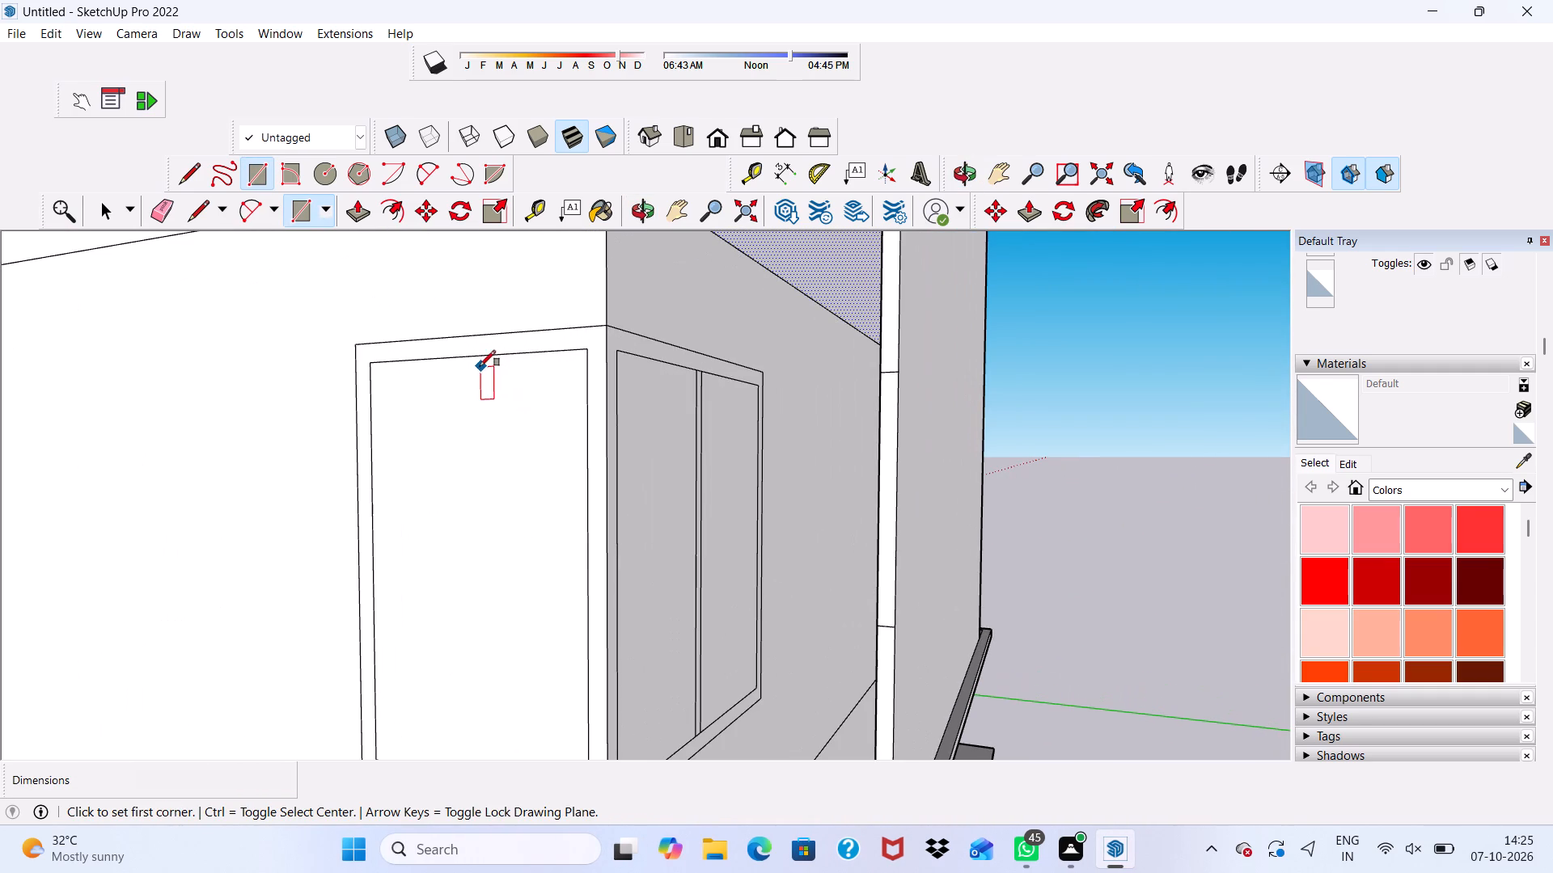
{"action": "left_click", "coordinate": [476, 358]}
{"action": "scroll", "coordinate": [477, 422], "scroll_direction": "down", "scroll_amount": 9}
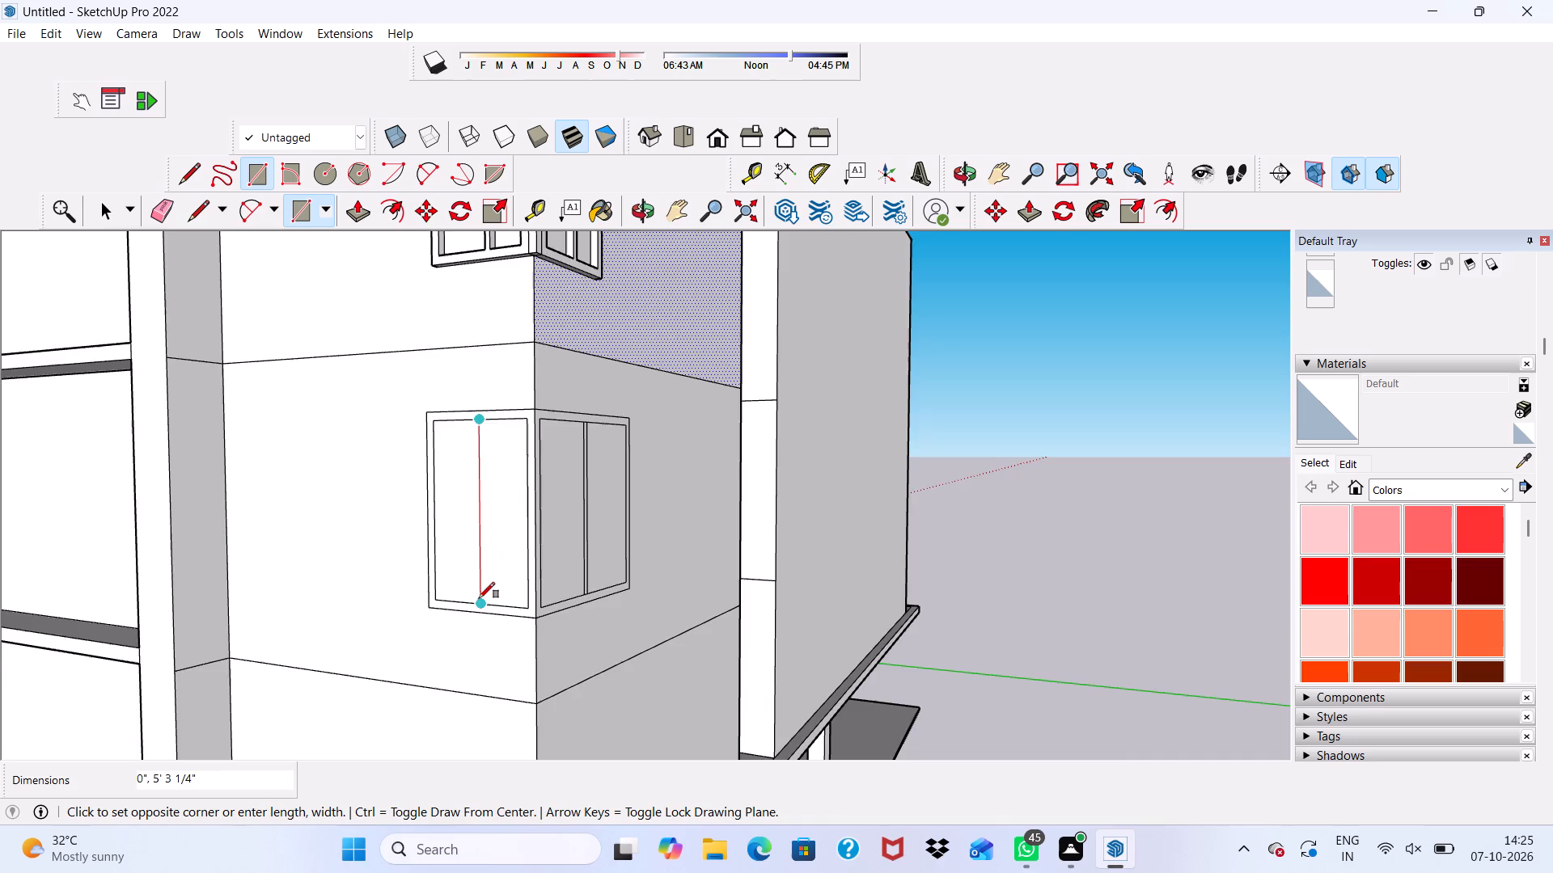
{"action": "scroll", "coordinate": [479, 600], "scroll_direction": "up", "scroll_amount": 9}
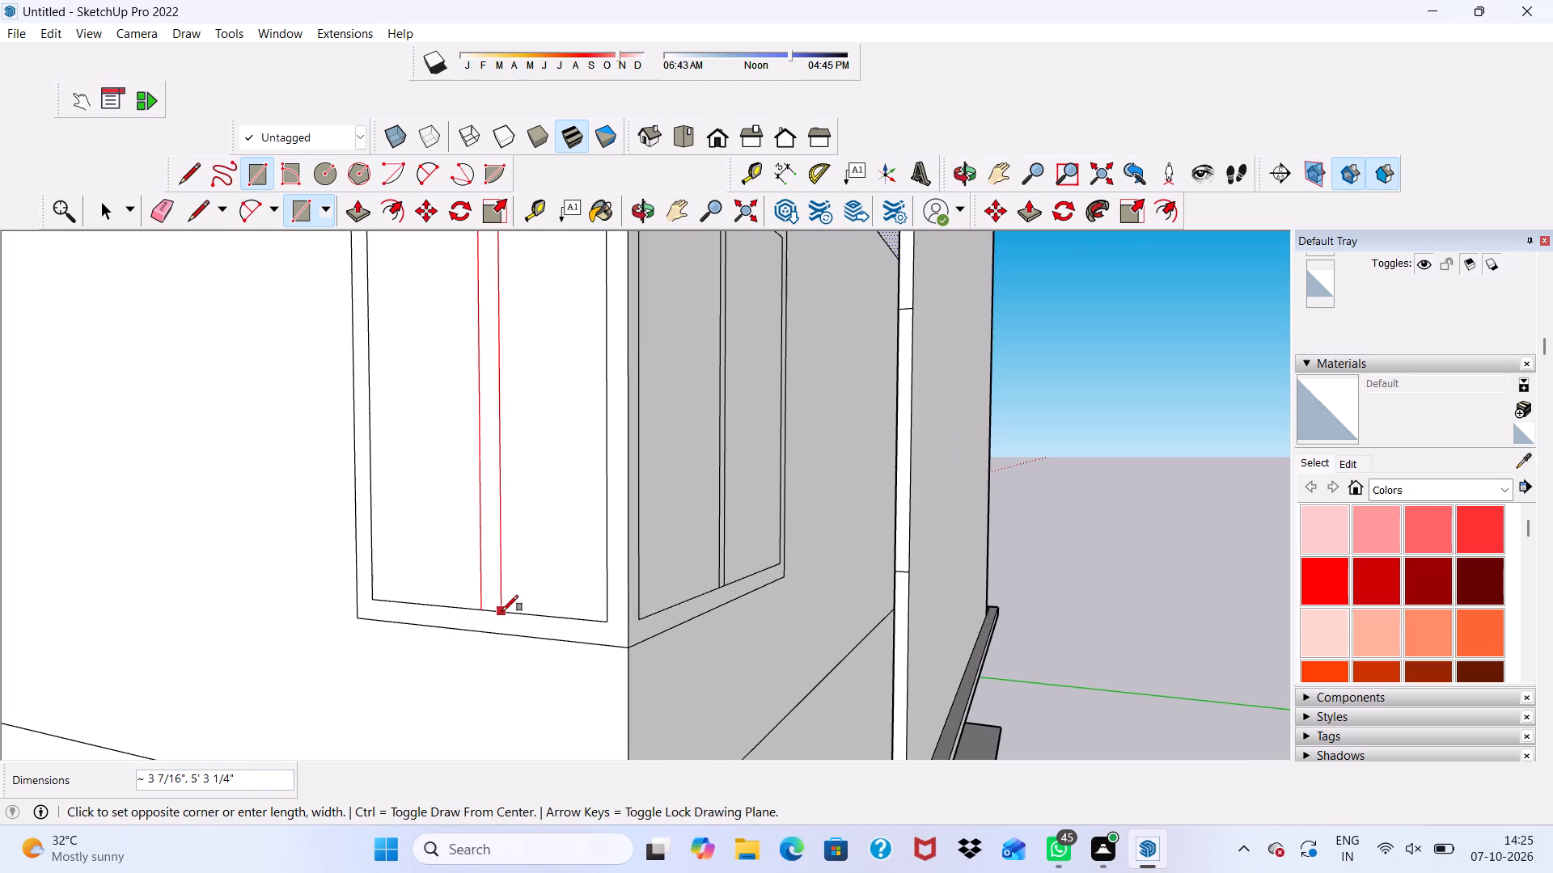
{"action": "left_click", "coordinate": [496, 607]}
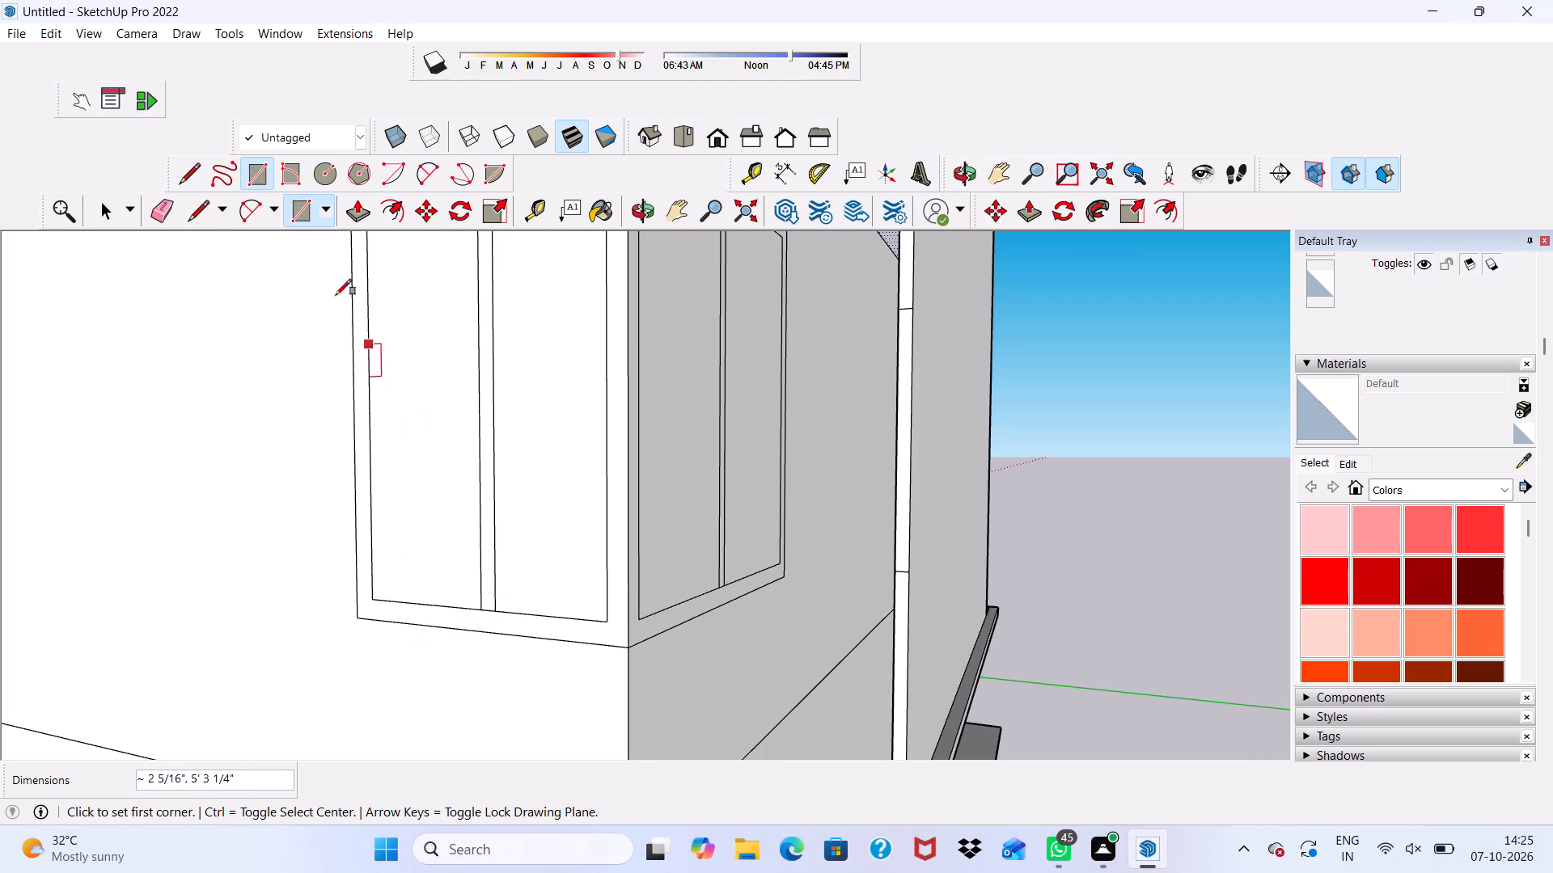
Erase the short edges at the top and bottom of both mullions so they merge with their window frames.
{"action": "left_click_drag", "start_coordinate": [159, 207], "coordinate": [163, 225]}
{"action": "scroll", "coordinate": [505, 715], "scroll_direction": "up", "scroll_amount": 4}
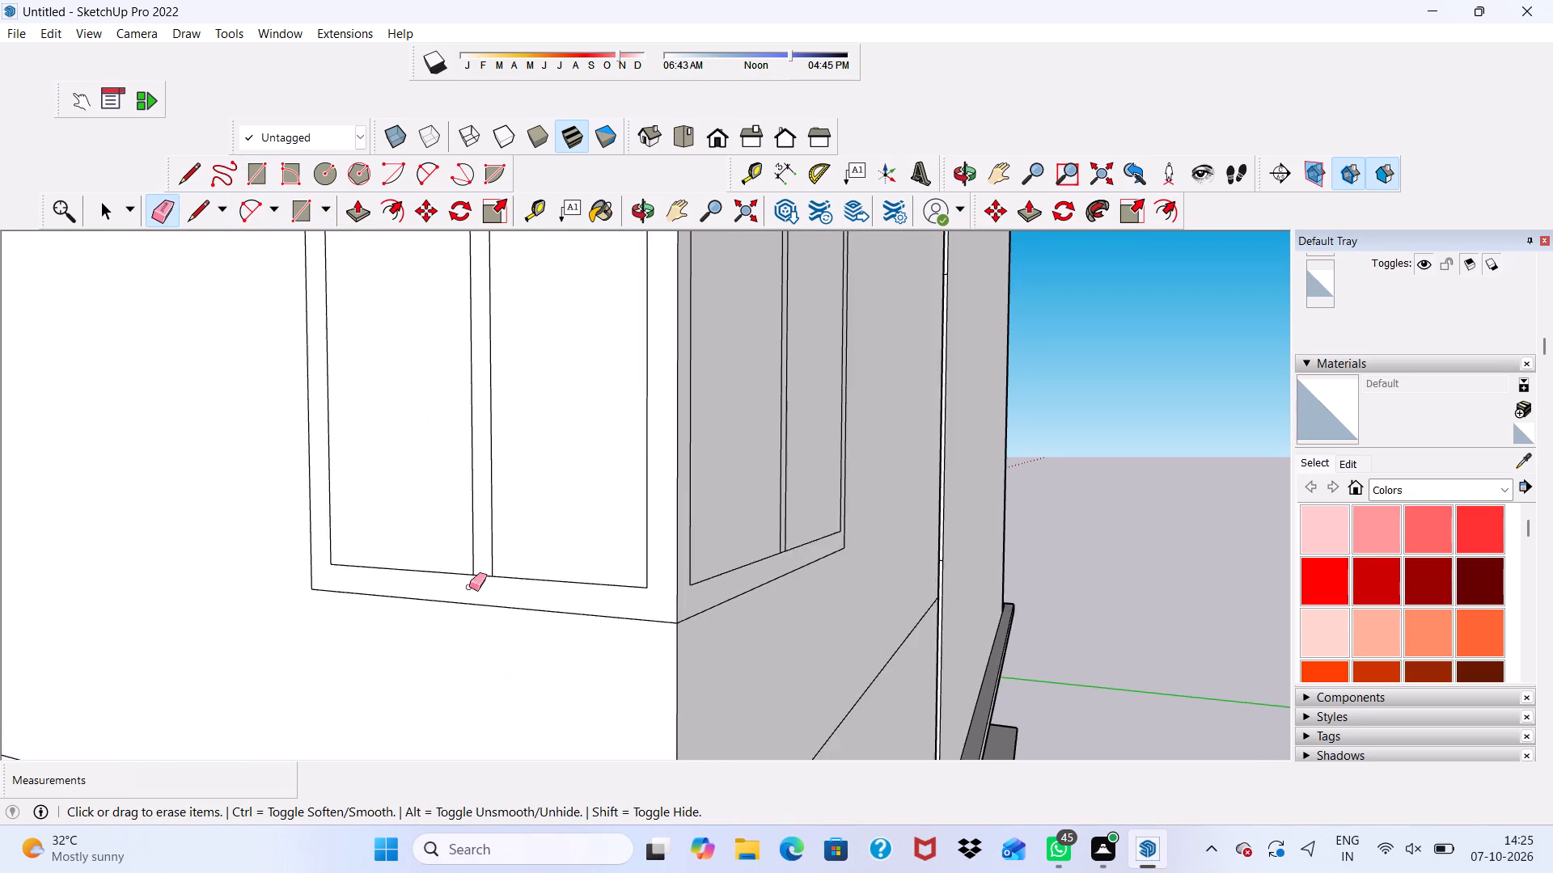
{"action": "scroll", "coordinate": [469, 587], "scroll_direction": "up", "scroll_amount": 3}
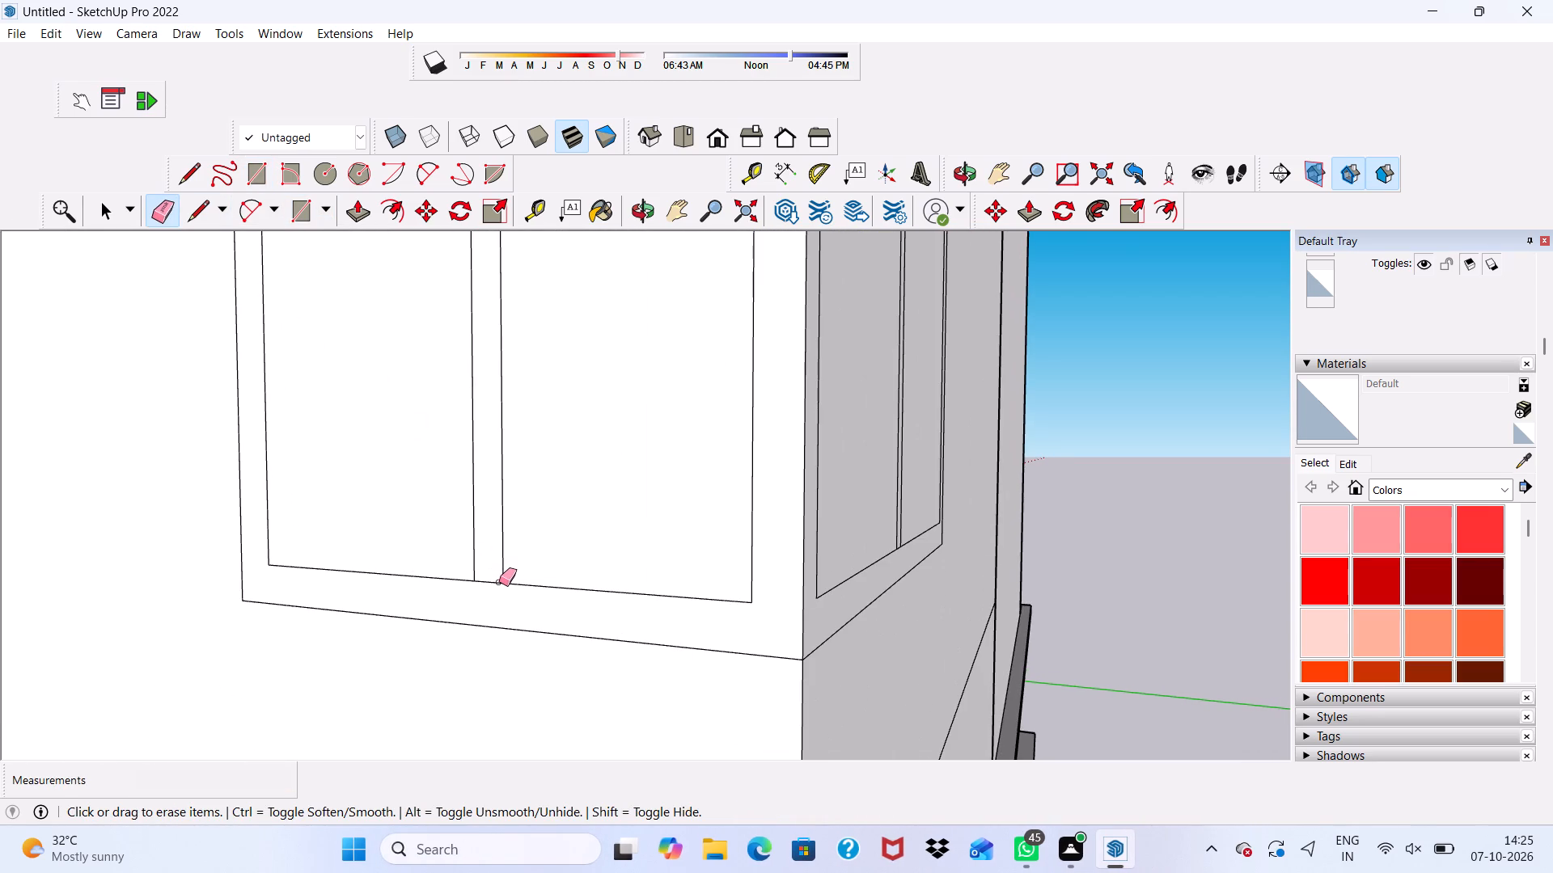
{"action": "left_click_drag", "start_coordinate": [491, 579], "coordinate": [490, 589]}
{"action": "scroll", "coordinate": [490, 588], "scroll_direction": "down", "scroll_amount": 12}
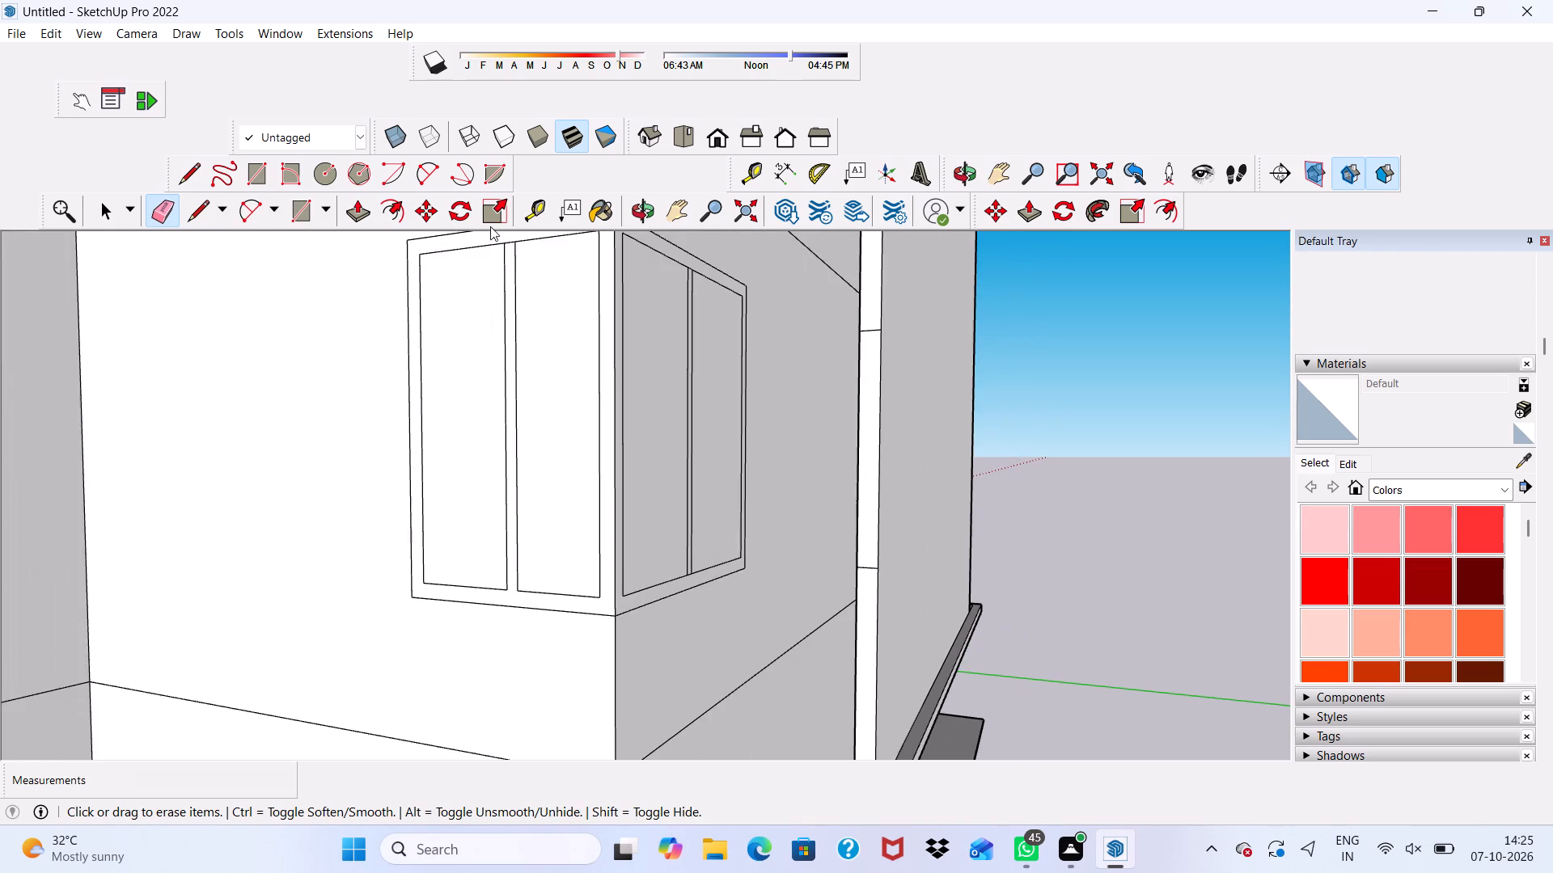
{"action": "scroll", "coordinate": [531, 266], "scroll_direction": "up", "scroll_amount": 15}
{"action": "left_click", "coordinate": [506, 287]}
{"action": "scroll", "coordinate": [501, 294], "scroll_direction": "down", "scroll_amount": 5}
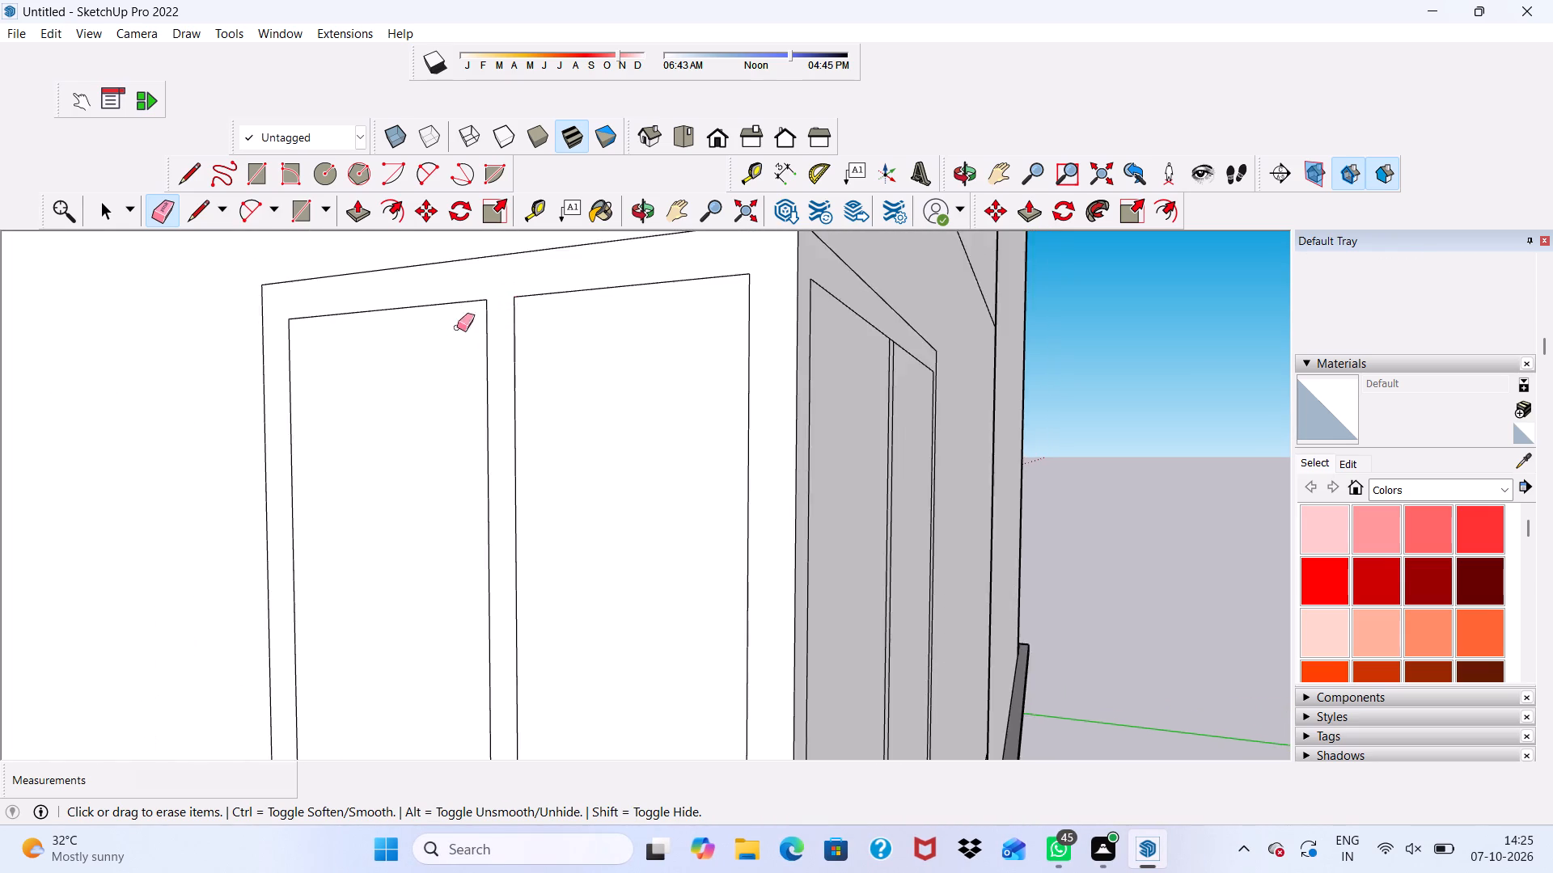
{"action": "scroll", "coordinate": [457, 327], "scroll_direction": "down", "scroll_amount": 8}
{"action": "scroll", "coordinate": [766, 381], "scroll_direction": "down", "scroll_amount": 1}
{"action": "middle_click_drag", "start_coordinate": [766, 381], "coordinate": [620, 399]}
{"action": "scroll", "coordinate": [668, 367], "scroll_direction": "up", "scroll_amount": 12}
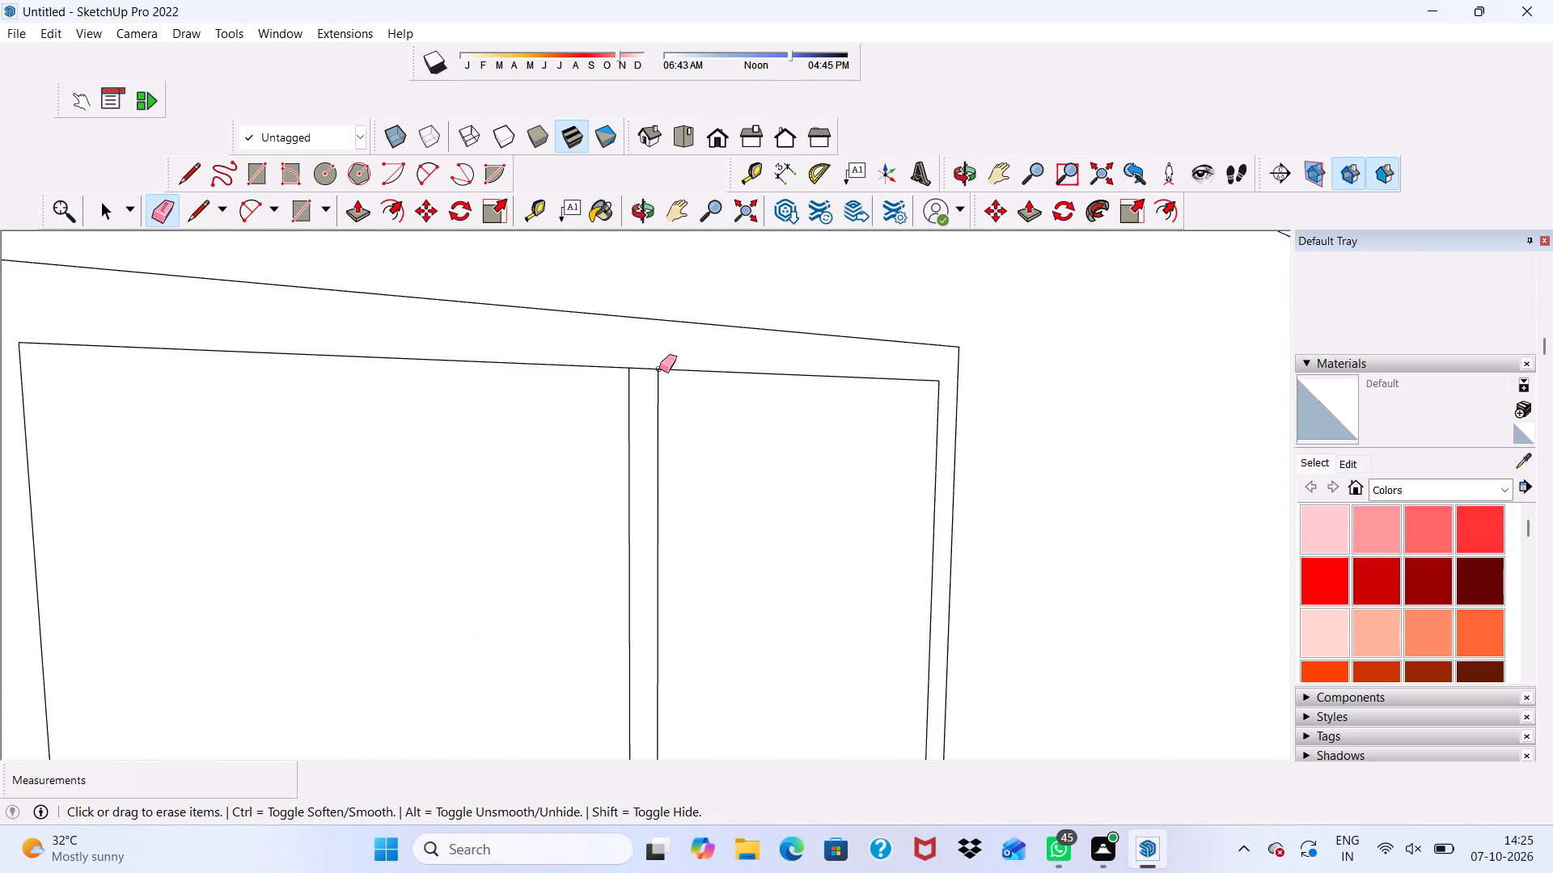
{"action": "scroll", "coordinate": [659, 369], "scroll_direction": "up", "scroll_amount": 1}
{"action": "left_click_drag", "start_coordinate": [643, 374], "coordinate": [643, 363]}
{"action": "scroll", "coordinate": [639, 348], "scroll_direction": "down", "scroll_amount": 16}
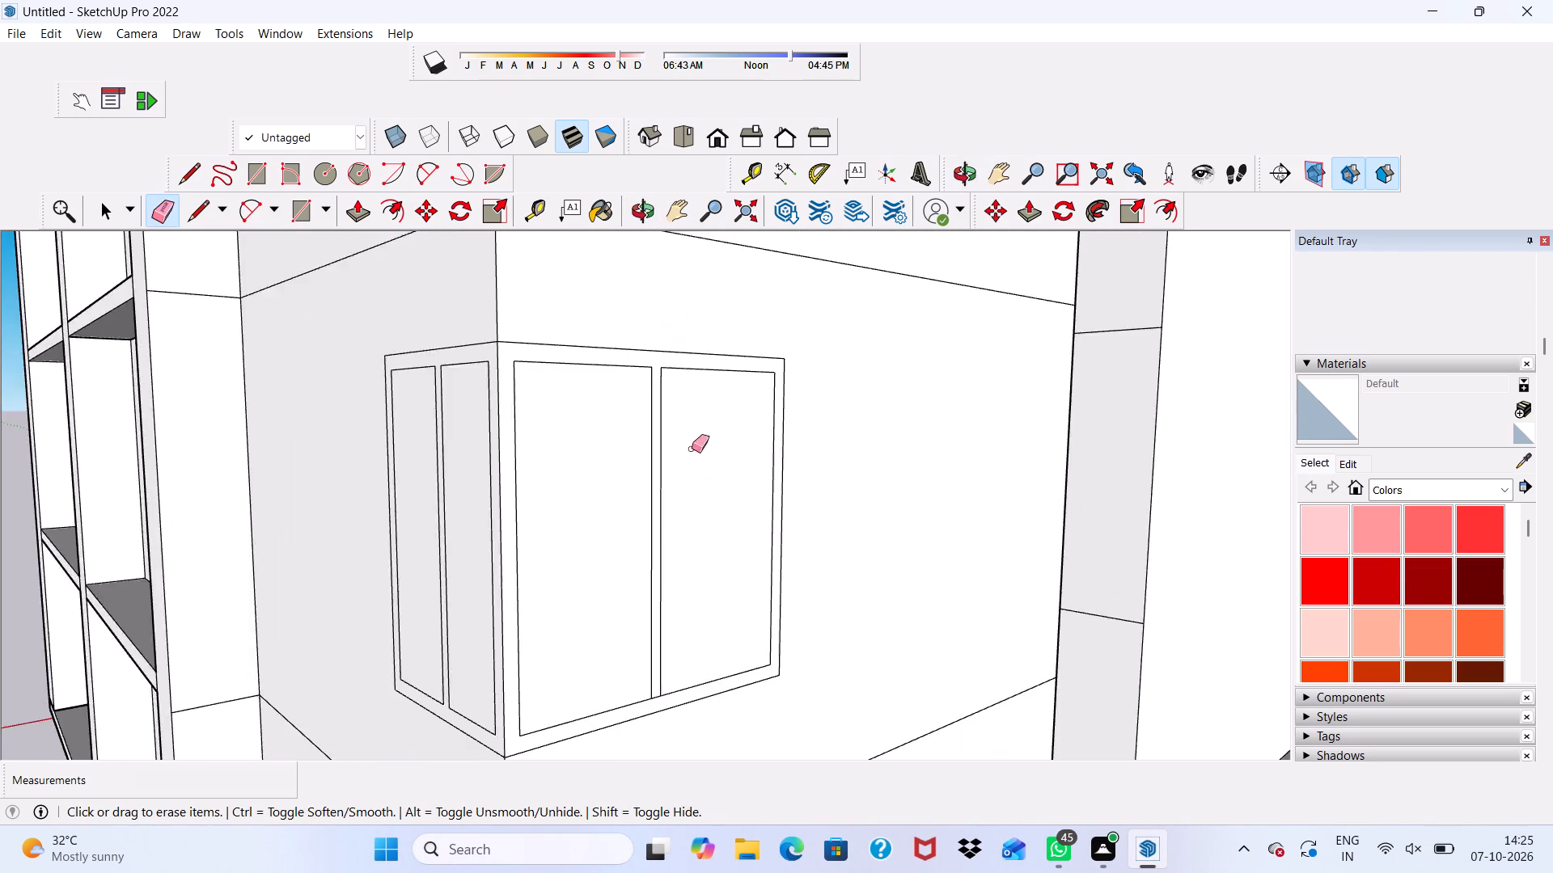
{"action": "scroll", "coordinate": [692, 449], "scroll_direction": "down", "scroll_amount": 3}
{"action": "scroll", "coordinate": [679, 624], "scroll_direction": "up", "scroll_amount": 14}
{"action": "left_click", "coordinate": [648, 576]}
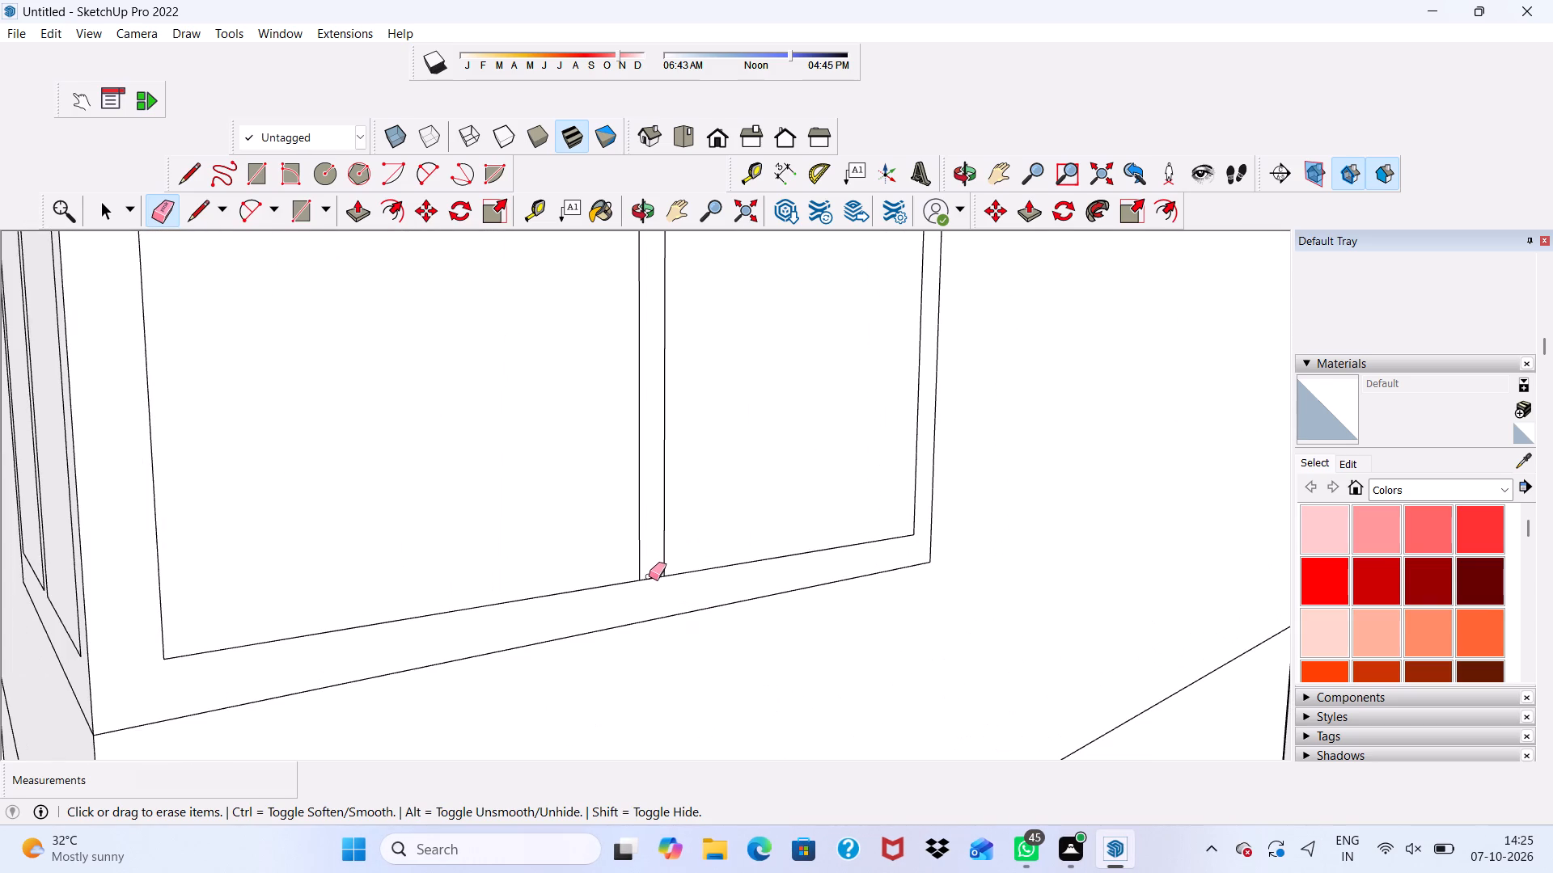
{"action": "left_click", "coordinate": [649, 576]}
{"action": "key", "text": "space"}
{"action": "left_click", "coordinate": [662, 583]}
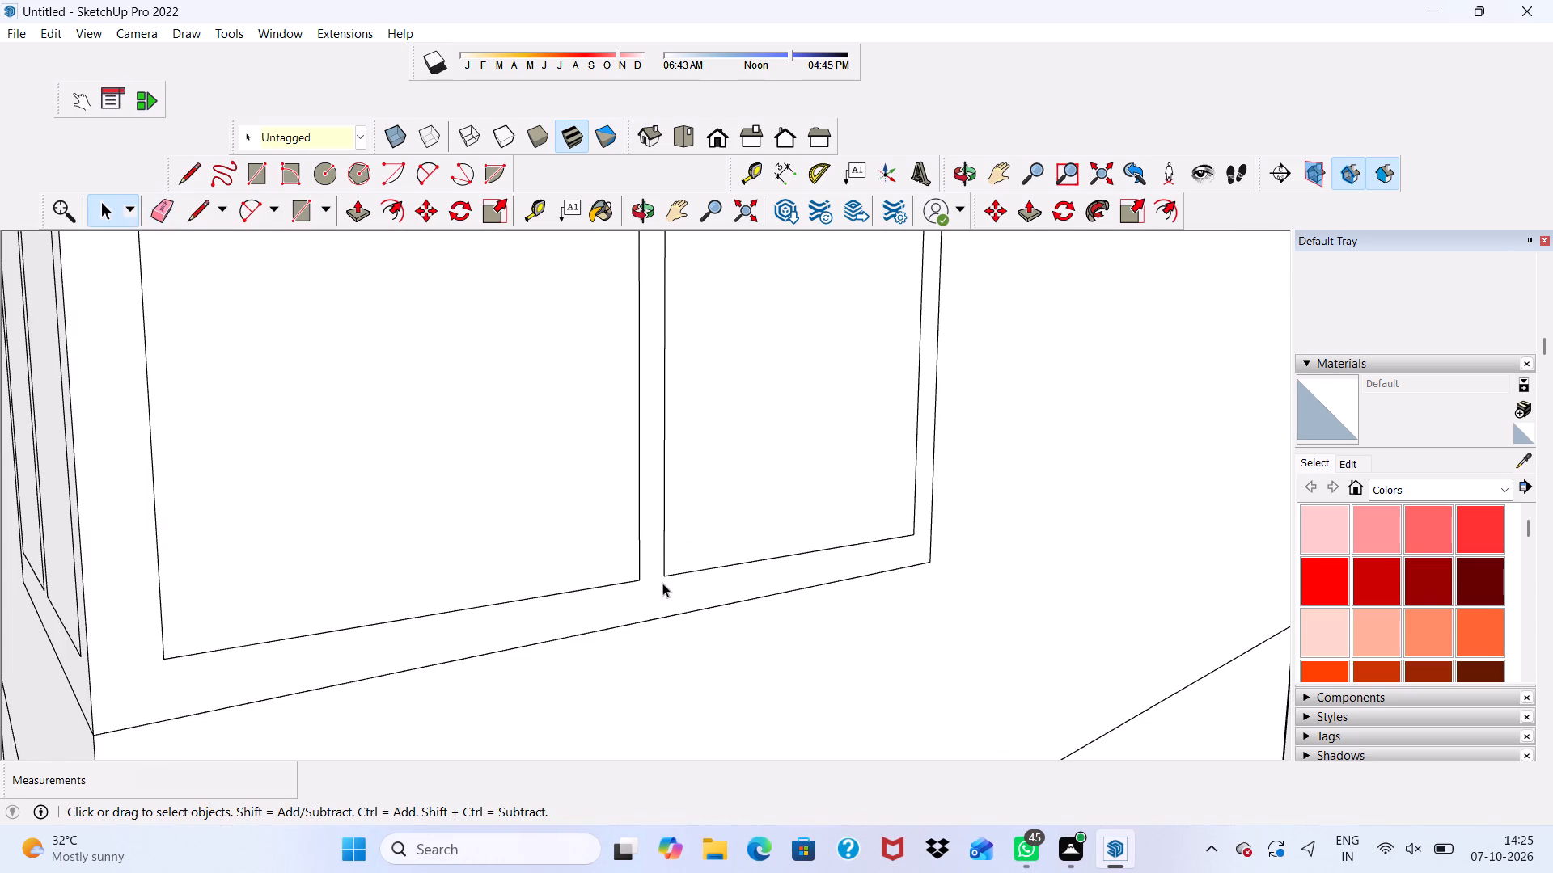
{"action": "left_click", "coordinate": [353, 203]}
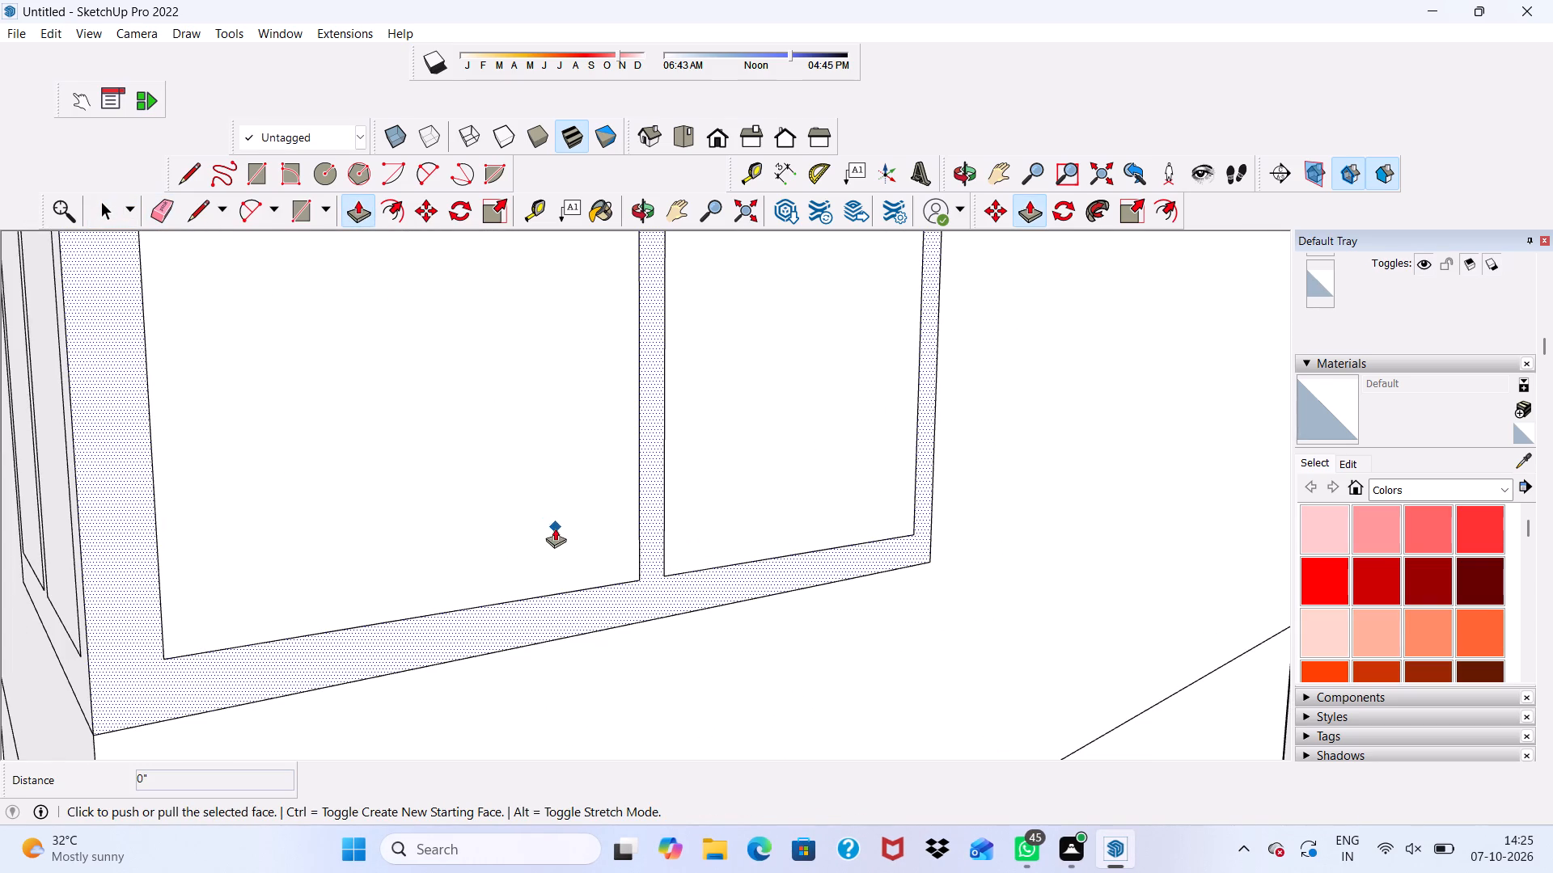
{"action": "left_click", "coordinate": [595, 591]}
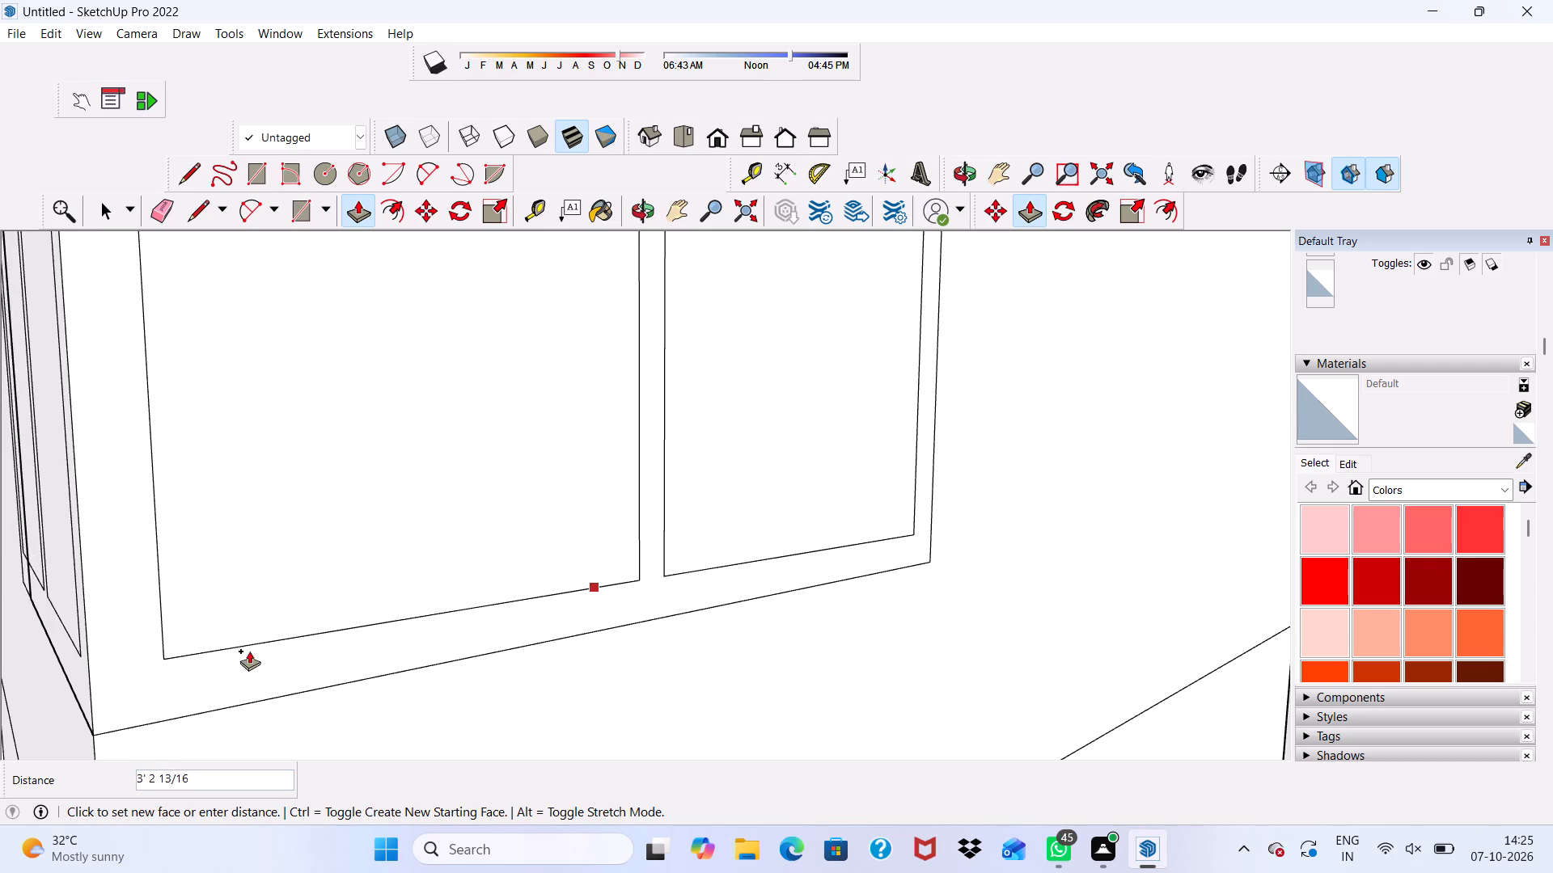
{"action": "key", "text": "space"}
Push/Pull the adjoining wall window's frame and mullion outward 3".
{"action": "left_click", "coordinate": [246, 680]}
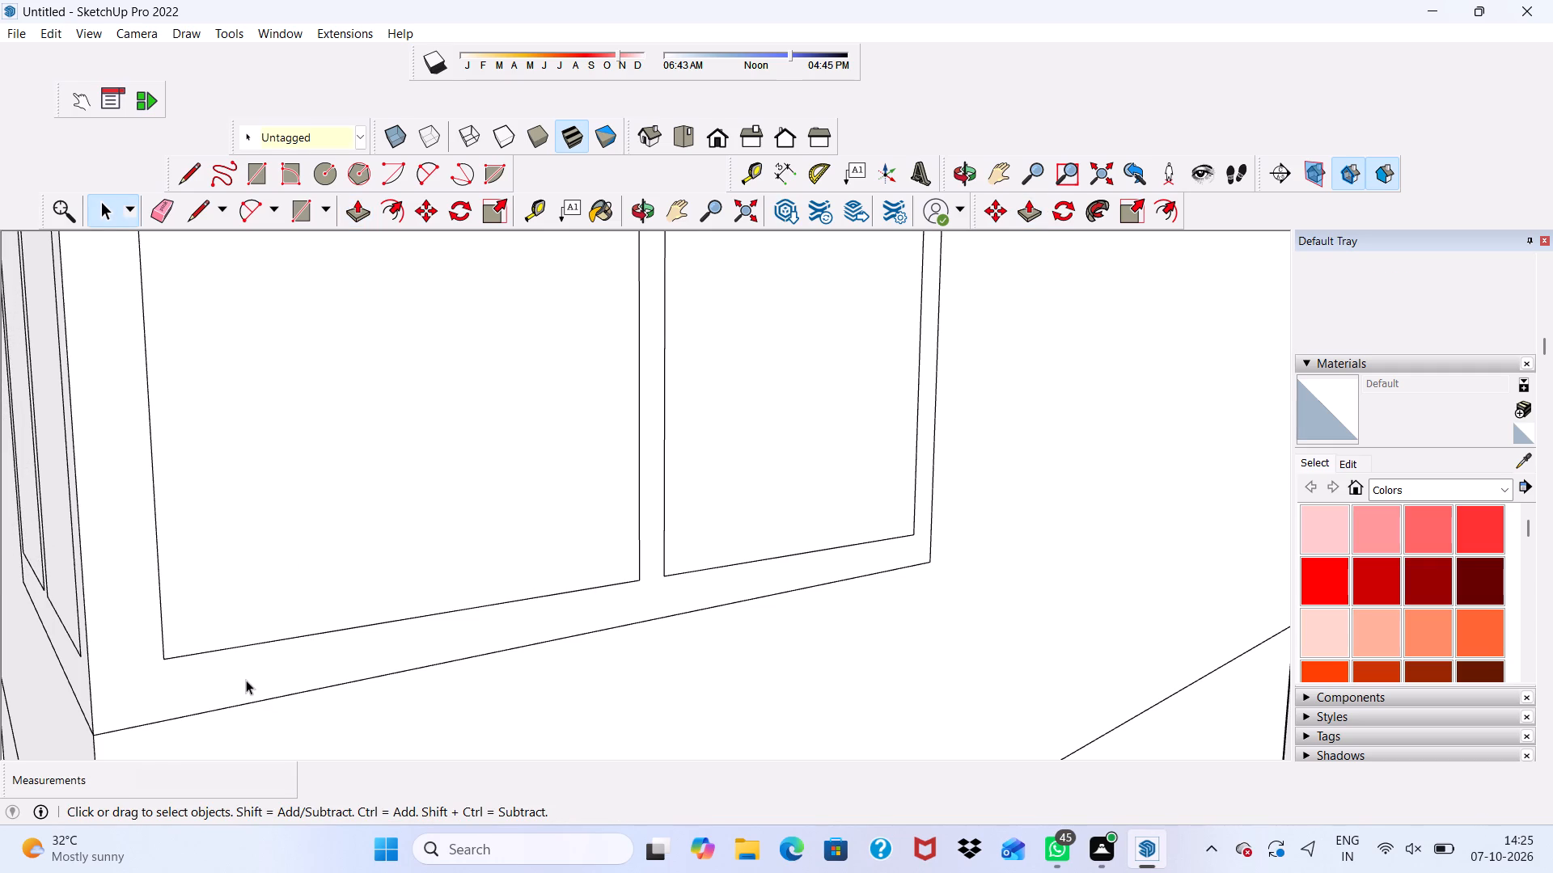
{"action": "left_click", "coordinate": [362, 204]}
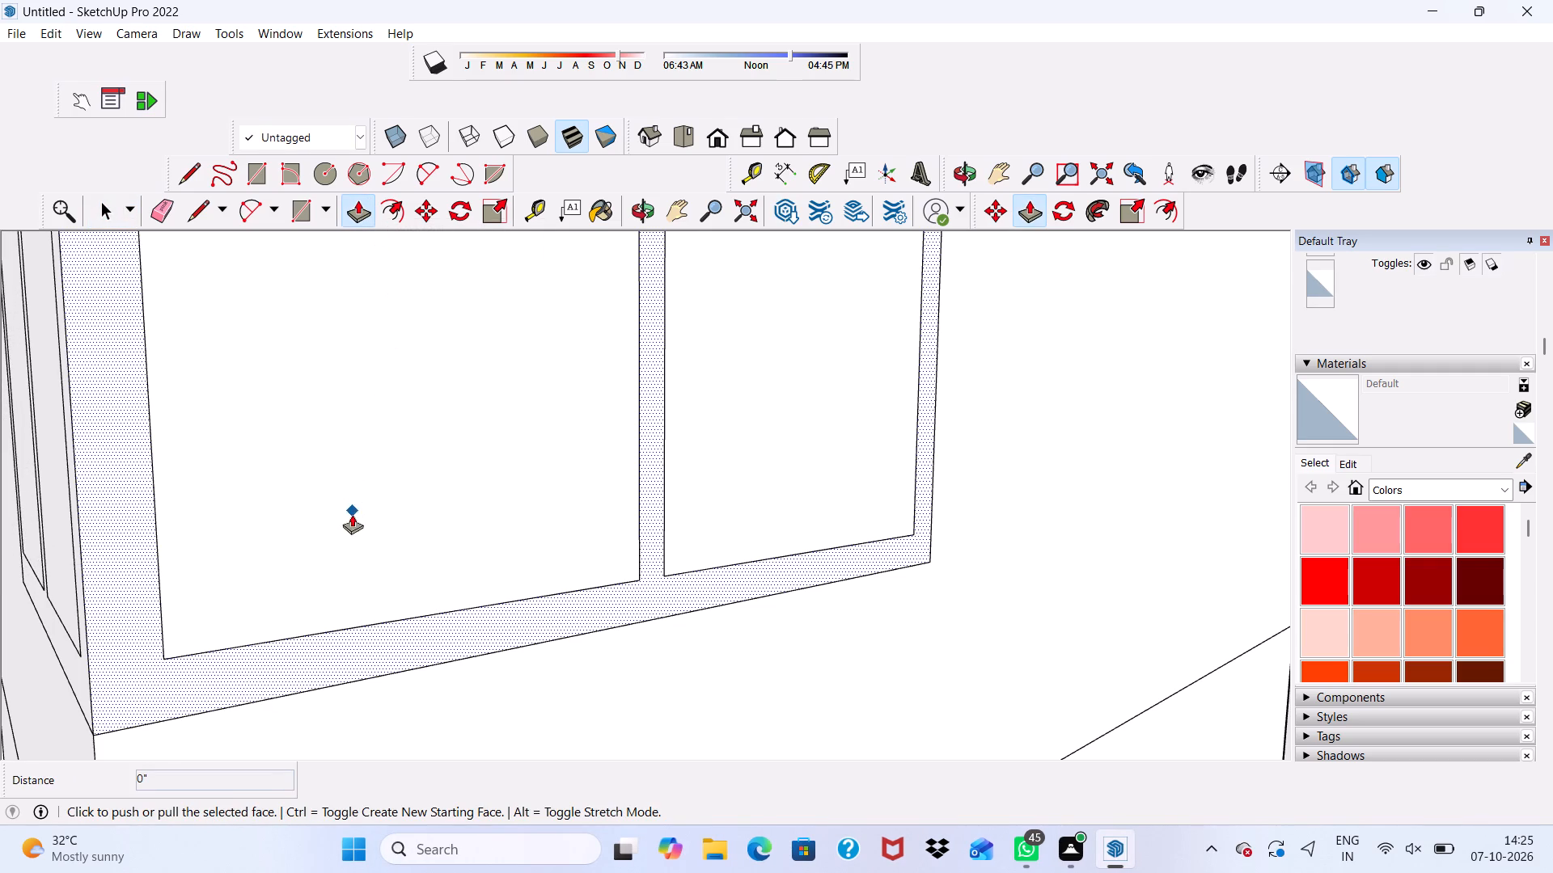
{"action": "left_click", "coordinate": [361, 636]}
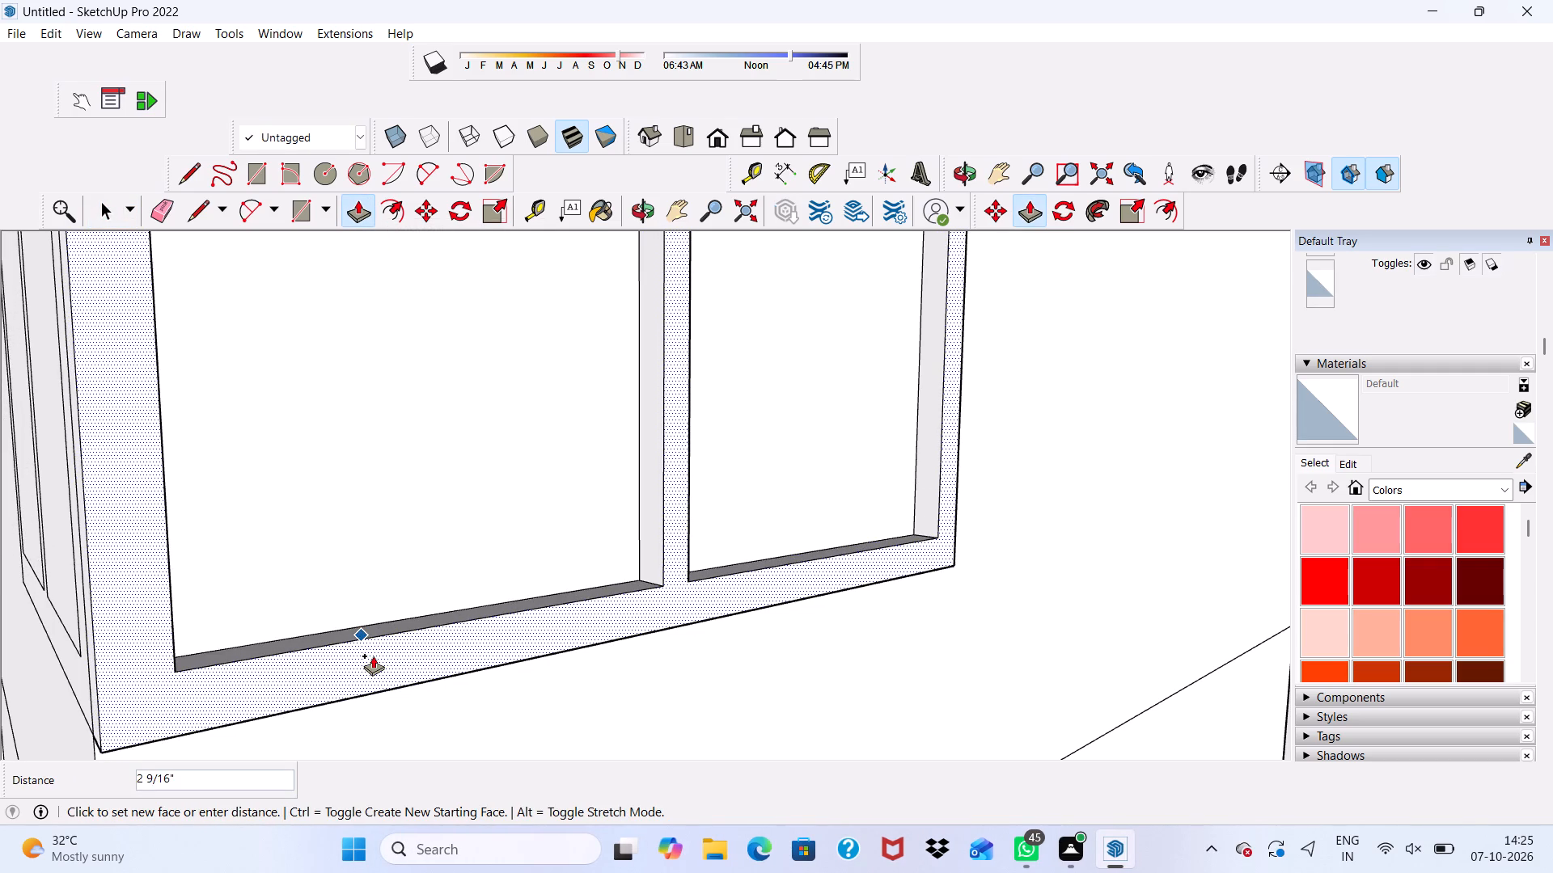
{"action": "type", "text": "3\""}
{"action": "key", "text": "Return"}
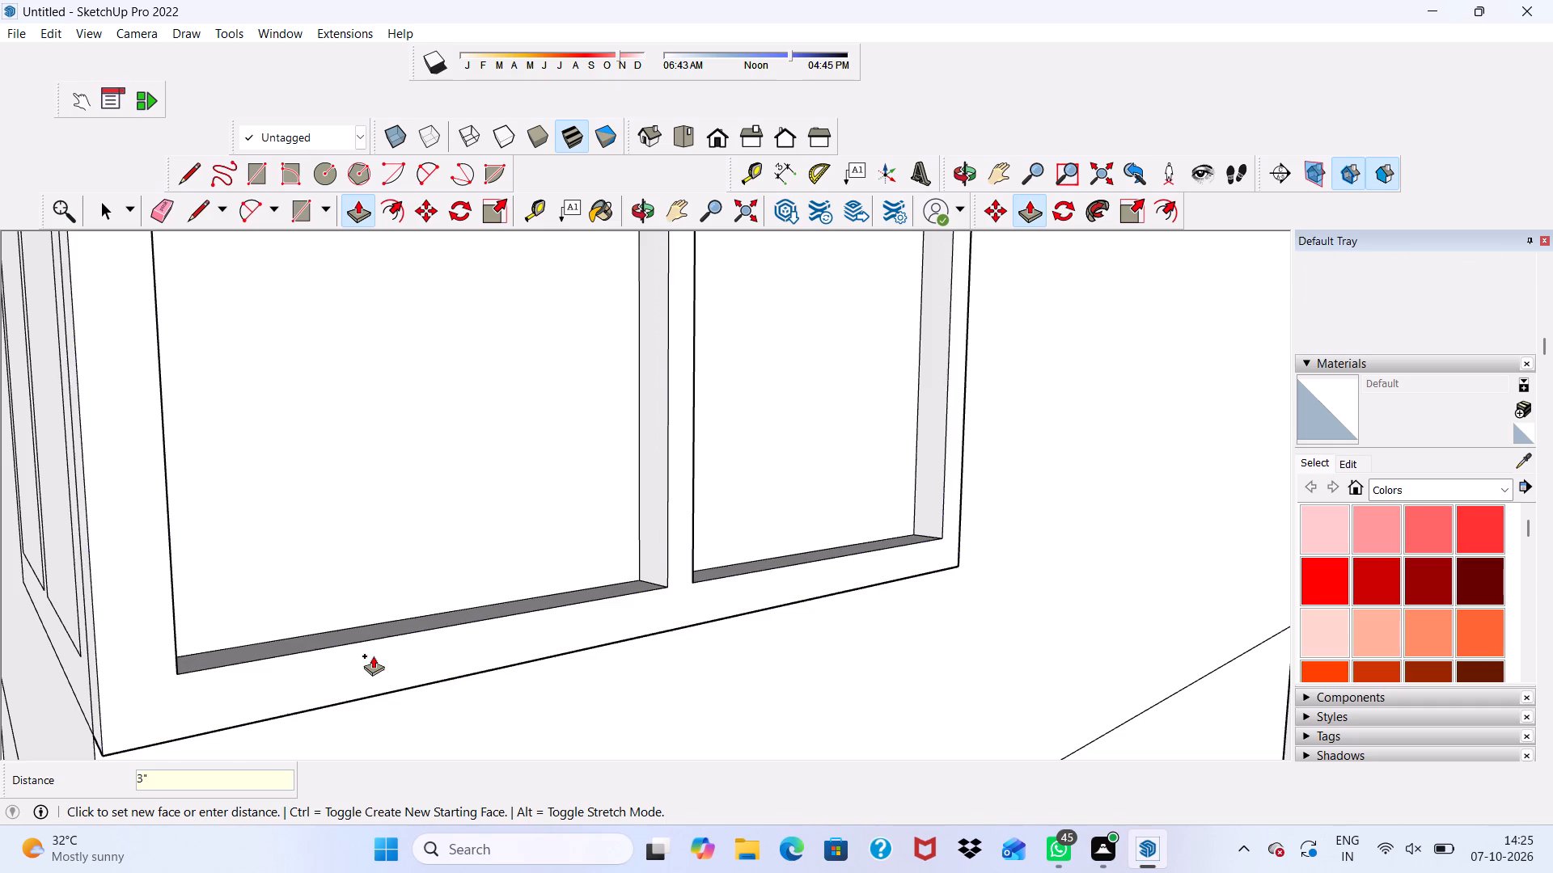
Push/Pull the balcony-side window's frame and mullion outward 3".
{"action": "scroll", "coordinate": [338, 576], "scroll_direction": "down", "scroll_amount": 16}
{"action": "middle_click_drag", "start_coordinate": [299, 537], "coordinate": [475, 519]}
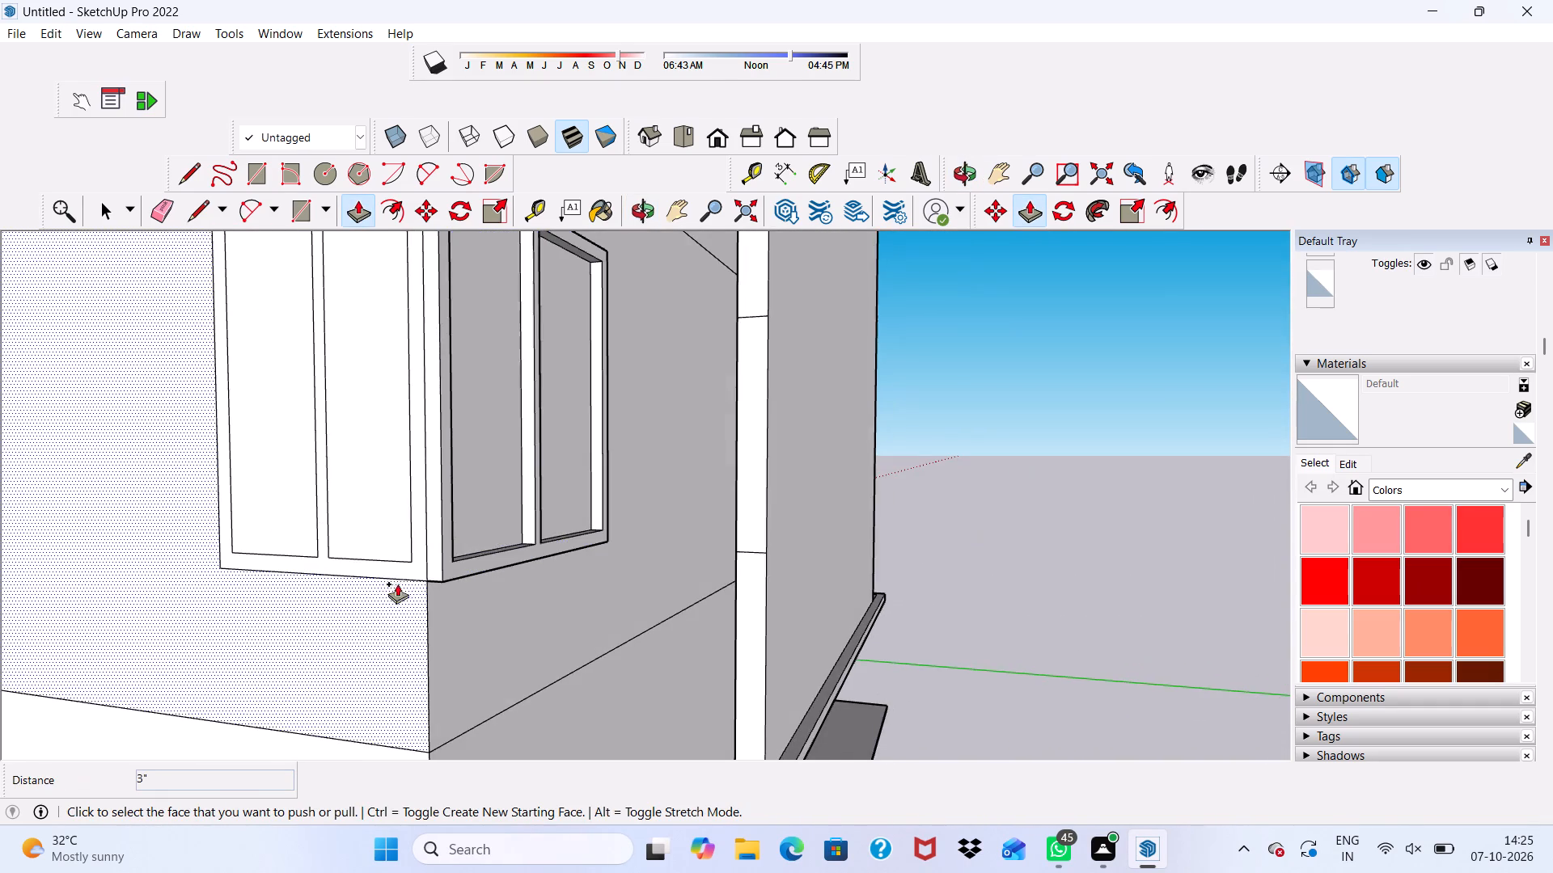
{"action": "scroll", "coordinate": [377, 589], "scroll_direction": "up", "scroll_amount": 4}
{"action": "left_click", "coordinate": [384, 555]}
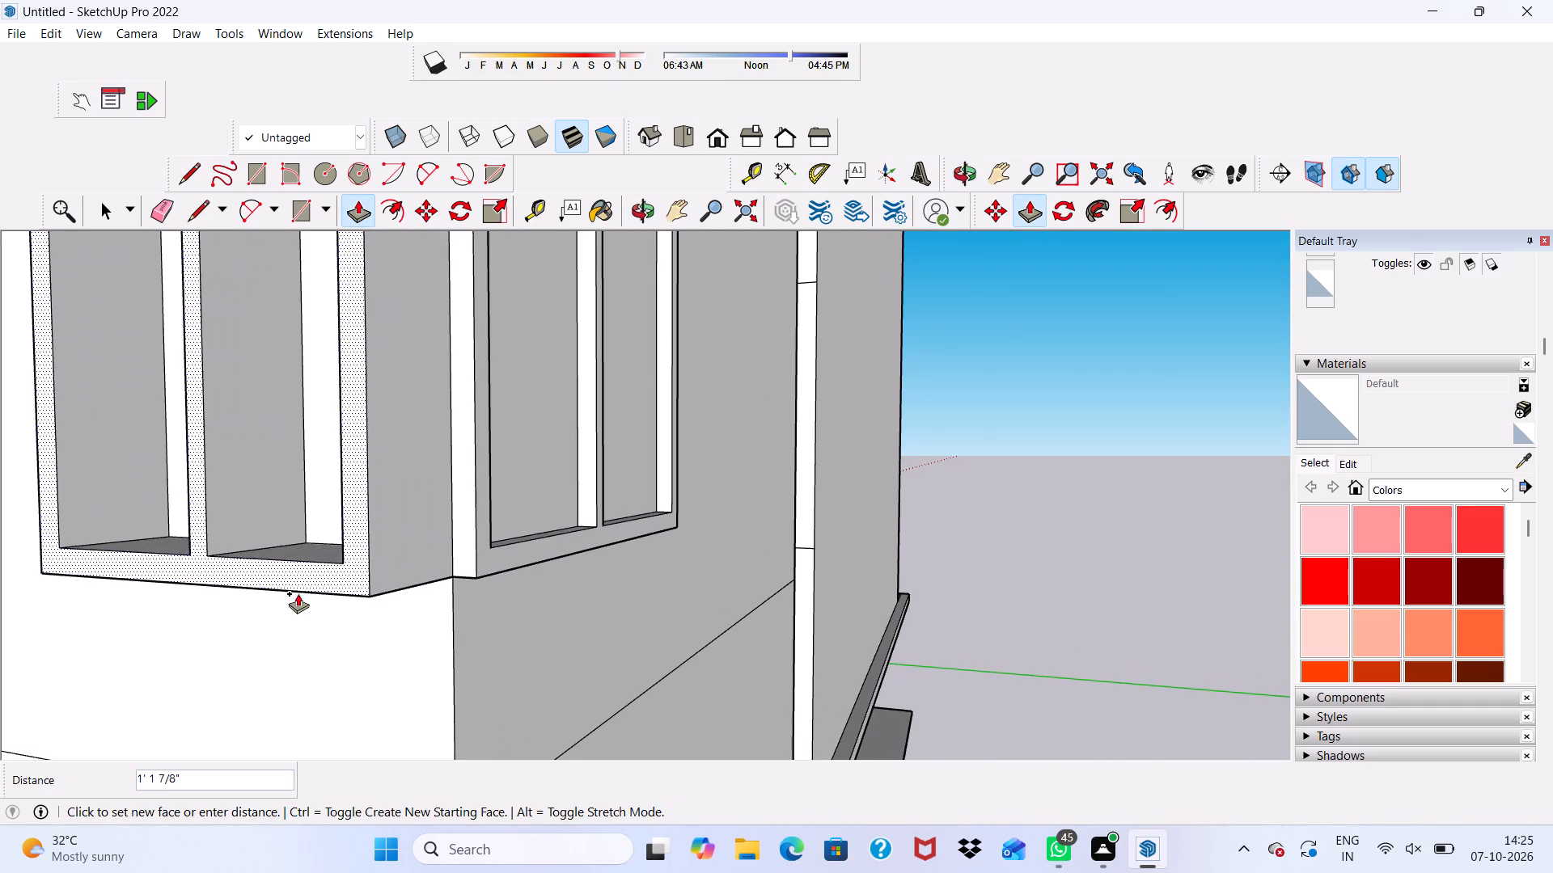
{"action": "type", "text": "3\""}
{"action": "key", "text": "Return"}
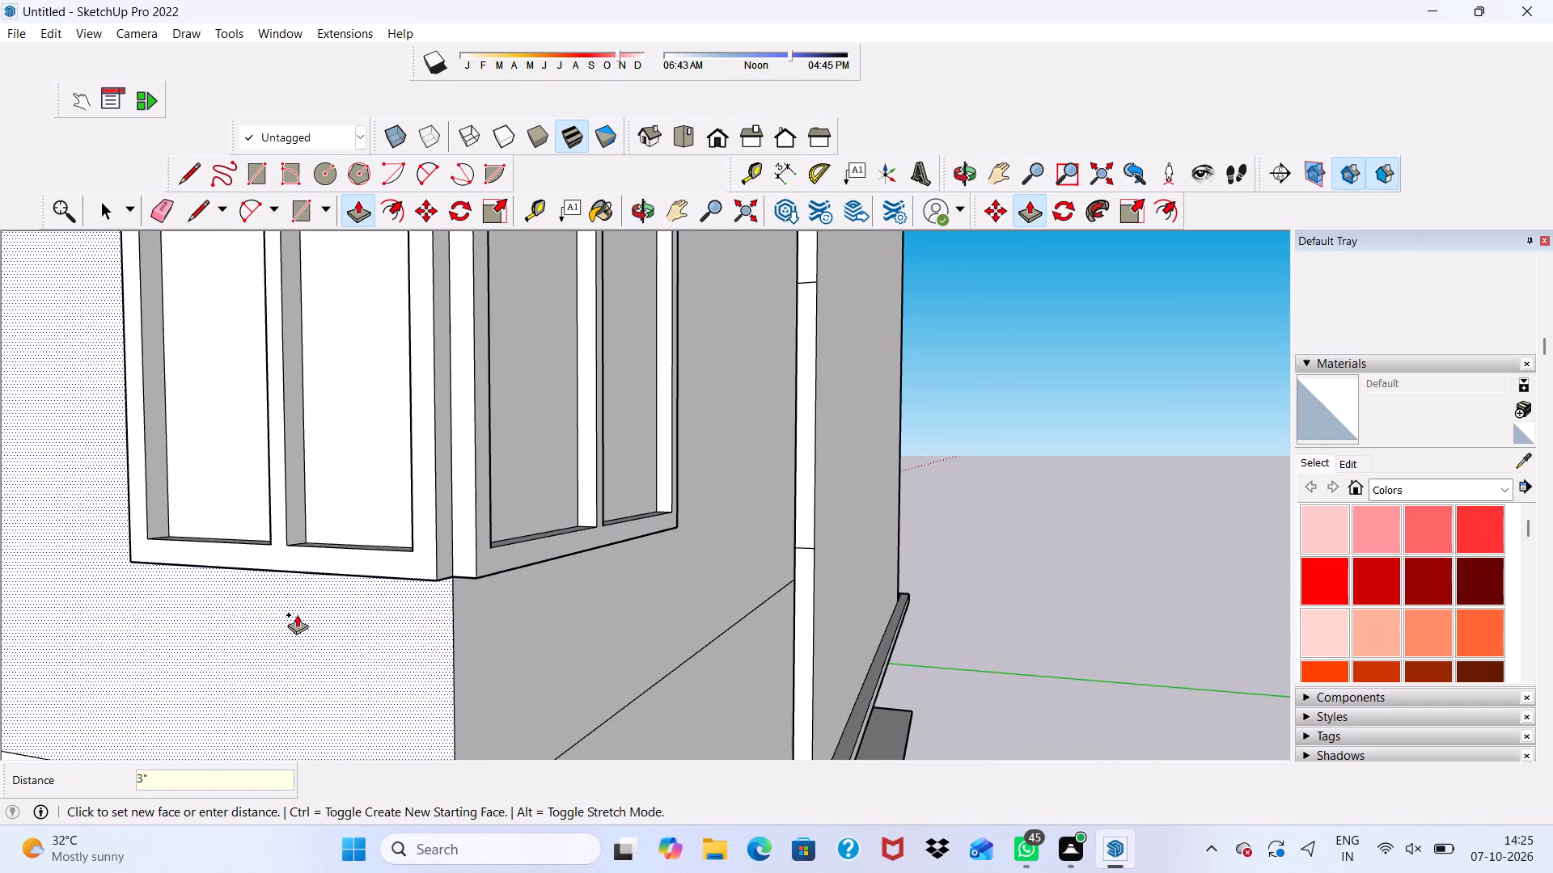
Extend the balcony-side frame's narrow side face at the building corner to the adjoining frame's outer face, closing the corner gap.
{"action": "scroll", "coordinate": [295, 616], "scroll_direction": "down", "scroll_amount": 11}
{"action": "scroll", "coordinate": [389, 382], "scroll_direction": "up", "scroll_amount": 13}
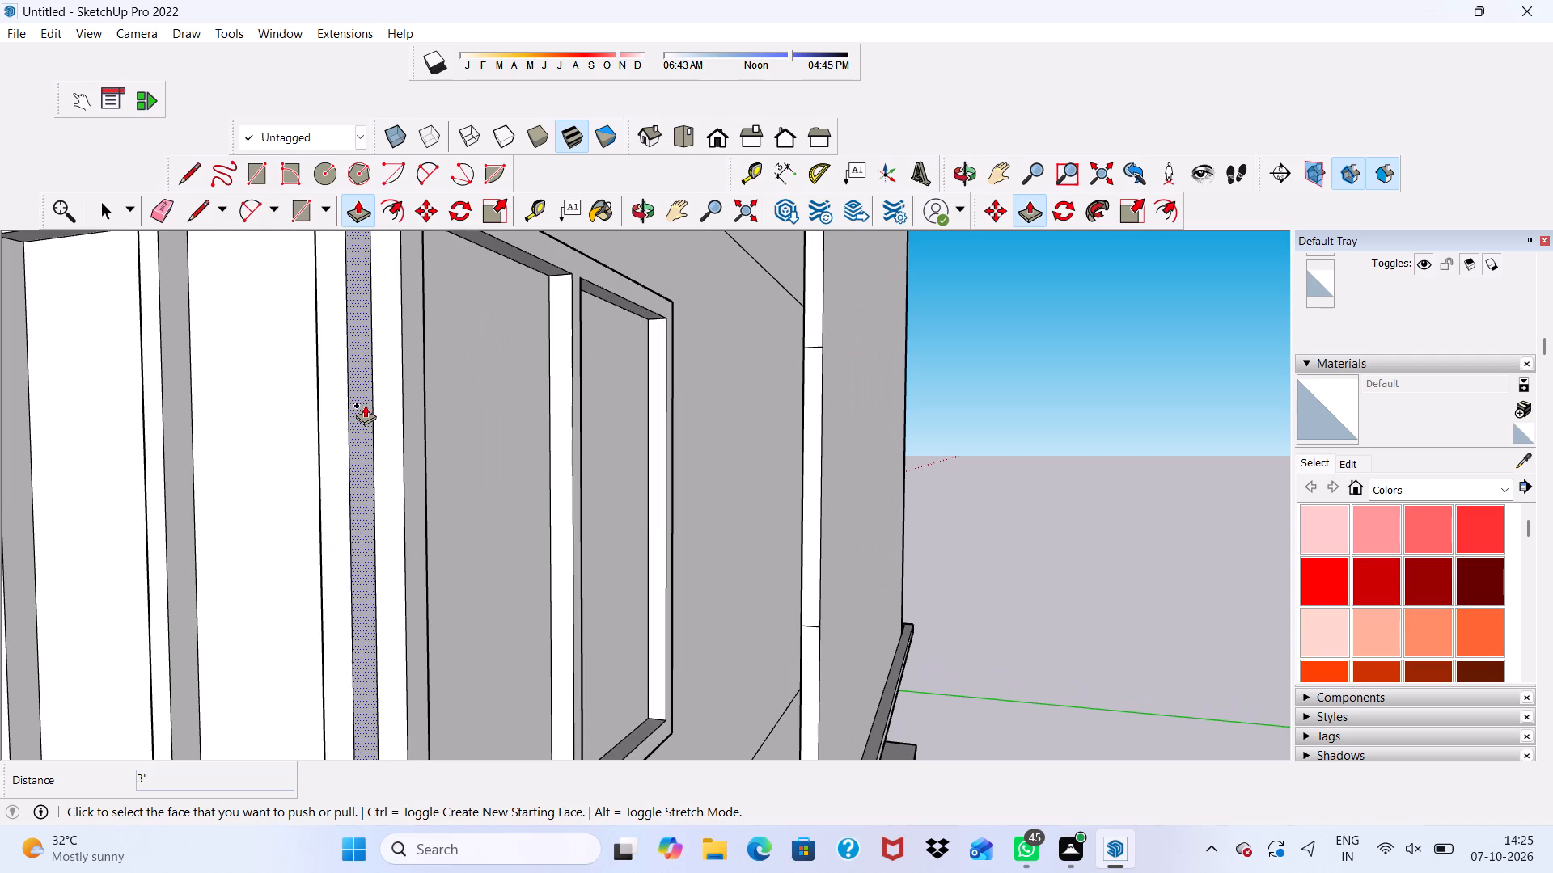
{"action": "left_click", "coordinate": [364, 410]}
{"action": "middle_click_drag", "start_coordinate": [415, 403], "coordinate": [257, 439]}
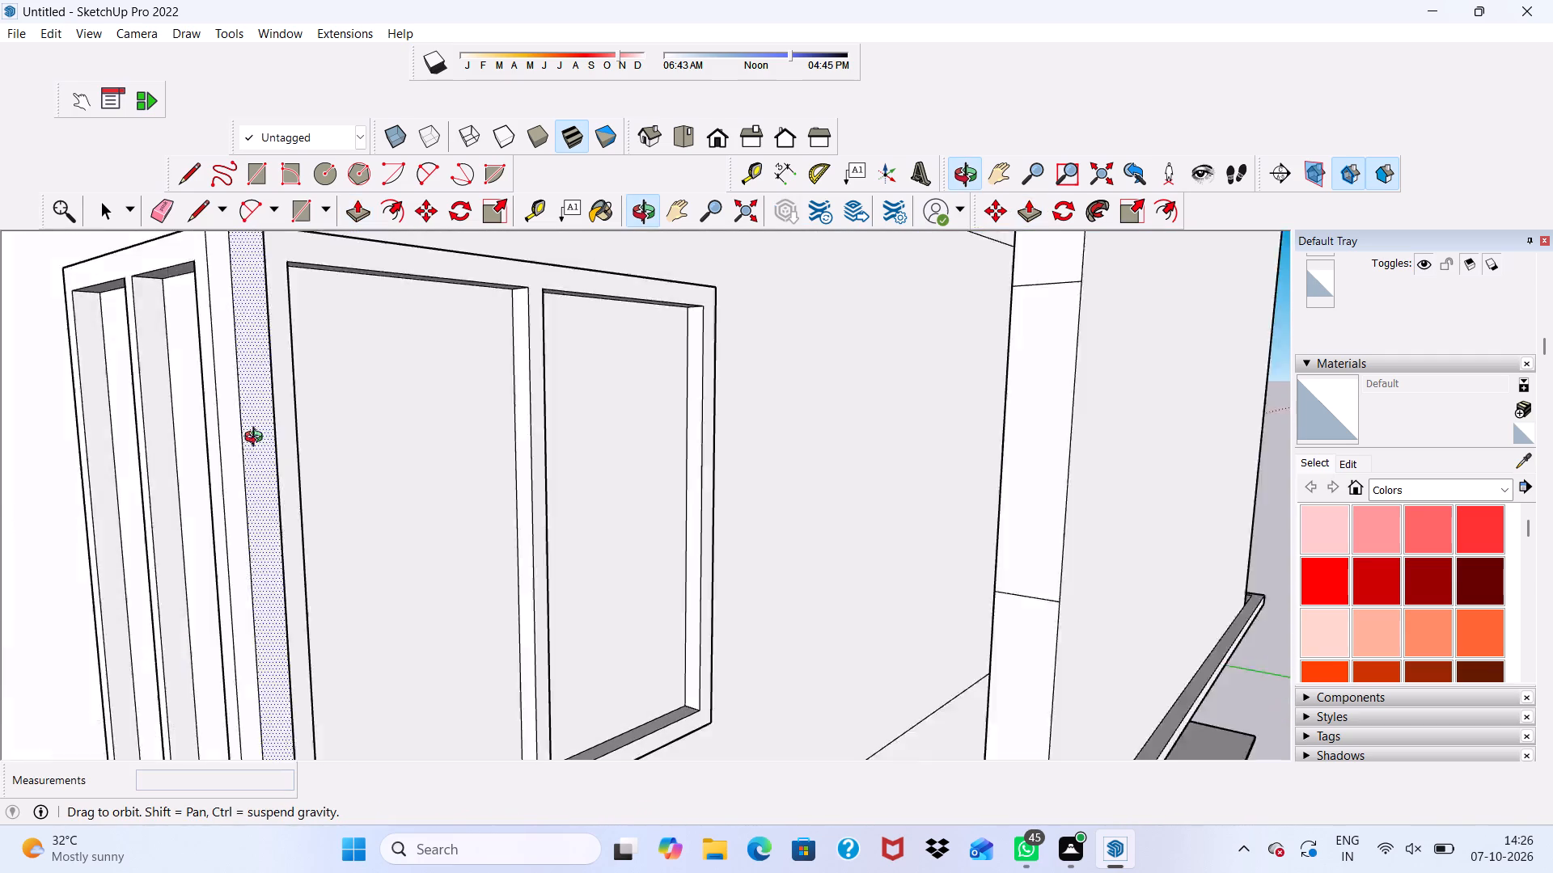
{"action": "middle_click_drag", "start_coordinate": [257, 439], "coordinate": [207, 453]}
{"action": "left_click", "coordinate": [262, 407]}
{"action": "scroll", "coordinate": [260, 401], "scroll_direction": "down", "scroll_amount": 13}
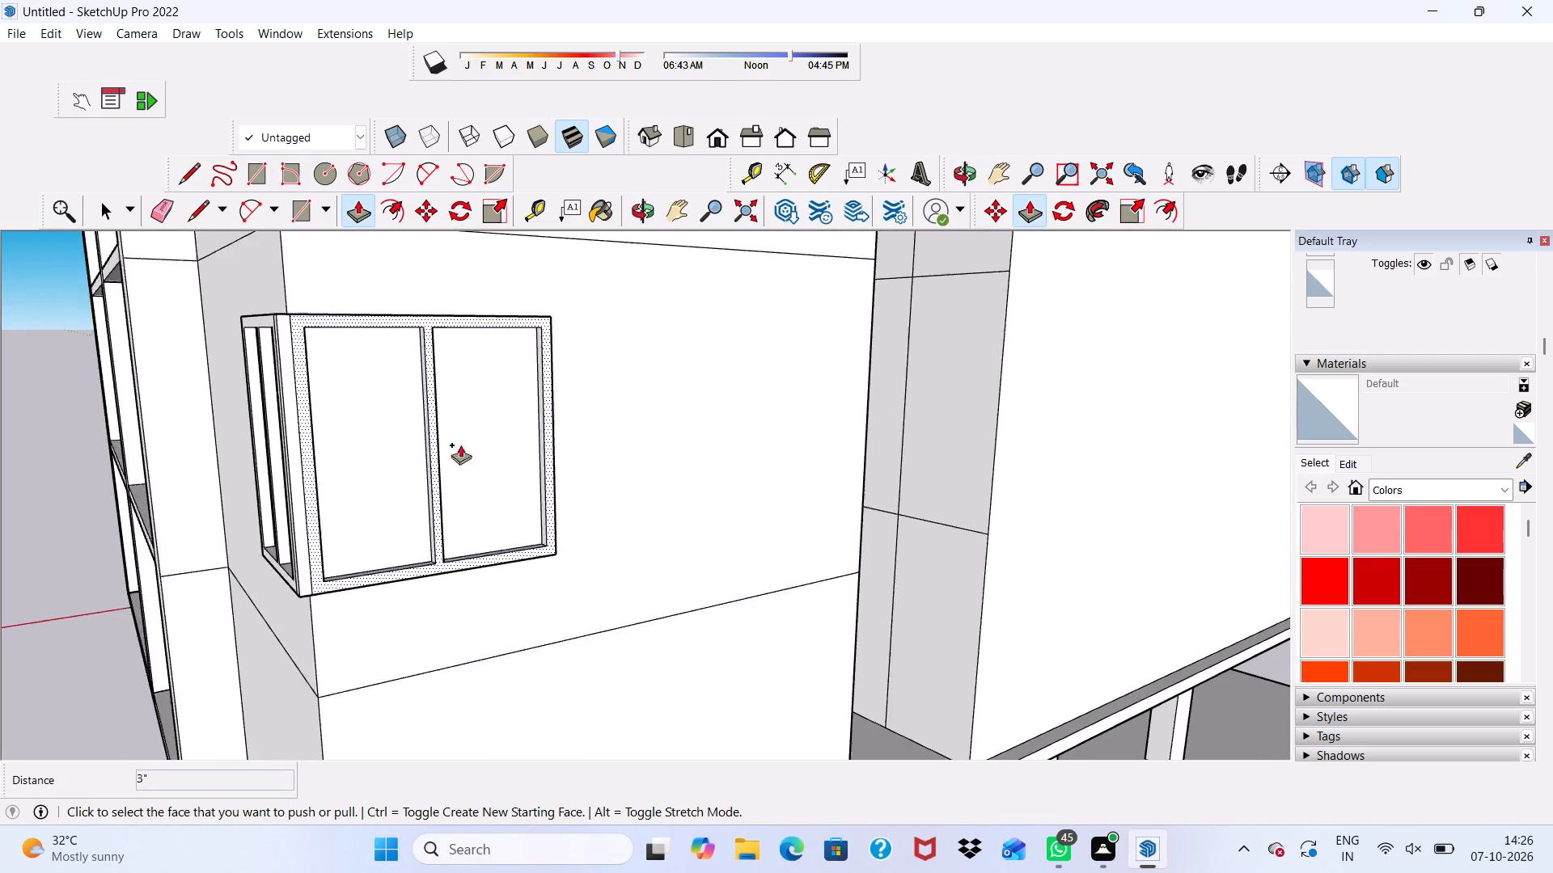
{"action": "scroll", "coordinate": [460, 445], "scroll_direction": "down", "scroll_amount": 8}
{"action": "middle_click_drag", "start_coordinate": [431, 521], "coordinate": [569, 445]}
{"action": "key", "text": "space"}
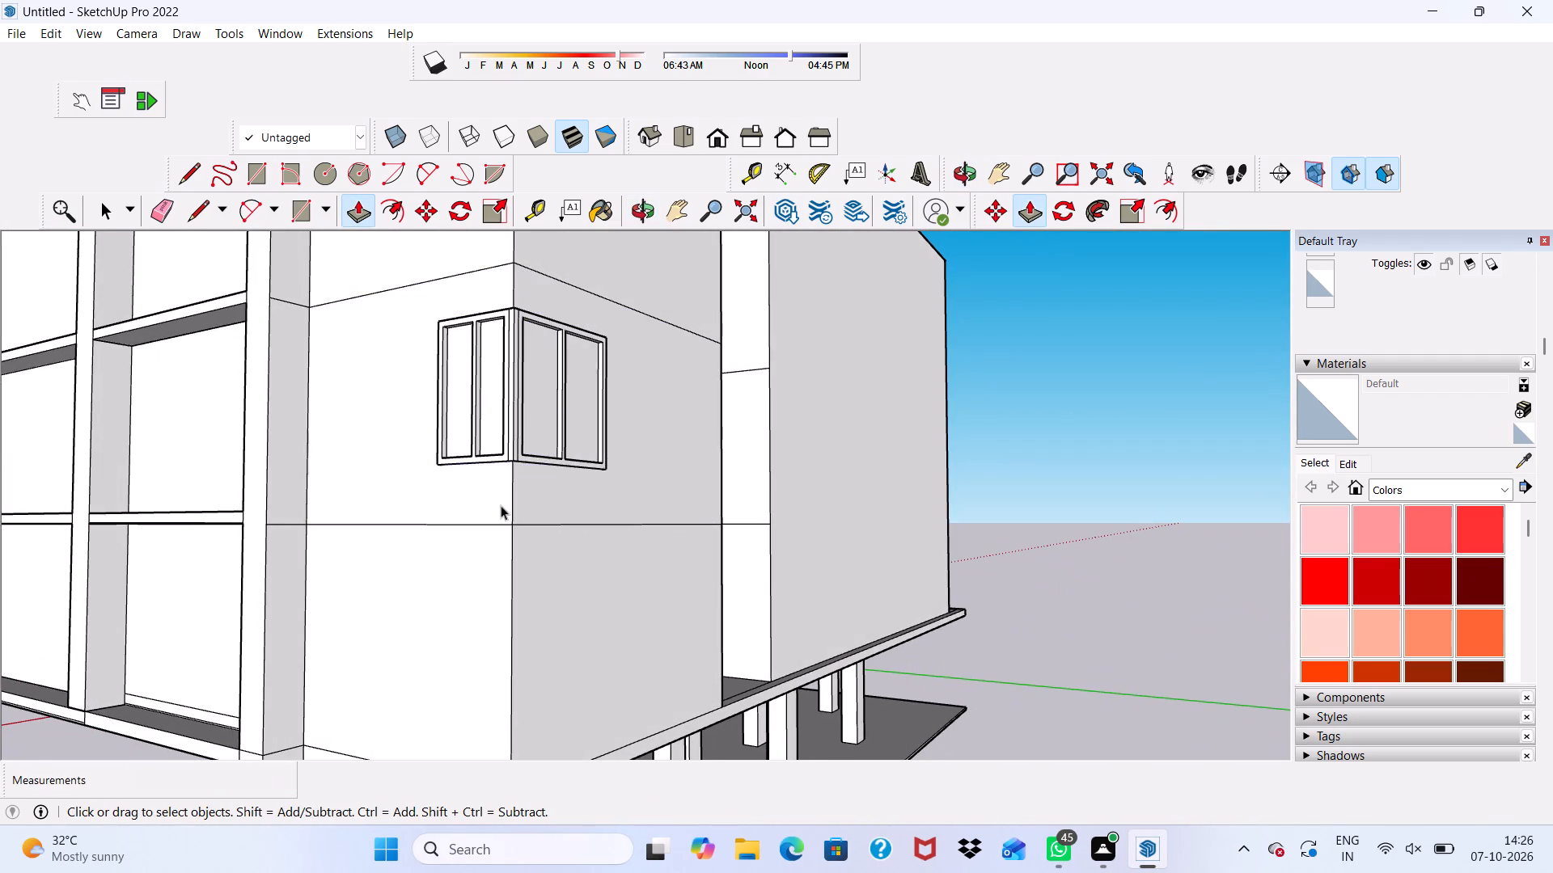
Draw a window rectangle about 5' 2" tall and 3' 2" wide on the storey below, balcony side, starting at the building's corner edge.
{"action": "scroll", "coordinate": [503, 475], "scroll_direction": "down", "scroll_amount": 6}
{"action": "scroll", "coordinate": [517, 520], "scroll_direction": "up", "scroll_amount": 5}
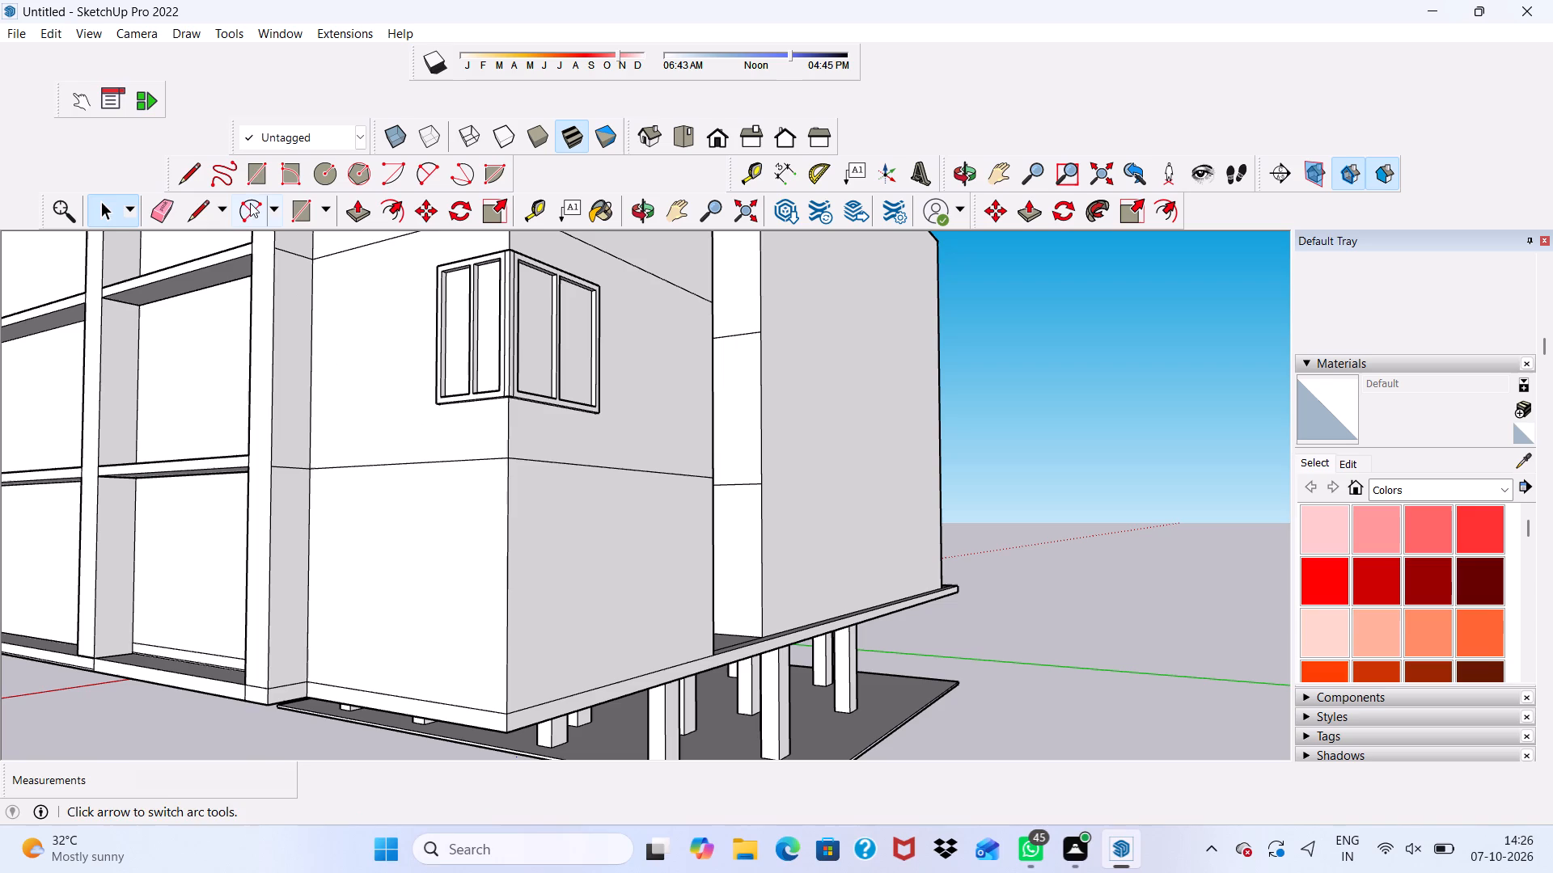
{"action": "left_click", "coordinate": [256, 162]}
{"action": "scroll", "coordinate": [557, 538], "scroll_direction": "up", "scroll_amount": 5}
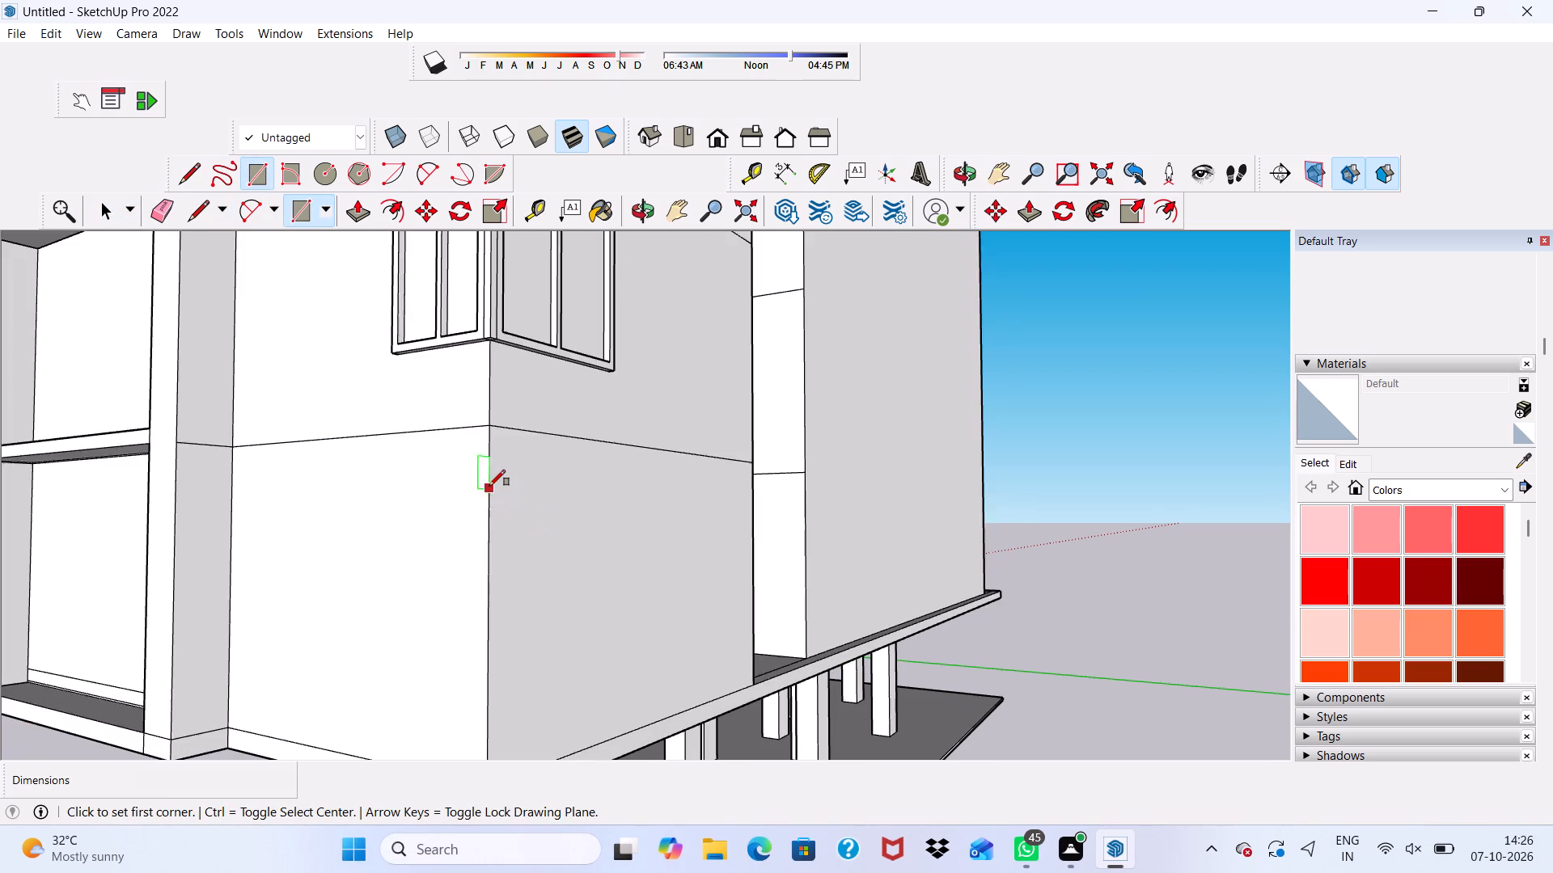
{"action": "scroll", "coordinate": [489, 486], "scroll_direction": "up", "scroll_amount": 2}
{"action": "left_click", "coordinate": [488, 499]}
{"action": "scroll", "coordinate": [441, 500], "scroll_direction": "down", "scroll_amount": 1}
{"action": "scroll", "coordinate": [328, 550], "scroll_direction": "down", "scroll_amount": 3}
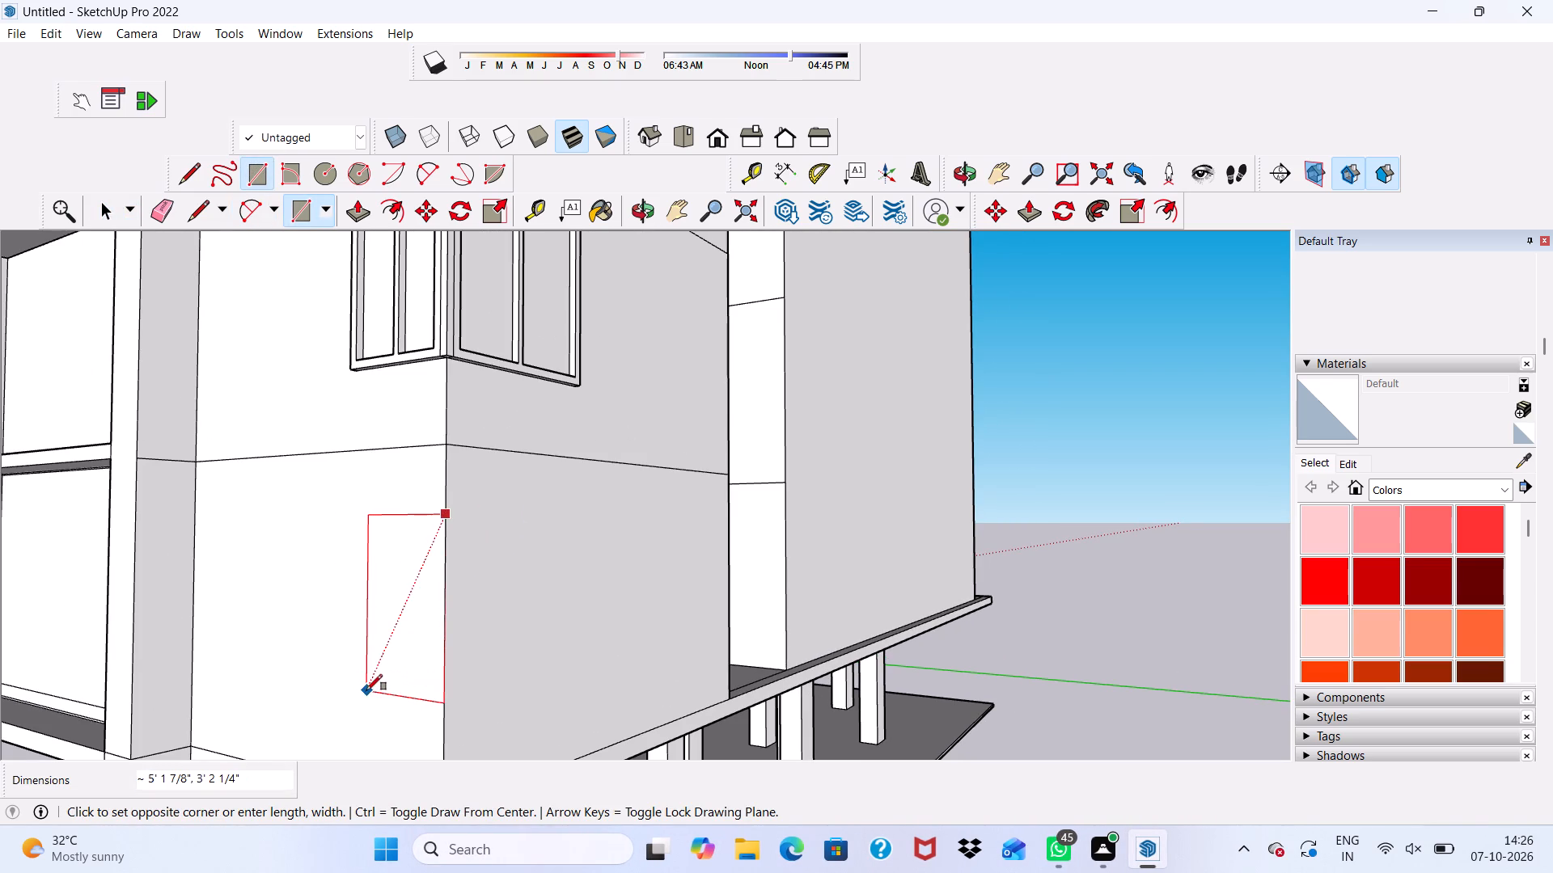
{"action": "left_click", "coordinate": [366, 693]}
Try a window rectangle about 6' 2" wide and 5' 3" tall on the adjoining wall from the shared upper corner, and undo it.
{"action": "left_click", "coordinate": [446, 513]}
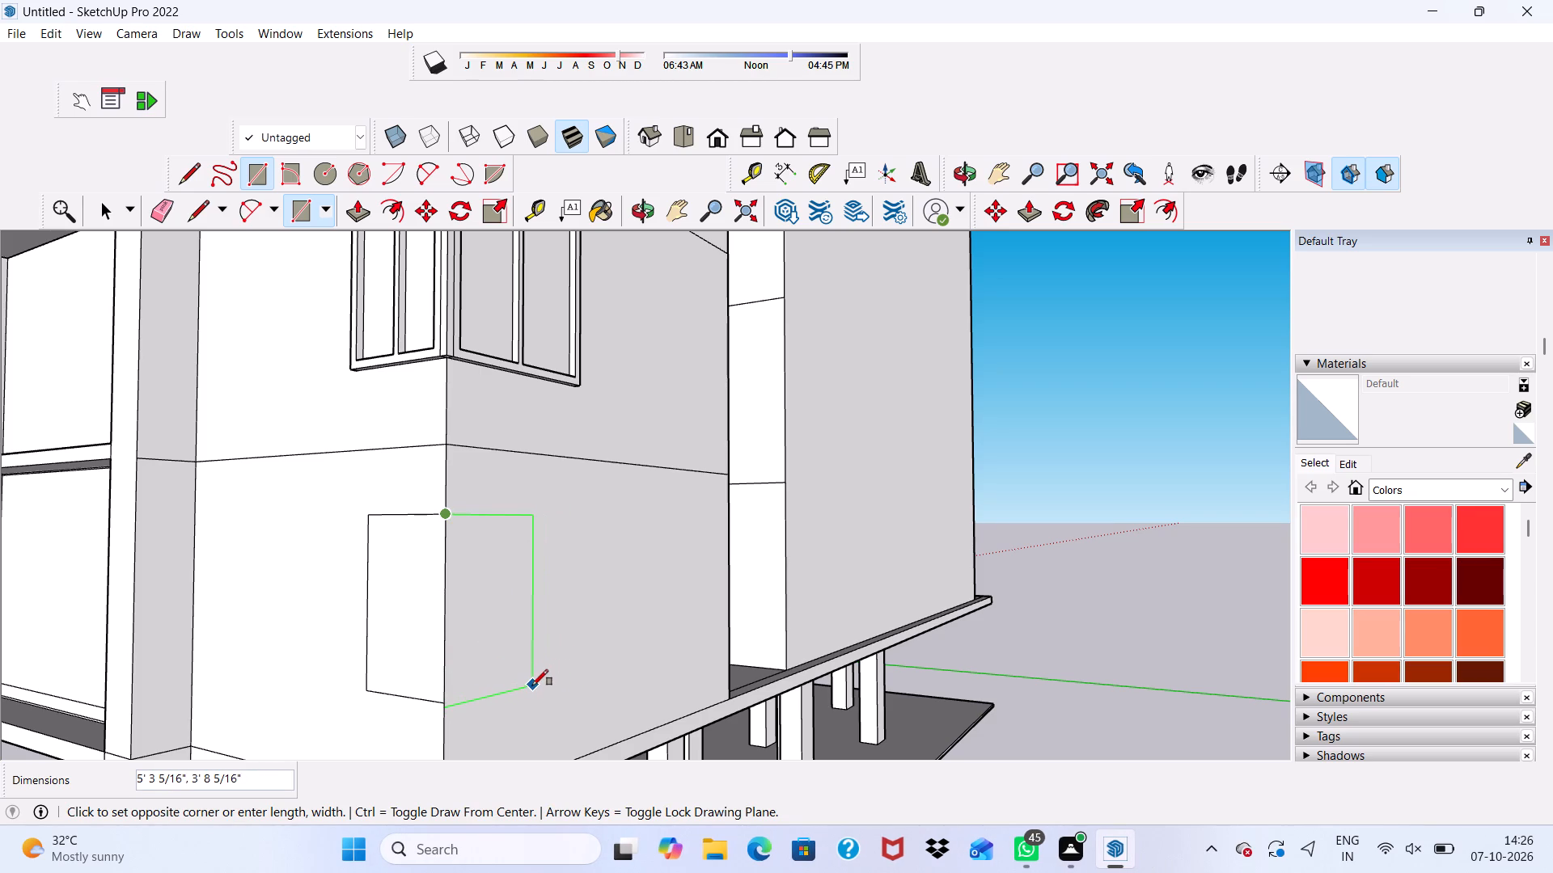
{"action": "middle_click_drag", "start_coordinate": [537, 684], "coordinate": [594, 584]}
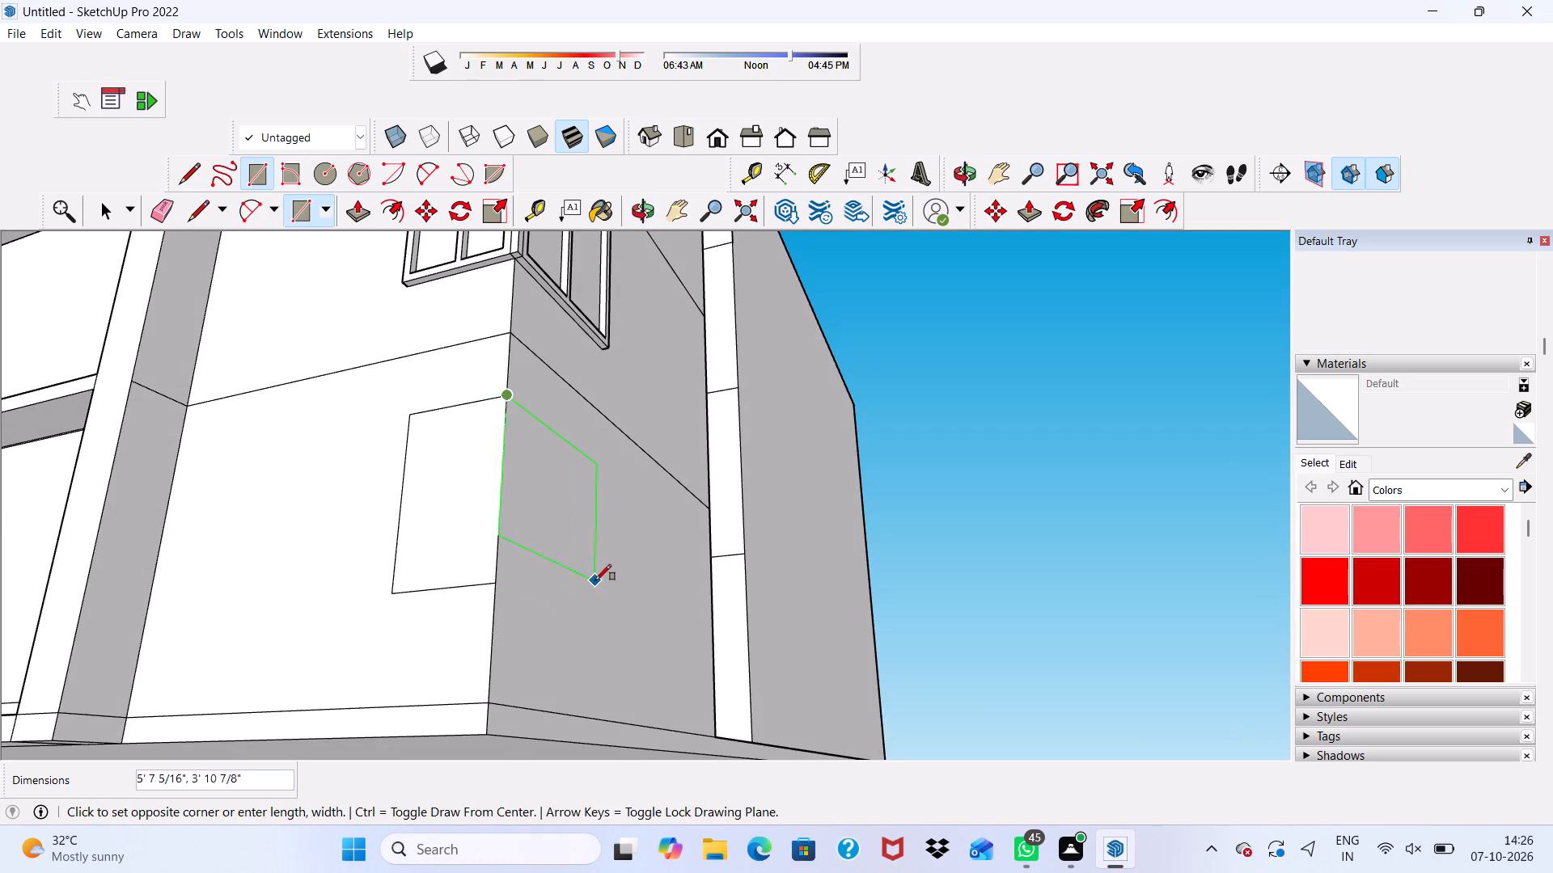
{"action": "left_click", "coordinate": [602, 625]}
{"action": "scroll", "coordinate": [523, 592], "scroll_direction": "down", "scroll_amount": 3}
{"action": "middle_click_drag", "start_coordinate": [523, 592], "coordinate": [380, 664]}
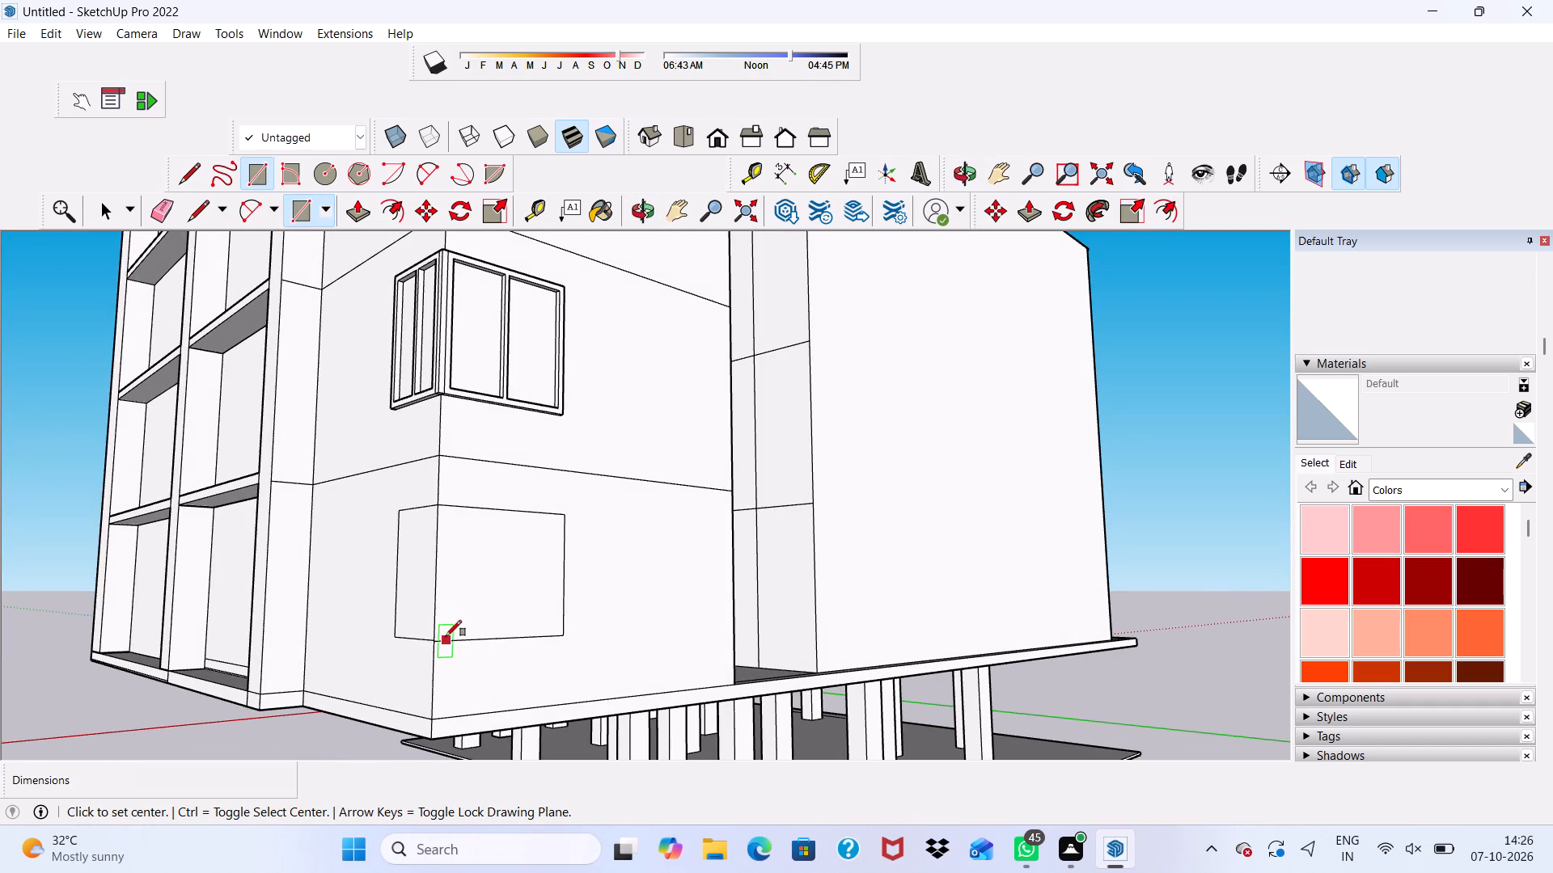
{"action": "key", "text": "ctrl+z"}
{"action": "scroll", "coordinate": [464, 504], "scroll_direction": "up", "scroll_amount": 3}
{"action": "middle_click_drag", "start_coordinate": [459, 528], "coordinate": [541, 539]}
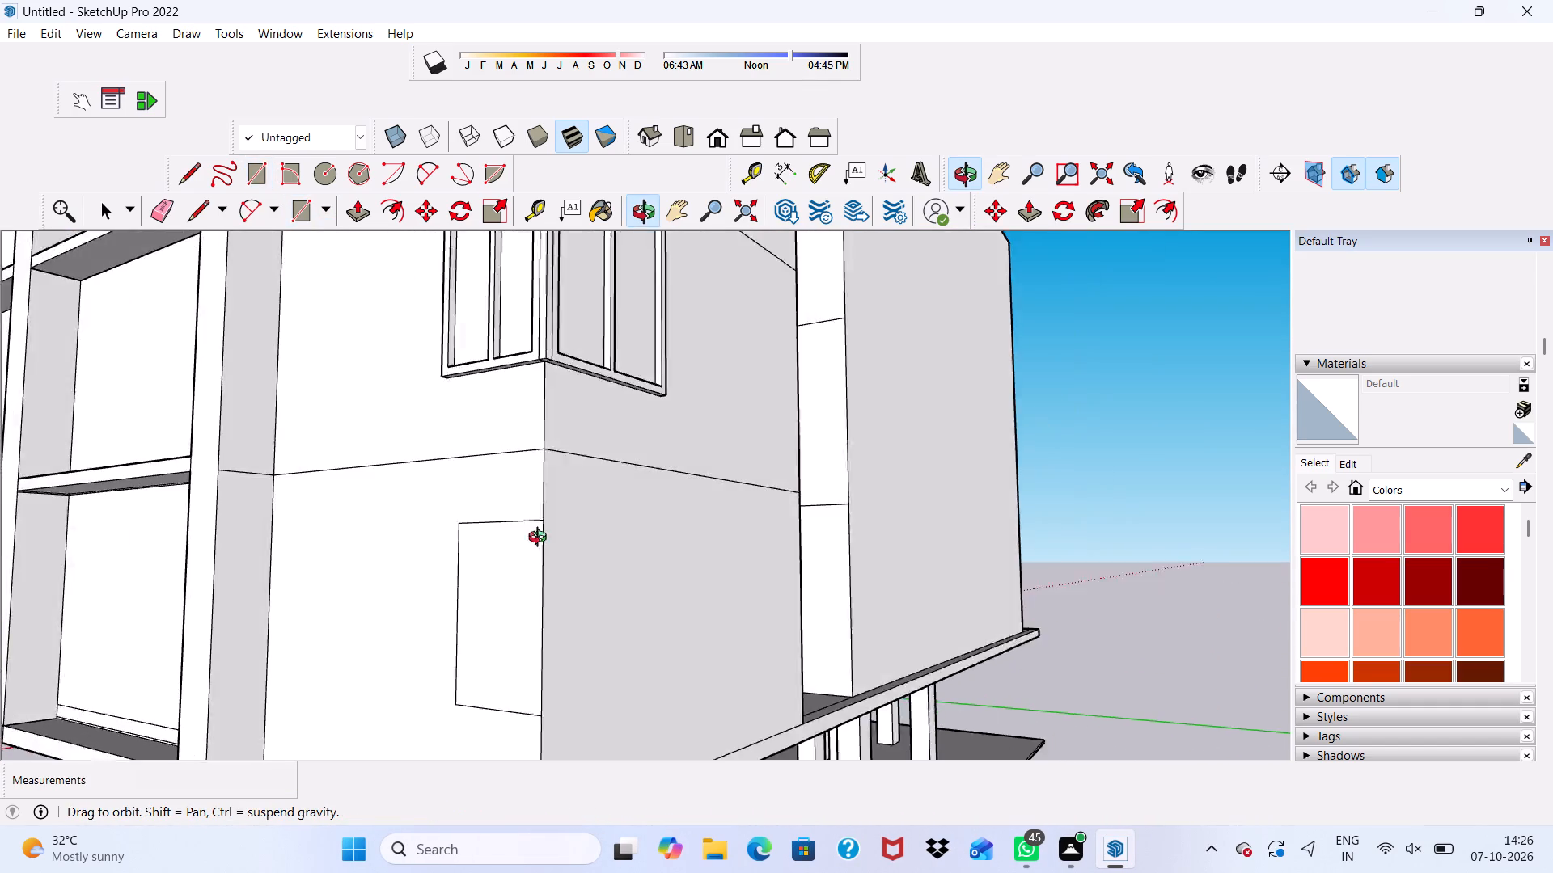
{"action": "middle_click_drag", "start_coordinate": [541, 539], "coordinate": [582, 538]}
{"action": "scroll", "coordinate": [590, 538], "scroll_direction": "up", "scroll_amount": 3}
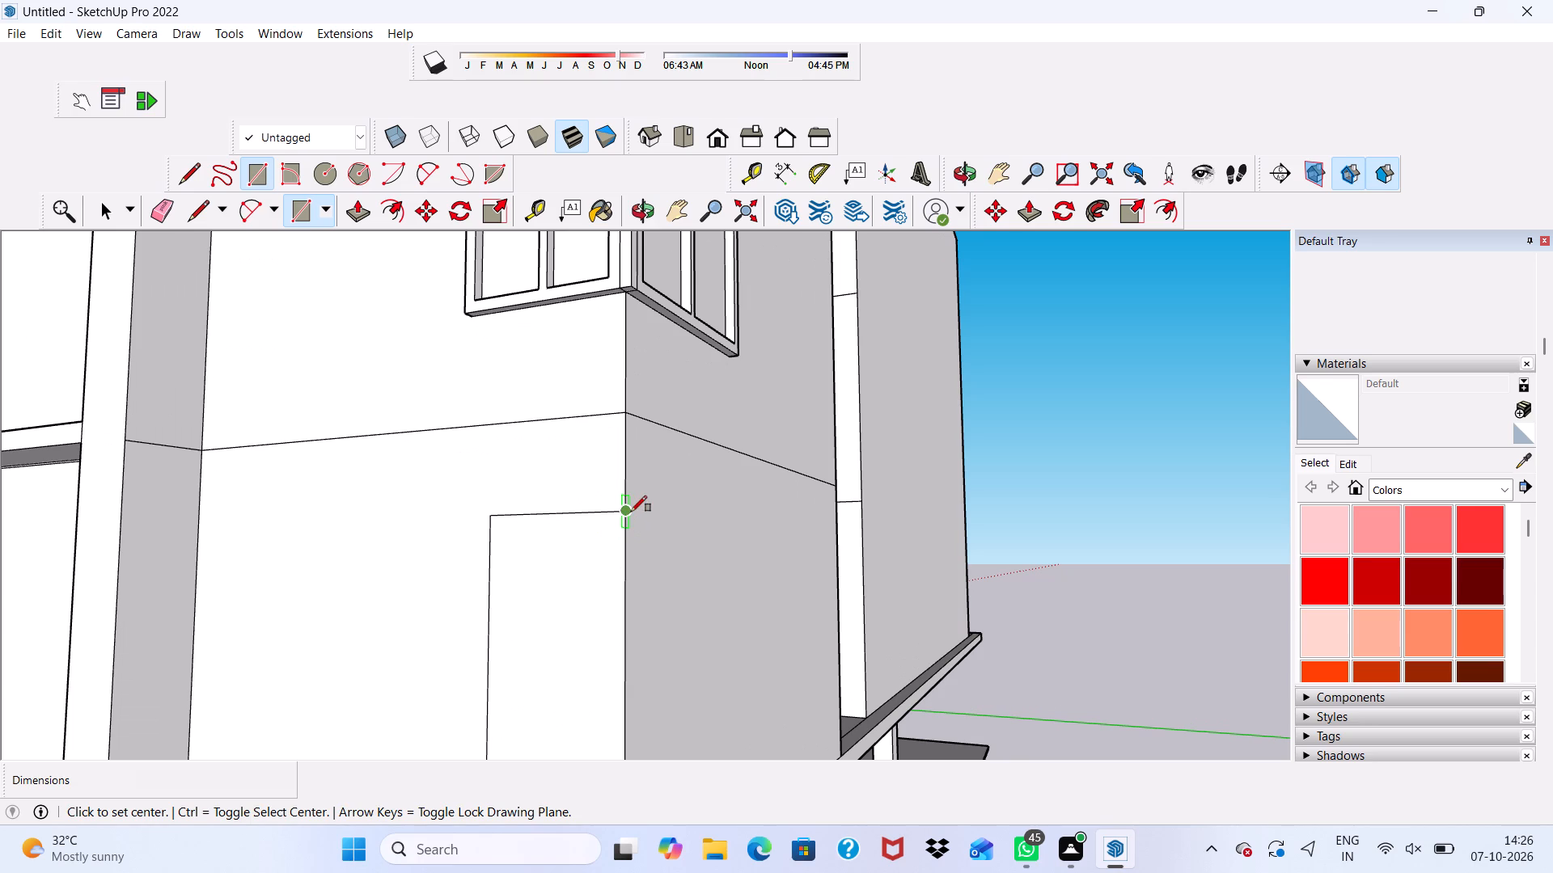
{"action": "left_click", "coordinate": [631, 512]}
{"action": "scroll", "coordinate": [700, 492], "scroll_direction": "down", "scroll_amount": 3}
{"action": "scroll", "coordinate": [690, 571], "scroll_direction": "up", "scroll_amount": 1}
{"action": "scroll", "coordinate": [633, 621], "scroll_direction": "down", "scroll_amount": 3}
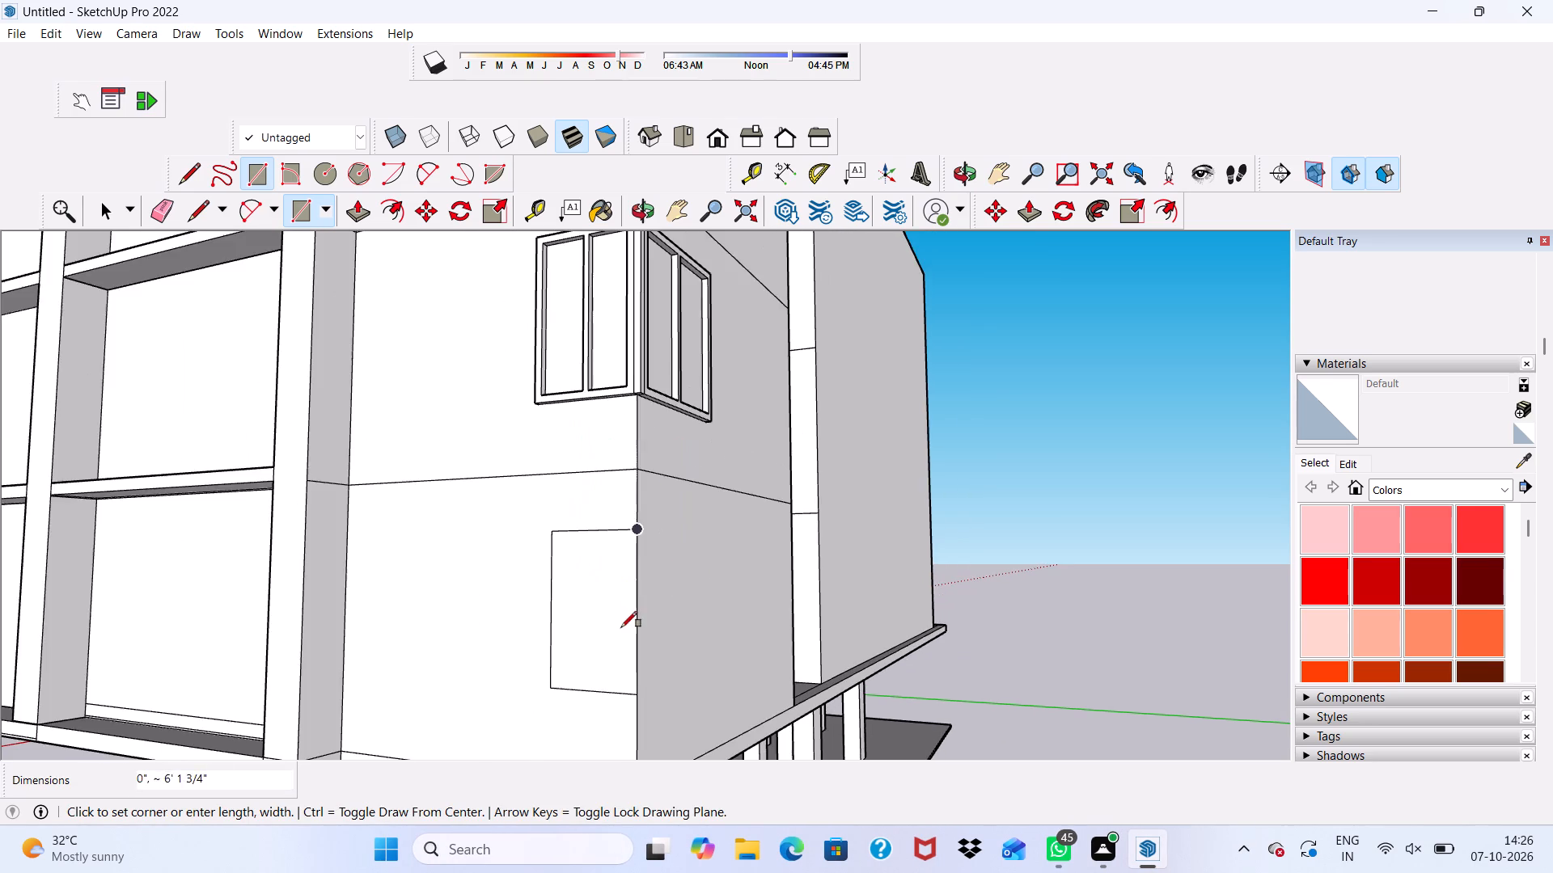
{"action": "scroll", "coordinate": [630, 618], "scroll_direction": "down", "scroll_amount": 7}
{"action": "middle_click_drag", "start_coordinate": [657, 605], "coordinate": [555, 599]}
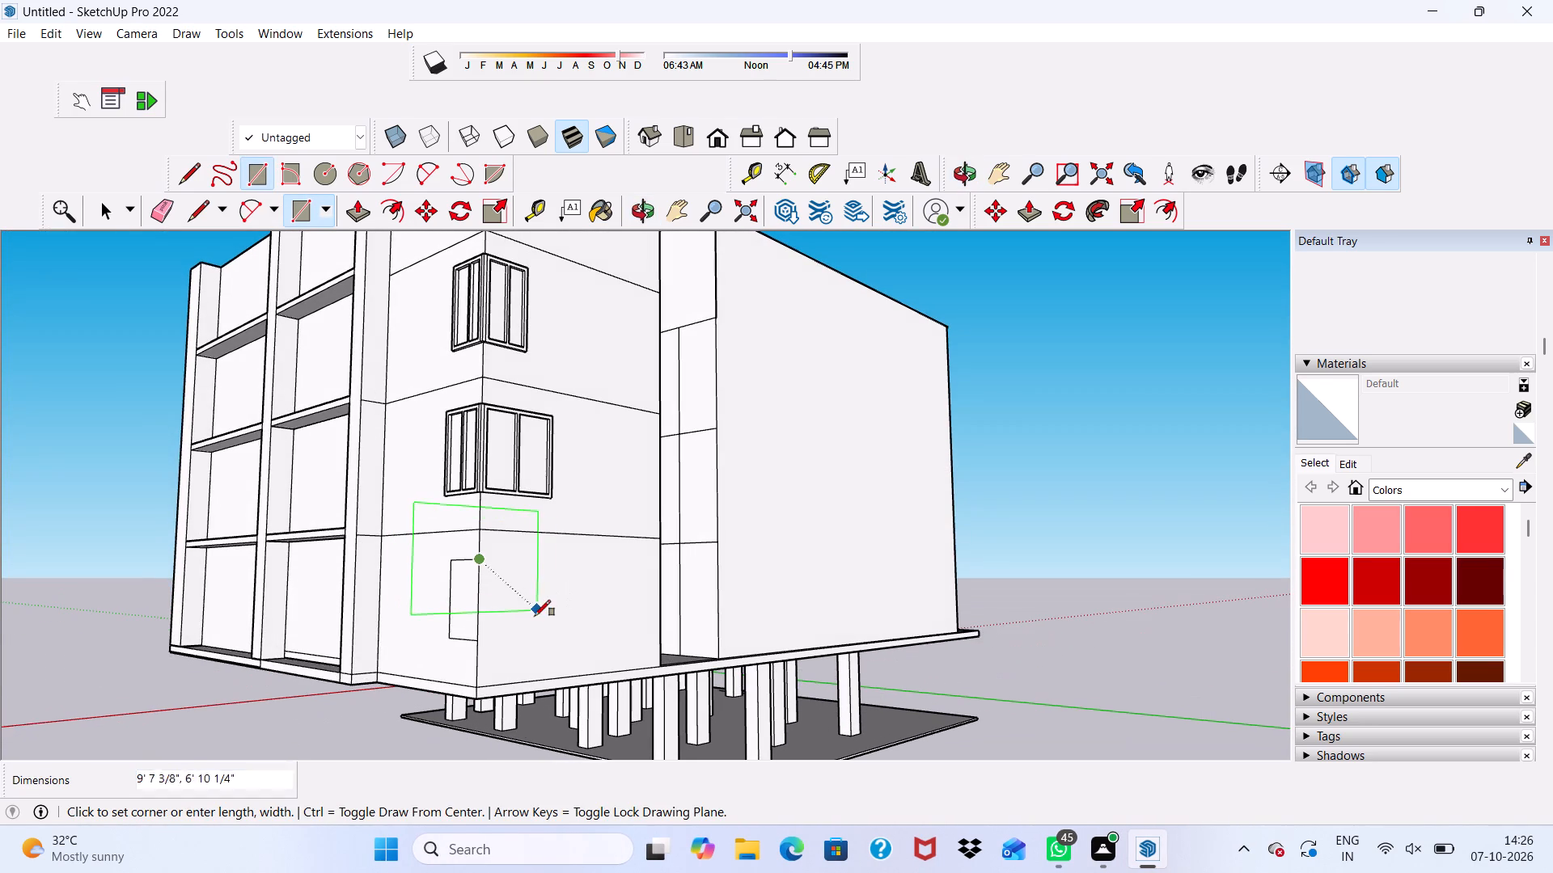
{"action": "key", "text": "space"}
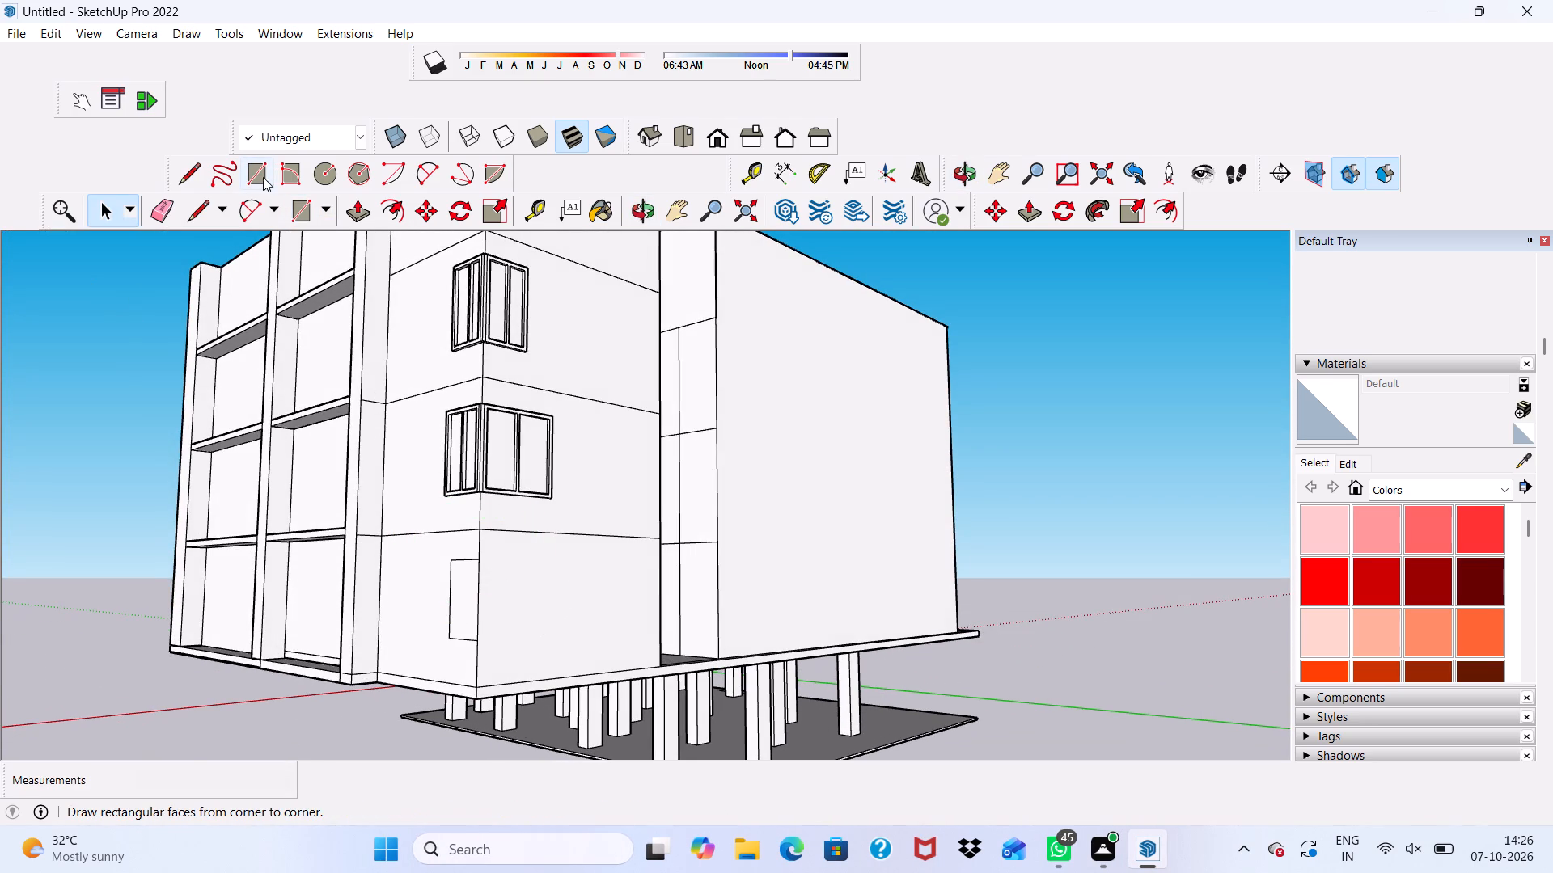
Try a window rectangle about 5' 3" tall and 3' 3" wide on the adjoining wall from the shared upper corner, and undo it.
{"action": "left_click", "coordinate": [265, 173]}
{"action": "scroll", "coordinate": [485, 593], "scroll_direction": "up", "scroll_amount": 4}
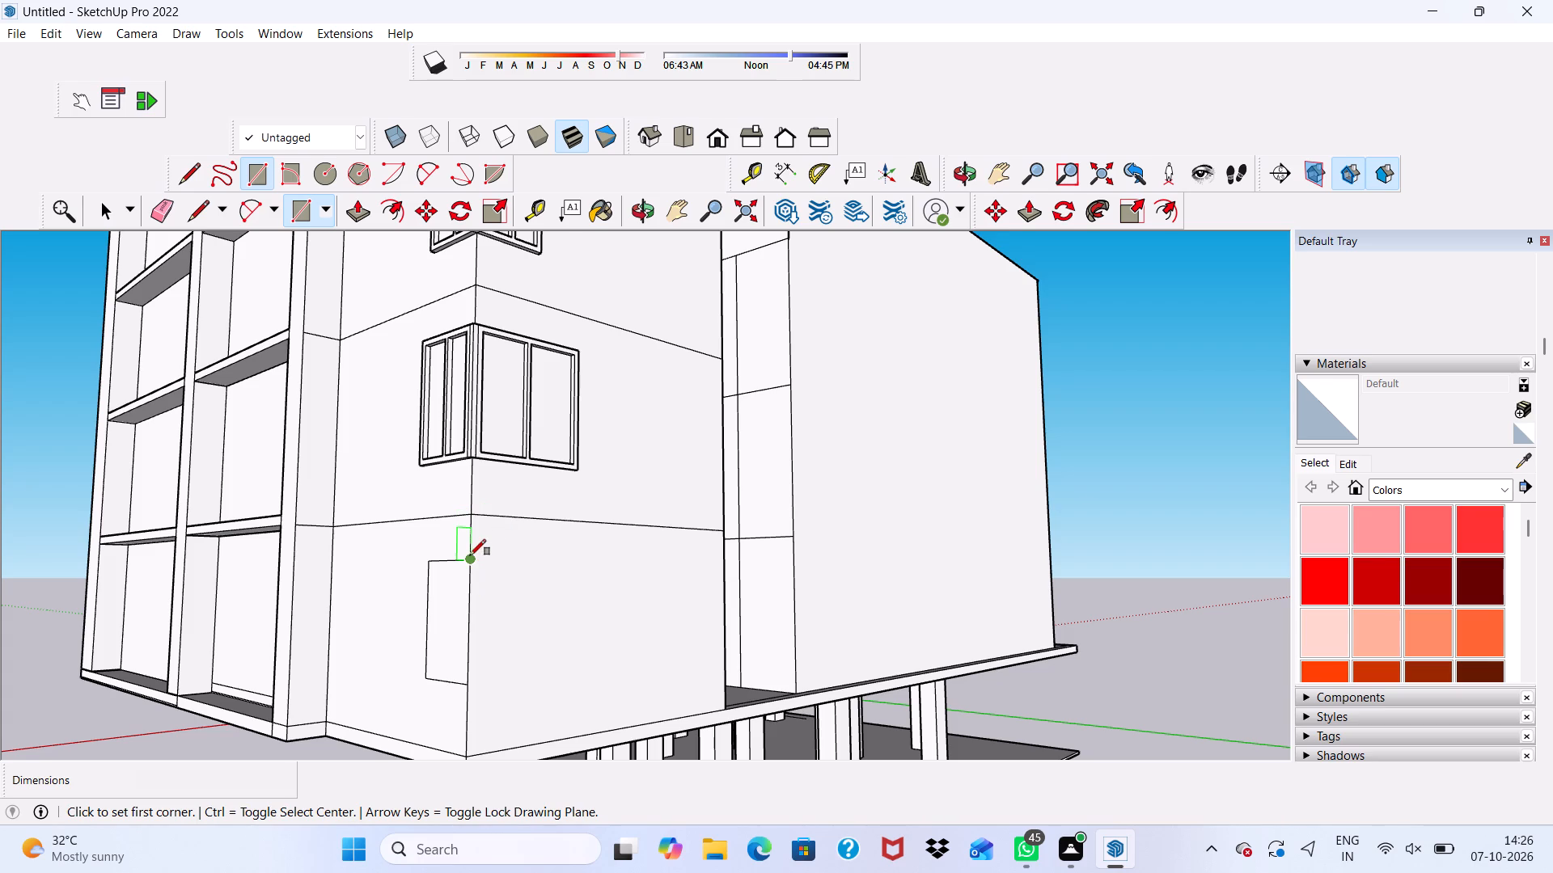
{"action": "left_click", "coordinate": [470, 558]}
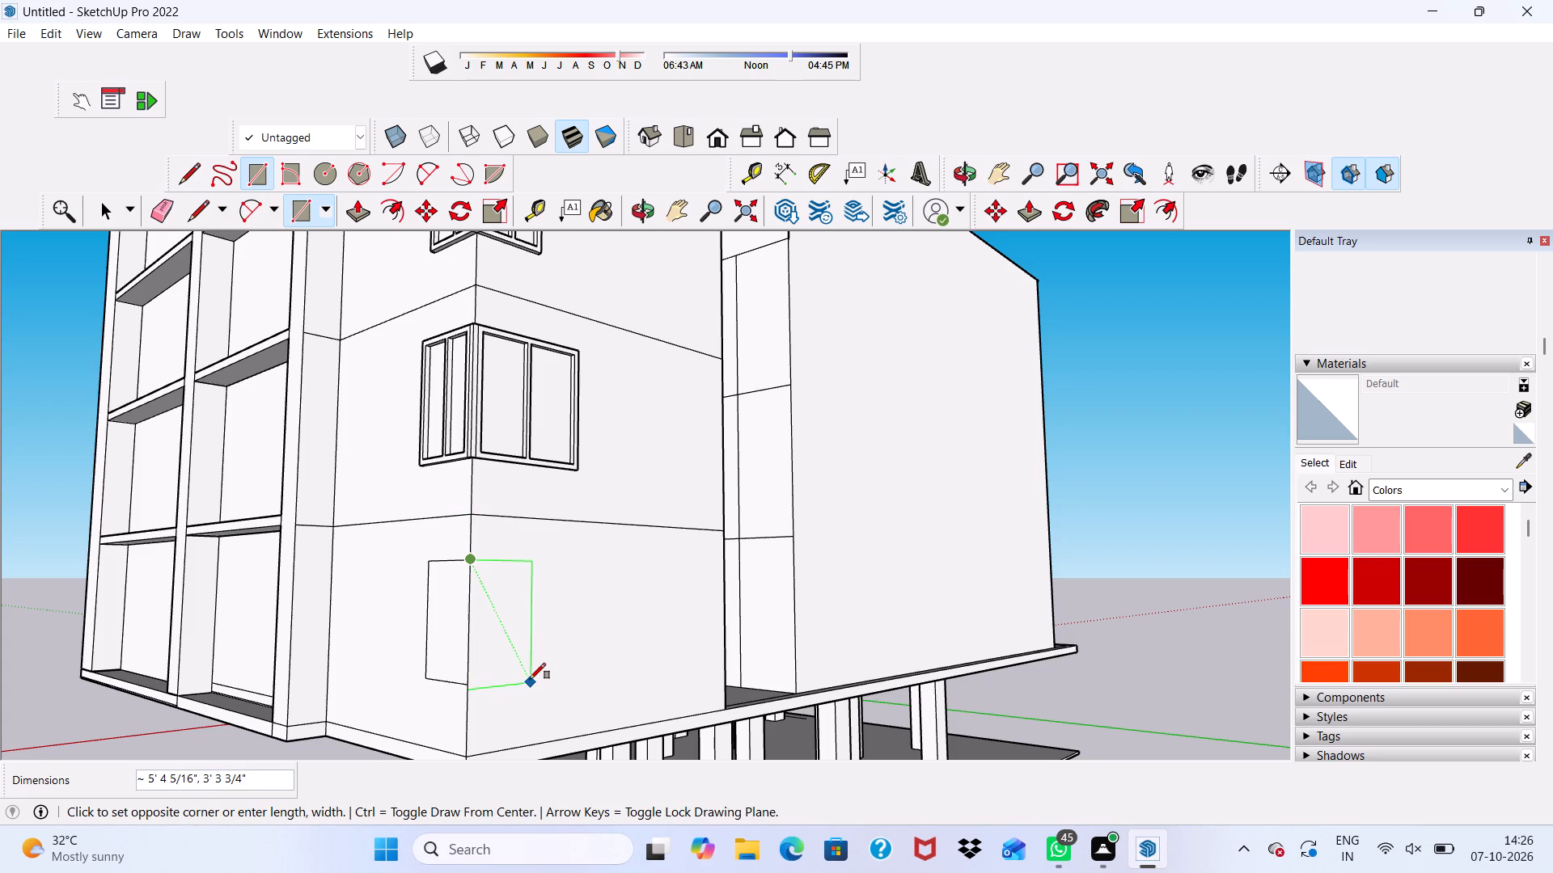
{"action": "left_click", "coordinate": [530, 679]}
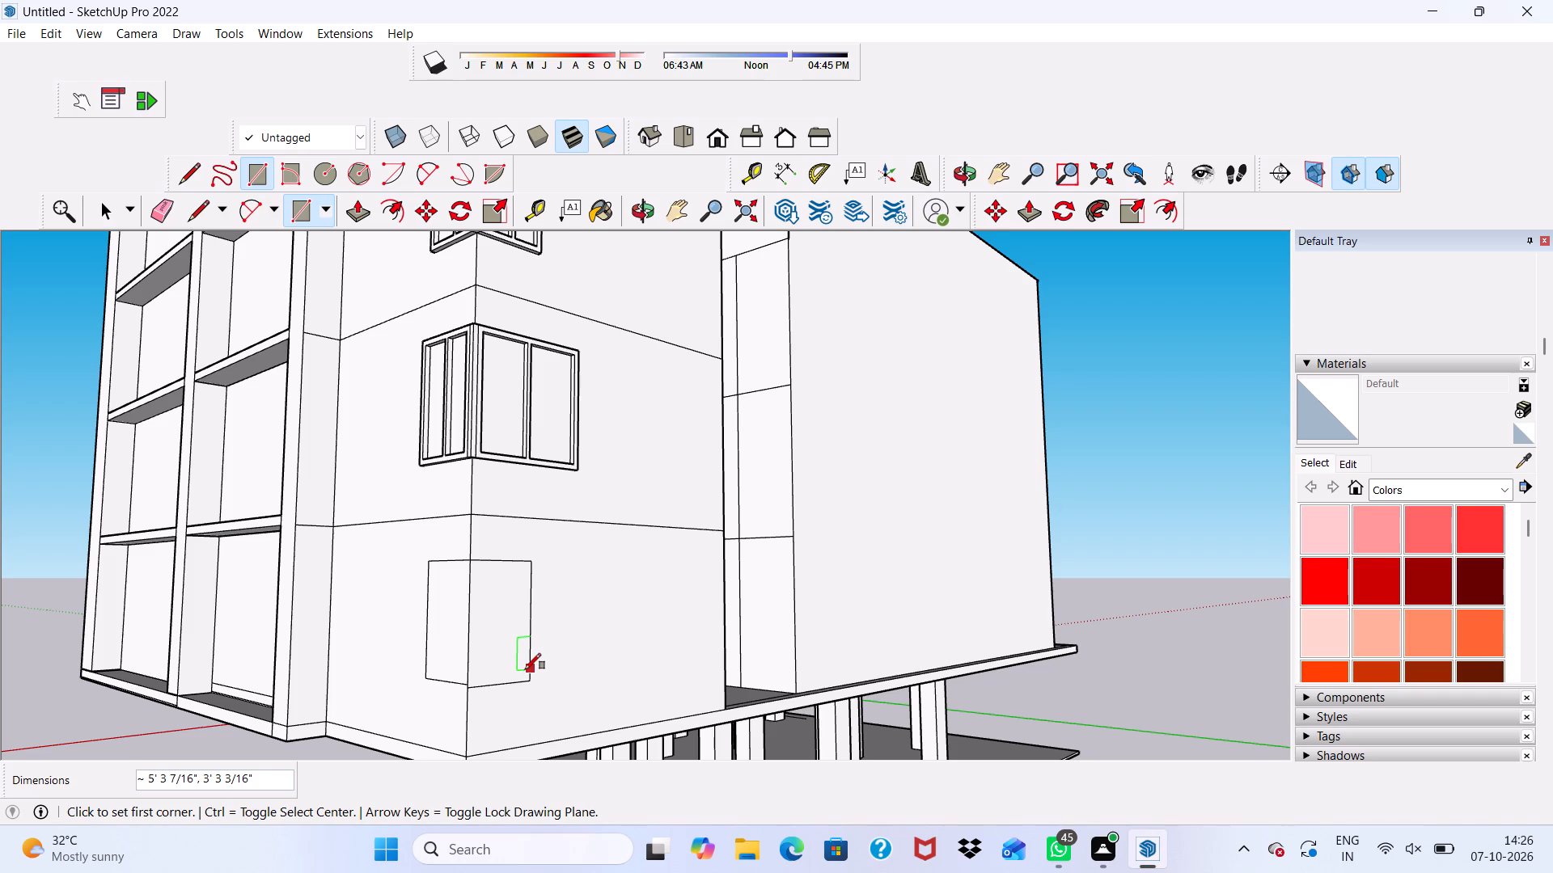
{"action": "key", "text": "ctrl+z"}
Draw a window rectangle about 5' 2" tall and 3' 5" wide on the adjoining wall from the balcony-side window's upper corner.
{"action": "scroll", "coordinate": [473, 555], "scroll_direction": "up", "scroll_amount": 7}
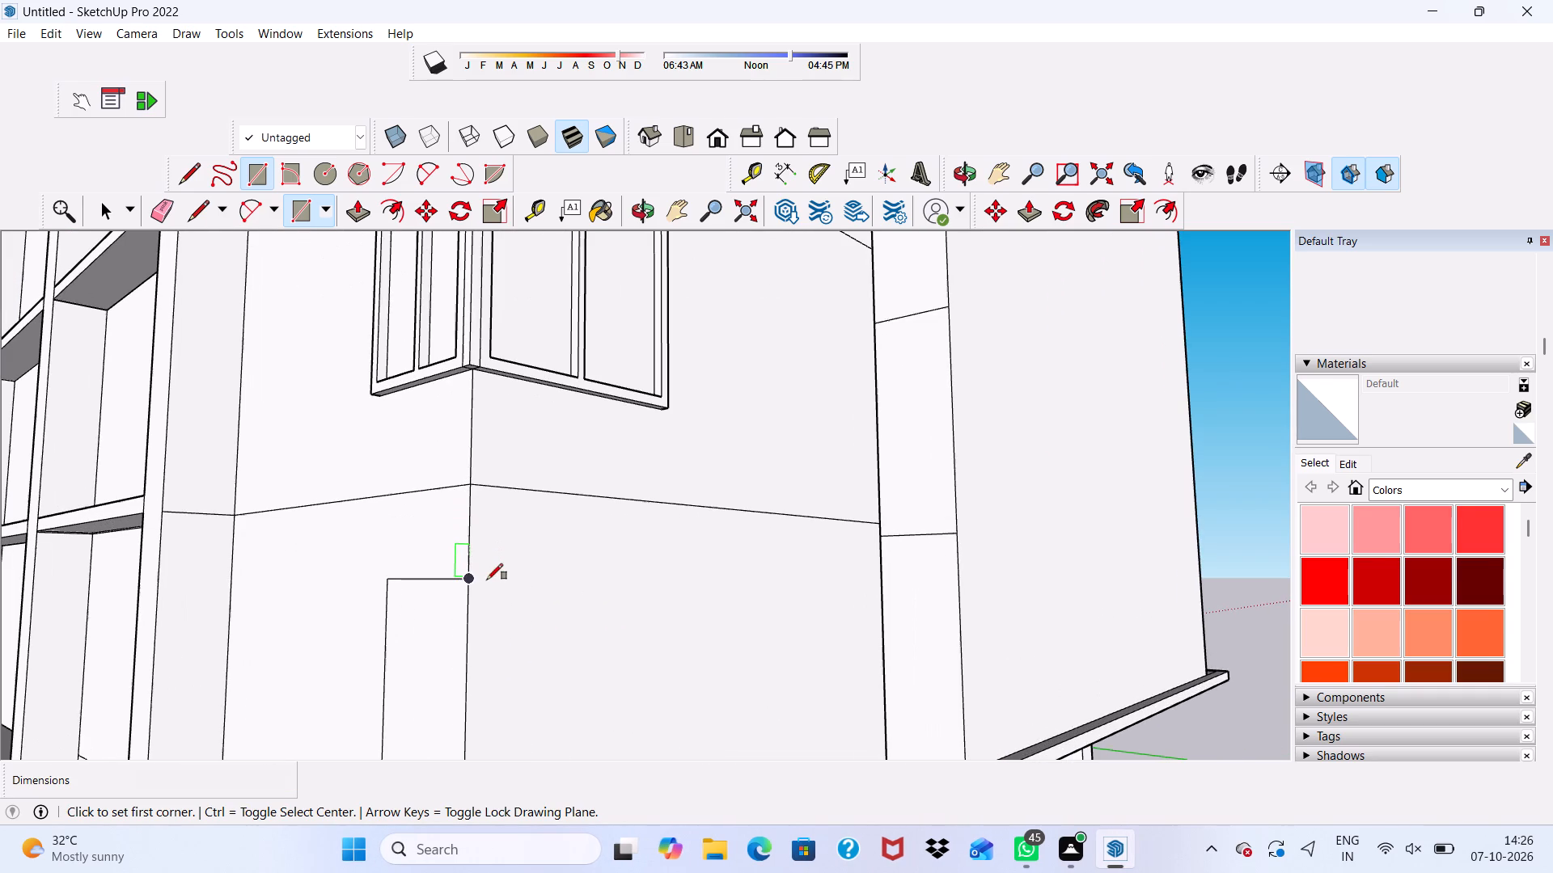
{"action": "left_click", "coordinate": [472, 577]}
{"action": "scroll", "coordinate": [485, 559], "scroll_direction": "down", "scroll_amount": 6}
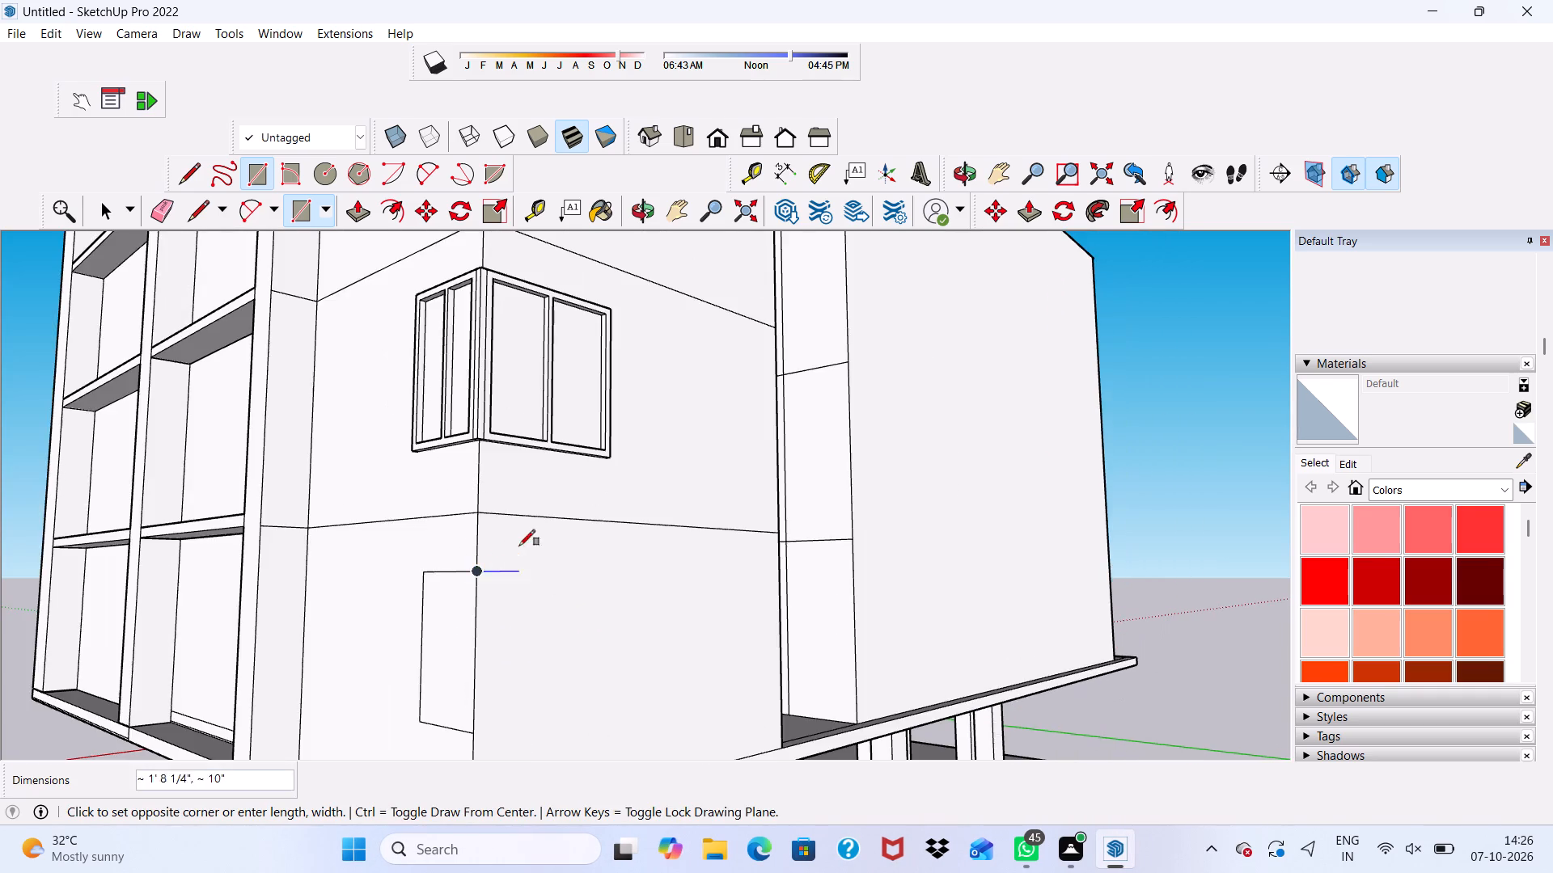
{"action": "scroll", "coordinate": [519, 546], "scroll_direction": "down", "scroll_amount": 3}
{"action": "scroll", "coordinate": [554, 609], "scroll_direction": "up", "scroll_amount": 6}
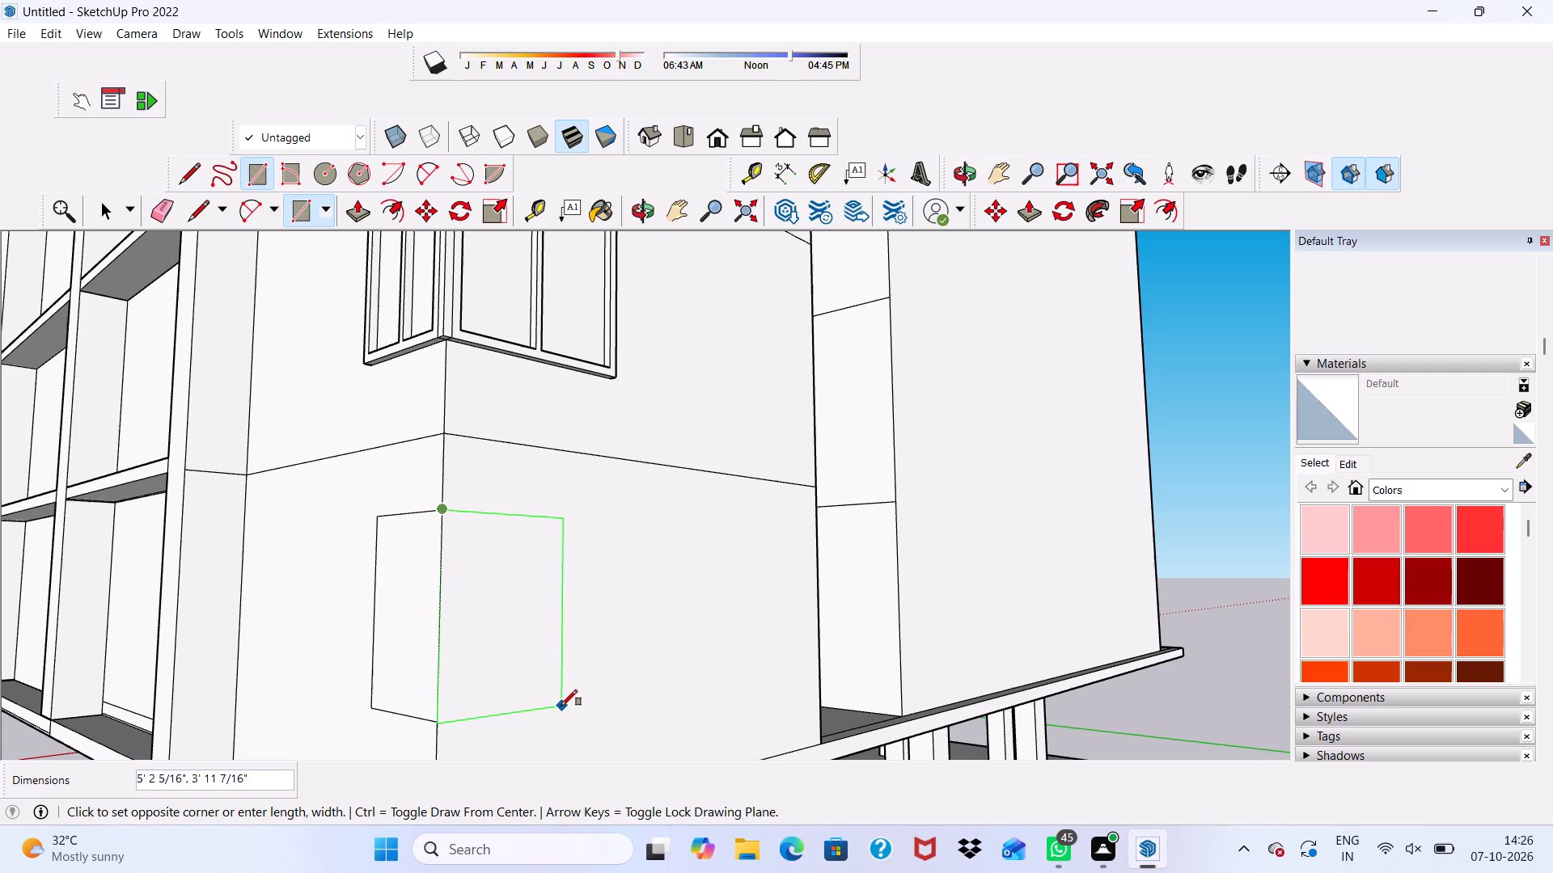
{"action": "scroll", "coordinate": [557, 705], "scroll_direction": "down", "scroll_amount": 1}
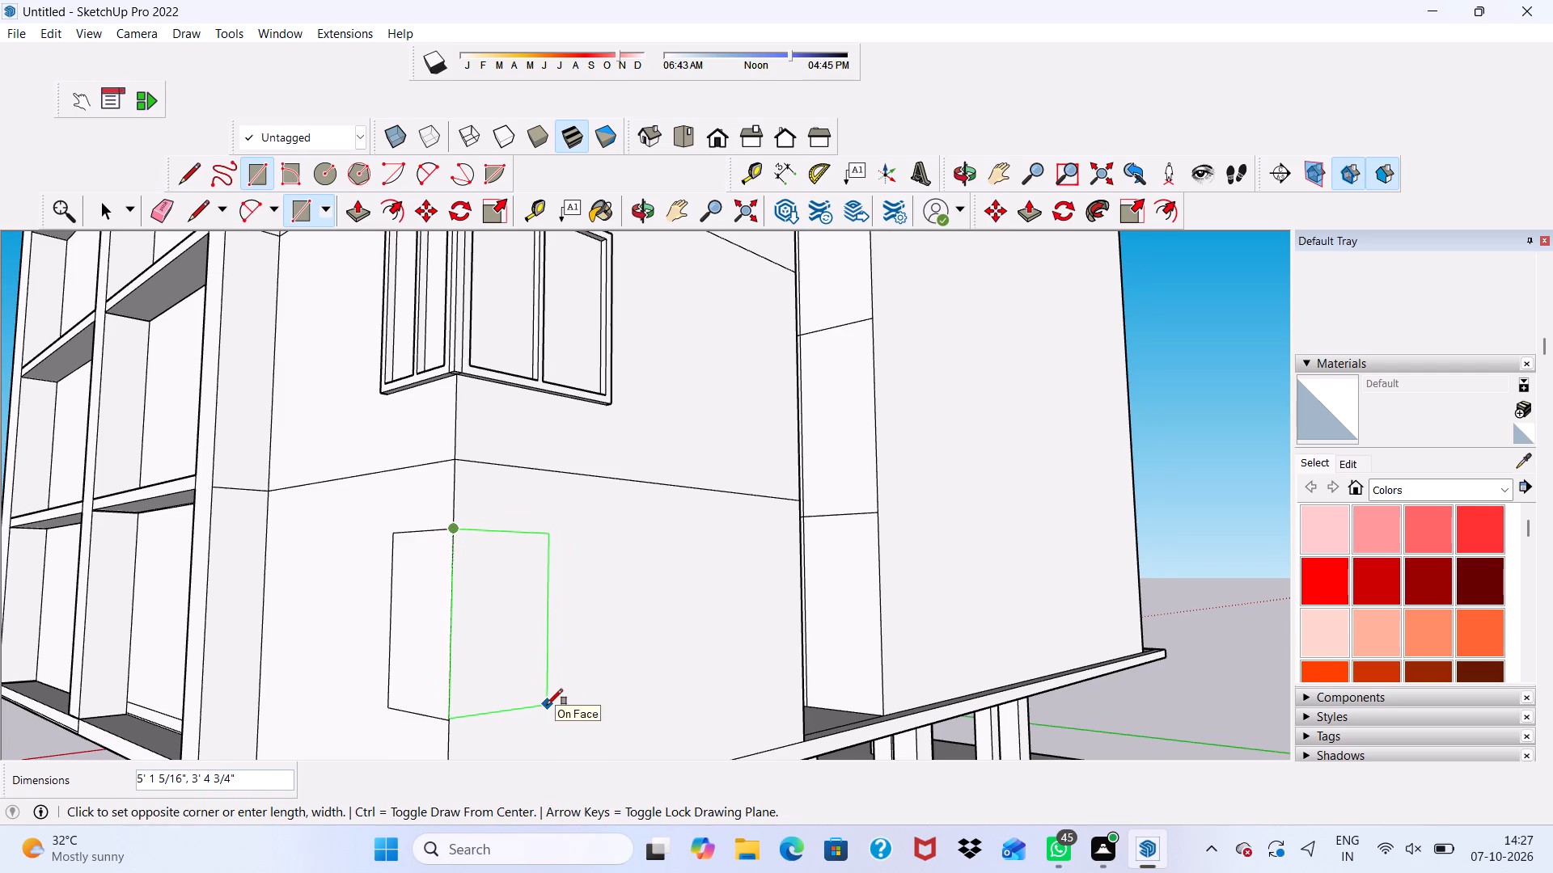
{"action": "left_click", "coordinate": [547, 708]}
{"action": "scroll", "coordinate": [520, 675], "scroll_direction": "down", "scroll_amount": 2}
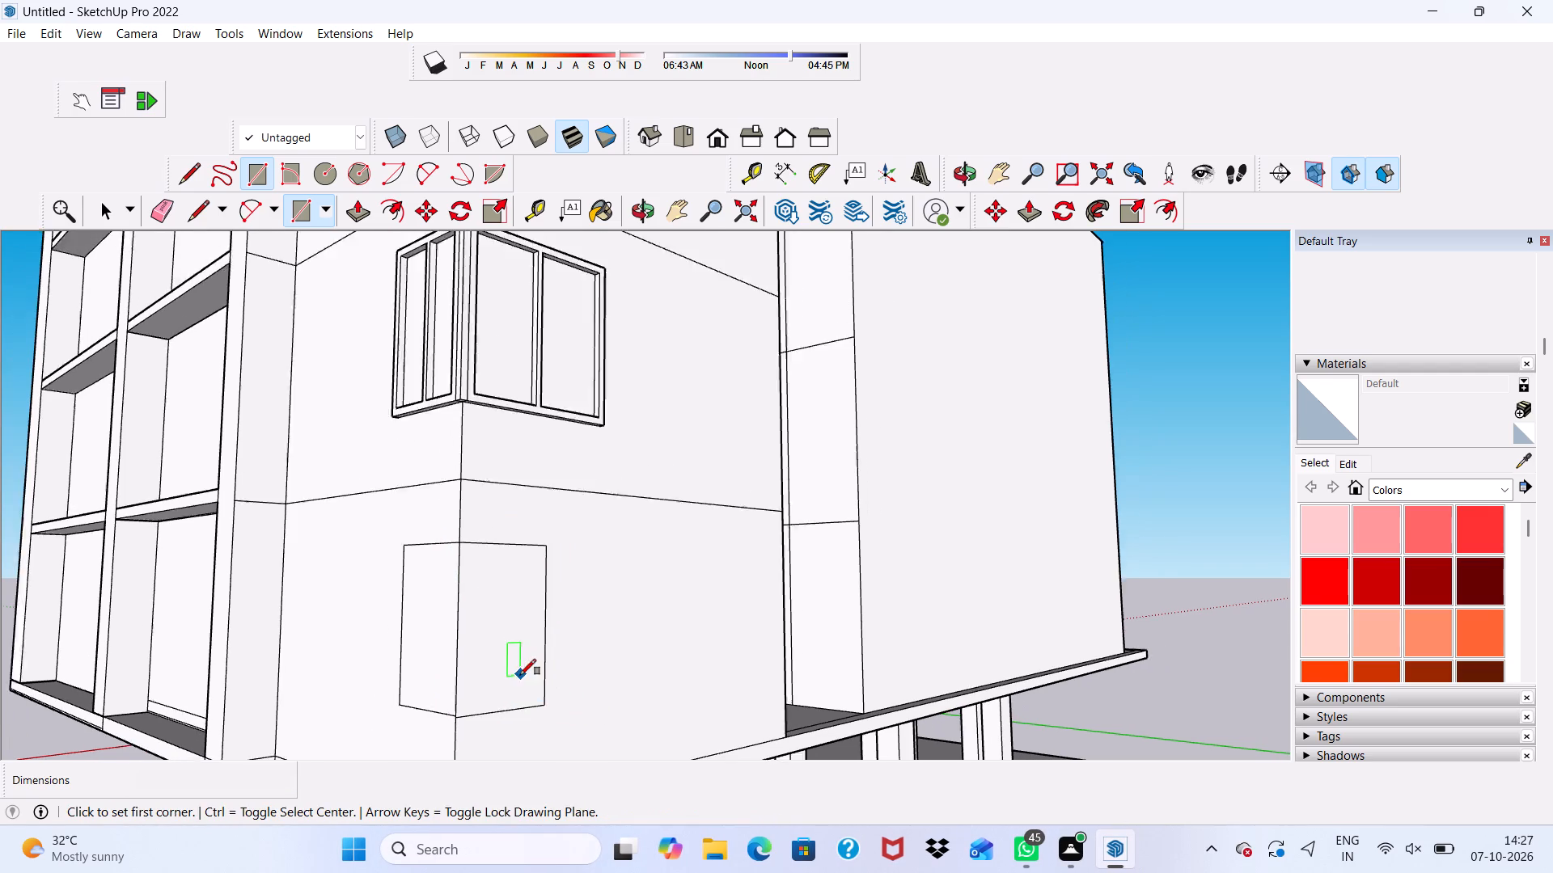
{"action": "scroll", "coordinate": [520, 675], "scroll_direction": "down", "scroll_amount": 1}
{"action": "key", "text": "space"}
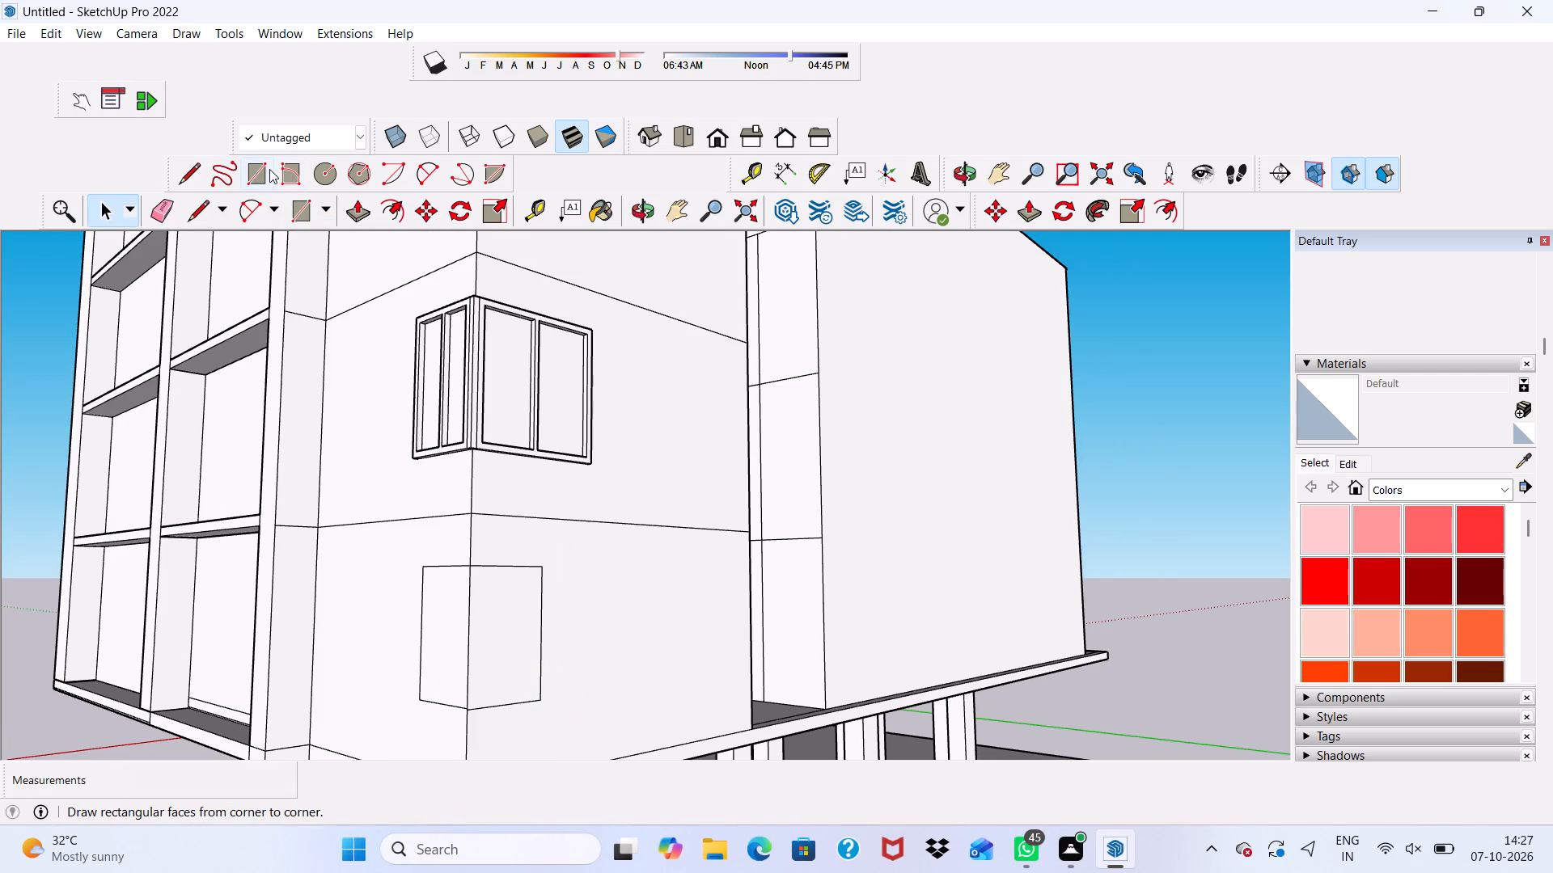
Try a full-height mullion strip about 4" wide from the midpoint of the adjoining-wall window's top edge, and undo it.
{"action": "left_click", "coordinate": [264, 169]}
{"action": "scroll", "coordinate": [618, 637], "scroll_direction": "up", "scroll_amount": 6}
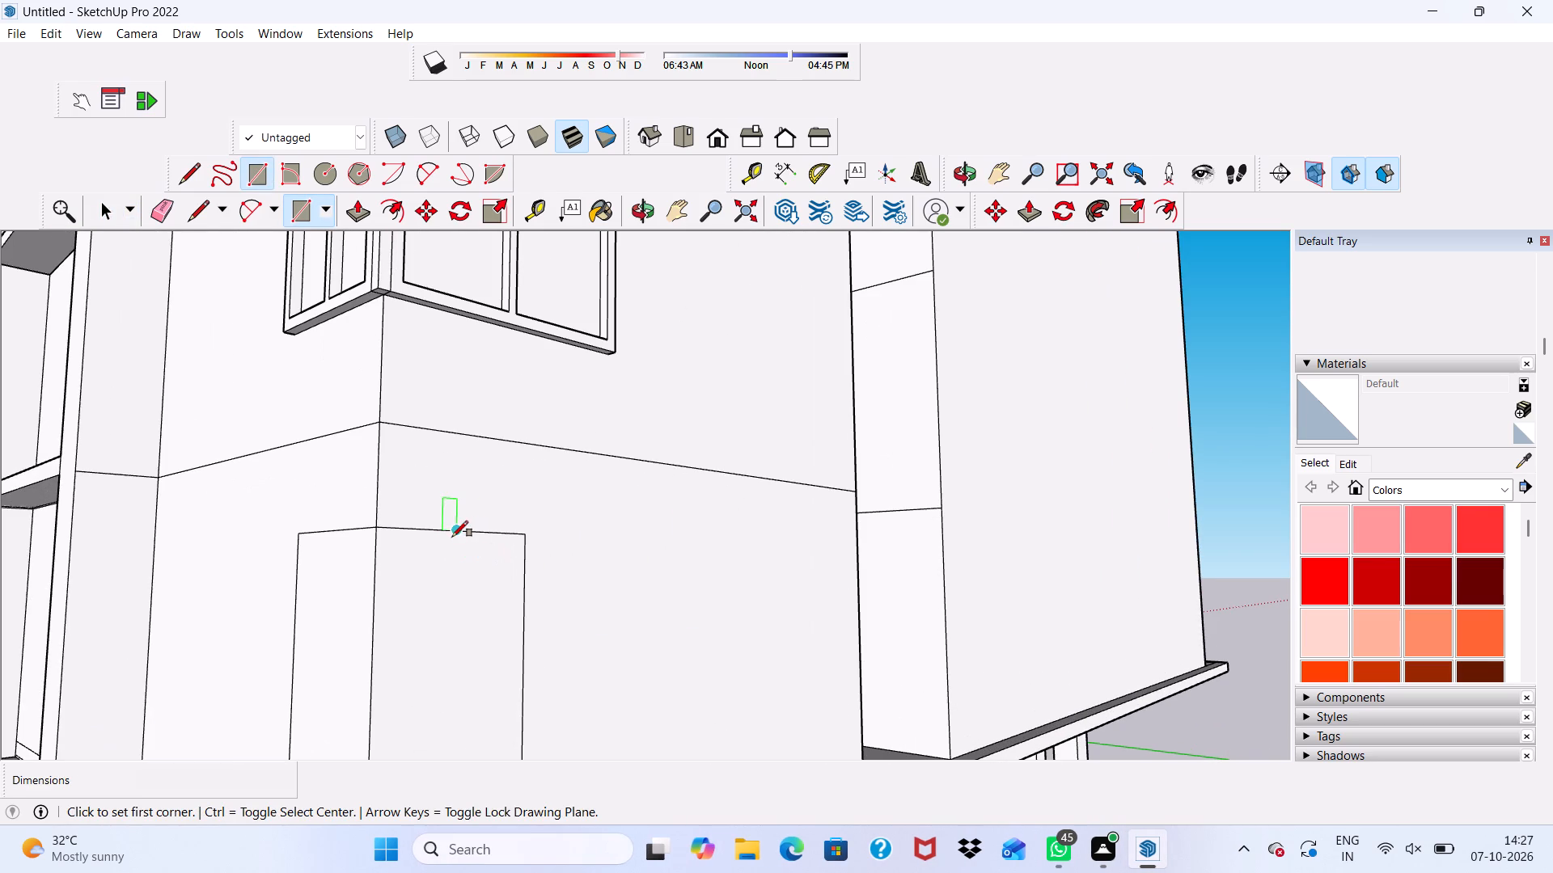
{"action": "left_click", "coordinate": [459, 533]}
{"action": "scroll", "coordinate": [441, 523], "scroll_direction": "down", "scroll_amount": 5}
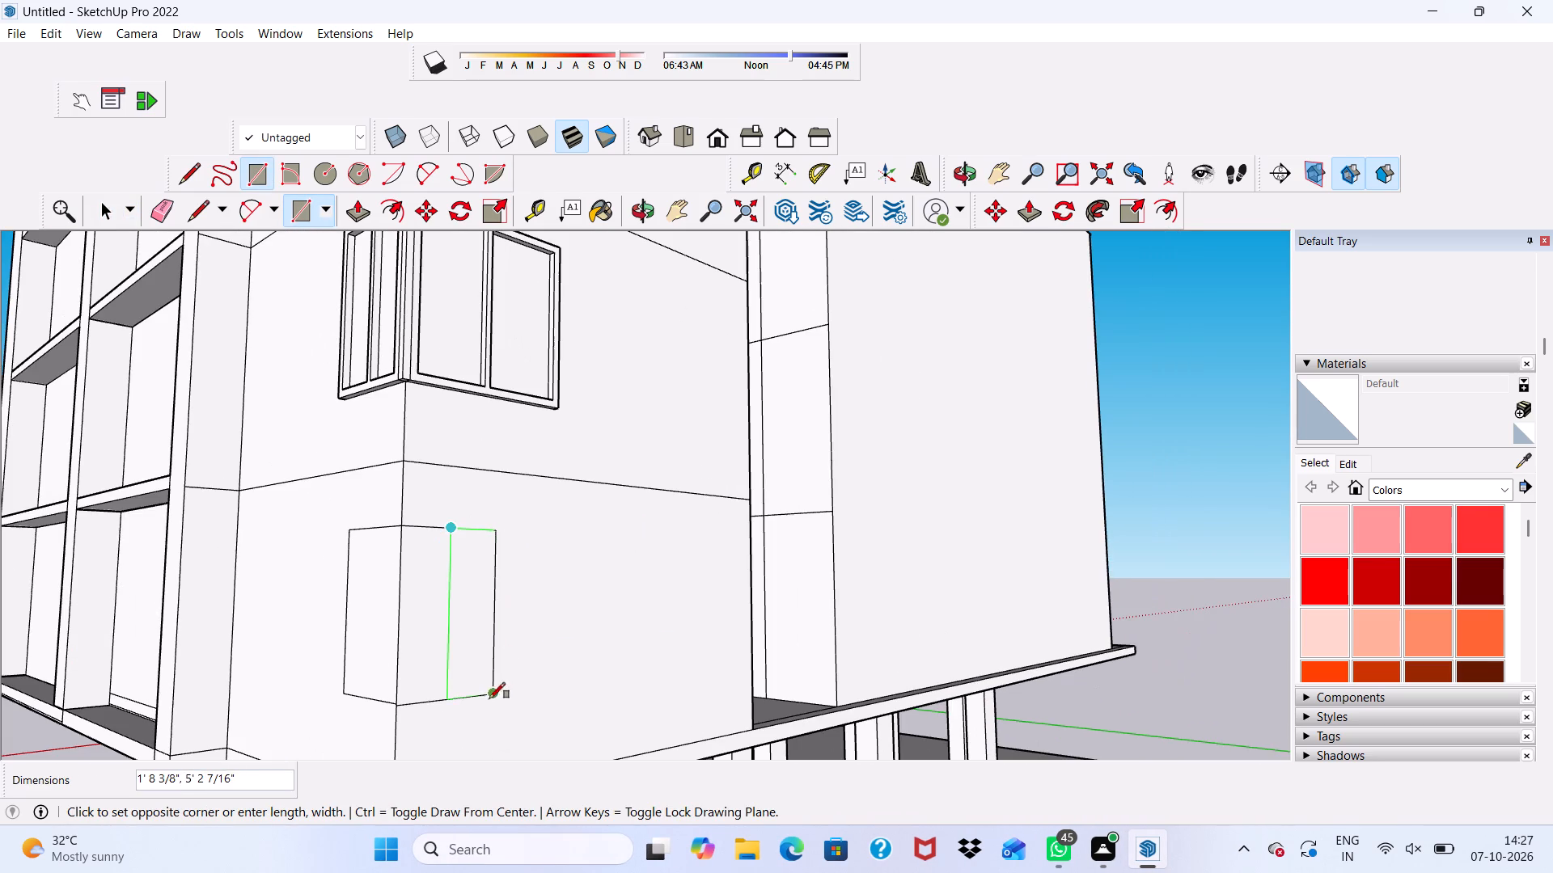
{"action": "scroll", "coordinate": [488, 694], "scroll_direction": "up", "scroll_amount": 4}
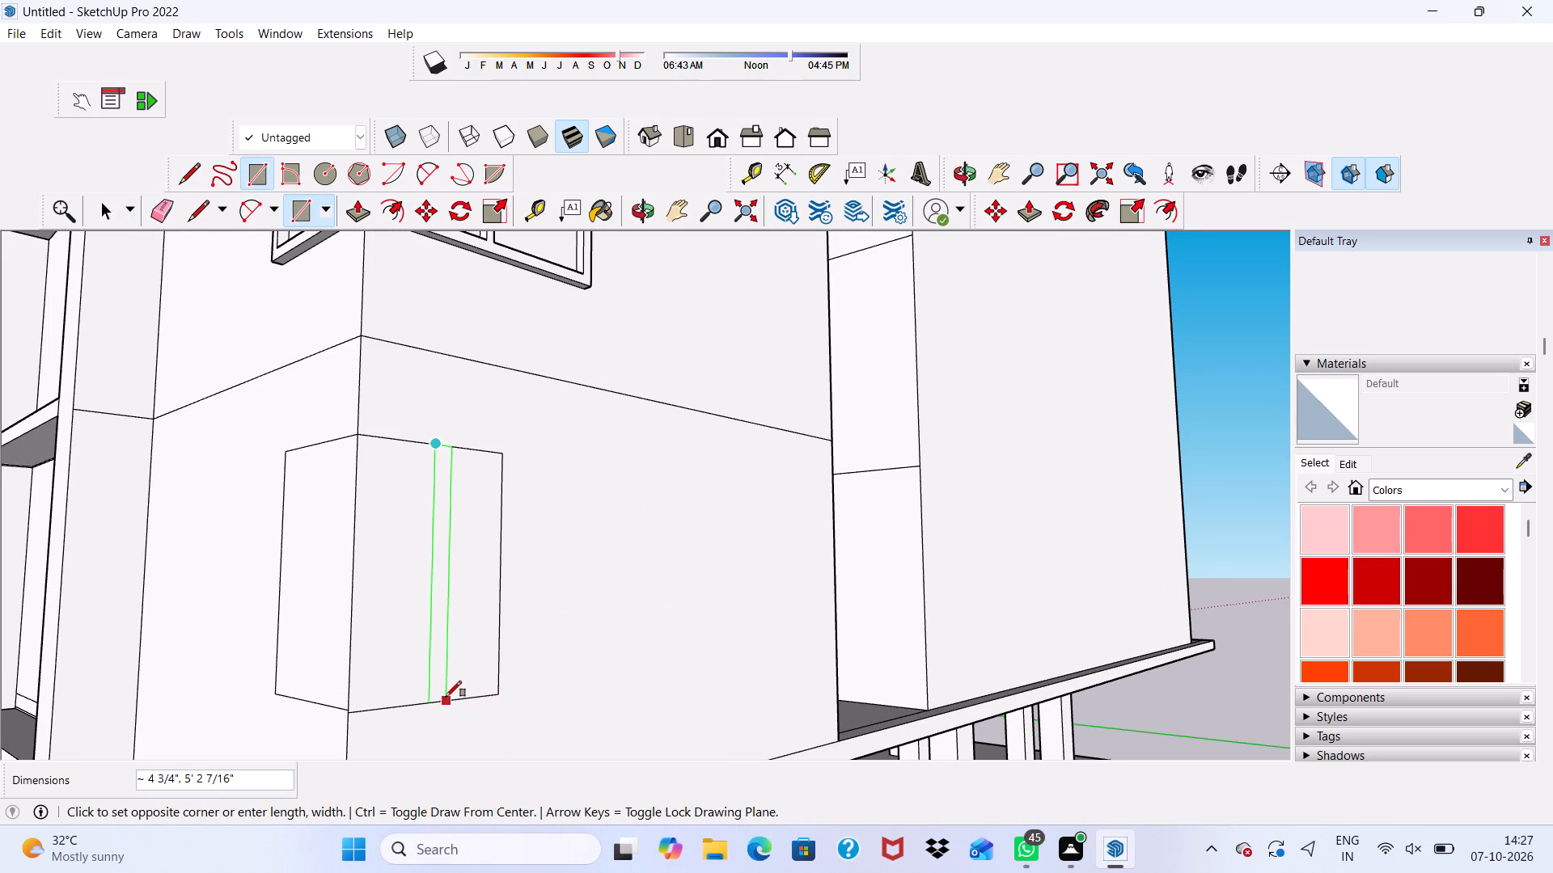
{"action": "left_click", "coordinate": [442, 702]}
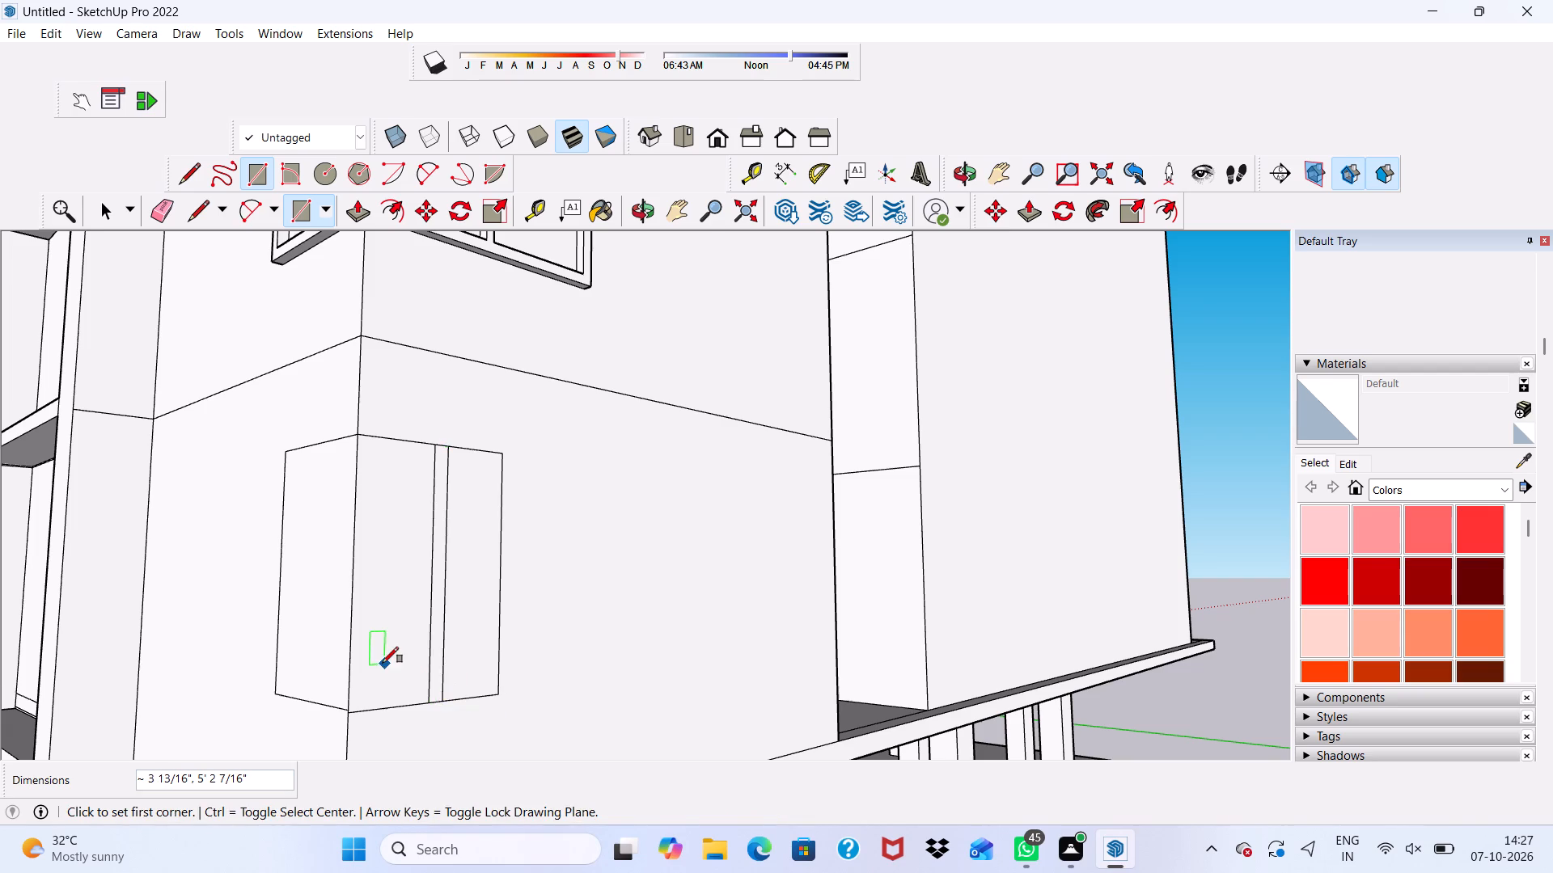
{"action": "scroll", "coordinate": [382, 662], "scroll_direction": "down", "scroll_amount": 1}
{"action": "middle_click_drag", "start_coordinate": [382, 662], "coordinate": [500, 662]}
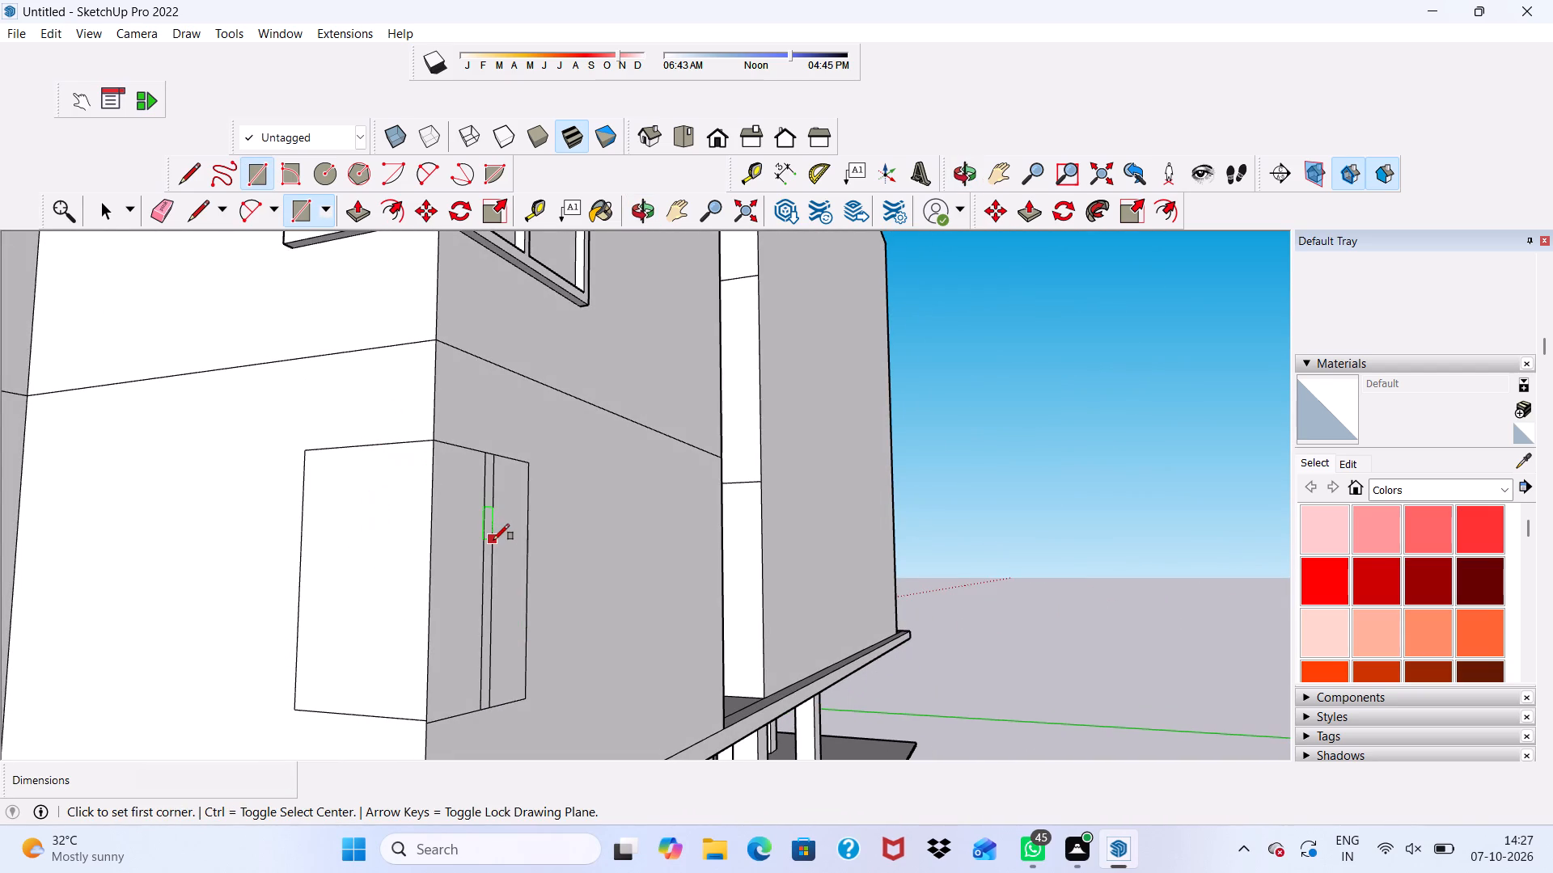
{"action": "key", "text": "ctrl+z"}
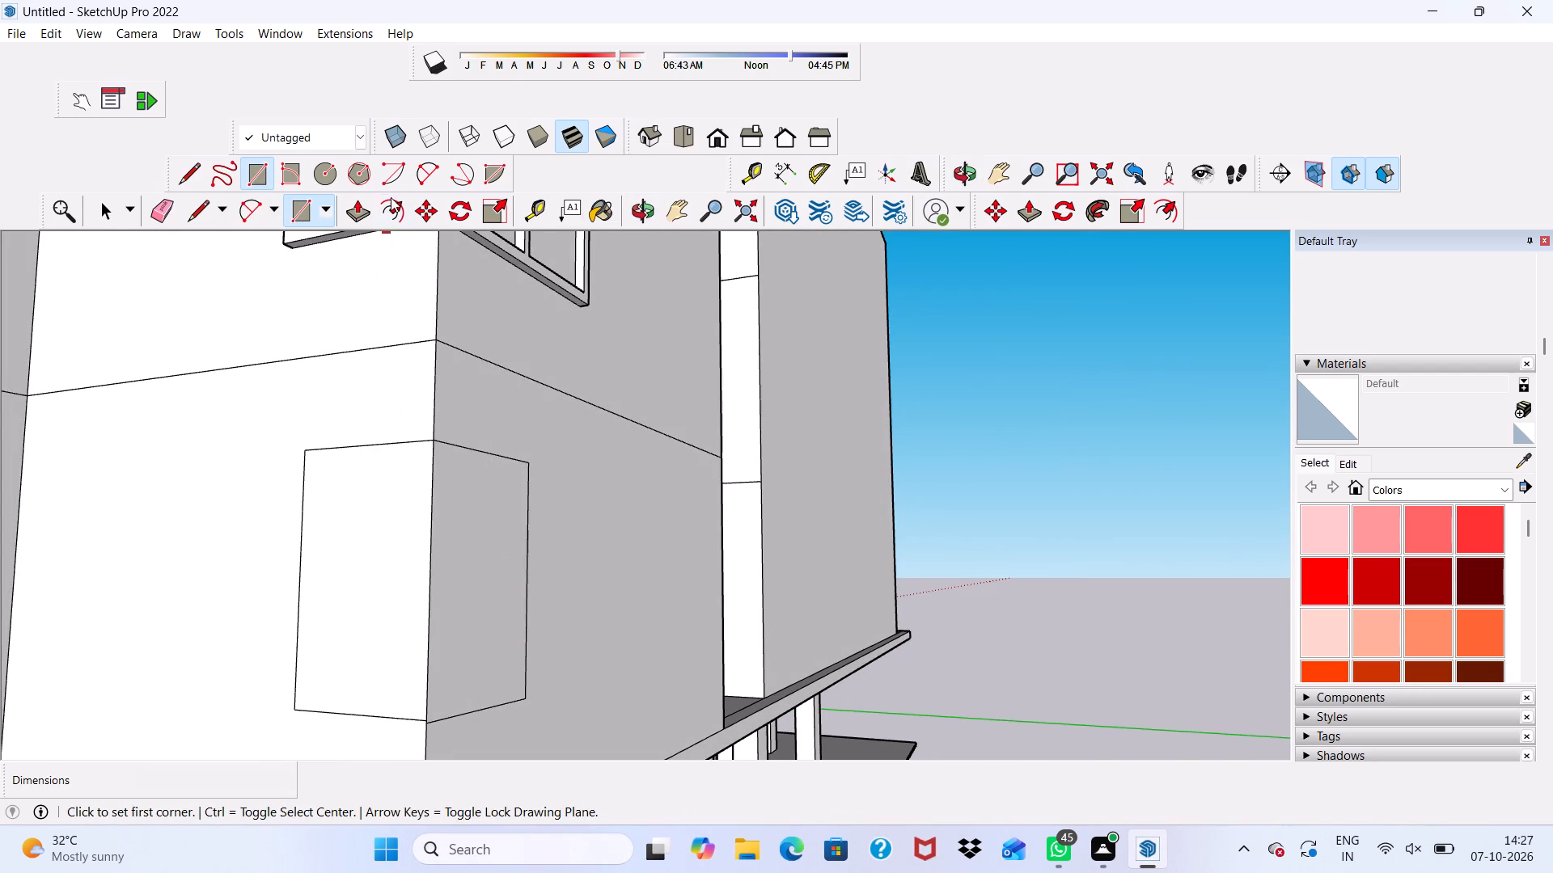
Offset the balcony-side window rectangle's outline inward by 3" to form its frame.
{"action": "left_click", "coordinate": [391, 197]}
{"action": "left_click", "coordinate": [353, 501]}
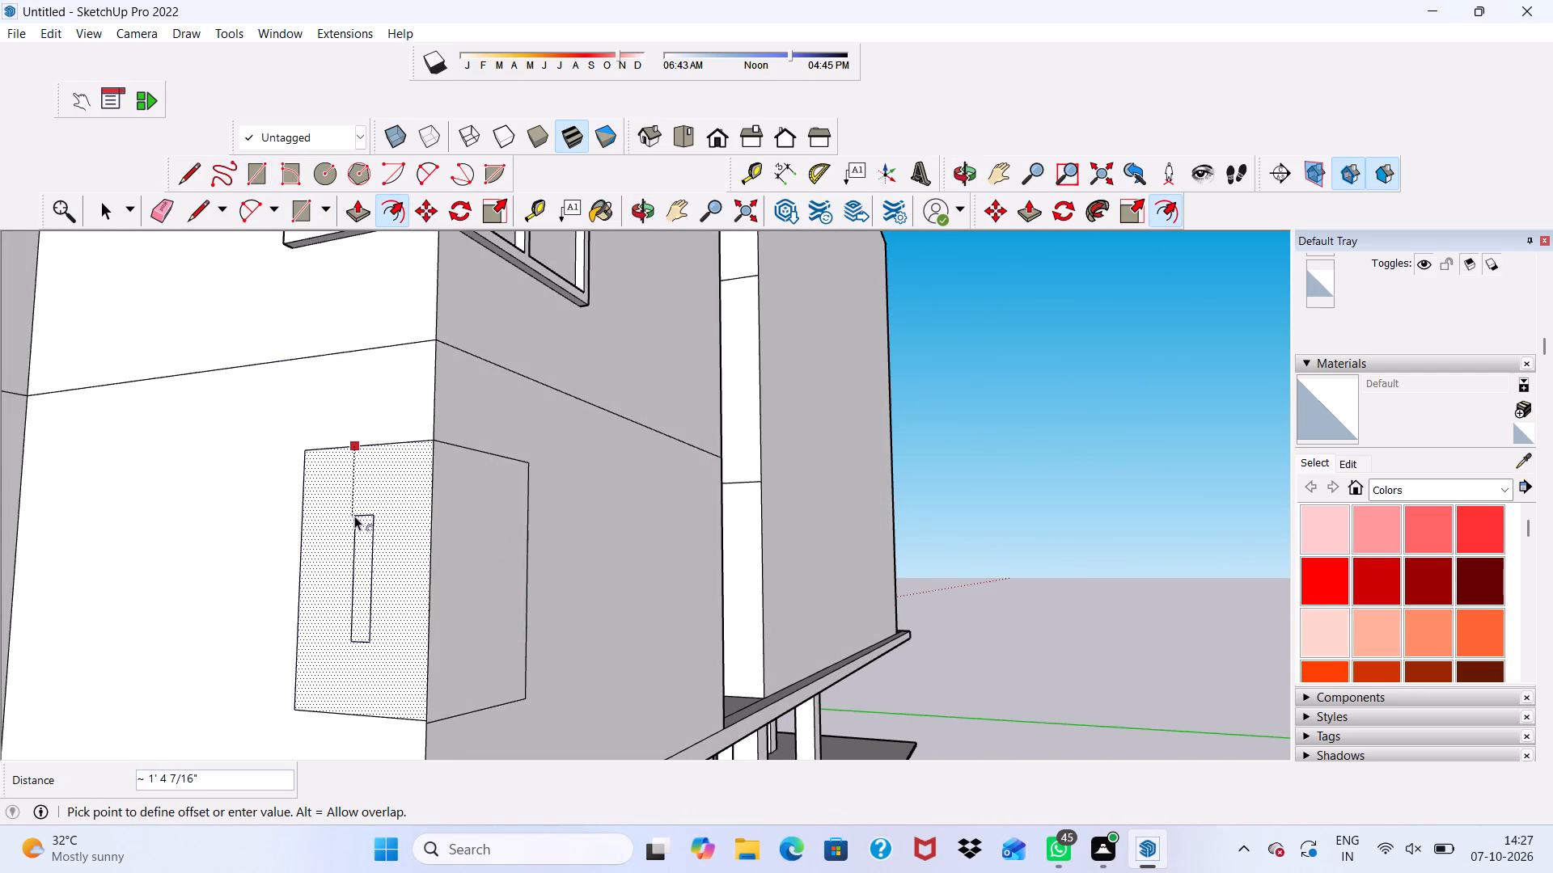
{"action": "type", "text": "3\""}
{"action": "key", "text": "Return"}
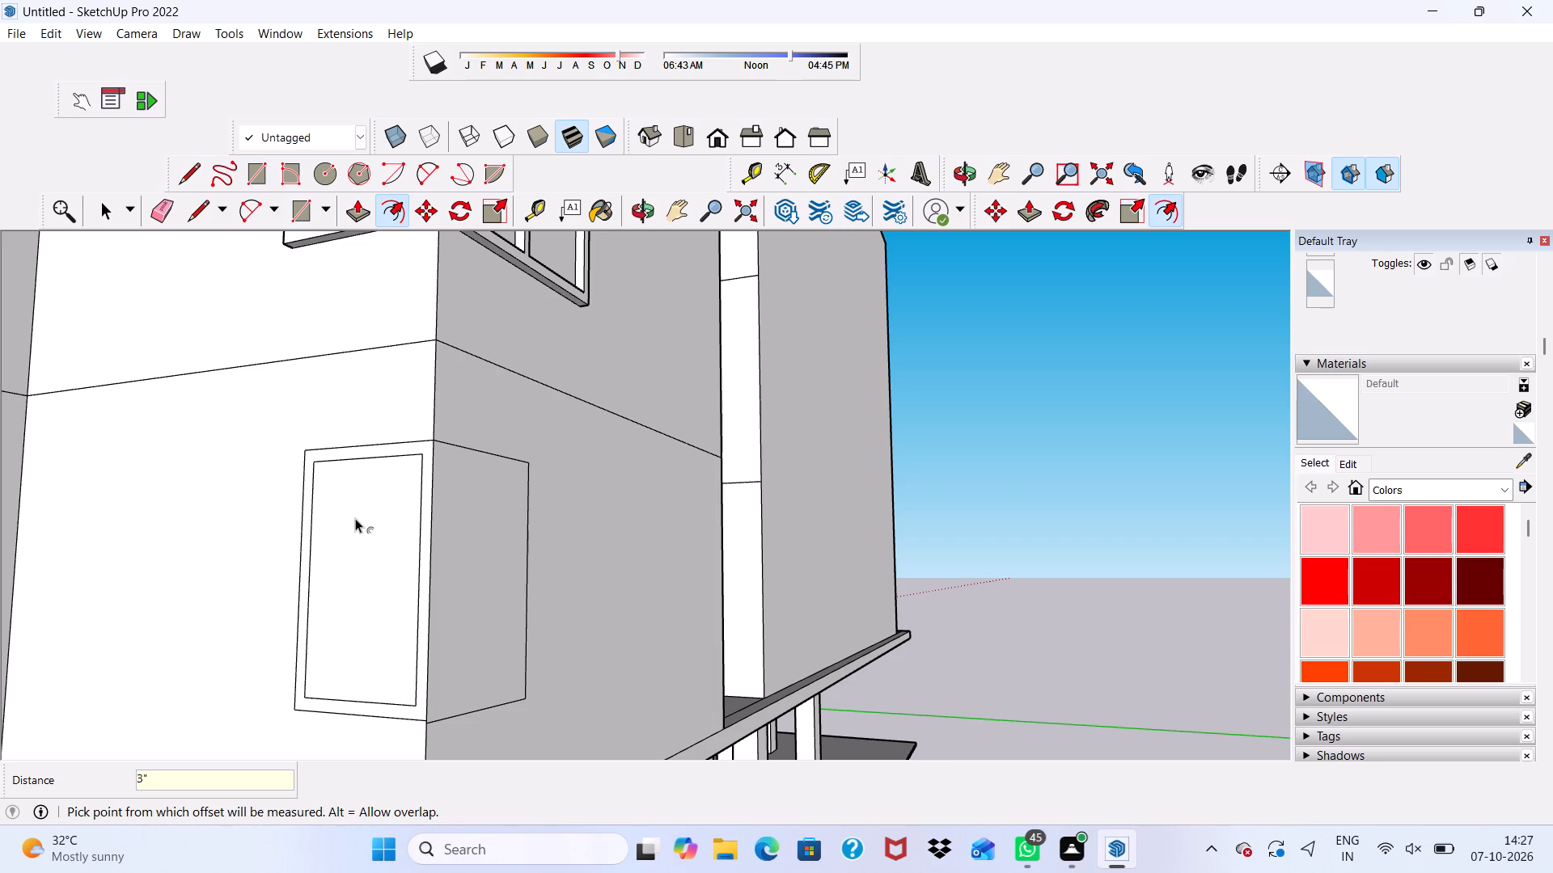
Offset the adjoining-wall window rectangle's outline inward by 3" to form its frame.
{"action": "scroll", "coordinate": [616, 517], "scroll_direction": "down", "scroll_amount": 3}
{"action": "middle_click_drag", "start_coordinate": [640, 507], "coordinate": [631, 510]}
{"action": "scroll", "coordinate": [640, 507], "scroll_direction": "down", "scroll_amount": 1}
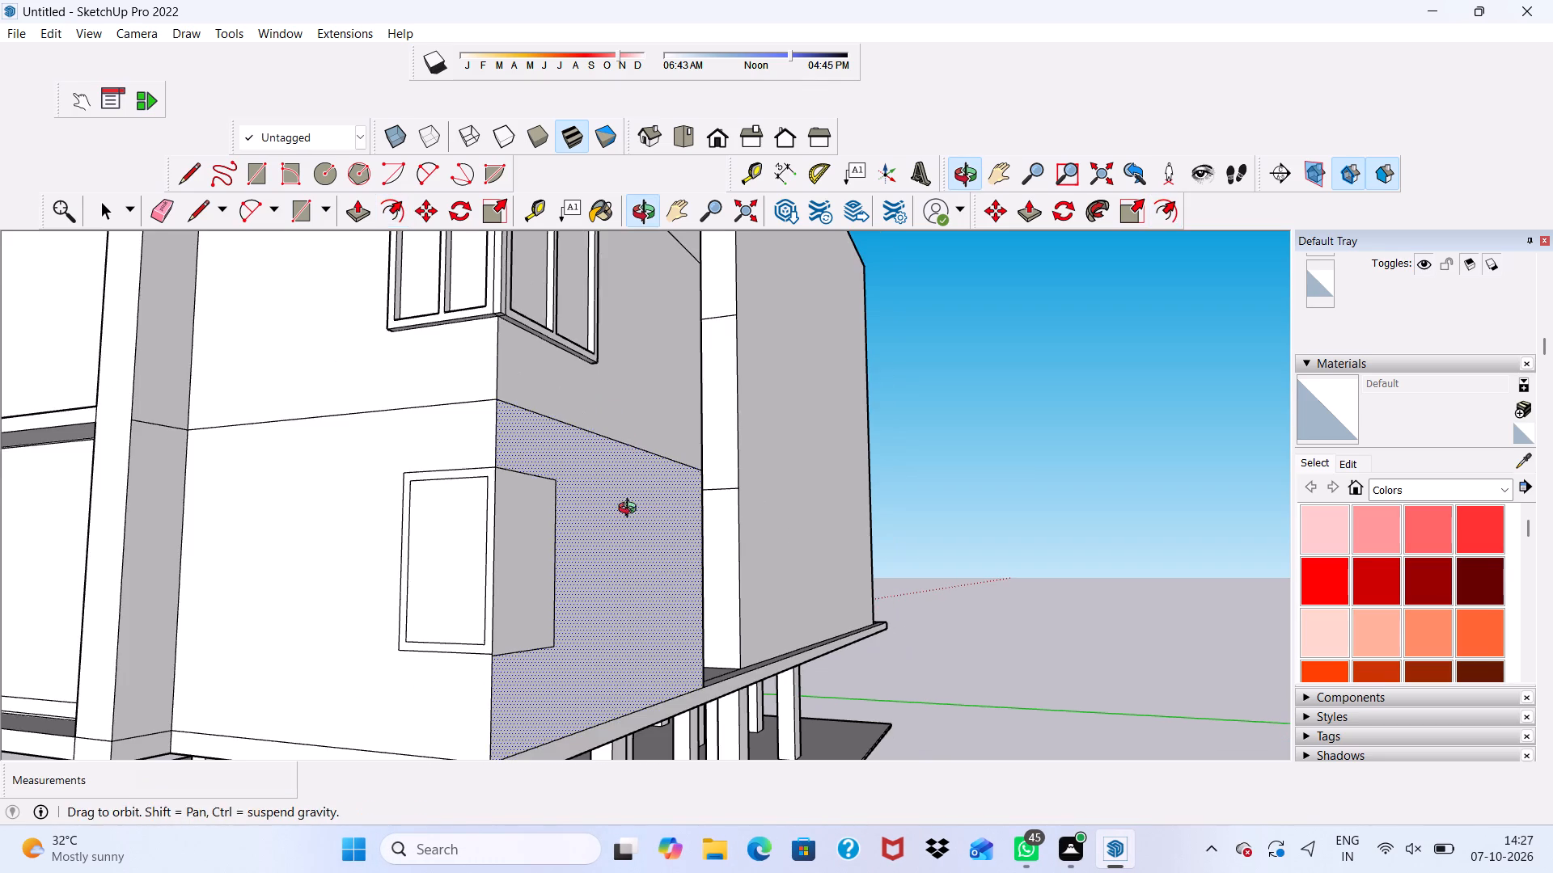
{"action": "middle_click_drag", "start_coordinate": [631, 510], "coordinate": [607, 521]}
{"action": "left_click", "coordinate": [468, 549]}
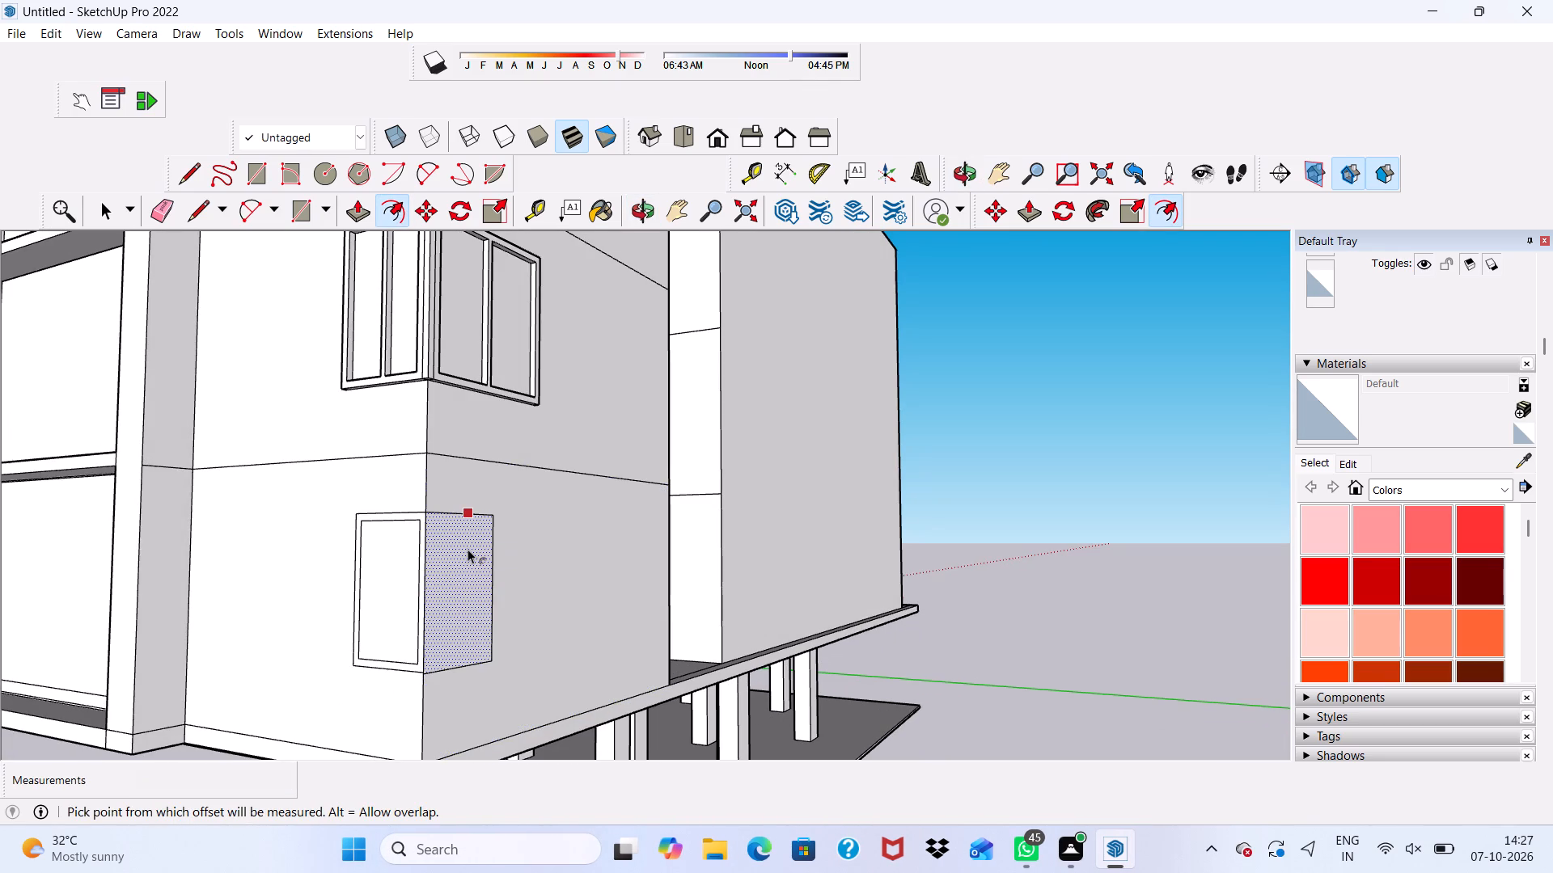
{"action": "scroll", "coordinate": [523, 573], "scroll_direction": "down", "scroll_amount": 7}
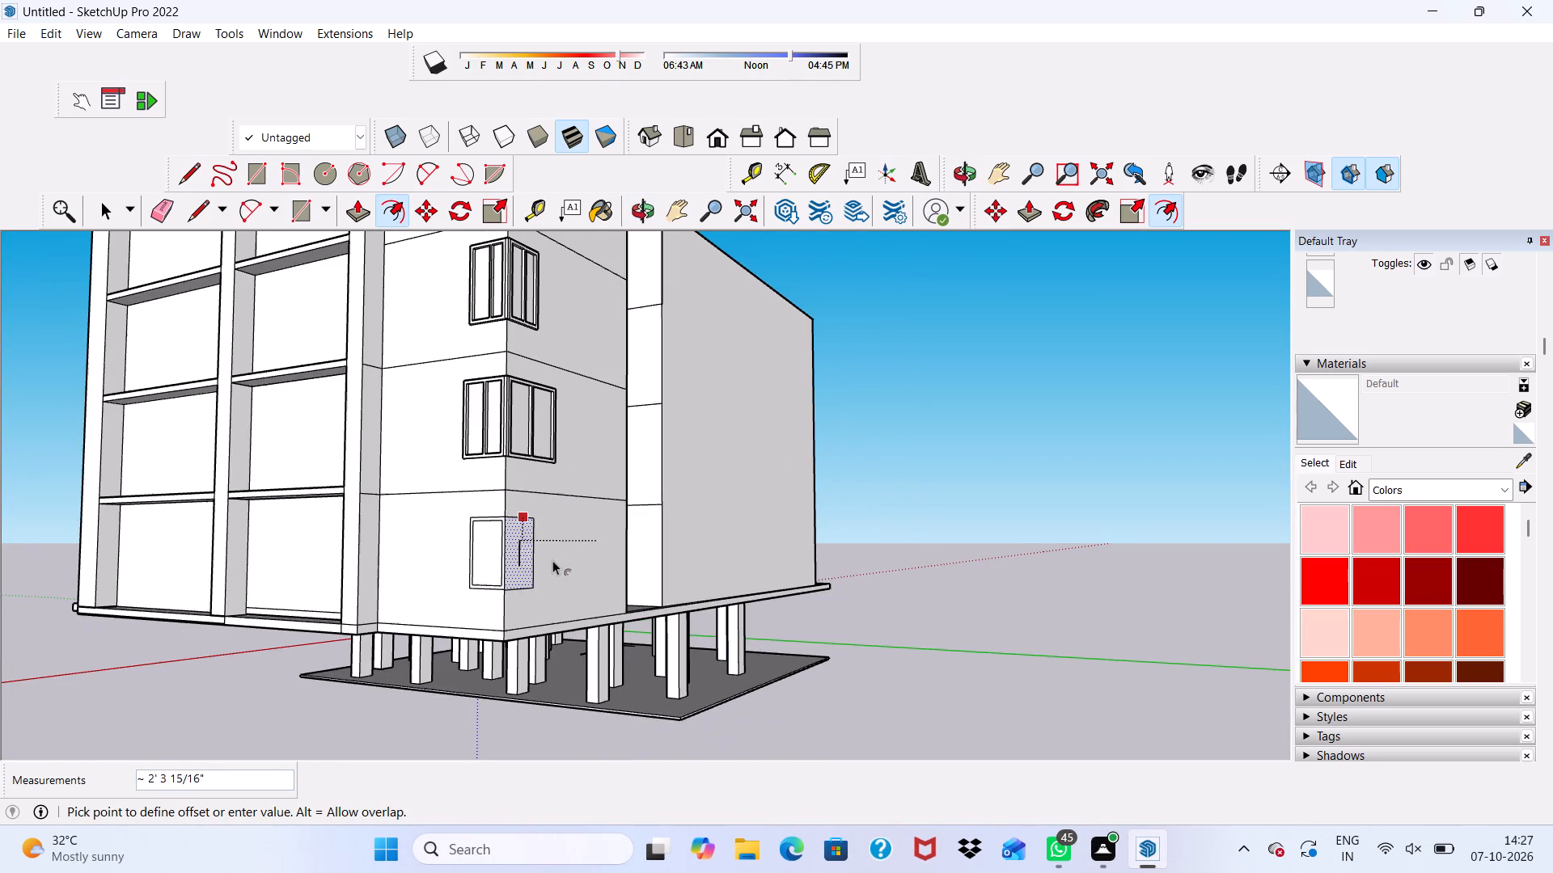
{"action": "scroll", "coordinate": [541, 557], "scroll_direction": "up", "scroll_amount": 8}
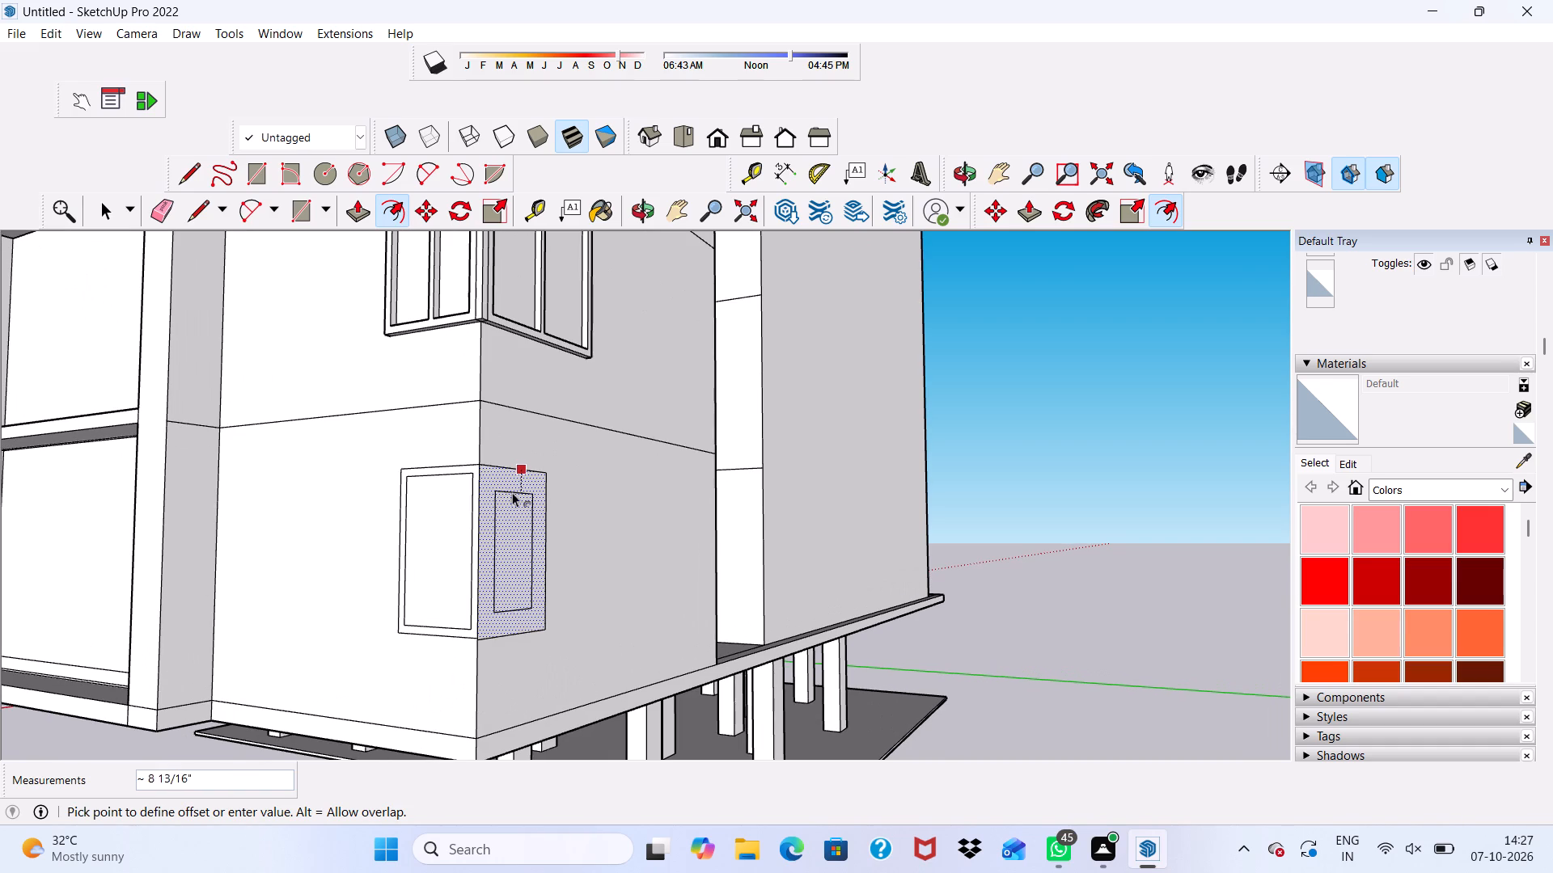
{"action": "type", "text": "3\""}
{"action": "key", "text": "Return"}
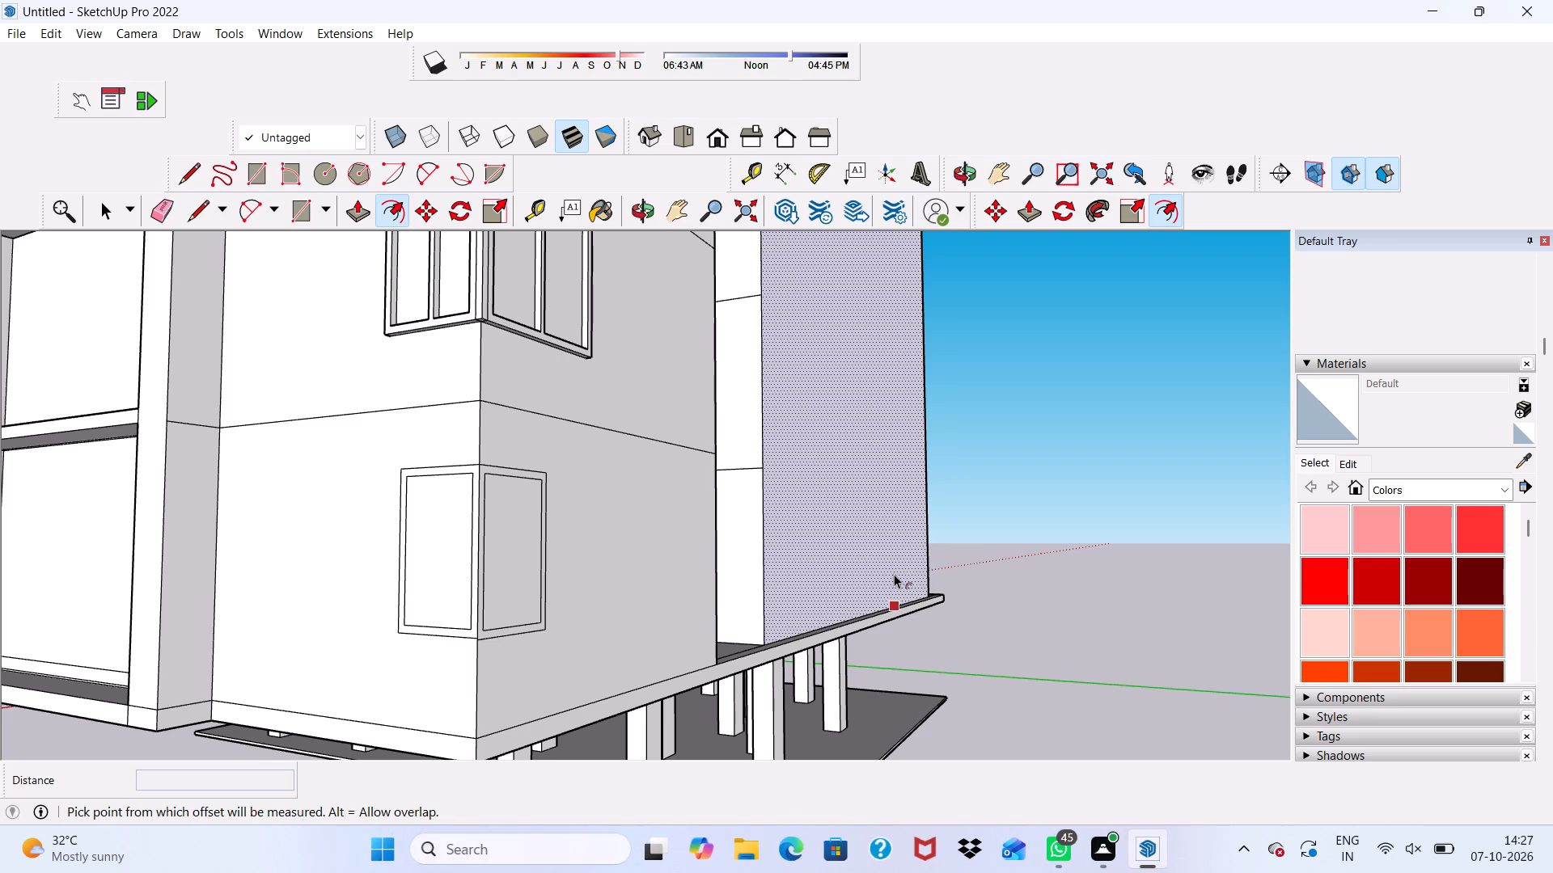
{"action": "key", "text": "space"}
Draw a vertical mullion about 3" wide and 4' 8" tall inside the adjoining-wall window's frame, starting at its inner top edge's midpoint.
{"action": "scroll", "coordinate": [925, 530], "scroll_direction": "down", "scroll_amount": 3}
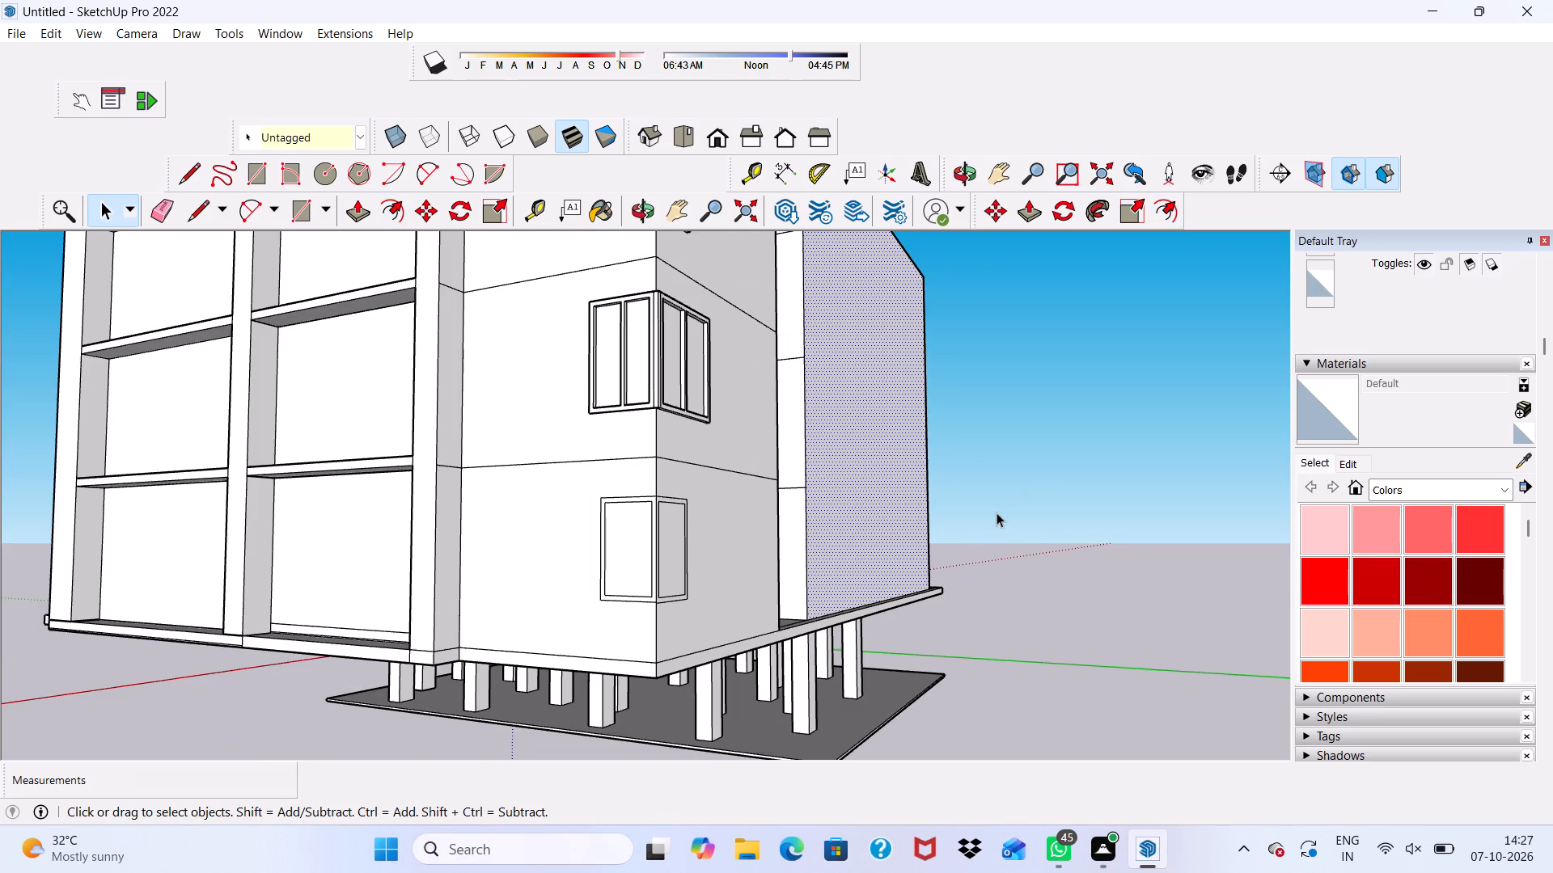
{"action": "middle_click_drag", "start_coordinate": [1009, 510], "coordinate": [874, 601]}
{"action": "scroll", "coordinate": [698, 796], "scroll_direction": "up", "scroll_amount": 5}
{"action": "scroll", "coordinate": [841, 74], "scroll_direction": "down", "scroll_amount": 6}
{"action": "scroll", "coordinate": [1337, 171], "scroll_direction": "up", "scroll_amount": 4}
{"action": "scroll", "coordinate": [10, 549], "scroll_direction": "down", "scroll_amount": 2}
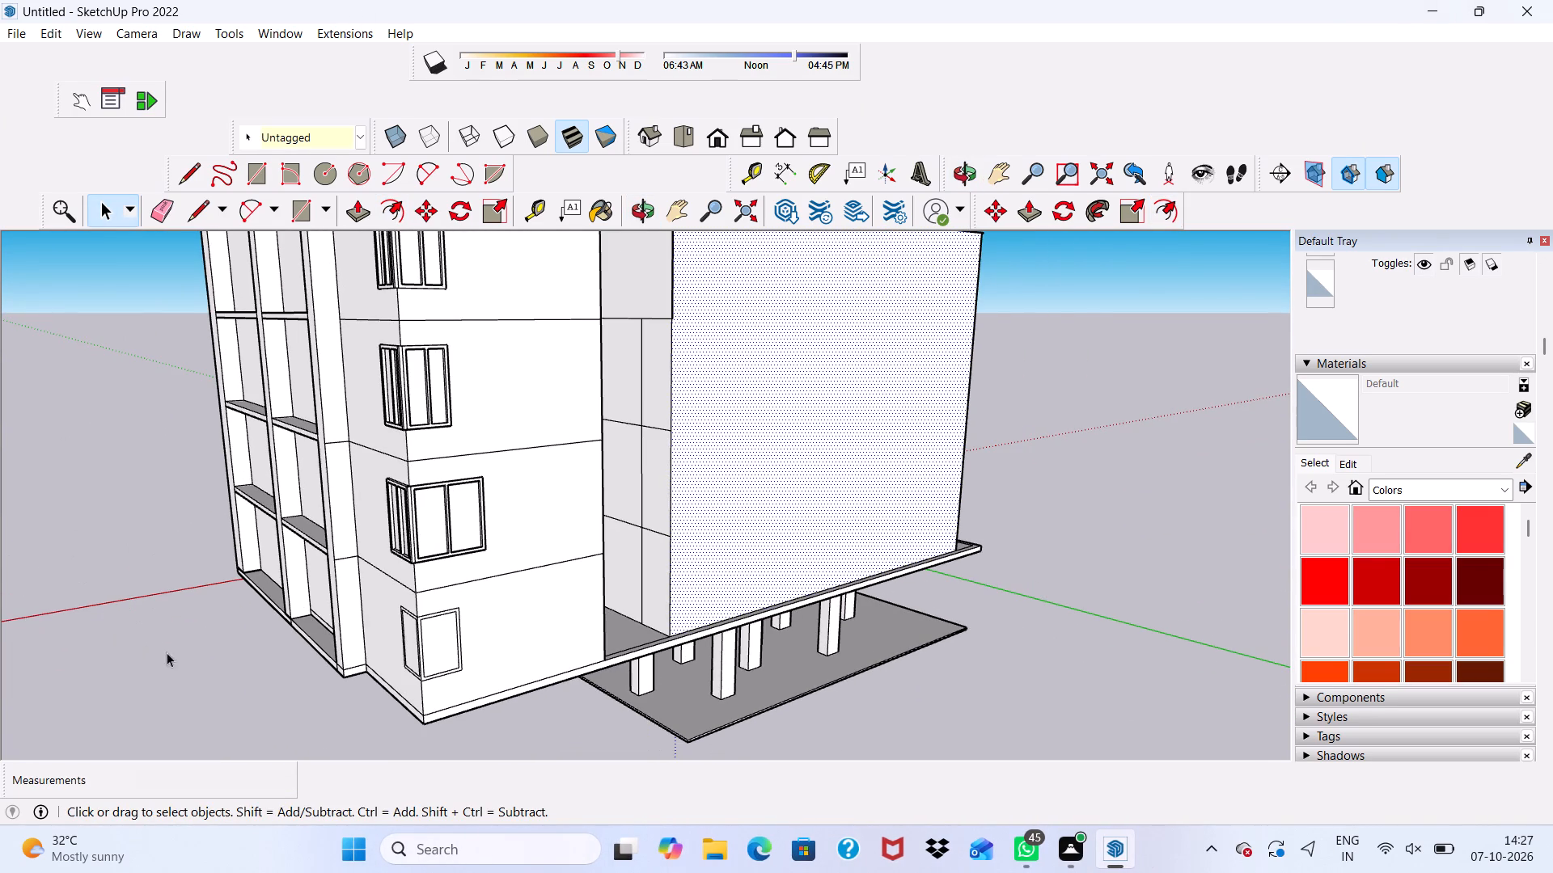
{"action": "scroll", "coordinate": [343, 694], "scroll_direction": "up", "scroll_amount": 12}
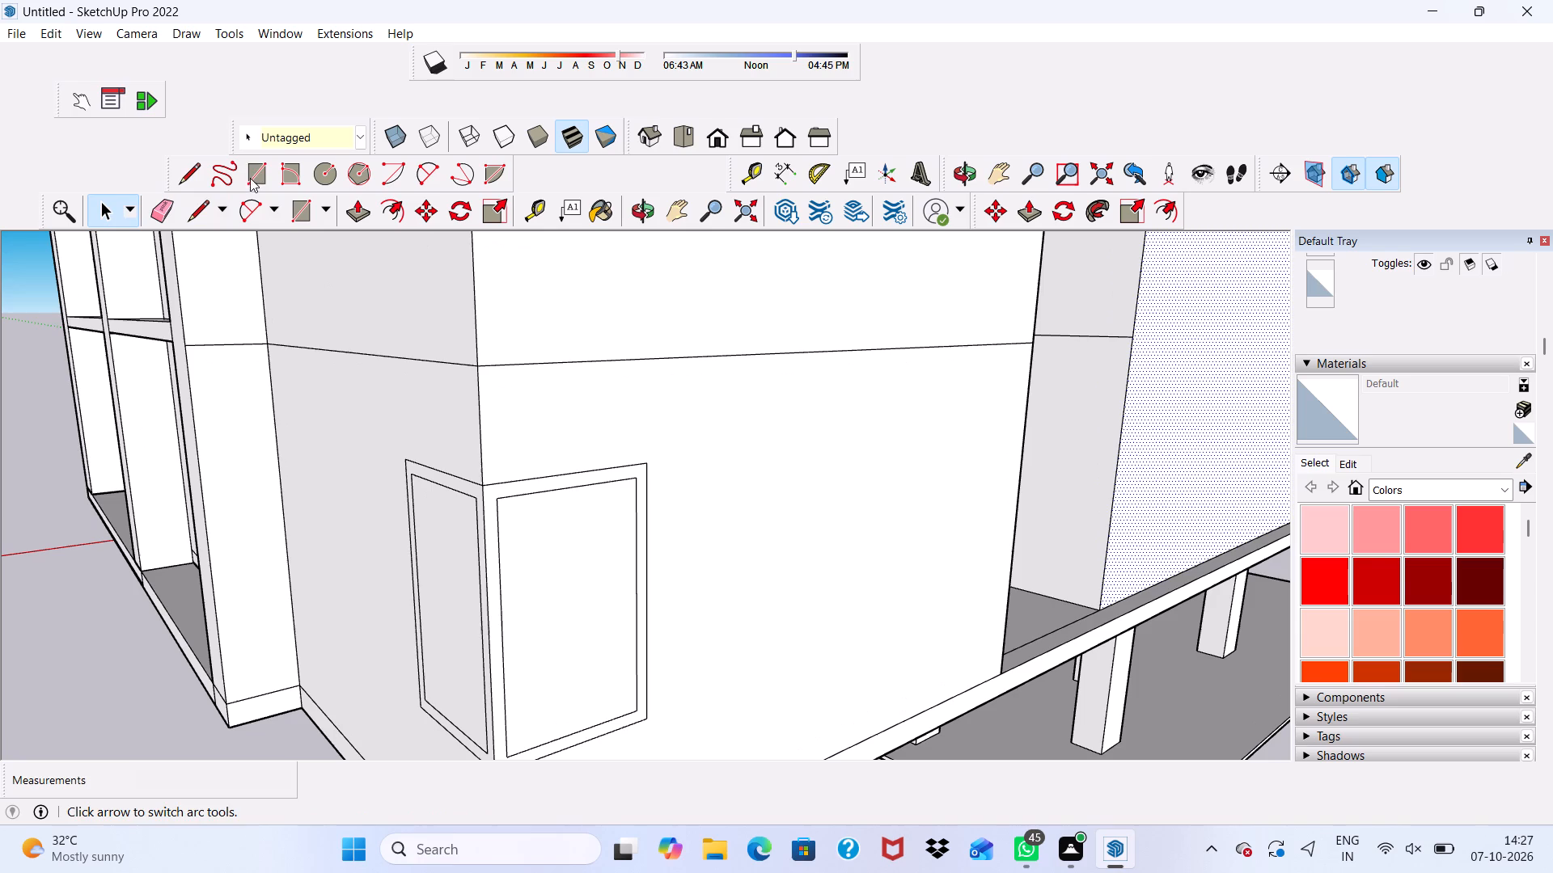
{"action": "left_click", "coordinate": [250, 158]}
{"action": "scroll", "coordinate": [501, 477], "scroll_direction": "up", "scroll_amount": 5}
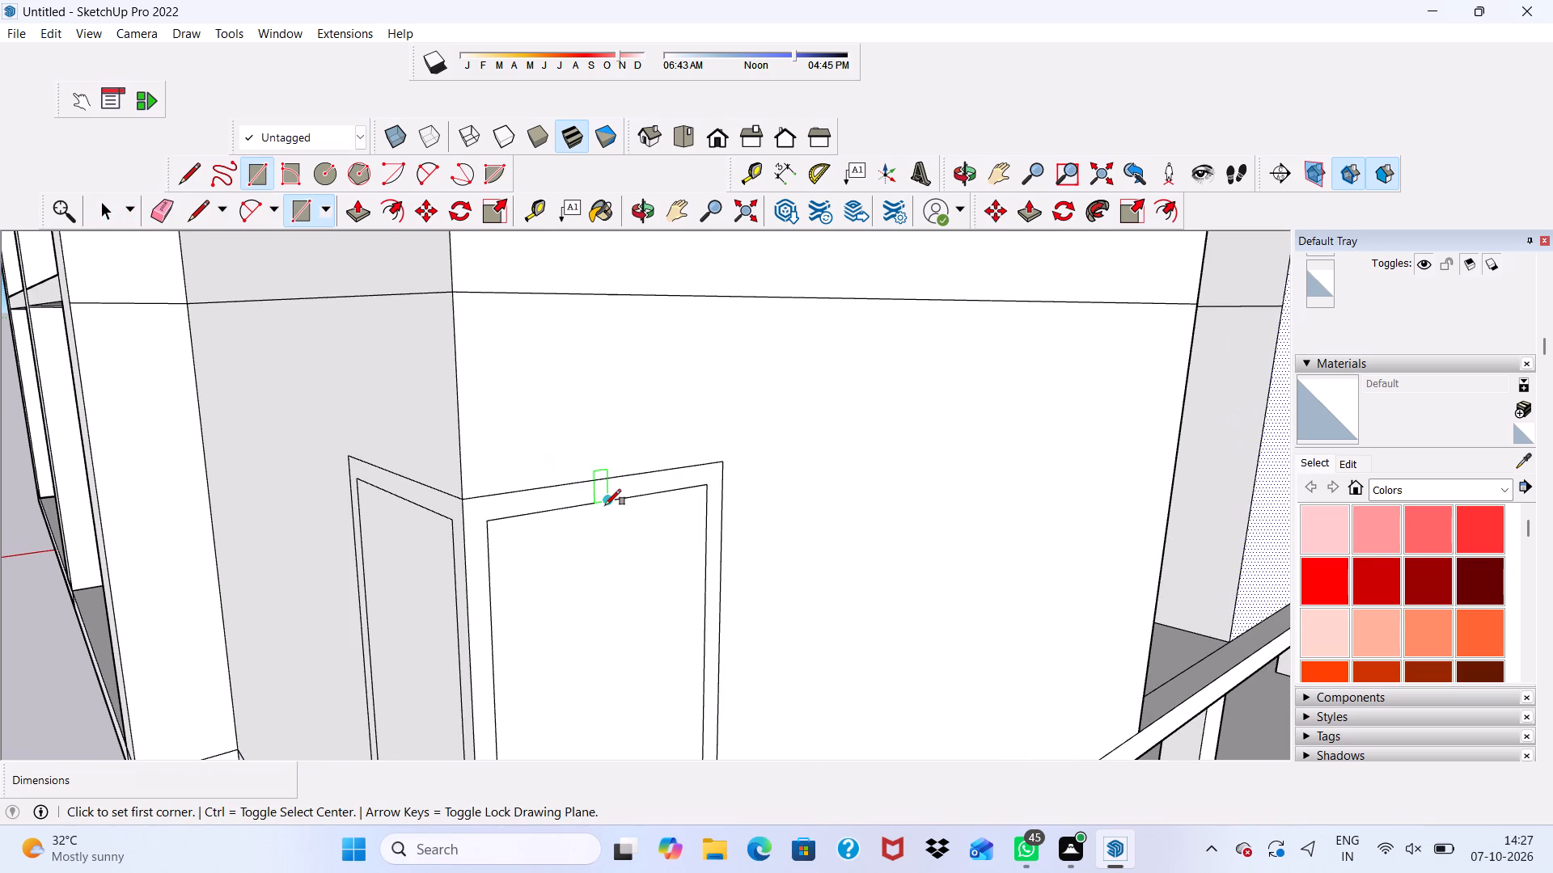
{"action": "left_click", "coordinate": [605, 505]}
{"action": "scroll", "coordinate": [591, 479], "scroll_direction": "down", "scroll_amount": 8}
{"action": "scroll", "coordinate": [605, 711], "scroll_direction": "up", "scroll_amount": 4}
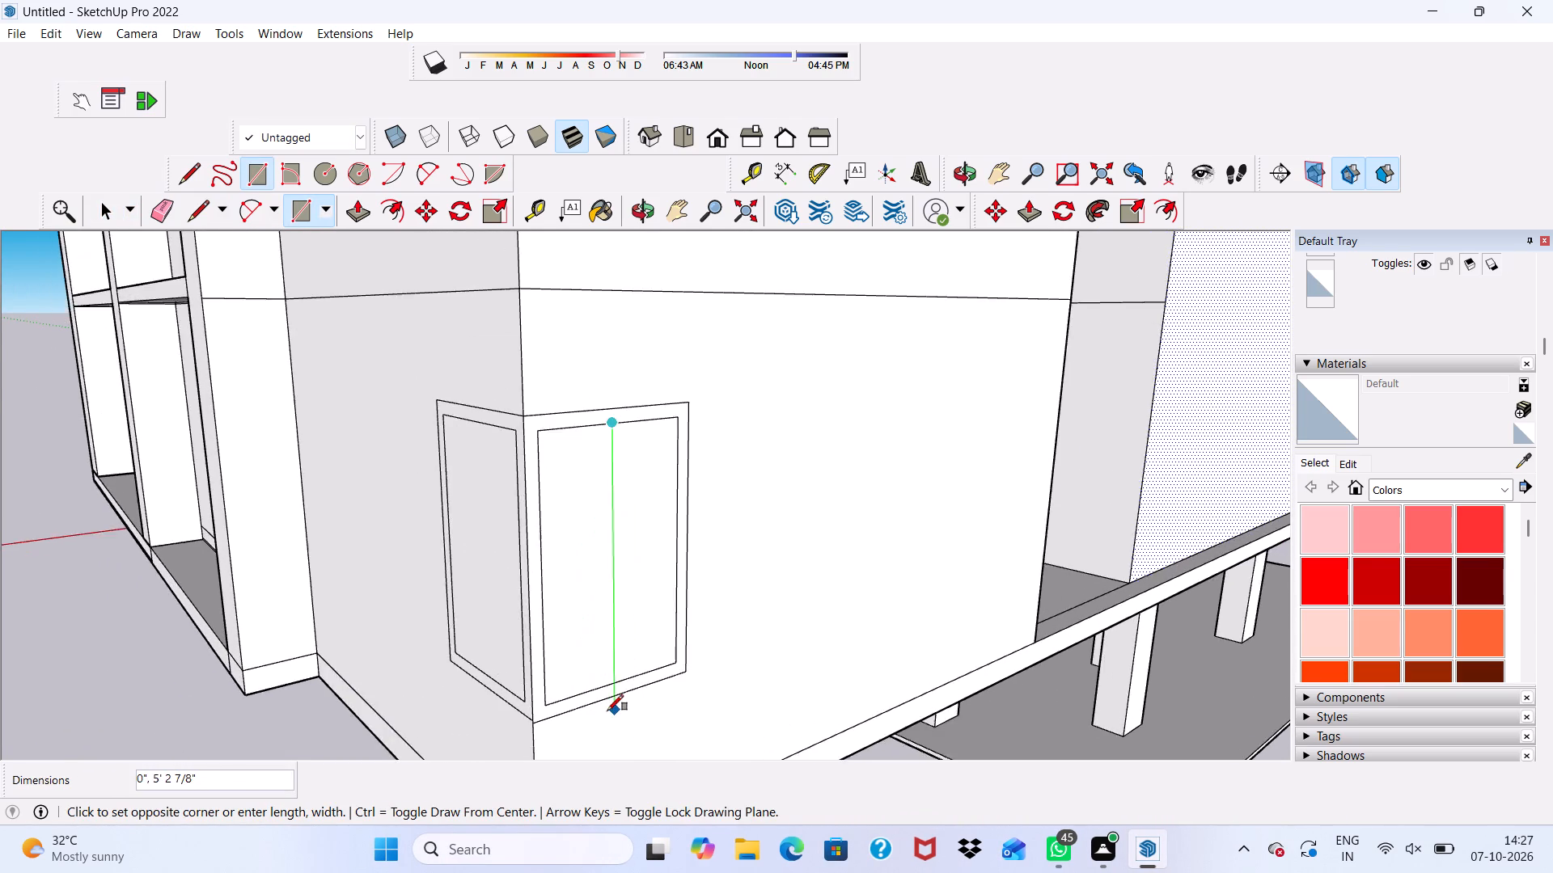
{"action": "scroll", "coordinate": [622, 698], "scroll_direction": "up", "scroll_amount": 5}
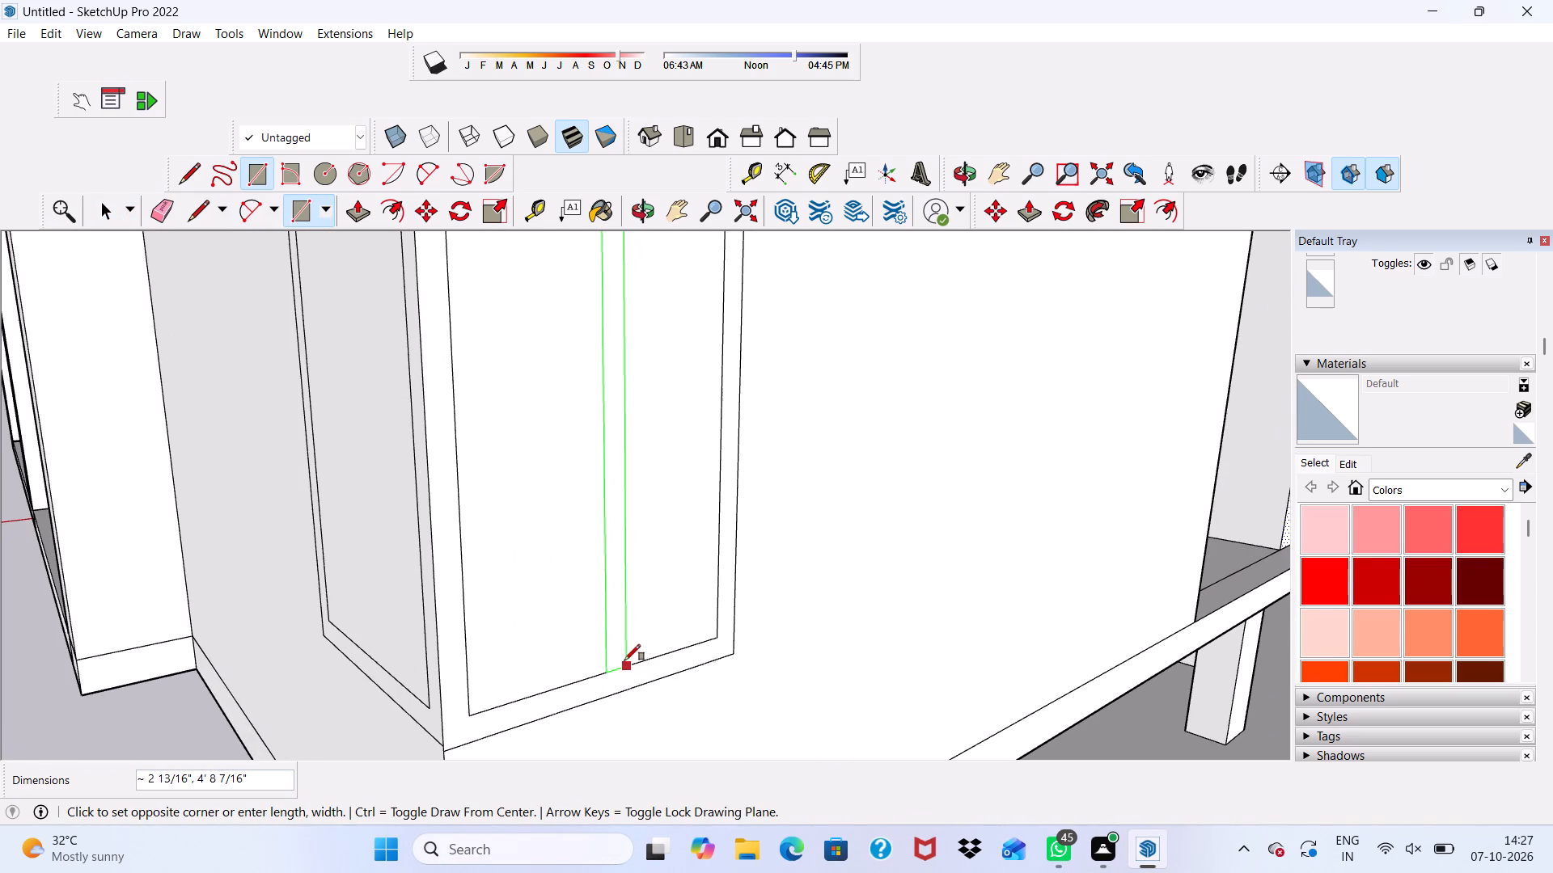
{"action": "left_click", "coordinate": [624, 660]}
{"action": "scroll", "coordinate": [543, 703], "scroll_direction": "down", "scroll_amount": 6}
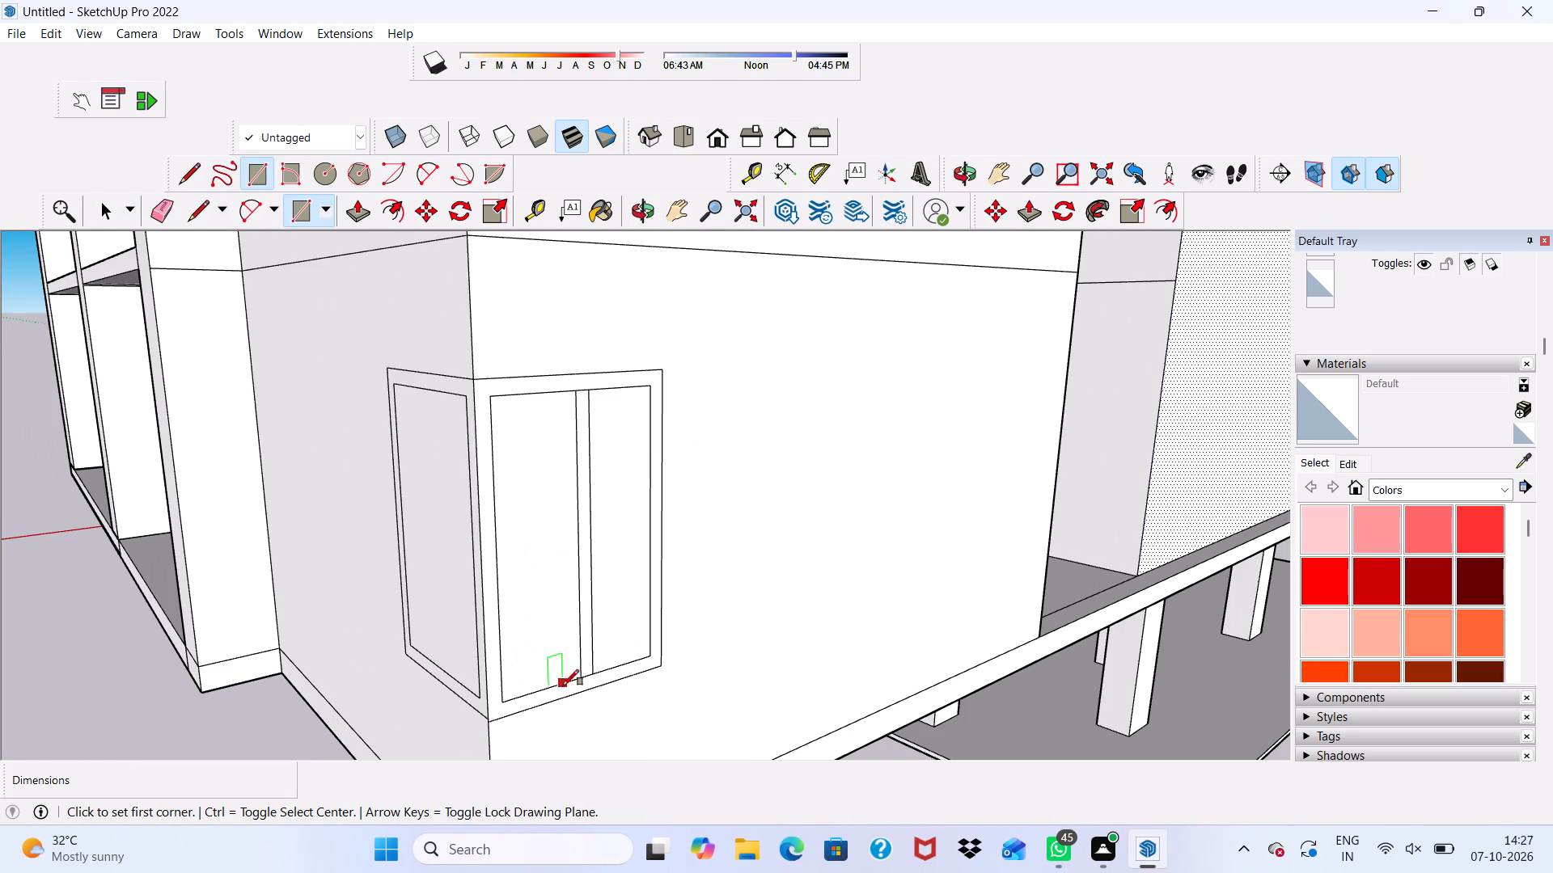
Draw a vertical mullion about 3" wide and 4' 7 7/8" tall inside the balcony-side window's frame, starting at its inner top edge's midpoint.
{"action": "middle_click_drag", "start_coordinate": [436, 551], "coordinate": [535, 551]}
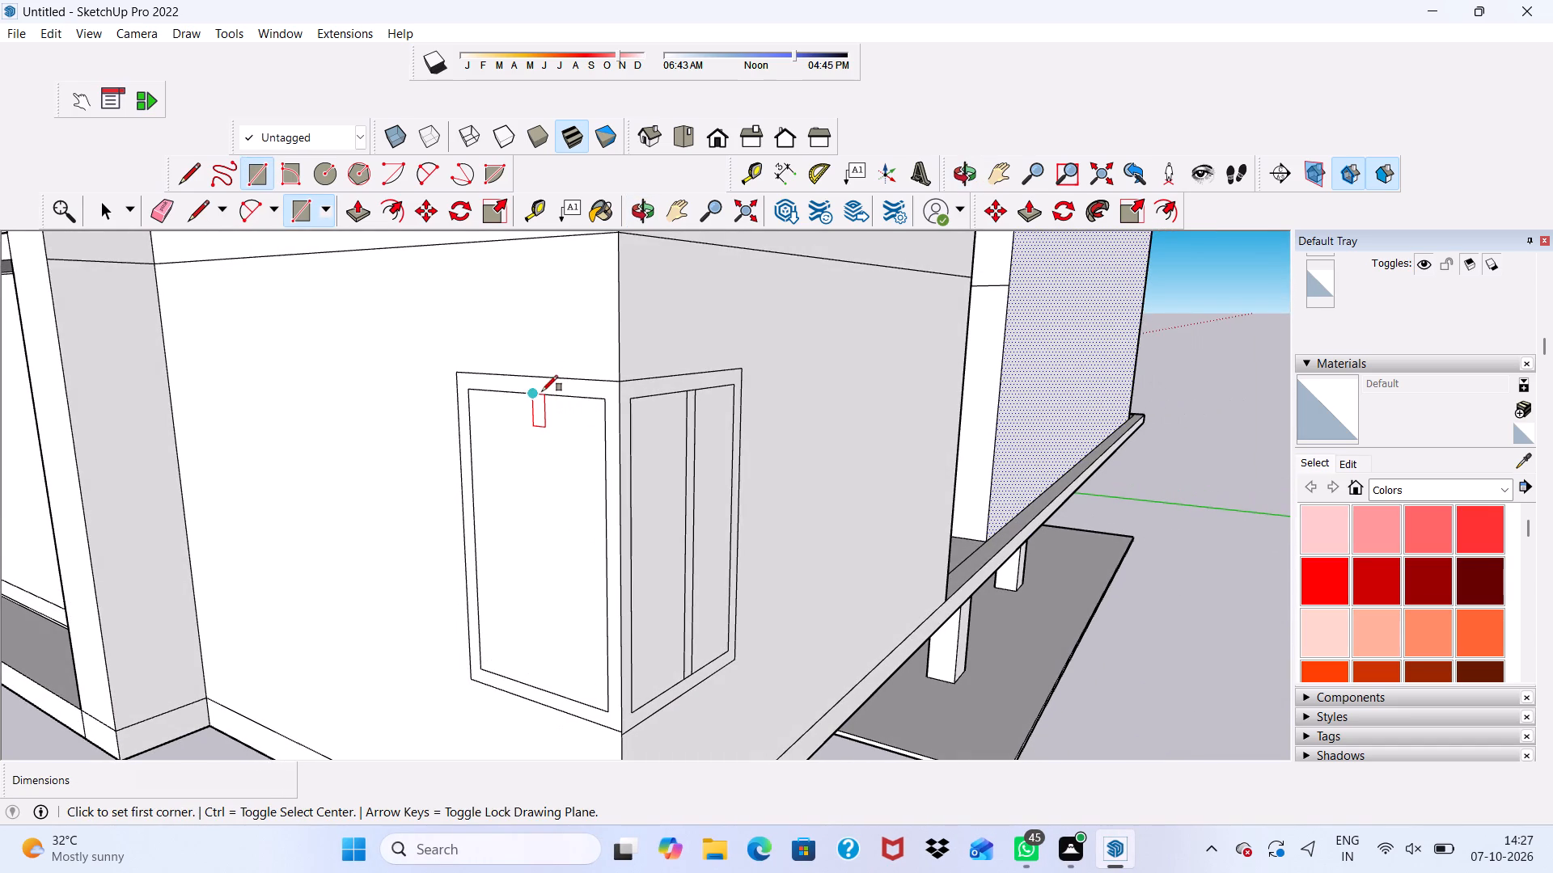
{"action": "left_click", "coordinate": [542, 392]}
{"action": "scroll", "coordinate": [542, 392], "scroll_direction": "down", "scroll_amount": 4}
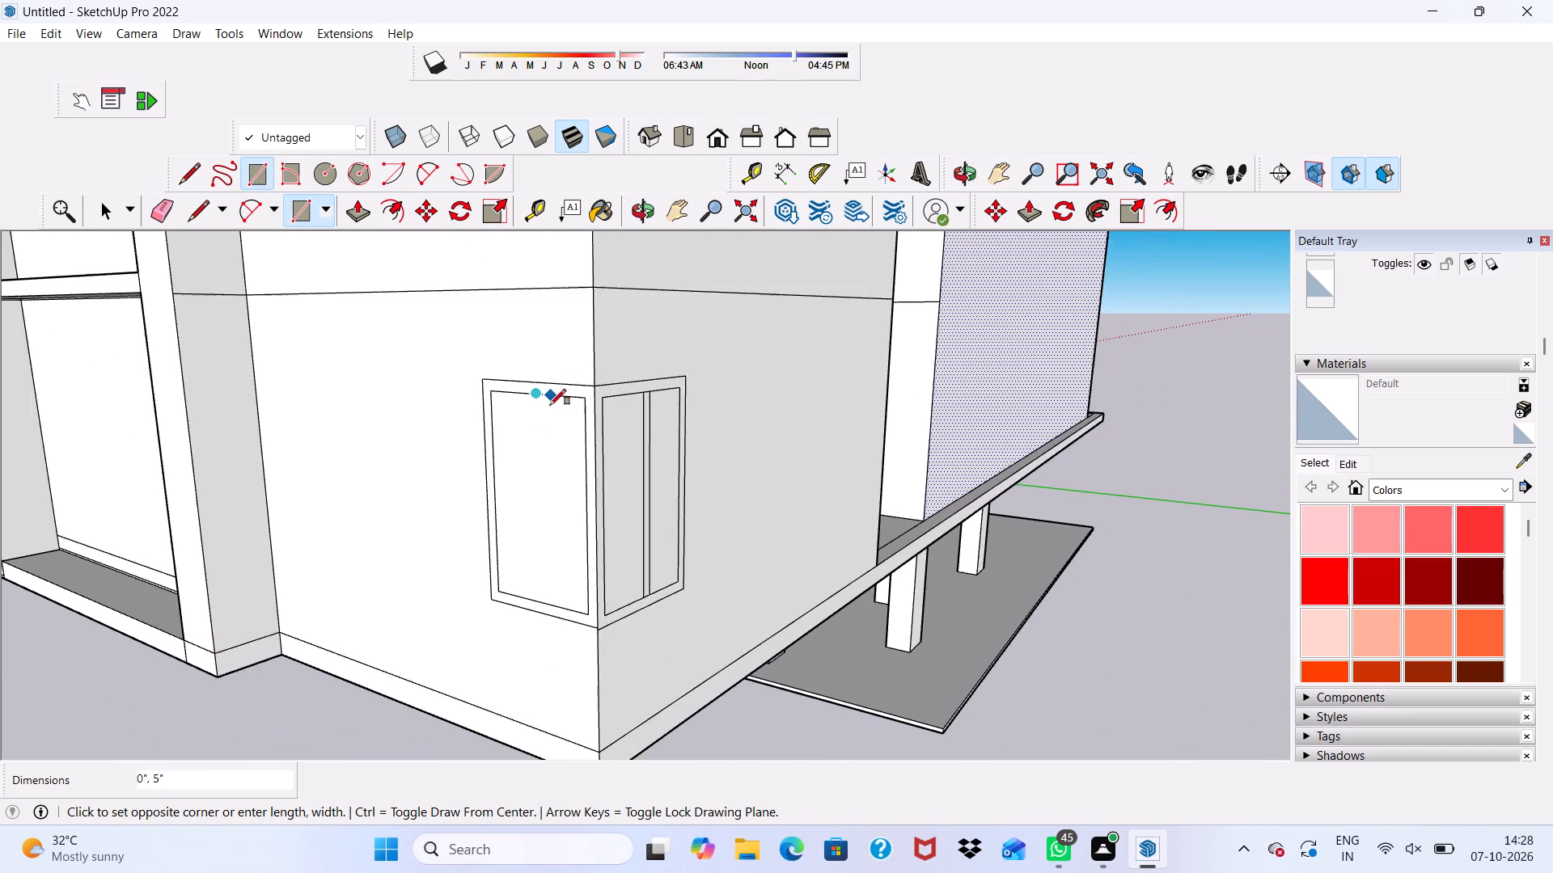
{"action": "scroll", "coordinate": [556, 418], "scroll_direction": "down", "scroll_amount": 4}
{"action": "scroll", "coordinate": [547, 533], "scroll_direction": "down", "scroll_amount": 4}
{"action": "middle_click_drag", "start_coordinate": [556, 545], "coordinate": [625, 494]}
{"action": "scroll", "coordinate": [651, 456], "scroll_direction": "up", "scroll_amount": 10}
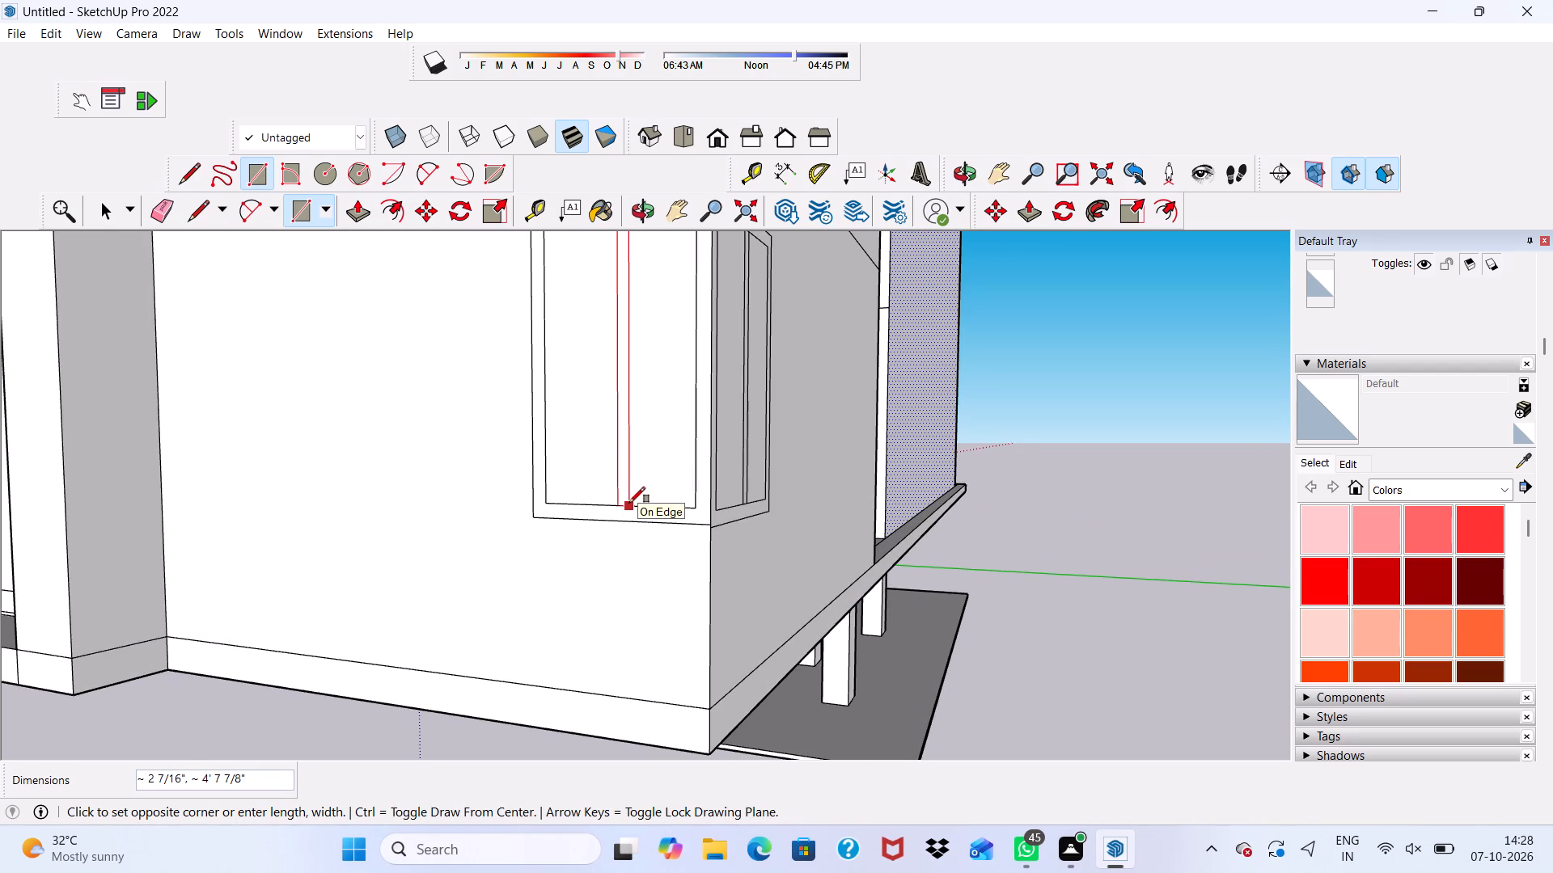
{"action": "left_click", "coordinate": [632, 503]}
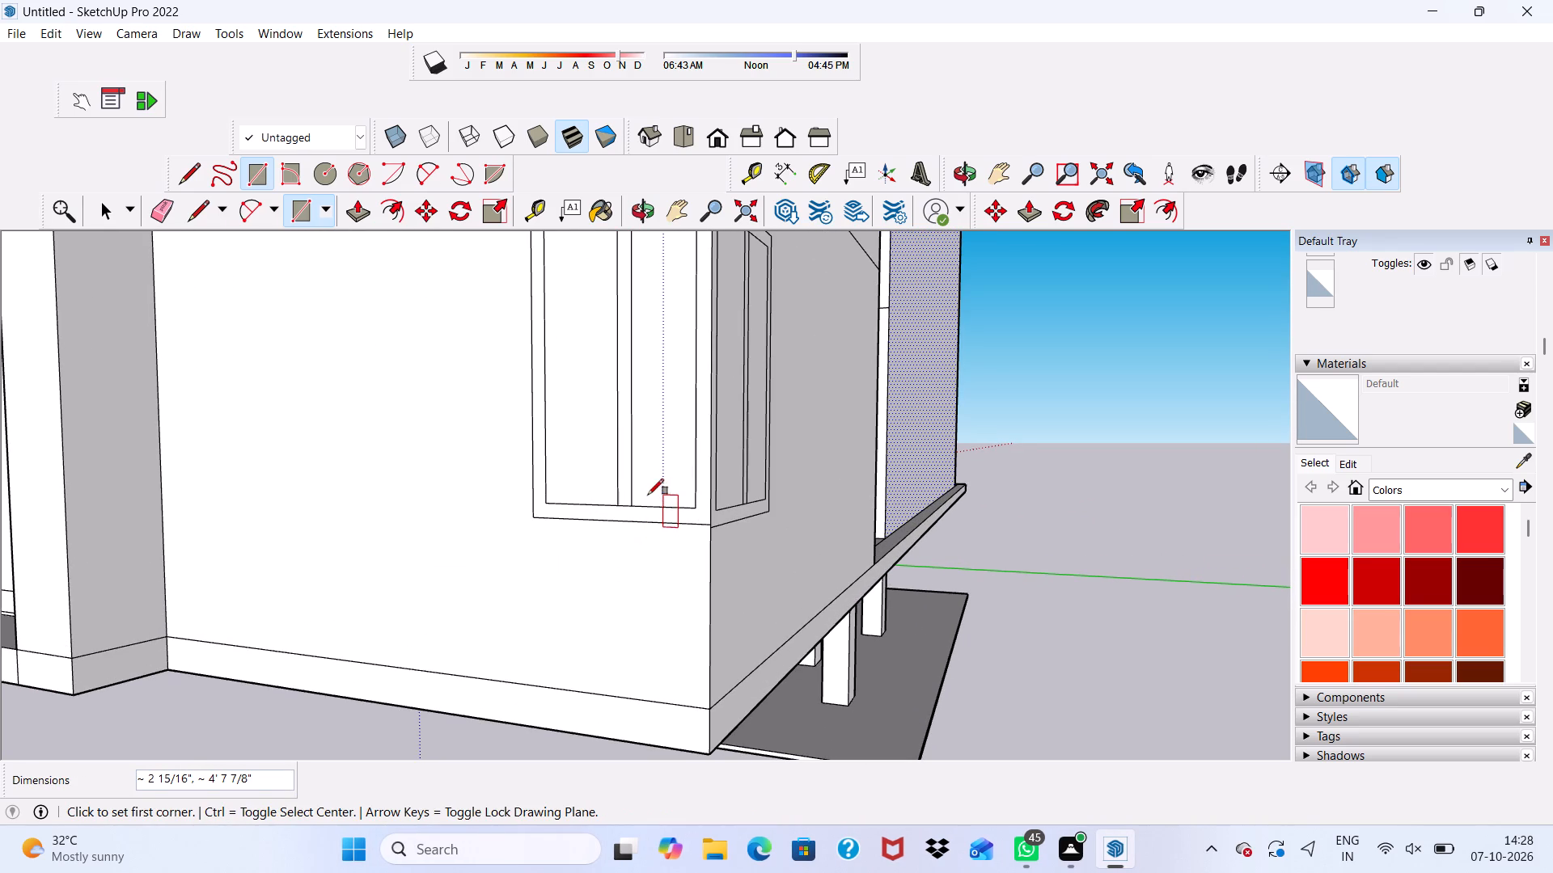
{"action": "key", "text": "space"}
Erase the short edges separating the mullion's bottom and top ends from the frame in the balcony-side window.
{"action": "left_click", "coordinate": [161, 207]}
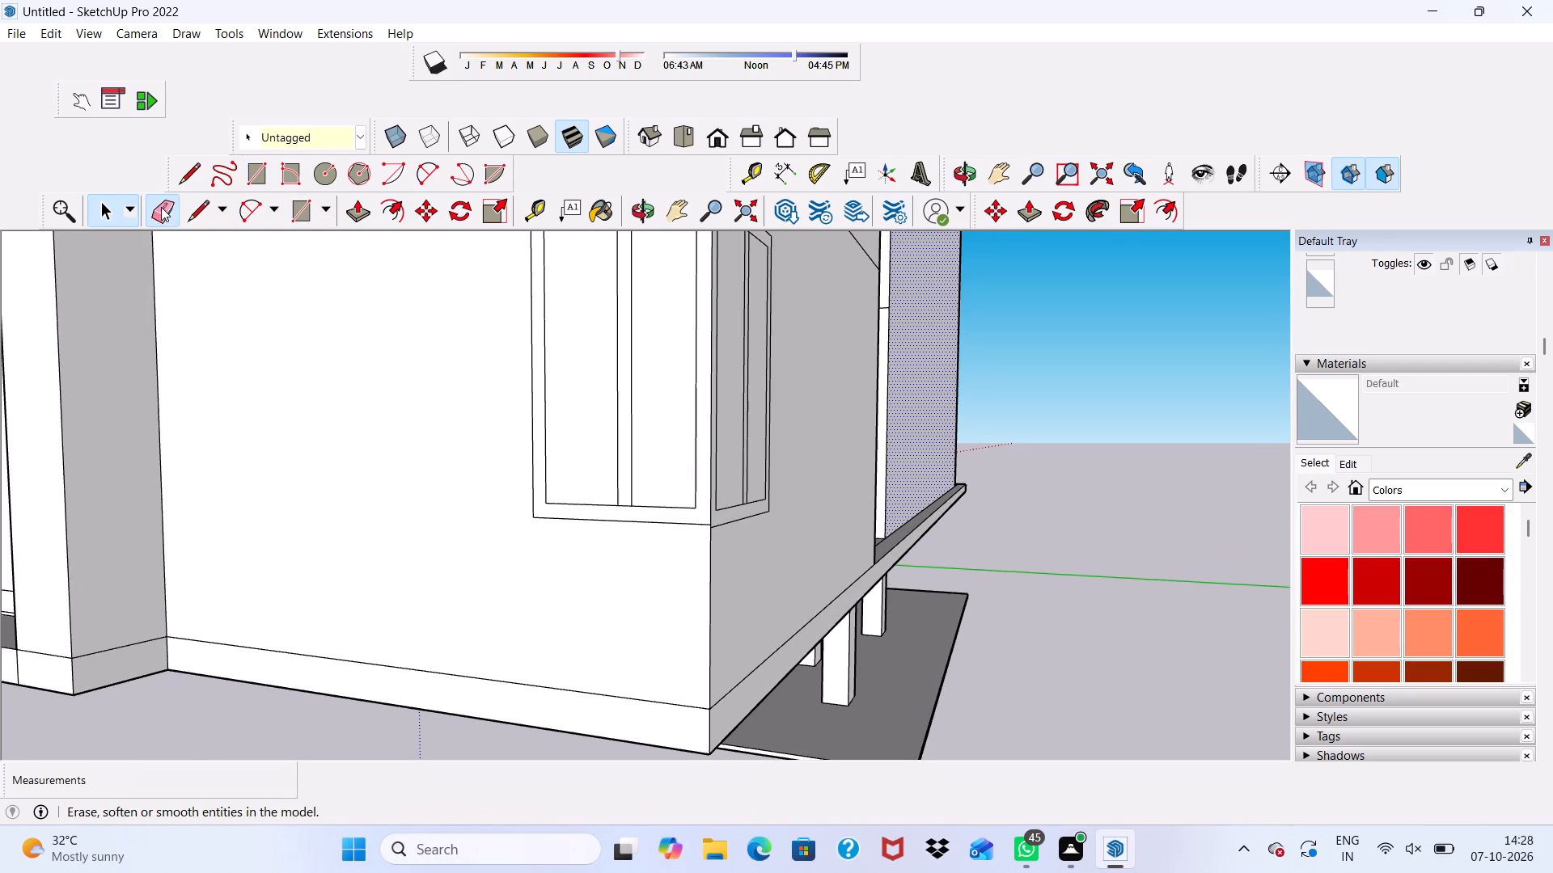
{"action": "scroll", "coordinate": [476, 419], "scroll_direction": "up", "scroll_amount": 4}
{"action": "scroll", "coordinate": [559, 459], "scroll_direction": "up", "scroll_amount": 3}
{"action": "scroll", "coordinate": [493, 462], "scroll_direction": "down", "scroll_amount": 7}
{"action": "scroll", "coordinate": [600, 509], "scroll_direction": "down", "scroll_amount": 7}
{"action": "scroll", "coordinate": [603, 541], "scroll_direction": "up", "scroll_amount": 12}
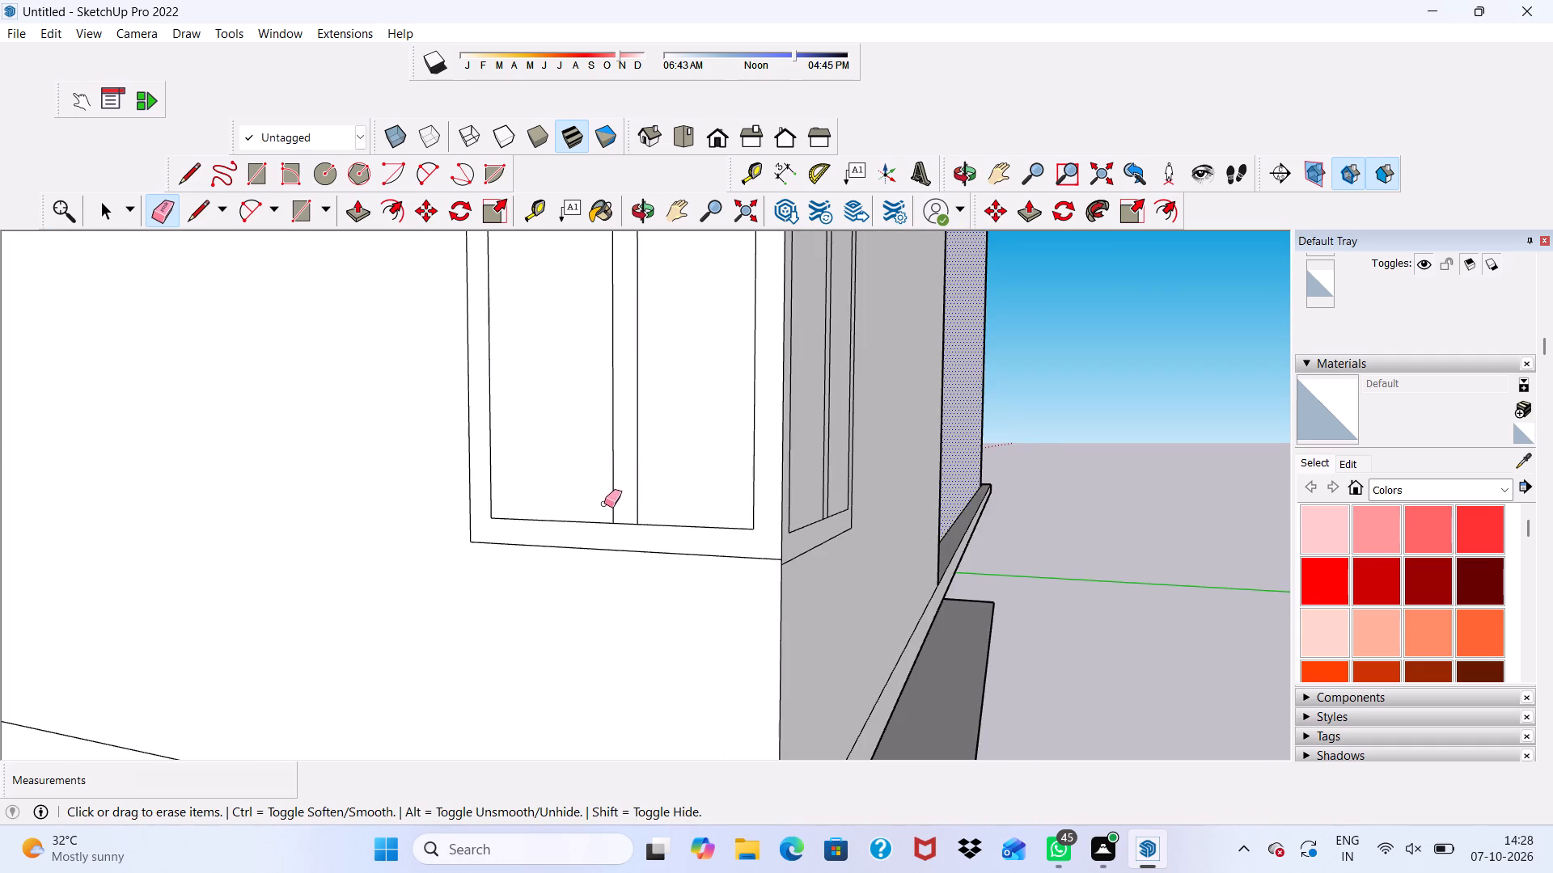
{"action": "scroll", "coordinate": [604, 504], "scroll_direction": "down", "scroll_amount": 3}
{"action": "scroll", "coordinate": [0, 0], "scroll_direction": "up", "scroll_amount": 1}
{"action": "scroll", "coordinate": [964, 146], "scroll_direction": "down", "scroll_amount": 1}
{"action": "scroll", "coordinate": [637, 517], "scroll_direction": "up", "scroll_amount": 3}
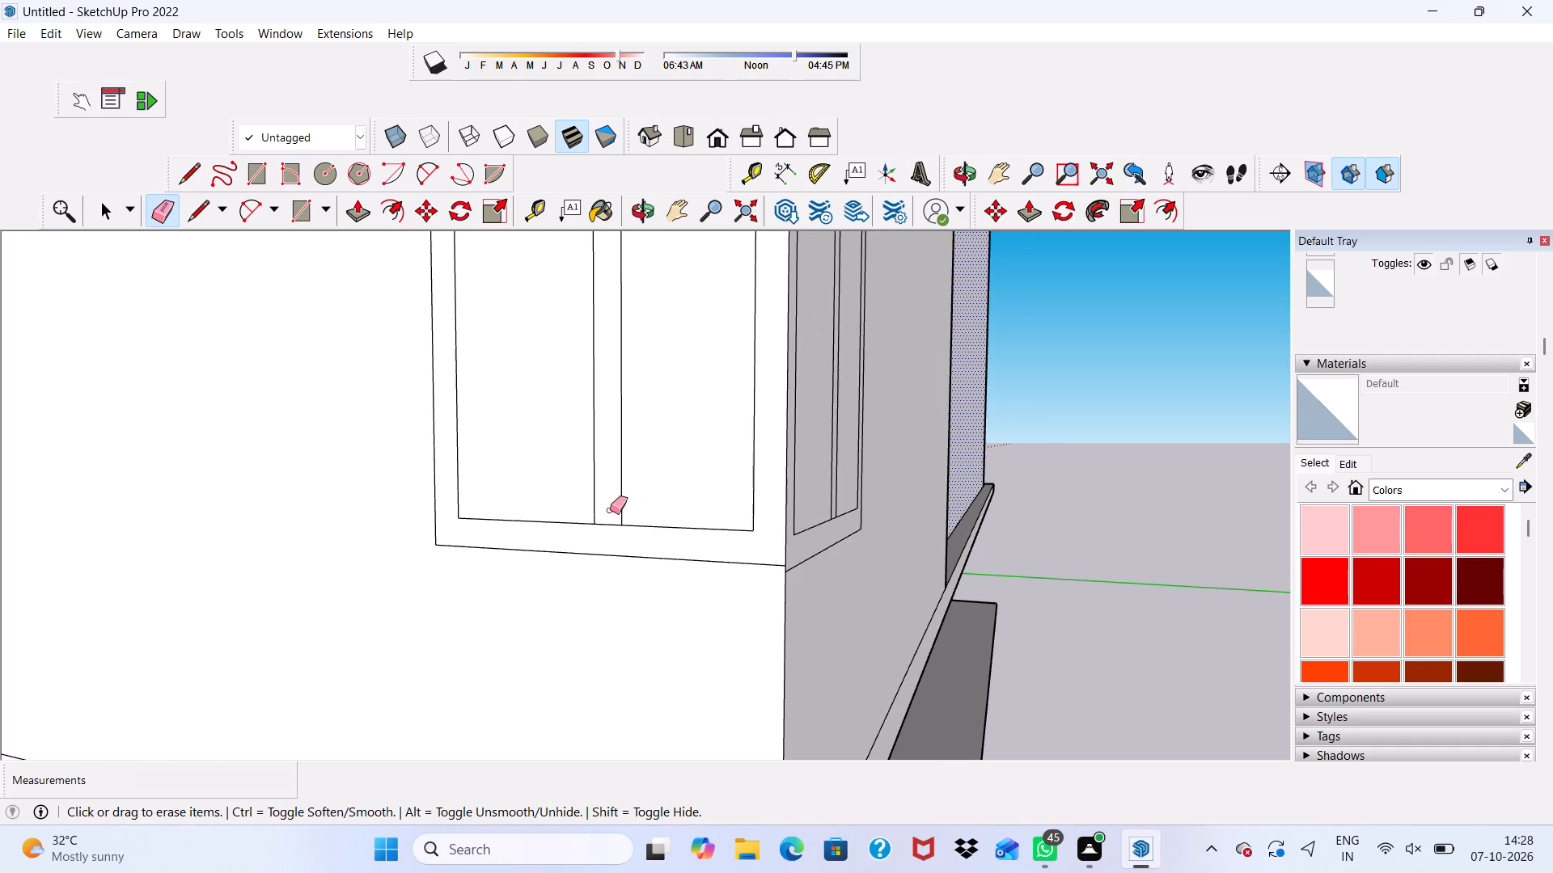
{"action": "left_click_drag", "start_coordinate": [605, 518], "coordinate": [611, 529]}
{"action": "scroll", "coordinate": [611, 529], "scroll_direction": "down", "scroll_amount": 12}
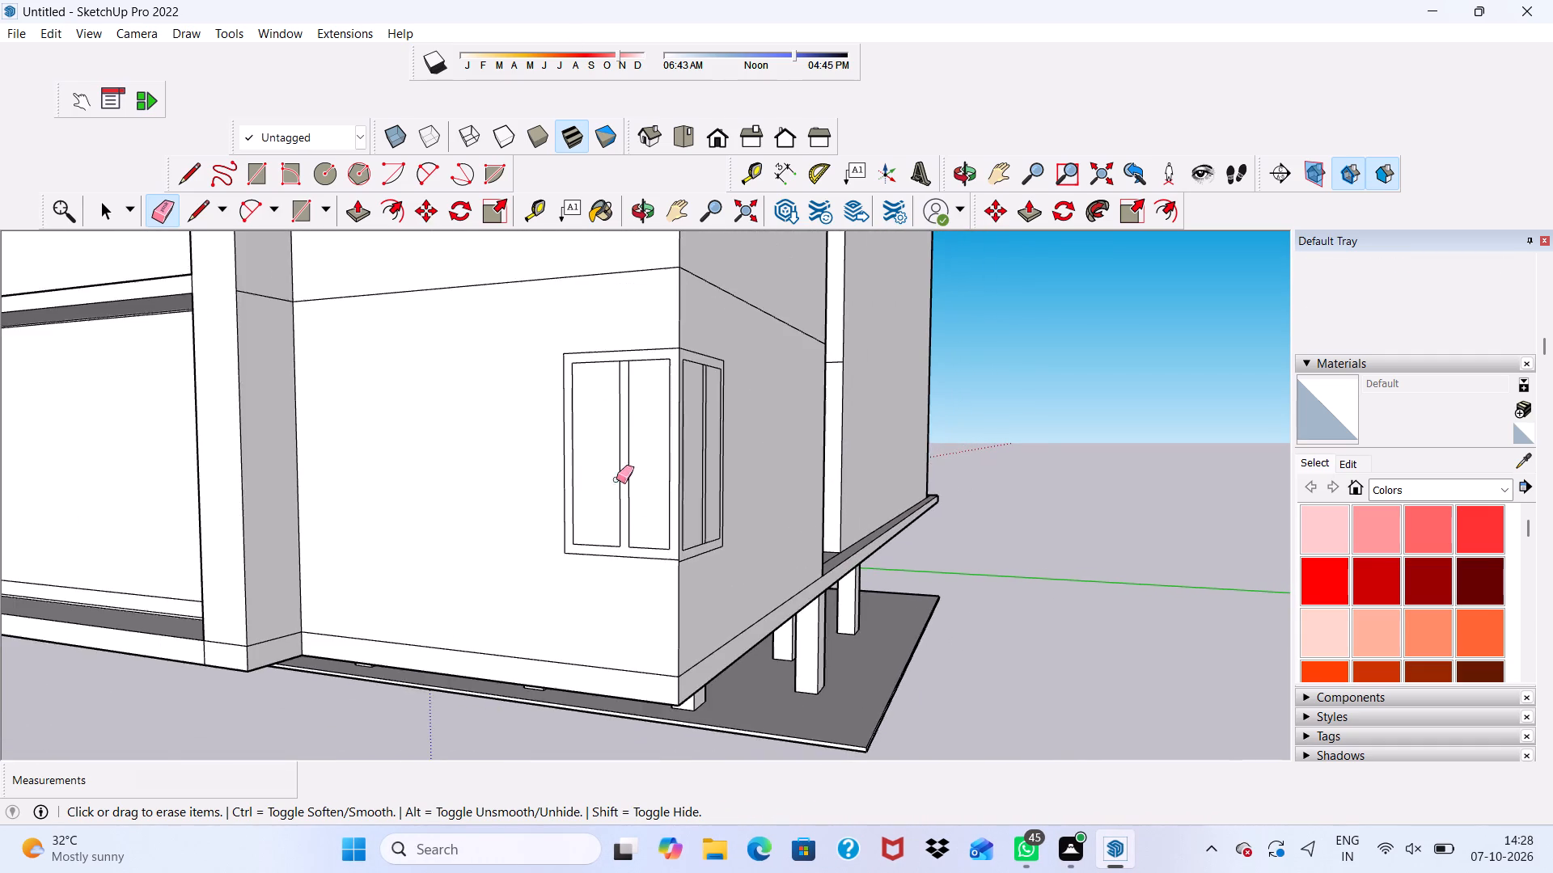
{"action": "scroll", "coordinate": [600, 377], "scroll_direction": "up", "scroll_amount": 13}
{"action": "left_click", "coordinate": [603, 348]}
{"action": "left_click", "coordinate": [590, 359]}
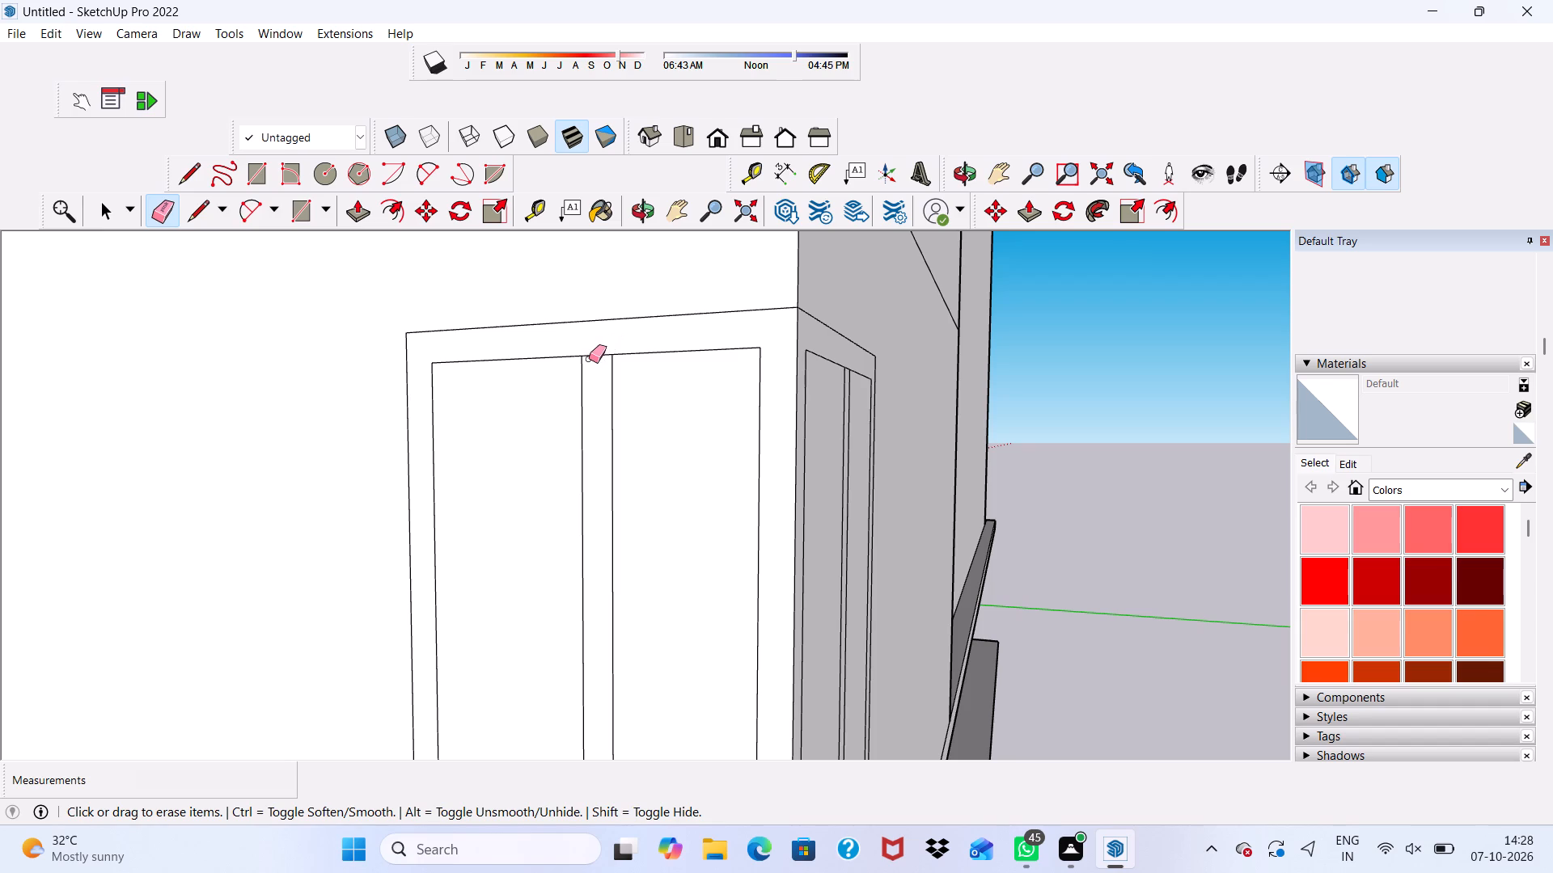
{"action": "left_click_drag", "start_coordinate": [596, 348], "coordinate": [589, 362]}
Erase the short edges separating the mullion's top and bottom ends from the frame in the adjoining-wall window.
{"action": "scroll", "coordinate": [594, 367], "scroll_direction": "down", "scroll_amount": 6}
{"action": "middle_click_drag", "start_coordinate": [751, 369], "coordinate": [516, 373]}
{"action": "scroll", "coordinate": [806, 394], "scroll_direction": "up", "scroll_amount": 9}
{"action": "left_click_drag", "start_coordinate": [737, 327], "coordinate": [738, 331]}
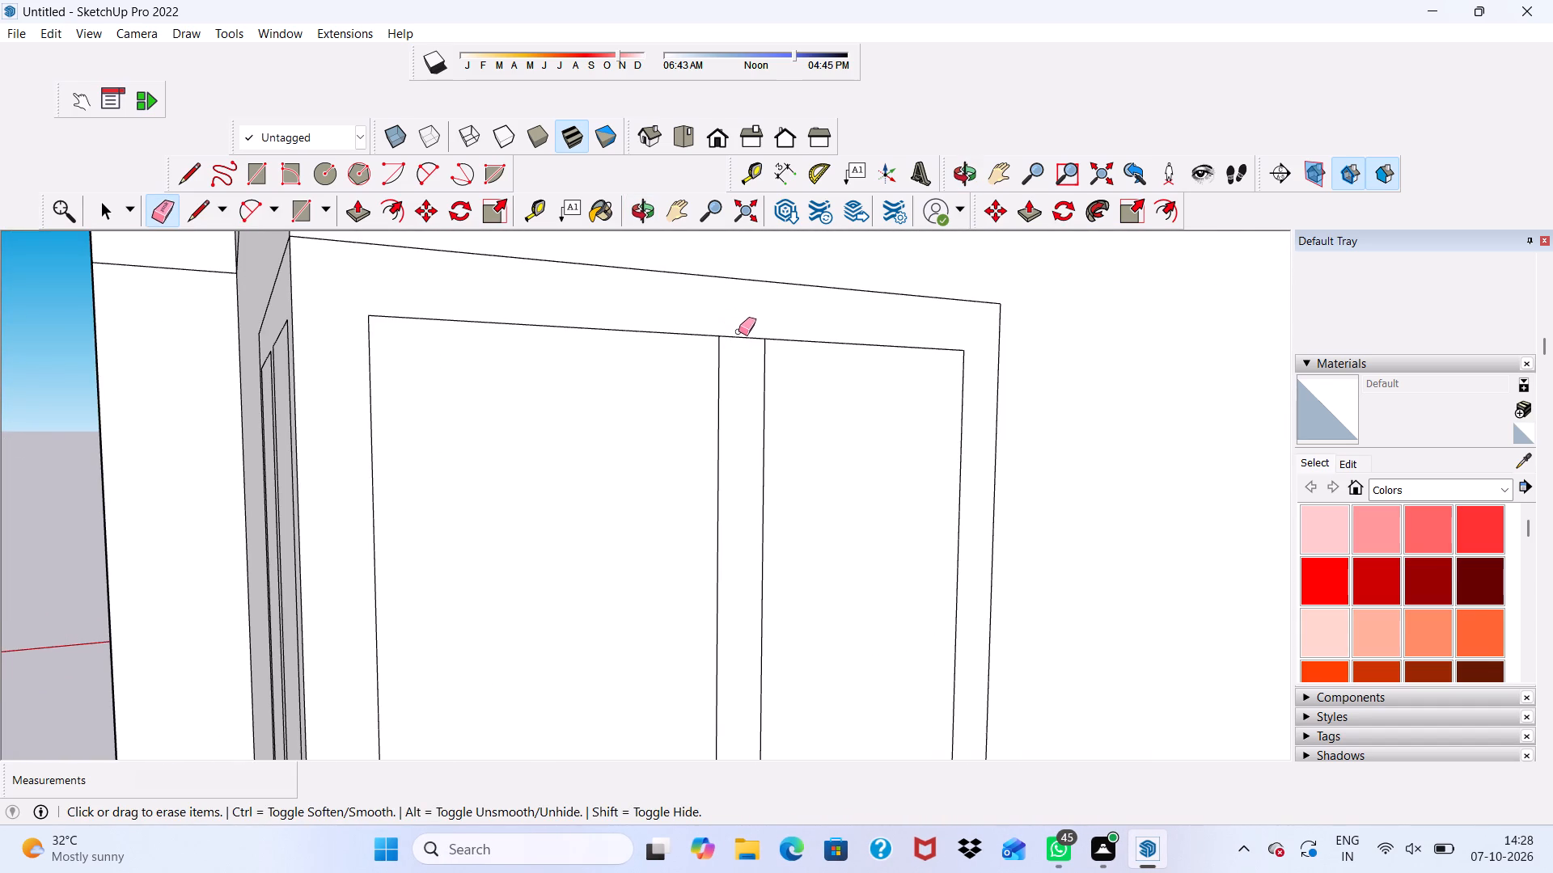
{"action": "left_click_drag", "start_coordinate": [738, 331], "coordinate": [743, 349]}
{"action": "scroll", "coordinate": [743, 333], "scroll_direction": "down", "scroll_amount": 5}
{"action": "scroll", "coordinate": [848, 213], "scroll_direction": "up", "scroll_amount": 1}
{"action": "scroll", "coordinate": [827, 245], "scroll_direction": "down", "scroll_amount": 11}
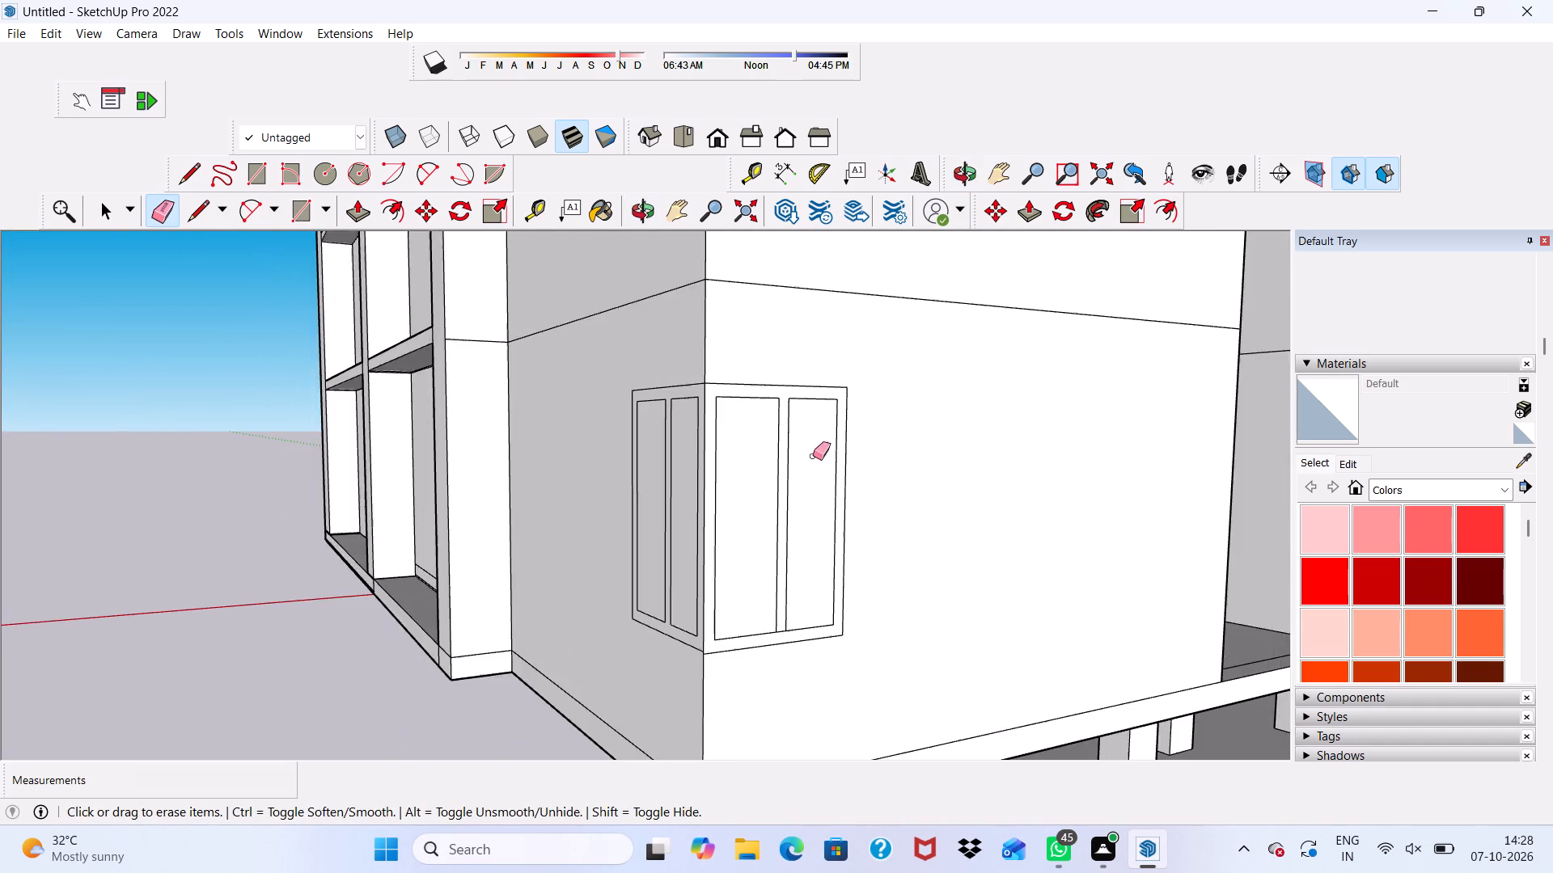
{"action": "scroll", "coordinate": [813, 456], "scroll_direction": "down", "scroll_amount": 5}
{"action": "scroll", "coordinate": [842, 607], "scroll_direction": "up", "scroll_amount": 17}
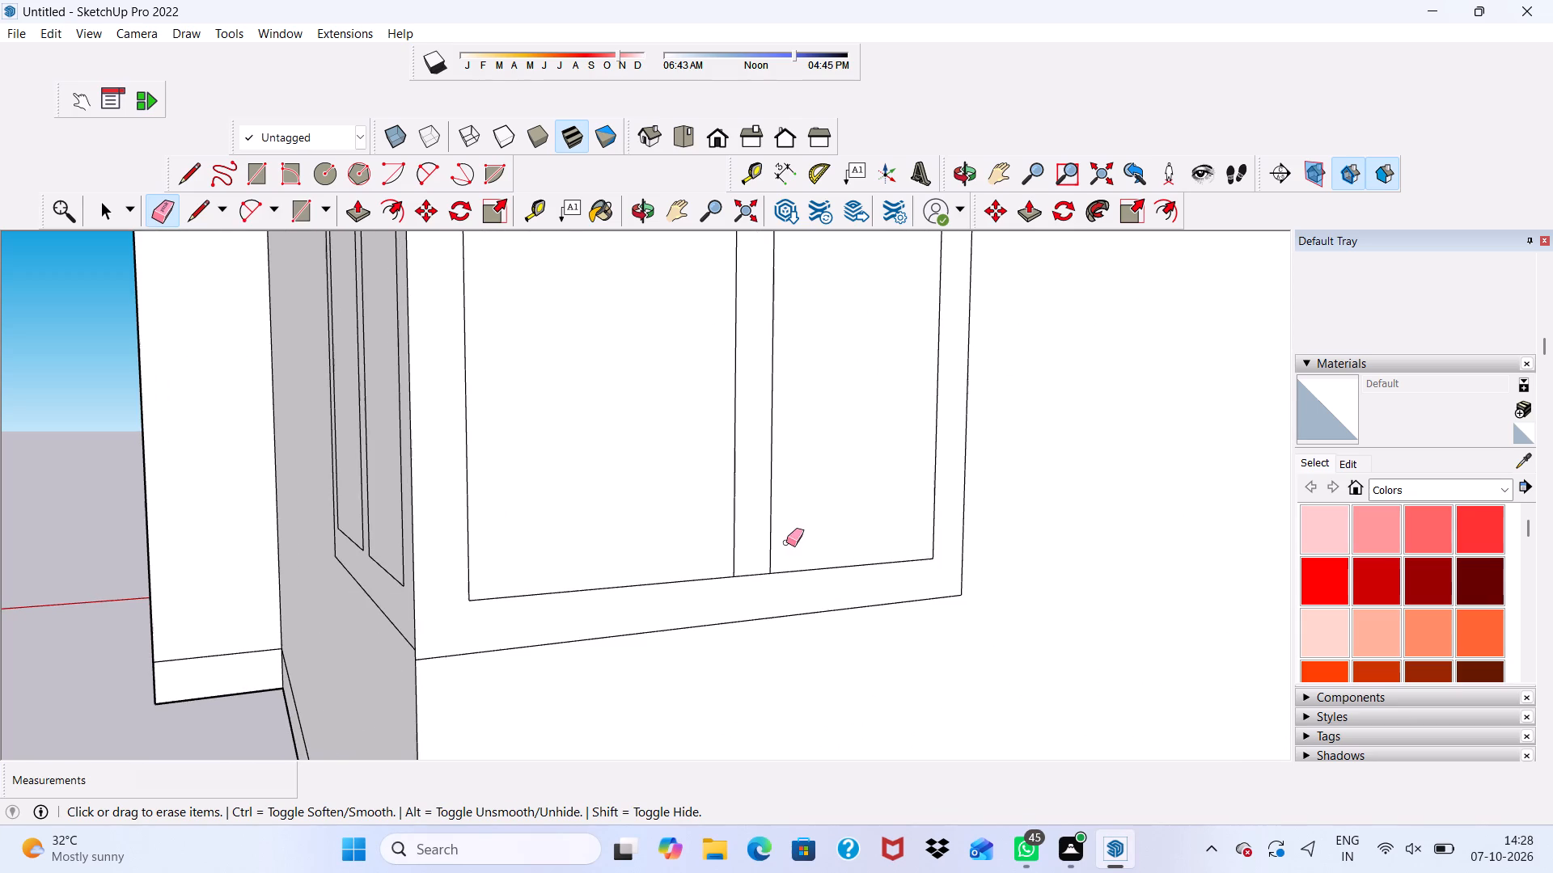
{"action": "left_click_drag", "start_coordinate": [748, 565], "coordinate": [753, 575]}
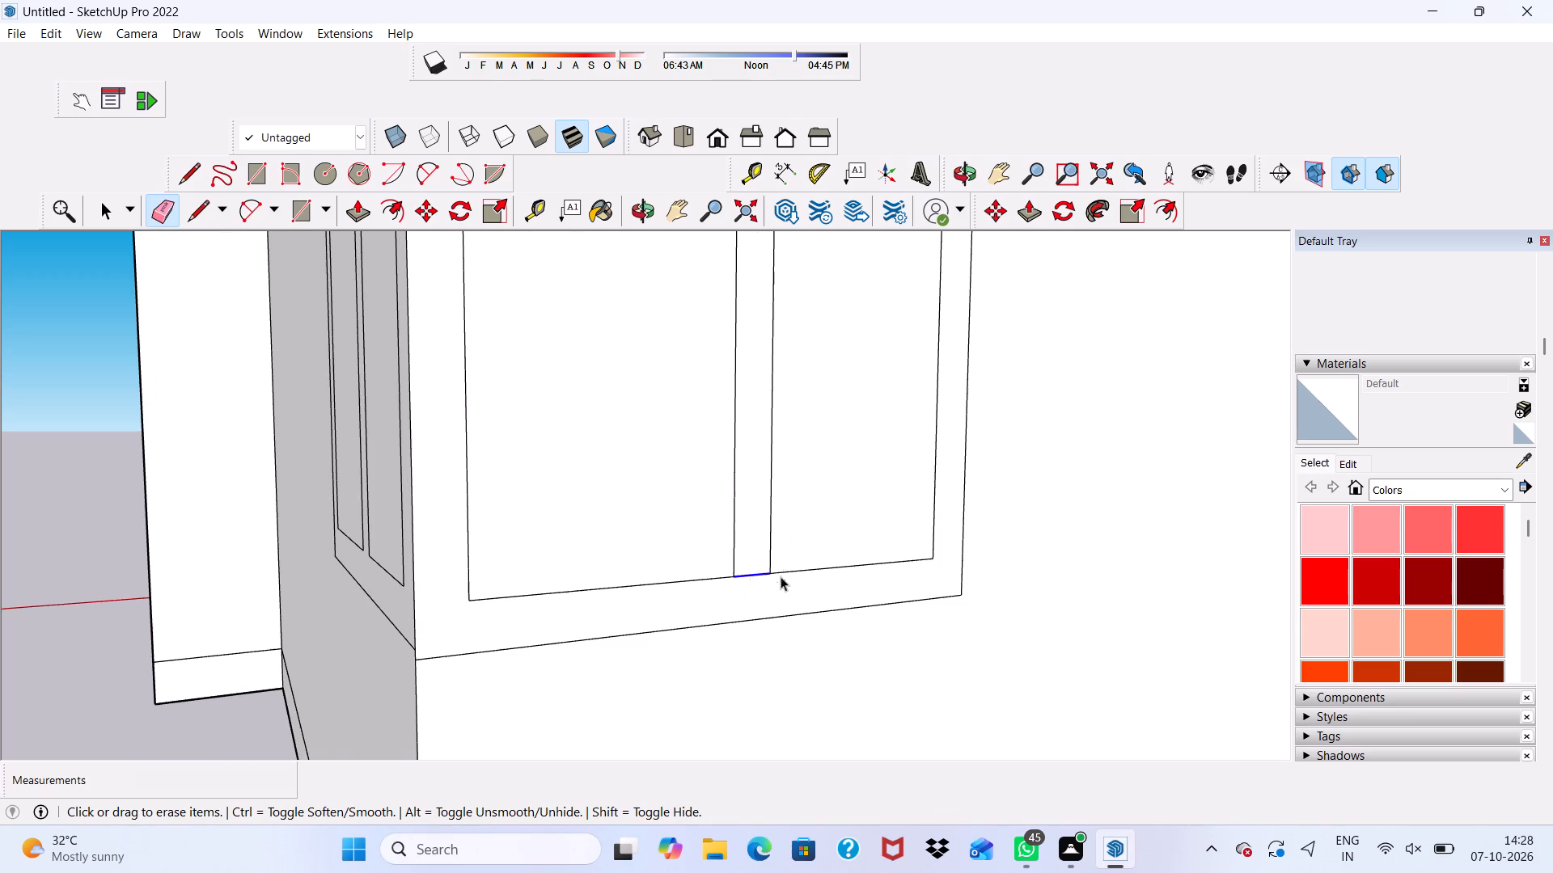
{"action": "key", "text": "space"}
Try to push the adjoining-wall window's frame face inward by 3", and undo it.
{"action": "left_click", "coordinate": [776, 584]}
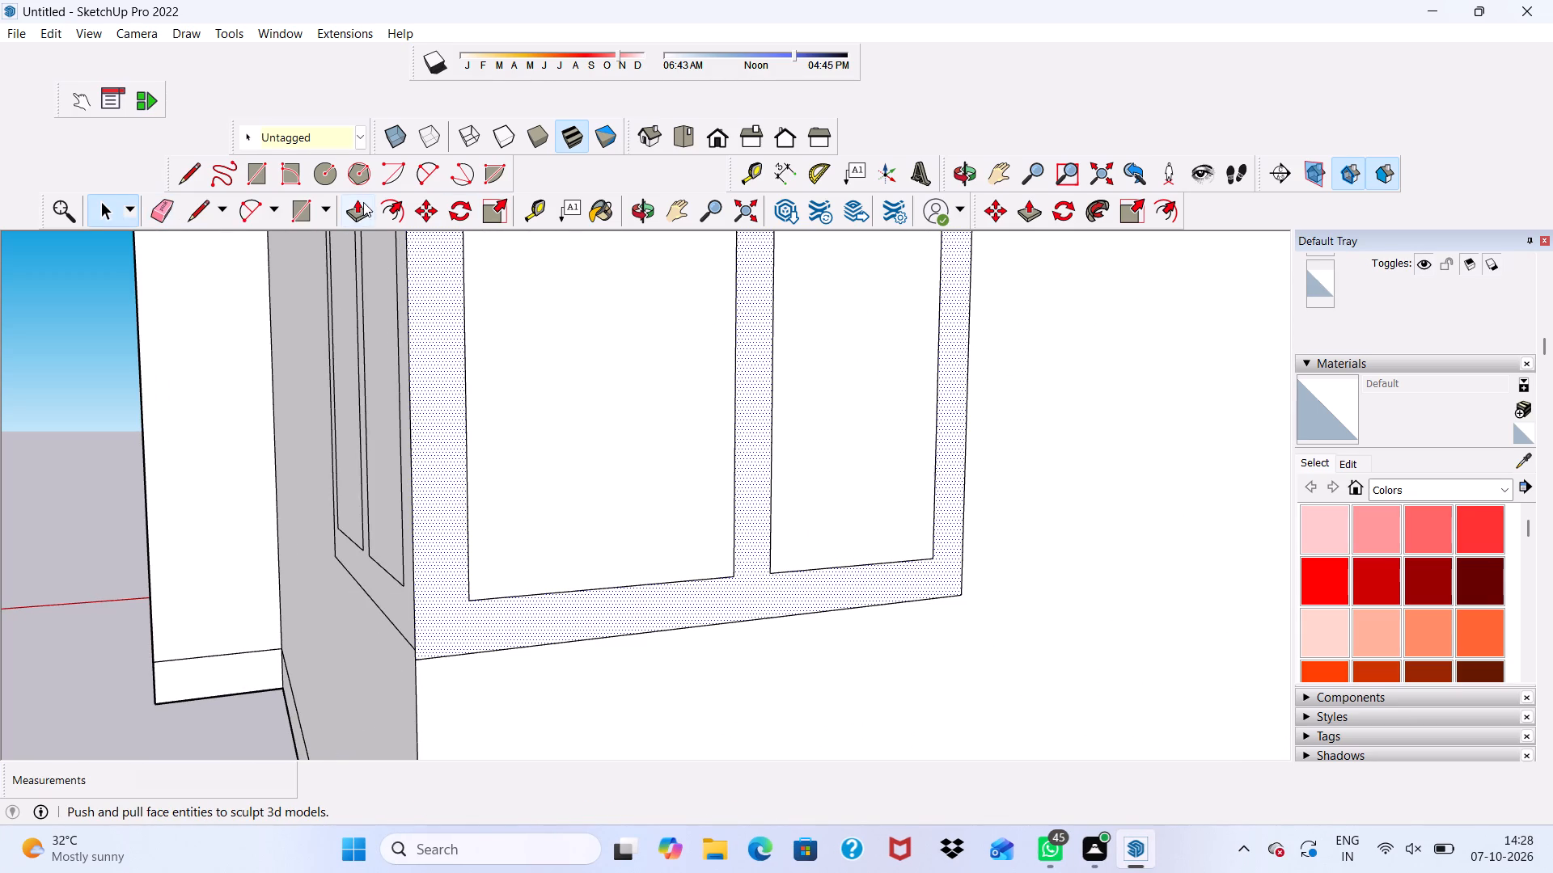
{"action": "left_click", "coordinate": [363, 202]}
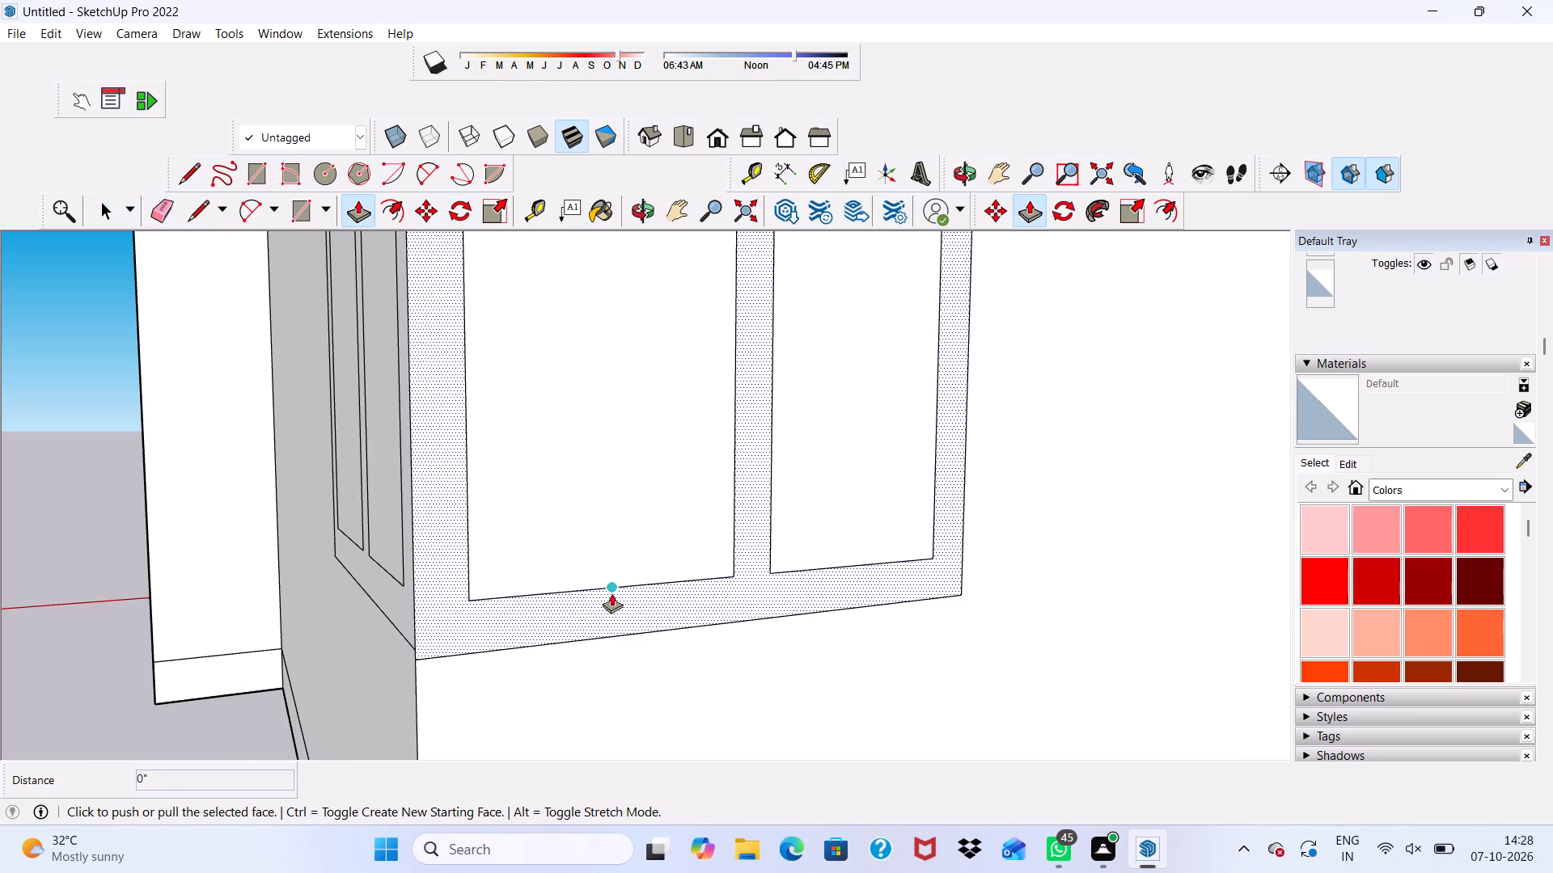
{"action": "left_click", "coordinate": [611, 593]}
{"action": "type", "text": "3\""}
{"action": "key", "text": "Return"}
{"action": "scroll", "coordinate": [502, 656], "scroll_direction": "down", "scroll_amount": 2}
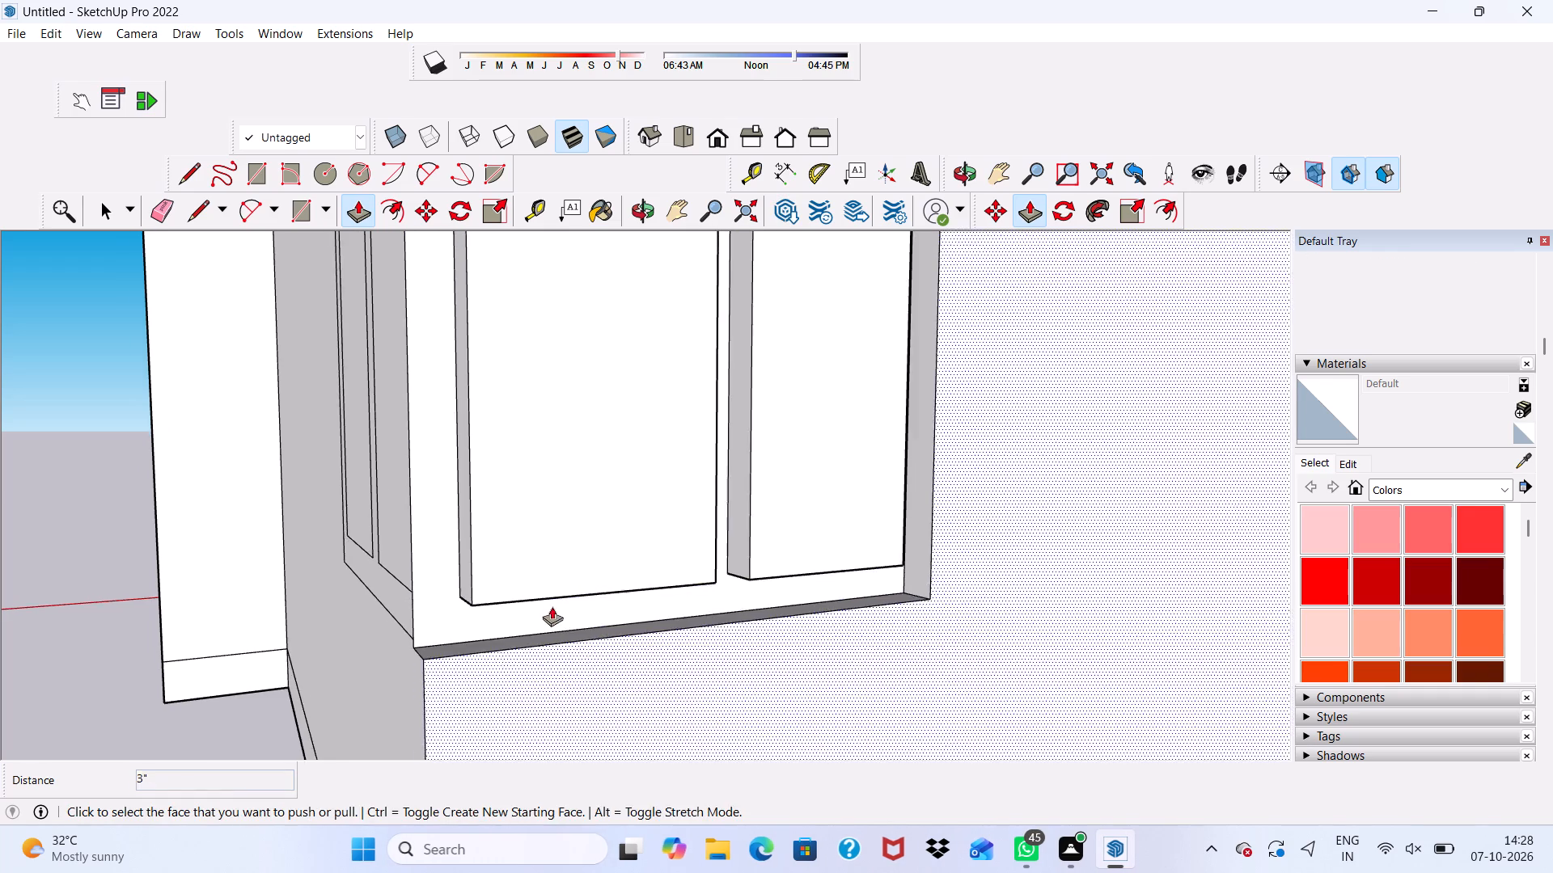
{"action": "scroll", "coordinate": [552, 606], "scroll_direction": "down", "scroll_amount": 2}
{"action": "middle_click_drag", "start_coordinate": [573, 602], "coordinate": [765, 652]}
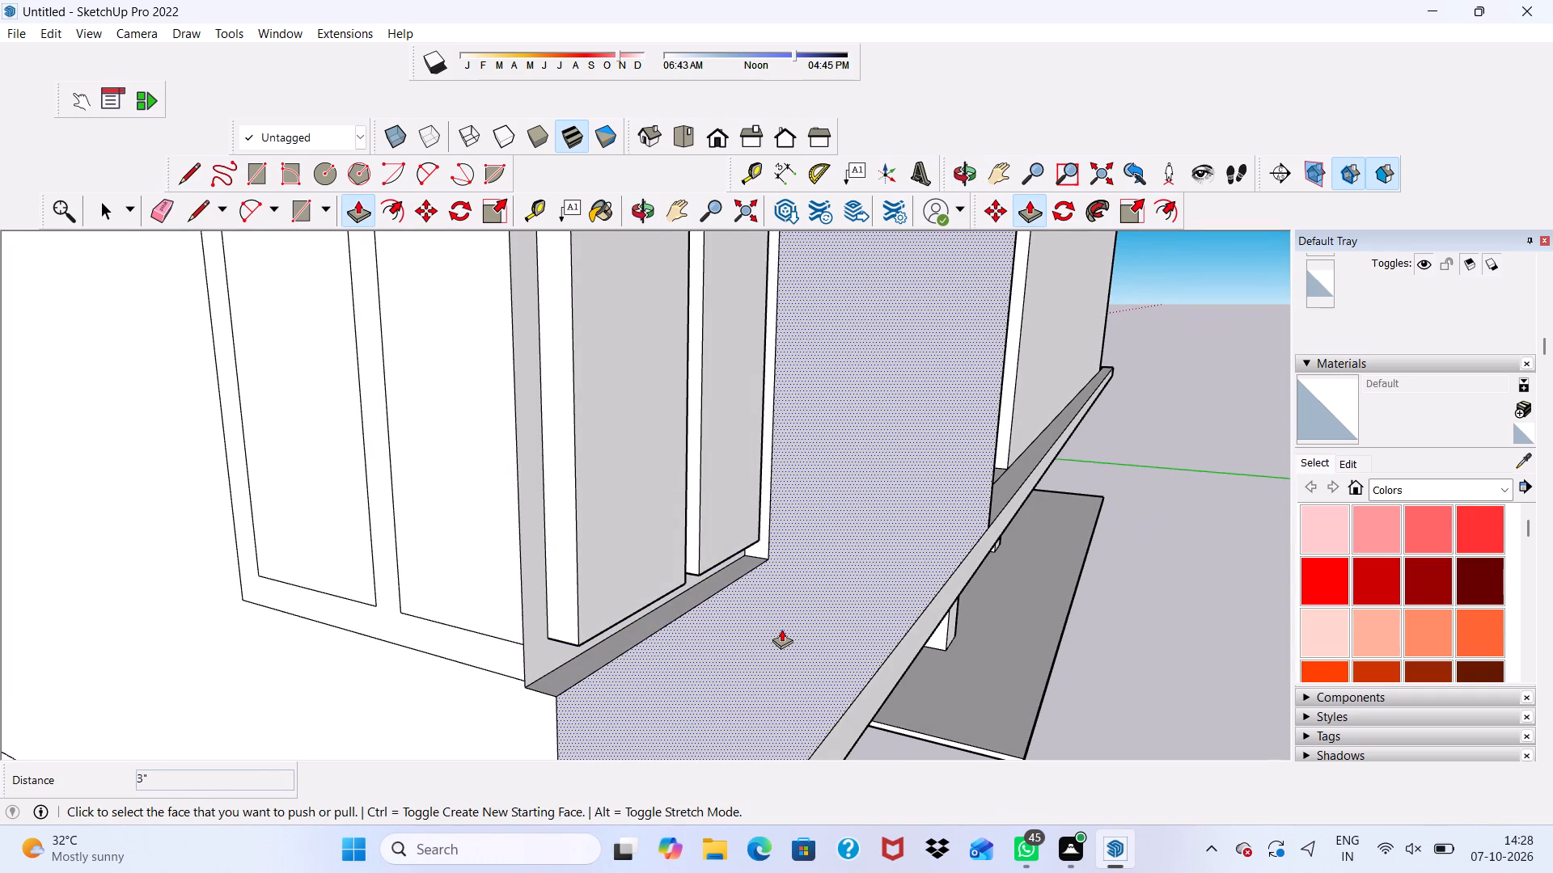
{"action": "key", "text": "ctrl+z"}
Extrude the adjoining-wall window's frame and the balcony-side window's frame outward by 3" each.
{"action": "scroll", "coordinate": [597, 660], "scroll_direction": "up", "scroll_amount": 3}
{"action": "left_click", "coordinate": [601, 660]}
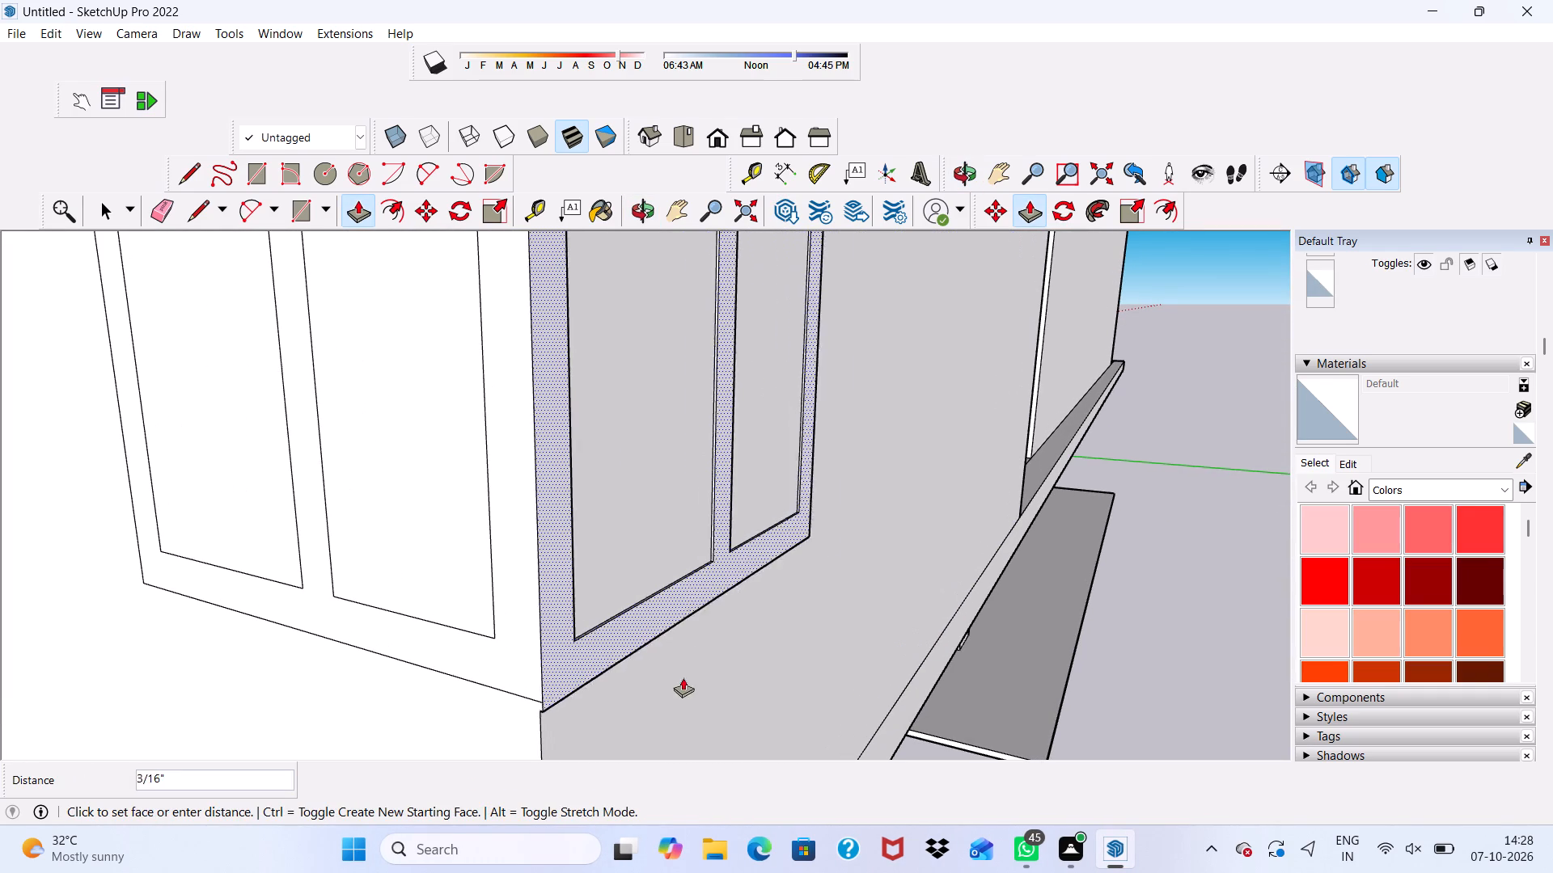
{"action": "type", "text": "3\""}
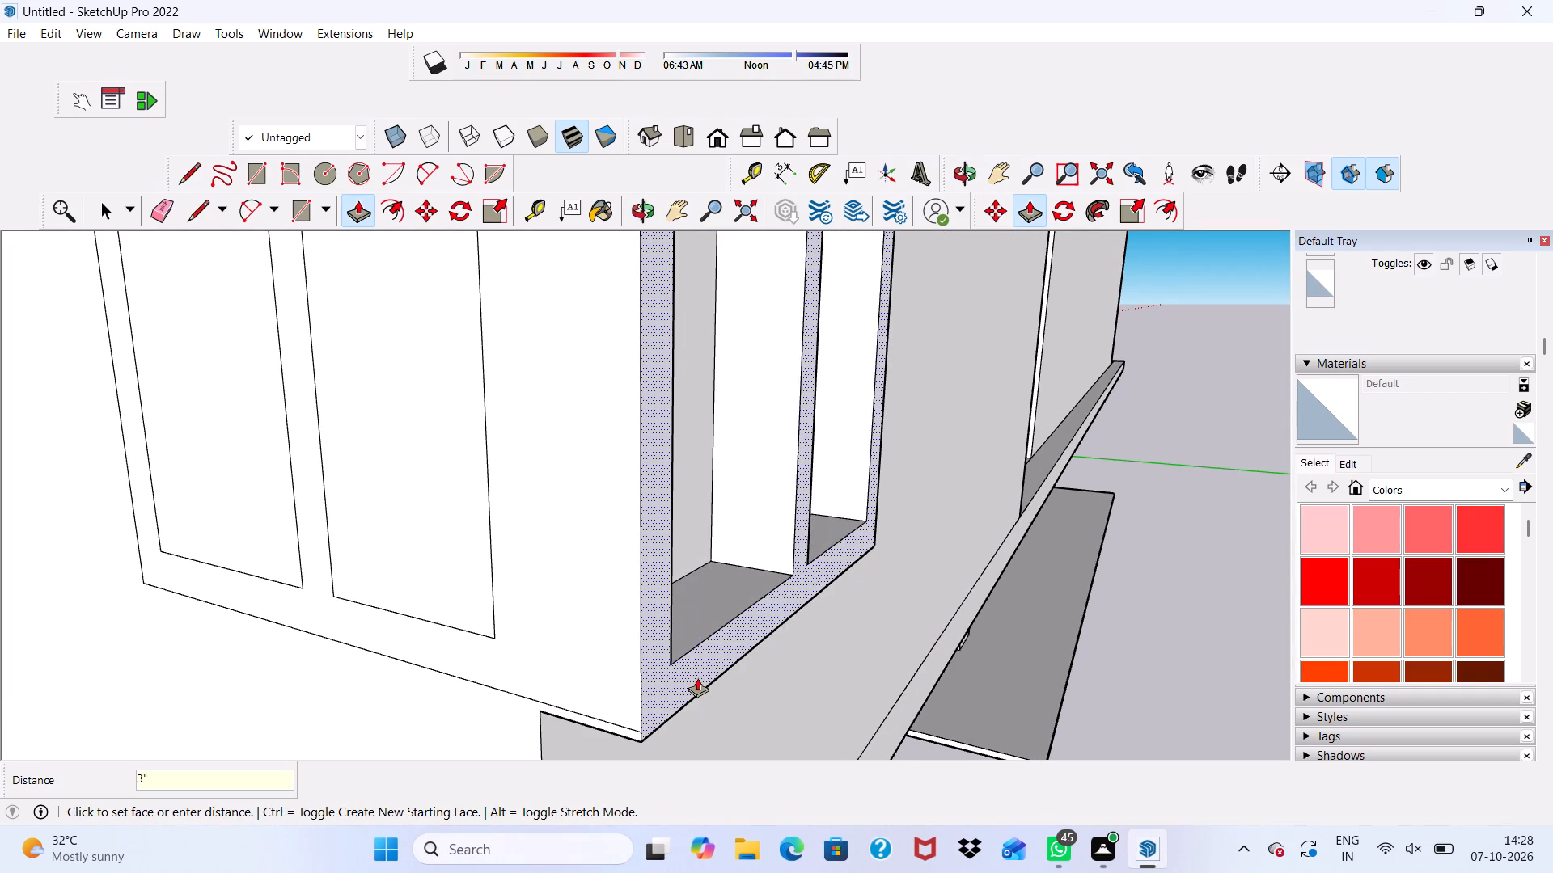
{"action": "key", "text": "Return"}
{"action": "left_click", "coordinate": [514, 634]}
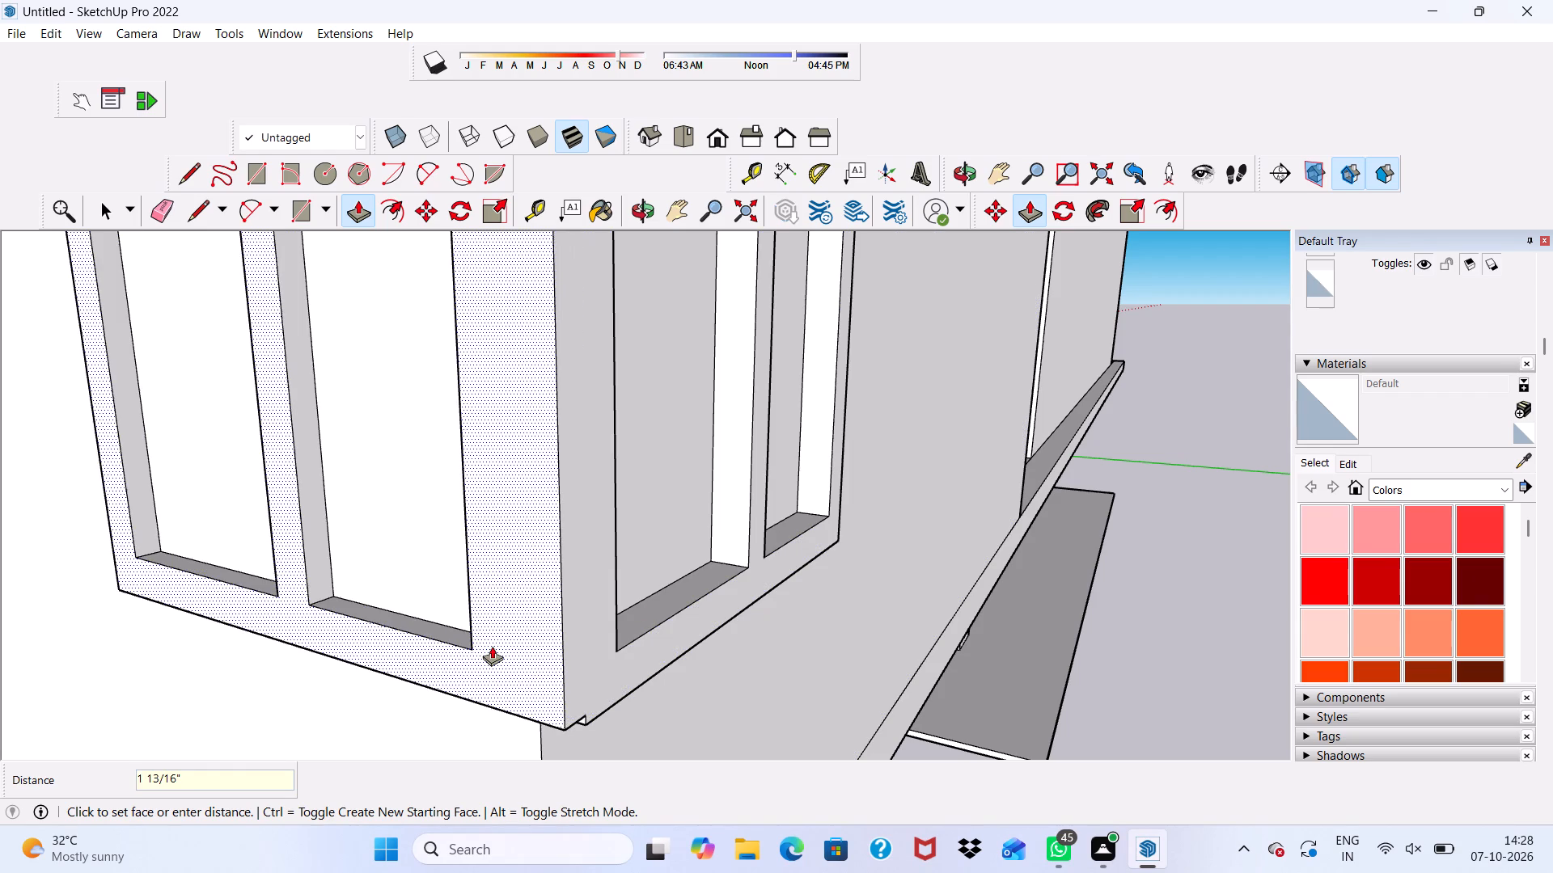
{"action": "type", "text": "3\""}
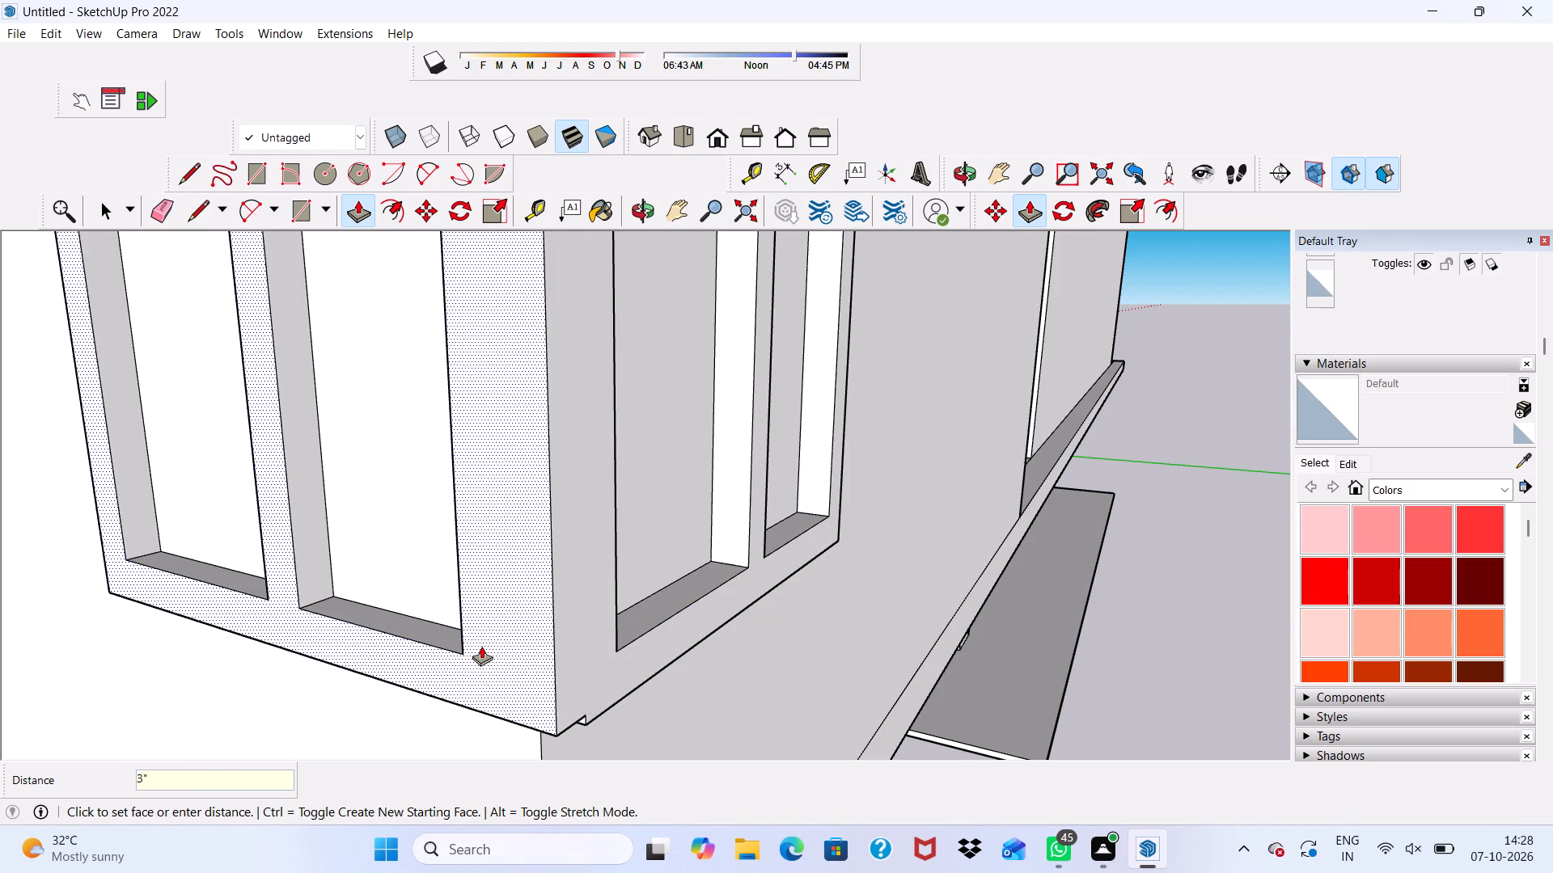
{"action": "key", "text": "Return"}
Extend the underside of the balcony-side window frame by about 9/16" to line up with the adjoining-wall frame's bottom at the corner.
{"action": "scroll", "coordinate": [458, 652], "scroll_direction": "down", "scroll_amount": 5}
{"action": "middle_click_drag", "start_coordinate": [518, 593], "coordinate": [376, 427]}
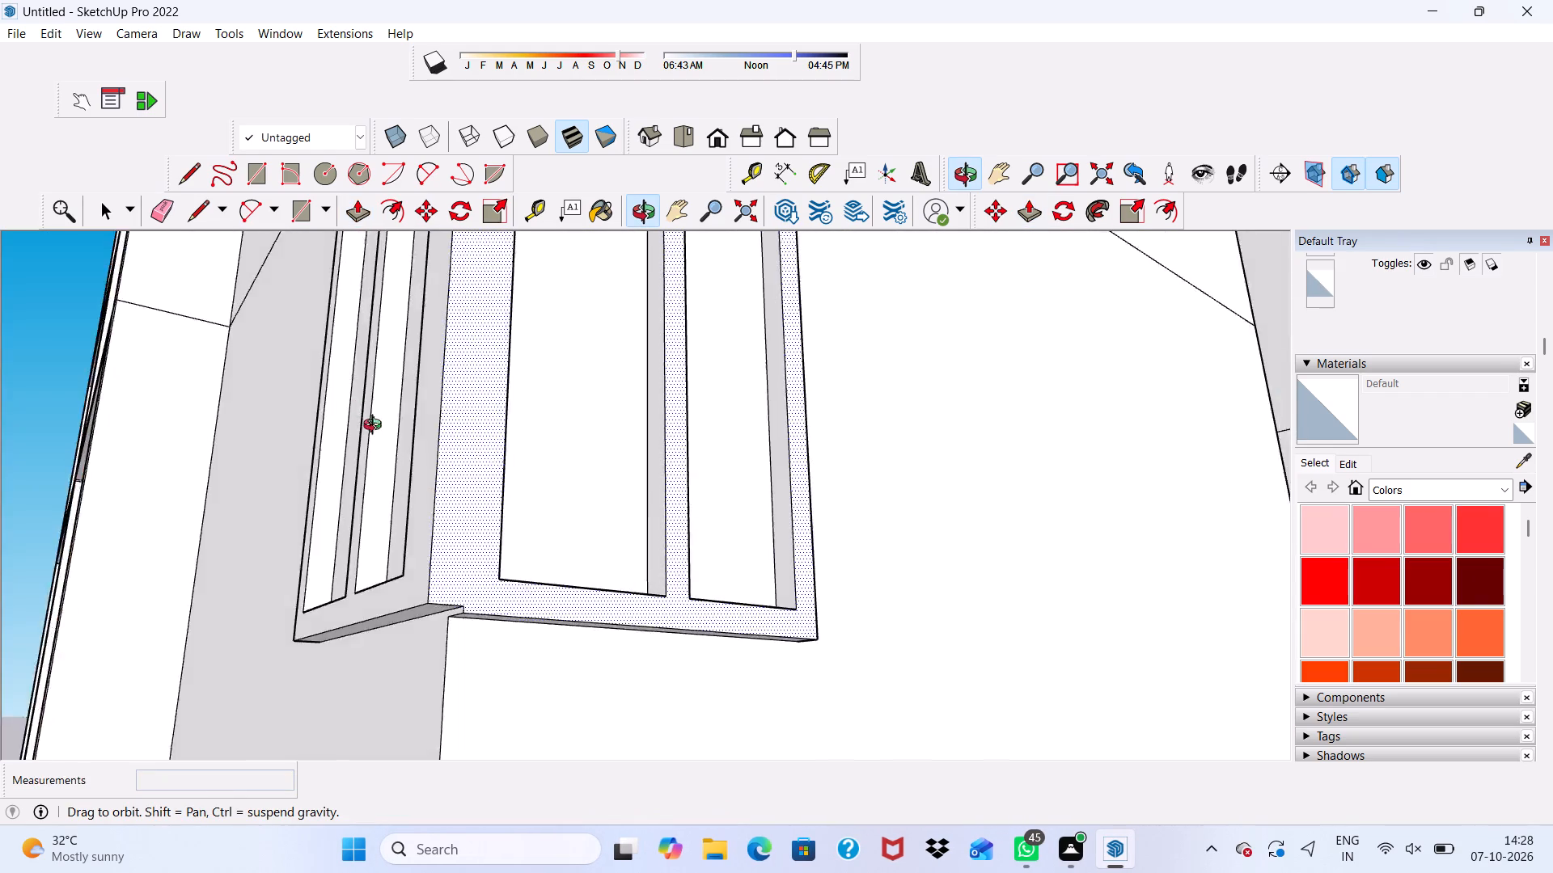
{"action": "middle_click_drag", "start_coordinate": [376, 427], "coordinate": [361, 400]}
{"action": "scroll", "coordinate": [393, 614], "scroll_direction": "up", "scroll_amount": 9}
{"action": "left_click", "coordinate": [446, 599]}
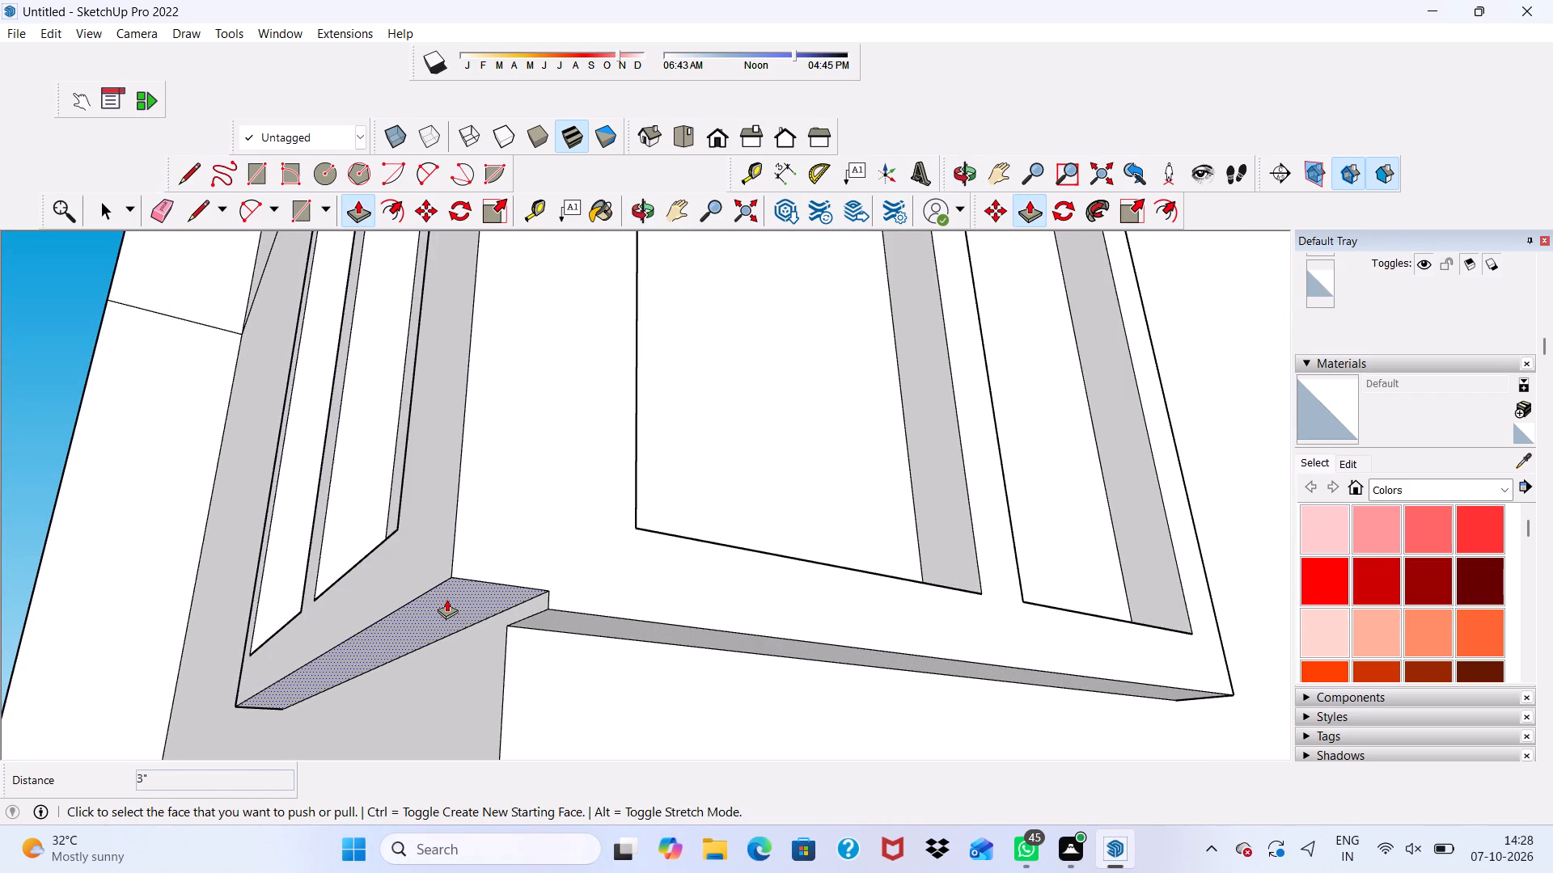
{"action": "left_click", "coordinate": [553, 618]}
{"action": "scroll", "coordinate": [523, 601], "scroll_direction": "down", "scroll_amount": 6}
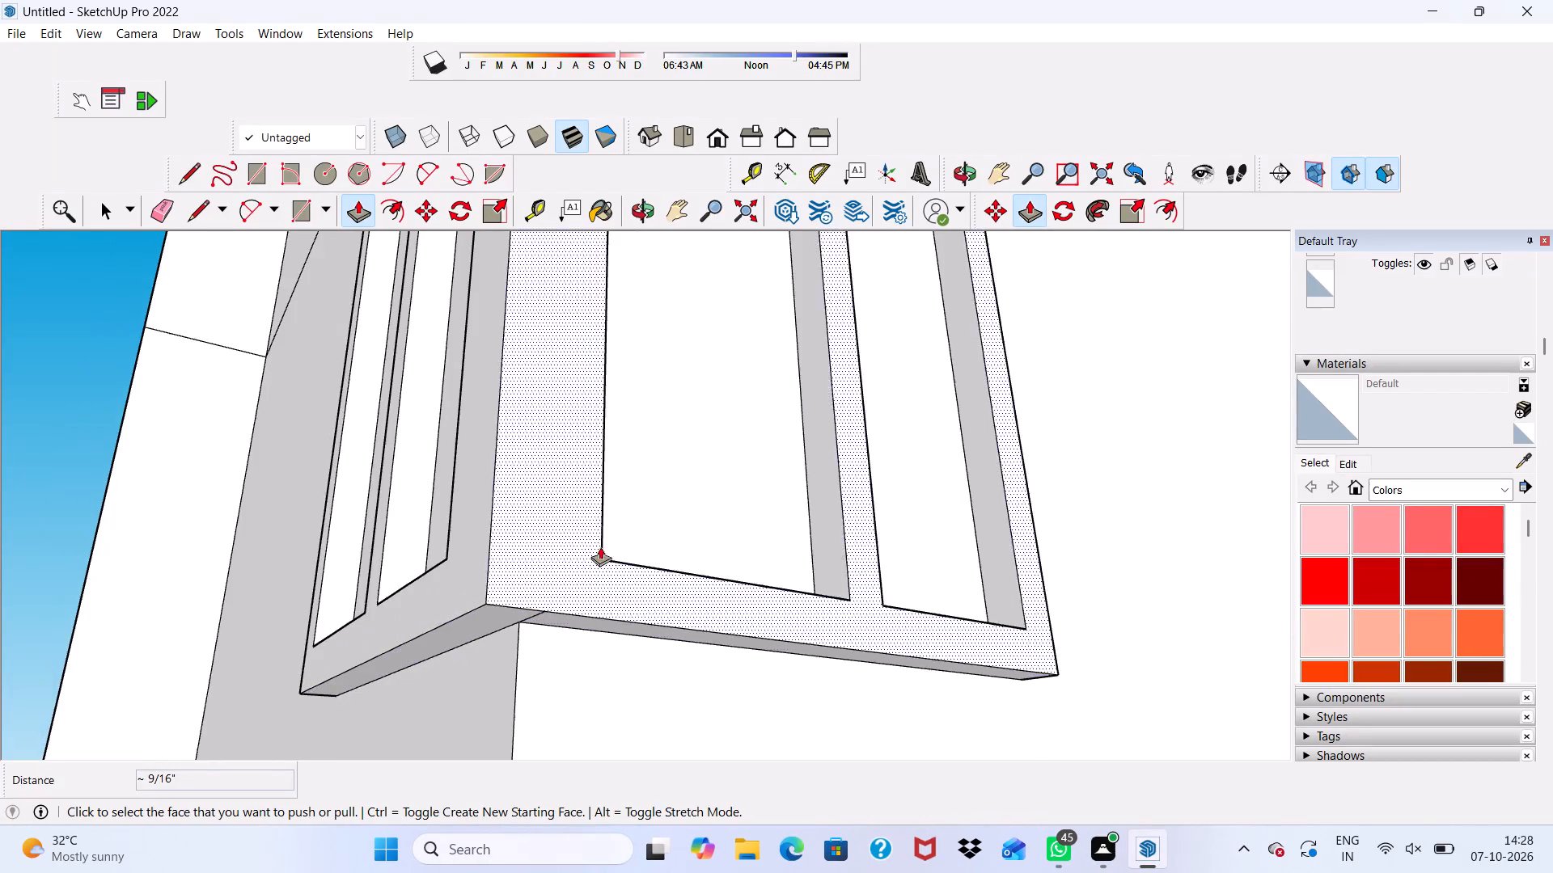
{"action": "scroll", "coordinate": [600, 546], "scroll_direction": "down", "scroll_amount": 5}
{"action": "key", "text": "space"}
{"action": "scroll", "coordinate": [578, 508], "scroll_direction": "down", "scroll_amount": 11}
{"action": "middle_click_drag", "start_coordinate": [616, 452], "coordinate": [786, 530]}
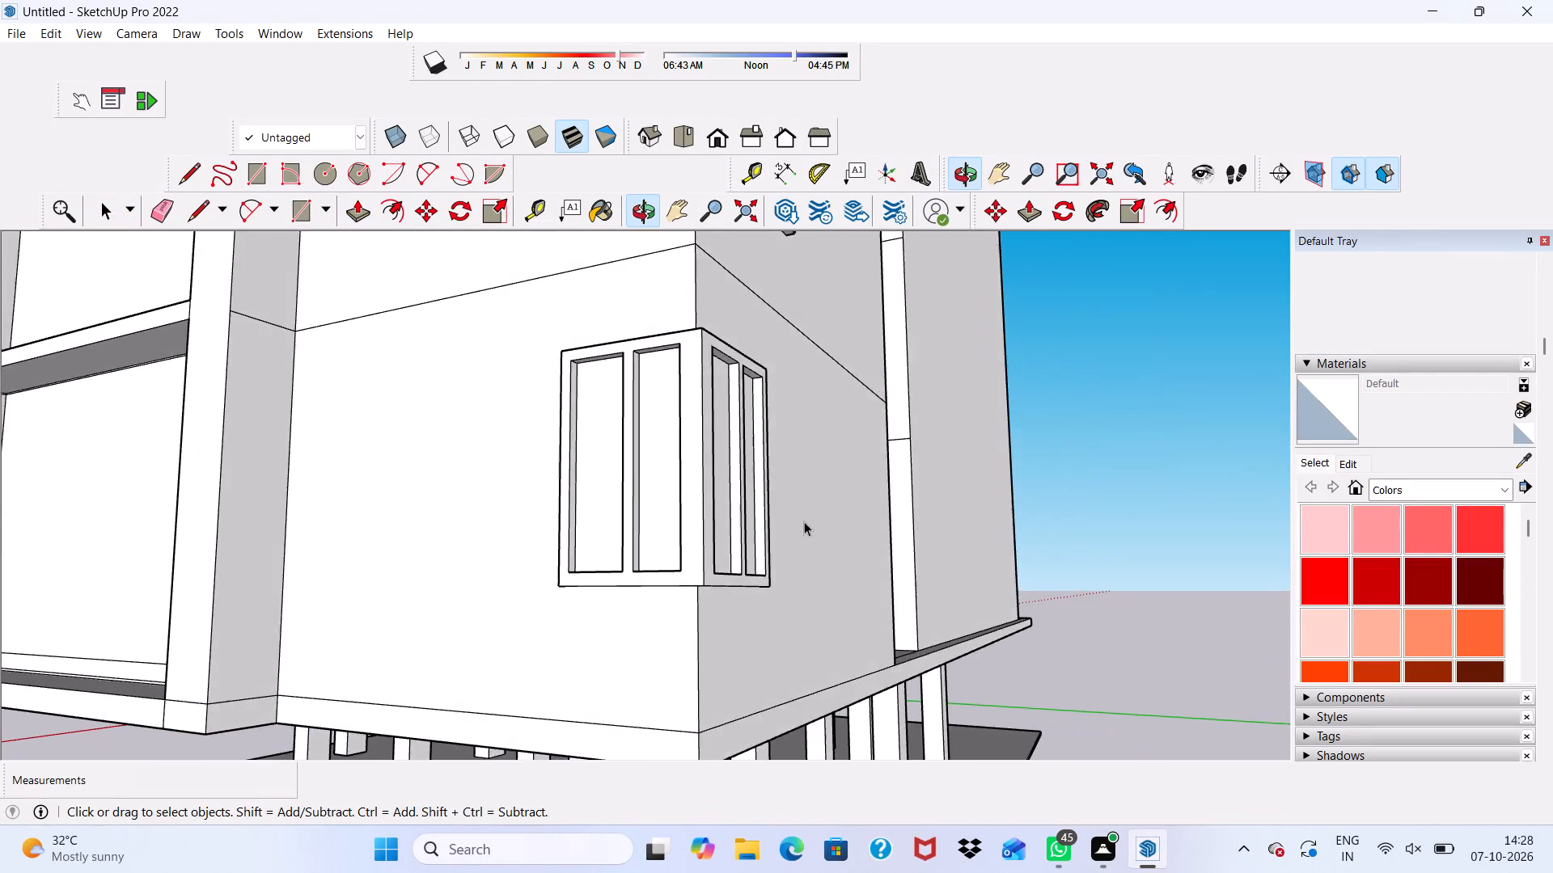
Erase the horizontal floor lines across the balcony-side wall and the neighbouring pillar's side face beside the corner windows.
{"action": "scroll", "coordinate": [719, 466], "scroll_direction": "up", "scroll_amount": 1}
{"action": "scroll", "coordinate": [726, 470], "scroll_direction": "down", "scroll_amount": 11}
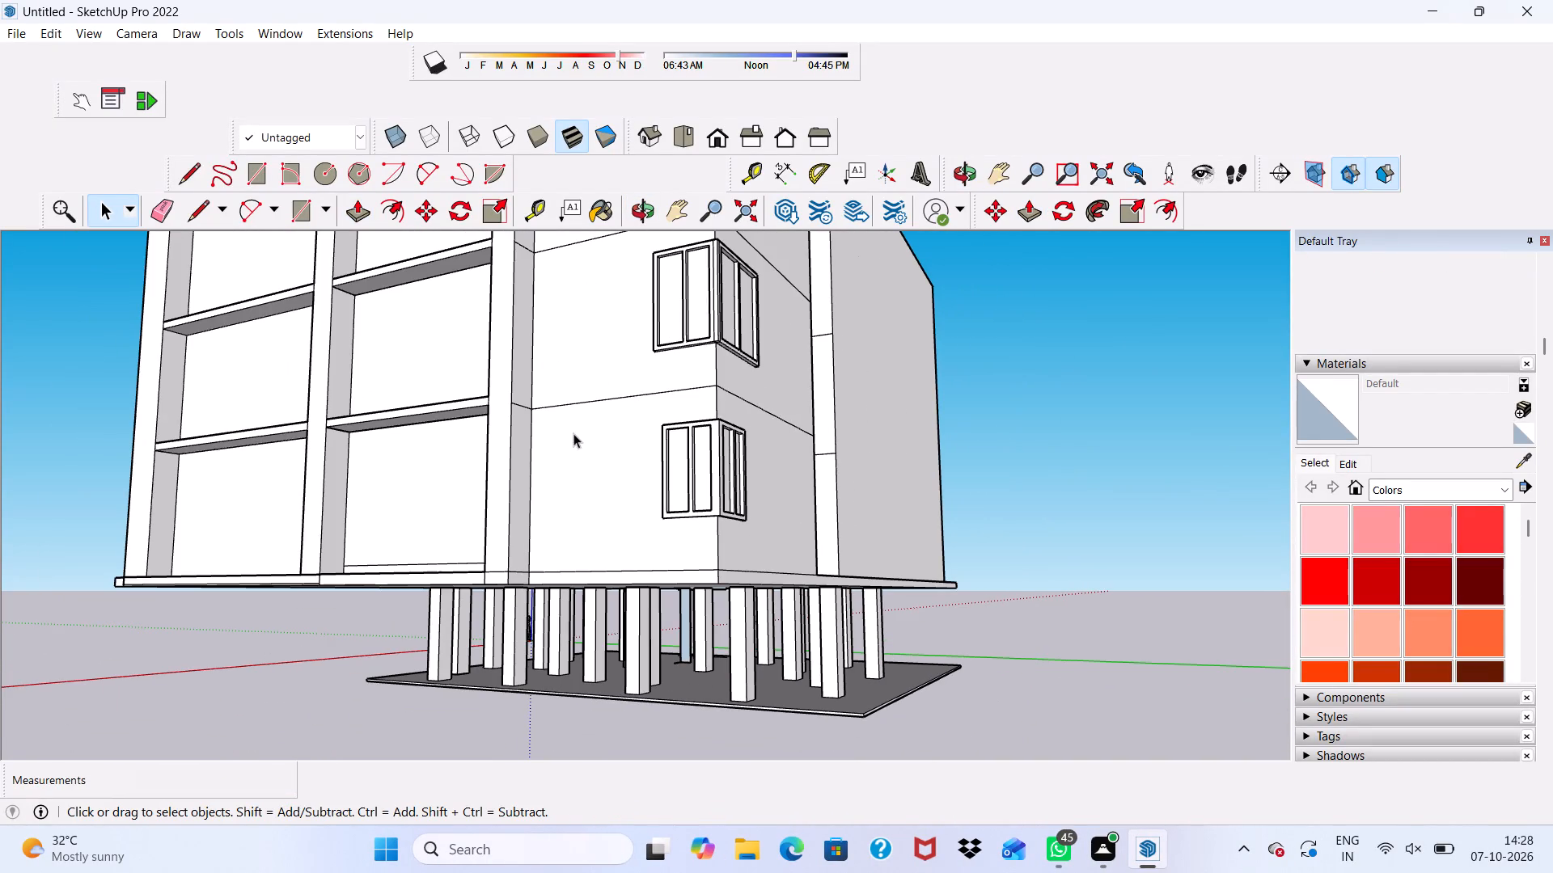
{"action": "left_click", "coordinate": [163, 195]}
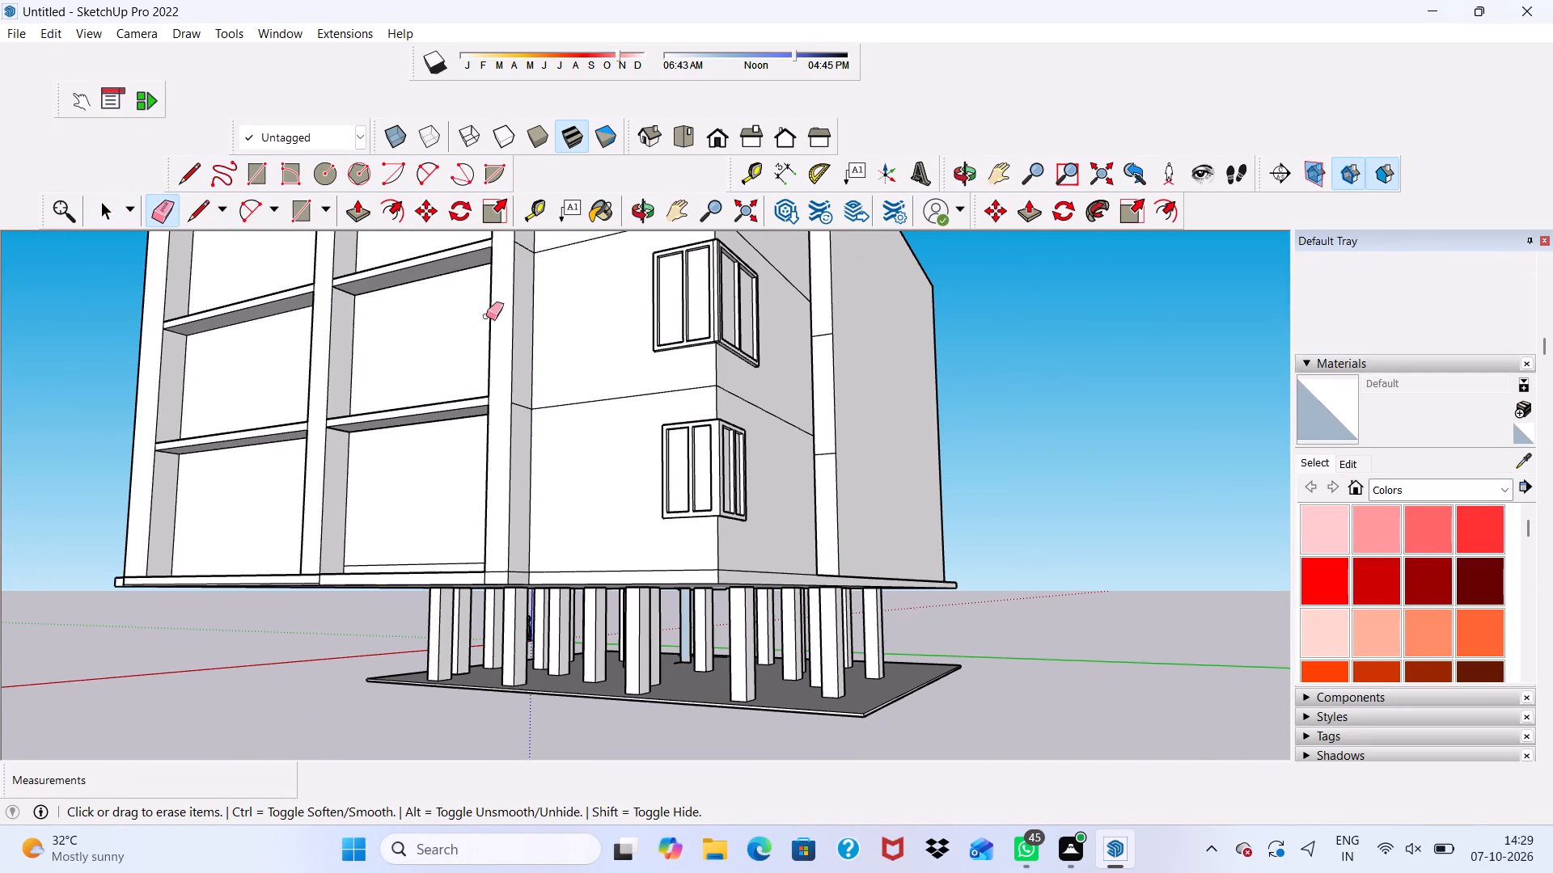
{"action": "left_click_drag", "start_coordinate": [558, 390], "coordinate": [569, 430]}
{"action": "scroll", "coordinate": [535, 432], "scroll_direction": "up", "scroll_amount": 9}
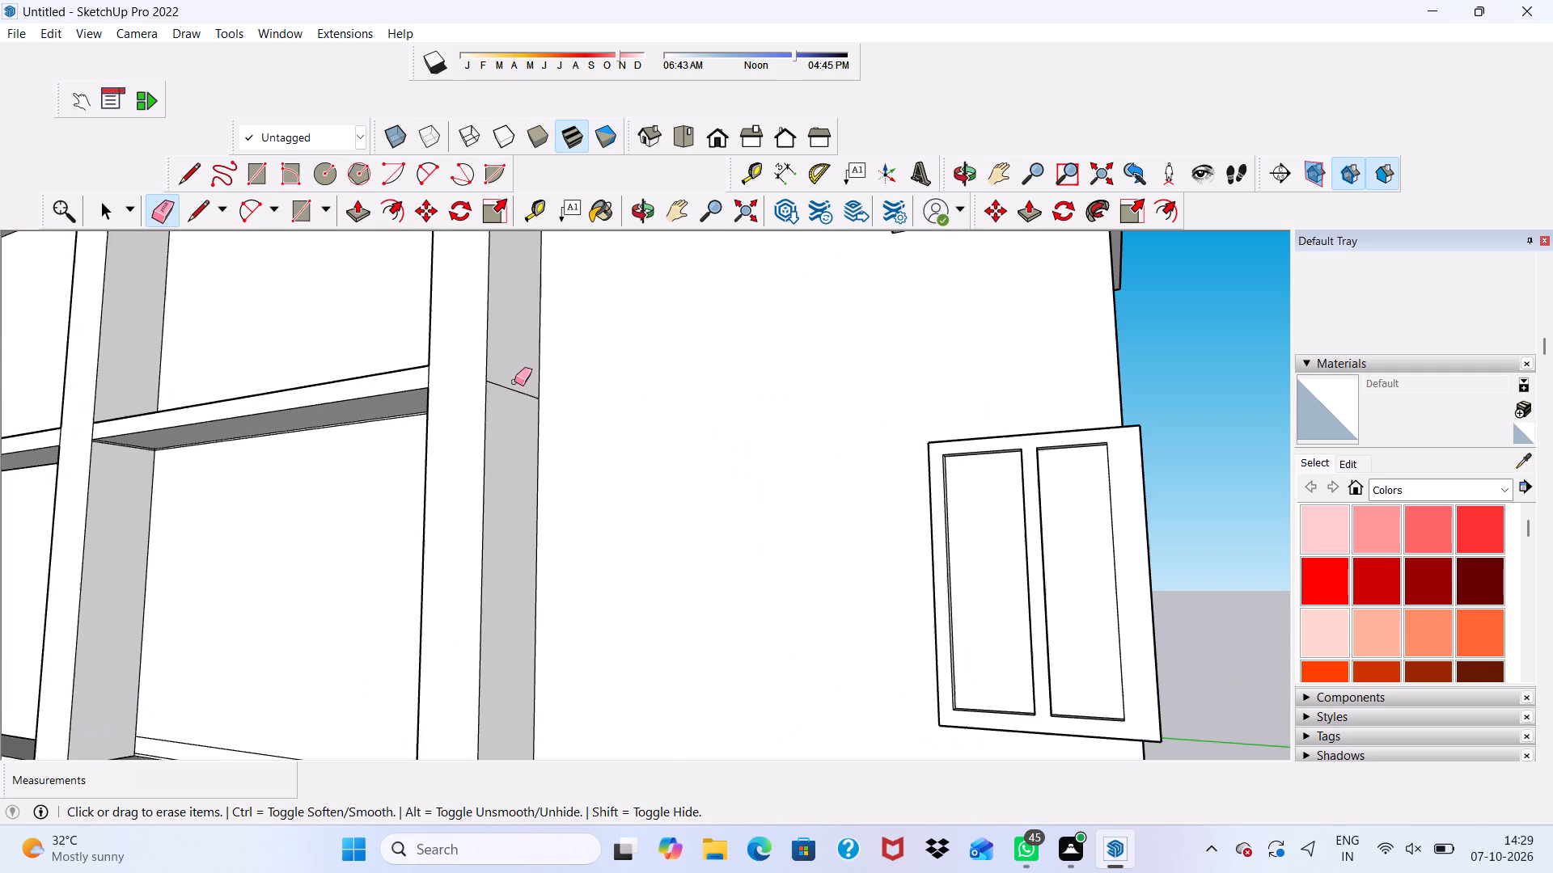
{"action": "left_click_drag", "start_coordinate": [510, 379], "coordinate": [510, 411]}
{"action": "scroll", "coordinate": [566, 373], "scroll_direction": "down", "scroll_amount": 14}
{"action": "scroll", "coordinate": [645, 258], "scroll_direction": "up", "scroll_amount": 4}
{"action": "left_click_drag", "start_coordinate": [616, 293], "coordinate": [623, 351]}
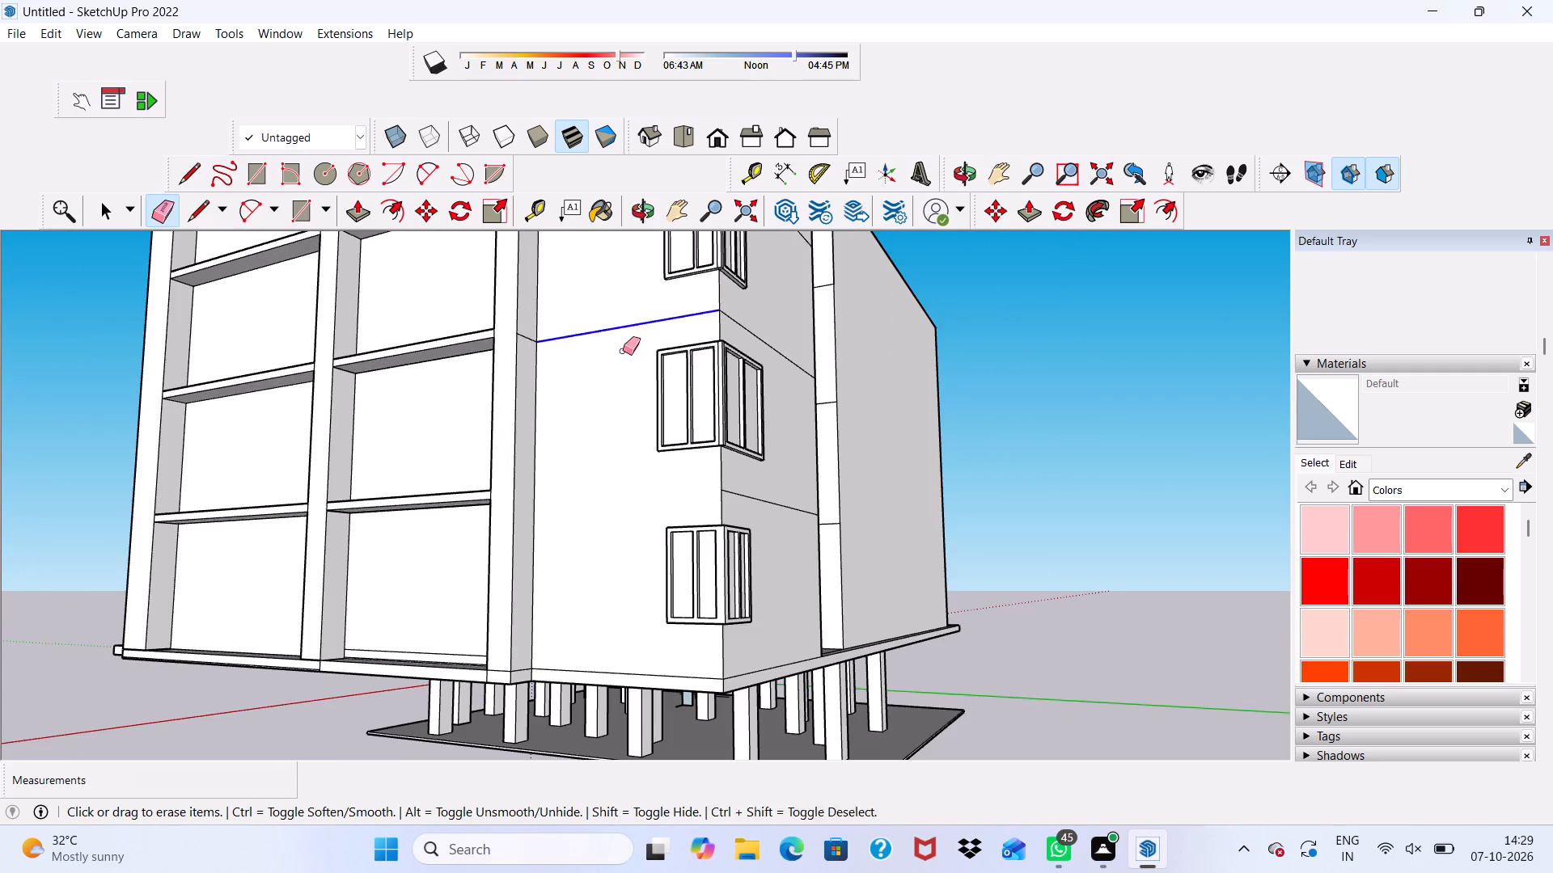
{"action": "left_click_drag", "start_coordinate": [623, 351], "coordinate": [623, 352]}
{"action": "scroll", "coordinate": [557, 357], "scroll_direction": "up", "scroll_amount": 10}
{"action": "left_click_drag", "start_coordinate": [480, 310], "coordinate": [483, 333]}
{"action": "scroll", "coordinate": [535, 336], "scroll_direction": "down", "scroll_amount": 17}
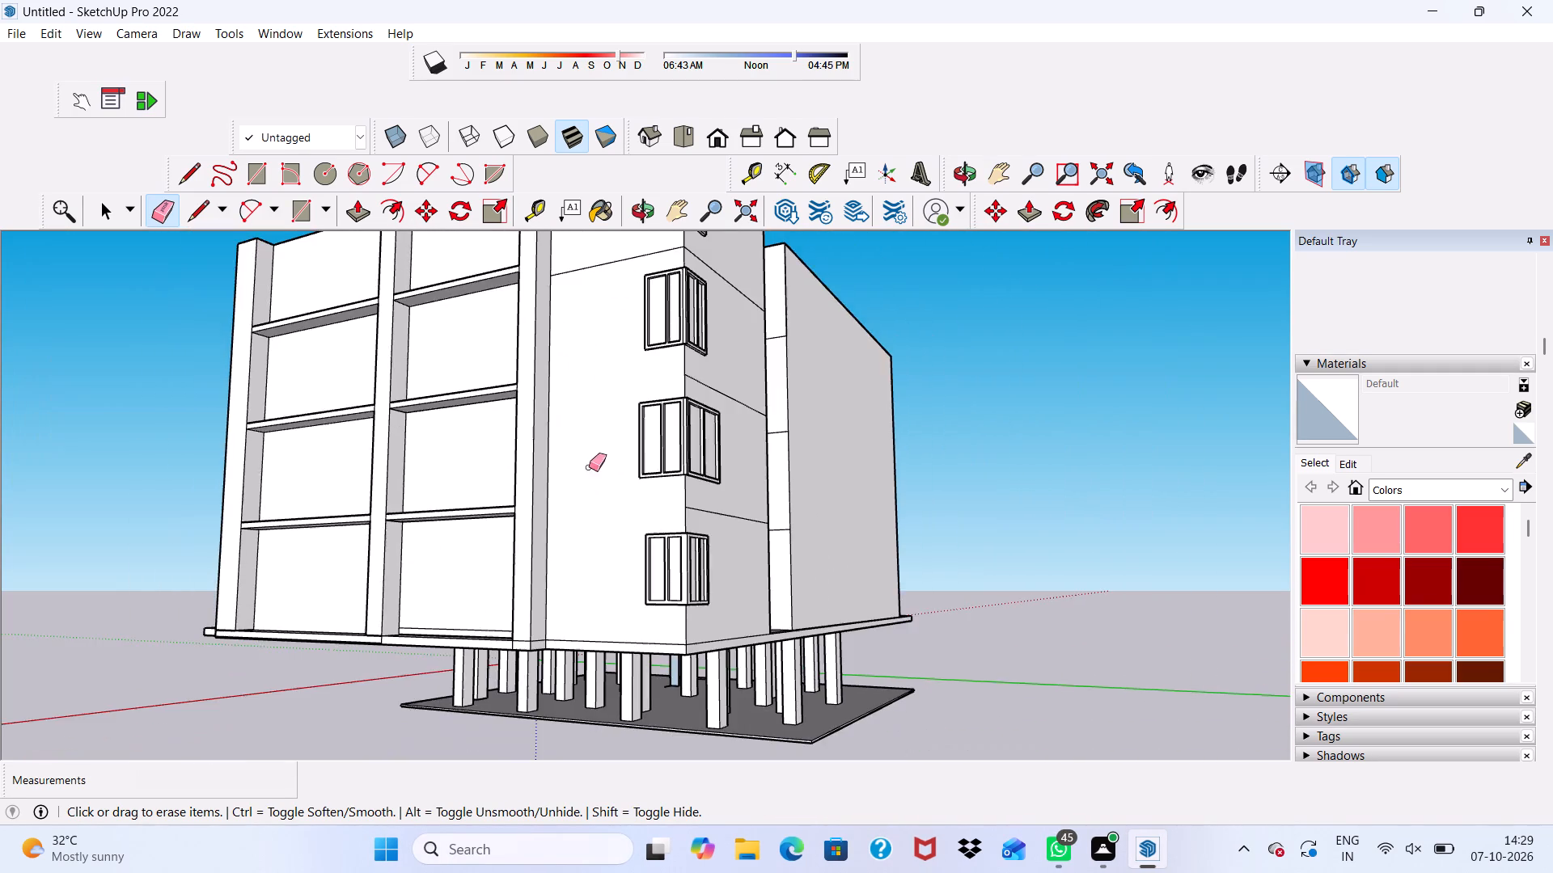
{"action": "scroll", "coordinate": [523, 269], "scroll_direction": "up", "scroll_amount": 3}
{"action": "left_click_drag", "start_coordinate": [616, 306], "coordinate": [620, 332]}
{"action": "scroll", "coordinate": [616, 344], "scroll_direction": "down", "scroll_amount": 4}
Erase the horizontal floor lines between the corner windows on the adjoining wall of the stair-side block.
{"action": "middle_click_drag", "start_coordinate": [602, 380], "coordinate": [338, 508]}
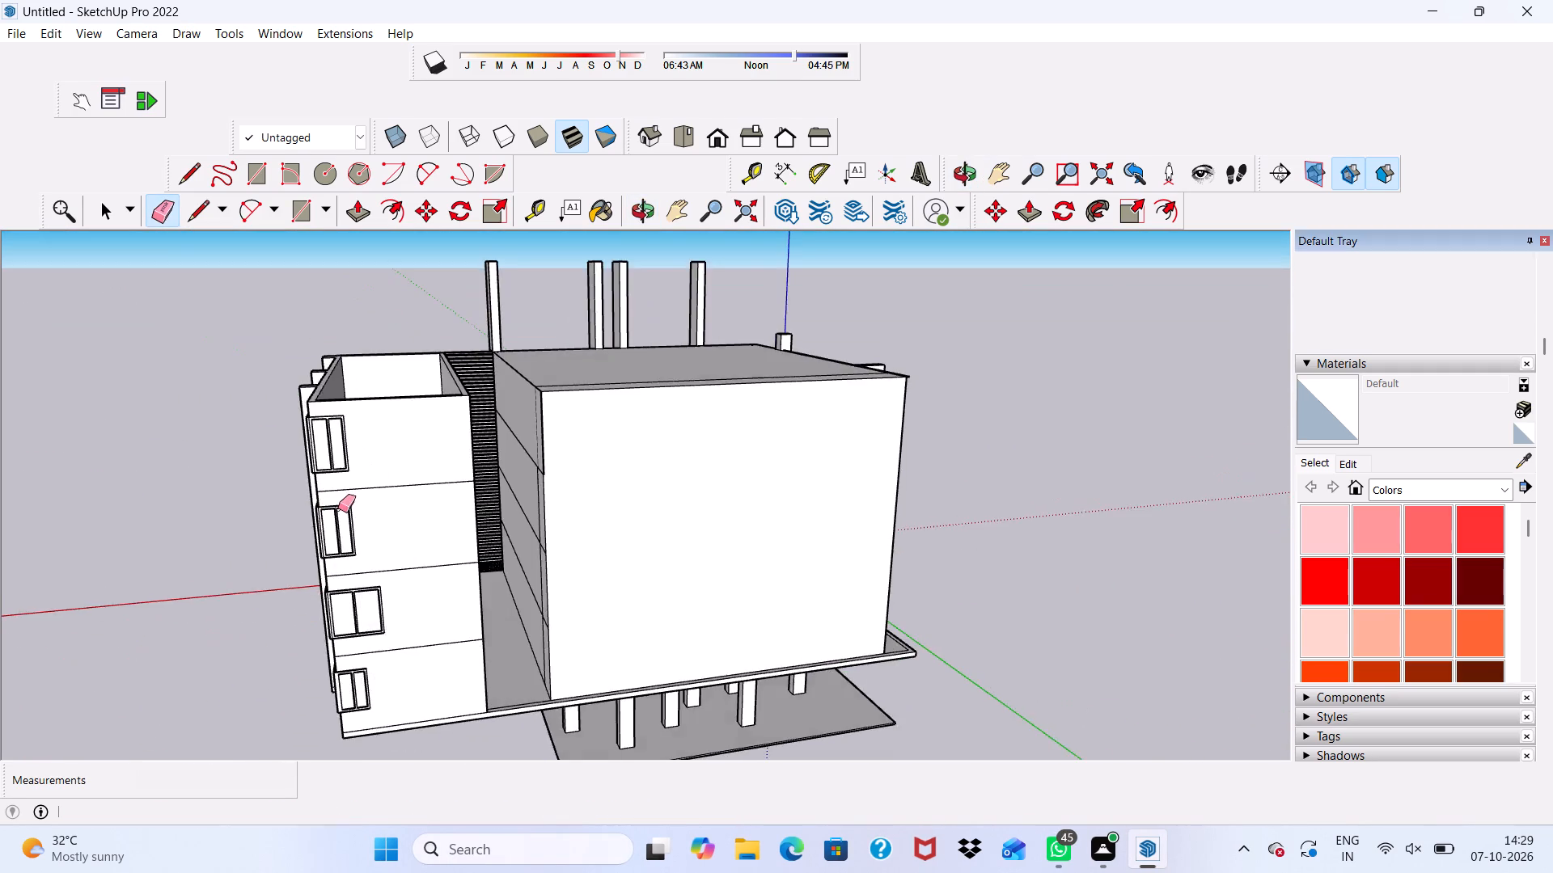
{"action": "scroll", "coordinate": [408, 508], "scroll_direction": "up", "scroll_amount": 3}
{"action": "left_click_drag", "start_coordinate": [421, 445], "coordinate": [434, 513]}
{"action": "scroll", "coordinate": [430, 529], "scroll_direction": "down", "scroll_amount": 3}
{"action": "left_click_drag", "start_coordinate": [427, 571], "coordinate": [442, 593]}
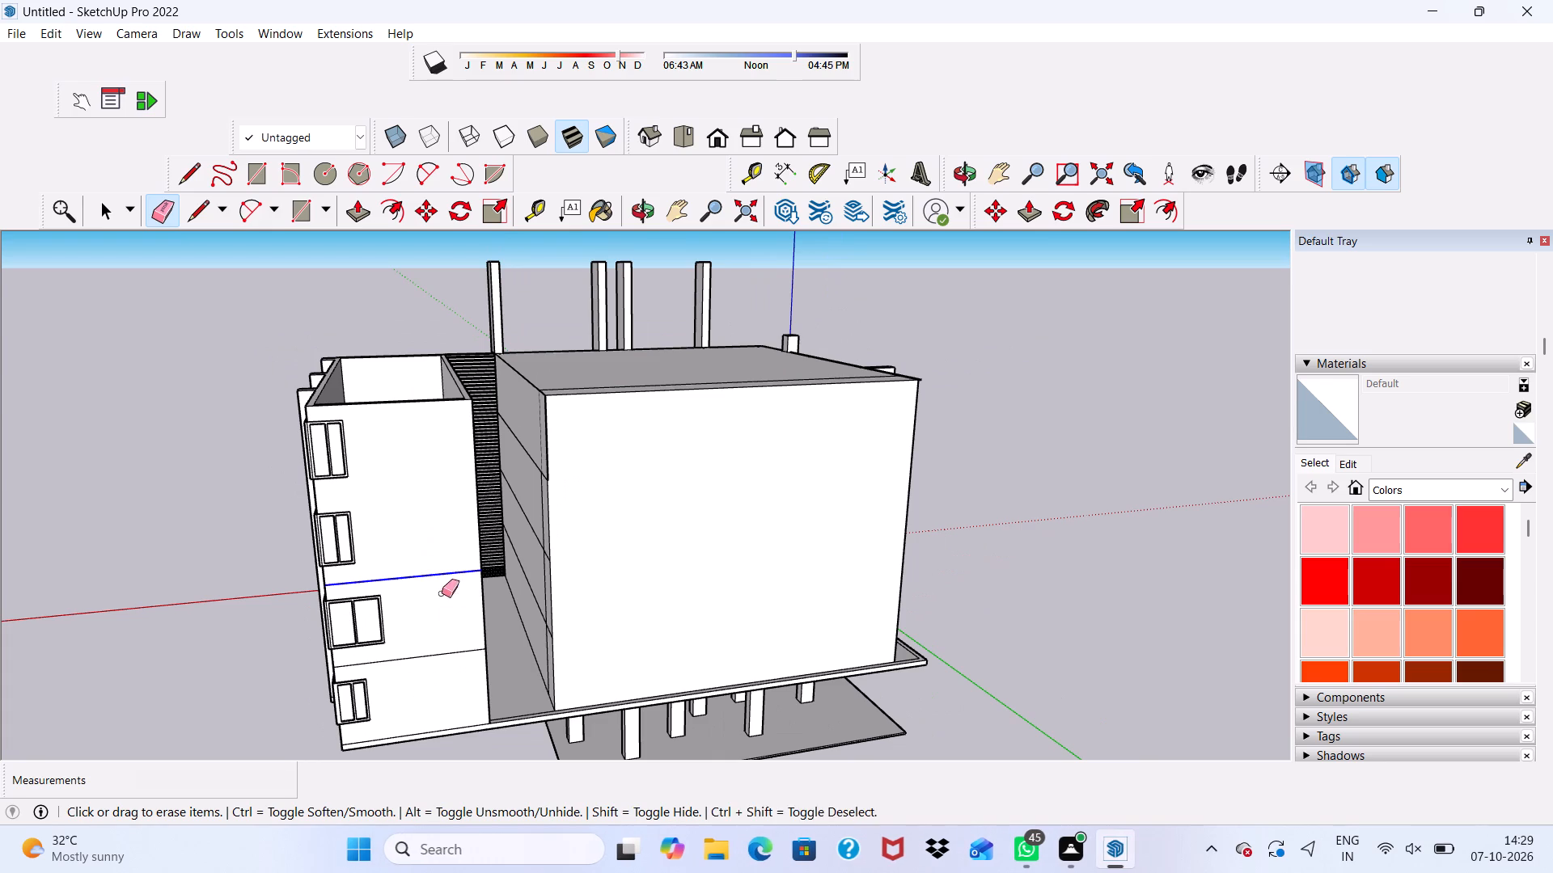
{"action": "left_click_drag", "start_coordinate": [442, 593], "coordinate": [439, 659]}
Extrude the ground-floor end face of the windowed wall at the passage about 56' 10 5/8", across to the main block's far corner.
{"action": "scroll", "coordinate": [353, 586], "scroll_direction": "down", "scroll_amount": 4}
{"action": "middle_click_drag", "start_coordinate": [373, 582], "coordinate": [395, 452]}
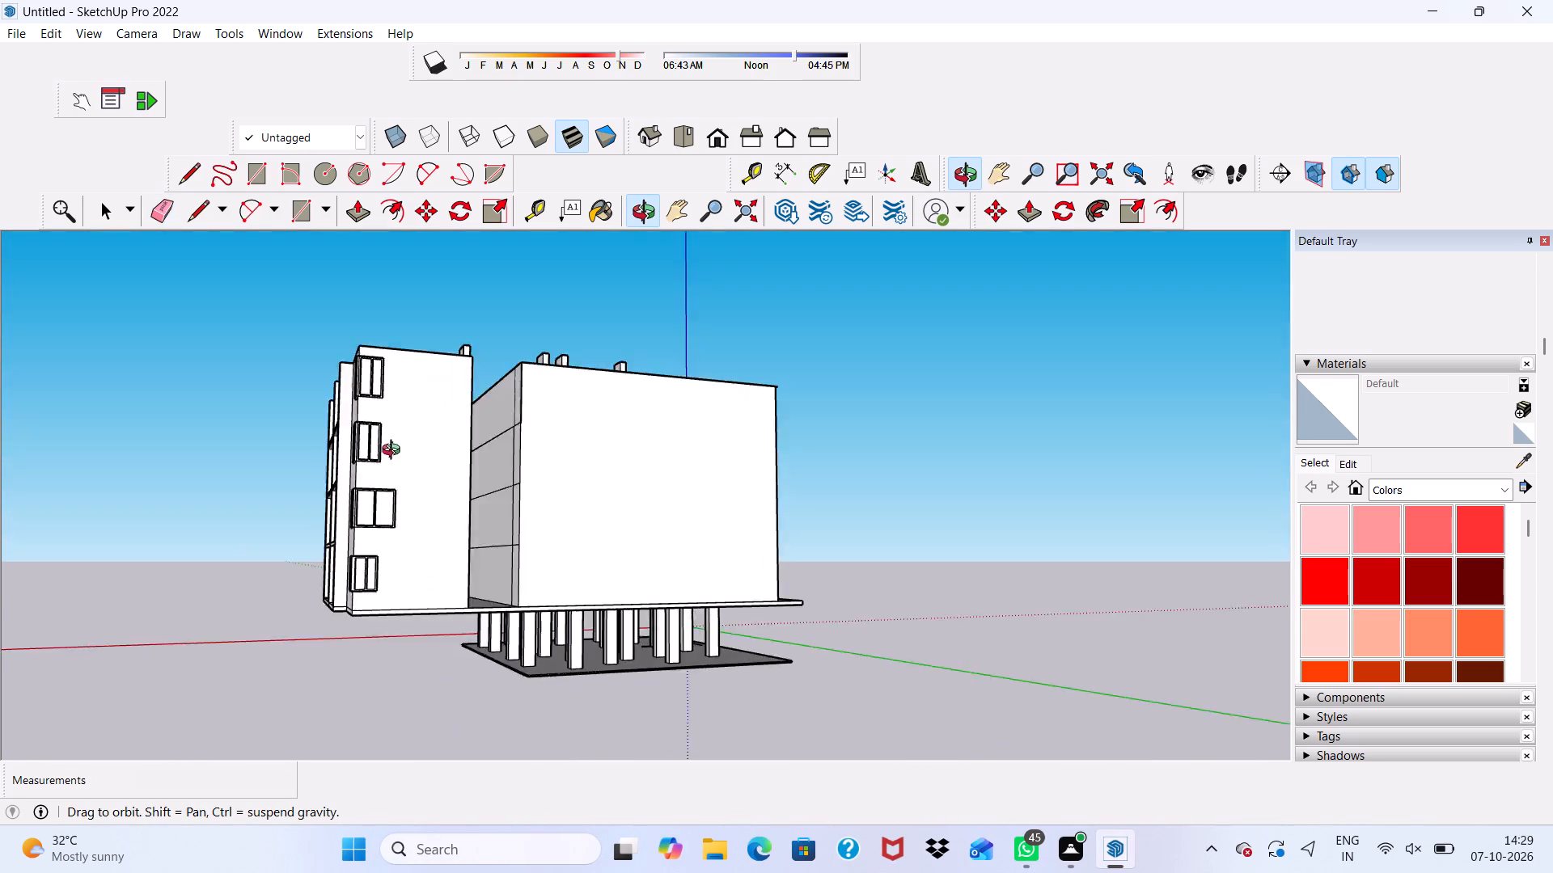
{"action": "middle_click_drag", "start_coordinate": [395, 452], "coordinate": [305, 561]}
{"action": "scroll", "coordinate": [412, 665], "scroll_direction": "up", "scroll_amount": 14}
{"action": "key", "text": "space"}
{"action": "scroll", "coordinate": [409, 602], "scroll_direction": "up", "scroll_amount": 4}
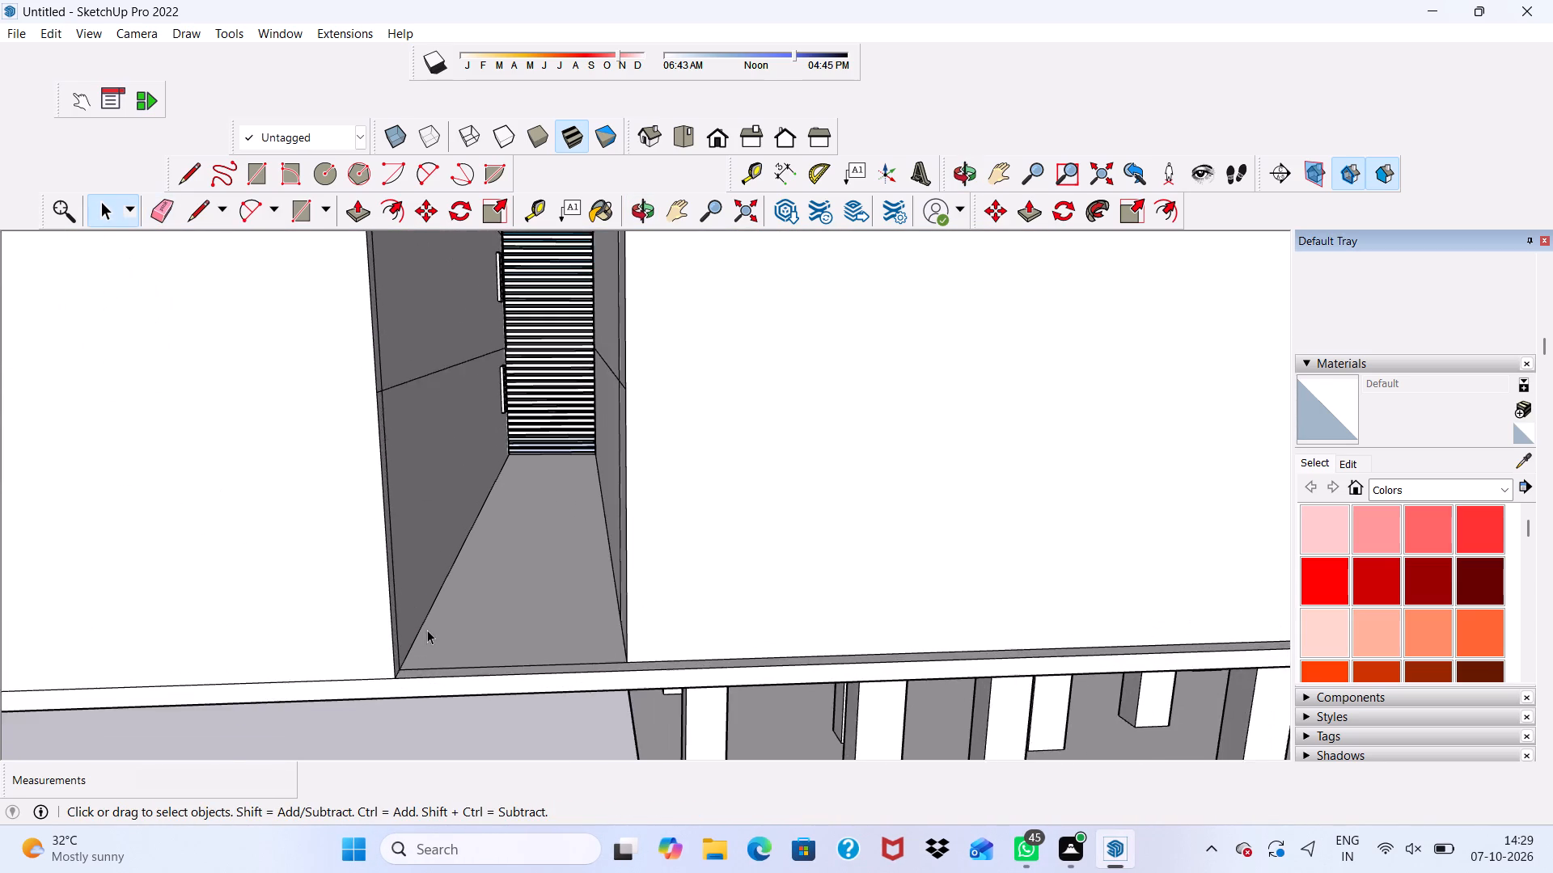
{"action": "scroll", "coordinate": [427, 630], "scroll_direction": "up", "scroll_amount": 2}
{"action": "left_click", "coordinate": [485, 715]}
{"action": "scroll", "coordinate": [448, 703], "scroll_direction": "down", "scroll_amount": 6}
{"action": "scroll", "coordinate": [535, 712], "scroll_direction": "up", "scroll_amount": 8}
{"action": "left_click", "coordinate": [514, 693]}
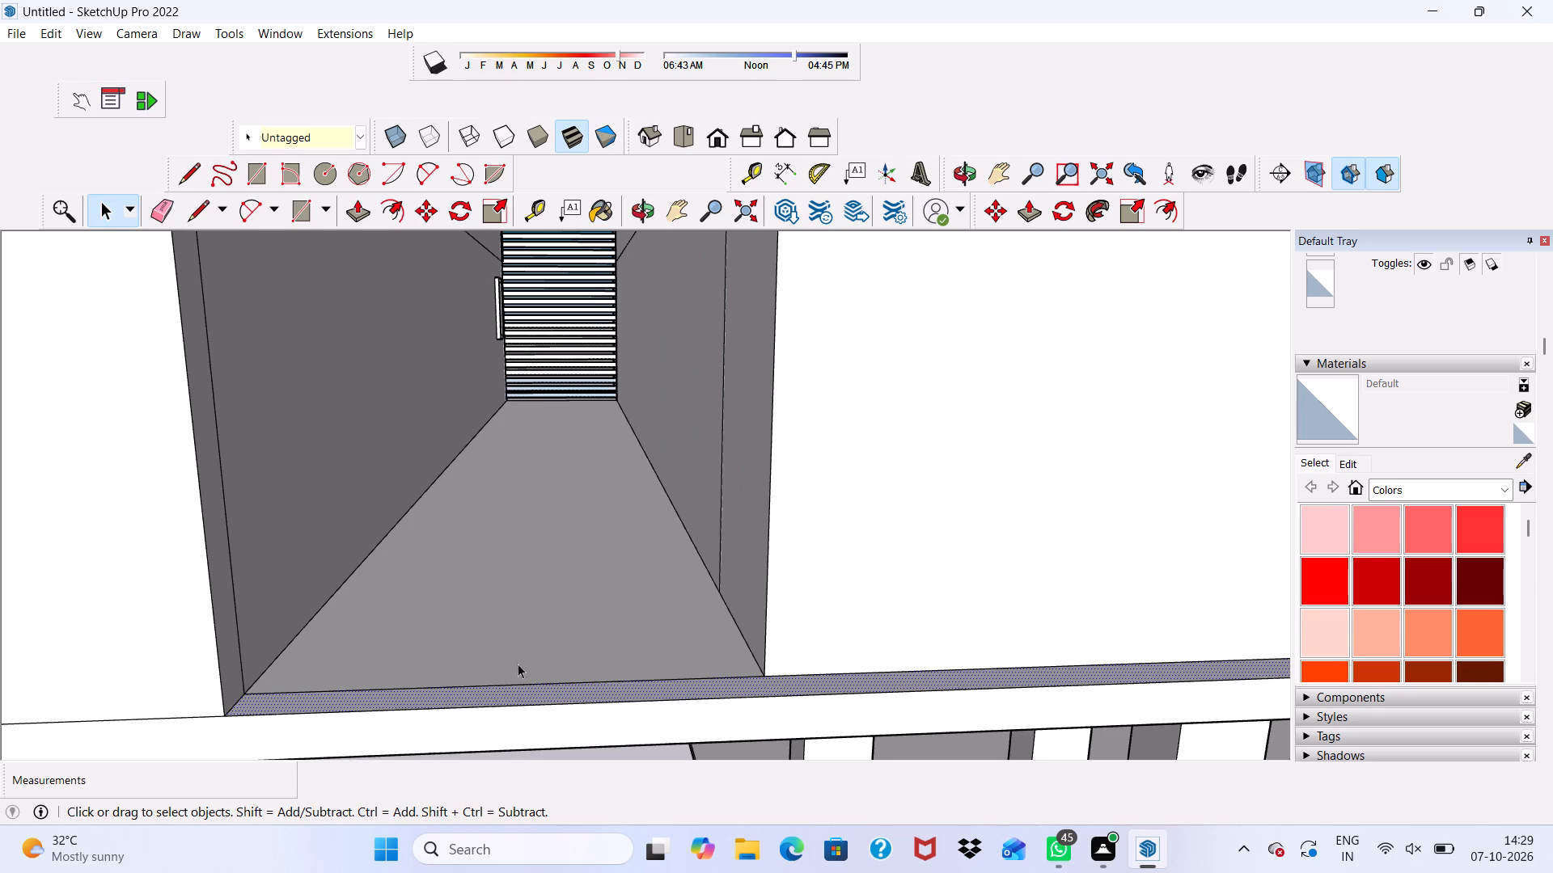
{"action": "scroll", "coordinate": [466, 693], "scroll_direction": "up", "scroll_amount": 1}
{"action": "scroll", "coordinate": [463, 698], "scroll_direction": "down", "scroll_amount": 3}
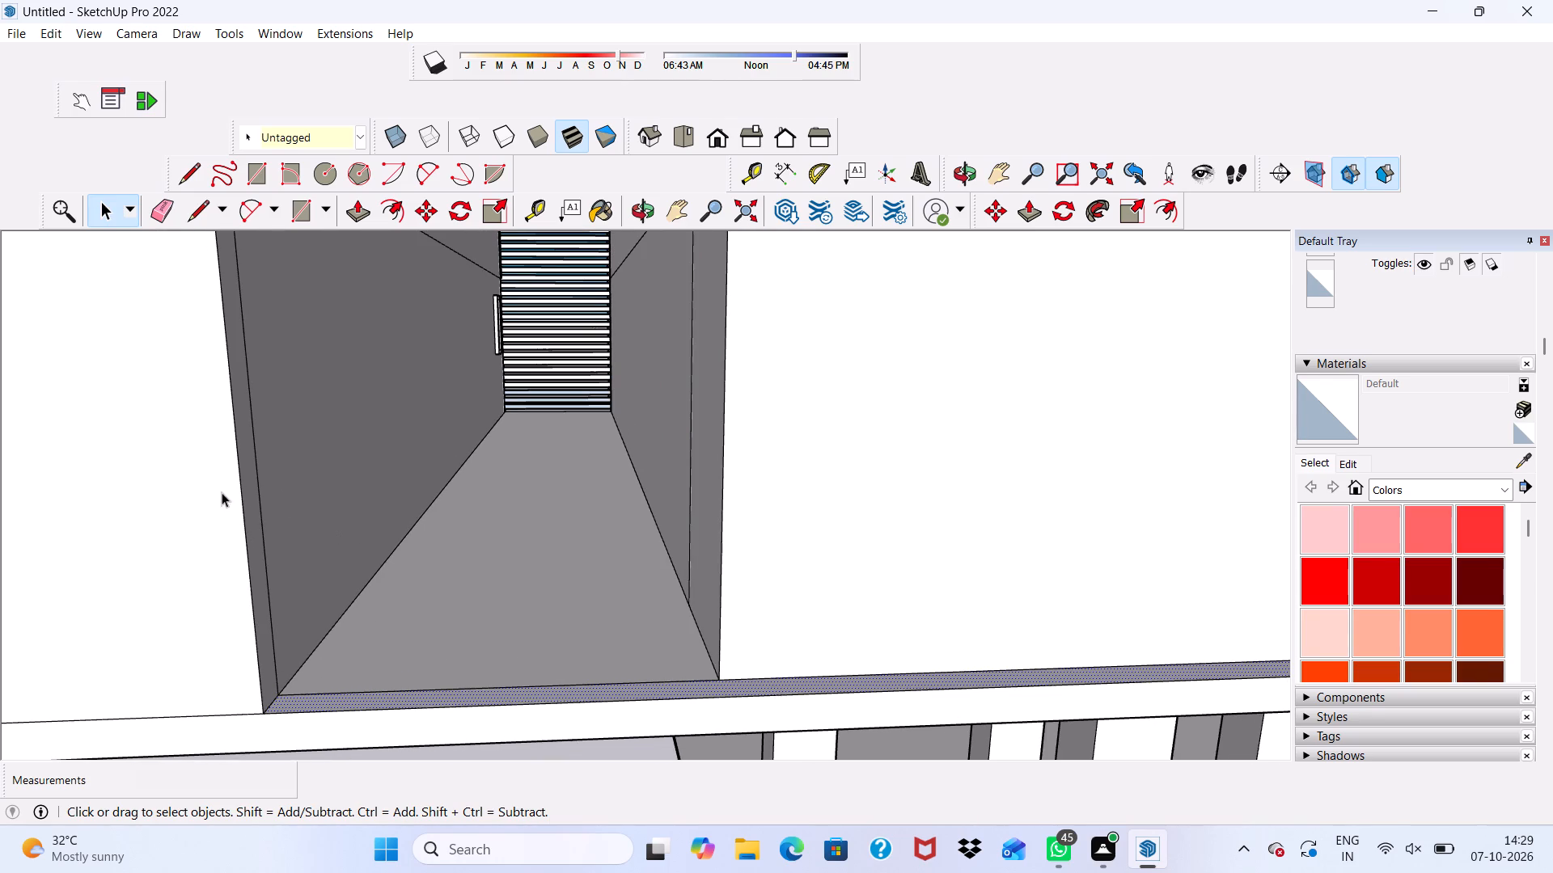
{"action": "scroll", "coordinate": [261, 495], "scroll_direction": "up", "scroll_amount": 3}
{"action": "left_click", "coordinate": [248, 507]}
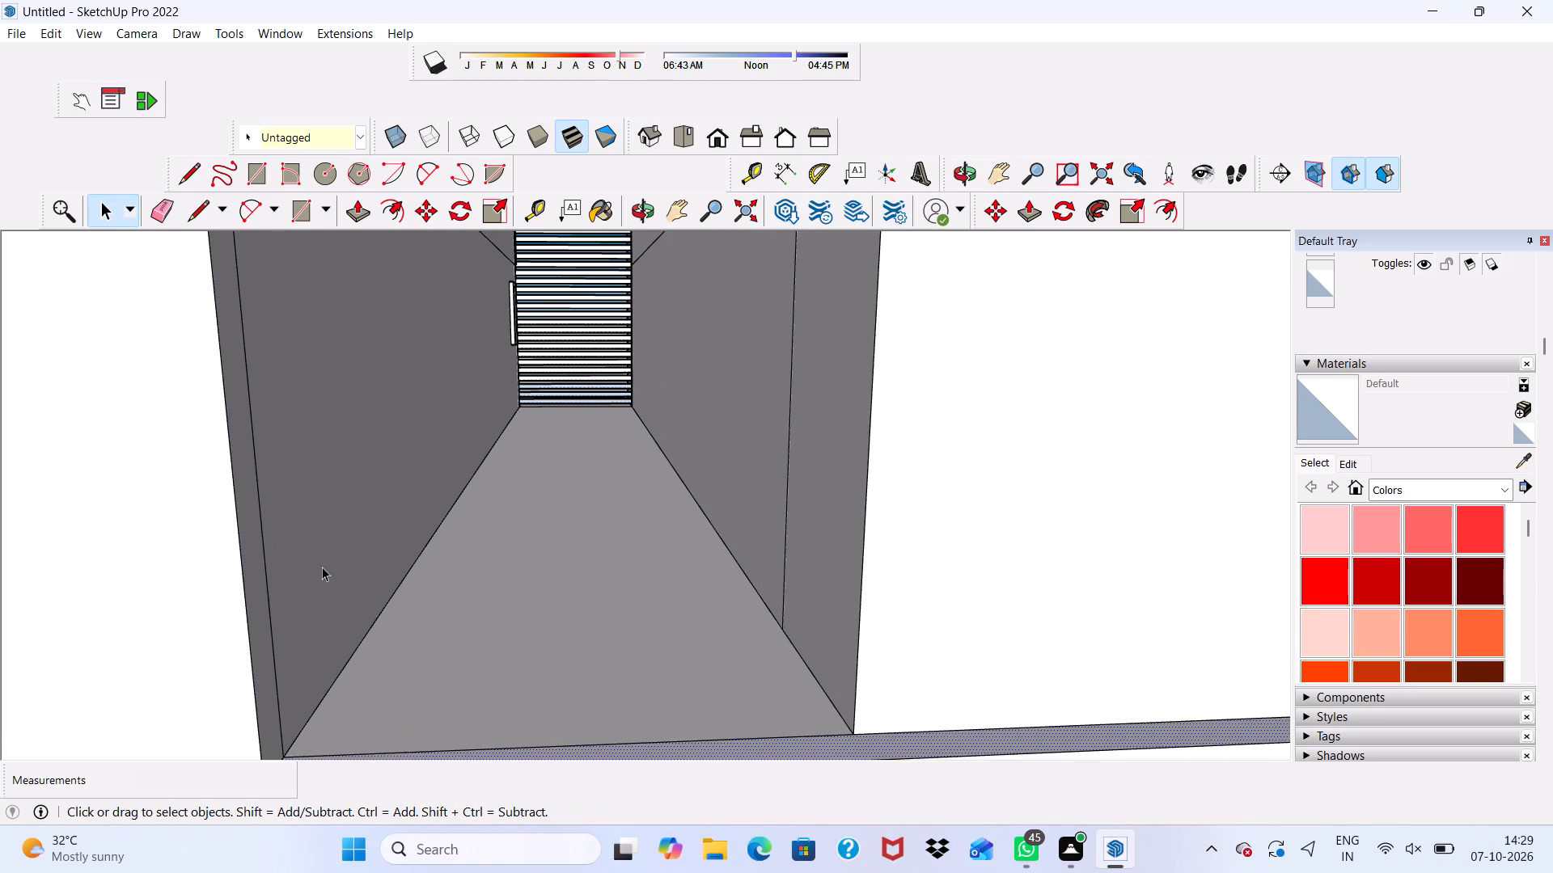
{"action": "left_click", "coordinate": [367, 209]}
{"action": "left_click", "coordinate": [248, 500]}
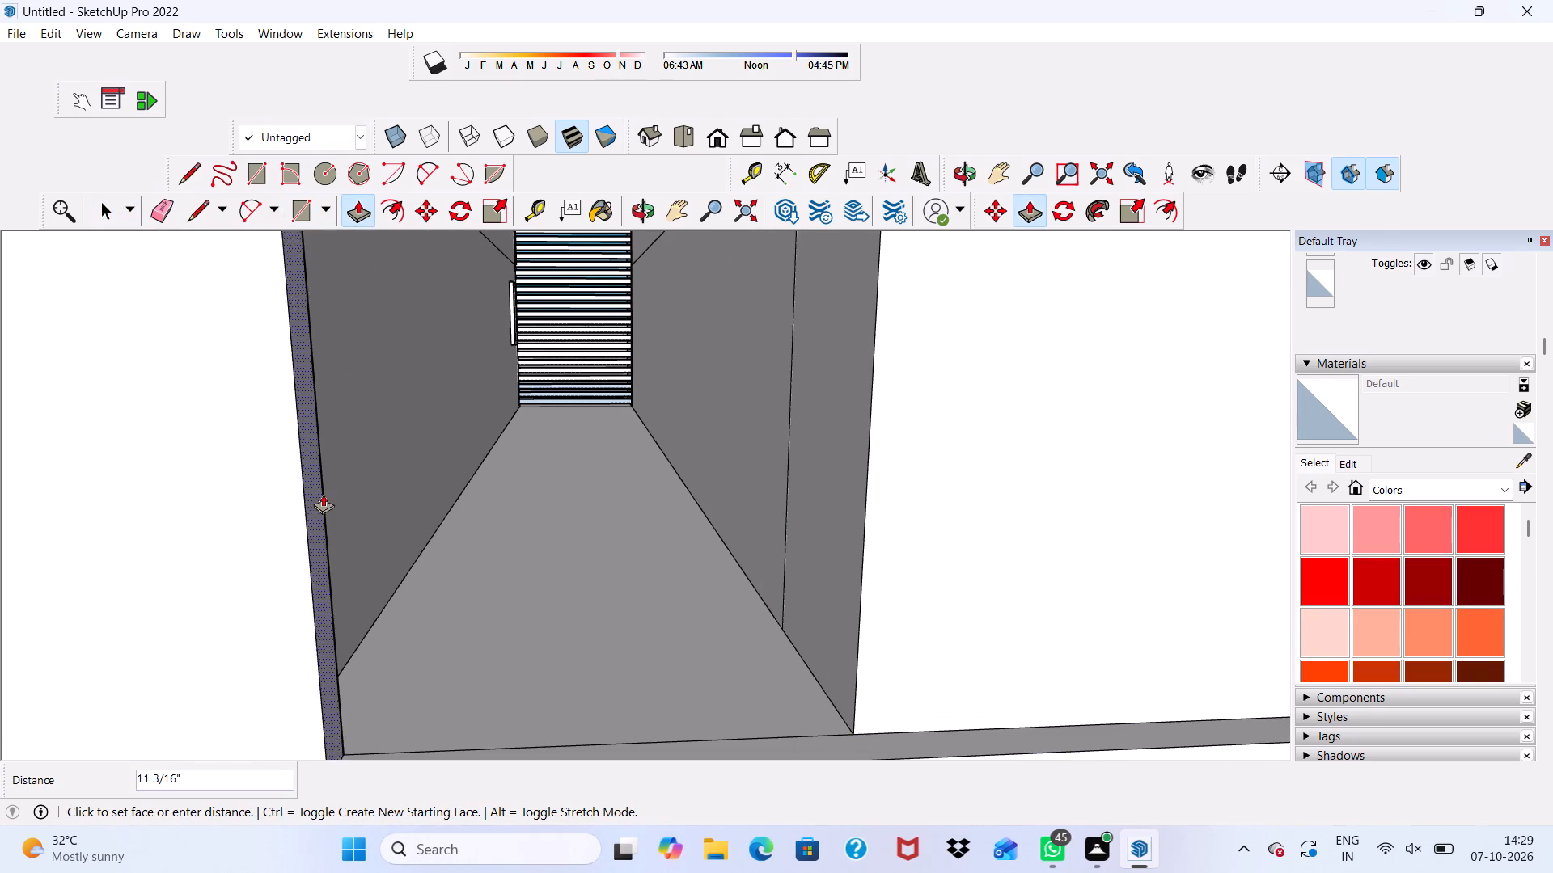
{"action": "scroll", "coordinate": [693, 427], "scroll_direction": "down", "scroll_amount": 7}
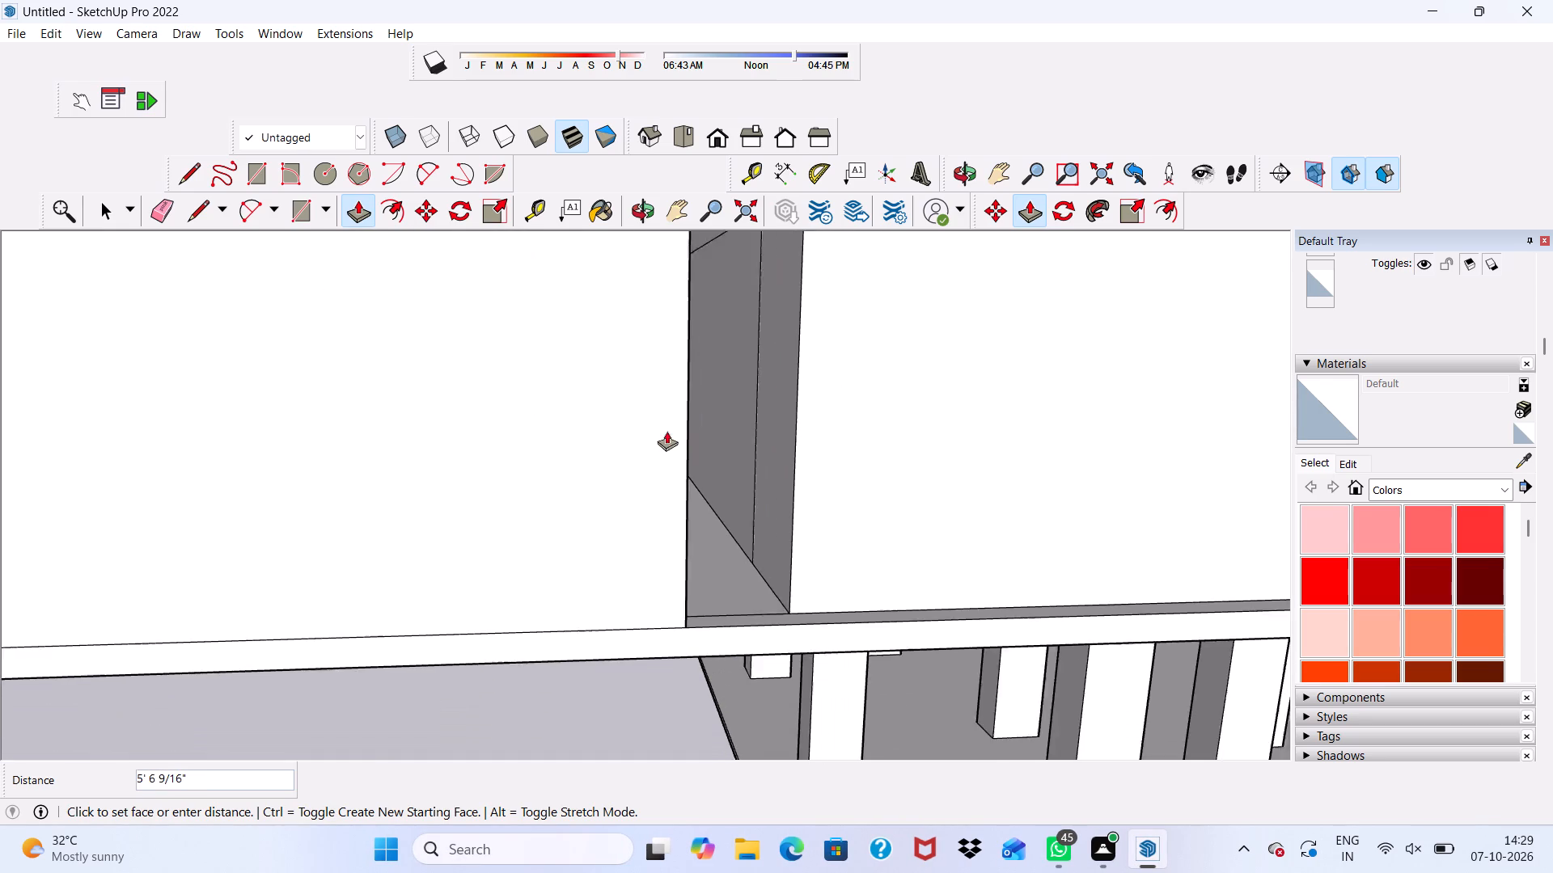
{"action": "scroll", "coordinate": [666, 431], "scroll_direction": "down", "scroll_amount": 5}
{"action": "scroll", "coordinate": [737, 366], "scroll_direction": "down", "scroll_amount": 5}
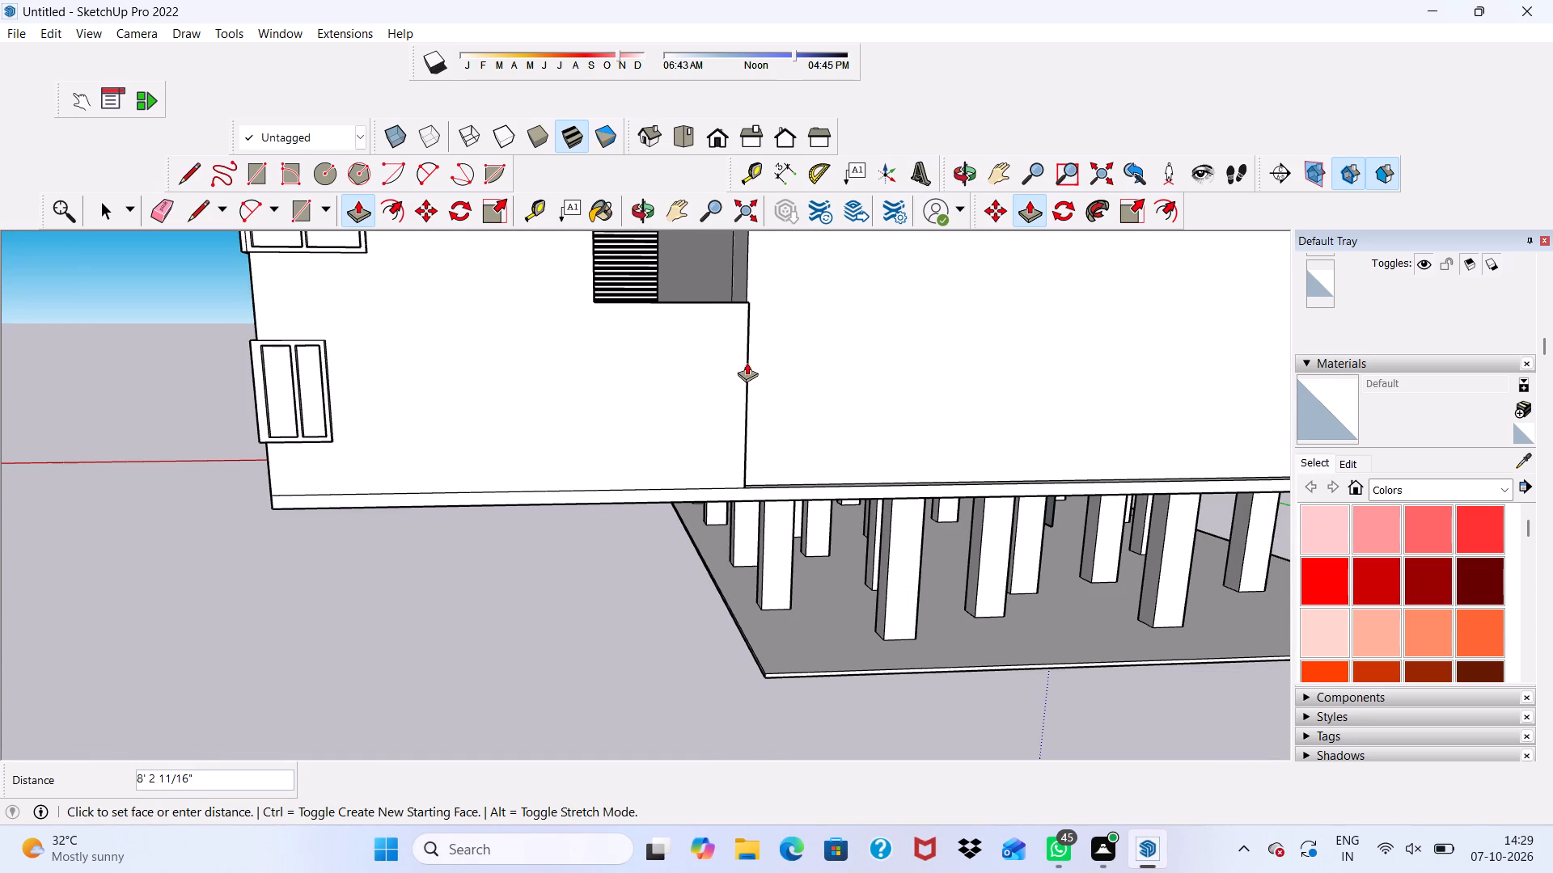
{"action": "scroll", "coordinate": [742, 357], "scroll_direction": "down", "scroll_amount": 2}
{"action": "middle_click_drag", "start_coordinate": [736, 356], "coordinate": [540, 384]}
{"action": "scroll", "coordinate": [485, 366], "scroll_direction": "up", "scroll_amount": 4}
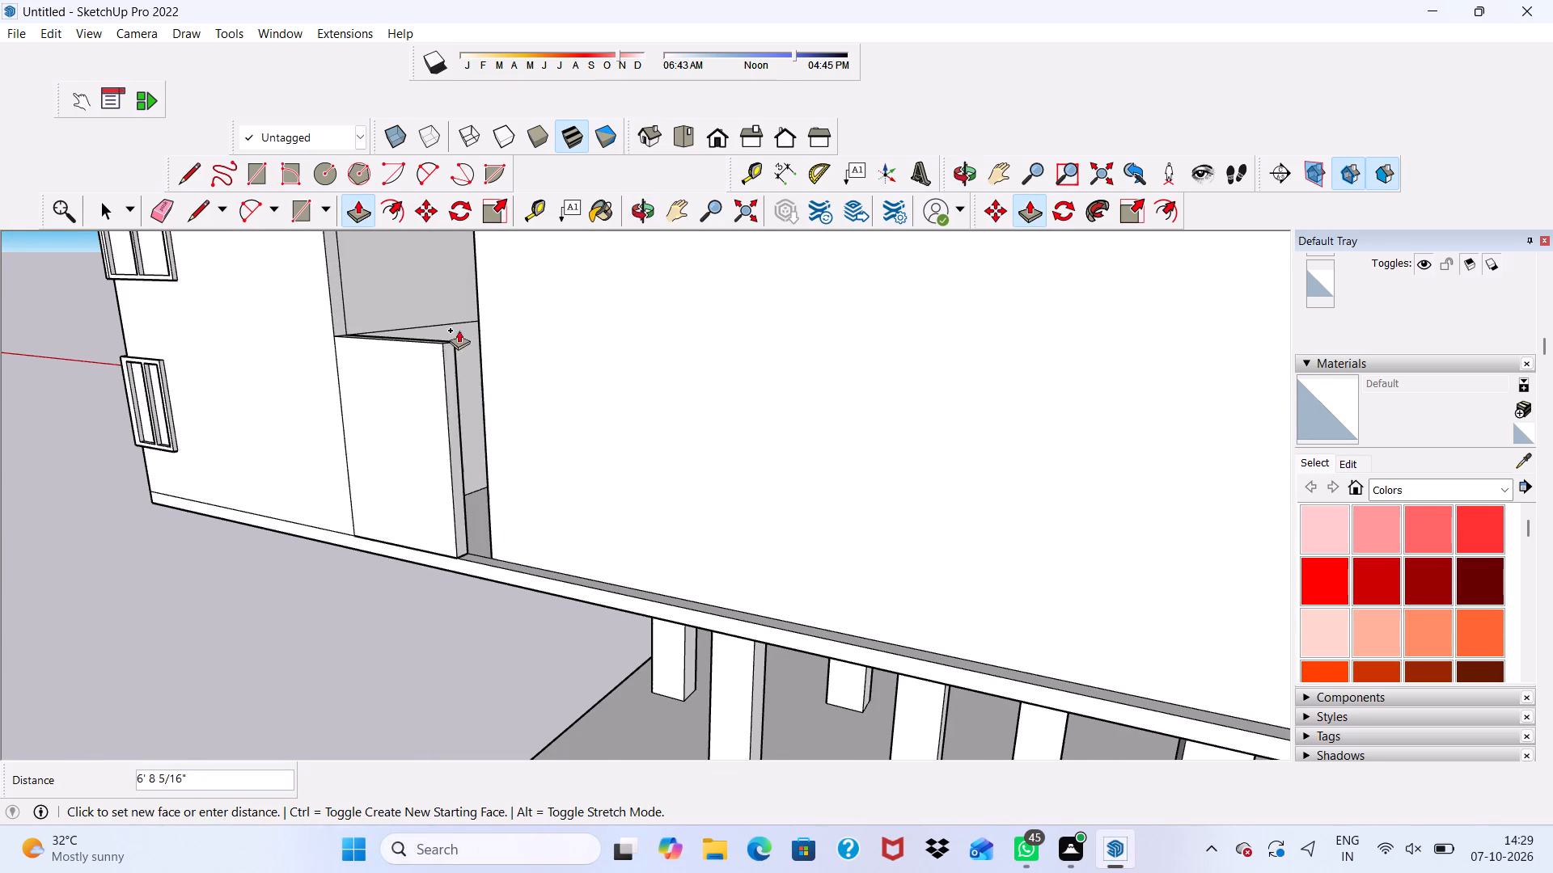
{"action": "scroll", "coordinate": [450, 314], "scroll_direction": "up", "scroll_amount": 1}
{"action": "scroll", "coordinate": [457, 311], "scroll_direction": "down", "scroll_amount": 1}
{"action": "scroll", "coordinate": [544, 373], "scroll_direction": "down", "scroll_amount": 17}
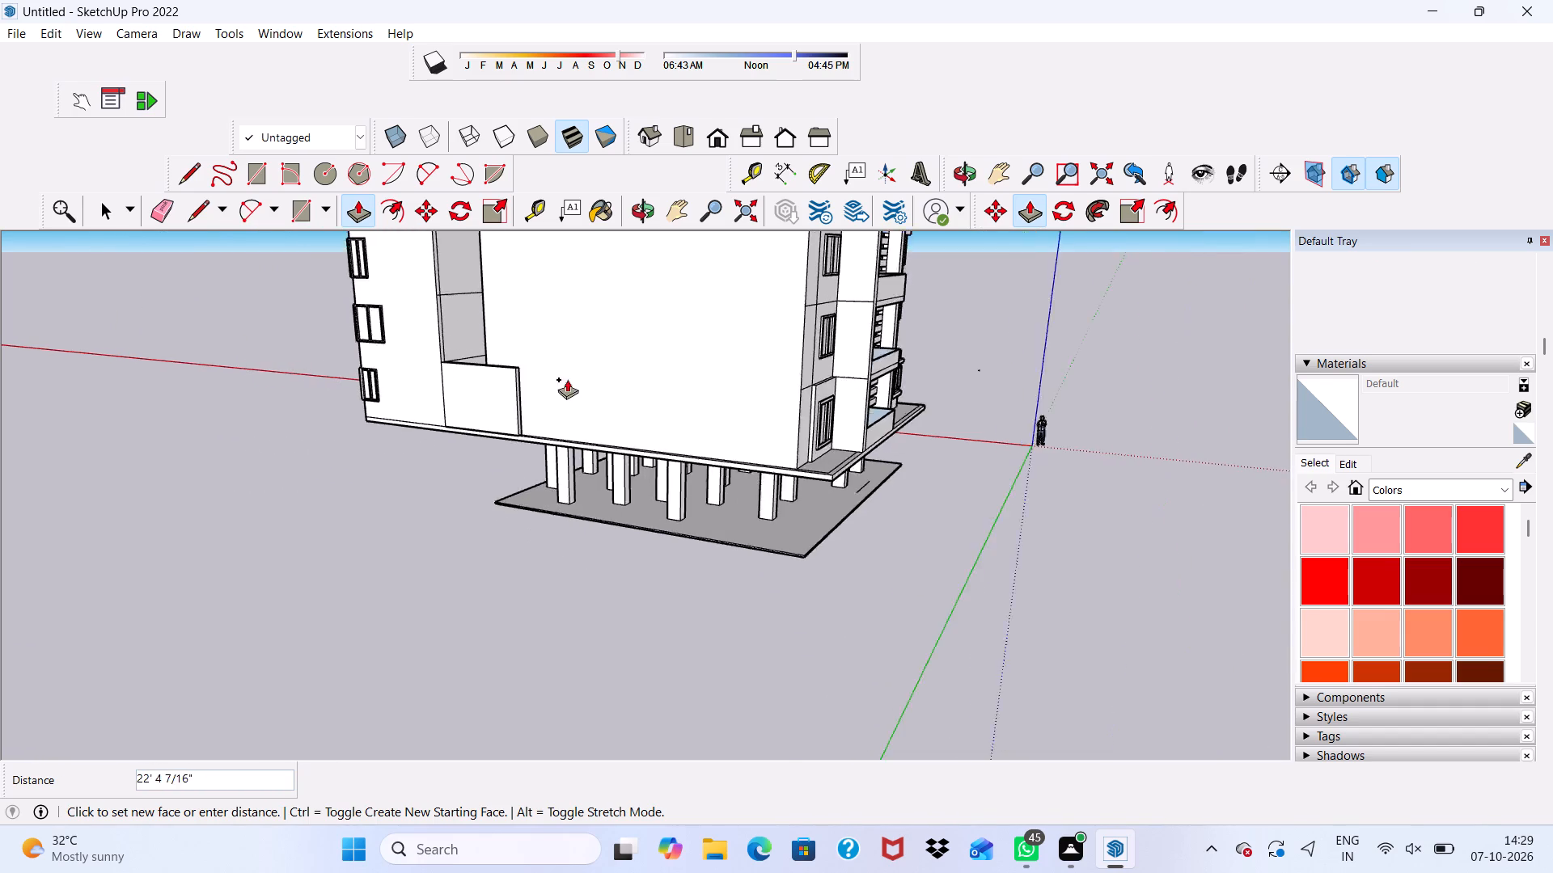
{"action": "scroll", "coordinate": [666, 369], "scroll_direction": "down", "scroll_amount": 14}
{"action": "scroll", "coordinate": [623, 335], "scroll_direction": "down", "scroll_amount": 10}
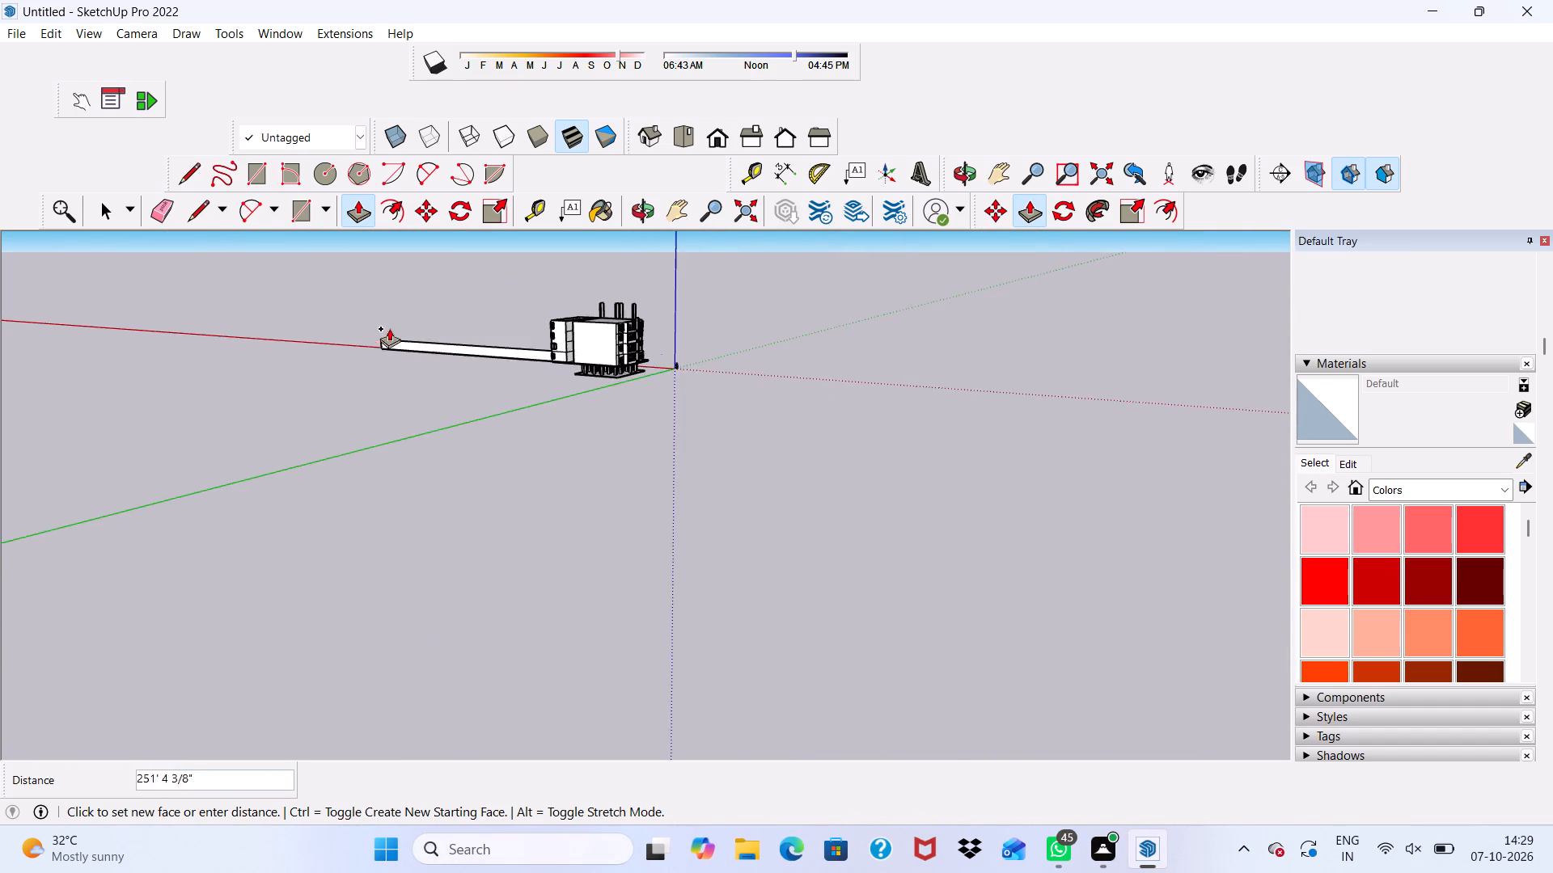
{"action": "scroll", "coordinate": [595, 291], "scroll_direction": "down", "scroll_amount": 3}
{"action": "scroll", "coordinate": [653, 339], "scroll_direction": "up", "scroll_amount": 20}
{"action": "scroll", "coordinate": [653, 339], "scroll_direction": "up", "scroll_amount": 3}
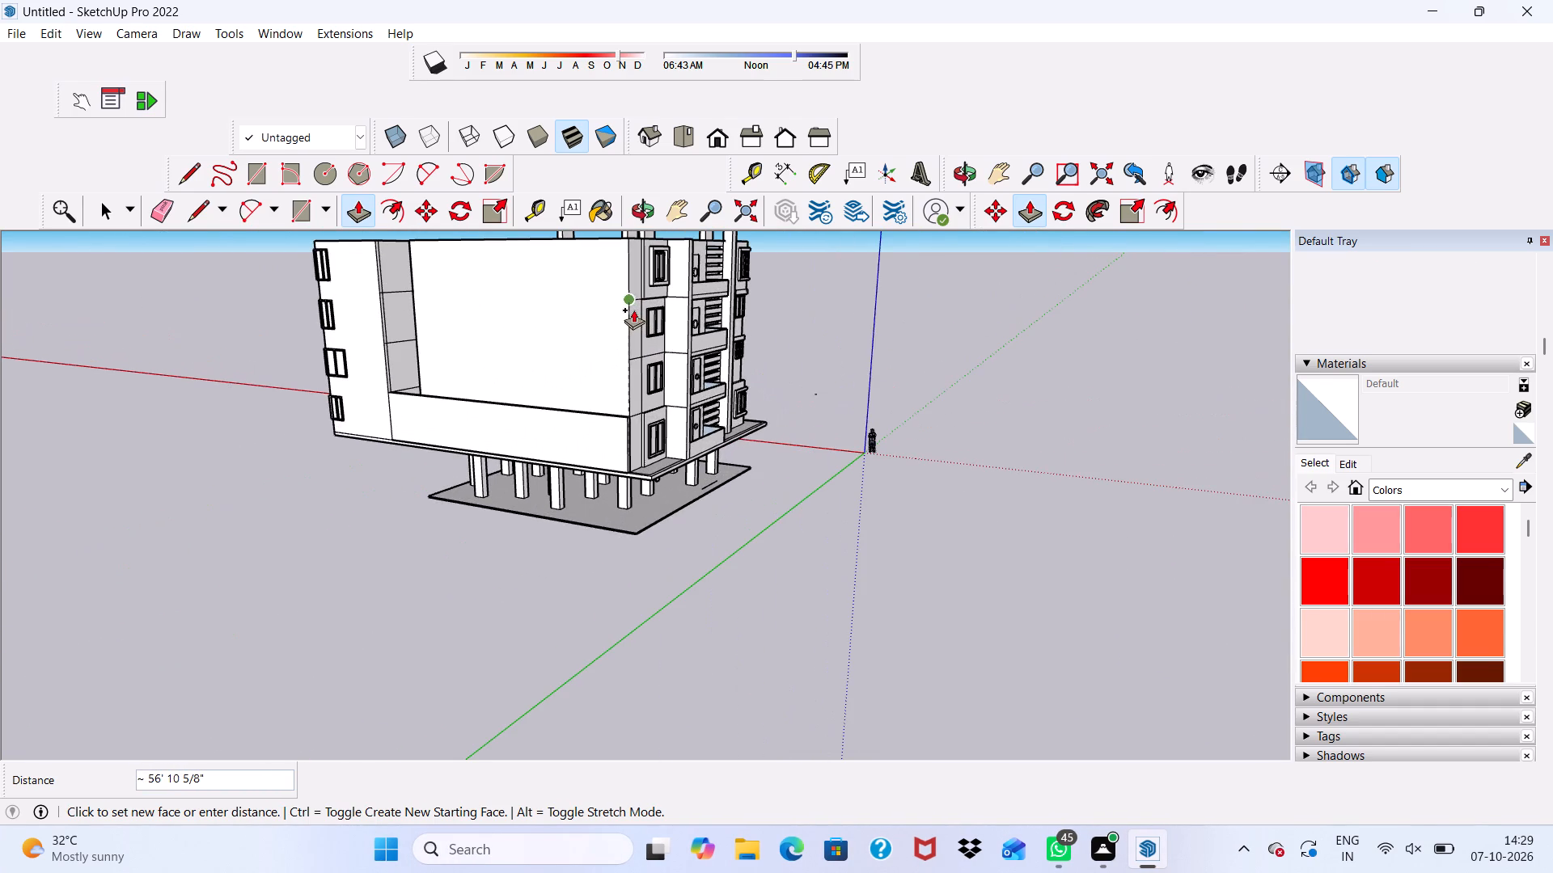
{"action": "left_click", "coordinate": [634, 309]}
Pull the top face of the ground-floor wall strip up 30' to the roof level, closing the passage opening.
{"action": "middle_click_drag", "start_coordinate": [582, 343], "coordinate": [502, 470]}
{"action": "scroll", "coordinate": [473, 470], "scroll_direction": "up", "scroll_amount": 4}
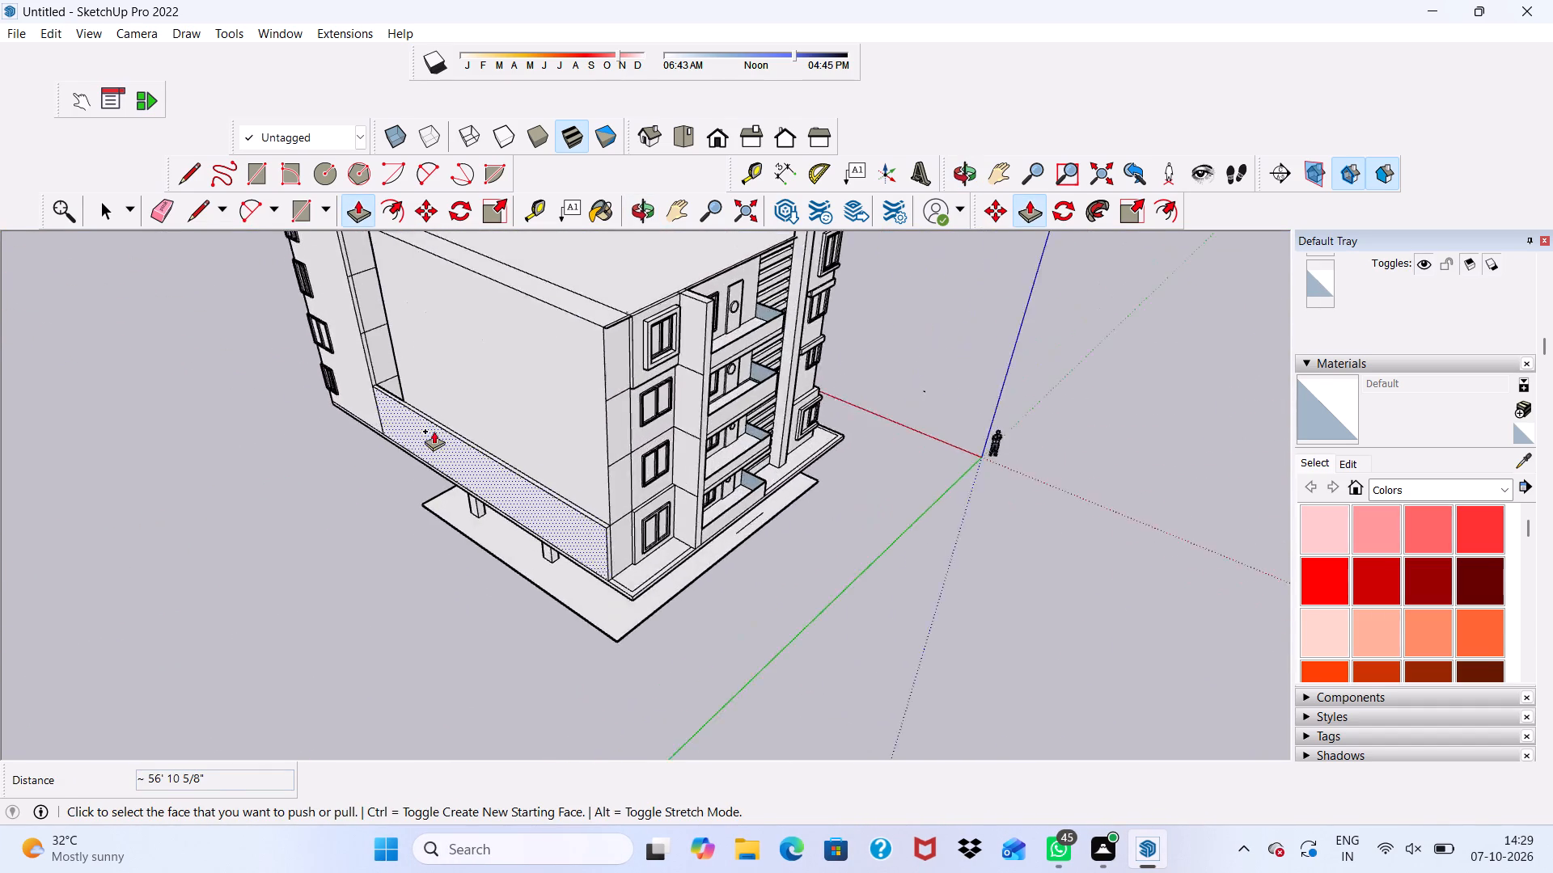
{"action": "scroll", "coordinate": [434, 431], "scroll_direction": "up", "scroll_amount": 12}
{"action": "left_click", "coordinate": [406, 422]}
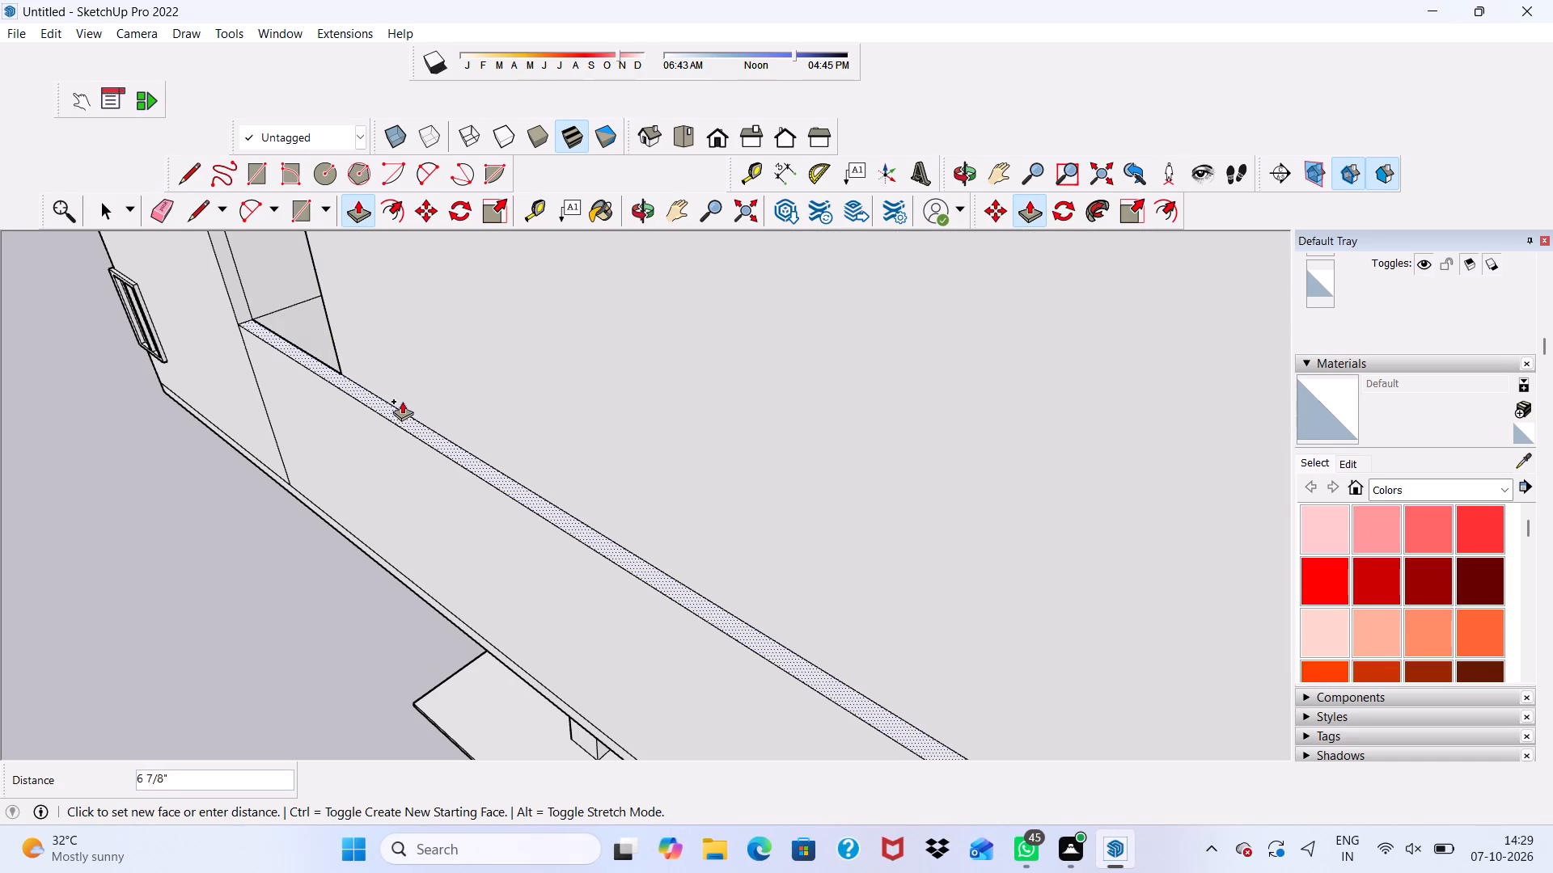
{"action": "scroll", "coordinate": [402, 399], "scroll_direction": "down", "scroll_amount": 5}
{"action": "scroll", "coordinate": [393, 368], "scroll_direction": "down", "scroll_amount": 16}
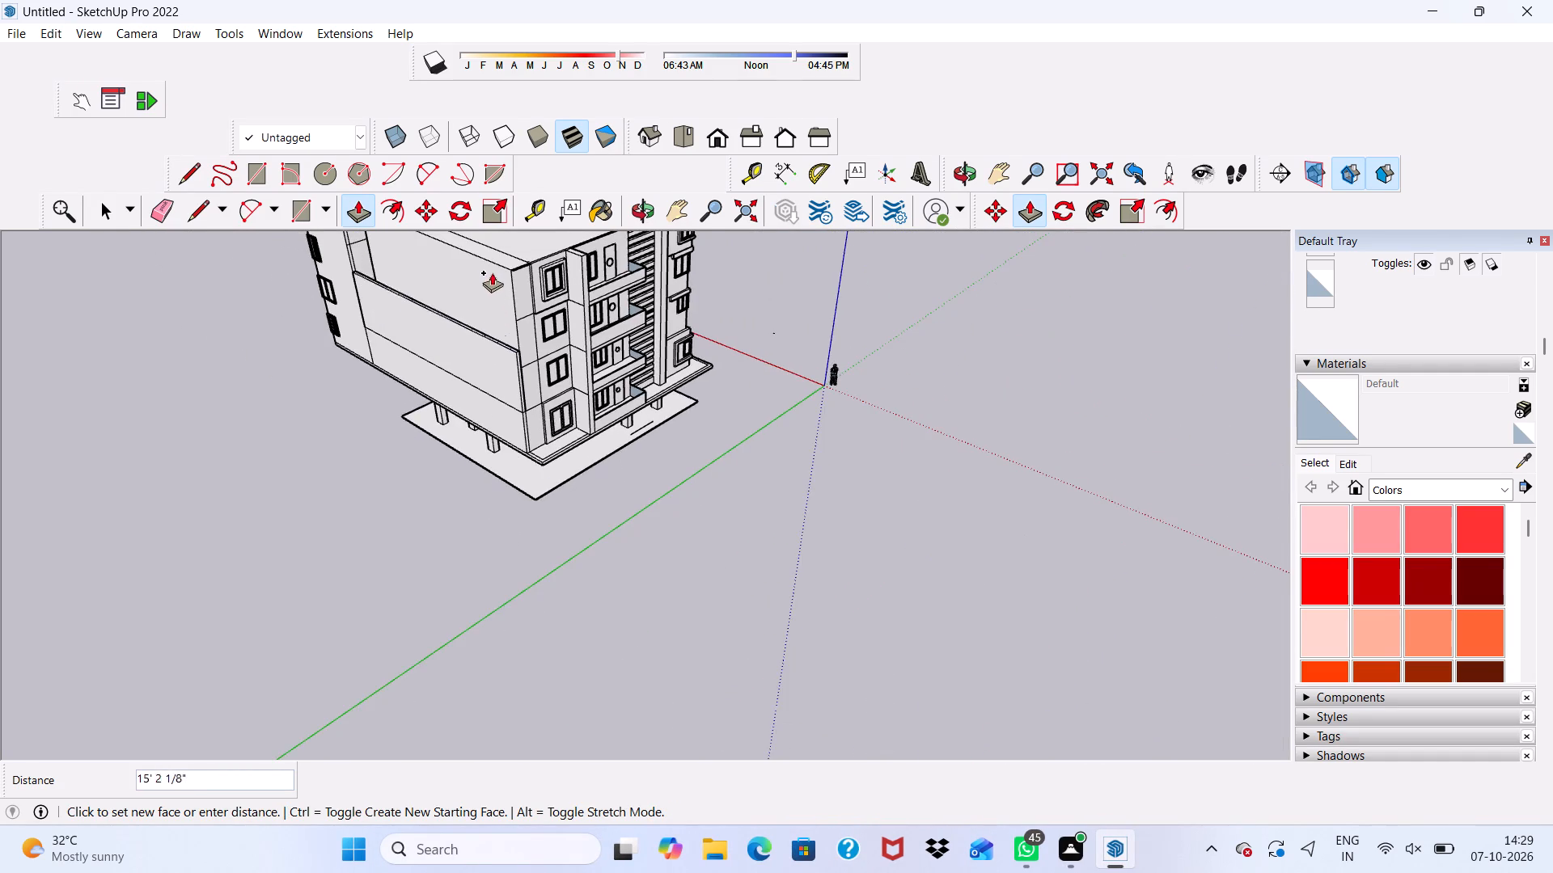
{"action": "scroll", "coordinate": [489, 257], "scroll_direction": "up", "scroll_amount": 1}
{"action": "left_click", "coordinate": [481, 252]}
{"action": "middle_click_drag", "start_coordinate": [421, 321], "coordinate": [451, 238]}
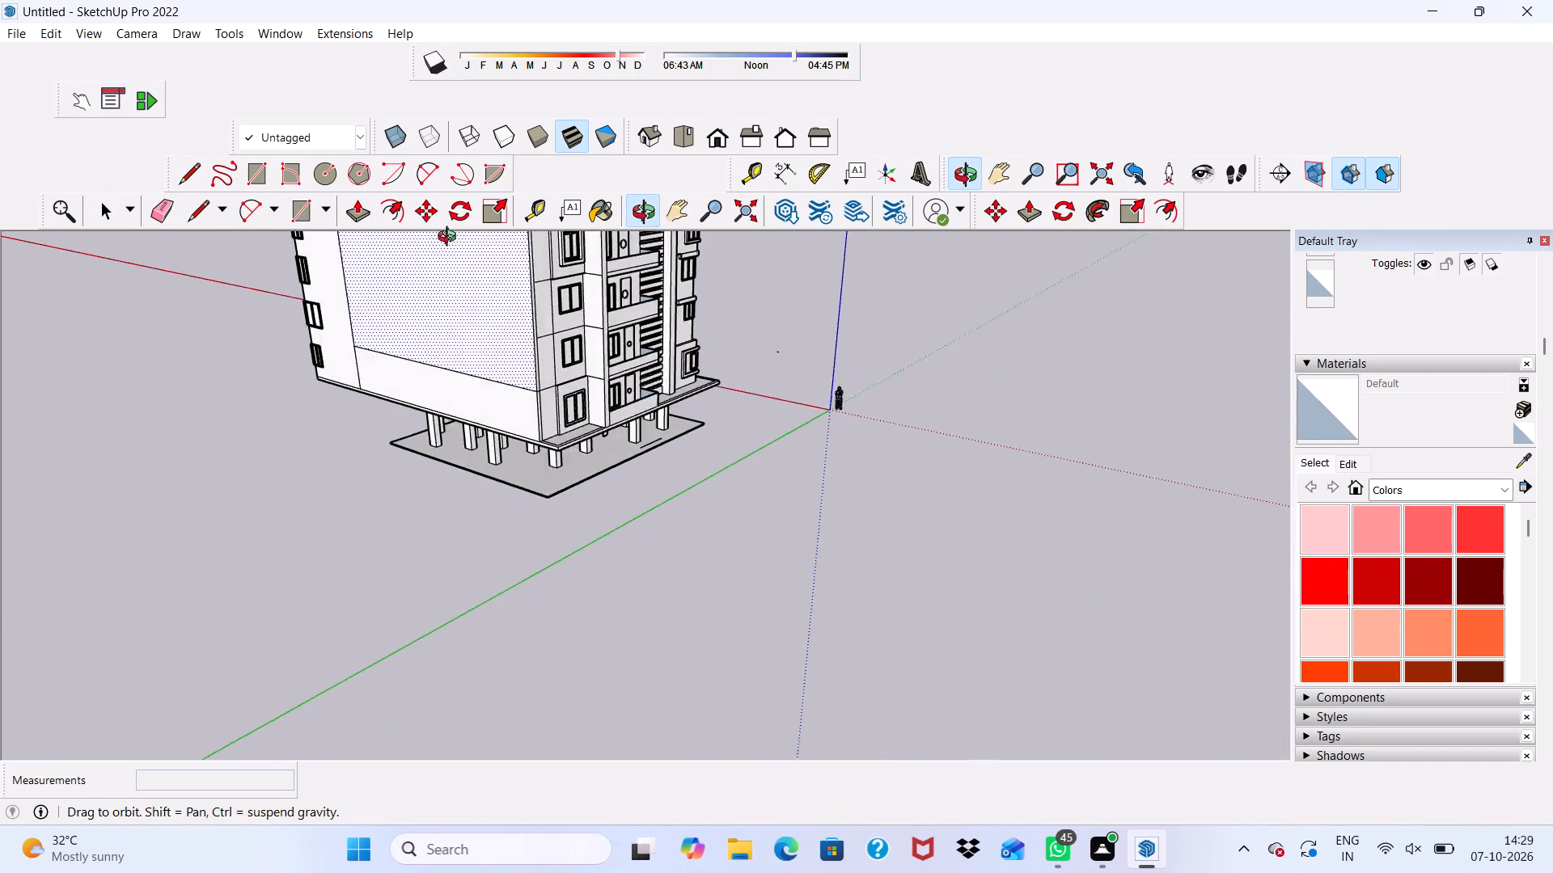
{"action": "middle_click_drag", "start_coordinate": [451, 238], "coordinate": [261, 283]}
{"action": "middle_click_drag", "start_coordinate": [434, 291], "coordinate": [528, 291]}
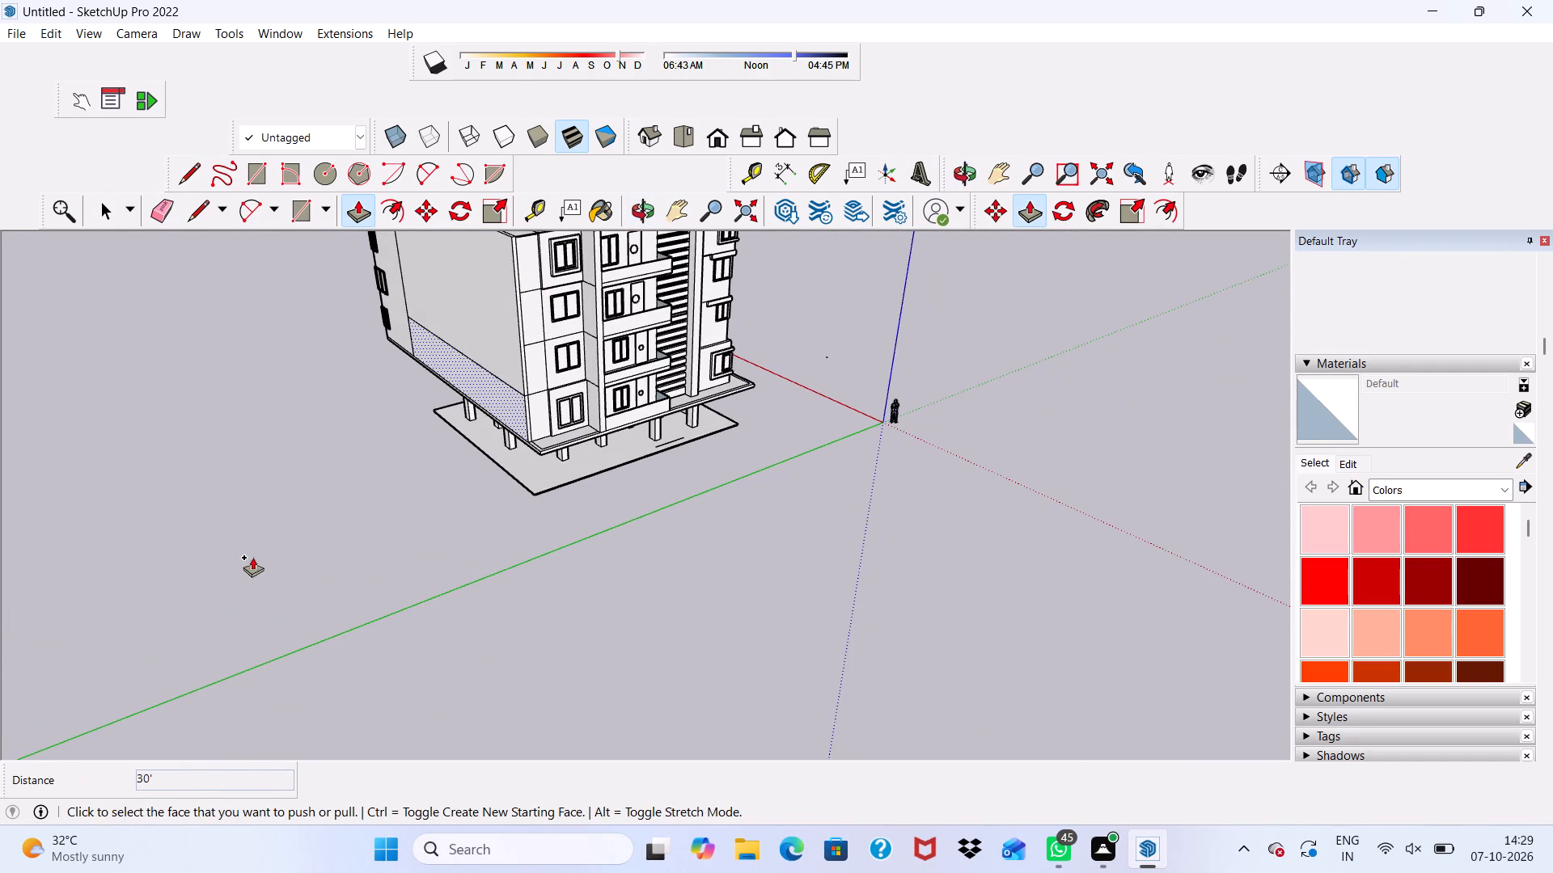
Erase the horizontal seam and the lower parts of the vertical seam on the extended outer wall.
{"action": "key", "text": "space"}
{"action": "scroll", "coordinate": [281, 539], "scroll_direction": "up", "scroll_amount": 1}
{"action": "scroll", "coordinate": [306, 530], "scroll_direction": "down", "scroll_amount": 4}
{"action": "scroll", "coordinate": [472, 483], "scroll_direction": "up", "scroll_amount": 4}
{"action": "middle_click_drag", "start_coordinate": [334, 428], "coordinate": [569, 316]}
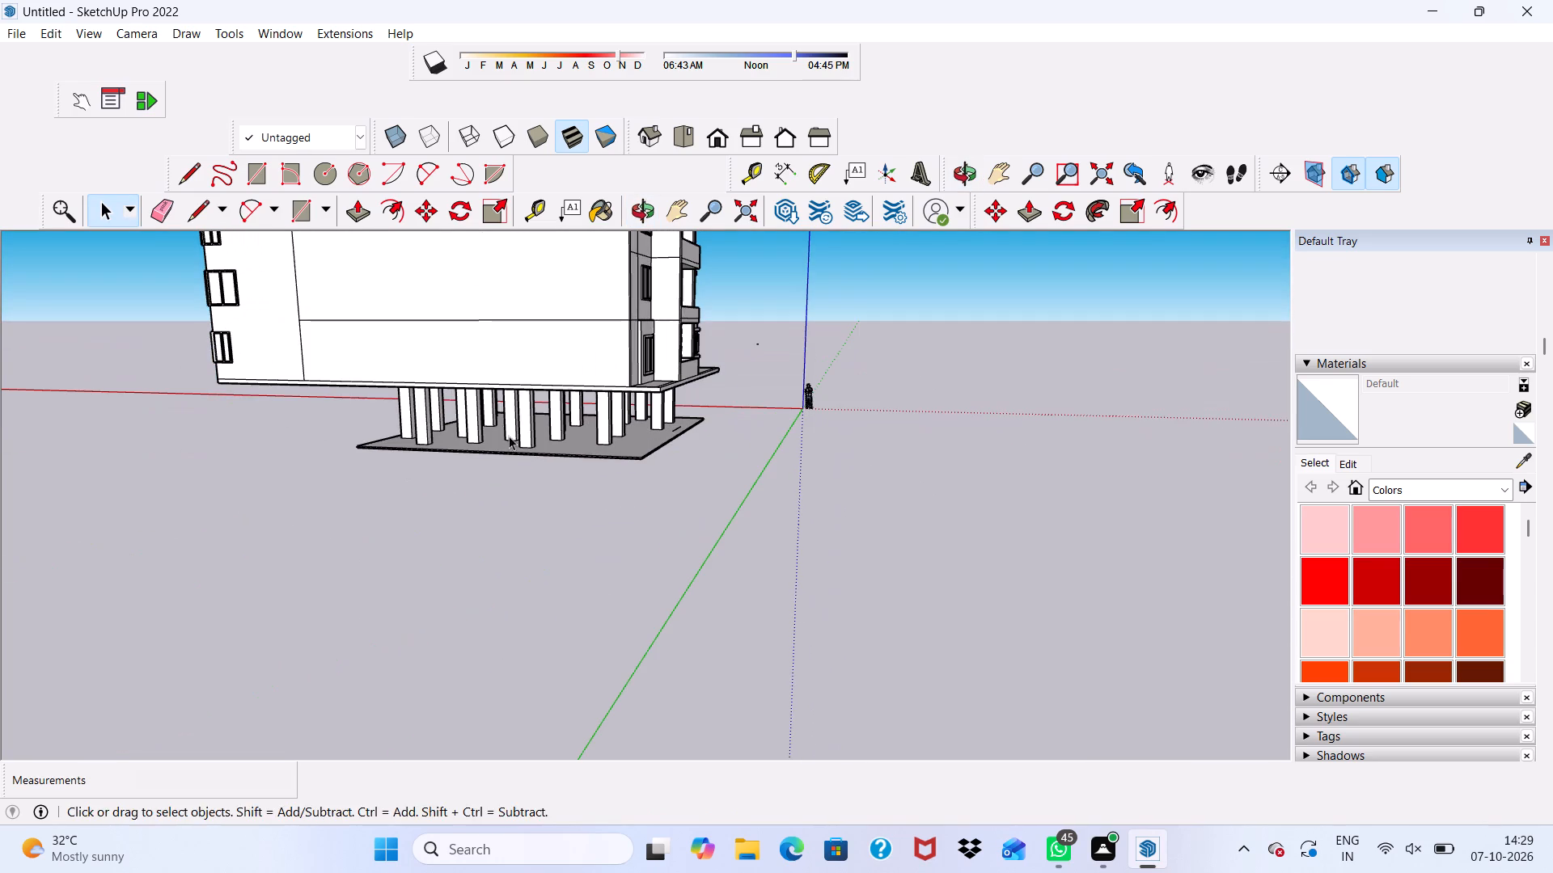
{"action": "scroll", "coordinate": [443, 209], "scroll_direction": "up", "scroll_amount": 4}
{"action": "left_click_drag", "start_coordinate": [164, 211], "coordinate": [174, 225]}
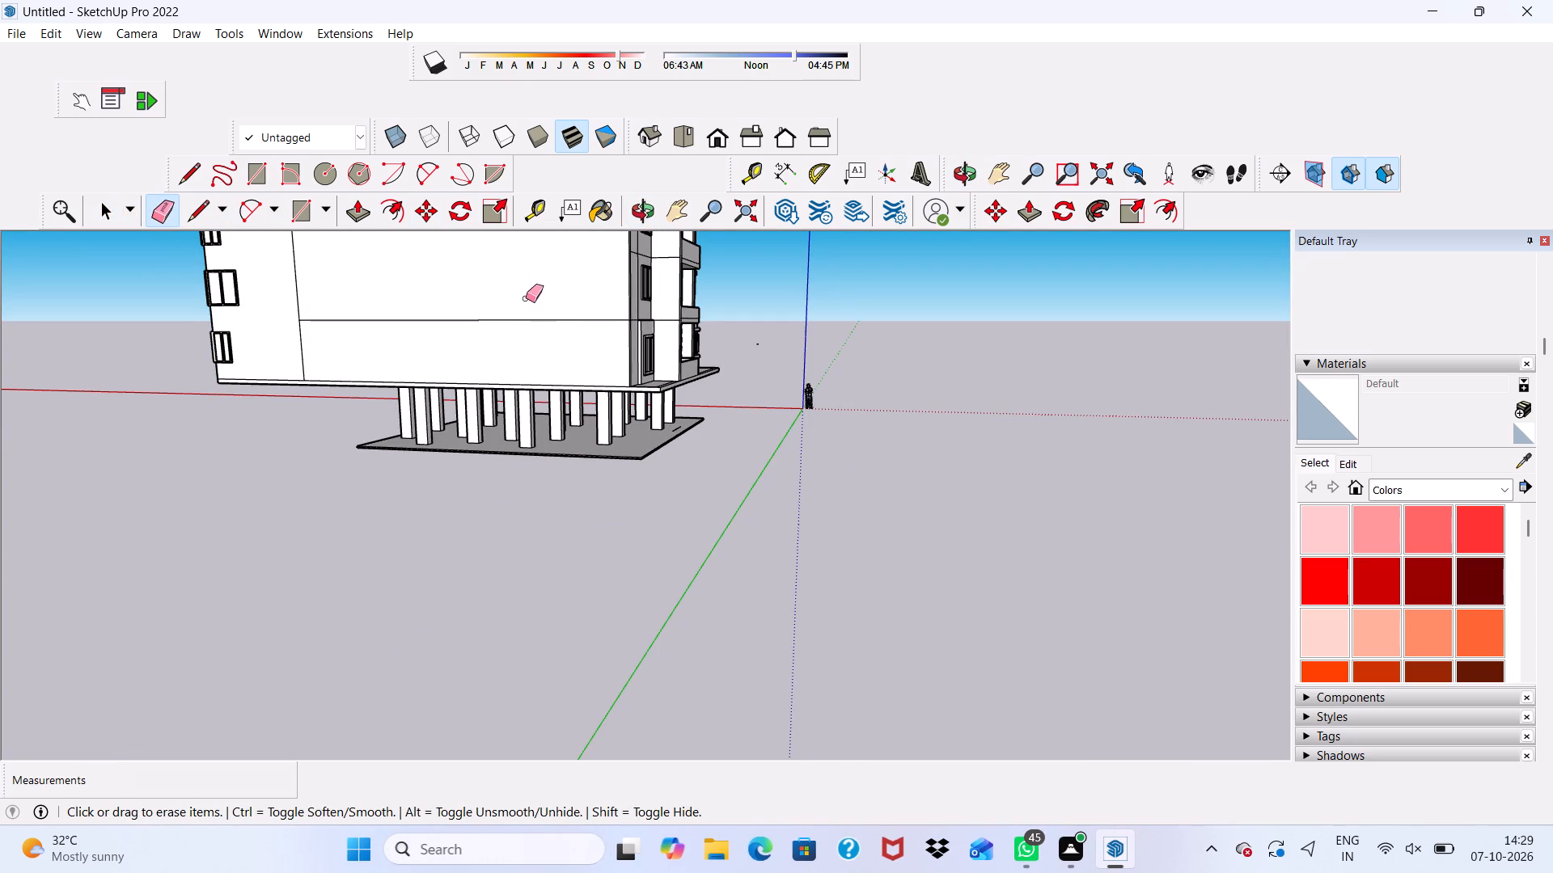
{"action": "left_click_drag", "start_coordinate": [526, 298], "coordinate": [524, 325]}
{"action": "left_click_drag", "start_coordinate": [307, 297], "coordinate": [294, 323]}
{"action": "scroll", "coordinate": [289, 385], "scroll_direction": "down", "scroll_amount": 2}
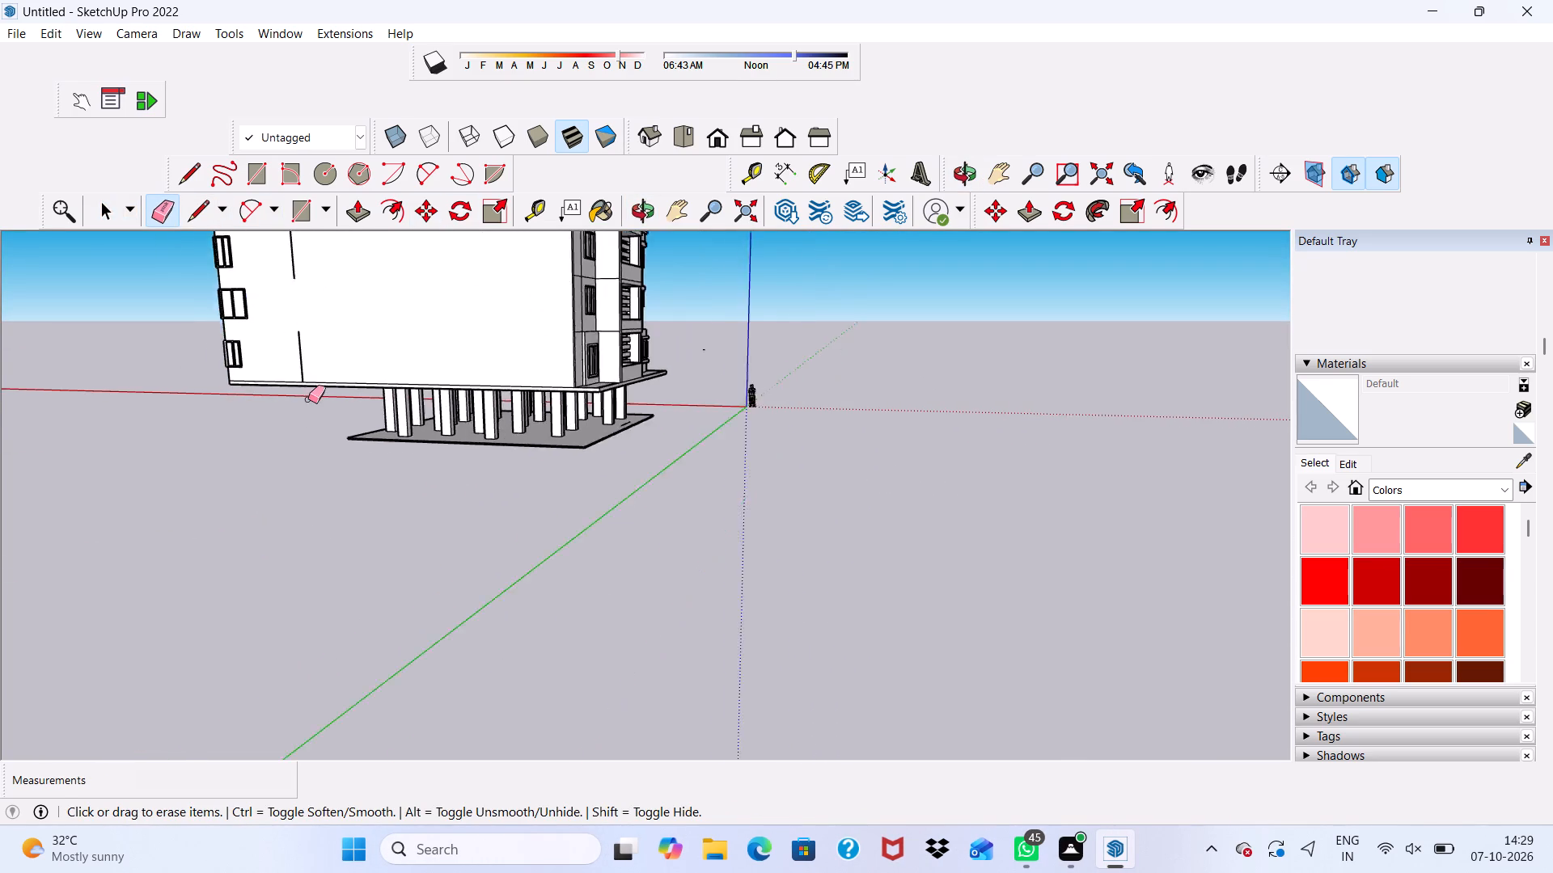
{"action": "scroll", "coordinate": [308, 399], "scroll_direction": "down", "scroll_amount": 1}
{"action": "scroll", "coordinate": [308, 348], "scroll_direction": "up", "scroll_amount": 4}
{"action": "left_click_drag", "start_coordinate": [306, 346], "coordinate": [293, 373]}
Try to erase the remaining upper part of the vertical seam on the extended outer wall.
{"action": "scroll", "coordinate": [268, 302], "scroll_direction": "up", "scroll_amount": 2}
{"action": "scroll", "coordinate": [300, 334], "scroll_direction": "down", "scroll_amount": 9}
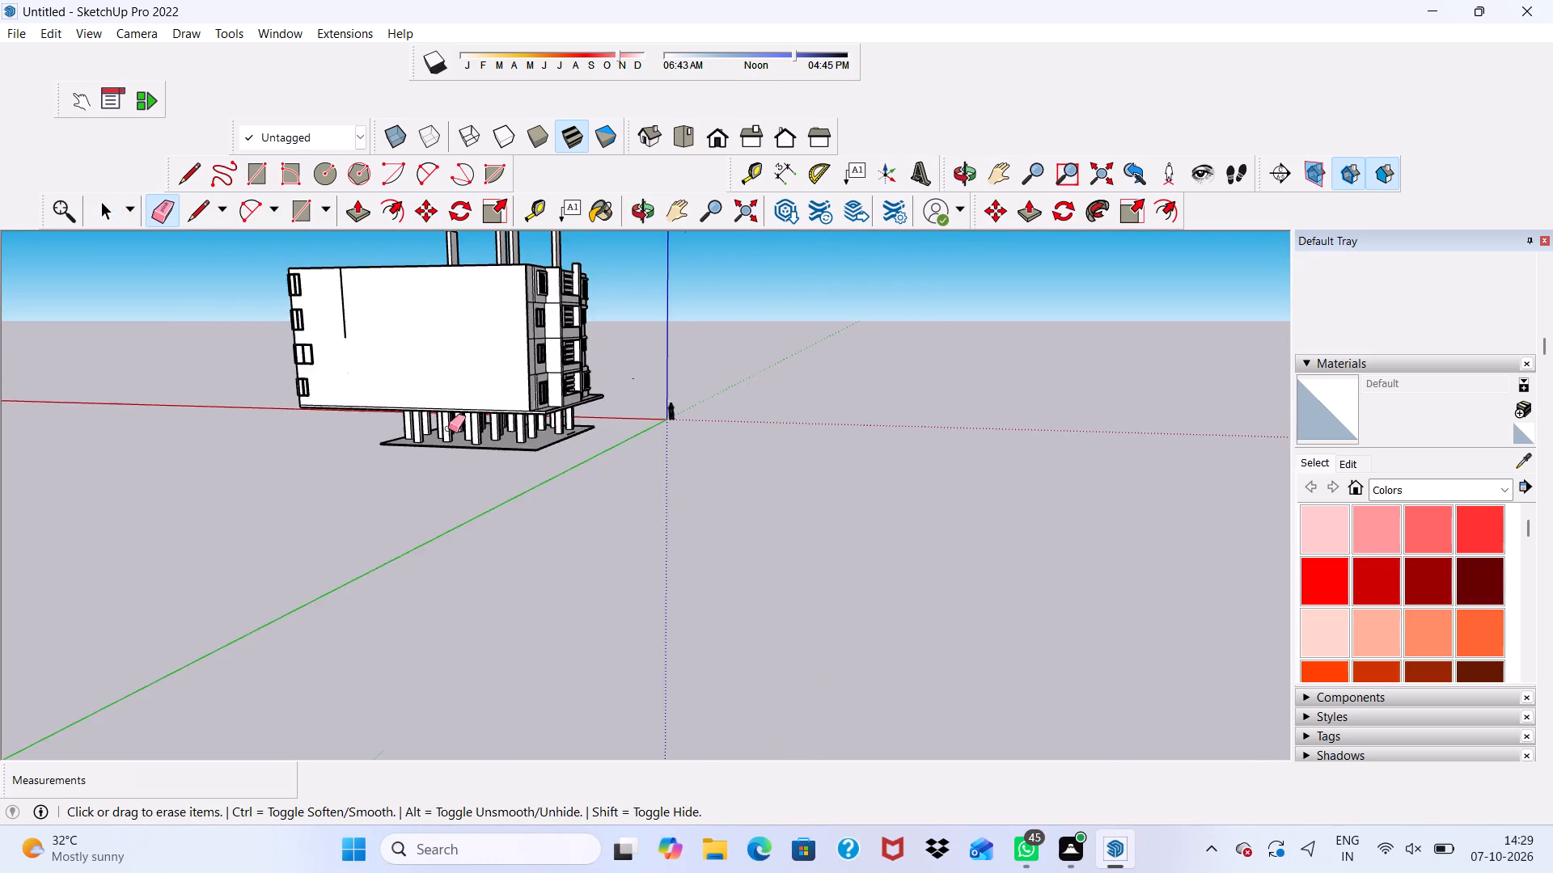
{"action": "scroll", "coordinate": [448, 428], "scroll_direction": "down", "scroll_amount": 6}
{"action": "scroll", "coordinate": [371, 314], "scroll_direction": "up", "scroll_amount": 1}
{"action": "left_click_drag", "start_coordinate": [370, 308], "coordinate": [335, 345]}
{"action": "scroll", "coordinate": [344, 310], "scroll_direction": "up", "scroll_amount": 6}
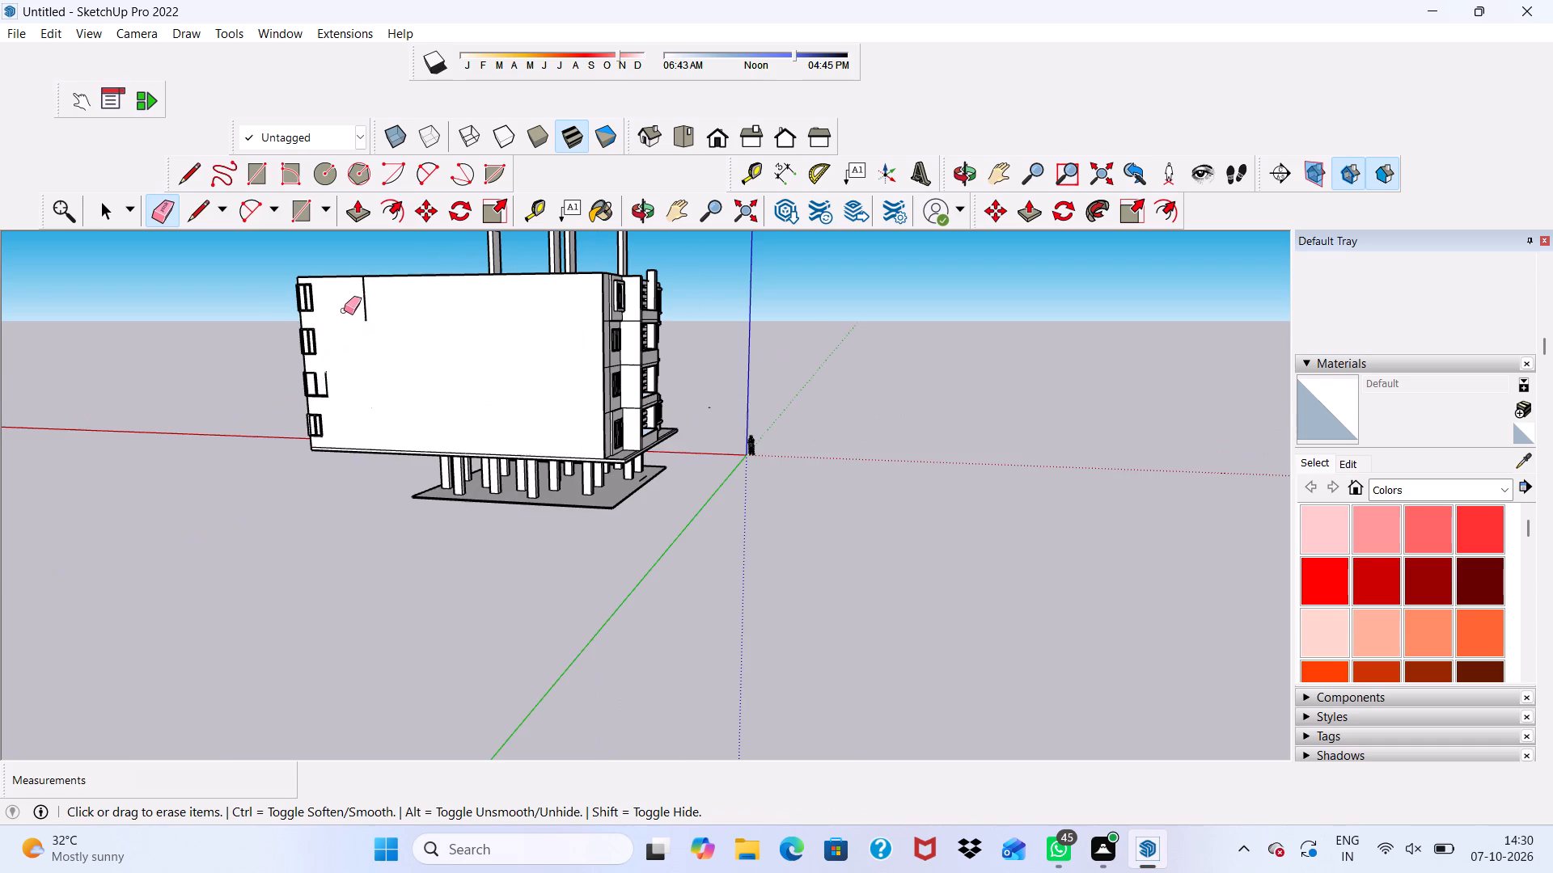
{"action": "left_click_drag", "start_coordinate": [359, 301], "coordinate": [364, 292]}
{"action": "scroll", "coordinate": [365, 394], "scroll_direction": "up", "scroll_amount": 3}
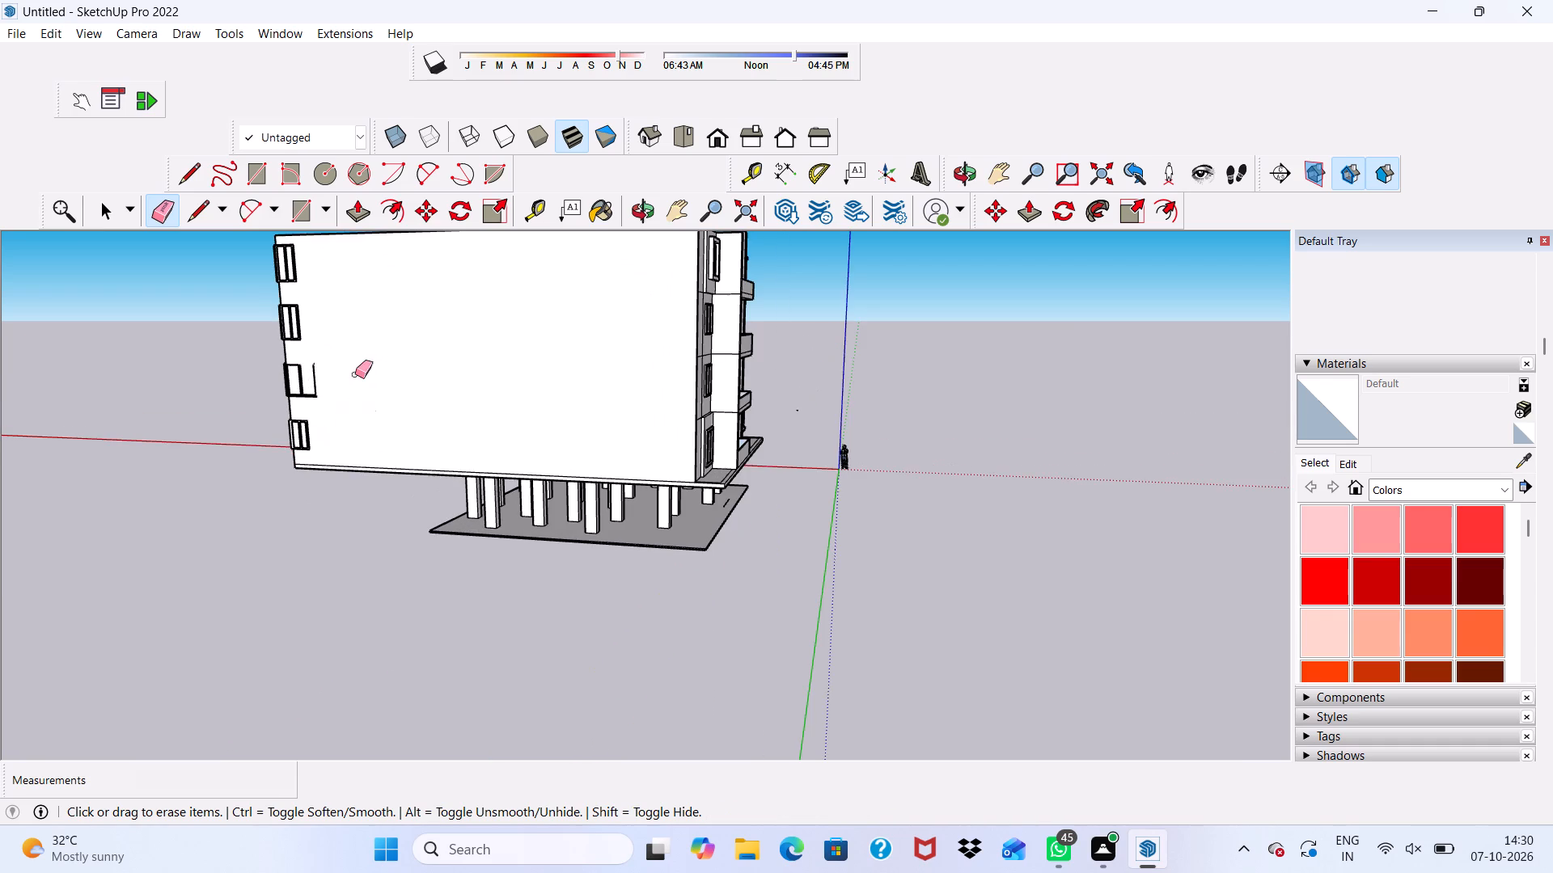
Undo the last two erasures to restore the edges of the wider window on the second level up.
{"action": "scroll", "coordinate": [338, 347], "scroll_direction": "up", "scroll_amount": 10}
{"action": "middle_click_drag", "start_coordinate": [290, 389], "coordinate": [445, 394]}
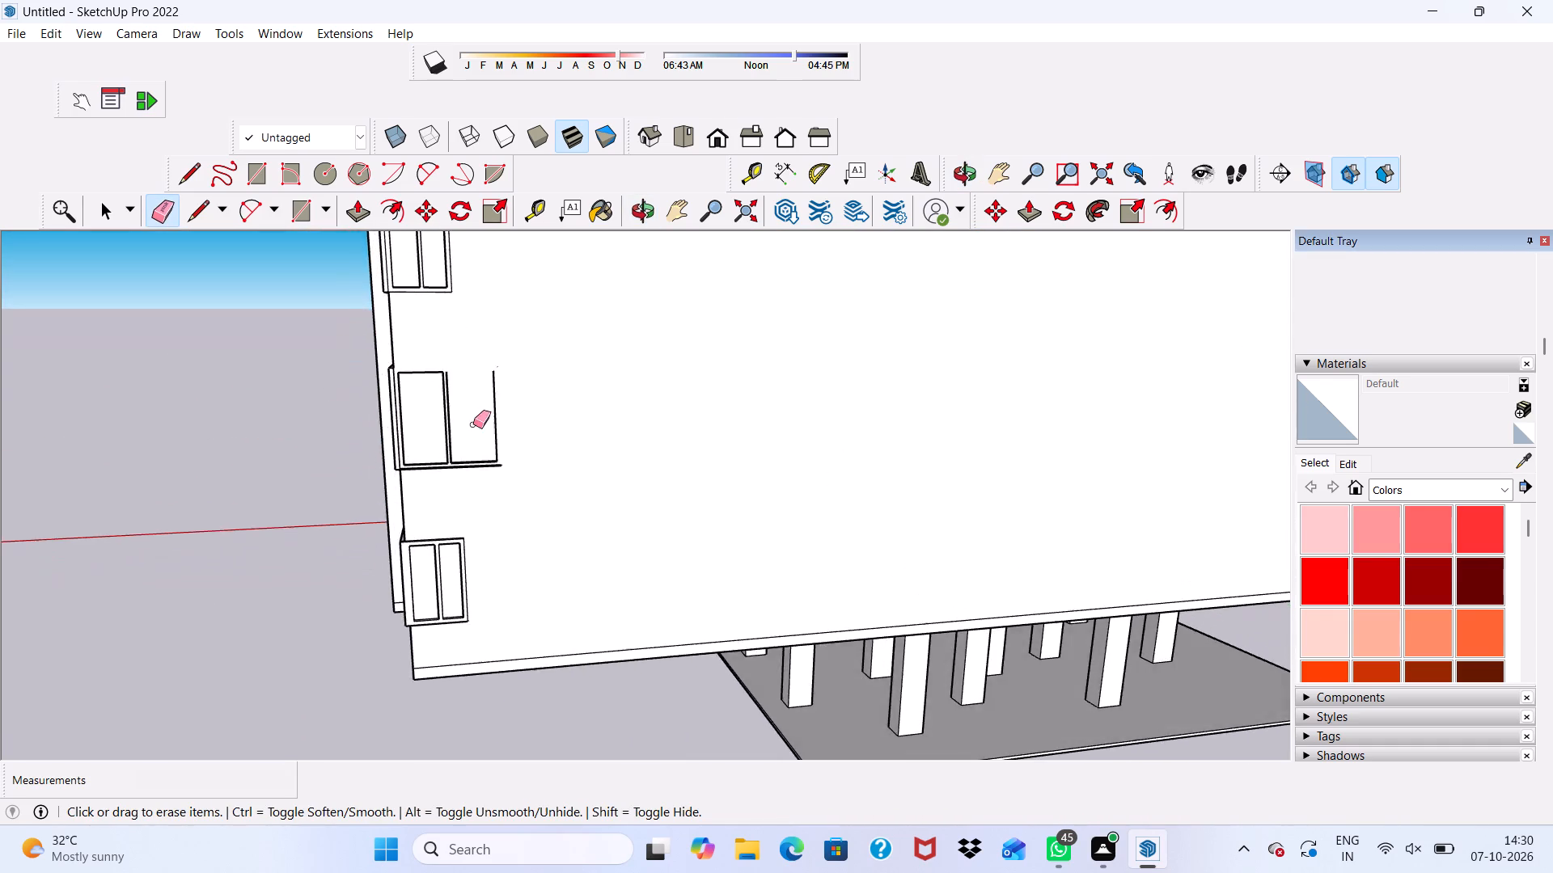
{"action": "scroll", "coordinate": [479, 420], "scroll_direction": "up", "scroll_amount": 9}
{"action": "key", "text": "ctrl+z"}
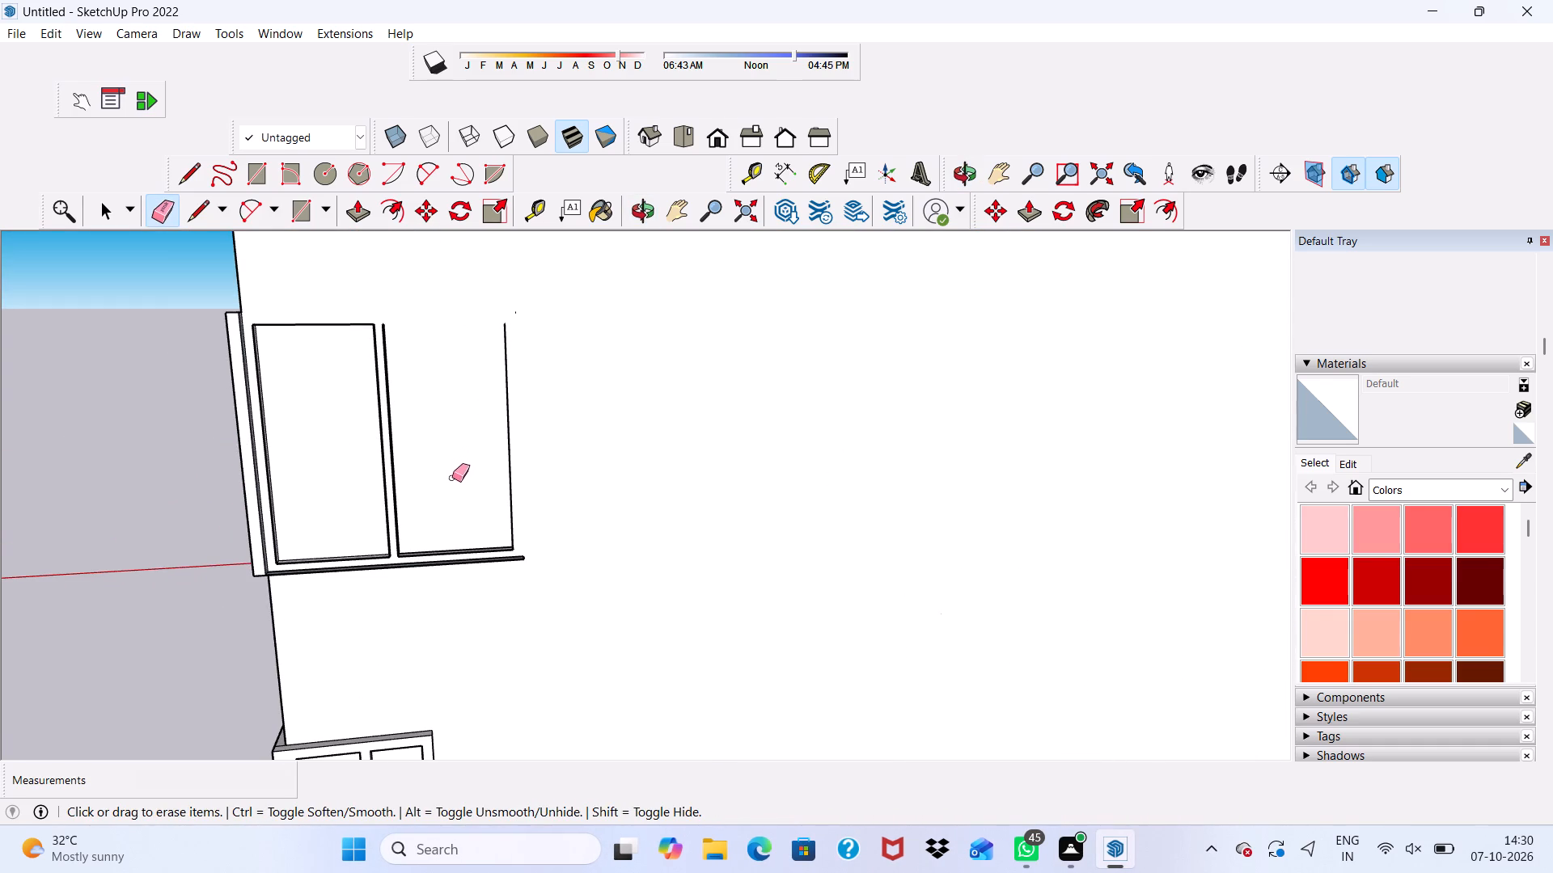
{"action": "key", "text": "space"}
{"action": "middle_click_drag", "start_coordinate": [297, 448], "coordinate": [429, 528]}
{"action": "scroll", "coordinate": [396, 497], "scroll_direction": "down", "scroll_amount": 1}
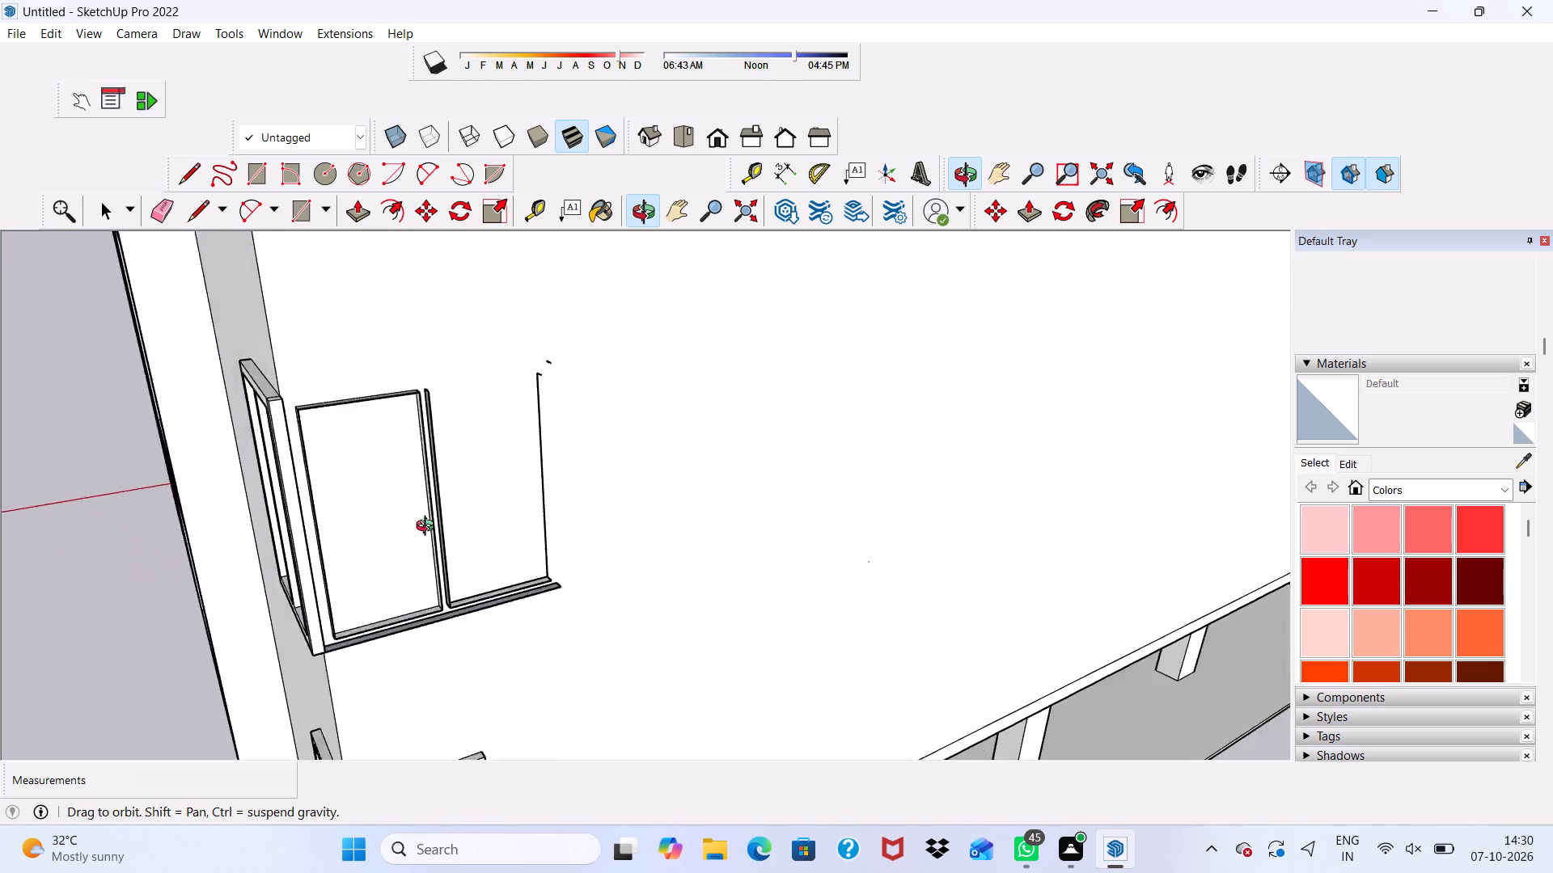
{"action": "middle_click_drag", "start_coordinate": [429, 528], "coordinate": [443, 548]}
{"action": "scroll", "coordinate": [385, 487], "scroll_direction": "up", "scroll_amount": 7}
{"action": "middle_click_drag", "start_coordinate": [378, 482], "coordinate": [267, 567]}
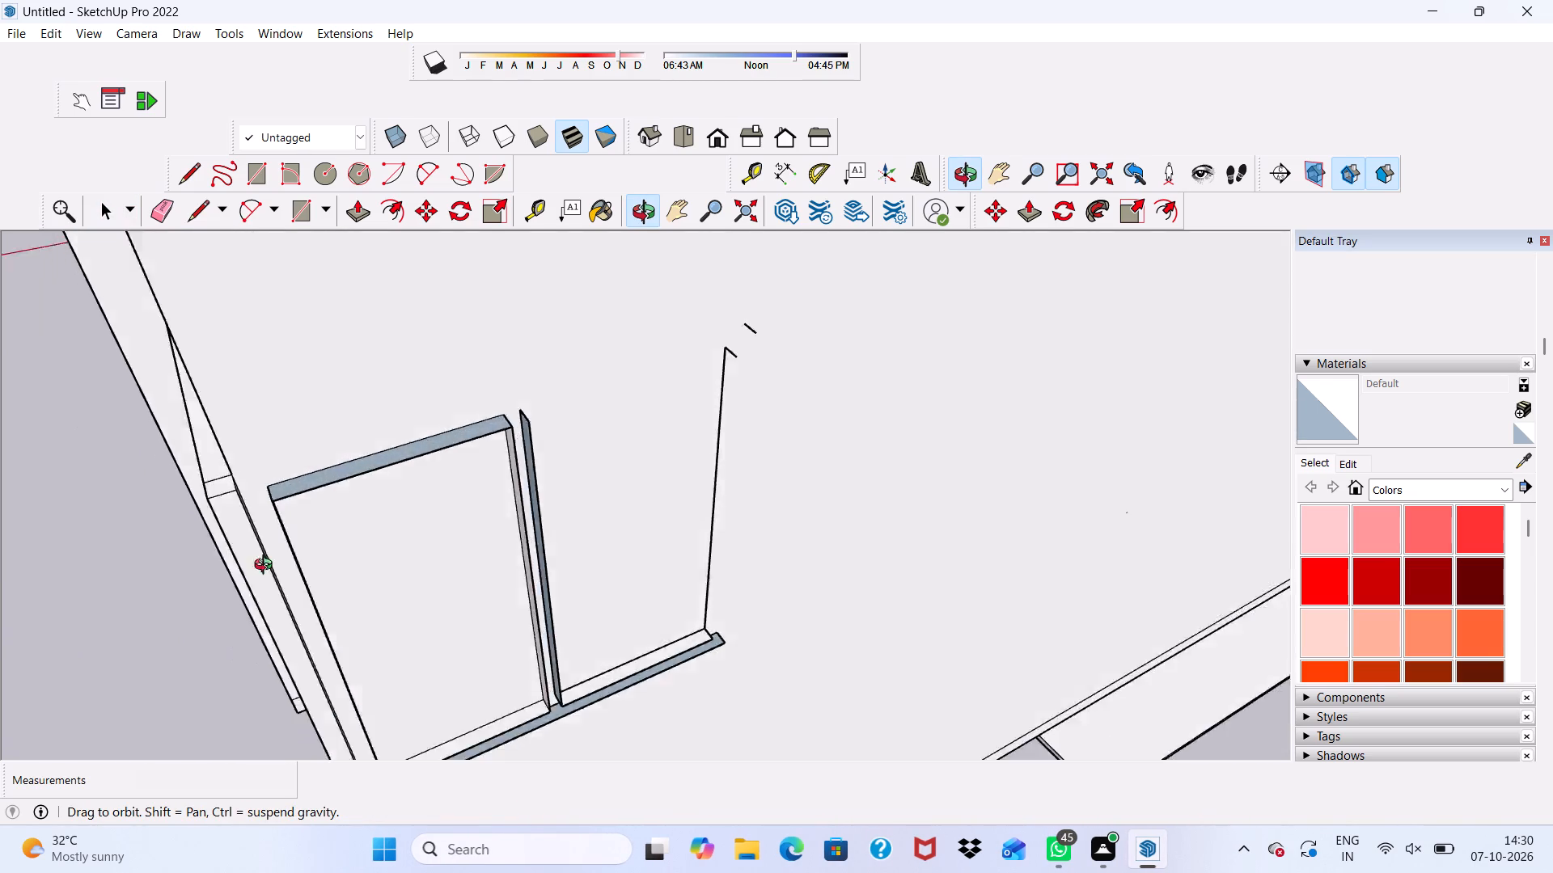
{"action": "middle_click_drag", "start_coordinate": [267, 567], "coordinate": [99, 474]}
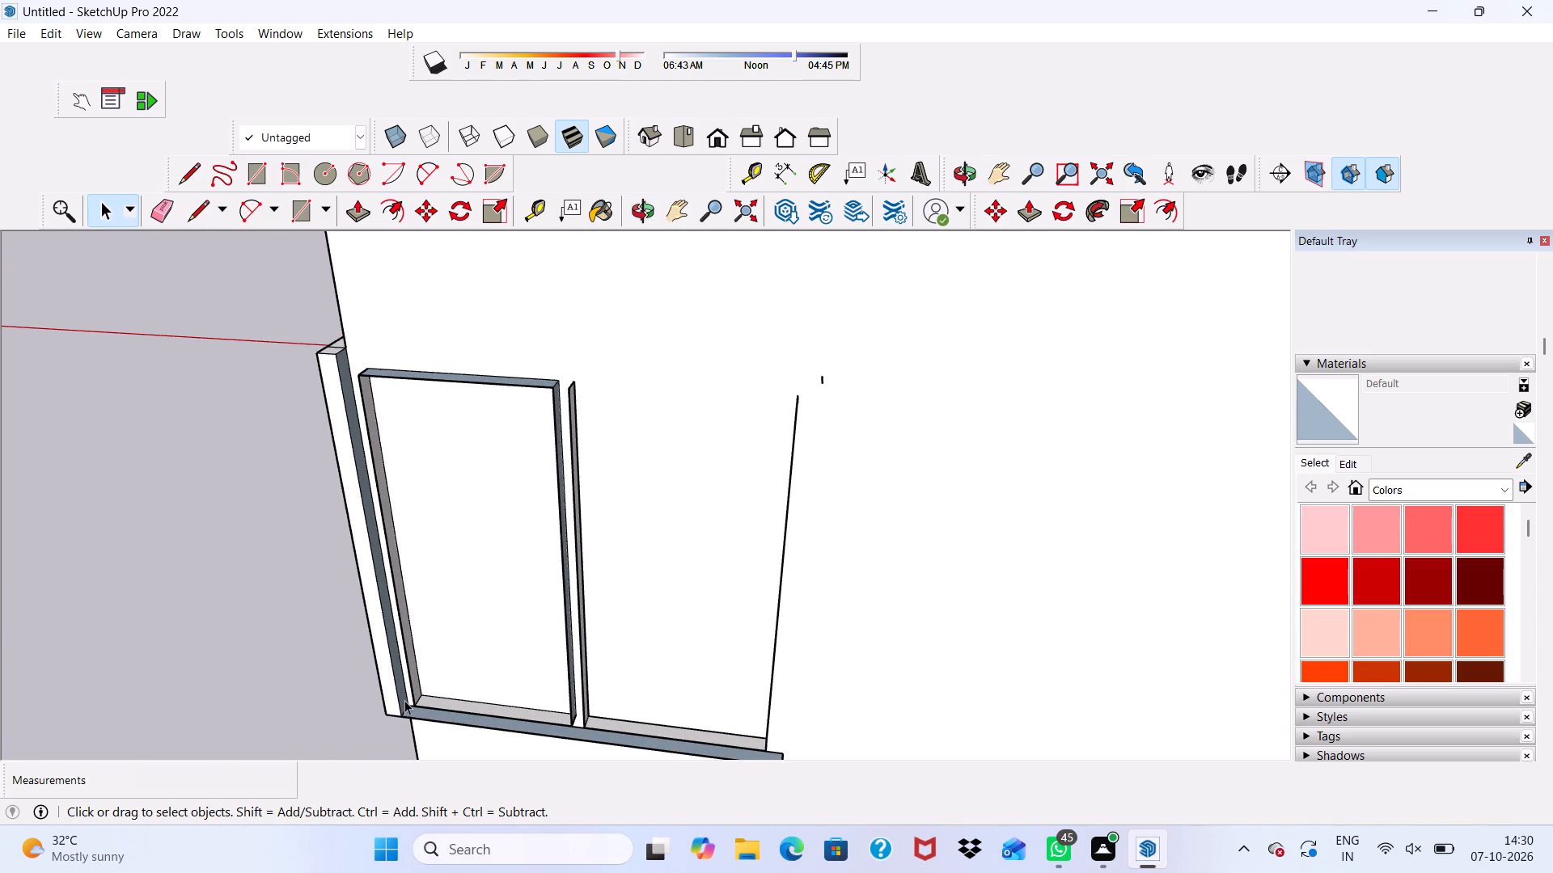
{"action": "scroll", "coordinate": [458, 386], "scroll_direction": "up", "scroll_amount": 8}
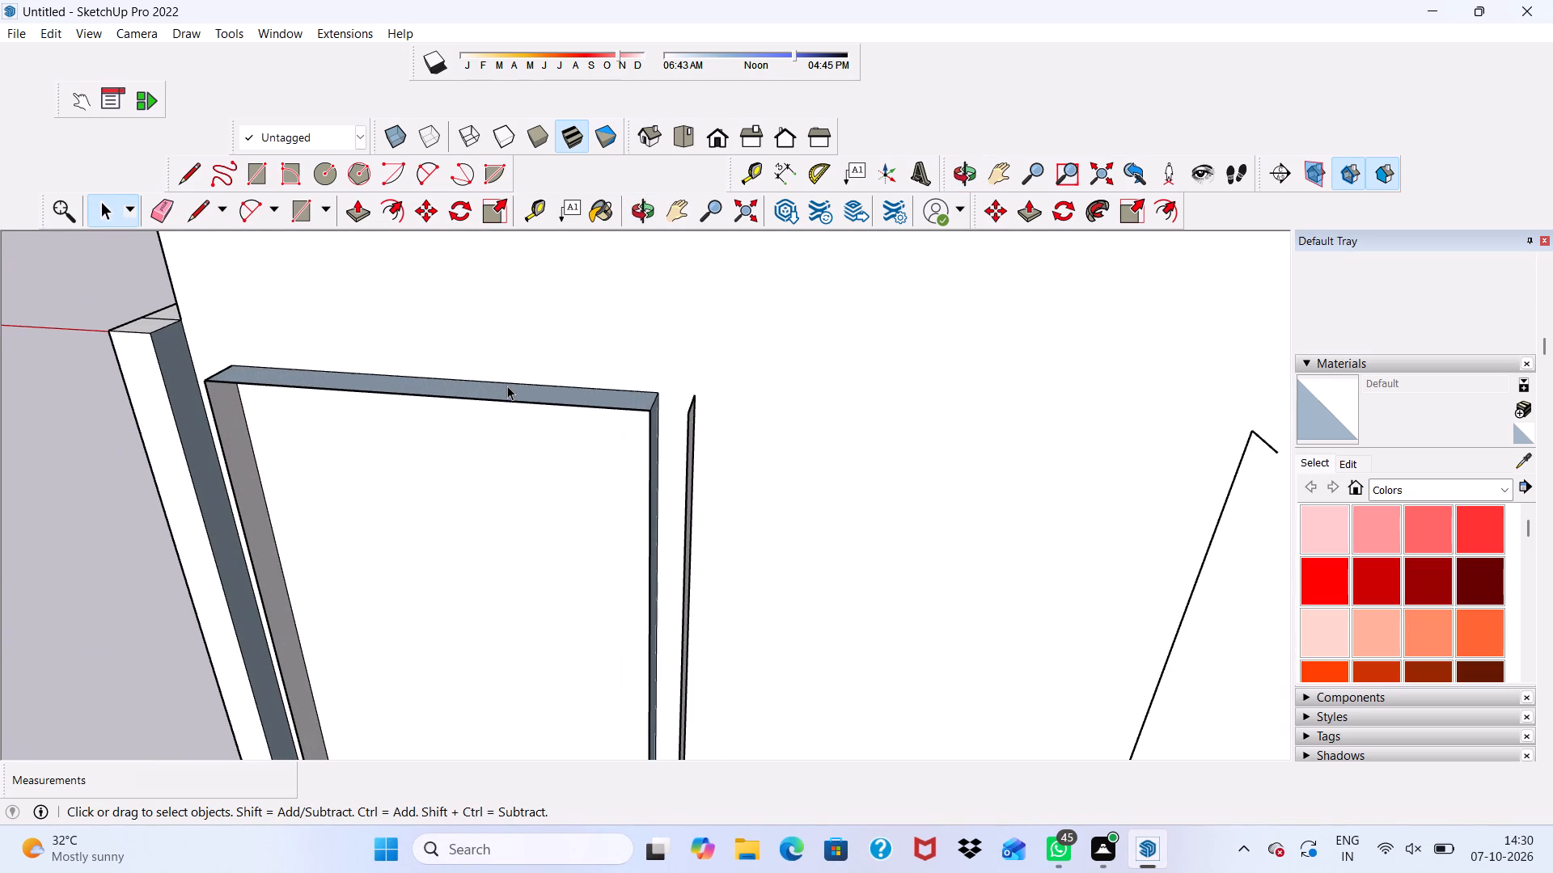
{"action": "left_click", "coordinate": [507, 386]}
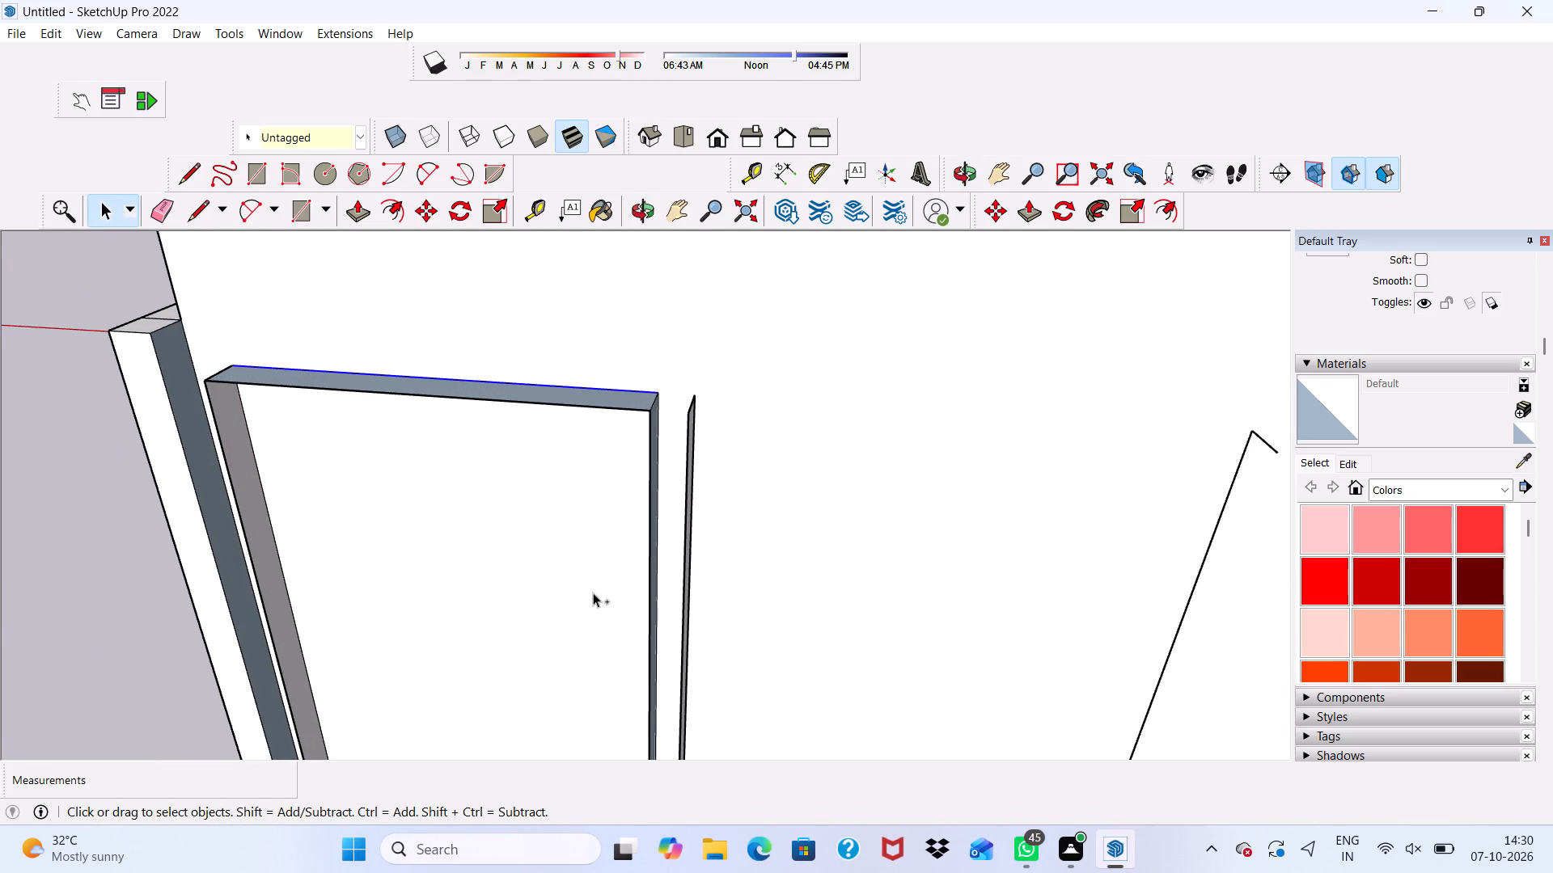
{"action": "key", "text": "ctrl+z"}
Erase the remaining upper vertical seam on the extended outer wall, leaving the corner windows intact.
{"action": "scroll", "coordinate": [565, 531], "scroll_direction": "down", "scroll_amount": 17}
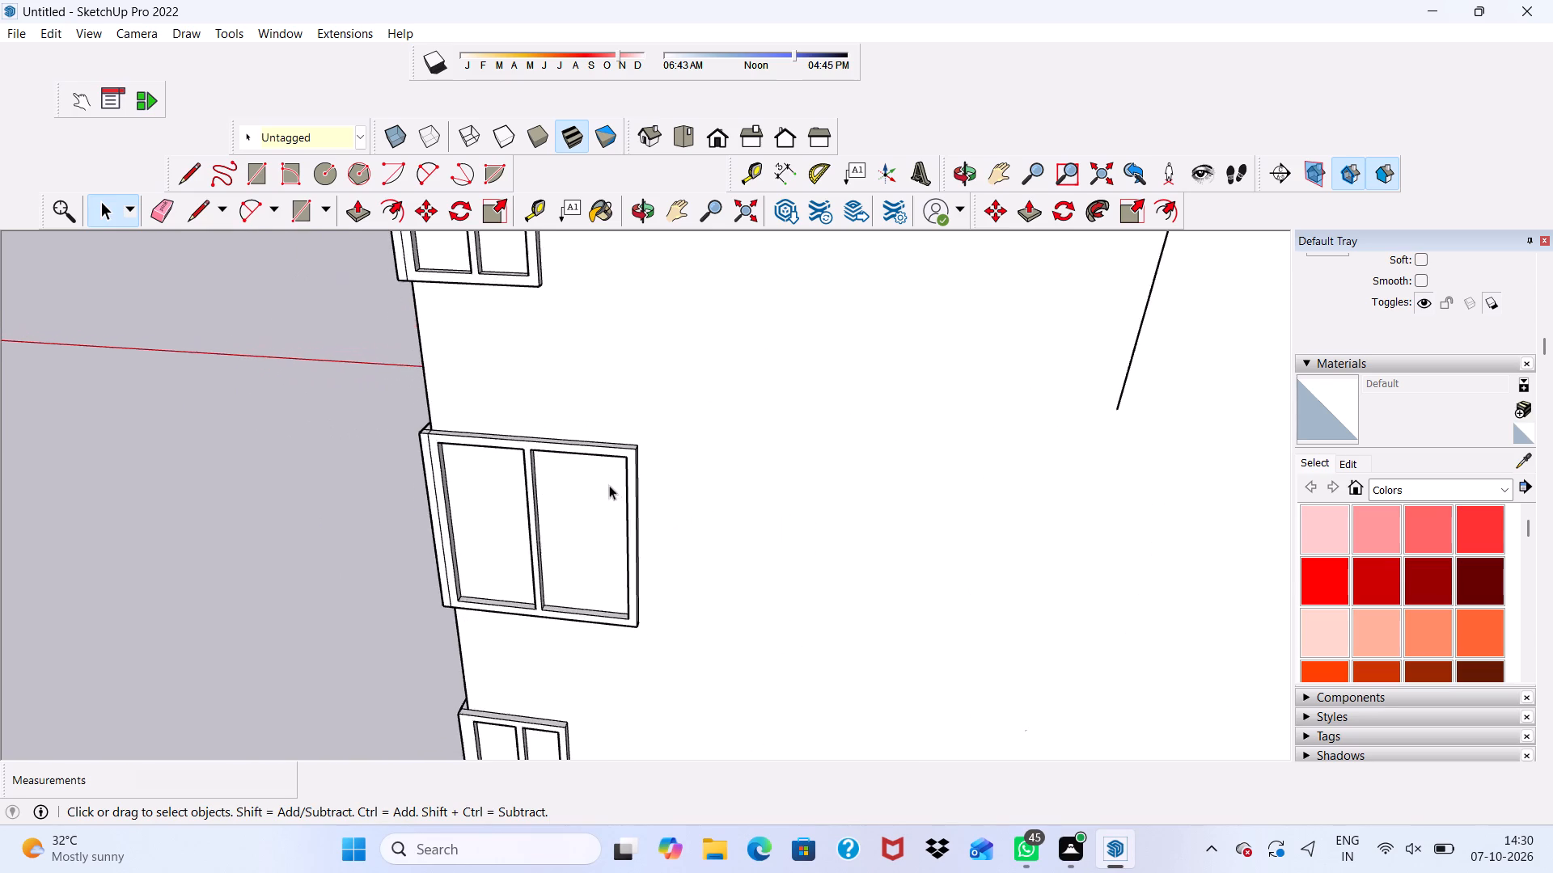
{"action": "scroll", "coordinate": [609, 485], "scroll_direction": "down", "scroll_amount": 8}
{"action": "scroll", "coordinate": [770, 476], "scroll_direction": "down", "scroll_amount": 9}
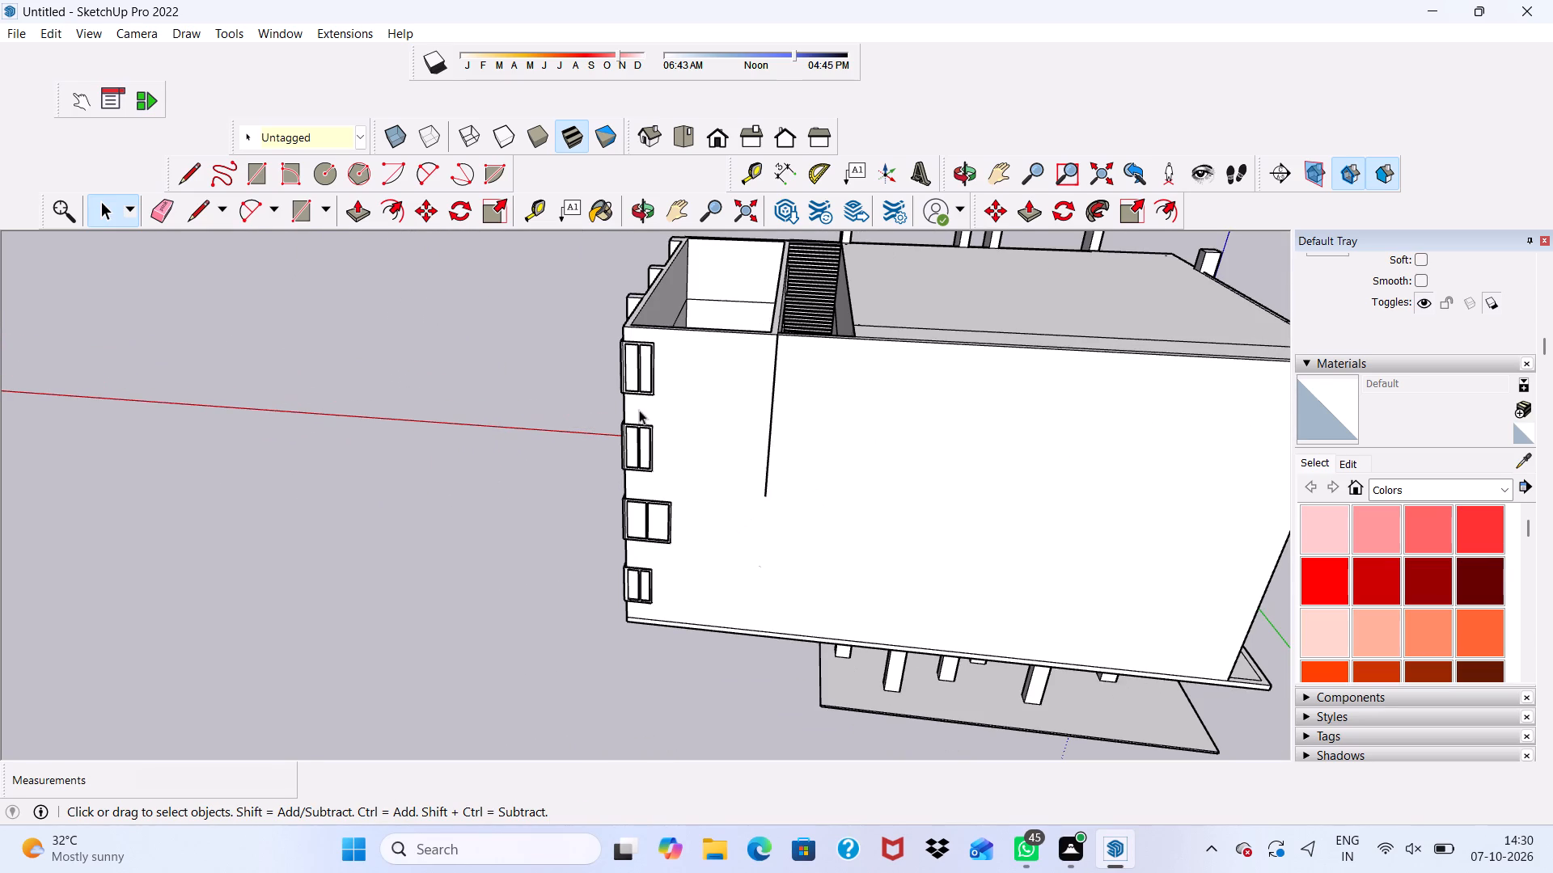
{"action": "left_click", "coordinate": [156, 206]}
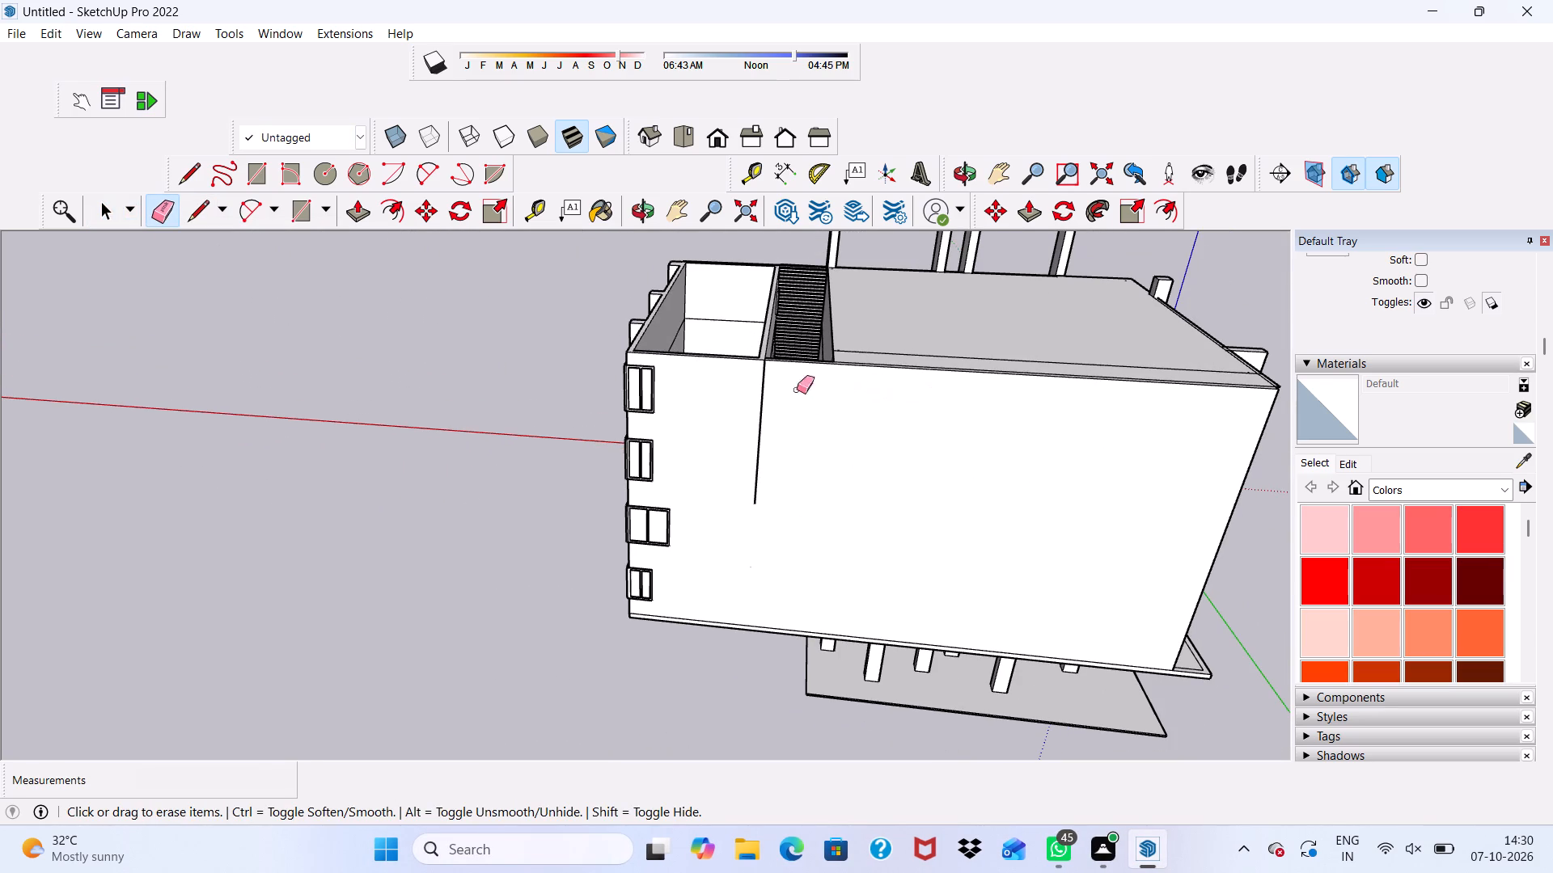
{"action": "left_click", "coordinate": [757, 403]}
{"action": "left_click_drag", "start_coordinate": [765, 420], "coordinate": [753, 473]}
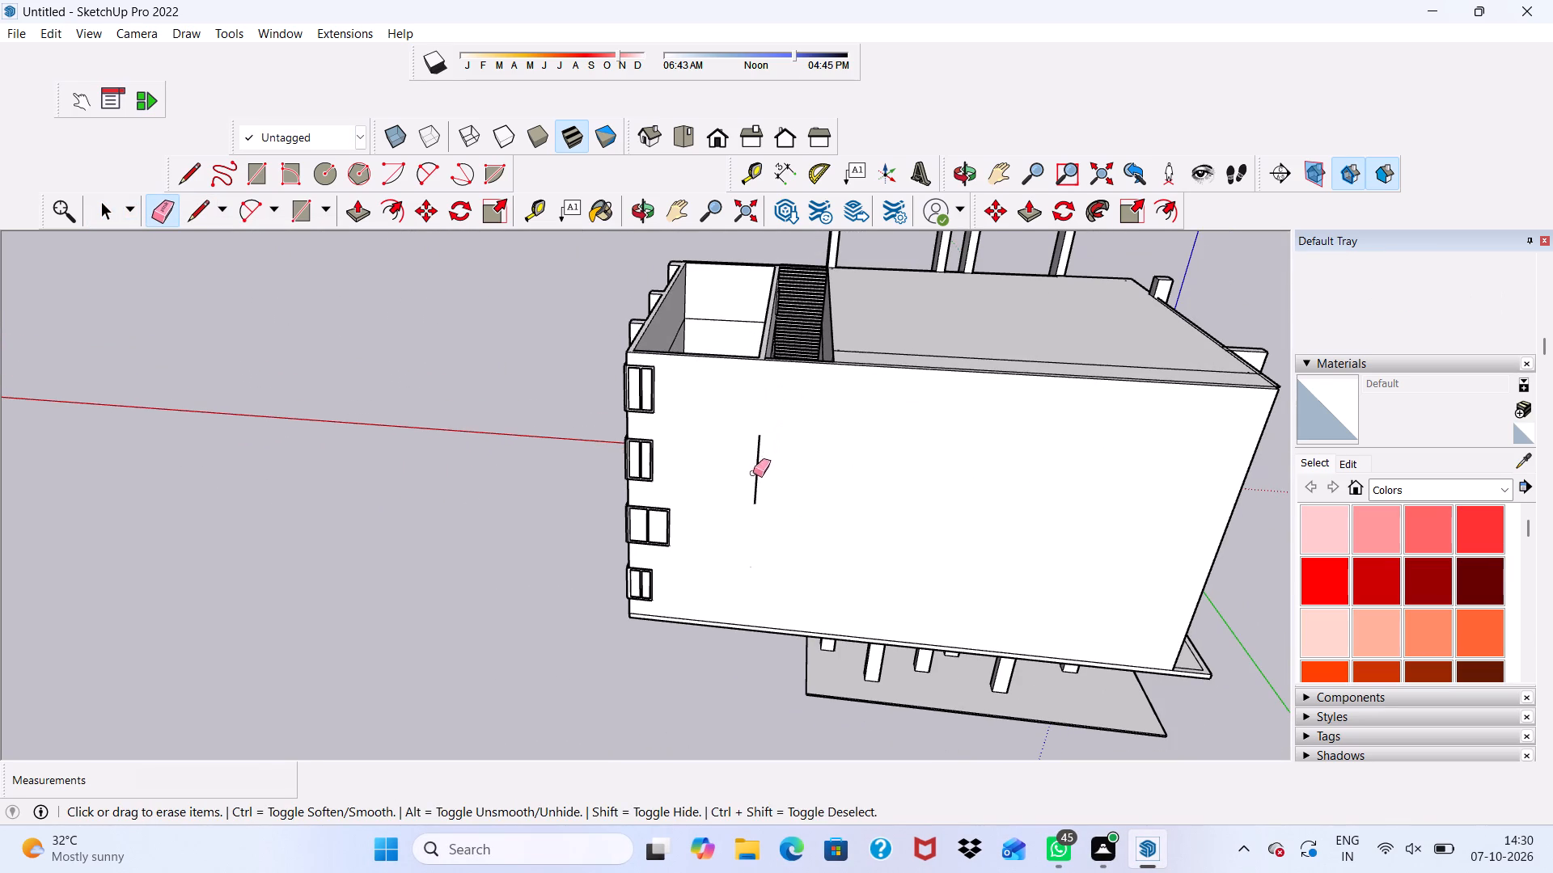
{"action": "left_click_drag", "start_coordinate": [753, 473], "coordinate": [760, 498]}
{"action": "scroll", "coordinate": [786, 544], "scroll_direction": "down", "scroll_amount": 3}
{"action": "middle_click_drag", "start_coordinate": [803, 569], "coordinate": [691, 400]}
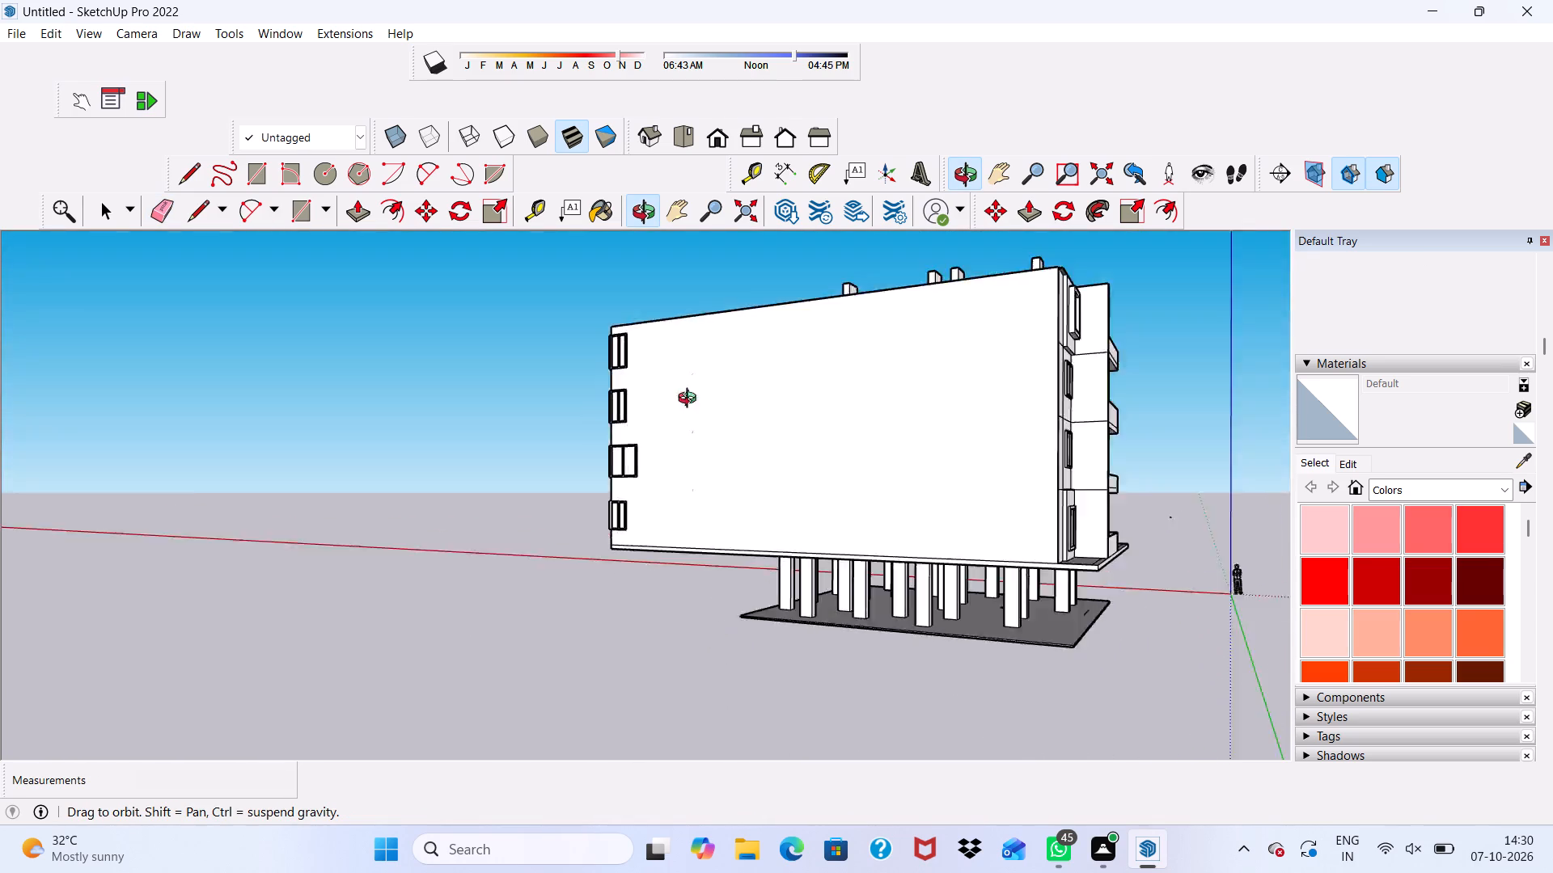
Examine the building's facades from several sides, including the balcony front, the louvred strip and the open column-and-slab bays.
{"action": "middle_click_drag", "start_coordinate": [691, 400], "coordinate": [1015, 436]}
{"action": "middle_click_drag", "start_coordinate": [800, 439], "coordinate": [1008, 426]}
{"action": "scroll", "coordinate": [511, 384], "scroll_direction": "up", "scroll_amount": 5}
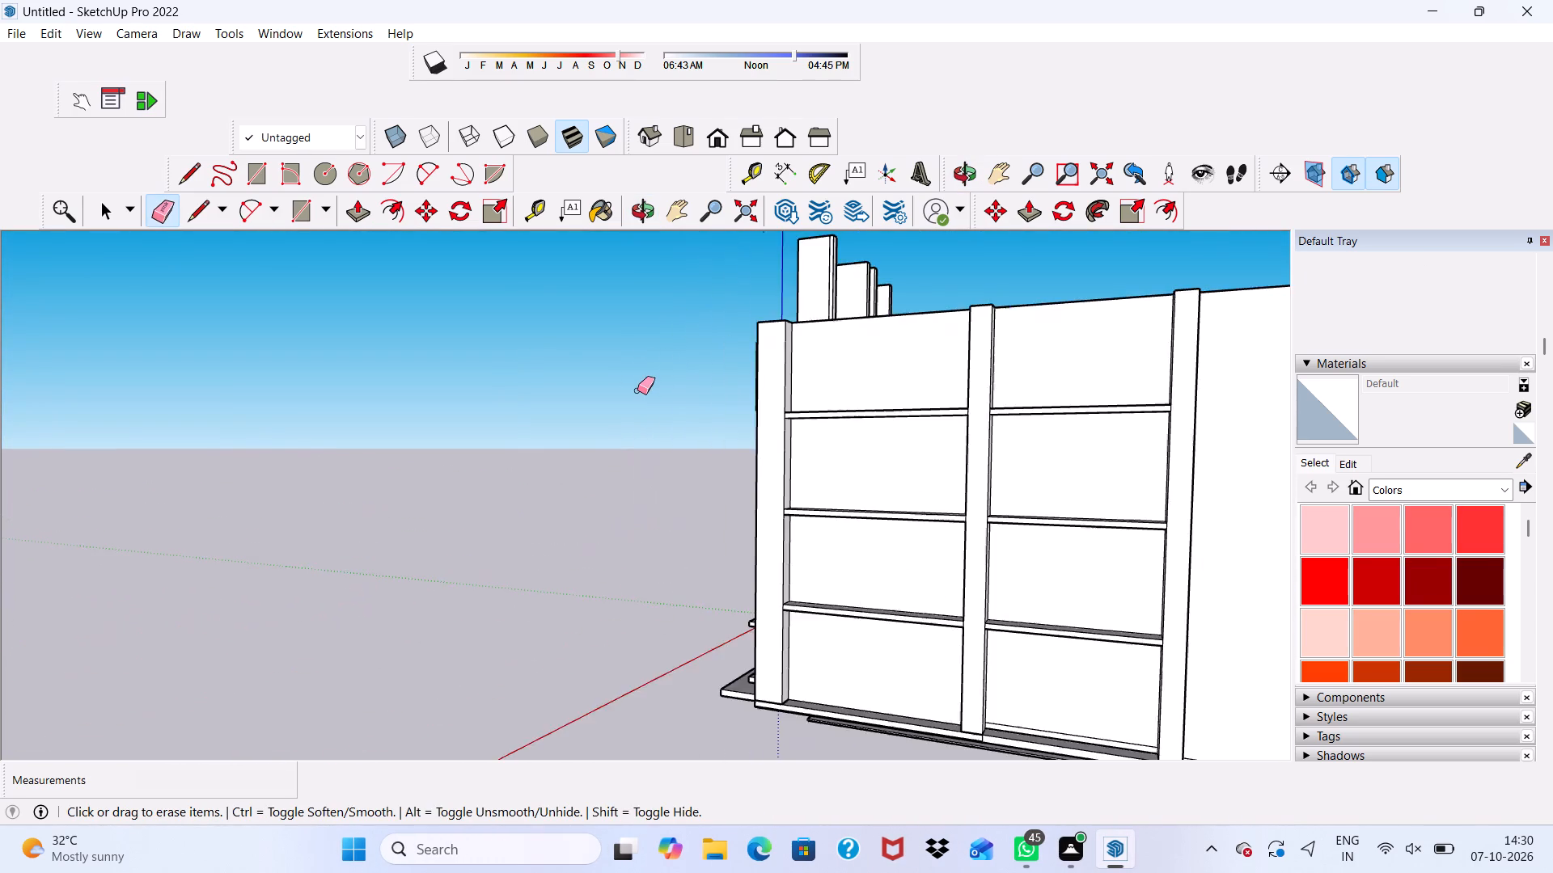
{"action": "scroll", "coordinate": [637, 390], "scroll_direction": "up", "scroll_amount": 6}
{"action": "key", "text": "space"}
{"action": "key", "text": "space"}
{"action": "middle_click_drag", "start_coordinate": [512, 445], "coordinate": [775, 471]}
{"action": "scroll", "coordinate": [857, 389], "scroll_direction": "up", "scroll_amount": 1}
{"action": "scroll", "coordinate": [762, 449], "scroll_direction": "down", "scroll_amount": 5}
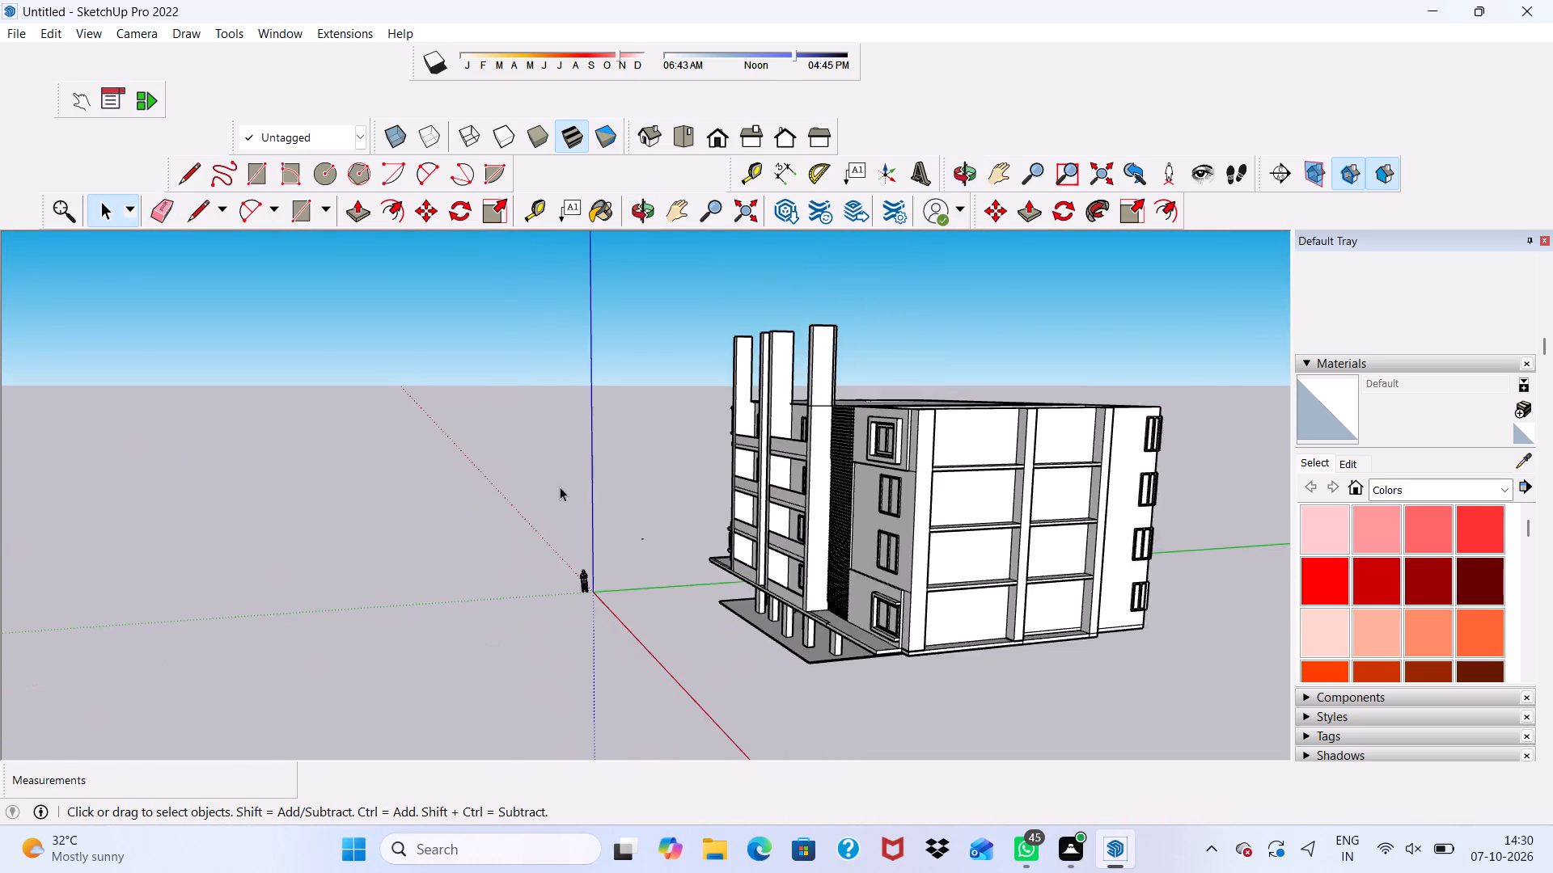
{"action": "scroll", "coordinate": [547, 508], "scroll_direction": "up", "scroll_amount": 1}
{"action": "middle_click_drag", "start_coordinate": [547, 508], "coordinate": [737, 485]}
{"action": "scroll", "coordinate": [875, 395], "scroll_direction": "up", "scroll_amount": 13}
{"action": "scroll", "coordinate": [376, 388], "scroll_direction": "down", "scroll_amount": 2}
{"action": "middle_click_drag", "start_coordinate": [307, 390], "coordinate": [570, 344]}
{"action": "scroll", "coordinate": [584, 338], "scroll_direction": "up", "scroll_amount": 1}
{"action": "scroll", "coordinate": [80, 559], "scroll_direction": "down", "scroll_amount": 7}
{"action": "scroll", "coordinate": [531, 573], "scroll_direction": "down", "scroll_amount": 2}
{"action": "scroll", "coordinate": [382, 393], "scroll_direction": "up", "scroll_amount": 1}
{"action": "scroll", "coordinate": [451, 420], "scroll_direction": "down", "scroll_amount": 3}
{"action": "scroll", "coordinate": [633, 492], "scroll_direction": "up", "scroll_amount": 2}
{"action": "scroll", "coordinate": [691, 580], "scroll_direction": "up", "scroll_amount": 4}
{"action": "scroll", "coordinate": [539, 551], "scroll_direction": "down", "scroll_amount": 4}
{"action": "scroll", "coordinate": [464, 427], "scroll_direction": "up", "scroll_amount": 3}
{"action": "scroll", "coordinate": [565, 504], "scroll_direction": "down", "scroll_amount": 1}
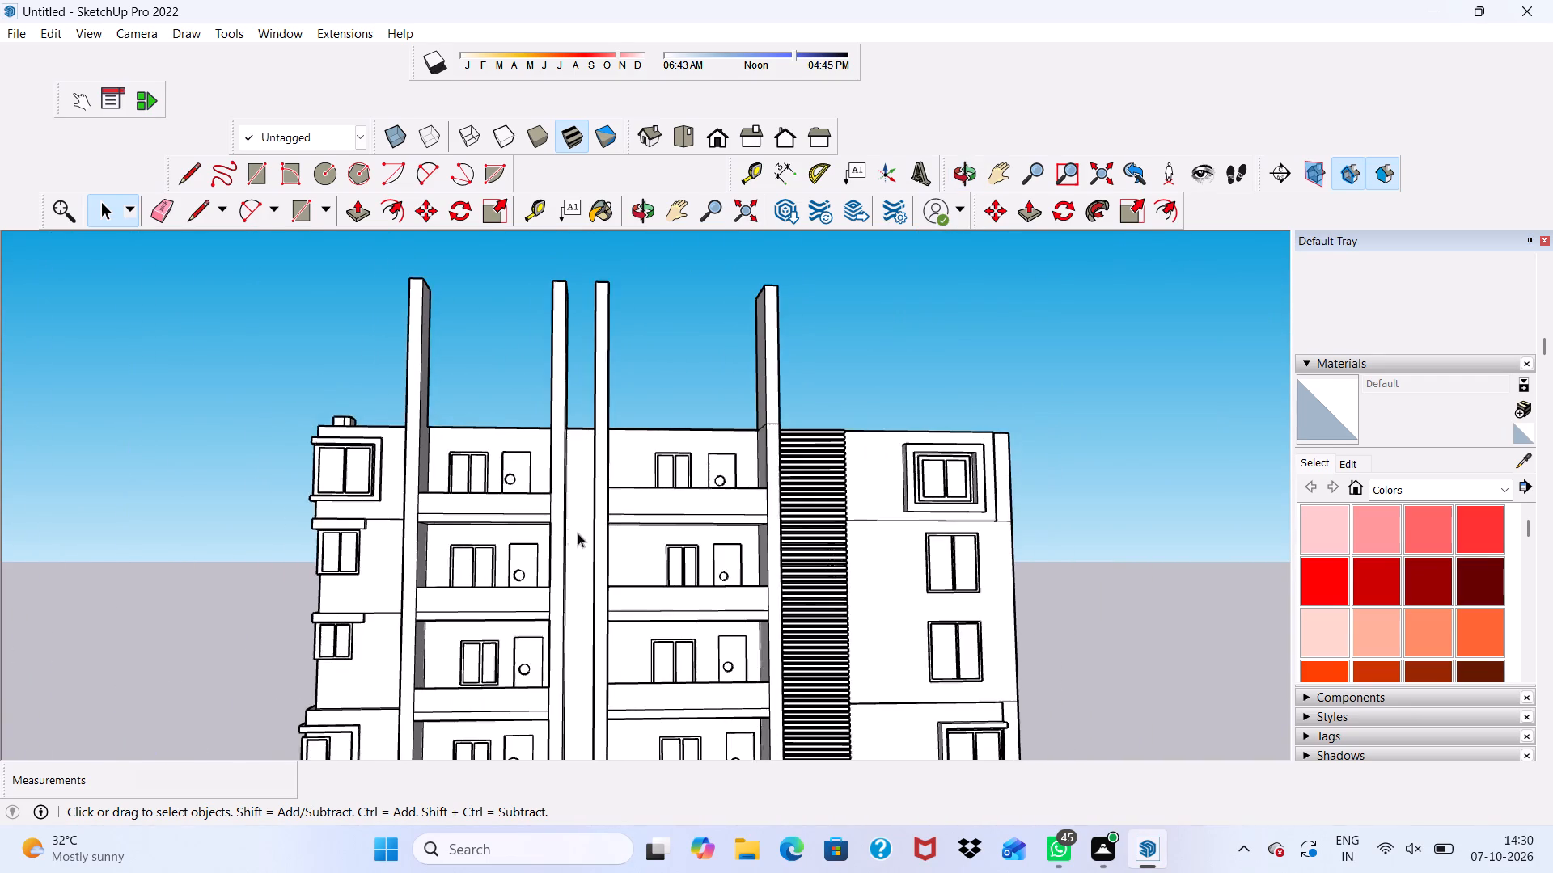
{"action": "scroll", "coordinate": [578, 533], "scroll_direction": "down", "scroll_amount": 2}
{"action": "middle_click_drag", "start_coordinate": [603, 511], "coordinate": [357, 561]}
{"action": "scroll", "coordinate": [646, 541], "scroll_direction": "up", "scroll_amount": 4}
{"action": "scroll", "coordinate": [374, 533], "scroll_direction": "down", "scroll_amount": 4}
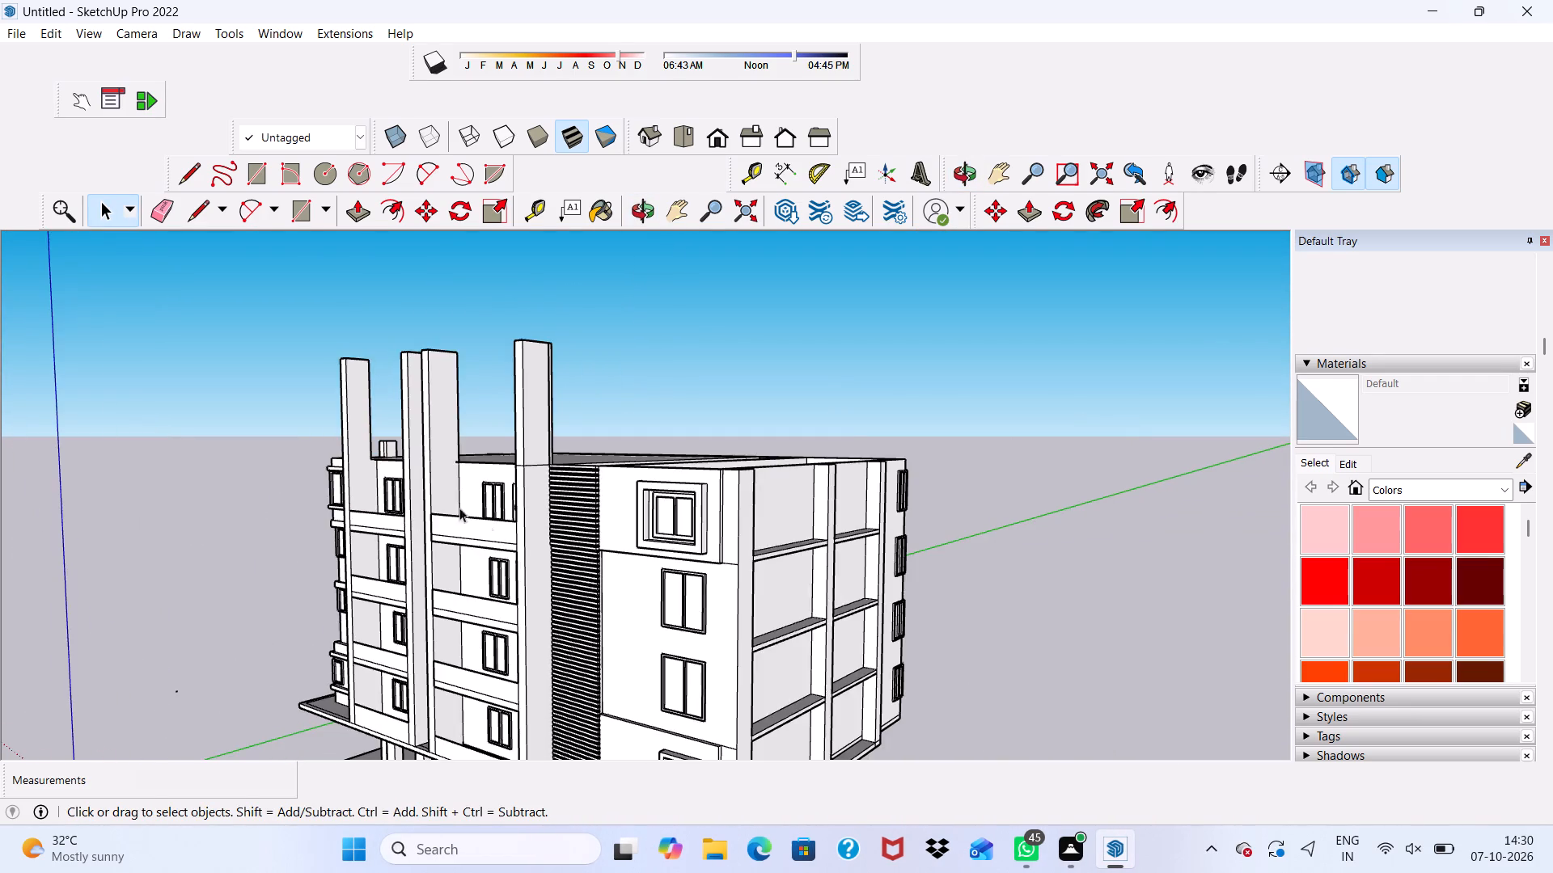
{"action": "scroll", "coordinate": [612, 547], "scroll_direction": "up", "scroll_amount": 4}
{"action": "scroll", "coordinate": [451, 537], "scroll_direction": "down", "scroll_amount": 5}
{"action": "scroll", "coordinate": [232, 609], "scroll_direction": "up", "scroll_amount": 5}
{"action": "scroll", "coordinate": [681, 633], "scroll_direction": "down", "scroll_amount": 3}
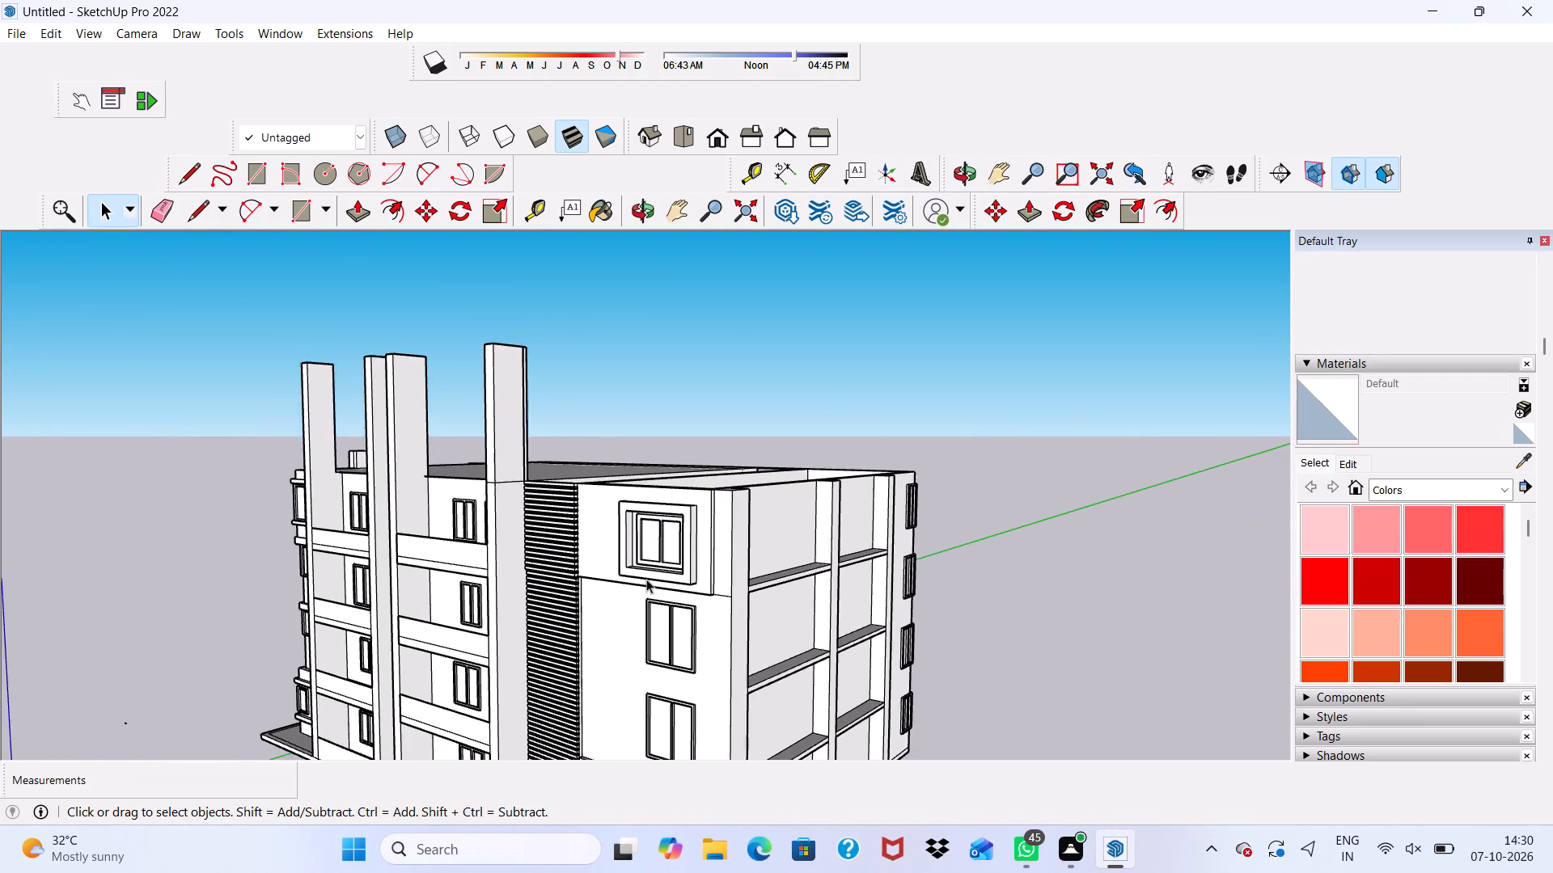
{"action": "scroll", "coordinate": [646, 579], "scroll_direction": "down", "scroll_amount": 2}
{"action": "scroll", "coordinate": [732, 593], "scroll_direction": "up", "scroll_amount": 6}
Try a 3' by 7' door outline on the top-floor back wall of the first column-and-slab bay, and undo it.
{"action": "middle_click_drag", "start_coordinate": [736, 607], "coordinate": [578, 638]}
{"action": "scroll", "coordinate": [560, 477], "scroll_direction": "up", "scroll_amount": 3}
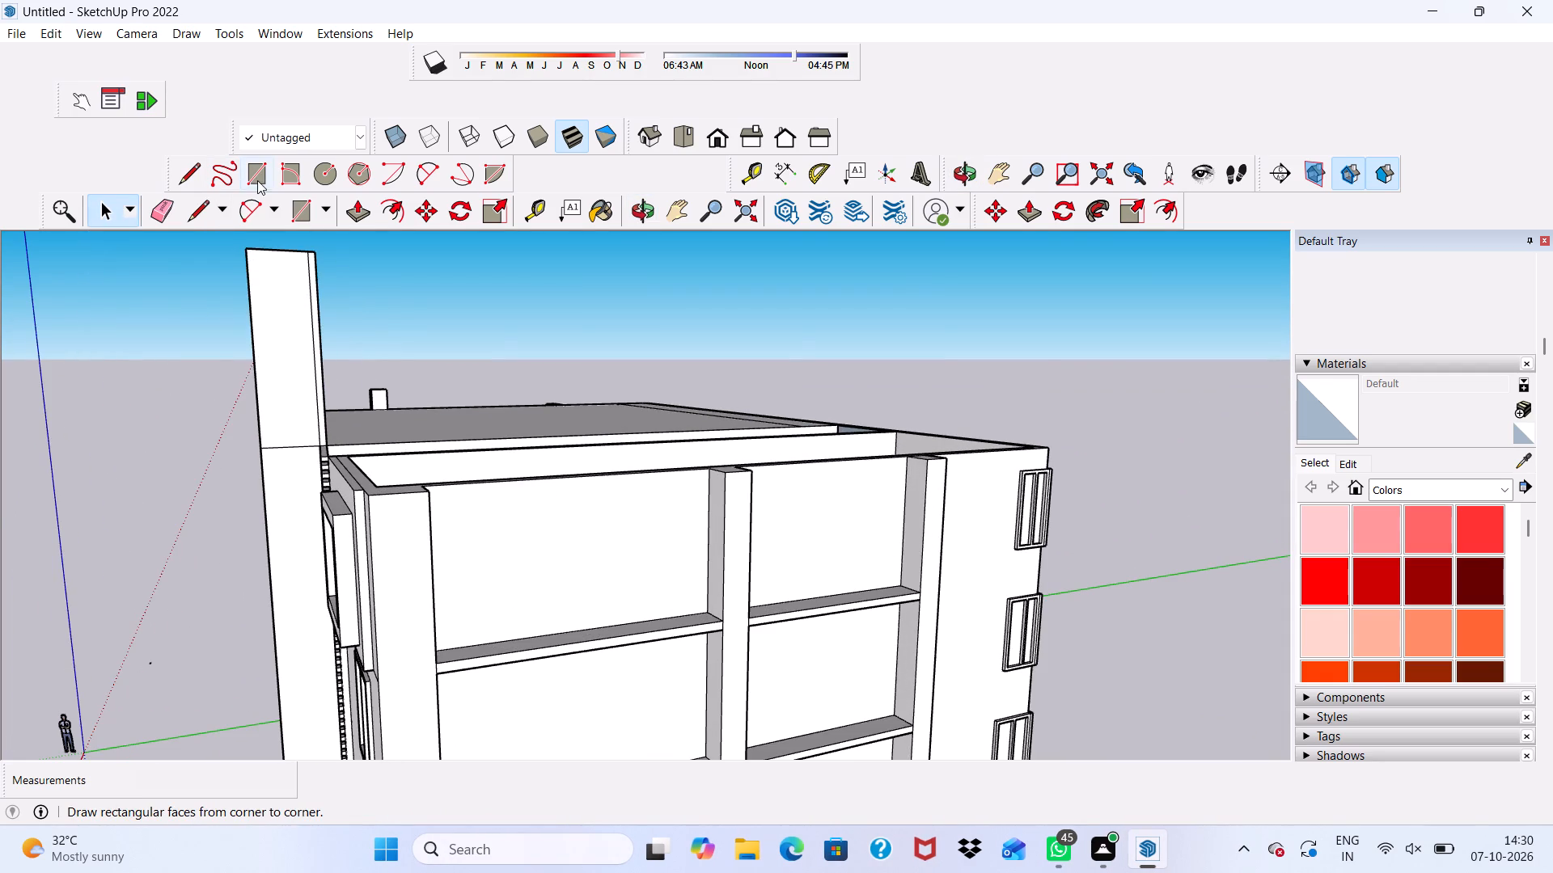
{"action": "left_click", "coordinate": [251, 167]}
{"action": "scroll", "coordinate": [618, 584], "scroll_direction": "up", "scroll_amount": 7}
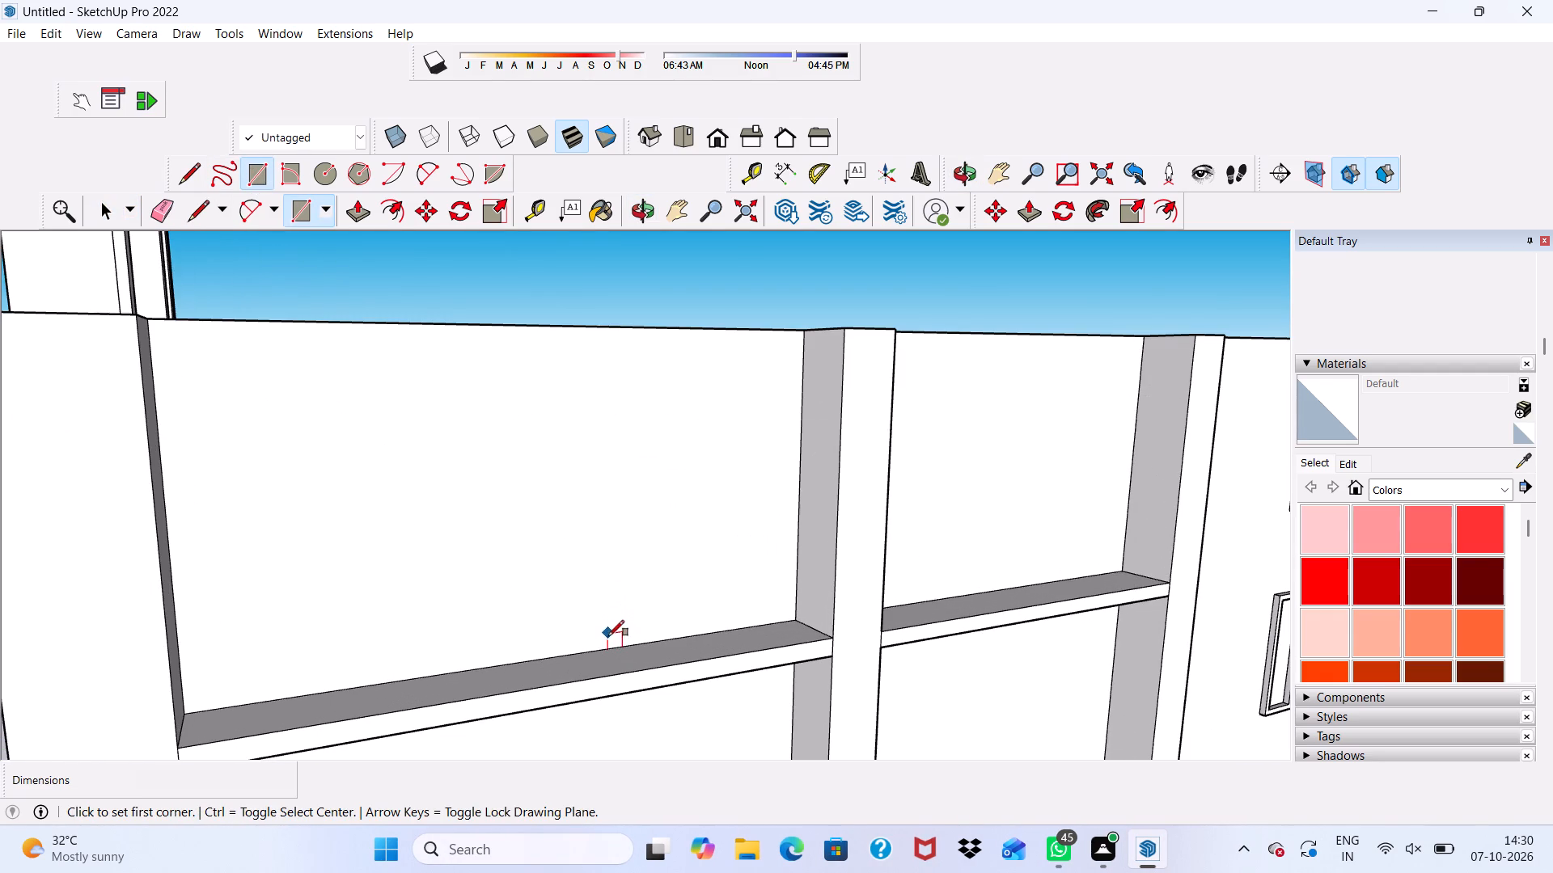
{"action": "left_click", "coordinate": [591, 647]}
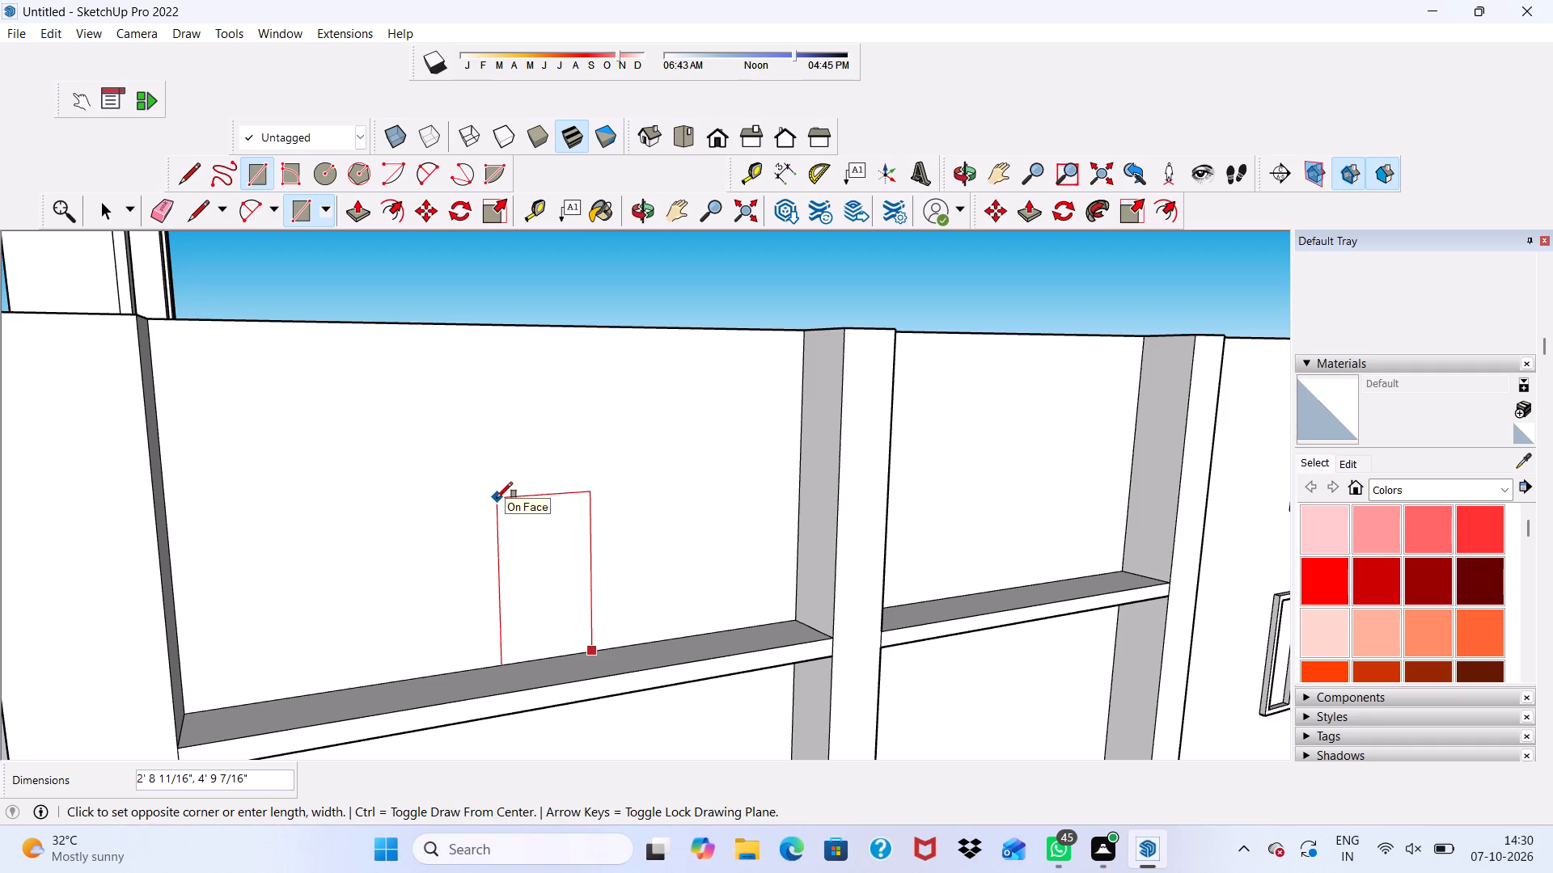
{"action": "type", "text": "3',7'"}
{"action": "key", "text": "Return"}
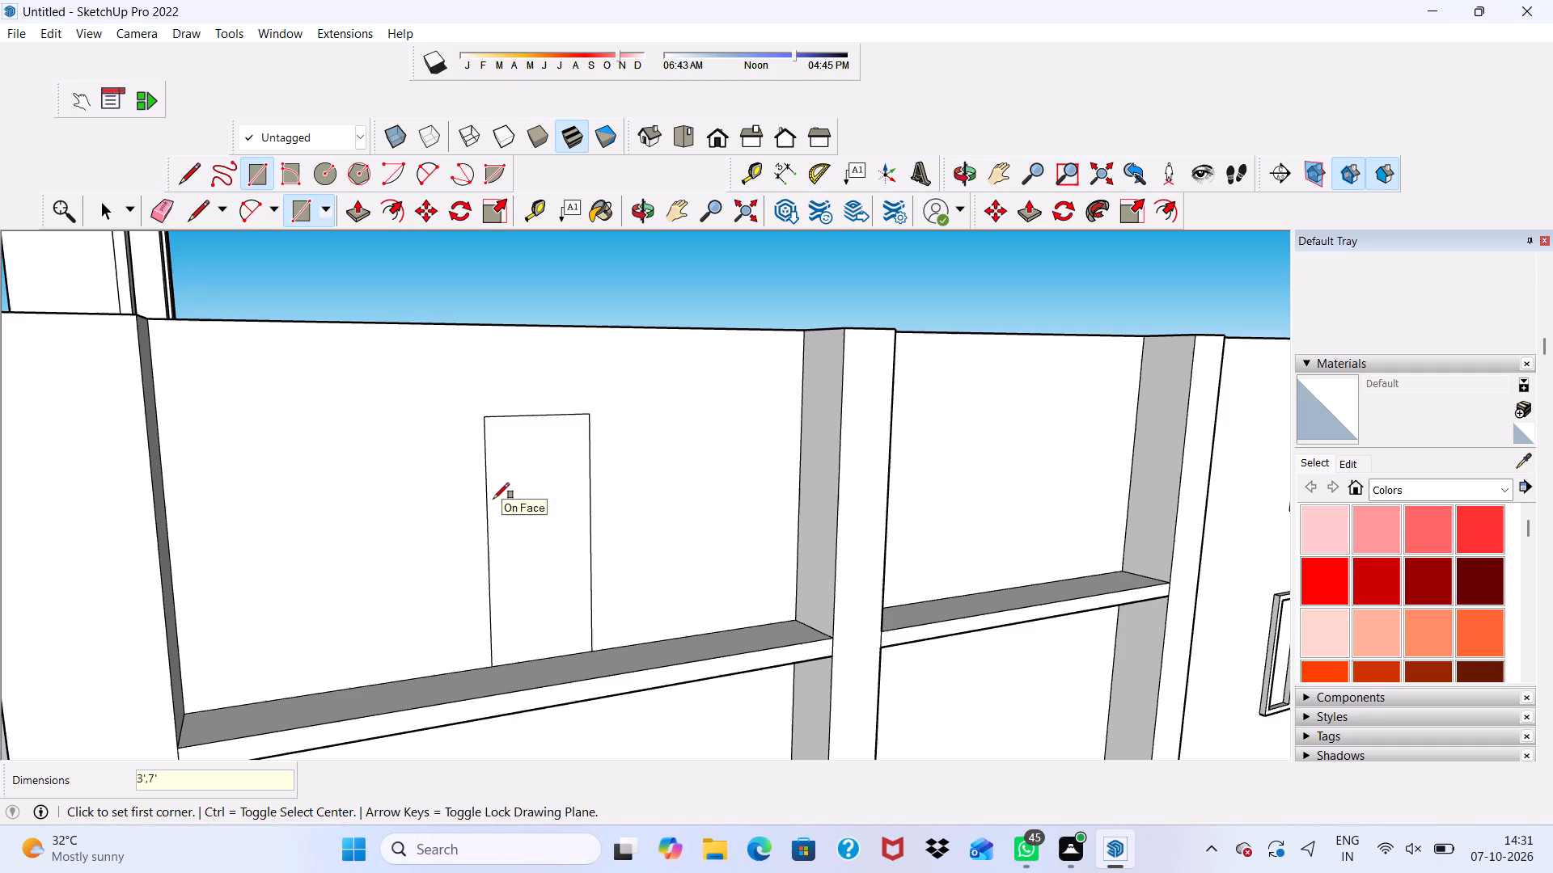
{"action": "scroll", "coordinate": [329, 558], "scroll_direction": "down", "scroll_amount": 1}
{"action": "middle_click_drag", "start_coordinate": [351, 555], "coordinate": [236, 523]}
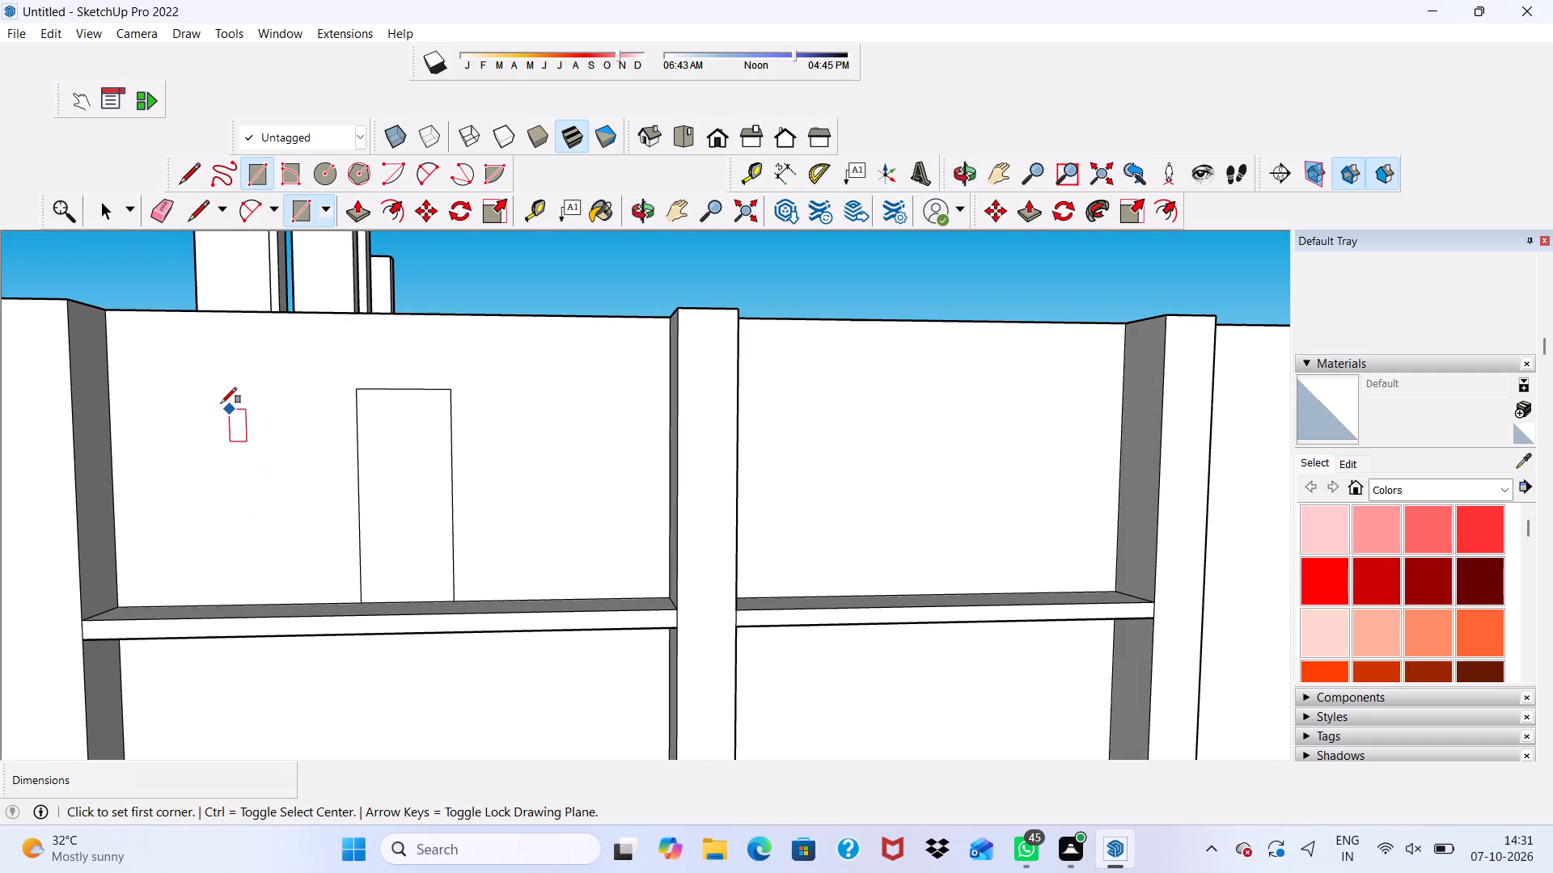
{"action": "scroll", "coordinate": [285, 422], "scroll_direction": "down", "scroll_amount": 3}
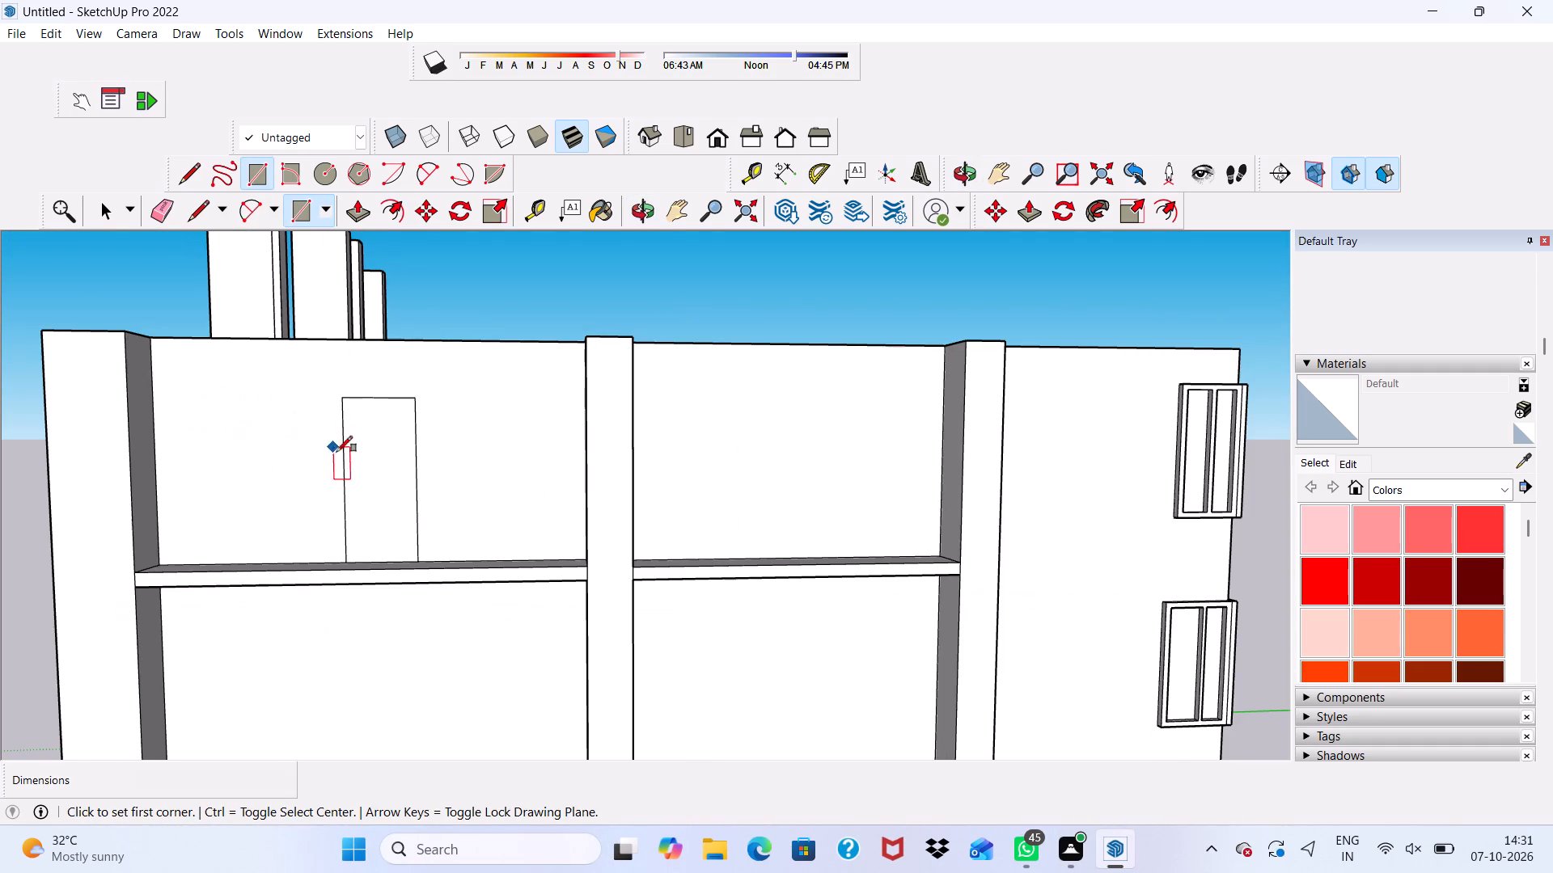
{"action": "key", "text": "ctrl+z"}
Draw a 3' by 7' door rectangle standing on the top-floor slab of the first bay, closer to the middle column.
{"action": "scroll", "coordinate": [482, 520], "scroll_direction": "up", "scroll_amount": 3}
{"action": "scroll", "coordinate": [483, 521], "scroll_direction": "down", "scroll_amount": 1}
{"action": "middle_click_drag", "start_coordinate": [483, 521], "coordinate": [492, 550]}
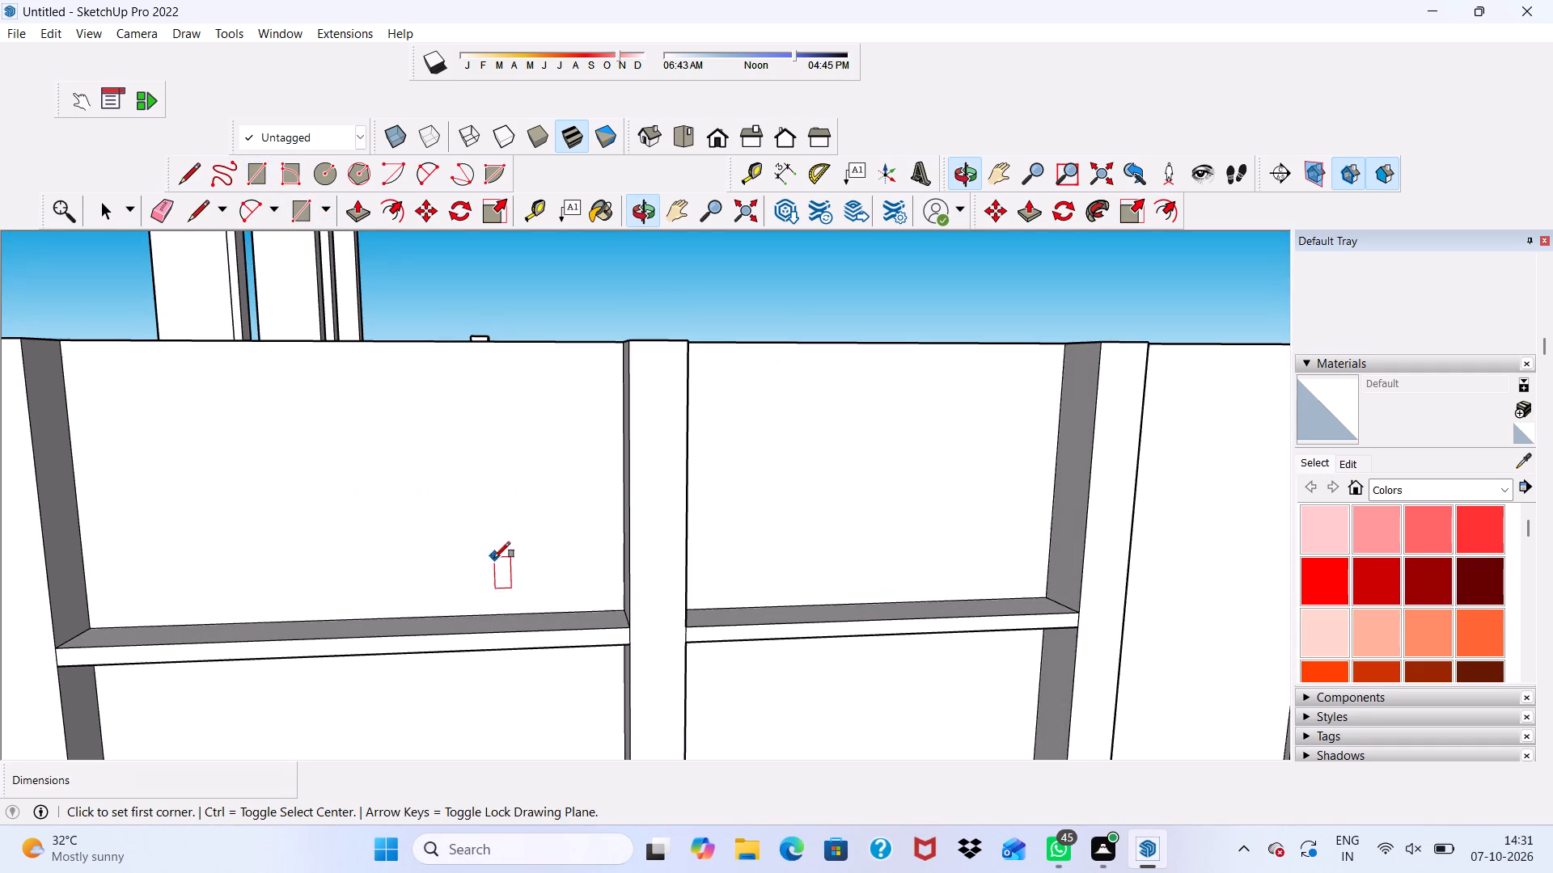
{"action": "left_click", "coordinate": [506, 610]}
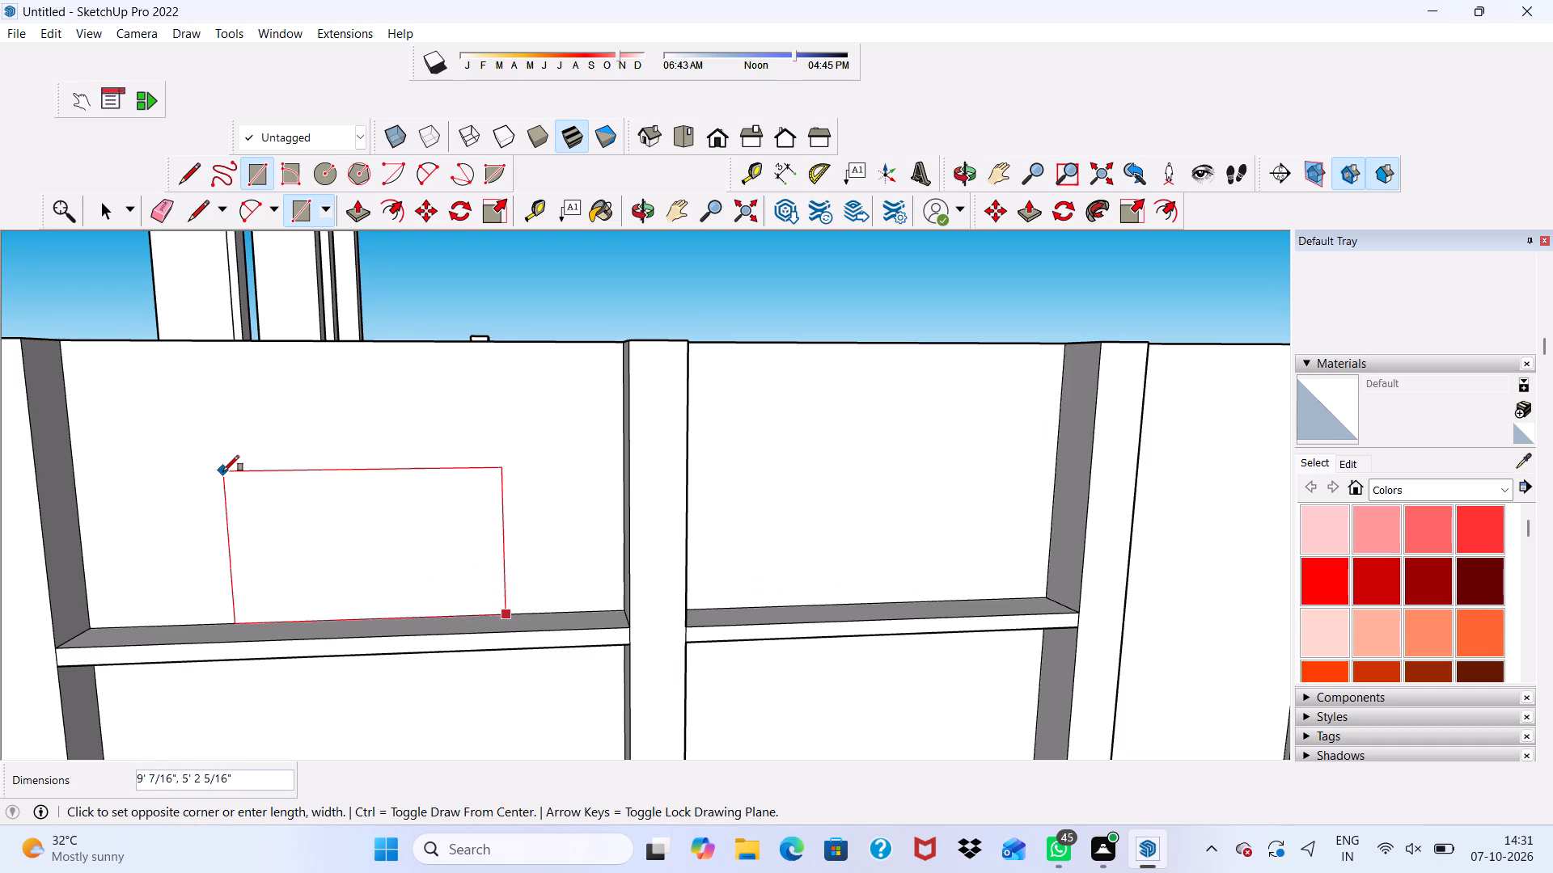
{"action": "type", "text": "3',7'"}
{"action": "key", "text": "Return"}
Draw a near-square window rectangle about 4' 7" tall on the same wall, between the corner column and the door.
{"action": "scroll", "coordinate": [222, 472], "scroll_direction": "up", "scroll_amount": 2}
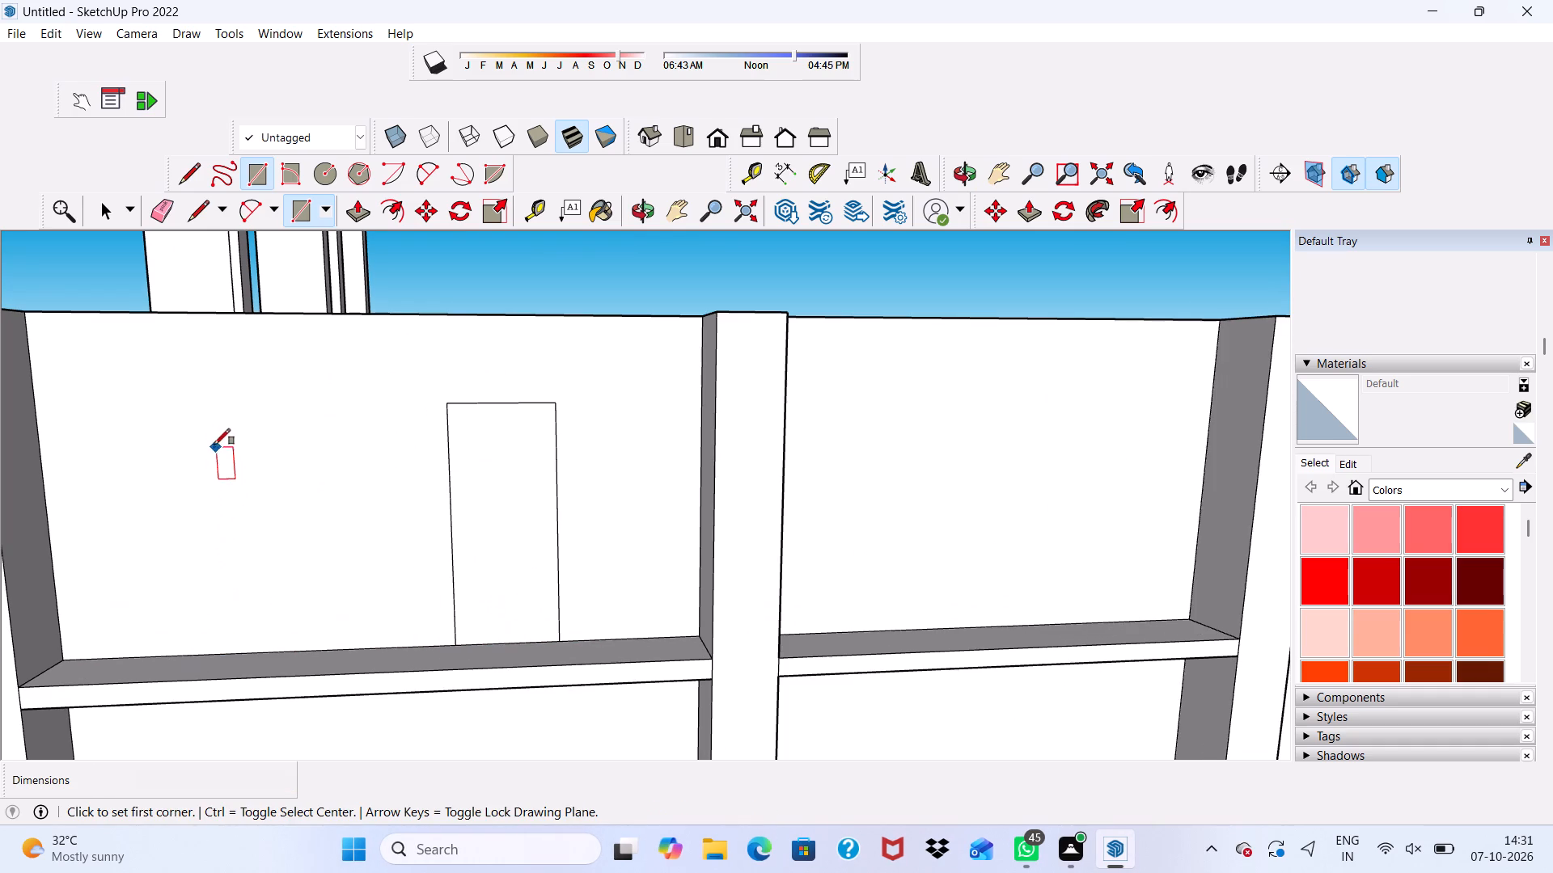
{"action": "left_click", "coordinate": [175, 385]}
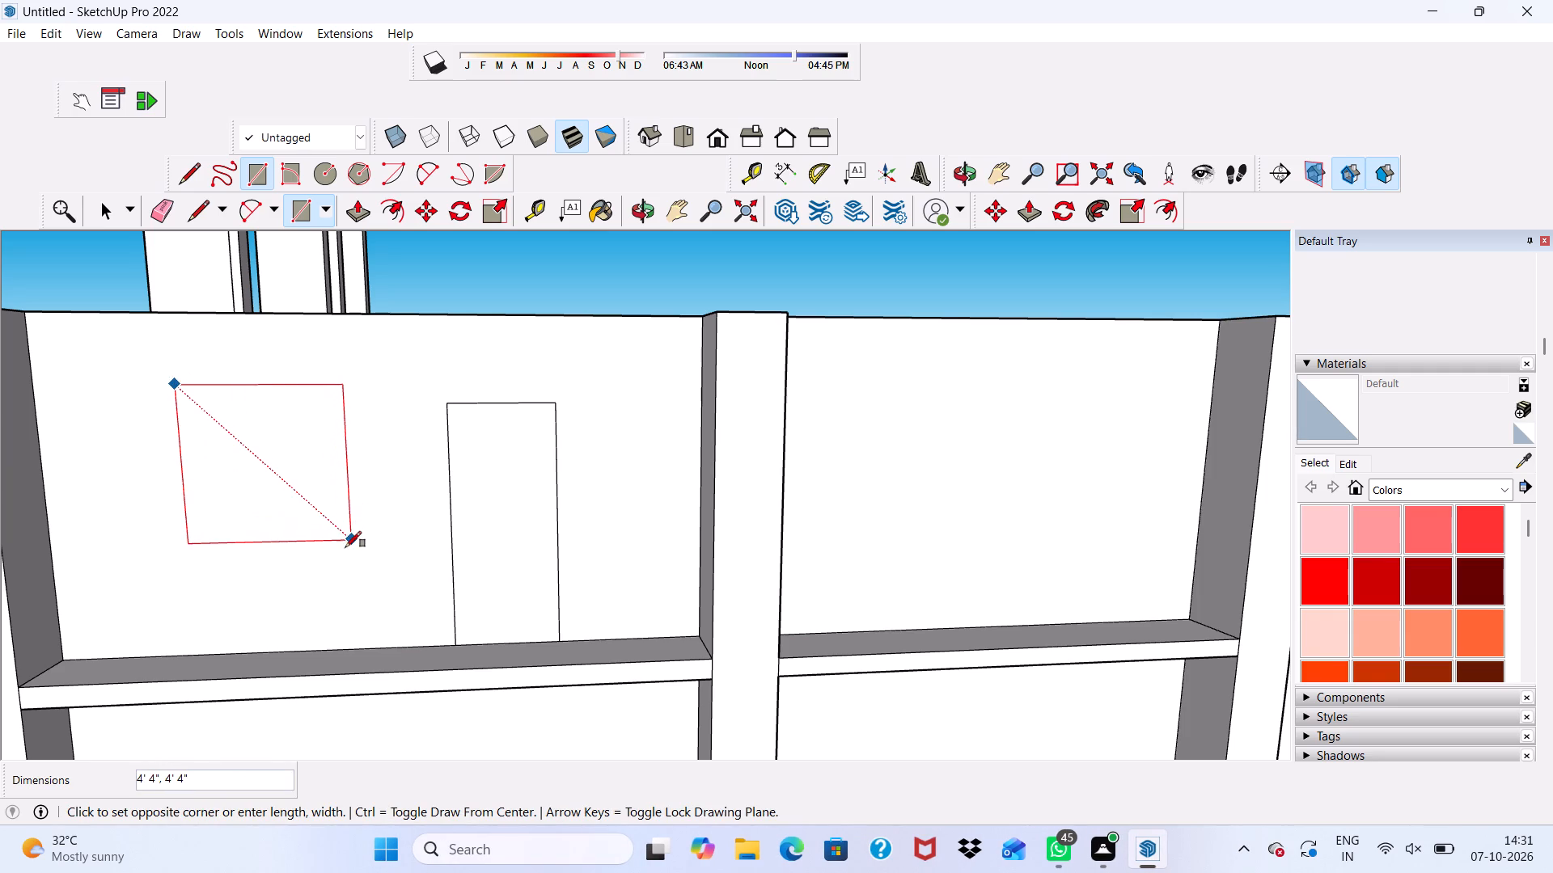
{"action": "left_click", "coordinate": [345, 549]}
Offset the new window rectangle outward by 3" to outline its frame.
{"action": "scroll", "coordinate": [335, 531], "scroll_direction": "down", "scroll_amount": 8}
{"action": "middle_click_drag", "start_coordinate": [387, 575], "coordinate": [384, 551]}
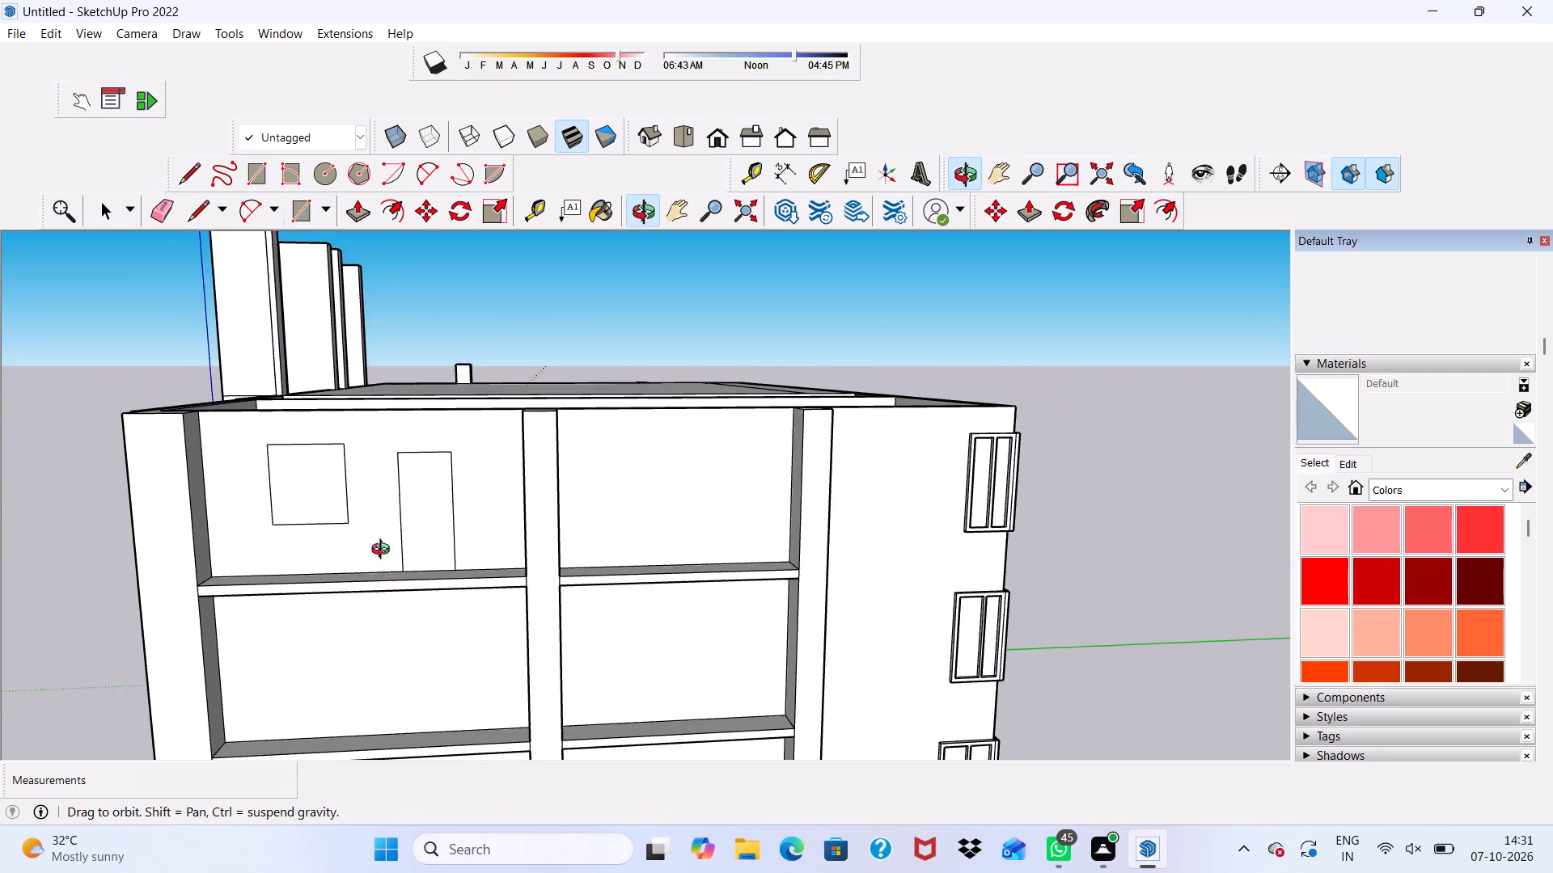
{"action": "middle_click_drag", "start_coordinate": [384, 551], "coordinate": [361, 488]}
{"action": "scroll", "coordinate": [400, 652], "scroll_direction": "up", "scroll_amount": 5}
{"action": "middle_click_drag", "start_coordinate": [354, 597], "coordinate": [391, 676]}
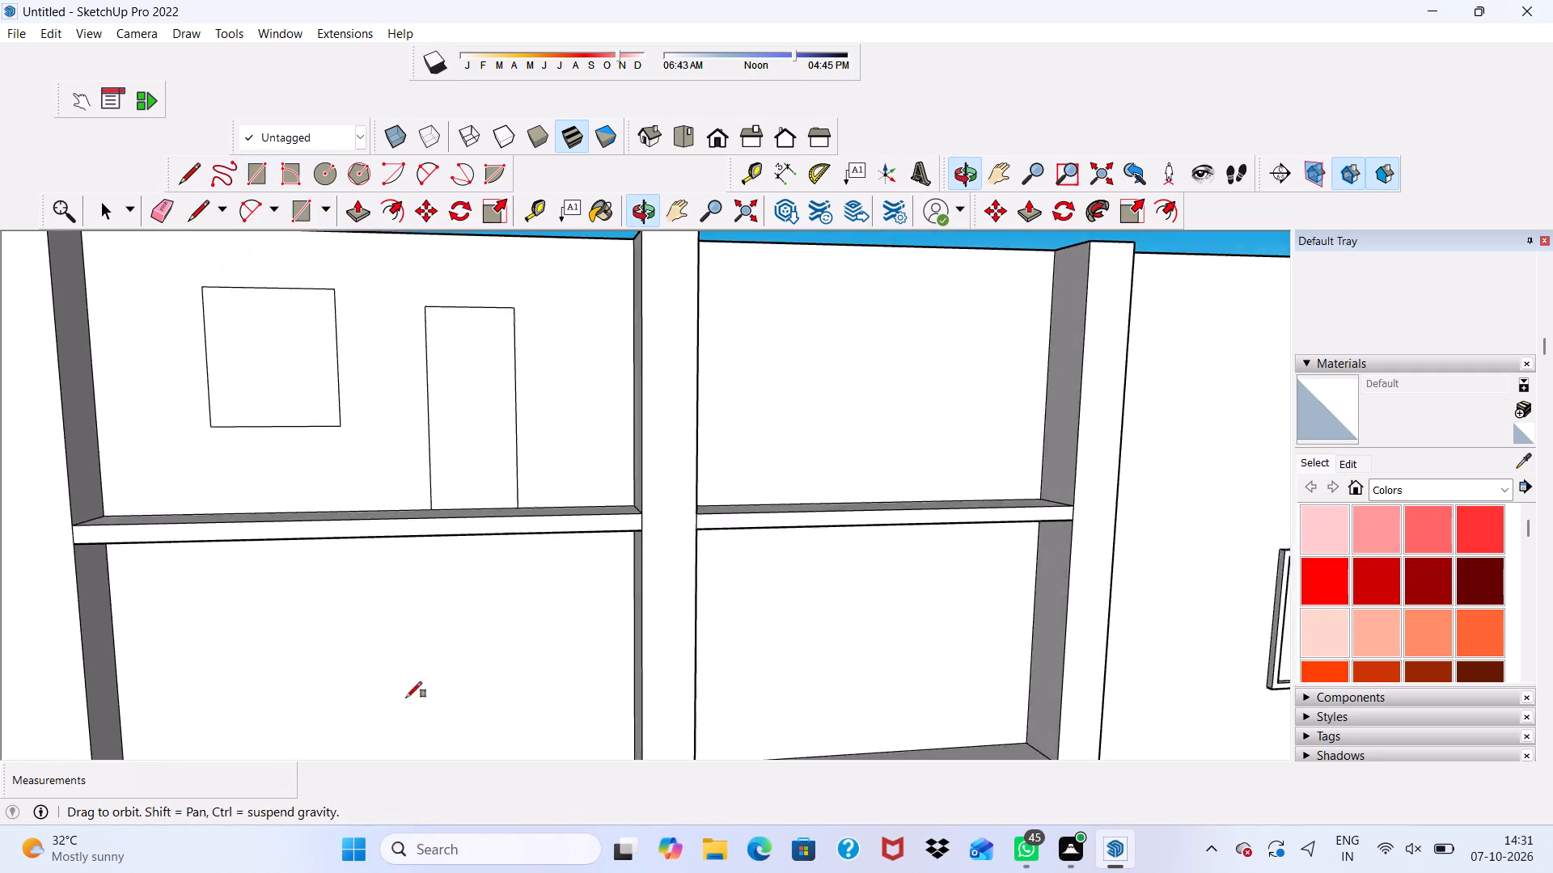
{"action": "scroll", "coordinate": [514, 754], "scroll_direction": "up", "scroll_amount": 4}
{"action": "scroll", "coordinate": [381, 653], "scroll_direction": "down", "scroll_amount": 5}
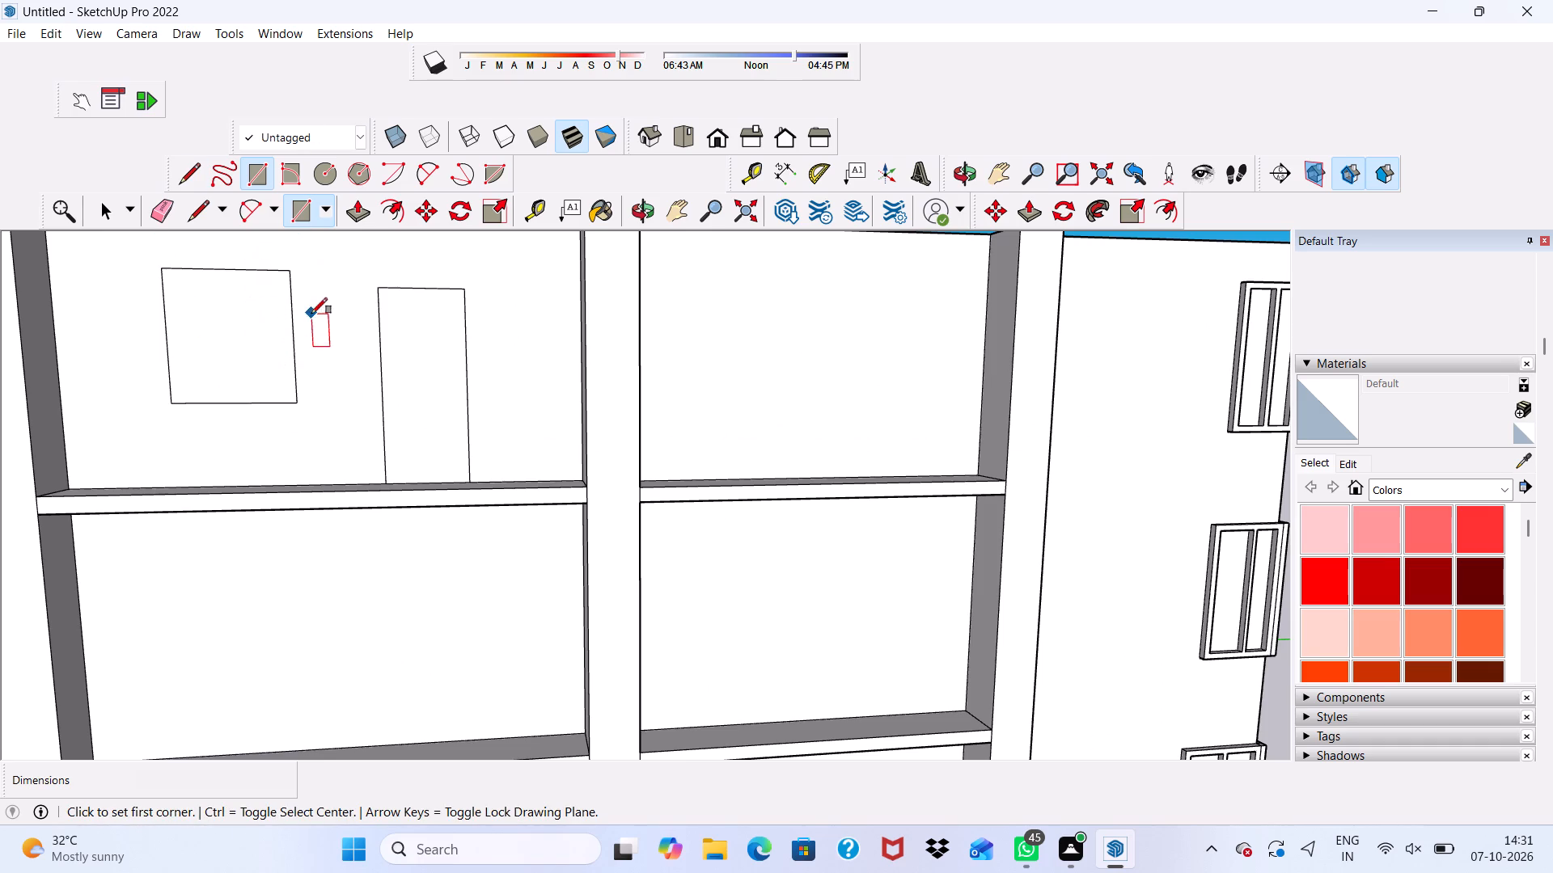
{"action": "left_click", "coordinate": [395, 203]}
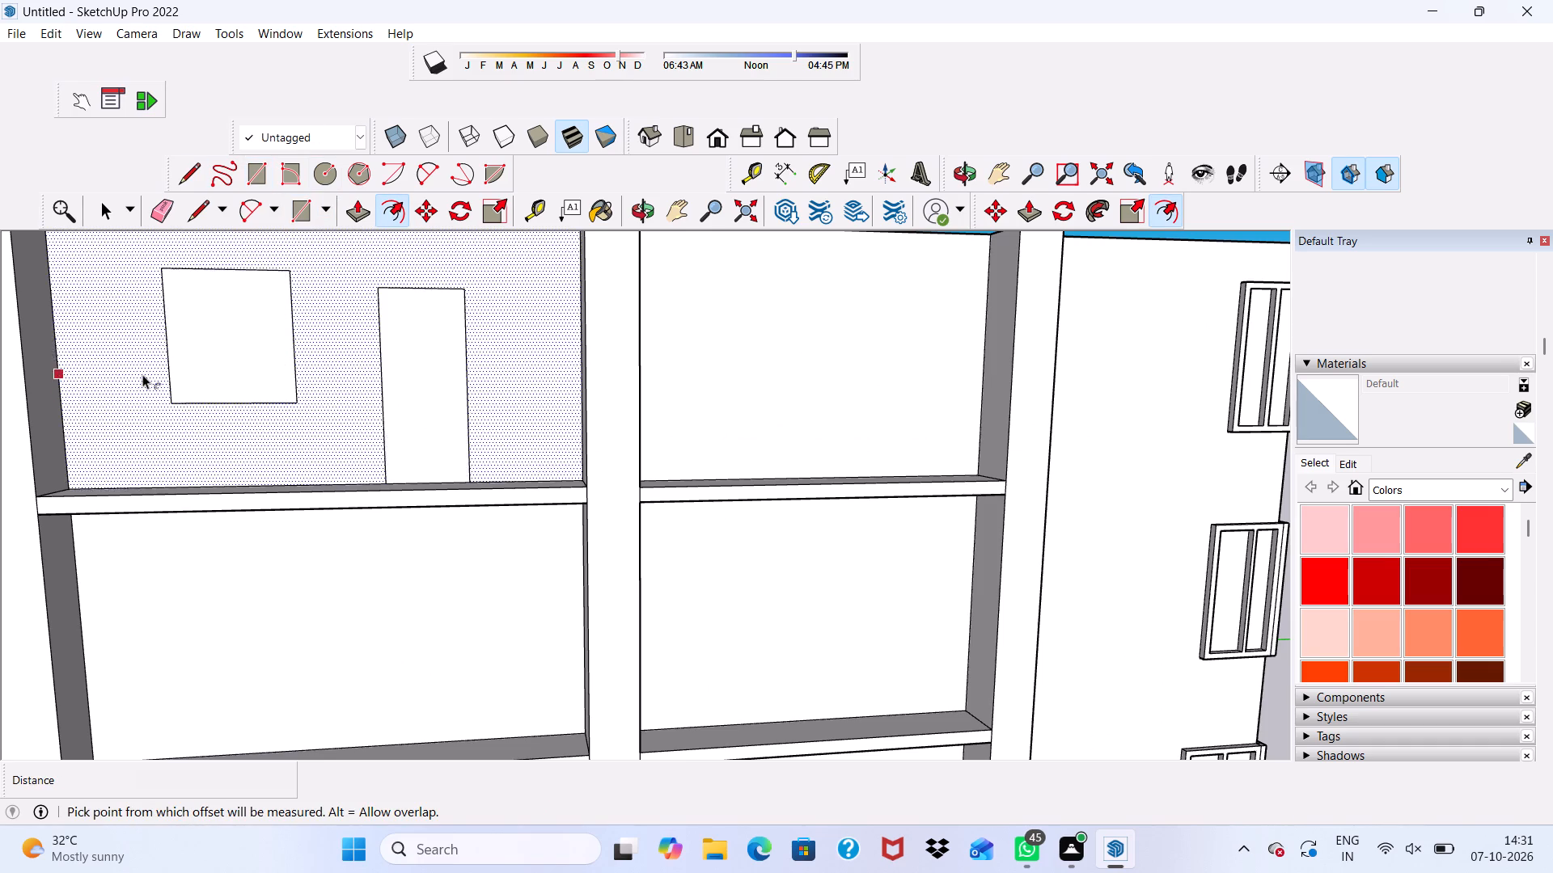
{"action": "left_click", "coordinate": [193, 330]}
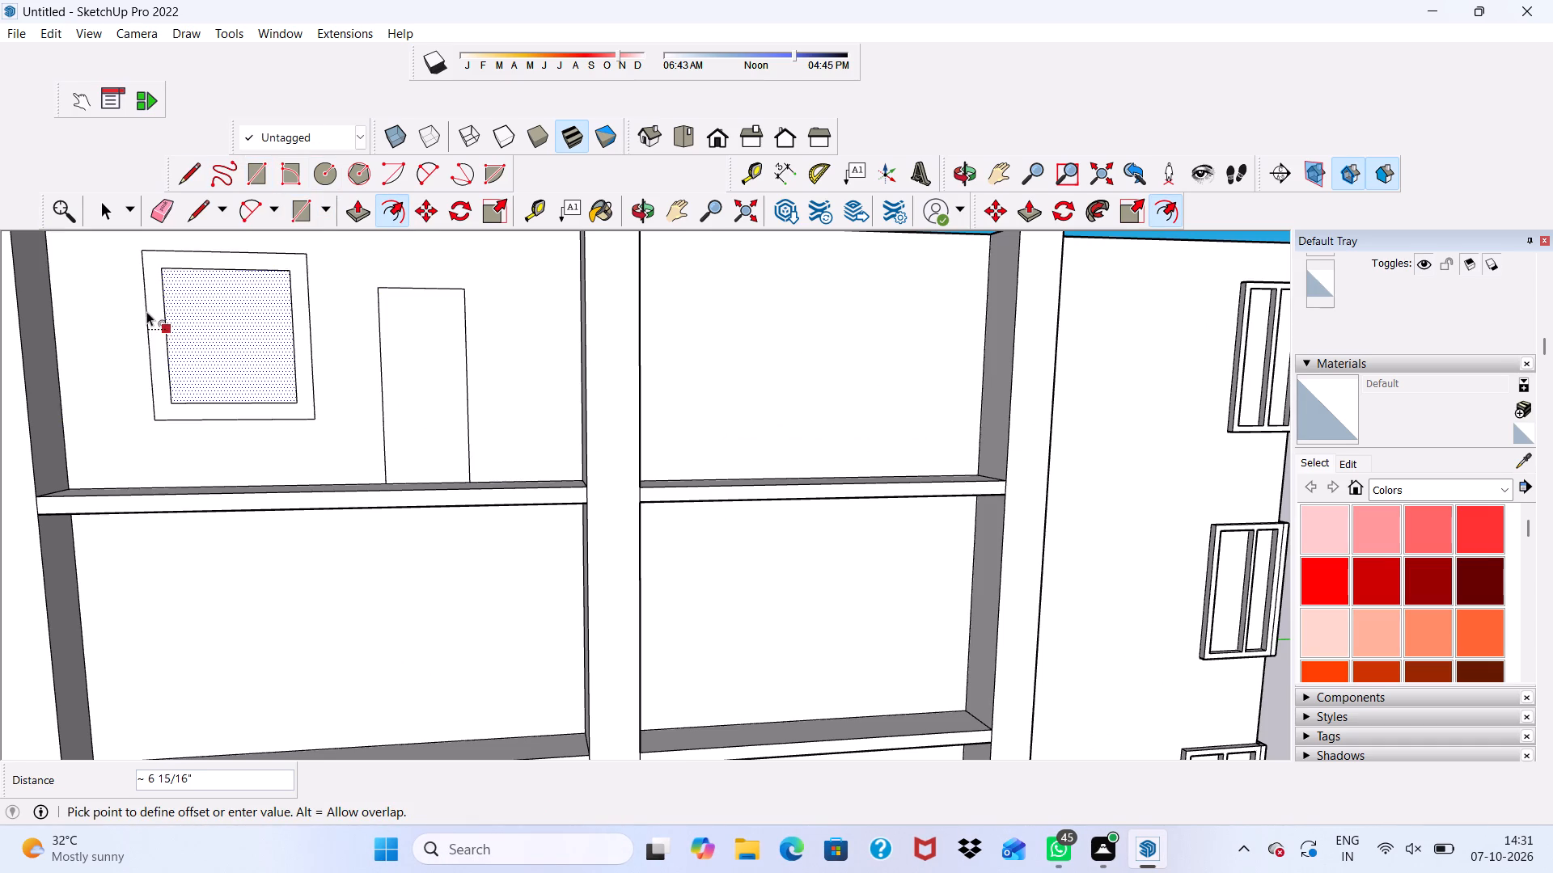
{"action": "type", "text": "3\""}
{"action": "key", "text": "Return"}
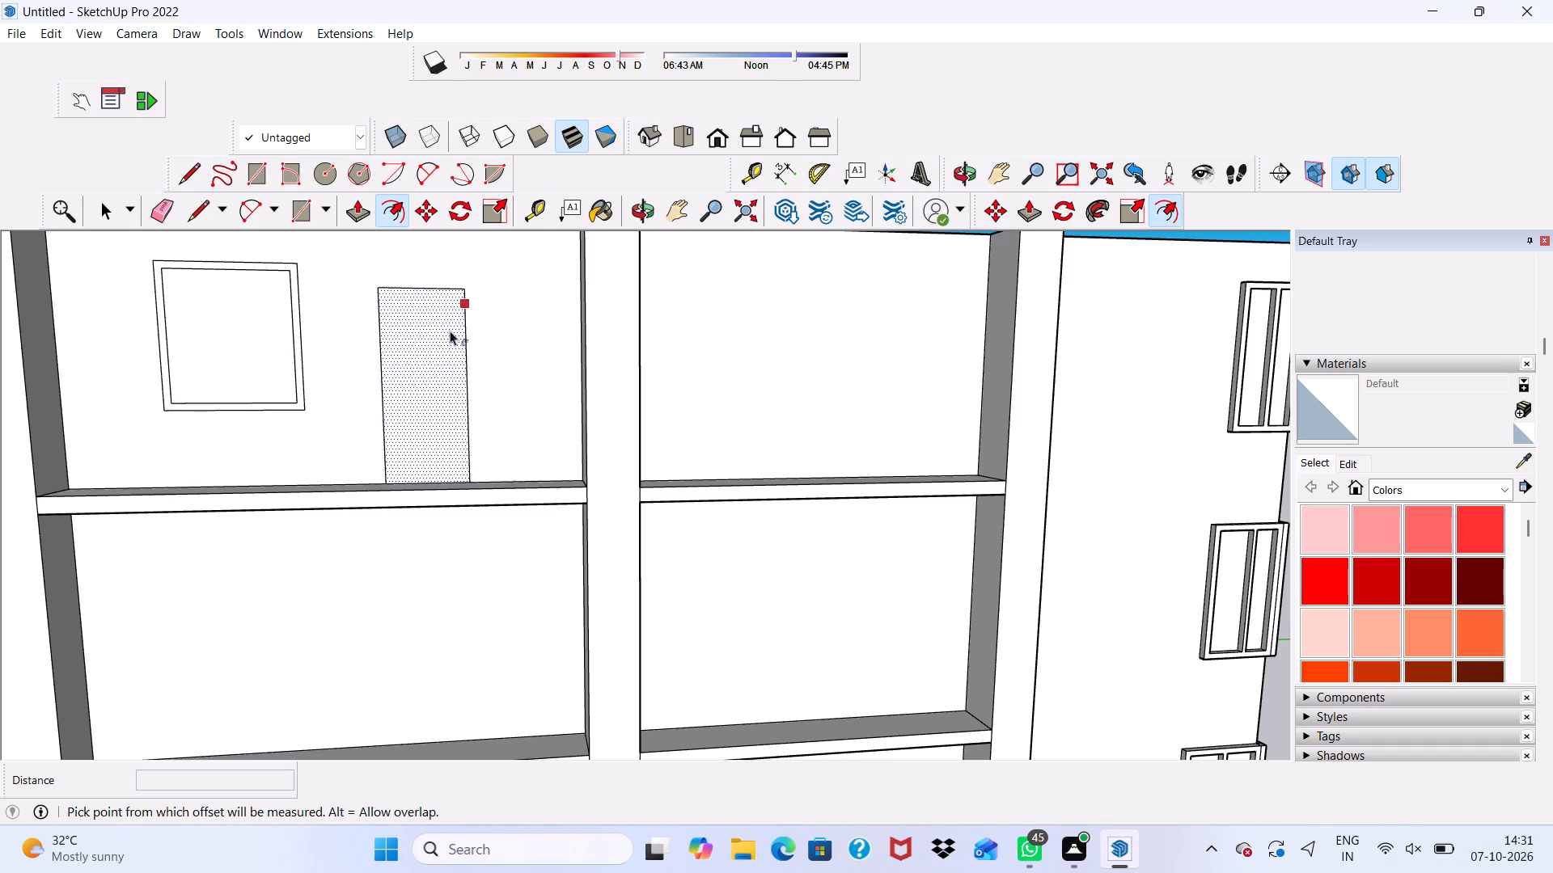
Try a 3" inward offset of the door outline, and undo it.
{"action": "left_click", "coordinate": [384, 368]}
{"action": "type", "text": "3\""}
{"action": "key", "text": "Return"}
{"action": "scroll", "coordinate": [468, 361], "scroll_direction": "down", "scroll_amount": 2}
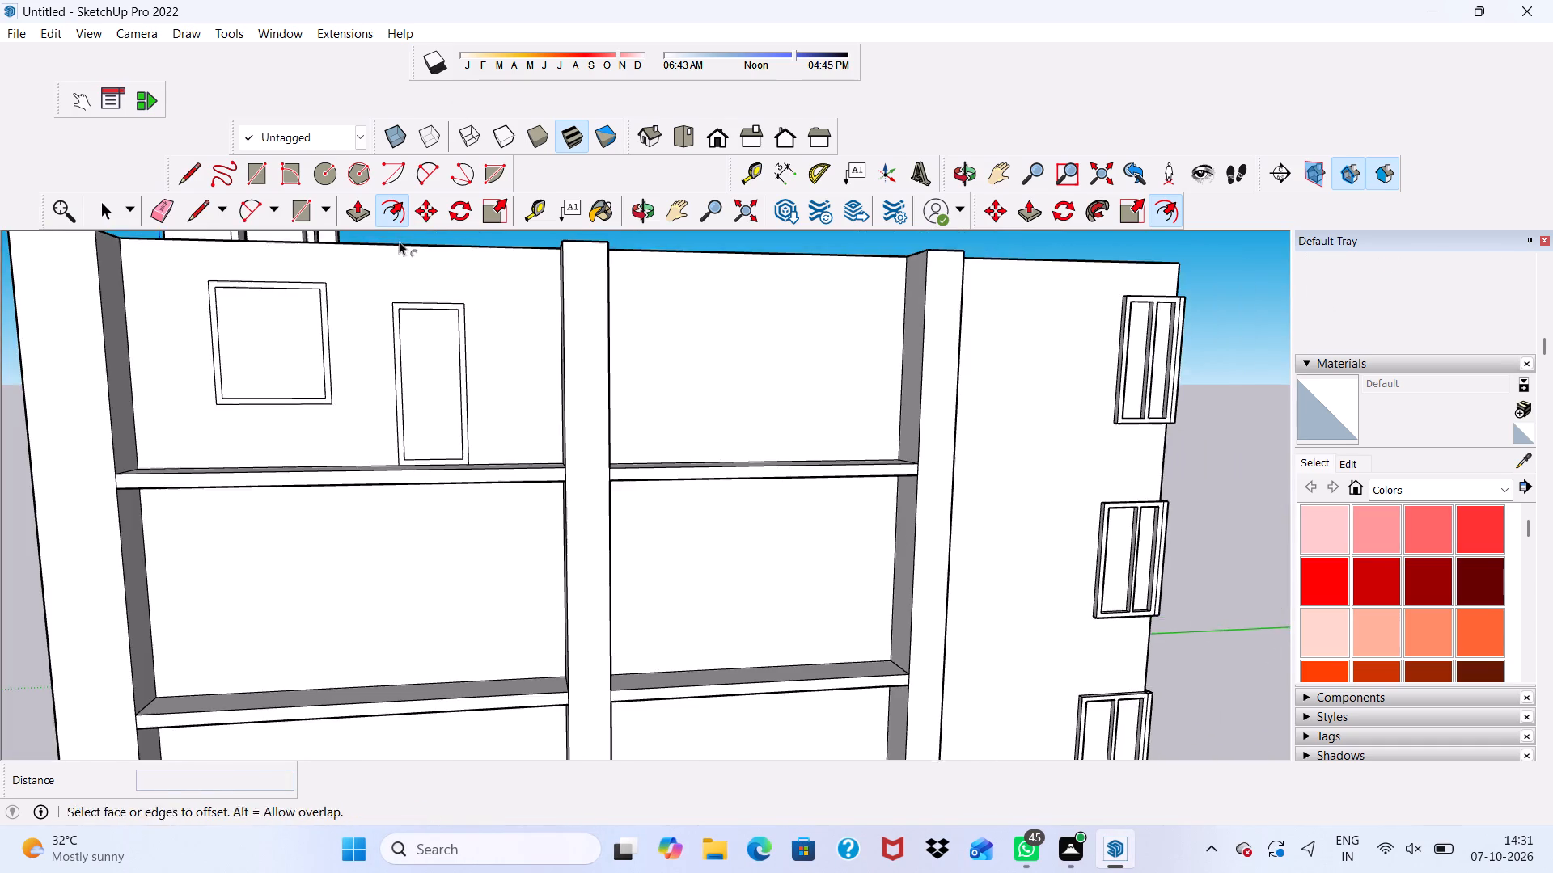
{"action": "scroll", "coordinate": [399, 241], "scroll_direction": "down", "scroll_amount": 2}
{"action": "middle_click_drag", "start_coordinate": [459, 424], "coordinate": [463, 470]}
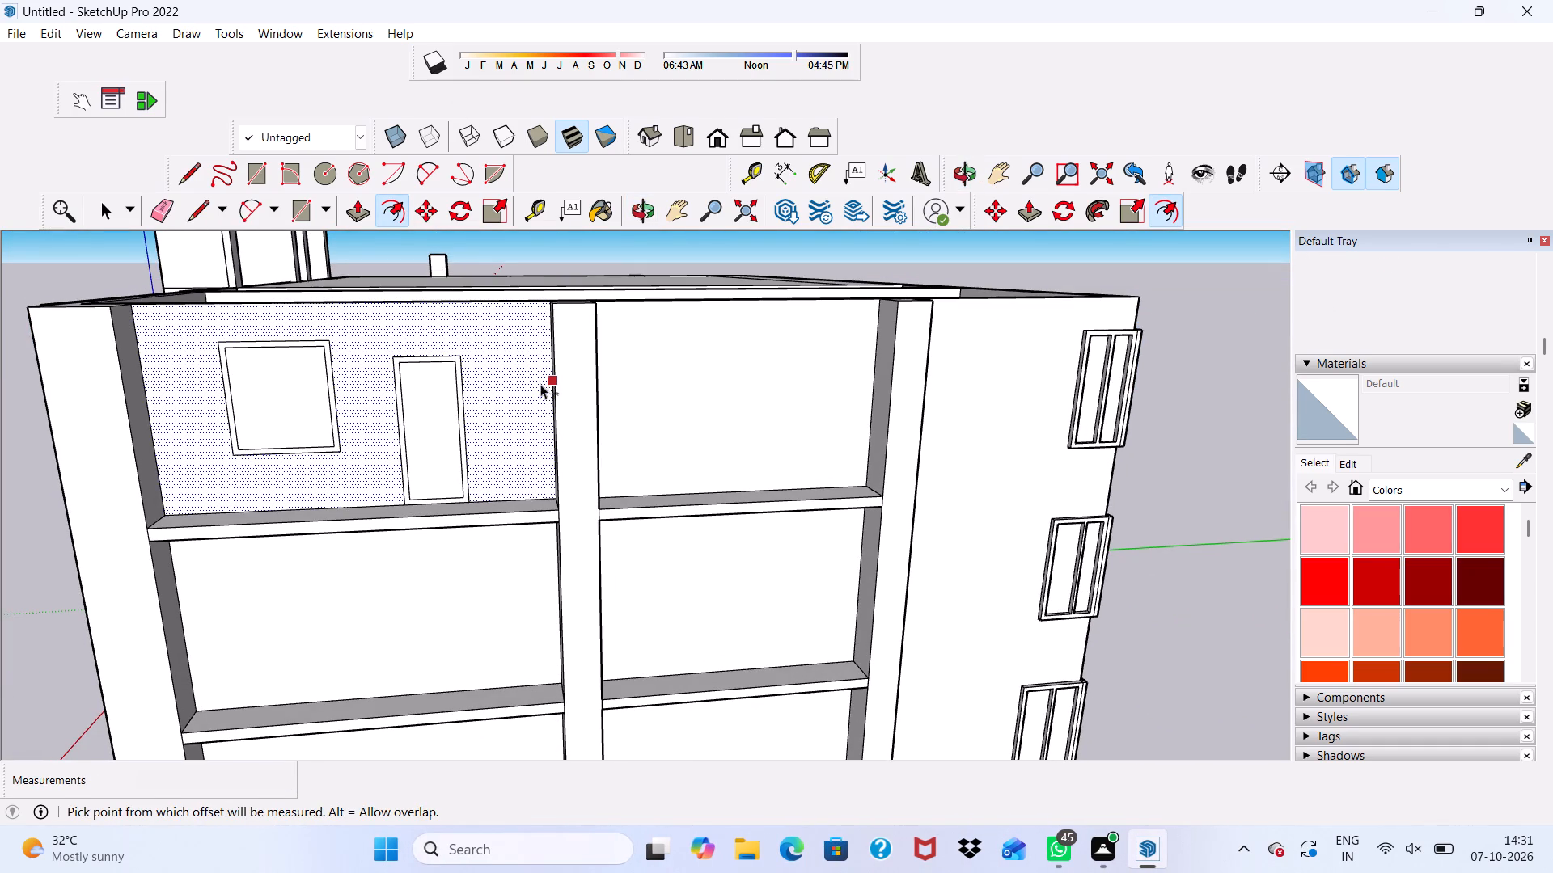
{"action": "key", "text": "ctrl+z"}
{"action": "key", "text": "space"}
Draw a narrow vertical mullion rectangle at the middle of the window, from the frame's inner top edge to its inner bottom edge.
{"action": "scroll", "coordinate": [324, 451], "scroll_direction": "up", "scroll_amount": 1}
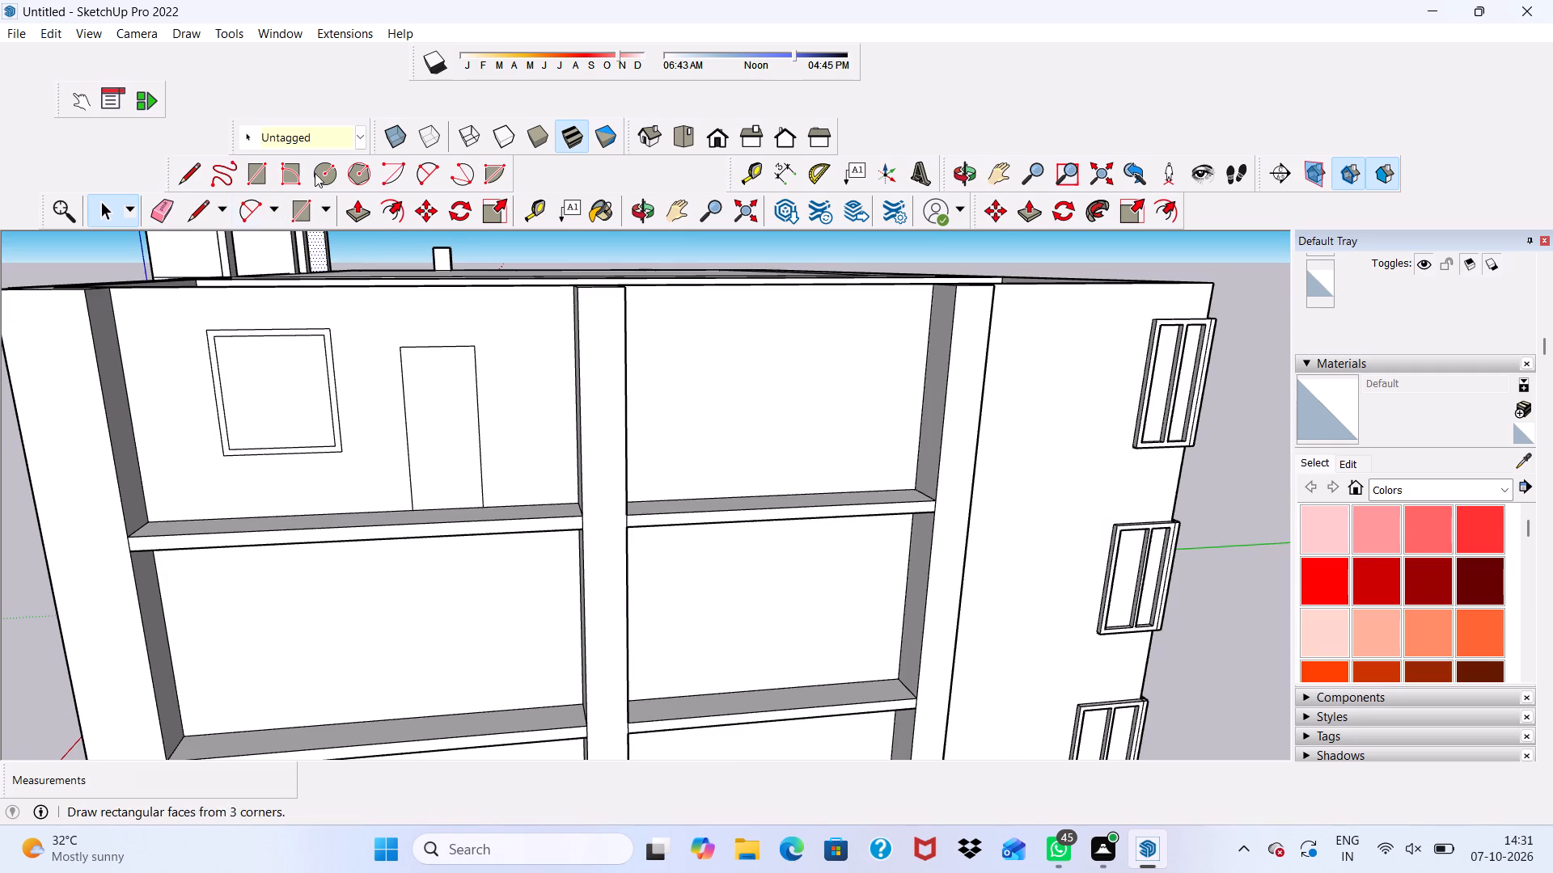
{"action": "left_click_drag", "start_coordinate": [247, 173], "coordinate": [264, 188]}
{"action": "scroll", "coordinate": [260, 348], "scroll_direction": "up", "scroll_amount": 5}
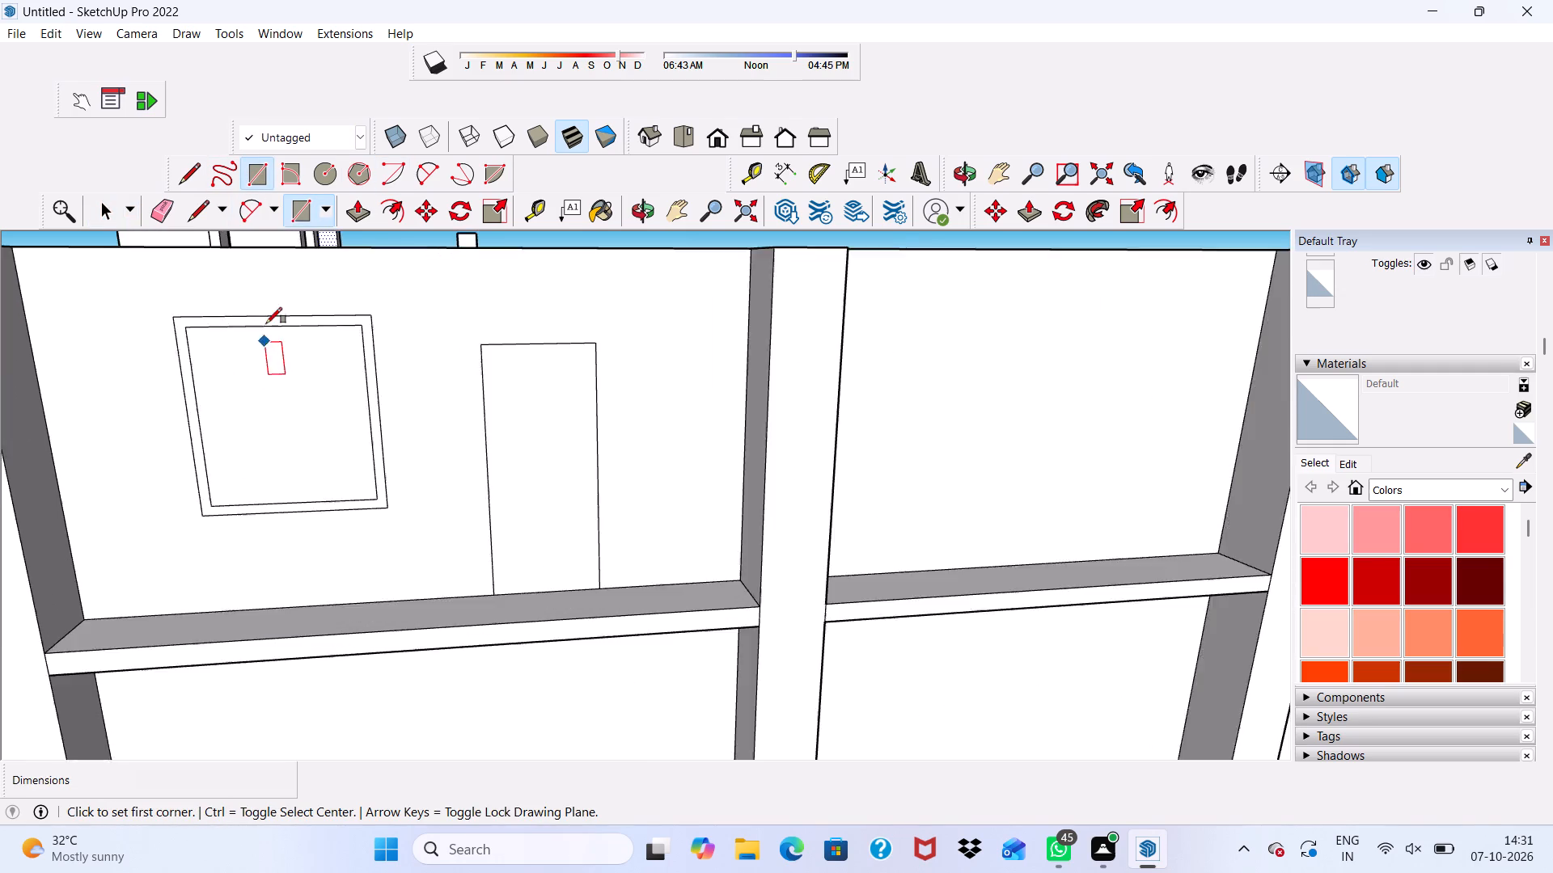
{"action": "scroll", "coordinate": [266, 323], "scroll_direction": "up", "scroll_amount": 4}
{"action": "left_click", "coordinate": [276, 331]}
{"action": "scroll", "coordinate": [345, 484], "scroll_direction": "down", "scroll_amount": 3}
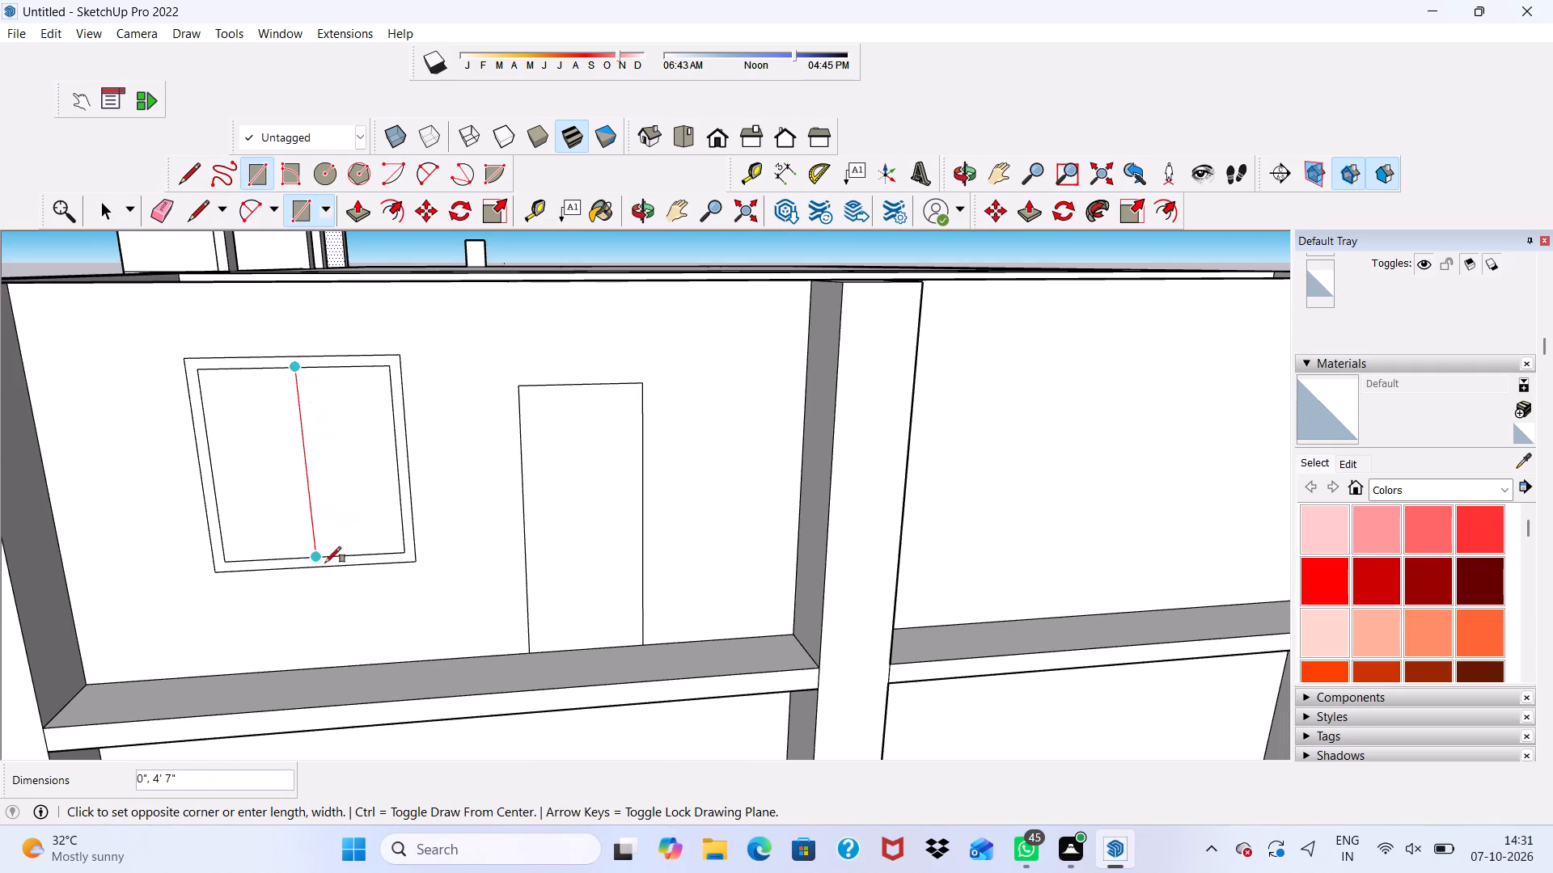
{"action": "left_click", "coordinate": [332, 555]}
{"action": "key", "text": "space"}
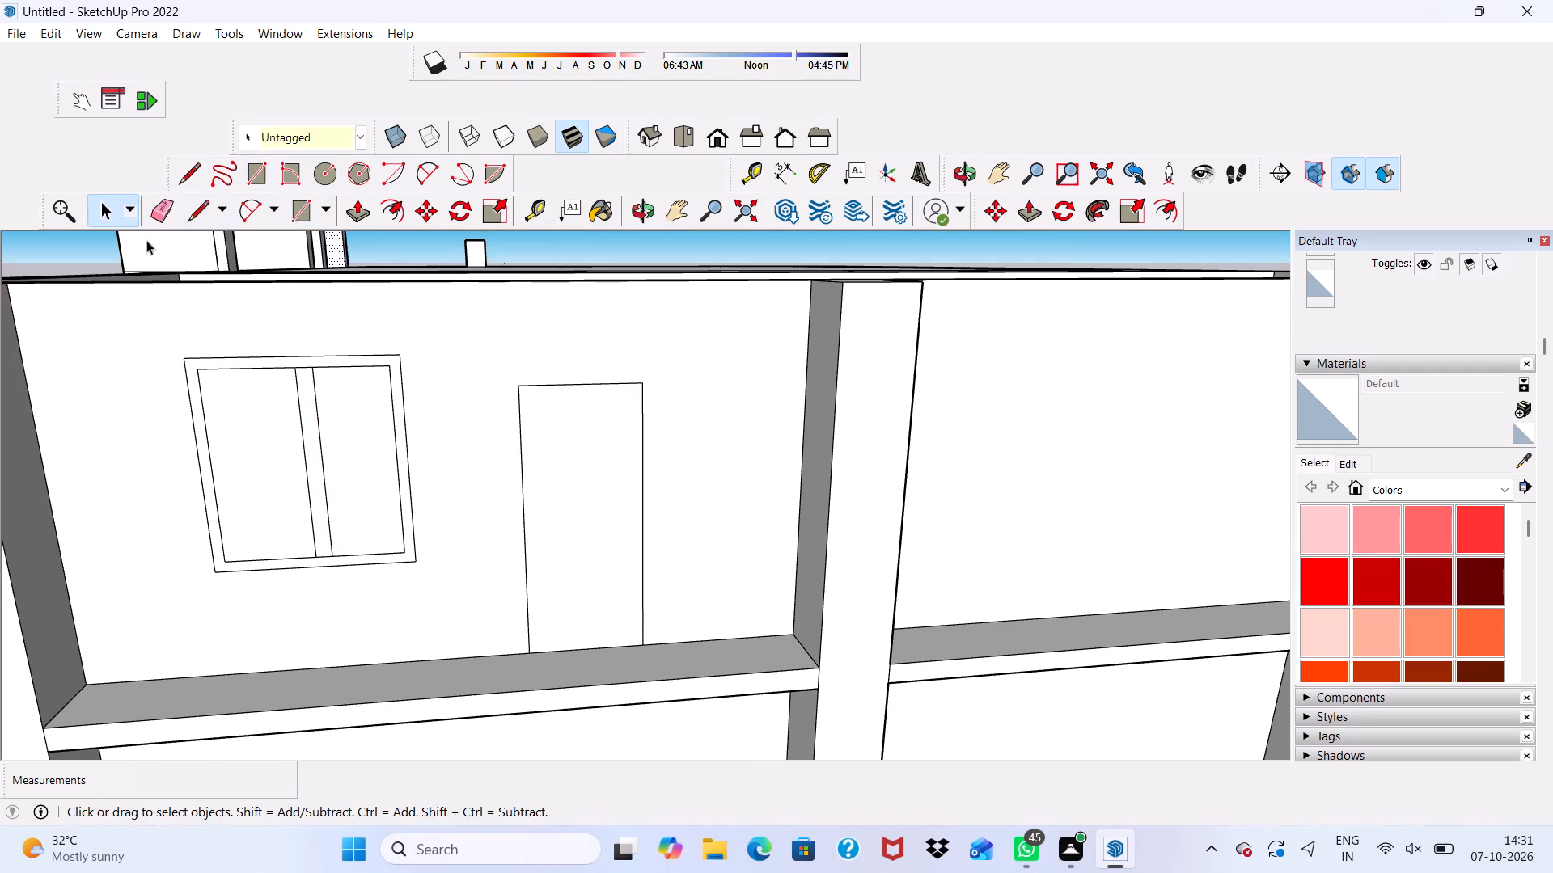
Erase the short edges at the mullion's top and bottom so it merges with the window frame.
{"action": "left_click", "coordinate": [159, 211]}
{"action": "scroll", "coordinate": [388, 462], "scroll_direction": "up", "scroll_amount": 9}
{"action": "left_click_drag", "start_coordinate": [230, 283], "coordinate": [235, 292]}
{"action": "left_click", "coordinate": [235, 280]}
{"action": "left_click", "coordinate": [232, 279]}
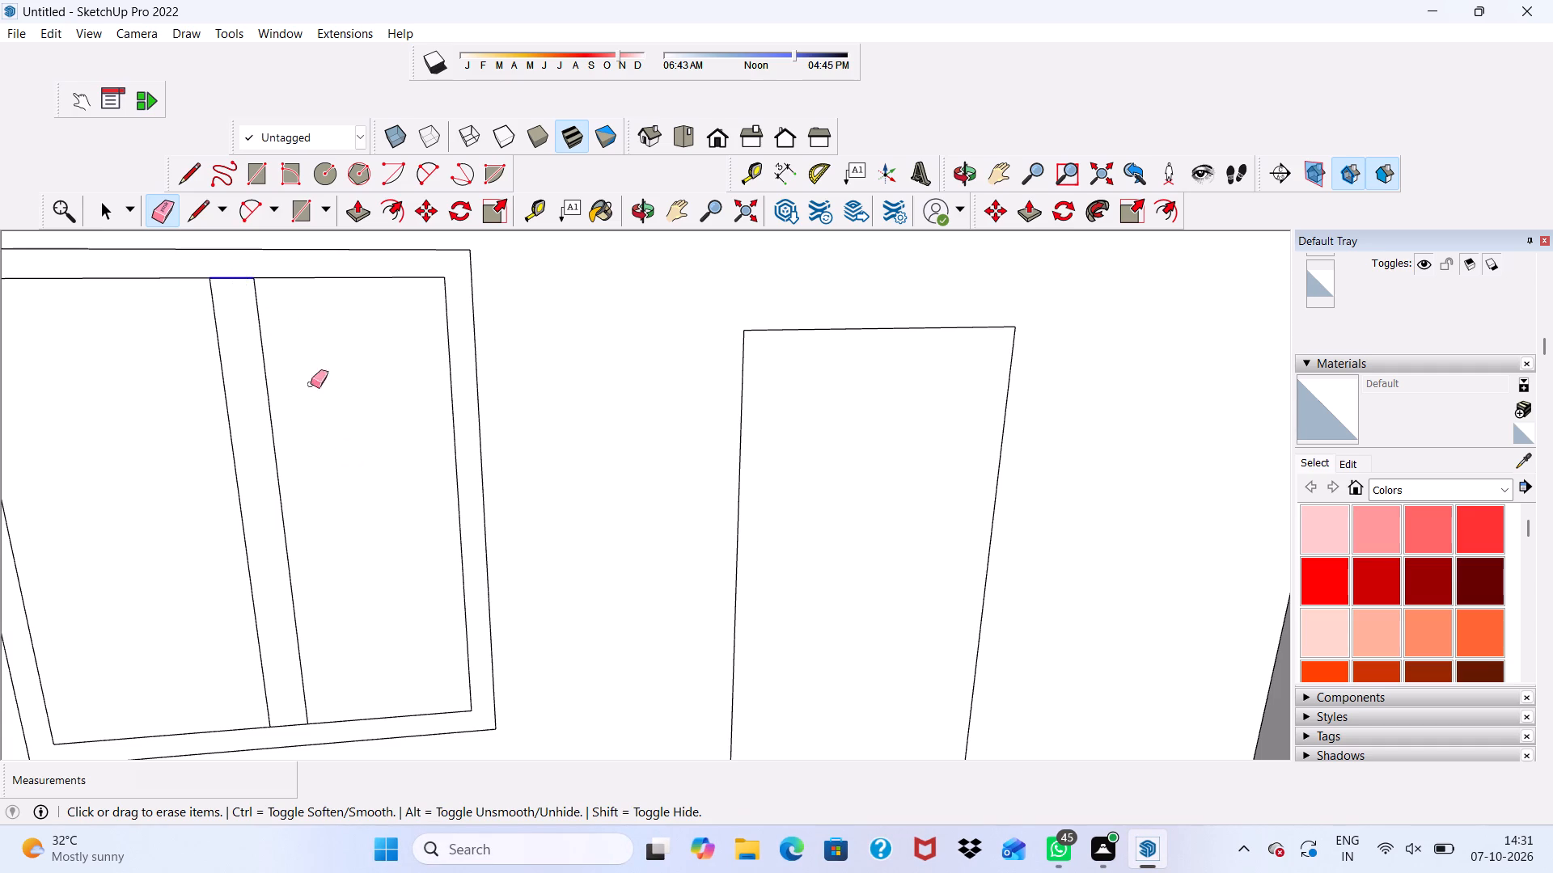
{"action": "scroll", "coordinate": [360, 533], "scroll_direction": "down", "scroll_amount": 4}
{"action": "scroll", "coordinate": [335, 703], "scroll_direction": "up", "scroll_amount": 10}
{"action": "left_click", "coordinate": [304, 656]}
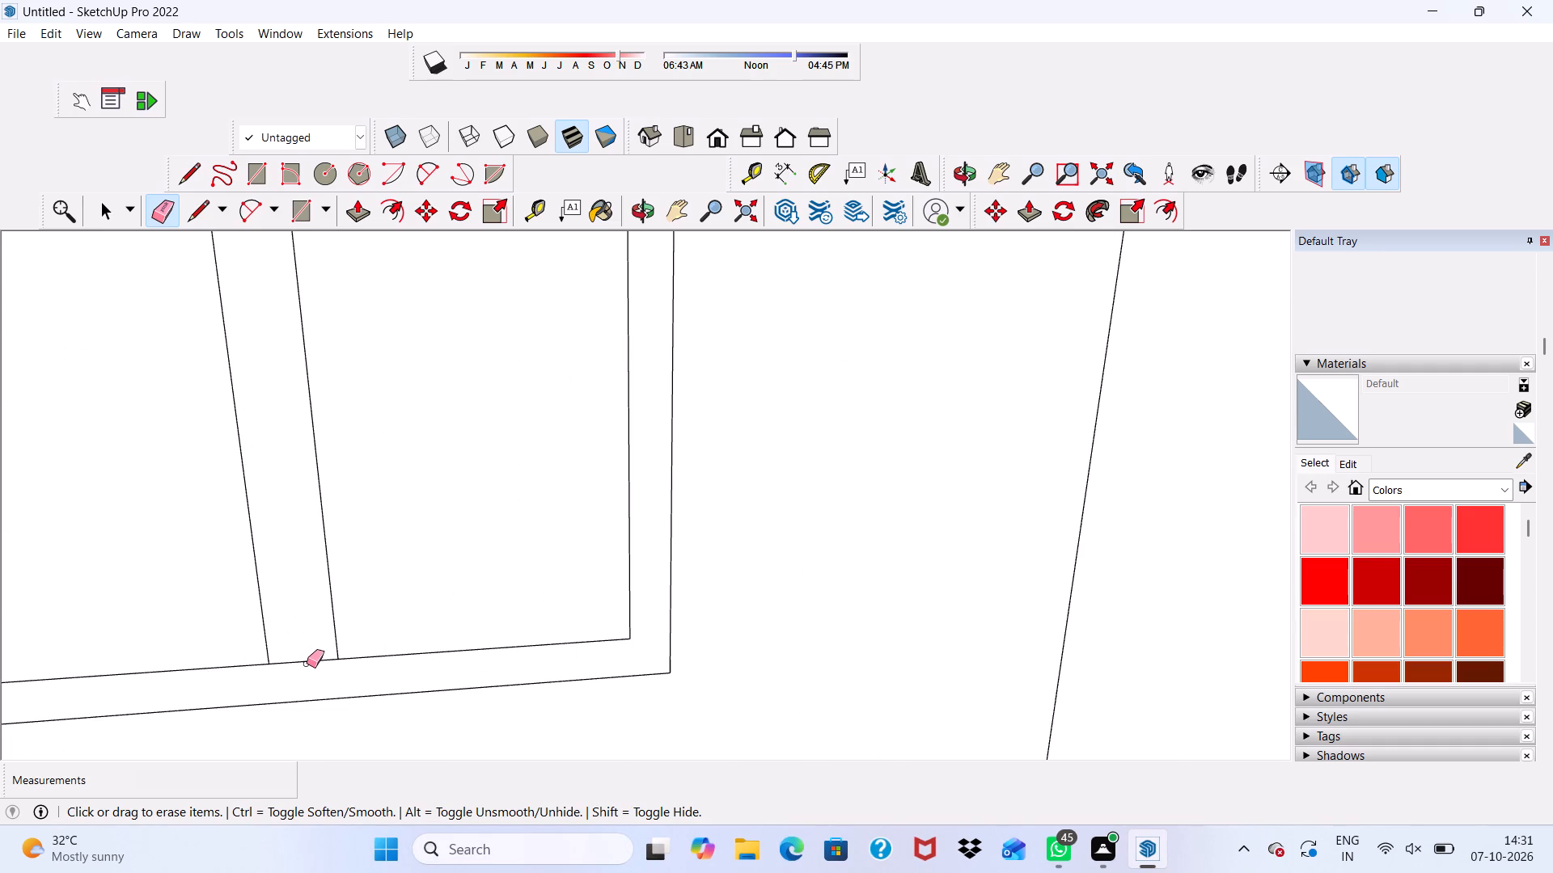
{"action": "left_click", "coordinate": [307, 664]}
{"action": "left_click_drag", "start_coordinate": [299, 657], "coordinate": [299, 666]}
{"action": "key", "text": "space"}
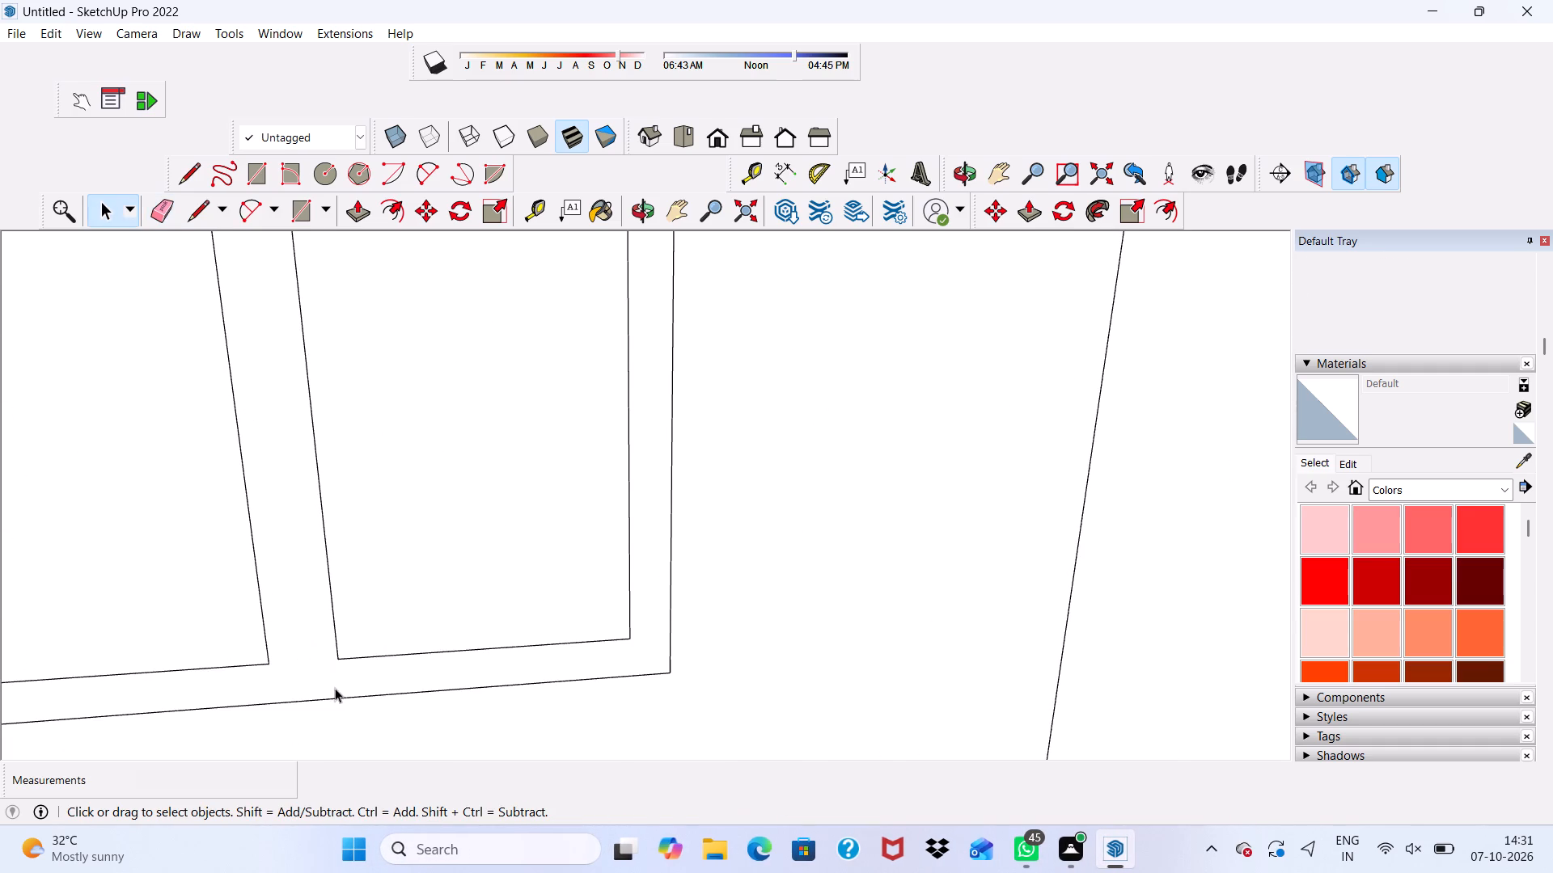
Pull the merged window frame and mullion face out 3" from the wall.
{"action": "left_click", "coordinate": [335, 688]}
{"action": "left_click", "coordinate": [349, 222]}
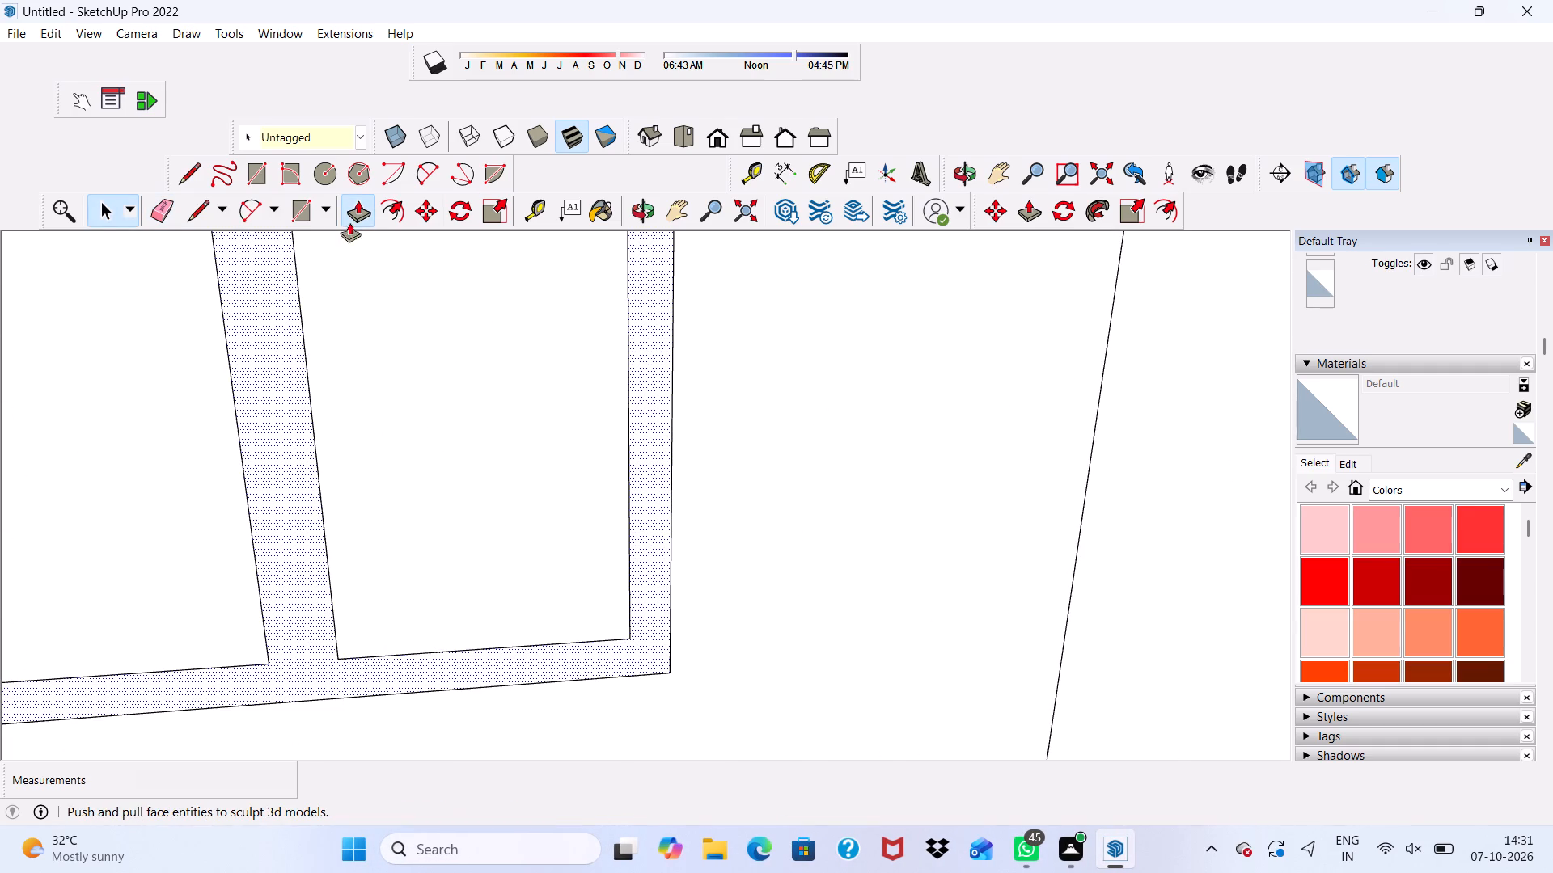
{"action": "left_click", "coordinate": [365, 664]}
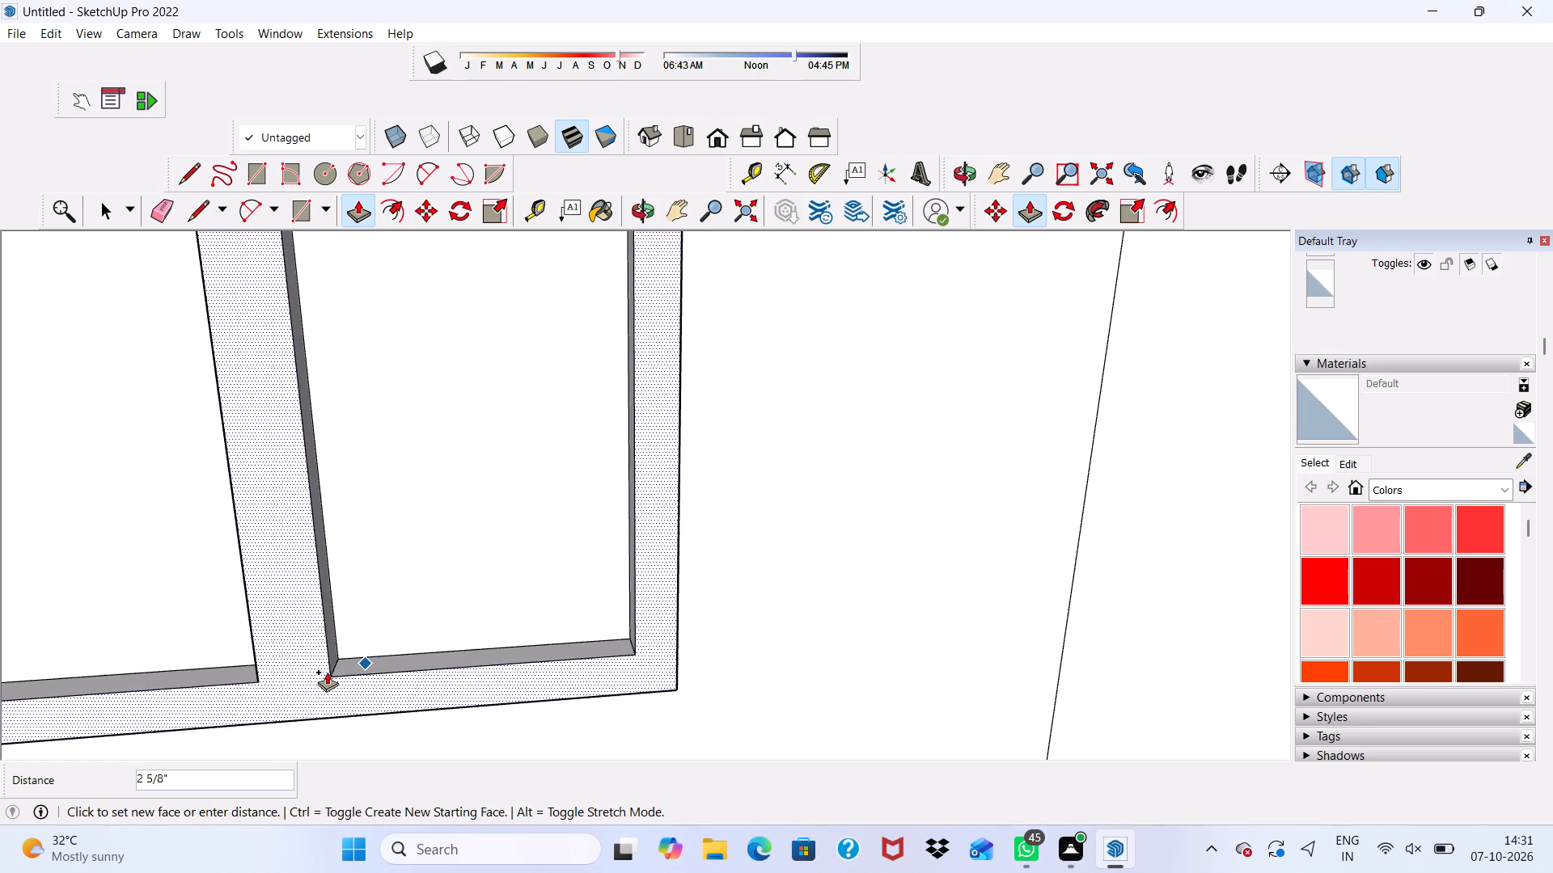
{"action": "type", "text": "3\""}
{"action": "key", "text": "Return"}
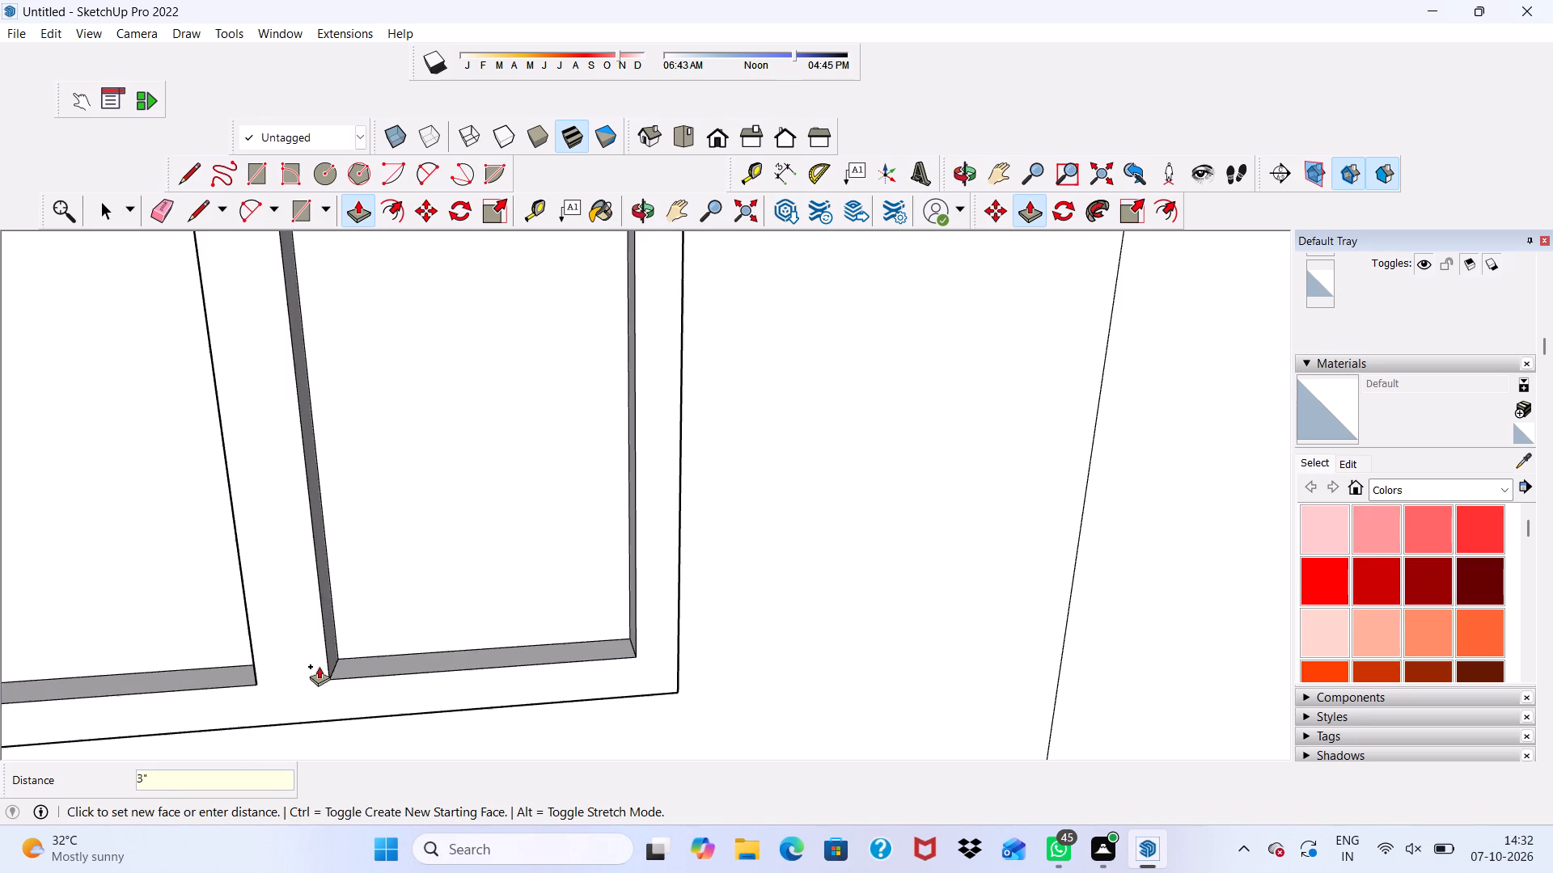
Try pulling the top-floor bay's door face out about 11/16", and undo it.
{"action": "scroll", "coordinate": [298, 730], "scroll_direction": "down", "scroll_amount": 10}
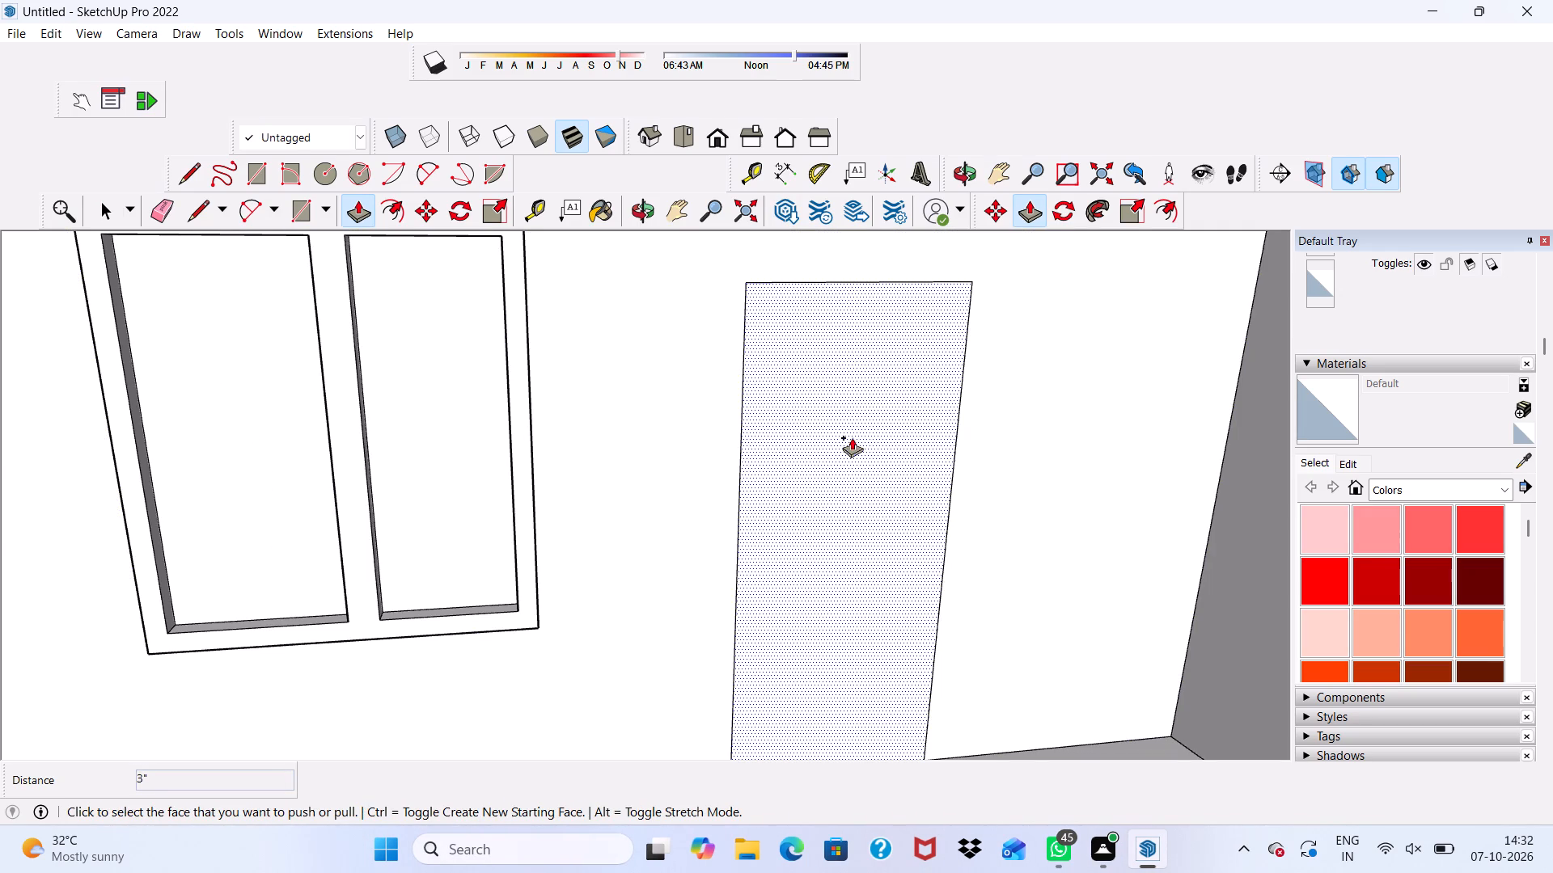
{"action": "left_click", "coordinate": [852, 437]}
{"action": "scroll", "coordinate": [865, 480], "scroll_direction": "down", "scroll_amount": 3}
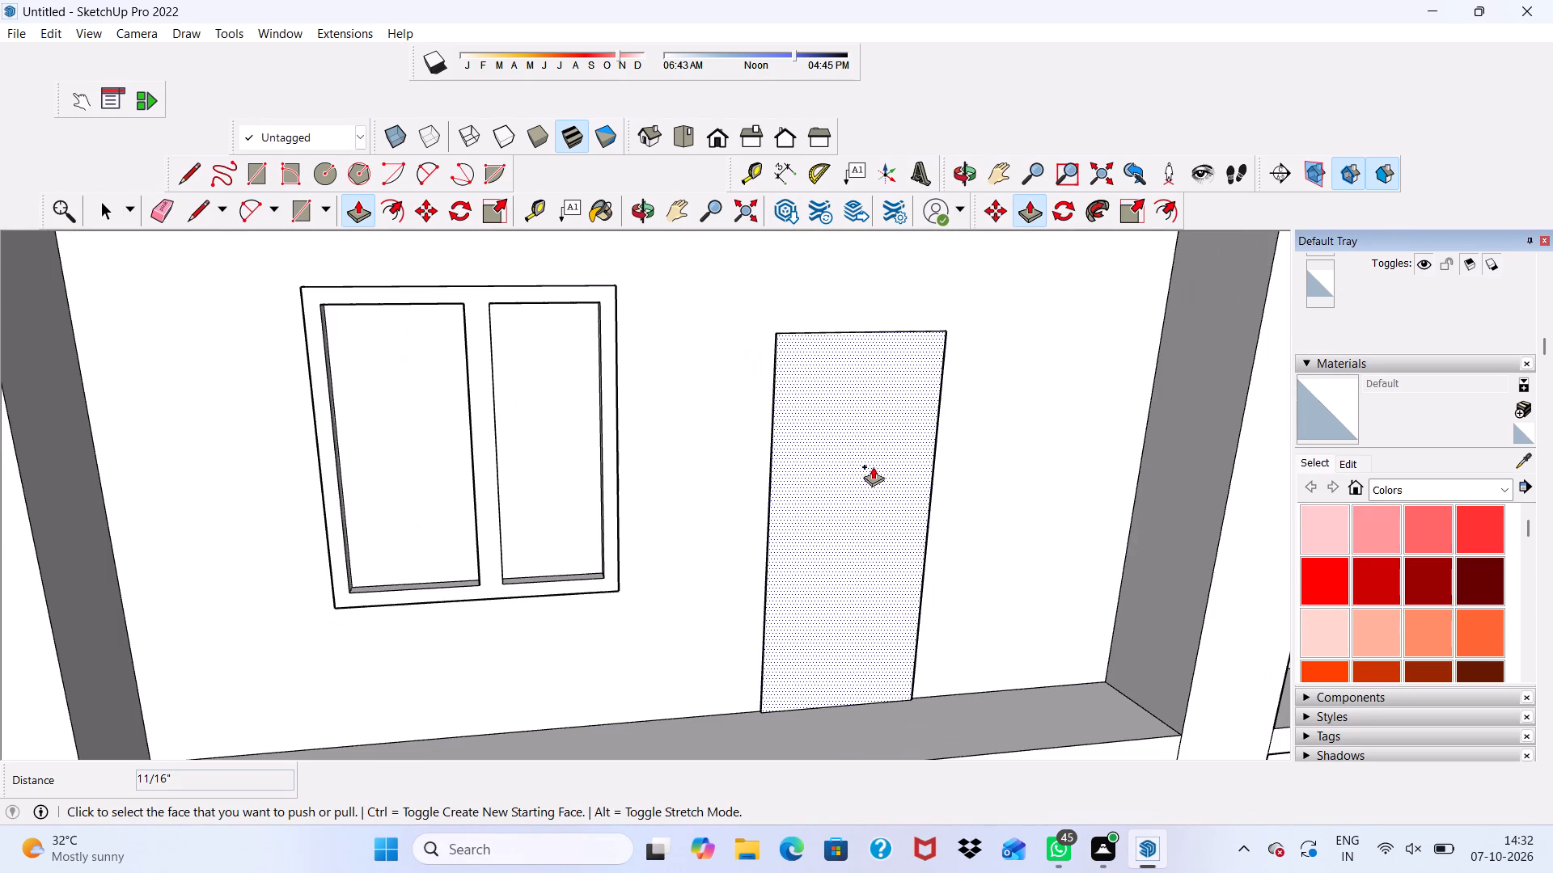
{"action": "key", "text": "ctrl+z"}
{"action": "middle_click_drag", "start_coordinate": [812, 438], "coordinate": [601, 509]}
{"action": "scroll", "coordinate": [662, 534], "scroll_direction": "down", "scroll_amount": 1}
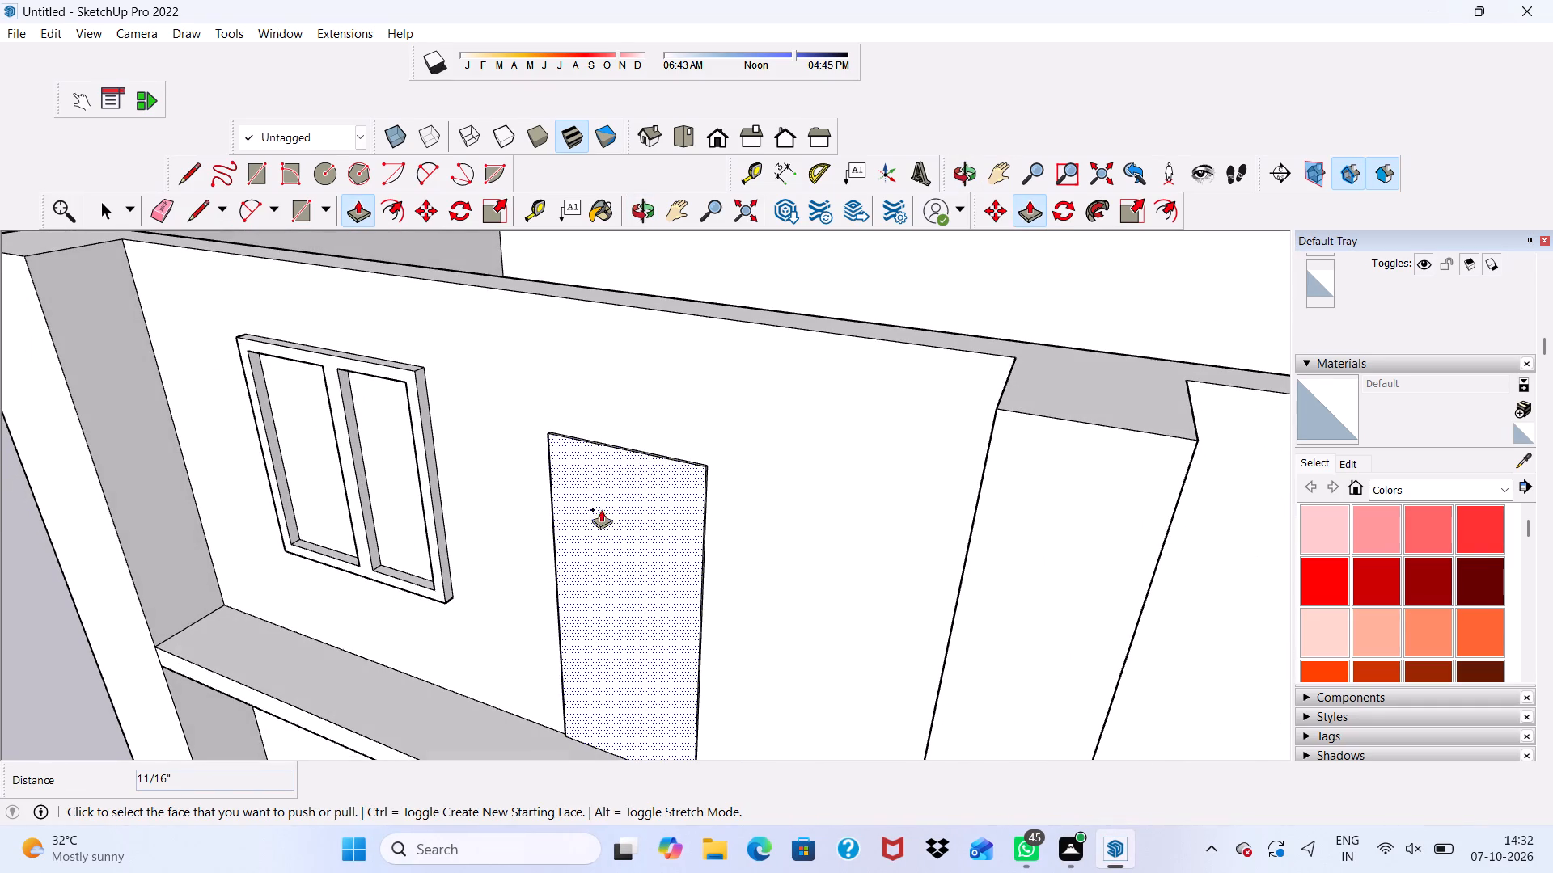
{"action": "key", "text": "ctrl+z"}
Pull the top-floor bay's door face out 3" from the wall.
{"action": "left_click", "coordinate": [659, 514]}
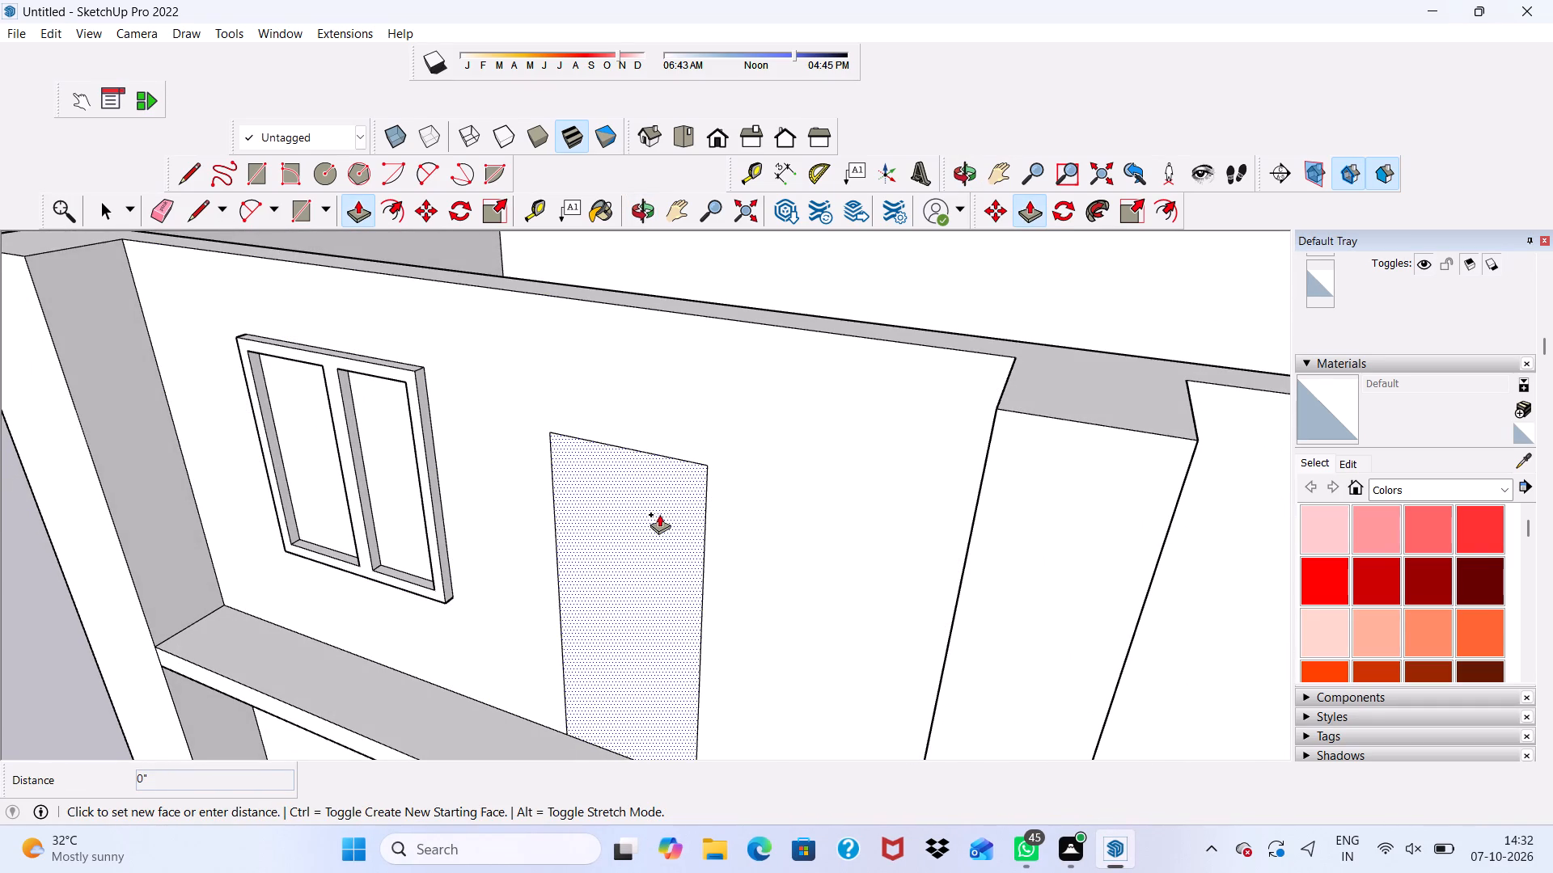
{"action": "type", "text": "3\""}
{"action": "key", "text": "Return"}
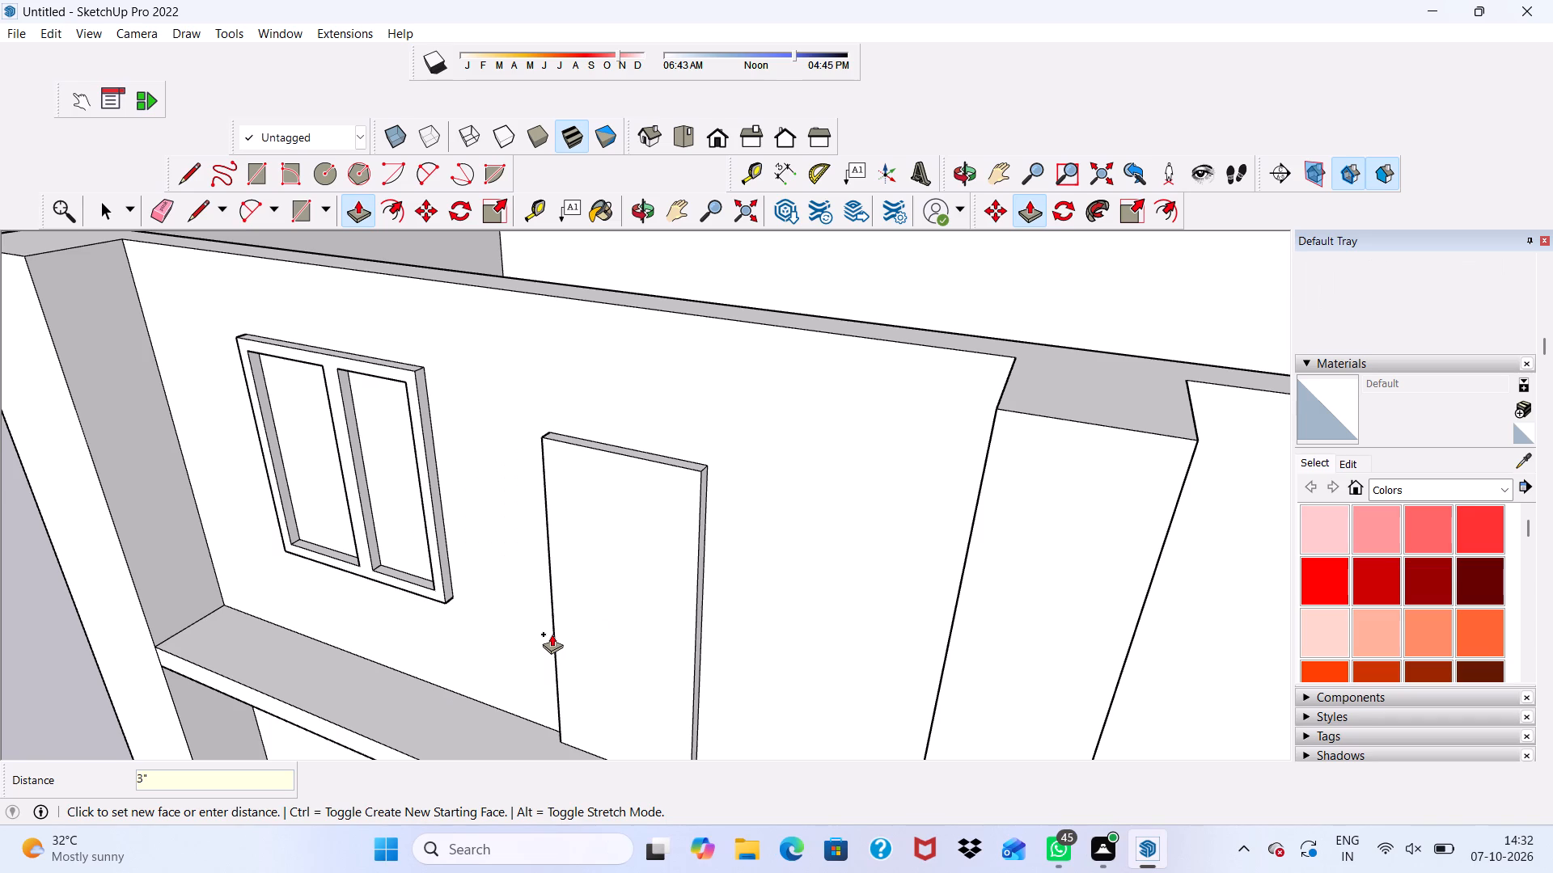
{"action": "scroll", "coordinate": [603, 482], "scroll_direction": "down", "scroll_amount": 2}
{"action": "key", "text": "space"}
Draw a 3' wide by 7' high door rectangle on the back wall of the bay one floor below, starting at the floor edge.
{"action": "scroll", "coordinate": [602, 542], "scroll_direction": "down", "scroll_amount": 1}
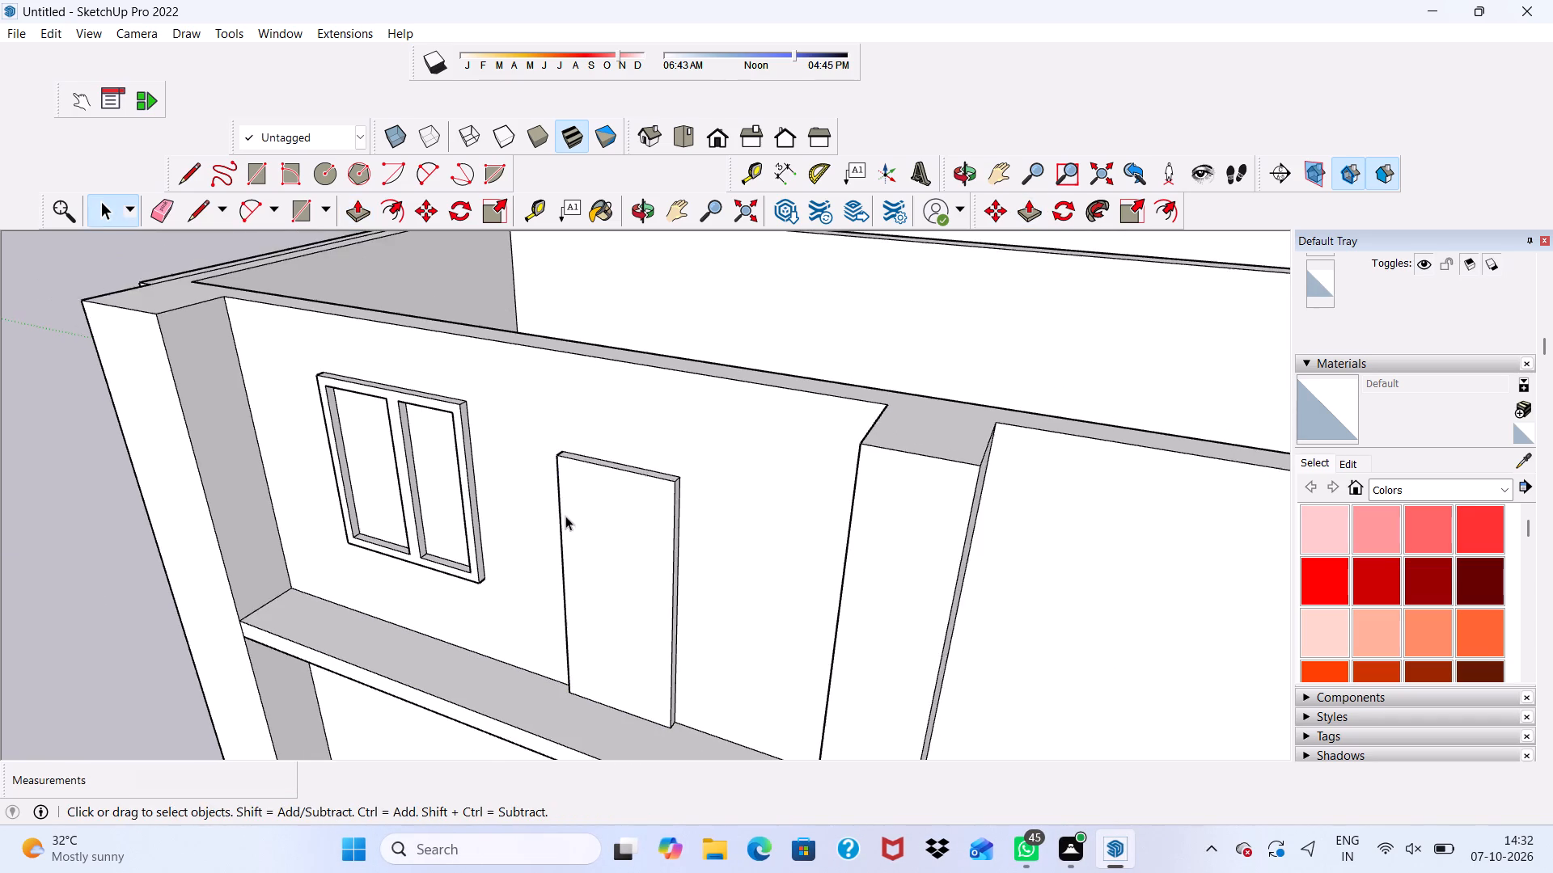
{"action": "scroll", "coordinate": [565, 516], "scroll_direction": "down", "scroll_amount": 1}
{"action": "middle_click_drag", "start_coordinate": [558, 505], "coordinate": [640, 406]}
{"action": "scroll", "coordinate": [604, 356], "scroll_direction": "up", "scroll_amount": 1}
{"action": "scroll", "coordinate": [653, 406], "scroll_direction": "down", "scroll_amount": 8}
{"action": "middle_click_drag", "start_coordinate": [696, 609], "coordinate": [724, 490]}
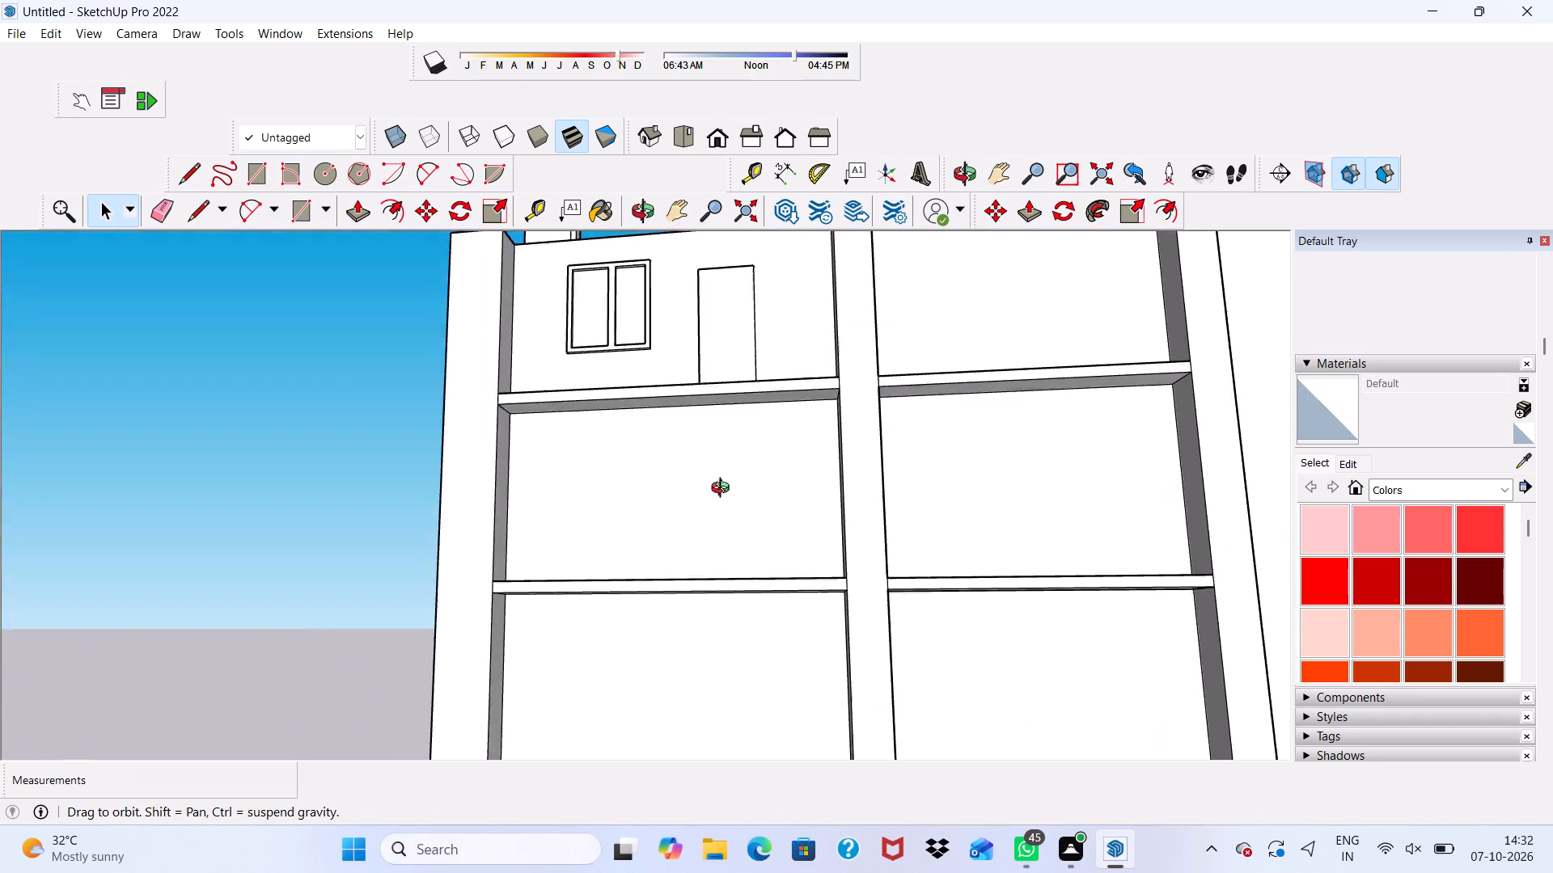
{"action": "middle_click_drag", "start_coordinate": [724, 490], "coordinate": [818, 532]}
{"action": "scroll", "coordinate": [805, 491], "scroll_direction": "up", "scroll_amount": 5}
{"action": "scroll", "coordinate": [442, 394], "scroll_direction": "down", "scroll_amount": 5}
{"action": "middle_click_drag", "start_coordinate": [661, 500], "coordinate": [599, 483]}
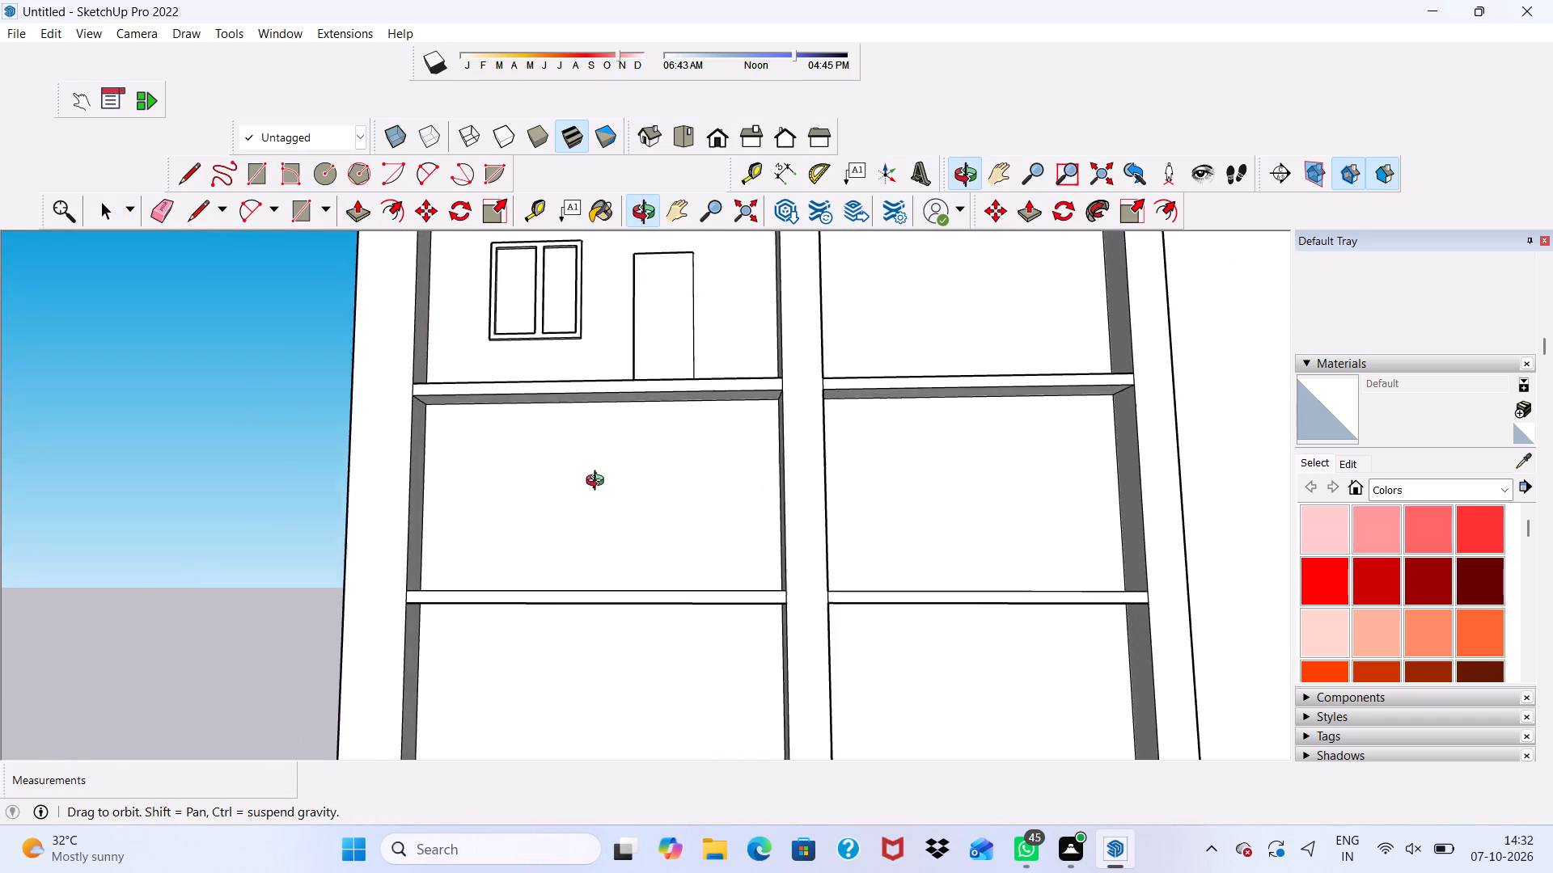
{"action": "middle_click_drag", "start_coordinate": [599, 483], "coordinate": [613, 525]}
{"action": "left_click_drag", "start_coordinate": [252, 169], "coordinate": [266, 185]}
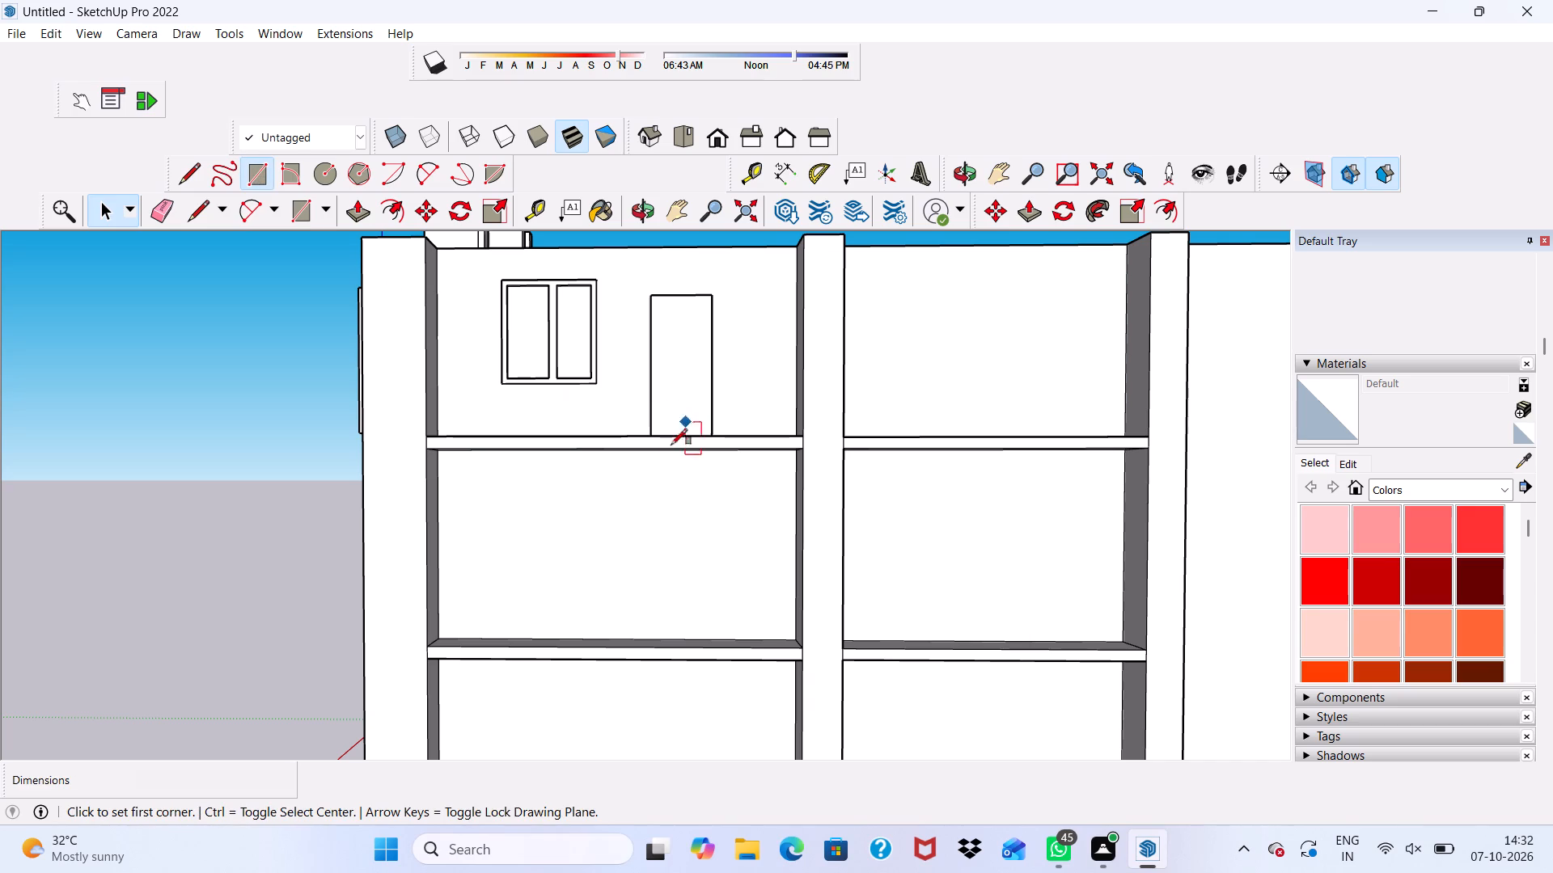
{"action": "scroll", "coordinate": [704, 566], "scroll_direction": "up", "scroll_amount": 4}
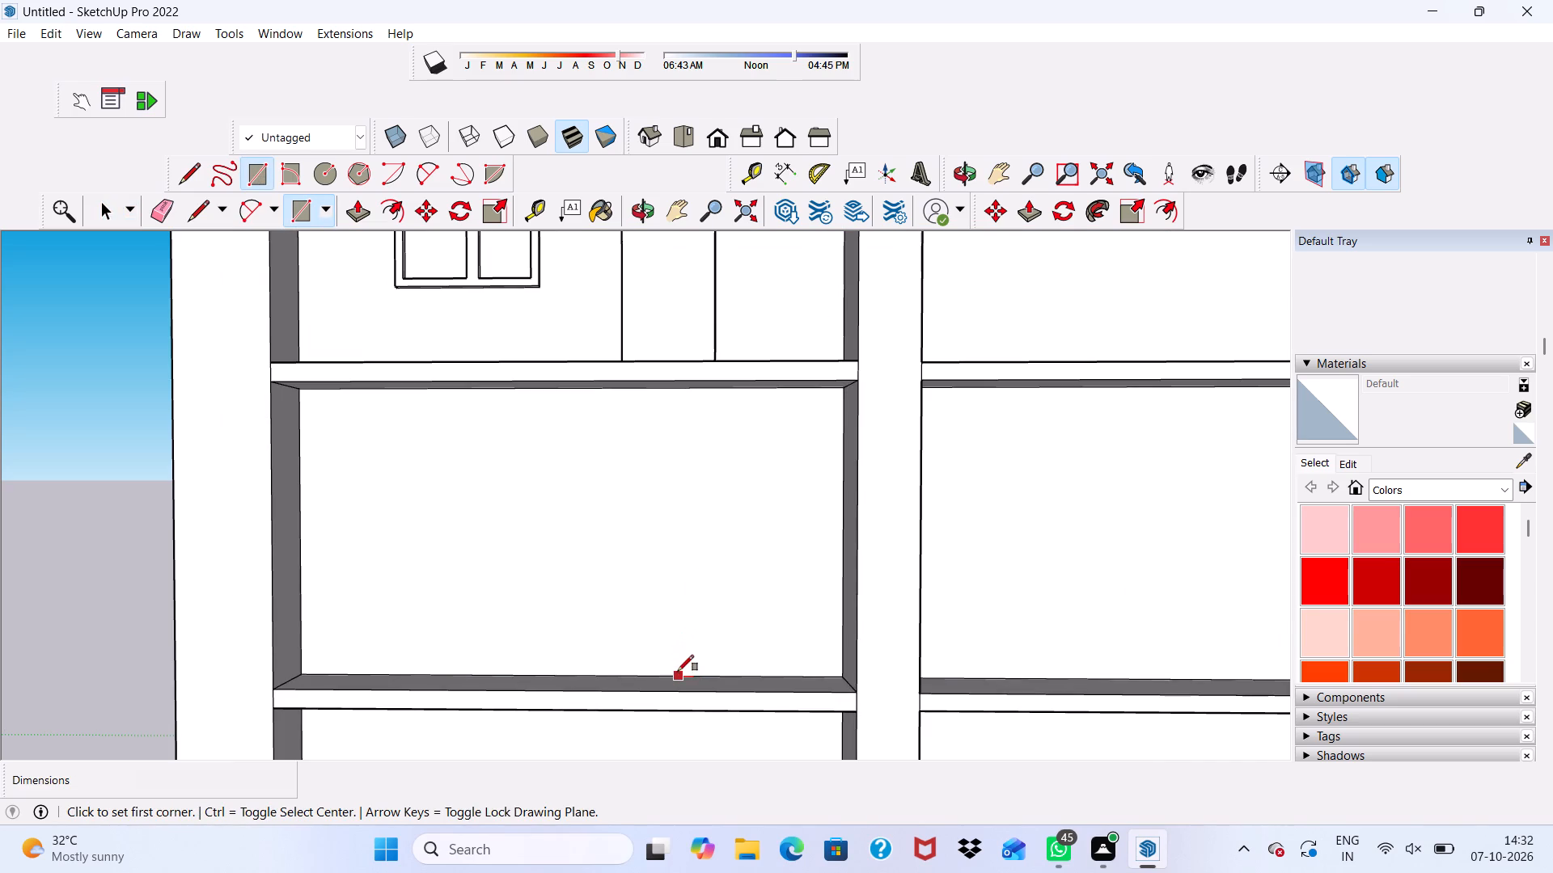
{"action": "left_click", "coordinate": [678, 671]}
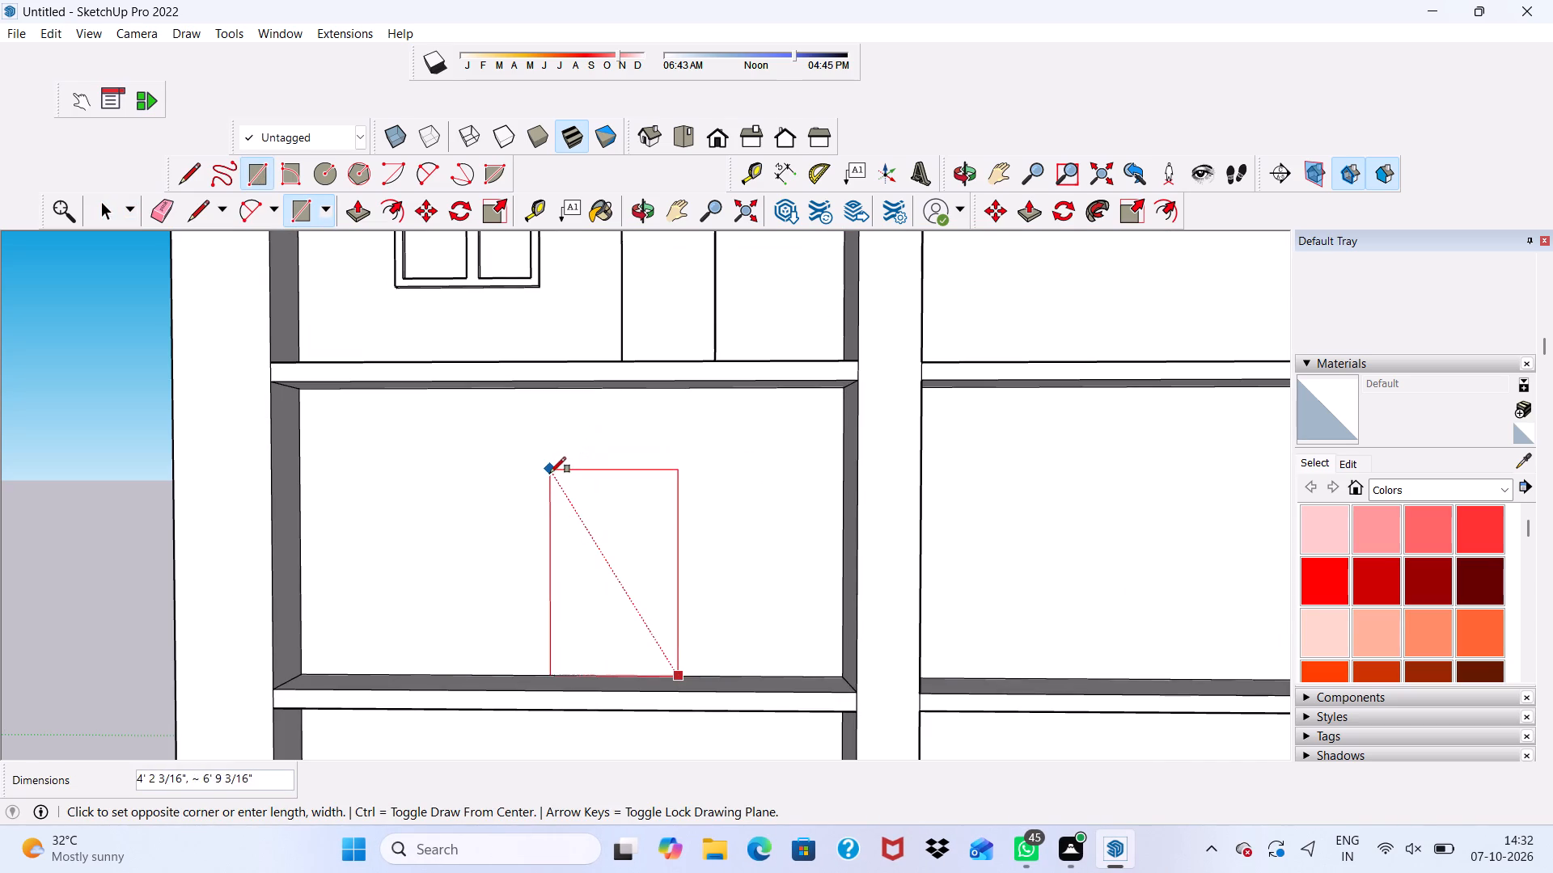
{"action": "key", "text": "3"}
{"action": "key", "text": "apostrophe"}
{"action": "key", "text": "comma"}
{"action": "key", "text": "7"}
{"action": "key", "text": "apostrophe"}
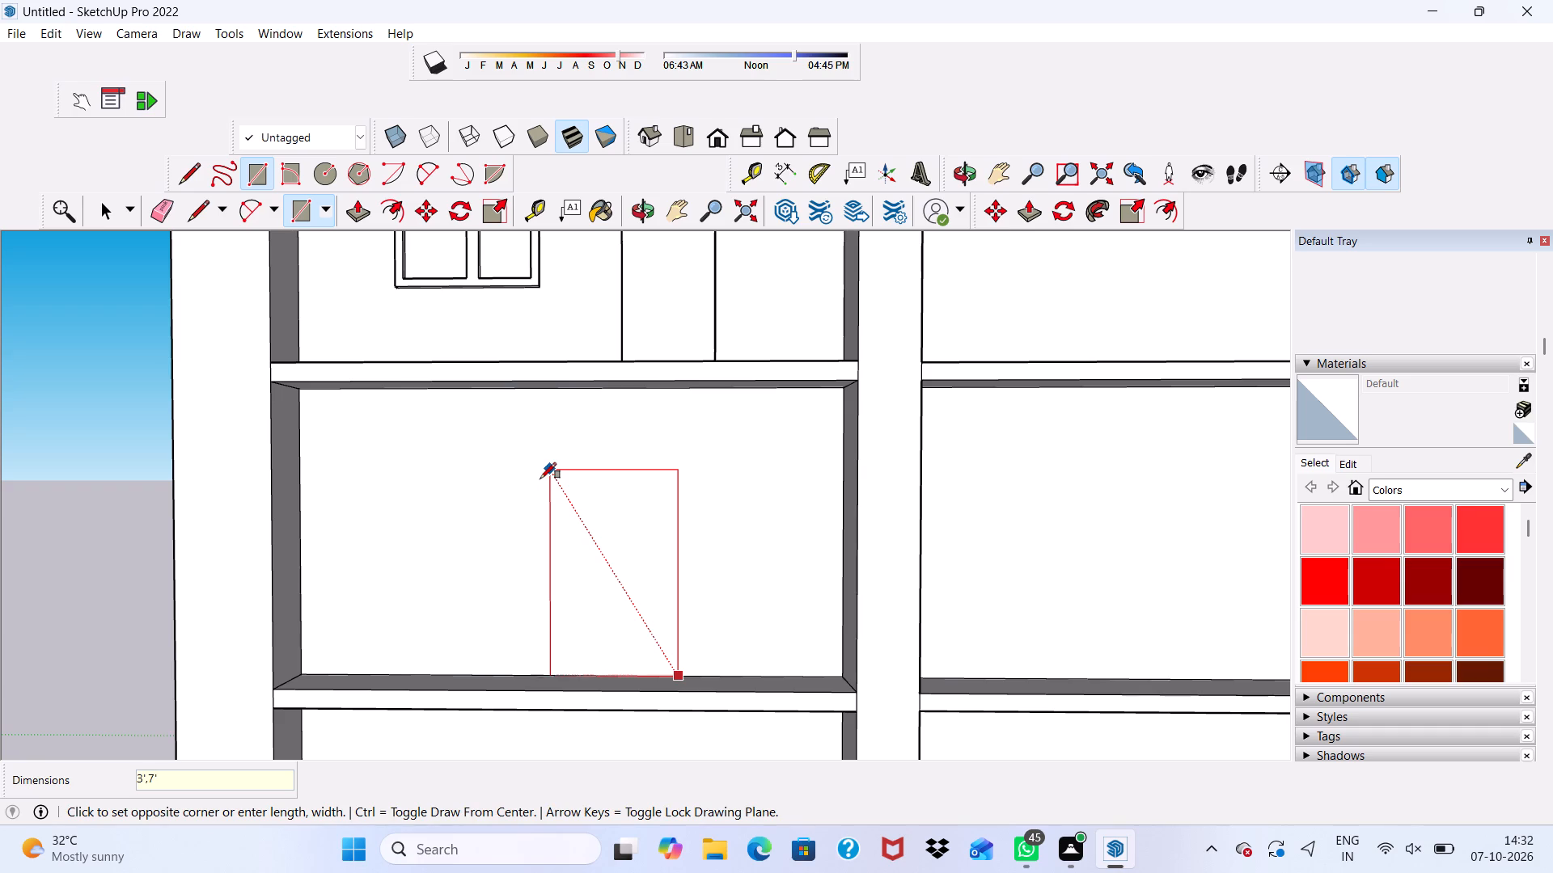
{"action": "key", "text": "Return"}
Draw a window rectangle about 4'2" wide by 4'6" high beside the new door outline.
{"action": "scroll", "coordinate": [540, 479], "scroll_direction": "up", "scroll_amount": 1}
{"action": "scroll", "coordinate": [383, 362], "scroll_direction": "down", "scroll_amount": 2}
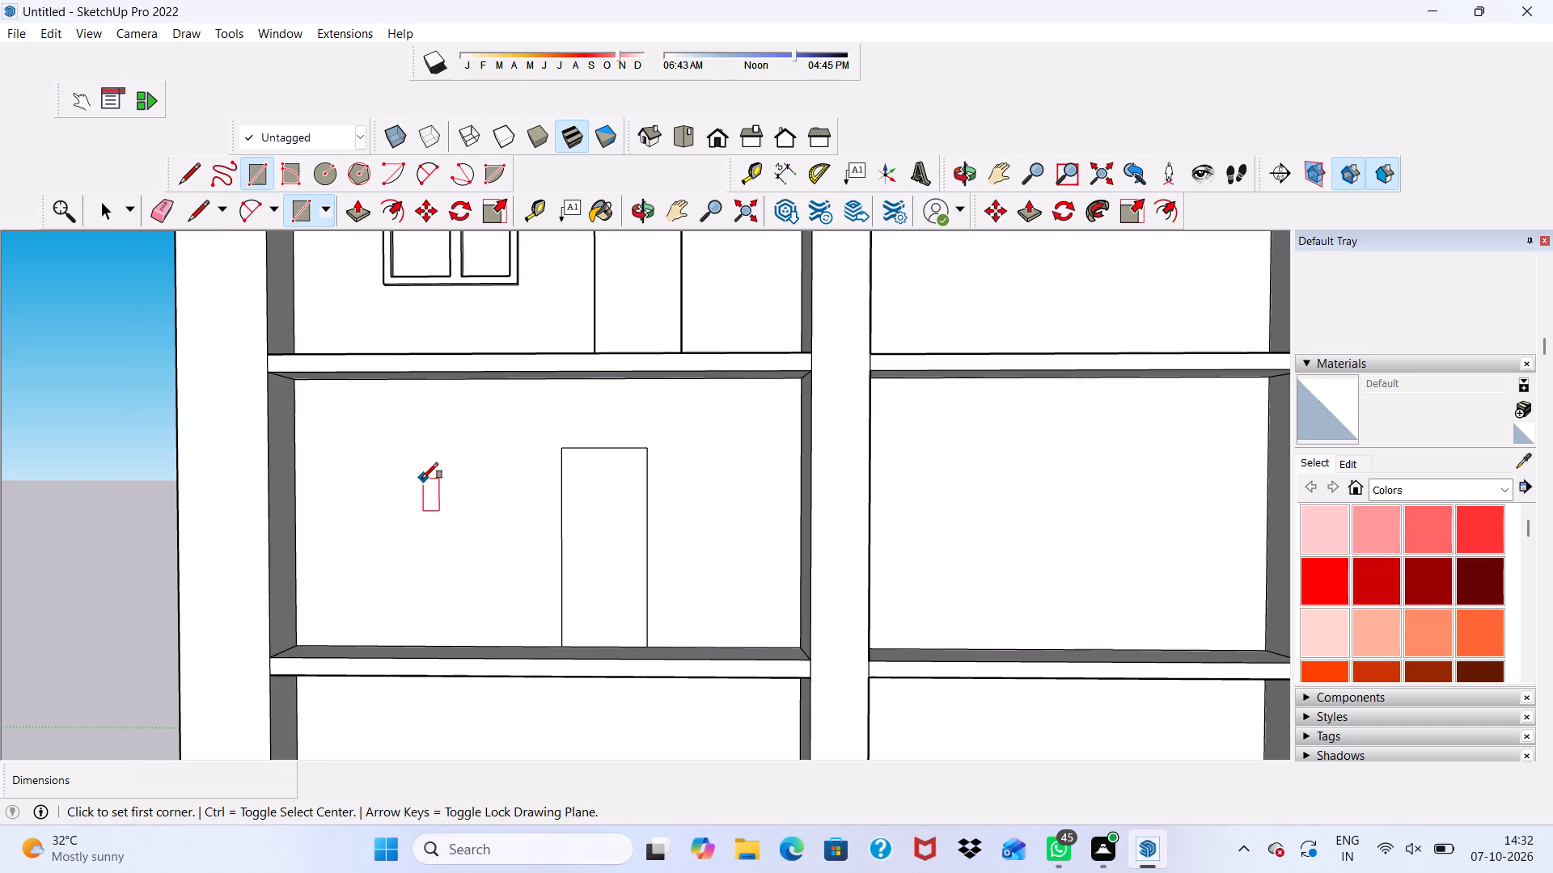
{"action": "middle_click_drag", "start_coordinate": [421, 479], "coordinate": [493, 467]}
{"action": "left_click", "coordinate": [487, 427]}
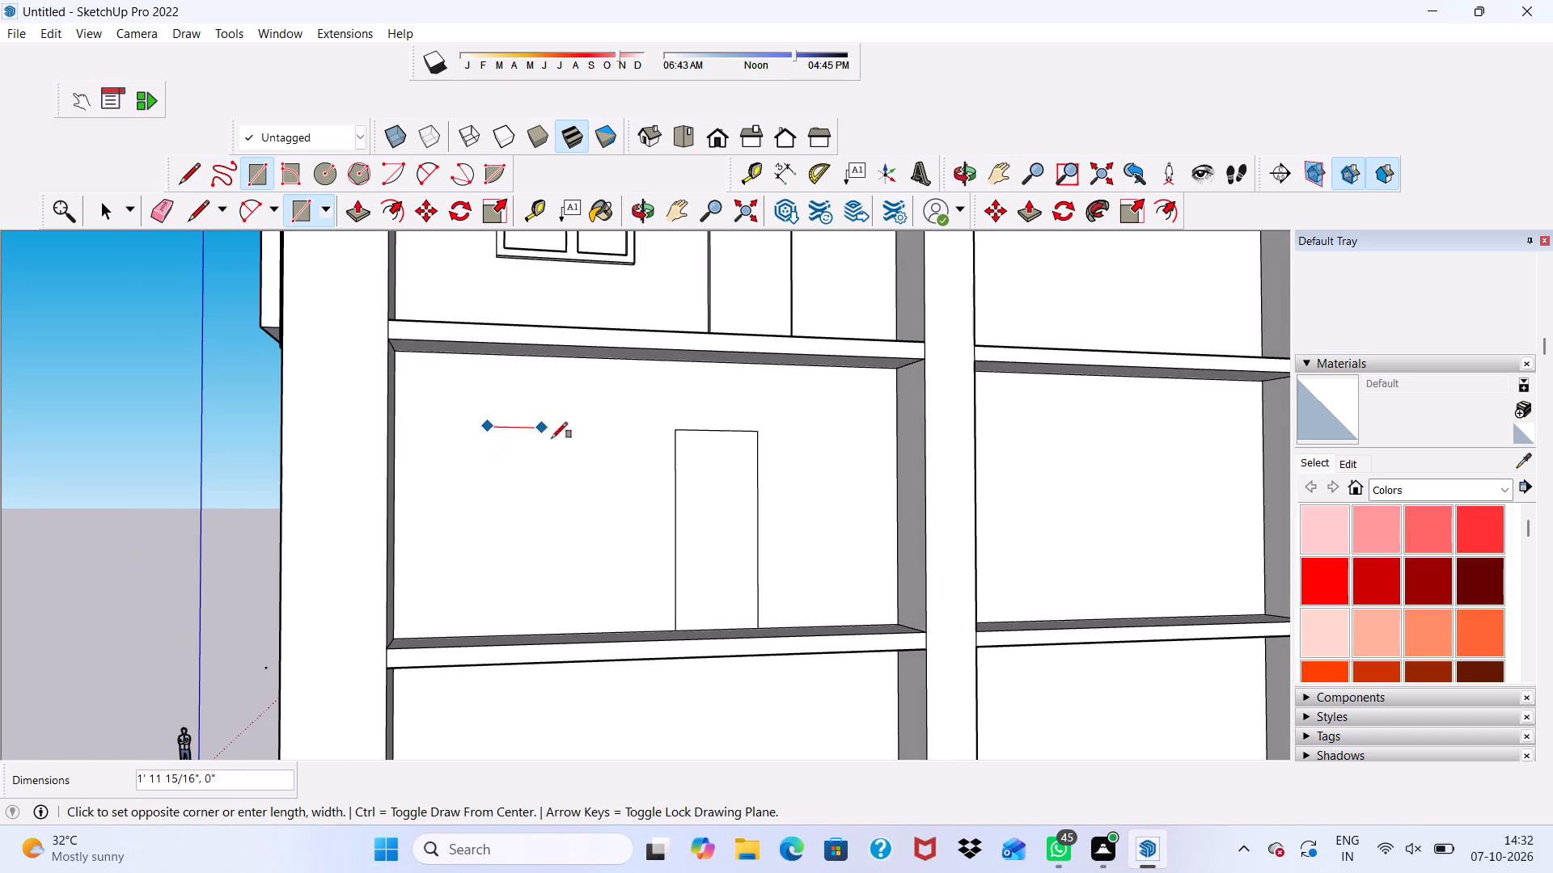
{"action": "left_click", "coordinate": [610, 559]}
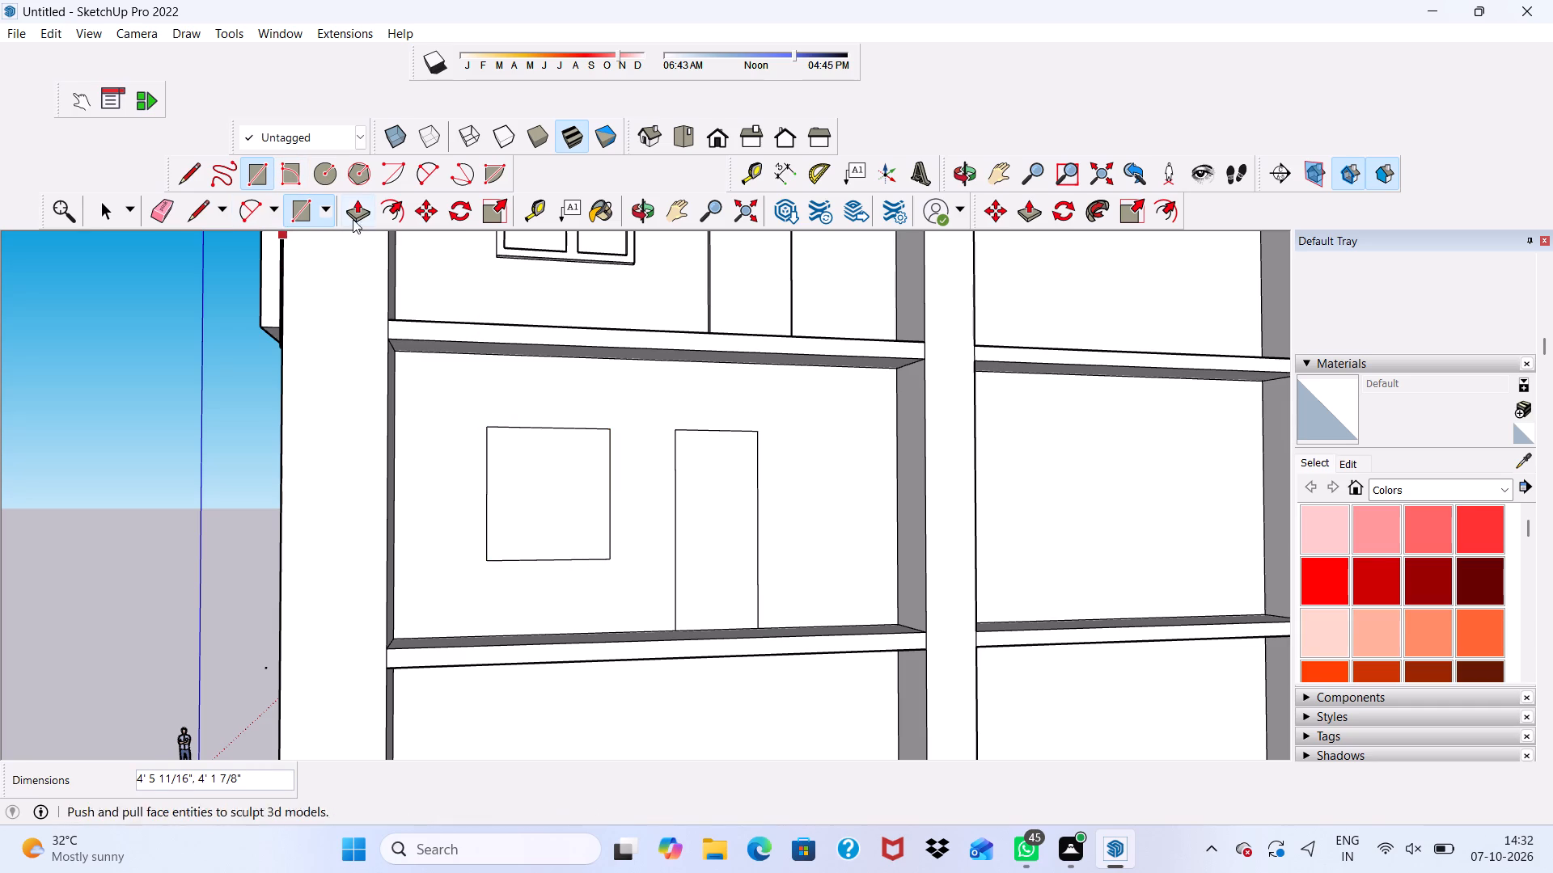
Offset the new window rectangle 3" inward to form its frame.
{"action": "left_click", "coordinate": [393, 205]}
{"action": "left_click", "coordinate": [501, 488]}
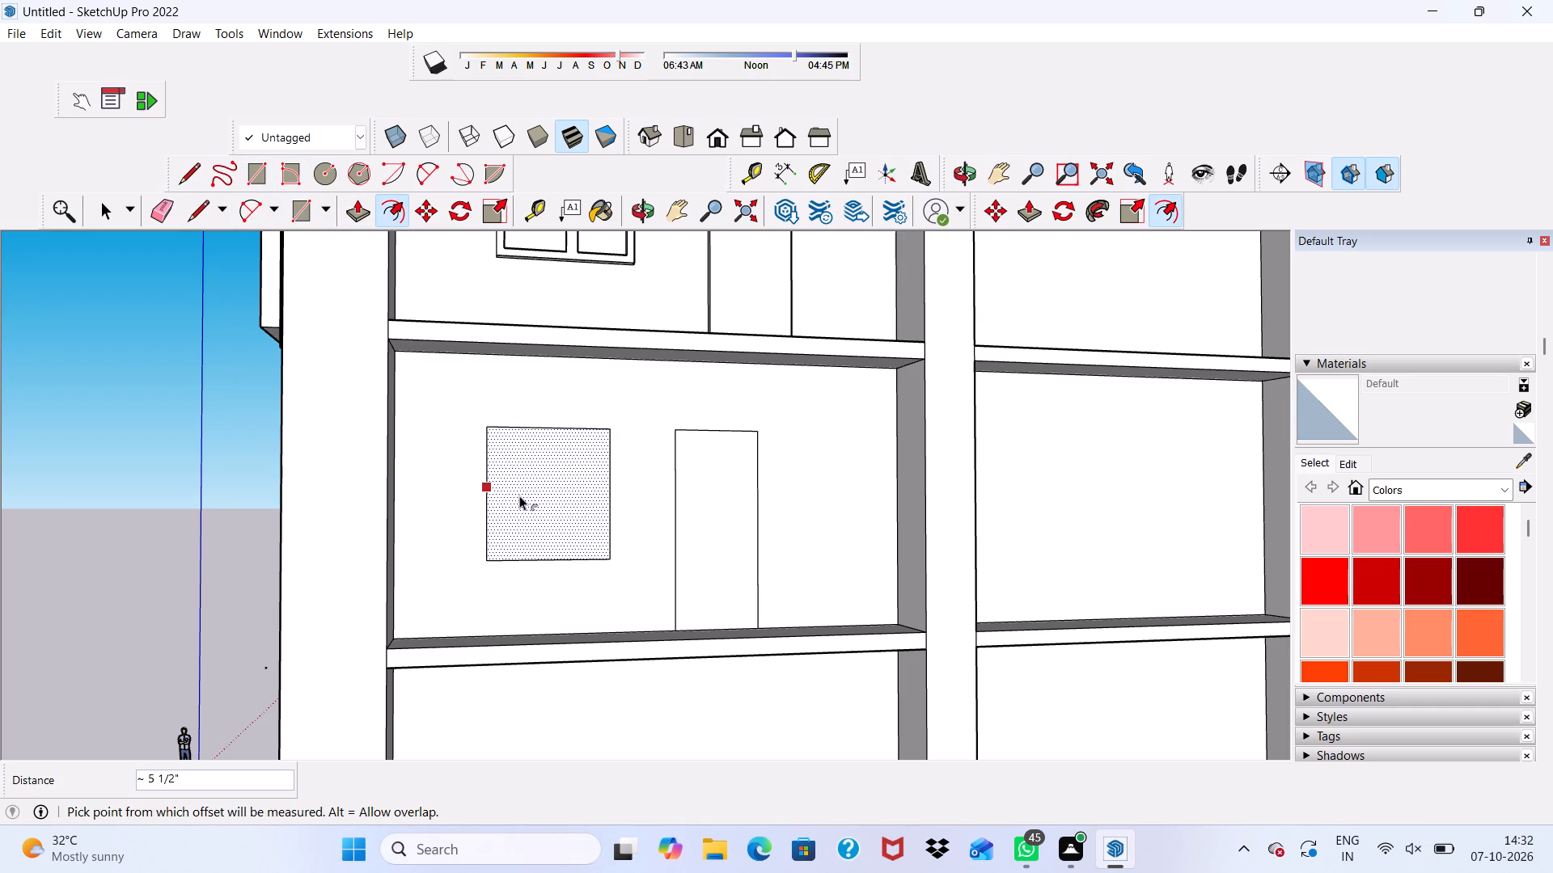
{"action": "key", "text": "ctrl+z"}
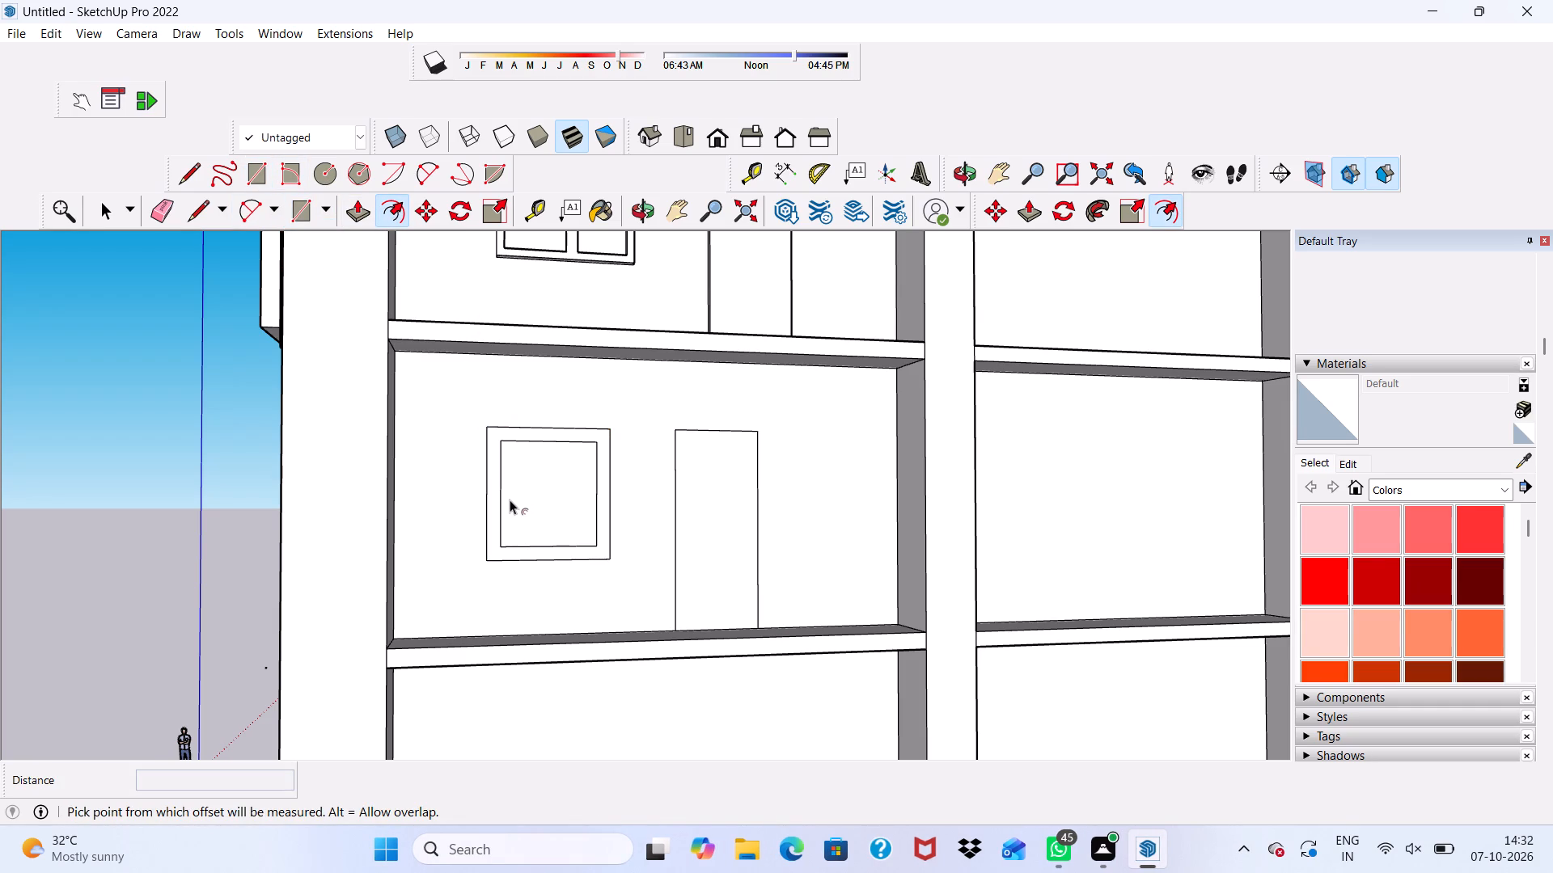
{"action": "left_click", "coordinate": [508, 486]}
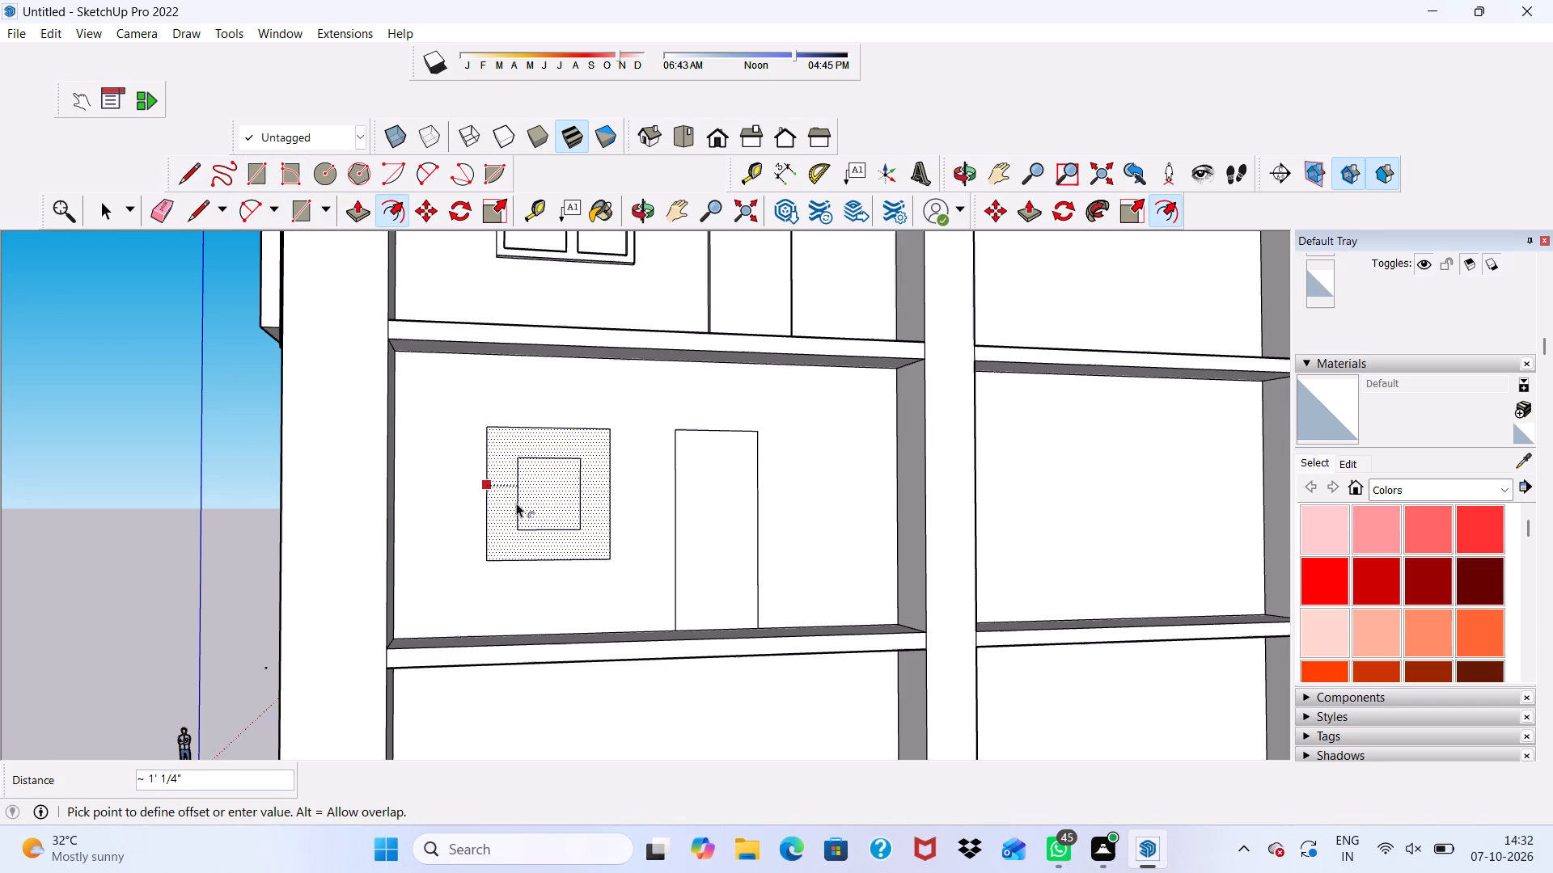
{"action": "type", "text": "3\""}
{"action": "key", "text": "Return"}
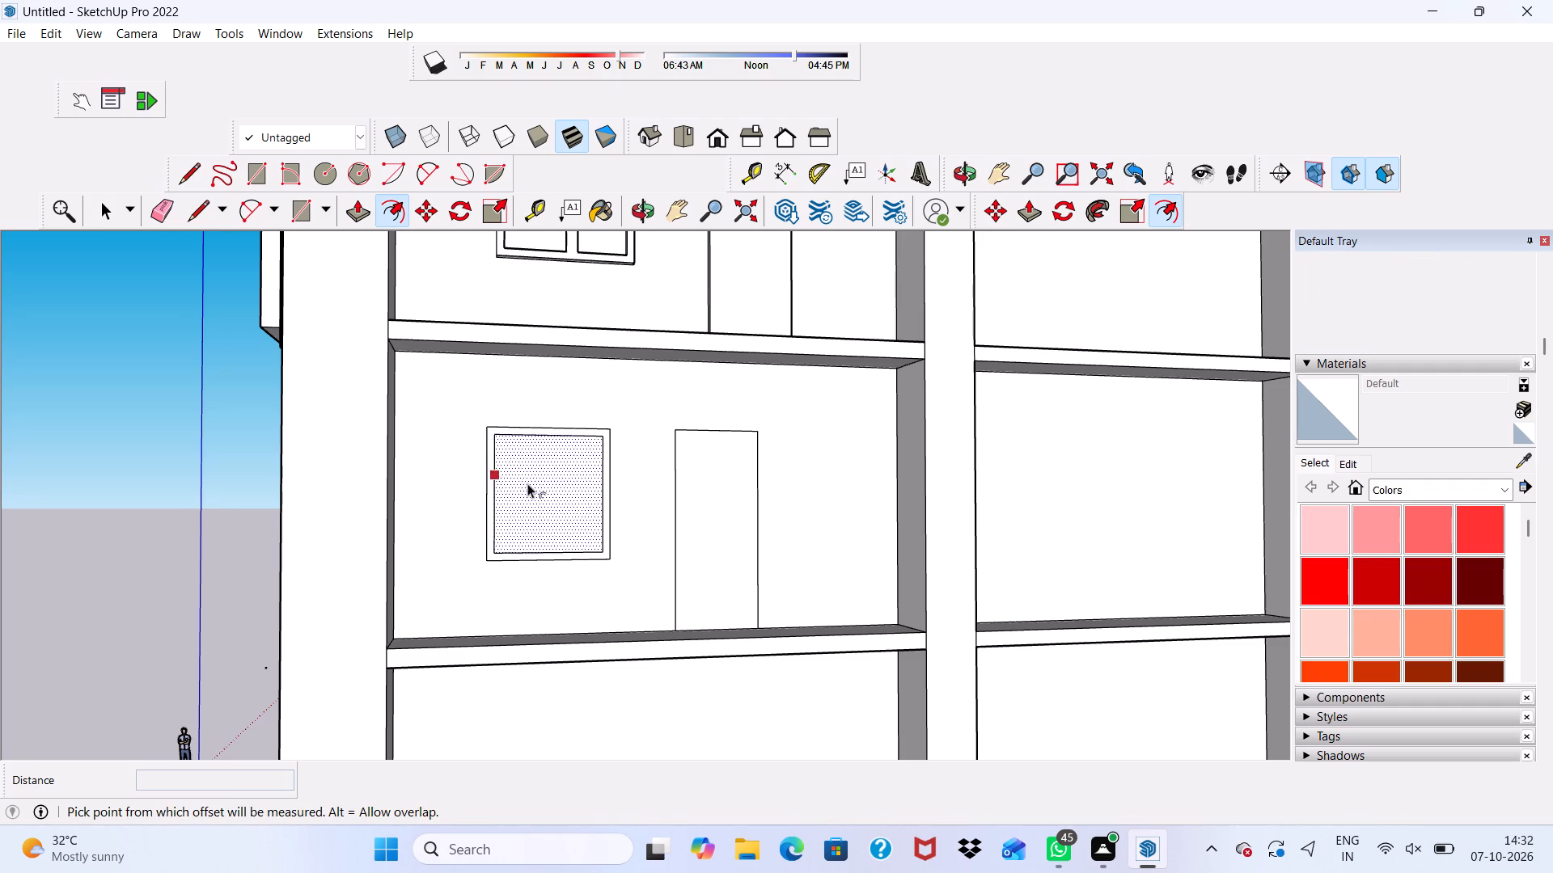
Draw a mullion rectangle about 2 5/8" wide at the window's middle, from the frame's inner top edge to its inner bottom edge.
{"action": "scroll", "coordinate": [527, 484], "scroll_direction": "up", "scroll_amount": 1}
{"action": "left_click_drag", "start_coordinate": [252, 176], "coordinate": [257, 183]}
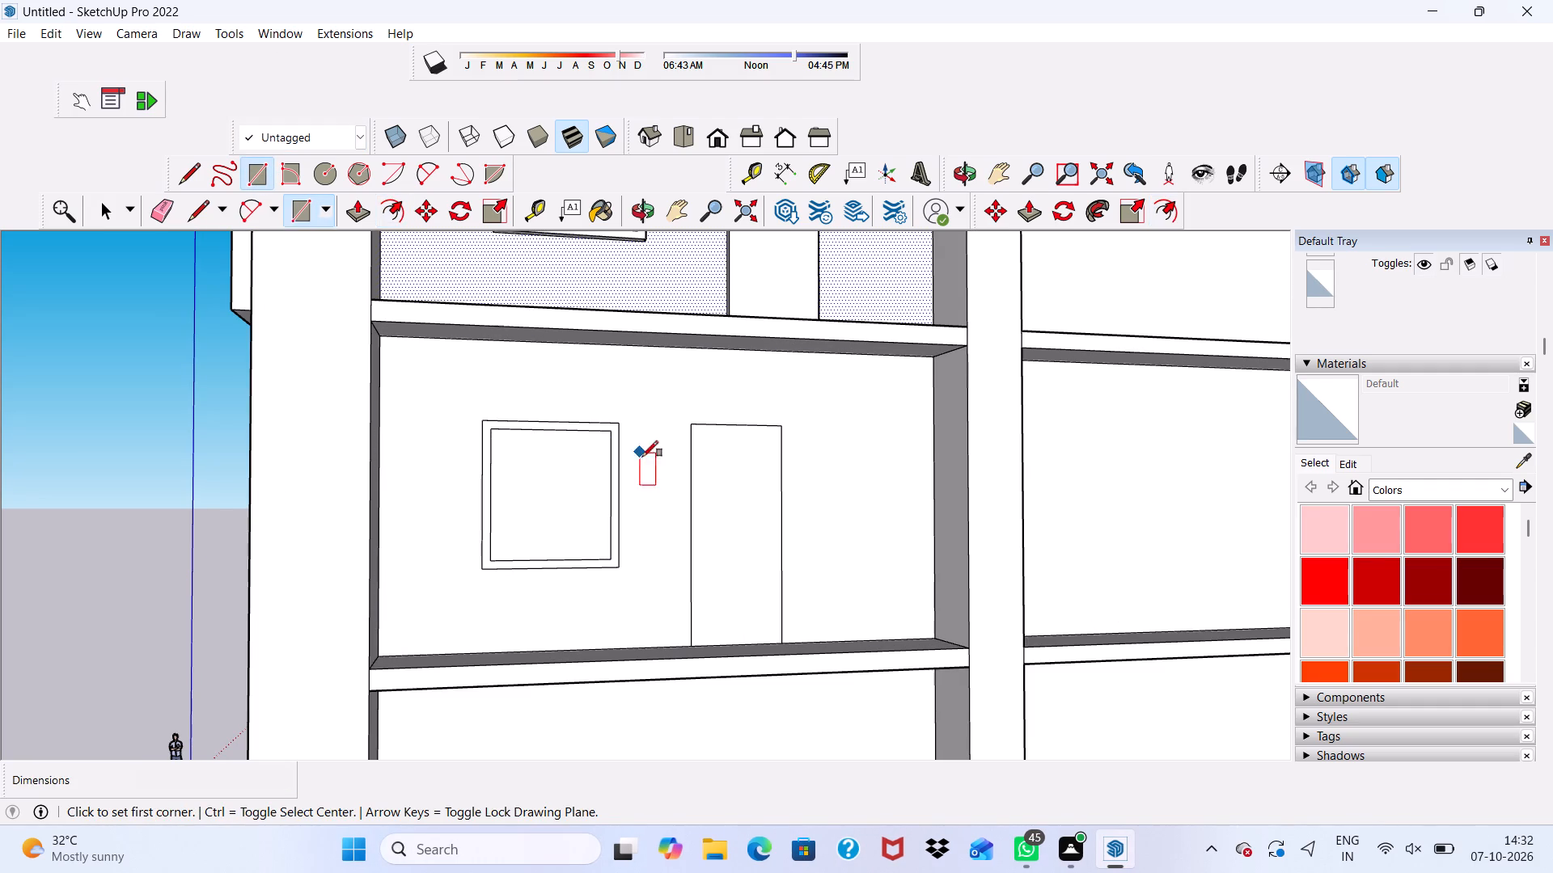
{"action": "scroll", "coordinate": [637, 461], "scroll_direction": "up", "scroll_amount": 4}
{"action": "scroll", "coordinate": [513, 412], "scroll_direction": "up", "scroll_amount": 4}
{"action": "left_click", "coordinate": [501, 412]}
{"action": "scroll", "coordinate": [528, 489], "scroll_direction": "down", "scroll_amount": 5}
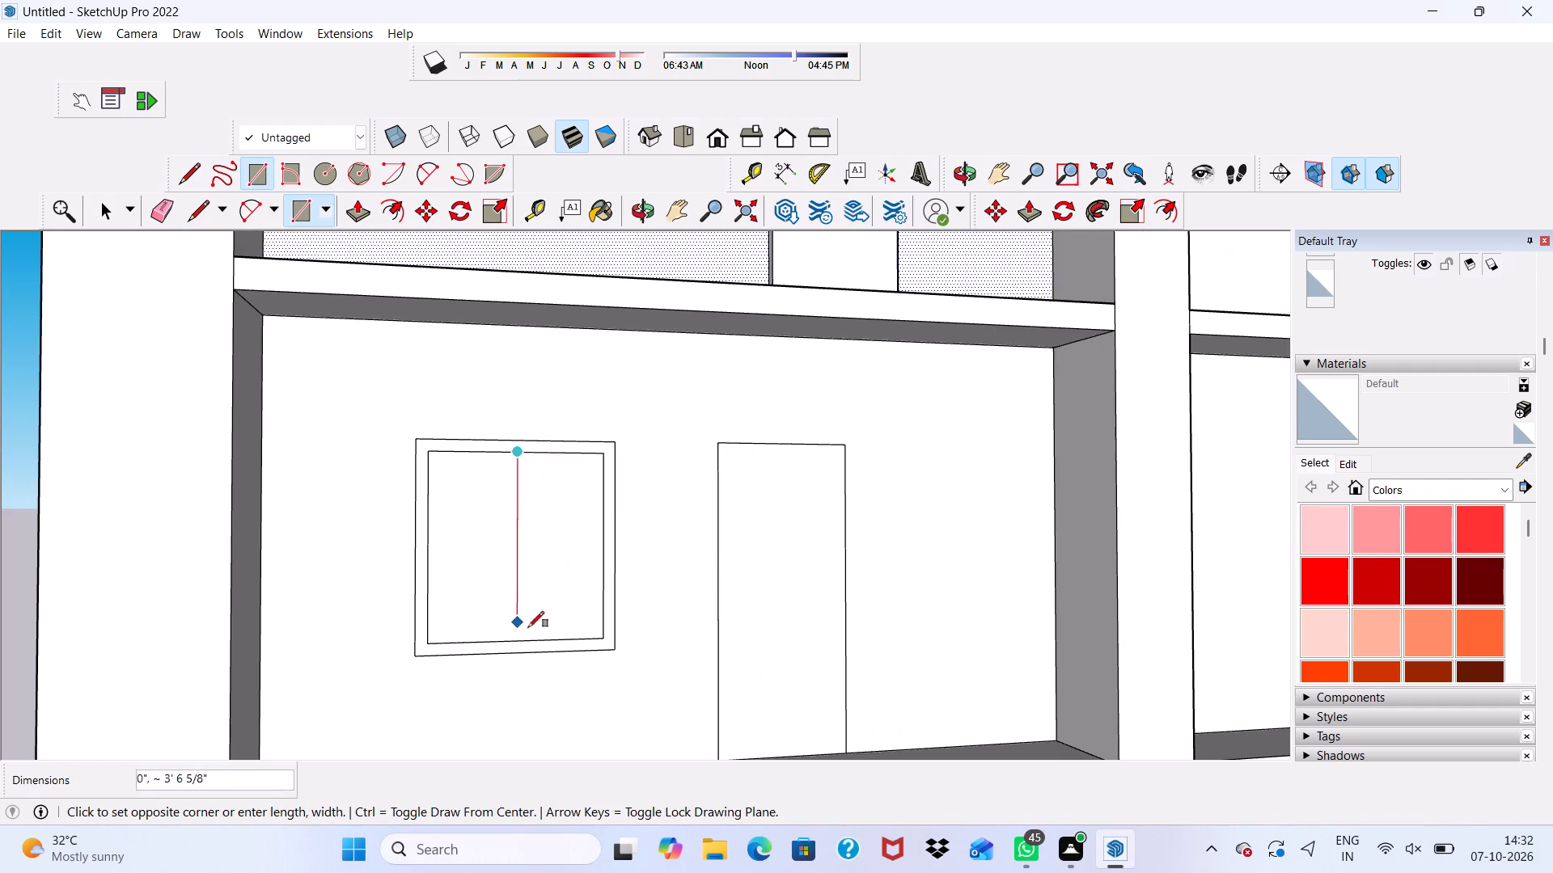
{"action": "scroll", "coordinate": [531, 642], "scroll_direction": "up", "scroll_amount": 5}
{"action": "left_click", "coordinate": [525, 640]}
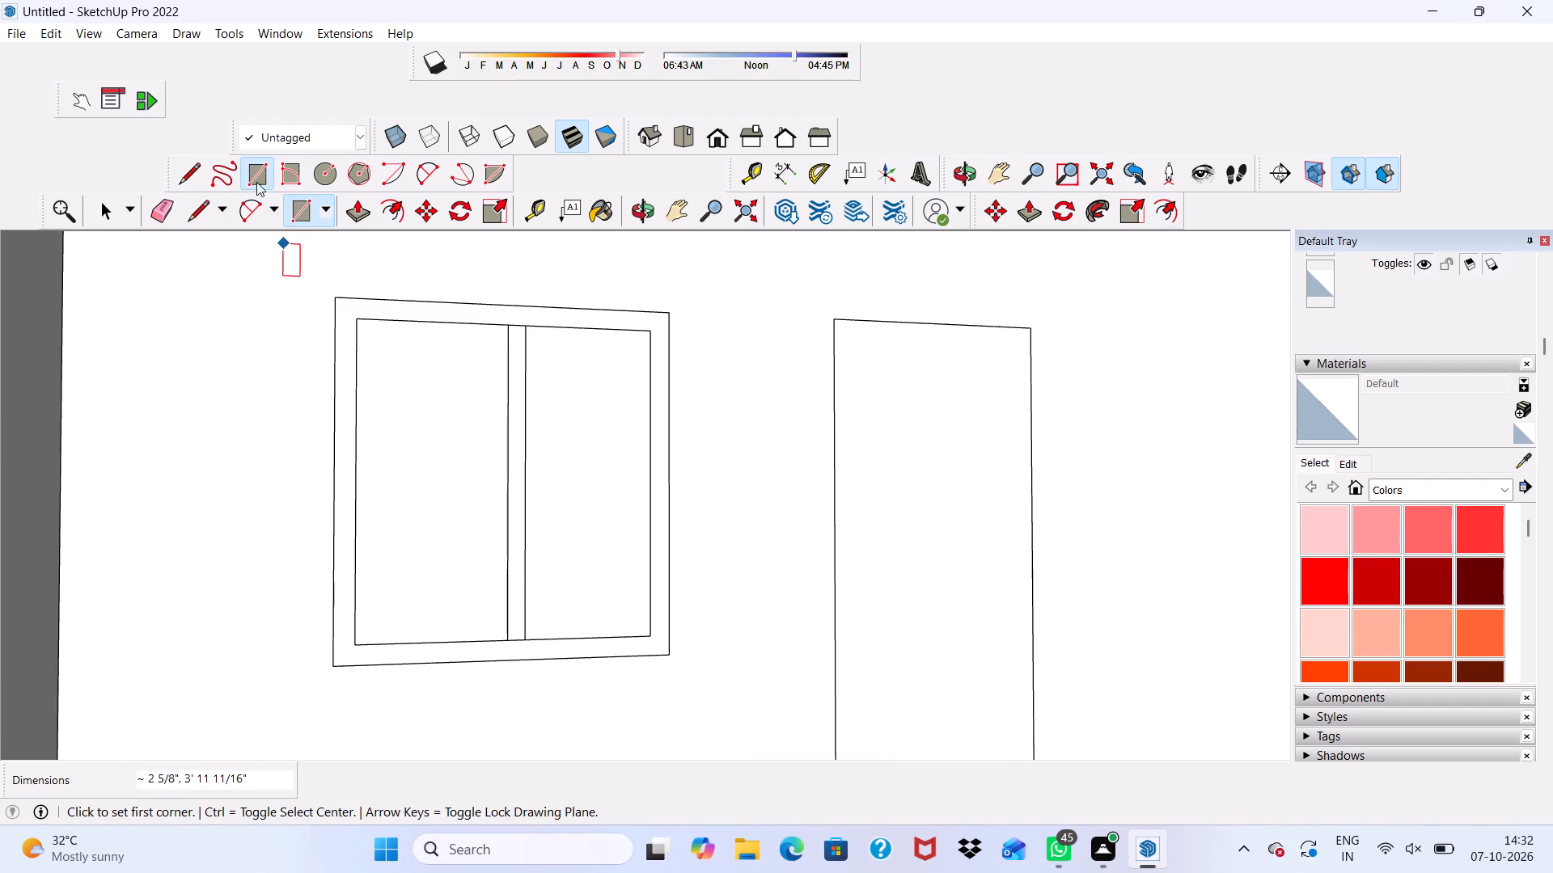
Erase the short edges at the mullion's top and bottom so it merges with the window frame.
{"action": "left_click_drag", "start_coordinate": [161, 213], "coordinate": [195, 239]}
{"action": "scroll", "coordinate": [534, 346], "scroll_direction": "up", "scroll_amount": 8}
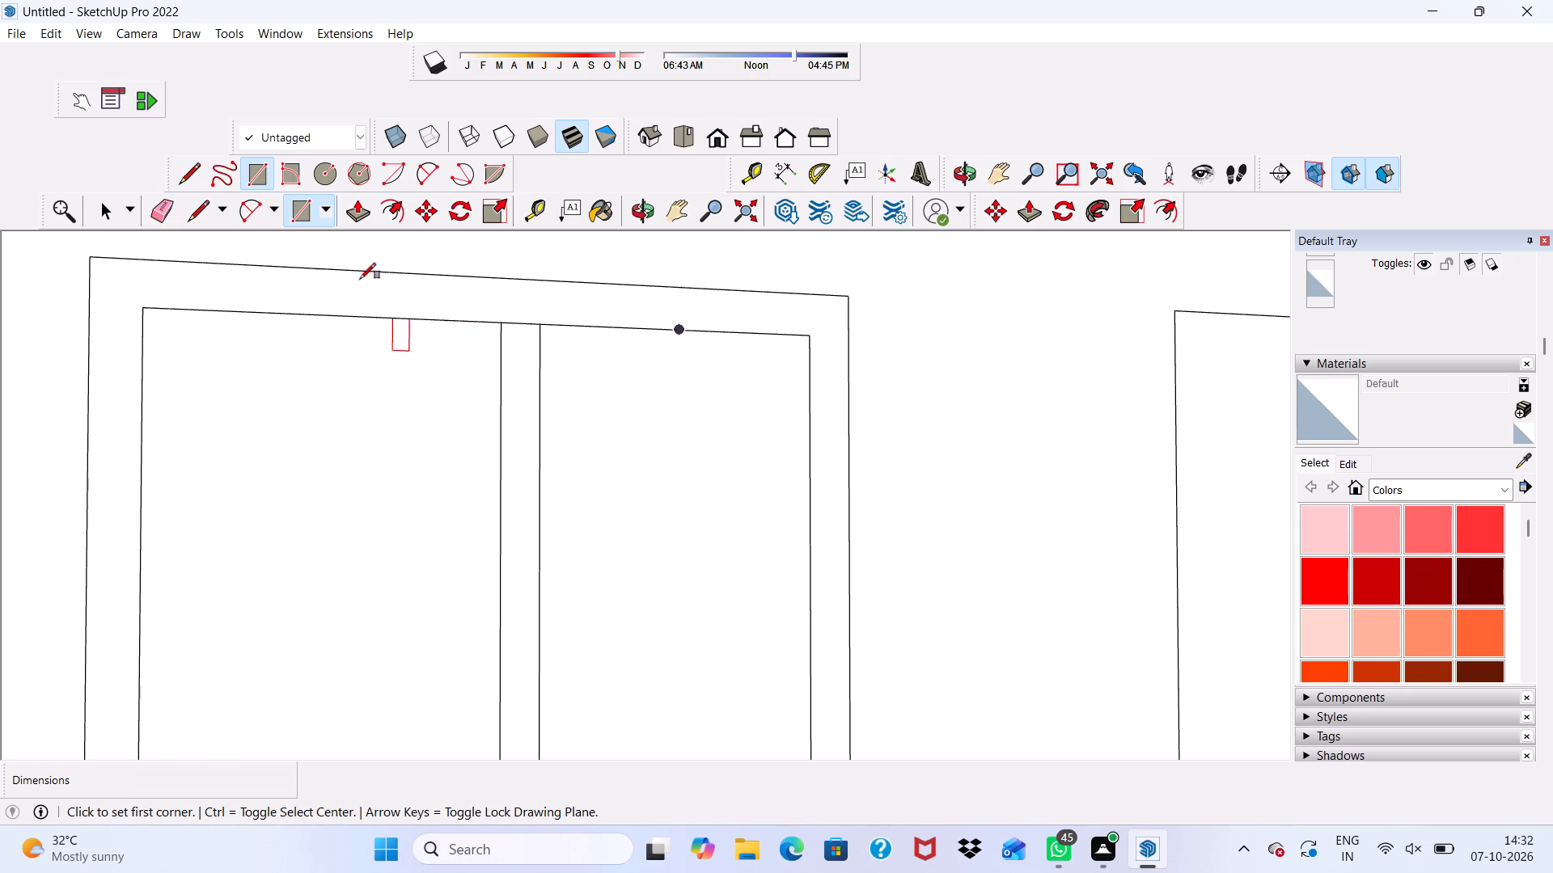
{"action": "left_click", "coordinate": [167, 212]}
{"action": "scroll", "coordinate": [491, 284], "scroll_direction": "up", "scroll_amount": 3}
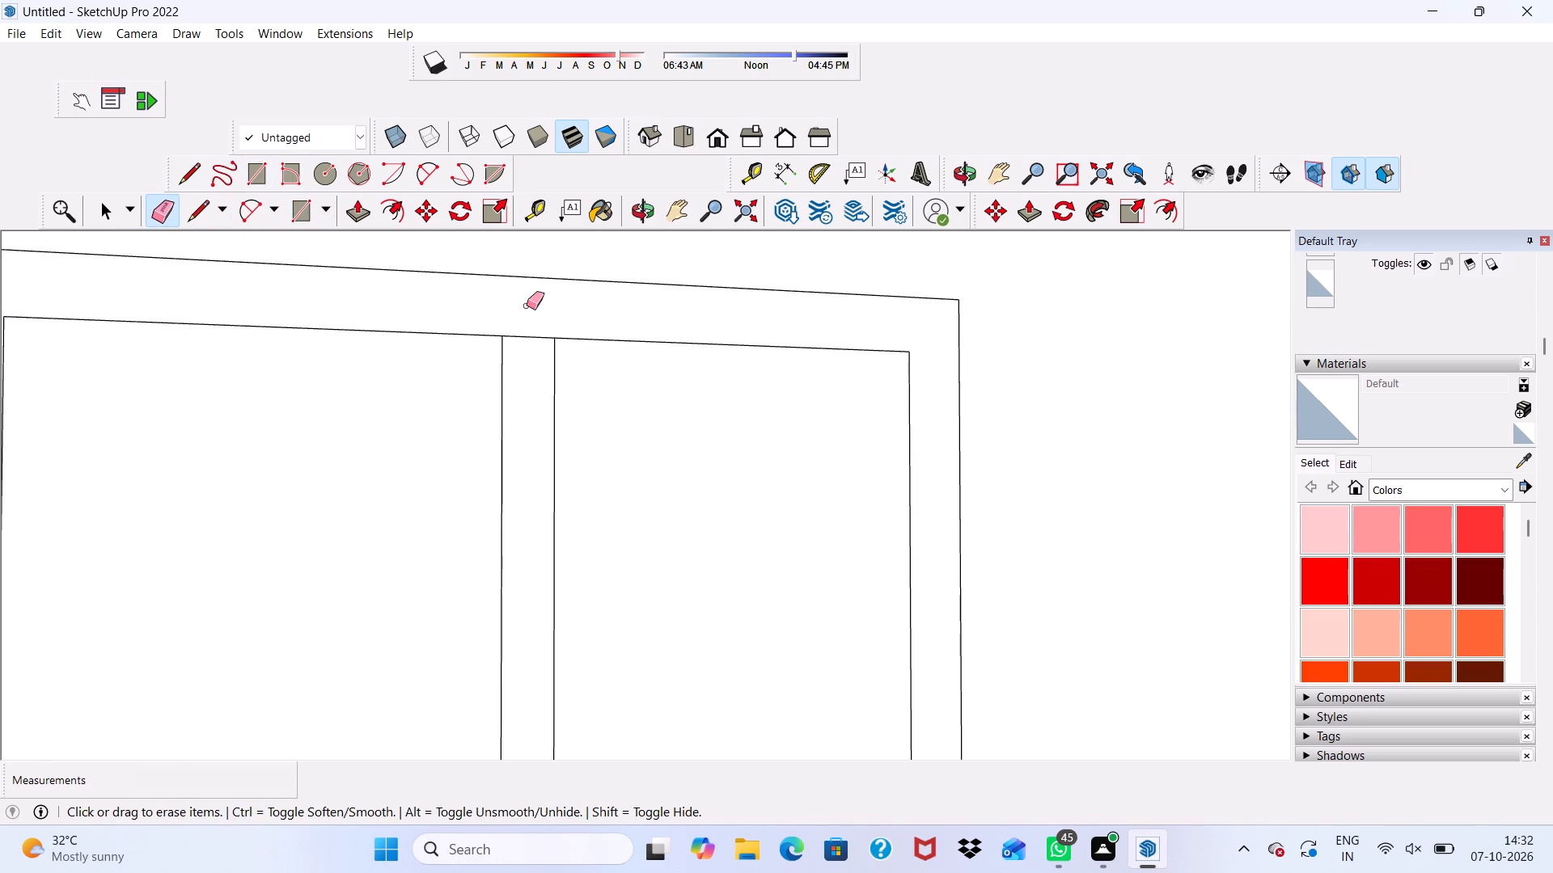
{"action": "left_click_drag", "start_coordinate": [542, 330], "coordinate": [537, 344]}
{"action": "scroll", "coordinate": [518, 283], "scroll_direction": "down", "scroll_amount": 15}
{"action": "scroll", "coordinate": [651, 683], "scroll_direction": "up", "scroll_amount": 10}
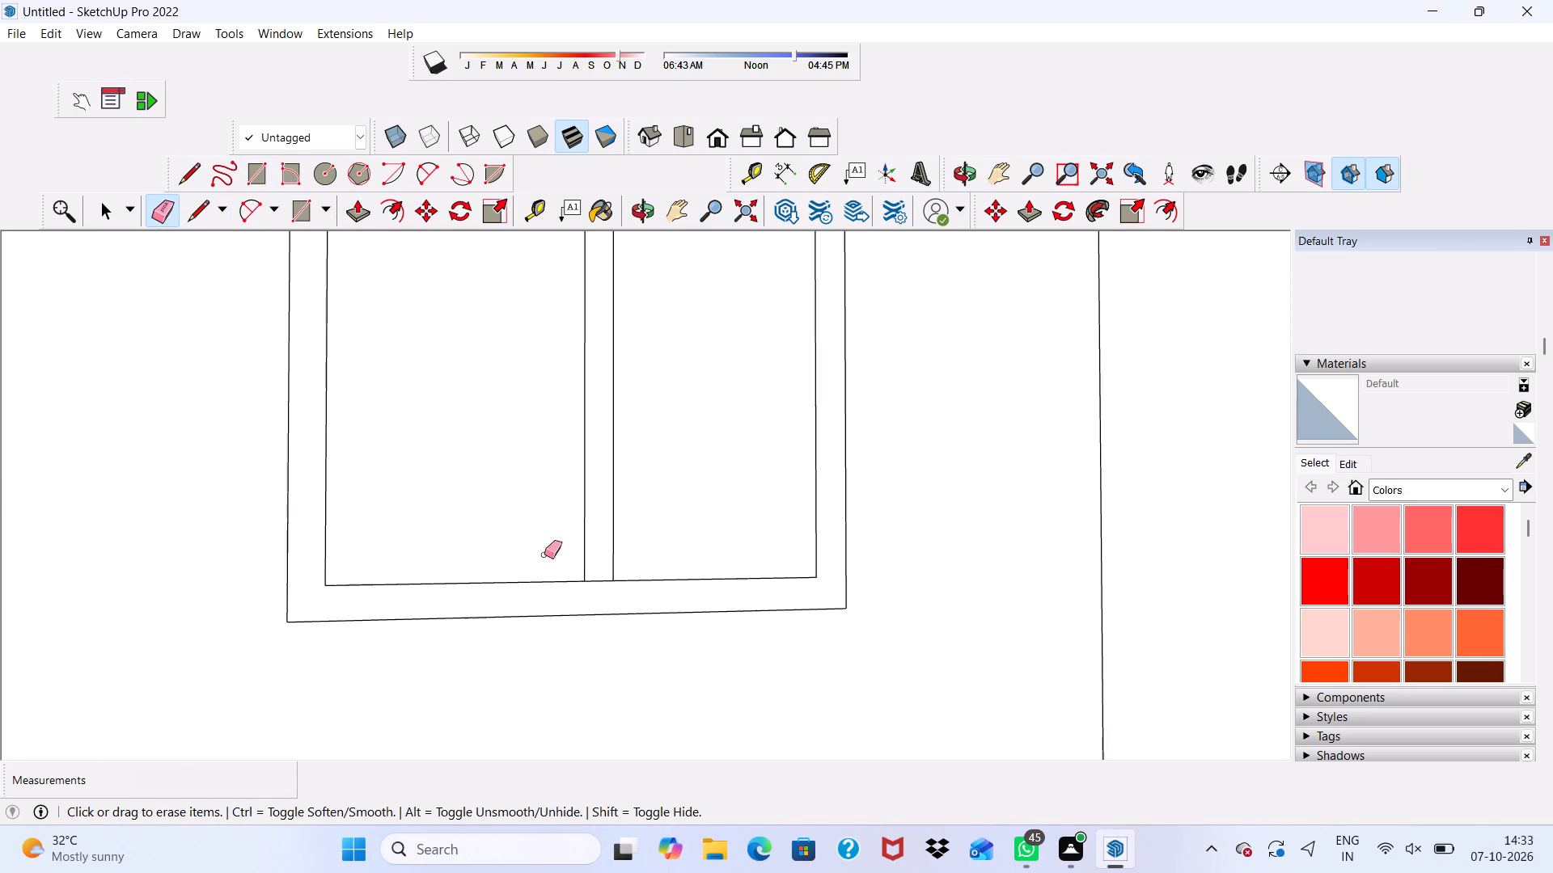
{"action": "left_click_drag", "start_coordinate": [606, 573], "coordinate": [611, 588]}
{"action": "scroll", "coordinate": [613, 588], "scroll_direction": "down", "scroll_amount": 4}
{"action": "key", "text": "space"}
Pull the lower bay's door face out 3" from the wall.
{"action": "scroll", "coordinate": [654, 573], "scroll_direction": "up", "scroll_amount": 1}
{"action": "scroll", "coordinate": [528, 520], "scroll_direction": "down", "scroll_amount": 5}
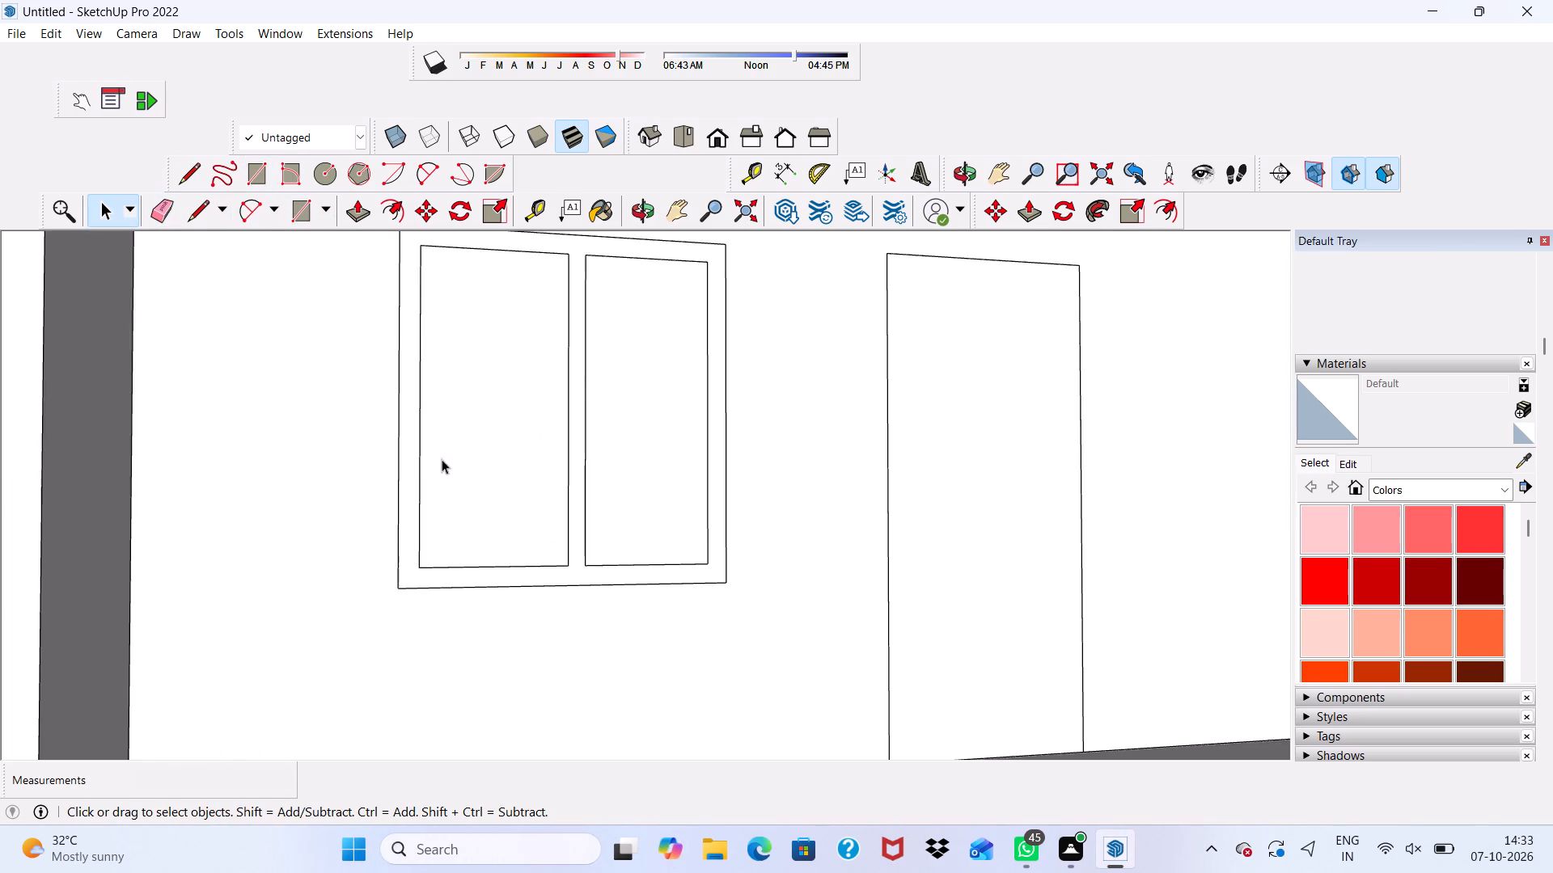
{"action": "scroll", "coordinate": [442, 459], "scroll_direction": "down", "scroll_amount": 4}
{"action": "left_click", "coordinate": [847, 469]}
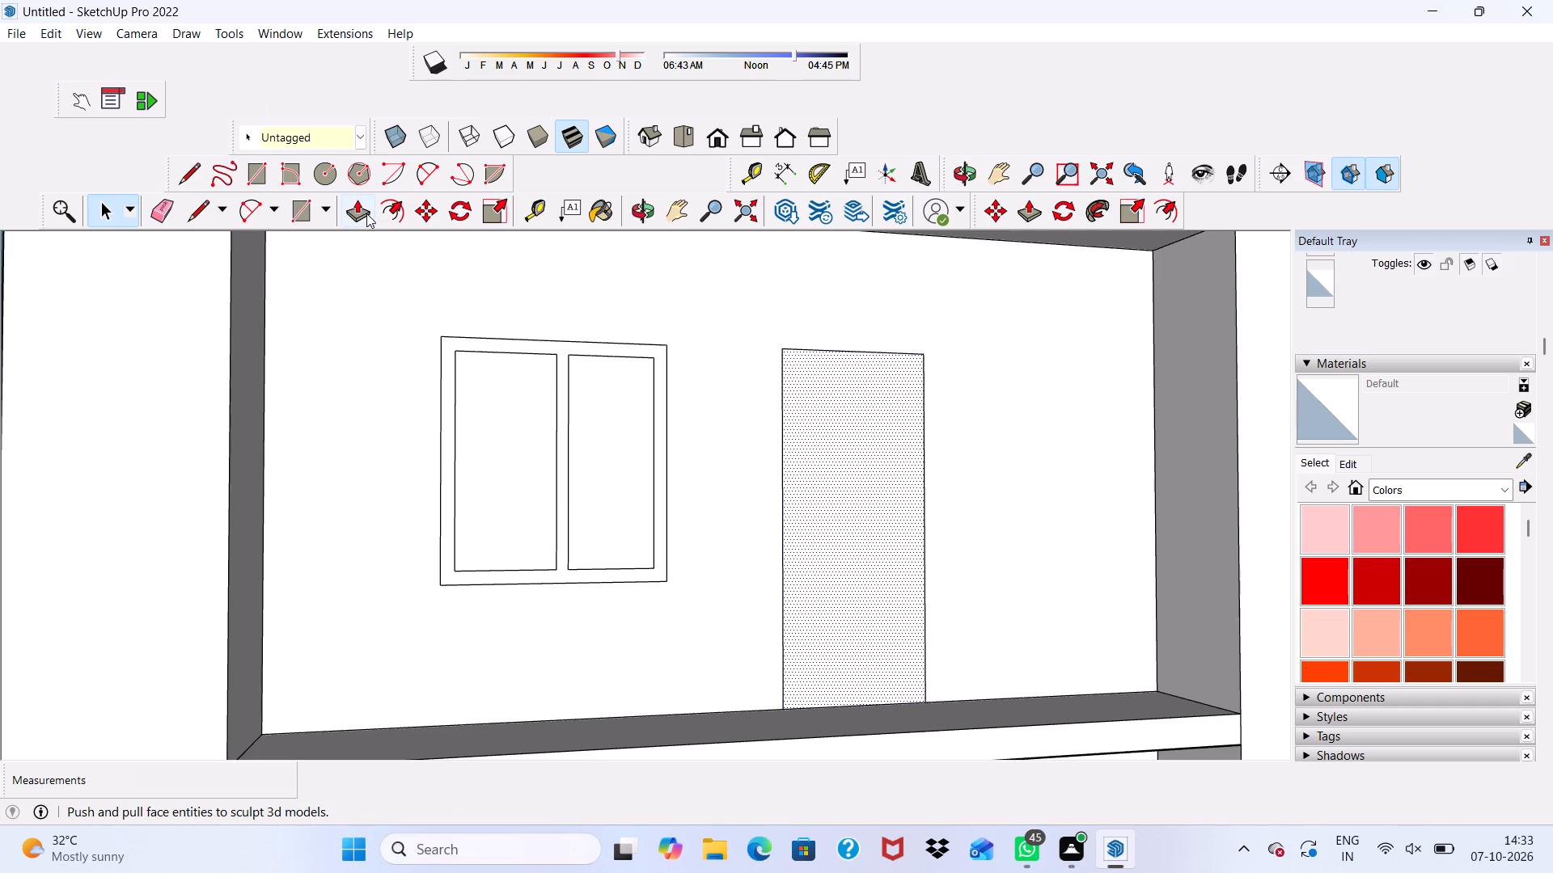
{"action": "left_click", "coordinate": [366, 213]}
{"action": "left_click", "coordinate": [794, 471]}
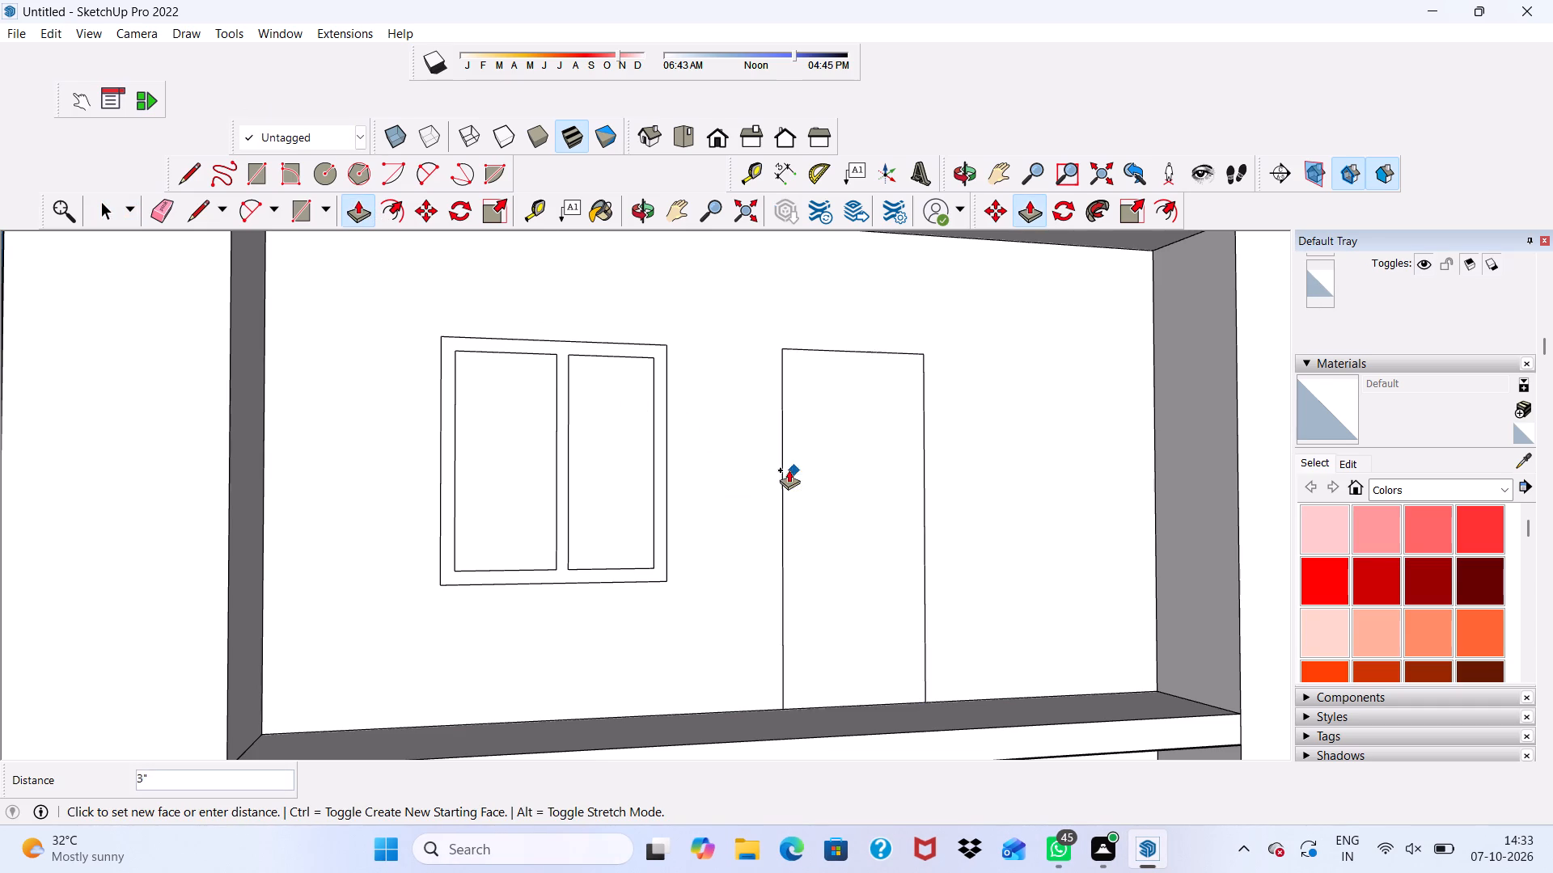
{"action": "type", "text": "3\""}
{"action": "key", "text": "Return"}
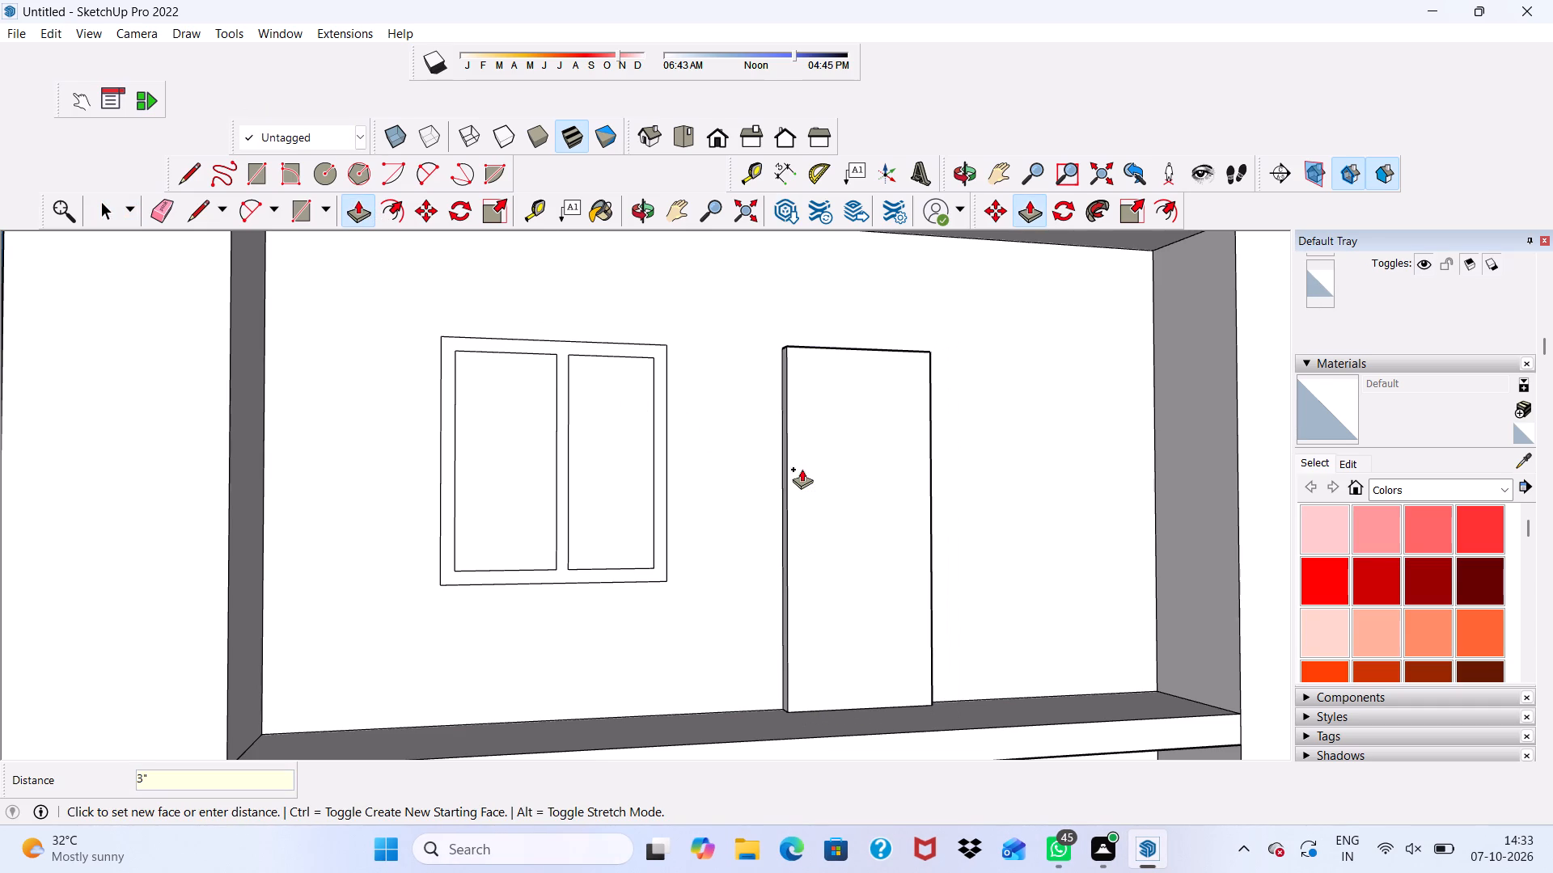
Pull the lower bay's merged window frame and mullion face out 3" from the wall.
{"action": "scroll", "coordinate": [585, 354], "scroll_direction": "up", "scroll_amount": 6}
{"action": "left_click", "coordinate": [582, 345]}
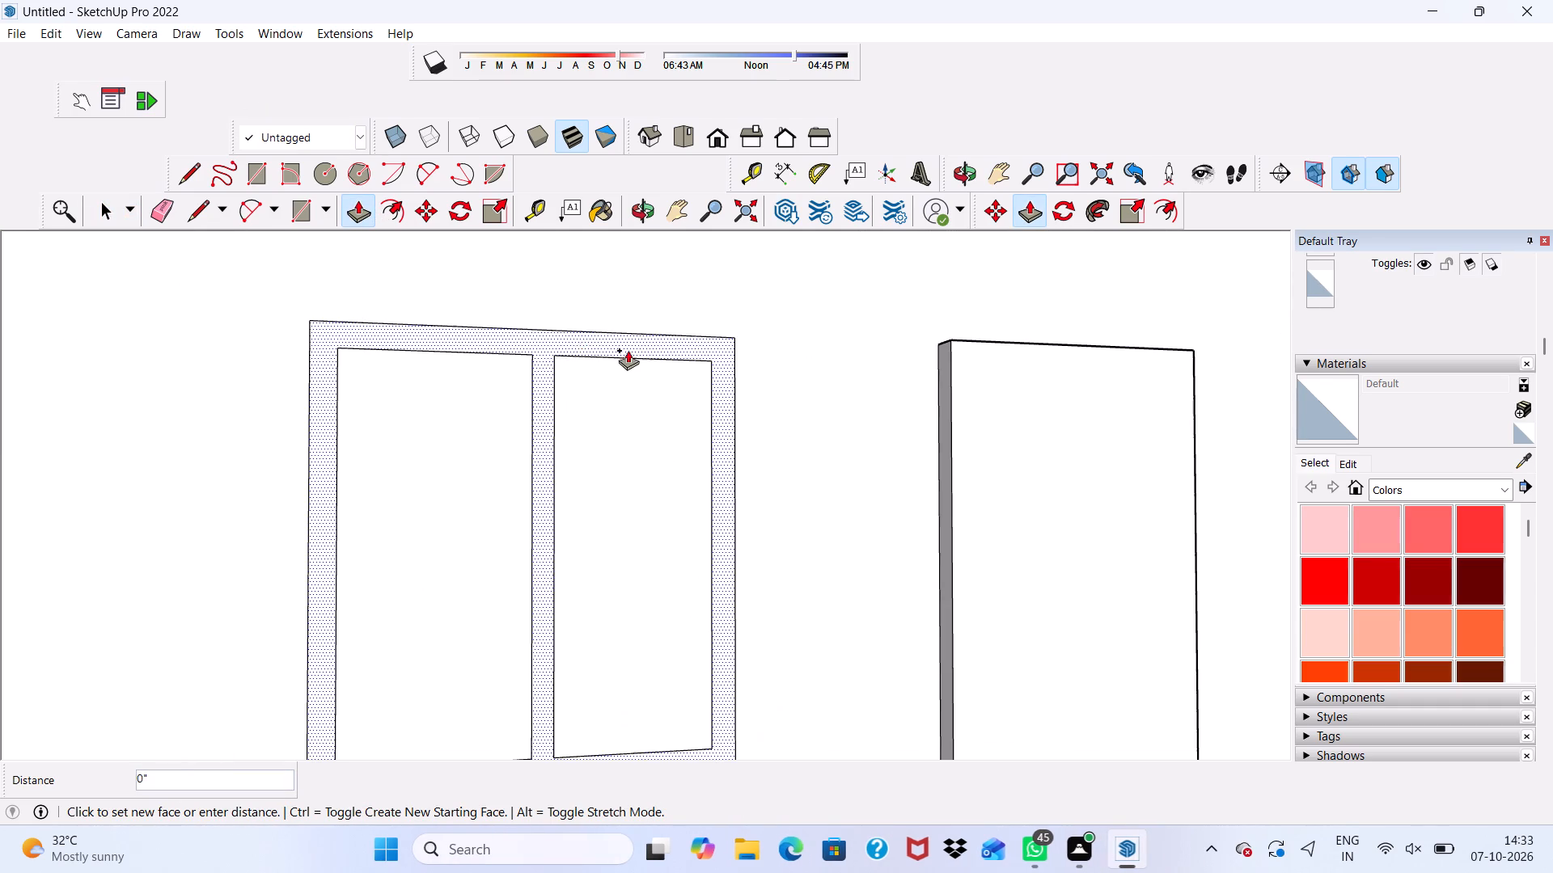
{"action": "key", "text": "3"}
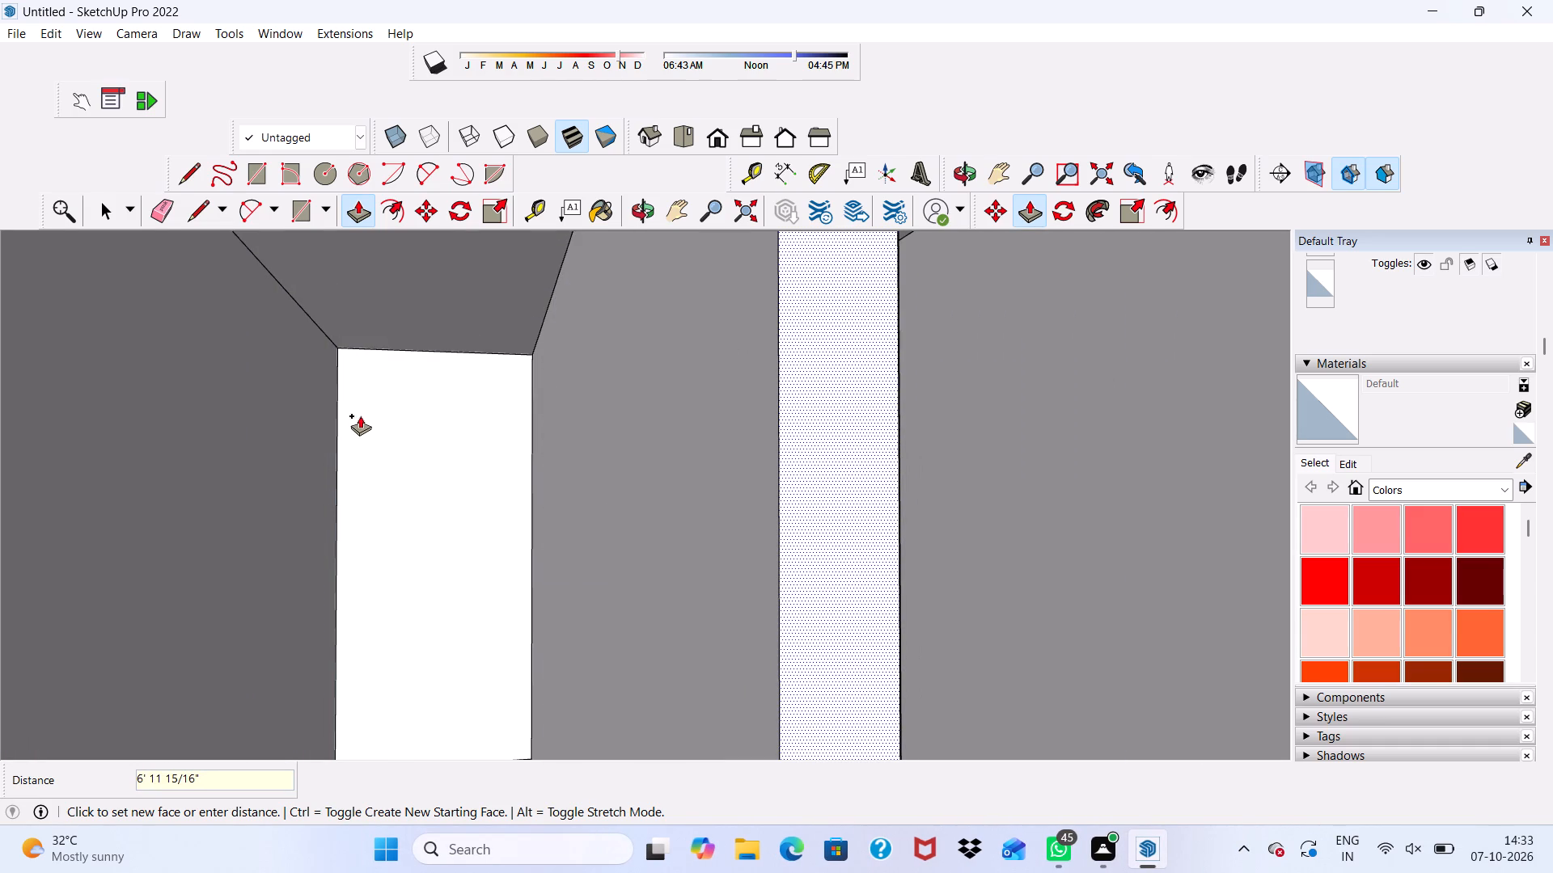
{"action": "type", "text": "3\""}
{"action": "key", "text": "Return"}
{"action": "scroll", "coordinate": [292, 419], "scroll_direction": "down", "scroll_amount": 2}
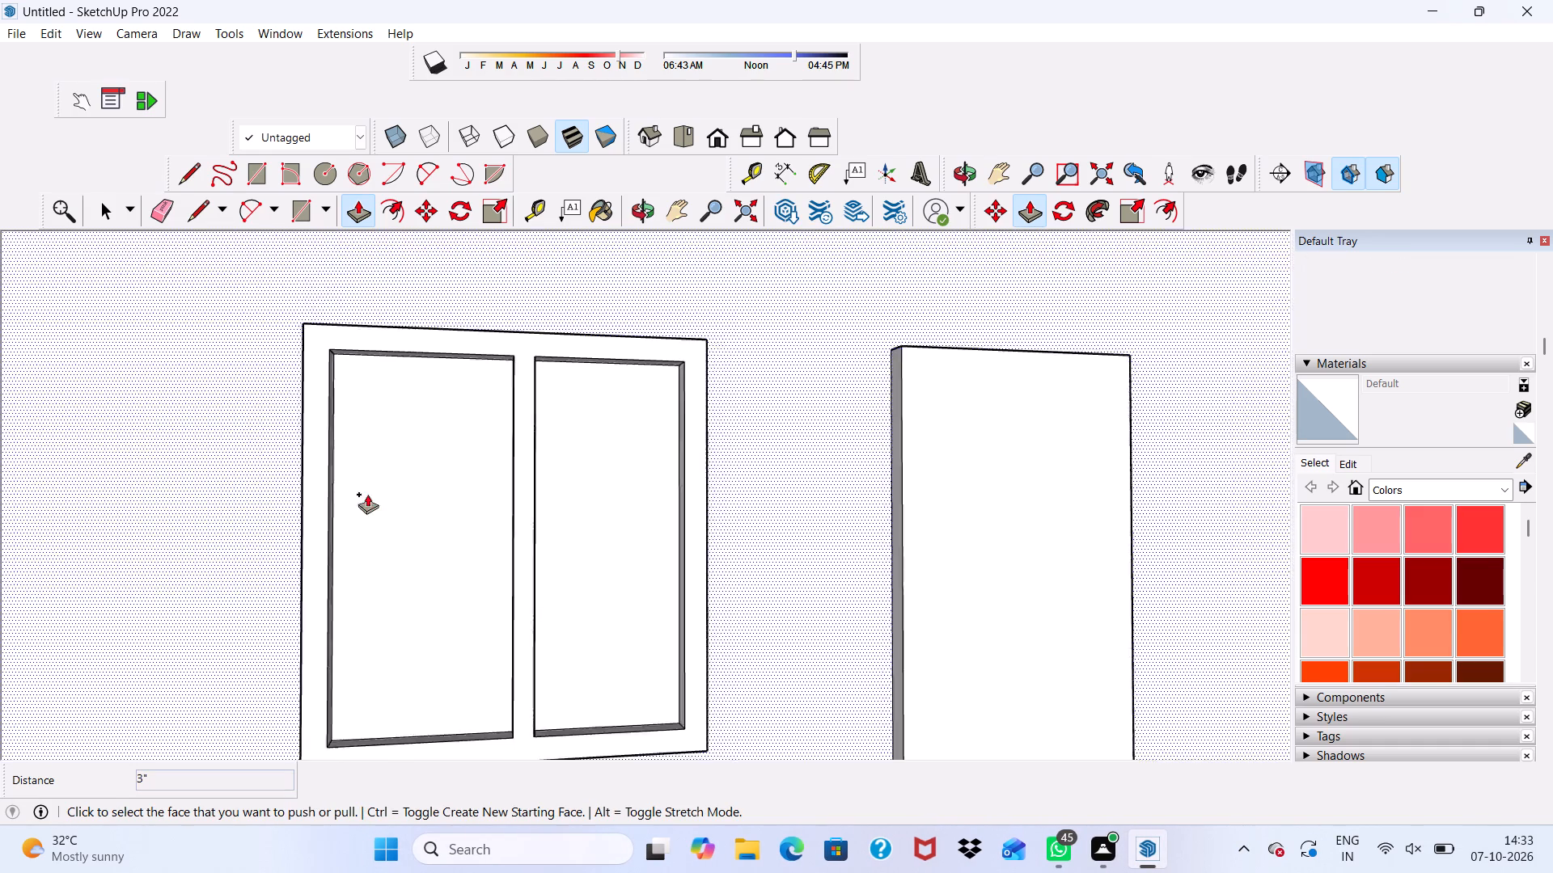
{"action": "scroll", "coordinate": [367, 494], "scroll_direction": "down", "scroll_amount": 12}
{"action": "key", "text": "space"}
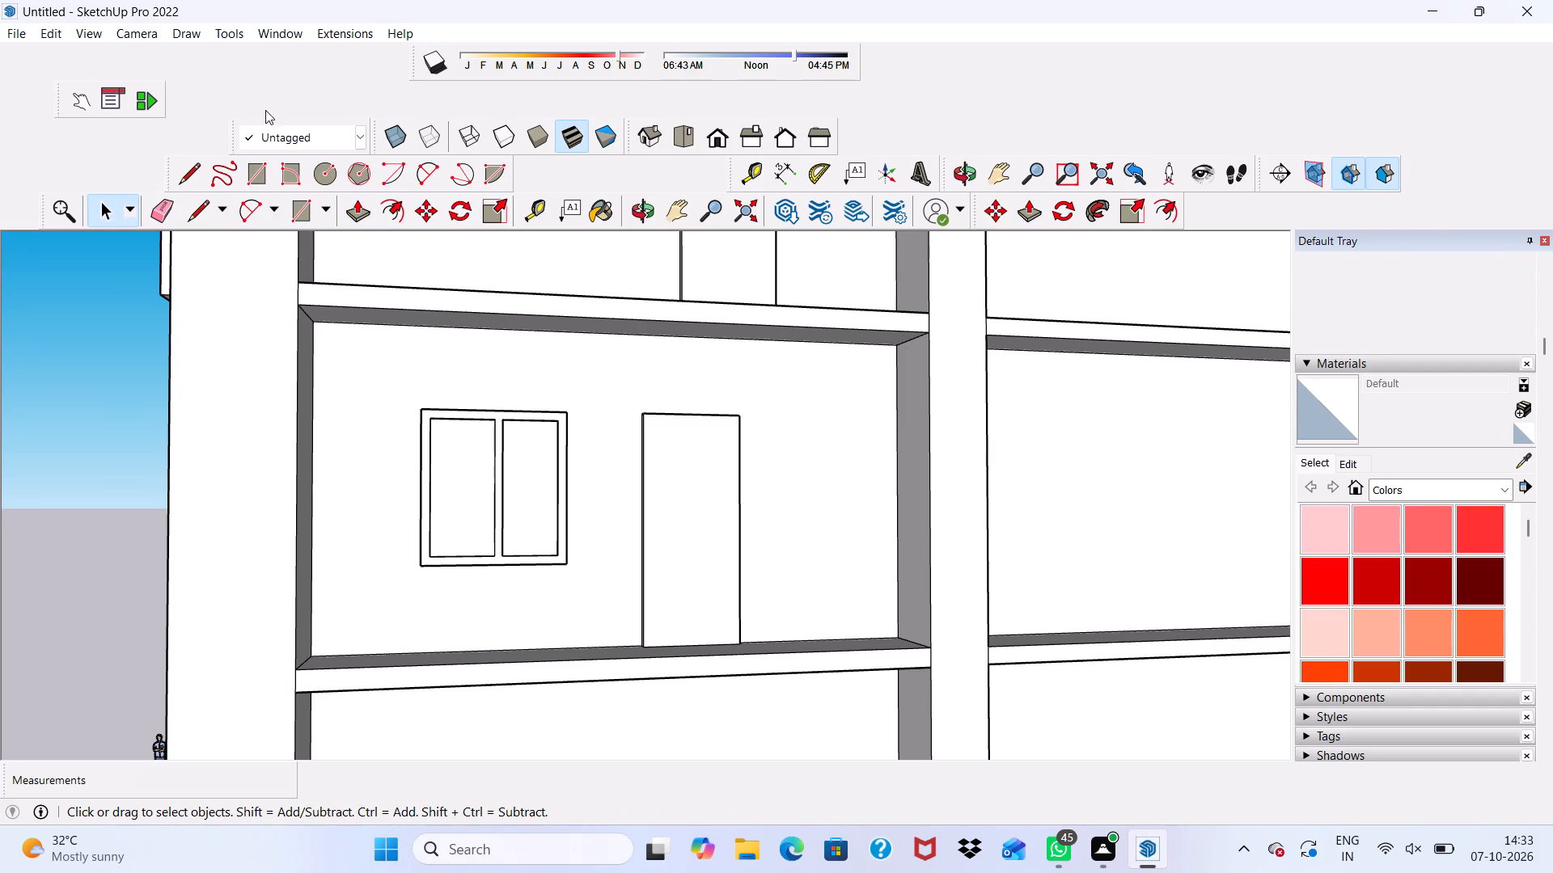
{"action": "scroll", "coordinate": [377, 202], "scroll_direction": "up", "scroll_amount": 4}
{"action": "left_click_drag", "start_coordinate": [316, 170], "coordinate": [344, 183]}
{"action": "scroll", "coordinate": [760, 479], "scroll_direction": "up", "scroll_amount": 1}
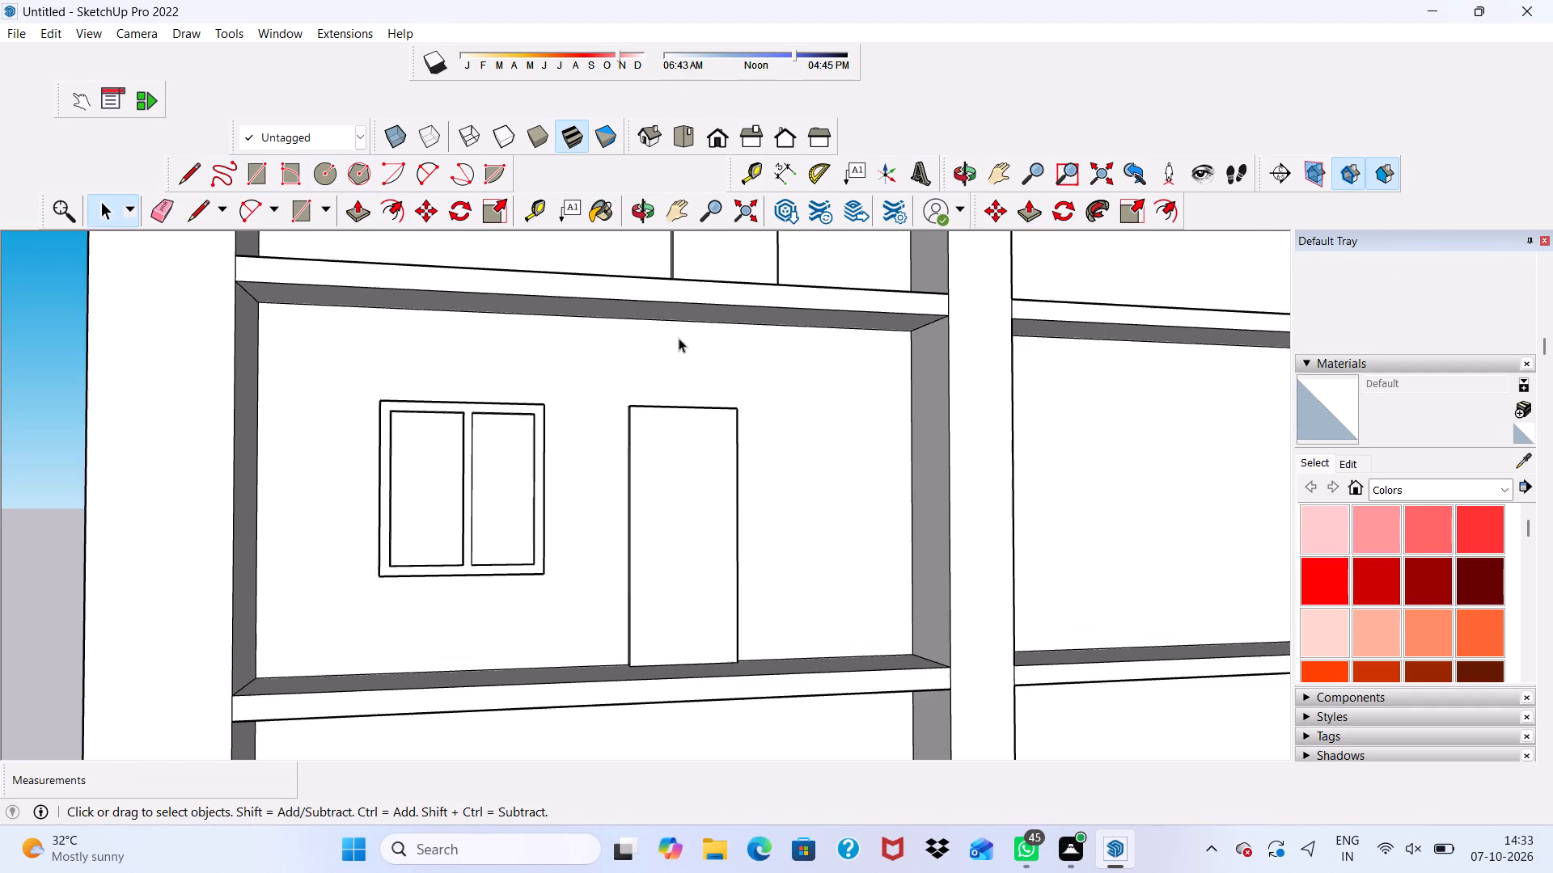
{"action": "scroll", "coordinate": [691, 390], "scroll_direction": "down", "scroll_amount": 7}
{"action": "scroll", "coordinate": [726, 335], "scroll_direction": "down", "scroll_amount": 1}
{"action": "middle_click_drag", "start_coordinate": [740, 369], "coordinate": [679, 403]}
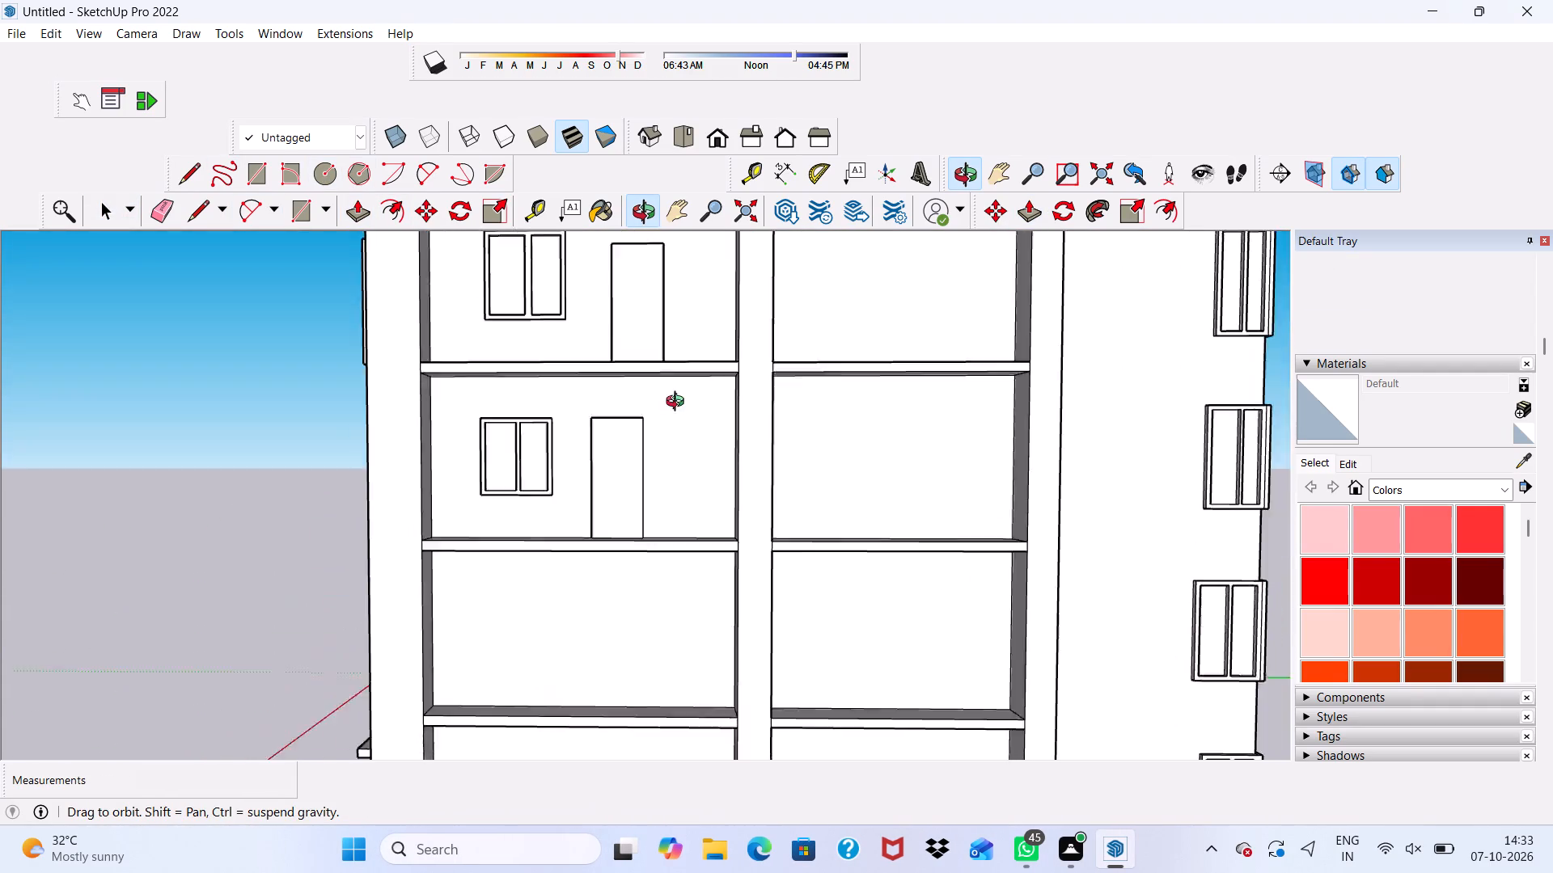
Draw a doorknob circle on the door face in the top side bay.
{"action": "middle_click_drag", "start_coordinate": [679, 403], "coordinate": [725, 439]}
{"action": "scroll", "coordinate": [679, 314], "scroll_direction": "up", "scroll_amount": 4}
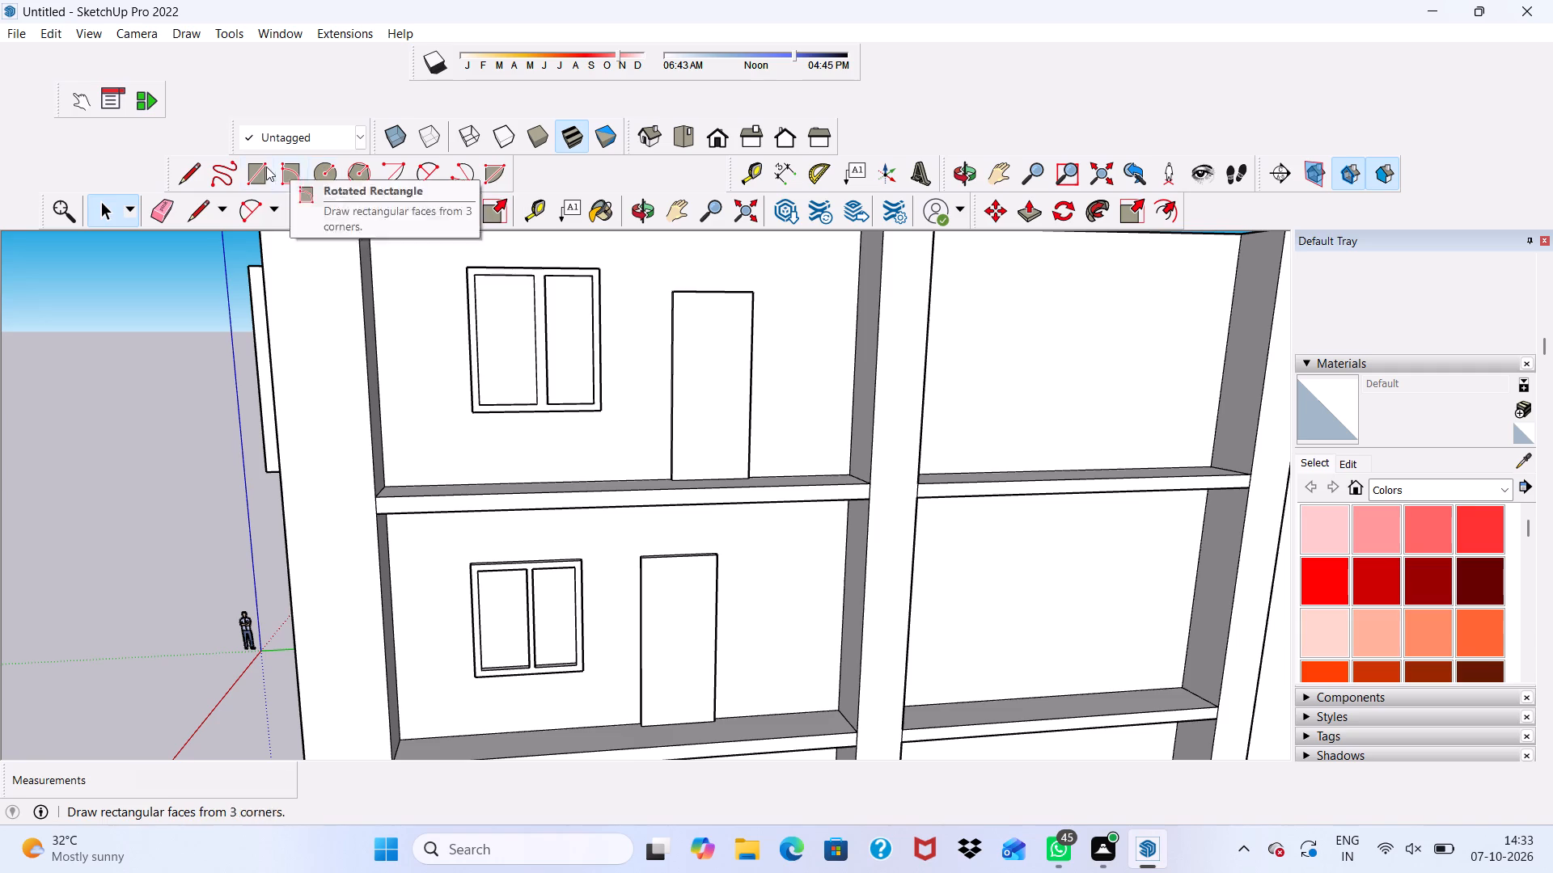
{"action": "left_click", "coordinate": [332, 166]}
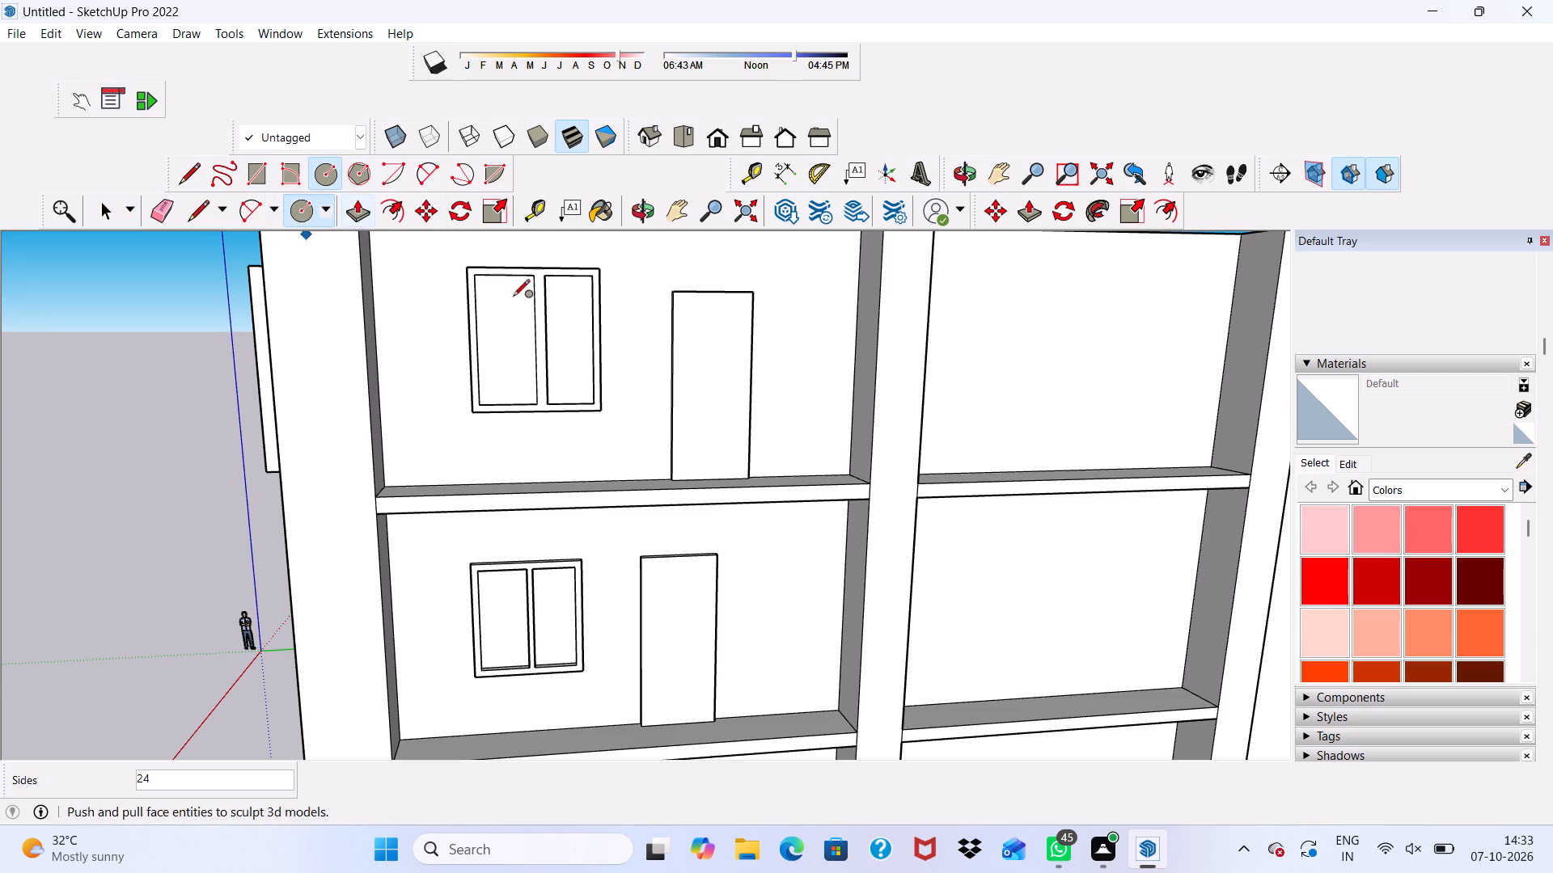
{"action": "scroll", "coordinate": [694, 398], "scroll_direction": "up", "scroll_amount": 7}
{"action": "left_click", "coordinate": [717, 389]}
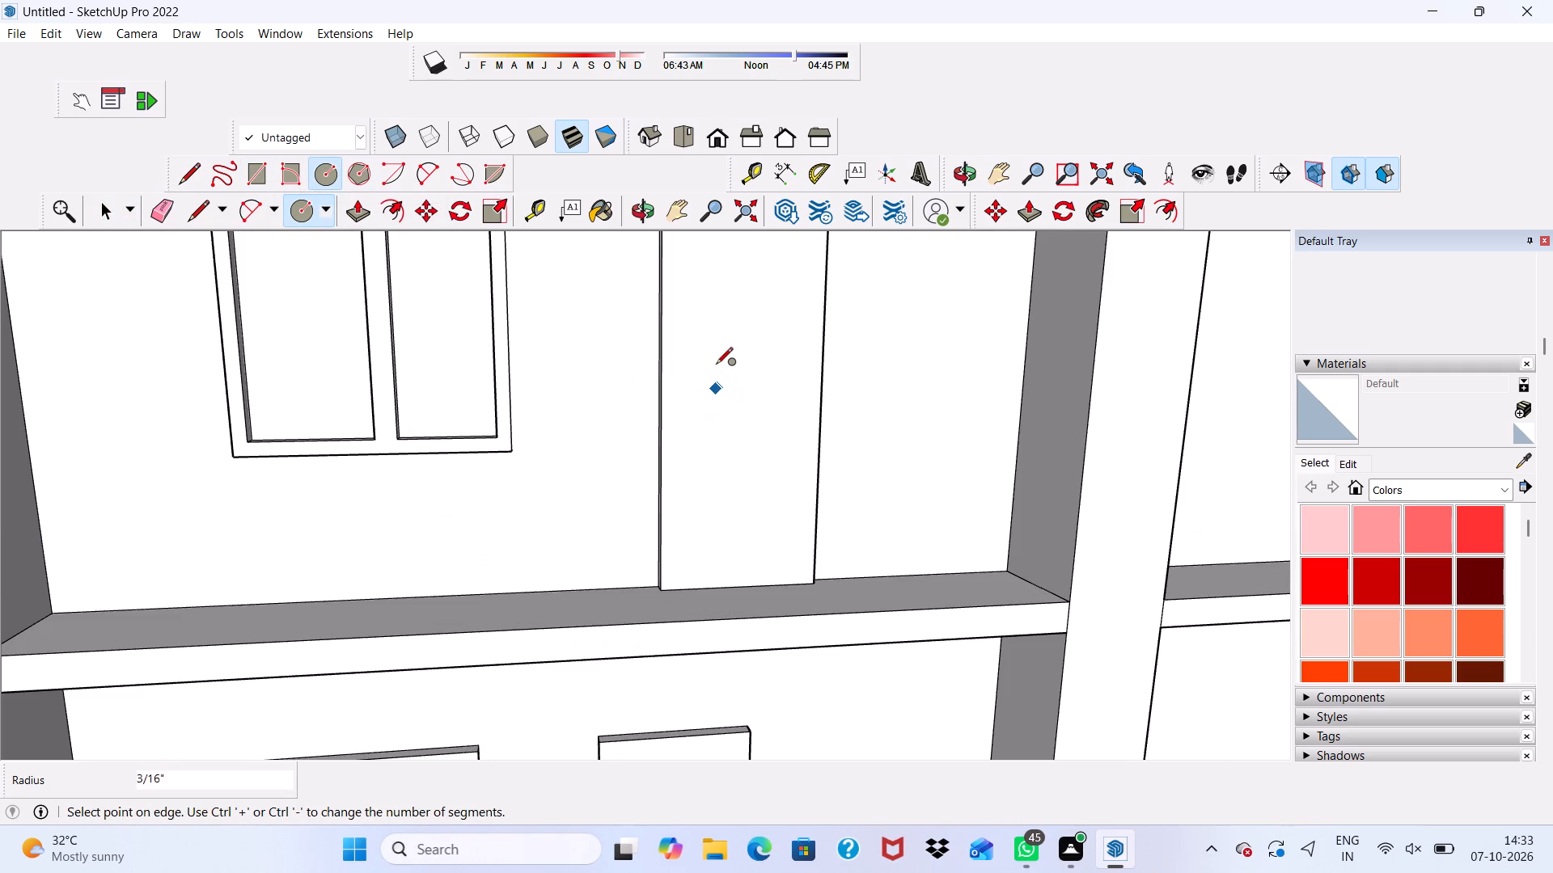
{"action": "left_click", "coordinate": [714, 365]}
Draw a doorknob circle with a radius of about 6 1/8" on the door in the bay below.
{"action": "scroll", "coordinate": [769, 488], "scroll_direction": "up", "scroll_amount": 4}
{"action": "scroll", "coordinate": [720, 307], "scroll_direction": "down", "scroll_amount": 5}
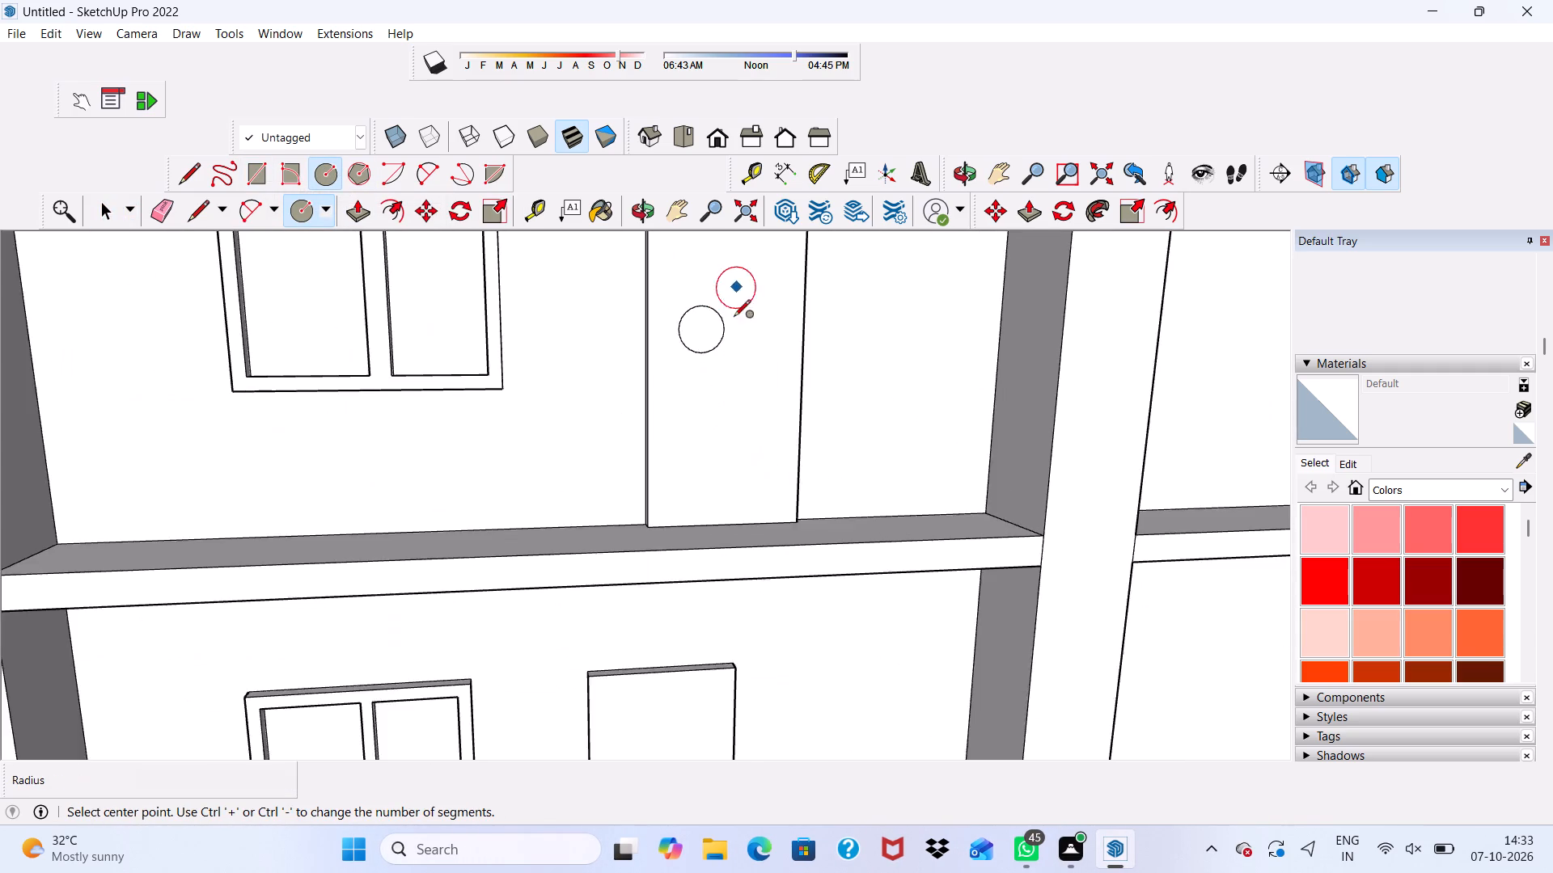
{"action": "scroll", "coordinate": [734, 318], "scroll_direction": "down", "scroll_amount": 3}
{"action": "scroll", "coordinate": [754, 630], "scroll_direction": "up", "scroll_amount": 2}
{"action": "scroll", "coordinate": [691, 460], "scroll_direction": "down", "scroll_amount": 5}
{"action": "scroll", "coordinate": [709, 661], "scroll_direction": "up", "scroll_amount": 7}
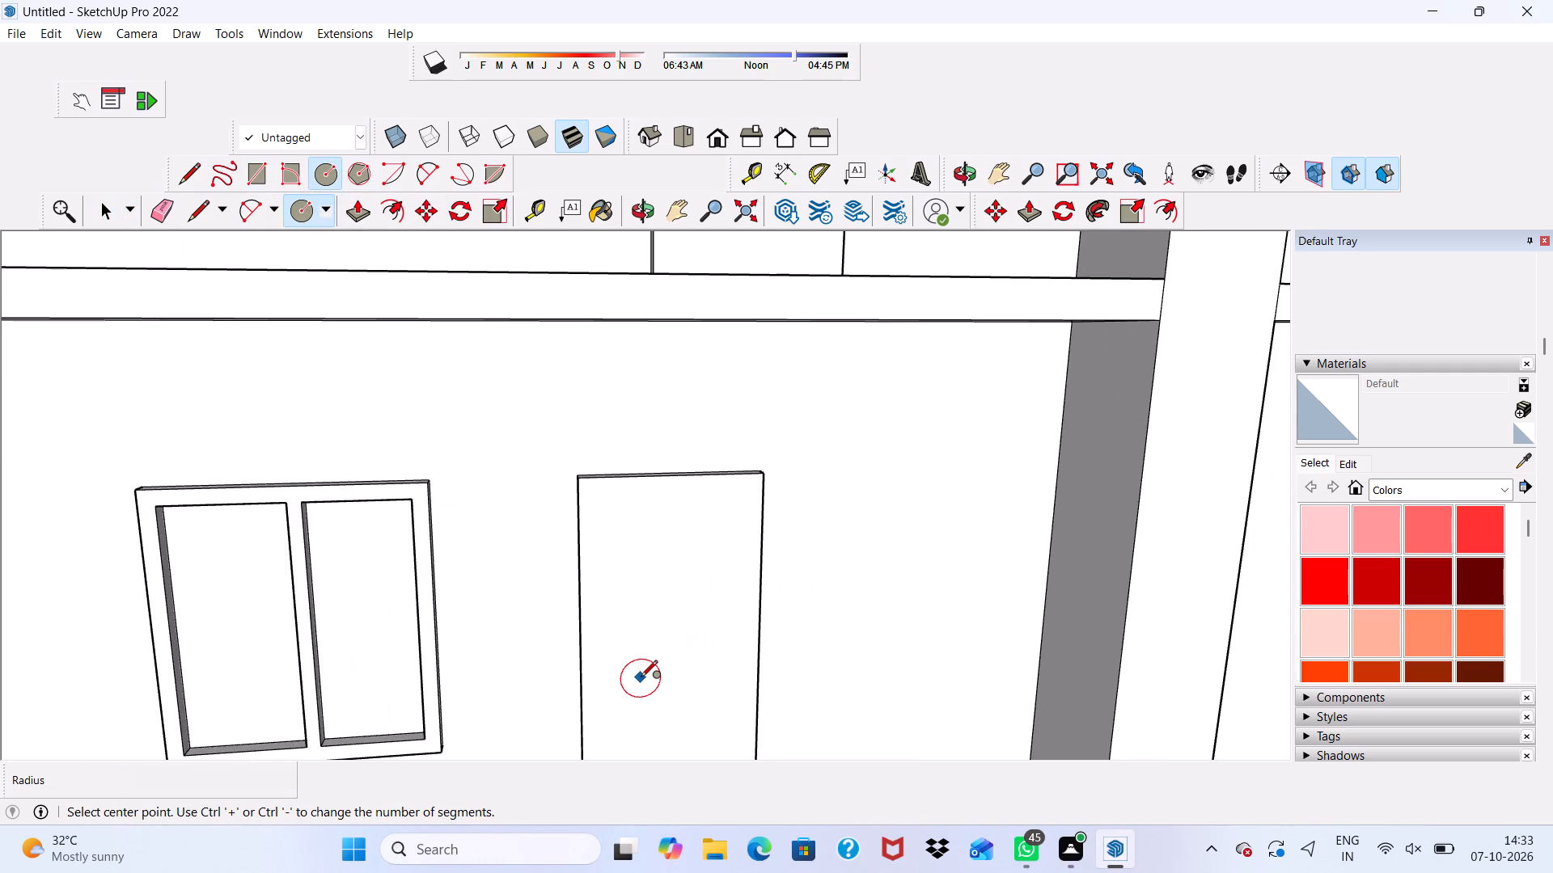
{"action": "left_click", "coordinate": [641, 678]}
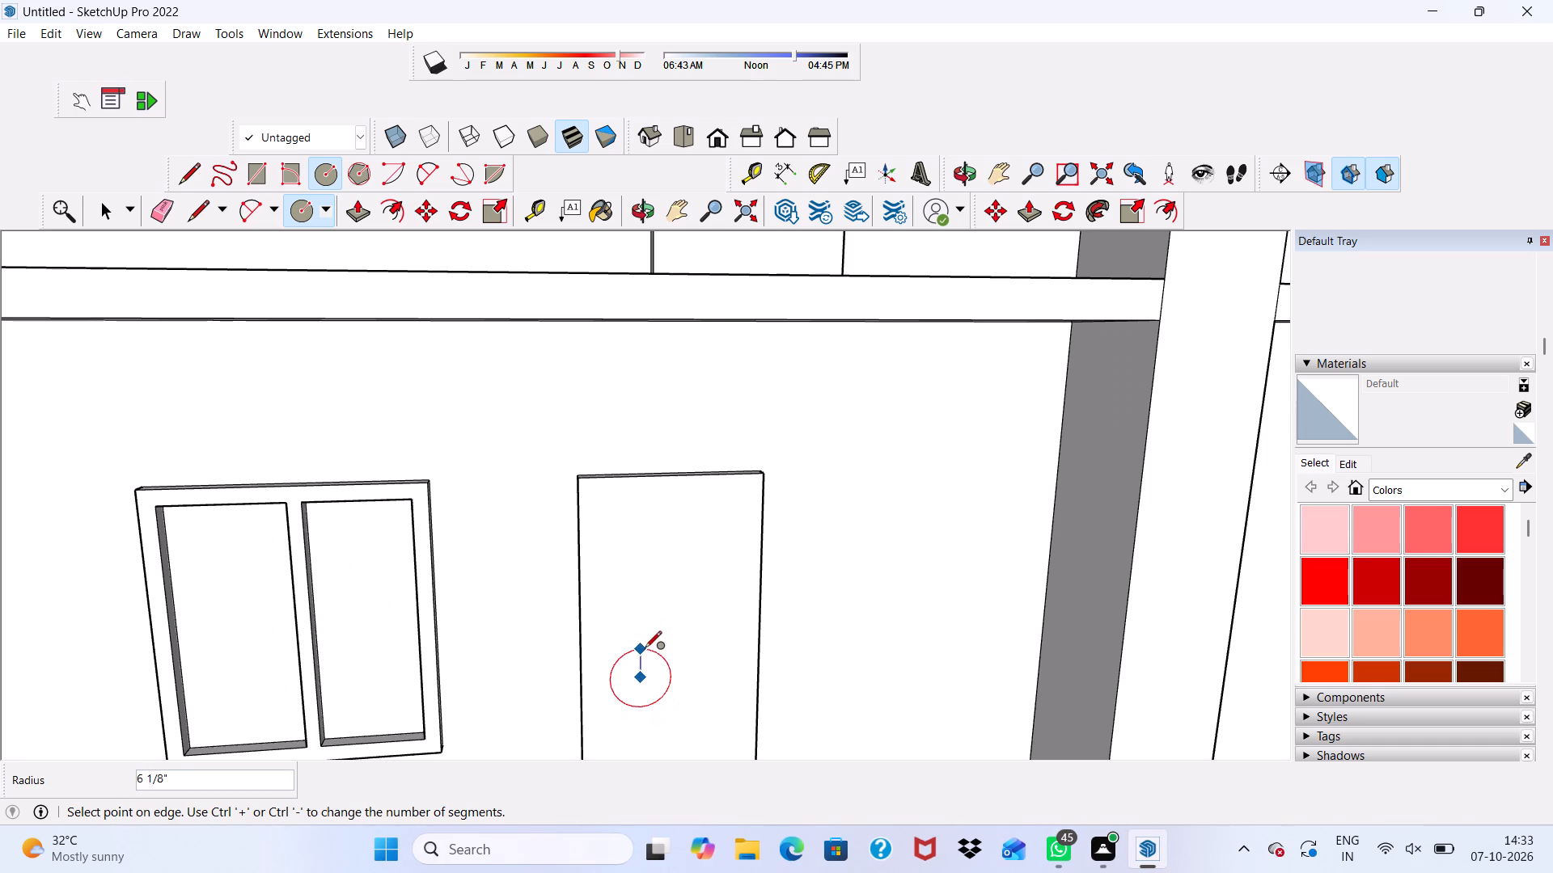
{"action": "left_click", "coordinate": [645, 649]}
Pull the lower bay door's knob circle out 3" from the door face.
{"action": "left_click", "coordinate": [353, 200]}
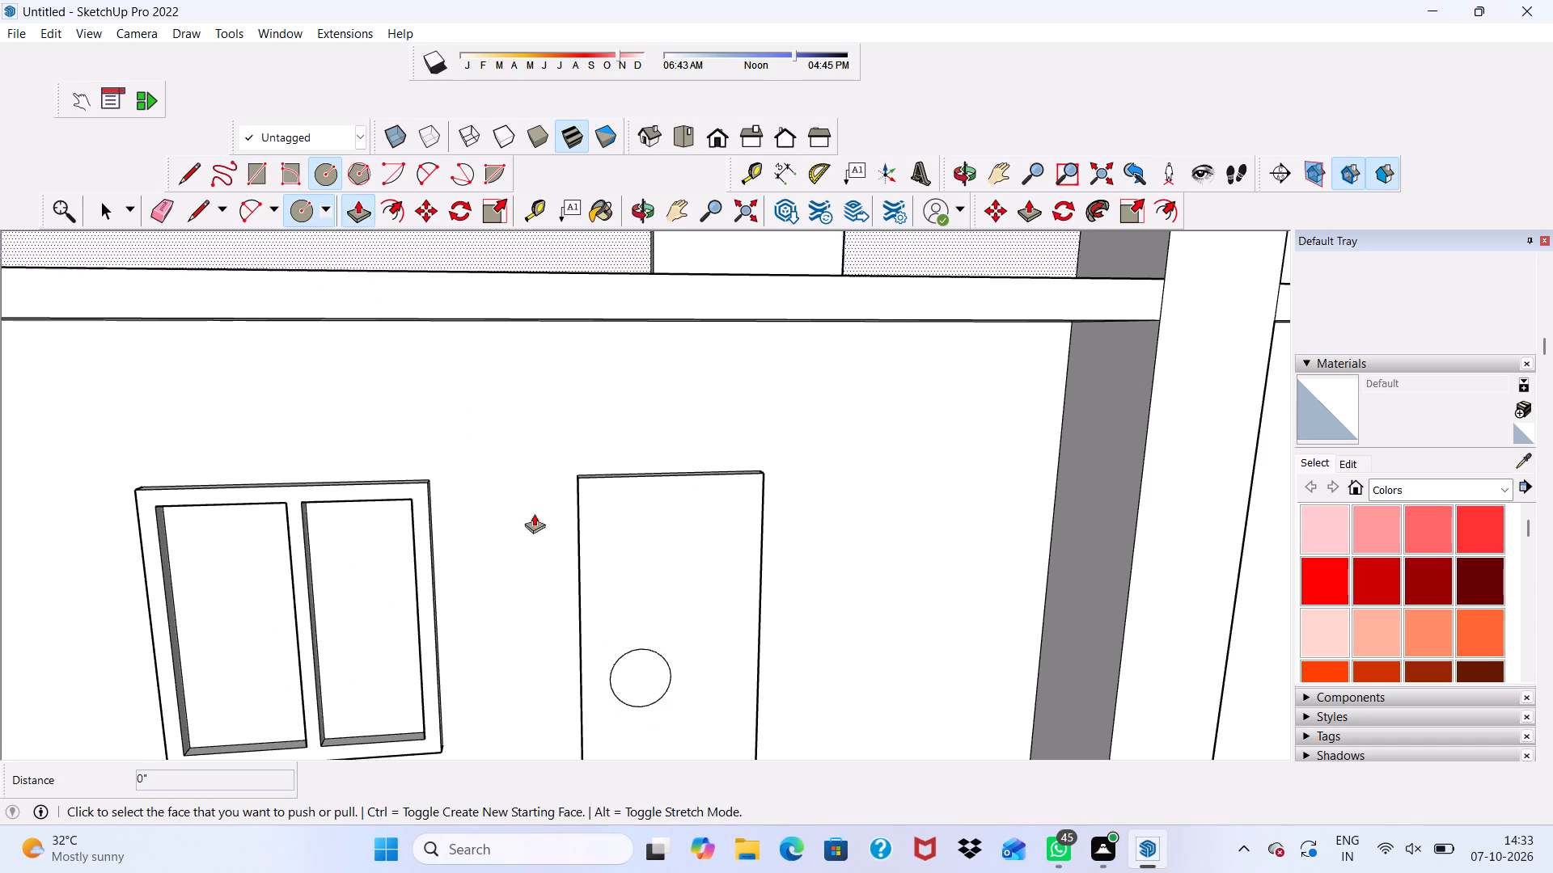
{"action": "scroll", "coordinate": [629, 664], "scroll_direction": "up", "scroll_amount": 3}
{"action": "left_click", "coordinate": [656, 667]}
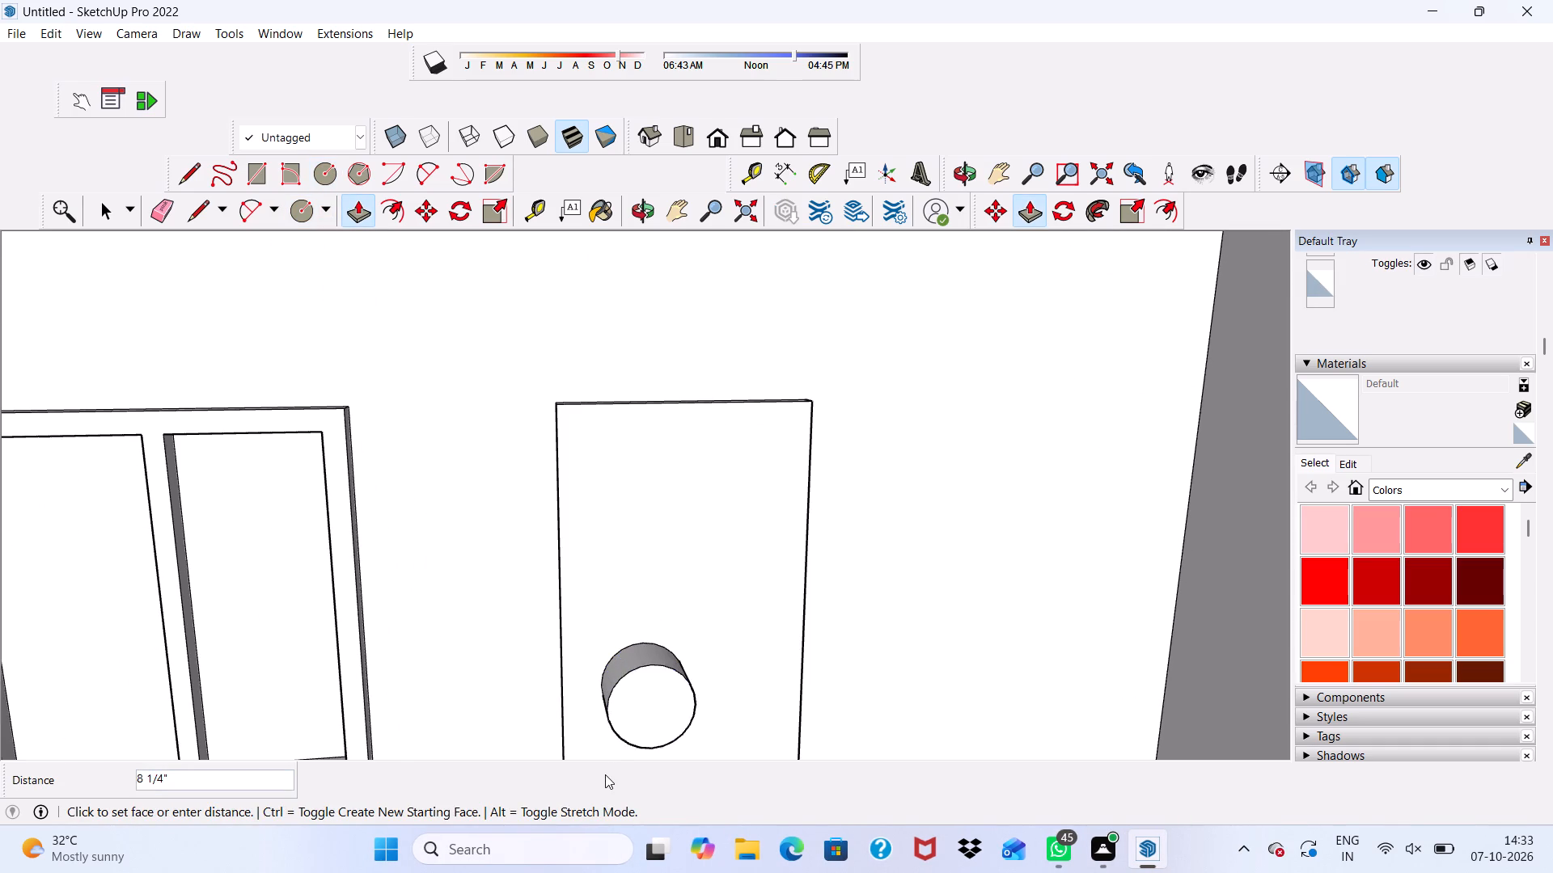
{"action": "key", "text": "3"}
{"action": "key", "text": "shift+quotedbl"}
{"action": "key", "text": "Return"}
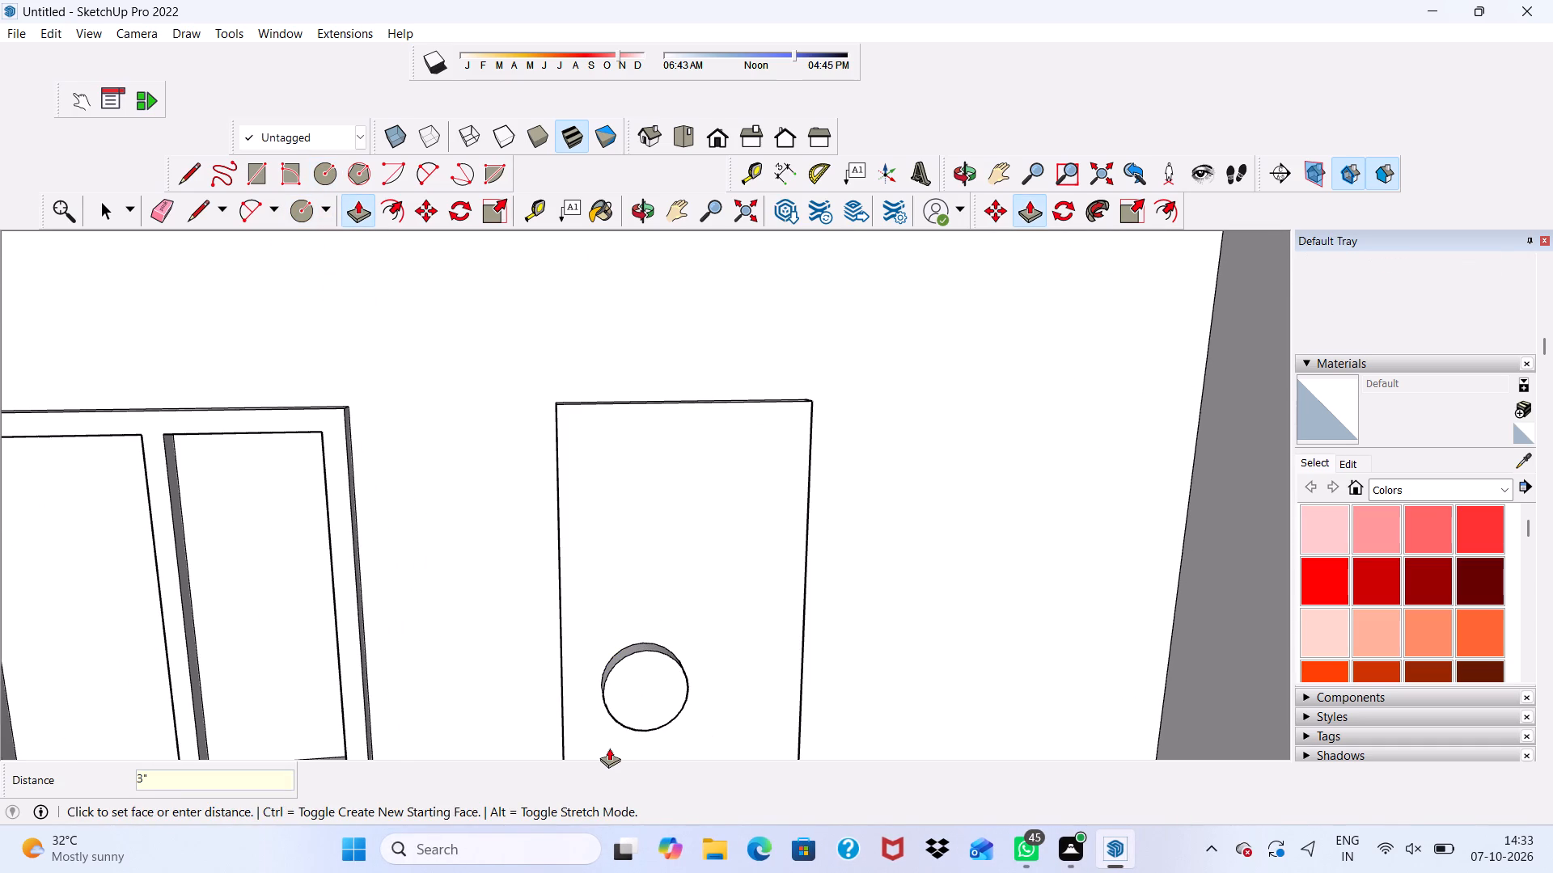
Pull the top bay door's knob circle out 3" from the door face.
{"action": "scroll", "coordinate": [640, 739], "scroll_direction": "down", "scroll_amount": 9}
{"action": "scroll", "coordinate": [628, 481], "scroll_direction": "up", "scroll_amount": 1}
{"action": "scroll", "coordinate": [636, 576], "scroll_direction": "down", "scroll_amount": 8}
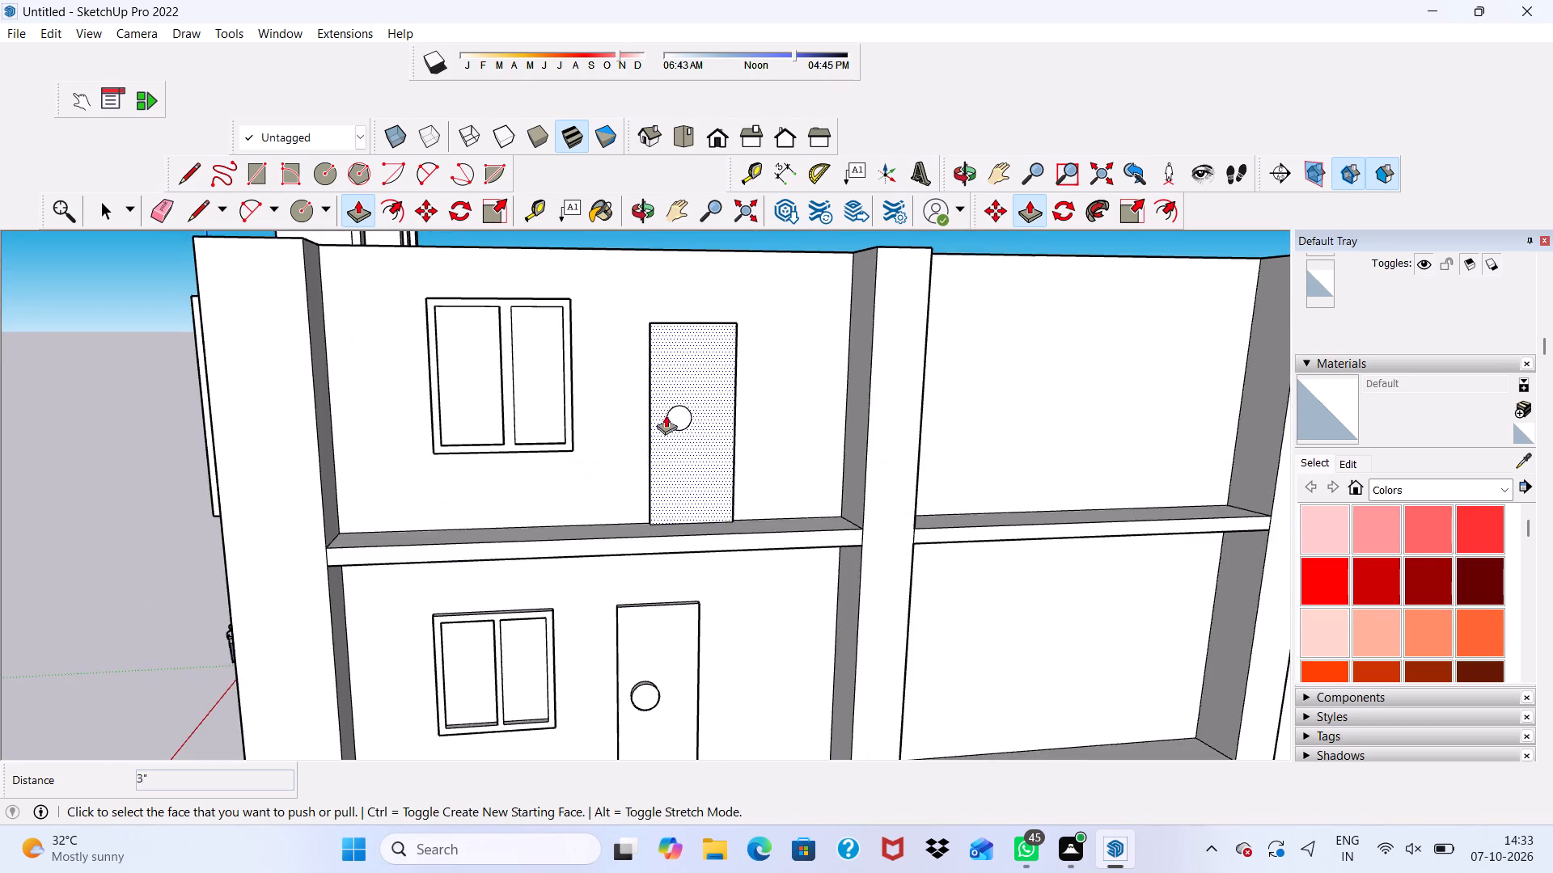
{"action": "scroll", "coordinate": [687, 404], "scroll_direction": "up", "scroll_amount": 4}
{"action": "left_click", "coordinate": [681, 419]}
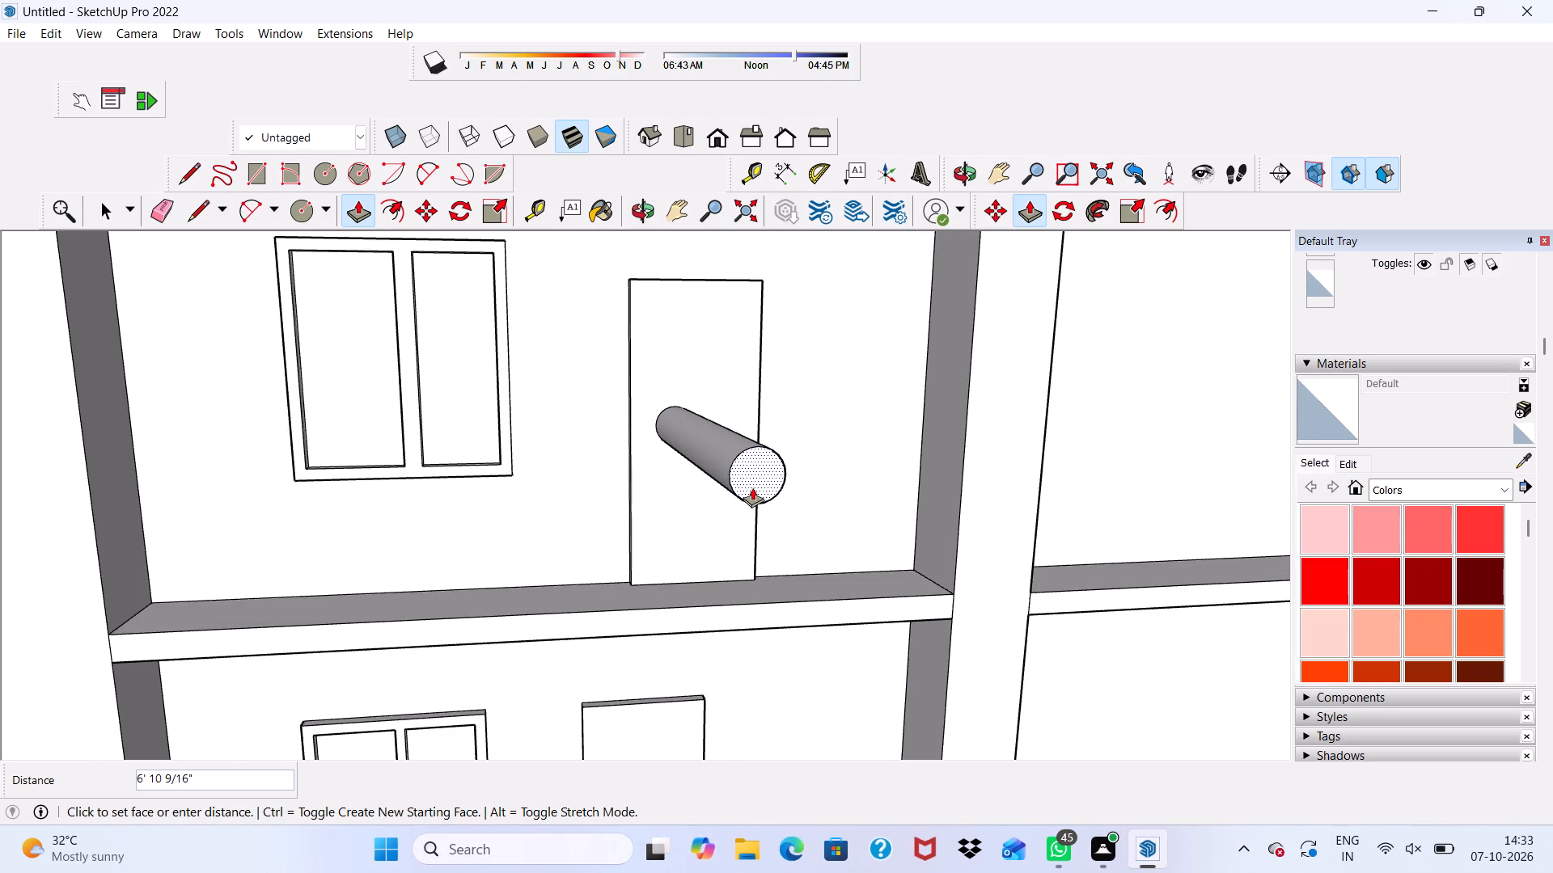
{"action": "key", "text": "3"}
{"action": "key", "text": "shift+quotedbl"}
{"action": "key", "text": "Return"}
Examine the side facade's open bays and compare them with the balcony facade's doors and windows.
{"action": "scroll", "coordinate": [751, 488], "scroll_direction": "up", "scroll_amount": 2}
{"action": "scroll", "coordinate": [732, 390], "scroll_direction": "down", "scroll_amount": 6}
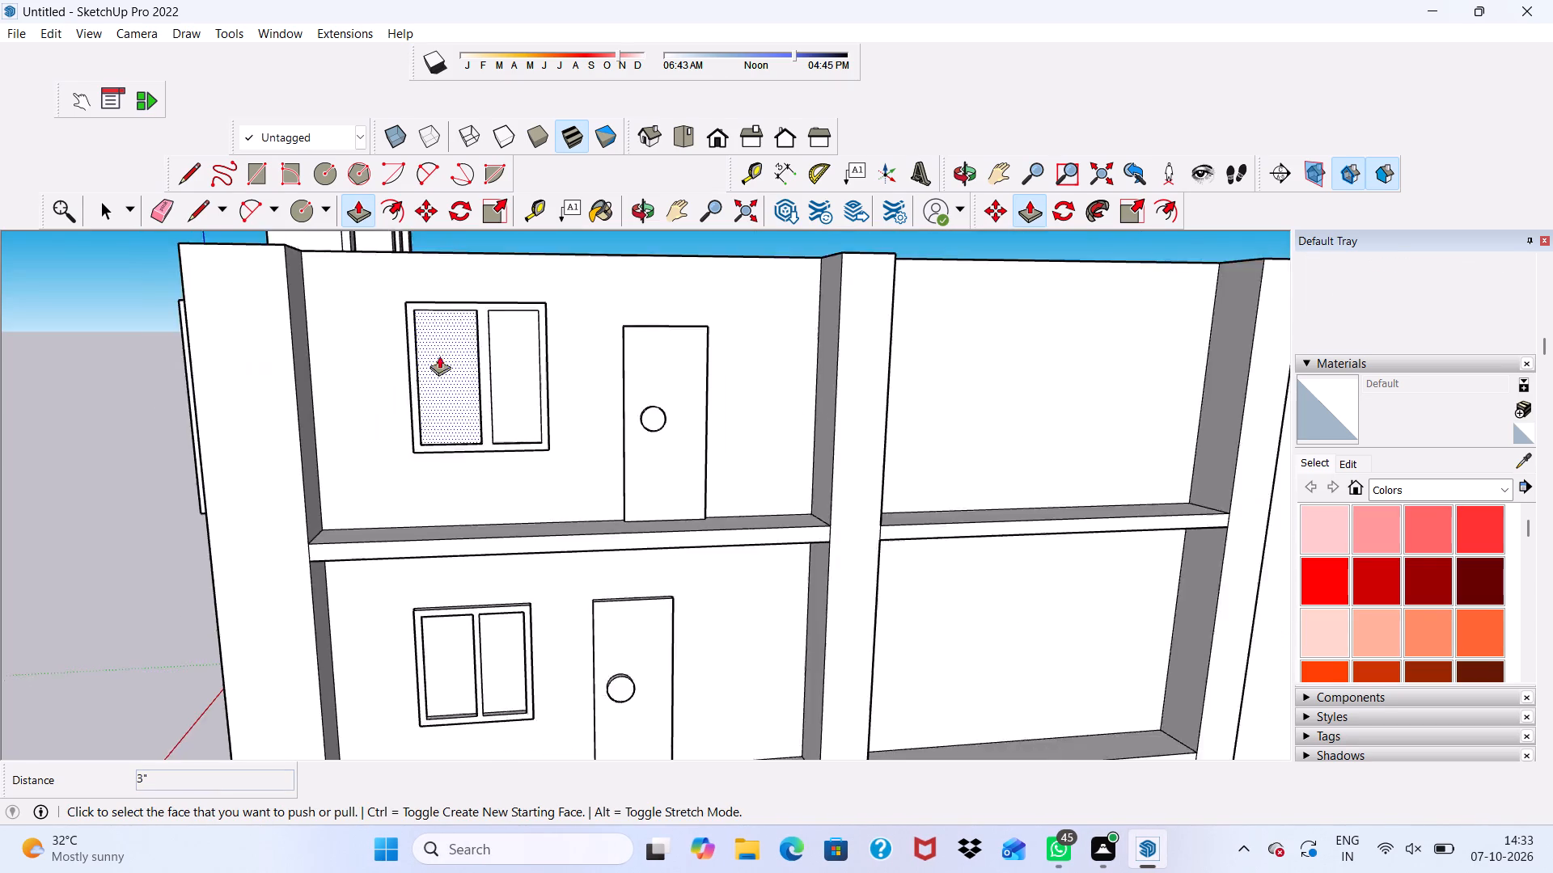
{"action": "scroll", "coordinate": [439, 356], "scroll_direction": "down", "scroll_amount": 12}
{"action": "middle_click_drag", "start_coordinate": [530, 587], "coordinate": [455, 504]}
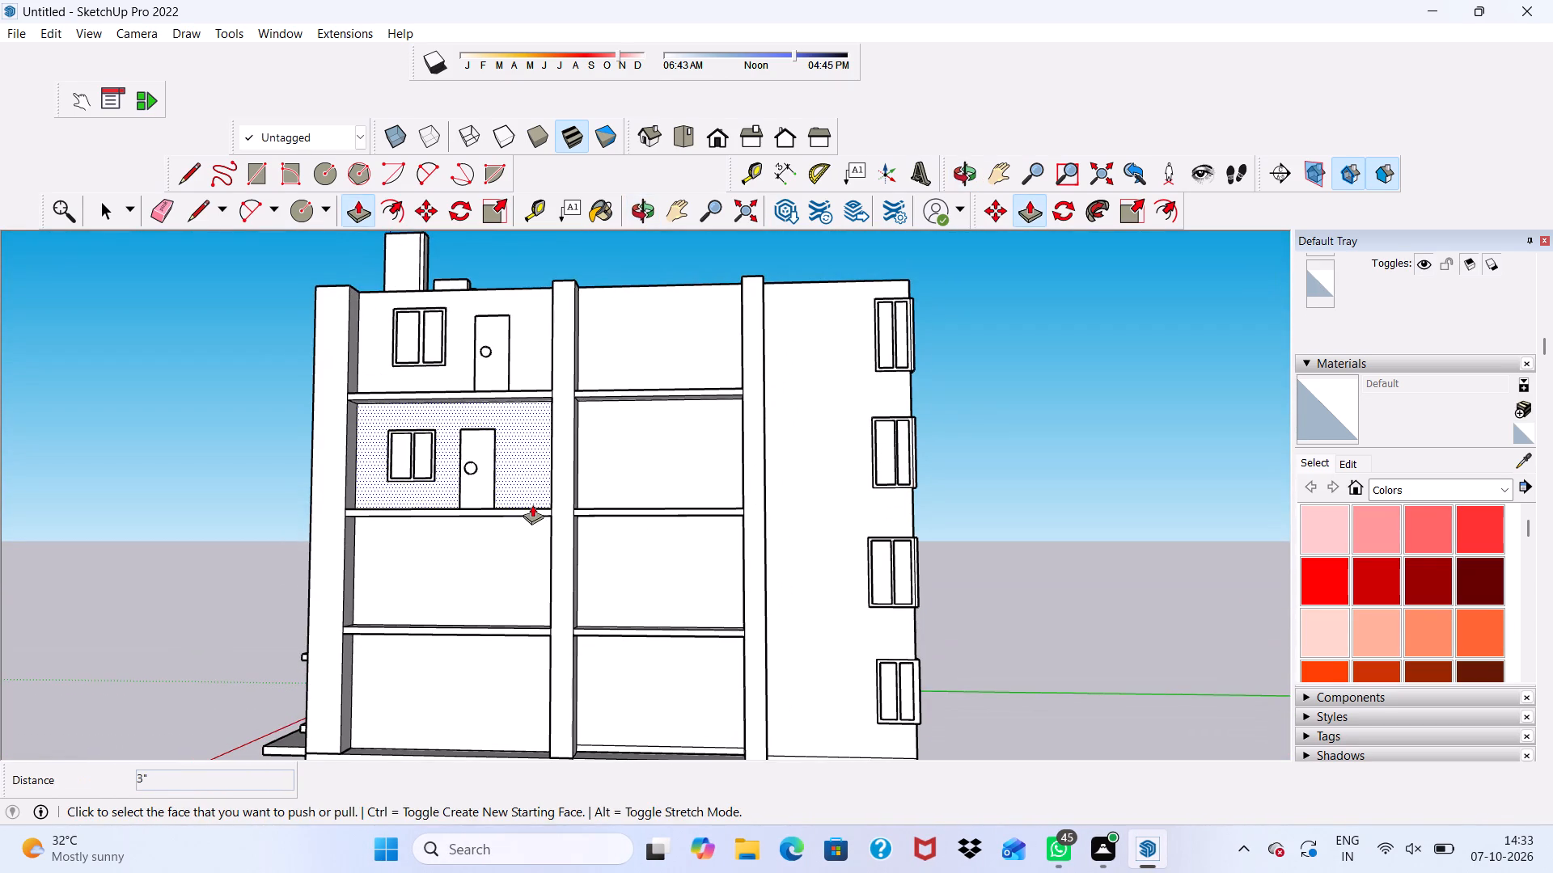
{"action": "key", "text": "space"}
{"action": "scroll", "coordinate": [378, 554], "scroll_direction": "down", "scroll_amount": 2}
{"action": "middle_click_drag", "start_coordinate": [409, 538], "coordinate": [585, 519]}
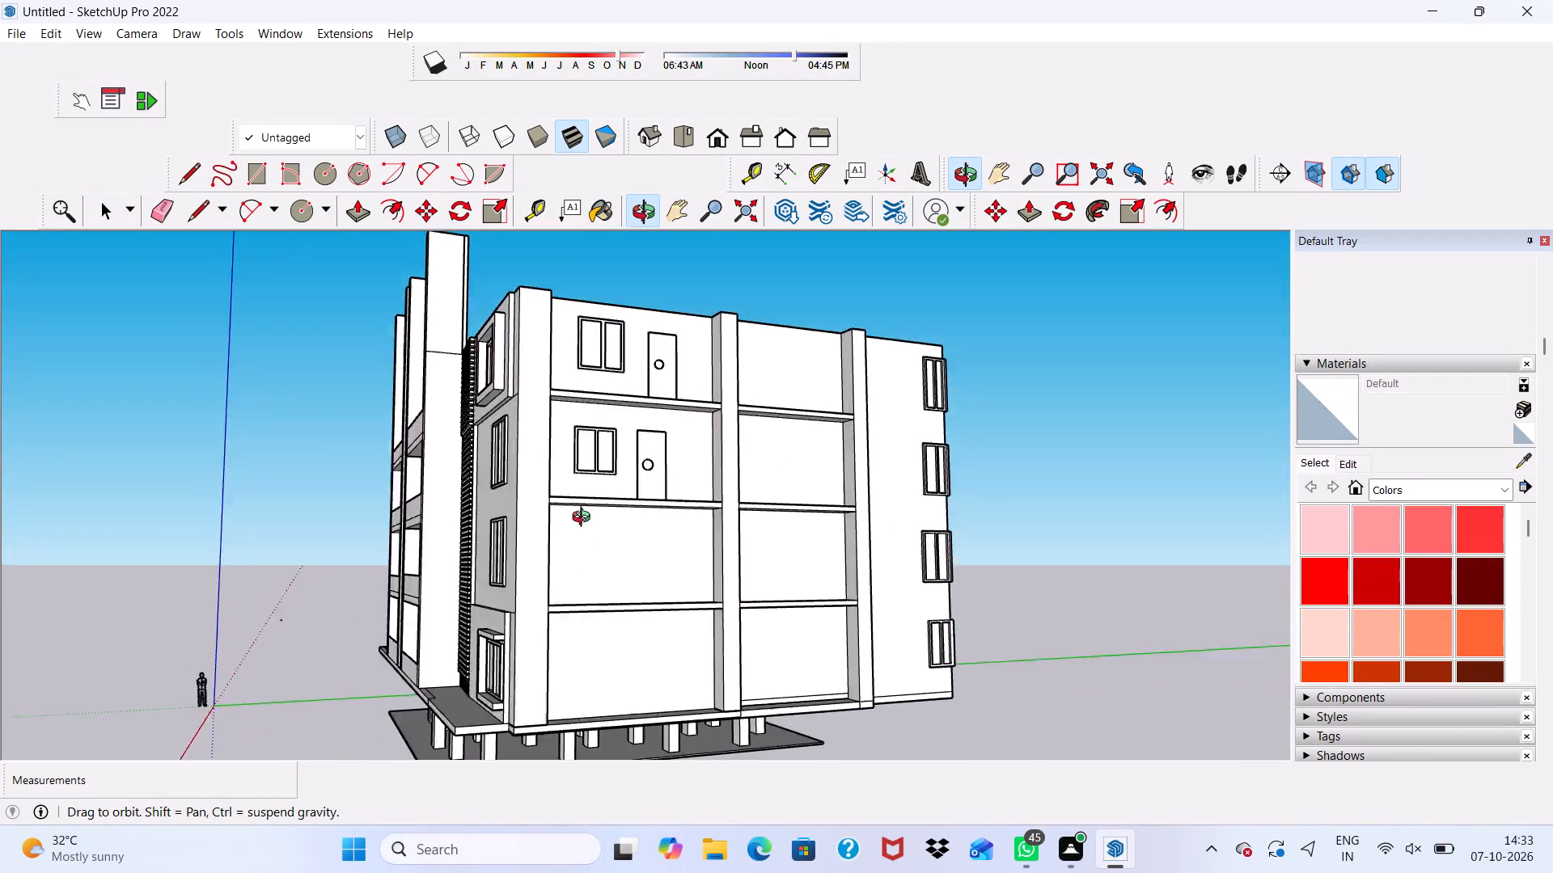
{"action": "middle_click_drag", "start_coordinate": [585, 519], "coordinate": [618, 574]}
{"action": "scroll", "coordinate": [618, 562], "scroll_direction": "down", "scroll_amount": 1}
{"action": "middle_click_drag", "start_coordinate": [493, 610], "coordinate": [849, 508]}
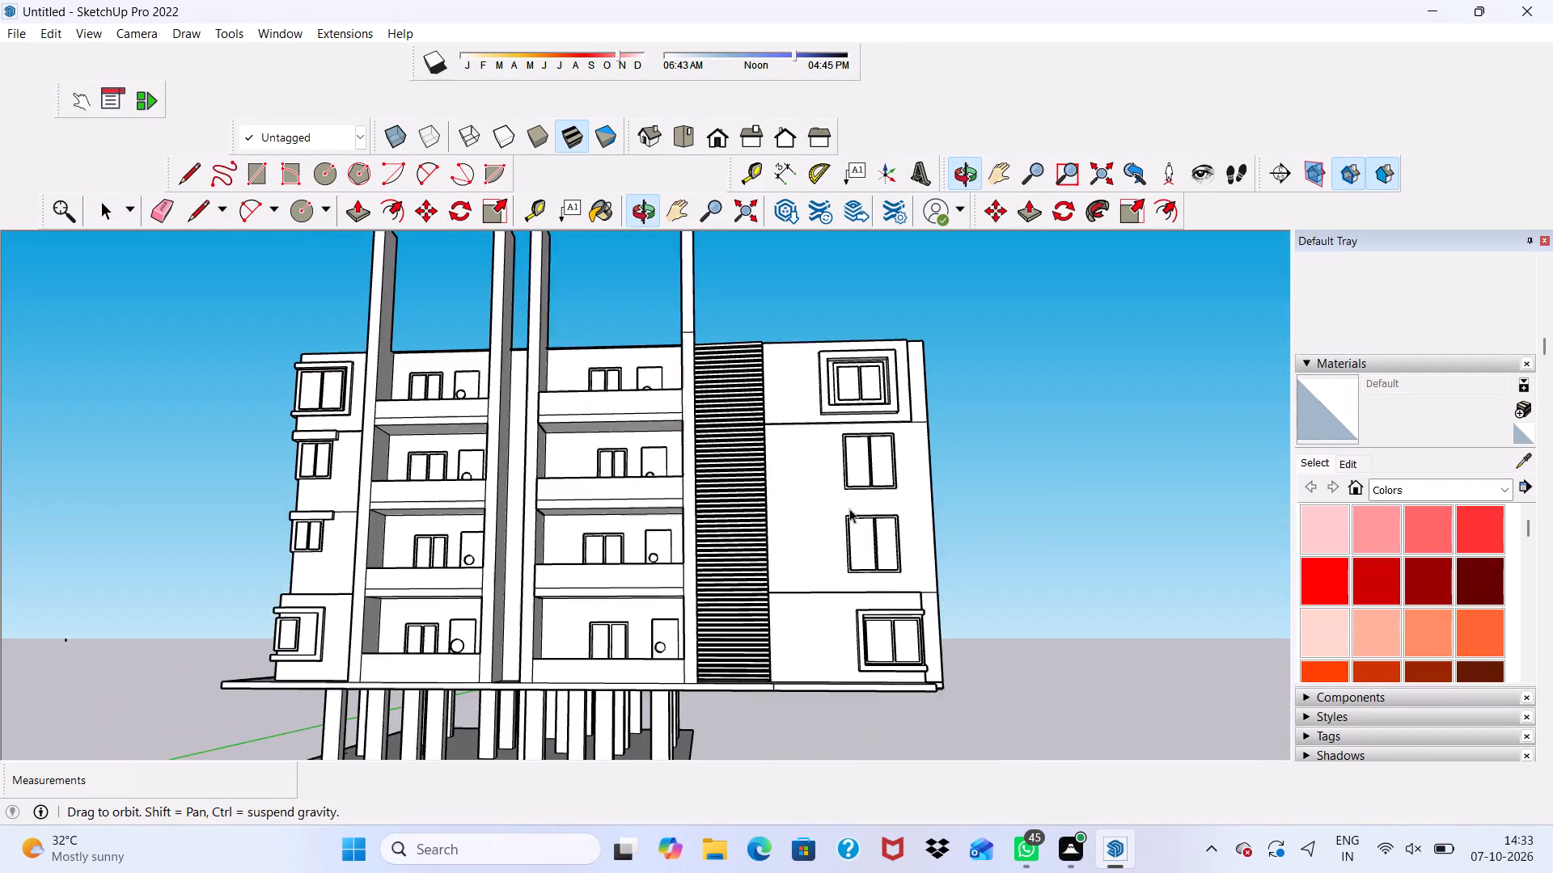
{"action": "middle_click_drag", "start_coordinate": [849, 508], "coordinate": [822, 529]}
{"action": "middle_click_drag", "start_coordinate": [904, 529], "coordinate": [389, 547]}
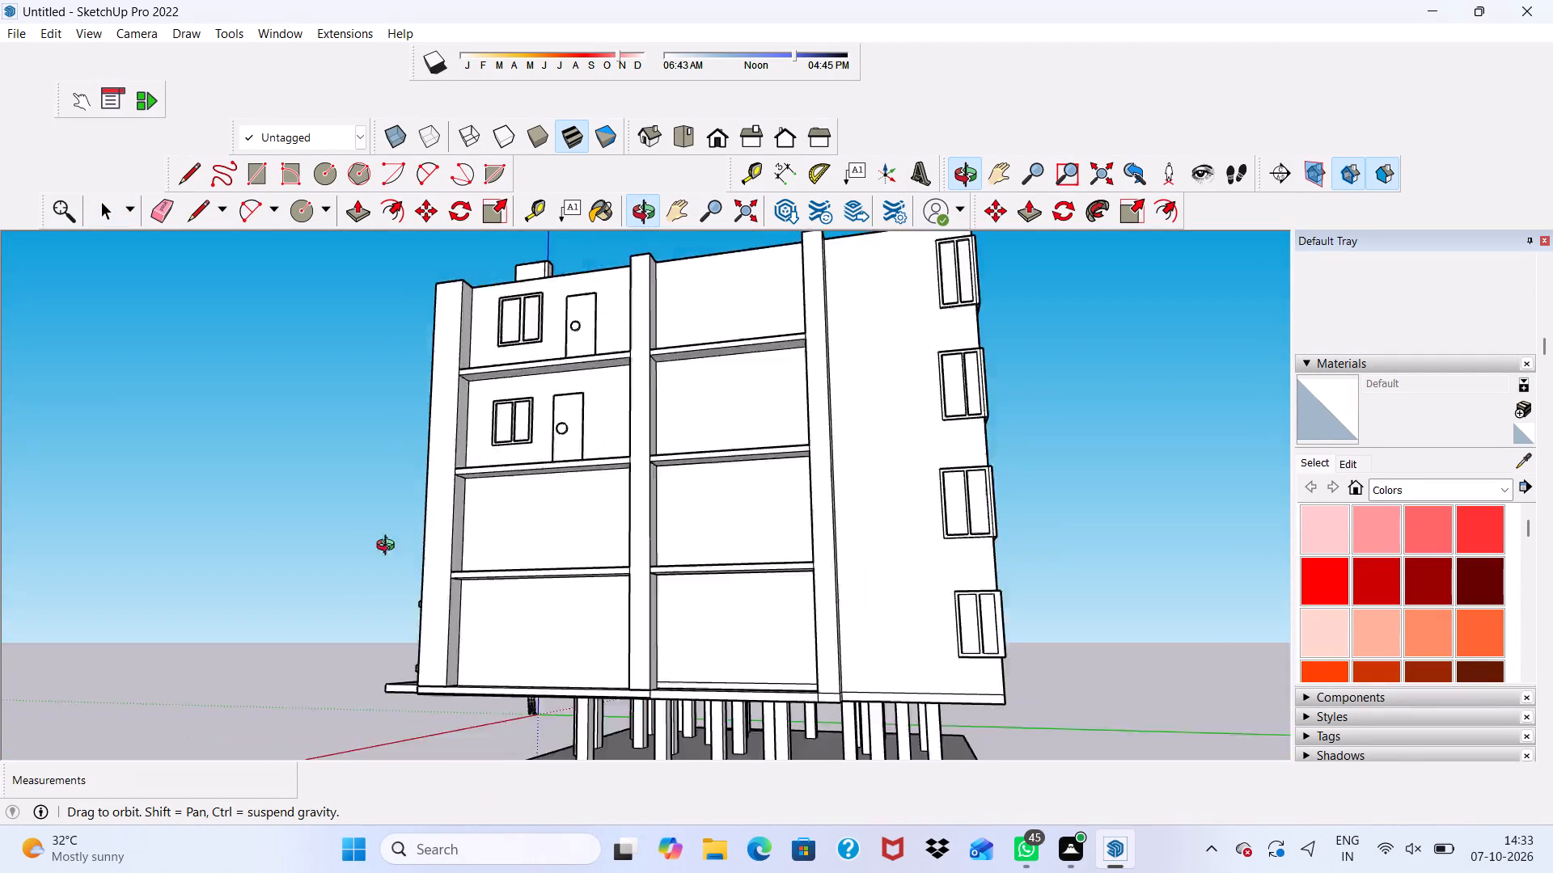
{"action": "middle_click_drag", "start_coordinate": [389, 547], "coordinate": [830, 445]}
{"action": "scroll", "coordinate": [747, 576], "scroll_direction": "up", "scroll_amount": 3}
{"action": "scroll", "coordinate": [650, 436], "scroll_direction": "down", "scroll_amount": 5}
{"action": "middle_click_drag", "start_coordinate": [746, 491], "coordinate": [869, 574]}
{"action": "scroll", "coordinate": [851, 725], "scroll_direction": "up", "scroll_amount": 3}
{"action": "scroll", "coordinate": [812, 663], "scroll_direction": "up", "scroll_amount": 1}
{"action": "middle_click_drag", "start_coordinate": [803, 665], "coordinate": [595, 635]}
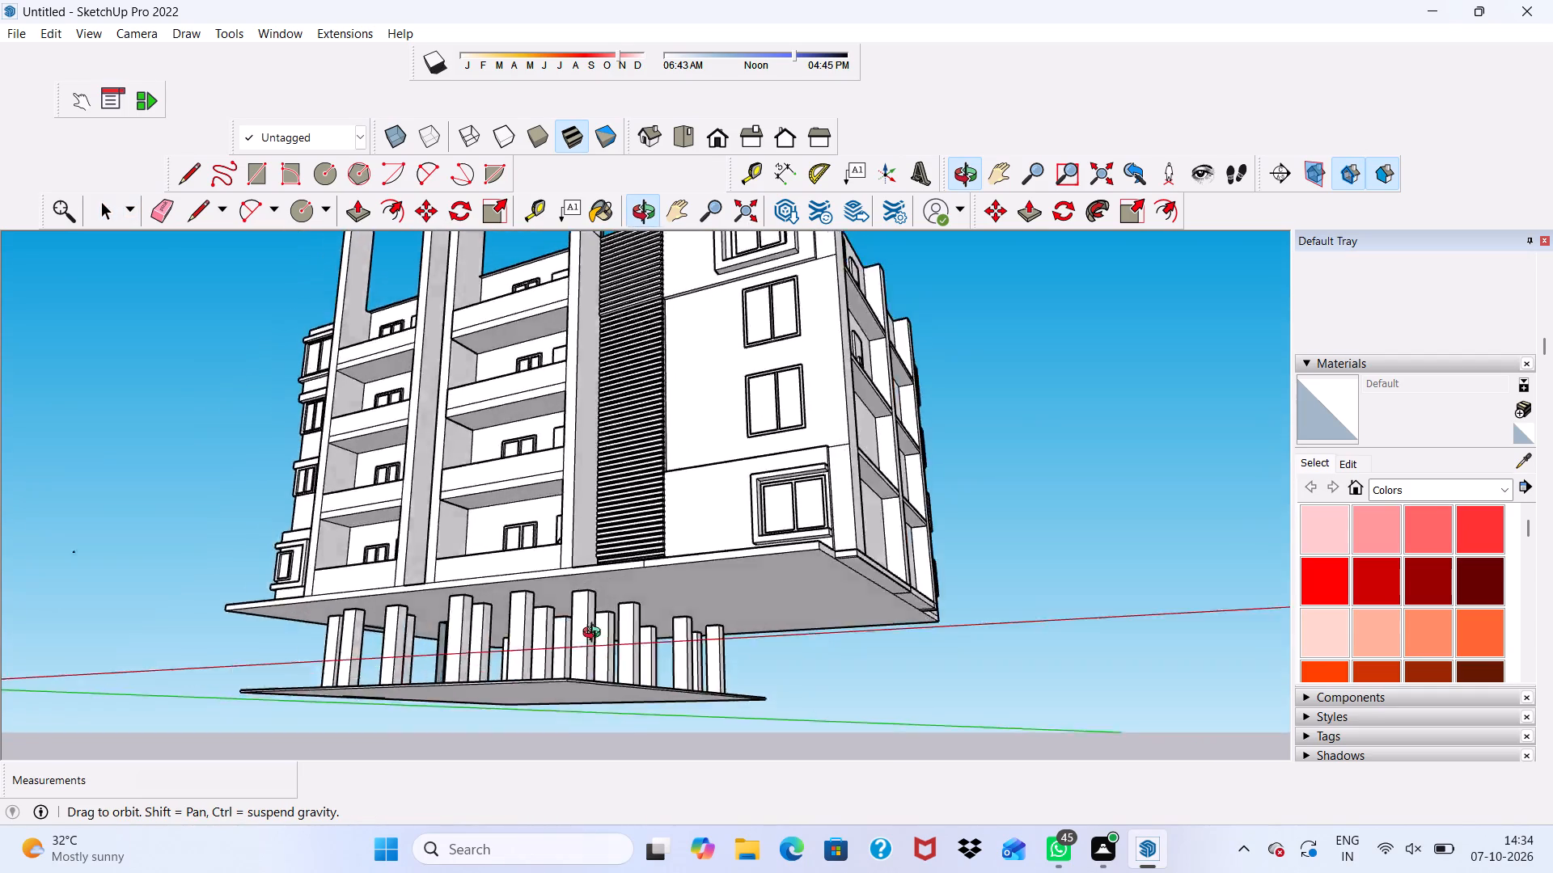
{"action": "middle_click_drag", "start_coordinate": [595, 635], "coordinate": [675, 715]}
{"action": "scroll", "coordinate": [694, 693], "scroll_direction": "up", "scroll_amount": 2}
{"action": "scroll", "coordinate": [750, 597], "scroll_direction": "down", "scroll_amount": 2}
{"action": "middle_click_drag", "start_coordinate": [748, 596], "coordinate": [341, 614]}
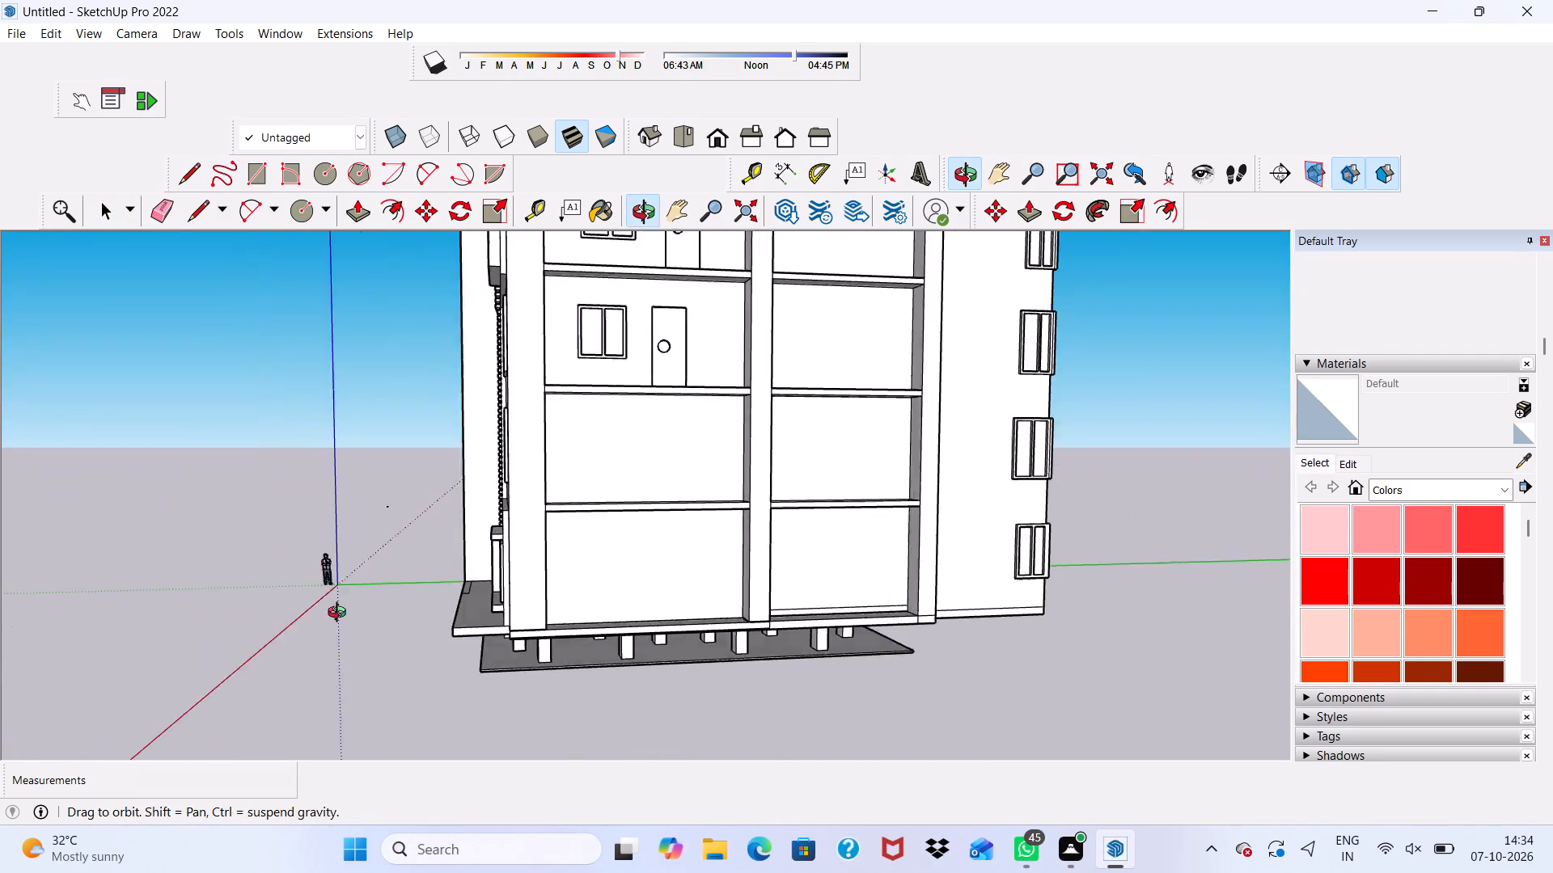
{"action": "middle_click_drag", "start_coordinate": [341, 614], "coordinate": [330, 649]}
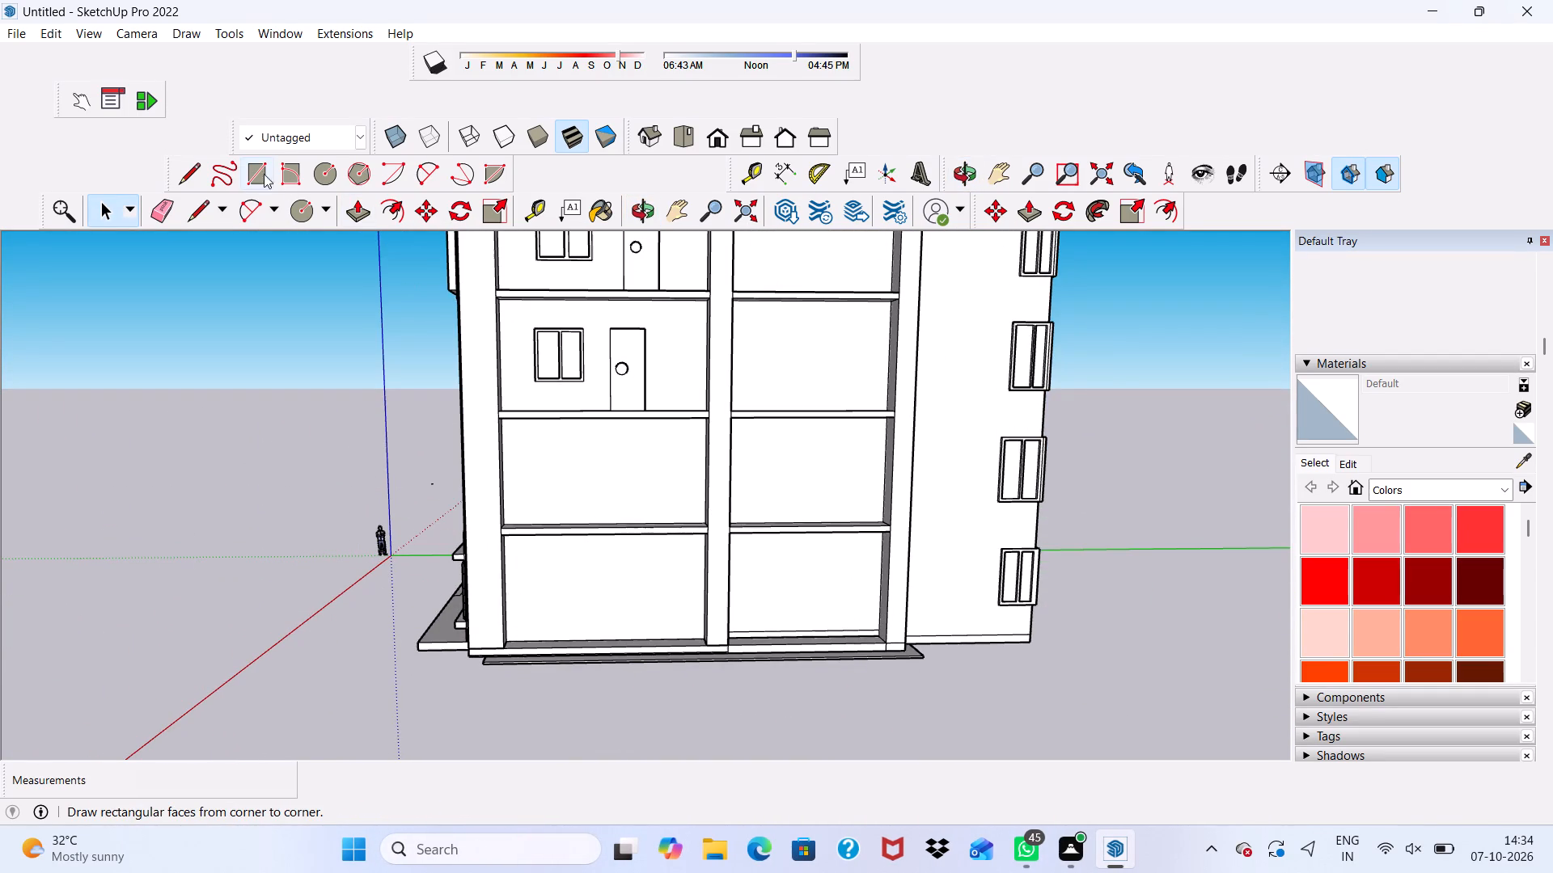
Draw a 3' by 7' door rectangle on the third side bay from the top, starting at the floor edge.
{"action": "left_click", "coordinate": [252, 175]}
{"action": "scroll", "coordinate": [637, 453], "scroll_direction": "up", "scroll_amount": 4}
{"action": "middle_click_drag", "start_coordinate": [642, 528], "coordinate": [654, 568]}
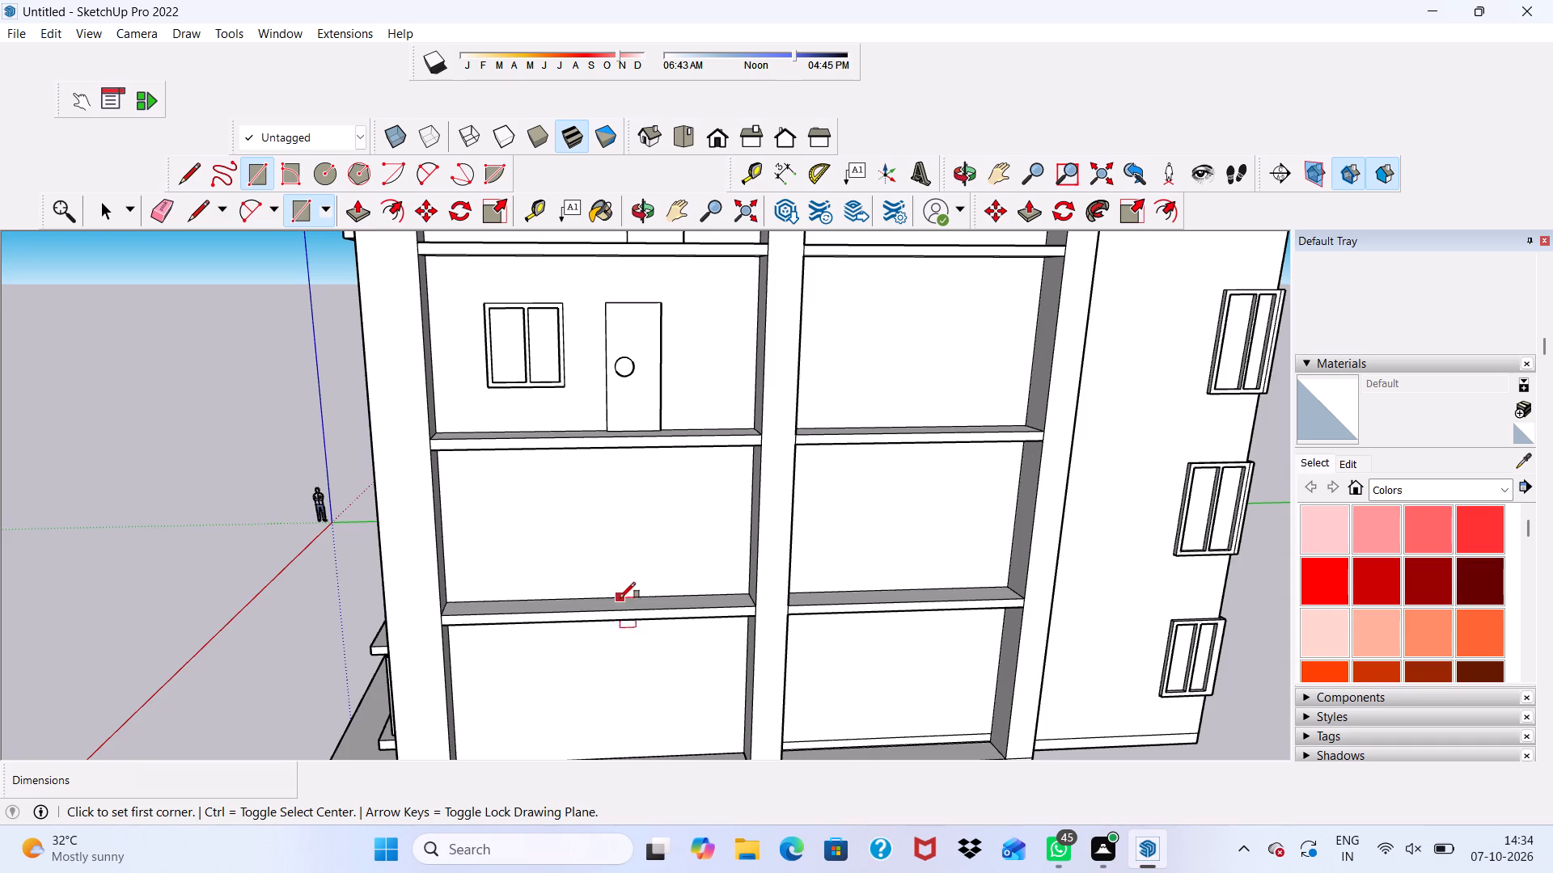
{"action": "scroll", "coordinate": [620, 601], "scroll_direction": "up", "scroll_amount": 5}
{"action": "left_click", "coordinate": [620, 596]}
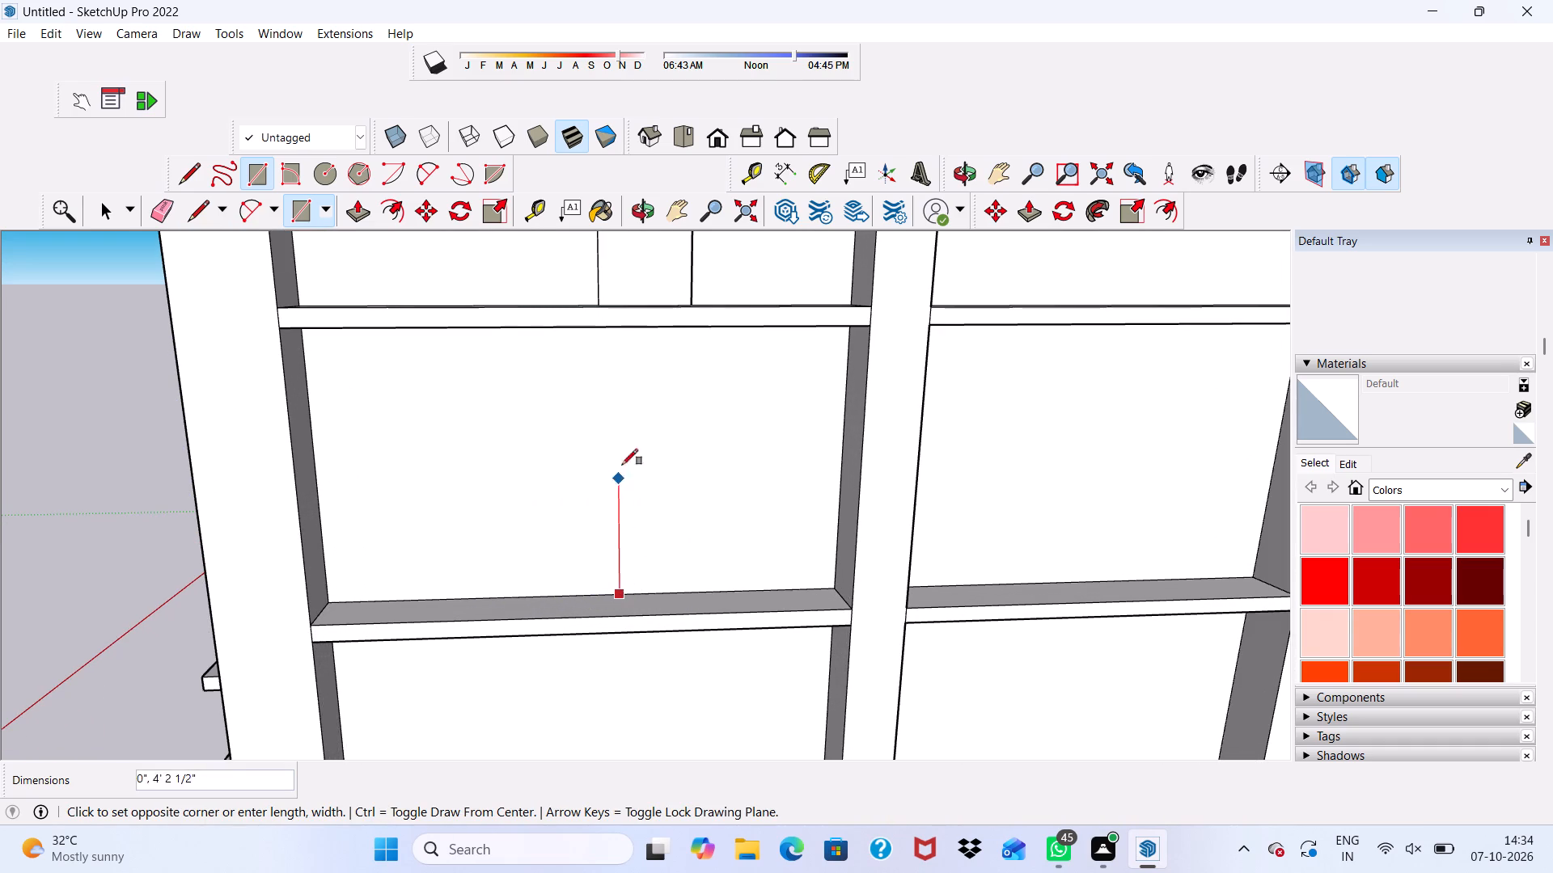
{"action": "type", "text": "3',7'"}
{"action": "key", "text": "Return"}
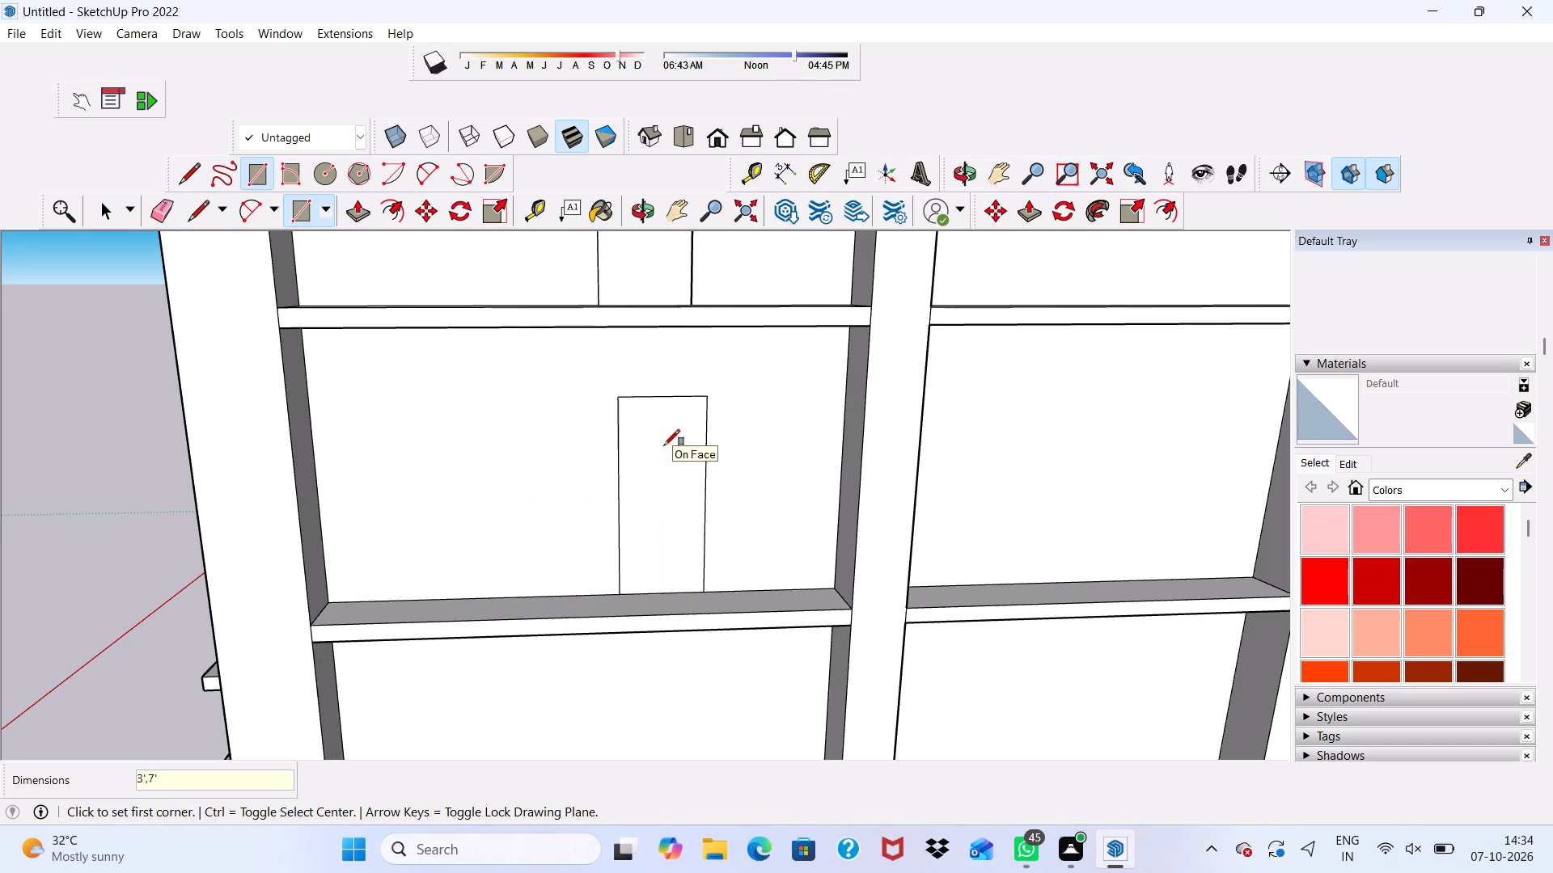
Draw a window rectangle about 5' 5 1/8" by 4' 3 1/8" beside the new door in the third bay.
{"action": "scroll", "coordinate": [277, 563], "scroll_direction": "down", "scroll_amount": 1}
{"action": "middle_click_drag", "start_coordinate": [286, 560], "coordinate": [307, 515]}
{"action": "scroll", "coordinate": [307, 515], "scroll_direction": "down", "scroll_amount": 1}
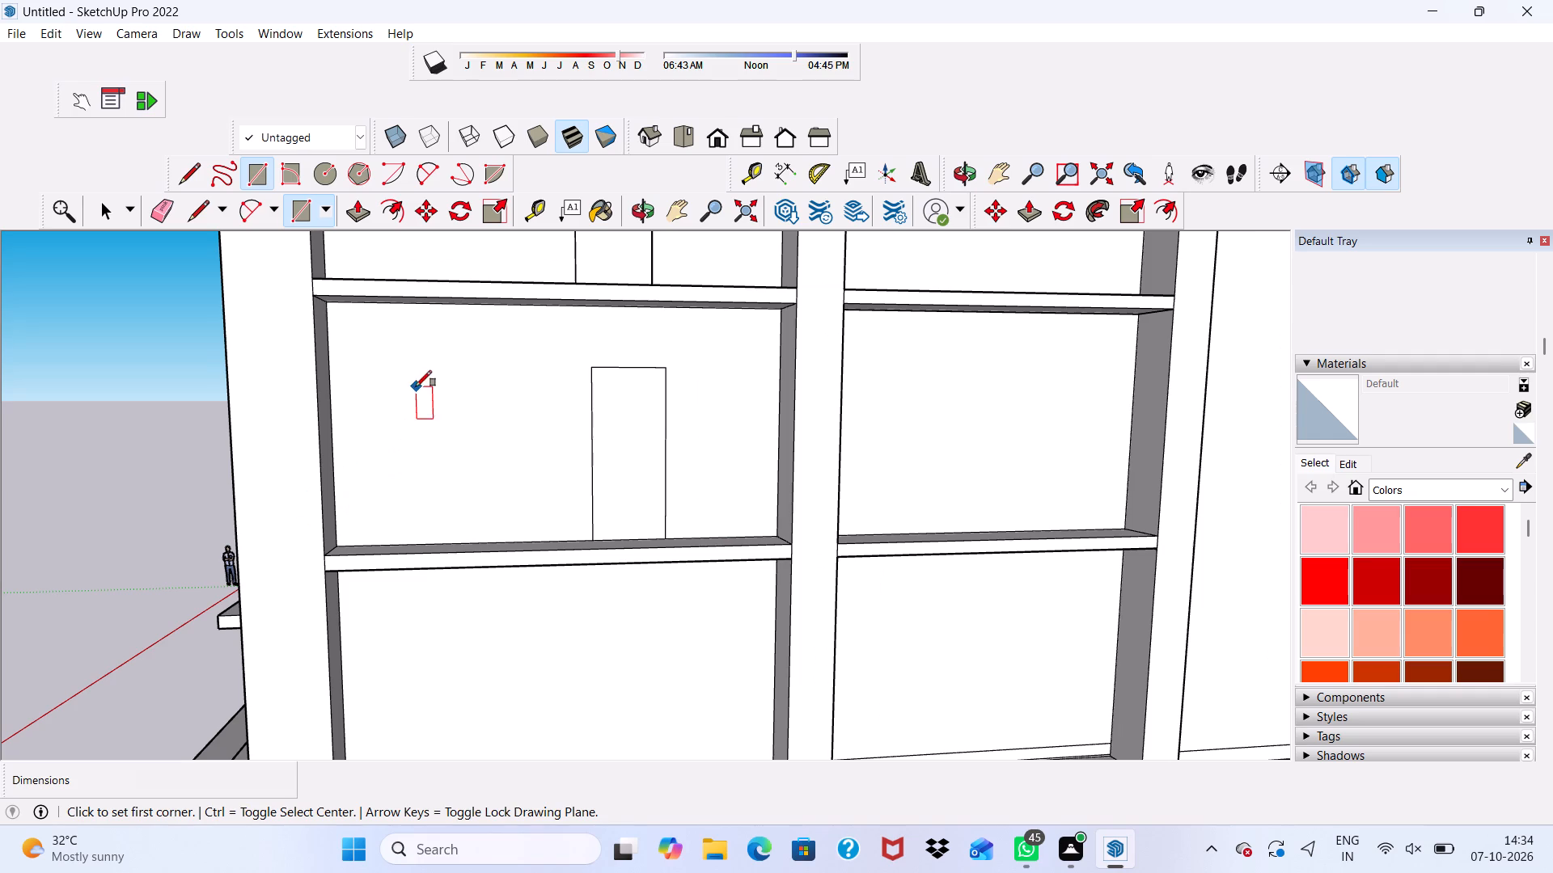
{"action": "left_click", "coordinate": [417, 359]}
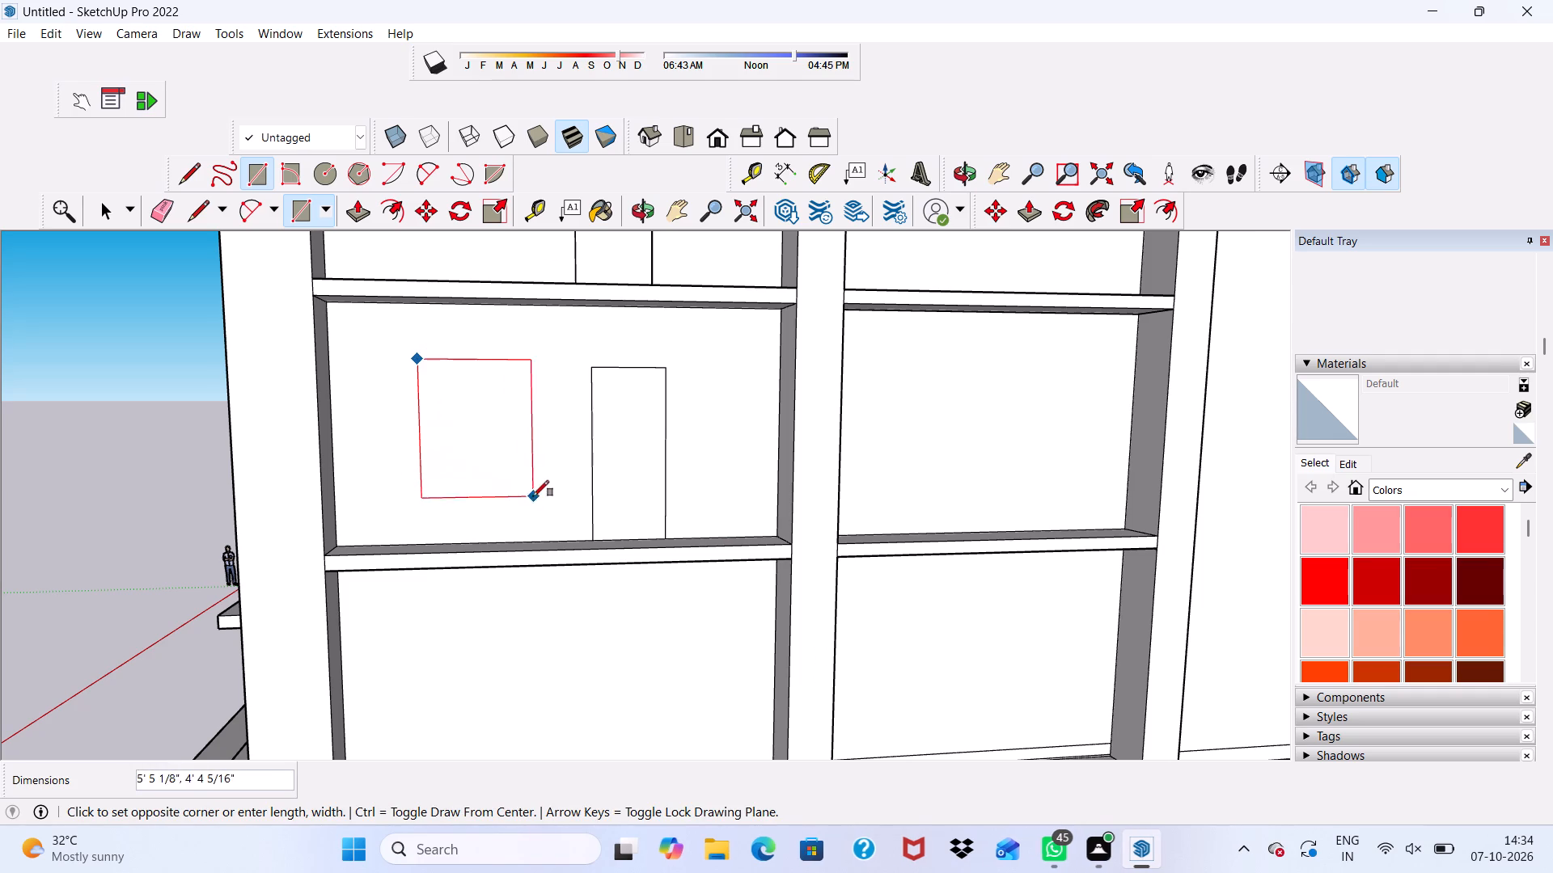
{"action": "left_click", "coordinate": [531, 496]}
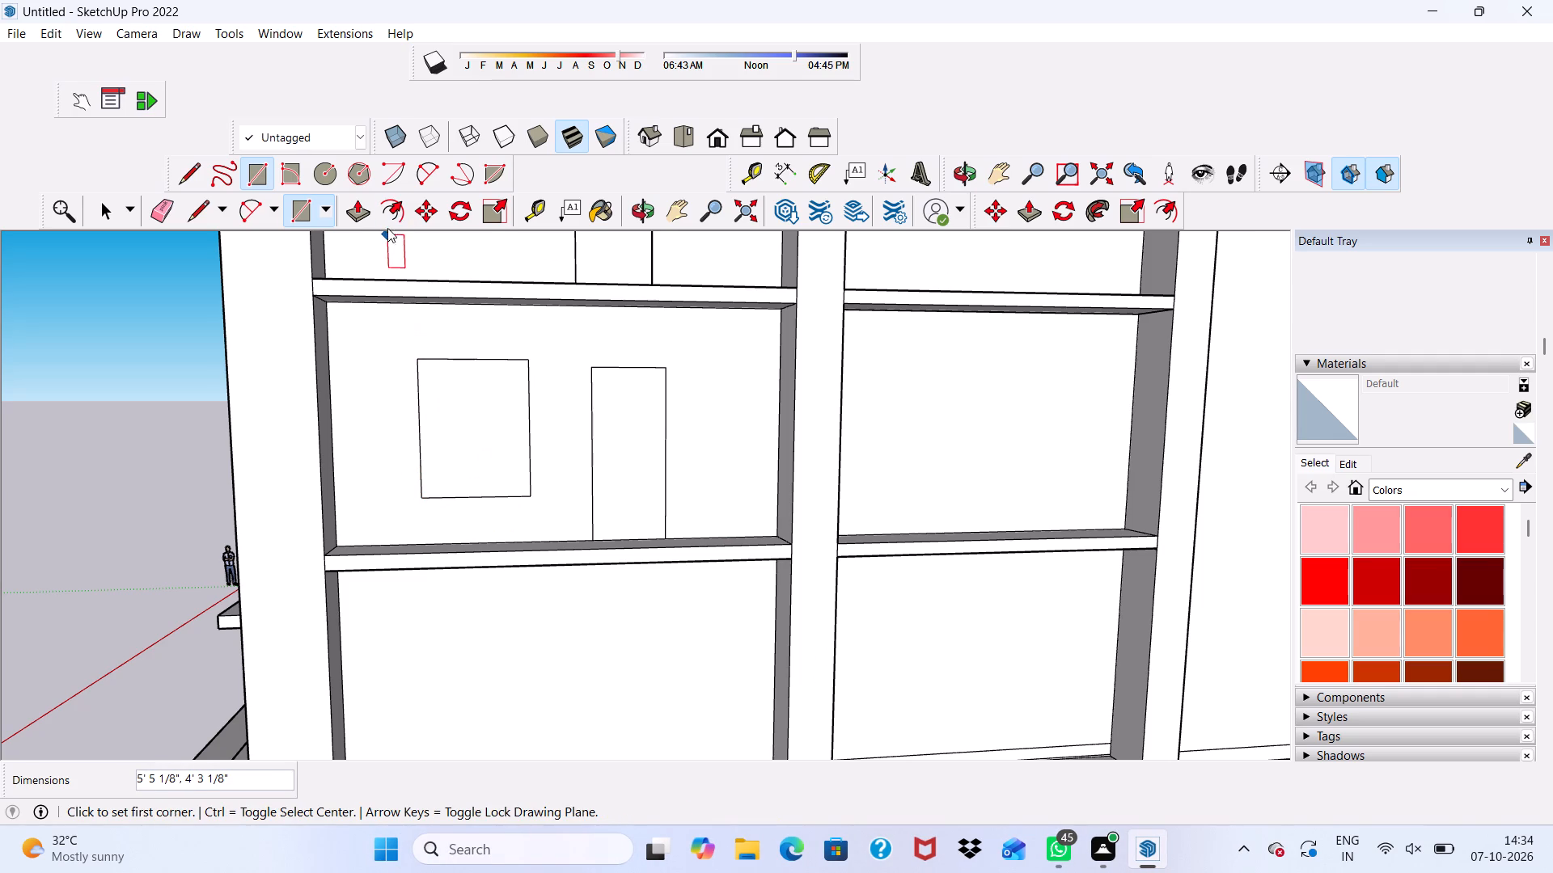
Offset the third bay's window outline outward by 3" to form its frame.
{"action": "left_click", "coordinate": [395, 209]}
{"action": "left_click", "coordinate": [438, 437]}
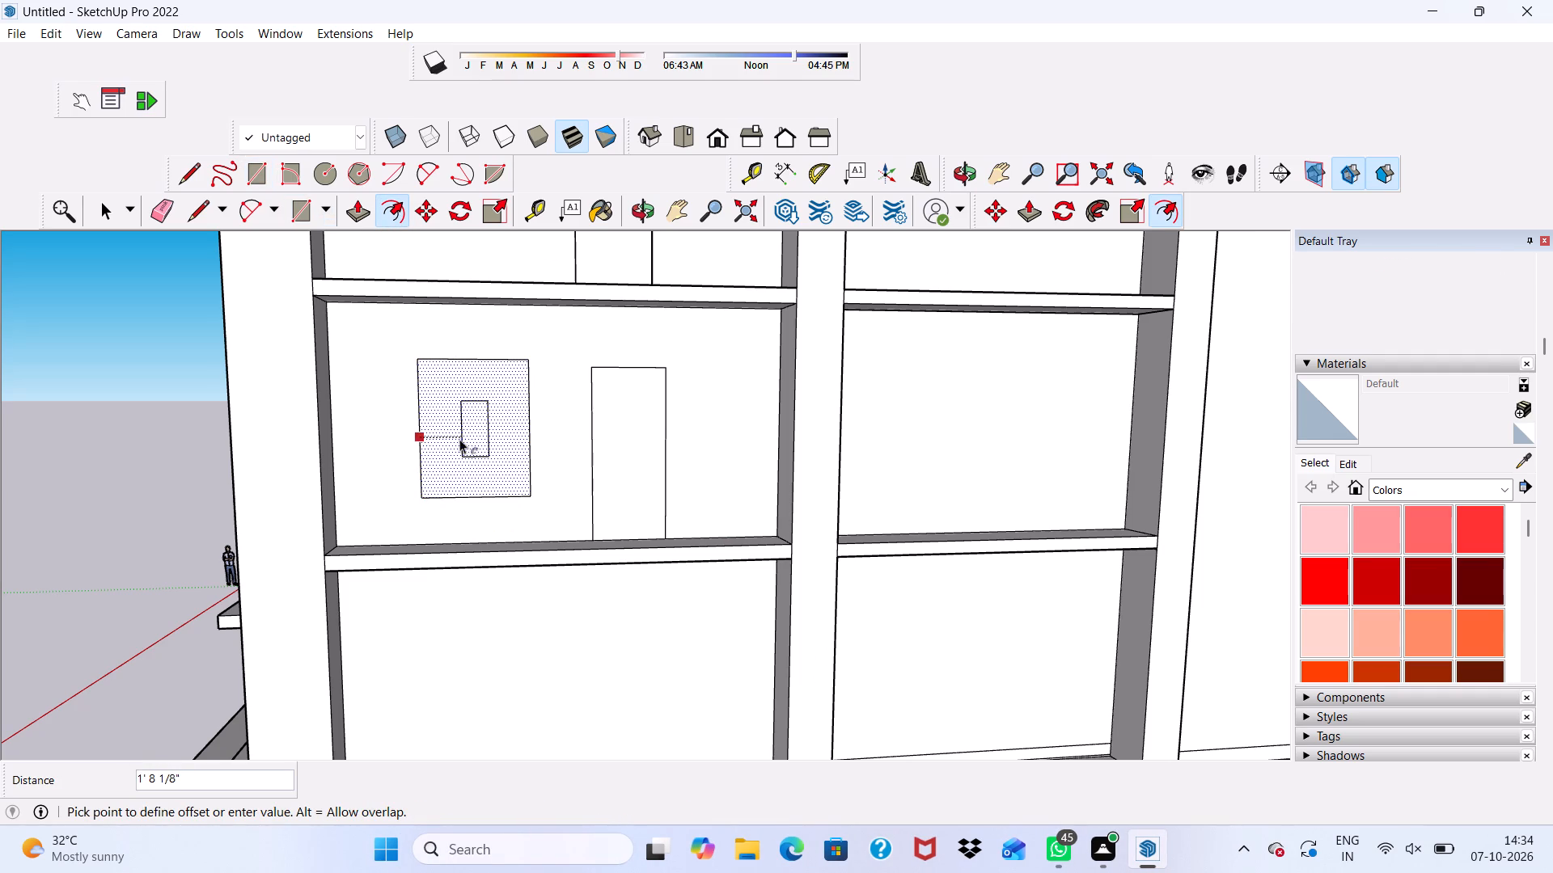
{"action": "type", "text": "3\""}
{"action": "key", "text": "Return"}
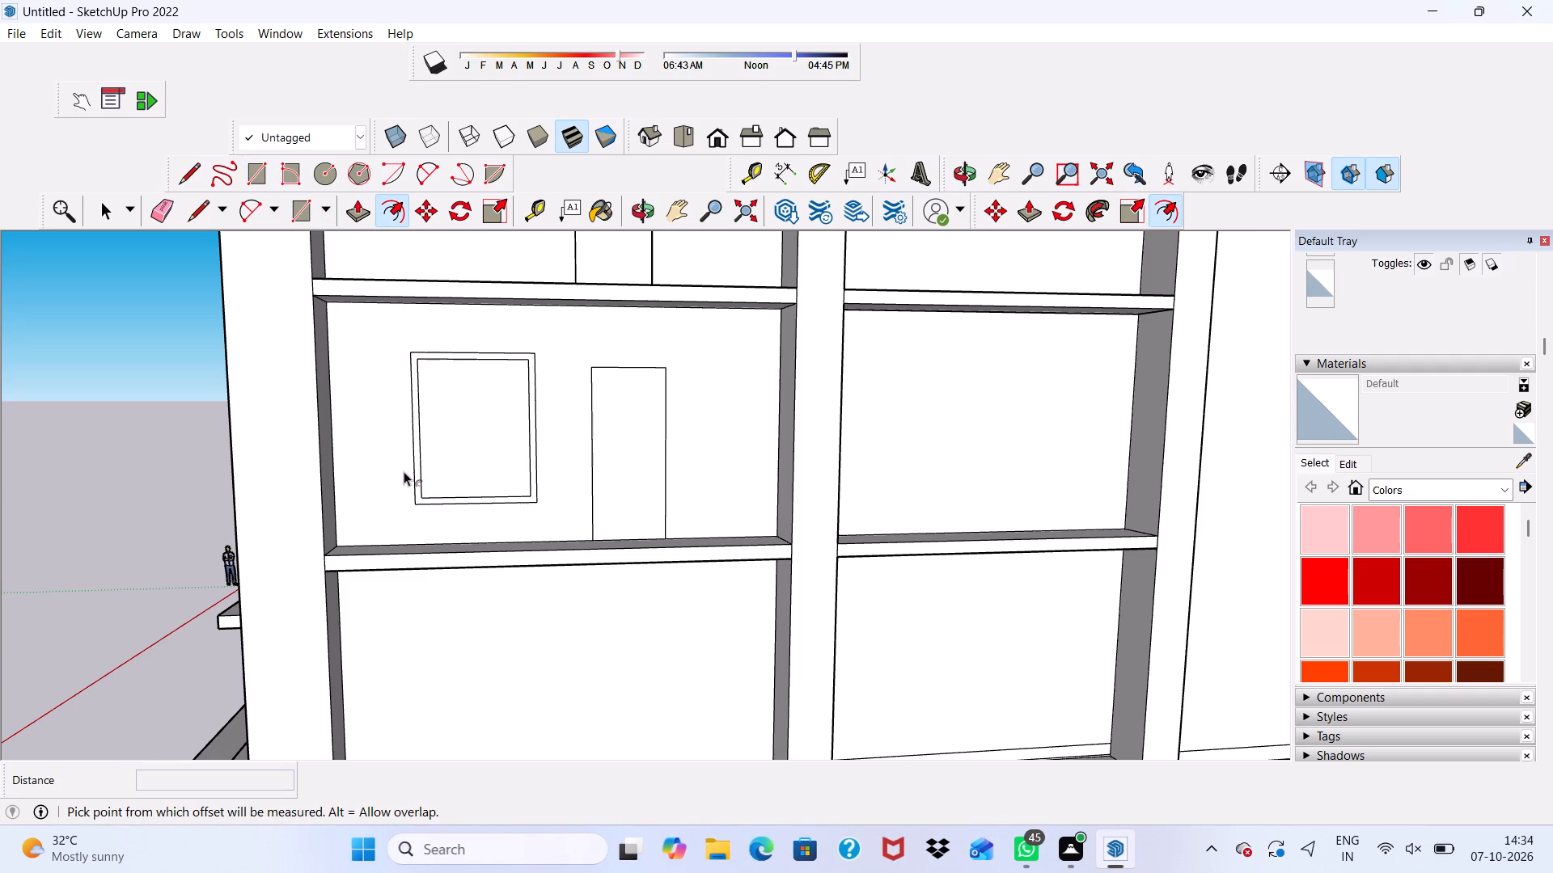
Draw a mullion rectangle about 2 3/16" wide at the window's middle, from the frame's inner top edge to its inner bottom edge.
{"action": "left_click_drag", "start_coordinate": [254, 179], "coordinate": [286, 194]}
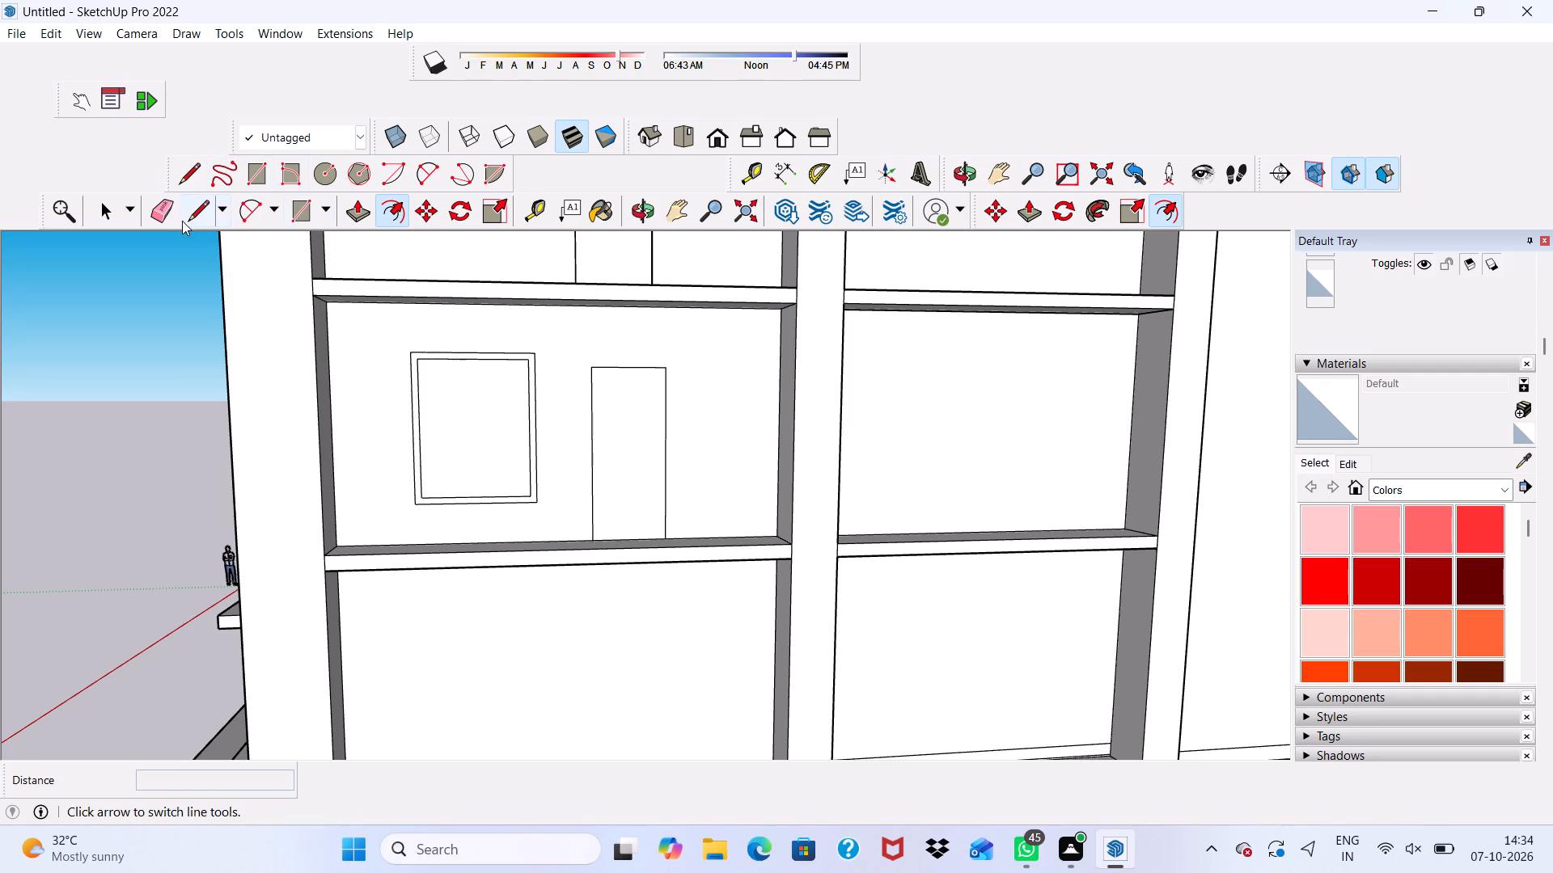
{"action": "left_click", "coordinate": [260, 165]}
{"action": "scroll", "coordinate": [484, 346], "scroll_direction": "up", "scroll_amount": 4}
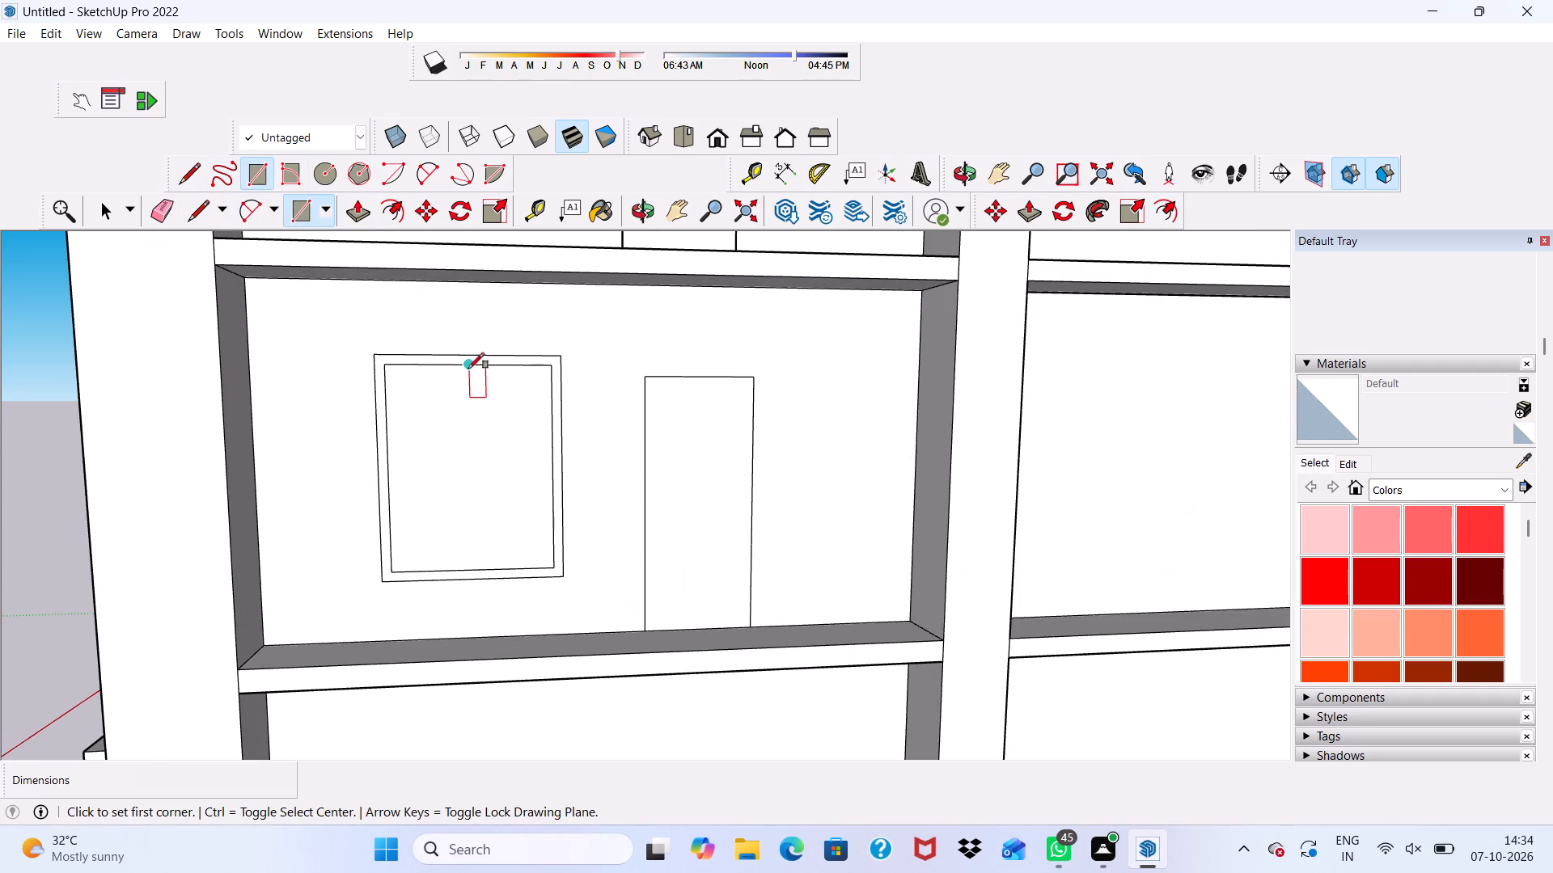
{"action": "left_click", "coordinate": [468, 369]}
{"action": "scroll", "coordinate": [507, 583], "scroll_direction": "up", "scroll_amount": 4}
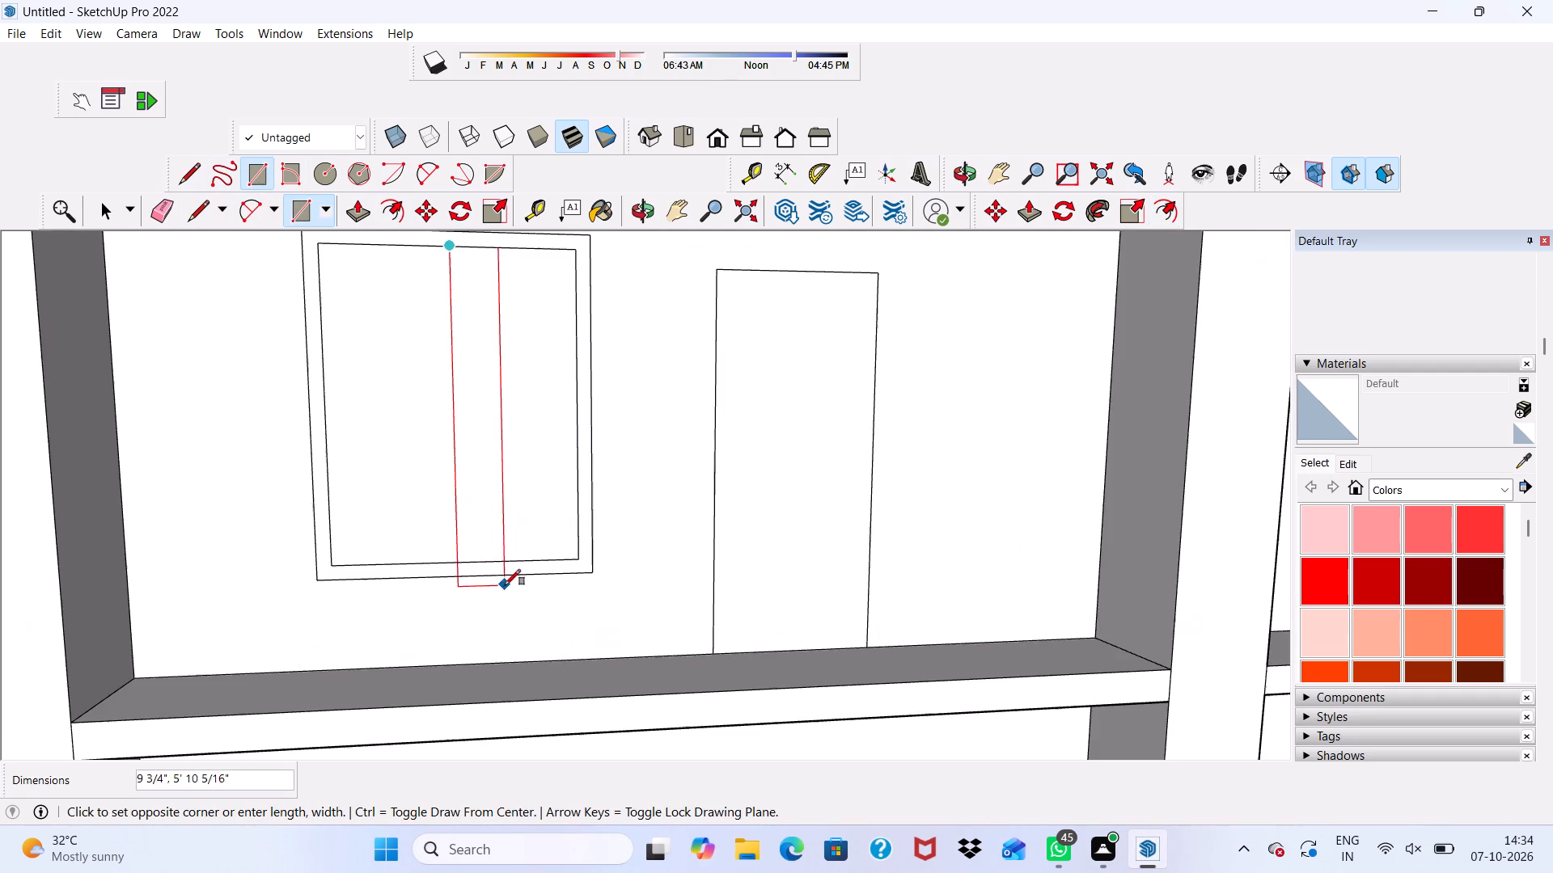
{"action": "scroll", "coordinate": [496, 538], "scroll_direction": "up", "scroll_amount": 3}
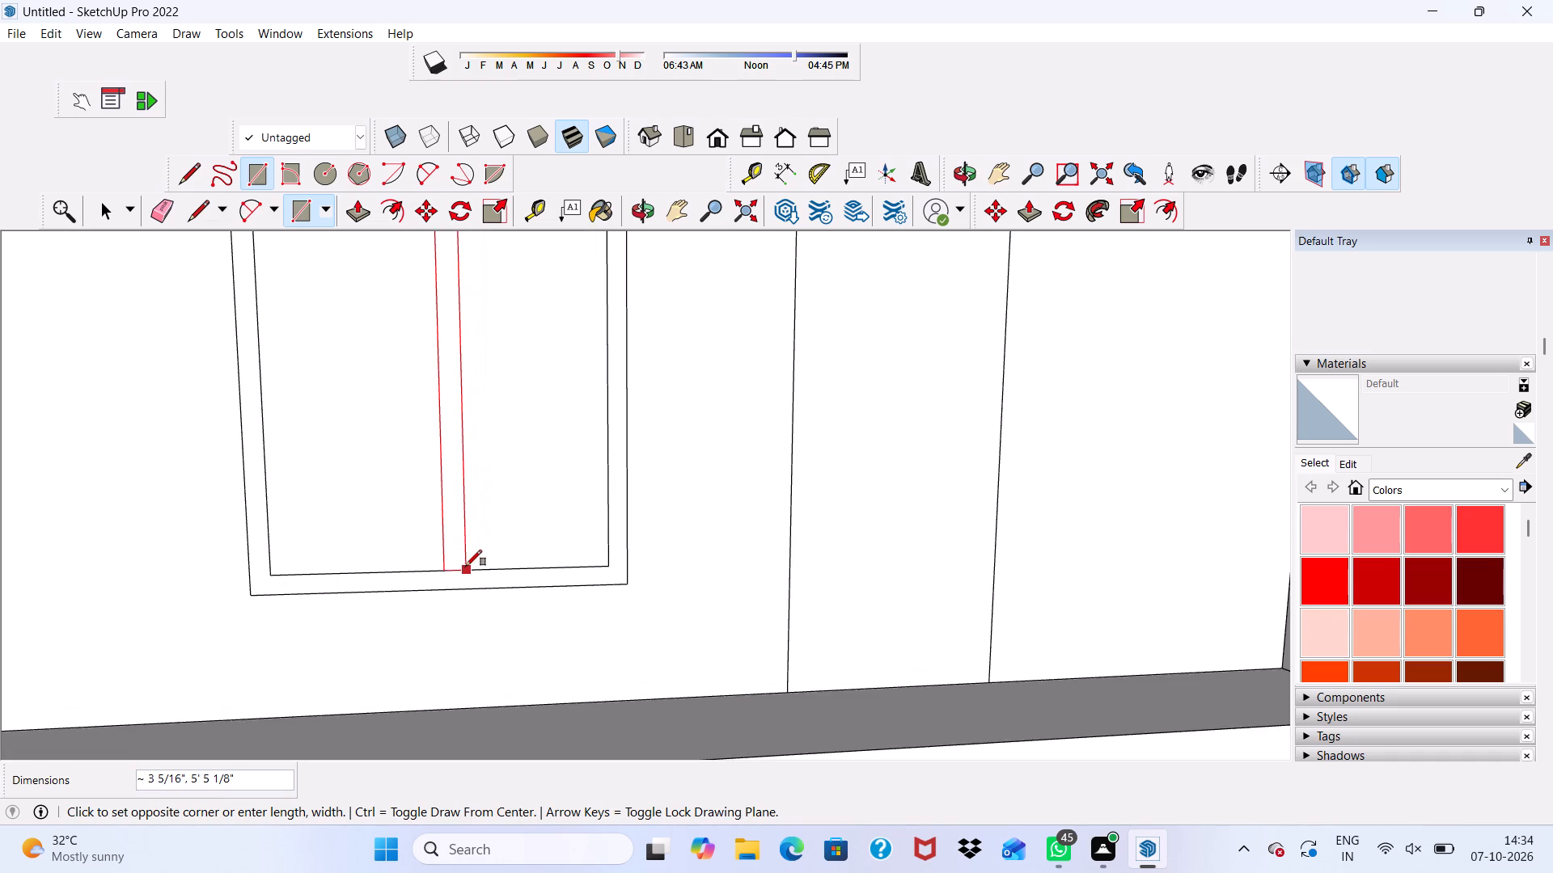
{"action": "left_click", "coordinate": [459, 566]}
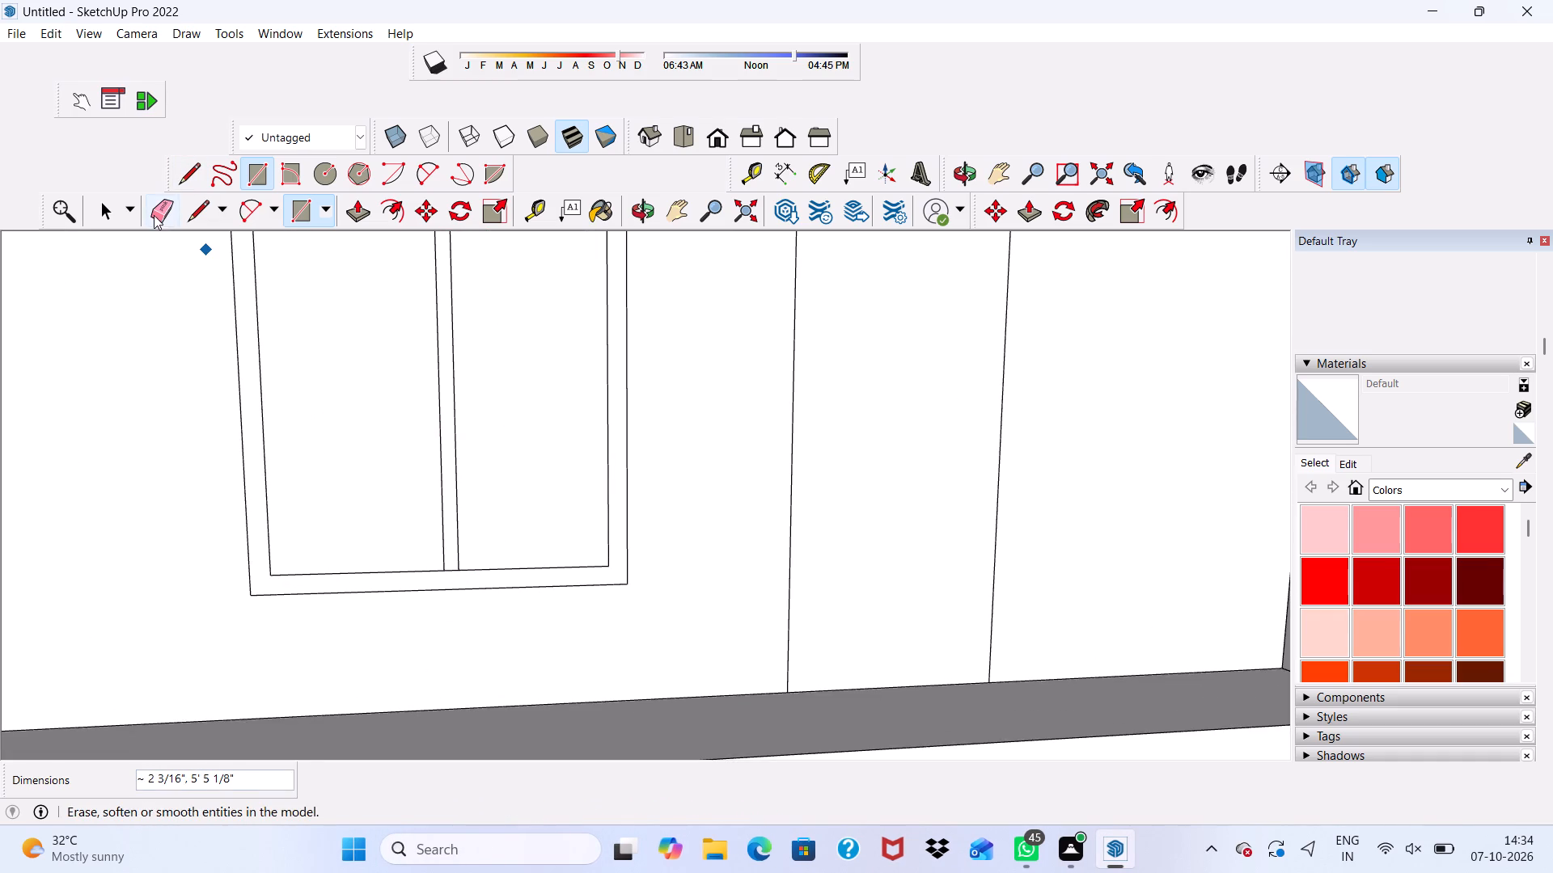
Erase the short edges at the mullion's bottom and top so it merges with the window frame.
{"action": "left_click", "coordinate": [154, 215]}
{"action": "scroll", "coordinate": [515, 638], "scroll_direction": "up", "scroll_amount": 12}
{"action": "left_click_drag", "start_coordinate": [455, 521], "coordinate": [459, 548]}
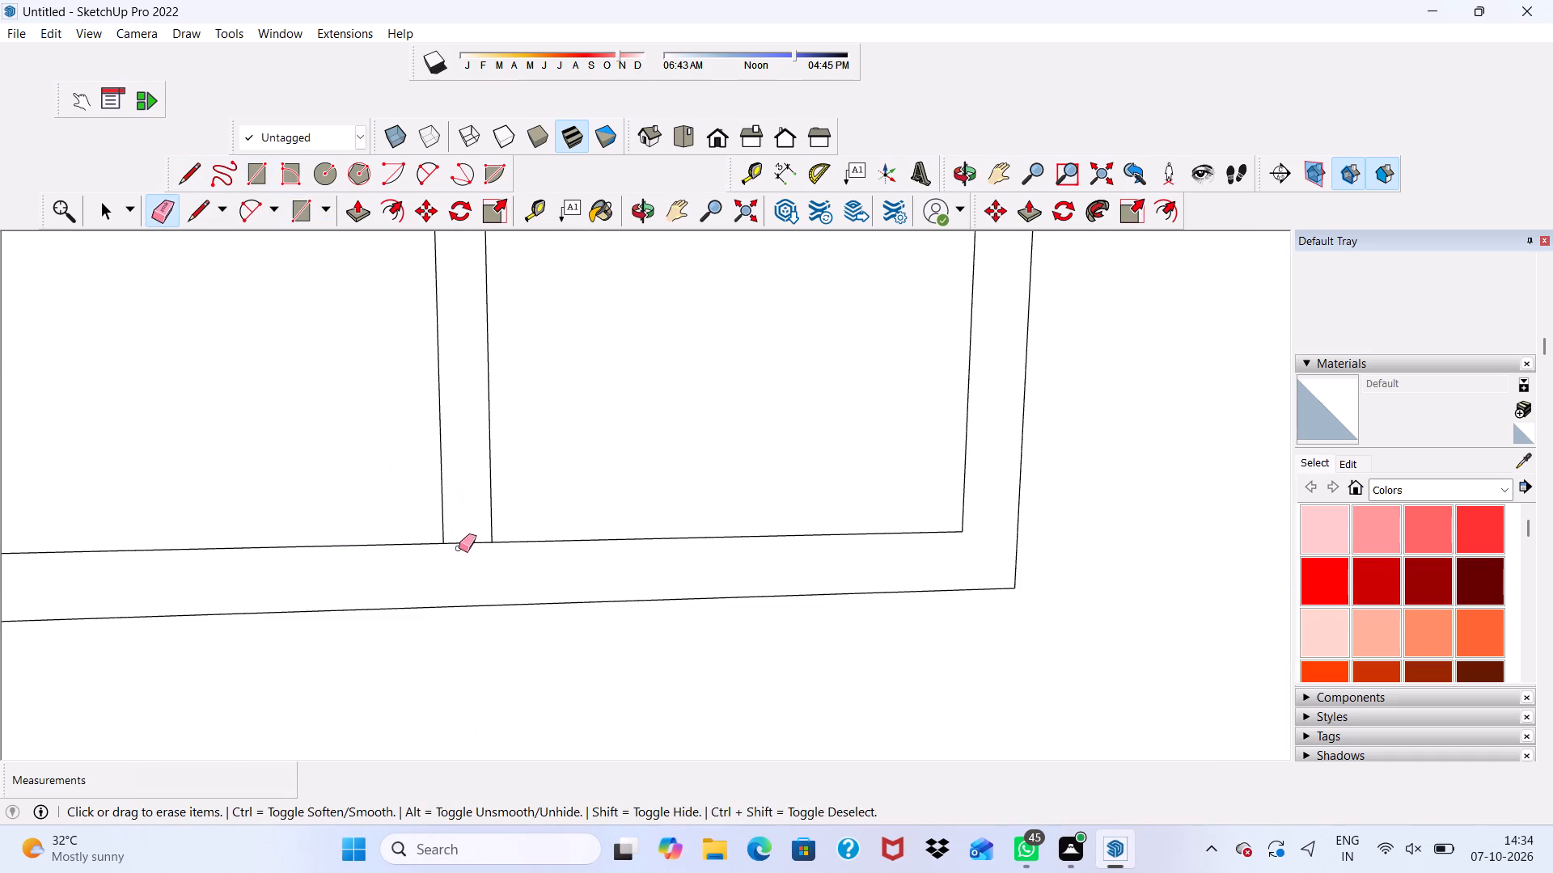
{"action": "left_click_drag", "start_coordinate": [459, 548], "coordinate": [461, 552]}
{"action": "scroll", "coordinate": [443, 520], "scroll_direction": "down", "scroll_amount": 19}
{"action": "scroll", "coordinate": [470, 296], "scroll_direction": "up", "scroll_amount": 5}
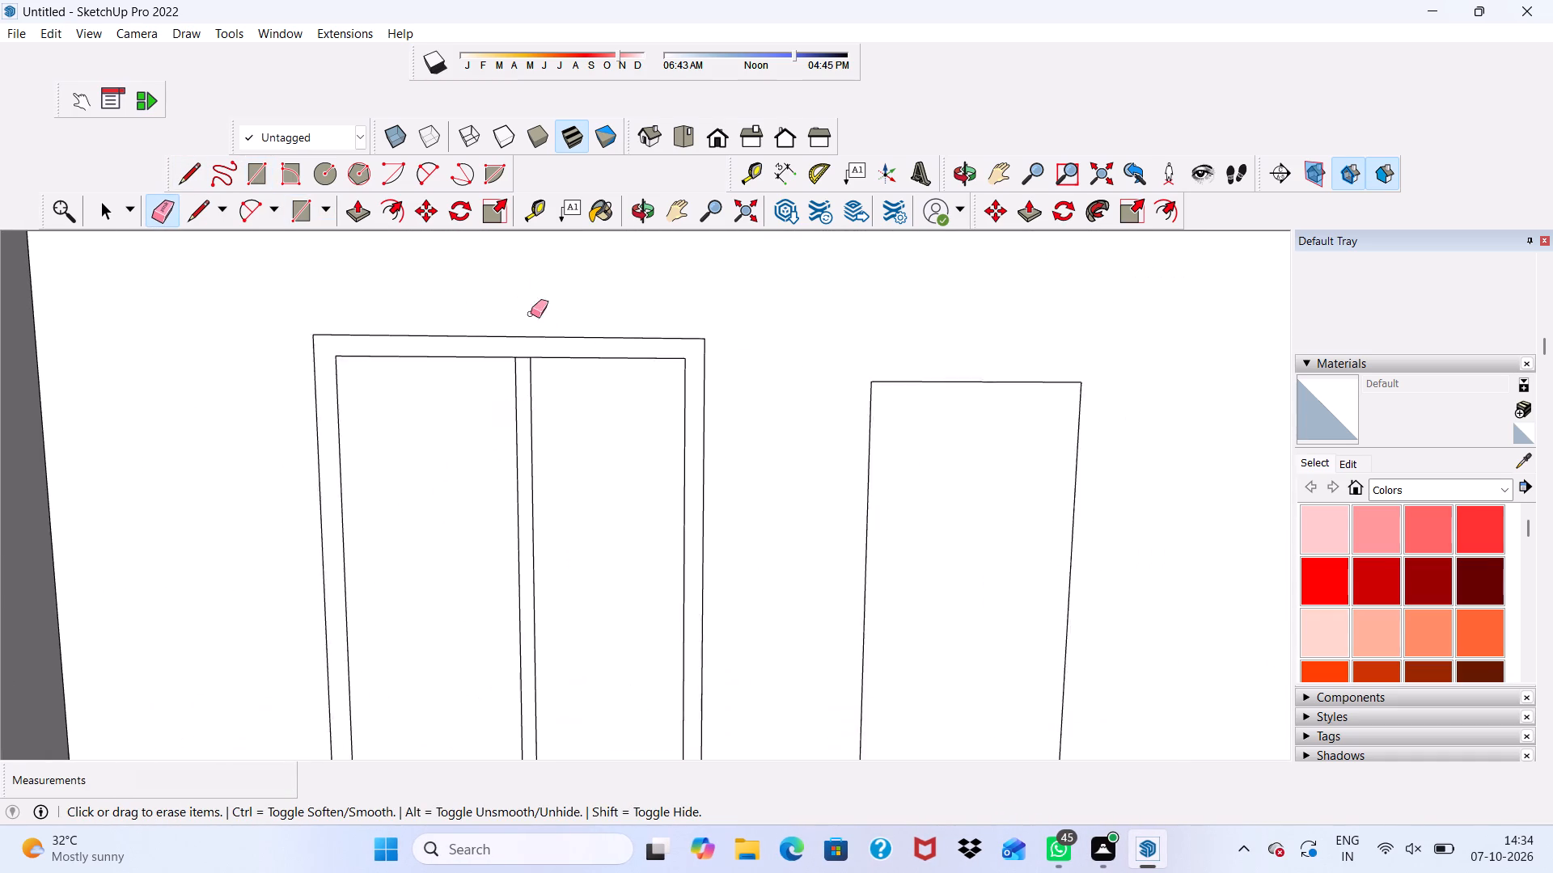
{"action": "scroll", "coordinate": [531, 314], "scroll_direction": "up", "scroll_amount": 13}
{"action": "left_click_drag", "start_coordinate": [503, 320], "coordinate": [511, 360]}
{"action": "scroll", "coordinate": [519, 365], "scroll_direction": "down", "scroll_amount": 2}
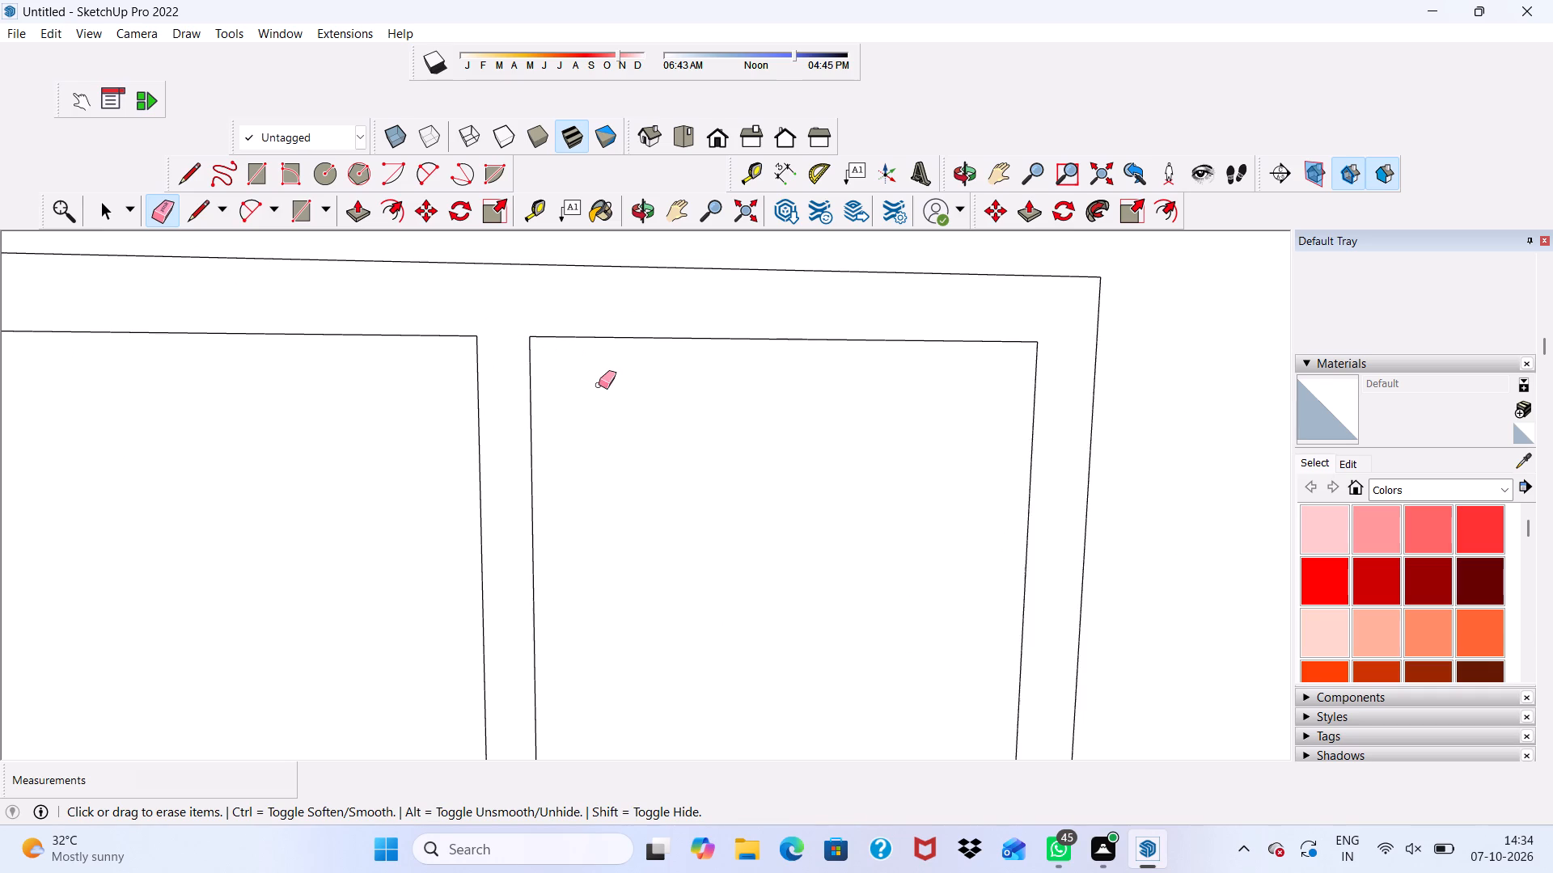
Extrude the third bay's window frame and mullion outward by 3" with Push/Pull.
{"action": "scroll", "coordinate": [600, 386], "scroll_direction": "down", "scroll_amount": 2}
{"action": "key", "text": "space"}
{"action": "scroll", "coordinate": [441, 435], "scroll_direction": "down", "scroll_amount": 3}
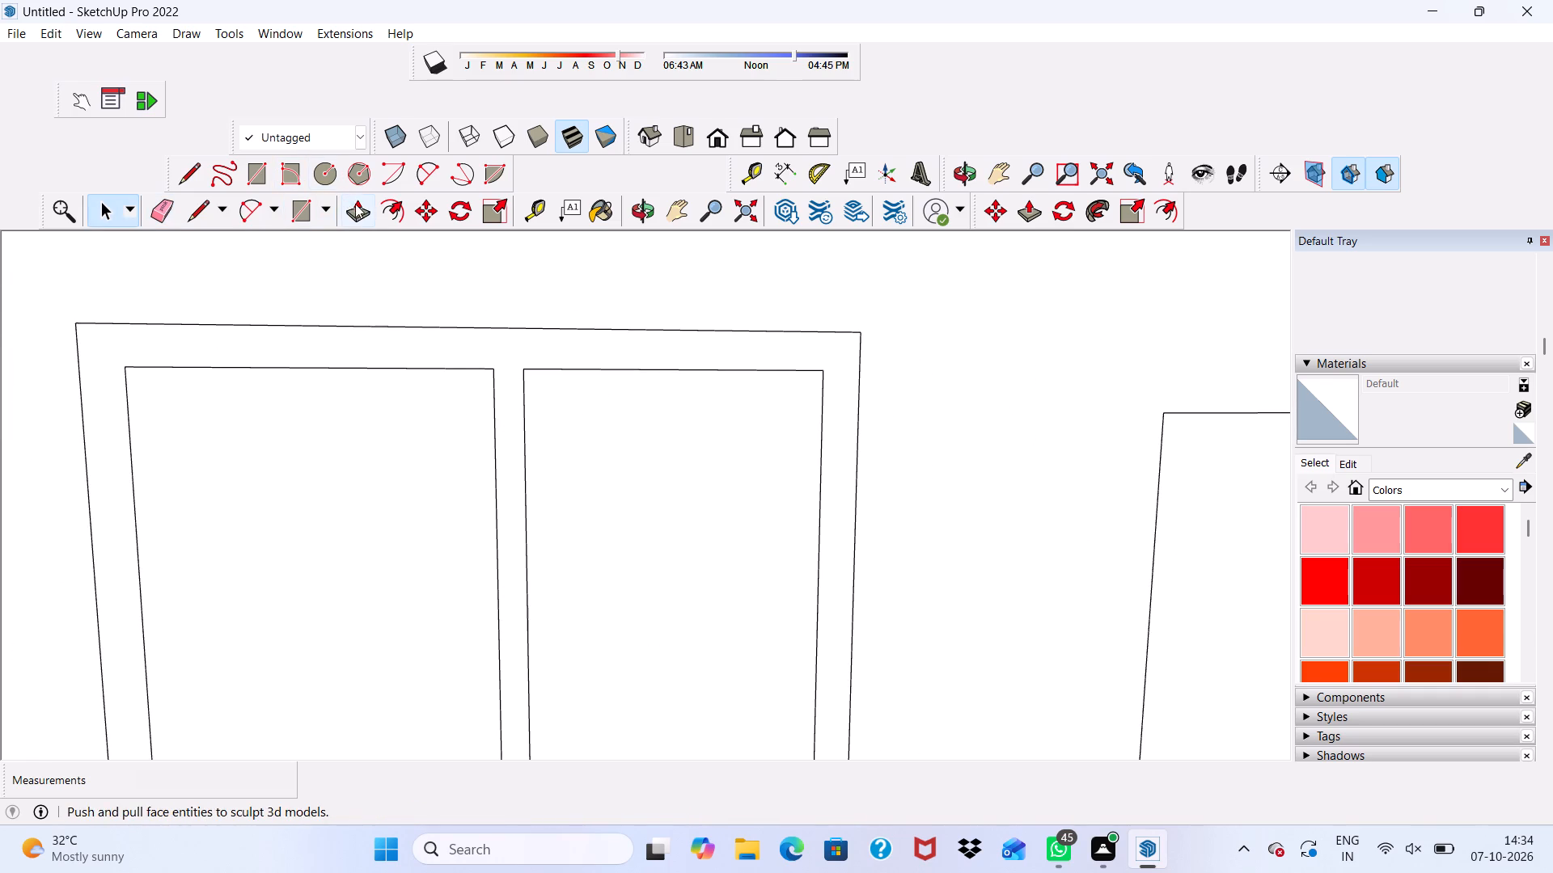
{"action": "left_click_drag", "start_coordinate": [357, 204], "coordinate": [365, 214]}
{"action": "scroll", "coordinate": [477, 357], "scroll_direction": "up", "scroll_amount": 1}
{"action": "left_click", "coordinate": [478, 356]}
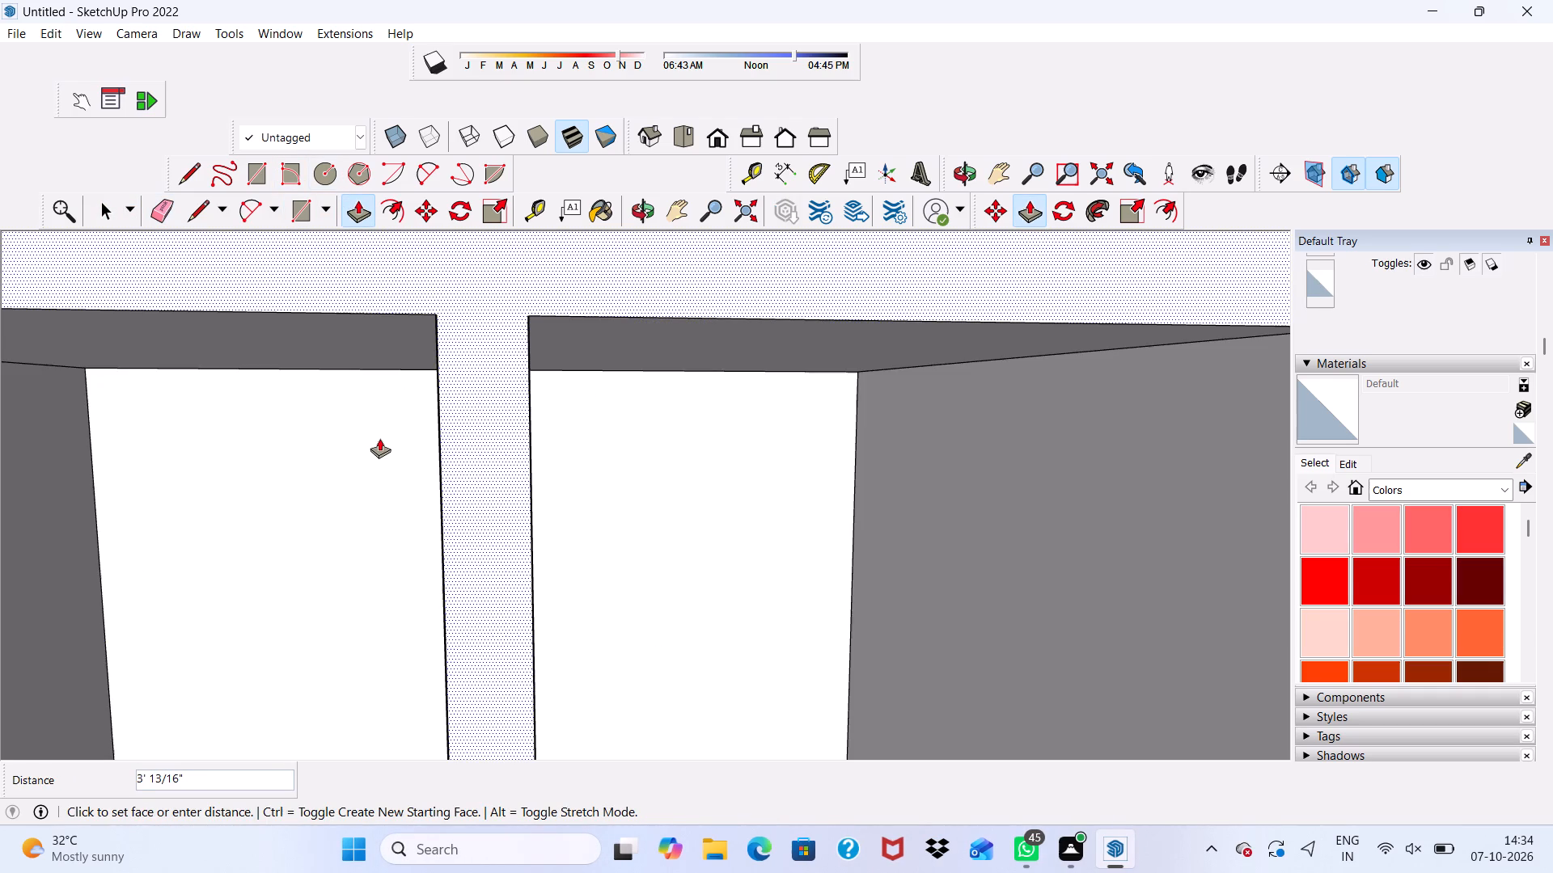
{"action": "type", "text": "3\""}
{"action": "key", "text": "Return"}
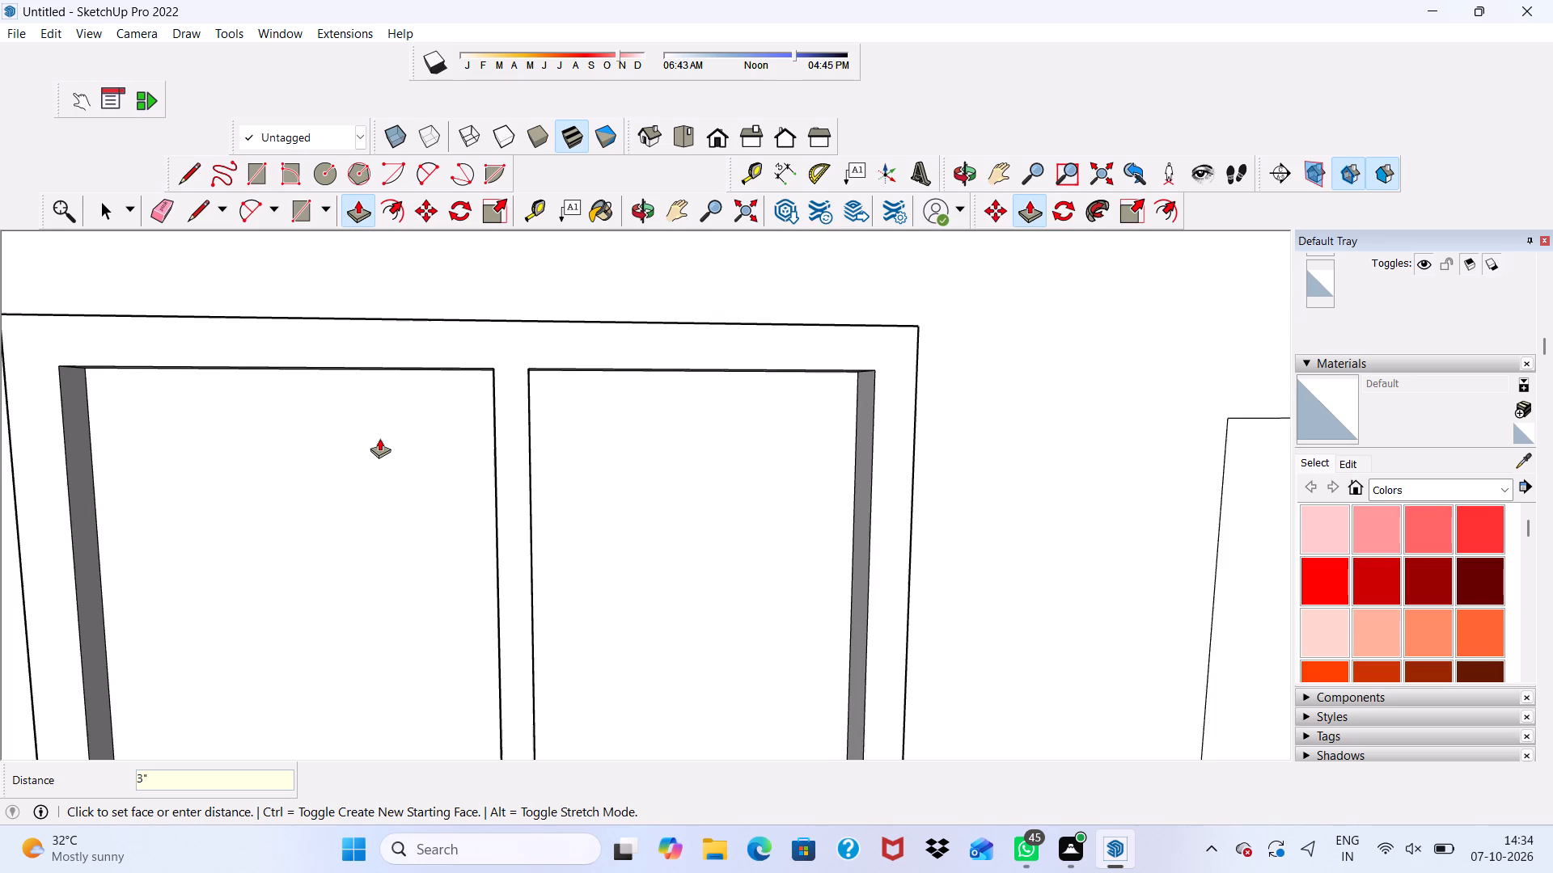
Extrude the third bay's door face outward by 3" with Push/Pull.
{"action": "scroll", "coordinate": [329, 487], "scroll_direction": "down", "scroll_amount": 11}
{"action": "scroll", "coordinate": [688, 509], "scroll_direction": "up", "scroll_amount": 1}
{"action": "left_click", "coordinate": [758, 491]}
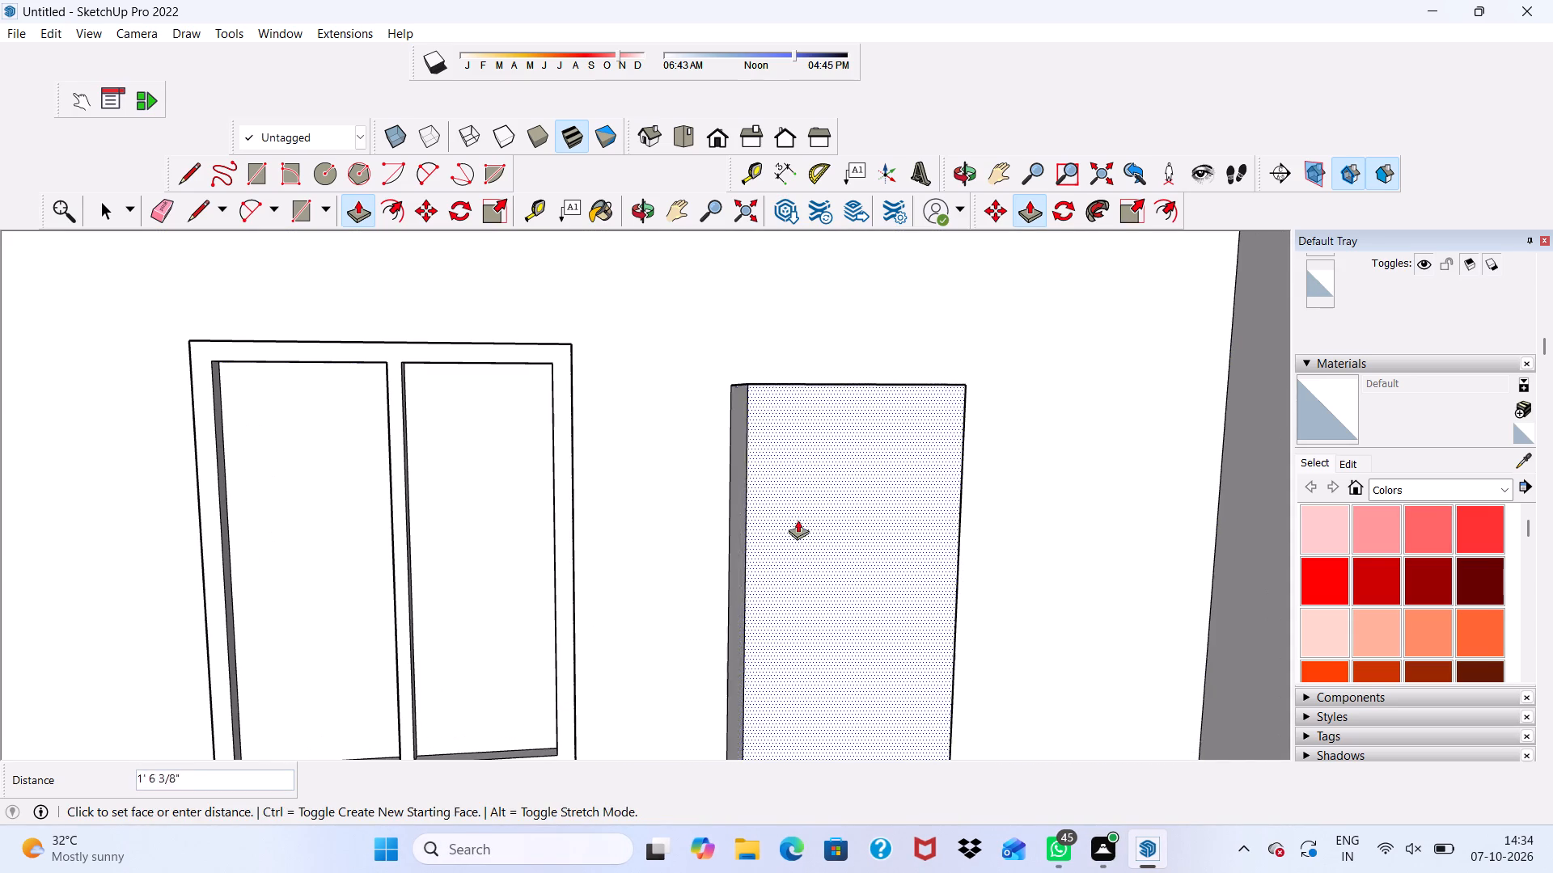
{"action": "type", "text": "3\""}
{"action": "key", "text": "Return"}
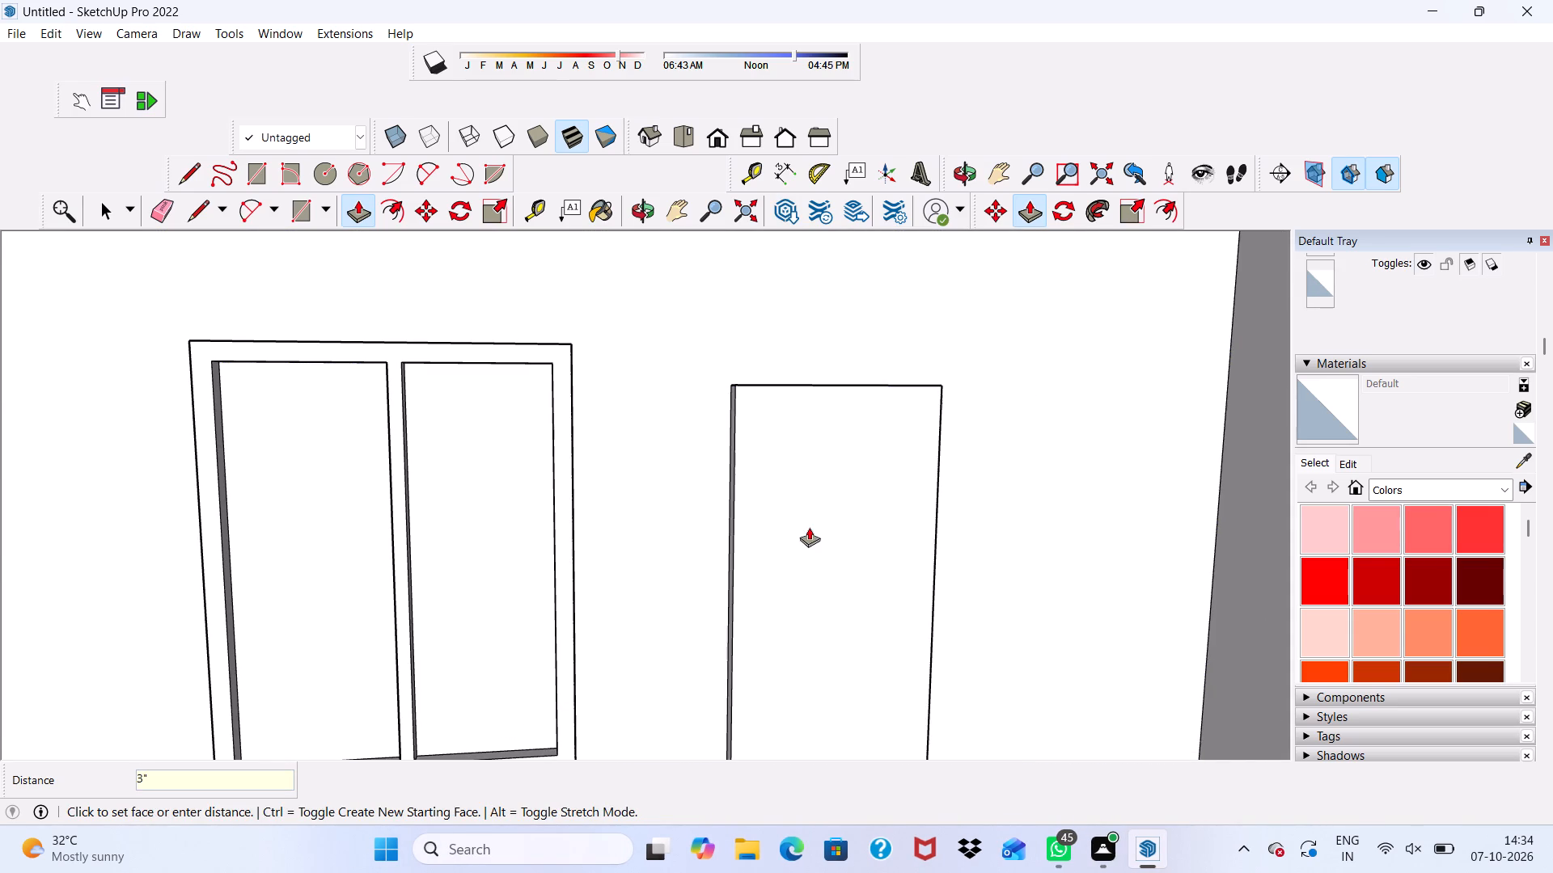
Draw a knob circle of about 5 13/16" radius on the third bay's door, near its window-side edge.
{"action": "left_click", "coordinate": [327, 178]}
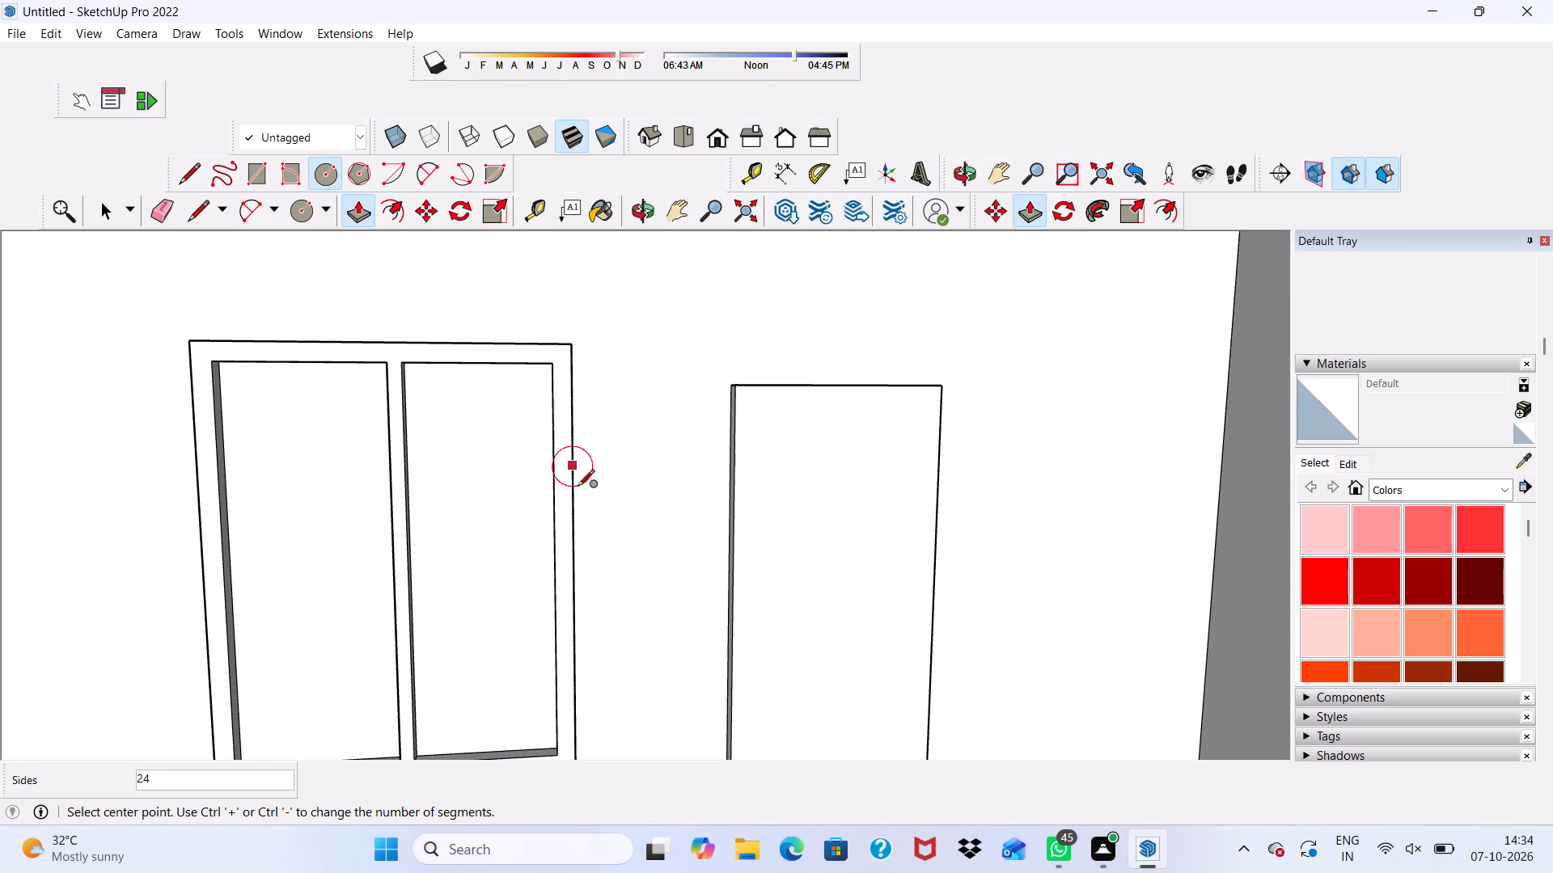
{"action": "scroll", "coordinate": [394, 525], "scroll_direction": "down", "scroll_amount": 8}
{"action": "scroll", "coordinate": [570, 512], "scroll_direction": "up", "scroll_amount": 5}
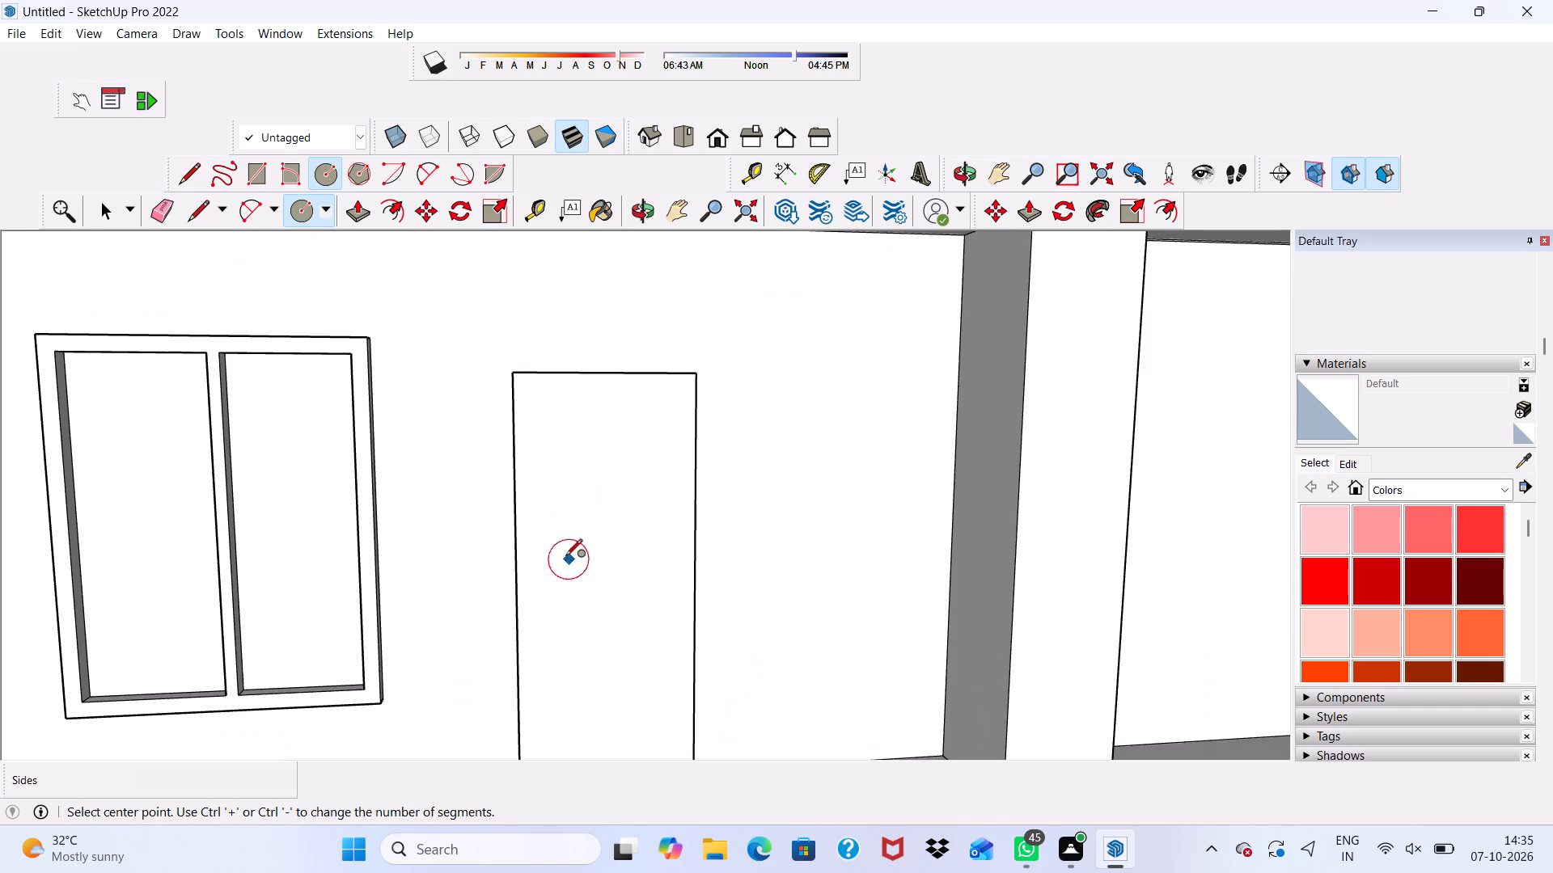
{"action": "left_click", "coordinate": [563, 563]}
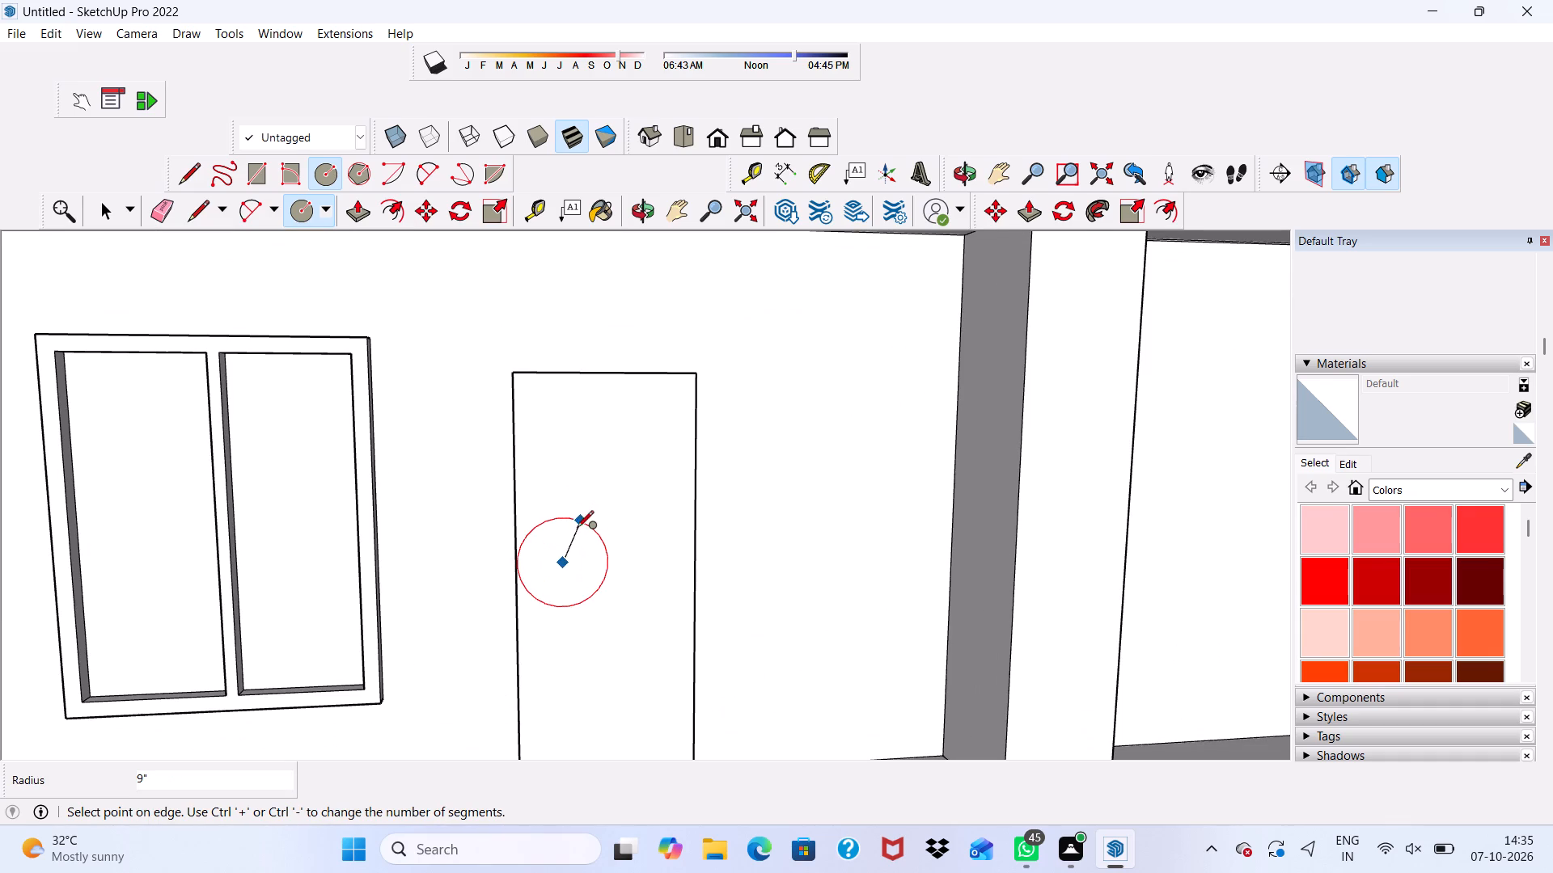
{"action": "scroll", "coordinate": [561, 539], "scroll_direction": "up", "scroll_amount": 2}
{"action": "left_click", "coordinate": [561, 533]}
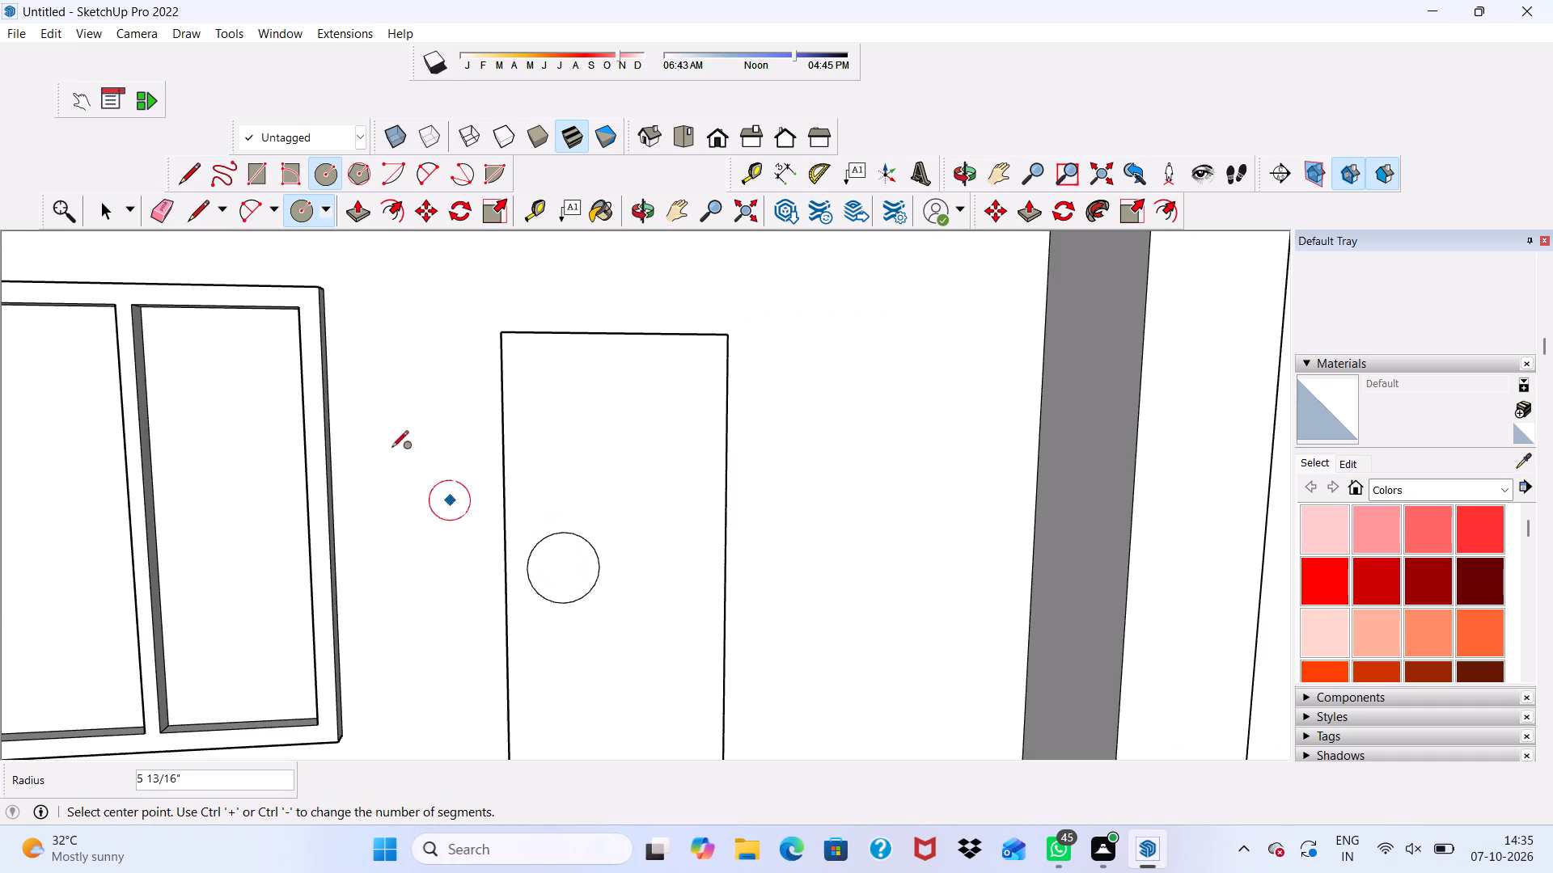
Extrude the third bay's door knob circle outward by 3".
{"action": "left_click", "coordinate": [351, 210]}
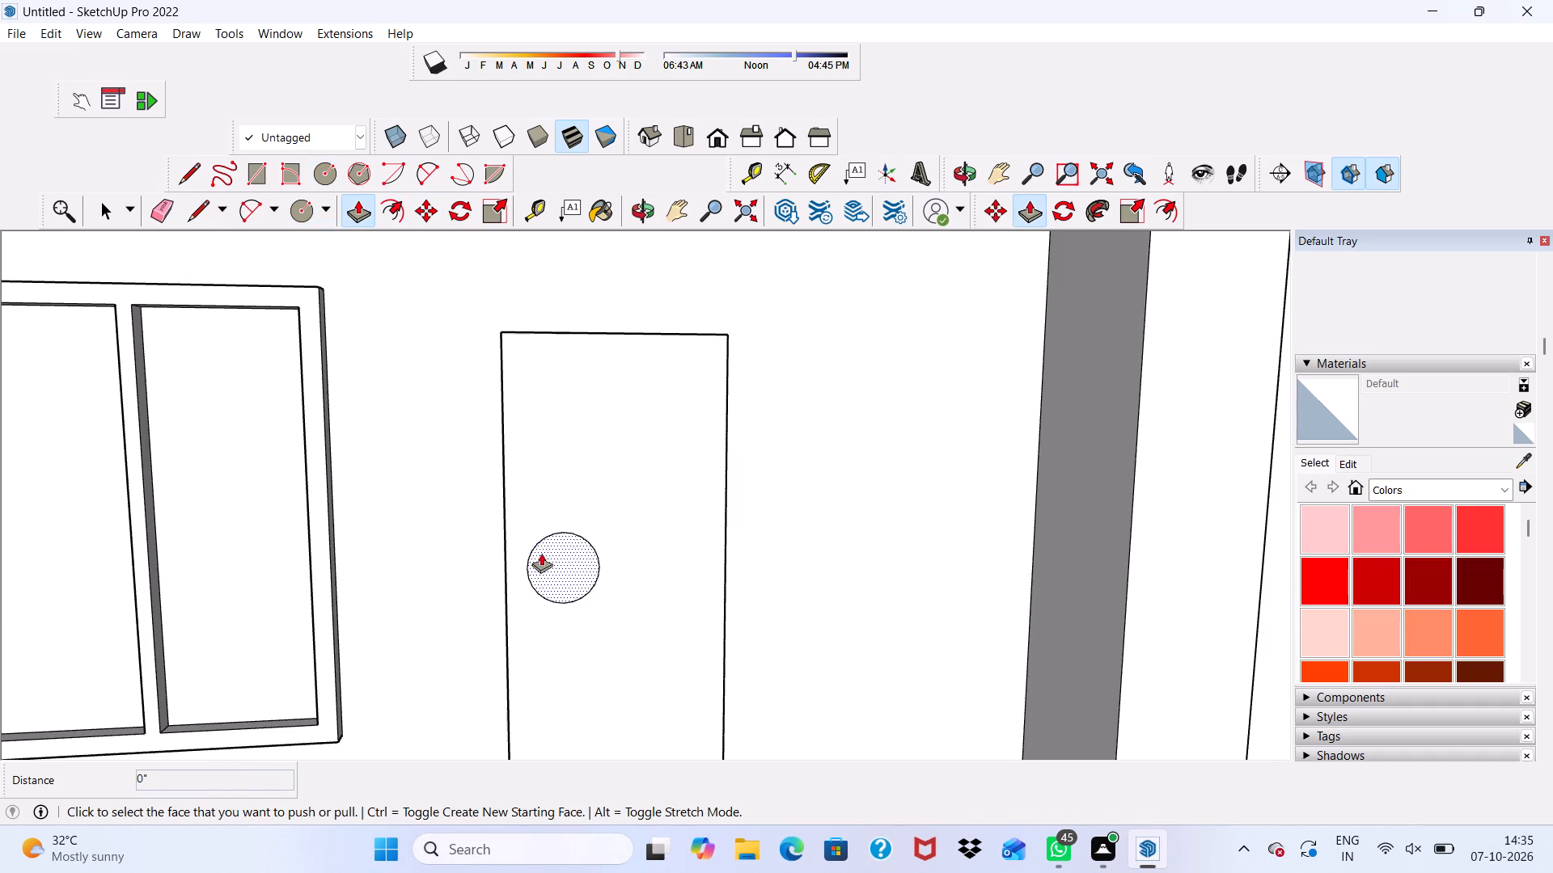
{"action": "left_click", "coordinate": [553, 553]}
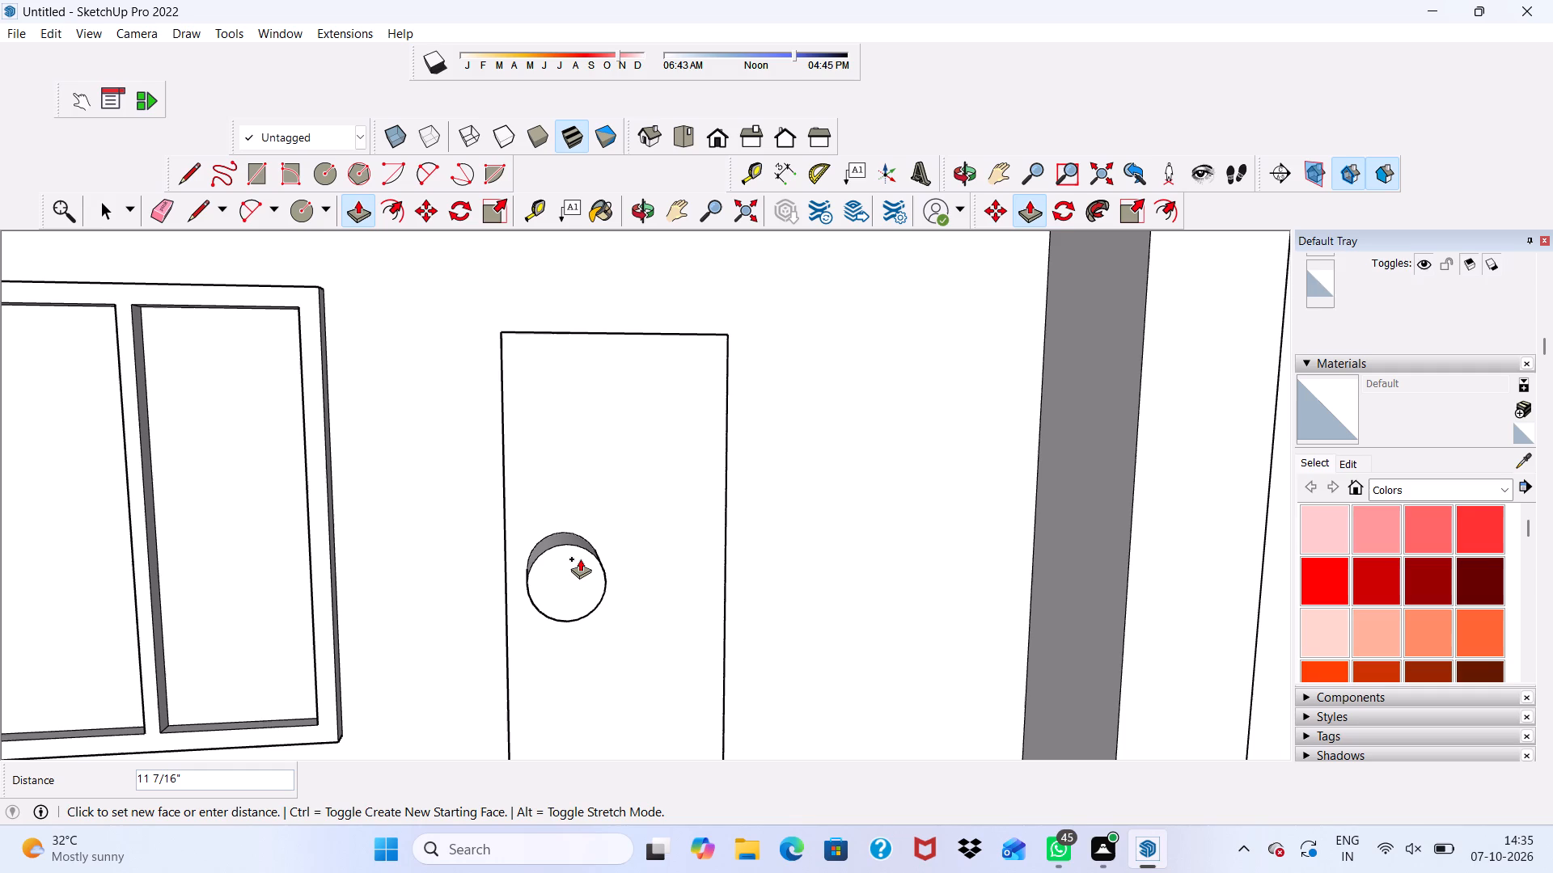
{"action": "type", "text": "3\""}
{"action": "key", "text": "Return"}
{"action": "scroll", "coordinate": [561, 567], "scroll_direction": "down", "scroll_amount": 4}
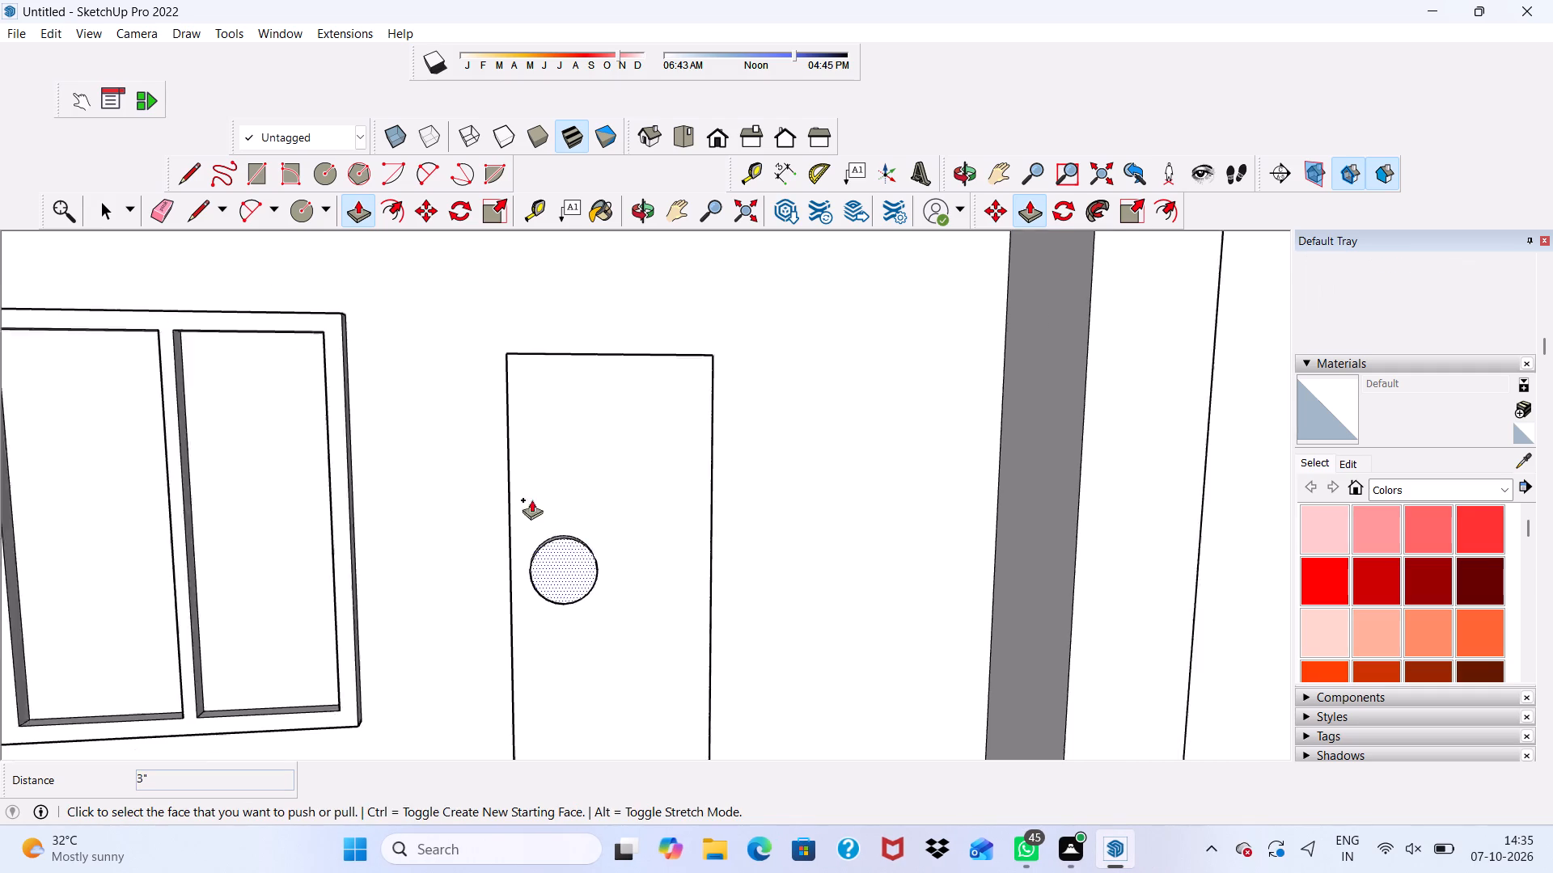
{"action": "scroll", "coordinate": [531, 500], "scroll_direction": "down", "scroll_amount": 1}
{"action": "key", "text": "space"}
Draw a 3' by 7' door rectangle rising from the floor edge on the back wall of the ground-floor bay below.
{"action": "scroll", "coordinate": [559, 457], "scroll_direction": "down", "scroll_amount": 16}
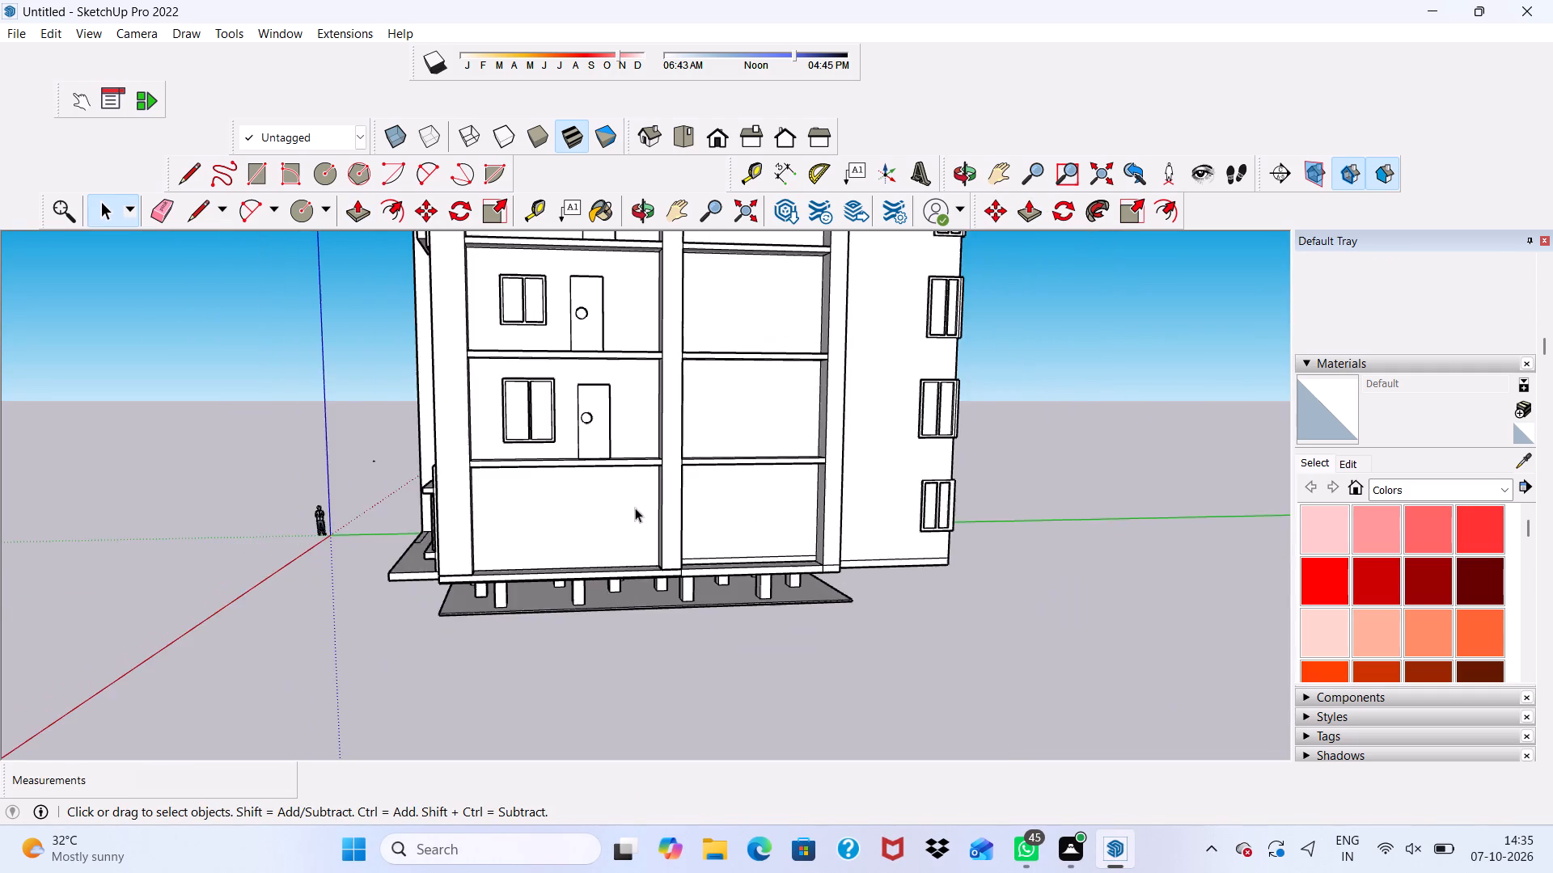
{"action": "middle_click", "coordinate": [635, 509]}
{"action": "scroll", "coordinate": [633, 499], "scroll_direction": "down", "scroll_amount": 1}
{"action": "scroll", "coordinate": [610, 441], "scroll_direction": "up", "scroll_amount": 2}
{"action": "scroll", "coordinate": [624, 458], "scroll_direction": "down", "scroll_amount": 4}
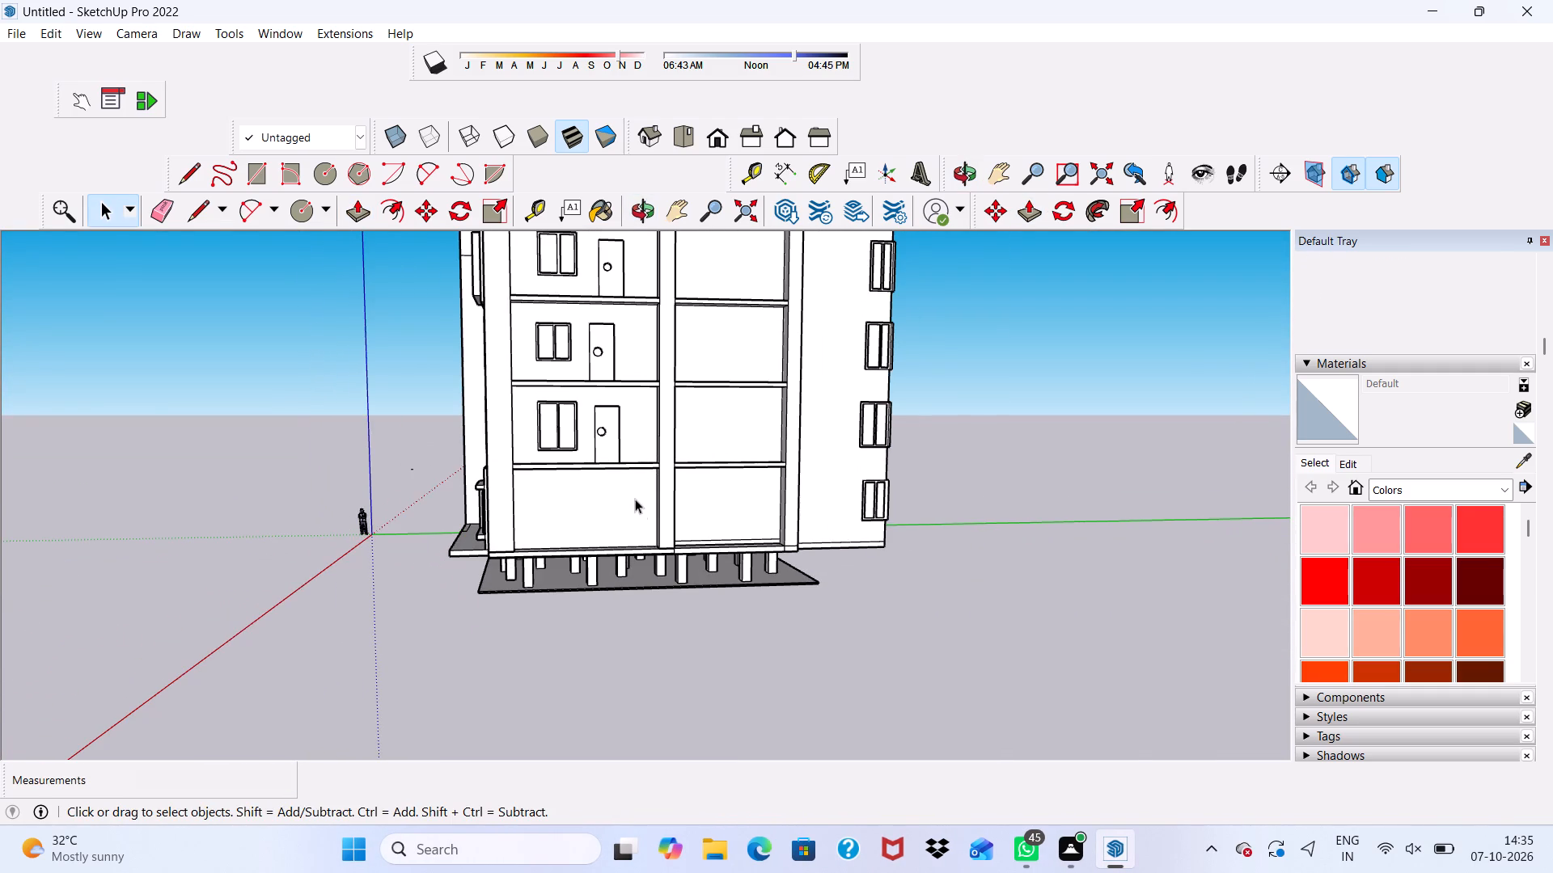
{"action": "scroll", "coordinate": [615, 533], "scroll_direction": "up", "scroll_amount": 5}
{"action": "middle_click_drag", "start_coordinate": [614, 534], "coordinate": [618, 557]}
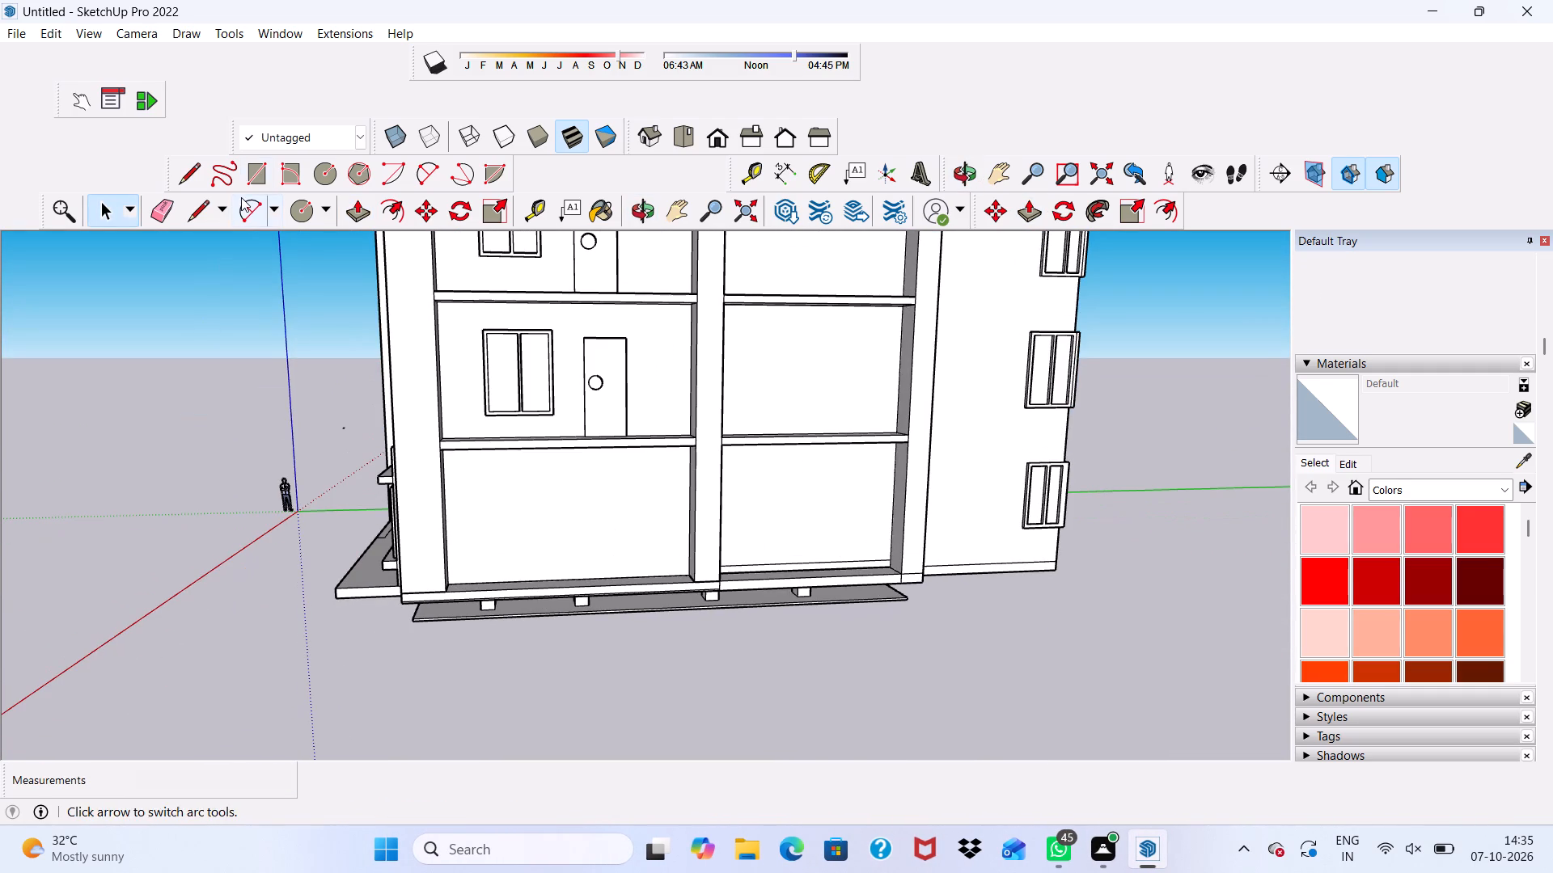
{"action": "left_click", "coordinate": [263, 167]}
{"action": "scroll", "coordinate": [652, 734], "scroll_direction": "up", "scroll_amount": 3}
{"action": "scroll", "coordinate": [543, 465], "scroll_direction": "up", "scroll_amount": 4}
{"action": "scroll", "coordinate": [569, 546], "scroll_direction": "up", "scroll_amount": 1}
{"action": "left_click", "coordinate": [556, 567]}
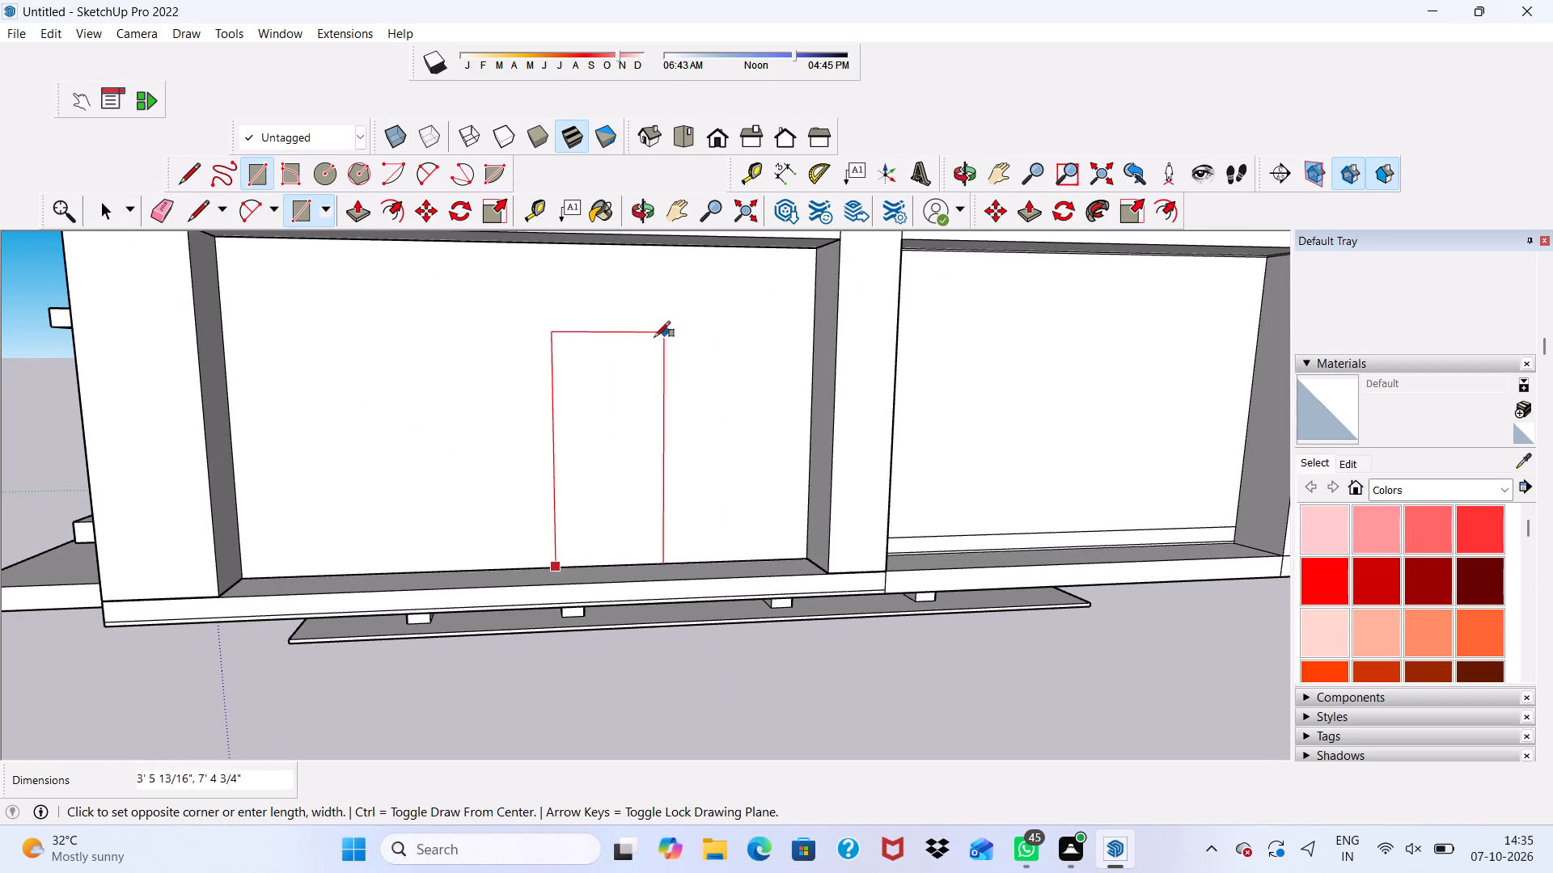
{"action": "type", "text": "3'"}
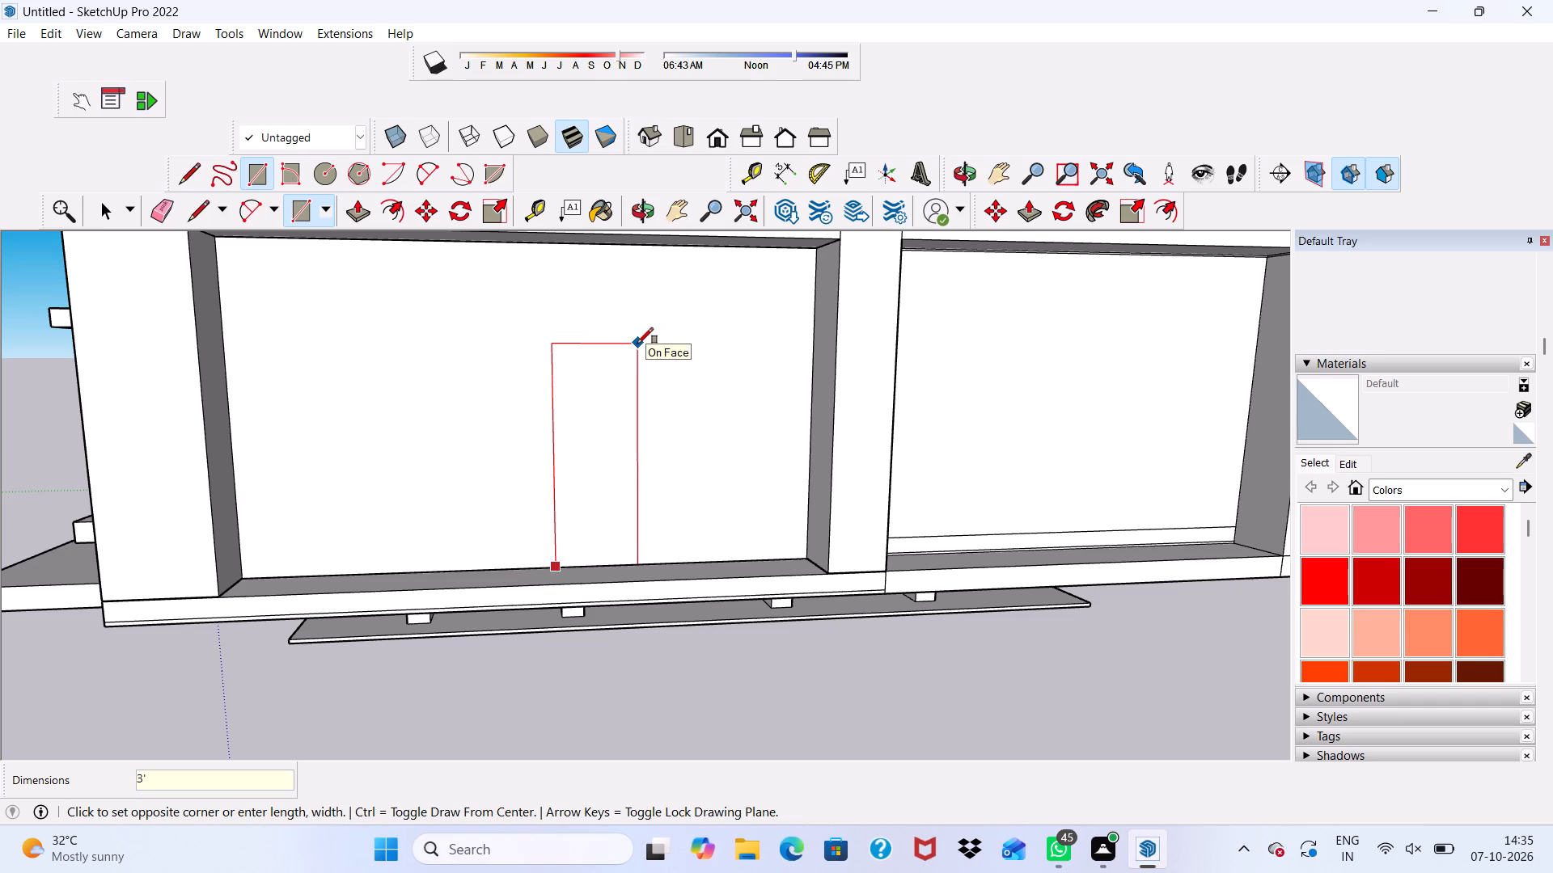
{"action": "type", "text": ",7'"}
{"action": "key", "text": "Return"}
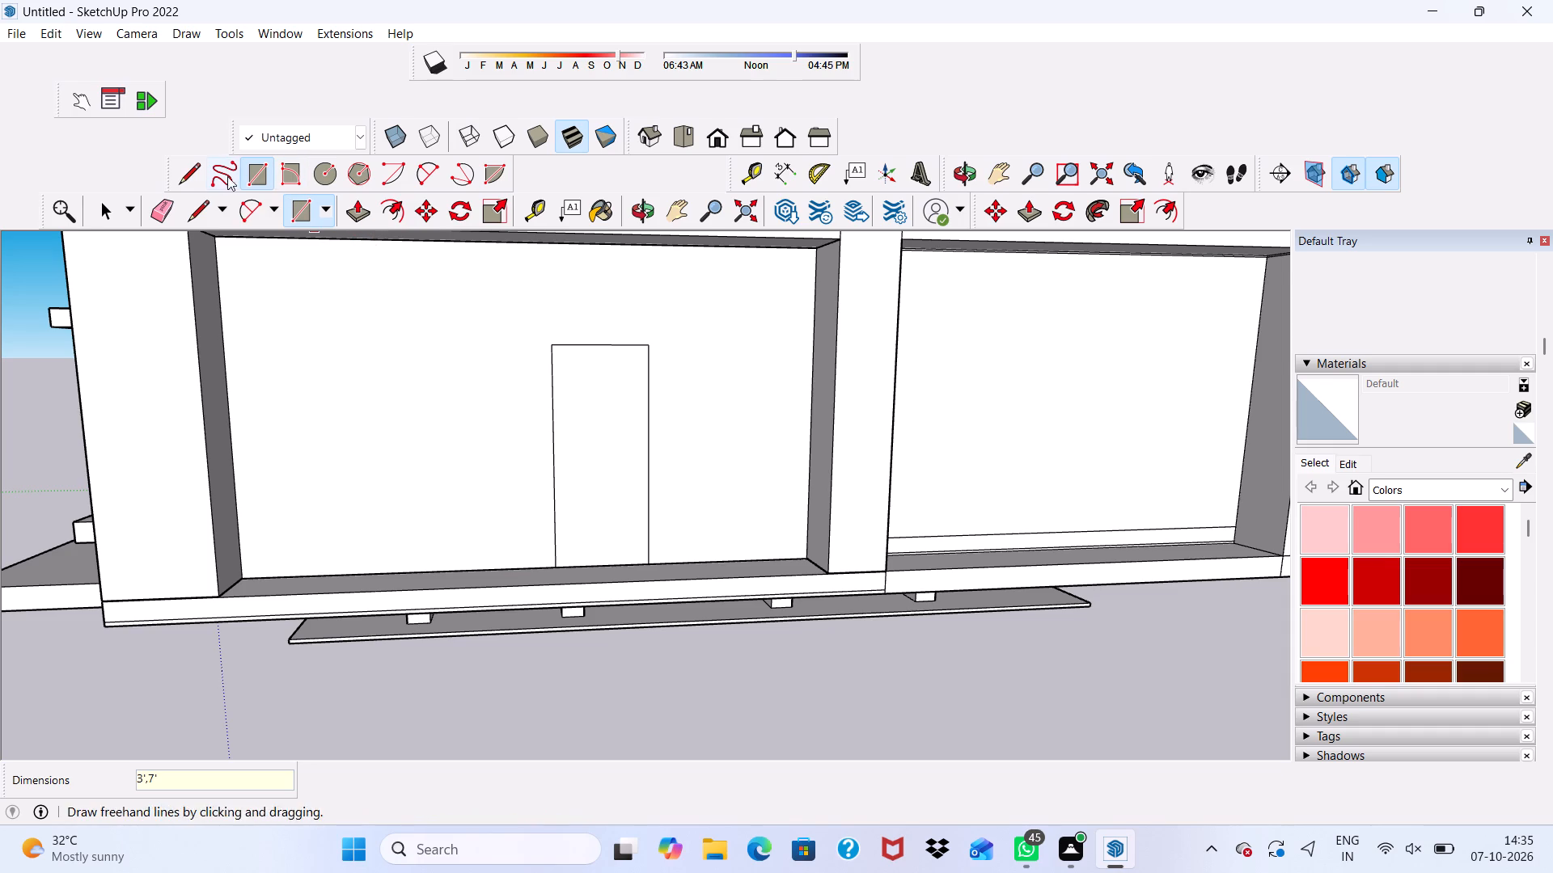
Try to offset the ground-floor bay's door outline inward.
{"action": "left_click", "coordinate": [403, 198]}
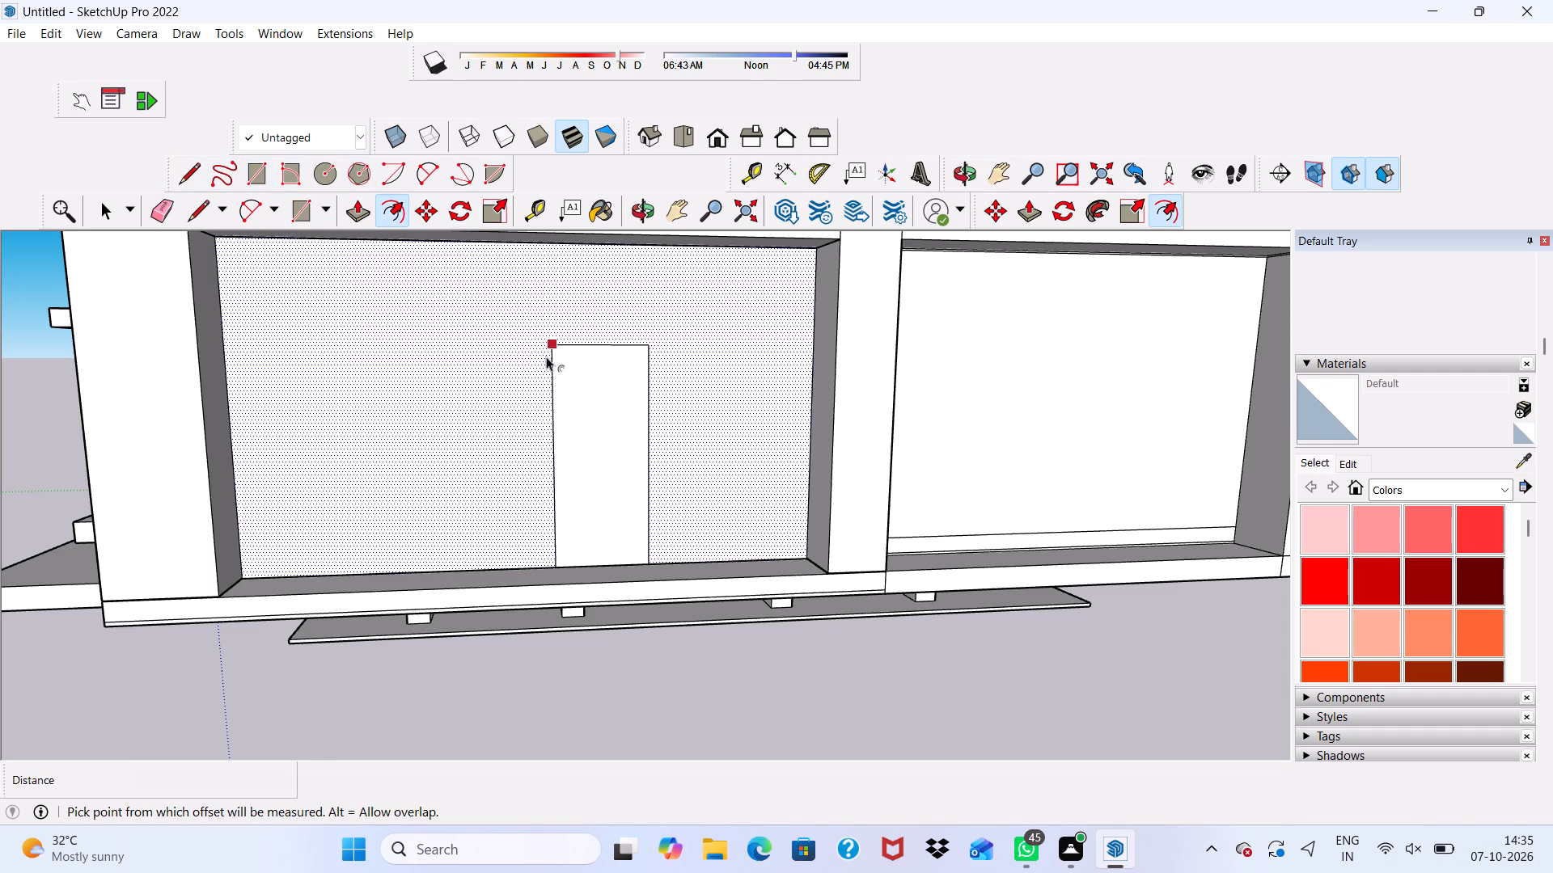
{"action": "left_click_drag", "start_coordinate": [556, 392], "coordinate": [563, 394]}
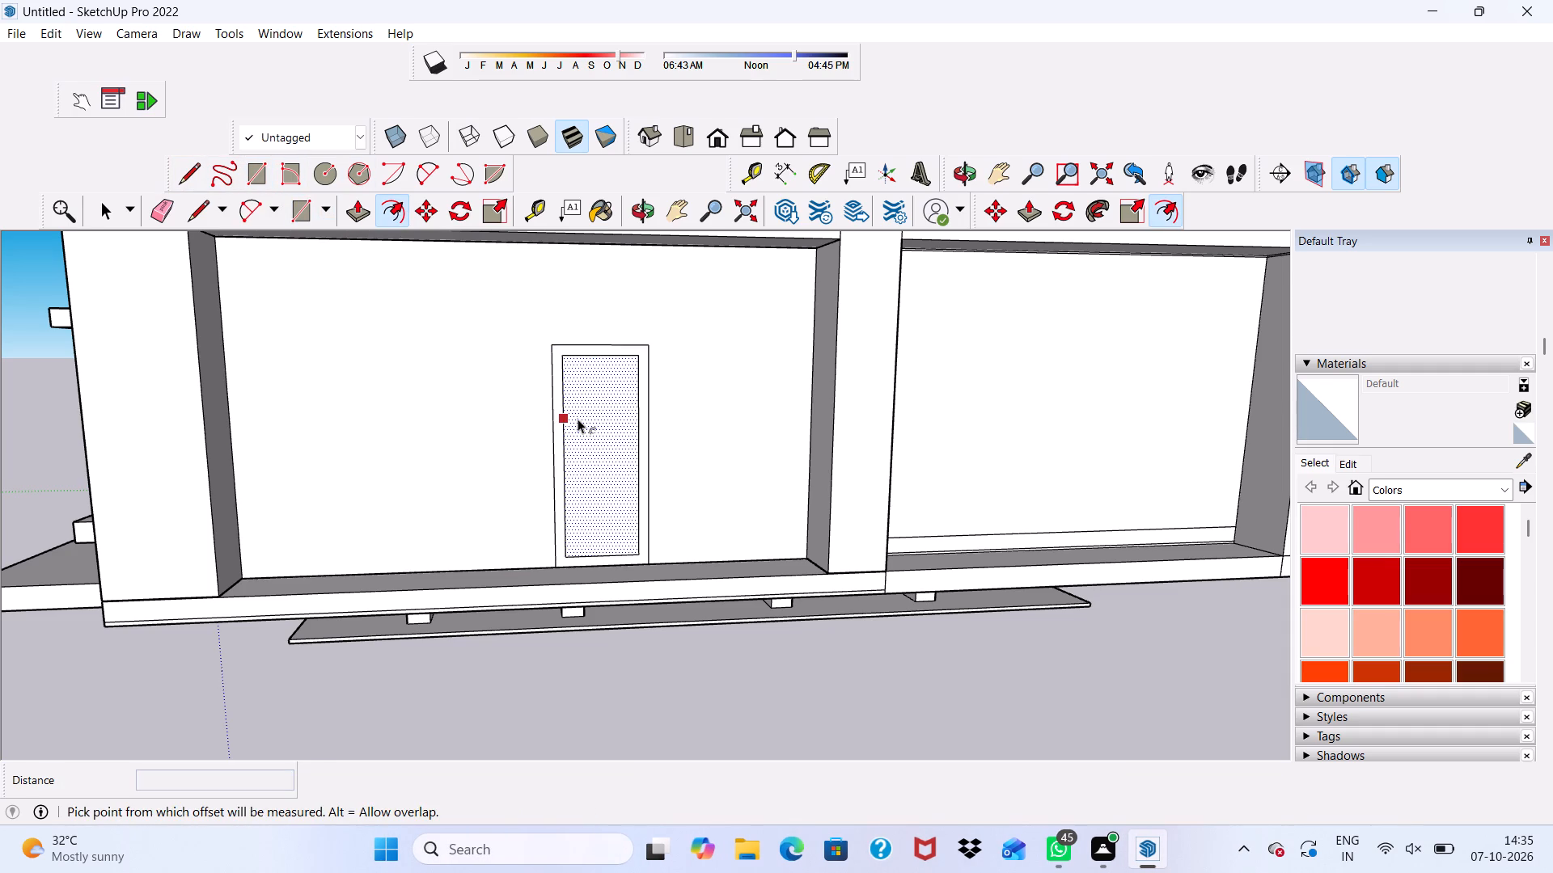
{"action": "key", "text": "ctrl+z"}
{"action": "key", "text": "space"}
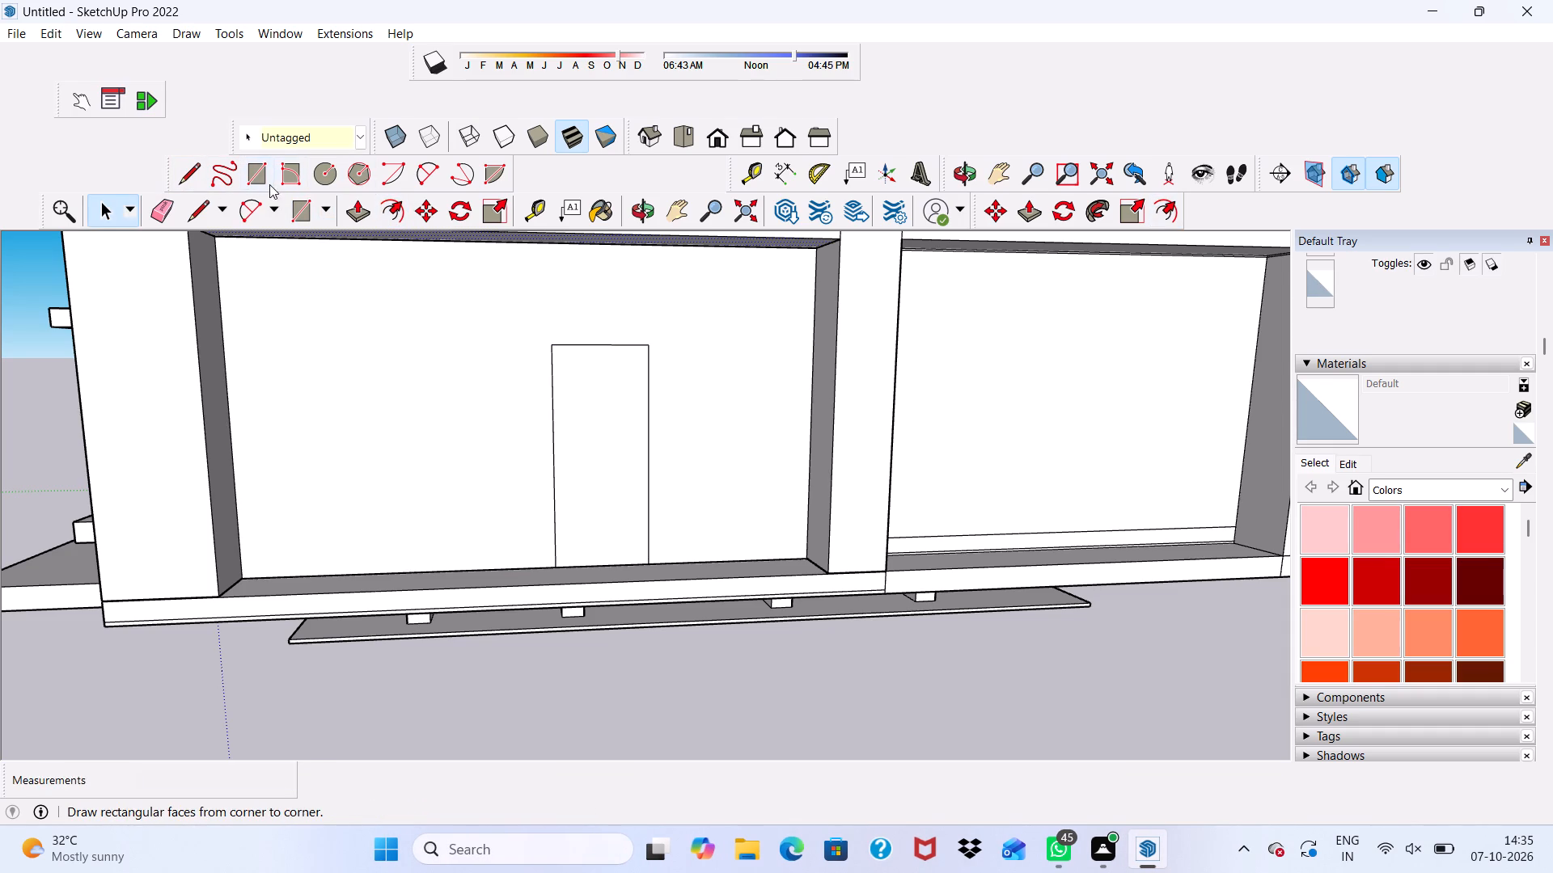
Draw a window rectangle about 5' by 4' 1 9/16" beside the new door in the ground-floor bay.
{"action": "left_click", "coordinate": [246, 171]}
{"action": "left_click", "coordinate": [339, 322]}
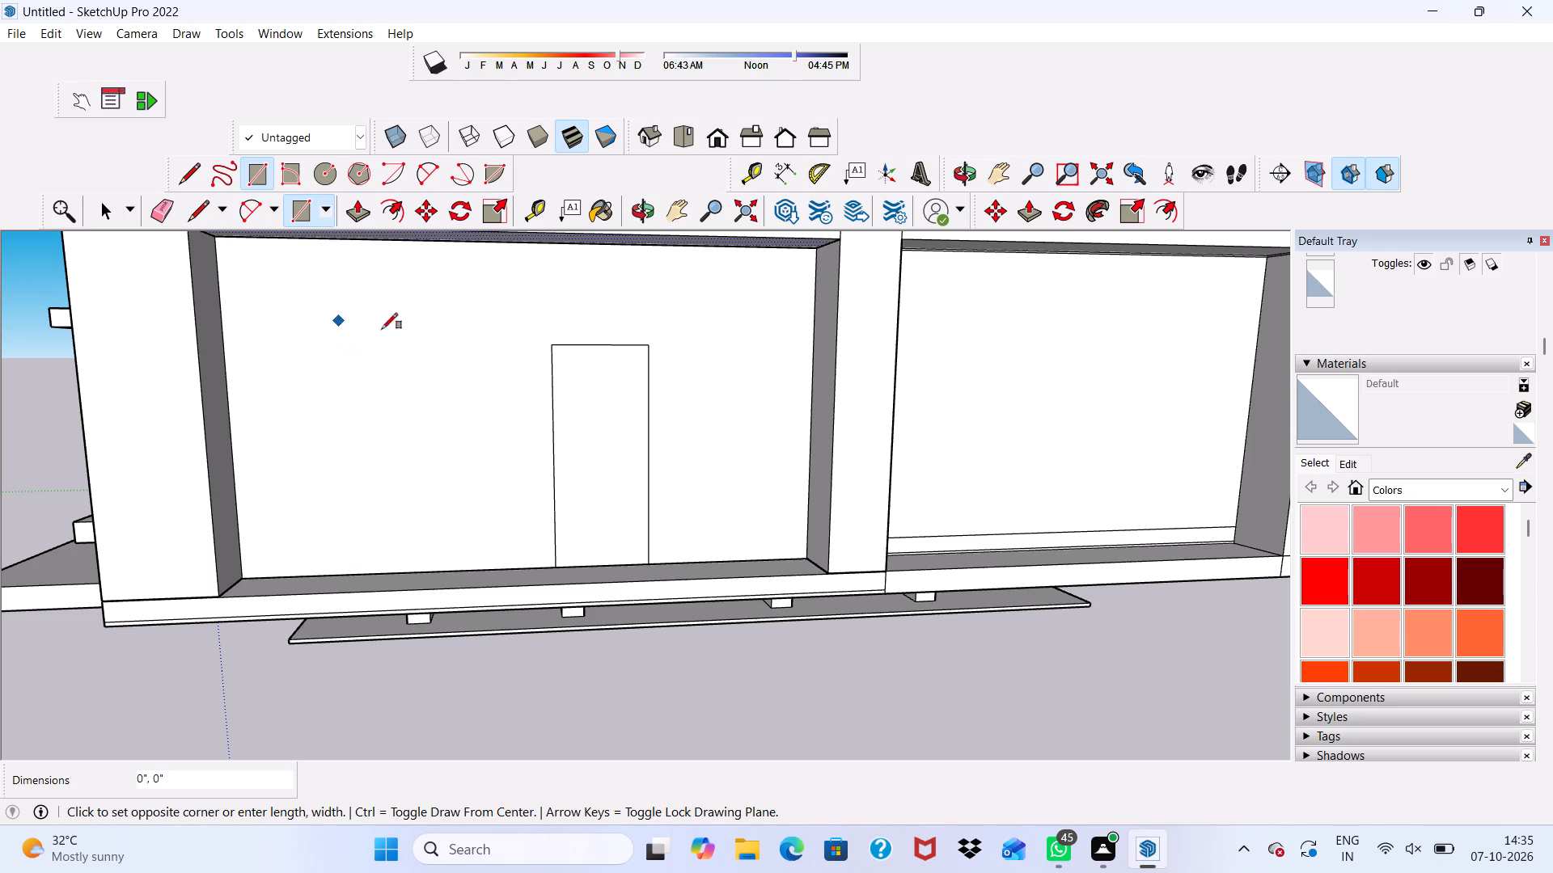
{"action": "left_click", "coordinate": [487, 487]}
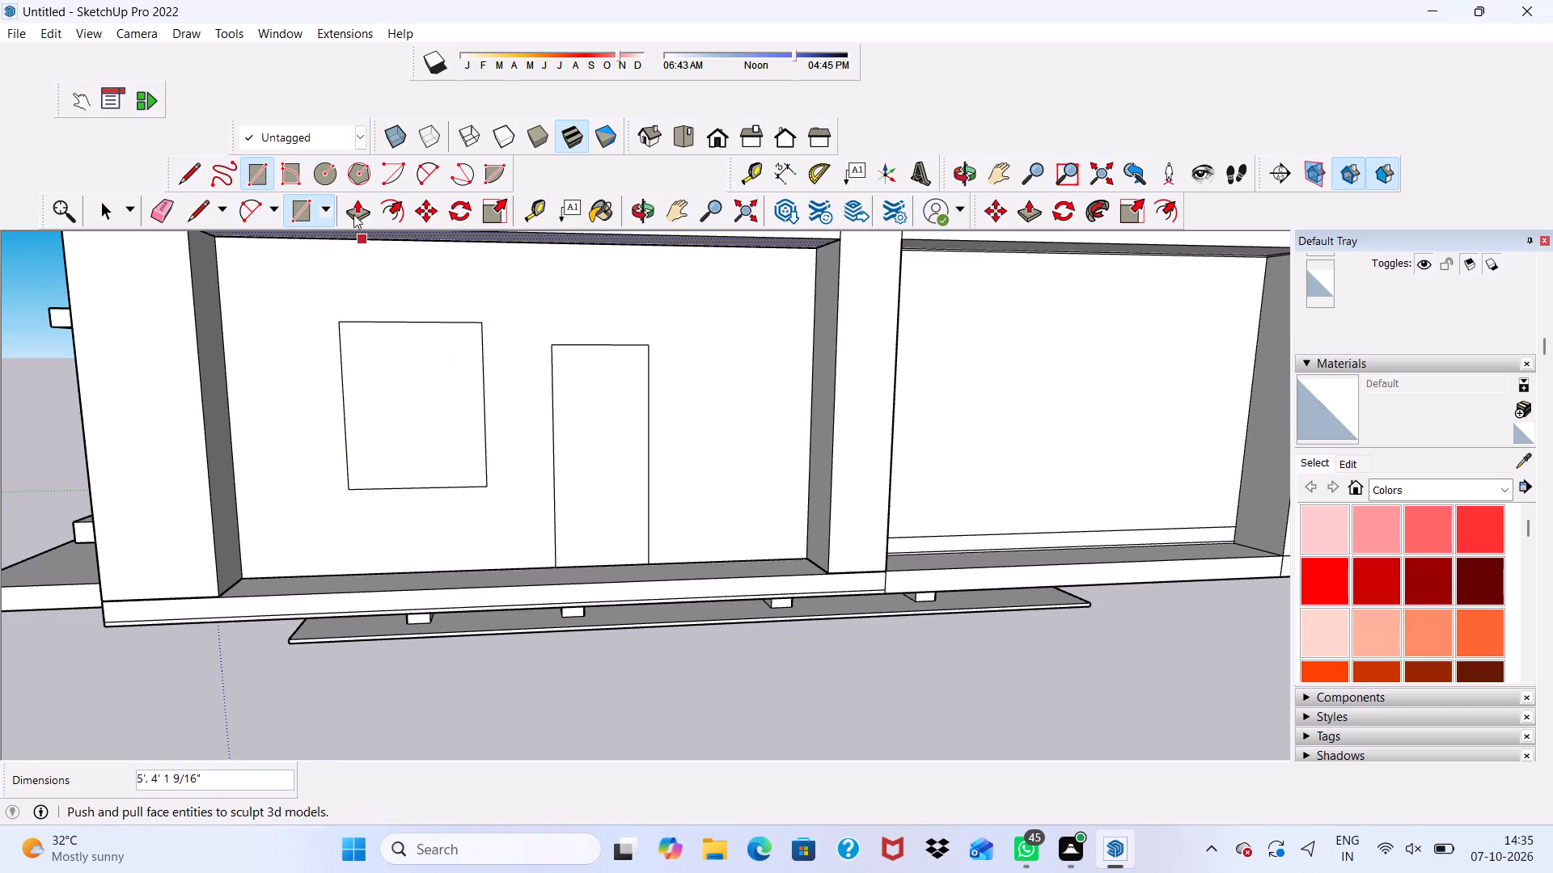
Offset the ground-floor bay's window outline outward by 3" to form its frame.
{"action": "left_click_drag", "start_coordinate": [391, 207], "coordinate": [397, 228]}
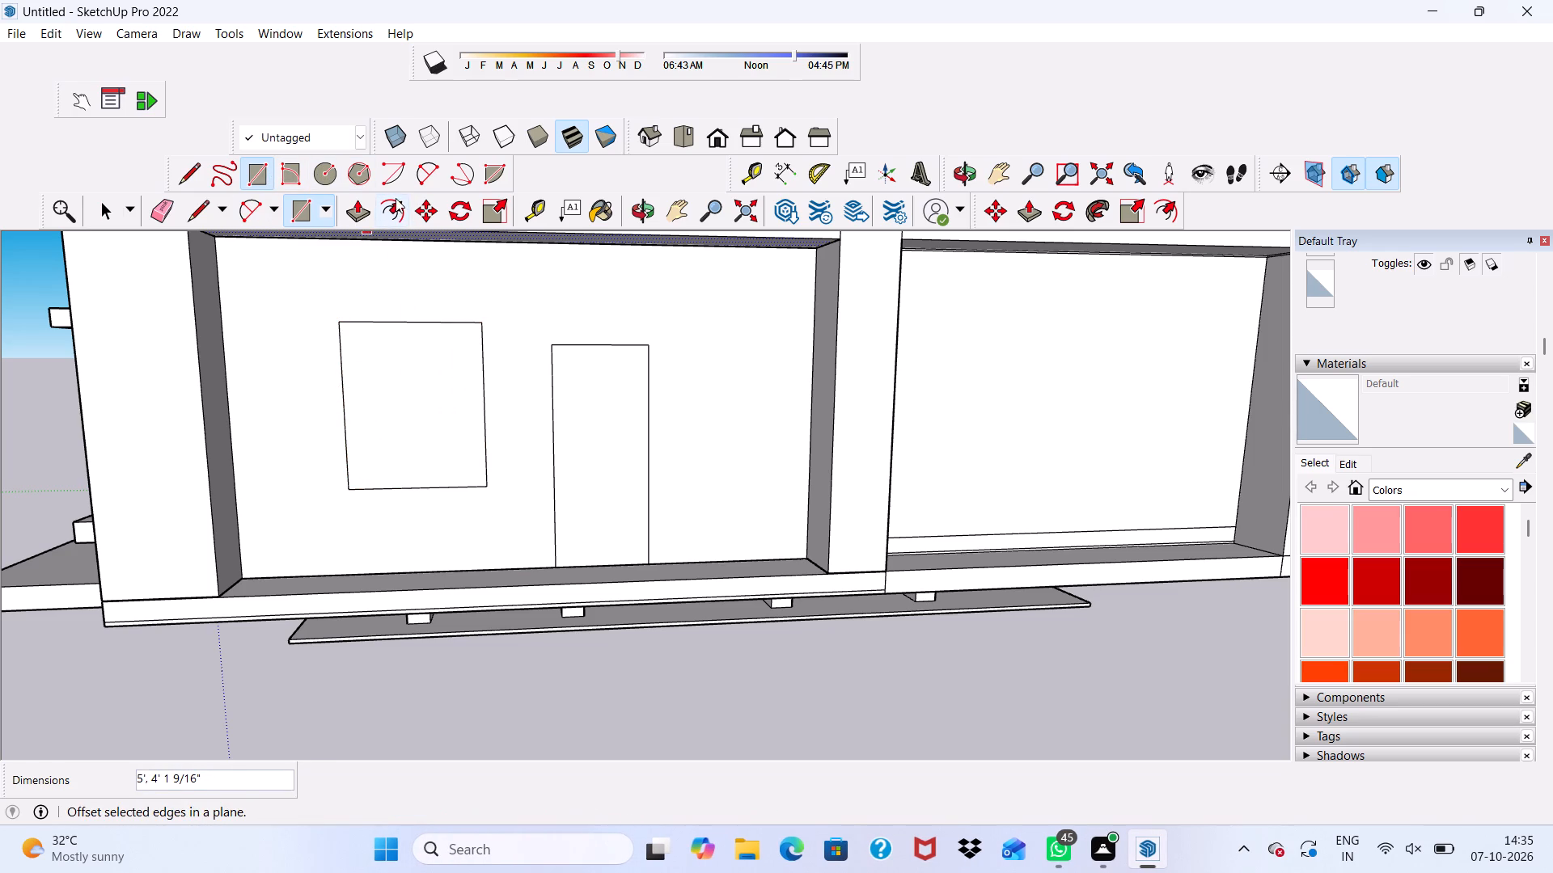
{"action": "left_click", "coordinate": [396, 198]}
{"action": "key", "text": "space"}
{"action": "left_click", "coordinate": [409, 394]}
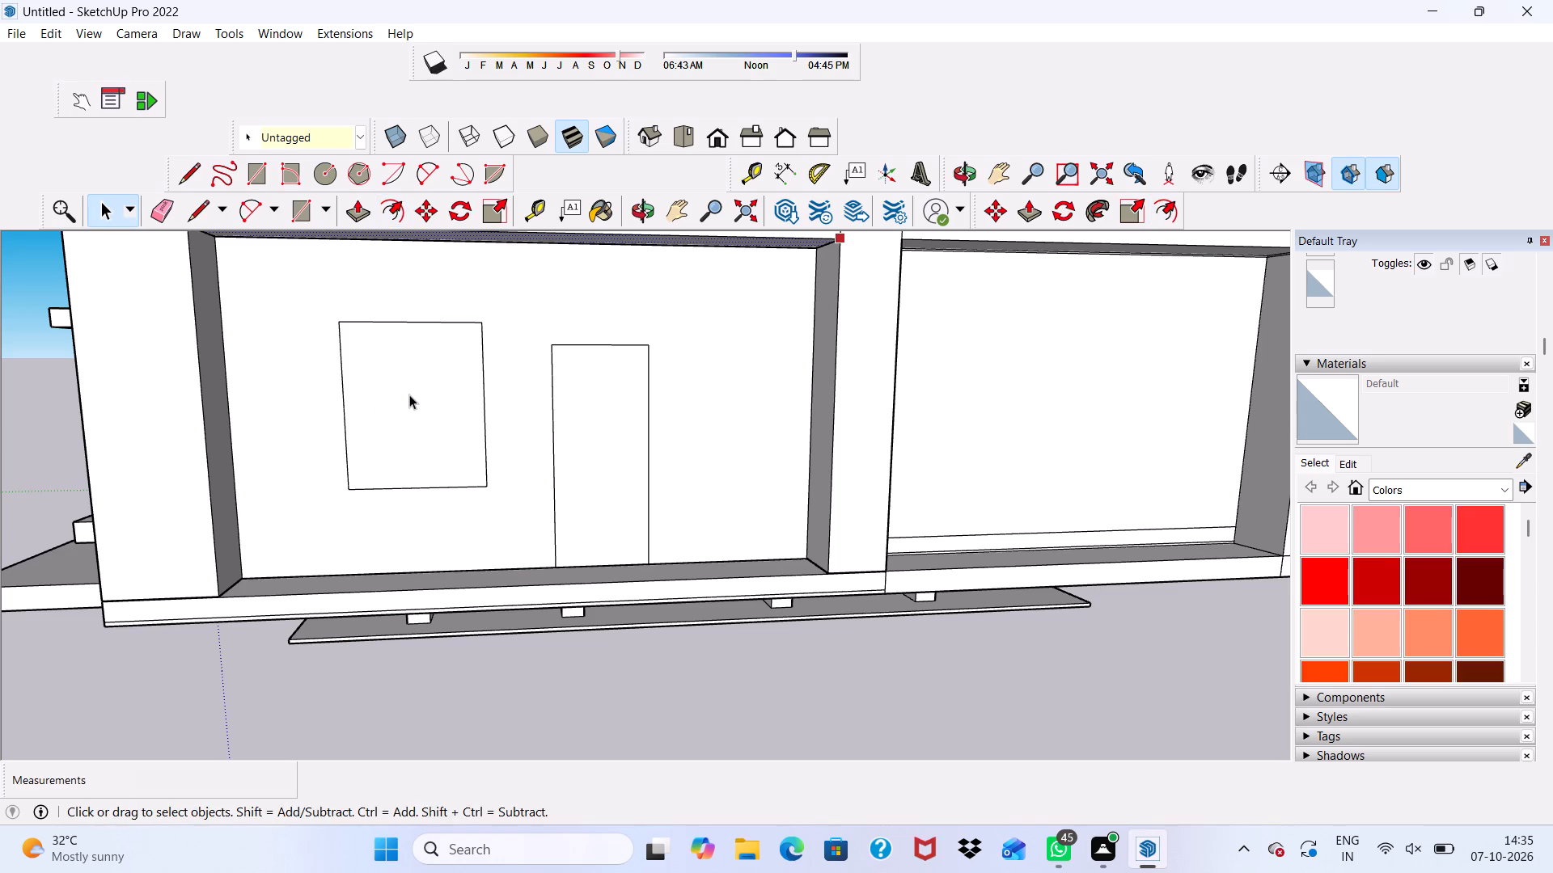
{"action": "left_click", "coordinate": [390, 209]}
{"action": "left_click", "coordinate": [362, 397]}
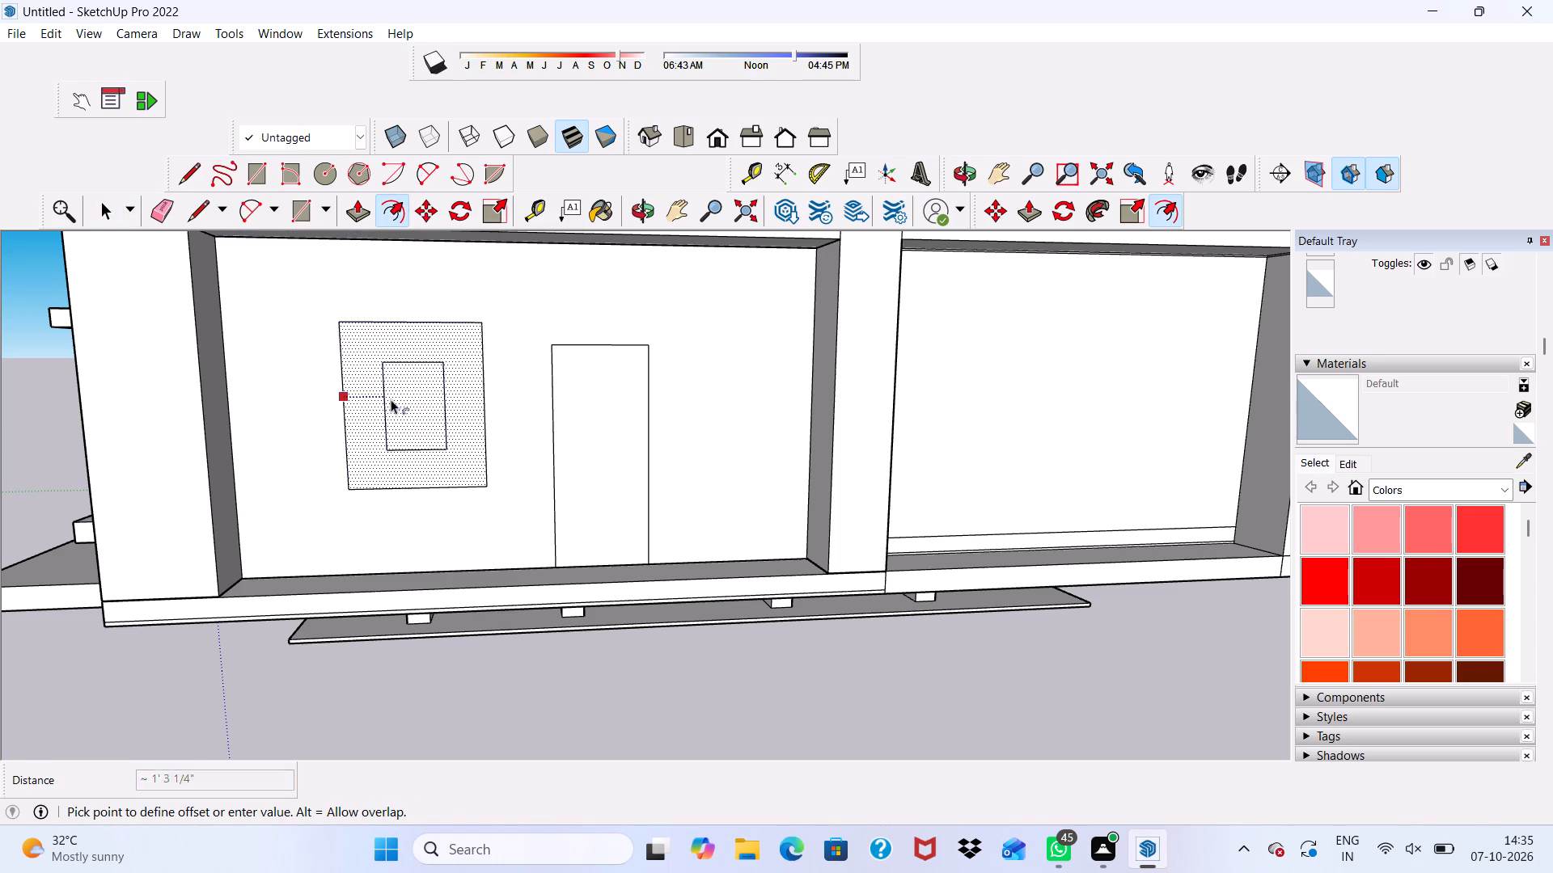
{"action": "type", "text": "3\""}
{"action": "key", "text": "Return"}
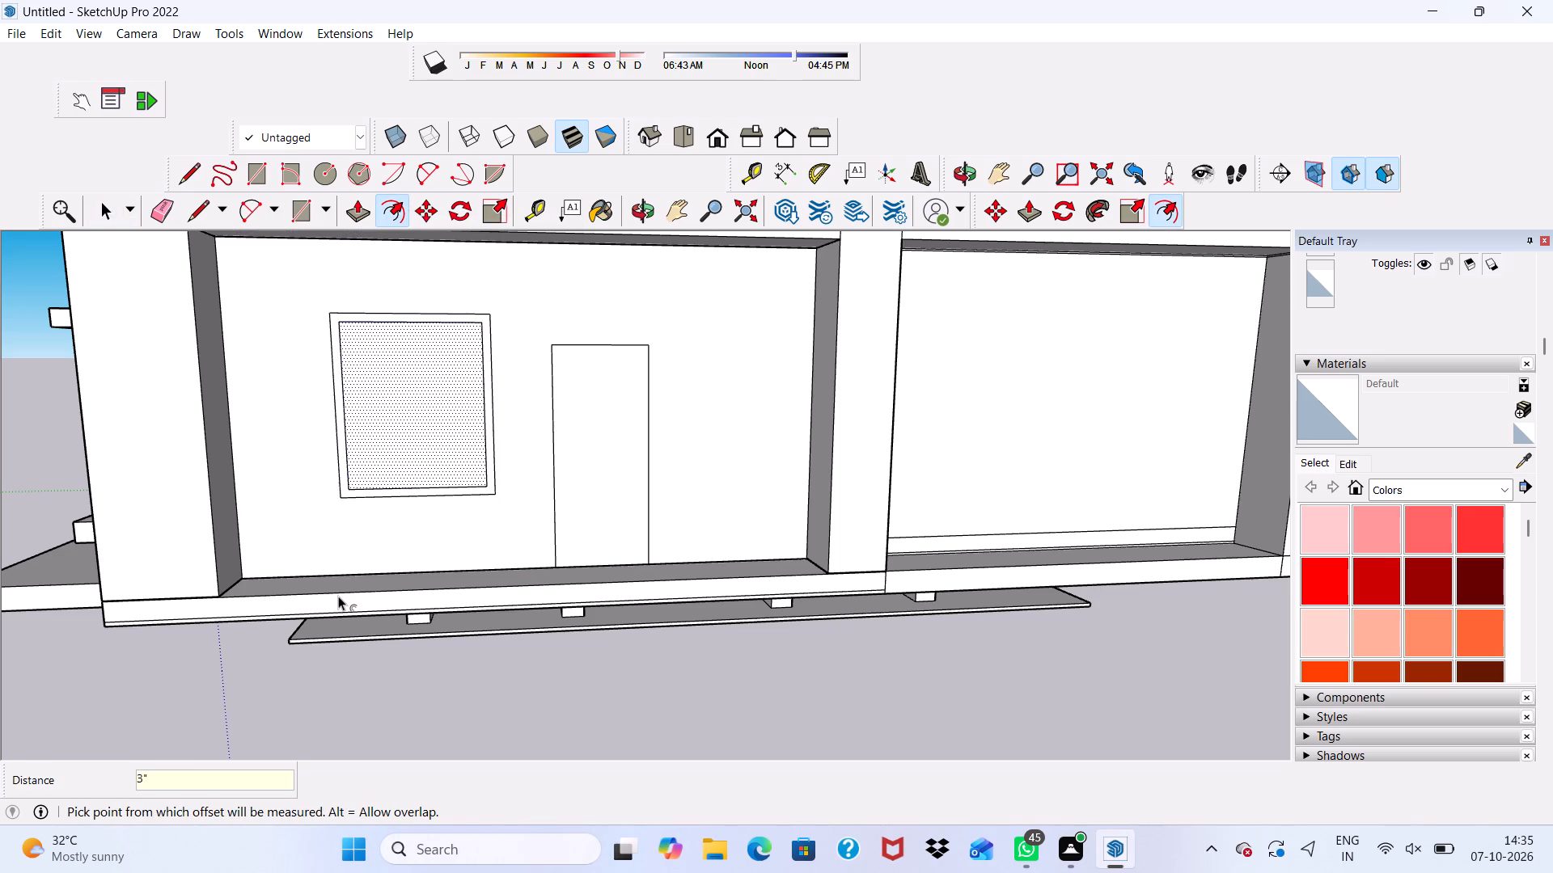
Draw a mullion rectangle about 2 1/8" wide at the ground-floor window's middle, from the frame's inner top edge to its inner bottom edge.
{"action": "left_click", "coordinate": [260, 178]}
{"action": "scroll", "coordinate": [441, 339], "scroll_direction": "up", "scroll_amount": 2}
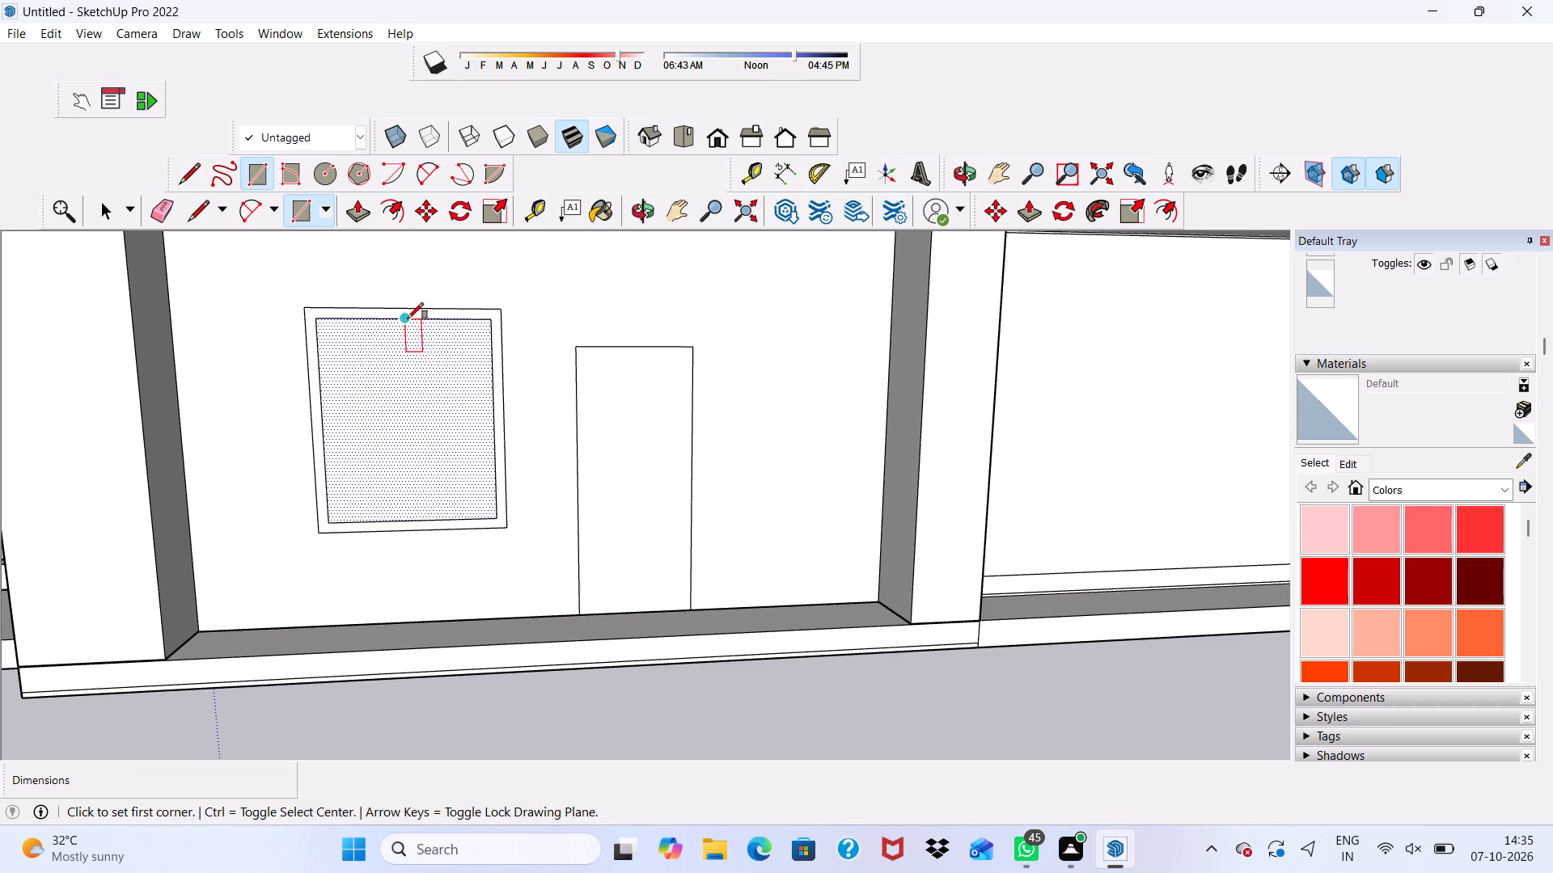
{"action": "left_click", "coordinate": [408, 318]}
{"action": "scroll", "coordinate": [425, 545], "scroll_direction": "up", "scroll_amount": 7}
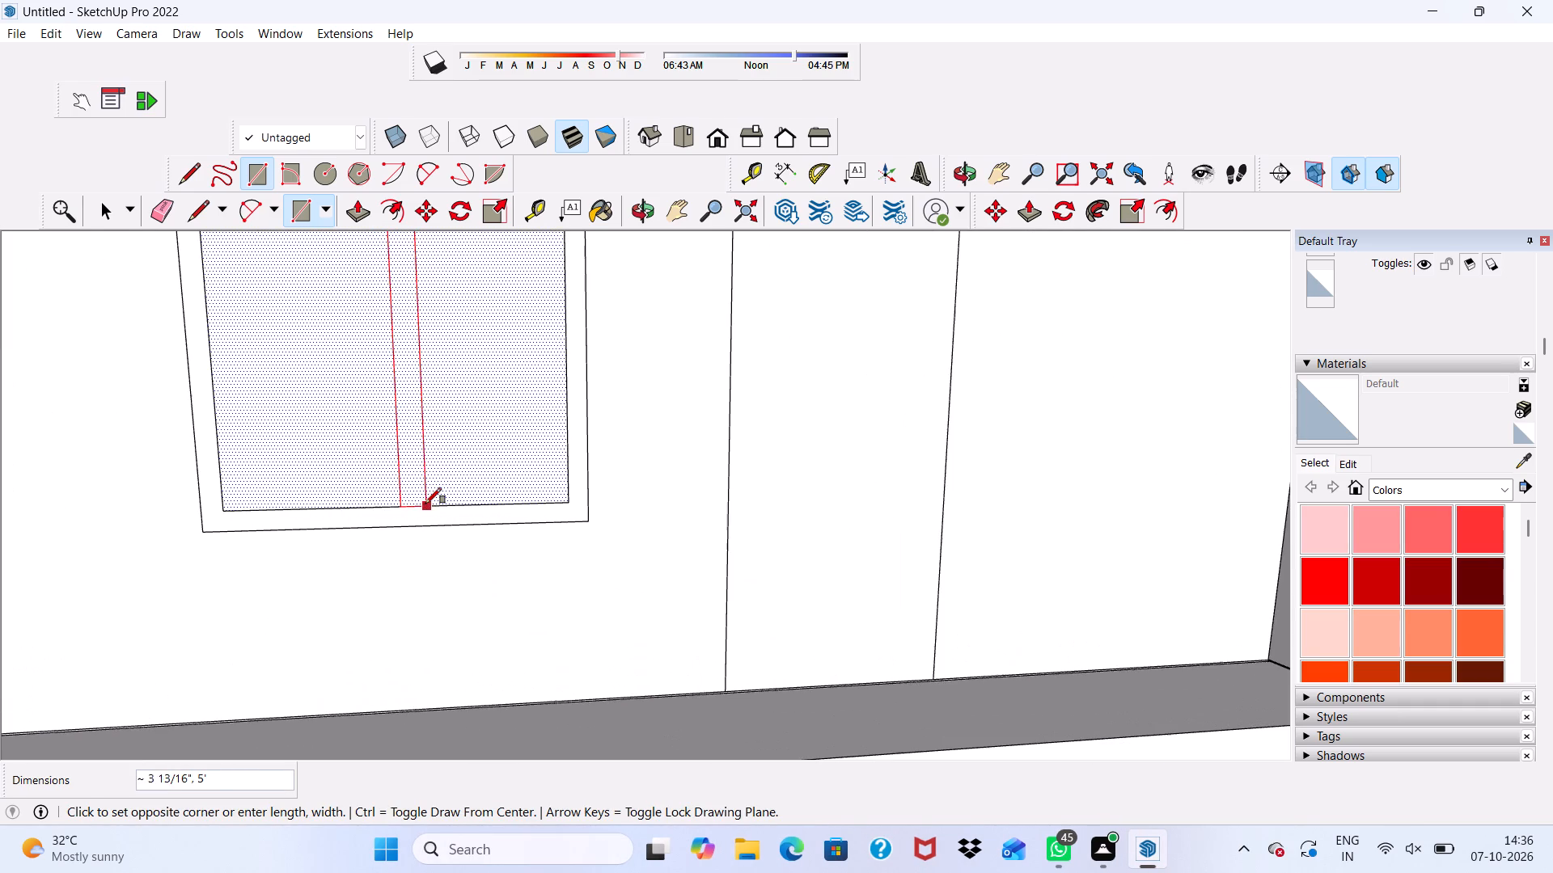
{"action": "left_click", "coordinate": [416, 511]}
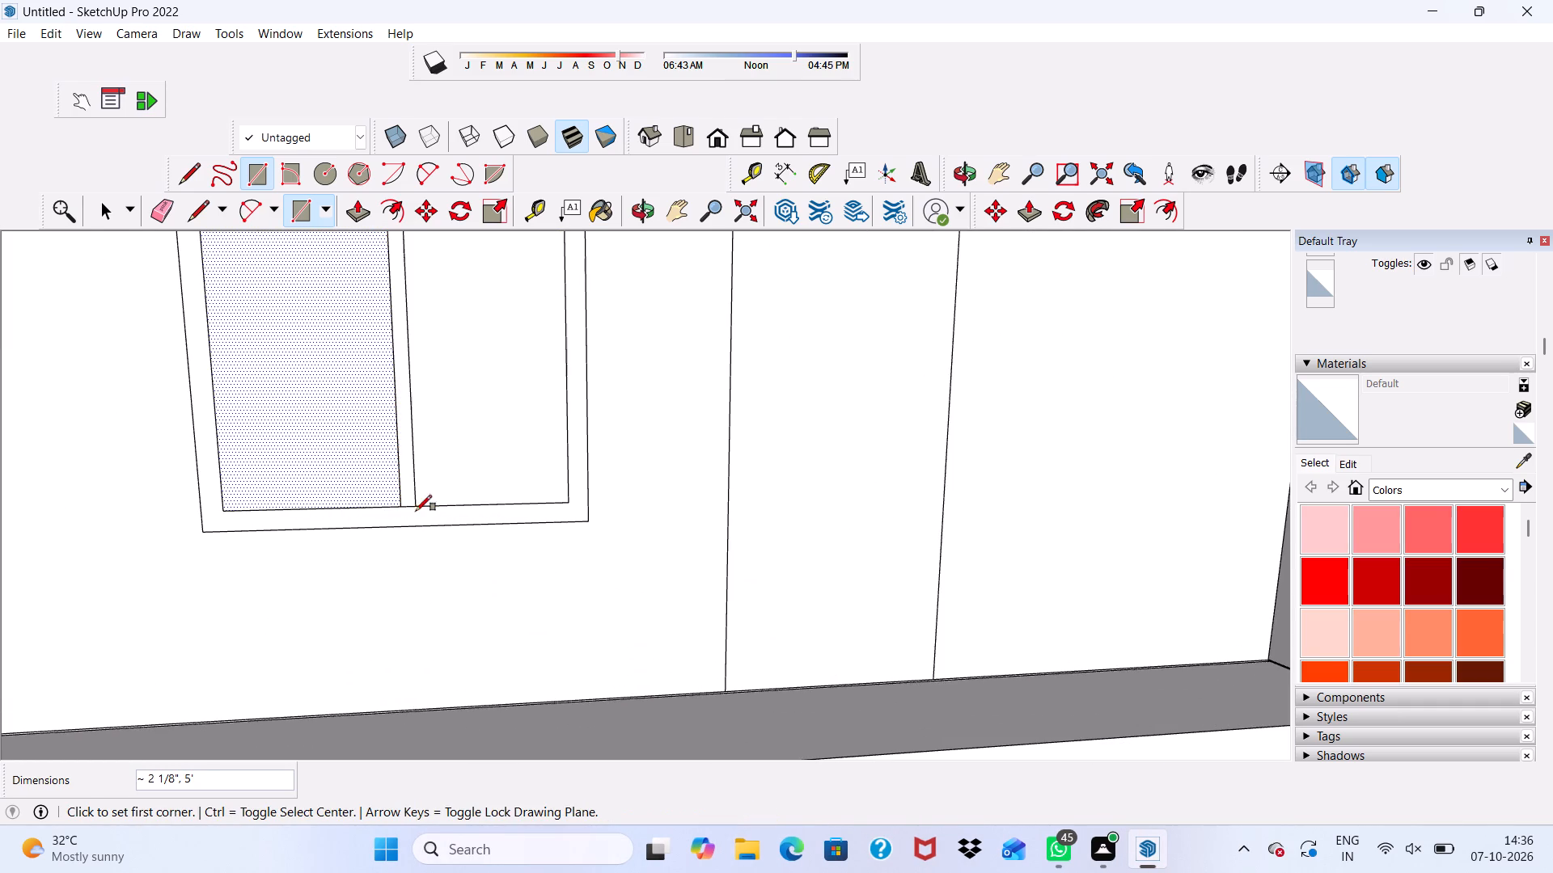
Erase the short edges at the mullion's bottom and top so it merges with the ground-floor window frame.
{"action": "key", "text": "space"}
{"action": "left_click", "coordinate": [153, 217]}
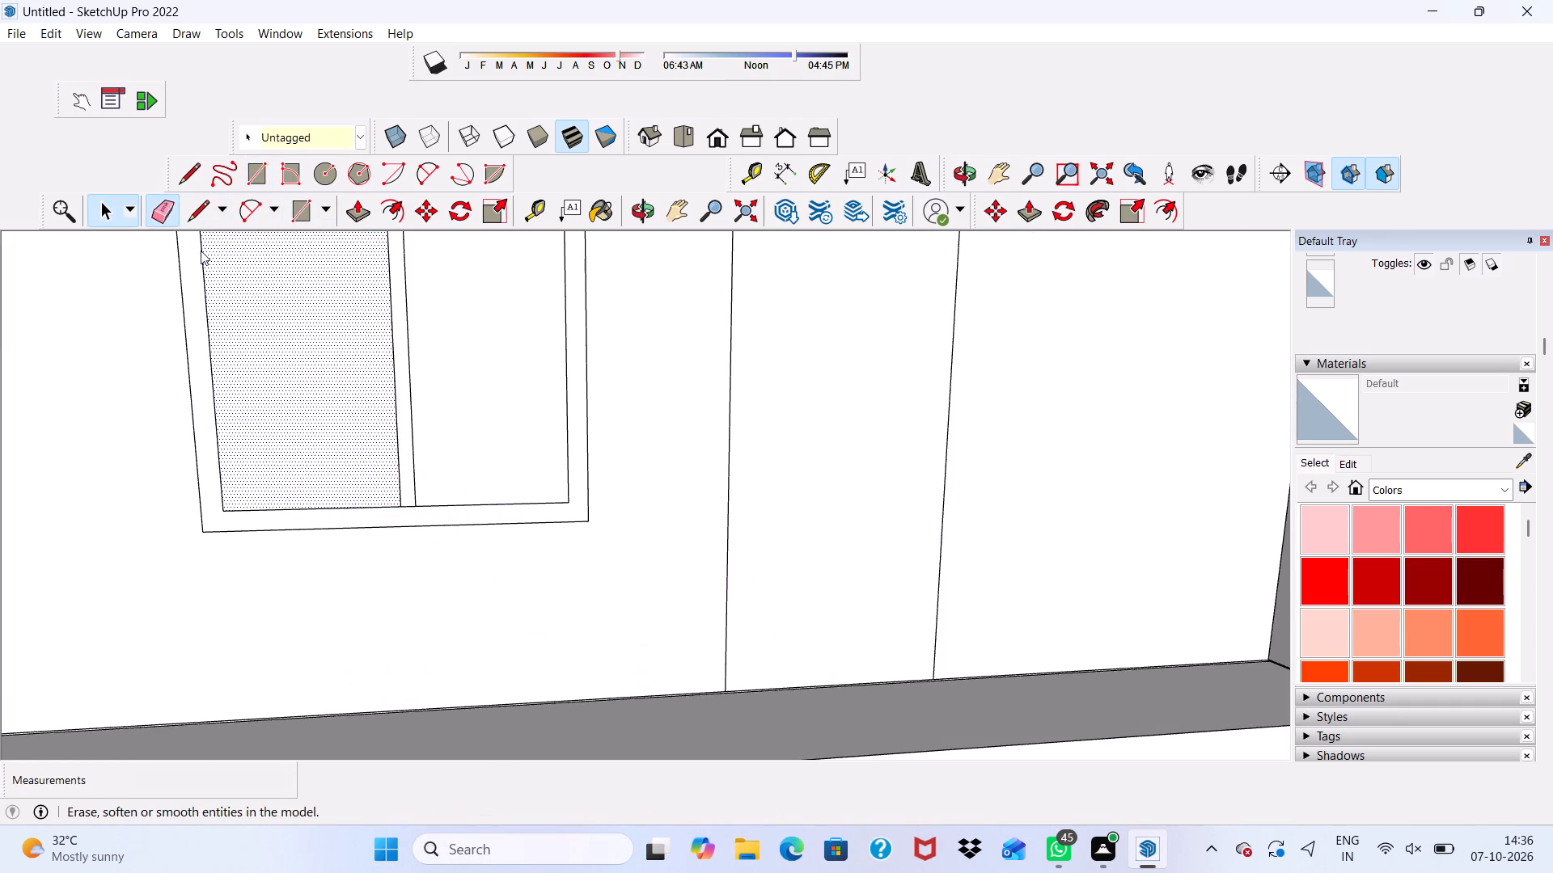
{"action": "scroll", "coordinate": [433, 504], "scroll_direction": "up", "scroll_amount": 10}
{"action": "left_click_drag", "start_coordinate": [393, 488], "coordinate": [400, 520]}
{"action": "scroll", "coordinate": [365, 503], "scroll_direction": "down", "scroll_amount": 9}
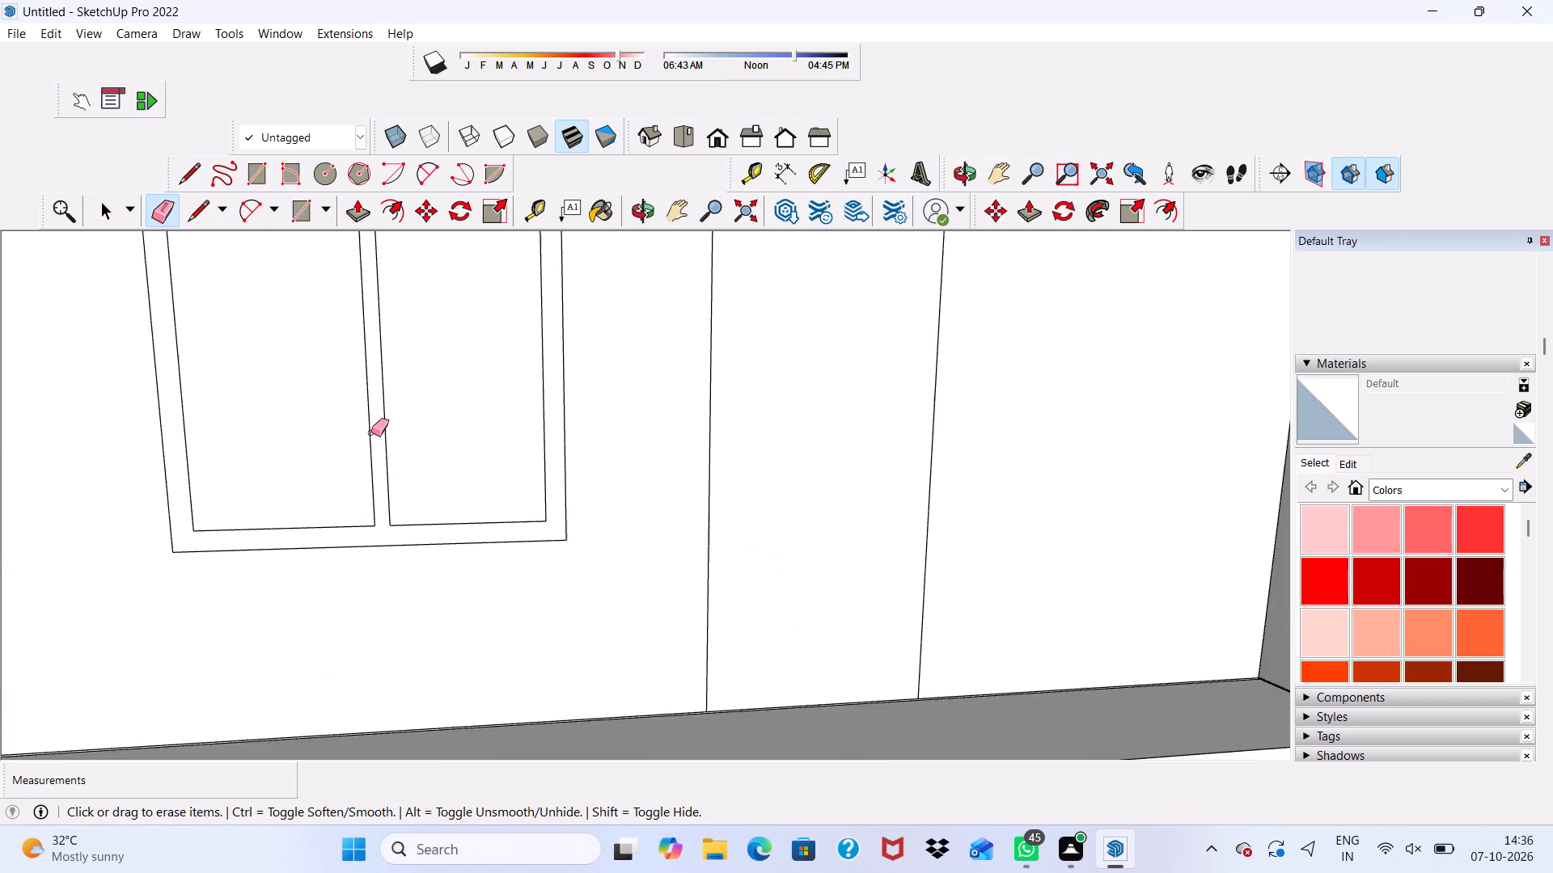
{"action": "scroll", "coordinate": [371, 432], "scroll_direction": "down", "scroll_amount": 13}
{"action": "scroll", "coordinate": [418, 479], "scroll_direction": "down", "scroll_amount": 5}
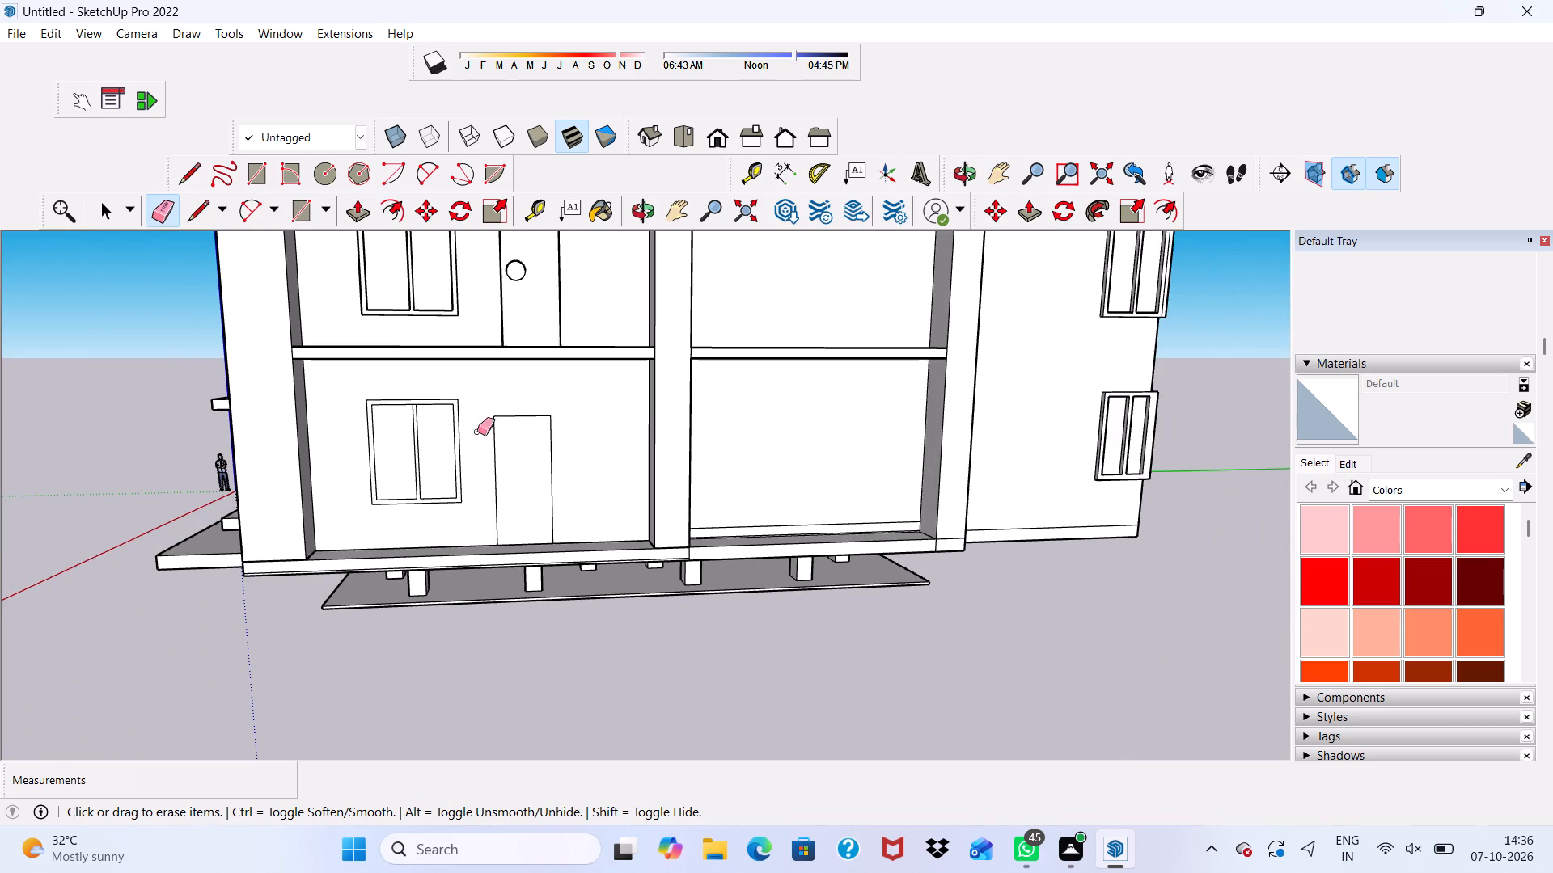
{"action": "scroll", "coordinate": [481, 398], "scroll_direction": "up", "scroll_amount": 20}
{"action": "scroll", "coordinate": [481, 398], "scroll_direction": "up", "scroll_amount": 10}
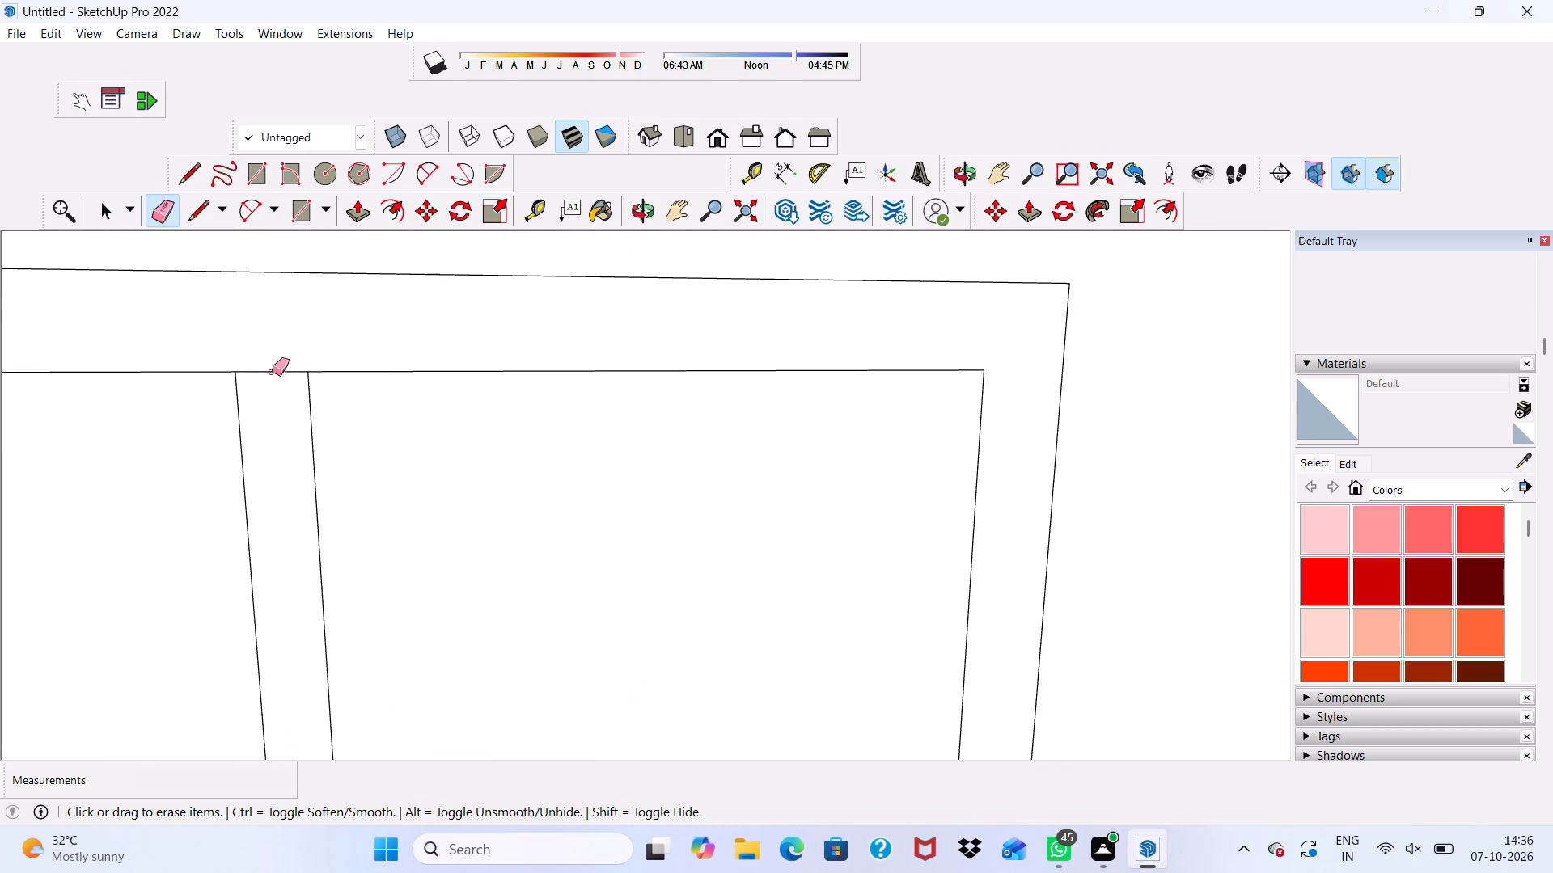
{"action": "left_click_drag", "start_coordinate": [275, 366], "coordinate": [286, 379]}
{"action": "scroll", "coordinate": [287, 381], "scroll_direction": "down", "scroll_amount": 4}
{"action": "key", "text": "space"}
{"action": "scroll", "coordinate": [385, 331], "scroll_direction": "down", "scroll_amount": 8}
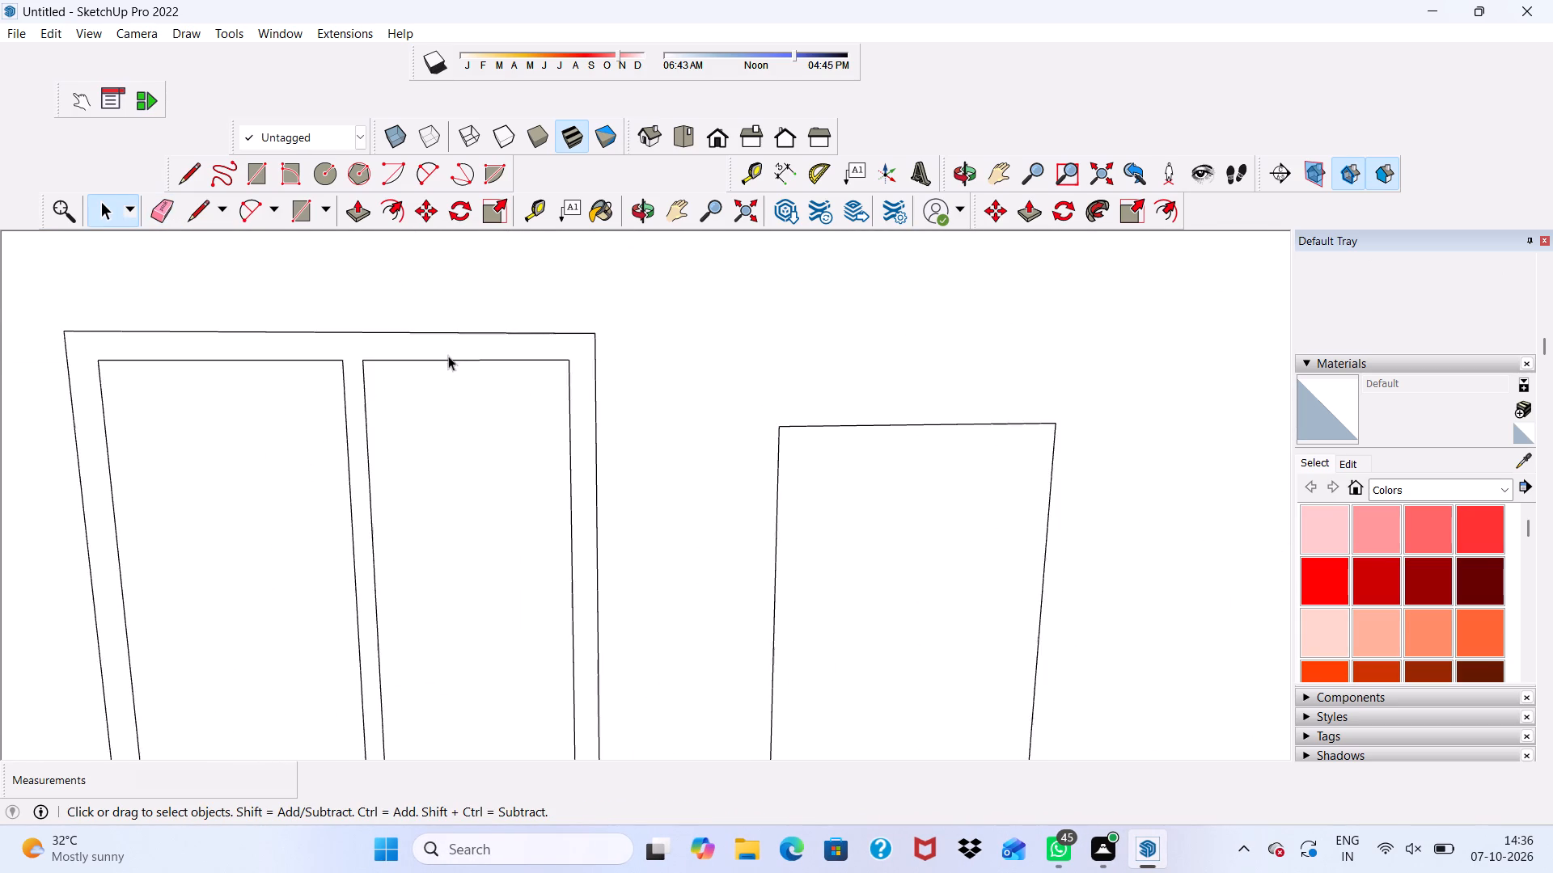
Extrude the ground-floor bay's door face outward by 3".
{"action": "scroll", "coordinate": [448, 356], "scroll_direction": "down", "scroll_amount": 11}
{"action": "left_click", "coordinate": [616, 437]}
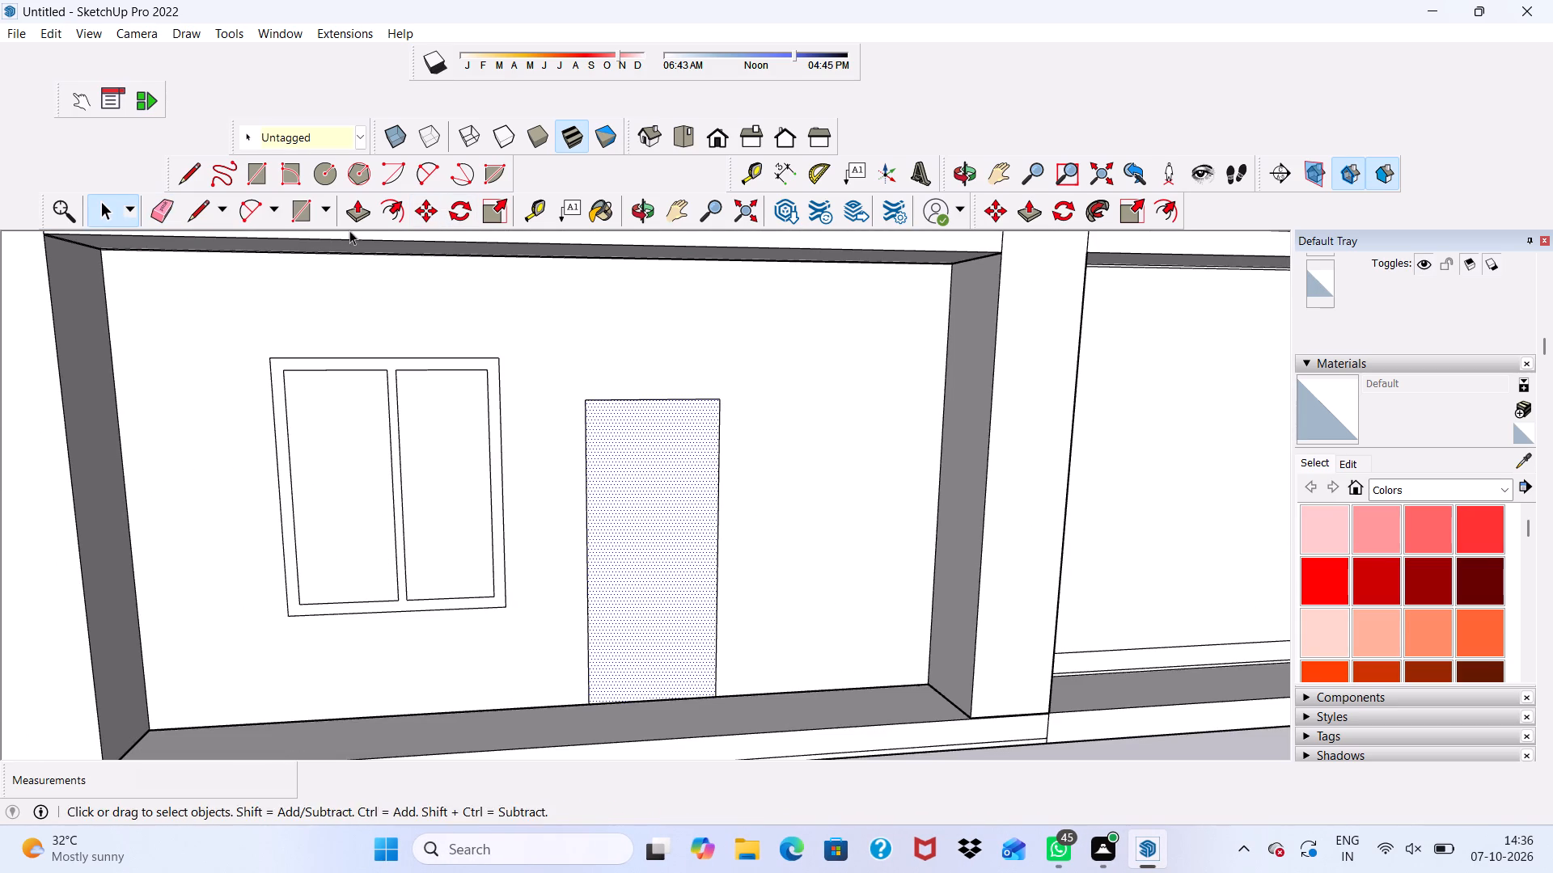
{"action": "left_click", "coordinate": [365, 209]}
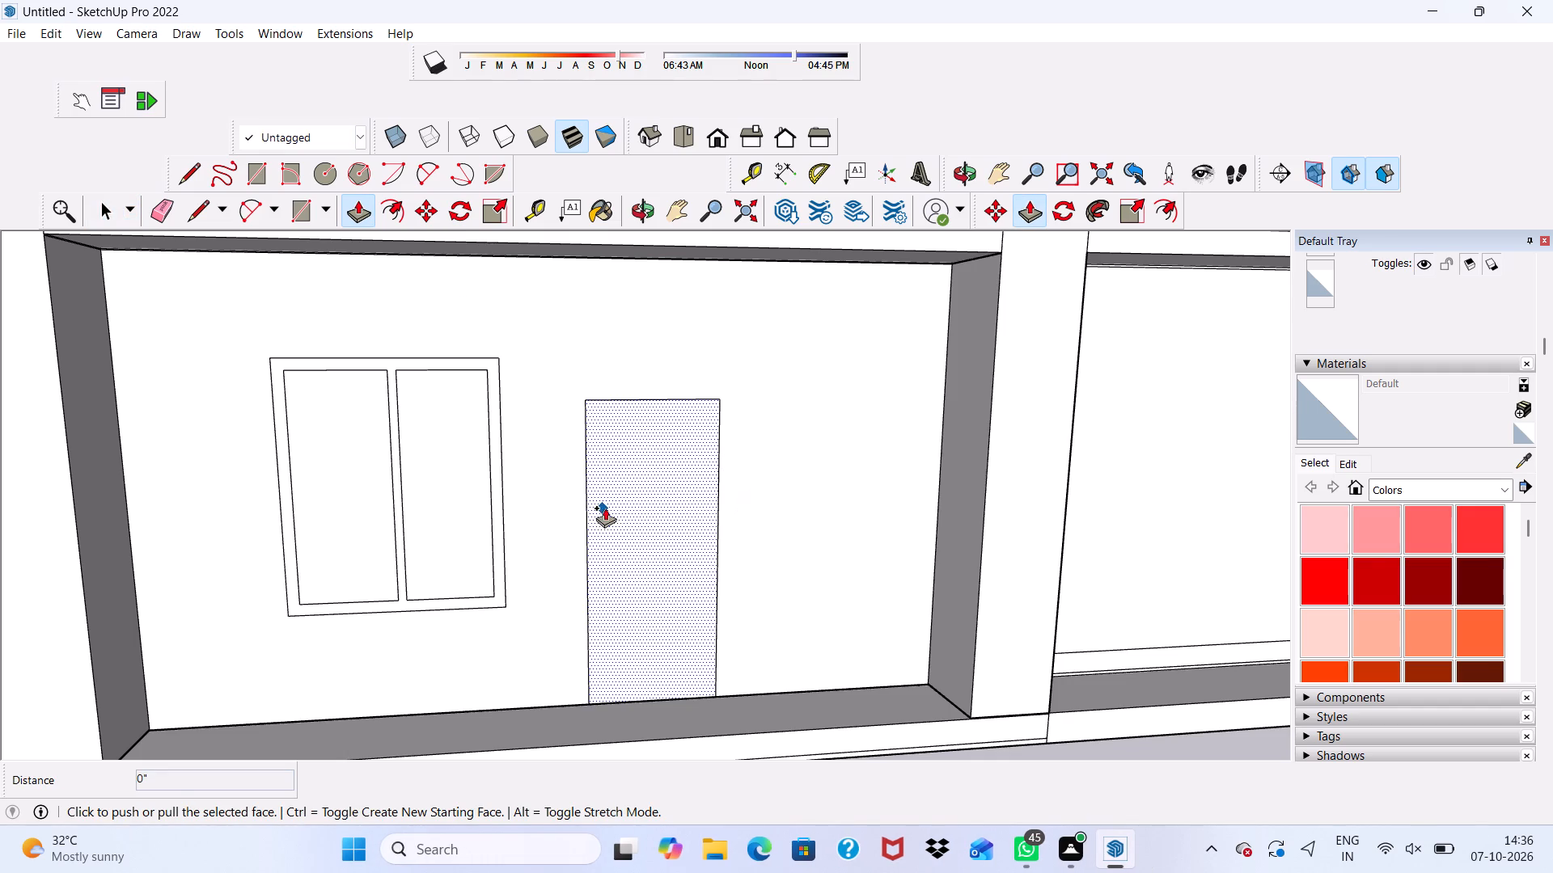
{"action": "left_click", "coordinate": [616, 504]}
{"action": "type", "text": "3\""}
{"action": "key", "text": "Return"}
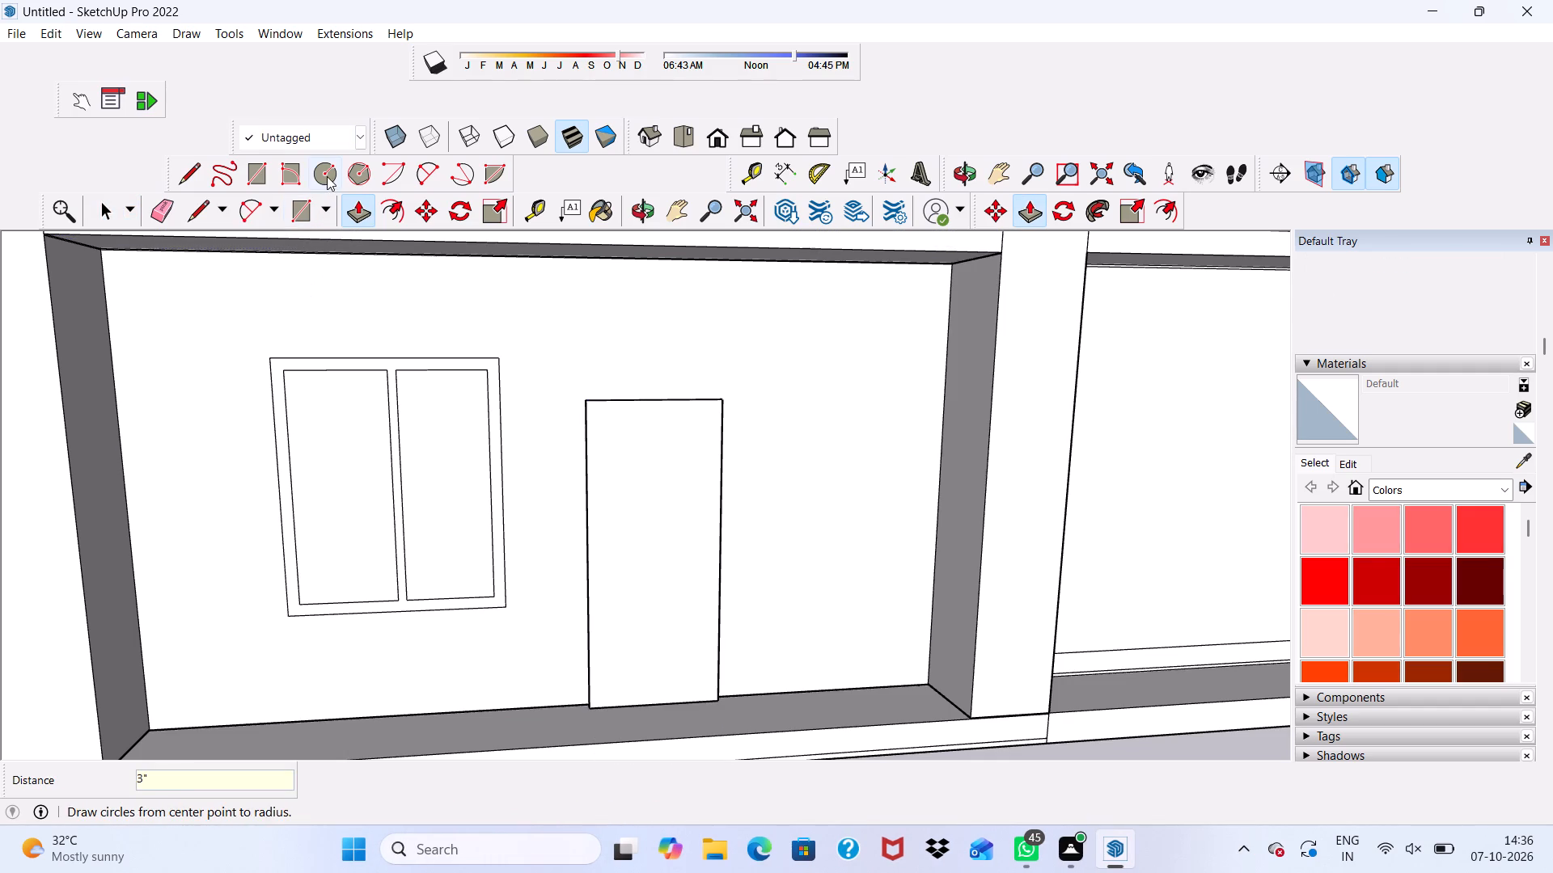
Draw a knob circle of about 6 1/8" radius on the ground-floor door and extrude it 3".
{"action": "left_click", "coordinate": [327, 176]}
{"action": "scroll", "coordinate": [666, 551], "scroll_direction": "up", "scroll_amount": 7}
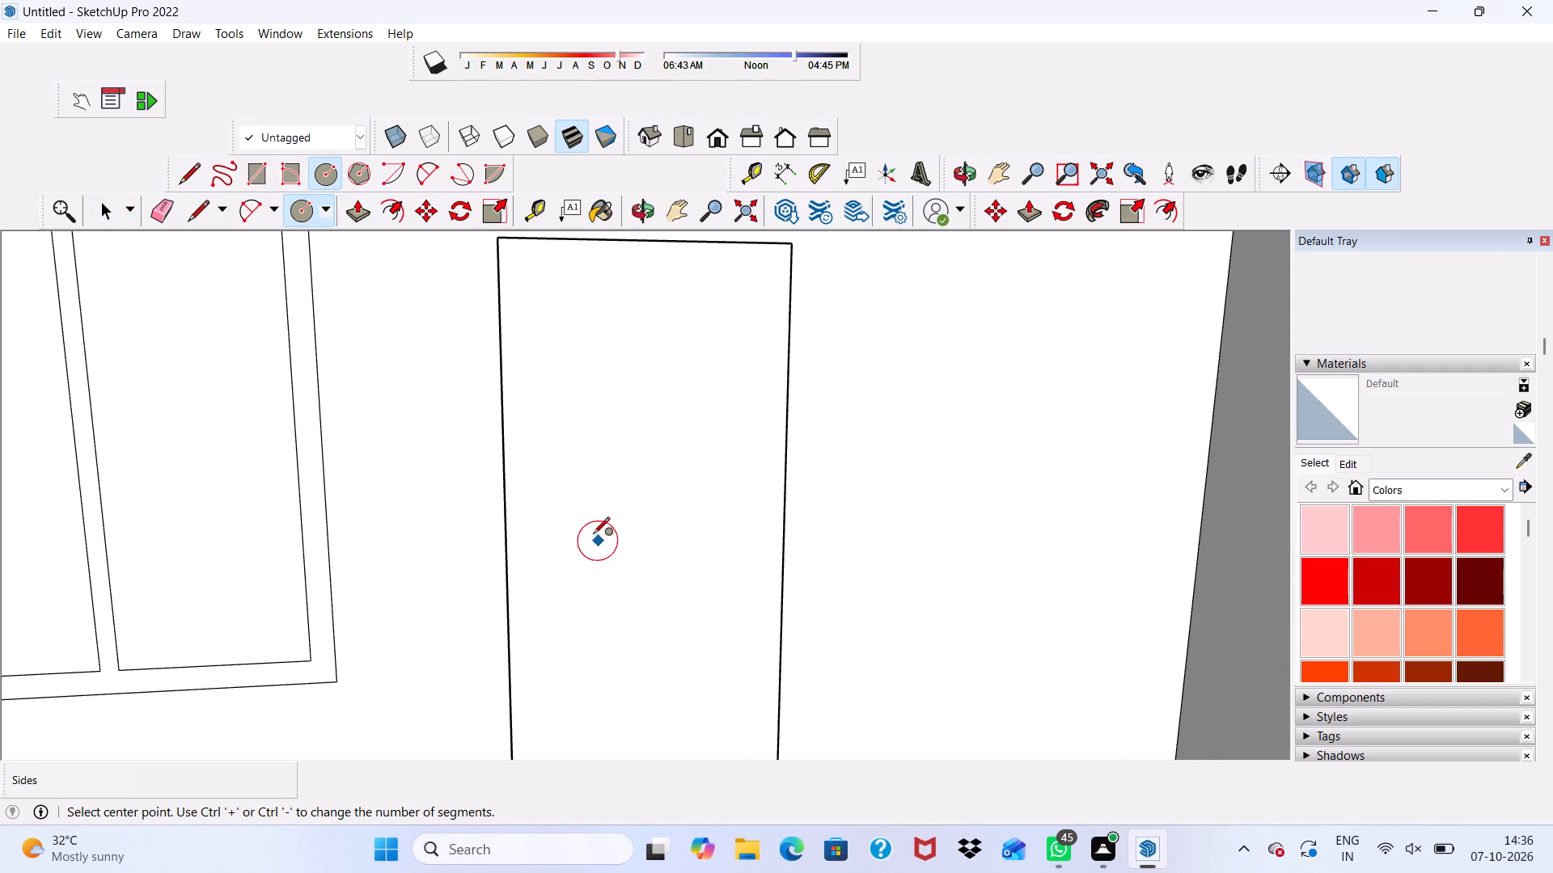
{"action": "left_click", "coordinate": [589, 533]}
{"action": "left_click", "coordinate": [586, 485]}
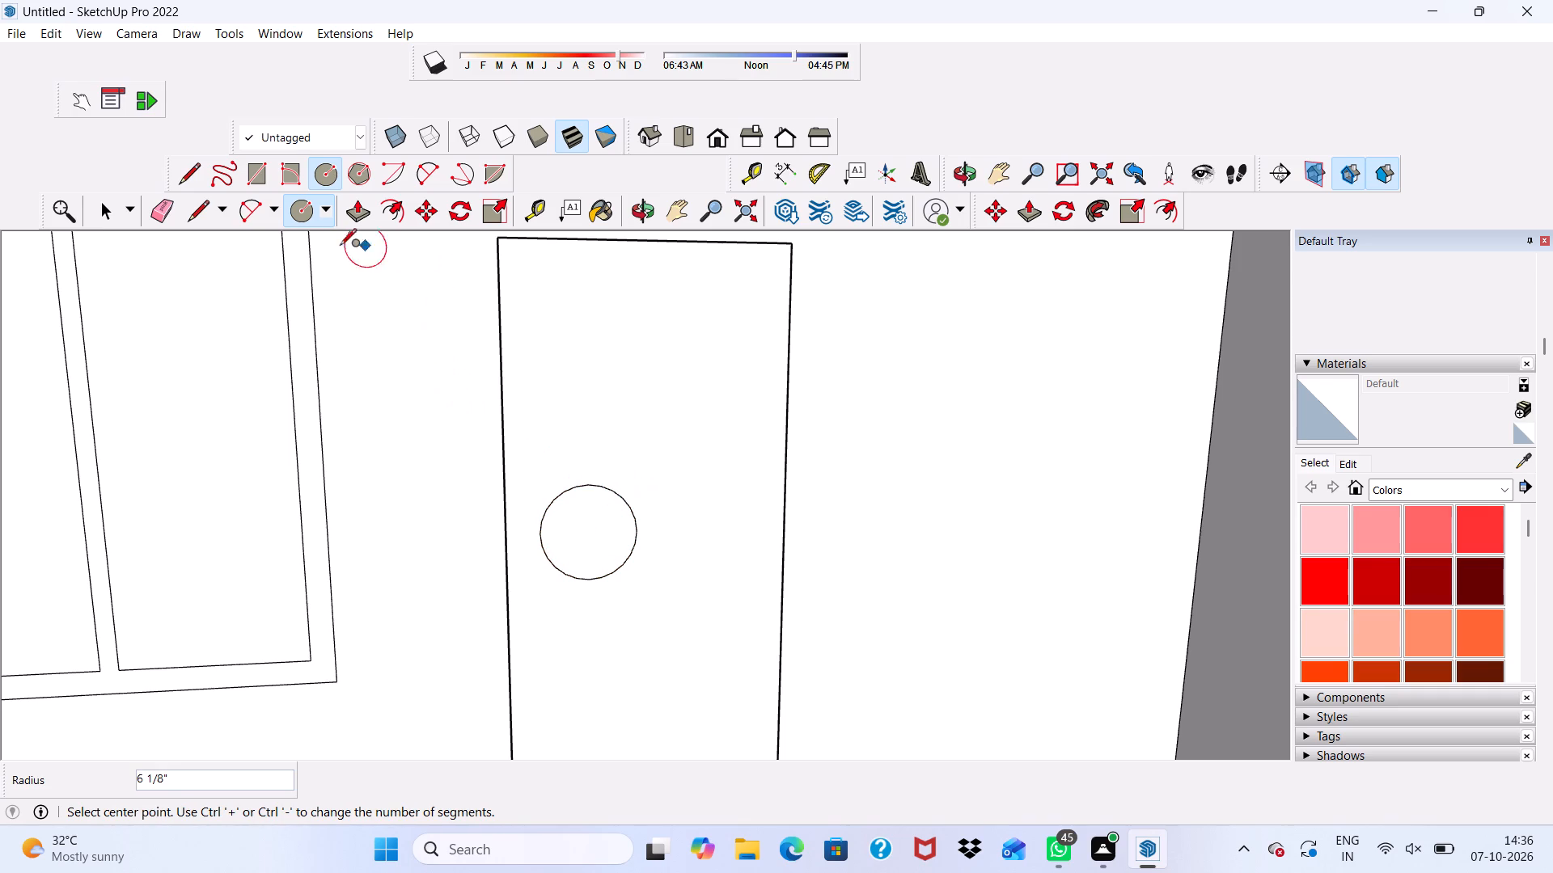
{"action": "left_click", "coordinate": [353, 215]}
{"action": "left_click", "coordinate": [591, 533]}
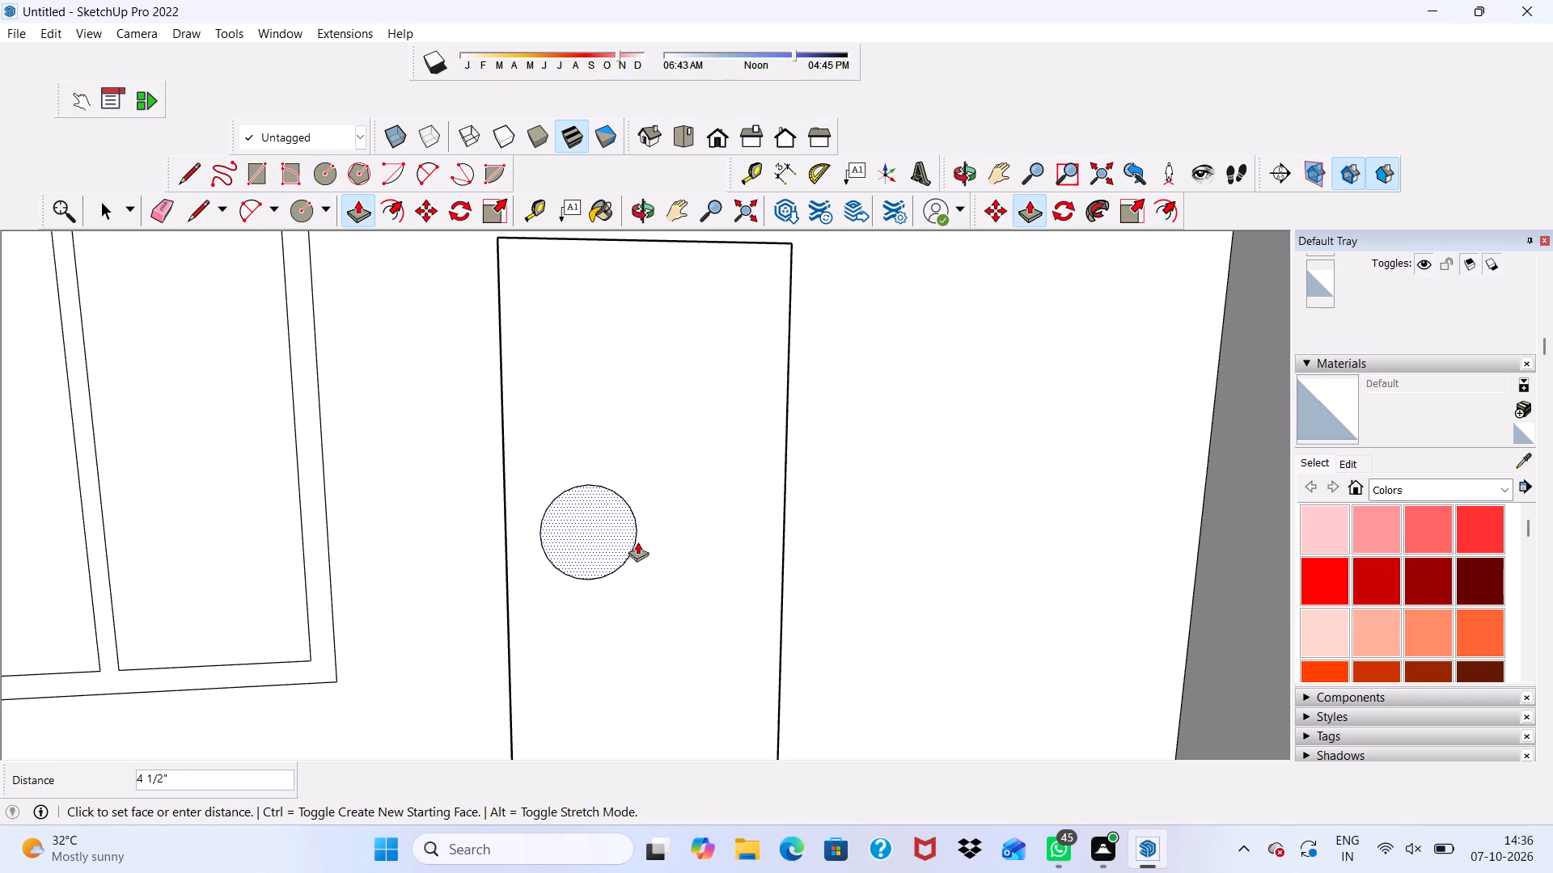
{"action": "type", "text": "3\""}
{"action": "key", "text": "Return"}
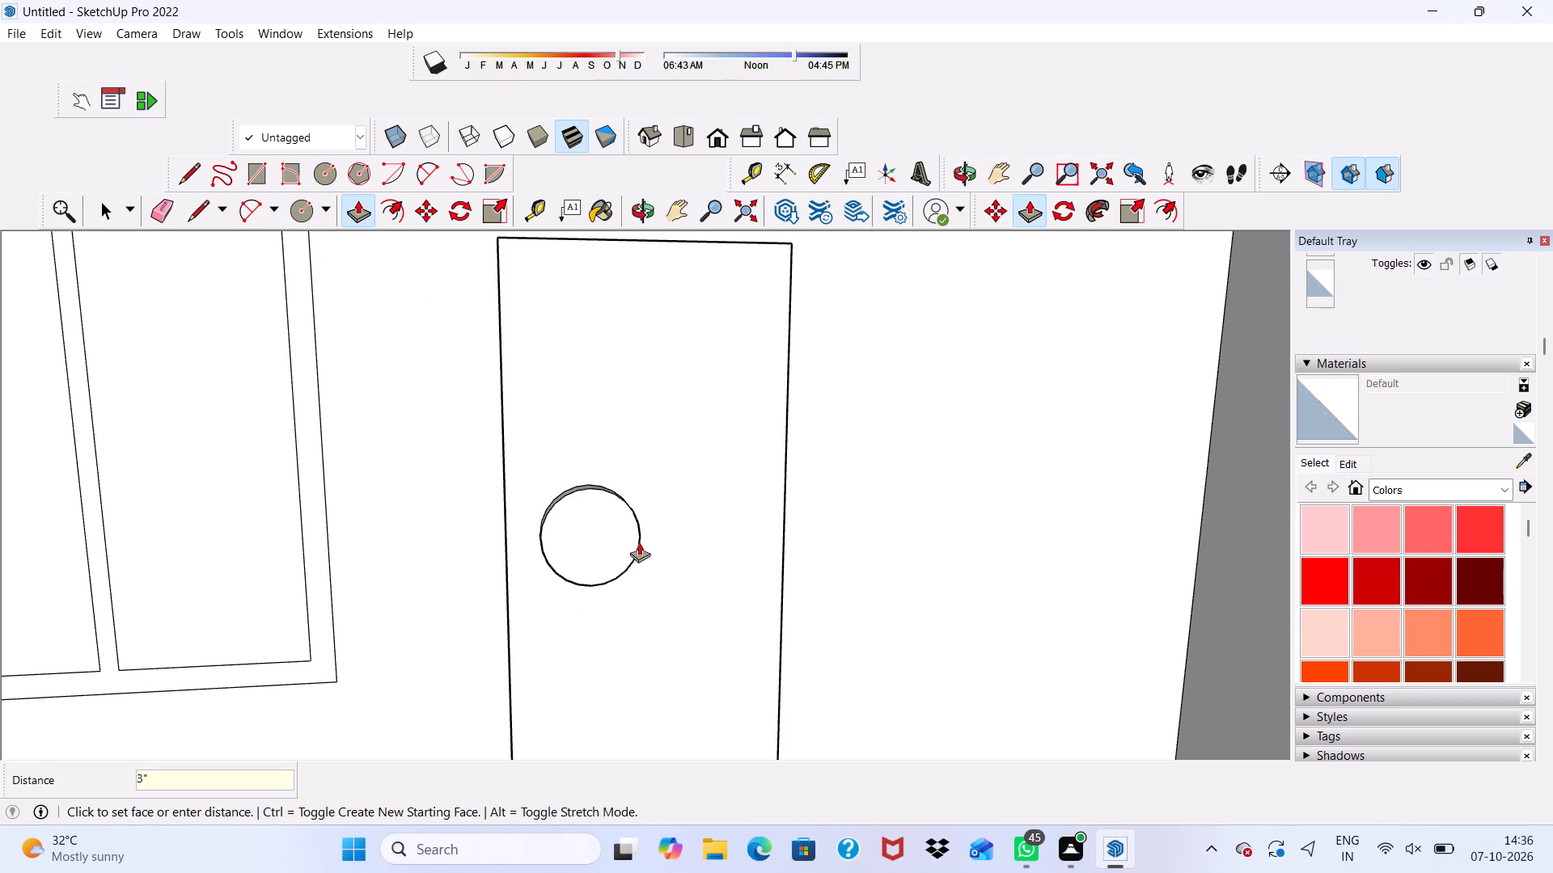
Extrude the ground-floor bay's window frame and mullion outward by 3".
{"action": "scroll", "coordinate": [292, 630], "scroll_direction": "up", "scroll_amount": 4}
{"action": "left_click", "coordinate": [341, 660]}
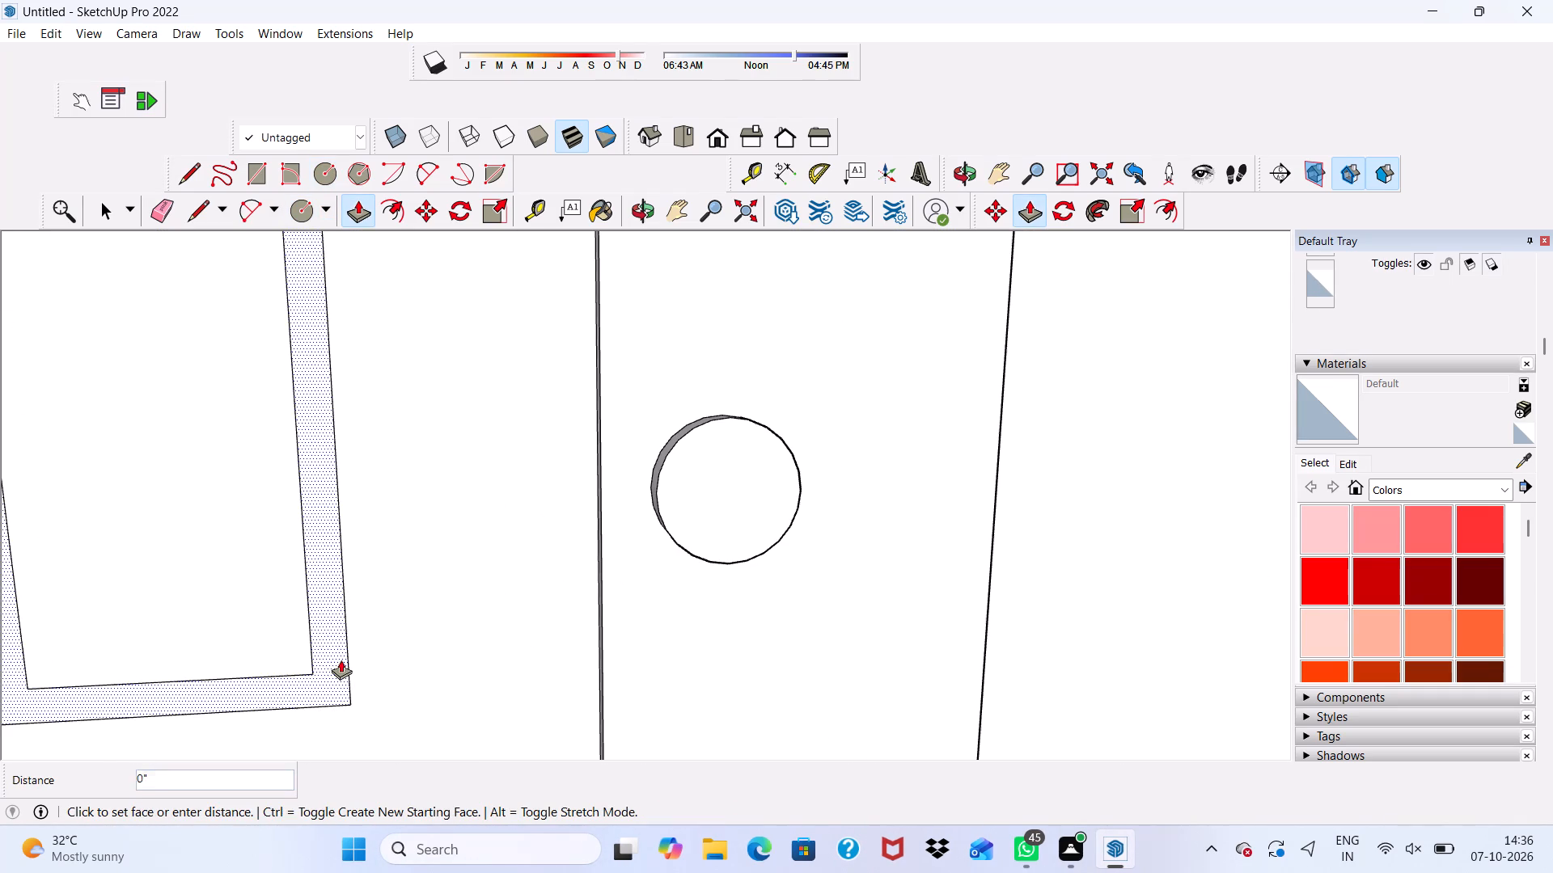
{"action": "type", "text": "3\""}
{"action": "key", "text": "Return"}
Draw a parapet rectangle about 17' 9 5/8" by 2' 4 1/2" across the top-floor side bay, starting at its floor slab's edge.
{"action": "scroll", "coordinate": [408, 694], "scroll_direction": "down", "scroll_amount": 18}
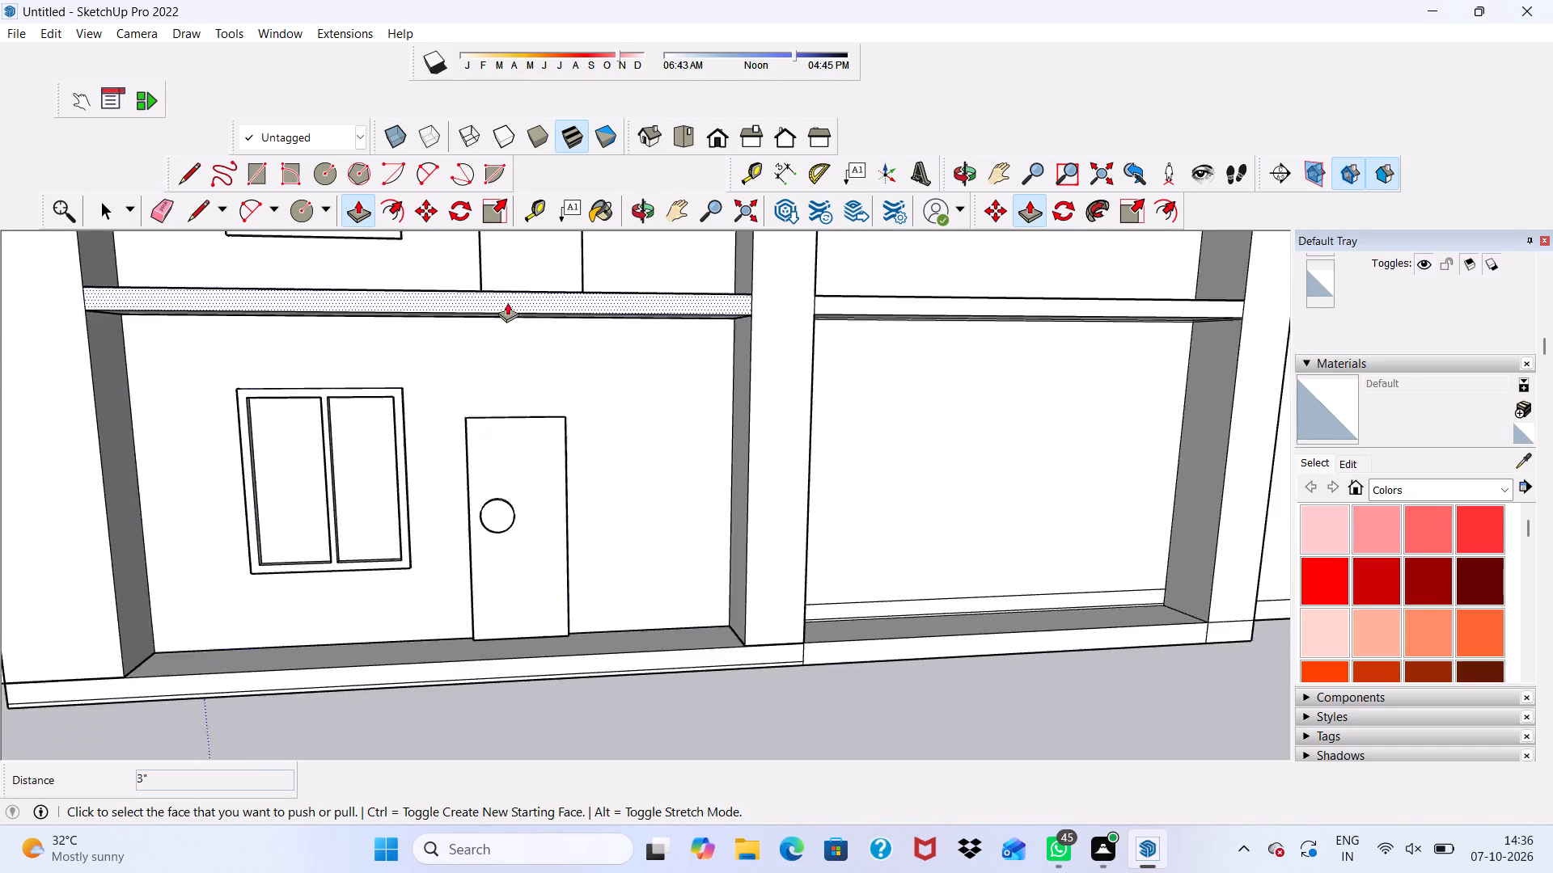
{"action": "scroll", "coordinate": [507, 302], "scroll_direction": "down", "scroll_amount": 3}
{"action": "middle_click_drag", "start_coordinate": [568, 414], "coordinate": [469, 327]}
{"action": "scroll", "coordinate": [521, 366], "scroll_direction": "down", "scroll_amount": 8}
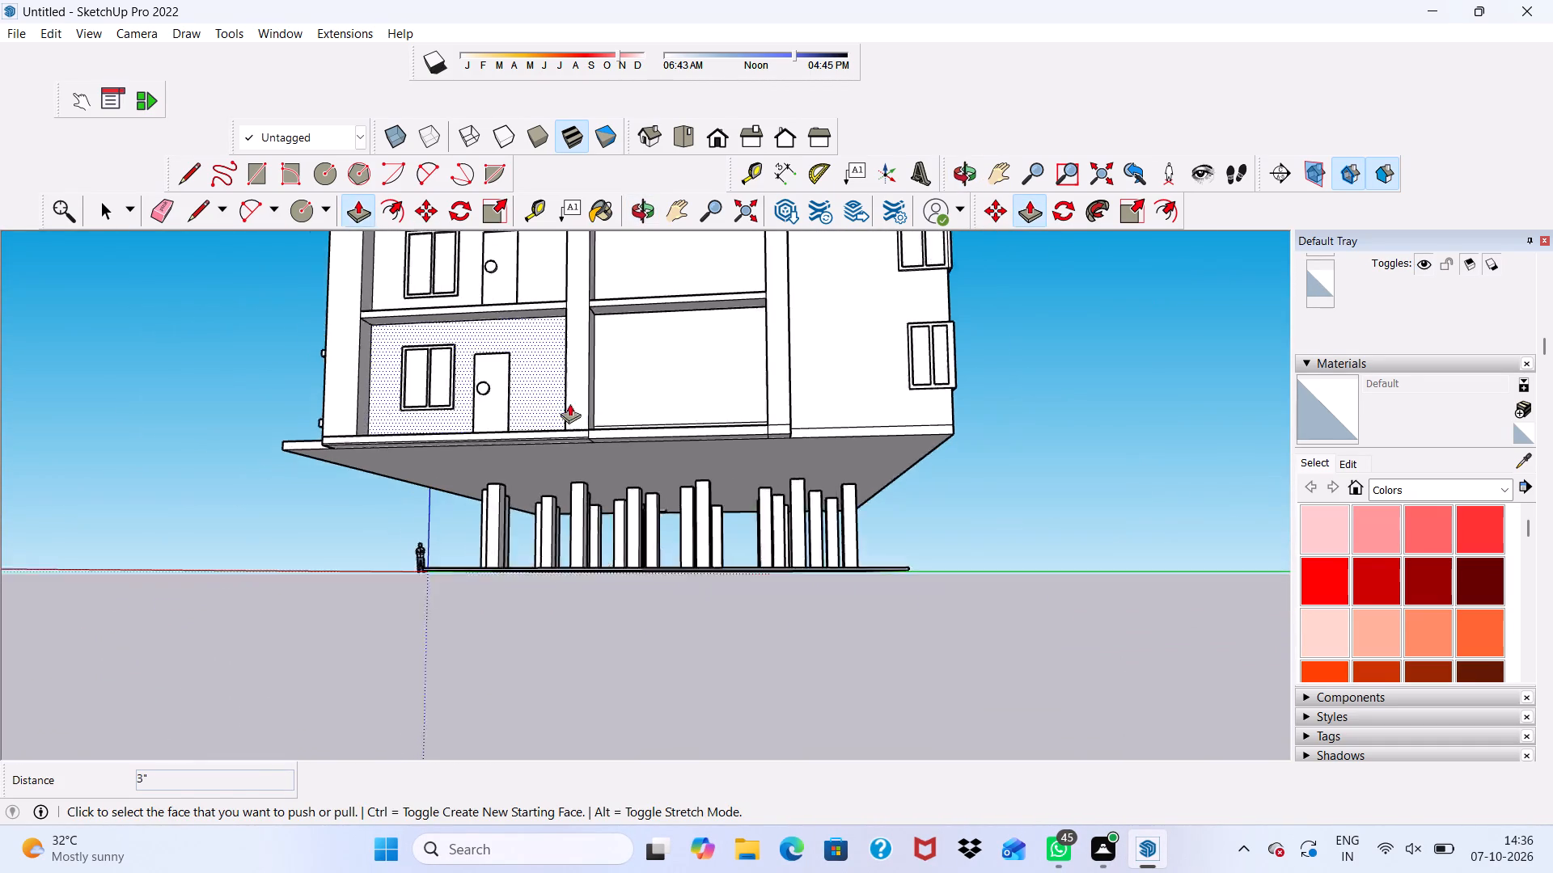
{"action": "scroll", "coordinate": [569, 403], "scroll_direction": "down", "scroll_amount": 1}
{"action": "middle_click_drag", "start_coordinate": [535, 413], "coordinate": [648, 476]}
{"action": "key", "text": "space"}
{"action": "scroll", "coordinate": [687, 407], "scroll_direction": "down", "scroll_amount": 1}
{"action": "middle_click_drag", "start_coordinate": [619, 386], "coordinate": [763, 532]}
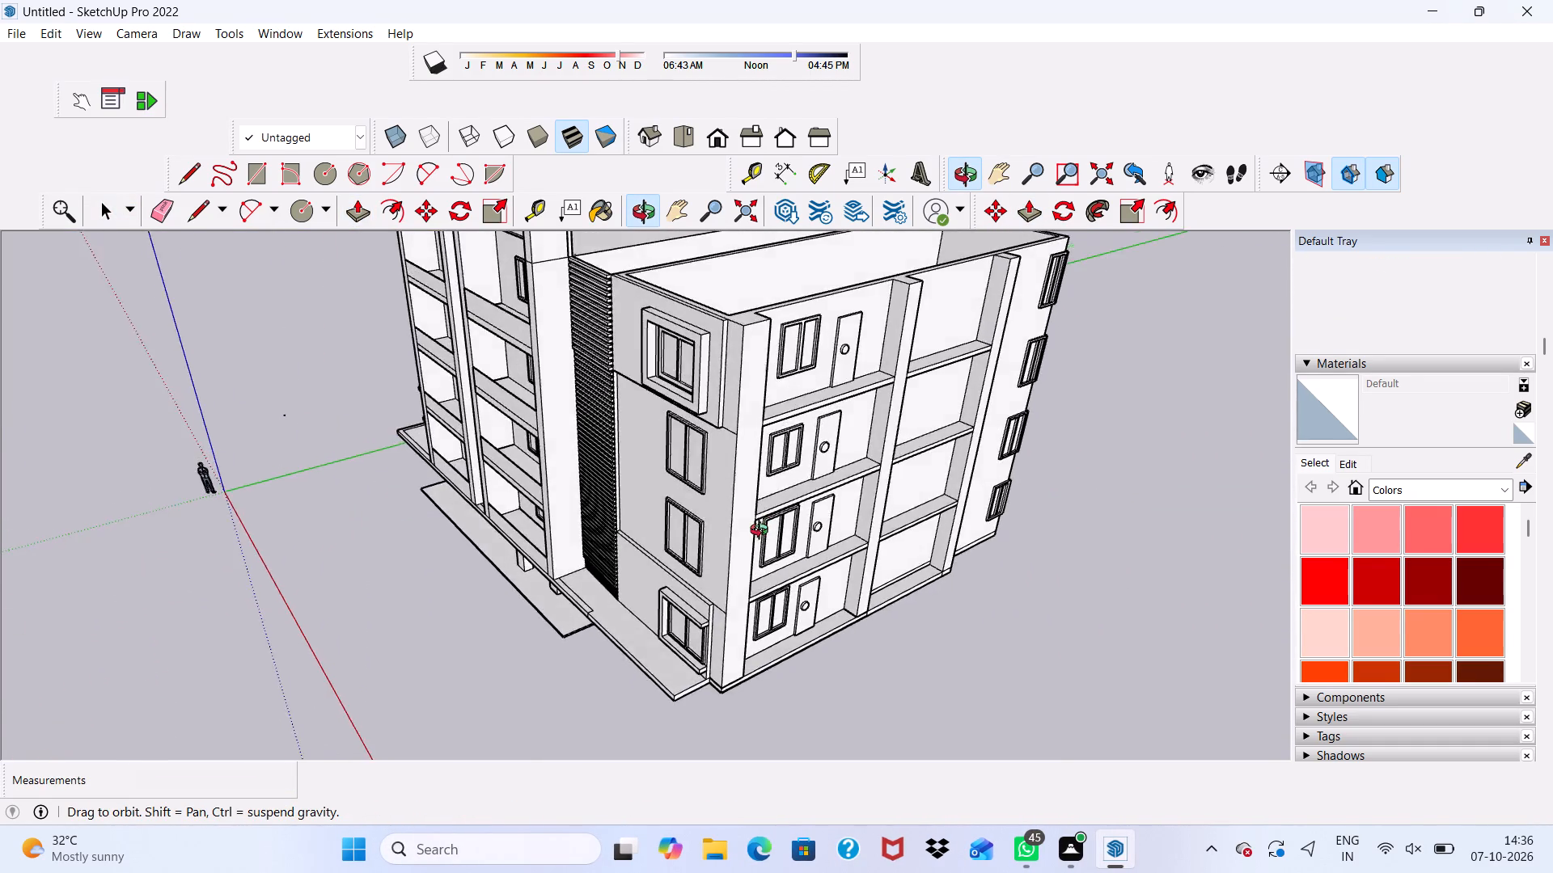
{"action": "middle_click_drag", "start_coordinate": [763, 532], "coordinate": [600, 566]}
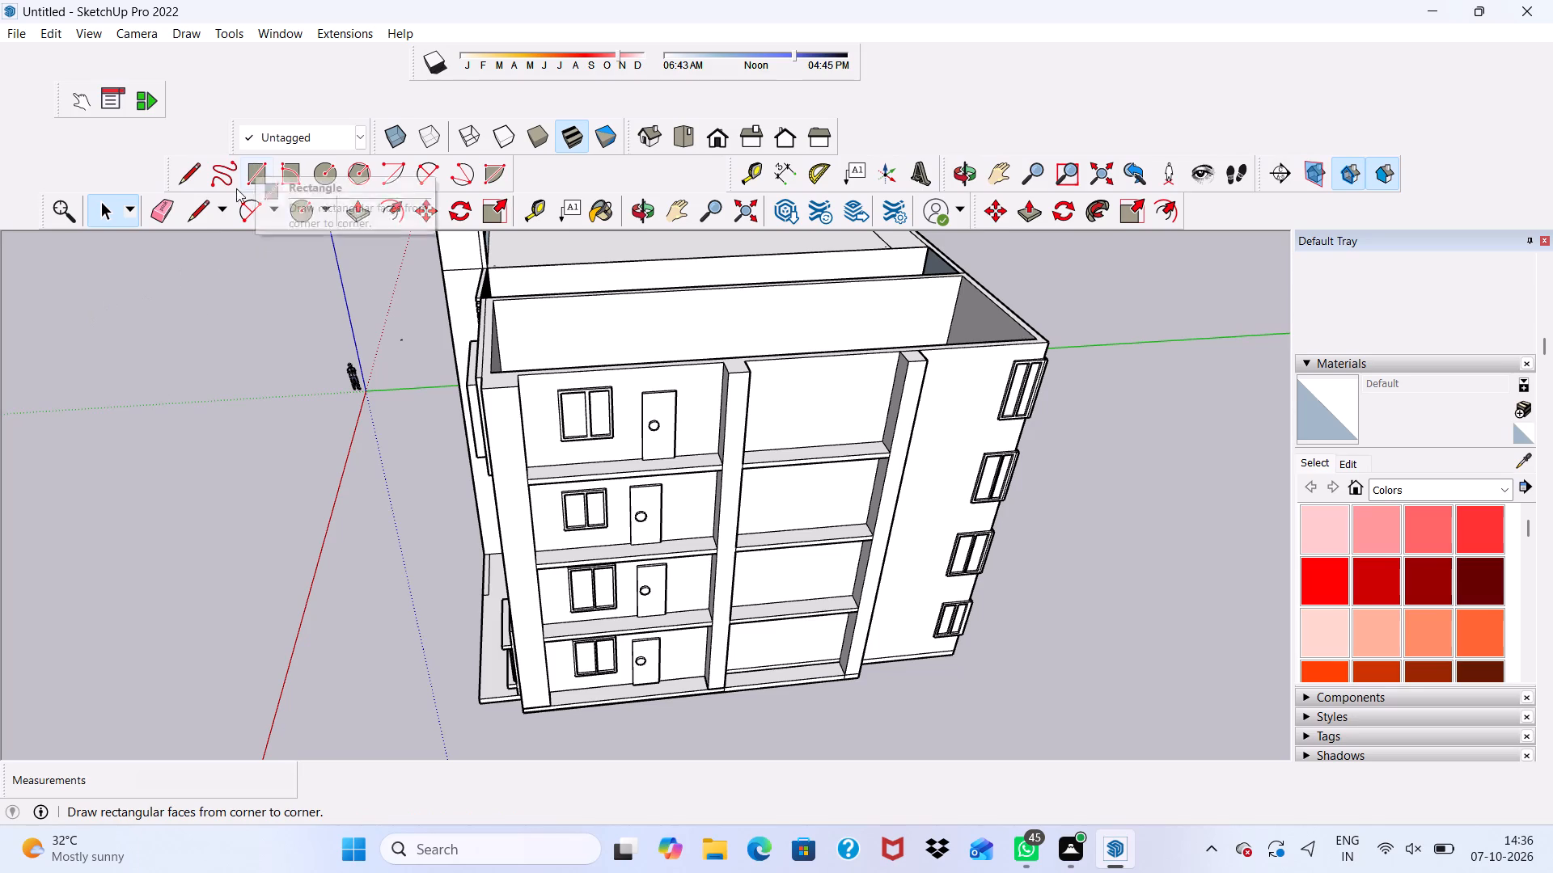
{"action": "left_click", "coordinate": [256, 172]}
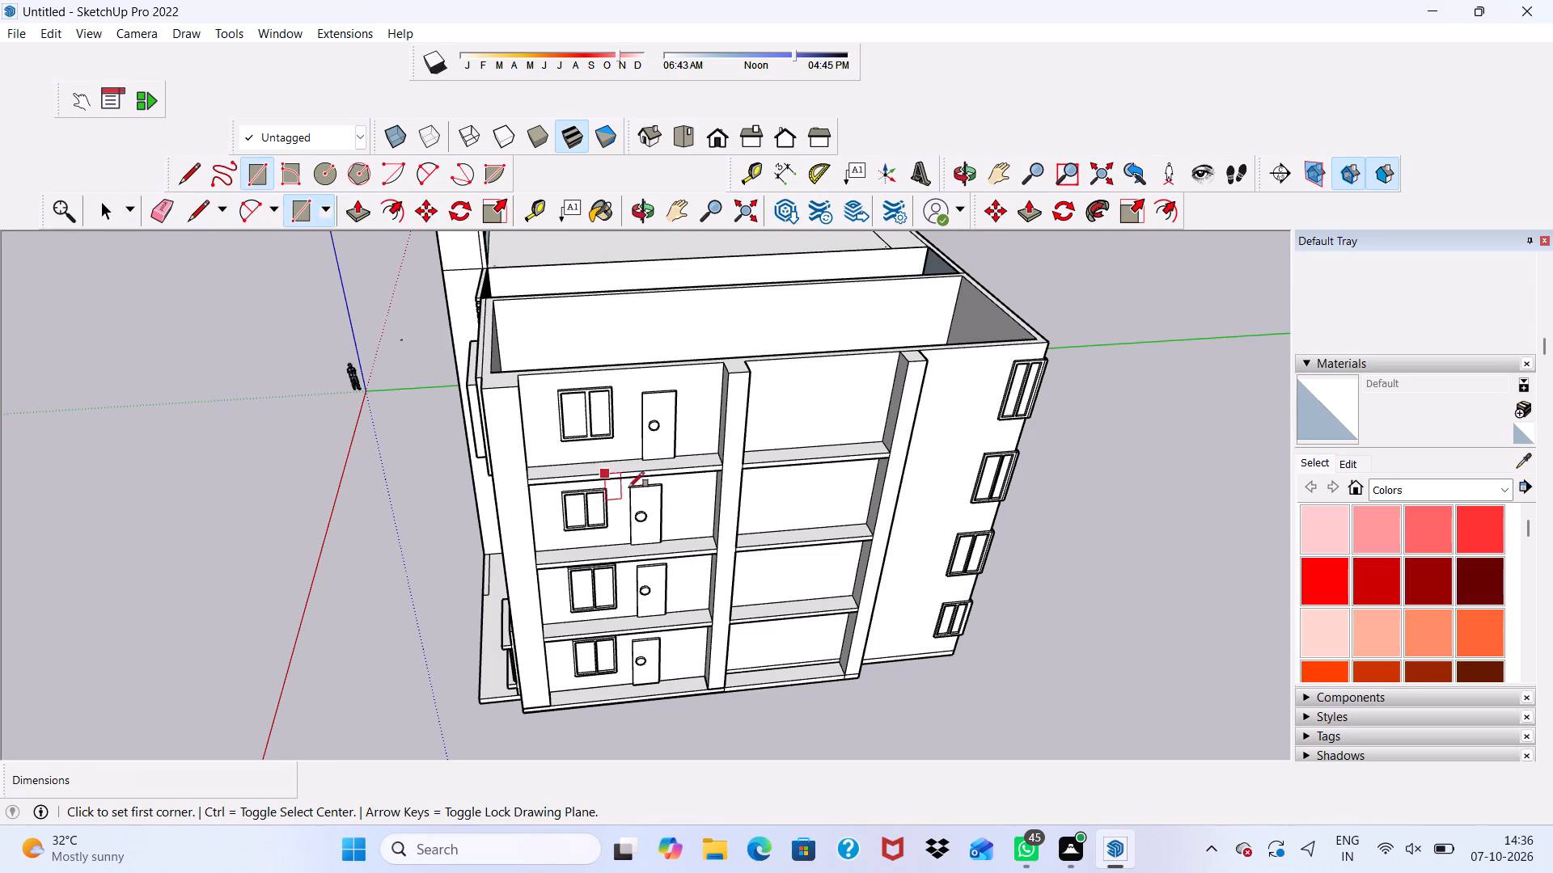
{"action": "scroll", "coordinate": [637, 477], "scroll_direction": "up", "scroll_amount": 12}
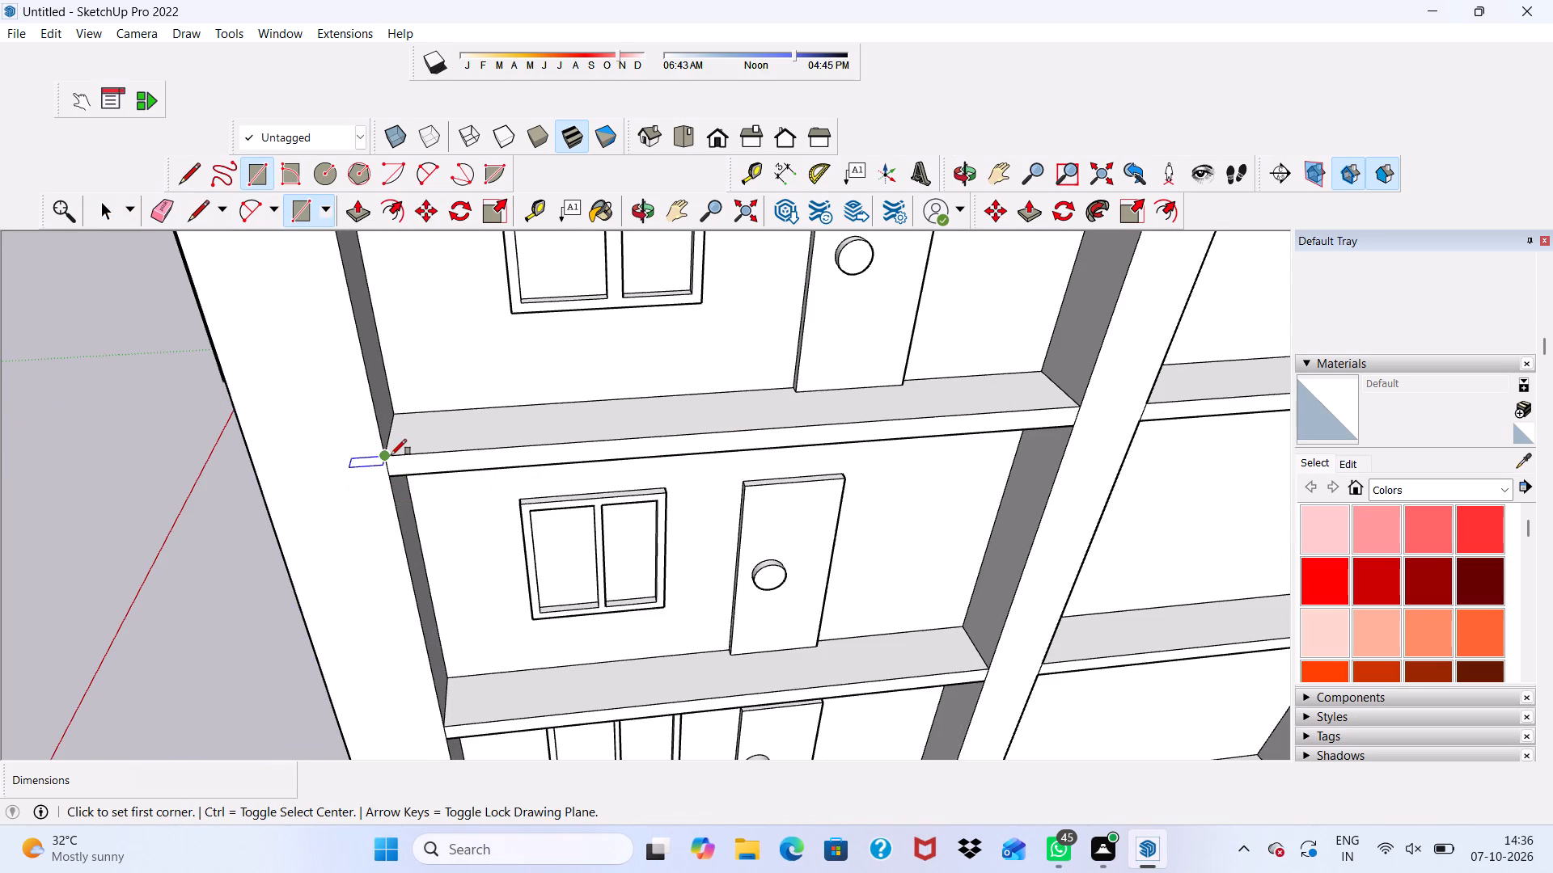
{"action": "left_click", "coordinate": [391, 455]}
{"action": "scroll", "coordinate": [569, 394], "scroll_direction": "down", "scroll_amount": 4}
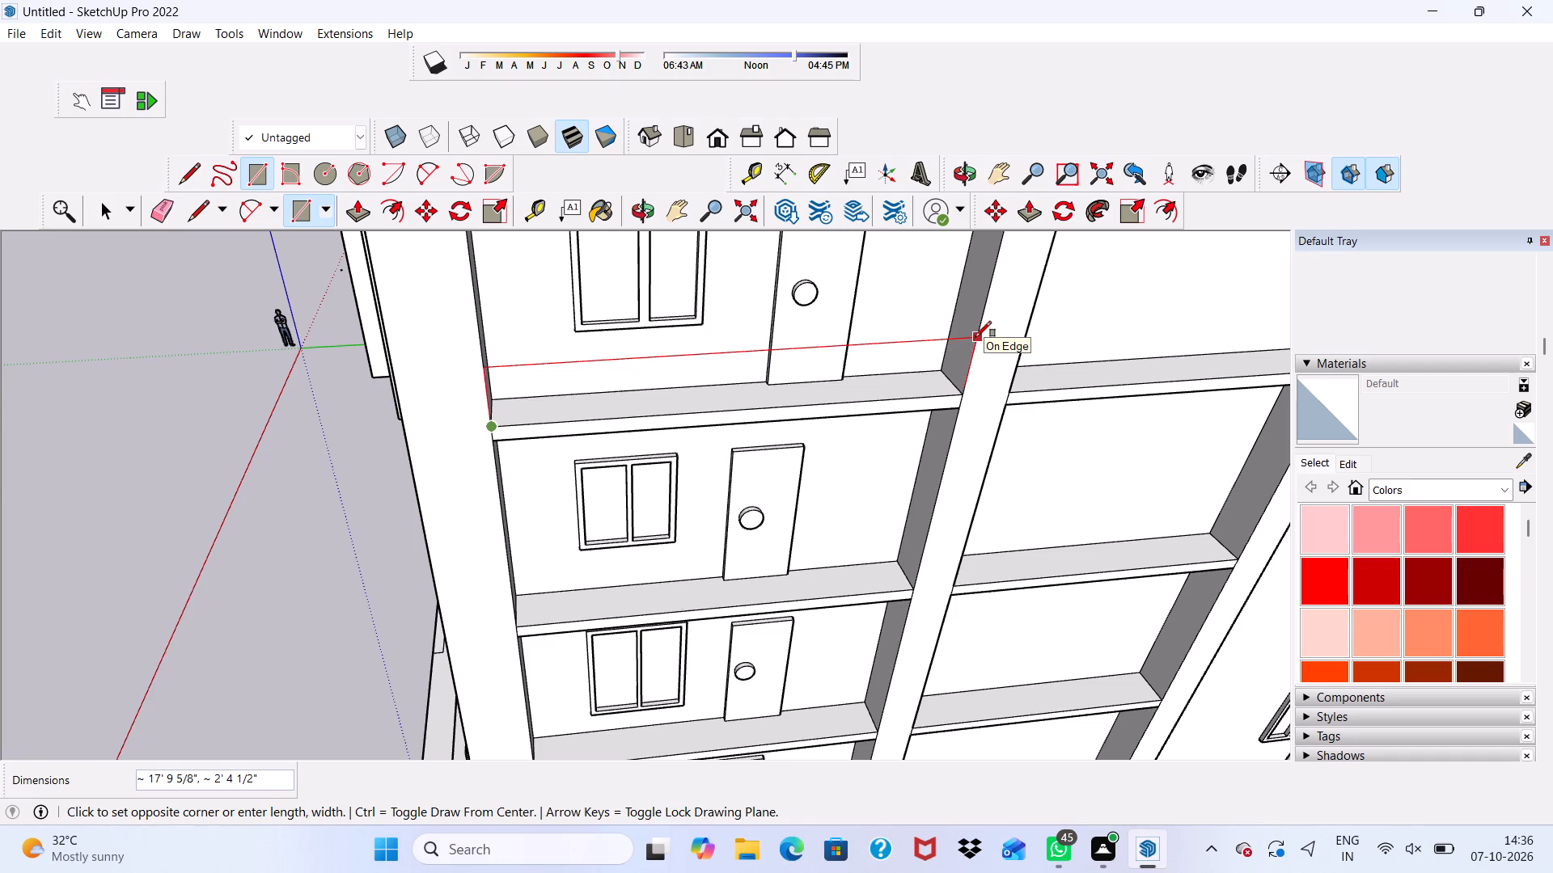
{"action": "left_click", "coordinate": [975, 337]}
Draw a parapet rectangle about 17' 9 5/8" by 2' 3 3/8" across the side bay one floor below the top.
{"action": "scroll", "coordinate": [932, 460], "scroll_direction": "down", "scroll_amount": 3}
{"action": "middle_click_drag", "start_coordinate": [920, 451], "coordinate": [906, 373]}
{"action": "scroll", "coordinate": [583, 581], "scroll_direction": "up", "scroll_amount": 8}
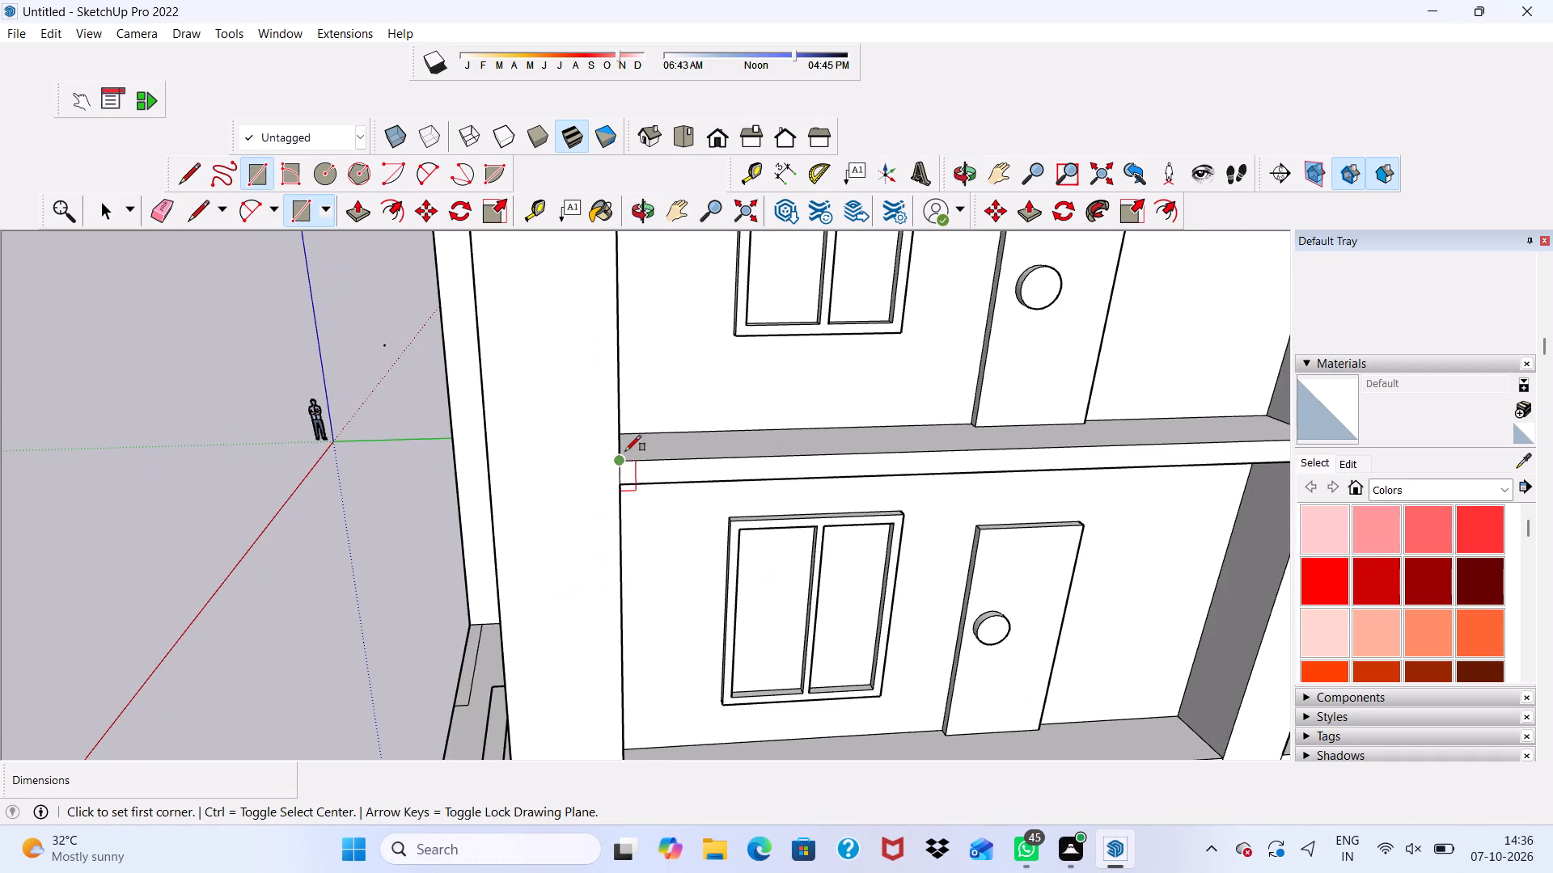
{"action": "left_click", "coordinate": [616, 463]}
{"action": "scroll", "coordinate": [607, 428], "scroll_direction": "down", "scroll_amount": 7}
{"action": "scroll", "coordinate": [919, 404], "scroll_direction": "up", "scroll_amount": 3}
{"action": "left_click", "coordinate": [1024, 390]}
Delete the face closing the opening above the parapet in the side bay one floor below the top.
{"action": "scroll", "coordinate": [947, 449], "scroll_direction": "down", "scroll_amount": 4}
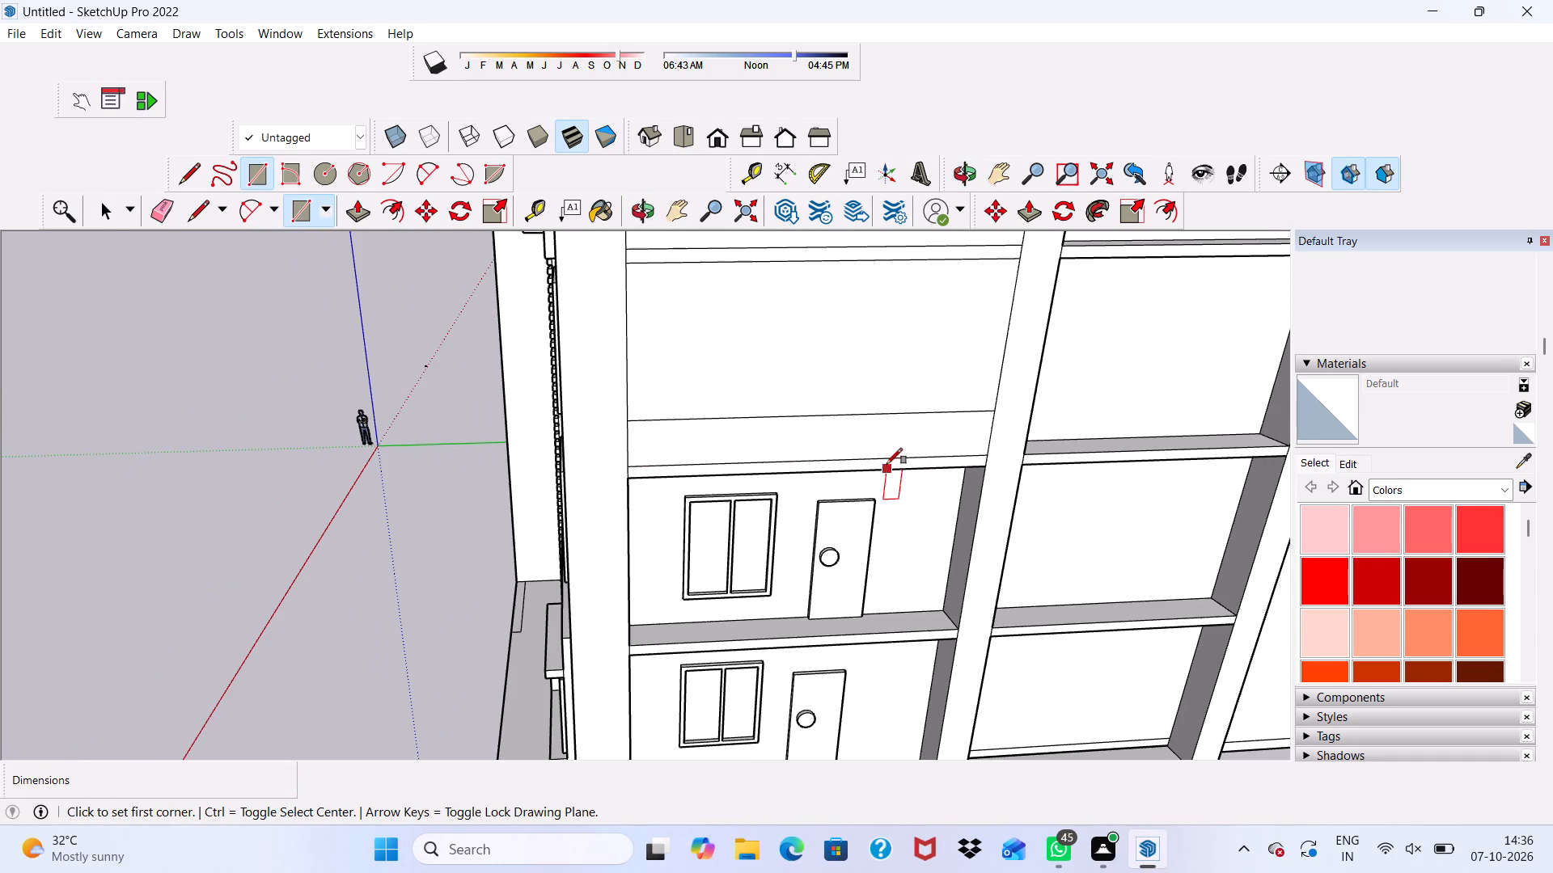
{"action": "right_click_drag", "start_coordinate": [903, 466], "coordinate": [893, 445]}
{"action": "left_click", "coordinate": [855, 373]}
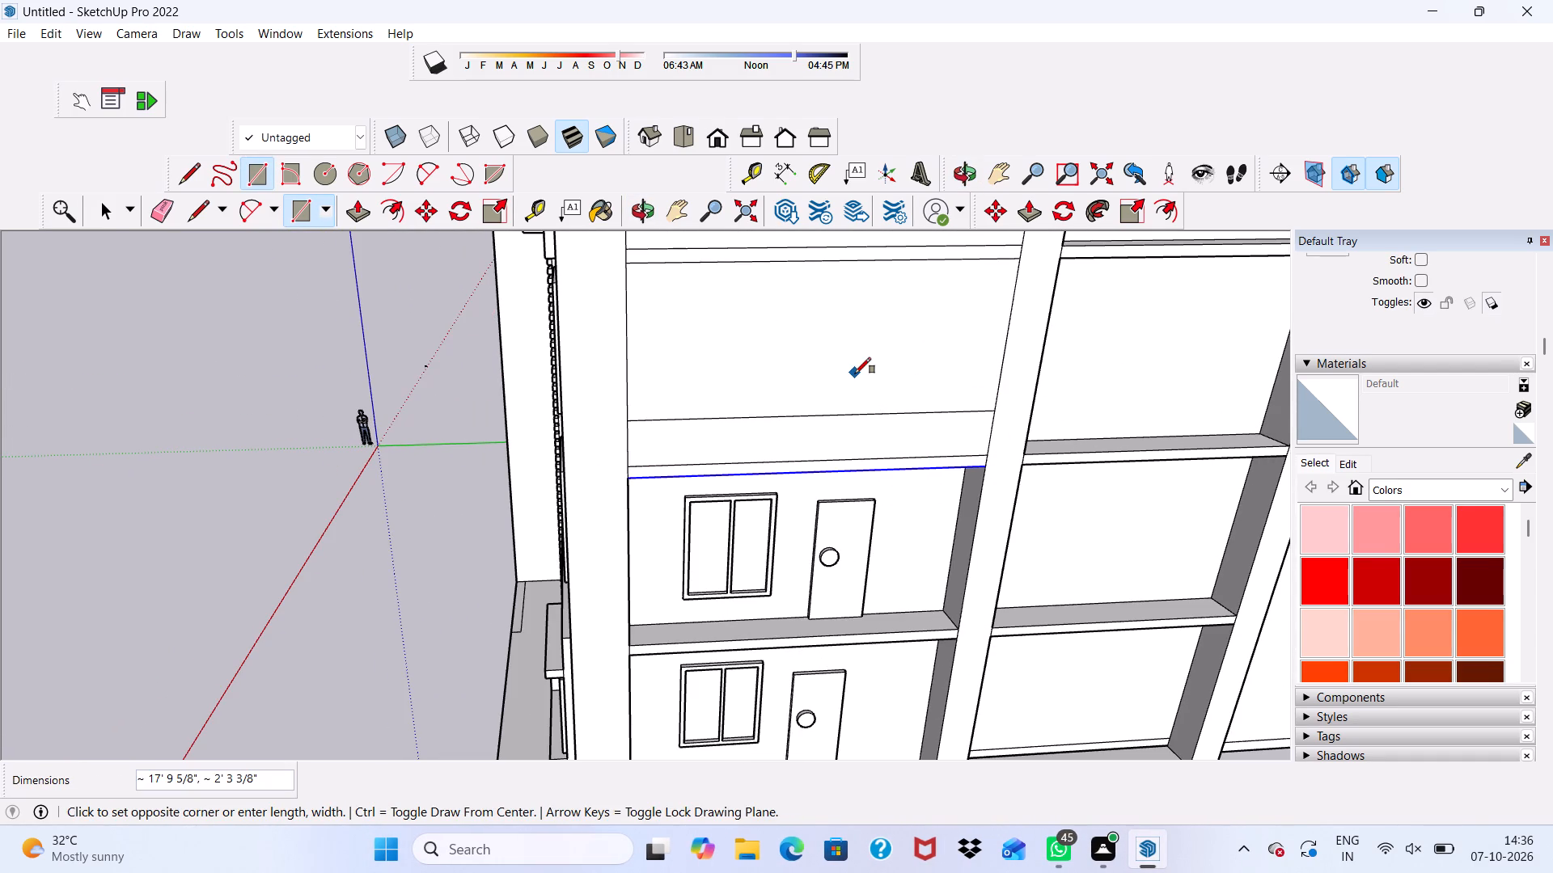
{"action": "key", "text": "space"}
{"action": "key", "text": "space"}
{"action": "left_click", "coordinate": [853, 374]}
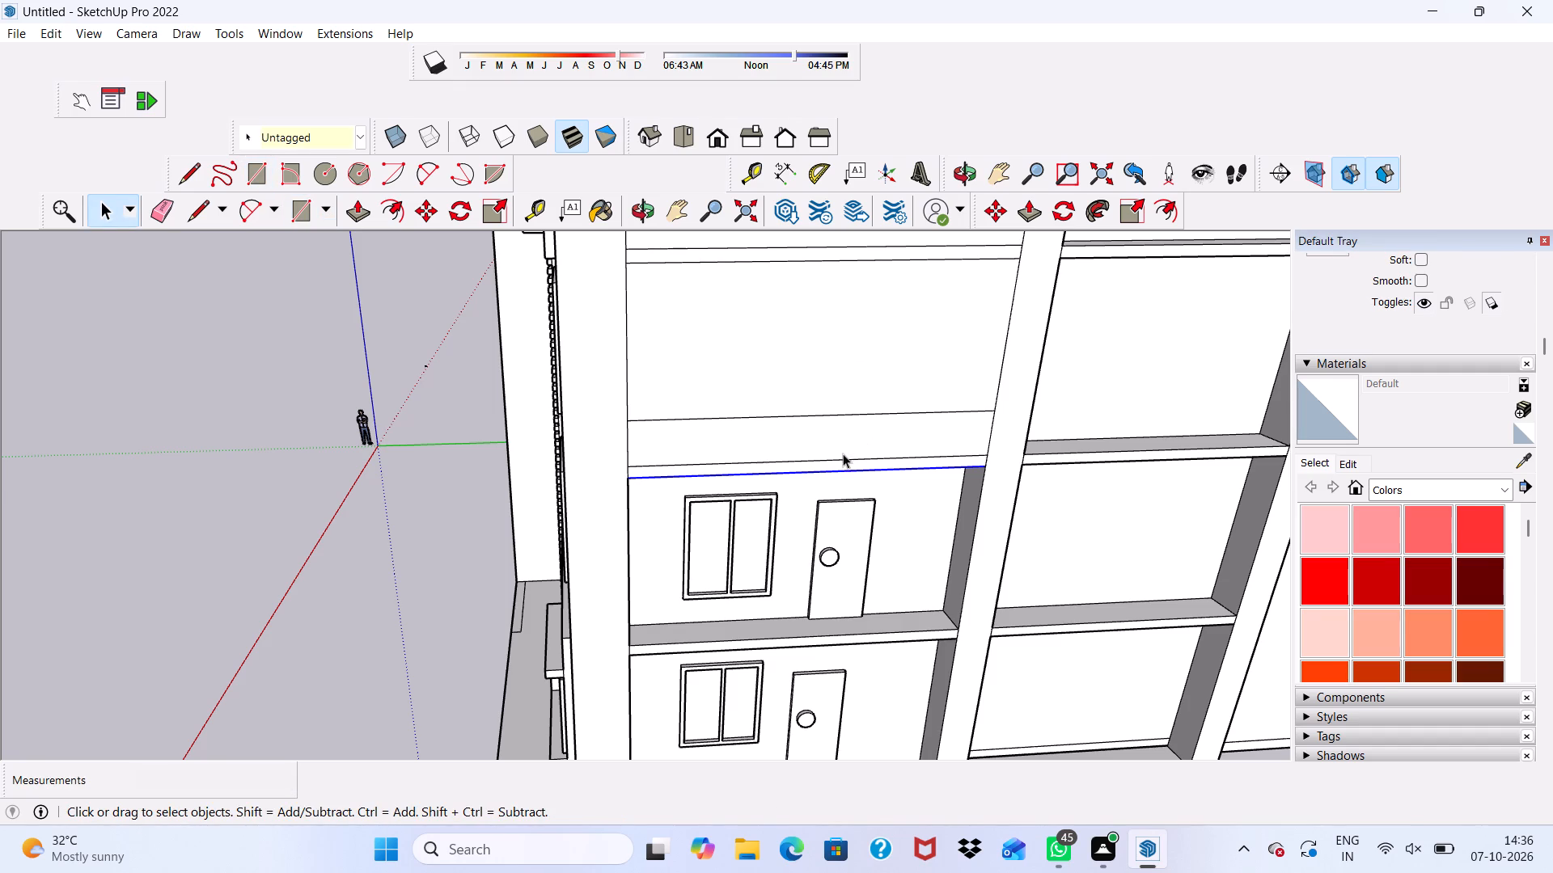
{"action": "key", "text": "Delete"}
Draw a parapet rectangle about 17' 9 5/8" by 2' 11 5/16" across the side bay directly above the ground floor.
{"action": "scroll", "coordinate": [826, 489], "scroll_direction": "down", "scroll_amount": 3}
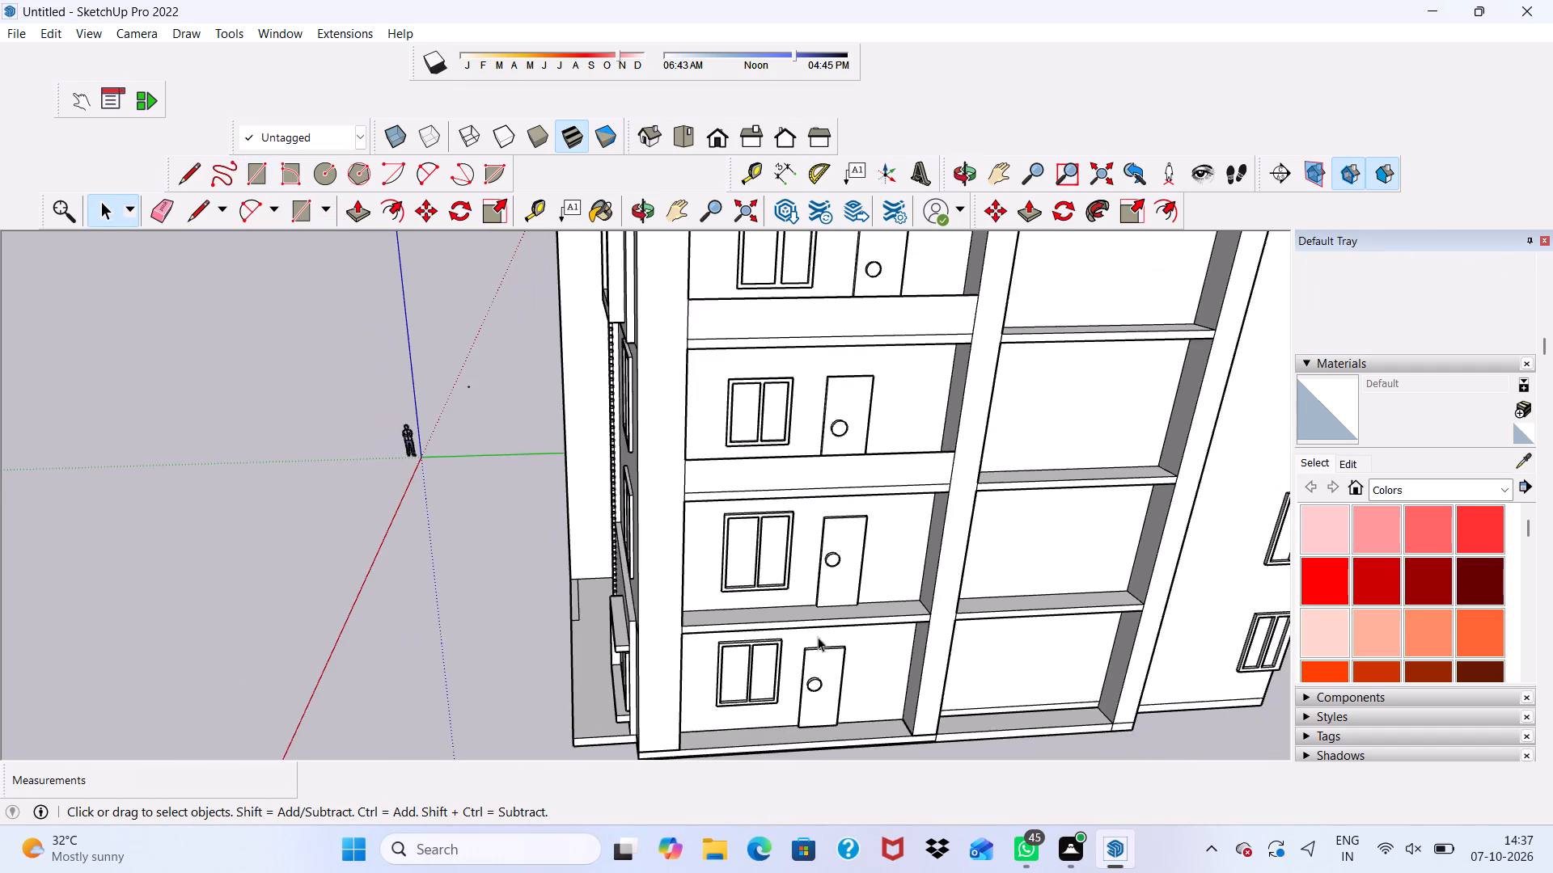
{"action": "middle_click_drag", "start_coordinate": [818, 637], "coordinate": [789, 526]}
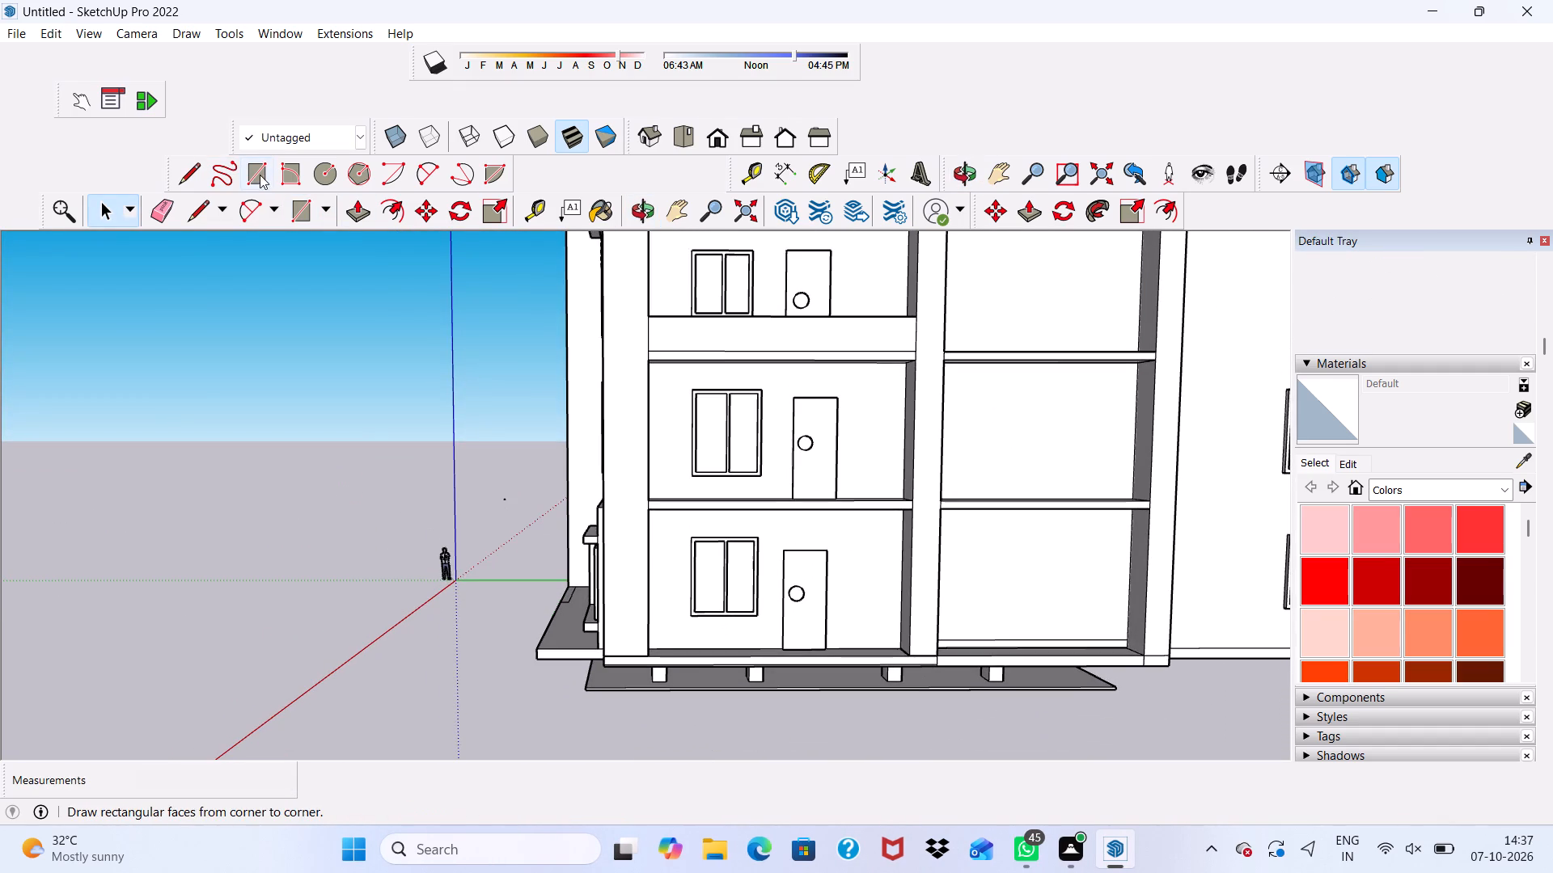
{"action": "left_click", "coordinate": [260, 175]}
{"action": "scroll", "coordinate": [620, 469], "scroll_direction": "up", "scroll_amount": 8}
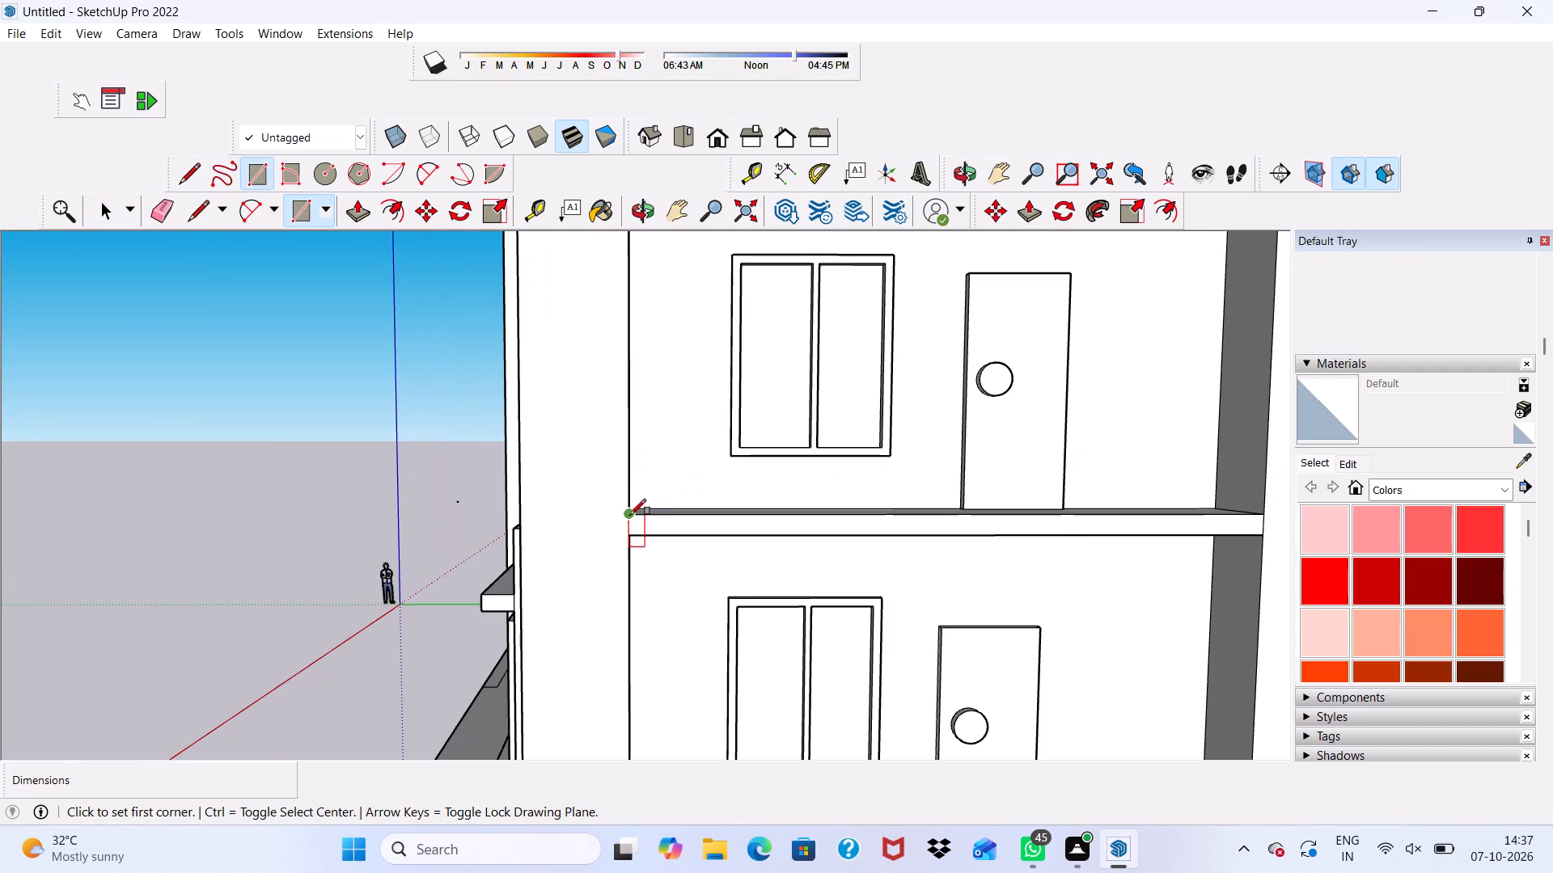
{"action": "left_click", "coordinate": [630, 515]}
{"action": "scroll", "coordinate": [643, 484], "scroll_direction": "down", "scroll_amount": 5}
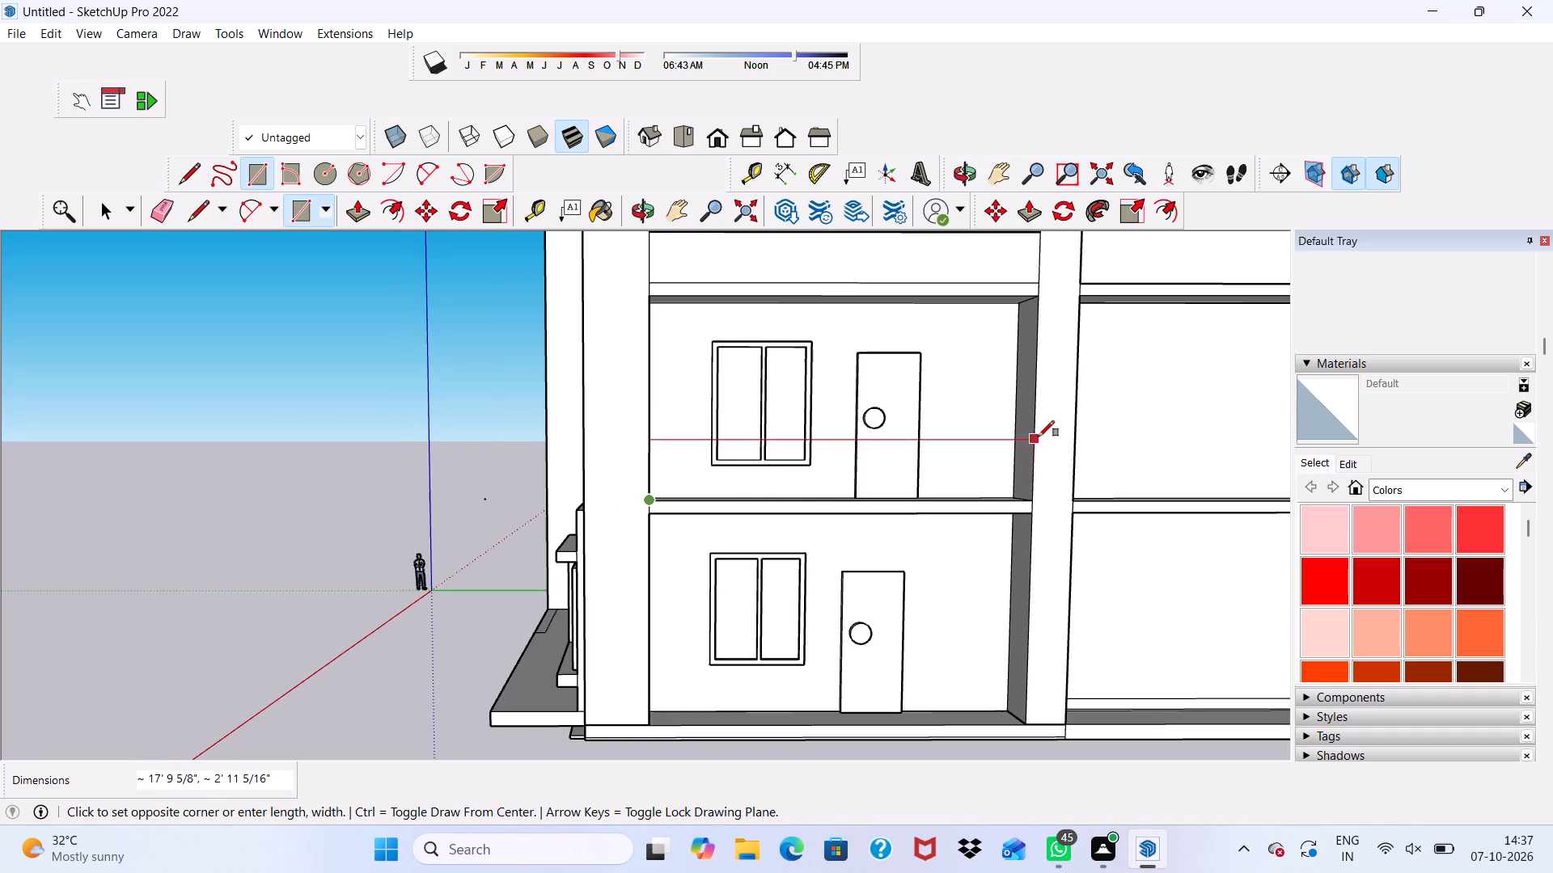
{"action": "left_click", "coordinate": [1039, 436]}
Delete the face closing the opening above the parapet in the side bay directly above the ground floor.
{"action": "scroll", "coordinate": [1009, 474], "scroll_direction": "down", "scroll_amount": 3}
{"action": "key", "text": "space"}
{"action": "left_click", "coordinate": [874, 368]}
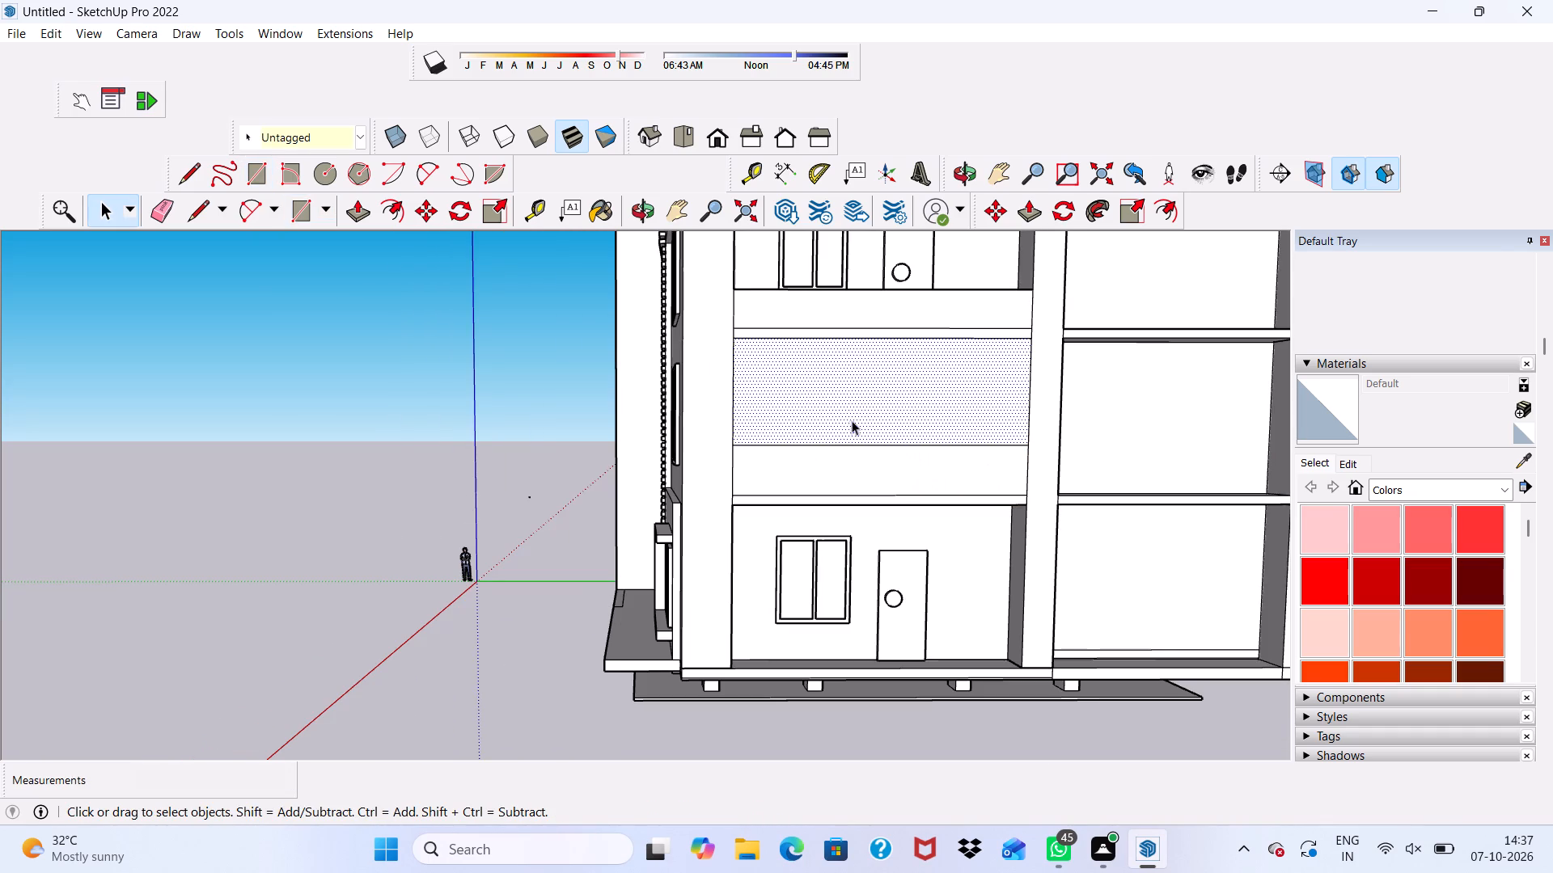
{"action": "key", "text": "Delete"}
Draw a parapet rectangle about 17' 9 5/8" by 3' 5 13/16" across the ground-floor side bay, starting at its floor edge.
{"action": "scroll", "coordinate": [855, 520], "scroll_direction": "down", "scroll_amount": 4}
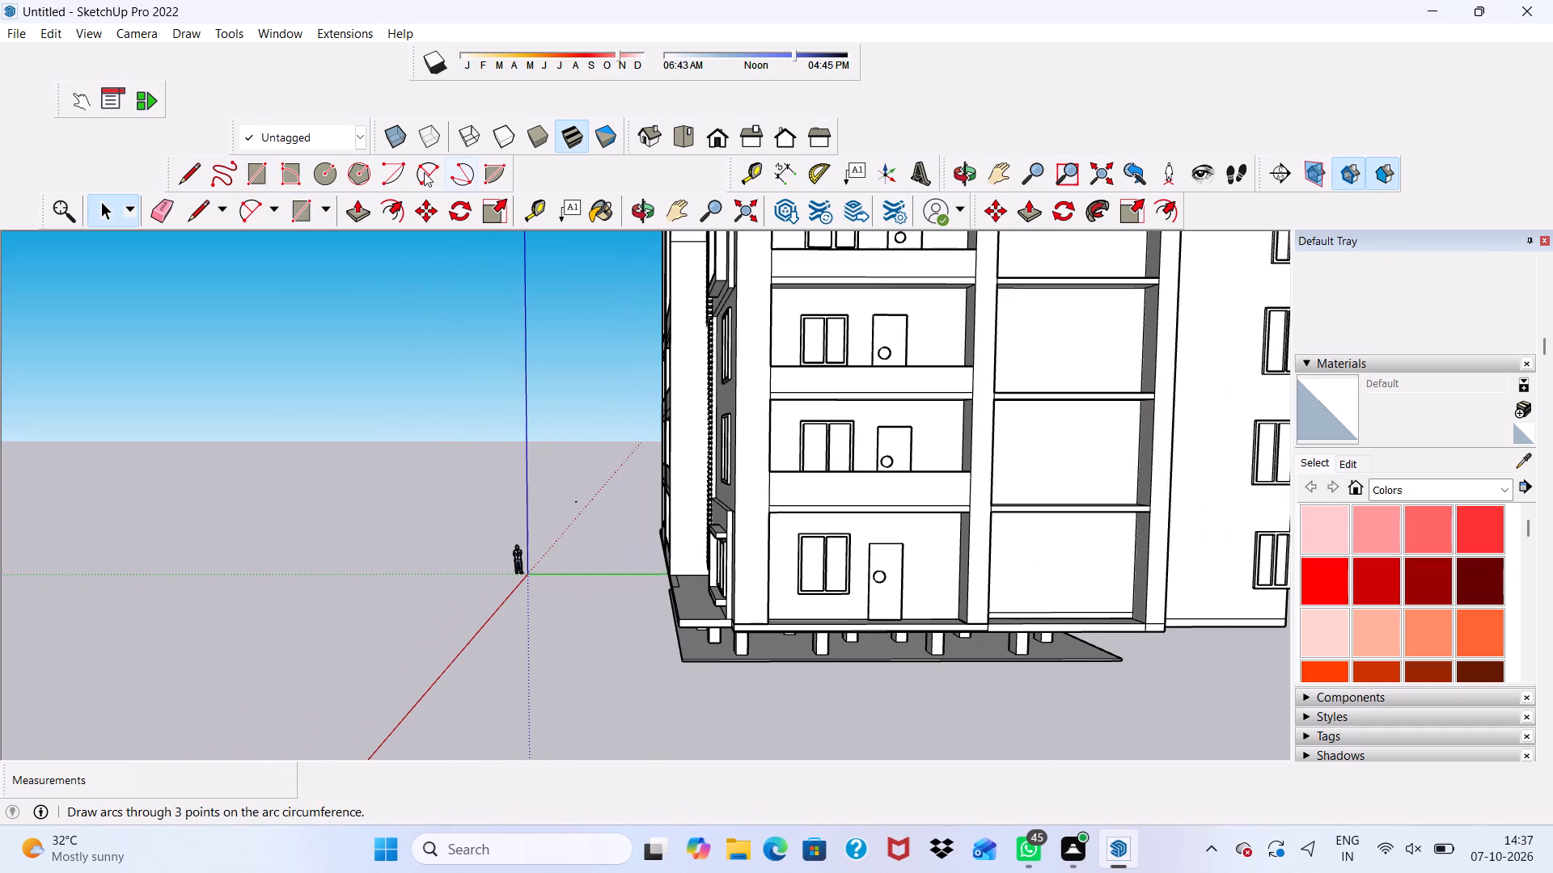
{"action": "left_click", "coordinate": [264, 165]}
{"action": "scroll", "coordinate": [761, 583], "scroll_direction": "up", "scroll_amount": 7}
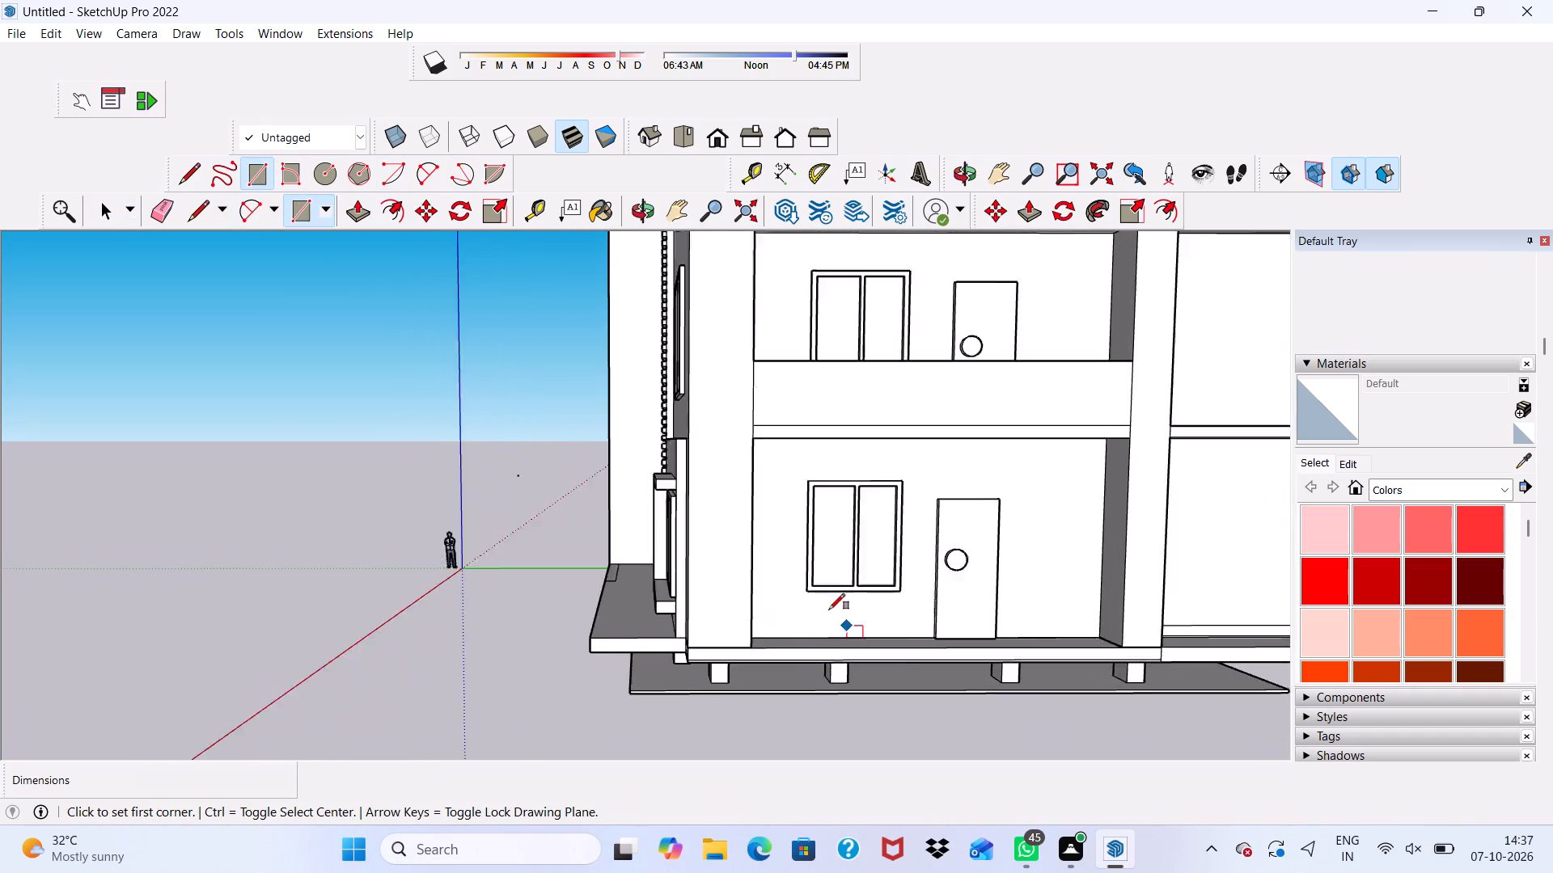
{"action": "scroll", "coordinate": [829, 609], "scroll_direction": "up", "scroll_amount": 9}
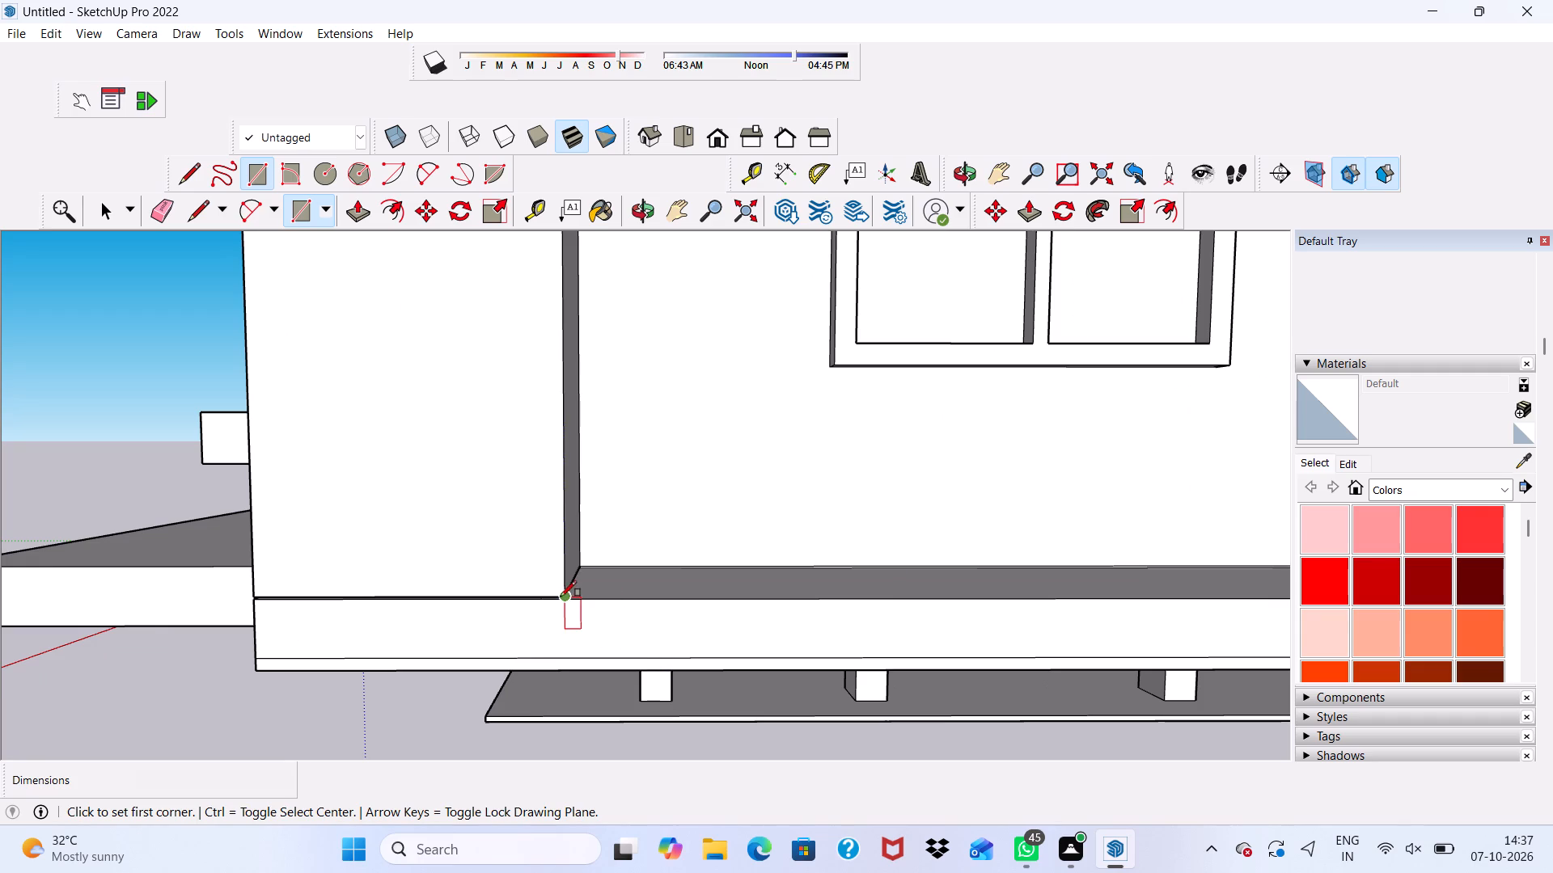
{"action": "left_click", "coordinate": [561, 597]}
{"action": "scroll", "coordinate": [713, 606], "scroll_direction": "down", "scroll_amount": 9}
{"action": "scroll", "coordinate": [921, 549], "scroll_direction": "down", "scroll_amount": 9}
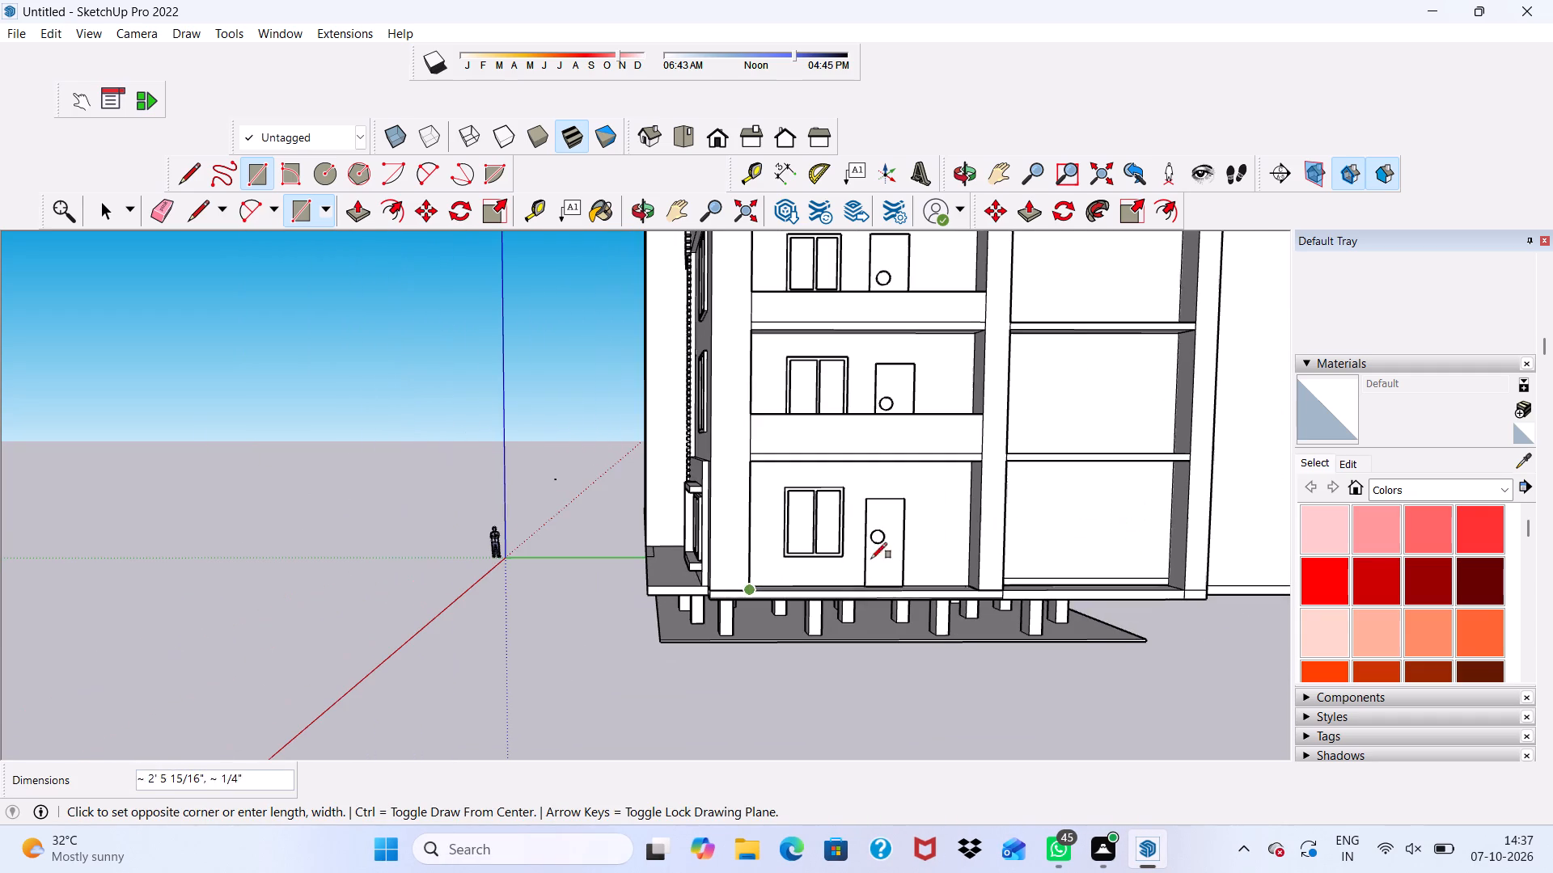
{"action": "left_click", "coordinate": [977, 546]}
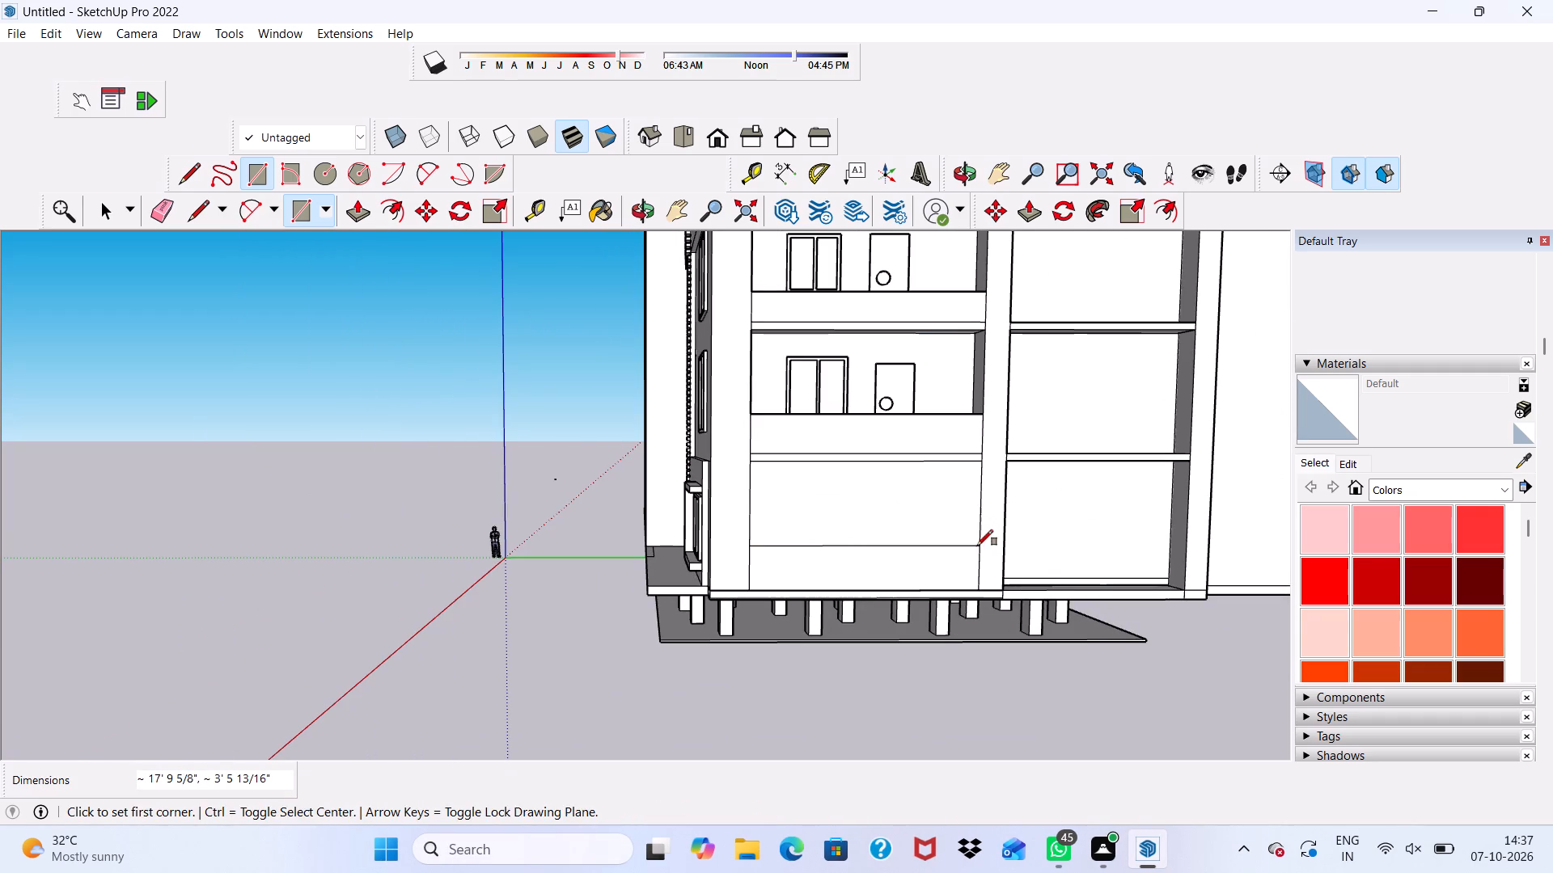
Delete the face closing the opening above the ground-floor side bay's parapet.
{"action": "key", "text": "space"}
{"action": "left_click", "coordinate": [869, 498]}
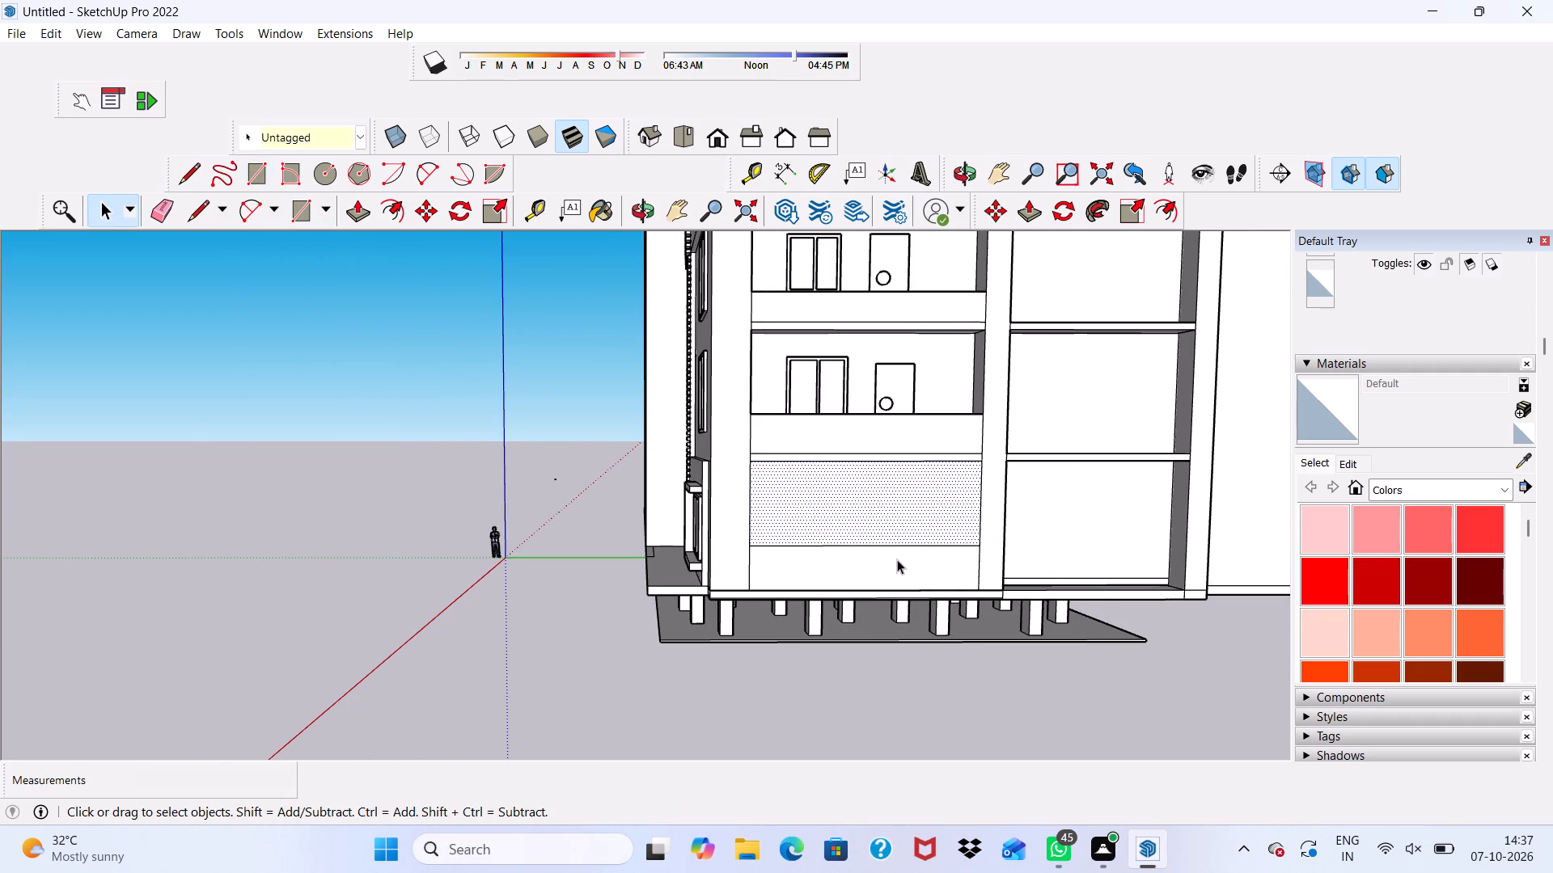
{"action": "key", "text": "Delete"}
Inspect the side bays' parapets, the adjoining facades and the still empty neighbouring bays from several angles.
{"action": "scroll", "coordinate": [899, 540], "scroll_direction": "down", "scroll_amount": 3}
{"action": "middle_click_drag", "start_coordinate": [861, 527], "coordinate": [748, 521]}
{"action": "scroll", "coordinate": [766, 375], "scroll_direction": "up", "scroll_amount": 3}
{"action": "scroll", "coordinate": [748, 376], "scroll_direction": "down", "scroll_amount": 1}
{"action": "middle_click_drag", "start_coordinate": [748, 376], "coordinate": [1046, 361]}
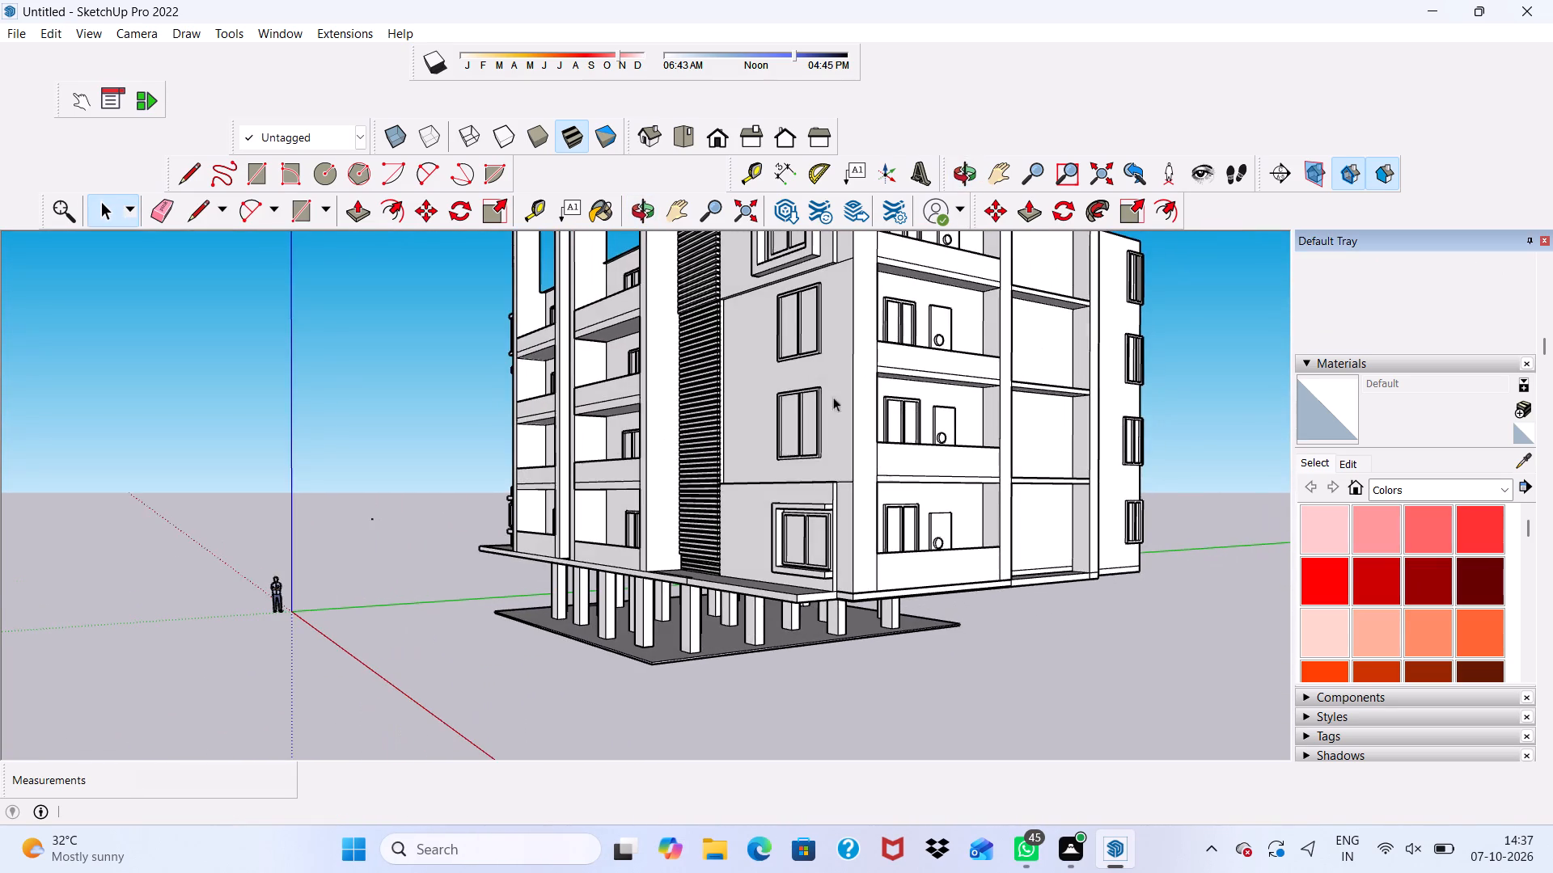
{"action": "middle_click_drag", "start_coordinate": [618, 439], "coordinate": [721, 496]}
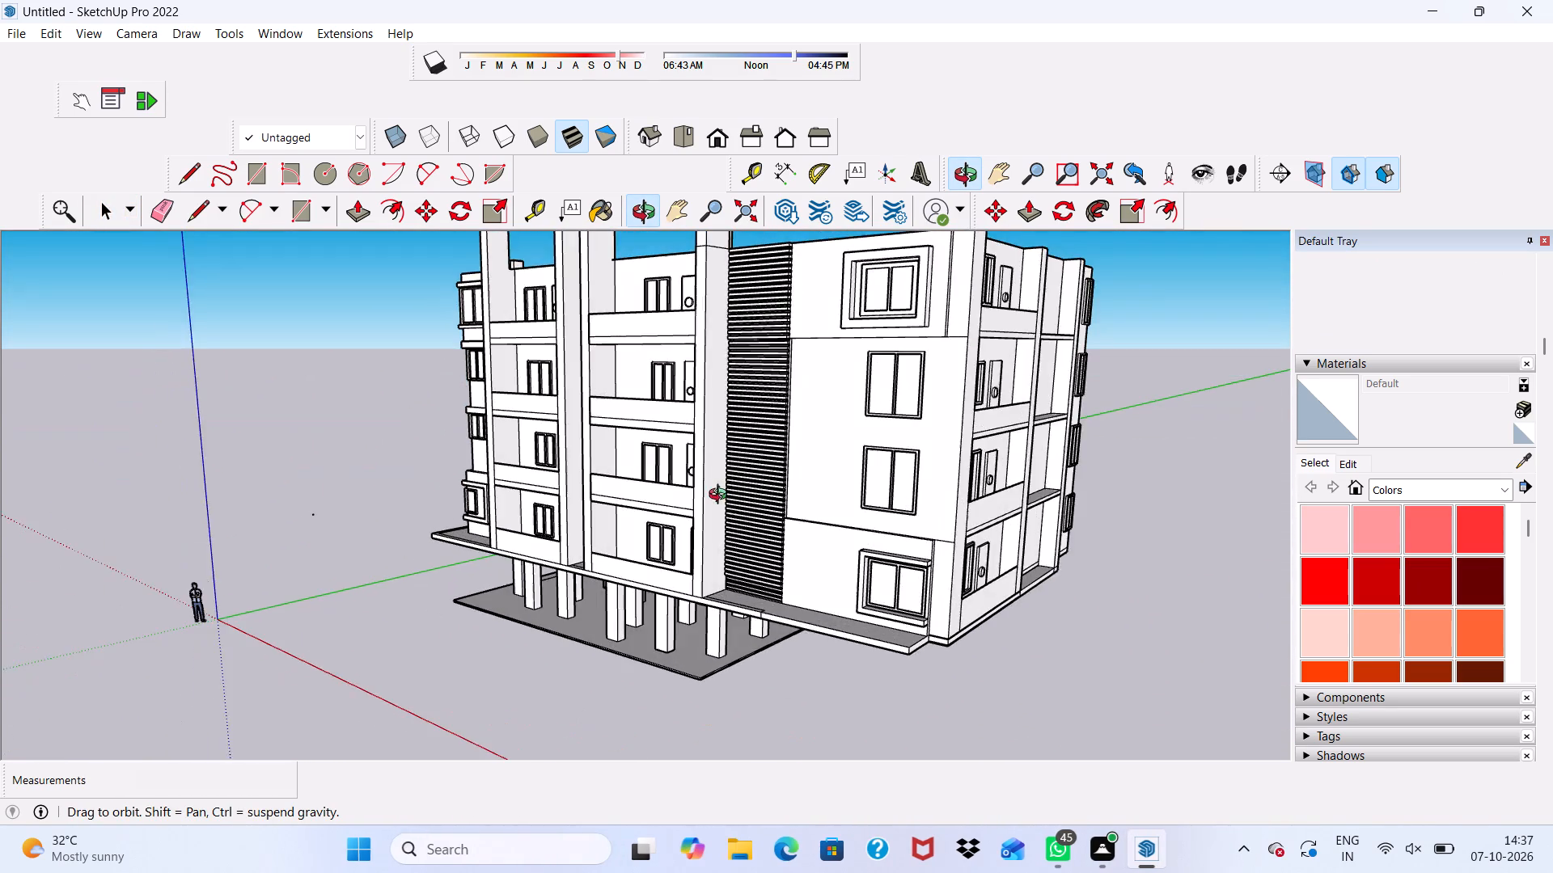
{"action": "middle_click_drag", "start_coordinate": [721, 496], "coordinate": [722, 496]}
{"action": "middle_click_drag", "start_coordinate": [752, 489], "coordinate": [781, 399]}
{"action": "scroll", "coordinate": [912, 501], "scroll_direction": "up", "scroll_amount": 4}
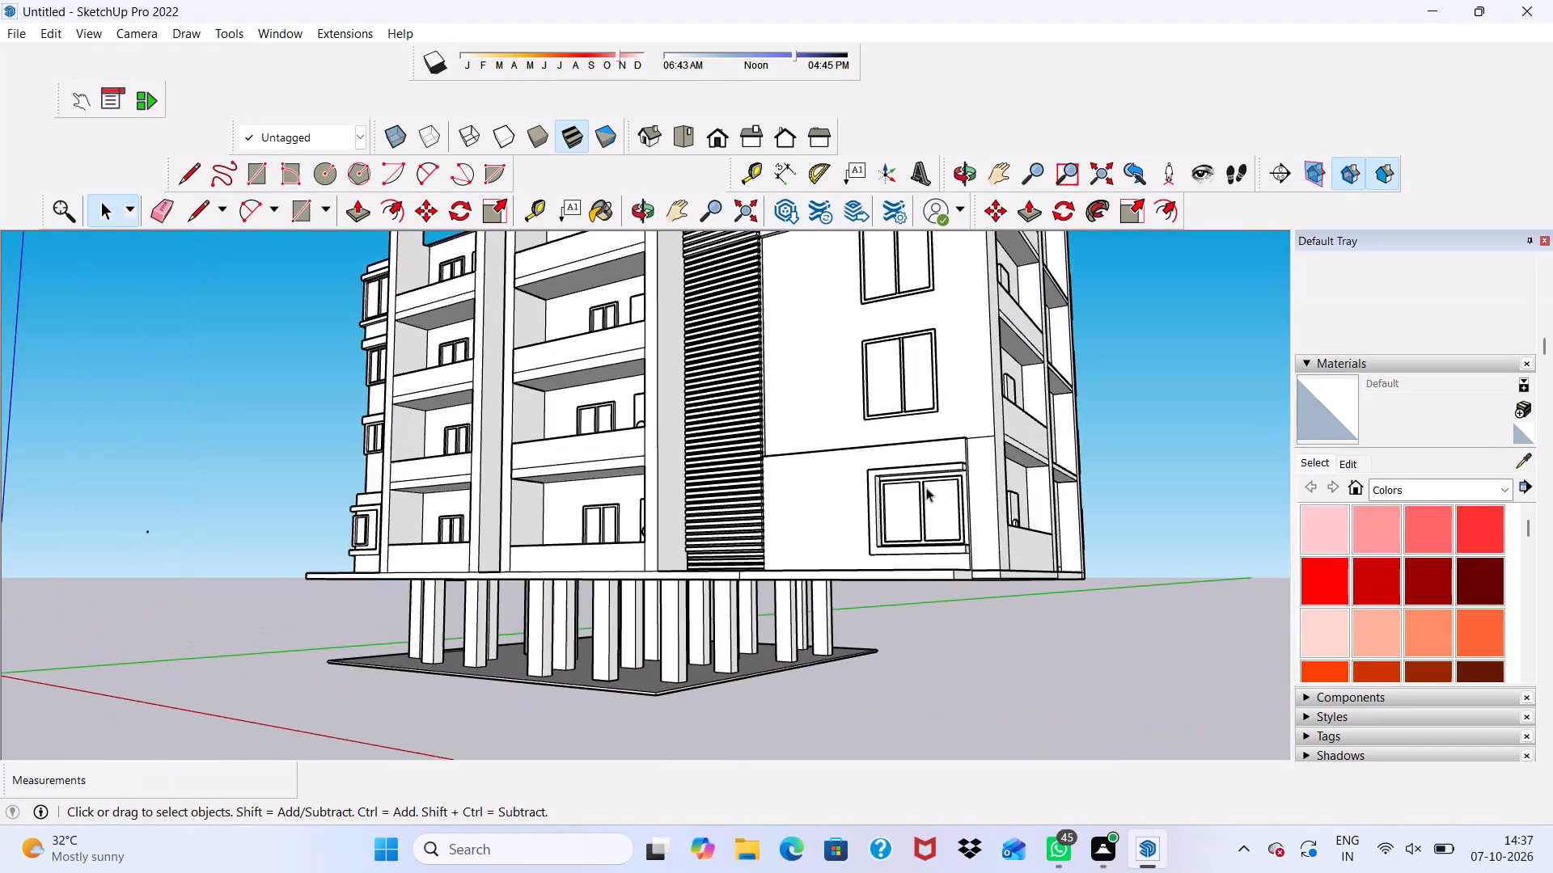
{"action": "scroll", "coordinate": [998, 476], "scroll_direction": "down", "scroll_amount": 1}
{"action": "middle_click_drag", "start_coordinate": [1003, 476], "coordinate": [650, 539]}
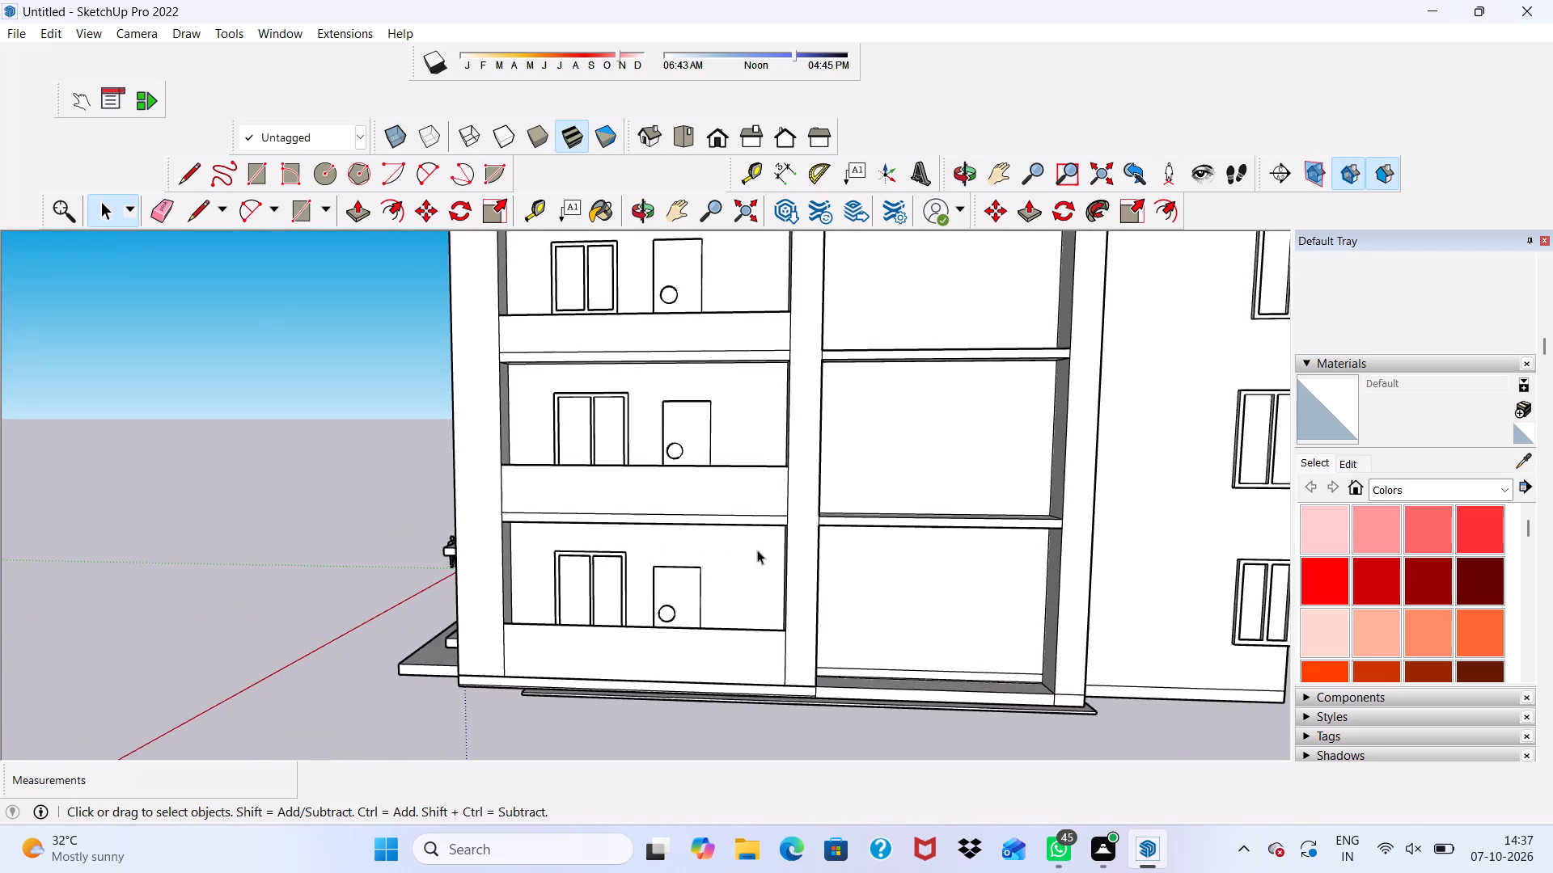
{"action": "scroll", "coordinate": [851, 567], "scroll_direction": "up", "scroll_amount": 4}
{"action": "scroll", "coordinate": [854, 565], "scroll_direction": "down", "scroll_amount": 5}
{"action": "middle_click_drag", "start_coordinate": [813, 418], "coordinate": [778, 297]}
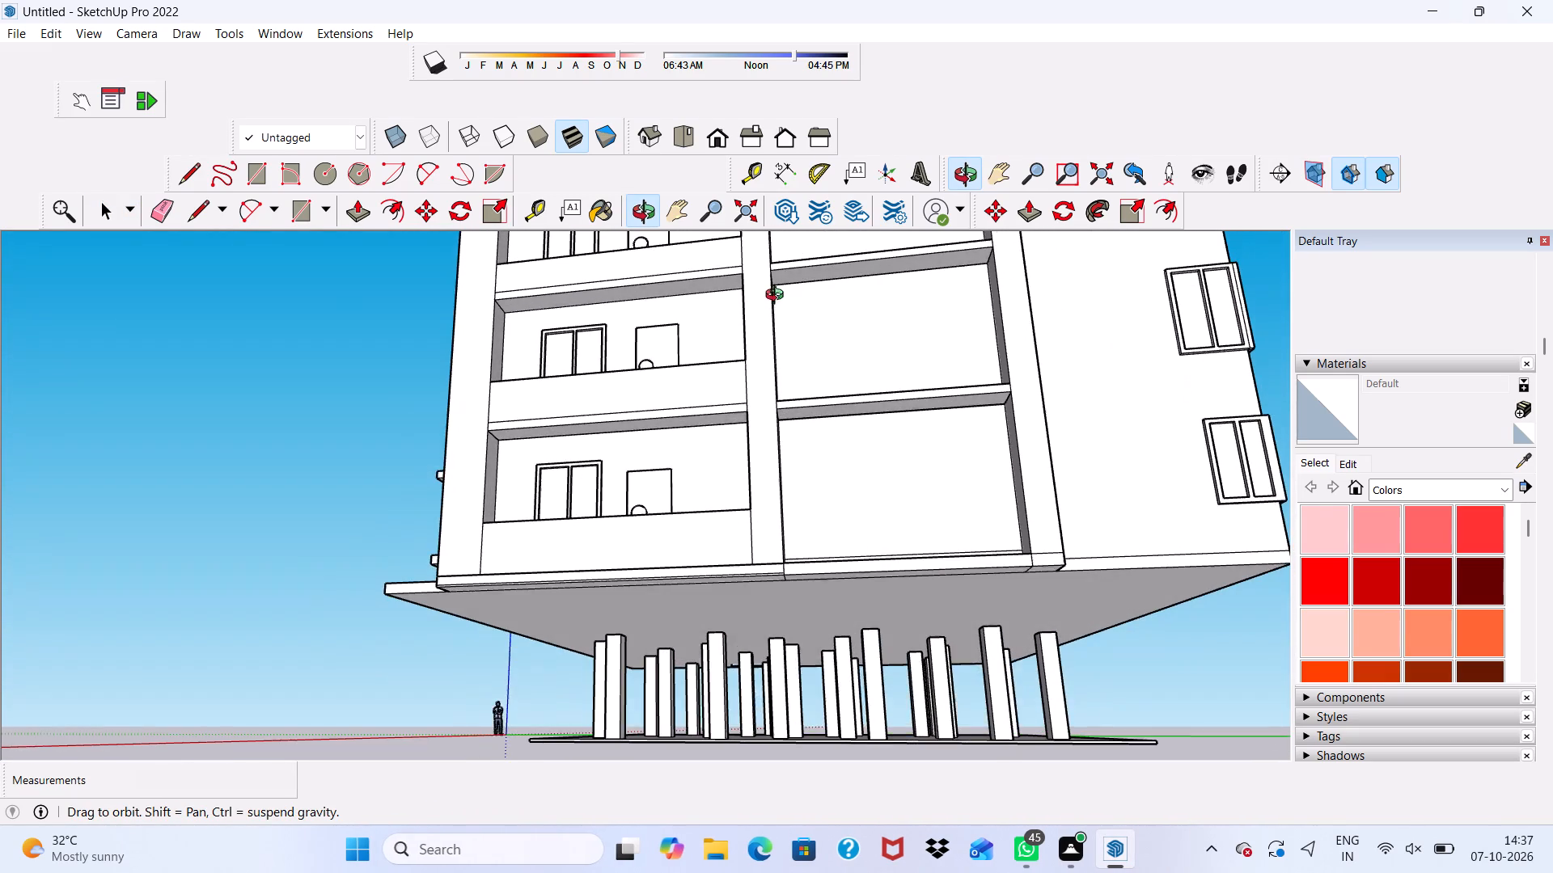
Erase the extra horizontal edge just above the floor on the empty ground-floor bay's back wall.
{"action": "middle_click_drag", "start_coordinate": [778, 297], "coordinate": [776, 298]}
{"action": "scroll", "coordinate": [755, 698], "scroll_direction": "up", "scroll_amount": 5}
{"action": "scroll", "coordinate": [733, 626], "scroll_direction": "down", "scroll_amount": 9}
{"action": "middle_click_drag", "start_coordinate": [748, 483], "coordinate": [661, 538]}
{"action": "scroll", "coordinate": [725, 590], "scroll_direction": "up", "scroll_amount": 5}
{"action": "scroll", "coordinate": [709, 506], "scroll_direction": "up", "scroll_amount": 3}
{"action": "middle_click_drag", "start_coordinate": [711, 513], "coordinate": [715, 607]}
{"action": "scroll", "coordinate": [637, 664], "scroll_direction": "down", "scroll_amount": 8}
{"action": "middle_click_drag", "start_coordinate": [675, 543], "coordinate": [718, 461]}
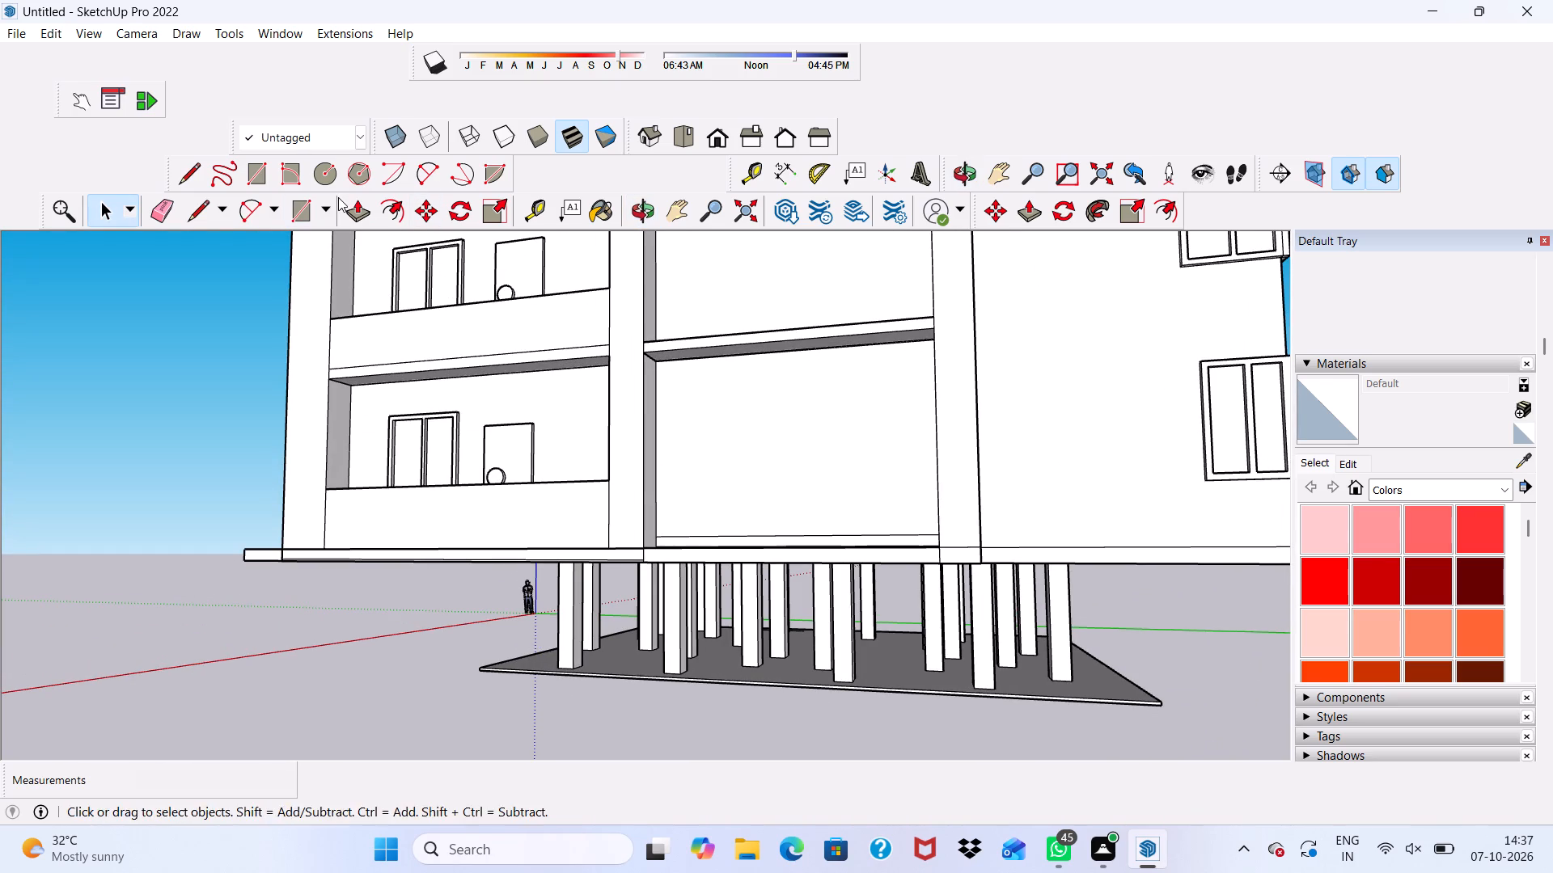
{"action": "left_click", "coordinate": [260, 172]}
{"action": "scroll", "coordinate": [850, 580], "scroll_direction": "up", "scroll_amount": 1}
{"action": "middle_click_drag", "start_coordinate": [809, 487], "coordinate": [844, 525]}
{"action": "scroll", "coordinate": [873, 542], "scroll_direction": "up", "scroll_amount": 3}
{"action": "key", "text": "space"}
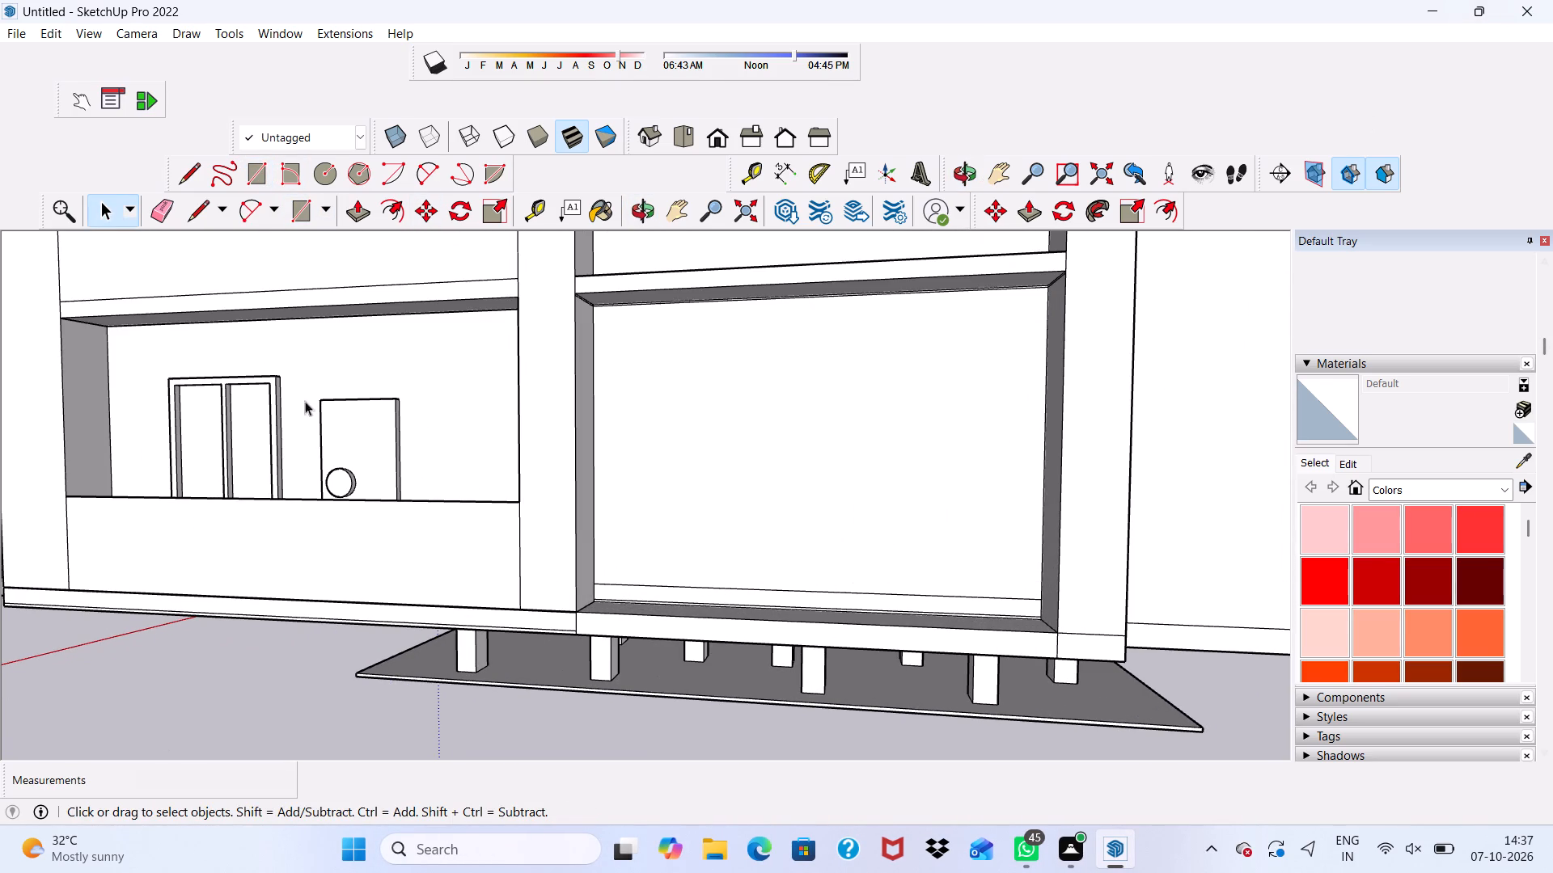
{"action": "left_click", "coordinate": [171, 209]}
{"action": "scroll", "coordinate": [506, 466], "scroll_direction": "up", "scroll_amount": 3}
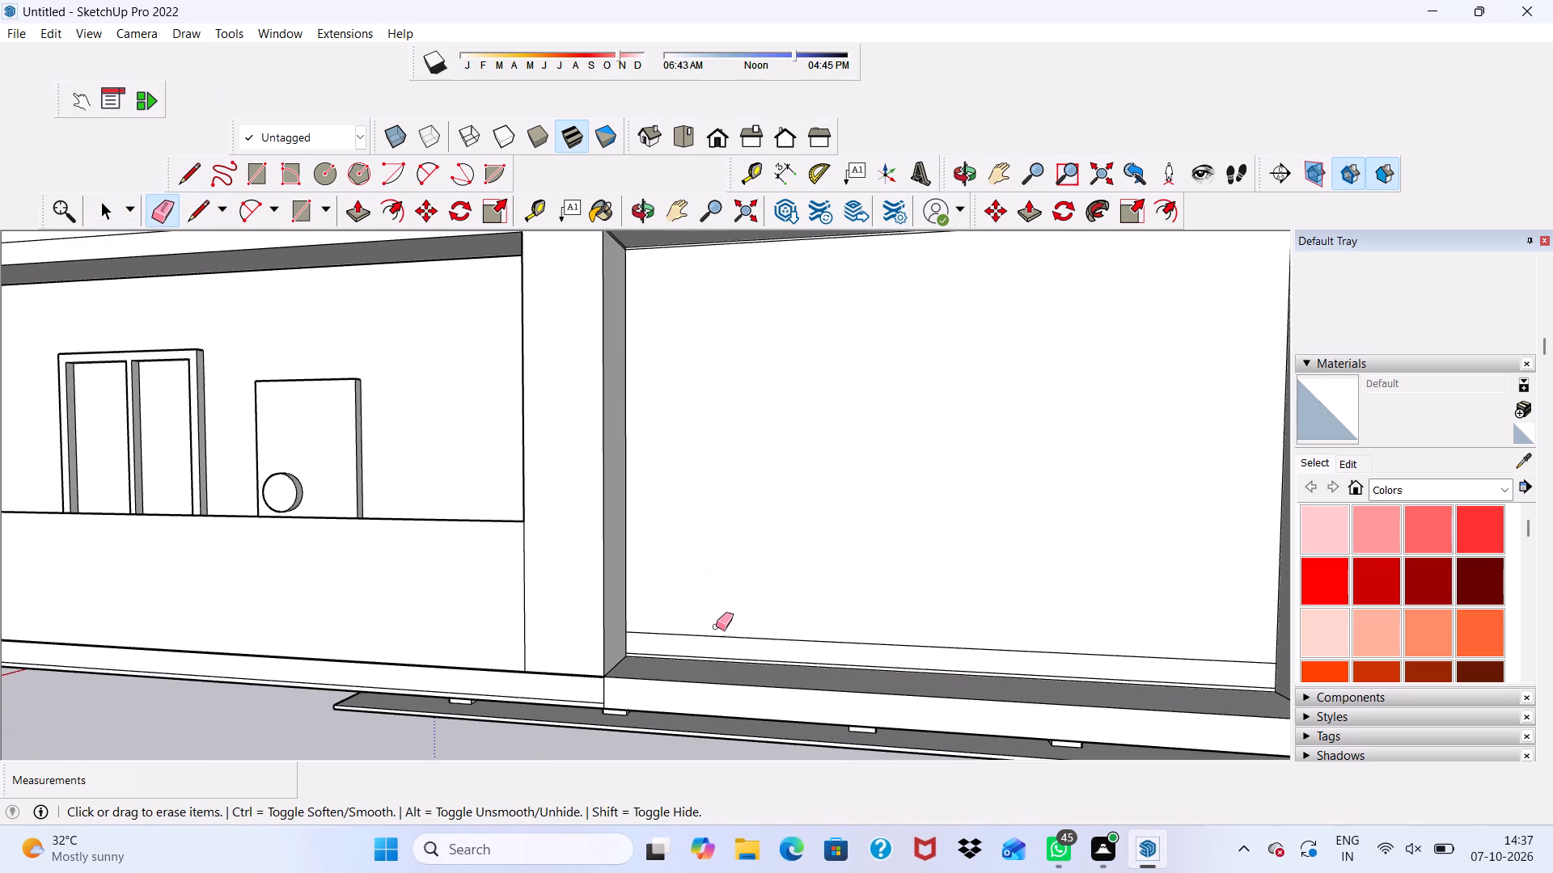
{"action": "left_click", "coordinate": [730, 639]}
{"action": "left_click_drag", "start_coordinate": [730, 641], "coordinate": [743, 635]}
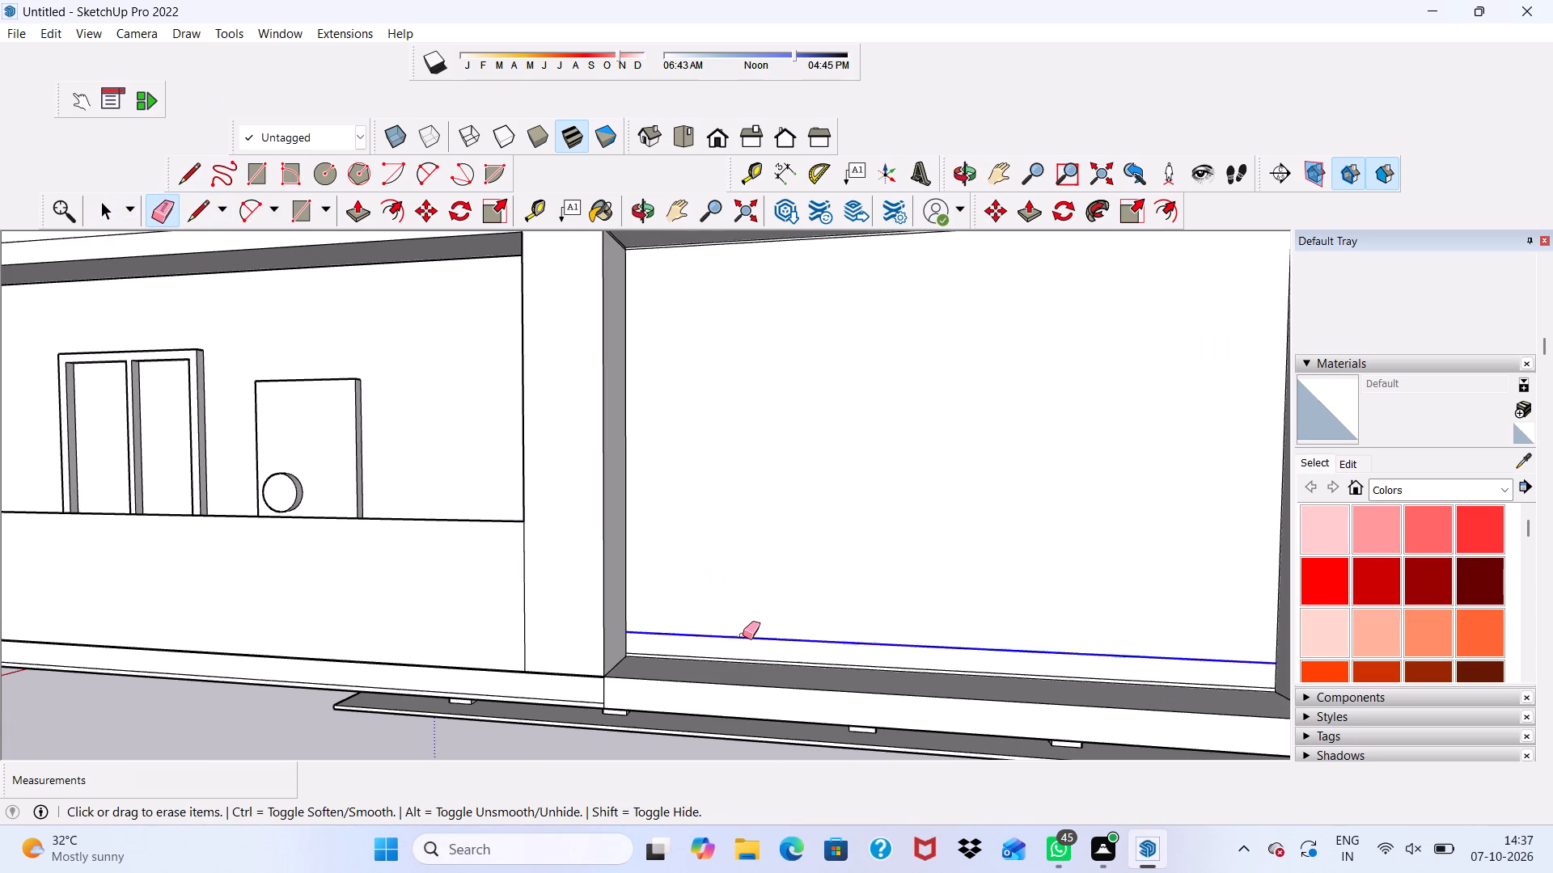
{"action": "scroll", "coordinate": [729, 627], "scroll_direction": "down", "scroll_amount": 4}
{"action": "key", "text": "space"}
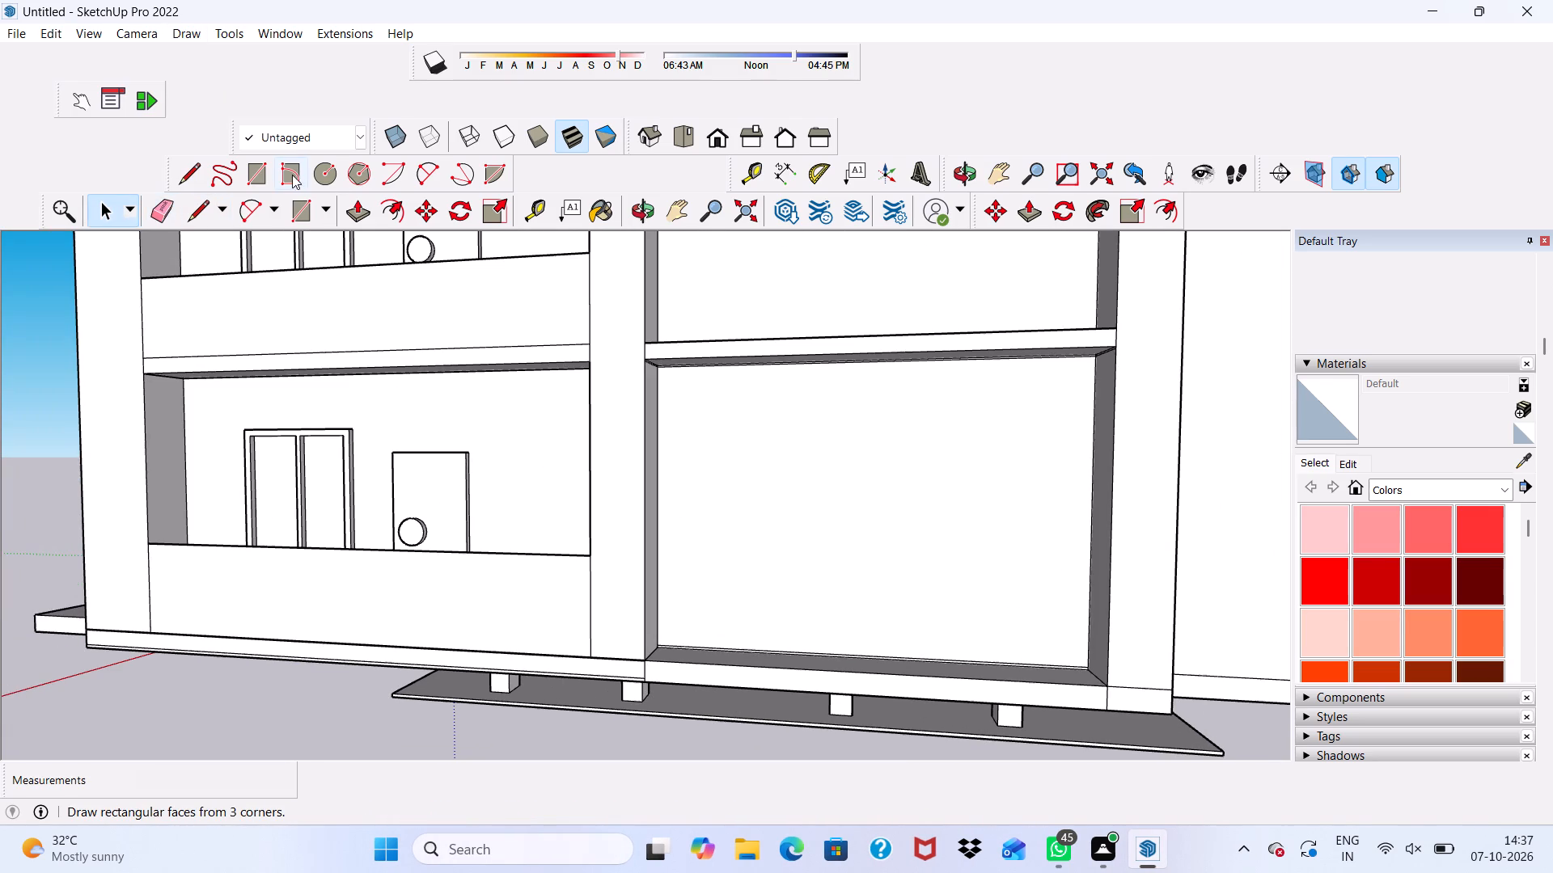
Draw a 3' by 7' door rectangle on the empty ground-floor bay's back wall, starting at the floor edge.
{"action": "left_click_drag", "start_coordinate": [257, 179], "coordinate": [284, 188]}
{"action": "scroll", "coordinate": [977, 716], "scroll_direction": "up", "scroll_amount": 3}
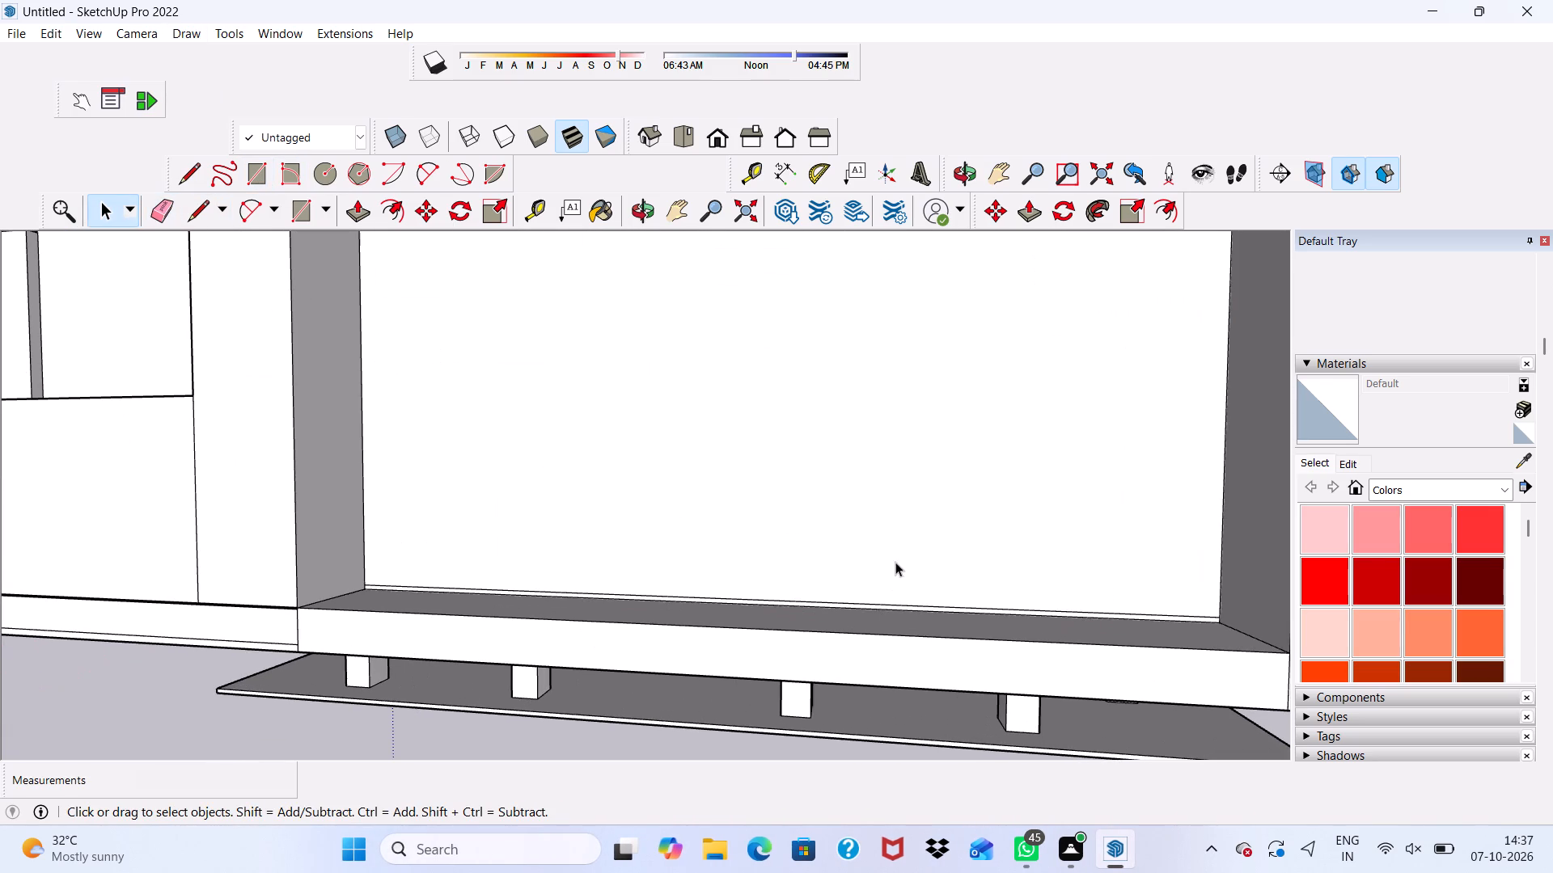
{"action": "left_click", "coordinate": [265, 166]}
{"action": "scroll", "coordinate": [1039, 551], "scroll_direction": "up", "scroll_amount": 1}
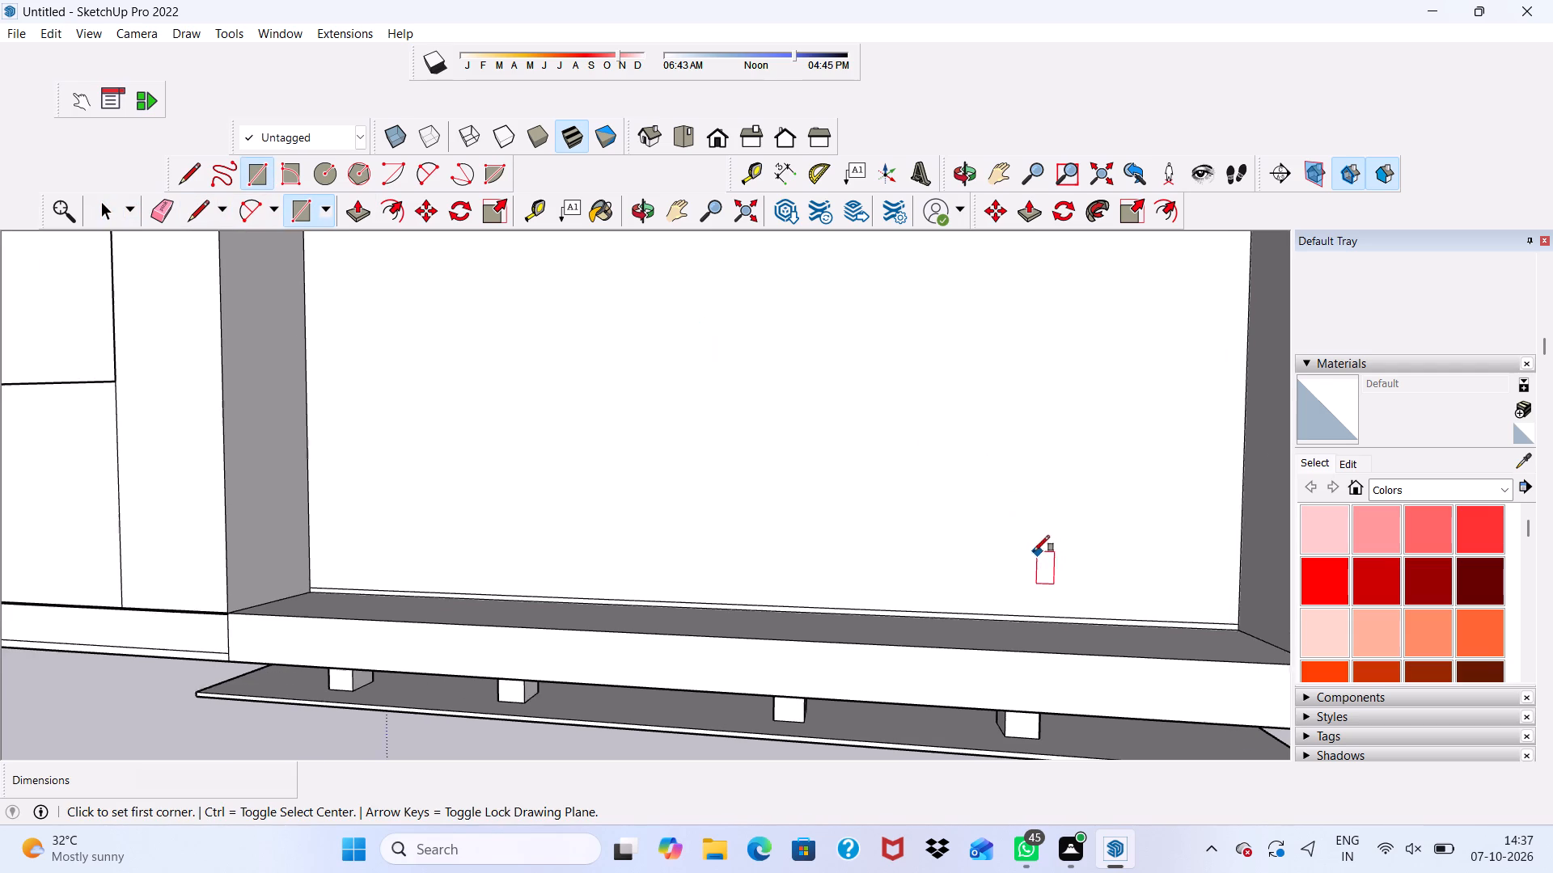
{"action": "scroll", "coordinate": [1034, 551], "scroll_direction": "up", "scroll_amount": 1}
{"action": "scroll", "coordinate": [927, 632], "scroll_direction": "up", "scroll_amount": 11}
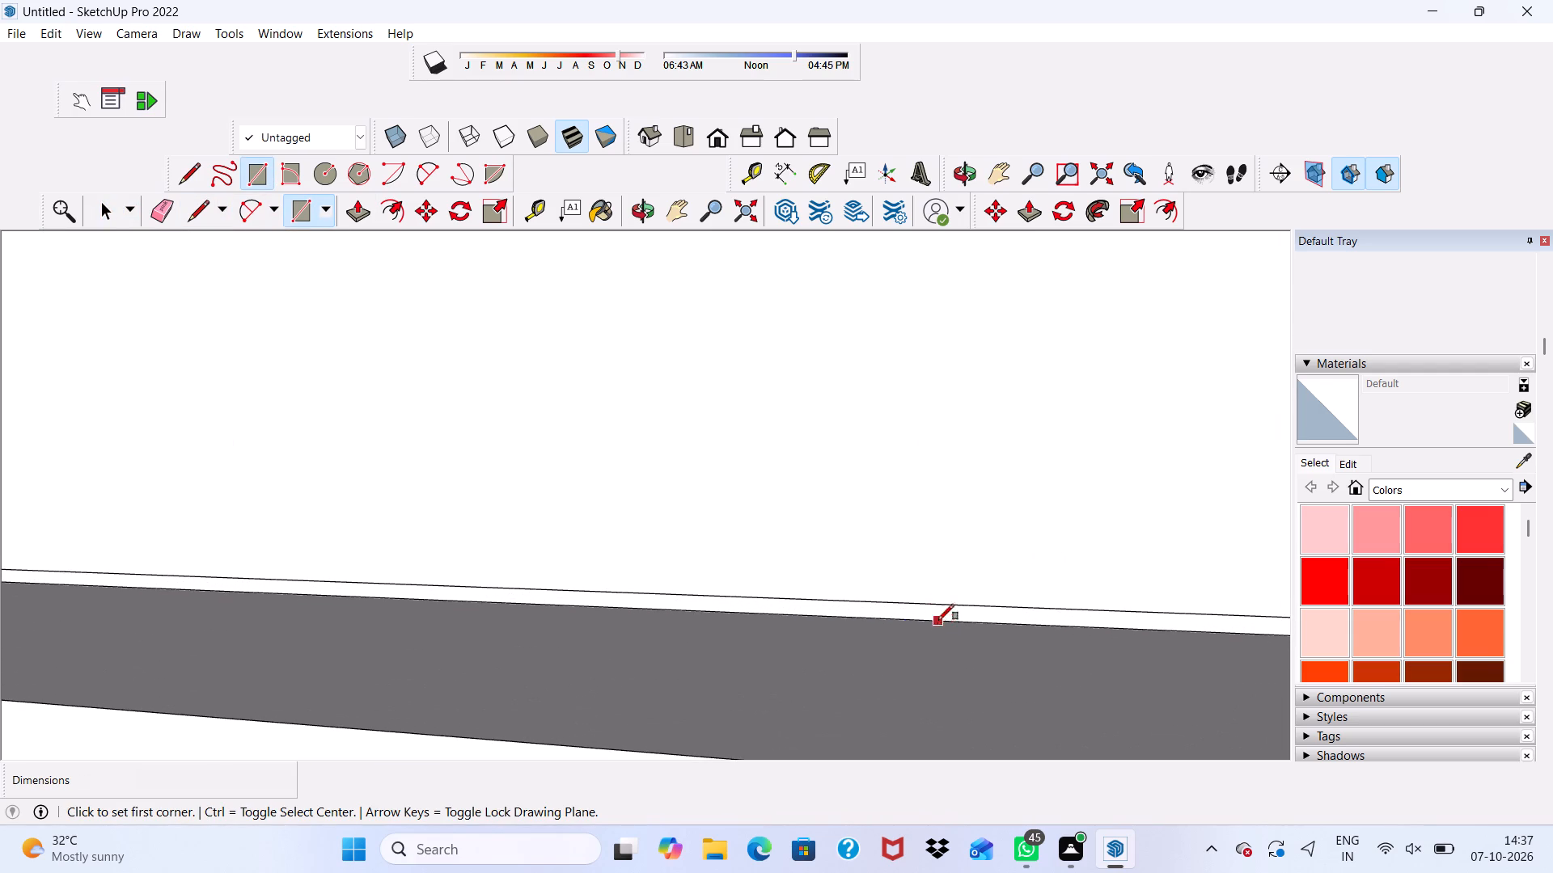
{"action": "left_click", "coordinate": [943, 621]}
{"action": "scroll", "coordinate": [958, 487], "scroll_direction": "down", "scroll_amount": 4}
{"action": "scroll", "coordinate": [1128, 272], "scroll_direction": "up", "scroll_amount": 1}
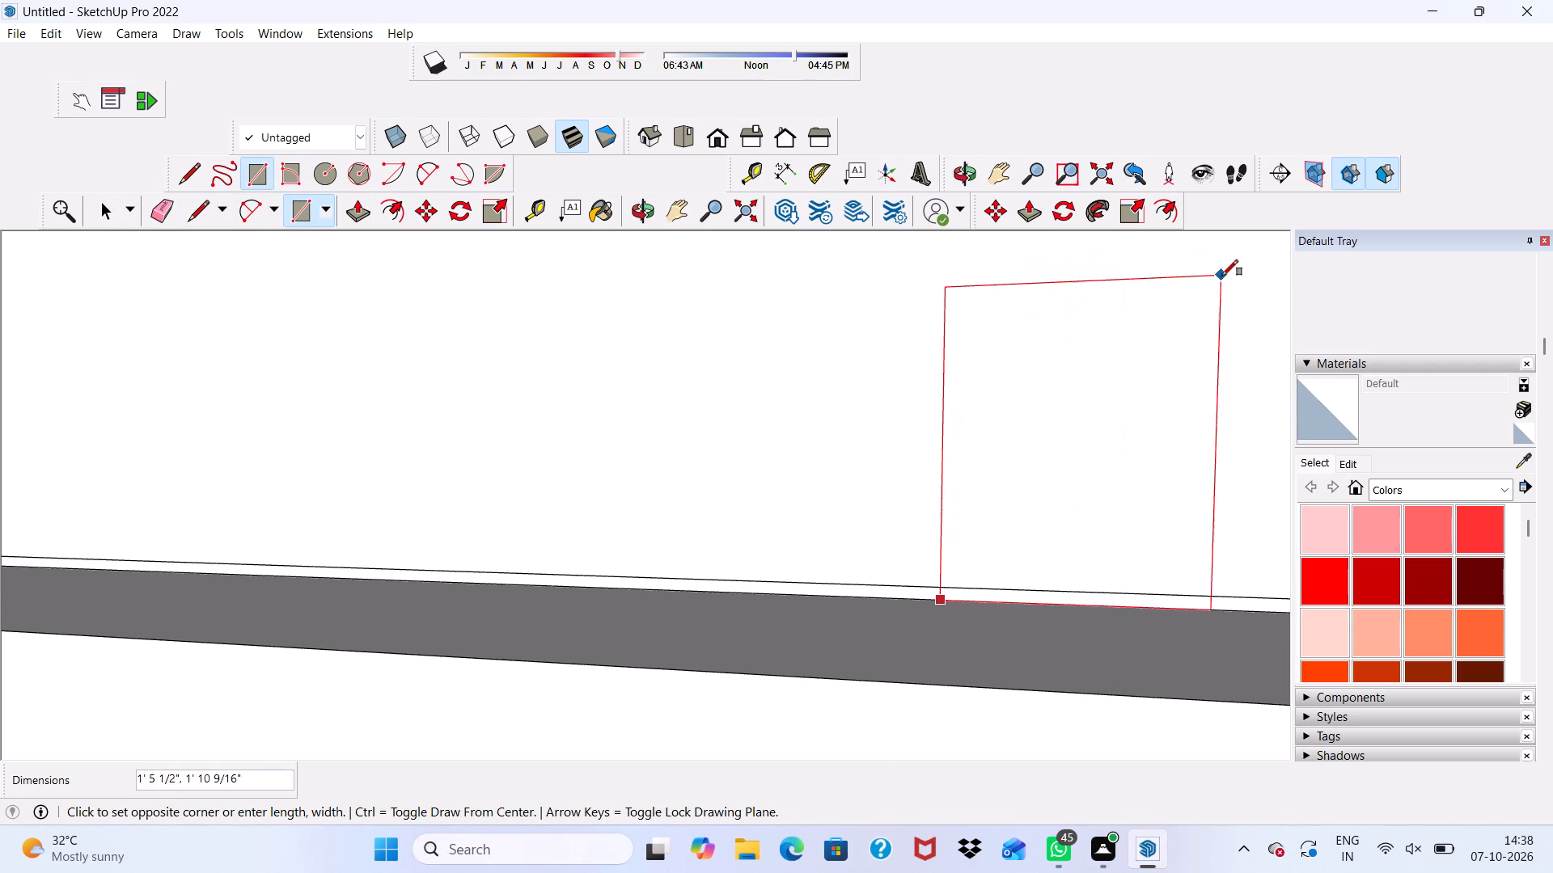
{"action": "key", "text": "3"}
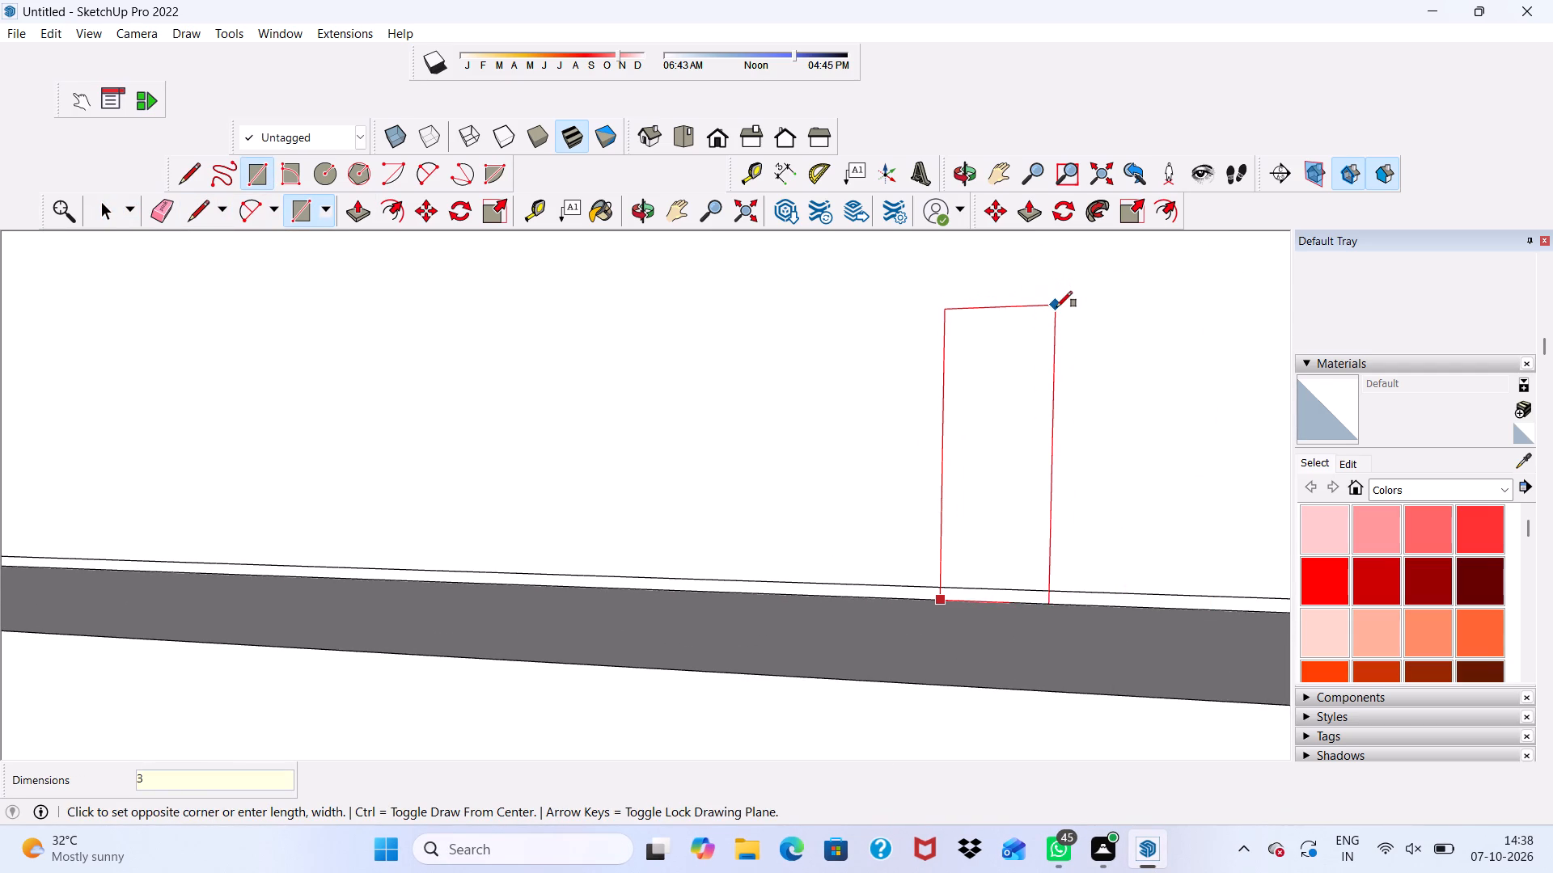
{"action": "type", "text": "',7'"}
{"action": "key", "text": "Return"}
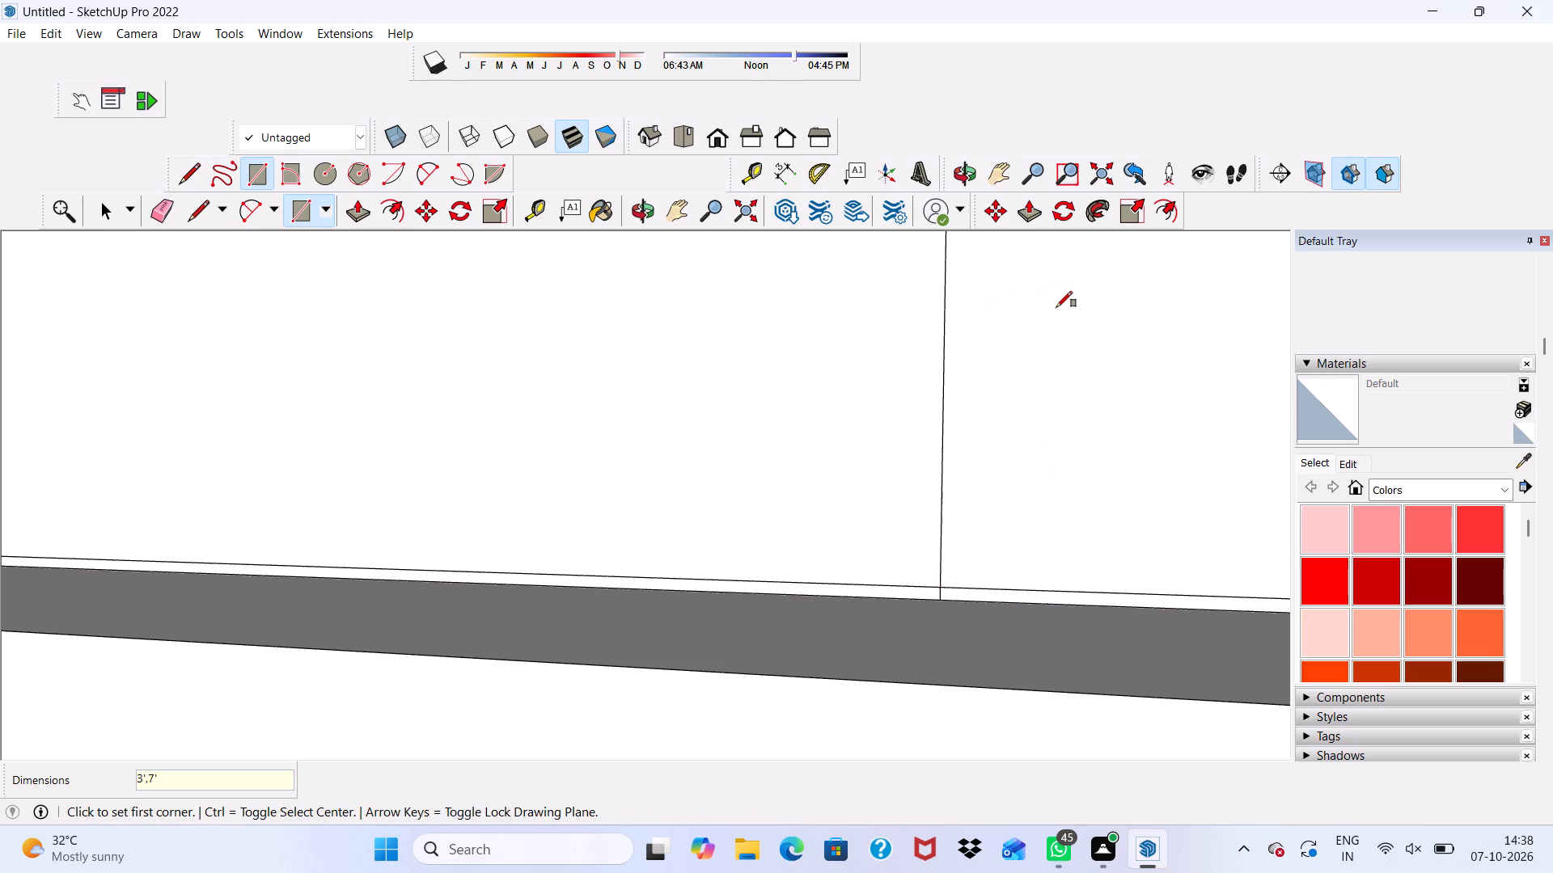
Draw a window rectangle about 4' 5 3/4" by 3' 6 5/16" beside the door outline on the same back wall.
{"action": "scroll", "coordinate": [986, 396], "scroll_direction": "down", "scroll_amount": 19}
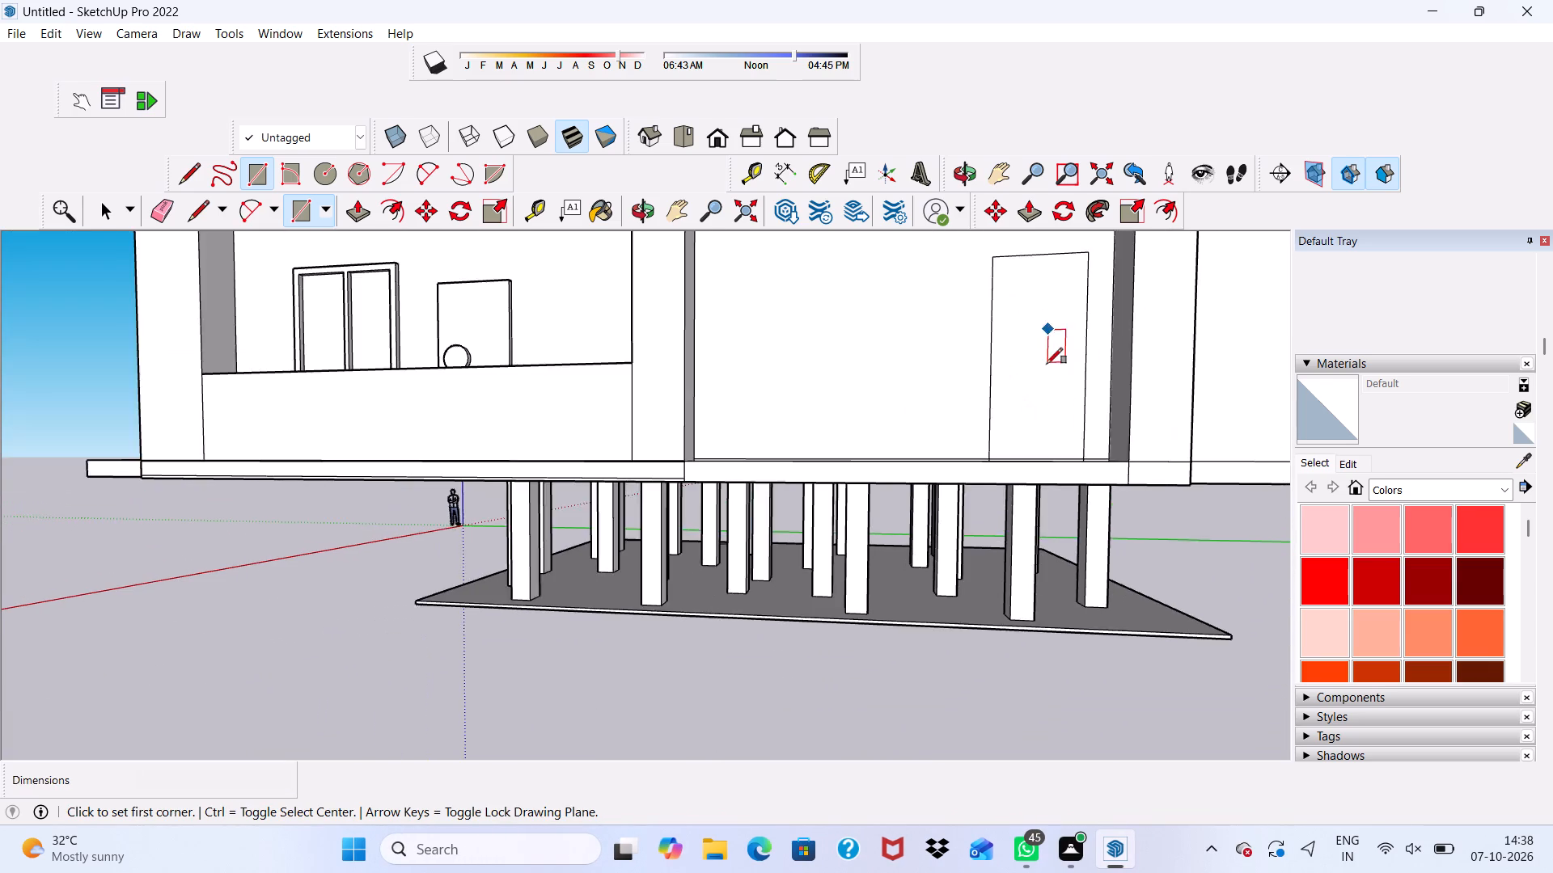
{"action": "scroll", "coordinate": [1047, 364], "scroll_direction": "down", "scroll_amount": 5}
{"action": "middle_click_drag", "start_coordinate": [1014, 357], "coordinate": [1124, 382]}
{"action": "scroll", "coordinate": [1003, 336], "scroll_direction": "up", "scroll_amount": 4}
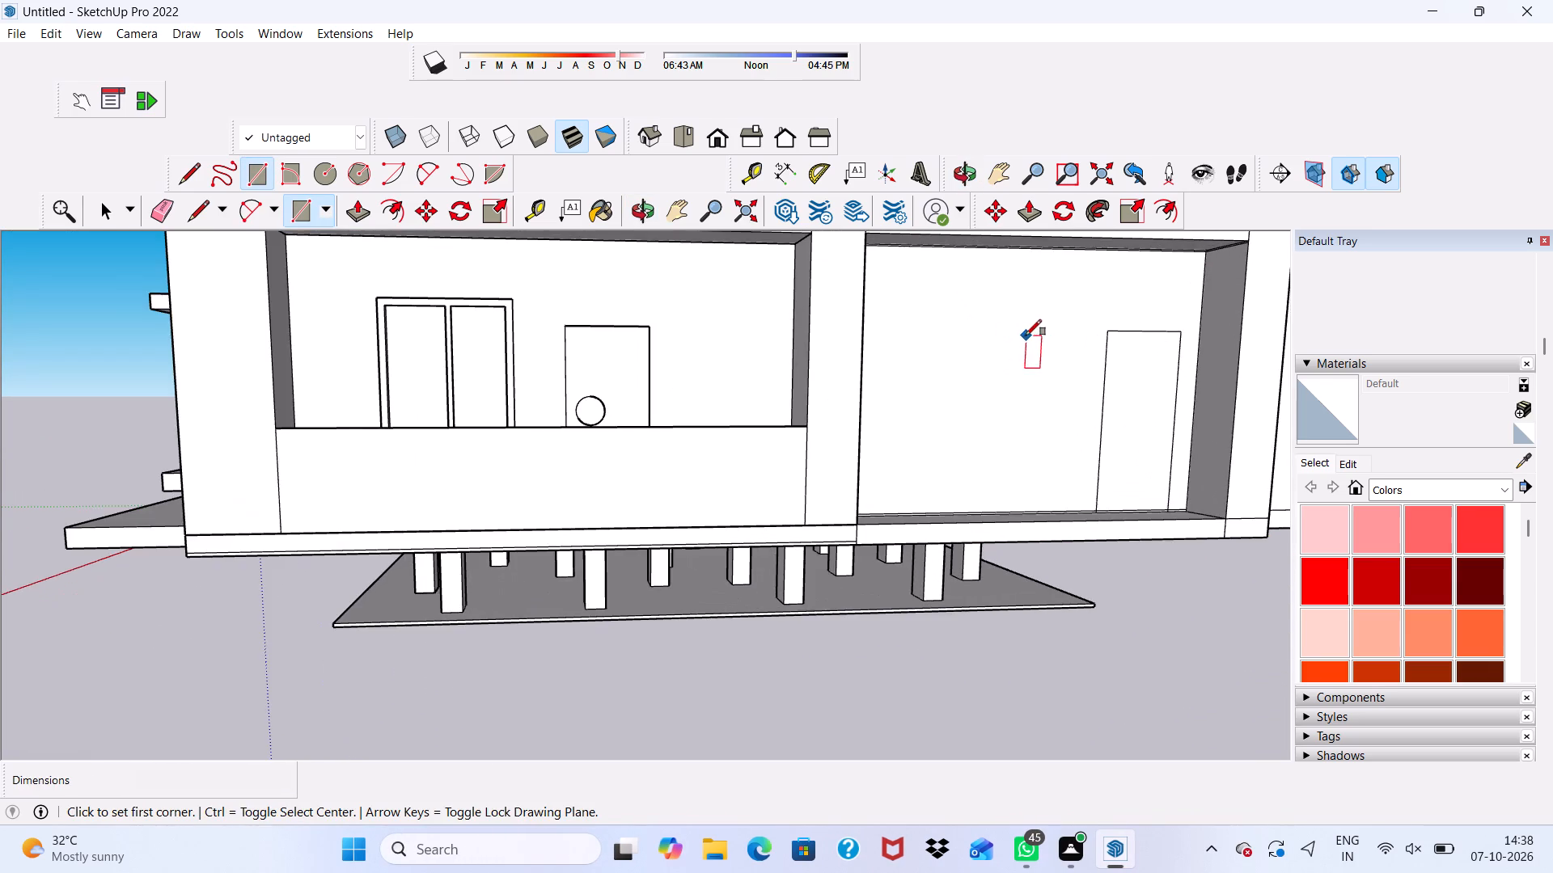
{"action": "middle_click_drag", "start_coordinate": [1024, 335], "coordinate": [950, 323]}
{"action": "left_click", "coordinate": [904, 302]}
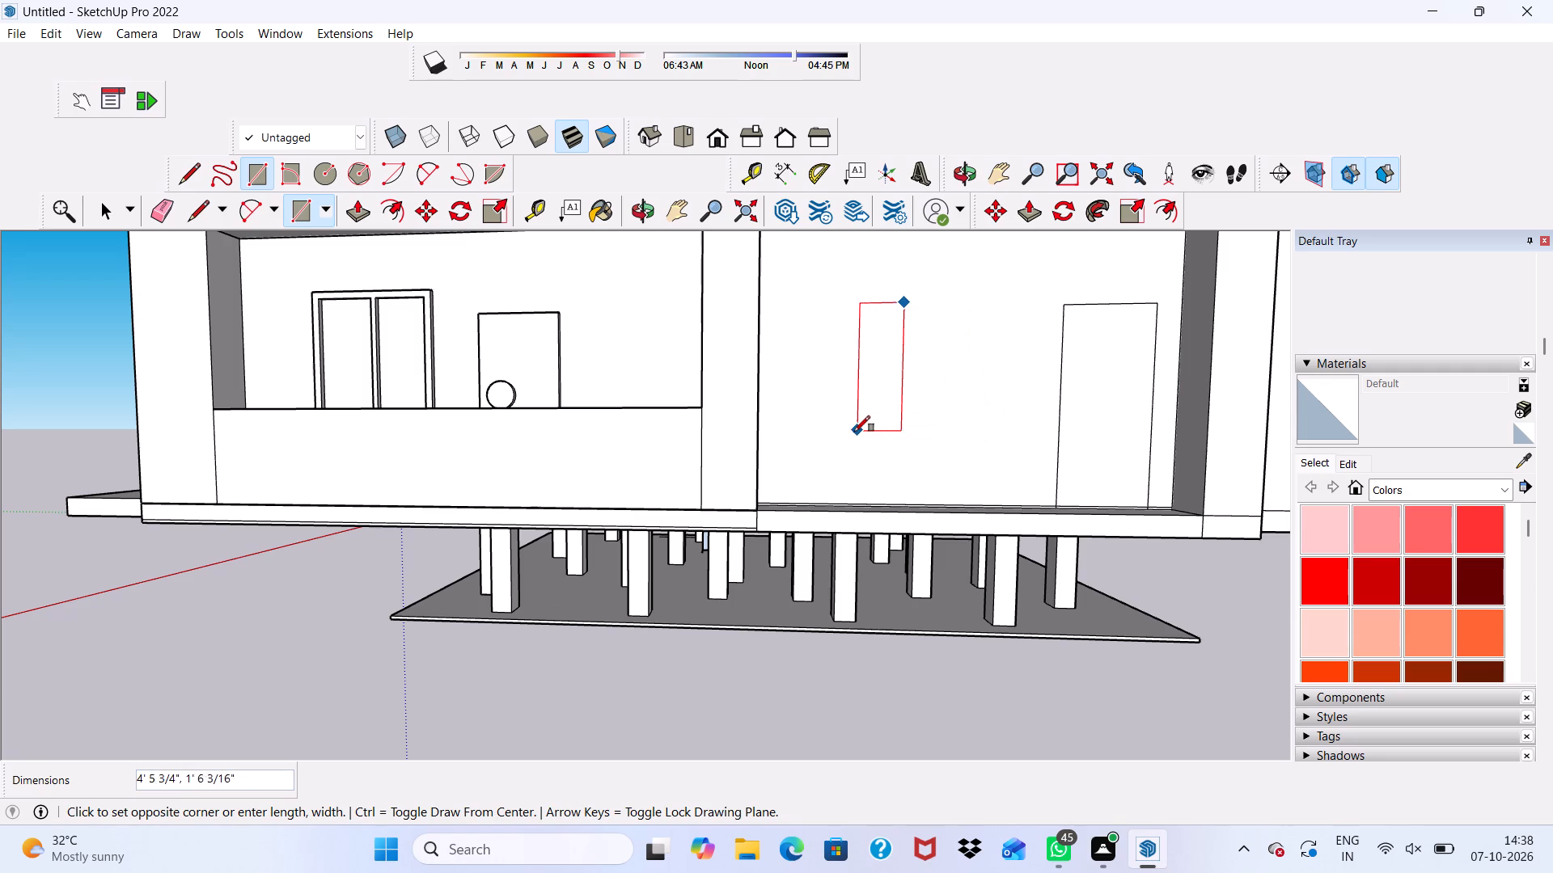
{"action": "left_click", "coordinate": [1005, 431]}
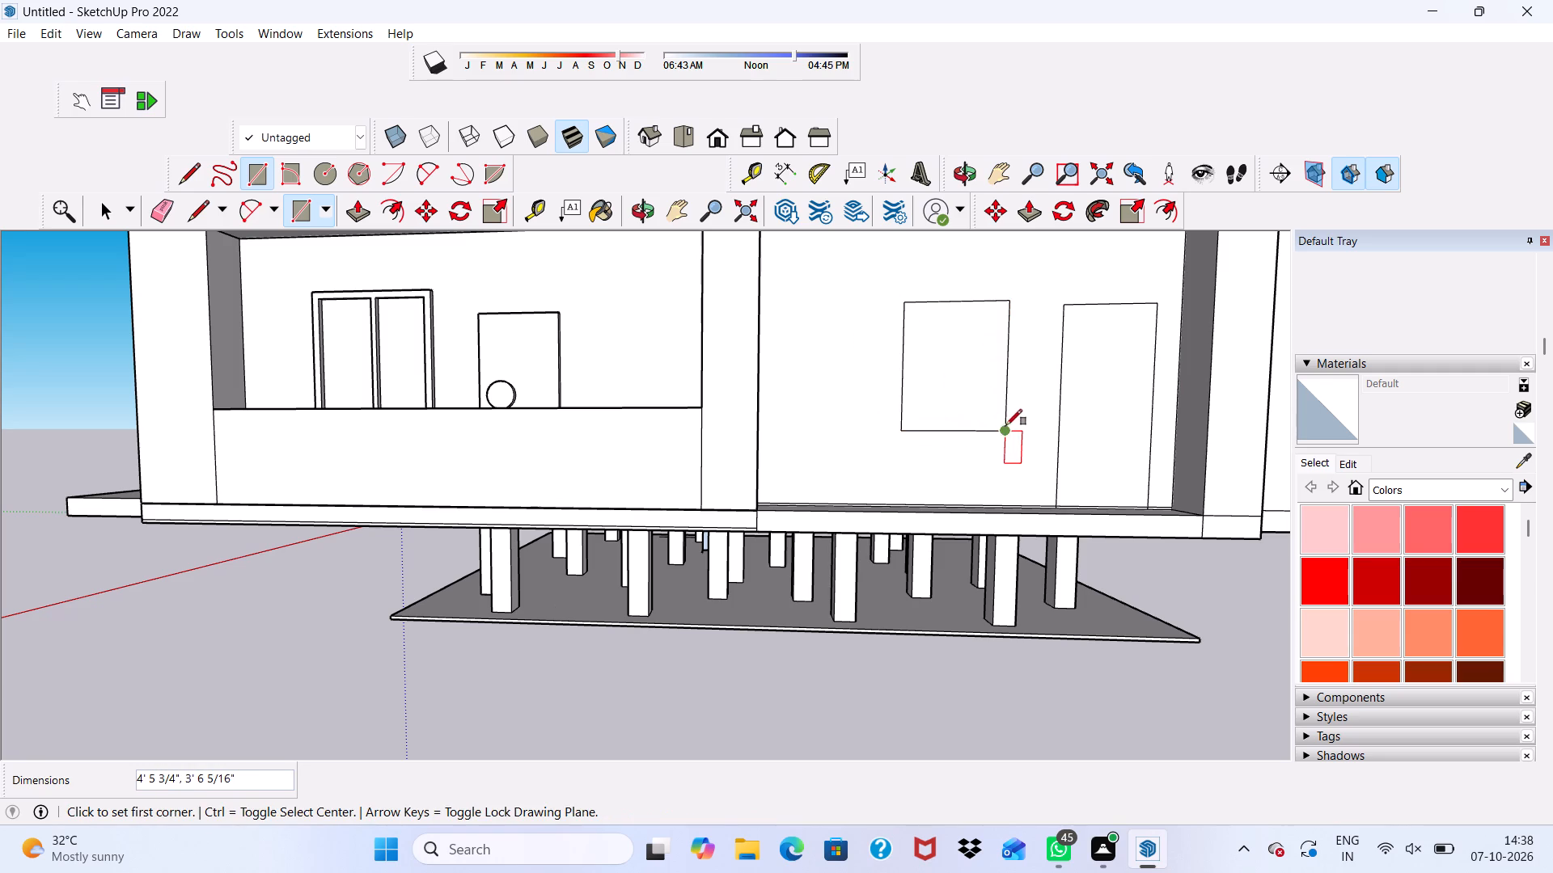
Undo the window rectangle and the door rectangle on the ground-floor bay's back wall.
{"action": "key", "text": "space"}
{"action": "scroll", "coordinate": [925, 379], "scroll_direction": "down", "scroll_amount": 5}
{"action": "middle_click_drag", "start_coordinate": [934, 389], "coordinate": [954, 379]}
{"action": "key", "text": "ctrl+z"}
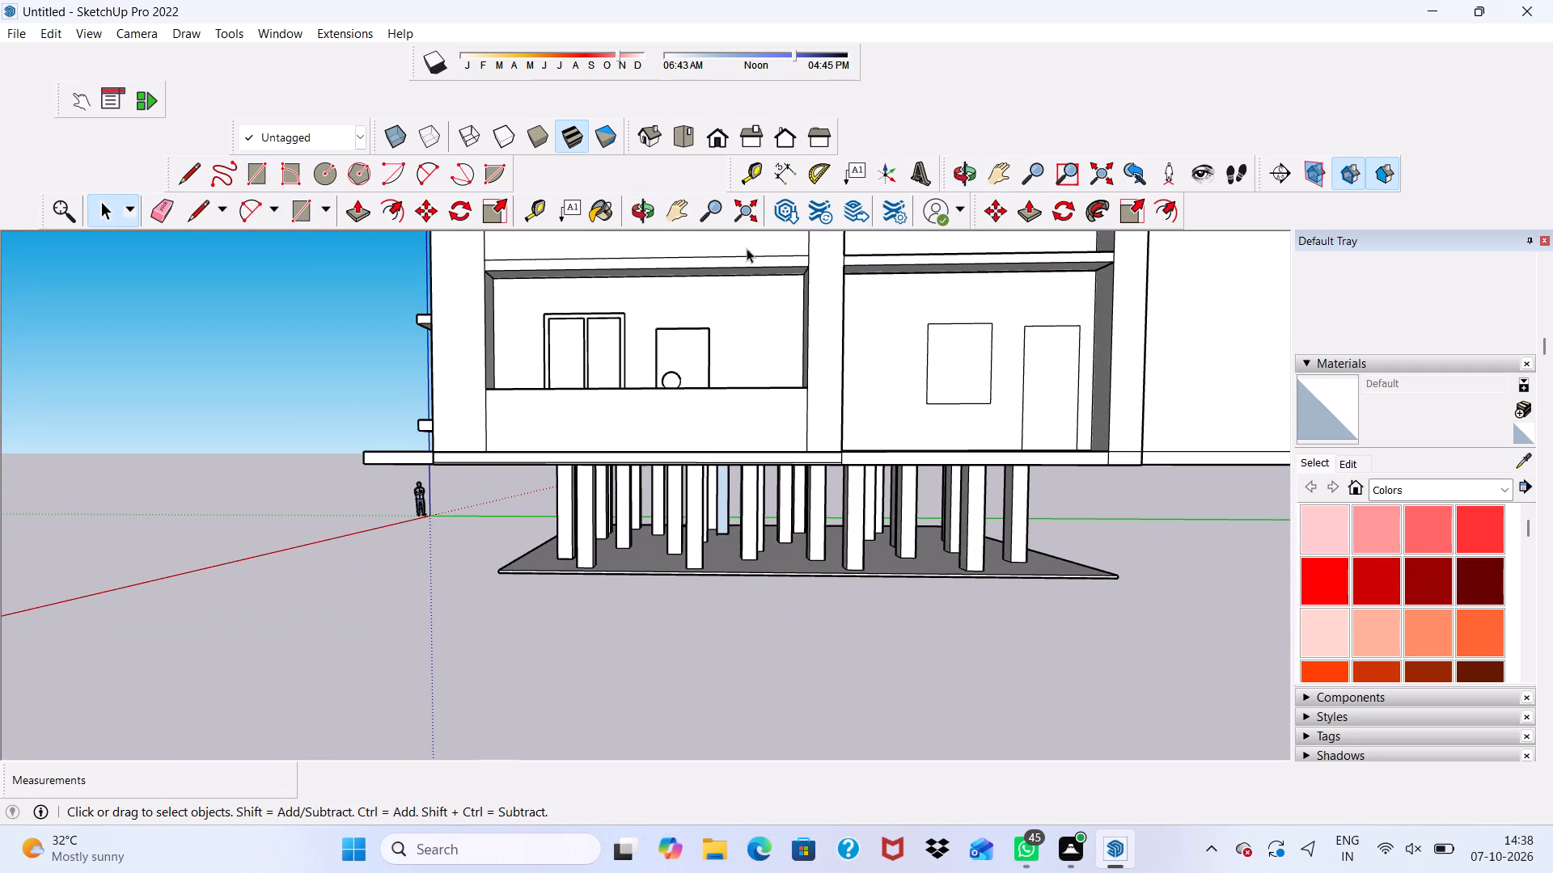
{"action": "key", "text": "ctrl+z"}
Draw a 3' by 7' door rectangle on the empty ground-floor bay's back wall, starting from its floor edge.
{"action": "middle_click_drag", "start_coordinate": [912, 394], "coordinate": [922, 411]}
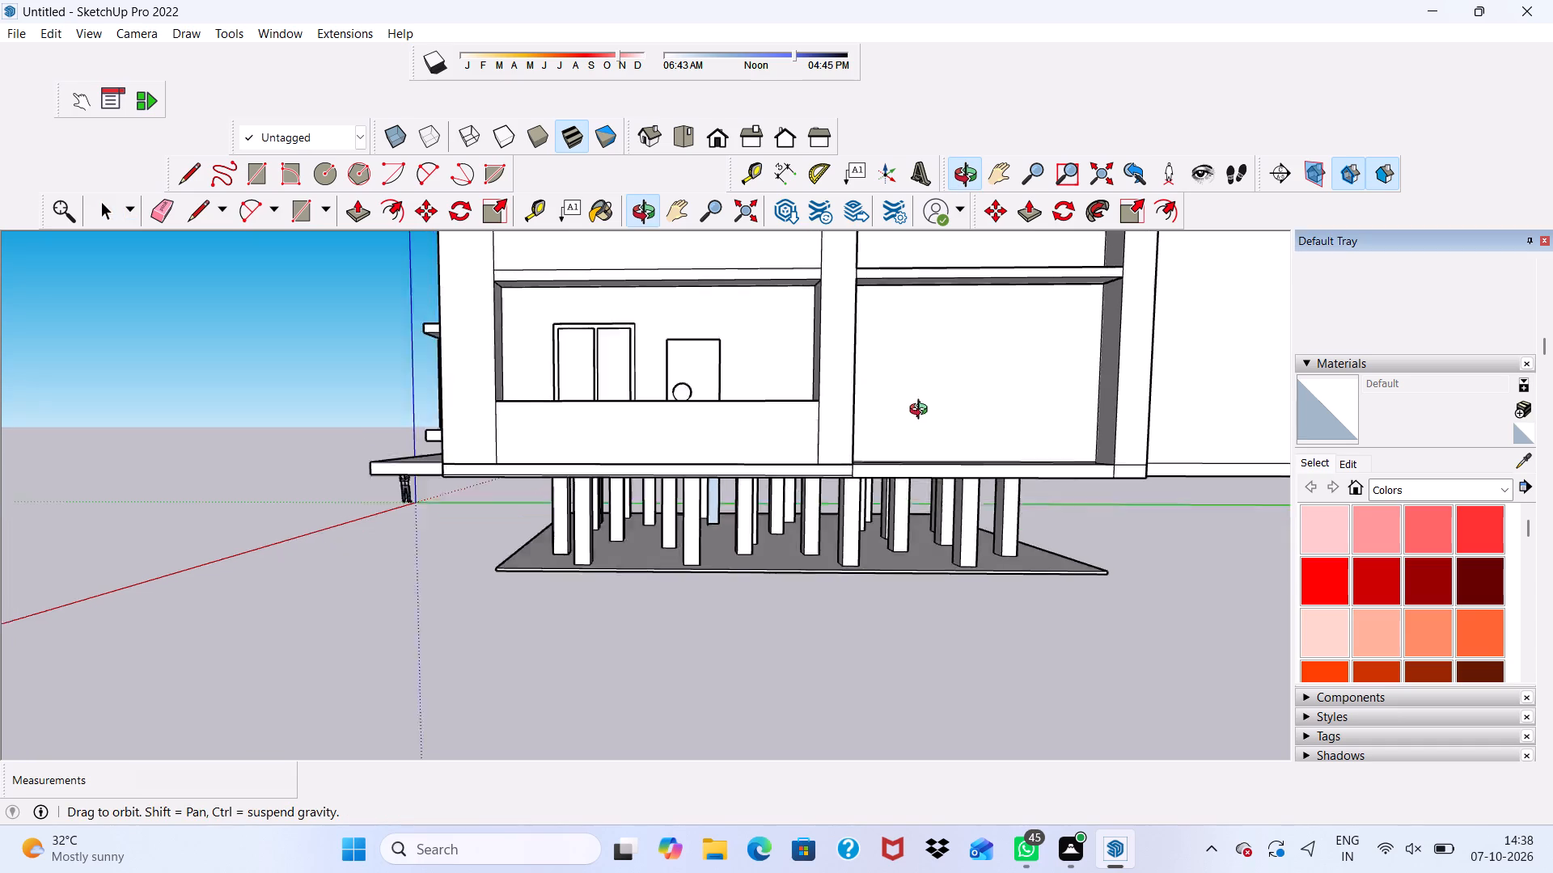
{"action": "middle_click_drag", "start_coordinate": [922, 411], "coordinate": [837, 450]}
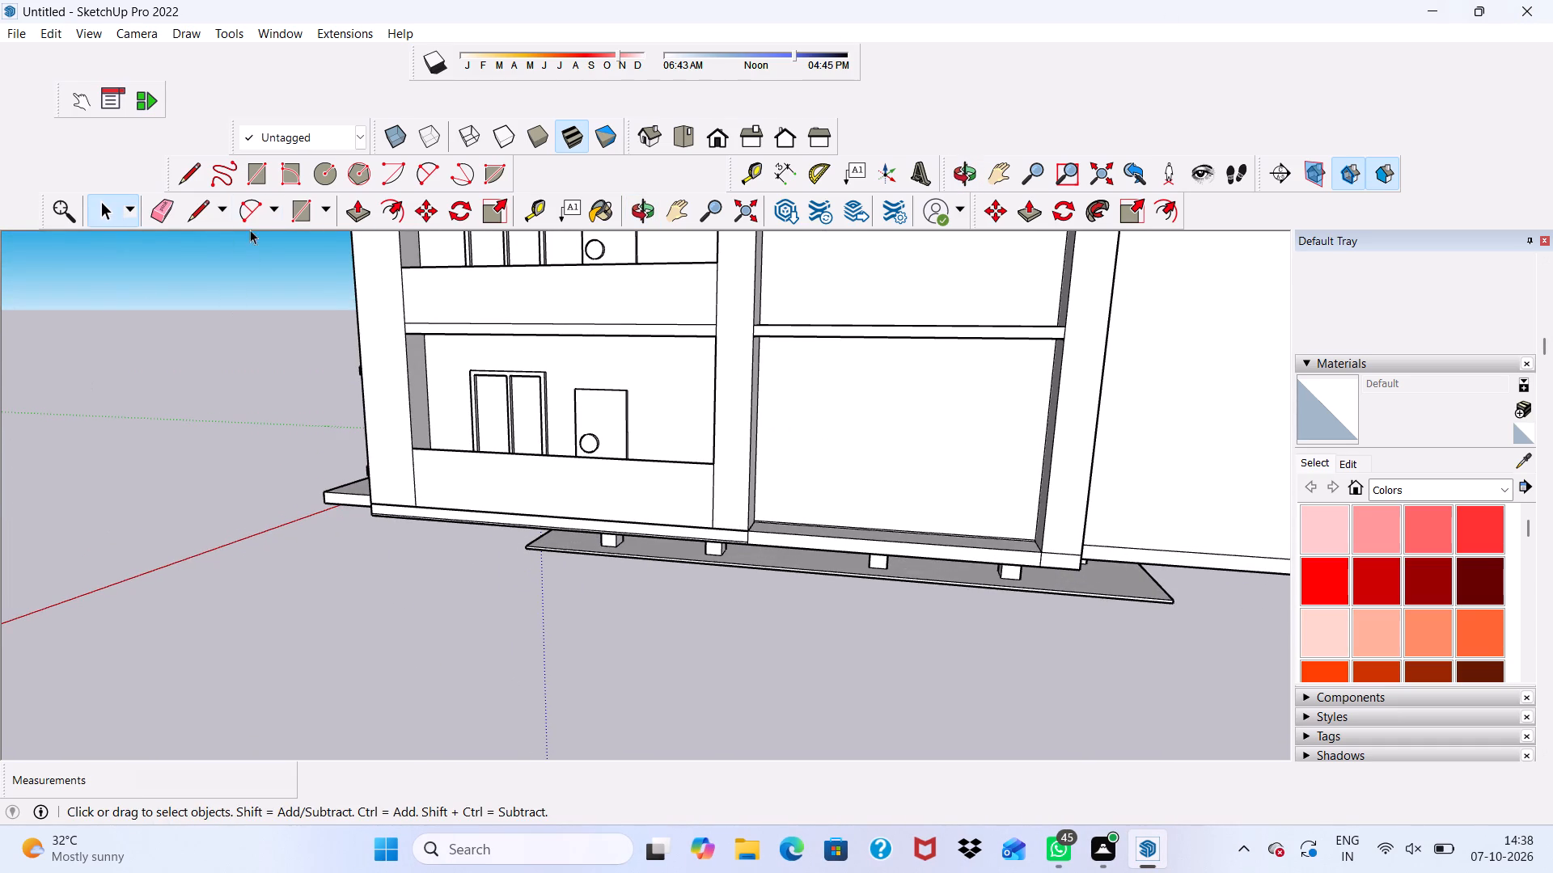
{"action": "left_click_drag", "start_coordinate": [248, 172], "coordinate": [260, 183]}
{"action": "scroll", "coordinate": [856, 450], "scroll_direction": "up", "scroll_amount": 10}
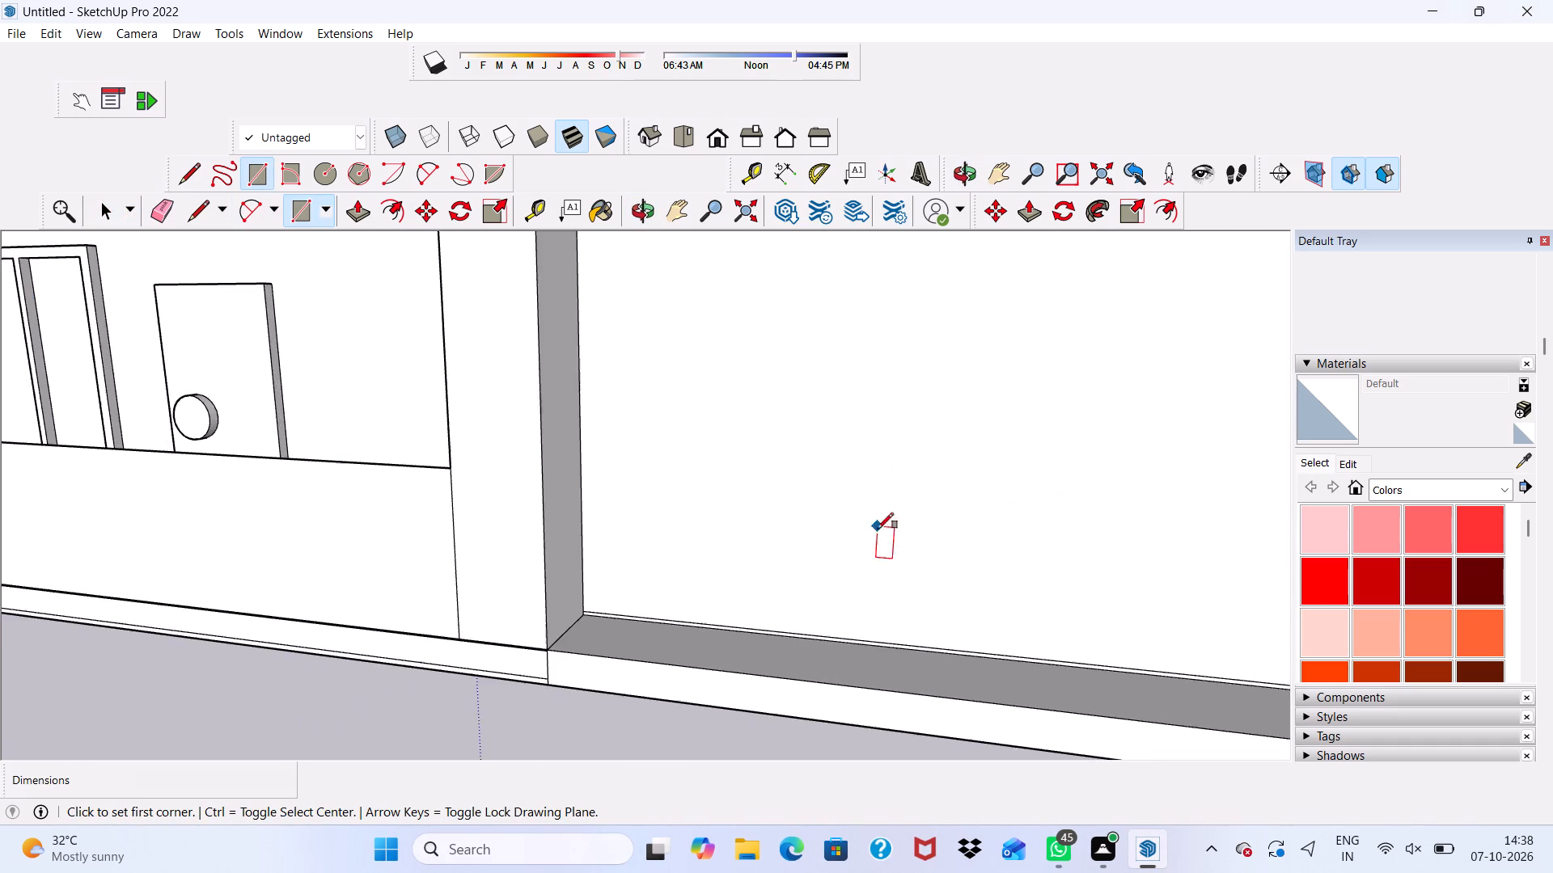
{"action": "scroll", "coordinate": [1036, 584], "scroll_direction": "up", "scroll_amount": 3}
{"action": "scroll", "coordinate": [1079, 687], "scroll_direction": "up", "scroll_amount": 2}
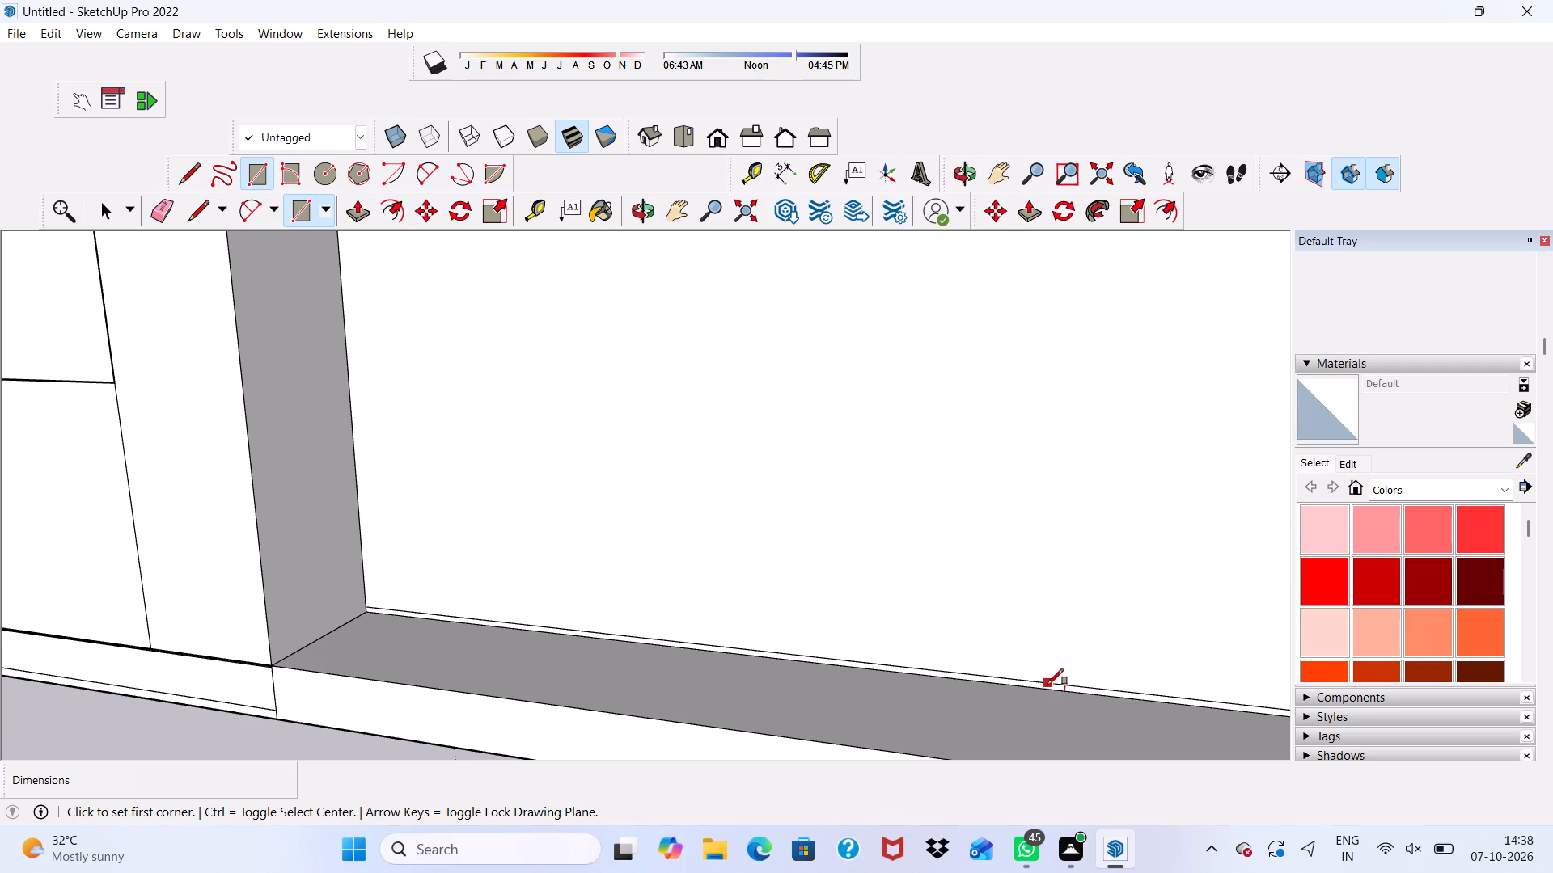
{"action": "scroll", "coordinate": [1044, 697], "scroll_direction": "up", "scroll_amount": 7}
{"action": "left_click", "coordinate": [1049, 682]}
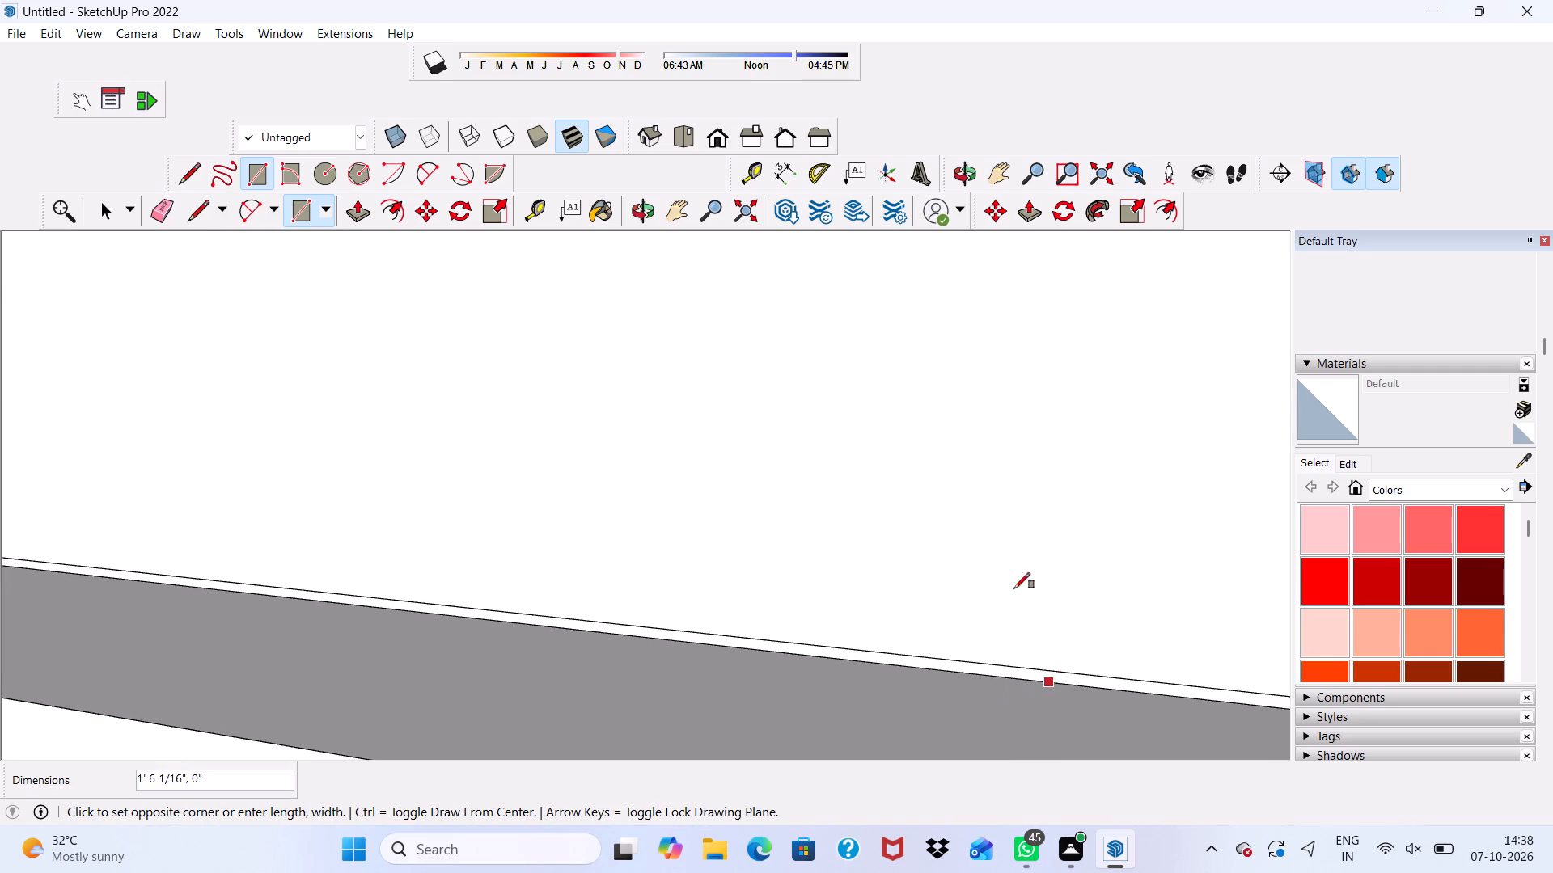
{"action": "scroll", "coordinate": [1009, 571], "scroll_direction": "down", "scroll_amount": 8}
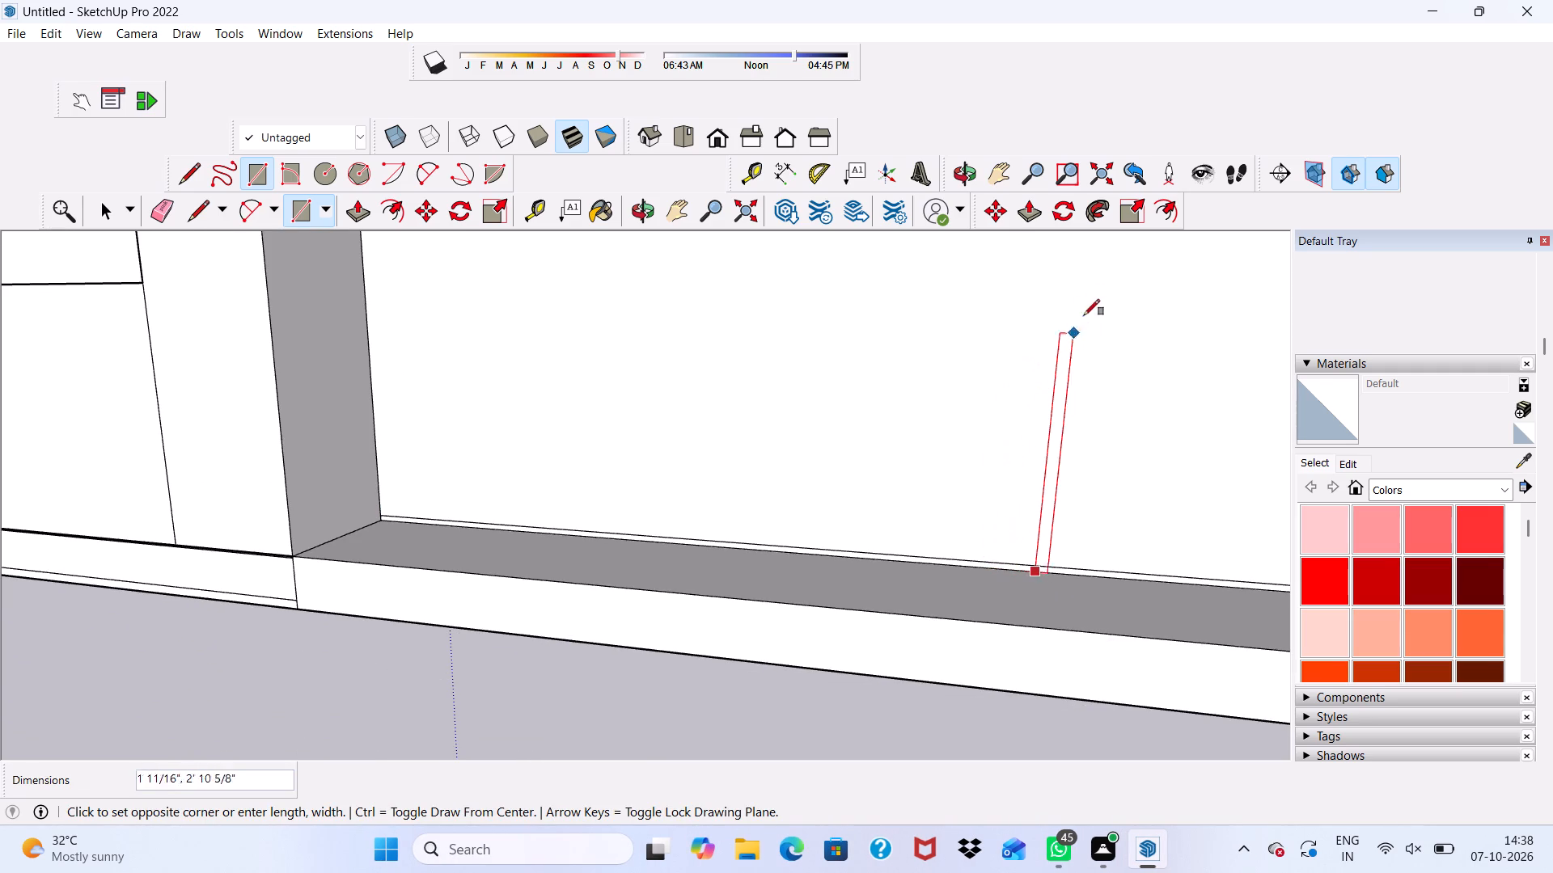
{"action": "scroll", "coordinate": [1131, 315], "scroll_direction": "up", "scroll_amount": 7}
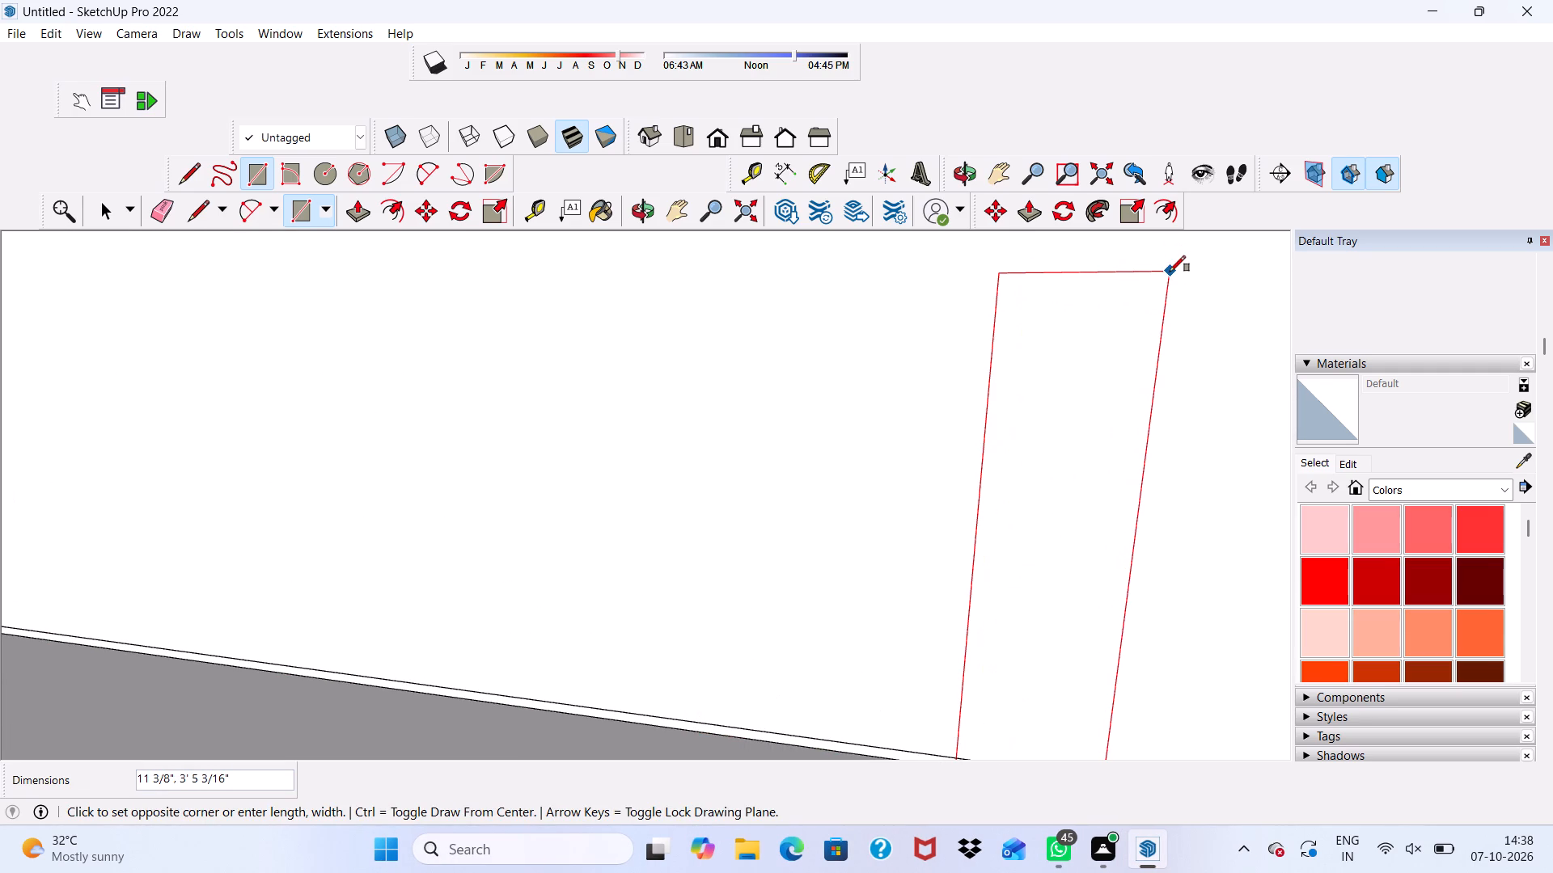
{"action": "type", "text": "3',7'"}
{"action": "key", "text": "Return"}
{"action": "scroll", "coordinate": [1046, 301], "scroll_direction": "down", "scroll_amount": 5}
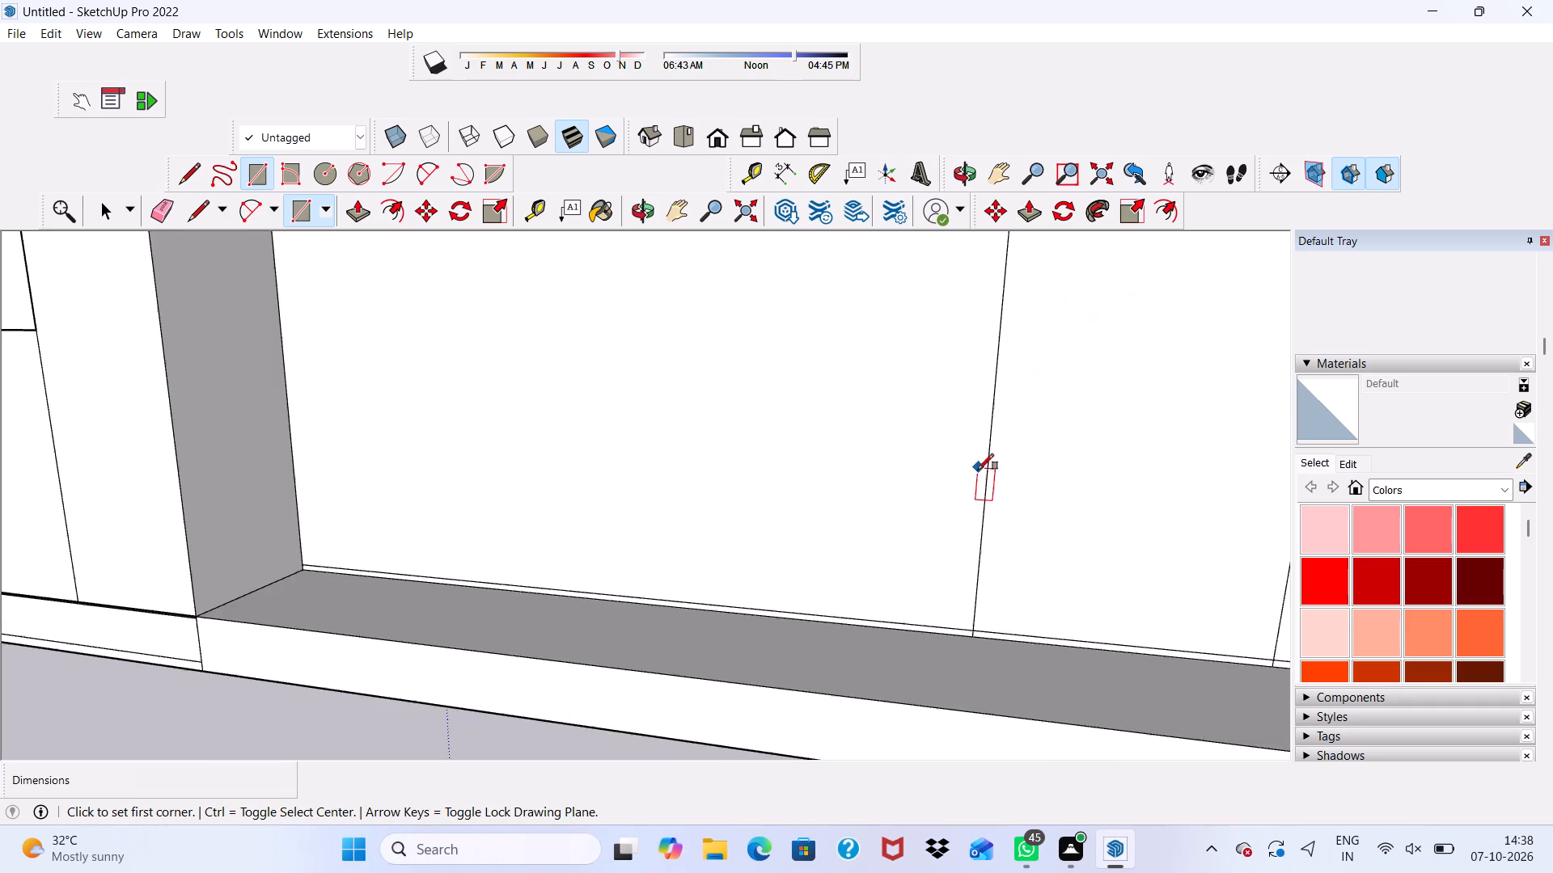
Draw a window rectangle about 4' 9 11/16" by 3' 9" on the back wall between the dividing column and the door outline.
{"action": "scroll", "coordinate": [978, 470], "scroll_direction": "down", "scroll_amount": 17}
{"action": "middle_click_drag", "start_coordinate": [596, 409], "coordinate": [714, 337]}
{"action": "scroll", "coordinate": [741, 318], "scroll_direction": "up", "scroll_amount": 2}
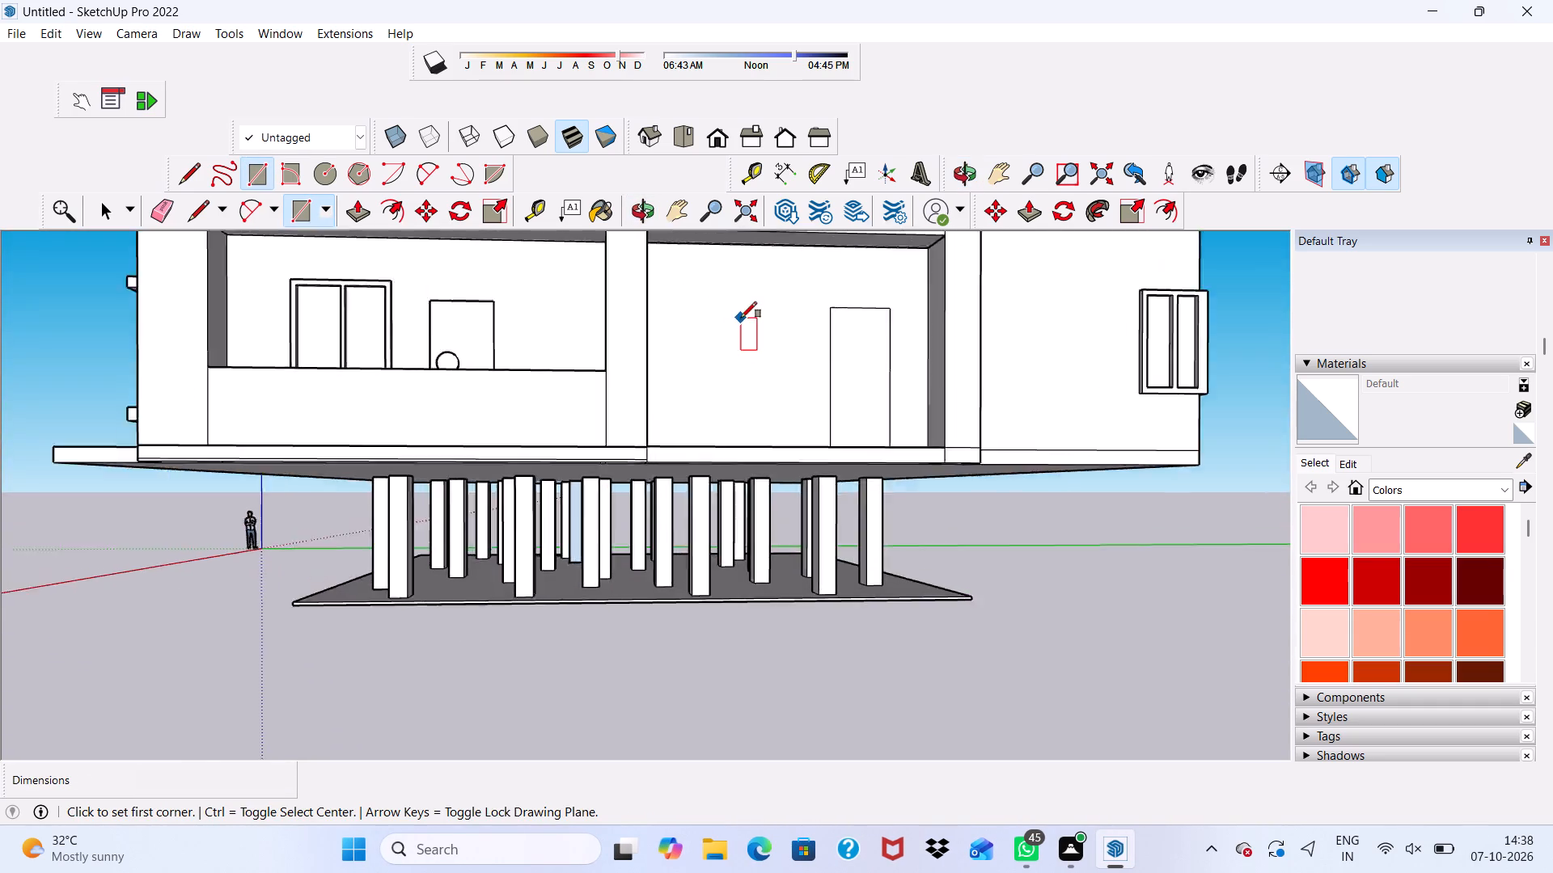
{"action": "scroll", "coordinate": [741, 318], "scroll_direction": "up", "scroll_amount": 4}
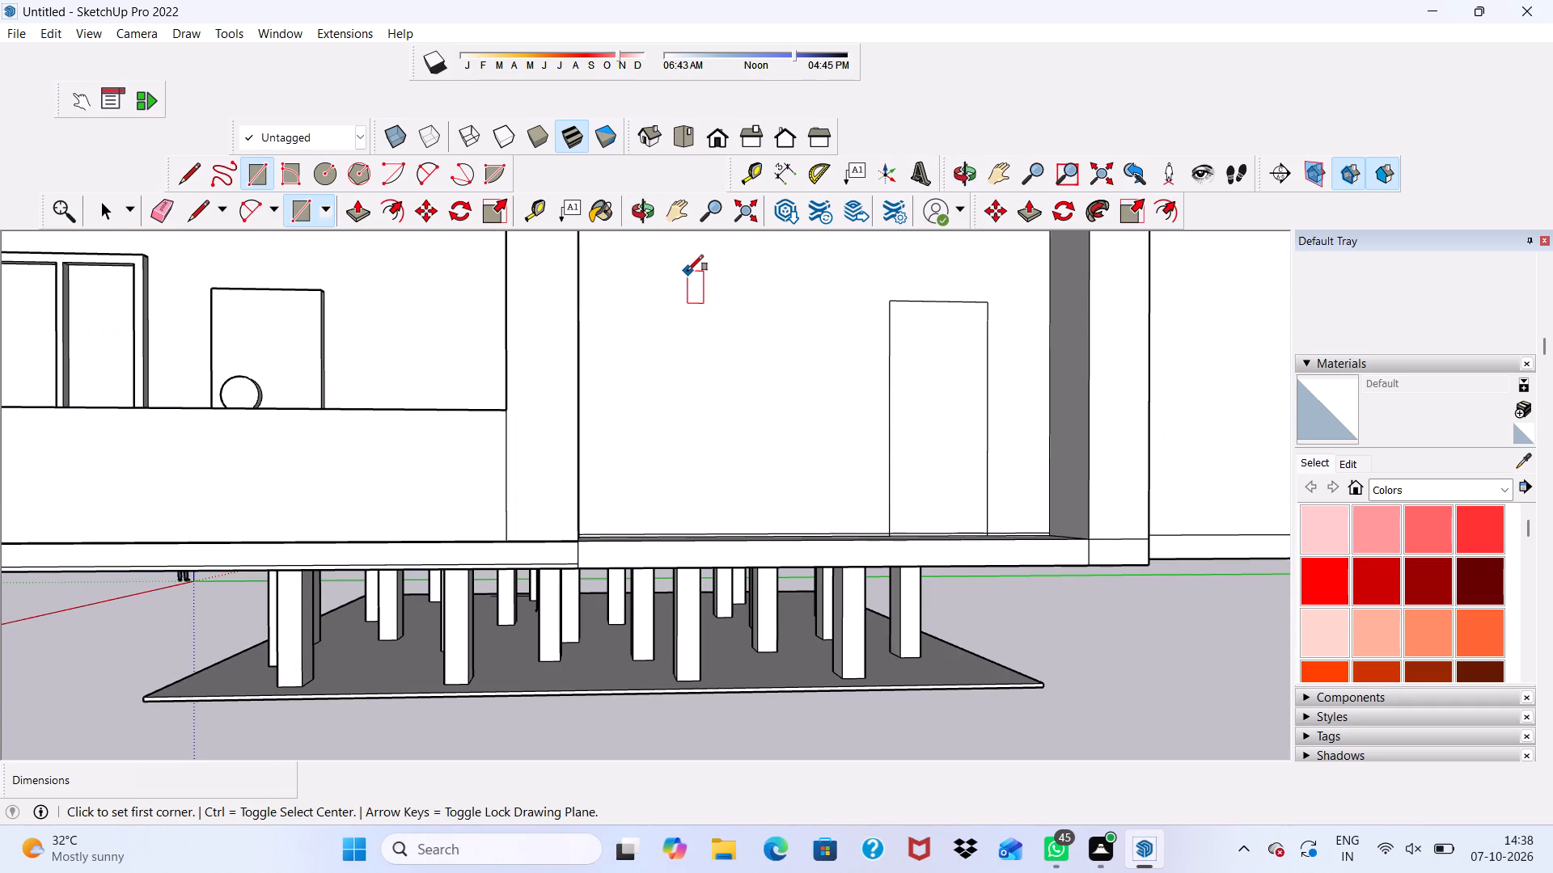
{"action": "left_click", "coordinate": [688, 271]}
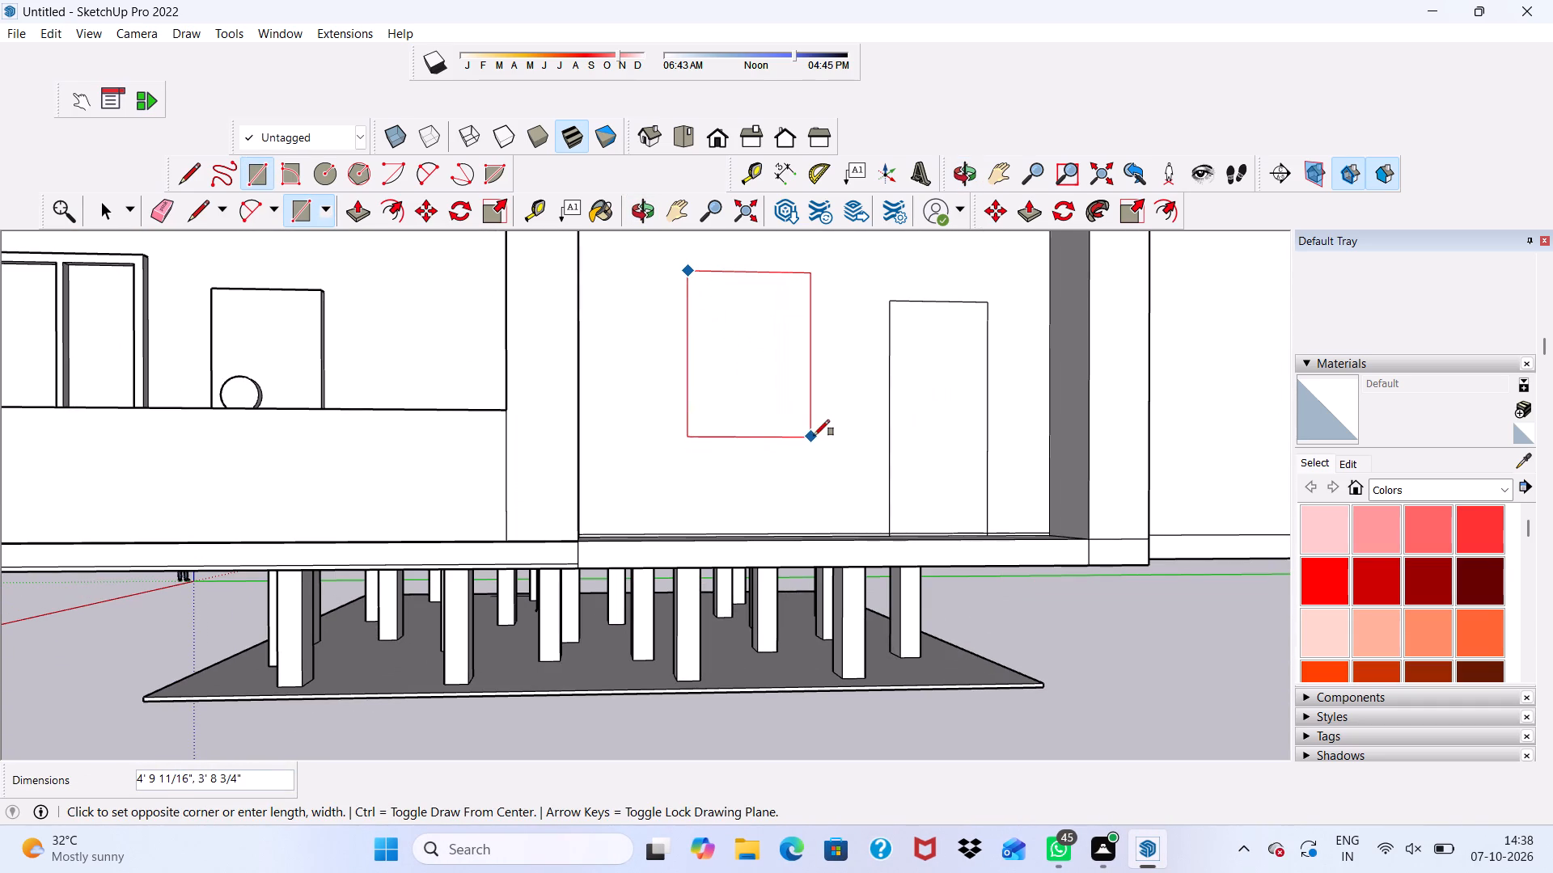
{"action": "left_click", "coordinate": [814, 436]}
Offset the window outline 3" inward to form its frame.
{"action": "left_click_drag", "start_coordinate": [388, 202], "coordinate": [388, 205]}
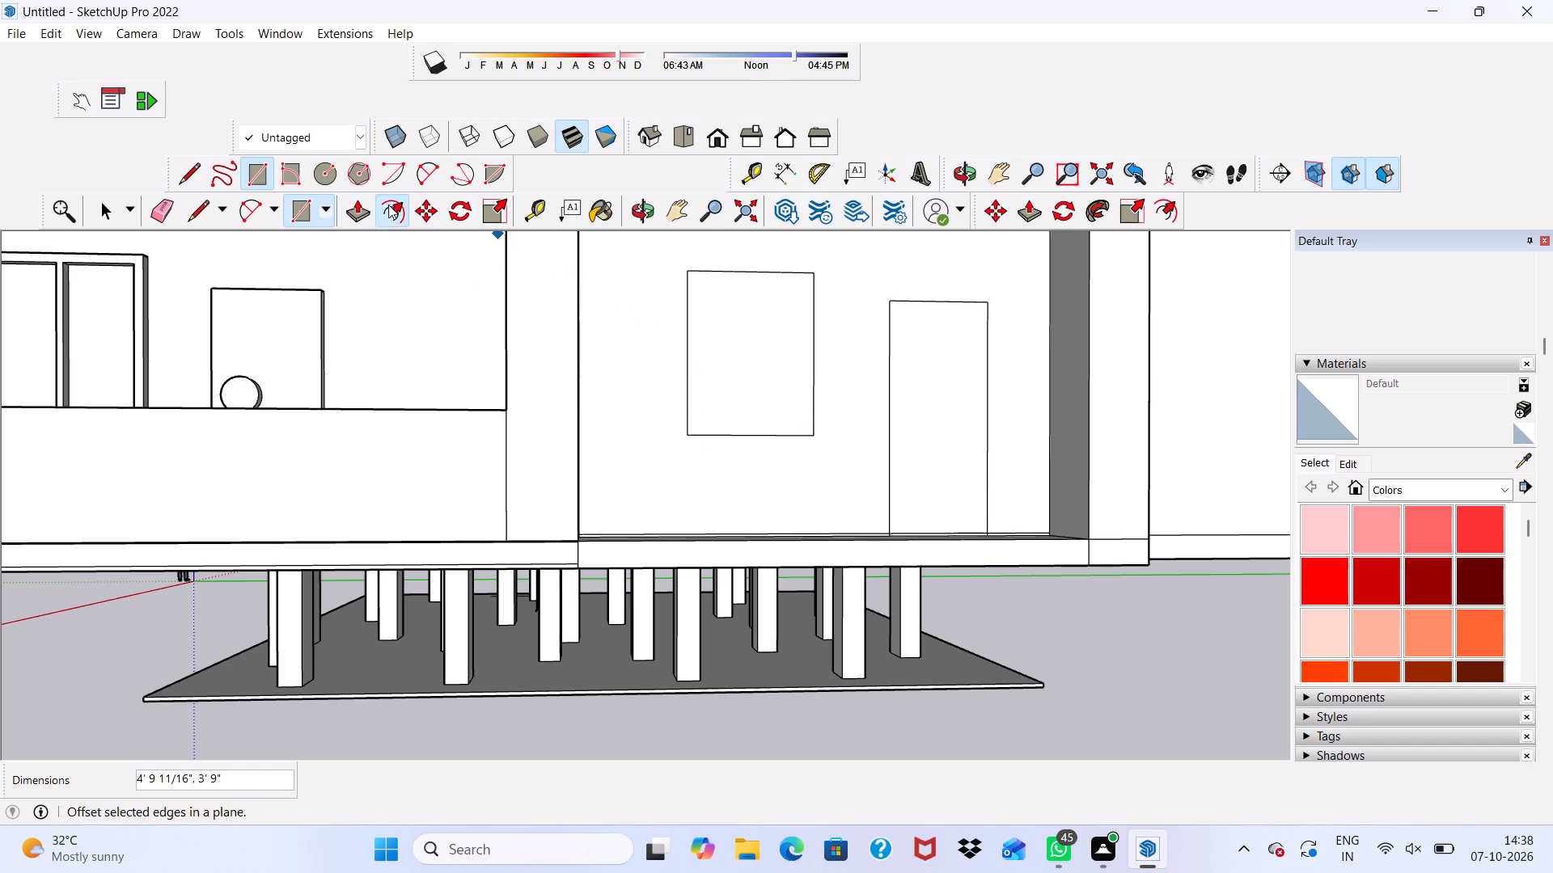
{"action": "left_click_drag", "start_coordinate": [388, 205], "coordinate": [427, 252]}
{"action": "left_click", "coordinate": [382, 210]}
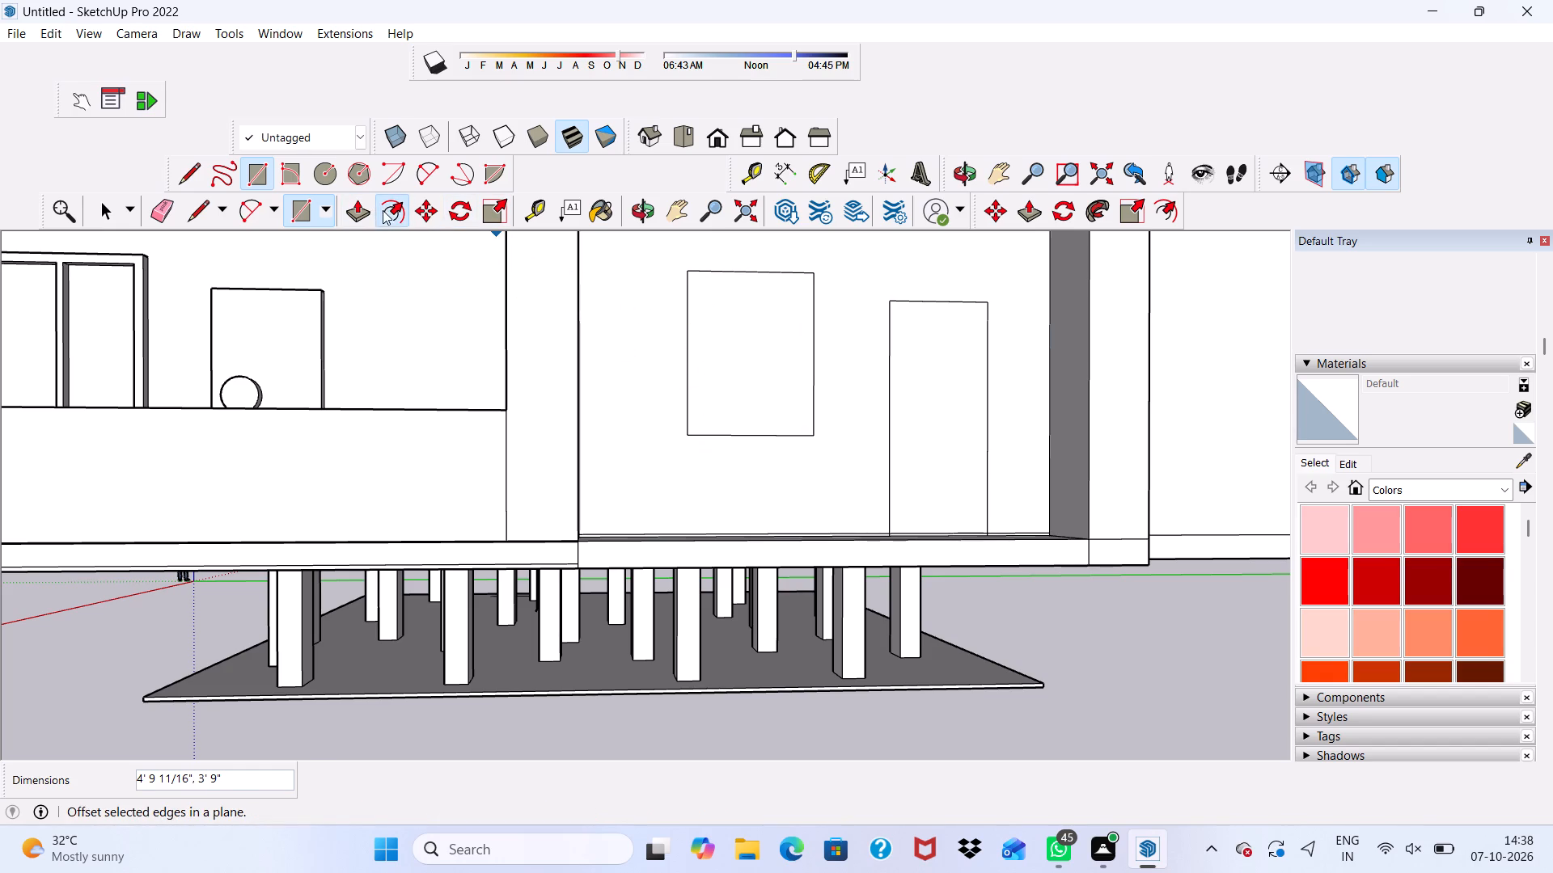
{"action": "left_click", "coordinate": [702, 309]}
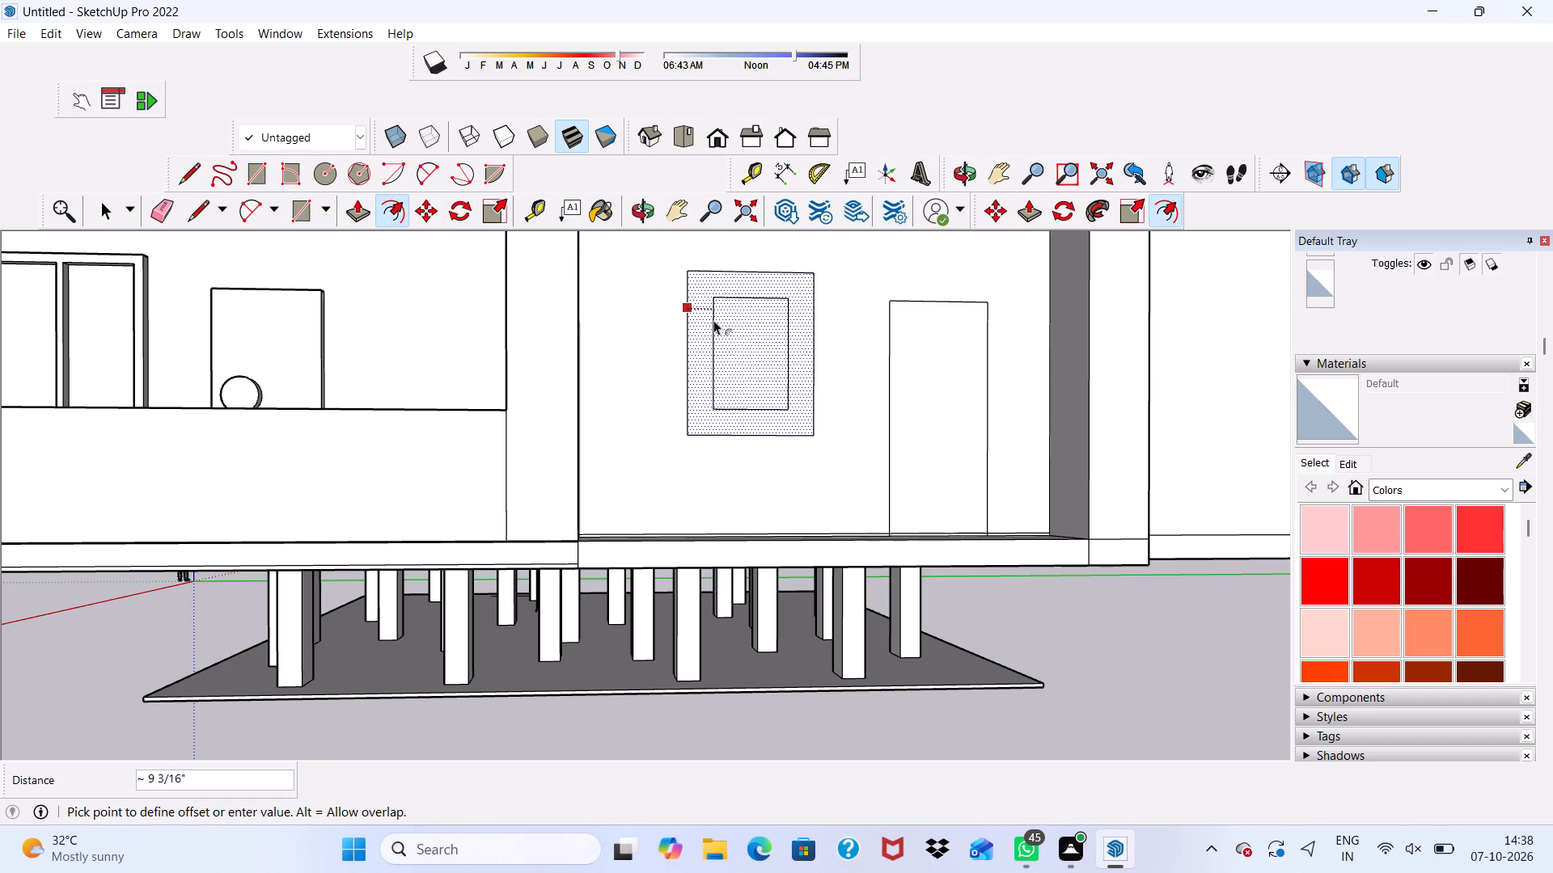
{"action": "key", "text": "3"}
{"action": "key", "text": "shift+quotedbl"}
{"action": "key", "text": "Return"}
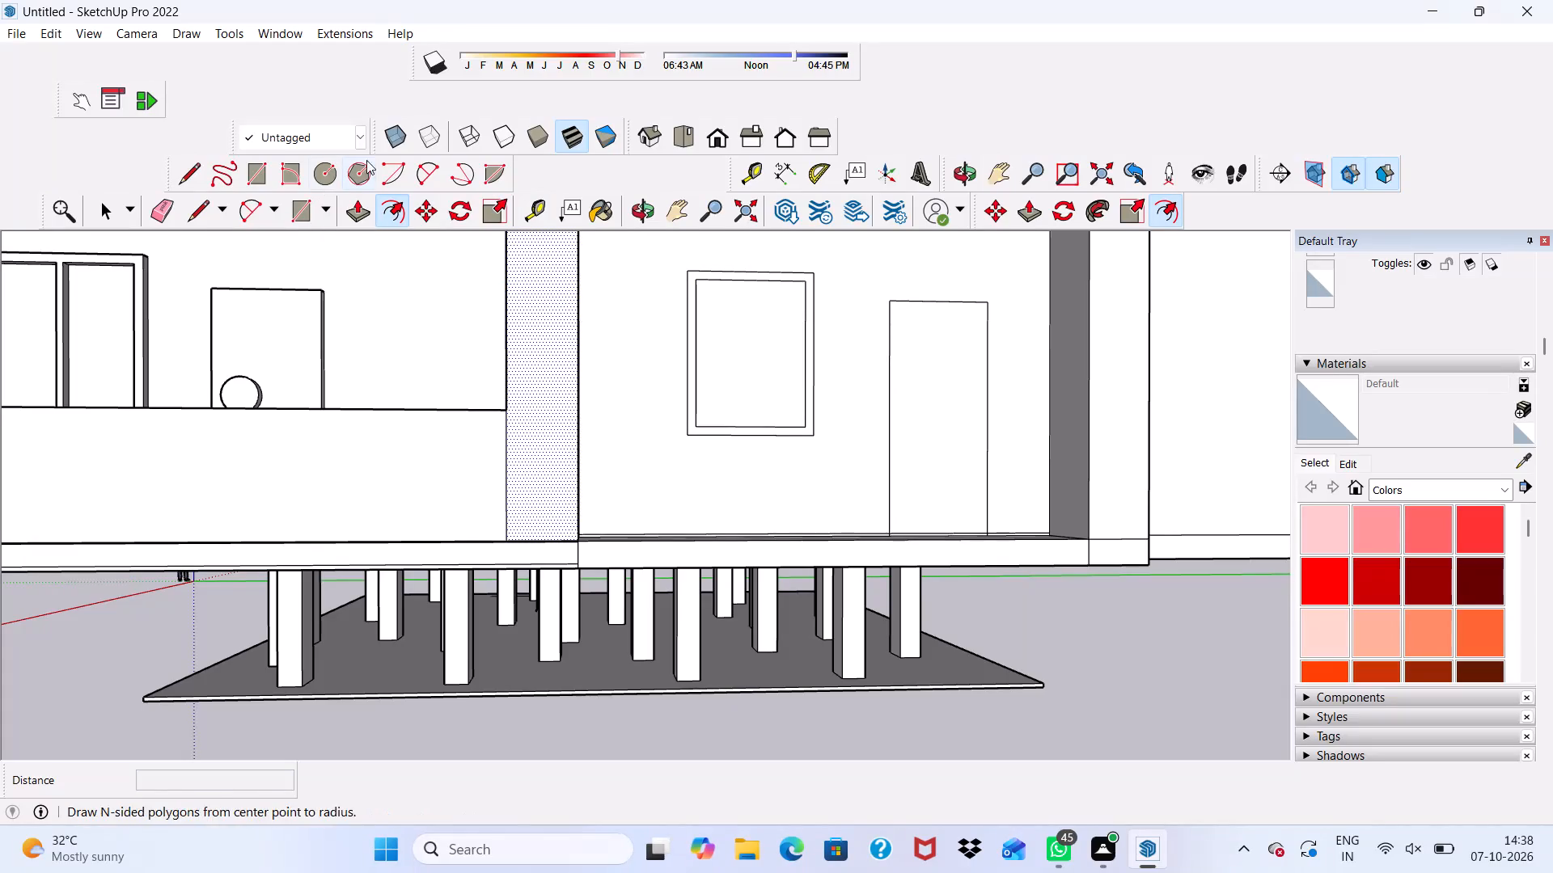
Draw a vertical mullion rectangle about 2 13/16" by 4' 3 11/16" from the midpoint of the inner frame's top edge to its bottom edge.
{"action": "left_click", "coordinate": [258, 175]}
{"action": "scroll", "coordinate": [735, 252], "scroll_direction": "up", "scroll_amount": 4}
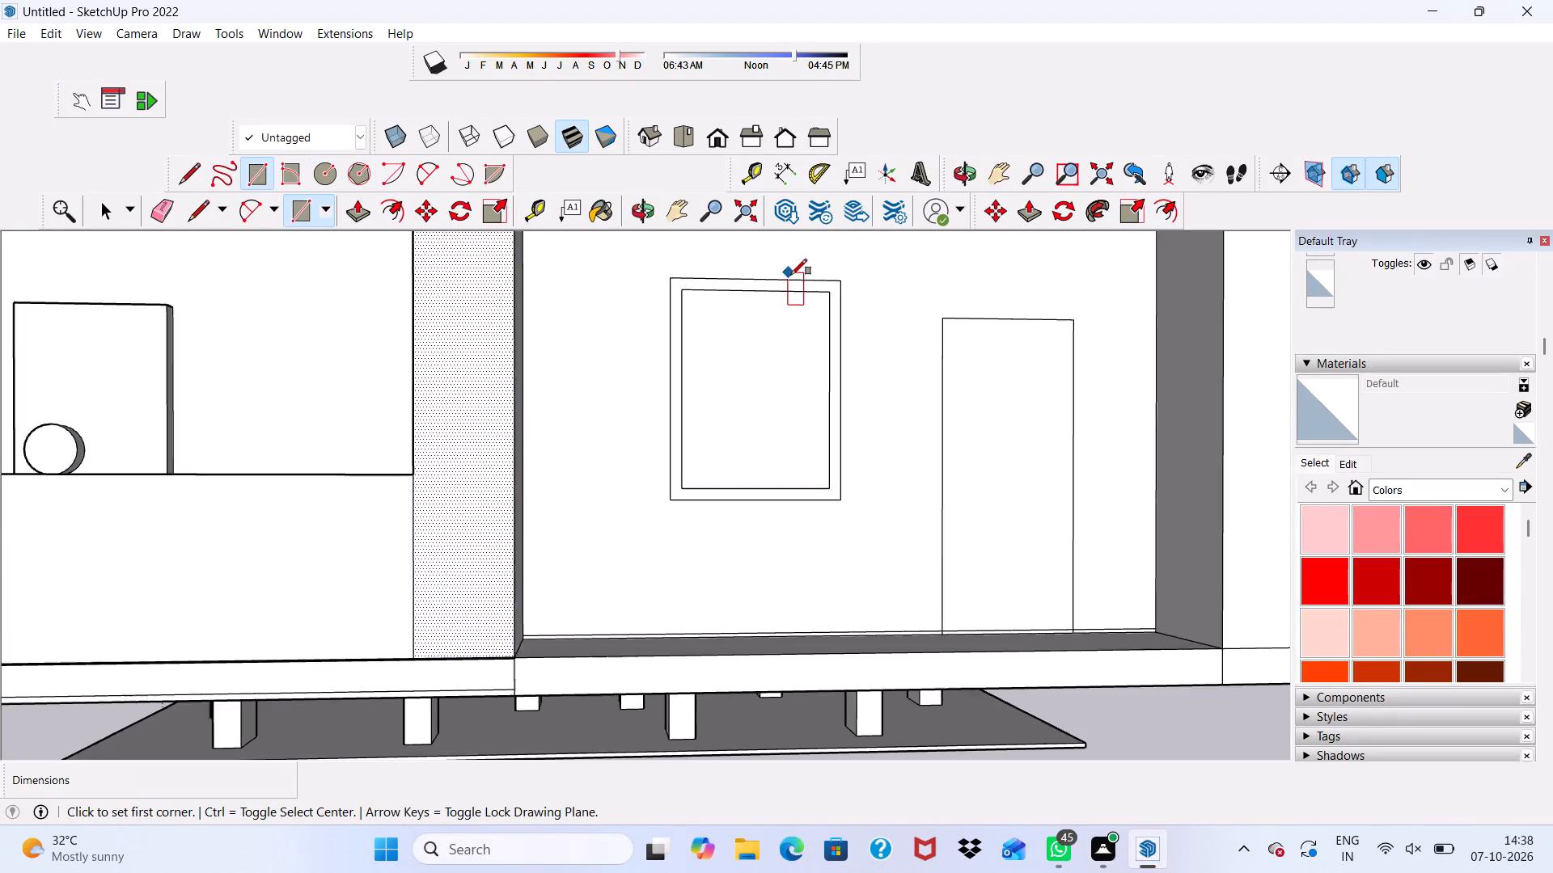
{"action": "scroll", "coordinate": [791, 275], "scroll_direction": "up", "scroll_amount": 2}
{"action": "left_click", "coordinate": [745, 297]}
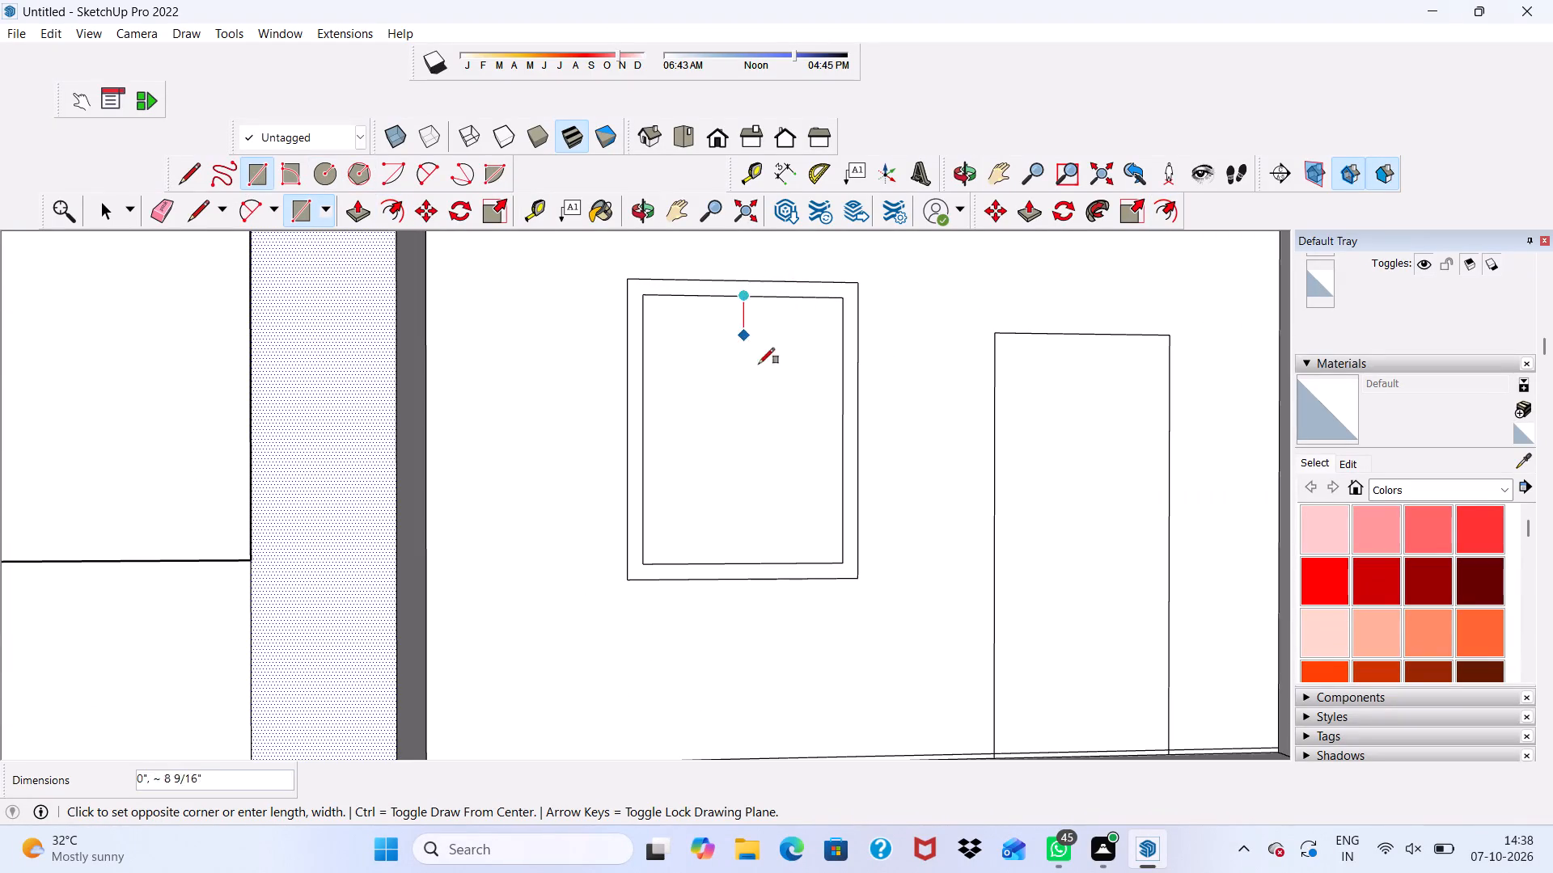
{"action": "left_click", "coordinate": [758, 563]}
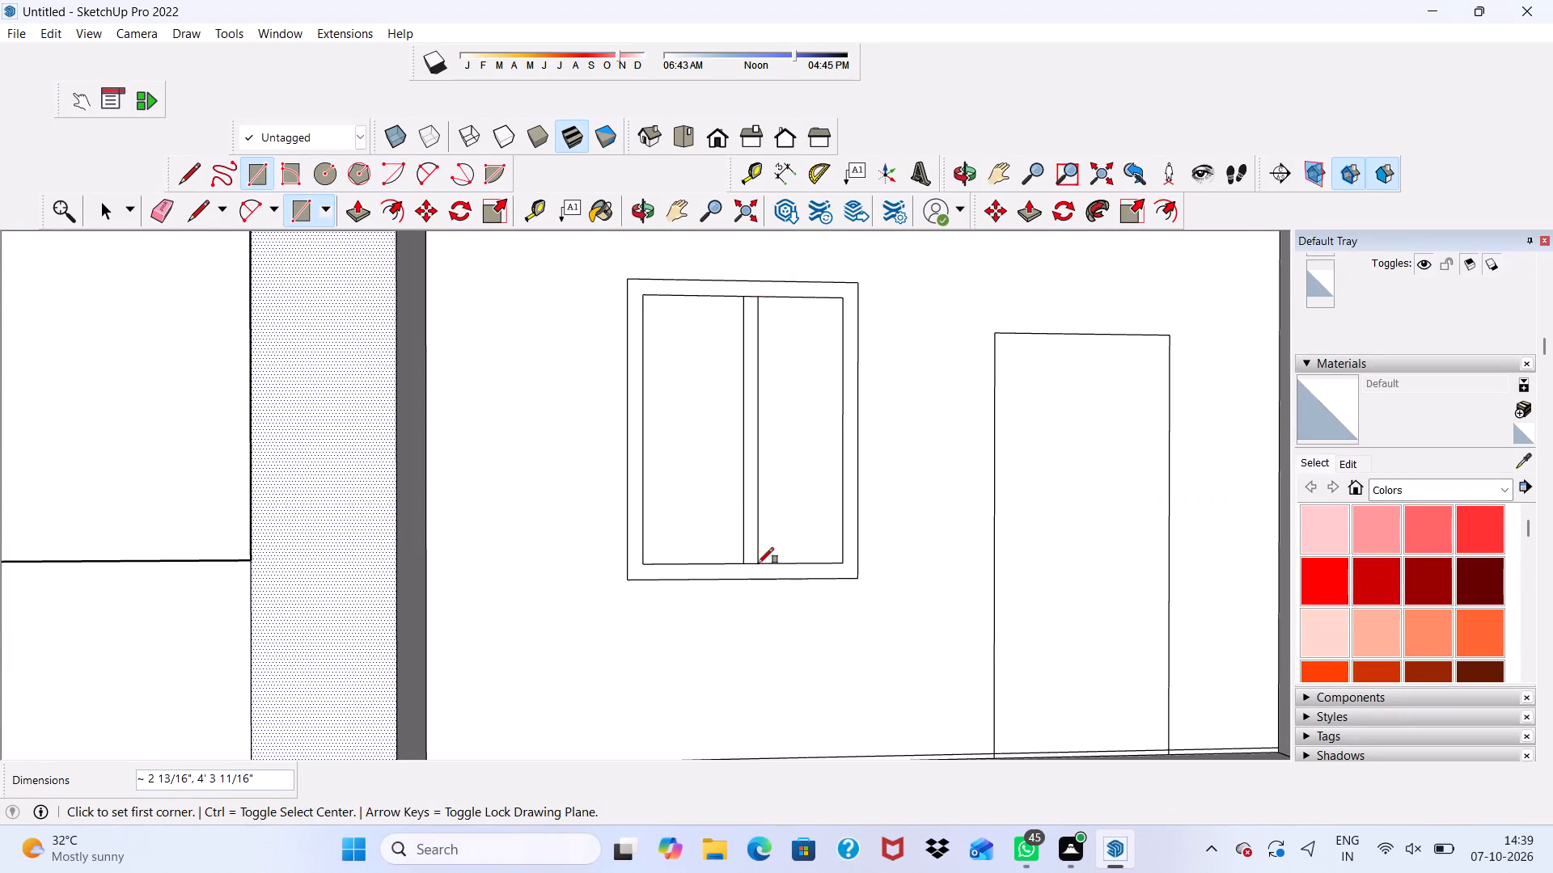
Erase the short inner-frame edge segments at the top and bottom ends of the ground-floor window's mullion.
{"action": "left_click", "coordinate": [164, 213]}
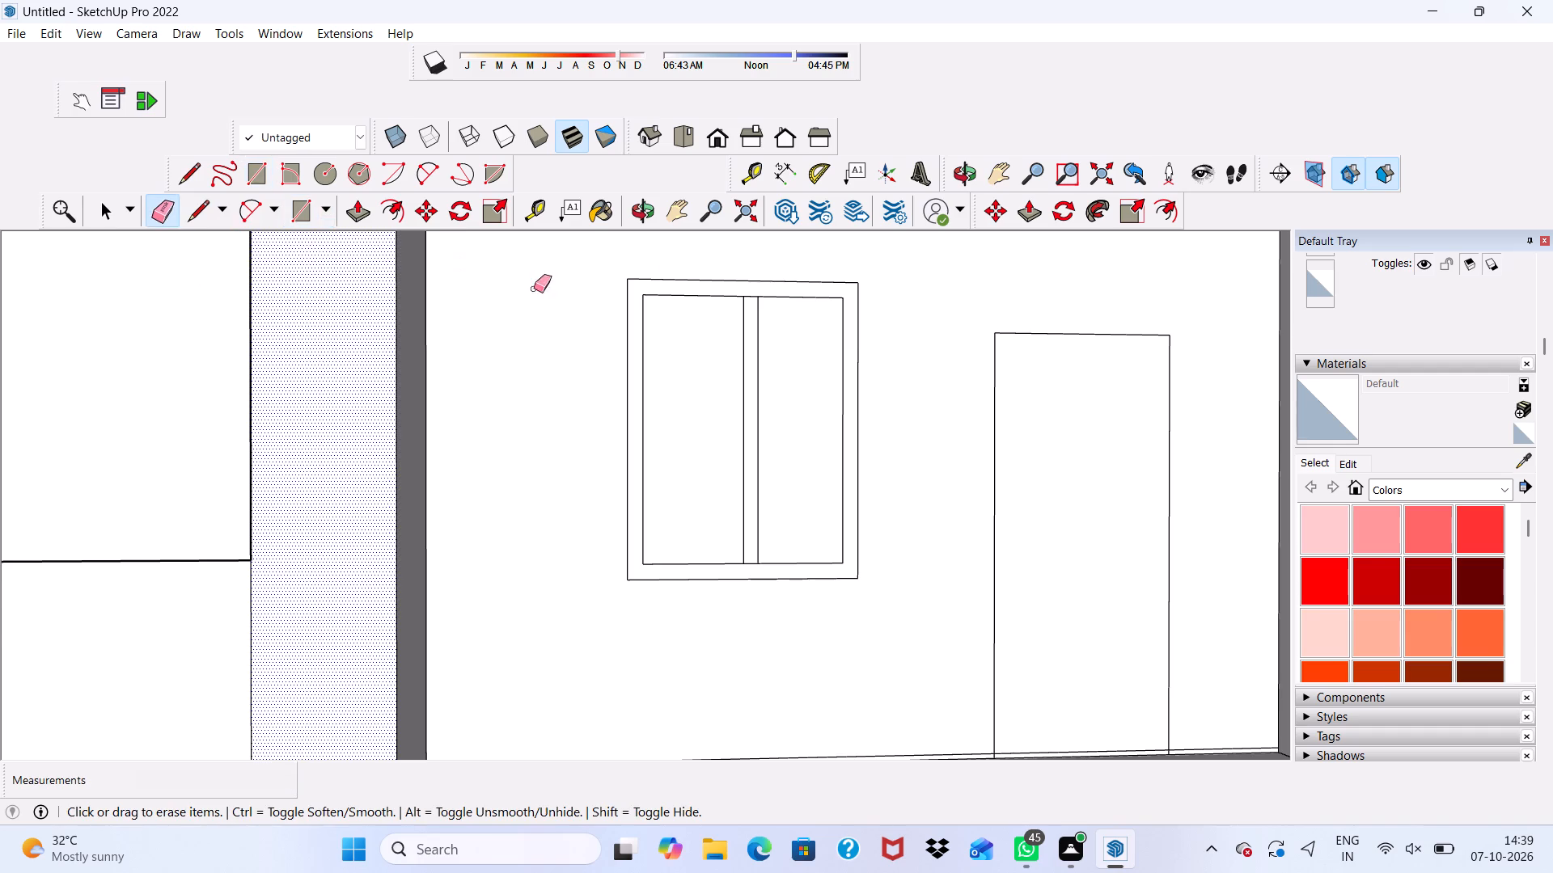
{"action": "scroll", "coordinate": [665, 272], "scroll_direction": "up", "scroll_amount": 13}
{"action": "left_click_drag", "start_coordinate": [802, 265], "coordinate": [806, 298]}
{"action": "scroll", "coordinate": [798, 288], "scroll_direction": "down", "scroll_amount": 7}
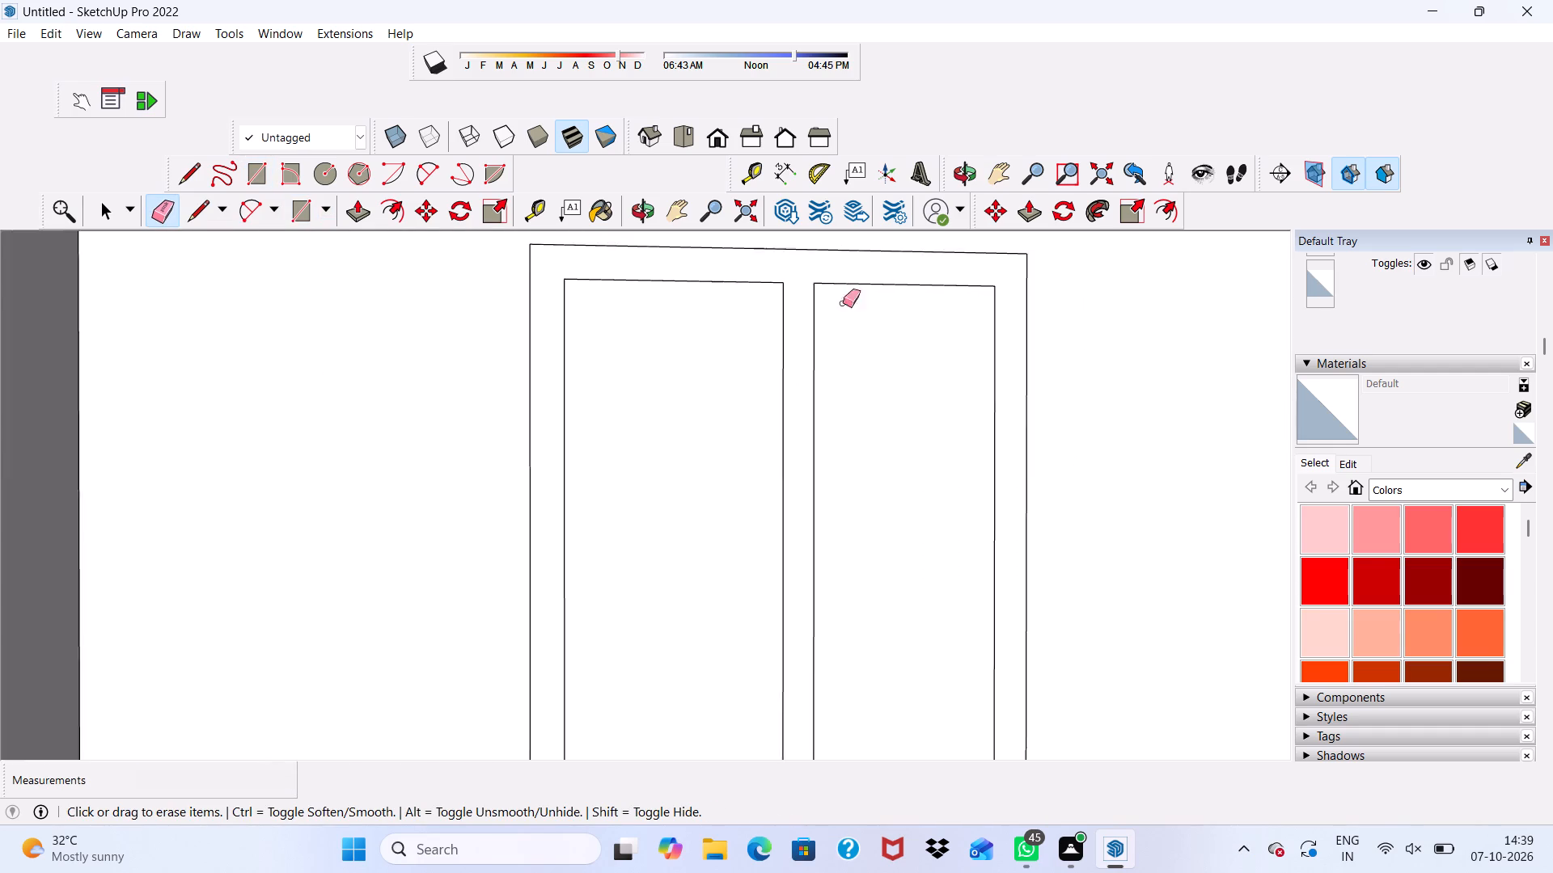
{"action": "scroll", "coordinate": [843, 303], "scroll_direction": "down", "scroll_amount": 8}
{"action": "scroll", "coordinate": [842, 729], "scroll_direction": "up", "scroll_amount": 15}
{"action": "left_click_drag", "start_coordinate": [837, 433], "coordinate": [850, 494]}
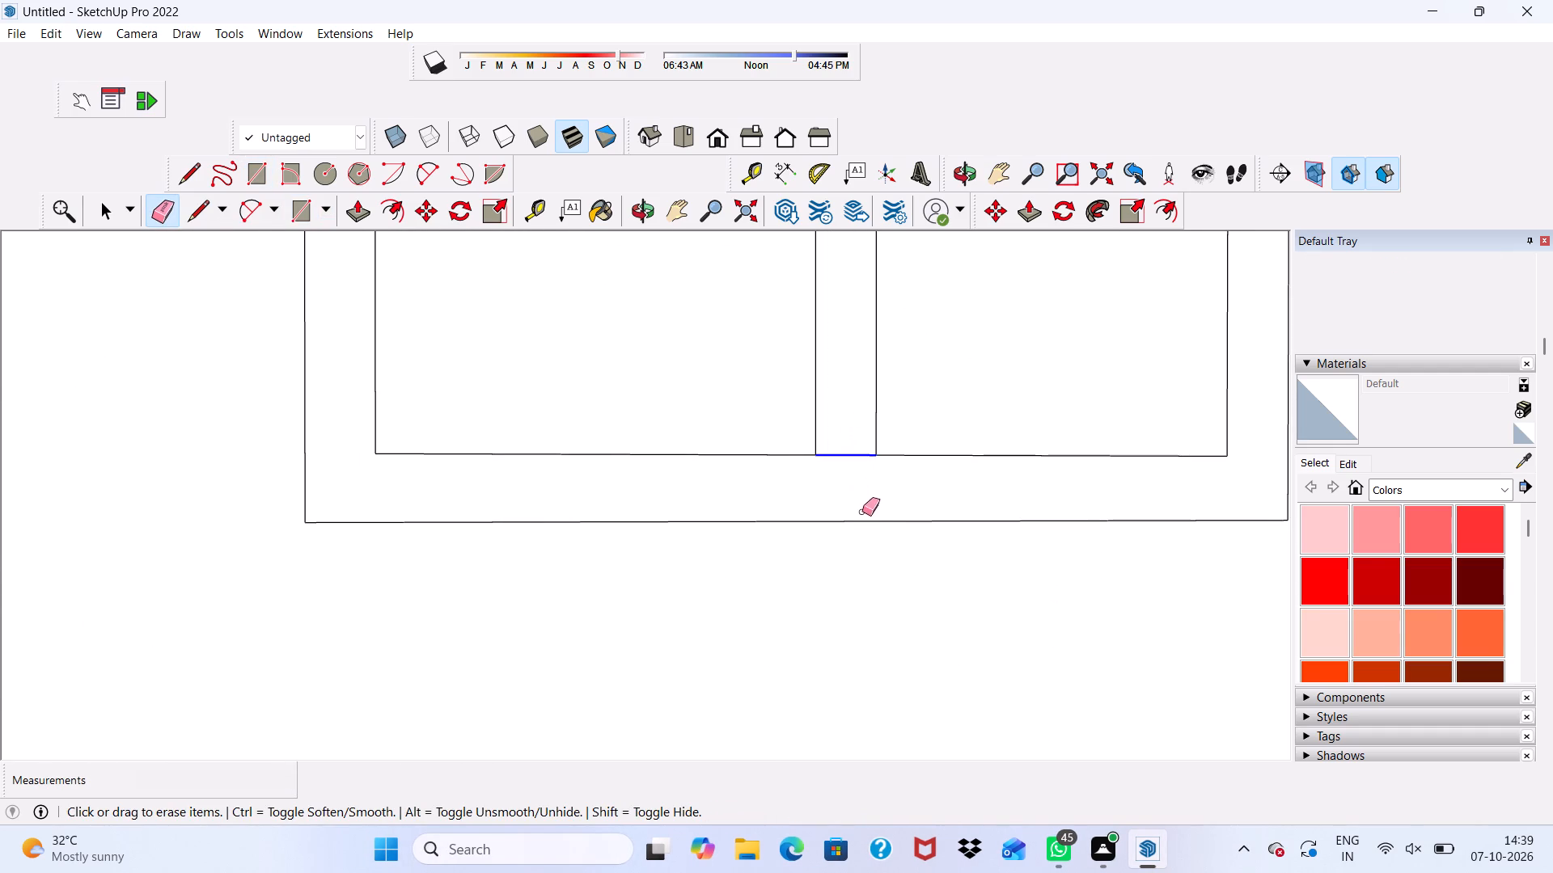
Extrude the merged window frame and mullion face outward by 3" with Push/Pull.
{"action": "key", "text": "space"}
{"action": "left_click_drag", "start_coordinate": [704, 476], "coordinate": [719, 498]}
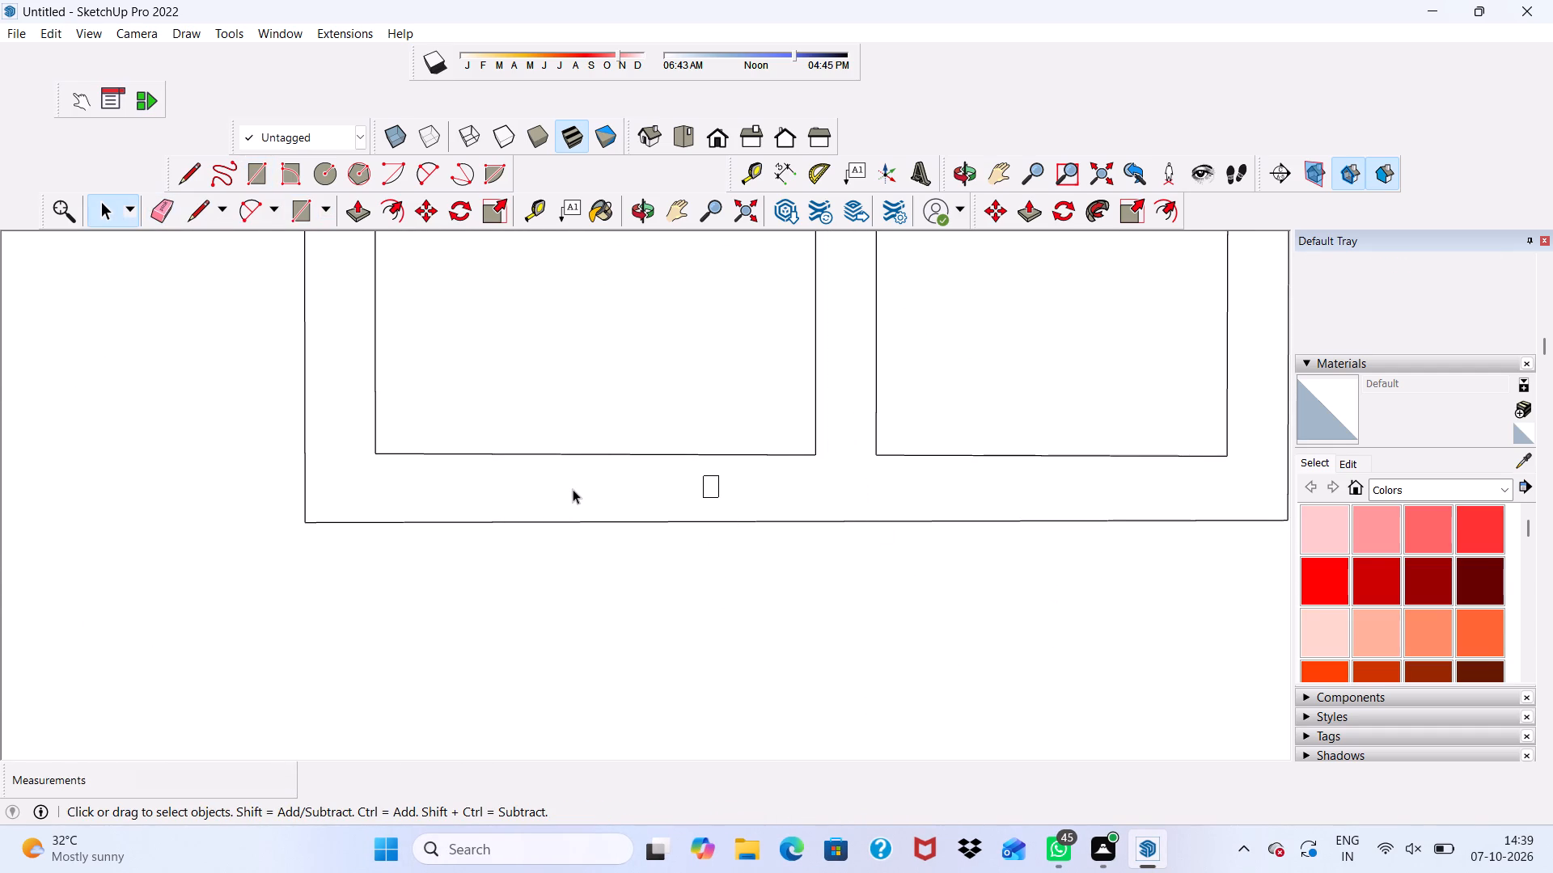
{"action": "left_click", "coordinate": [573, 489]}
{"action": "left_click", "coordinate": [339, 212]}
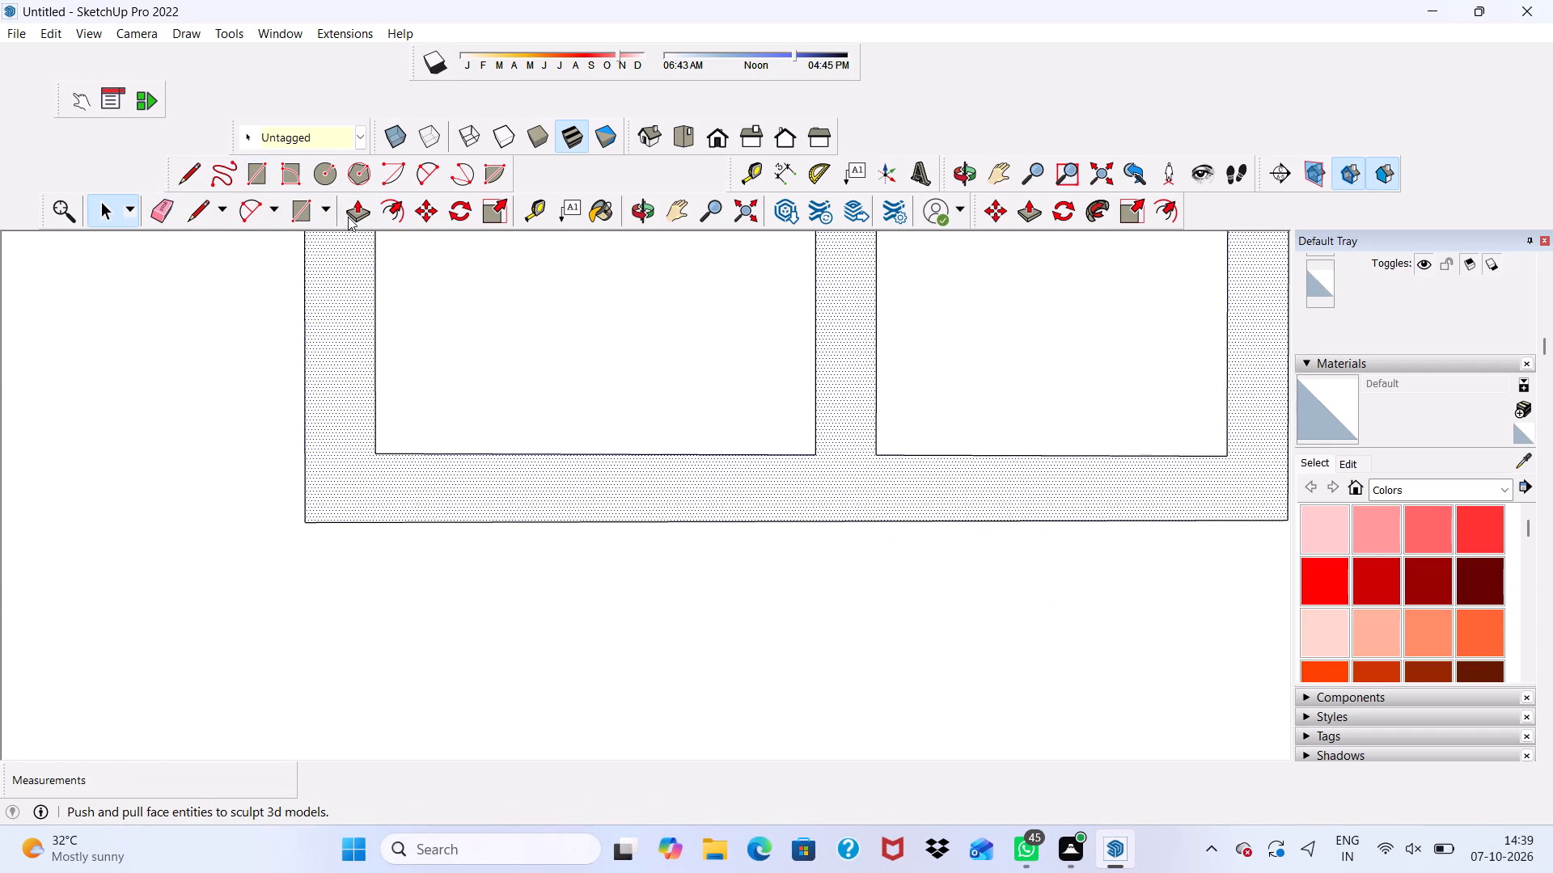
{"action": "left_click", "coordinate": [352, 211]}
{"action": "left_click", "coordinate": [517, 466]}
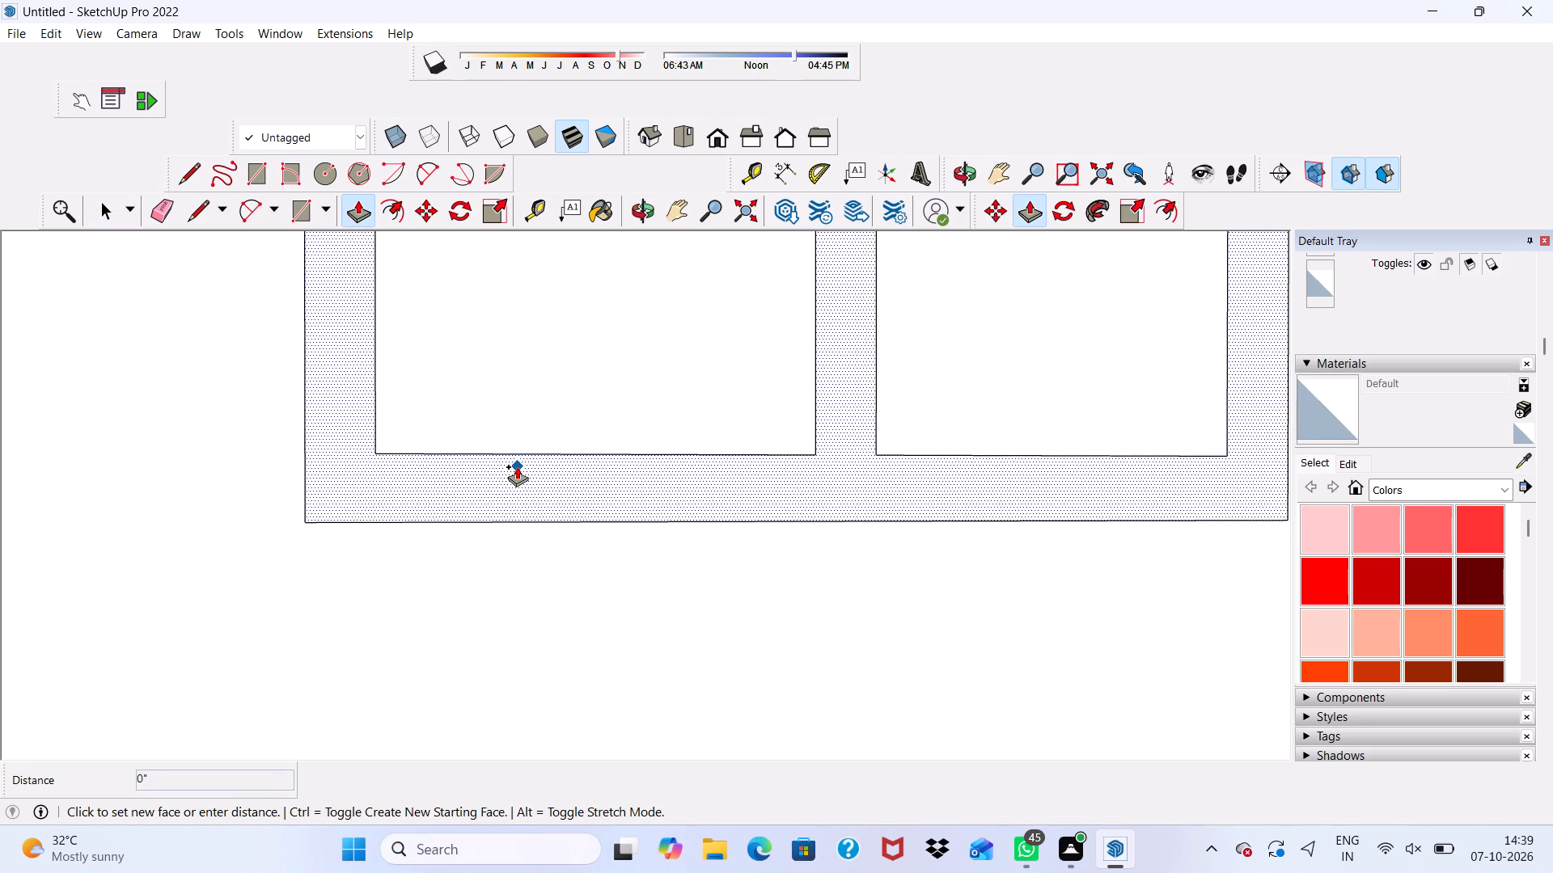
{"action": "type", "text": "3\""}
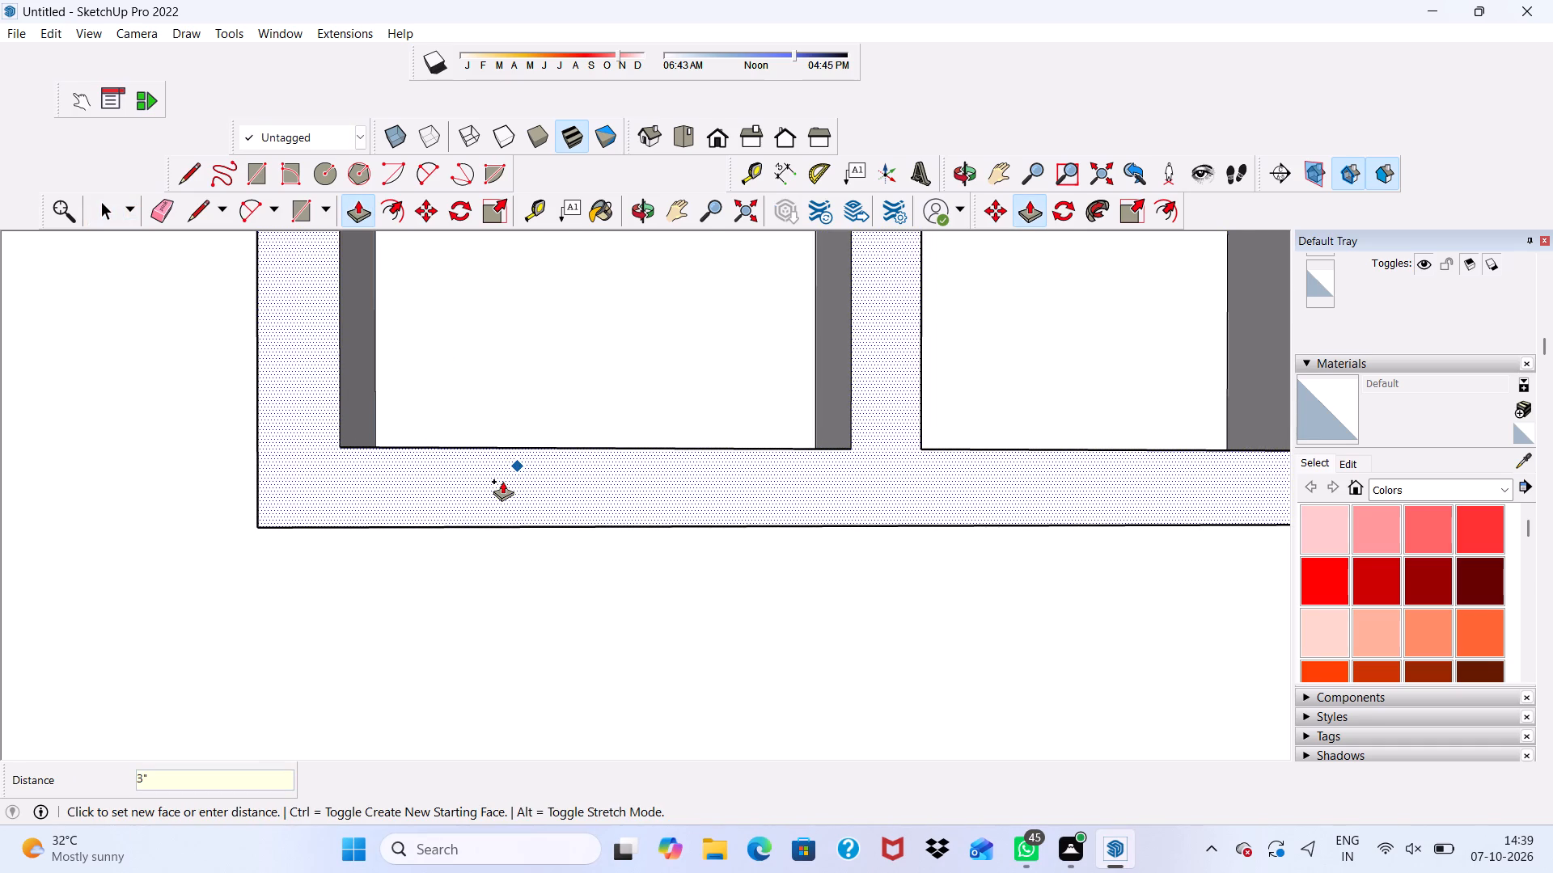
{"action": "key", "text": "Return"}
Extrude the ground-floor door face beside the window outward by 3".
{"action": "scroll", "coordinate": [611, 481], "scroll_direction": "down", "scroll_amount": 17}
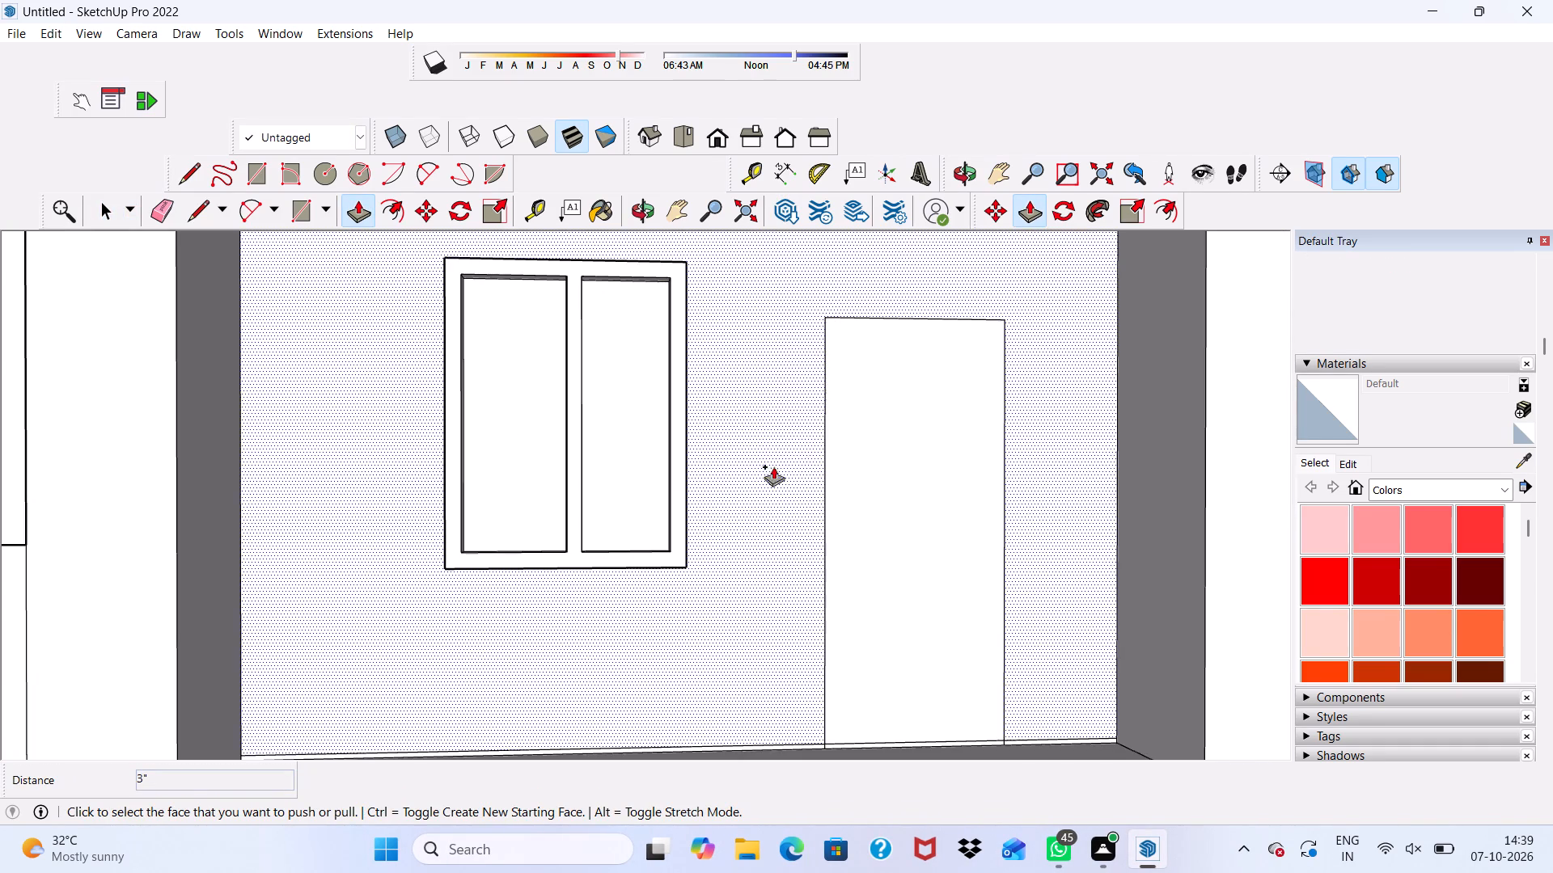
{"action": "left_click", "coordinate": [879, 458]}
{"action": "type", "text": "3\""}
{"action": "key", "text": "Return"}
Draw a knob circle of about 6 3/8" radius at mid-height on the new door, near its window-side edge.
{"action": "scroll", "coordinate": [846, 505], "scroll_direction": "down", "scroll_amount": 11}
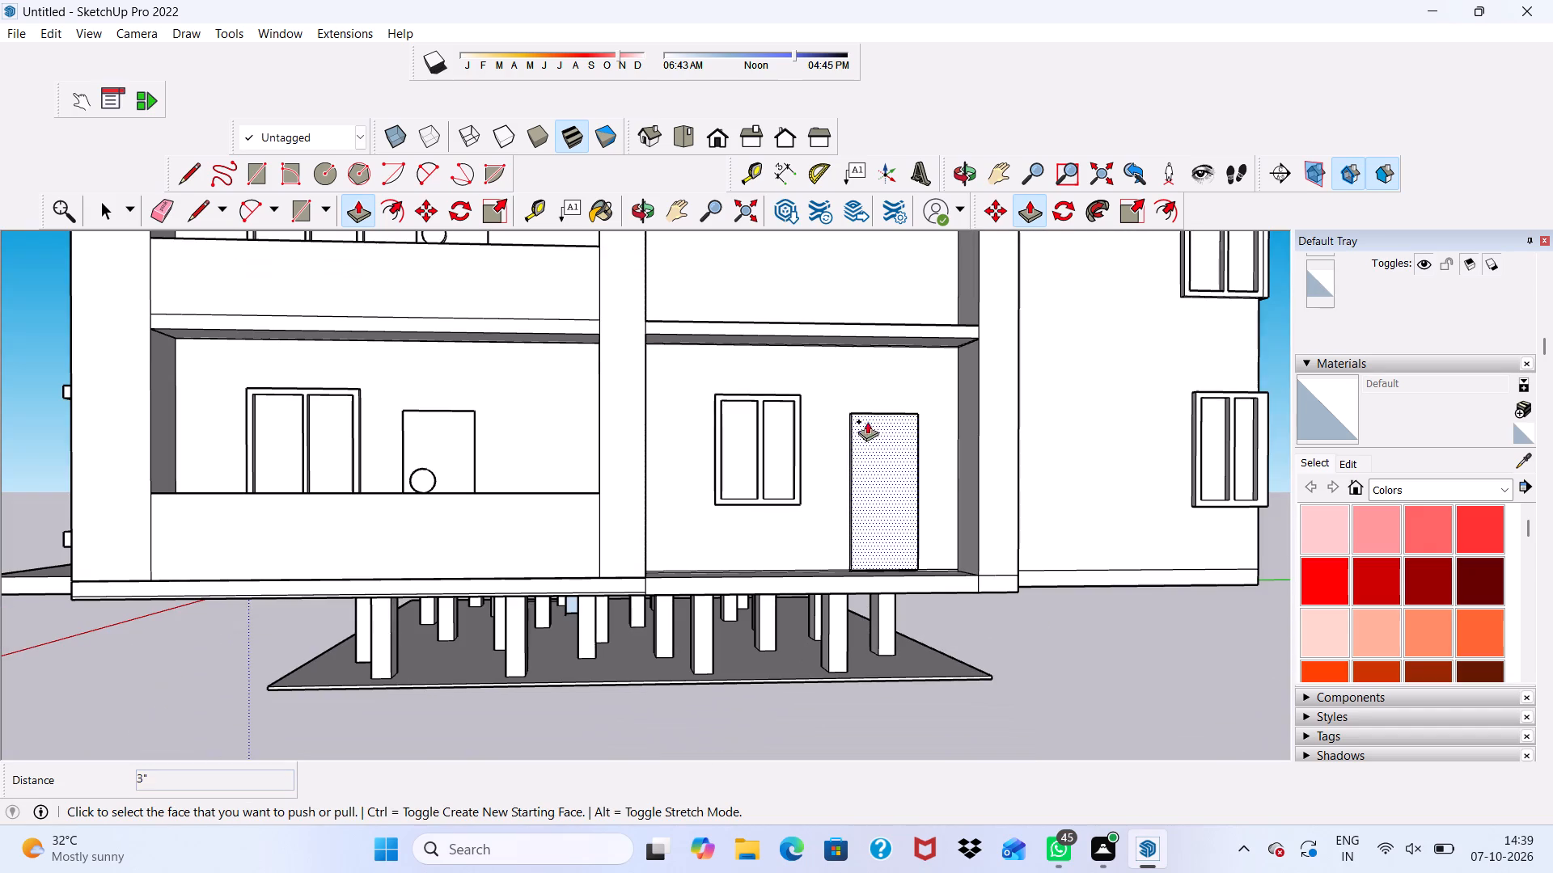
{"action": "left_click", "coordinate": [315, 164]}
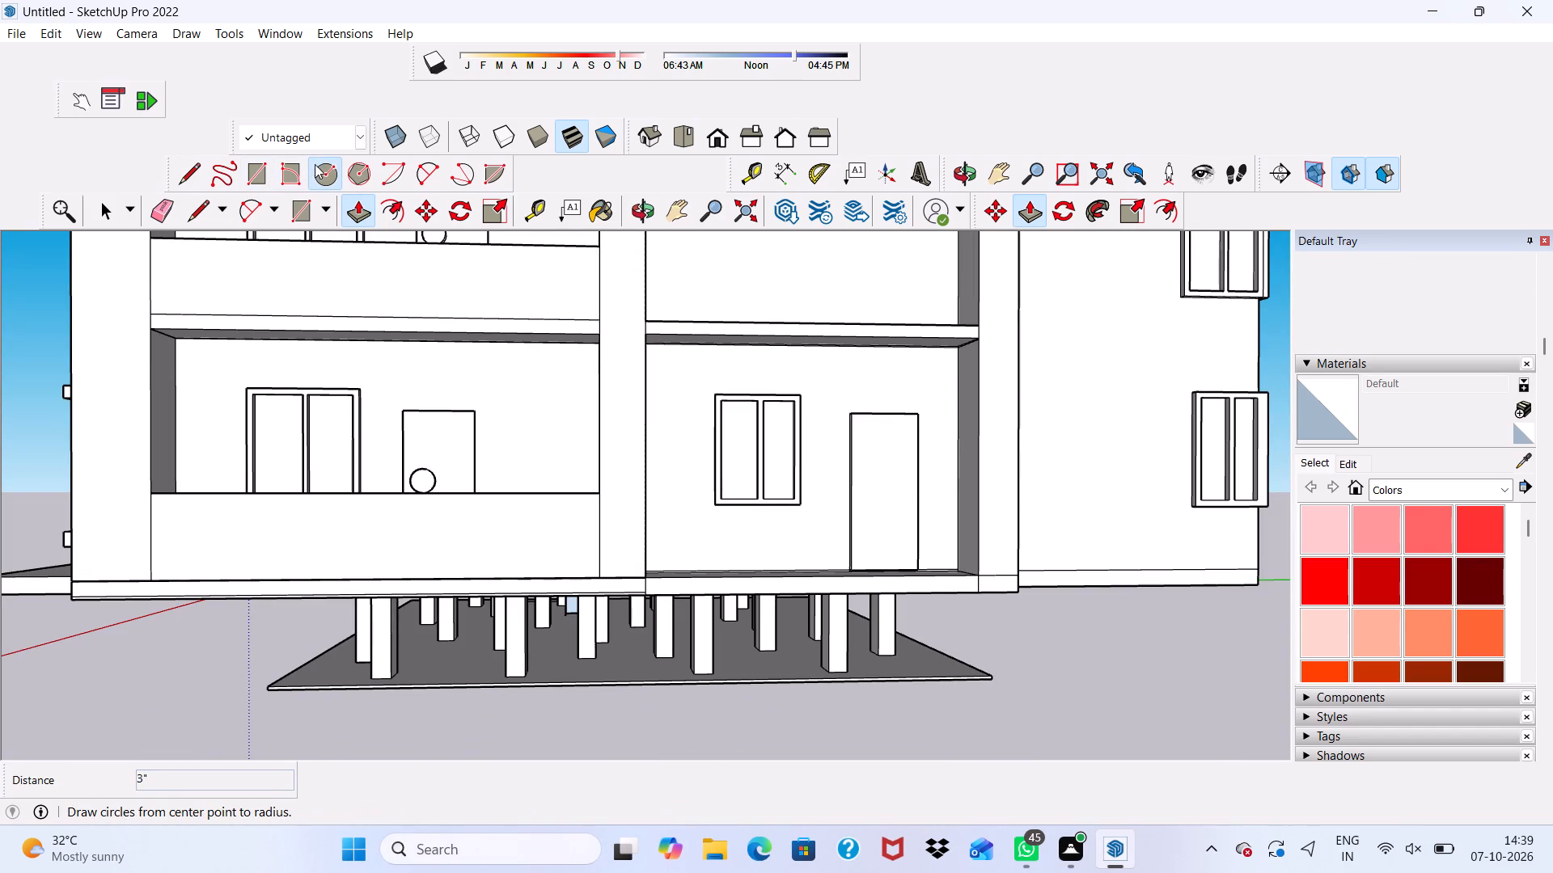
{"action": "scroll", "coordinate": [893, 492], "scroll_direction": "up", "scroll_amount": 9}
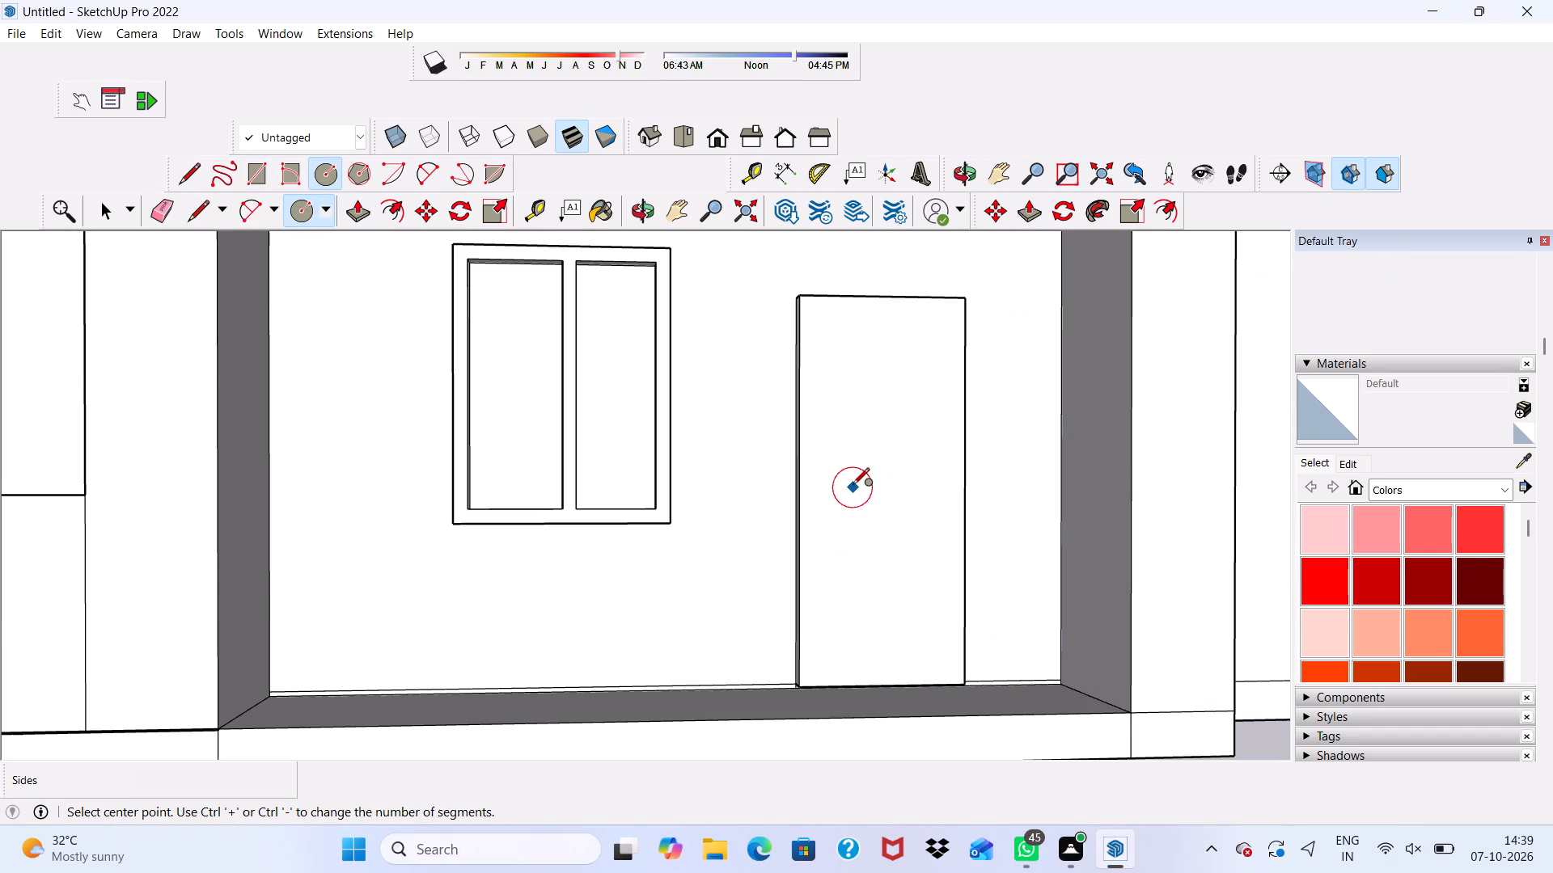
{"action": "left_click", "coordinate": [853, 485]}
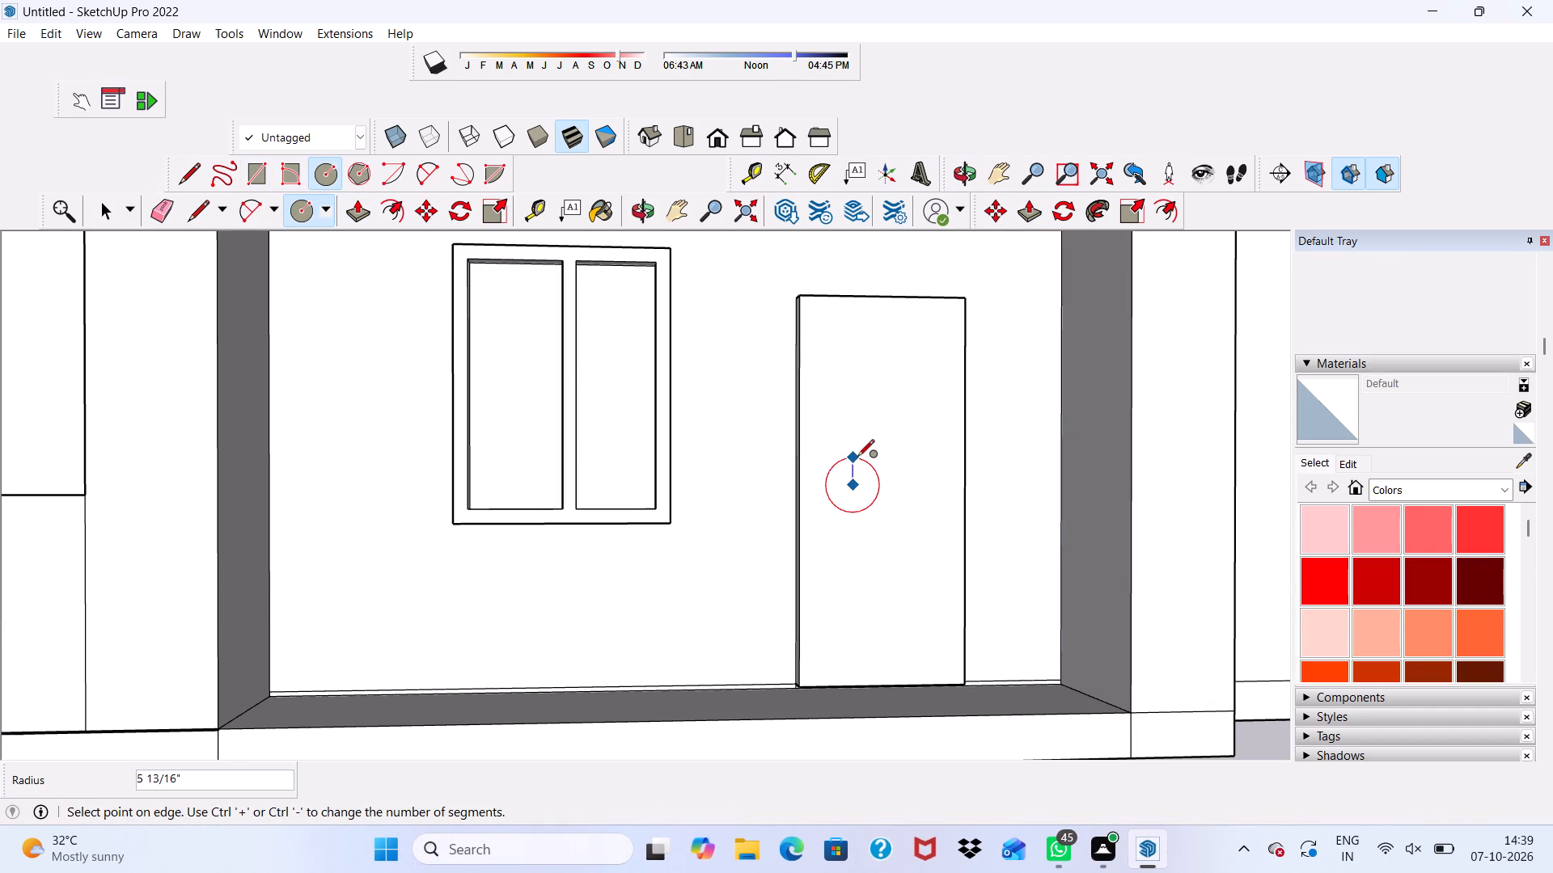
{"action": "left_click", "coordinate": [857, 455]}
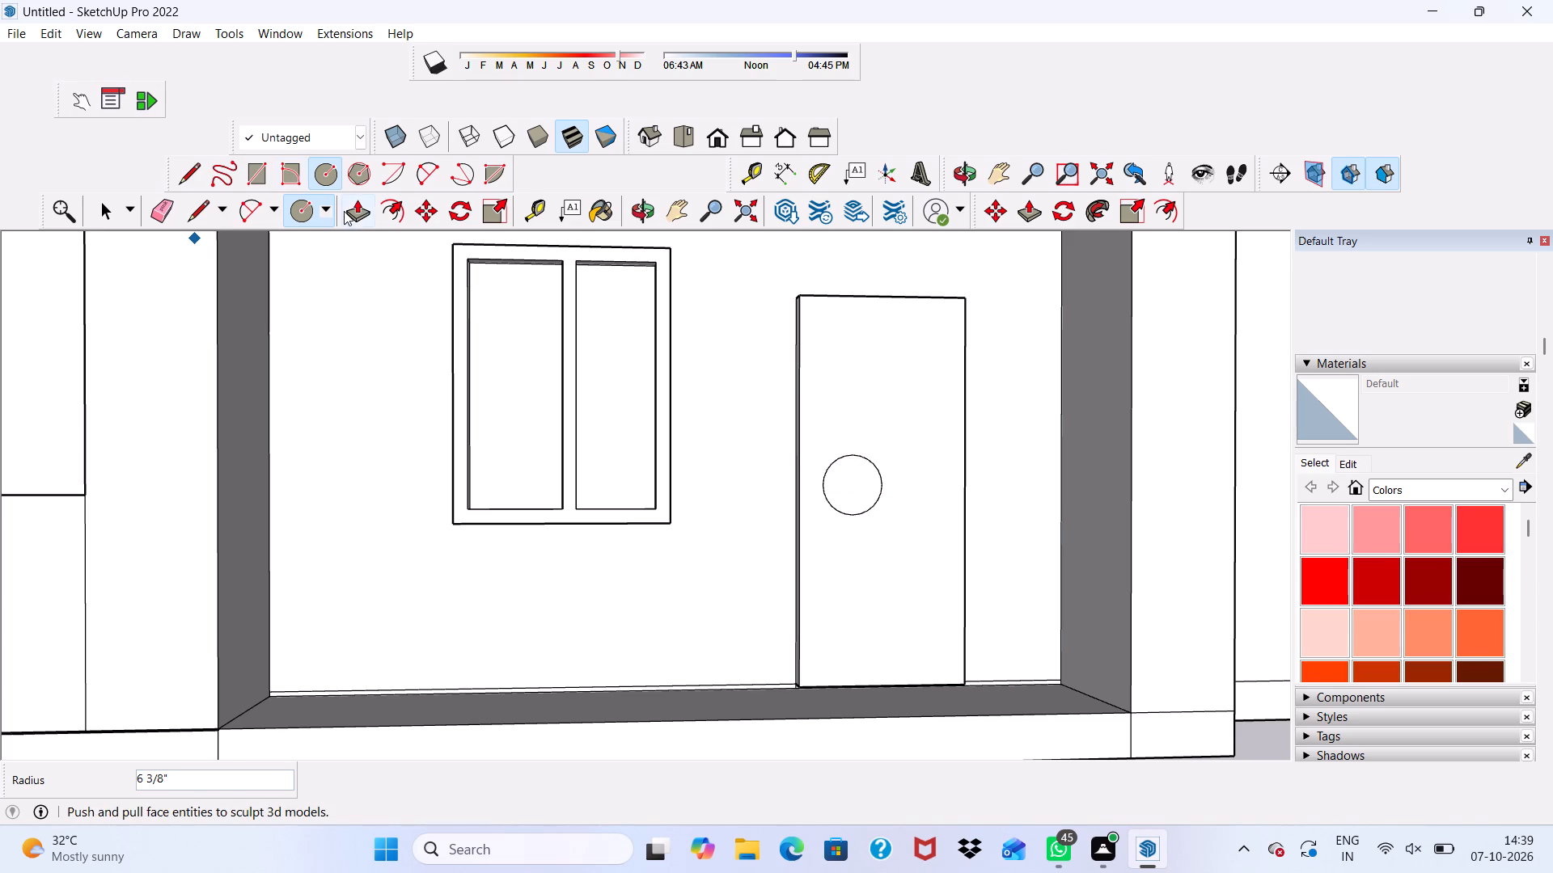
Extrude the knob circle on the ground-floor door outward by 3".
{"action": "left_click_drag", "start_coordinate": [349, 210], "coordinate": [358, 217]}
{"action": "scroll", "coordinate": [739, 402], "scroll_direction": "up", "scroll_amount": 3}
{"action": "left_click", "coordinate": [873, 483]}
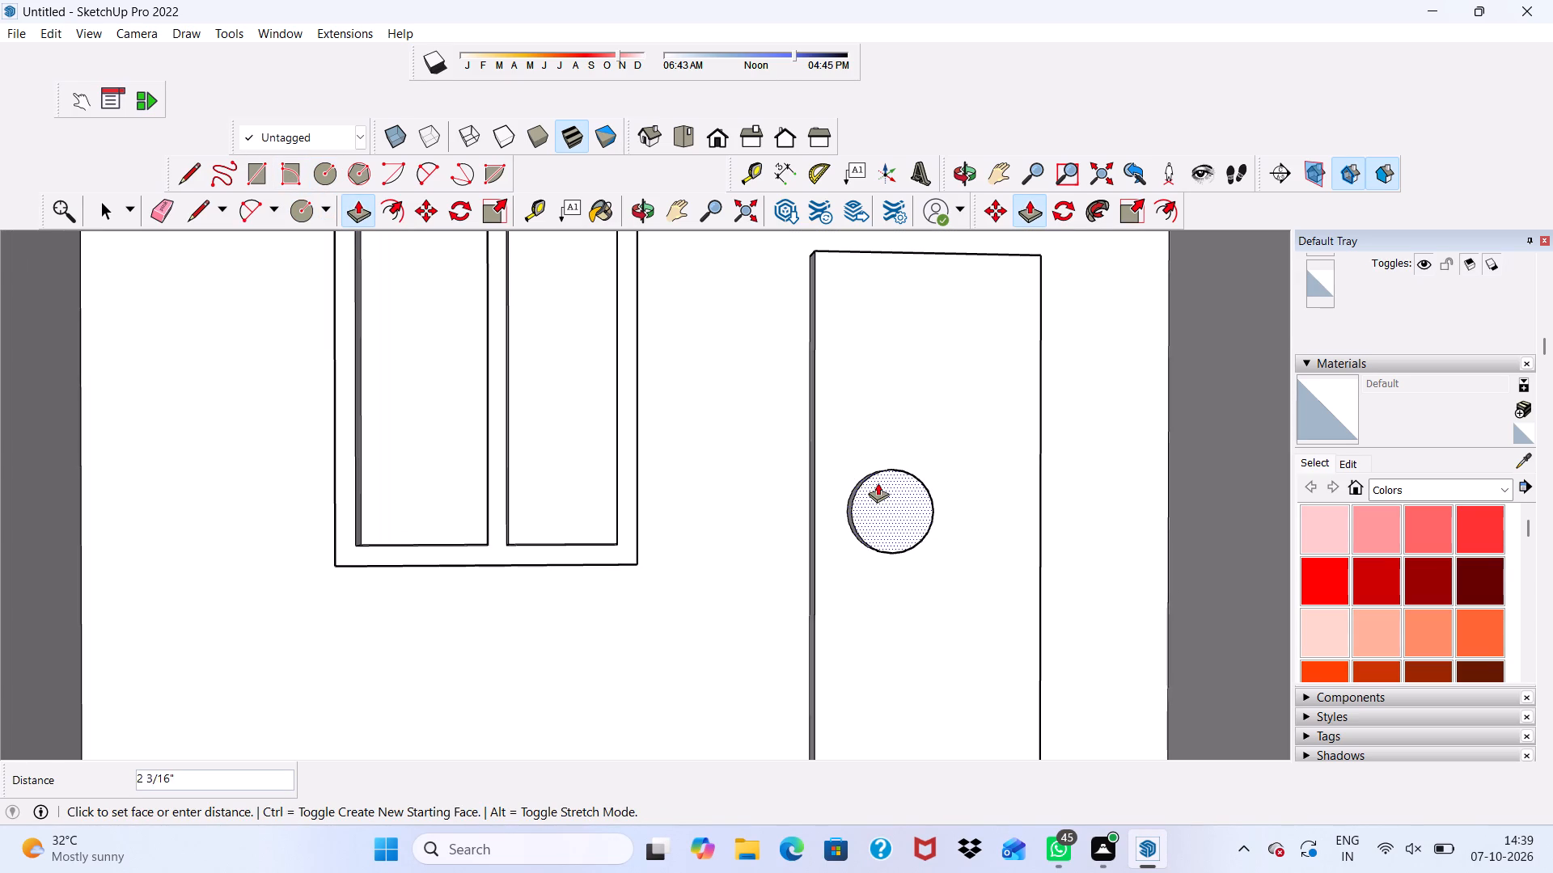
{"action": "type", "text": "3\""}
{"action": "key", "text": "Return"}
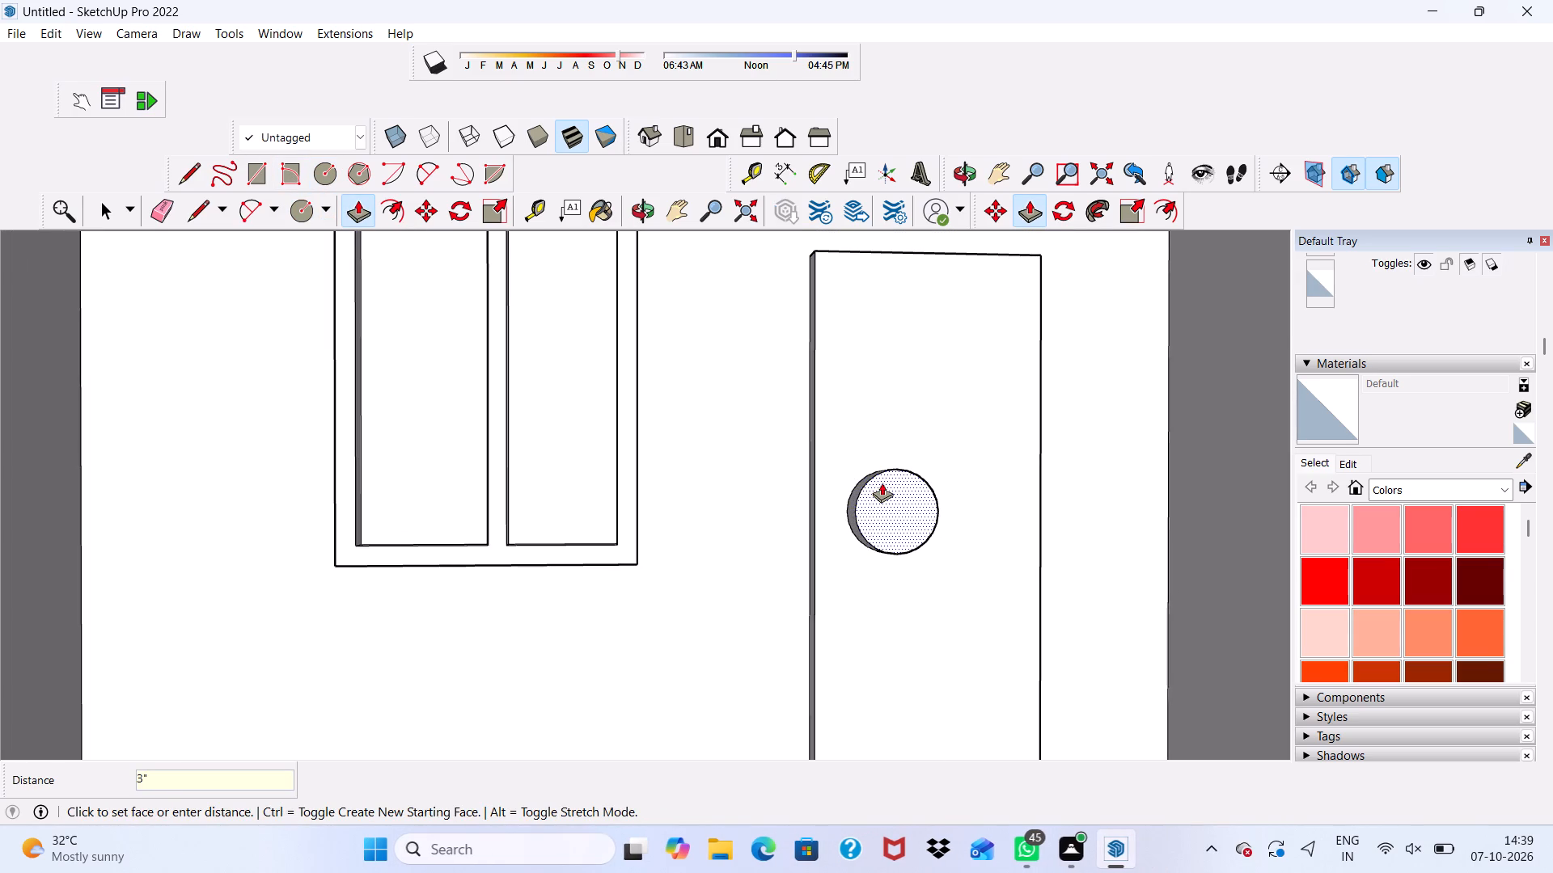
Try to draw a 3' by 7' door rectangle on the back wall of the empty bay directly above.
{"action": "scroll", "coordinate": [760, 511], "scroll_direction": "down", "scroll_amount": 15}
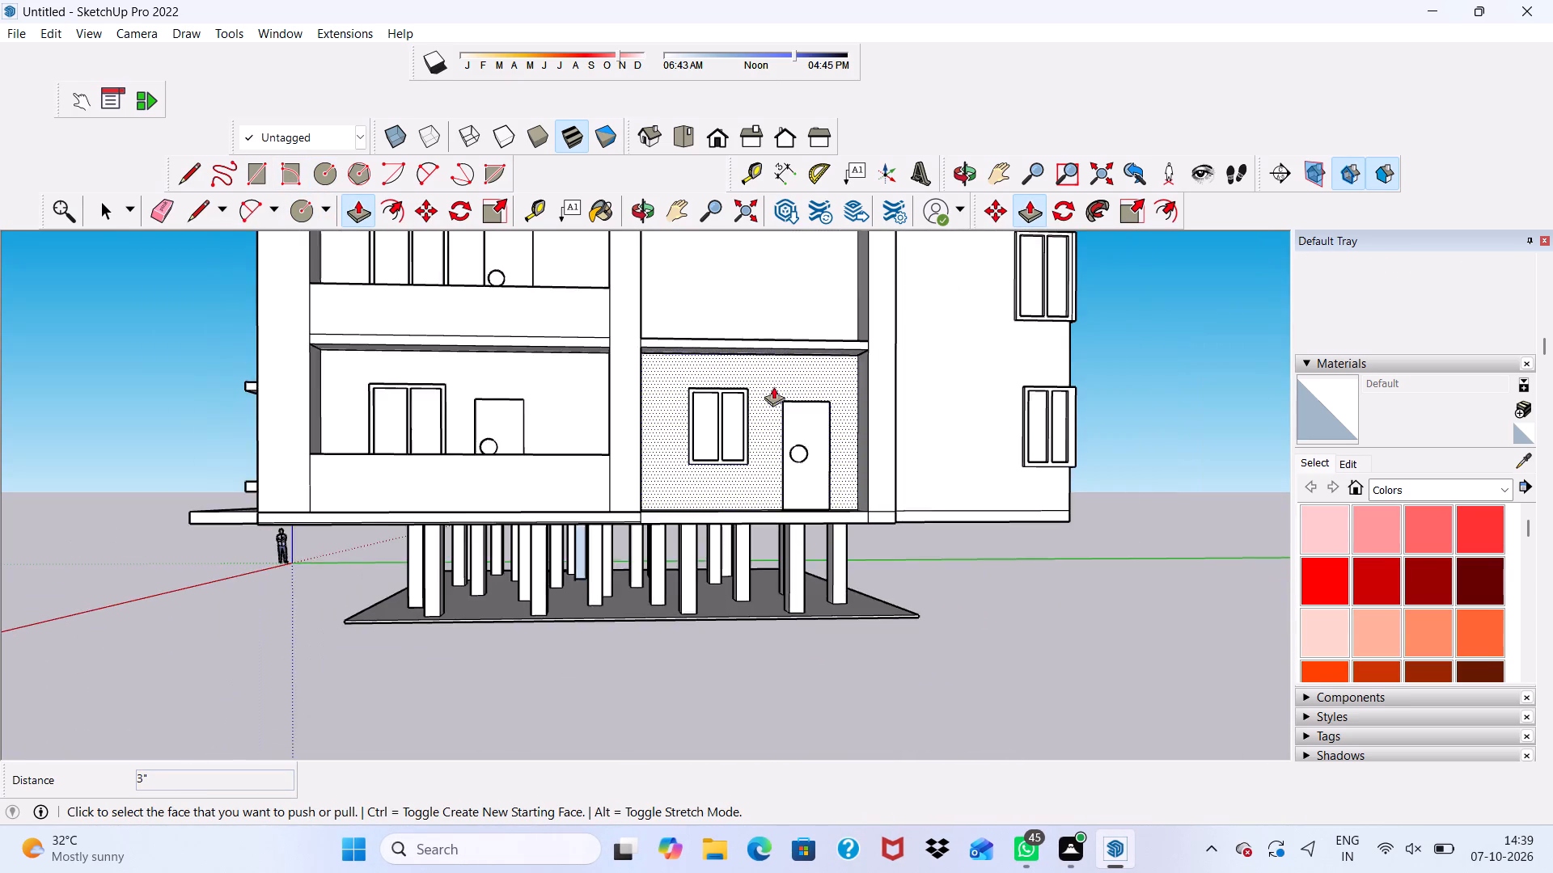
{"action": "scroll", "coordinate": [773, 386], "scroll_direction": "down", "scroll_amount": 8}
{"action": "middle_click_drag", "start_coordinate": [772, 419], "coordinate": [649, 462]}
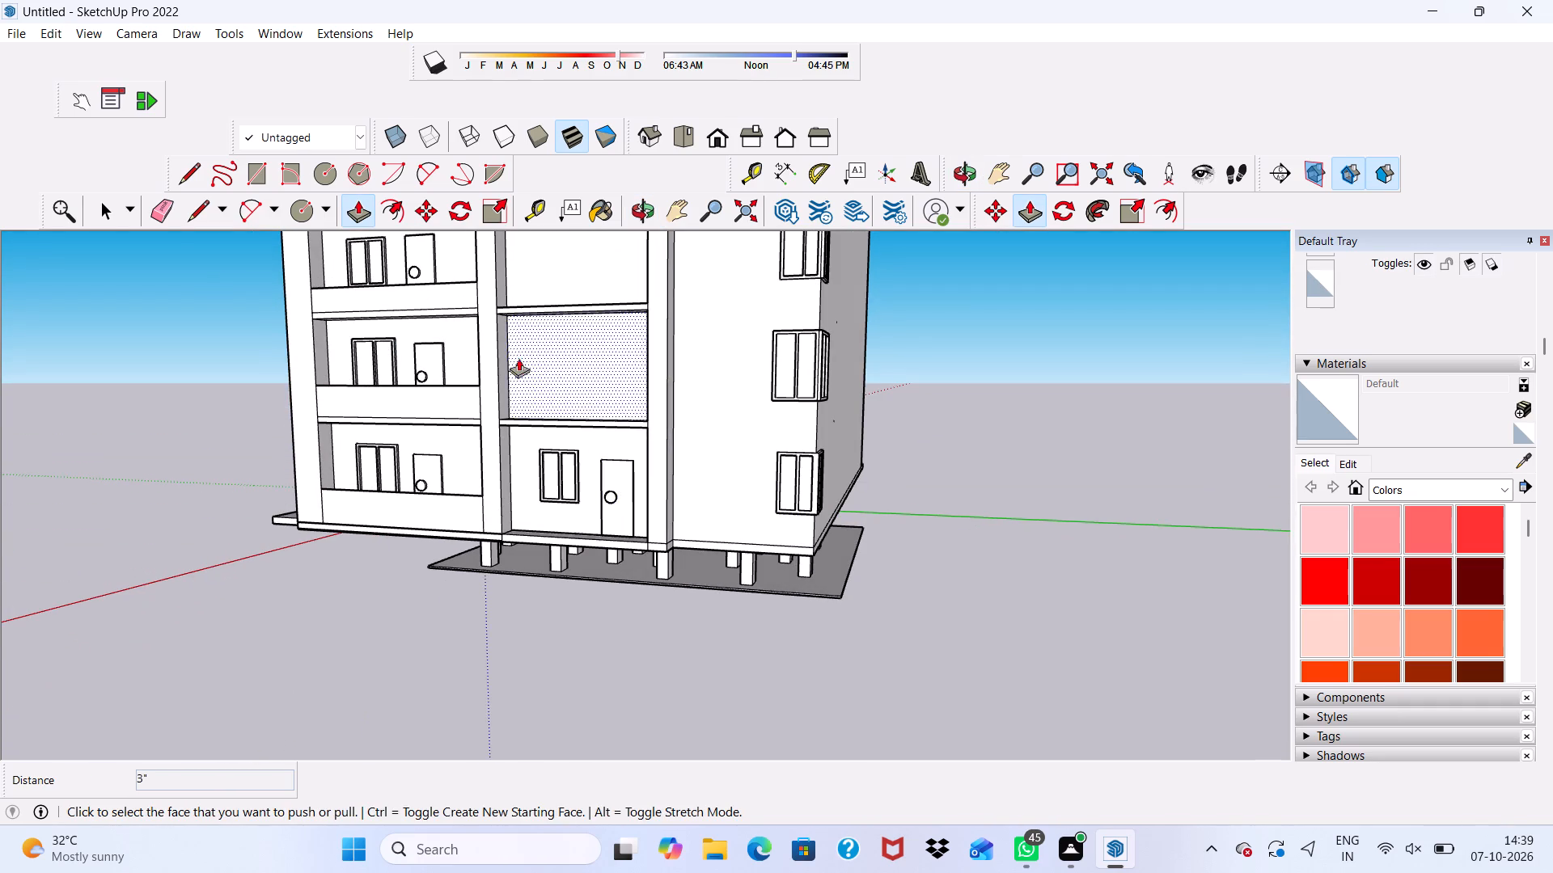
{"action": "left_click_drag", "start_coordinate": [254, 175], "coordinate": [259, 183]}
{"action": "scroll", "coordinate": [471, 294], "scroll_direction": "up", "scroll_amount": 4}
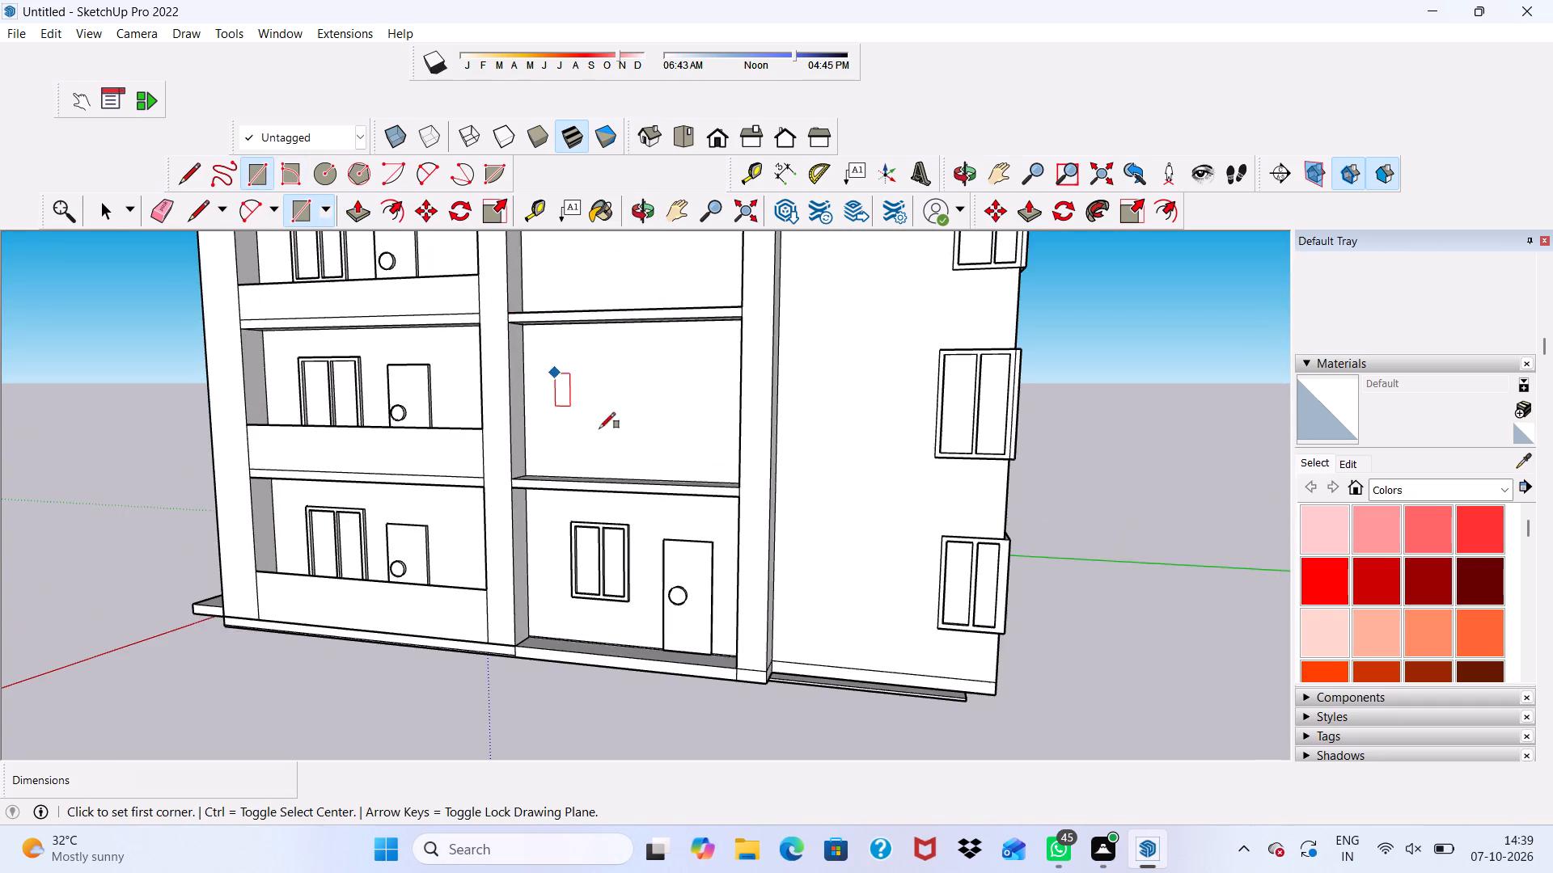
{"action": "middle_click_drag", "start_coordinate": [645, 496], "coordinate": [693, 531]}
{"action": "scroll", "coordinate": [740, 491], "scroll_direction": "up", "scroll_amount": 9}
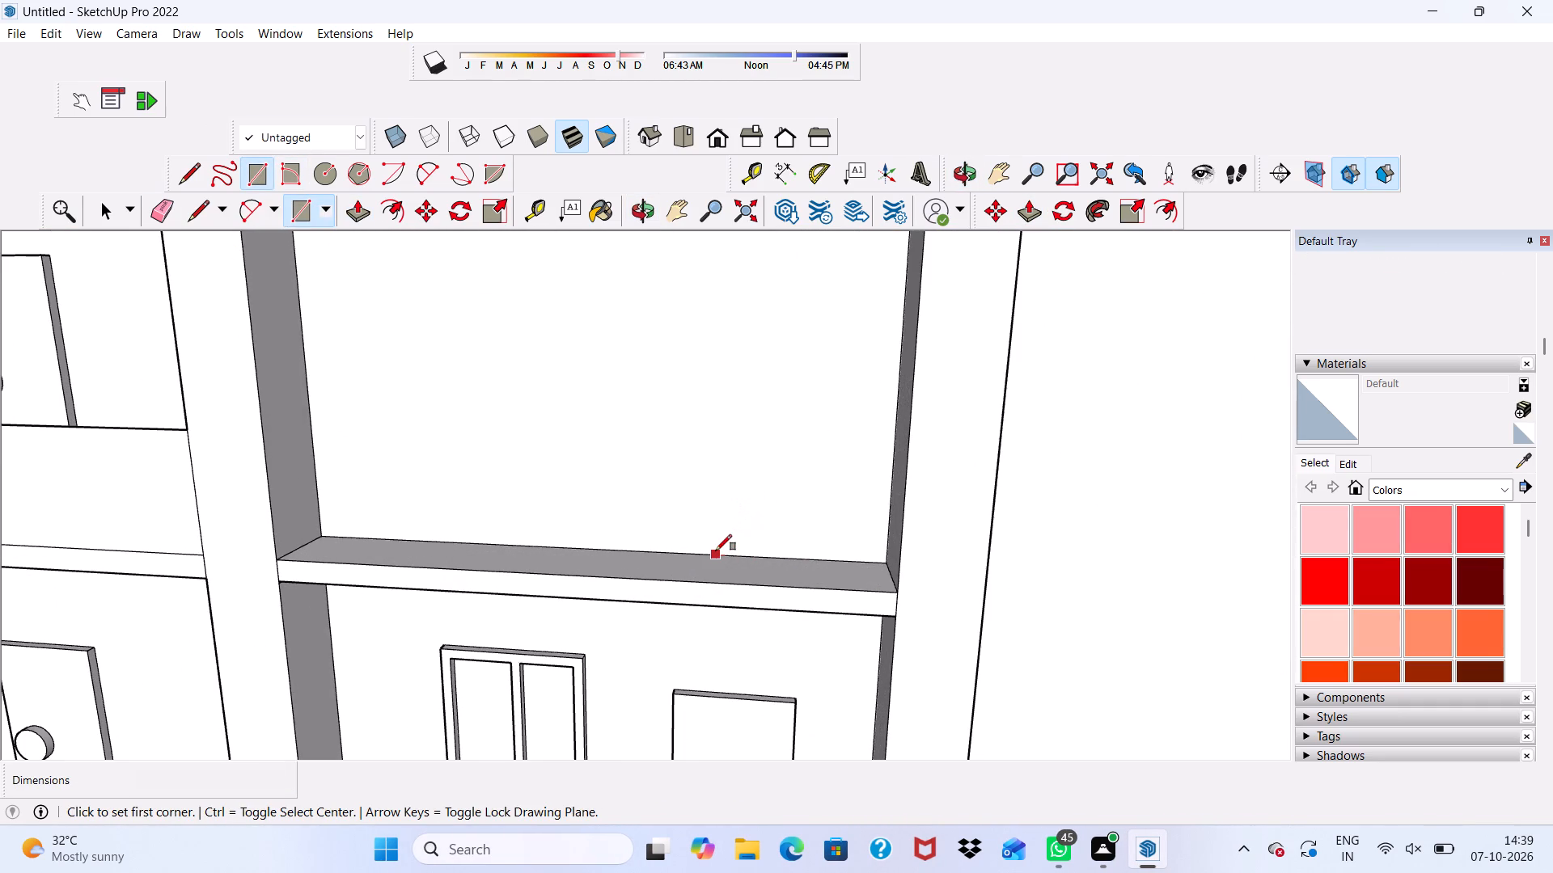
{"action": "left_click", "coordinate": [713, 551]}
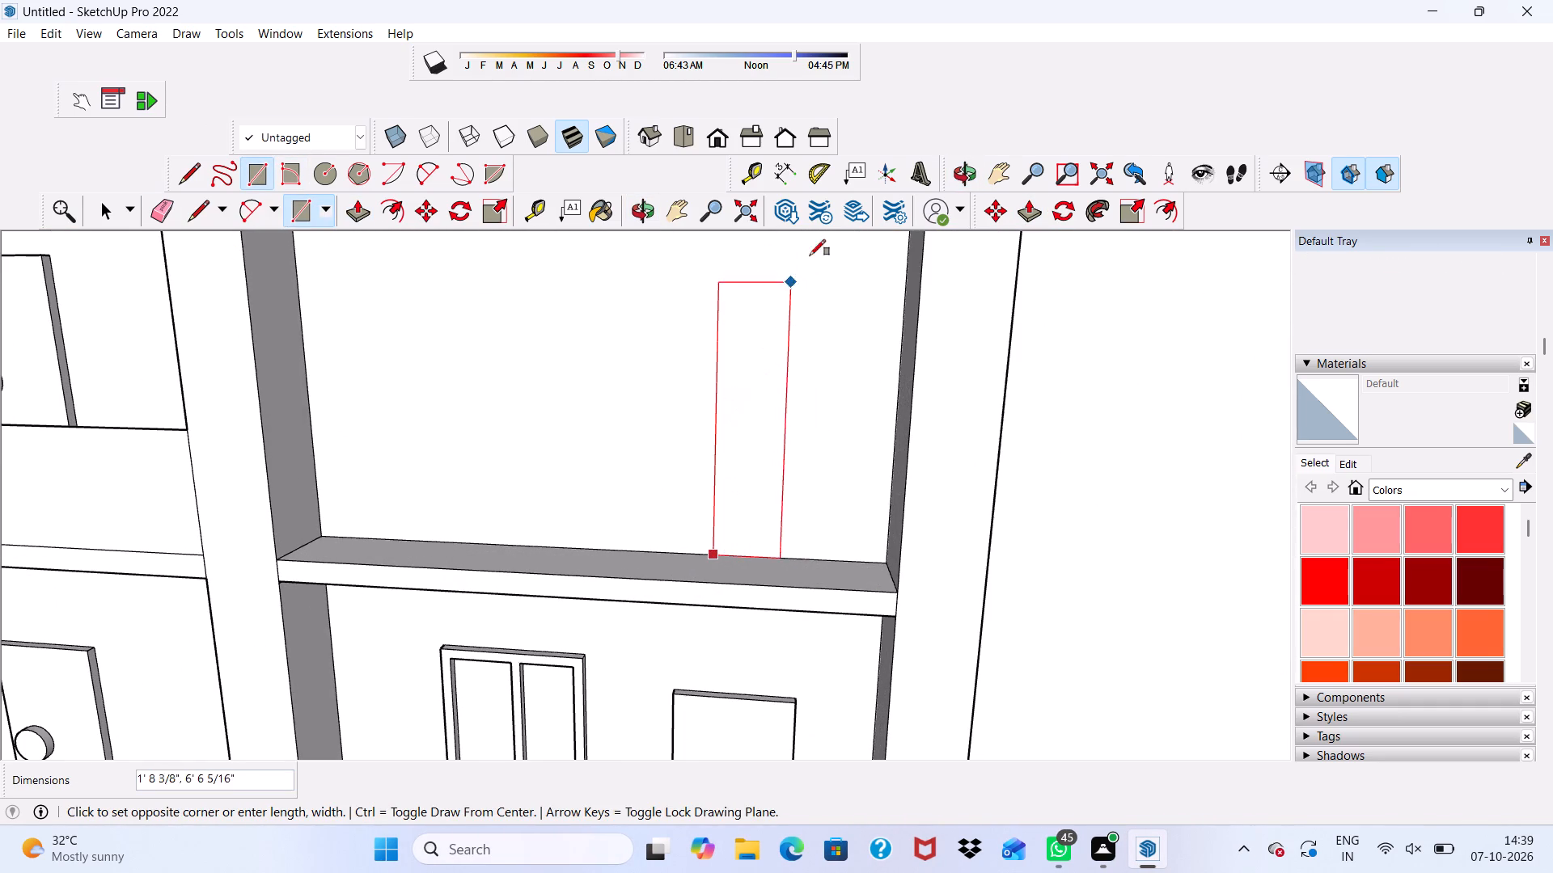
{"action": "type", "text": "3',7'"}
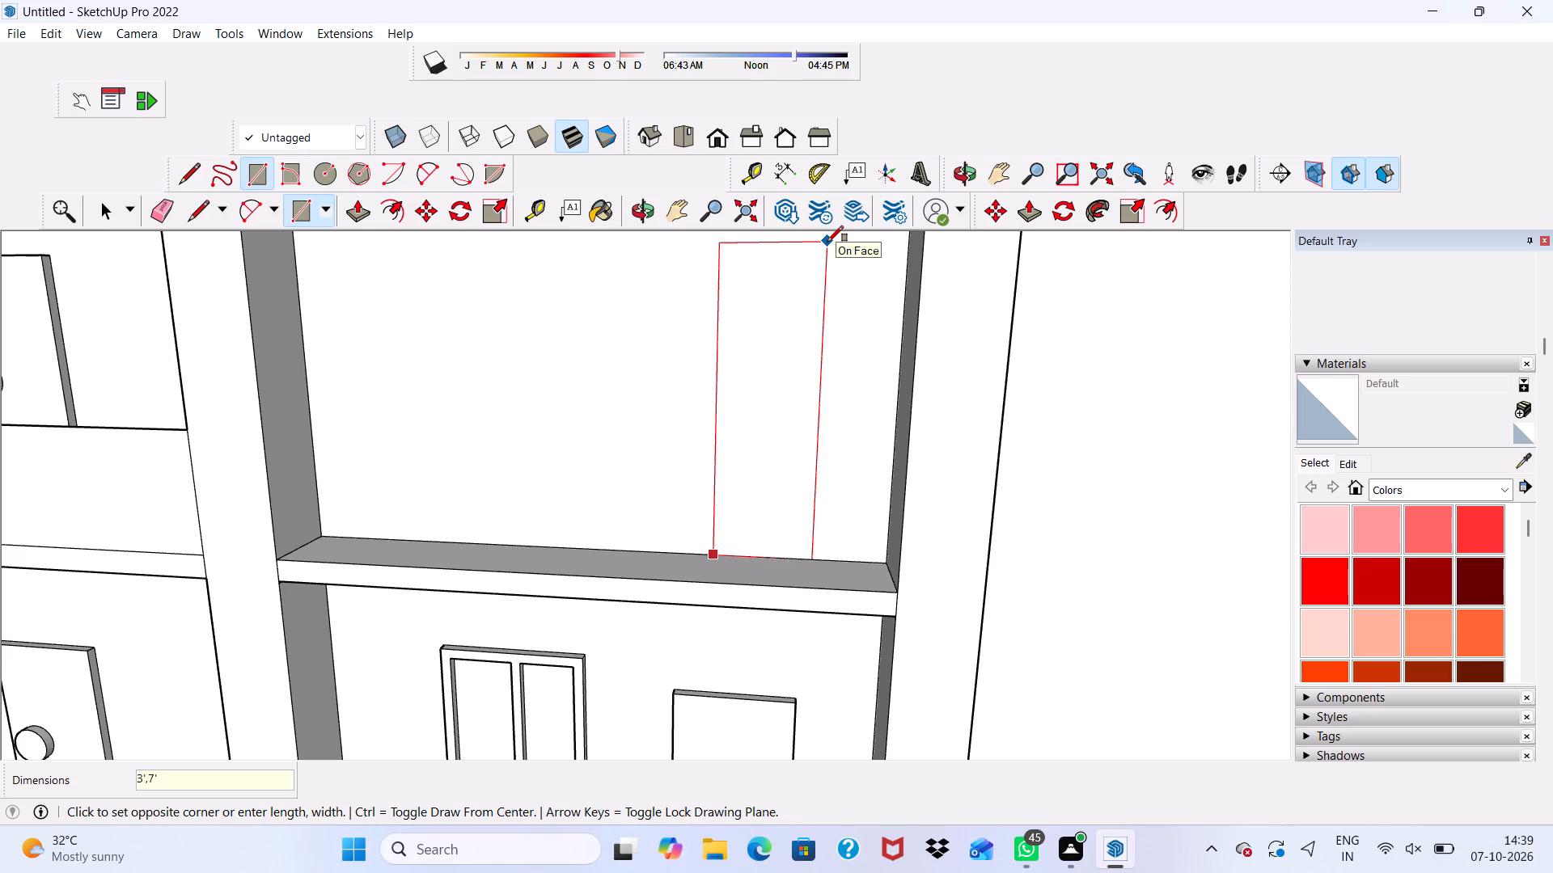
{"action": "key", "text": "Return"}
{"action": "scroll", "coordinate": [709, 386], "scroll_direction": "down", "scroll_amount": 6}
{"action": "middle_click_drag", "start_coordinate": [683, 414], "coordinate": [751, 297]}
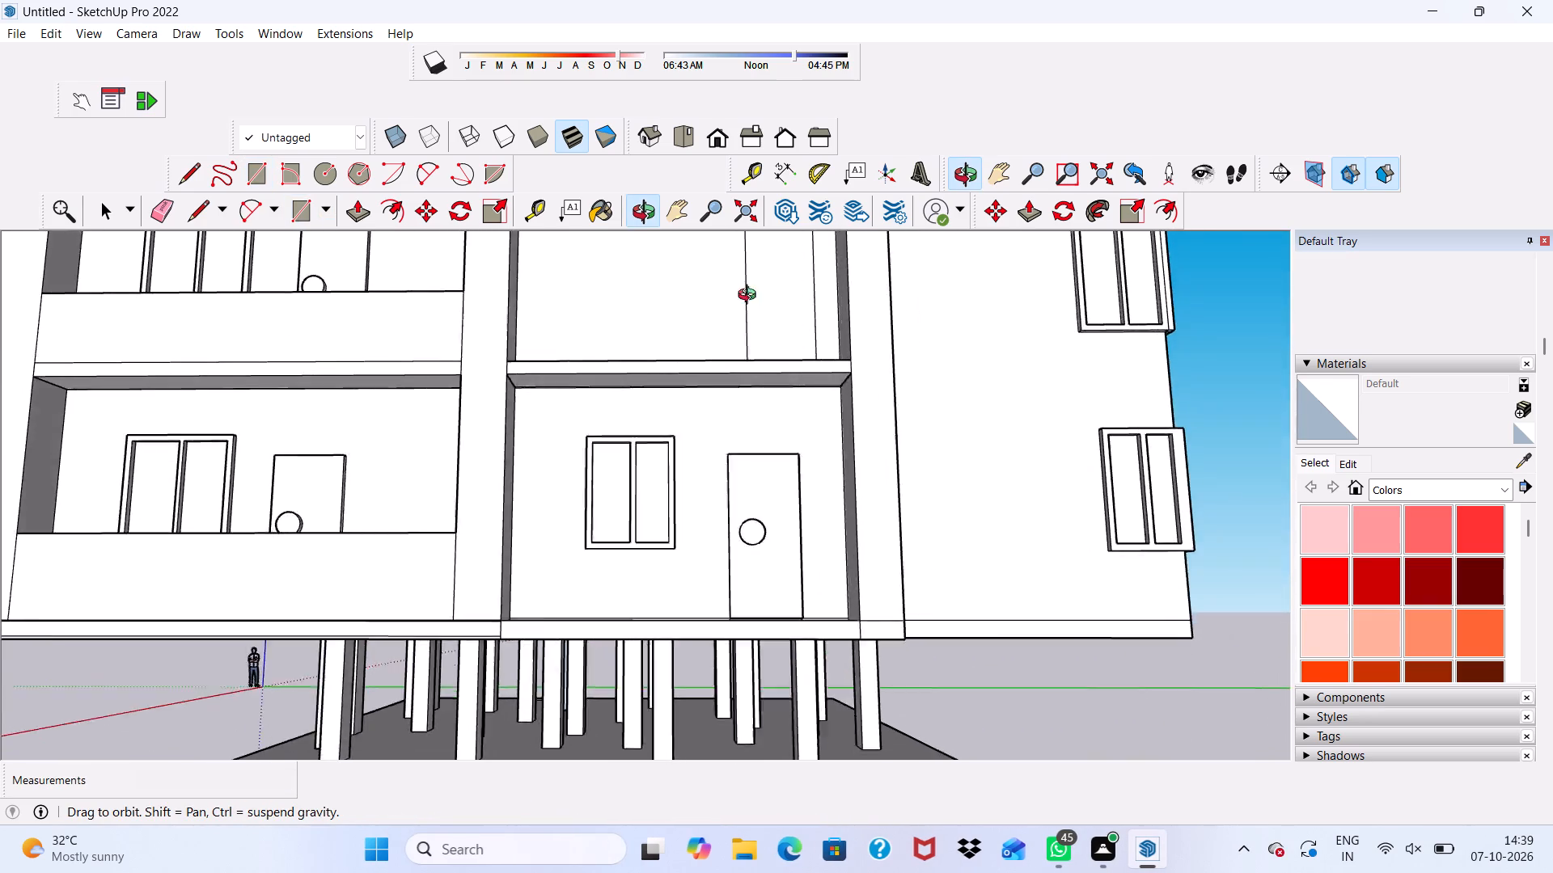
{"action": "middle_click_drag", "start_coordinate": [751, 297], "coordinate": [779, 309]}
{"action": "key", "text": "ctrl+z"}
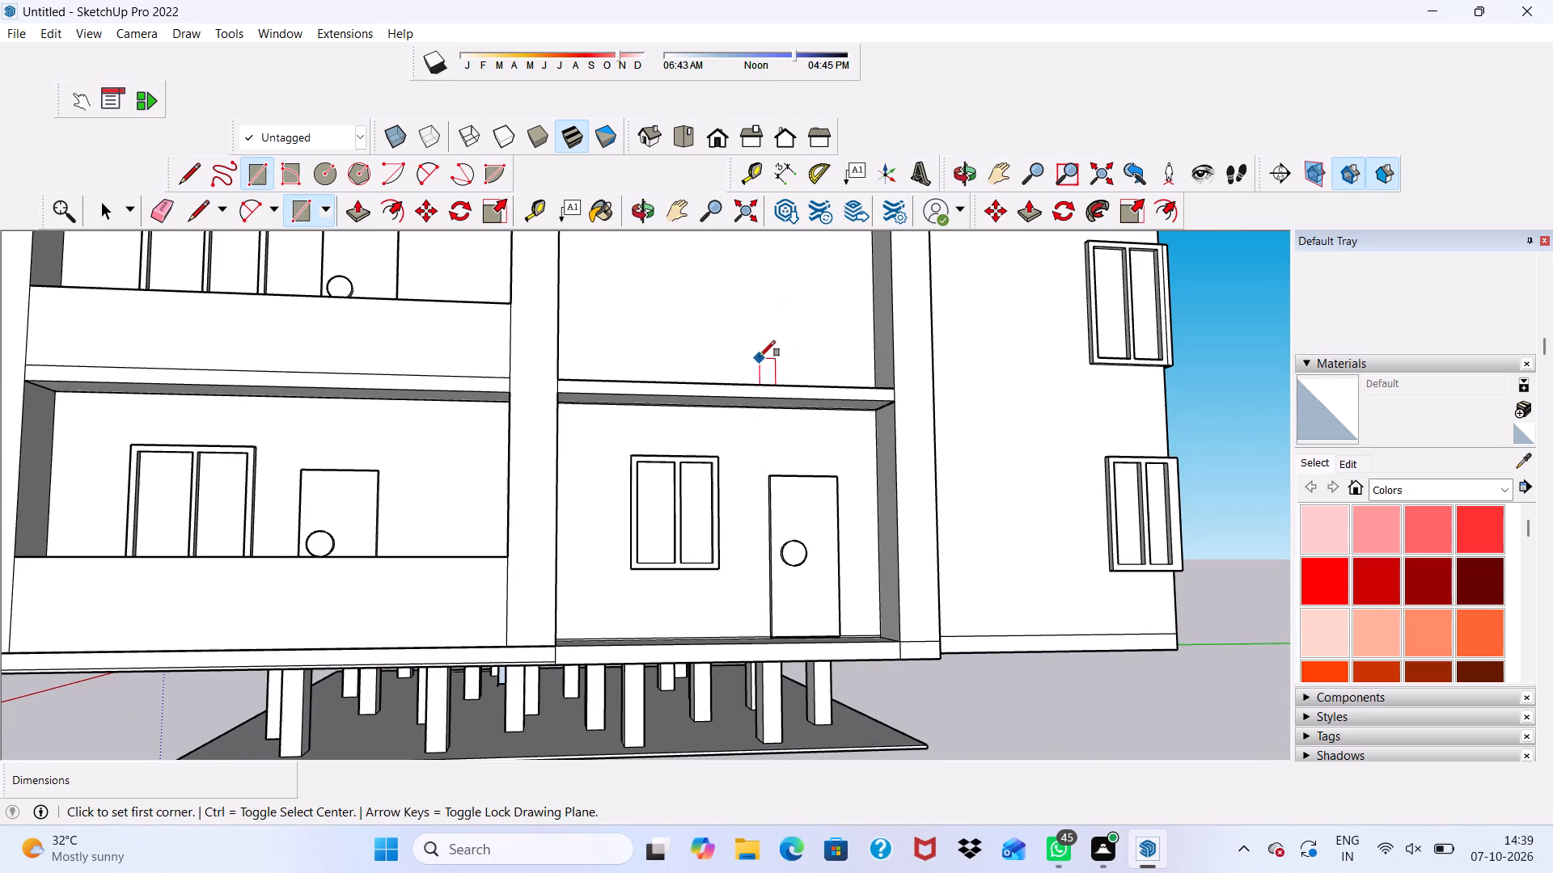
Draw a 3' by 7' door rectangle on the upper bay's back wall, starting from its floor edge.
{"action": "middle_click_drag", "start_coordinate": [760, 356], "coordinate": [645, 450]}
{"action": "scroll", "coordinate": [705, 521], "scroll_direction": "up", "scroll_amount": 10}
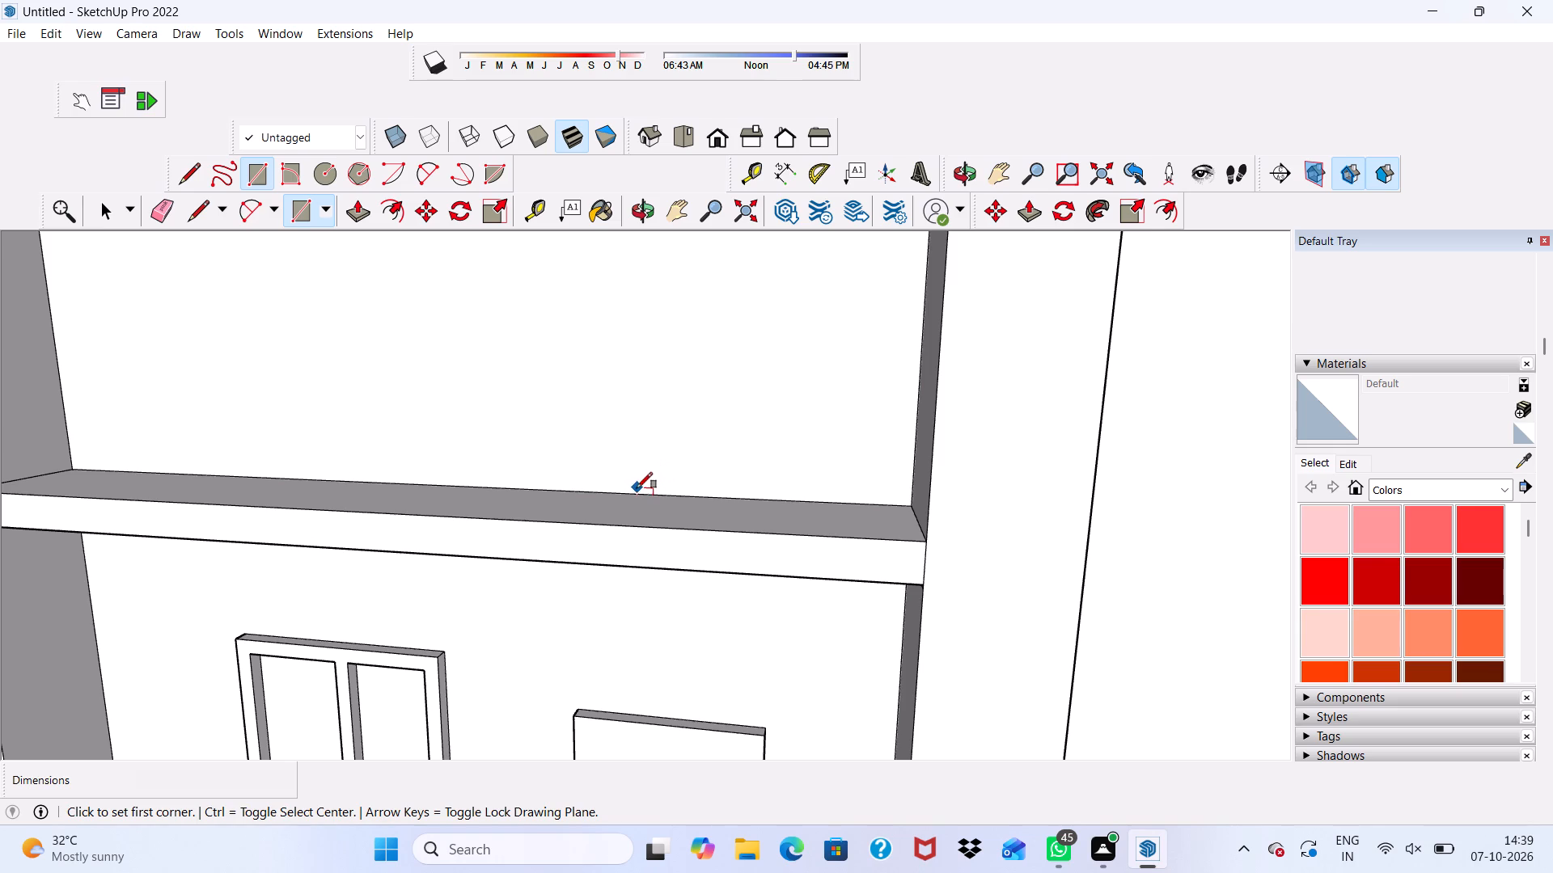
{"action": "left_click", "coordinate": [637, 490]}
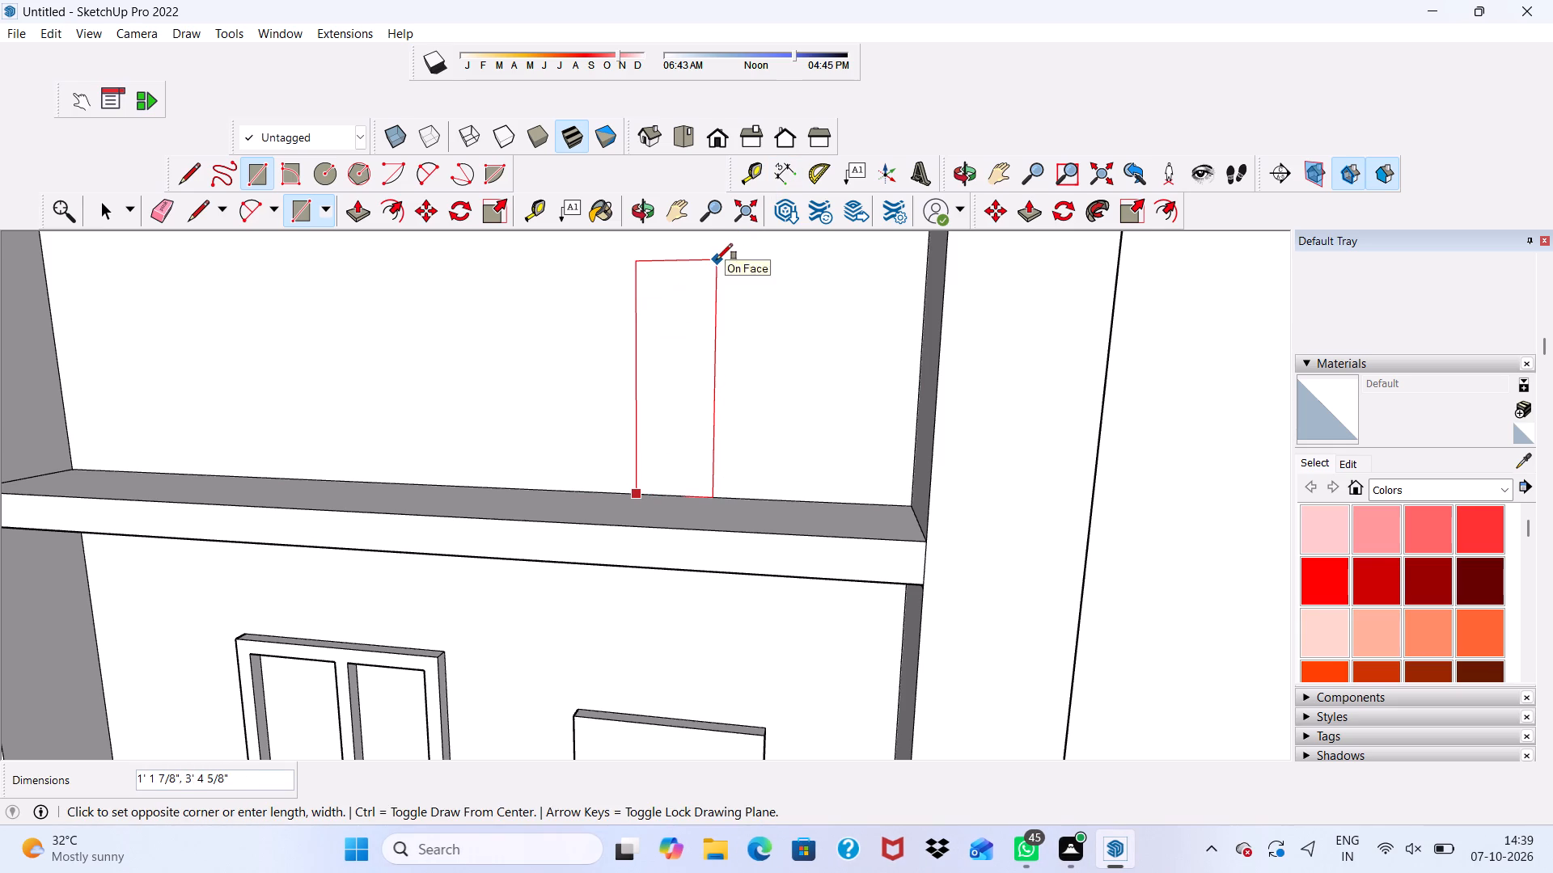
{"action": "key", "text": "3"}
{"action": "type", "text": "',7'"}
{"action": "key", "text": "Return"}
Draw a window rectangle about 5' 11/16" by 3' 7 11/16" on the upper bay's back wall, between the dividing column and the door outline.
{"action": "scroll", "coordinate": [749, 312], "scroll_direction": "down", "scroll_amount": 9}
{"action": "middle_click_drag", "start_coordinate": [580, 504], "coordinate": [692, 500]}
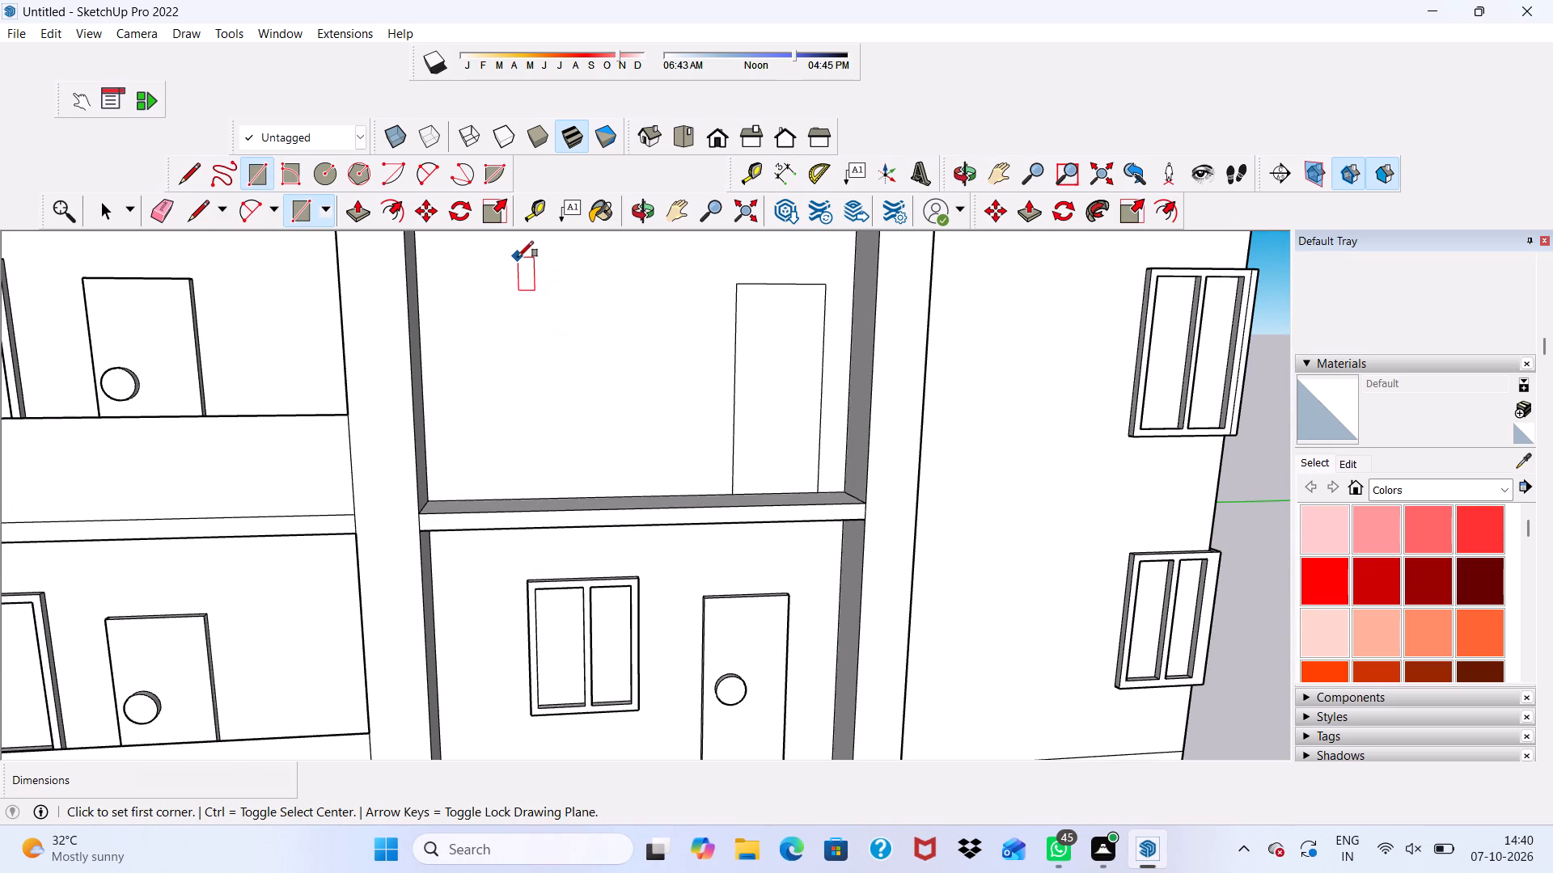
{"action": "left_click", "coordinate": [517, 257]}
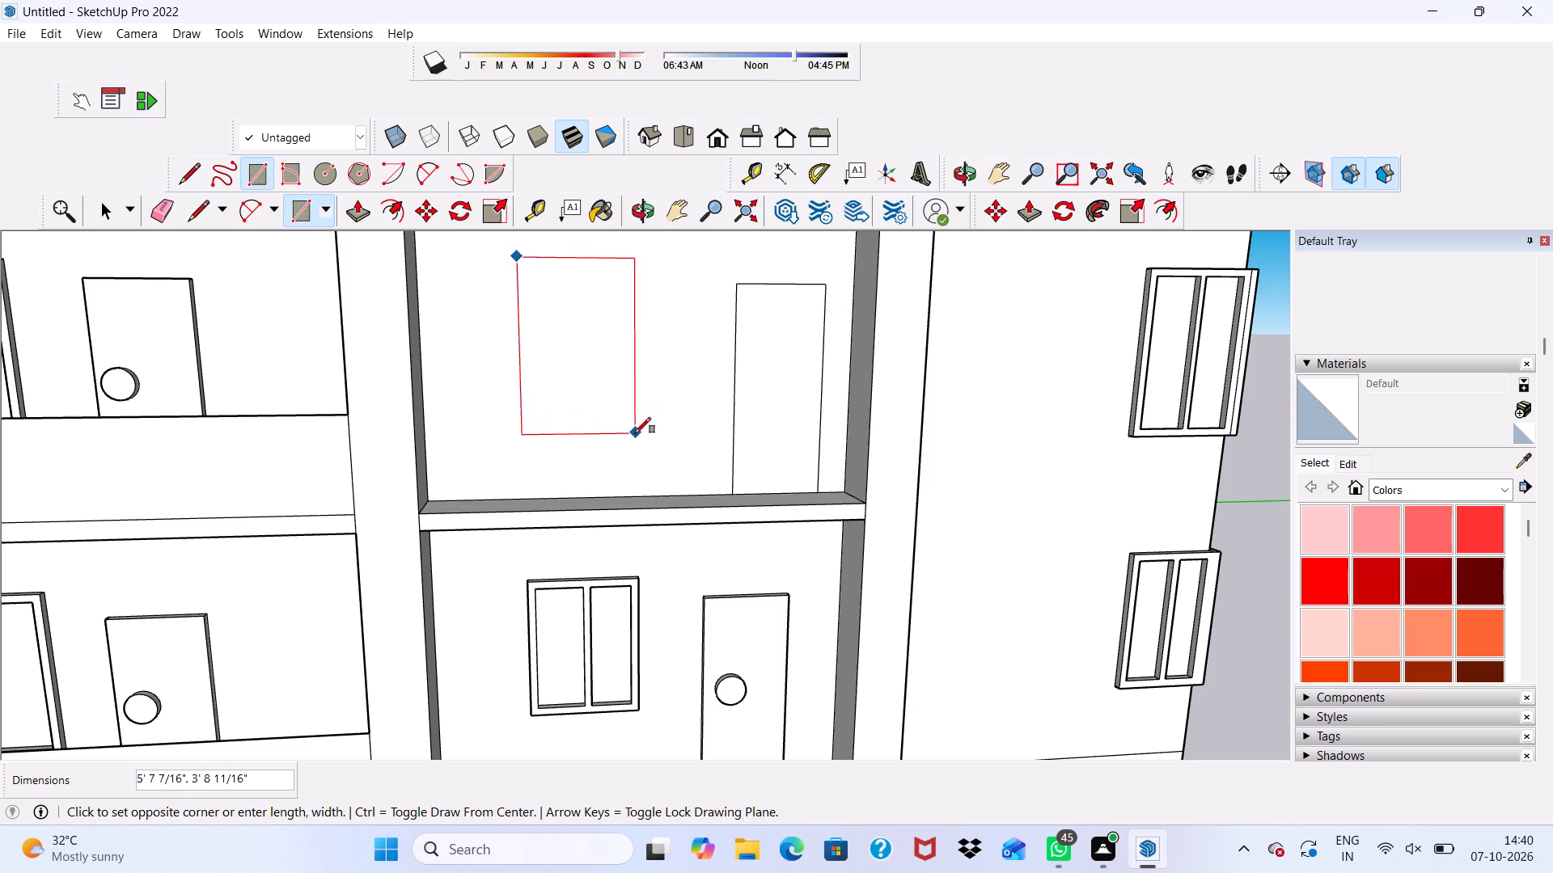
{"action": "left_click", "coordinate": [633, 416]}
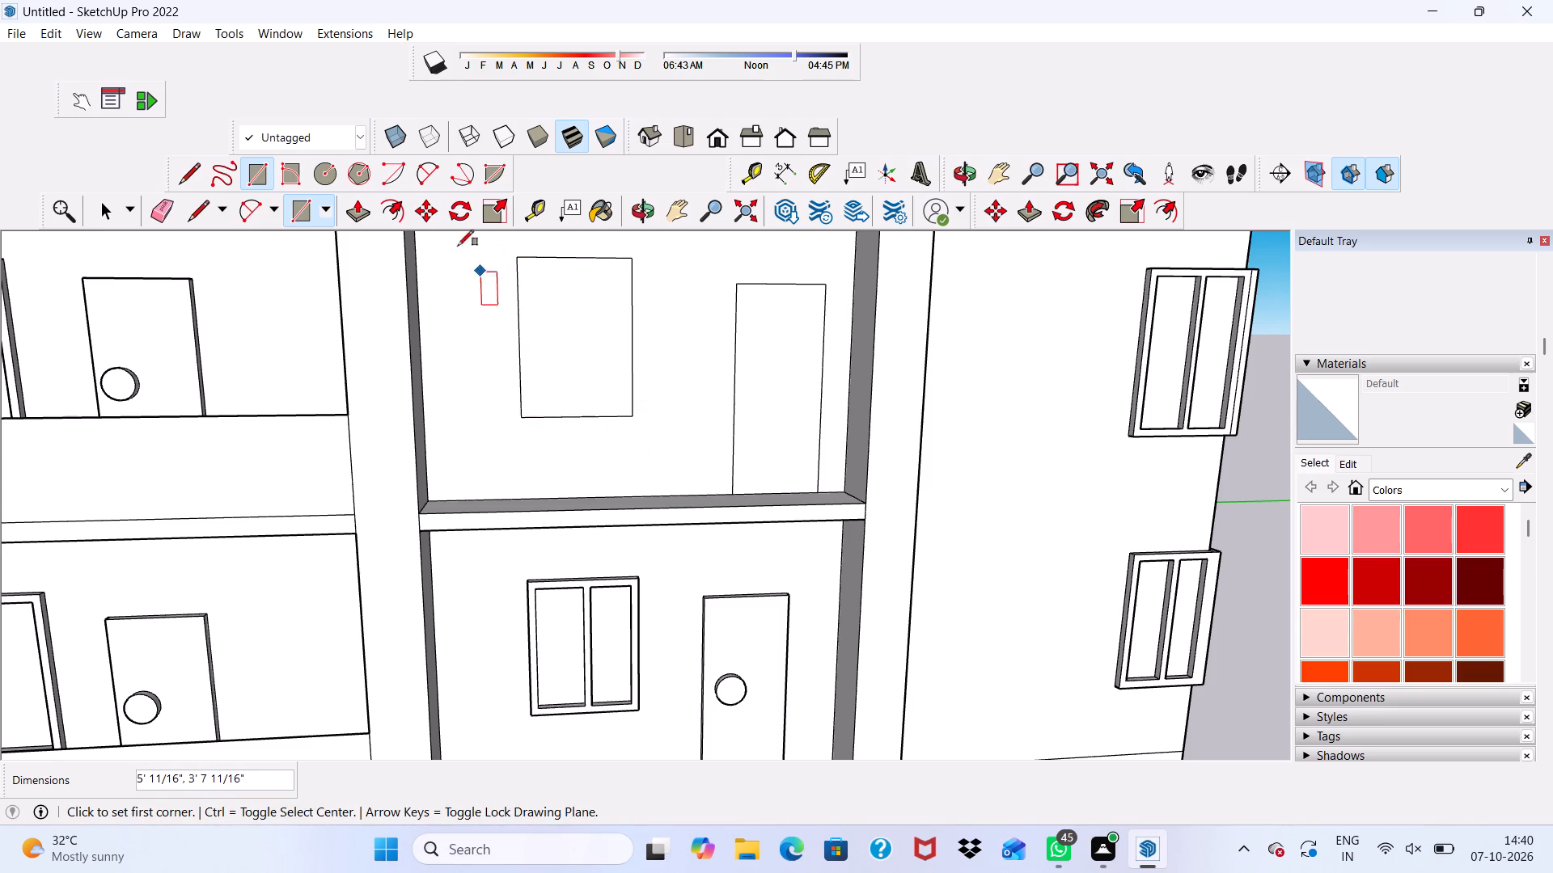
Offset the upper bay's window outline 3" inward to form its frame.
{"action": "left_click", "coordinate": [384, 205]}
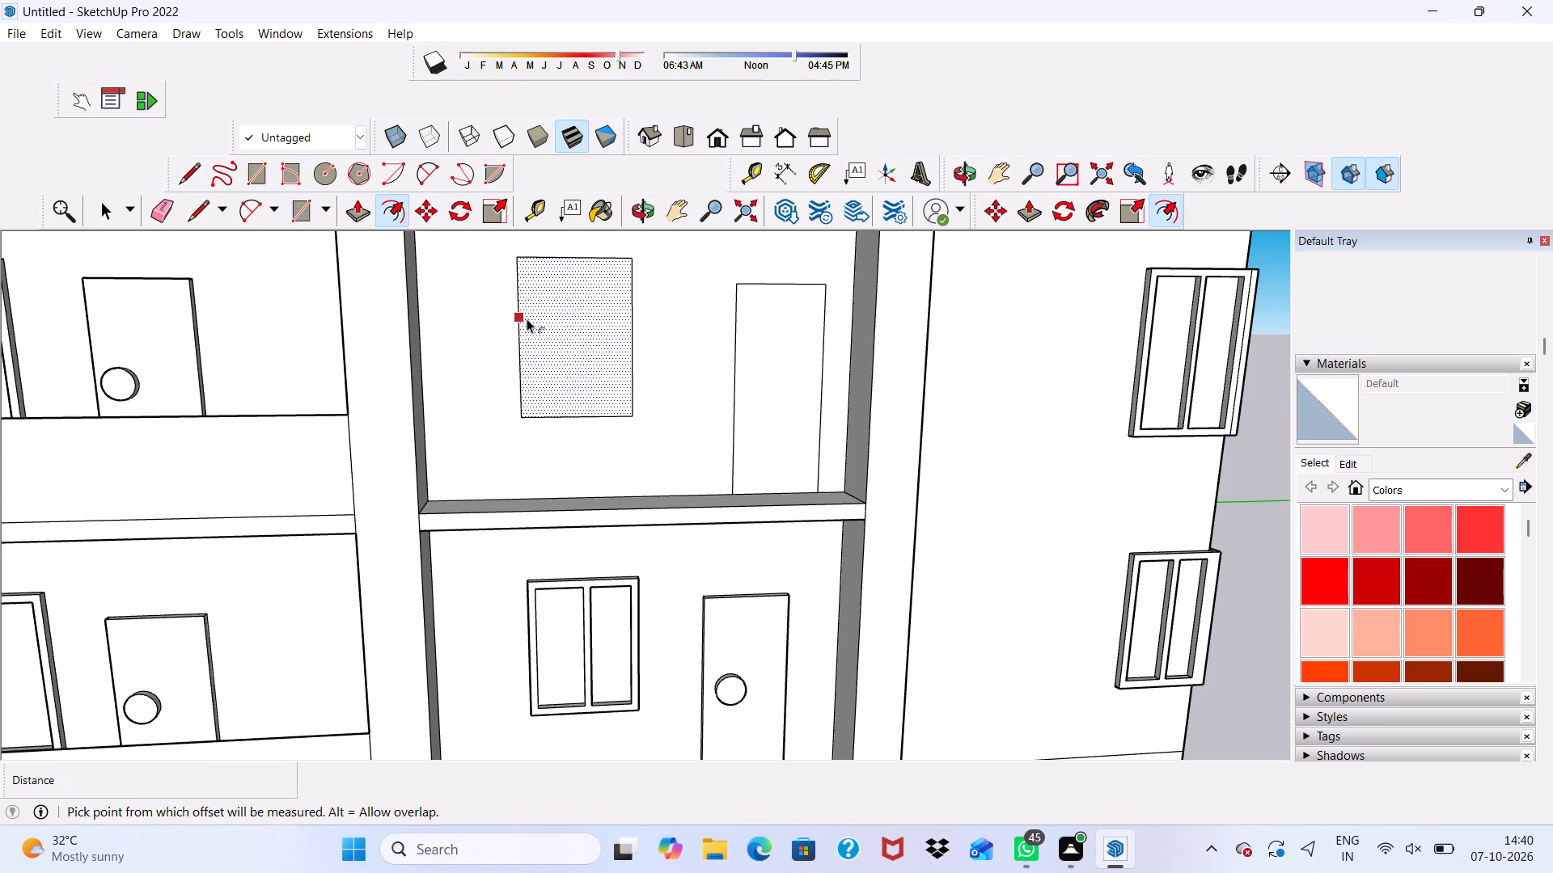
{"action": "left_click", "coordinate": [523, 318]}
{"action": "type", "text": "3\""}
{"action": "key", "text": "Return"}
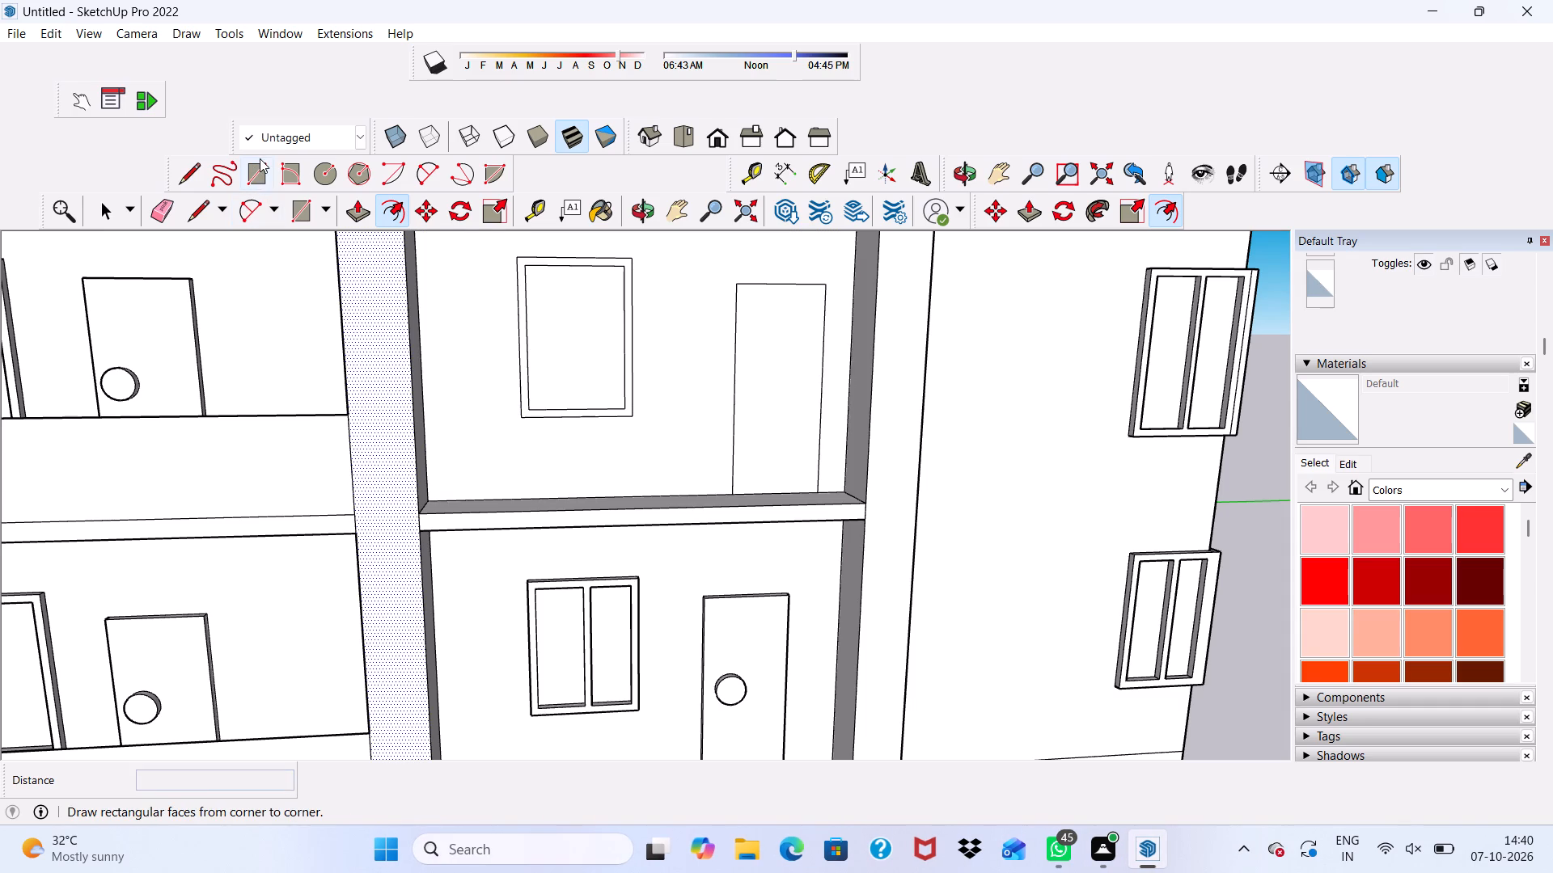
Draw a vertical mullion rectangle about 2 1/8" by 4' 6 11/16" from the midpoint of the inner frame's top edge to its bottom edge.
{"action": "left_click", "coordinate": [260, 163]}
{"action": "scroll", "coordinate": [691, 231], "scroll_direction": "up", "scroll_amount": 7}
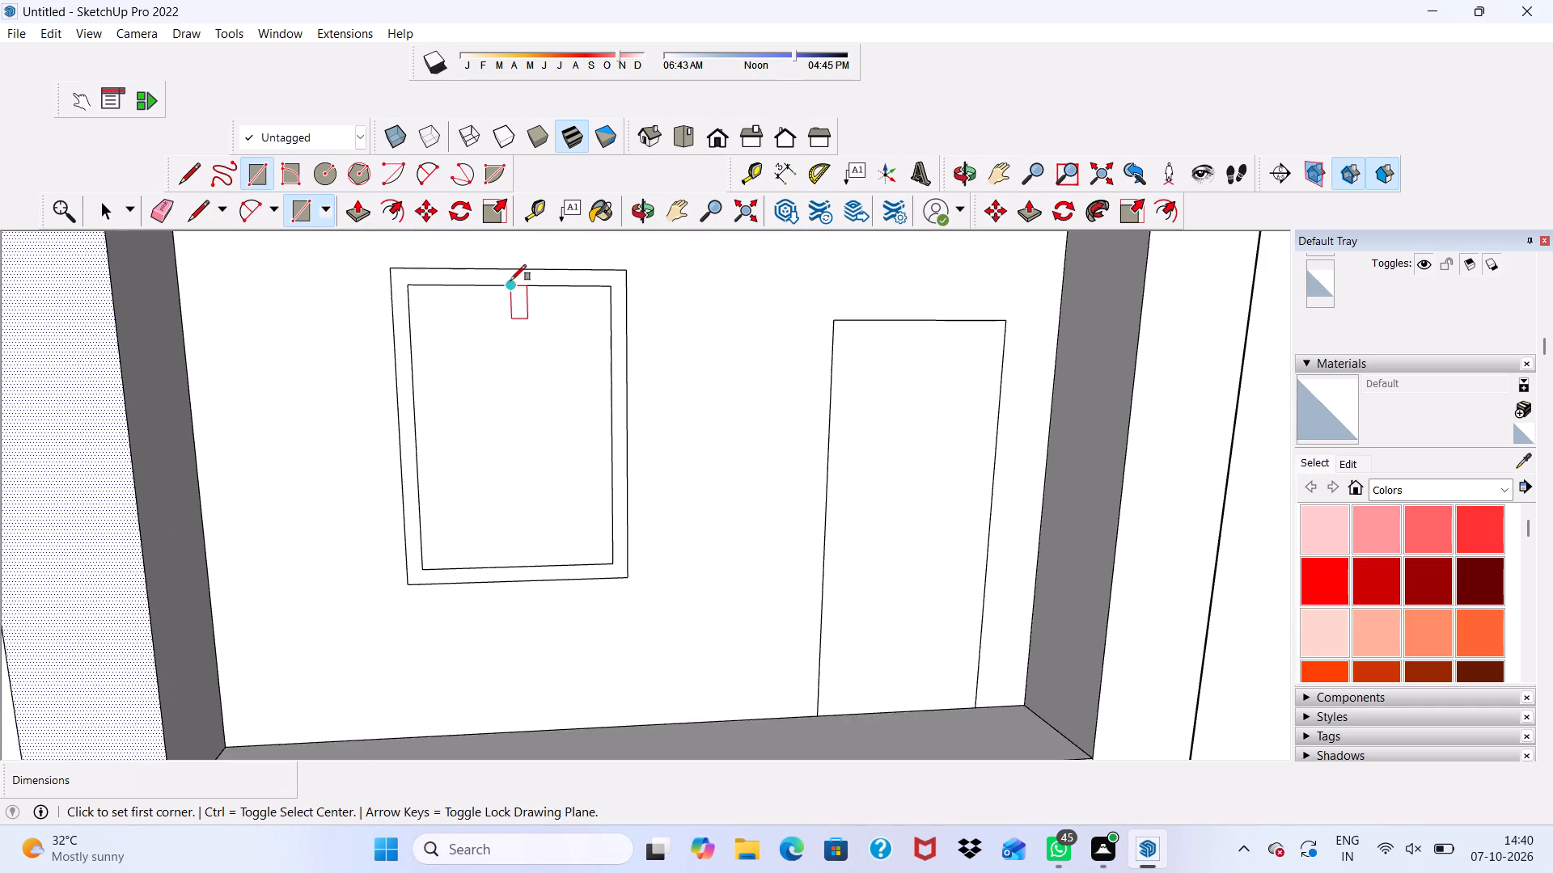
{"action": "left_click", "coordinate": [510, 284]}
{"action": "scroll", "coordinate": [527, 555], "scroll_direction": "up", "scroll_amount": 4}
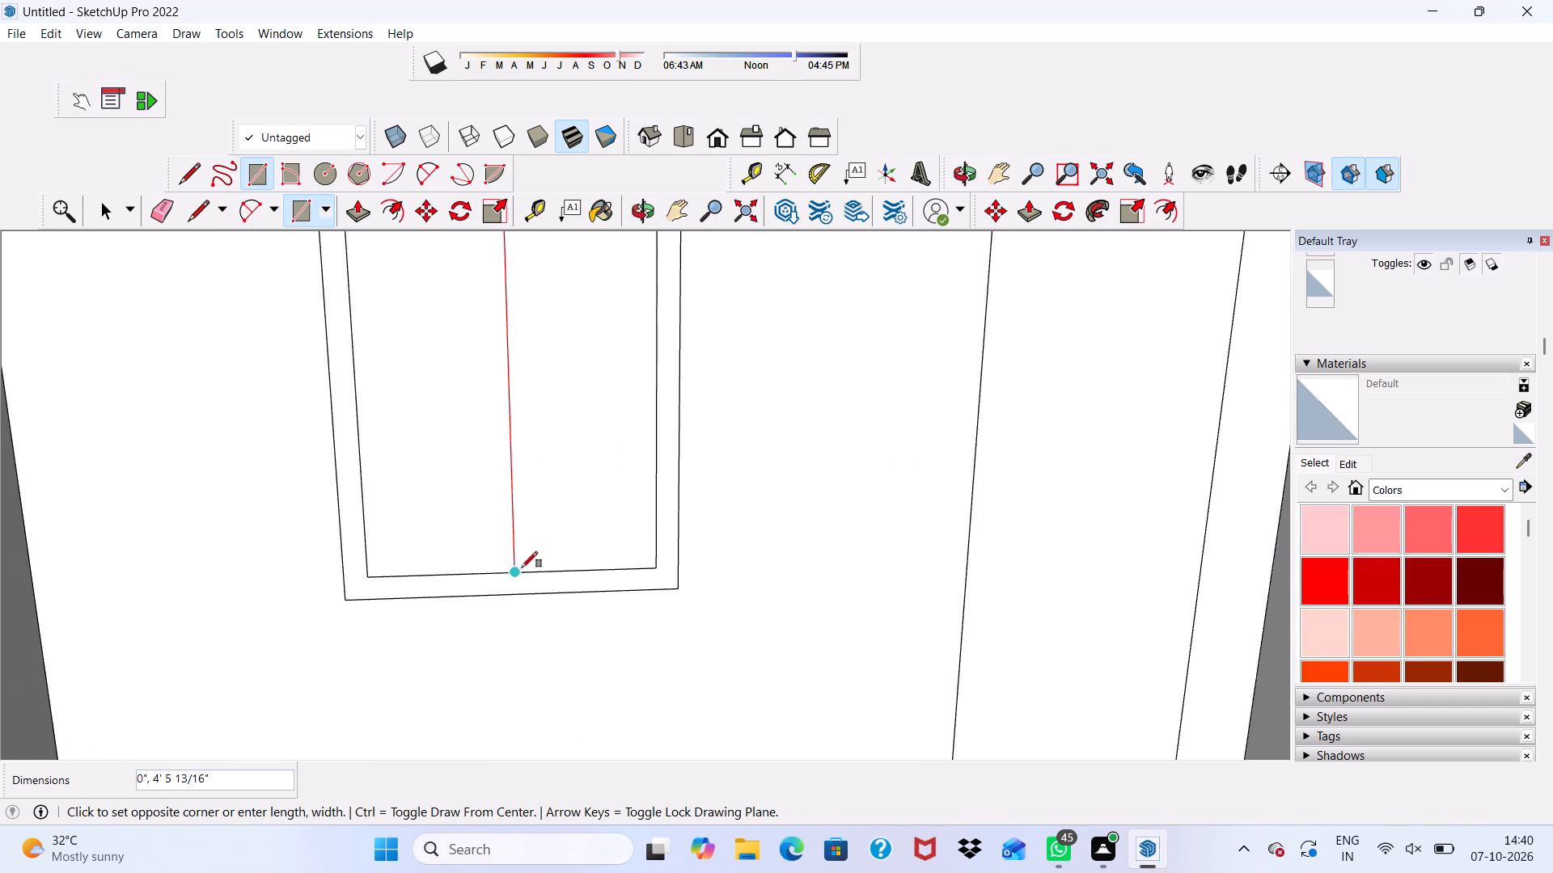
{"action": "scroll", "coordinate": [535, 566], "scroll_direction": "up", "scroll_amount": 2}
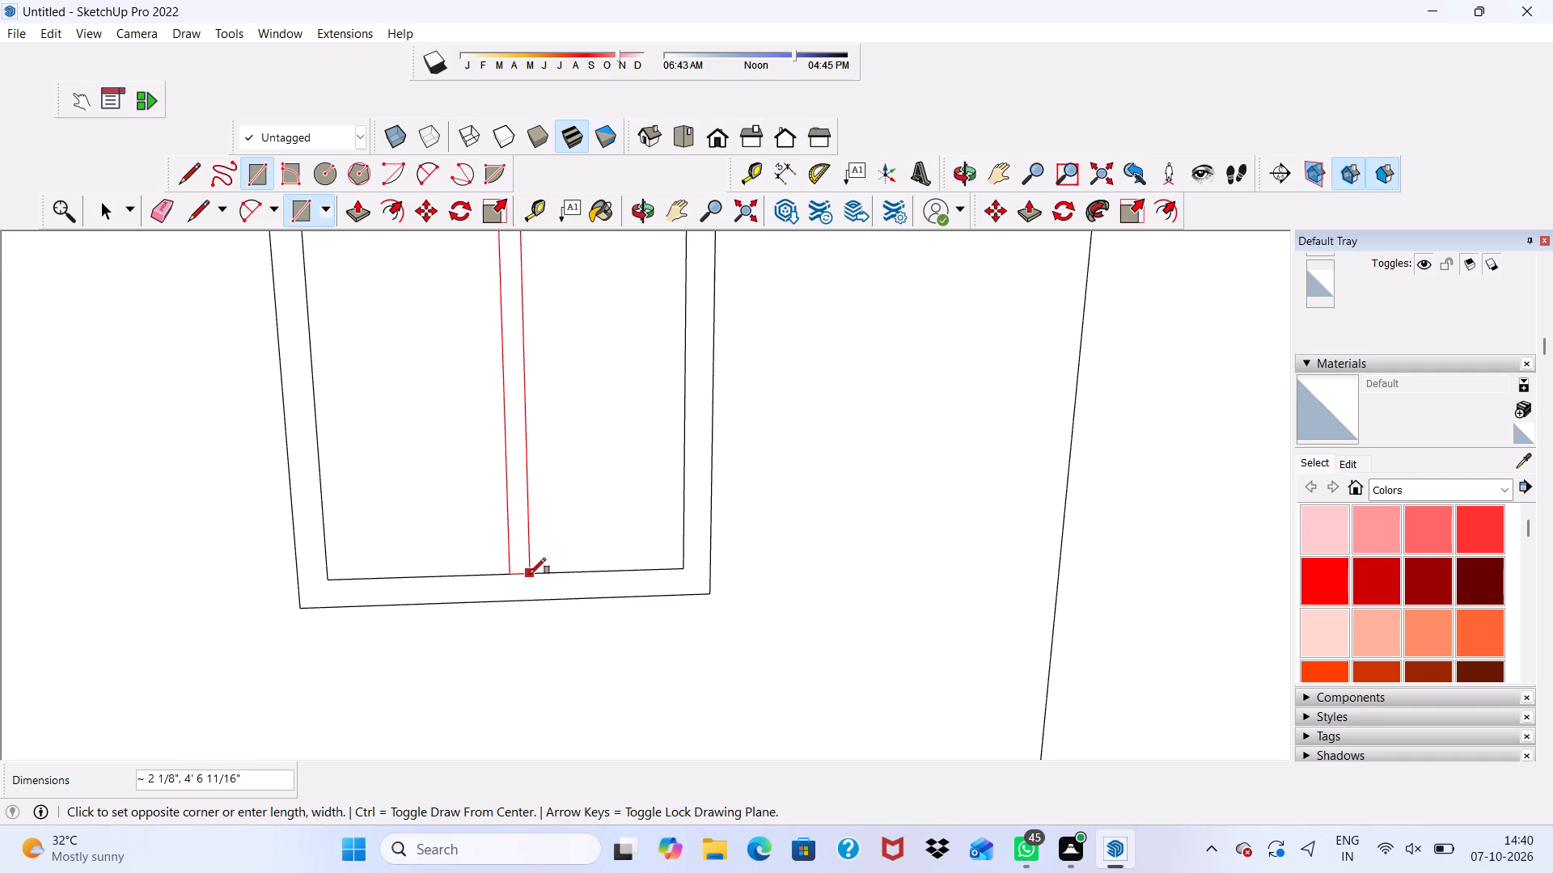
{"action": "left_click", "coordinate": [530, 574]}
Erase the short edges where the upper bay window's mullion meets the inner frame's bottom and top edges.
{"action": "key", "text": "space"}
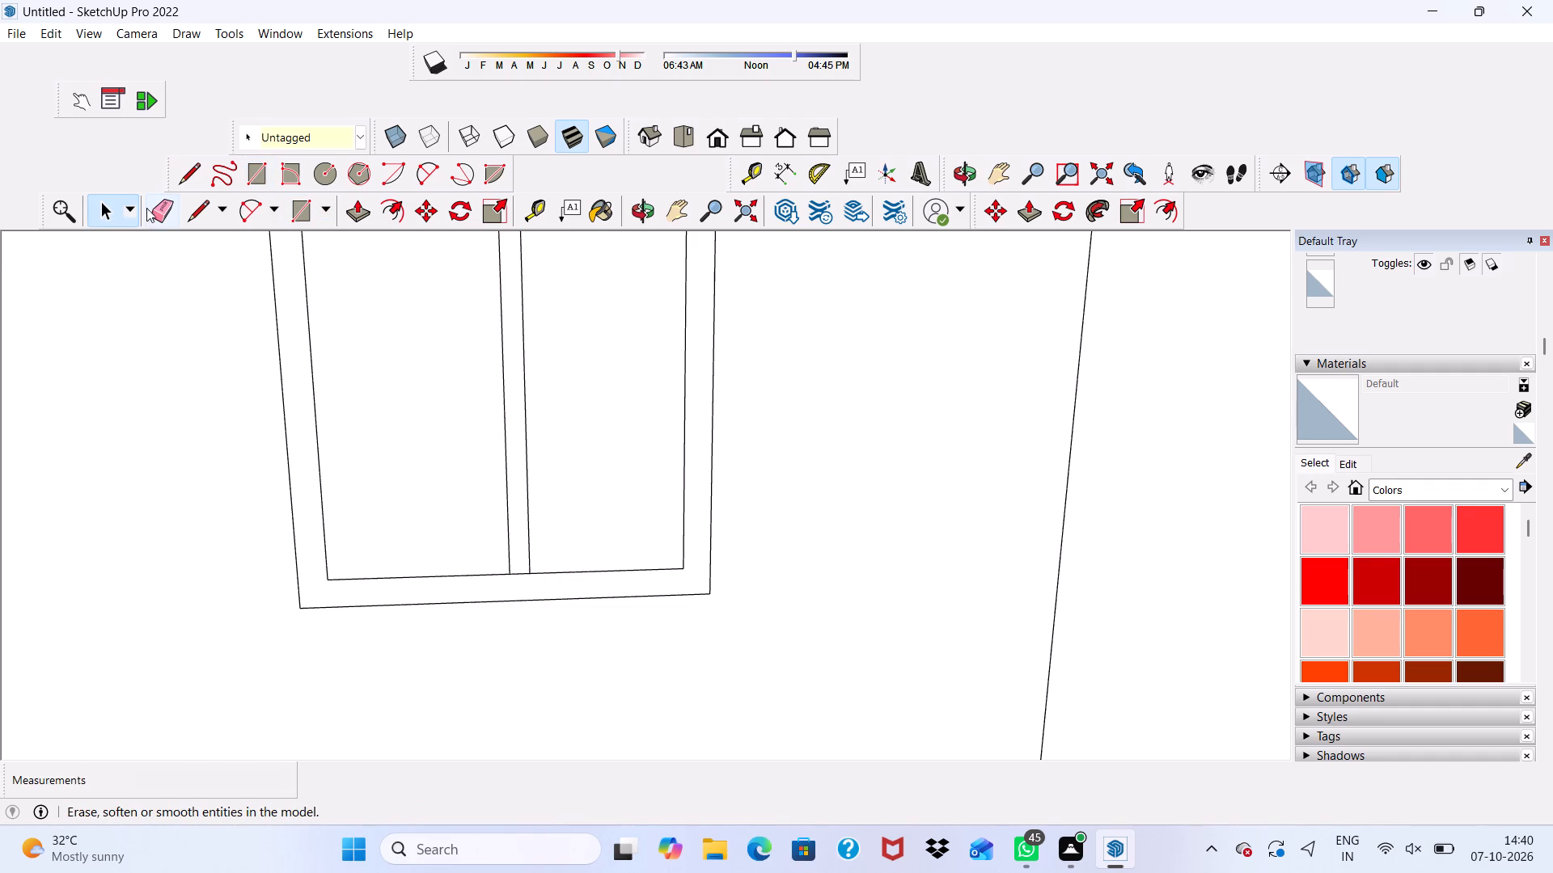
{"action": "left_click", "coordinate": [155, 219]}
{"action": "scroll", "coordinate": [480, 571], "scroll_direction": "up", "scroll_amount": 8}
{"action": "left_click_drag", "start_coordinate": [551, 570], "coordinate": [551, 592]}
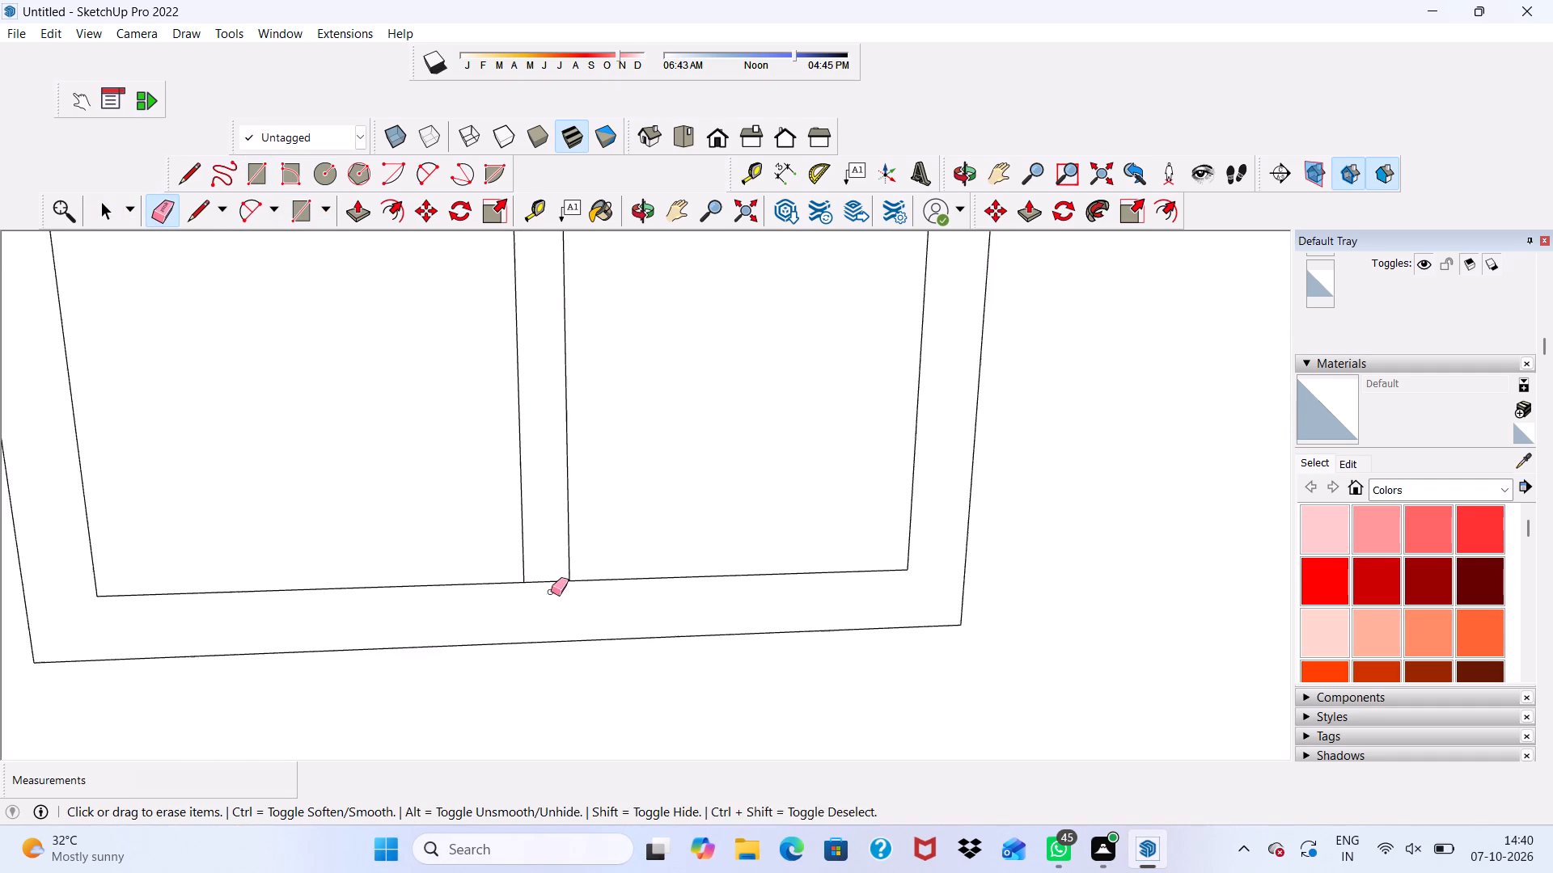
{"action": "left_click_drag", "start_coordinate": [551, 592], "coordinate": [551, 593]}
{"action": "scroll", "coordinate": [544, 581], "scroll_direction": "down", "scroll_amount": 16}
{"action": "scroll", "coordinate": [534, 344], "scroll_direction": "up", "scroll_amount": 14}
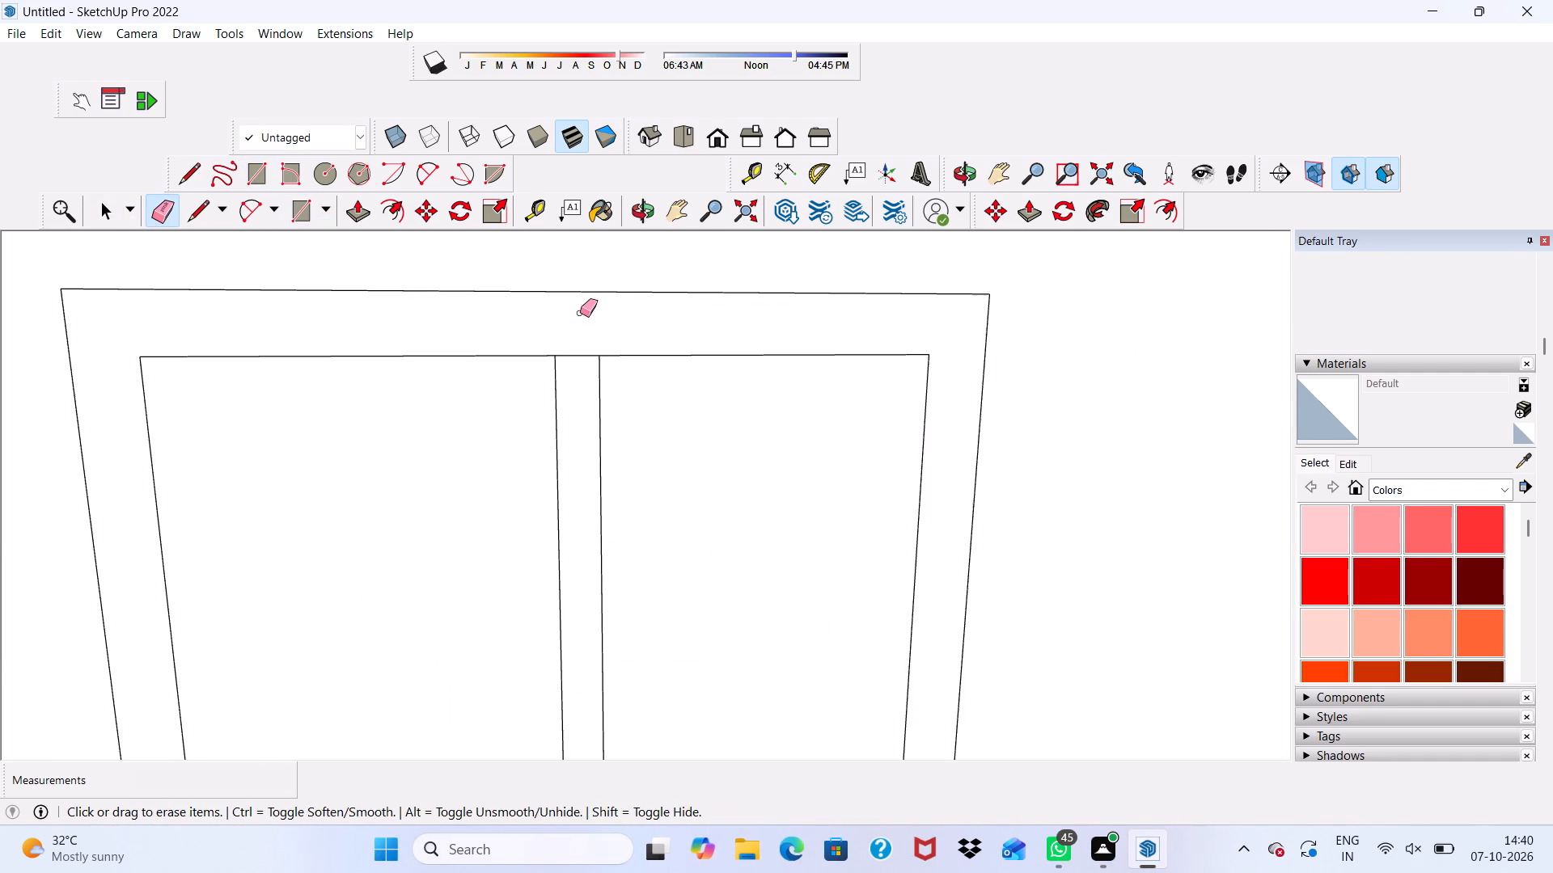
{"action": "left_click_drag", "start_coordinate": [580, 335], "coordinate": [581, 373]}
{"action": "key", "text": "space"}
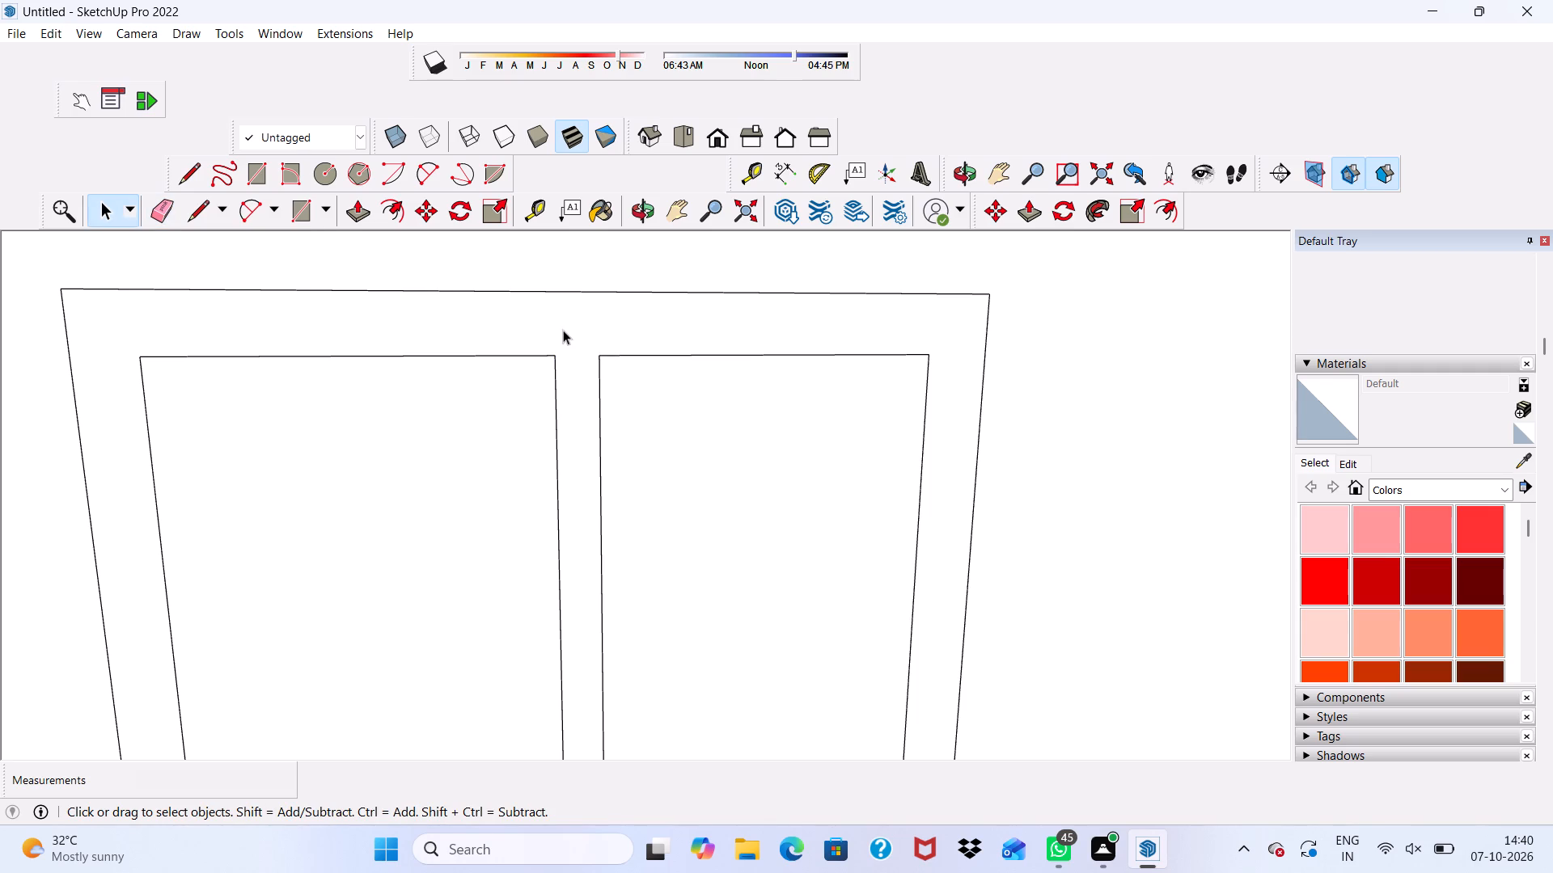
Extrude the upper bay's joined window frame and mullion face 3" with Push/Pull.
{"action": "left_click", "coordinate": [563, 330]}
{"action": "left_click", "coordinate": [358, 208]}
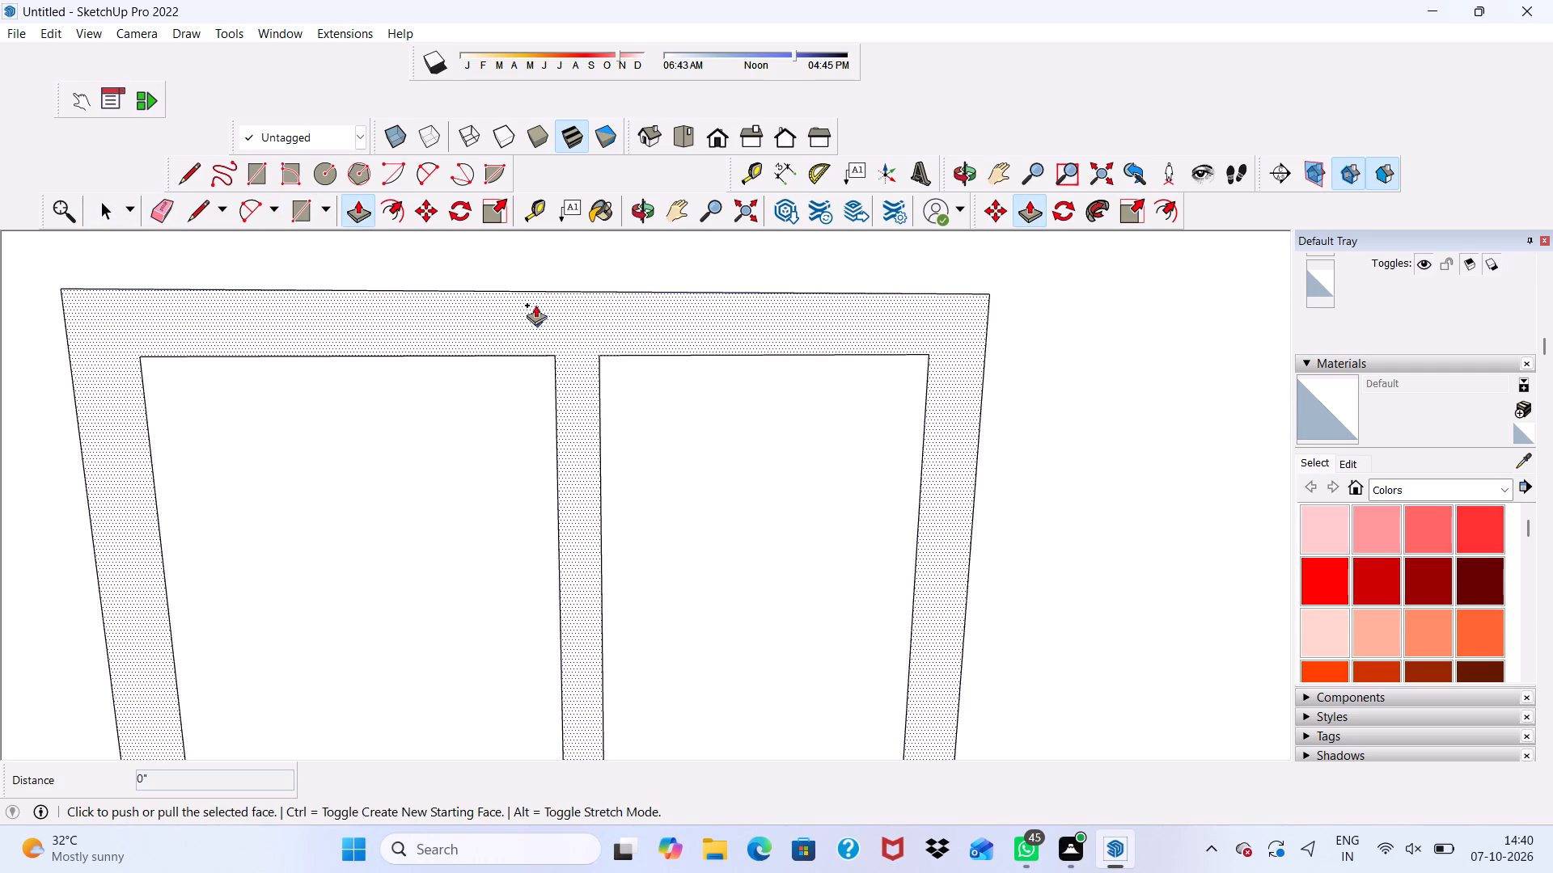
{"action": "left_click", "coordinate": [535, 297]}
{"action": "scroll", "coordinate": [528, 316], "scroll_direction": "down", "scroll_amount": 1}
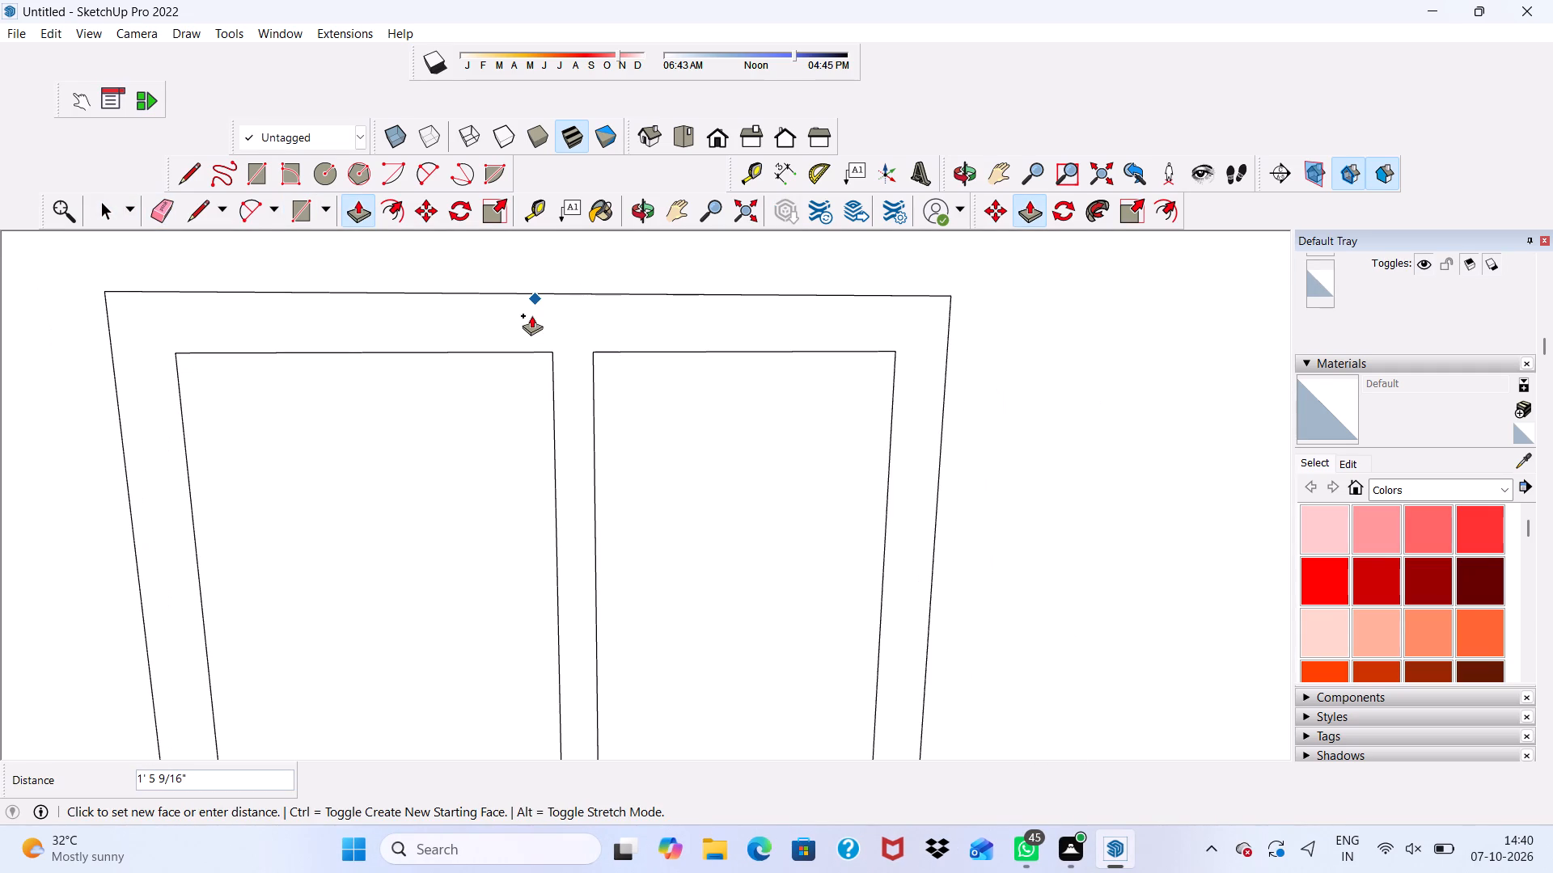
{"action": "type", "text": "3\""}
{"action": "key", "text": "Return"}
Extrude the upper bay's door face 3" with Push/Pull.
{"action": "scroll", "coordinate": [520, 356], "scroll_direction": "down", "scroll_amount": 16}
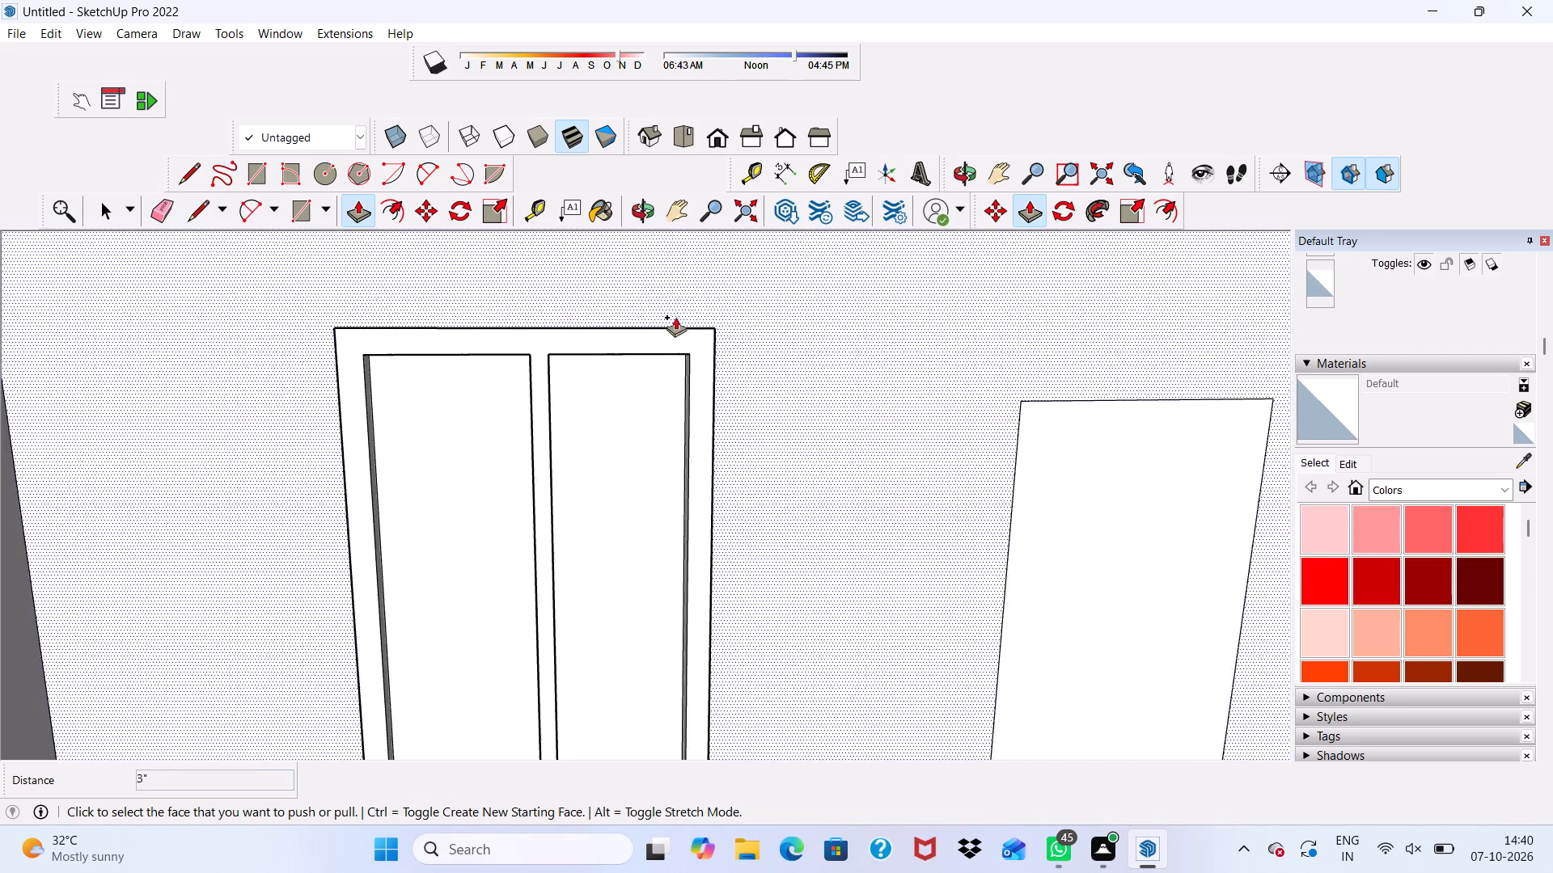
{"action": "scroll", "coordinate": [726, 418], "scroll_direction": "down", "scroll_amount": 7}
{"action": "scroll", "coordinate": [643, 479], "scroll_direction": "down", "scroll_amount": 4}
{"action": "scroll", "coordinate": [806, 95], "scroll_direction": "down", "scroll_amount": 4}
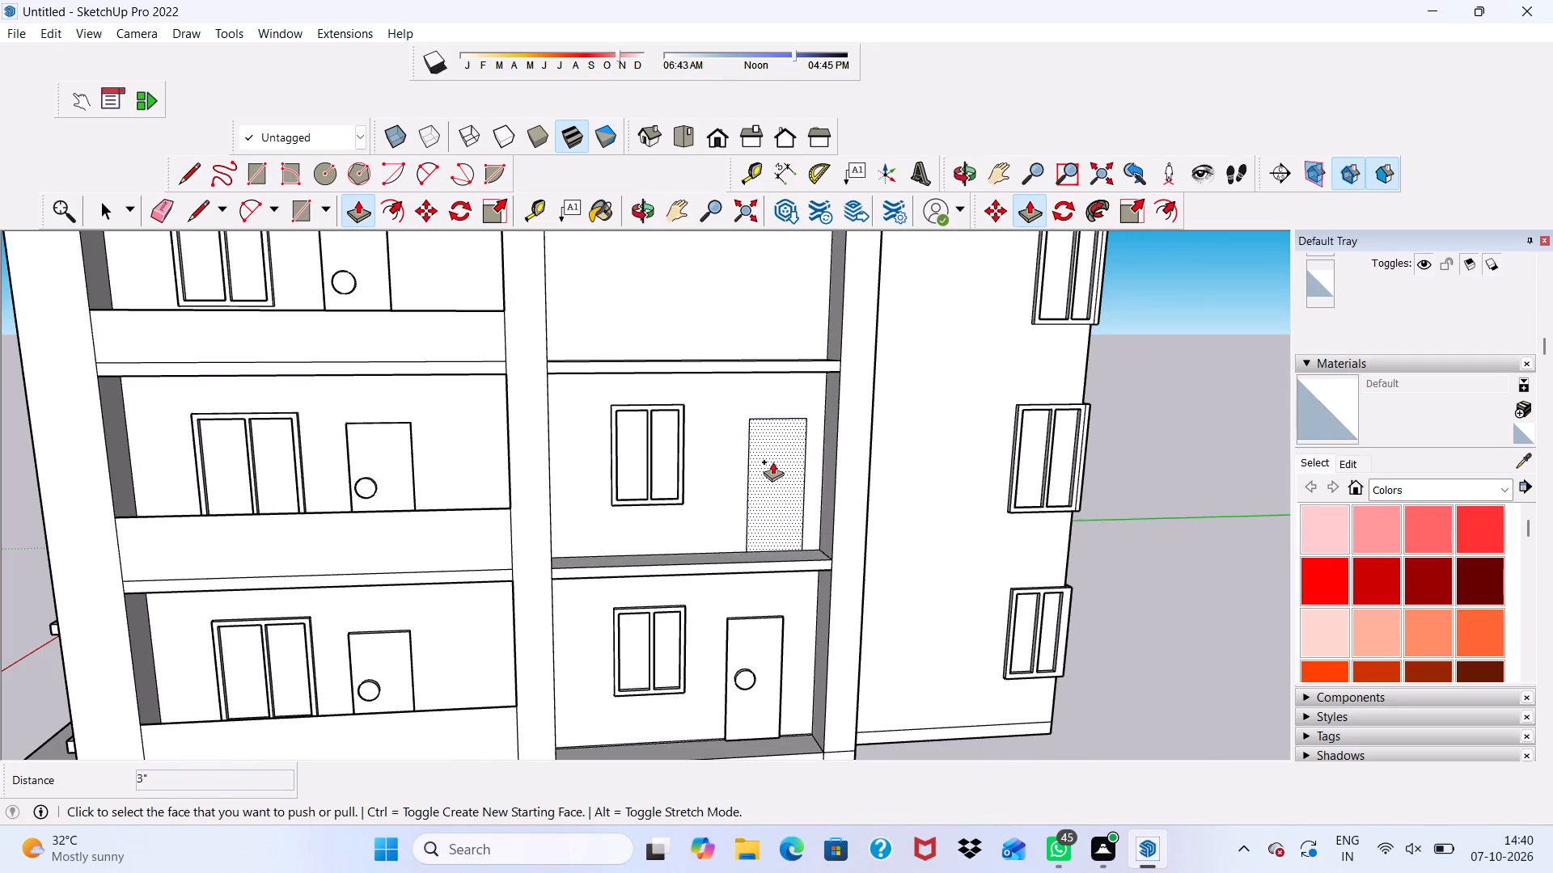
{"action": "left_click", "coordinate": [774, 459]}
{"action": "type", "text": "3\""}
{"action": "key", "text": "Return"}
Draw a circle of about 6" radius for the knob on the upper bay's door, near the edge facing the window.
{"action": "scroll", "coordinate": [759, 473], "scroll_direction": "down", "scroll_amount": 3}
{"action": "middle_click_drag", "start_coordinate": [773, 519], "coordinate": [760, 466]}
{"action": "left_click", "coordinate": [333, 167]}
{"action": "scroll", "coordinate": [802, 375], "scroll_direction": "up", "scroll_amount": 10}
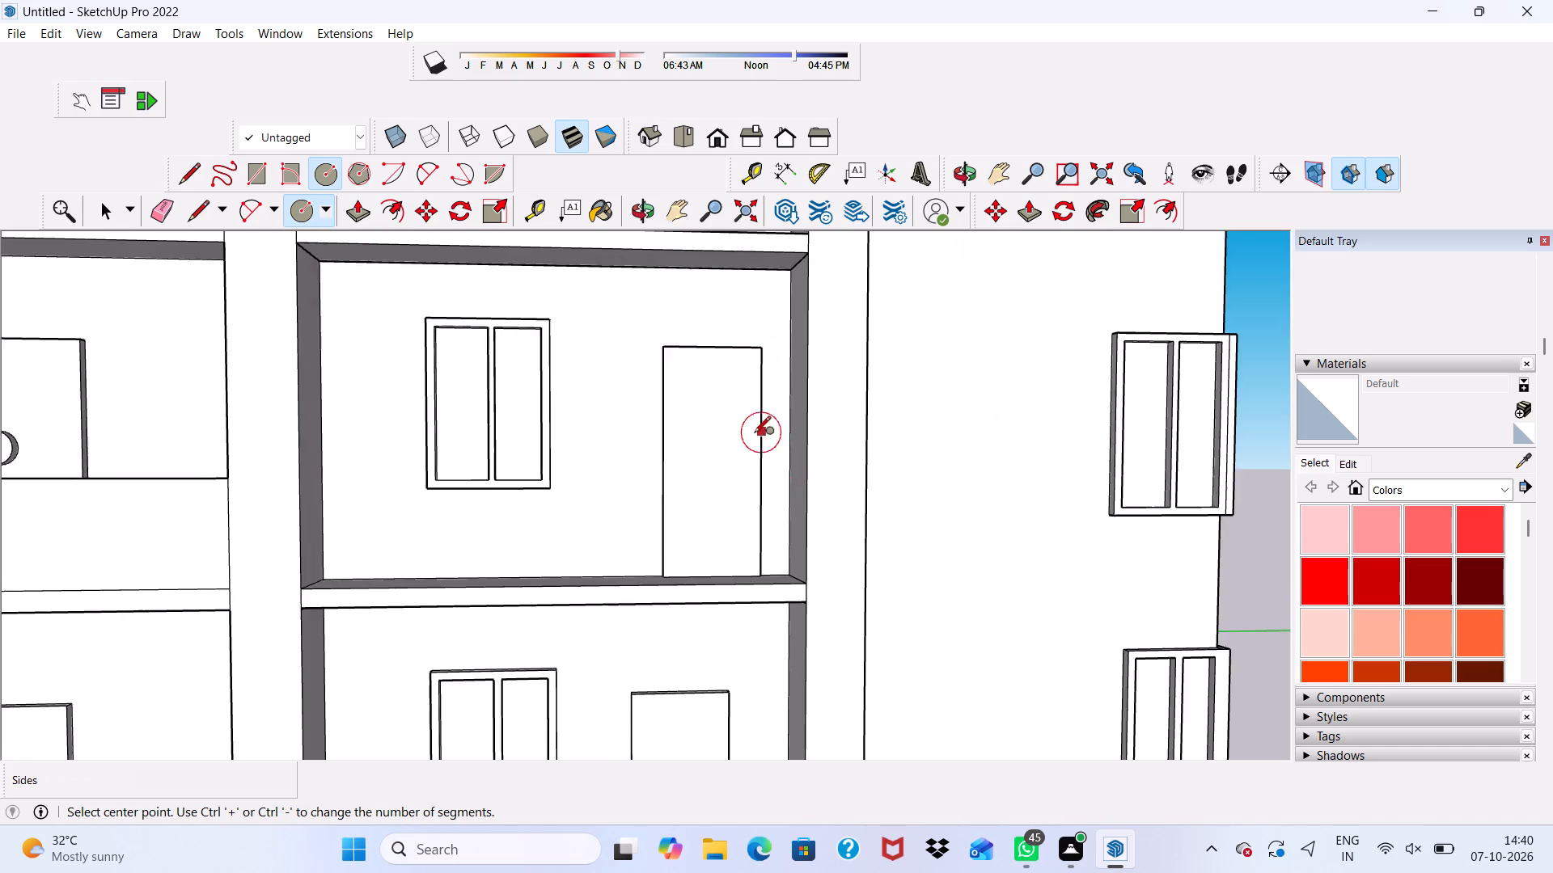
{"action": "scroll", "coordinate": [754, 434], "scroll_direction": "up", "scroll_amount": 2}
{"action": "left_click", "coordinate": [672, 445]}
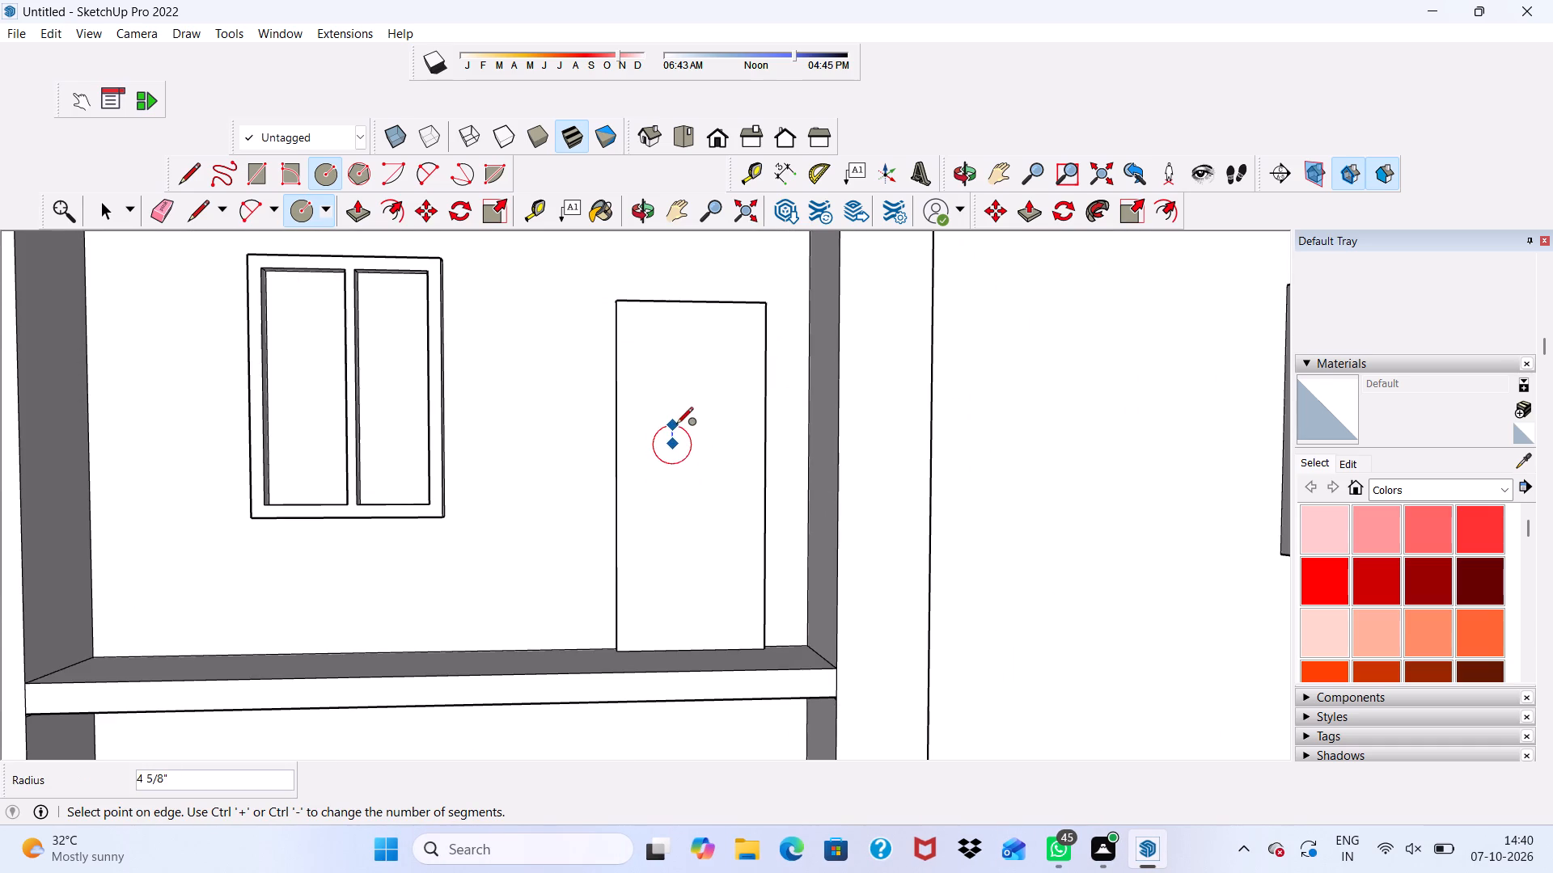
{"action": "left_click", "coordinate": [675, 420]}
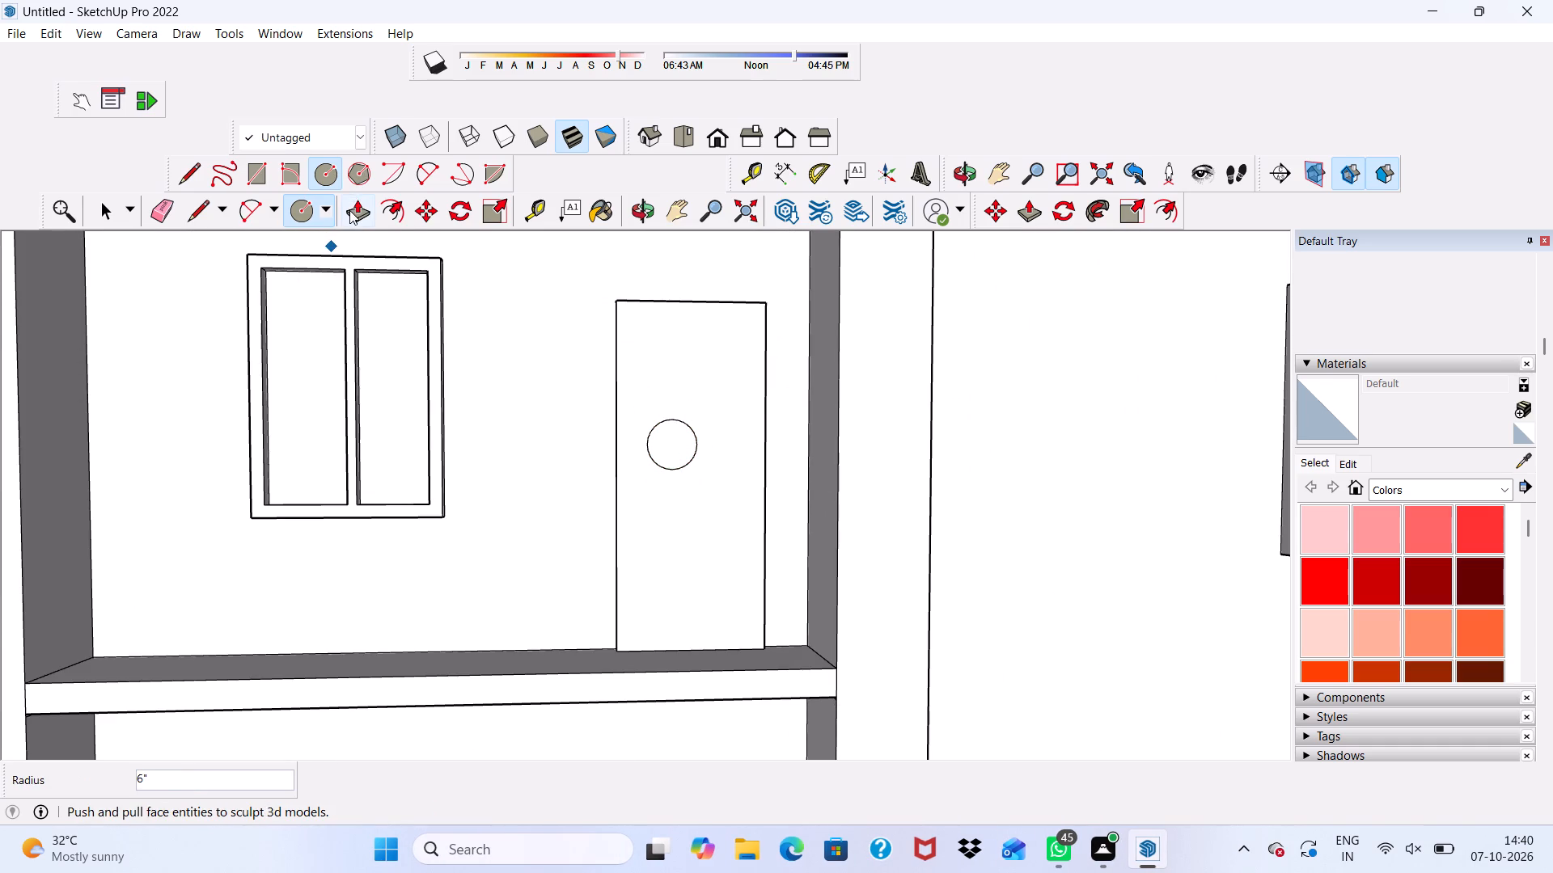
Extrude the upper bay's door knob circle 3" with Push/Pull.
{"action": "left_click", "coordinate": [349, 210]}
{"action": "left_click", "coordinate": [673, 428]}
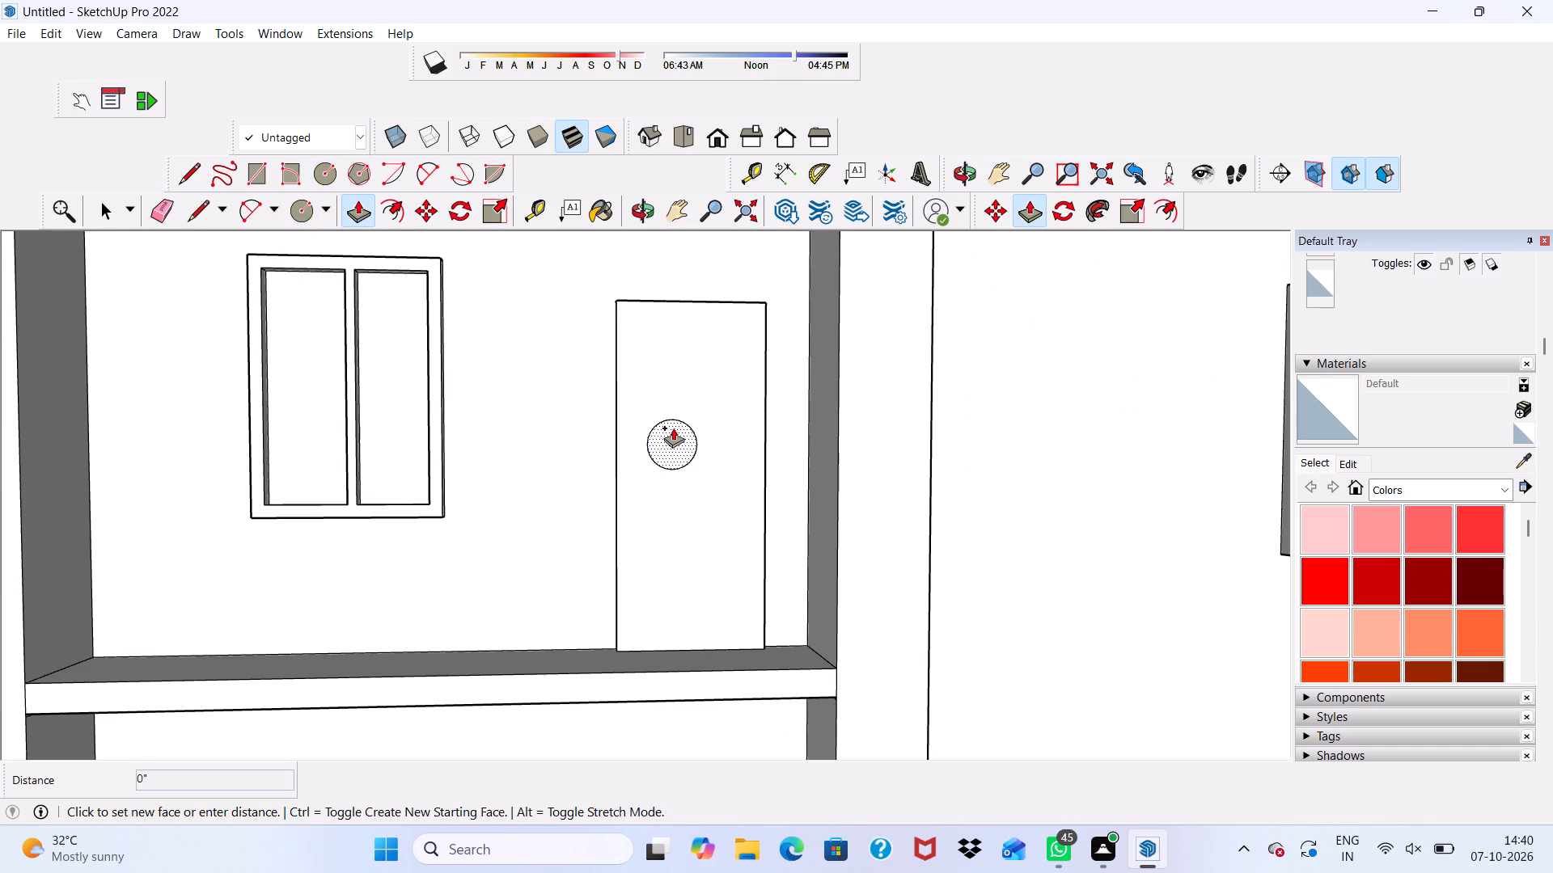
{"action": "type", "text": "3\""}
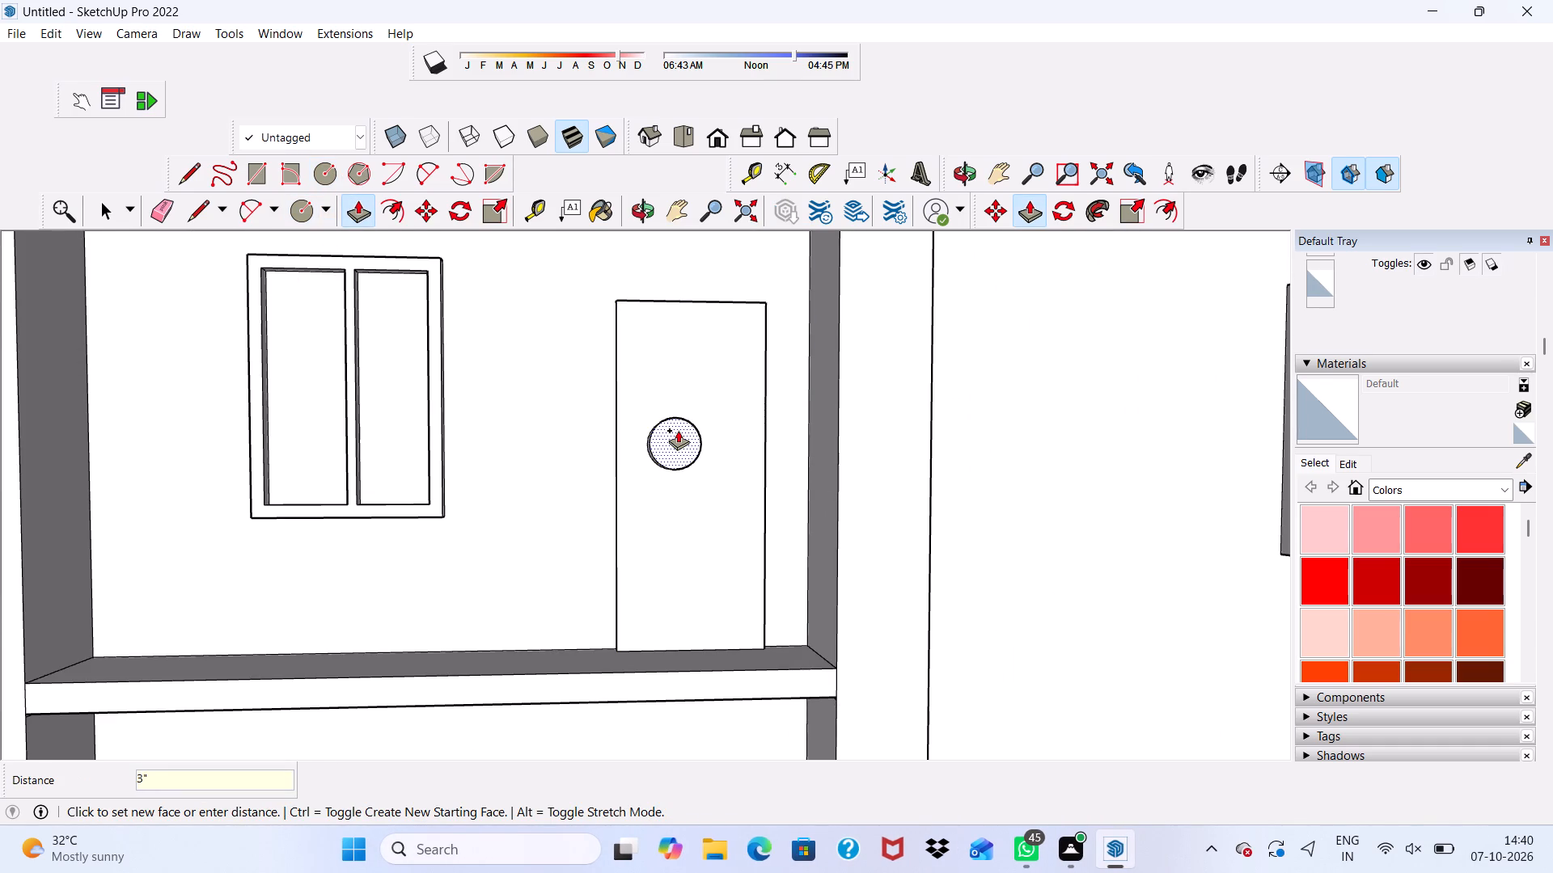
{"action": "key", "text": "Return"}
{"action": "scroll", "coordinate": [620, 474], "scroll_direction": "down", "scroll_amount": 9}
{"action": "middle_click_drag", "start_coordinate": [605, 390], "coordinate": [630, 497]}
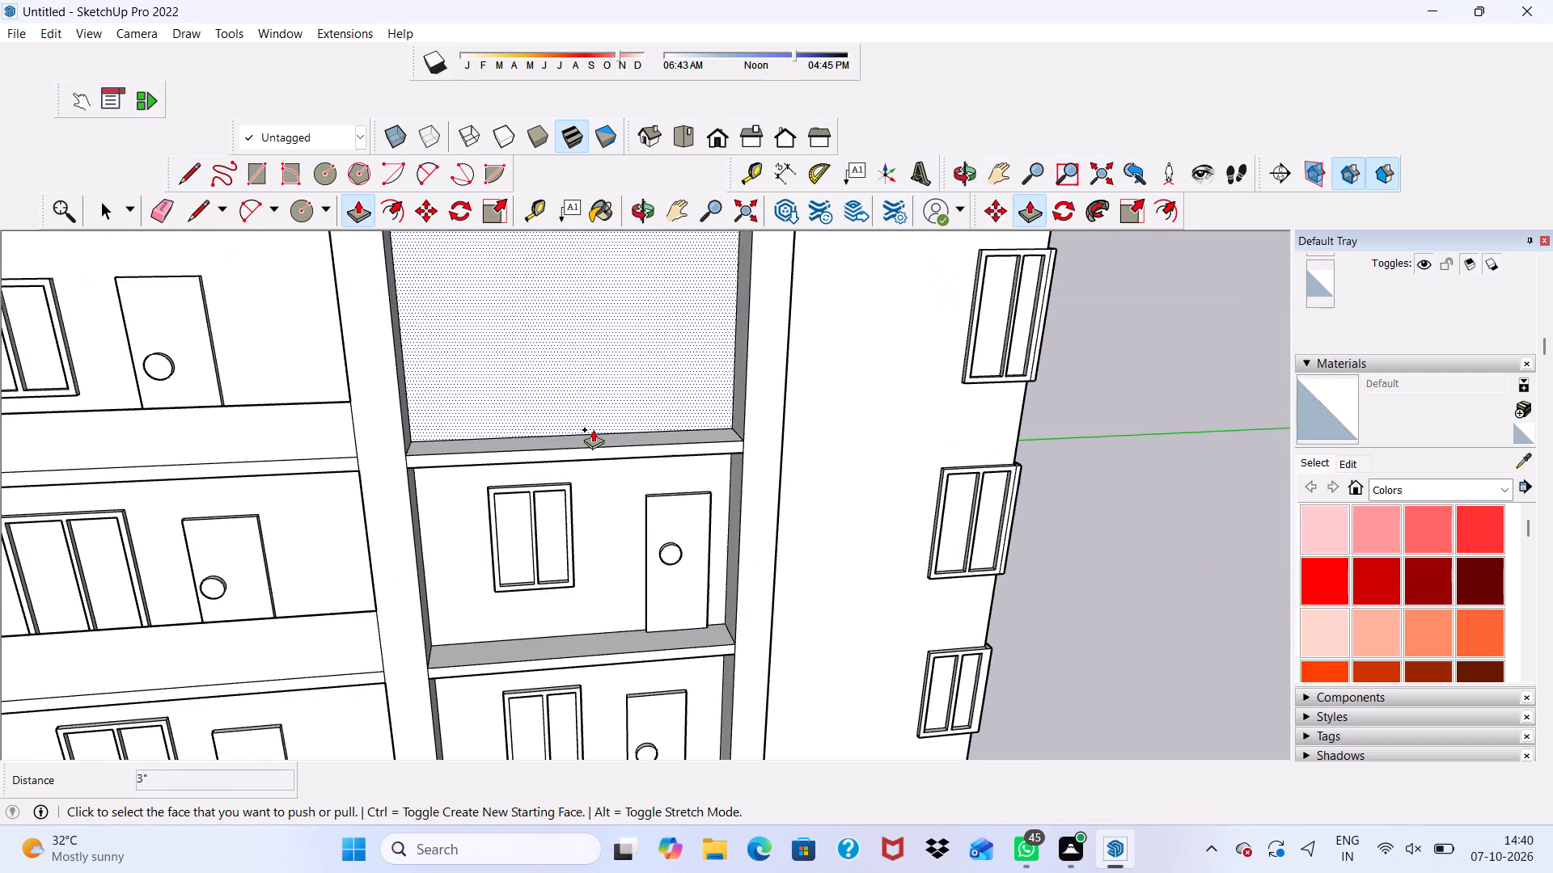
{"action": "scroll", "coordinate": [544, 425], "scroll_direction": "up", "scroll_amount": 3}
{"action": "key", "text": "space"}
Draw a 3' by 7' door rectangle on the back wall of the next bay up, starting from its floor edge.
{"action": "scroll", "coordinate": [578, 422], "scroll_direction": "down", "scroll_amount": 1}
{"action": "middle_click_drag", "start_coordinate": [578, 422], "coordinate": [497, 219]}
{"action": "scroll", "coordinate": [575, 386], "scroll_direction": "down", "scroll_amount": 4}
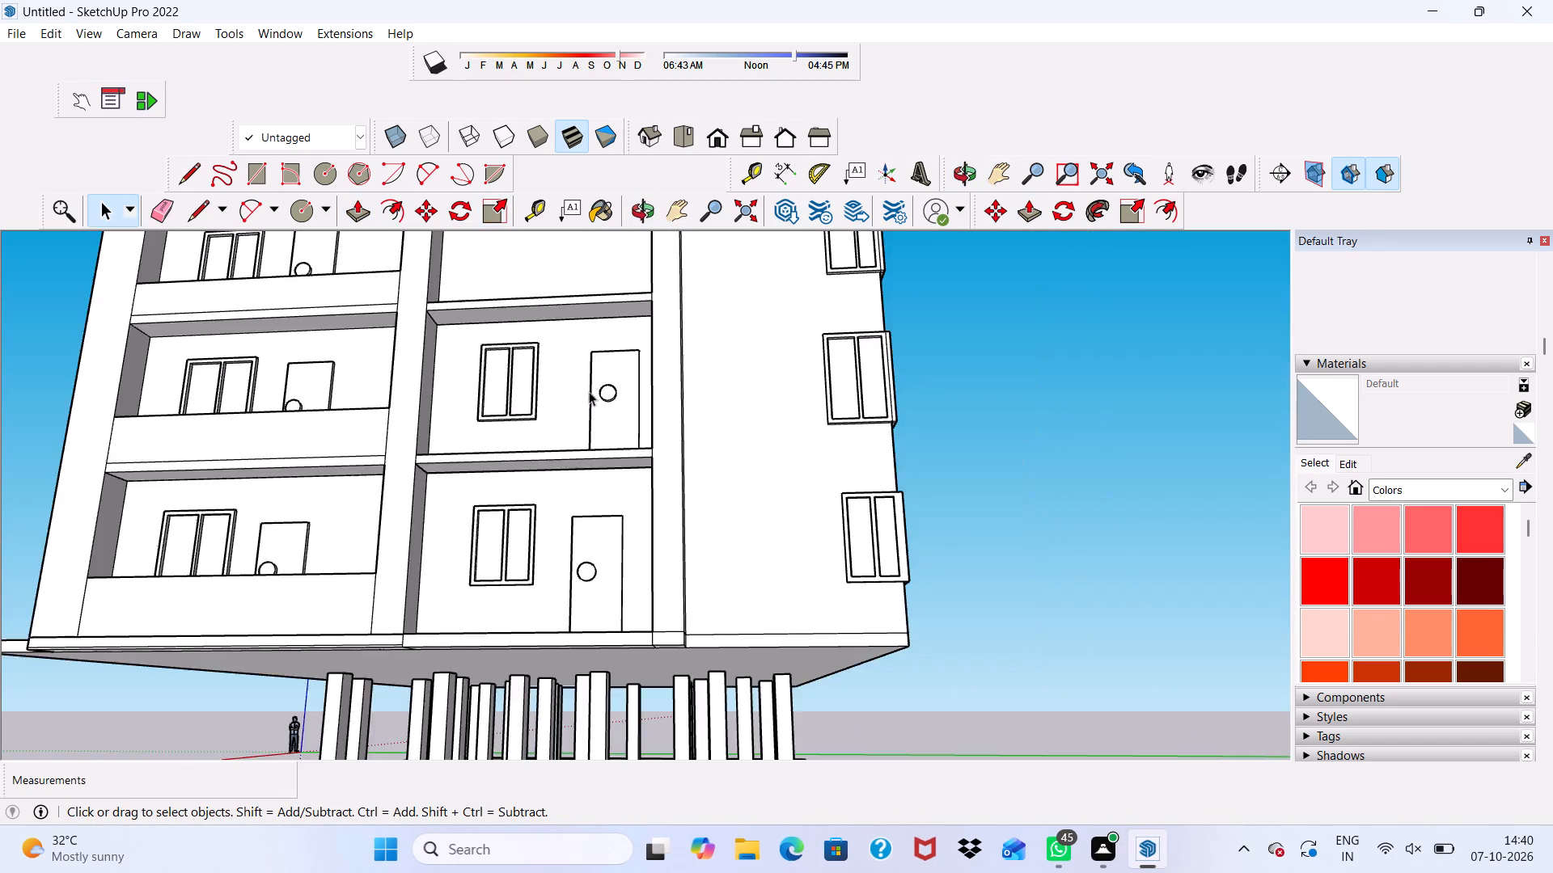
{"action": "scroll", "coordinate": [589, 391], "scroll_direction": "down", "scroll_amount": 11}
{"action": "scroll", "coordinate": [579, 273], "scroll_direction": "up", "scroll_amount": 5}
{"action": "middle_click_drag", "start_coordinate": [590, 546], "coordinate": [604, 646]}
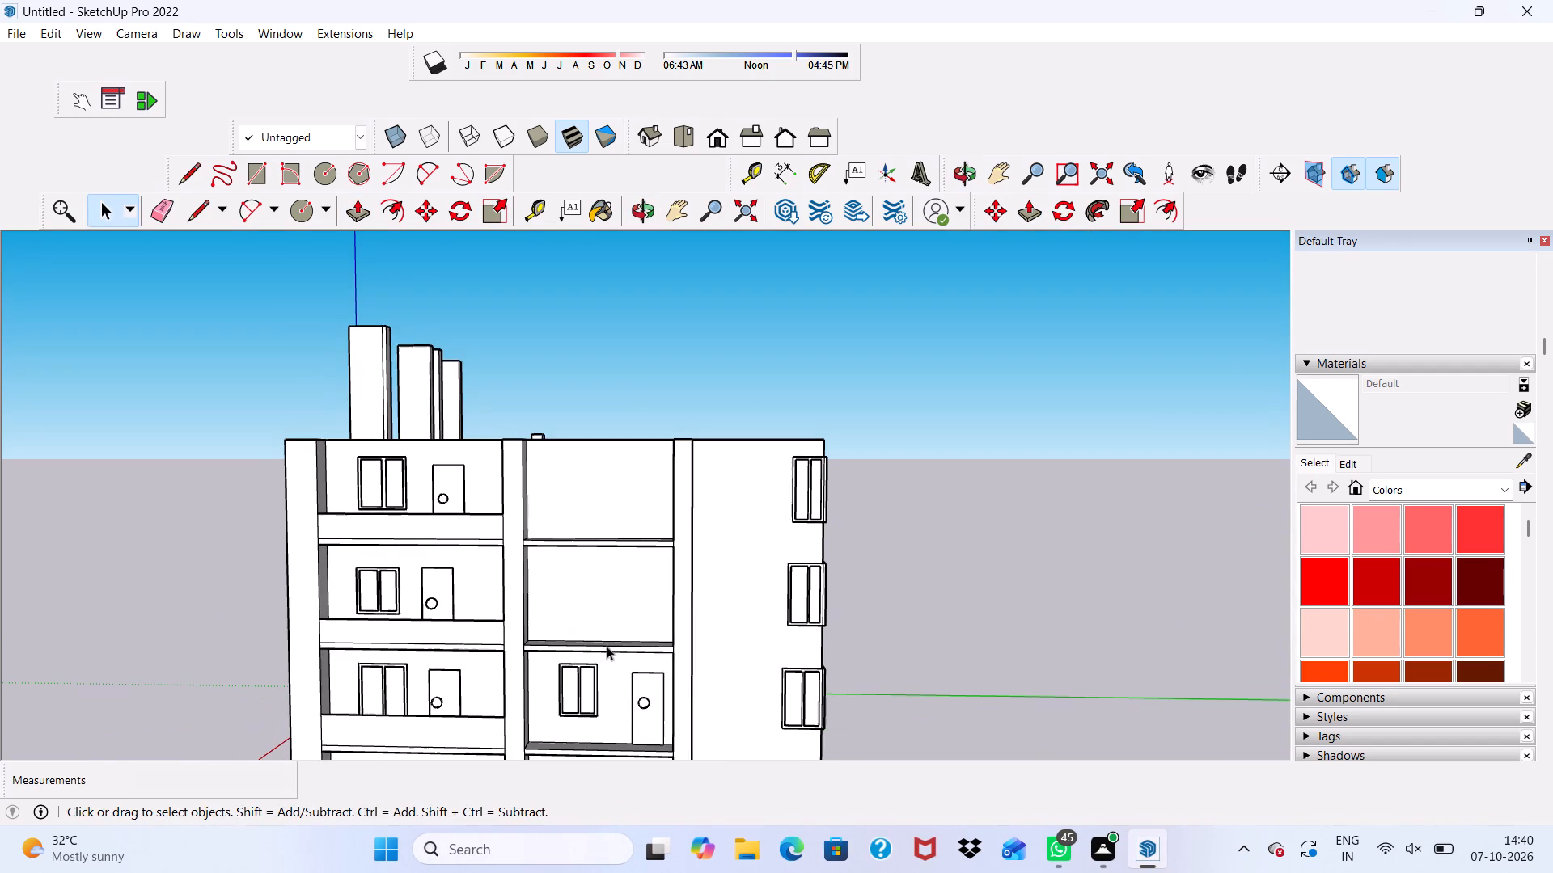
{"action": "left_click_drag", "start_coordinate": [257, 166], "coordinate": [264, 176]}
{"action": "scroll", "coordinate": [659, 831], "scroll_direction": "up", "scroll_amount": 4}
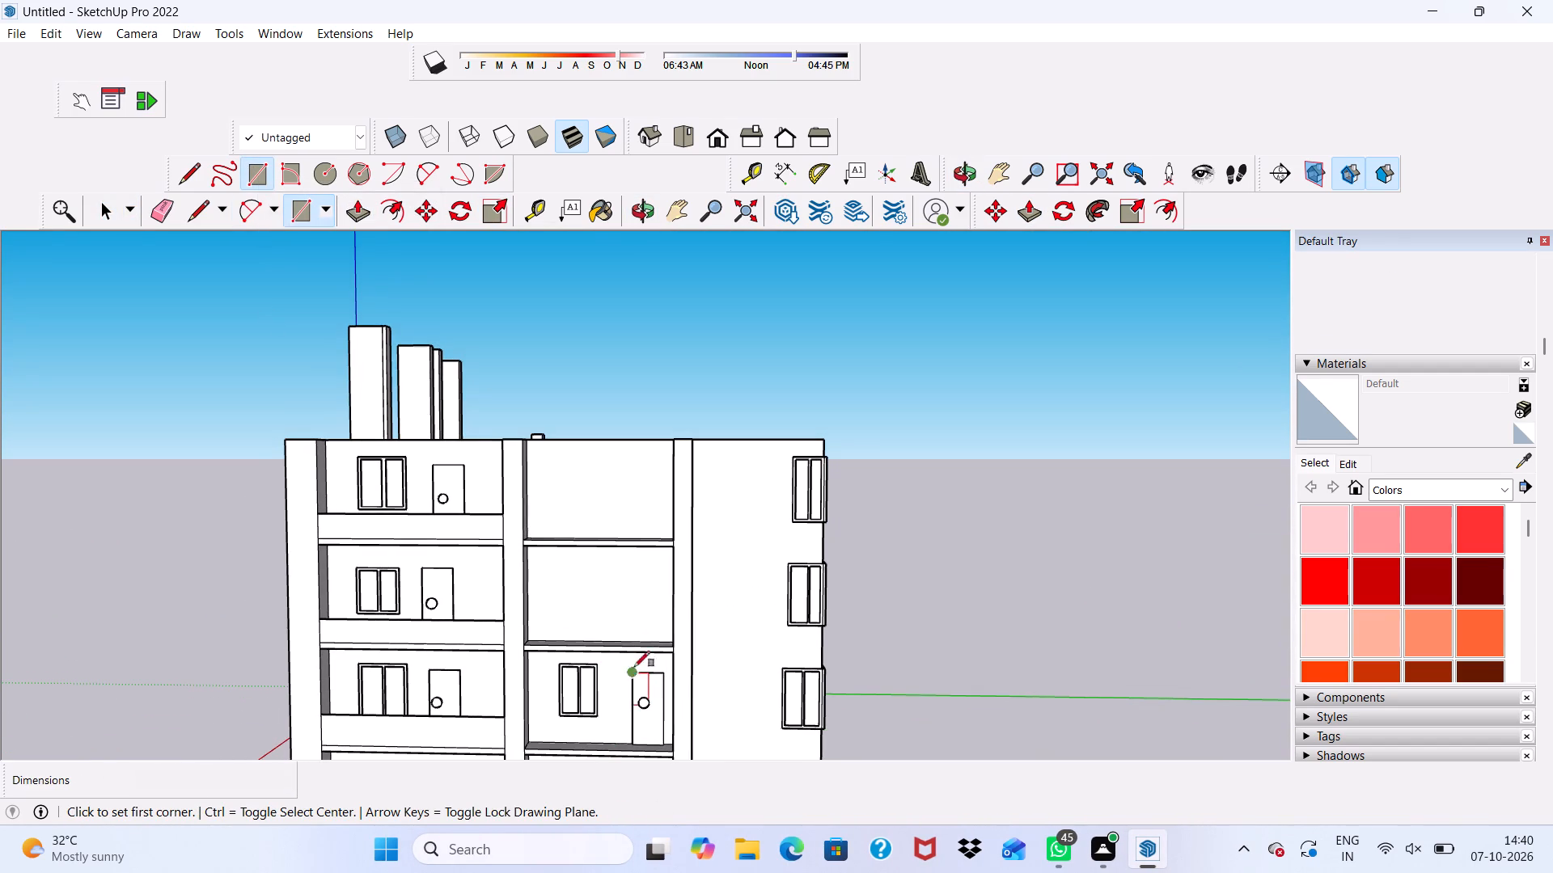
{"action": "scroll", "coordinate": [623, 626], "scroll_direction": "up", "scroll_amount": 9}
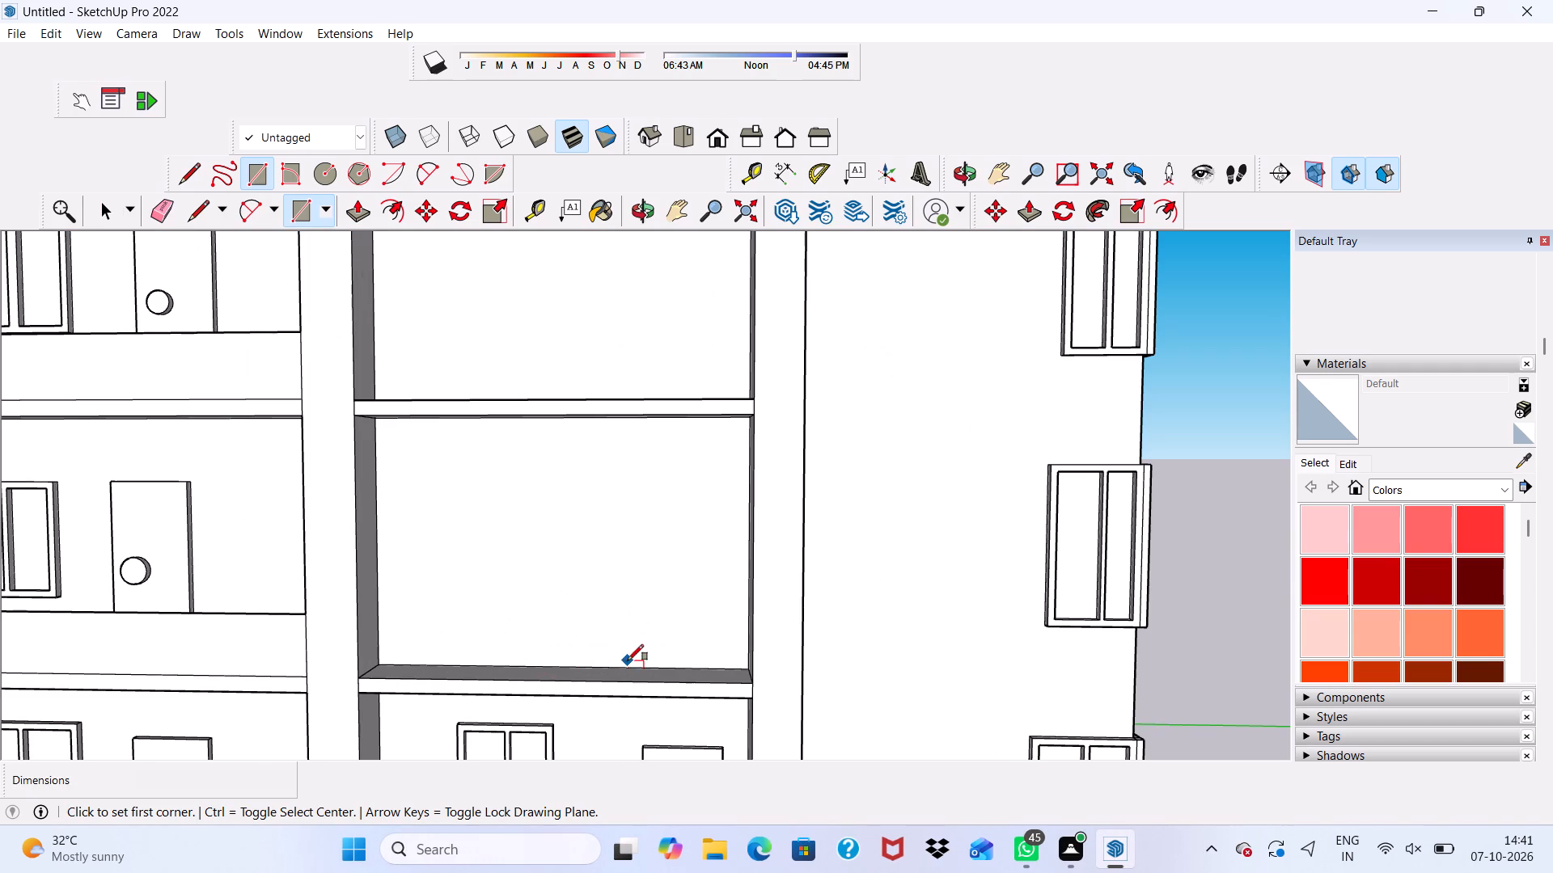
{"action": "left_click", "coordinate": [627, 665]}
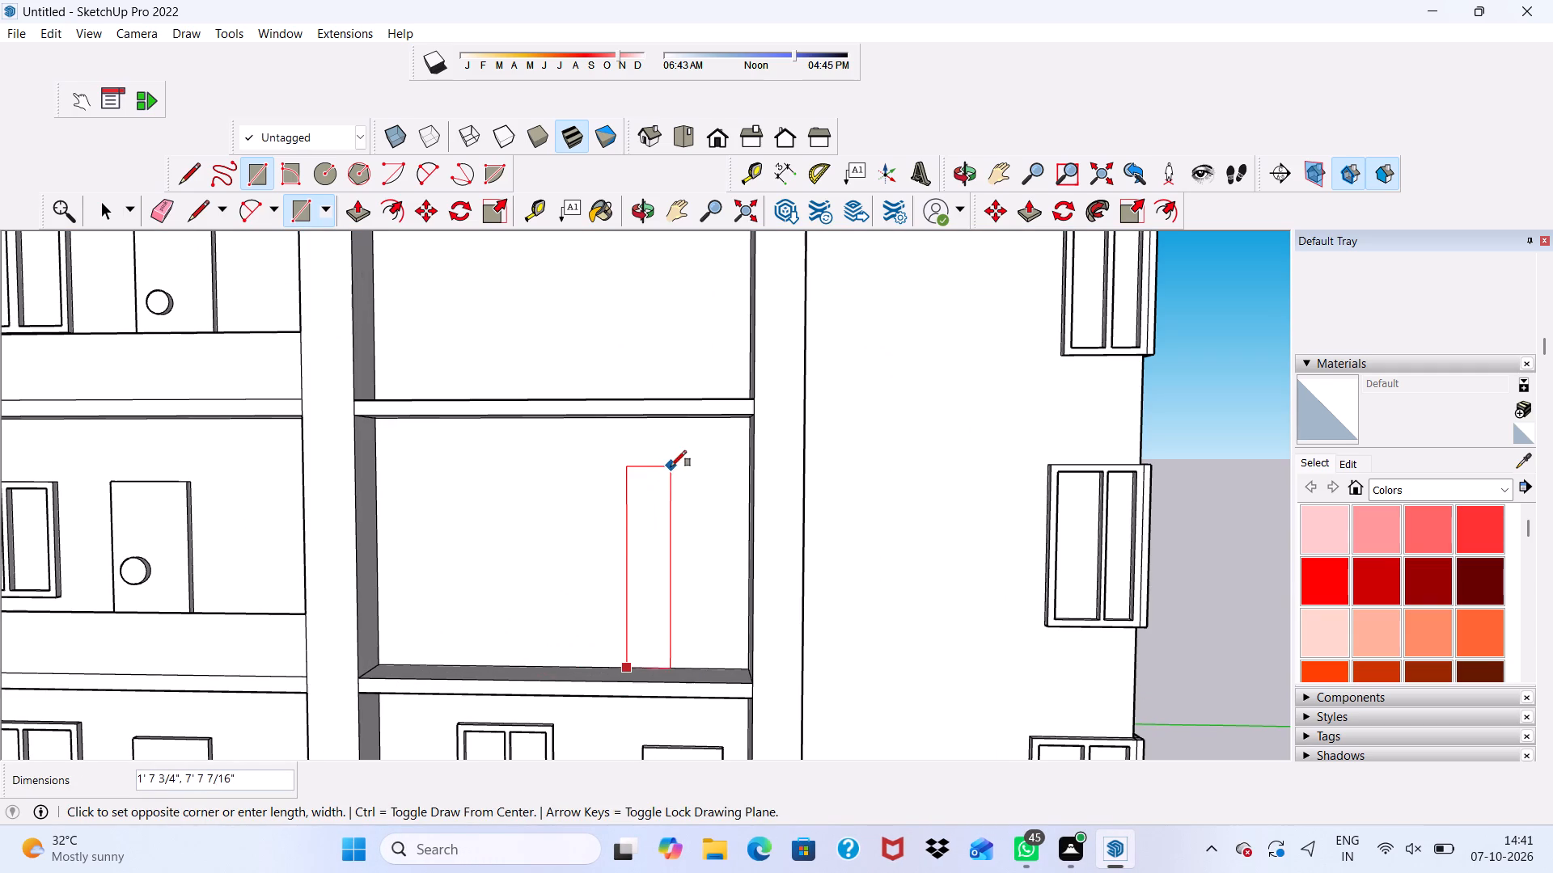
{"action": "type", "text": "3',7'"}
{"action": "key", "text": "Return"}
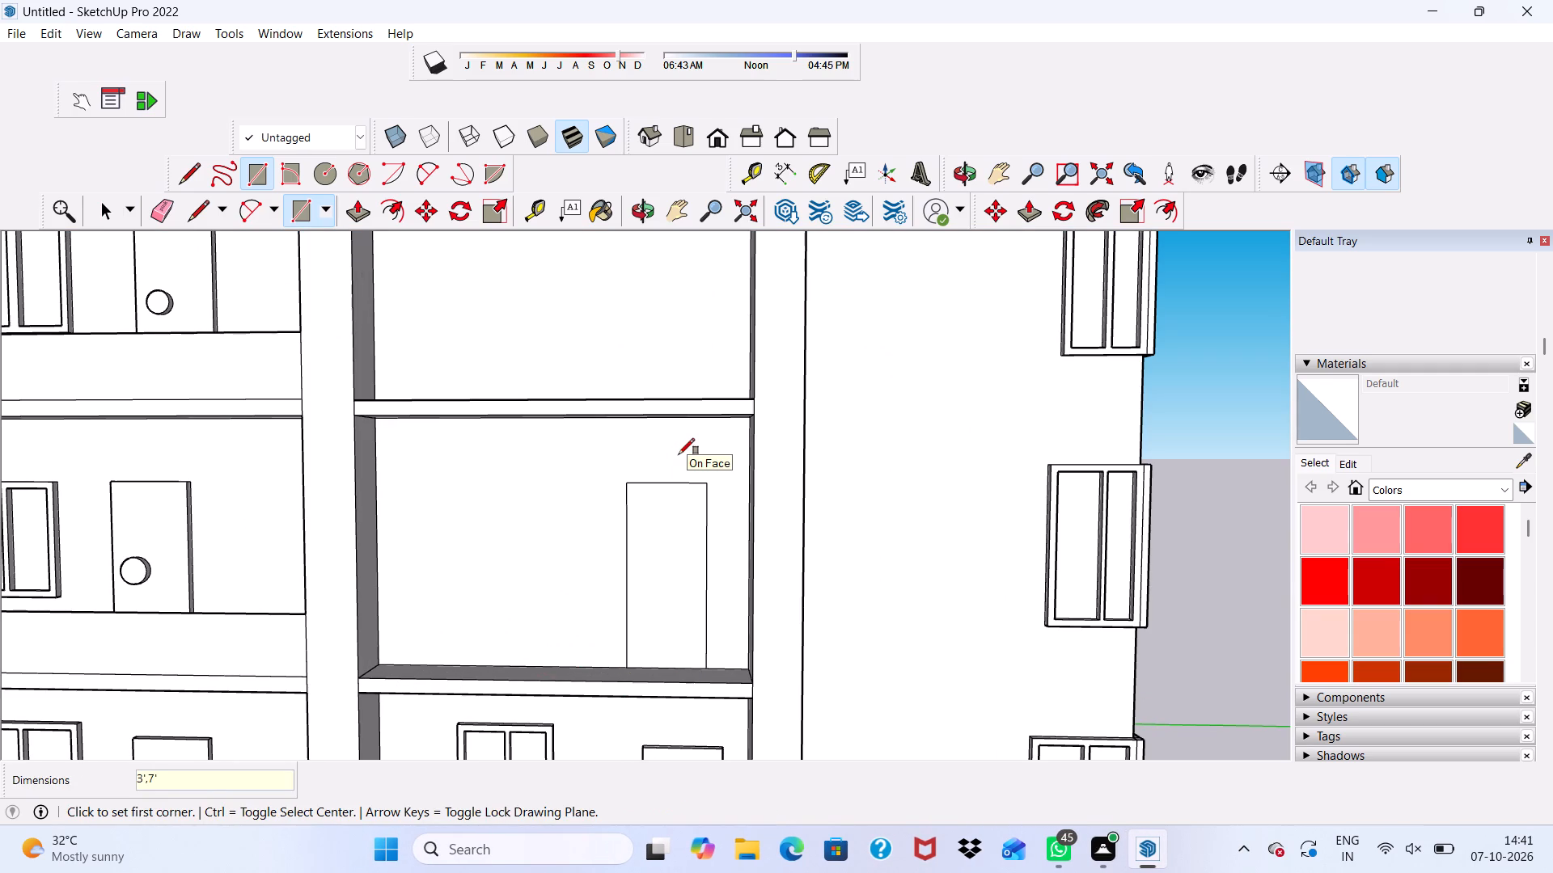
Draw a window rectangle about 5' 2 7/8" by 2' 10 1/4" on that bay's back wall, between the dividing column and the door outline.
{"action": "scroll", "coordinate": [650, 496], "scroll_direction": "down", "scroll_amount": 3}
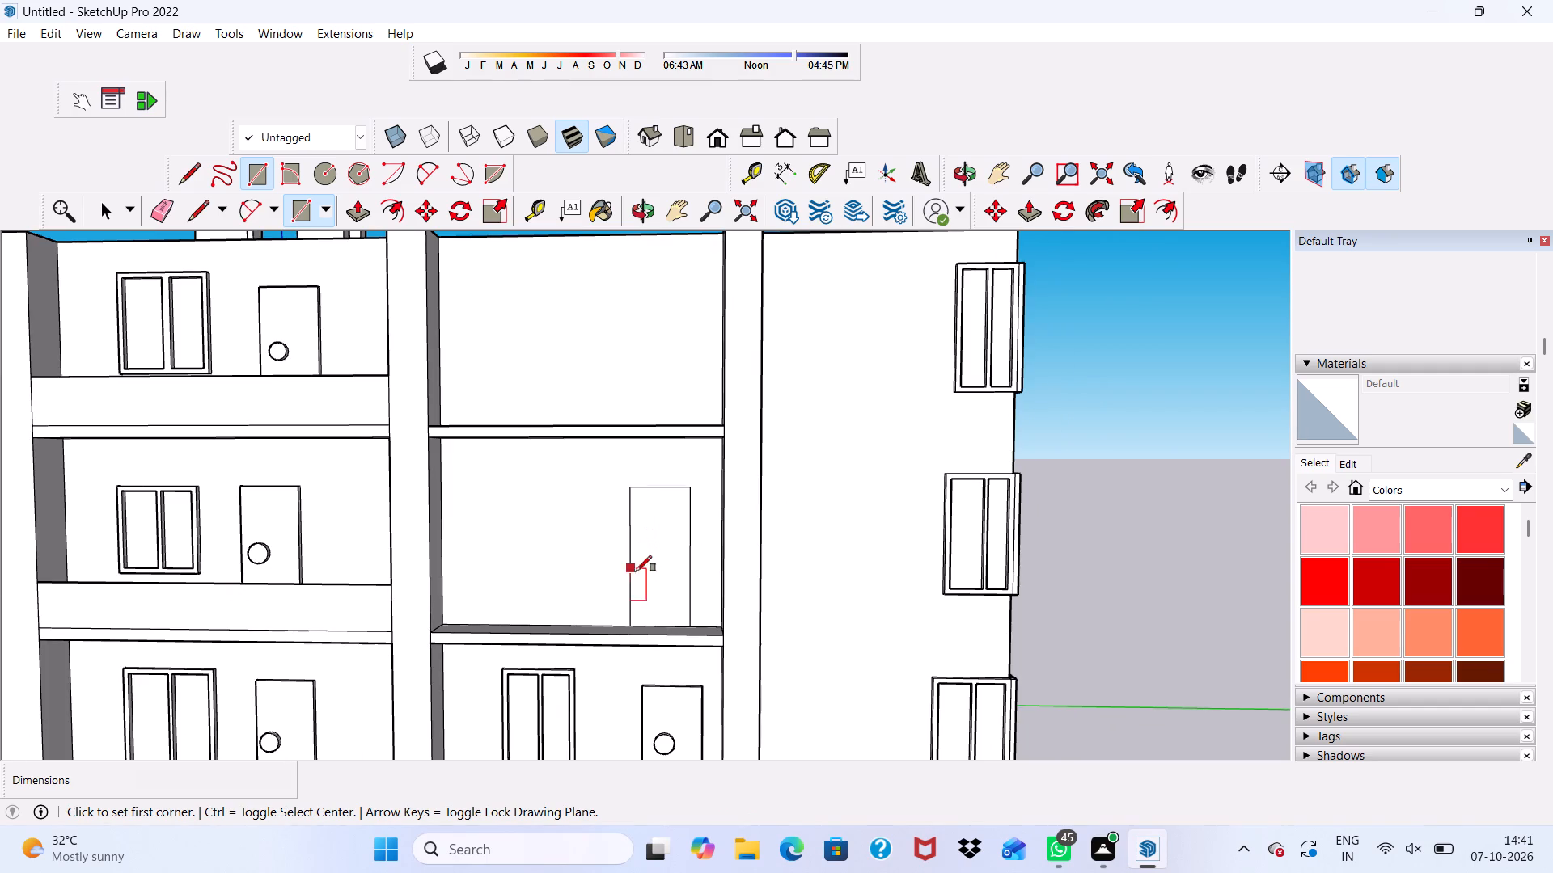
{"action": "scroll", "coordinate": [590, 550], "scroll_direction": "up", "scroll_amount": 1}
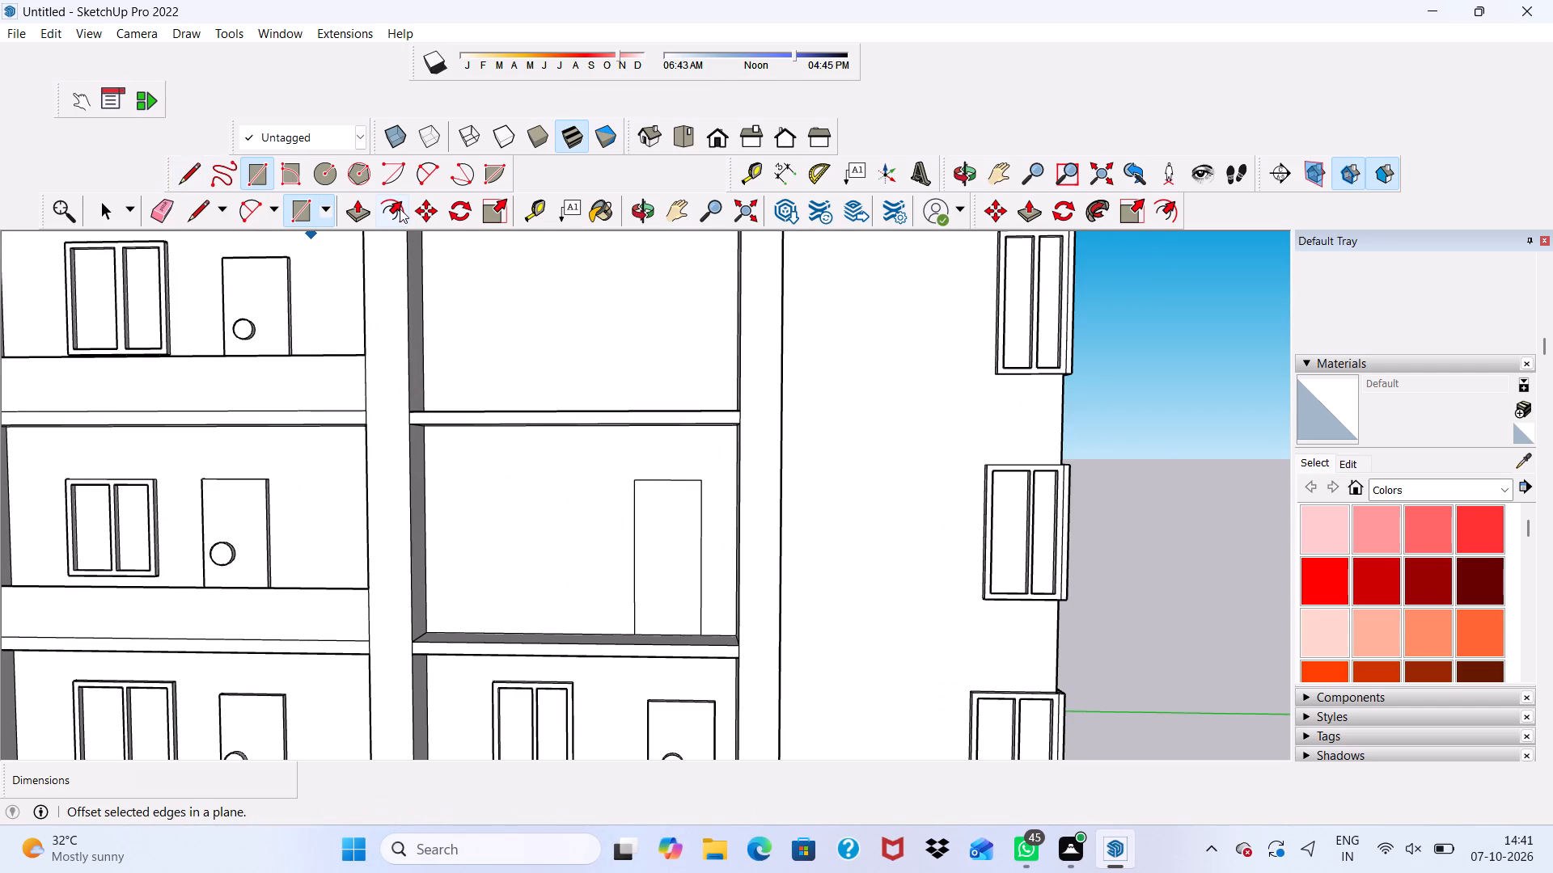
{"action": "left_click", "coordinate": [252, 177]}
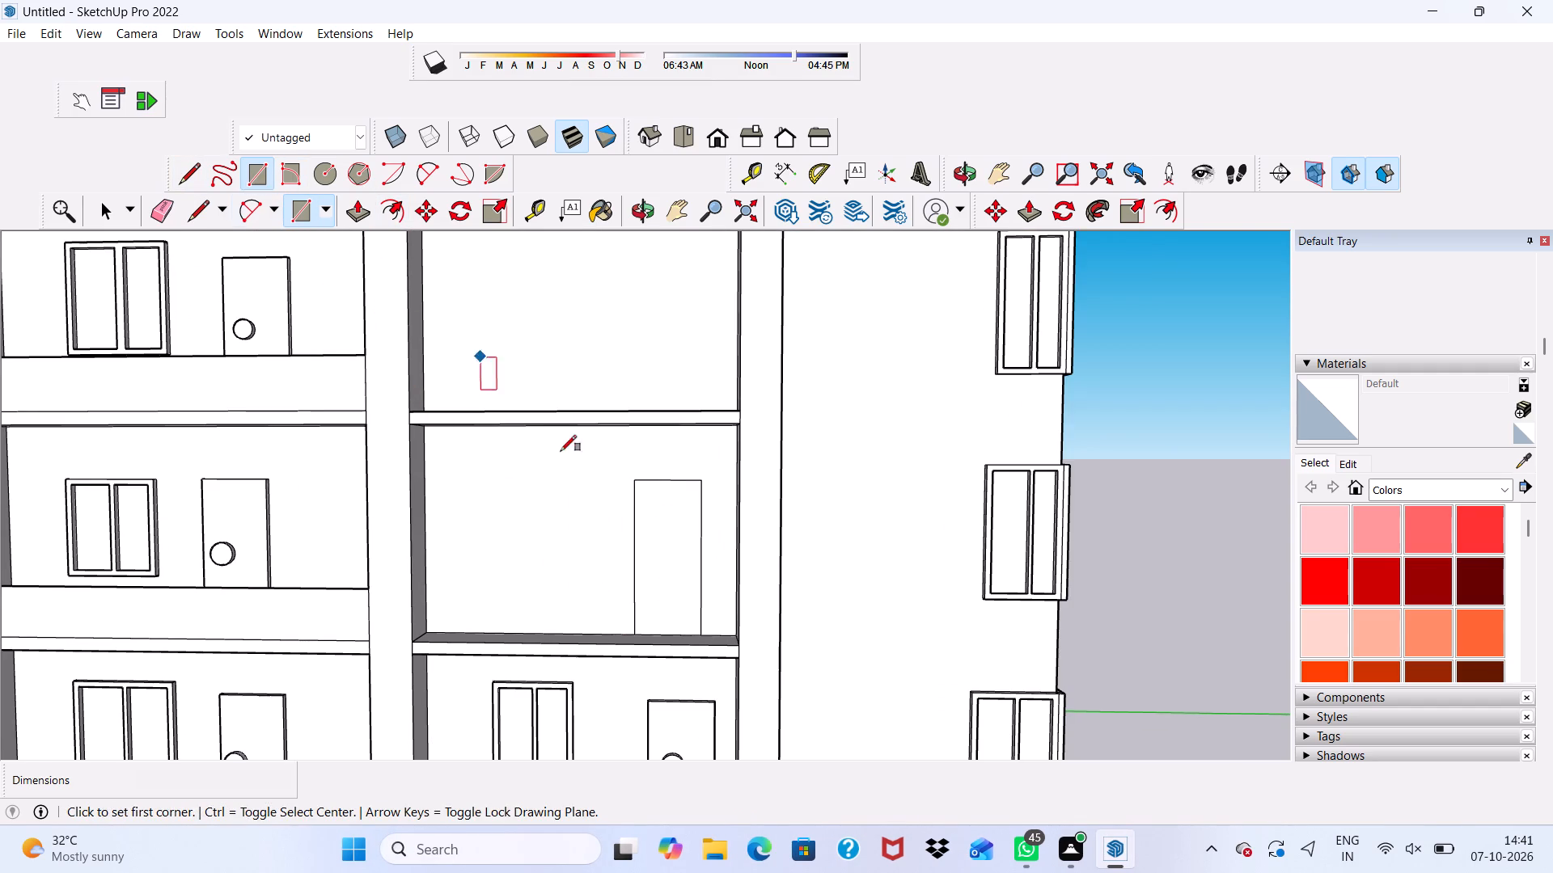
{"action": "scroll", "coordinate": [592, 563], "scroll_direction": "up", "scroll_amount": 3}
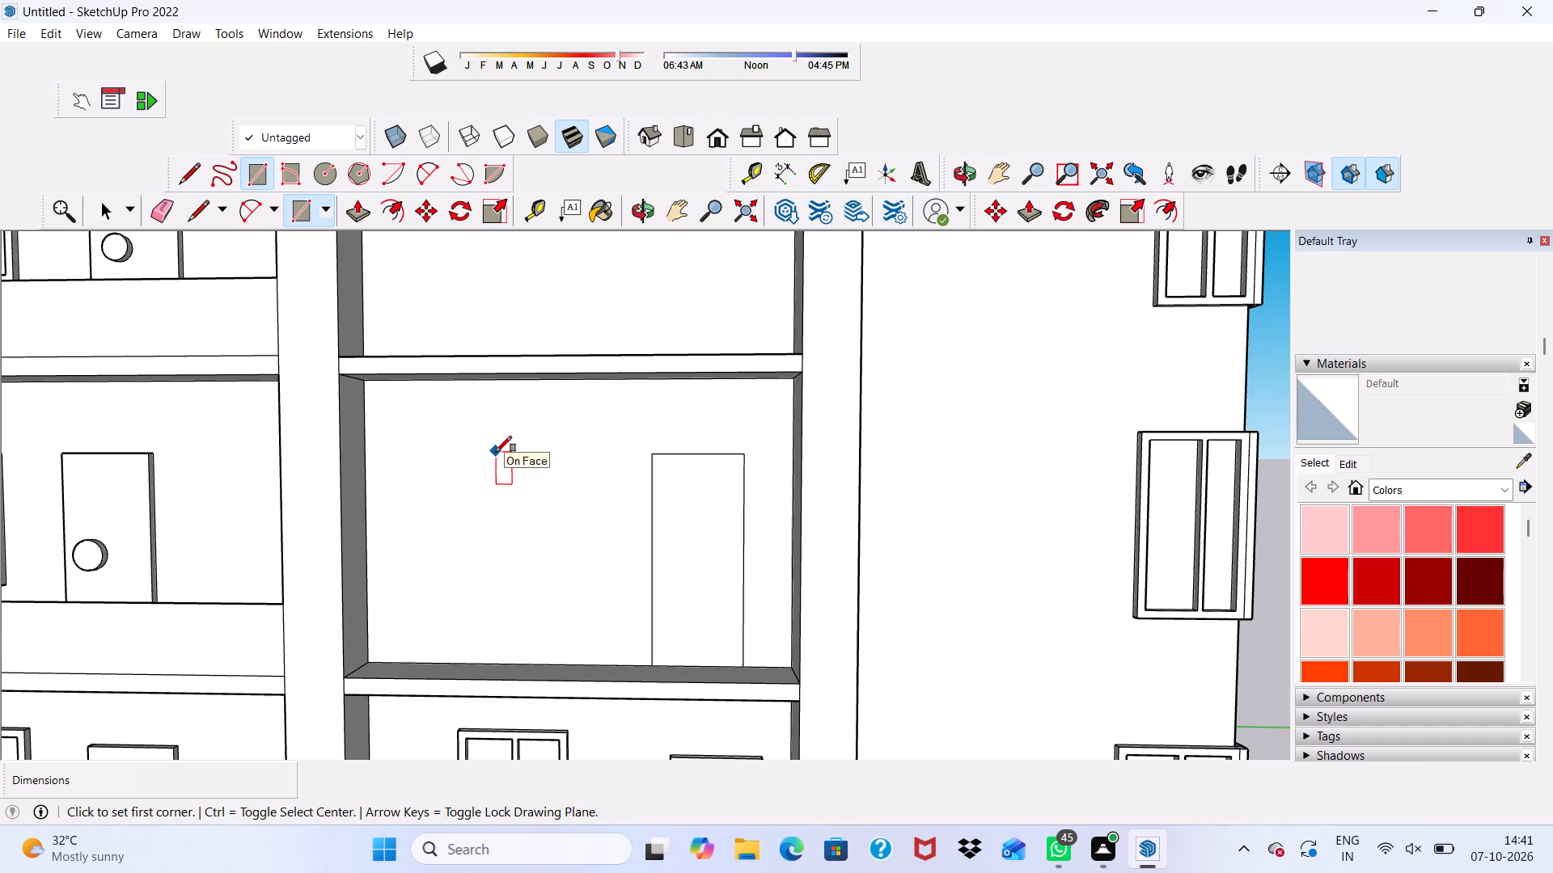
{"action": "left_click", "coordinate": [496, 452]}
{"action": "left_click", "coordinate": [582, 610]}
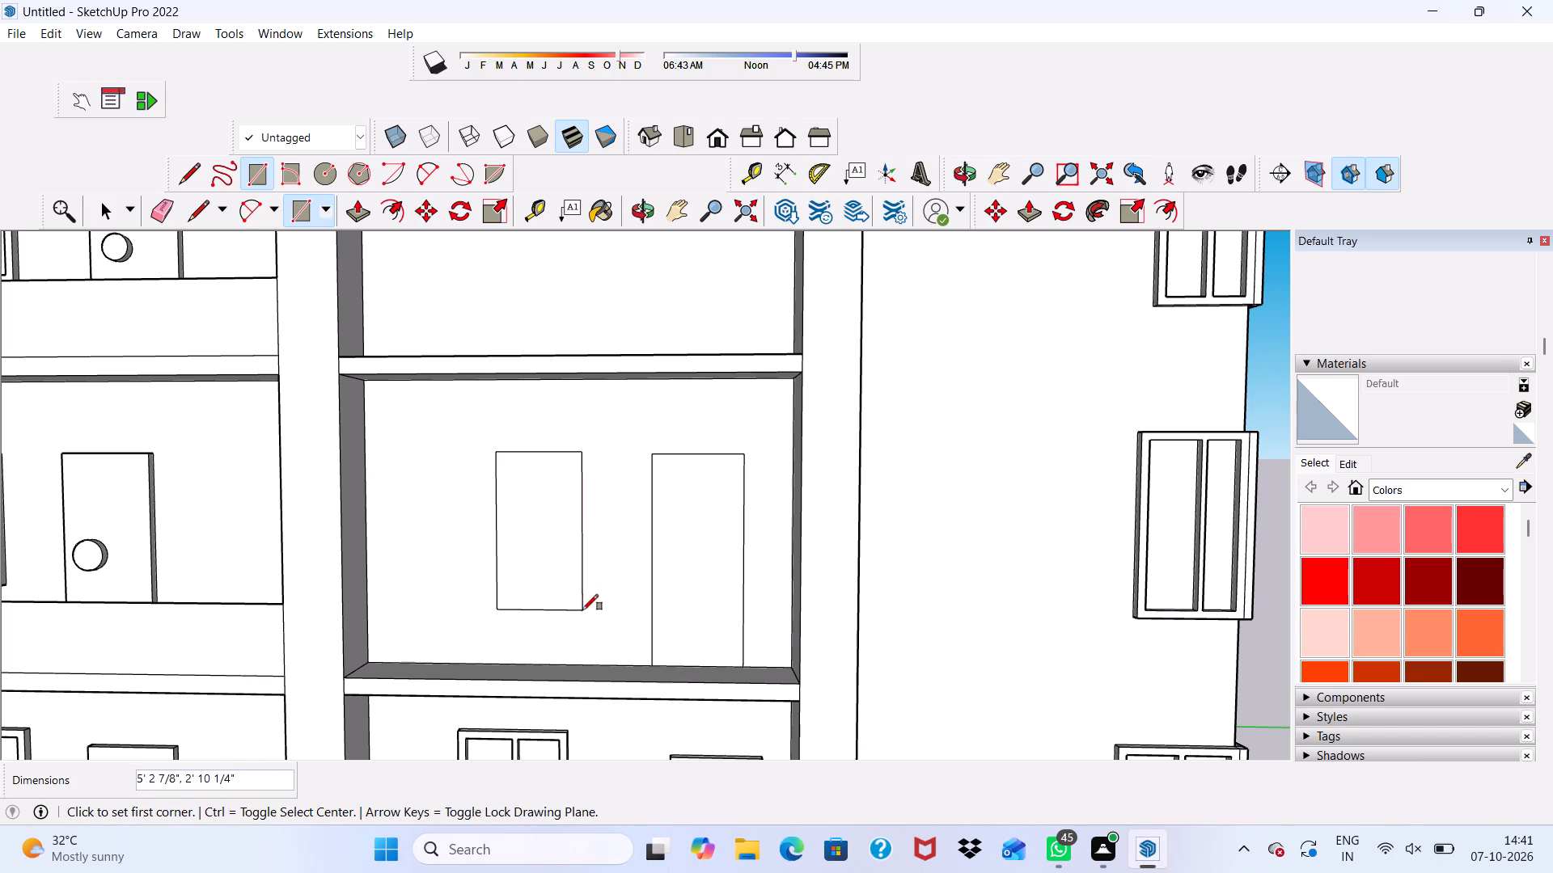
Offset the new window outline 3" outward to form its frame.
{"action": "scroll", "coordinate": [543, 433], "scroll_direction": "down", "scroll_amount": 5}
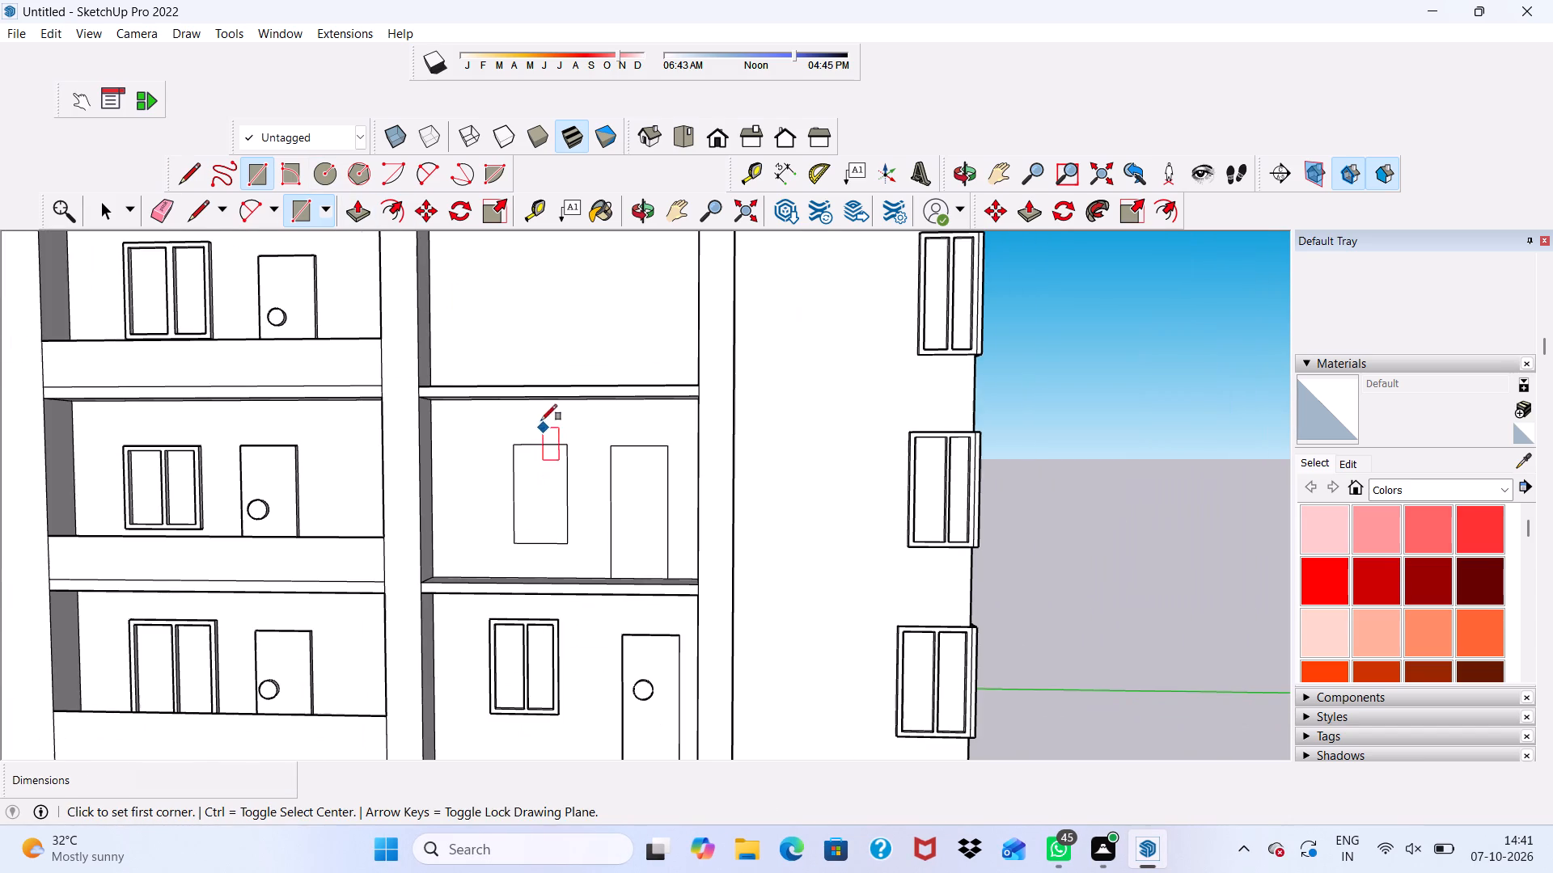
{"action": "left_click_drag", "start_coordinate": [391, 210], "coordinate": [407, 221]}
{"action": "left_click", "coordinate": [519, 494]}
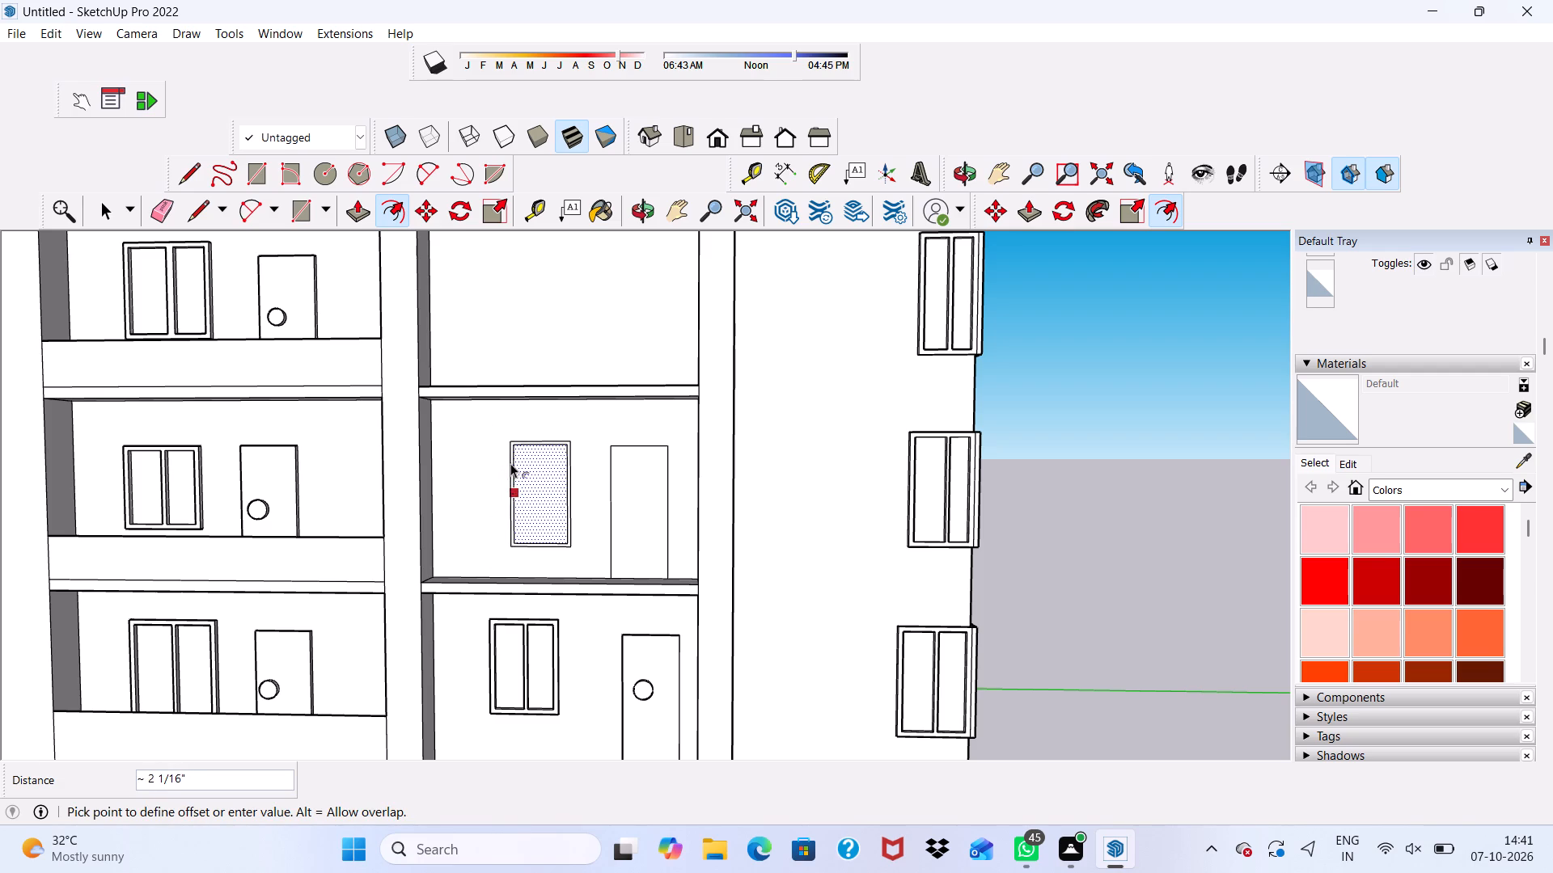
{"action": "type", "text": "3\""}
{"action": "key", "text": "Return"}
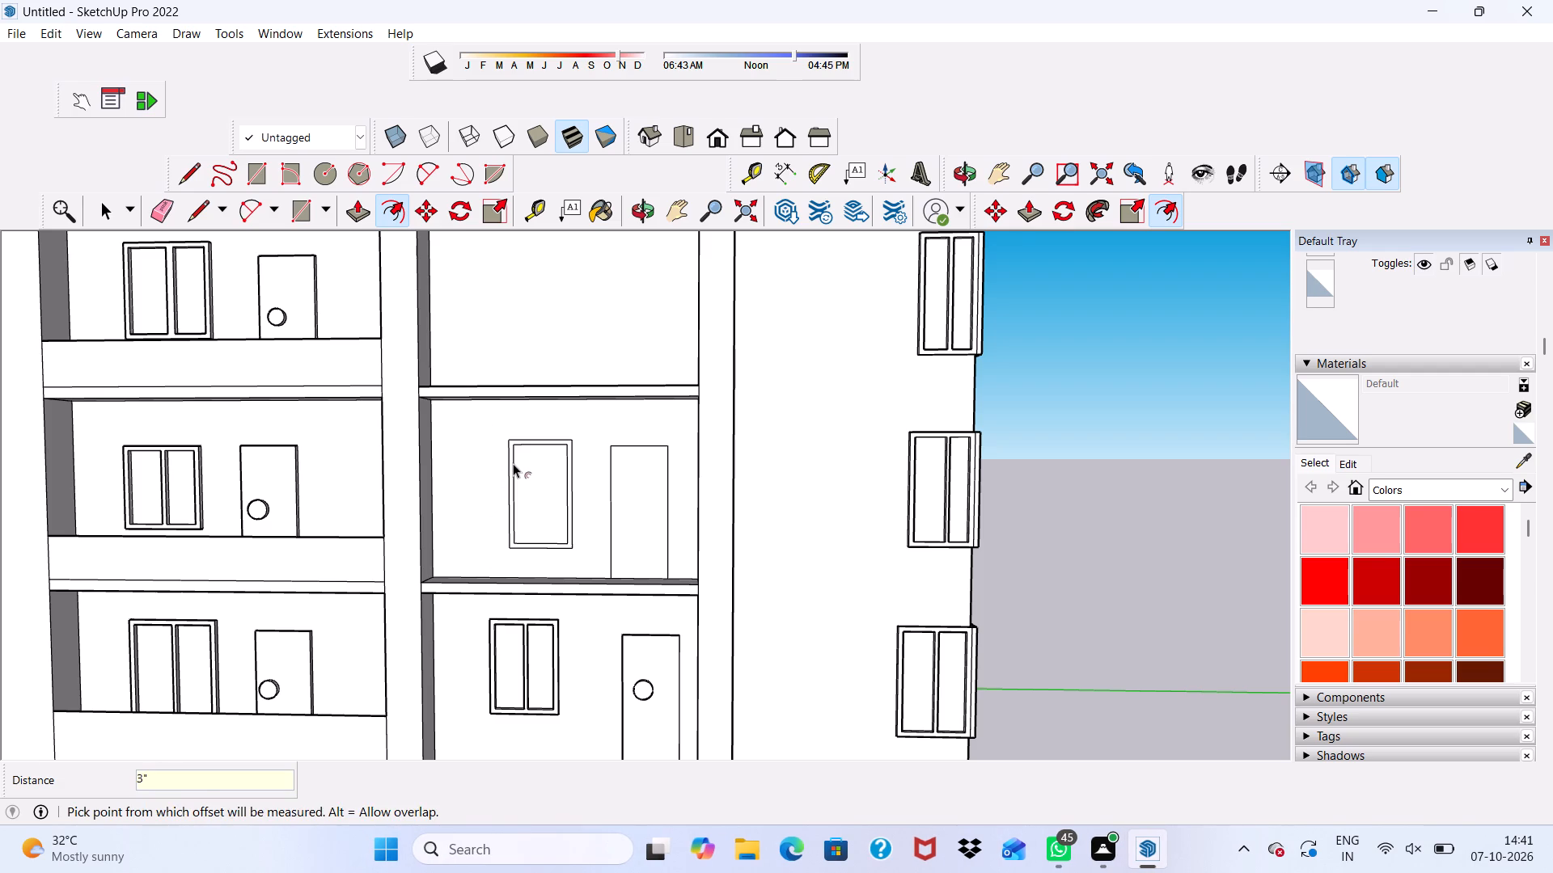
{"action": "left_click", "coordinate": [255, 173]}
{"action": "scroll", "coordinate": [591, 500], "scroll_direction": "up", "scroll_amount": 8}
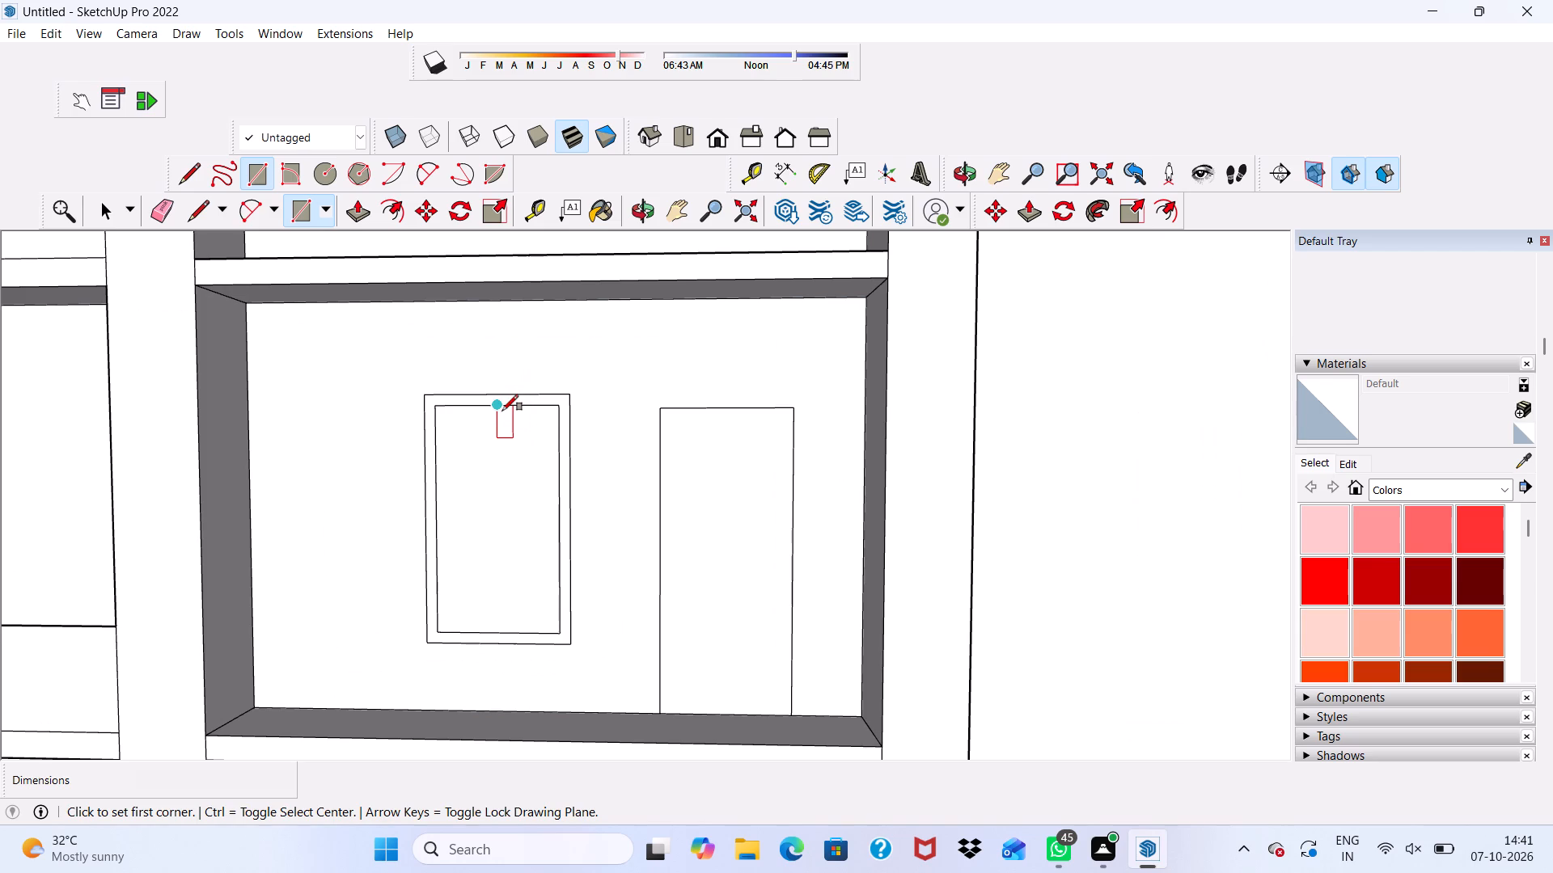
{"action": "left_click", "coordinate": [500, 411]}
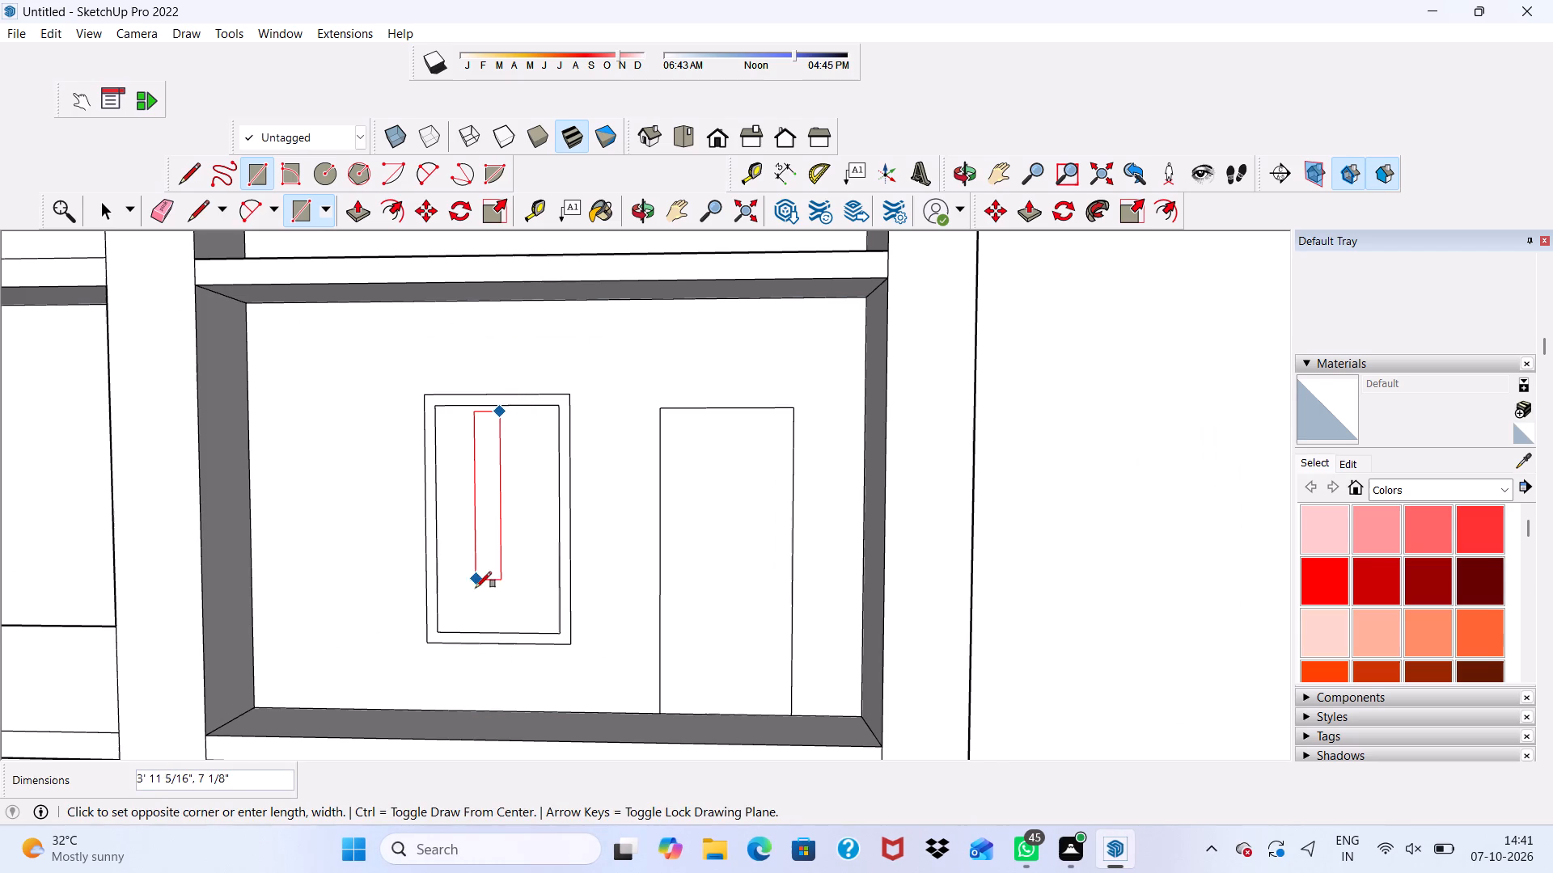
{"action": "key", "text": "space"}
Draw a vertical mullion rectangle about 2 1/4" by 5' 2 7/8" from the midpoint of the inner frame's top edge to its bottom edge.
{"action": "left_click", "coordinate": [252, 182]}
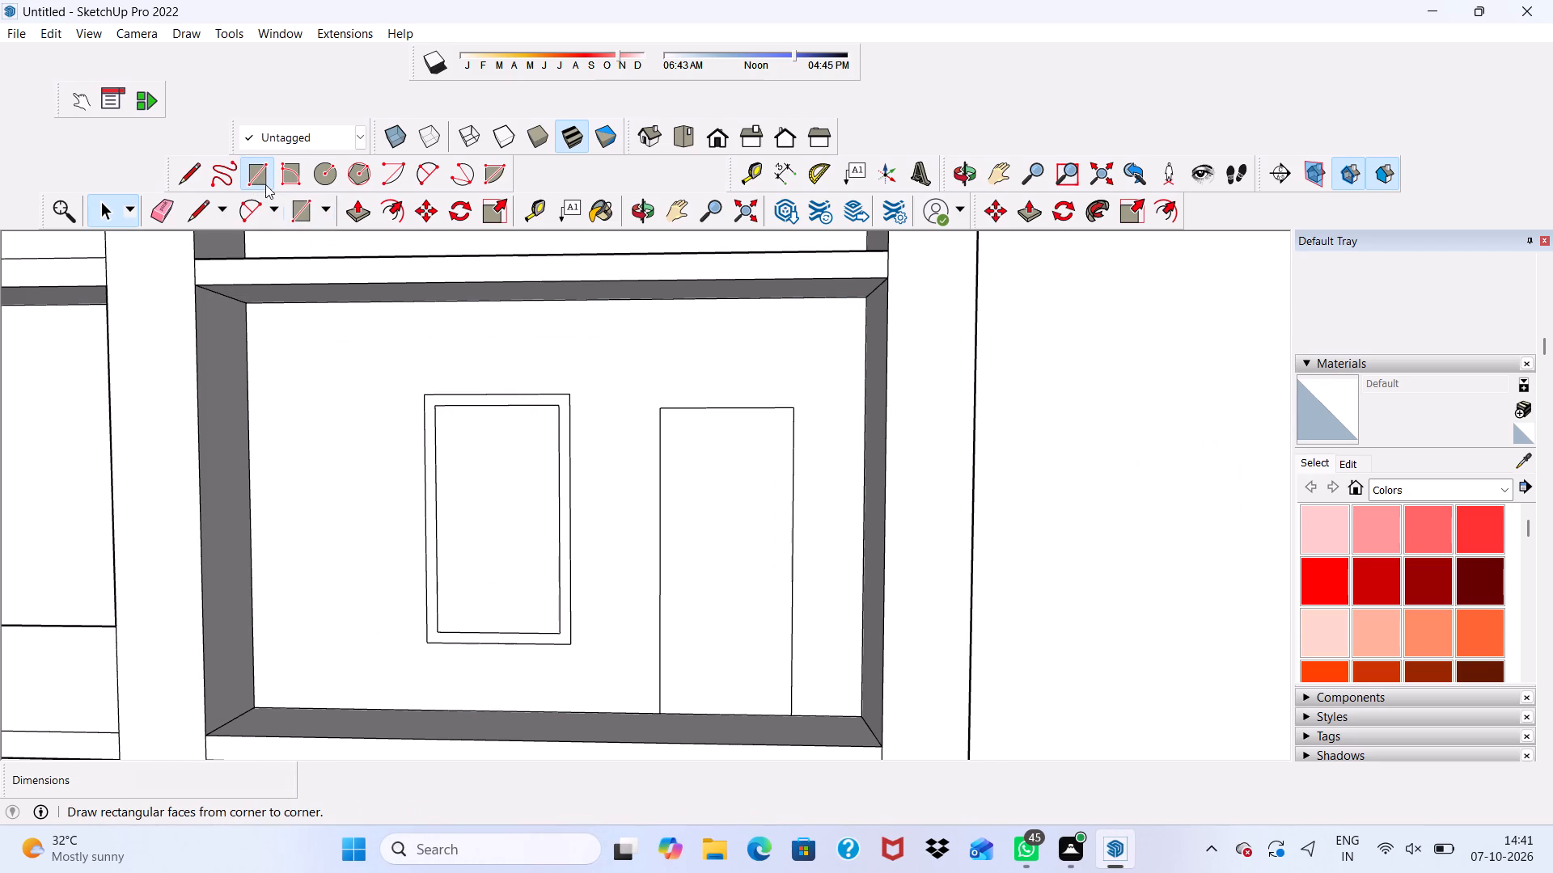
{"action": "scroll", "coordinate": [425, 320], "scroll_direction": "up", "scroll_amount": 2}
{"action": "scroll", "coordinate": [509, 404], "scroll_direction": "up", "scroll_amount": 3}
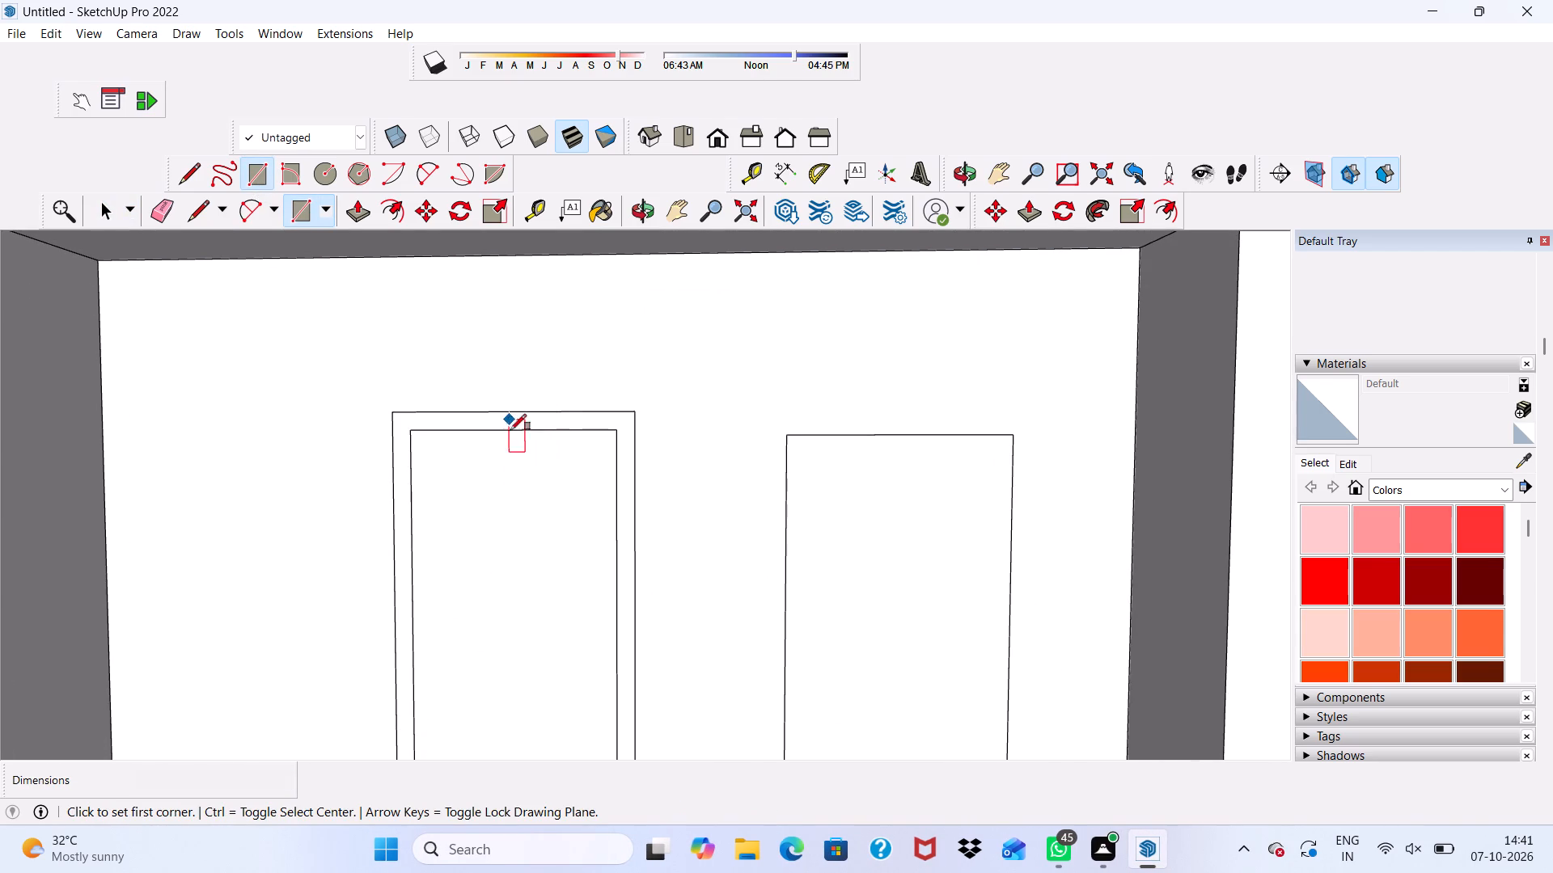
{"action": "left_click", "coordinate": [512, 434]}
{"action": "scroll", "coordinate": [516, 488], "scroll_direction": "down", "scroll_amount": 10}
{"action": "scroll", "coordinate": [533, 662], "scroll_direction": "up", "scroll_amount": 9}
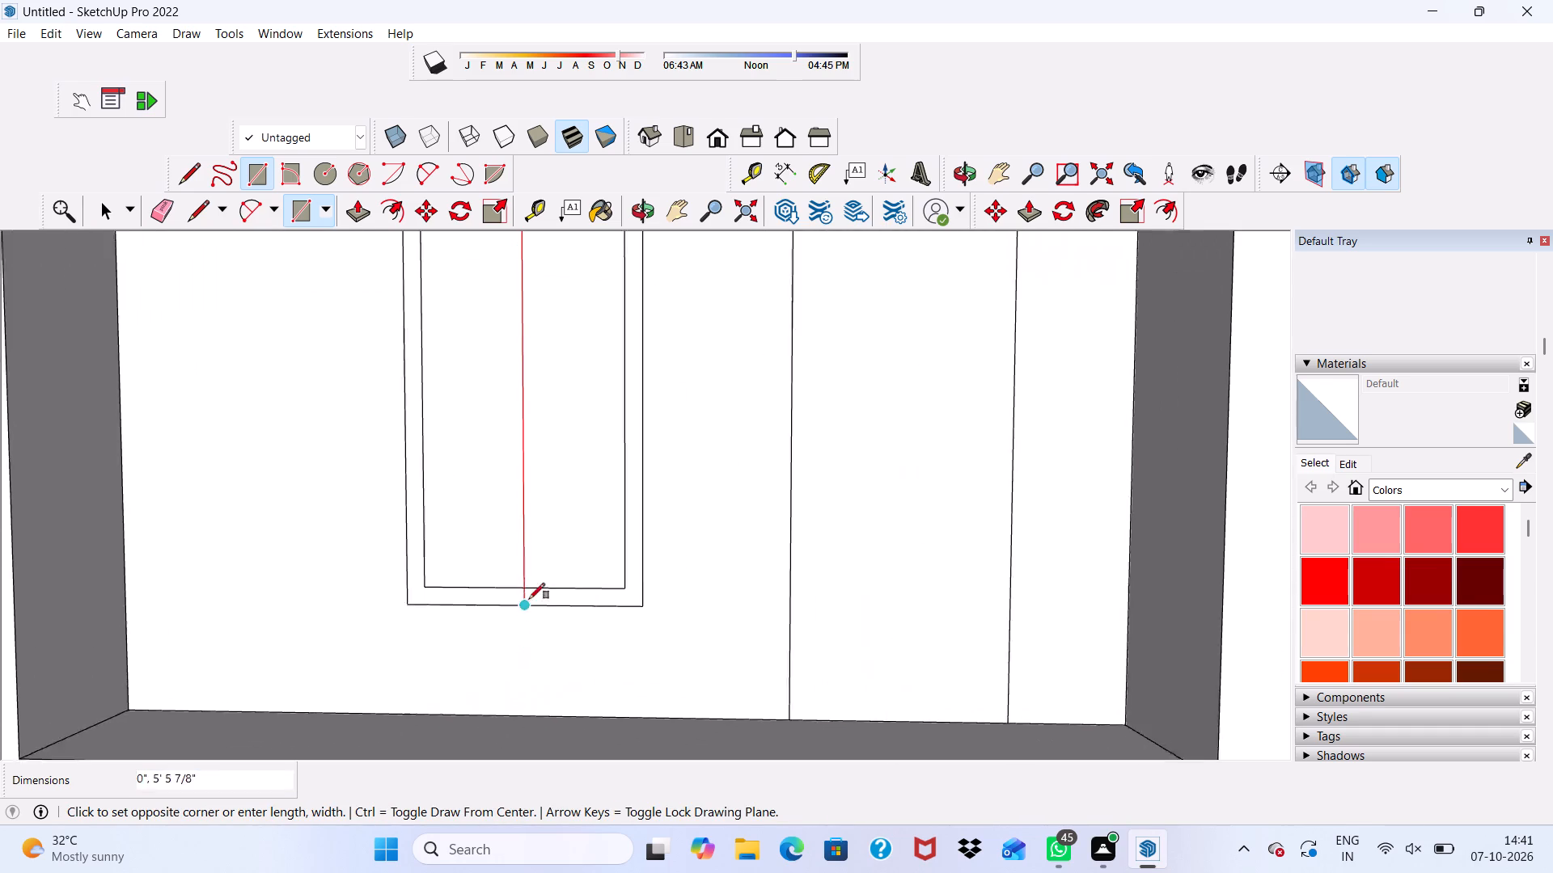
{"action": "scroll", "coordinate": [529, 599], "scroll_direction": "up", "scroll_amount": 4}
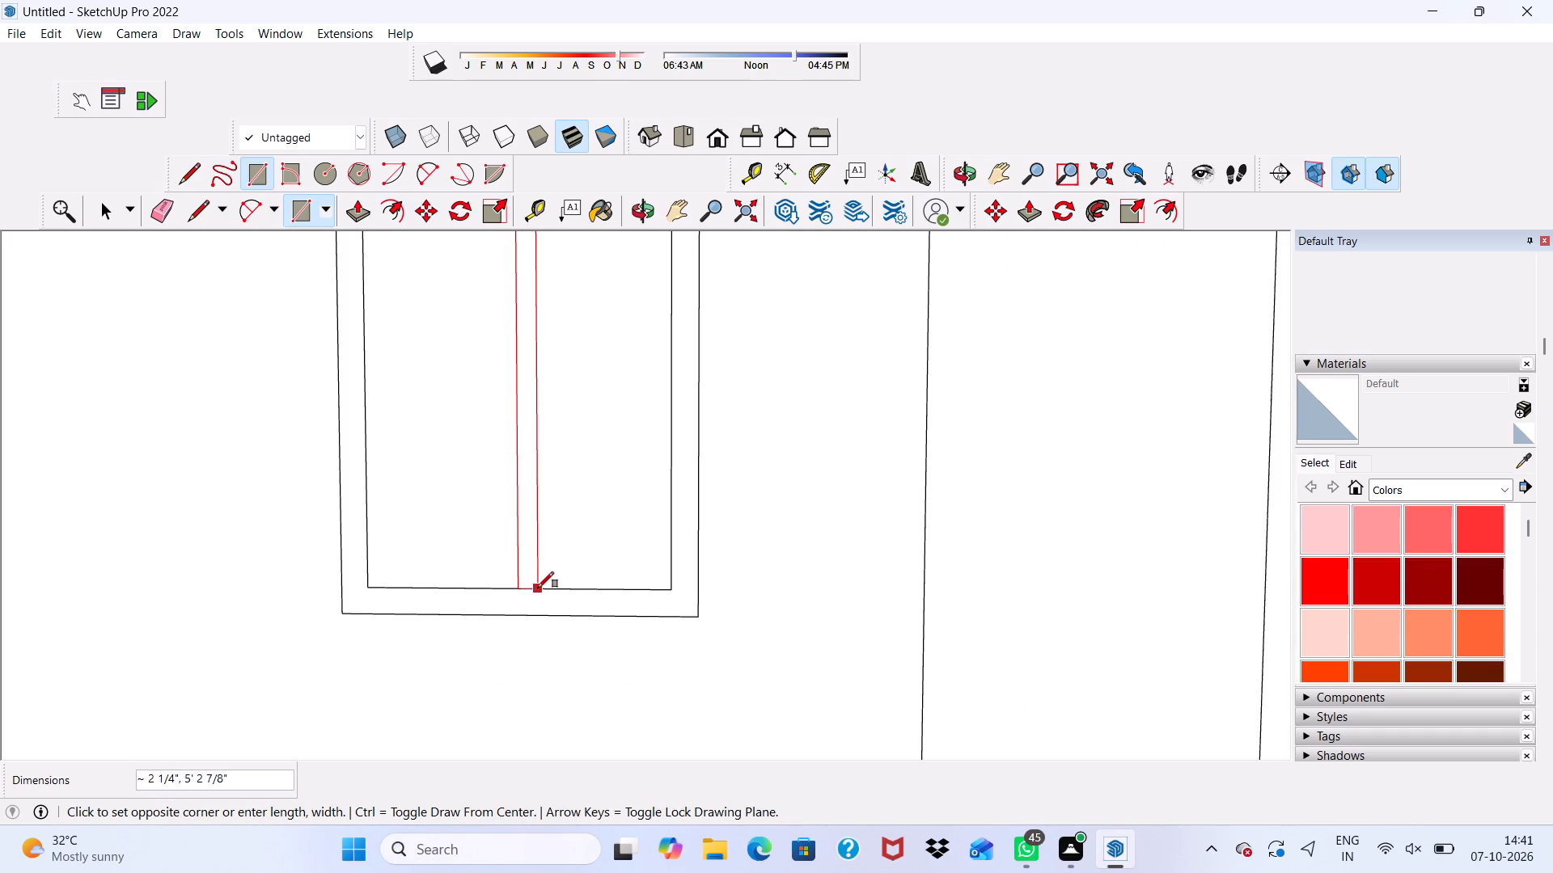
{"action": "left_click", "coordinate": [538, 588]}
Erase the short edge segments where the window's mullion meets the bottom and top of the frame, merging them into one face.
{"action": "left_click", "coordinate": [168, 206]}
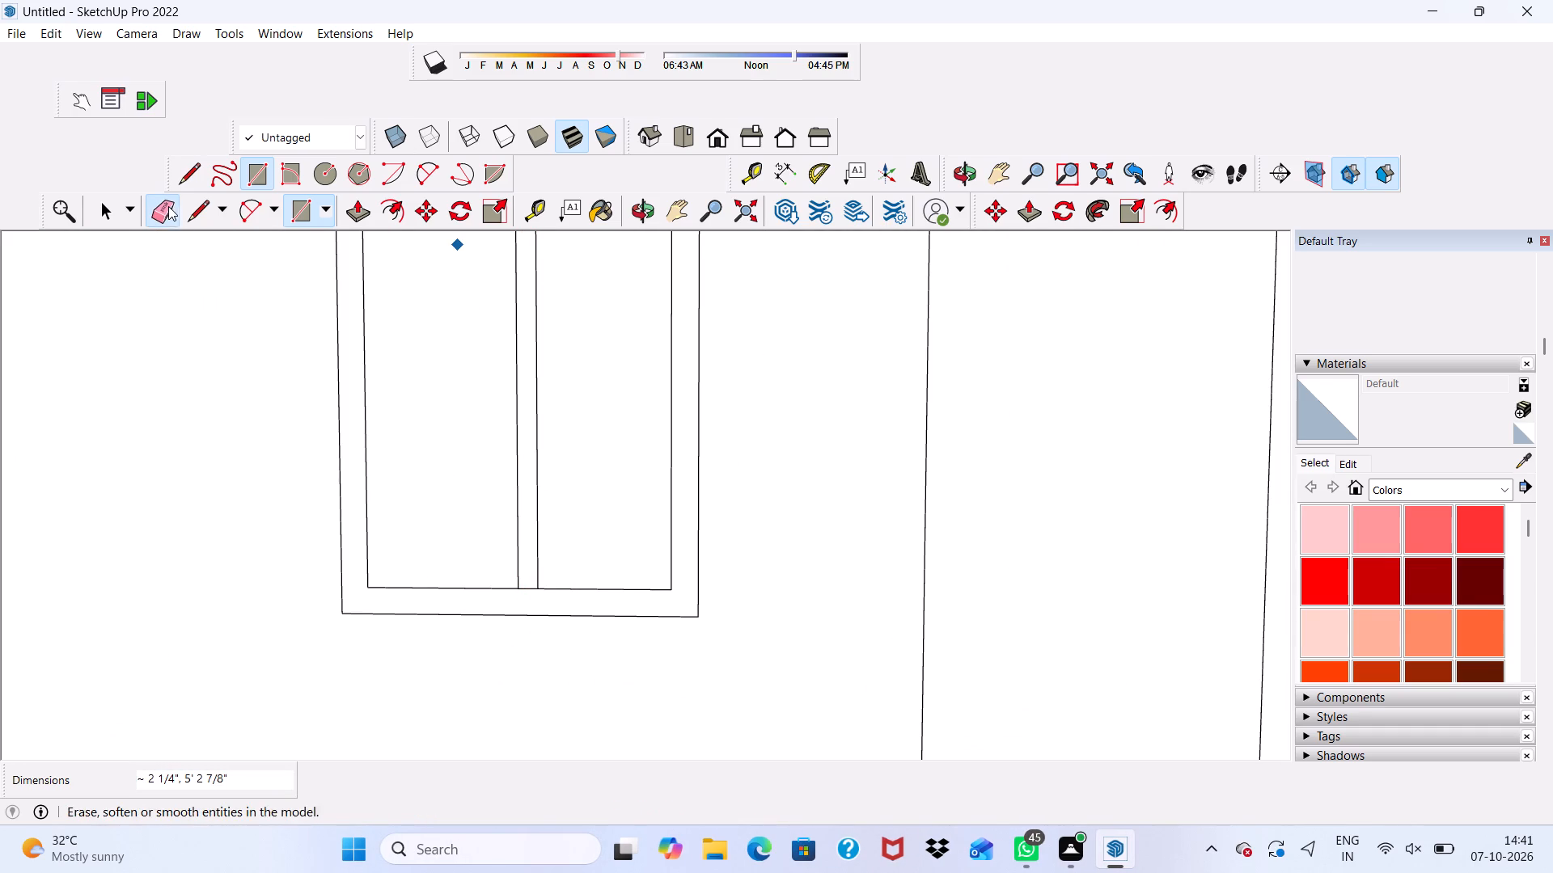
{"action": "scroll", "coordinate": [556, 605], "scroll_direction": "up", "scroll_amount": 9}
{"action": "left_click_drag", "start_coordinate": [510, 590], "coordinate": [510, 591]}
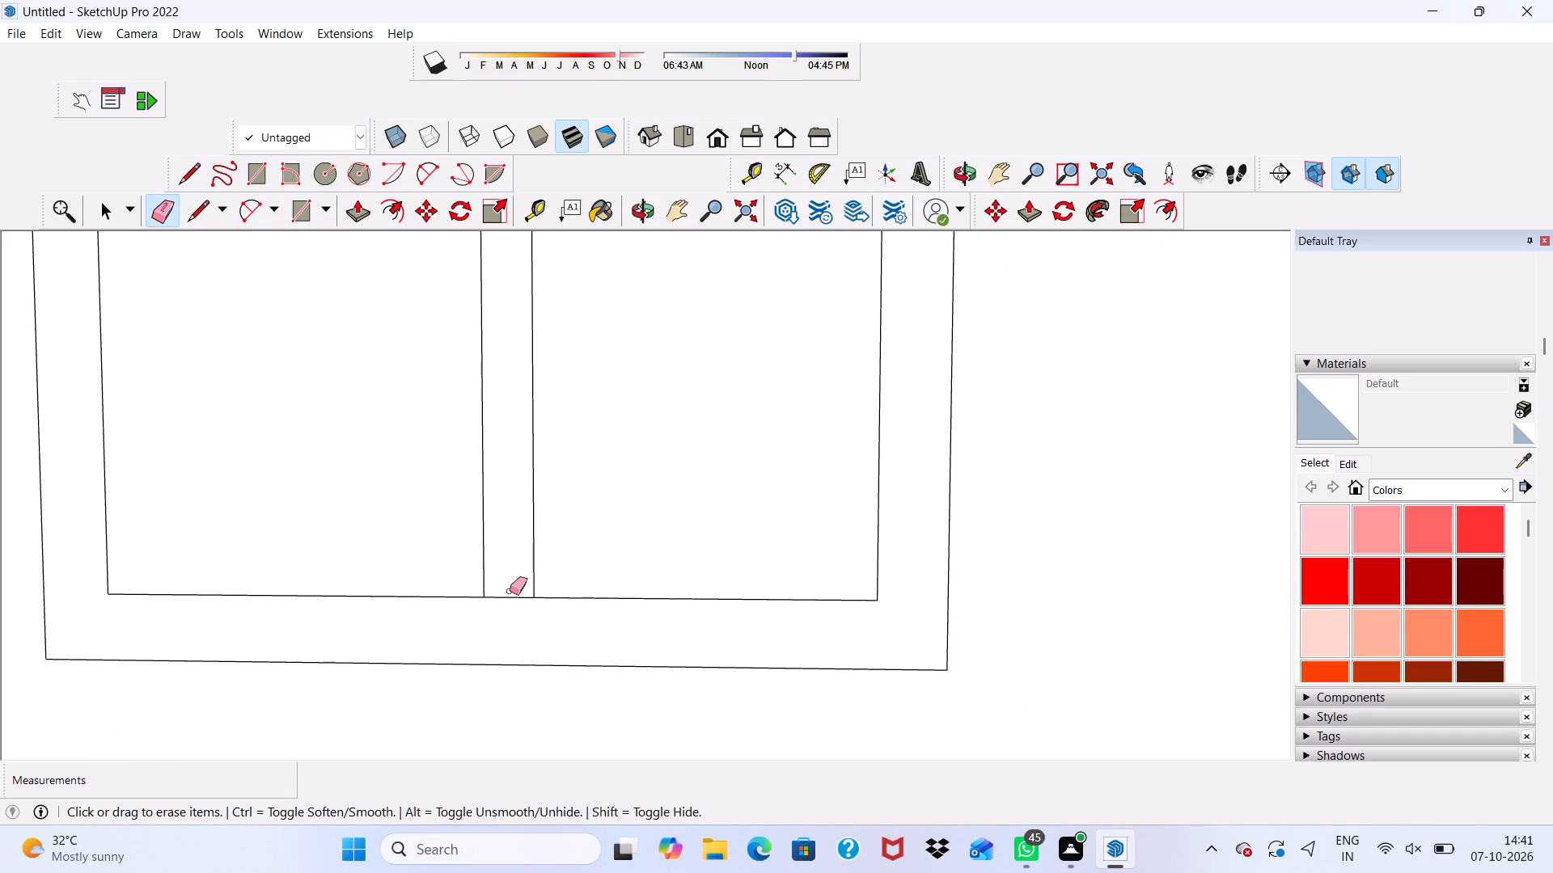
{"action": "left_click_drag", "start_coordinate": [510, 591], "coordinate": [510, 610]}
{"action": "scroll", "coordinate": [485, 571], "scroll_direction": "down", "scroll_amount": 19}
{"action": "scroll", "coordinate": [561, 318], "scroll_direction": "up", "scroll_amount": 10}
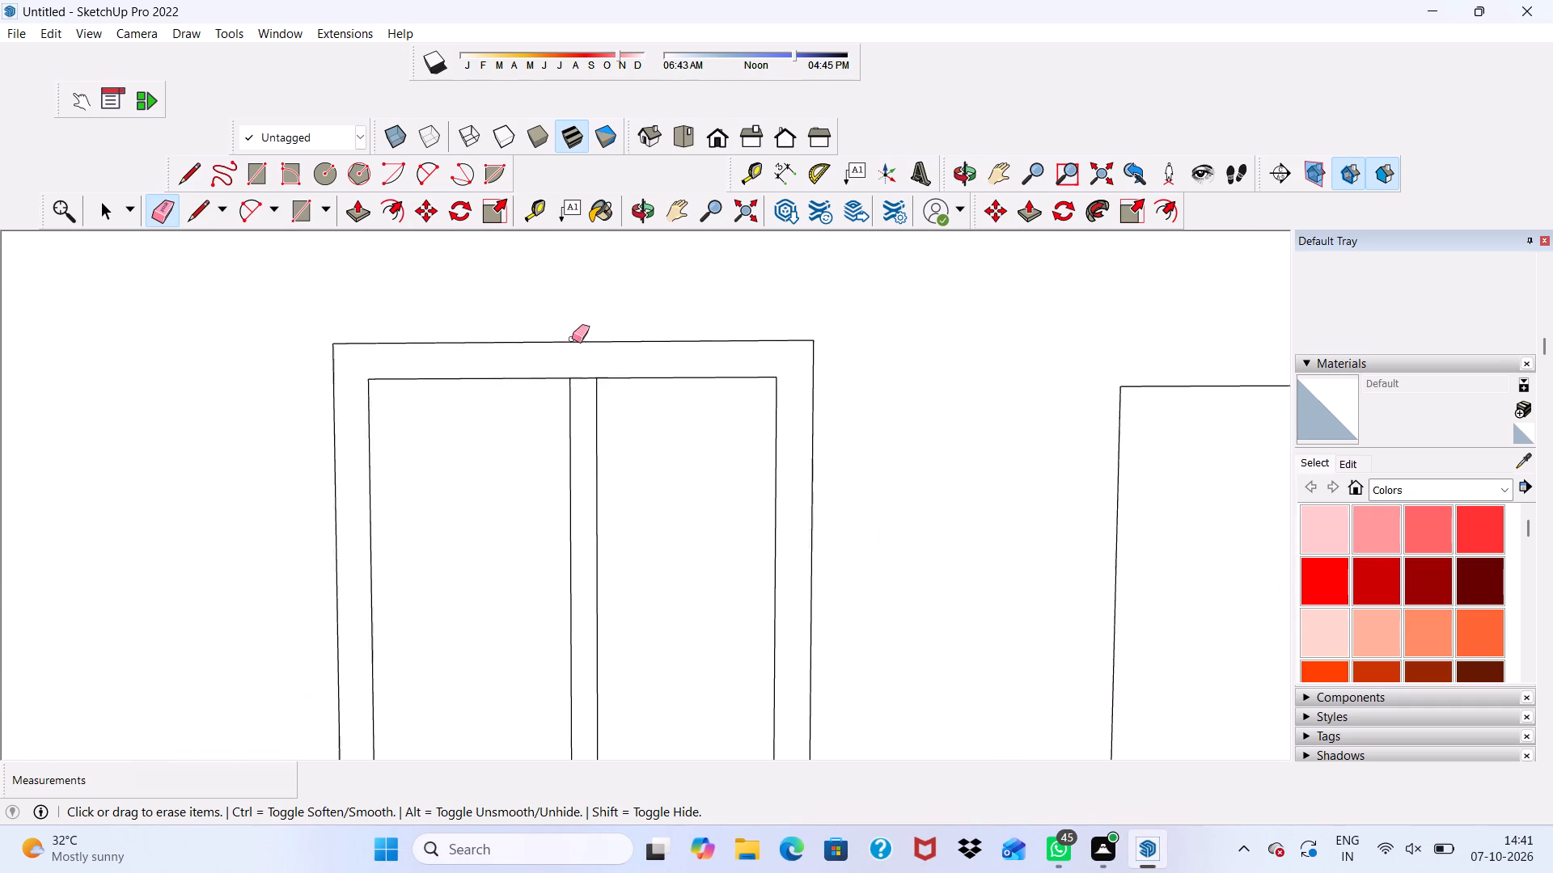
{"action": "scroll", "coordinate": [572, 339], "scroll_direction": "up", "scroll_amount": 4}
{"action": "left_click_drag", "start_coordinate": [589, 378], "coordinate": [593, 398]}
Push/Pull the merged window frame and mullion face 3" out from the bay's back wall.
{"action": "key", "text": "space"}
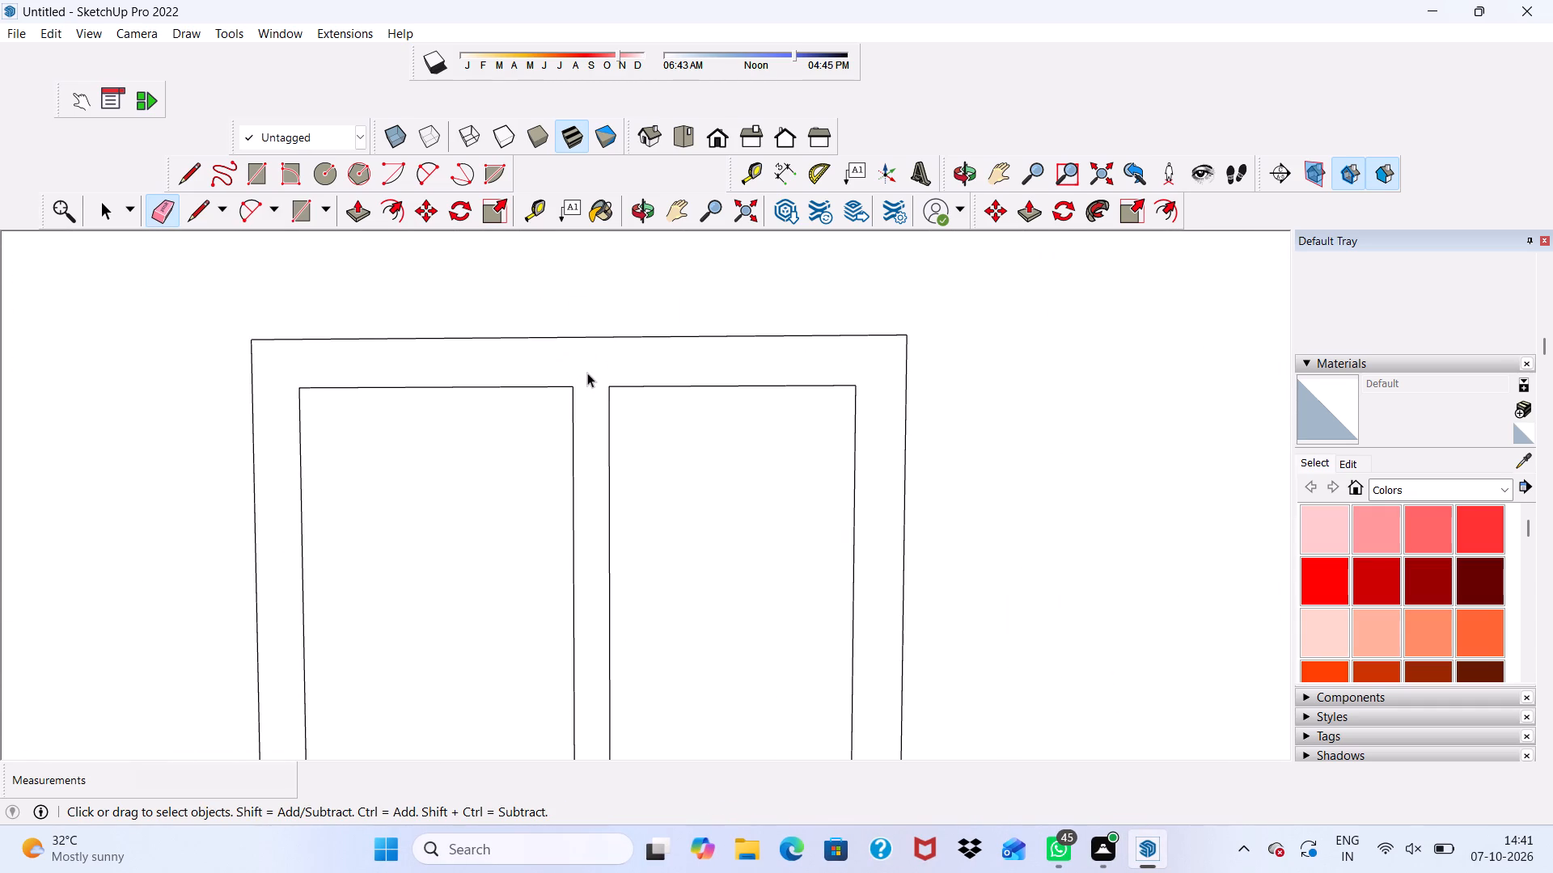
{"action": "left_click", "coordinate": [586, 362]}
{"action": "left_click", "coordinate": [354, 210]}
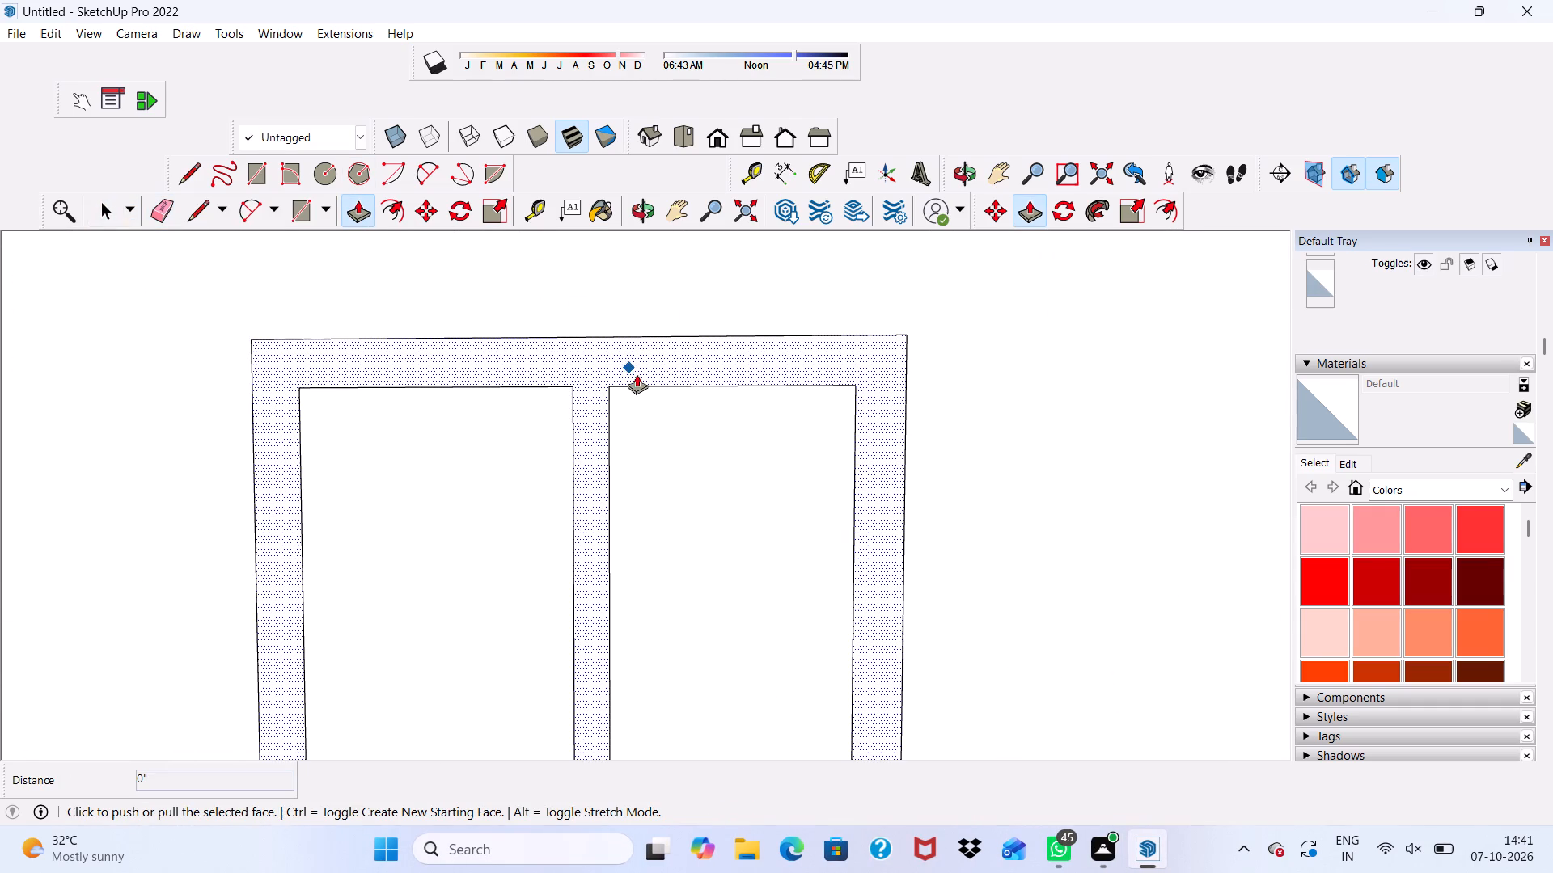
{"action": "left_click", "coordinate": [587, 367]}
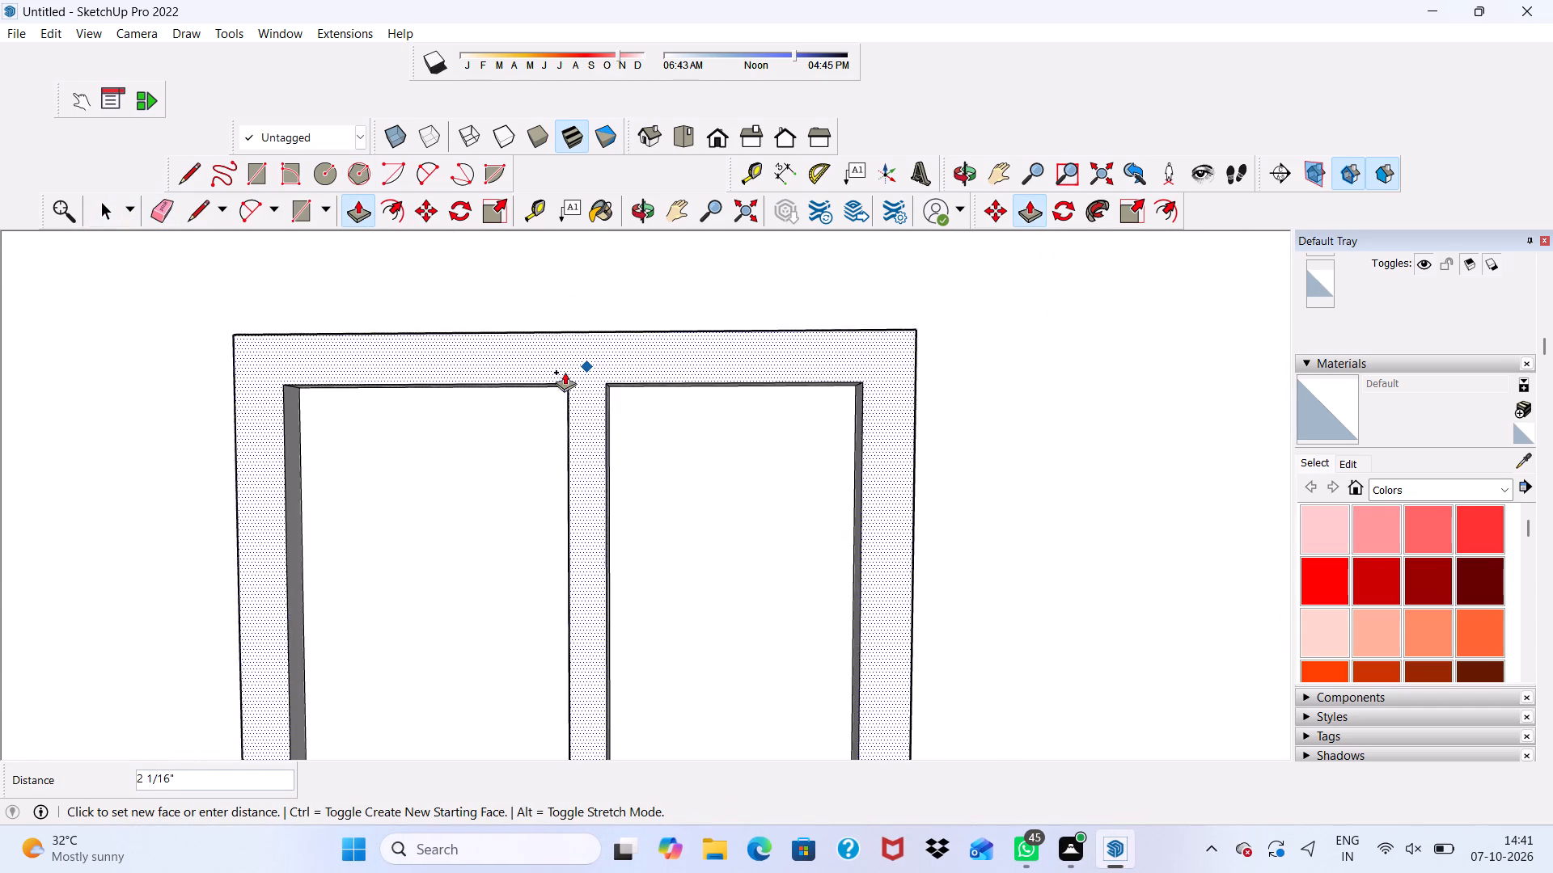
{"action": "type", "text": "3\""}
{"action": "key", "text": "Return"}
Push/Pull the door face beside the window 3" out from the back wall.
{"action": "scroll", "coordinate": [264, 508], "scroll_direction": "down", "scroll_amount": 11}
{"action": "scroll", "coordinate": [891, 483], "scroll_direction": "up", "scroll_amount": 1}
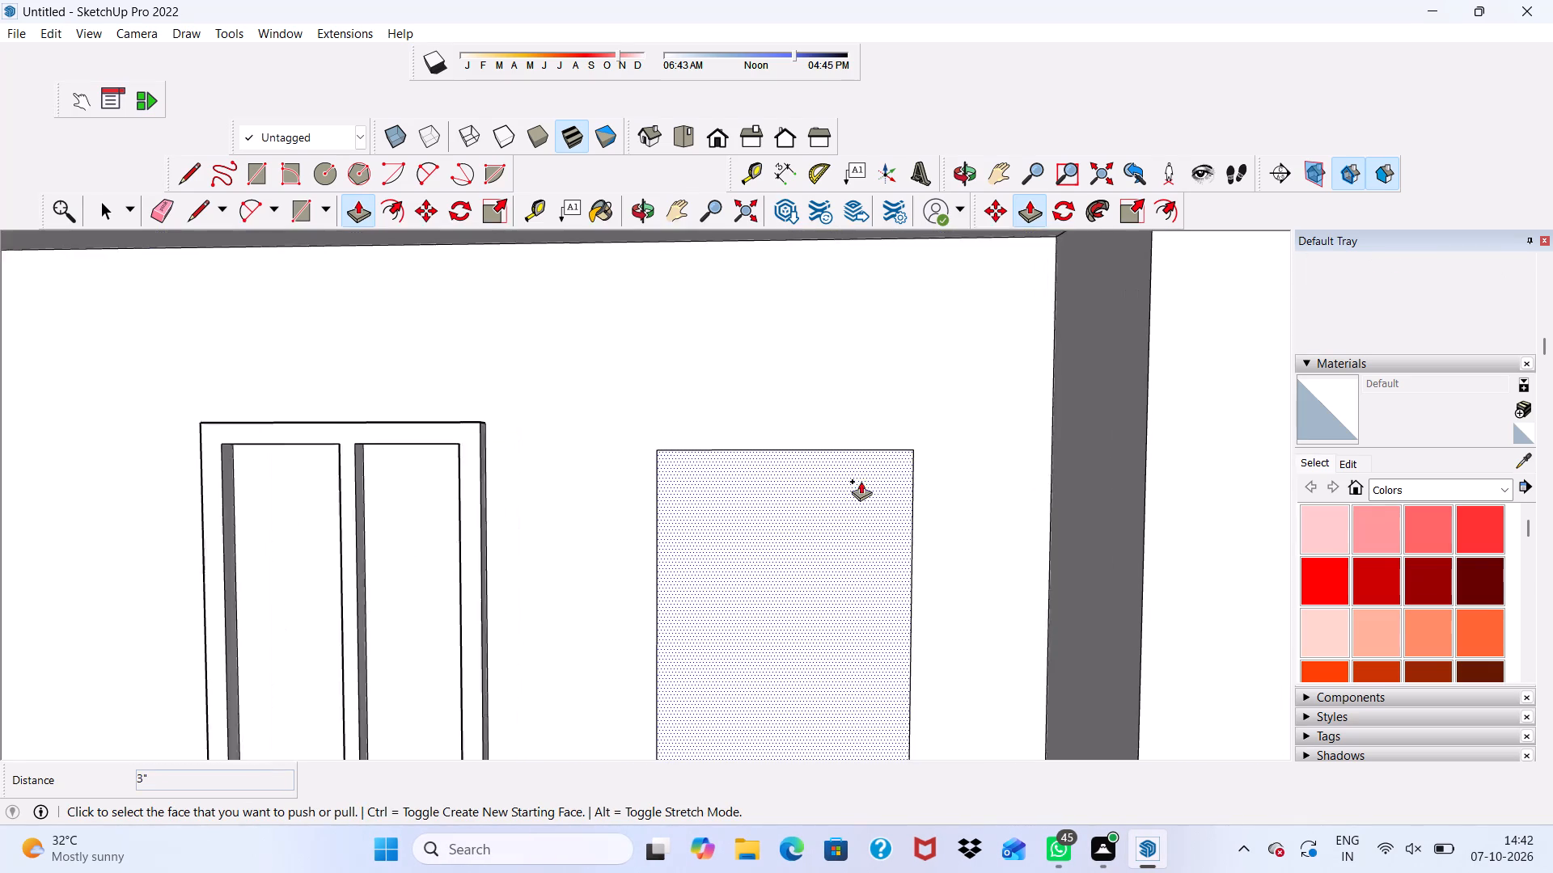
{"action": "scroll", "coordinate": [861, 481], "scroll_direction": "up", "scroll_amount": 1}
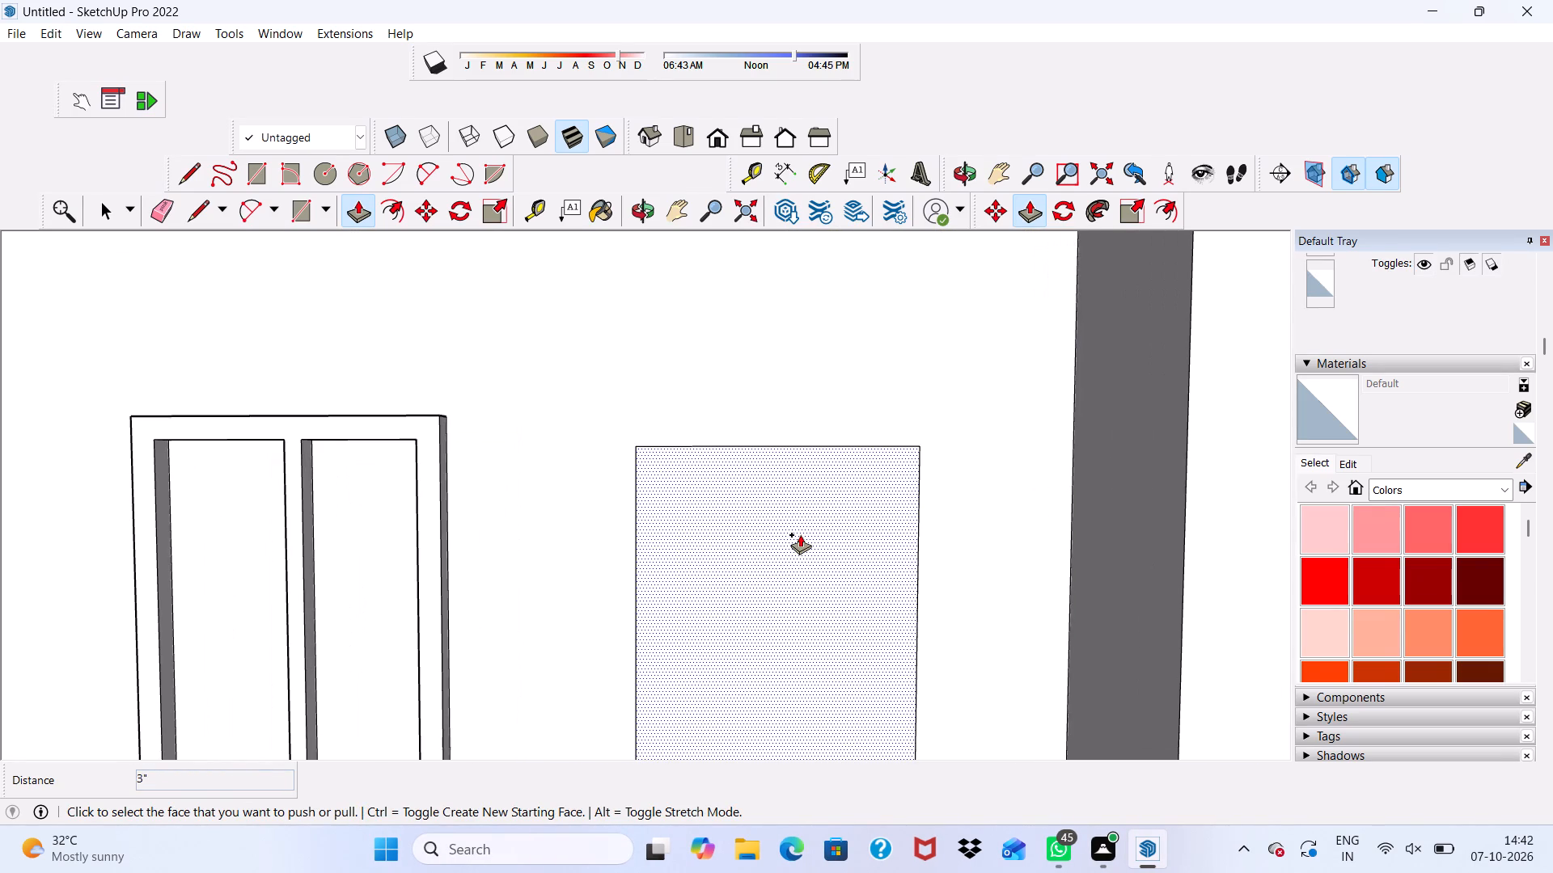
{"action": "left_click", "coordinate": [800, 534]}
{"action": "key", "text": "3"}
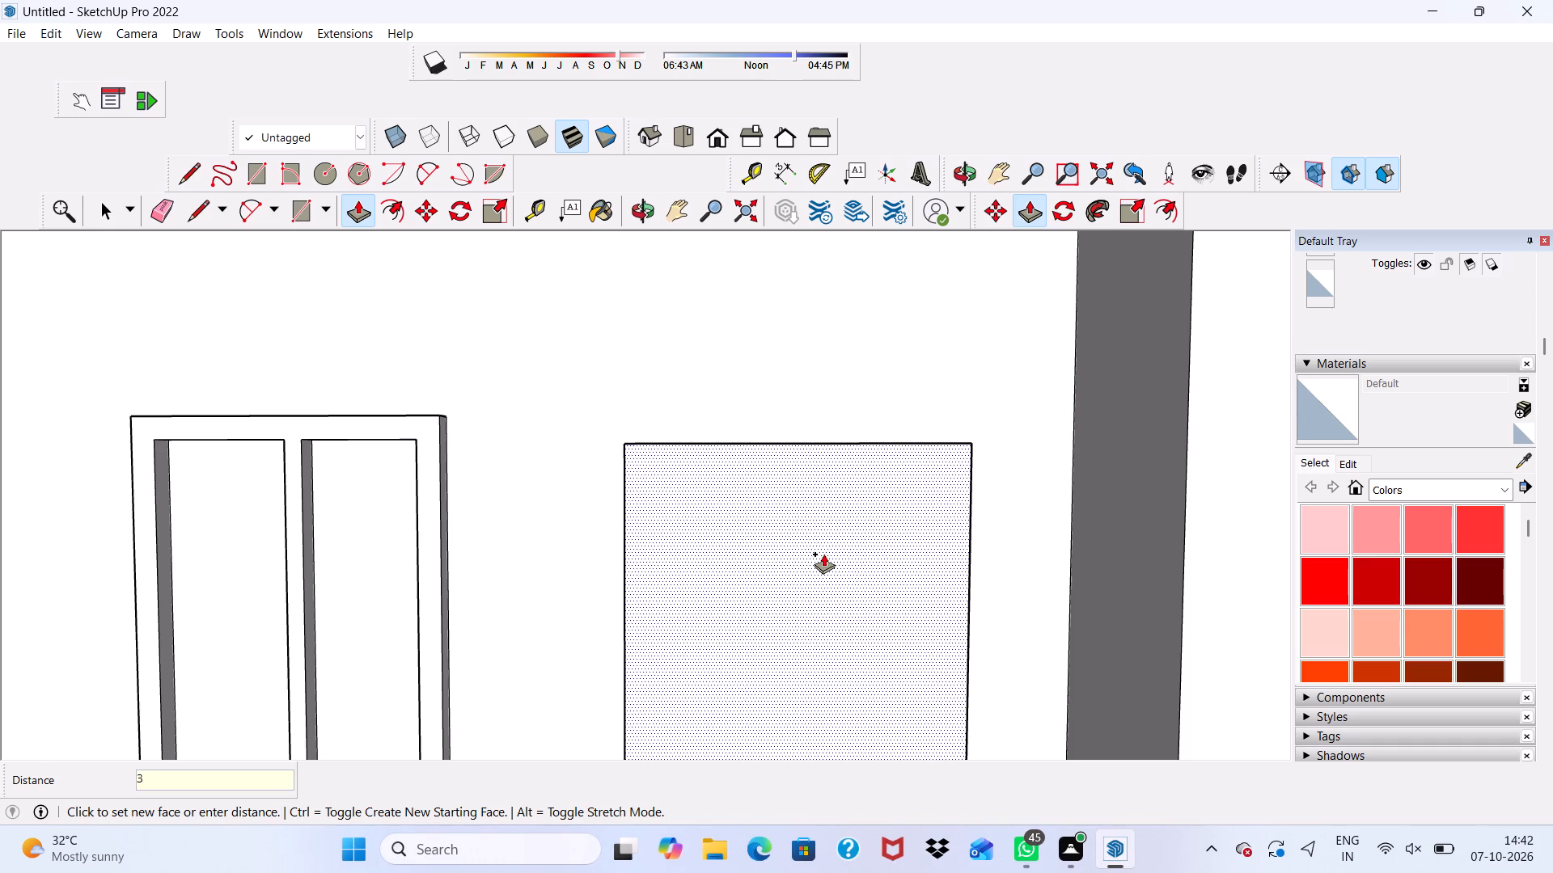
{"action": "key", "text": "shift+quotedbl"}
{"action": "key", "text": "Return"}
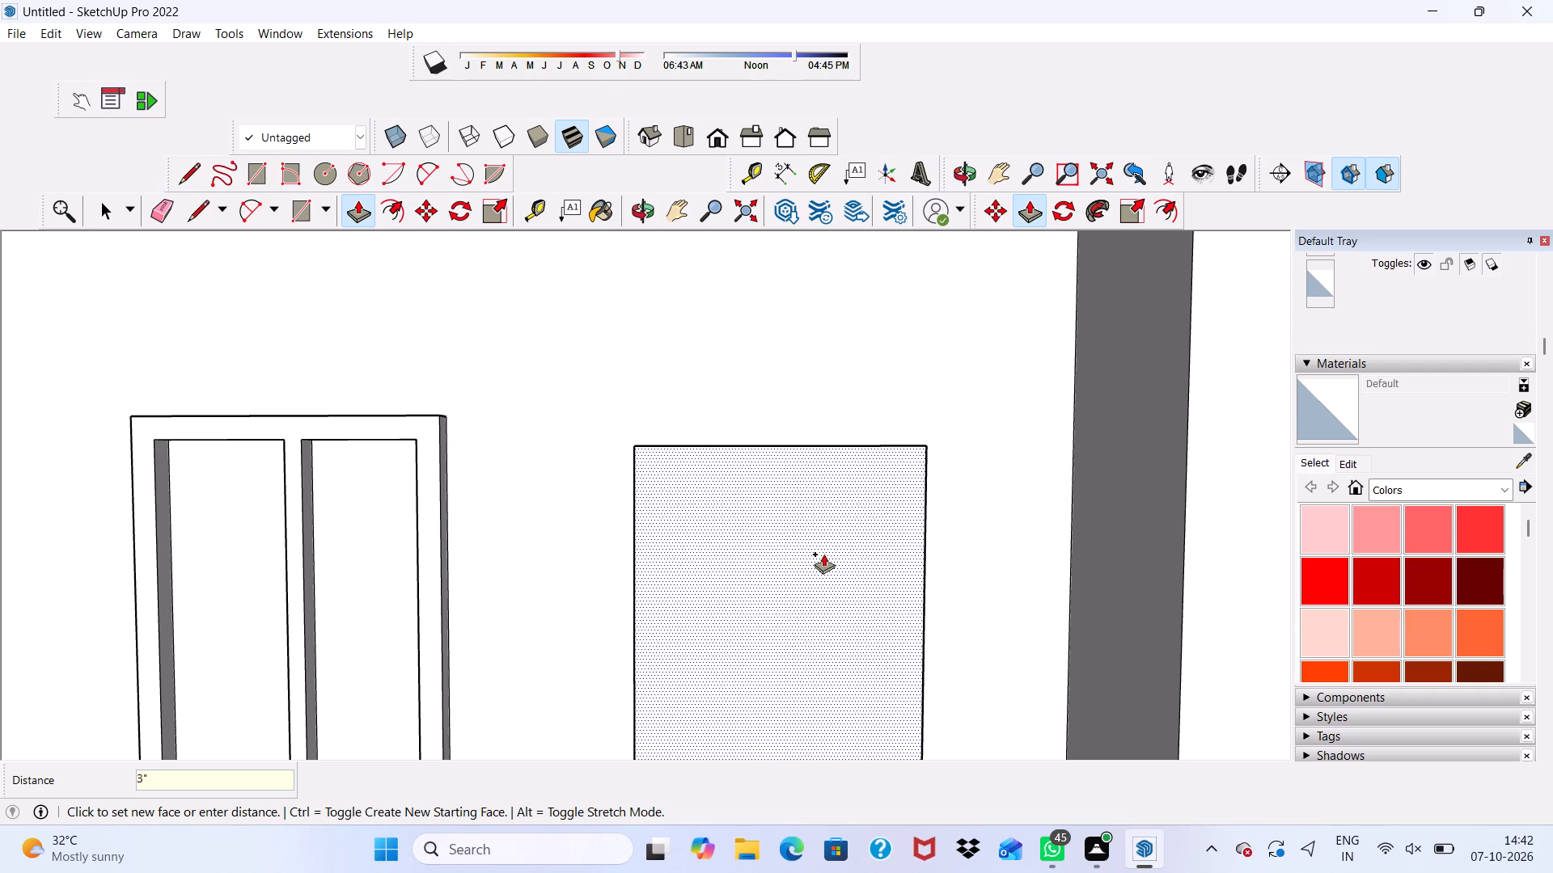
{"action": "left_click", "coordinate": [823, 554]}
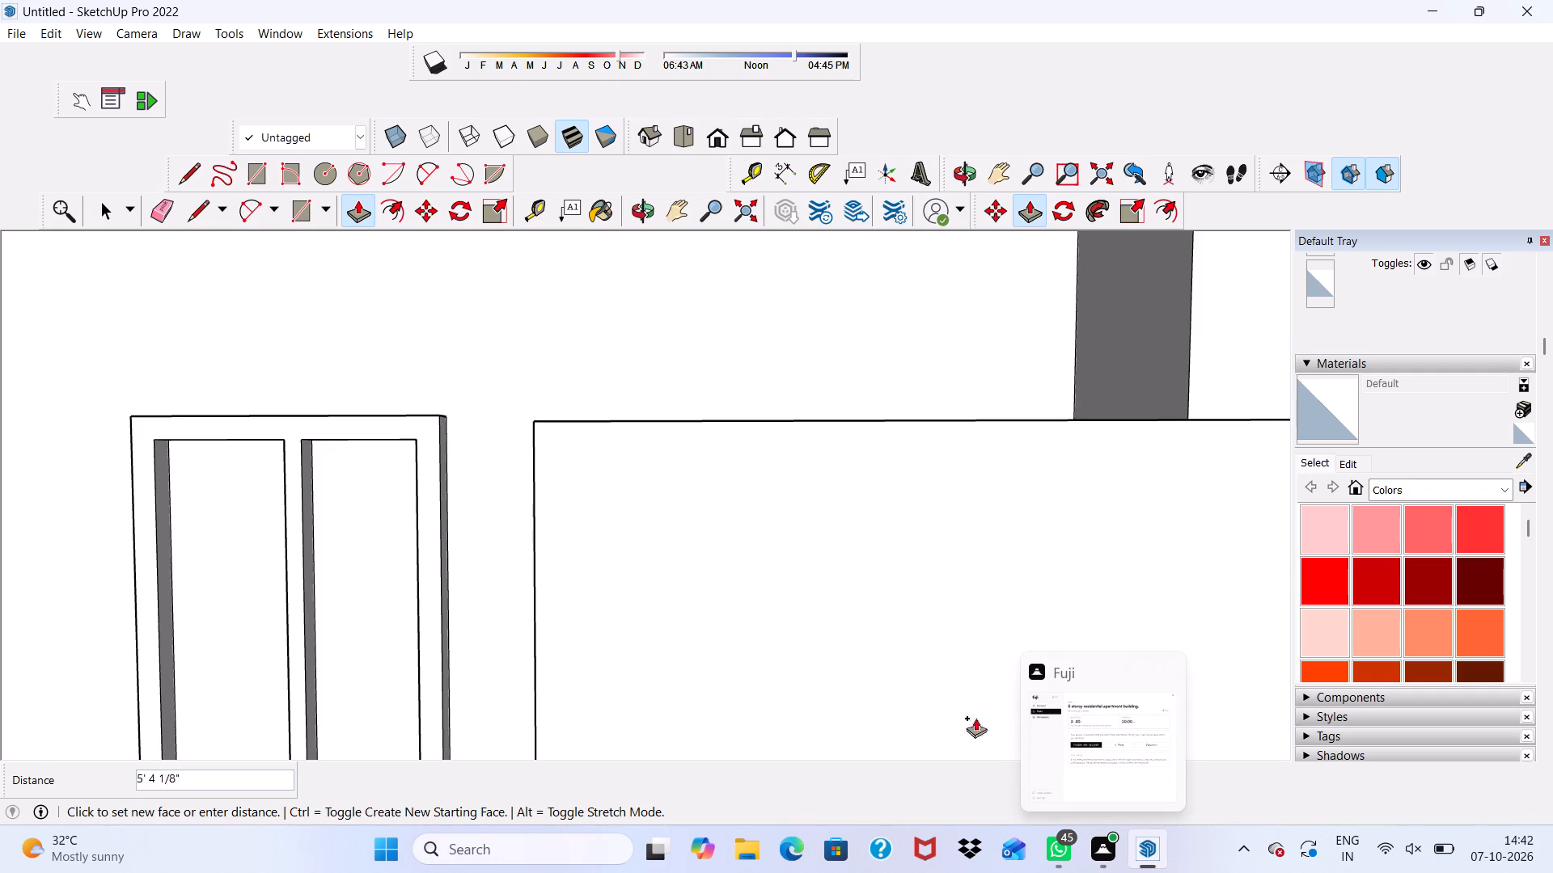
{"action": "key", "text": "space"}
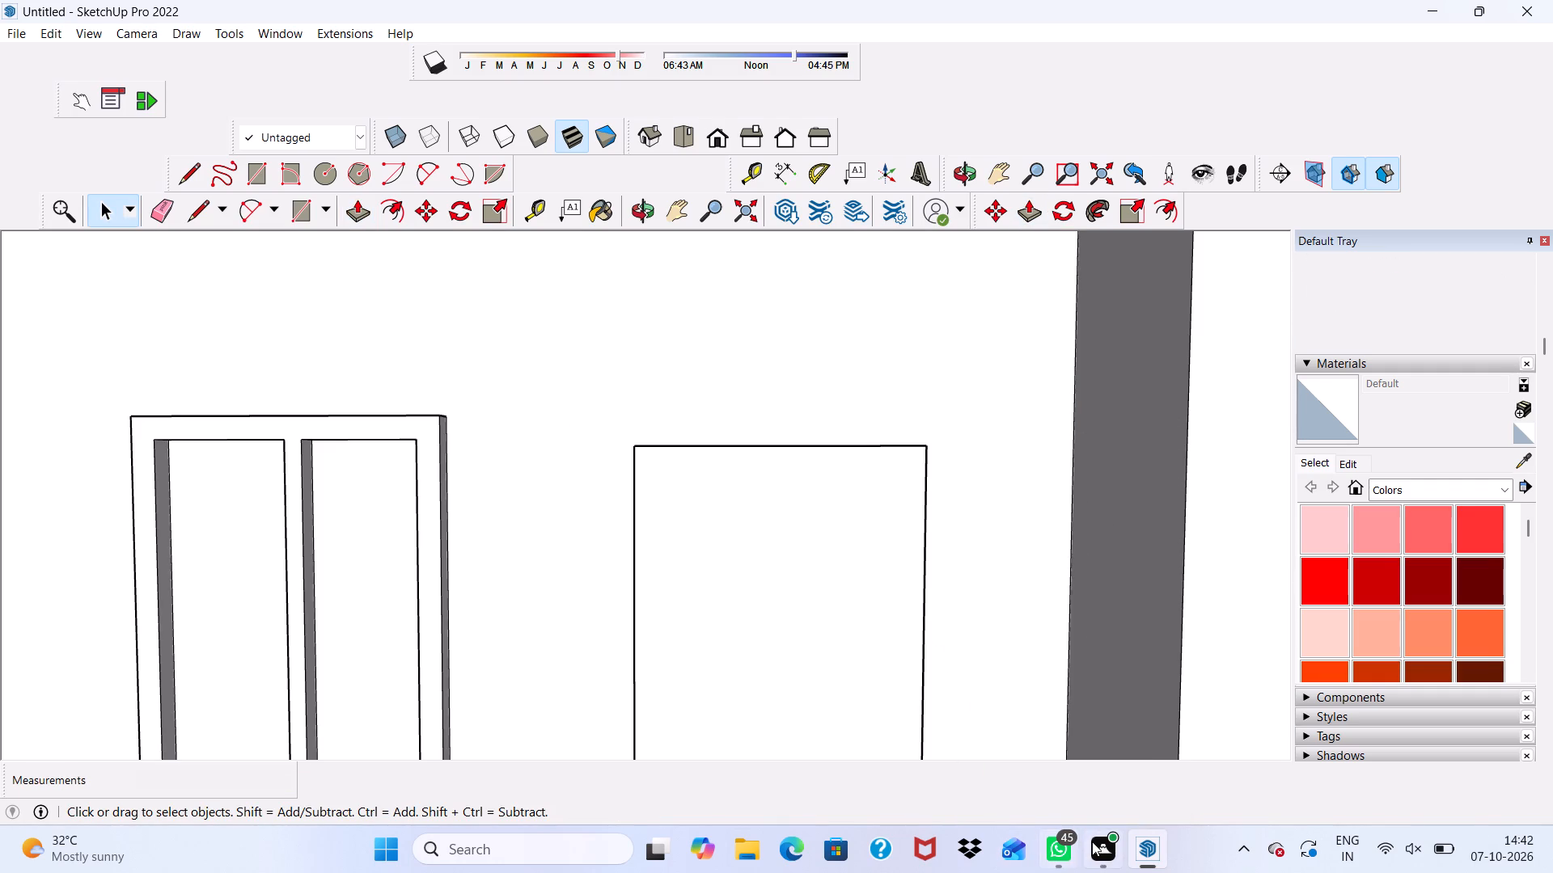
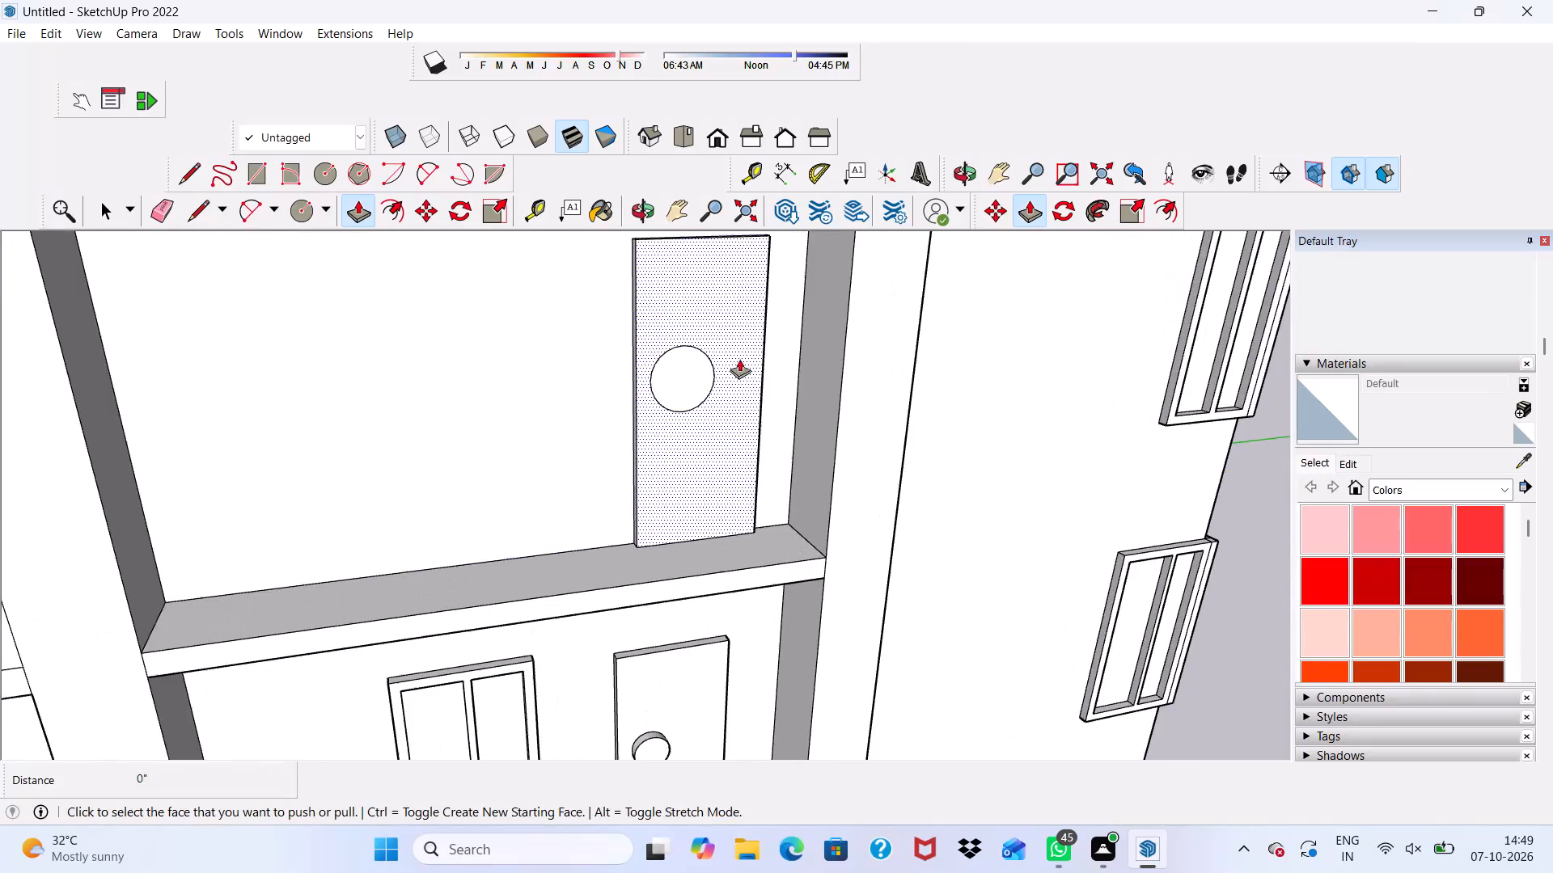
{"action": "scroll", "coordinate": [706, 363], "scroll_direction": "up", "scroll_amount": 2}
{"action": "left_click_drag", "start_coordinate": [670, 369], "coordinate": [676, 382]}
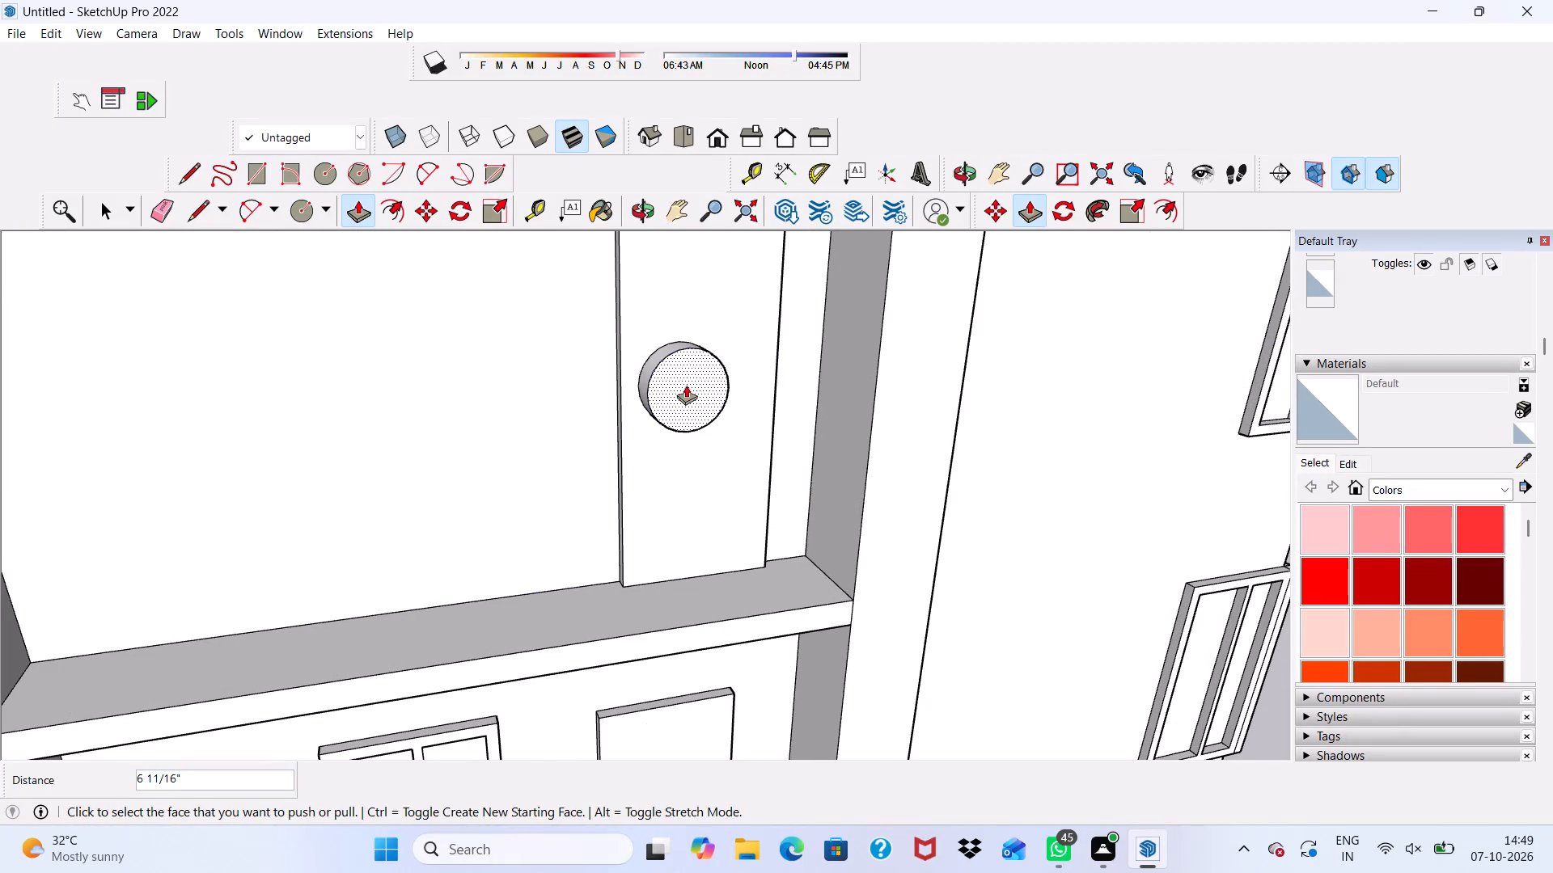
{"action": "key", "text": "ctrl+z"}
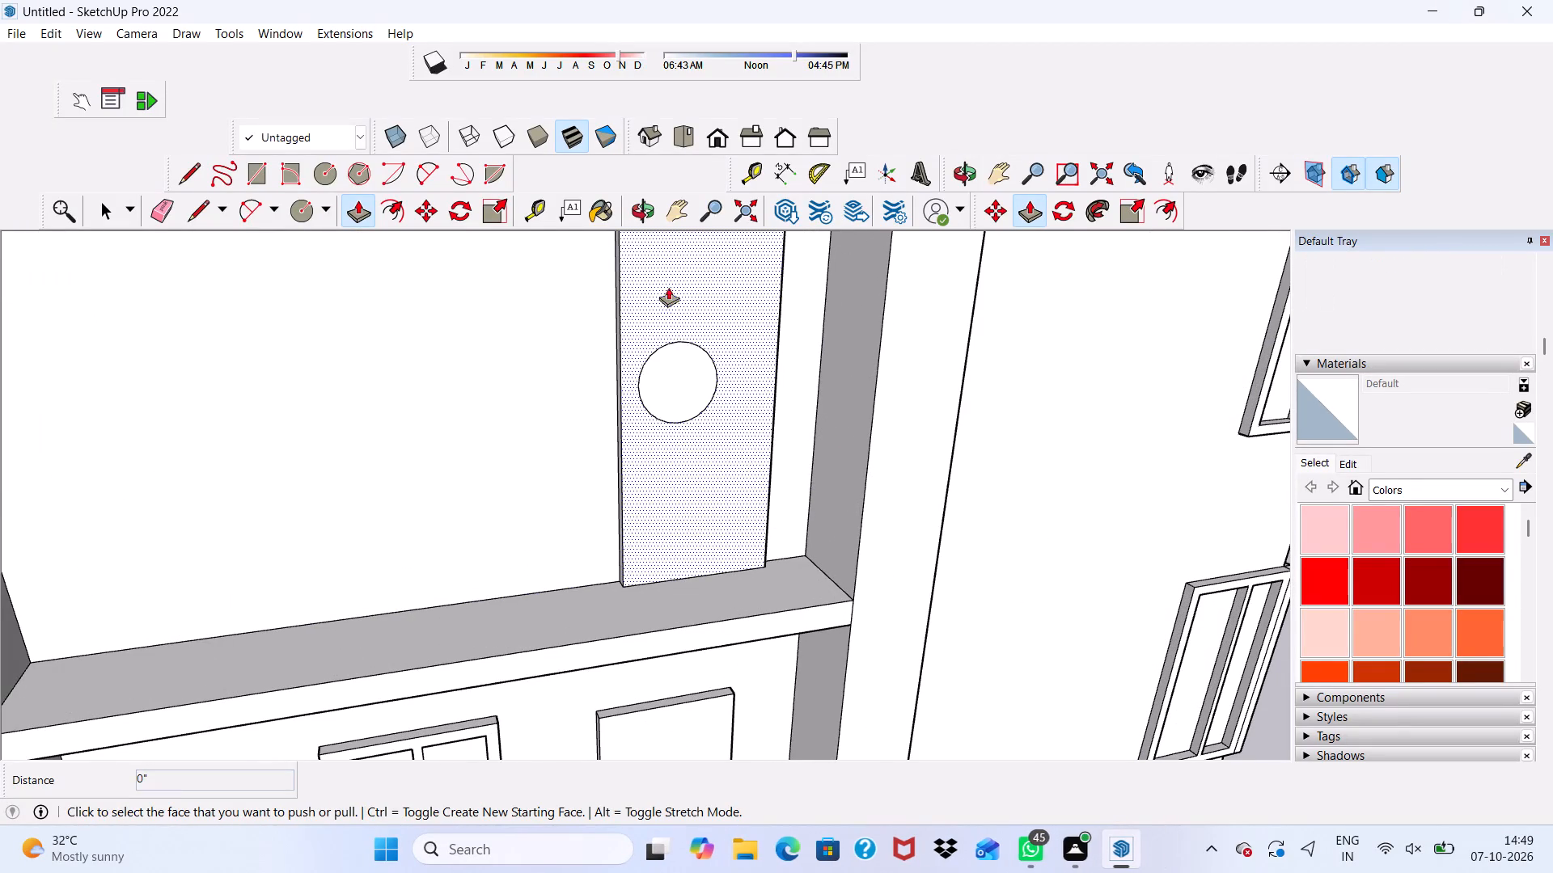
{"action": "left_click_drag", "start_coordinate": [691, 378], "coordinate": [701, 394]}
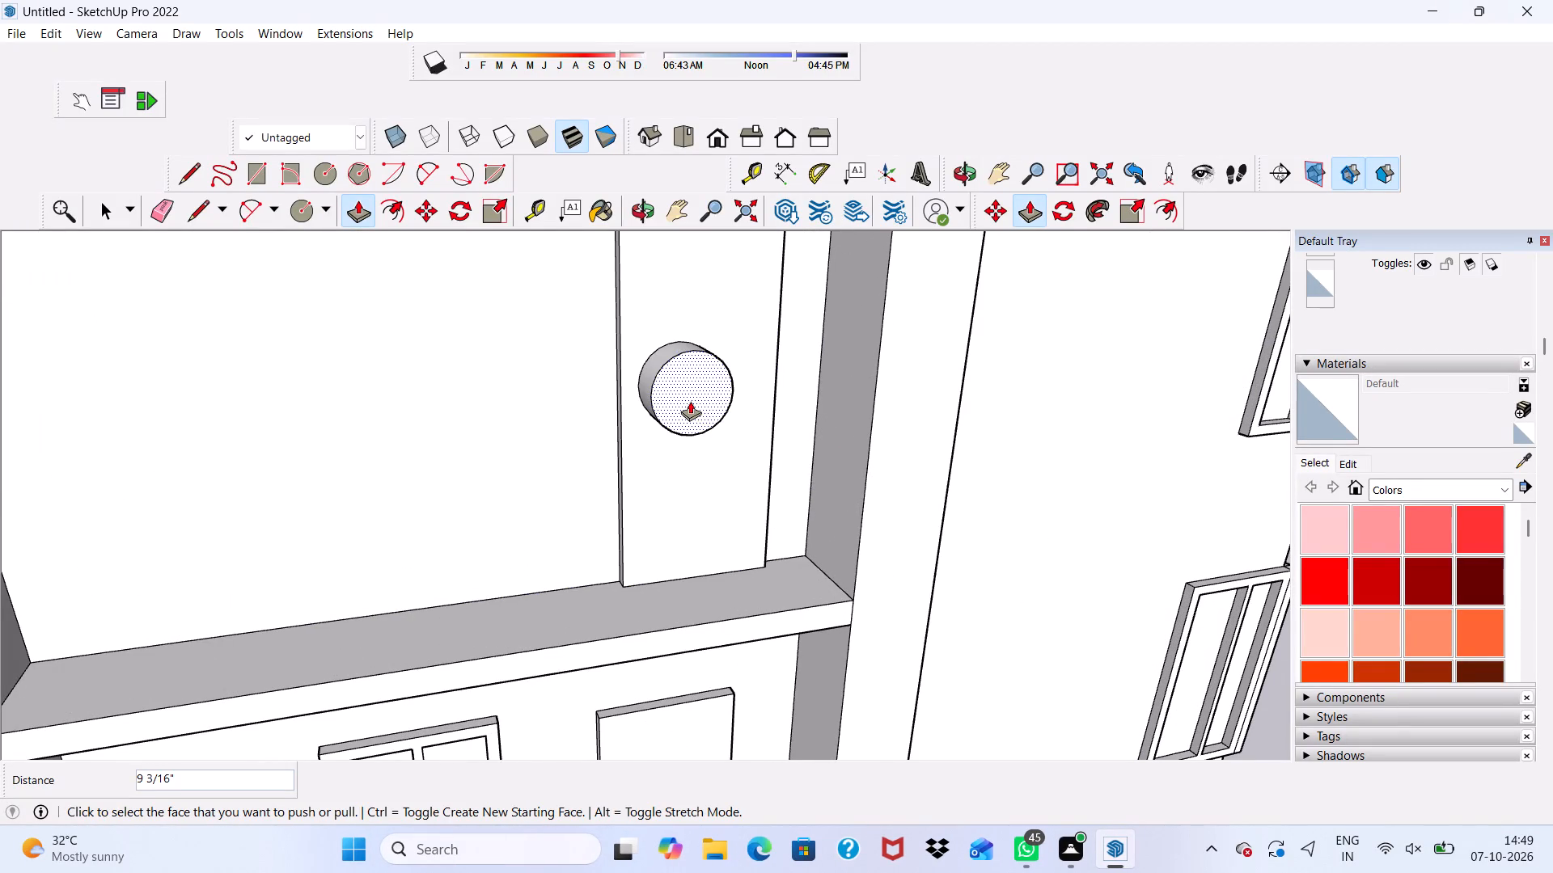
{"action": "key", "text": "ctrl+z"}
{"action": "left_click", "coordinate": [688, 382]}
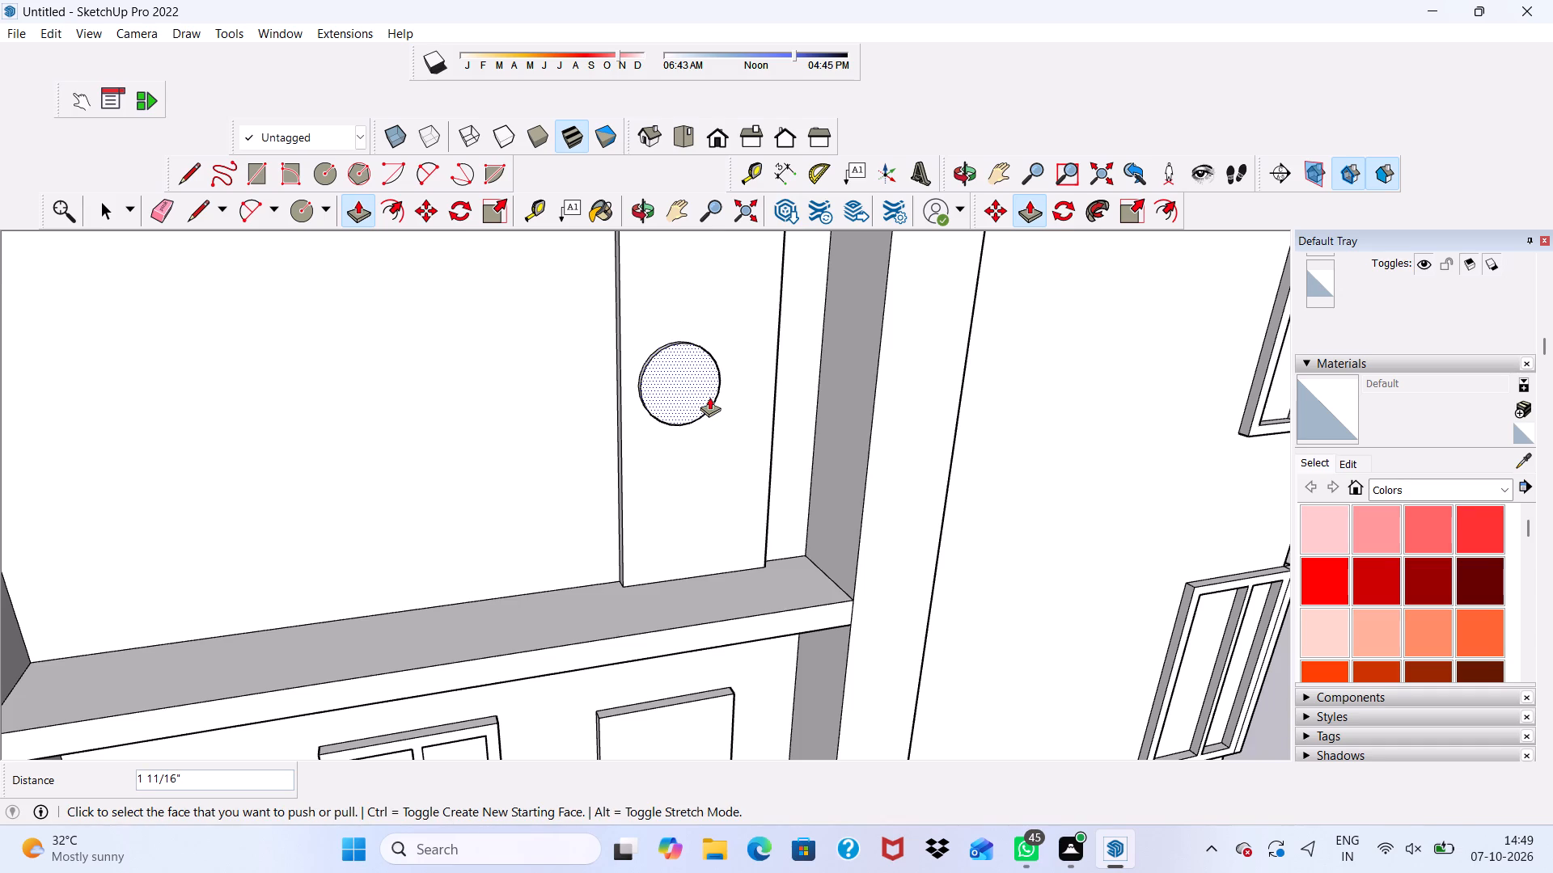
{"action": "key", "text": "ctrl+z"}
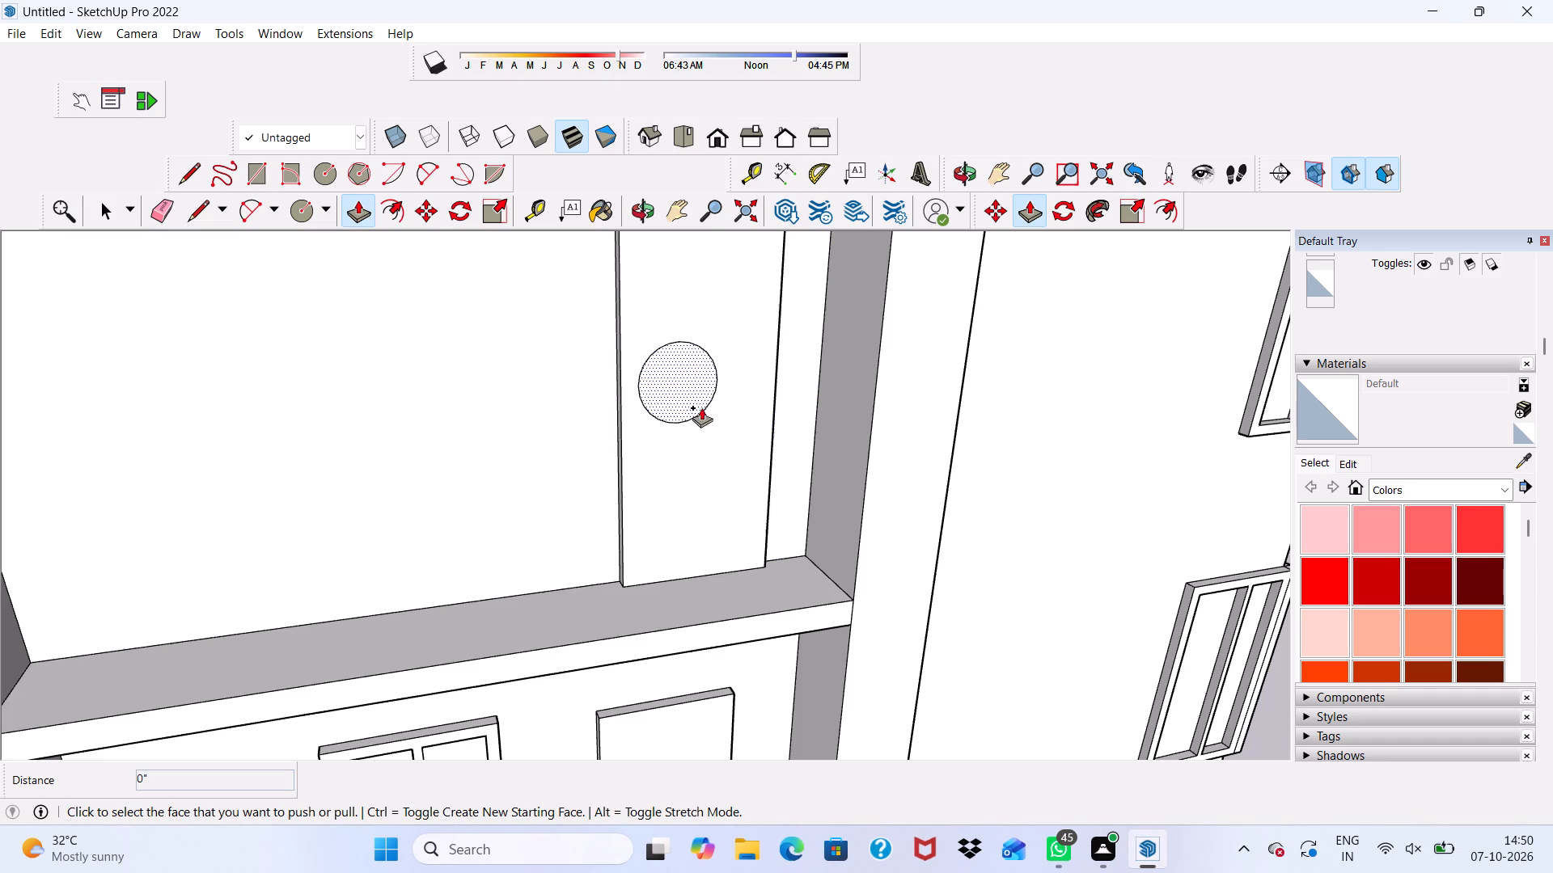
Push/Pull the circular face on the top-floor door outward by 3".
{"action": "left_click", "coordinate": [684, 374]}
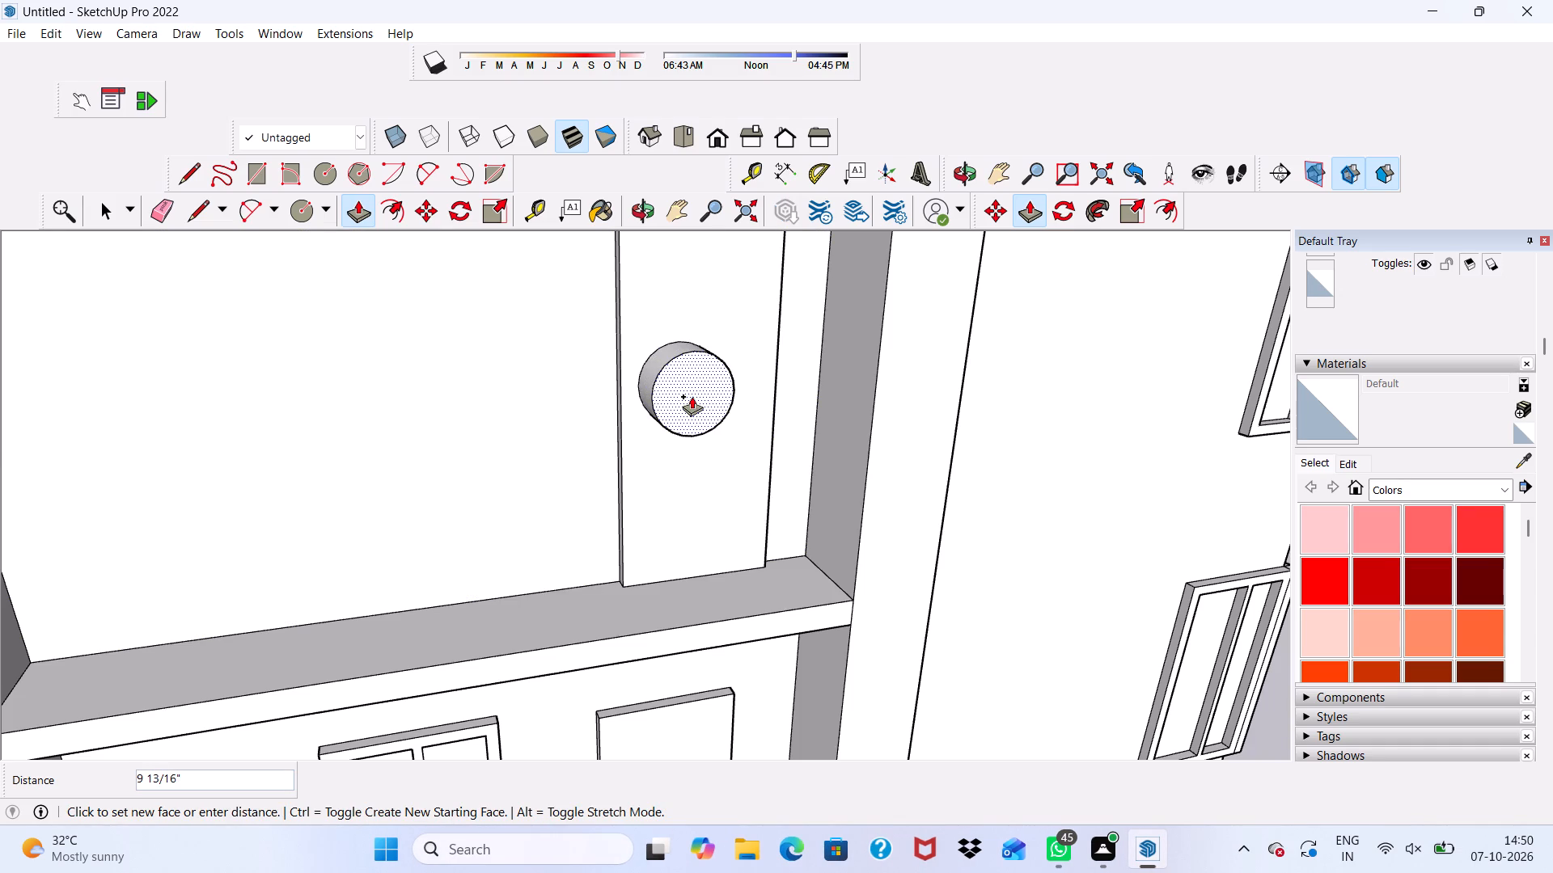
{"action": "type", "text": "3\""}
{"action": "key", "text": "Return"}
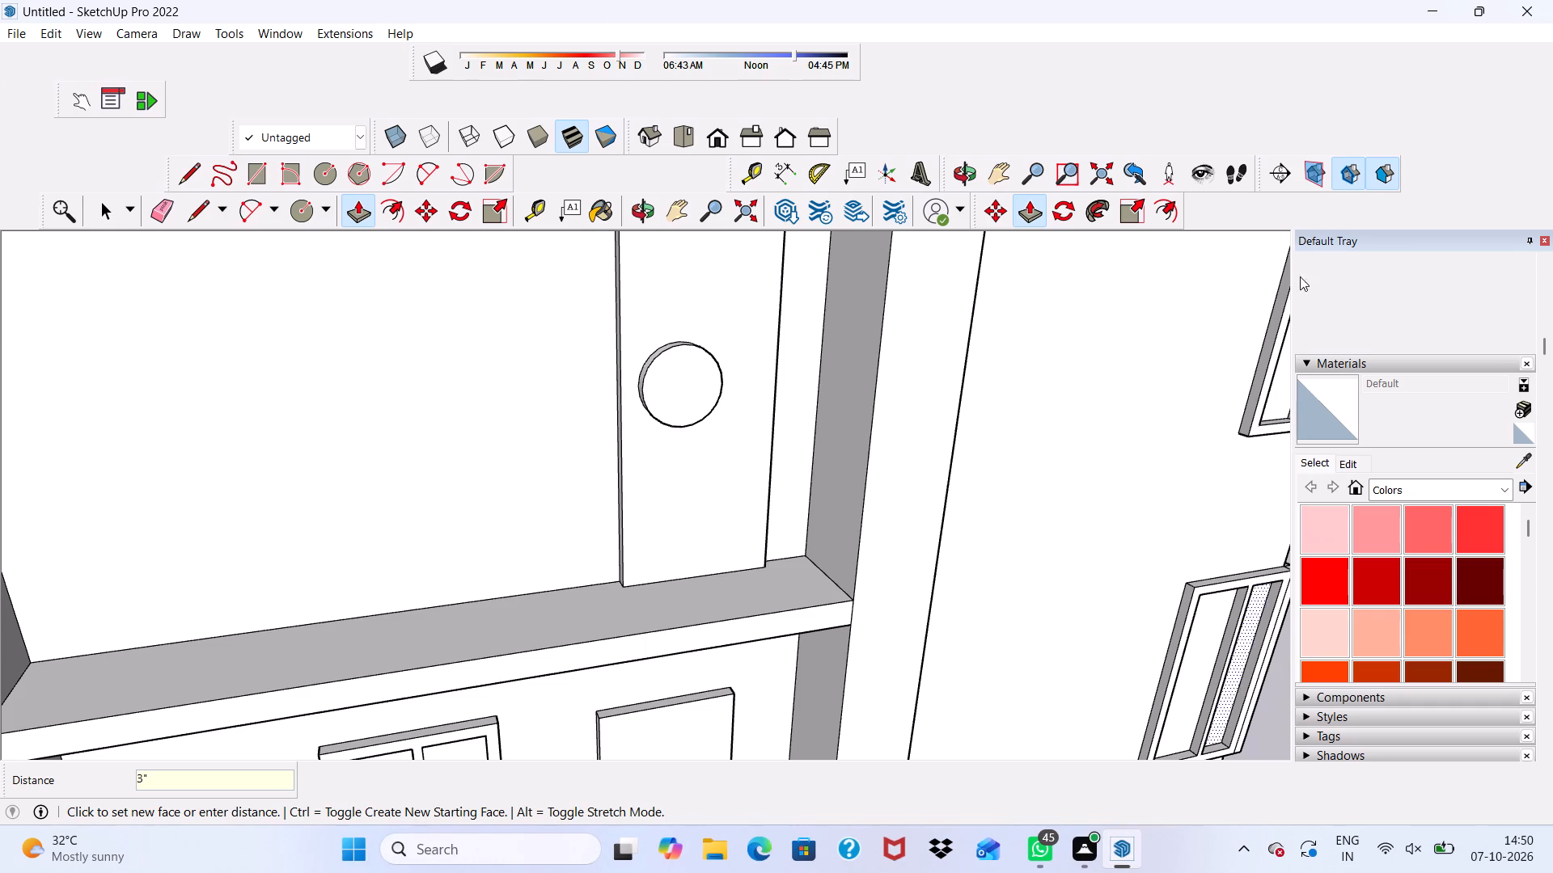
{"action": "scroll", "coordinate": [294, 436], "scroll_direction": "down", "scroll_amount": 13}
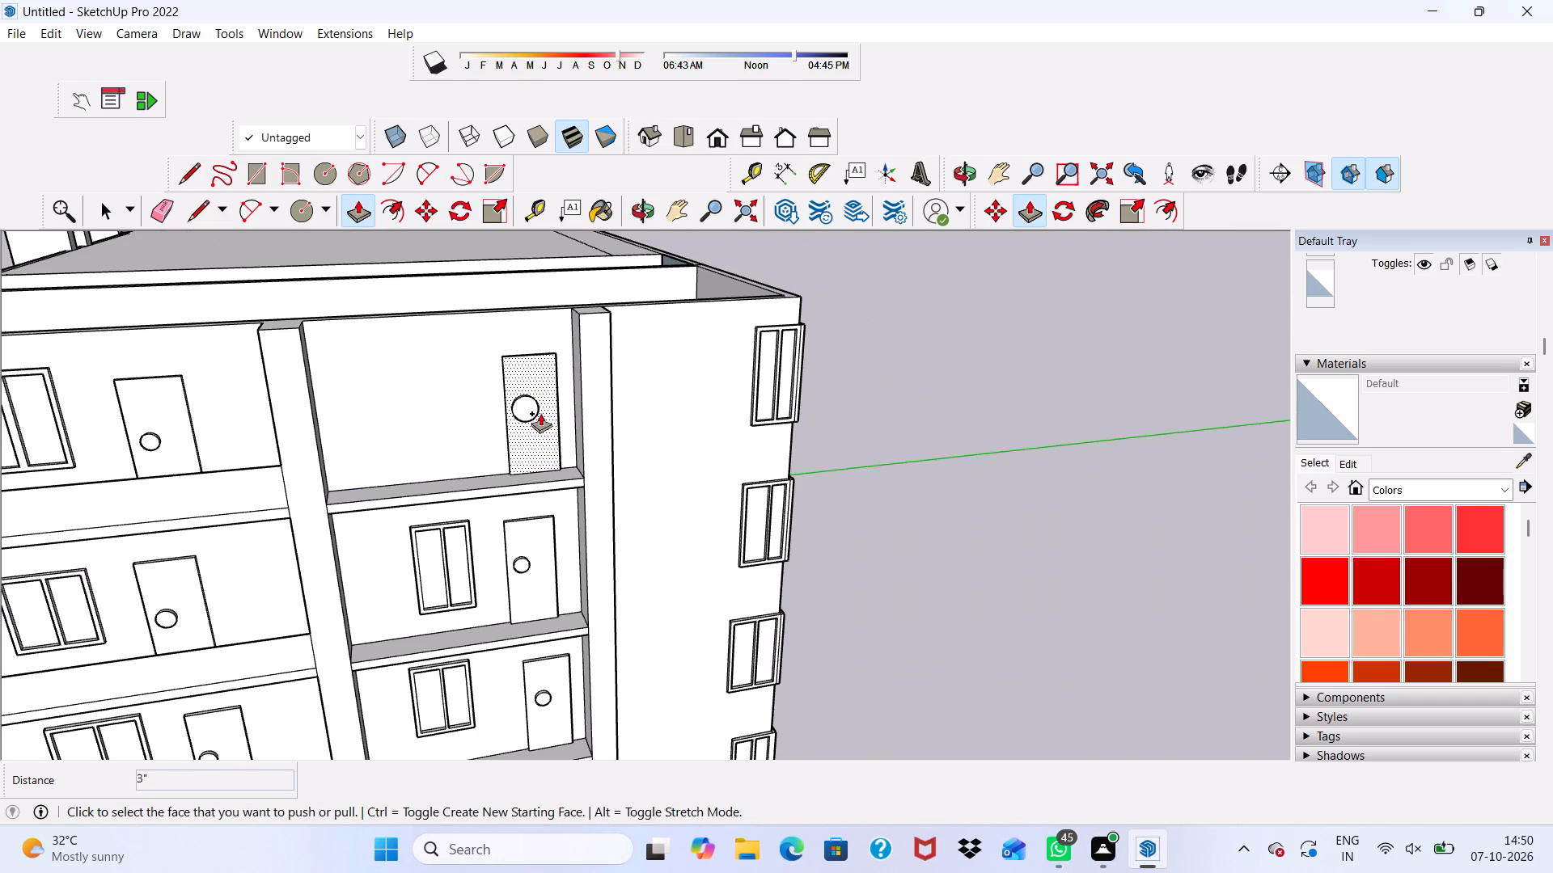
{"action": "key", "text": "space"}
Draw a window rectangle about 5' 2" by 4' 4" on the wall beside the top-floor door with the round knob.
{"action": "middle_click_drag", "start_coordinate": [515, 385], "coordinate": [438, 344]}
{"action": "scroll", "coordinate": [277, 183], "scroll_direction": "up", "scroll_amount": 2}
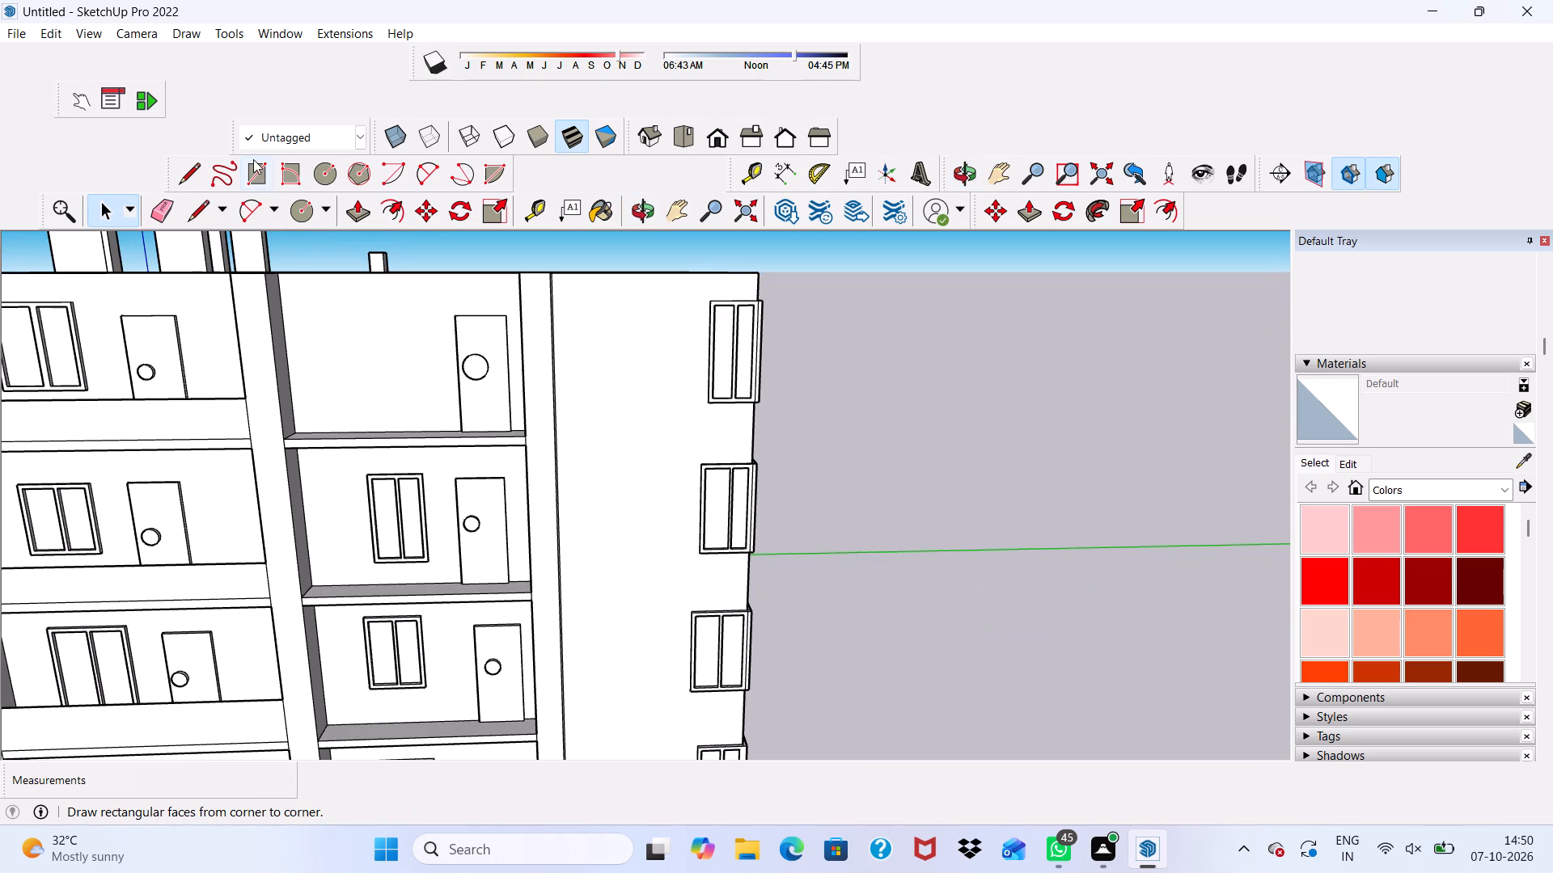
{"action": "left_click", "coordinate": [254, 163]}
{"action": "scroll", "coordinate": [358, 368], "scroll_direction": "up", "scroll_amount": 6}
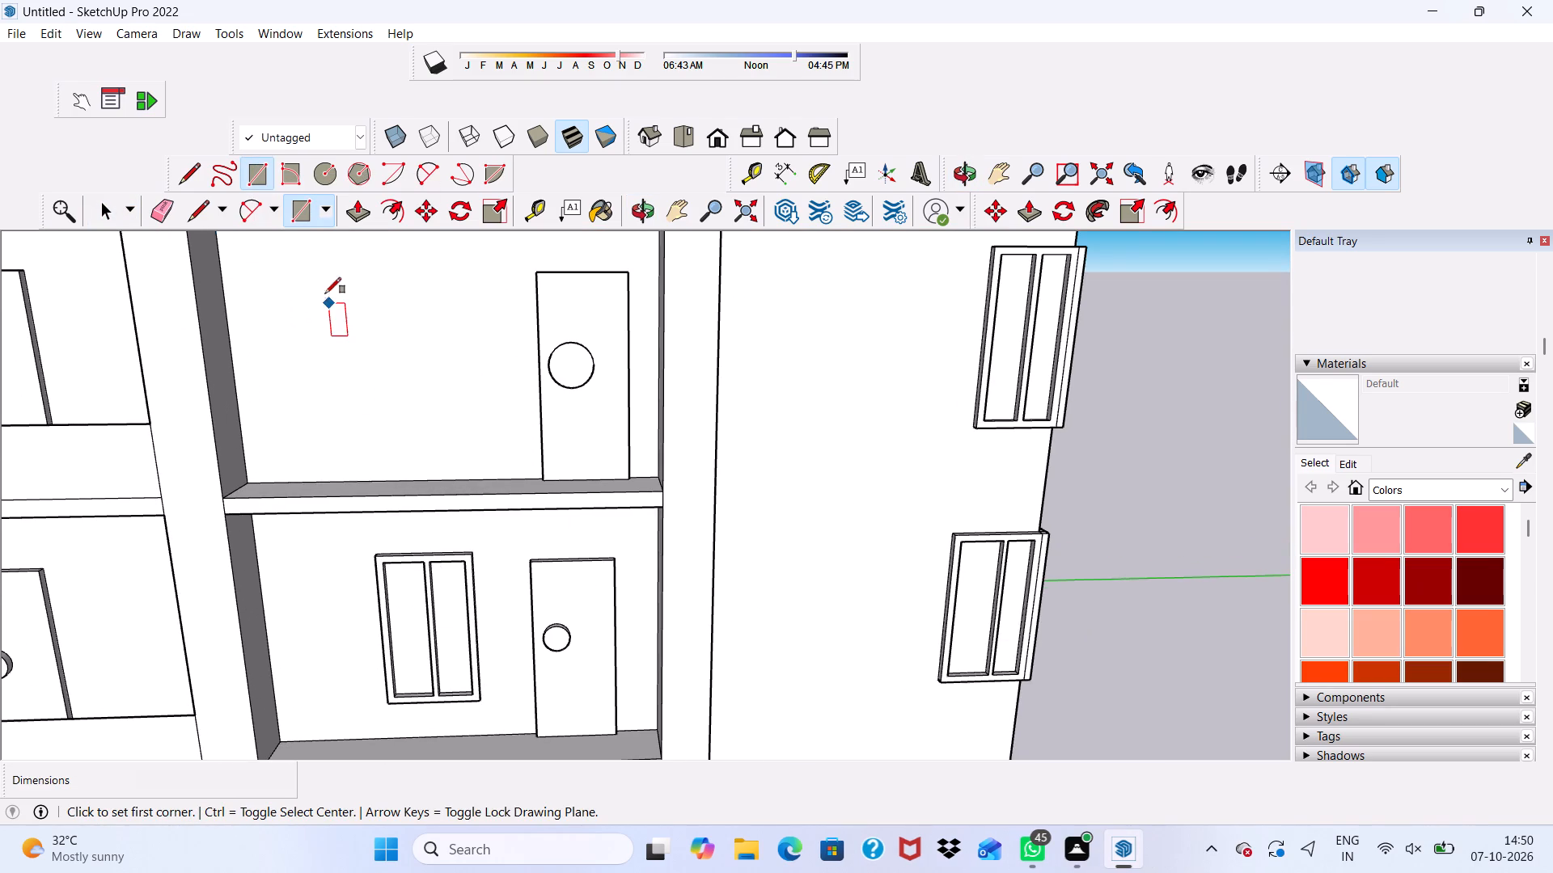
{"action": "left_click", "coordinate": [308, 264]}
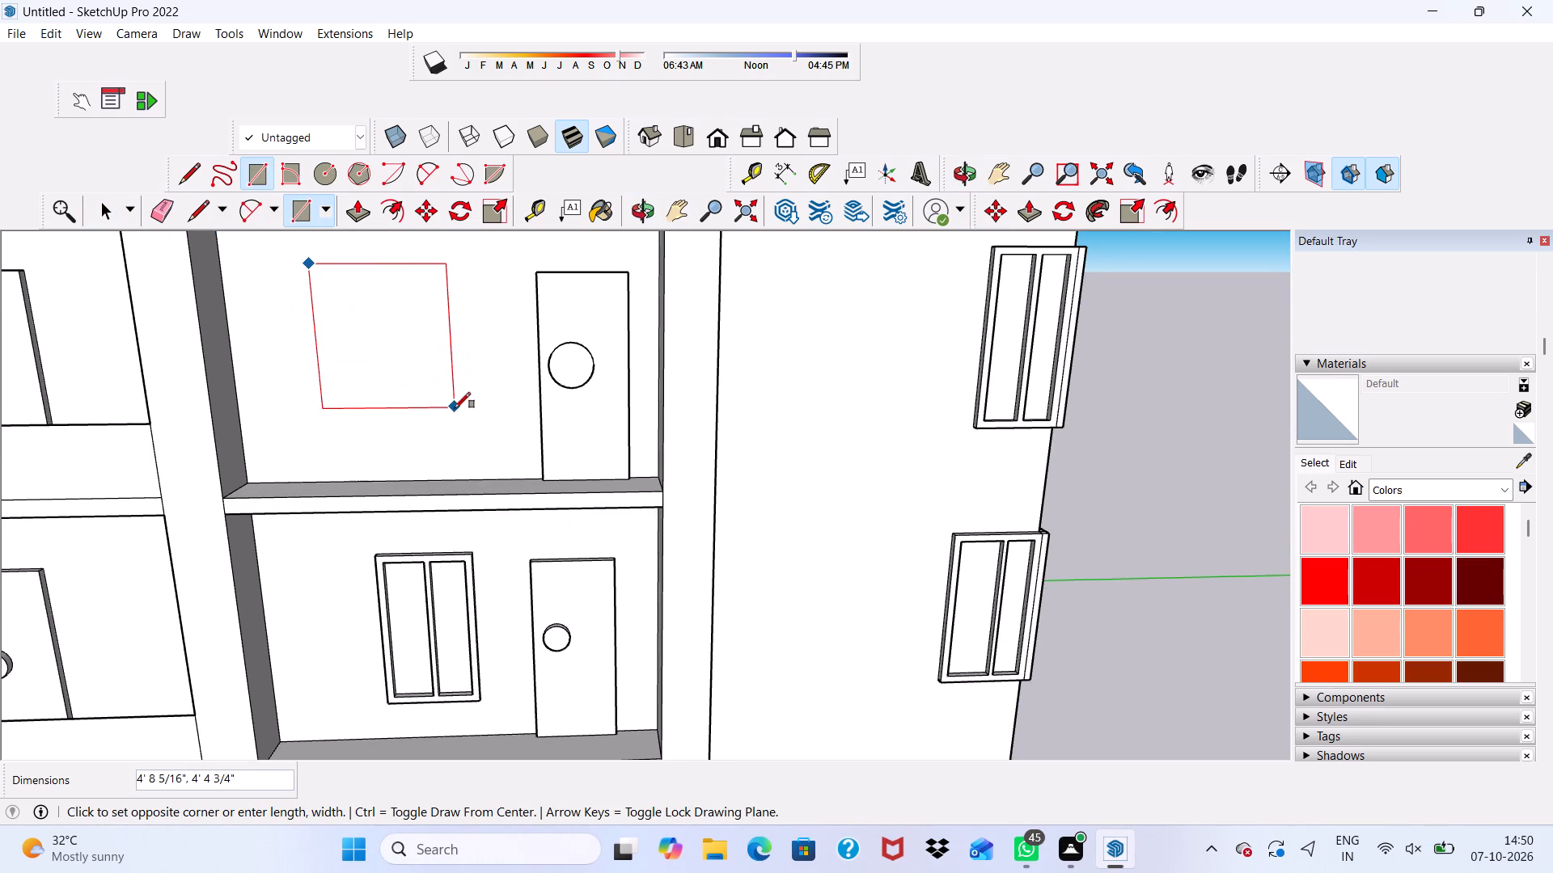
{"action": "left_click", "coordinate": [455, 421]}
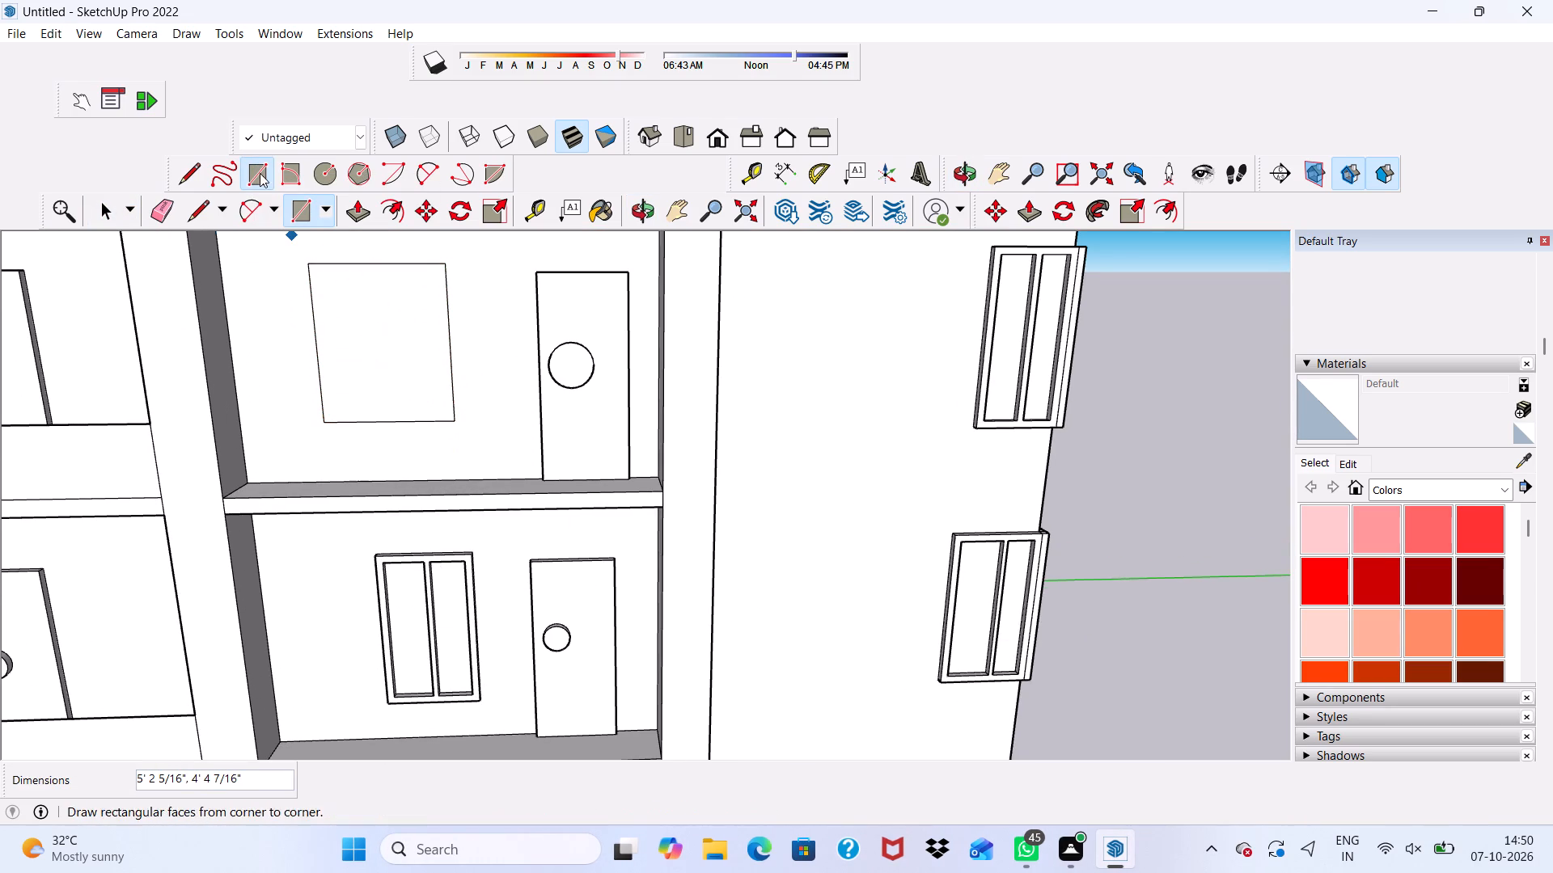
Offset the new window rectangle's outline inward by 3" to form the frame.
{"action": "left_click", "coordinate": [392, 202]}
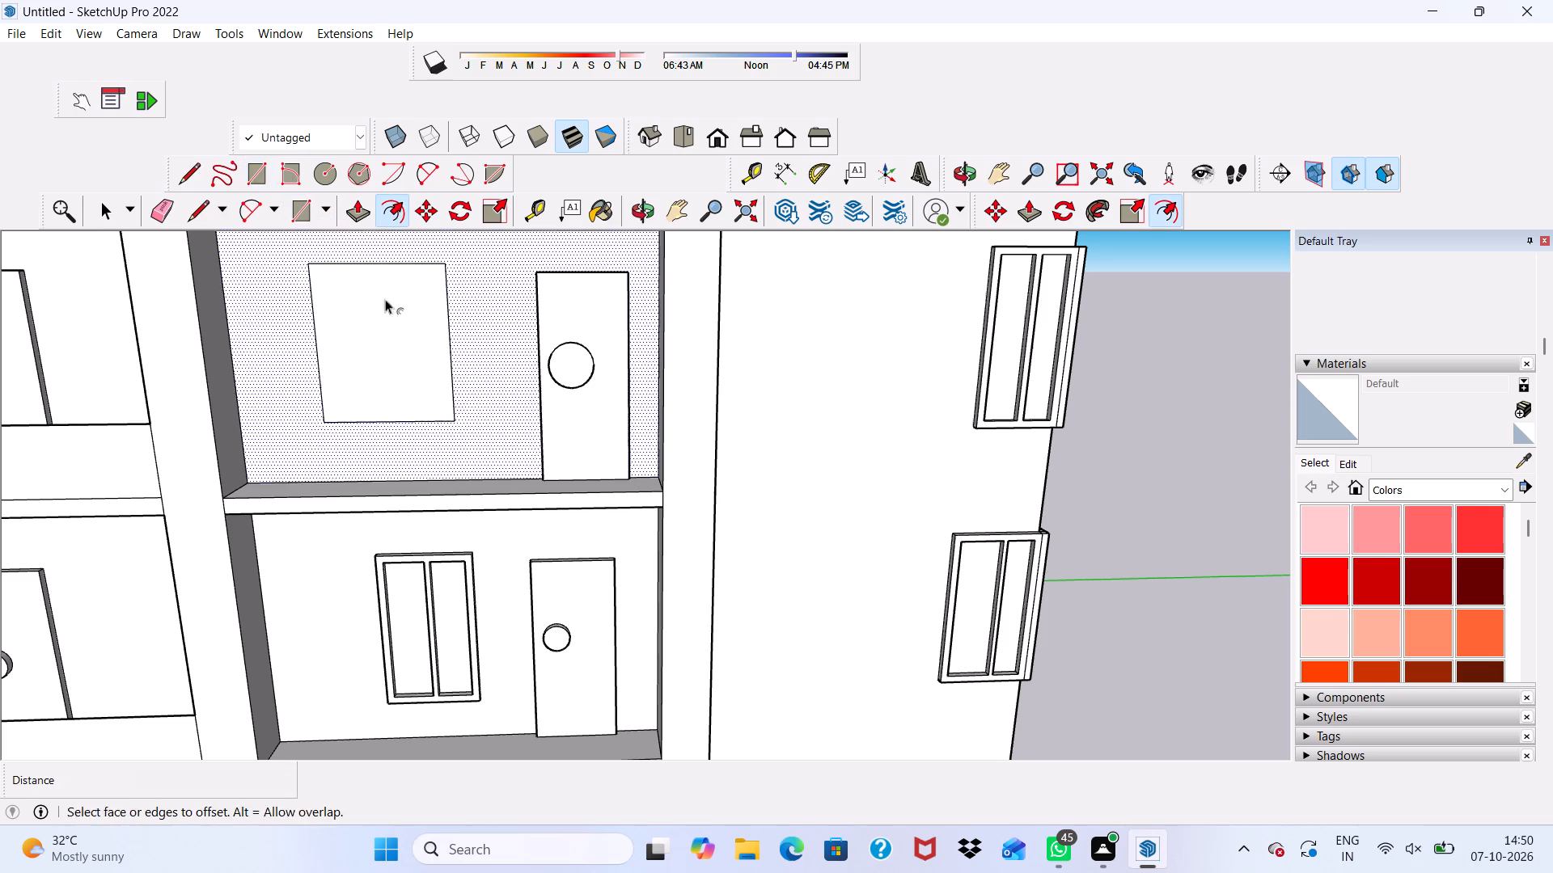
{"action": "left_click", "coordinate": [346, 327]}
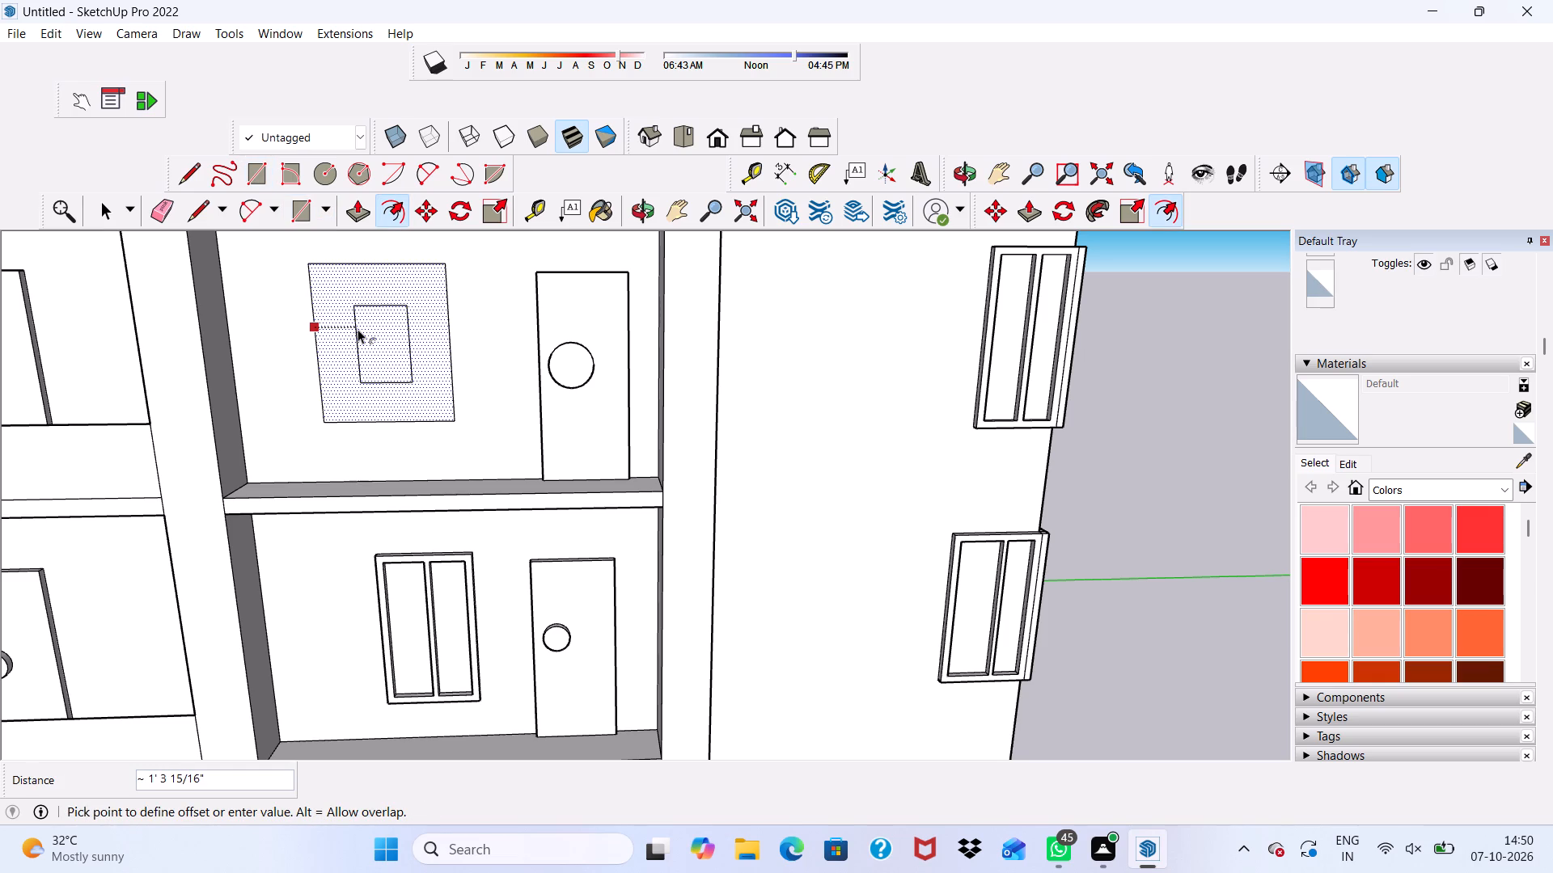
{"action": "type", "text": "3\""}
{"action": "key", "text": "Return"}
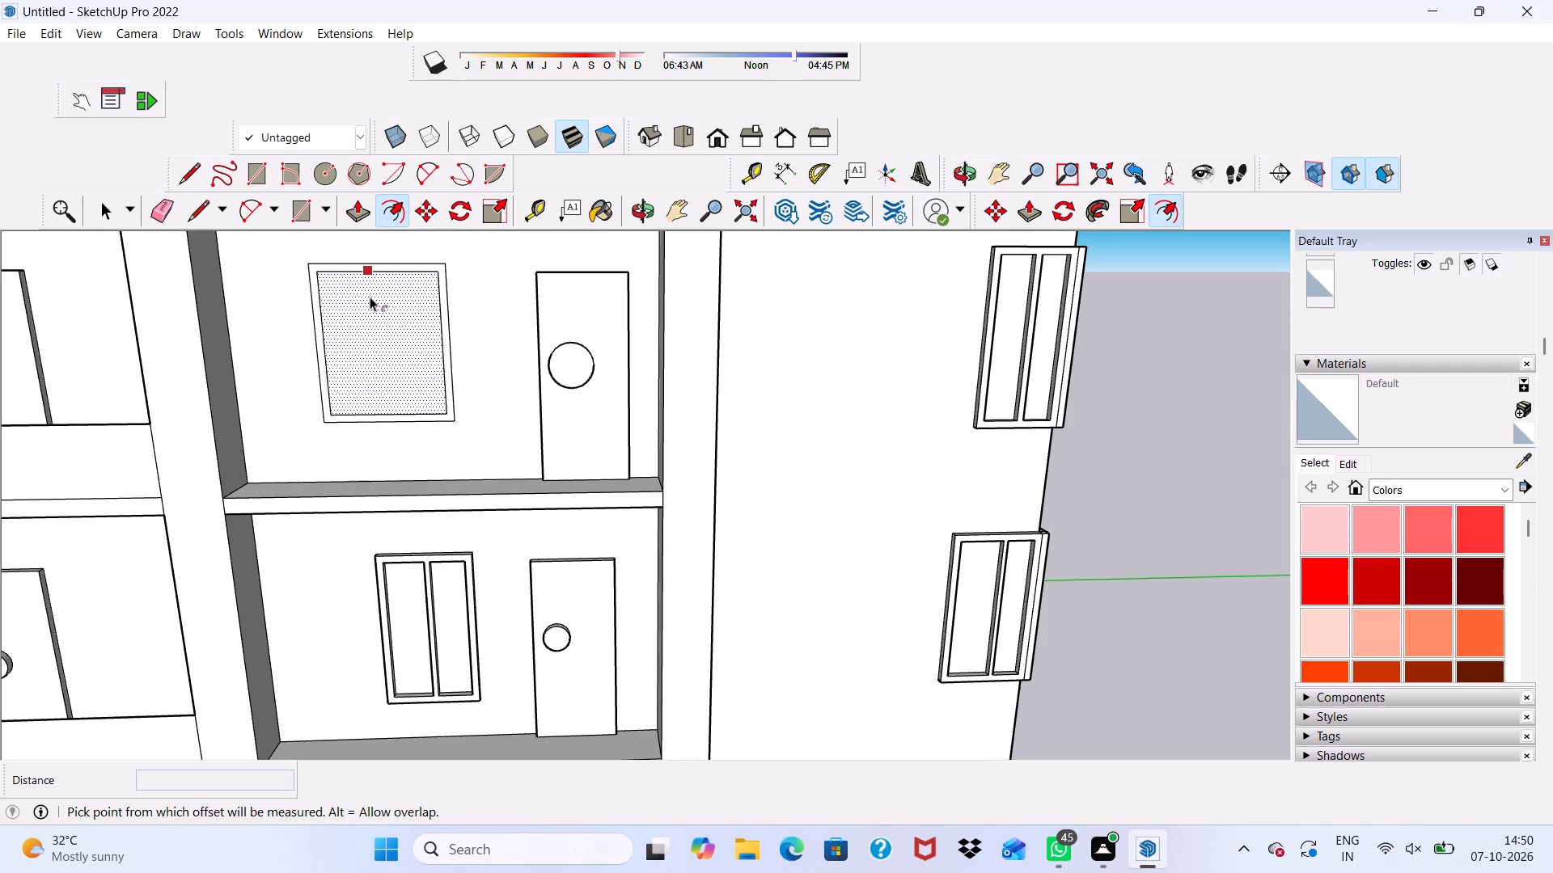
{"action": "scroll", "coordinate": [362, 399], "scroll_direction": "down", "scroll_amount": 3}
{"action": "scroll", "coordinate": [483, 403], "scroll_direction": "down", "scroll_amount": 1}
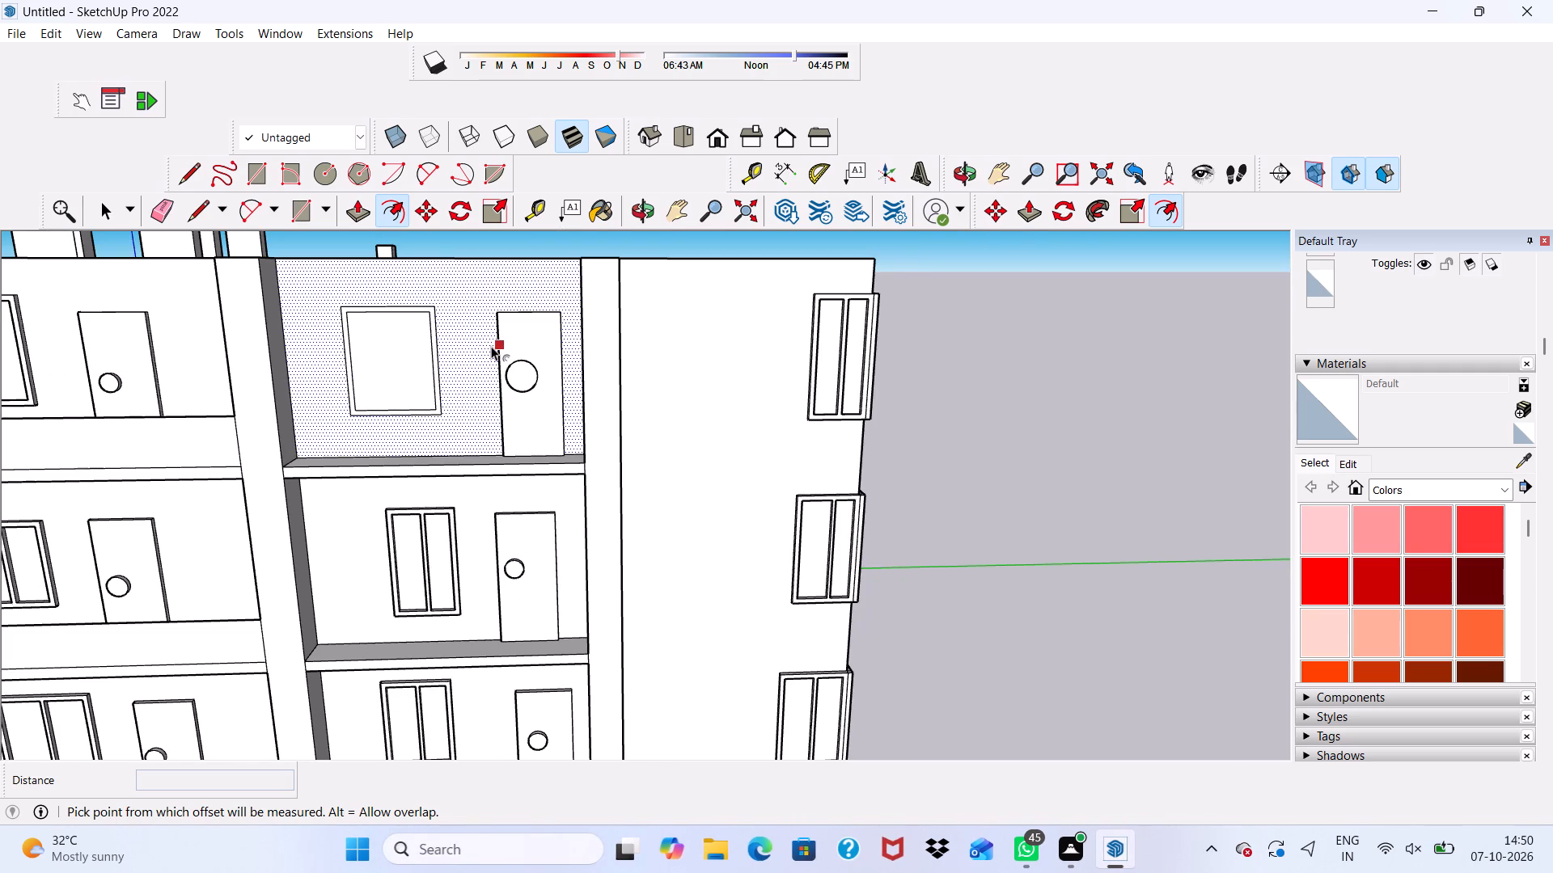
{"action": "key", "text": "space"}
{"action": "key", "text": "space"}
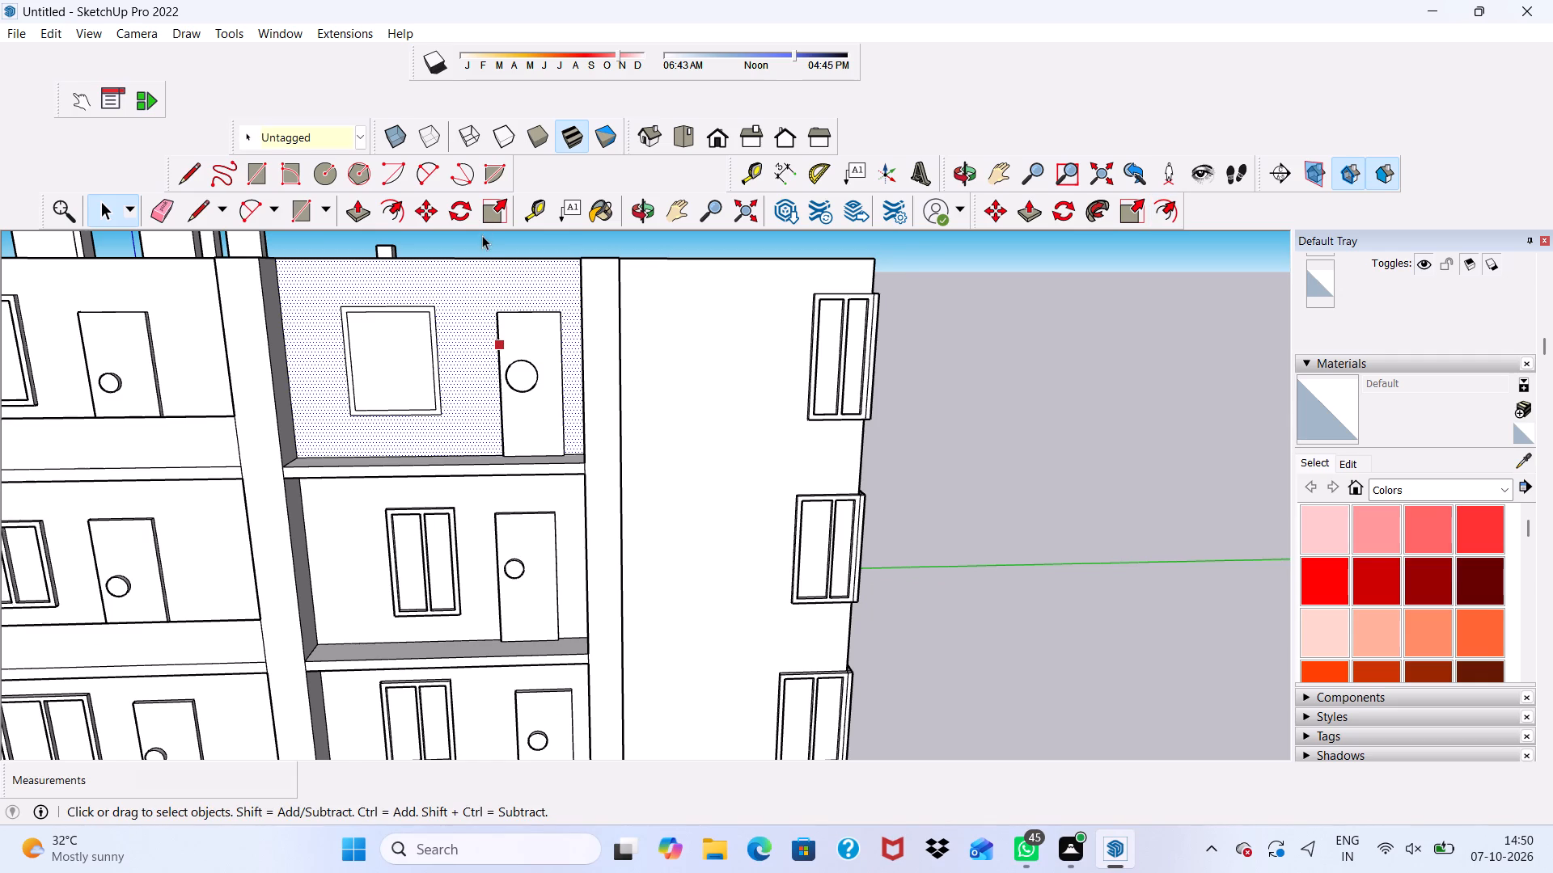
{"action": "left_click", "coordinate": [485, 242]}
Draw a central mullion rectangle about 2 7/16" wide and 4' 8" tall across the window's inner opening.
{"action": "scroll", "coordinate": [515, 390], "scroll_direction": "up", "scroll_amount": 3}
{"action": "left_click", "coordinate": [359, 210]}
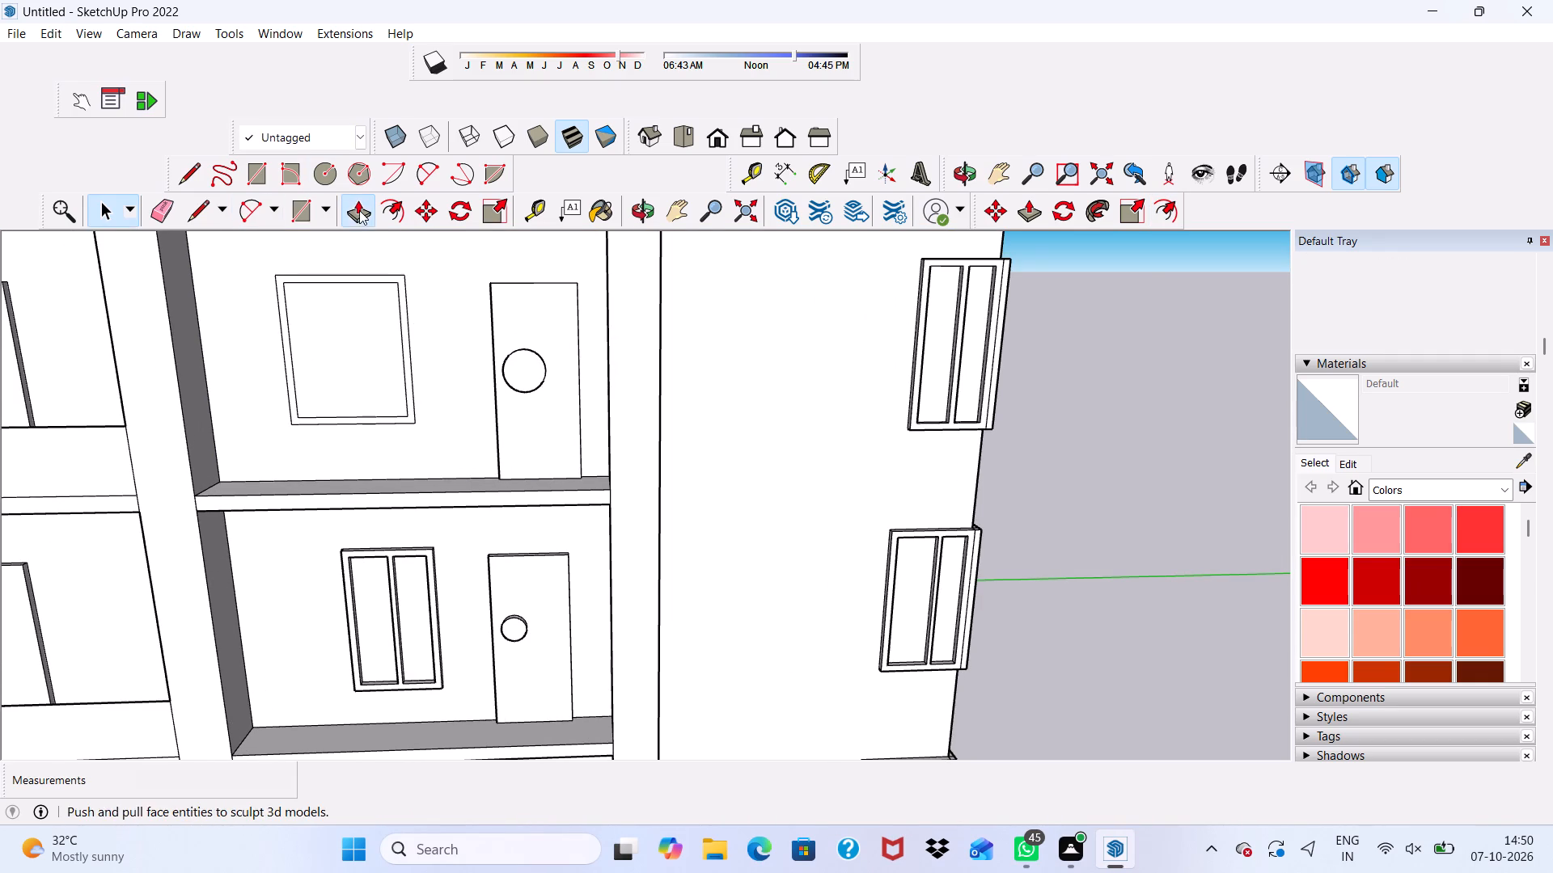
{"action": "scroll", "coordinate": [342, 416], "scroll_direction": "up", "scroll_amount": 3}
{"action": "key", "text": "space"}
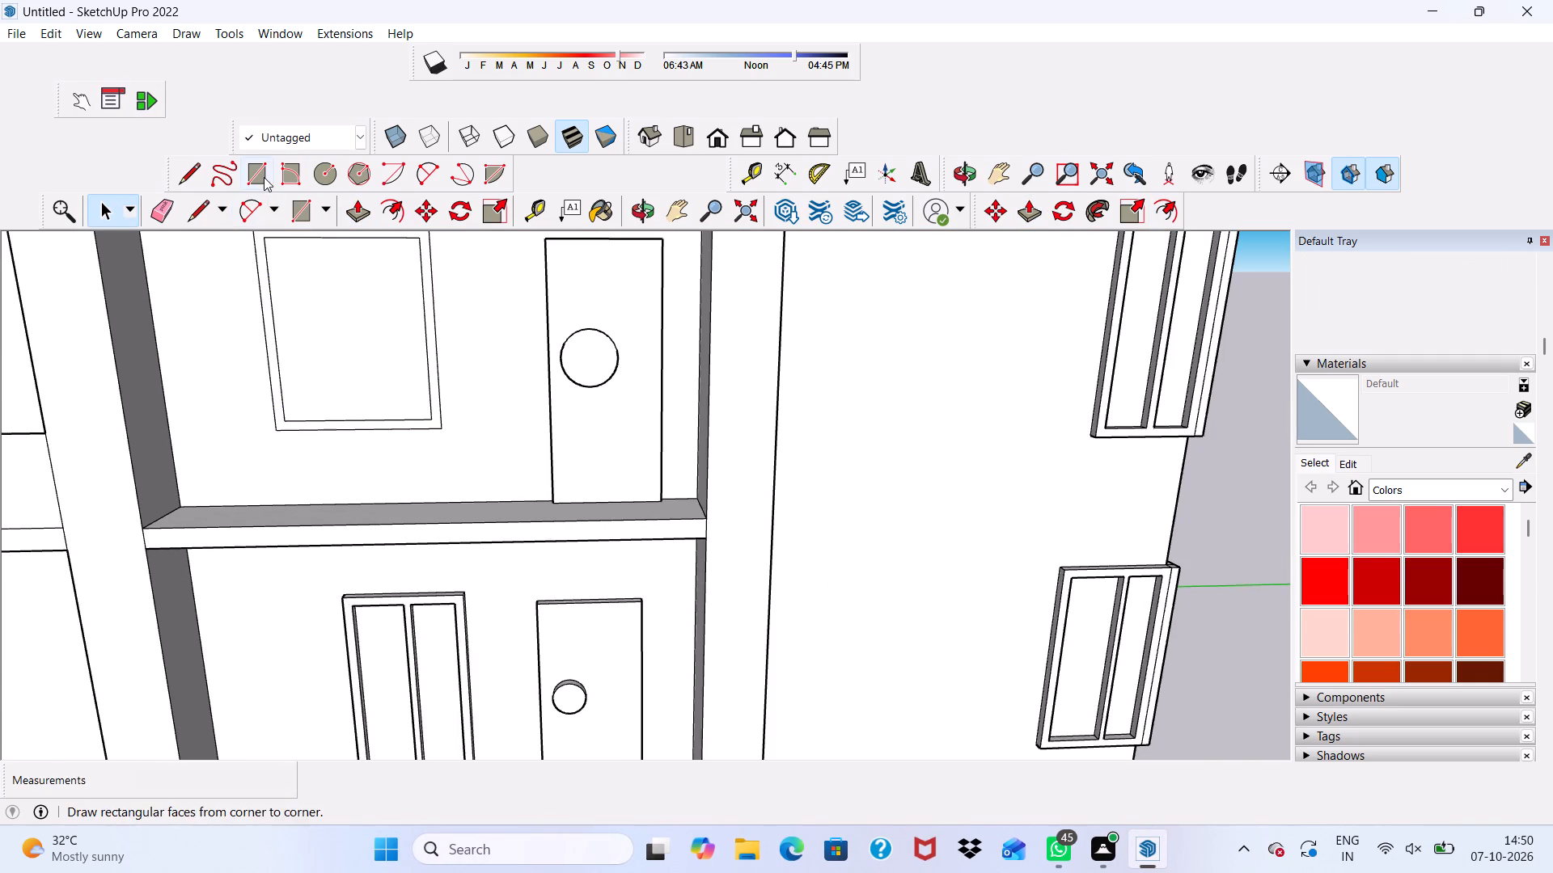
{"action": "left_click", "coordinate": [264, 177]}
{"action": "scroll", "coordinate": [324, 244], "scroll_direction": "up", "scroll_amount": 4}
{"action": "scroll", "coordinate": [345, 263], "scroll_direction": "down", "scroll_amount": 3}
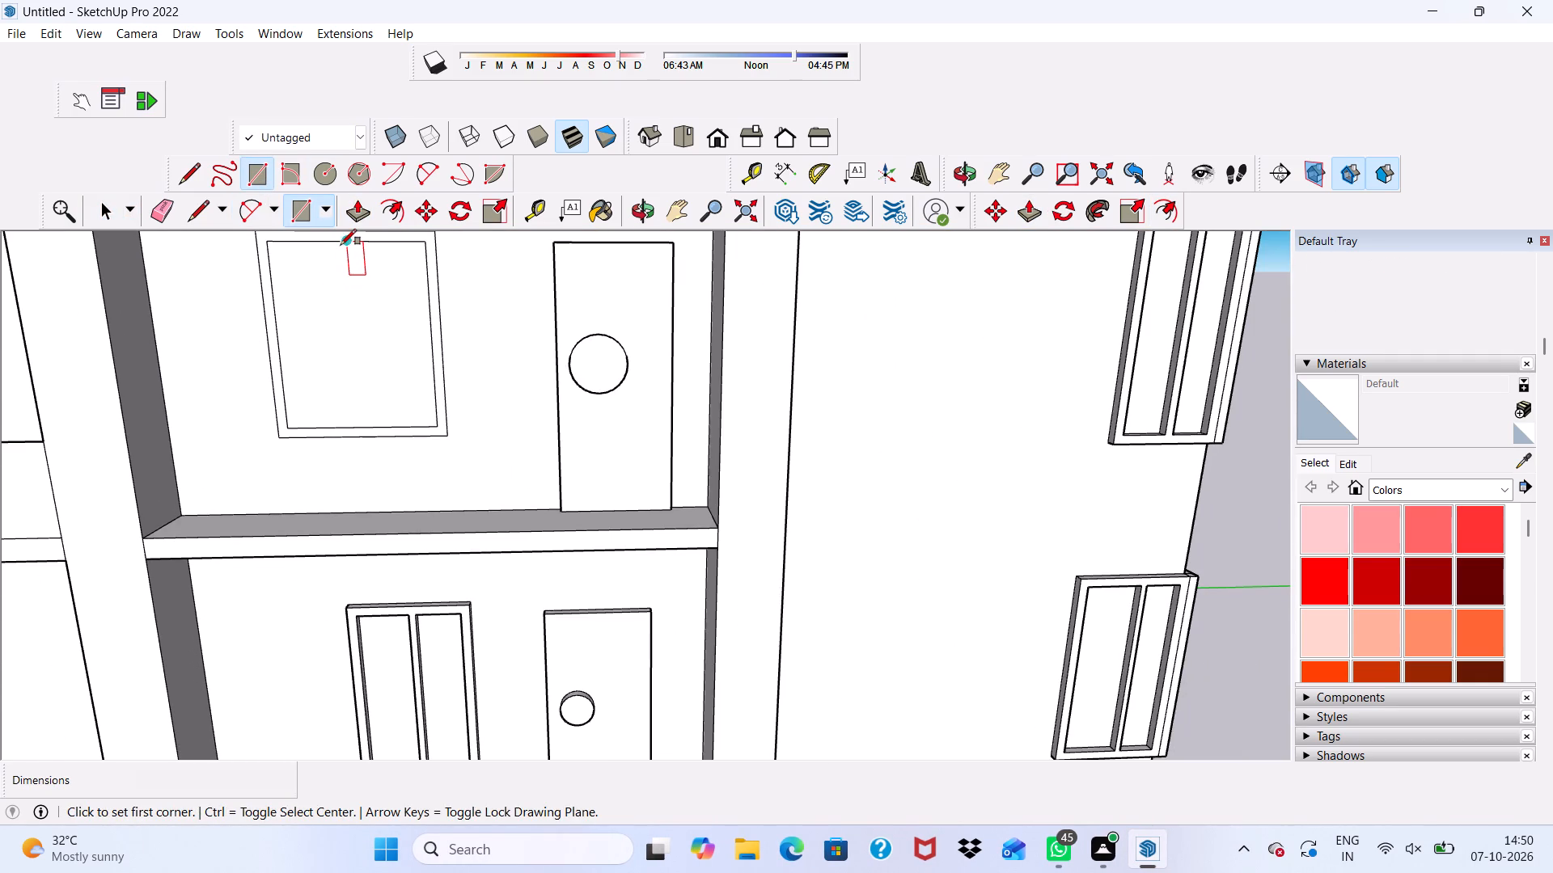
{"action": "left_click", "coordinate": [340, 243]}
{"action": "scroll", "coordinate": [404, 457], "scroll_direction": "down", "scroll_amount": 2}
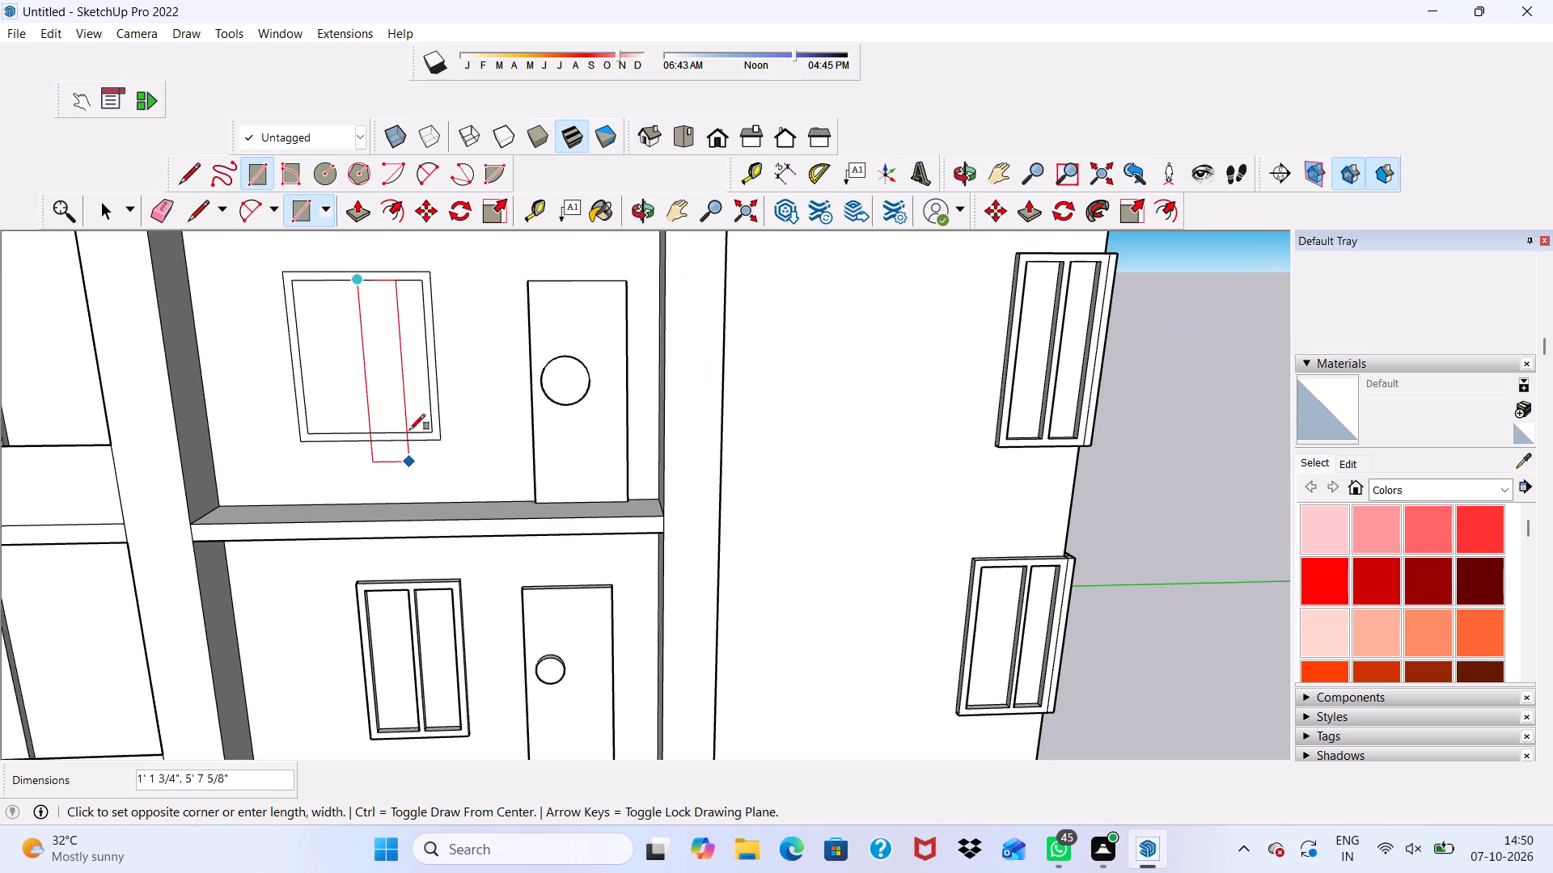
{"action": "scroll", "coordinate": [403, 410], "scroll_direction": "up", "scroll_amount": 8}
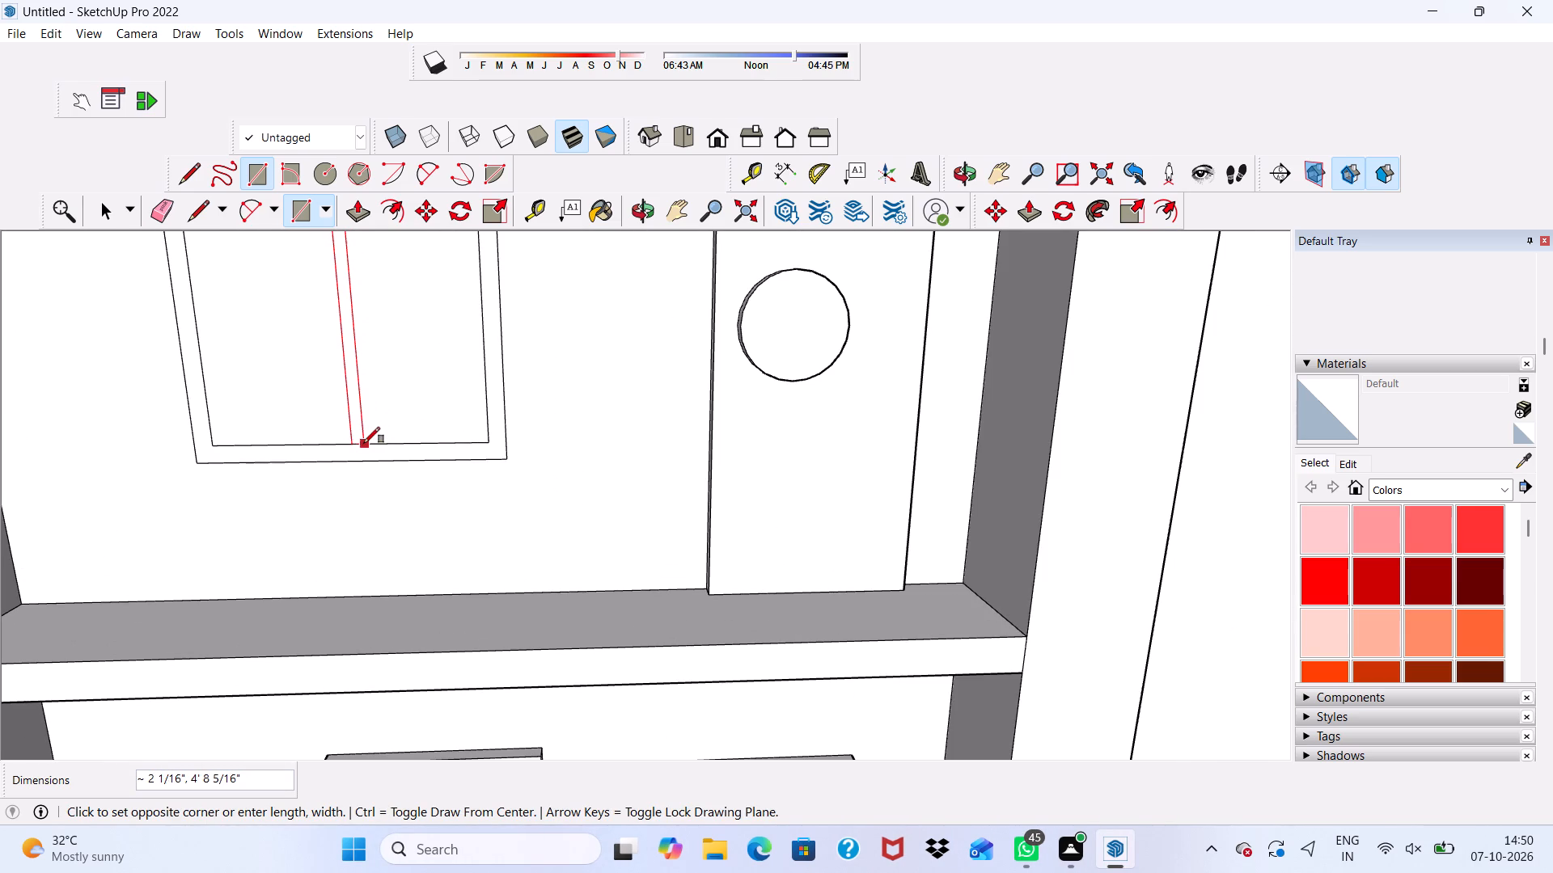
{"action": "left_click", "coordinate": [366, 442]}
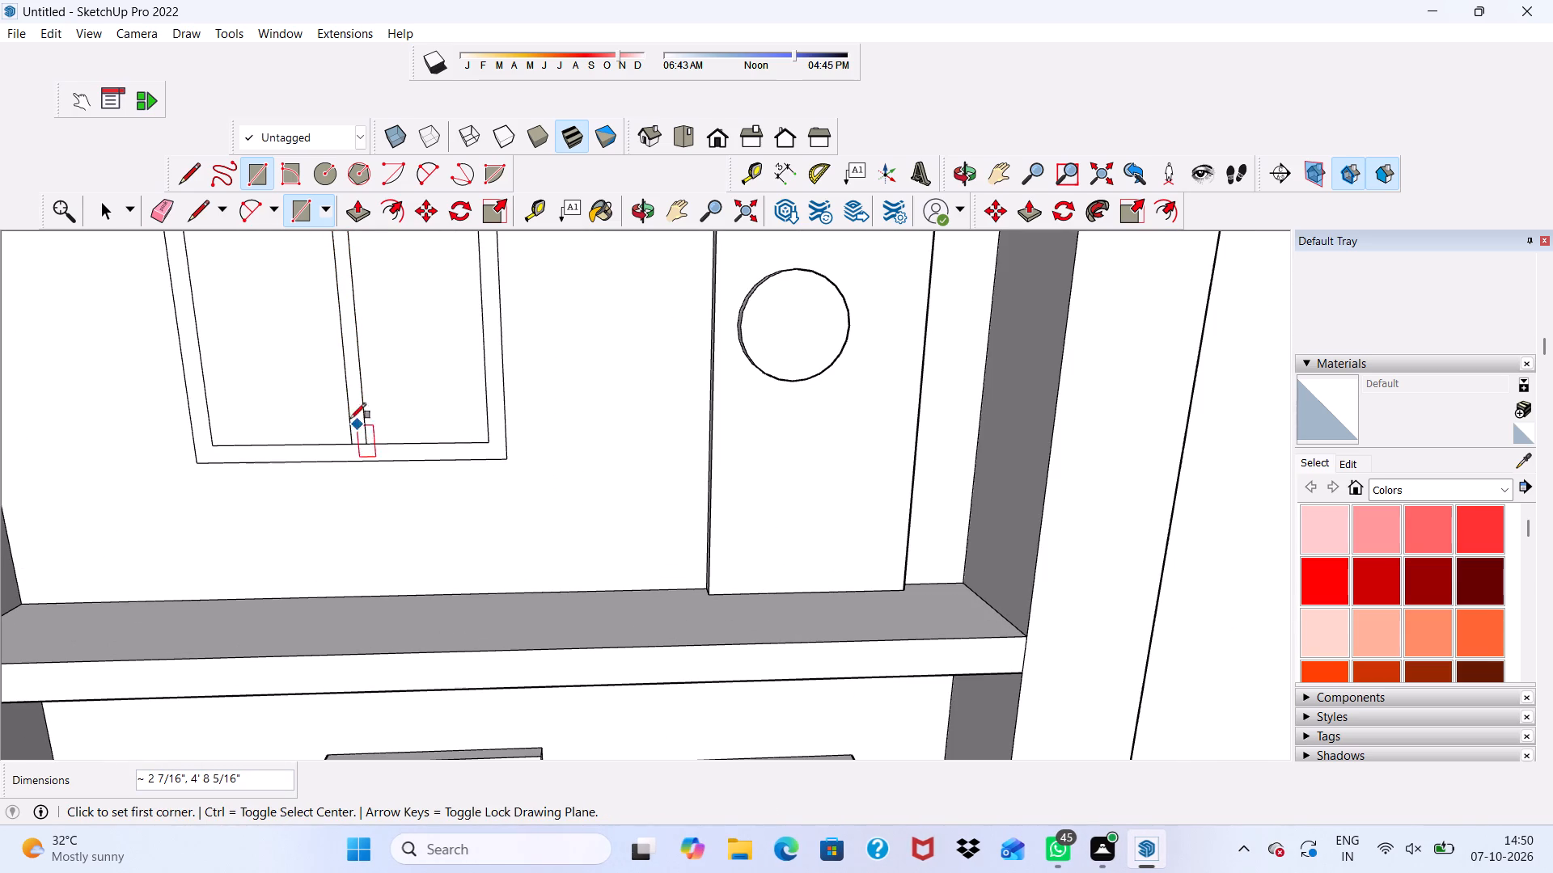
Erase the short edges at the mullion's bottom and top ends so it merges with the window frame.
{"action": "left_click_drag", "start_coordinate": [159, 203], "coordinate": [168, 229]}
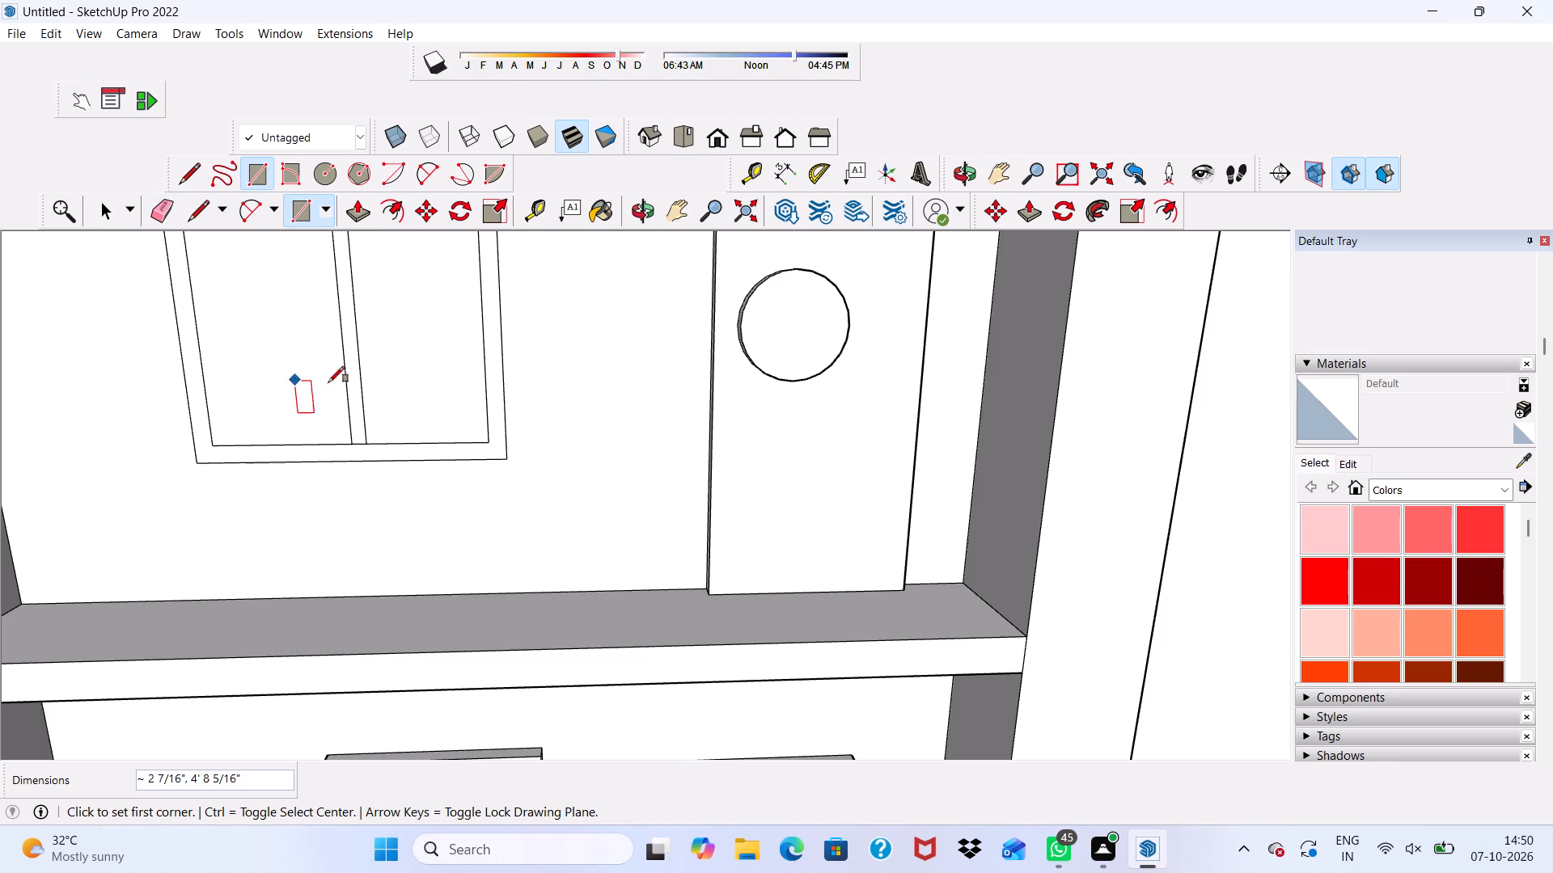
{"action": "scroll", "coordinate": [342, 379], "scroll_direction": "up", "scroll_amount": 6}
{"action": "key", "text": "space"}
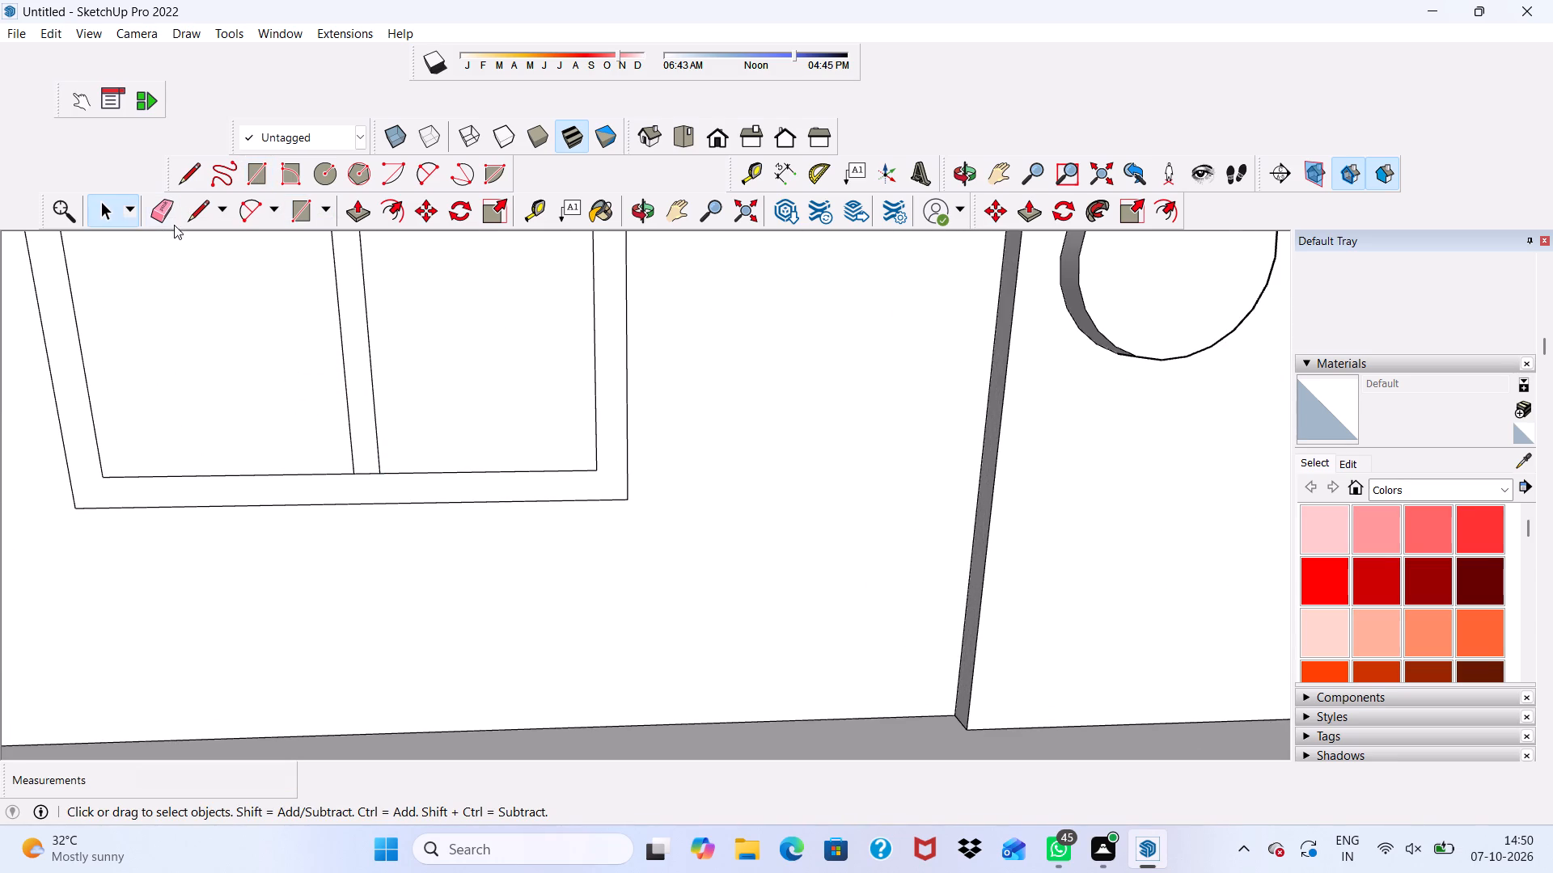
{"action": "left_click", "coordinate": [163, 207]}
{"action": "scroll", "coordinate": [357, 525], "scroll_direction": "up", "scroll_amount": 4}
{"action": "left_click_drag", "start_coordinate": [366, 457], "coordinate": [370, 475]}
{"action": "scroll", "coordinate": [366, 426], "scroll_direction": "down", "scroll_amount": 18}
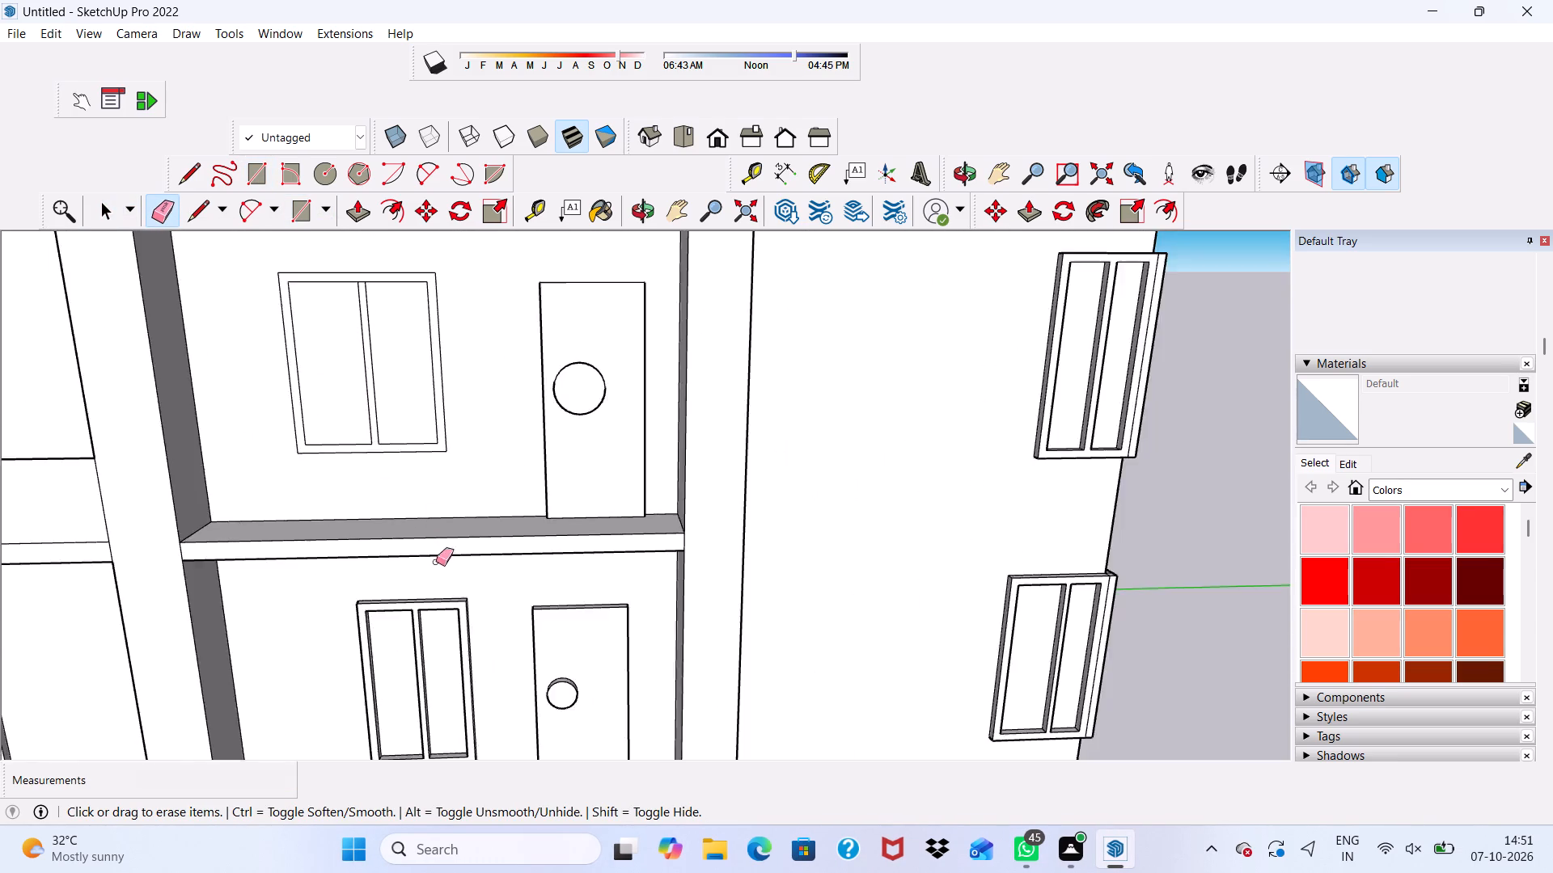
{"action": "scroll", "coordinate": [436, 562], "scroll_direction": "down", "scroll_amount": 4}
{"action": "scroll", "coordinate": [413, 491], "scroll_direction": "up", "scroll_amount": 1}
{"action": "scroll", "coordinate": [384, 271], "scroll_direction": "up", "scroll_amount": 17}
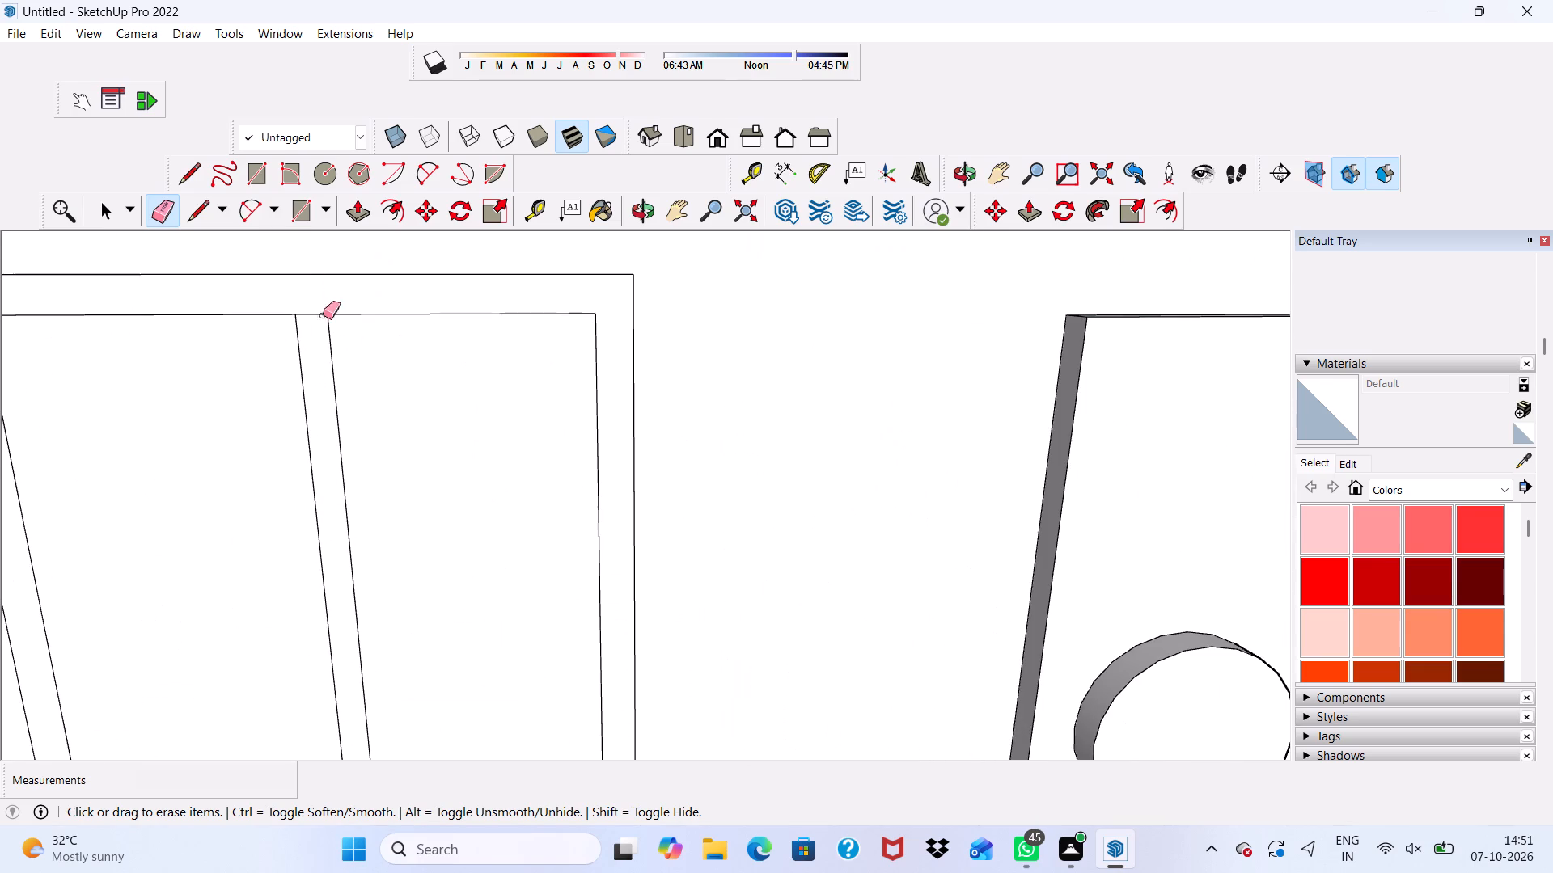
{"action": "left_click_drag", "start_coordinate": [309, 312], "coordinate": [314, 322]}
{"action": "key", "text": "space"}
Push/Pull the merged window frame and mullion face outward by 3".
{"action": "scroll", "coordinate": [388, 365], "scroll_direction": "down", "scroll_amount": 2}
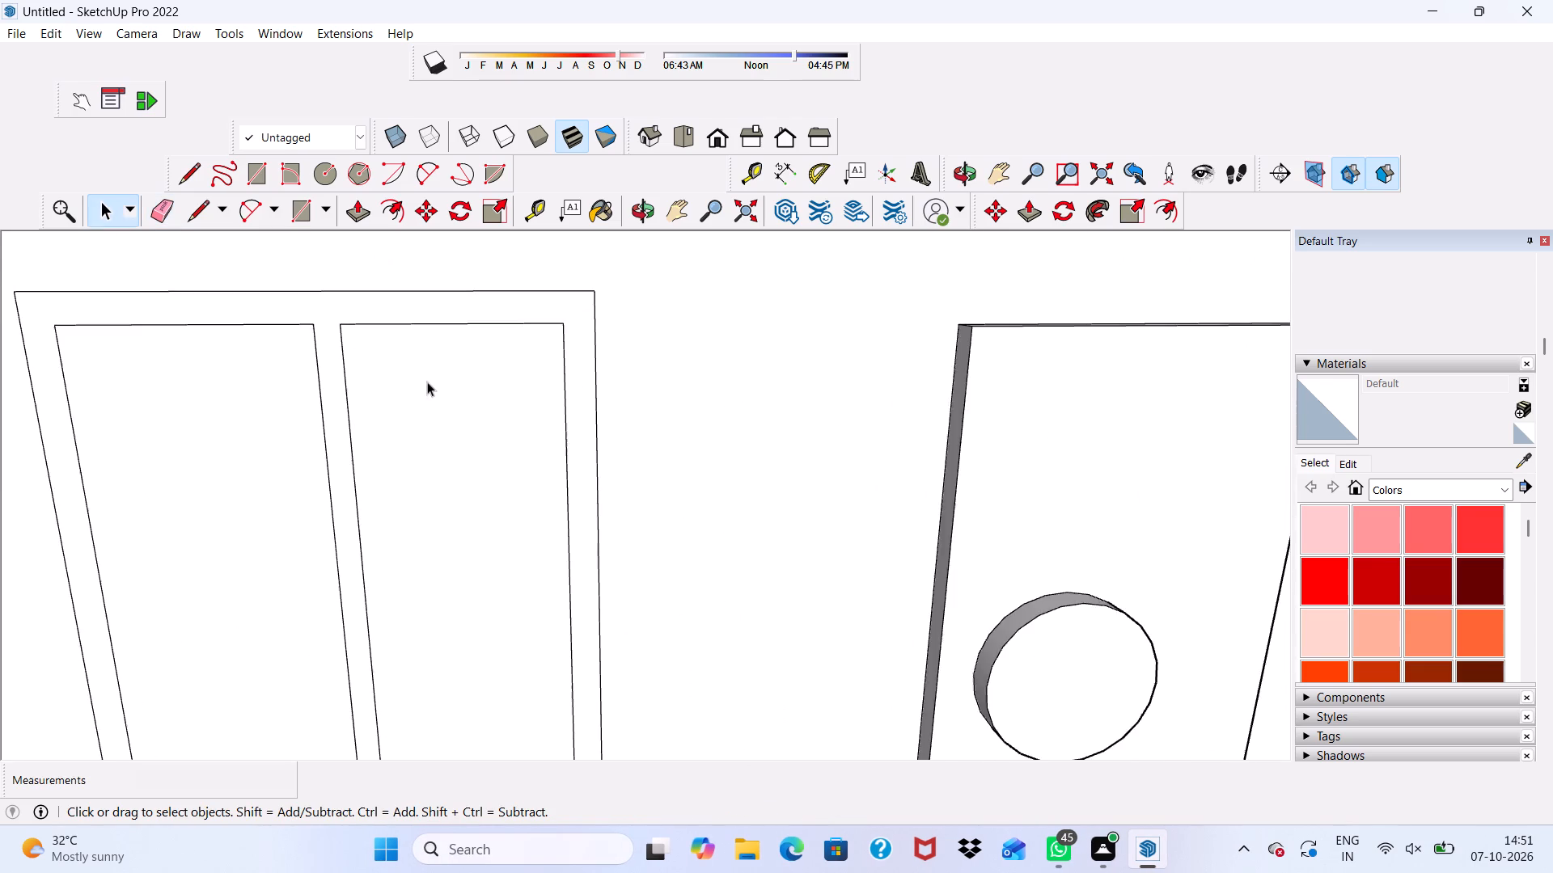
{"action": "scroll", "coordinate": [440, 345], "scroll_direction": "down", "scroll_amount": 2}
{"action": "left_click", "coordinate": [354, 209]}
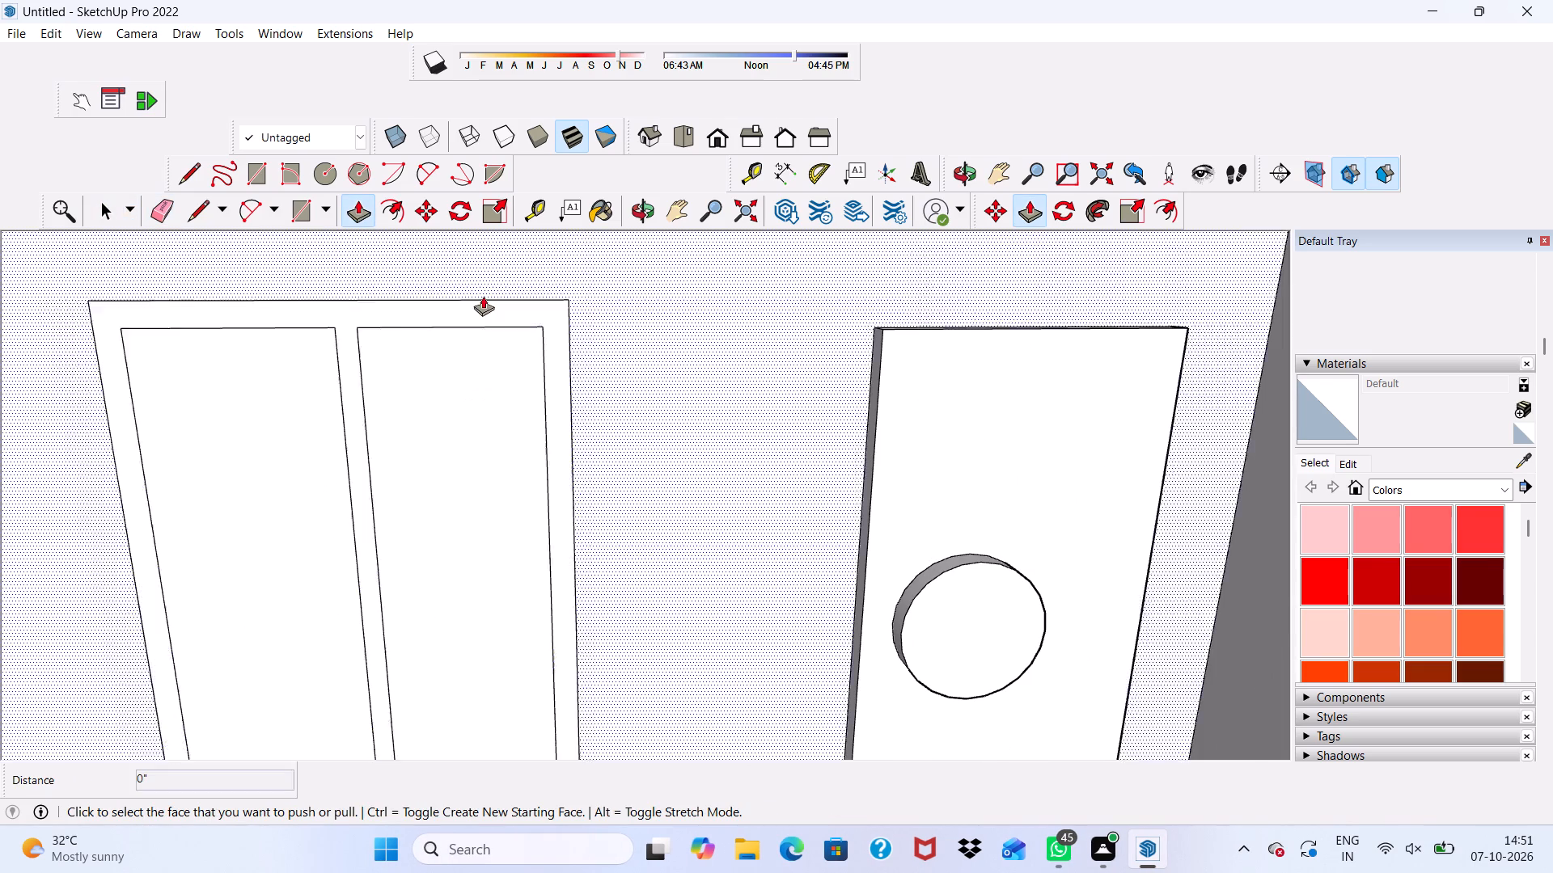
{"action": "scroll", "coordinate": [483, 296], "scroll_direction": "up", "scroll_amount": 1}
{"action": "left_click", "coordinate": [477, 313]}
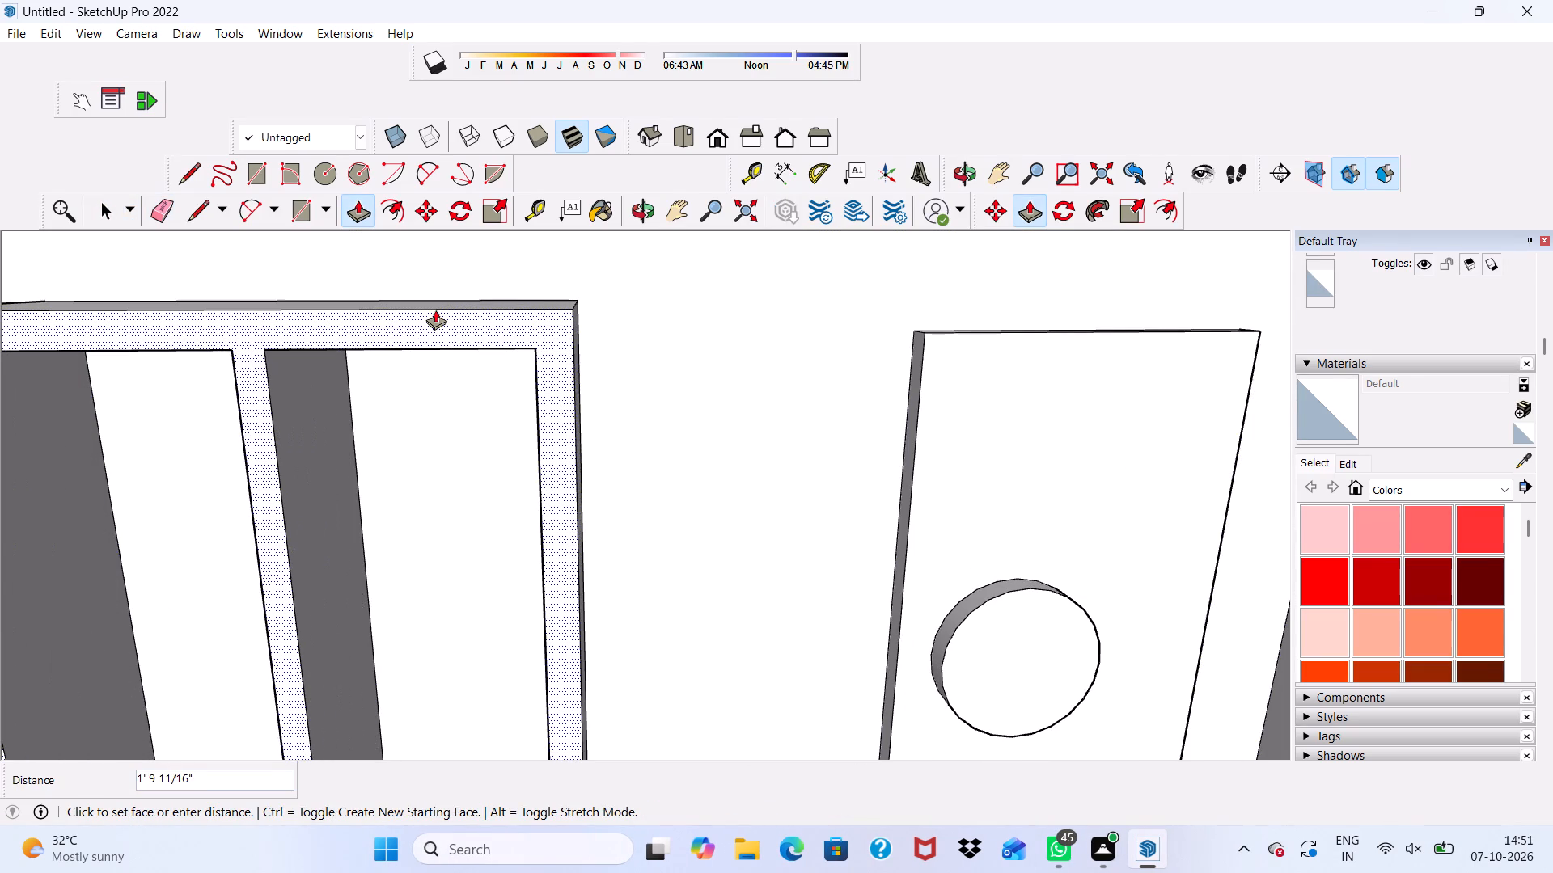
{"action": "type", "text": "3\""}
{"action": "key", "text": "Return"}
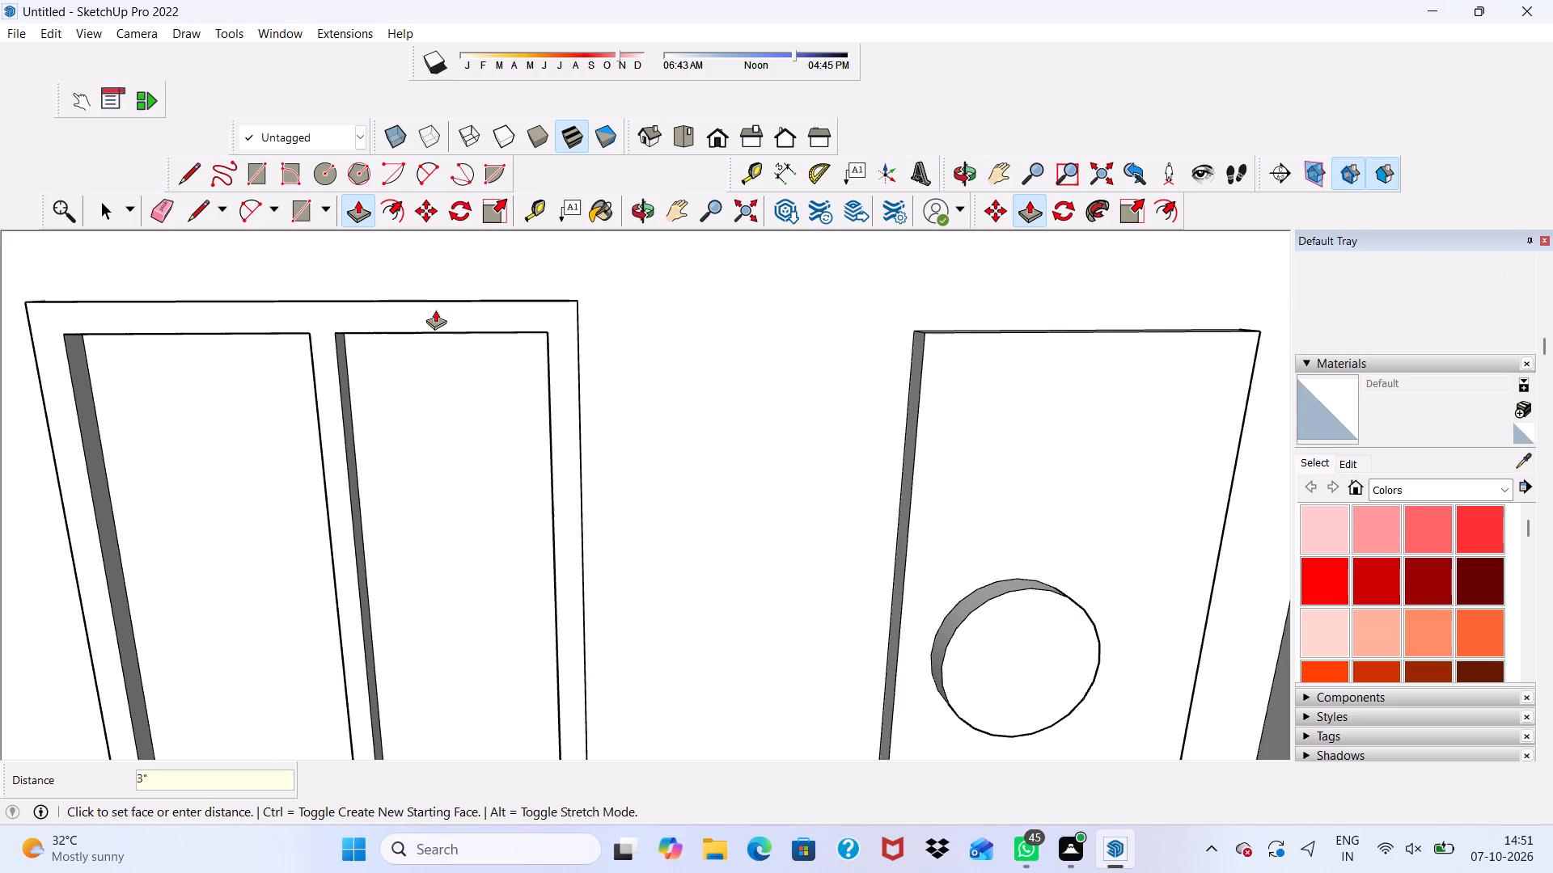
{"action": "key", "text": "space"}
Examine the building's balcony facade and corner windows from several angles.
{"action": "scroll", "coordinate": [427, 330], "scroll_direction": "down", "scroll_amount": 4}
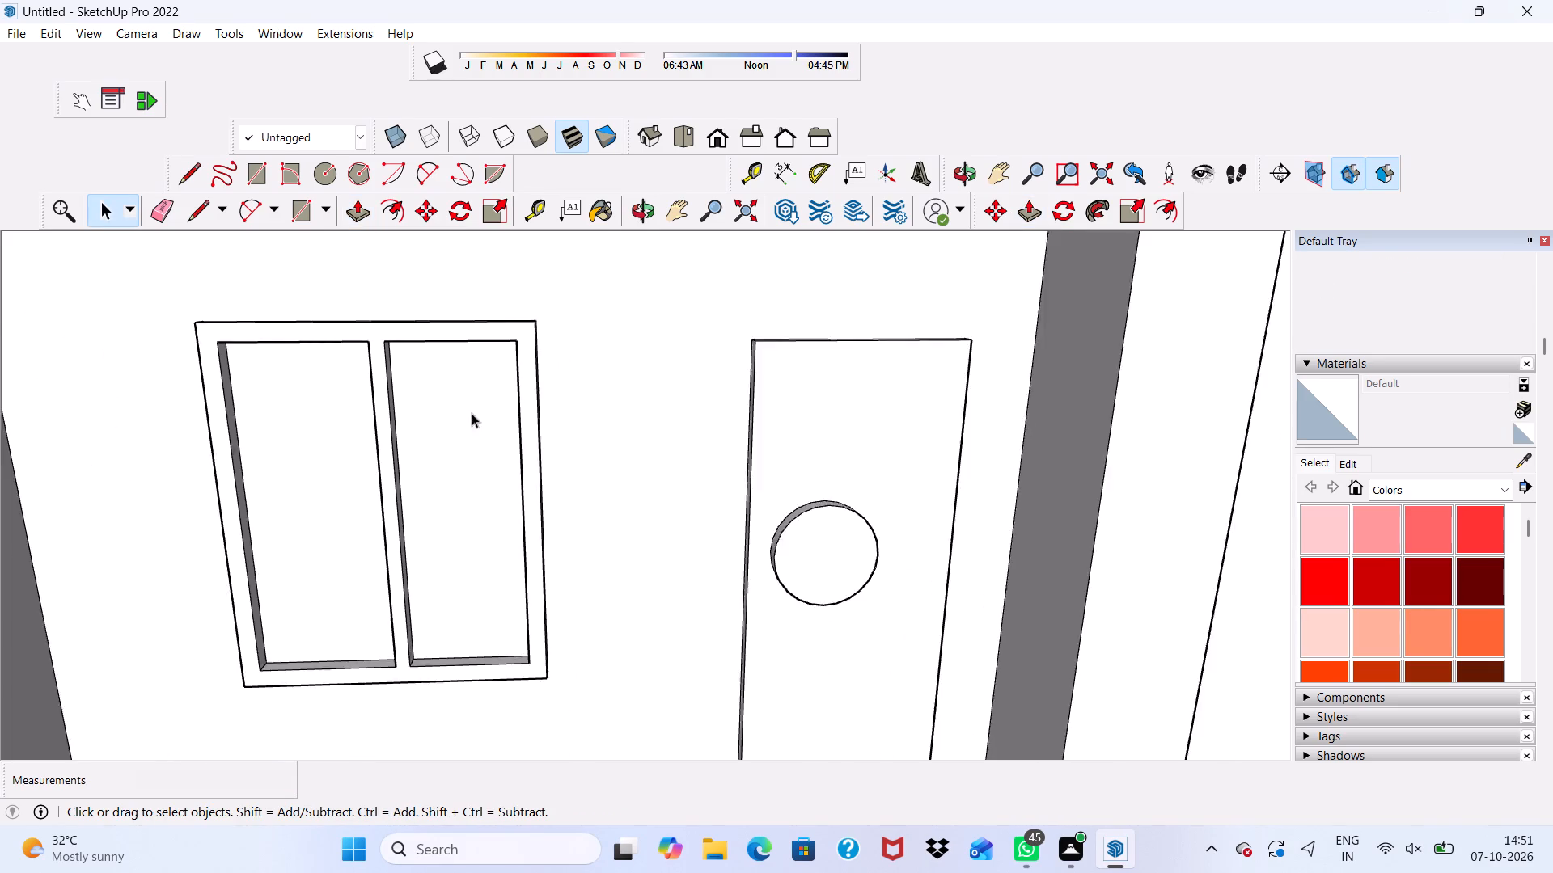
{"action": "scroll", "coordinate": [472, 413], "scroll_direction": "down", "scroll_amount": 9}
{"action": "middle_click_drag", "start_coordinate": [493, 393], "coordinate": [332, 303]}
{"action": "scroll", "coordinate": [347, 306], "scroll_direction": "up", "scroll_amount": 1}
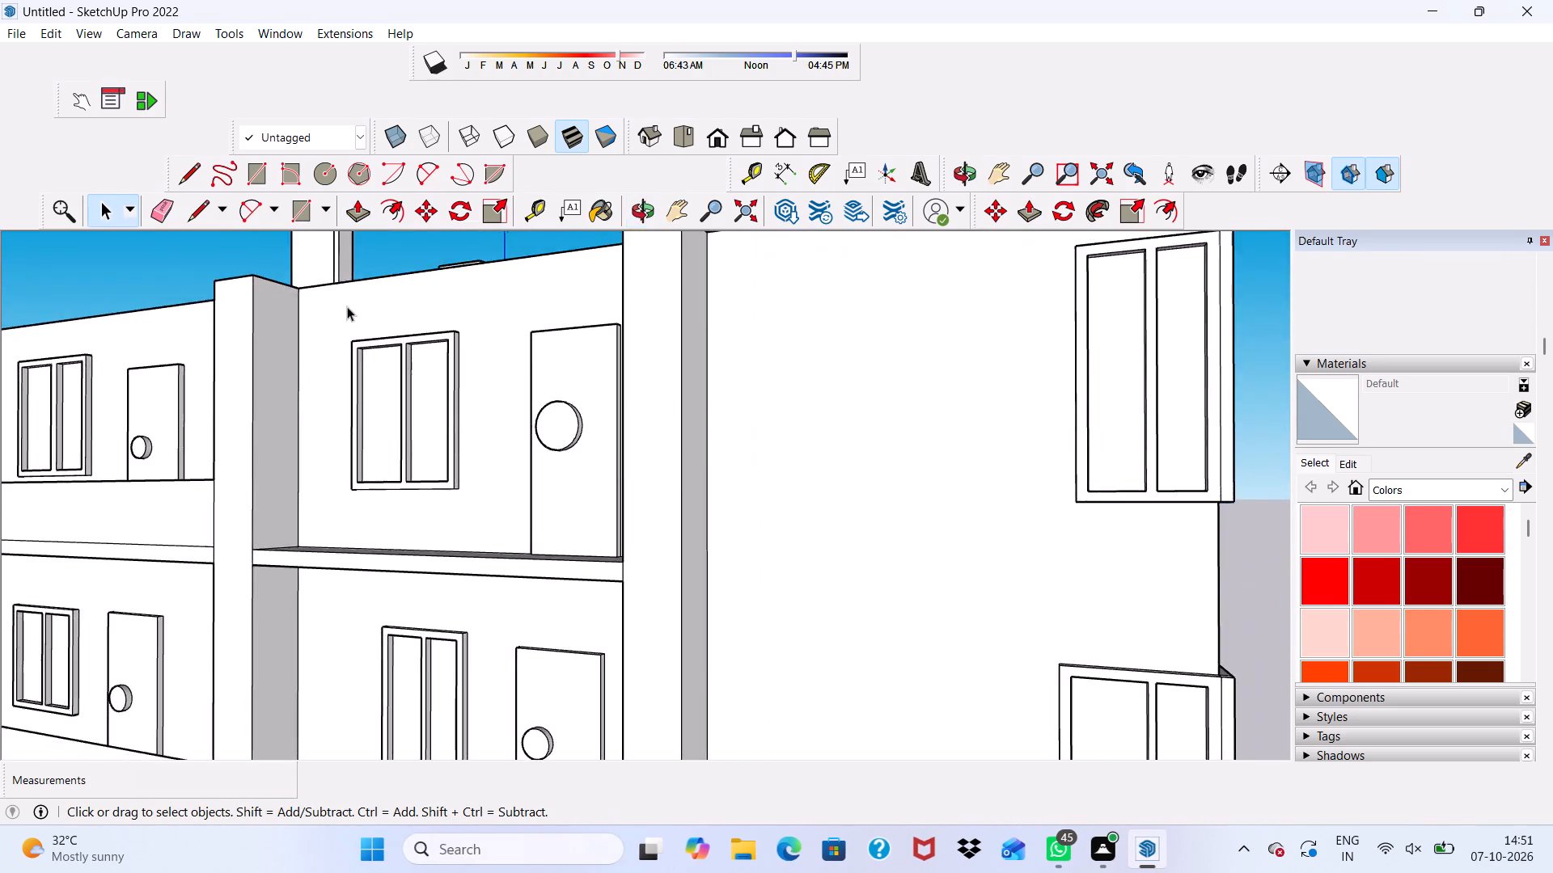
{"action": "scroll", "coordinate": [347, 306], "scroll_direction": "down", "scroll_amount": 8}
{"action": "scroll", "coordinate": [599, 356], "scroll_direction": "down", "scroll_amount": 1}
{"action": "middle_click_drag", "start_coordinate": [634, 361], "coordinate": [599, 366]}
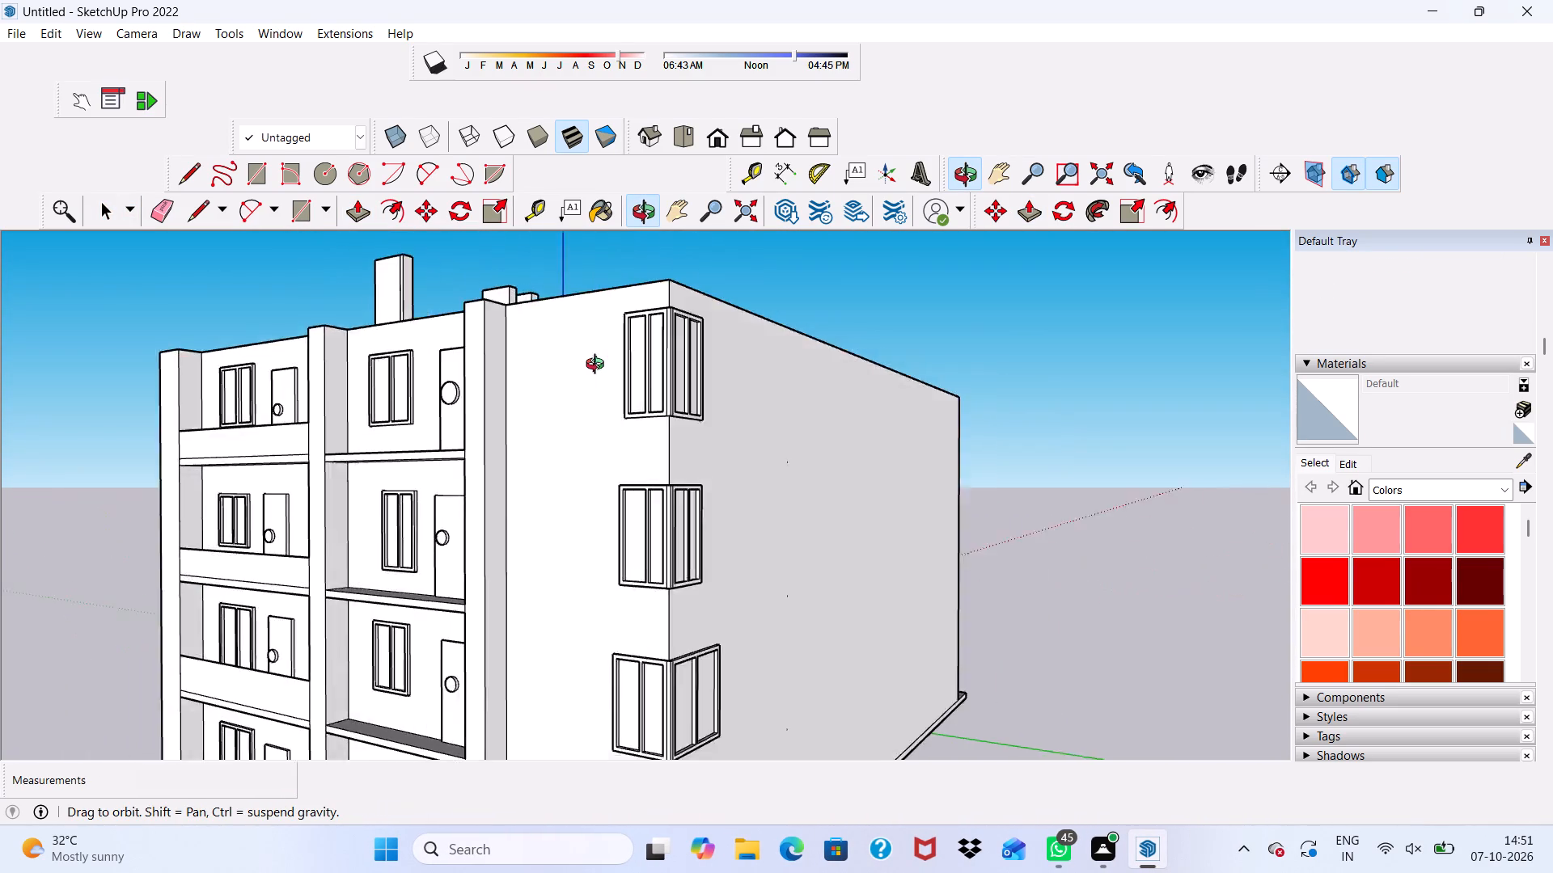
{"action": "middle_click_drag", "start_coordinate": [599, 366], "coordinate": [489, 310]}
{"action": "scroll", "coordinate": [507, 320], "scroll_direction": "up", "scroll_amount": 2}
{"action": "scroll", "coordinate": [507, 320], "scroll_direction": "down", "scroll_amount": 5}
{"action": "middle_click_drag", "start_coordinate": [503, 363], "coordinate": [633, 394]}
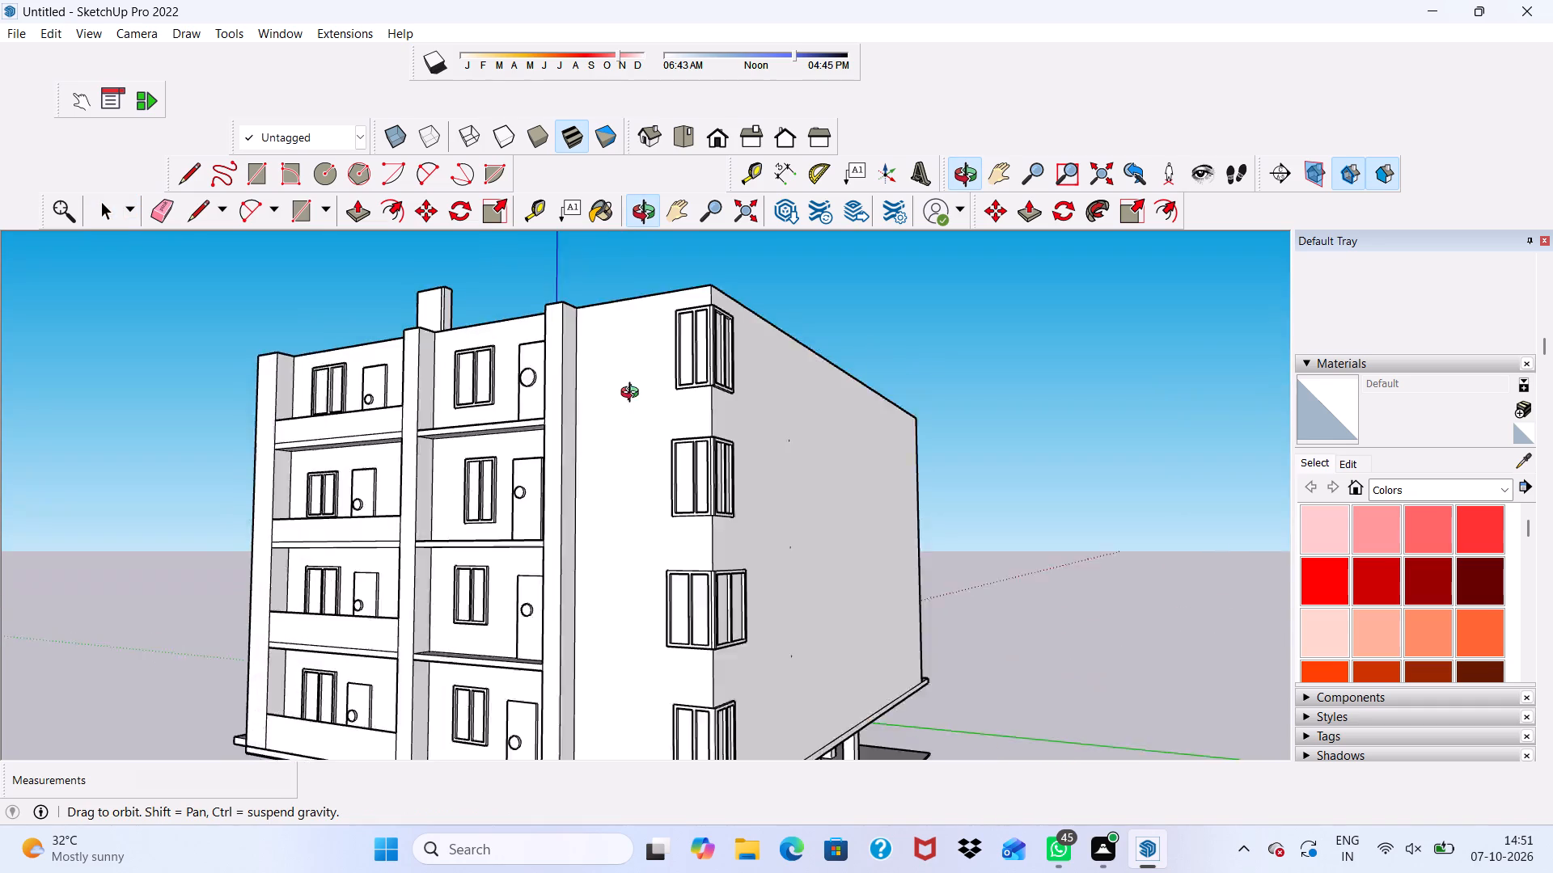
Examine the building's balcony facade, corner windows, blank side wall and roof from several angles.
{"action": "middle_click_drag", "start_coordinate": [633, 394], "coordinate": [648, 381]}
{"action": "scroll", "coordinate": [648, 374], "scroll_direction": "up", "scroll_amount": 1}
{"action": "scroll", "coordinate": [642, 344], "scroll_direction": "down", "scroll_amount": 9}
{"action": "middle_click_drag", "start_coordinate": [656, 363], "coordinate": [577, 364]}
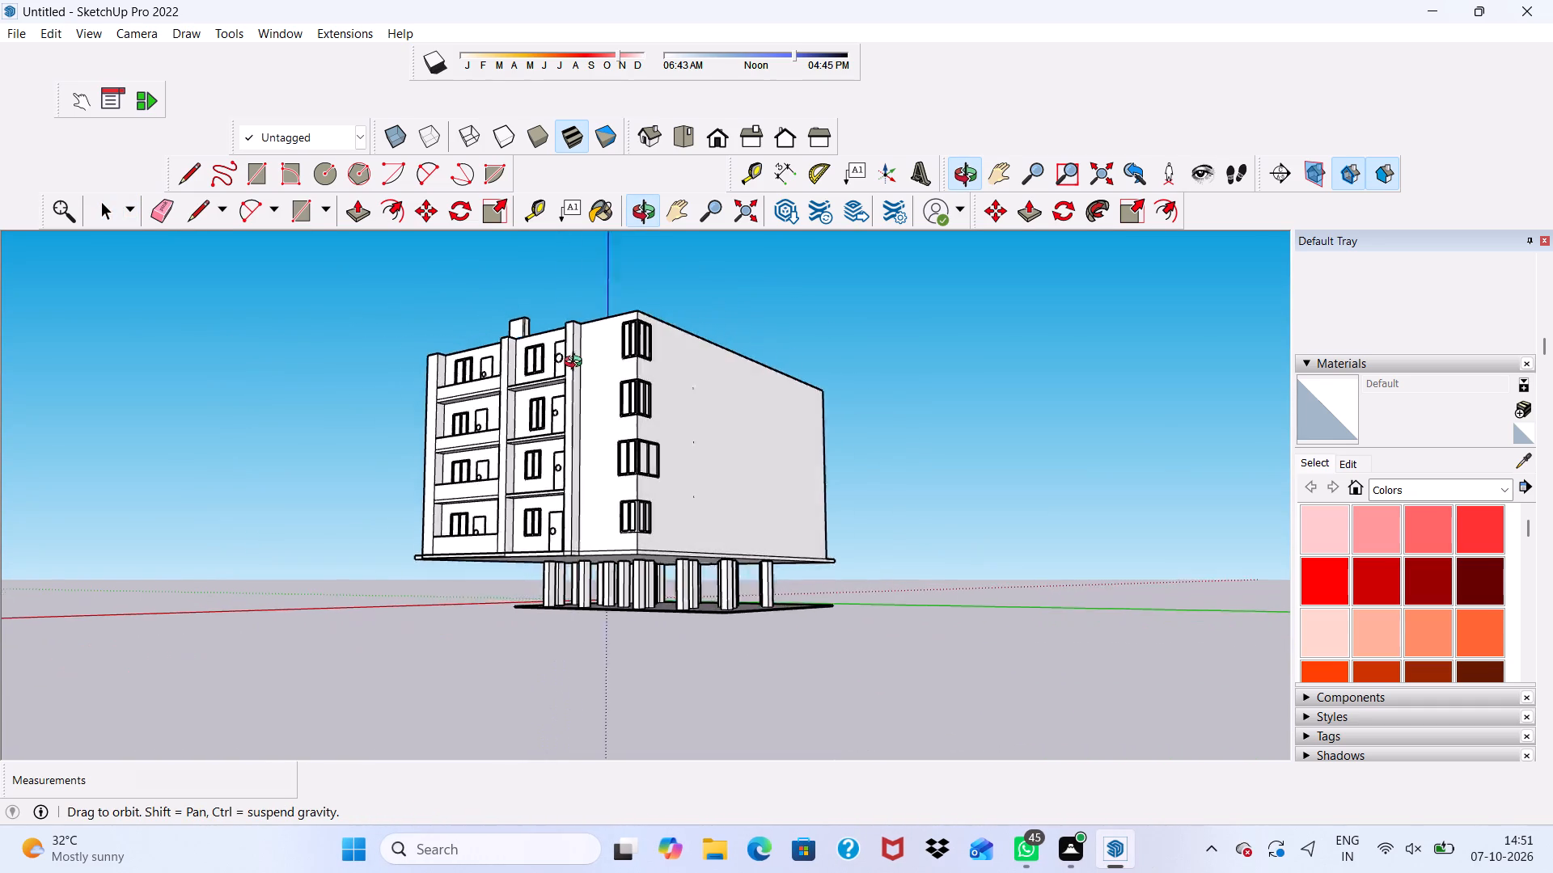
{"action": "middle_click_drag", "start_coordinate": [577, 364], "coordinate": [688, 454]}
{"action": "scroll", "coordinate": [699, 425], "scroll_direction": "up", "scroll_amount": 11}
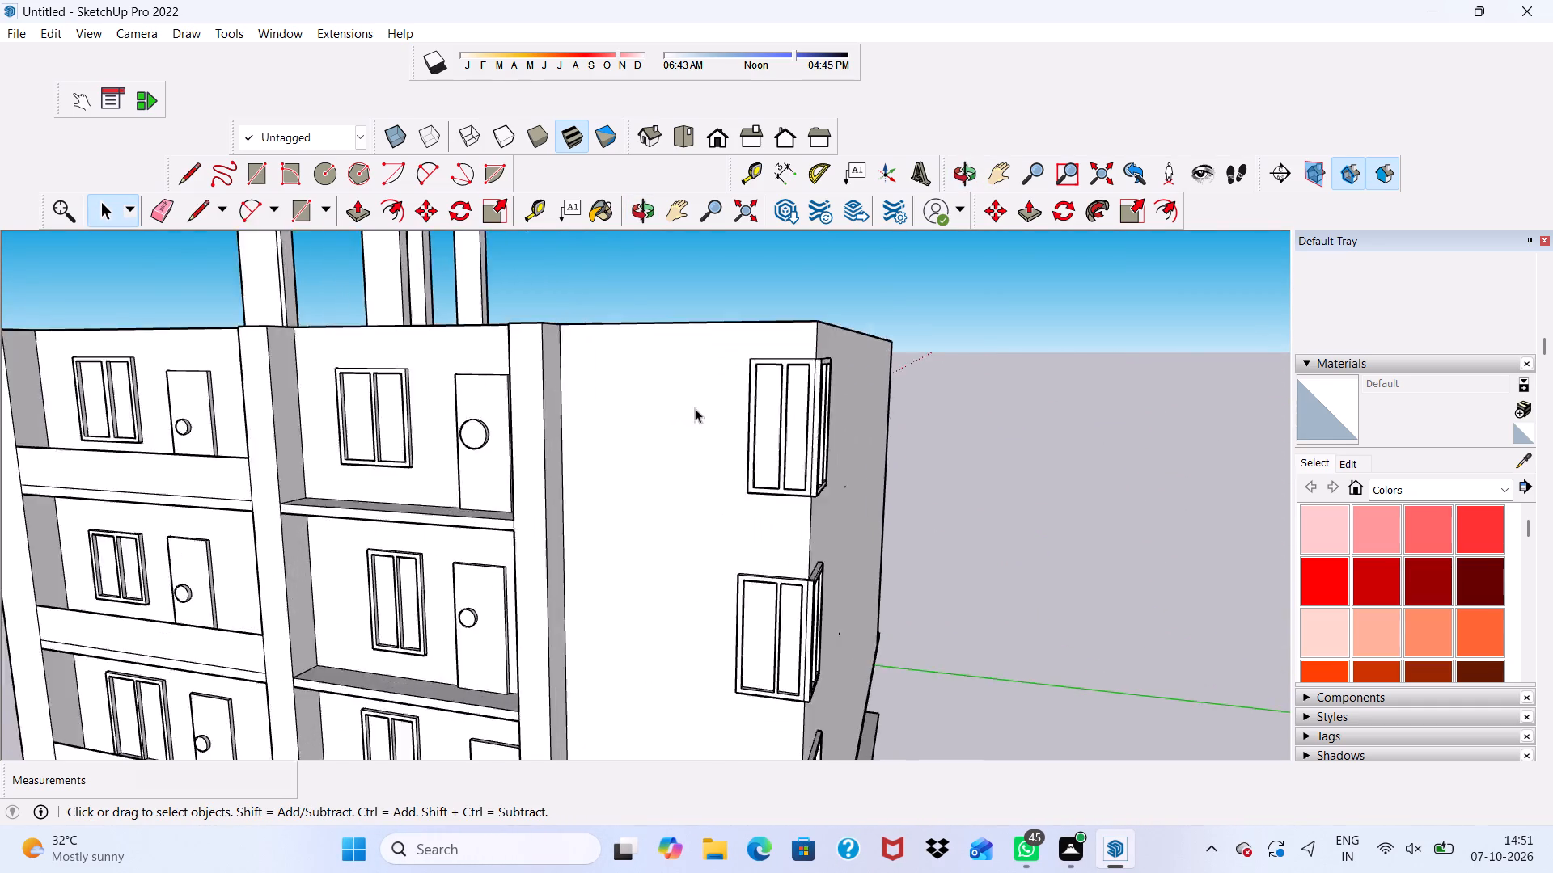
{"action": "scroll", "coordinate": [695, 408], "scroll_direction": "up", "scroll_amount": 5}
{"action": "scroll", "coordinate": [688, 377], "scroll_direction": "down", "scroll_amount": 9}
{"action": "middle_click_drag", "start_coordinate": [726, 434], "coordinate": [514, 386]}
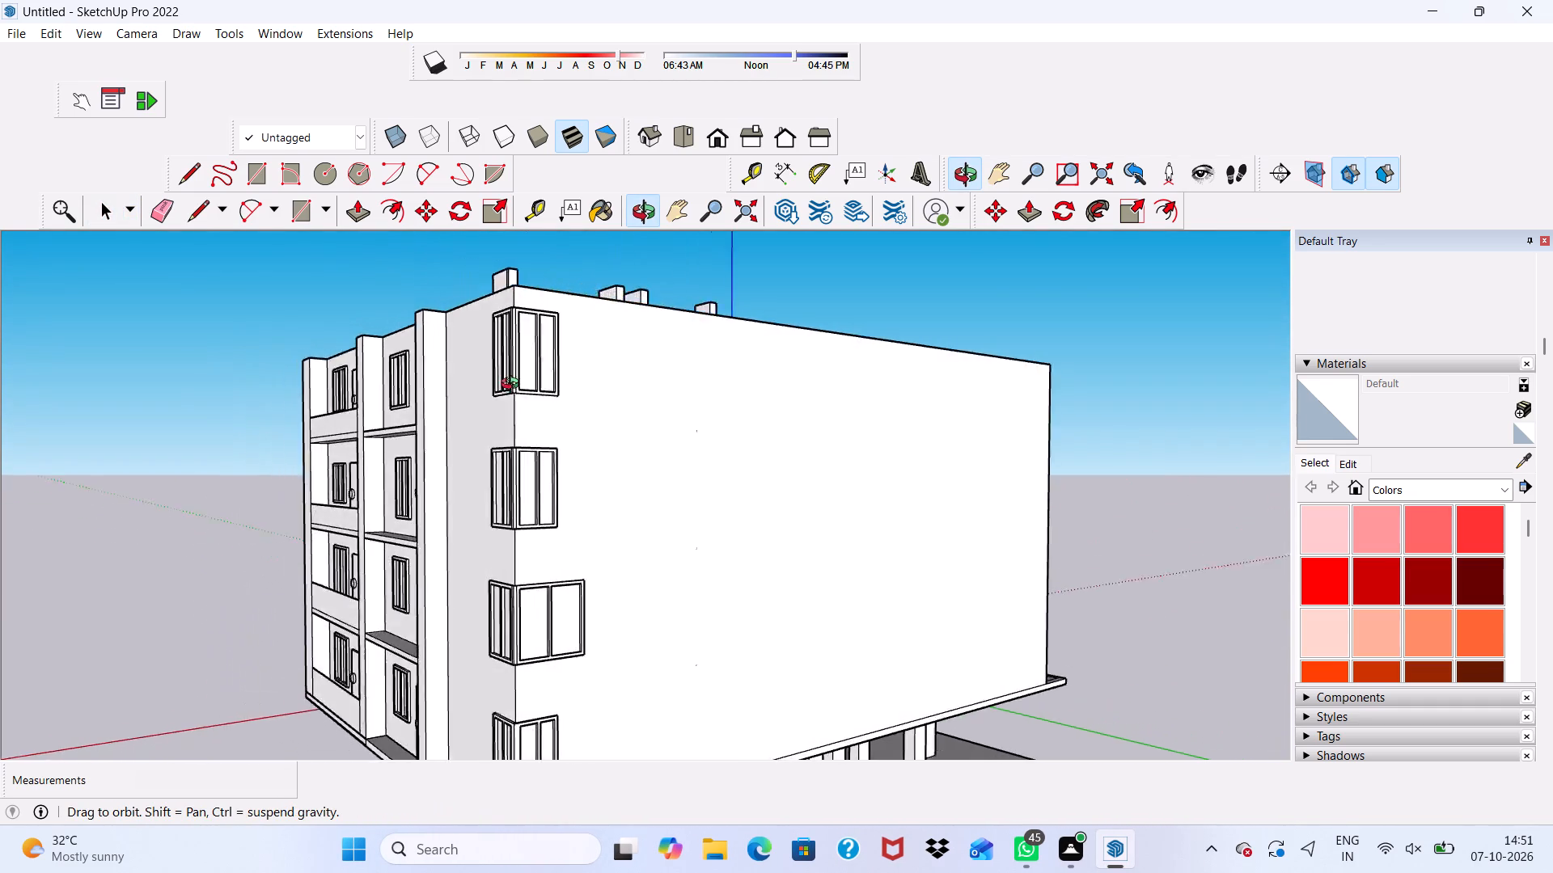
{"action": "middle_click_drag", "start_coordinate": [514, 386], "coordinate": [468, 391]}
{"action": "scroll", "coordinate": [468, 391], "scroll_direction": "up", "scroll_amount": 3}
{"action": "scroll", "coordinate": [460, 393], "scroll_direction": "down", "scroll_amount": 6}
{"action": "middle_click_drag", "start_coordinate": [467, 420], "coordinate": [628, 430]}
{"action": "scroll", "coordinate": [628, 405], "scroll_direction": "up", "scroll_amount": 4}
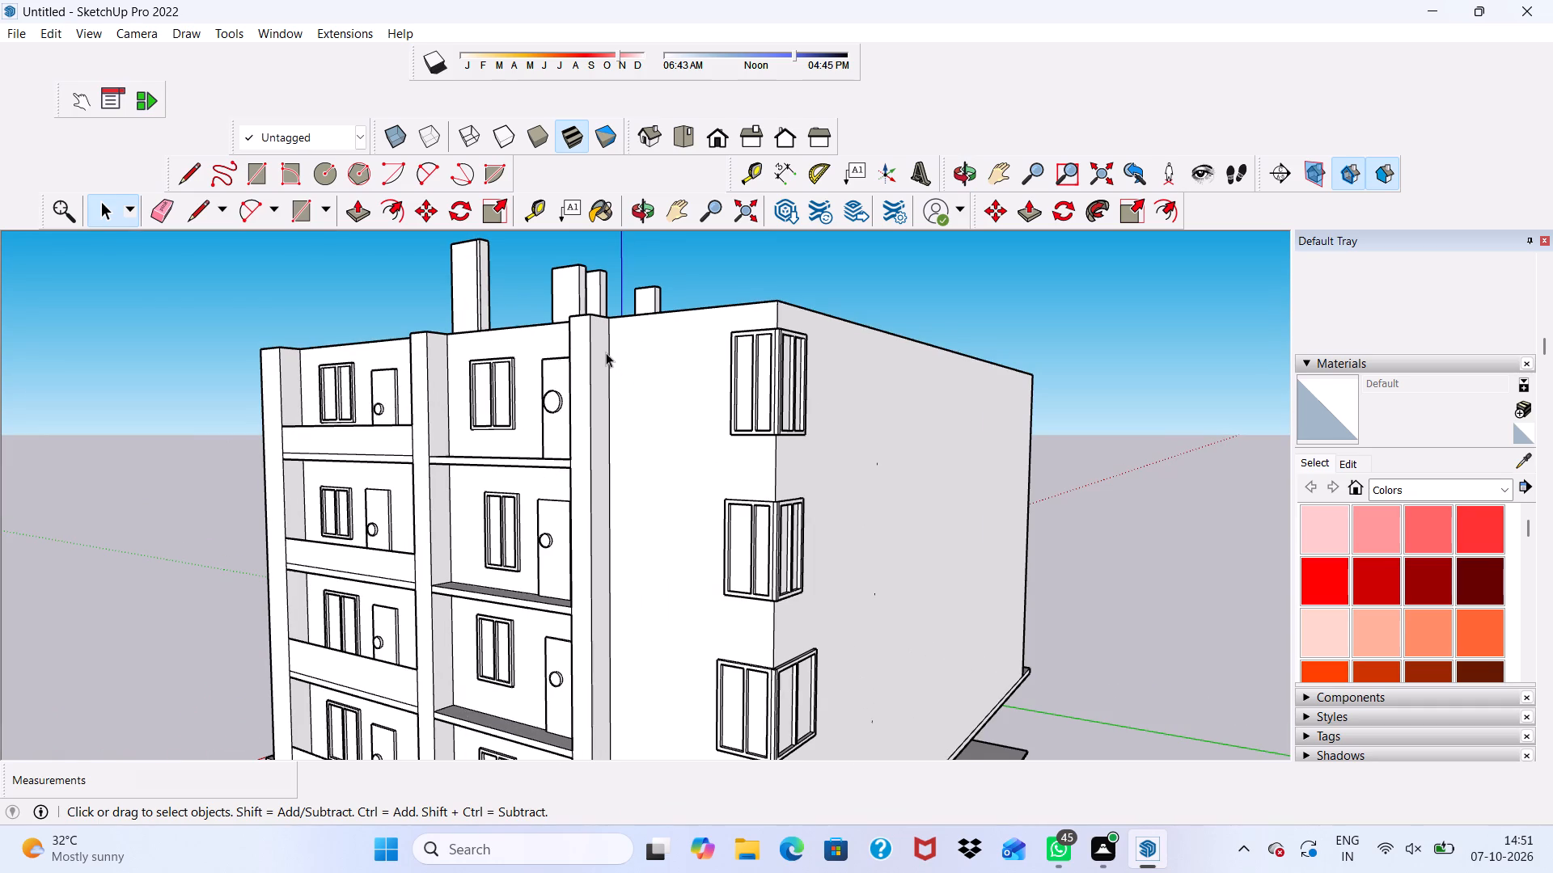
{"action": "scroll", "coordinate": [605, 352], "scroll_direction": "down", "scroll_amount": 9}
{"action": "middle_click_drag", "start_coordinate": [637, 430], "coordinate": [735, 439]}
{"action": "middle_click_drag", "start_coordinate": [745, 430], "coordinate": [625, 508]}
{"action": "scroll", "coordinate": [625, 492], "scroll_direction": "up", "scroll_amount": 4}
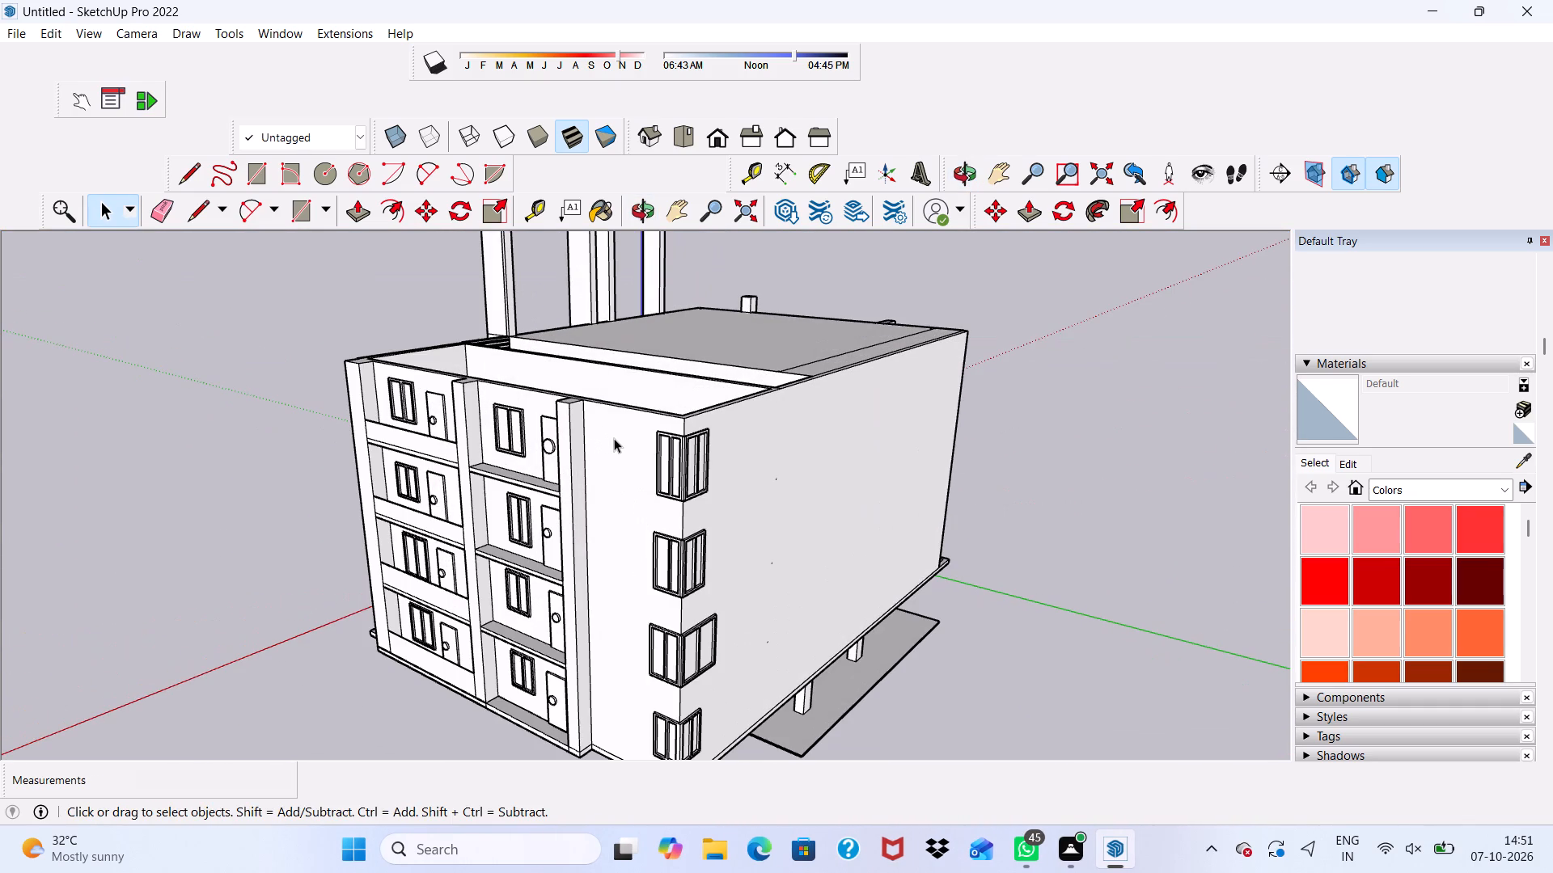
Push/Pull the plain front wall face beside the corner windows by 3".
{"action": "left_click", "coordinate": [619, 440]}
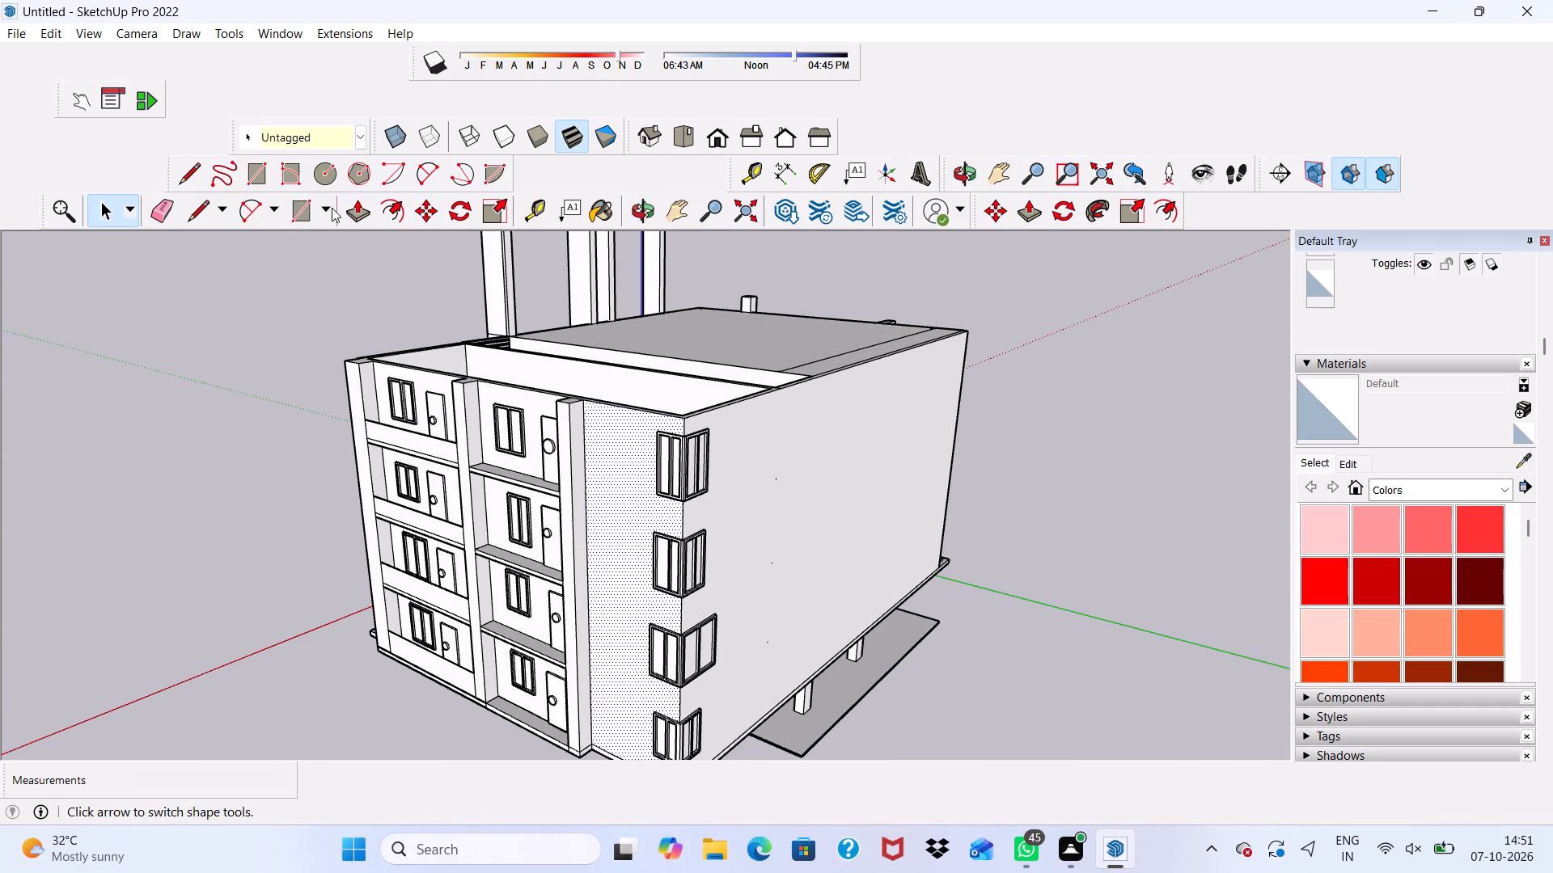
{"action": "left_click", "coordinate": [355, 213]}
{"action": "left_click", "coordinate": [601, 445]}
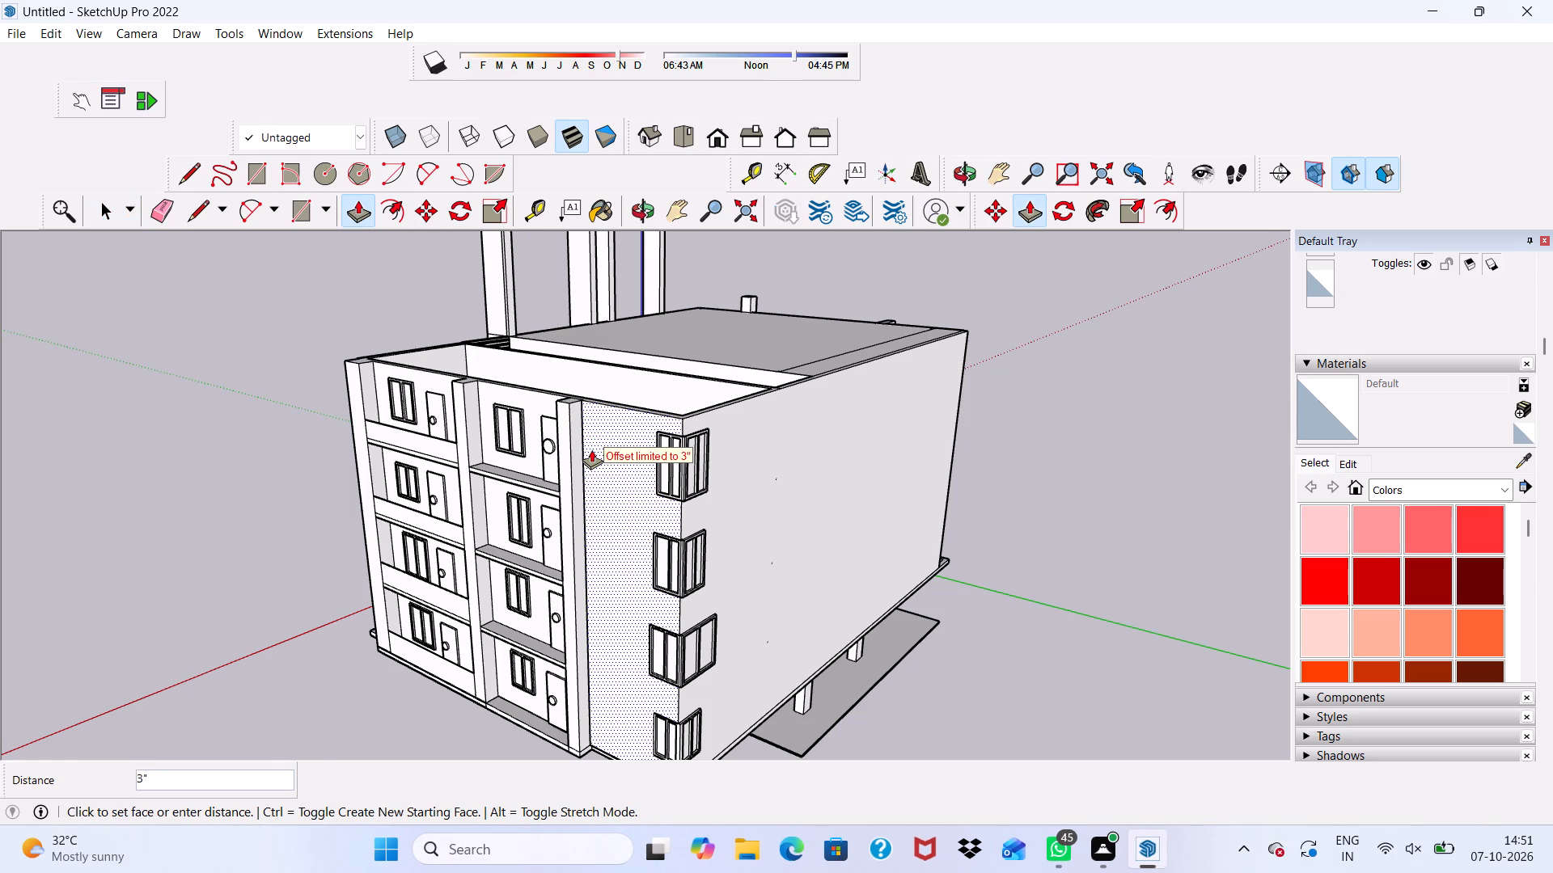
{"action": "type", "text": "3\""}
{"action": "key", "text": "Return"}
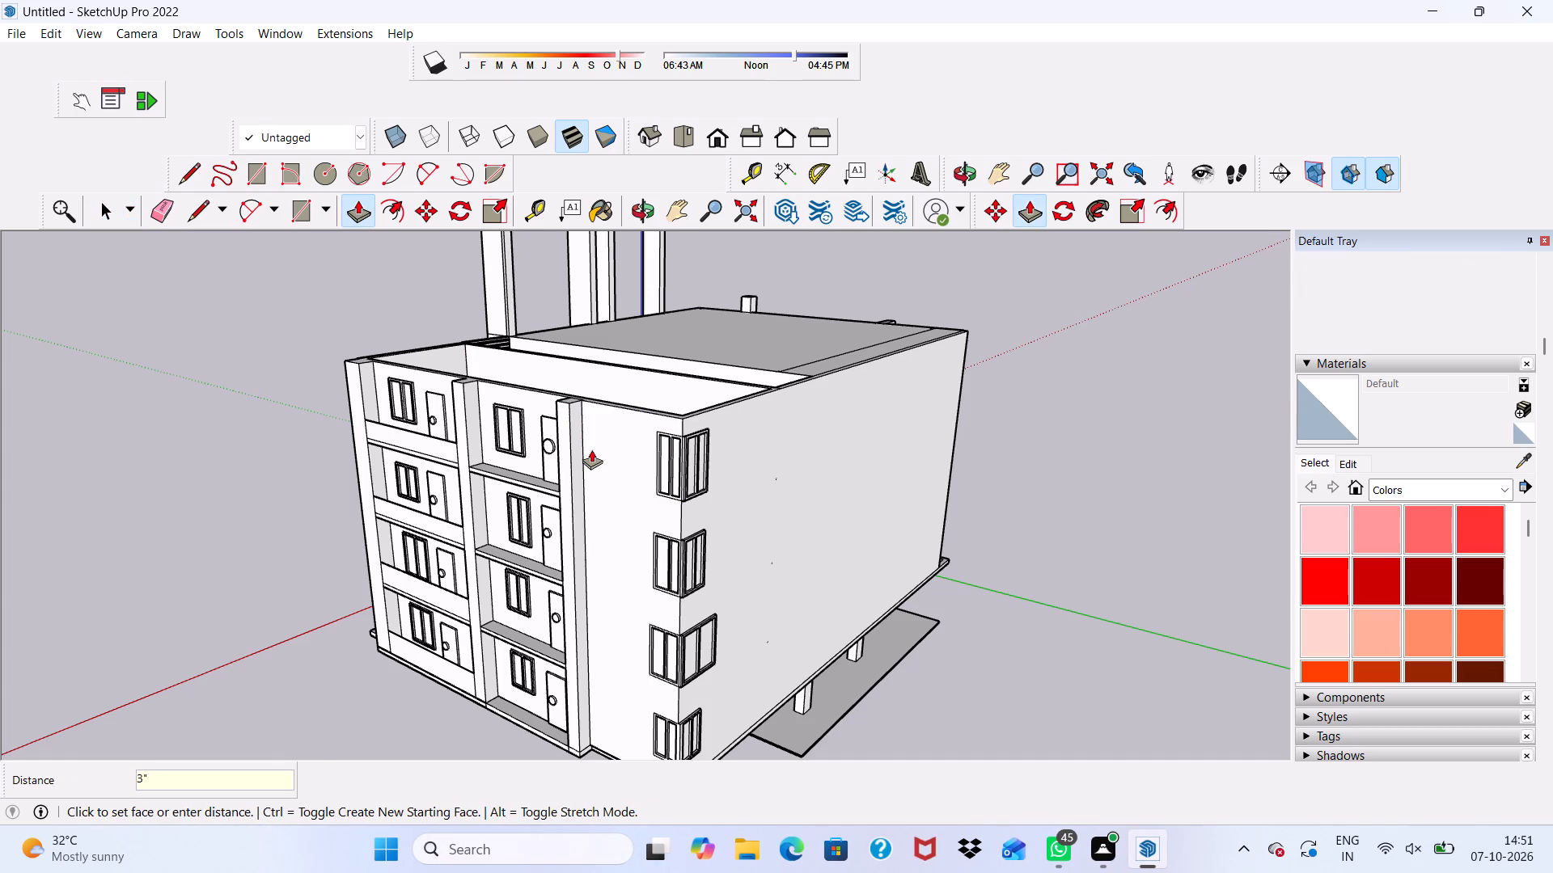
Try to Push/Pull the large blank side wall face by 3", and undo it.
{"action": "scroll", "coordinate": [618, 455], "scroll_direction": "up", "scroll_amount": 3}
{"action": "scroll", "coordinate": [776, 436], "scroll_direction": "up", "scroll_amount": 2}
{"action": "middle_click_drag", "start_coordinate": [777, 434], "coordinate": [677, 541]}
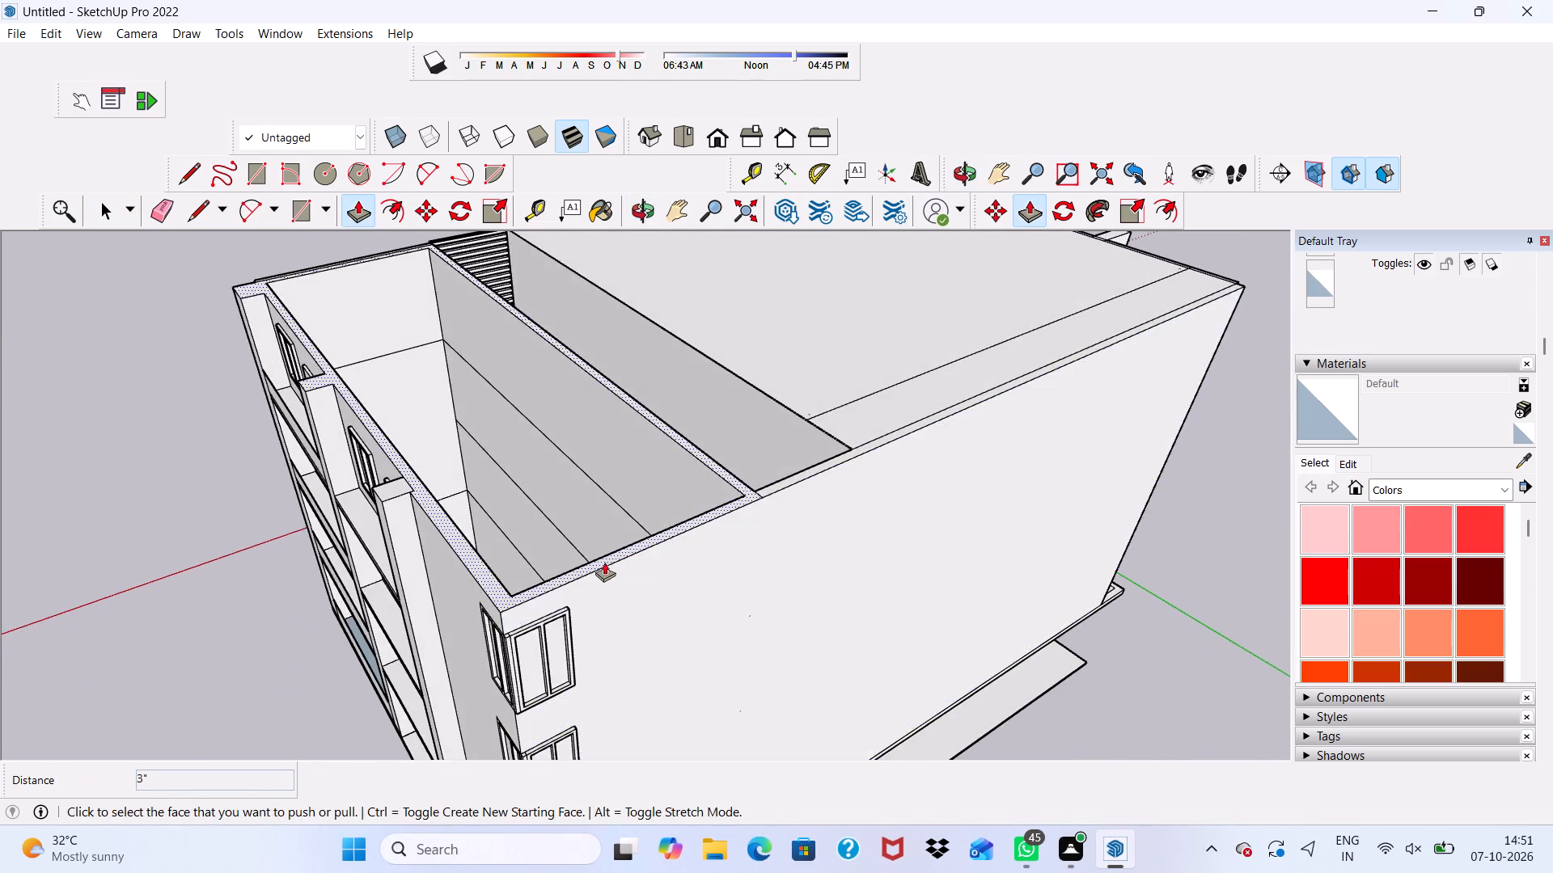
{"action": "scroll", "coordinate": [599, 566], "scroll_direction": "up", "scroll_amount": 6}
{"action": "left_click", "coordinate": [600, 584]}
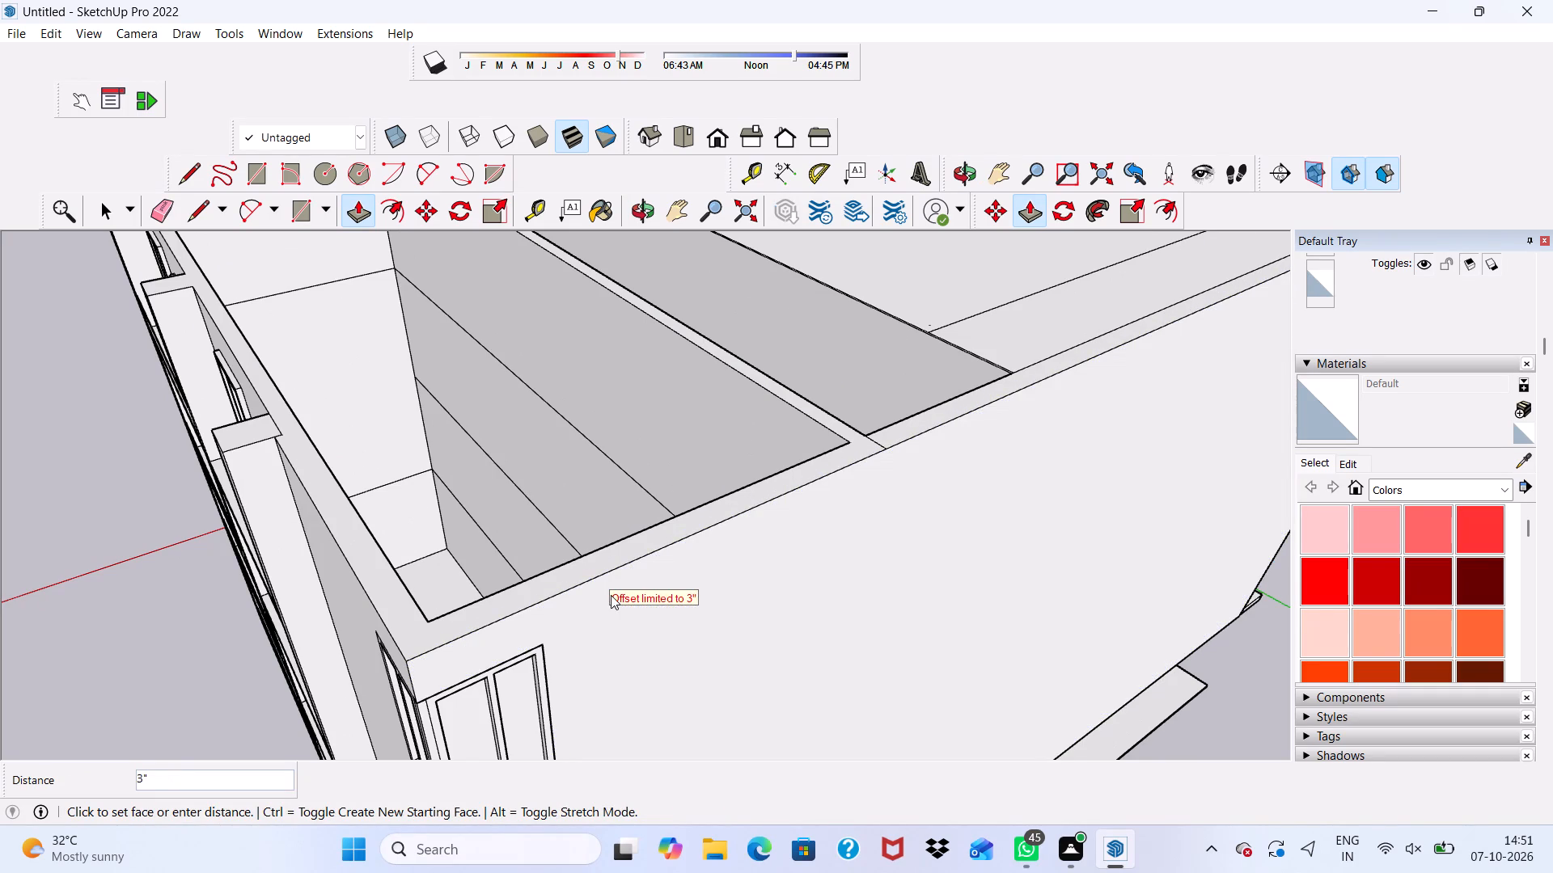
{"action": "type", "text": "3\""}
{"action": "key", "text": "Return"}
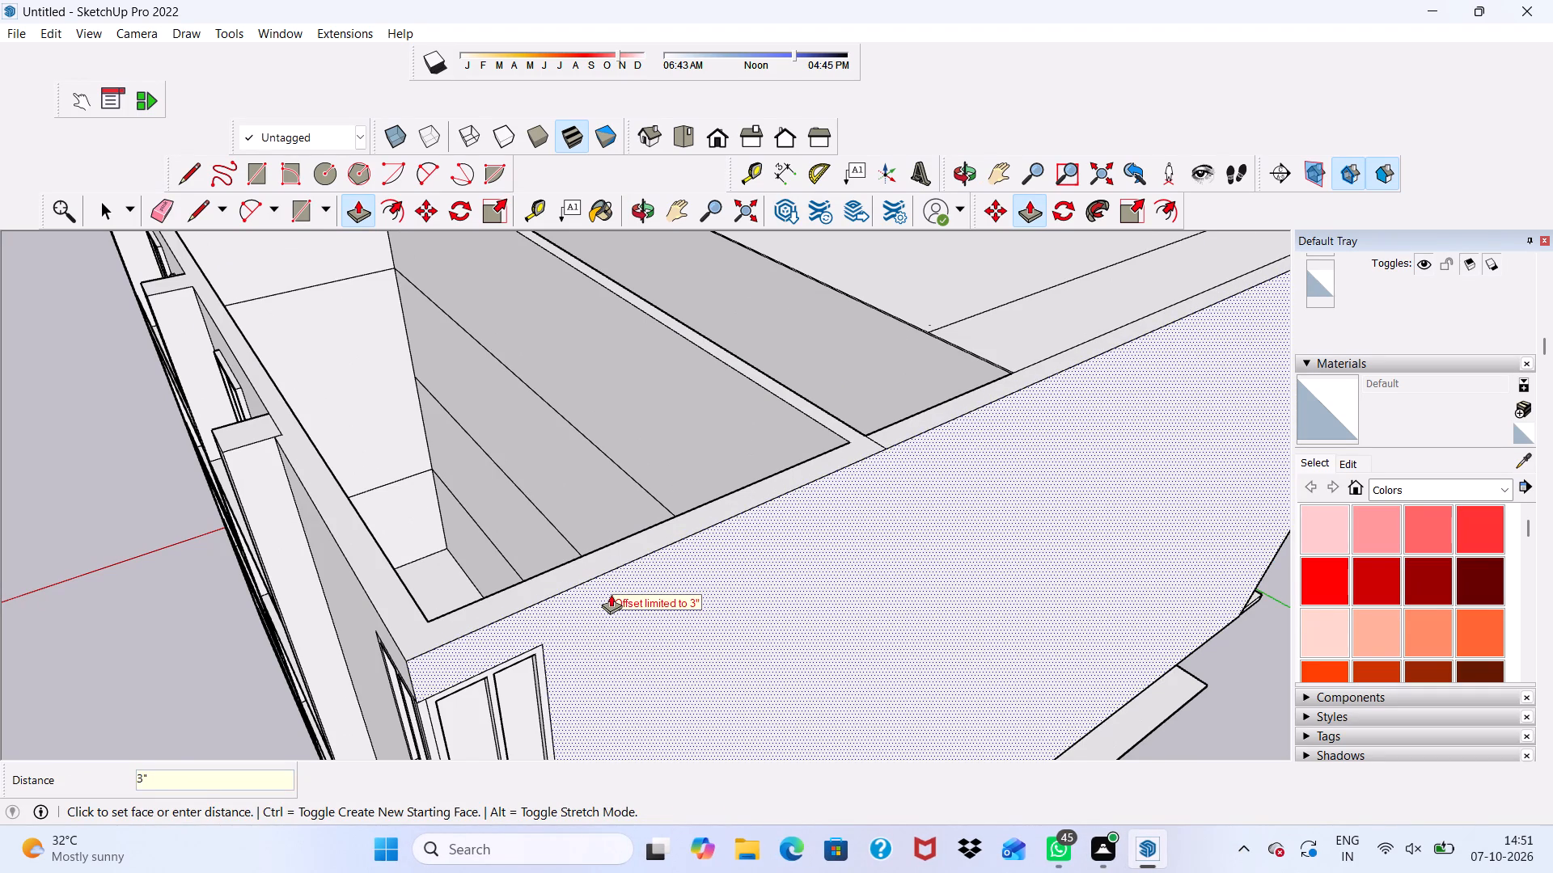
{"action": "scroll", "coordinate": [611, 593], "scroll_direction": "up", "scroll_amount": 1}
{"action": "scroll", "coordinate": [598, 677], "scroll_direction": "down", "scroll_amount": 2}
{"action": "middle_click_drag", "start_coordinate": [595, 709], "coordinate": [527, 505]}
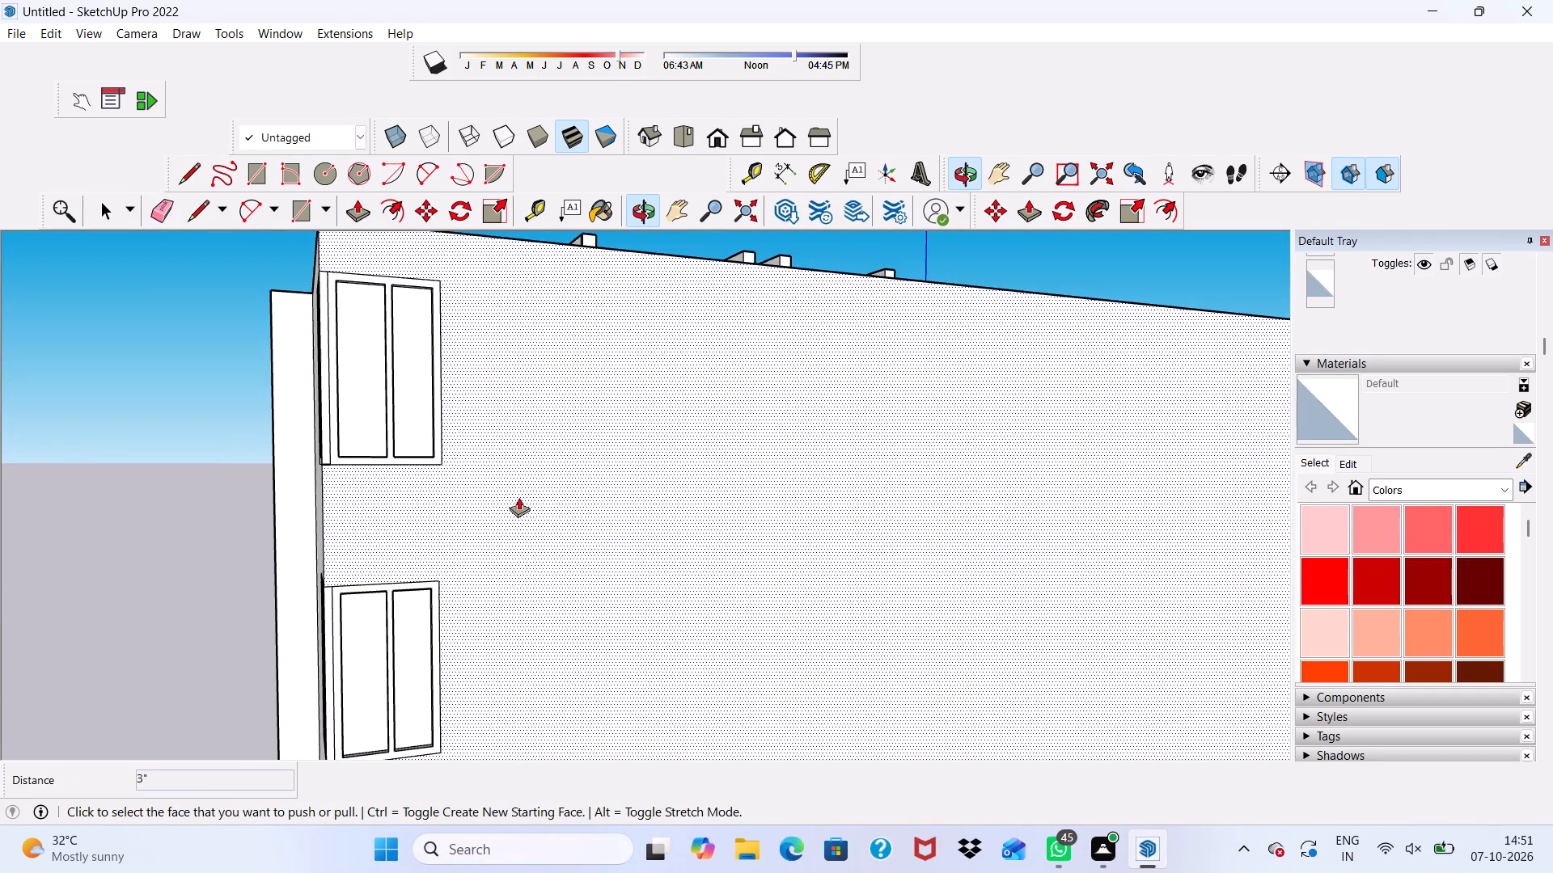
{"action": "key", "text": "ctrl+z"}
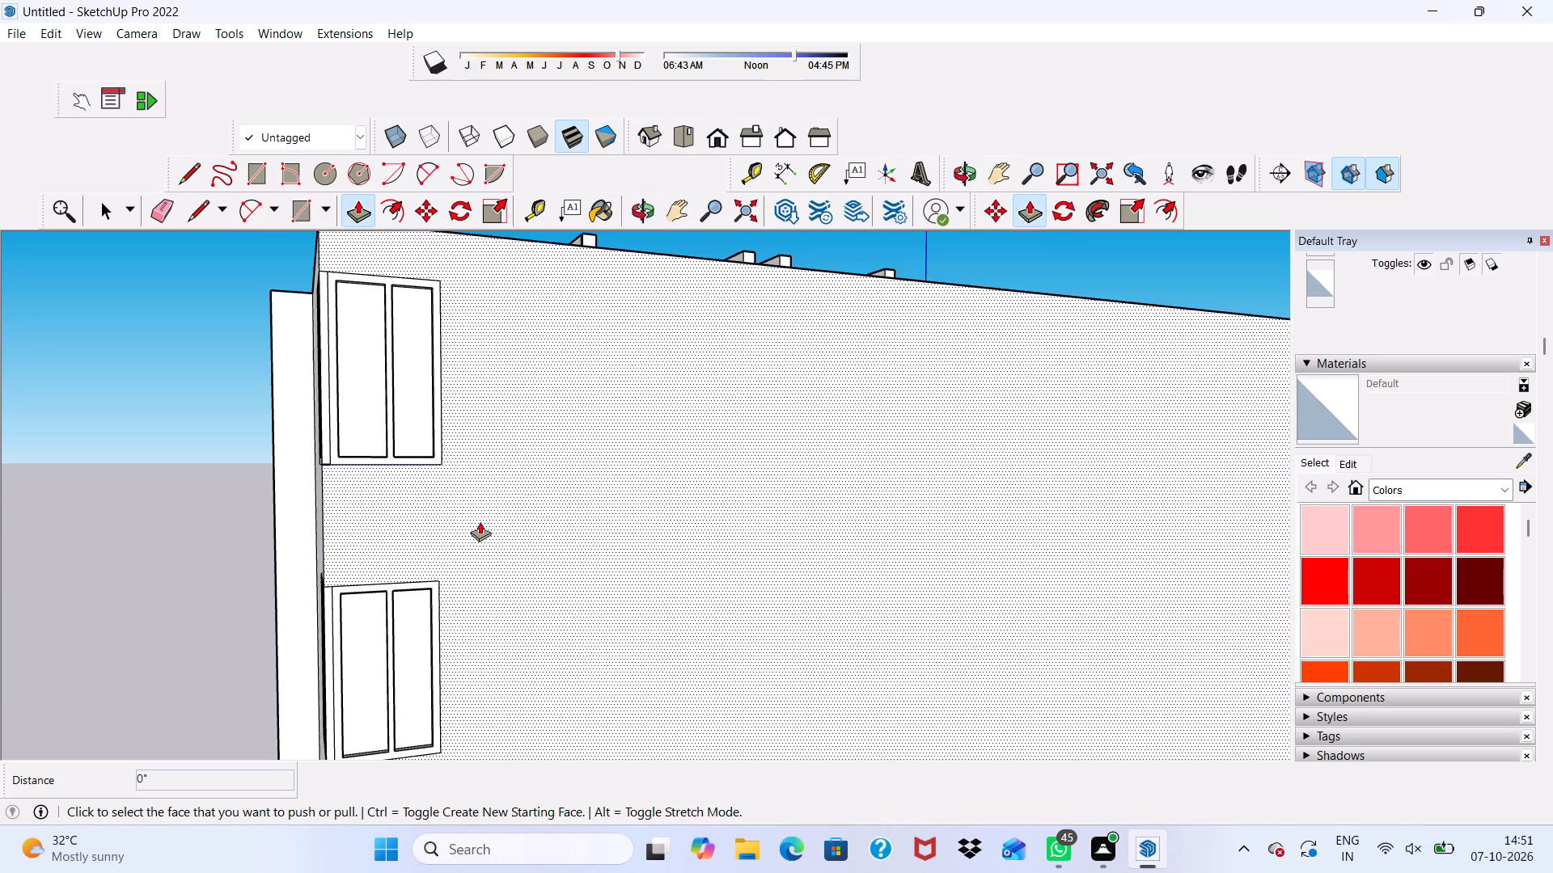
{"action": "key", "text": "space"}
Draw a thin horizontal strip about 2 3/16" by 12' 4 13/16" across the plain front wall, between the top two corner windows.
{"action": "scroll", "coordinate": [480, 521], "scroll_direction": "down", "scroll_amount": 9}
{"action": "middle_click_drag", "start_coordinate": [455, 532], "coordinate": [595, 528]}
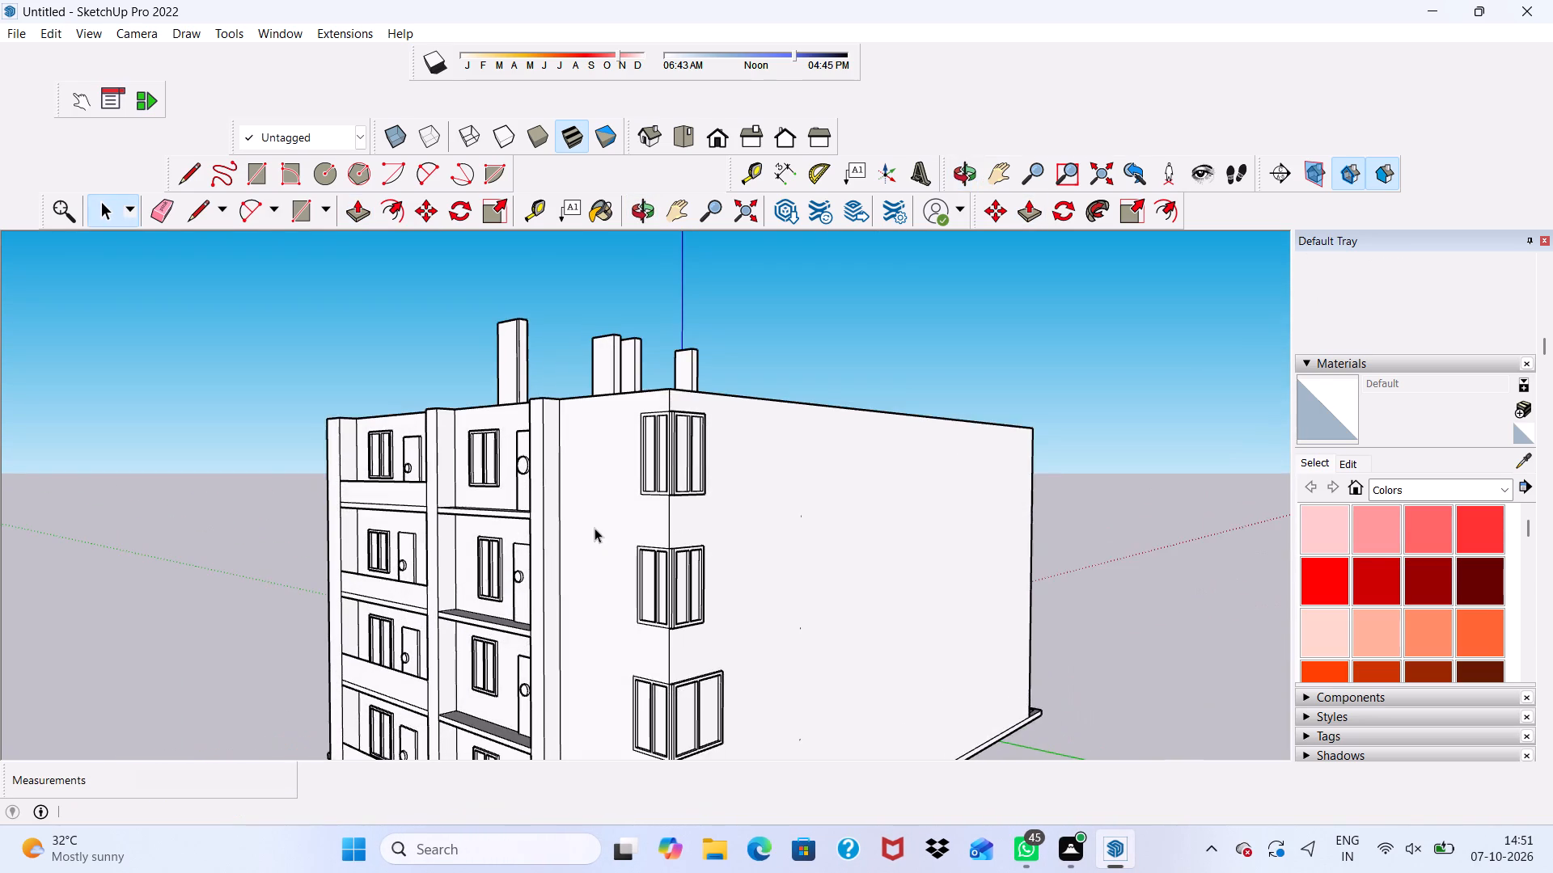
{"action": "scroll", "coordinate": [595, 528], "scroll_direction": "up", "scroll_amount": 1}
{"action": "left_click", "coordinate": [250, 170]}
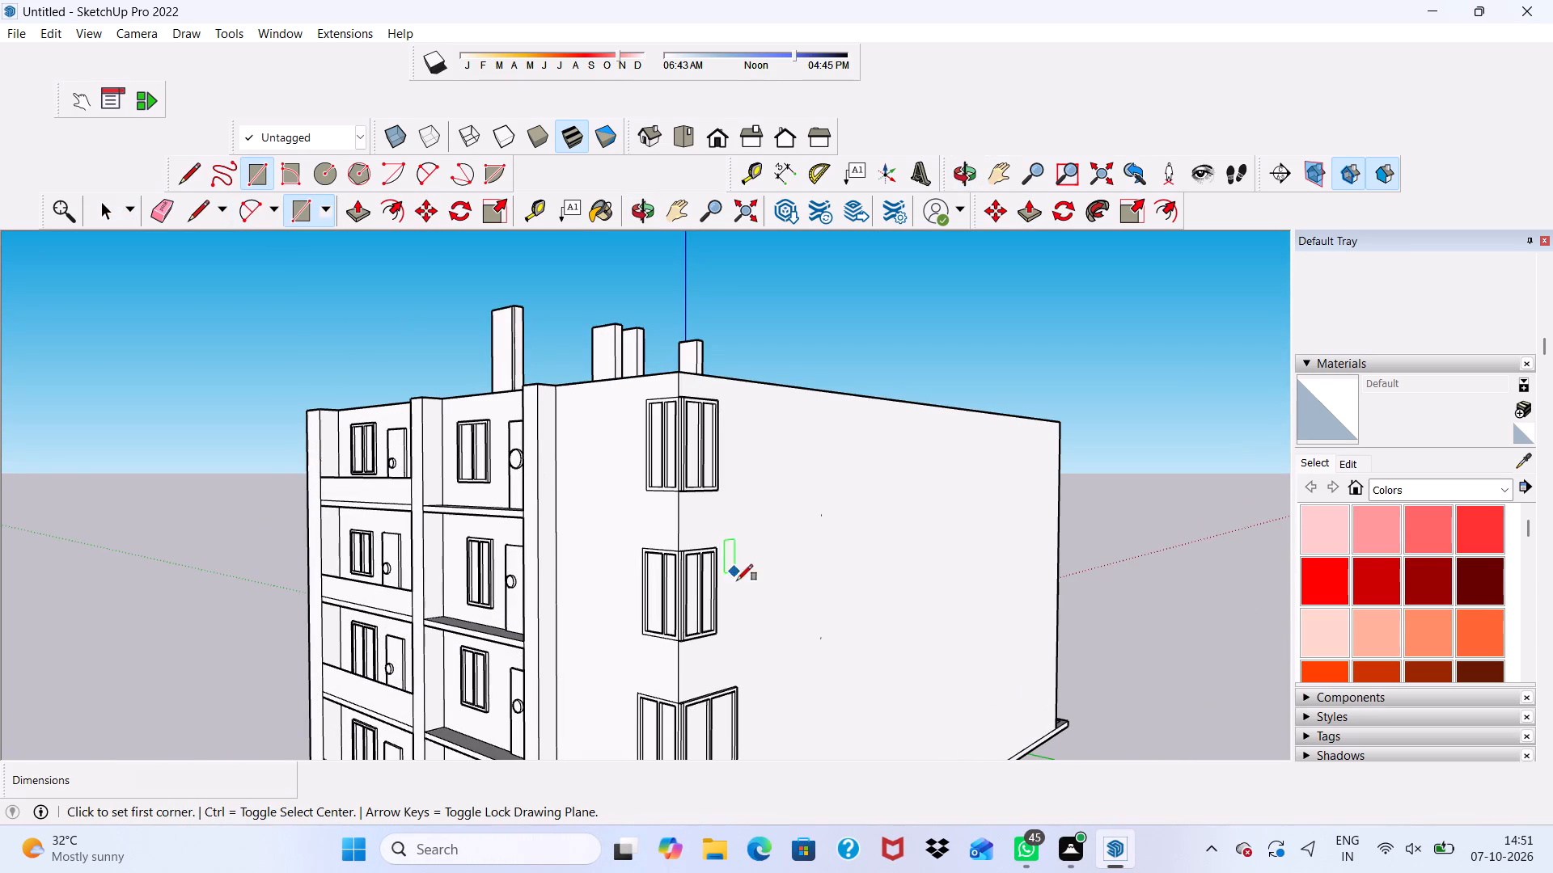
{"action": "scroll", "coordinate": [738, 595], "scroll_direction": "up", "scroll_amount": 3}
{"action": "scroll", "coordinate": [645, 521], "scroll_direction": "up", "scroll_amount": 3}
{"action": "scroll", "coordinate": [498, 361], "scroll_direction": "up", "scroll_amount": 1}
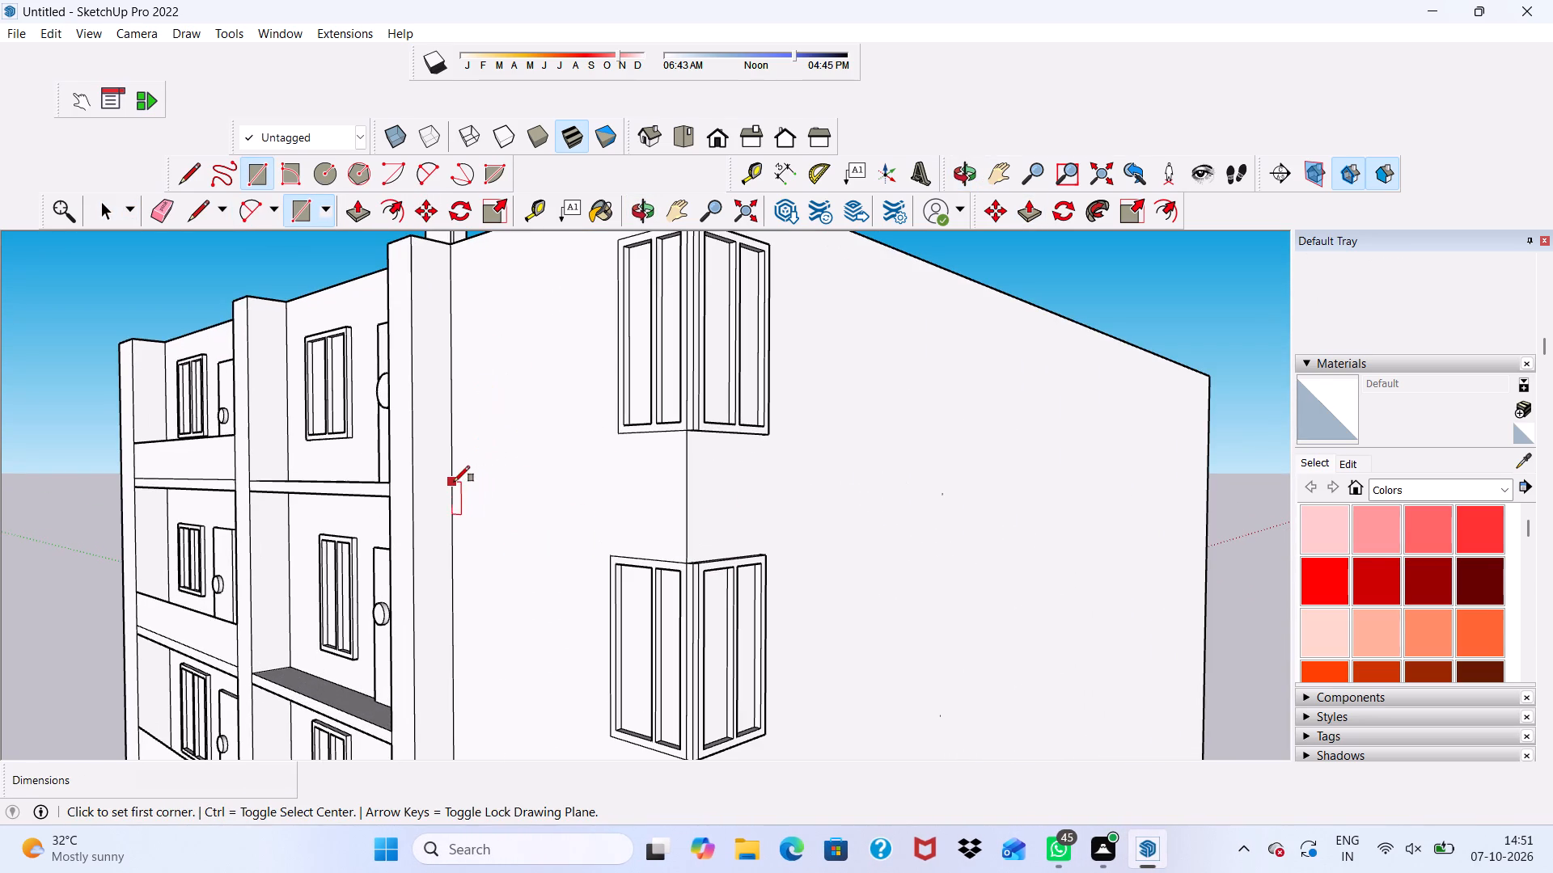
{"action": "left_click", "coordinate": [455, 496]}
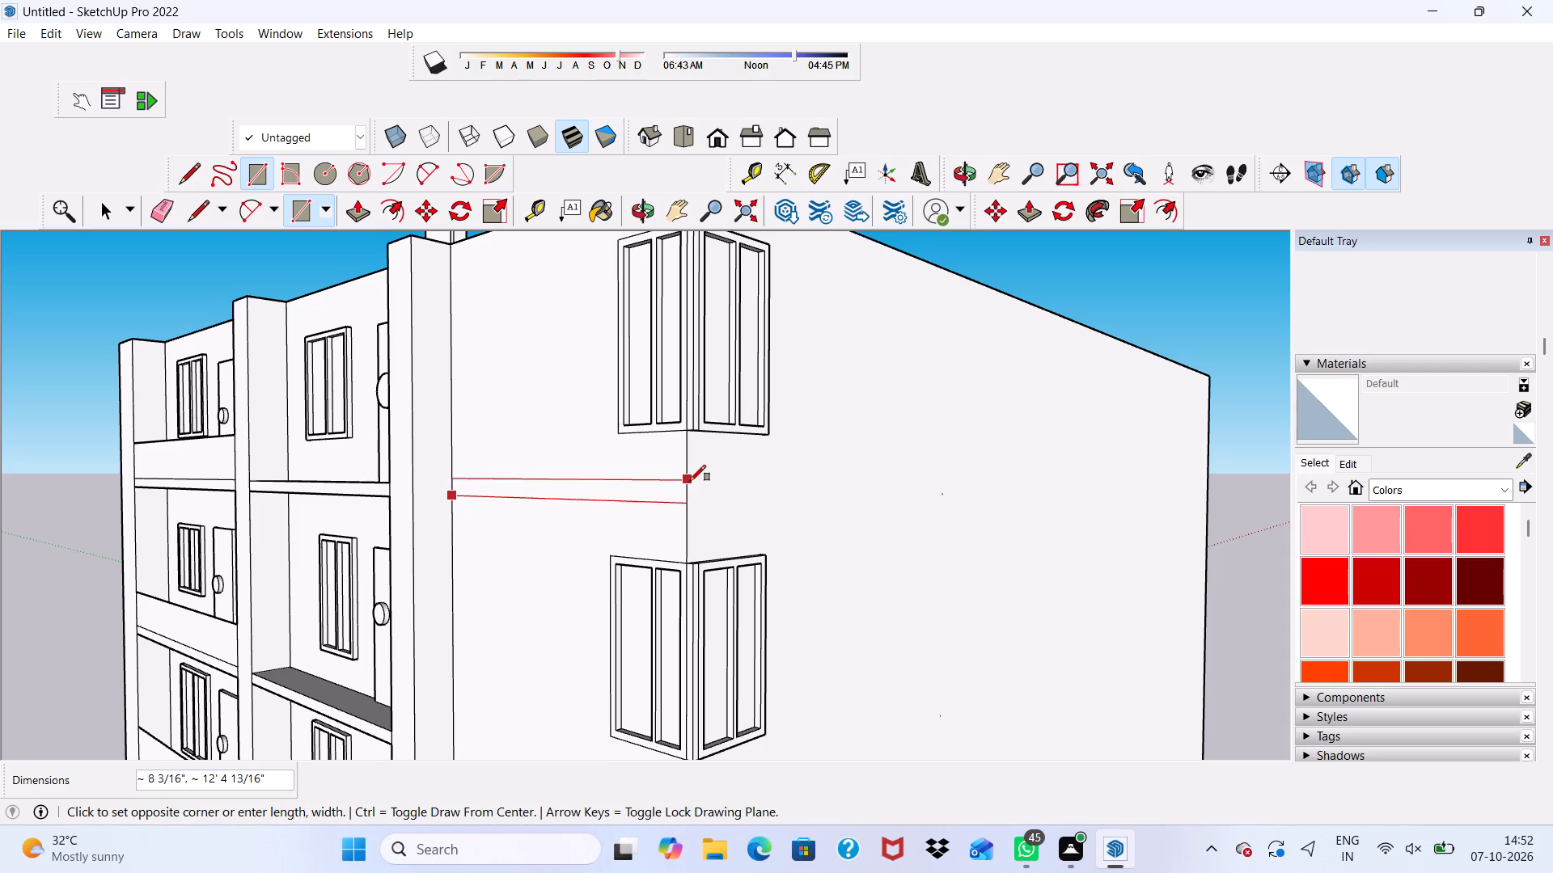
{"action": "scroll", "coordinate": [682, 479], "scroll_direction": "up", "scroll_amount": 3}
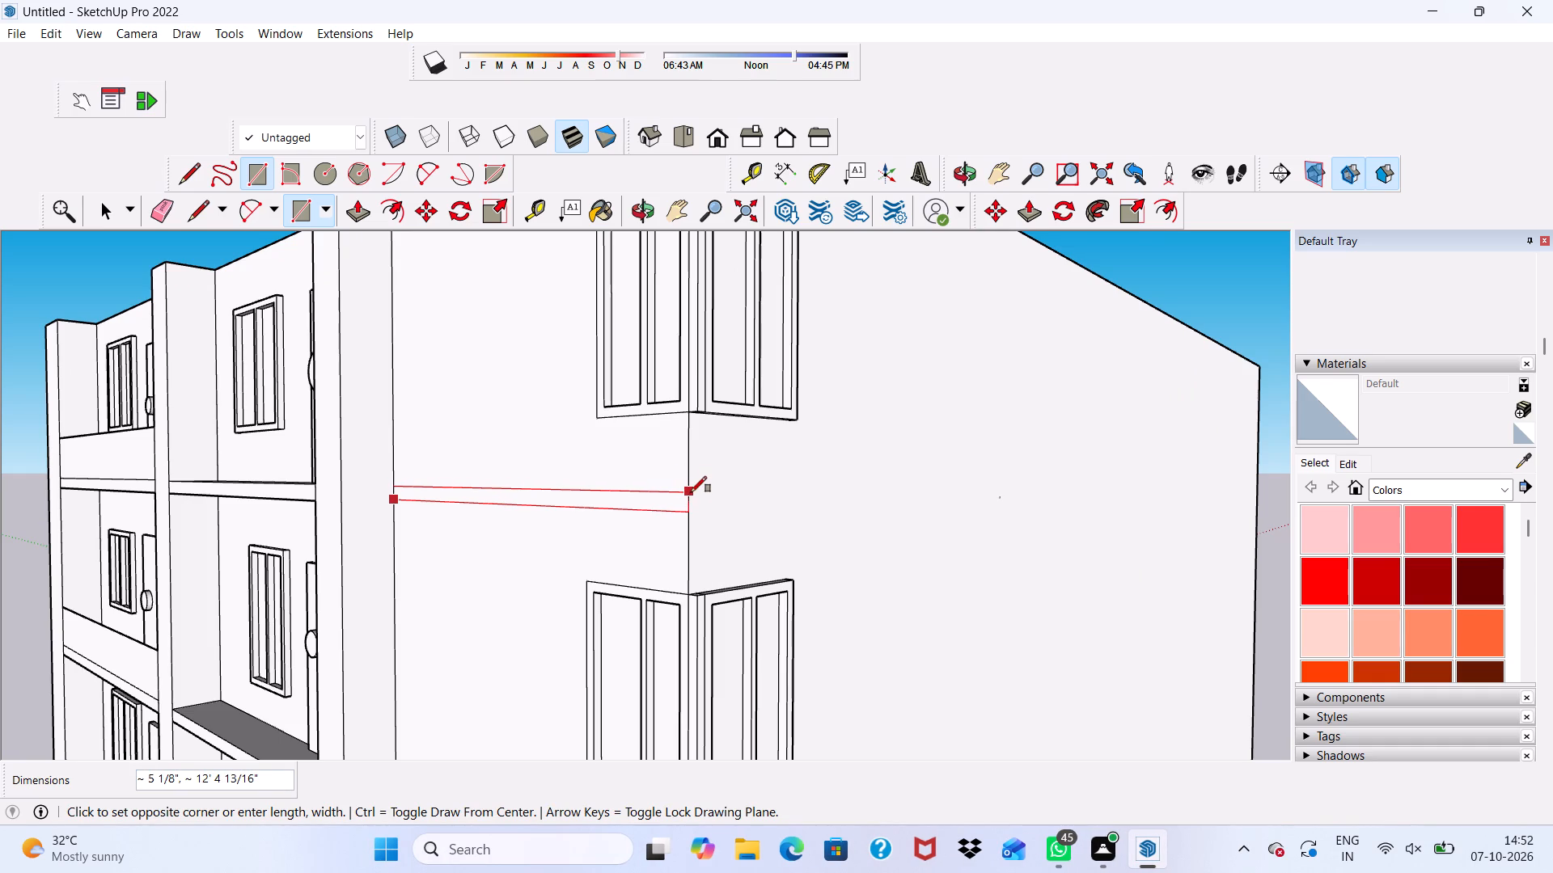
{"action": "left_click", "coordinate": [688, 496]}
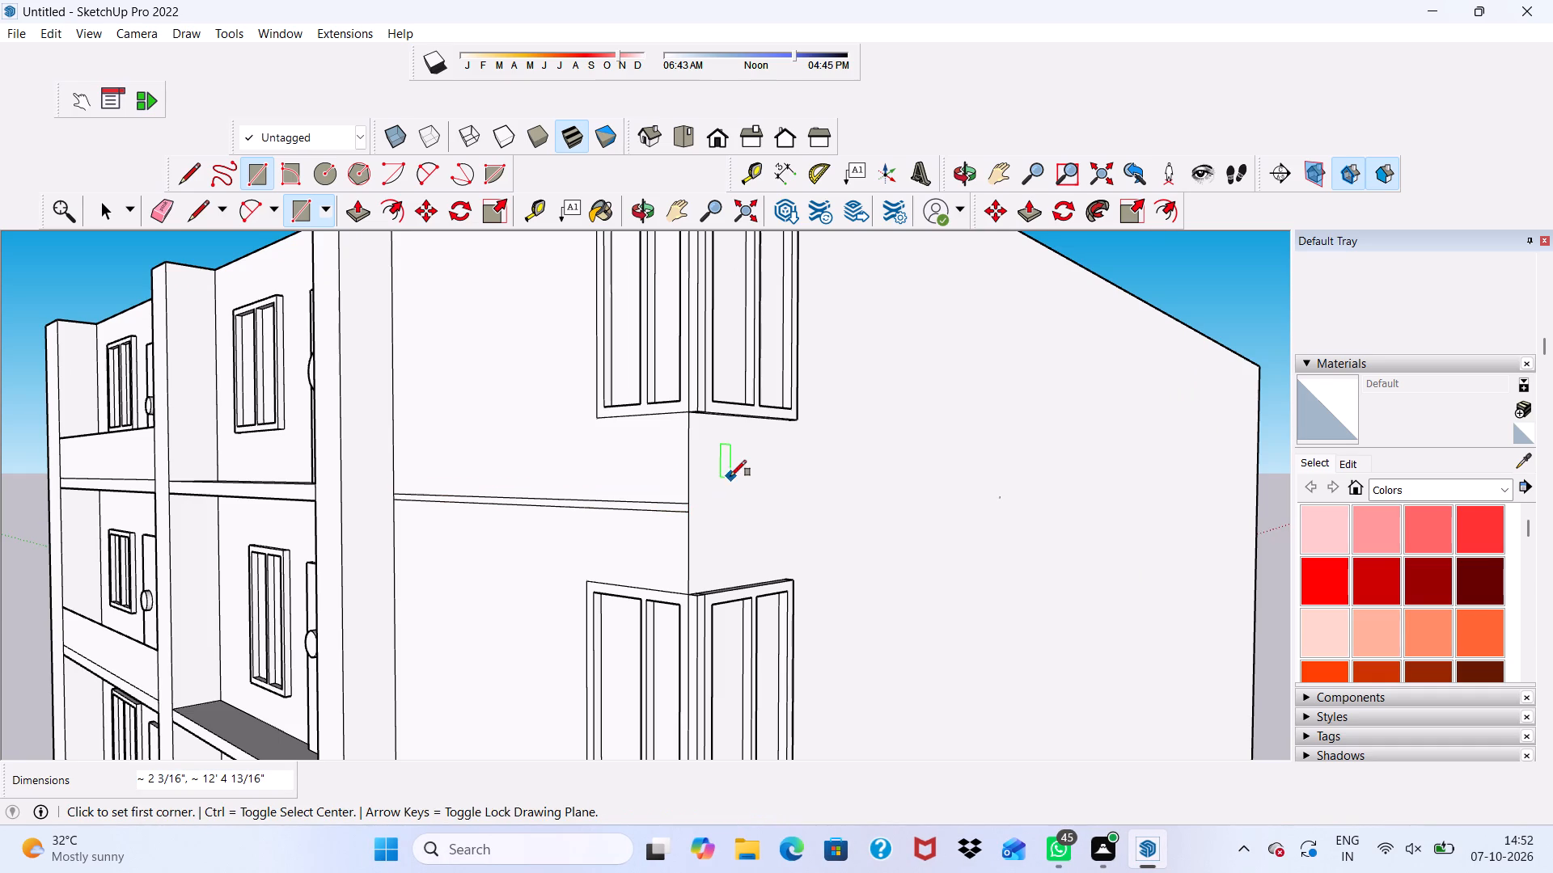
{"action": "key", "text": "space"}
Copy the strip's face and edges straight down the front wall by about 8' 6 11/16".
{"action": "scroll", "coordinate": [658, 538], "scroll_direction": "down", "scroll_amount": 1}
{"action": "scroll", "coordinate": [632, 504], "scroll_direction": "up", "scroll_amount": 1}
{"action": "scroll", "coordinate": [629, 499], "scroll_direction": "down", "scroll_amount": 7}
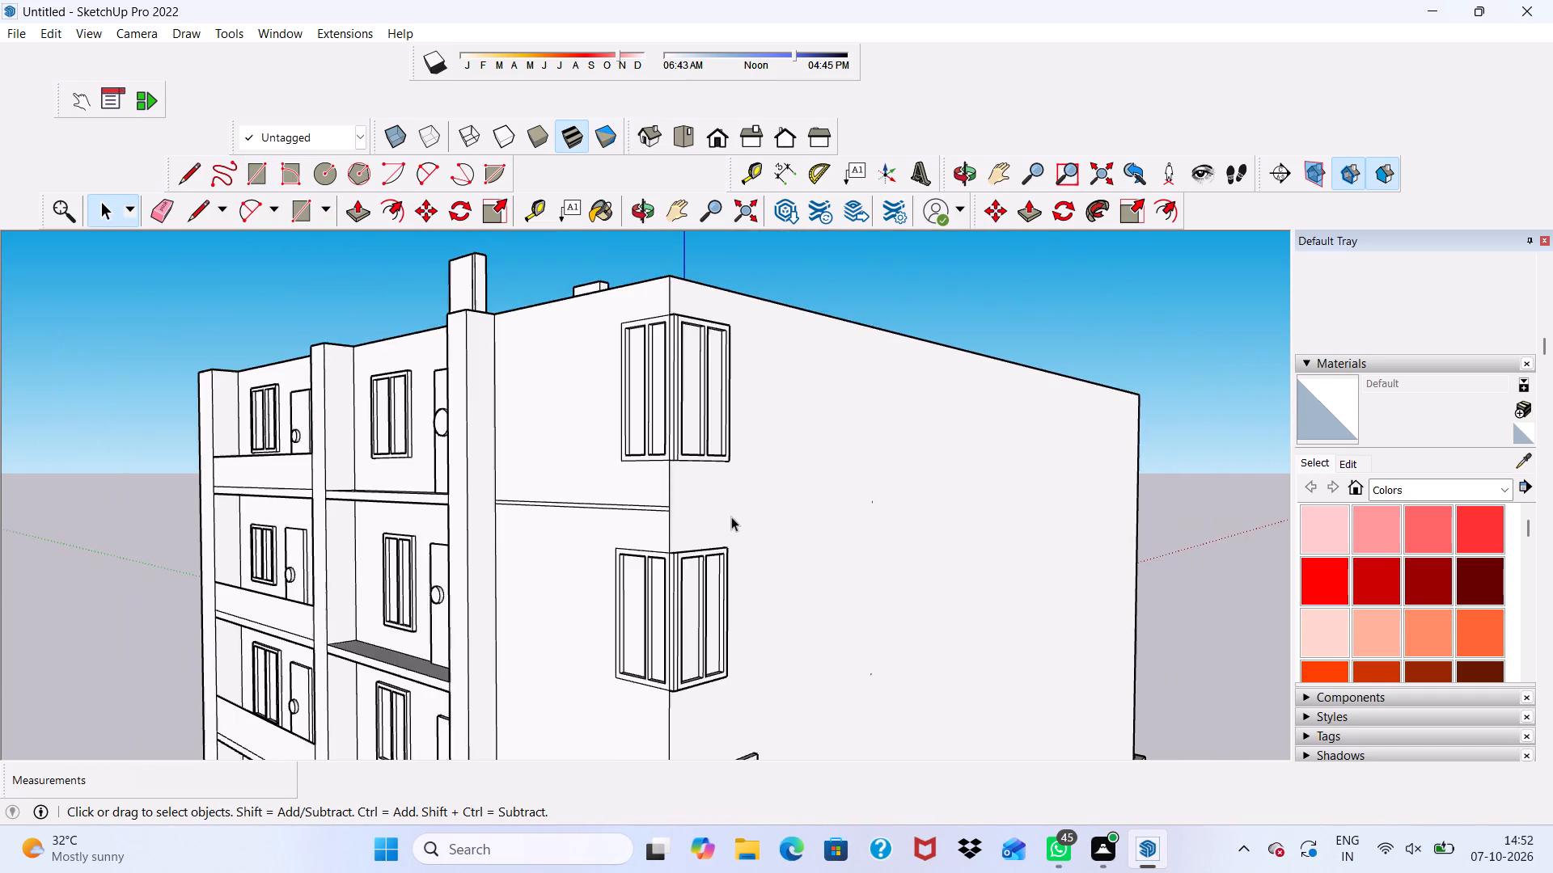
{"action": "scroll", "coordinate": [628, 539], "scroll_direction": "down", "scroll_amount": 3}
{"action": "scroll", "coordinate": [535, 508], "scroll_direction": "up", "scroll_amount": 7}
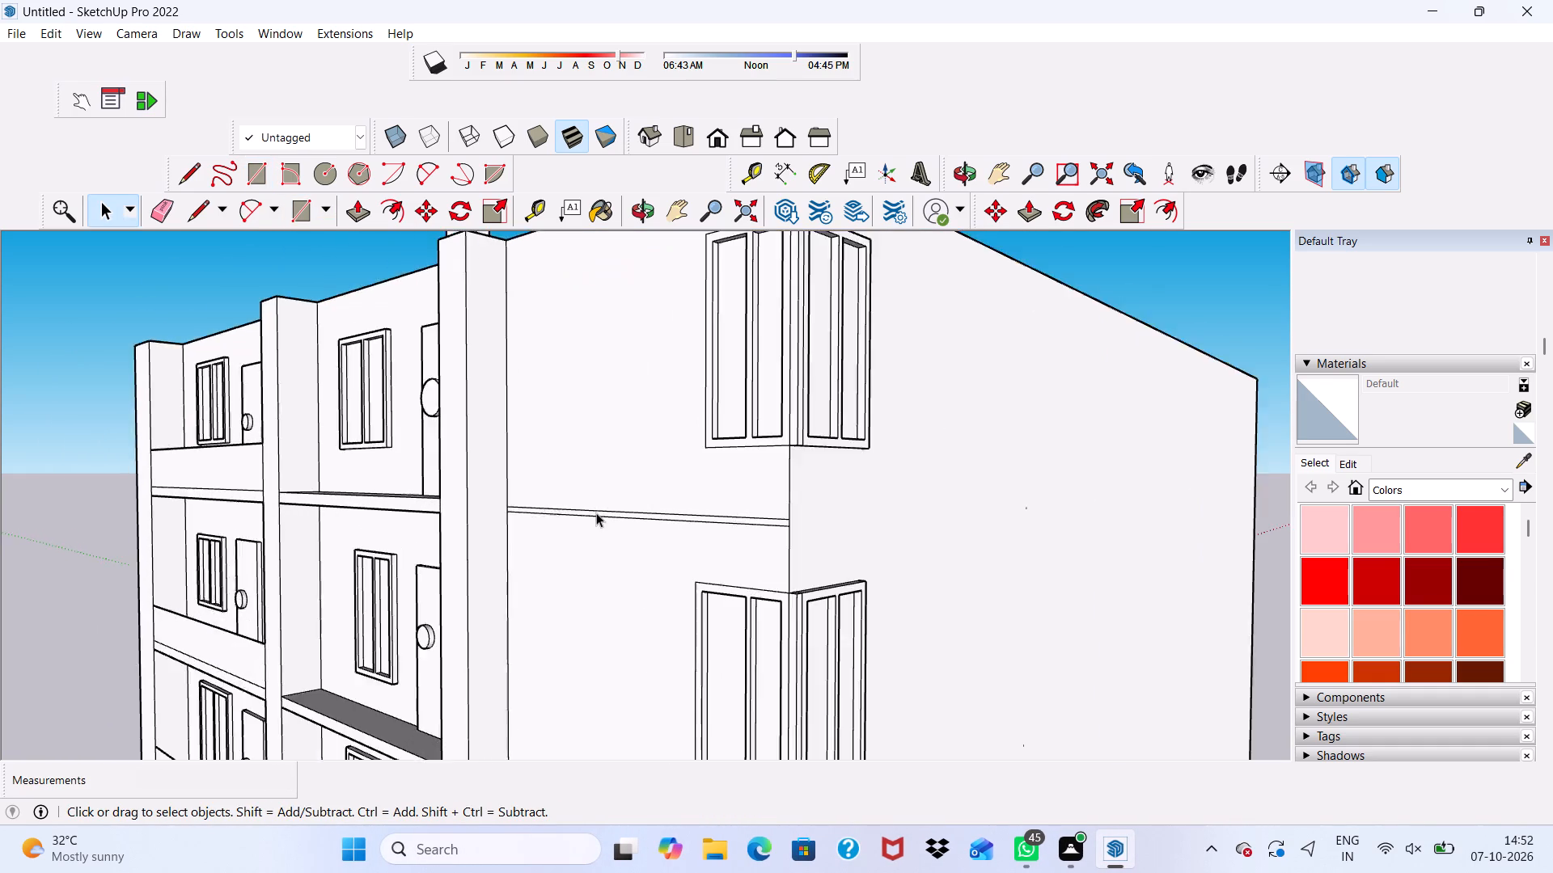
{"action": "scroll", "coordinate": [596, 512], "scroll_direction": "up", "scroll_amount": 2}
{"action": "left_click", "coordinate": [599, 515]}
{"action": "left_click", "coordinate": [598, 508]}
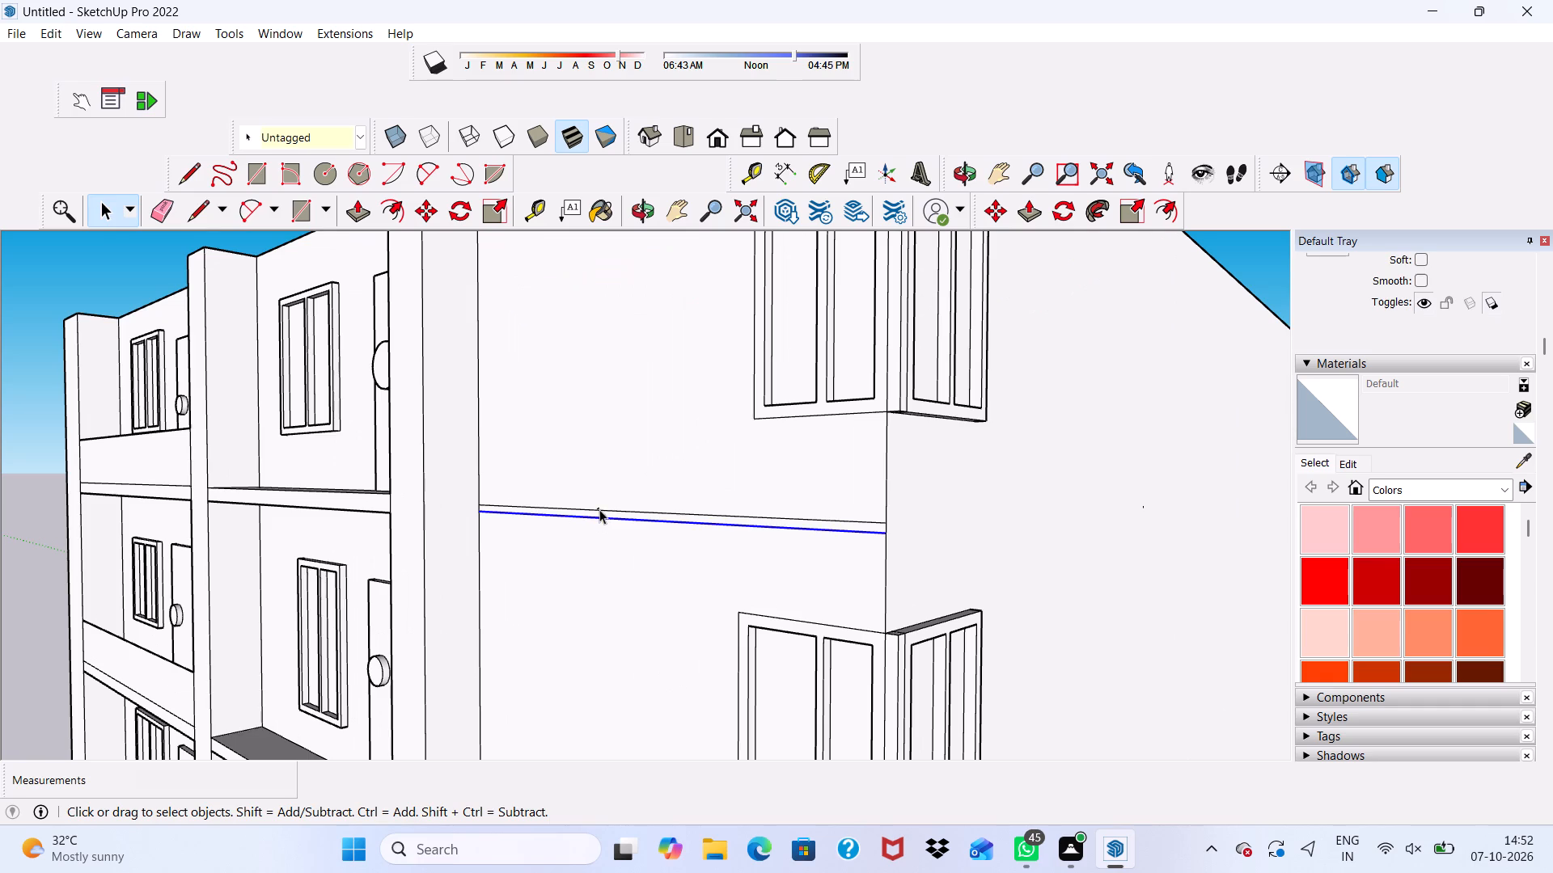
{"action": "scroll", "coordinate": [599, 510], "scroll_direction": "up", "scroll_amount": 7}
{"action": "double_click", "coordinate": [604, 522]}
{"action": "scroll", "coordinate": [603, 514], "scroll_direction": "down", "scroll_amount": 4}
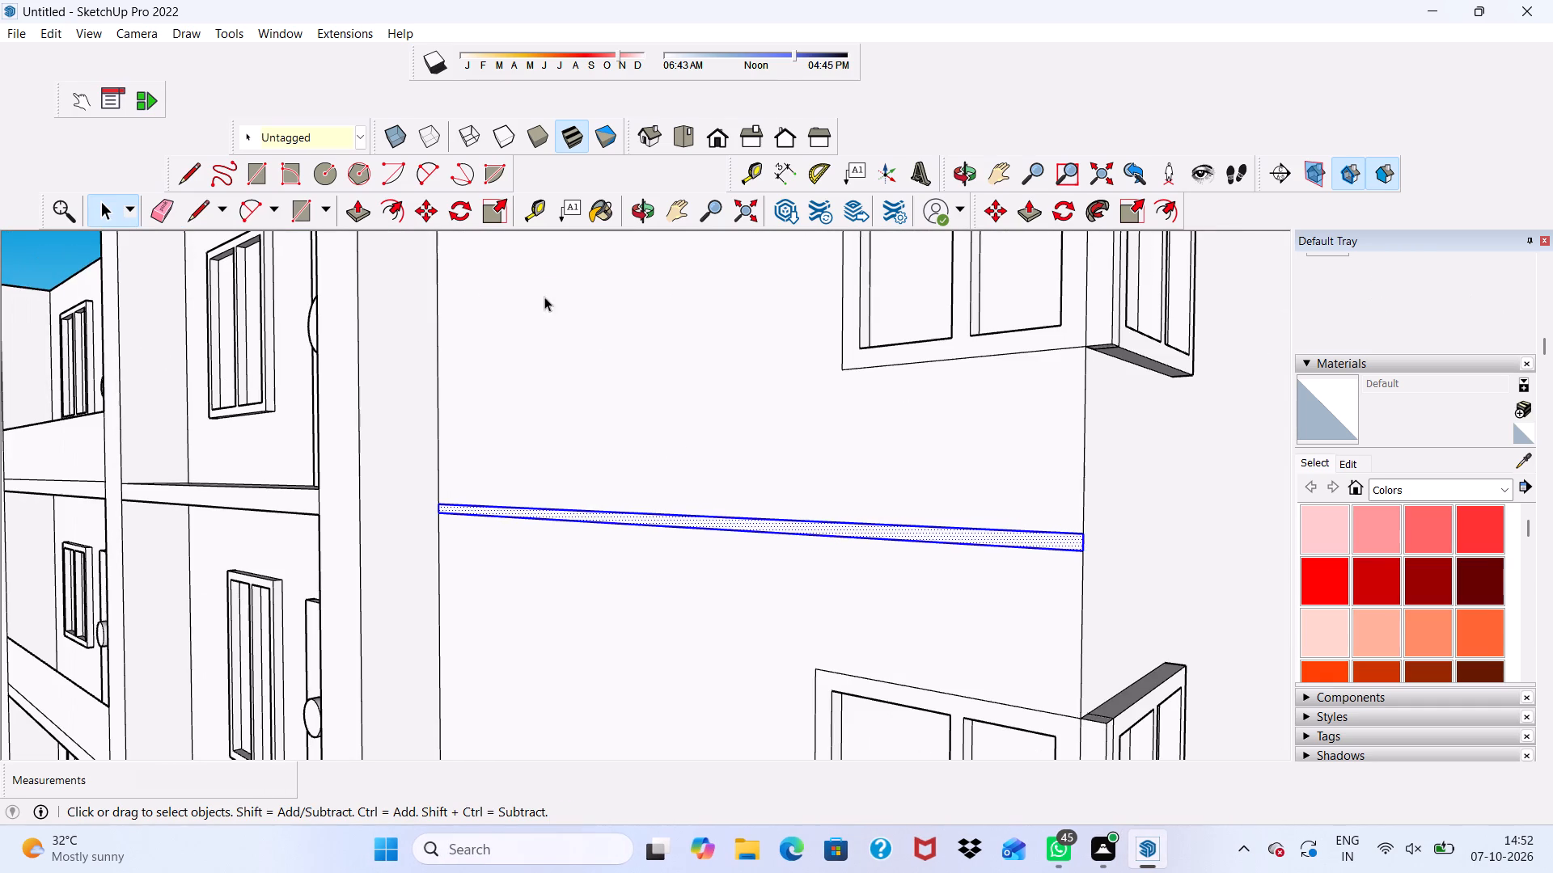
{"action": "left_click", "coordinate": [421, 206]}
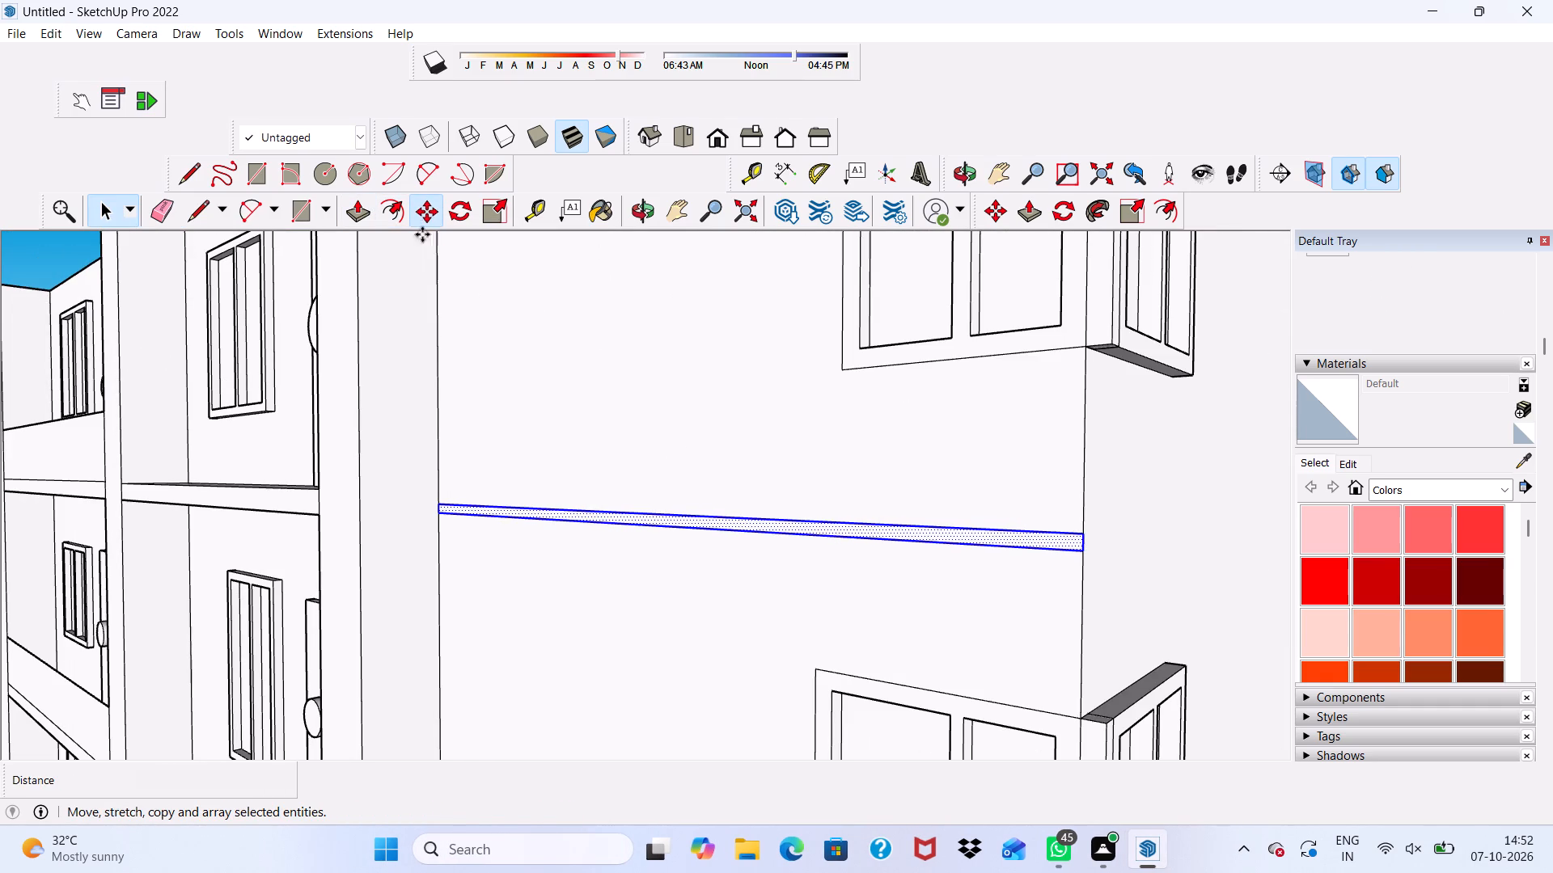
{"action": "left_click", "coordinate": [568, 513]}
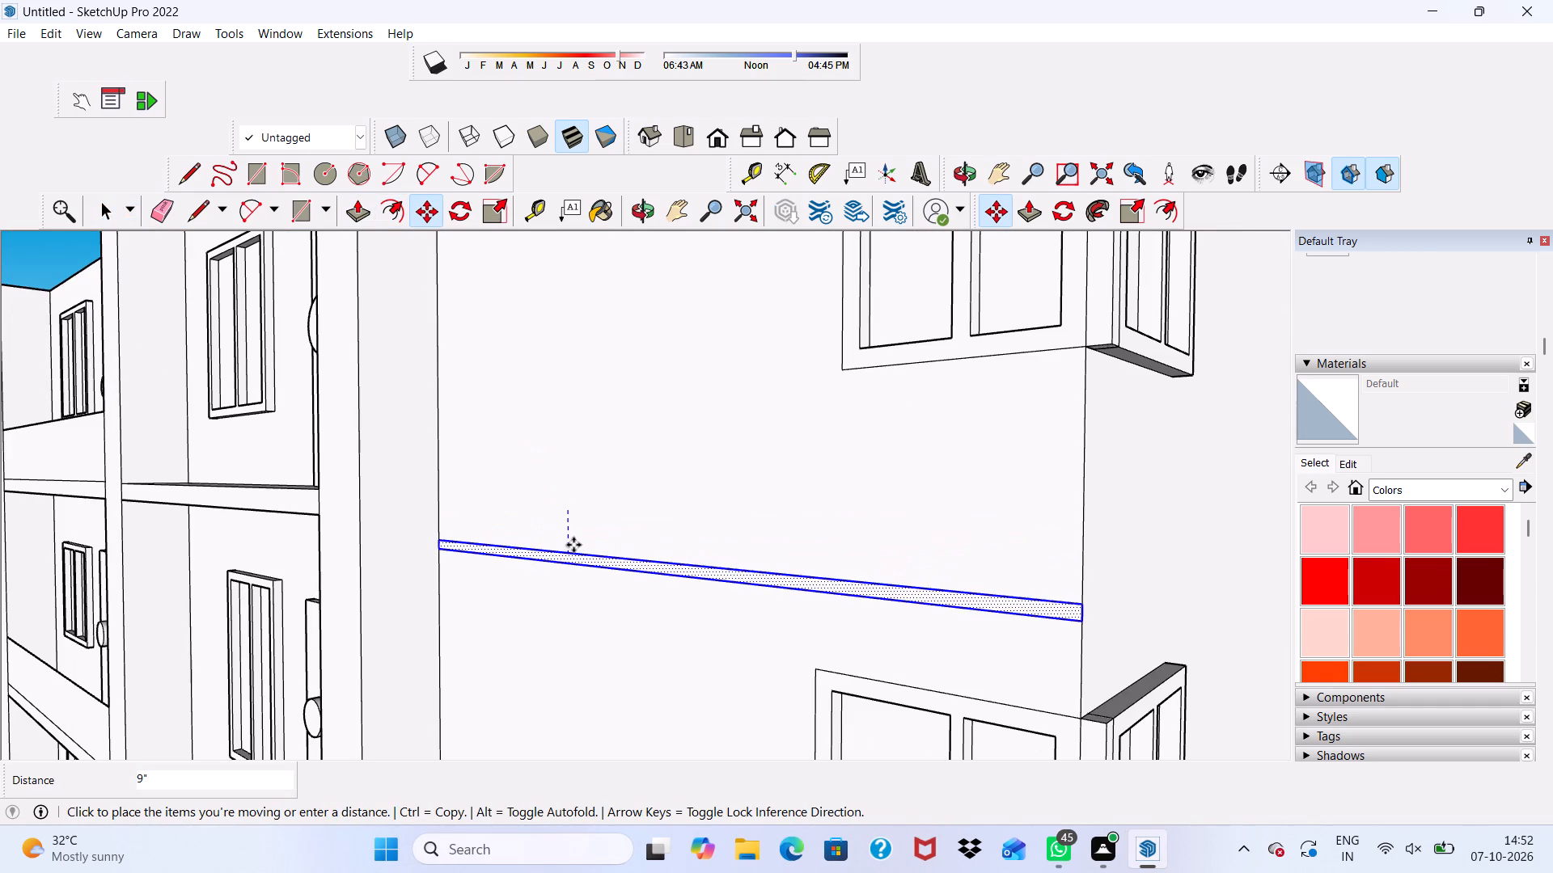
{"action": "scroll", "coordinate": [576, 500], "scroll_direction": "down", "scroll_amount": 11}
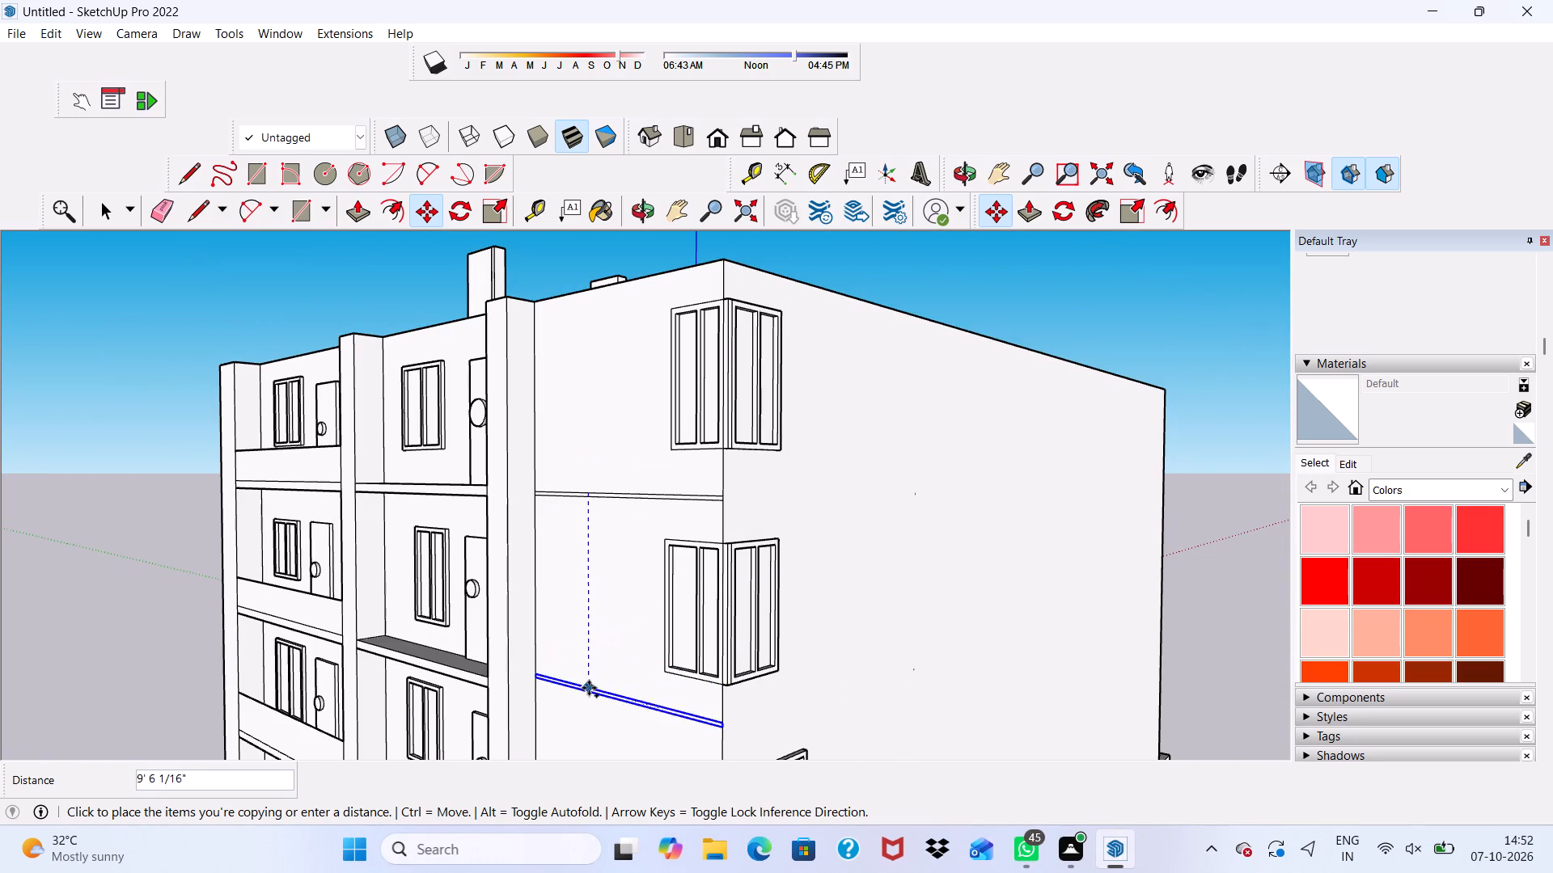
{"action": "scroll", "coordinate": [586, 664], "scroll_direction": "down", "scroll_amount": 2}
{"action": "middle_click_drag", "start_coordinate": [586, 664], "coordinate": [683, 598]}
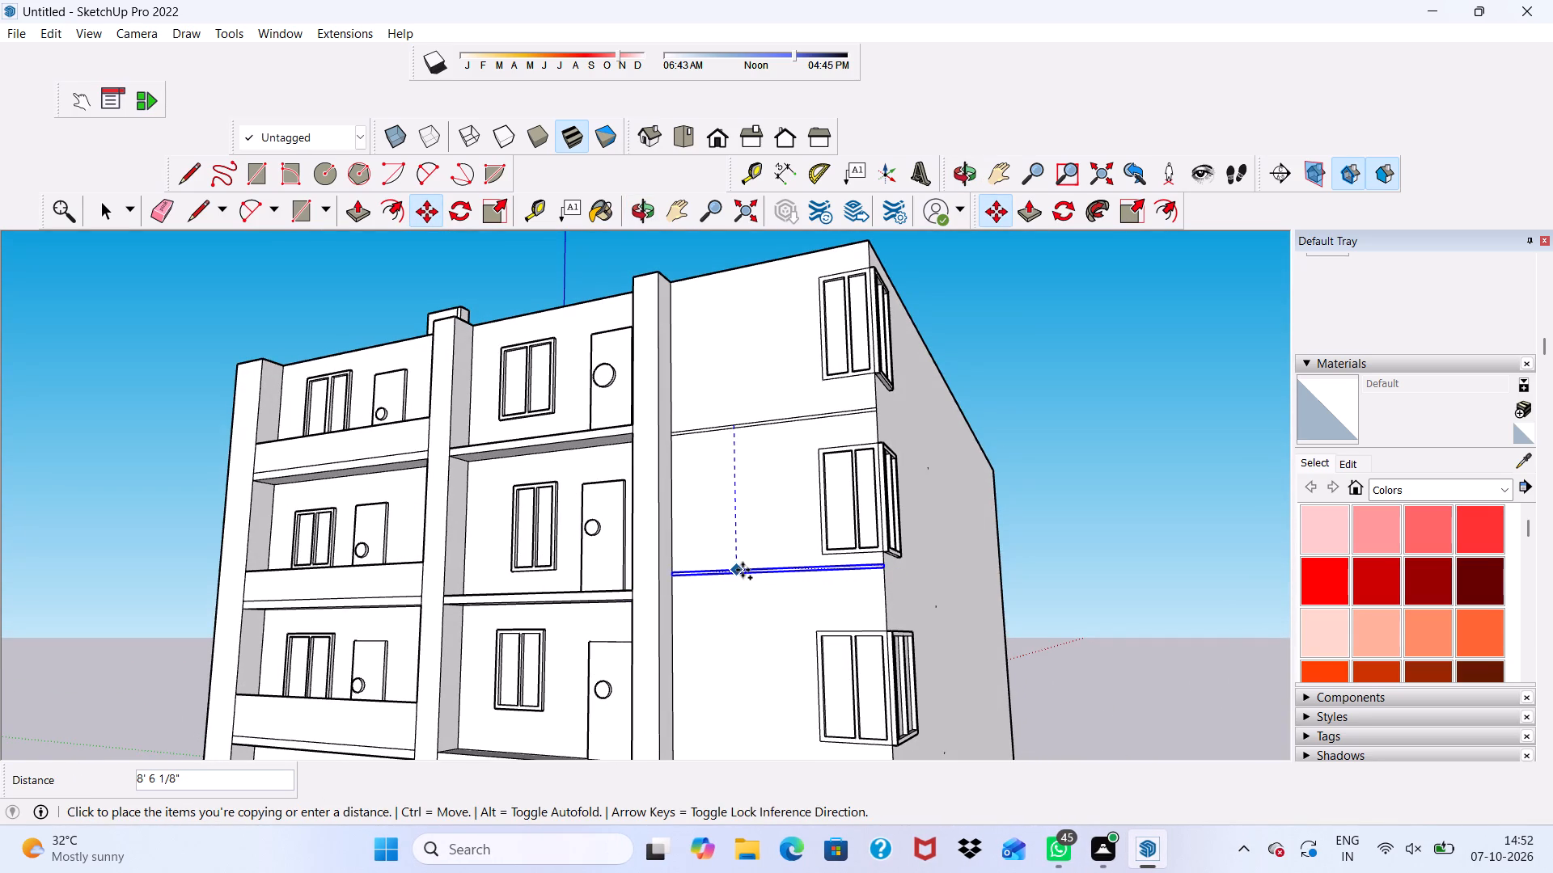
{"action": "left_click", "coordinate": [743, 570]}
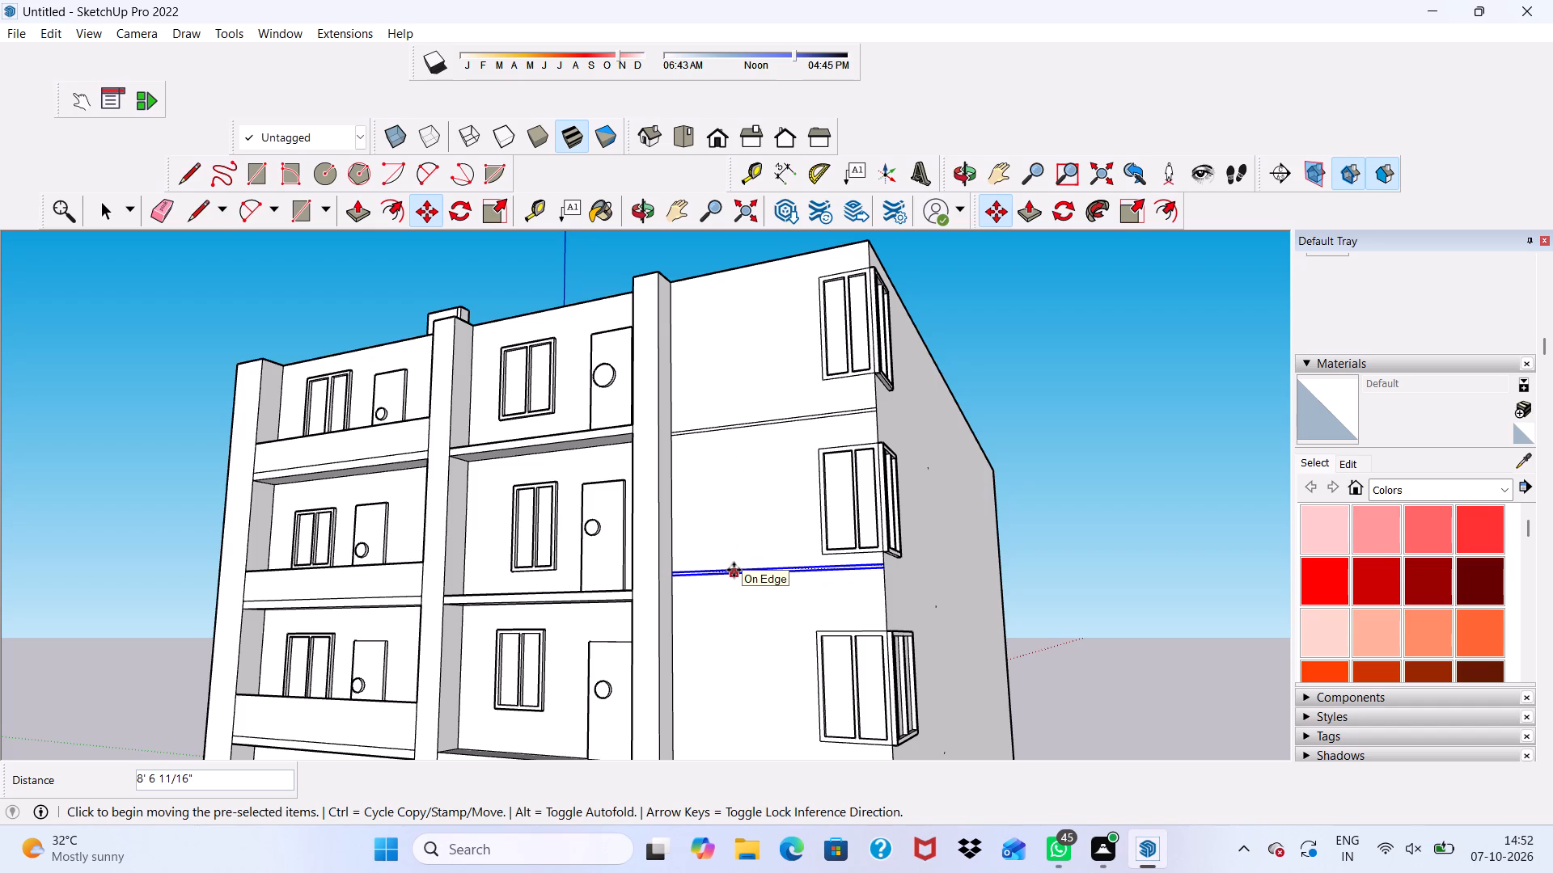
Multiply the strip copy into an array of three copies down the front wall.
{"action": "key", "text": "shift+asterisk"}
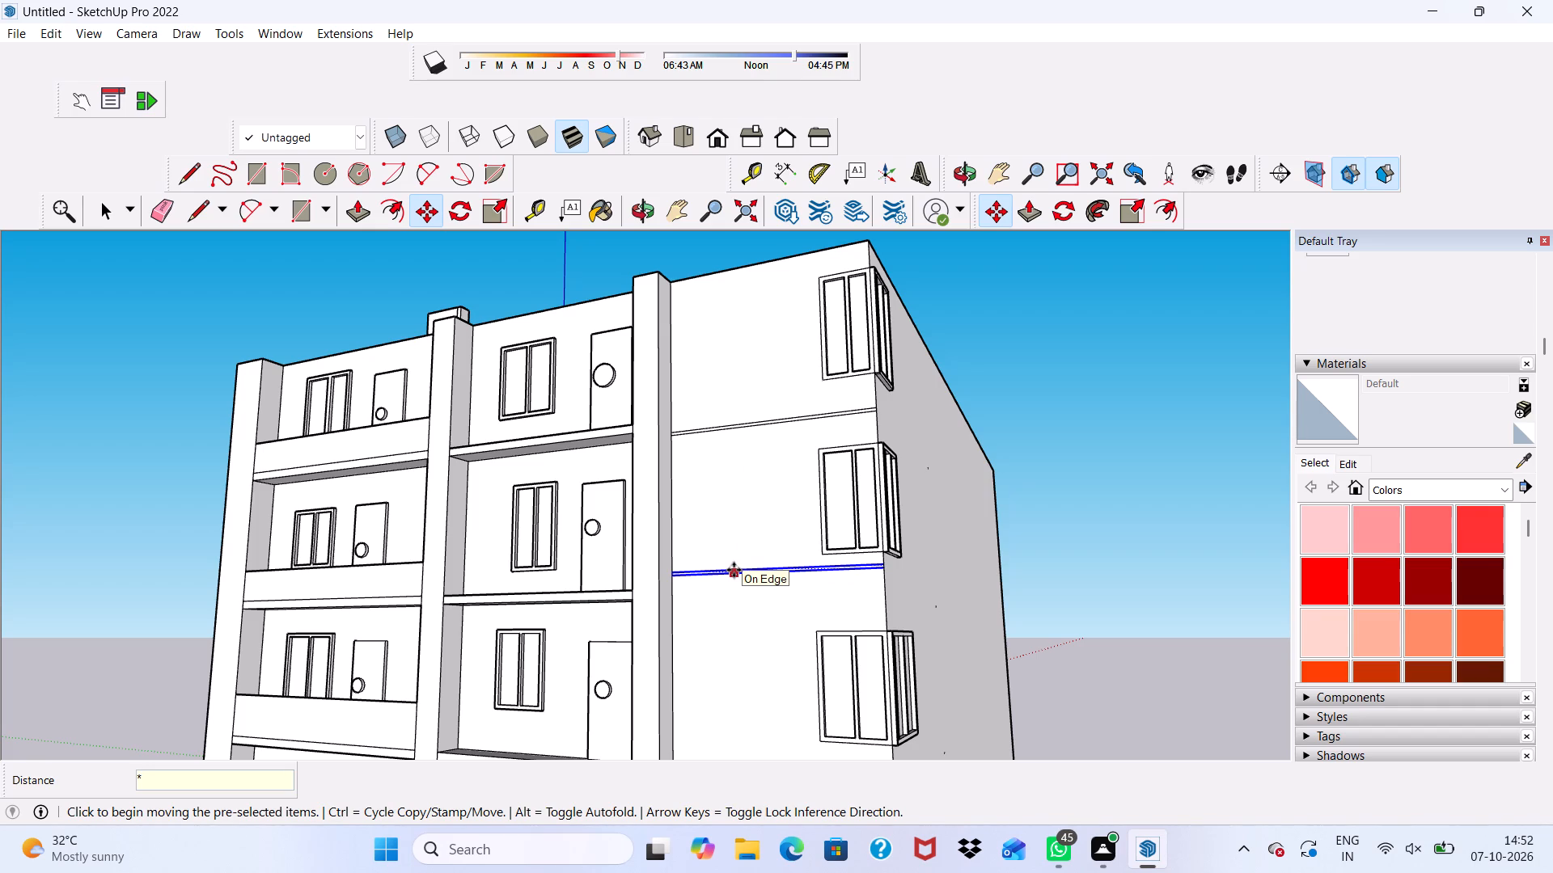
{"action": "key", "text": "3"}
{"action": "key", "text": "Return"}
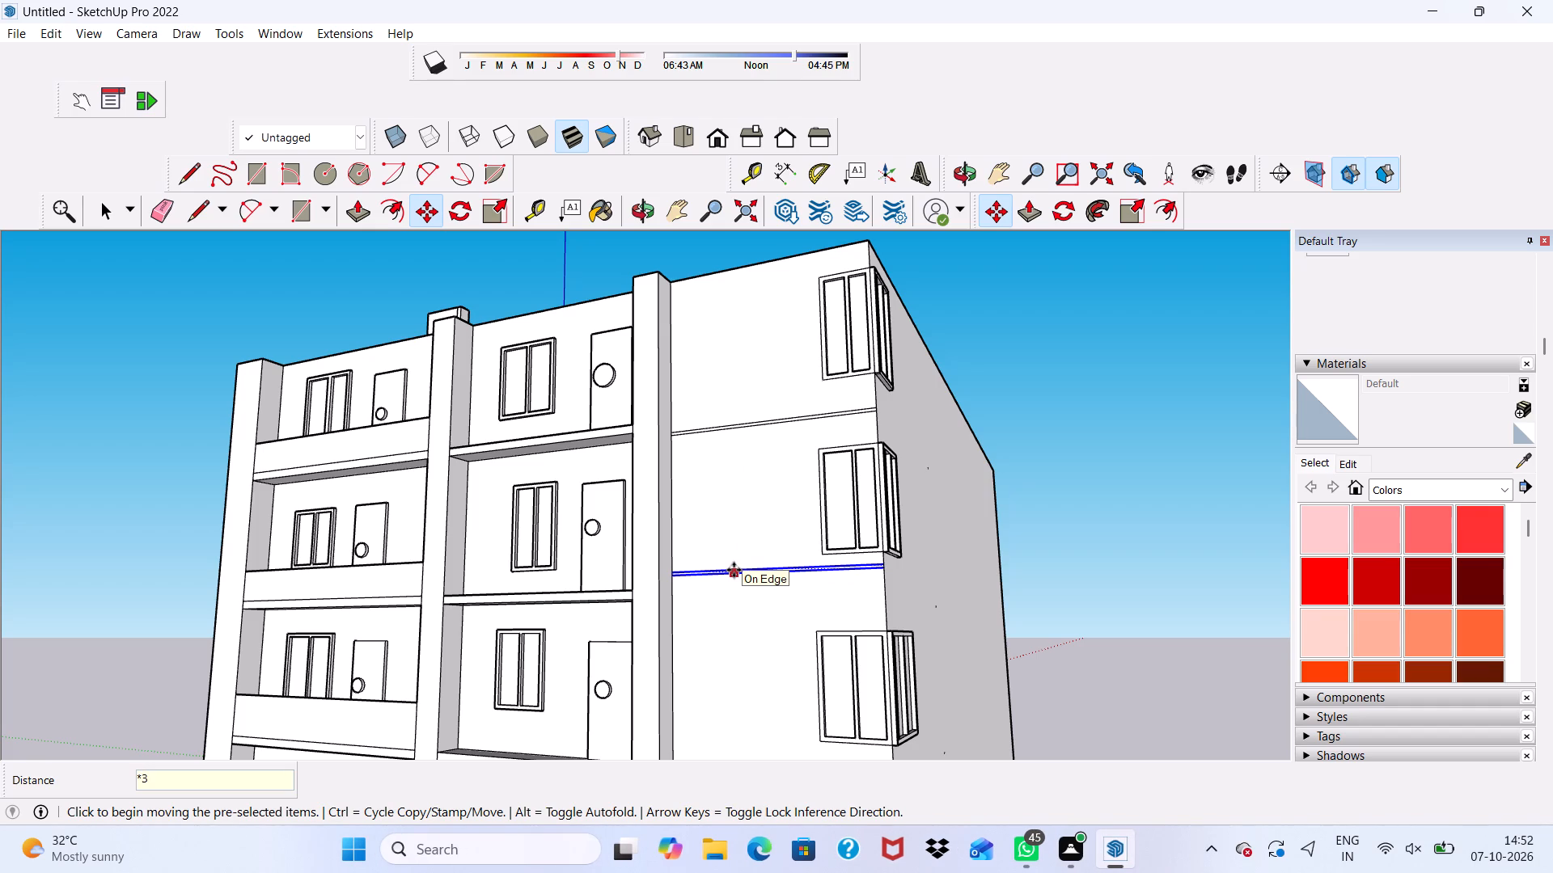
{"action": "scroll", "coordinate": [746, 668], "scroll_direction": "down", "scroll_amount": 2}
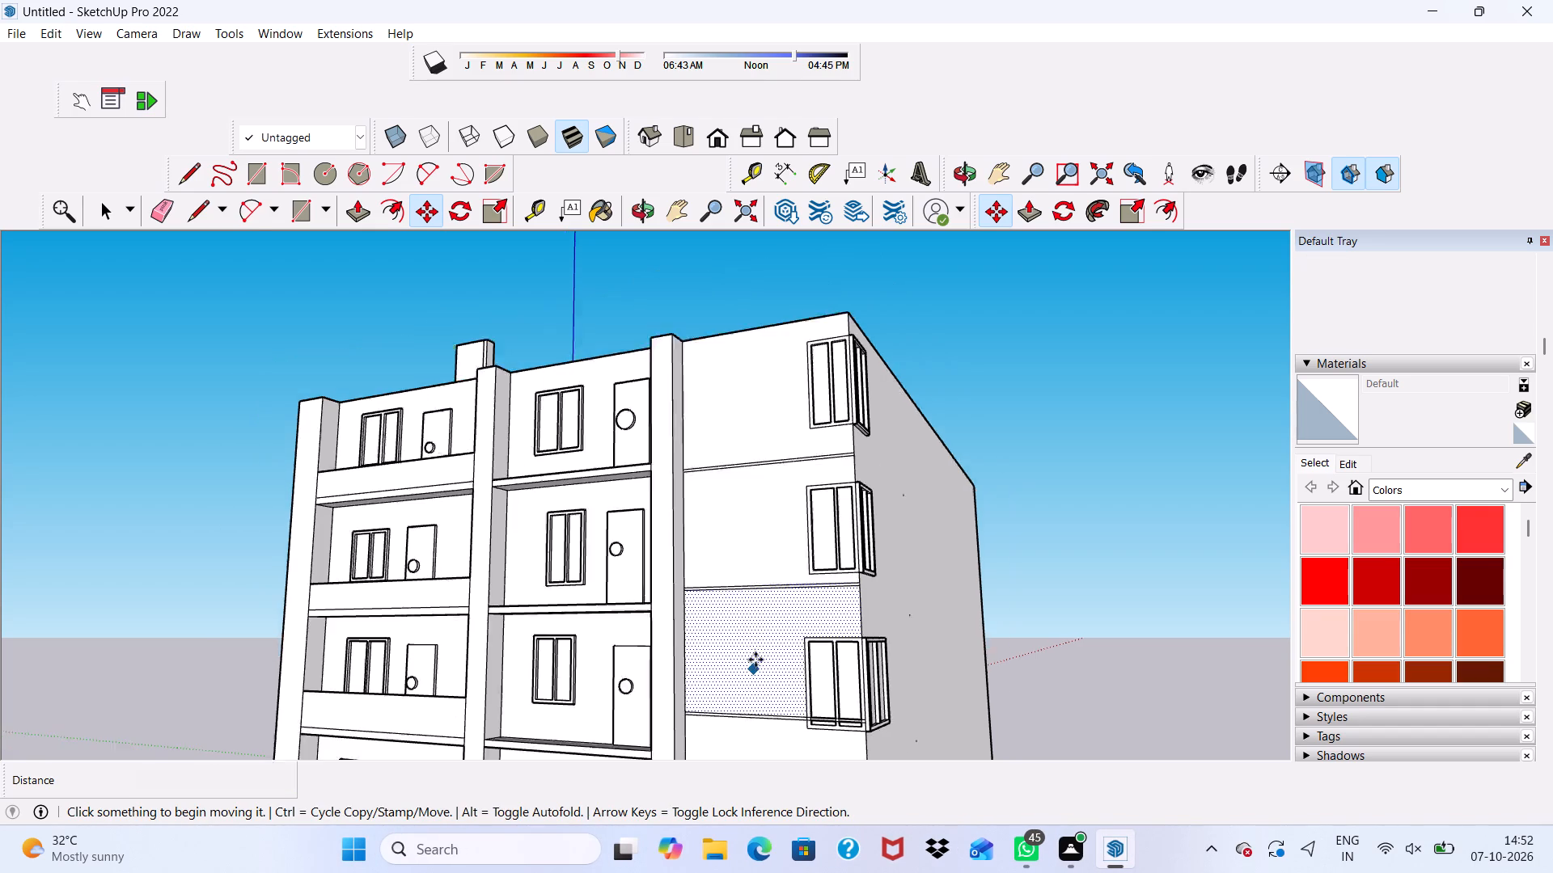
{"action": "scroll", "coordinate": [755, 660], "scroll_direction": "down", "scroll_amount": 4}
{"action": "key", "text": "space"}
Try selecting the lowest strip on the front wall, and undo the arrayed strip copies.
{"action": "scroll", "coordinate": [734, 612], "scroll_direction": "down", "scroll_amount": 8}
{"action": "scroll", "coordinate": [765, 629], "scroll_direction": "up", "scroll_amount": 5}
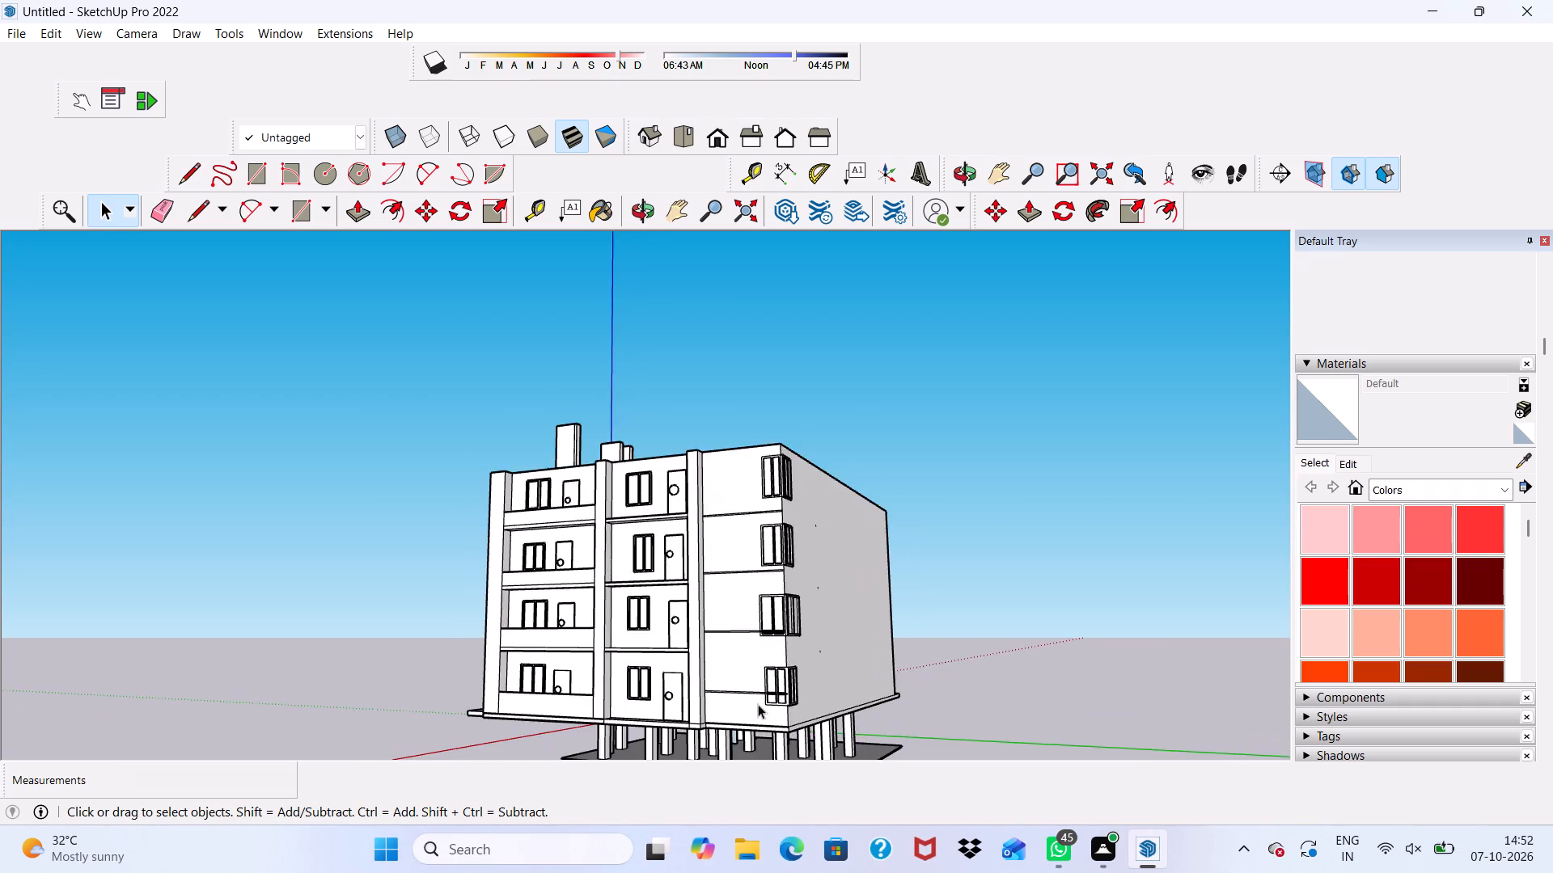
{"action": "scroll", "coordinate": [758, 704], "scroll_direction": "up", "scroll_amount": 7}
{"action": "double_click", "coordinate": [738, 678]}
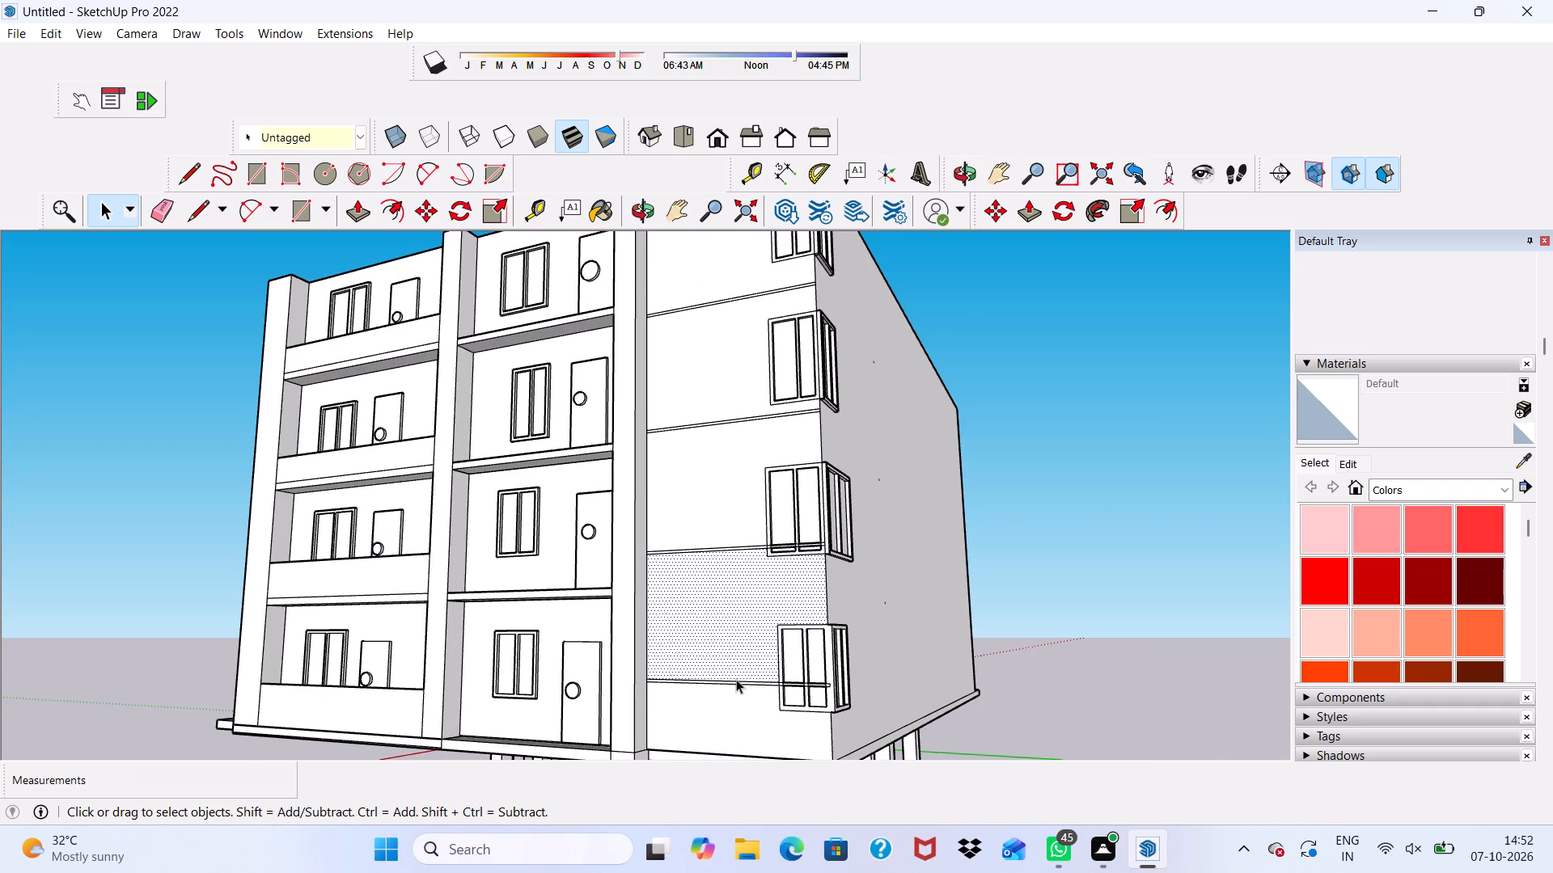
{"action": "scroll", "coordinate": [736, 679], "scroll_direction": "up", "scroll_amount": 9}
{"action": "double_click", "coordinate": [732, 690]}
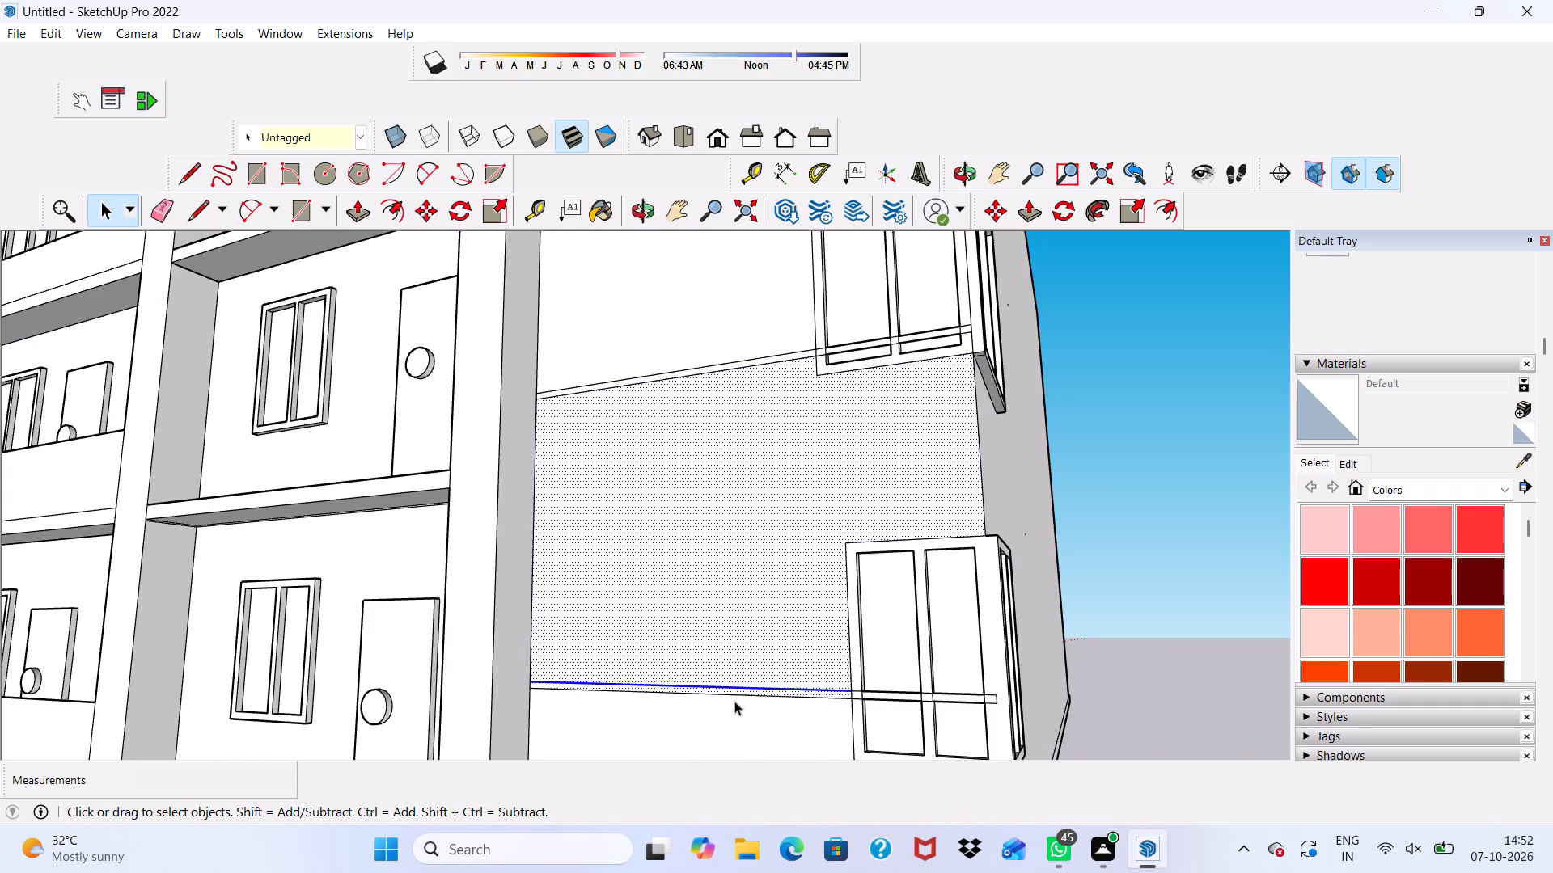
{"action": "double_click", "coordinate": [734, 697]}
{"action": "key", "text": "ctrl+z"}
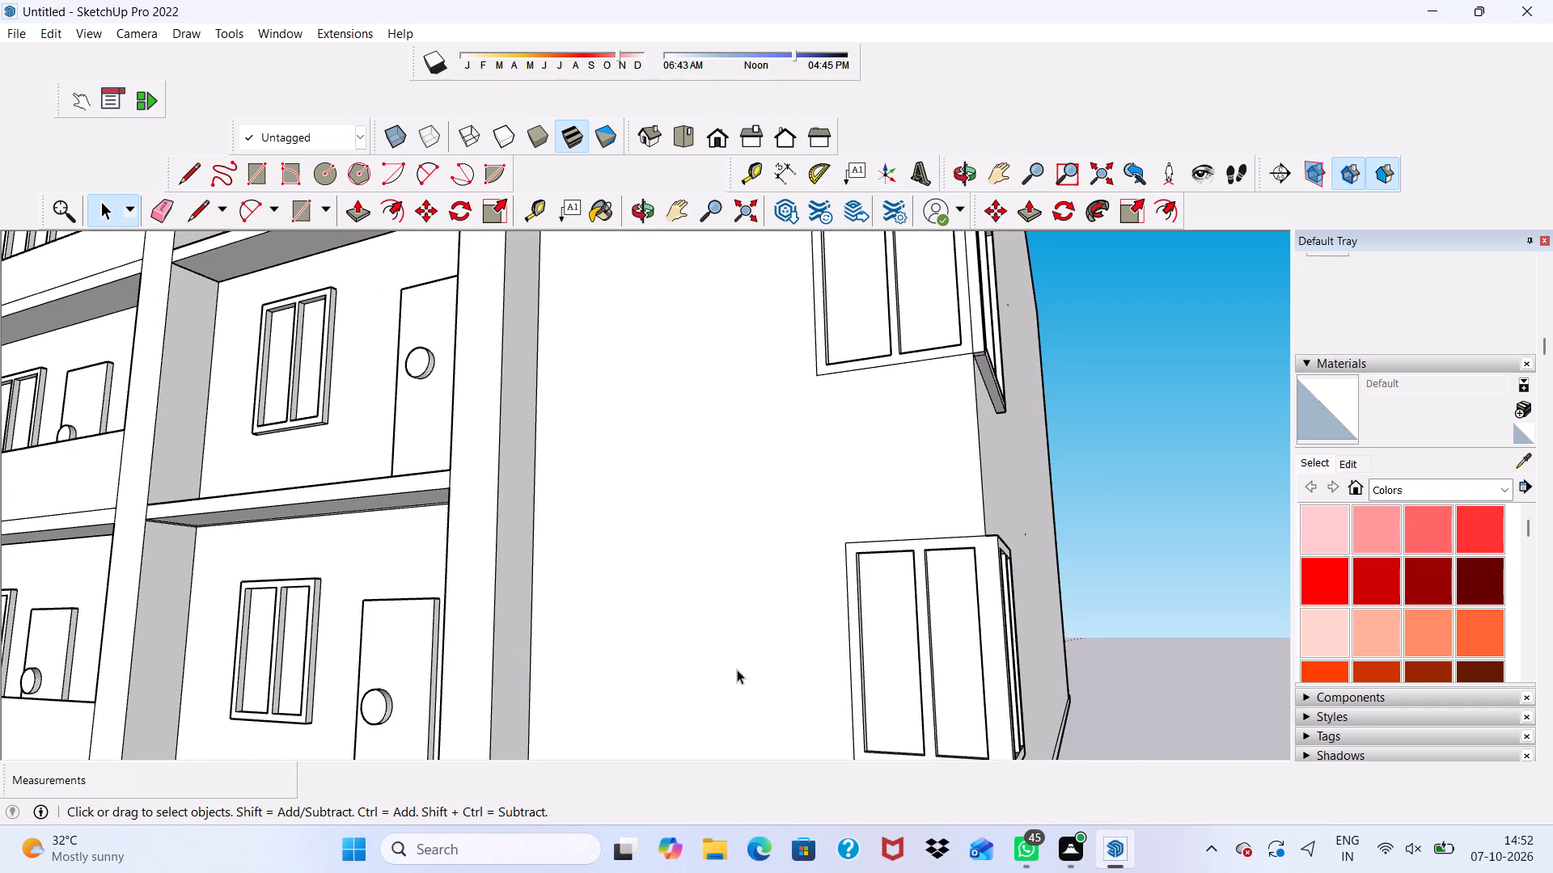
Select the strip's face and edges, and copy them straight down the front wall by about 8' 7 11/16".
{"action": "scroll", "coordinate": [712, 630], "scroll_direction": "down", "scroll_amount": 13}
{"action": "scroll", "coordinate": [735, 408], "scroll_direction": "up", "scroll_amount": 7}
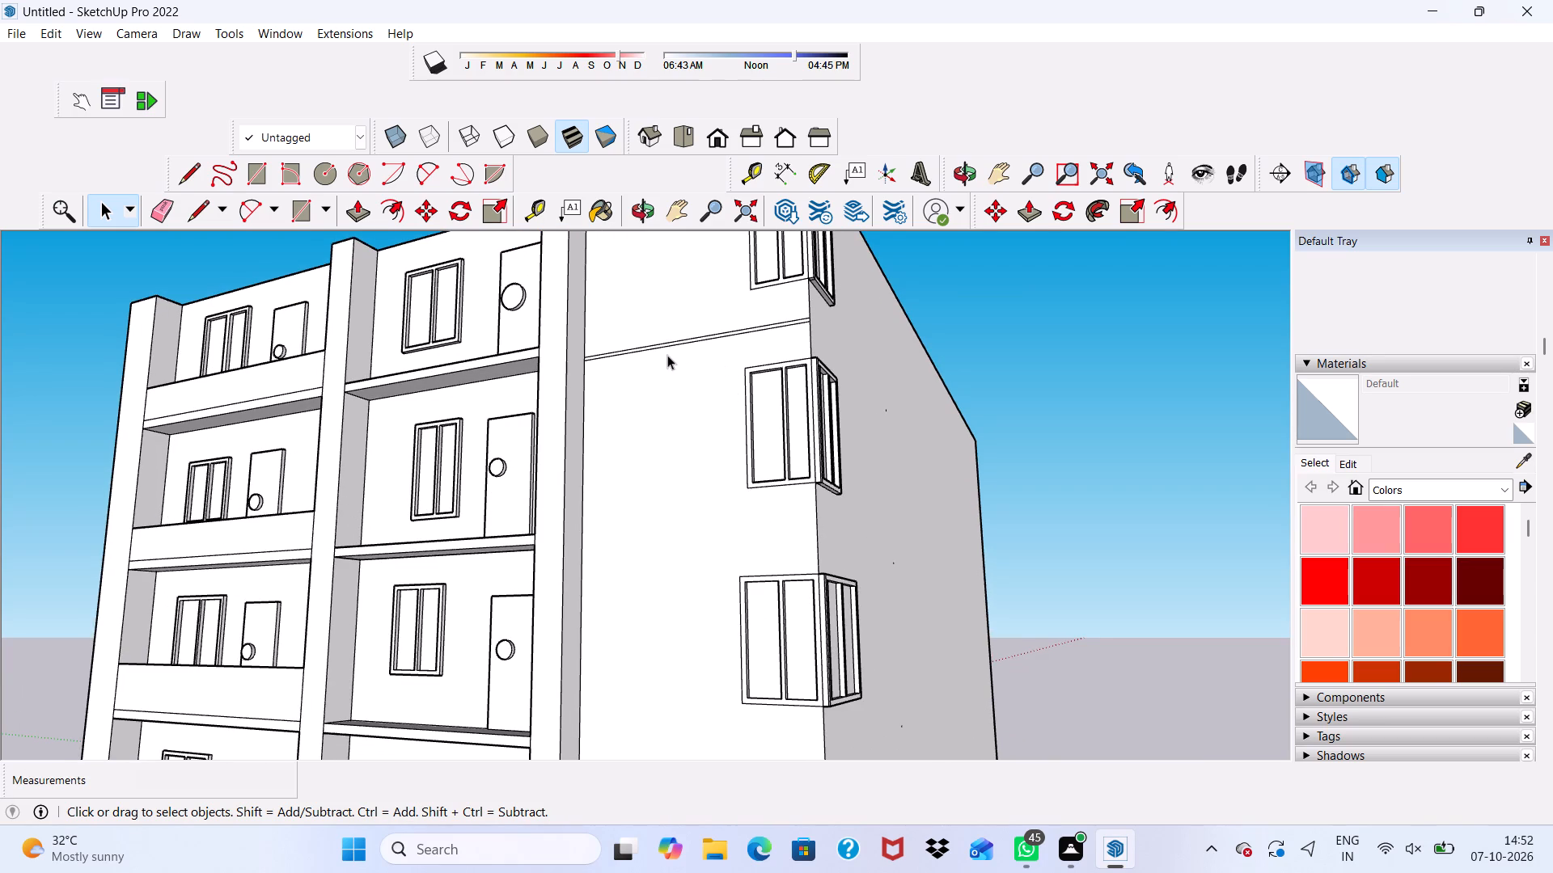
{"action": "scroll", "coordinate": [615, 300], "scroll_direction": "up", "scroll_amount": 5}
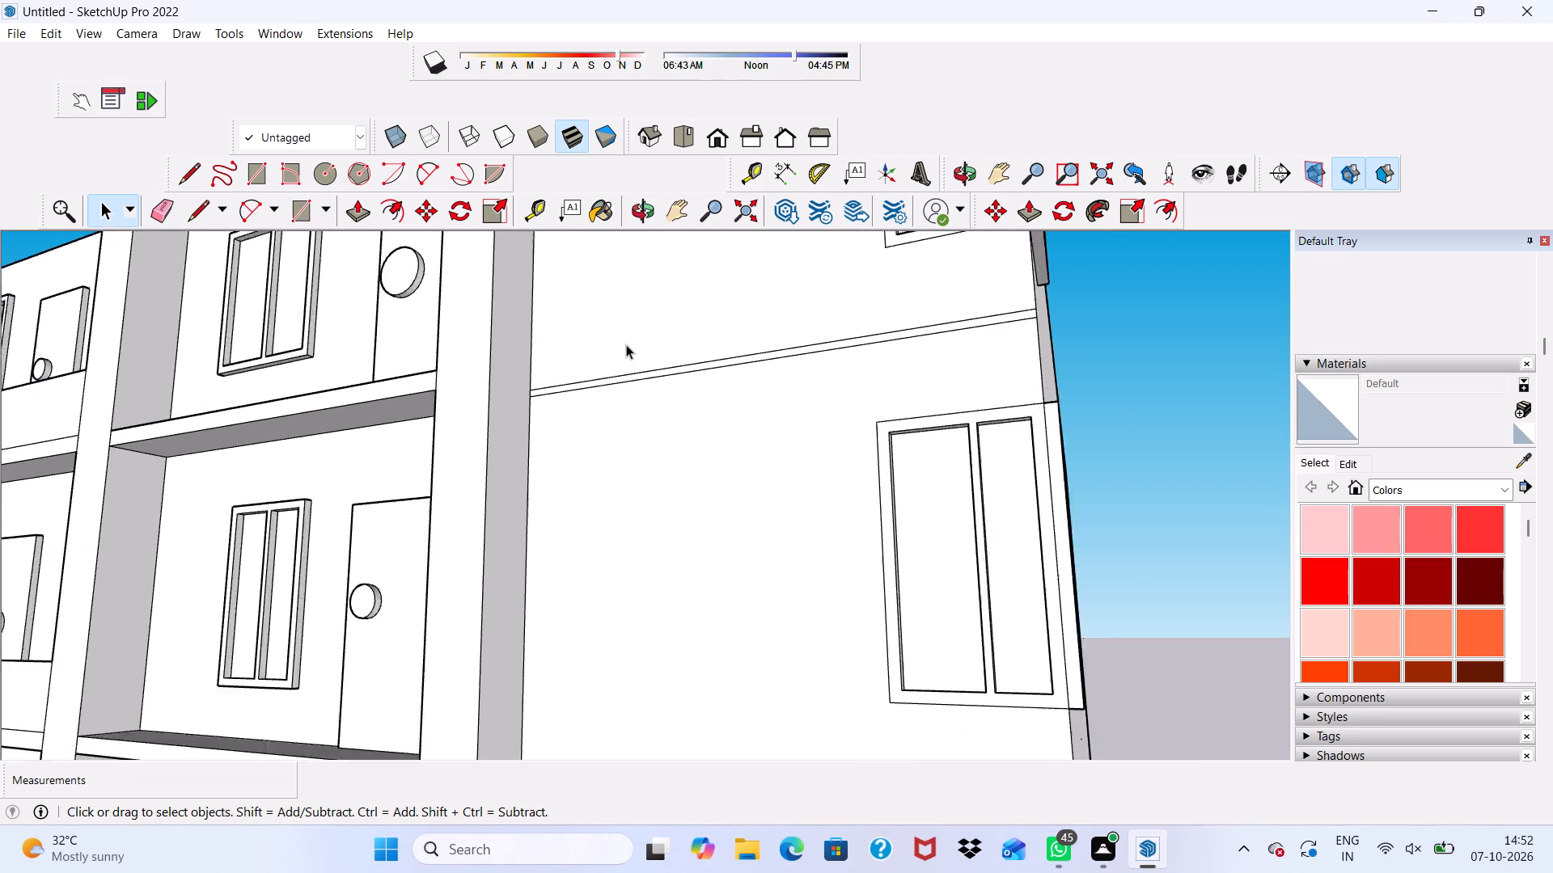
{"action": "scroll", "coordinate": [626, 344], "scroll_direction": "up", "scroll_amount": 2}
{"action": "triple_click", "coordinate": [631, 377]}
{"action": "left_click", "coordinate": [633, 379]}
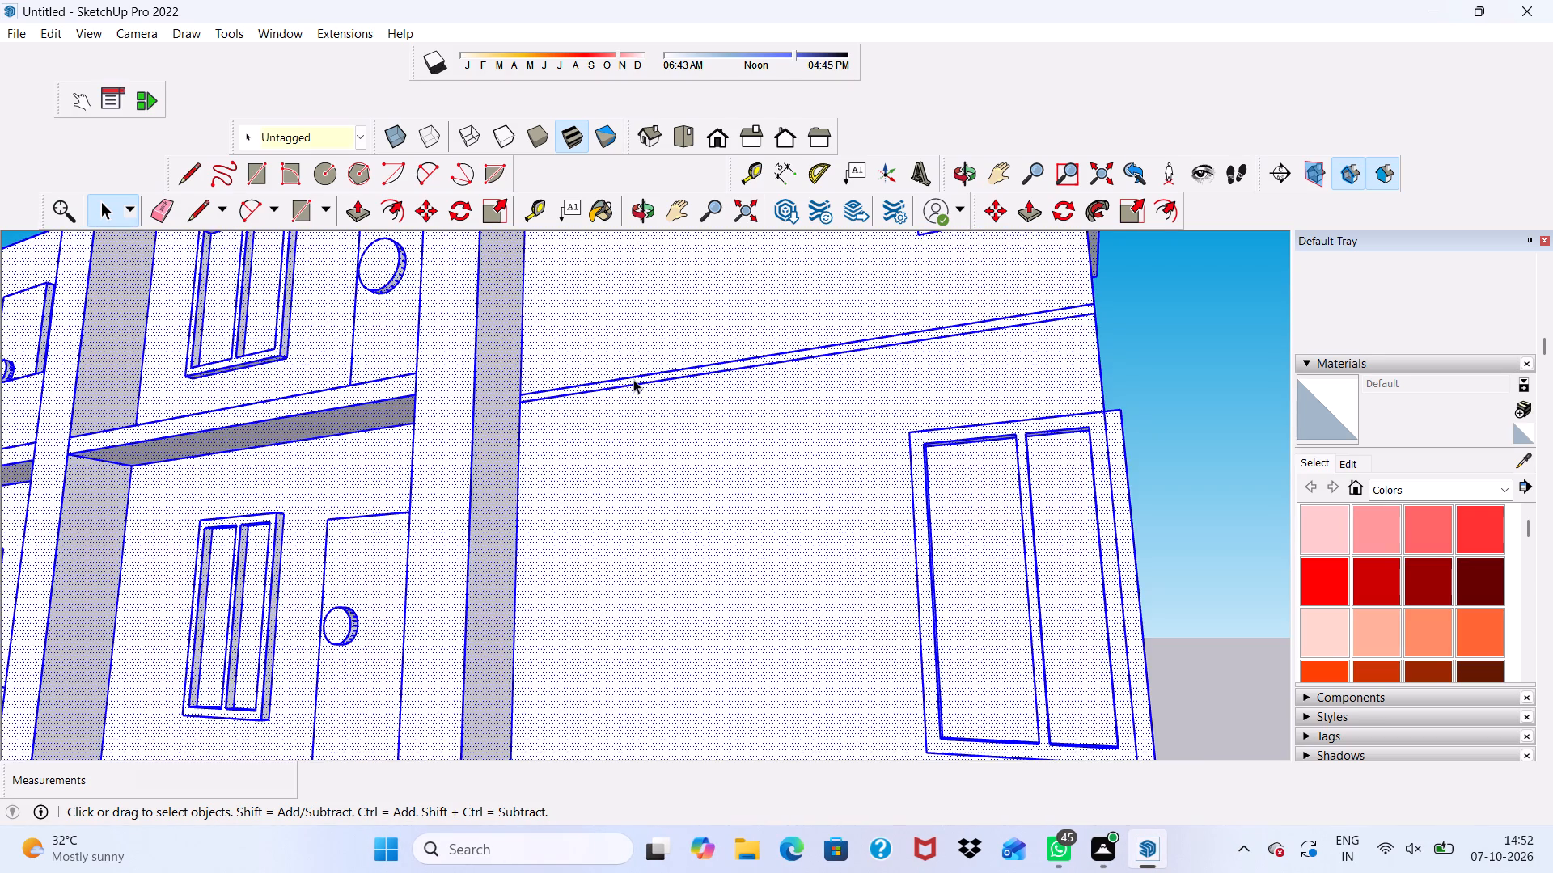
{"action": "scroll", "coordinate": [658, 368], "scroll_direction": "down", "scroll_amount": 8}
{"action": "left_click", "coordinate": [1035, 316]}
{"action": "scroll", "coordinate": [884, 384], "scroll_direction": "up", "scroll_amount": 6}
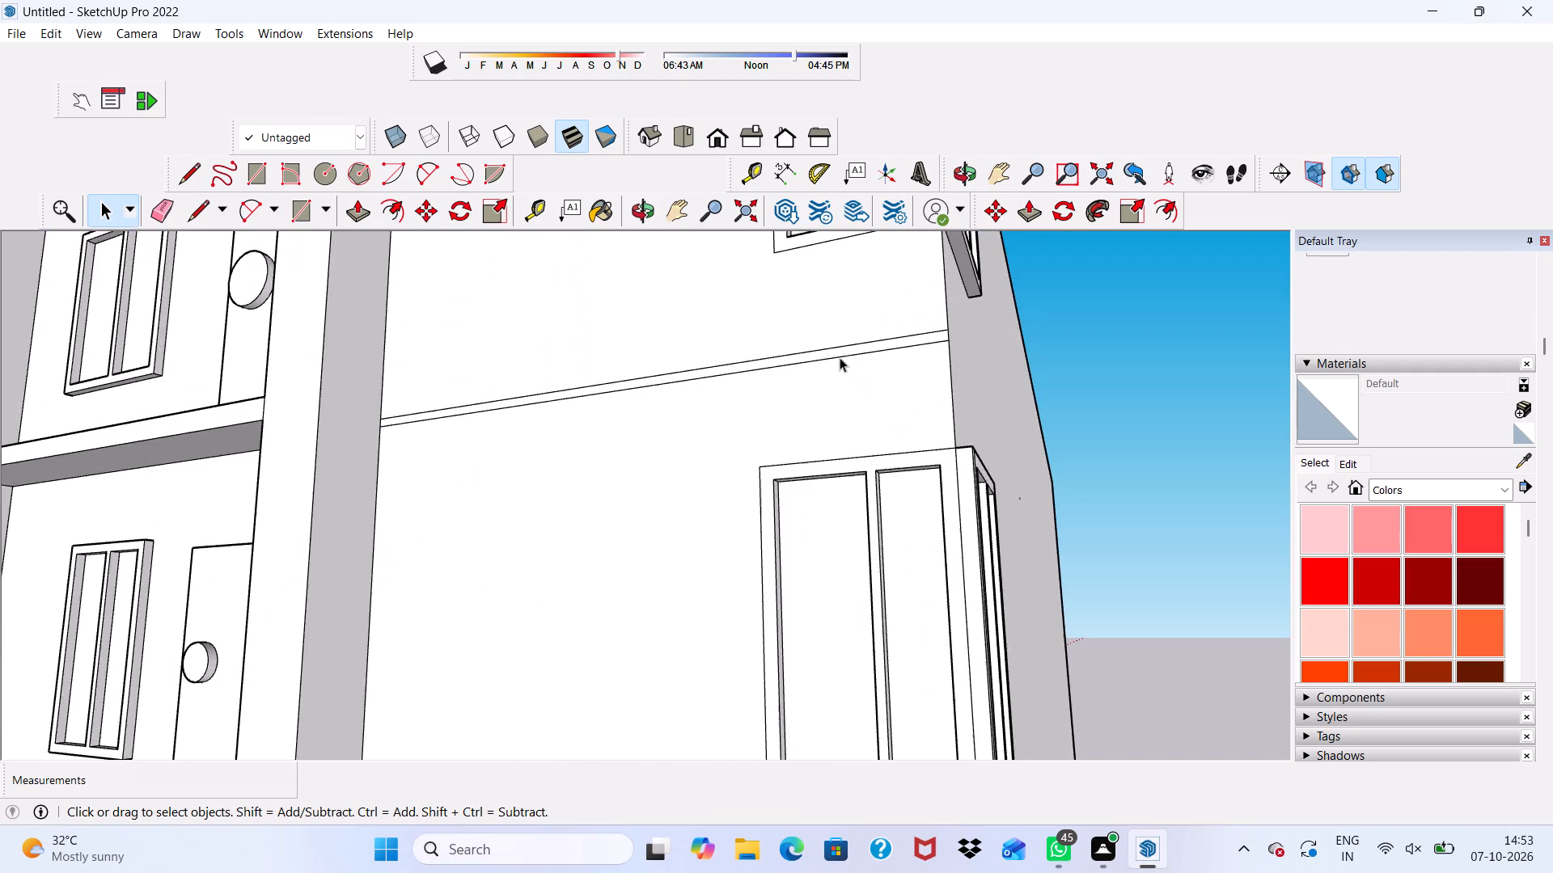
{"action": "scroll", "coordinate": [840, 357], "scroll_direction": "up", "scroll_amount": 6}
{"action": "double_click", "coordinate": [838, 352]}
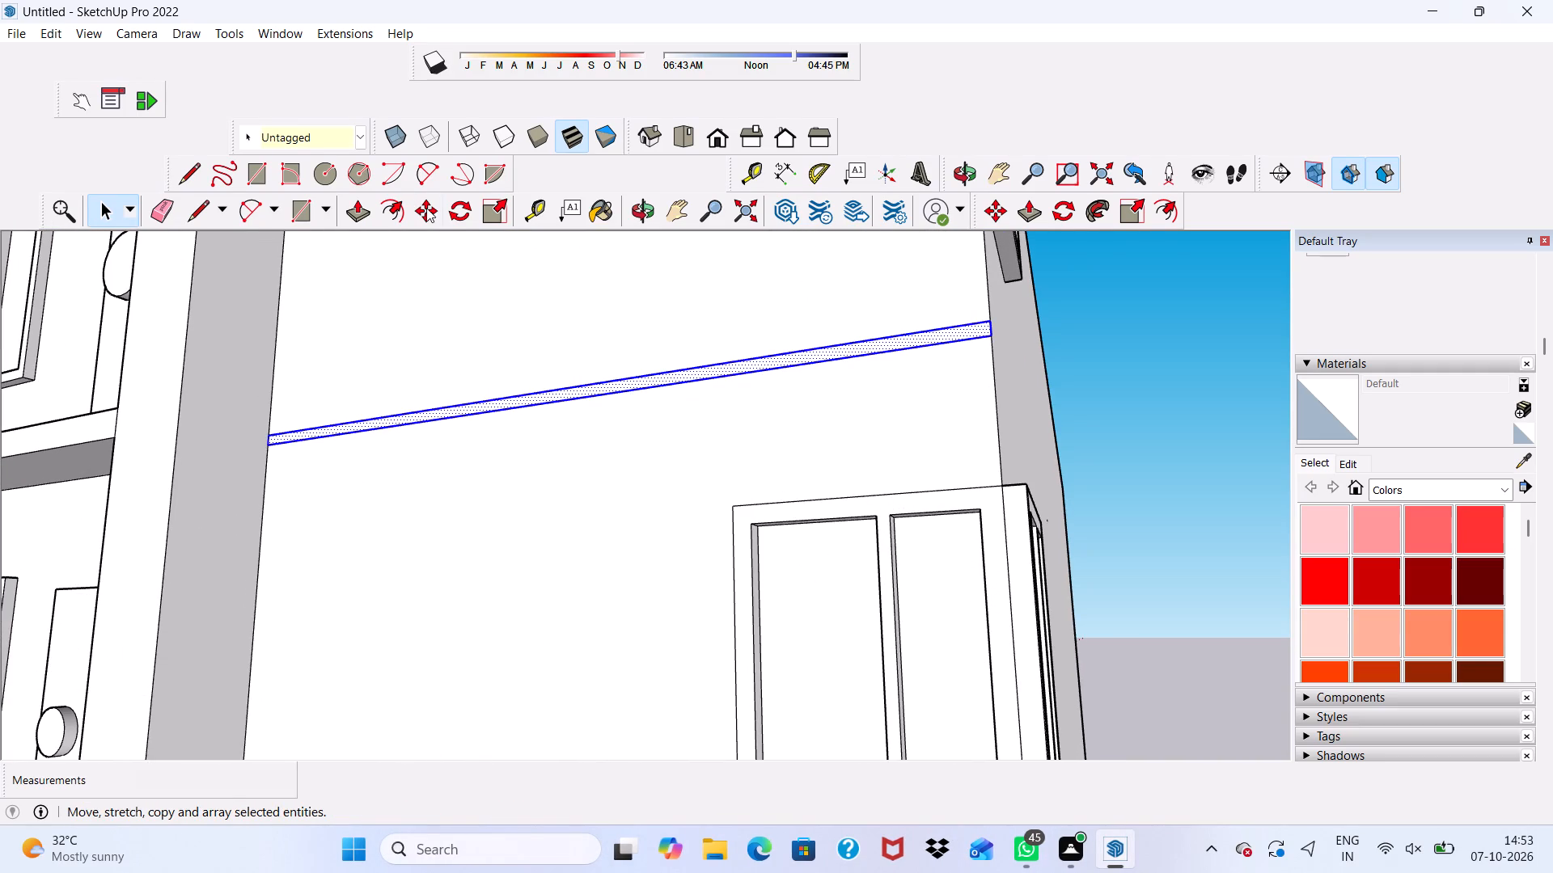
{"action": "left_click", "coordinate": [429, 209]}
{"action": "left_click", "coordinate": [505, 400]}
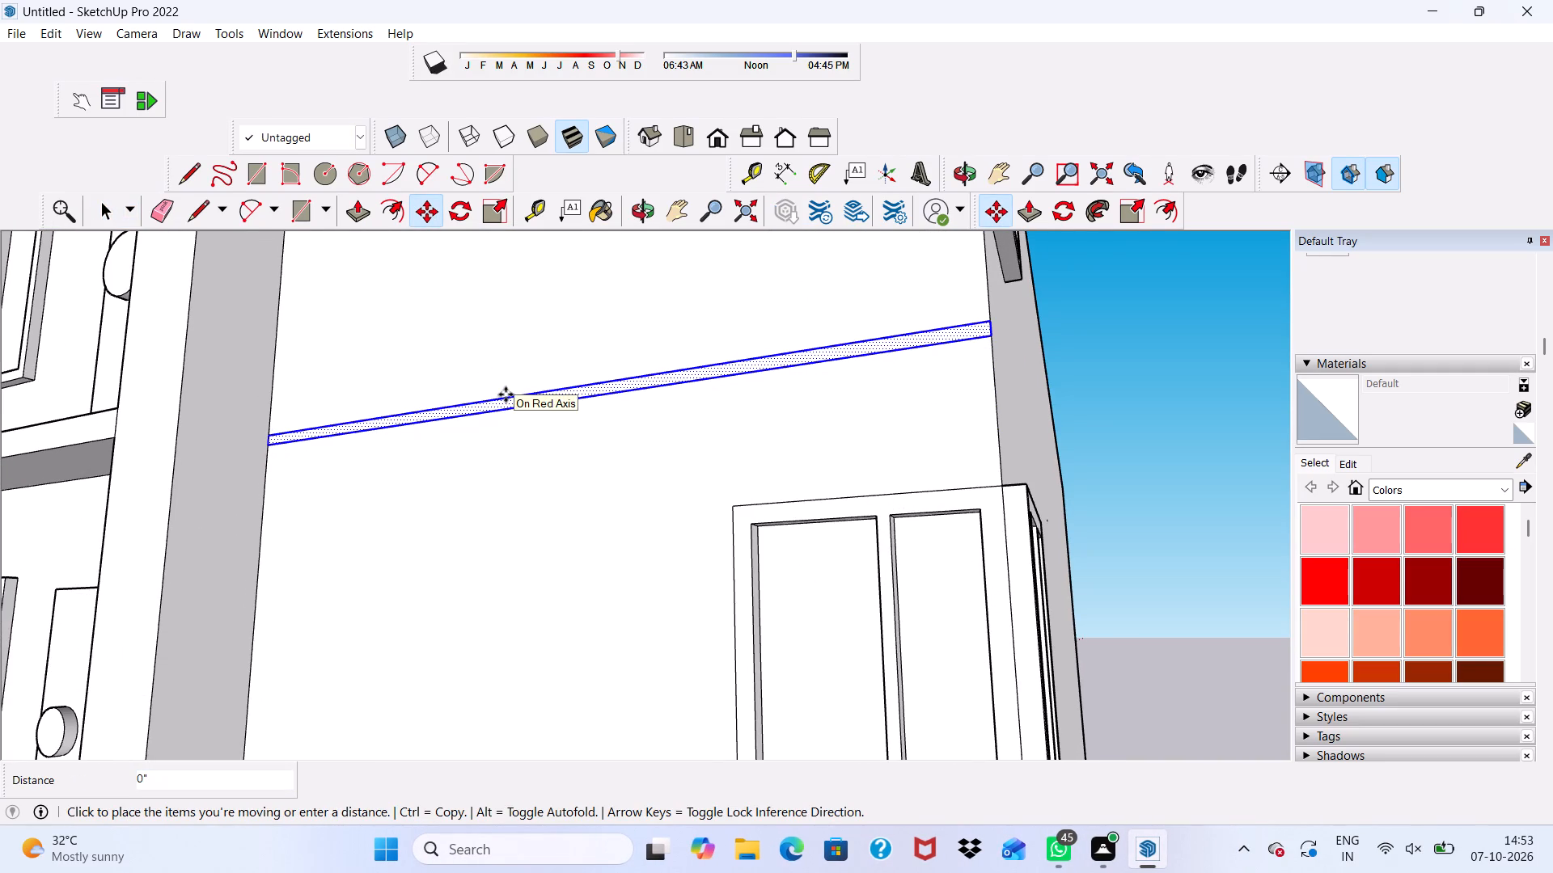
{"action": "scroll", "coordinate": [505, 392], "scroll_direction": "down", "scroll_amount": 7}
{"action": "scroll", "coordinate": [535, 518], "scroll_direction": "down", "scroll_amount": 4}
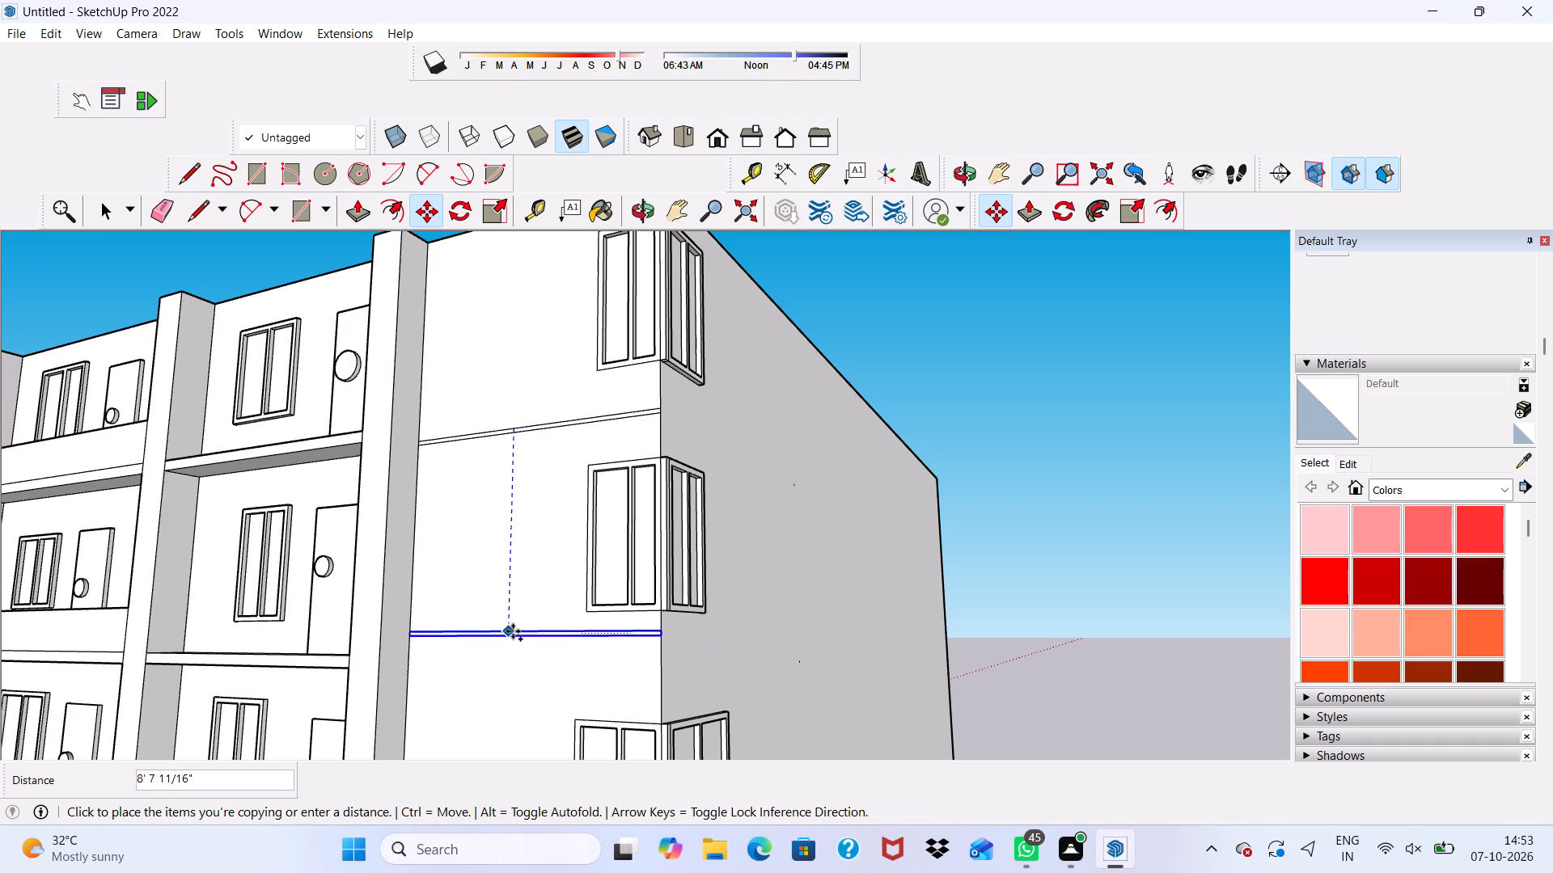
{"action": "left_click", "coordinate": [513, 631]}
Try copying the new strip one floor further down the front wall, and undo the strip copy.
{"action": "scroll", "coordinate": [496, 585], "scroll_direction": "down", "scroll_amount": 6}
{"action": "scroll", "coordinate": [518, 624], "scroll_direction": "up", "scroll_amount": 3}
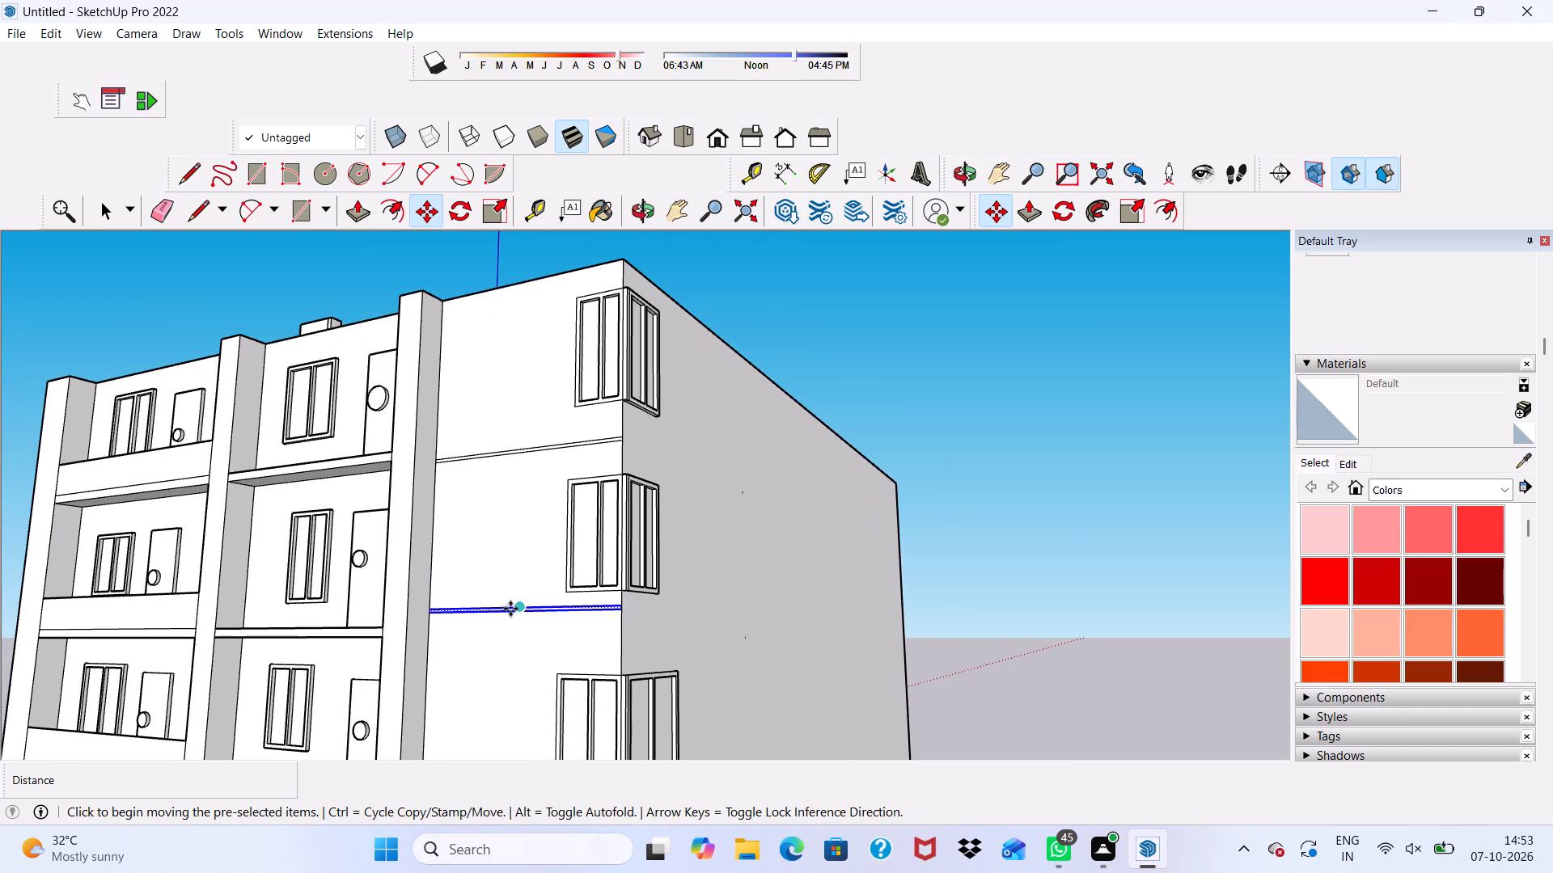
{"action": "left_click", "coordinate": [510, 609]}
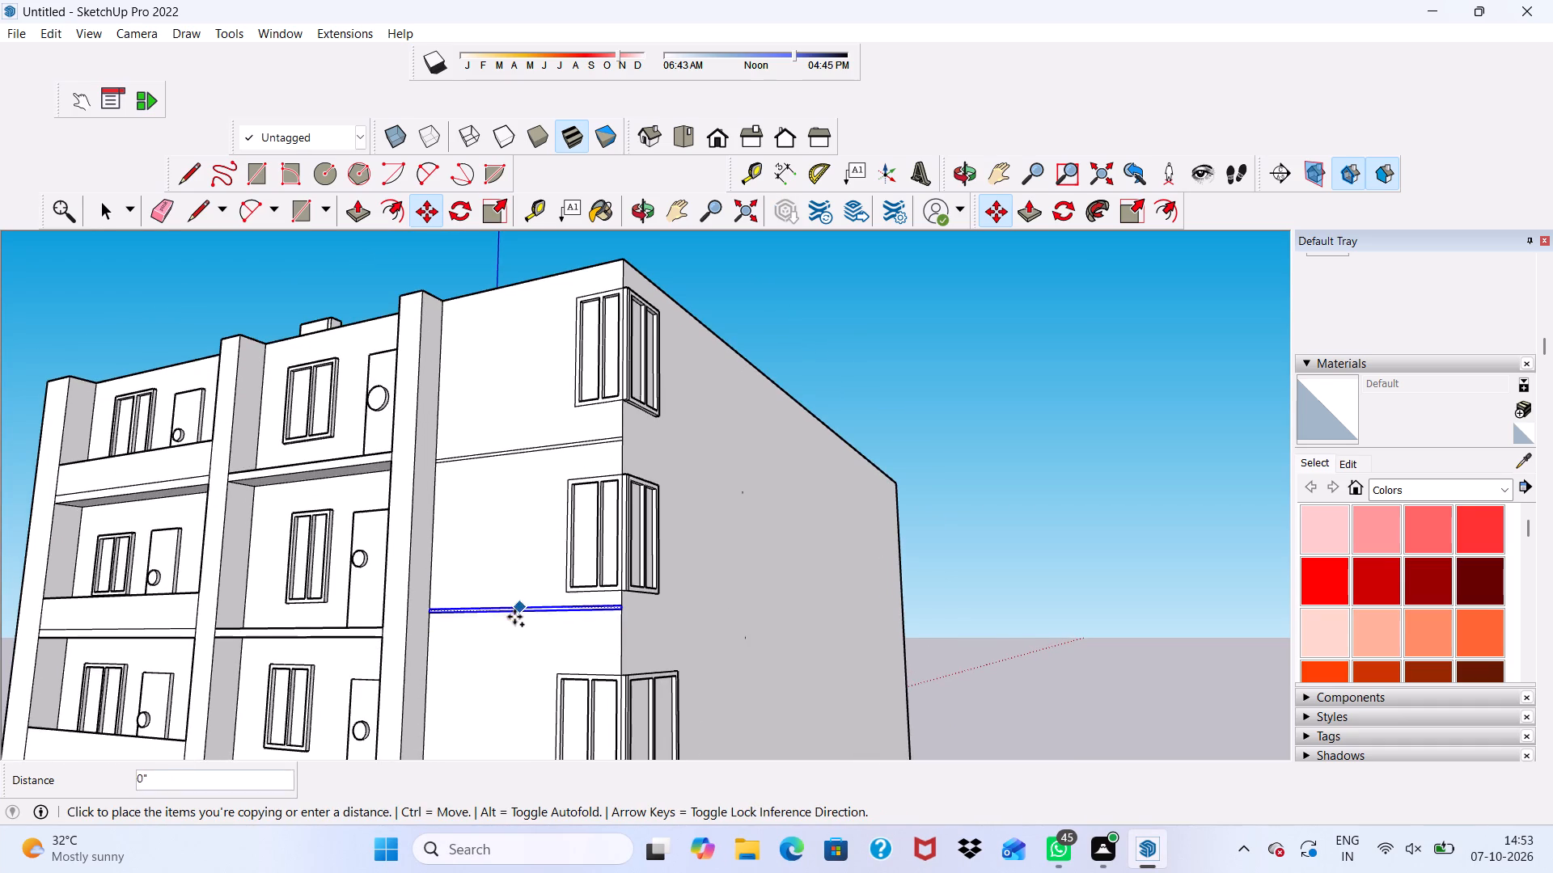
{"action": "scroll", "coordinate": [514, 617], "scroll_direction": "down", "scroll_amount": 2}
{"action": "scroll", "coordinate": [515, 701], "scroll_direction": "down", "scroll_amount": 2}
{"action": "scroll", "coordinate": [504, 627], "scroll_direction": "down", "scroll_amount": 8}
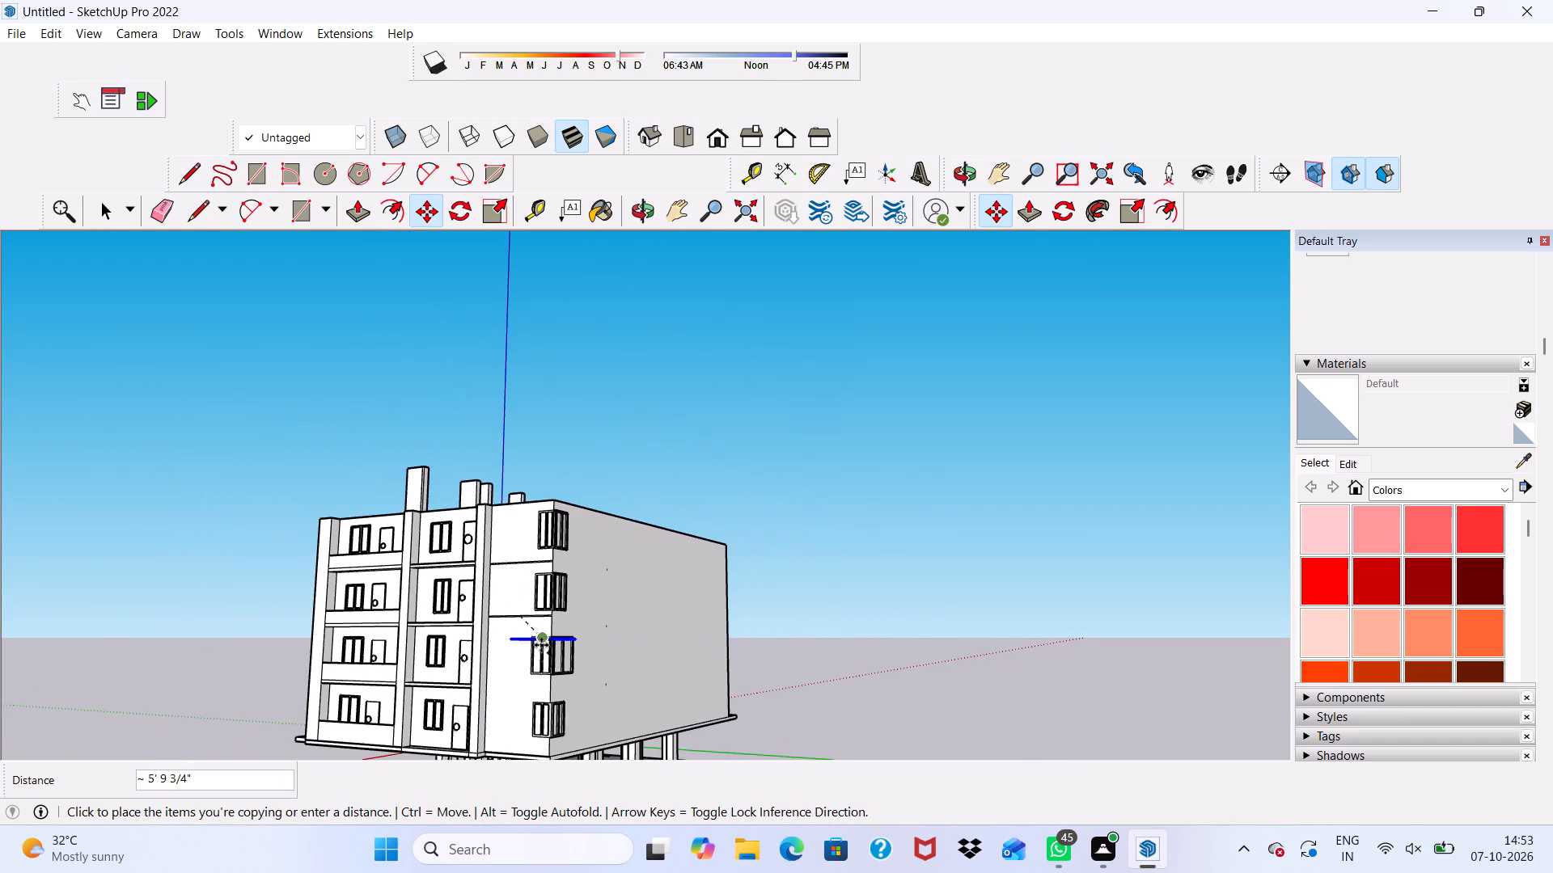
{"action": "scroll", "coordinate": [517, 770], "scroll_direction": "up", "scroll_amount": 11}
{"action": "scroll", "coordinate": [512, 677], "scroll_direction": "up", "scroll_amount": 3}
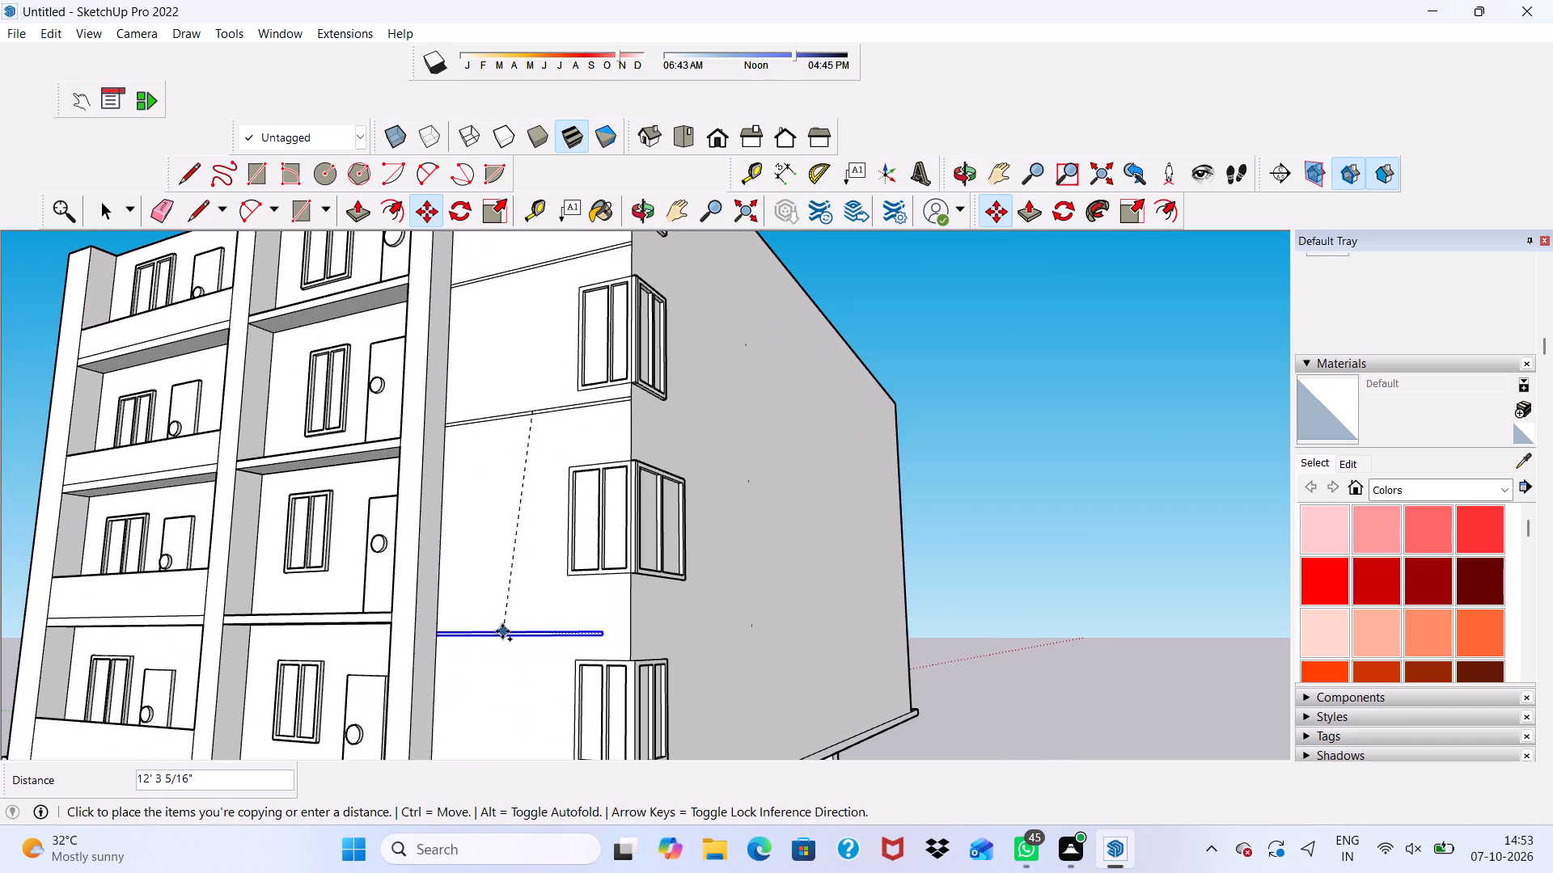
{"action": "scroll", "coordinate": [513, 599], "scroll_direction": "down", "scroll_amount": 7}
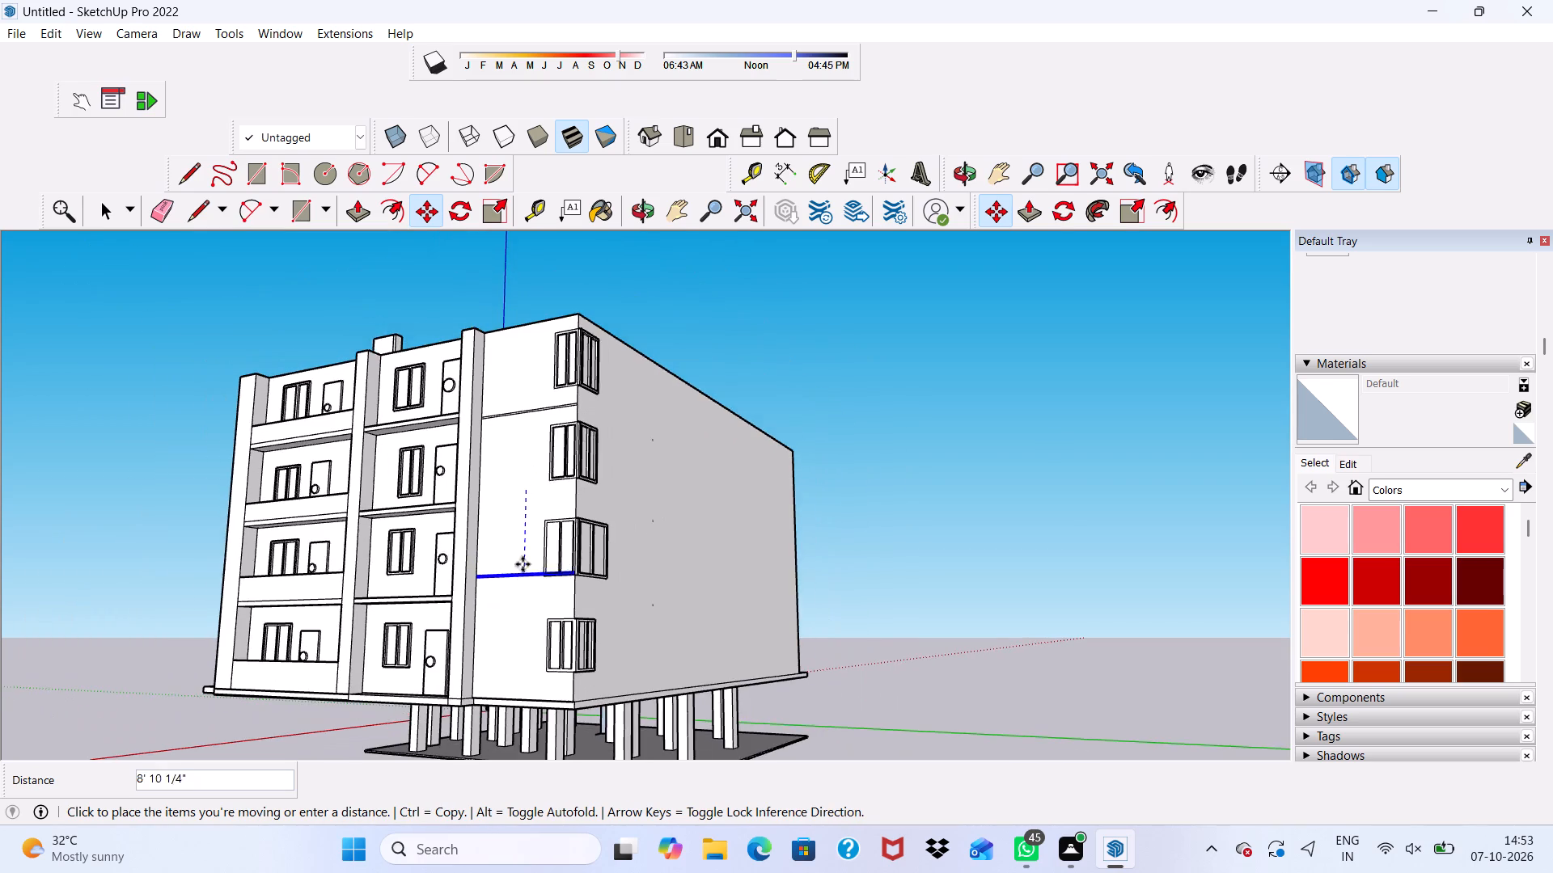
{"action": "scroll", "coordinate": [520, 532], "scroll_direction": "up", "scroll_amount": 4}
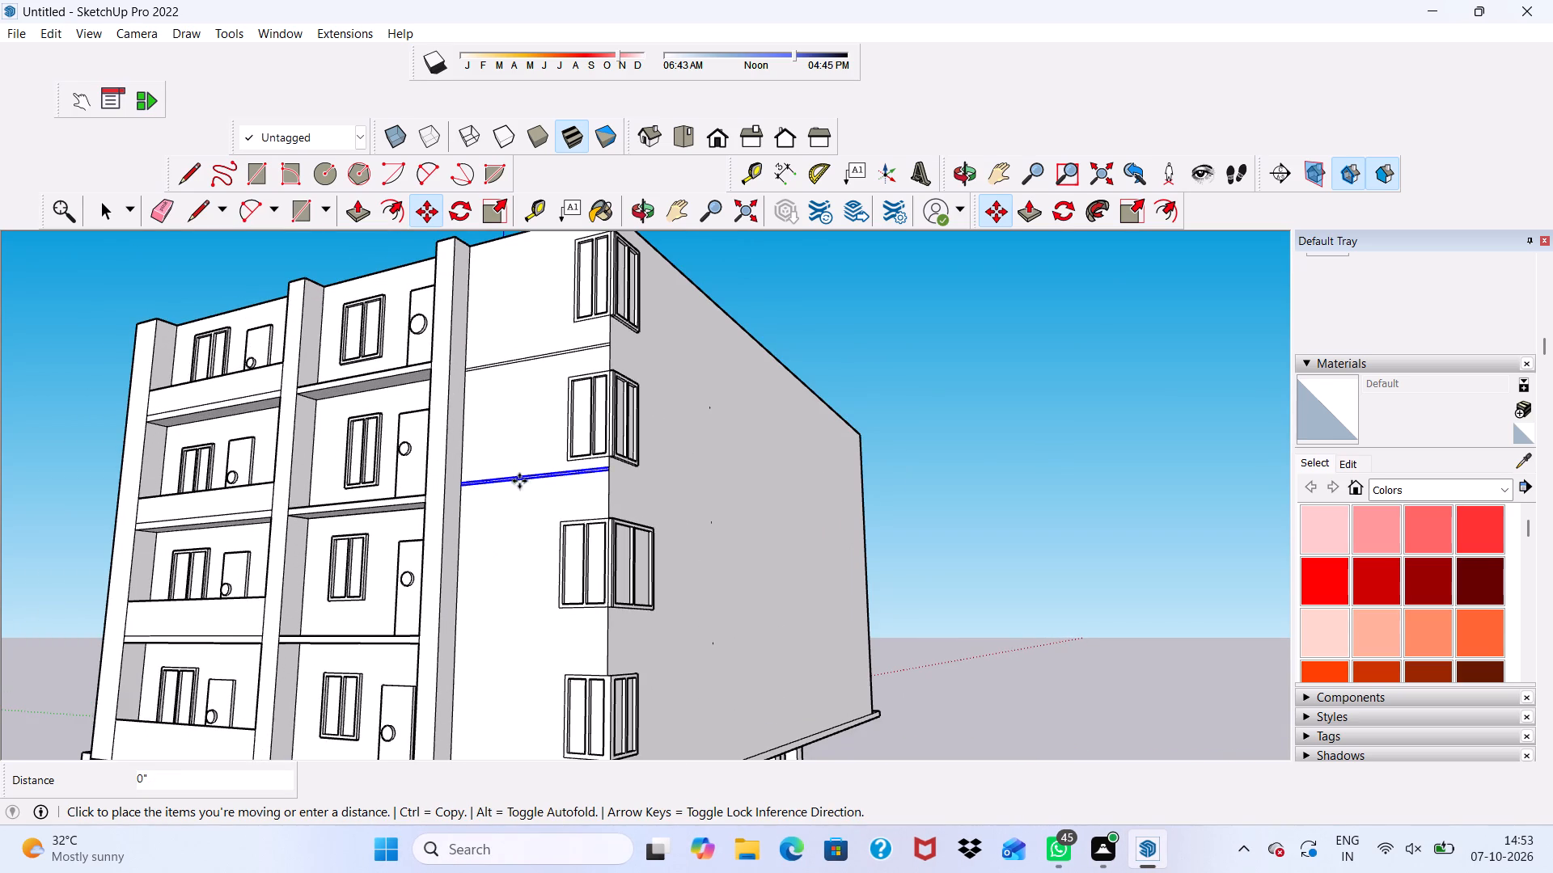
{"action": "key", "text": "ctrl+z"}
Reselect the top strip's face and edges, and copy them straight down the front wall by about 8' 11", below the second corner window.
{"action": "scroll", "coordinate": [503, 369], "scroll_direction": "up", "scroll_amount": 4}
{"action": "key", "text": "space"}
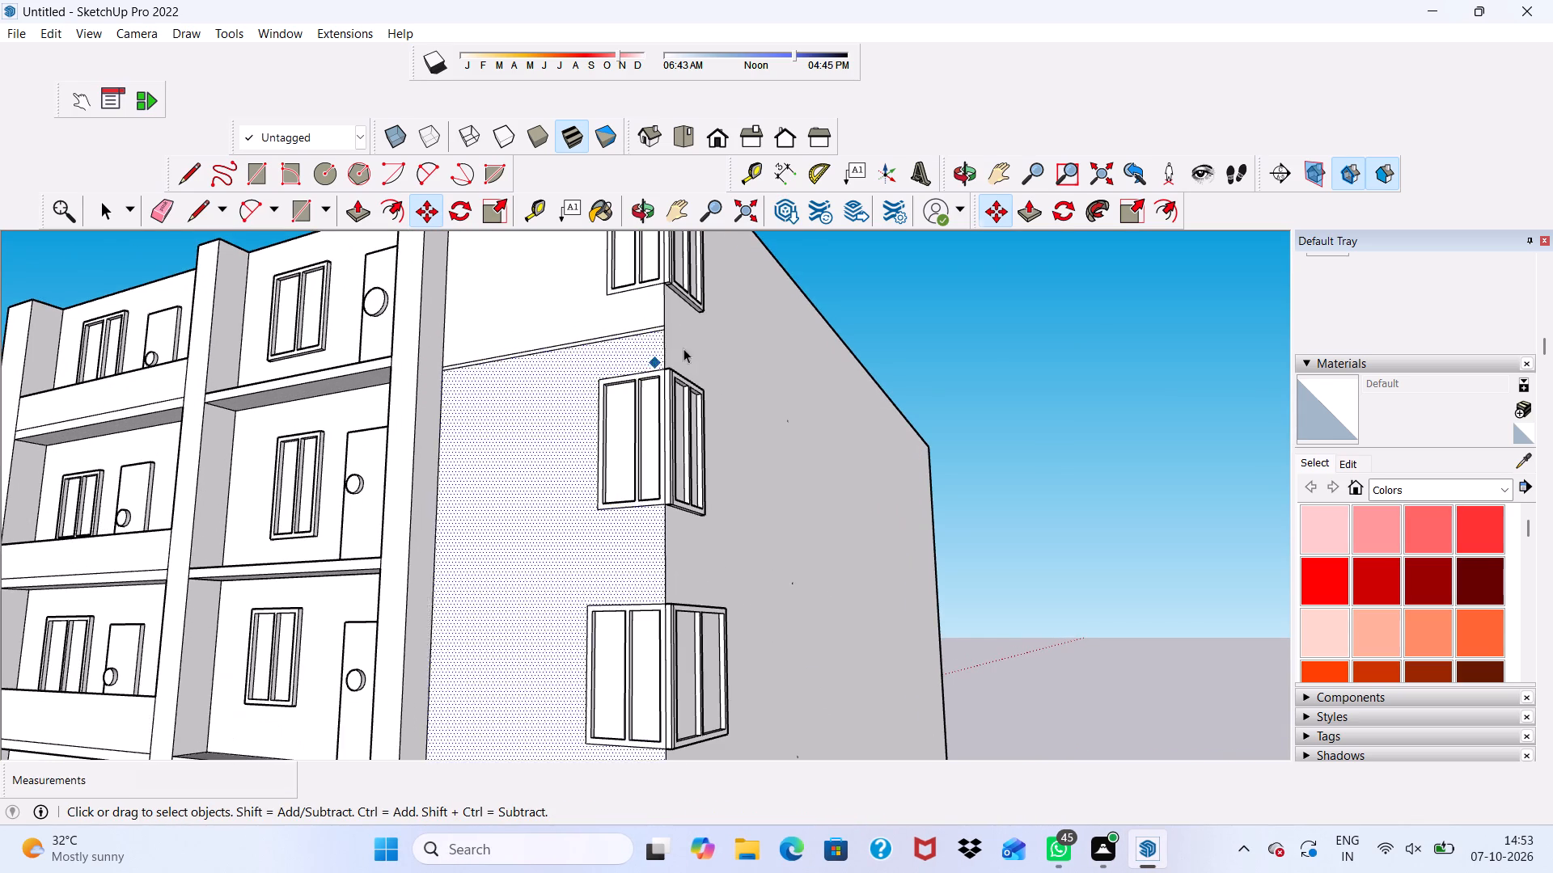
{"action": "scroll", "coordinate": [664, 314], "scroll_direction": "up", "scroll_amount": 6}
{"action": "double_click", "coordinate": [616, 333]}
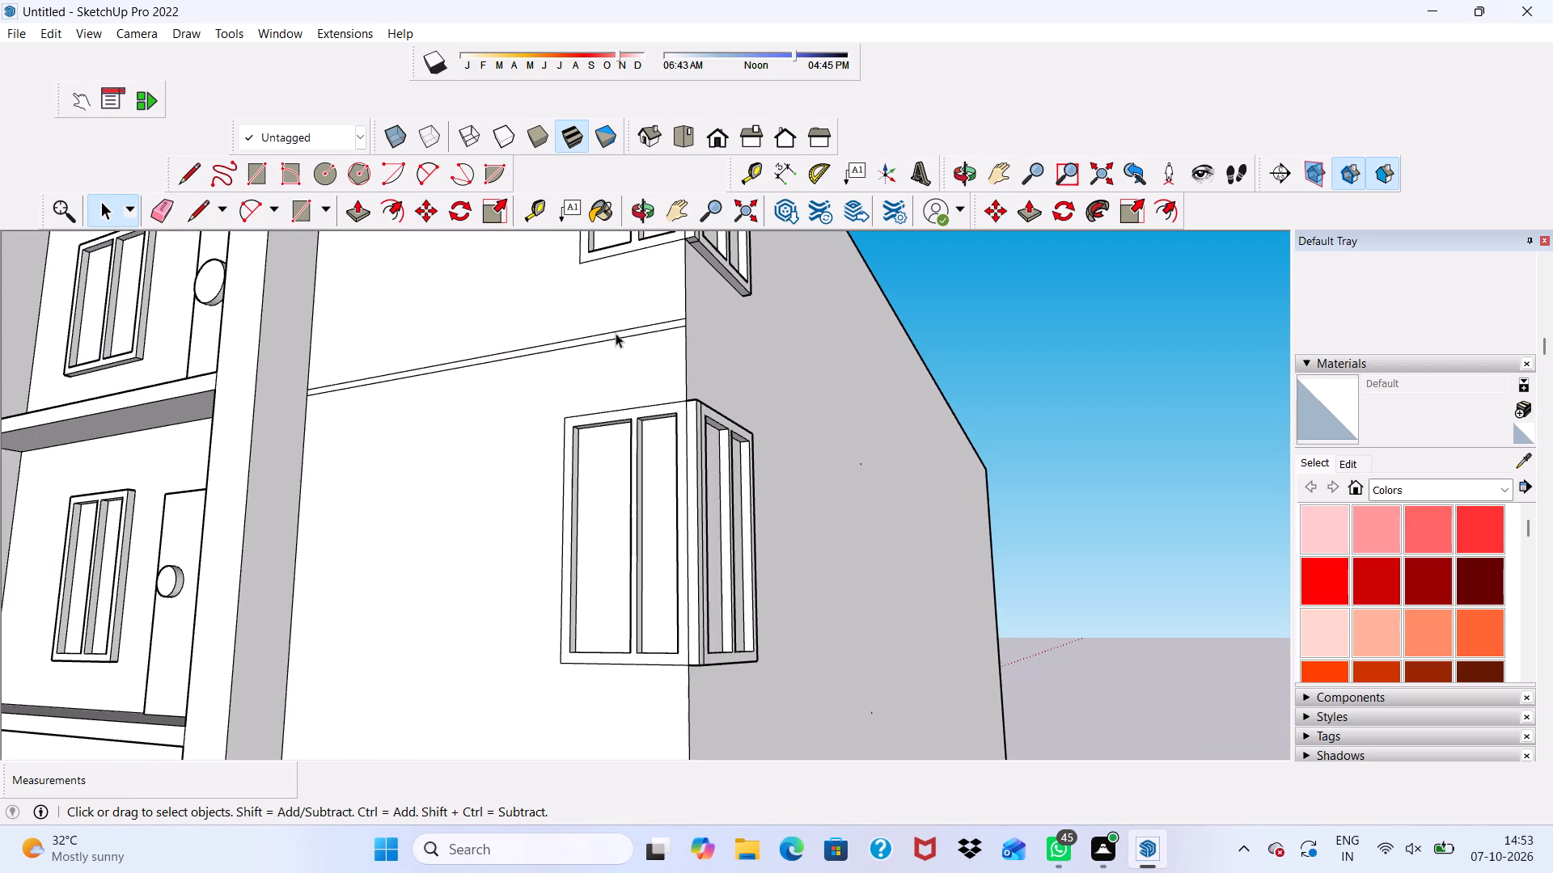
{"action": "left_click", "coordinate": [898, 256]}
{"action": "scroll", "coordinate": [688, 361], "scroll_direction": "up", "scroll_amount": 3}
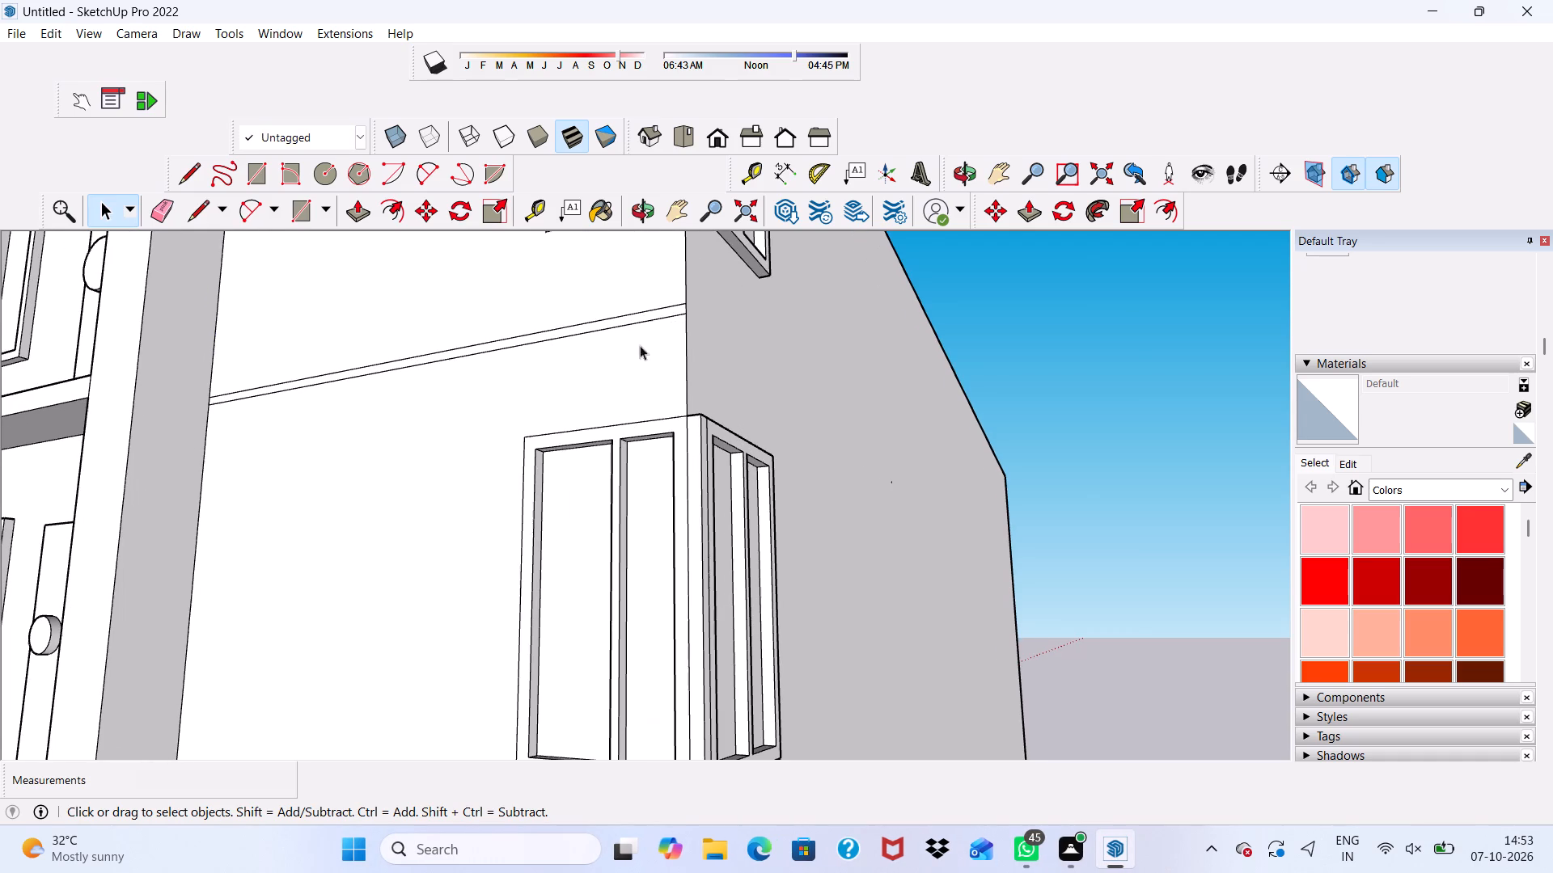
{"action": "double_click", "coordinate": [461, 355]}
{"action": "scroll", "coordinate": [438, 381], "scroll_direction": "down", "scroll_amount": 3}
{"action": "scroll", "coordinate": [582, 320], "scroll_direction": "up", "scroll_amount": 2}
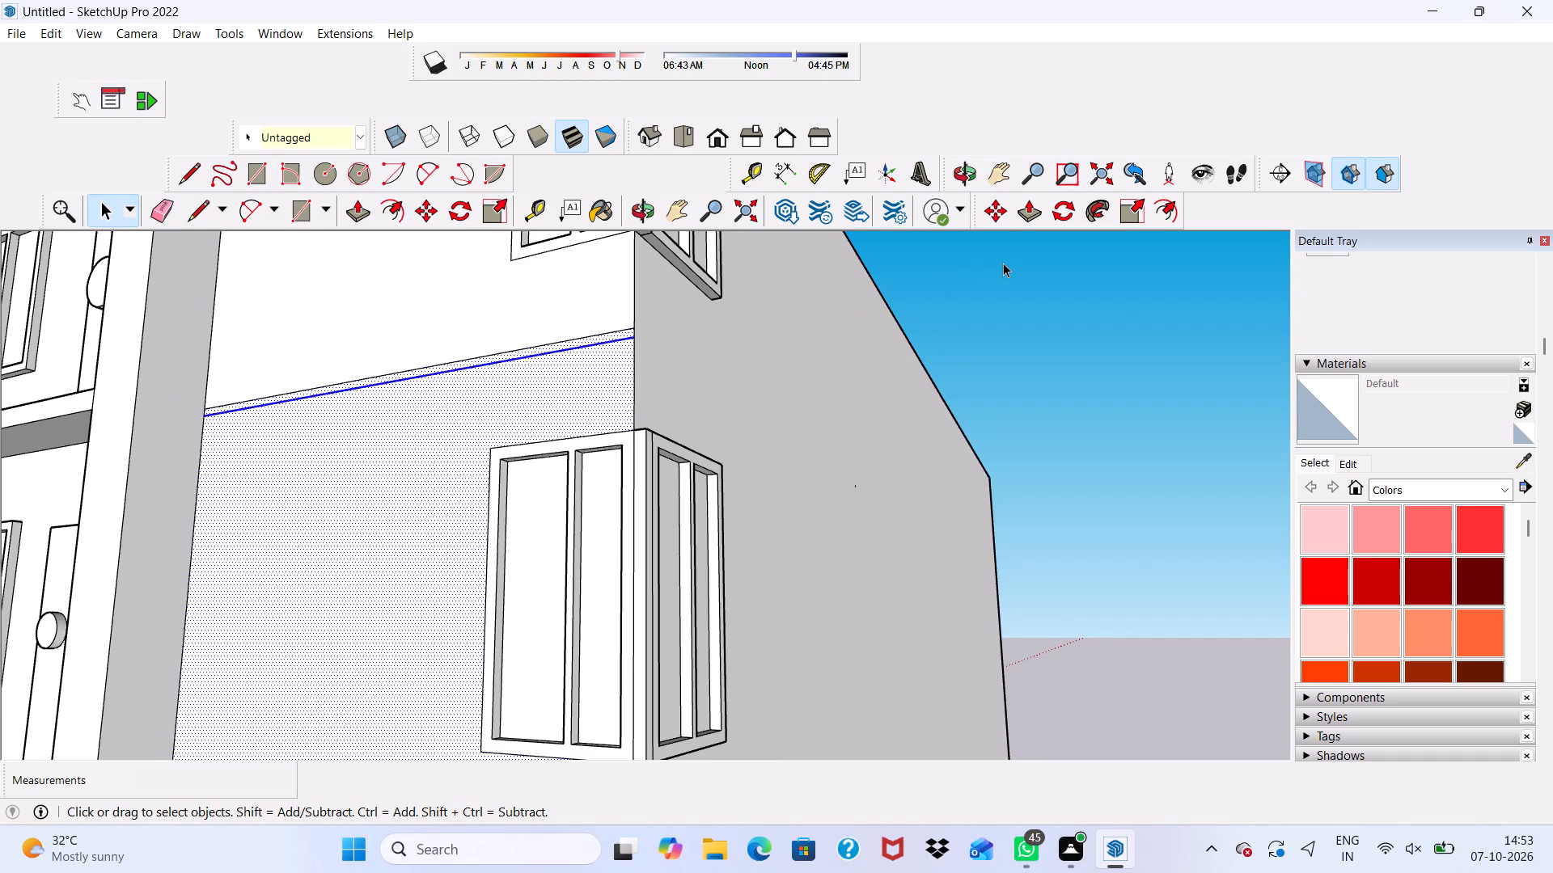
{"action": "left_click", "coordinate": [1003, 263]}
{"action": "scroll", "coordinate": [570, 379], "scroll_direction": "up", "scroll_amount": 3}
{"action": "double_click", "coordinate": [529, 345]}
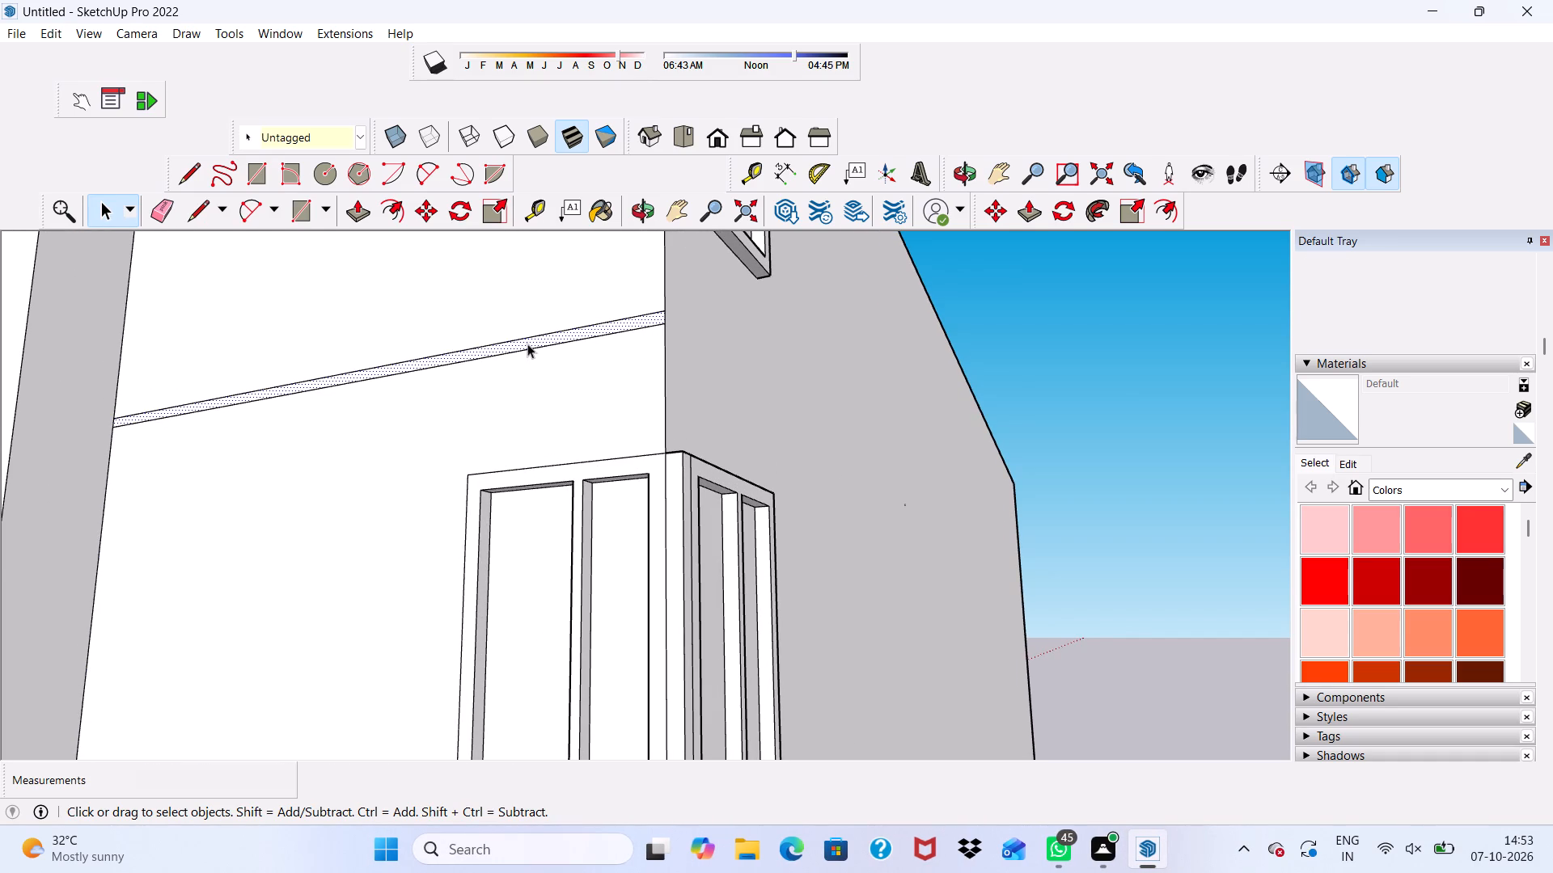
{"action": "left_click_drag", "start_coordinate": [426, 209], "coordinate": [426, 216]}
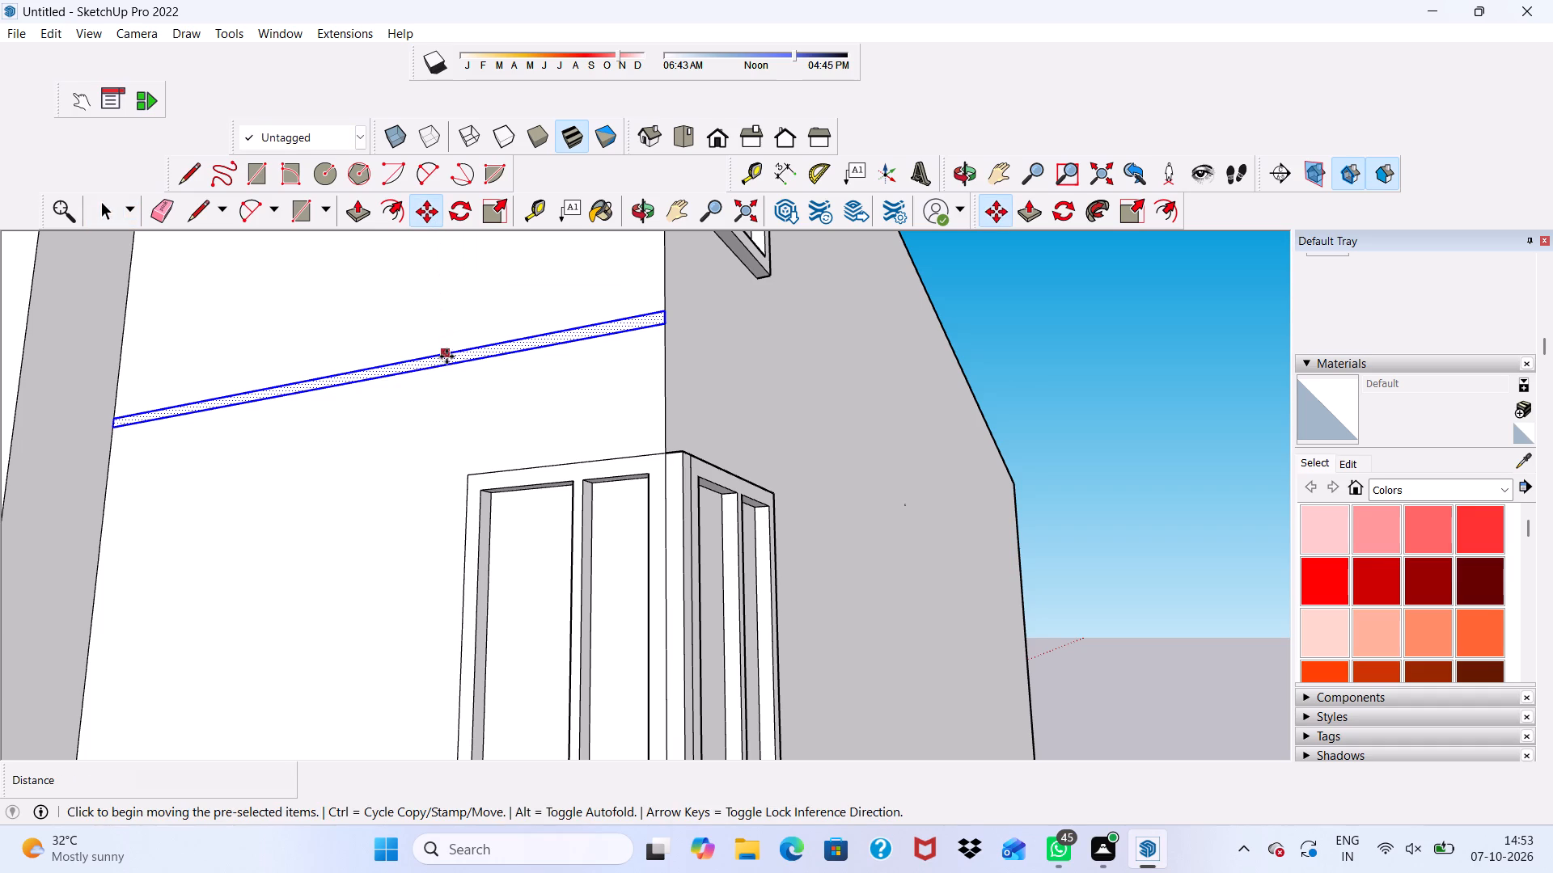
{"action": "left_click", "coordinate": [446, 359]}
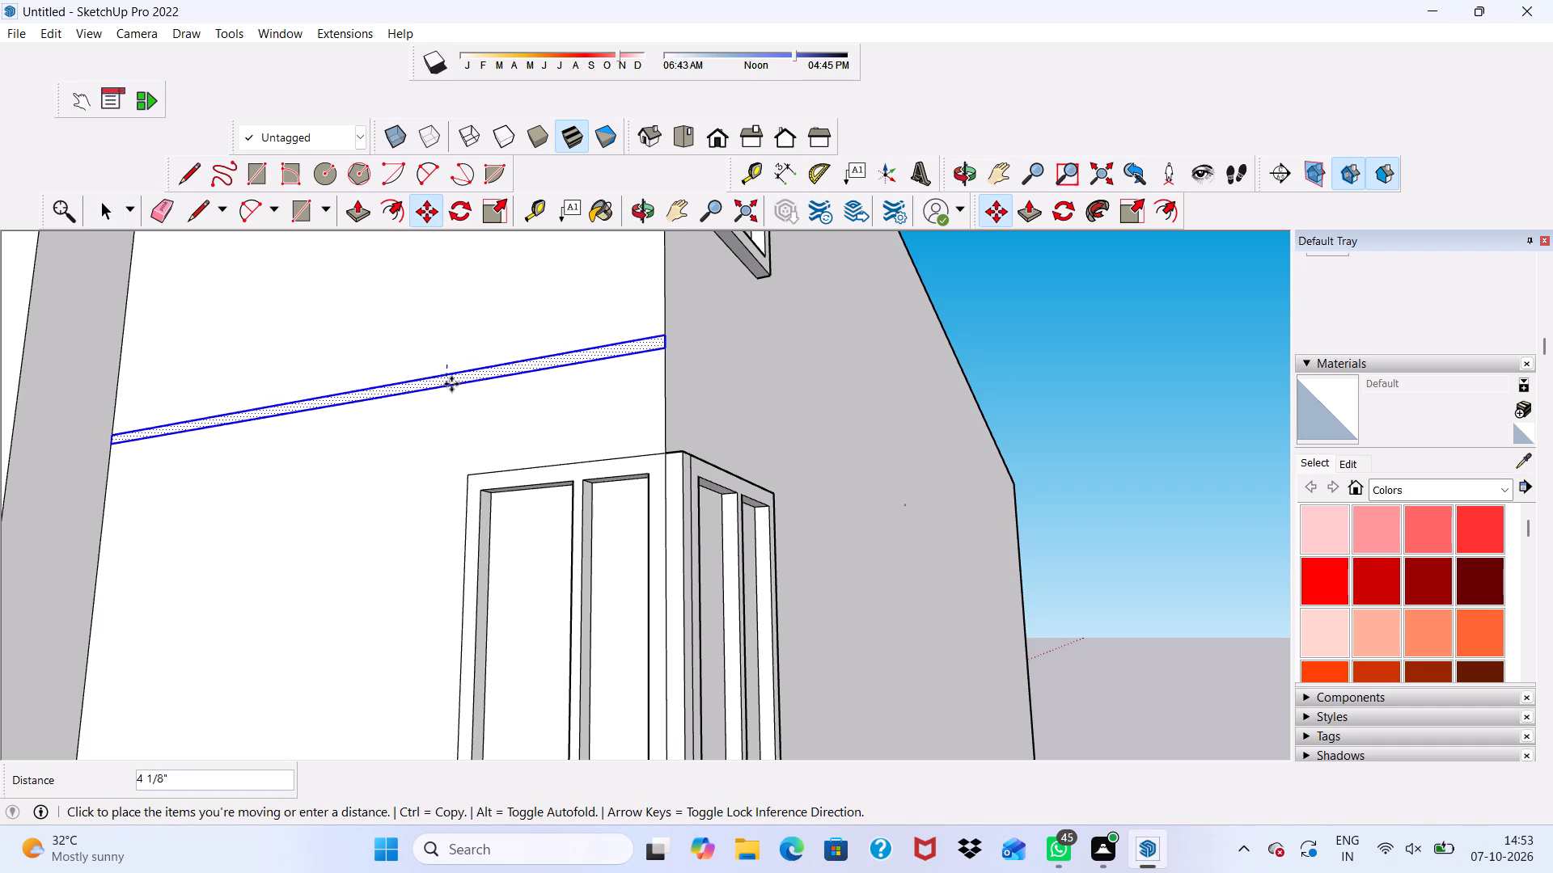
{"action": "scroll", "coordinate": [451, 361], "scroll_direction": "down", "scroll_amount": 8}
{"action": "scroll", "coordinate": [483, 564], "scroll_direction": "down", "scroll_amount": 1}
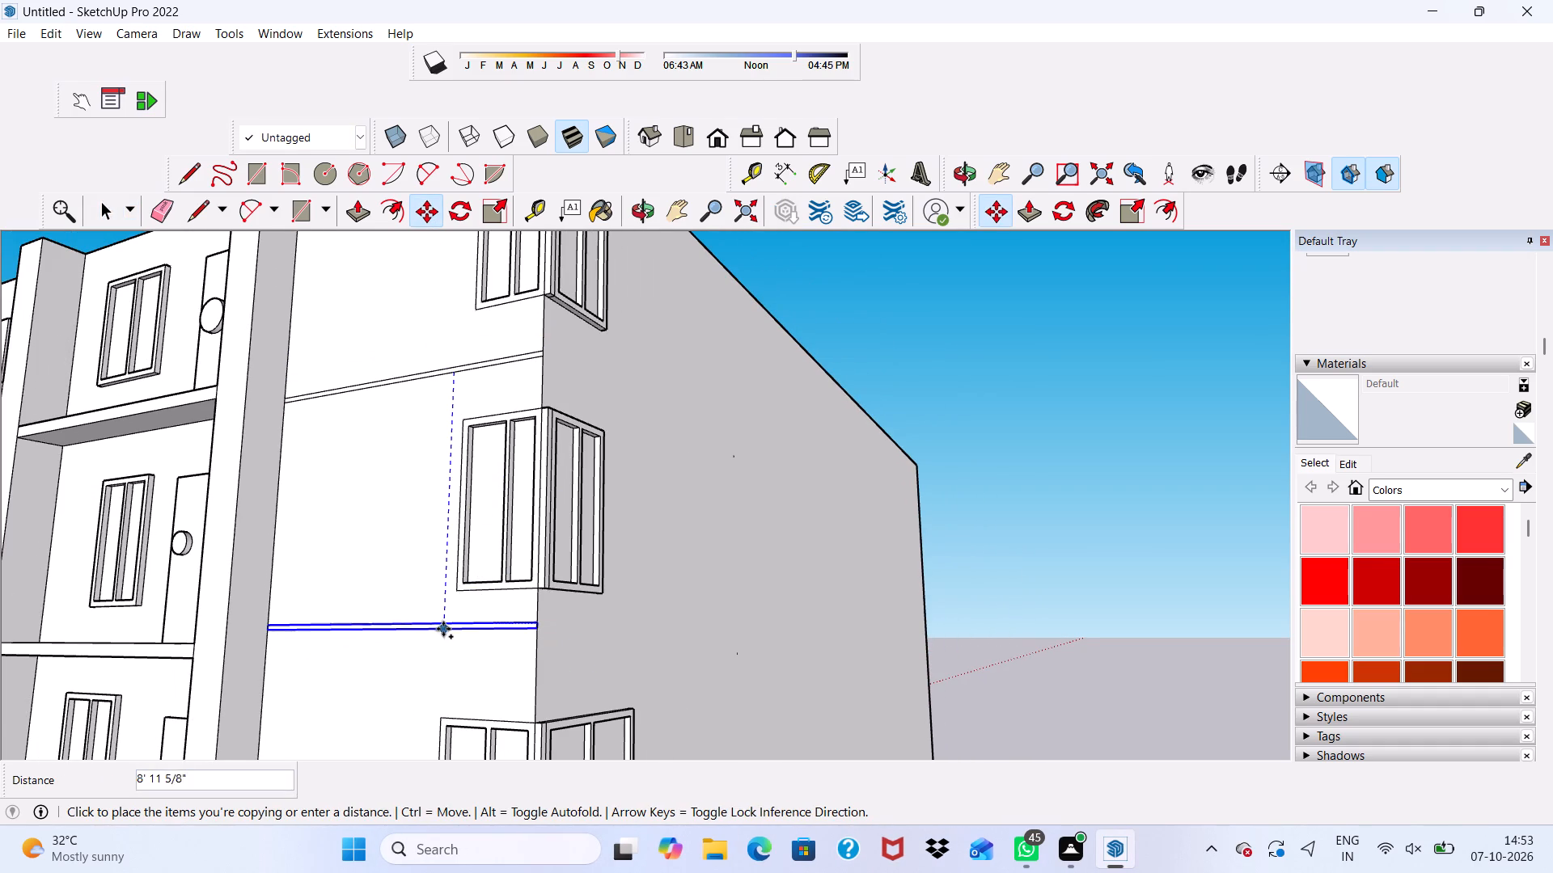
{"action": "left_click", "coordinate": [439, 622]}
Copy the second strip straight down the front wall by about 9' 7 1/8", below the third corner window.
{"action": "scroll", "coordinate": [440, 547], "scroll_direction": "down", "scroll_amount": 2}
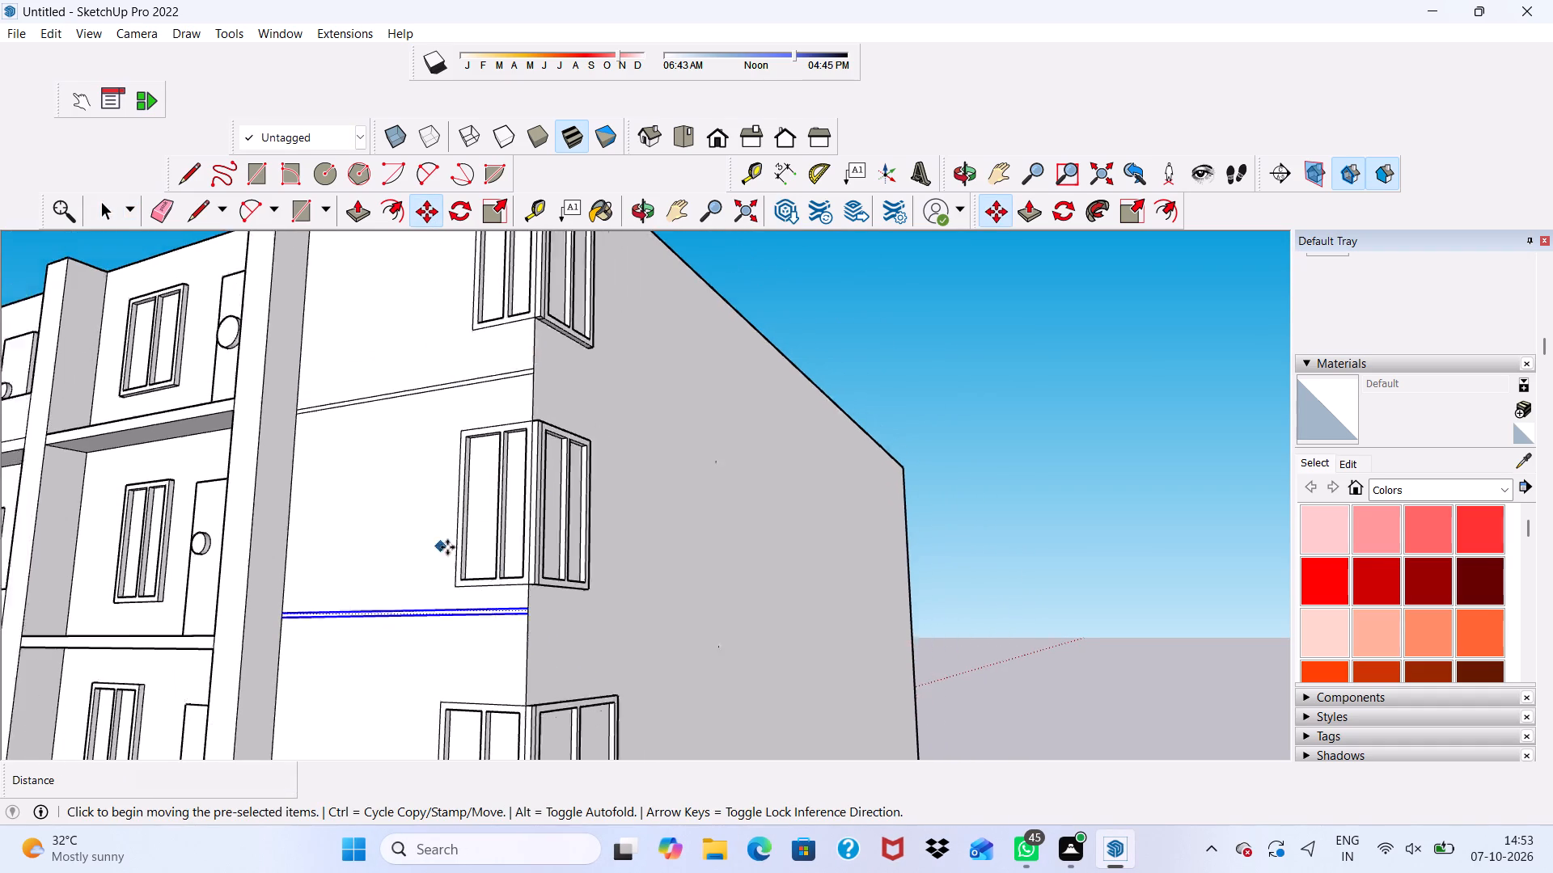
{"action": "scroll", "coordinate": [447, 547], "scroll_direction": "down", "scroll_amount": 6}
{"action": "scroll", "coordinate": [499, 587], "scroll_direction": "up", "scroll_amount": 10}
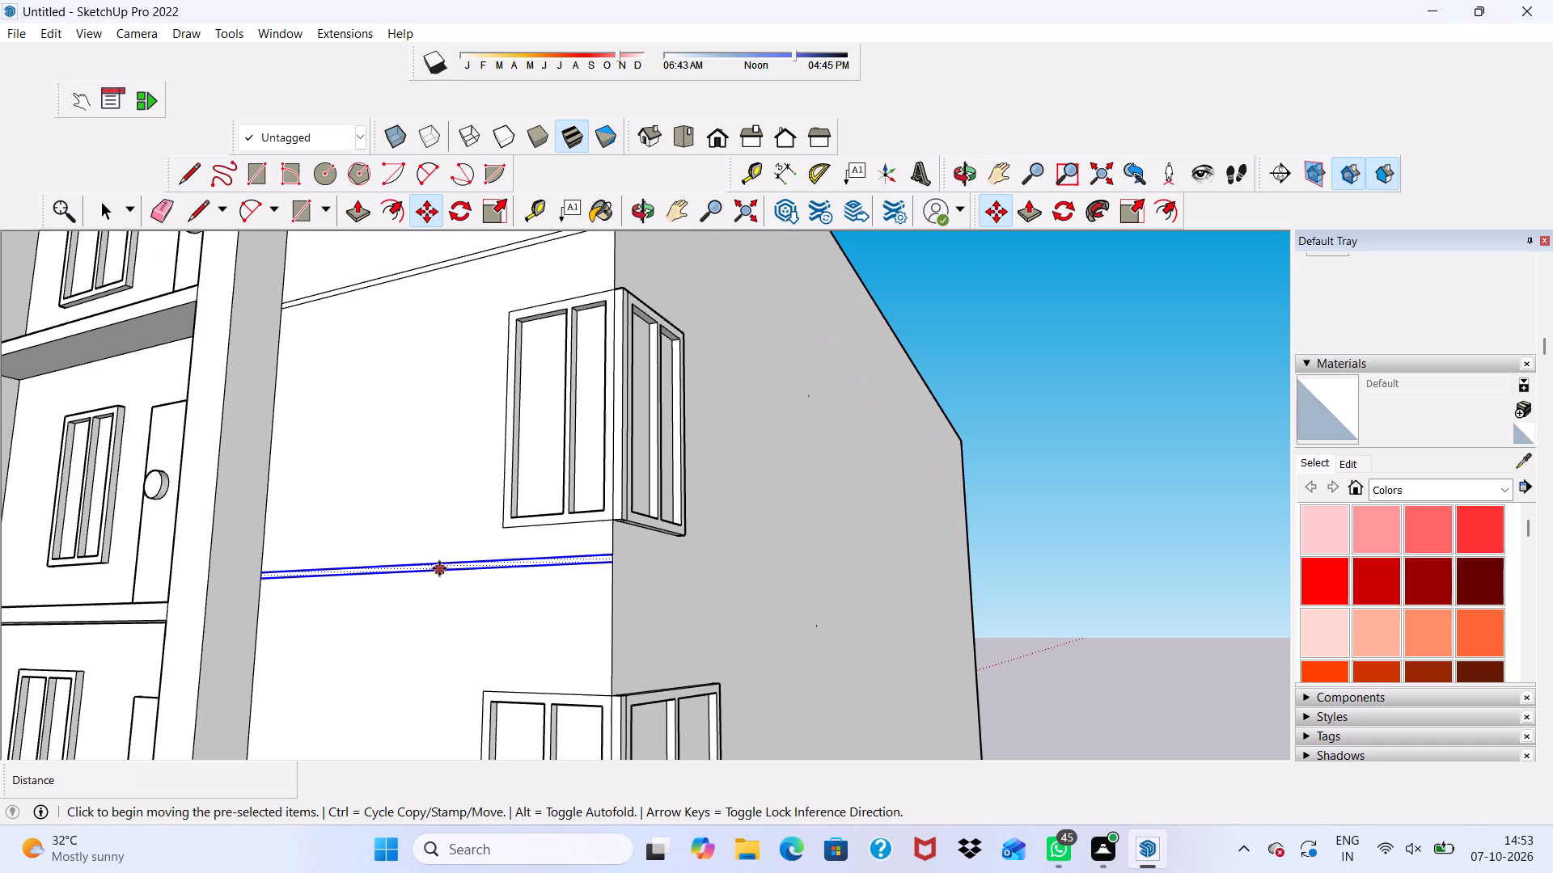
{"action": "left_click", "coordinate": [438, 569]}
{"action": "scroll", "coordinate": [448, 594], "scroll_direction": "down", "scroll_amount": 4}
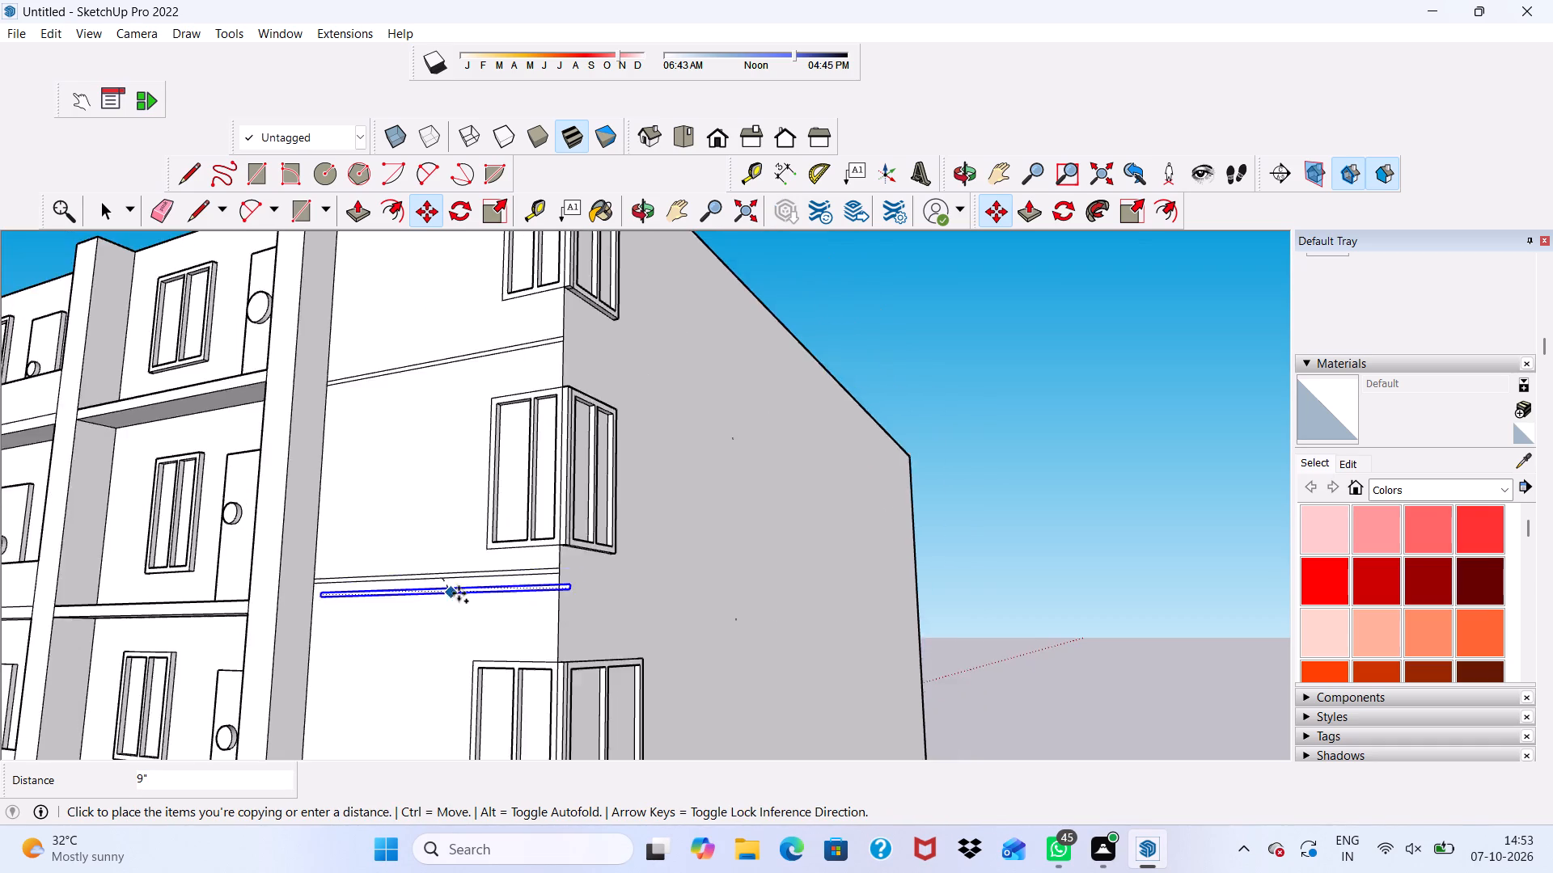
{"action": "scroll", "coordinate": [459, 593], "scroll_direction": "down", "scroll_amount": 6}
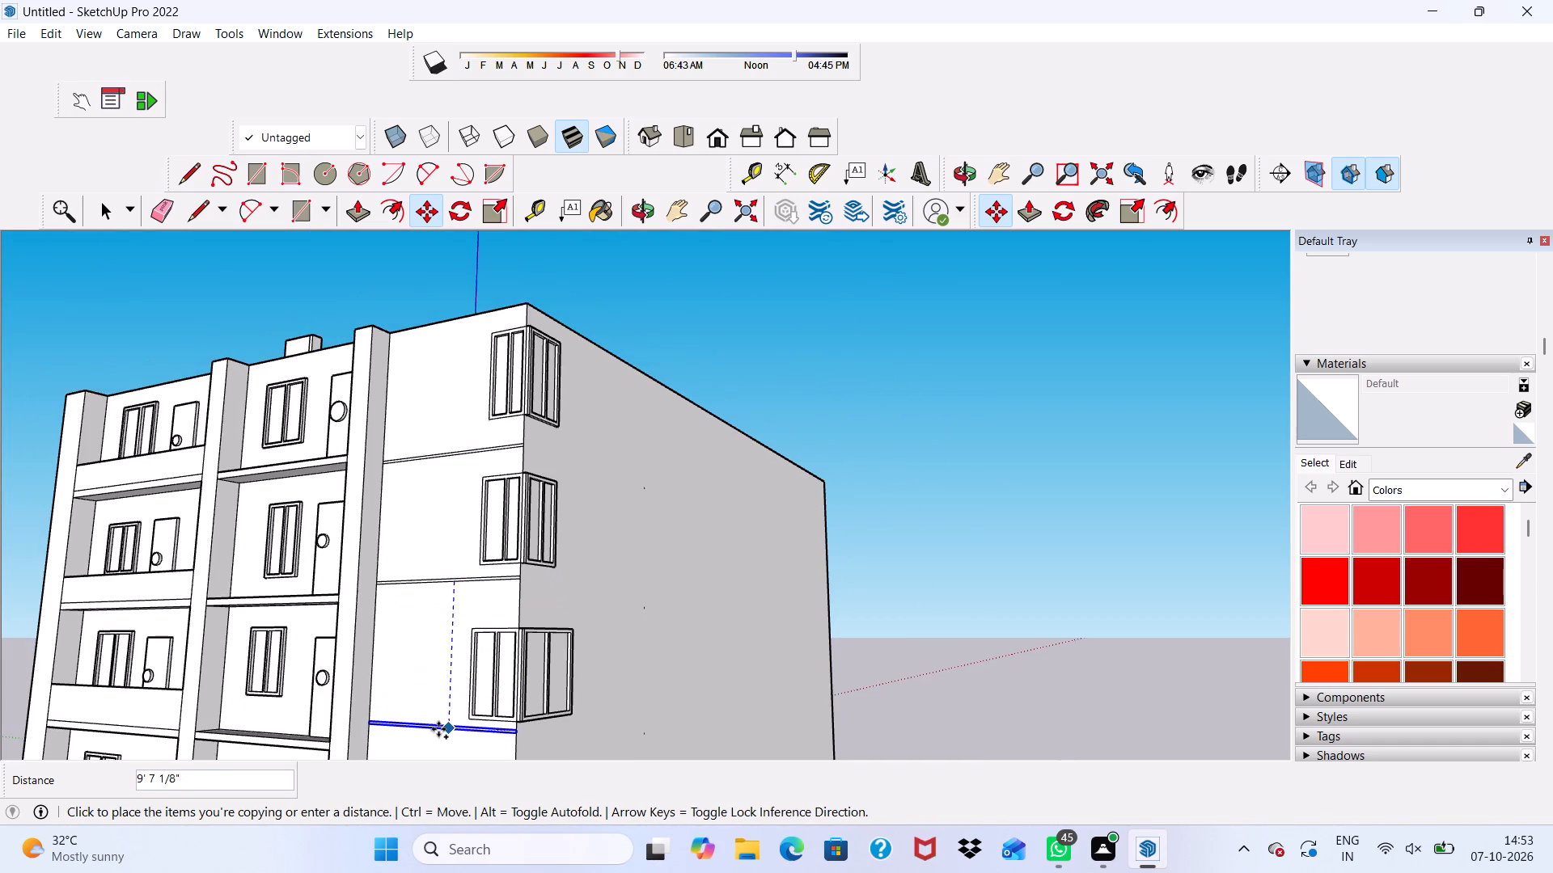
{"action": "left_click", "coordinate": [438, 728]}
Move the lowest strip slightly down the front wall, away from the underside of the third corner window.
{"action": "scroll", "coordinate": [447, 602], "scroll_direction": "down", "scroll_amount": 7}
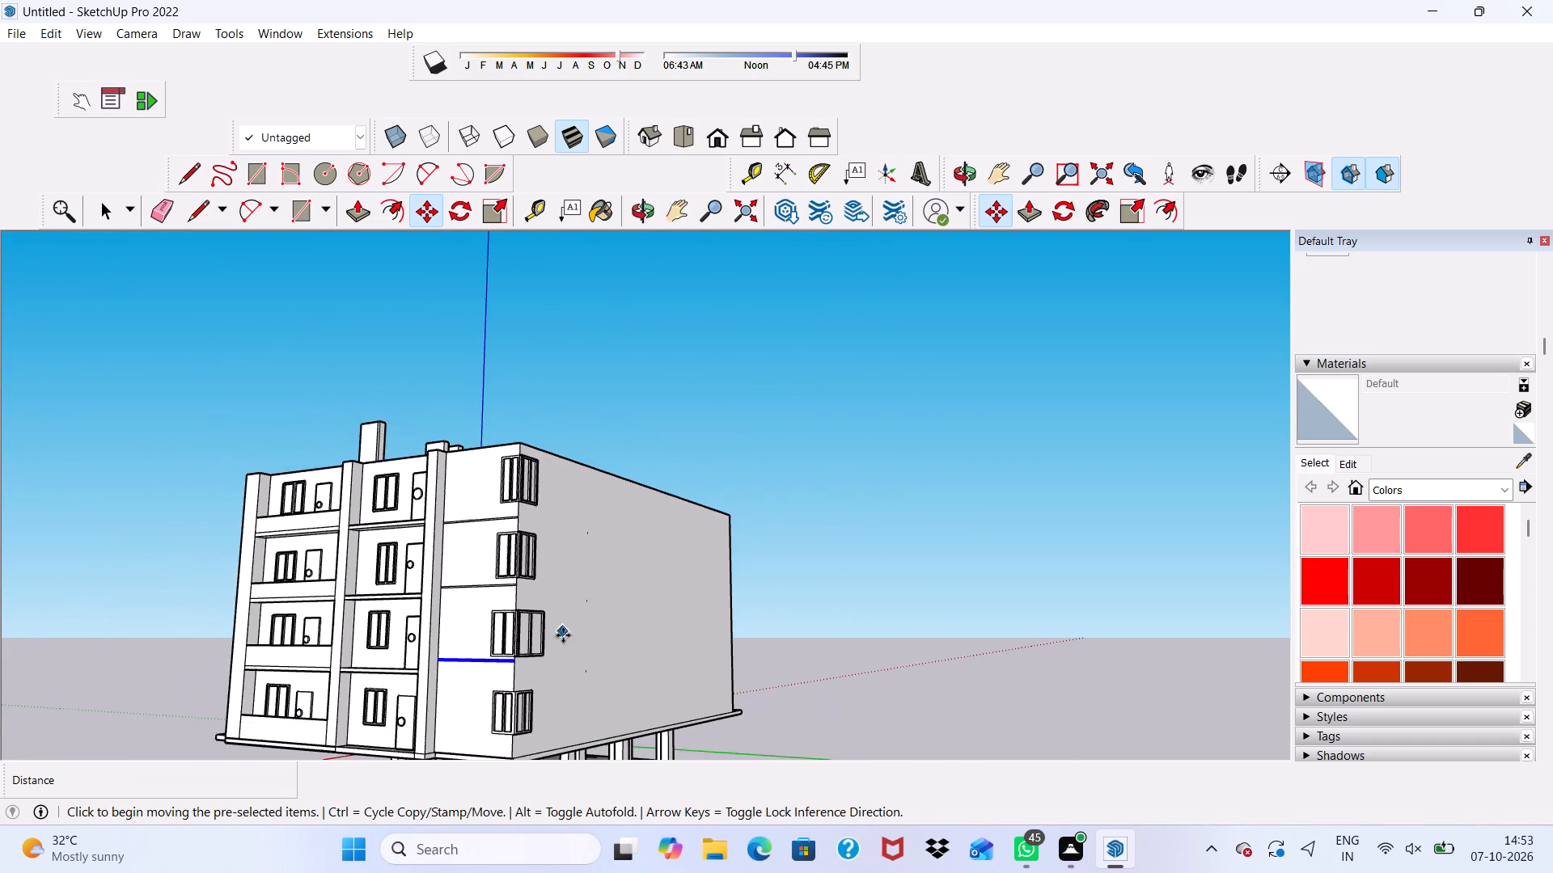
{"action": "scroll", "coordinate": [510, 687], "scroll_direction": "down", "scroll_amount": 2}
{"action": "middle_click_drag", "start_coordinate": [480, 705], "coordinate": [541, 666]}
{"action": "scroll", "coordinate": [540, 632], "scroll_direction": "up", "scroll_amount": 4}
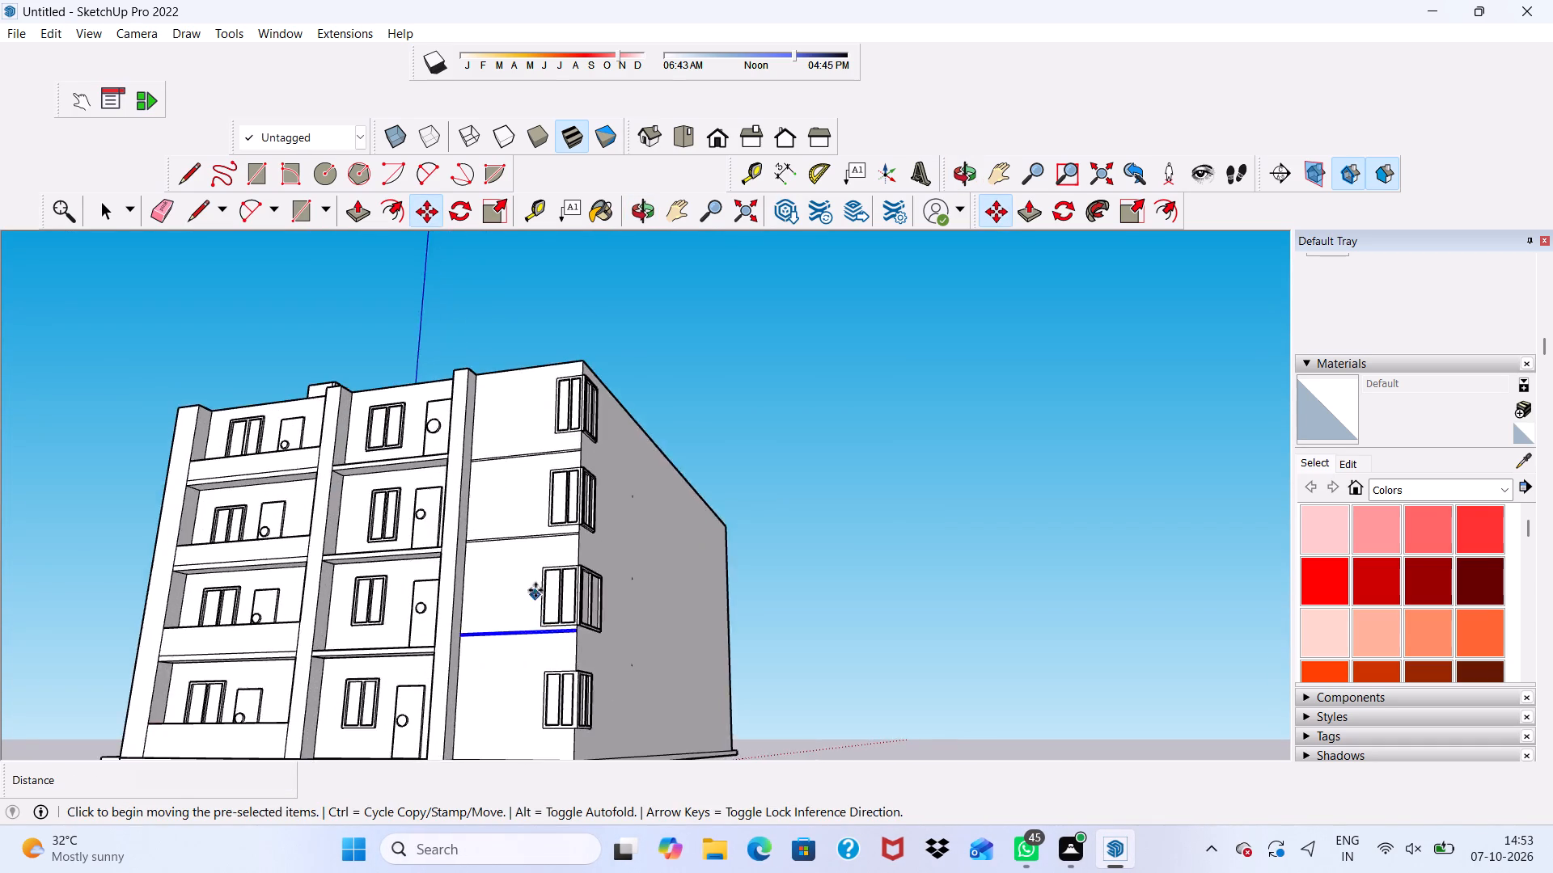
{"action": "scroll", "coordinate": [535, 590], "scroll_direction": "up", "scroll_amount": 6}
{"action": "left_click_drag", "start_coordinate": [553, 645], "coordinate": [555, 666]}
{"action": "scroll", "coordinate": [545, 626], "scroll_direction": "down", "scroll_amount": 9}
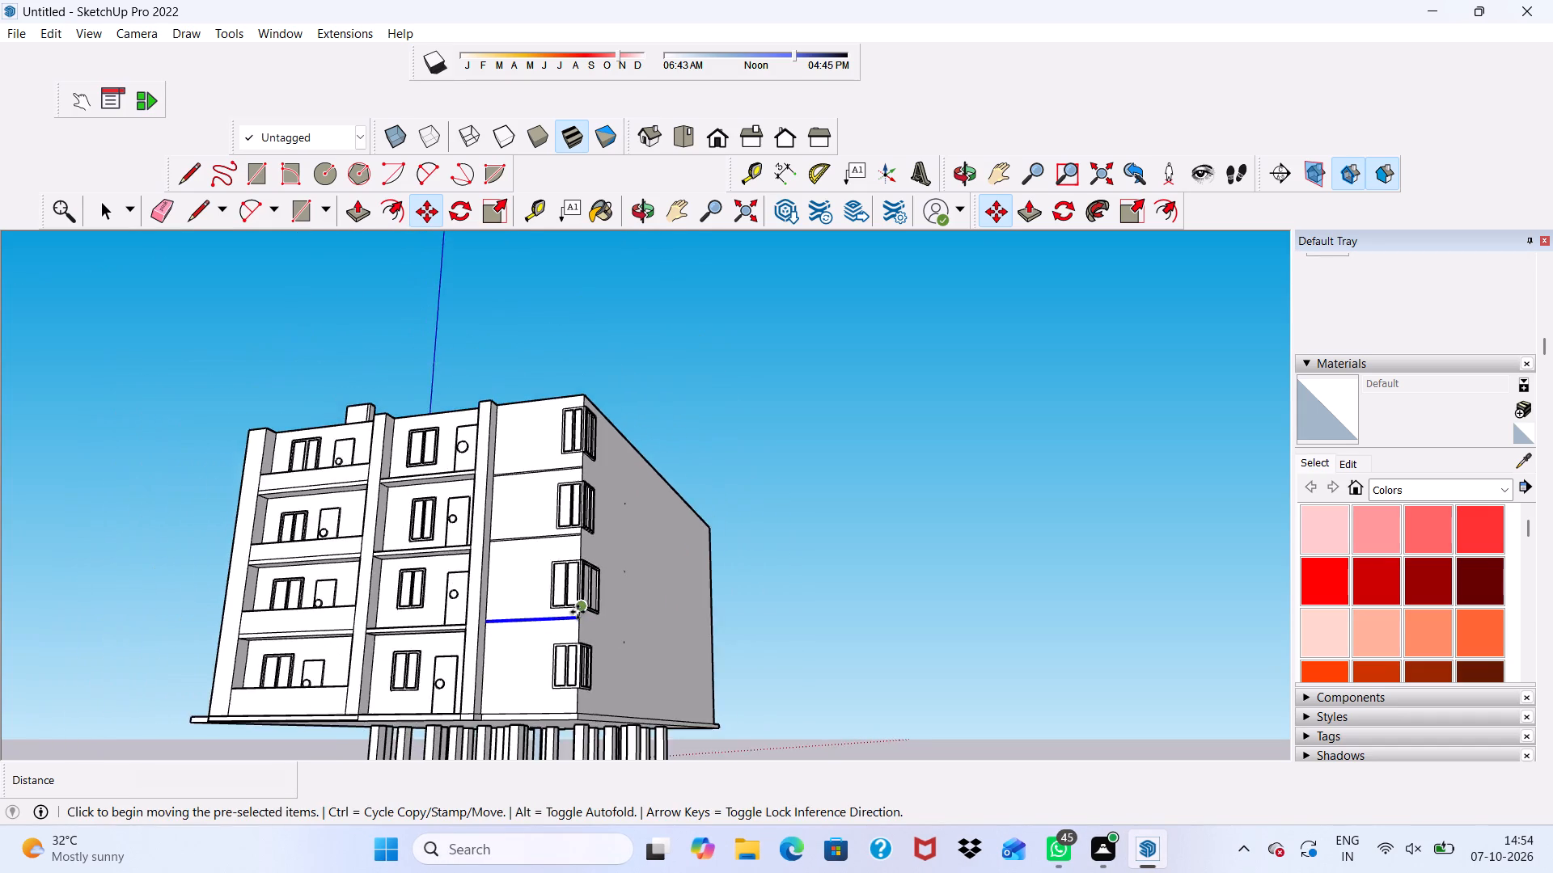
Examine the spacing of the three strips on the front wall against the corner windows and balcony floor levels.
{"action": "scroll", "coordinate": [578, 612], "scroll_direction": "down", "scroll_amount": 1}
{"action": "middle_click_drag", "start_coordinate": [578, 612], "coordinate": [587, 694]}
{"action": "scroll", "coordinate": [579, 721], "scroll_direction": "up", "scroll_amount": 8}
{"action": "scroll", "coordinate": [531, 645], "scroll_direction": "down", "scroll_amount": 9}
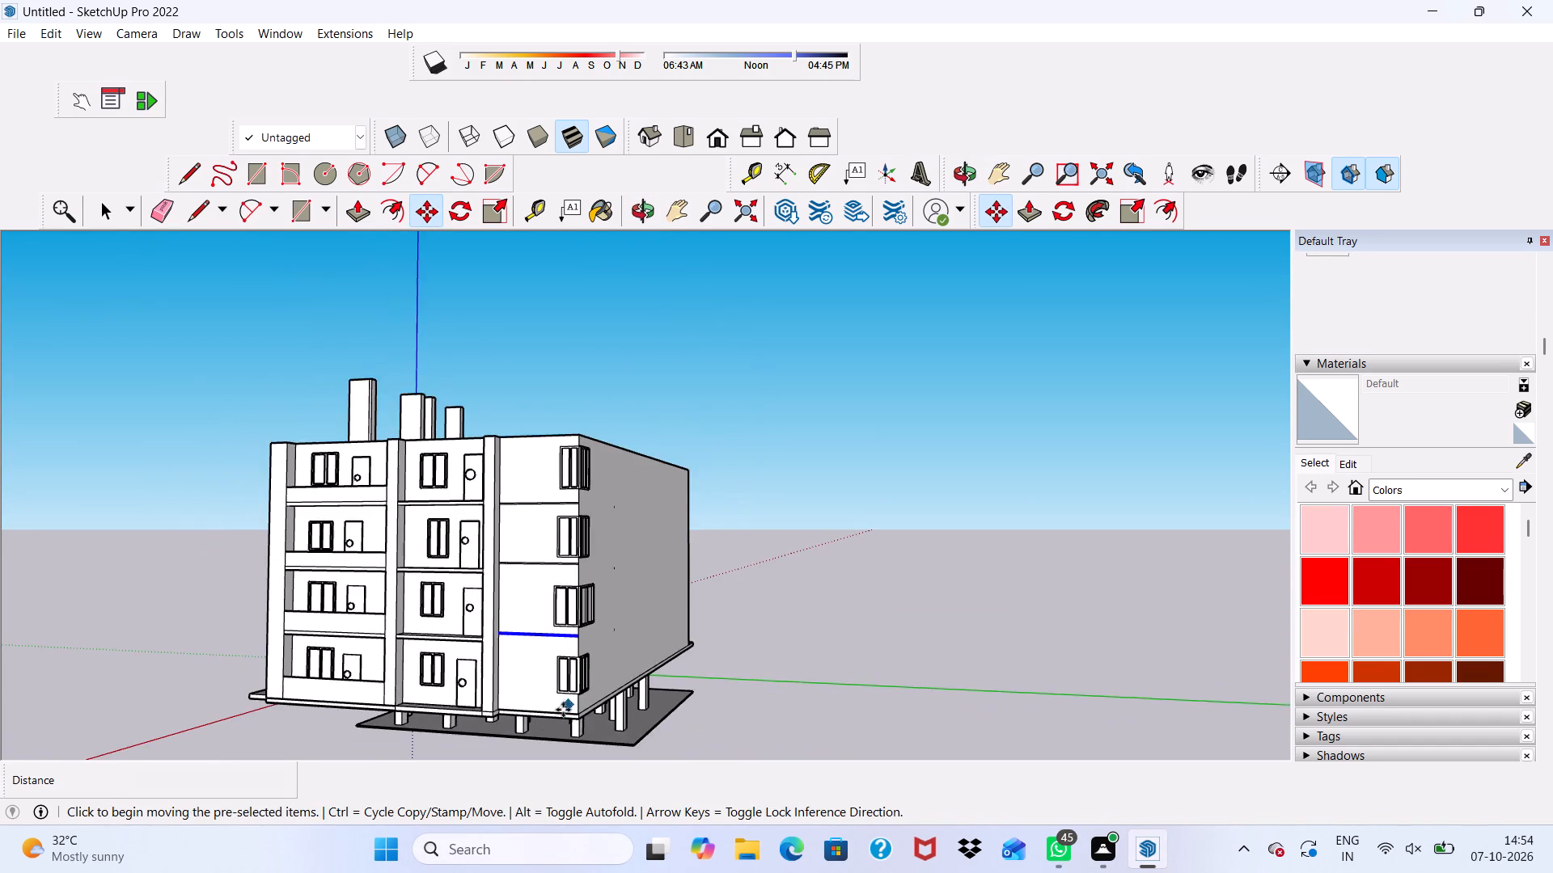
{"action": "scroll", "coordinate": [535, 766], "scroll_direction": "up", "scroll_amount": 8}
{"action": "scroll", "coordinate": [540, 596], "scroll_direction": "up", "scroll_amount": 2}
{"action": "scroll", "coordinate": [543, 588], "scroll_direction": "down", "scroll_amount": 2}
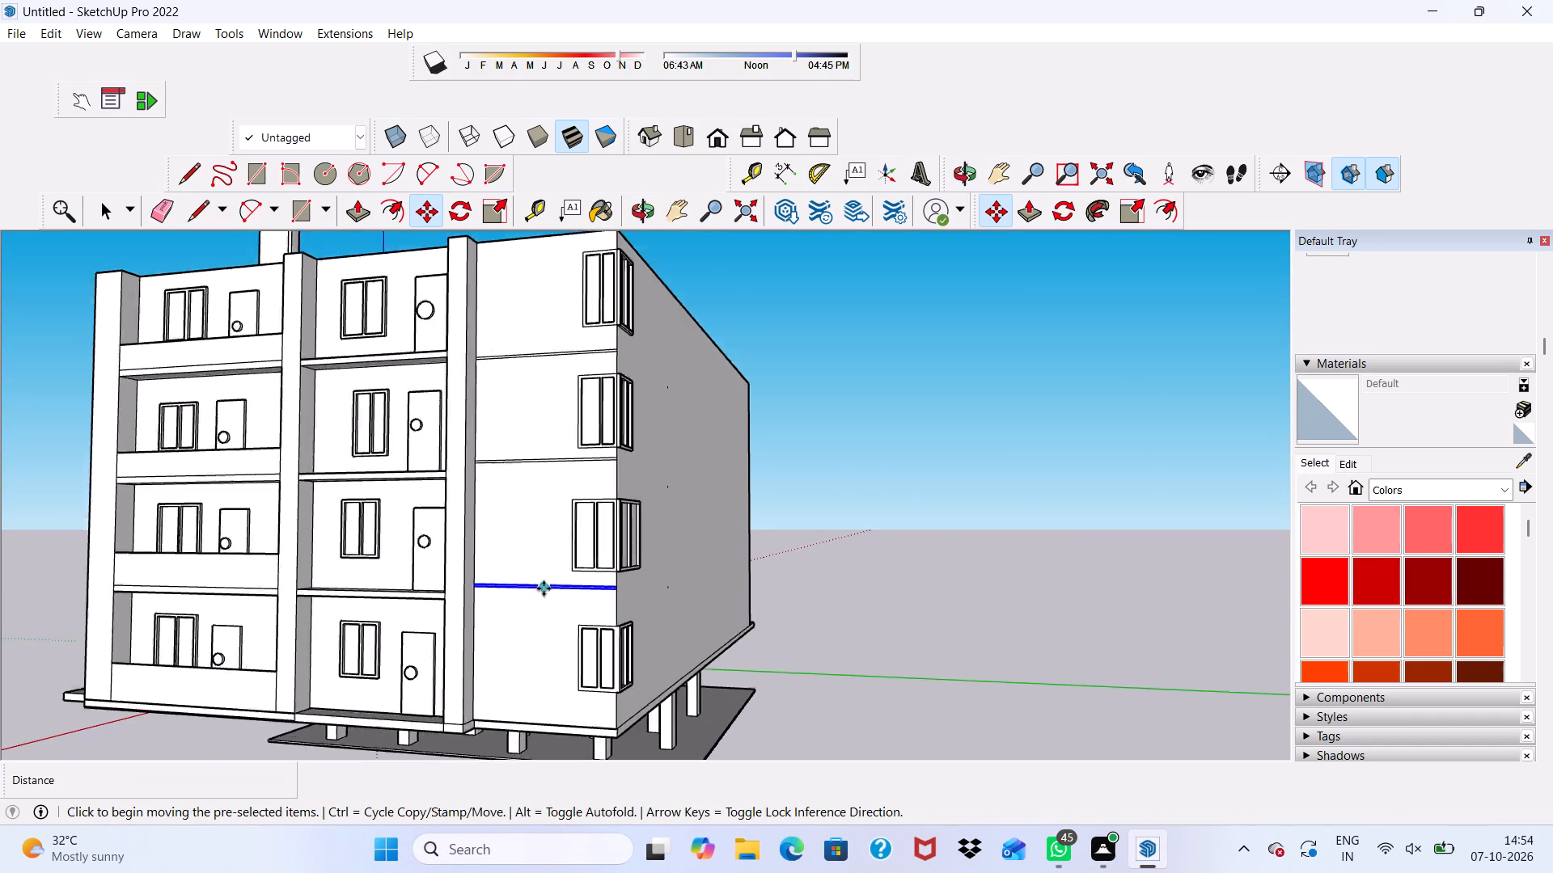
{"action": "scroll", "coordinate": [544, 588], "scroll_direction": "down", "scroll_amount": 4}
{"action": "scroll", "coordinate": [552, 604], "scroll_direction": "up", "scroll_amount": 3}
{"action": "middle_click_drag", "start_coordinate": [555, 660], "coordinate": [568, 711]}
{"action": "scroll", "coordinate": [552, 670], "scroll_direction": "up", "scroll_amount": 4}
{"action": "scroll", "coordinate": [480, 537], "scroll_direction": "down", "scroll_amount": 3}
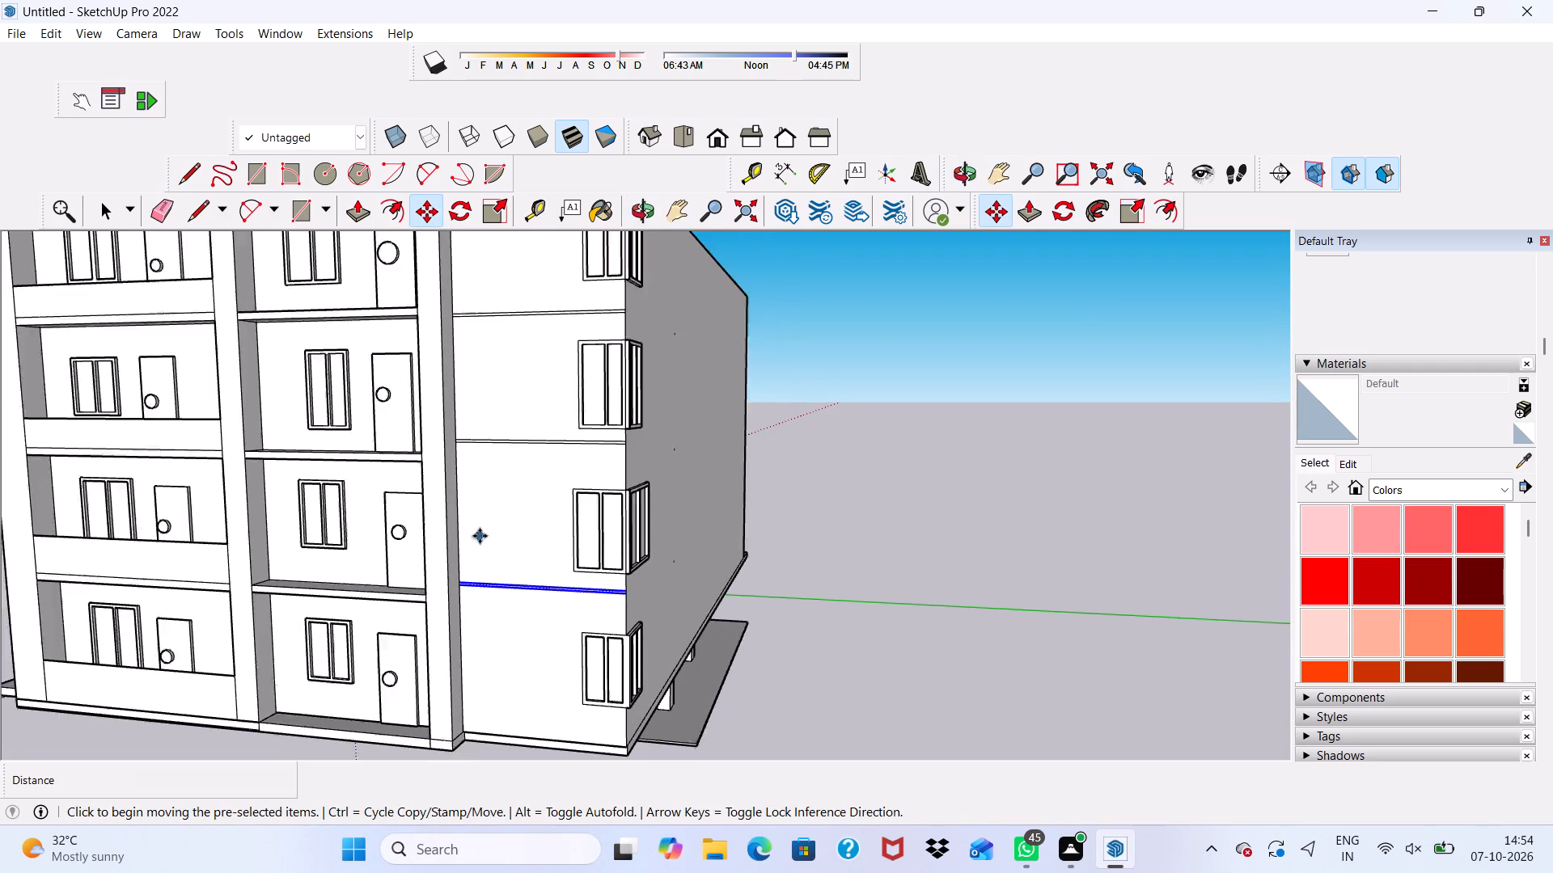
Push/Pull the base slab's edge face below the plain front wall outward by 1' 9", in line with the slab edge at the pillar.
{"action": "scroll", "coordinate": [480, 536], "scroll_direction": "down", "scroll_amount": 1}
{"action": "middle_click_drag", "start_coordinate": [530, 757], "coordinate": [501, 702]}
{"action": "key", "text": "space"}
{"action": "scroll", "coordinate": [519, 646], "scroll_direction": "up", "scroll_amount": 3}
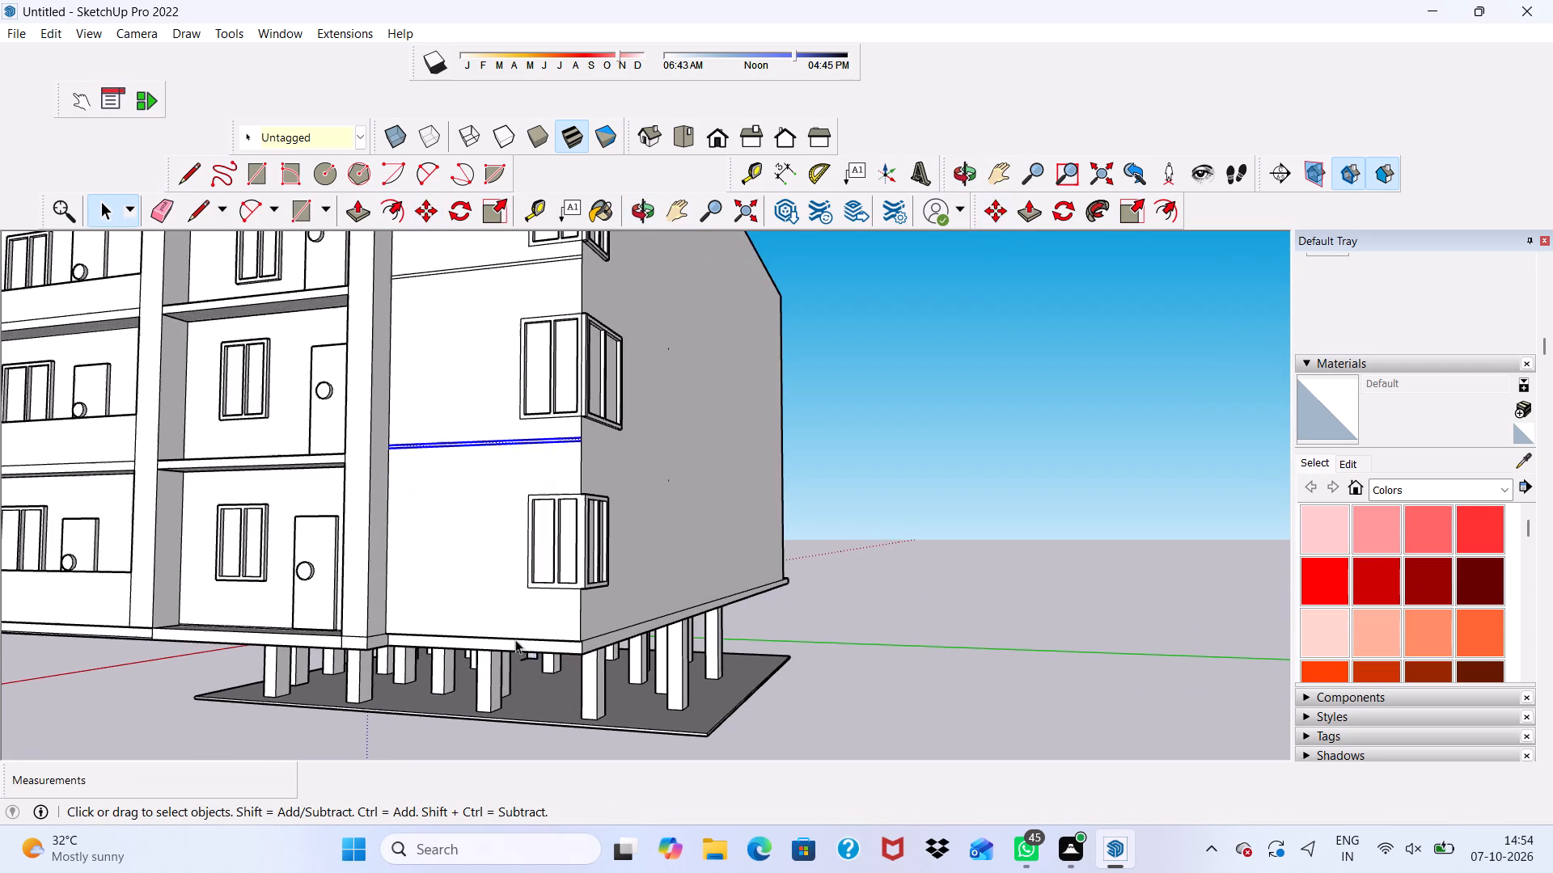
{"action": "scroll", "coordinate": [506, 469], "scroll_direction": "up", "scroll_amount": 2}
{"action": "left_click", "coordinate": [400, 673]}
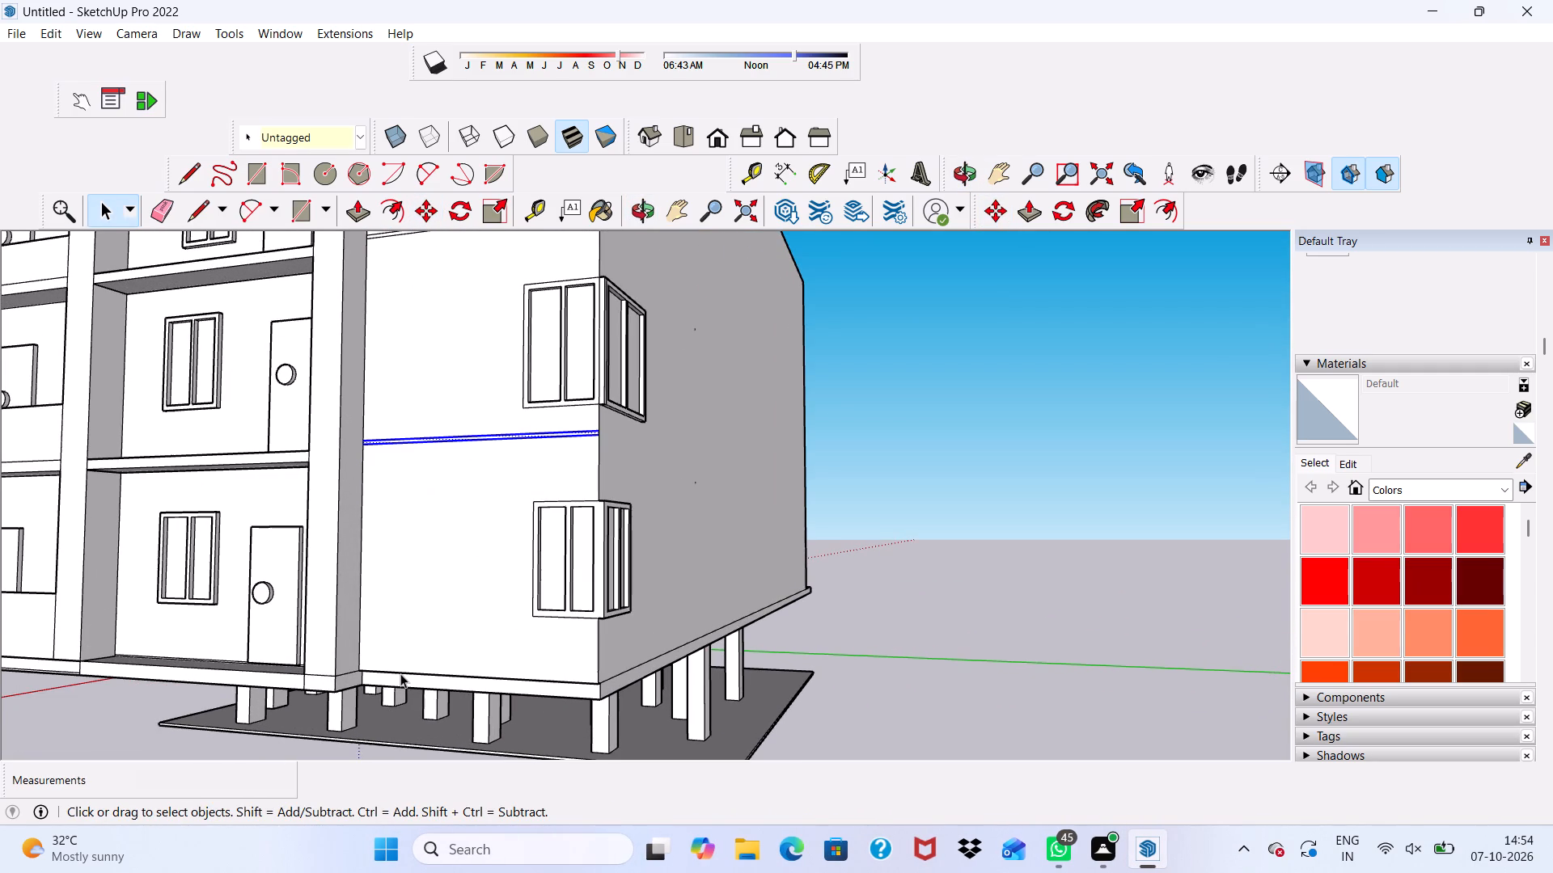
{"action": "left_click", "coordinate": [400, 681]}
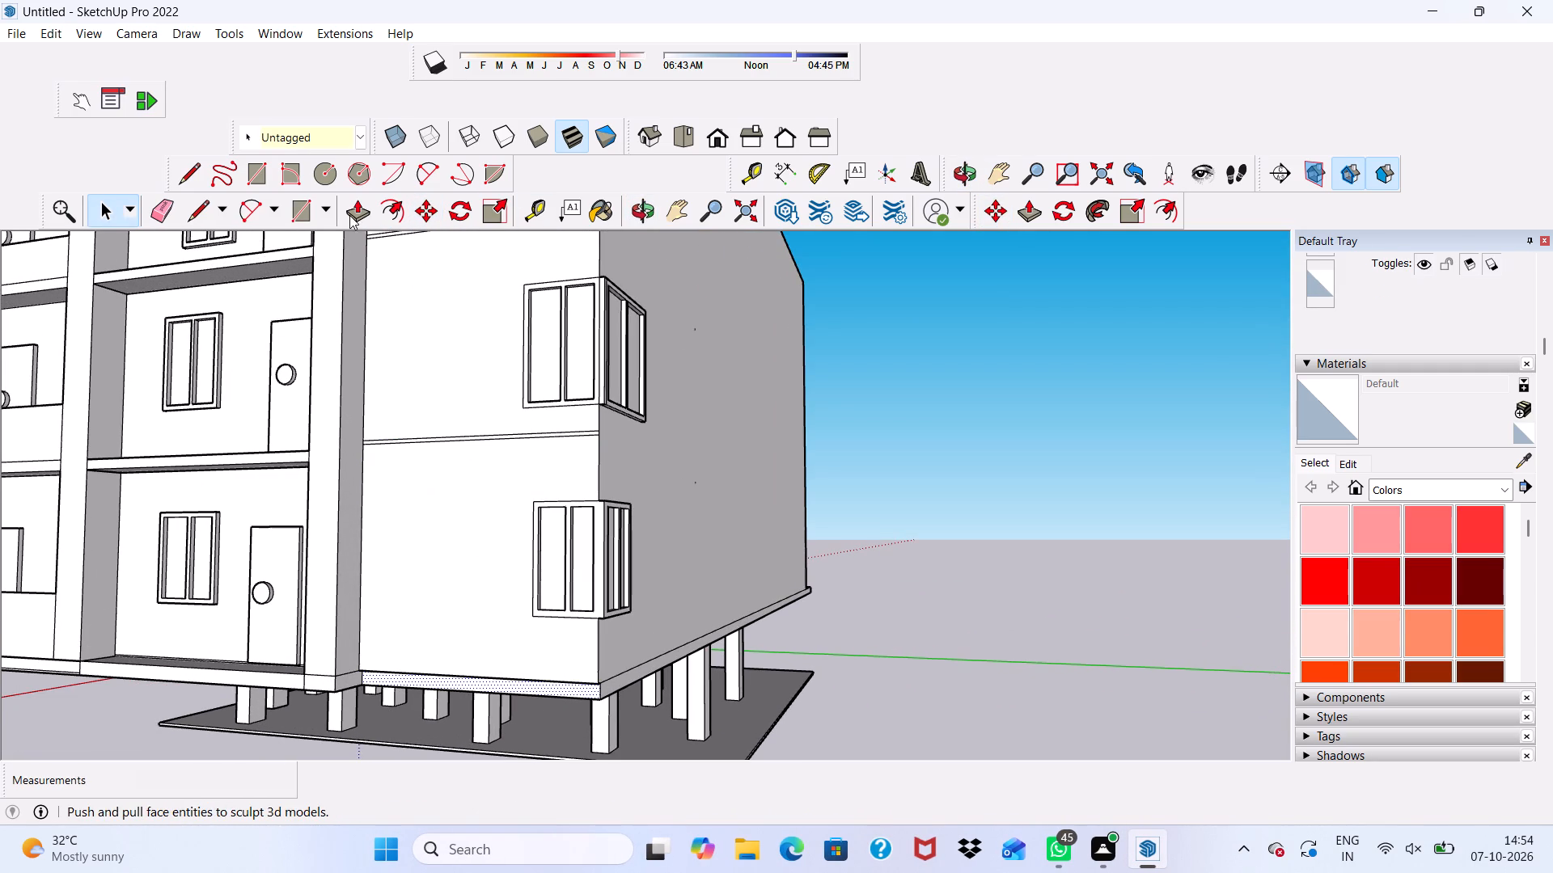
{"action": "left_click", "coordinate": [350, 207]}
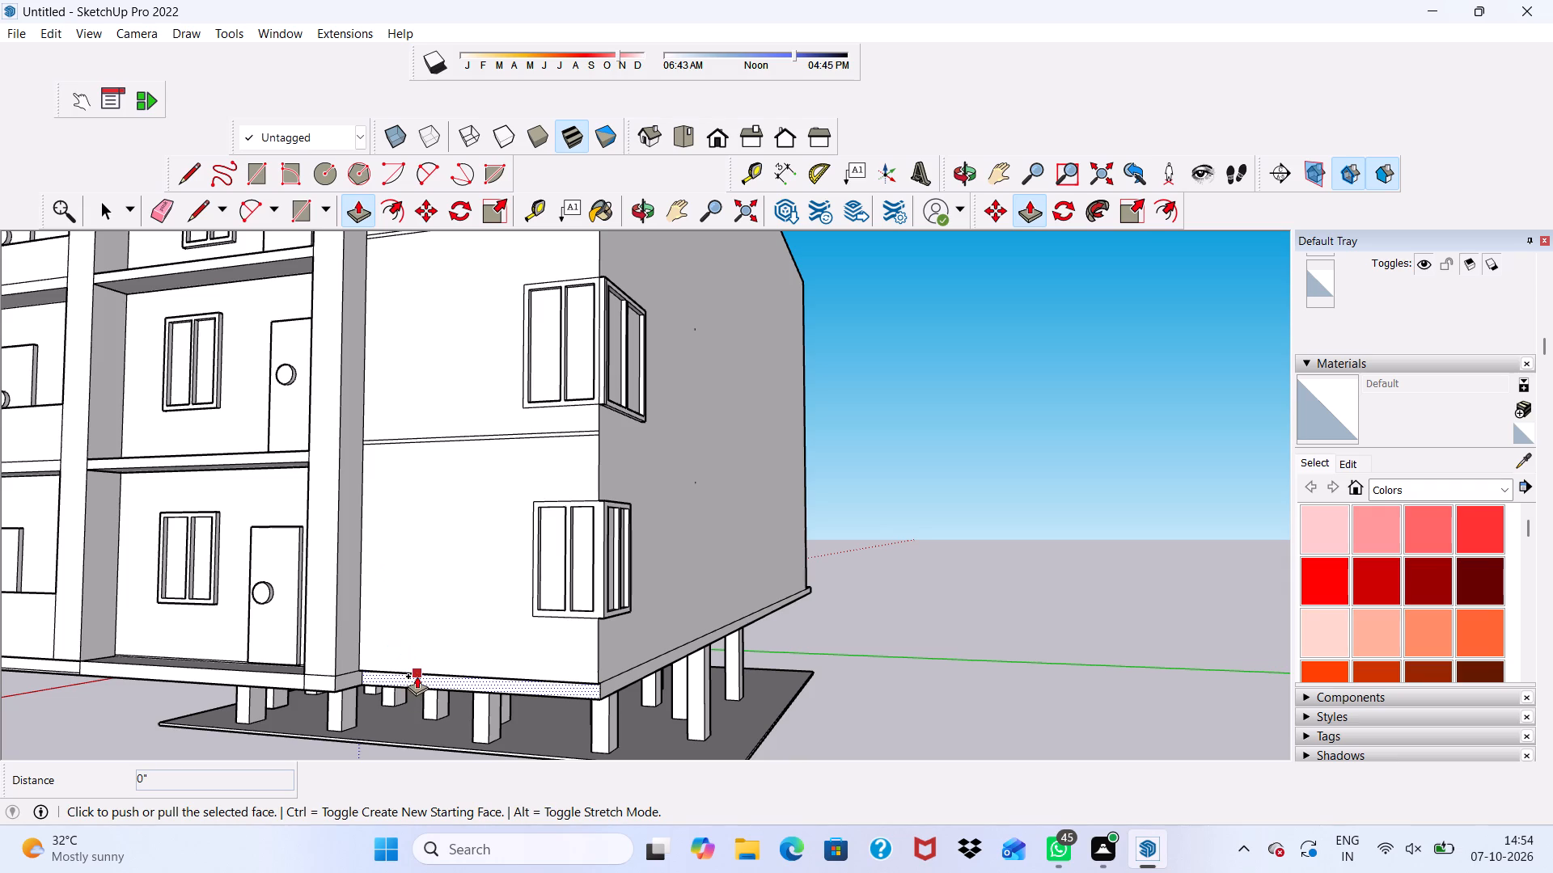
{"action": "left_click", "coordinate": [417, 676]}
{"action": "scroll", "coordinate": [334, 675], "scroll_direction": "up", "scroll_amount": 1}
{"action": "left_click", "coordinate": [333, 673]}
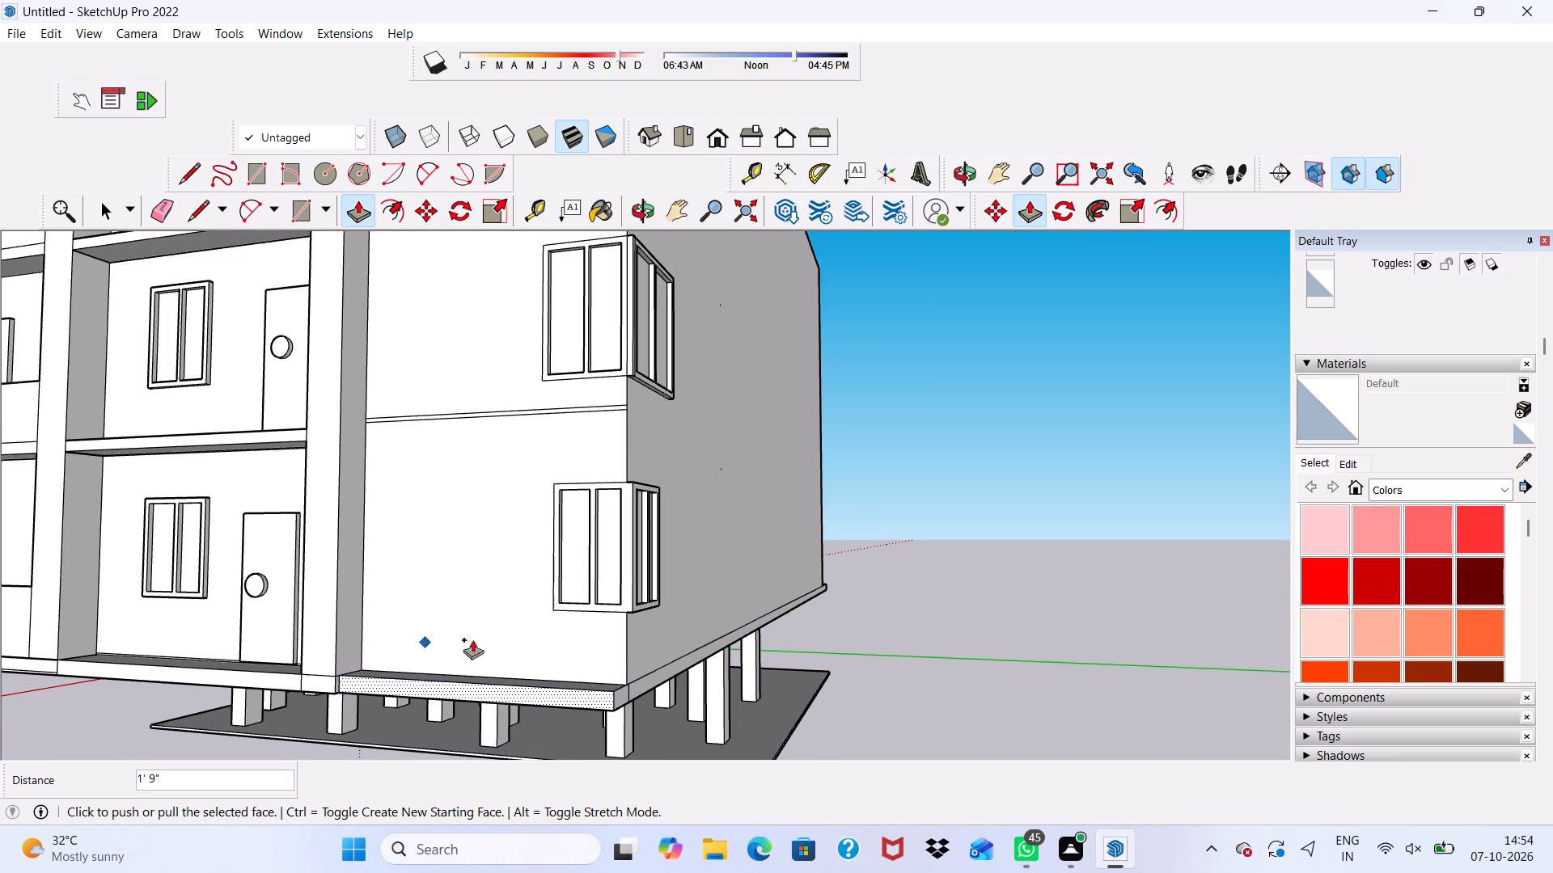
Select the lowest strip's face and edges and move them slightly further straight down the front wall, closer to the adjacent balcony floor level.
{"action": "scroll", "coordinate": [472, 639], "scroll_direction": "down", "scroll_amount": 4}
{"action": "middle_click_drag", "start_coordinate": [624, 623], "coordinate": [558, 692]}
{"action": "scroll", "coordinate": [485, 605], "scroll_direction": "up", "scroll_amount": 7}
{"action": "scroll", "coordinate": [459, 537], "scroll_direction": "up", "scroll_amount": 1}
{"action": "scroll", "coordinate": [305, 547], "scroll_direction": "down", "scroll_amount": 1}
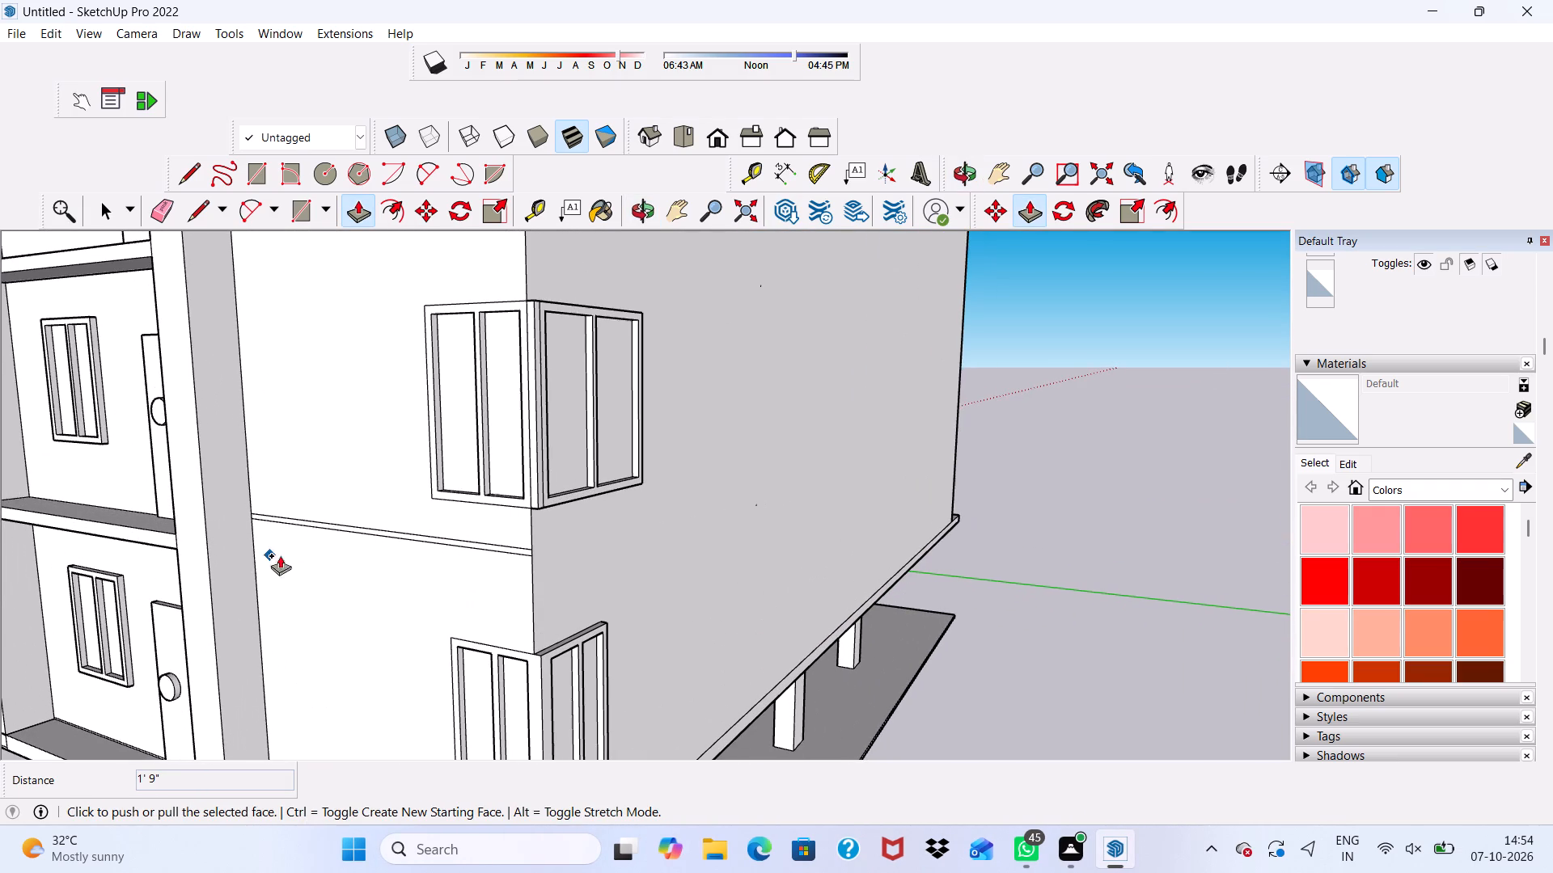
{"action": "key", "text": "space"}
{"action": "scroll", "coordinate": [338, 507], "scroll_direction": "up", "scroll_amount": 3}
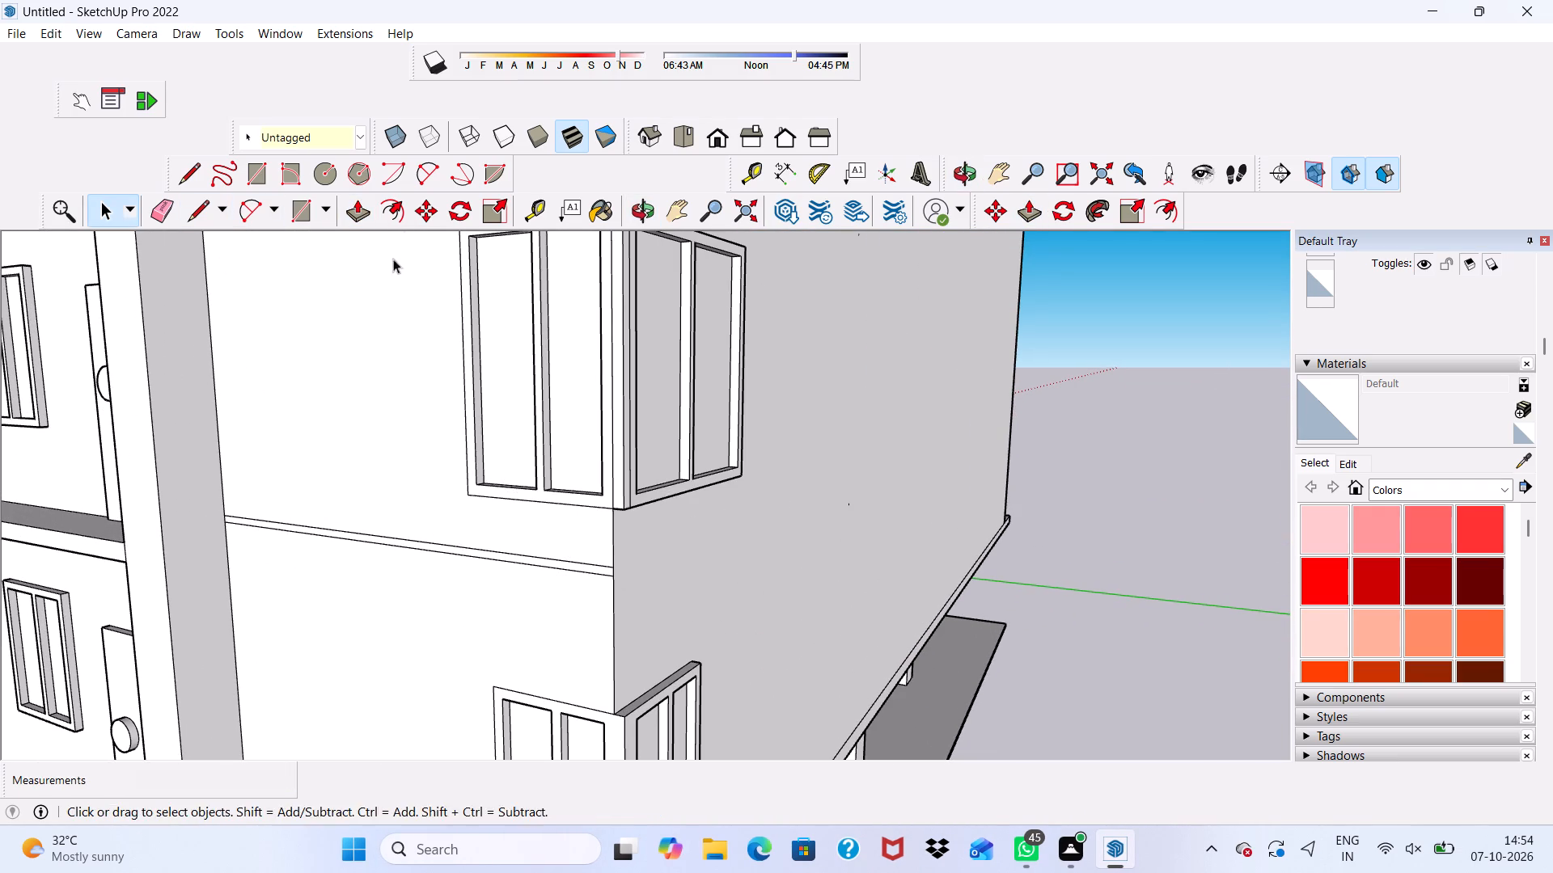
{"action": "scroll", "coordinate": [439, 470], "scroll_direction": "up", "scroll_amount": 3}
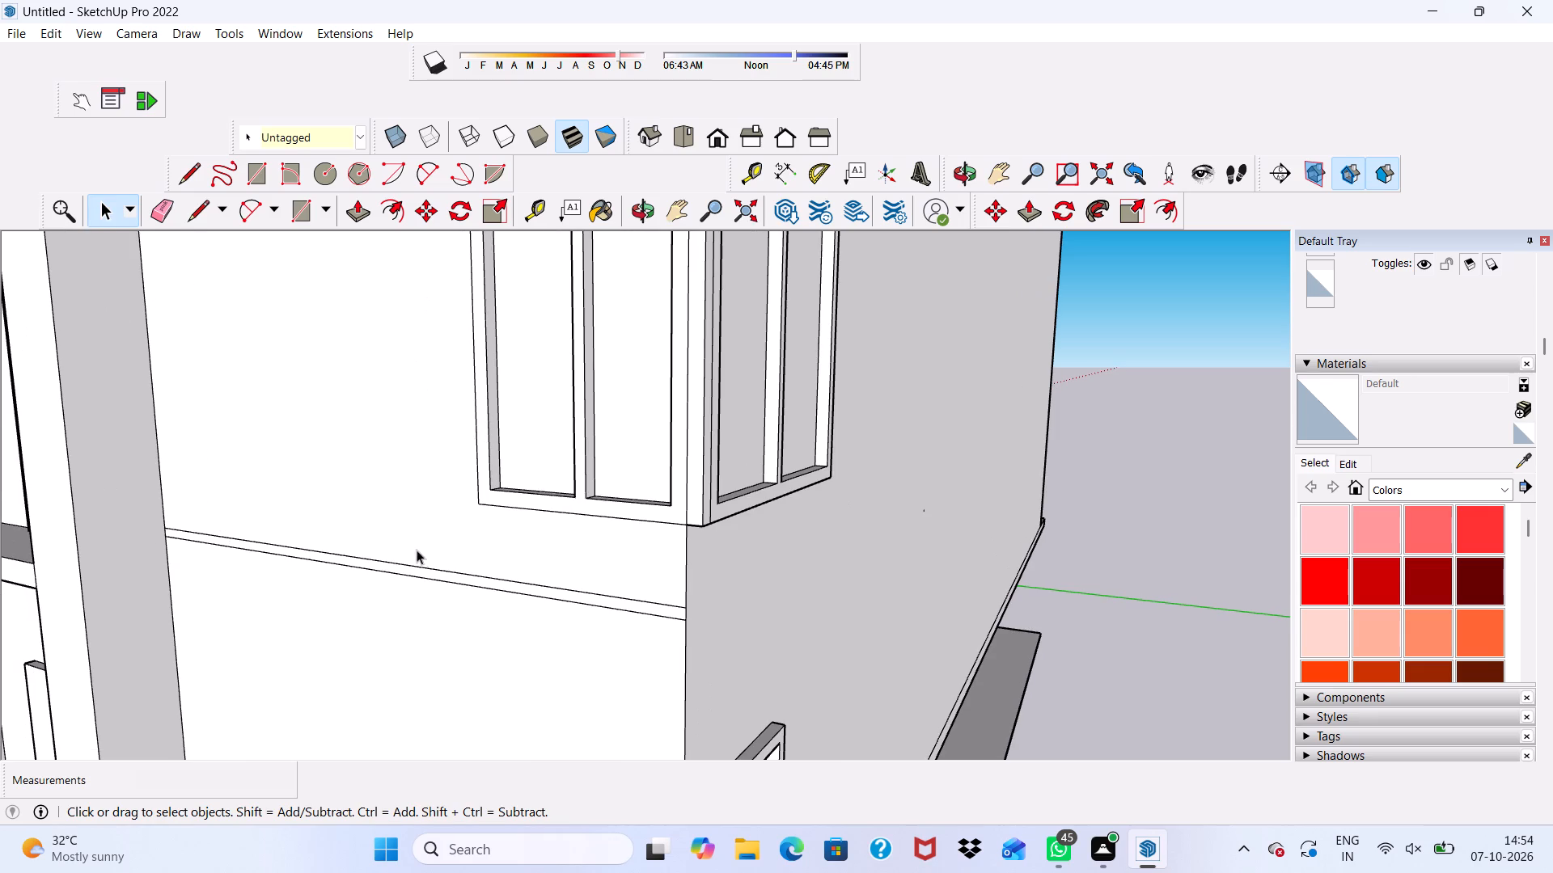
{"action": "double_click", "coordinate": [421, 568]}
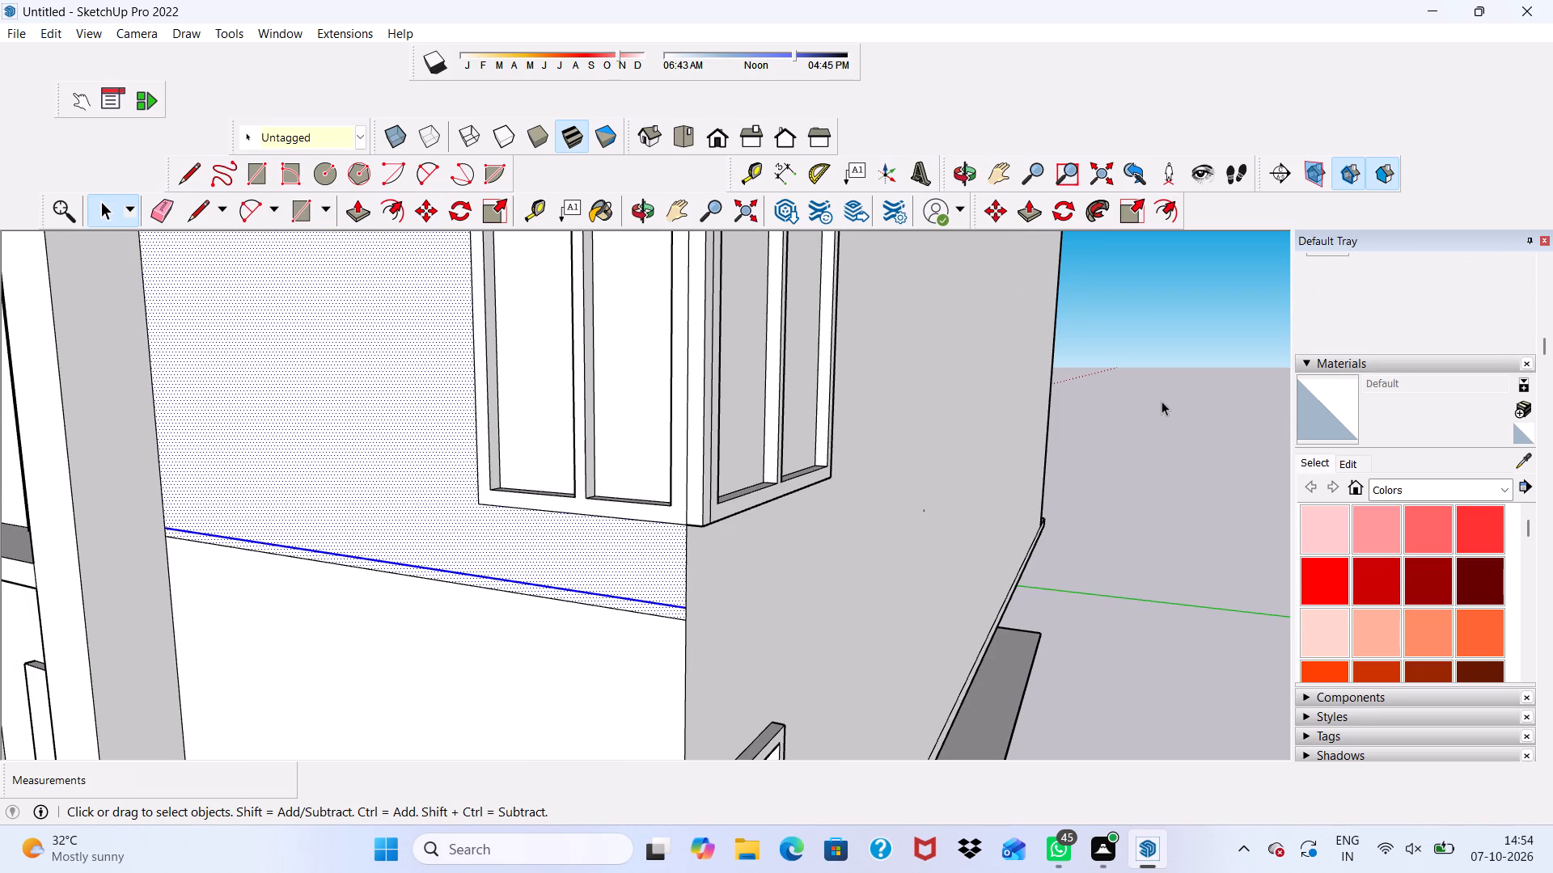
{"action": "left_click", "coordinate": [1162, 401]}
{"action": "scroll", "coordinate": [708, 681], "scroll_direction": "up", "scroll_amount": 2}
{"action": "left_click", "coordinate": [513, 571]}
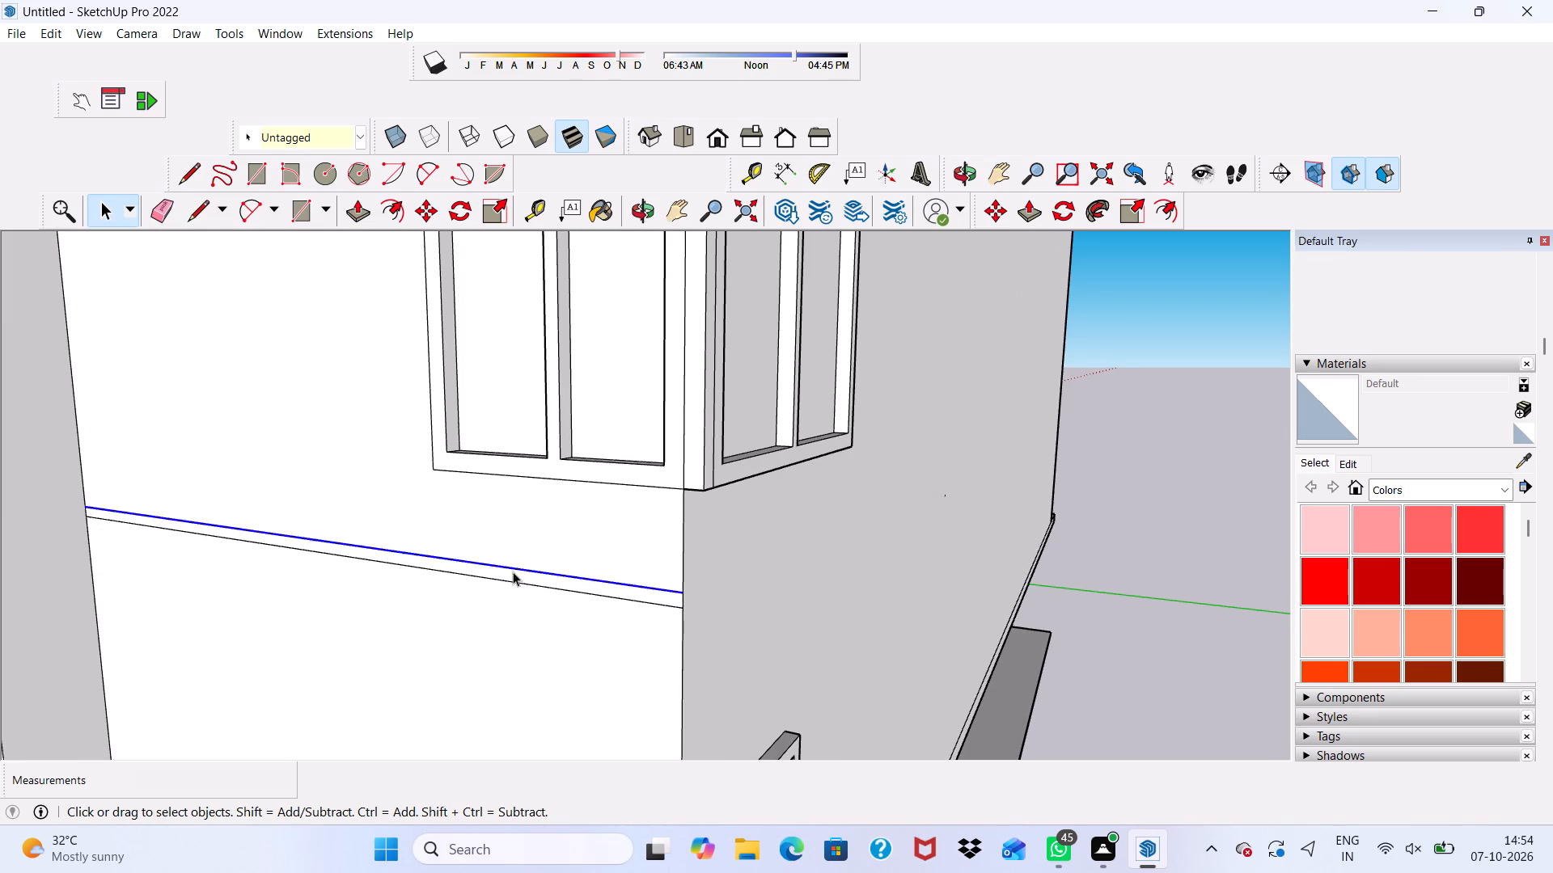
{"action": "left_click", "coordinate": [513, 571]}
{"action": "left_click", "coordinate": [1099, 354]}
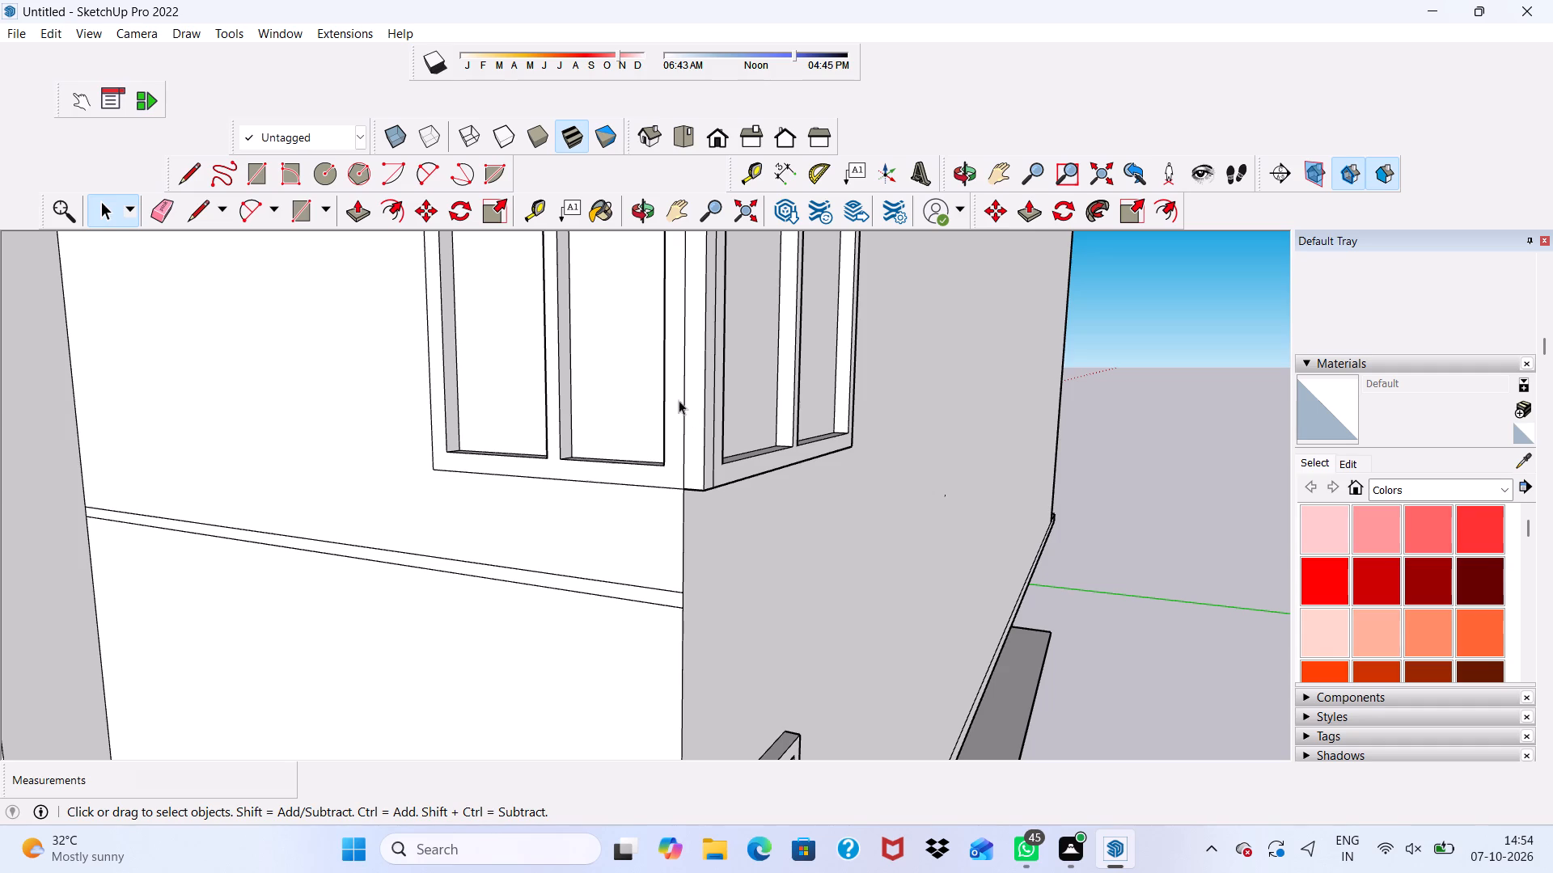
{"action": "double_click", "coordinate": [509, 576]}
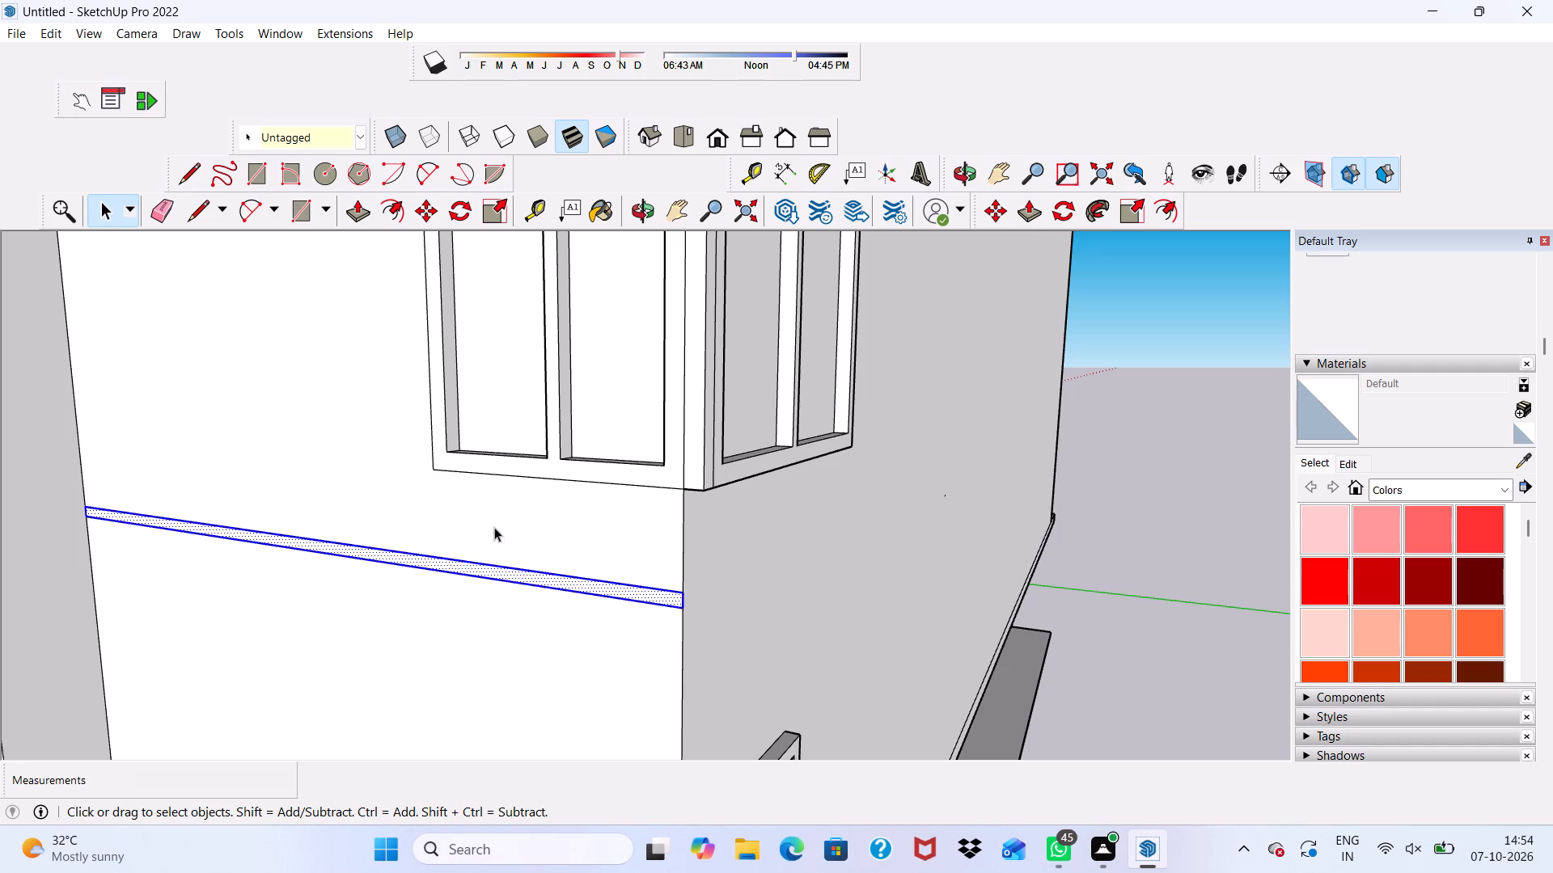
{"action": "left_click", "coordinate": [419, 200]}
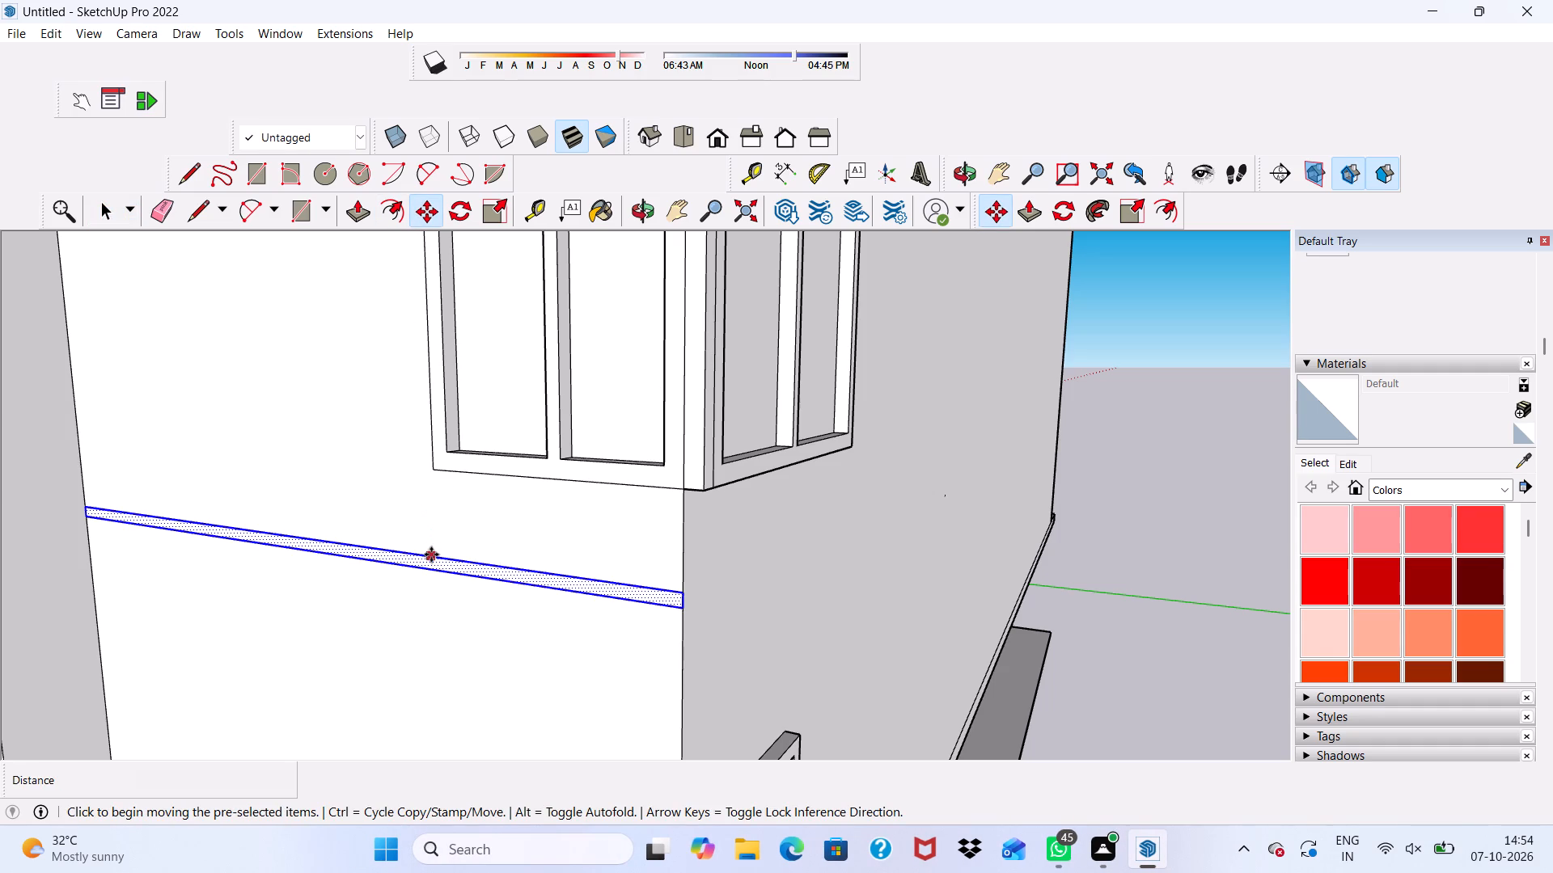
{"action": "left_click_drag", "start_coordinate": [432, 566], "coordinate": [434, 593]}
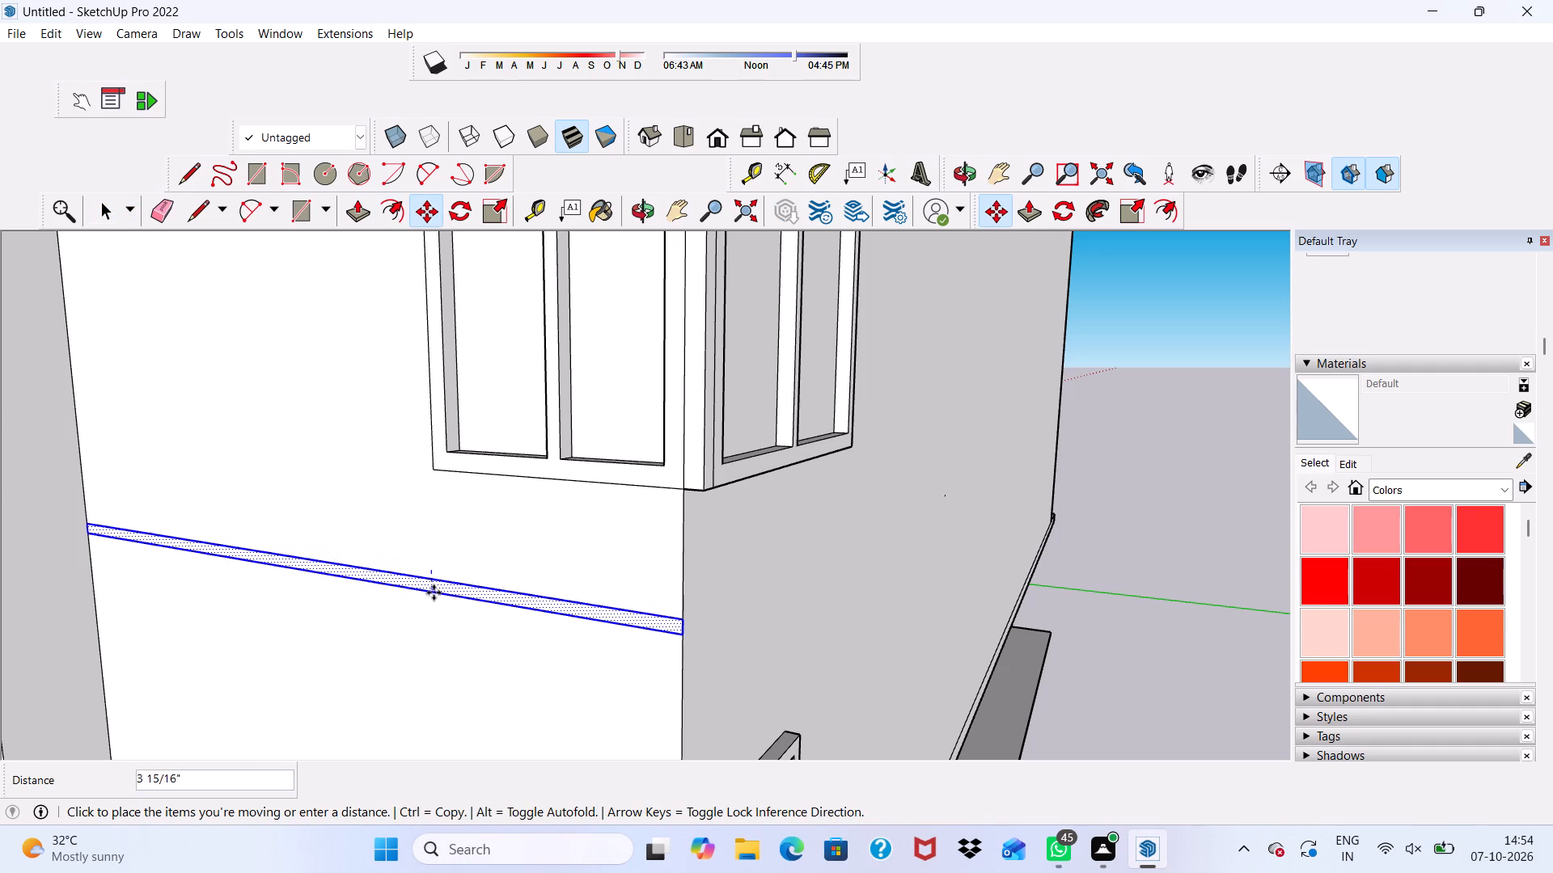
{"action": "left_click_drag", "start_coordinate": [434, 593], "coordinate": [433, 611]}
{"action": "scroll", "coordinate": [417, 554], "scroll_direction": "down", "scroll_amount": 6}
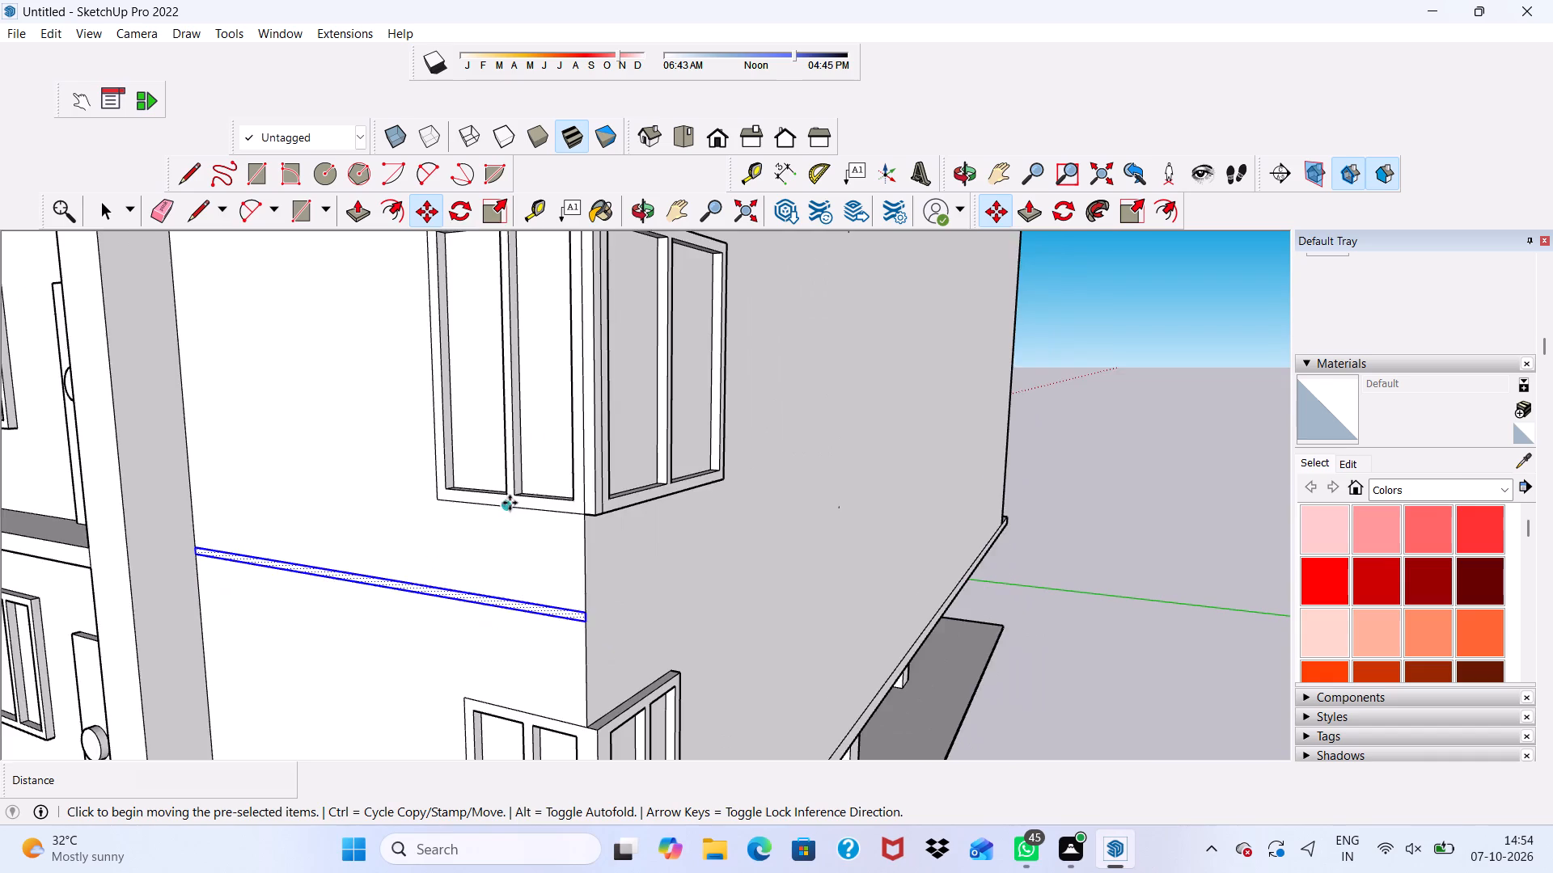
{"action": "scroll", "coordinate": [510, 503], "scroll_direction": "down", "scroll_amount": 7}
{"action": "middle_click_drag", "start_coordinate": [528, 516], "coordinate": [582, 431]}
{"action": "scroll", "coordinate": [604, 479], "scroll_direction": "up", "scroll_amount": 2}
{"action": "scroll", "coordinate": [612, 445], "scroll_direction": "down", "scroll_amount": 4}
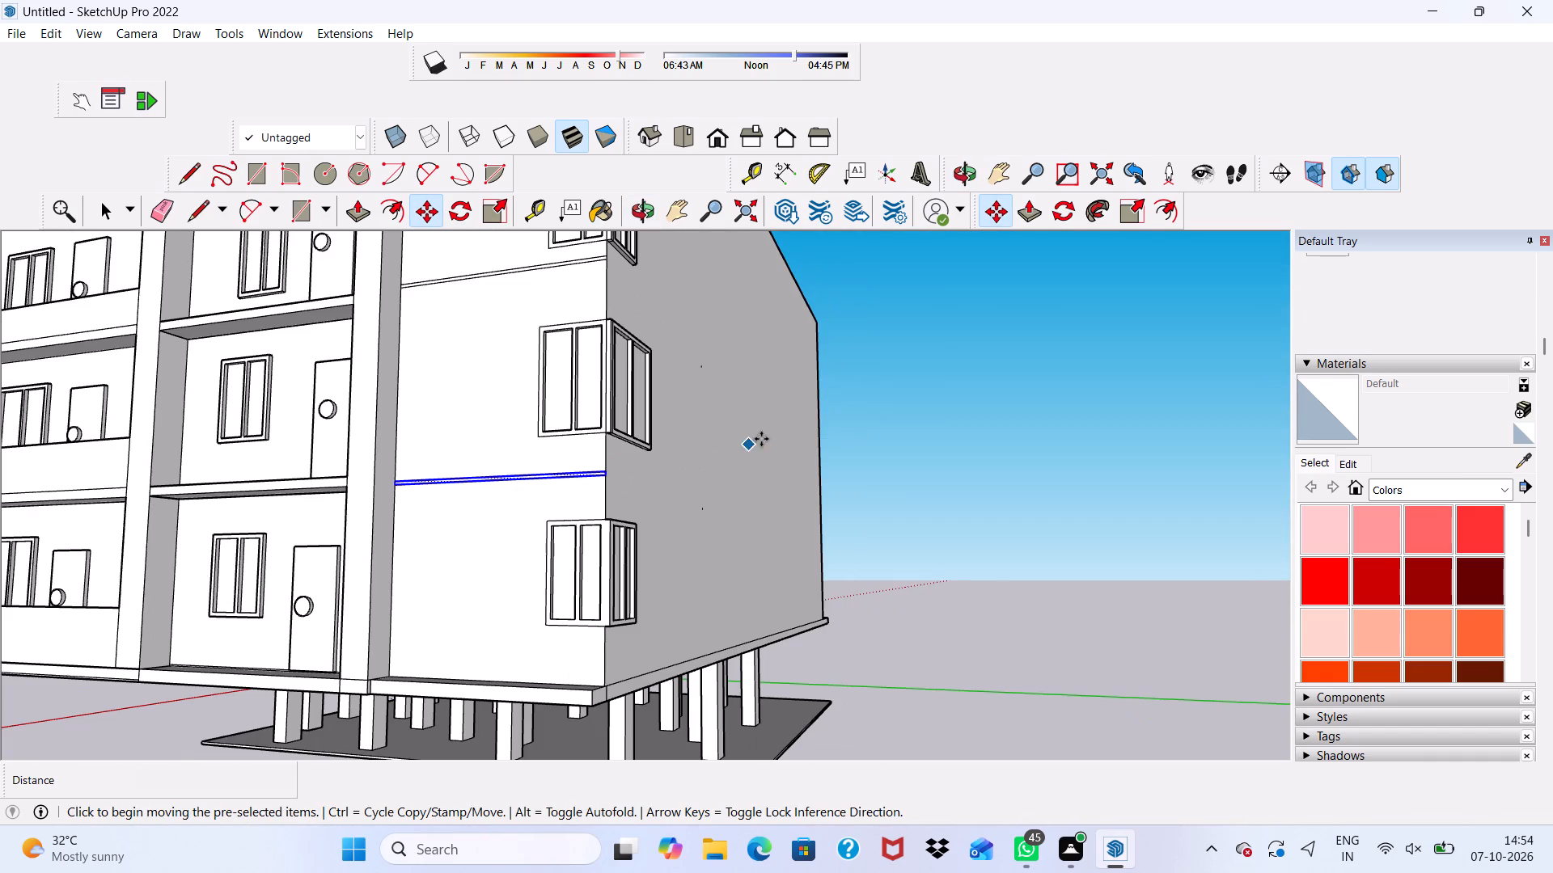
{"action": "left_click", "coordinate": [776, 432]}
{"action": "key", "text": "space"}
{"action": "left_click", "coordinate": [903, 394]}
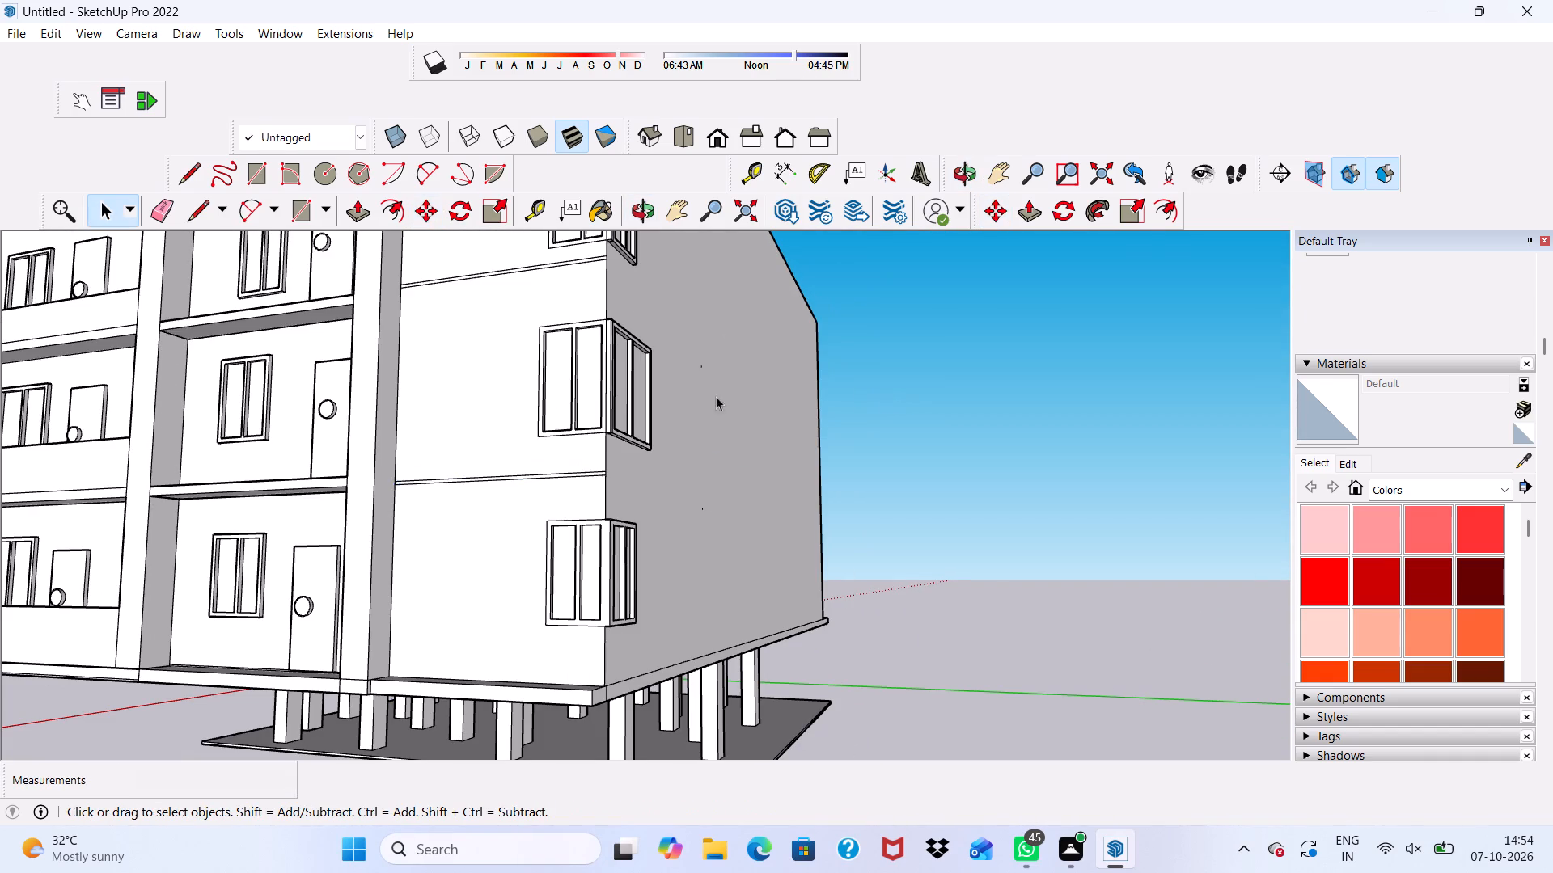
Select the middle strip's face and edges and move them straight down the front wall by about 6 3/8".
{"action": "scroll", "coordinate": [472, 337], "scroll_direction": "up", "scroll_amount": 6}
{"action": "scroll", "coordinate": [426, 286], "scroll_direction": "down", "scroll_amount": 9}
{"action": "scroll", "coordinate": [367, 244], "scroll_direction": "up", "scroll_amount": 2}
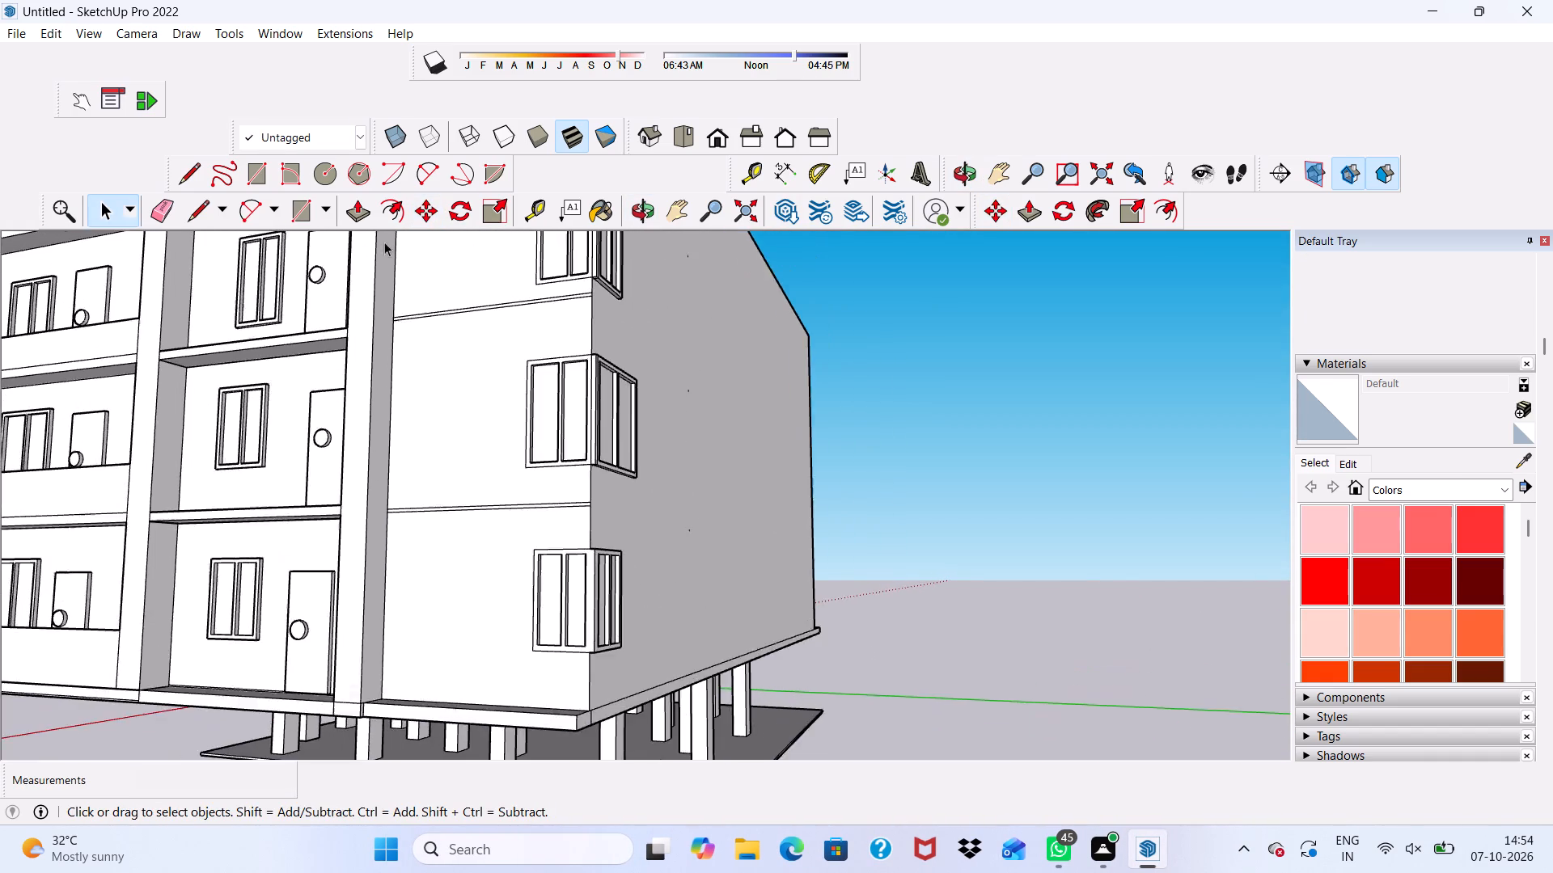
{"action": "scroll", "coordinate": [384, 242], "scroll_direction": "up", "scroll_amount": 8}
{"action": "scroll", "coordinate": [456, 355], "scroll_direction": "up", "scroll_amount": 6}
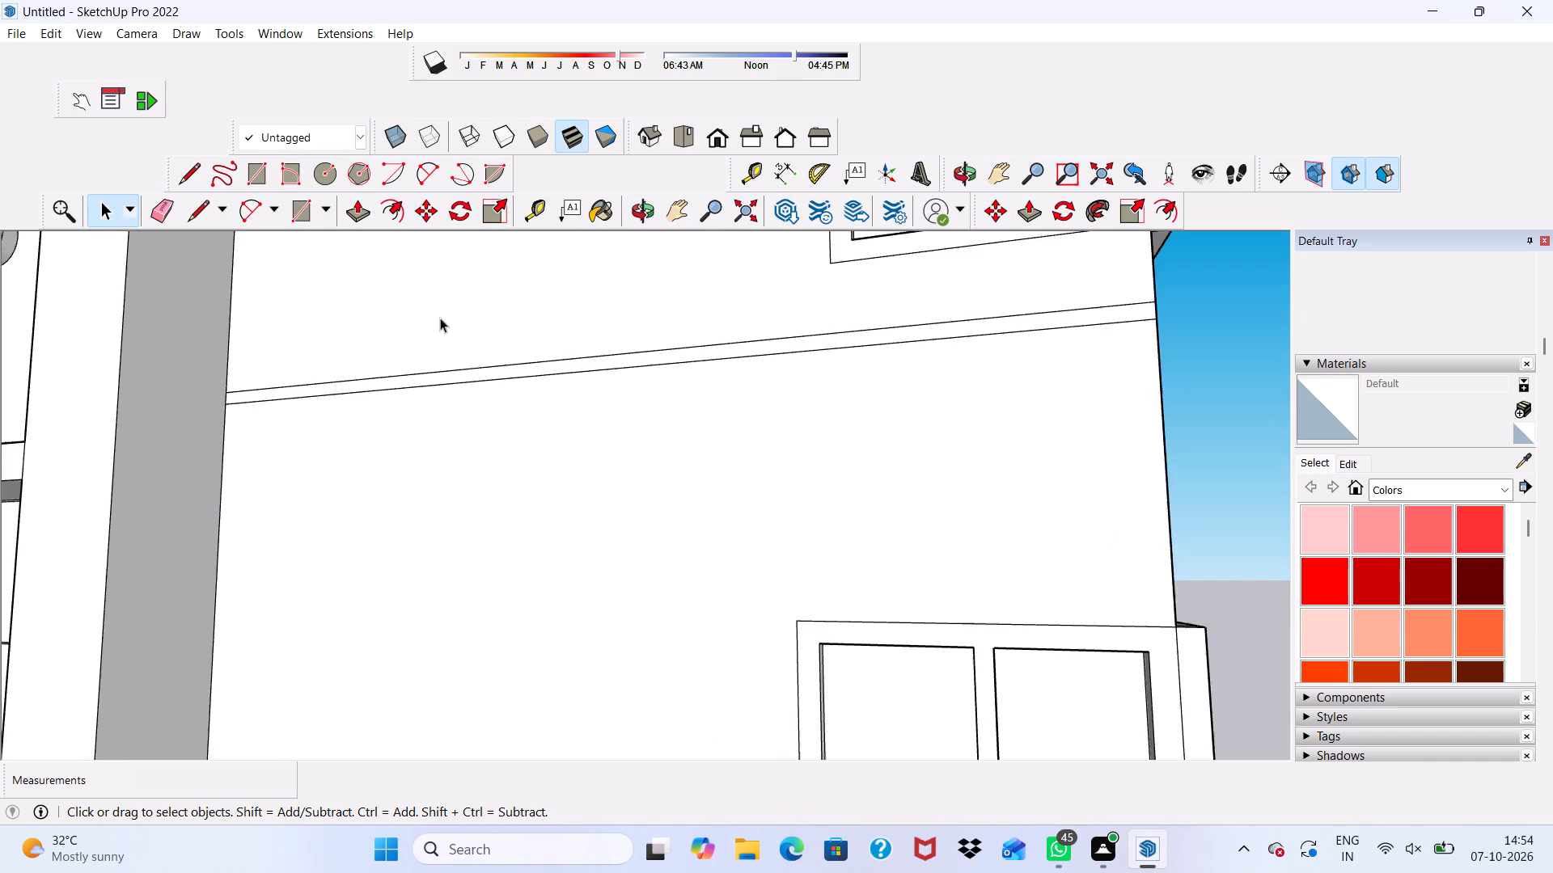
{"action": "double_click", "coordinate": [456, 376]}
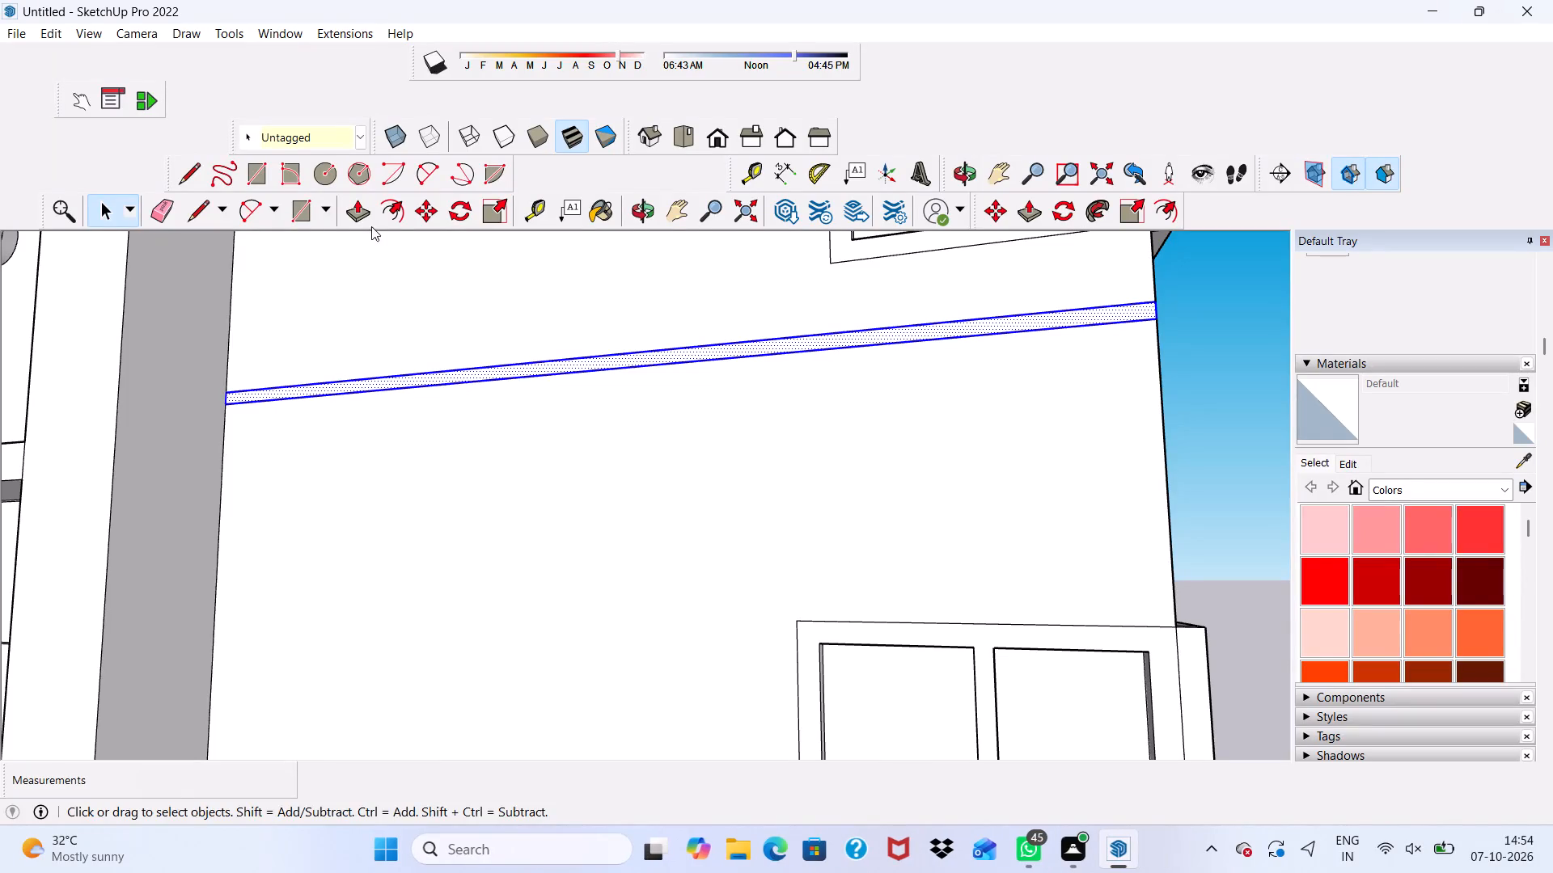
{"action": "double_click", "coordinate": [430, 205]}
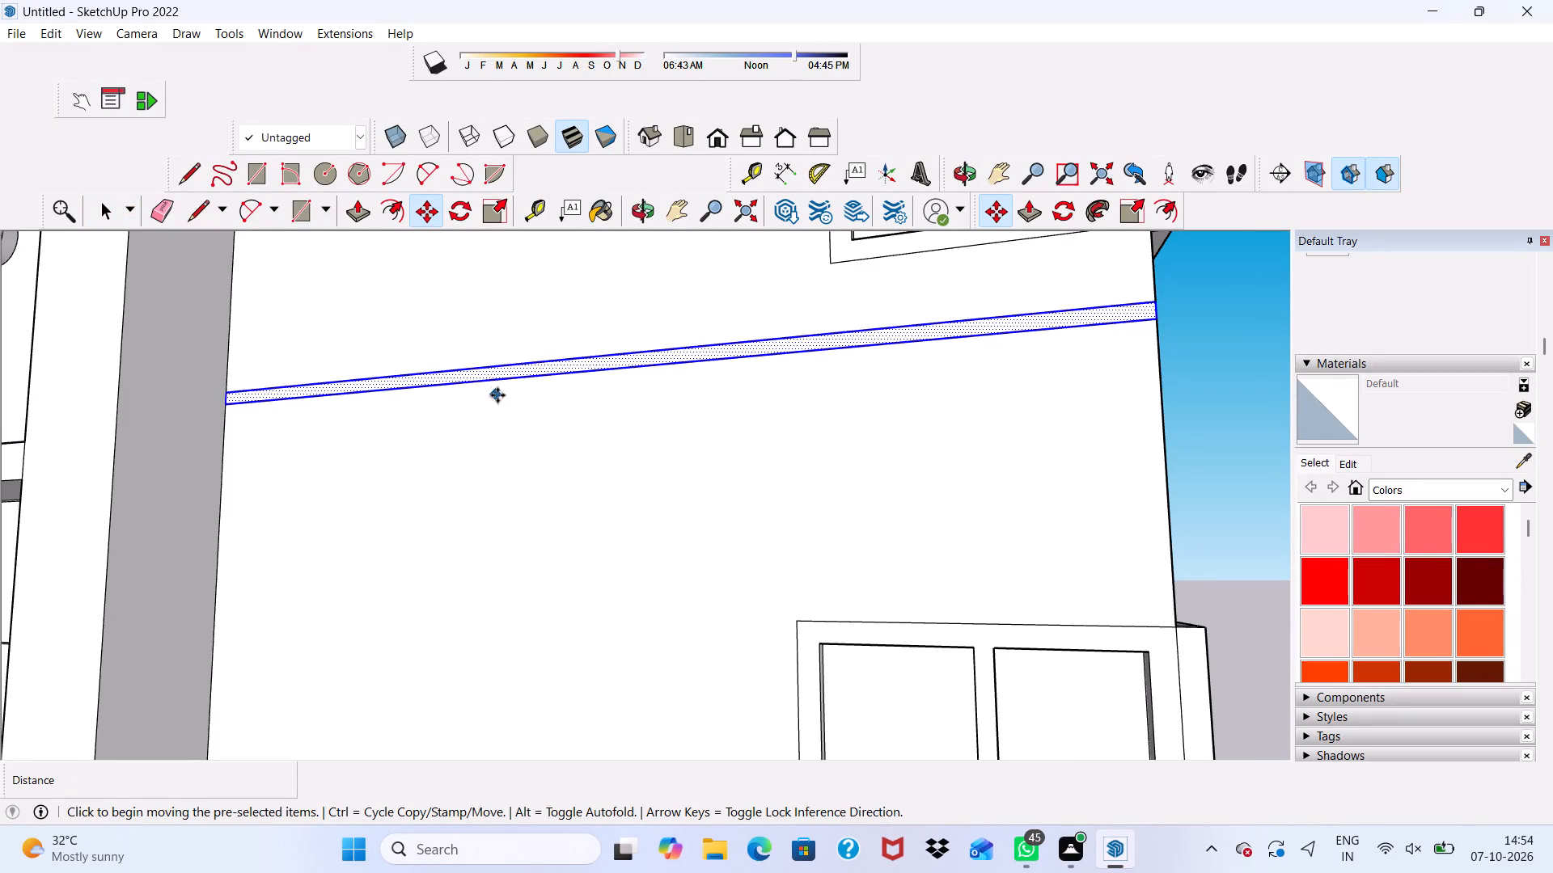
{"action": "scroll", "coordinate": [497, 395], "scroll_direction": "up", "scroll_amount": 3}
{"action": "left_click_drag", "start_coordinate": [498, 367], "coordinate": [503, 414]}
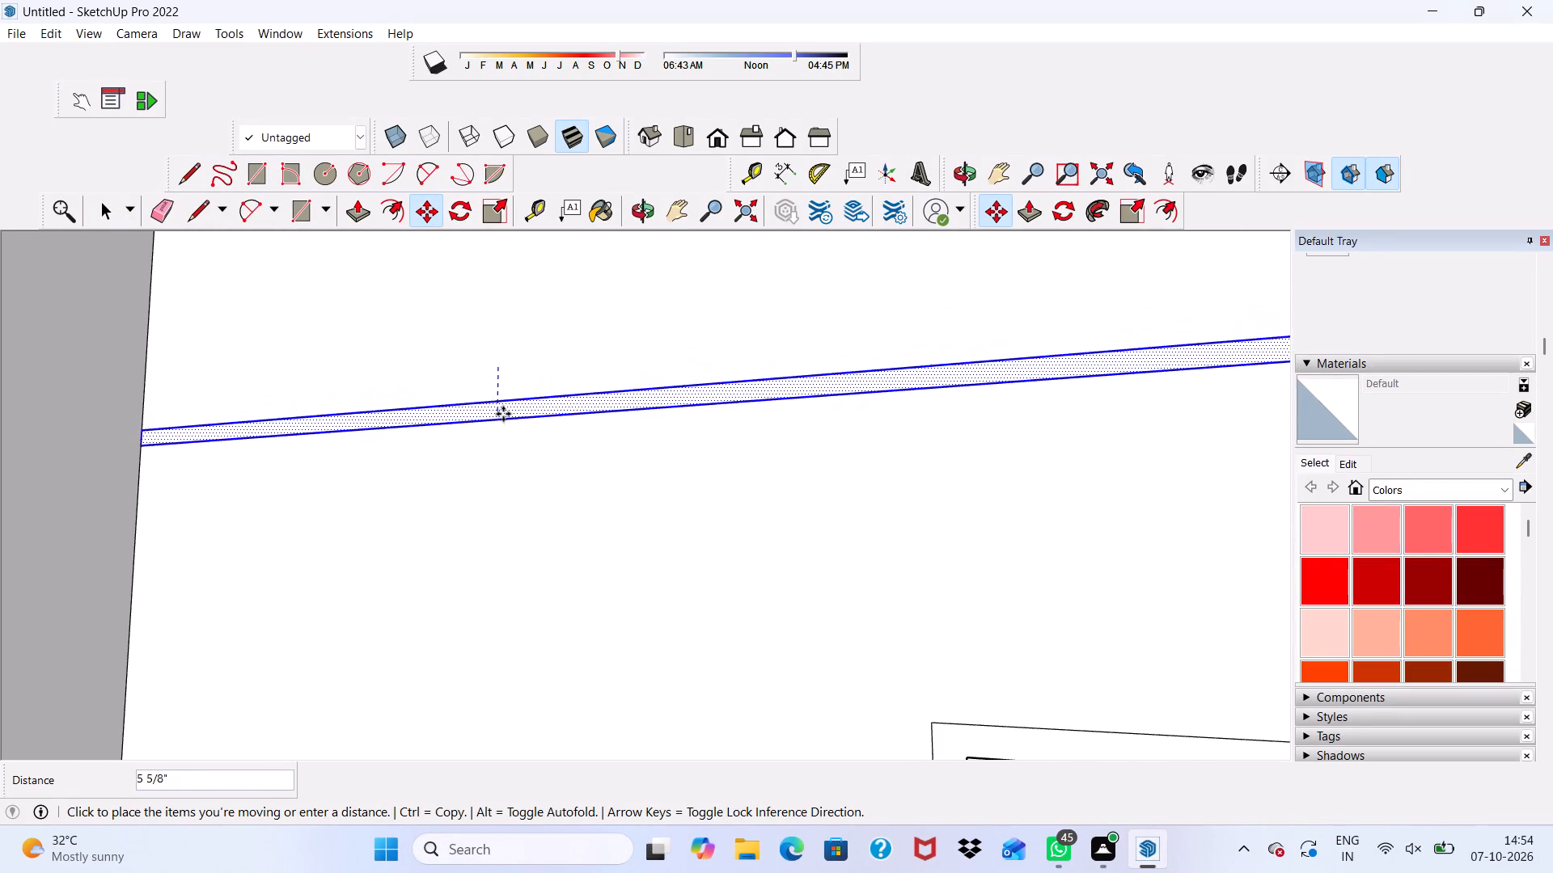
{"action": "left_click_drag", "start_coordinate": [503, 414], "coordinate": [503, 420]}
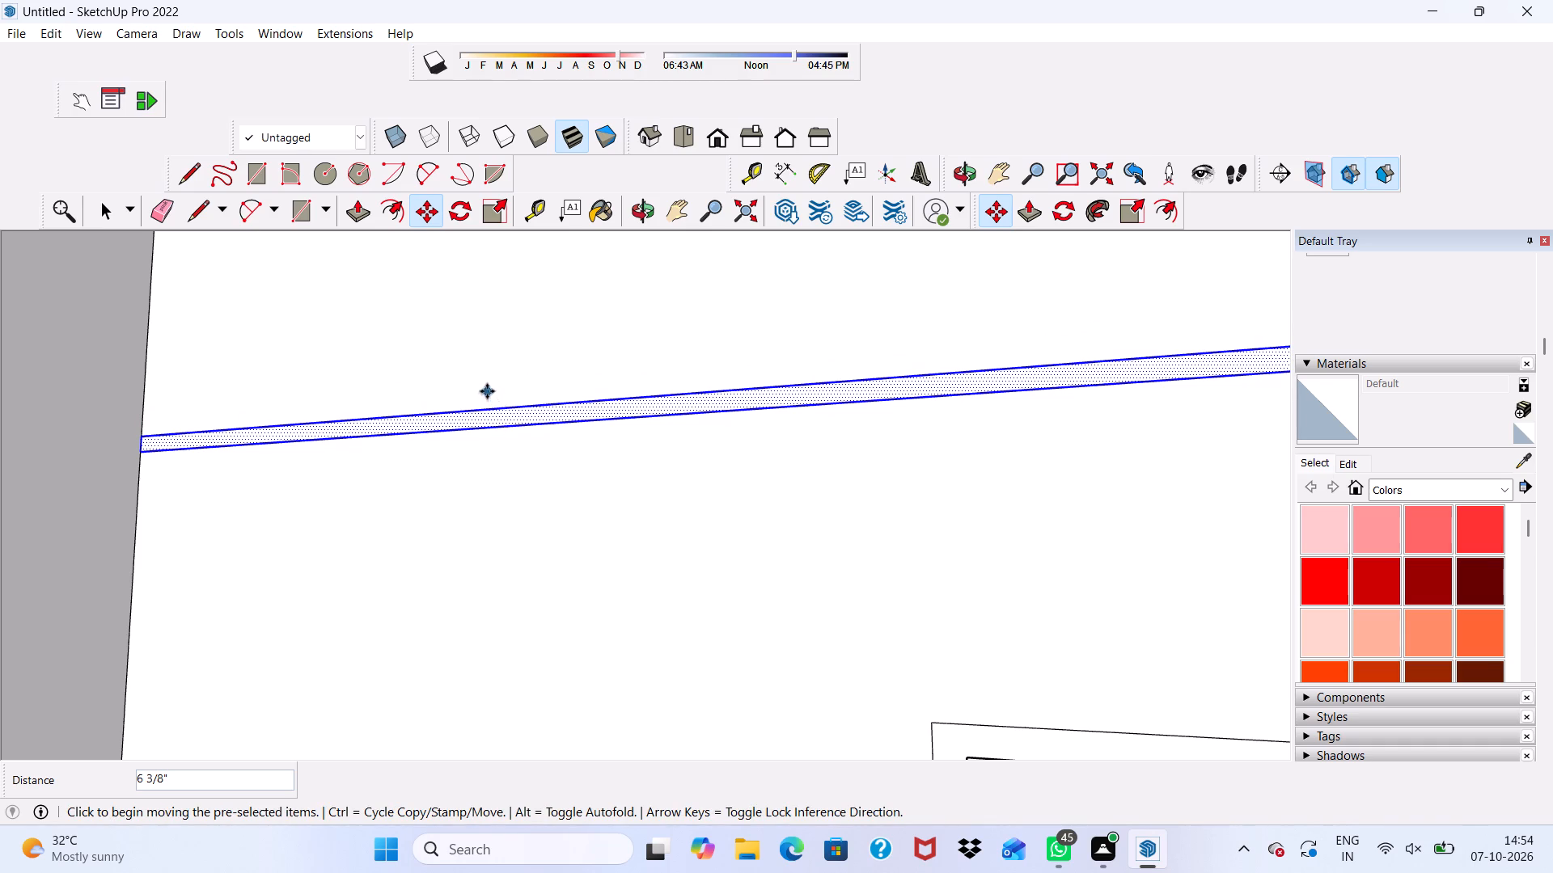
{"action": "key", "text": "space"}
{"action": "scroll", "coordinate": [497, 394], "scroll_direction": "down", "scroll_amount": 4}
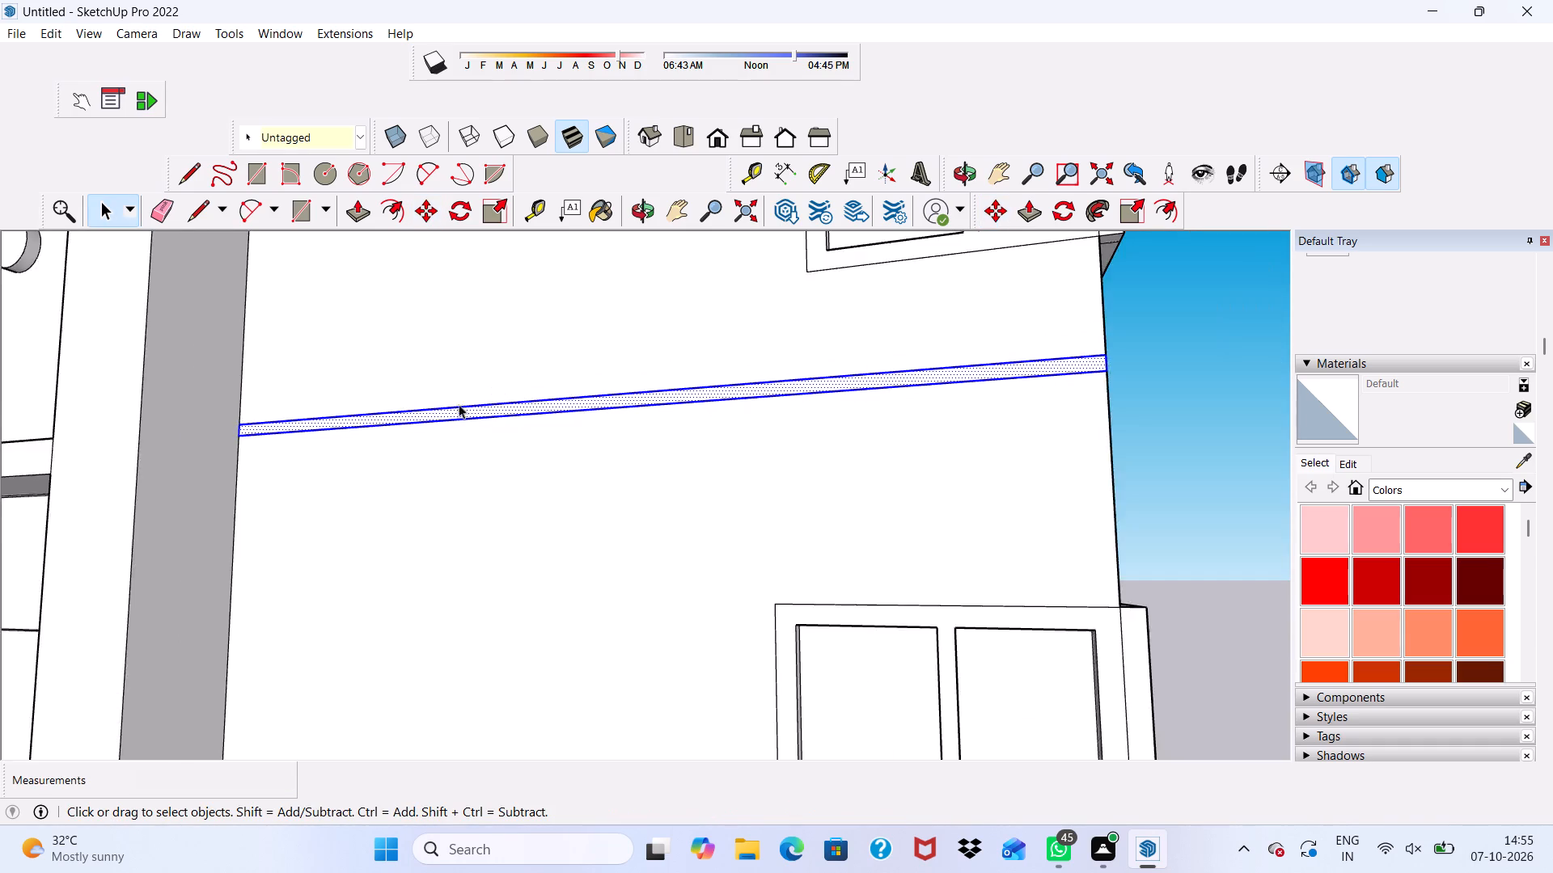
{"action": "scroll", "coordinate": [459, 404], "scroll_direction": "down", "scroll_amount": 14}
{"action": "scroll", "coordinate": [523, 314], "scroll_direction": "up", "scroll_amount": 4}
{"action": "scroll", "coordinate": [523, 302], "scroll_direction": "down", "scroll_amount": 6}
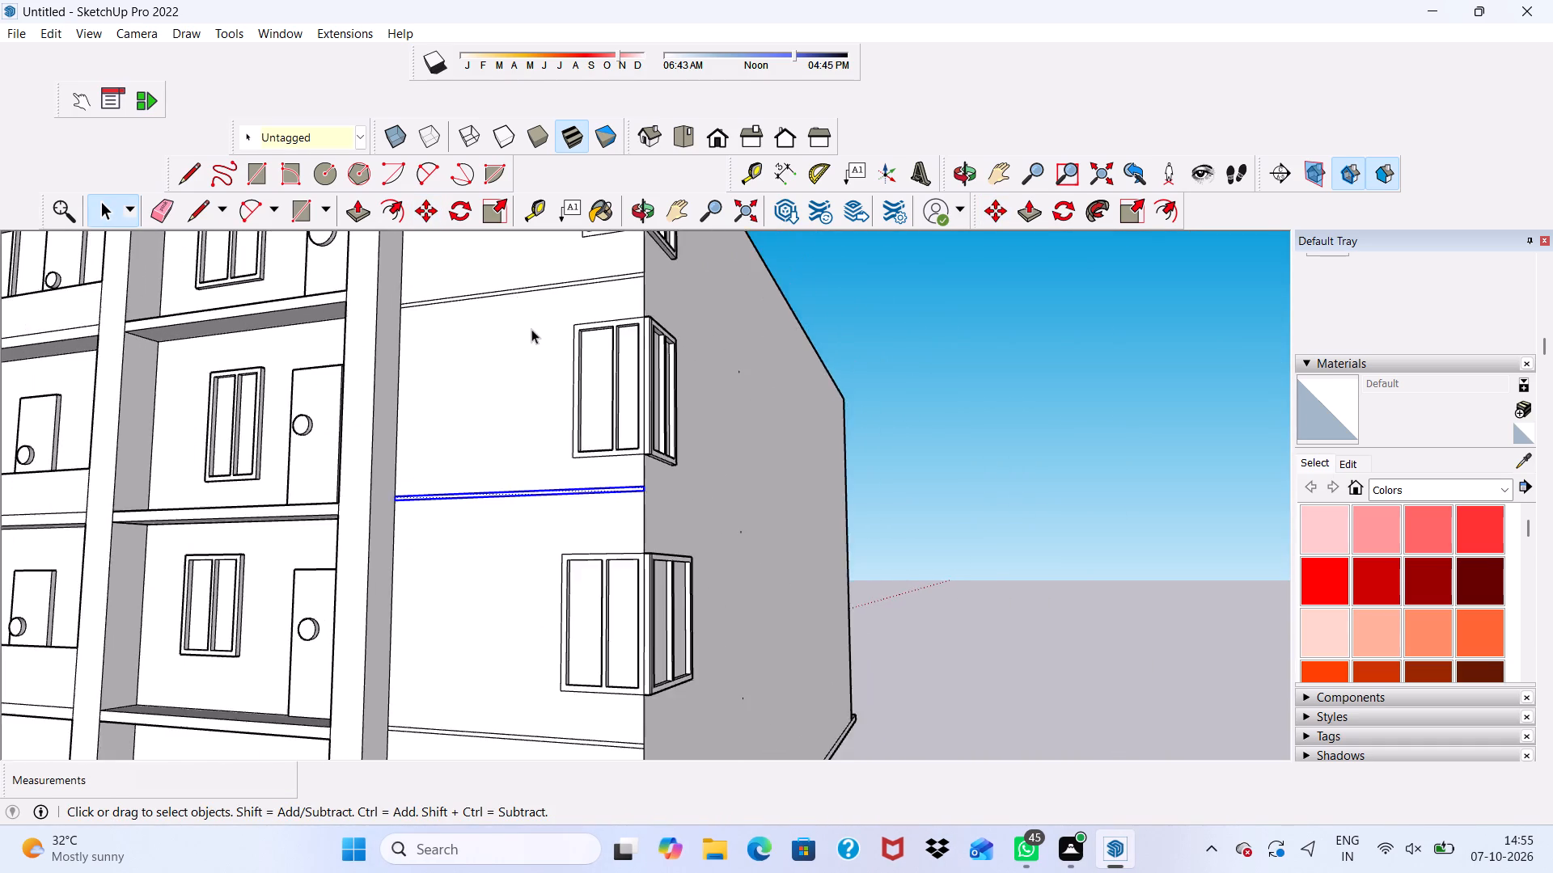
{"action": "scroll", "coordinate": [531, 329], "scroll_direction": "down", "scroll_amount": 3}
{"action": "scroll", "coordinate": [556, 410], "scroll_direction": "down", "scroll_amount": 1}
{"action": "left_click", "coordinate": [887, 327]}
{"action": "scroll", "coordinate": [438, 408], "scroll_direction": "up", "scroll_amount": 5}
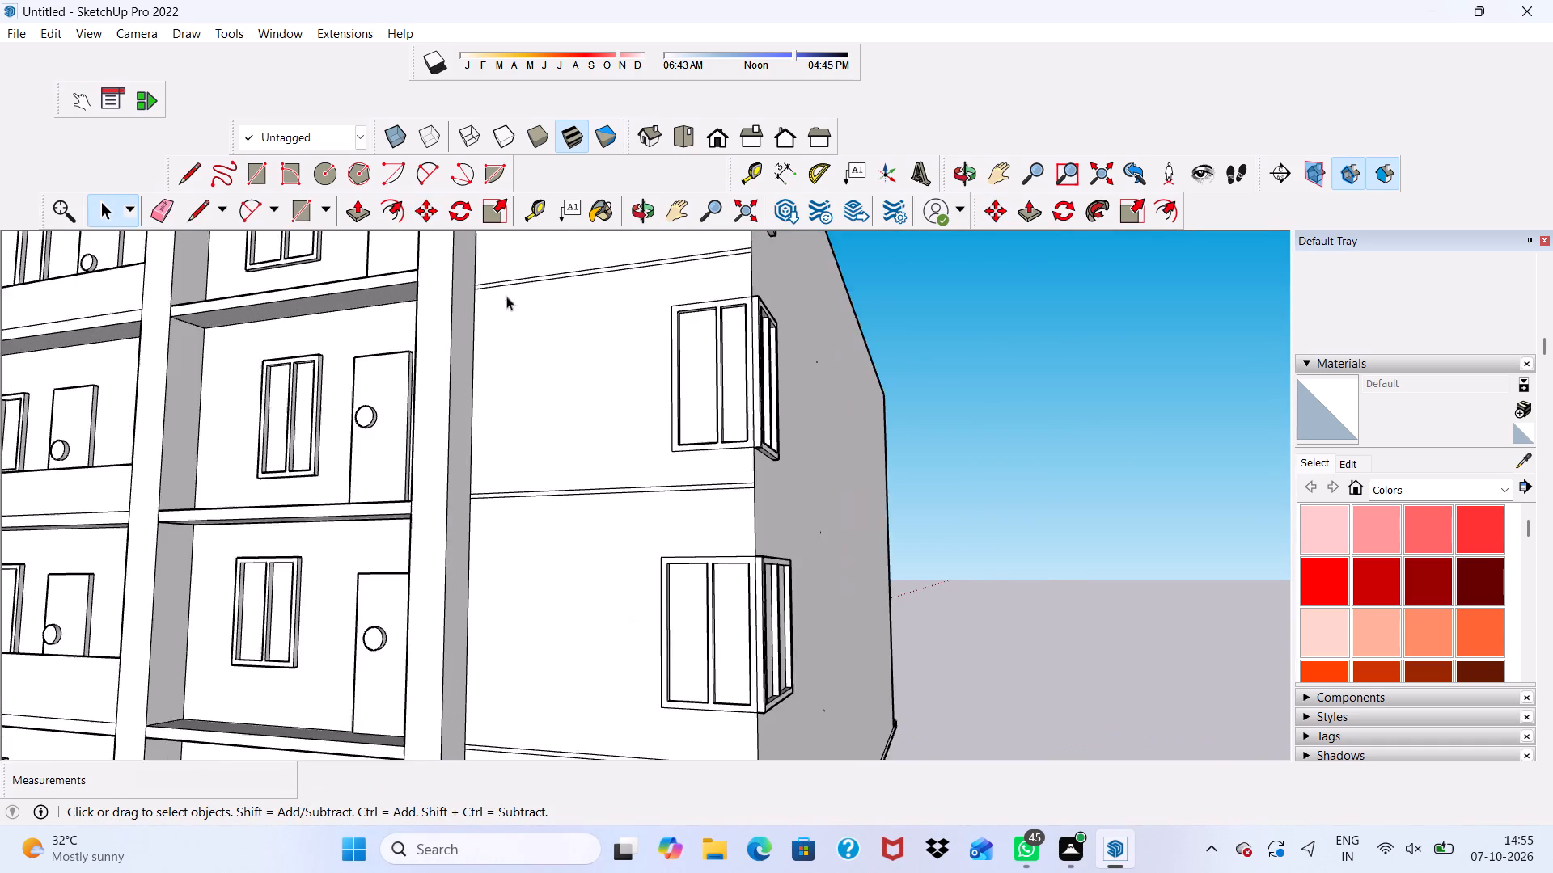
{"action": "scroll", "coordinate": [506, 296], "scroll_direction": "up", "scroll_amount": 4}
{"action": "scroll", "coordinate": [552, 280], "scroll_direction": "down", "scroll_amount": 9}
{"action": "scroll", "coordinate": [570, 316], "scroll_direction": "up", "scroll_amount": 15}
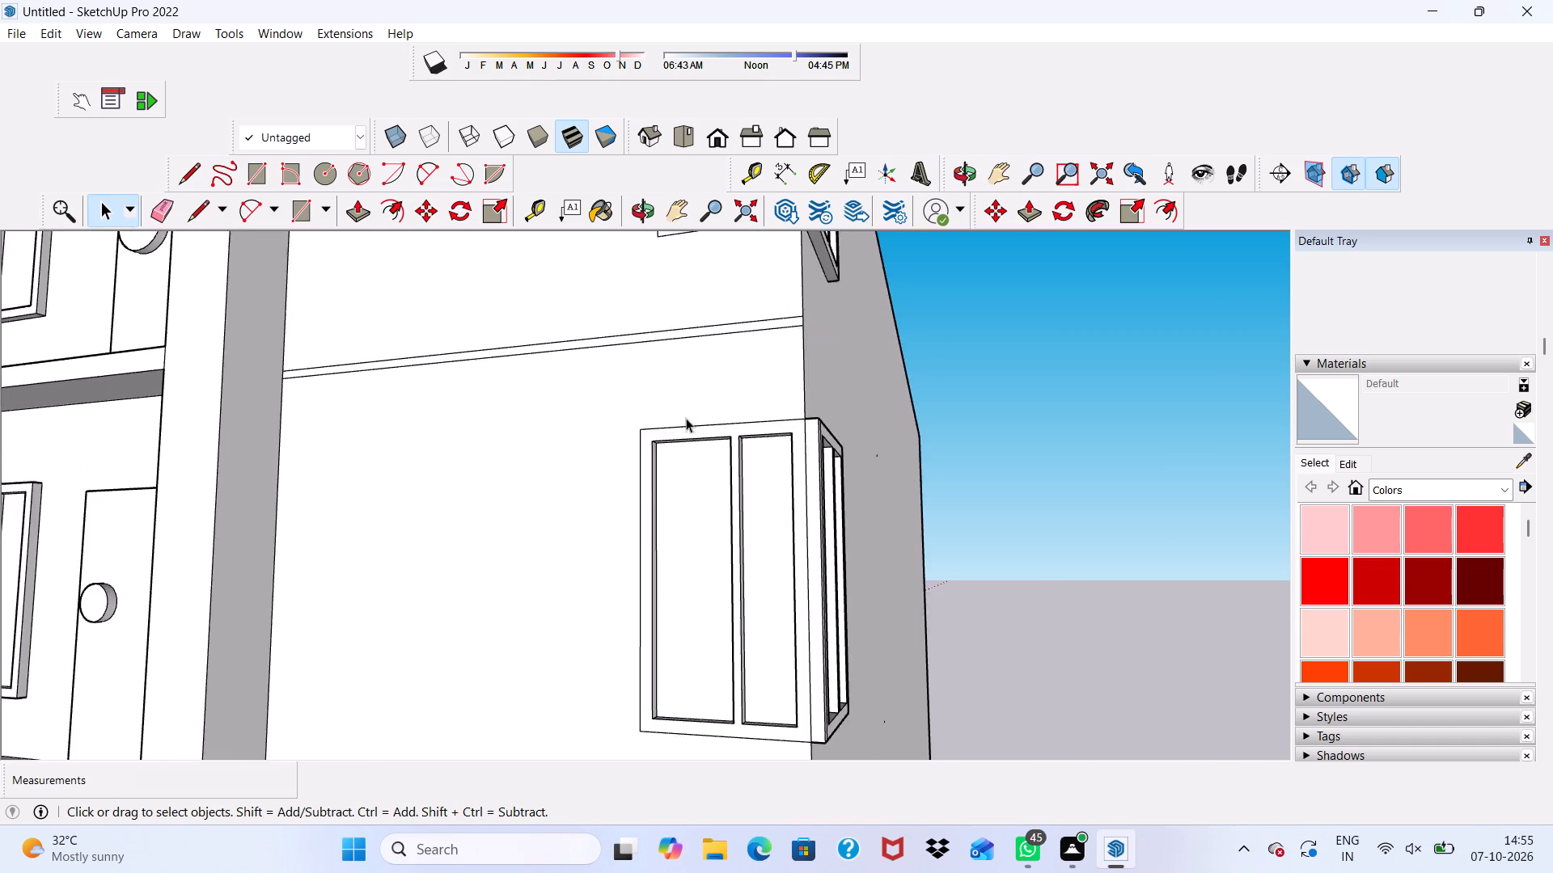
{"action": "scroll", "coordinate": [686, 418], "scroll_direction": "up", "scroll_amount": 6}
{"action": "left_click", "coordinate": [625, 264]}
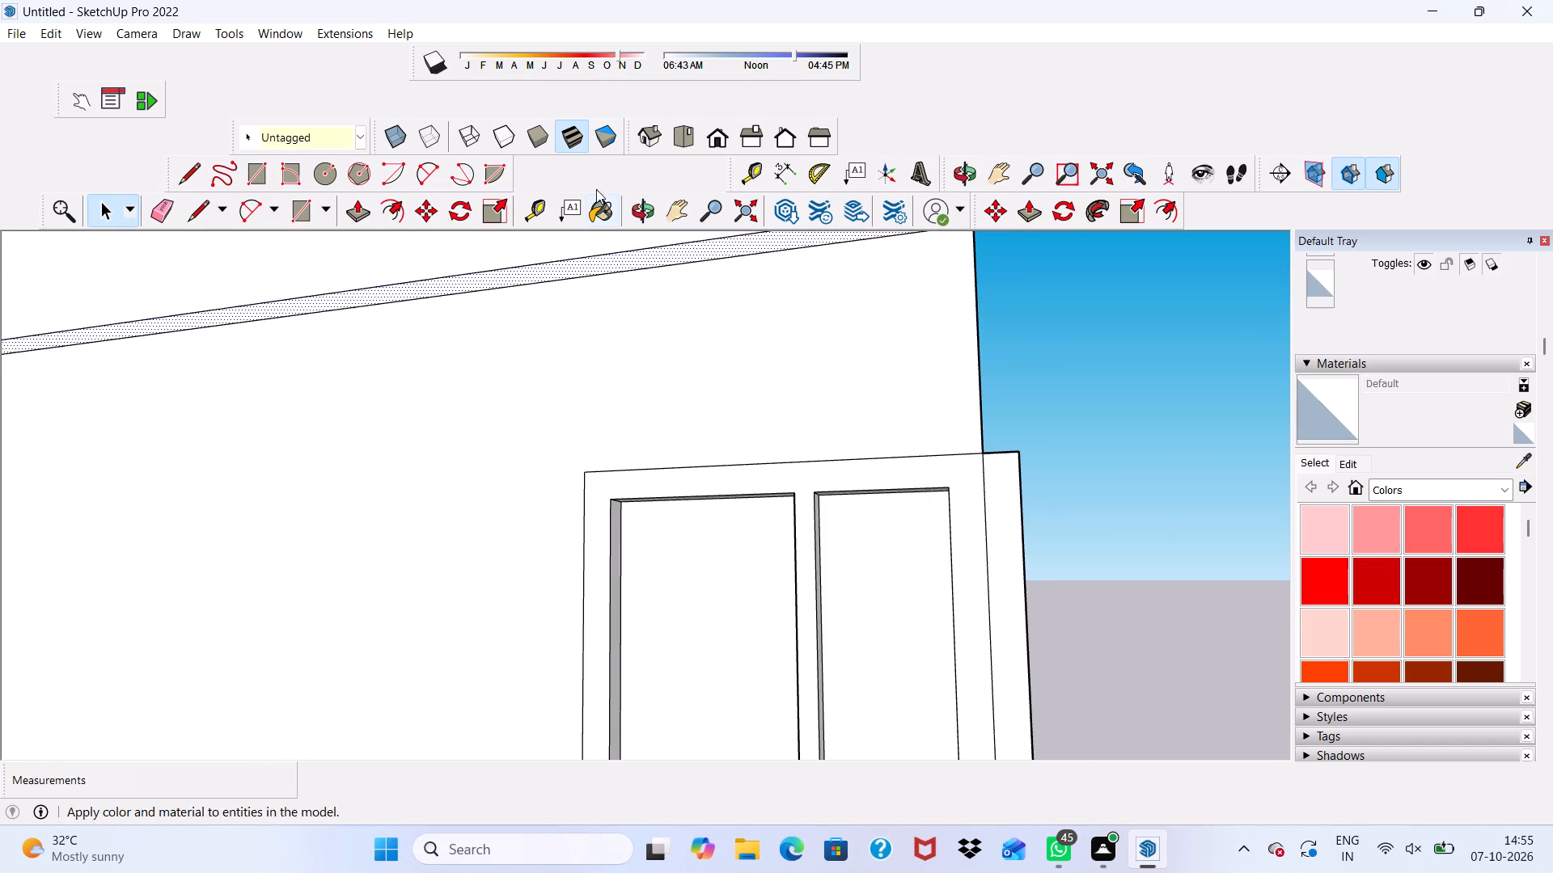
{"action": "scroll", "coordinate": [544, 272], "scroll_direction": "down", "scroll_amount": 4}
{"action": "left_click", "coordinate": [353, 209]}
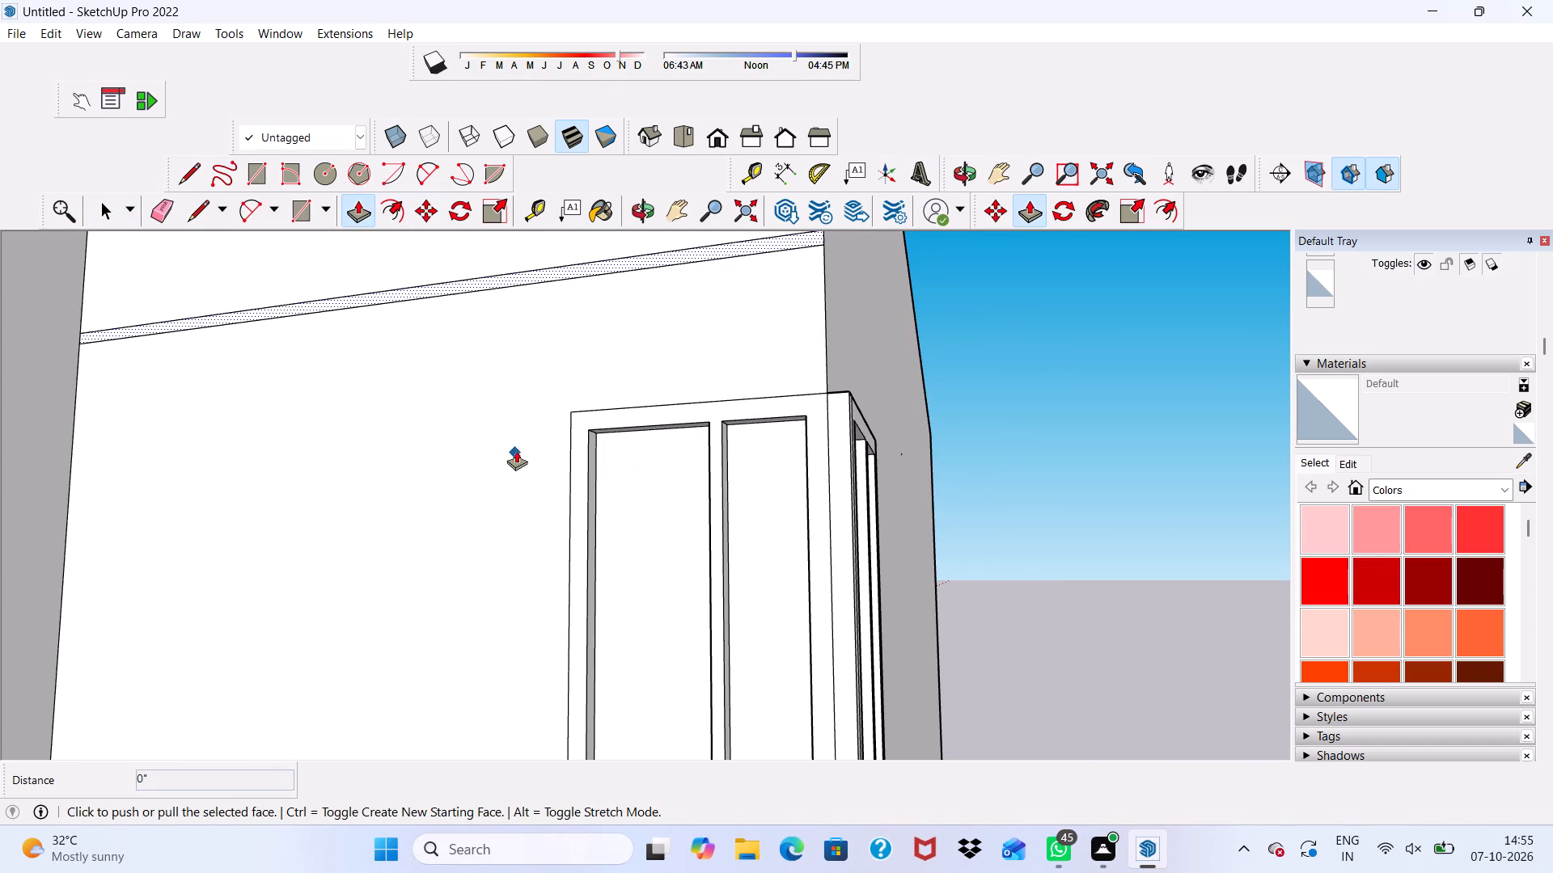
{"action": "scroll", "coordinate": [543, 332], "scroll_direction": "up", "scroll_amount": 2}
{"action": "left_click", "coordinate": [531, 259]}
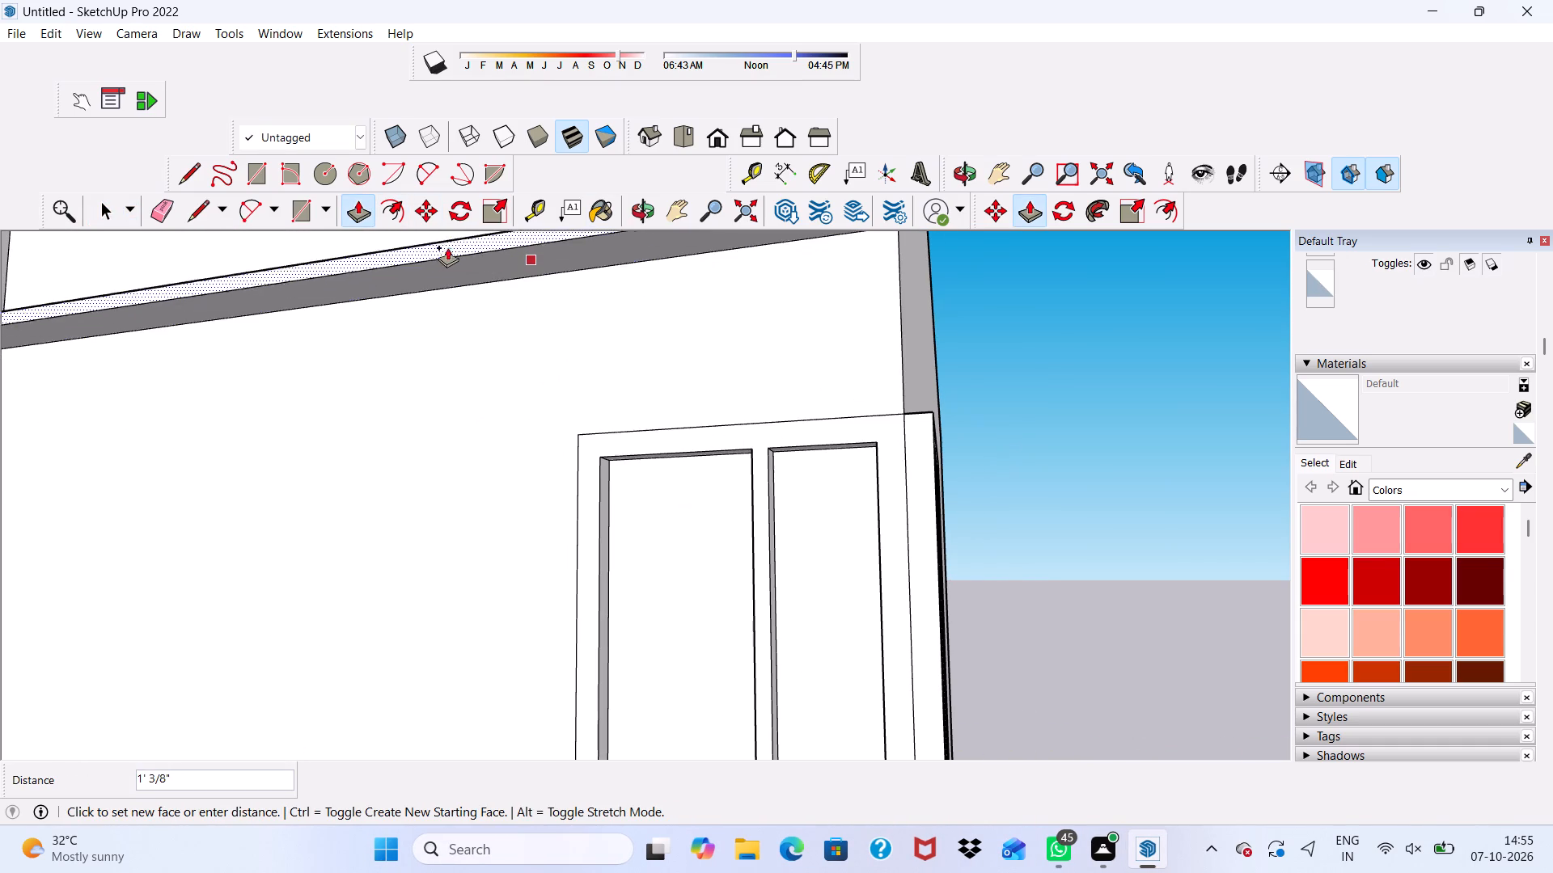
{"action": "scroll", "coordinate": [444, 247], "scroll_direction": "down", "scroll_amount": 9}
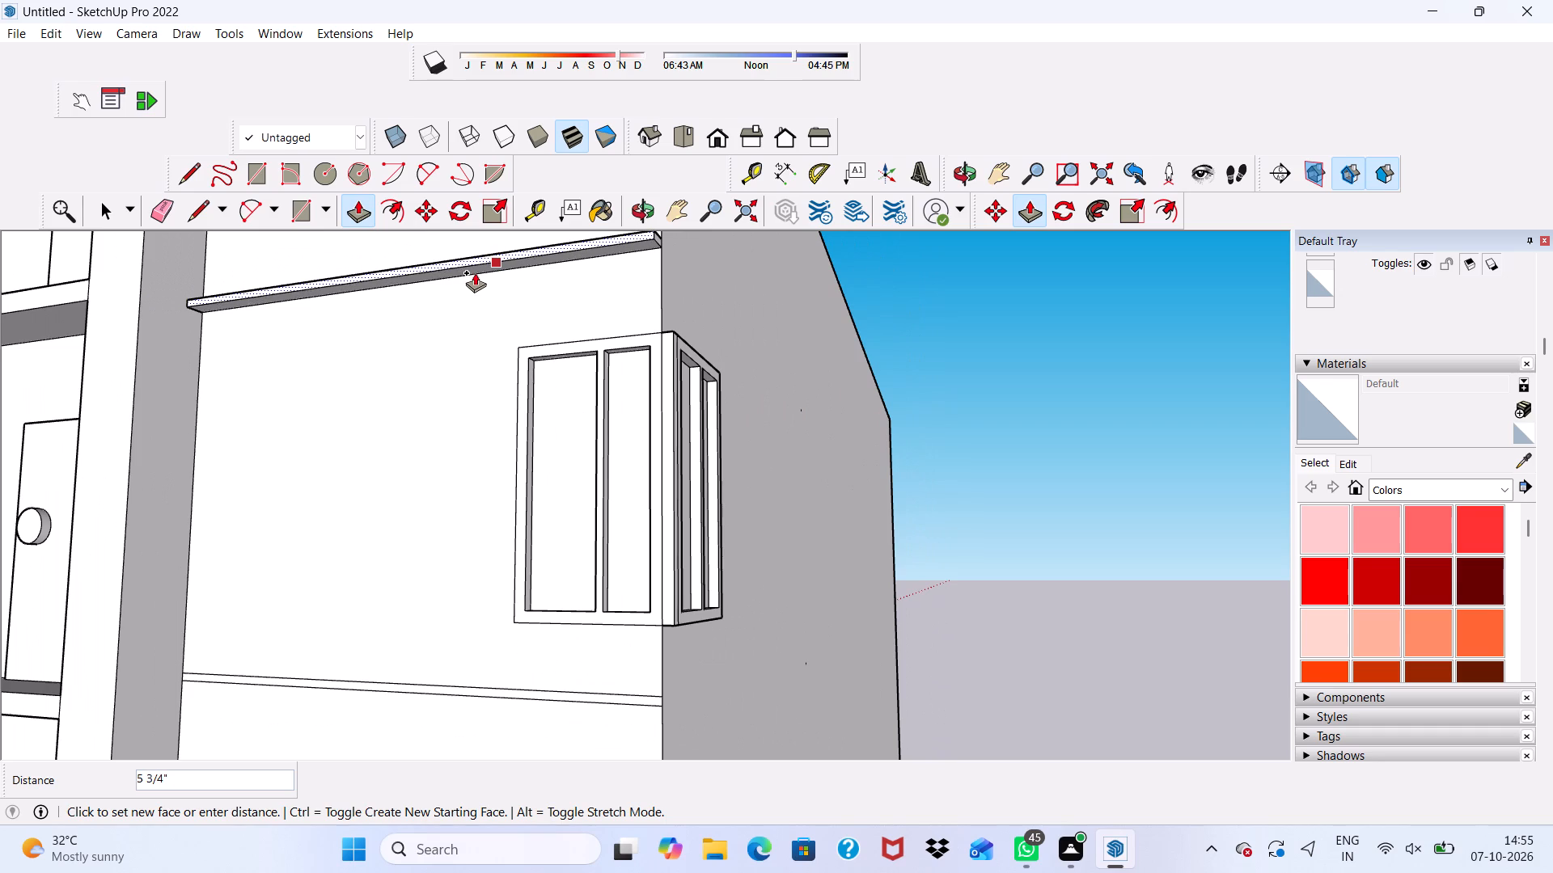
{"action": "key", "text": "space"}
Push/Pull the lowest strip on the plain front wall outward 1' 6", flush with the base slab's front edge.
{"action": "scroll", "coordinate": [465, 302], "scroll_direction": "down", "scroll_amount": 11}
{"action": "scroll", "coordinate": [424, 364], "scroll_direction": "down", "scroll_amount": 5}
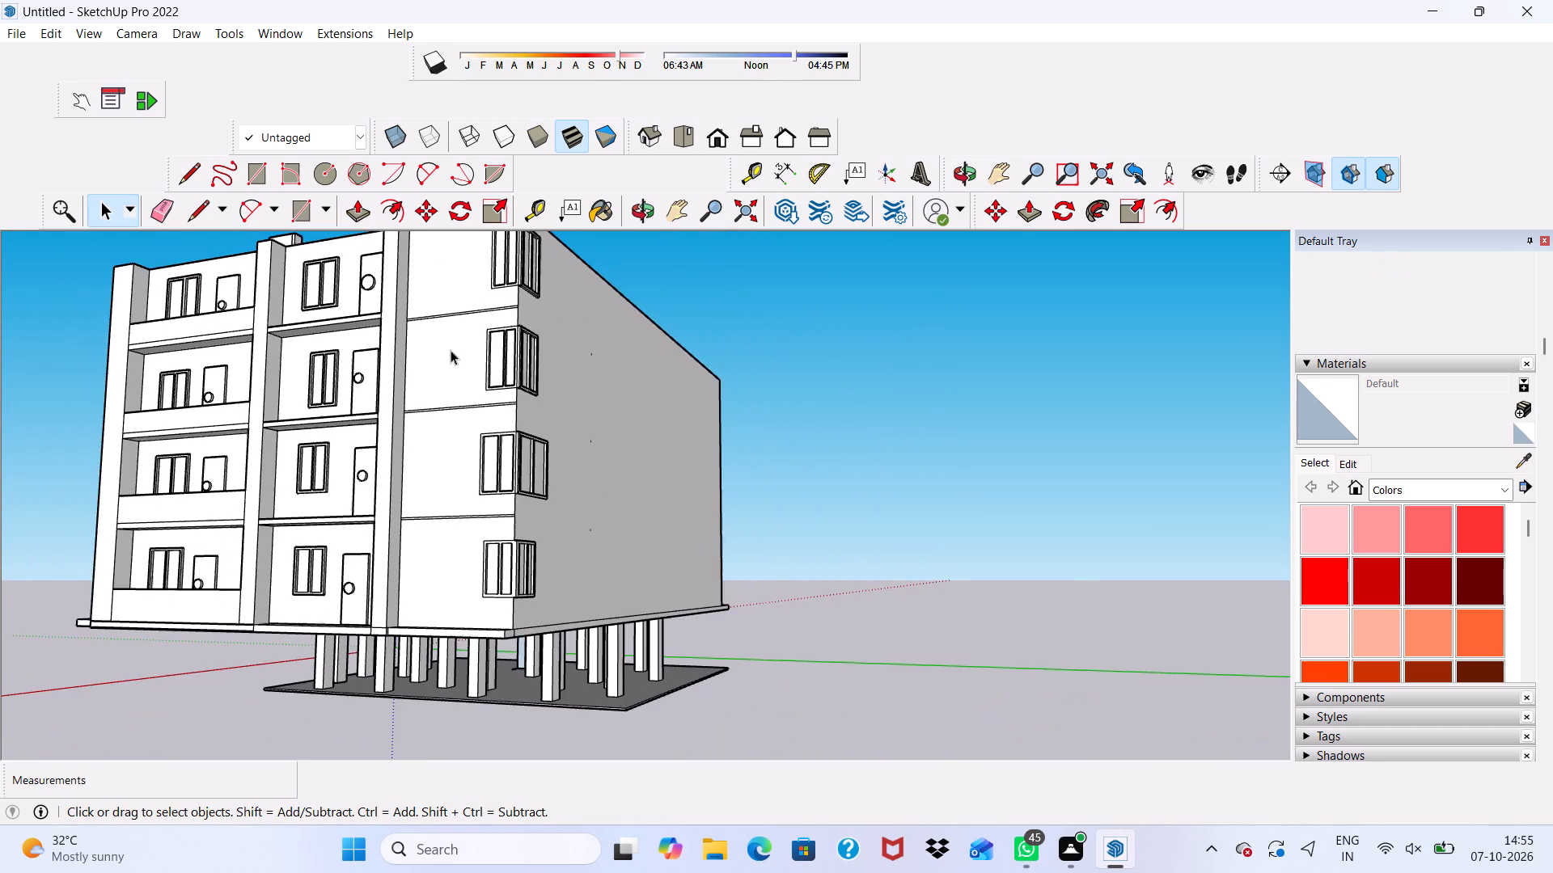
{"action": "scroll", "coordinate": [459, 711], "scroll_direction": "up", "scroll_amount": 3}
{"action": "middle_click_drag", "start_coordinate": [476, 522], "coordinate": [493, 609]}
{"action": "scroll", "coordinate": [469, 563], "scroll_direction": "up", "scroll_amount": 6}
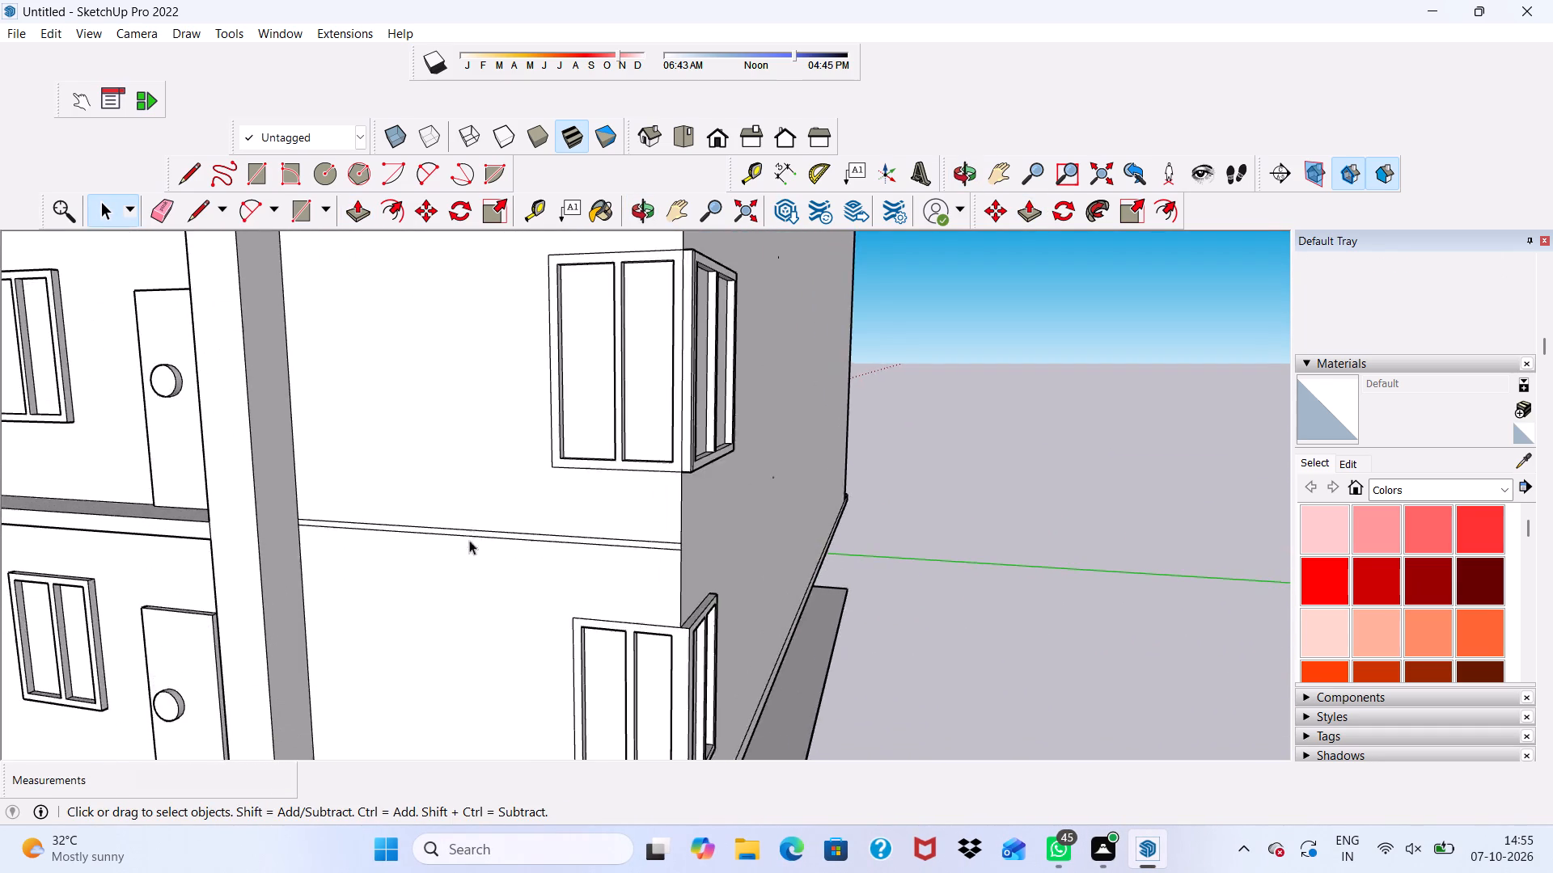
{"action": "scroll", "coordinate": [469, 540], "scroll_direction": "up", "scroll_amount": 7}
{"action": "left_click", "coordinate": [472, 538]}
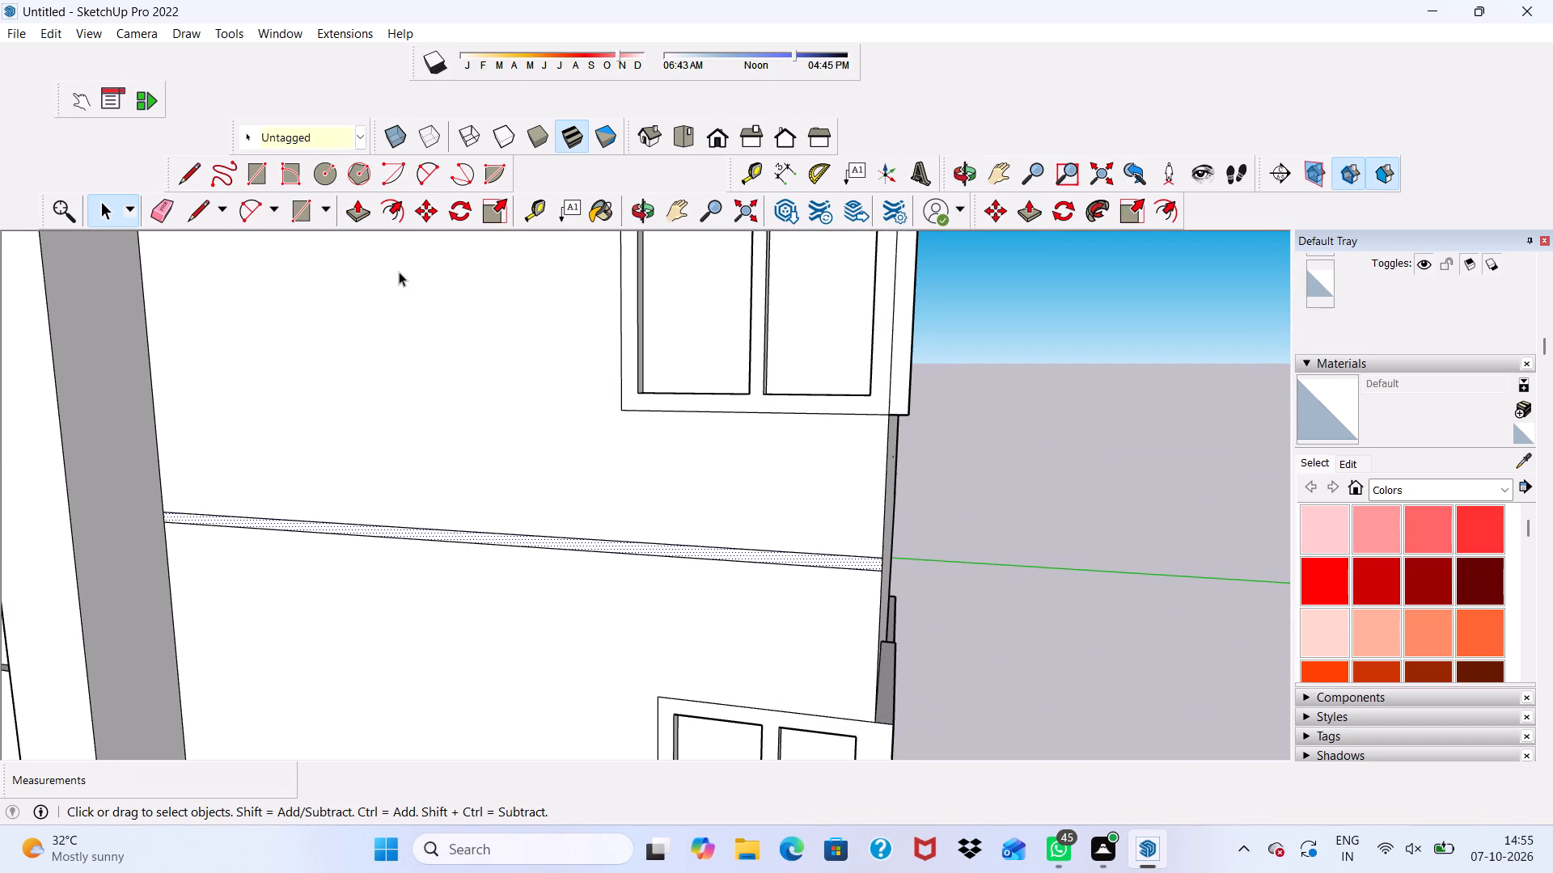
{"action": "left_click", "coordinate": [362, 209]}
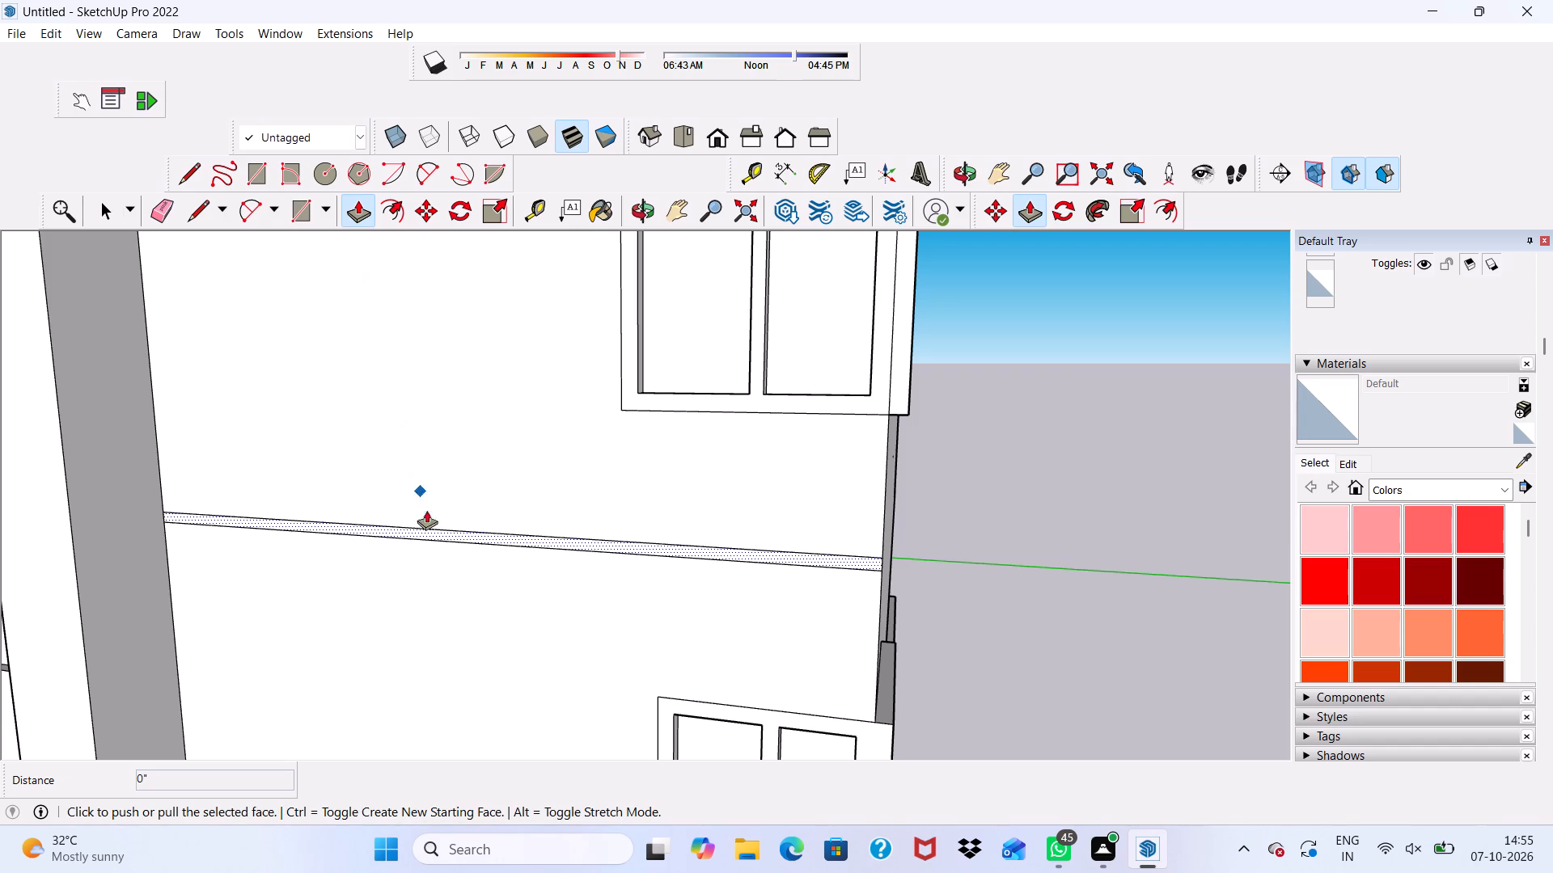
{"action": "left_click", "coordinate": [455, 533]}
{"action": "scroll", "coordinate": [441, 546], "scroll_direction": "down", "scroll_amount": 7}
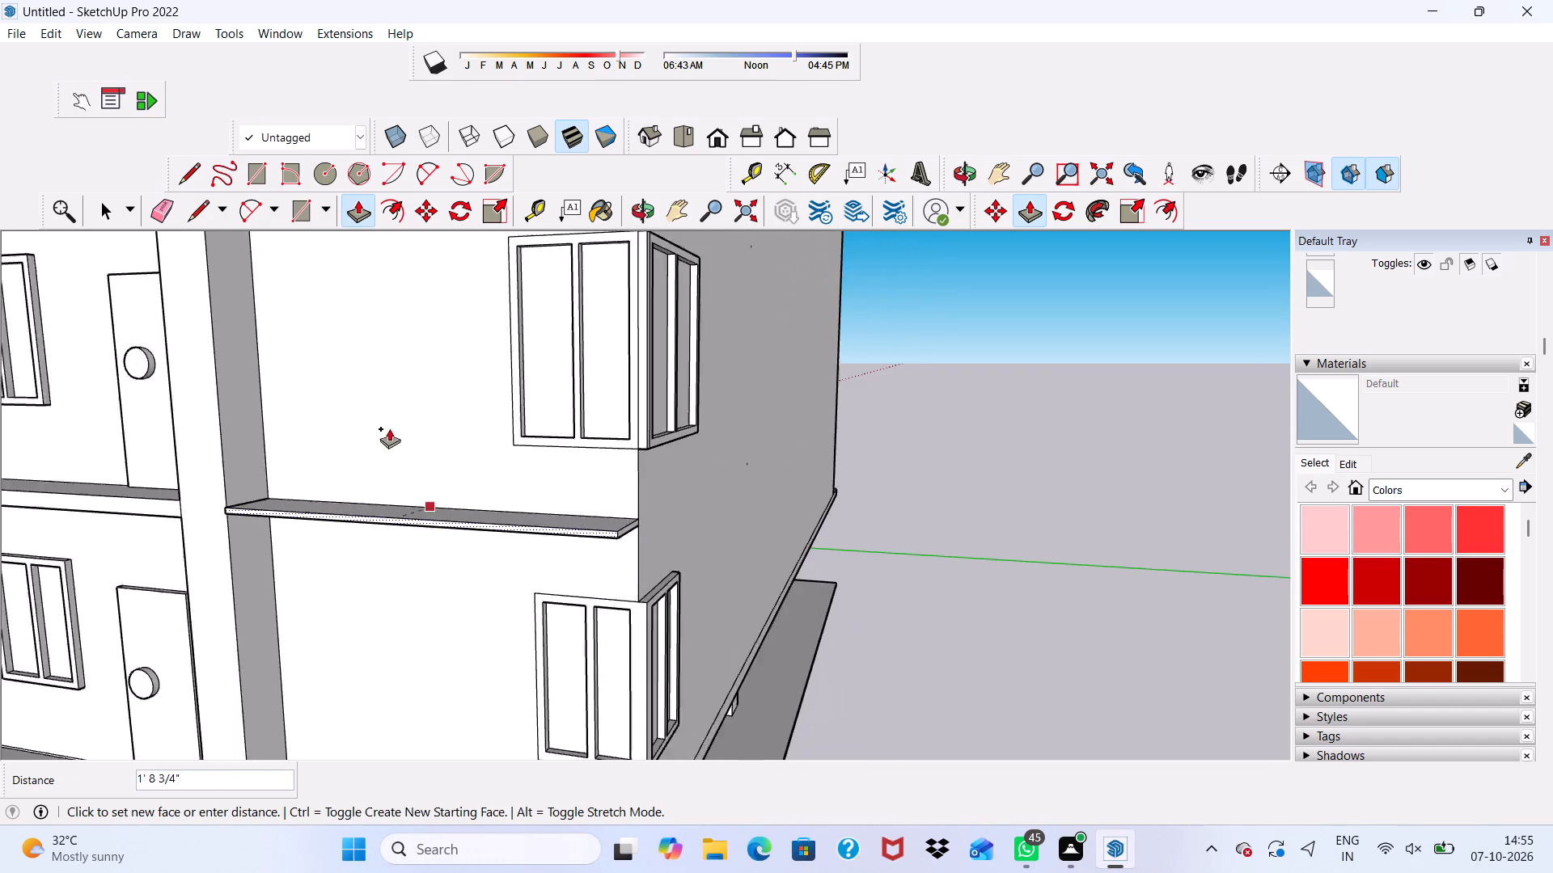
{"action": "scroll", "coordinate": [389, 428], "scroll_direction": "down", "scroll_amount": 1}
{"action": "scroll", "coordinate": [403, 515], "scroll_direction": "down", "scroll_amount": 7}
{"action": "scroll", "coordinate": [412, 603], "scroll_direction": "down", "scroll_amount": 1}
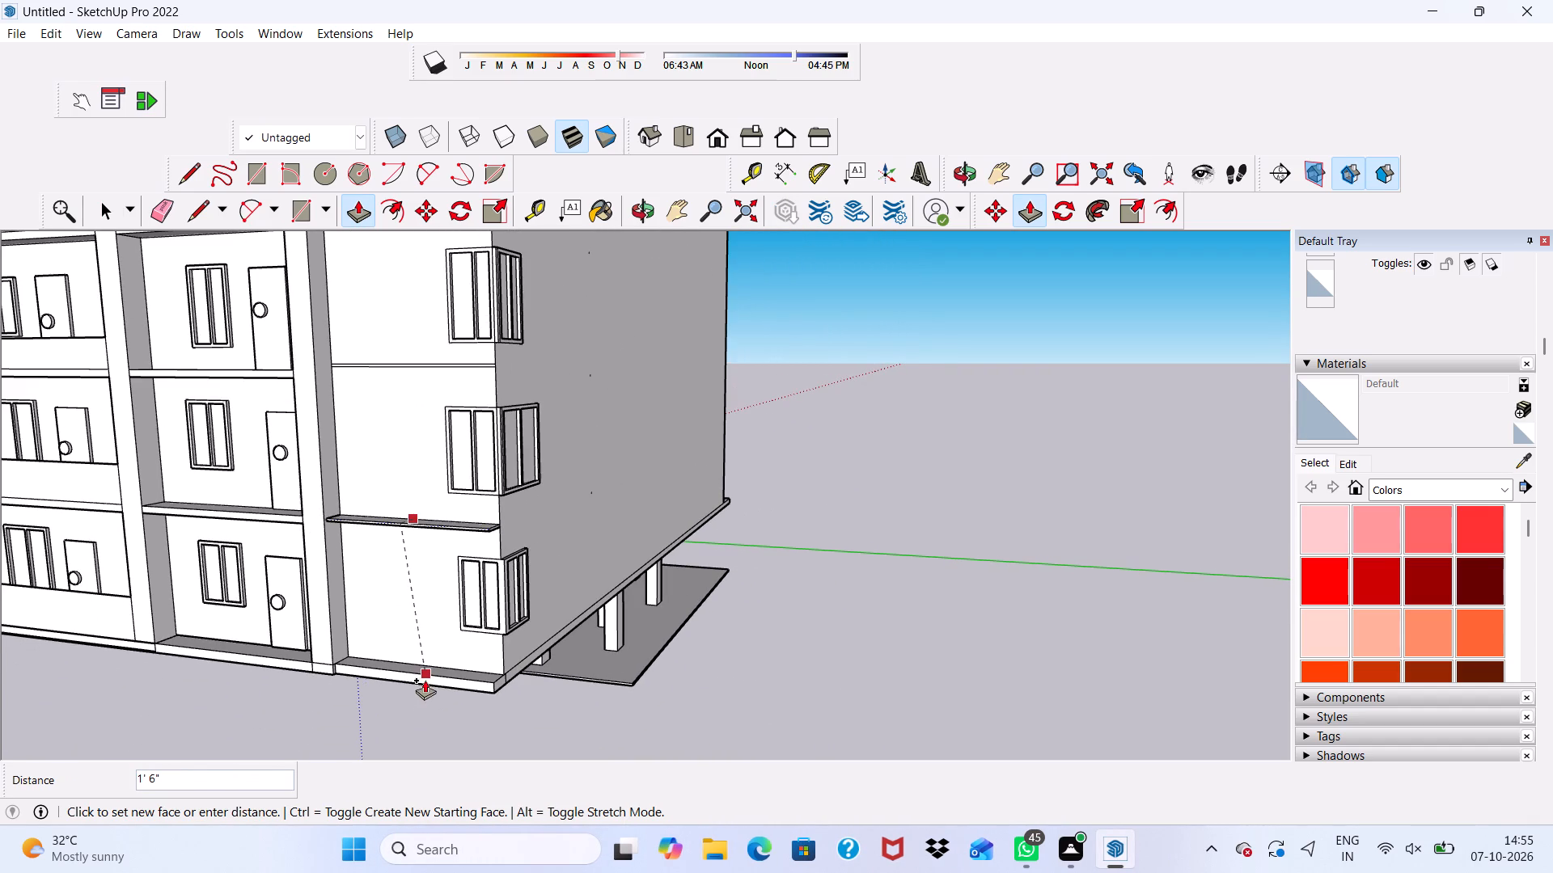
{"action": "scroll", "coordinate": [451, 711], "scroll_direction": "down", "scroll_amount": 2}
{"action": "scroll", "coordinate": [458, 704], "scroll_direction": "up", "scroll_amount": 9}
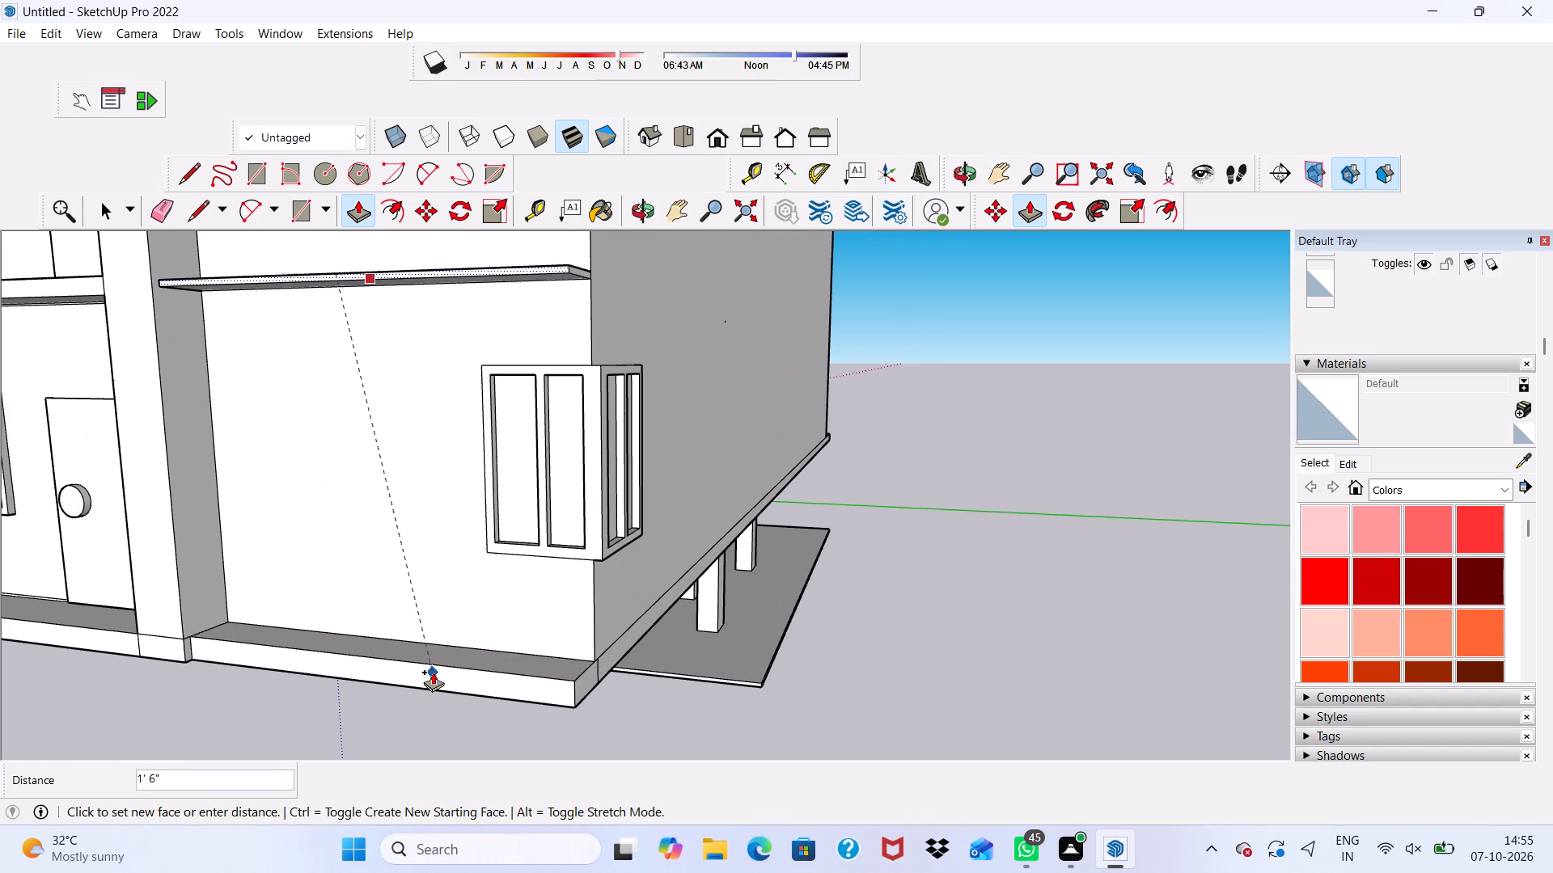
{"action": "left_click", "coordinate": [433, 663]}
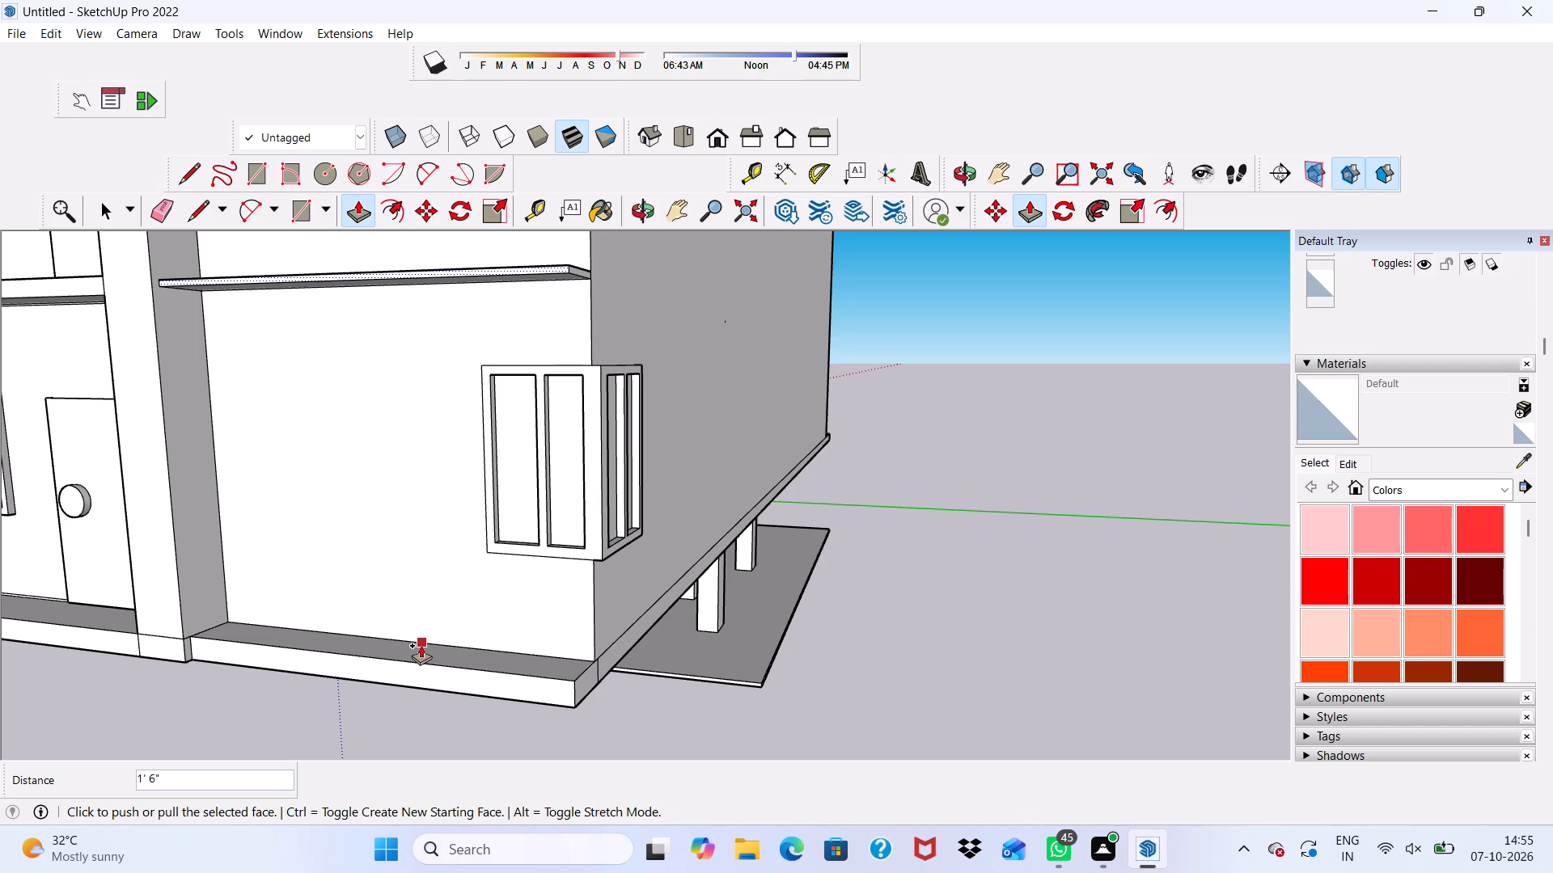
{"action": "scroll", "coordinate": [419, 639], "scroll_direction": "down", "scroll_amount": 9}
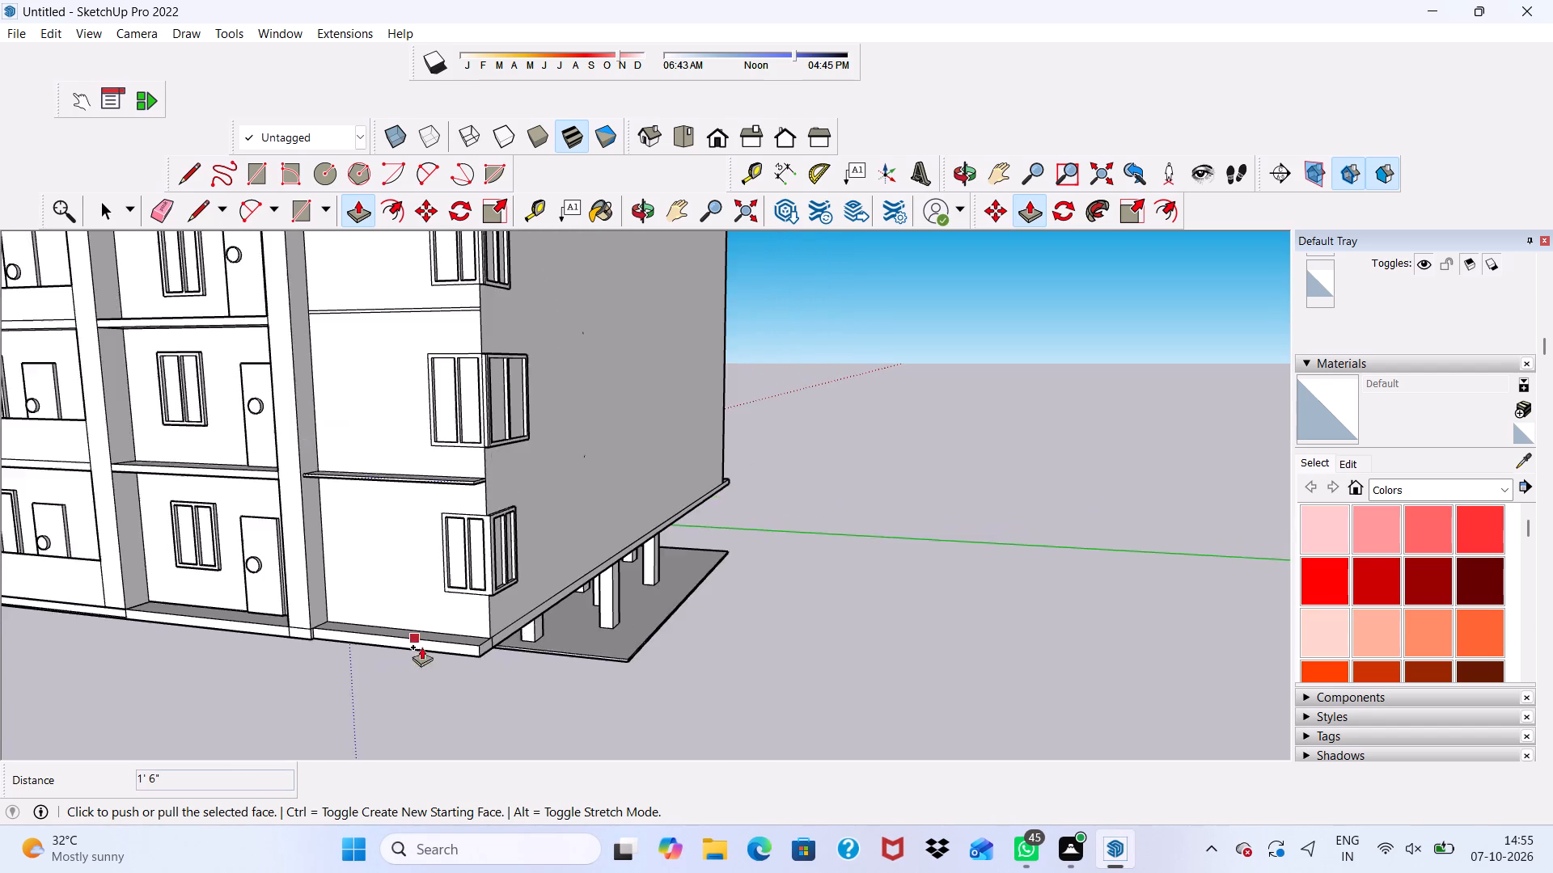
{"action": "scroll", "coordinate": [421, 647], "scroll_direction": "down", "scroll_amount": 5}
{"action": "key", "text": "space"}
Push/Pull the middle strip on the plain front wall outward 1' 6", matching the ledge below it.
{"action": "scroll", "coordinate": [440, 344], "scroll_direction": "up", "scroll_amount": 12}
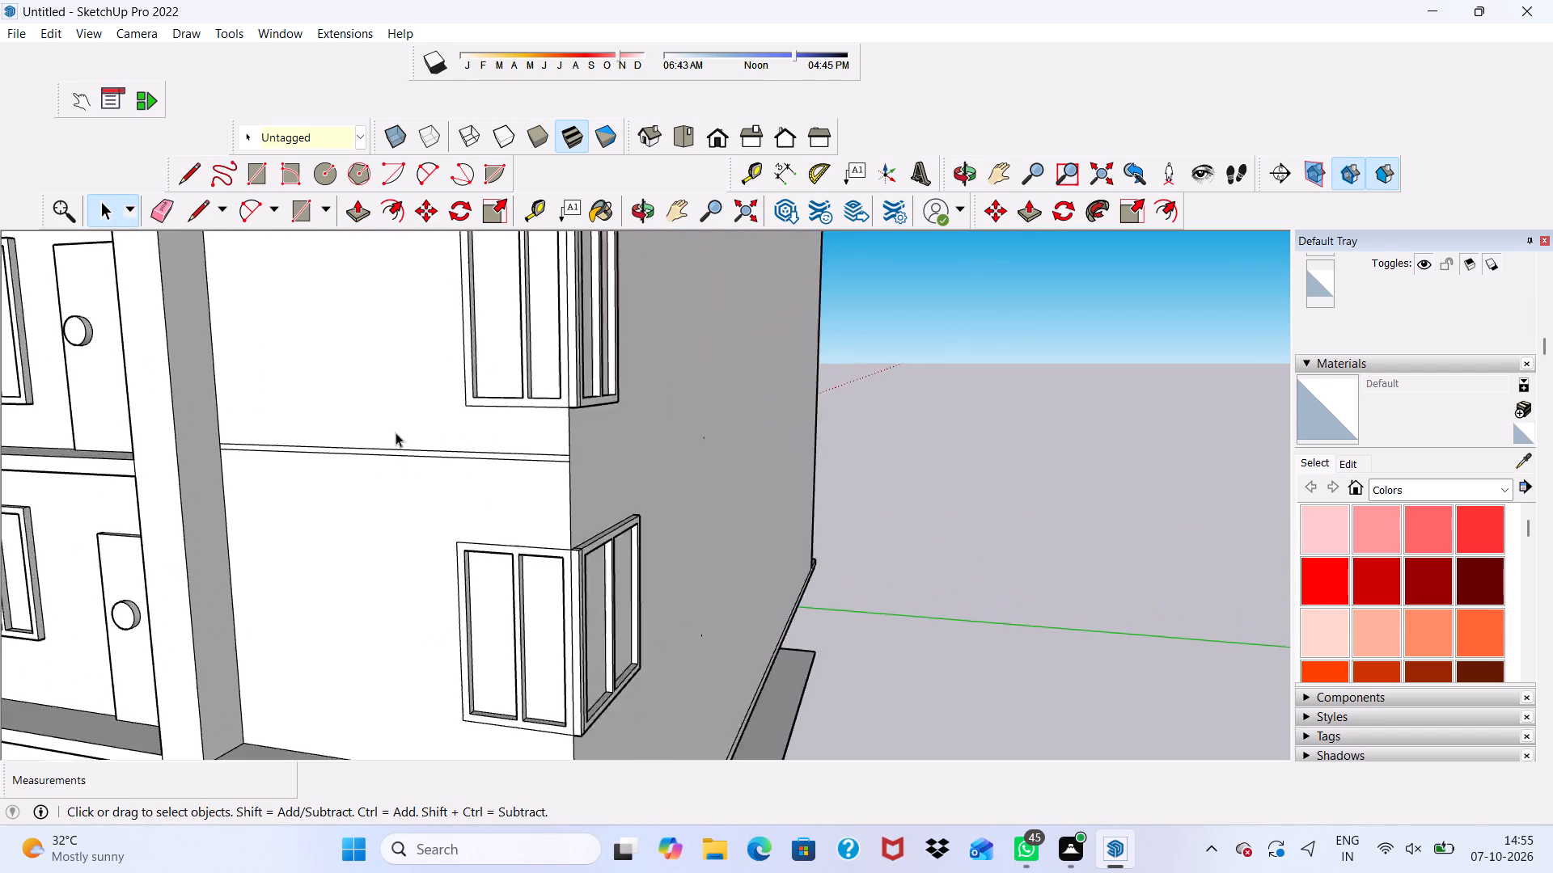
{"action": "scroll", "coordinate": [396, 432], "scroll_direction": "up", "scroll_amount": 7}
{"action": "left_click", "coordinate": [400, 460]}
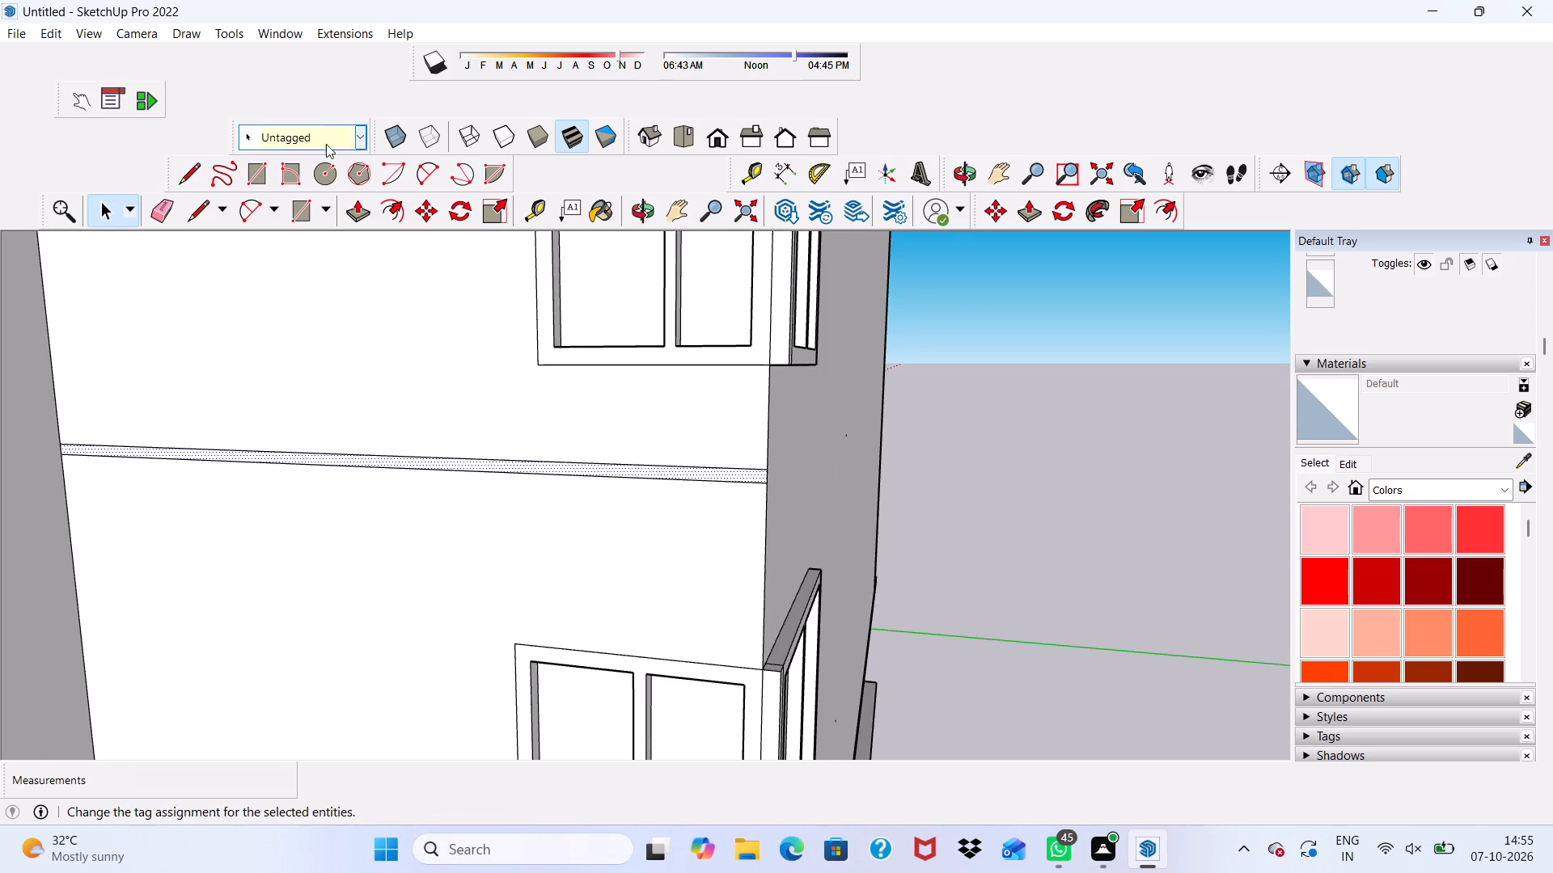
{"action": "left_click", "coordinate": [357, 200]}
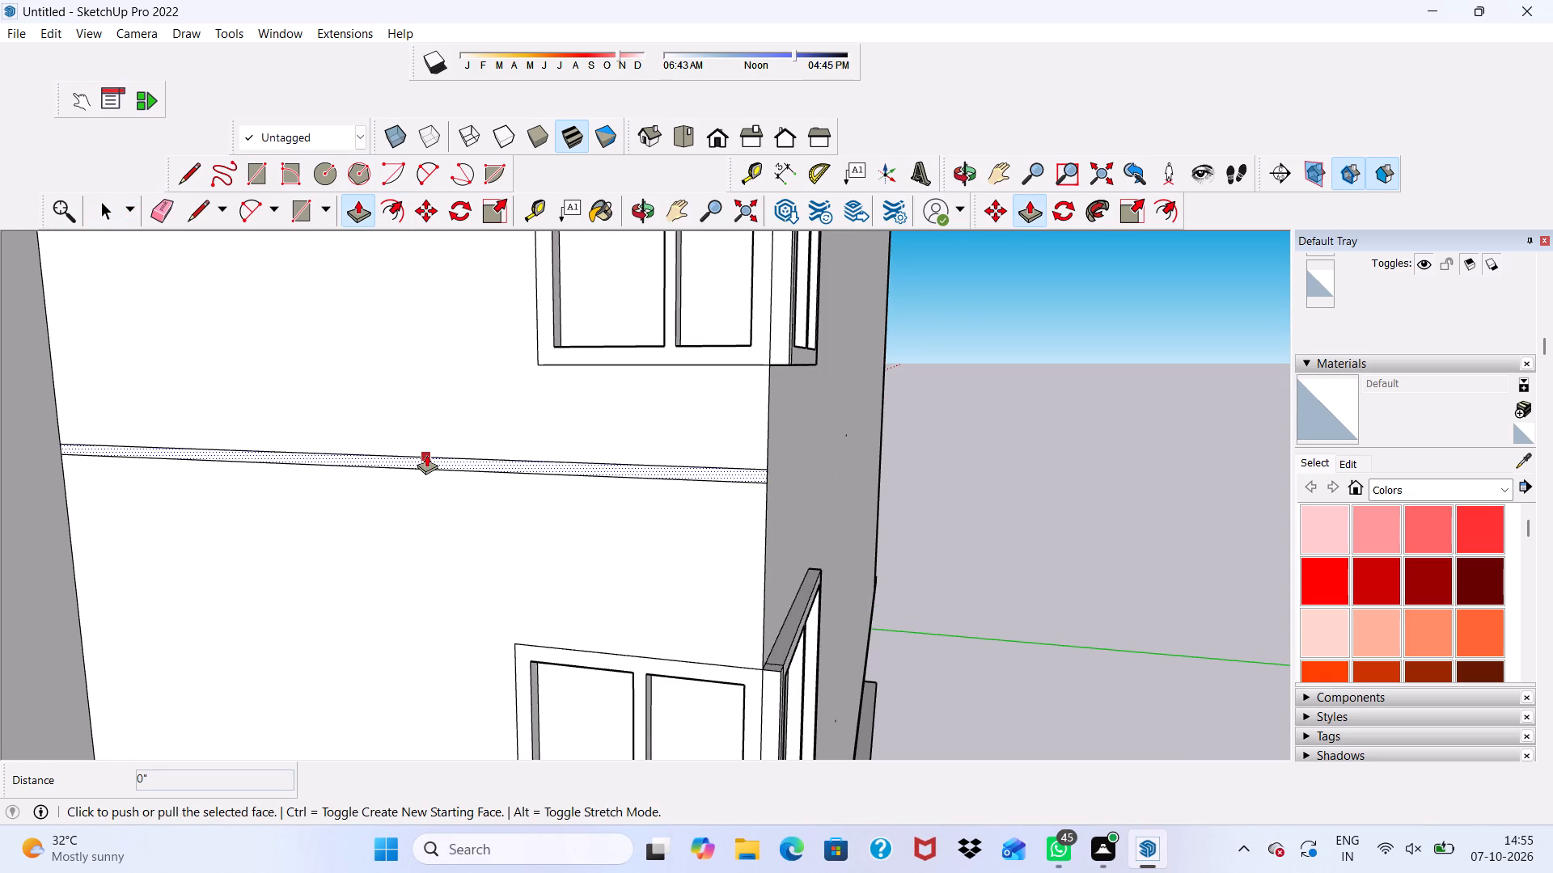
{"action": "left_click", "coordinate": [416, 454]}
{"action": "scroll", "coordinate": [402, 463], "scroll_direction": "down", "scroll_amount": 9}
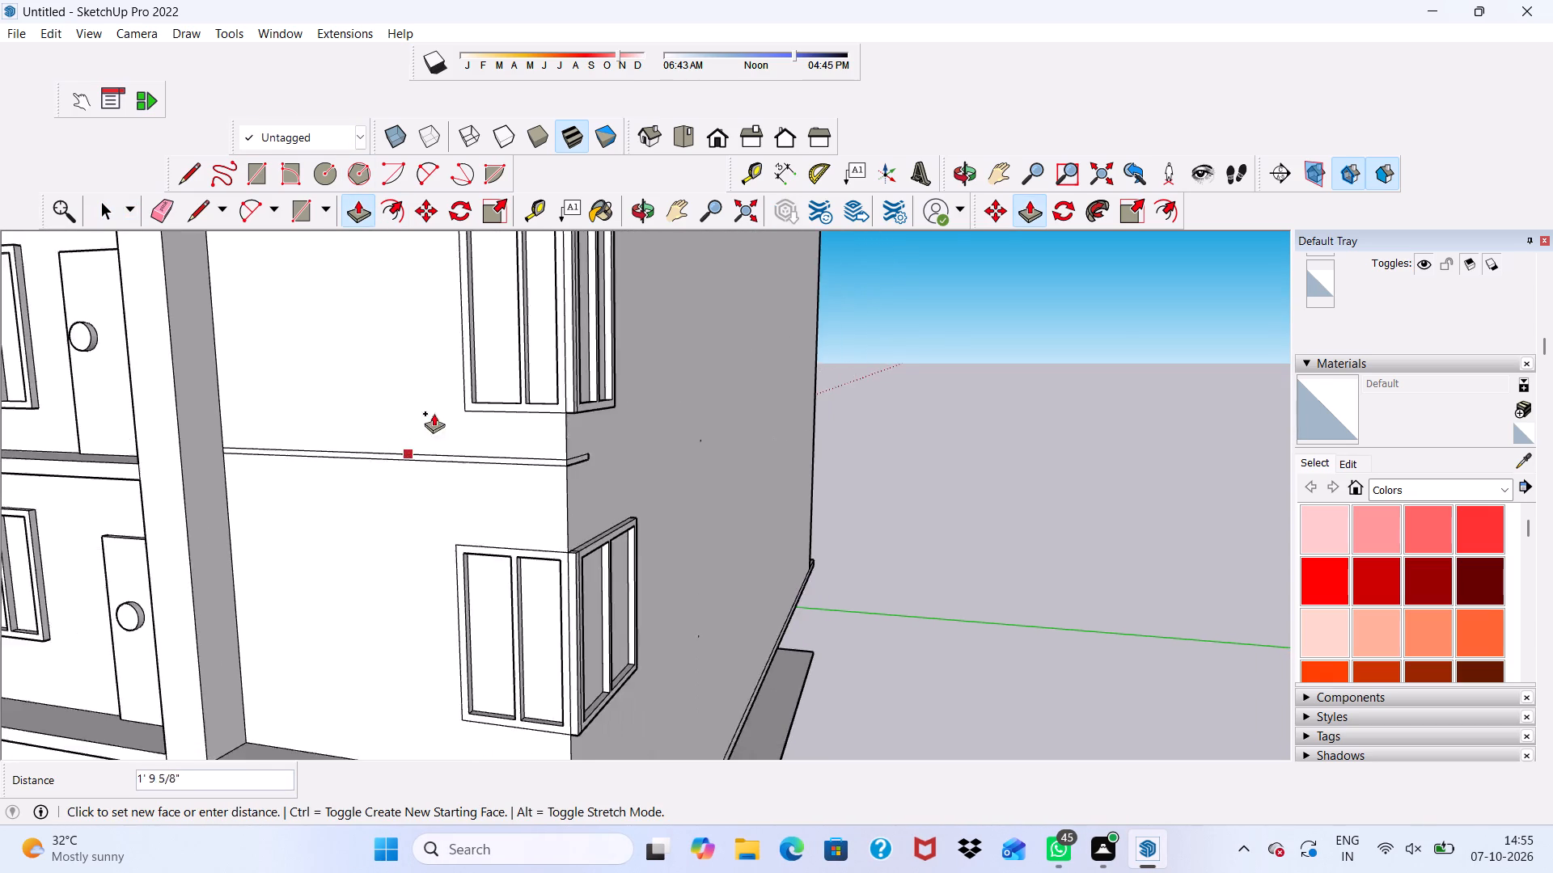
{"action": "scroll", "coordinate": [434, 413], "scroll_direction": "down", "scroll_amount": 5}
{"action": "left_click", "coordinate": [448, 673]}
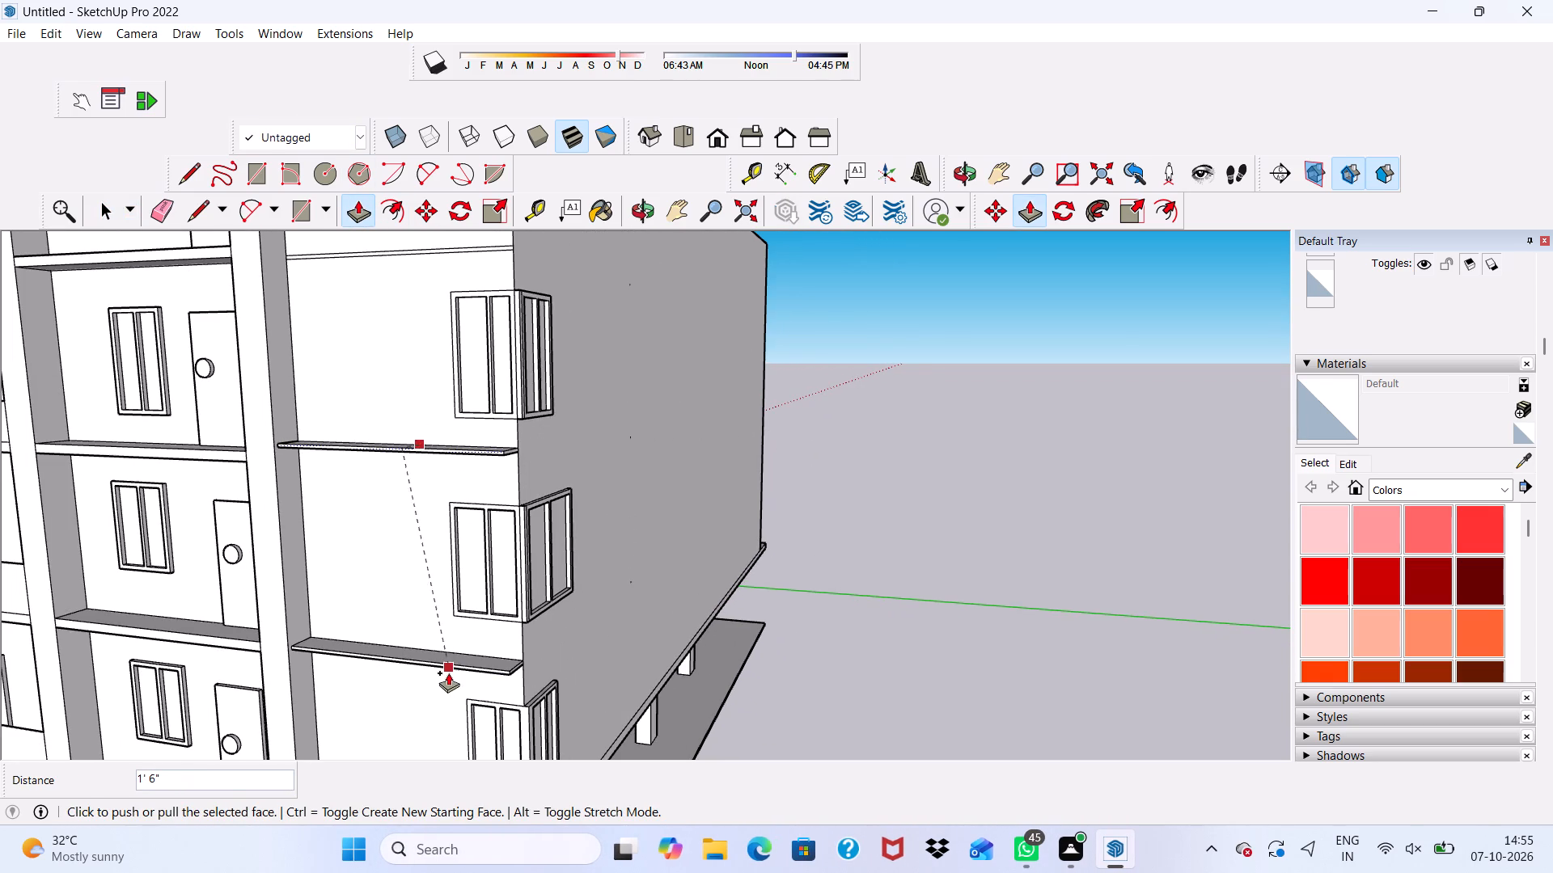
{"action": "scroll", "coordinate": [421, 479], "scroll_direction": "down", "scroll_amount": 9}
{"action": "scroll", "coordinate": [410, 405], "scroll_direction": "up", "scroll_amount": 13}
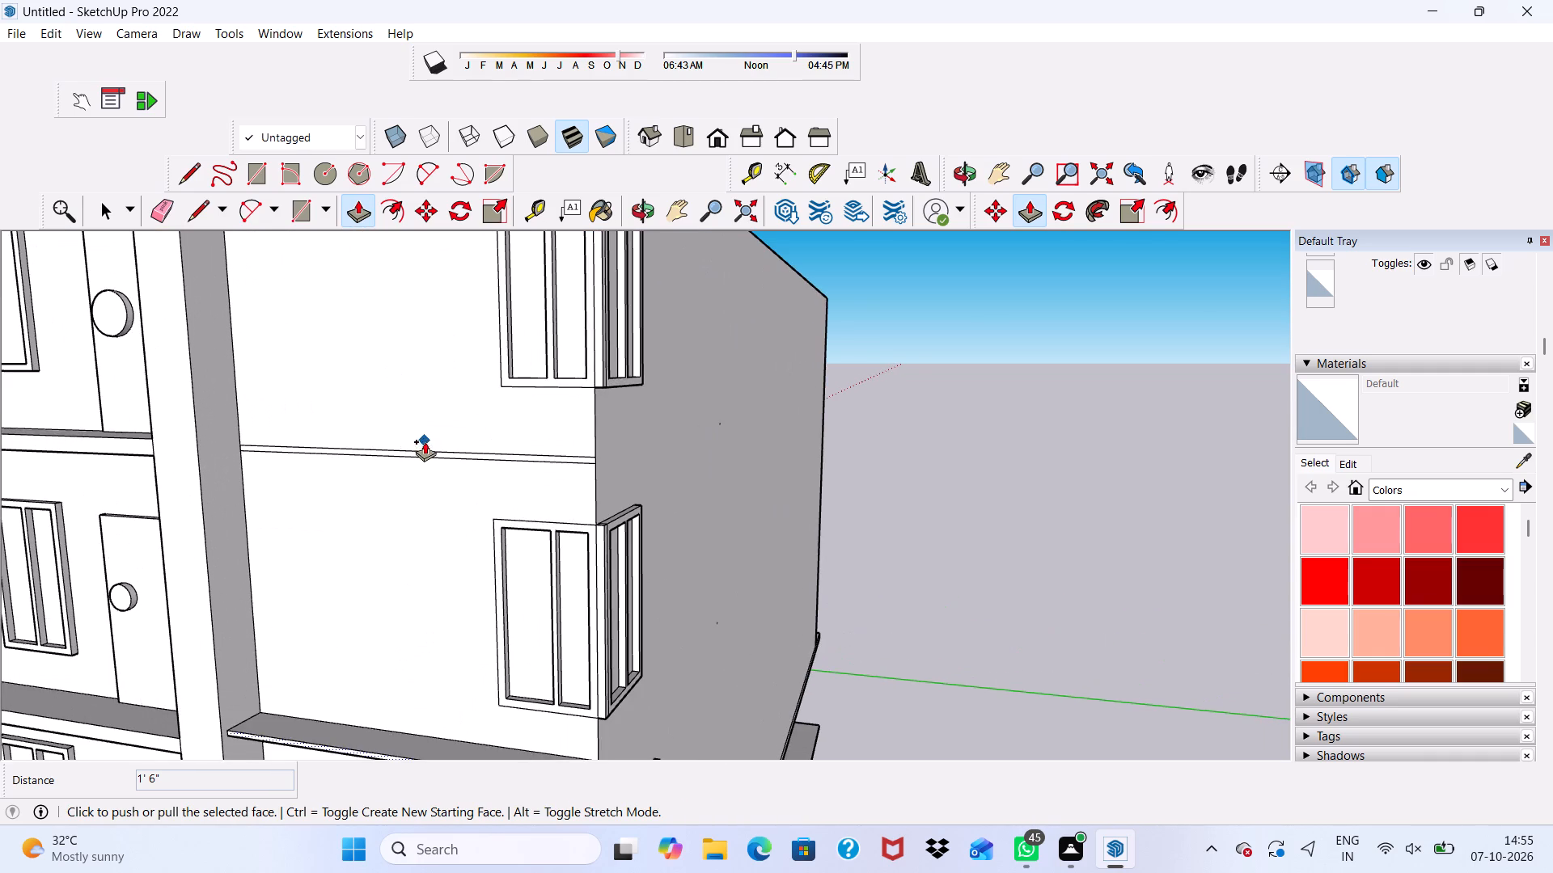
{"action": "key", "text": "space"}
Push/Pull the top strip on the plain front wall outward 1' 6", matching the middle ledge.
{"action": "scroll", "coordinate": [425, 460], "scroll_direction": "up", "scroll_amount": 10}
{"action": "left_click", "coordinate": [424, 453]}
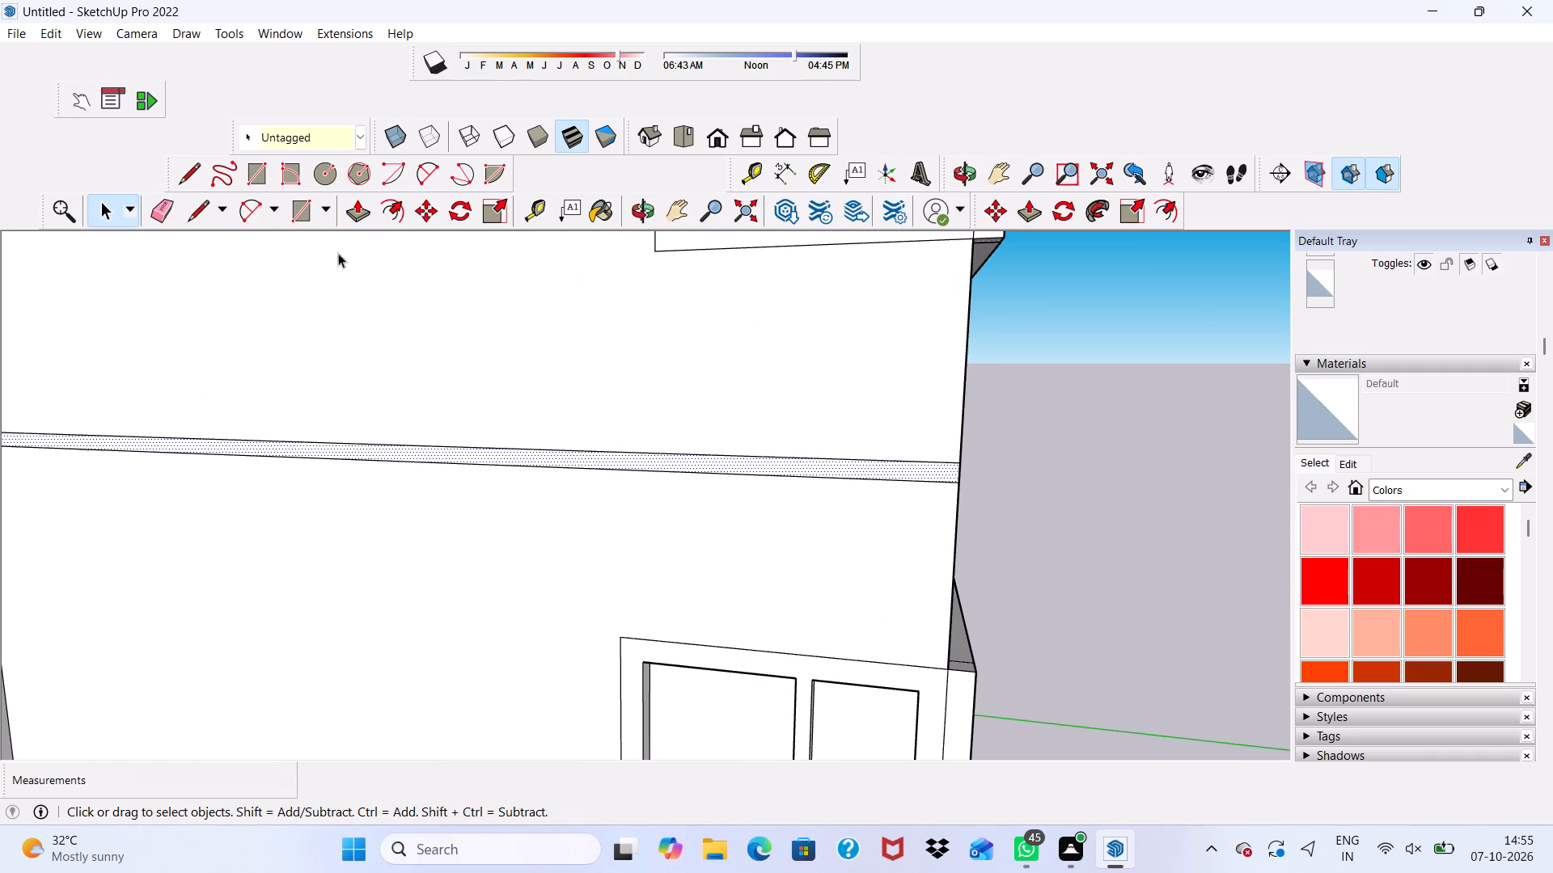
{"action": "left_click", "coordinate": [352, 205]}
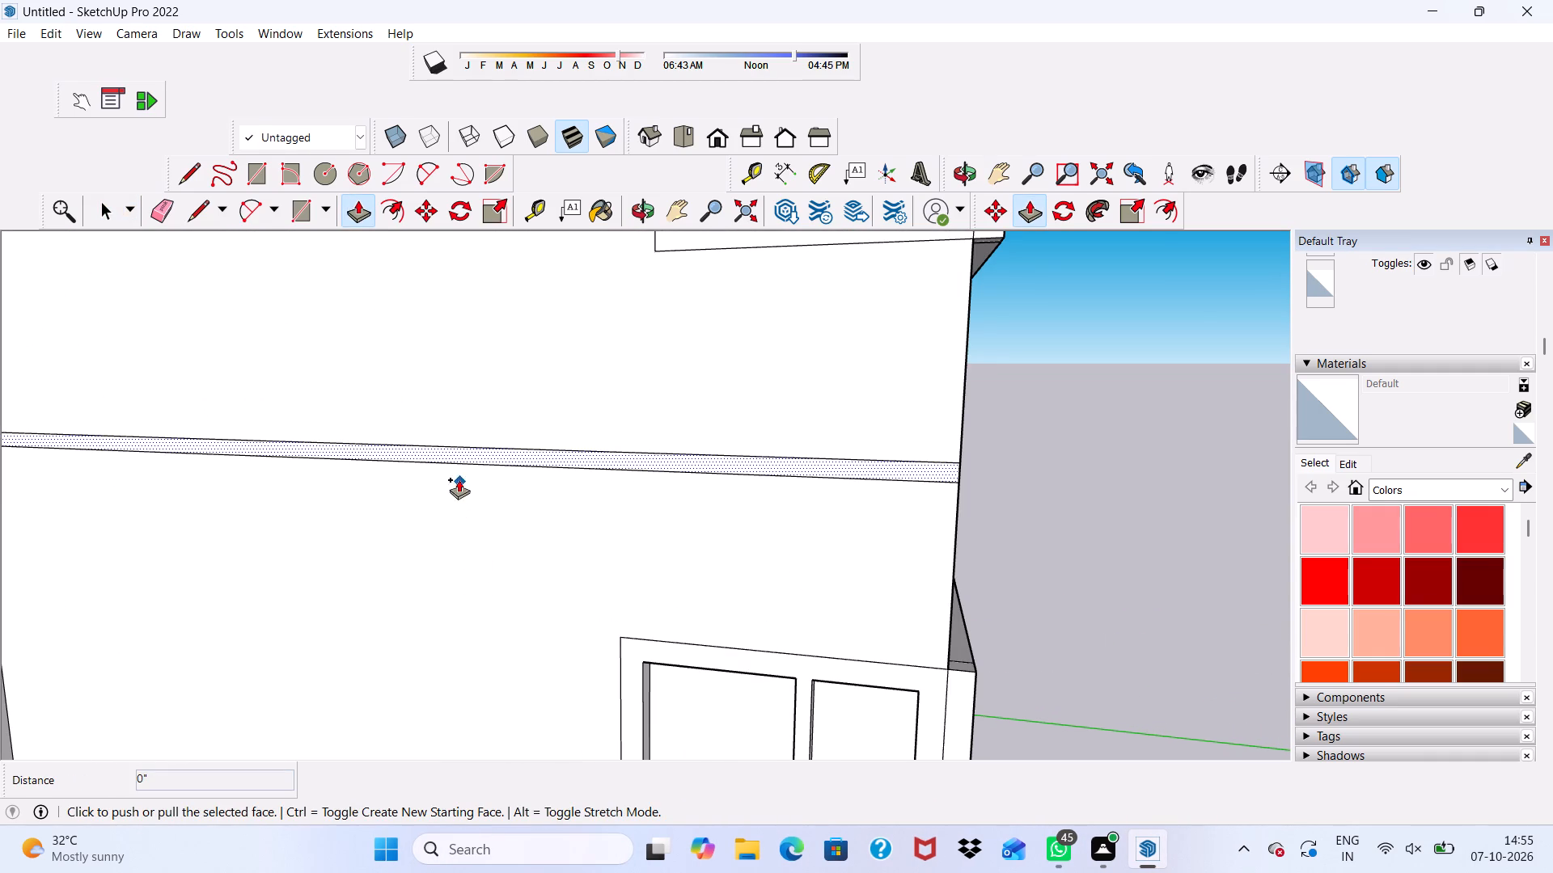
{"action": "left_click", "coordinate": [457, 447]}
{"action": "scroll", "coordinate": [436, 513], "scroll_direction": "down", "scroll_amount": 11}
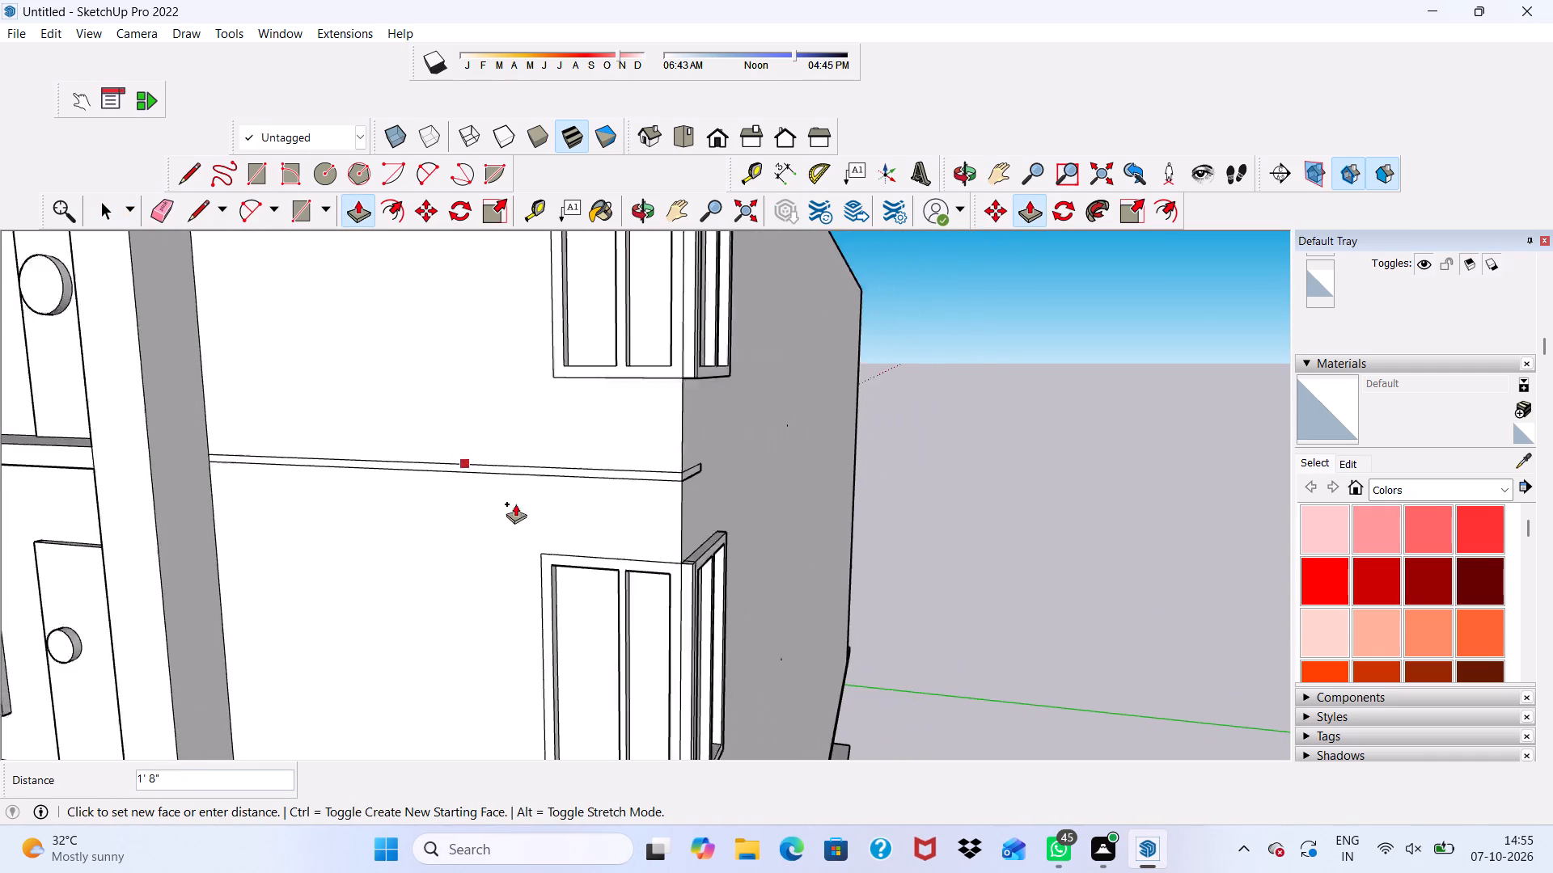
{"action": "scroll", "coordinate": [507, 648], "scroll_direction": "up", "scroll_amount": 3}
{"action": "scroll", "coordinate": [477, 609], "scroll_direction": "down", "scroll_amount": 13}
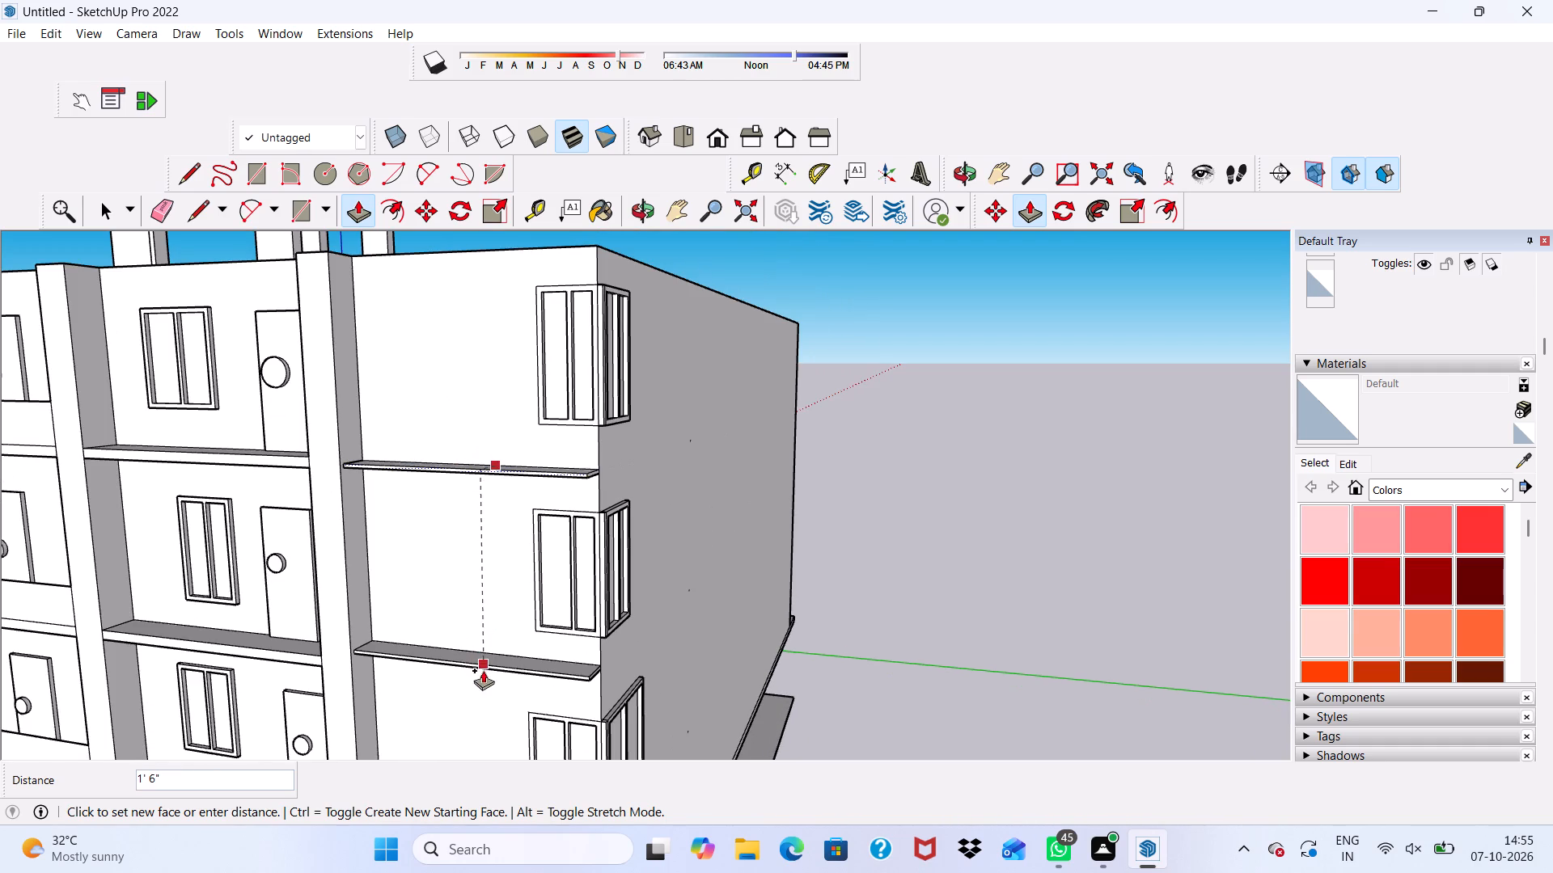
{"action": "left_click", "coordinate": [483, 666]}
{"action": "scroll", "coordinate": [514, 576], "scroll_direction": "down", "scroll_amount": 6}
{"action": "middle_click_drag", "start_coordinate": [675, 484], "coordinate": [518, 486]}
{"action": "scroll", "coordinate": [475, 476], "scroll_direction": "up", "scroll_amount": 2}
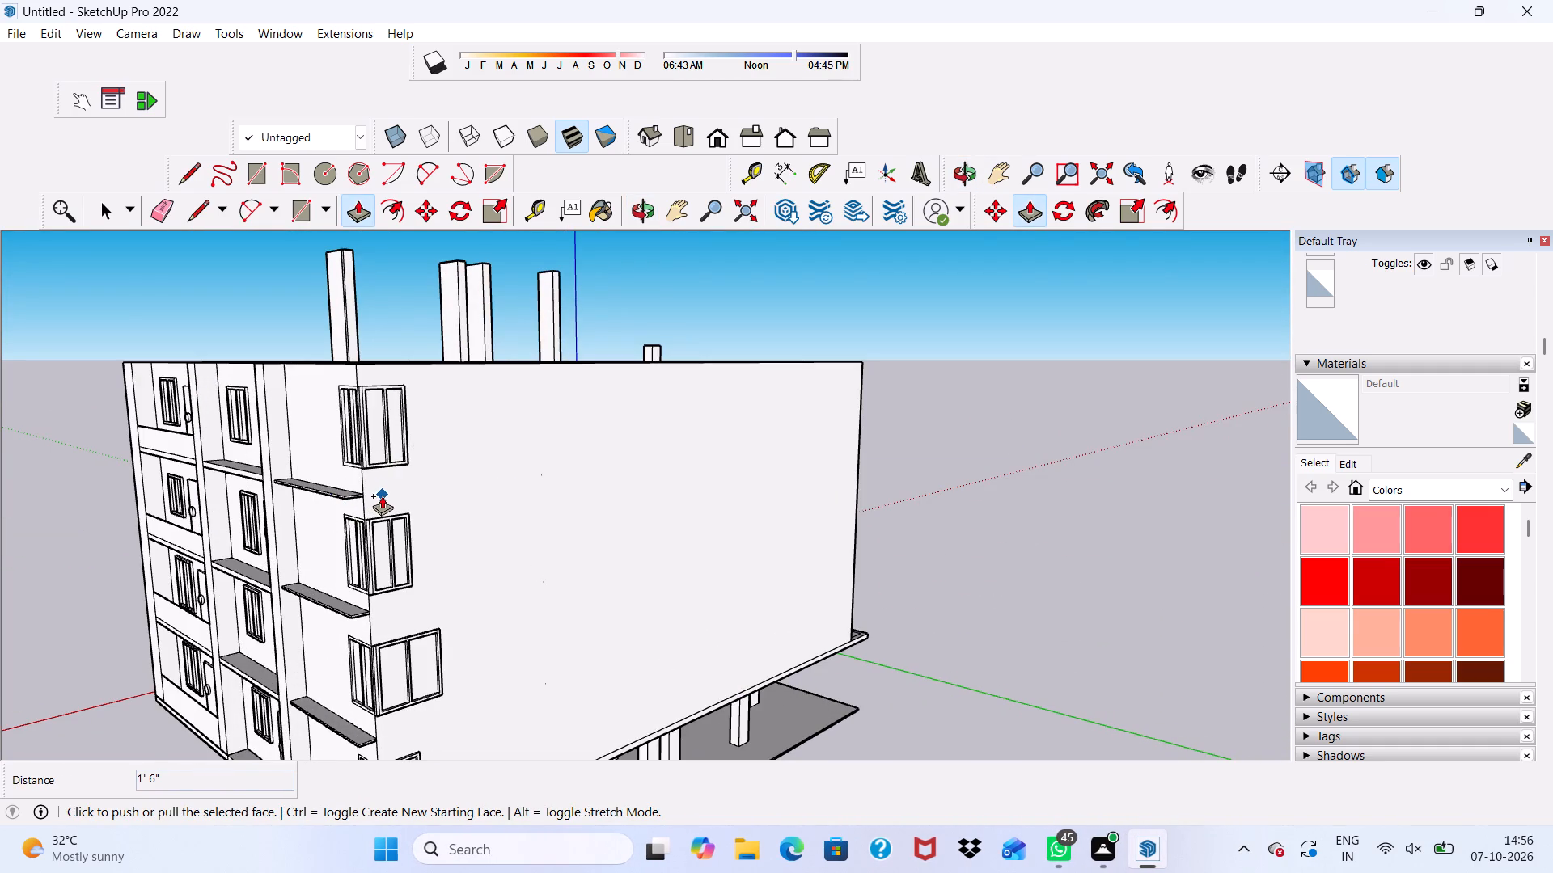
{"action": "key", "text": "space"}
Draw a rectangle about 4' 9" by 3" on the side wall, starting at the corner where the top ledge ends.
{"action": "scroll", "coordinate": [450, 467], "scroll_direction": "up", "scroll_amount": 2}
{"action": "scroll", "coordinate": [341, 369], "scroll_direction": "down", "scroll_amount": 3}
{"action": "scroll", "coordinate": [379, 488], "scroll_direction": "up", "scroll_amount": 16}
{"action": "scroll", "coordinate": [271, 525], "scroll_direction": "up", "scroll_amount": 6}
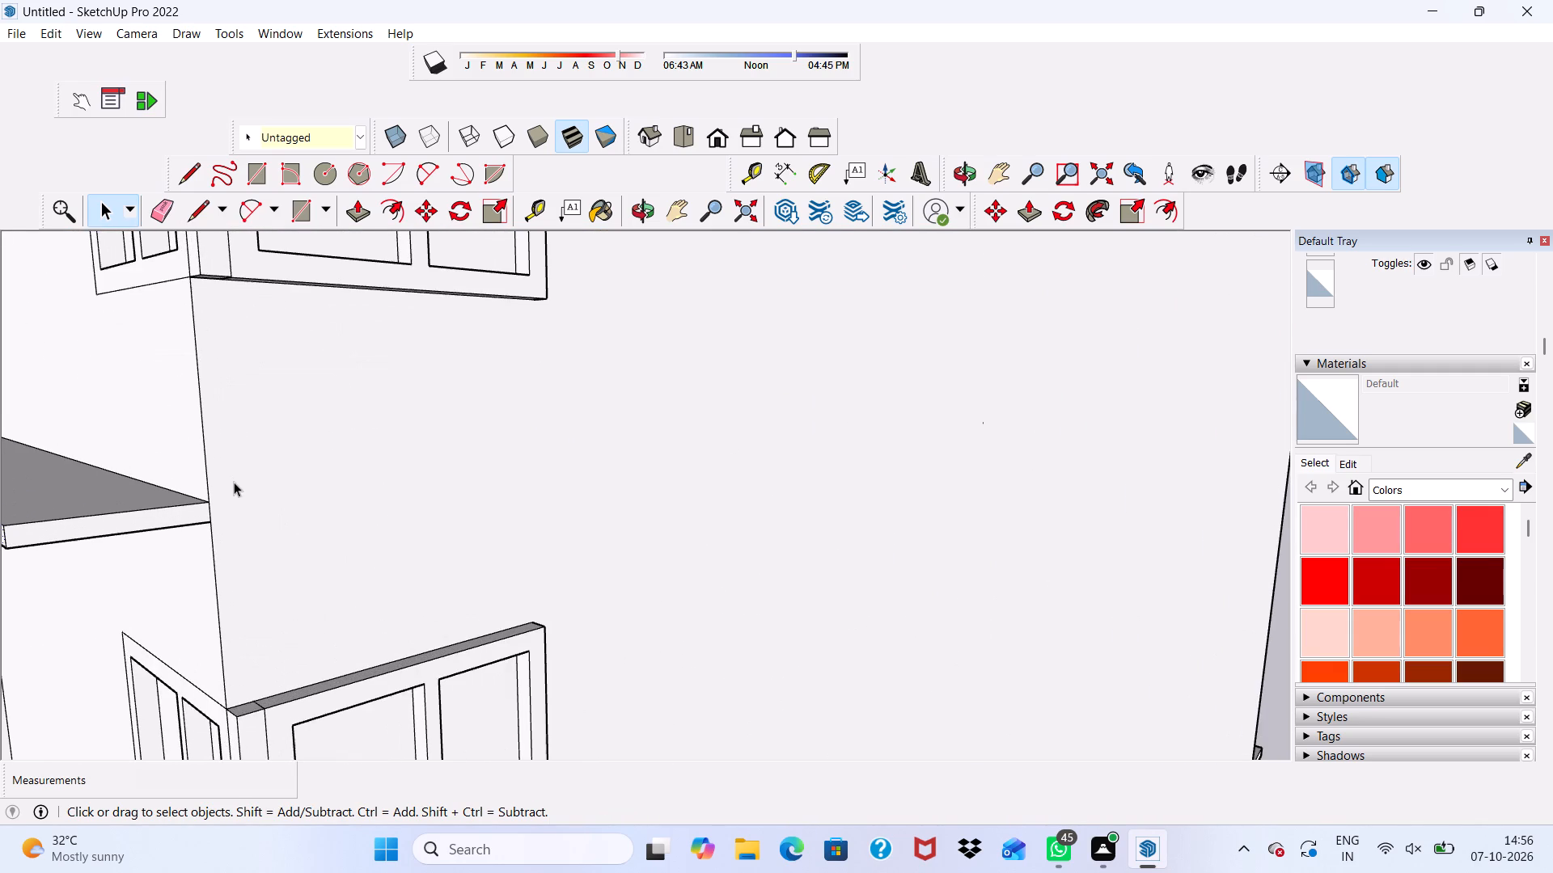
{"action": "left_click", "coordinate": [261, 172]}
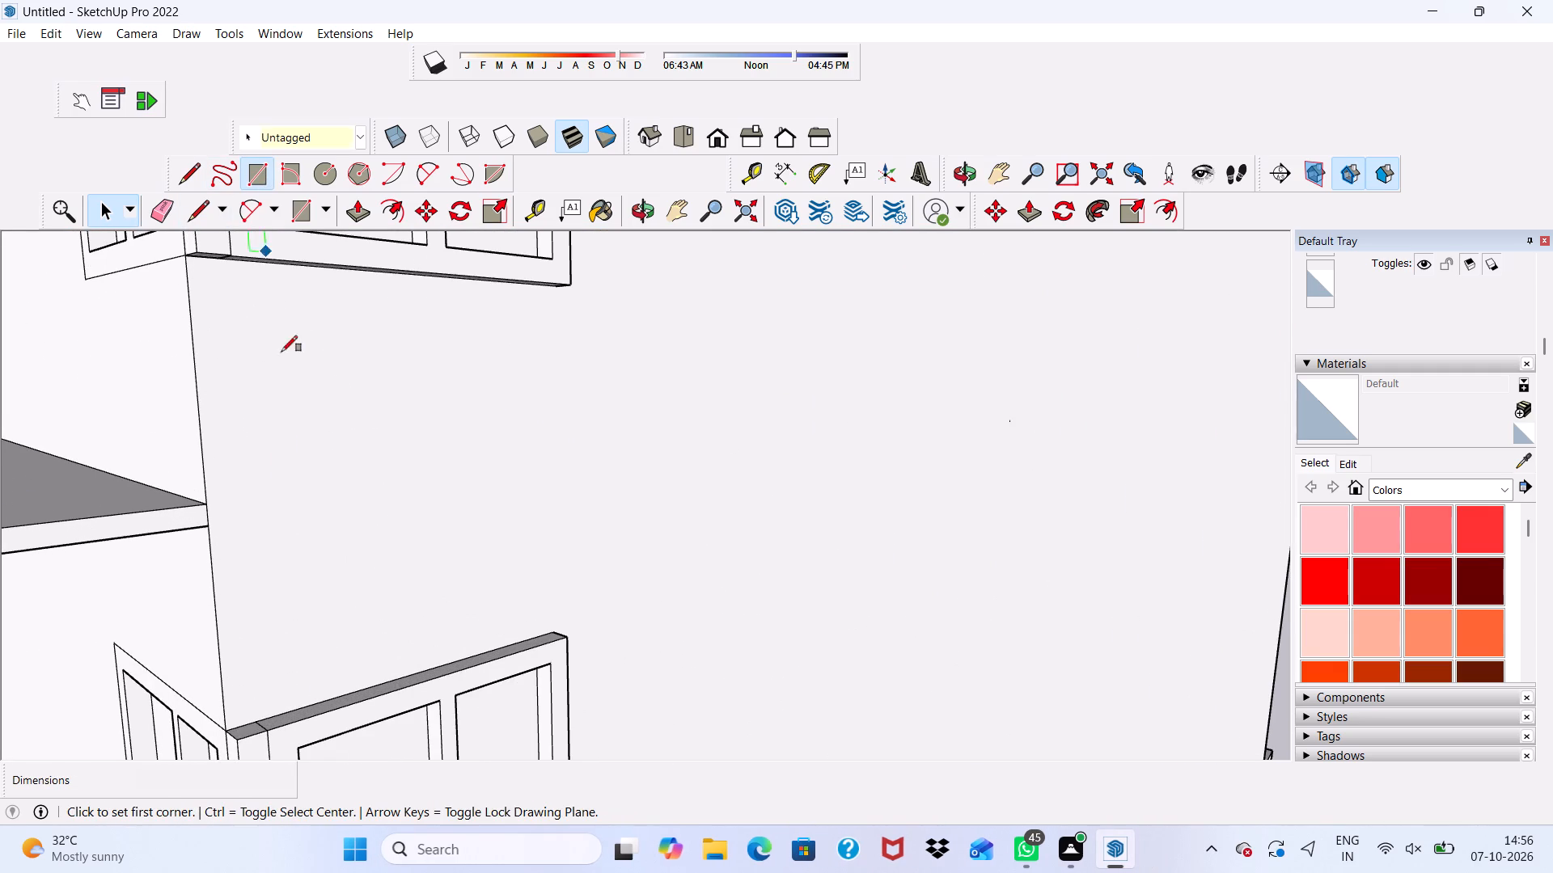
{"action": "scroll", "coordinate": [290, 683], "scroll_direction": "up", "scroll_amount": 3}
{"action": "scroll", "coordinate": [159, 438], "scroll_direction": "up", "scroll_amount": 1}
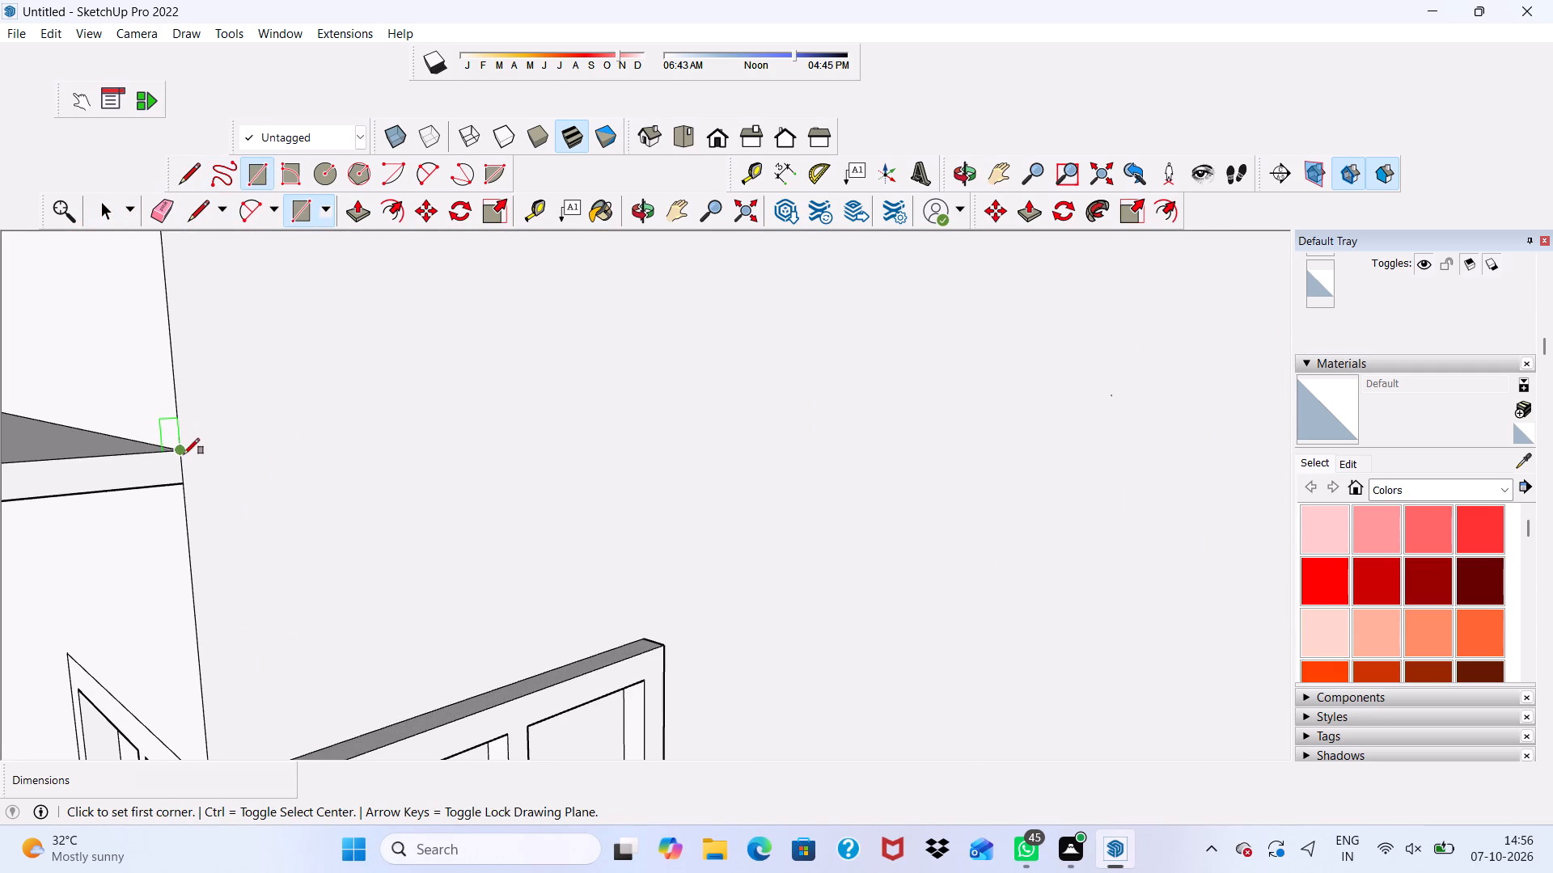
{"action": "left_click", "coordinate": [184, 454]}
{"action": "scroll", "coordinate": [542, 430], "scroll_direction": "down", "scroll_amount": 2}
{"action": "scroll", "coordinate": [557, 442], "scroll_direction": "up", "scroll_amount": 1}
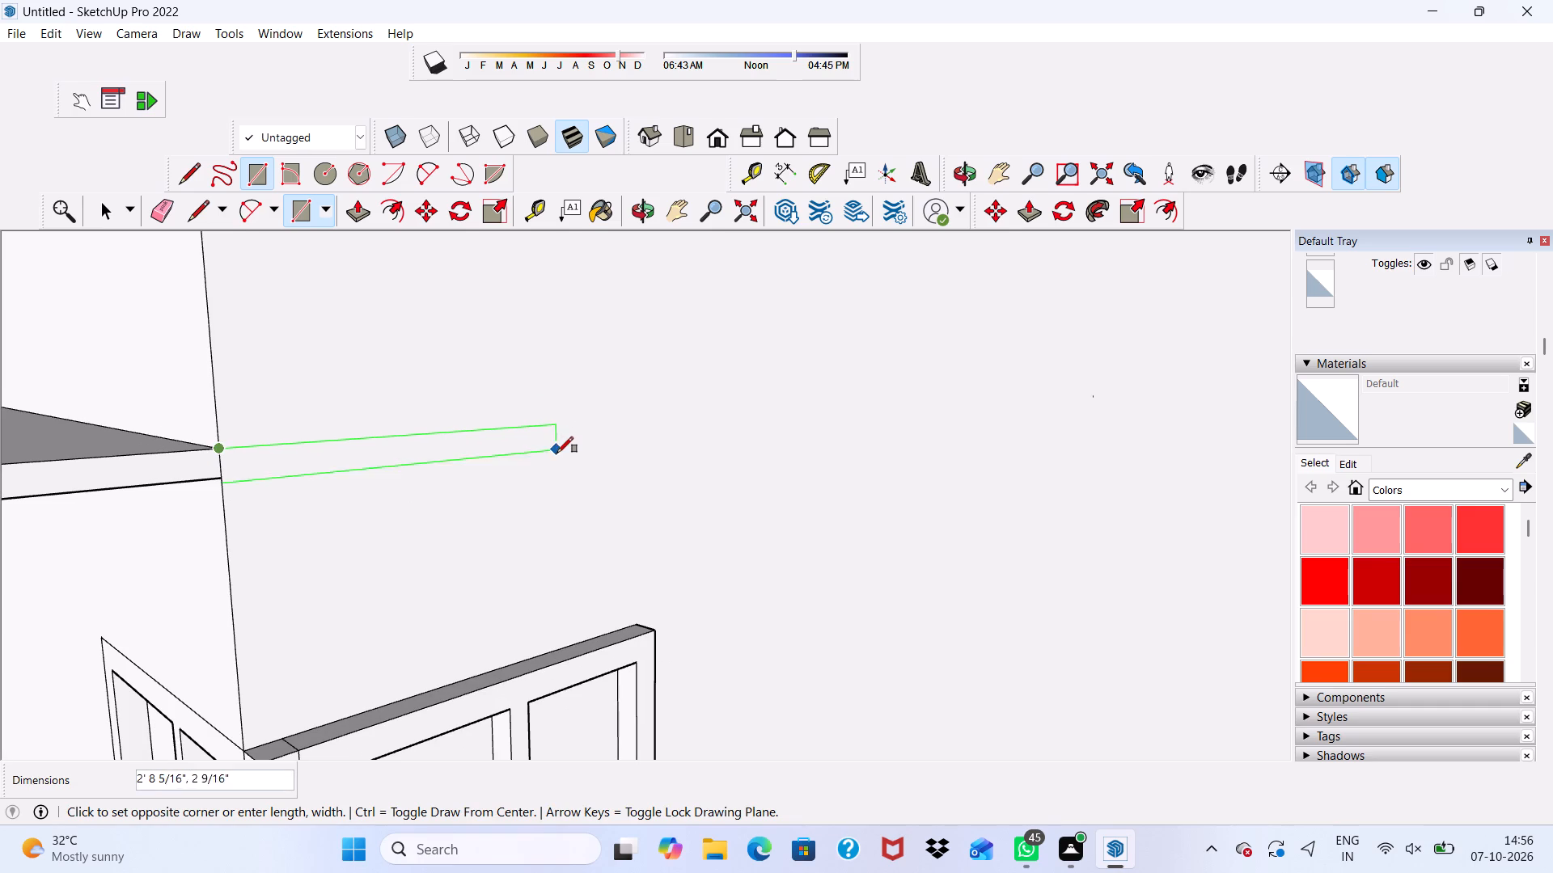
{"action": "scroll", "coordinate": [561, 447], "scroll_direction": "down", "scroll_amount": 4}
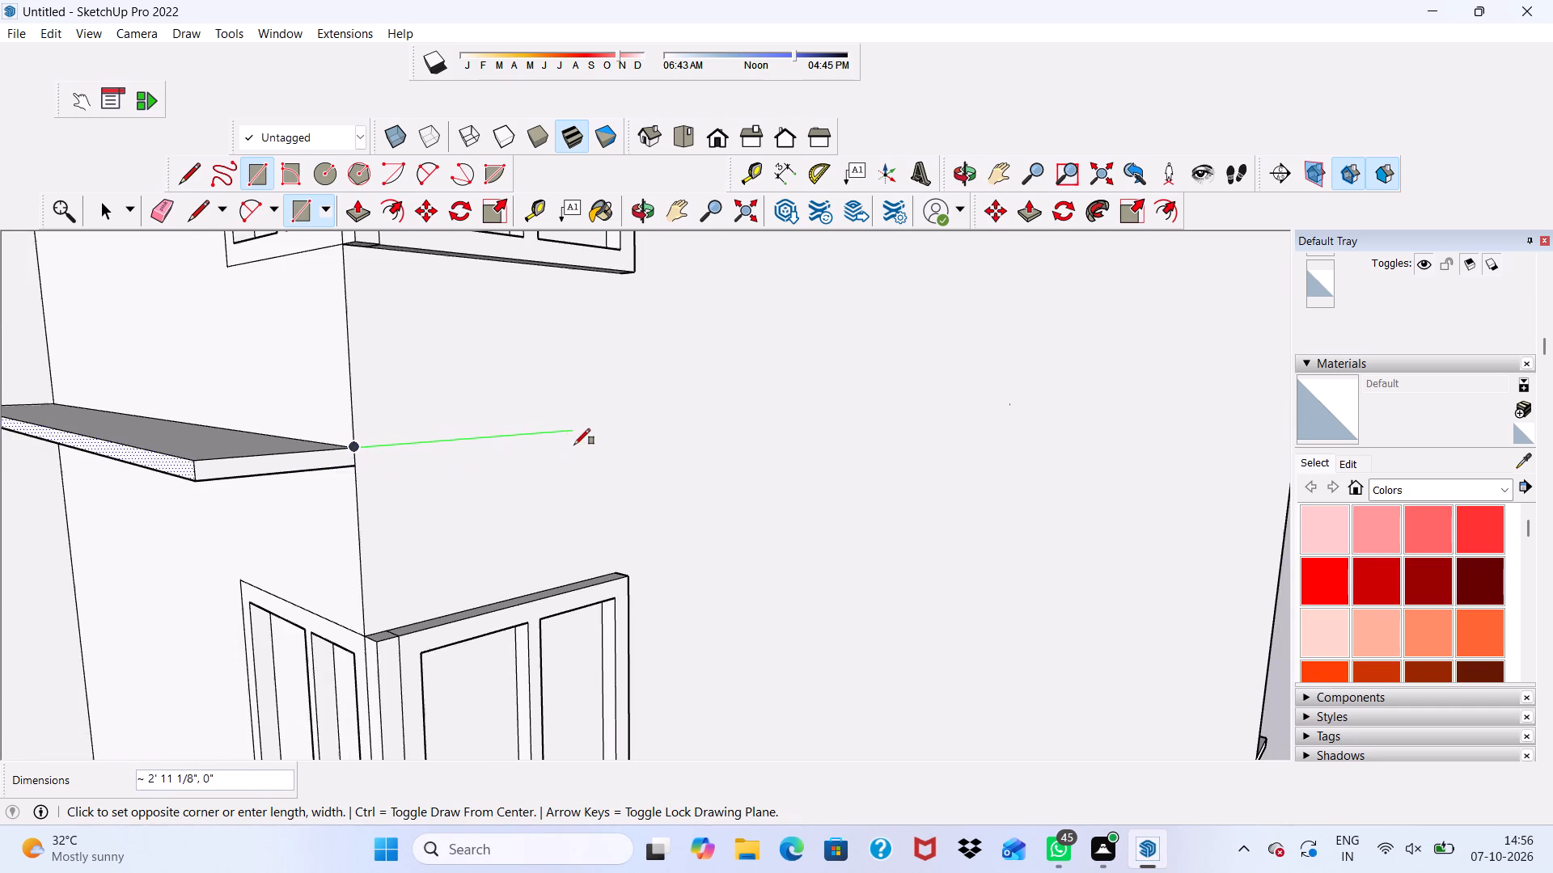
{"action": "middle_click_drag", "start_coordinate": [575, 445], "coordinate": [422, 400]}
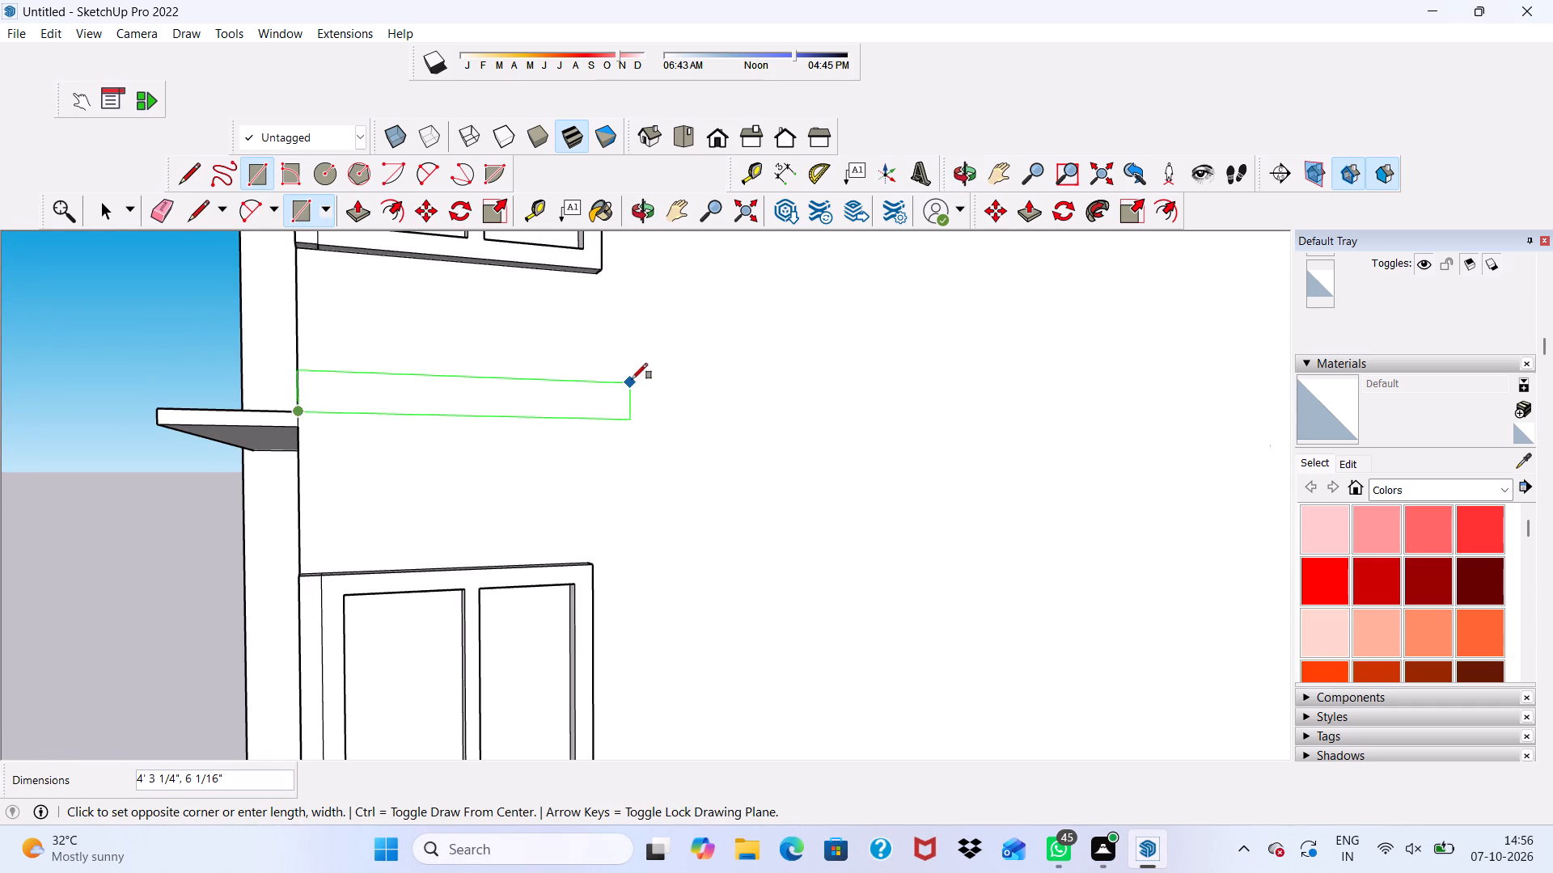
{"action": "scroll", "coordinate": [655, 419], "scroll_direction": "up", "scroll_amount": 2}
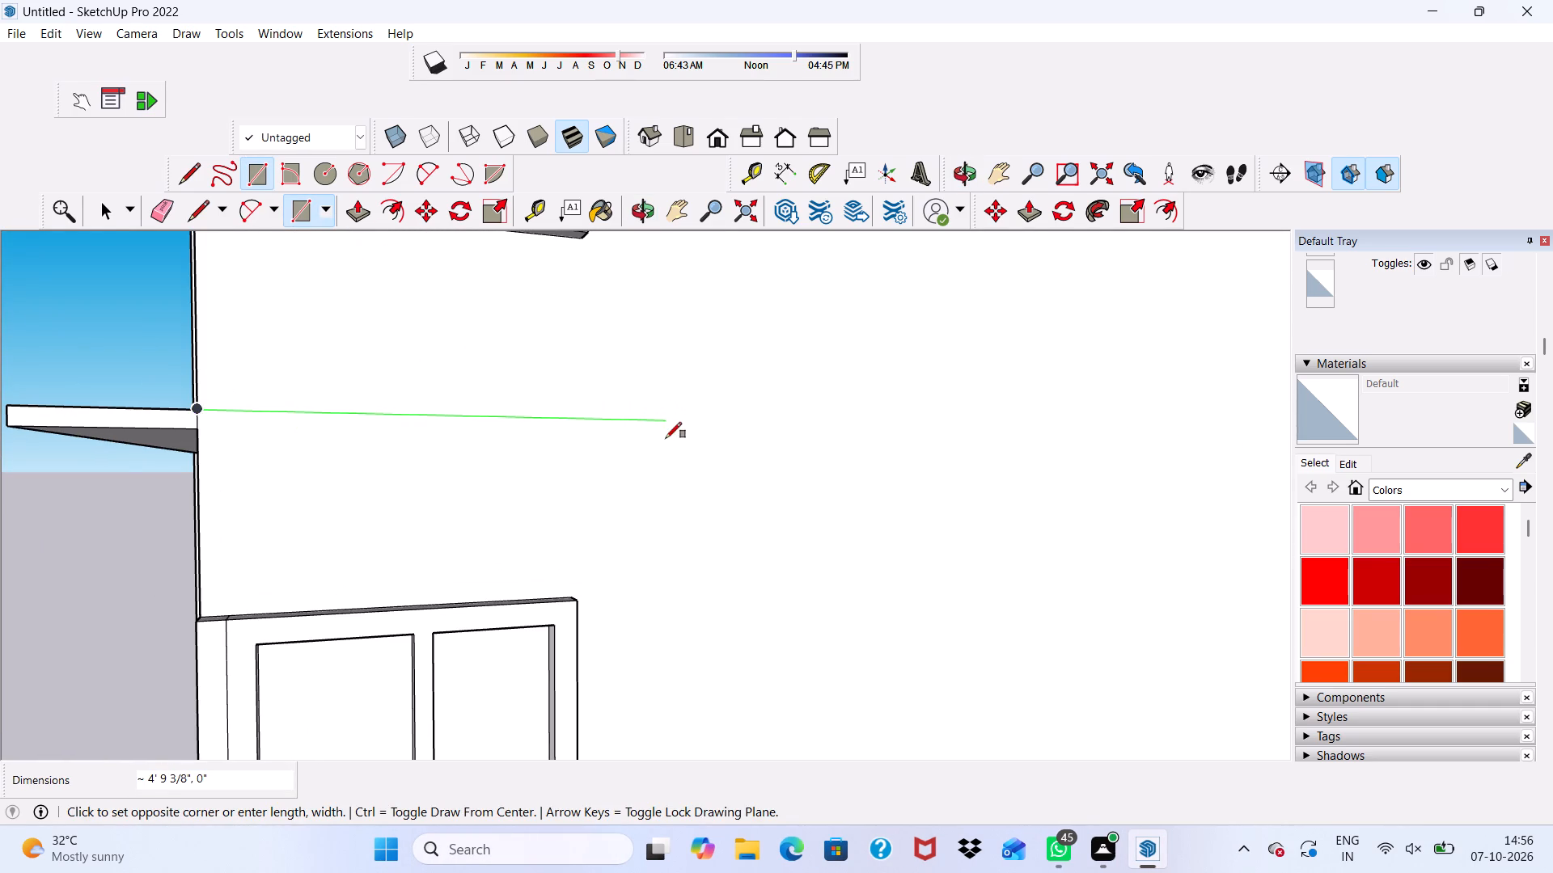
{"action": "scroll", "coordinate": [664, 445], "scroll_direction": "up", "scroll_amount": 3}
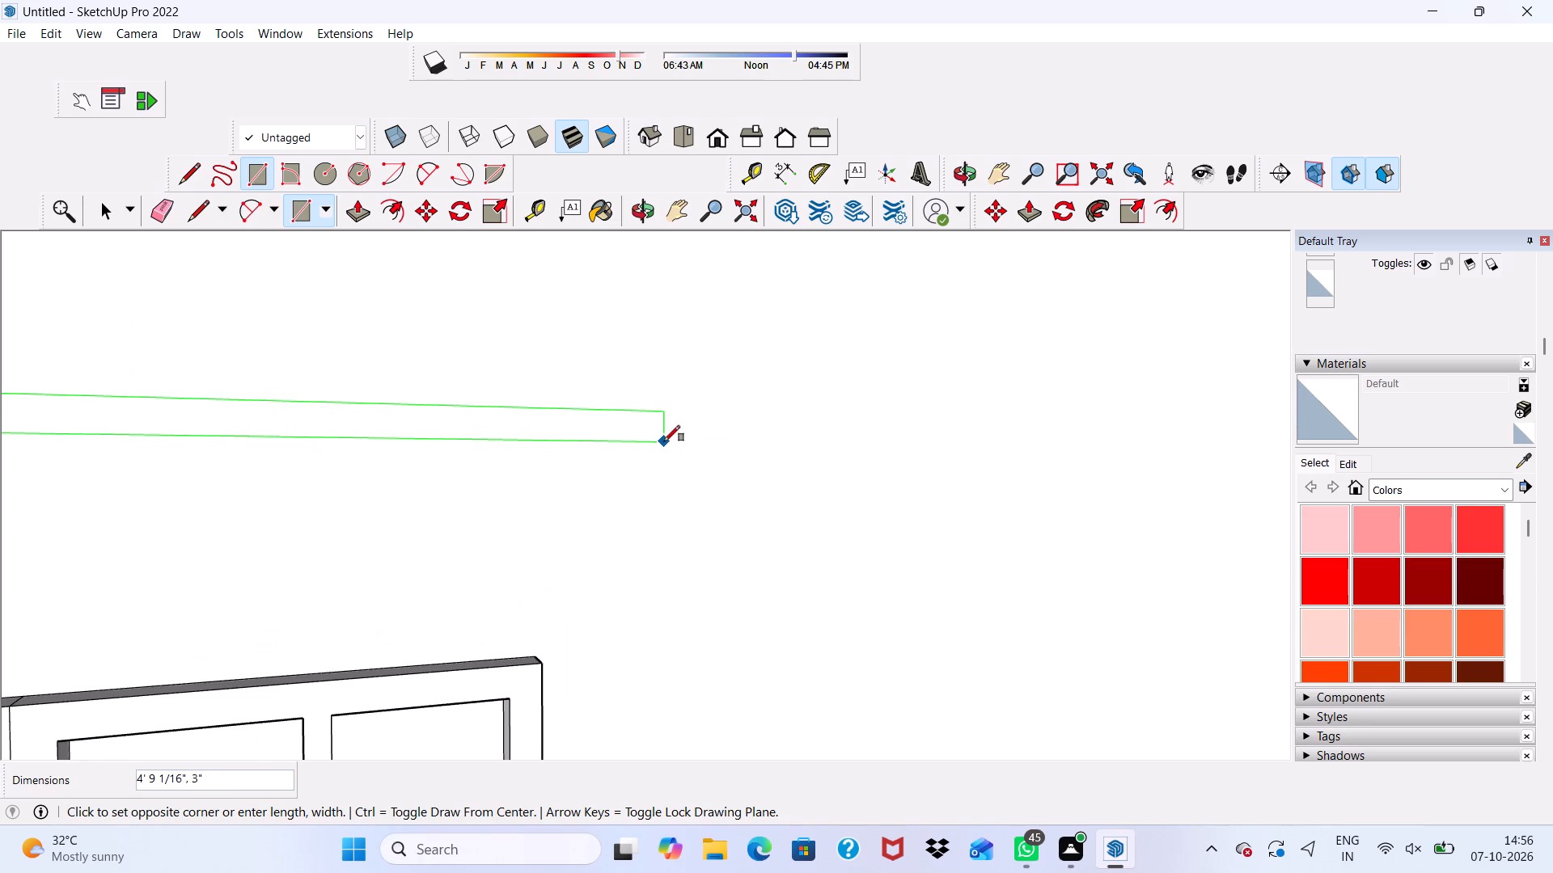
{"action": "left_click", "coordinate": [664, 441]}
{"action": "scroll", "coordinate": [674, 428], "scroll_direction": "down", "scroll_amount": 10}
{"action": "scroll", "coordinate": [768, 474], "scroll_direction": "down", "scroll_amount": 1}
{"action": "middle_click_drag", "start_coordinate": [768, 474], "coordinate": [666, 521]}
{"action": "scroll", "coordinate": [768, 474], "scroll_direction": "down", "scroll_amount": 1}
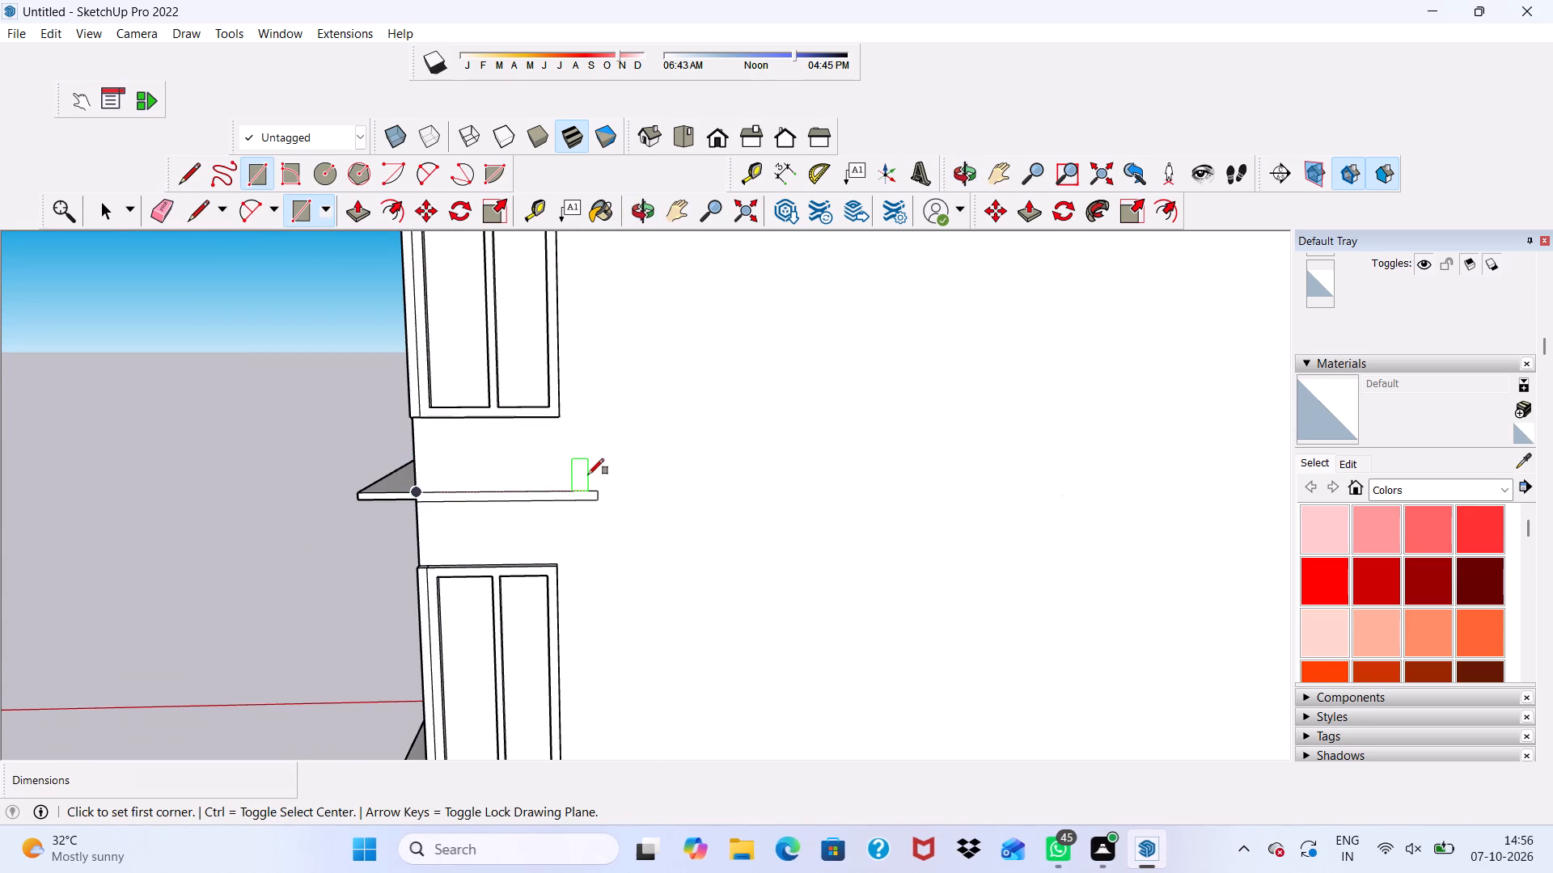
{"action": "key", "text": "space"}
Copy the top rectangular strip on the side wall straight down about 9' 2", level with the middle ledge's end.
{"action": "scroll", "coordinate": [565, 512], "scroll_direction": "up", "scroll_amount": 2}
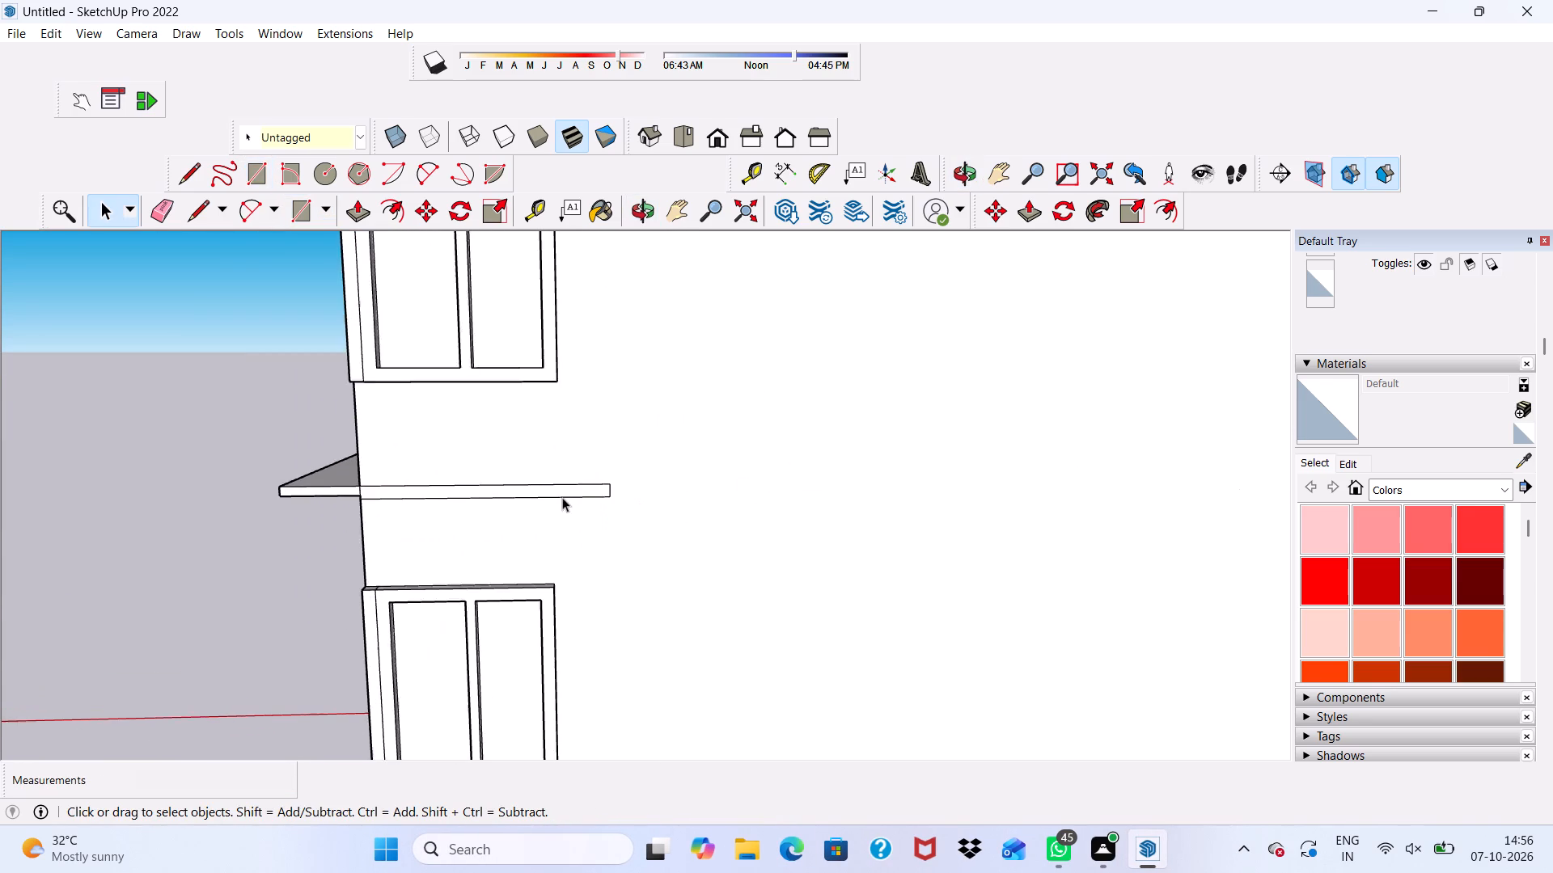
{"action": "scroll", "coordinate": [562, 497], "scroll_direction": "up", "scroll_amount": 4}
{"action": "double_click", "coordinate": [561, 496]}
{"action": "scroll", "coordinate": [548, 587], "scroll_direction": "down", "scroll_amount": 6}
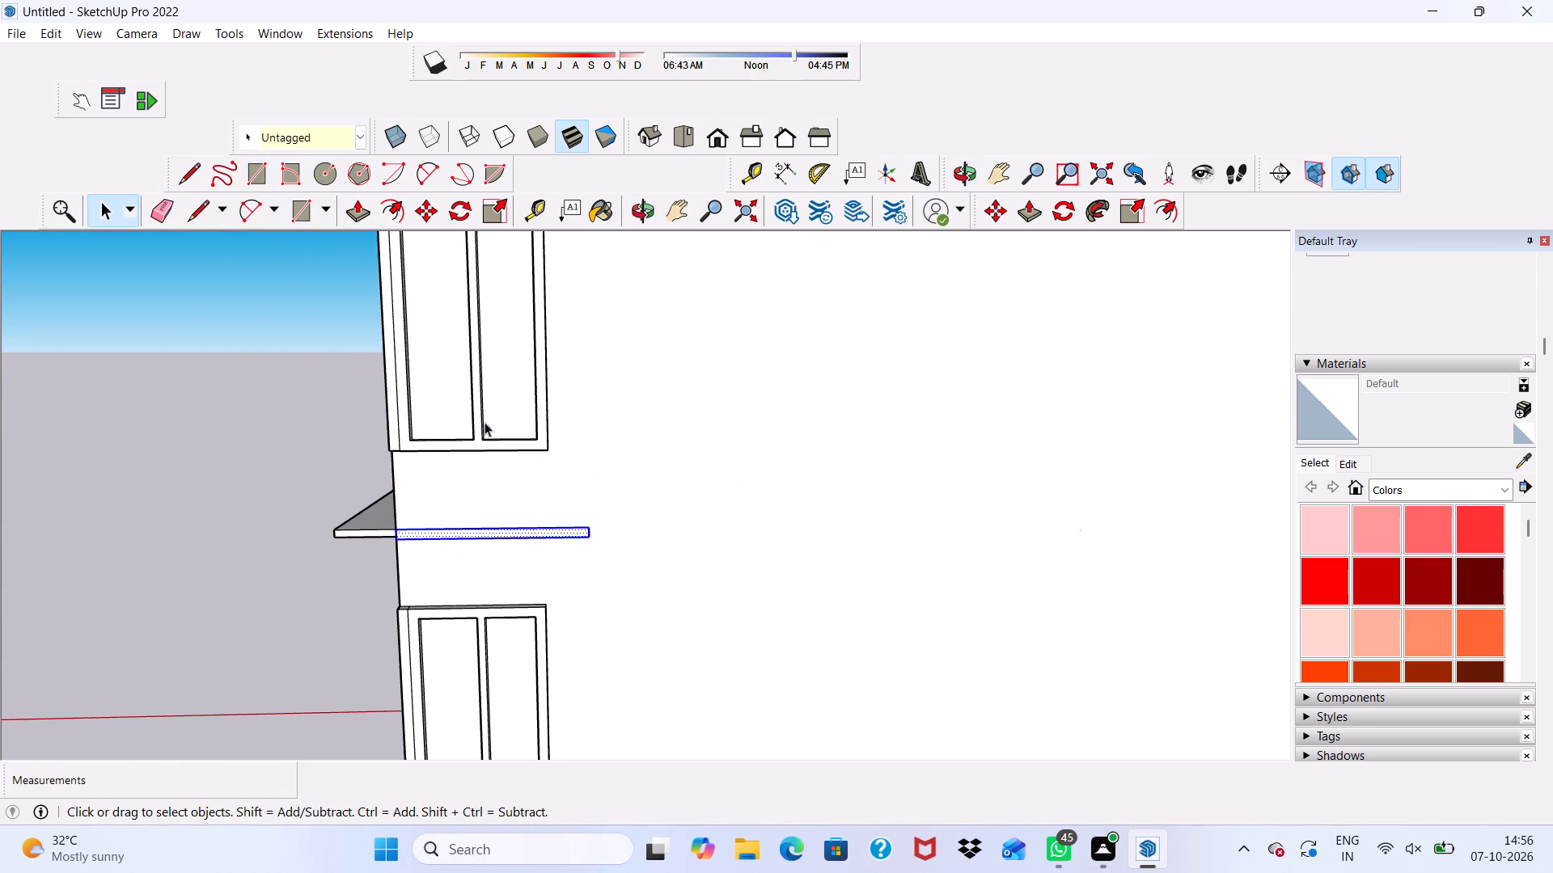
{"action": "left_click_drag", "start_coordinate": [430, 205], "coordinate": [427, 227]}
{"action": "left_click", "coordinate": [495, 531]}
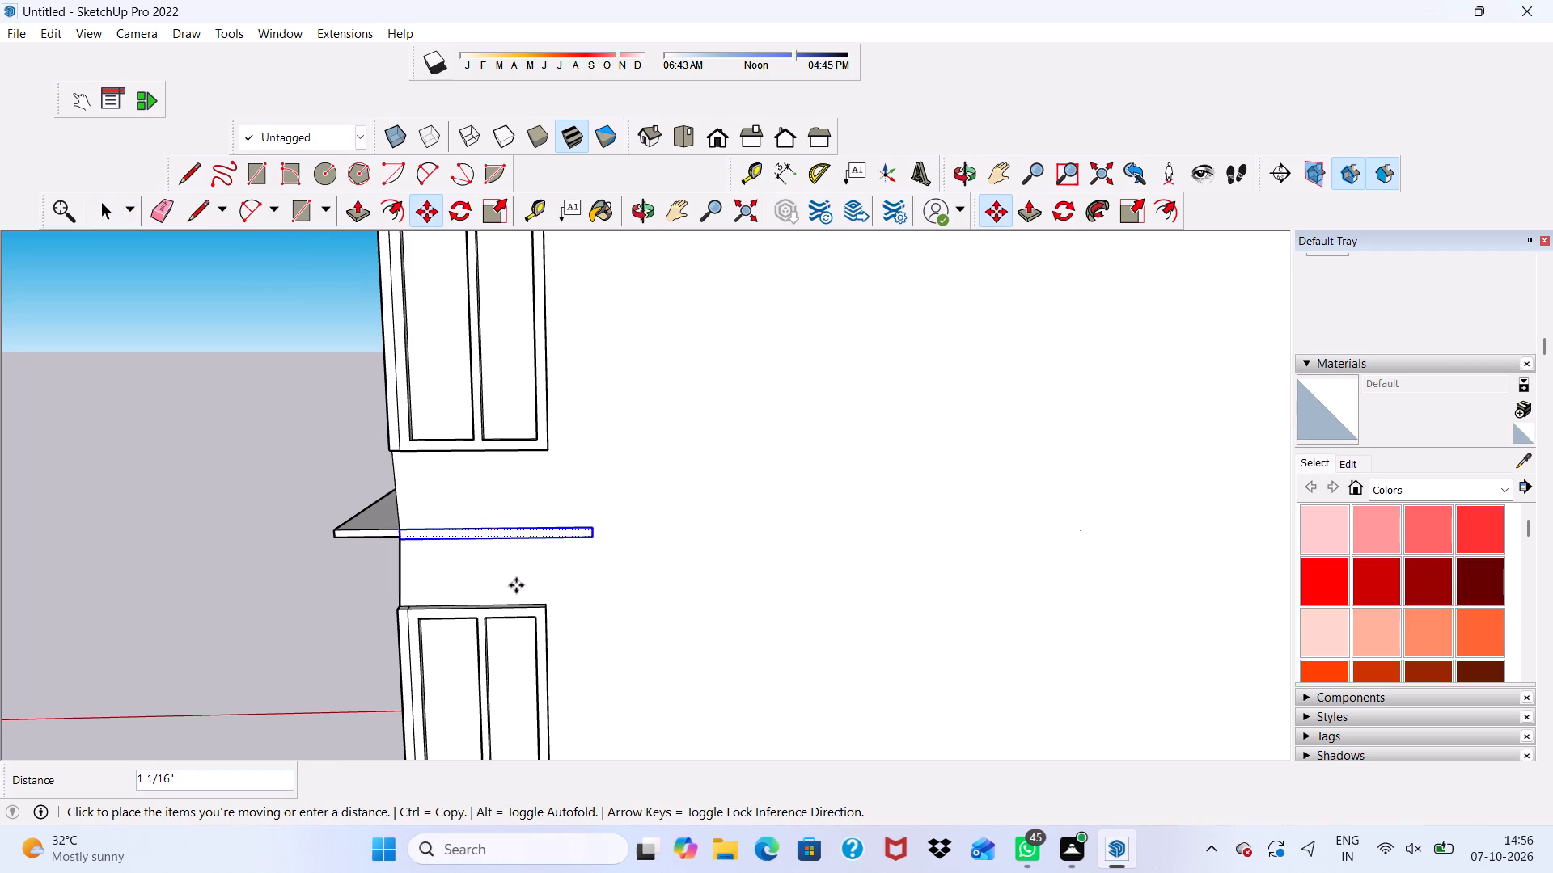
{"action": "scroll", "coordinate": [517, 537], "scroll_direction": "down", "scroll_amount": 12}
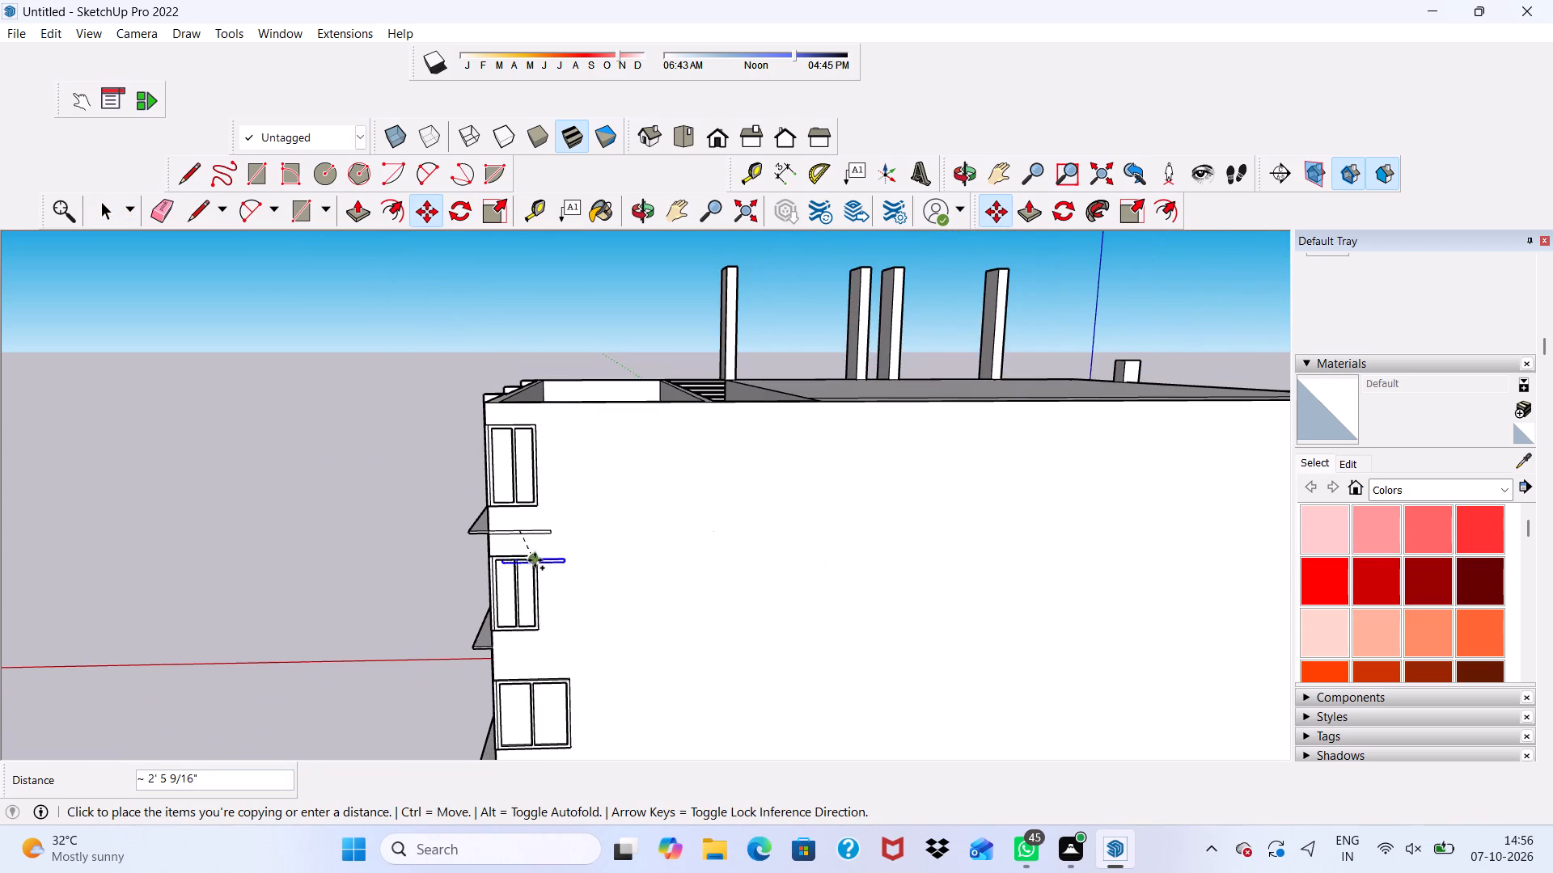
{"action": "scroll", "coordinate": [518, 653], "scroll_direction": "up", "scroll_amount": 7}
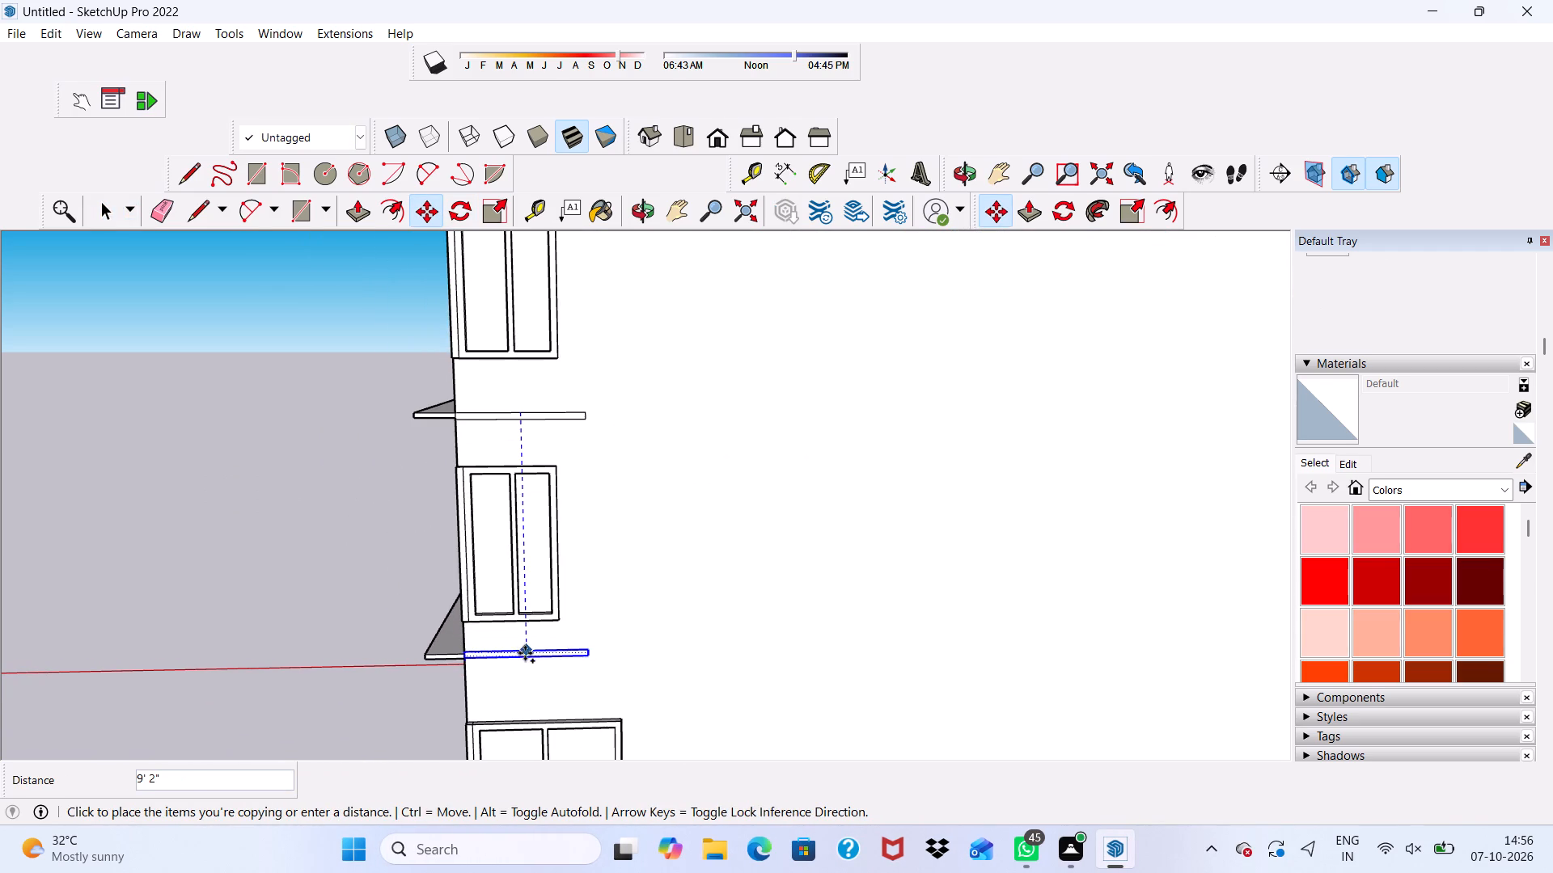
{"action": "scroll", "coordinate": [525, 653], "scroll_direction": "up", "scroll_amount": 6}
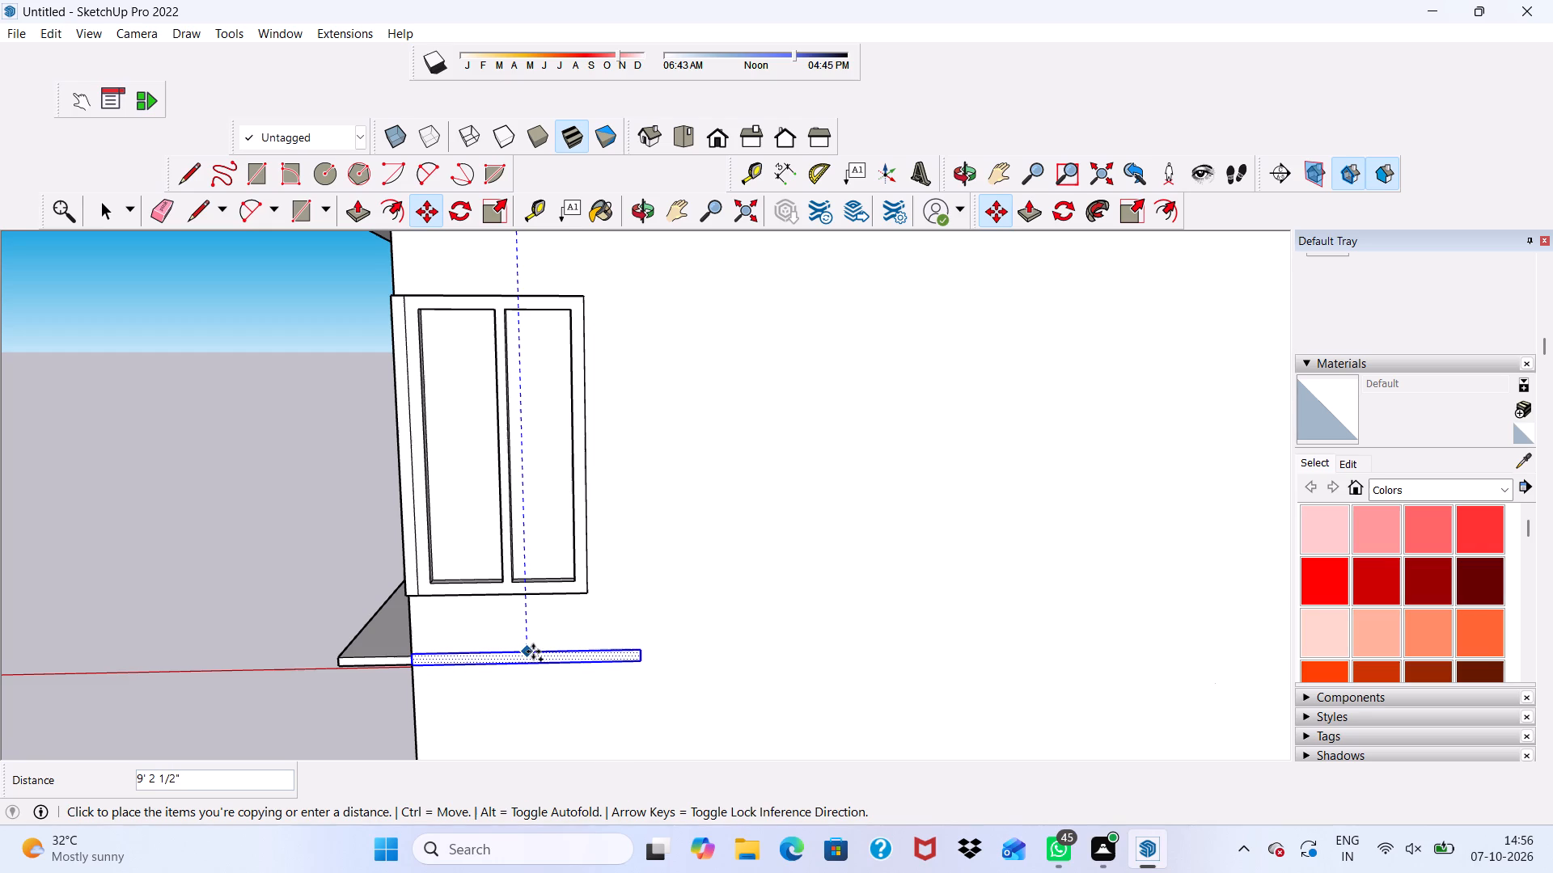
{"action": "left_click", "coordinate": [533, 652]}
Copy the middle side-wall strip straight down about 10' 5", in line with the lowest ledge's end.
{"action": "scroll", "coordinate": [532, 591], "scroll_direction": "down", "scroll_amount": 14}
{"action": "scroll", "coordinate": [567, 609], "scroll_direction": "up", "scroll_amount": 4}
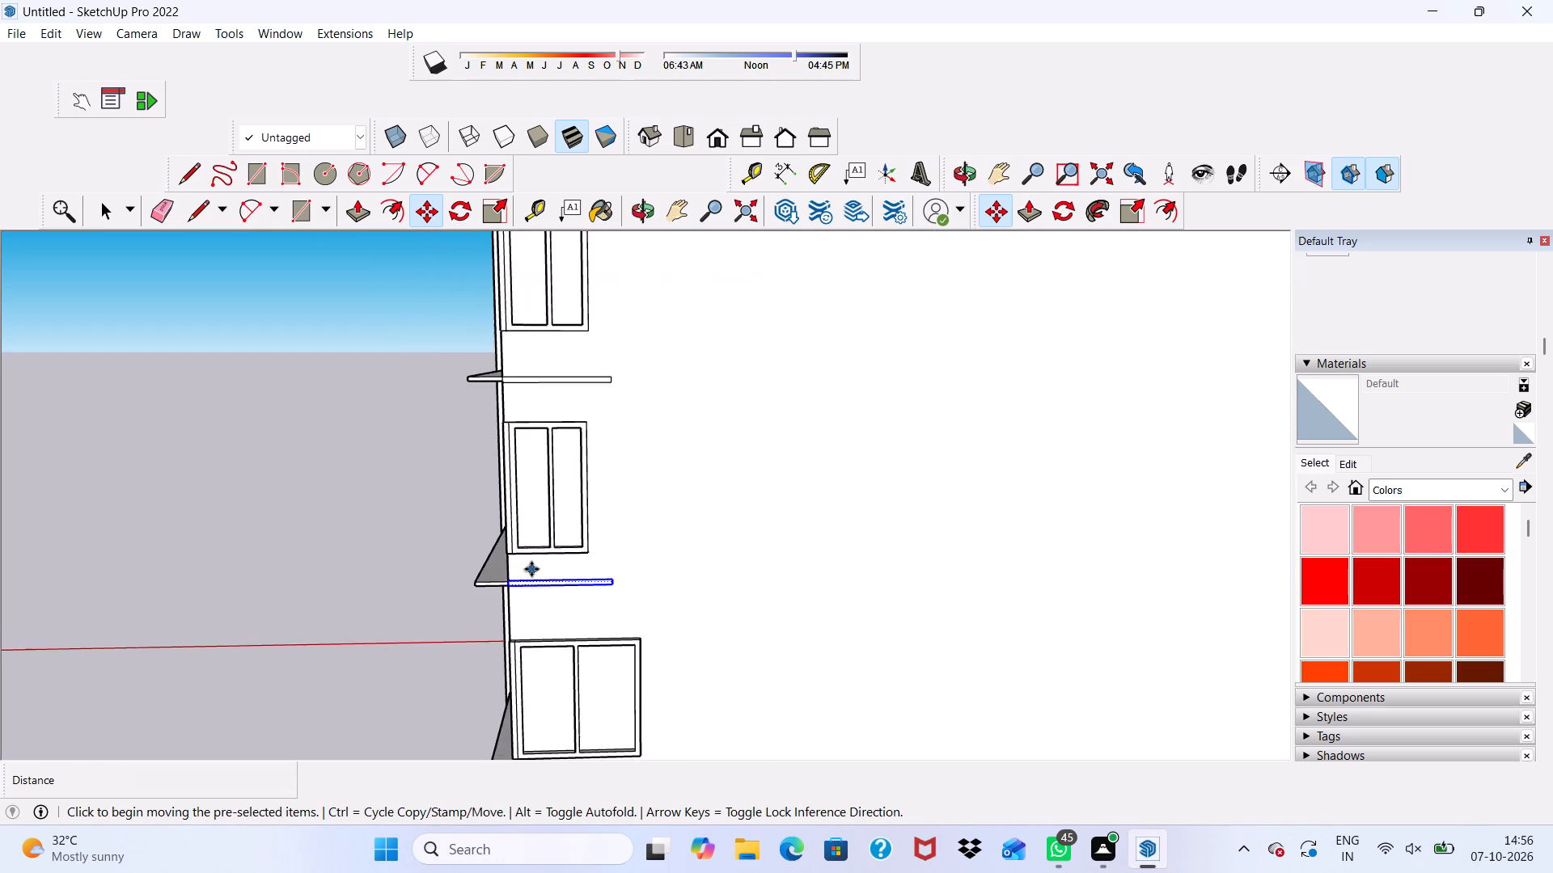
{"action": "scroll", "coordinate": [531, 569], "scroll_direction": "up", "scroll_amount": 5}
{"action": "left_click", "coordinate": [568, 590]}
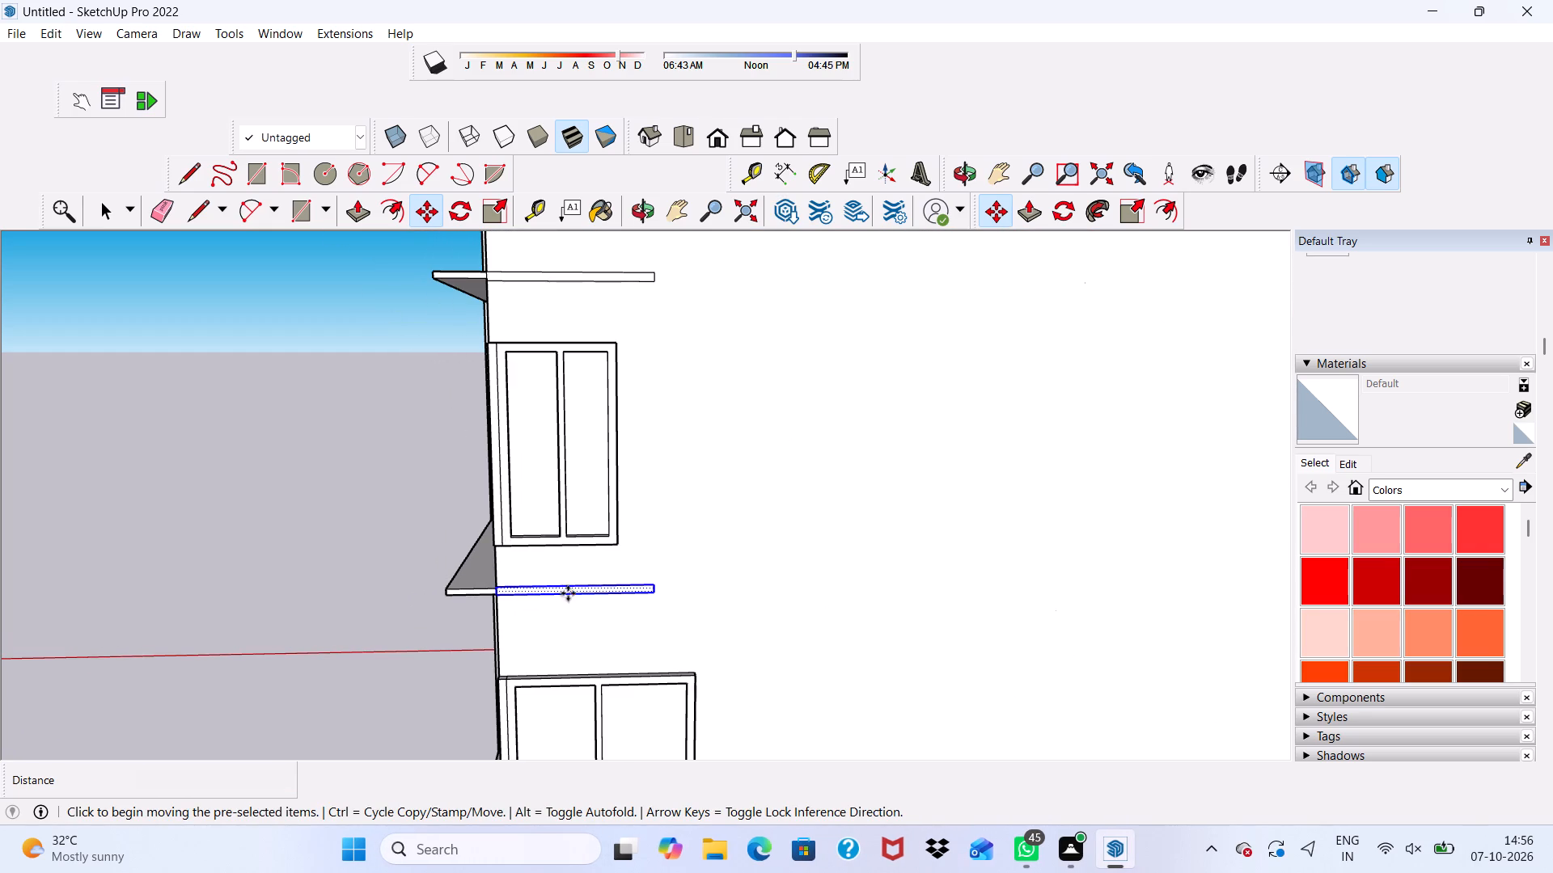
{"action": "scroll", "coordinate": [568, 609], "scroll_direction": "down", "scroll_amount": 11}
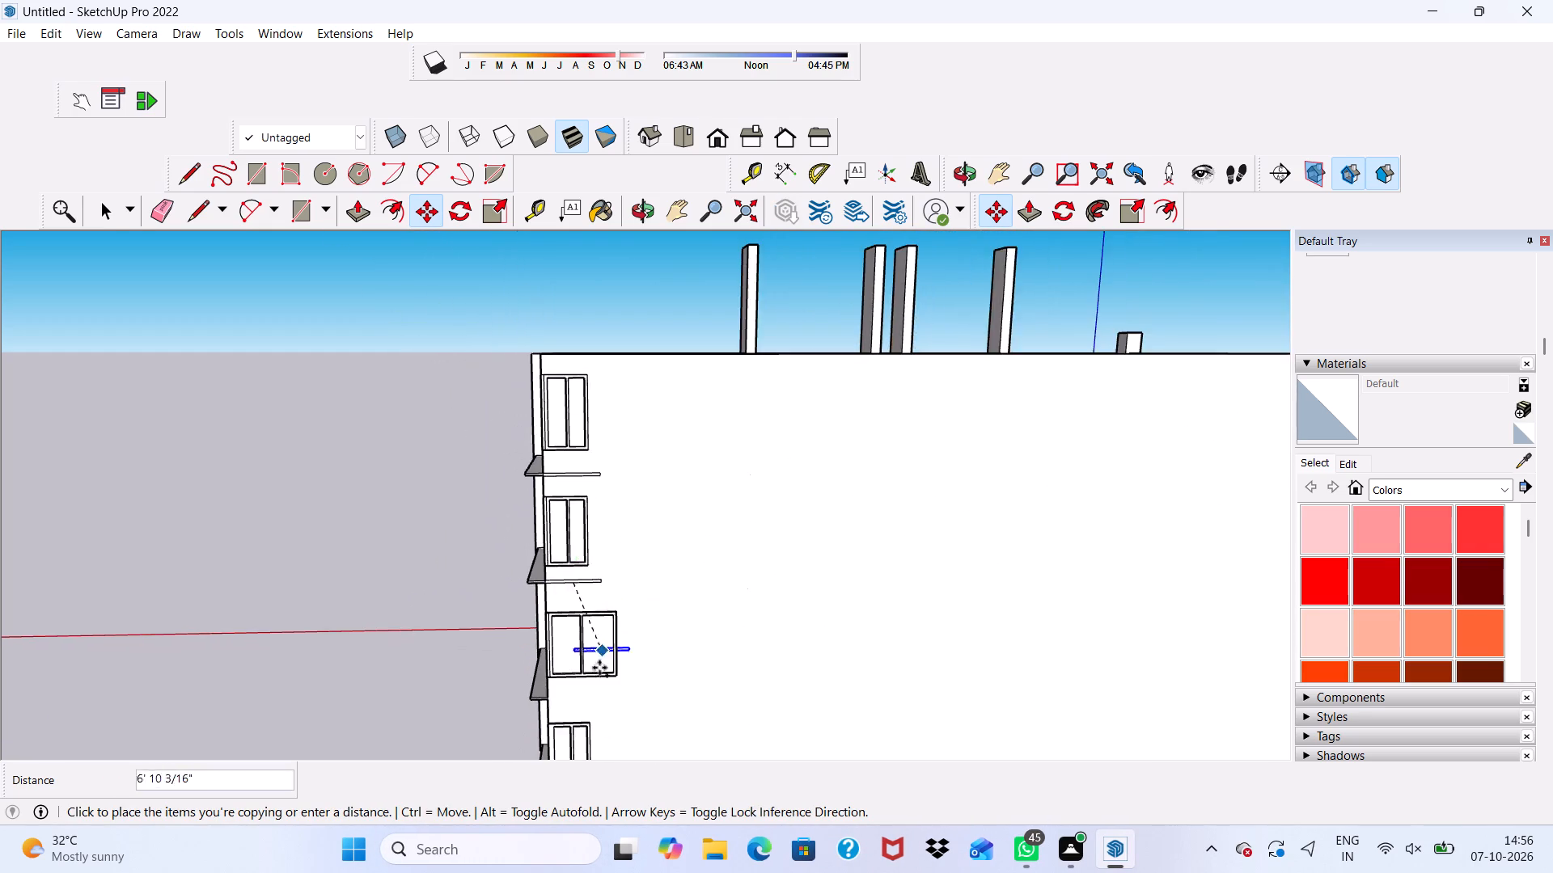
{"action": "scroll", "coordinate": [598, 688], "scroll_direction": "up", "scroll_amount": 17}
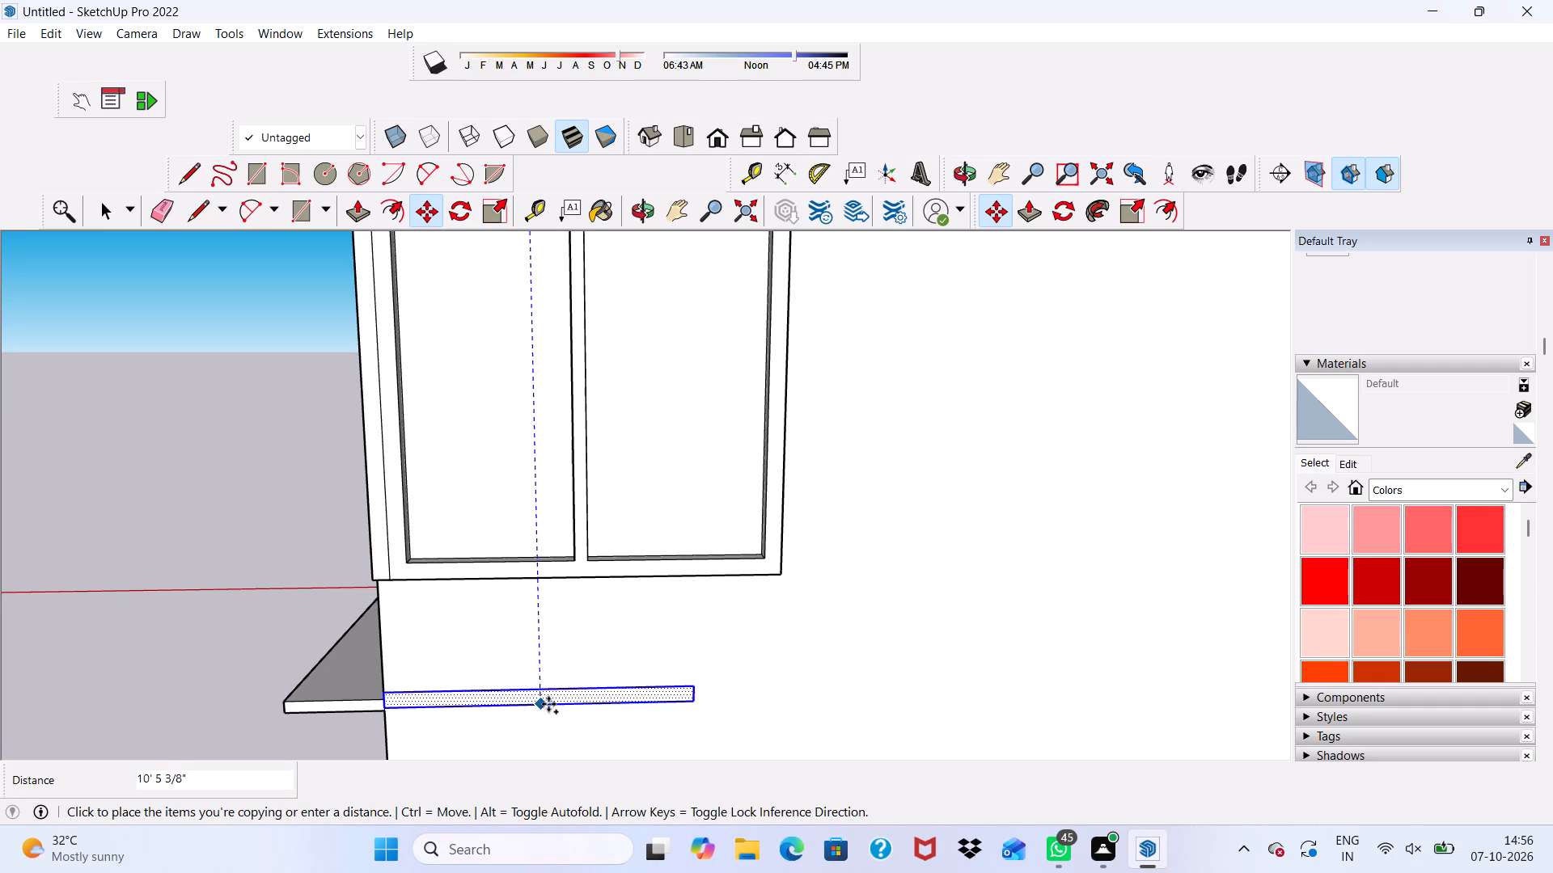
{"action": "left_click", "coordinate": [548, 707]}
Copy the lowest side-wall strip down about 10' 7" onto the edge of the base slab.
{"action": "scroll", "coordinate": [552, 631], "scroll_direction": "down", "scroll_amount": 10}
{"action": "scroll", "coordinate": [651, 638], "scroll_direction": "down", "scroll_amount": 3}
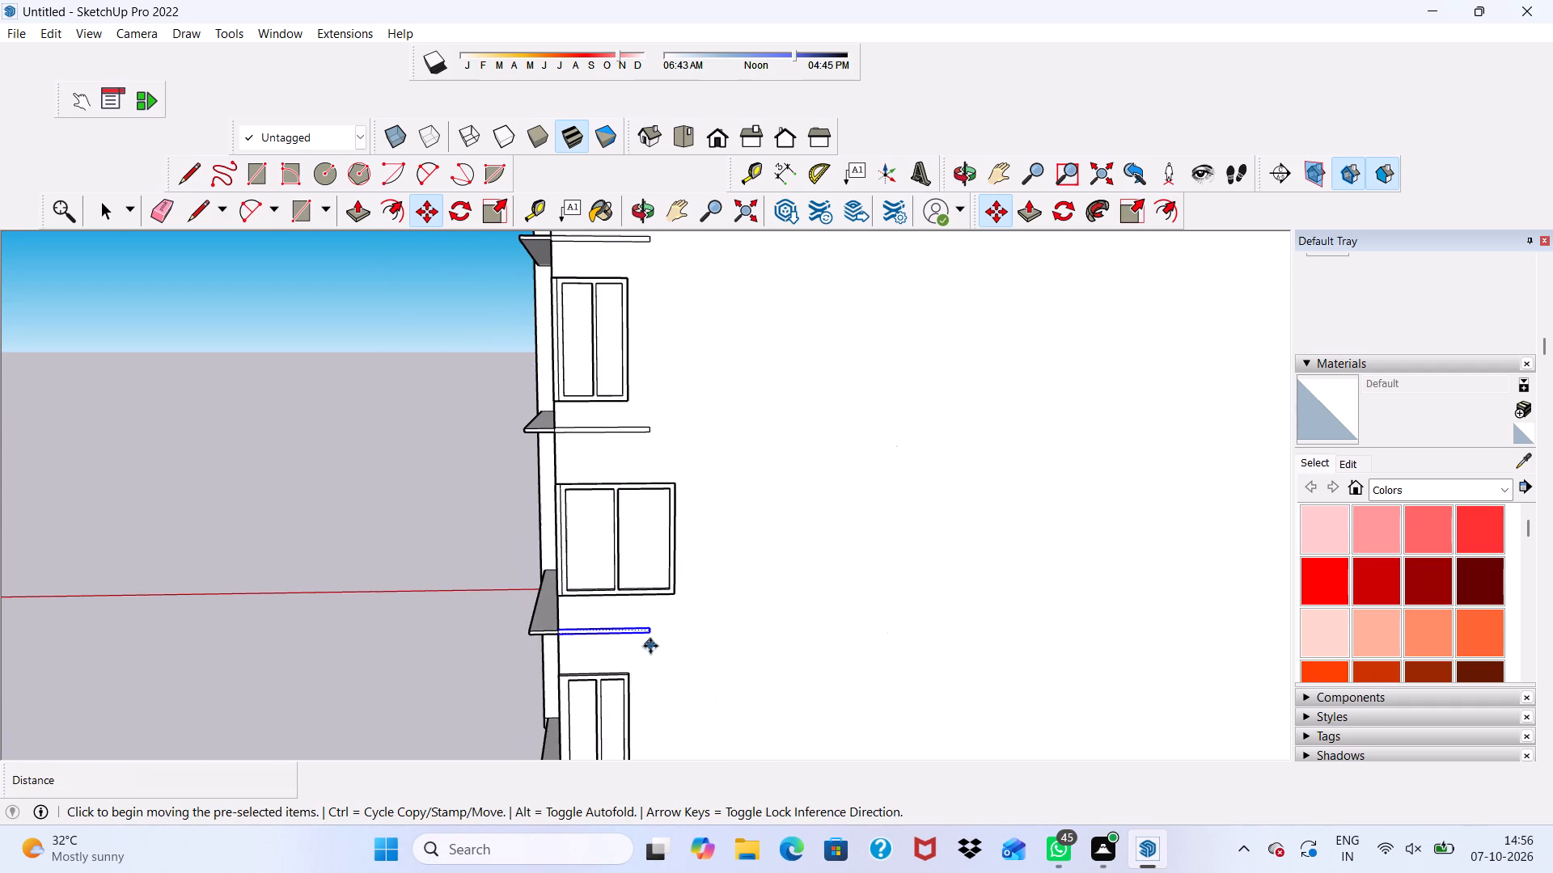
{"action": "scroll", "coordinate": [617, 652], "scroll_direction": "up", "scroll_amount": 2}
{"action": "left_click", "coordinate": [586, 635]}
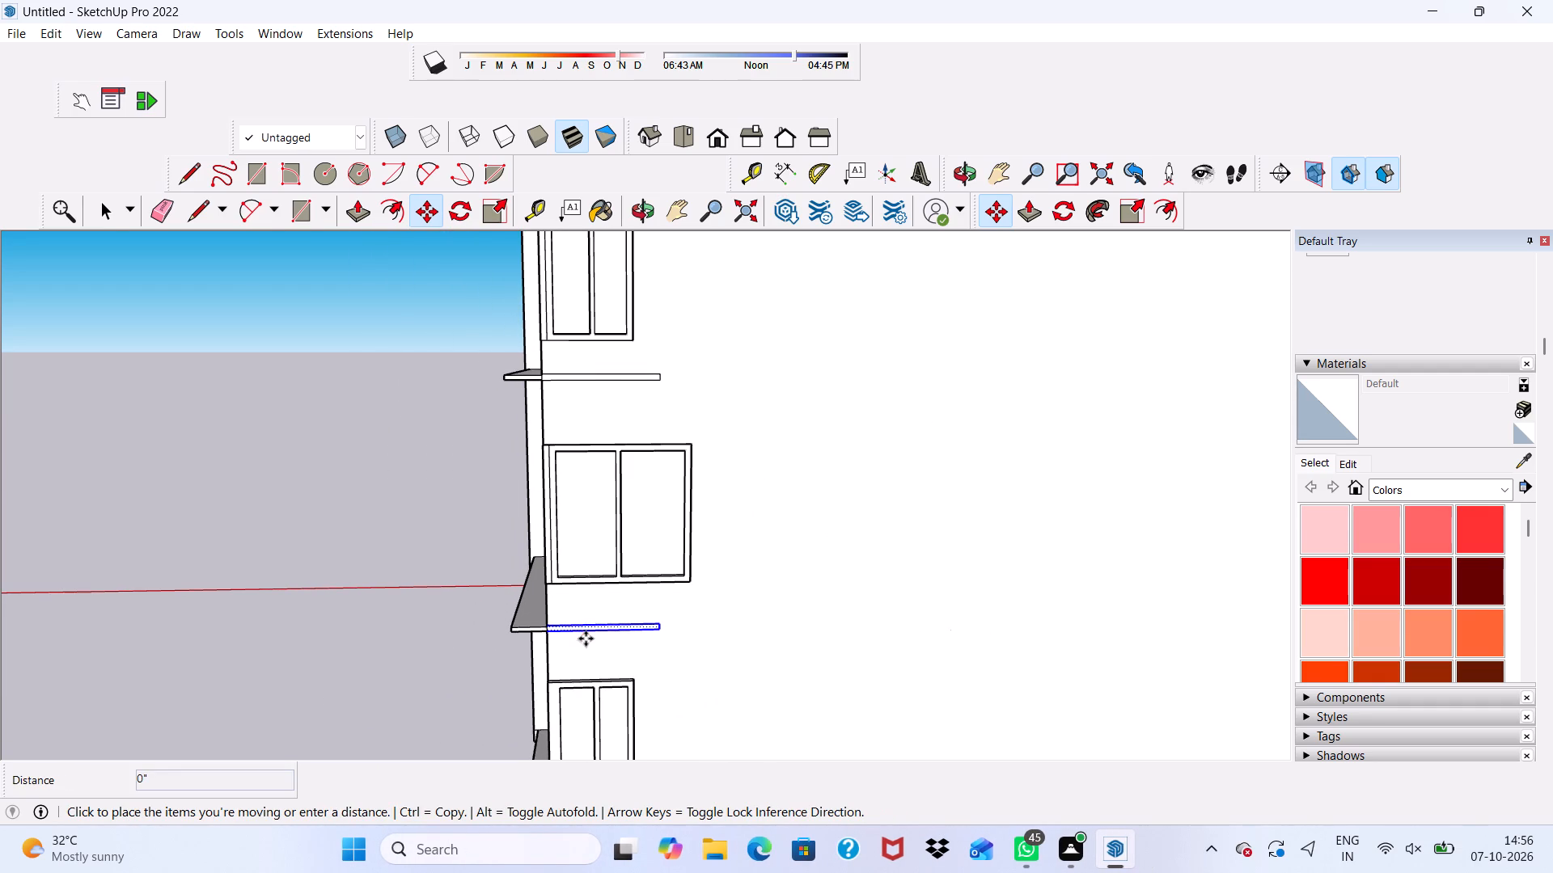
{"action": "scroll", "coordinate": [590, 653], "scroll_direction": "down", "scroll_amount": 9}
{"action": "scroll", "coordinate": [639, 735], "scroll_direction": "up", "scroll_amount": 6}
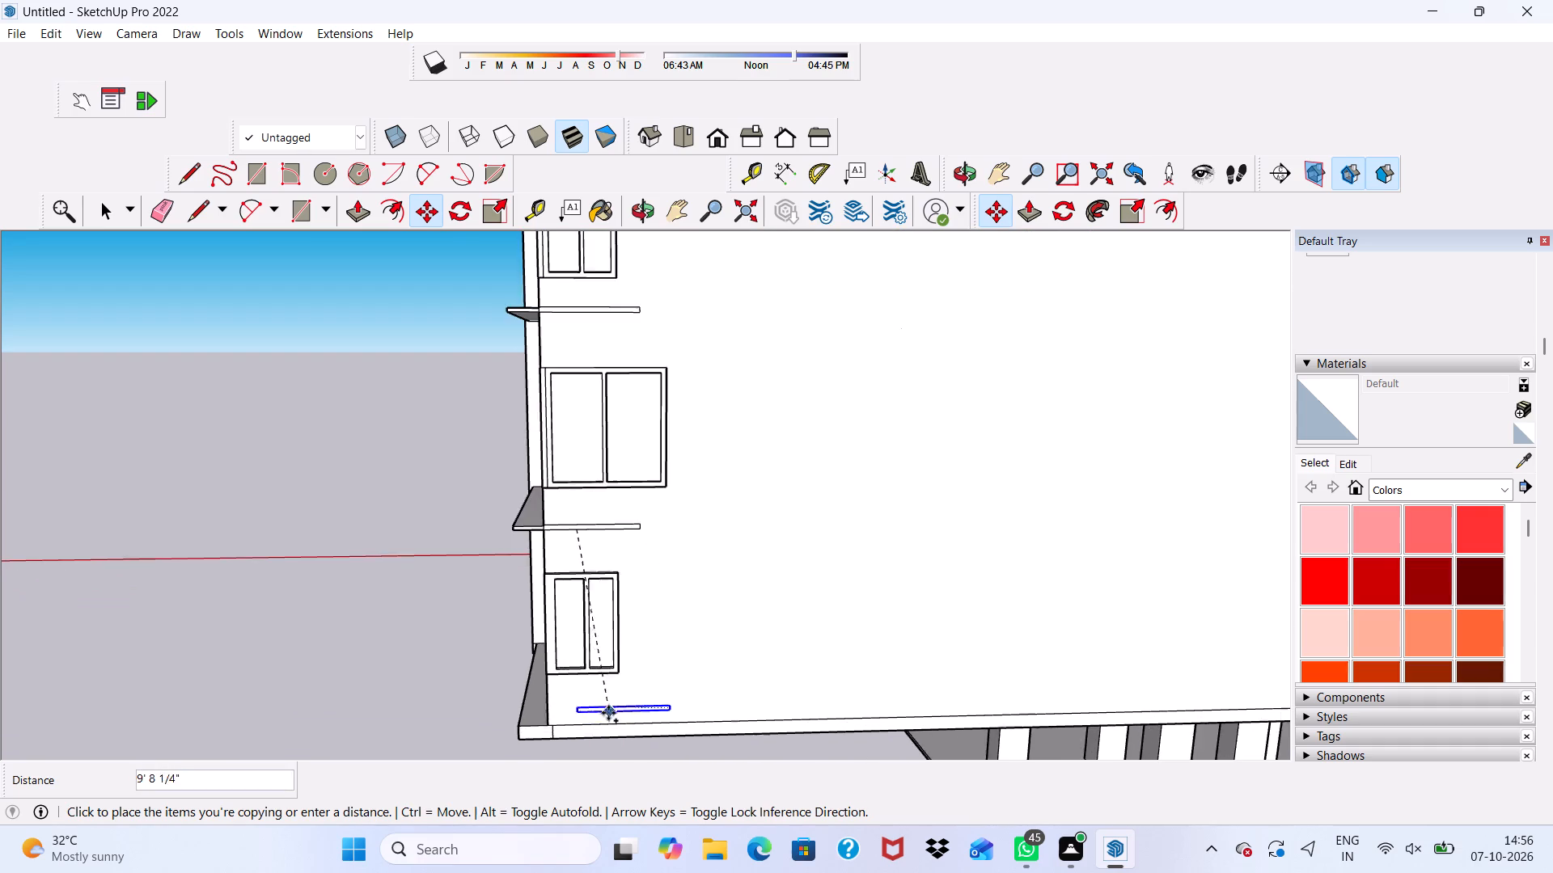
{"action": "scroll", "coordinate": [608, 713], "scroll_direction": "up", "scroll_amount": 9}
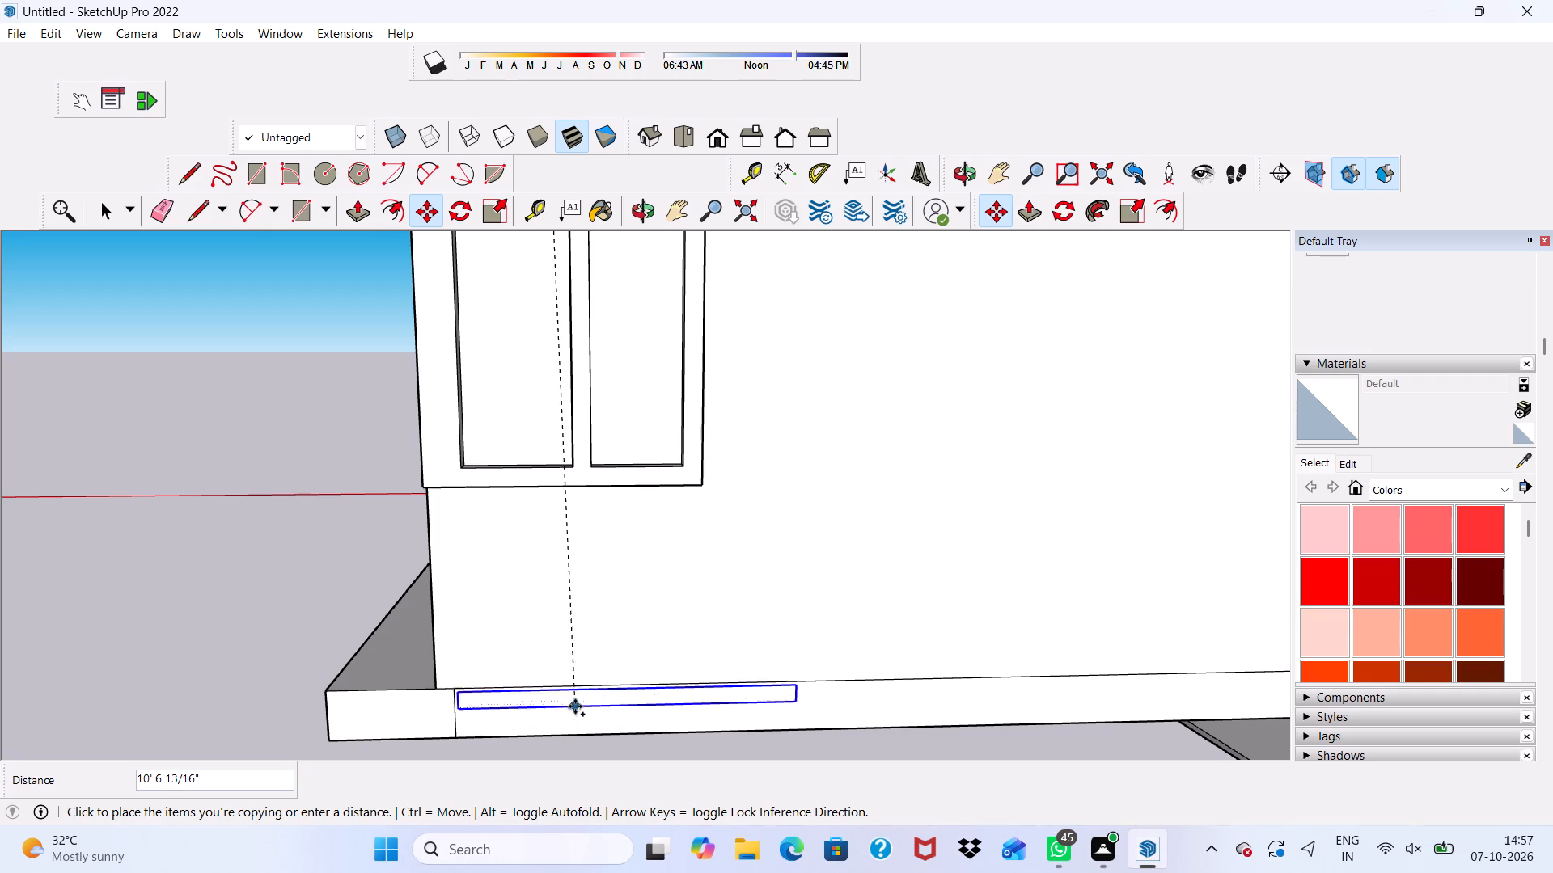
{"action": "double_click", "coordinate": [571, 706]}
{"action": "key", "text": "space"}
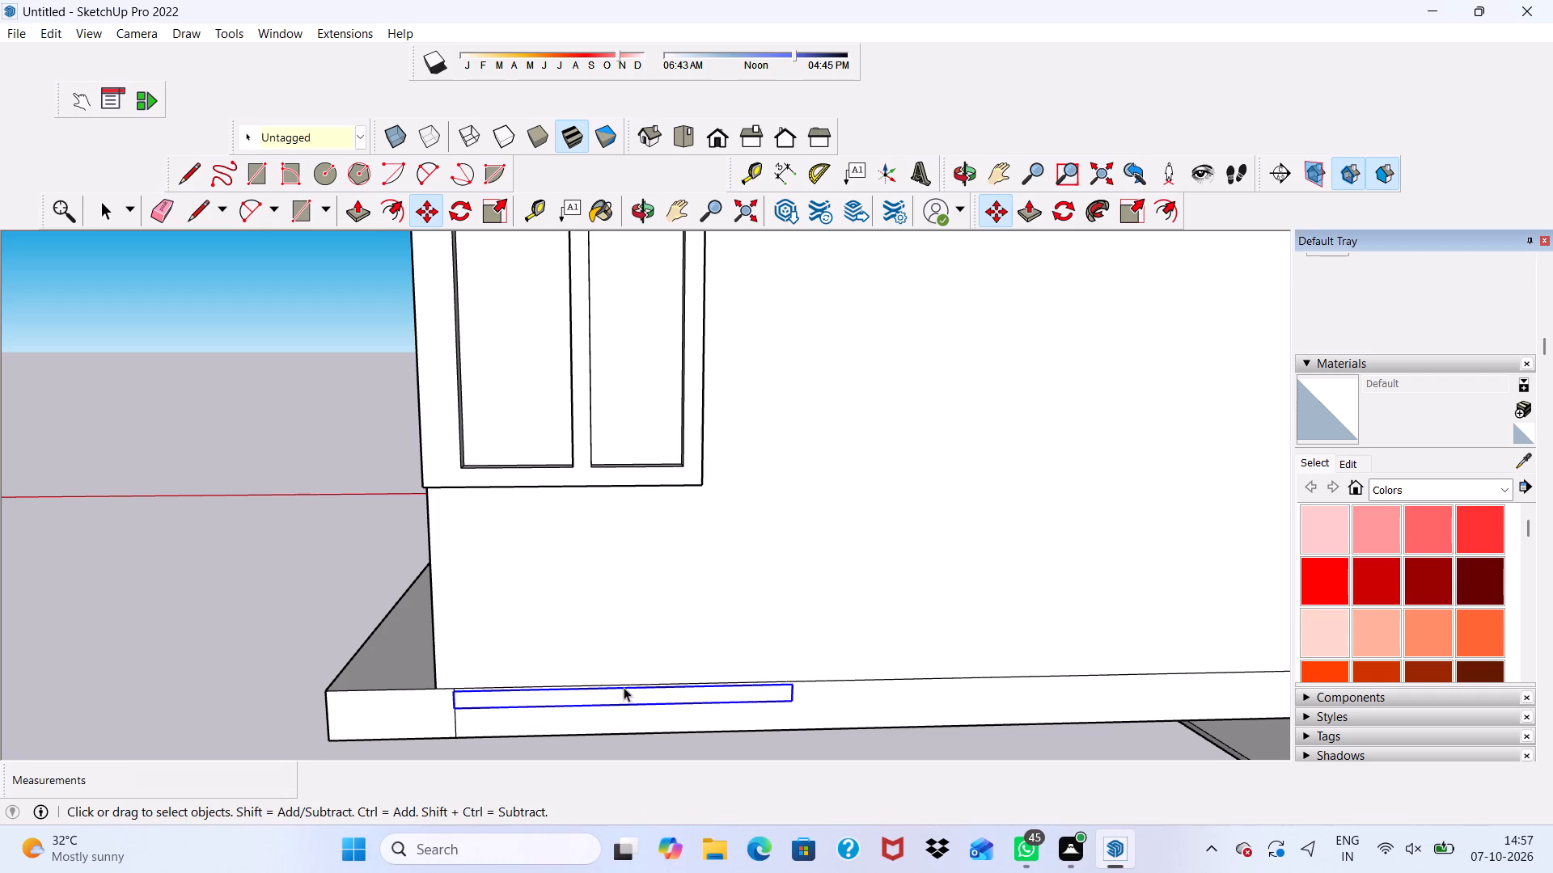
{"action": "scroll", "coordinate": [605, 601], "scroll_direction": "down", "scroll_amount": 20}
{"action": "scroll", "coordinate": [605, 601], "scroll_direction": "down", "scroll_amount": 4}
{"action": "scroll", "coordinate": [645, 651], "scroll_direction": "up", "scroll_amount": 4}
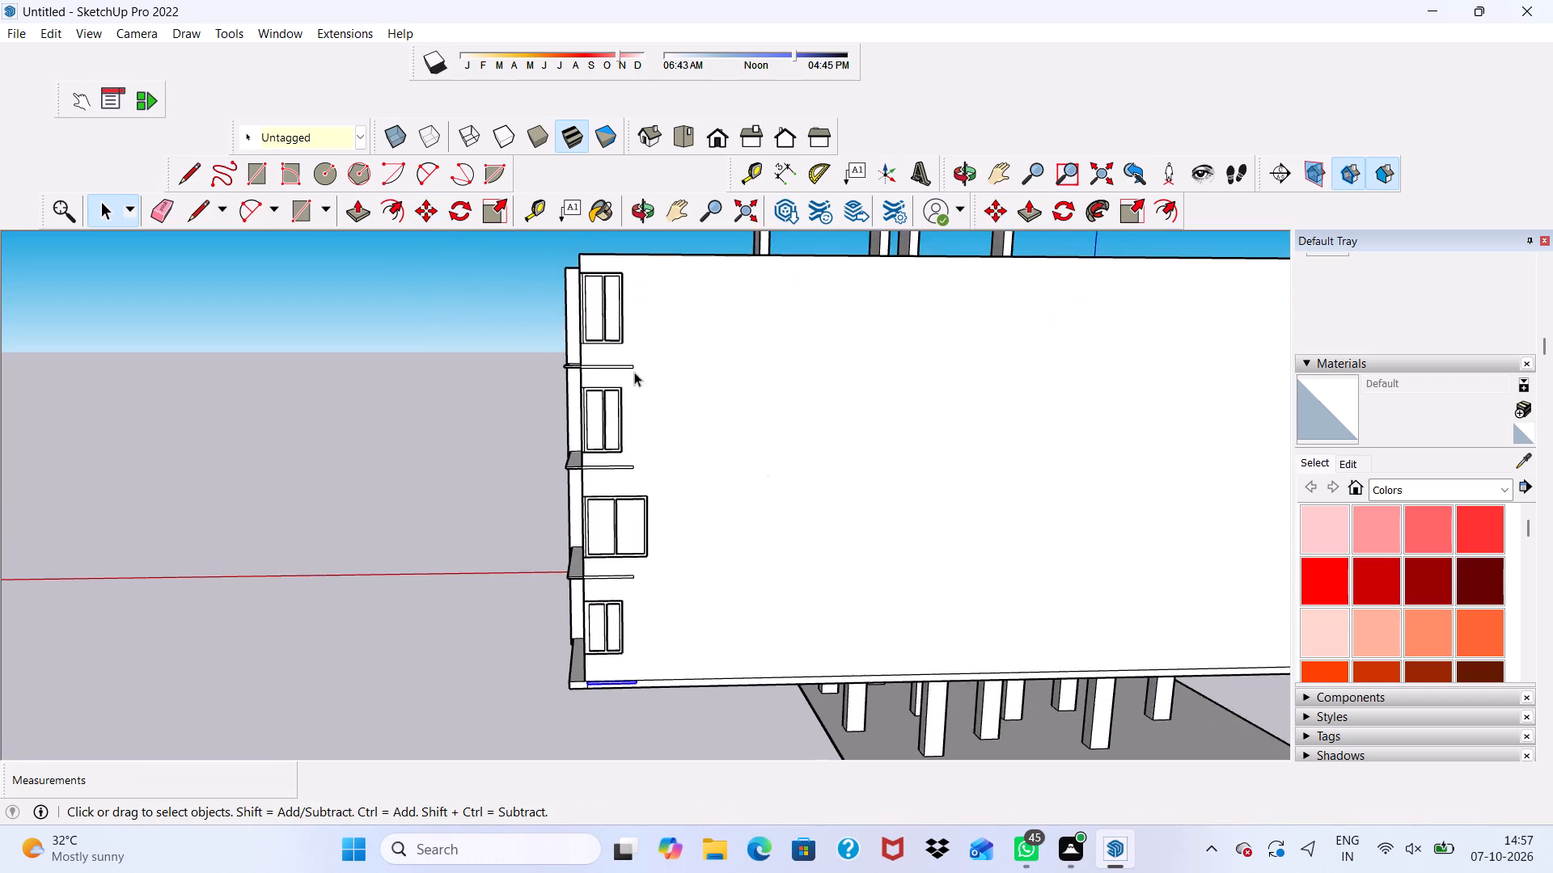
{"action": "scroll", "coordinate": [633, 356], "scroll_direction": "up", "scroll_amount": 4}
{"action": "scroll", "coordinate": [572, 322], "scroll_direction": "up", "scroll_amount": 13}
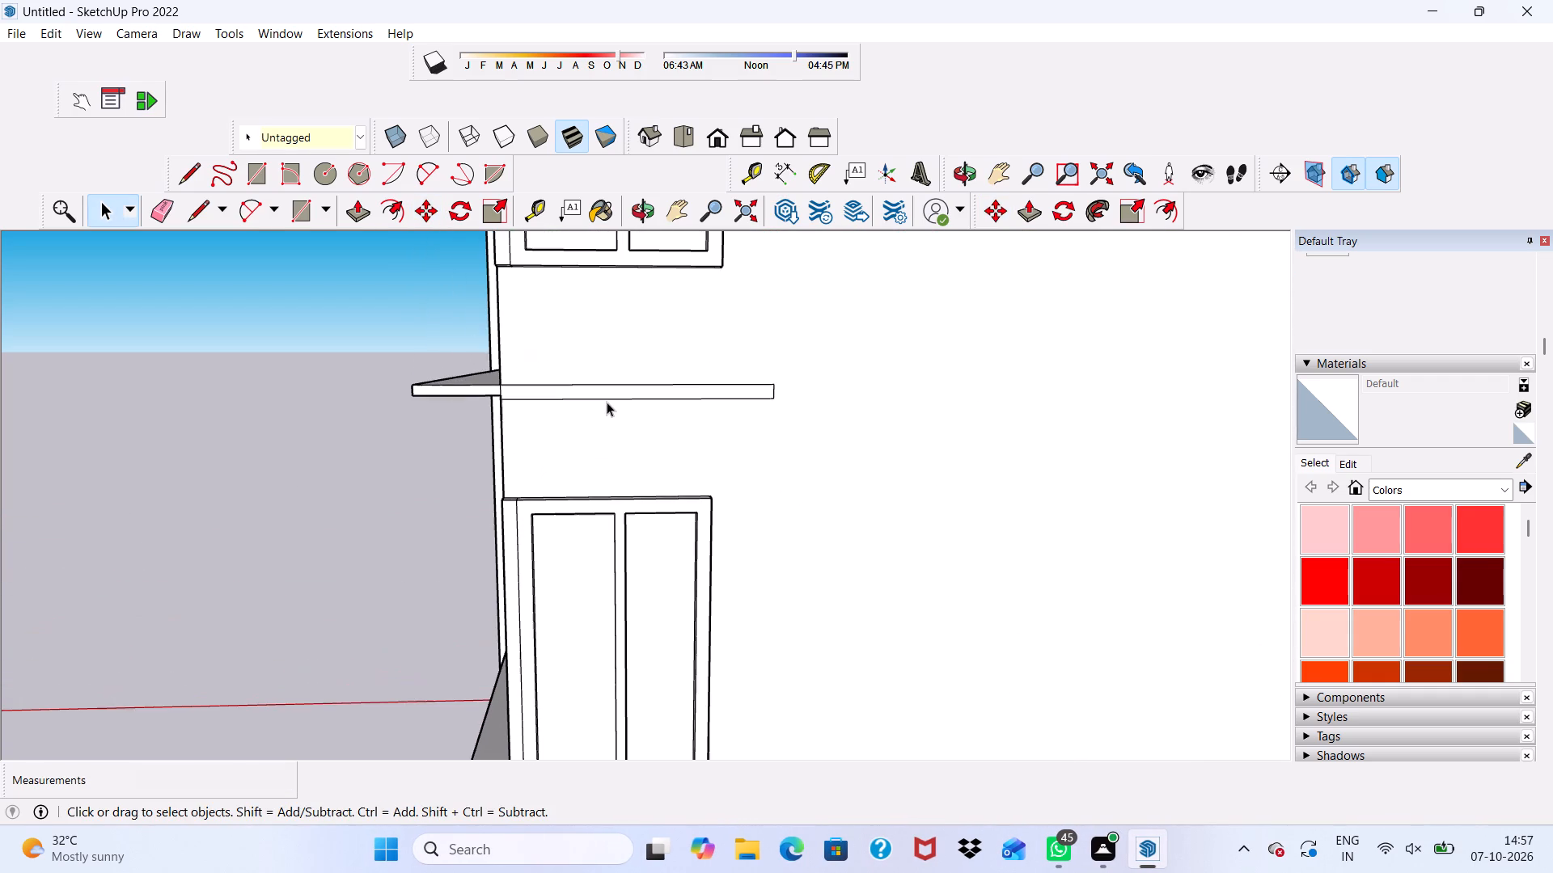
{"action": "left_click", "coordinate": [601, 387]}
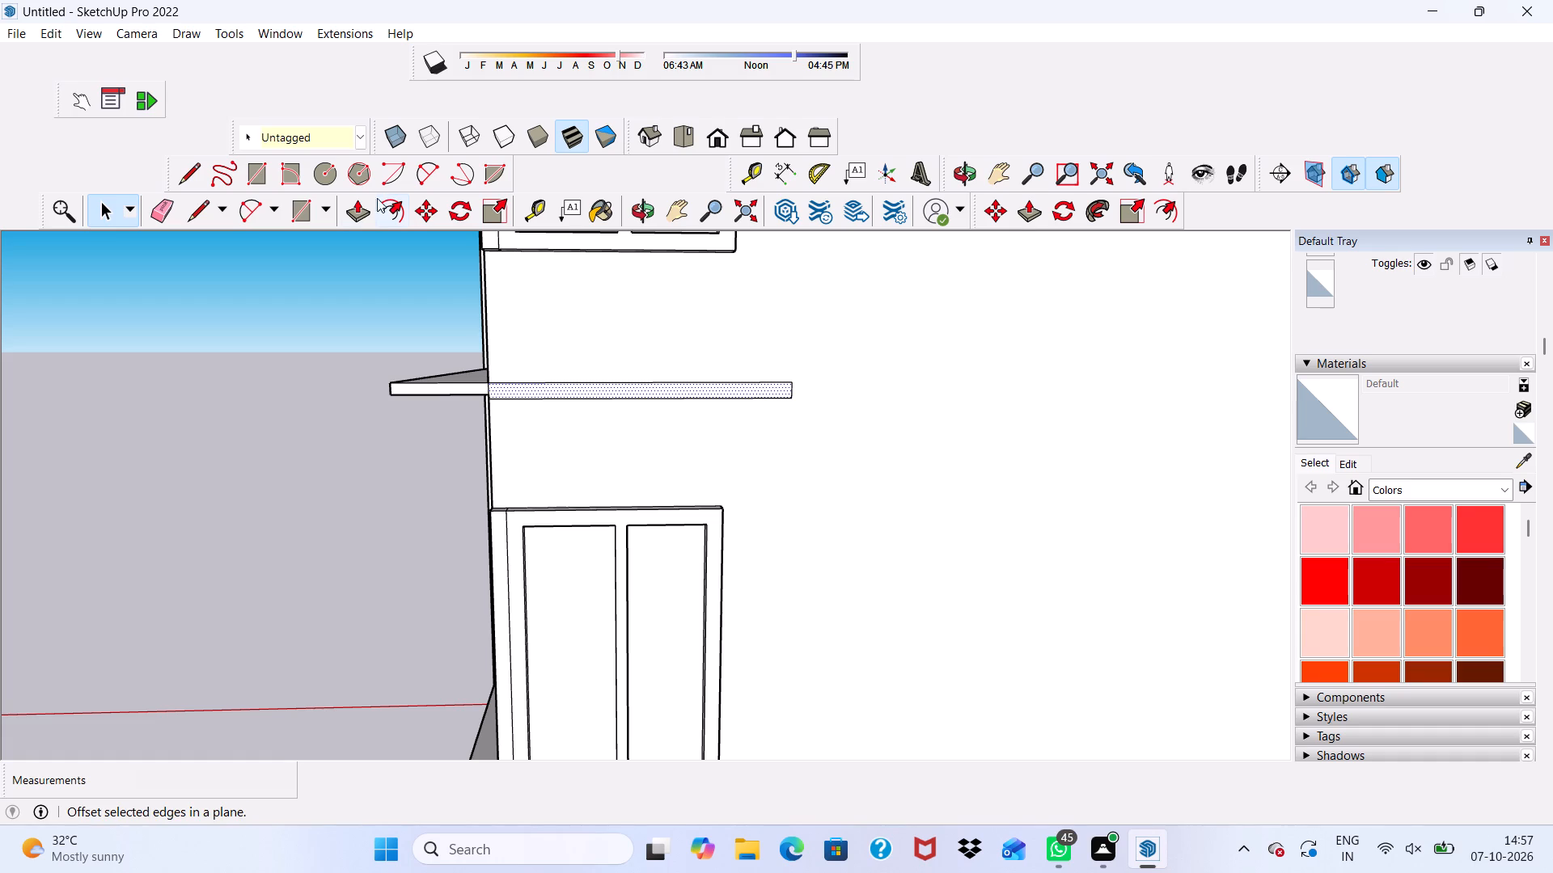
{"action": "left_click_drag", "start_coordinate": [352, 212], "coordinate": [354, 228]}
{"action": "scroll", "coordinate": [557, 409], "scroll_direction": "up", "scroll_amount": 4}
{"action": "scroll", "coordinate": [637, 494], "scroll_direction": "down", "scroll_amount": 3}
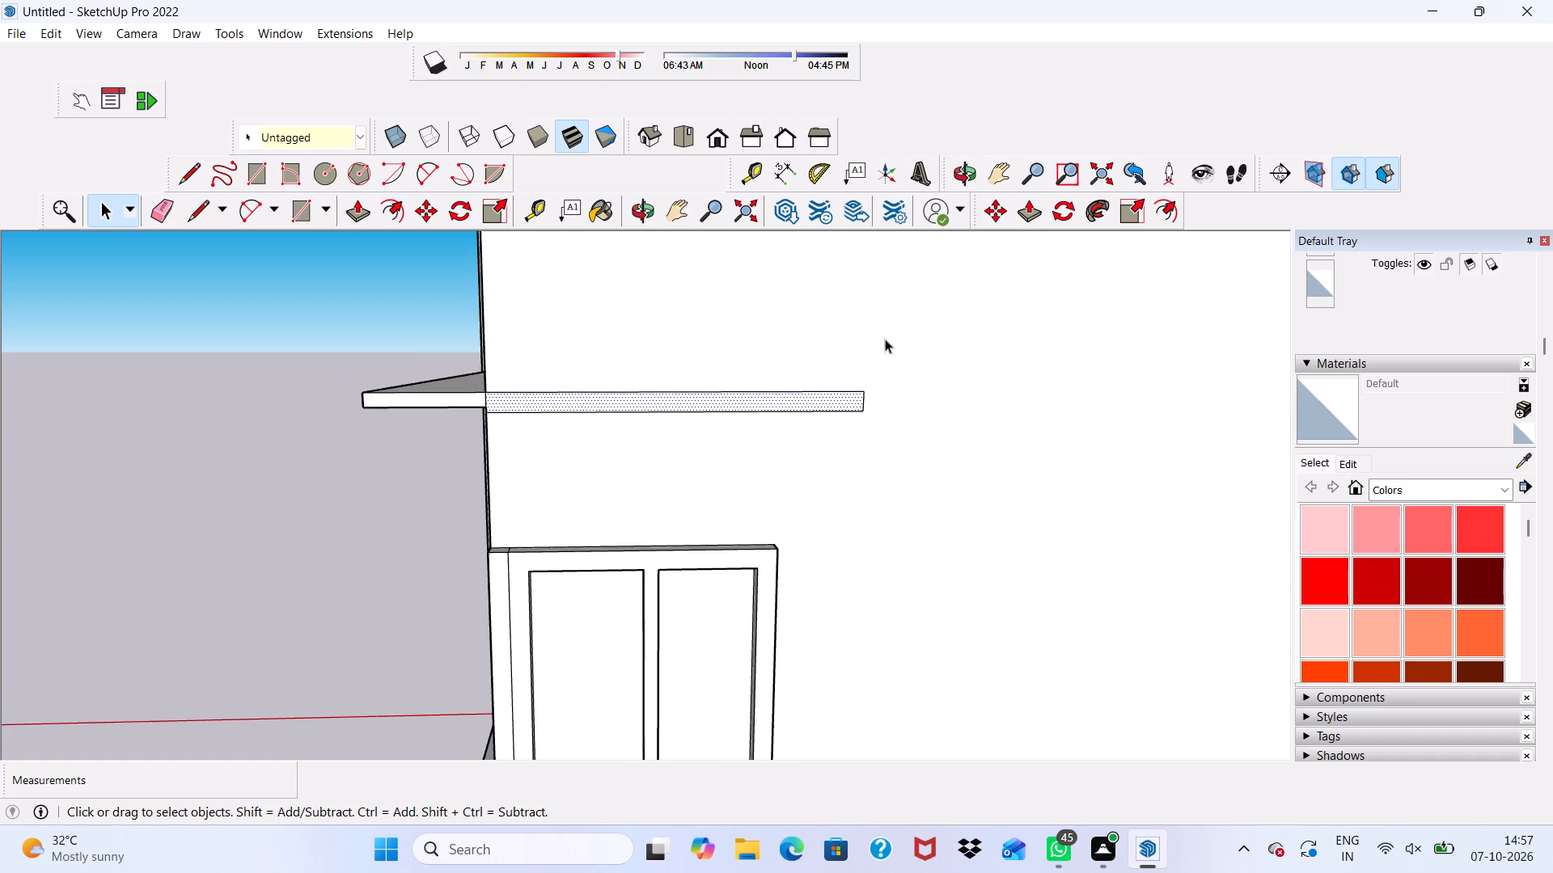
Examine the front-wall ledges and the copied side-wall strips around the building corner.
{"action": "scroll", "coordinate": [885, 339], "scroll_direction": "down", "scroll_amount": 20}
{"action": "scroll", "coordinate": [885, 339], "scroll_direction": "down", "scroll_amount": 2}
{"action": "scroll", "coordinate": [896, 548], "scroll_direction": "up", "scroll_amount": 1}
{"action": "scroll", "coordinate": [900, 535], "scroll_direction": "down", "scroll_amount": 1}
{"action": "middle_click_drag", "start_coordinate": [900, 535], "coordinate": [900, 614]}
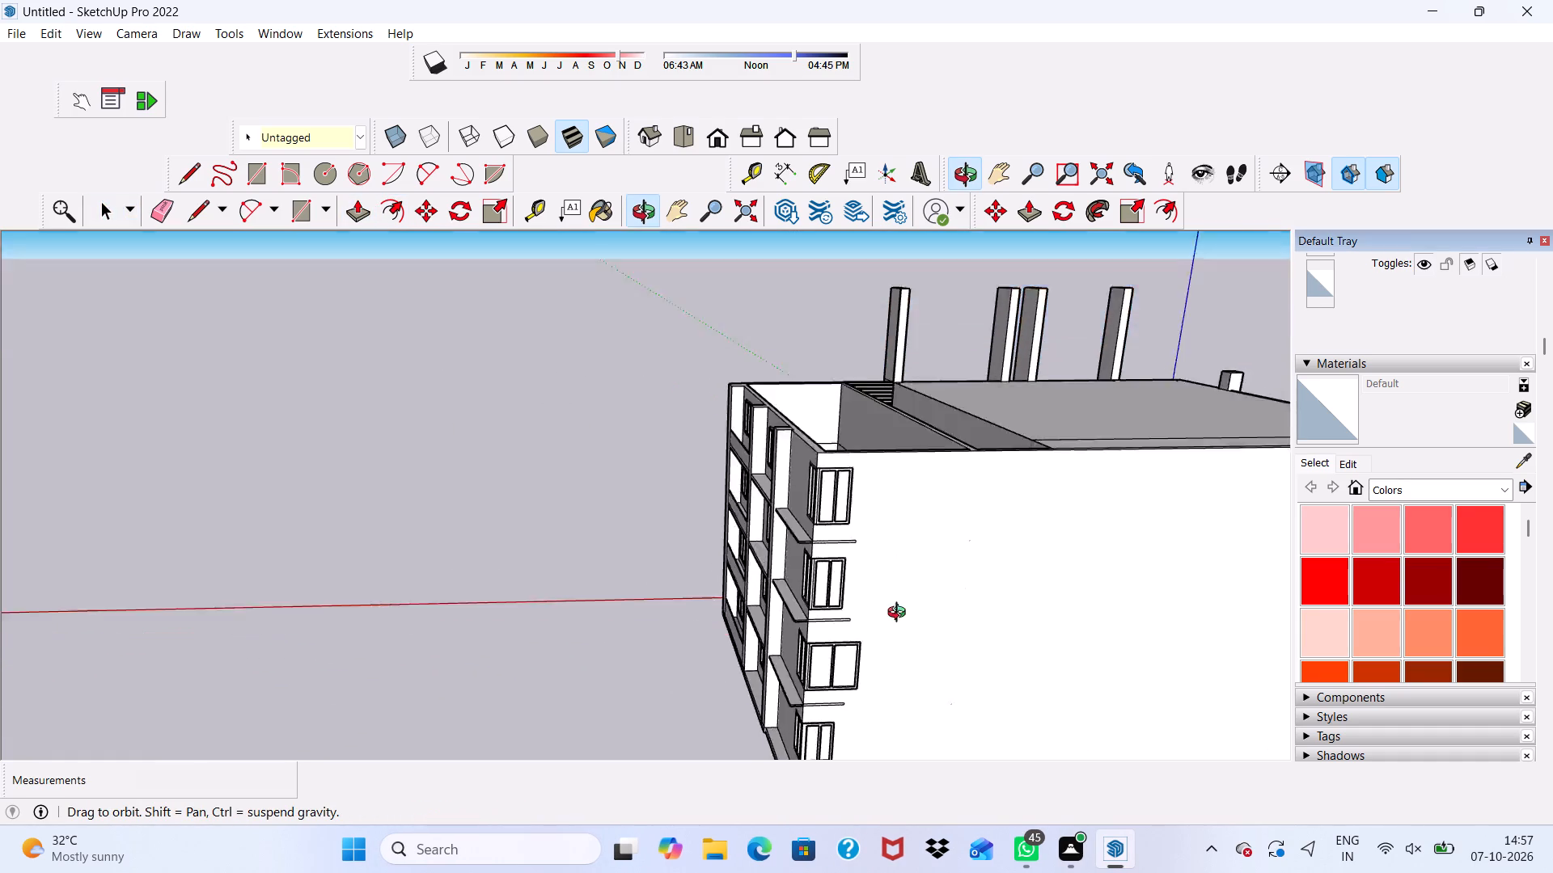
{"action": "scroll", "coordinate": [900, 610], "scroll_direction": "down", "scroll_amount": 1}
{"action": "middle_click_drag", "start_coordinate": [900, 614], "coordinate": [806, 500]}
{"action": "middle_click_drag", "start_coordinate": [824, 509], "coordinate": [985, 510]}
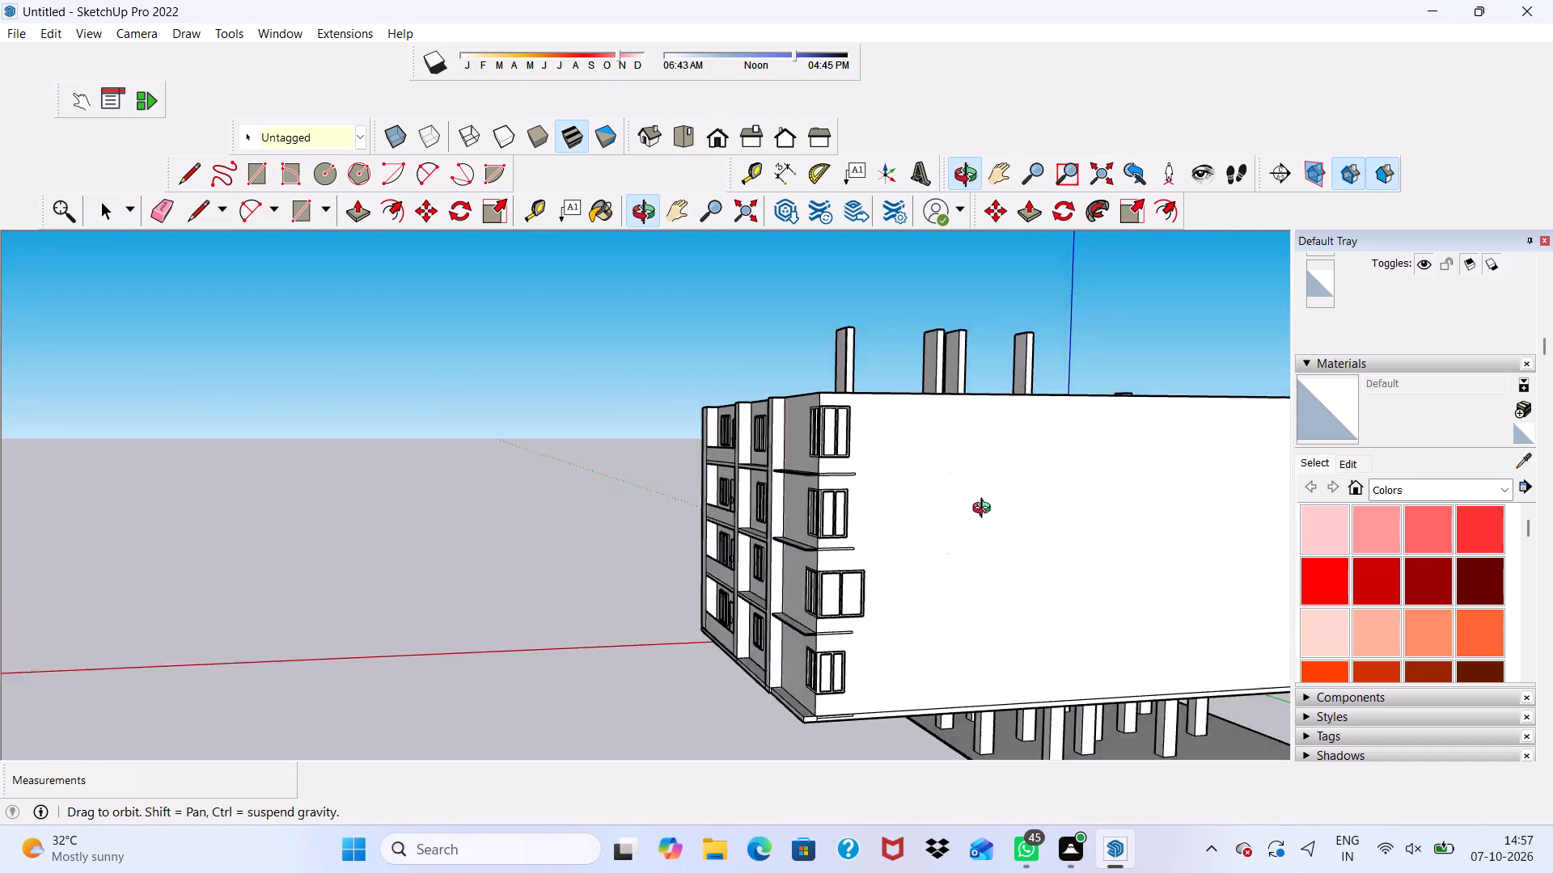
{"action": "middle_click_drag", "start_coordinate": [985, 510], "coordinate": [908, 520]}
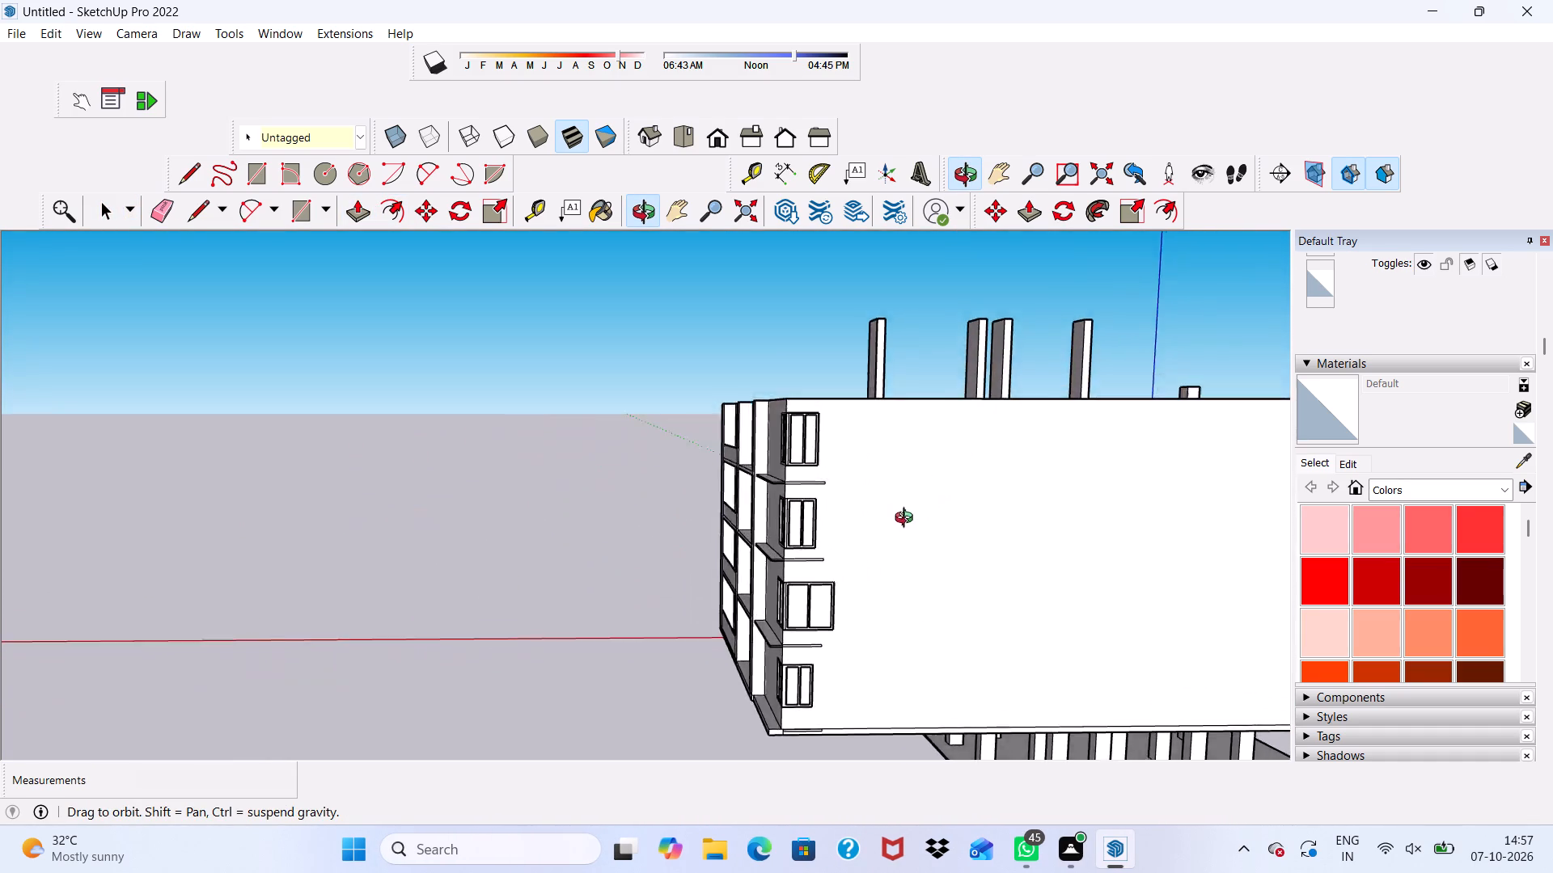
{"action": "middle_click_drag", "start_coordinate": [908, 520], "coordinate": [1047, 588]}
{"action": "scroll", "coordinate": [955, 596], "scroll_direction": "up", "scroll_amount": 3}
{"action": "scroll", "coordinate": [827, 567], "scroll_direction": "up", "scroll_amount": 4}
{"action": "scroll", "coordinate": [808, 512], "scroll_direction": "down", "scroll_amount": 2}
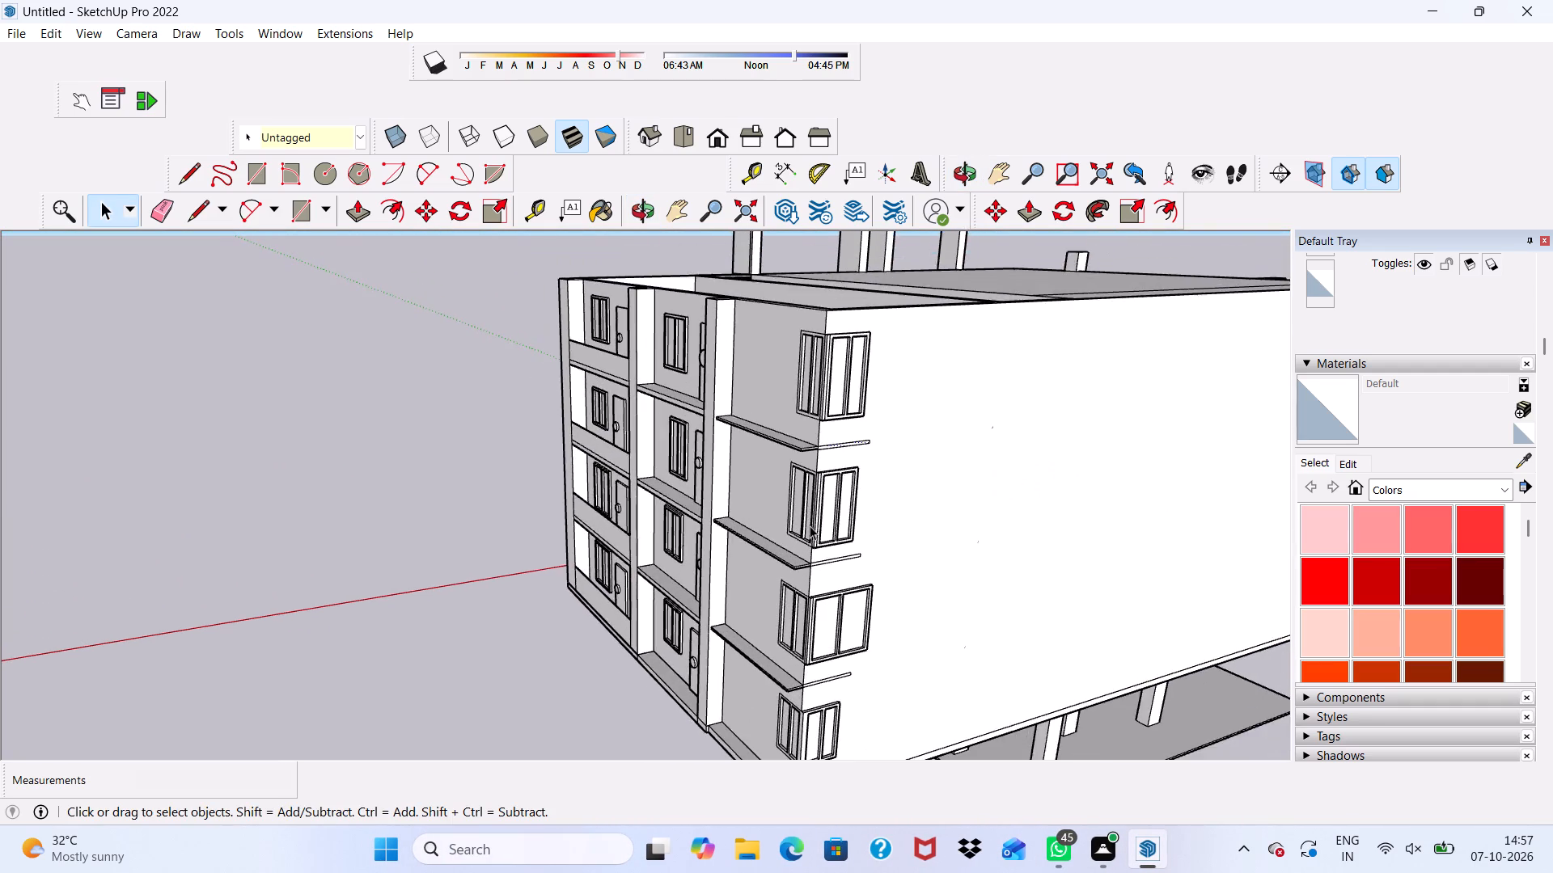
{"action": "scroll", "coordinate": [810, 525], "scroll_direction": "down", "scroll_amount": 10}
{"action": "middle_click_drag", "start_coordinate": [891, 549], "coordinate": [780, 523]}
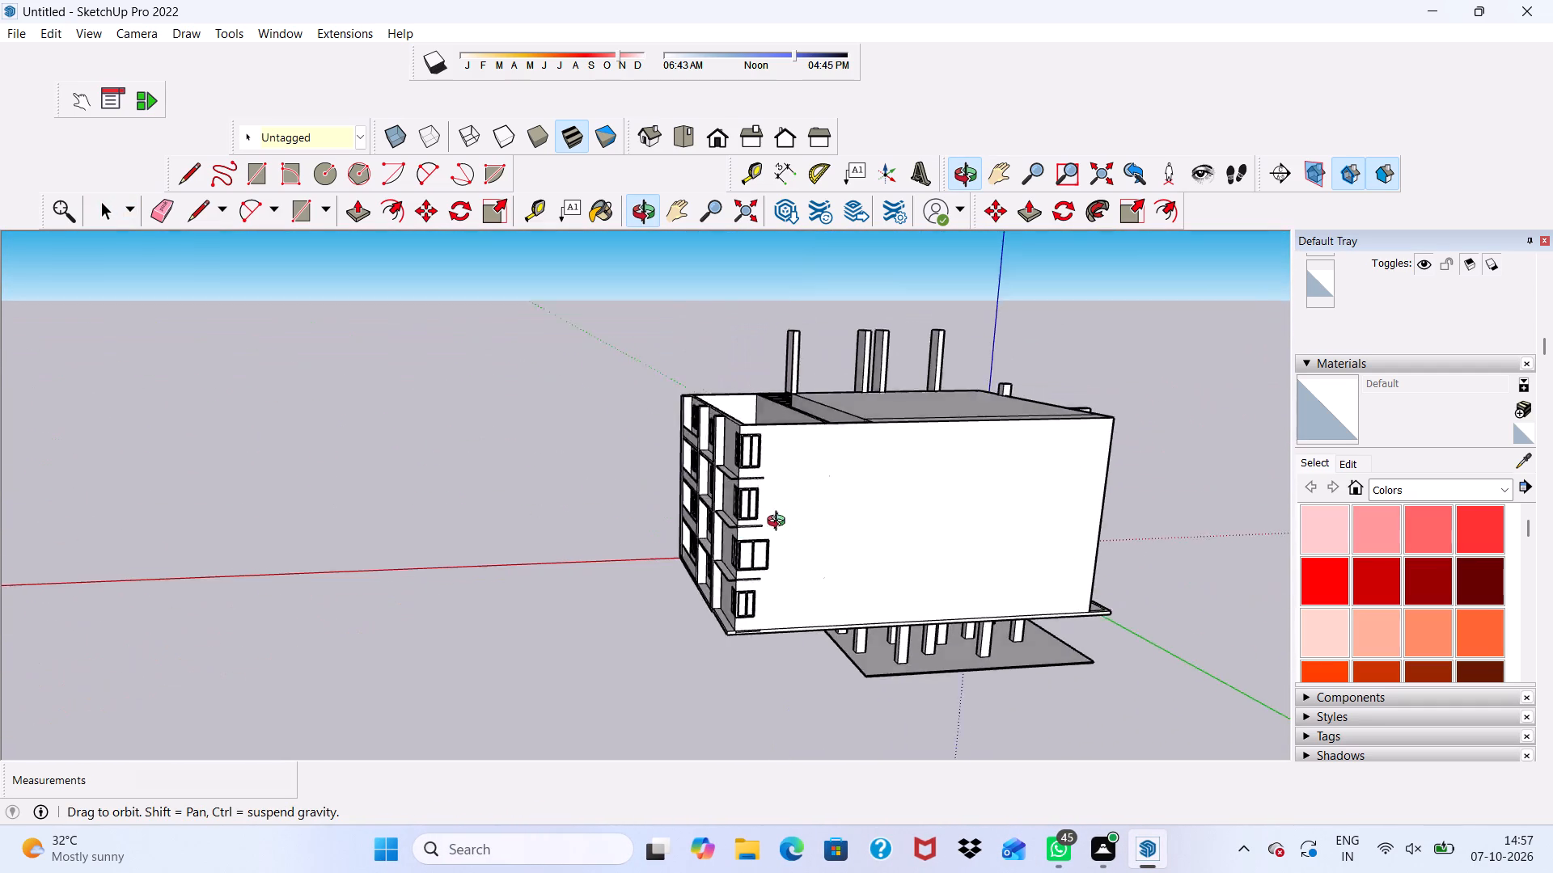
{"action": "middle_click_drag", "start_coordinate": [780, 523], "coordinate": [776, 522]}
Draw a full-height rectangle about 40' 4" by 3' 1" on the side wall beside the windows, down to the base slab's lower edge.
{"action": "scroll", "coordinate": [776, 522], "scroll_direction": "up", "scroll_amount": 4}
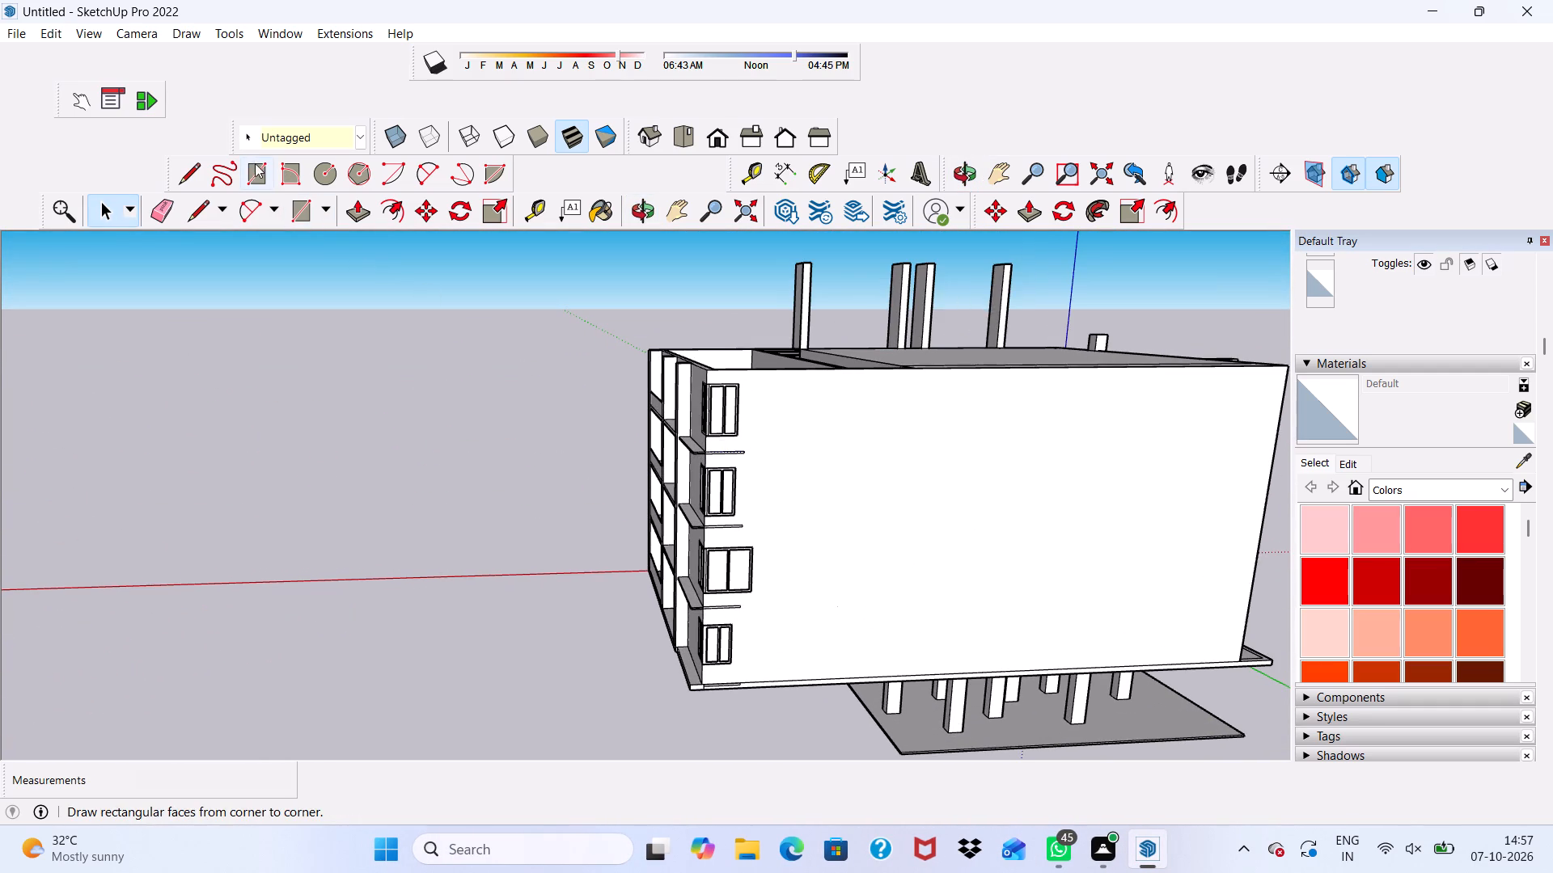
{"action": "left_click_drag", "start_coordinate": [256, 166], "coordinate": [263, 167]}
{"action": "scroll", "coordinate": [897, 427], "scroll_direction": "up", "scroll_amount": 5}
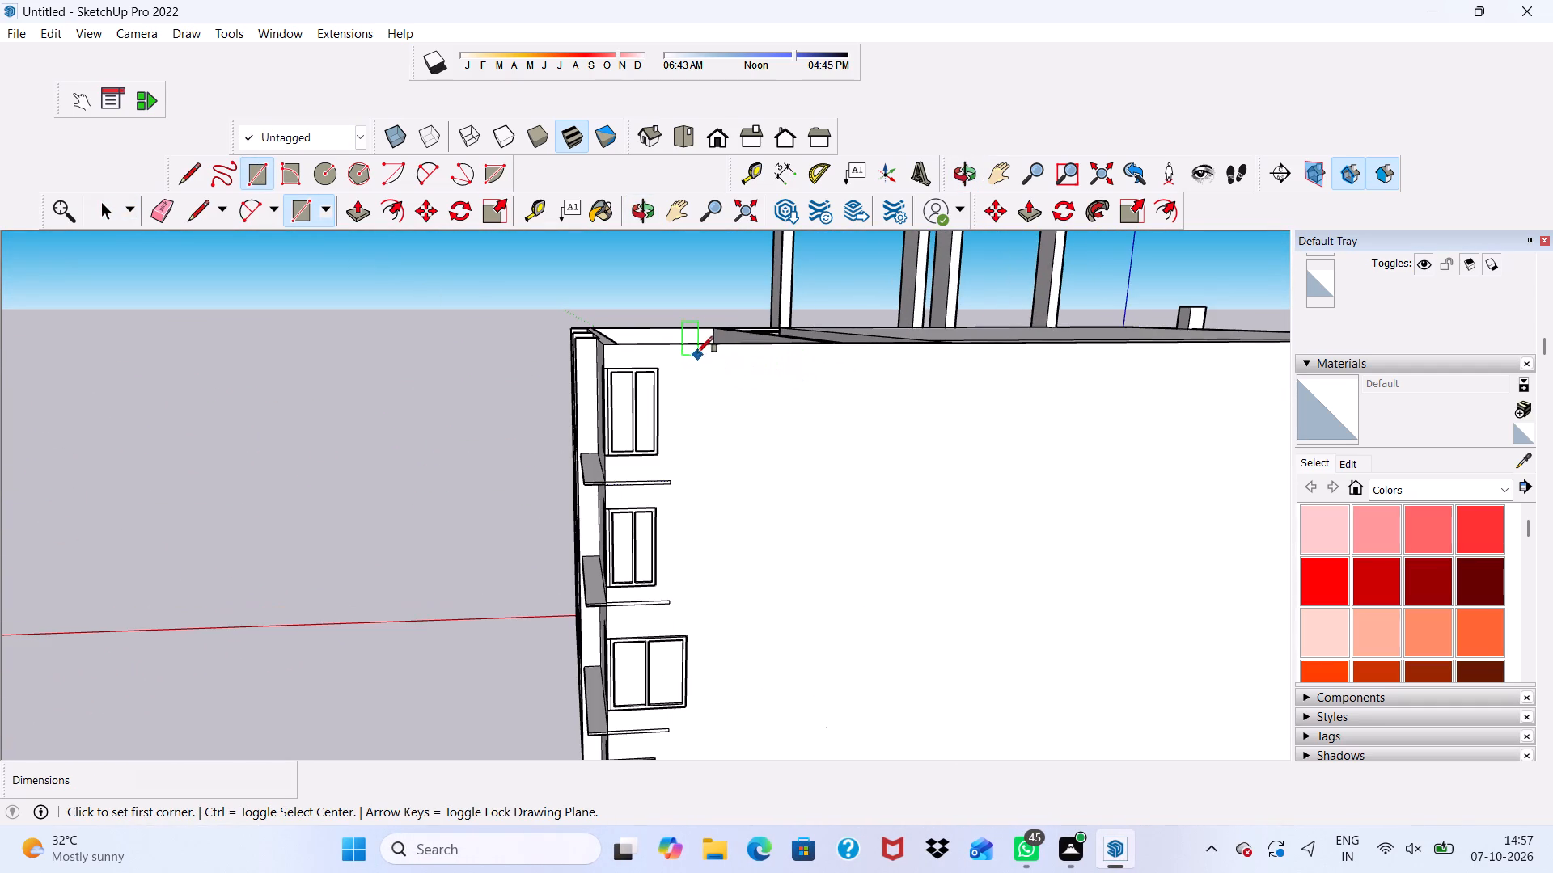
{"action": "left_click", "coordinate": [697, 350]}
{"action": "scroll", "coordinate": [735, 522], "scroll_direction": "down", "scroll_amount": 12}
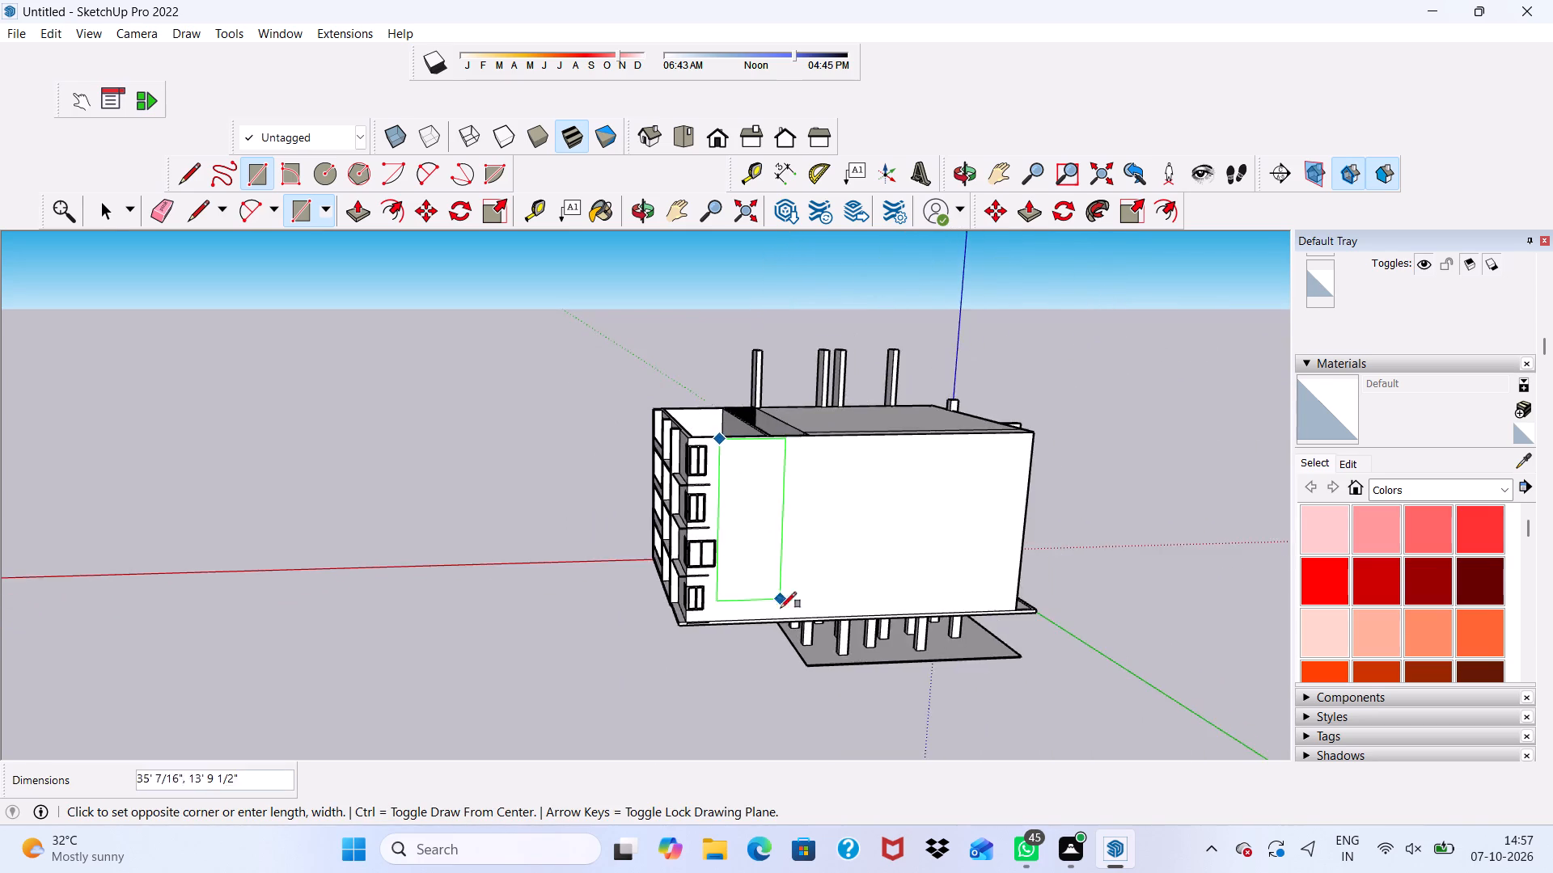
{"action": "scroll", "coordinate": [779, 623], "scroll_direction": "up", "scroll_amount": 6}
{"action": "scroll", "coordinate": [710, 626], "scroll_direction": "up", "scroll_amount": 1}
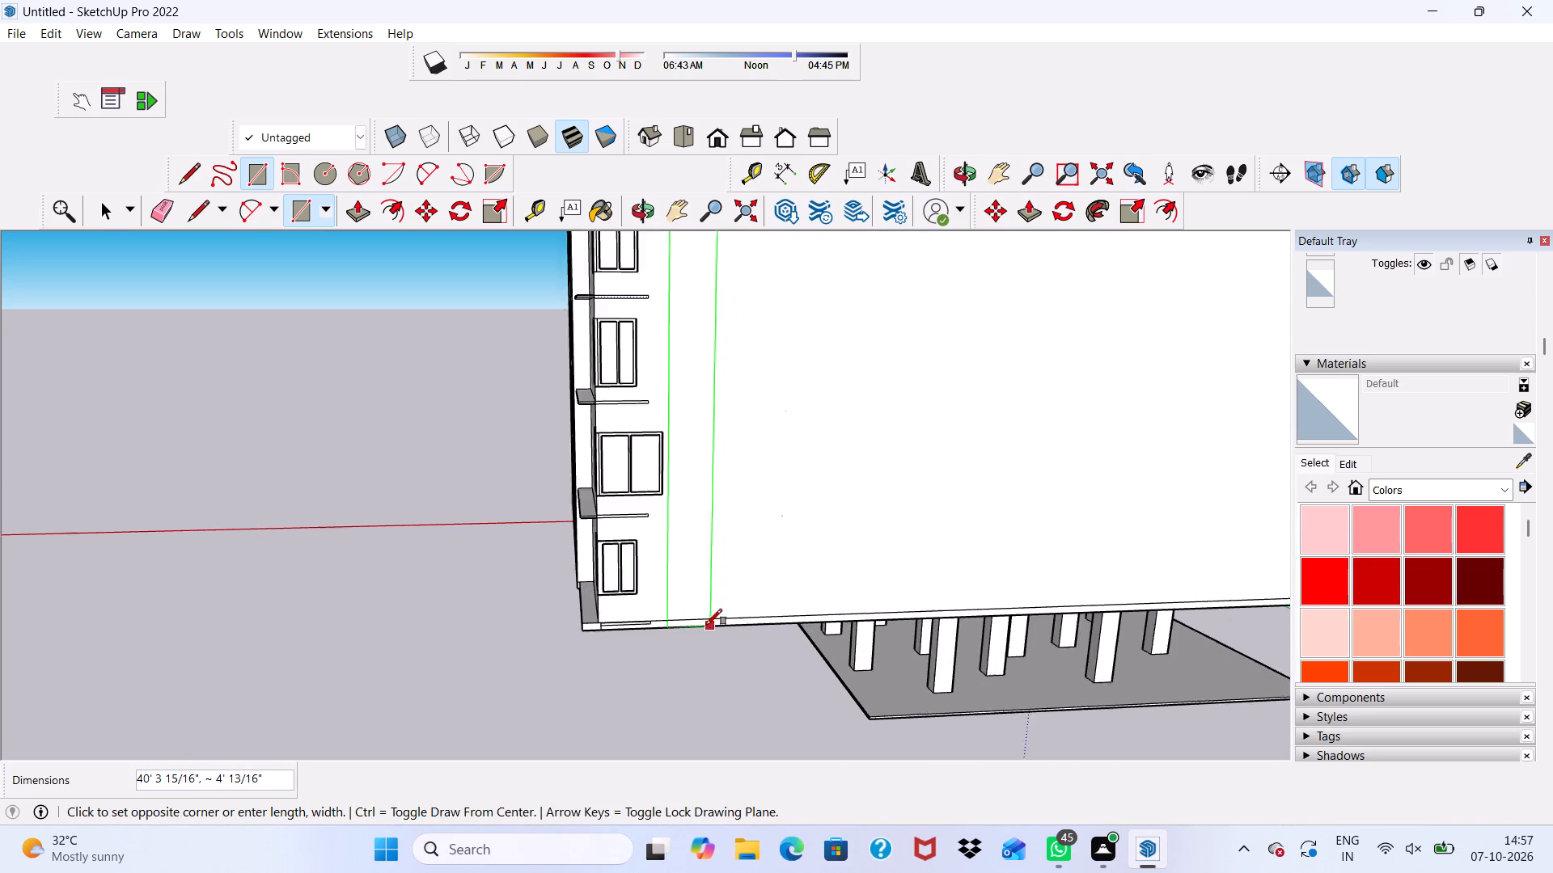
{"action": "scroll", "coordinate": [706, 625], "scroll_direction": "up", "scroll_amount": 5}
{"action": "left_click", "coordinate": [698, 632]}
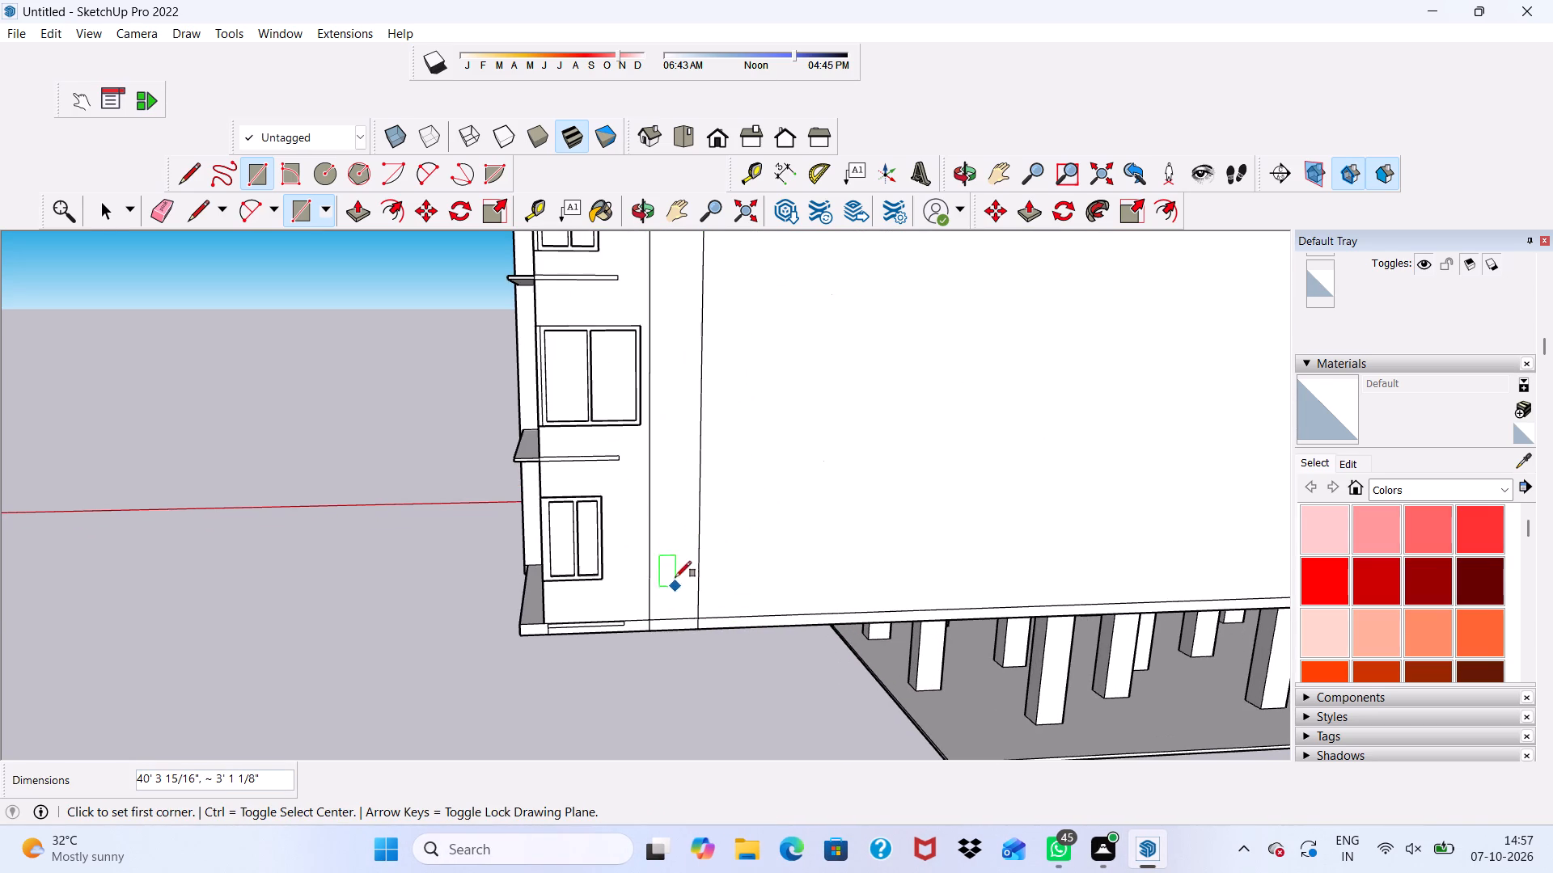
{"action": "left_click", "coordinate": [745, 536]}
{"action": "key", "text": "space"}
Push/Pull the tall rectangle on the side wall outward 2'.
{"action": "left_click", "coordinate": [671, 512]}
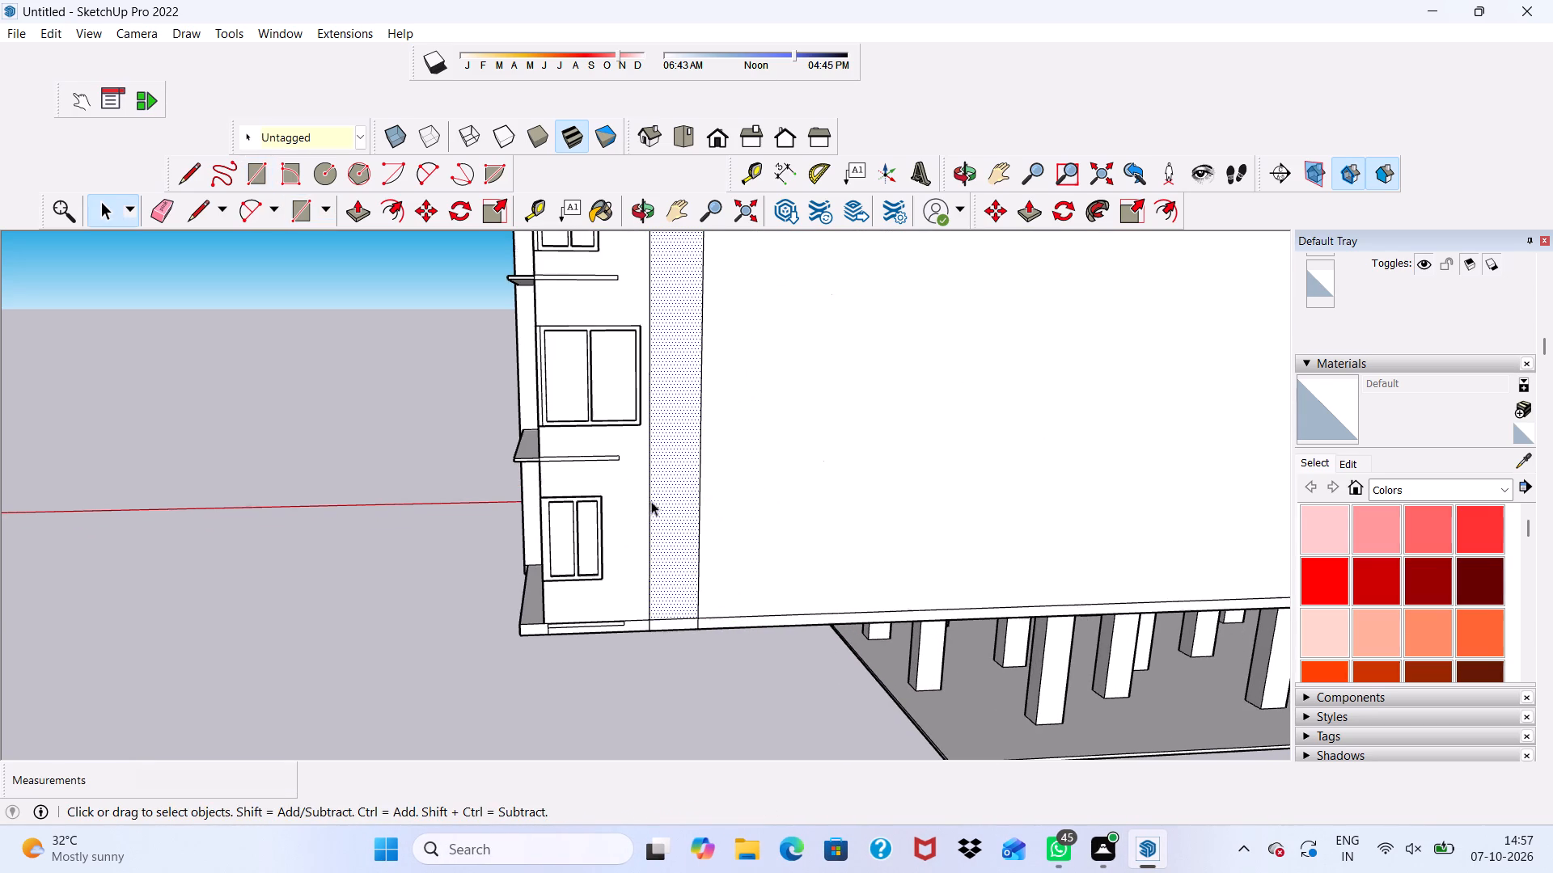
{"action": "left_click", "coordinate": [358, 213]}
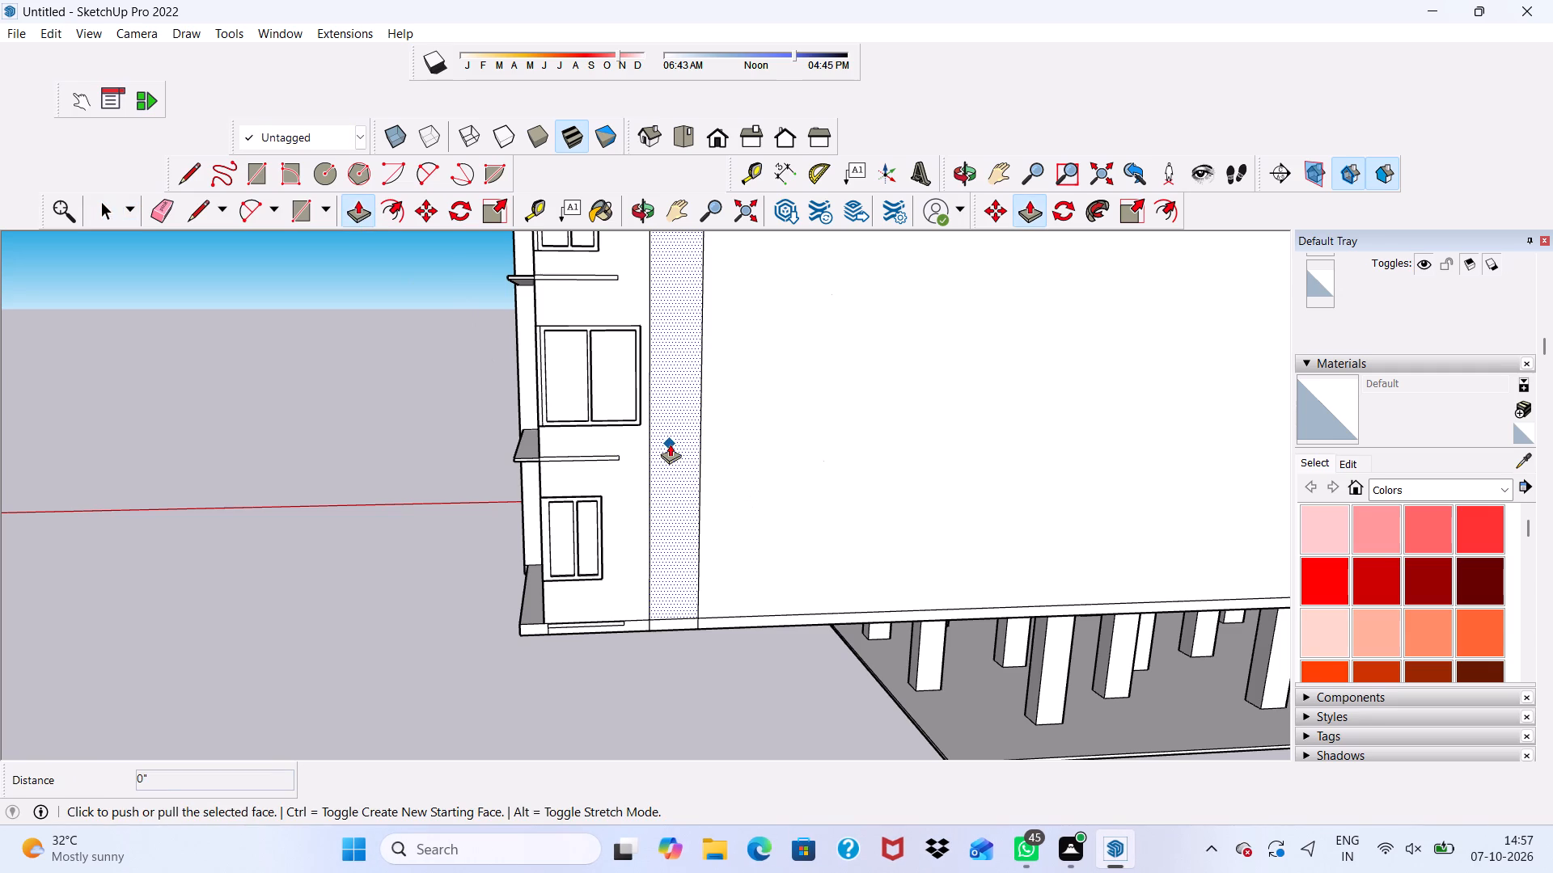
{"action": "left_click", "coordinate": [670, 444]}
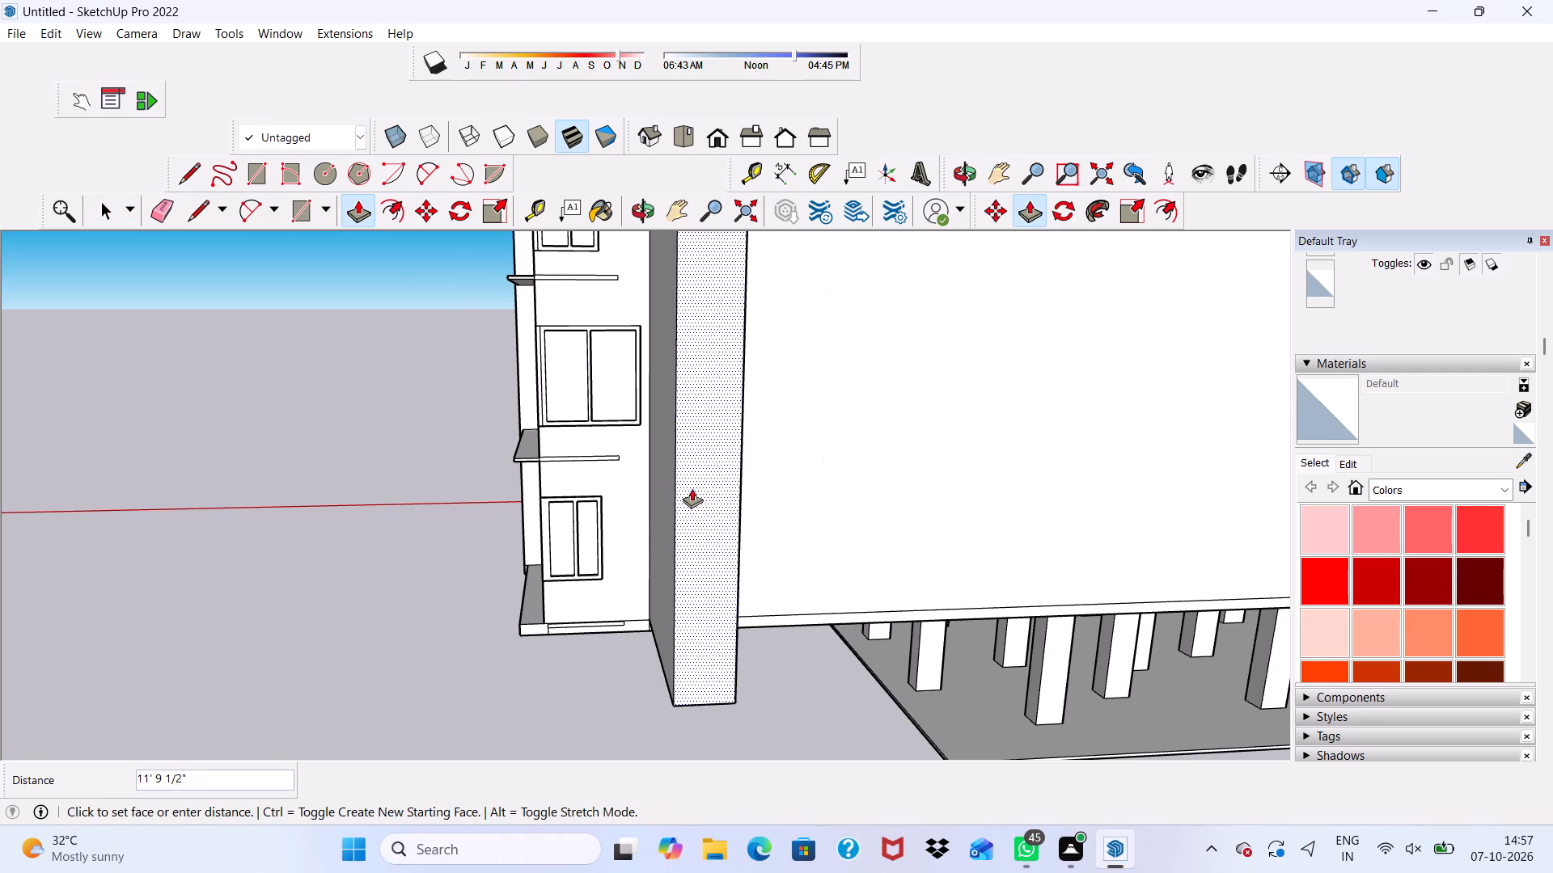
{"action": "type", "text": "2'"}
{"action": "key", "text": "Return"}
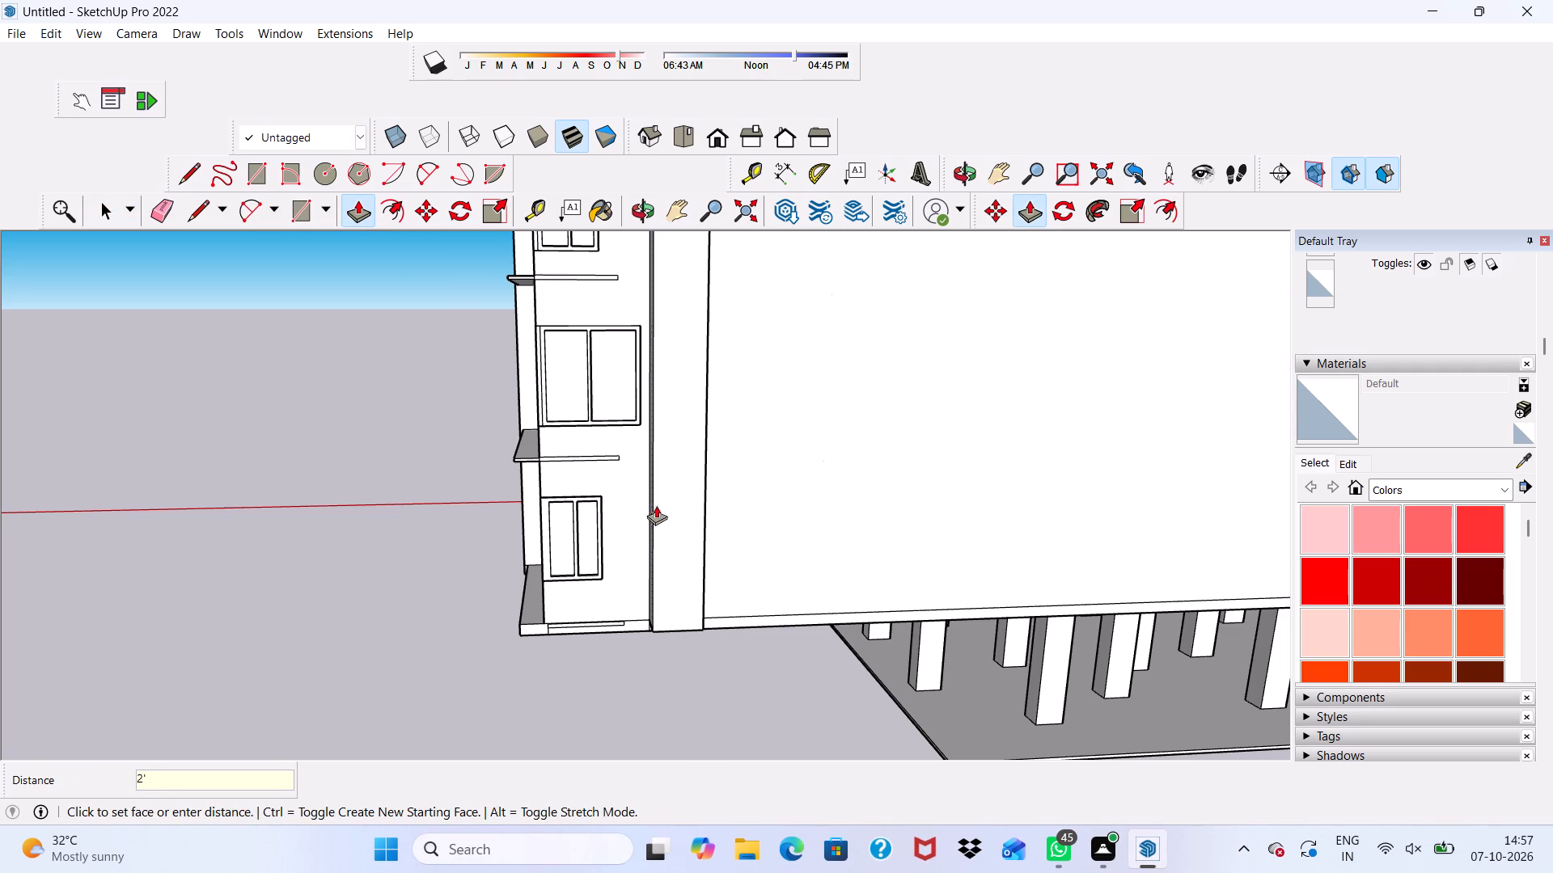
Push/Pull the projecting column's side face farthest from the windows inward about 1' 7" to narrow the column.
{"action": "scroll", "coordinate": [658, 504], "scroll_direction": "down", "scroll_amount": 4}
{"action": "middle_click_drag", "start_coordinate": [721, 518], "coordinate": [336, 517]}
{"action": "scroll", "coordinate": [349, 466], "scroll_direction": "up", "scroll_amount": 5}
{"action": "left_click_drag", "start_coordinate": [340, 424], "coordinate": [338, 432]}
{"action": "scroll", "coordinate": [328, 431], "scroll_direction": "down", "scroll_amount": 4}
{"action": "middle_click_drag", "start_coordinate": [347, 461], "coordinate": [474, 510]}
{"action": "scroll", "coordinate": [405, 485], "scroll_direction": "up", "scroll_amount": 7}
{"action": "left_click_drag", "start_coordinate": [308, 476], "coordinate": [307, 476]}
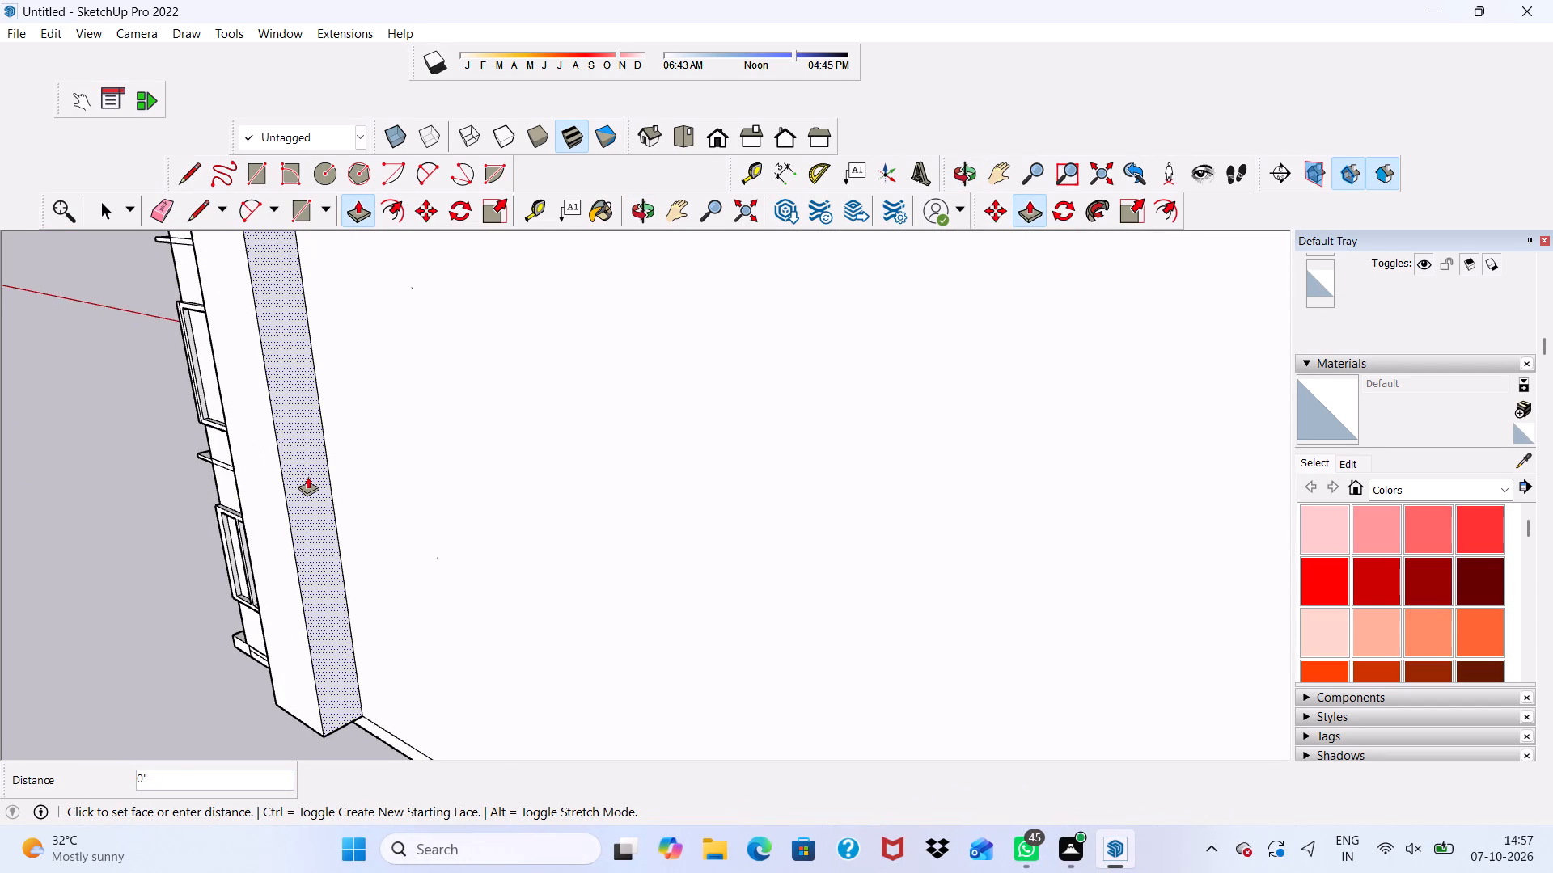
{"action": "left_click_drag", "start_coordinate": [307, 476], "coordinate": [293, 454]}
{"action": "scroll", "coordinate": [281, 456], "scroll_direction": "down", "scroll_amount": 7}
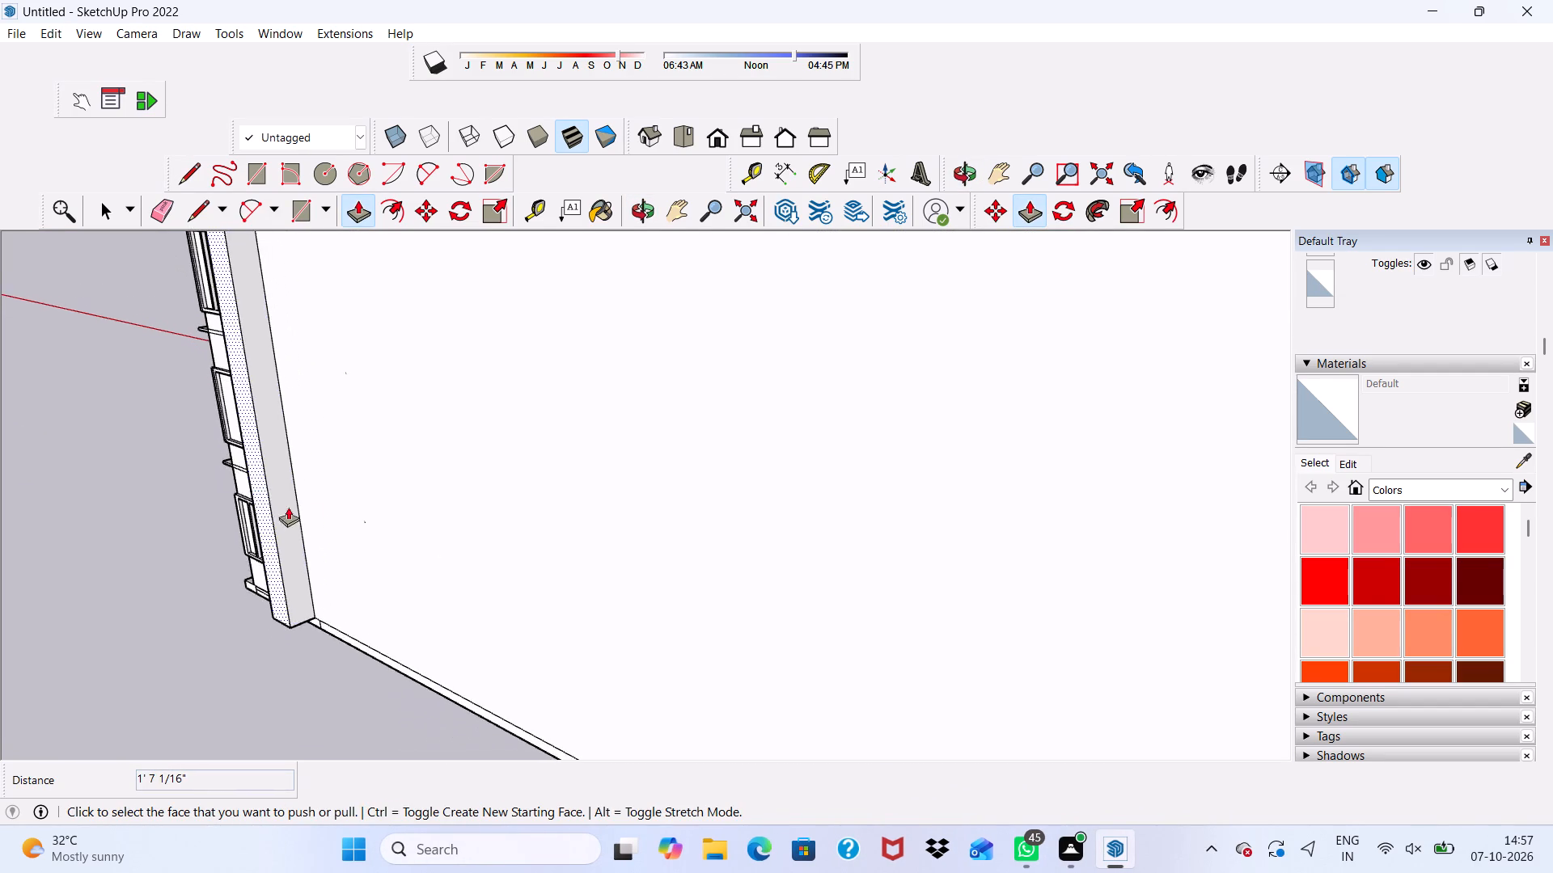
Push/Pull the base slab face directly below the projecting column outward 2', flush with the column's front.
{"action": "middle_click_drag", "start_coordinate": [324, 510], "coordinate": [694, 509]}
{"action": "scroll", "coordinate": [683, 688], "scroll_direction": "up", "scroll_amount": 3}
{"action": "middle_click_drag", "start_coordinate": [653, 750], "coordinate": [657, 602]}
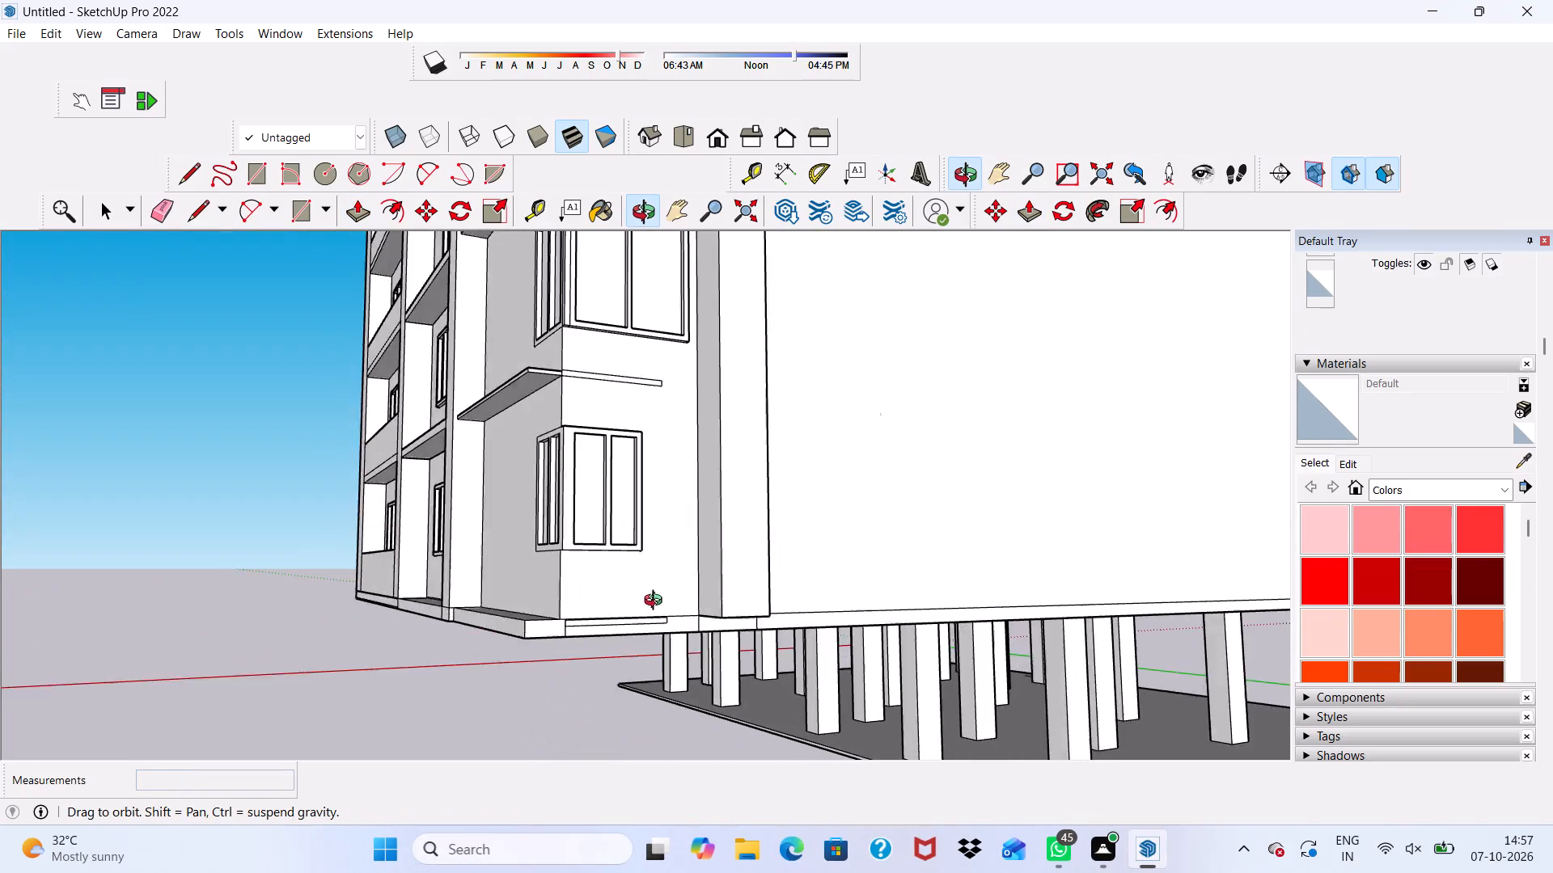
{"action": "middle_click_drag", "start_coordinate": [657, 602], "coordinate": [655, 622]}
{"action": "scroll", "coordinate": [669, 635], "scroll_direction": "up", "scroll_amount": 14}
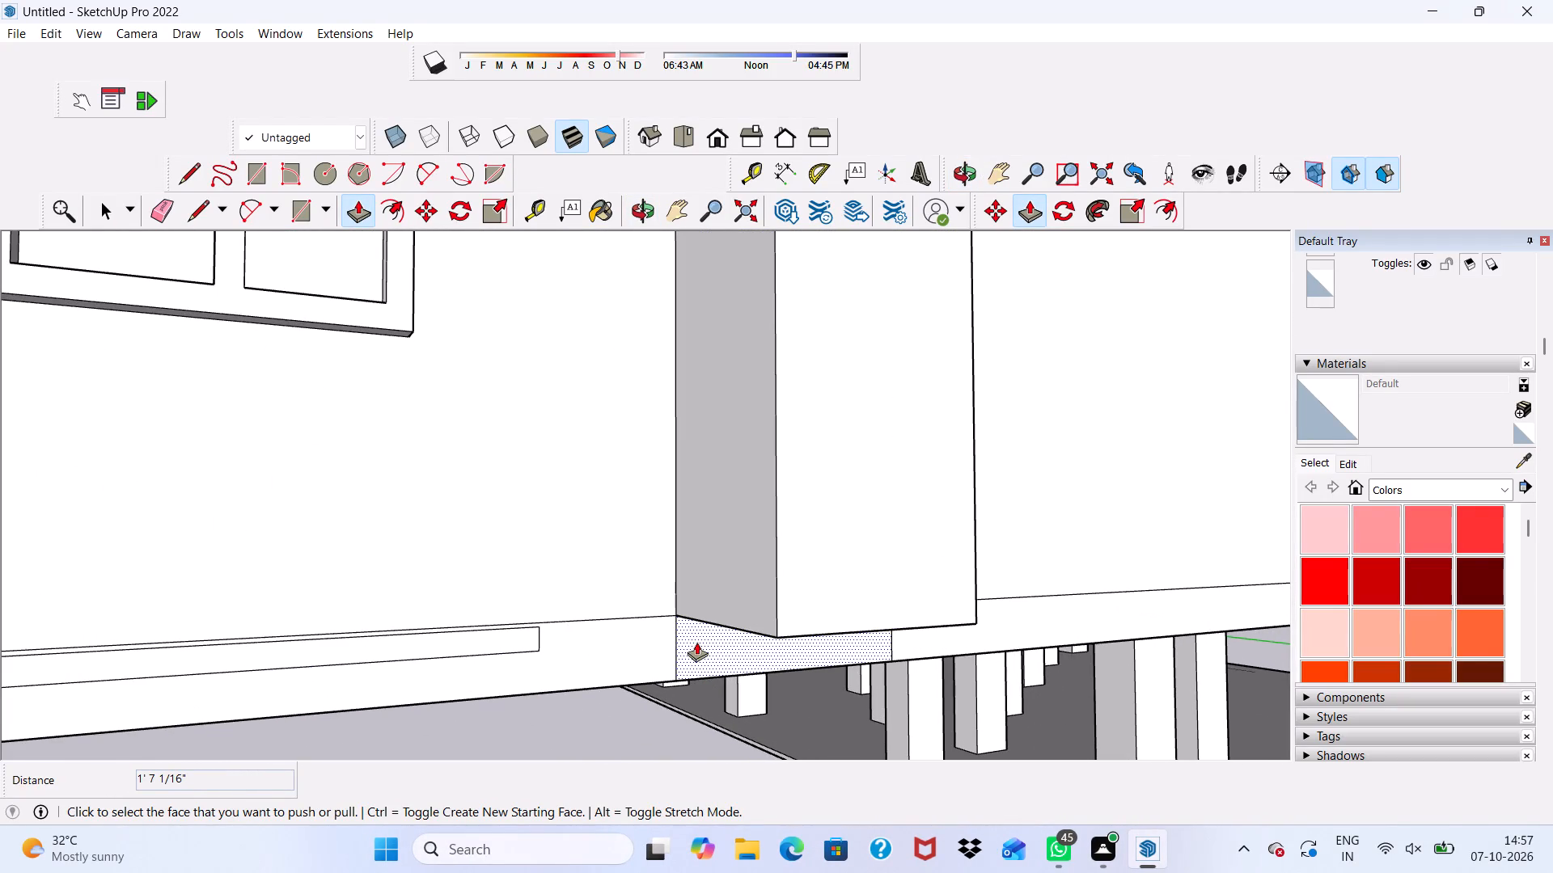
{"action": "left_click", "coordinate": [696, 643]}
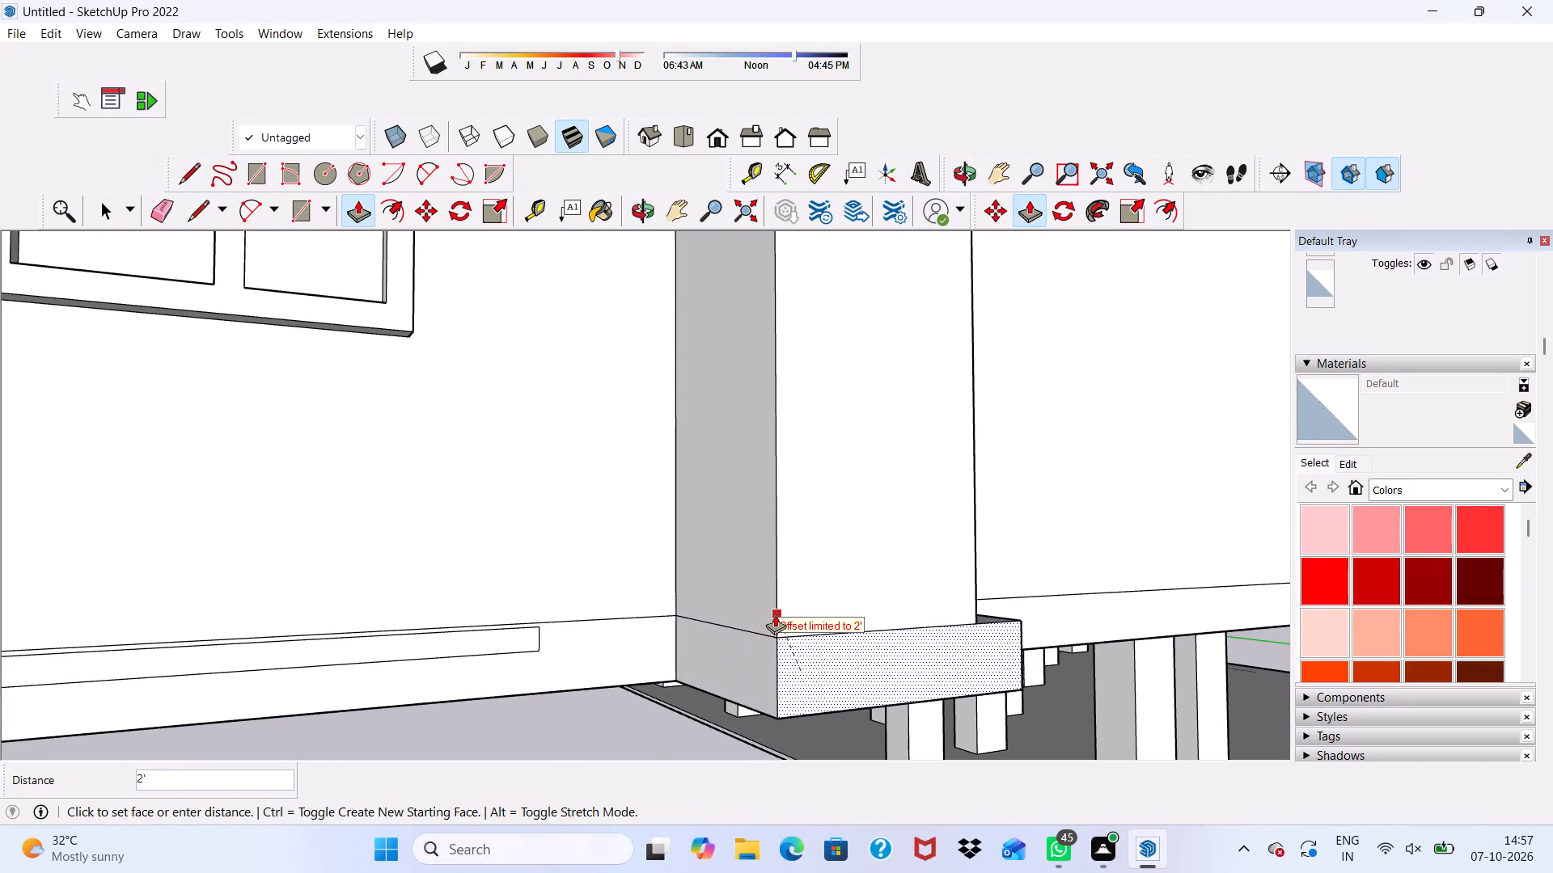
{"action": "left_click", "coordinate": [775, 614]}
Push/Pull the far side face of the slab block under the column to line up with the column's side.
{"action": "scroll", "coordinate": [874, 647], "scroll_direction": "down", "scroll_amount": 1}
{"action": "middle_click_drag", "start_coordinate": [874, 647], "coordinate": [358, 613]}
{"action": "scroll", "coordinate": [1013, 660], "scroll_direction": "up", "scroll_amount": 2}
{"action": "left_click_drag", "start_coordinate": [878, 673], "coordinate": [814, 664]}
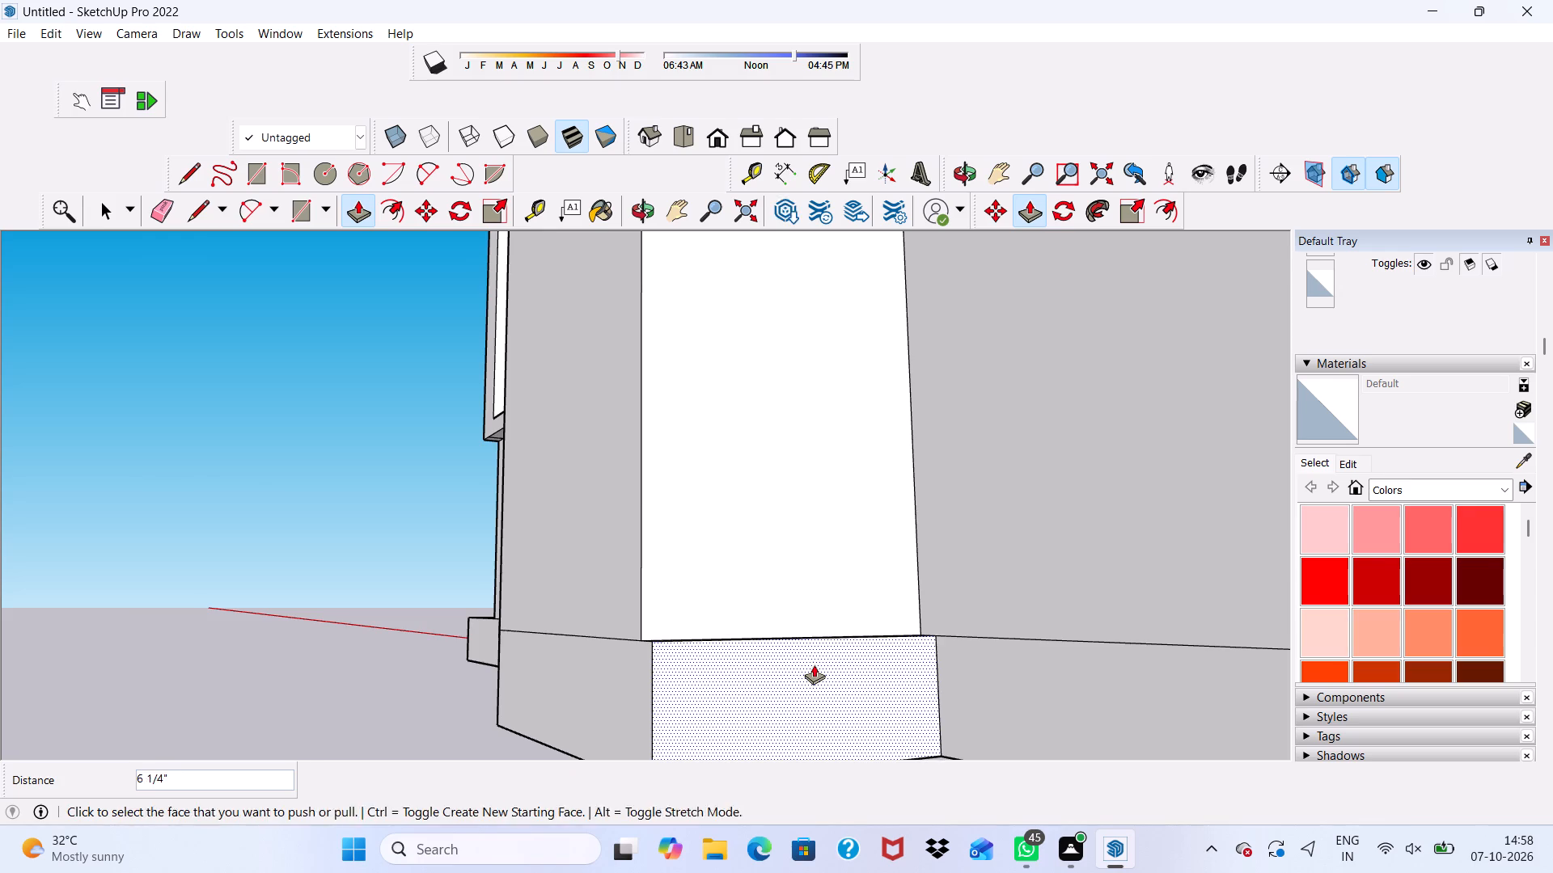
{"action": "left_click", "coordinate": [814, 664]}
{"action": "scroll", "coordinate": [753, 618], "scroll_direction": "down", "scroll_amount": 2}
{"action": "middle_click_drag", "start_coordinate": [785, 652], "coordinate": [855, 697]}
{"action": "scroll", "coordinate": [828, 679], "scroll_direction": "up", "scroll_amount": 2}
{"action": "left_click_drag", "start_coordinate": [822, 682], "coordinate": [825, 682]}
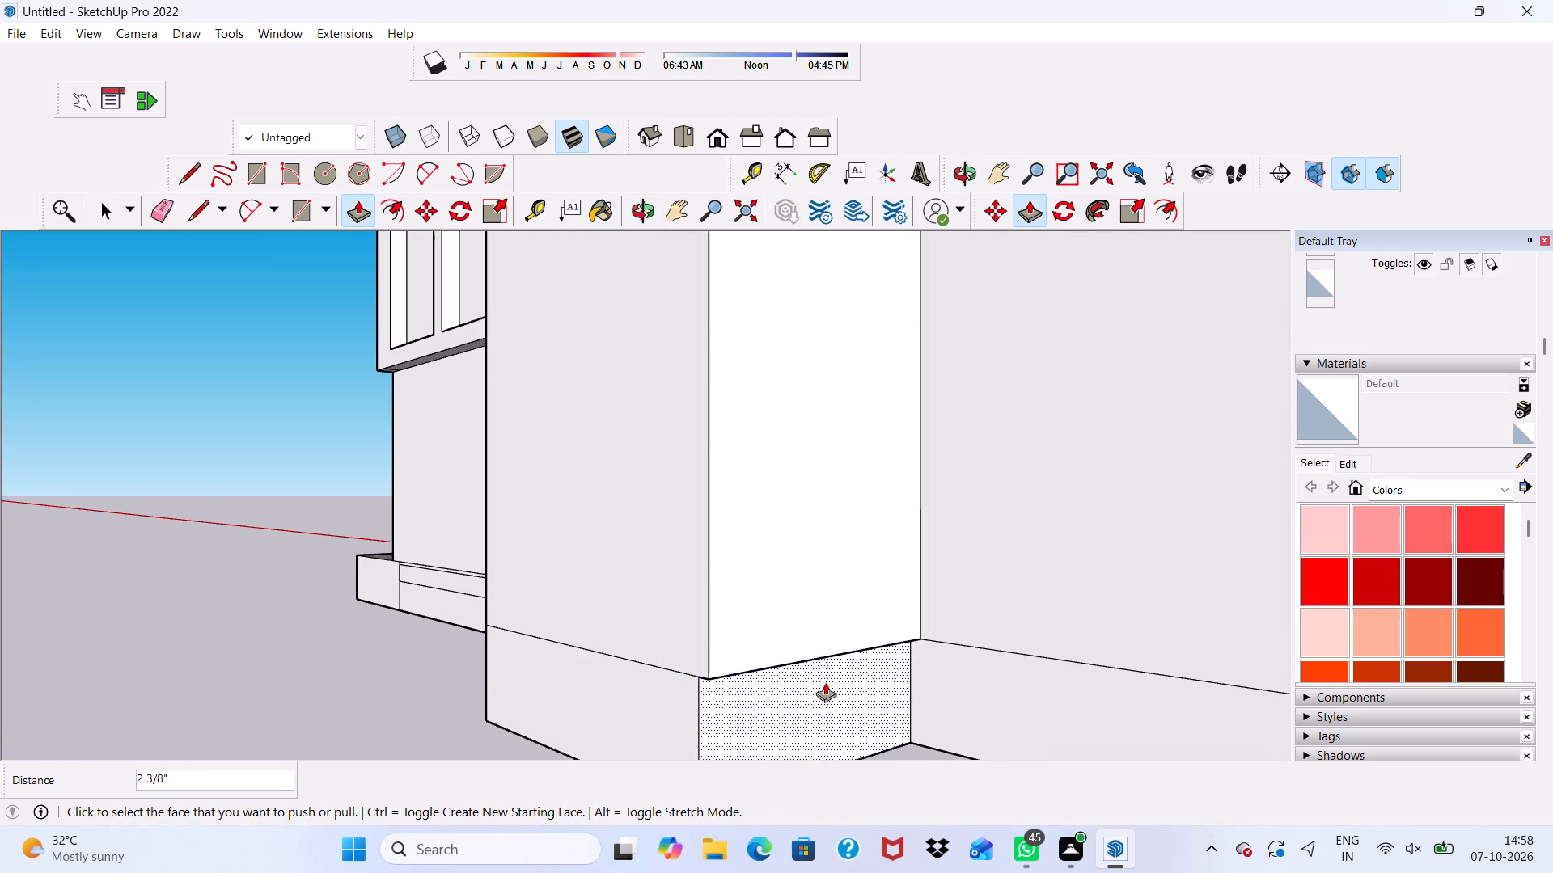
{"action": "left_click_drag", "start_coordinate": [825, 682], "coordinate": [854, 682]}
{"action": "left_click", "coordinate": [854, 682]}
{"action": "scroll", "coordinate": [843, 681], "scroll_direction": "up", "scroll_amount": 7}
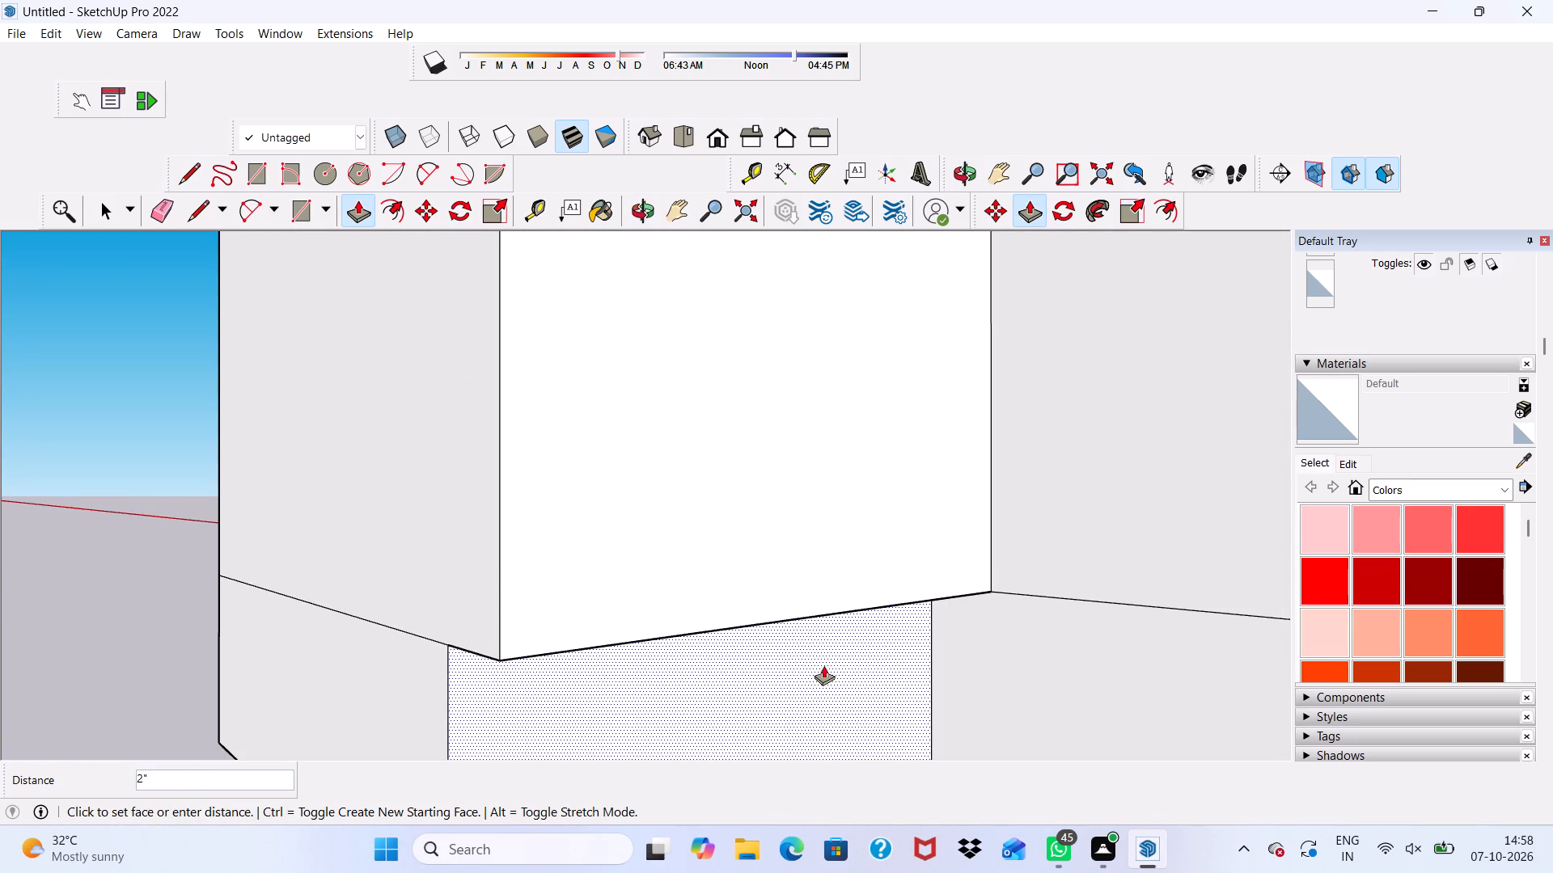
{"action": "left_click", "coordinate": [853, 579]}
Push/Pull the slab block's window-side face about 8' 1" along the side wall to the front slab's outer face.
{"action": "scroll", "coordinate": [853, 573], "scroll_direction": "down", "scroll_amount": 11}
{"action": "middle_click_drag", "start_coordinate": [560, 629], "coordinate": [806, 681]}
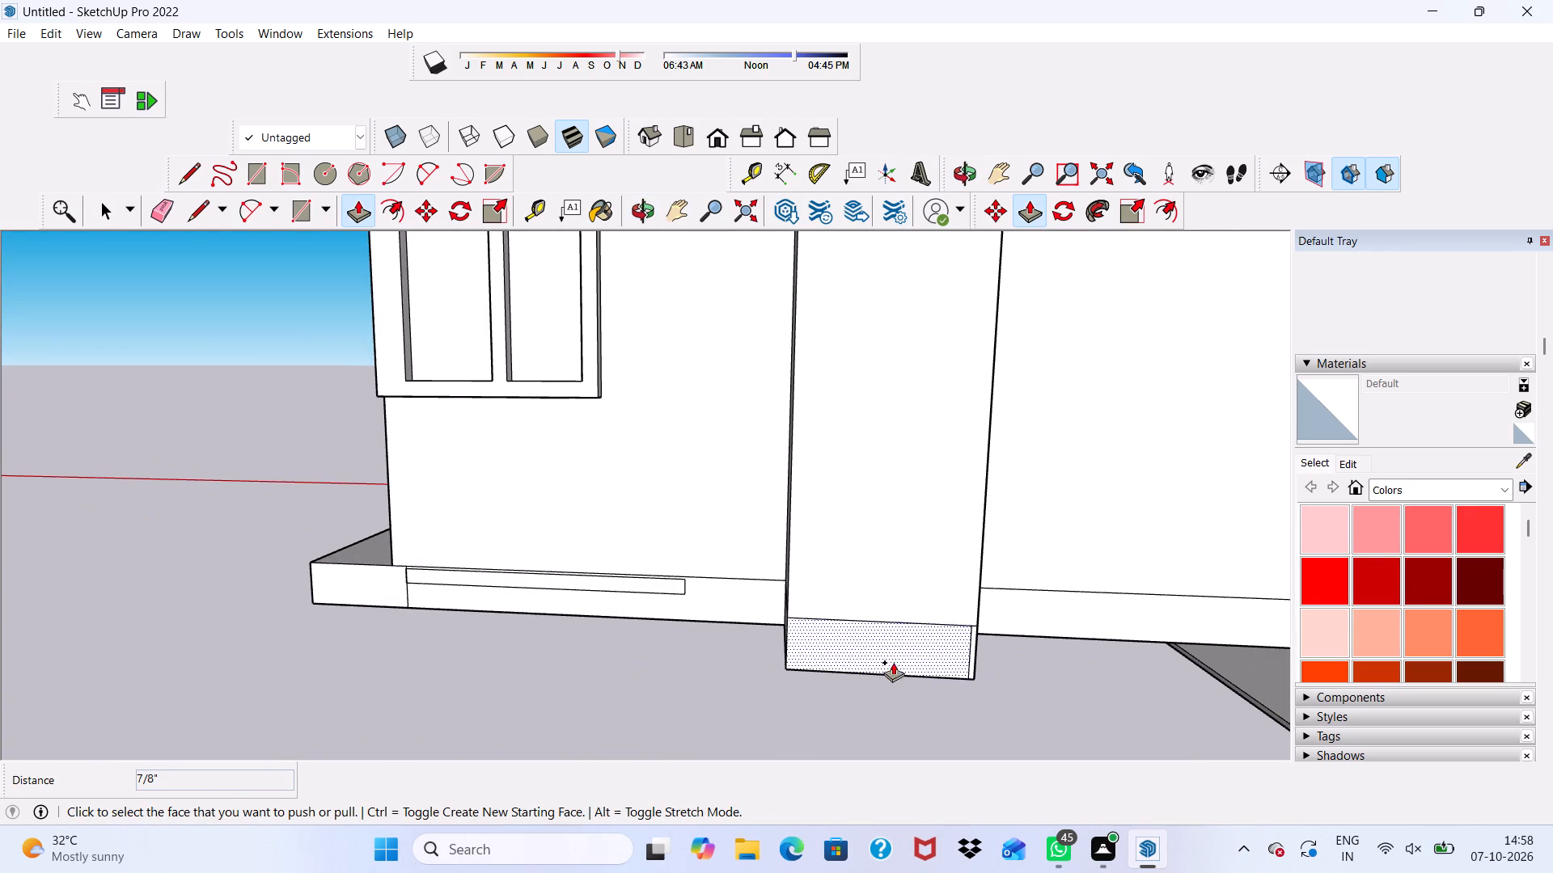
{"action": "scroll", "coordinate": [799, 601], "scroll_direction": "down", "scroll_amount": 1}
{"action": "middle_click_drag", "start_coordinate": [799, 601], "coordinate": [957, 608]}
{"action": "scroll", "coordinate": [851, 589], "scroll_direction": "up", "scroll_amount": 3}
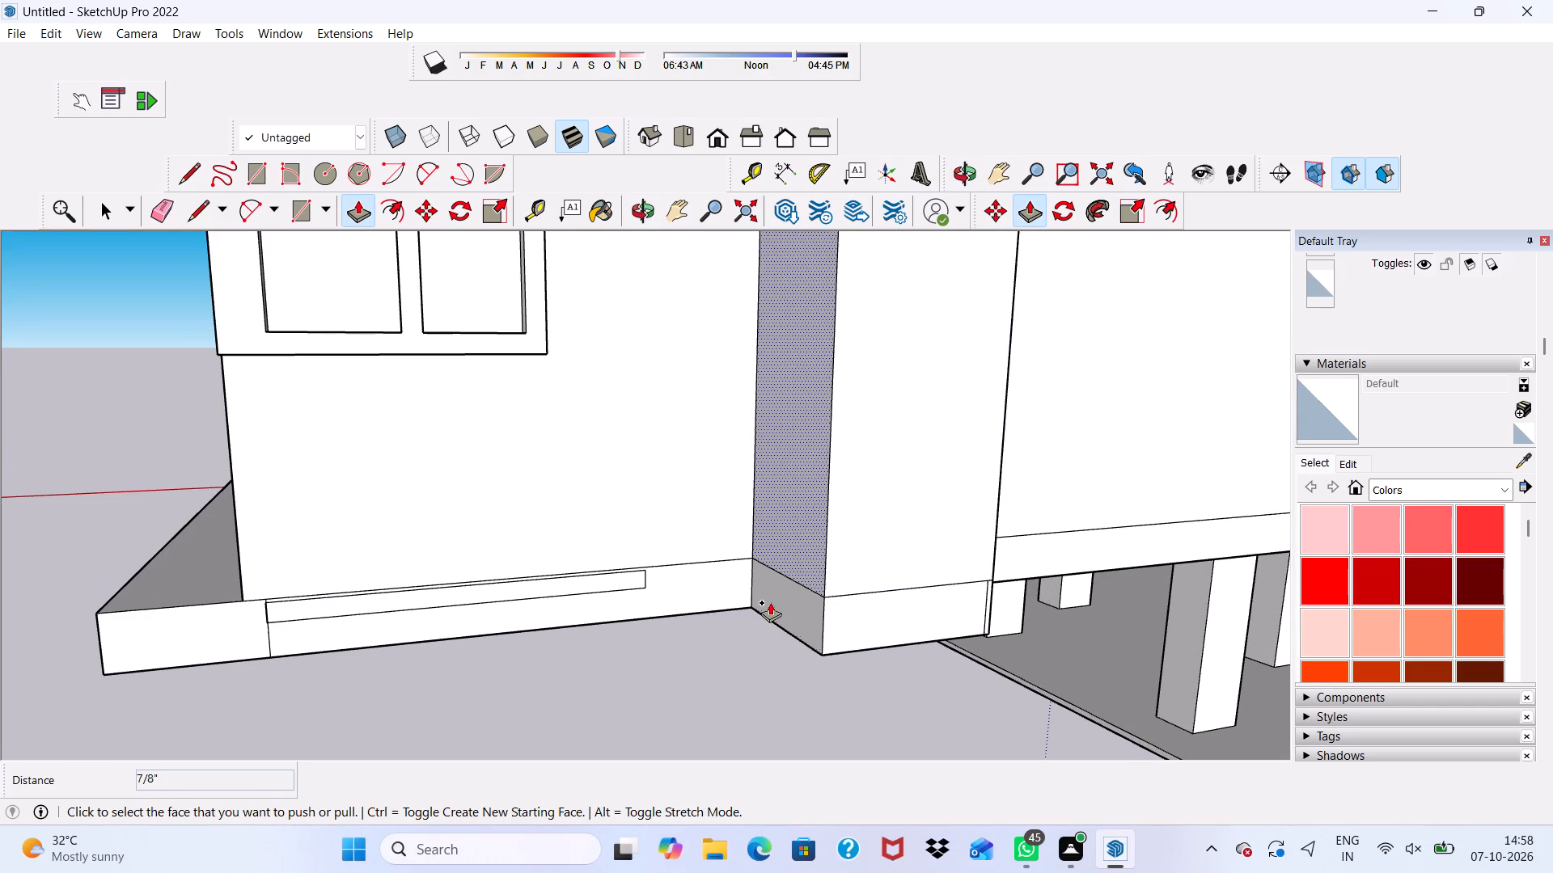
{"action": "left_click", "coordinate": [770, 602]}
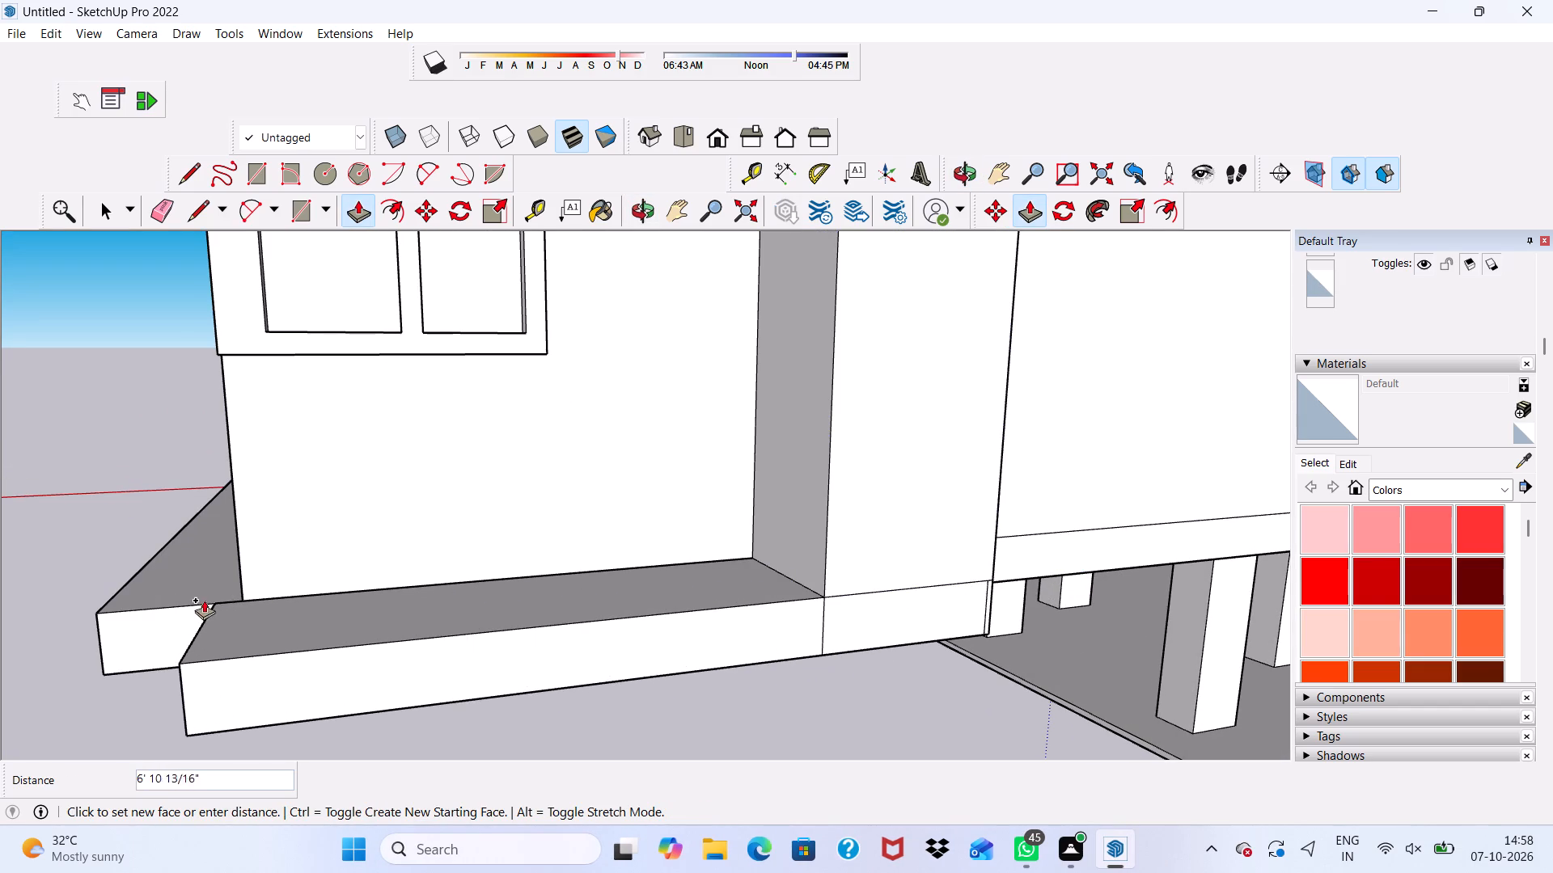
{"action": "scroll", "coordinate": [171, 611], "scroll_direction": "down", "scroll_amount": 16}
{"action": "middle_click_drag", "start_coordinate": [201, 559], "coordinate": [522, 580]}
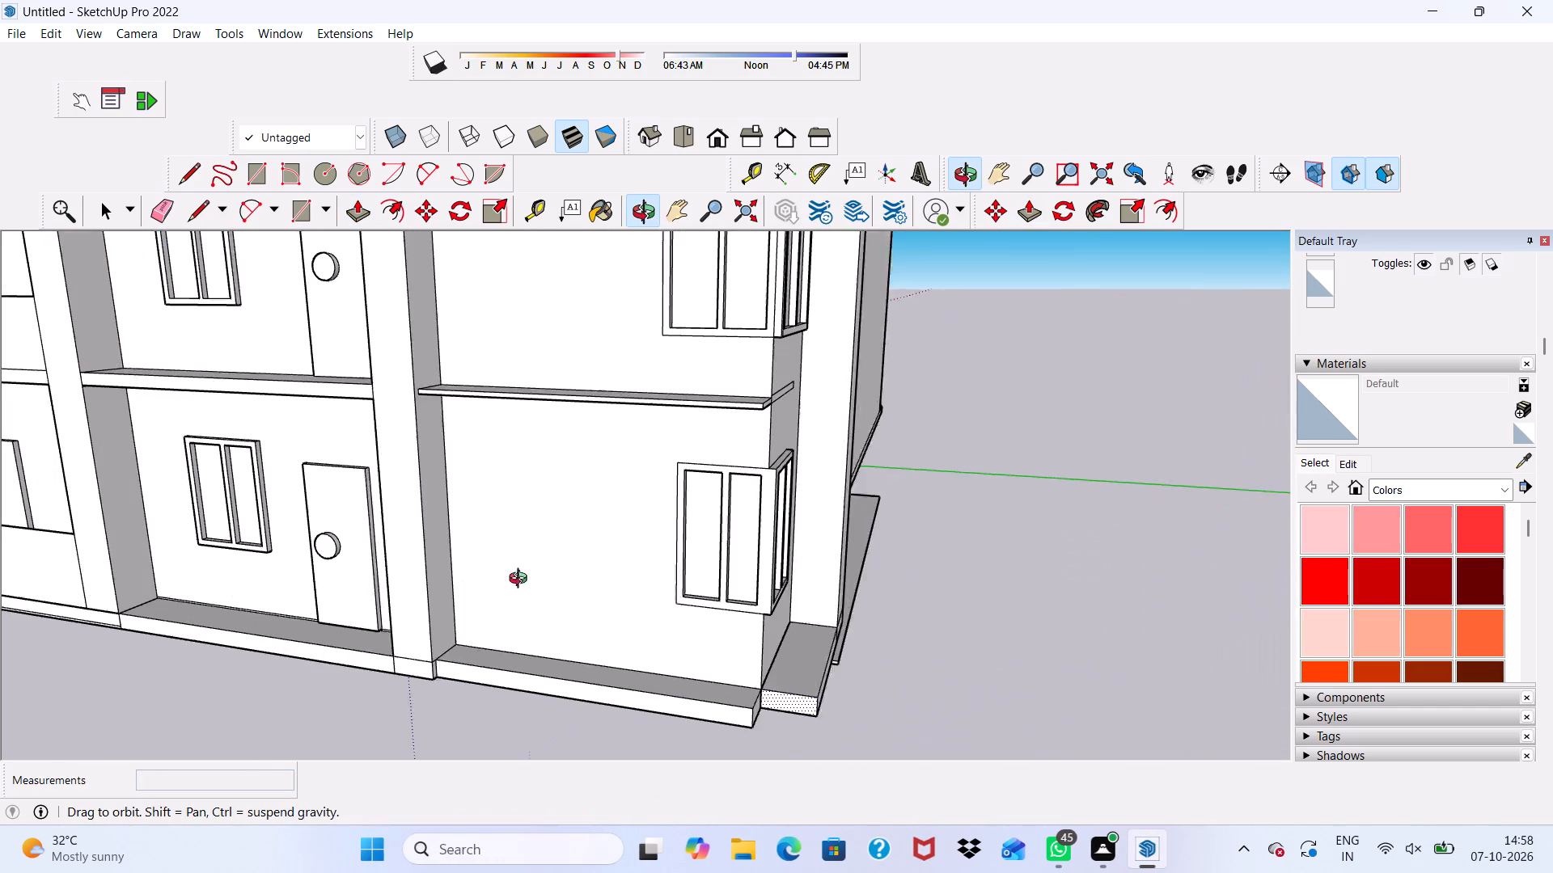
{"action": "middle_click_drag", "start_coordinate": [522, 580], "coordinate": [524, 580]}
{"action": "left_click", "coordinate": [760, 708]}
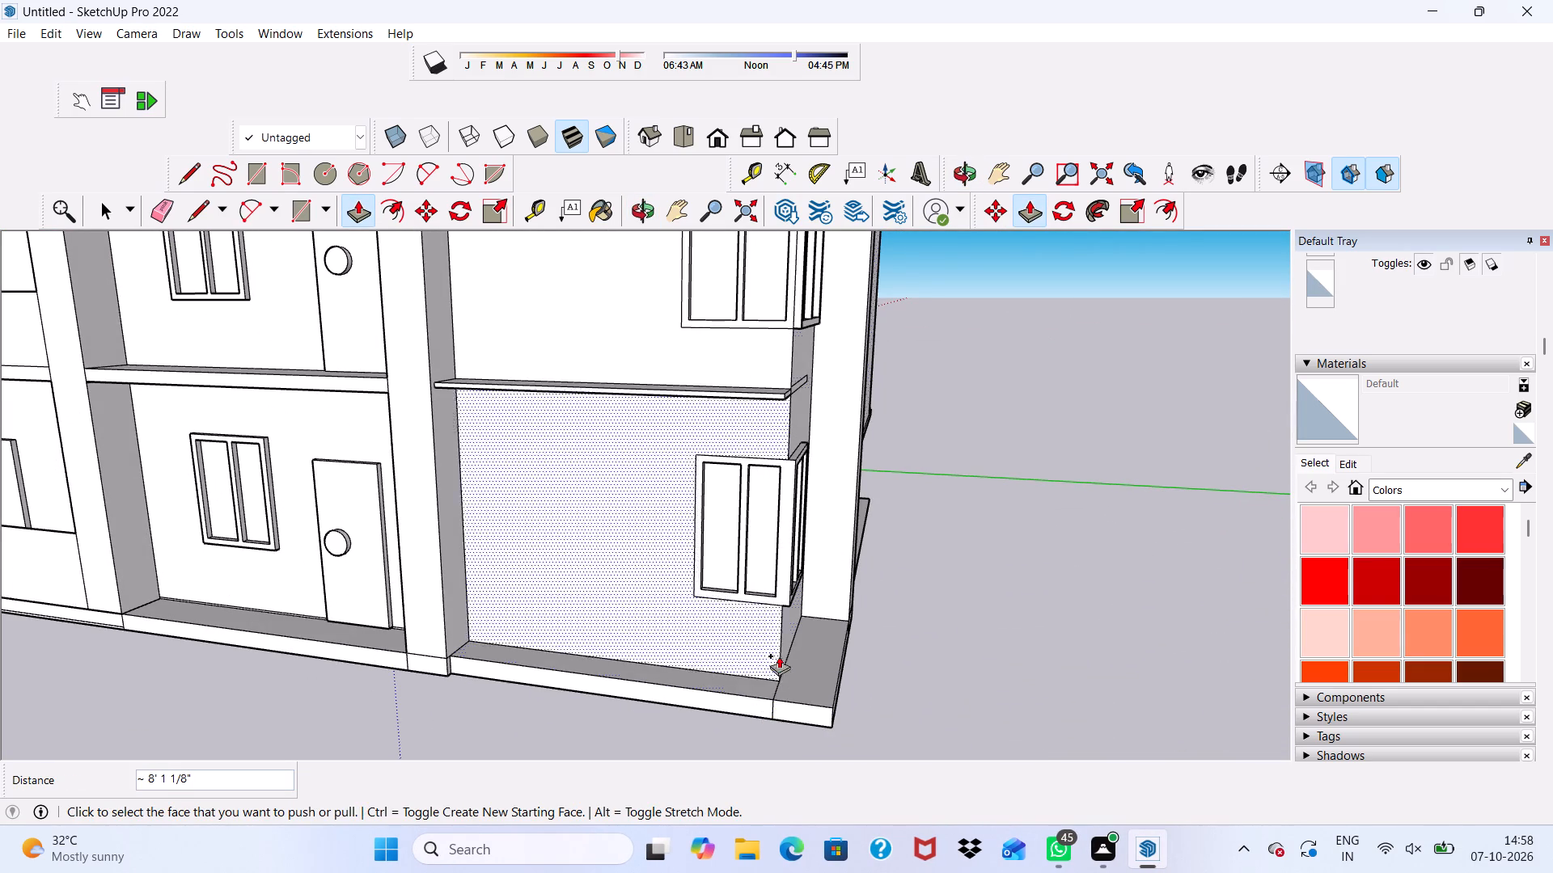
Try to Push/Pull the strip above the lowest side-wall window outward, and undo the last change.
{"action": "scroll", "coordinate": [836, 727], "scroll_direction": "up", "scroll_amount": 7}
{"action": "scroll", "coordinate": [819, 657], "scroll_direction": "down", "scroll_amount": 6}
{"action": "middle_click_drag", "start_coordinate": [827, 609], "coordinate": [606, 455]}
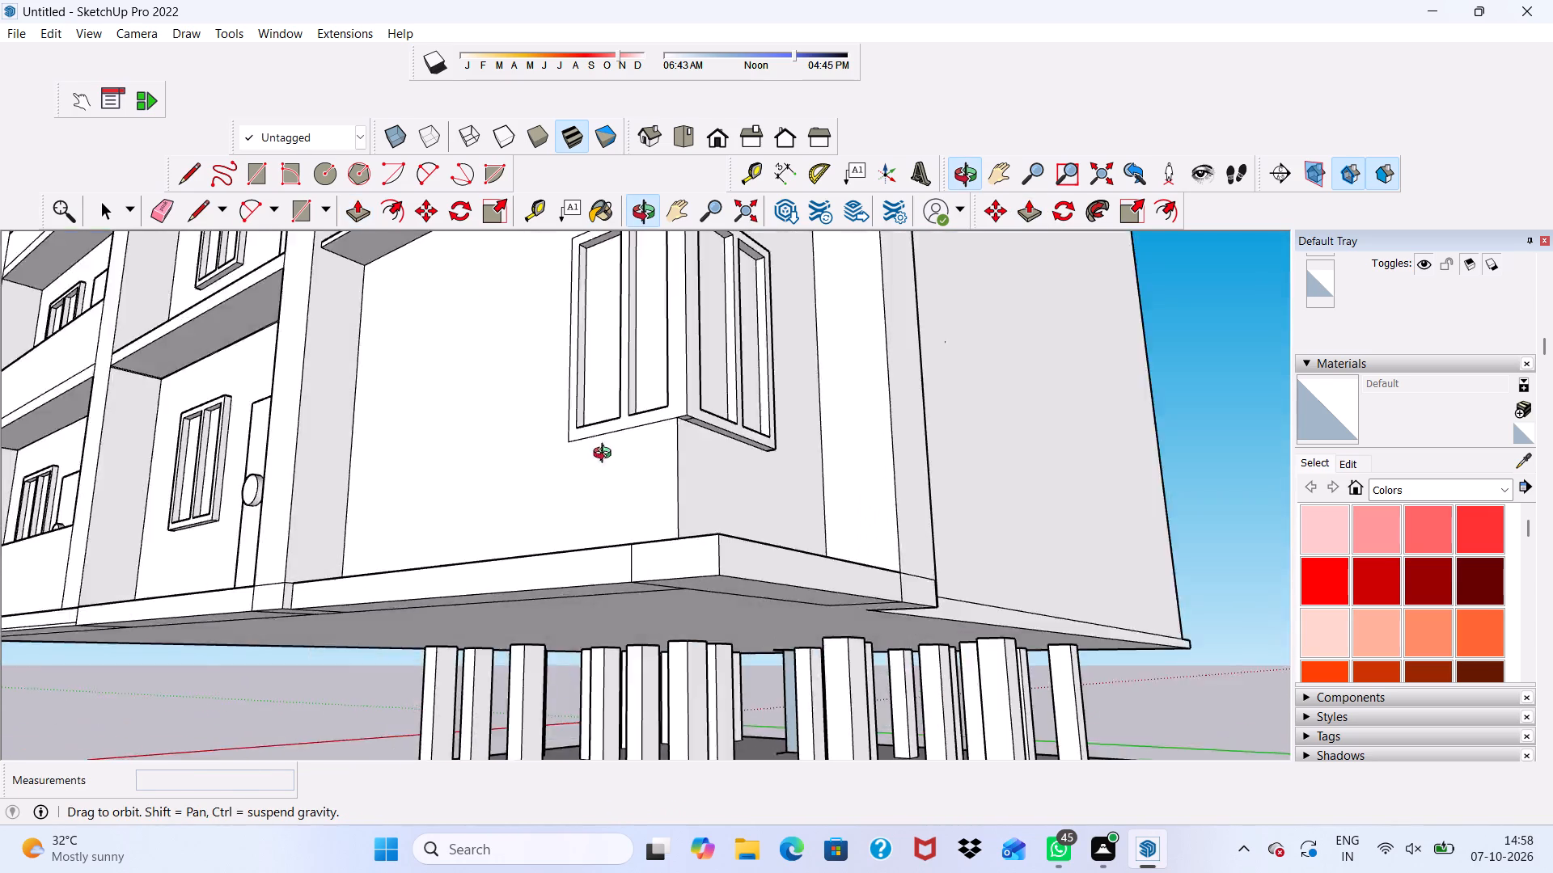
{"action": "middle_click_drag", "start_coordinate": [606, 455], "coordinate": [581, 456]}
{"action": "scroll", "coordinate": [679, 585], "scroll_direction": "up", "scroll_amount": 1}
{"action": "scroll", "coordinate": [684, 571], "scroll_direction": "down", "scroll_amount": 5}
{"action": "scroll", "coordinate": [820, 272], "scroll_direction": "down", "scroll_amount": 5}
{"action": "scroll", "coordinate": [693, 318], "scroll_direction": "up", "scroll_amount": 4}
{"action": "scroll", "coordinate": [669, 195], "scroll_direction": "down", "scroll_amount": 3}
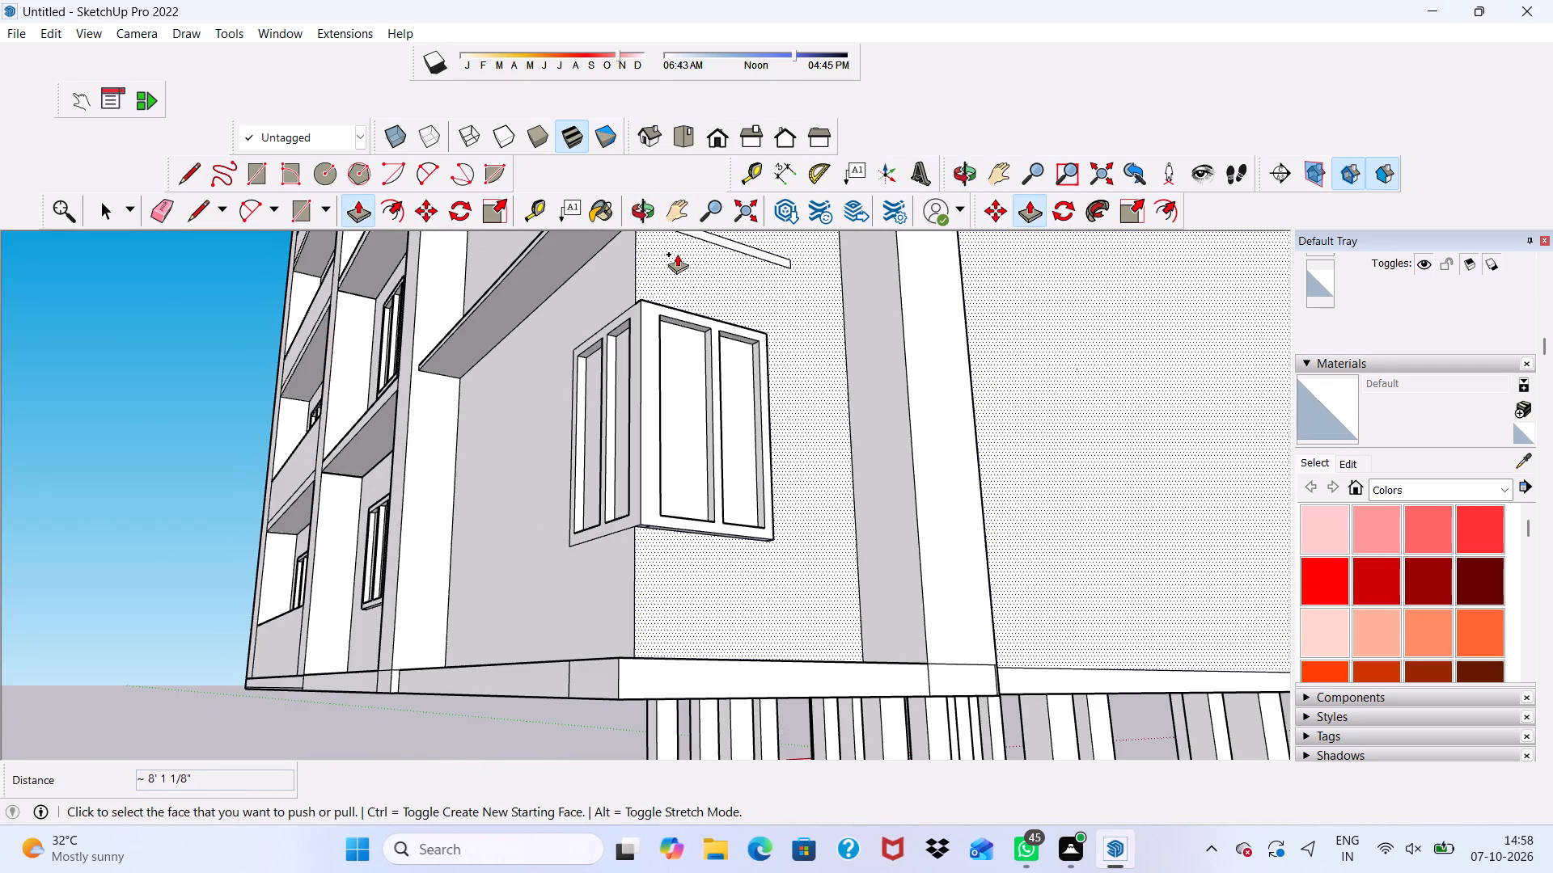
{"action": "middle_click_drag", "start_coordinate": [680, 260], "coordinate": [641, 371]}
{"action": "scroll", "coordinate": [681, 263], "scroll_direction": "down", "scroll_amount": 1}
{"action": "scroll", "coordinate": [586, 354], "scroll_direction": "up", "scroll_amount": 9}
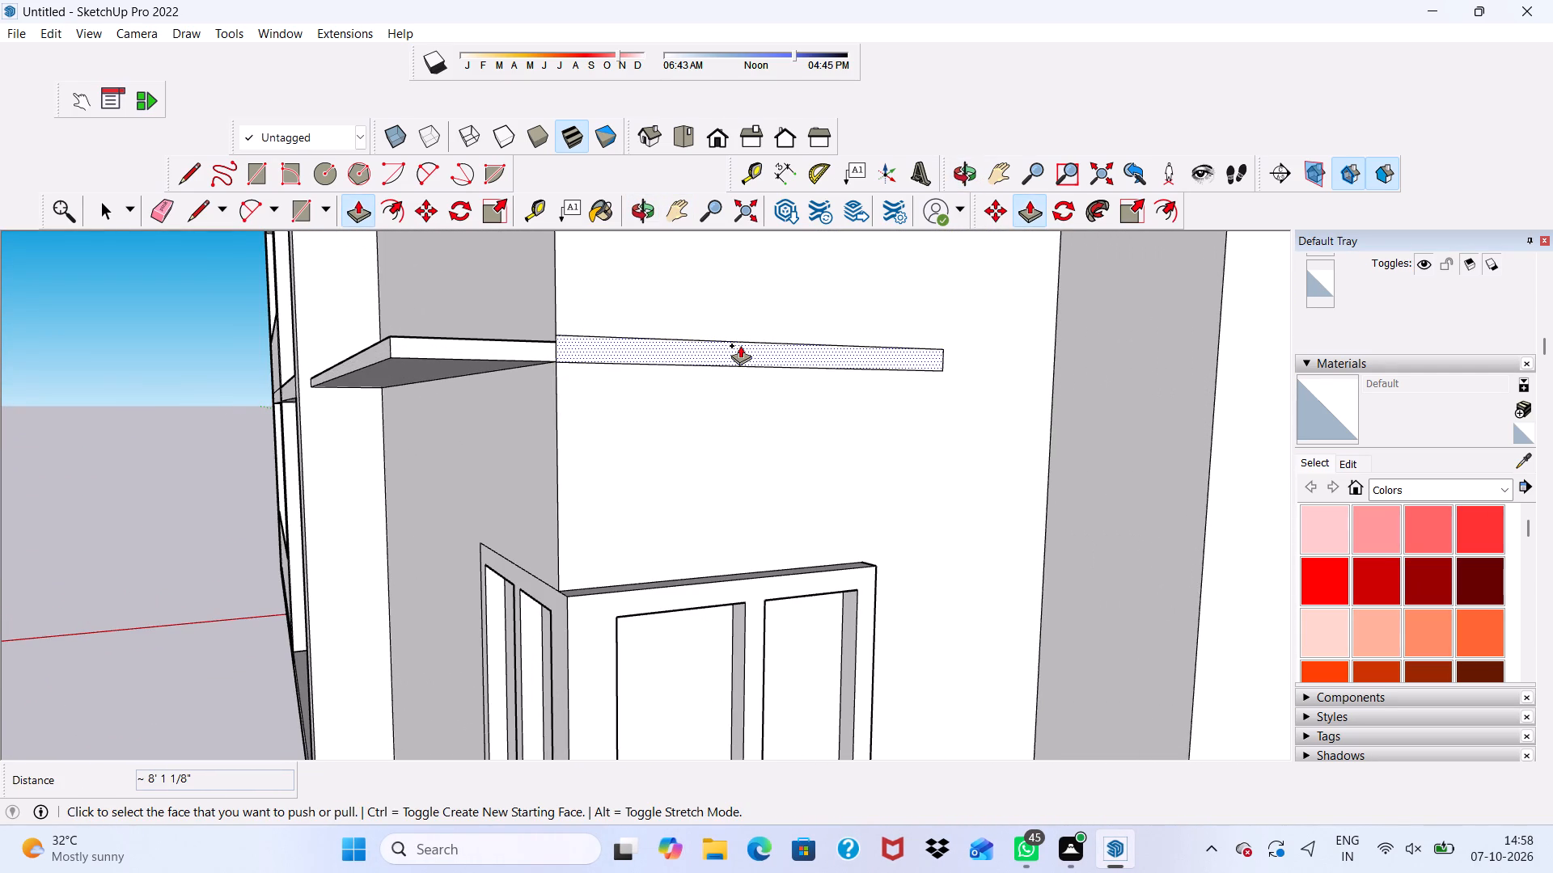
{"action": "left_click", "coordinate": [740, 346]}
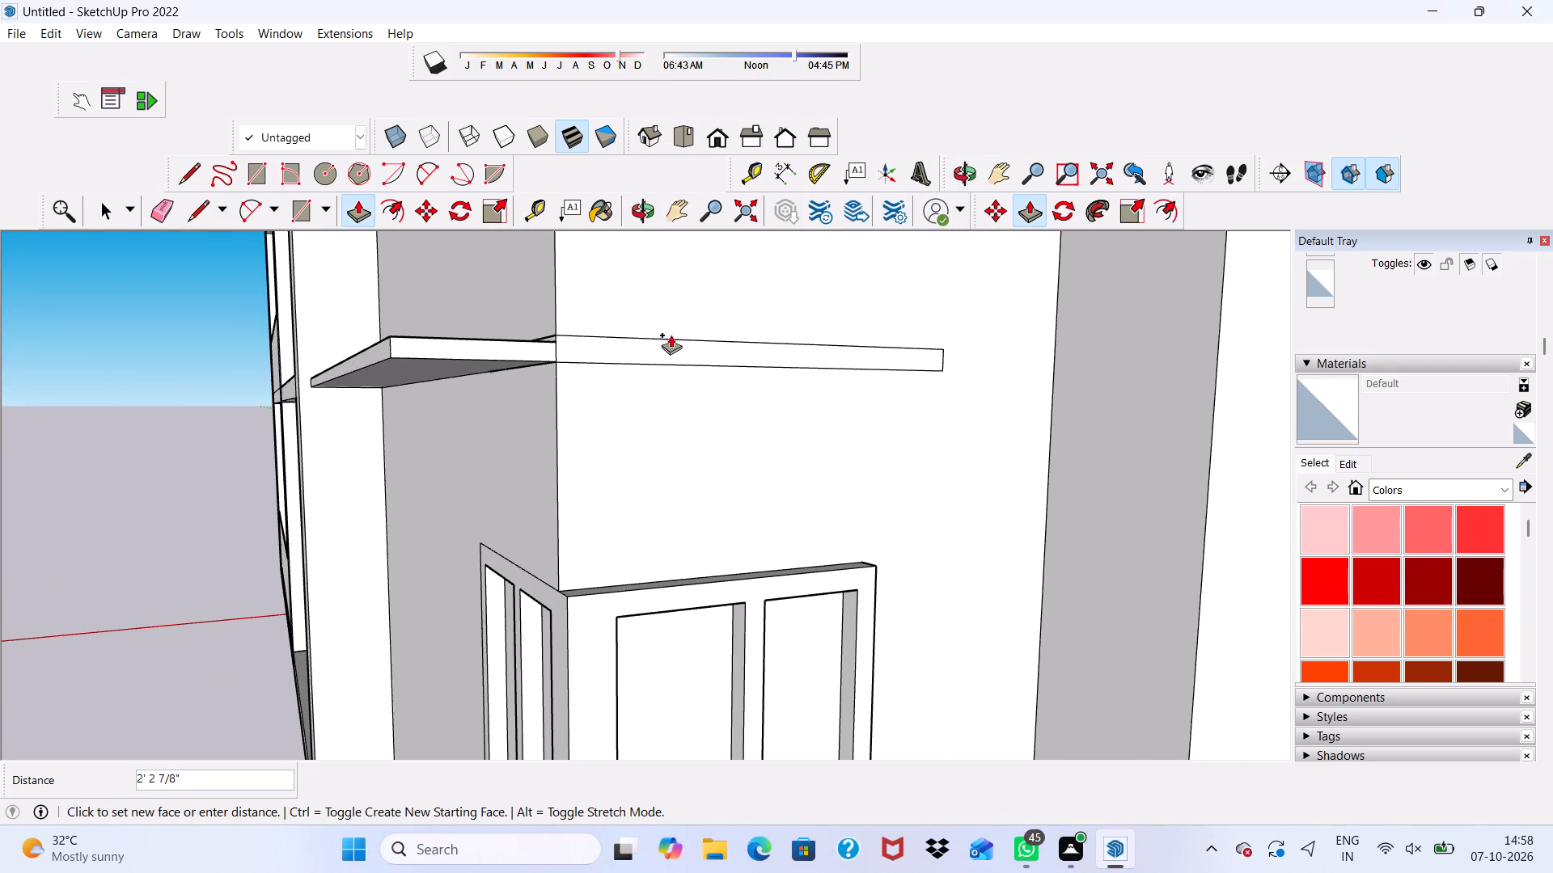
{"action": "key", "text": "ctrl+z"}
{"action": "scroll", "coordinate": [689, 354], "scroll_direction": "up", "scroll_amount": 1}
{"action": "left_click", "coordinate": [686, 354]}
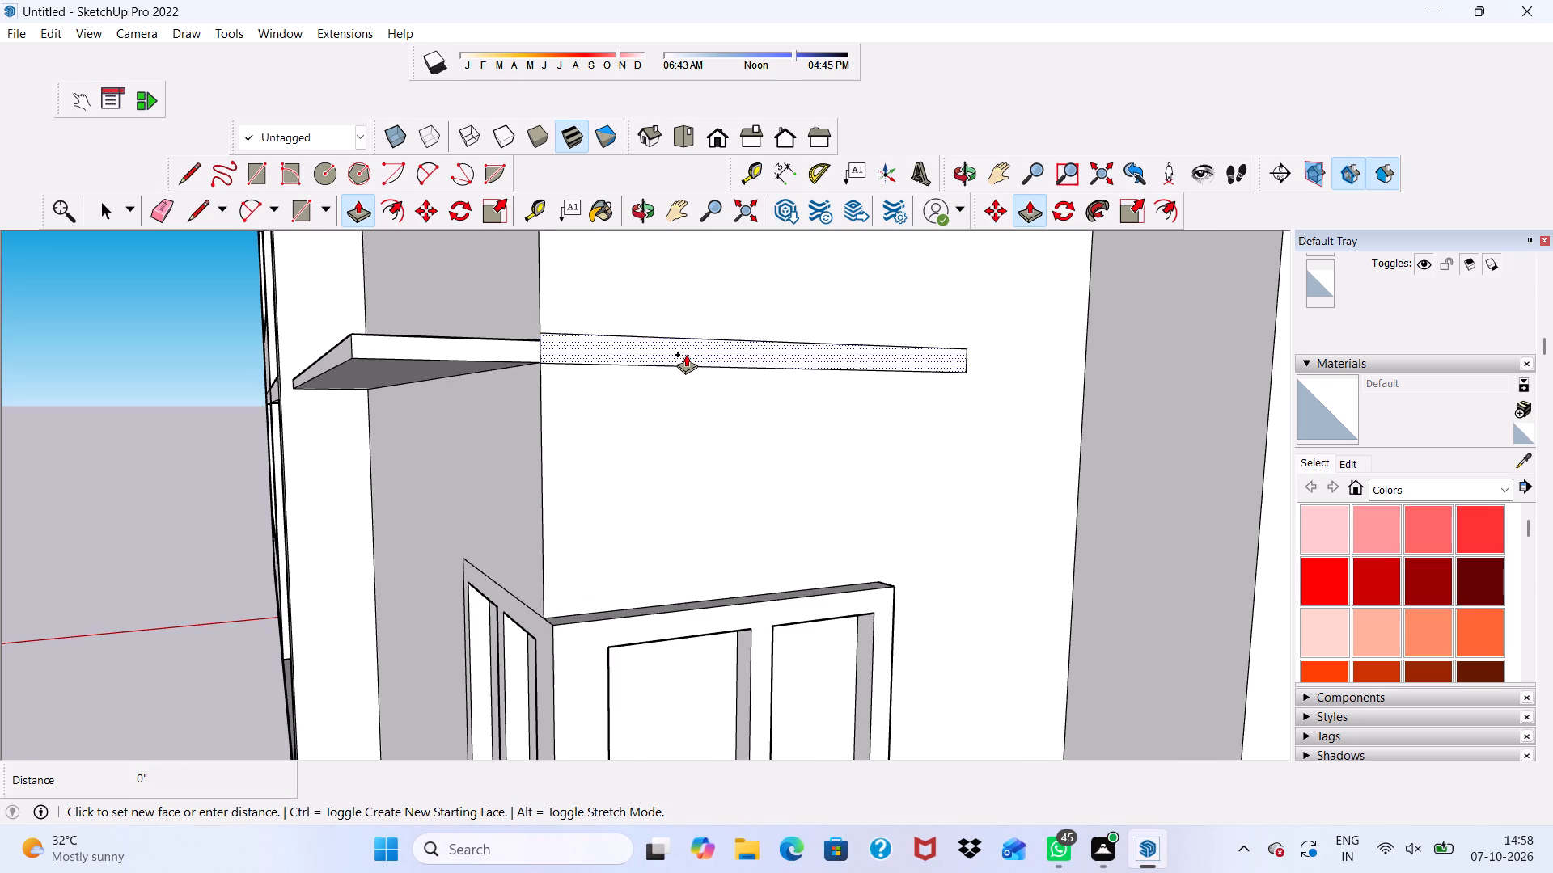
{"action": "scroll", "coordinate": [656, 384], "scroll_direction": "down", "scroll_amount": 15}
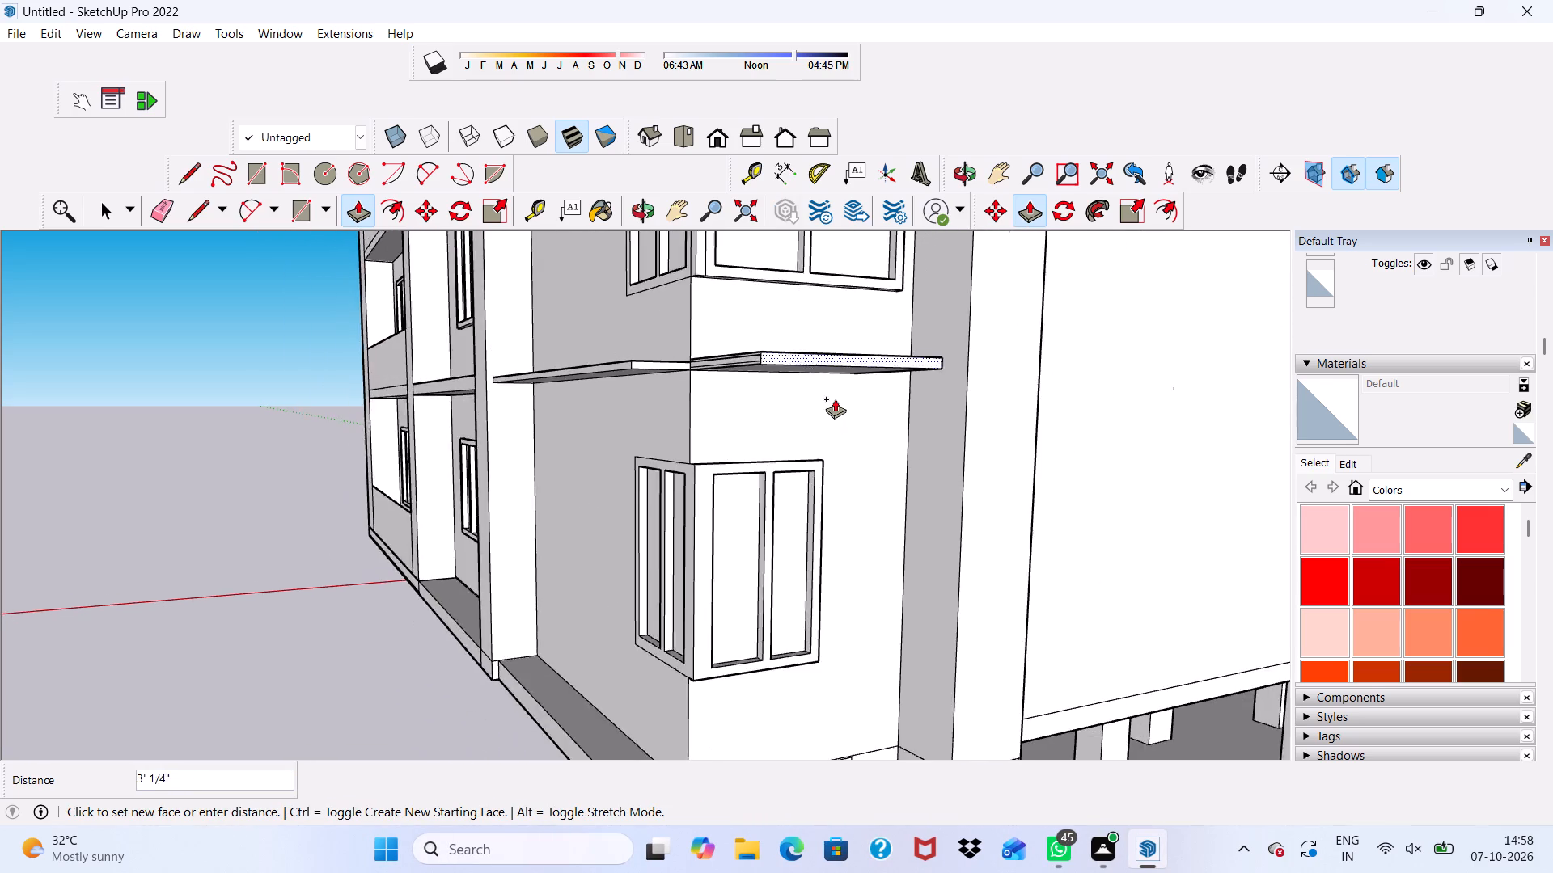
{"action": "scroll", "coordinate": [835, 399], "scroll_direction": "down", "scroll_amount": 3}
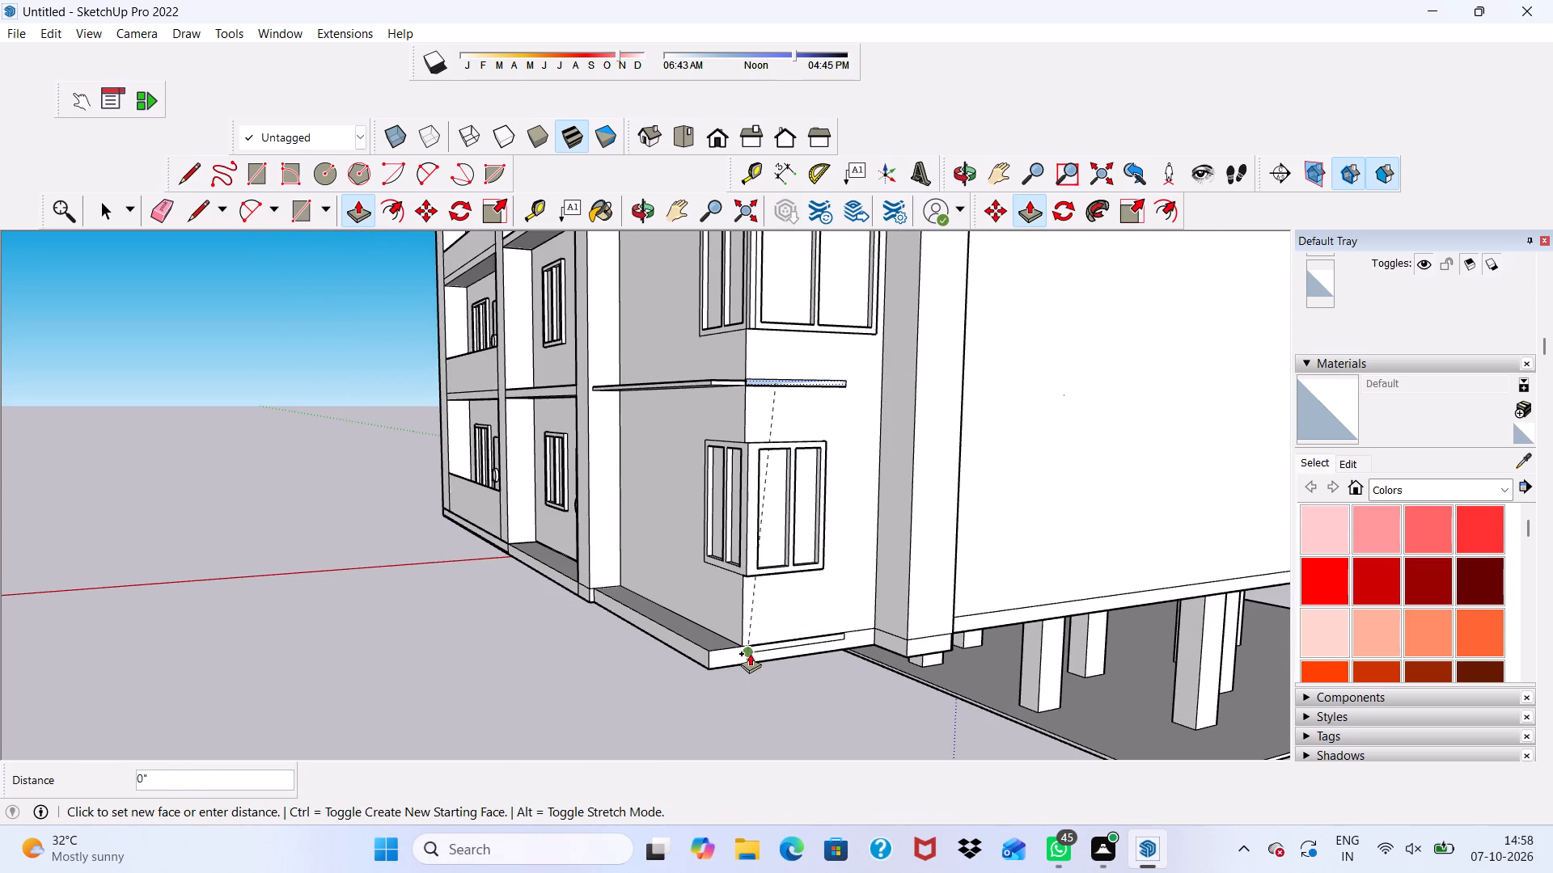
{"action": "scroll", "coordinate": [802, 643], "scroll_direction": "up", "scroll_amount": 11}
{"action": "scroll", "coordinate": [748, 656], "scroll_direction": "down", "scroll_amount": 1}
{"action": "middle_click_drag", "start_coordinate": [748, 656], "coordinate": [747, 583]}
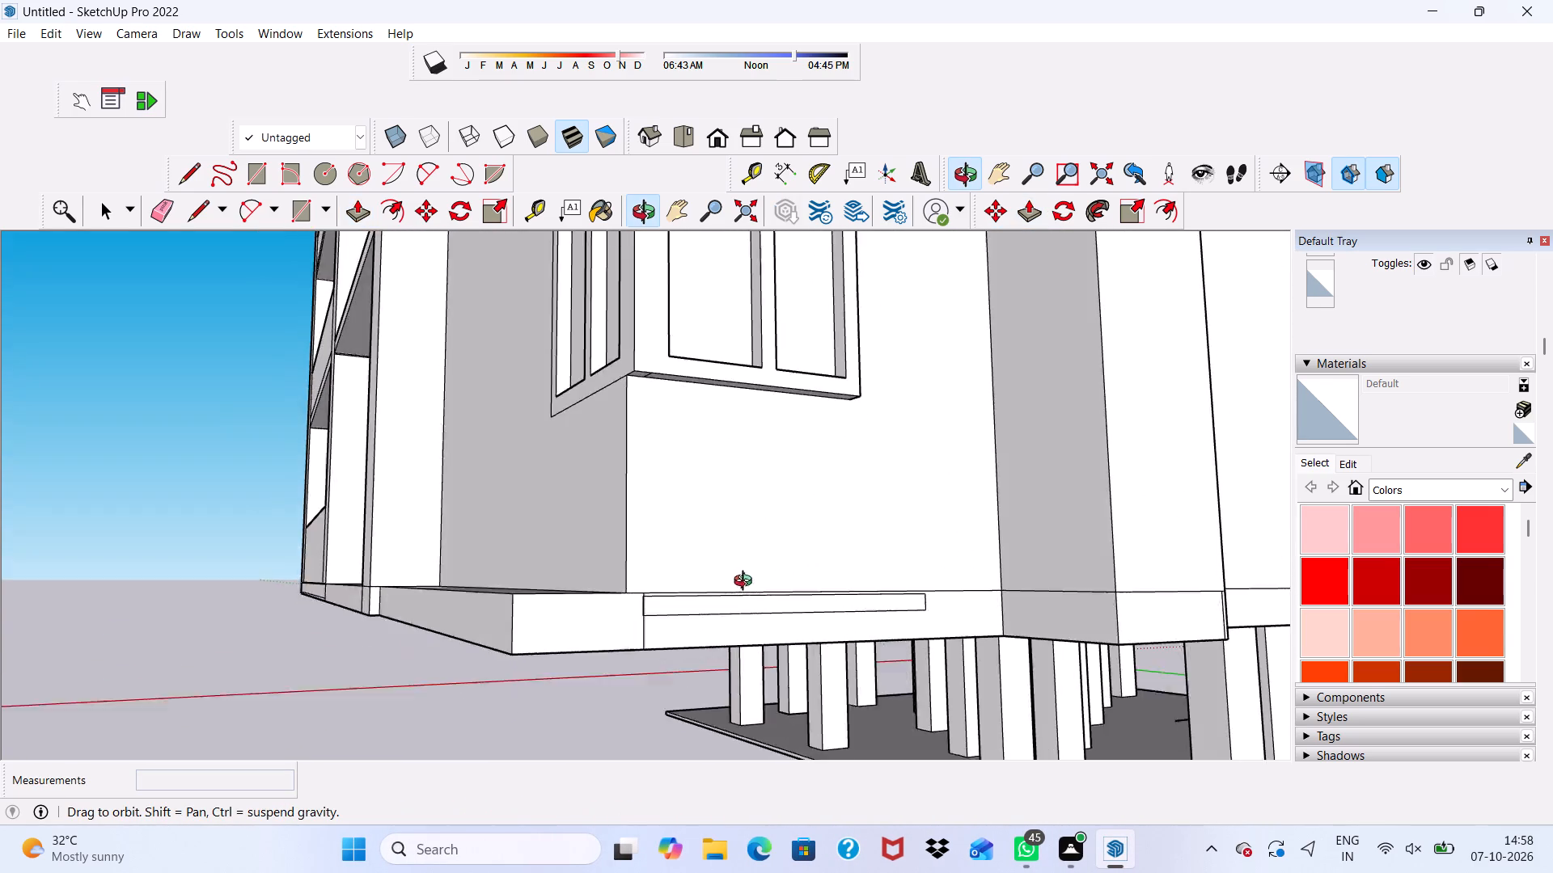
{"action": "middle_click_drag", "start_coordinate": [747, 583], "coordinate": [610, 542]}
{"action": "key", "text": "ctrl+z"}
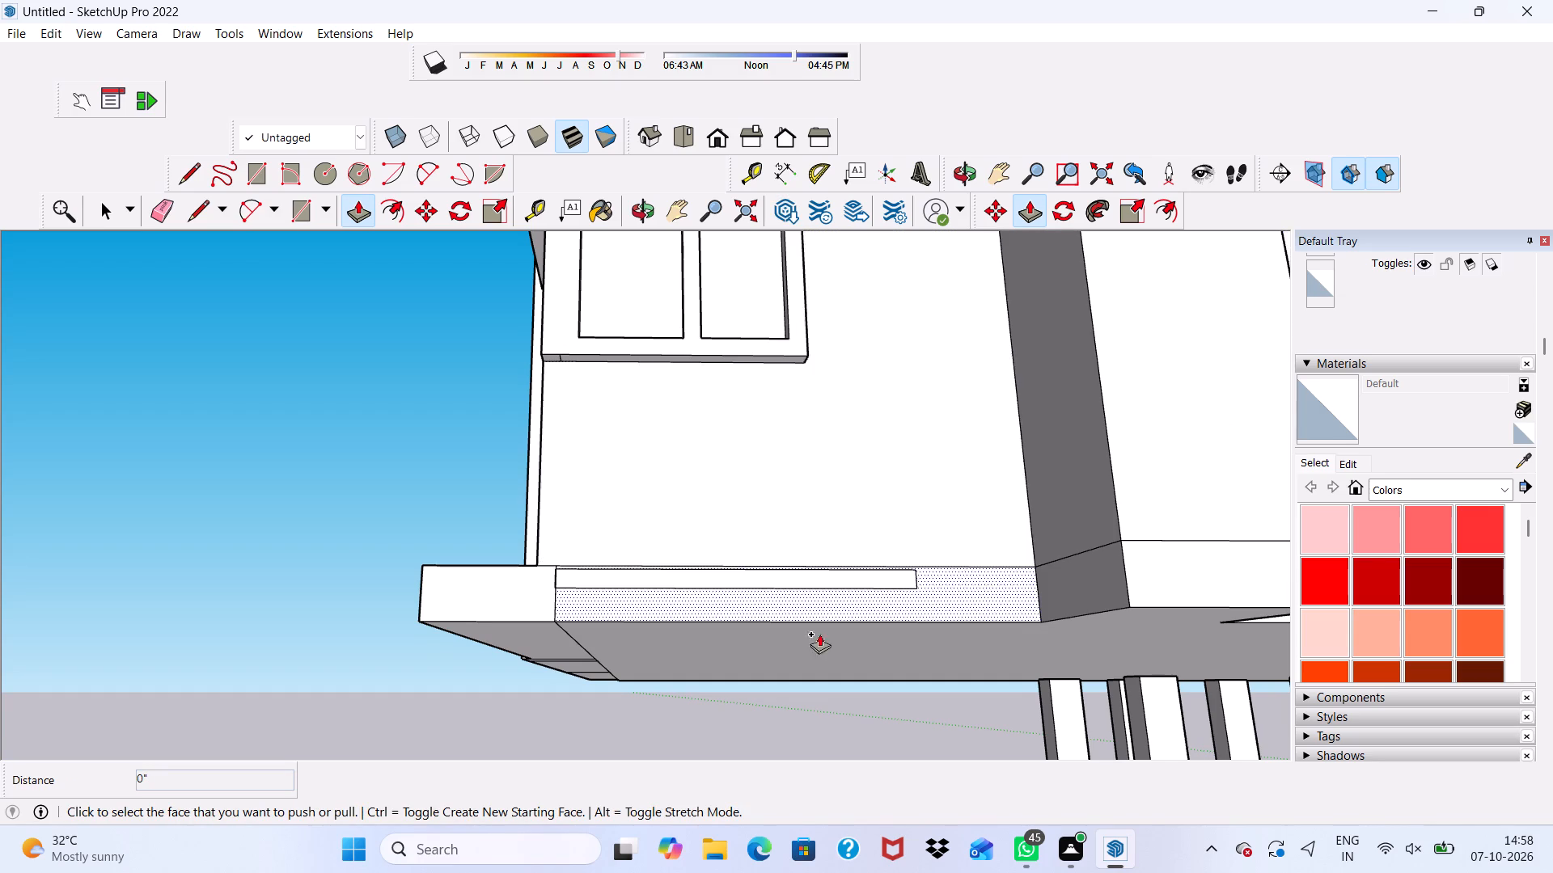
Push/Pull the window-side face of the slab block under the column about 8' 1" to the front slab's outer face.
{"action": "scroll", "coordinate": [879, 635], "scroll_direction": "up", "scroll_amount": 3}
{"action": "left_click", "coordinate": [1122, 569]}
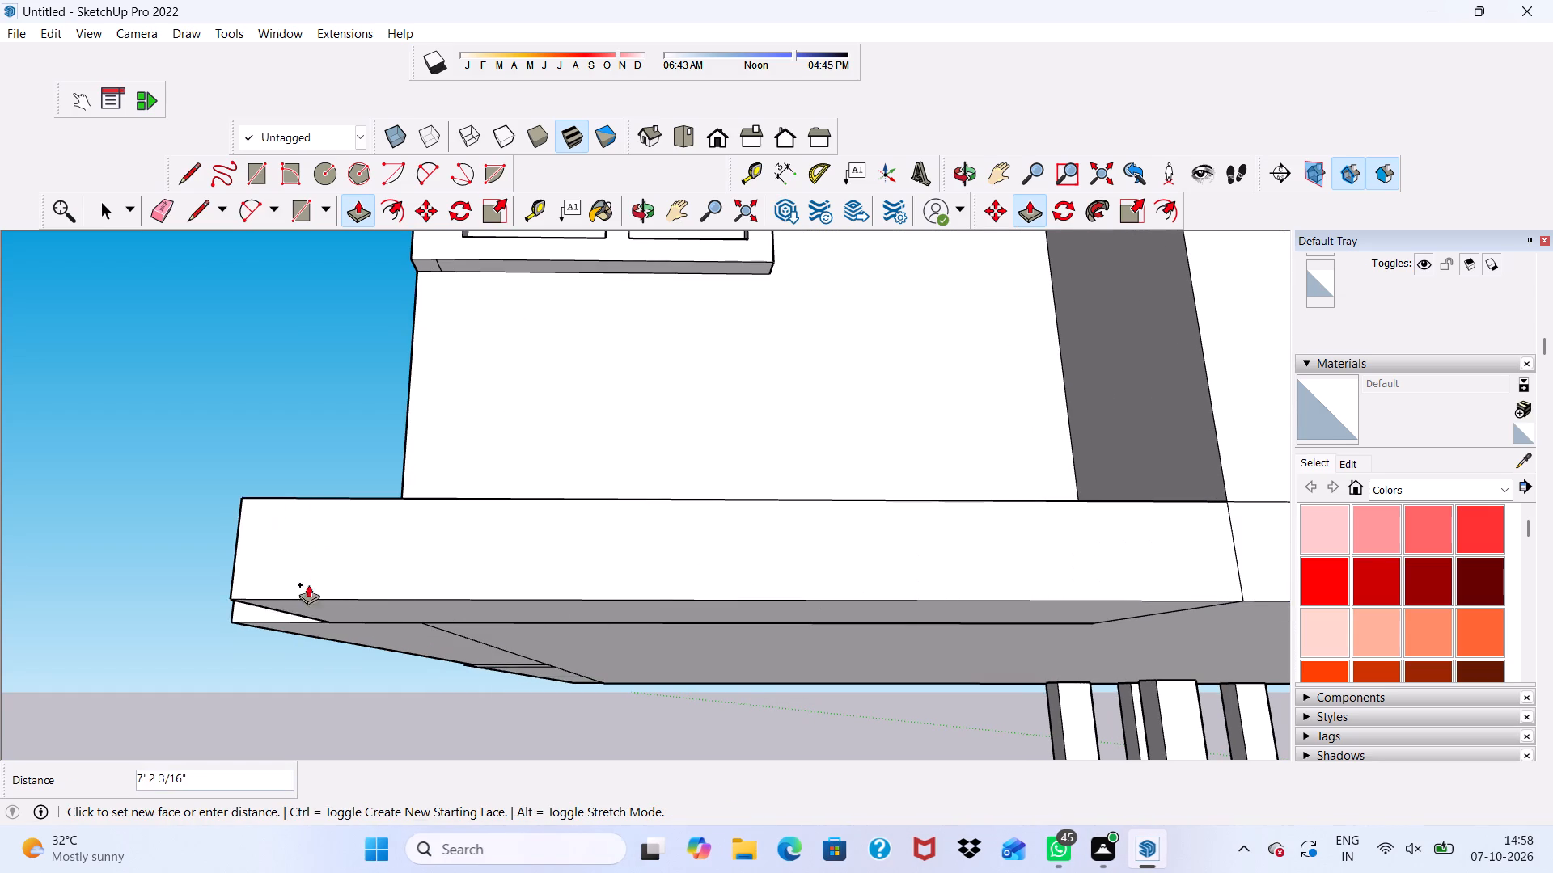
{"action": "scroll", "coordinate": [260, 606], "scroll_direction": "down", "scroll_amount": 1}
{"action": "middle_click_drag", "start_coordinate": [262, 606], "coordinate": [702, 639]}
{"action": "scroll", "coordinate": [347, 536], "scroll_direction": "down", "scroll_amount": 2}
{"action": "middle_click_drag", "start_coordinate": [501, 587], "coordinate": [607, 602]}
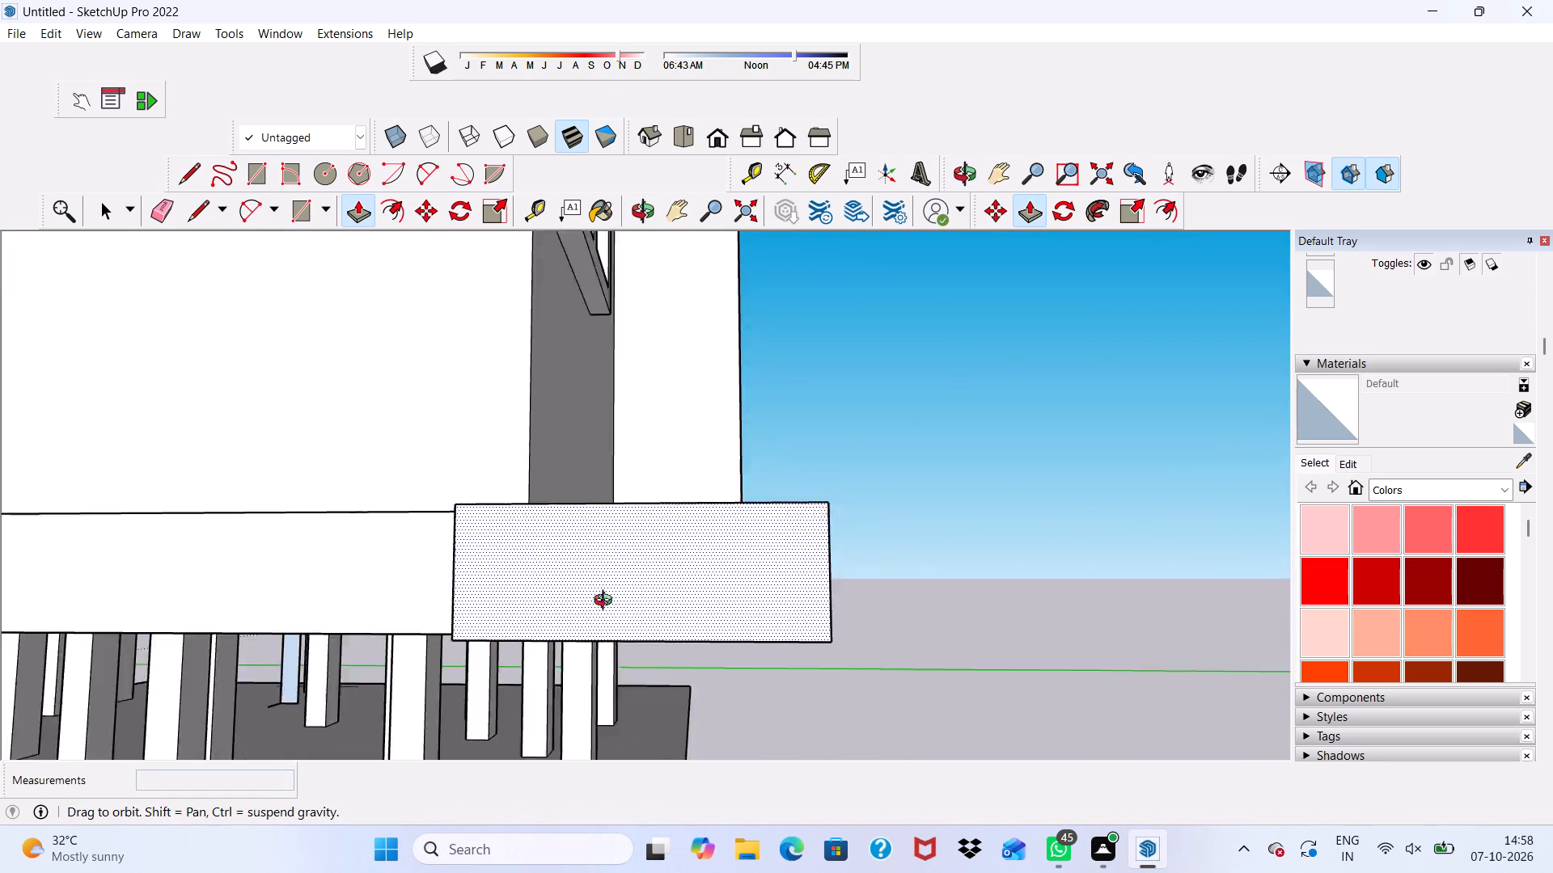
{"action": "middle_click_drag", "start_coordinate": [607, 602], "coordinate": [745, 605]}
{"action": "left_click_drag", "start_coordinate": [506, 532], "coordinate": [513, 539]}
Push/Pull the strip above the lowest side-wall window outward 2', flush with the extended base slab.
{"action": "scroll", "coordinate": [622, 549], "scroll_direction": "down", "scroll_amount": 10}
{"action": "middle_click_drag", "start_coordinate": [748, 522], "coordinate": [697, 550]}
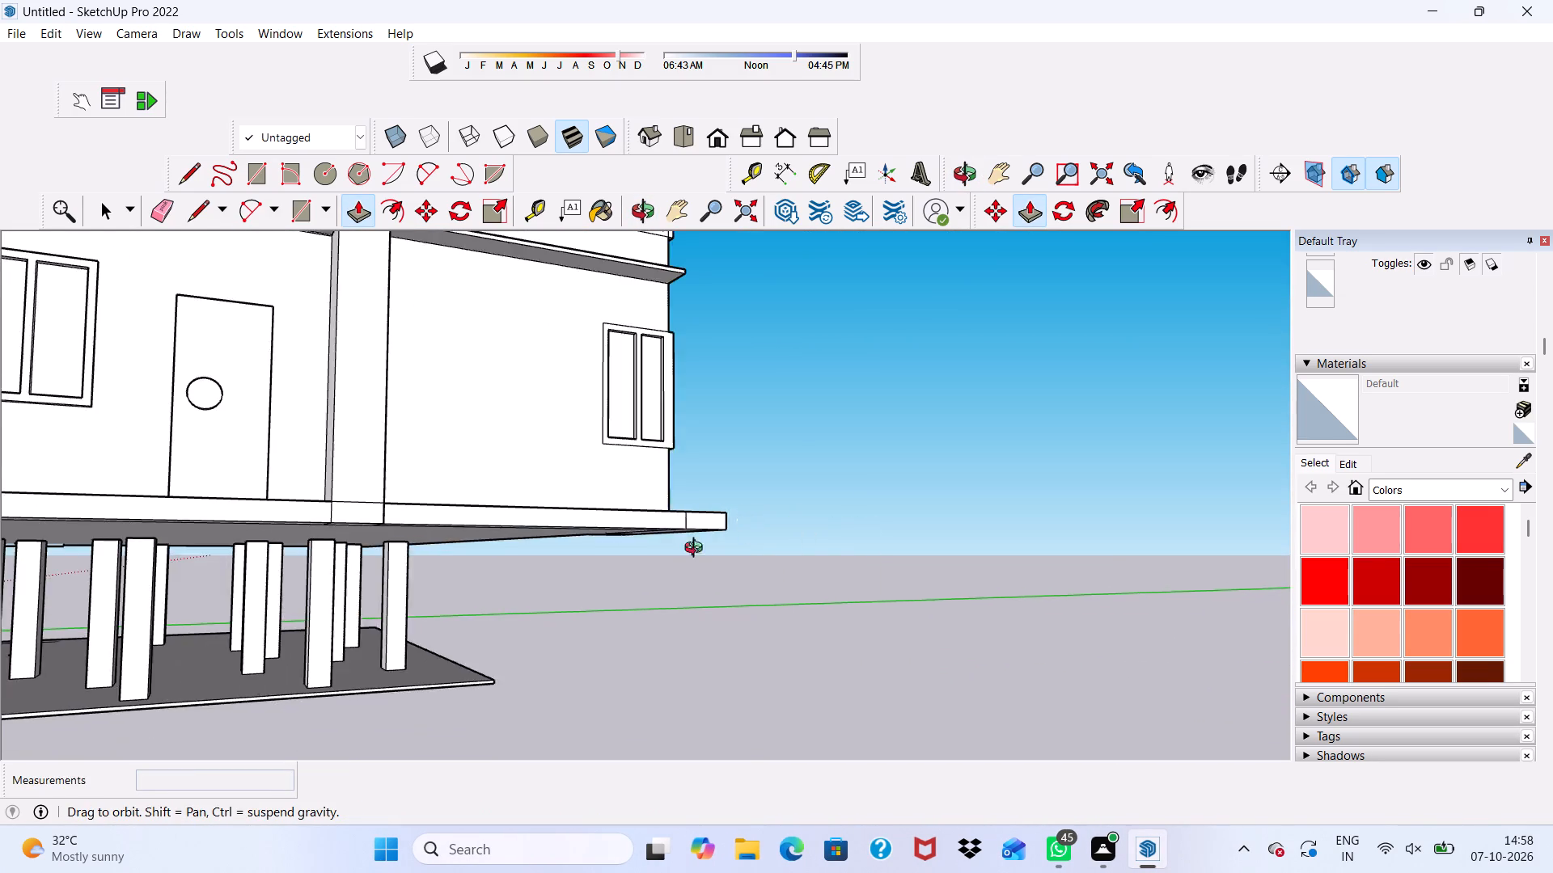
{"action": "middle_click_drag", "start_coordinate": [697, 550], "coordinate": [142, 563]}
{"action": "scroll", "coordinate": [596, 293], "scroll_direction": "up", "scroll_amount": 13}
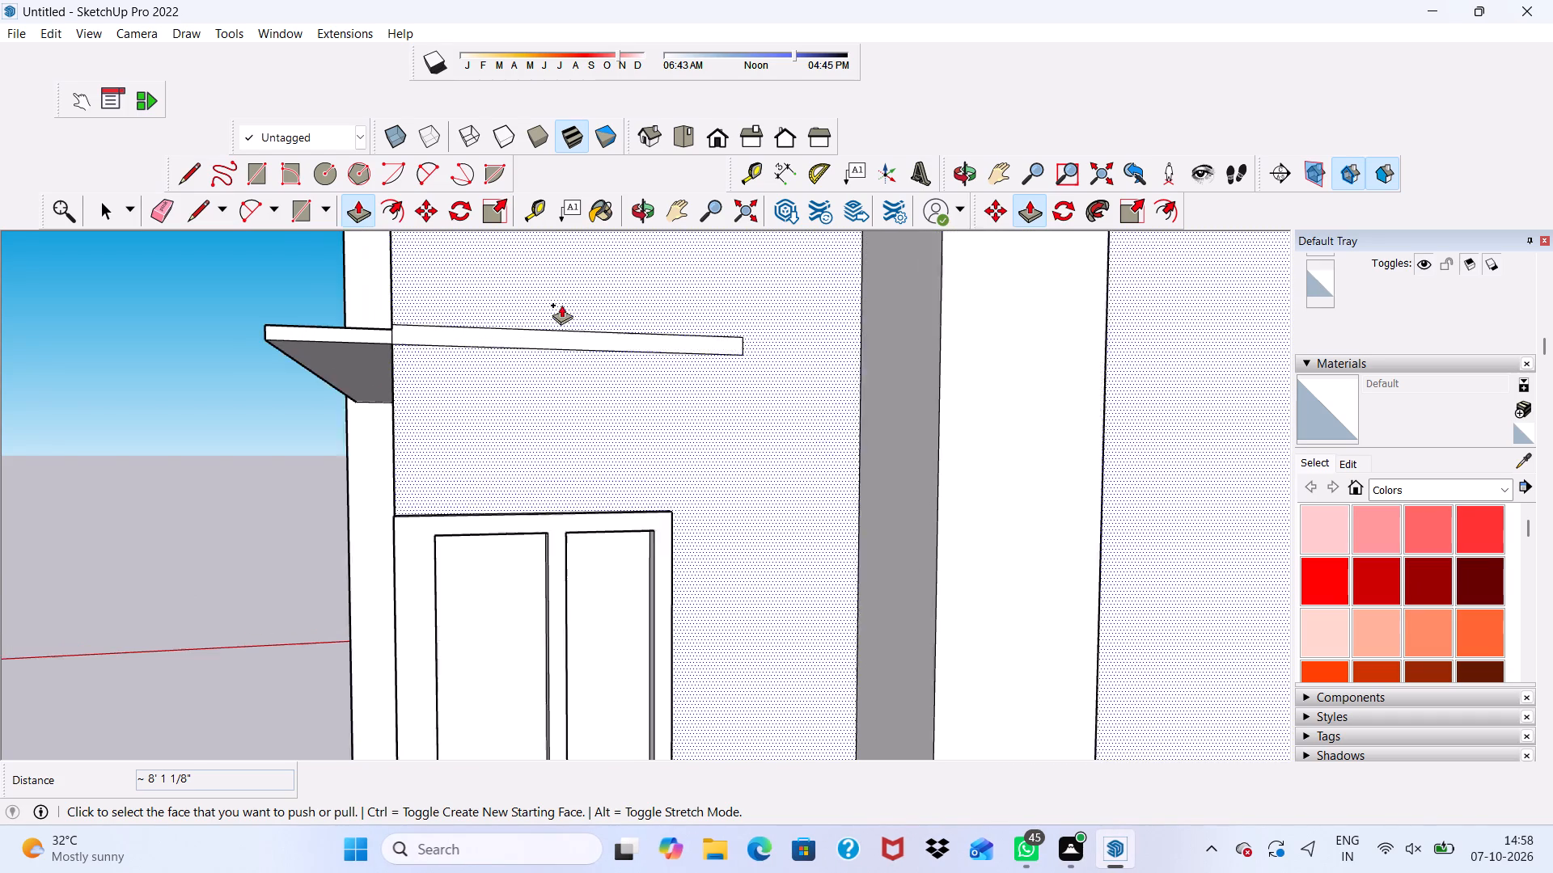
{"action": "scroll", "coordinate": [561, 305], "scroll_direction": "up", "scroll_amount": 1}
{"action": "left_click", "coordinate": [557, 344]}
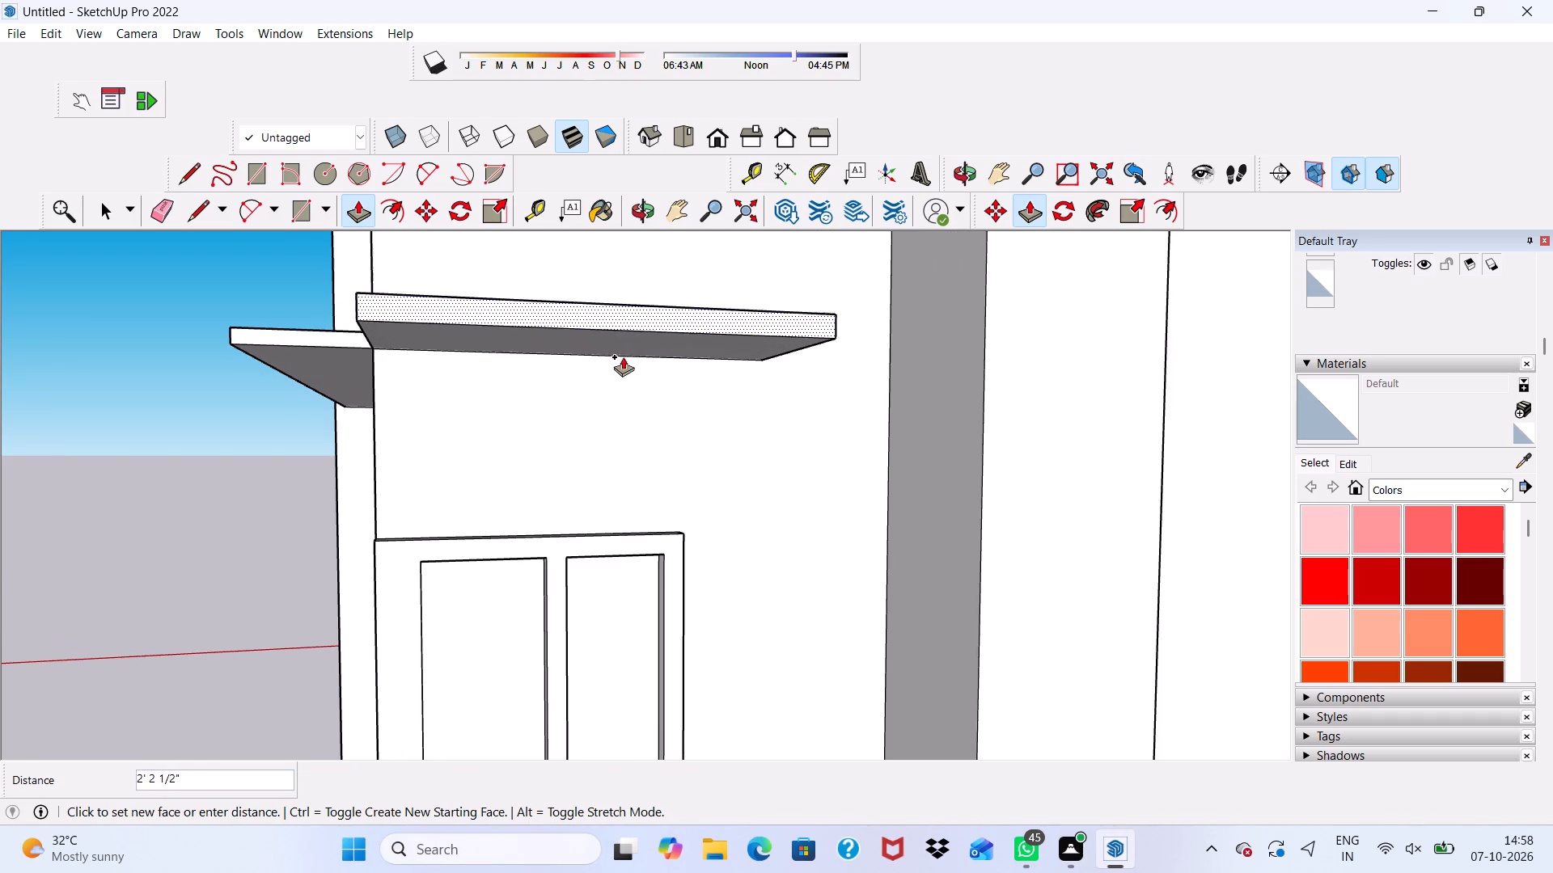
{"action": "scroll", "coordinate": [435, 353], "scroll_direction": "down", "scroll_amount": 7}
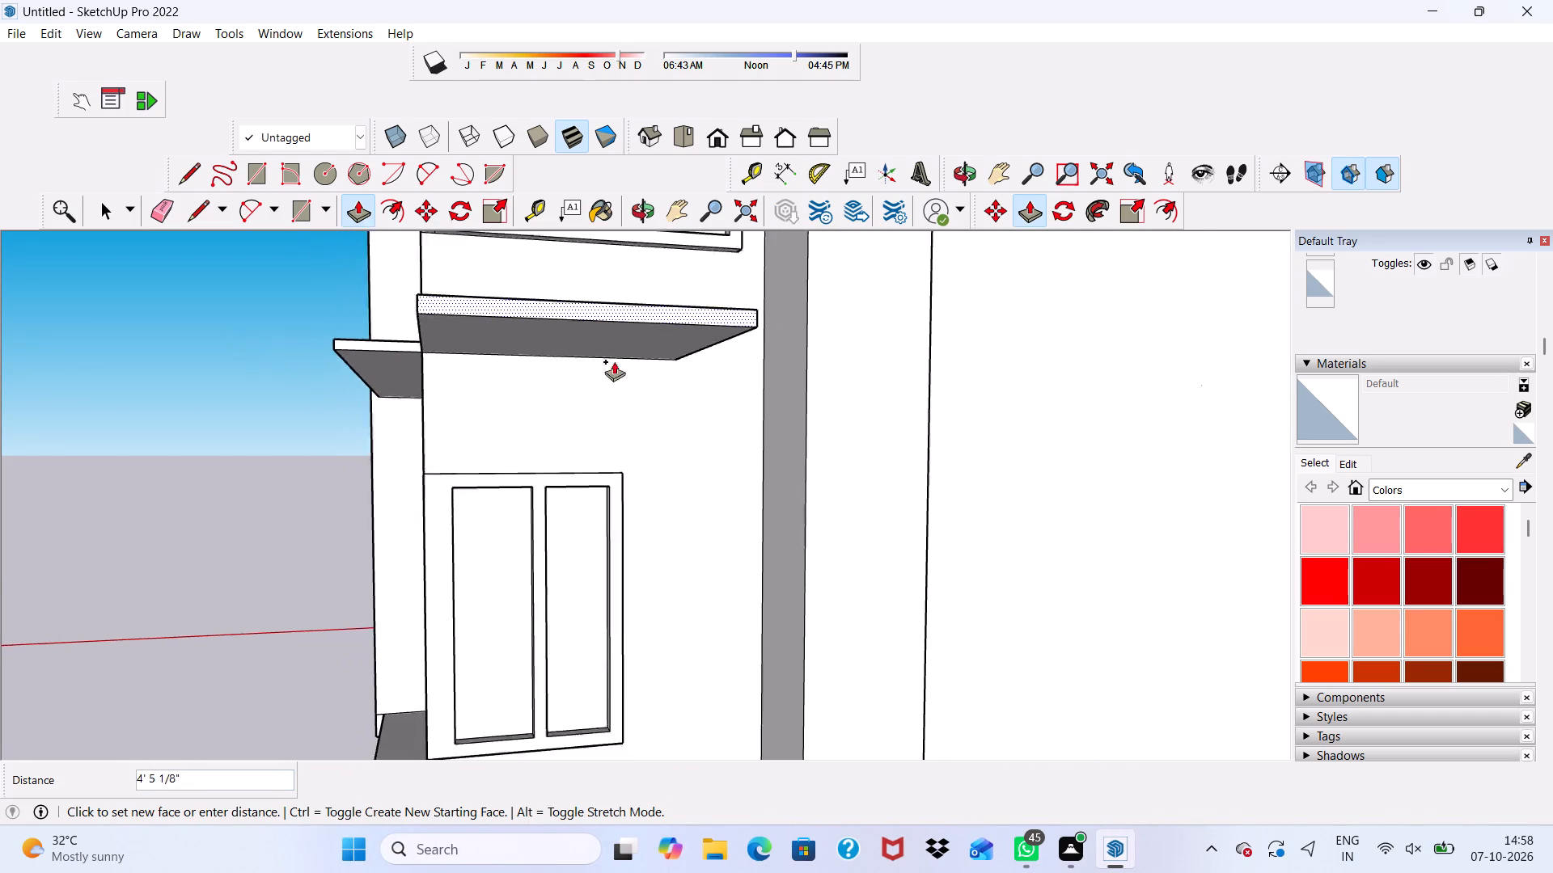
{"action": "scroll", "coordinate": [614, 361], "scroll_direction": "down", "scroll_amount": 11}
{"action": "left_click", "coordinate": [637, 597]}
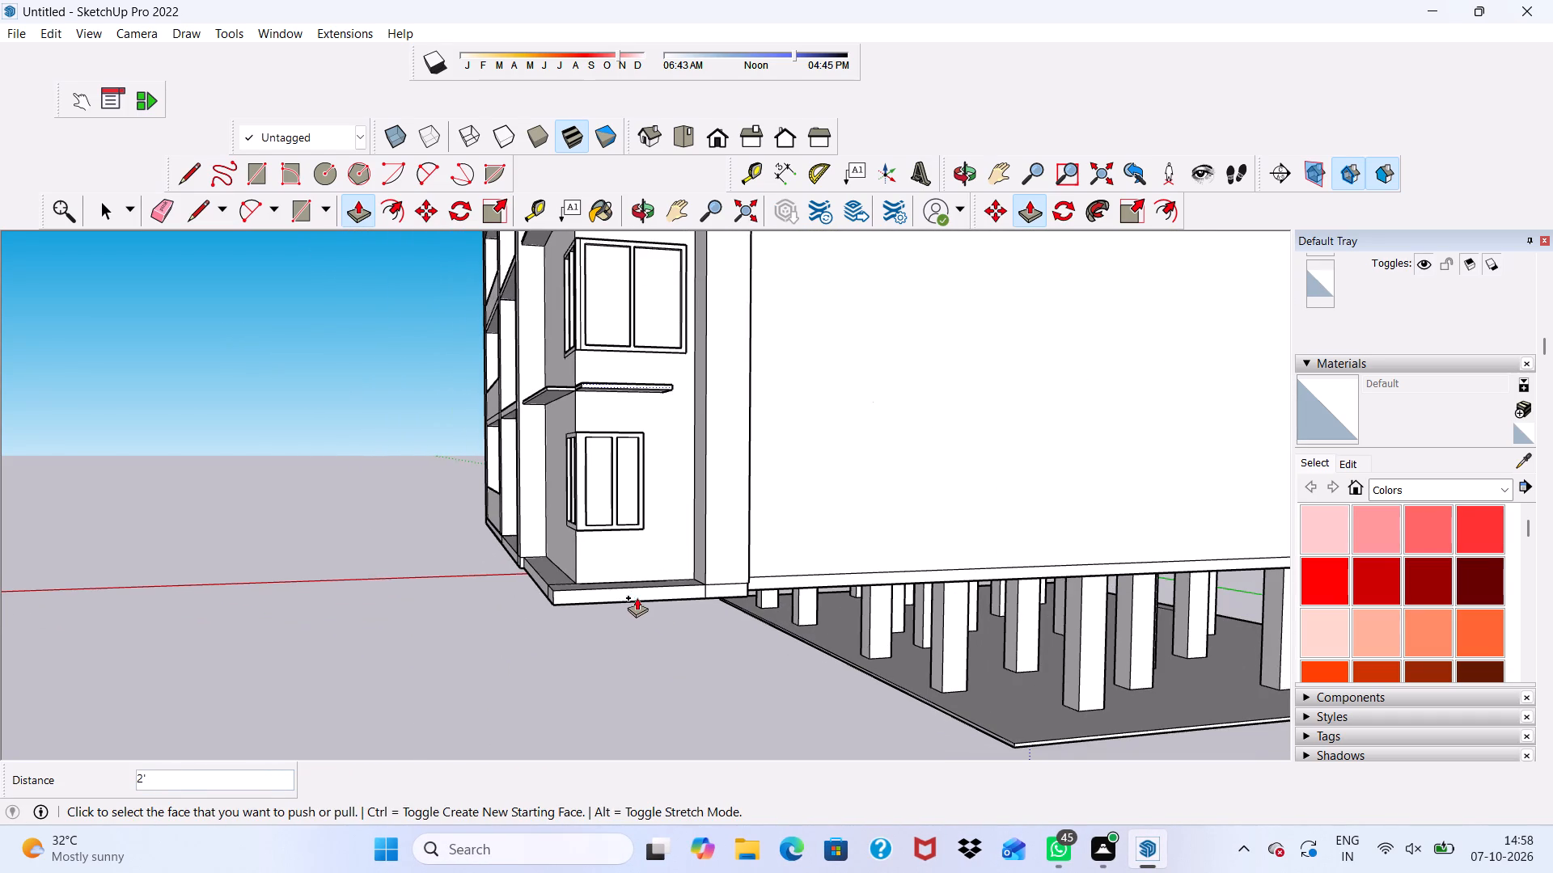
Push/Pull the strip above the second-level side-wall window outward 2', flush with the ledge below it.
{"action": "scroll", "coordinate": [618, 403], "scroll_direction": "down", "scroll_amount": 2}
{"action": "middle_click_drag", "start_coordinate": [633, 390], "coordinate": [536, 484]}
{"action": "scroll", "coordinate": [508, 497], "scroll_direction": "up", "scroll_amount": 2}
{"action": "scroll", "coordinate": [430, 344], "scroll_direction": "up", "scroll_amount": 4}
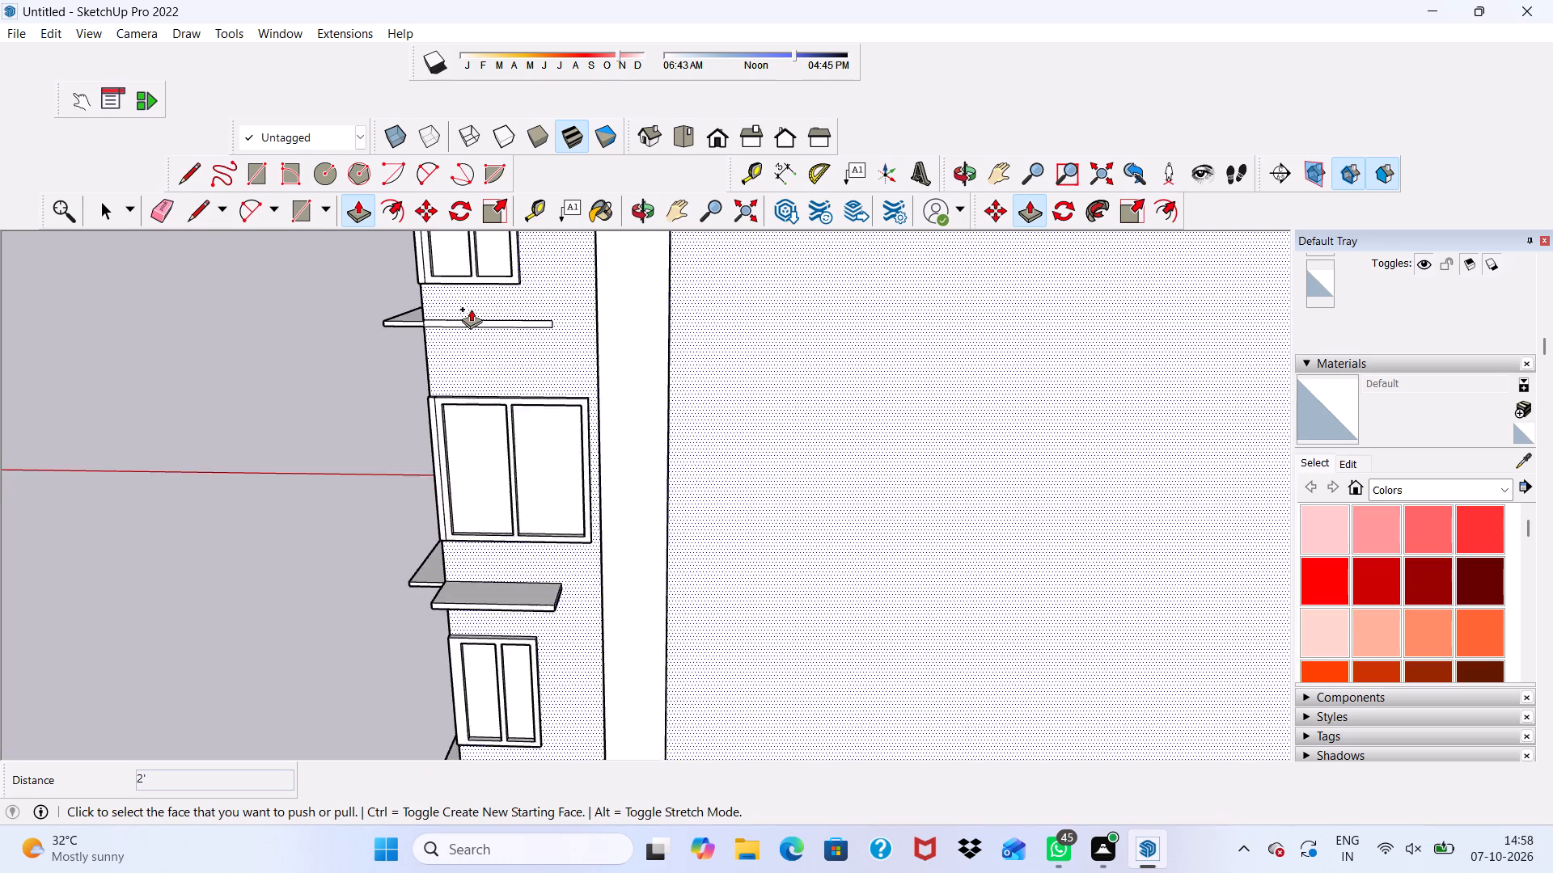
{"action": "scroll", "coordinate": [471, 309], "scroll_direction": "up", "scroll_amount": 7}
{"action": "left_click", "coordinate": [491, 329]}
{"action": "scroll", "coordinate": [527, 334], "scroll_direction": "down", "scroll_amount": 6}
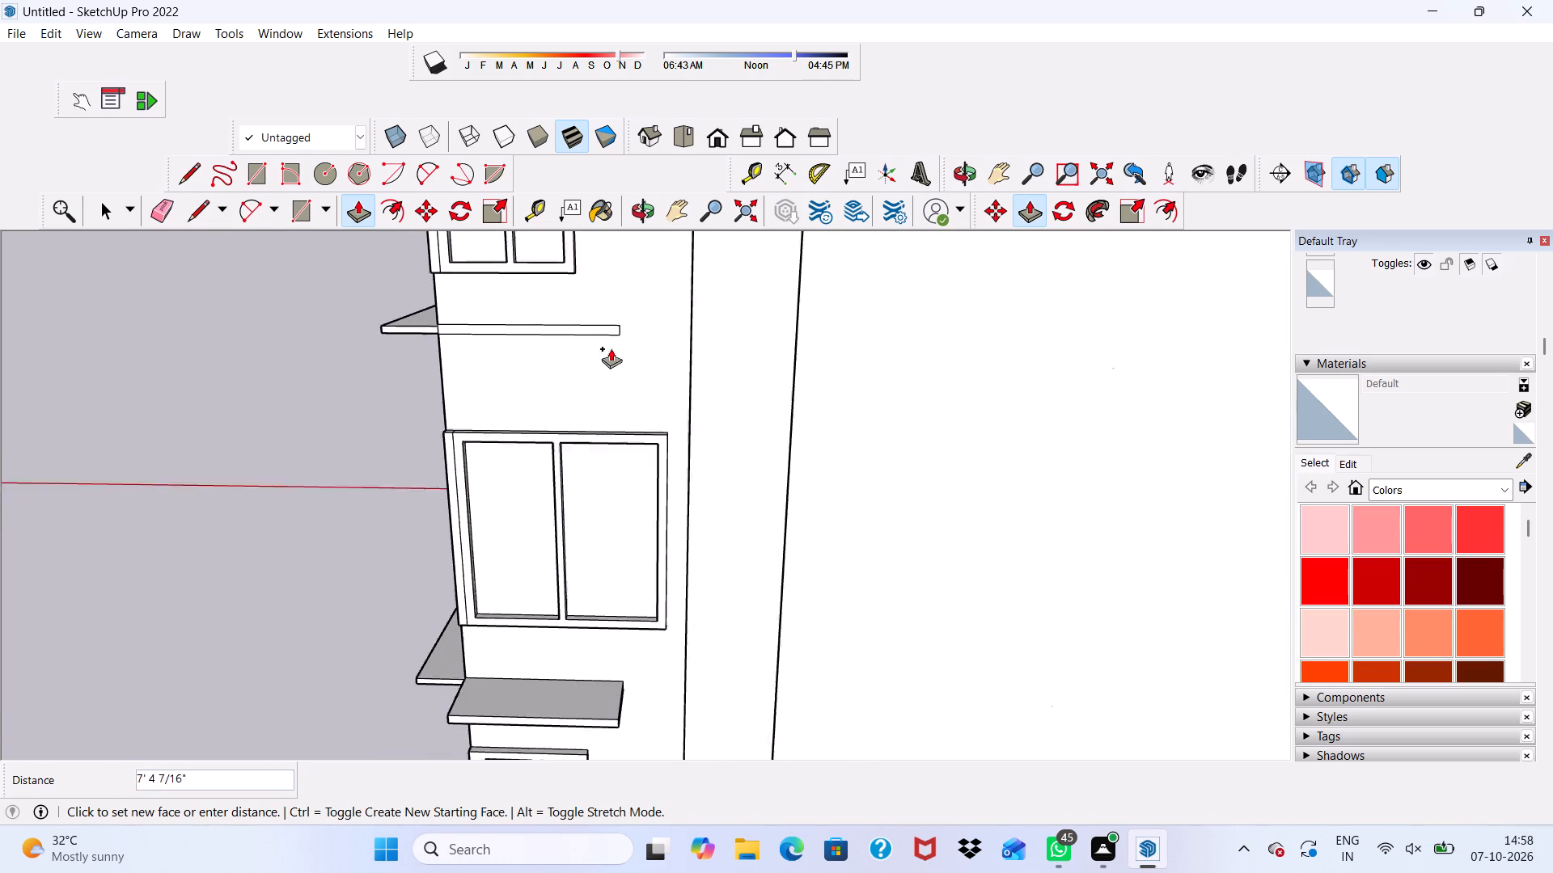
{"action": "scroll", "coordinate": [595, 345], "scroll_direction": "up", "scroll_amount": 6}
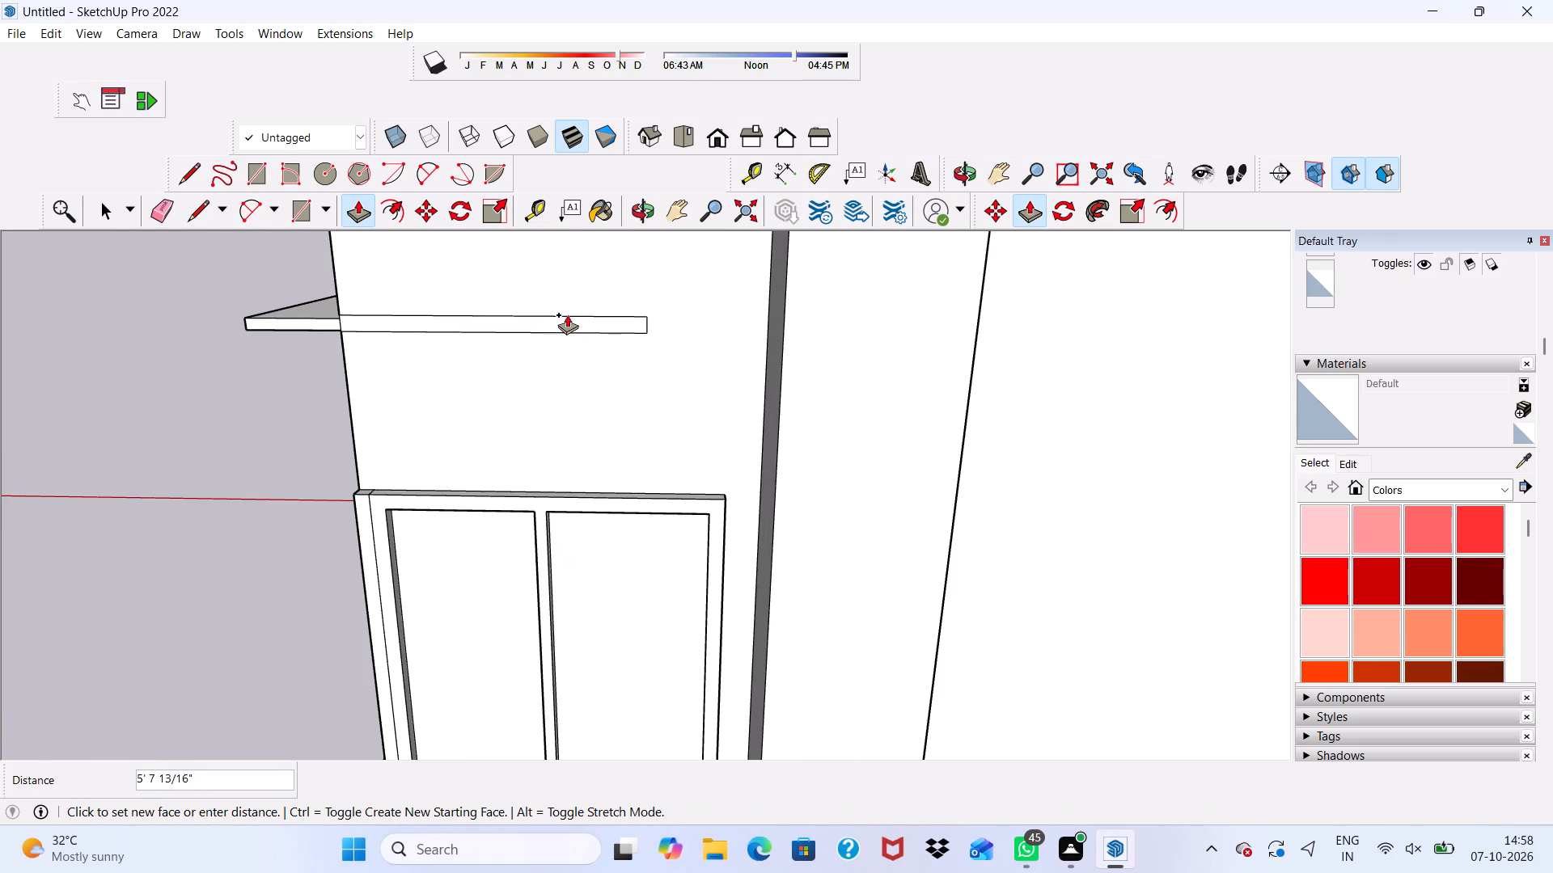
{"action": "key", "text": "space"}
{"action": "scroll", "coordinate": [566, 327], "scroll_direction": "up", "scroll_amount": 3}
{"action": "left_click", "coordinate": [566, 327]}
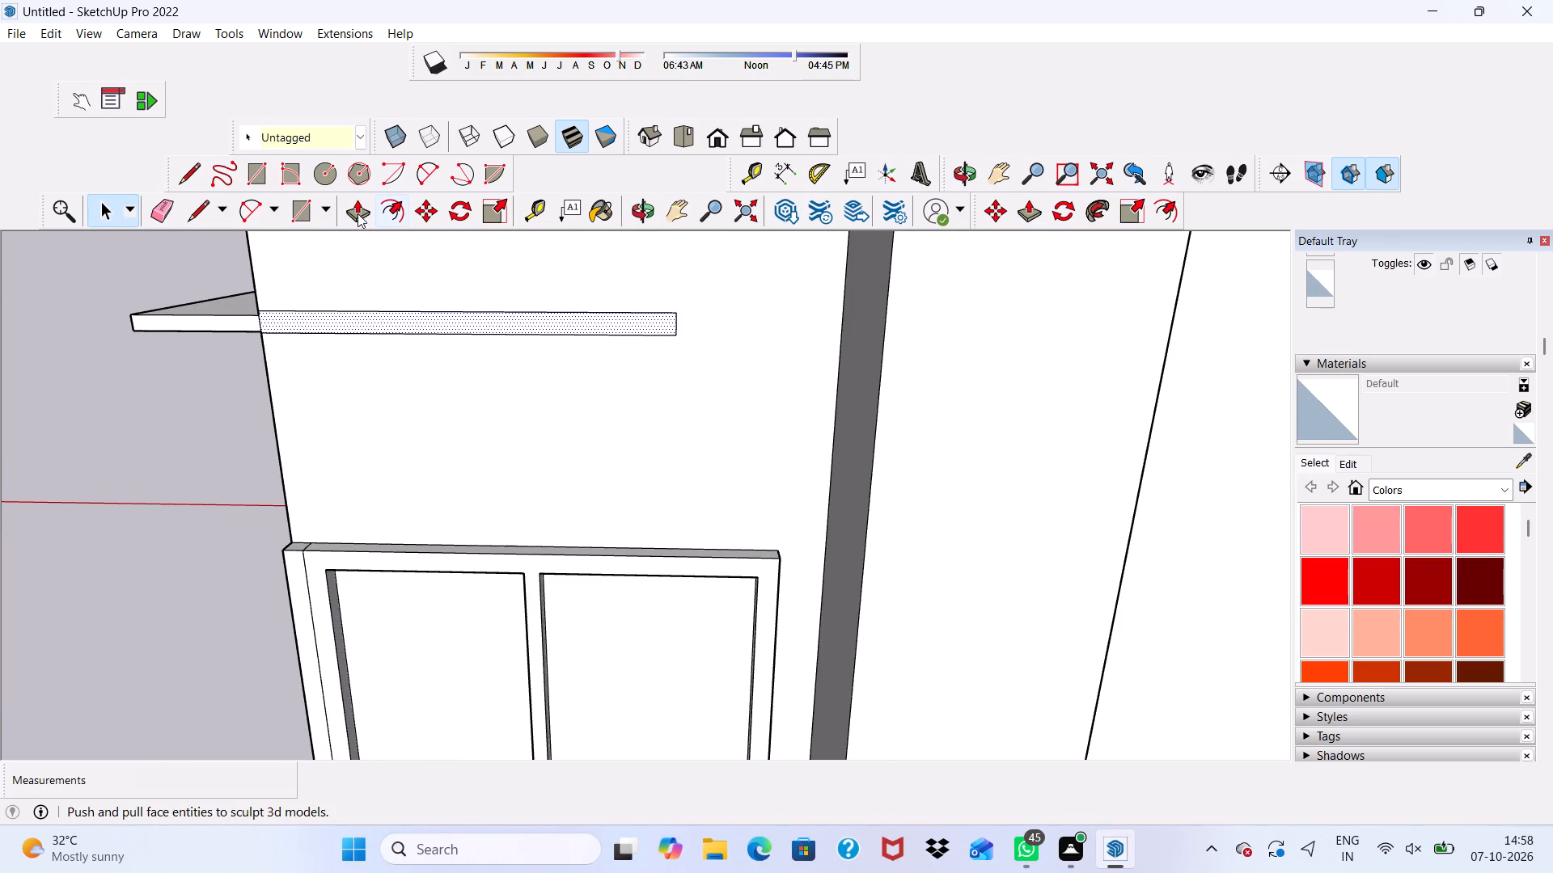
{"action": "left_click", "coordinate": [355, 212]}
{"action": "left_click", "coordinate": [577, 324]}
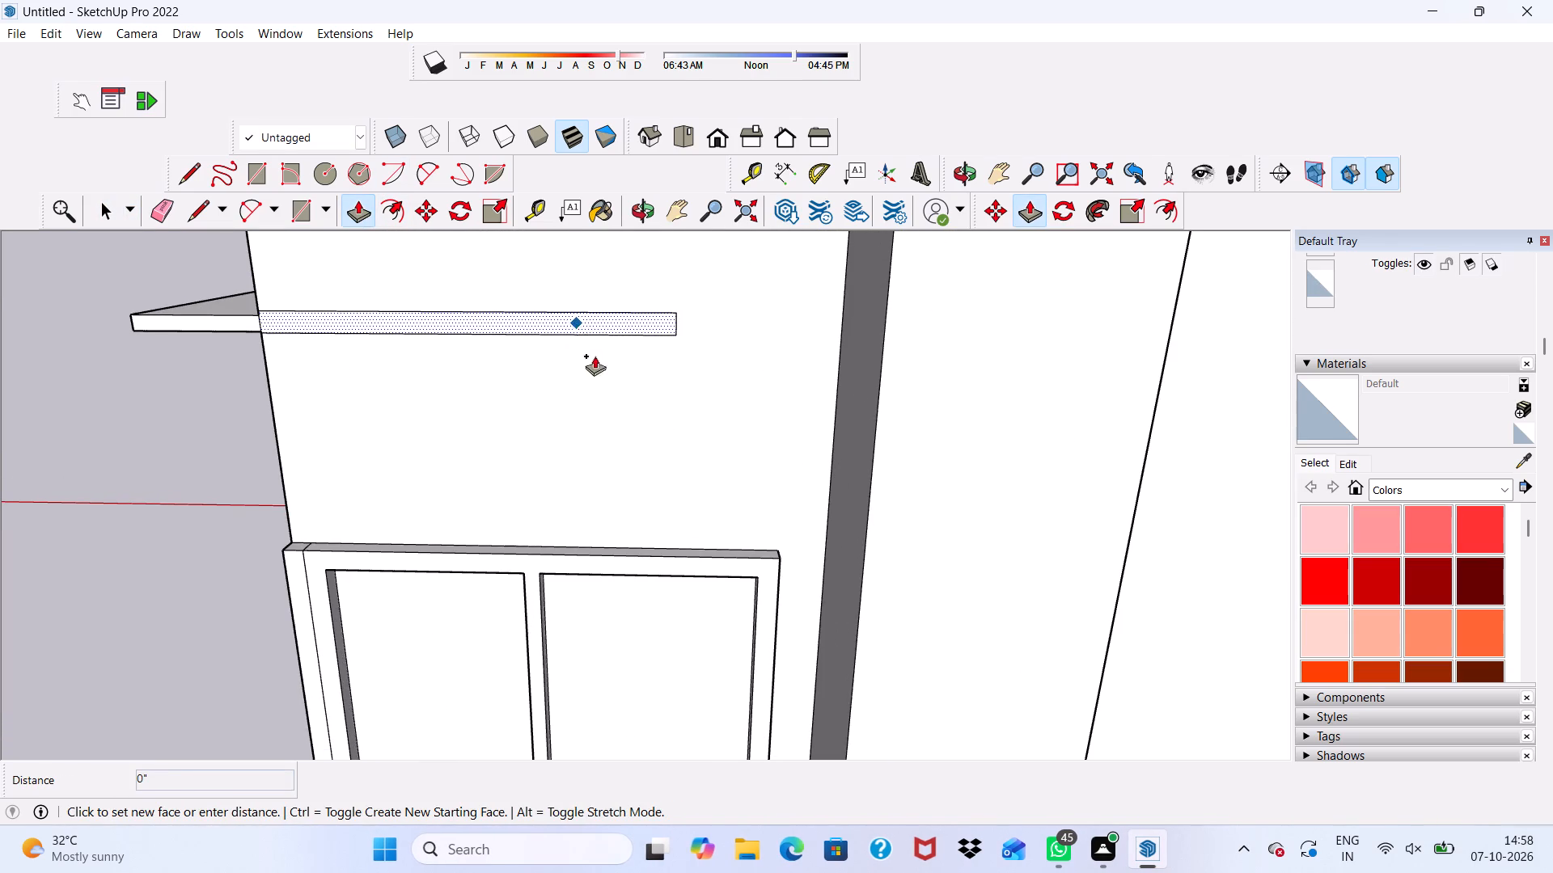
{"action": "scroll", "coordinate": [540, 362], "scroll_direction": "down", "scroll_amount": 11}
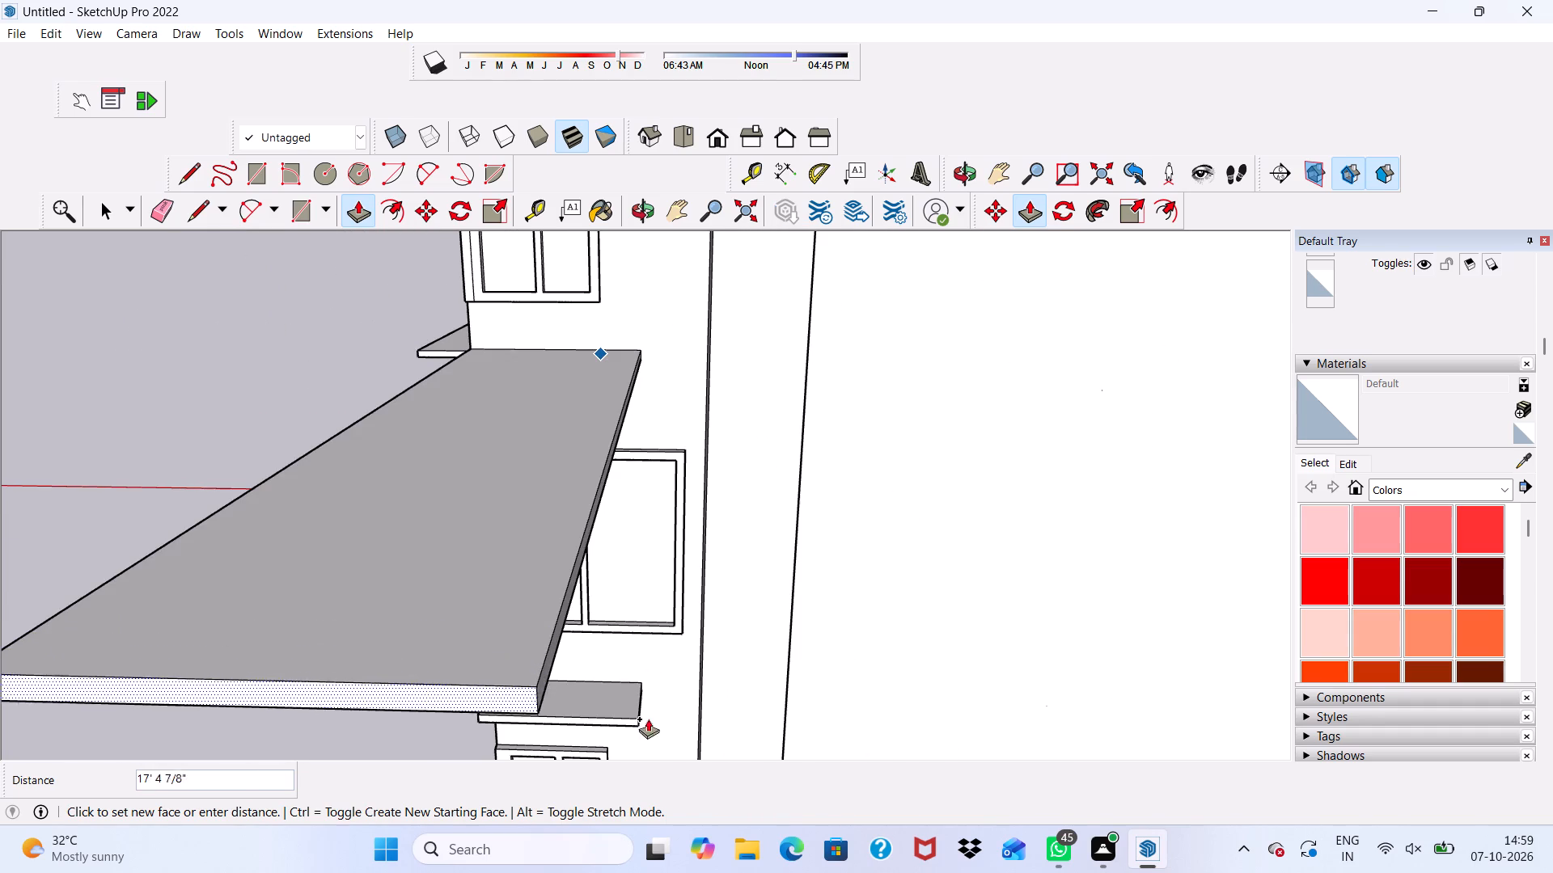
{"action": "left_click", "coordinate": [637, 716]}
Push/Pull the strip above the third-level side-wall window outward 2', flush with the ledge below it.
{"action": "scroll", "coordinate": [559, 481], "scroll_direction": "down", "scroll_amount": 9}
{"action": "scroll", "coordinate": [589, 305], "scroll_direction": "up", "scroll_amount": 5}
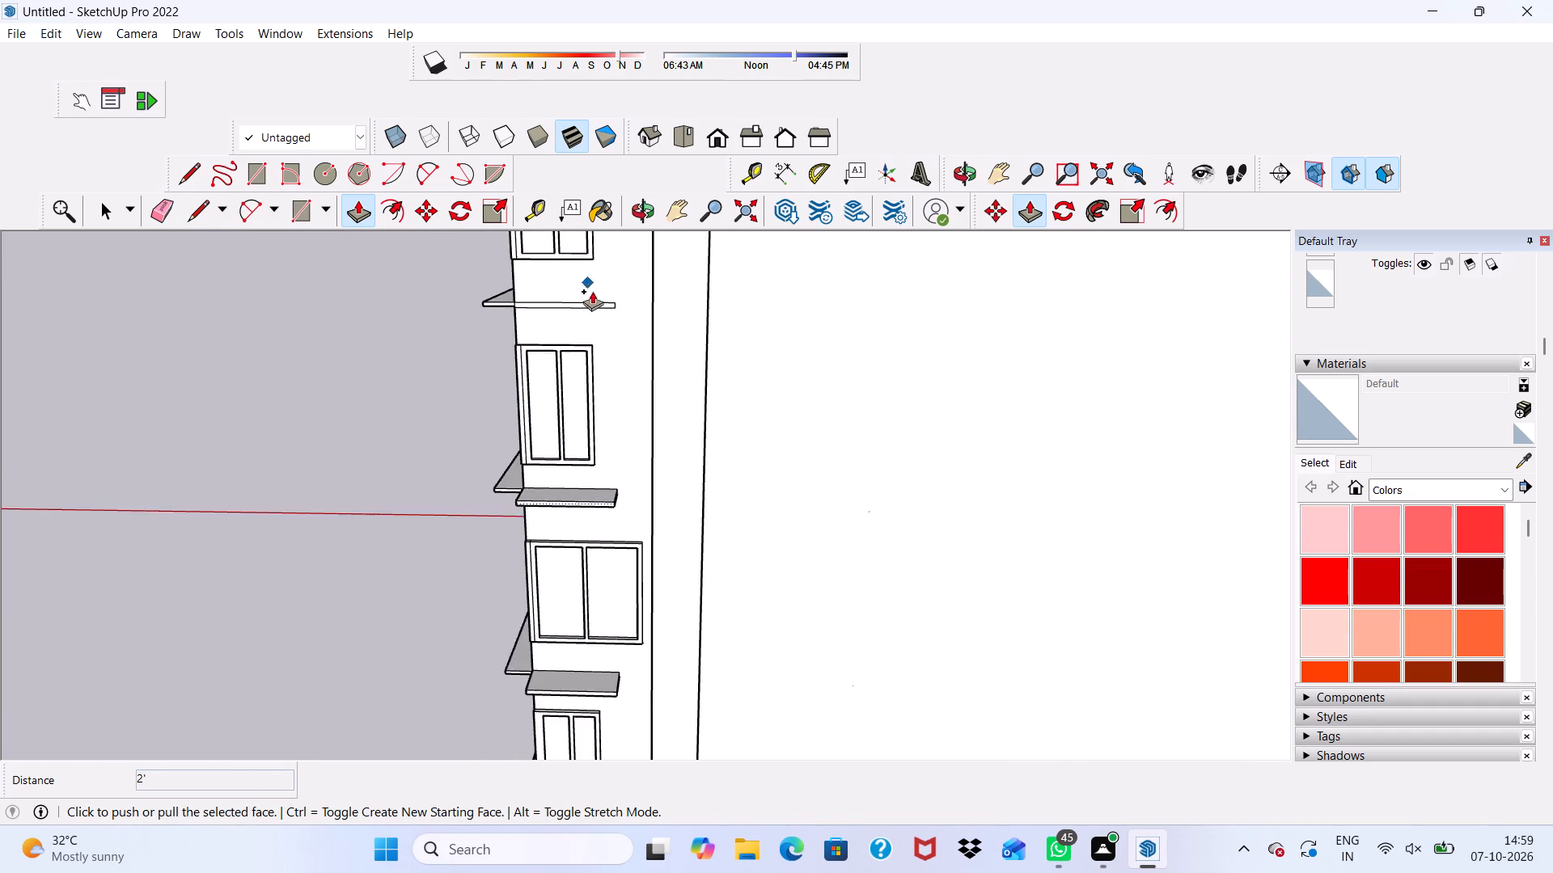
{"action": "scroll", "coordinate": [592, 291], "scroll_direction": "up", "scroll_amount": 9}
{"action": "key", "text": "space"}
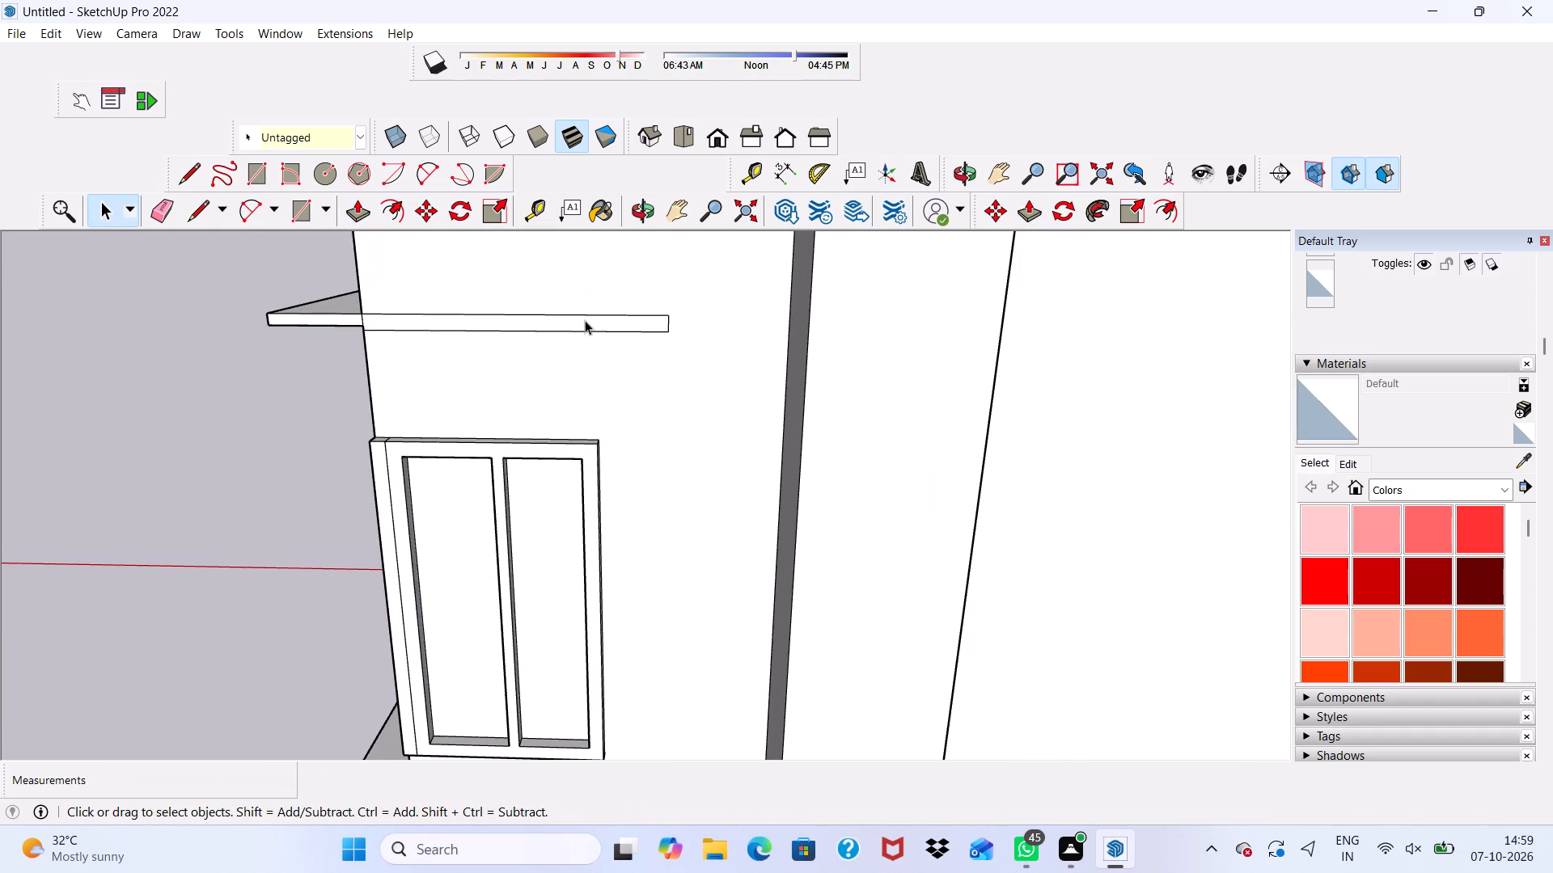
{"action": "left_click", "coordinate": [585, 321]}
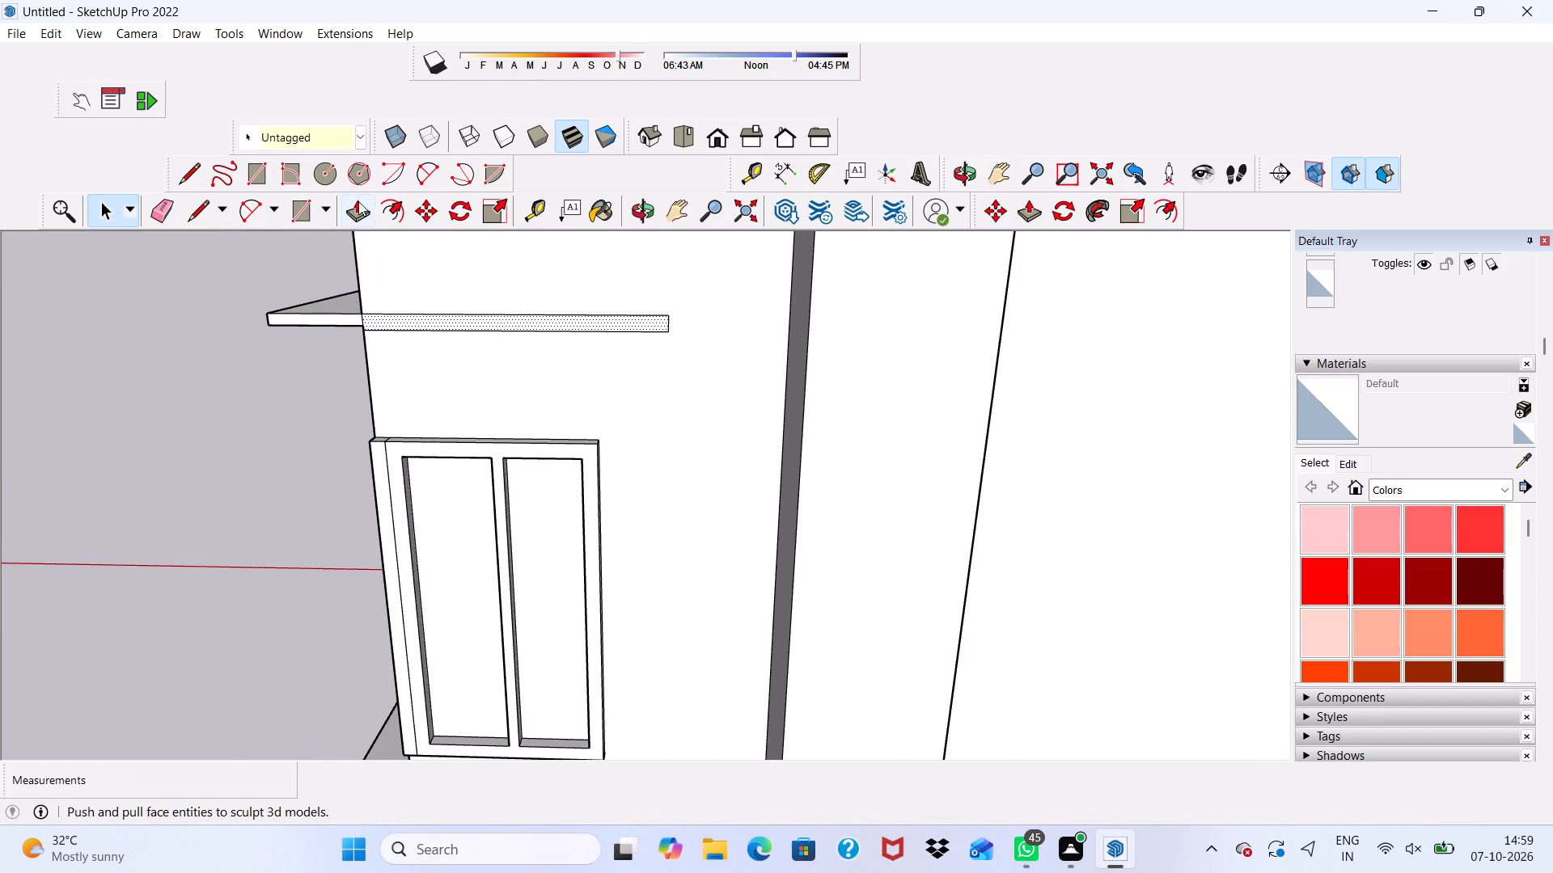
{"action": "left_click", "coordinate": [358, 205]}
{"action": "left_click", "coordinate": [499, 322]}
{"action": "scroll", "coordinate": [553, 344], "scroll_direction": "down", "scroll_amount": 3}
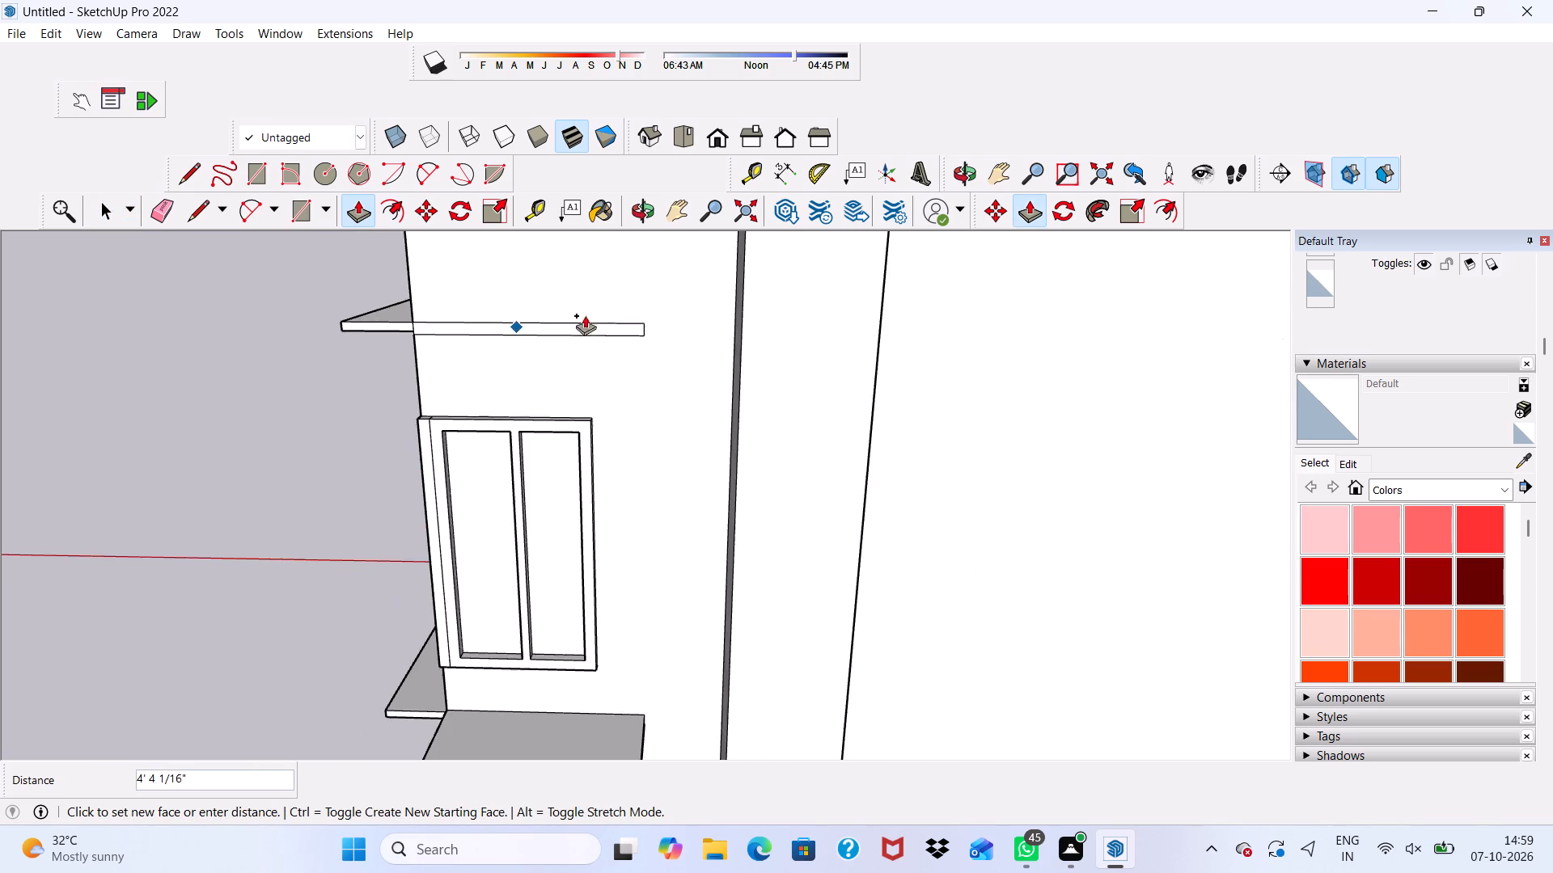
{"action": "scroll", "coordinate": [585, 315], "scroll_direction": "down", "scroll_amount": 4}
{"action": "scroll", "coordinate": [565, 473], "scroll_direction": "down", "scroll_amount": 3}
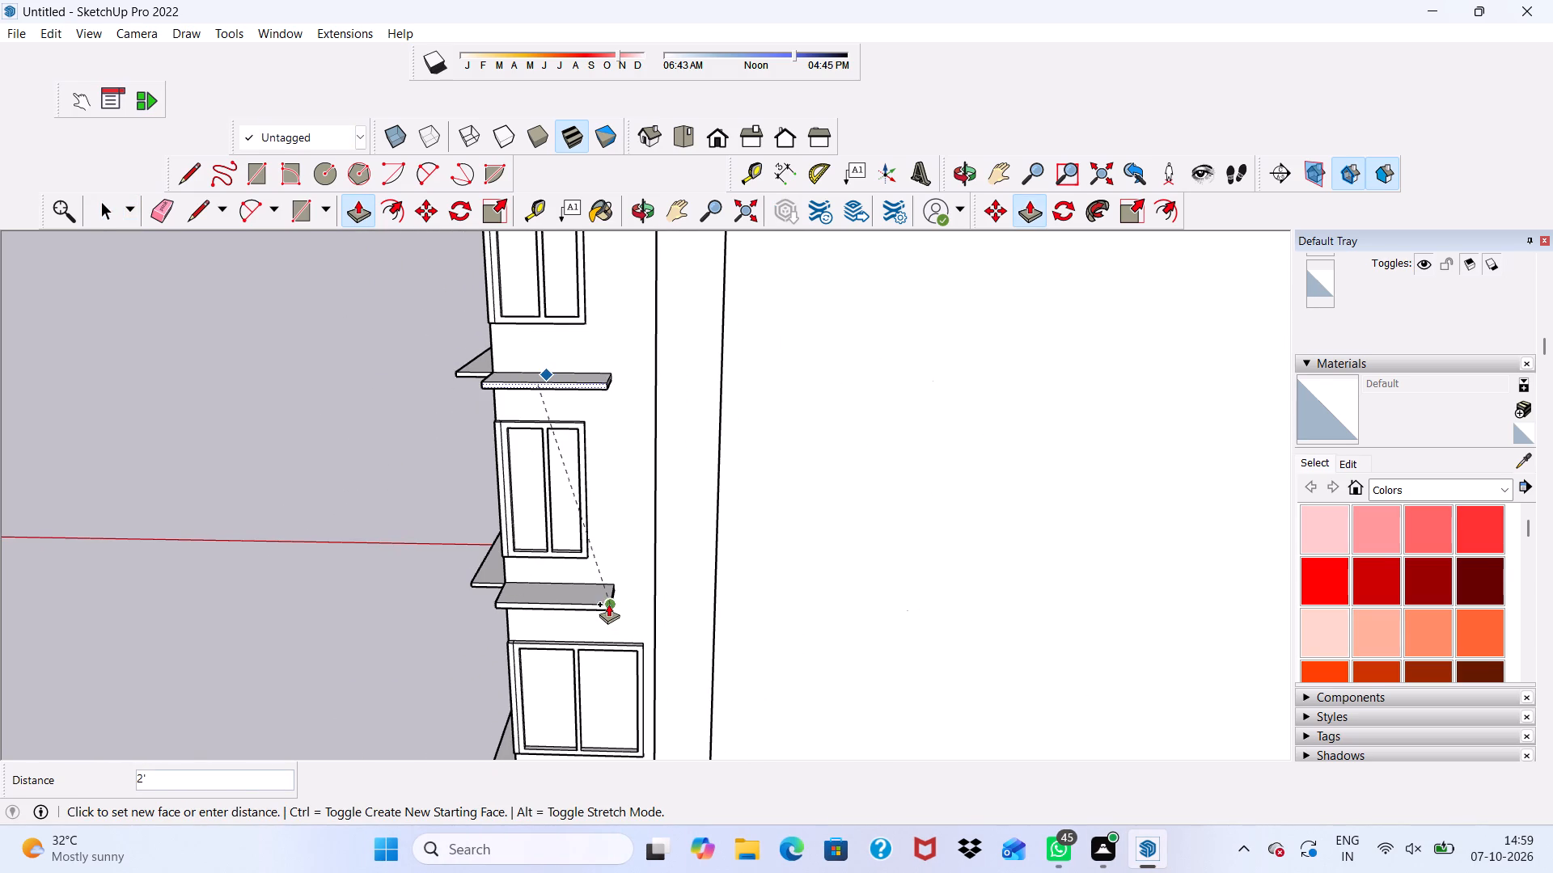
{"action": "left_click", "coordinate": [609, 604]}
Push/Pull the column-side end face of the ledge above the third-level window about 1' 10 1/16" to the column's outer edge.
{"action": "scroll", "coordinate": [578, 477], "scroll_direction": "down", "scroll_amount": 8}
{"action": "scroll", "coordinate": [617, 440], "scroll_direction": "up", "scroll_amount": 15}
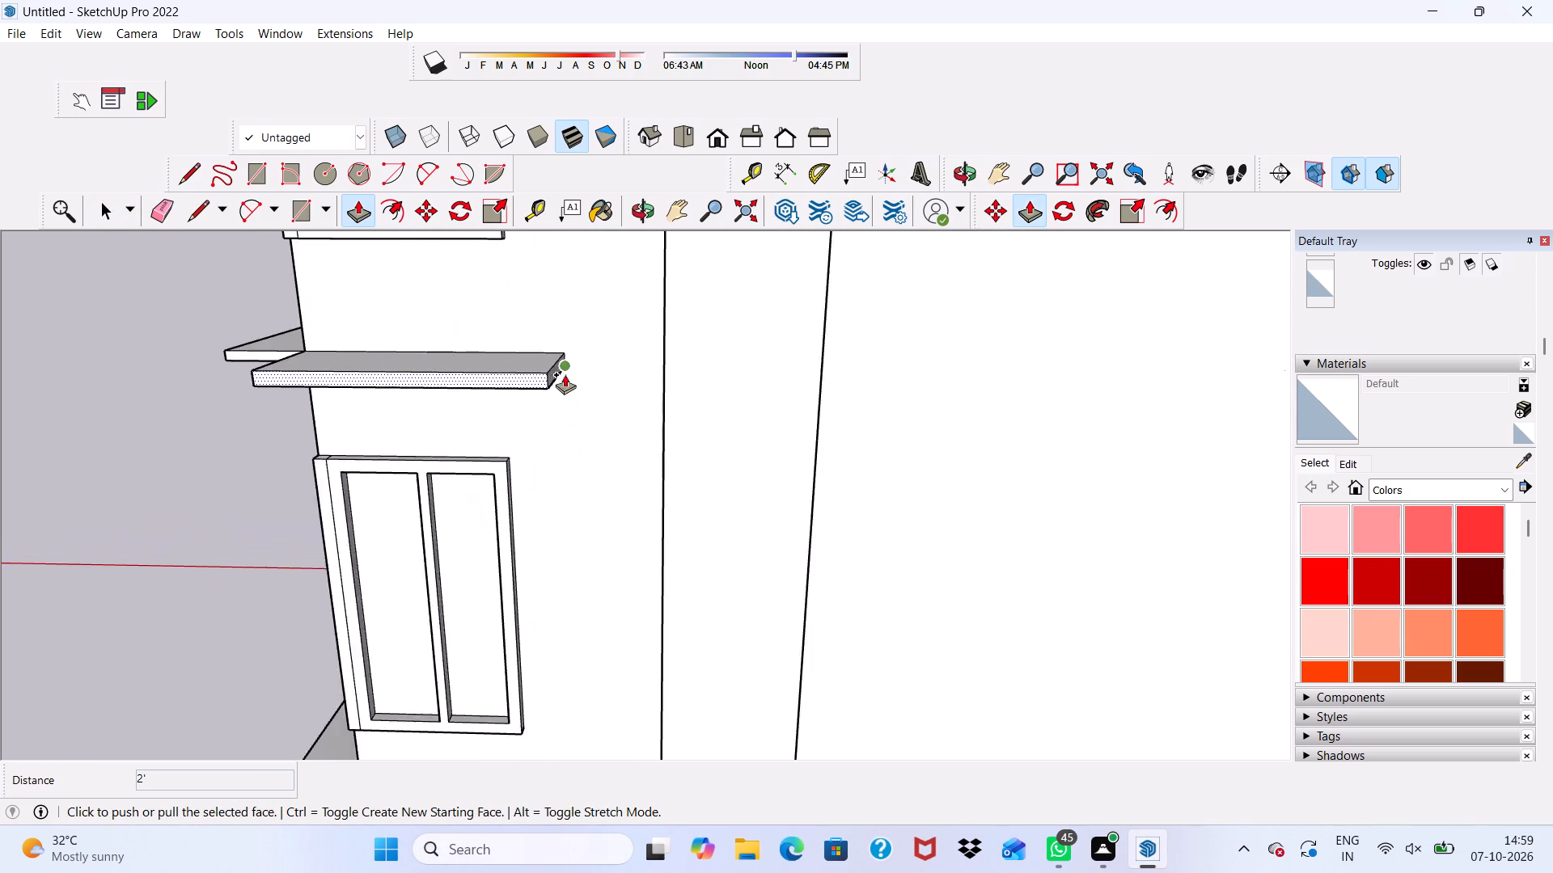
{"action": "scroll", "coordinate": [565, 374], "scroll_direction": "up", "scroll_amount": 12}
{"action": "key", "text": "space"}
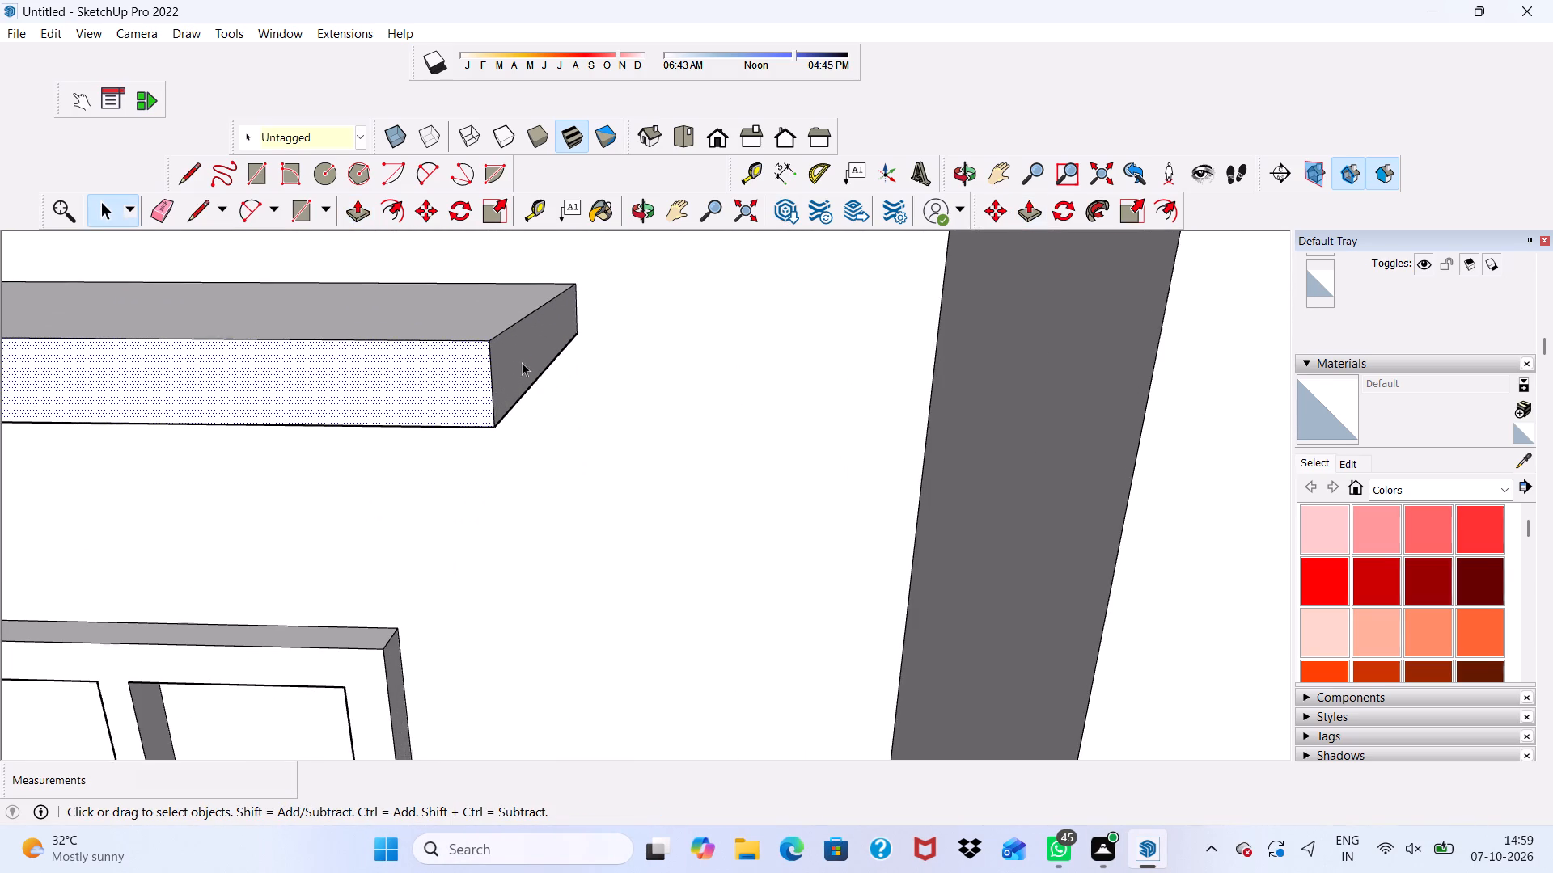
{"action": "left_click", "coordinate": [523, 369]}
{"action": "left_click", "coordinate": [362, 210]}
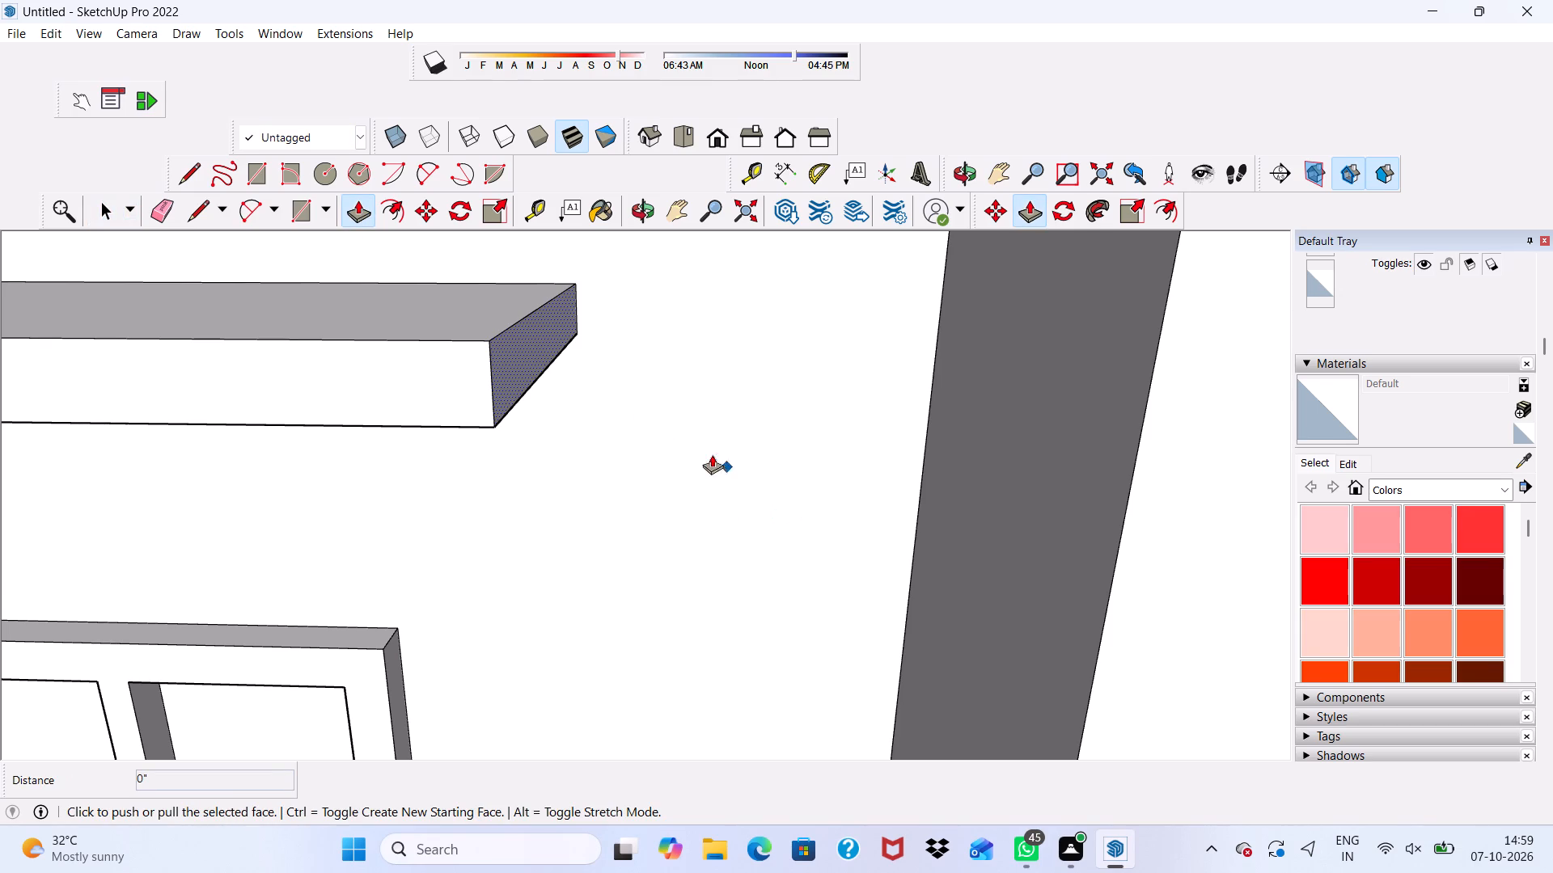
{"action": "left_click", "coordinate": [523, 361]}
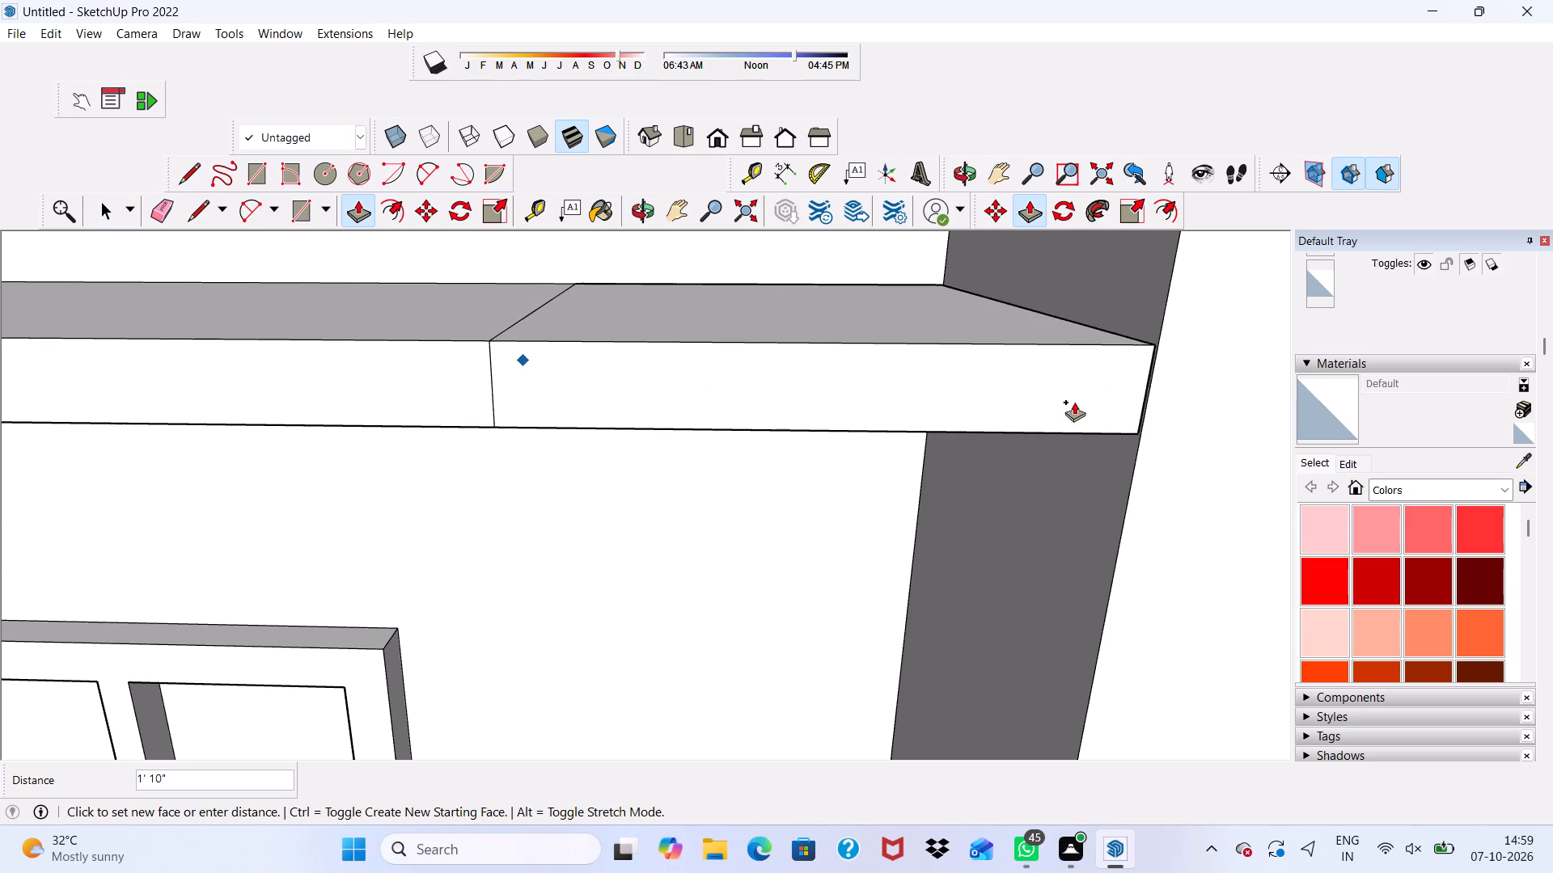
{"action": "left_click", "coordinate": [1136, 469]}
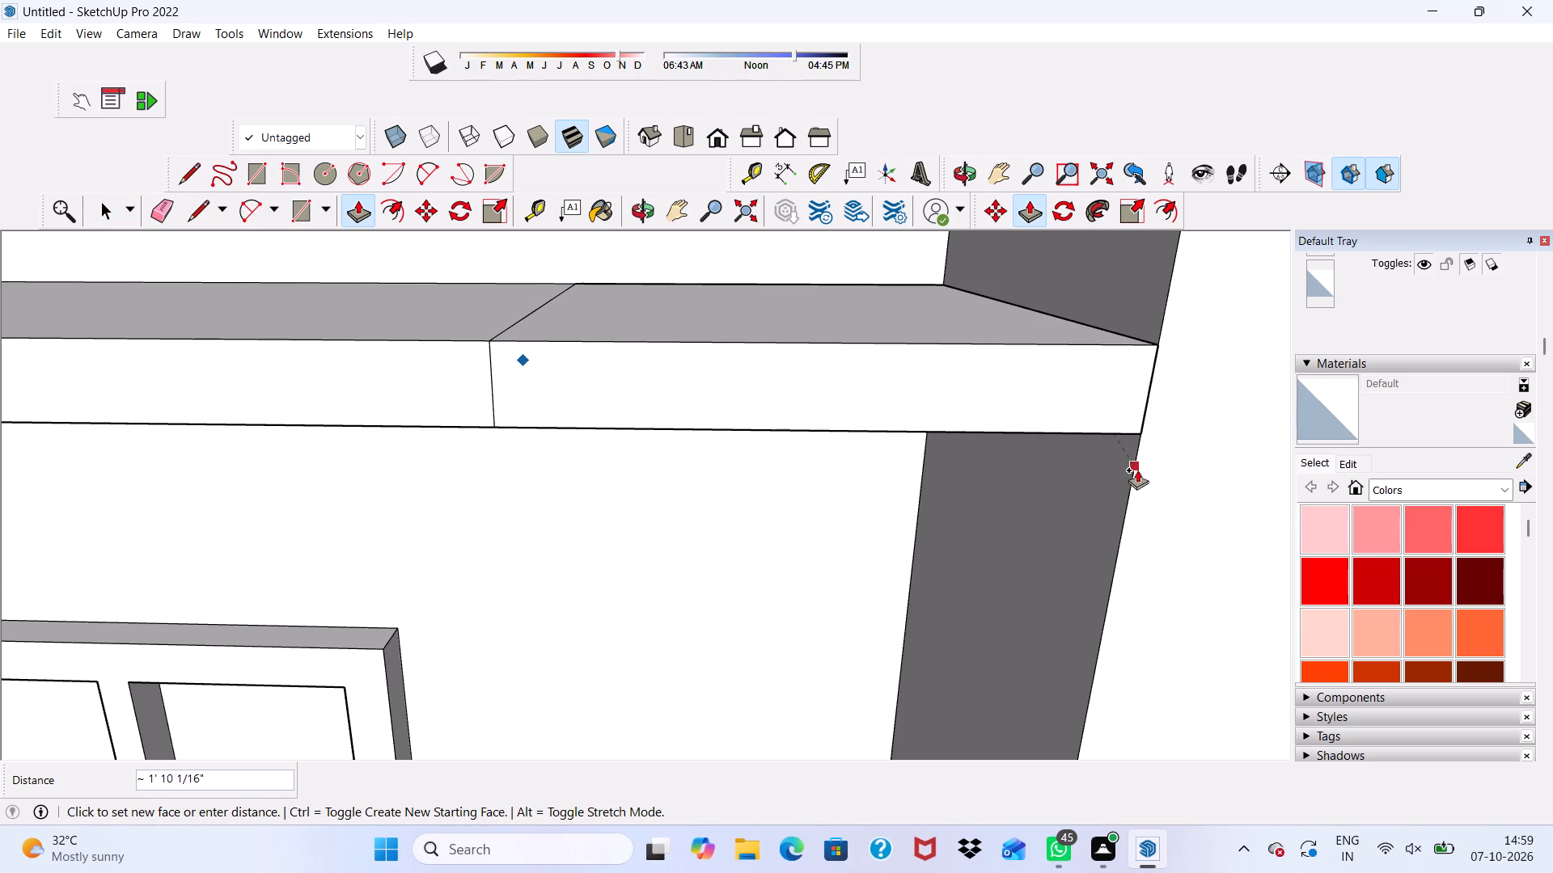
Push/Pull the column-side end face of the ledge above the second-level window about 1' 10 1/16" to the column's outer edge.
{"action": "scroll", "coordinate": [1092, 457], "scroll_direction": "down", "scroll_amount": 16}
{"action": "middle_click_drag", "start_coordinate": [980, 457], "coordinate": [787, 312]}
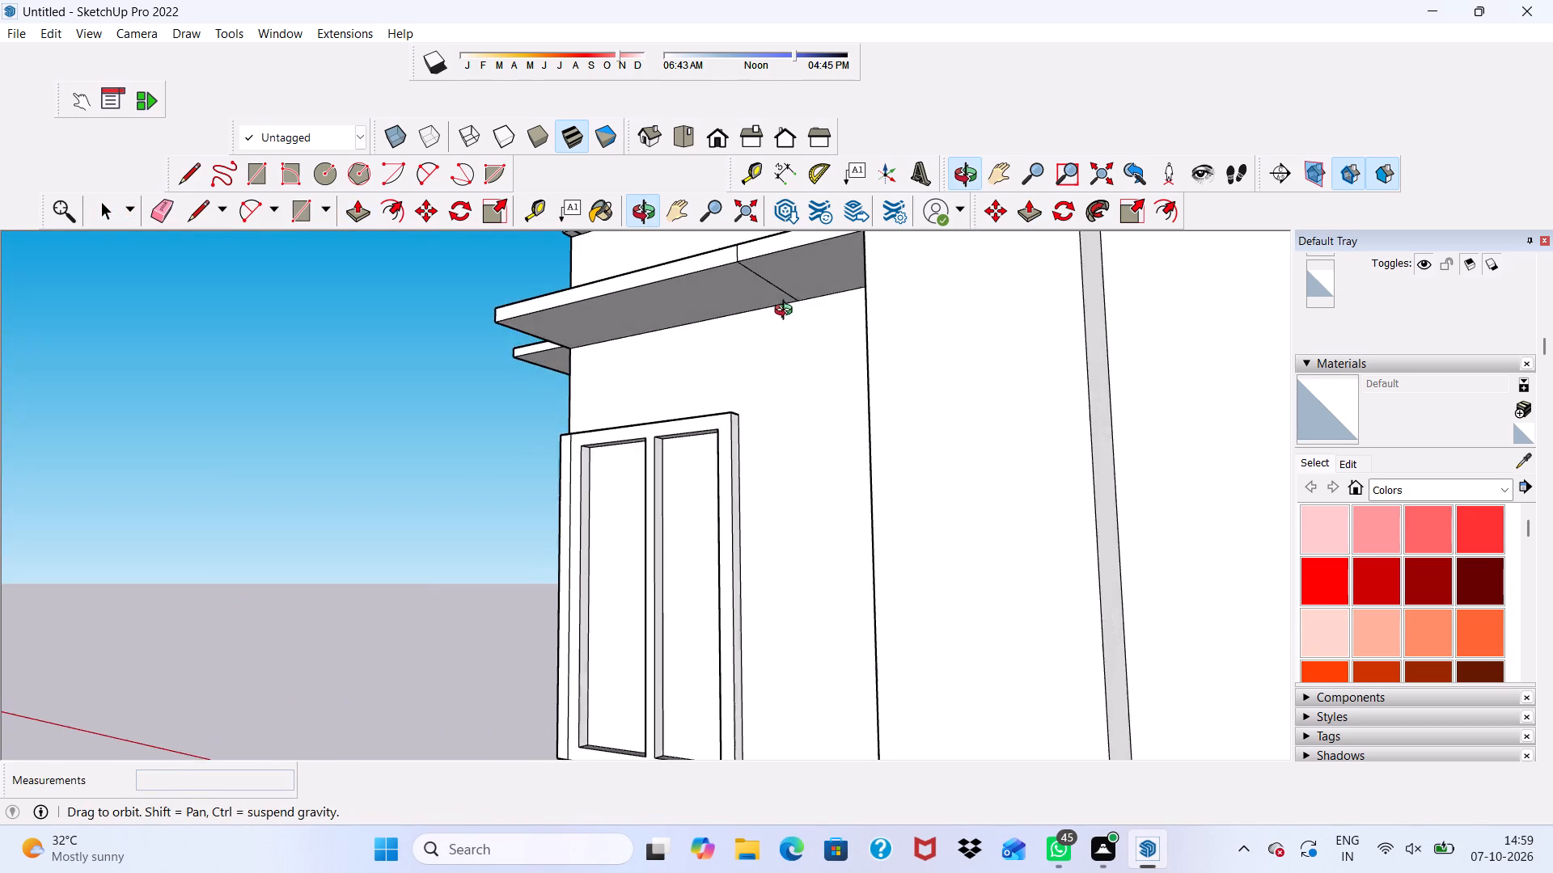
{"action": "middle_click_drag", "start_coordinate": [787, 312], "coordinate": [786, 312]}
{"action": "scroll", "coordinate": [768, 379], "scroll_direction": "down", "scroll_amount": 9}
{"action": "scroll", "coordinate": [812, 695], "scroll_direction": "up", "scroll_amount": 12}
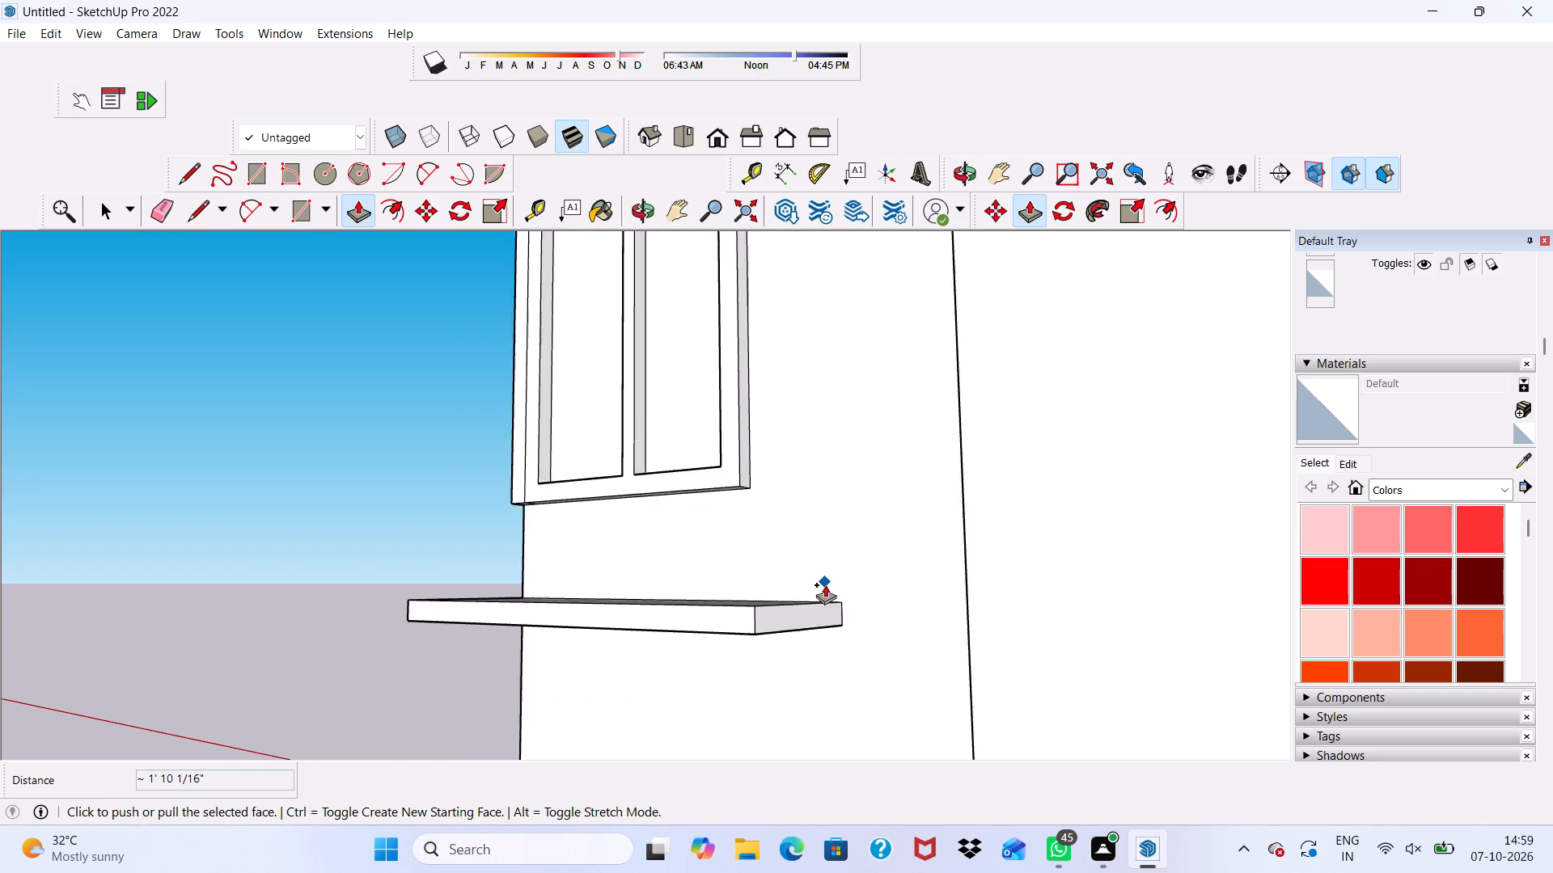
{"action": "scroll", "coordinate": [825, 584], "scroll_direction": "up", "scroll_amount": 2}
{"action": "key", "text": "space"}
{"action": "scroll", "coordinate": [778, 644], "scroll_direction": "up", "scroll_amount": 3}
{"action": "left_click", "coordinate": [762, 631]}
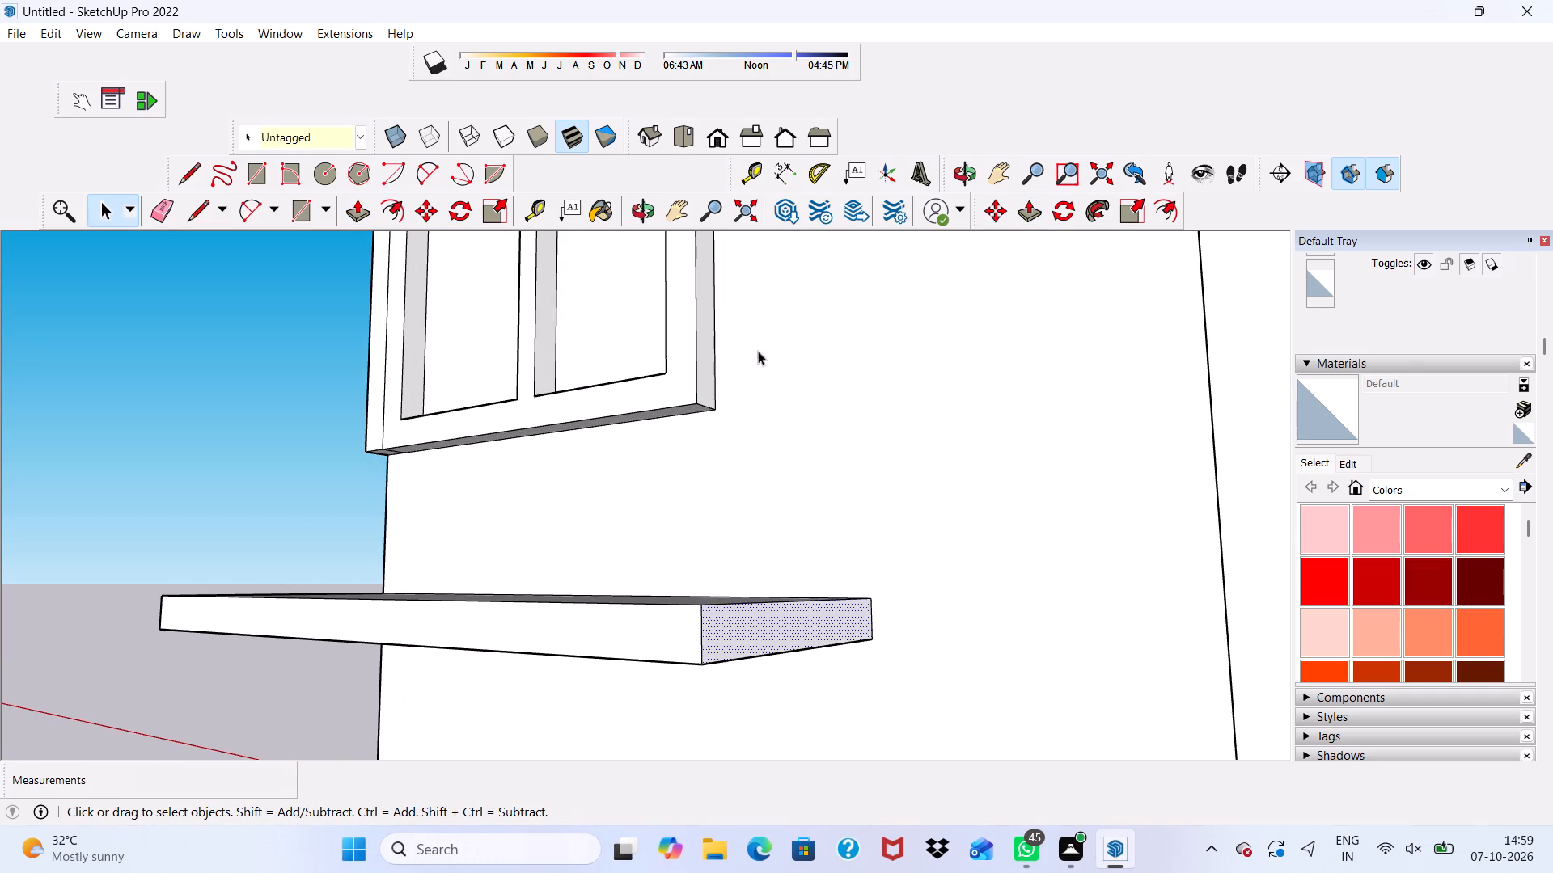
{"action": "left_click", "coordinate": [352, 204]}
{"action": "left_click", "coordinate": [762, 623]}
{"action": "scroll", "coordinate": [774, 561], "scroll_direction": "down", "scroll_amount": 3}
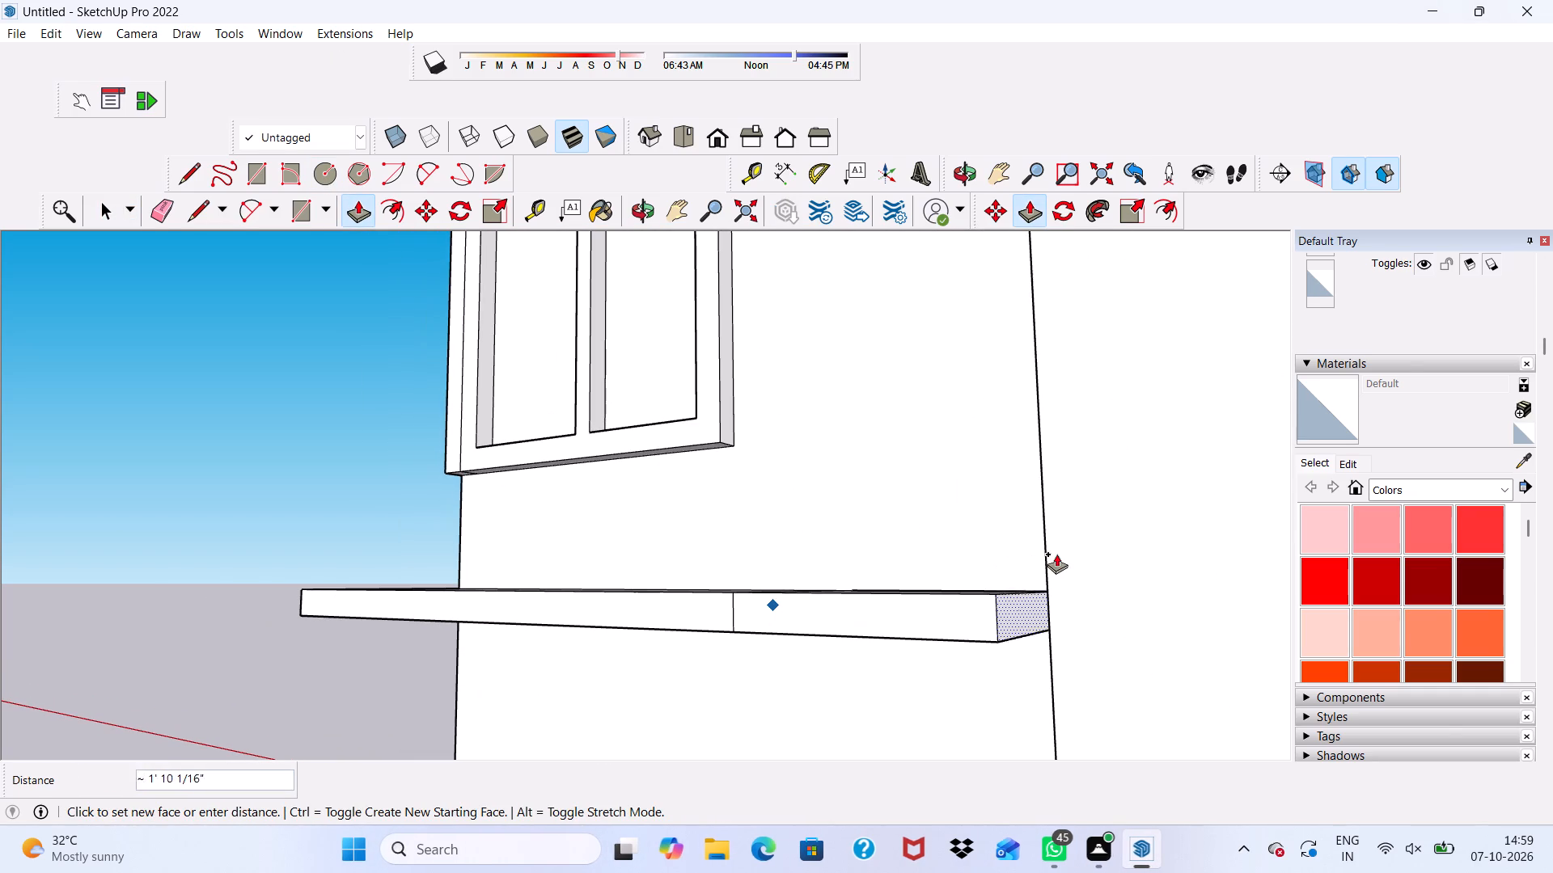
{"action": "scroll", "coordinate": [1052, 567], "scroll_direction": "up", "scroll_amount": 4}
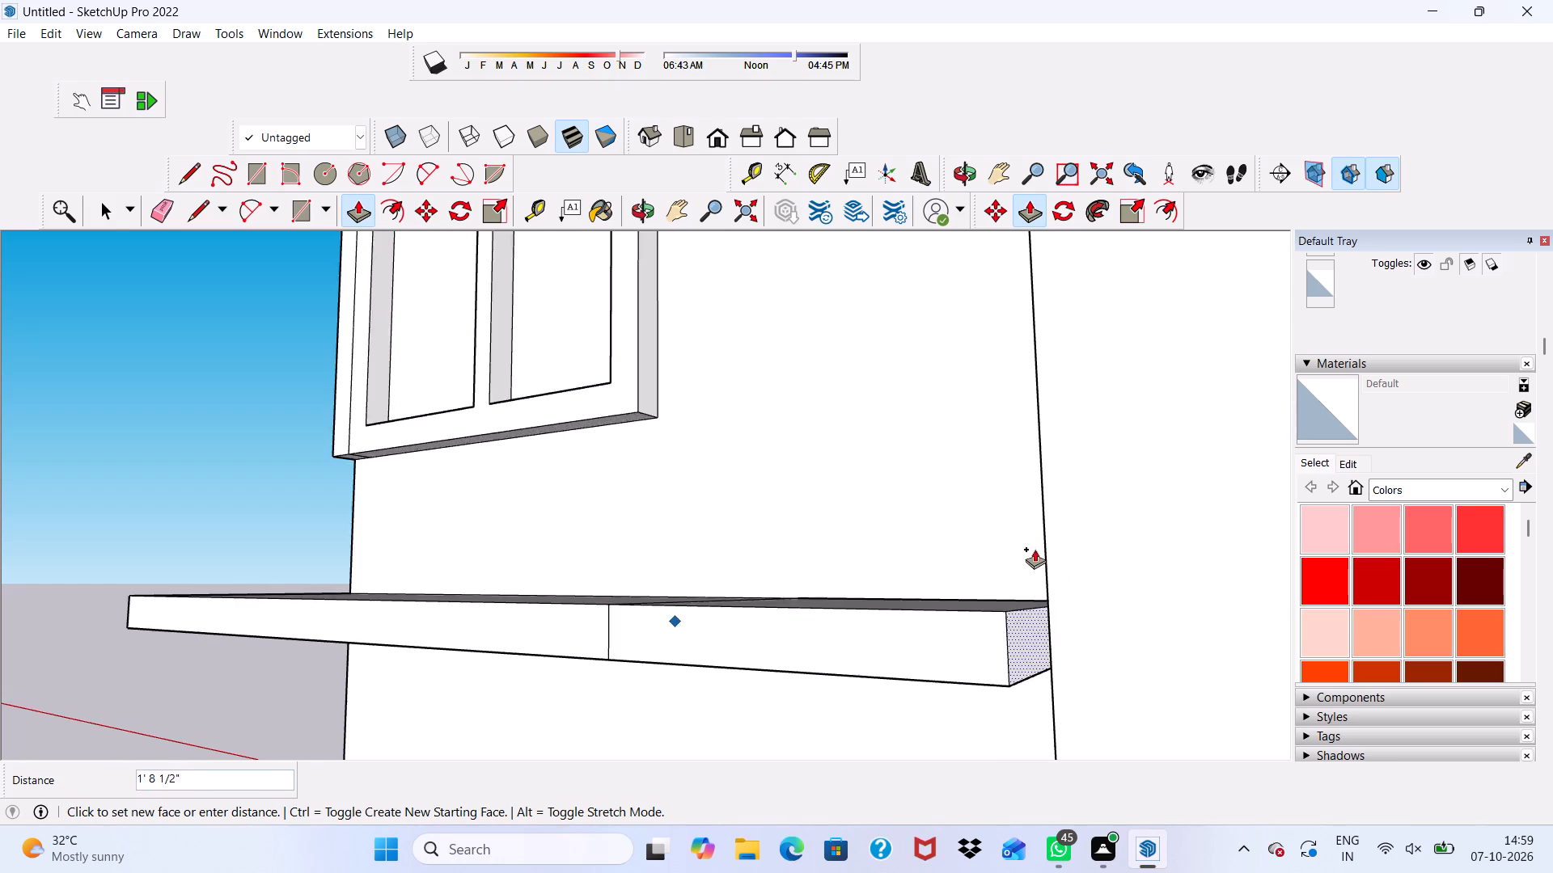
{"action": "scroll", "coordinate": [1034, 548], "scroll_direction": "down", "scroll_amount": 1}
{"action": "middle_click_drag", "start_coordinate": [1034, 548], "coordinate": [1129, 571]}
{"action": "left_click", "coordinate": [1179, 559]}
Push/Pull the column-side end face of the ledge above the lowest side-wall window about 1' 10 1/16" to the column's outer edge.
{"action": "scroll", "coordinate": [819, 448], "scroll_direction": "down", "scroll_amount": 5}
{"action": "scroll", "coordinate": [811, 435], "scroll_direction": "up", "scroll_amount": 1}
{"action": "scroll", "coordinate": [655, 387], "scroll_direction": "down", "scroll_amount": 1}
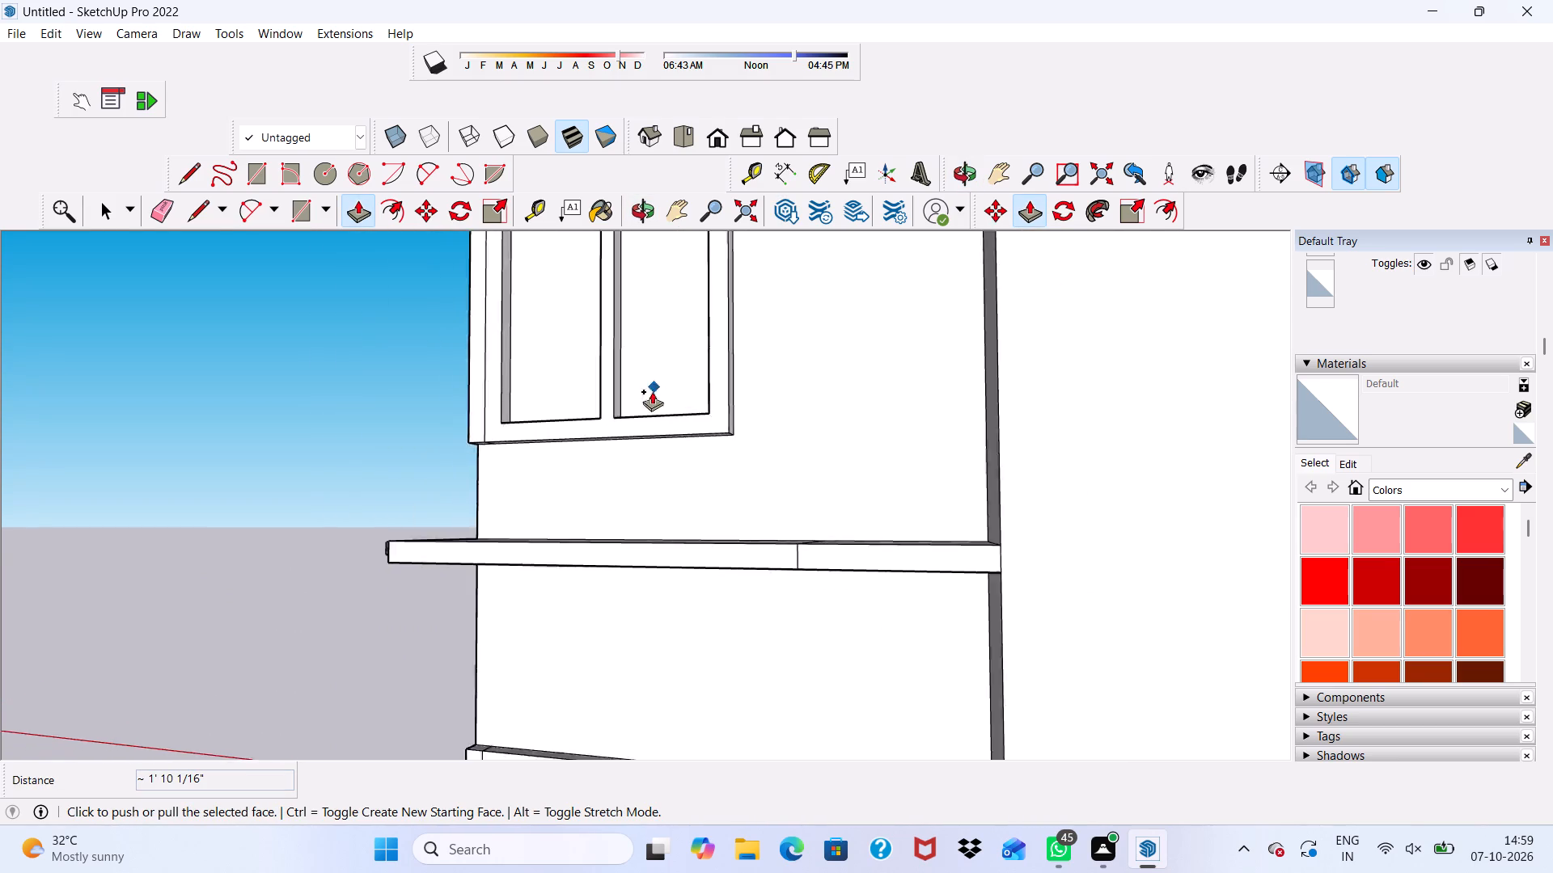
{"action": "scroll", "coordinate": [652, 391], "scroll_direction": "down", "scroll_amount": 13}
{"action": "scroll", "coordinate": [700, 674], "scroll_direction": "up", "scroll_amount": 2}
{"action": "scroll", "coordinate": [571, 533], "scroll_direction": "down", "scroll_amount": 5}
{"action": "scroll", "coordinate": [642, 690], "scroll_direction": "up", "scroll_amount": 11}
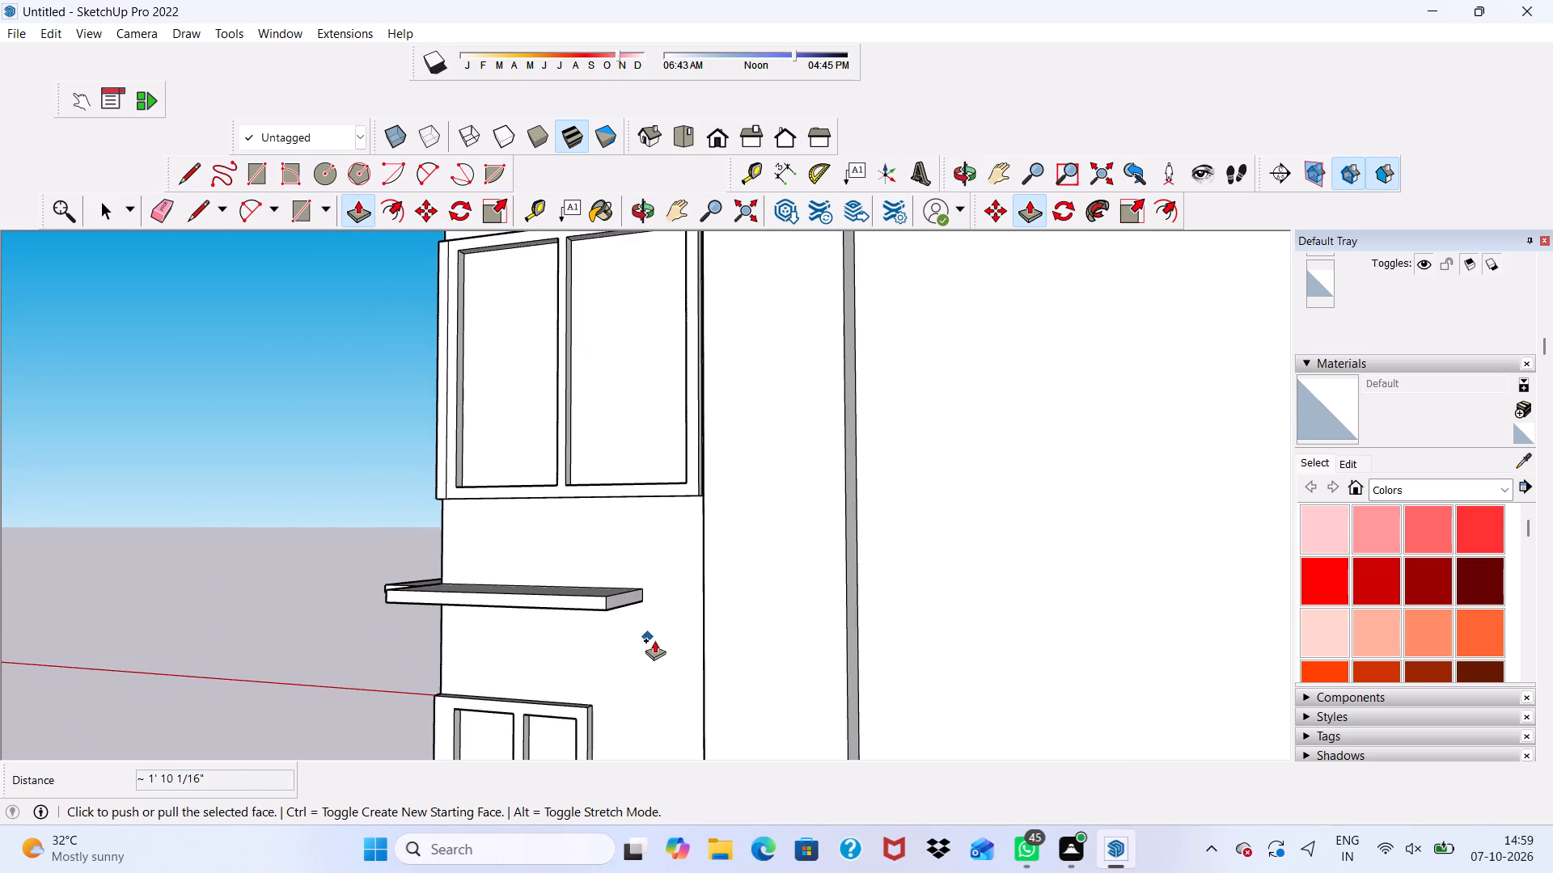
{"action": "scroll", "coordinate": [654, 640], "scroll_direction": "up", "scroll_amount": 8}
{"action": "key", "text": "space"}
{"action": "left_click", "coordinate": [573, 549]}
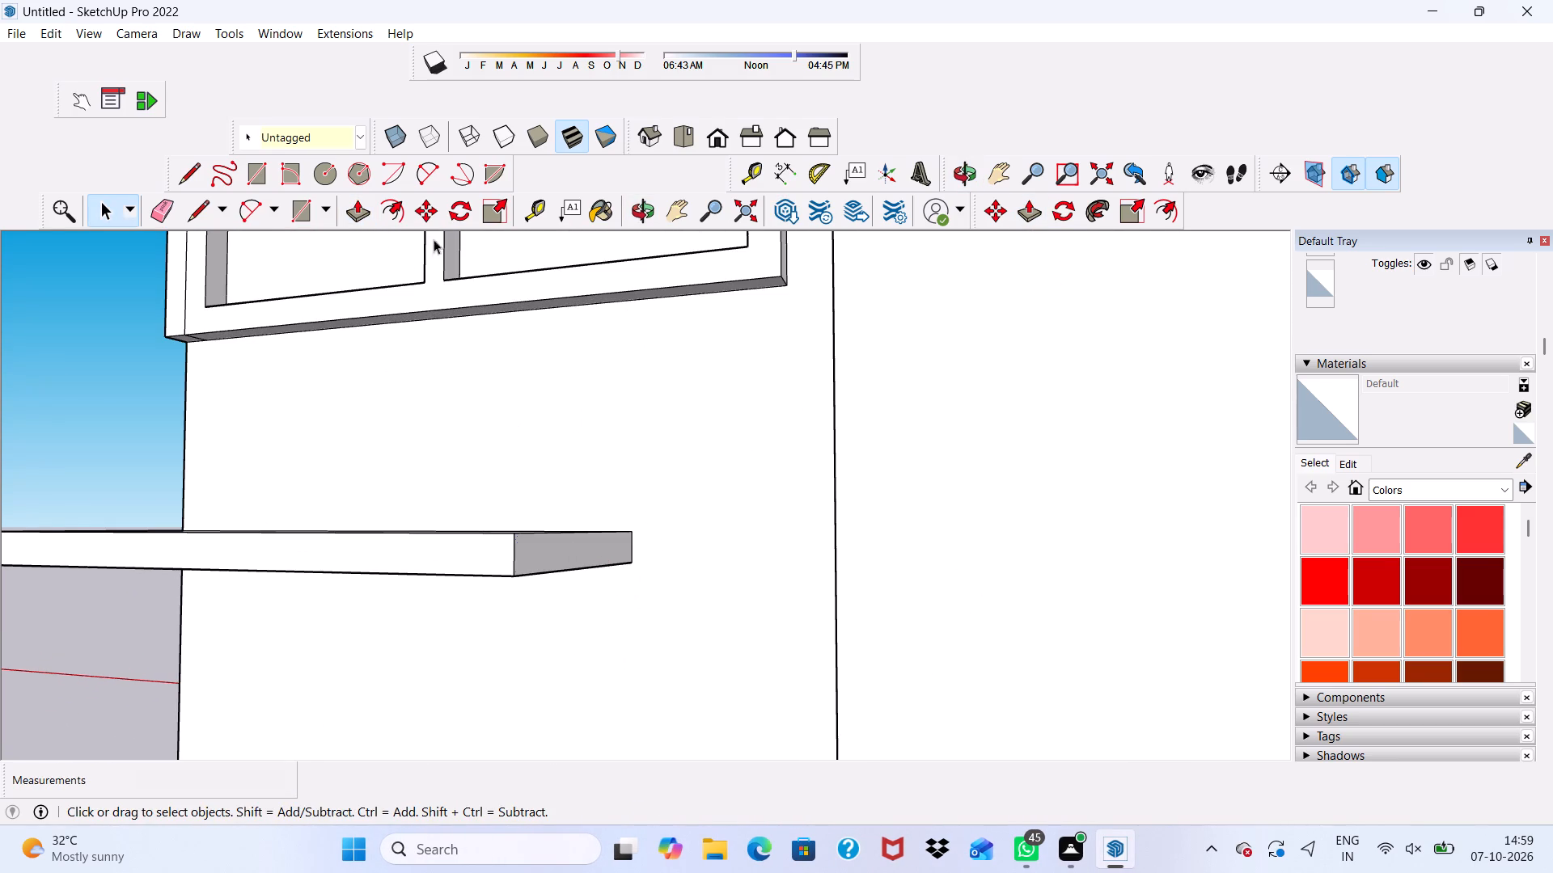
{"action": "left_click", "coordinate": [361, 205]}
{"action": "left_click", "coordinate": [573, 543]}
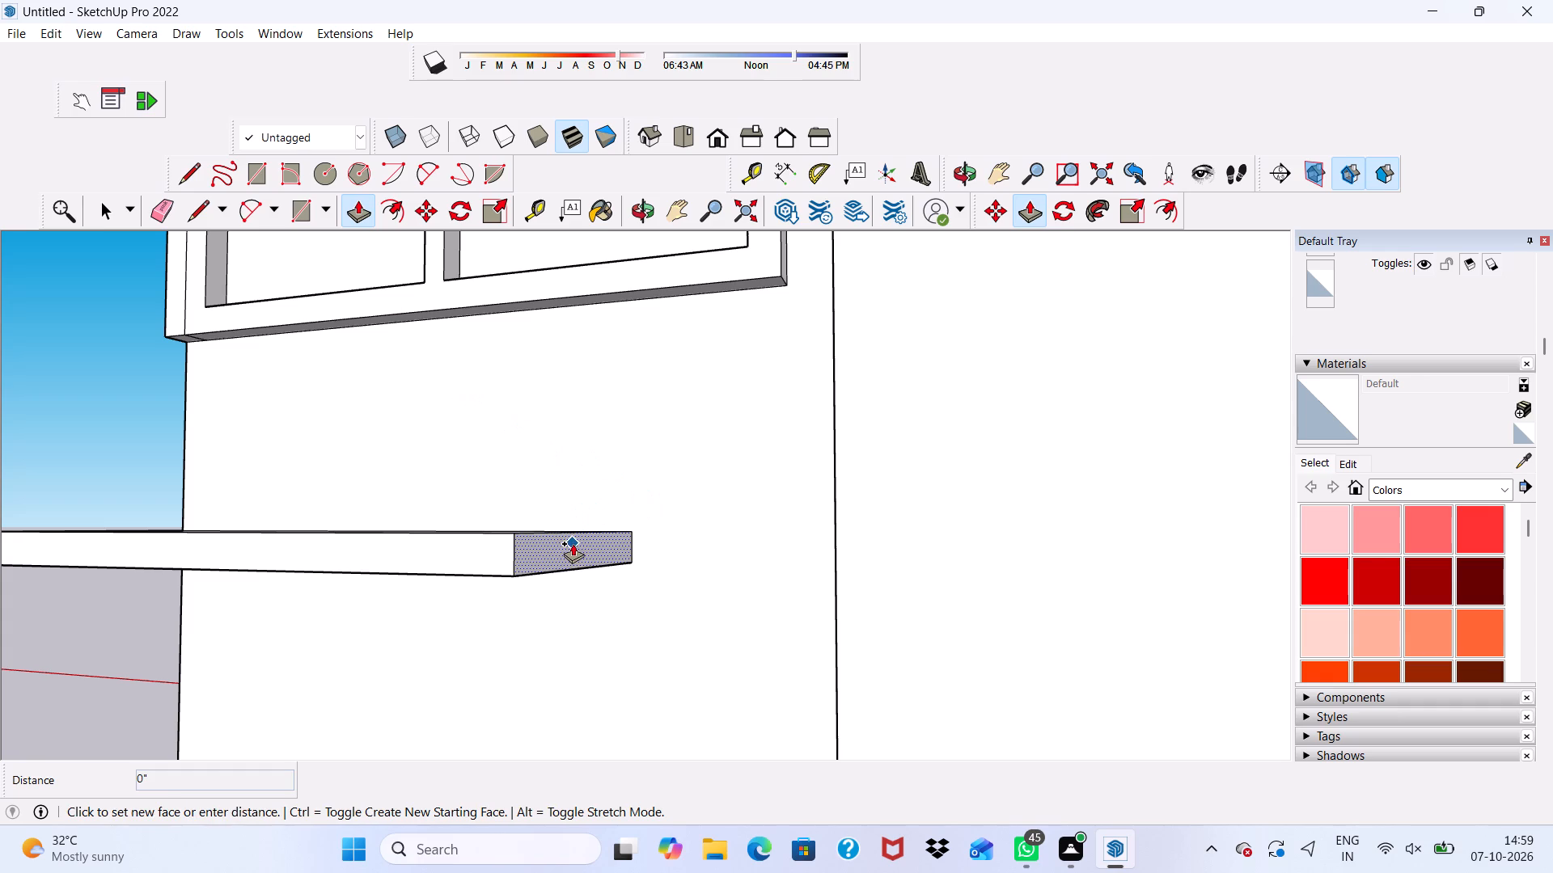
{"action": "scroll", "coordinate": [814, 471], "scroll_direction": "down", "scroll_amount": 1}
{"action": "middle_click_drag", "start_coordinate": [814, 471], "coordinate": [954, 499]}
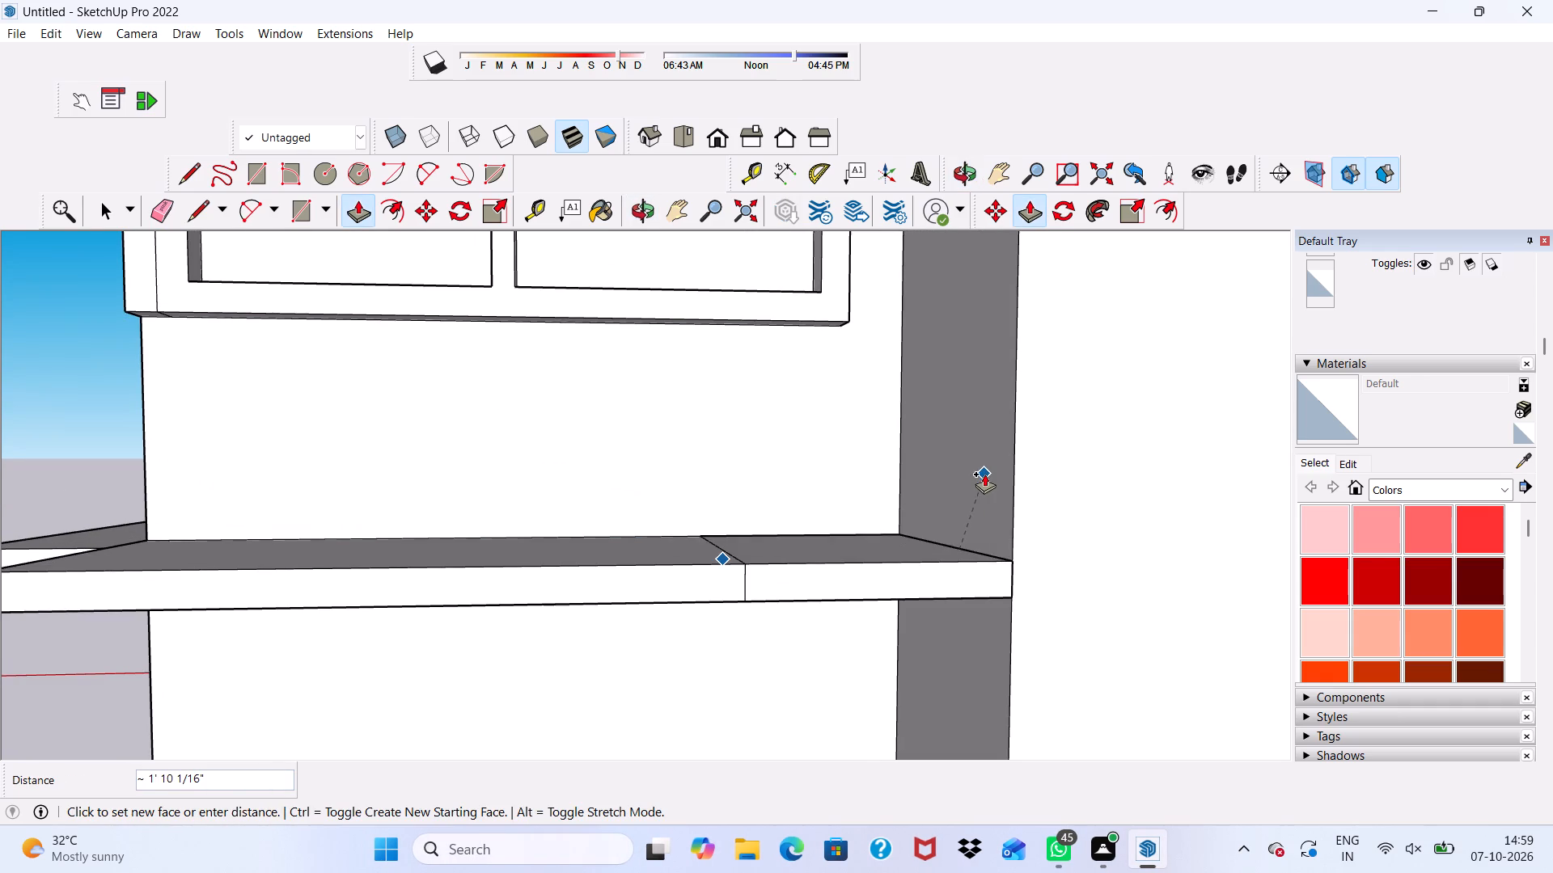
{"action": "left_click", "coordinate": [984, 473]}
Erase the stray horizontal edges on the corner-side end face of the side-wall ledge above the second-level window.
{"action": "scroll", "coordinate": [883, 424], "scroll_direction": "down", "scroll_amount": 19}
{"action": "middle_click_drag", "start_coordinate": [856, 576], "coordinate": [847, 576]}
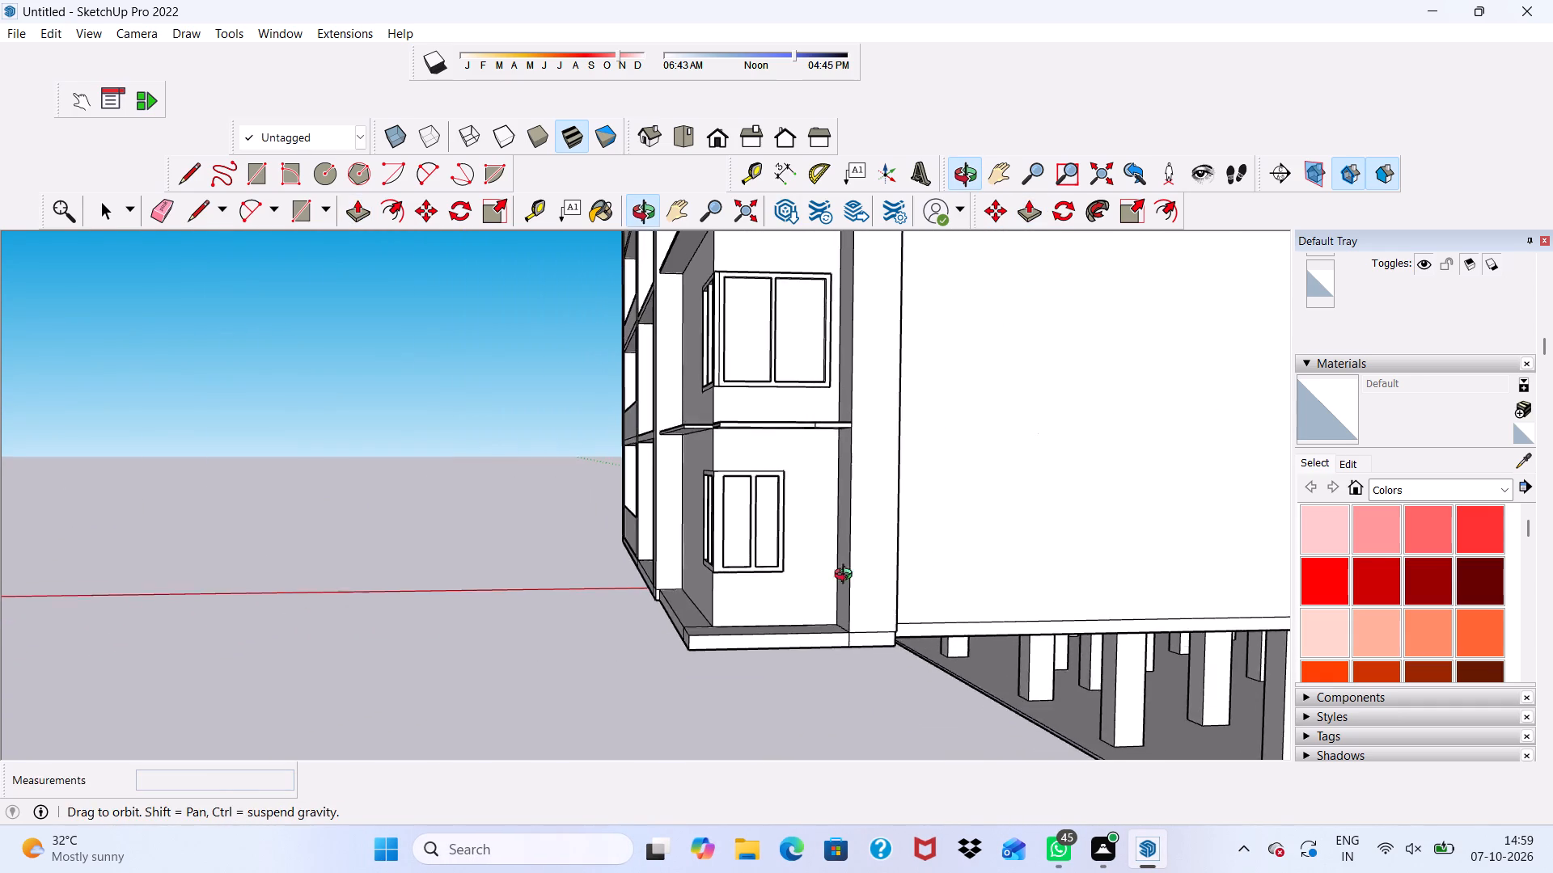
{"action": "middle_click_drag", "start_coordinate": [847, 576], "coordinate": [682, 525]}
{"action": "middle_click_drag", "start_coordinate": [687, 537], "coordinate": [827, 593]}
{"action": "scroll", "coordinate": [841, 575], "scroll_direction": "down", "scroll_amount": 1}
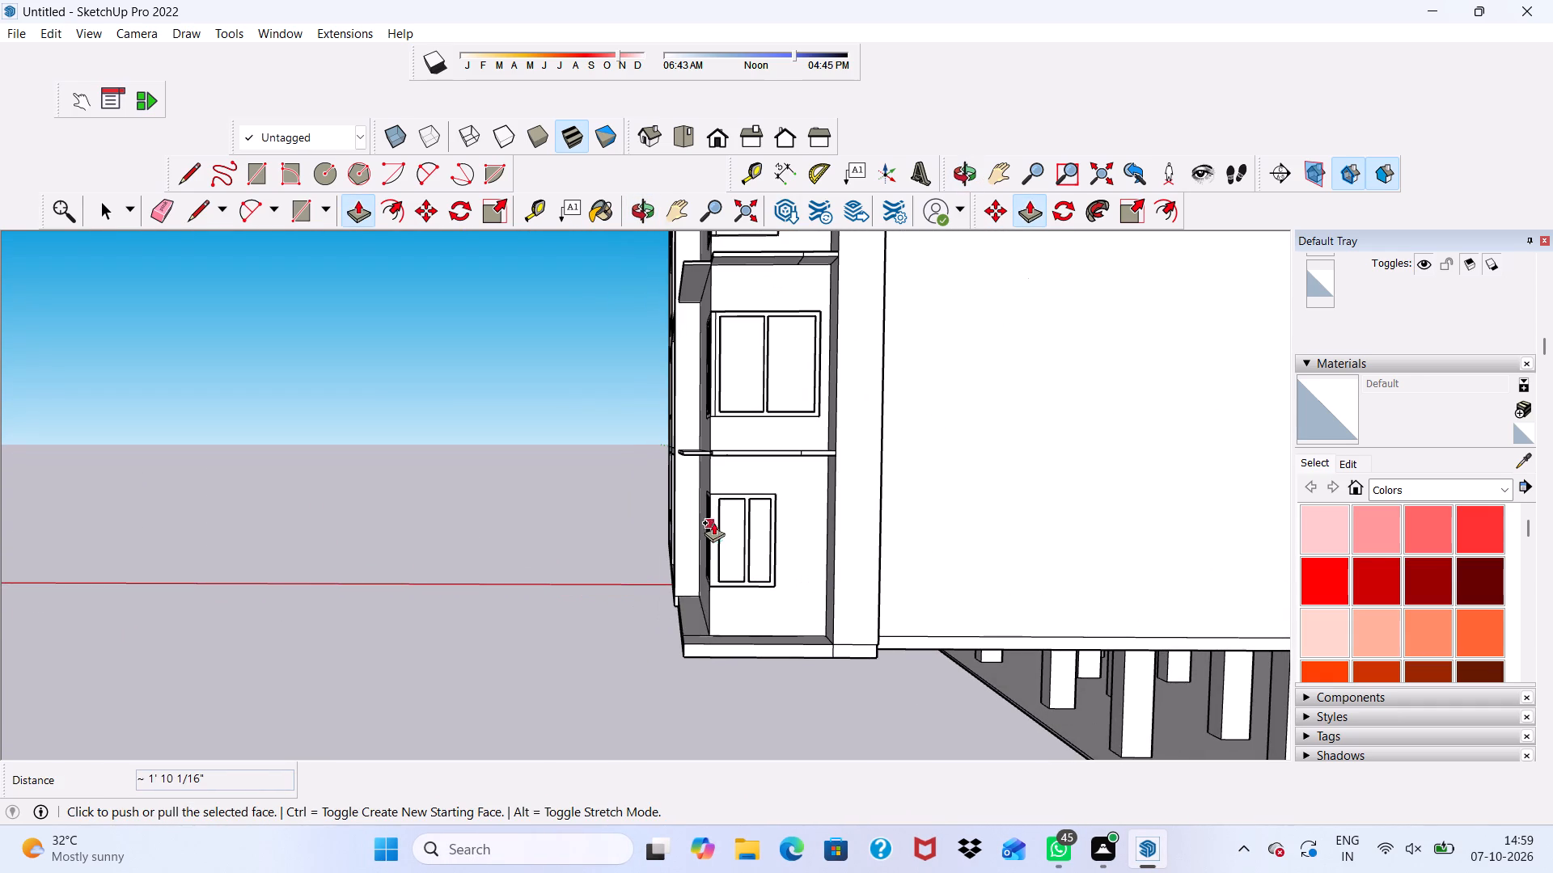
{"action": "key", "text": "space"}
{"action": "scroll", "coordinate": [677, 494], "scroll_direction": "down", "scroll_amount": 4}
{"action": "scroll", "coordinate": [721, 499], "scroll_direction": "up", "scroll_amount": 1}
{"action": "scroll", "coordinate": [705, 476], "scroll_direction": "down", "scroll_amount": 2}
{"action": "middle_click_drag", "start_coordinate": [708, 490], "coordinate": [869, 460]}
{"action": "middle_click_drag", "start_coordinate": [851, 448], "coordinate": [847, 474]}
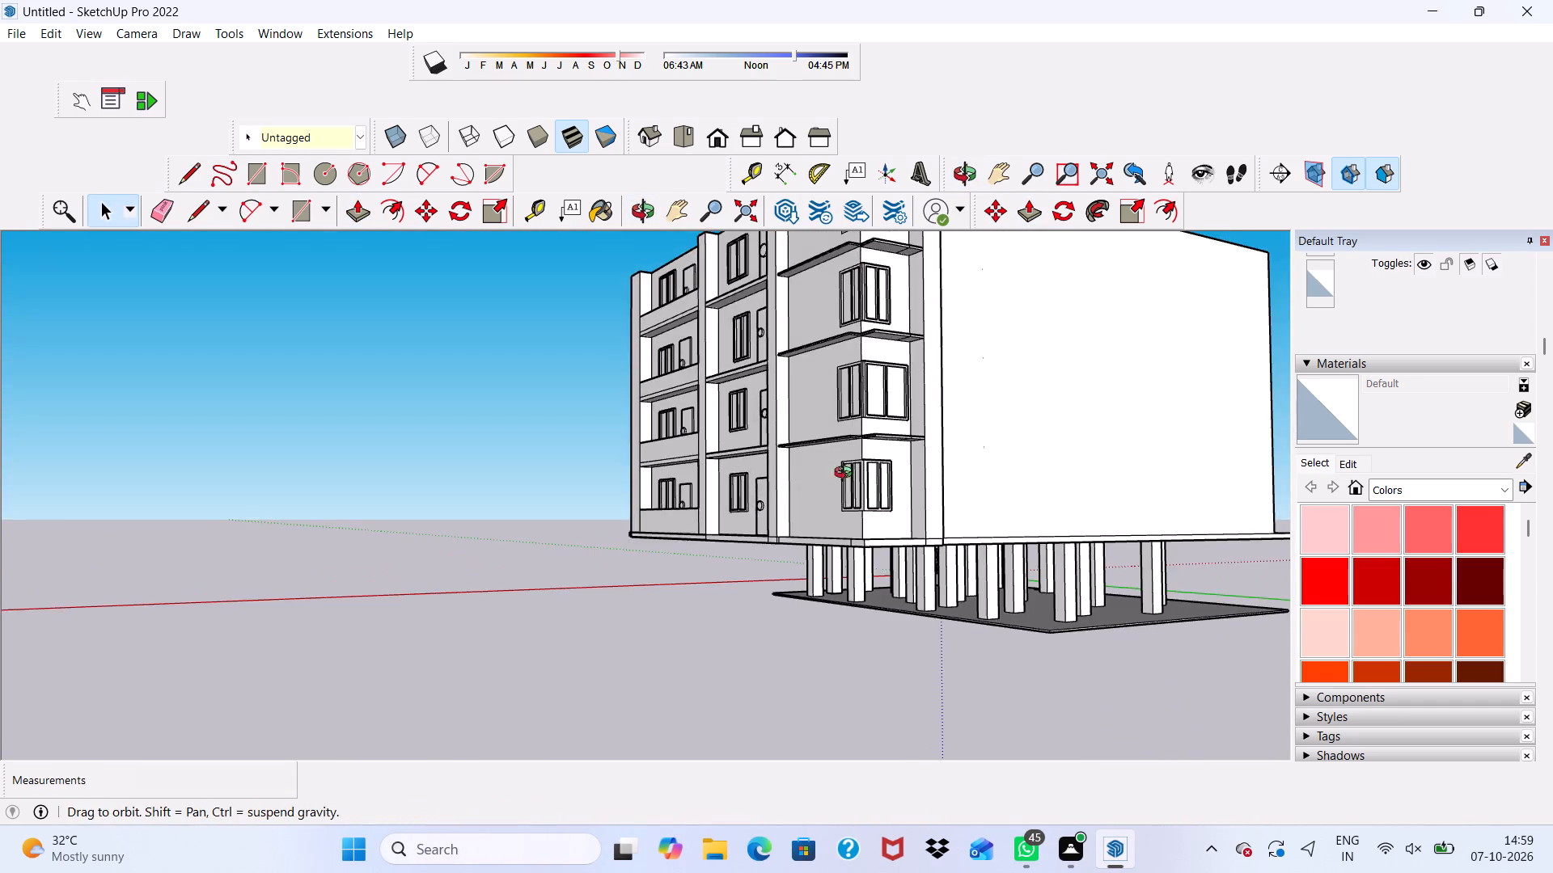
{"action": "middle_click_drag", "start_coordinate": [847, 474], "coordinate": [875, 567]}
{"action": "scroll", "coordinate": [844, 491], "scroll_direction": "down", "scroll_amount": 1}
{"action": "scroll", "coordinate": [895, 473], "scroll_direction": "up", "scroll_amount": 4}
{"action": "scroll", "coordinate": [845, 676], "scroll_direction": "up", "scroll_amount": 4}
{"action": "scroll", "coordinate": [889, 614], "scroll_direction": "up", "scroll_amount": 3}
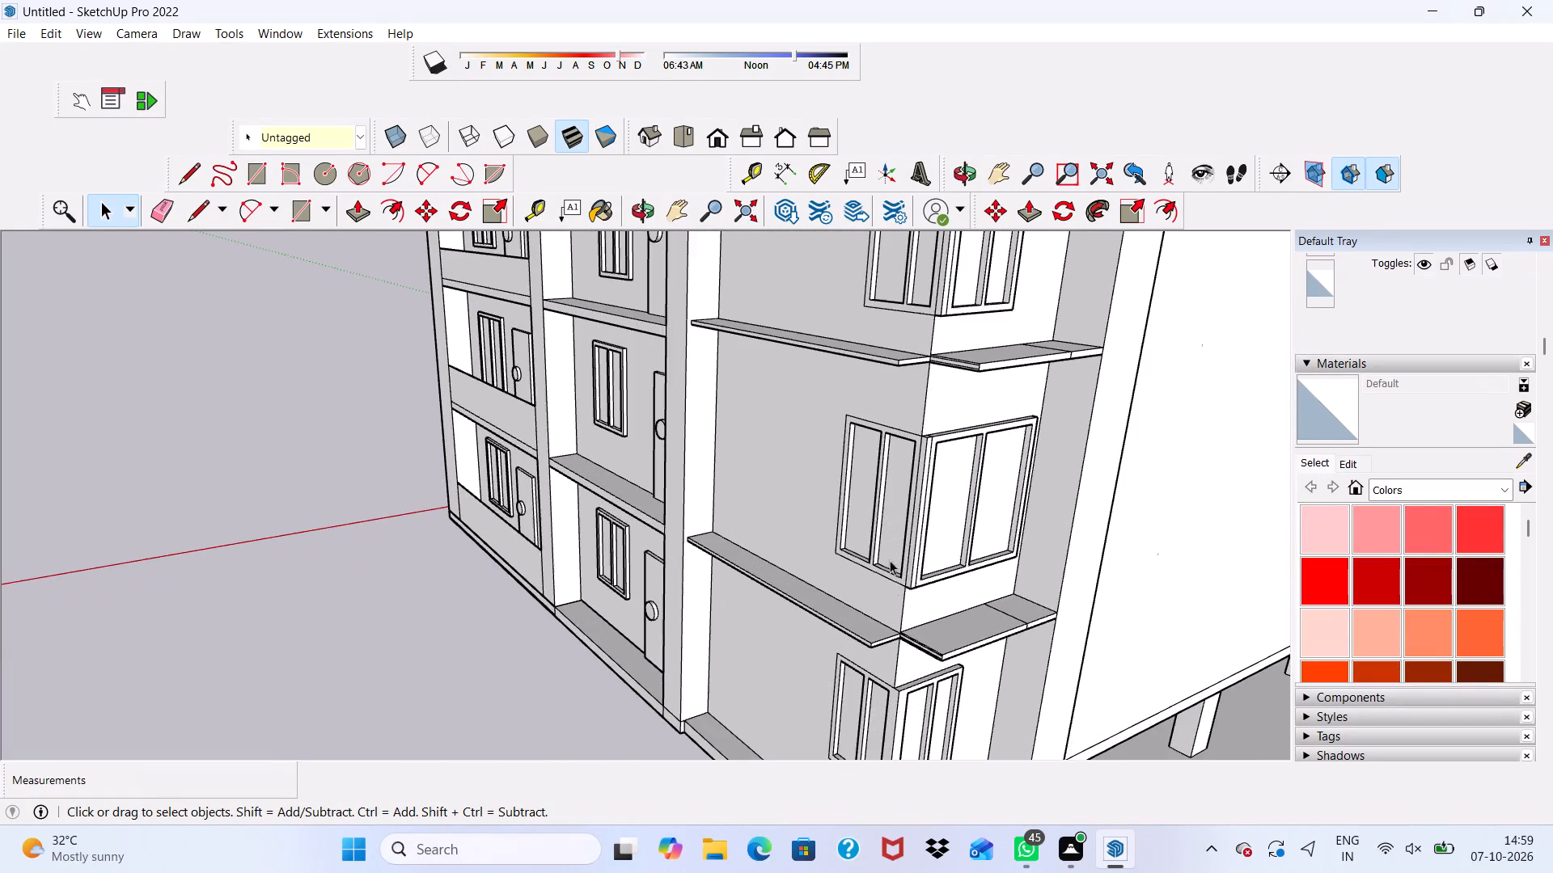
{"action": "scroll", "coordinate": [946, 434], "scroll_direction": "up", "scroll_amount": 6}
{"action": "scroll", "coordinate": [829, 384], "scroll_direction": "up", "scroll_amount": 4}
{"action": "scroll", "coordinate": [958, 310], "scroll_direction": "up", "scroll_amount": 1}
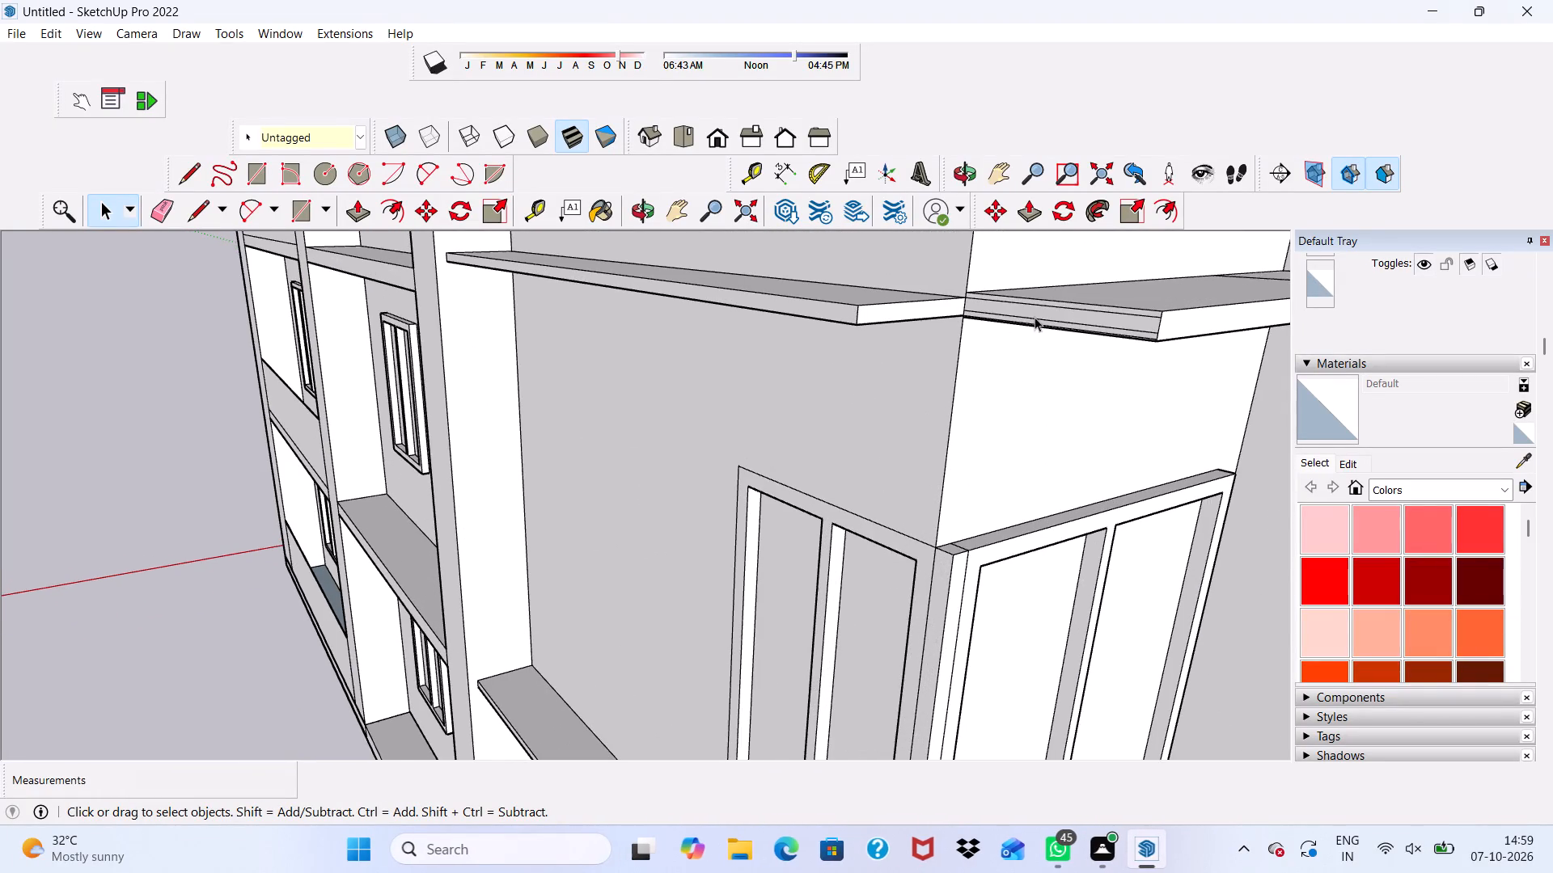
{"action": "scroll", "coordinate": [1035, 317], "scroll_direction": "up", "scroll_amount": 6}
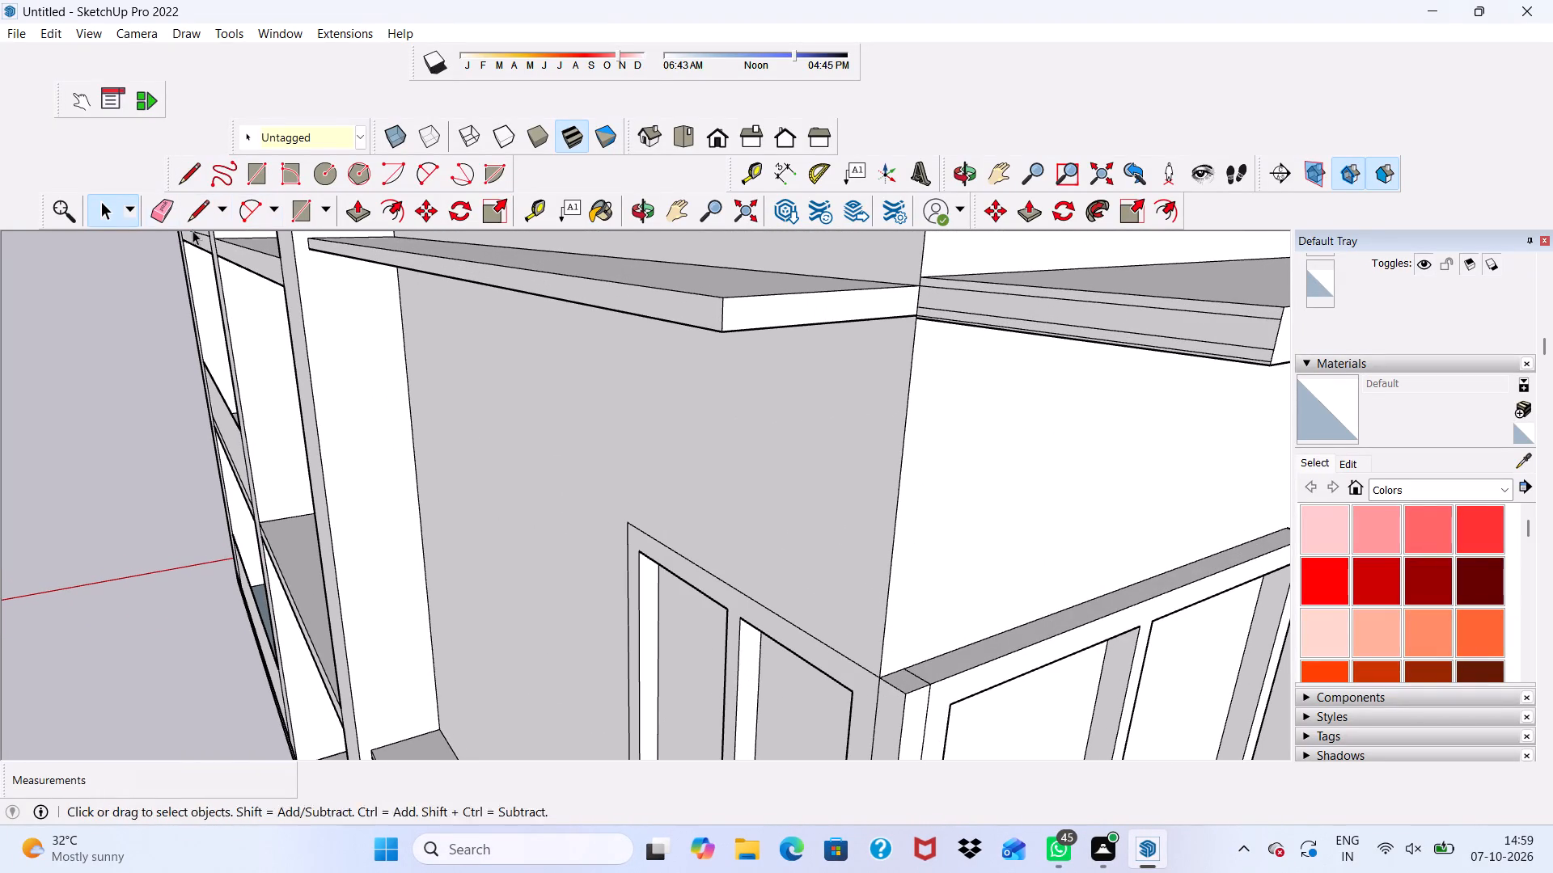
{"action": "left_click", "coordinate": [157, 206]}
{"action": "scroll", "coordinate": [1079, 324], "scroll_direction": "up", "scroll_amount": 3}
{"action": "left_click_drag", "start_coordinate": [1078, 300], "coordinate": [1078, 302]}
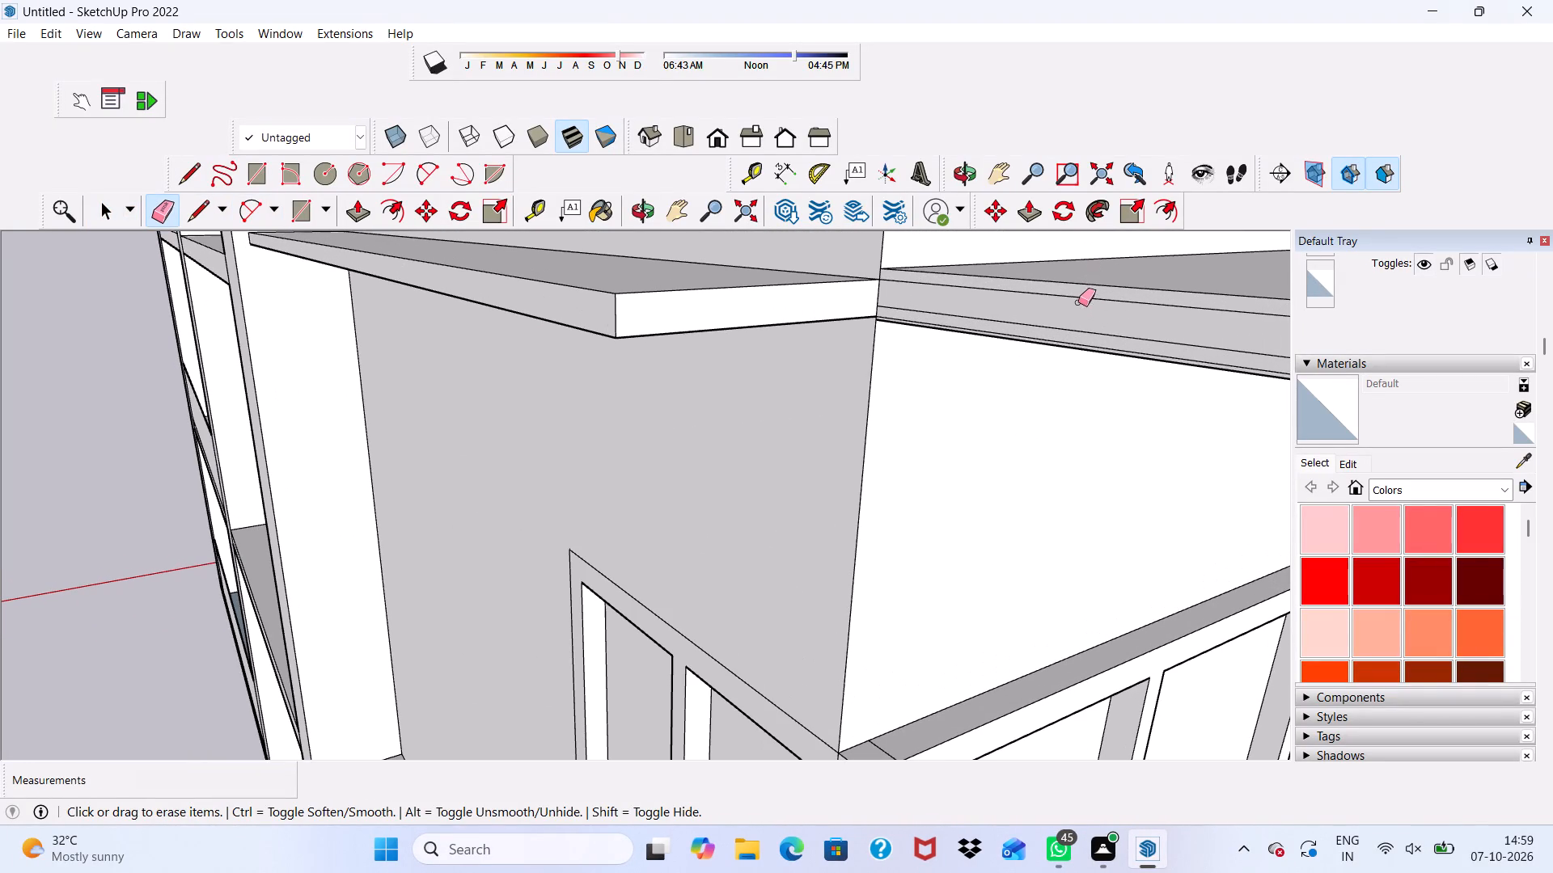
{"action": "left_click_drag", "start_coordinate": [1078, 302], "coordinate": [1073, 331]}
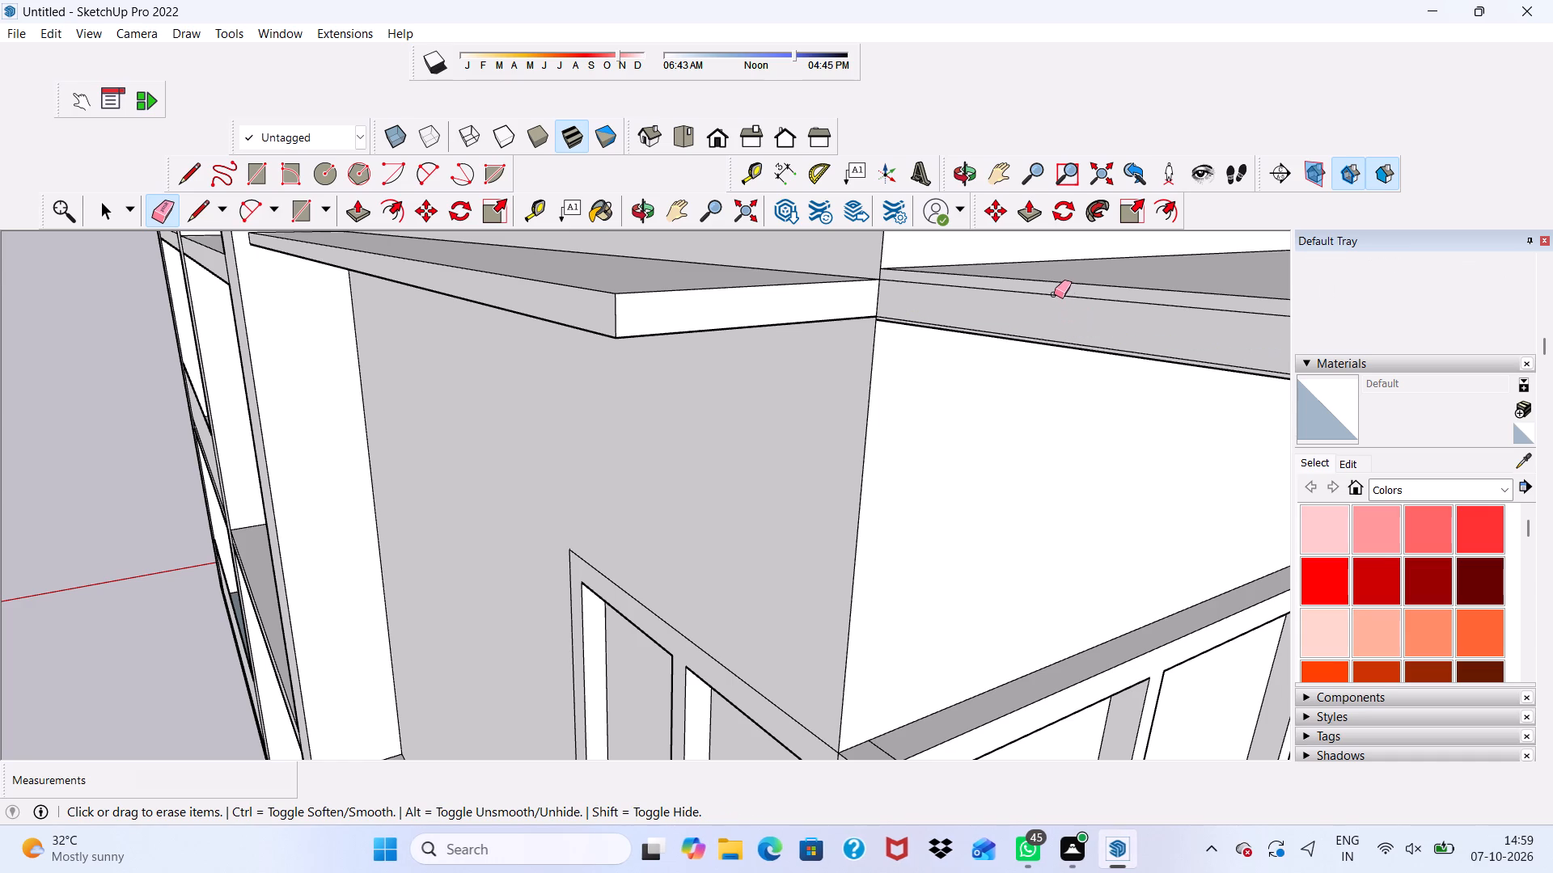
{"action": "left_click", "coordinate": [1054, 294]}
{"action": "left_click_drag", "start_coordinate": [1054, 294], "coordinate": [1054, 309]}
{"action": "scroll", "coordinate": [1055, 339], "scroll_direction": "up", "scroll_amount": 7}
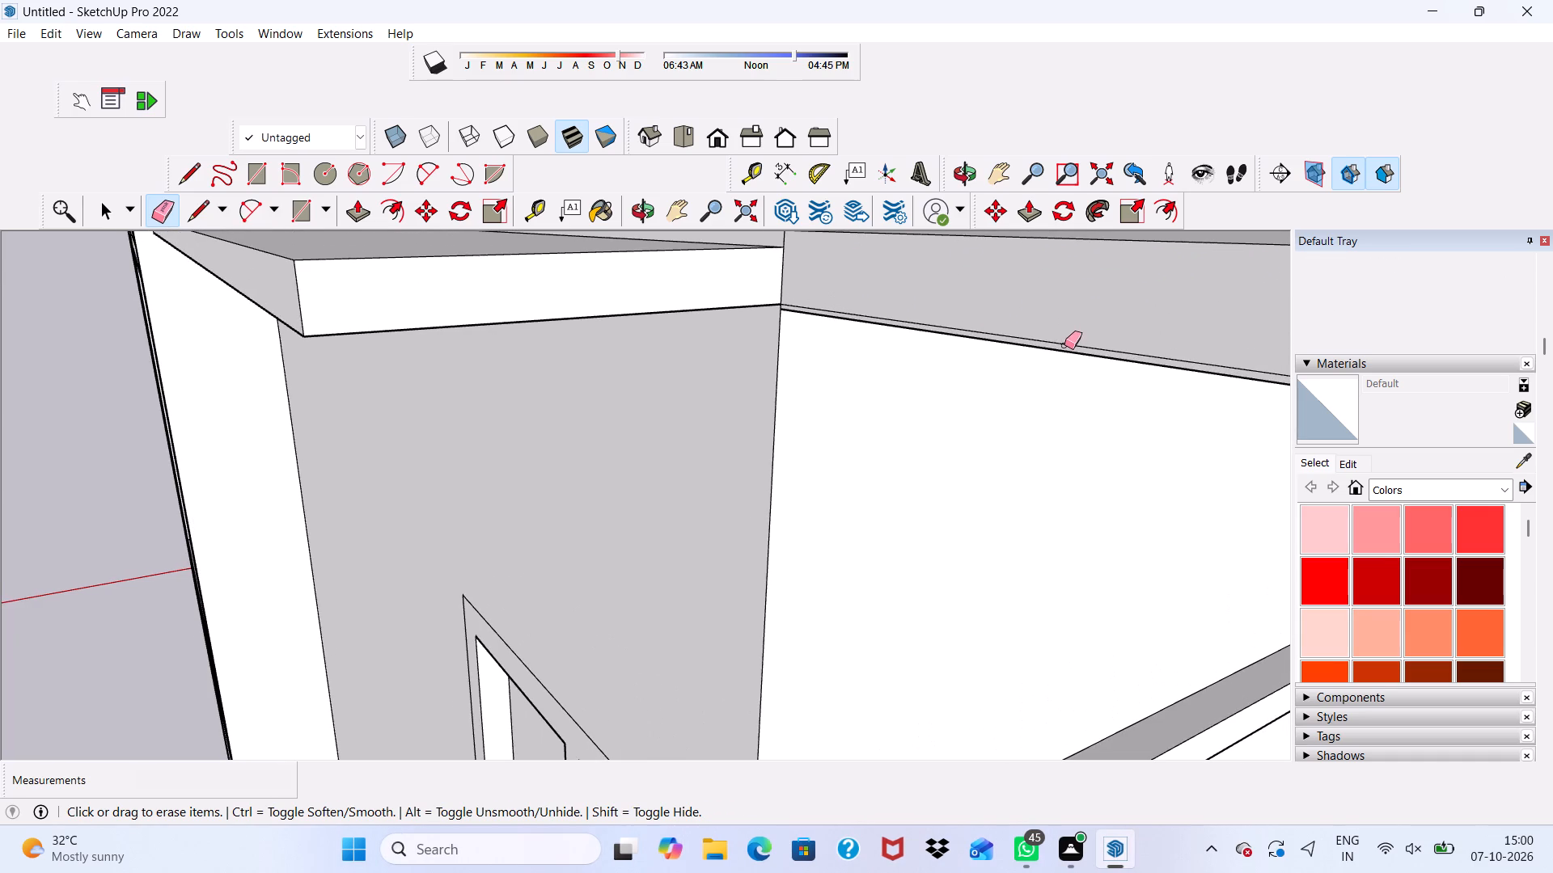
{"action": "left_click", "coordinate": [1064, 345]}
Push/Pull the corner-side end face of the side-wall ledge above the second-level window 1' 6" to the front ledge's outer edge.
{"action": "scroll", "coordinate": [1011, 377], "scroll_direction": "down", "scroll_amount": 3}
{"action": "scroll", "coordinate": [425, 791], "scroll_direction": "down", "scroll_amount": 9}
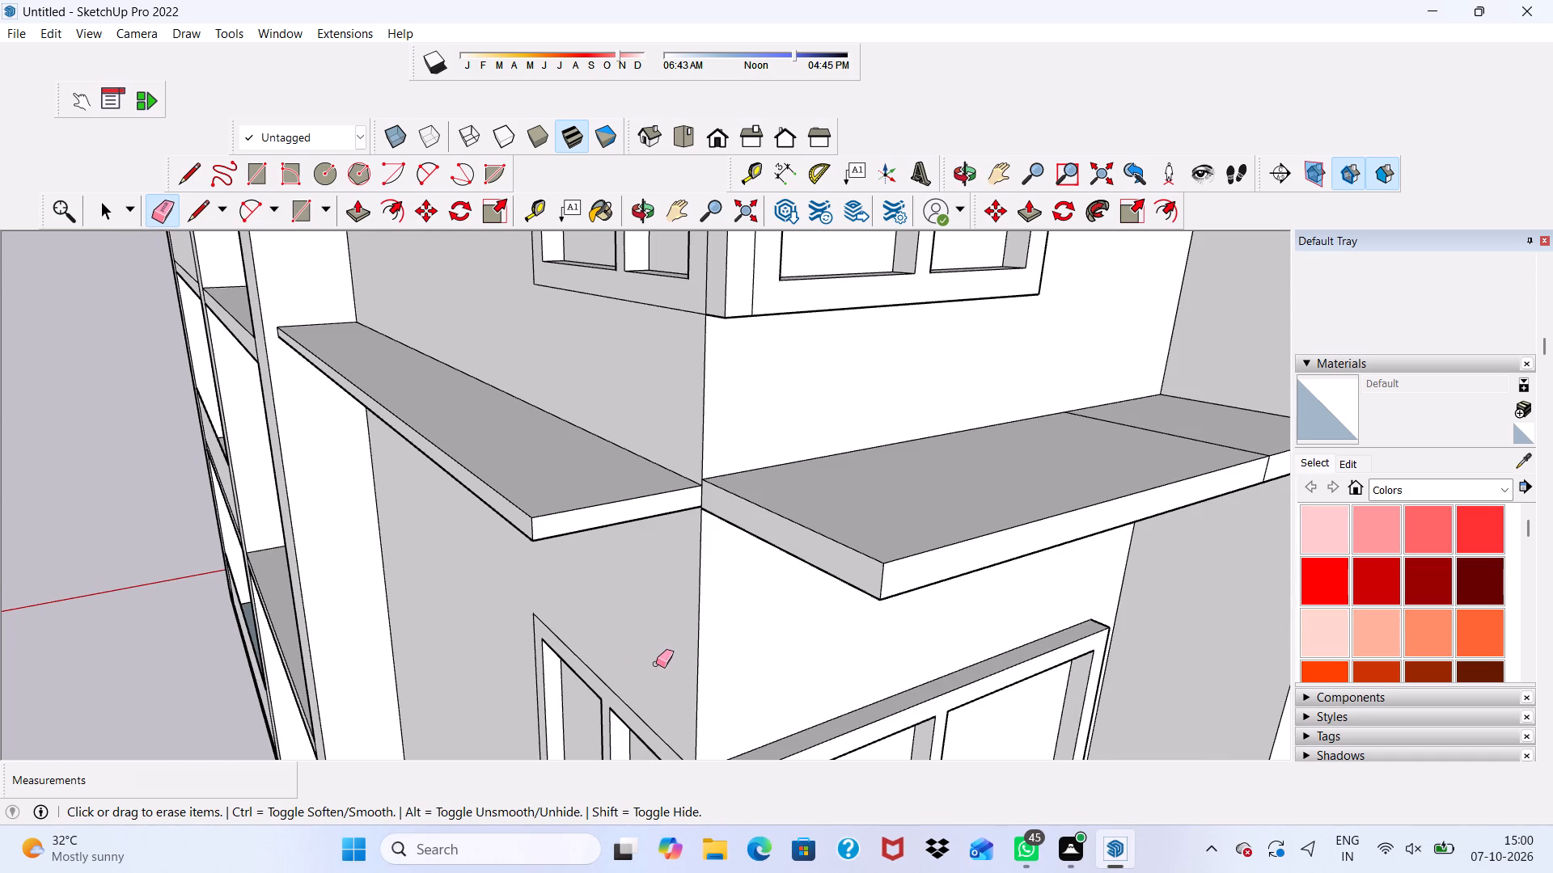
{"action": "key", "text": "space"}
{"action": "left_click", "coordinate": [748, 521]}
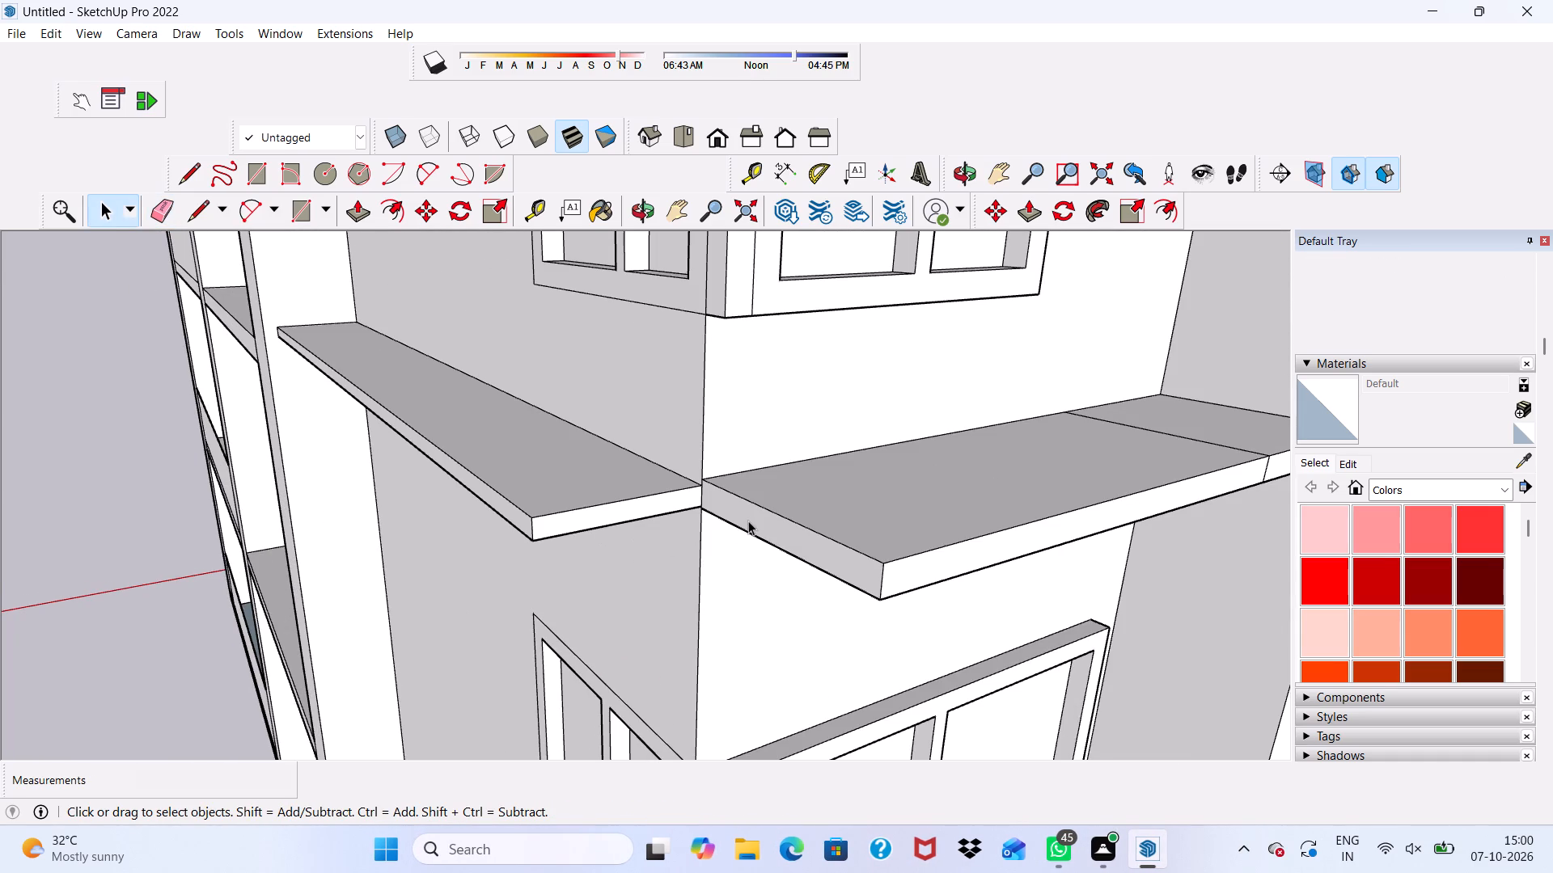
{"action": "left_click", "coordinate": [353, 208]}
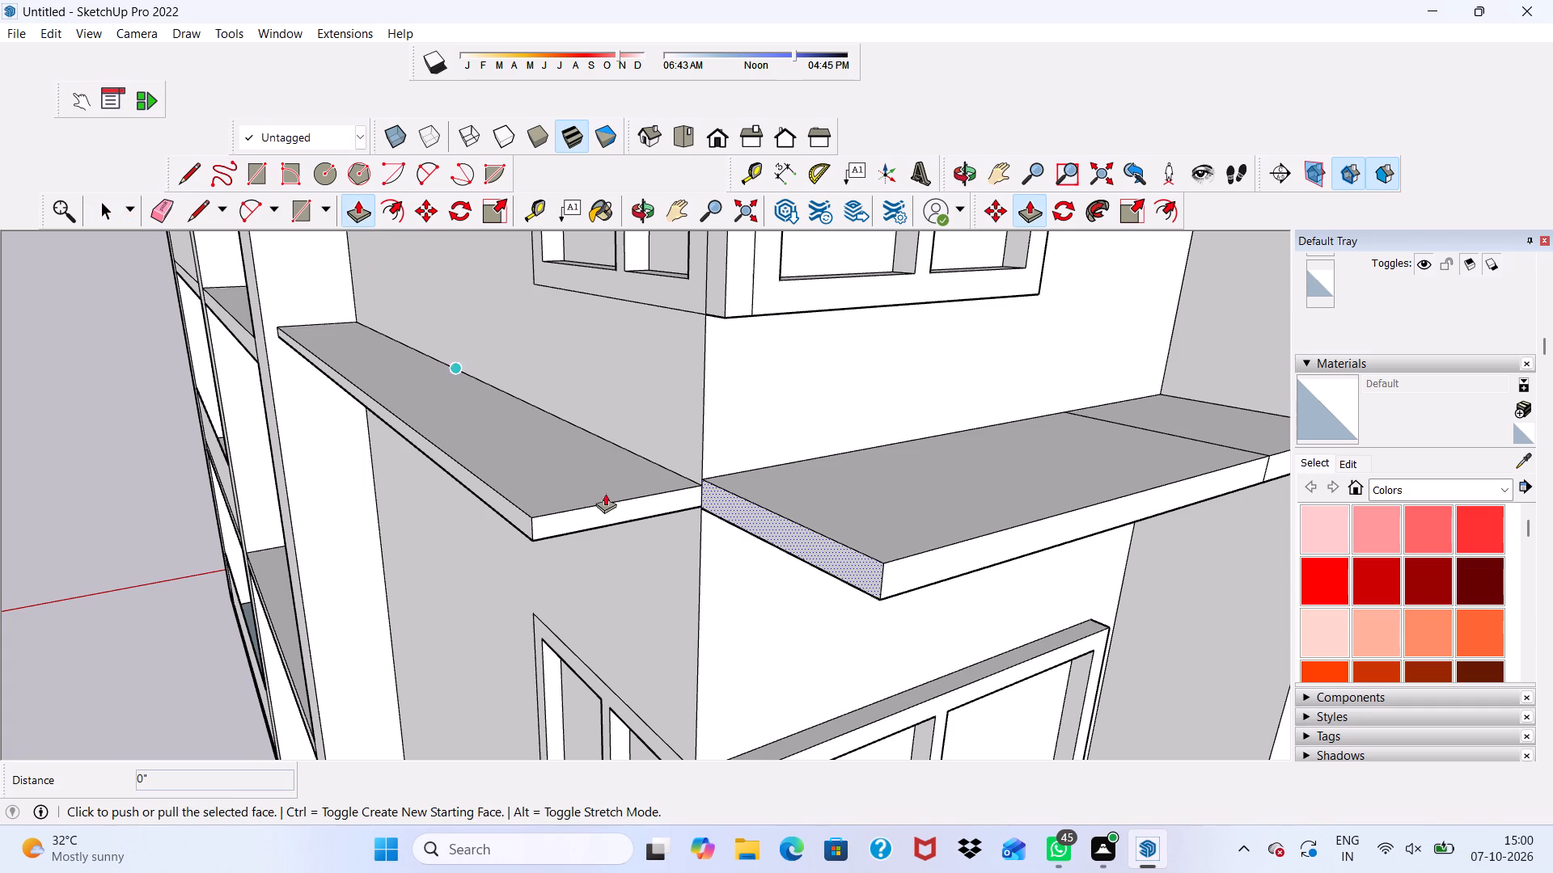
{"action": "left_click", "coordinate": [835, 563]}
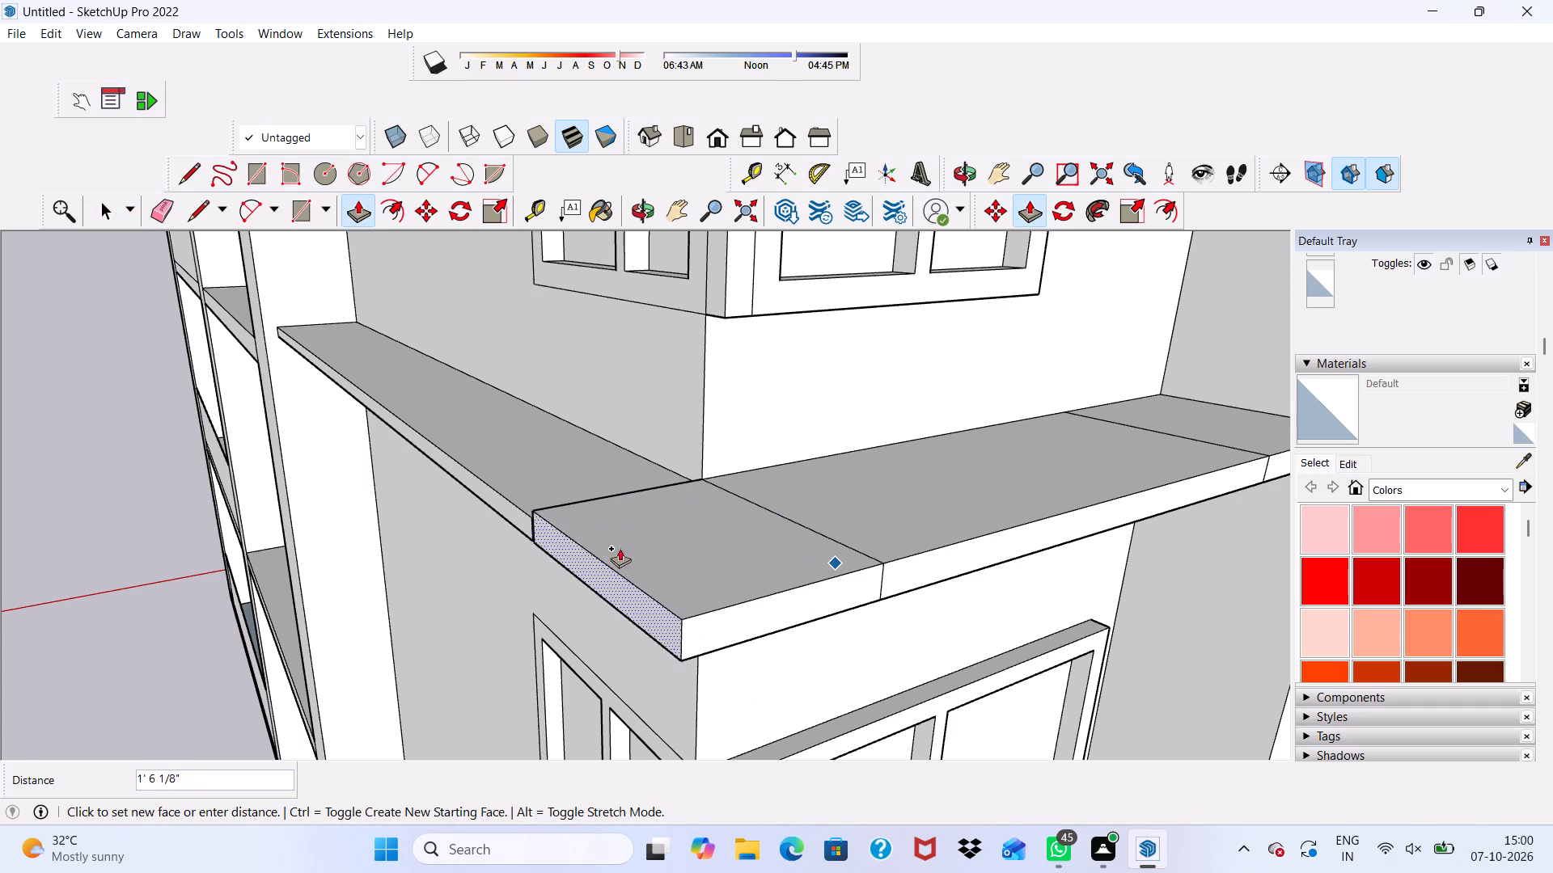
{"action": "scroll", "coordinate": [527, 521], "scroll_direction": "down", "scroll_amount": 1}
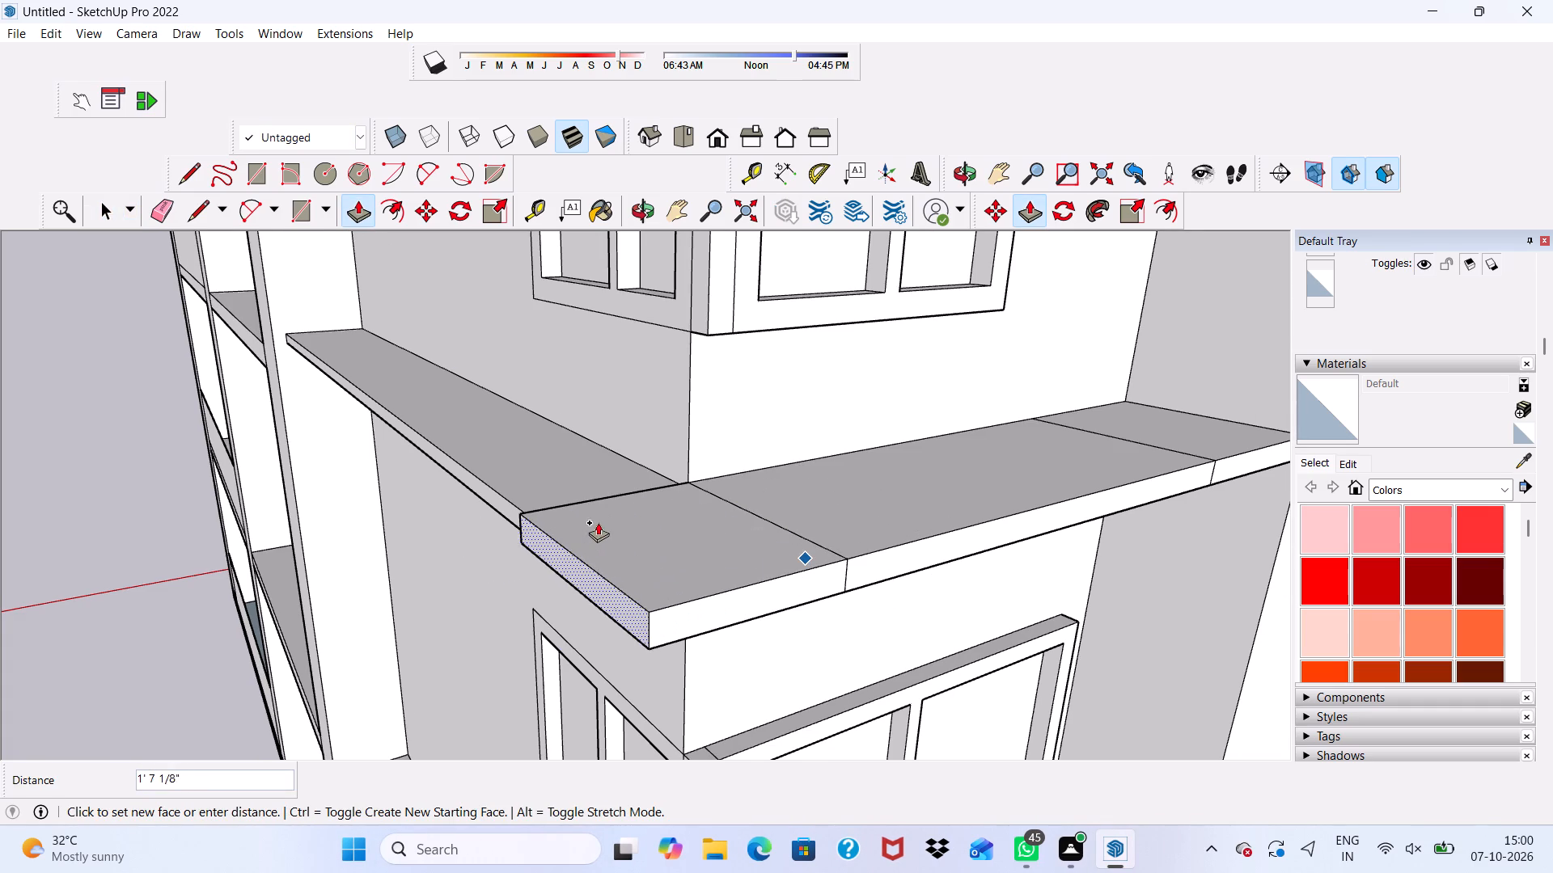
{"action": "scroll", "coordinate": [598, 522], "scroll_direction": "down", "scroll_amount": 2}
{"action": "scroll", "coordinate": [600, 524], "scroll_direction": "up", "scroll_amount": 1}
{"action": "scroll", "coordinate": [601, 524], "scroll_direction": "down", "scroll_amount": 1}
{"action": "middle_click_drag", "start_coordinate": [601, 522], "coordinate": [858, 511]}
{"action": "scroll", "coordinate": [590, 481], "scroll_direction": "down", "scroll_amount": 1}
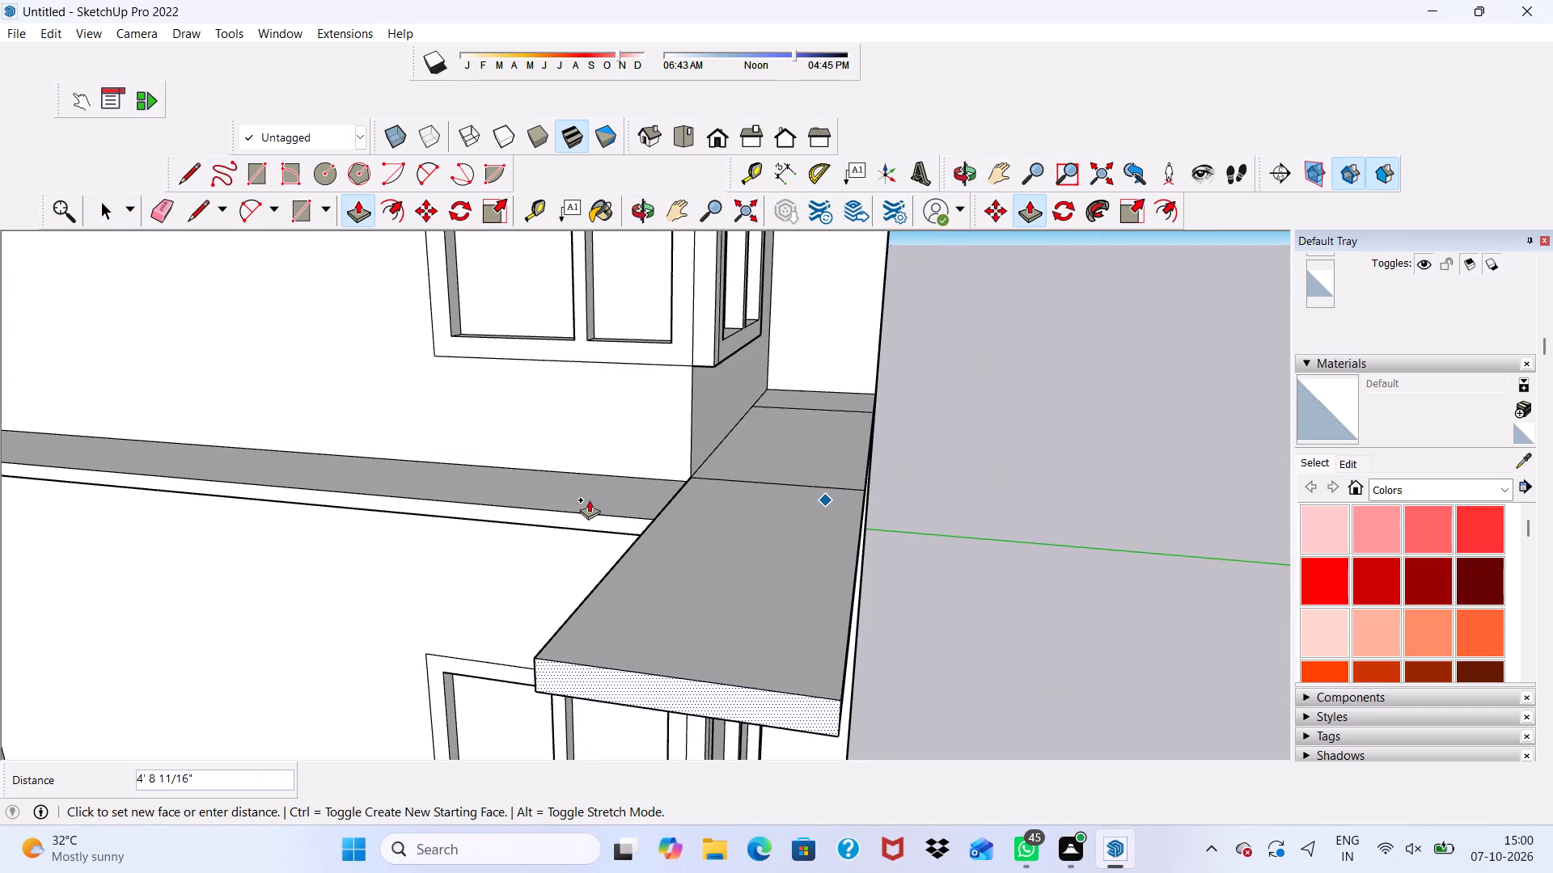
{"action": "left_click", "coordinate": [593, 511]}
{"action": "scroll", "coordinate": [607, 508], "scroll_direction": "down", "scroll_amount": 12}
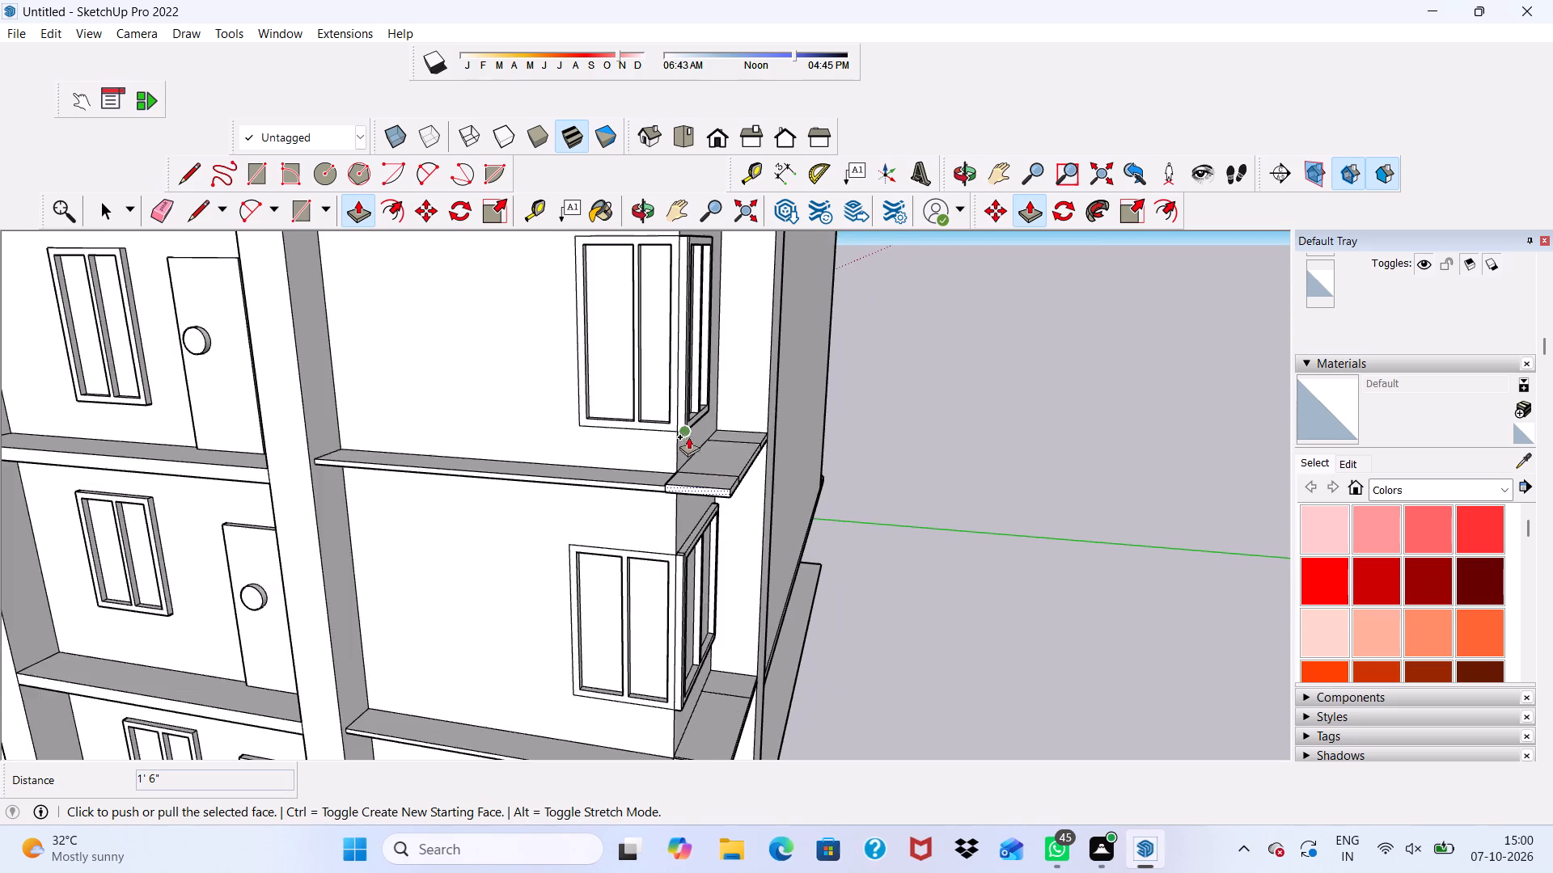
Erase the stray horizontal edge on the corner-side end face of the side-wall ledge above the third-level window.
{"action": "scroll", "coordinate": [688, 436], "scroll_direction": "down", "scroll_amount": 5}
{"action": "scroll", "coordinate": [764, 267], "scroll_direction": "up", "scroll_amount": 13}
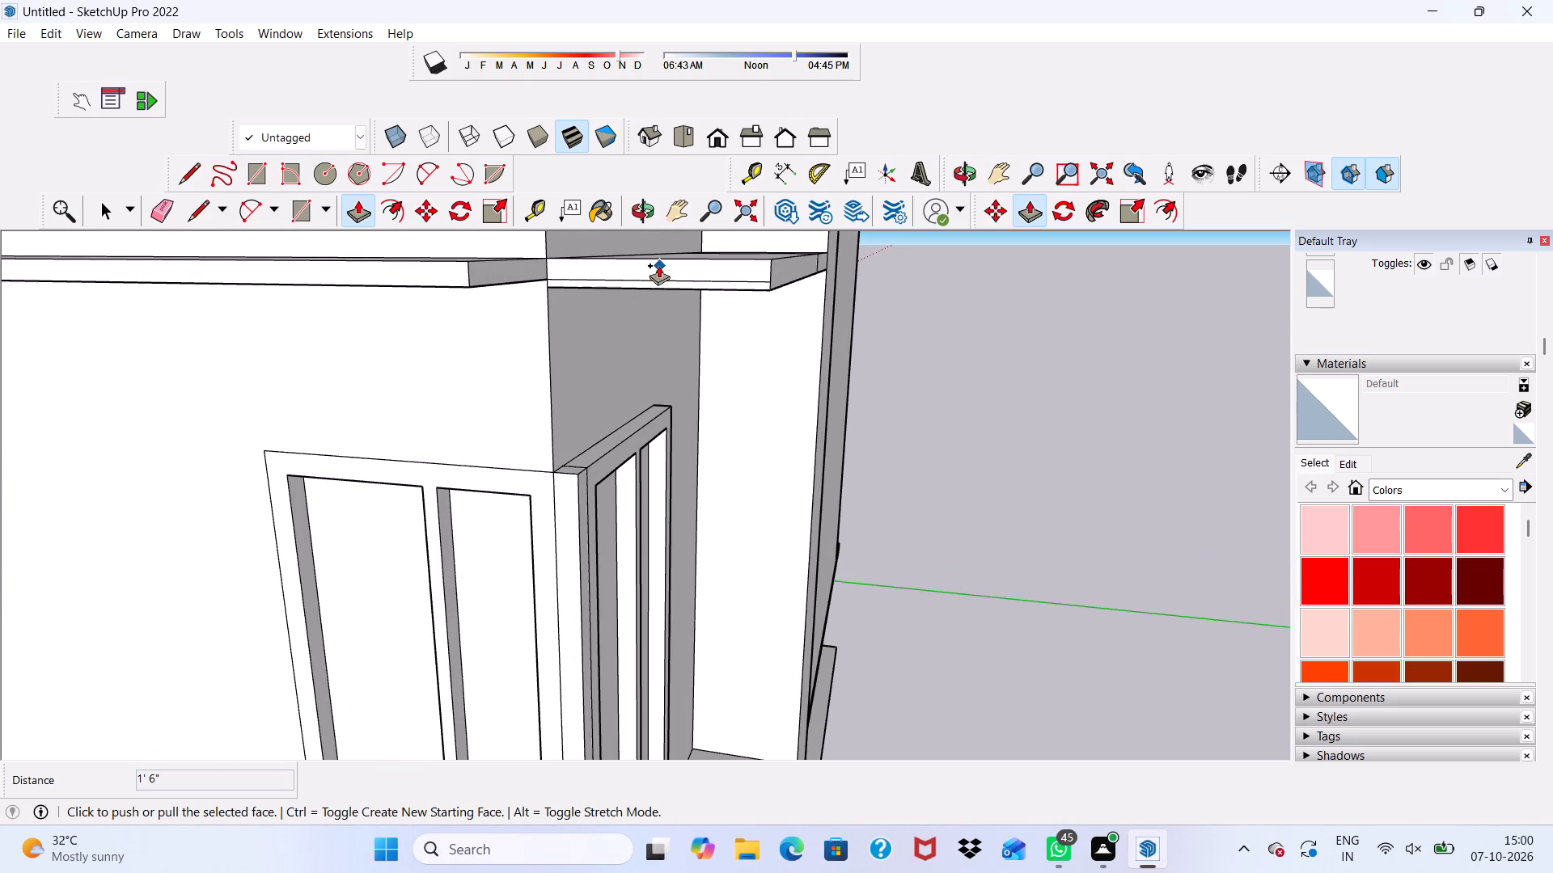
{"action": "key", "text": "space"}
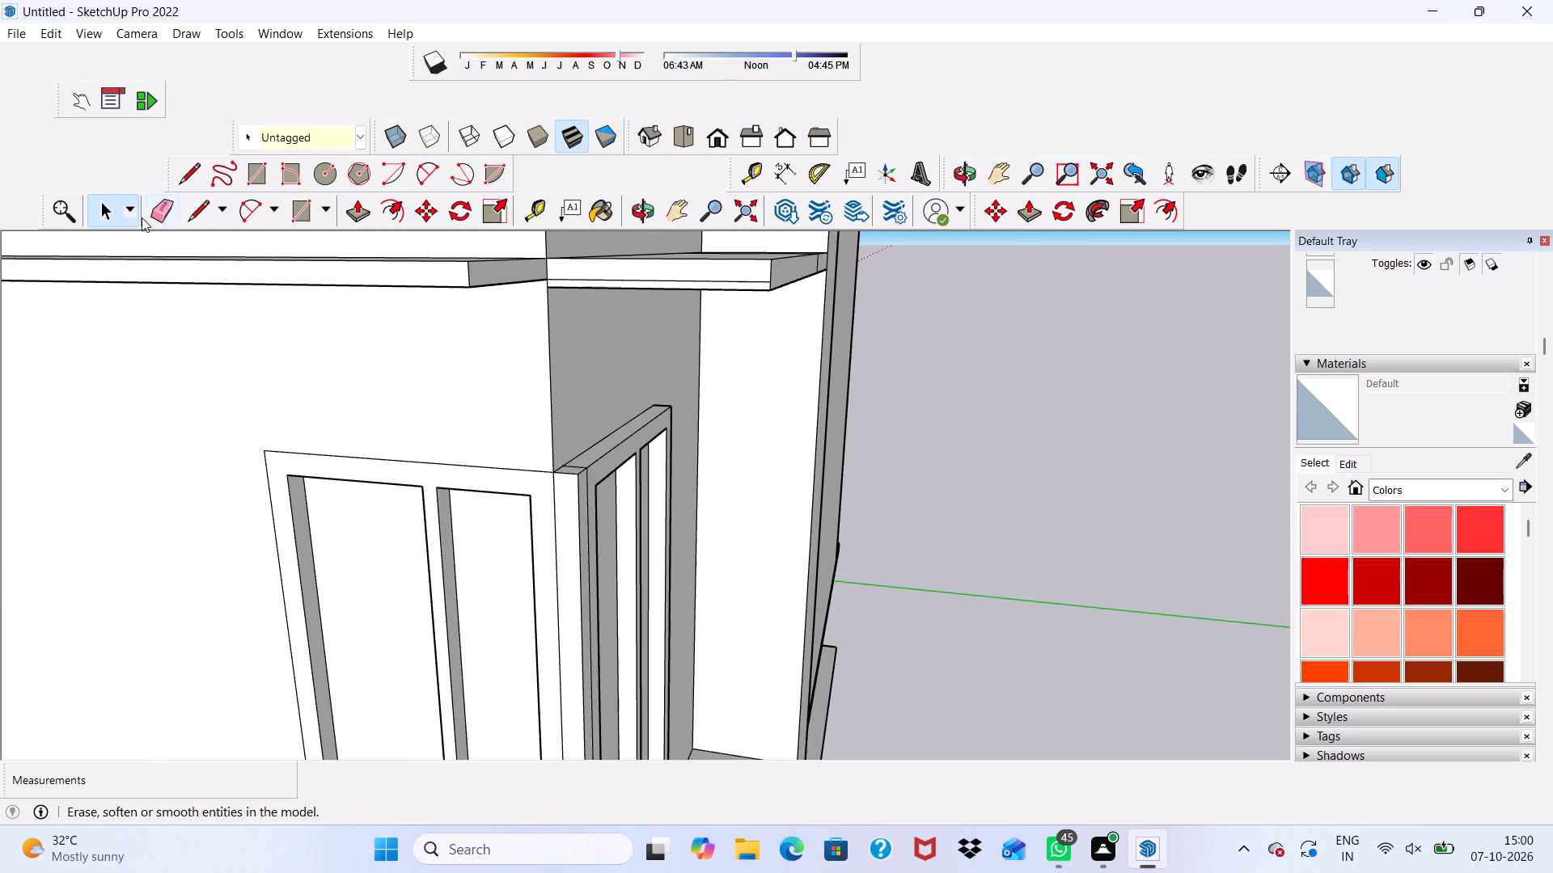
{"action": "left_click", "coordinate": [163, 216]}
{"action": "scroll", "coordinate": [716, 275], "scroll_direction": "up", "scroll_amount": 6}
{"action": "left_click", "coordinate": [708, 283]}
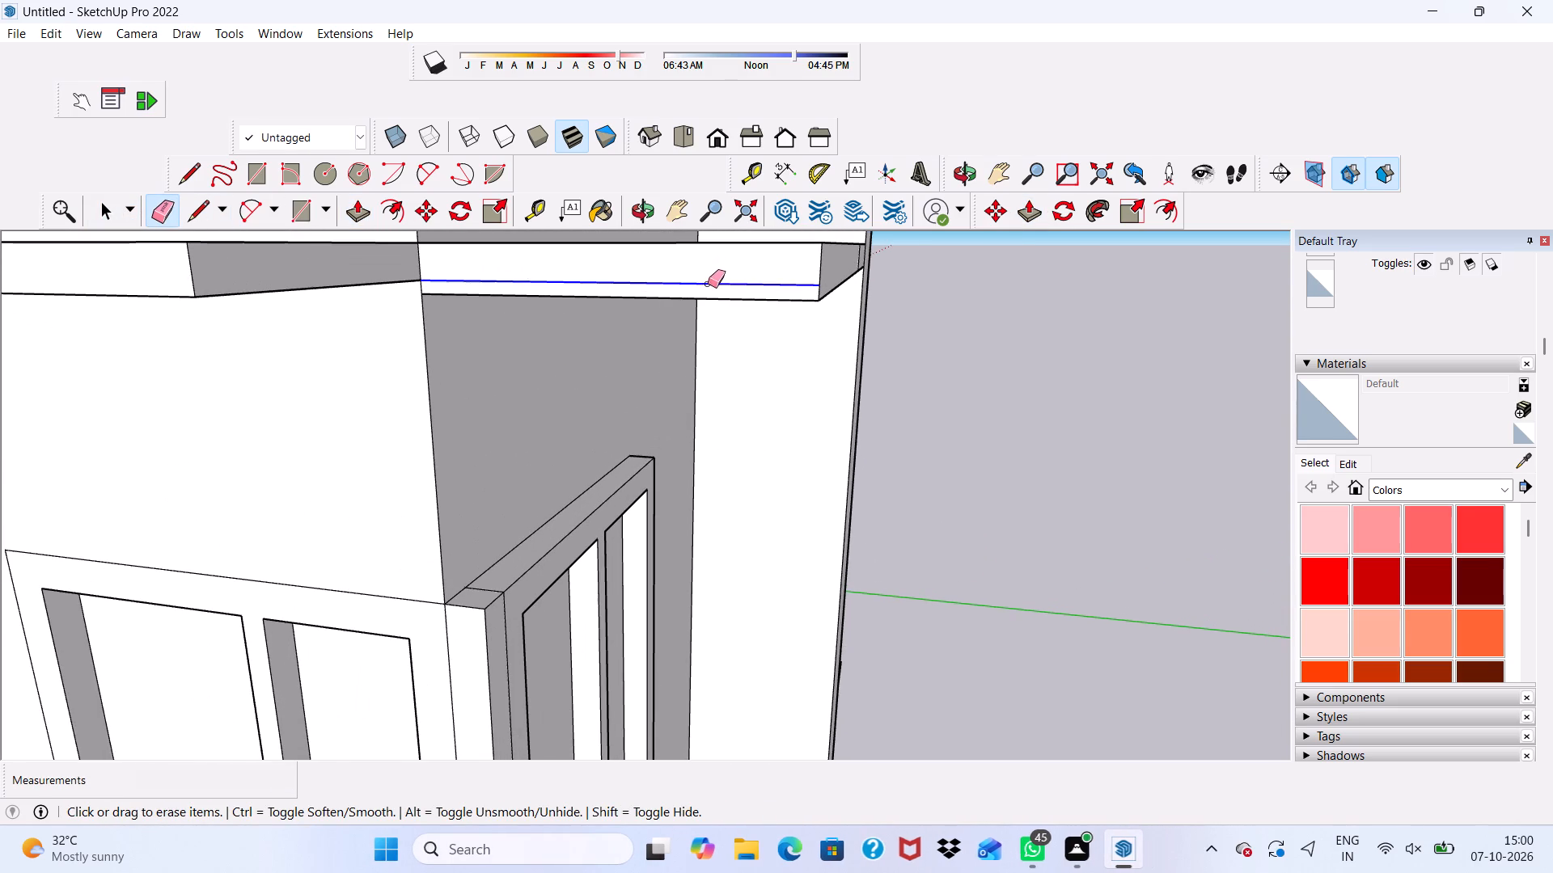
{"action": "scroll", "coordinate": [711, 306], "scroll_direction": "down", "scroll_amount": 3}
Push/Pull the corner-side end face of the side-wall ledge above the third-level window 1' 6" to the front ledge's outer edge.
{"action": "key", "text": "space"}
{"action": "left_click", "coordinate": [683, 291]}
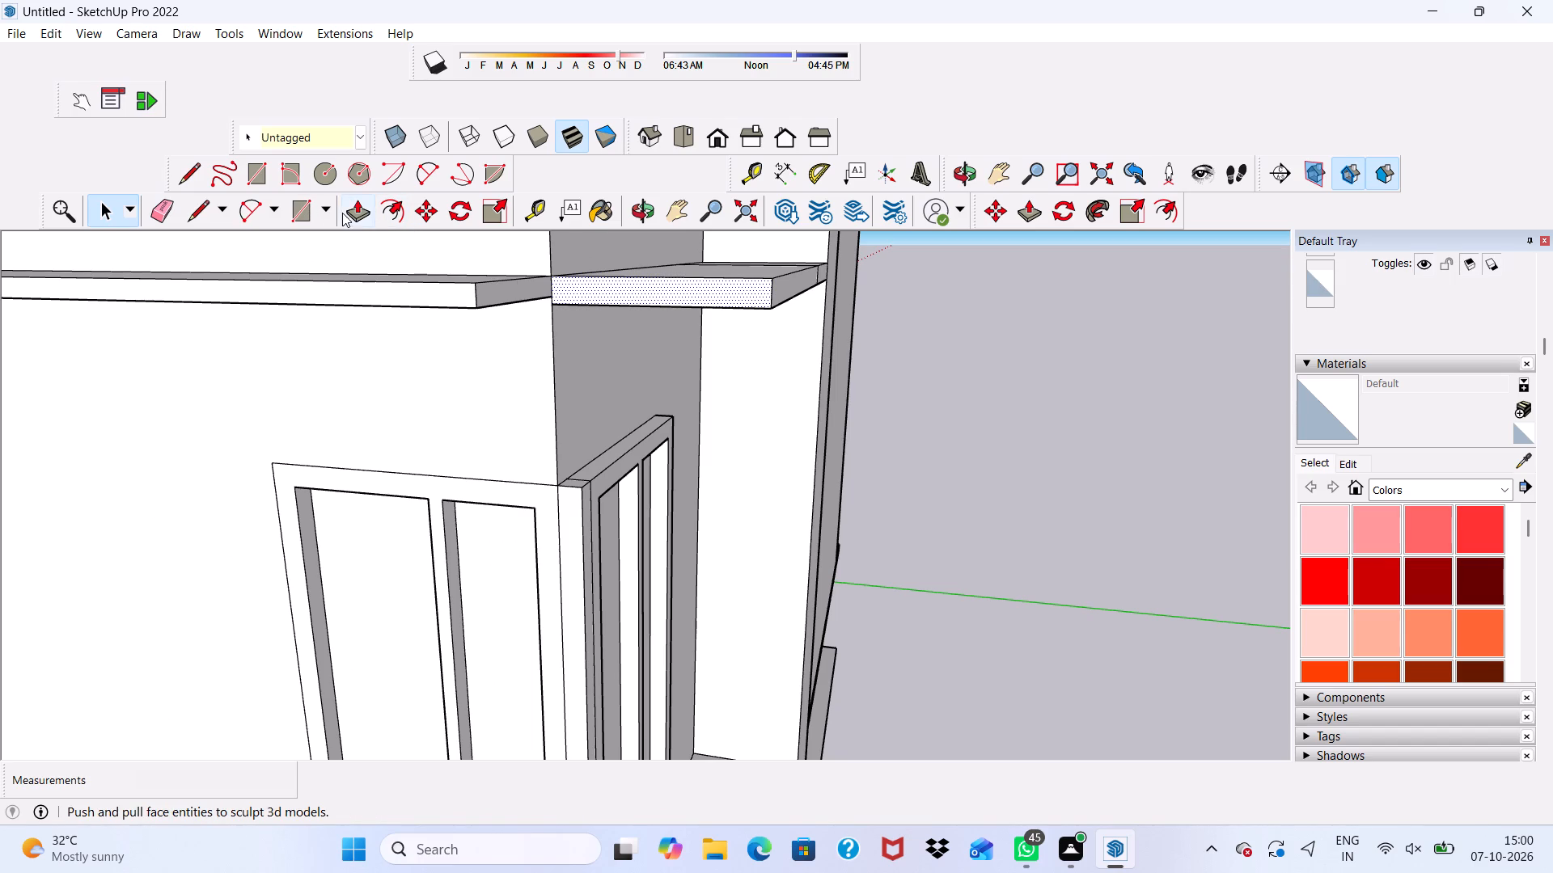
{"action": "left_click", "coordinate": [358, 213]}
{"action": "left_click", "coordinate": [649, 285]}
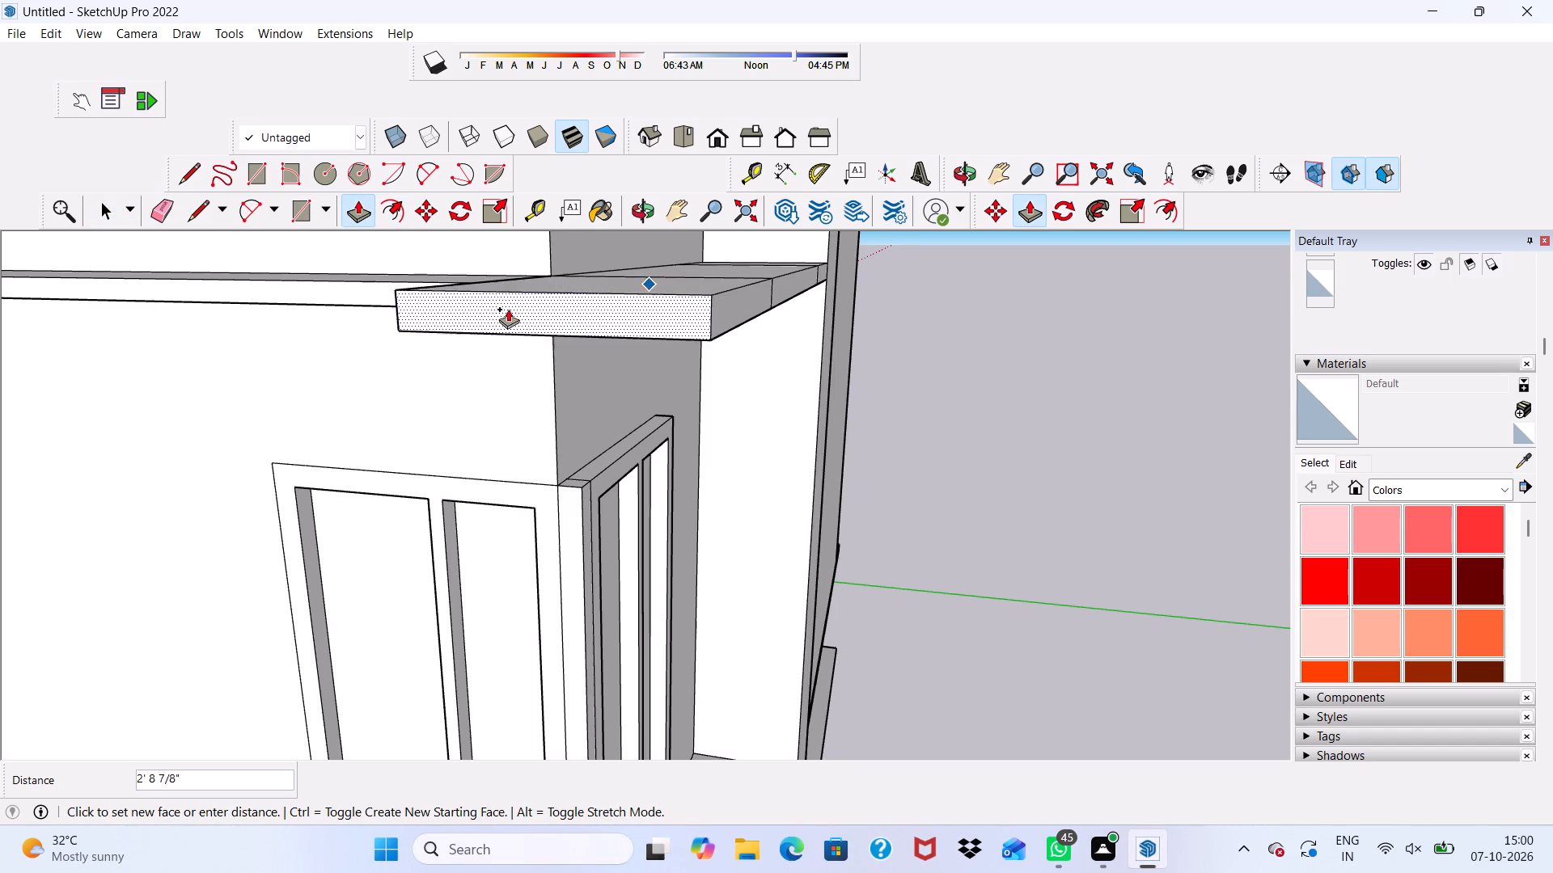
{"action": "scroll", "coordinate": [485, 297], "scroll_direction": "down", "scroll_amount": 1}
{"action": "middle_click_drag", "start_coordinate": [555, 335], "coordinate": [735, 381]}
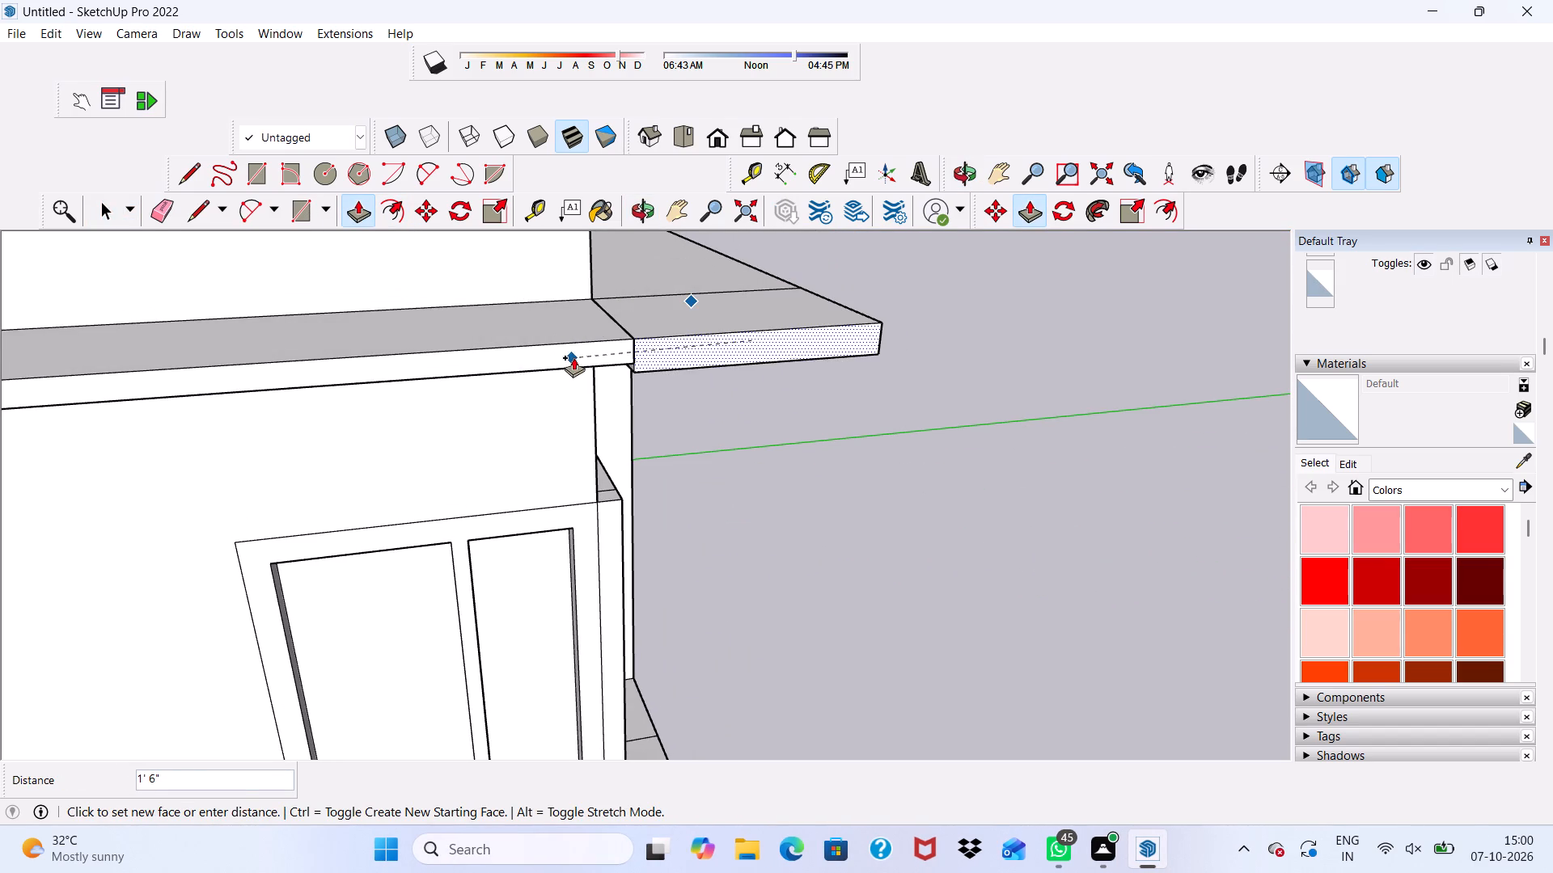
{"action": "left_click", "coordinate": [573, 357]}
Erase the stray horizontal edges on the corner-side end face of the side-wall ledge above the lowest window.
{"action": "scroll", "coordinate": [675, 341], "scroll_direction": "down", "scroll_amount": 2}
{"action": "middle_click_drag", "start_coordinate": [683, 349], "coordinate": [645, 235]}
{"action": "scroll", "coordinate": [609, 285], "scroll_direction": "up", "scroll_amount": 6}
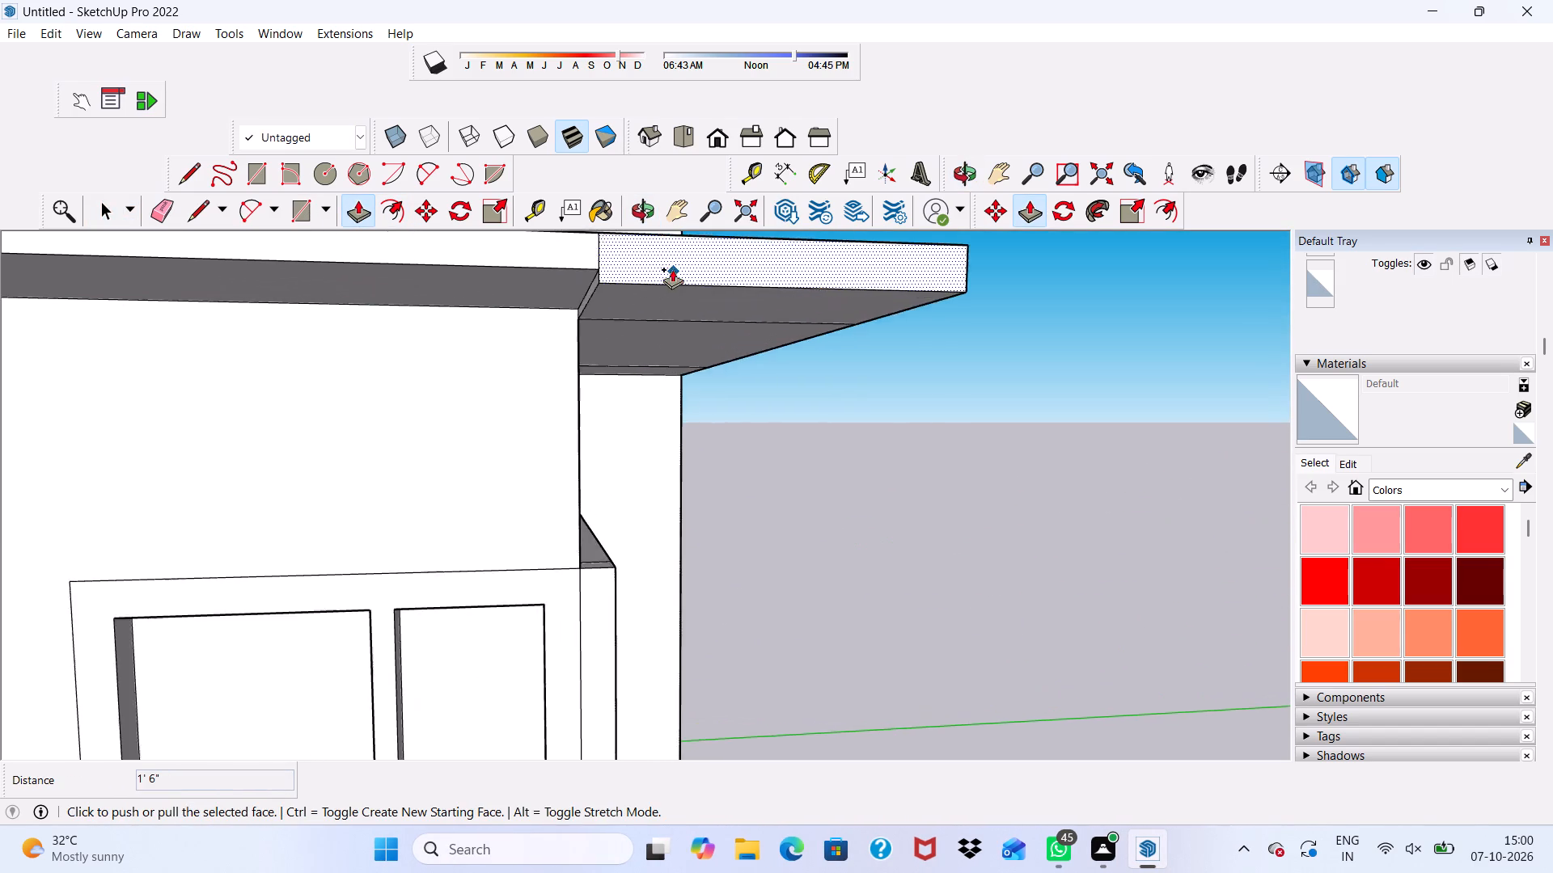
{"action": "scroll", "coordinate": [672, 269], "scroll_direction": "up", "scroll_amount": 6}
{"action": "scroll", "coordinate": [566, 250], "scroll_direction": "down", "scroll_amount": 1}
{"action": "middle_click_drag", "start_coordinate": [569, 259], "coordinate": [663, 322]}
{"action": "scroll", "coordinate": [679, 325], "scroll_direction": "up", "scroll_amount": 2}
{"action": "scroll", "coordinate": [729, 303], "scroll_direction": "down", "scroll_amount": 4}
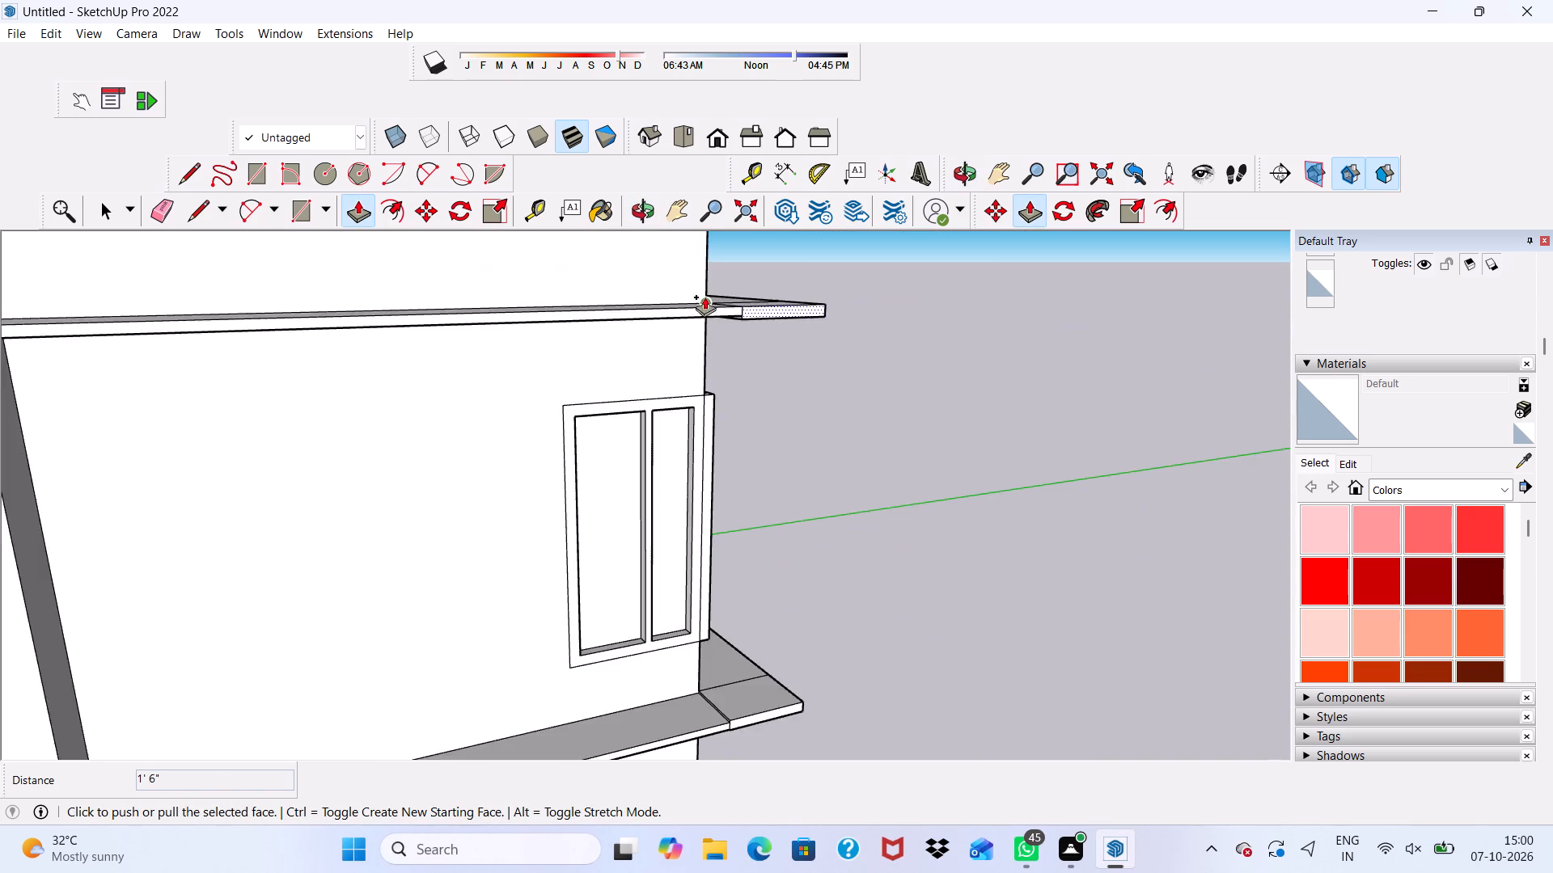
{"action": "scroll", "coordinate": [705, 297], "scroll_direction": "down", "scroll_amount": 4}
{"action": "middle_click_drag", "start_coordinate": [747, 334], "coordinate": [256, 280]}
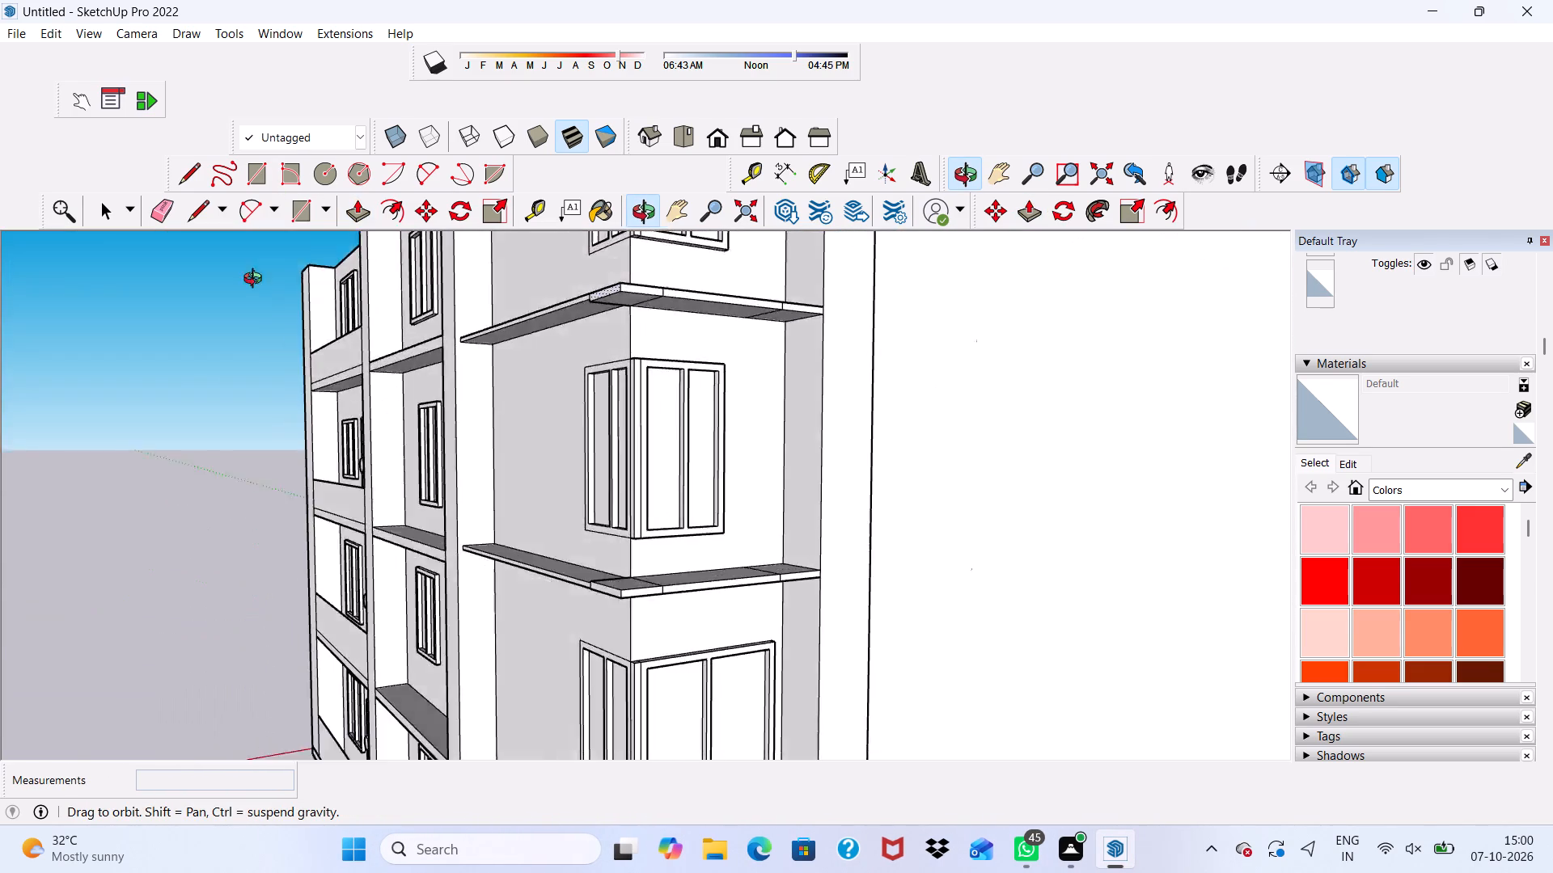
{"action": "middle_click_drag", "start_coordinate": [256, 280], "coordinate": [281, 391]}
{"action": "scroll", "coordinate": [624, 411], "scroll_direction": "up", "scroll_amount": 1}
{"action": "scroll", "coordinate": [641, 369], "scroll_direction": "down", "scroll_amount": 18}
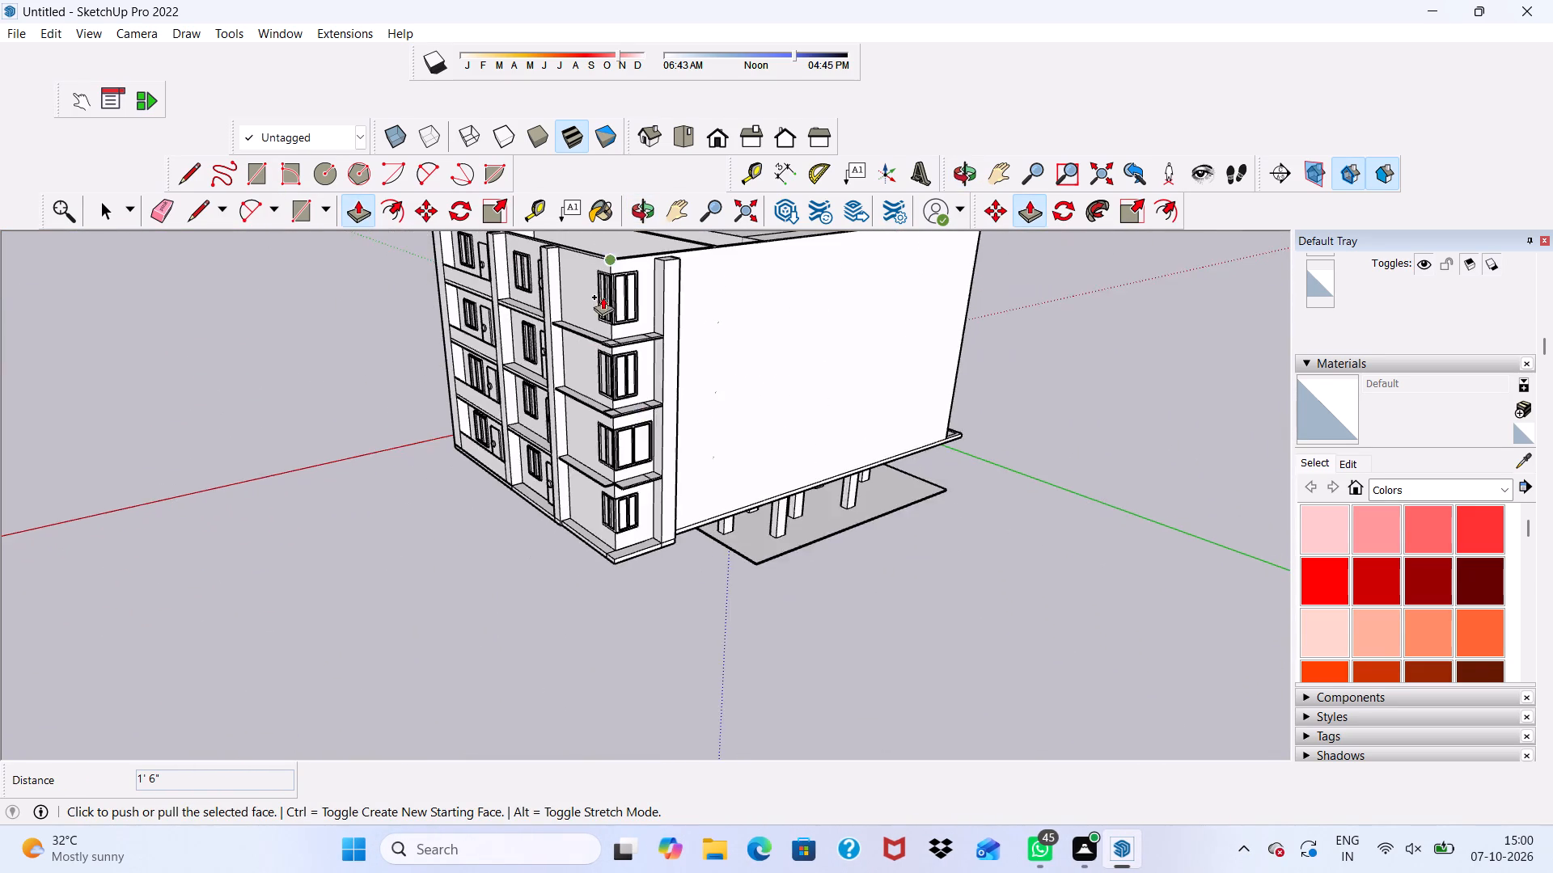
{"action": "scroll", "coordinate": [603, 297], "scroll_direction": "down", "scroll_amount": 1}
{"action": "middle_click_drag", "start_coordinate": [632, 402], "coordinate": [692, 298]}
{"action": "scroll", "coordinate": [675, 392], "scroll_direction": "up", "scroll_amount": 5}
{"action": "scroll", "coordinate": [659, 294], "scroll_direction": "down", "scroll_amount": 1}
{"action": "scroll", "coordinate": [653, 326], "scroll_direction": "up", "scroll_amount": 6}
{"action": "scroll", "coordinate": [633, 422], "scroll_direction": "down", "scroll_amount": 1}
{"action": "middle_click_drag", "start_coordinate": [632, 423], "coordinate": [634, 447]}
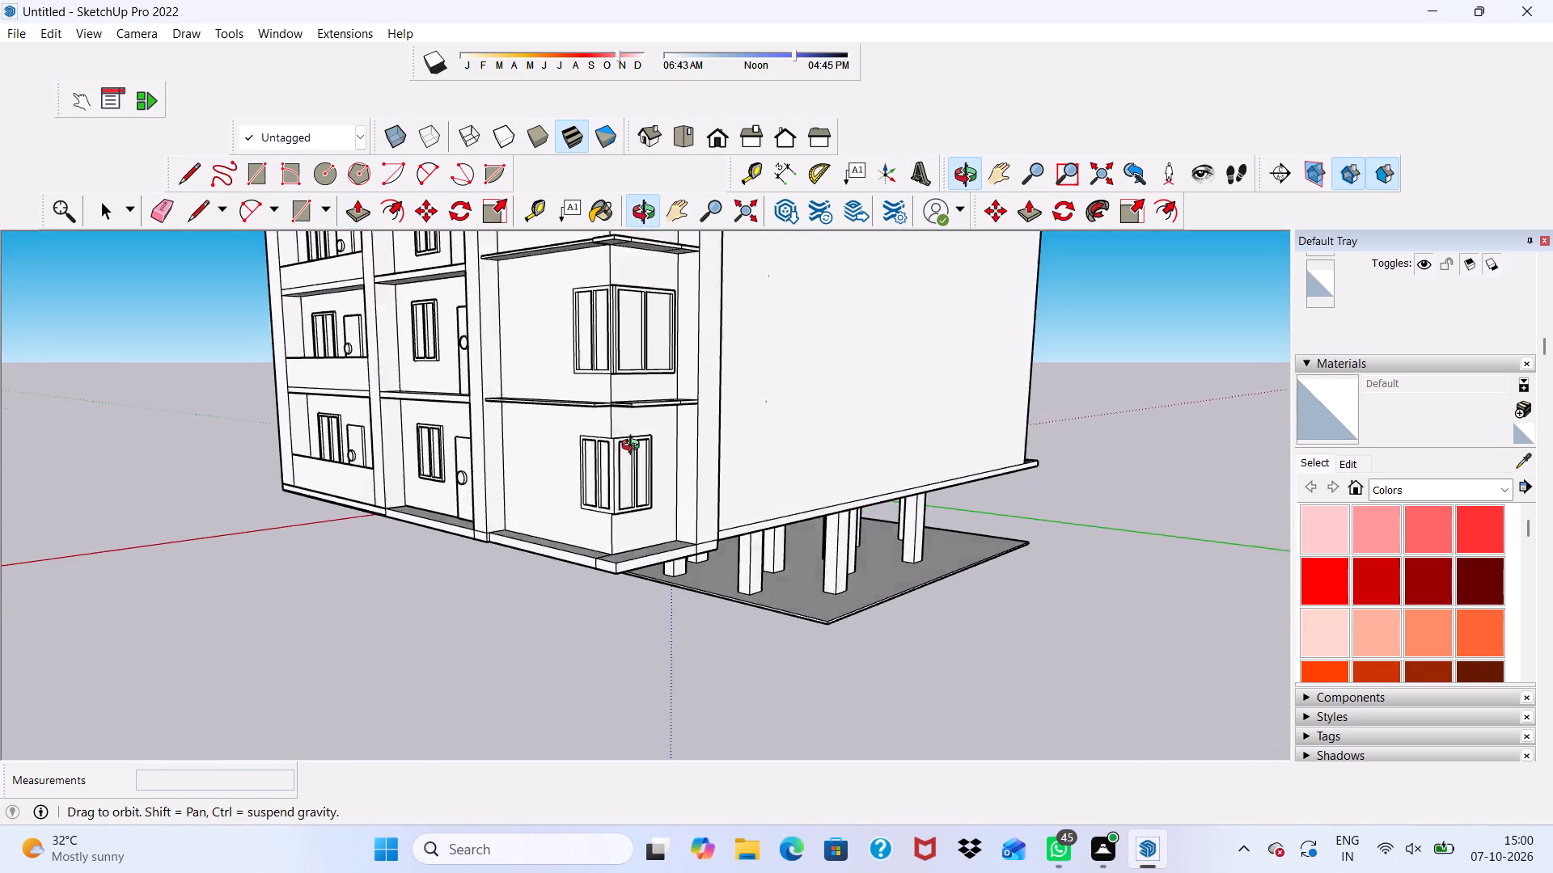
{"action": "middle_click_drag", "start_coordinate": [634, 447], "coordinate": [667, 476]}
{"action": "scroll", "coordinate": [668, 476], "scroll_direction": "up", "scroll_amount": 12}
{"action": "key", "text": "space"}
{"action": "scroll", "coordinate": [695, 495], "scroll_direction": "up", "scroll_amount": 3}
{"action": "scroll", "coordinate": [562, 409], "scroll_direction": "down", "scroll_amount": 1}
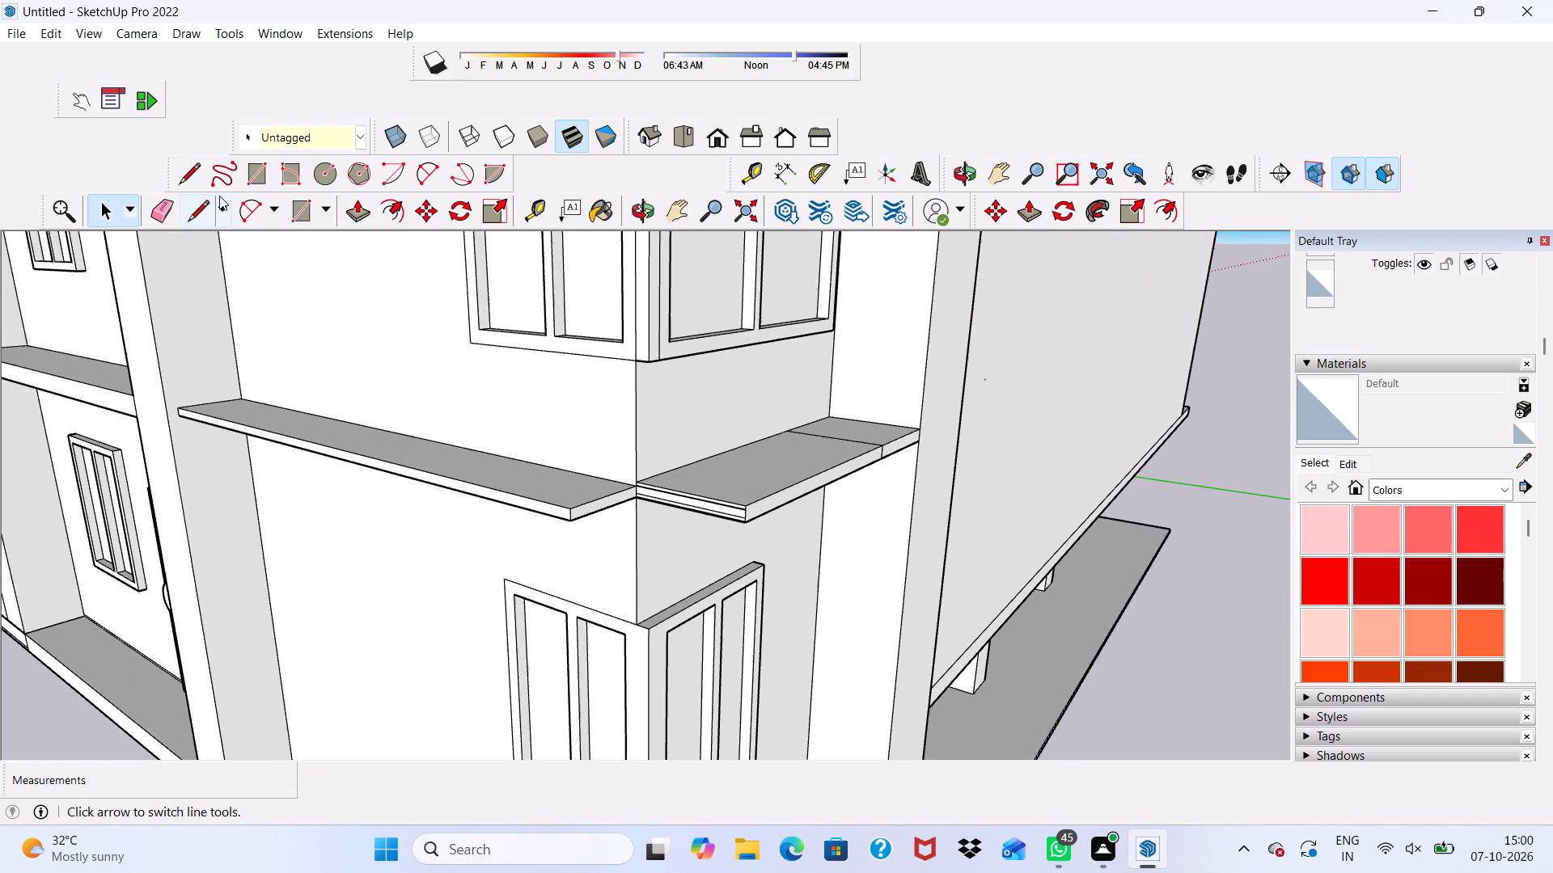
{"action": "left_click_drag", "start_coordinate": [160, 211], "coordinate": [168, 214]}
{"action": "scroll", "coordinate": [591, 527], "scroll_direction": "up", "scroll_amount": 7}
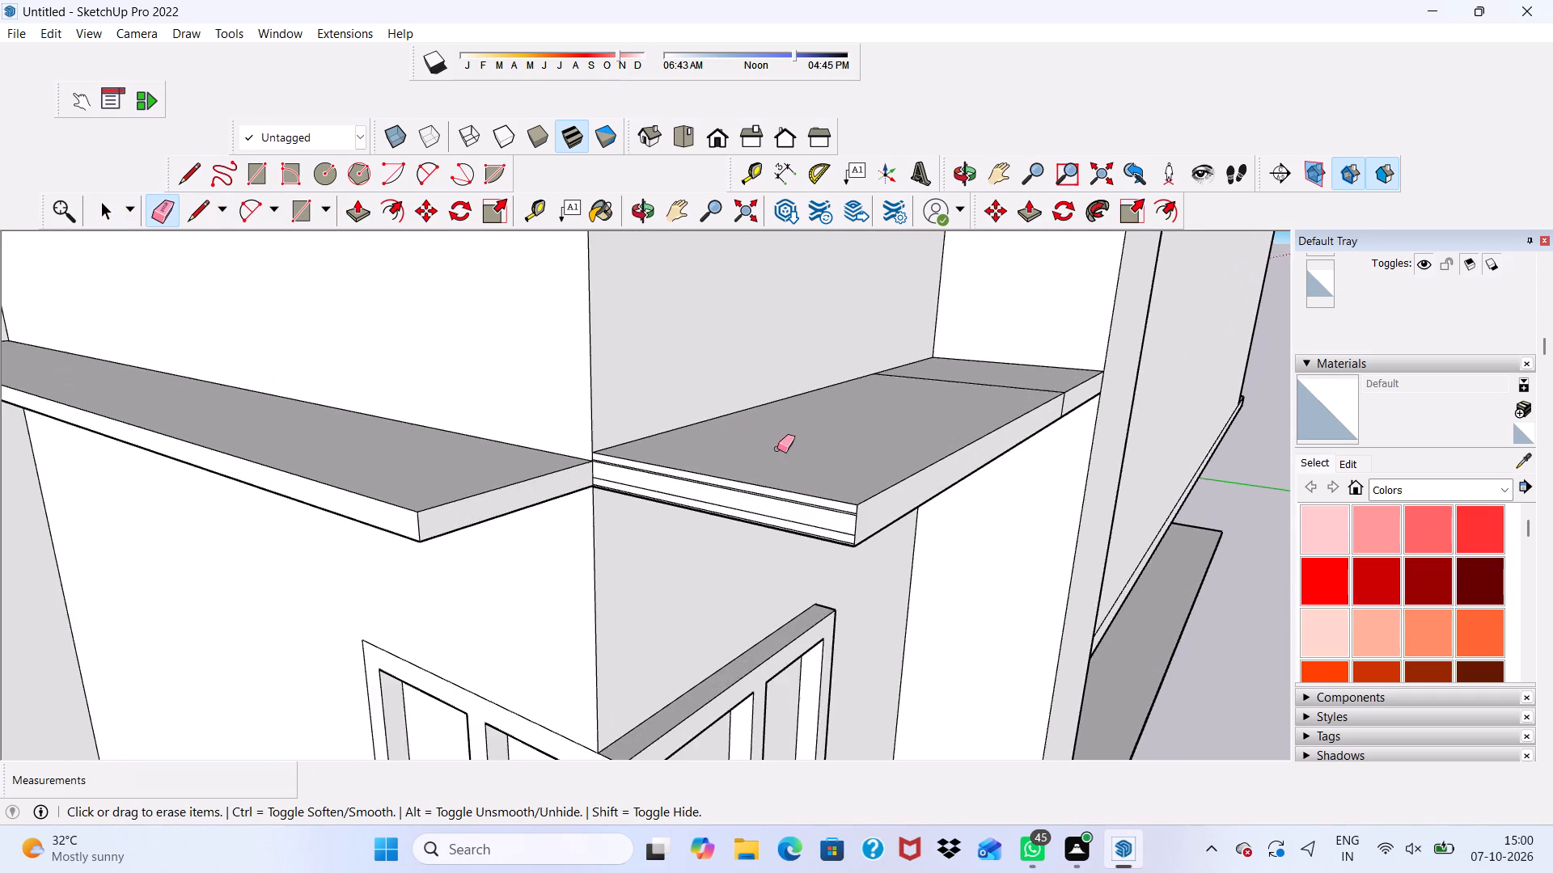
{"action": "scroll", "coordinate": [777, 449], "scroll_direction": "up", "scroll_amount": 5}
{"action": "left_click_drag", "start_coordinate": [764, 445], "coordinate": [766, 458]}
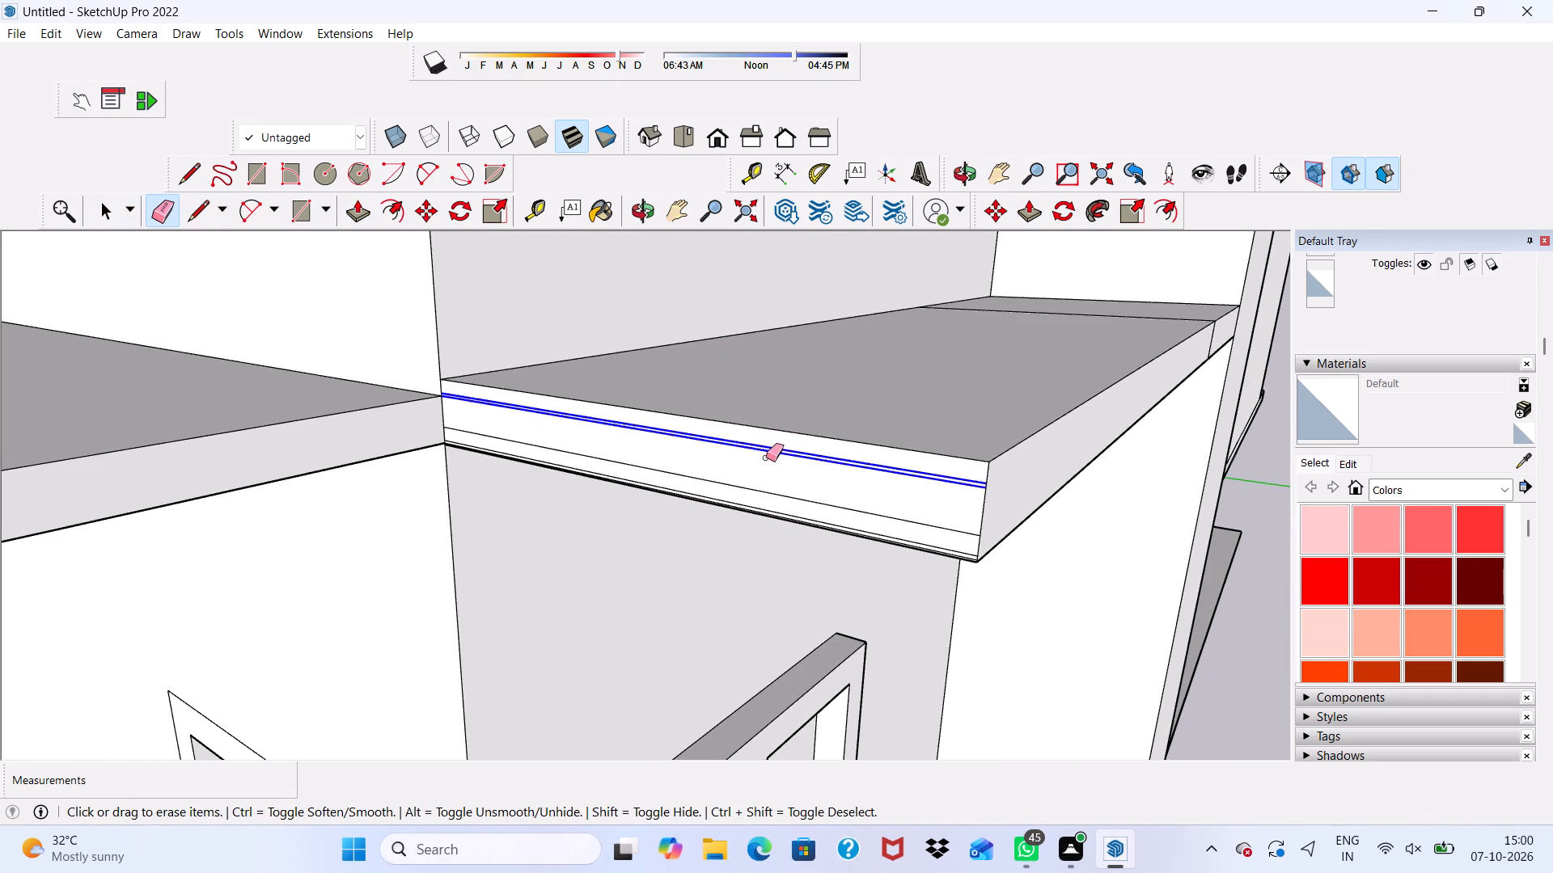
{"action": "left_click_drag", "start_coordinate": [766, 458], "coordinate": [760, 500]}
{"action": "scroll", "coordinate": [753, 511], "scroll_direction": "up", "scroll_amount": 9}
{"action": "left_click_drag", "start_coordinate": [745, 504], "coordinate": [746, 508]}
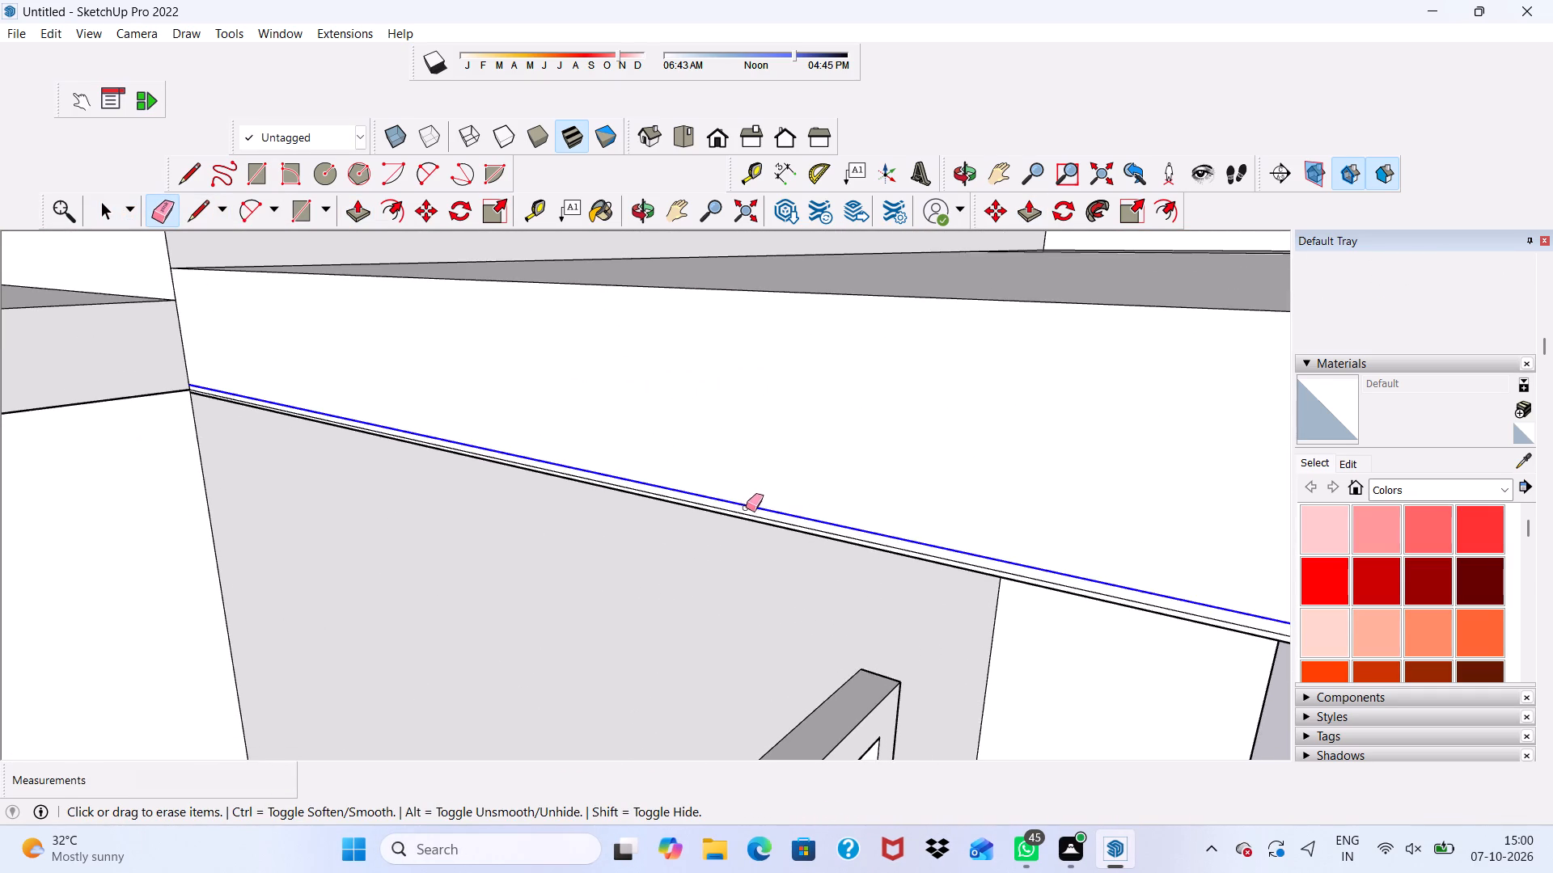
{"action": "left_click_drag", "start_coordinate": [746, 508], "coordinate": [747, 515]}
{"action": "scroll", "coordinate": [726, 469], "scroll_direction": "down", "scroll_amount": 8}
Push/Pull the corner-side end face of the side-wall ledge above the lowest window 1' 6" to the front ledge's outer edge.
{"action": "key", "text": "space"}
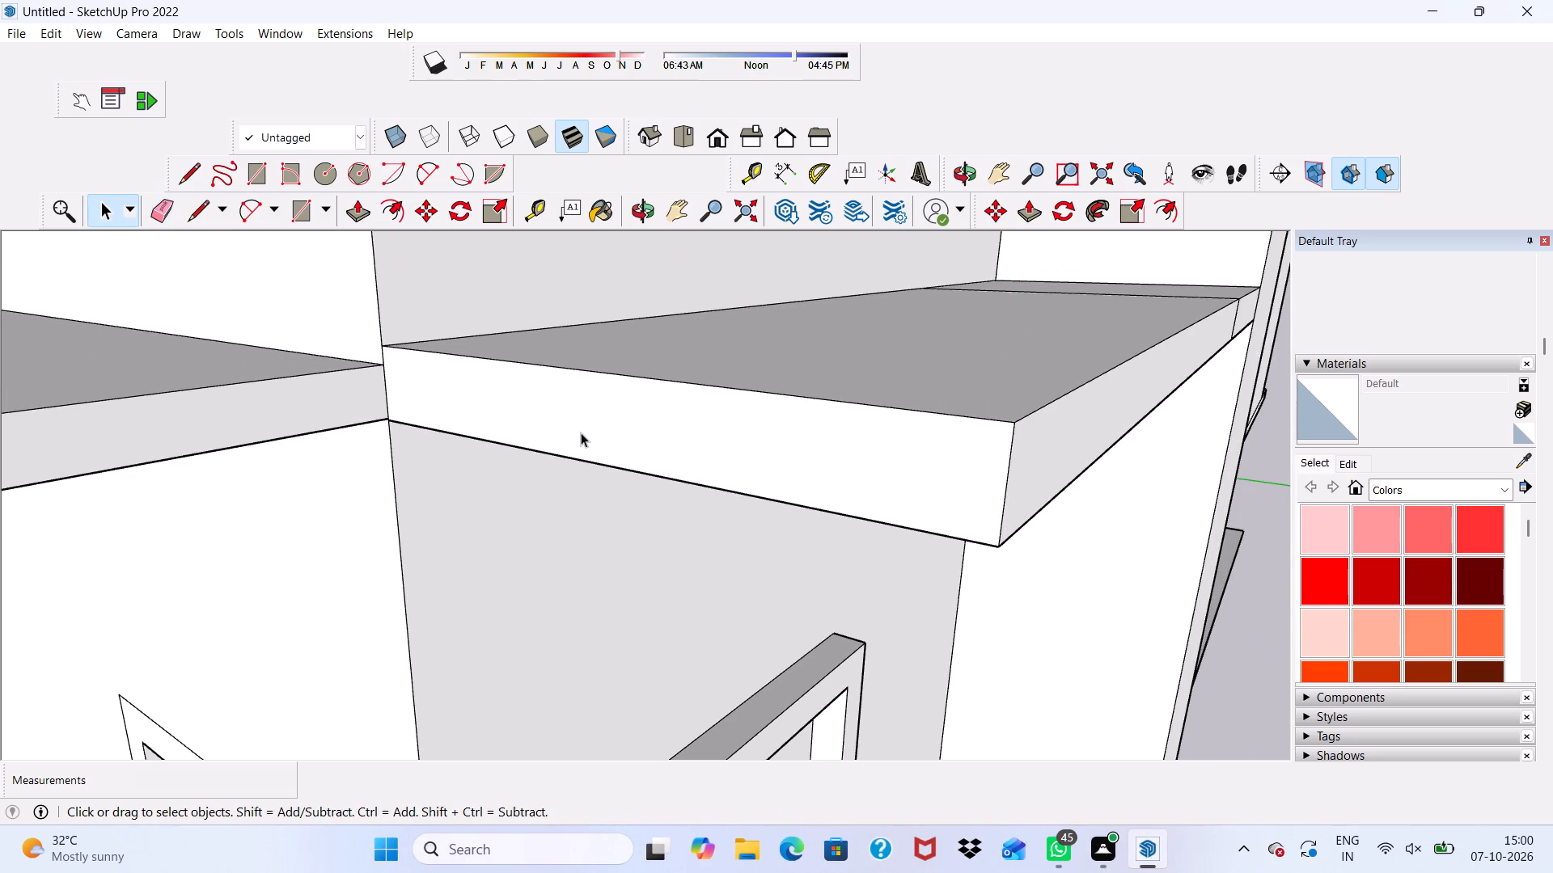
{"action": "left_click", "coordinate": [581, 432]}
{"action": "scroll", "coordinate": [582, 430], "scroll_direction": "down", "scroll_amount": 8}
{"action": "scroll", "coordinate": [353, 457], "scroll_direction": "up", "scroll_amount": 2}
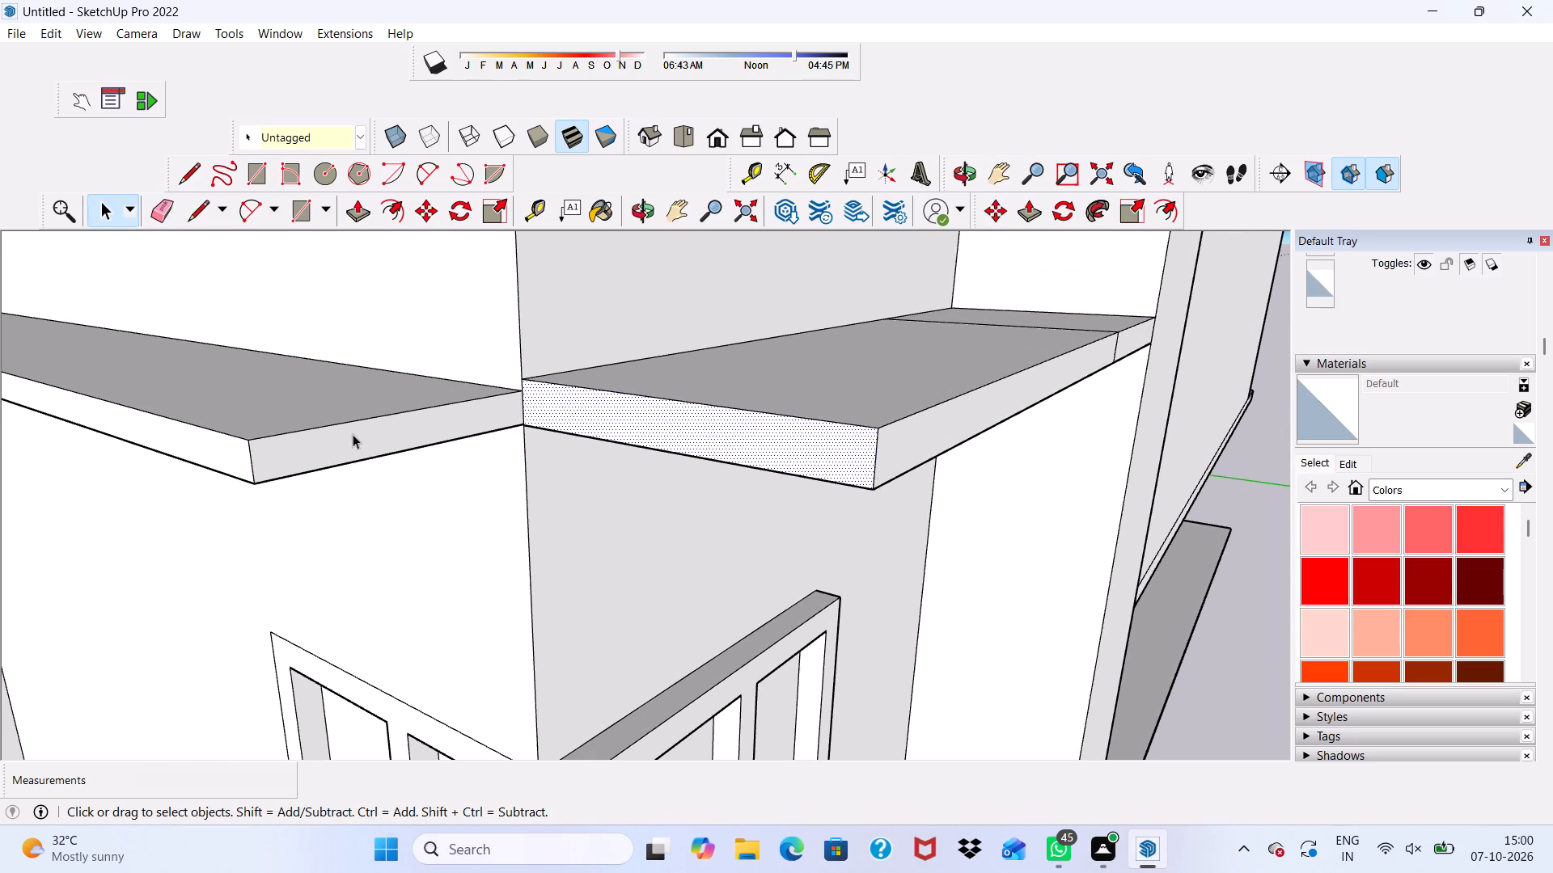
{"action": "left_click", "coordinate": [353, 434]}
{"action": "left_click", "coordinate": [610, 415]}
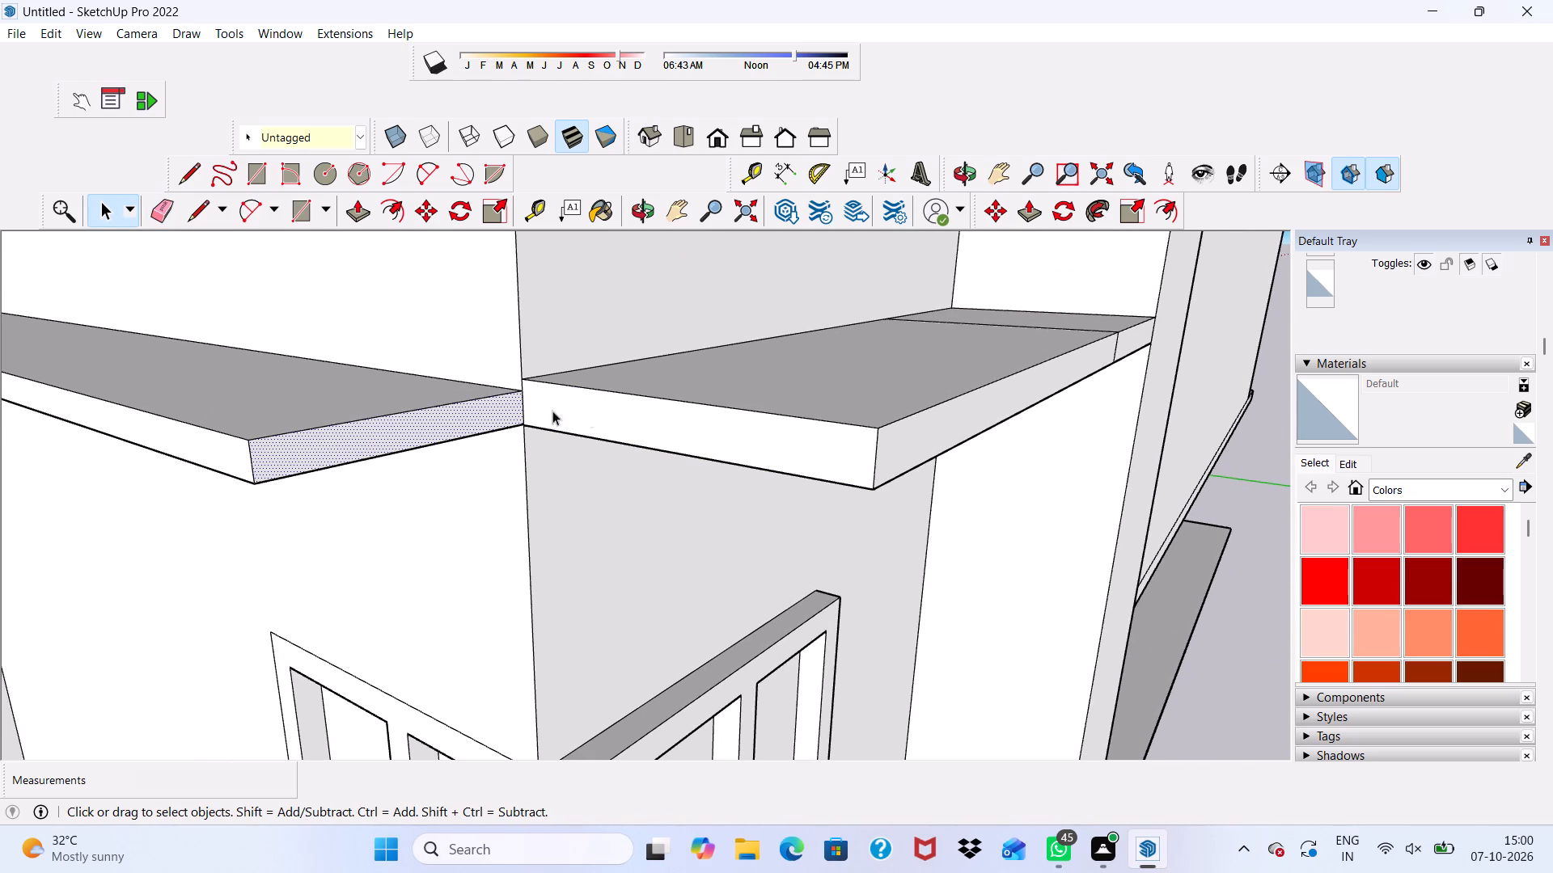
{"action": "left_click", "coordinate": [347, 217]}
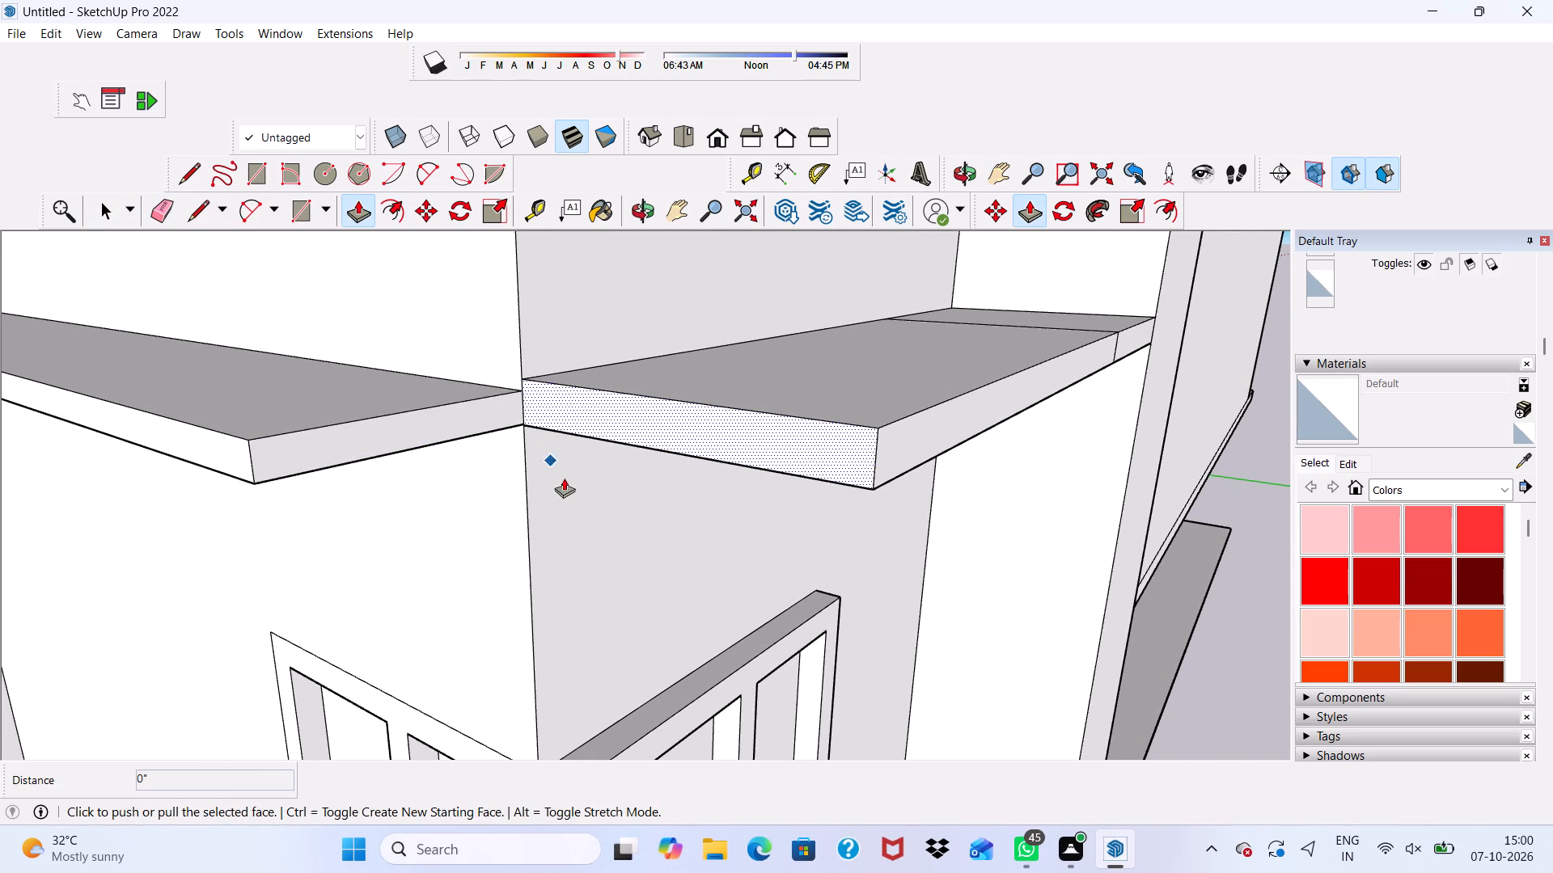
{"action": "left_click", "coordinate": [659, 419]}
{"action": "scroll", "coordinate": [446, 600], "scroll_direction": "down", "scroll_amount": 5}
{"action": "middle_click_drag", "start_coordinate": [398, 502], "coordinate": [411, 509]}
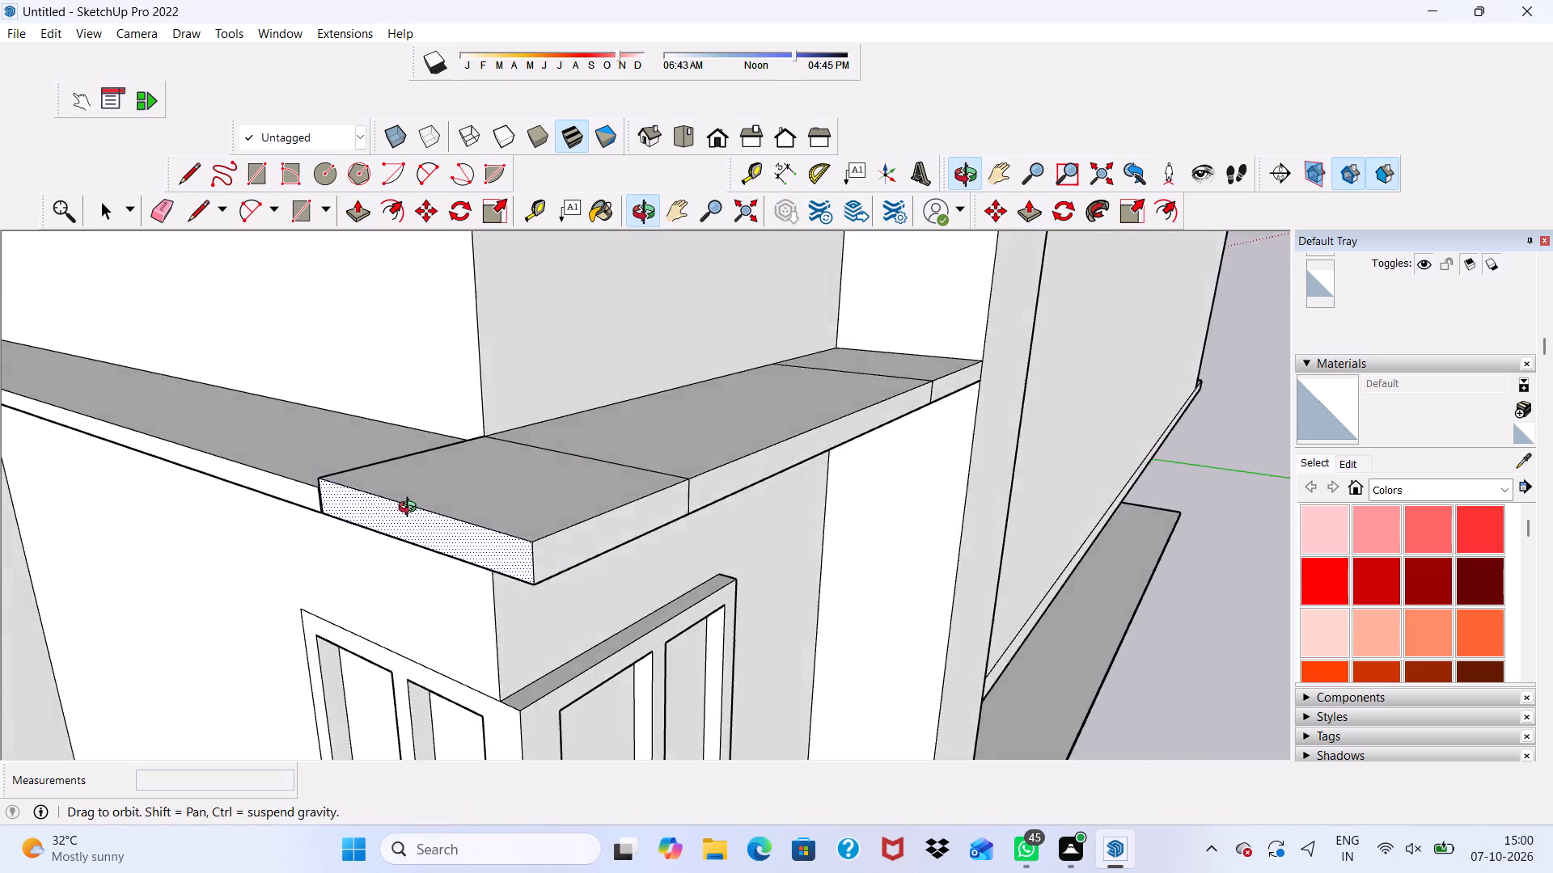
{"action": "middle_click_drag", "start_coordinate": [411, 509], "coordinate": [671, 551]}
{"action": "left_click", "coordinate": [438, 623]}
{"action": "scroll", "coordinate": [544, 557], "scroll_direction": "down", "scroll_amount": 4}
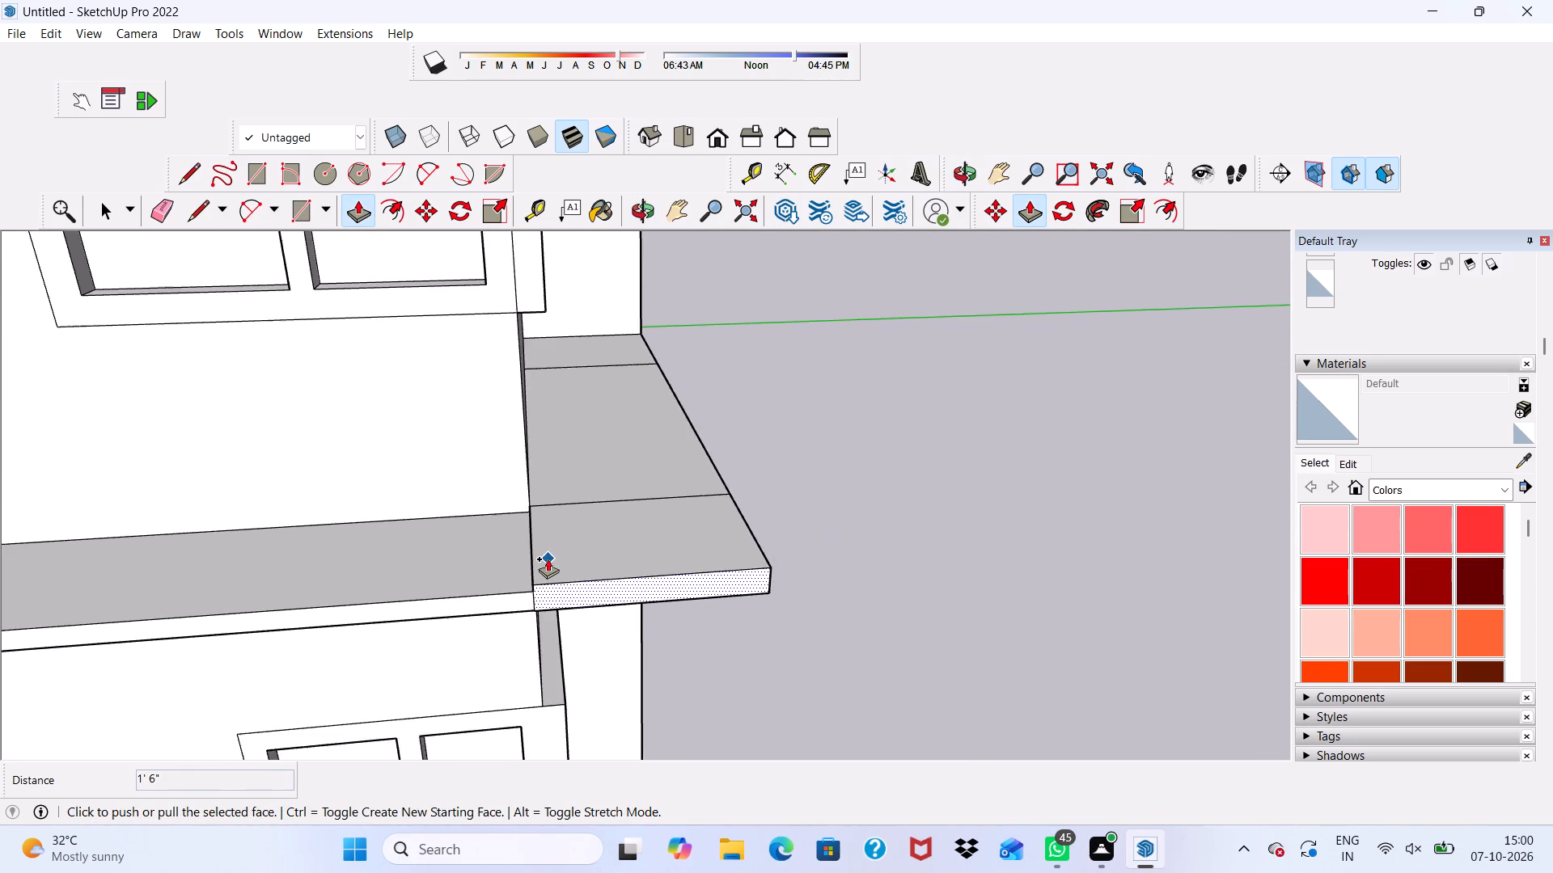
Push/Pull the top face of the front ledge above the lowest window up 3/4", level with the corner piece.
{"action": "middle_click_drag", "start_coordinate": [548, 559], "coordinate": [710, 550]}
{"action": "scroll", "coordinate": [645, 582], "scroll_direction": "up", "scroll_amount": 3}
{"action": "scroll", "coordinate": [625, 570], "scroll_direction": "down", "scroll_amount": 3}
{"action": "key", "text": "space"}
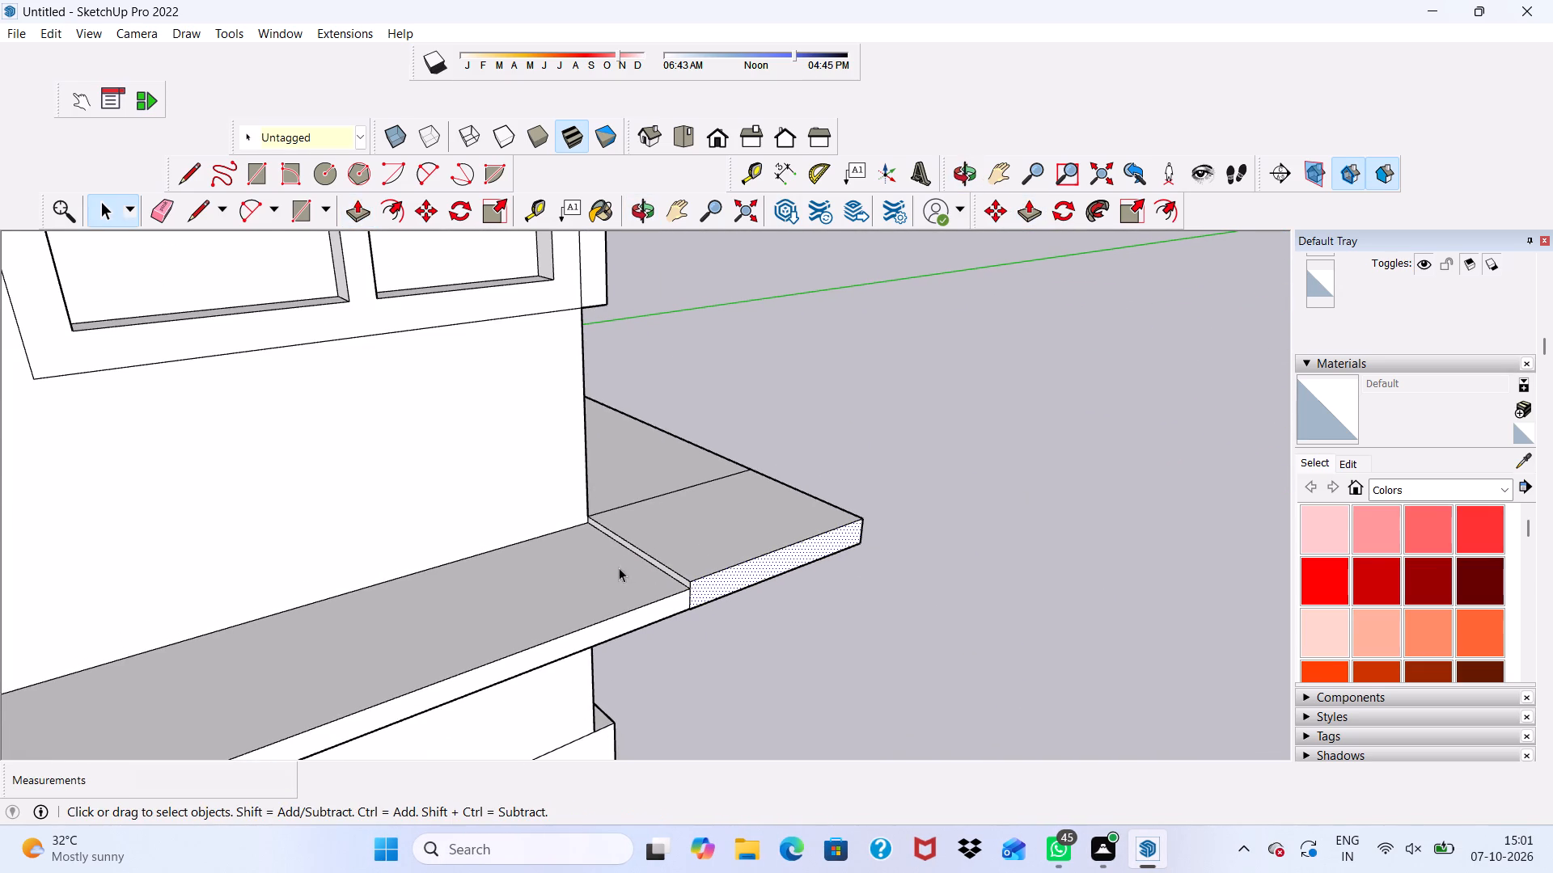
{"action": "left_click", "coordinate": [603, 576]}
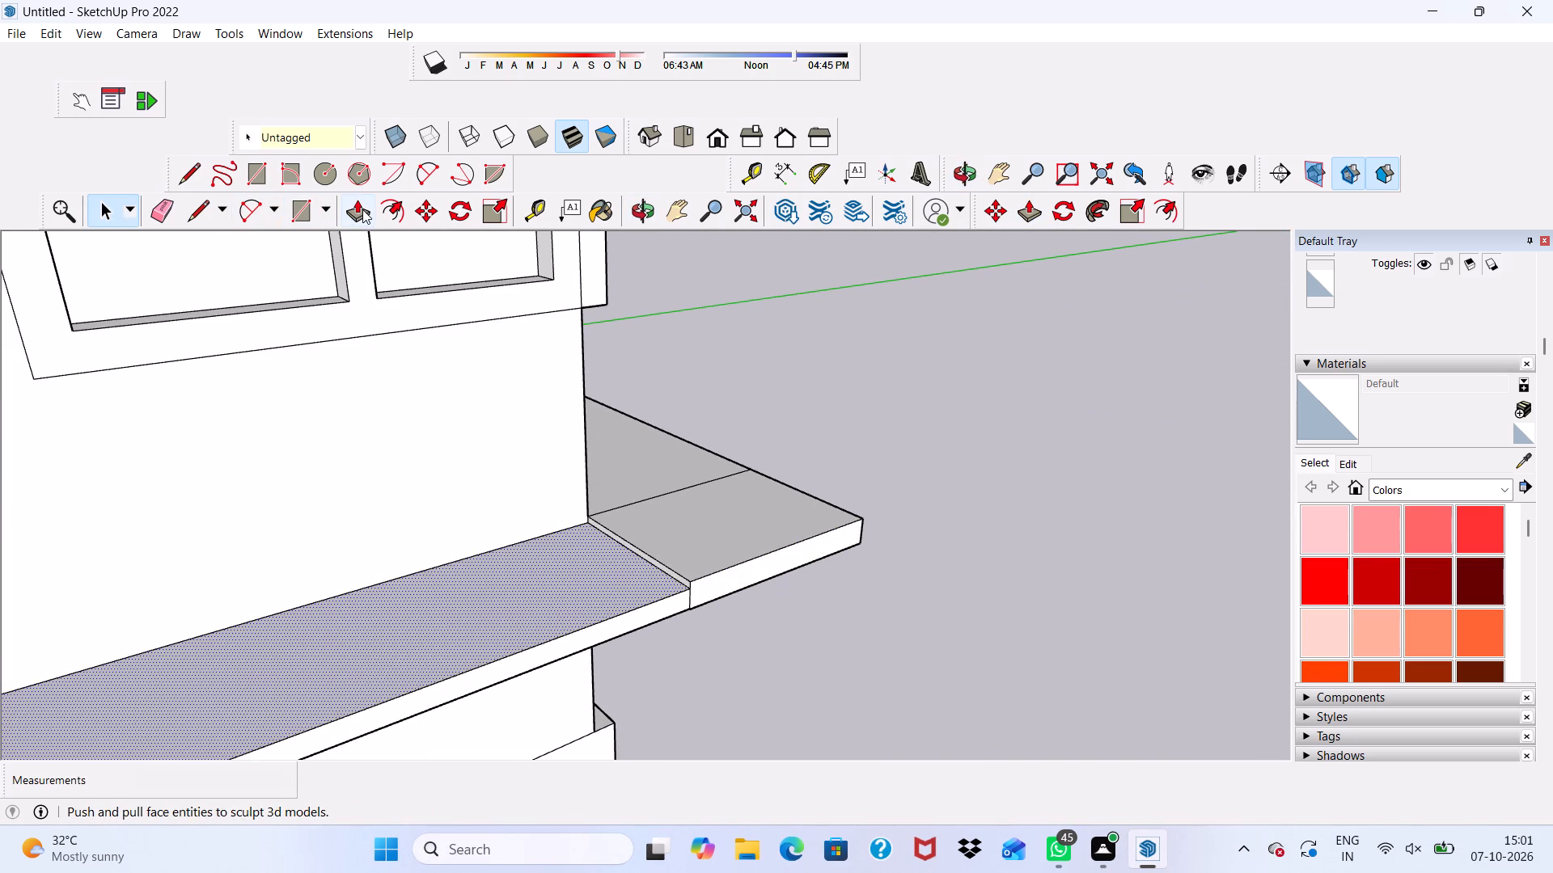
{"action": "left_click", "coordinate": [362, 209]}
{"action": "left_click", "coordinate": [485, 593]}
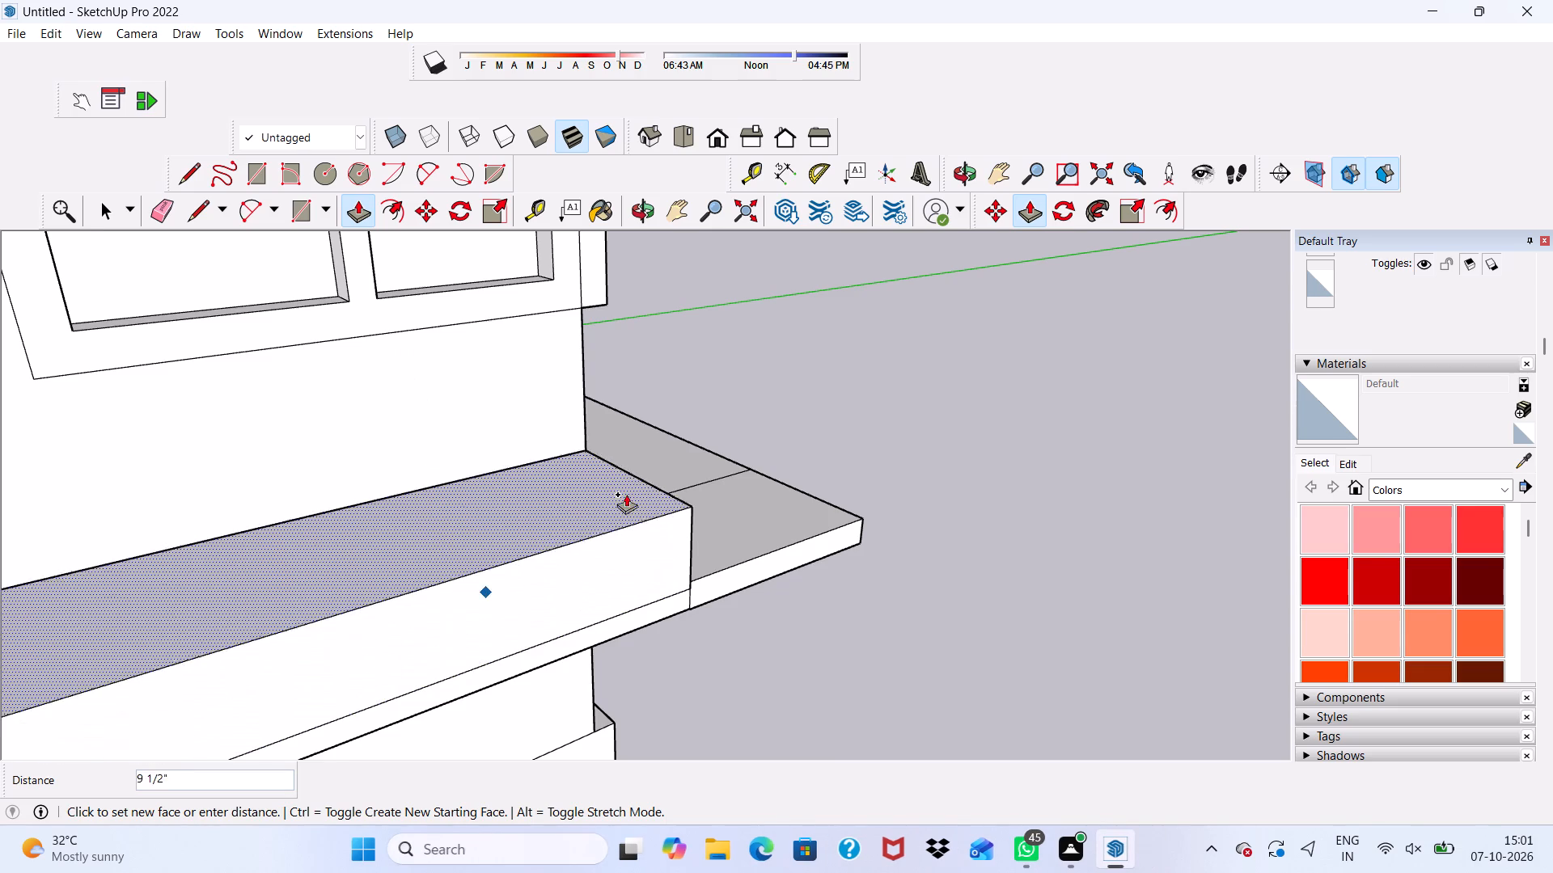
{"action": "scroll", "coordinate": [619, 506], "scroll_direction": "down", "scroll_amount": 1}
{"action": "middle_click_drag", "start_coordinate": [613, 529], "coordinate": [325, 567]}
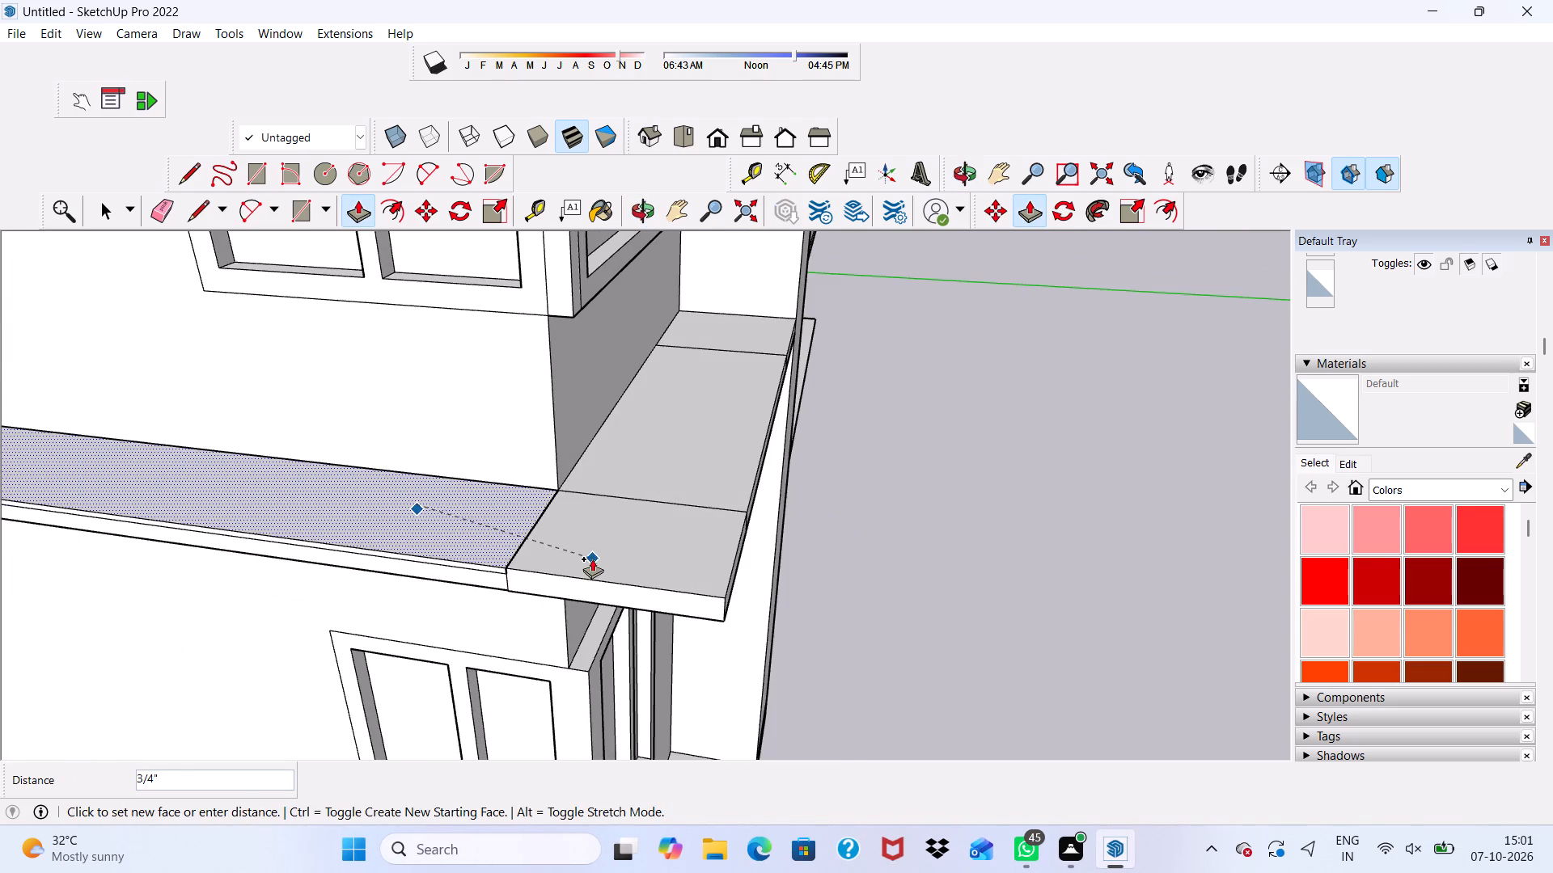
{"action": "left_click", "coordinate": [592, 559]}
Push/Pull the top face of the front ledge above the second-level window up 5/8", level with the corner piece.
{"action": "scroll", "coordinate": [577, 538], "scroll_direction": "down", "scroll_amount": 19}
{"action": "middle_click_drag", "start_coordinate": [613, 571], "coordinate": [653, 667]}
{"action": "scroll", "coordinate": [563, 508], "scroll_direction": "up", "scroll_amount": 2}
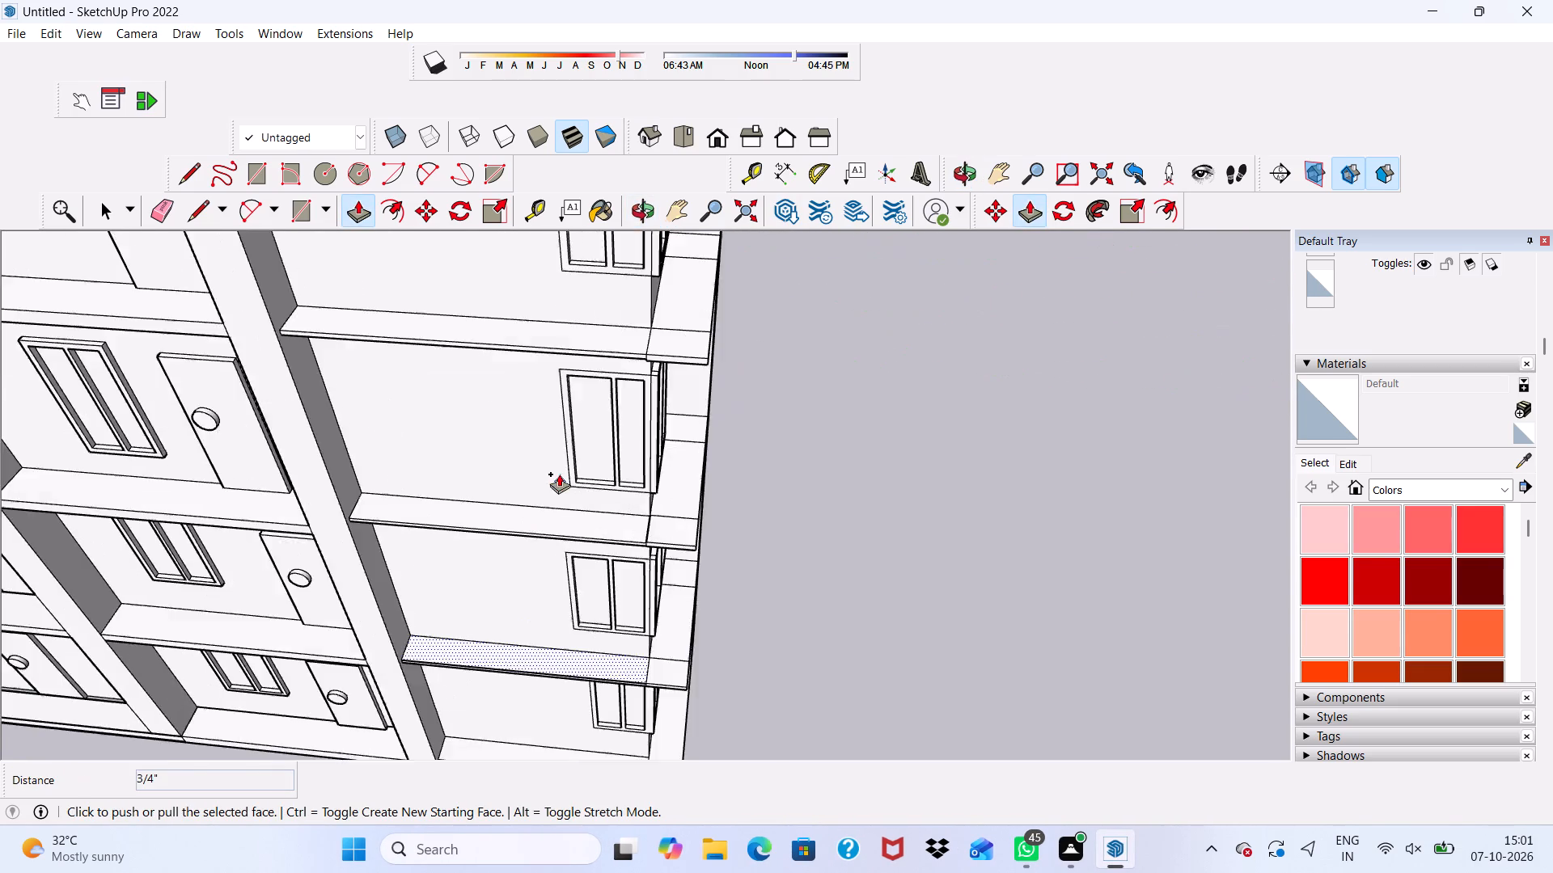
{"action": "scroll", "coordinate": [559, 474], "scroll_direction": "up", "scroll_amount": 16}
{"action": "key", "text": "space"}
{"action": "left_click", "coordinate": [593, 497]}
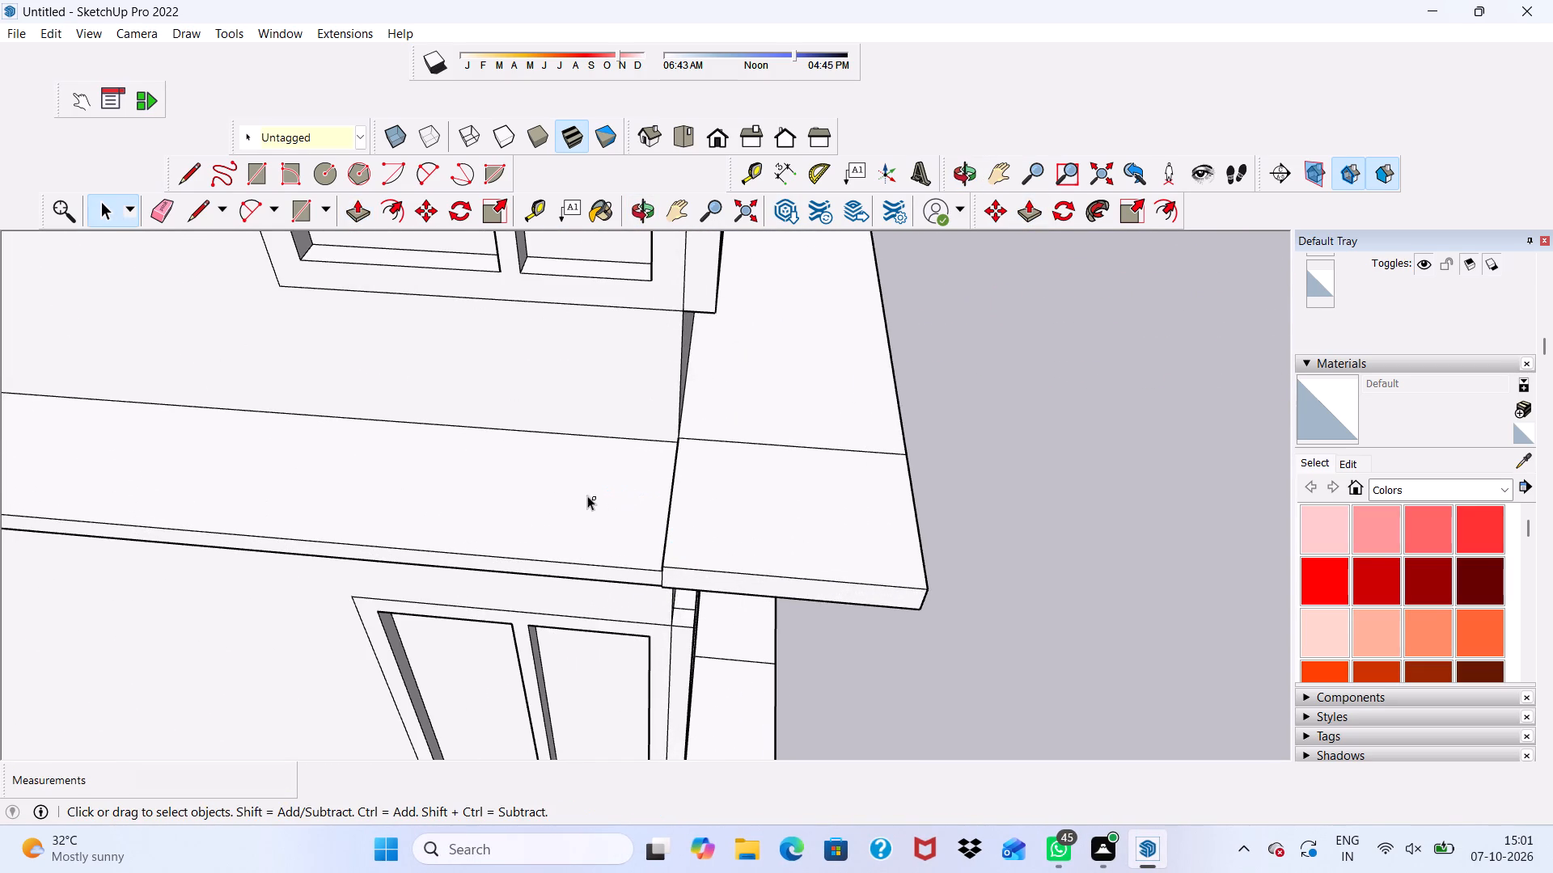
{"action": "left_click", "coordinate": [356, 207]}
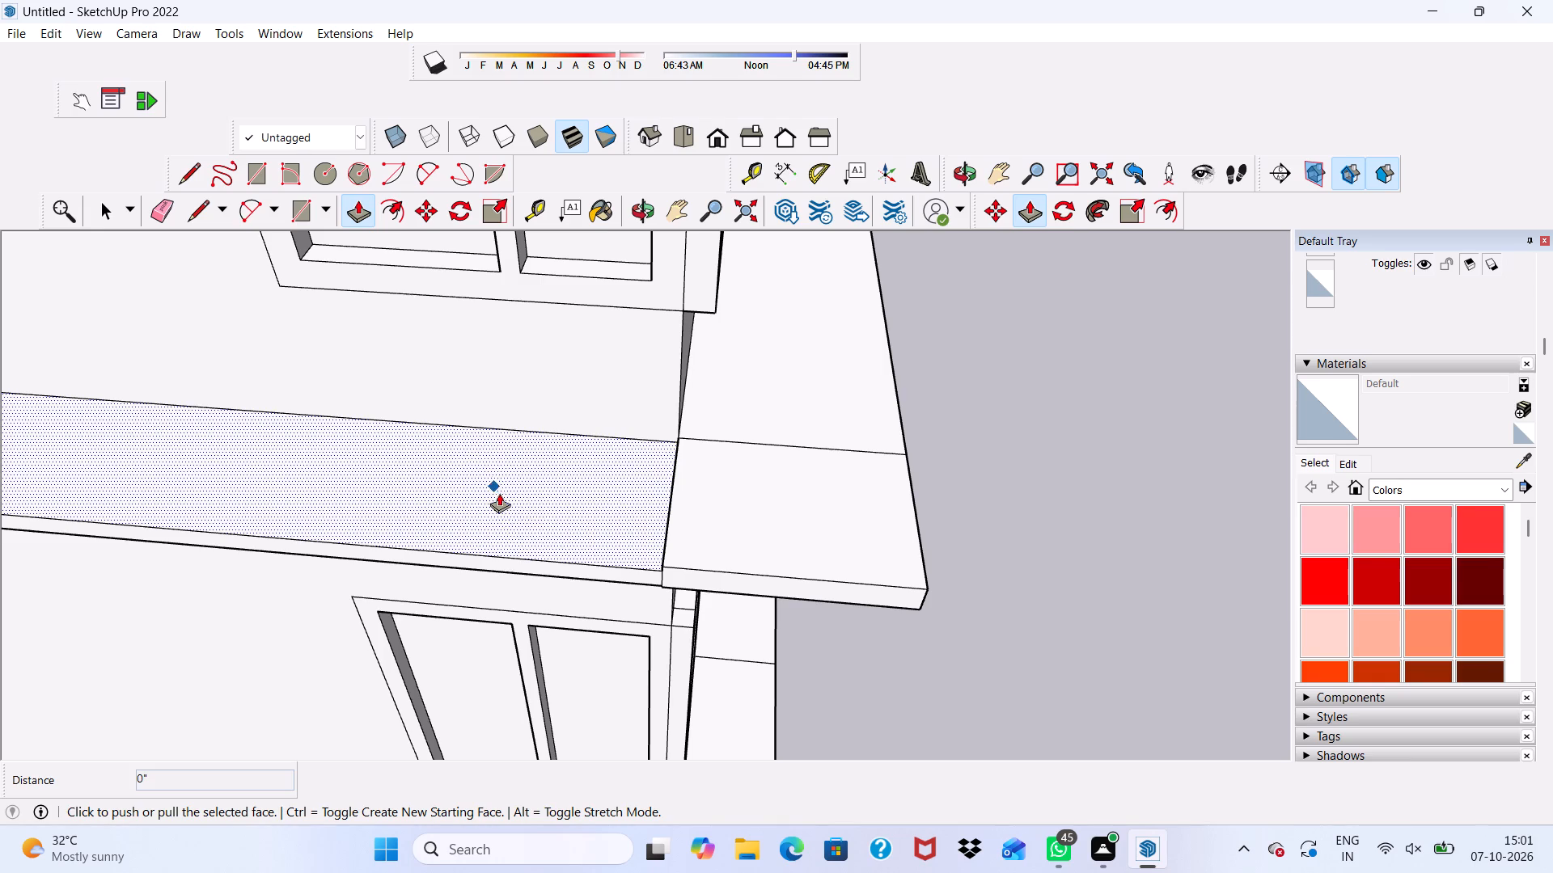
{"action": "left_click", "coordinate": [512, 511]}
{"action": "left_click", "coordinate": [712, 514]}
Push/Pull the corner piece's narrow exposed face beneath the front ledge above the third-level window about 12' 4 13/16" to the far column.
{"action": "scroll", "coordinate": [648, 454], "scroll_direction": "down", "scroll_amount": 6}
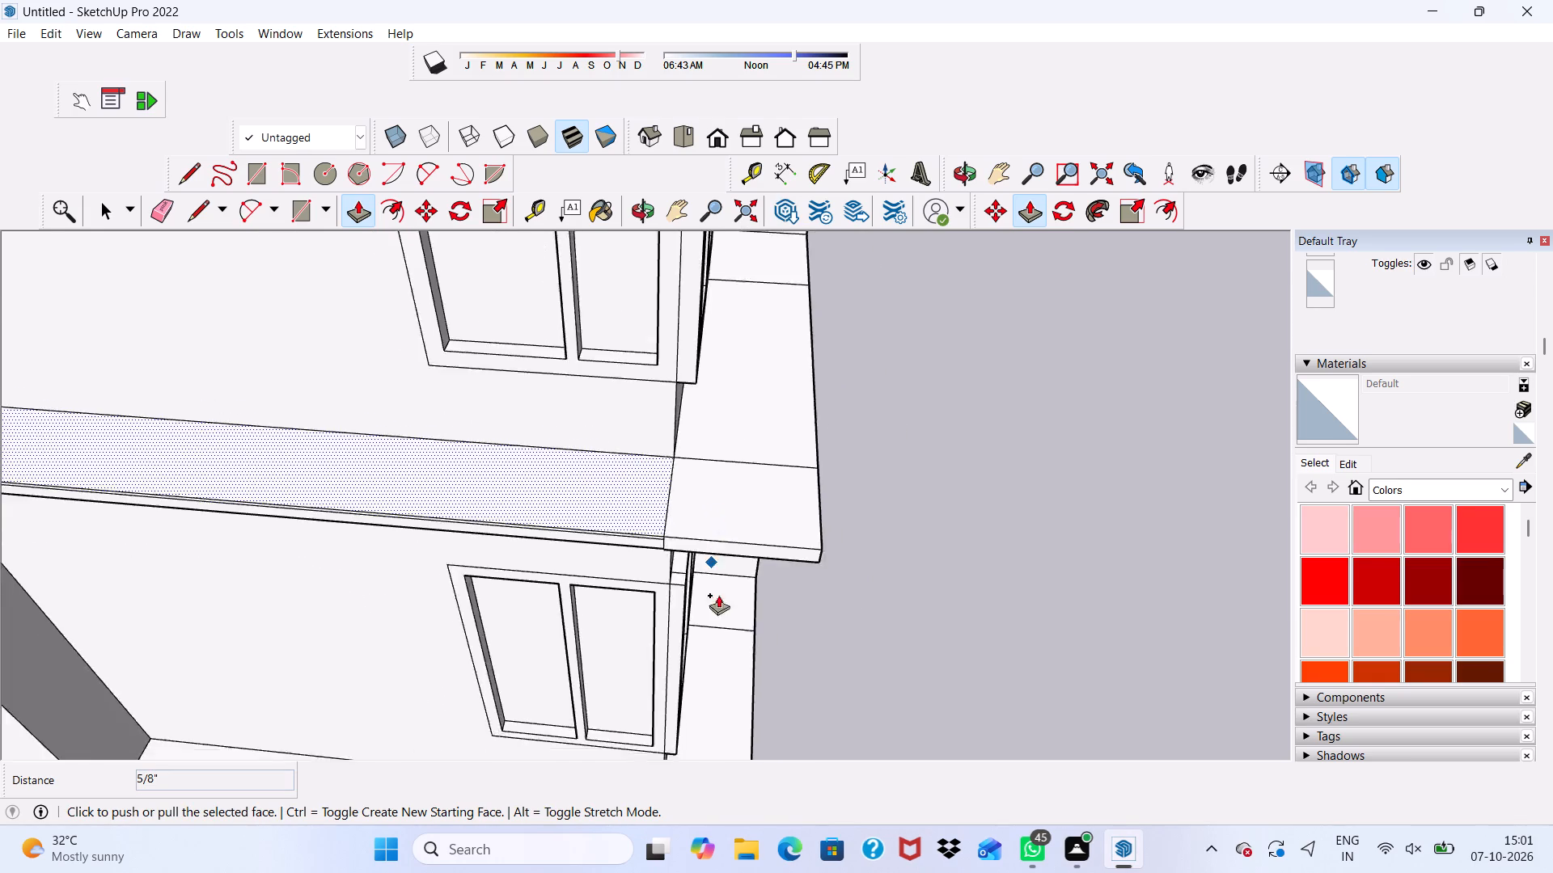
{"action": "scroll", "coordinate": [718, 595], "scroll_direction": "down", "scroll_amount": 11}
{"action": "scroll", "coordinate": [671, 445], "scroll_direction": "up", "scroll_amount": 3}
{"action": "middle_click_drag", "start_coordinate": [683, 403], "coordinate": [784, 384]}
{"action": "scroll", "coordinate": [782, 383], "scroll_direction": "up", "scroll_amount": 3}
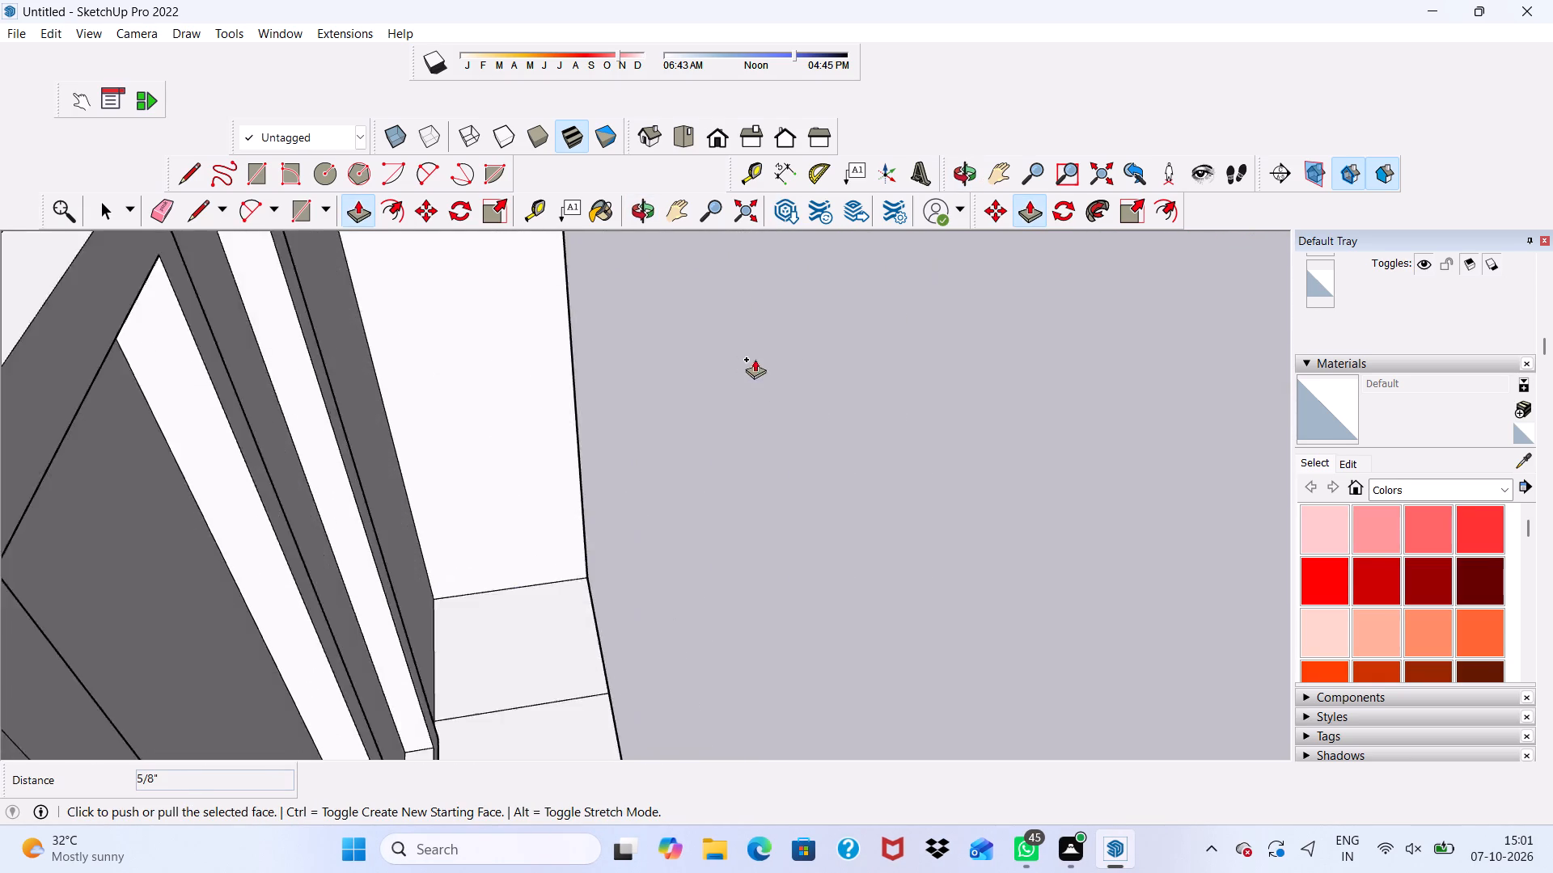
{"action": "scroll", "coordinate": [755, 359], "scroll_direction": "up", "scroll_amount": 6}
{"action": "scroll", "coordinate": [730, 331], "scroll_direction": "down", "scroll_amount": 8}
{"action": "scroll", "coordinate": [476, 436], "scroll_direction": "down", "scroll_amount": 1}
{"action": "middle_click_drag", "start_coordinate": [476, 436], "coordinate": [493, 431]}
{"action": "scroll", "coordinate": [613, 419], "scroll_direction": "up", "scroll_amount": 5}
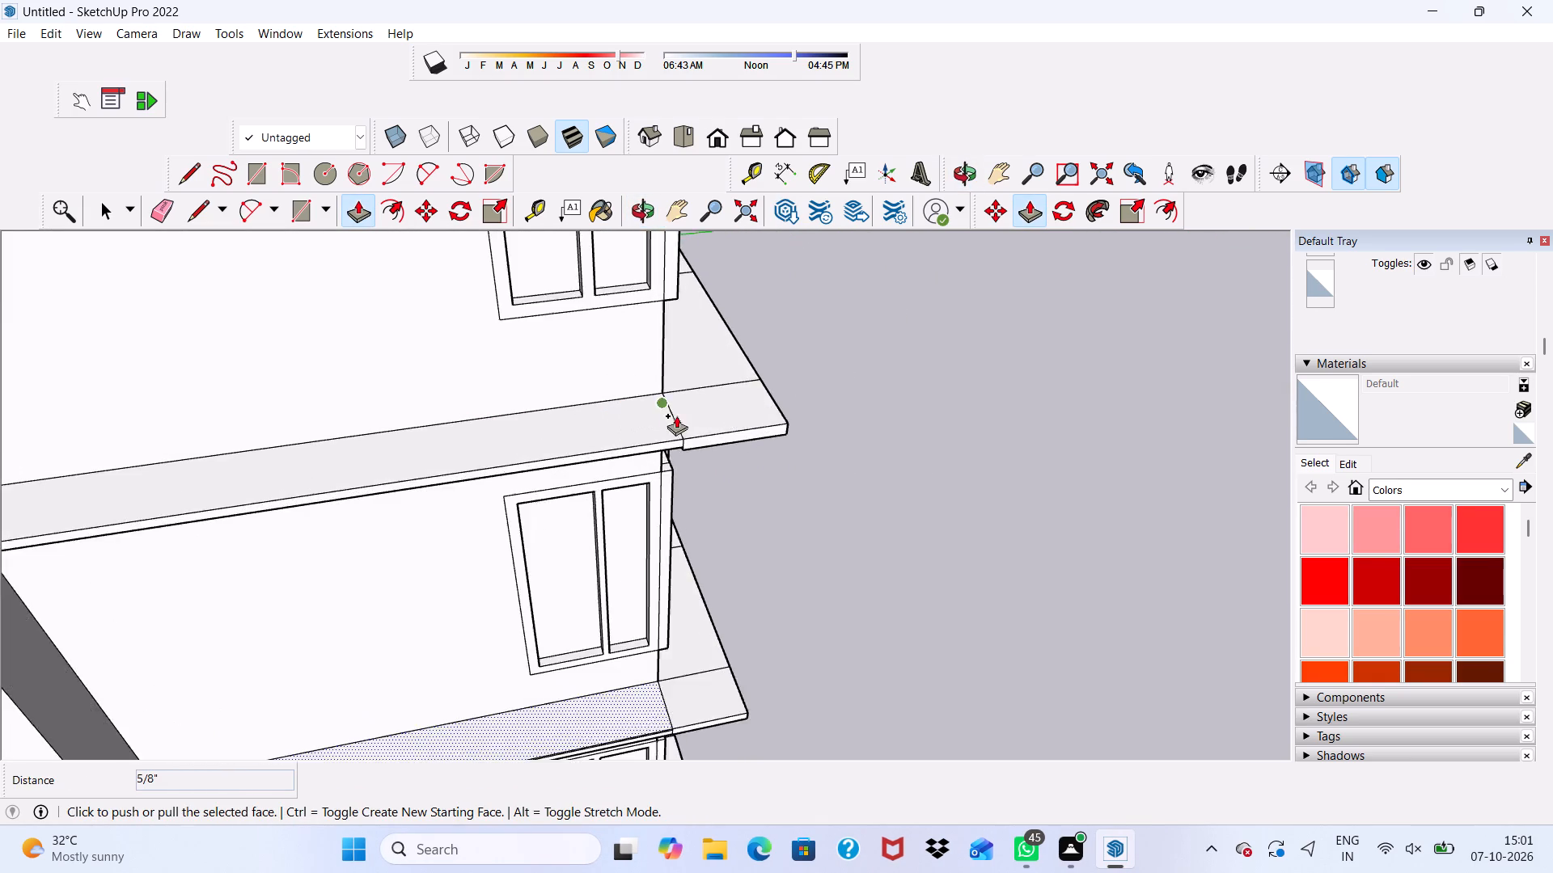
{"action": "scroll", "coordinate": [676, 415], "scroll_direction": "up", "scroll_amount": 7}
{"action": "middle_click_drag", "start_coordinate": [681, 474], "coordinate": [660, 326]}
{"action": "scroll", "coordinate": [614, 450], "scroll_direction": "up", "scroll_amount": 4}
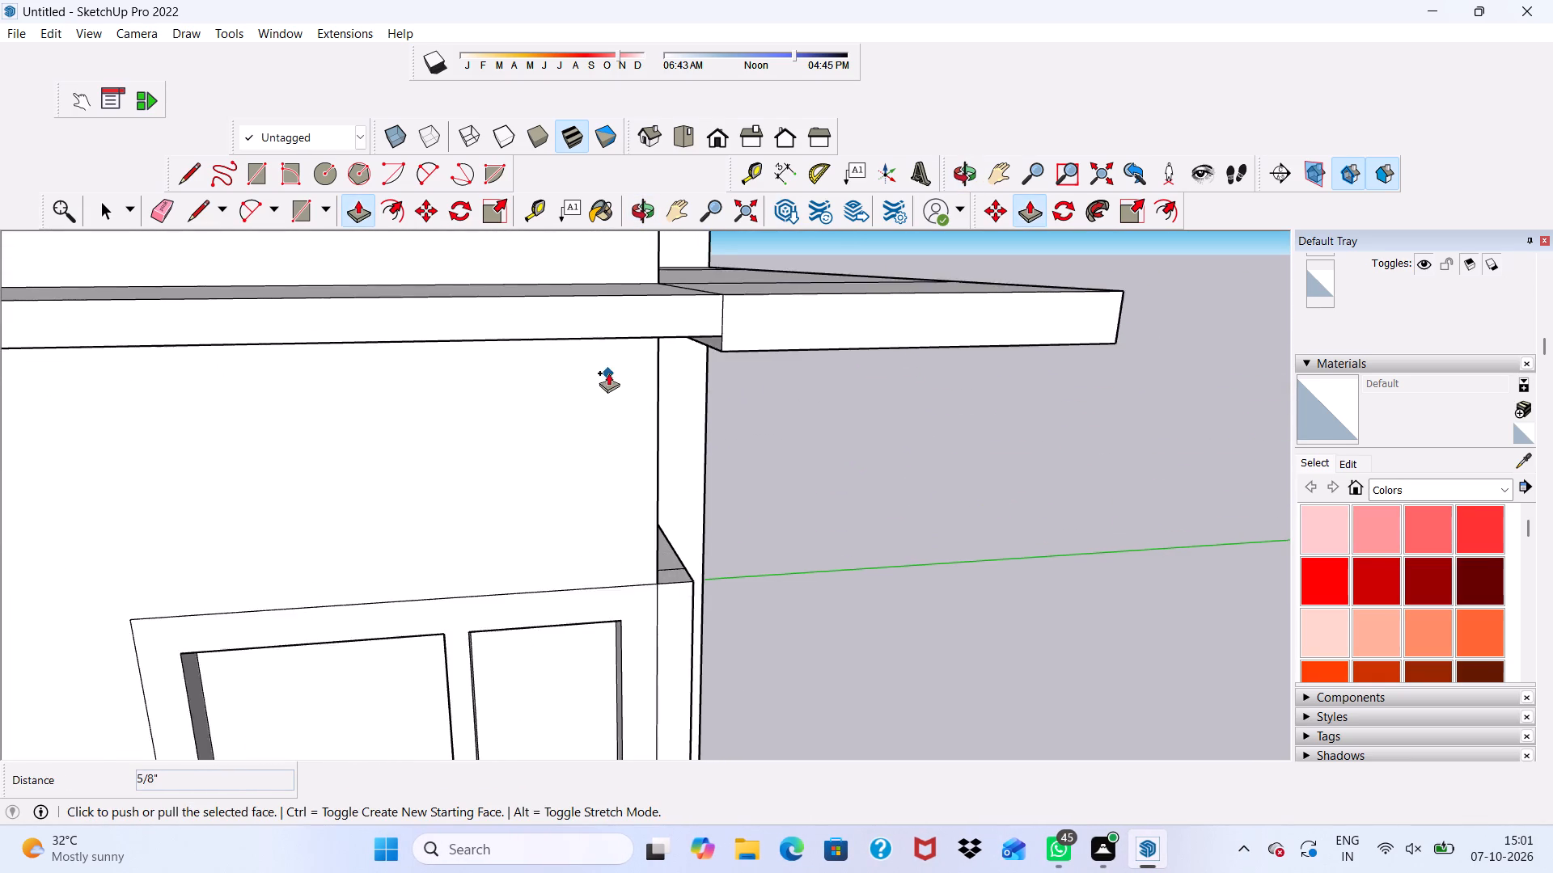
{"action": "scroll", "coordinate": [608, 373], "scroll_direction": "up", "scroll_amount": 6}
{"action": "scroll", "coordinate": [762, 311], "scroll_direction": "up", "scroll_amount": 1}
{"action": "key", "text": "space"}
{"action": "left_click", "coordinate": [763, 320]}
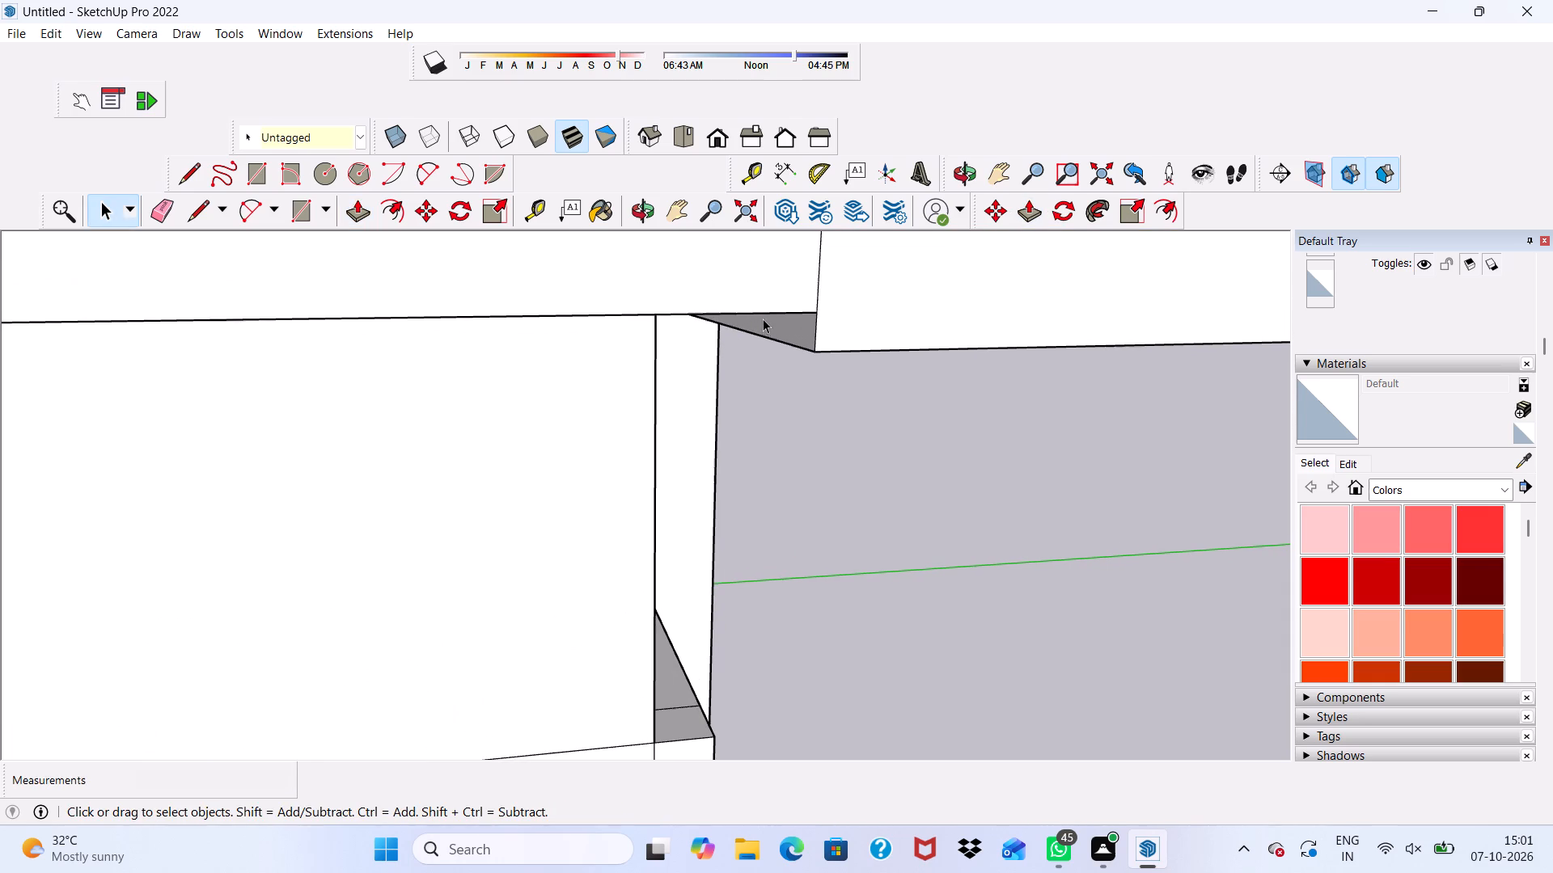
{"action": "left_click", "coordinate": [359, 208]}
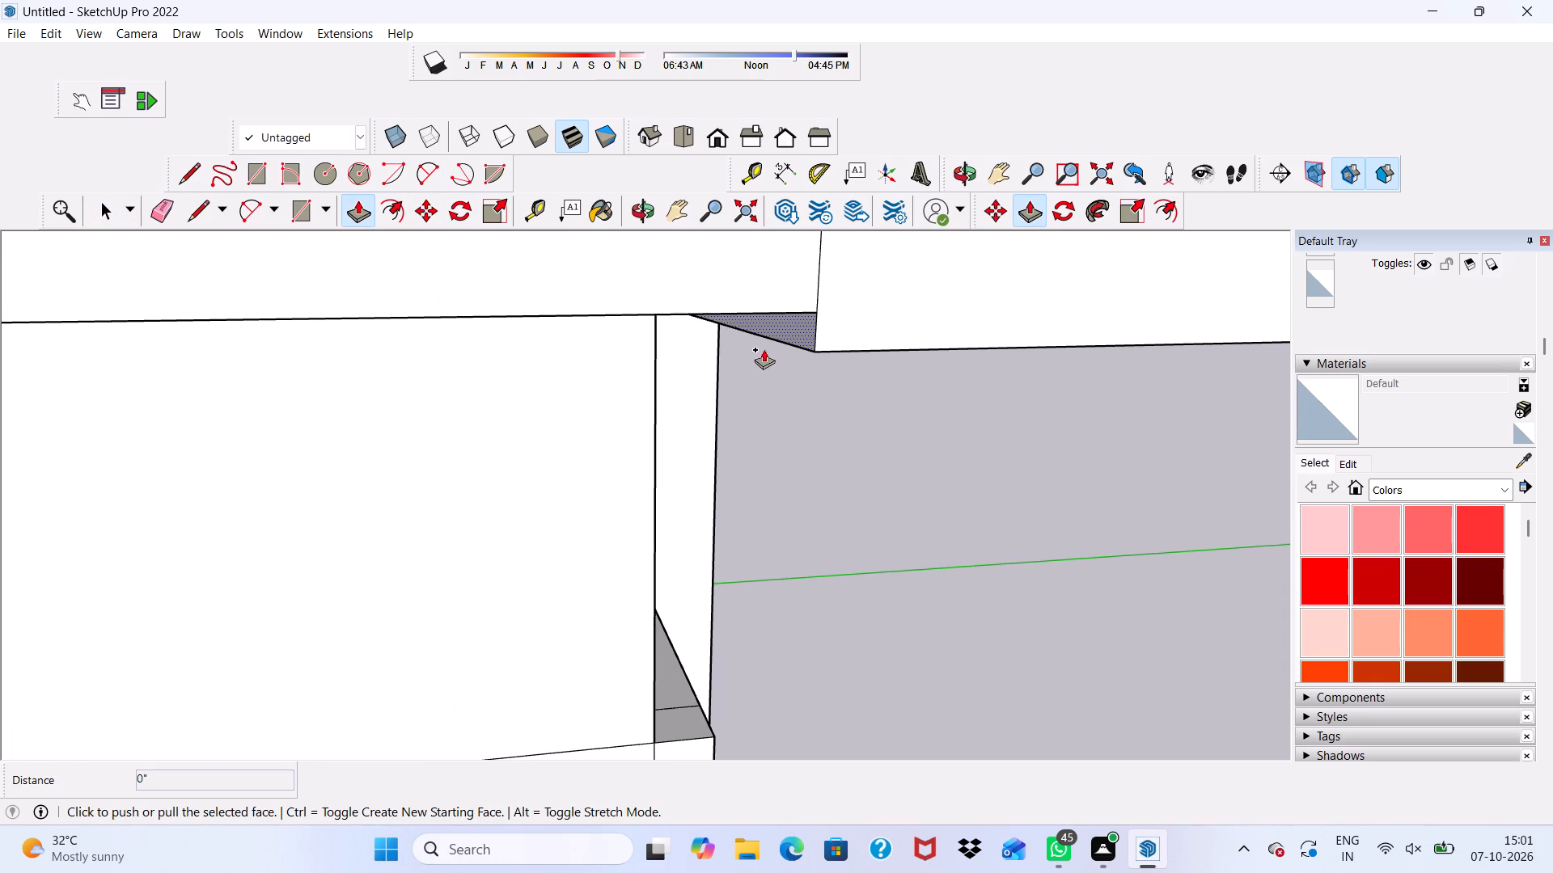
{"action": "left_click", "coordinate": [770, 326]}
{"action": "scroll", "coordinate": [439, 357], "scroll_direction": "down", "scroll_amount": 8}
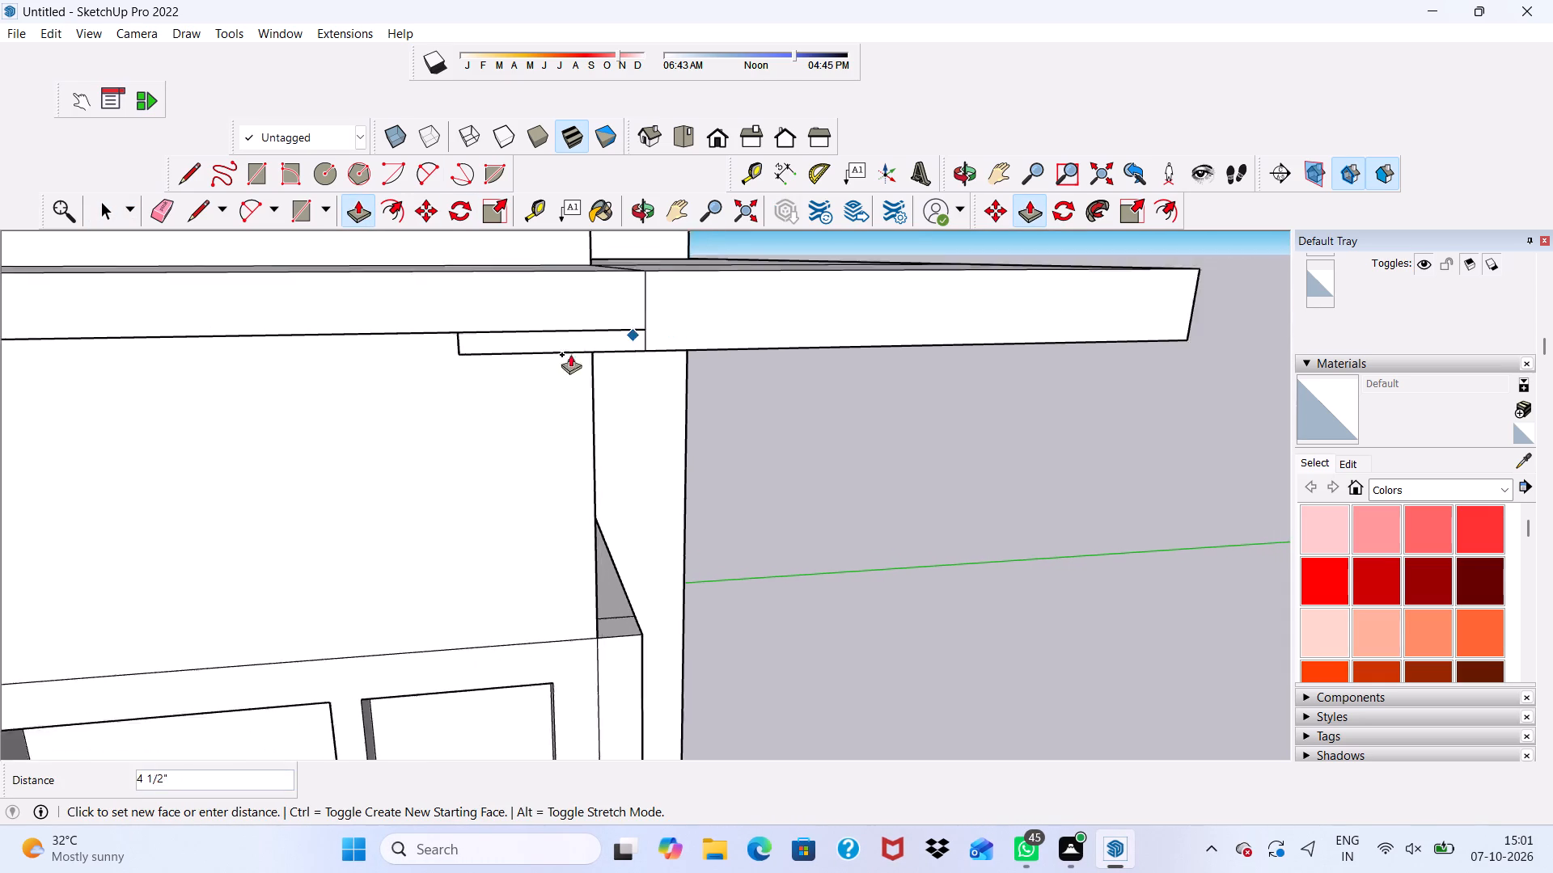
{"action": "scroll", "coordinate": [570, 354], "scroll_direction": "down", "scroll_amount": 20}
{"action": "scroll", "coordinate": [570, 354], "scroll_direction": "down", "scroll_amount": 3}
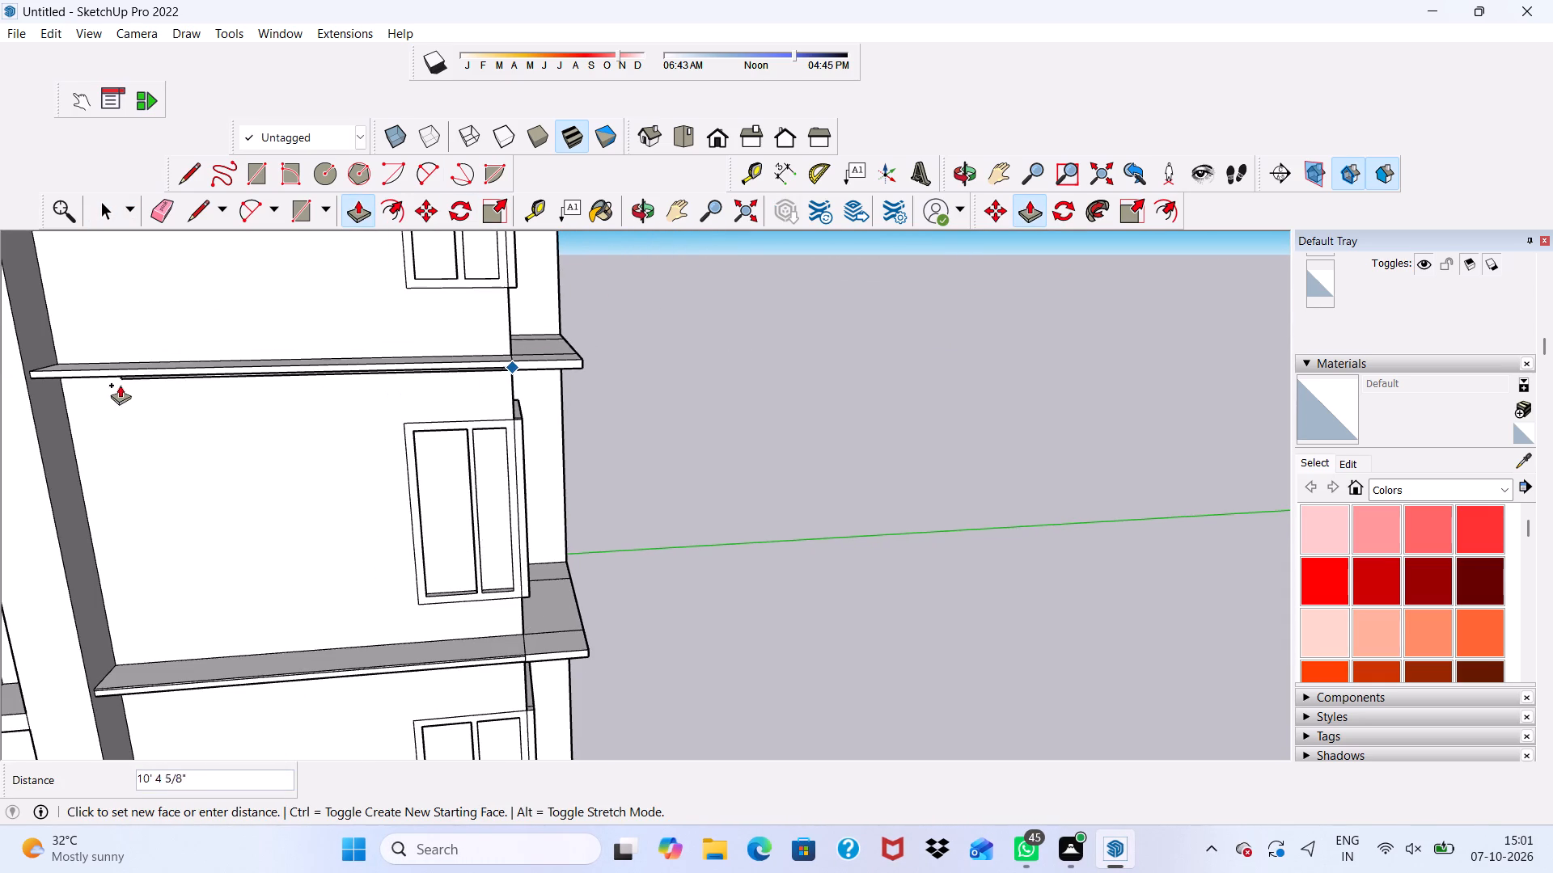
{"action": "scroll", "coordinate": [76, 386], "scroll_direction": "up", "scroll_amount": 3}
{"action": "left_click", "coordinate": [30, 361]}
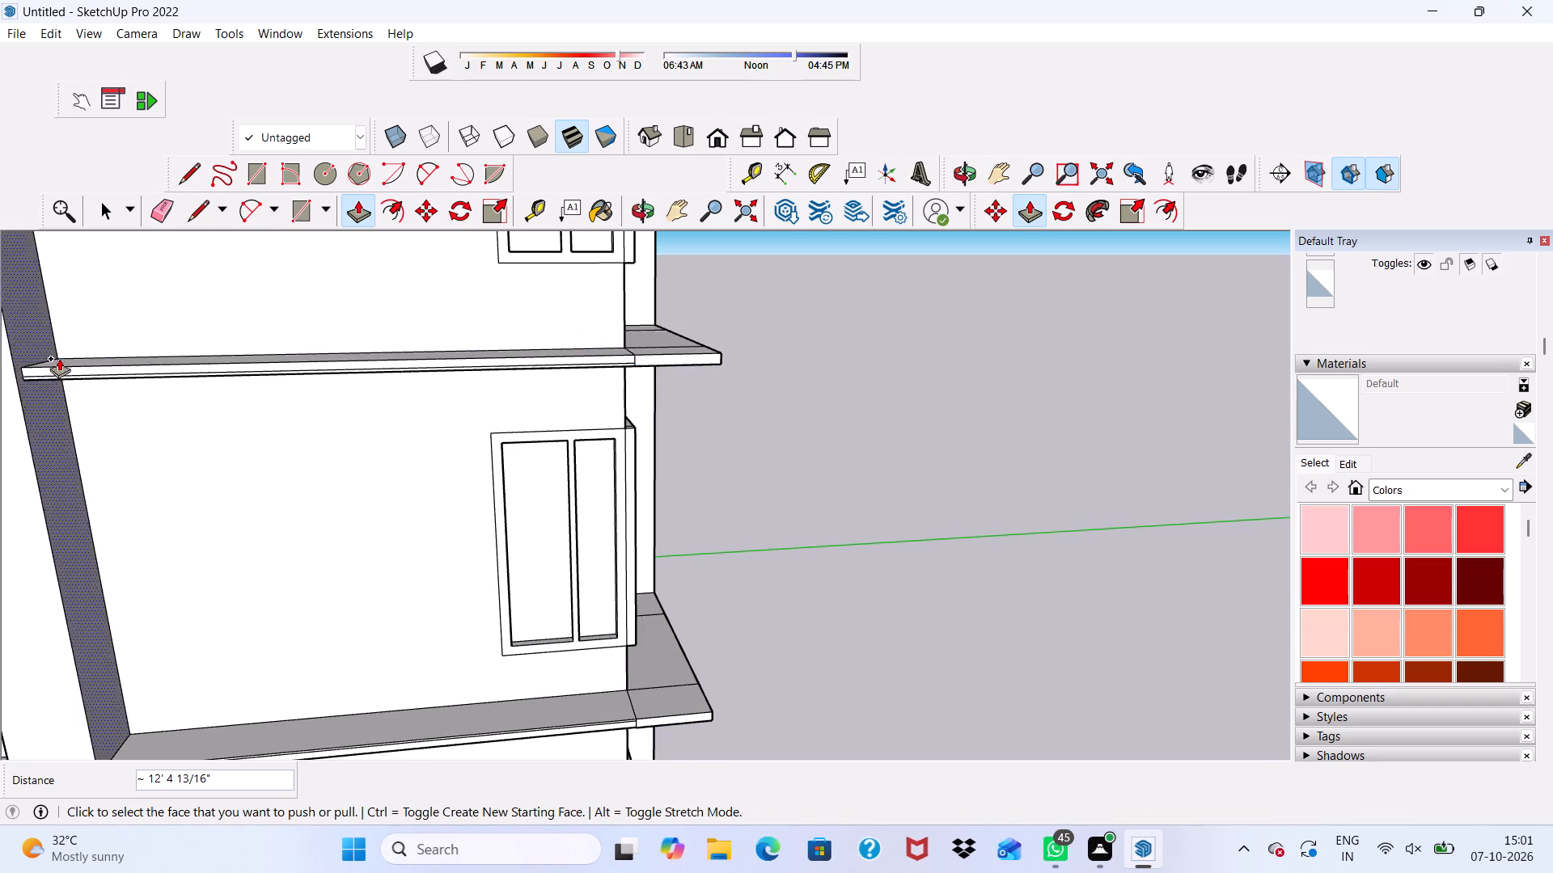
Erase the cross seams on the top face of the side-wall ledge above the second-level window.
{"action": "scroll", "coordinate": [177, 390], "scroll_direction": "down", "scroll_amount": 12}
{"action": "middle_click_drag", "start_coordinate": [487, 474], "coordinate": [506, 280]}
{"action": "scroll", "coordinate": [508, 380], "scroll_direction": "up", "scroll_amount": 2}
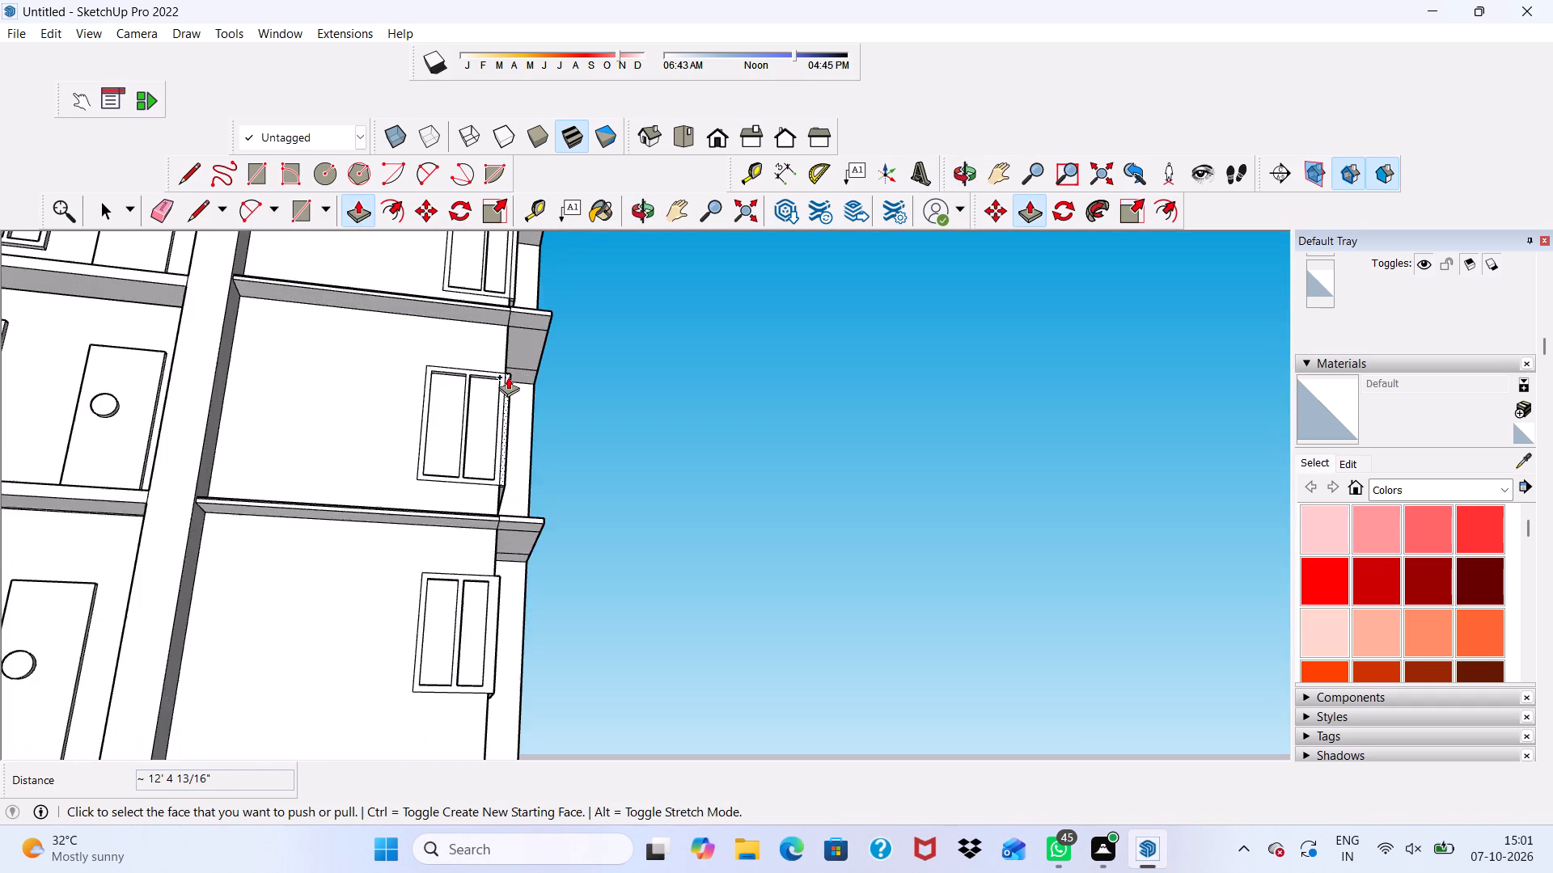
{"action": "scroll", "coordinate": [508, 377], "scroll_direction": "up", "scroll_amount": 5}
{"action": "scroll", "coordinate": [451, 596], "scroll_direction": "up", "scroll_amount": 3}
{"action": "scroll", "coordinate": [519, 500], "scroll_direction": "down", "scroll_amount": 4}
{"action": "scroll", "coordinate": [527, 548], "scroll_direction": "up", "scroll_amount": 10}
{"action": "scroll", "coordinate": [459, 379], "scroll_direction": "down", "scroll_amount": 2}
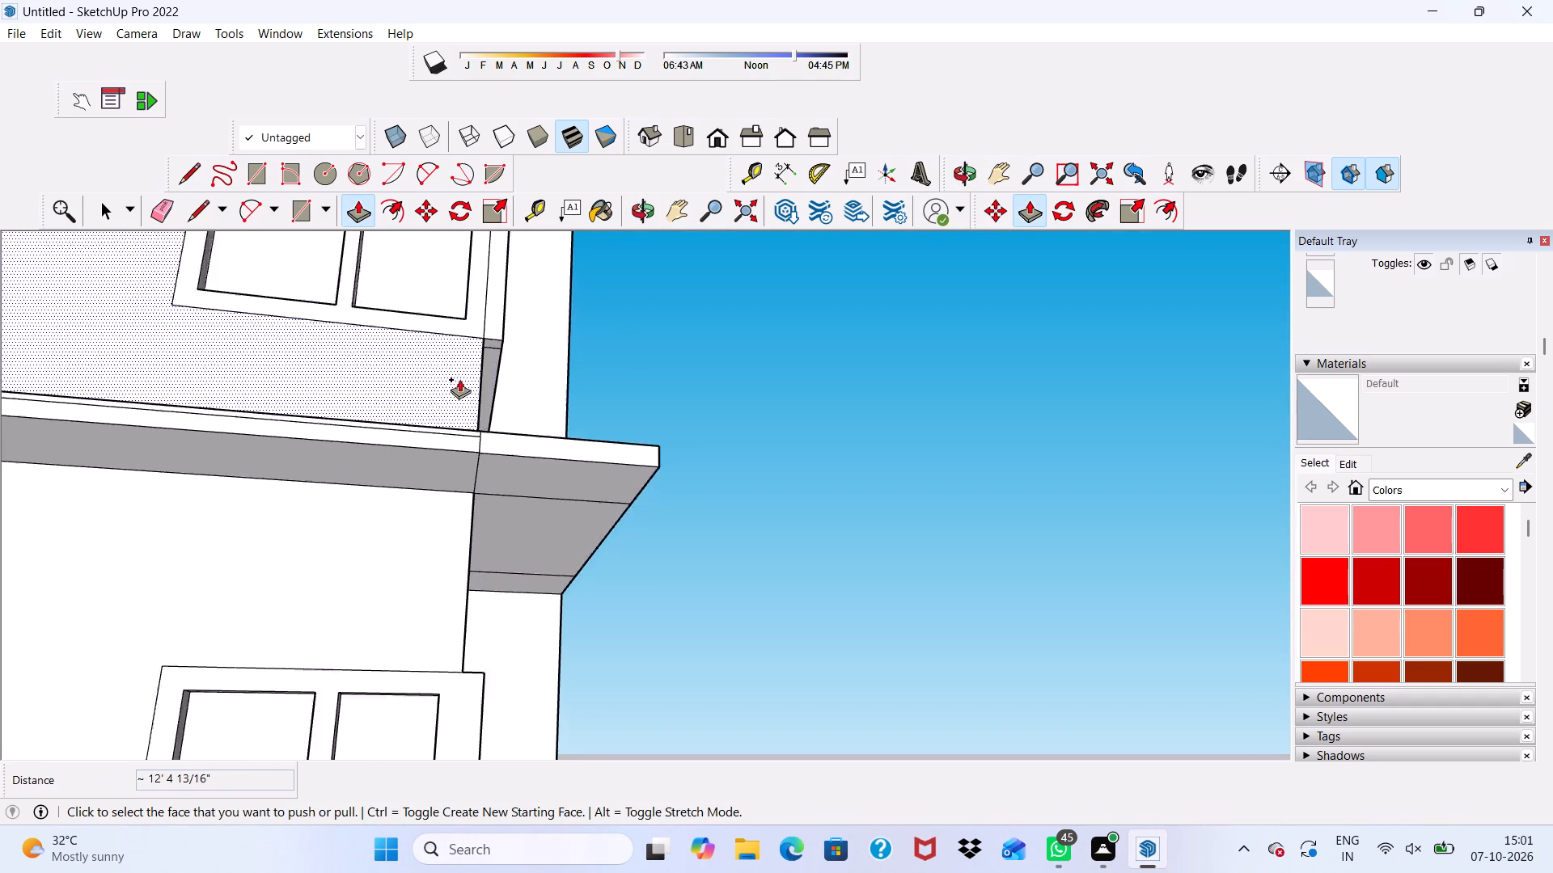
{"action": "scroll", "coordinate": [459, 379], "scroll_direction": "down", "scroll_amount": 15}
{"action": "middle_click_drag", "start_coordinate": [472, 460], "coordinate": [376, 562]}
{"action": "left_click", "coordinate": [163, 220]}
{"action": "scroll", "coordinate": [416, 394], "scroll_direction": "up", "scroll_amount": 3}
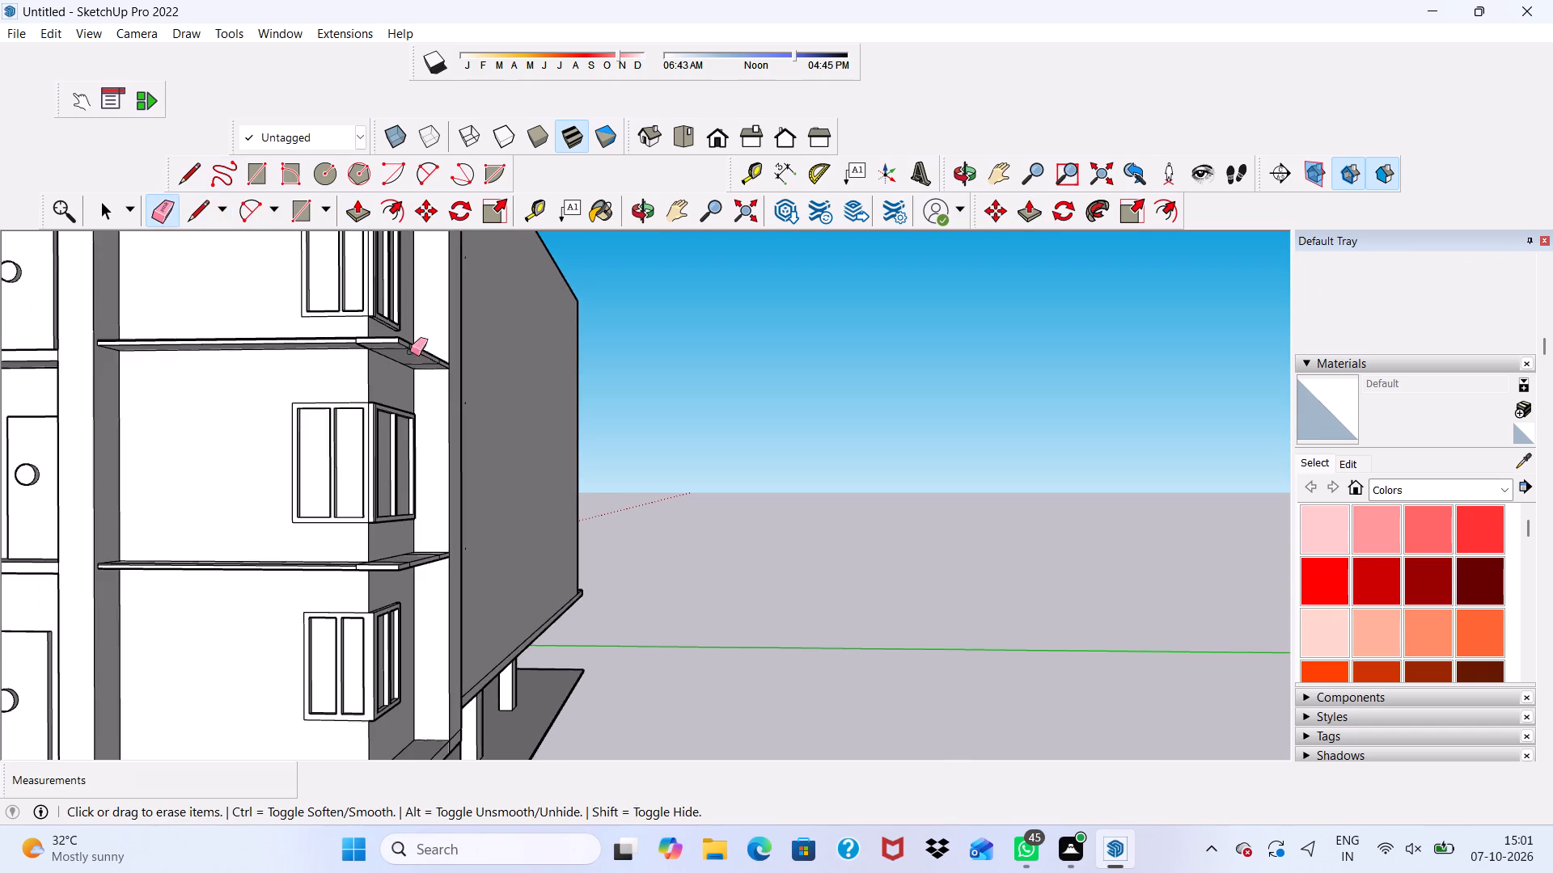
{"action": "middle_click_drag", "start_coordinate": [402, 329], "coordinate": [355, 499]}
{"action": "scroll", "coordinate": [402, 351], "scroll_direction": "down", "scroll_amount": 1}
{"action": "scroll", "coordinate": [336, 507], "scroll_direction": "up", "scroll_amount": 7}
{"action": "scroll", "coordinate": [450, 272], "scroll_direction": "up", "scroll_amount": 3}
{"action": "scroll", "coordinate": [517, 282], "scroll_direction": "down", "scroll_amount": 1}
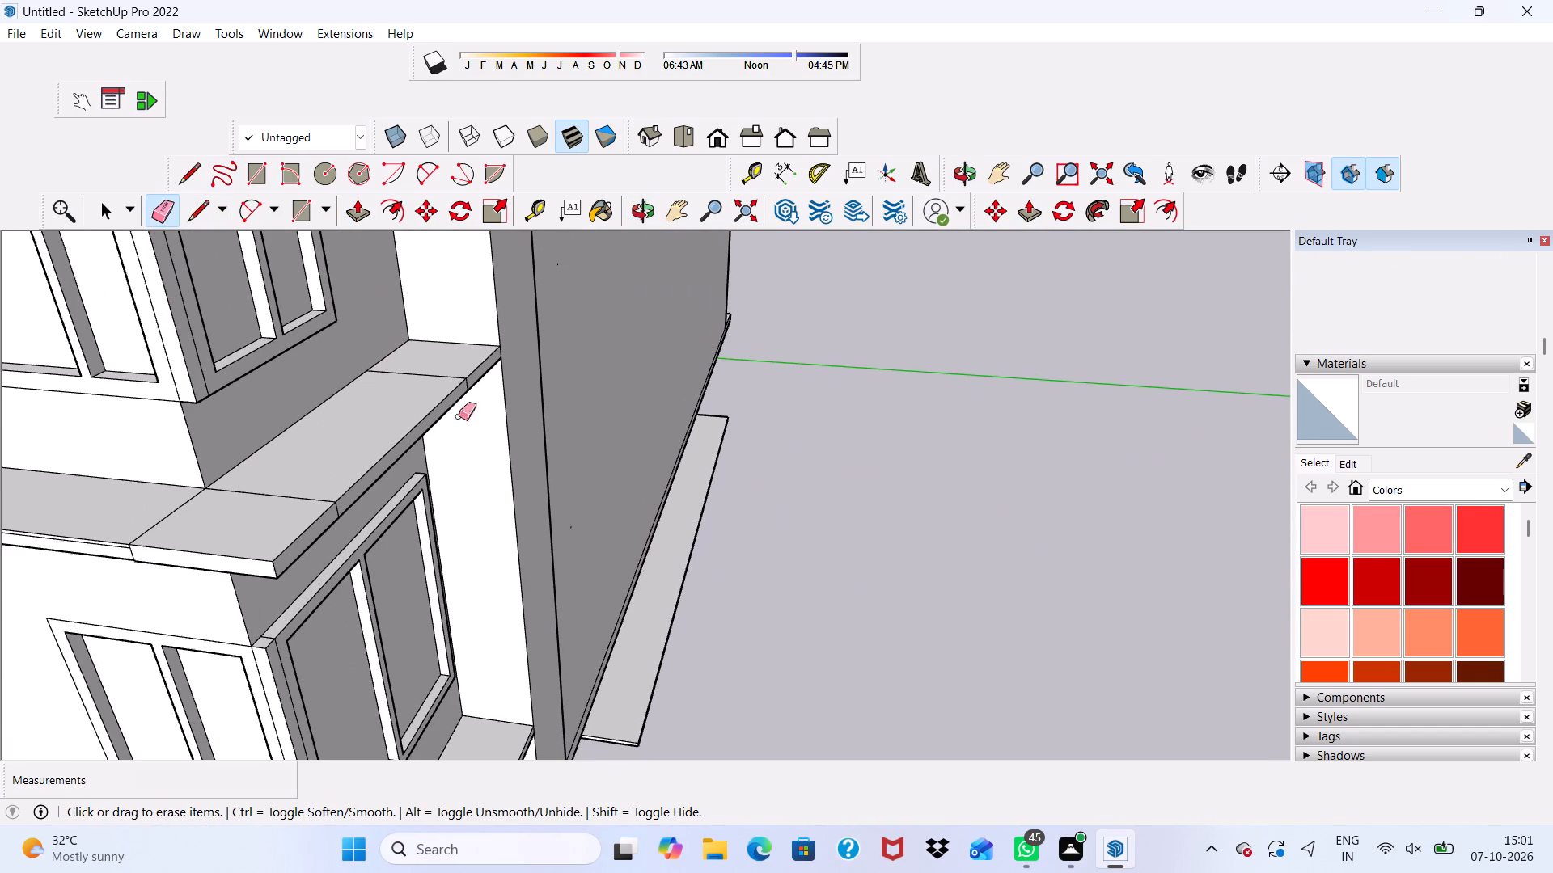
{"action": "left_click_drag", "start_coordinate": [444, 361], "coordinate": [443, 383]}
{"action": "left_click_drag", "start_coordinate": [330, 478], "coordinate": [324, 490]}
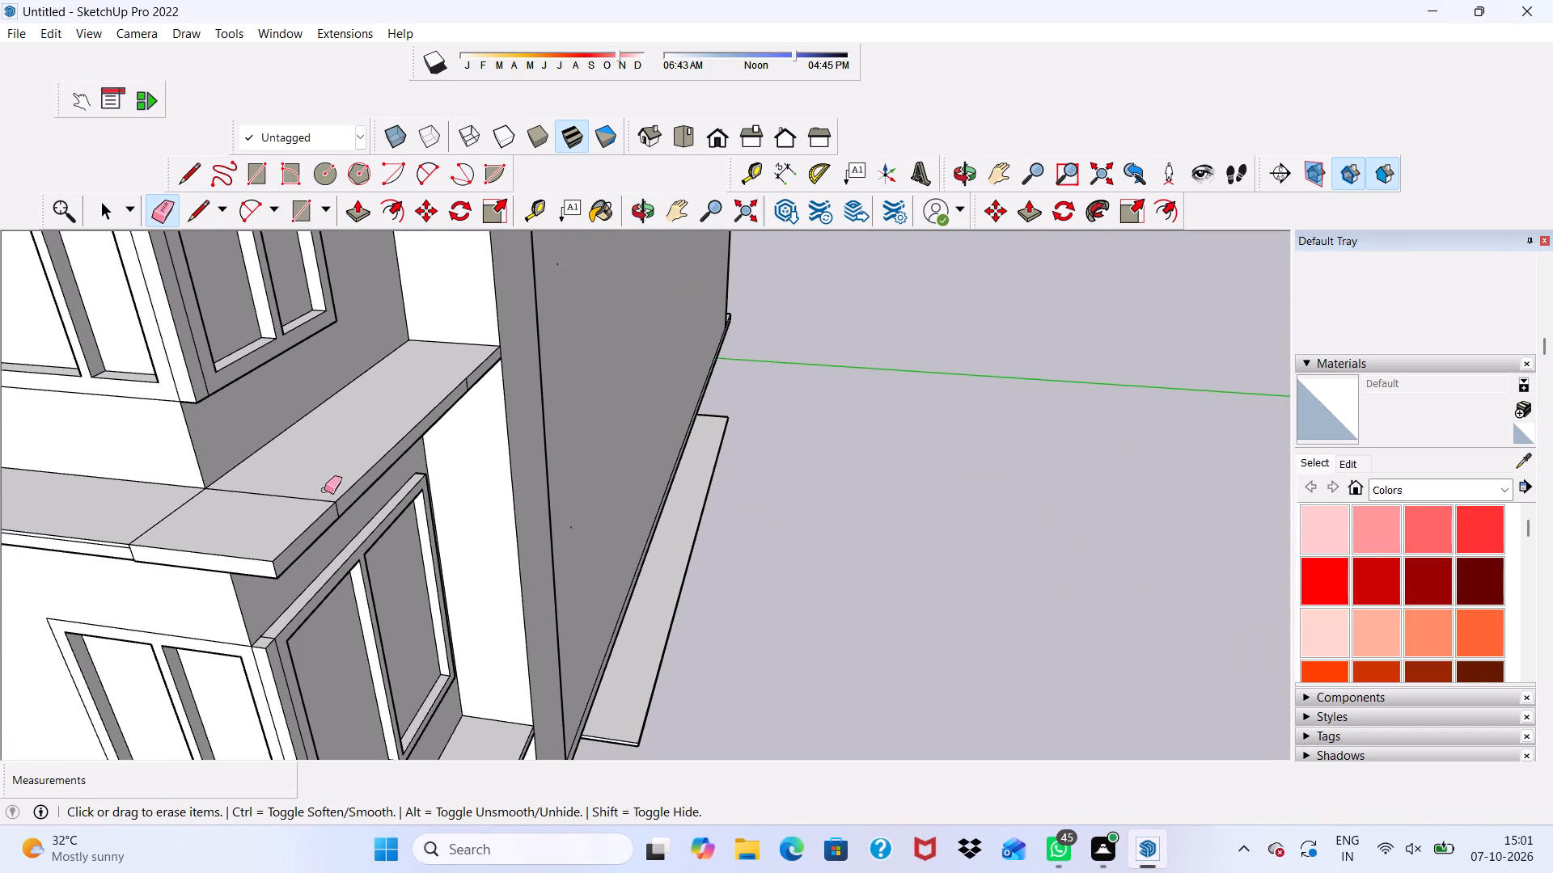
{"action": "left_click_drag", "start_coordinate": [324, 490], "coordinate": [311, 508]}
{"action": "scroll", "coordinate": [388, 508], "scroll_direction": "up", "scroll_amount": 4}
{"action": "scroll", "coordinate": [370, 499], "scroll_direction": "down", "scroll_amount": 1}
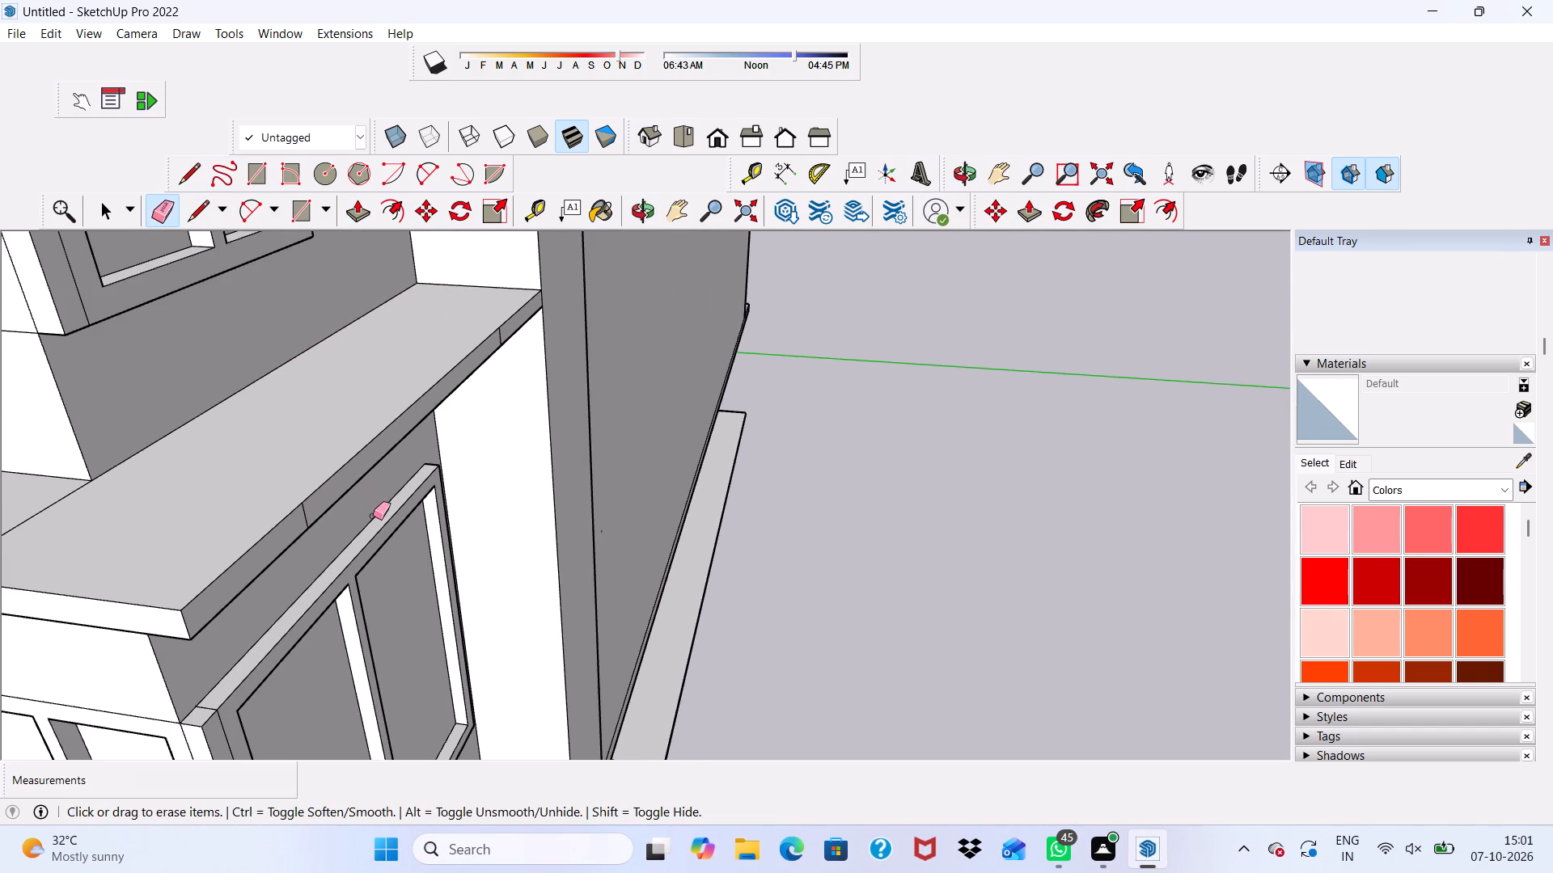
Erase the vertical seam near the corner on the outer face of the side-wall ledge above the second-level window.
{"action": "scroll", "coordinate": [340, 525], "scroll_direction": "up", "scroll_amount": 5}
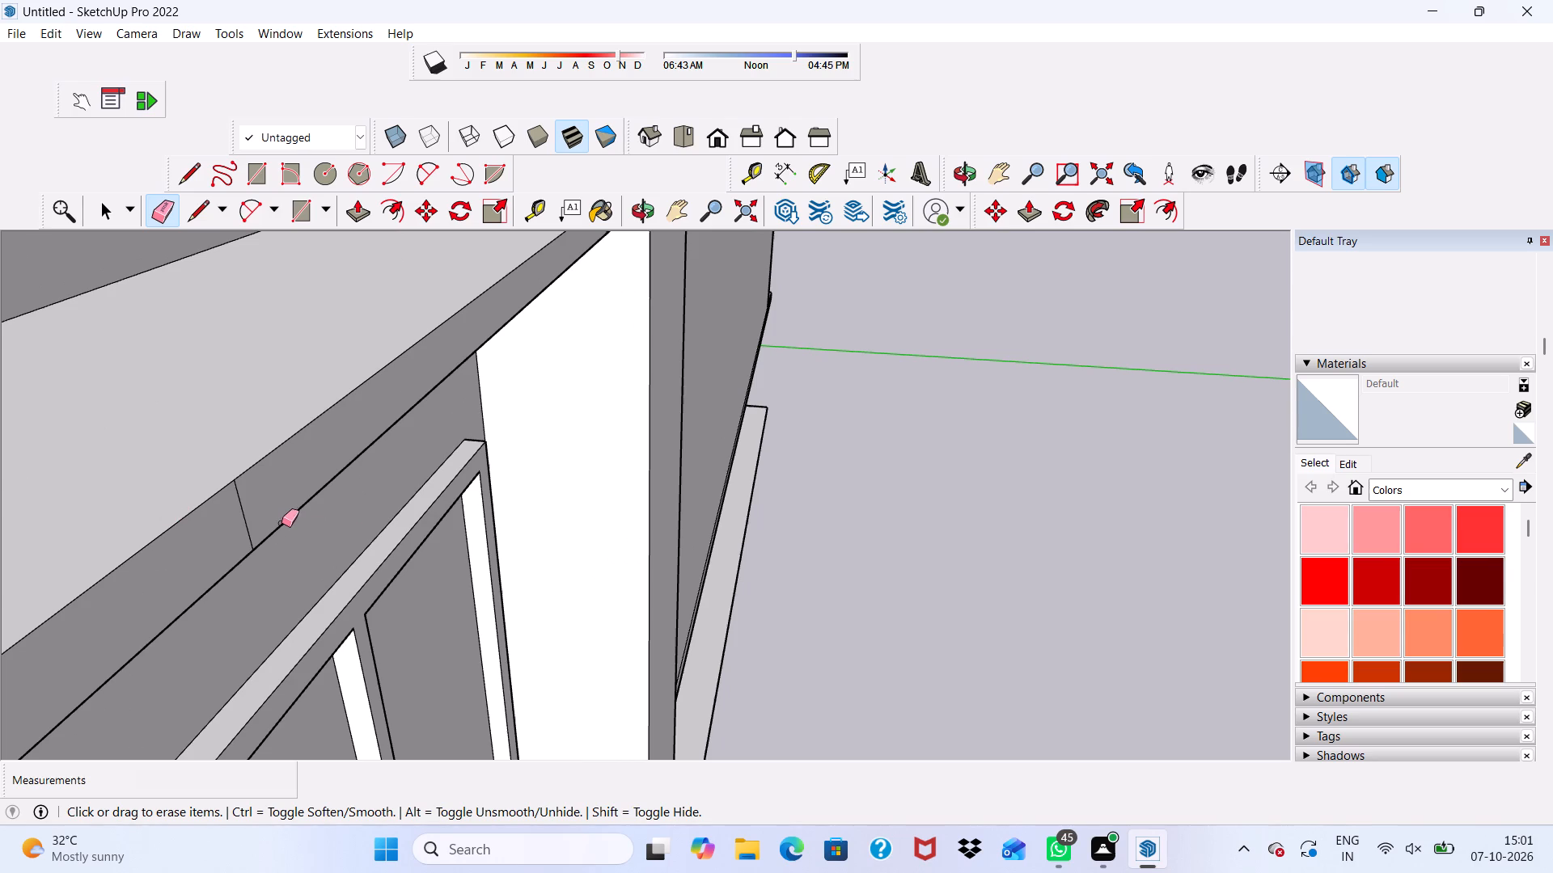
{"action": "left_click", "coordinate": [255, 525]}
{"action": "left_click", "coordinate": [240, 537]}
{"action": "left_click_drag", "start_coordinate": [248, 514], "coordinate": [255, 514]}
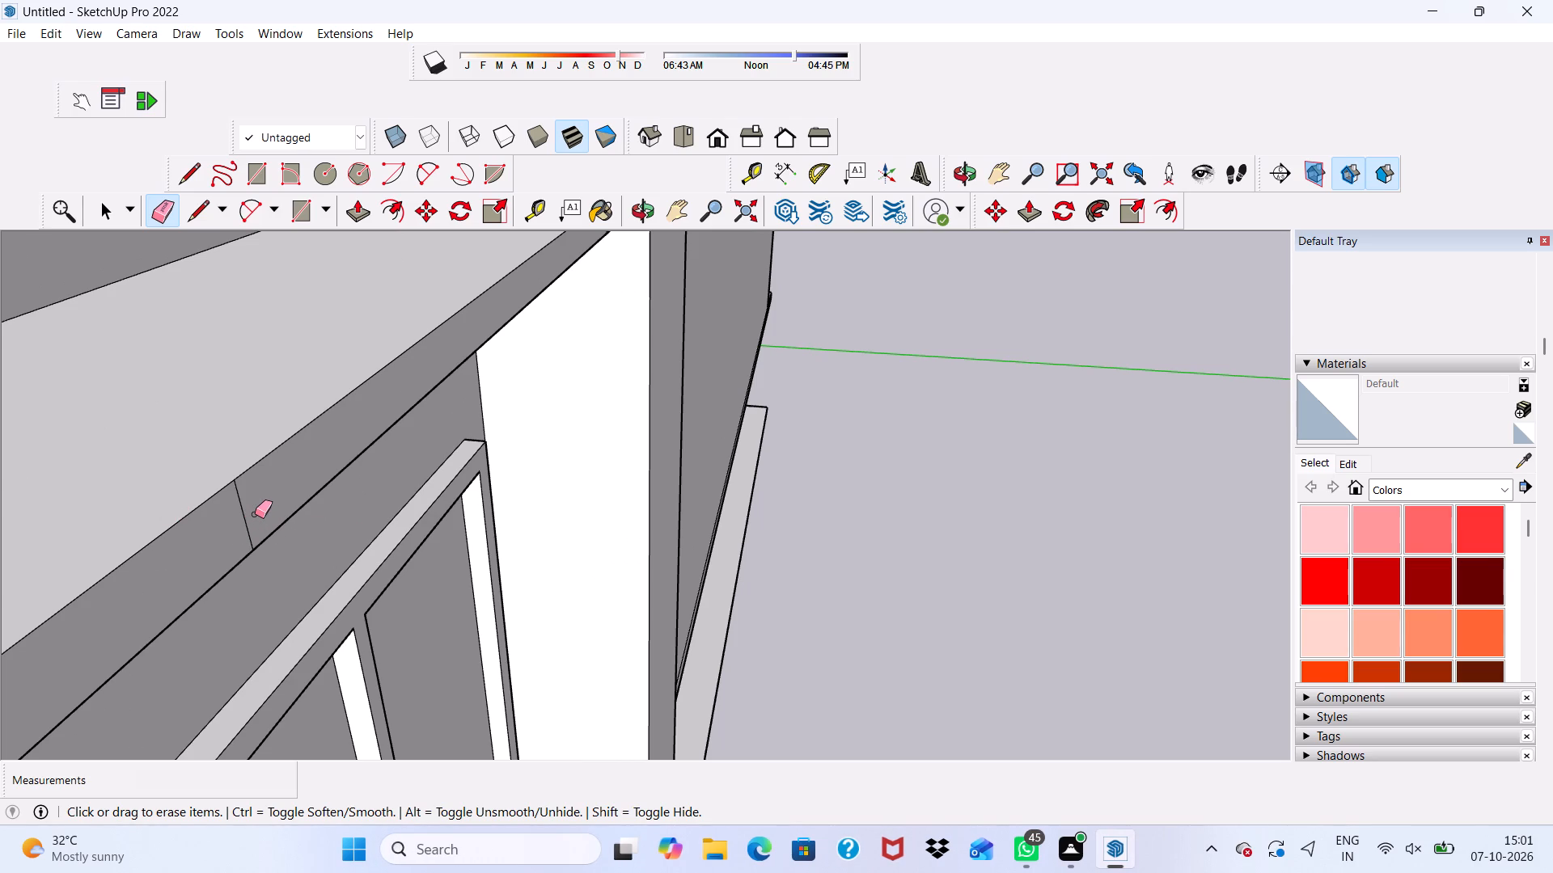
{"action": "left_click_drag", "start_coordinate": [255, 514], "coordinate": [256, 514]}
{"action": "double_click", "coordinate": [256, 514]}
{"action": "left_click", "coordinate": [248, 518]}
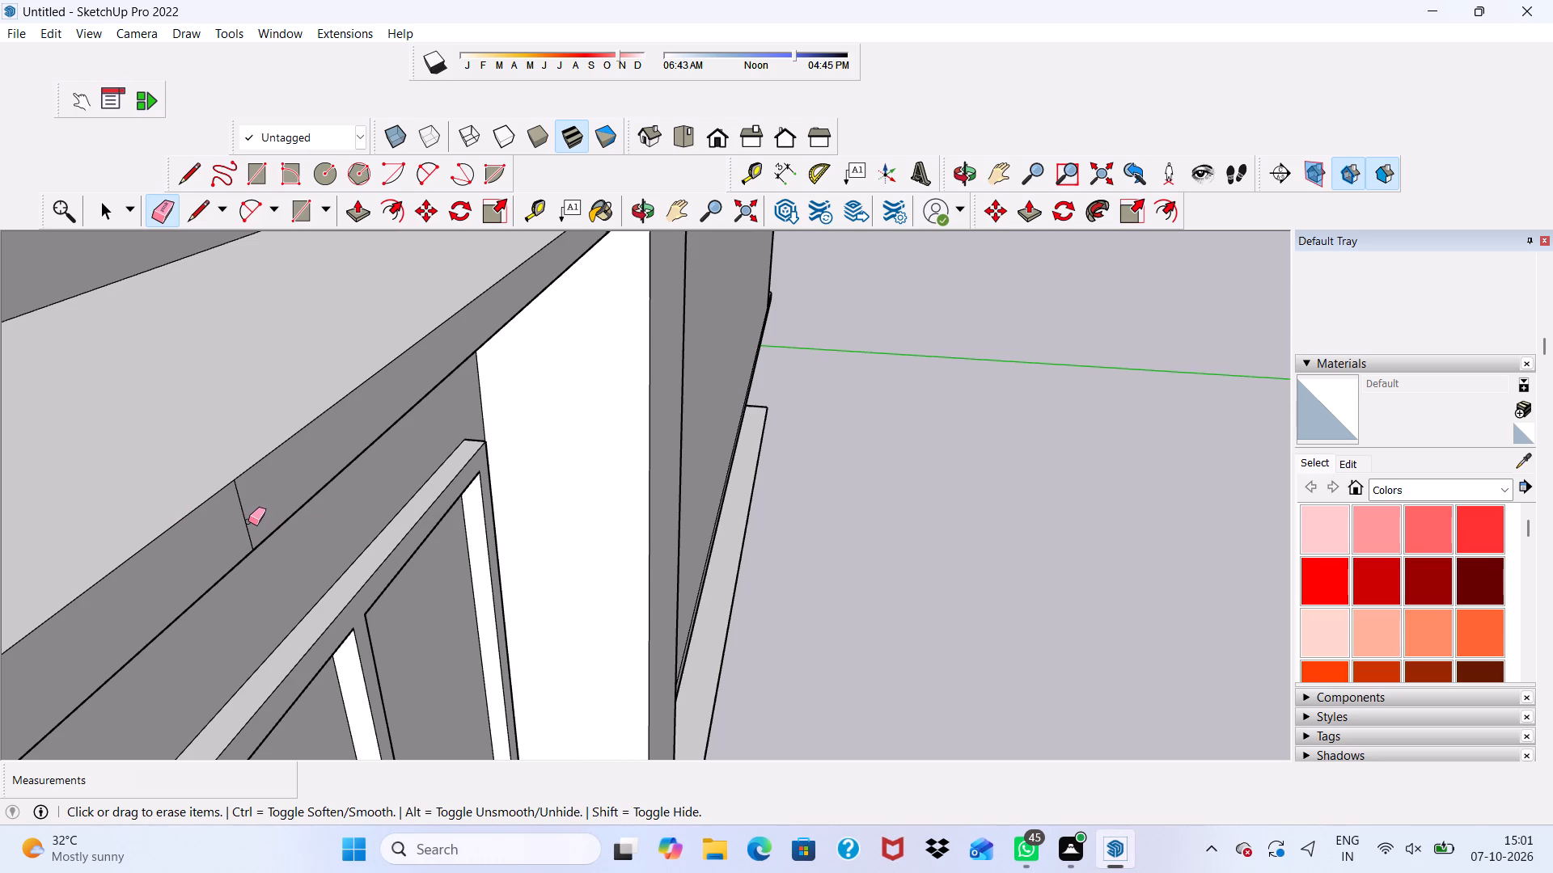
{"action": "left_click", "coordinate": [247, 525]}
Erase the column-side seam edges on the outer and top faces of the side-wall ledge above the third-level window.
{"action": "scroll", "coordinate": [239, 512], "scroll_direction": "down", "scroll_amount": 16}
{"action": "scroll", "coordinate": [480, 702], "scroll_direction": "down", "scroll_amount": 2}
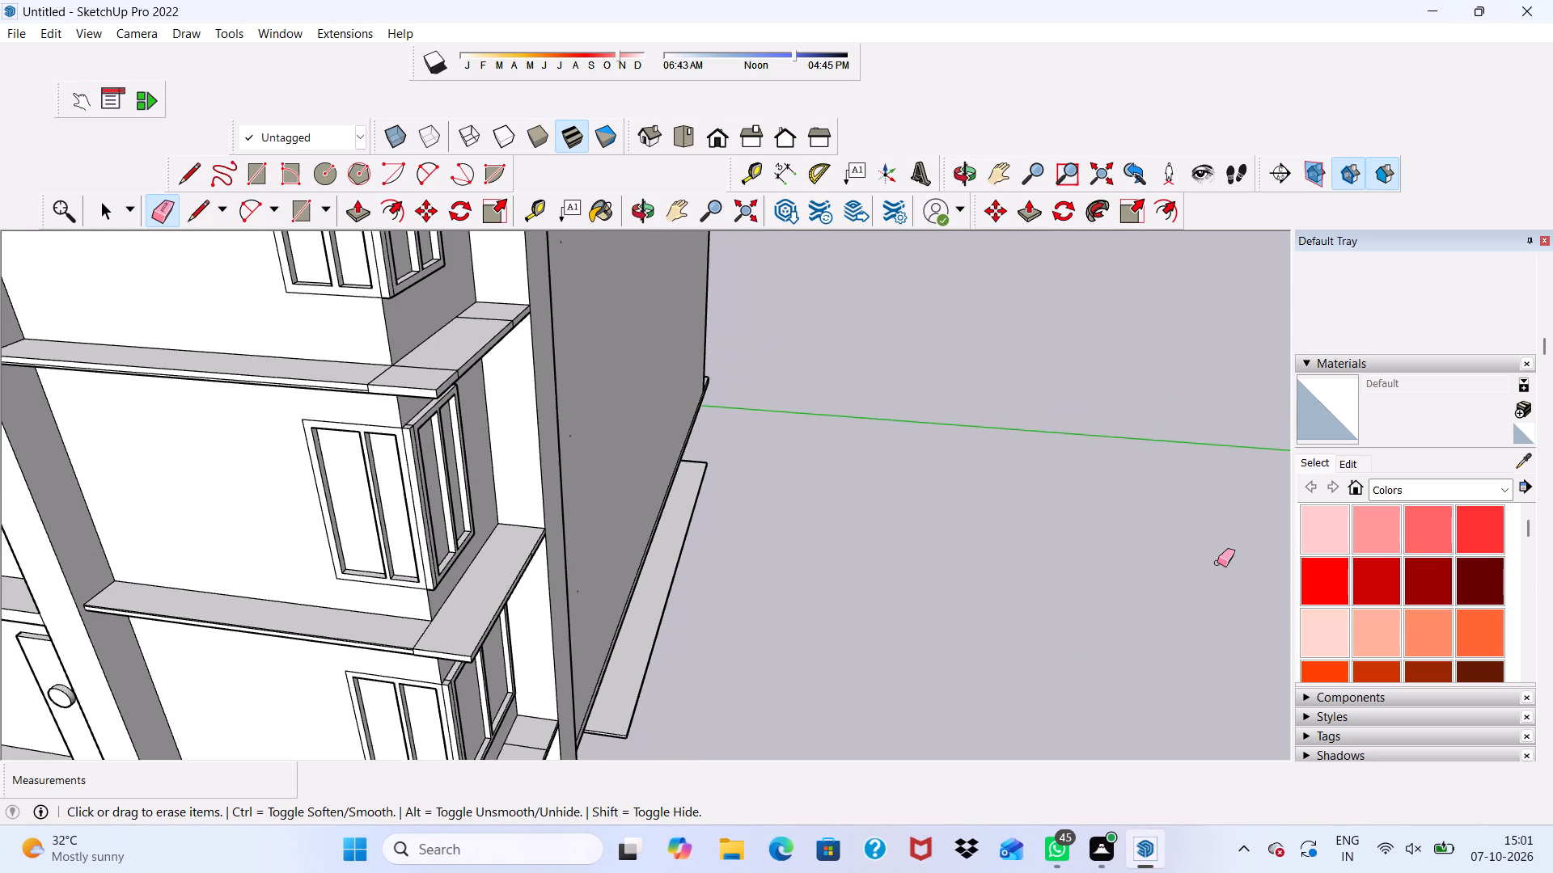
{"action": "scroll", "coordinate": [1220, 552], "scroll_direction": "up", "scroll_amount": 4}
{"action": "scroll", "coordinate": [1220, 552], "scroll_direction": "down", "scroll_amount": 8}
{"action": "scroll", "coordinate": [1271, 366], "scroll_direction": "down", "scroll_amount": 2}
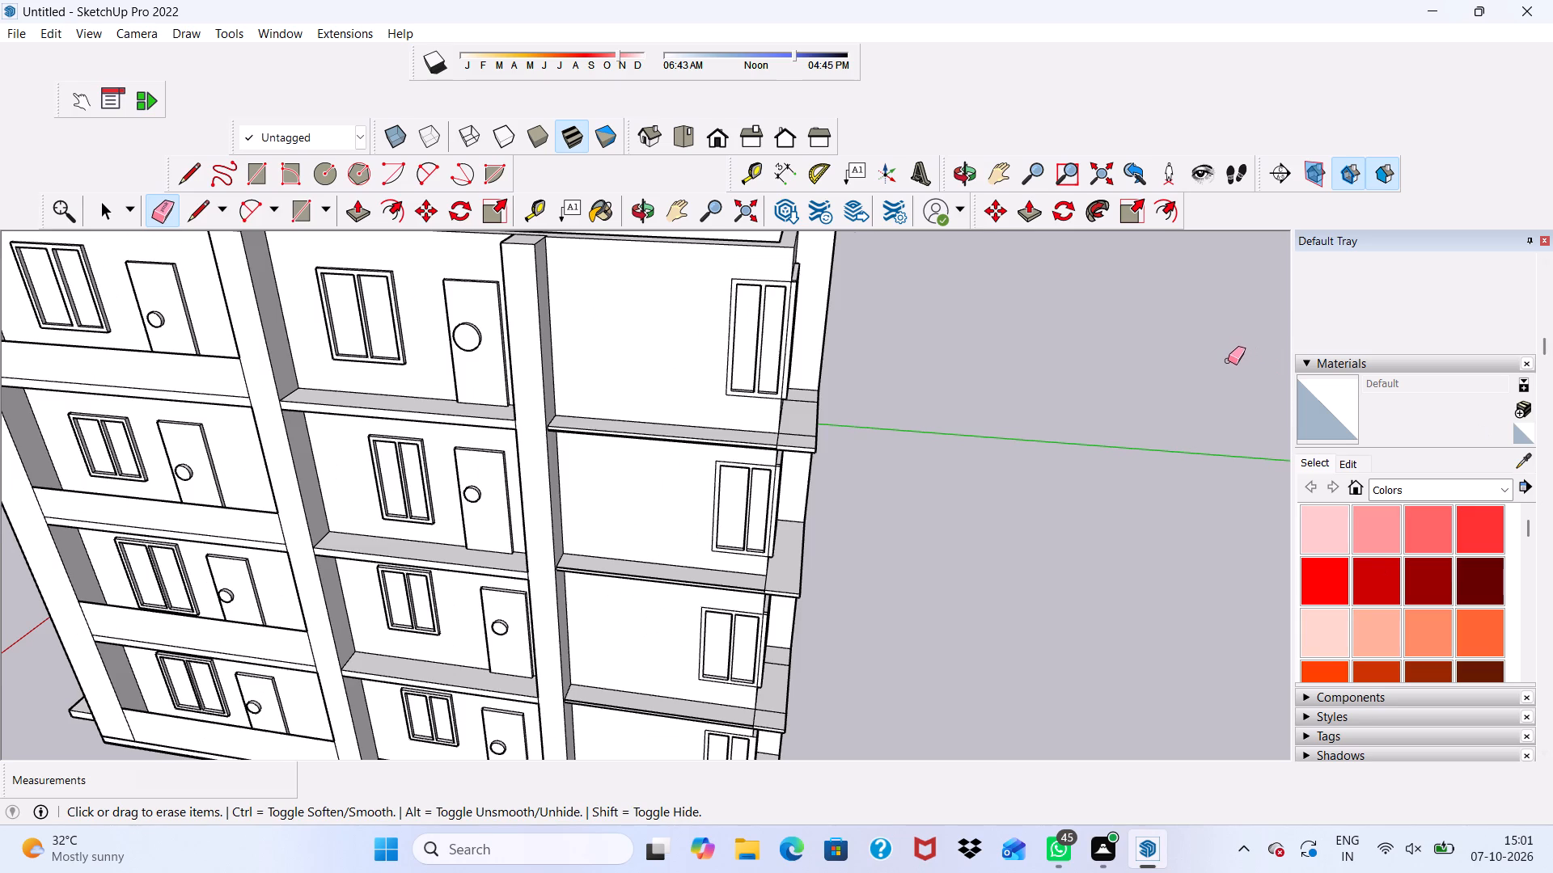
{"action": "middle_click", "coordinate": [1228, 361]}
{"action": "scroll", "coordinate": [1228, 361], "scroll_direction": "down", "scroll_amount": 1}
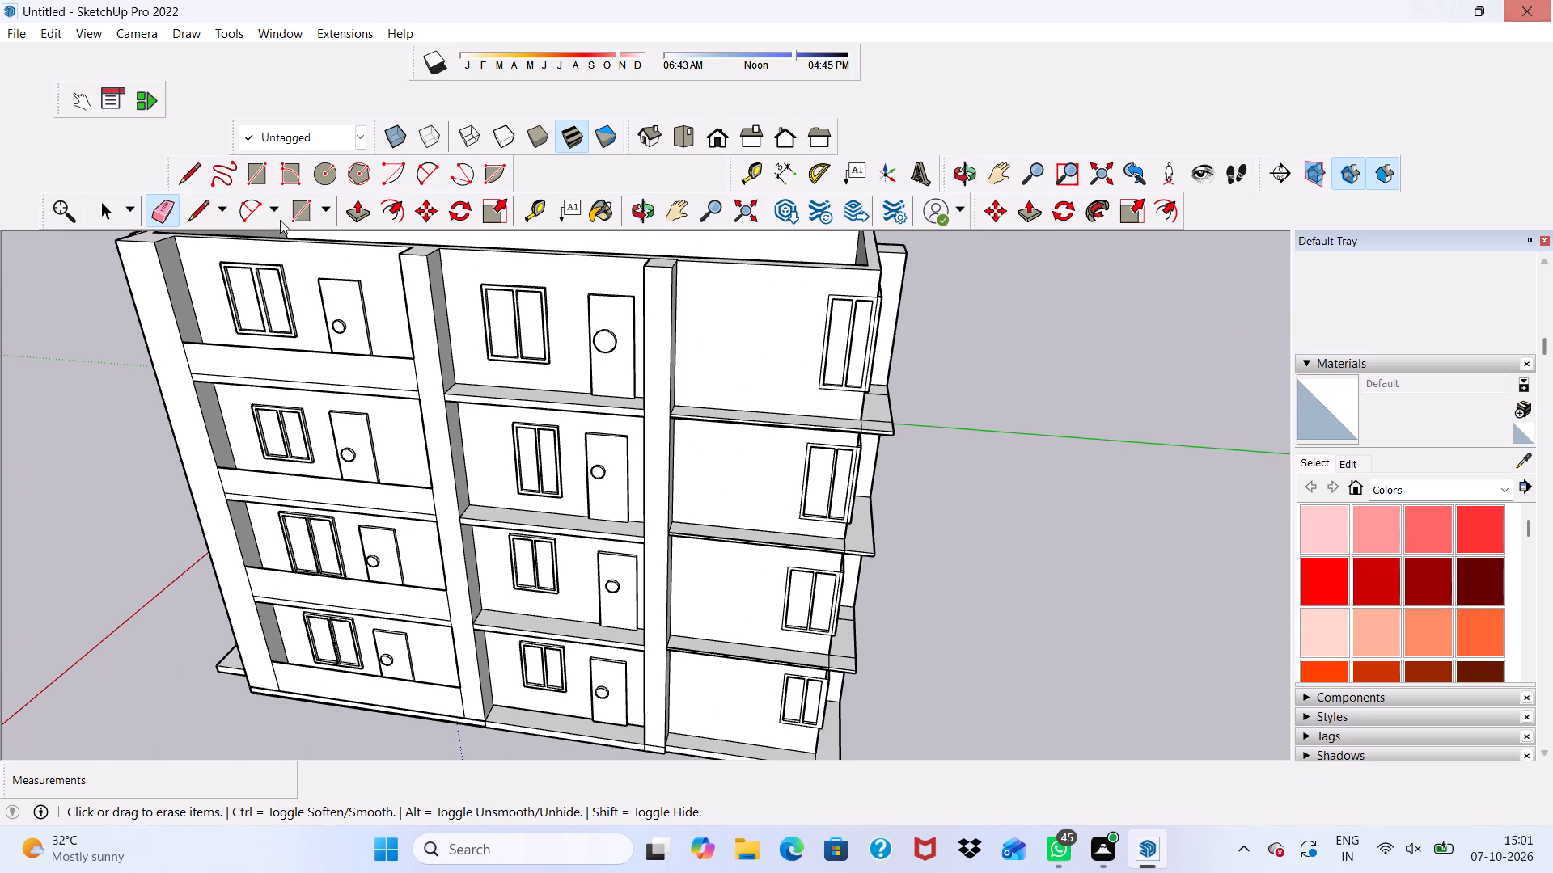
{"action": "scroll", "coordinate": [0, 681], "scroll_direction": "down", "scroll_amount": 1}
{"action": "scroll", "coordinate": [801, 445], "scroll_direction": "up", "scroll_amount": 8}
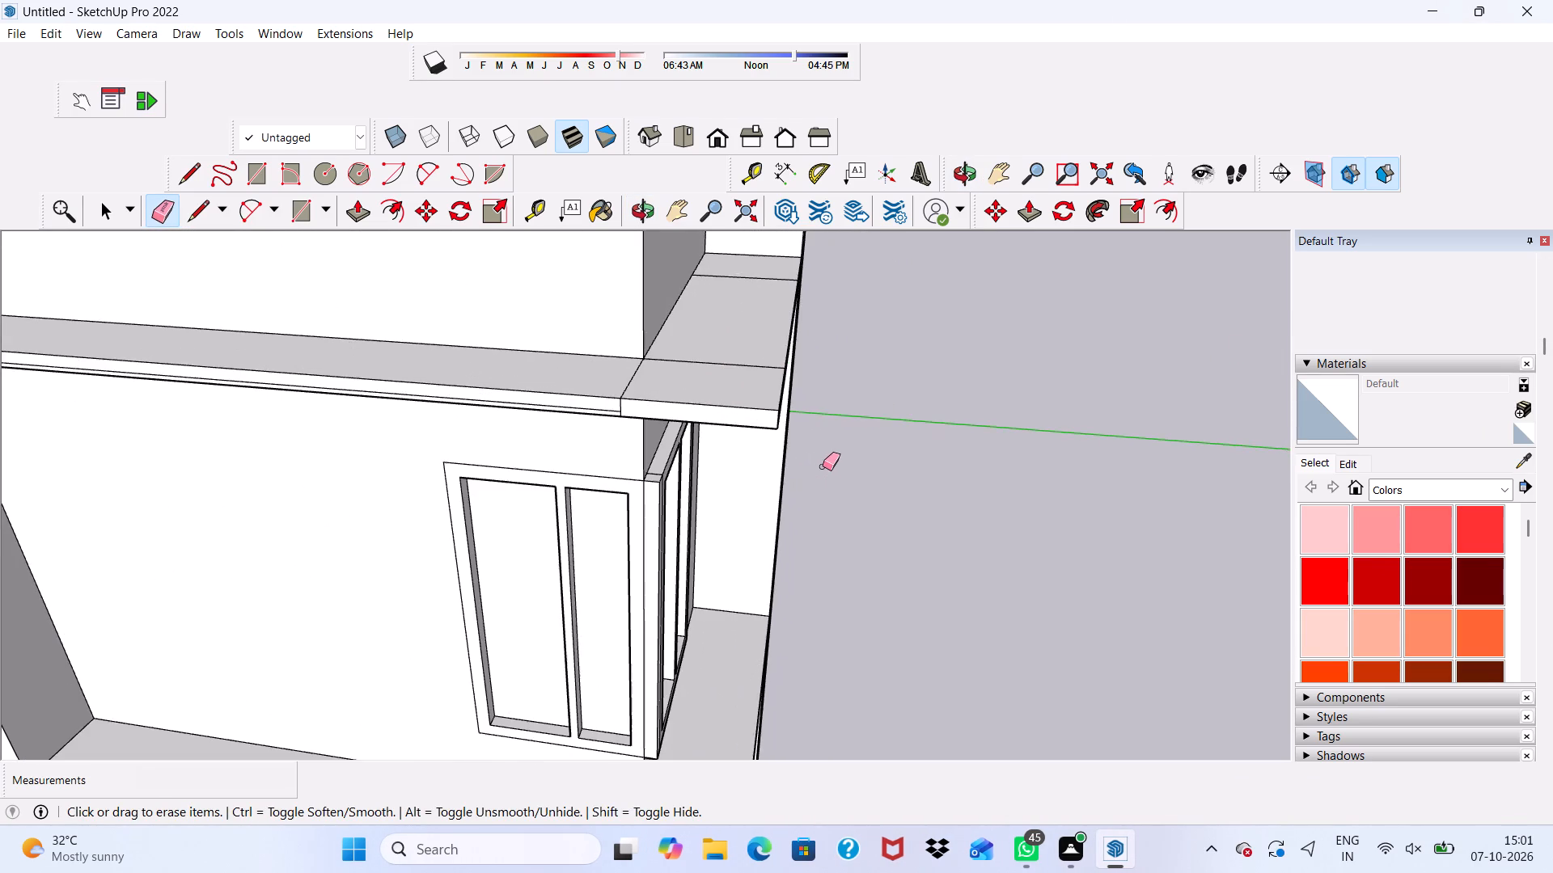
{"action": "middle_click_drag", "start_coordinate": [823, 466], "coordinate": [379, 408]}
{"action": "scroll", "coordinate": [746, 321], "scroll_direction": "up", "scroll_amount": 7}
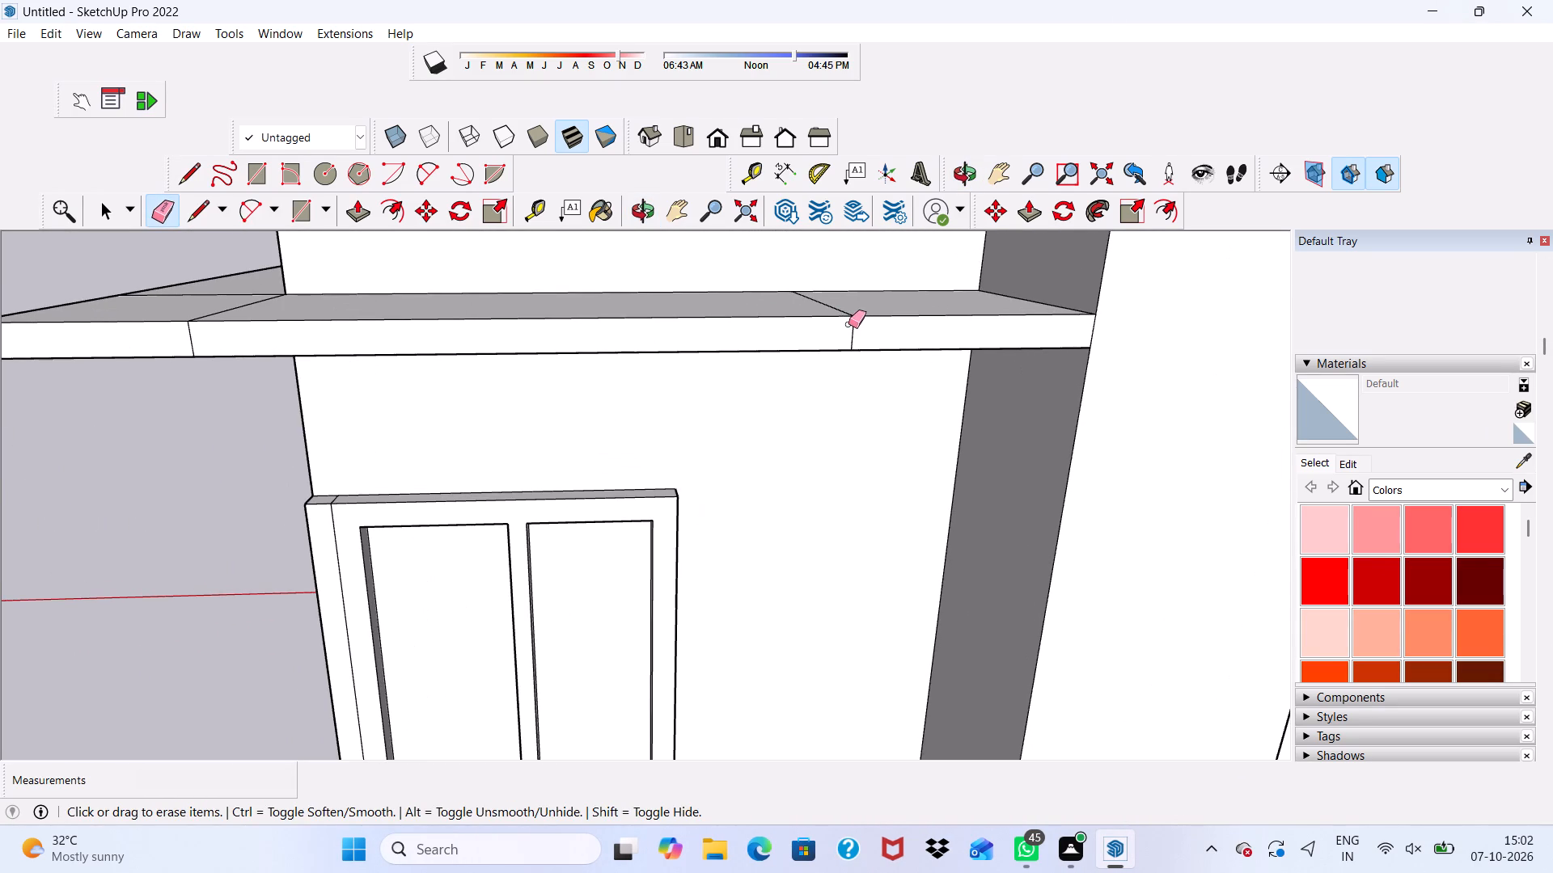
{"action": "left_click_drag", "start_coordinate": [848, 324], "coordinate": [859, 328]}
{"action": "scroll", "coordinate": [781, 293], "scroll_direction": "up", "scroll_amount": 6}
{"action": "left_click_drag", "start_coordinate": [827, 304], "coordinate": [840, 306]}
{"action": "scroll", "coordinate": [839, 304], "scroll_direction": "down", "scroll_amount": 2}
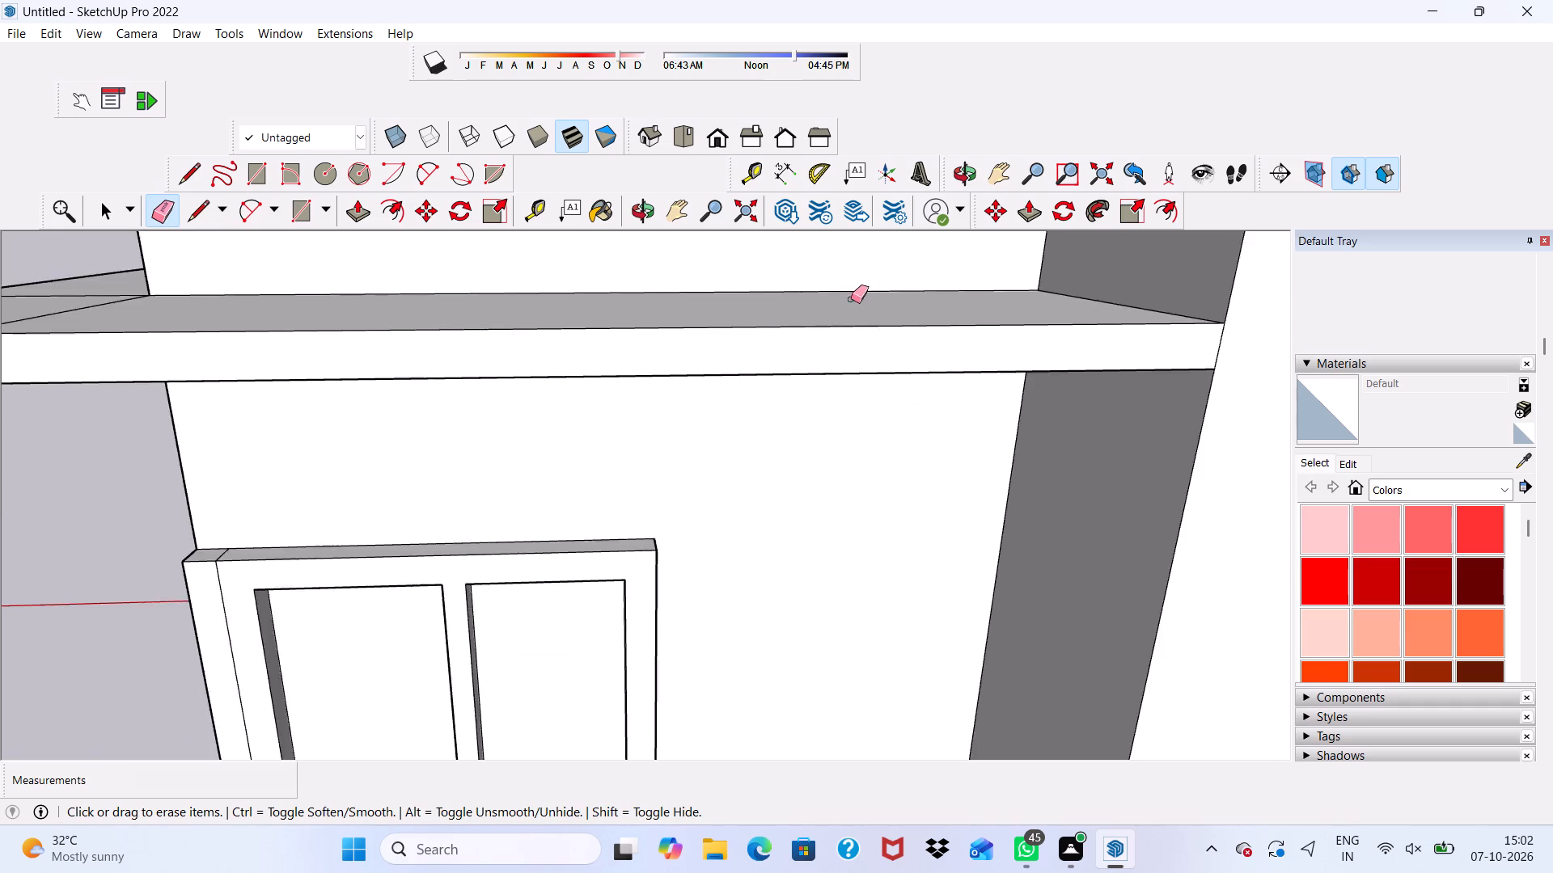
Erase the corner-side seams on the top and outer faces of the ledge above the third-level window, including the seam with the front ledge.
{"action": "scroll", "coordinate": [851, 299], "scroll_direction": "down", "scroll_amount": 10}
{"action": "scroll", "coordinate": [501, 326], "scroll_direction": "up", "scroll_amount": 4}
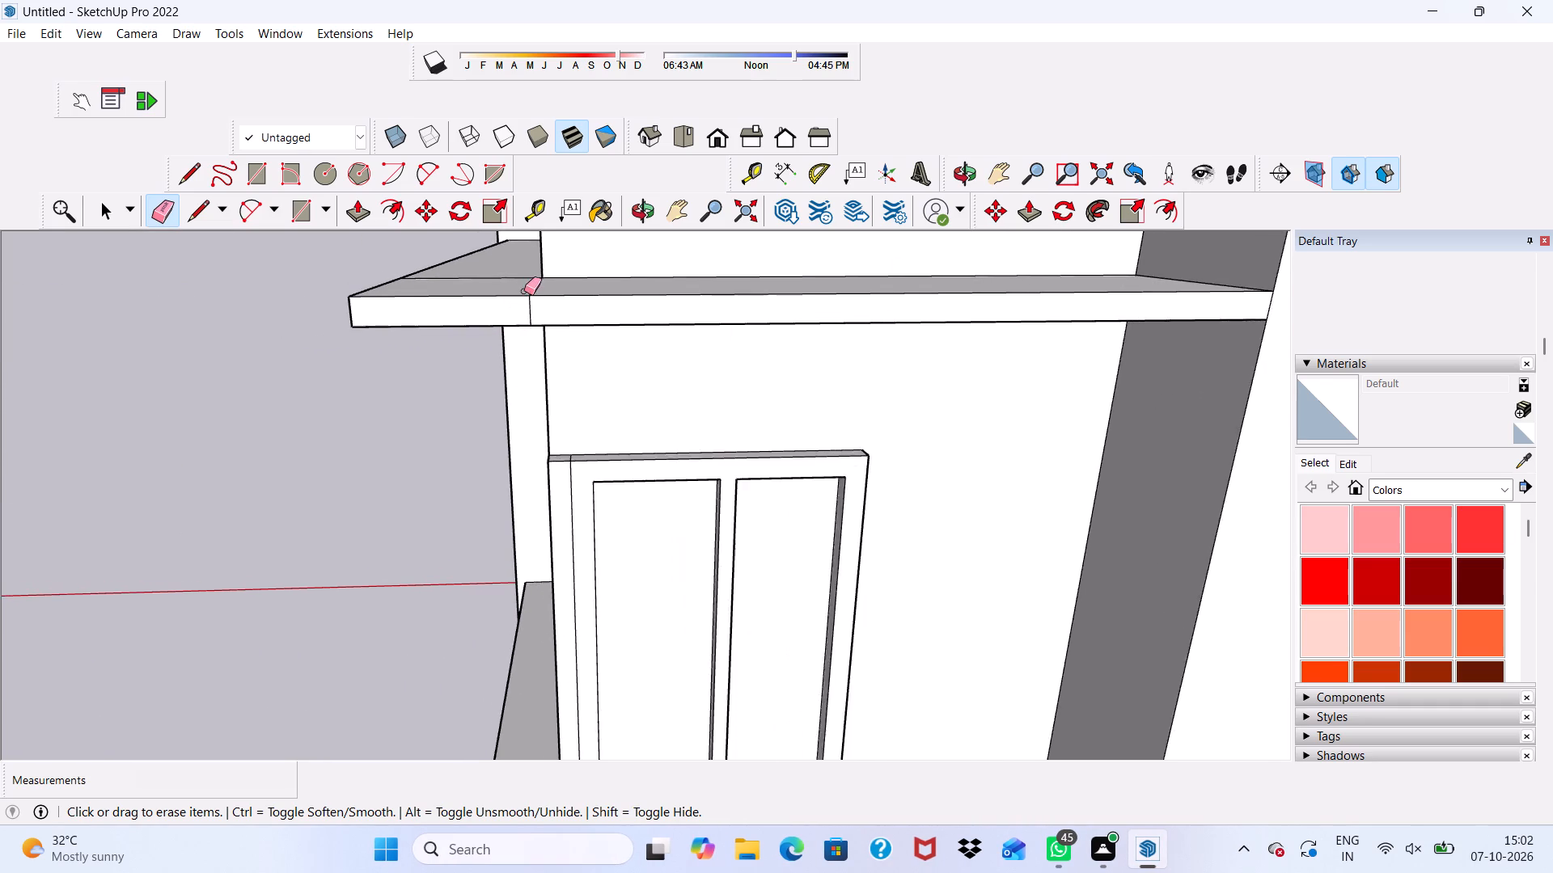
{"action": "scroll", "coordinate": [524, 291], "scroll_direction": "up", "scroll_amount": 3}
{"action": "left_click_drag", "start_coordinate": [527, 280], "coordinate": [542, 287]}
{"action": "scroll", "coordinate": [538, 307], "scroll_direction": "up", "scroll_amount": 2}
{"action": "left_click_drag", "start_coordinate": [534, 312], "coordinate": [527, 318]}
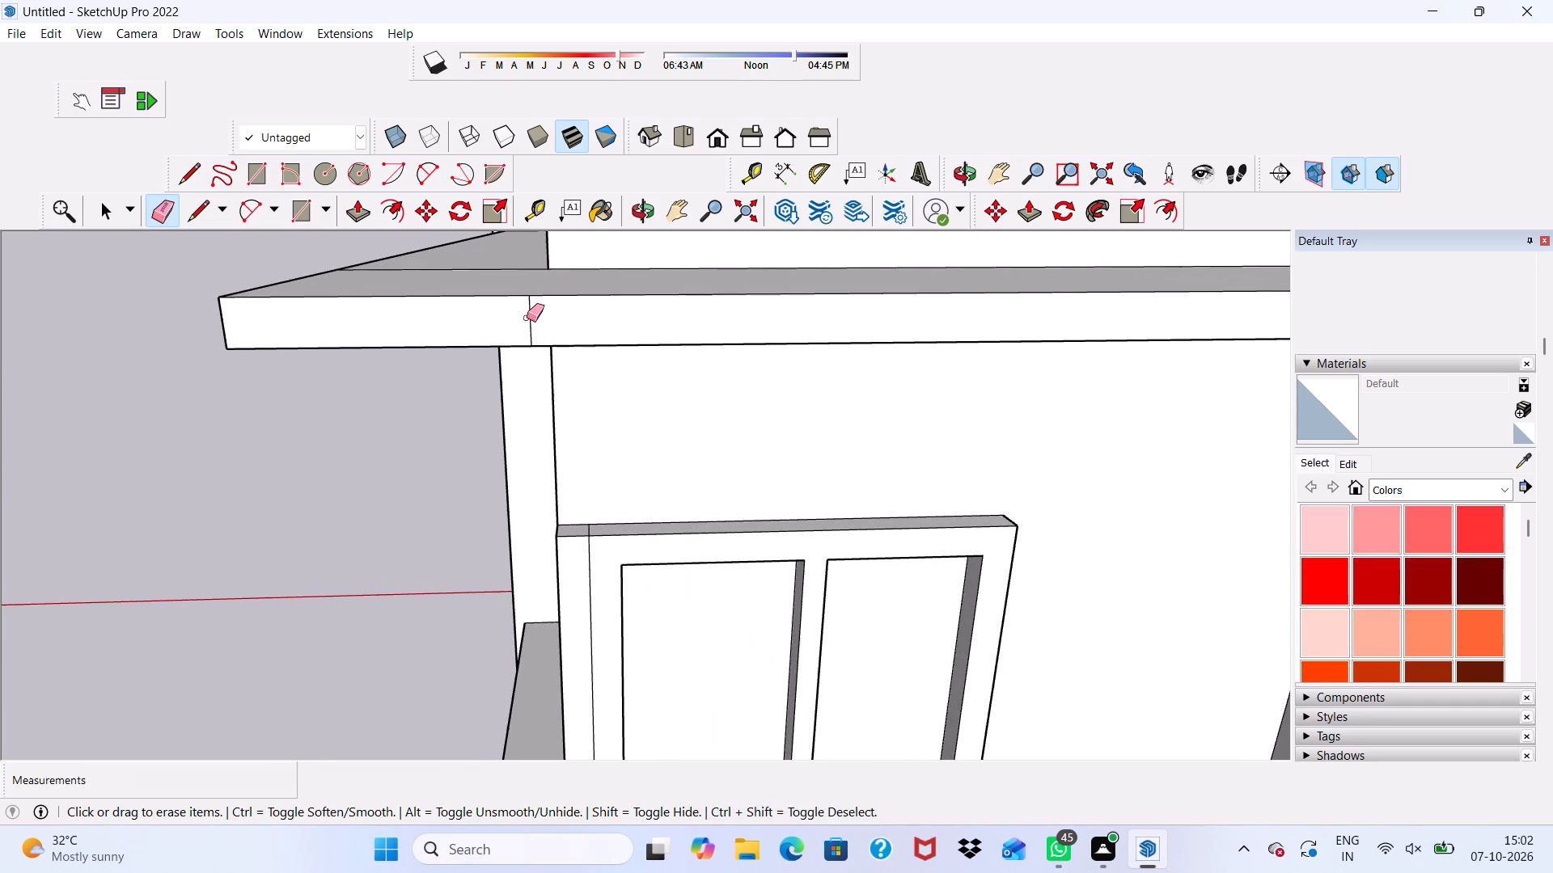
{"action": "left_click_drag", "start_coordinate": [527, 318], "coordinate": [524, 318]}
{"action": "scroll", "coordinate": [505, 272], "scroll_direction": "down", "scroll_amount": 2}
{"action": "middle_click_drag", "start_coordinate": [505, 272], "coordinate": [524, 339]}
{"action": "scroll", "coordinate": [514, 327], "scroll_direction": "up", "scroll_amount": 2}
{"action": "left_click_drag", "start_coordinate": [476, 258], "coordinate": [478, 267]}
{"action": "scroll", "coordinate": [484, 315], "scroll_direction": "down", "scroll_amount": 2}
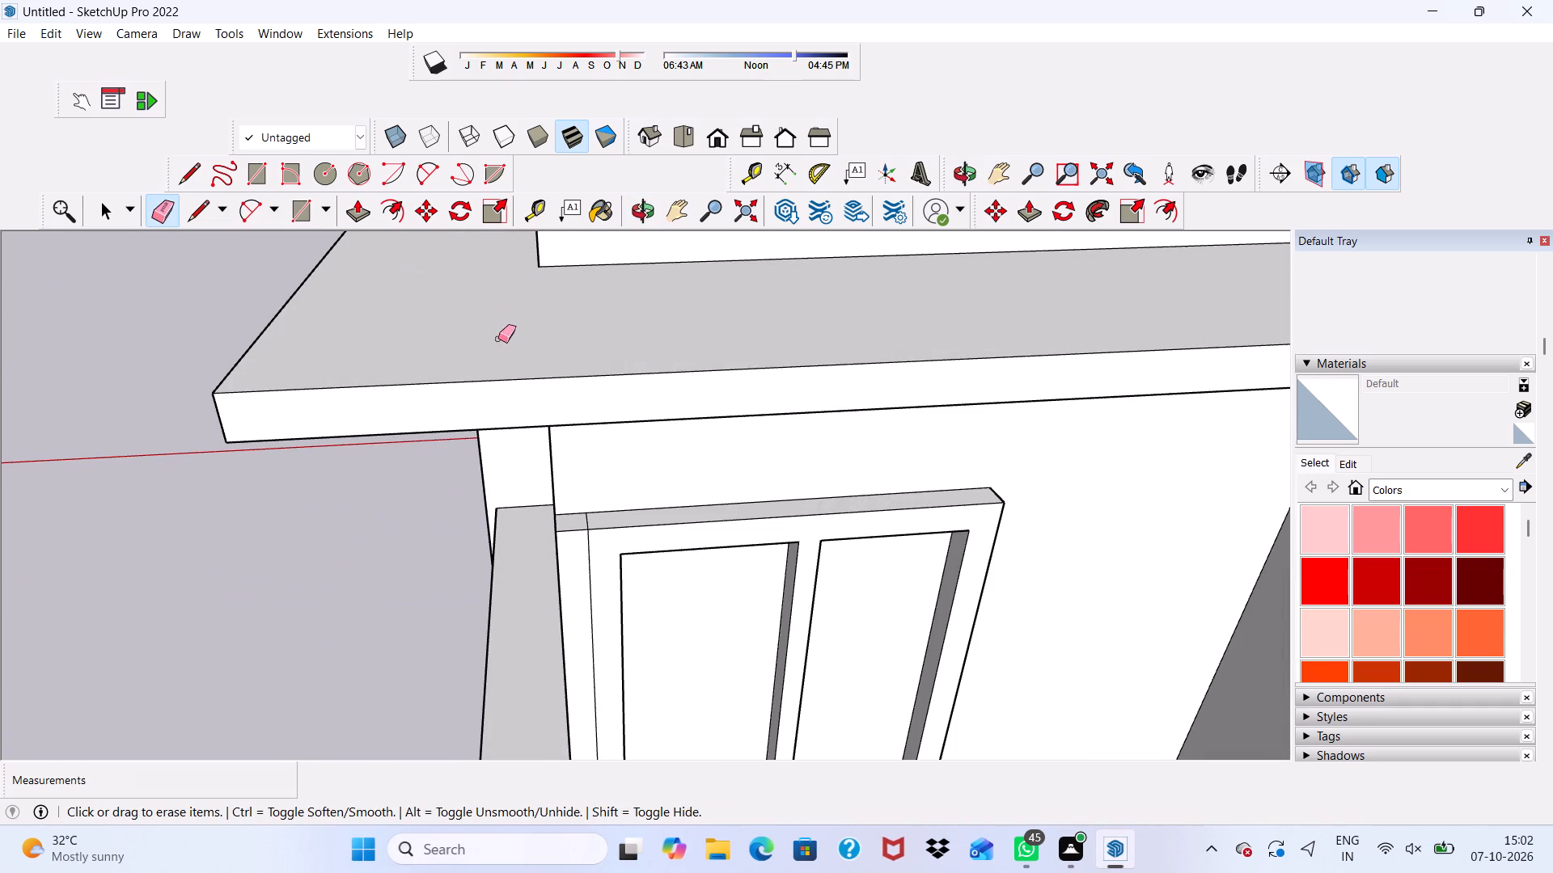
Erase the vertical seam and the horizontal edge on the outer face of the front ledge above the third-level window.
{"action": "scroll", "coordinate": [498, 339], "scroll_direction": "down", "scroll_amount": 2}
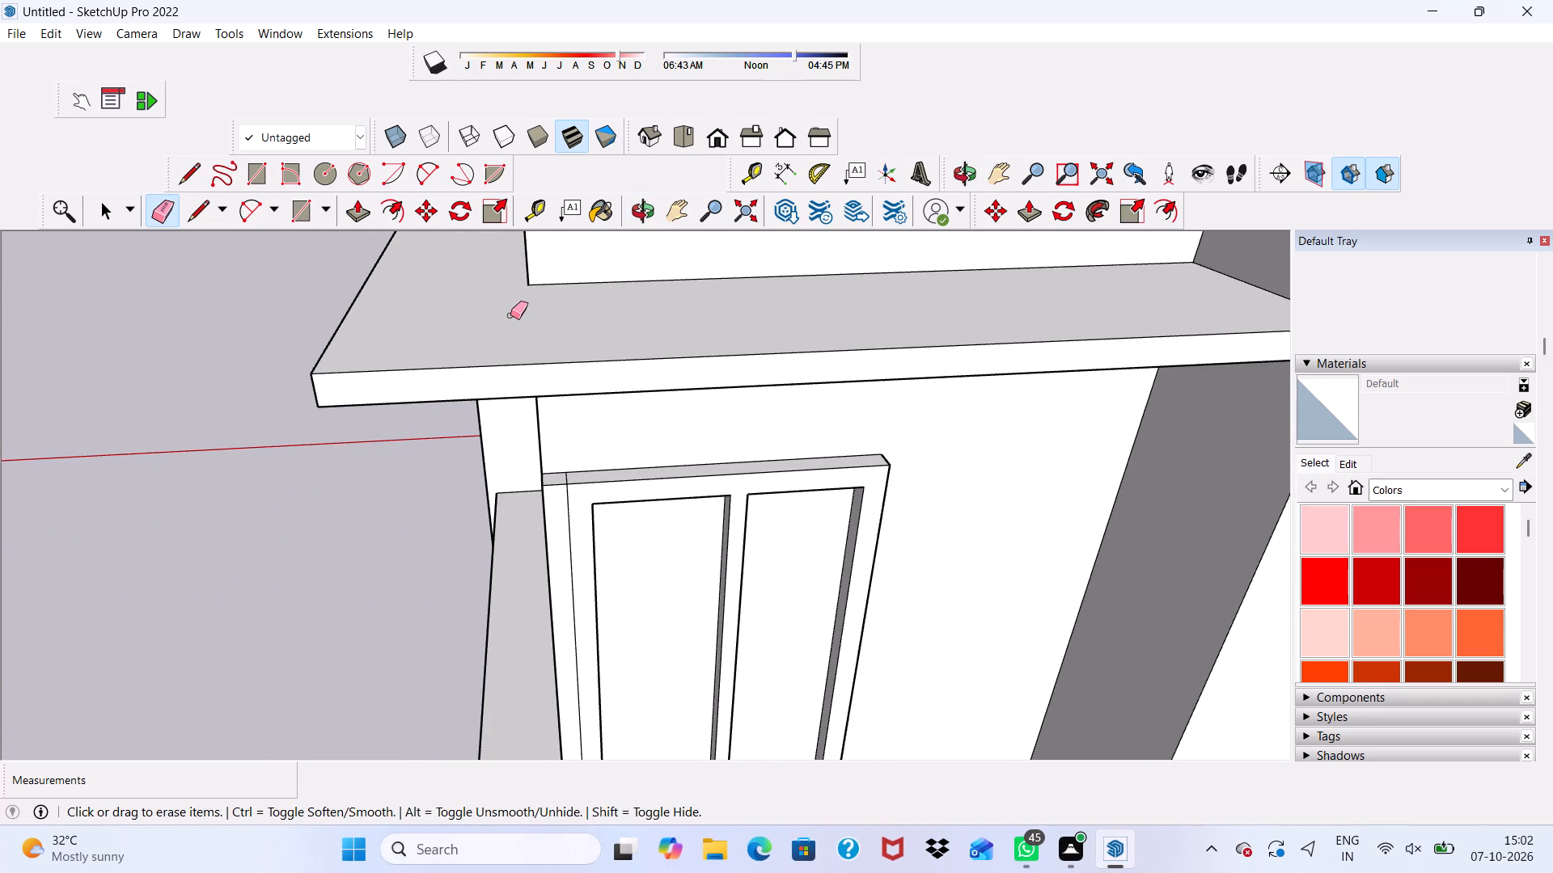
{"action": "scroll", "coordinate": [510, 314], "scroll_direction": "down", "scroll_amount": 3}
{"action": "middle_click_drag", "start_coordinate": [533, 352], "coordinate": [599, 329]}
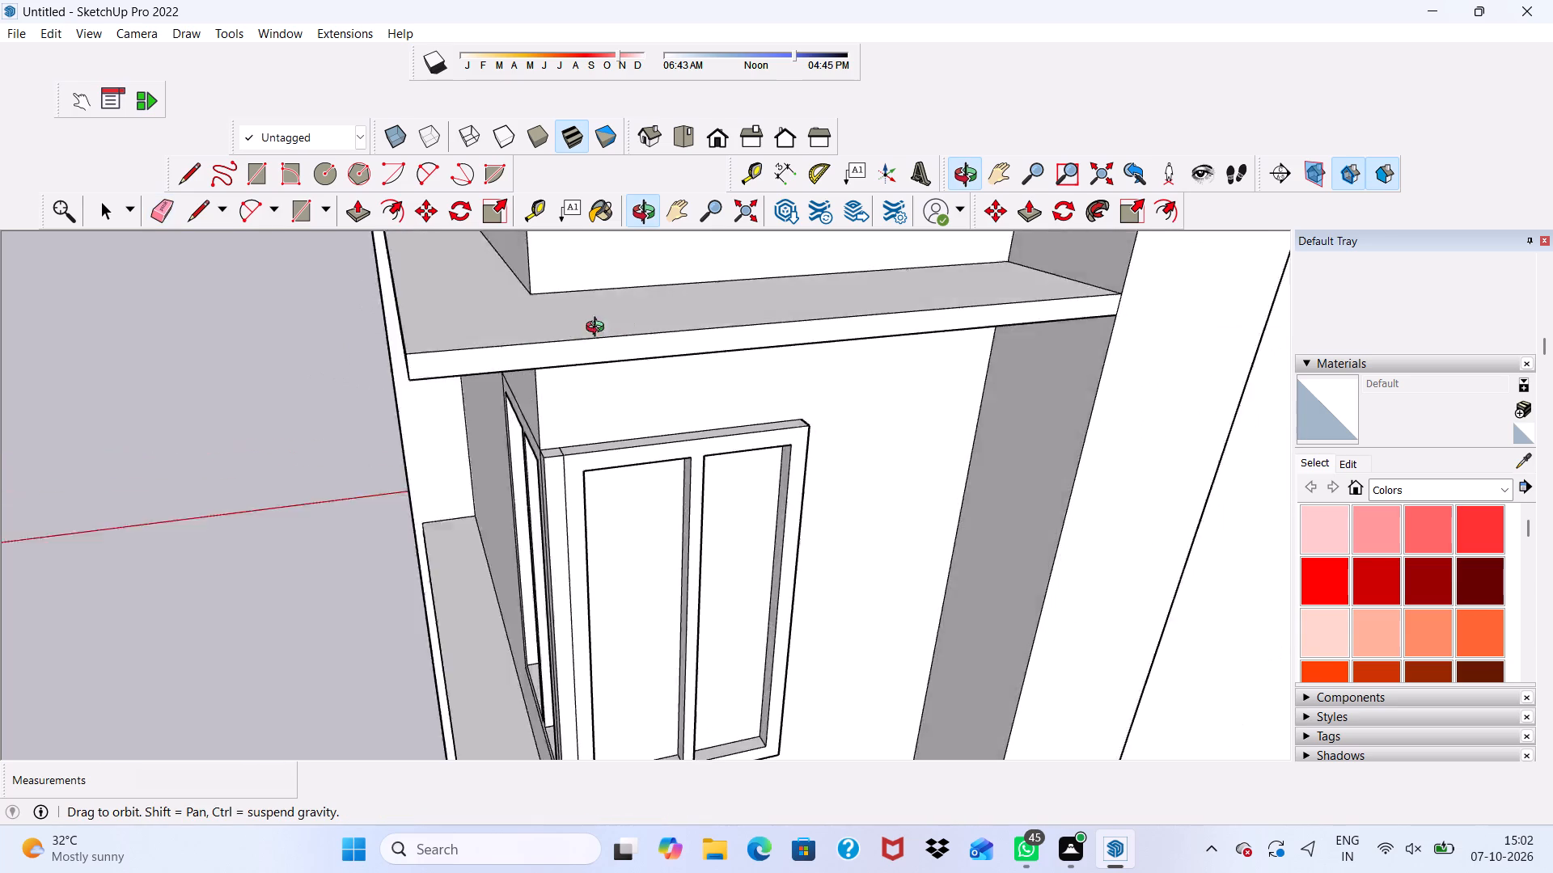
{"action": "middle_click_drag", "start_coordinate": [599, 329], "coordinate": [743, 278]}
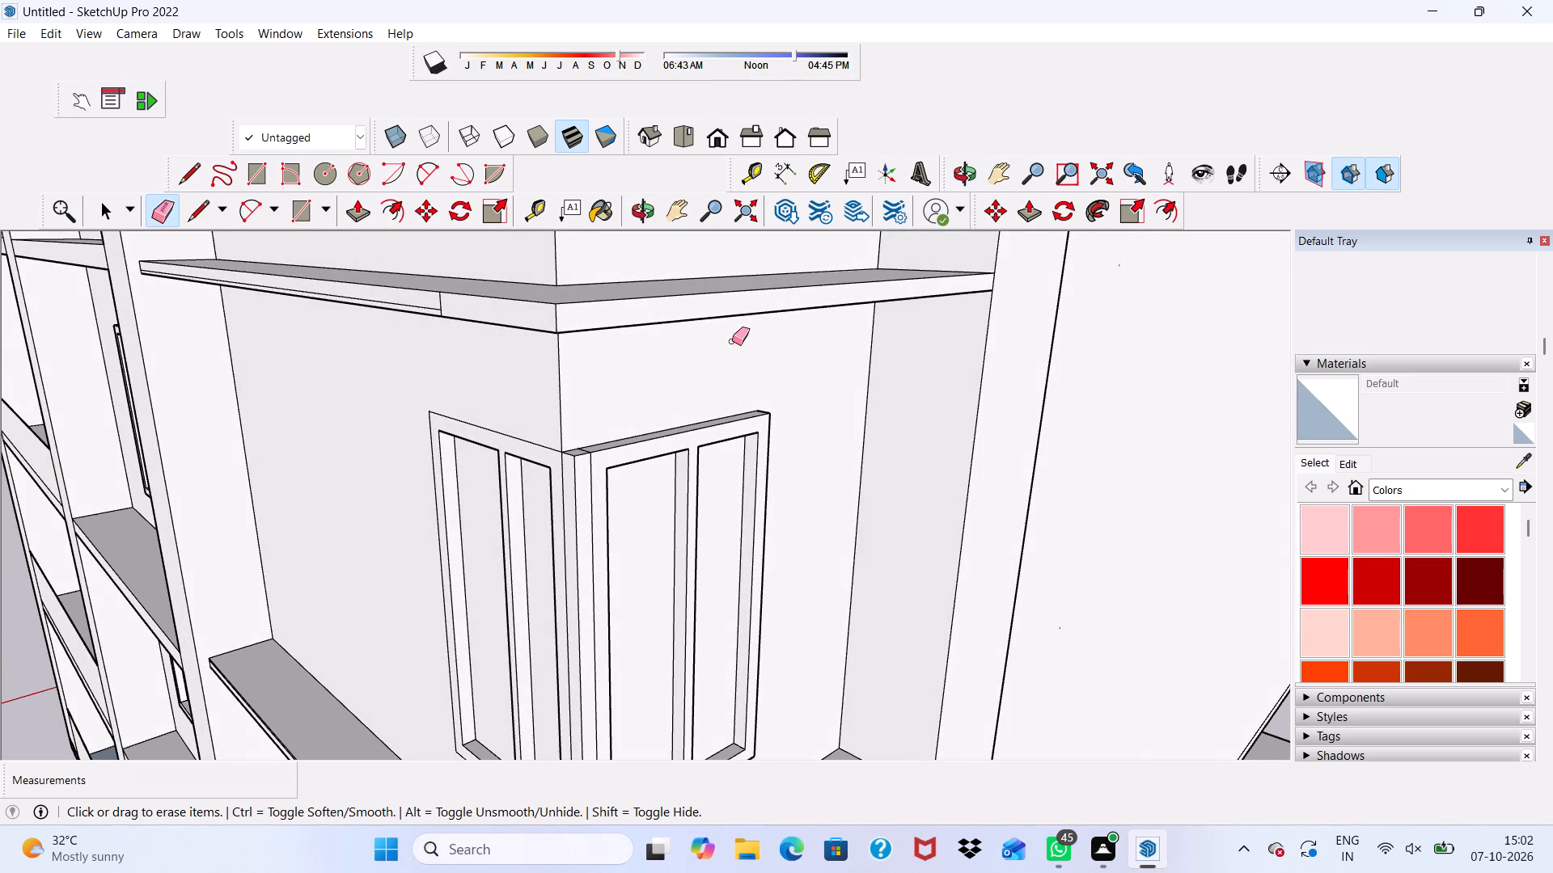
{"action": "scroll", "coordinate": [732, 351], "scroll_direction": "down", "scroll_amount": 3}
{"action": "scroll", "coordinate": [571, 368], "scroll_direction": "up", "scroll_amount": 7}
{"action": "scroll", "coordinate": [598, 298], "scroll_direction": "up", "scroll_amount": 4}
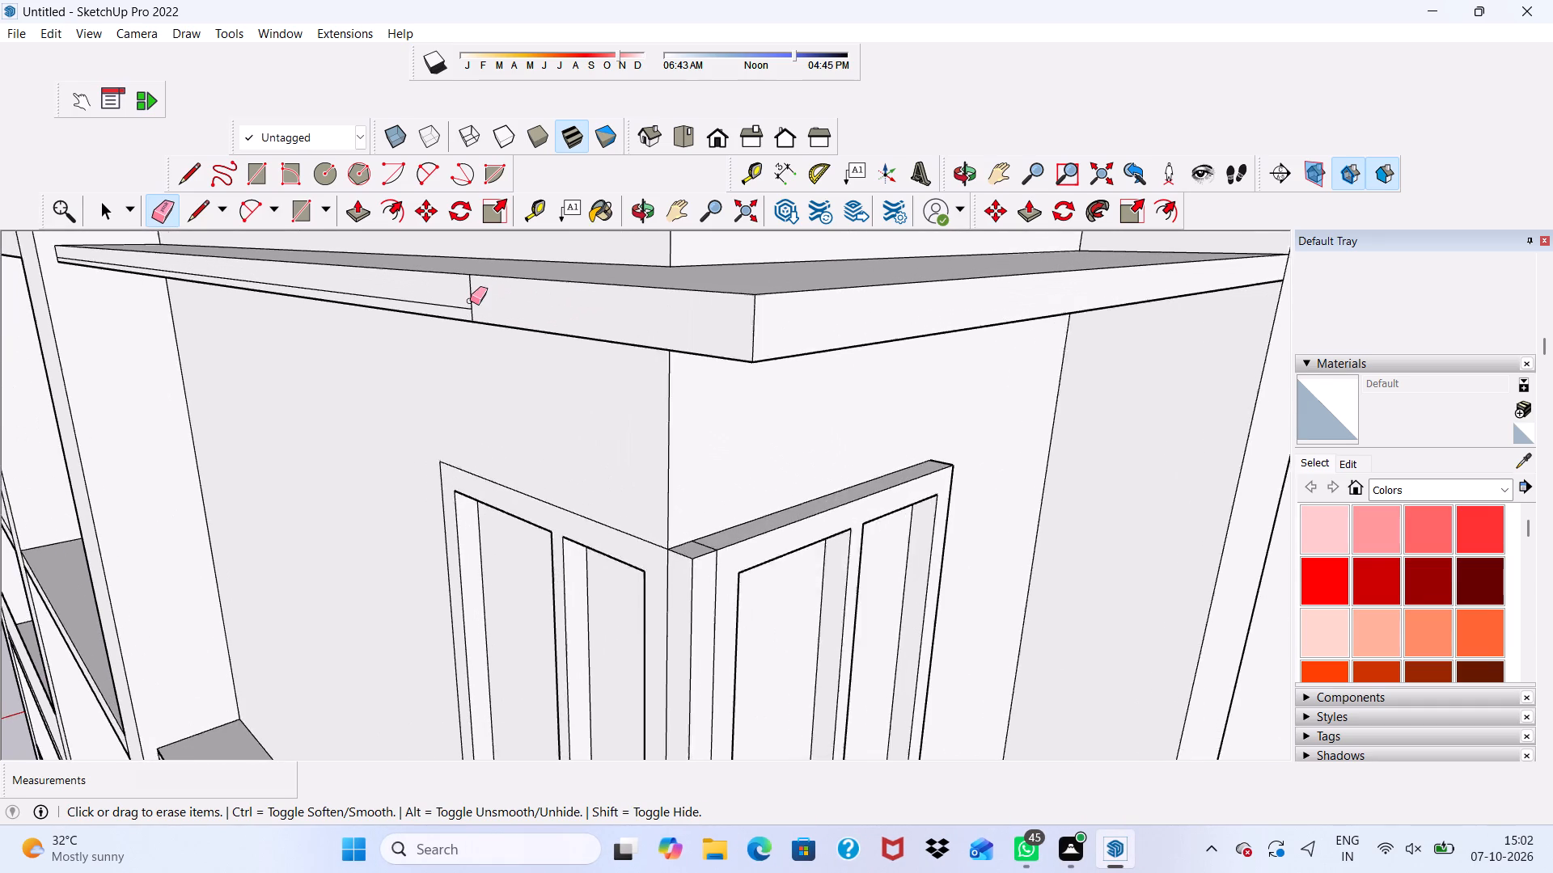
{"action": "scroll", "coordinate": [470, 301], "scroll_direction": "up", "scroll_amount": 2}
{"action": "left_click_drag", "start_coordinate": [465, 299], "coordinate": [471, 317]}
{"action": "left_click_drag", "start_coordinate": [468, 290], "coordinate": [469, 273]}
{"action": "scroll", "coordinate": [467, 267], "scroll_direction": "down", "scroll_amount": 10}
{"action": "middle_click_drag", "start_coordinate": [532, 305], "coordinate": [595, 332]}
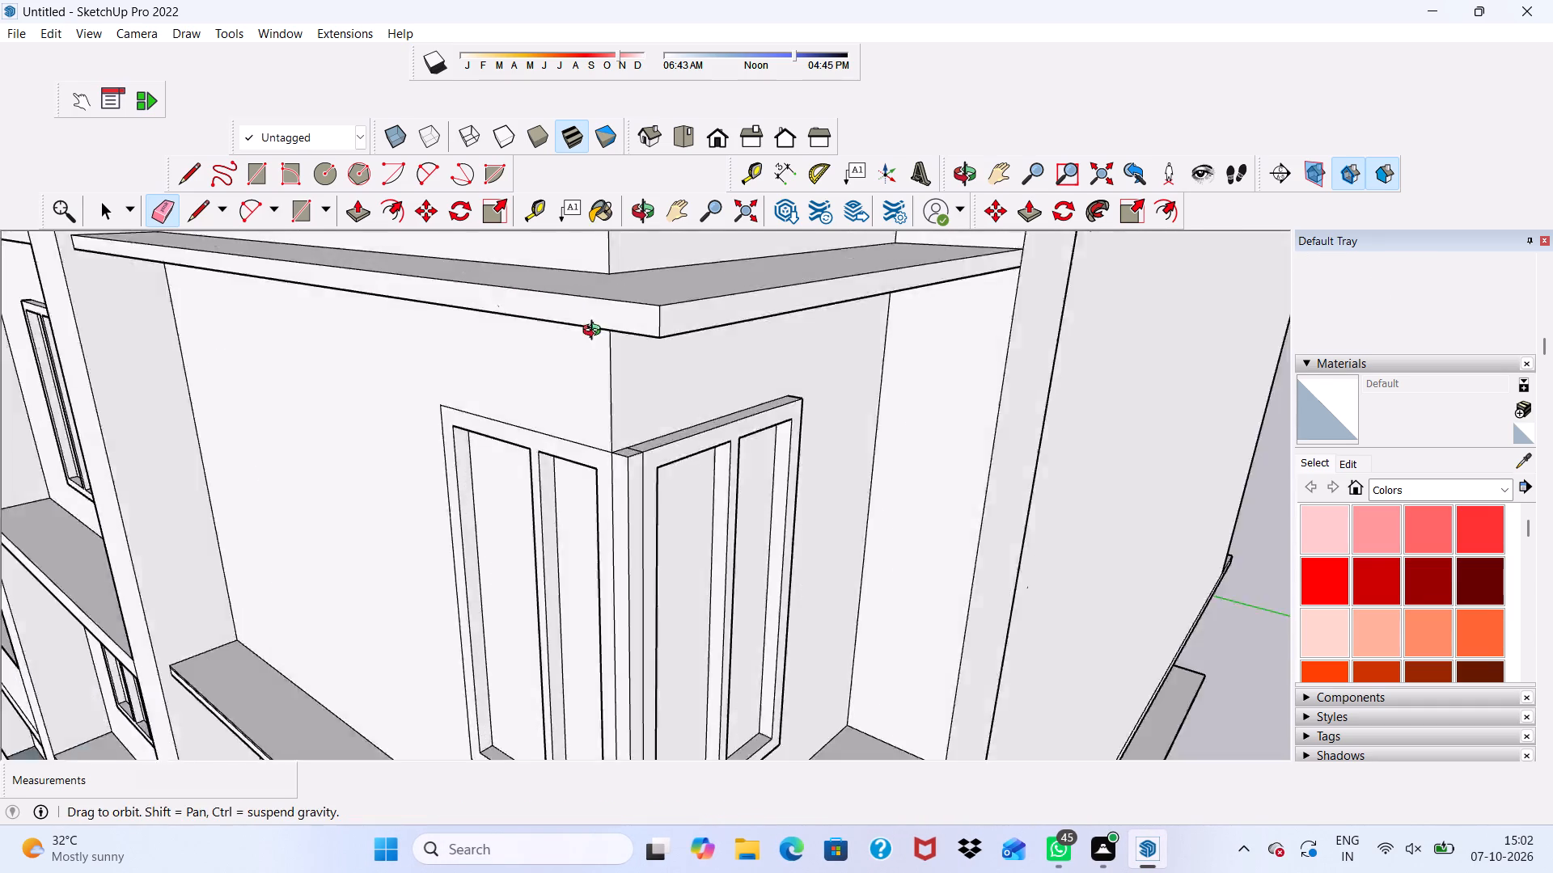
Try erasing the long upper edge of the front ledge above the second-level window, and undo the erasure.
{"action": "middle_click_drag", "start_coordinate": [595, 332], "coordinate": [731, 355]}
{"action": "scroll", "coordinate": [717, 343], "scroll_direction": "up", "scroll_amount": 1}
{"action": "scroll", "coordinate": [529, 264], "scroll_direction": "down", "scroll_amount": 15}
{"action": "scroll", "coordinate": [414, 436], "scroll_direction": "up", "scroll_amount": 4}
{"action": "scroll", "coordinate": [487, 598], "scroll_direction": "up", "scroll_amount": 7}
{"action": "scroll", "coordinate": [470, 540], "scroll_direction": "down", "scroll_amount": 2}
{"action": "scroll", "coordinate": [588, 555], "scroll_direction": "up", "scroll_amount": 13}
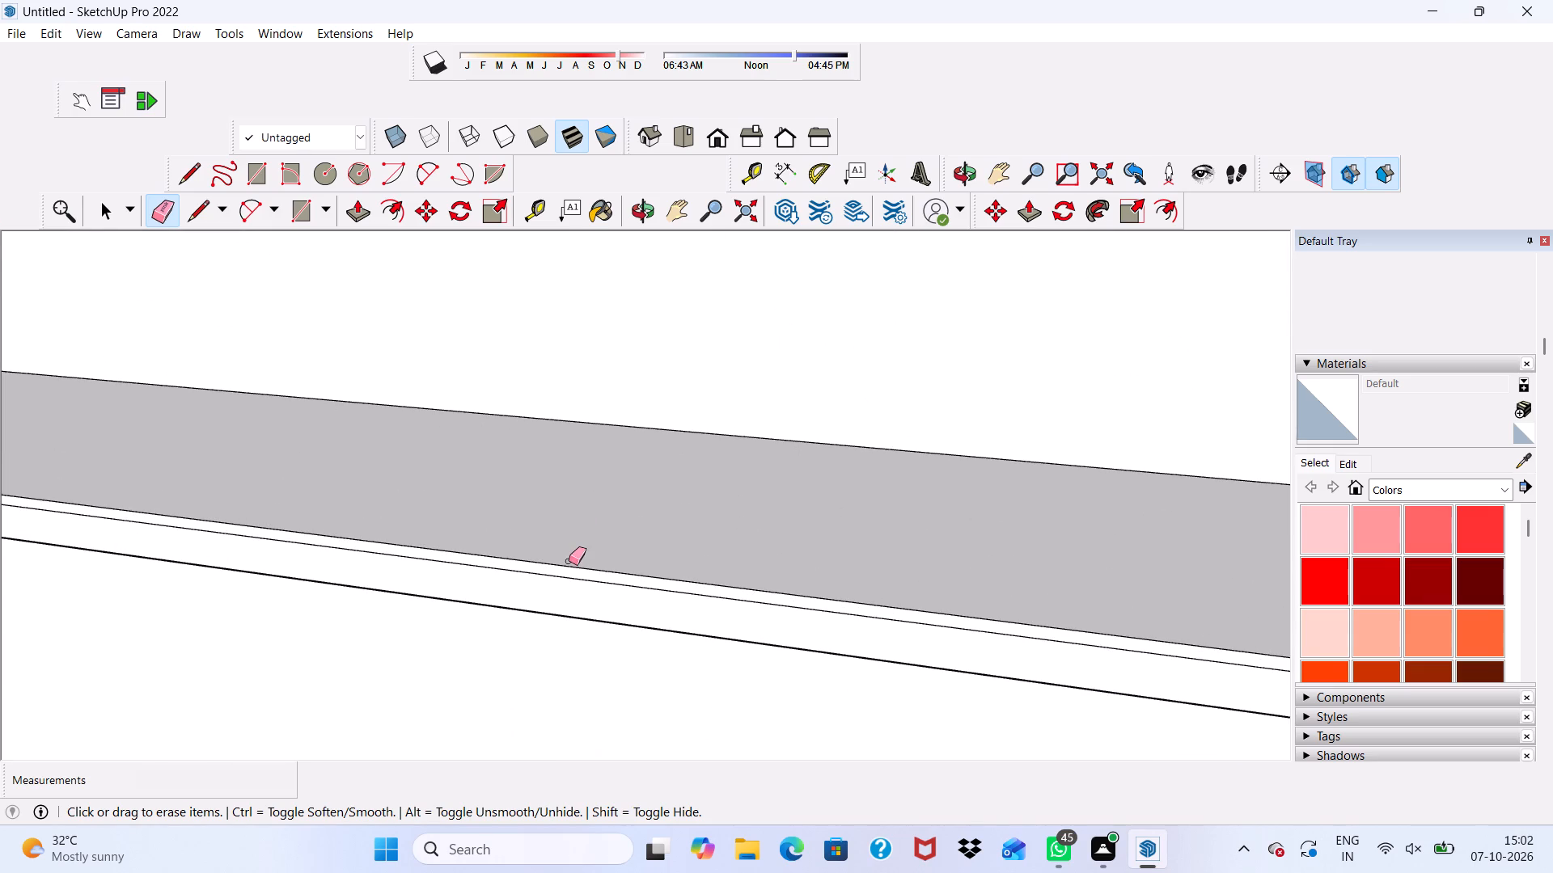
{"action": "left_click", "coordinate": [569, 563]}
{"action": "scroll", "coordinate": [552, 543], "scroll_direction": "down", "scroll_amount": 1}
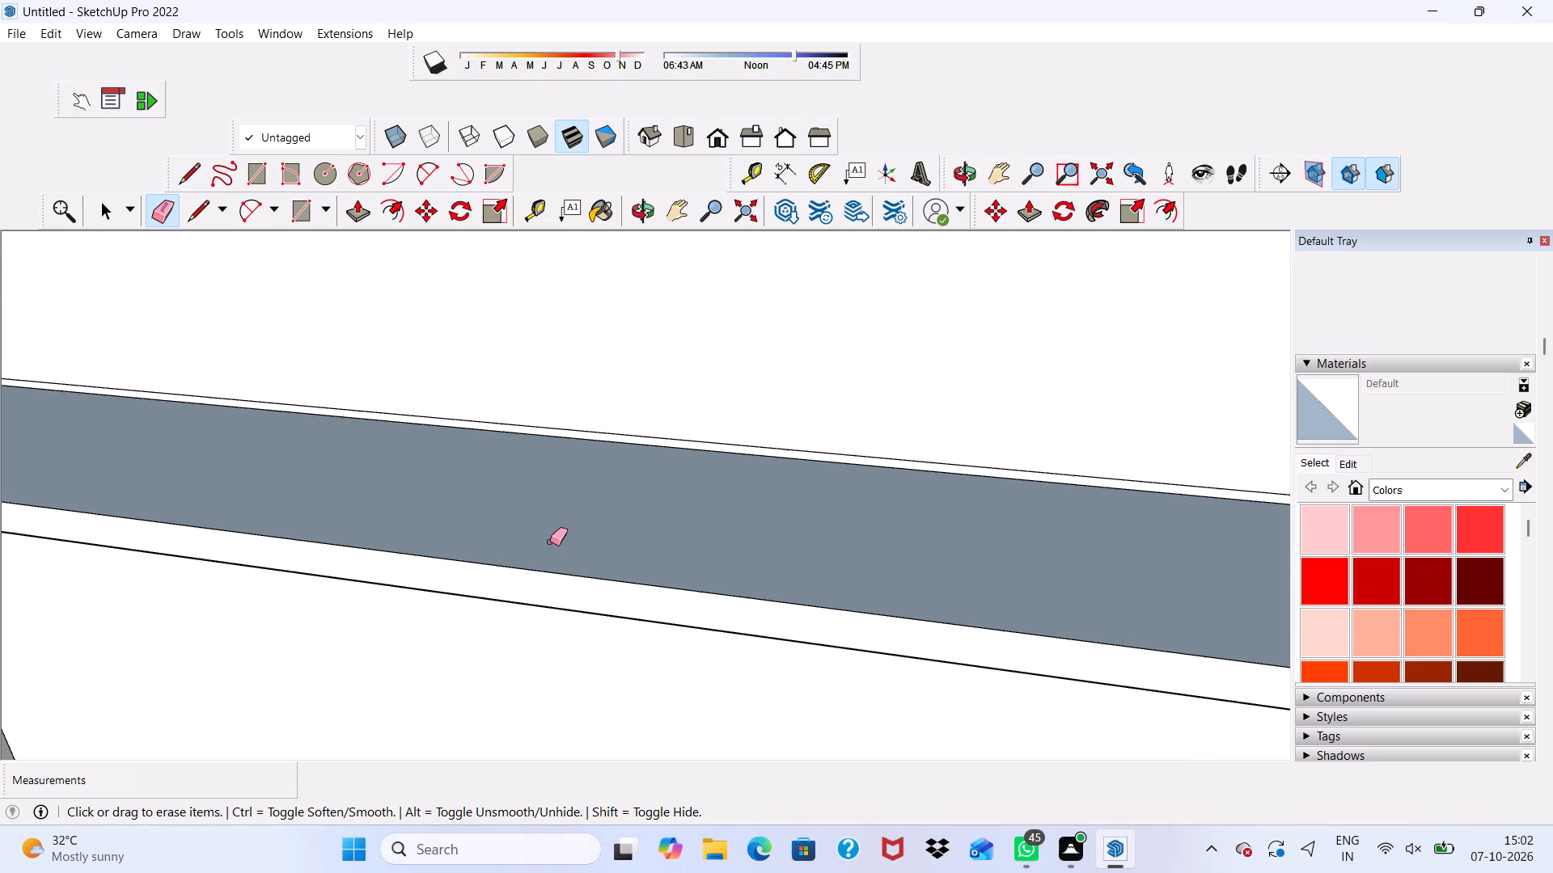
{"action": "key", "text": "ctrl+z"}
Erase the corner seams on the top and outer faces and the long horizontal edge on the front ledge above the second-level window.
{"action": "scroll", "coordinate": [548, 494], "scroll_direction": "down", "scroll_amount": 11}
{"action": "scroll", "coordinate": [716, 534], "scroll_direction": "down", "scroll_amount": 1}
{"action": "scroll", "coordinate": [936, 526], "scroll_direction": "up", "scroll_amount": 3}
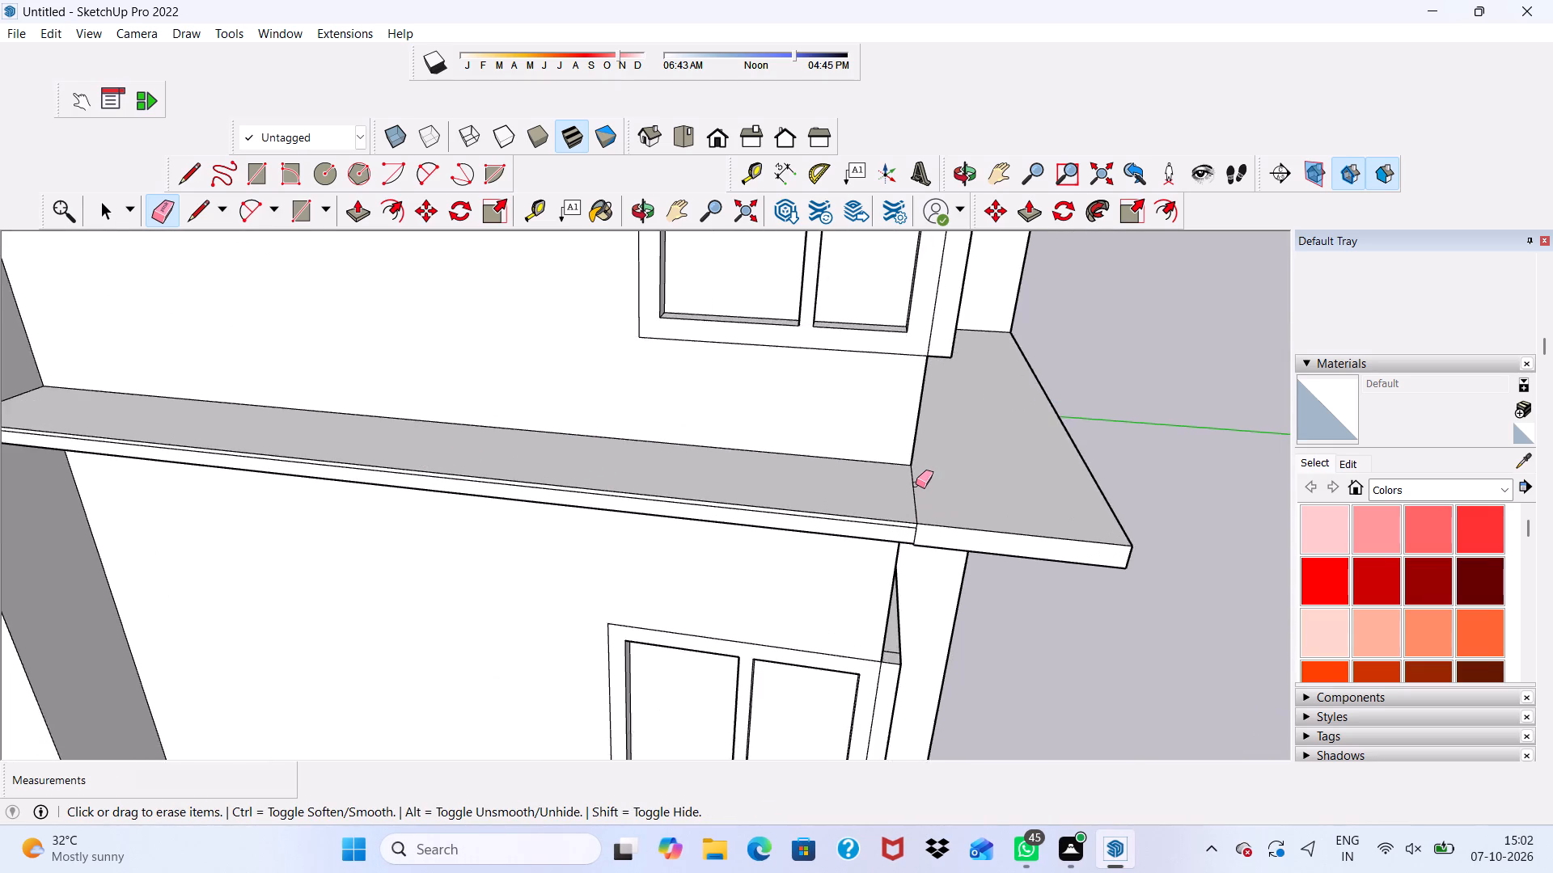
{"action": "scroll", "coordinate": [916, 484], "scroll_direction": "up", "scroll_amount": 3}
{"action": "left_click_drag", "start_coordinate": [915, 486], "coordinate": [908, 502]}
{"action": "scroll", "coordinate": [932, 550], "scroll_direction": "up", "scroll_amount": 9}
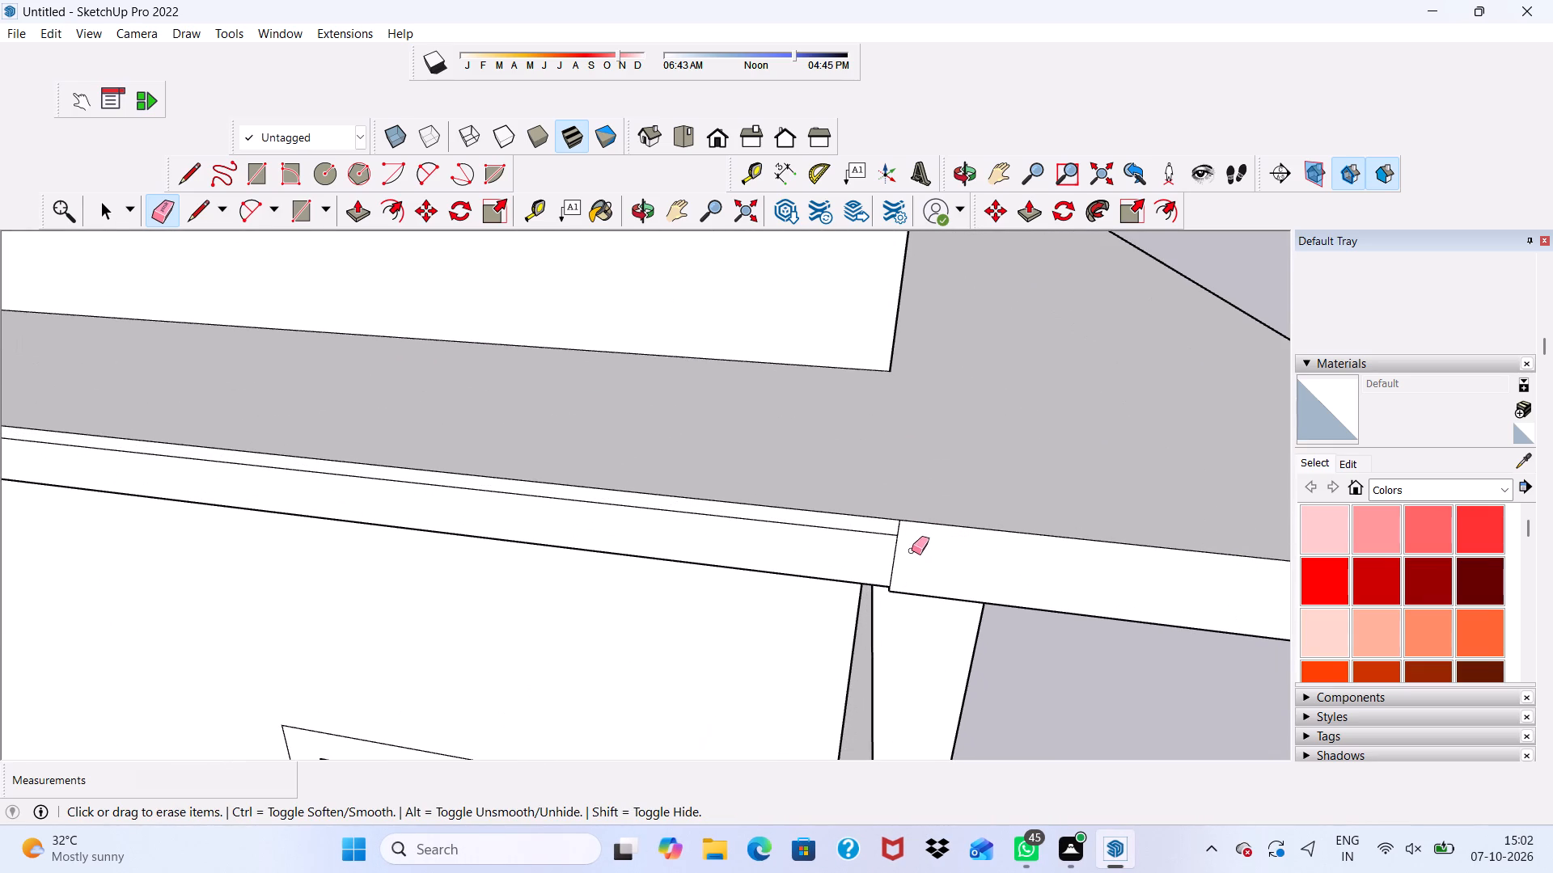
{"action": "left_click_drag", "start_coordinate": [903, 550], "coordinate": [875, 550]}
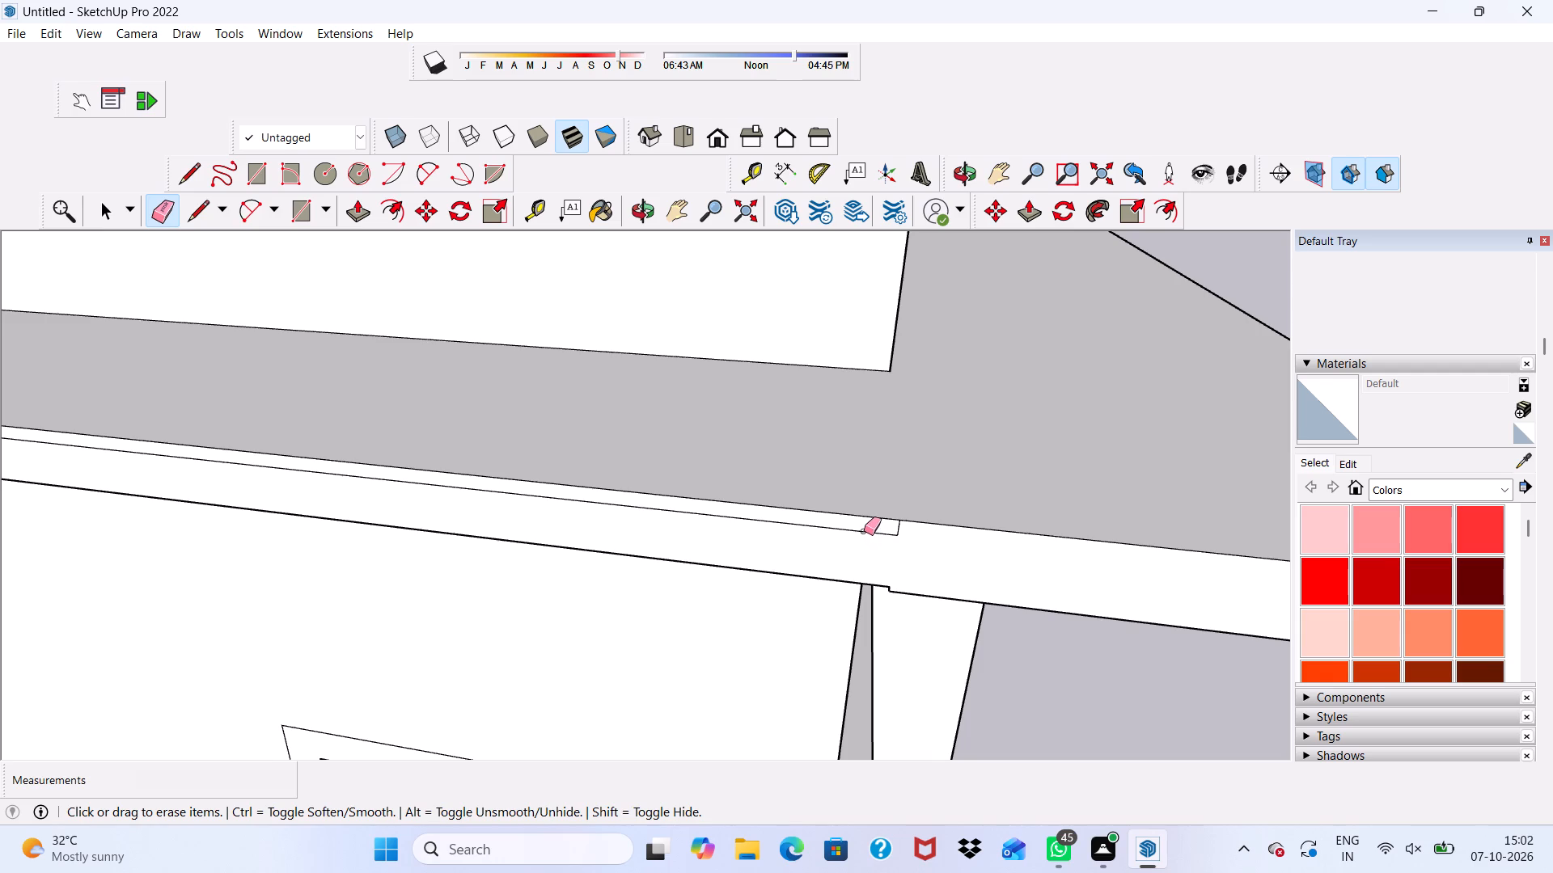
{"action": "left_click", "coordinate": [864, 530]}
{"action": "scroll", "coordinate": [870, 532], "scroll_direction": "up", "scroll_amount": 4}
{"action": "left_click_drag", "start_coordinate": [906, 531], "coordinate": [924, 521]}
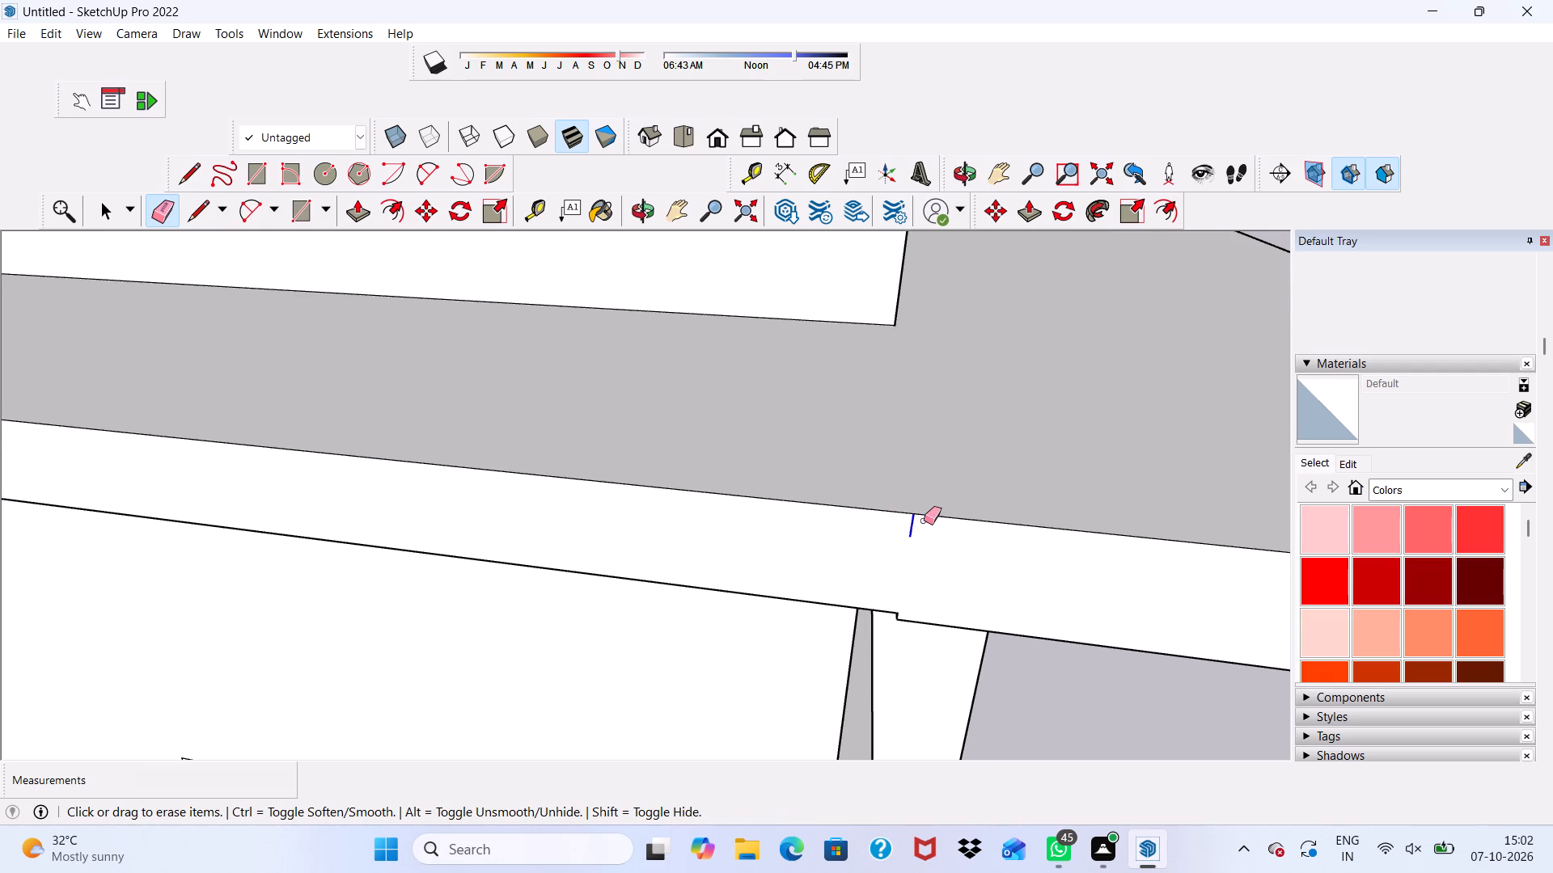
{"action": "scroll", "coordinate": [913, 525], "scroll_direction": "down", "scroll_amount": 10}
Push/Pull the underside of the front ledge above the second-level window about 3/16" to sit flush with the side-wall ledge's underside.
{"action": "middle_click_drag", "start_coordinate": [889, 538], "coordinate": [982, 310]}
{"action": "scroll", "coordinate": [898, 384], "scroll_direction": "up", "scroll_amount": 2}
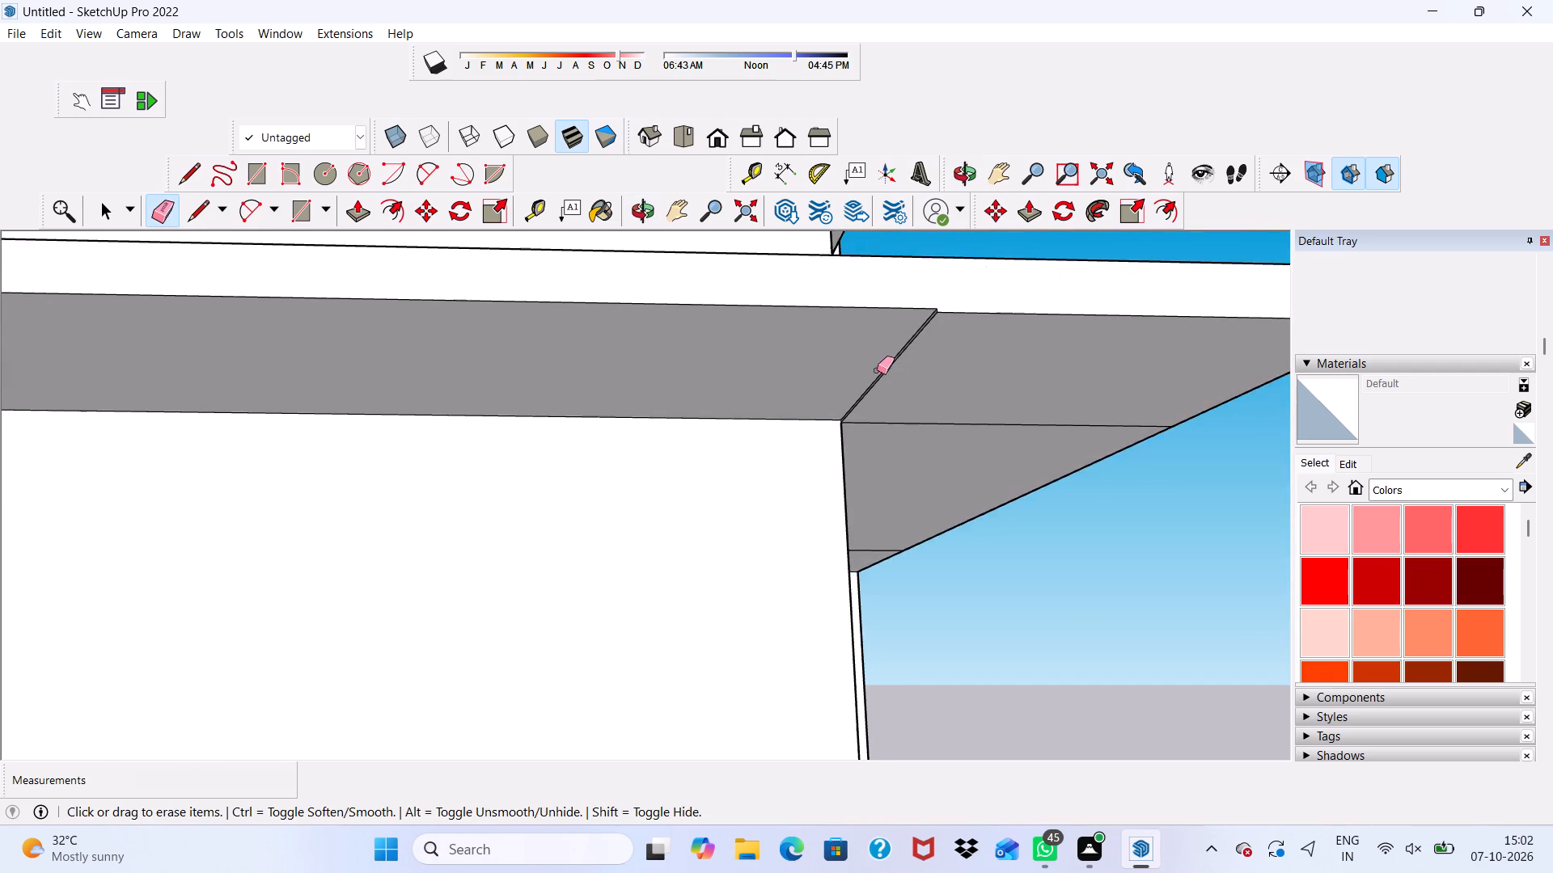
{"action": "scroll", "coordinate": [877, 370], "scroll_direction": "up", "scroll_amount": 3}
{"action": "middle_click_drag", "start_coordinate": [876, 369], "coordinate": [954, 376]}
{"action": "scroll", "coordinate": [957, 377], "scroll_direction": "up", "scroll_amount": 3}
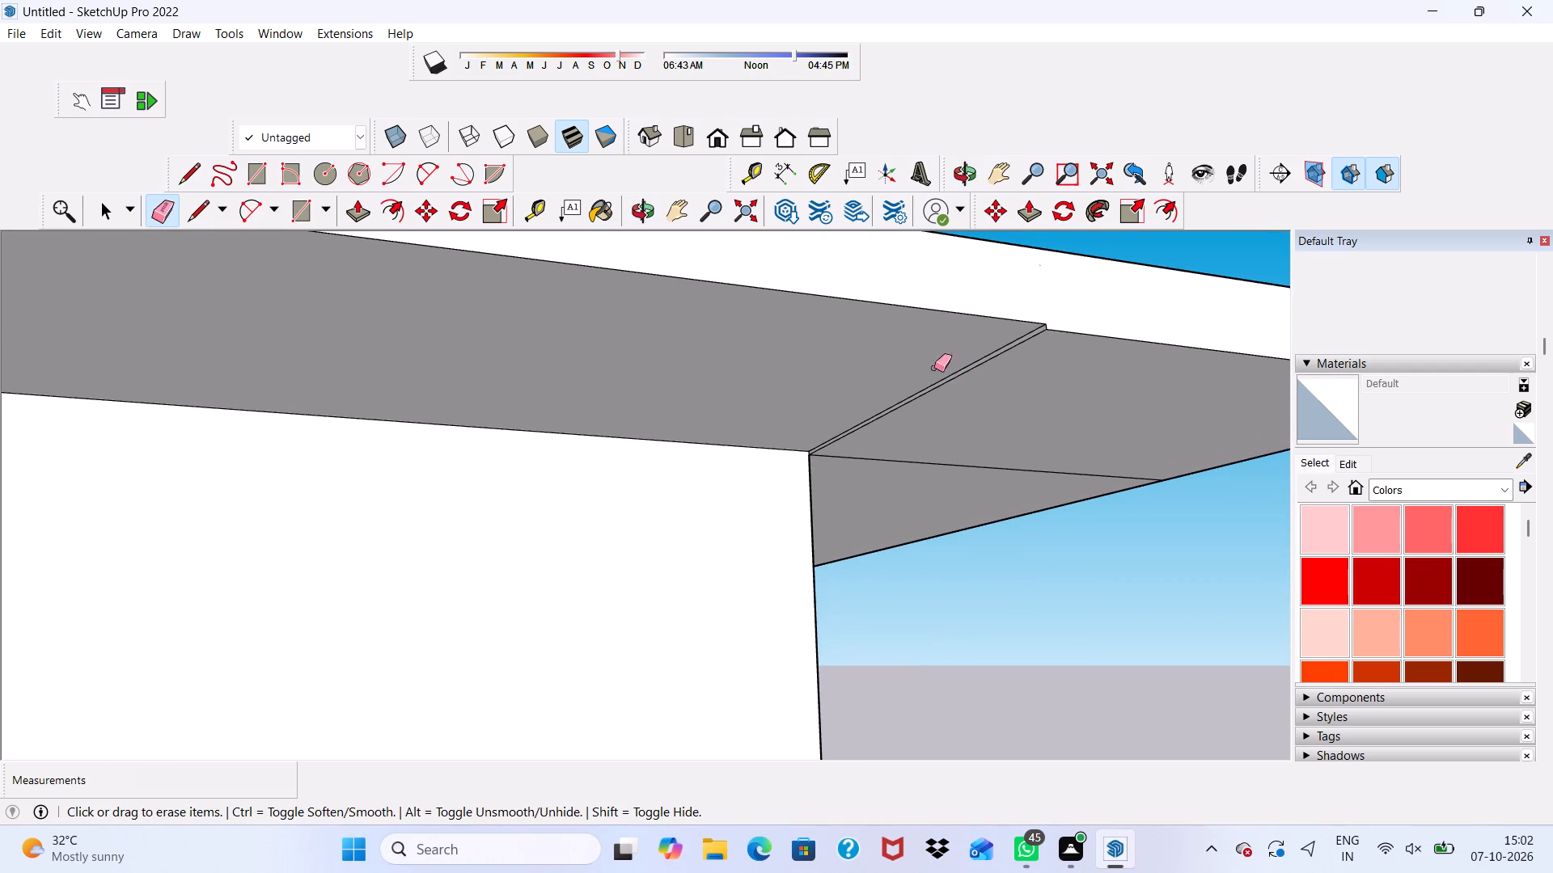
{"action": "key", "text": "space"}
{"action": "left_click", "coordinate": [820, 378]}
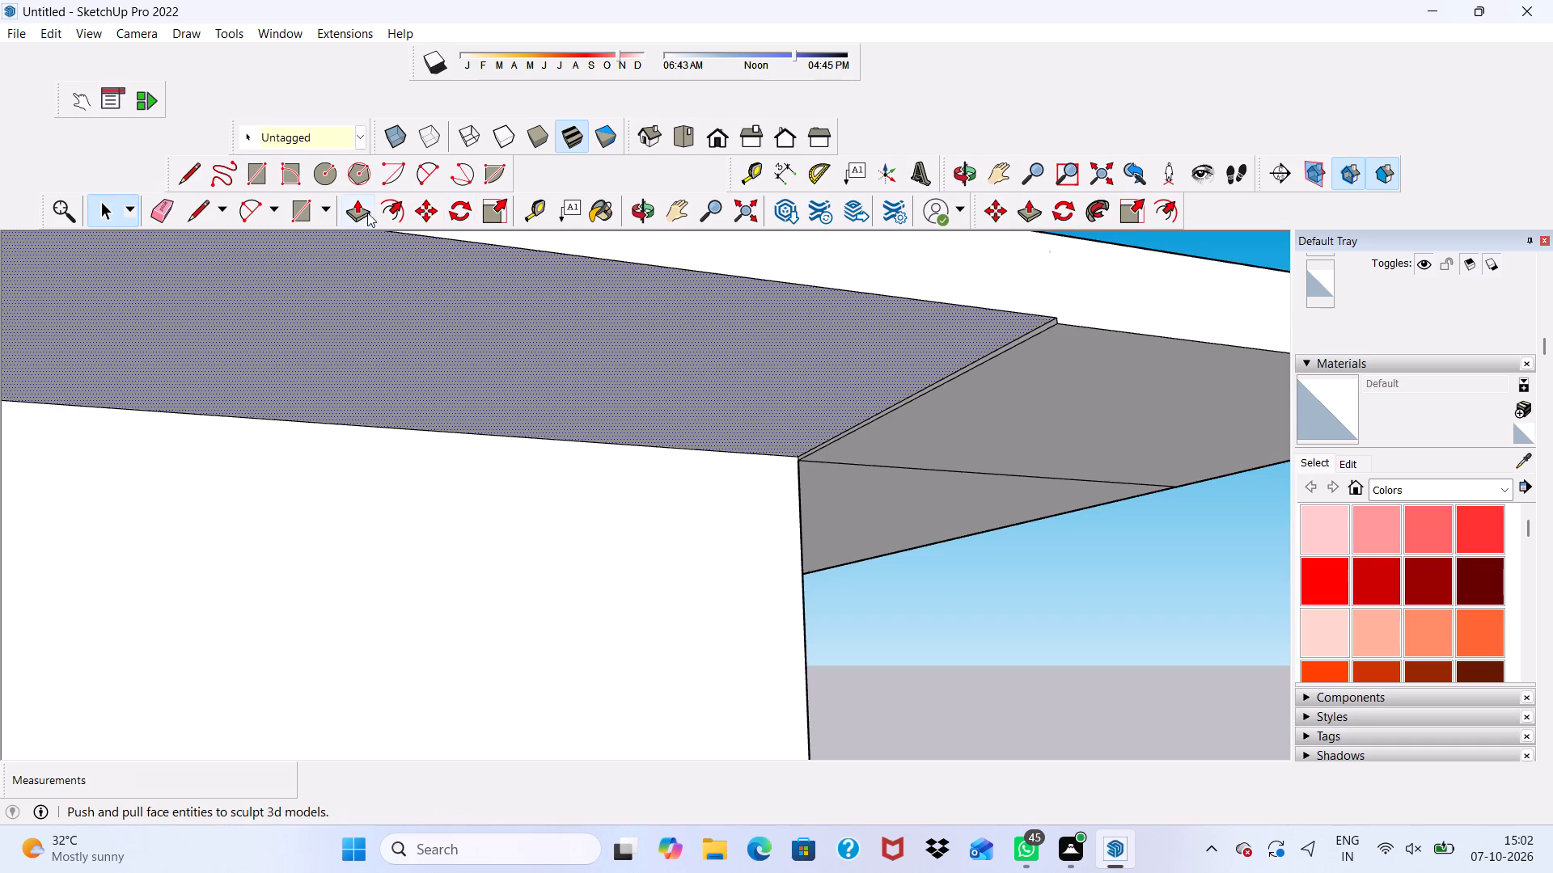
{"action": "left_click", "coordinate": [356, 208]}
{"action": "left_click", "coordinate": [513, 323]}
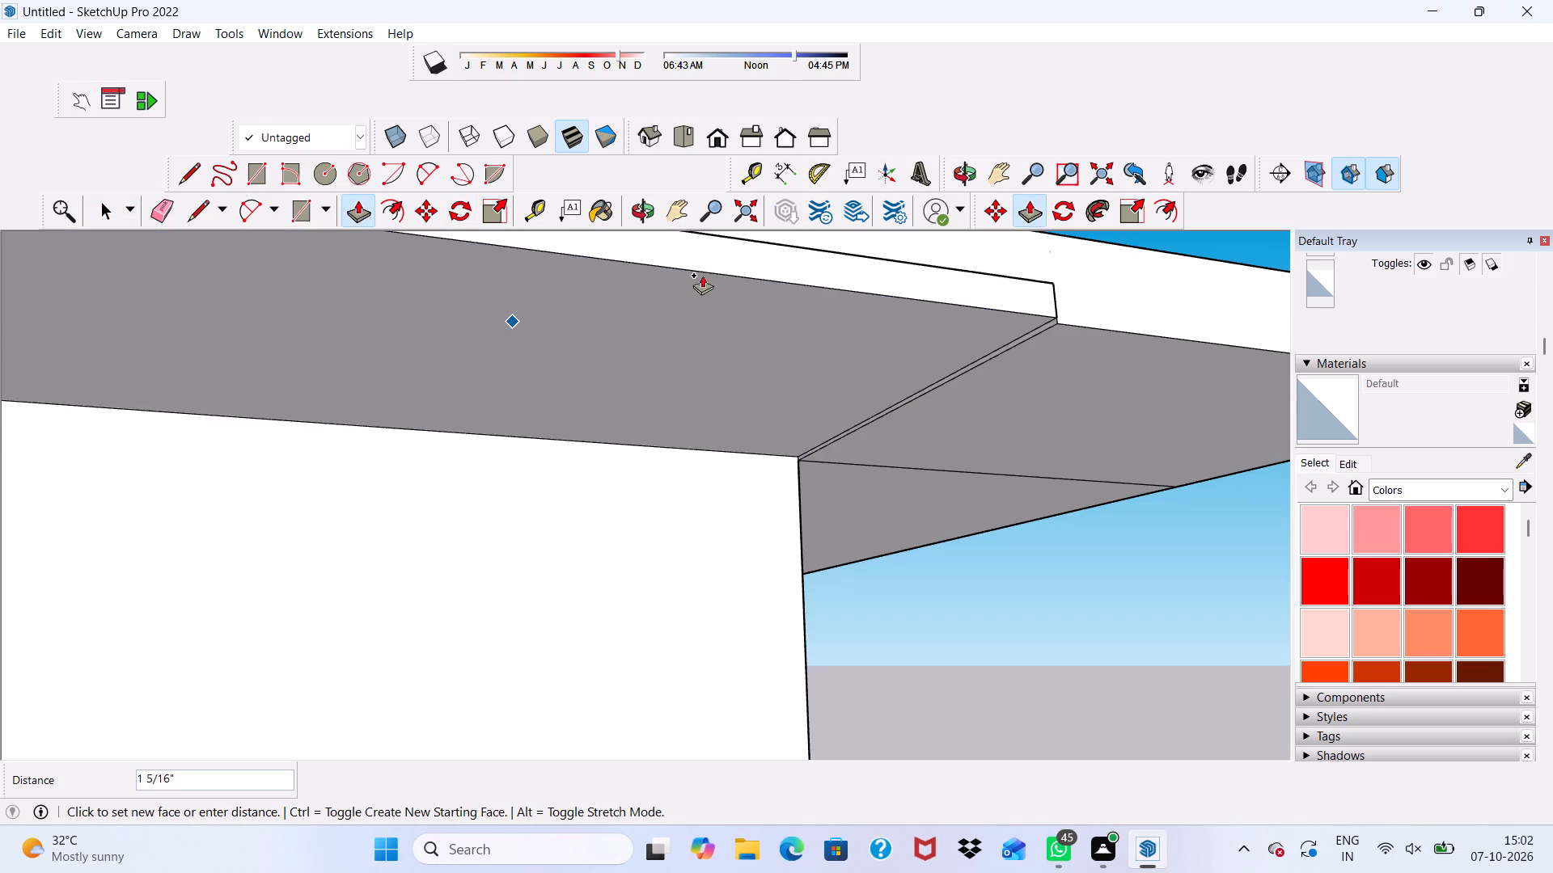
{"action": "scroll", "coordinate": [706, 272], "scroll_direction": "down", "scroll_amount": 2}
{"action": "left_click", "coordinate": [1092, 351]}
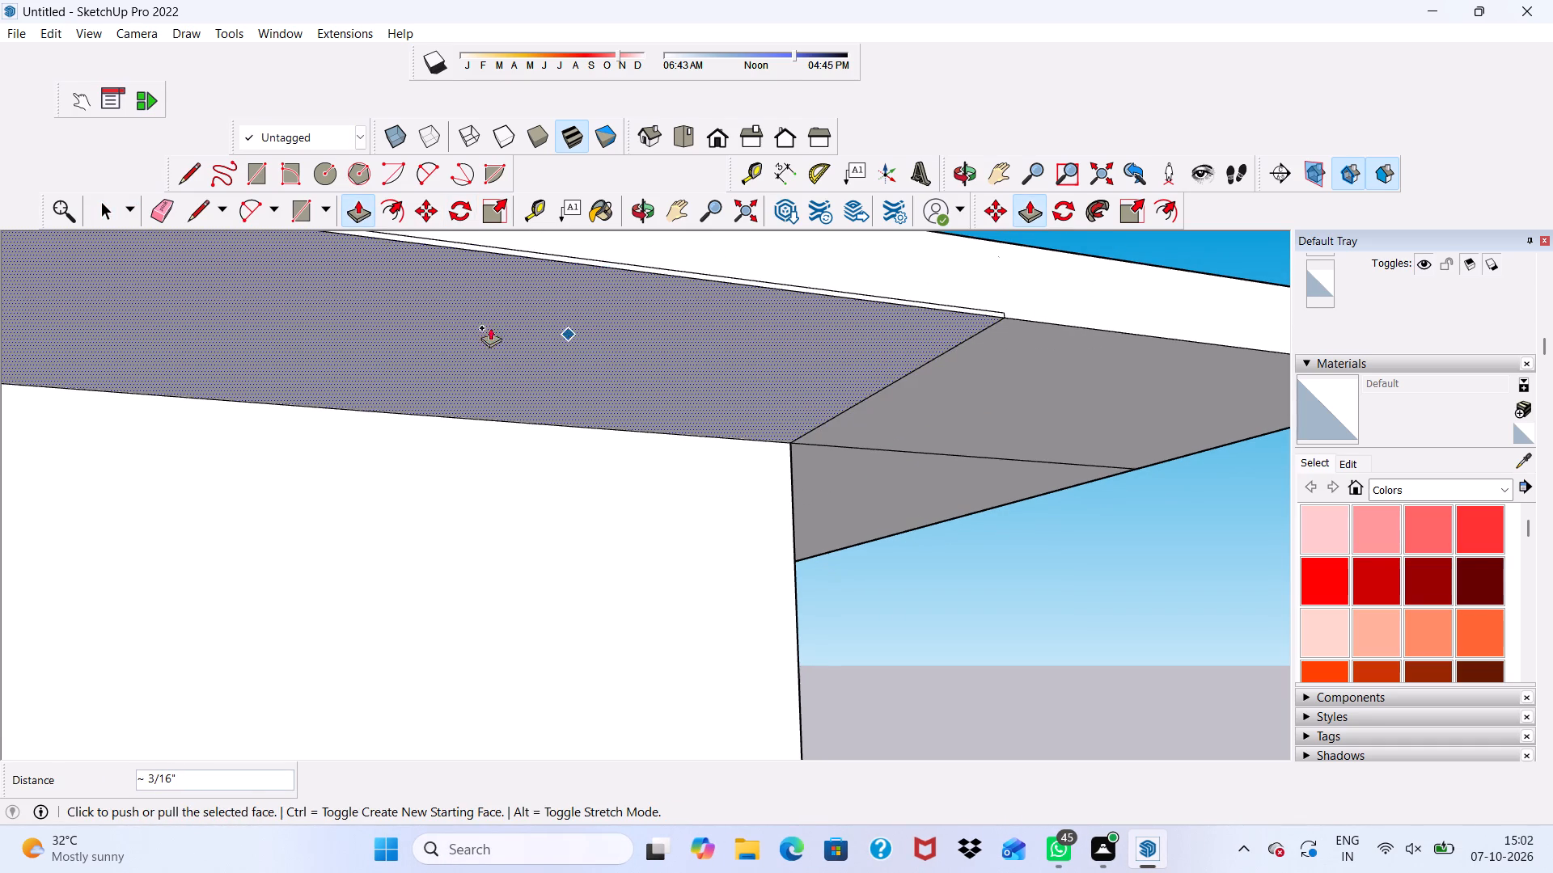
Erase the diagonal corner seam on that ledge's underside and the low horizontal edge and short stub on its outer face.
{"action": "left_click", "coordinate": [158, 202]}
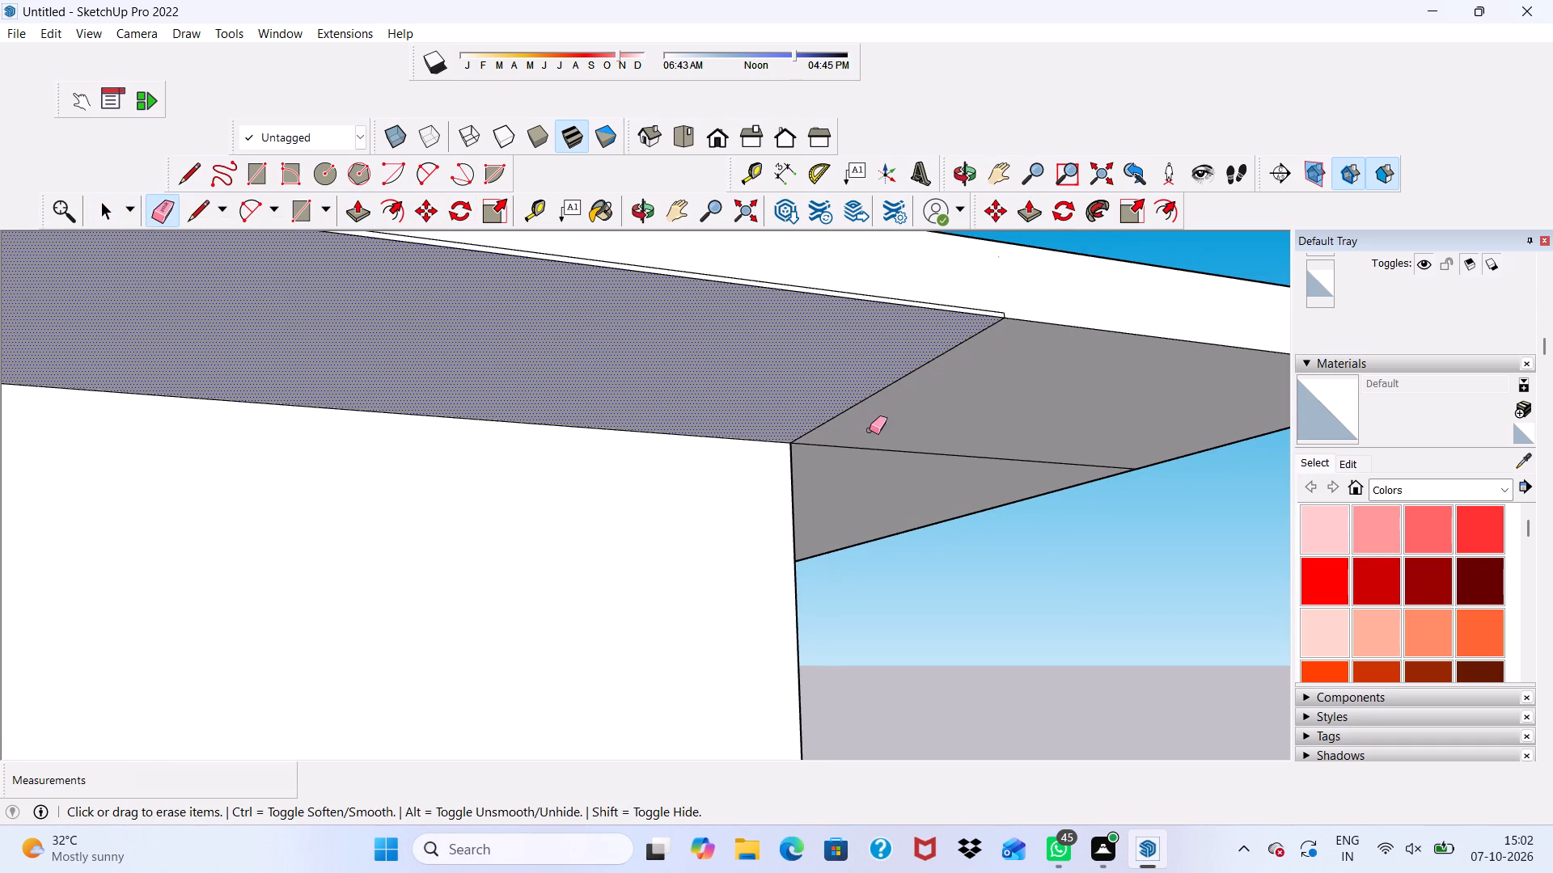
{"action": "scroll", "coordinate": [878, 477], "scroll_direction": "up", "scroll_amount": 4}
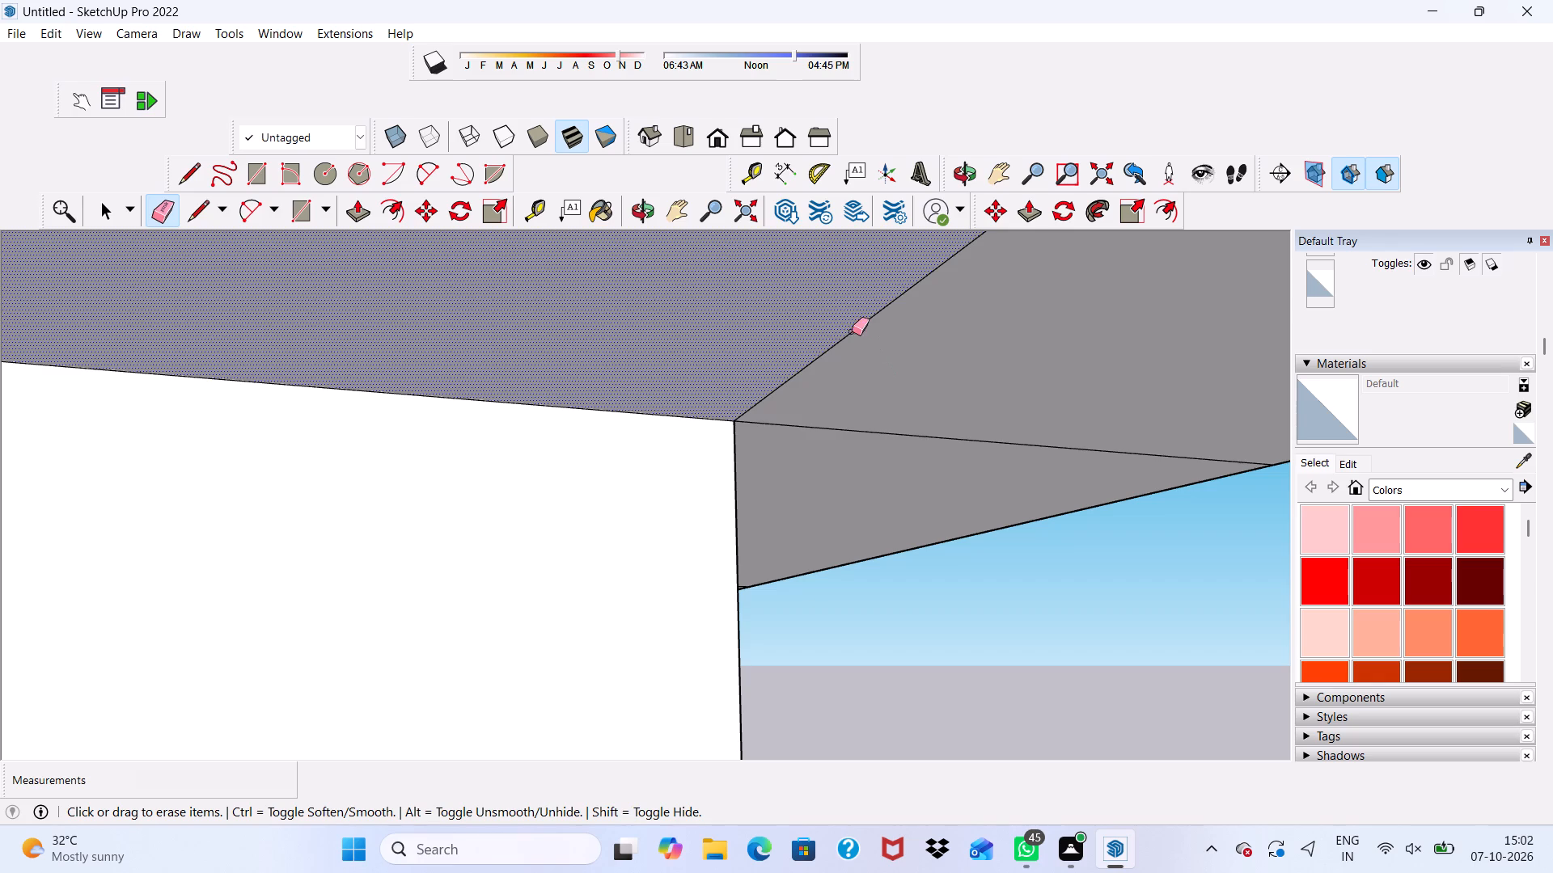
{"action": "left_click_drag", "start_coordinate": [849, 324], "coordinate": [868, 338]}
{"action": "scroll", "coordinate": [868, 343], "scroll_direction": "down", "scroll_amount": 11}
{"action": "middle_click_drag", "start_coordinate": [863, 394], "coordinate": [861, 521]}
{"action": "scroll", "coordinate": [853, 509], "scroll_direction": "up", "scroll_amount": 3}
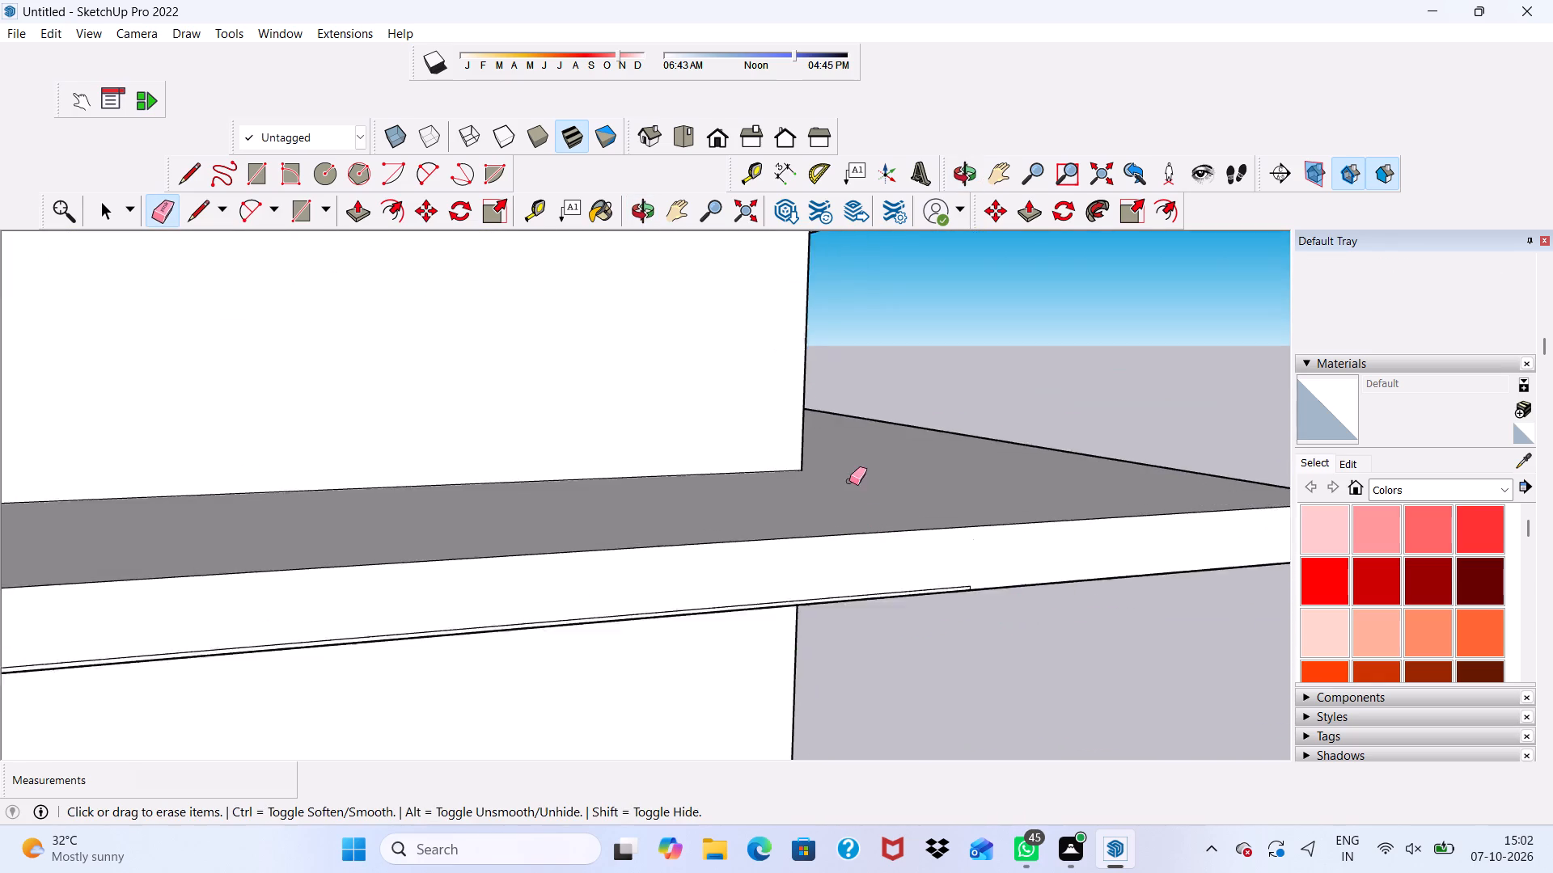
{"action": "scroll", "coordinate": [849, 481], "scroll_direction": "up", "scroll_amount": 11}
{"action": "left_click", "coordinate": [1026, 616]}
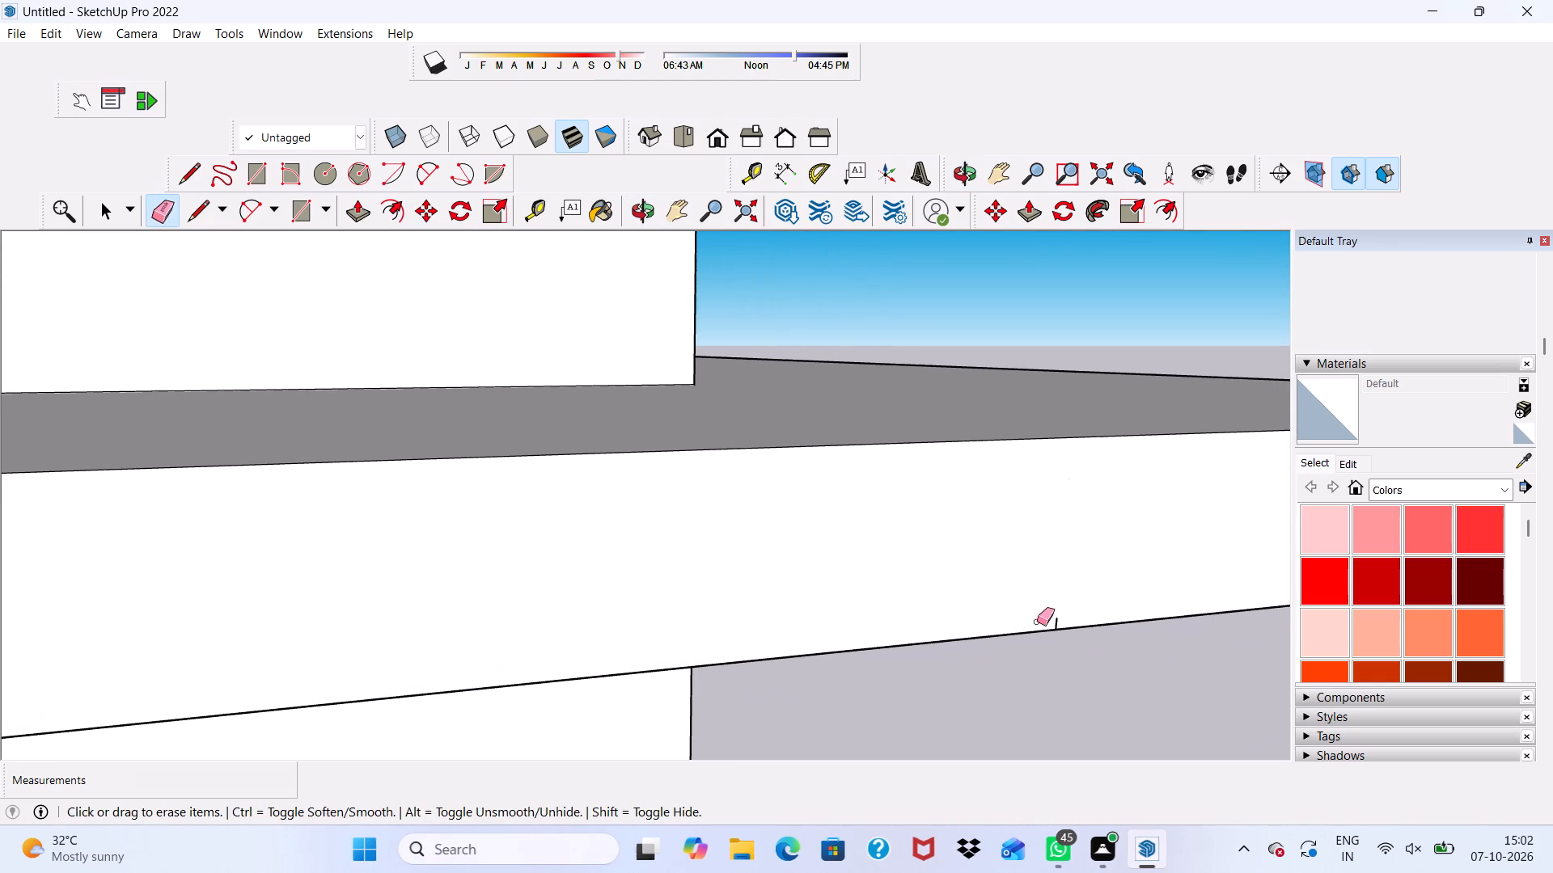
{"action": "left_click", "coordinate": [1058, 624]}
{"action": "scroll", "coordinate": [1052, 582], "scroll_direction": "down", "scroll_amount": 17}
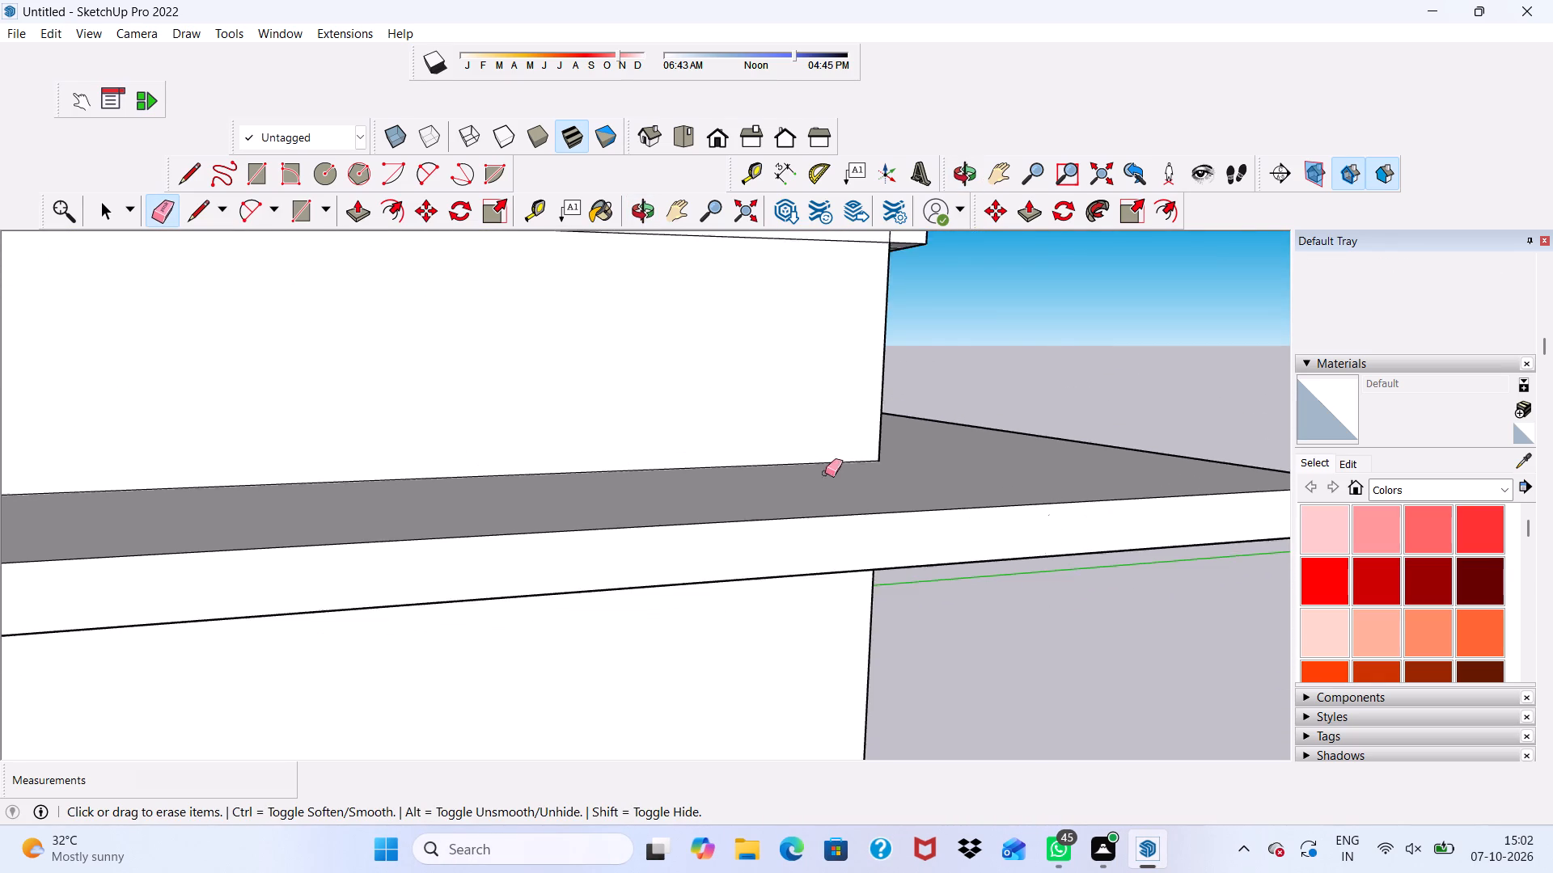
Erase the remaining corner seam on the underside of the ledge above the second-level window.
{"action": "scroll", "coordinate": [825, 473], "scroll_direction": "down", "scroll_amount": 8}
{"action": "scroll", "coordinate": [887, 586], "scroll_direction": "down", "scroll_amount": 1}
{"action": "middle_click_drag", "start_coordinate": [887, 586], "coordinate": [734, 322]}
{"action": "scroll", "coordinate": [887, 586], "scroll_direction": "down", "scroll_amount": 1}
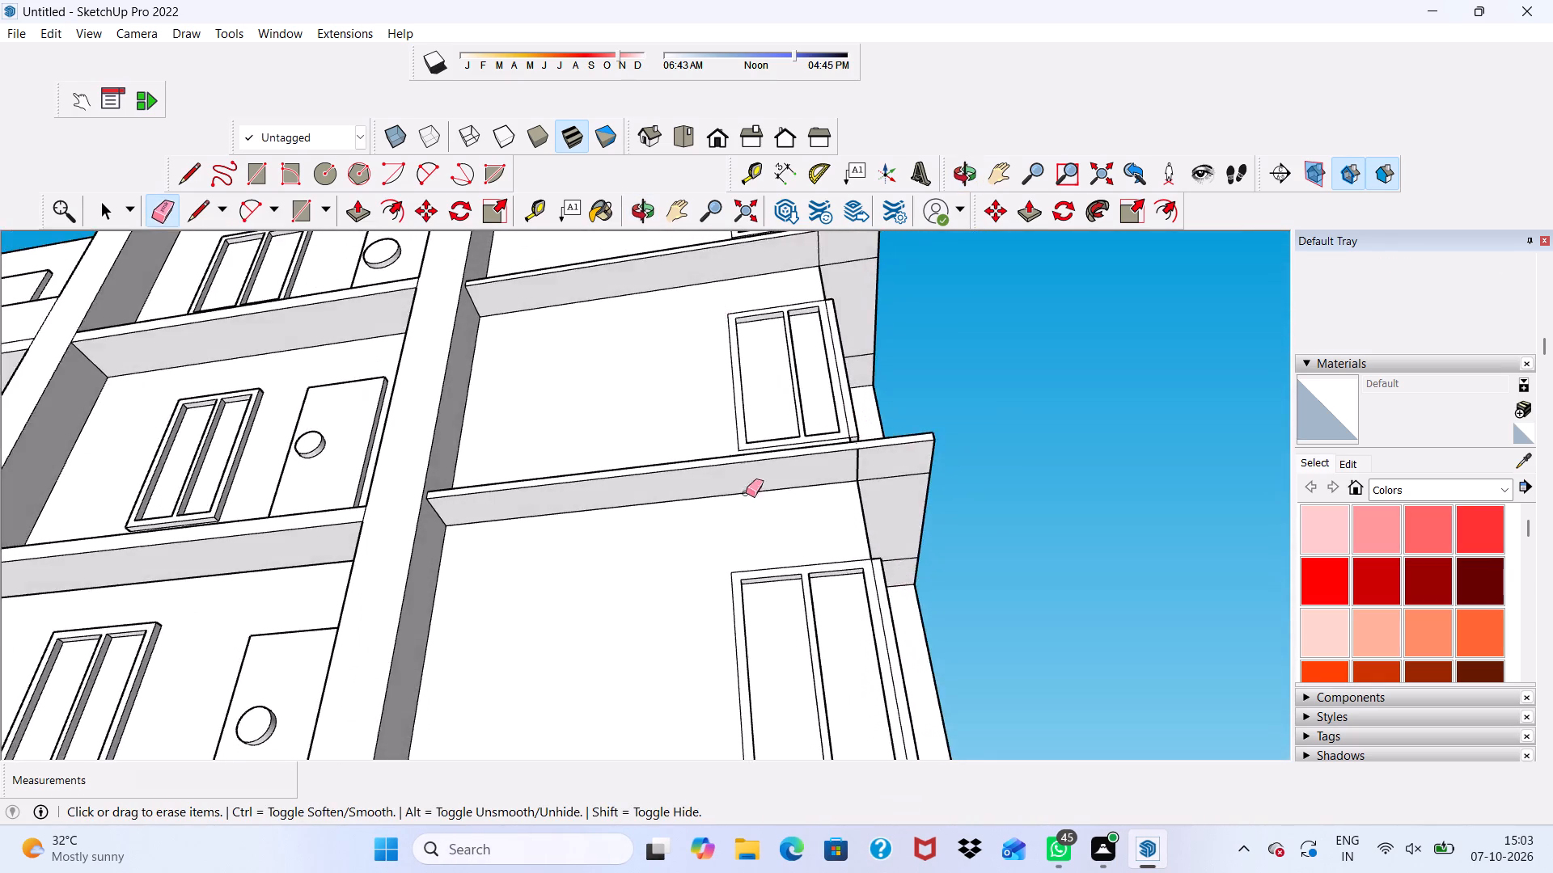
{"action": "scroll", "coordinate": [767, 498], "scroll_direction": "up", "scroll_amount": 7}
{"action": "scroll", "coordinate": [890, 487], "scroll_direction": "down", "scroll_amount": 10}
{"action": "scroll", "coordinate": [901, 536], "scroll_direction": "up", "scroll_amount": 1}
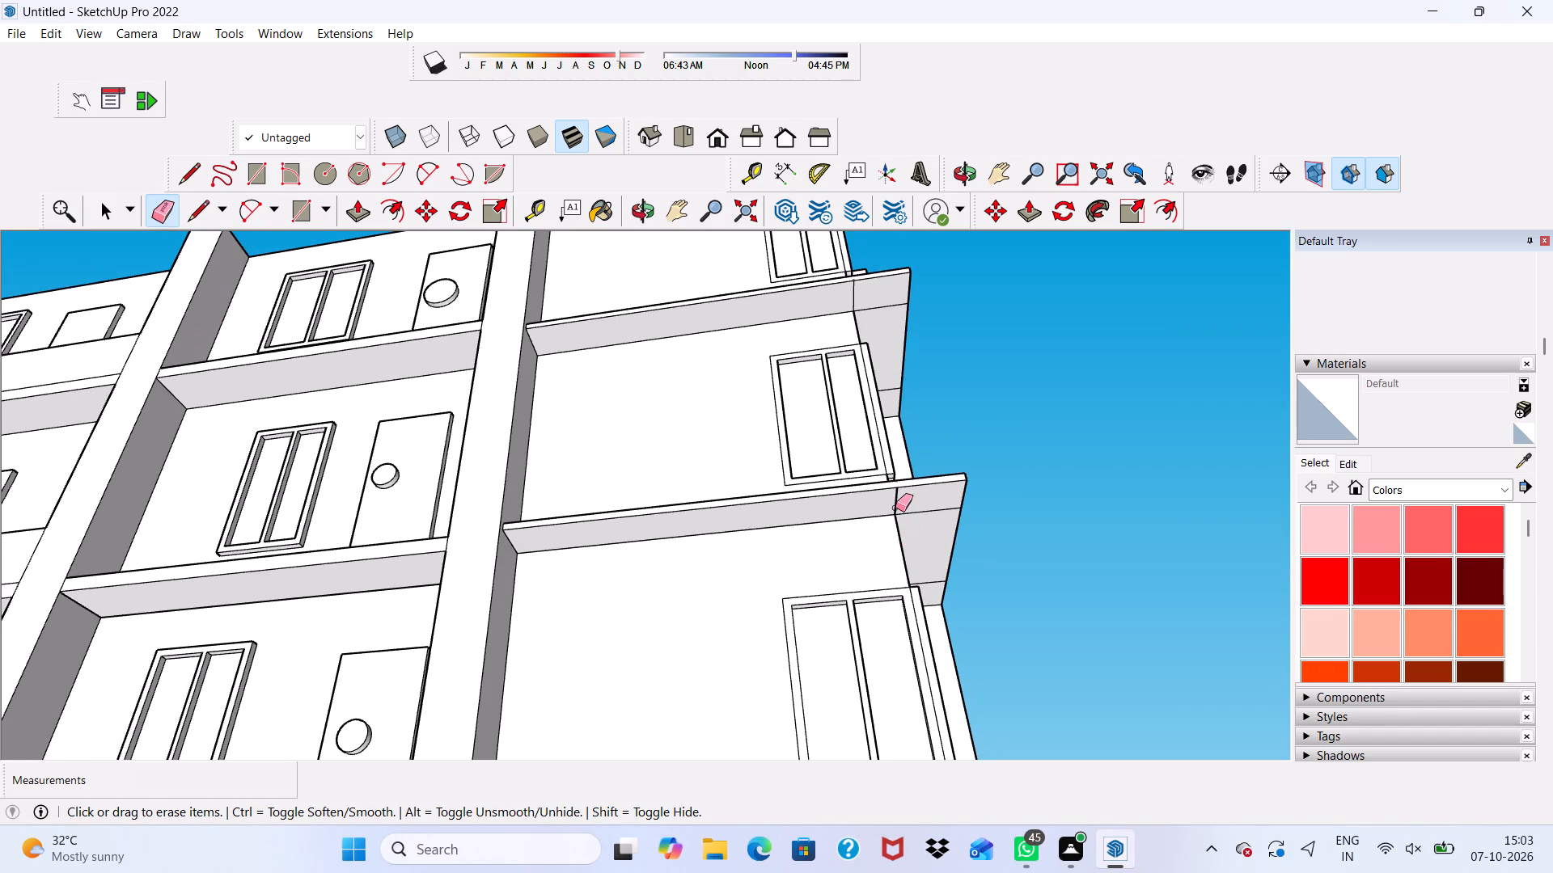
{"action": "left_click", "coordinate": [895, 500]}
{"action": "scroll", "coordinate": [904, 498], "scroll_direction": "down", "scroll_amount": 5}
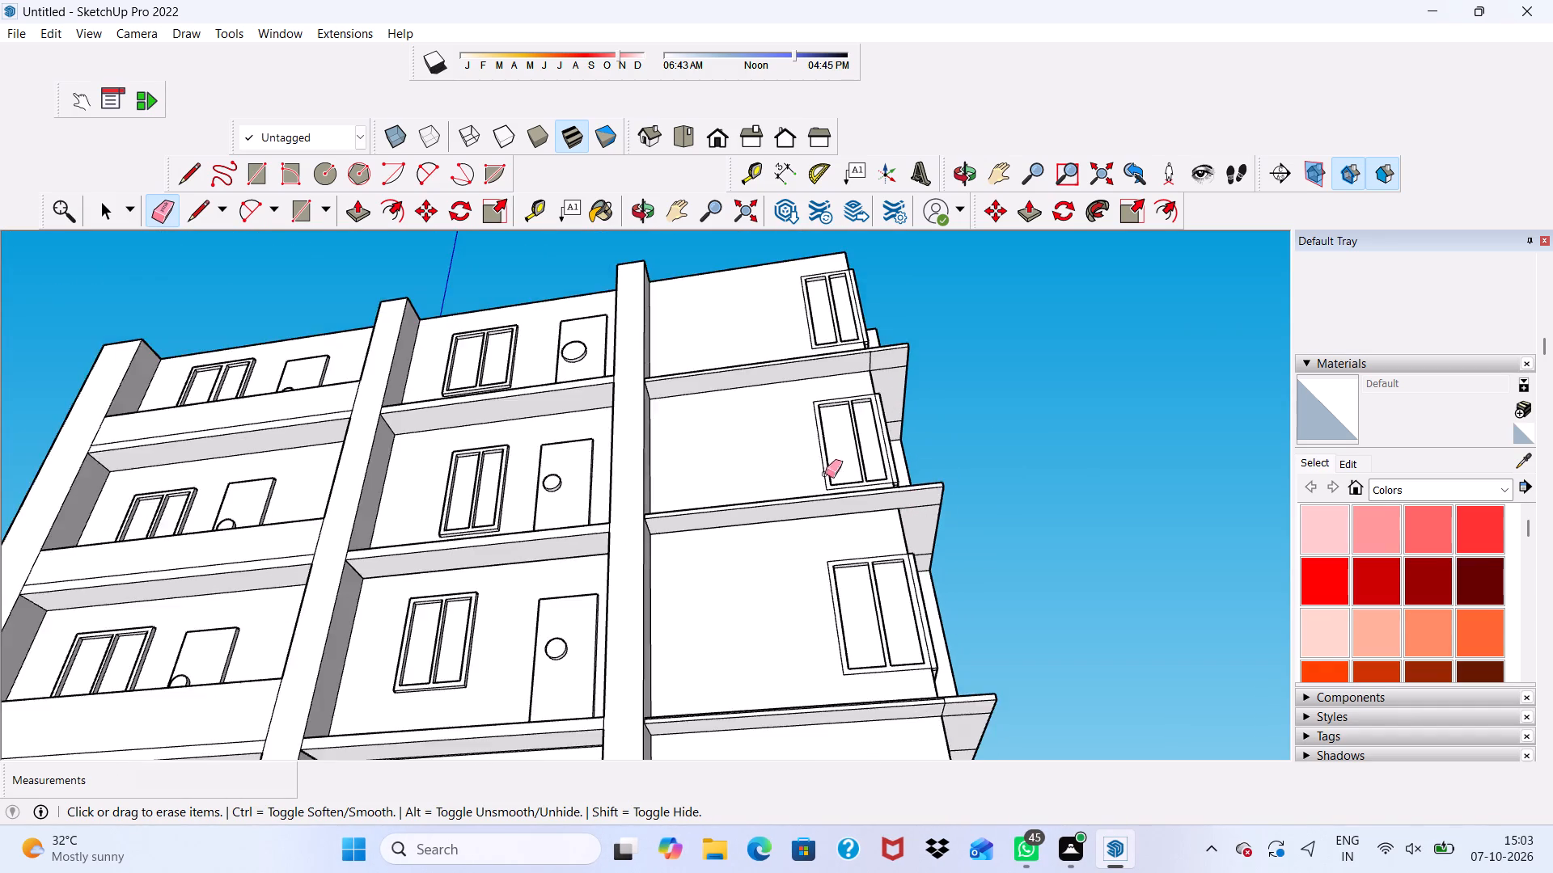
Erase the corner seam and both cross seams on the underside of the ledge above the third-level window.
{"action": "scroll", "coordinate": [825, 474], "scroll_direction": "down", "scroll_amount": 4}
{"action": "scroll", "coordinate": [845, 451], "scroll_direction": "up", "scroll_amount": 12}
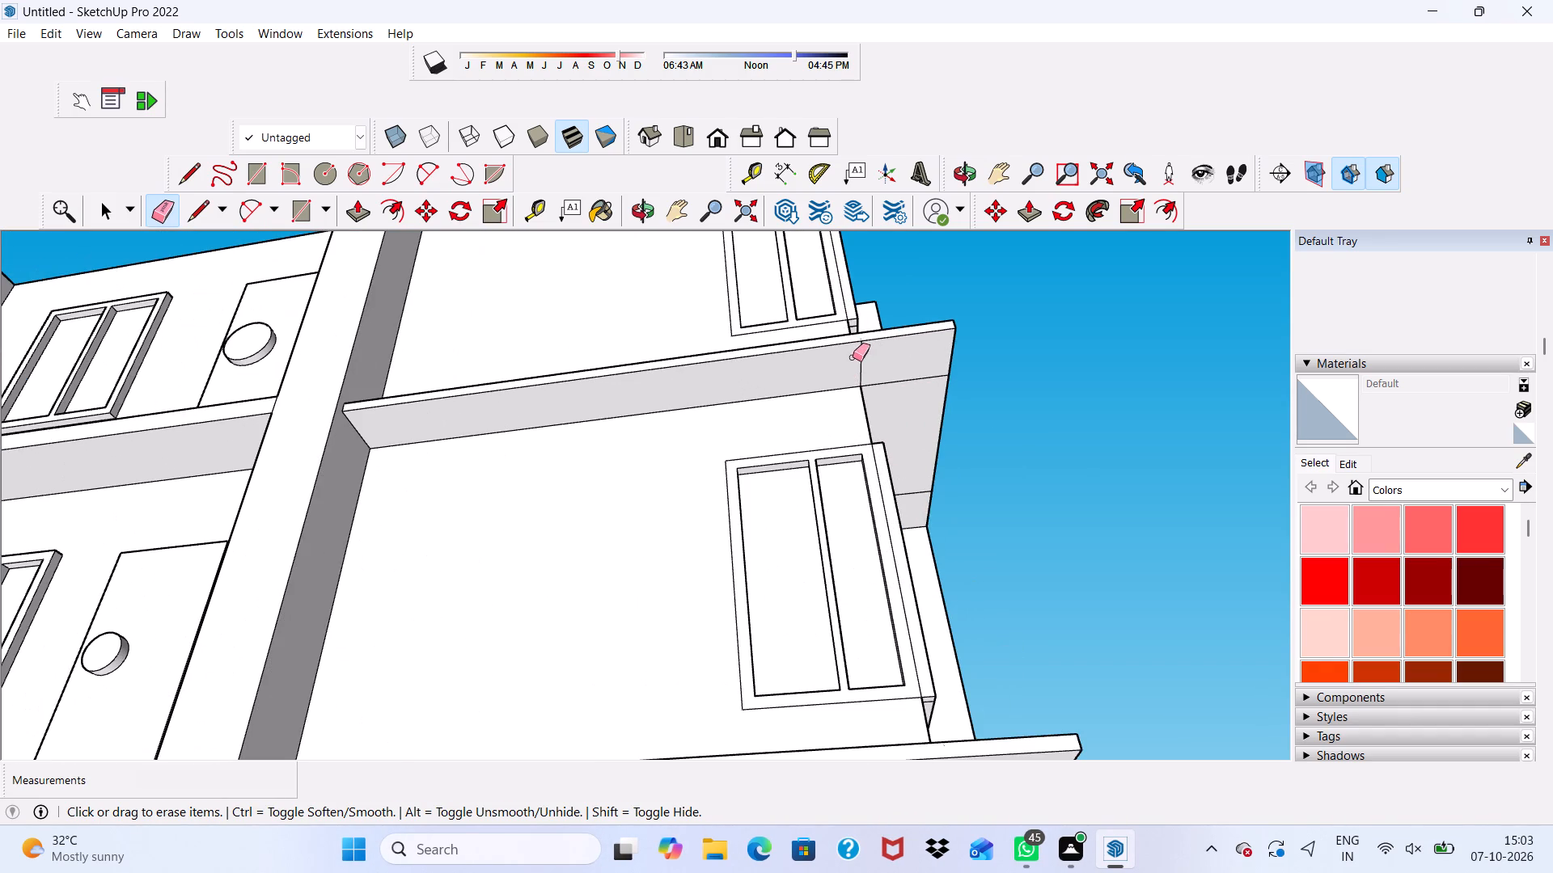
{"action": "left_click_drag", "start_coordinate": [853, 357], "coordinate": [873, 361]}
{"action": "left_click_drag", "start_coordinate": [885, 365], "coordinate": [908, 444]}
{"action": "scroll", "coordinate": [907, 461], "scroll_direction": "up", "scroll_amount": 6}
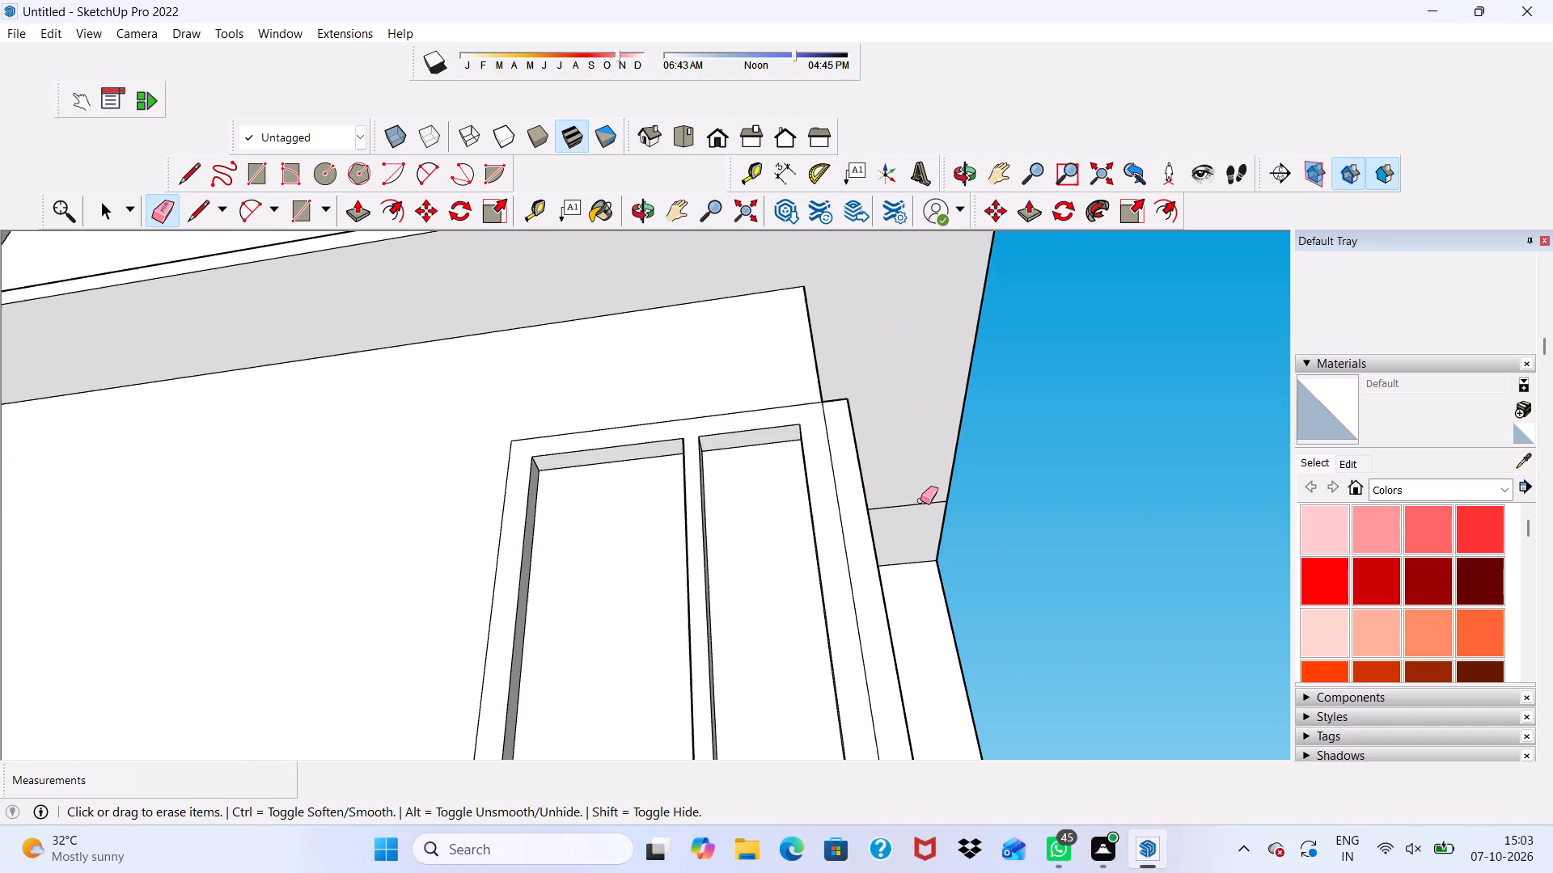
{"action": "left_click_drag", "start_coordinate": [920, 494], "coordinate": [926, 514]}
Erase the cross seams on the side-wall part of the underside of the ledge above the second-level window.
{"action": "middle_click_drag", "start_coordinate": [925, 513], "coordinate": [668, 568]}
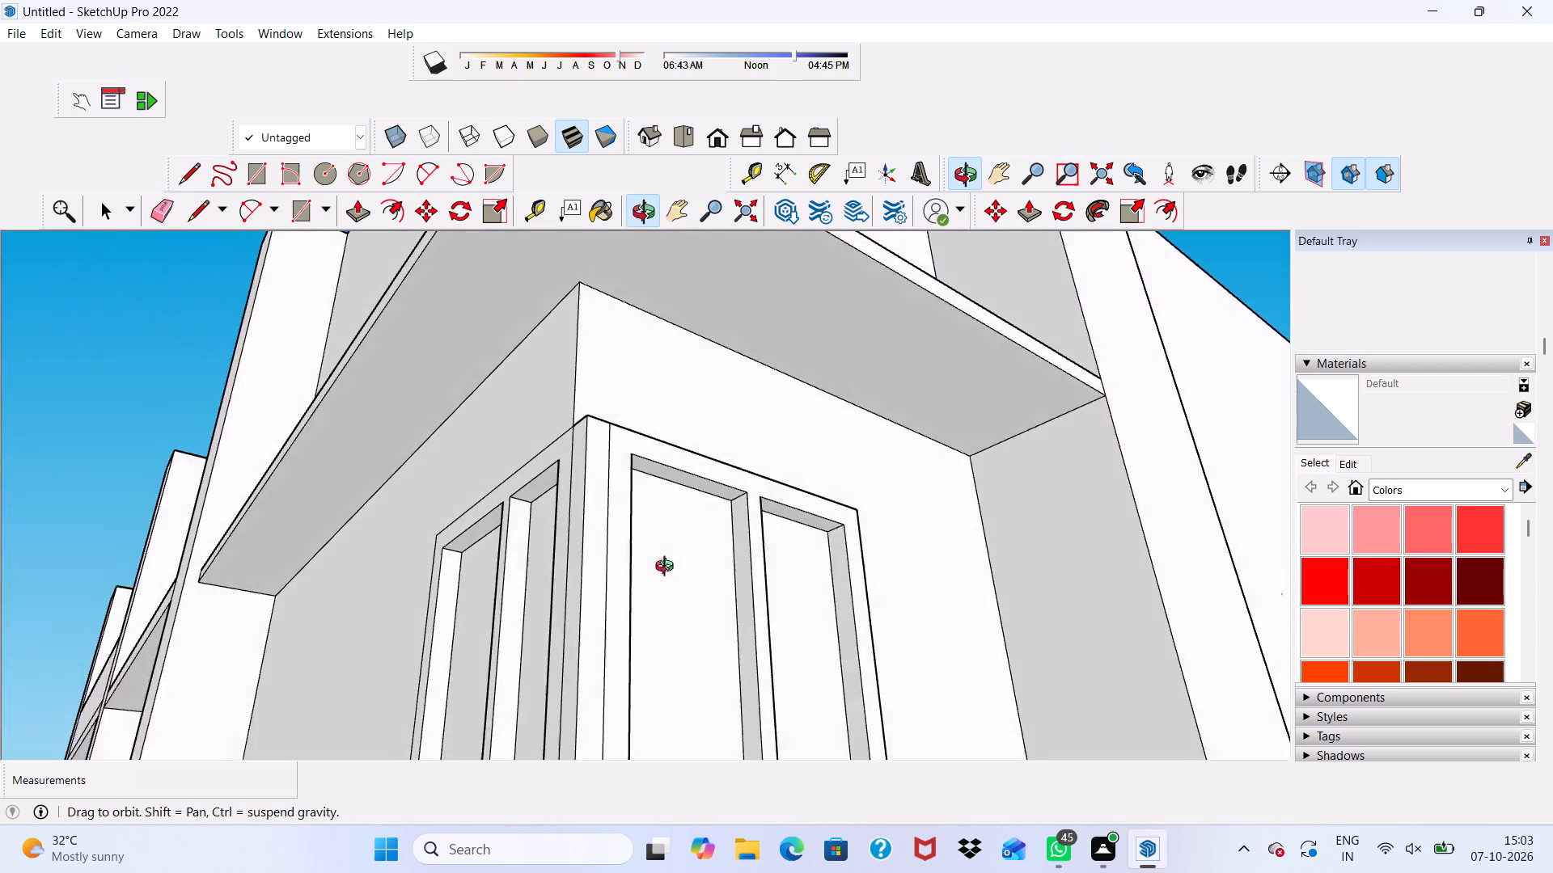
{"action": "middle_click_drag", "start_coordinate": [668, 568], "coordinate": [645, 629]}
{"action": "scroll", "coordinate": [654, 574], "scroll_direction": "up", "scroll_amount": 2}
{"action": "scroll", "coordinate": [663, 517], "scroll_direction": "down", "scroll_amount": 14}
{"action": "middle_click_drag", "start_coordinate": [637, 498], "coordinate": [806, 550]}
{"action": "scroll", "coordinate": [857, 521], "scroll_direction": "up", "scroll_amount": 1}
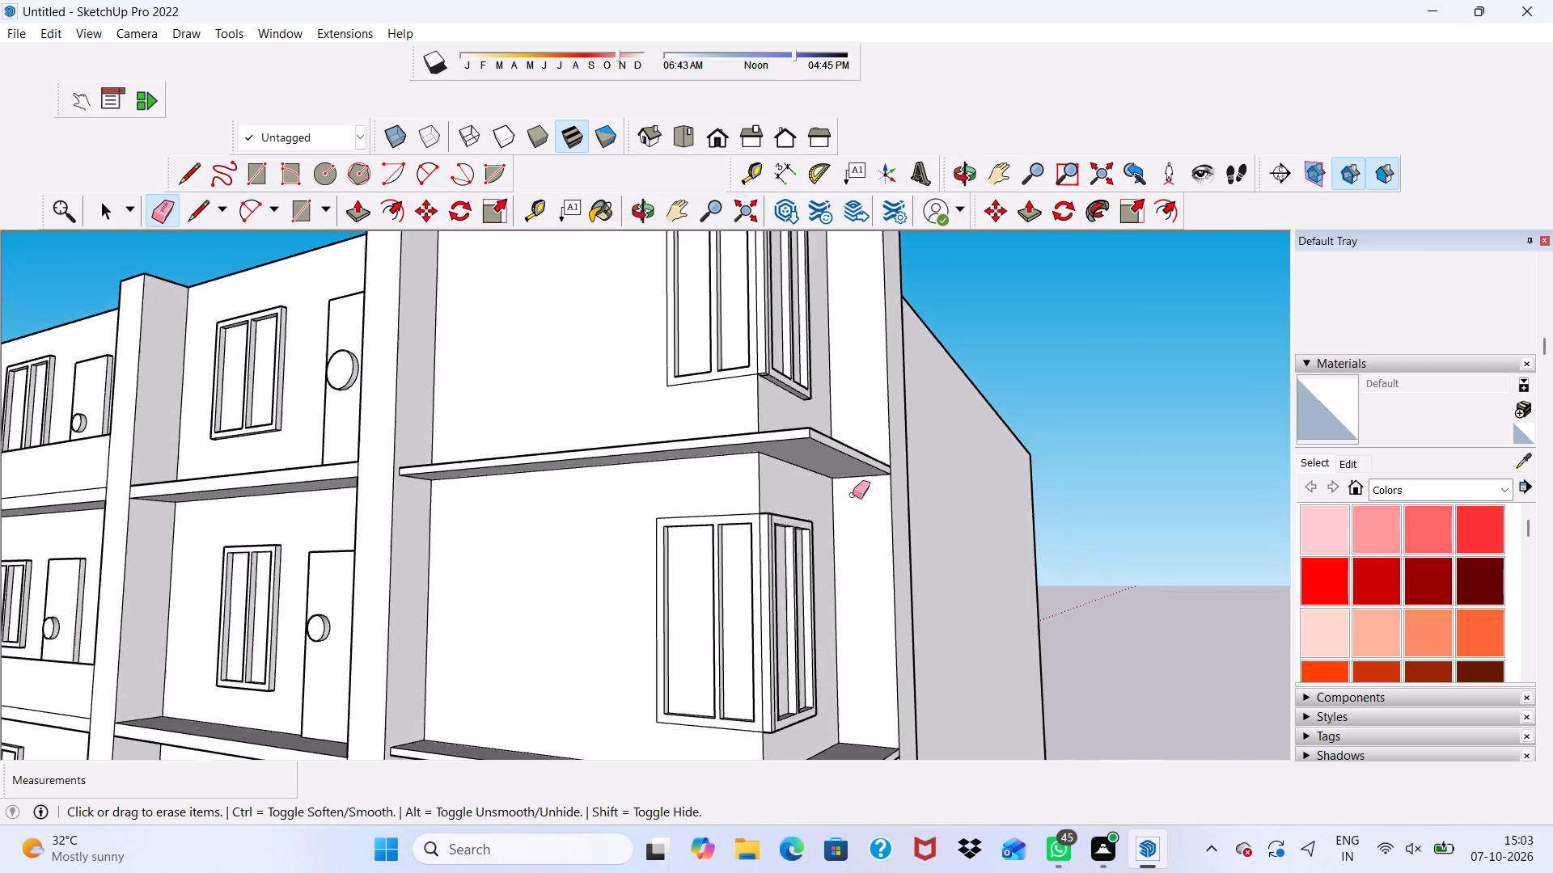
{"action": "scroll", "coordinate": [809, 465], "scroll_direction": "down", "scroll_amount": 5}
{"action": "scroll", "coordinate": [630, 541], "scroll_direction": "up", "scroll_amount": 2}
{"action": "scroll", "coordinate": [735, 416], "scroll_direction": "down", "scroll_amount": 9}
{"action": "middle_click_drag", "start_coordinate": [719, 646], "coordinate": [810, 555]}
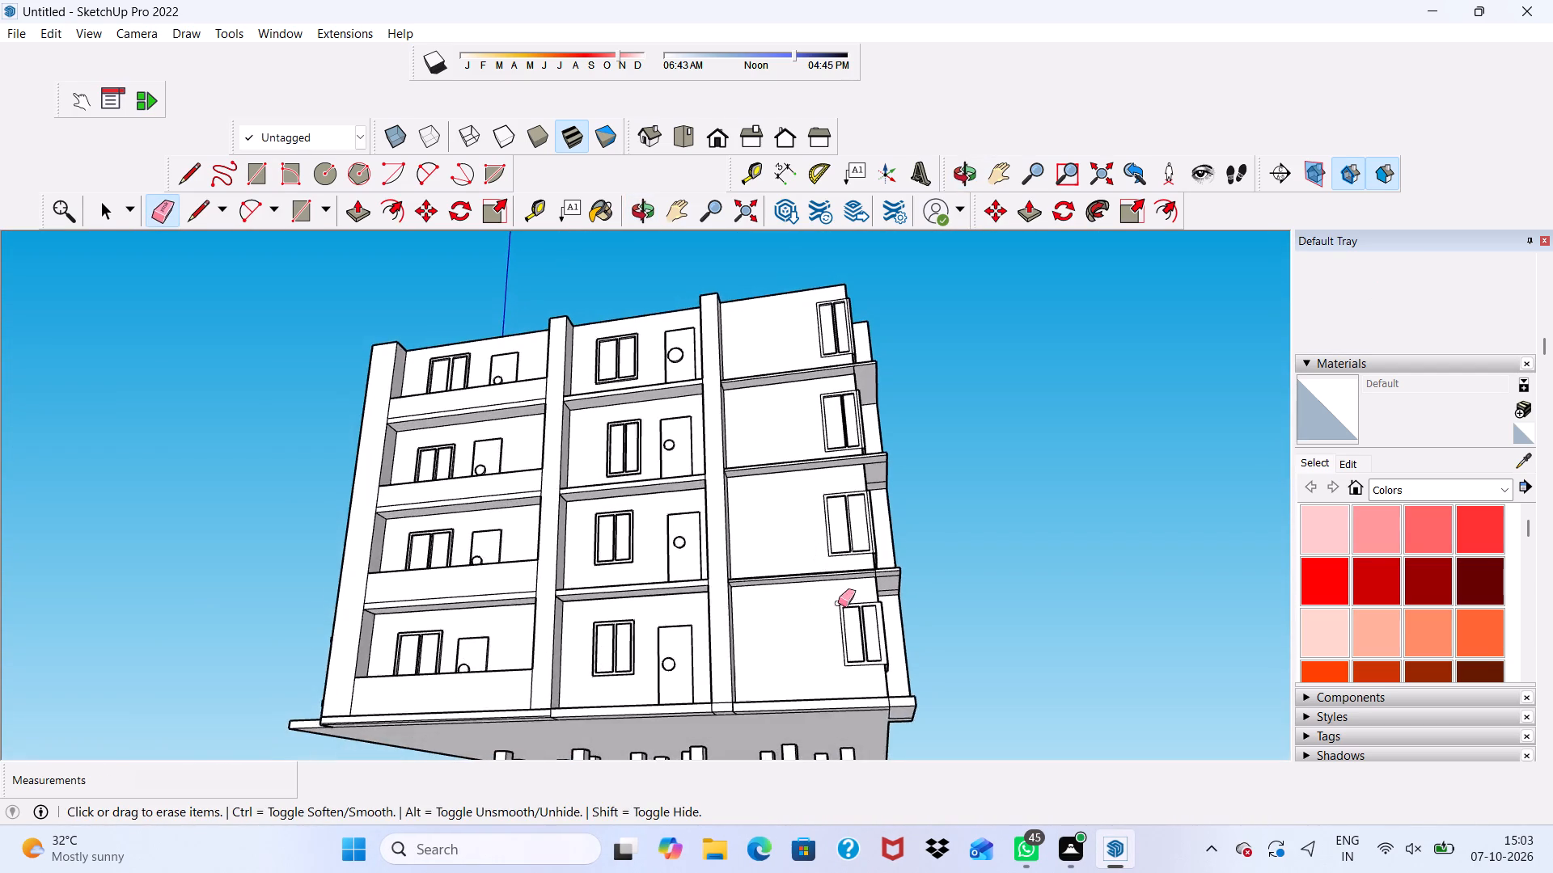
{"action": "scroll", "coordinate": [838, 603], "scroll_direction": "up", "scroll_amount": 4}
{"action": "left_click_drag", "start_coordinate": [891, 400], "coordinate": [897, 426]}
{"action": "left_click_drag", "start_coordinate": [897, 426], "coordinate": [897, 429]}
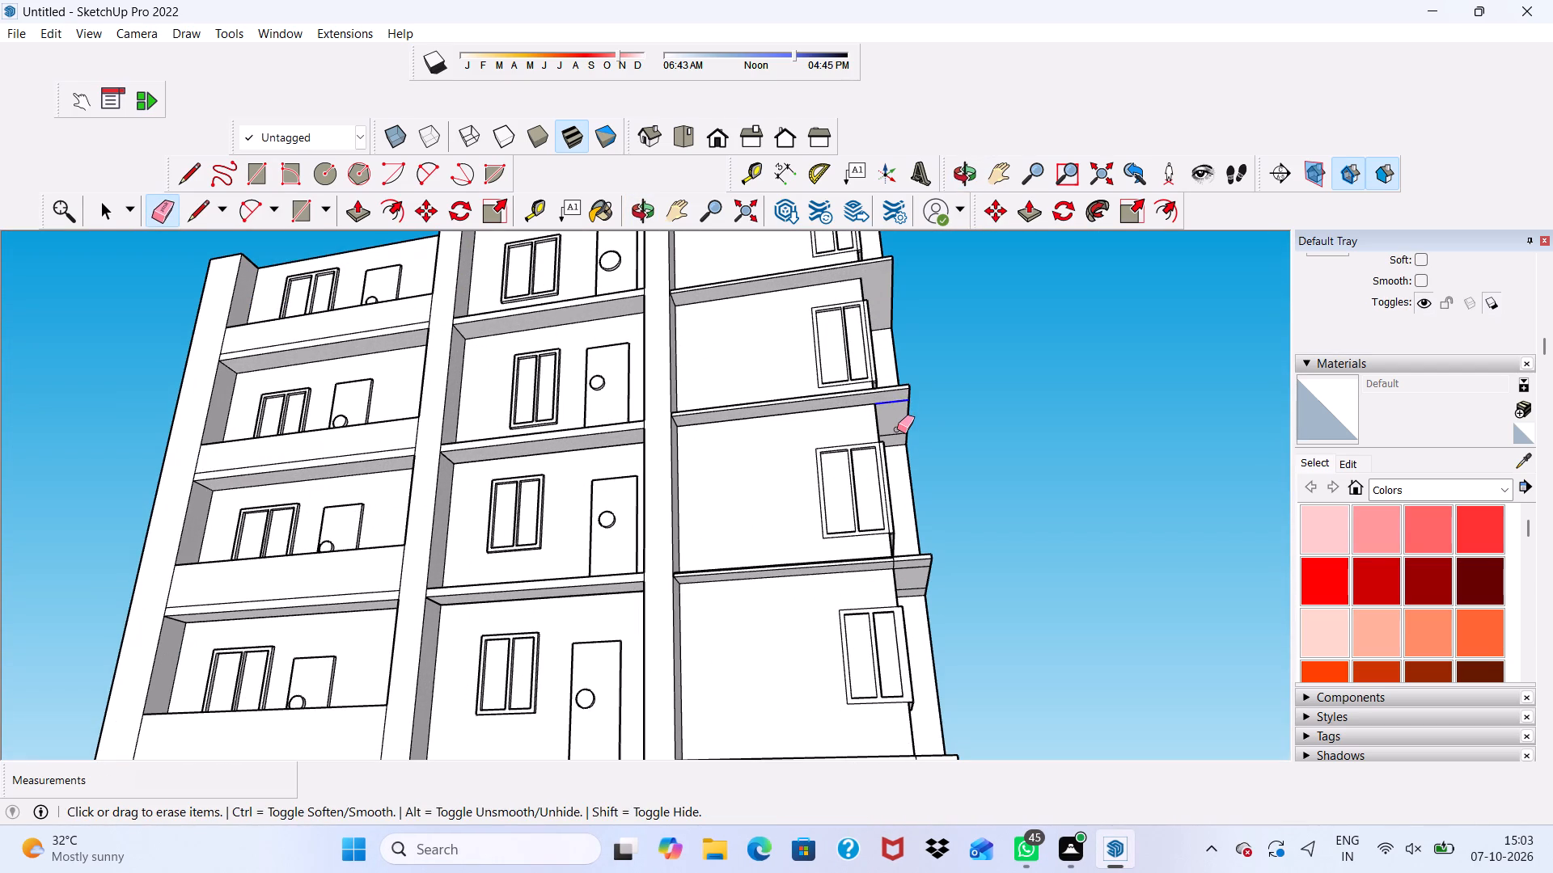
{"action": "left_click_drag", "start_coordinate": [897, 429], "coordinate": [897, 441]}
Erase the leftover seam edges near the column on the outer face of the side-wall ledge above the second-level window.
{"action": "scroll", "coordinate": [897, 424], "scroll_direction": "down", "scroll_amount": 4}
{"action": "middle_click_drag", "start_coordinate": [897, 423], "coordinate": [663, 490]}
{"action": "scroll", "coordinate": [662, 491], "scroll_direction": "up", "scroll_amount": 2}
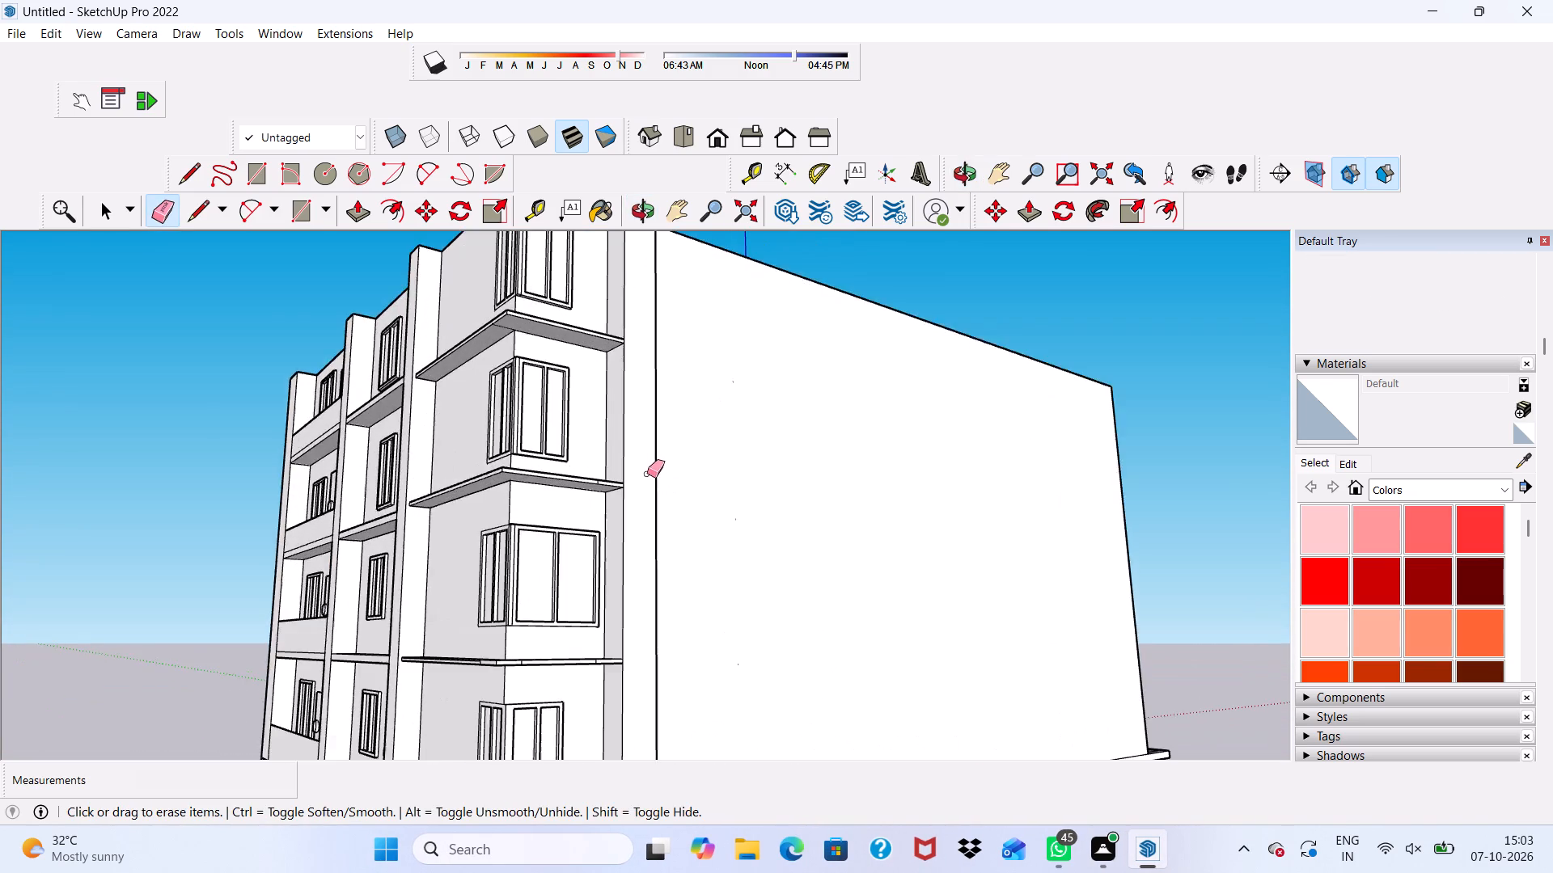
{"action": "scroll", "coordinate": [647, 474], "scroll_direction": "up", "scroll_amount": 12}
{"action": "left_click", "coordinate": [584, 472]}
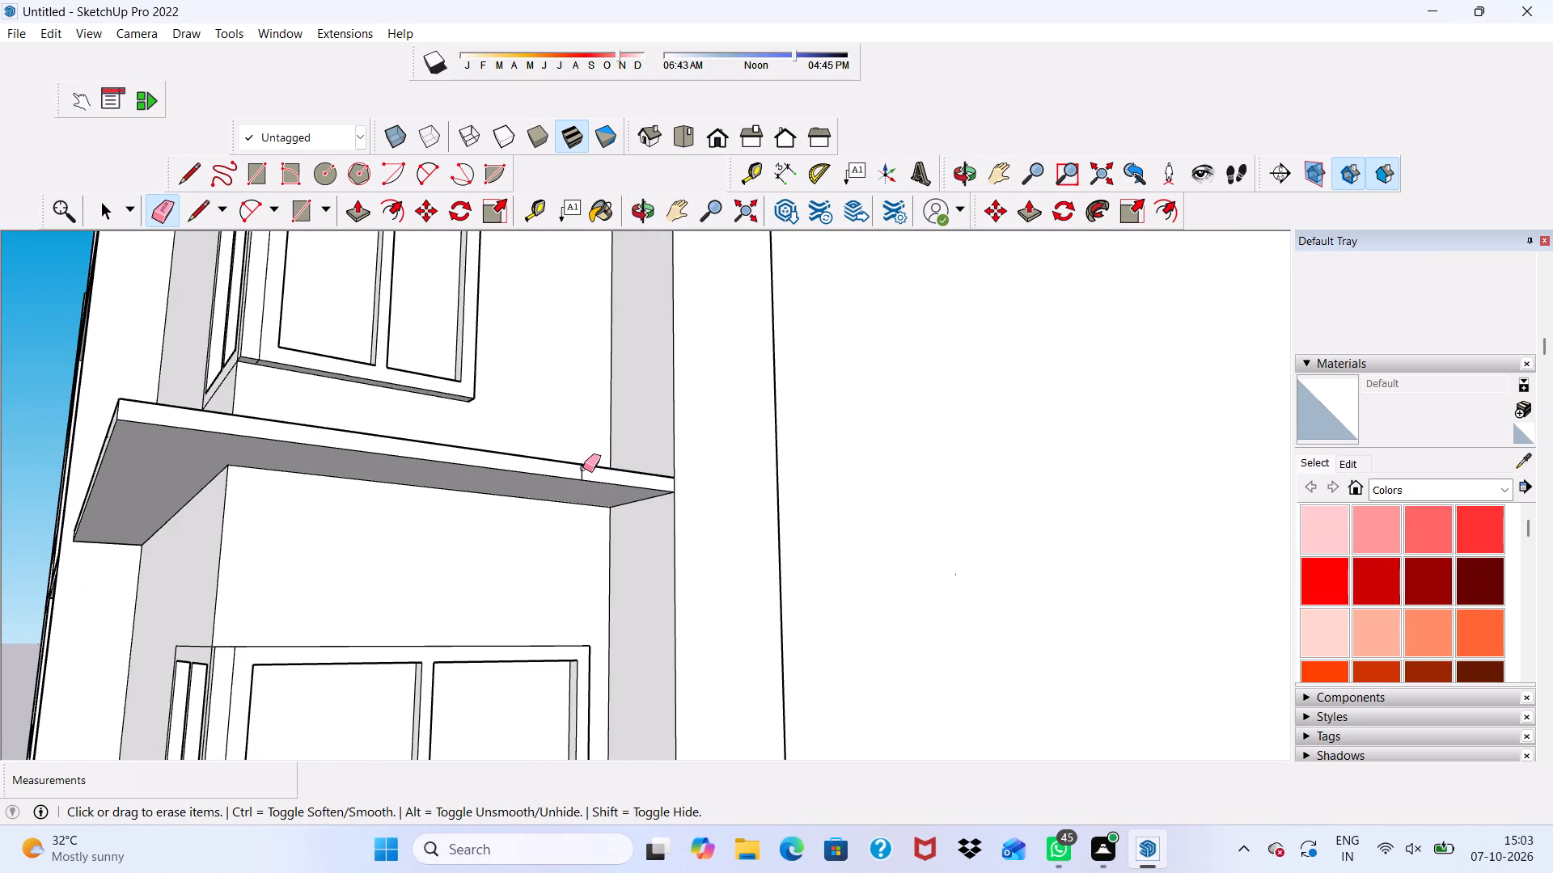
{"action": "scroll", "coordinate": [583, 462], "scroll_direction": "up", "scroll_amount": 9}
{"action": "left_click_drag", "start_coordinate": [575, 476], "coordinate": [590, 483]}
{"action": "scroll", "coordinate": [595, 469], "scroll_direction": "down", "scroll_amount": 2}
Erase the cross seam near the corner on the underside of the side-wall ledge above the first-level window.
{"action": "middle_click_drag", "start_coordinate": [595, 469], "coordinate": [617, 577]}
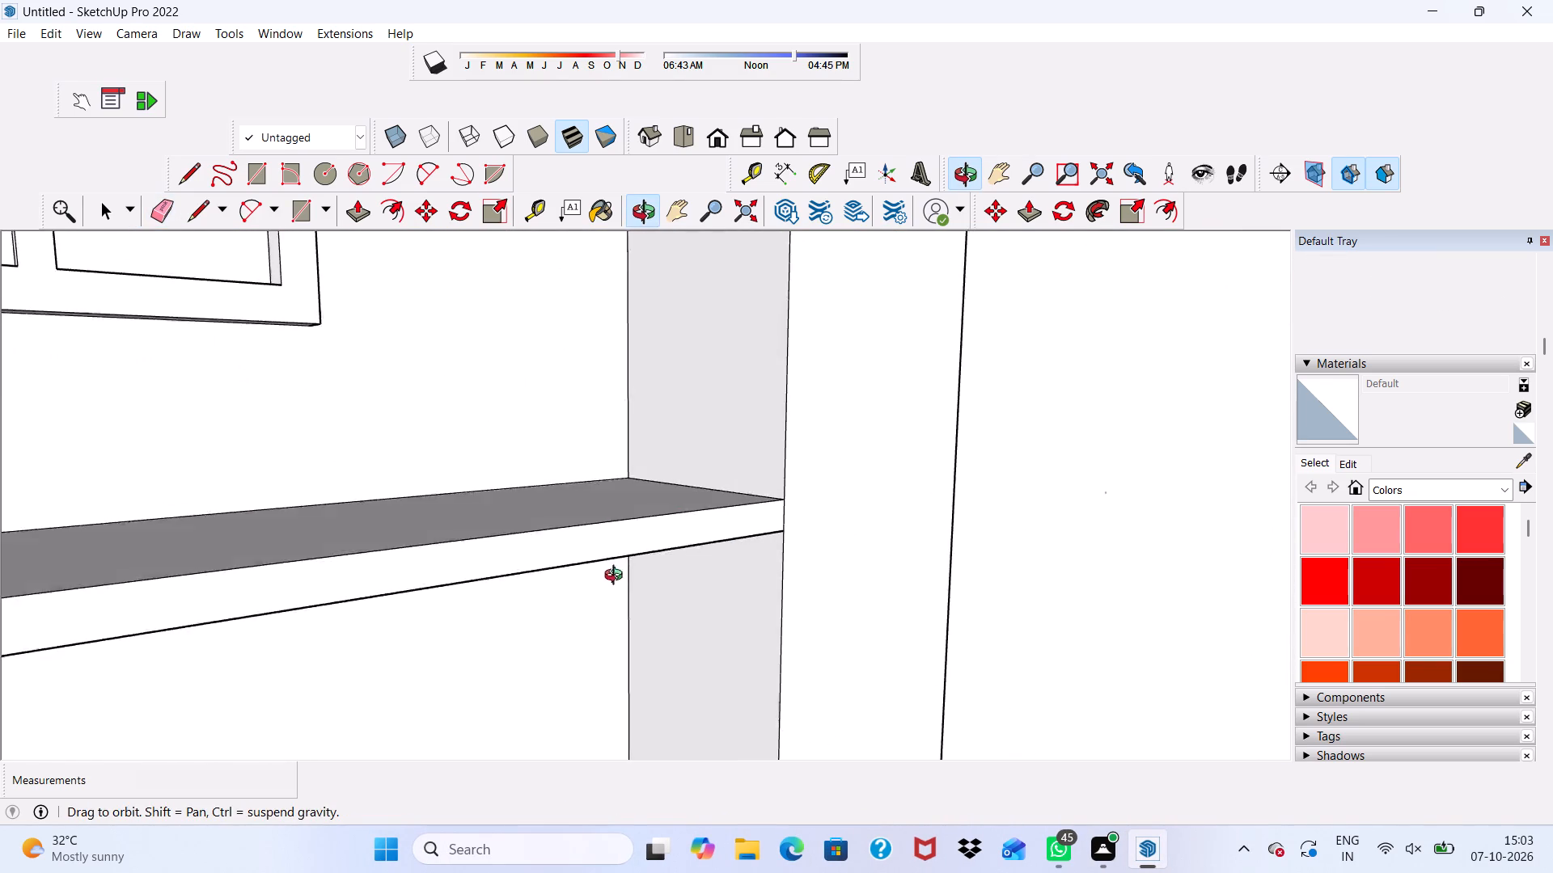
{"action": "middle_click_drag", "start_coordinate": [617, 577], "coordinate": [683, 604]}
{"action": "scroll", "coordinate": [679, 463], "scroll_direction": "up", "scroll_amount": 1}
{"action": "scroll", "coordinate": [622, 401], "scroll_direction": "down", "scroll_amount": 20}
{"action": "scroll", "coordinate": [622, 401], "scroll_direction": "down", "scroll_amount": 3}
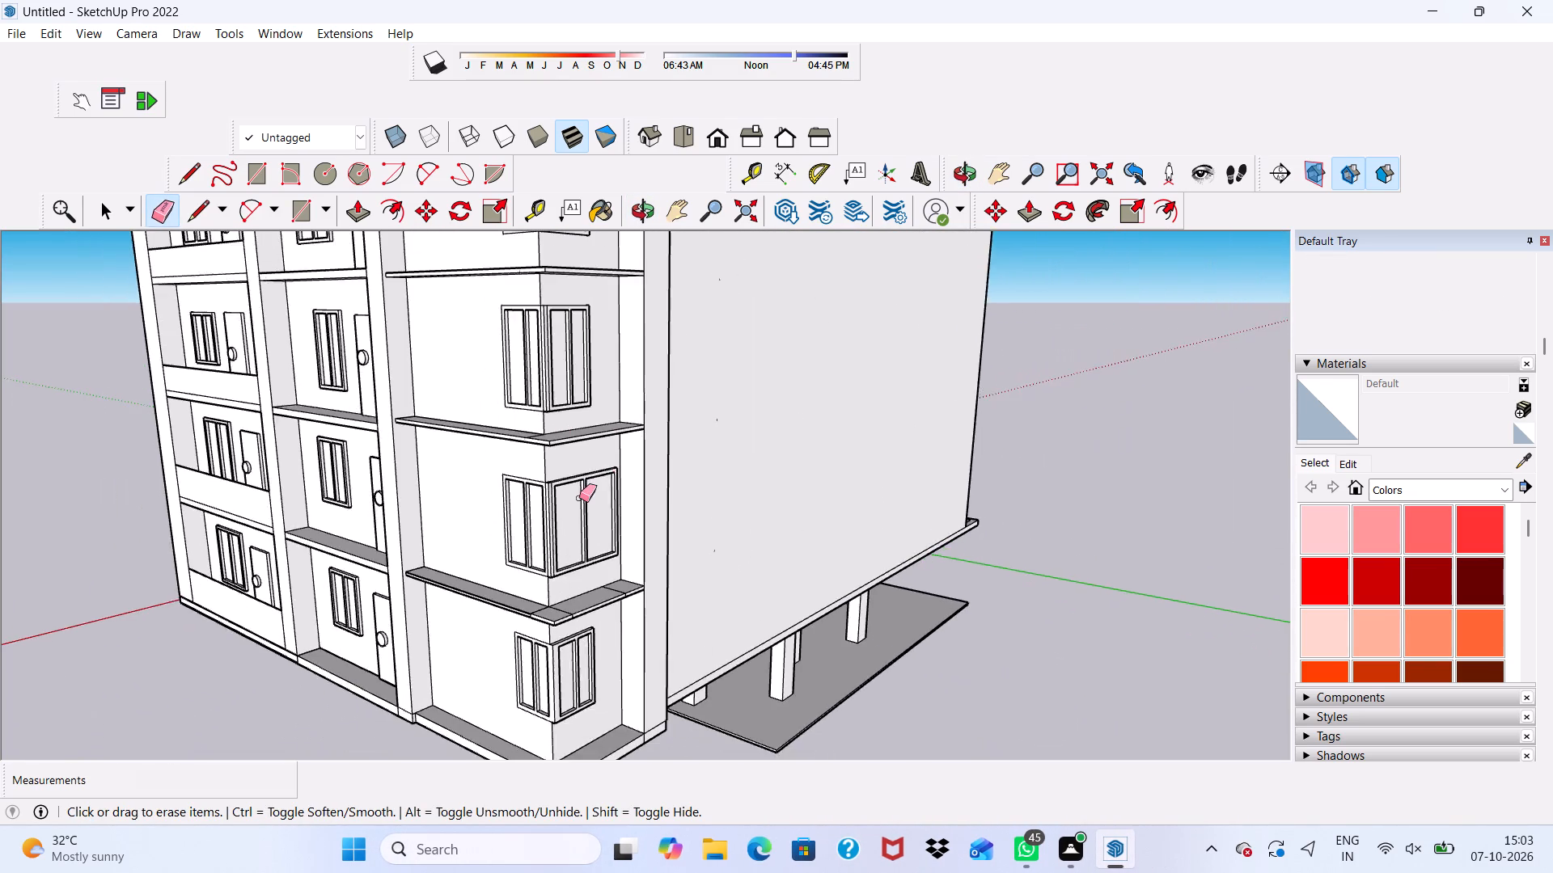
{"action": "middle_click_drag", "start_coordinate": [579, 498], "coordinate": [738, 425]}
{"action": "scroll", "coordinate": [794, 541], "scroll_direction": "up", "scroll_amount": 7}
{"action": "middle_click_drag", "start_coordinate": [792, 483], "coordinate": [813, 347]}
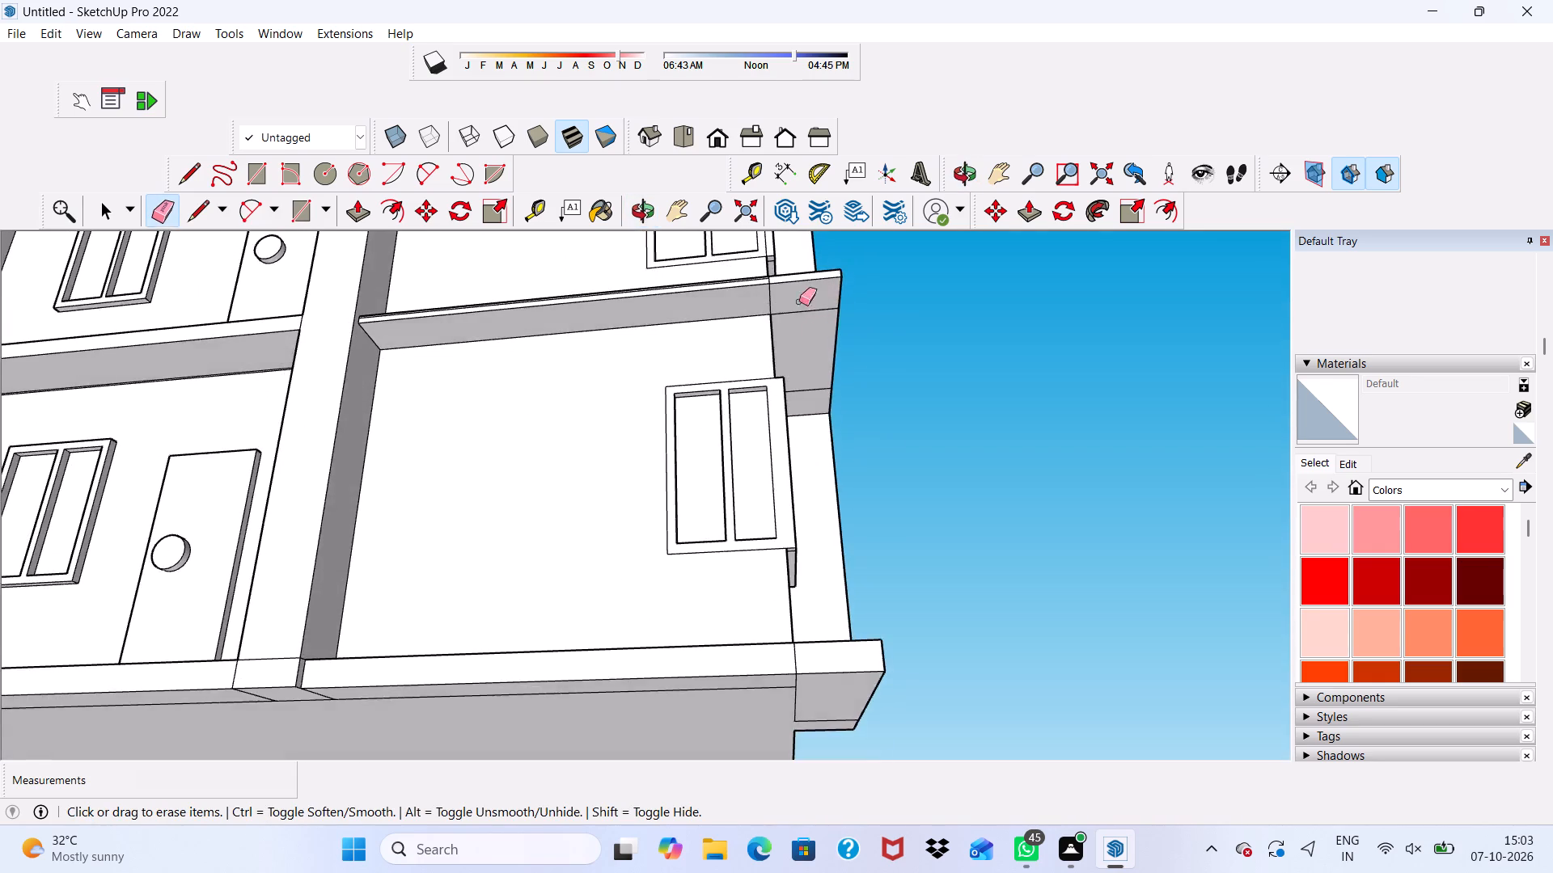
{"action": "scroll", "coordinate": [793, 289], "scroll_direction": "up", "scroll_amount": 7}
{"action": "left_click_drag", "start_coordinate": [792, 318], "coordinate": [809, 368]}
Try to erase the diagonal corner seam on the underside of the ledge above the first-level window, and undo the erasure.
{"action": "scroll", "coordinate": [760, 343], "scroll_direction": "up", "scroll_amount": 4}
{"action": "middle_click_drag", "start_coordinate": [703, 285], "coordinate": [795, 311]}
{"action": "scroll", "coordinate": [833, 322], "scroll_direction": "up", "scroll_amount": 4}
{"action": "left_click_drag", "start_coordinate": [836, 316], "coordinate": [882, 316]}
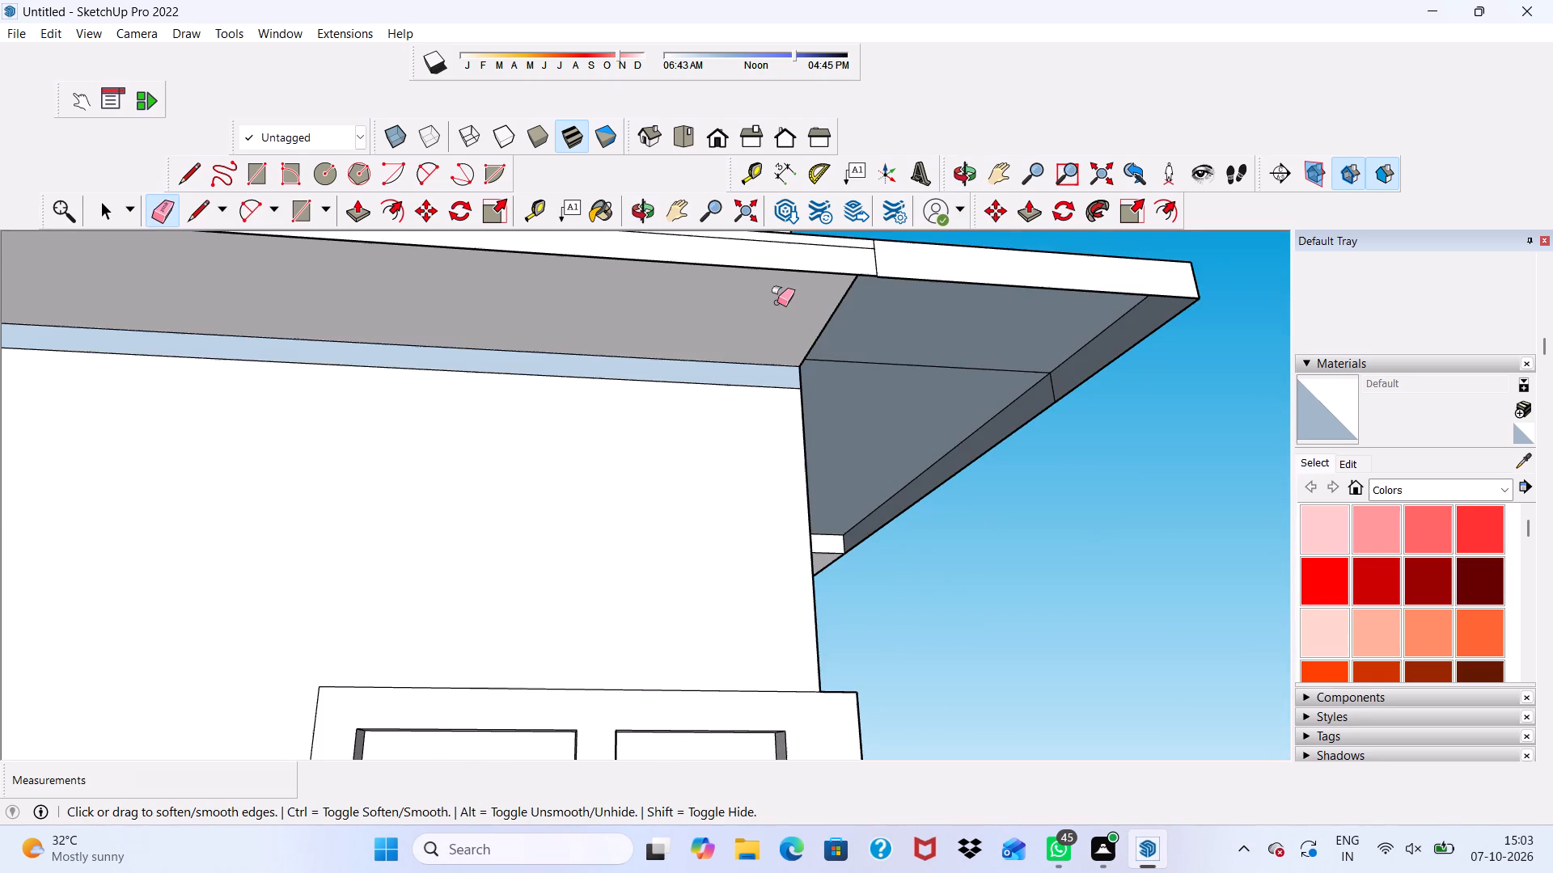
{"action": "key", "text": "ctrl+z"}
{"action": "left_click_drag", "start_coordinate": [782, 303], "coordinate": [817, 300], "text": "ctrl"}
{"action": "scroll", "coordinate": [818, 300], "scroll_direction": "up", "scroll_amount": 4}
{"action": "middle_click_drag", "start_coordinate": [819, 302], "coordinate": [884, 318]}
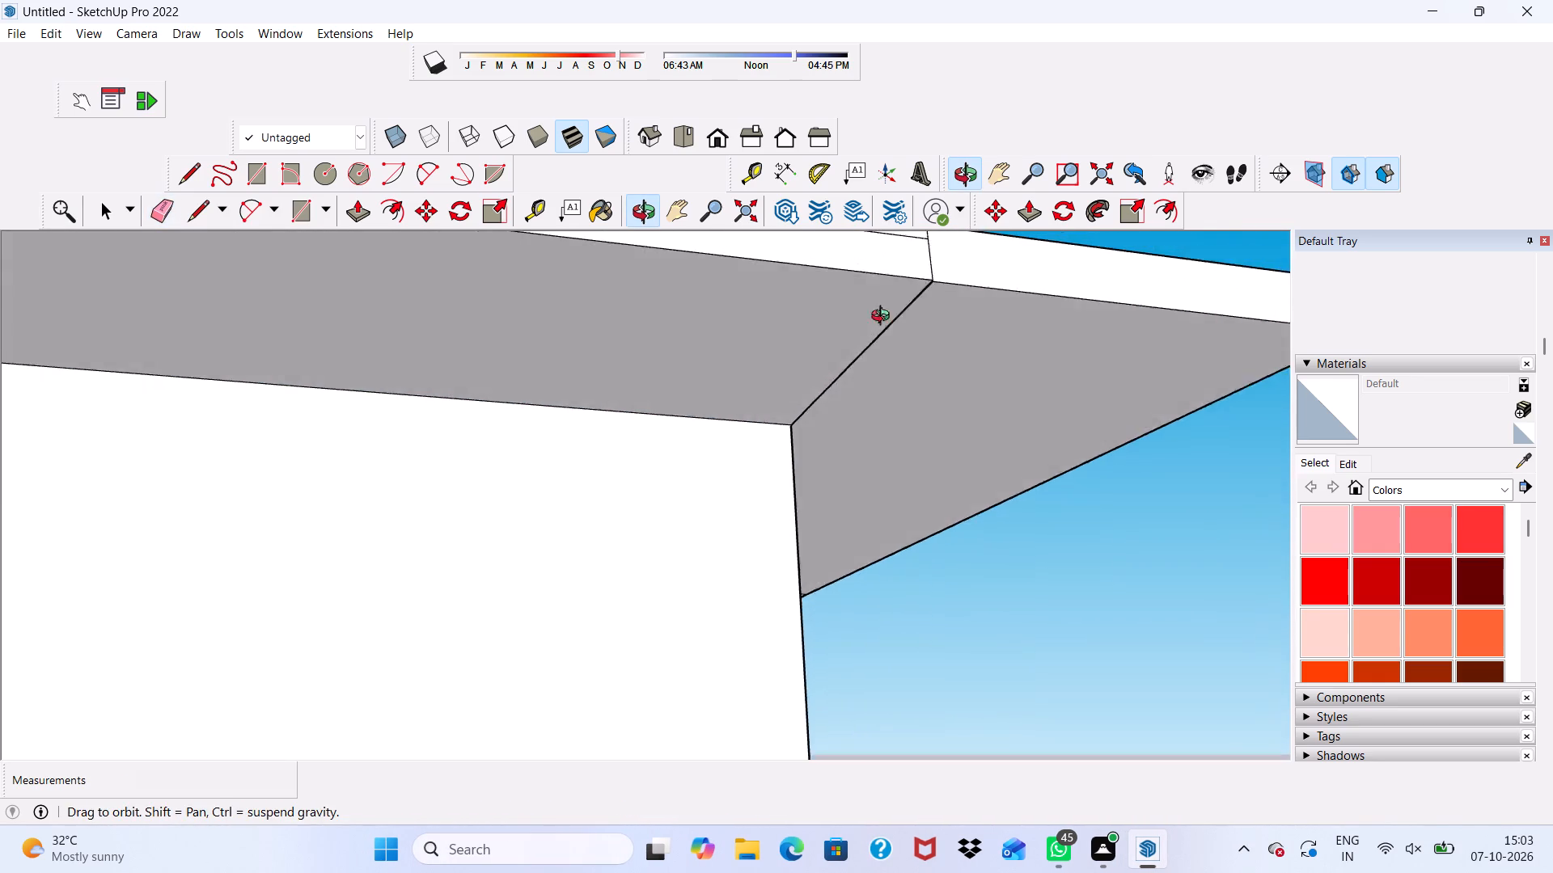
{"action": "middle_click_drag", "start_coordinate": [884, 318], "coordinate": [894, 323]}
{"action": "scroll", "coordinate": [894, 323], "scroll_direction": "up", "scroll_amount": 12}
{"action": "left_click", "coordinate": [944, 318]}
Push/Pull the front underside of the ledge above the first-level window about 1/16", flush with the side-wall underside.
{"action": "key", "text": "space"}
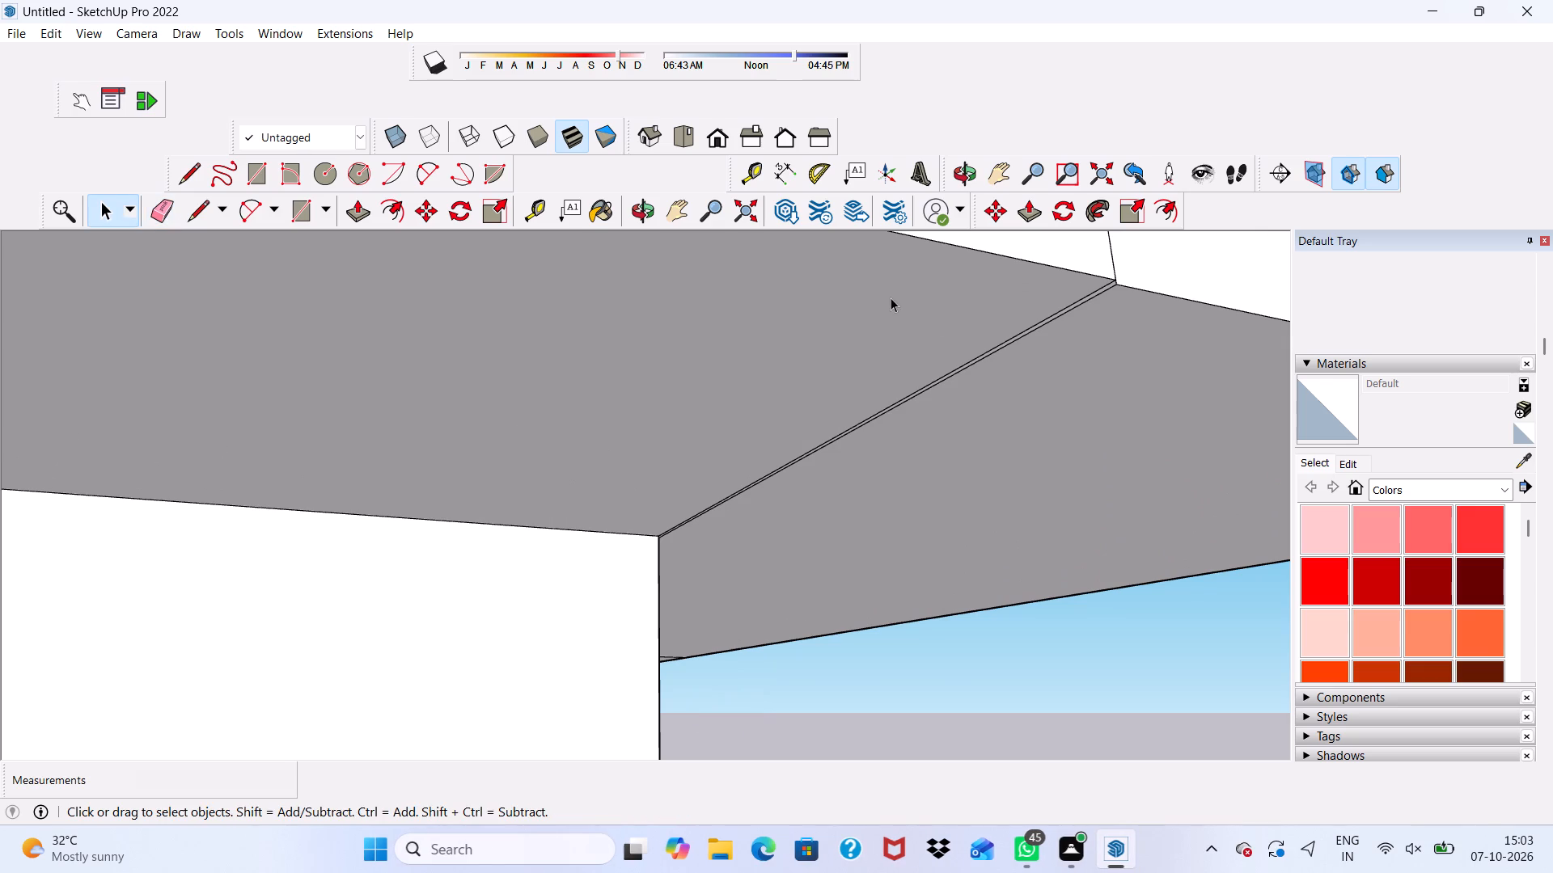
{"action": "left_click", "coordinate": [891, 297]}
{"action": "left_click", "coordinate": [361, 208]}
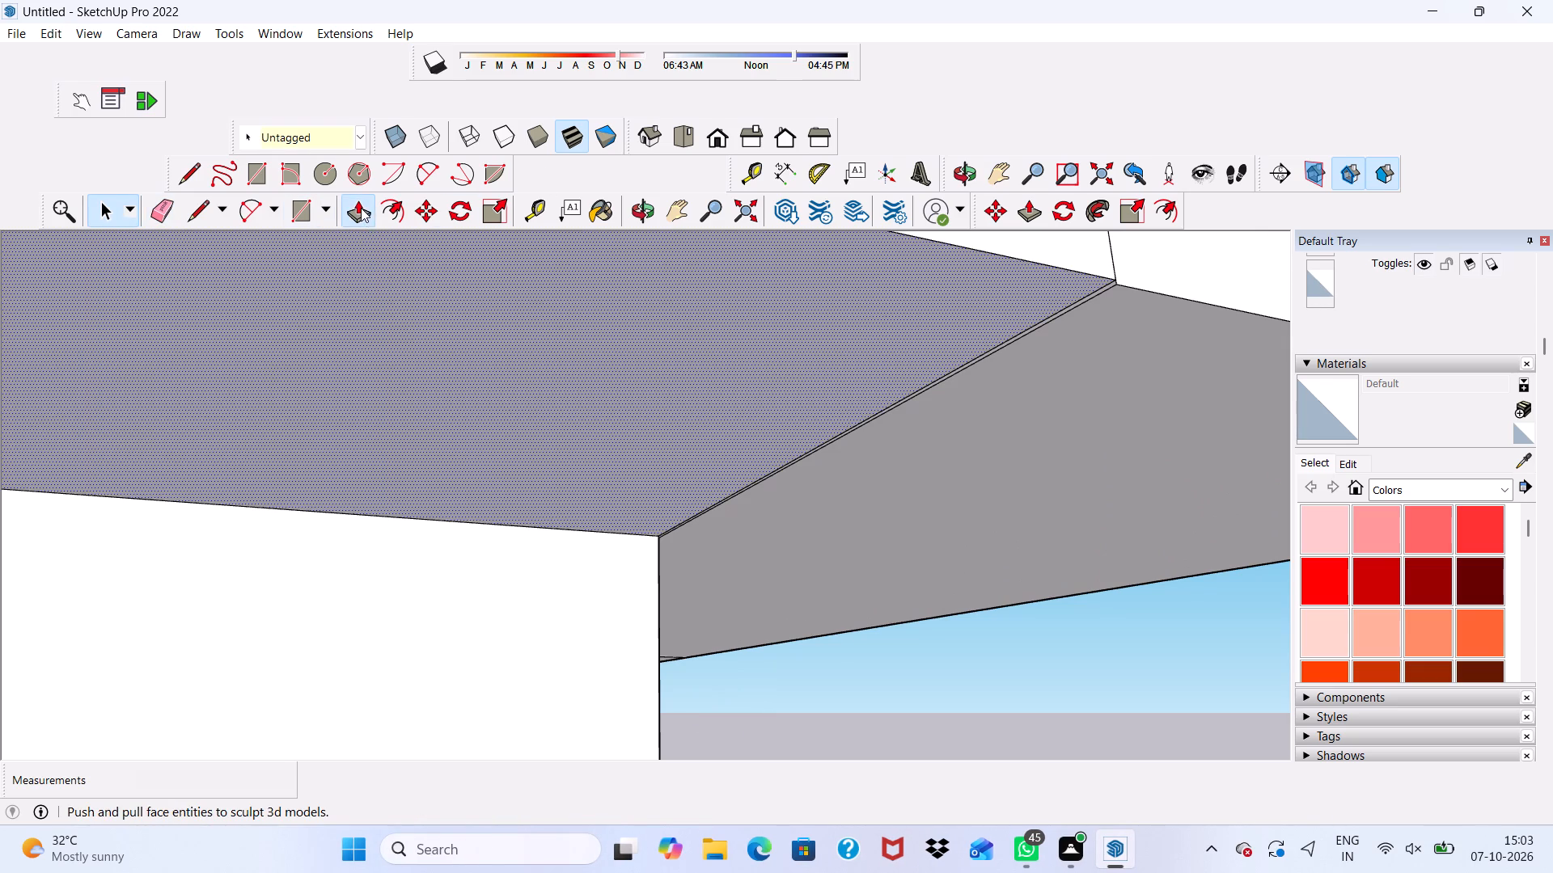
{"action": "left_click", "coordinate": [404, 302]}
{"action": "scroll", "coordinate": [947, 369], "scroll_direction": "down", "scroll_amount": 2}
{"action": "middle_click_drag", "start_coordinate": [947, 369], "coordinate": [625, 362]}
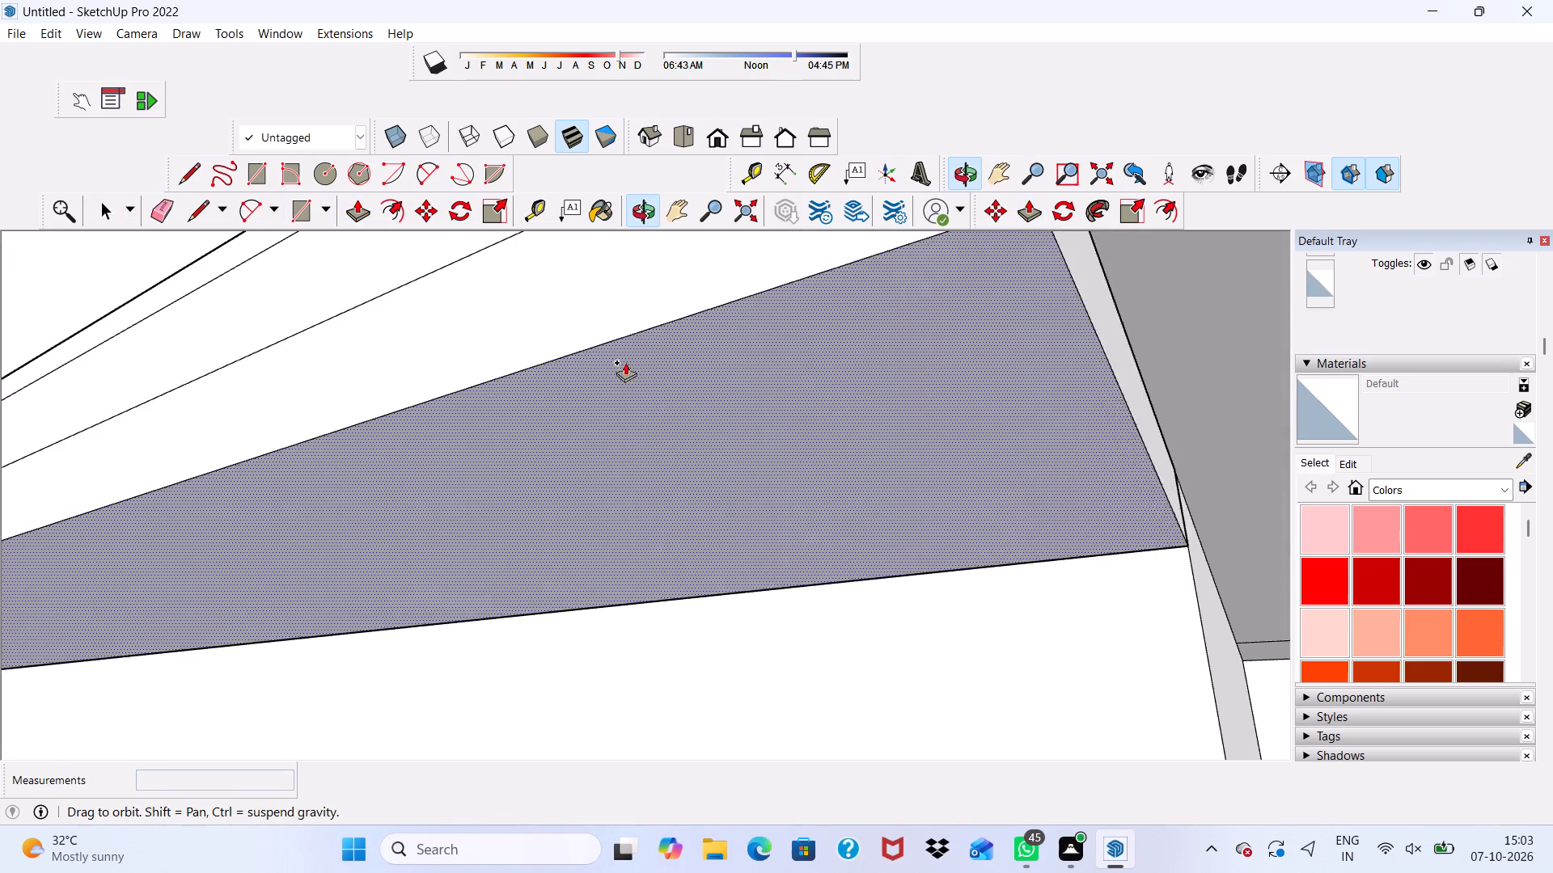
{"action": "left_click", "coordinate": [1162, 277]}
{"action": "scroll", "coordinate": [1081, 332], "scroll_direction": "down", "scroll_amount": 3}
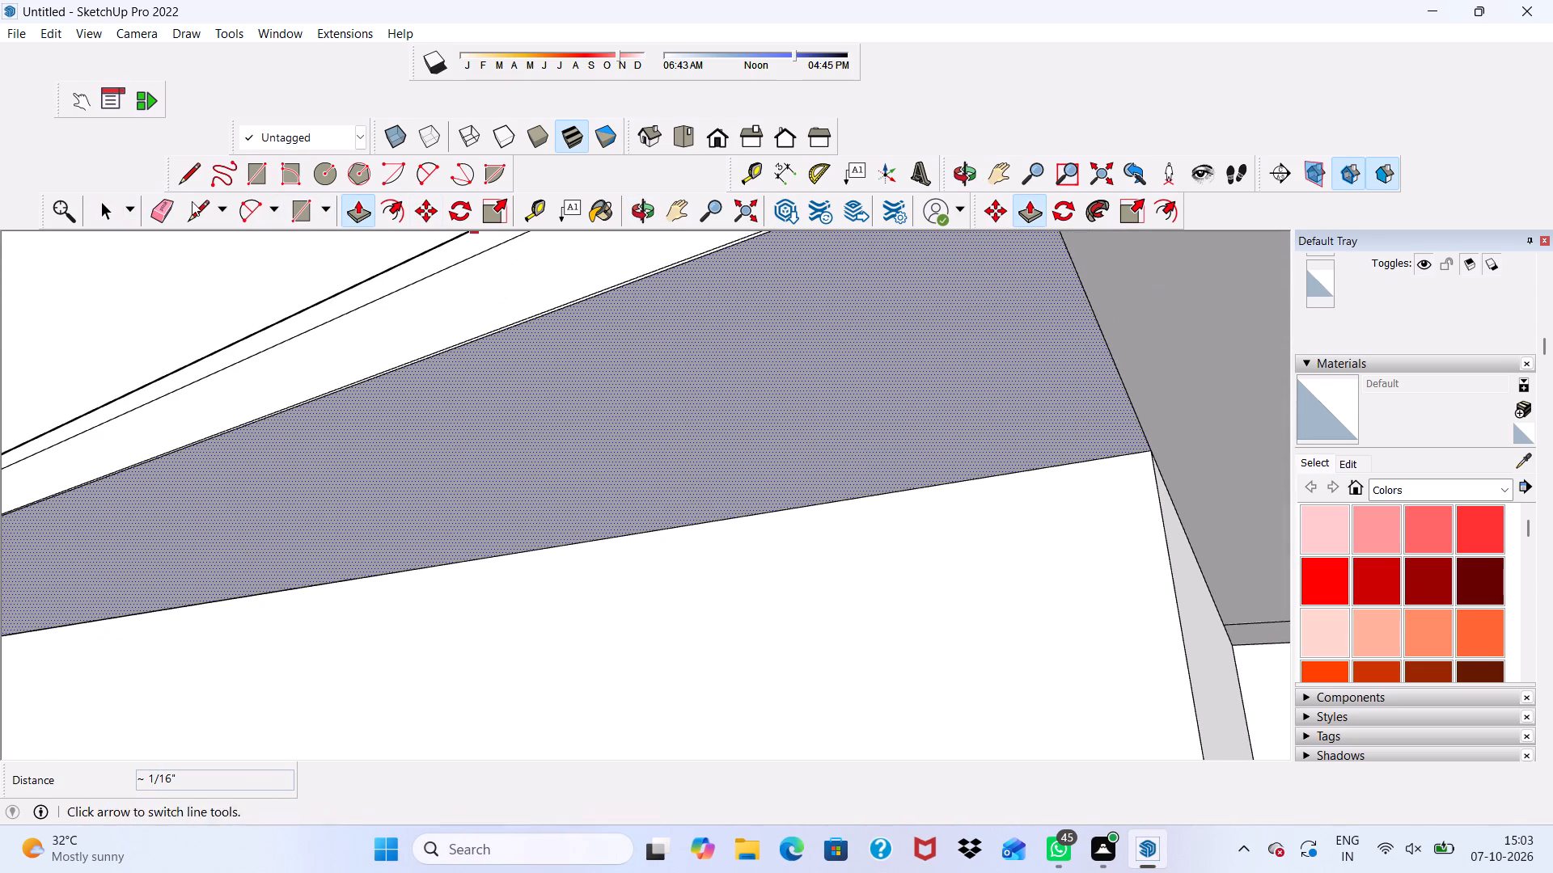
Erase the diagonal corner seam on the underside of the ledge above the first-level window.
{"action": "left_click", "coordinate": [161, 203]}
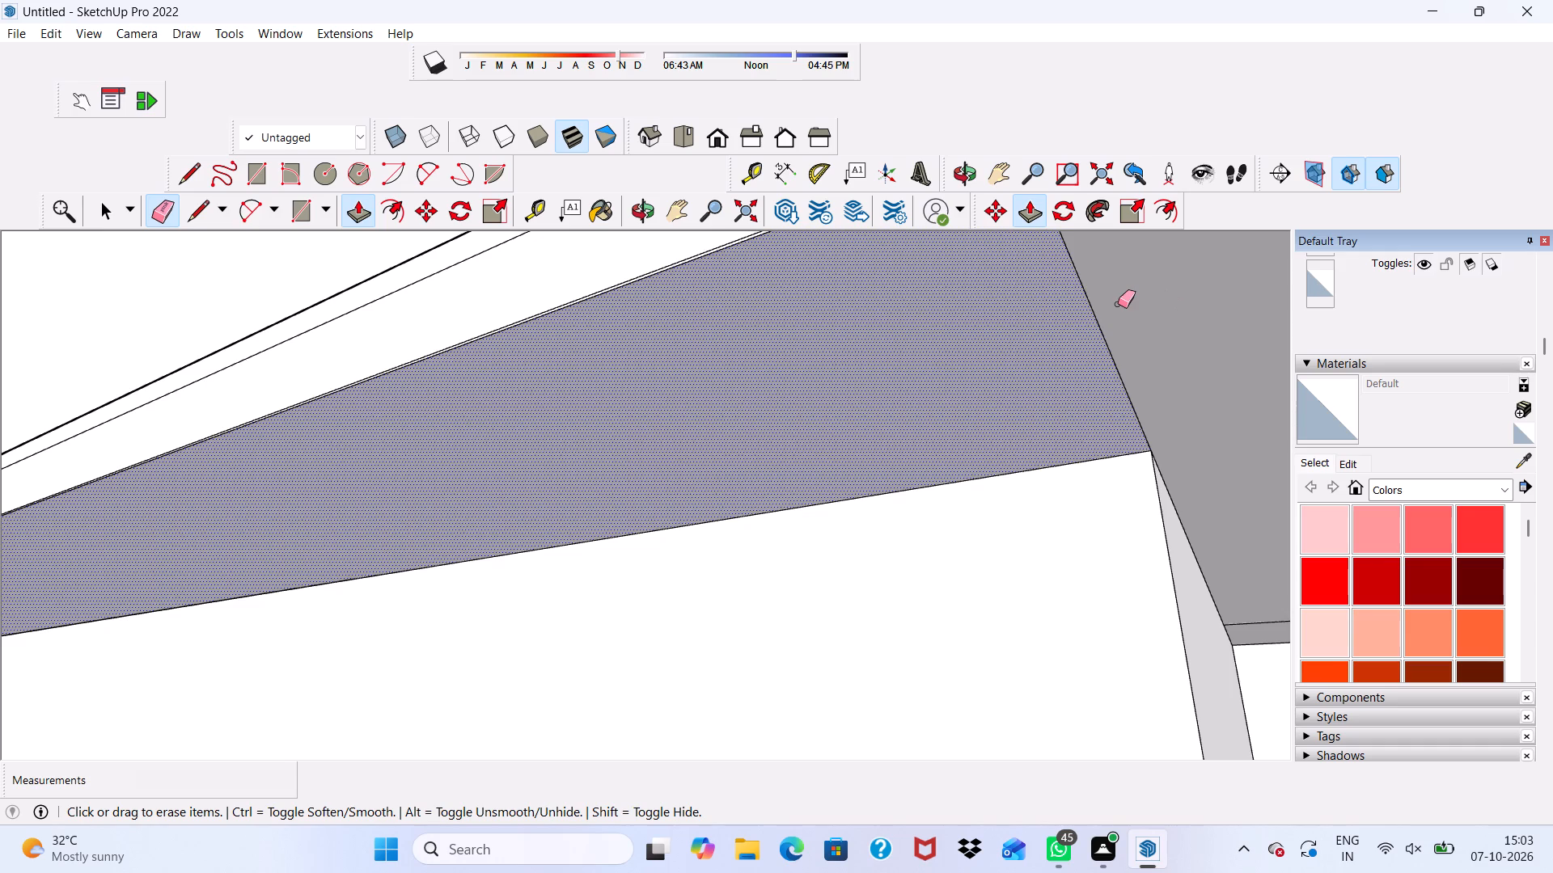
{"action": "left_click_drag", "start_coordinate": [1118, 304], "coordinate": [1057, 357]}
{"action": "scroll", "coordinate": [1047, 352], "scroll_direction": "down", "scroll_amount": 10}
{"action": "scroll", "coordinate": [987, 397], "scroll_direction": "up", "scroll_amount": 2}
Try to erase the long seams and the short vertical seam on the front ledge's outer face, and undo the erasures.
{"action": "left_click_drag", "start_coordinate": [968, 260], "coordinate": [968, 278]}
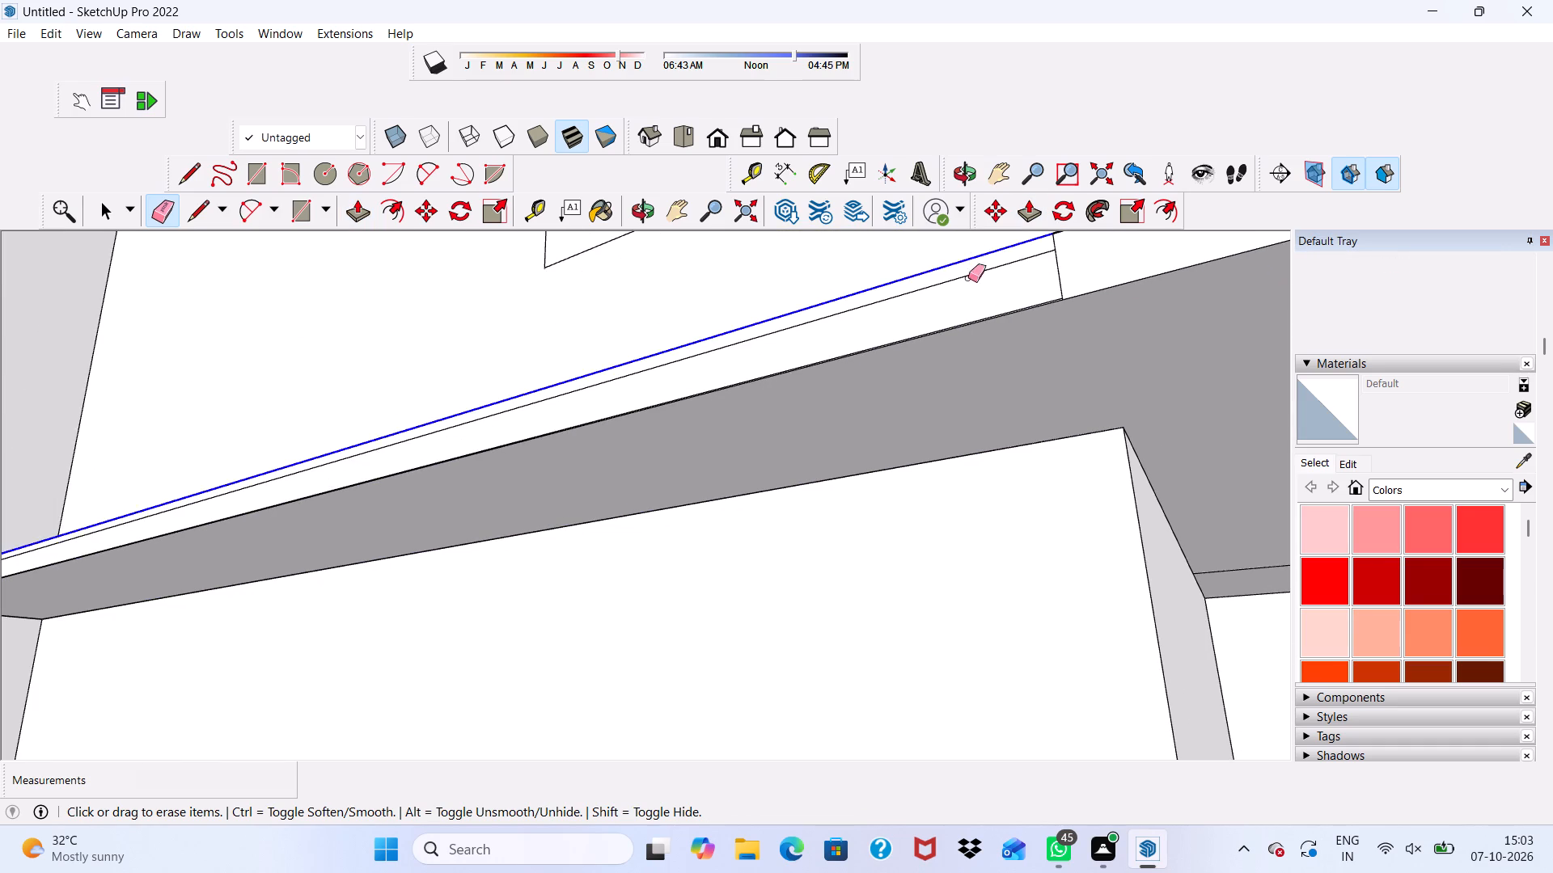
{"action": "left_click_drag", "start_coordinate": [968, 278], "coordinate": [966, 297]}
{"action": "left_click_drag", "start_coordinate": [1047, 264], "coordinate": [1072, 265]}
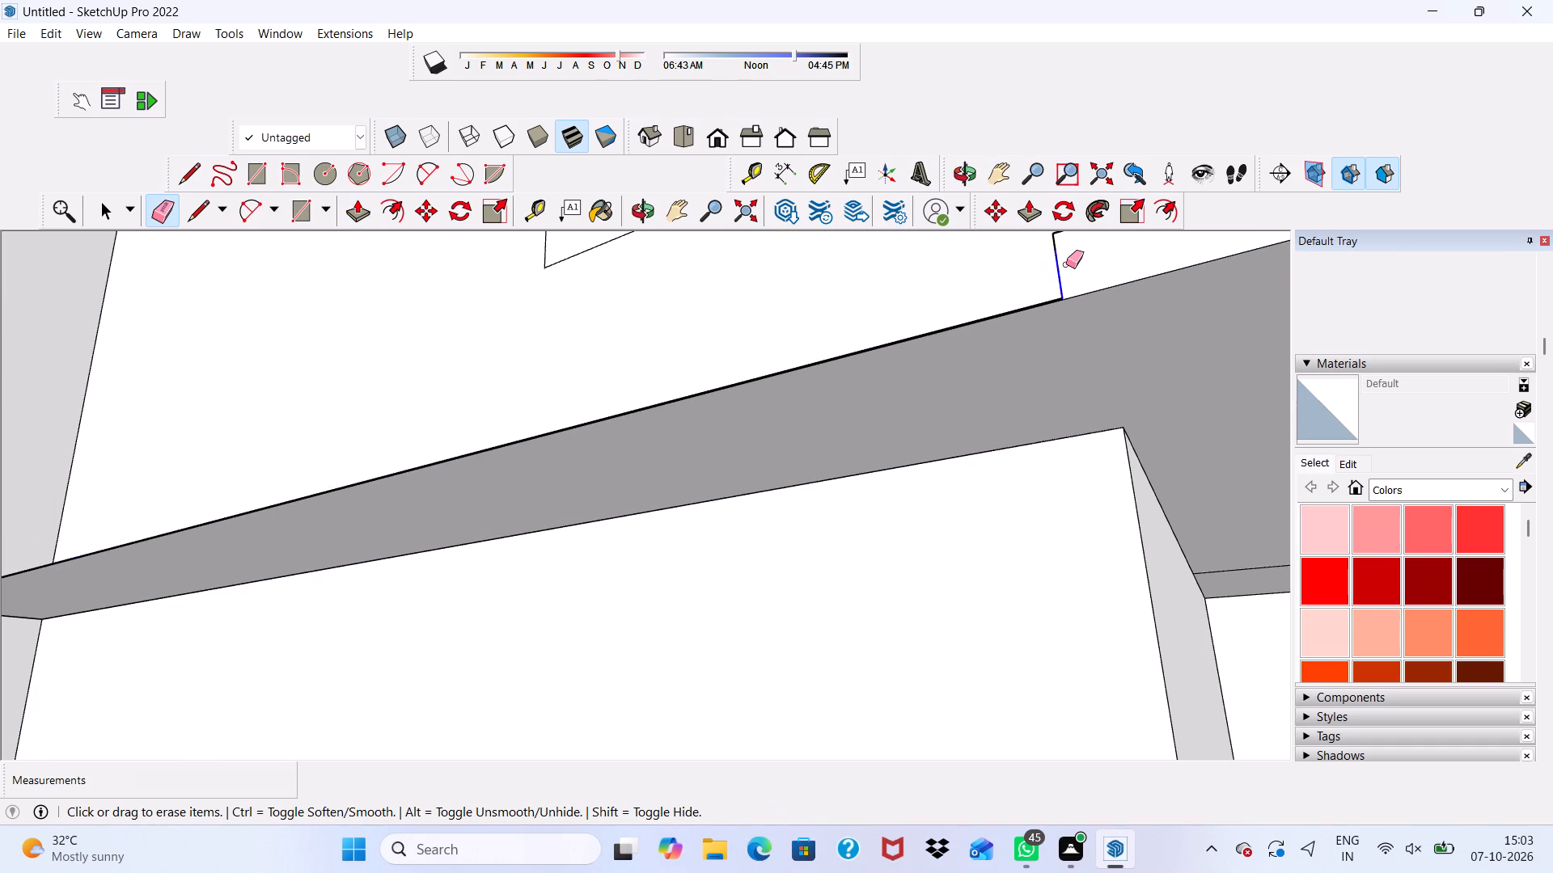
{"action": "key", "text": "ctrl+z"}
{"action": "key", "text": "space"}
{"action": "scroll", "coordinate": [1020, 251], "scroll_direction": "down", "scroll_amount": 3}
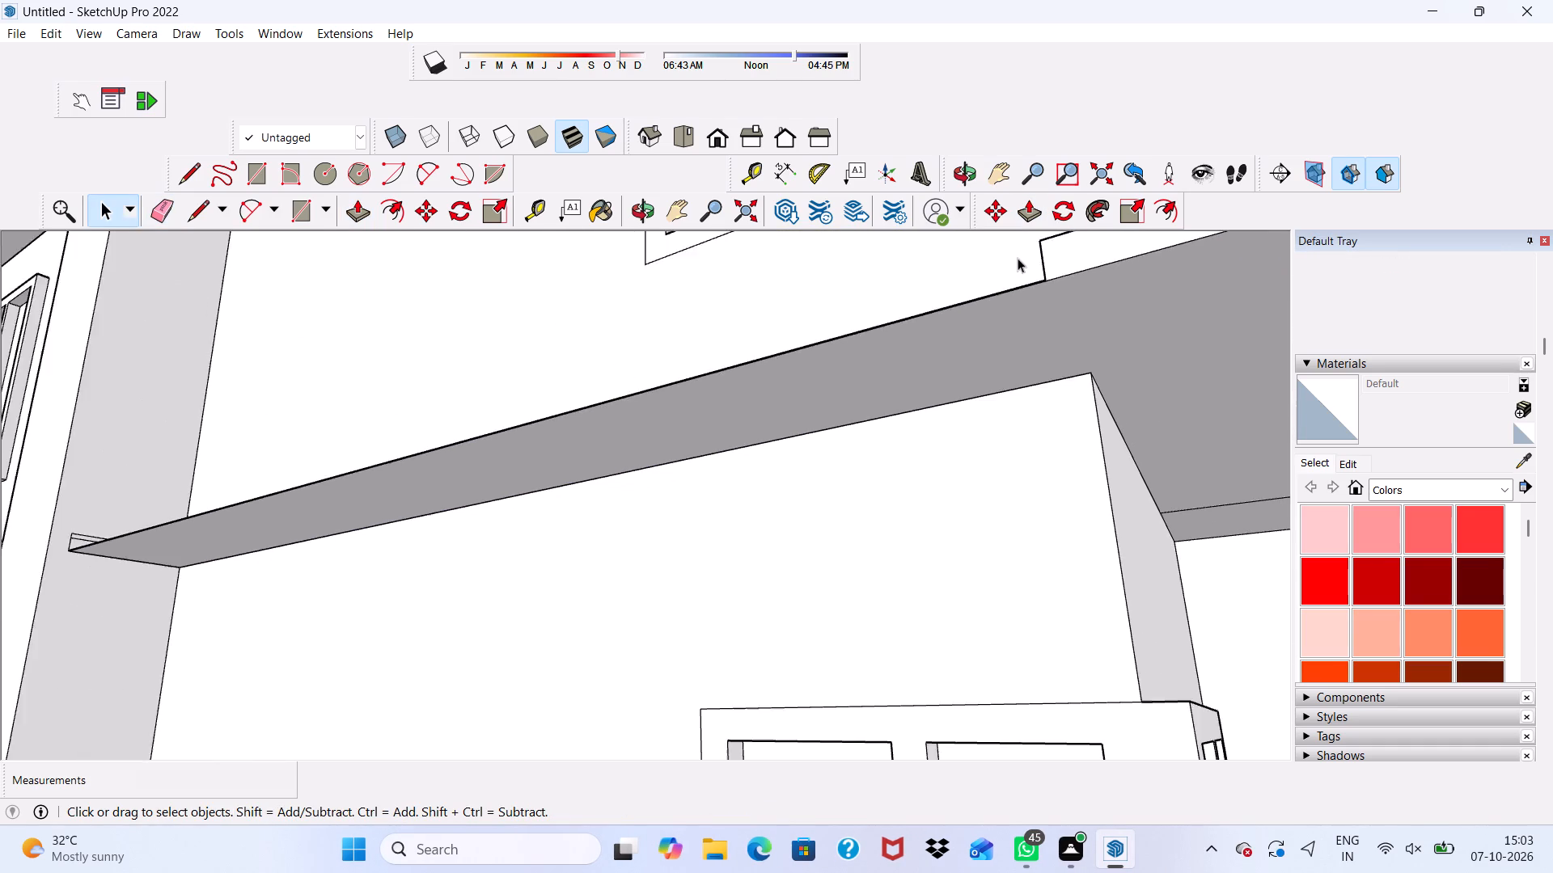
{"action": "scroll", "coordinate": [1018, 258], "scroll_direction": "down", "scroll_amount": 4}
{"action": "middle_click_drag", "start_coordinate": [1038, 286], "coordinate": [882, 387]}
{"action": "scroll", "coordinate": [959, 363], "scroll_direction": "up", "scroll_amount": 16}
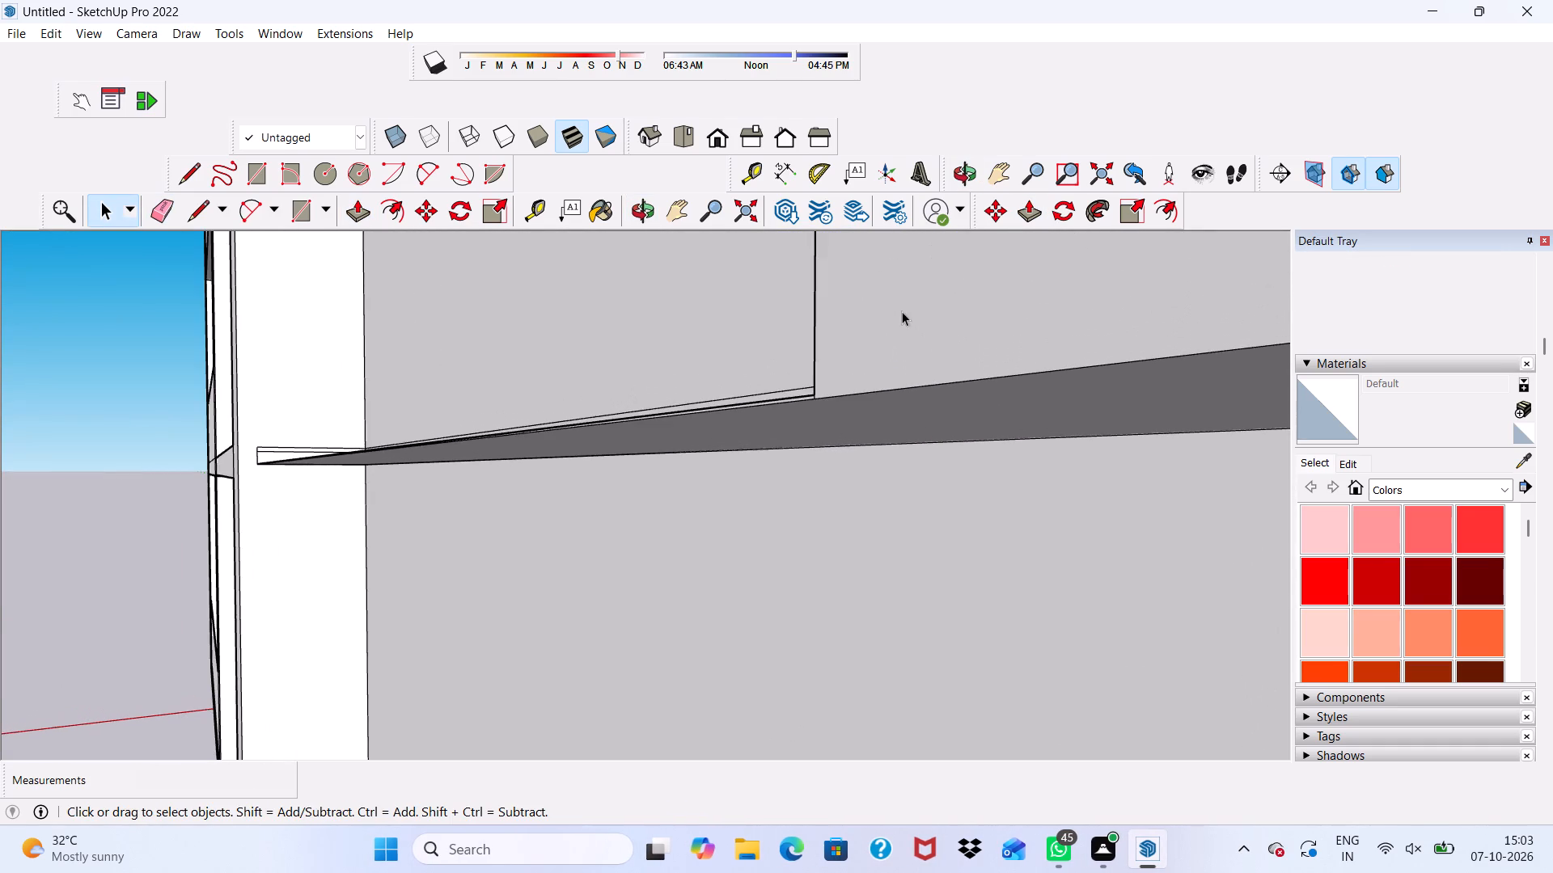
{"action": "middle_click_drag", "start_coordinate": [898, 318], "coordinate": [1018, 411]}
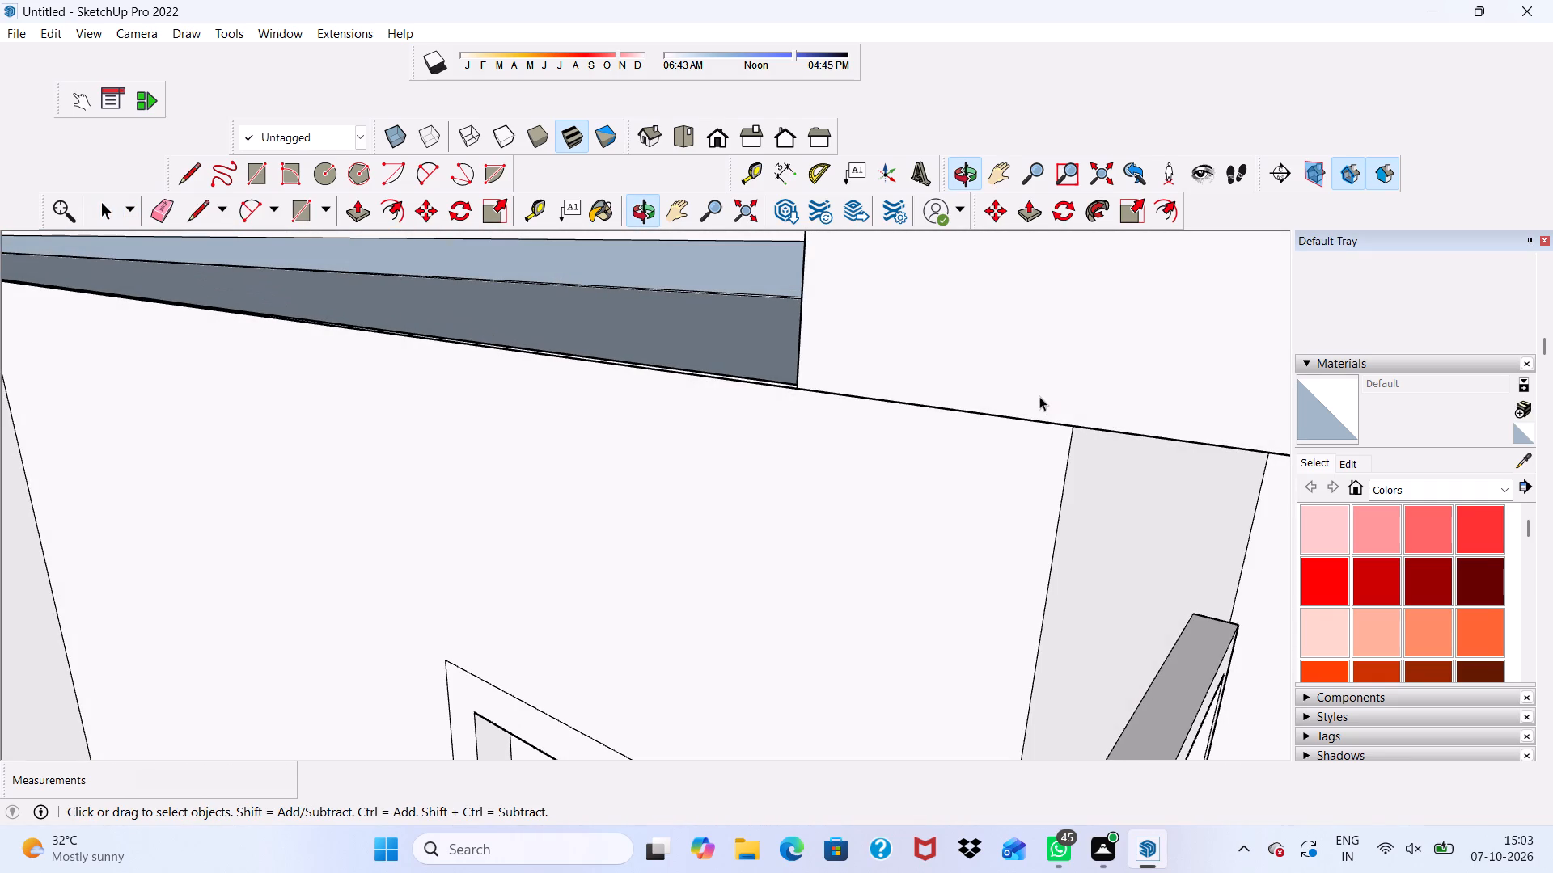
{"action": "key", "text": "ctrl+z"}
Examine the seams near the corner on the outer face of the front ledge above the first-level window.
{"action": "scroll", "coordinate": [815, 484], "scroll_direction": "down", "scroll_amount": 8}
{"action": "scroll", "coordinate": [785, 475], "scroll_direction": "up", "scroll_amount": 5}
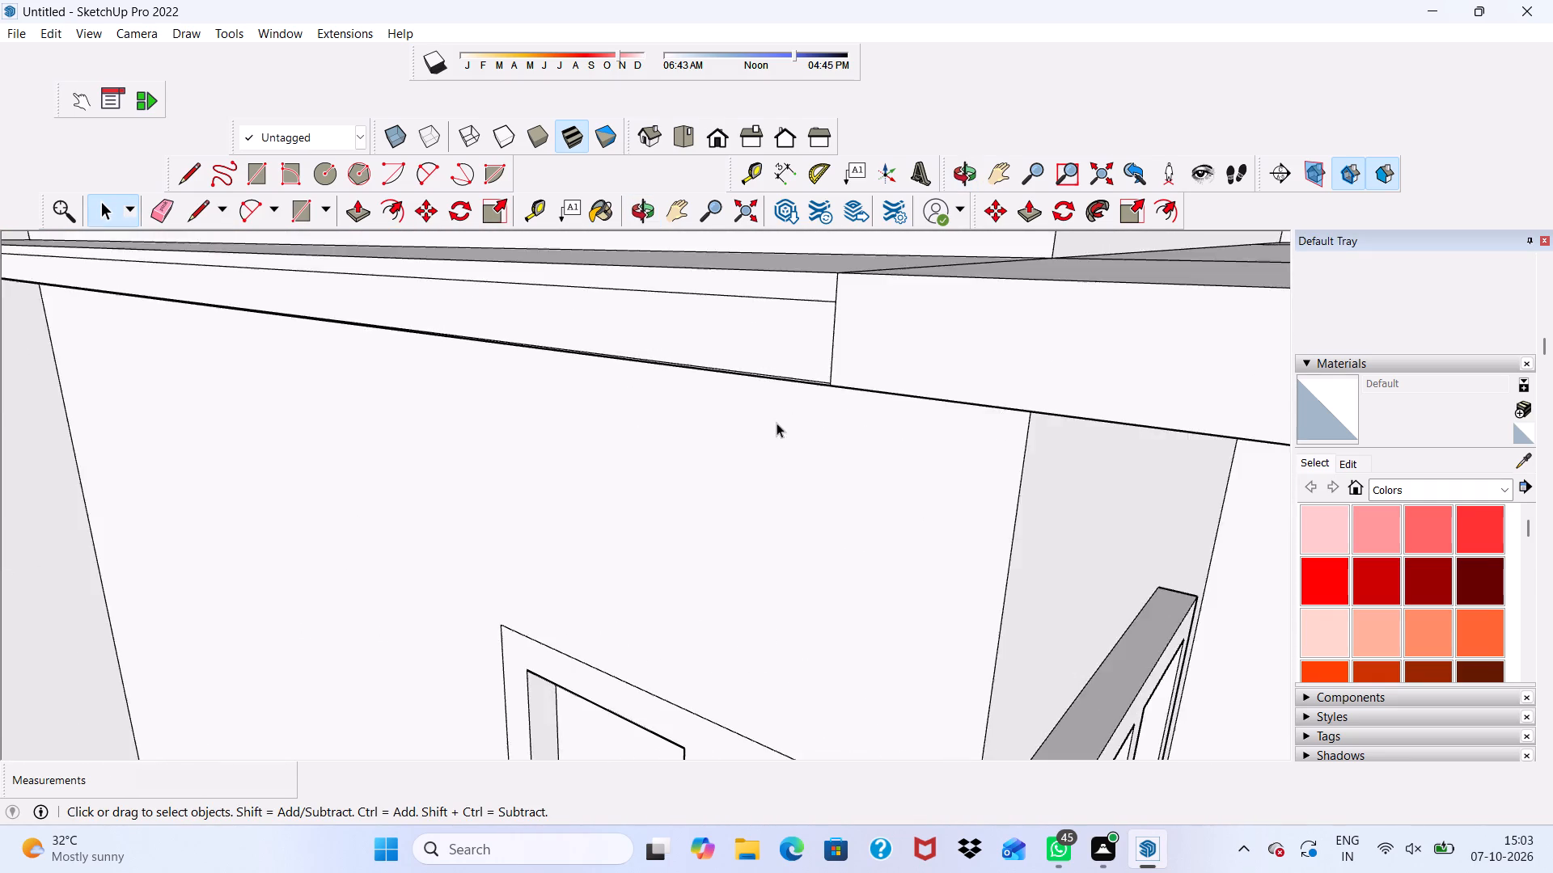
{"action": "scroll", "coordinate": [776, 423], "scroll_direction": "up", "scroll_amount": 7}
{"action": "scroll", "coordinate": [802, 339], "scroll_direction": "down", "scroll_amount": 7}
{"action": "scroll", "coordinate": [827, 248], "scroll_direction": "up", "scroll_amount": 8}
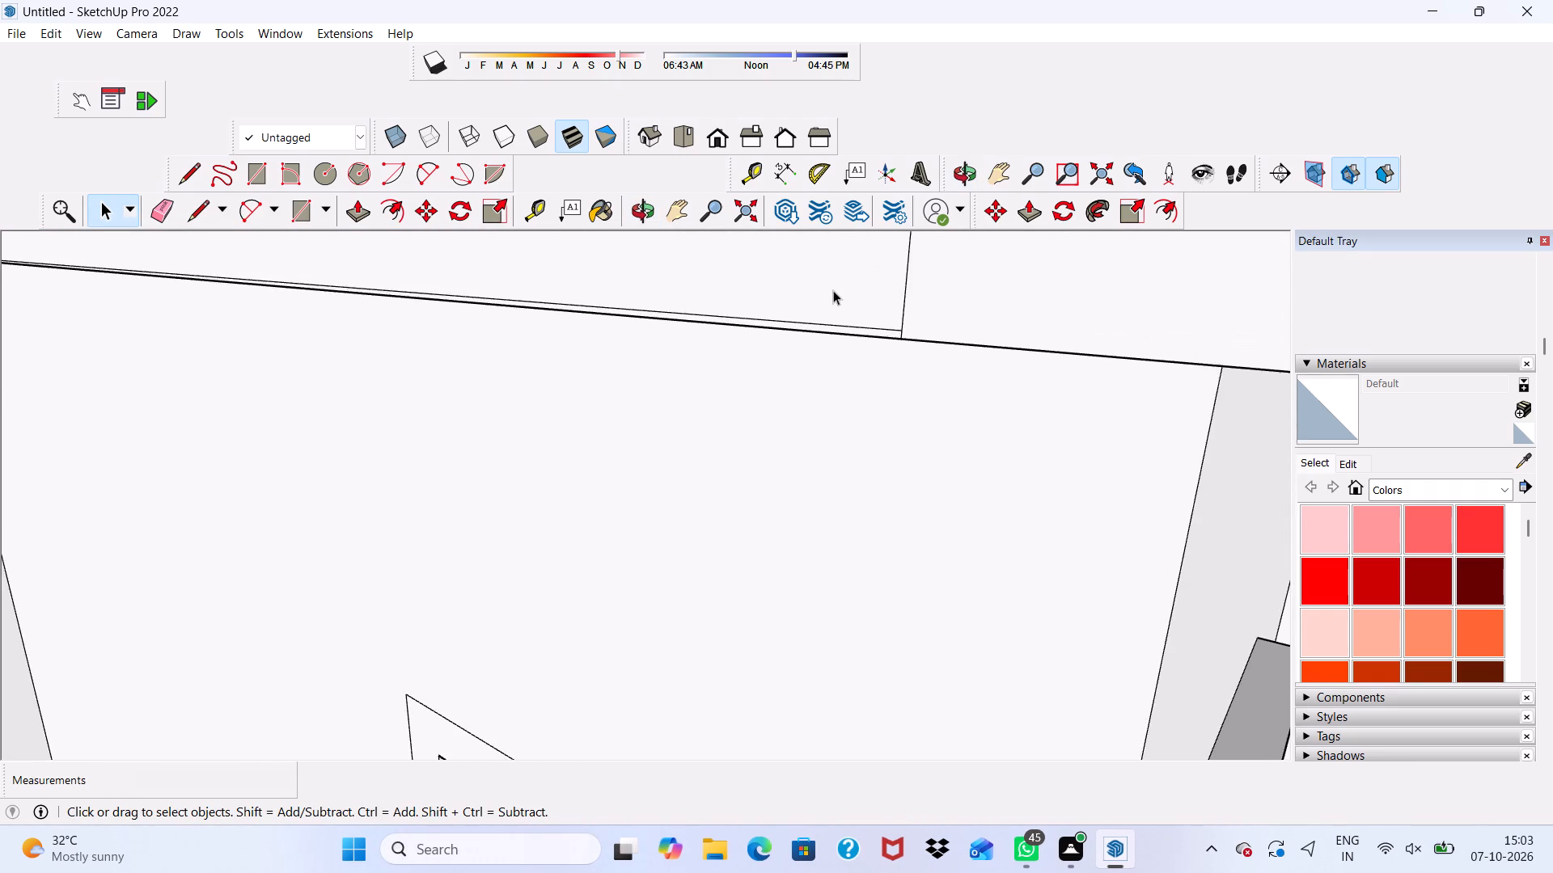
{"action": "middle_click_drag", "start_coordinate": [833, 290], "coordinate": [843, 349]}
{"action": "scroll", "coordinate": [843, 349], "scroll_direction": "up", "scroll_amount": 7}
{"action": "scroll", "coordinate": [837, 293], "scroll_direction": "down", "scroll_amount": 8}
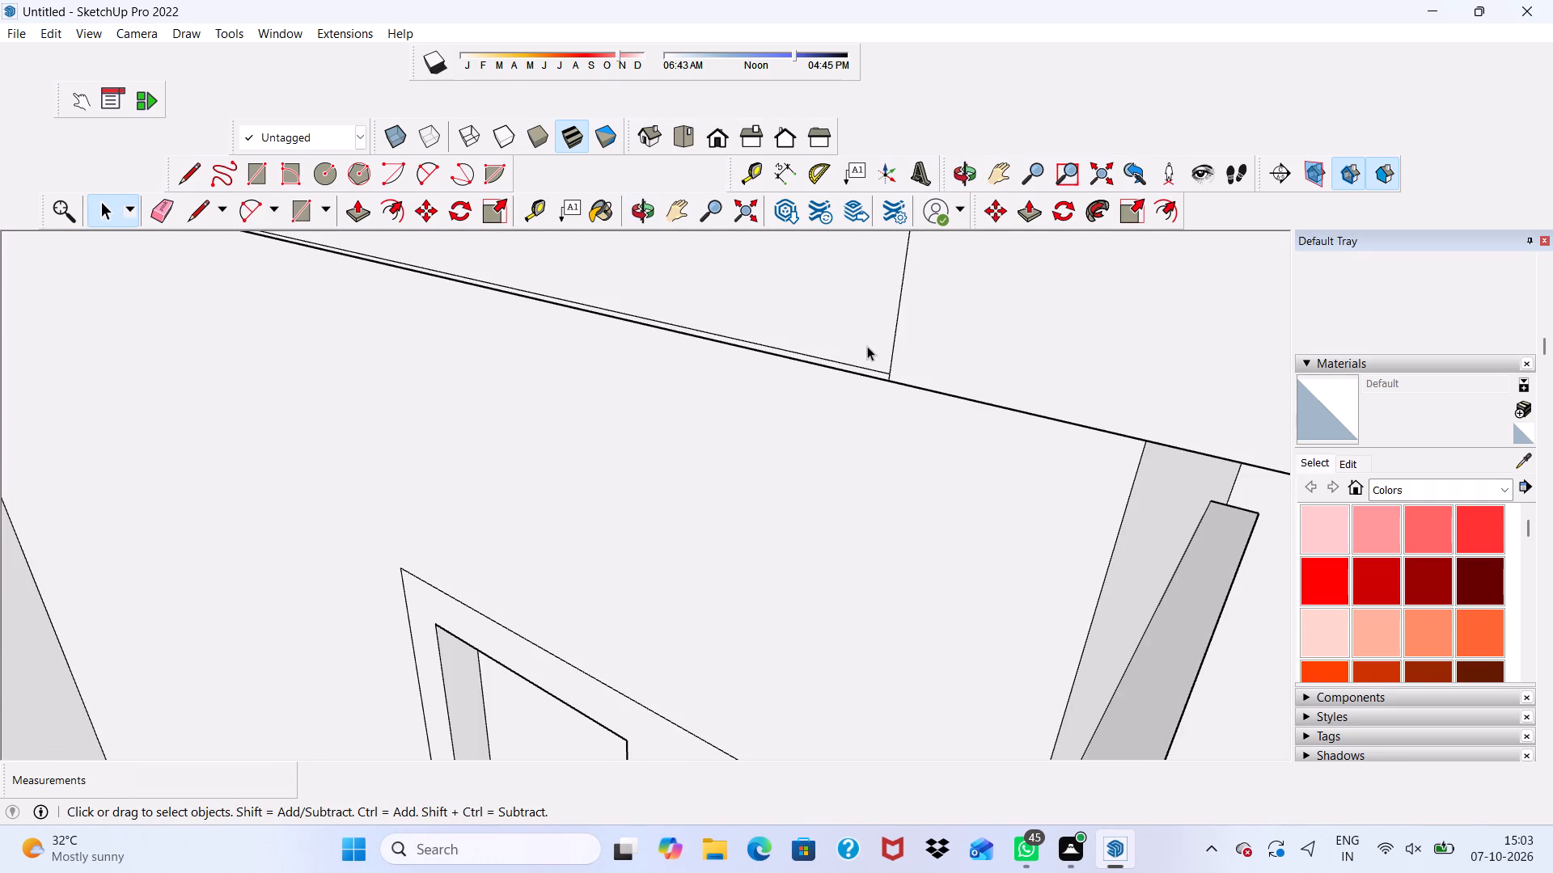
{"action": "scroll", "coordinate": [866, 346], "scroll_direction": "up", "scroll_amount": 20}
{"action": "scroll", "coordinate": [866, 346], "scroll_direction": "up", "scroll_amount": 7}
{"action": "scroll", "coordinate": [944, 377], "scroll_direction": "down", "scroll_amount": 2}
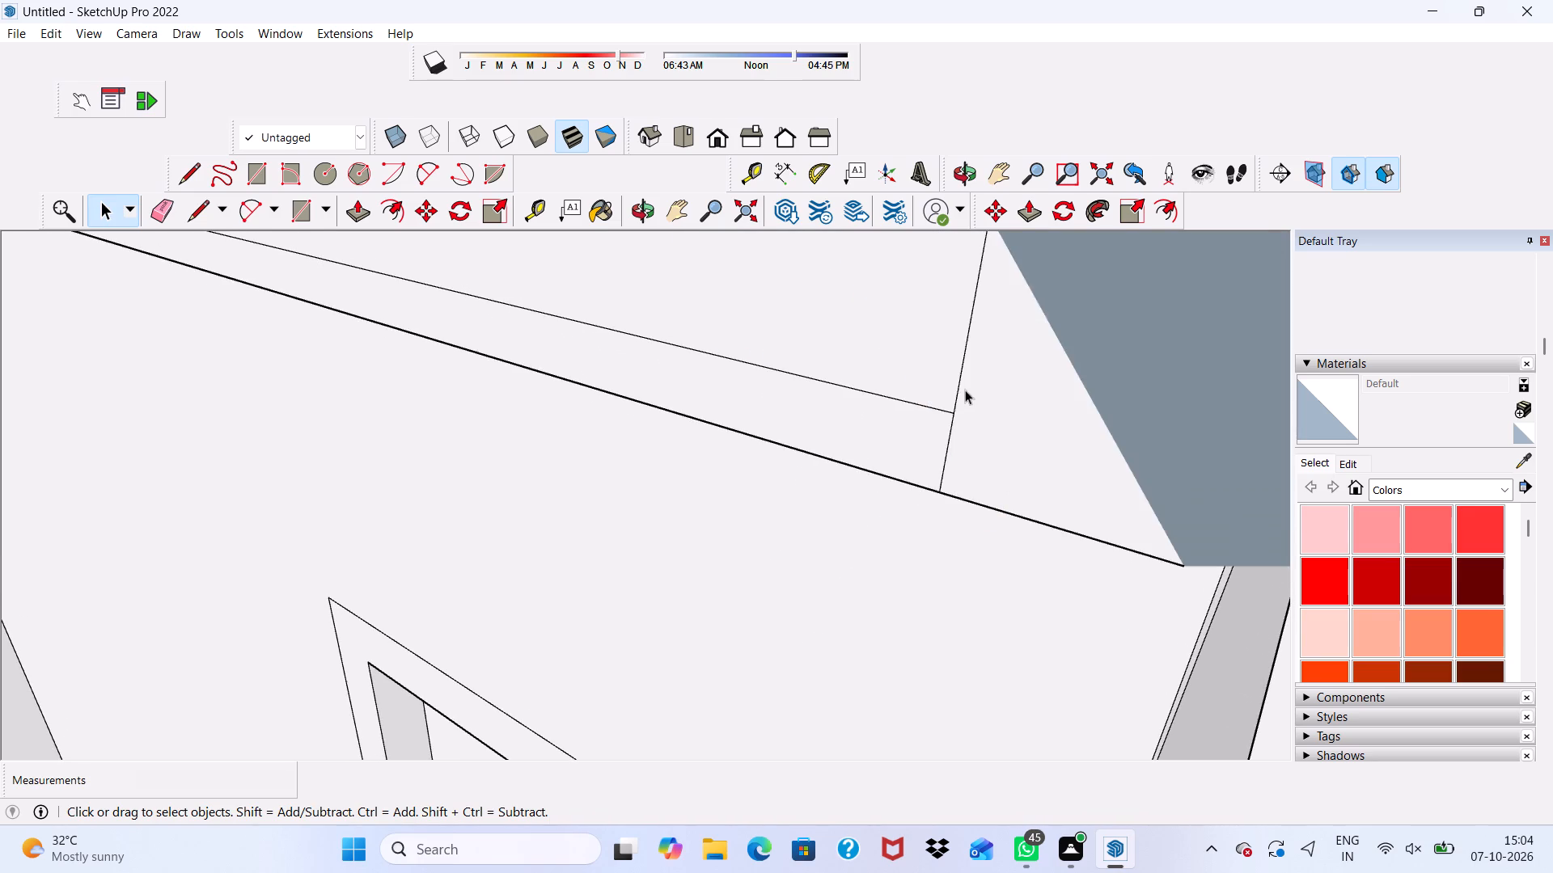
{"action": "middle_click_drag", "start_coordinate": [967, 392], "coordinate": [1038, 392]}
Inspect the building from the standard front view and around its balcony facade.
{"action": "left_click", "coordinate": [717, 129]}
{"action": "scroll", "coordinate": [882, 403], "scroll_direction": "down", "scroll_amount": 2}
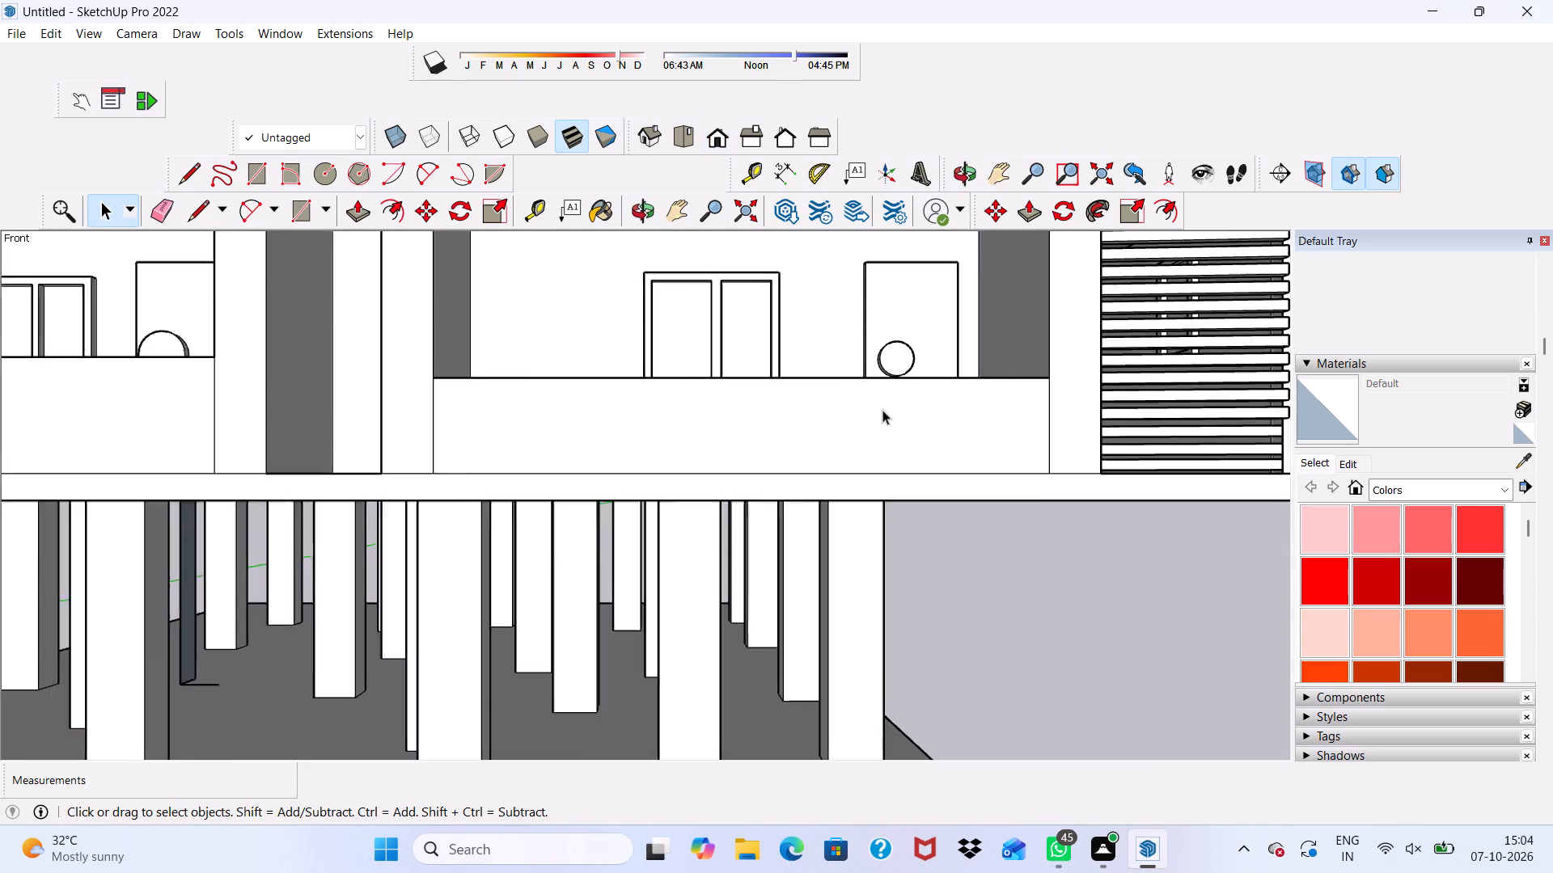
{"action": "scroll", "coordinate": [882, 410], "scroll_direction": "down", "scroll_amount": 5}
{"action": "scroll", "coordinate": [611, 406], "scroll_direction": "down", "scroll_amount": 11}
{"action": "middle_click_drag", "start_coordinate": [817, 383], "coordinate": [626, 391]}
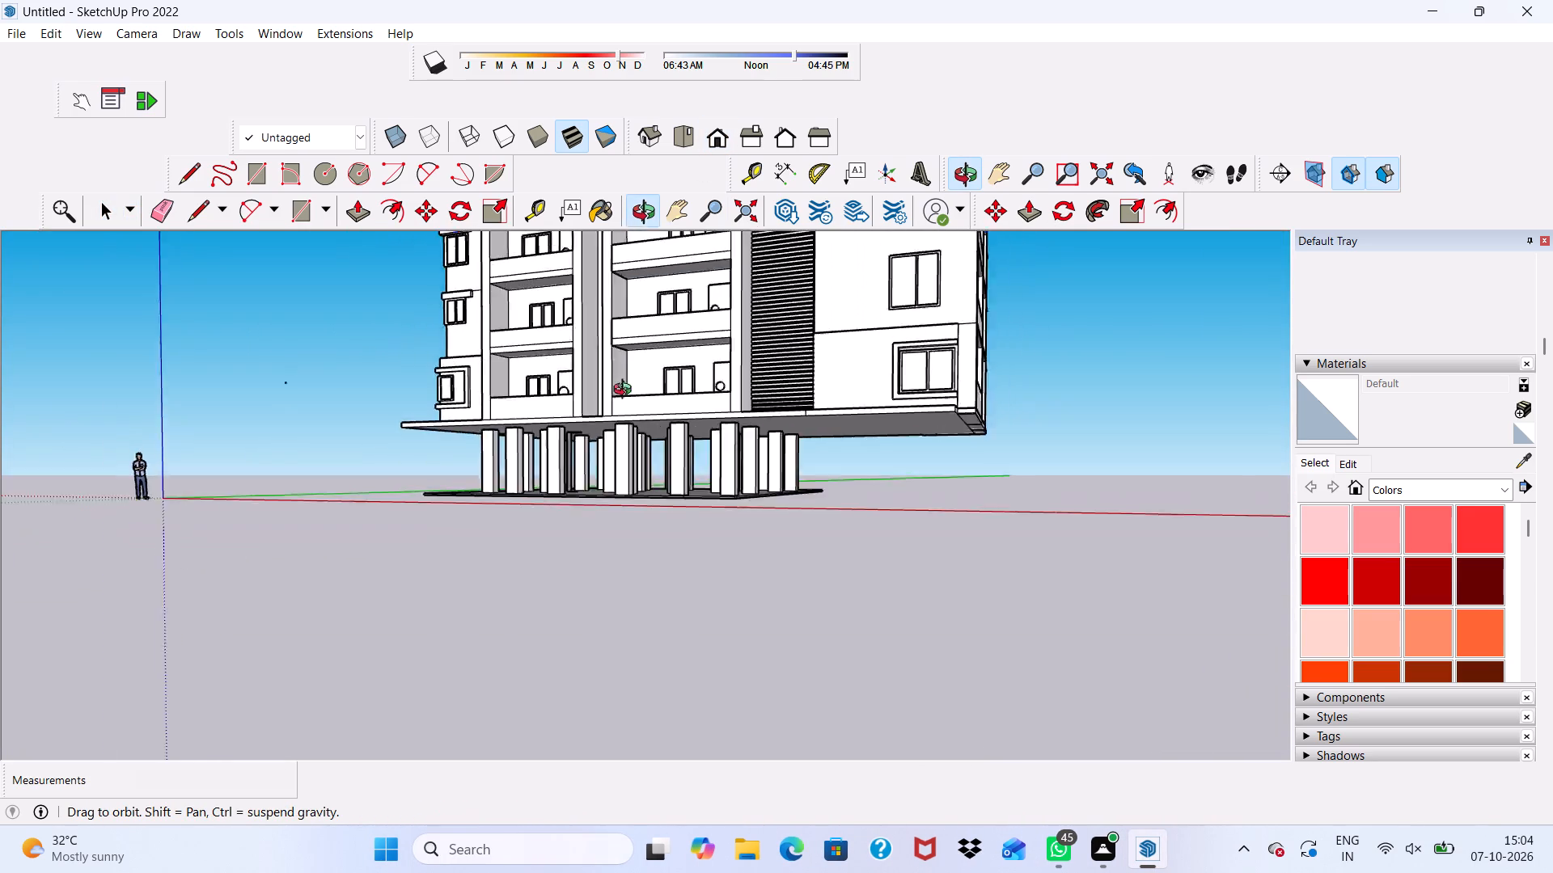
{"action": "middle_click_drag", "start_coordinate": [626, 391], "coordinate": [255, 480]}
{"action": "scroll", "coordinate": [541, 465], "scroll_direction": "up", "scroll_amount": 7}
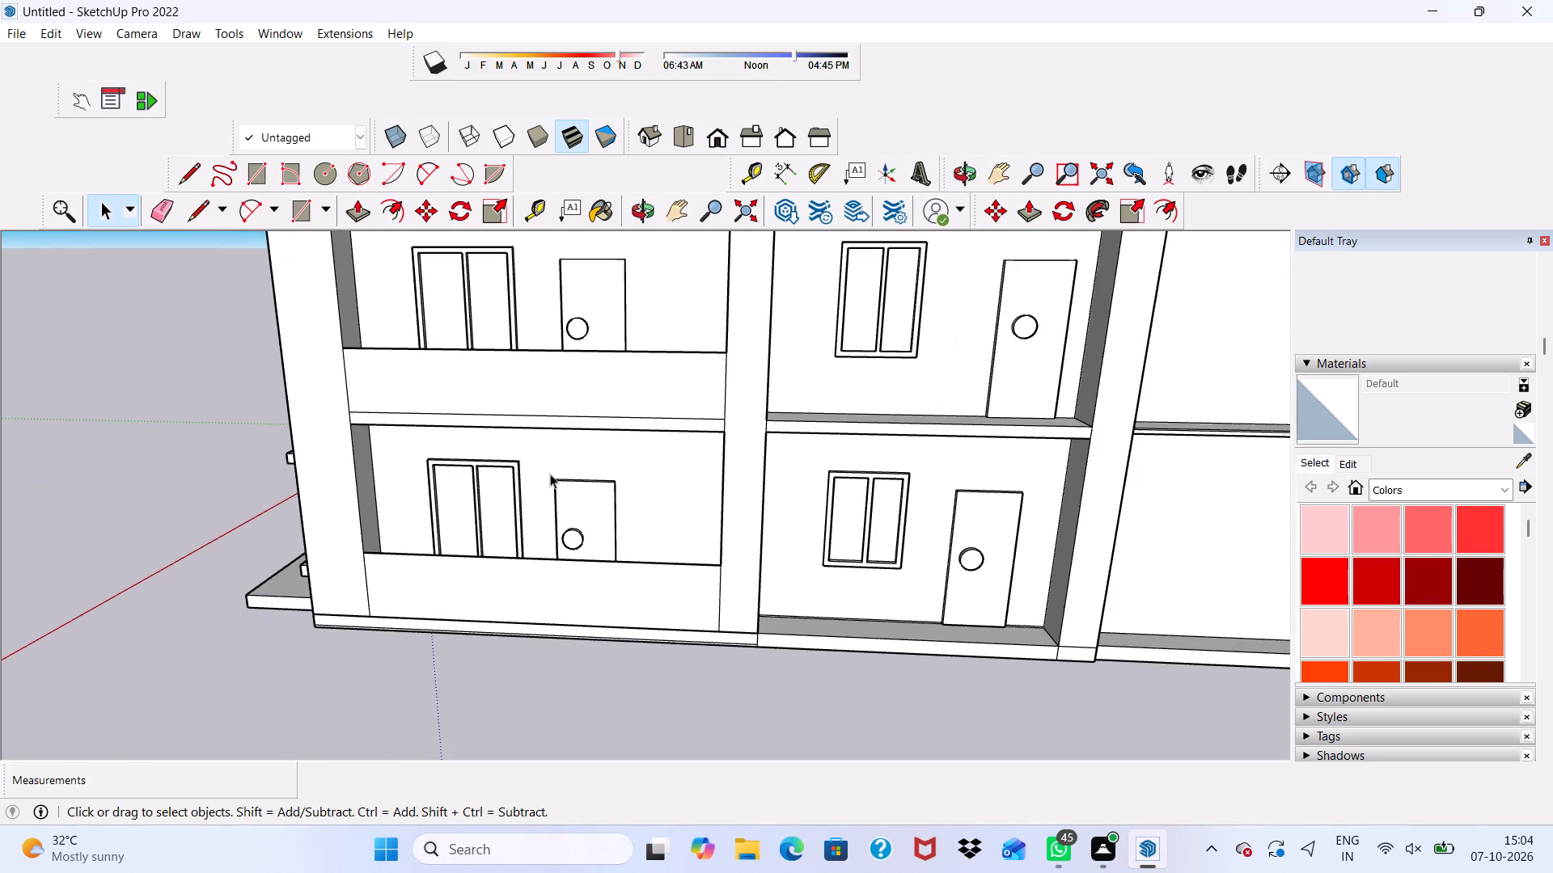
{"action": "middle_click_drag", "start_coordinate": [550, 474], "coordinate": [533, 465]}
{"action": "scroll", "coordinate": [533, 459], "scroll_direction": "down", "scroll_amount": 3}
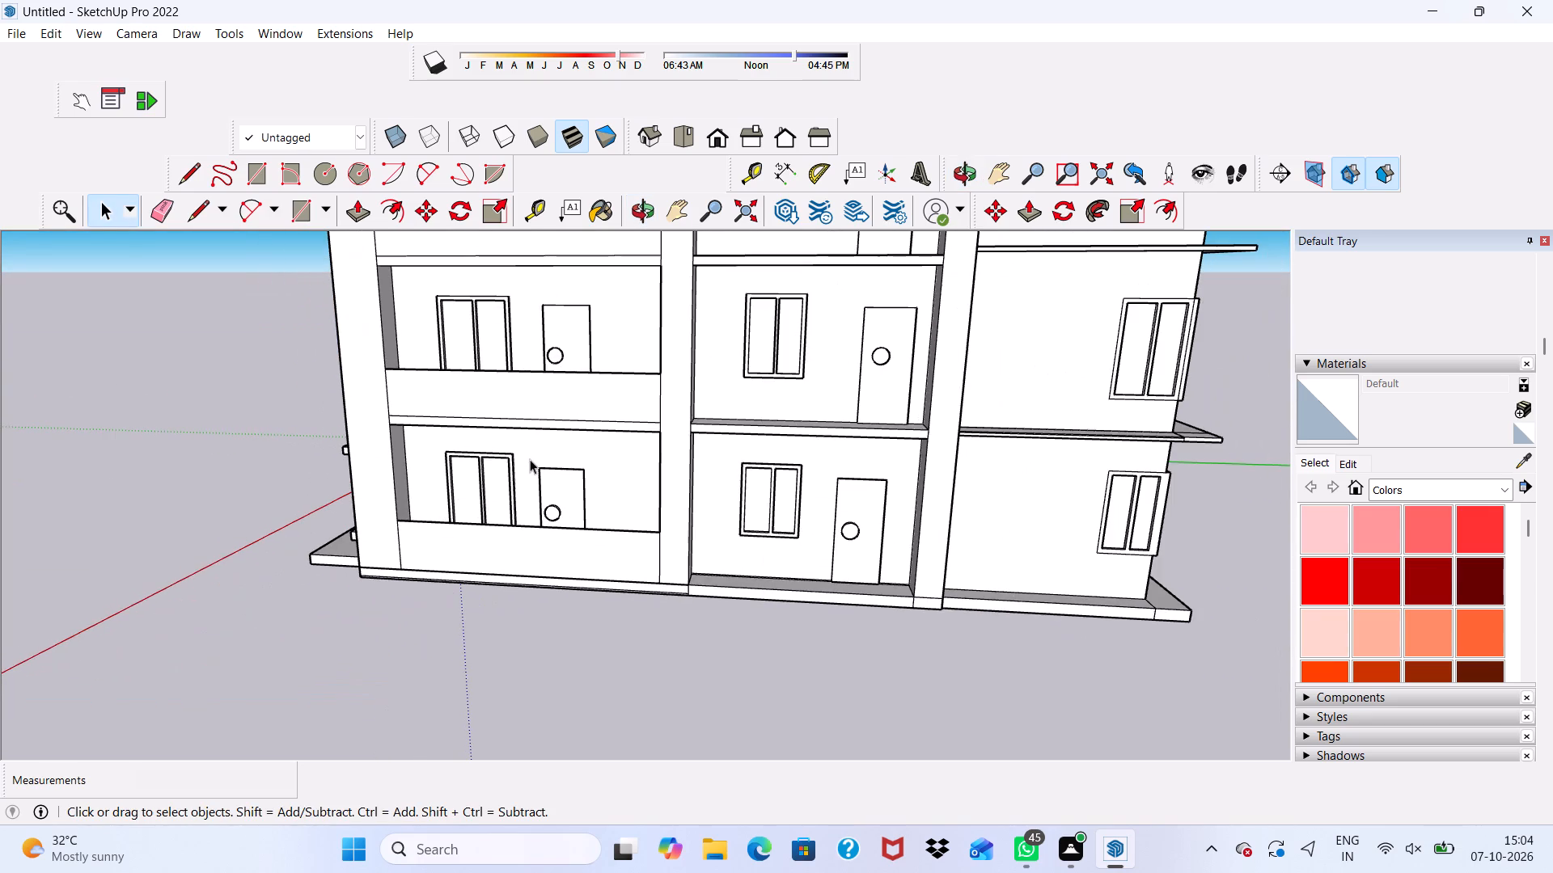
{"action": "scroll", "coordinate": [281, 337], "scroll_direction": "up", "scroll_amount": 1}
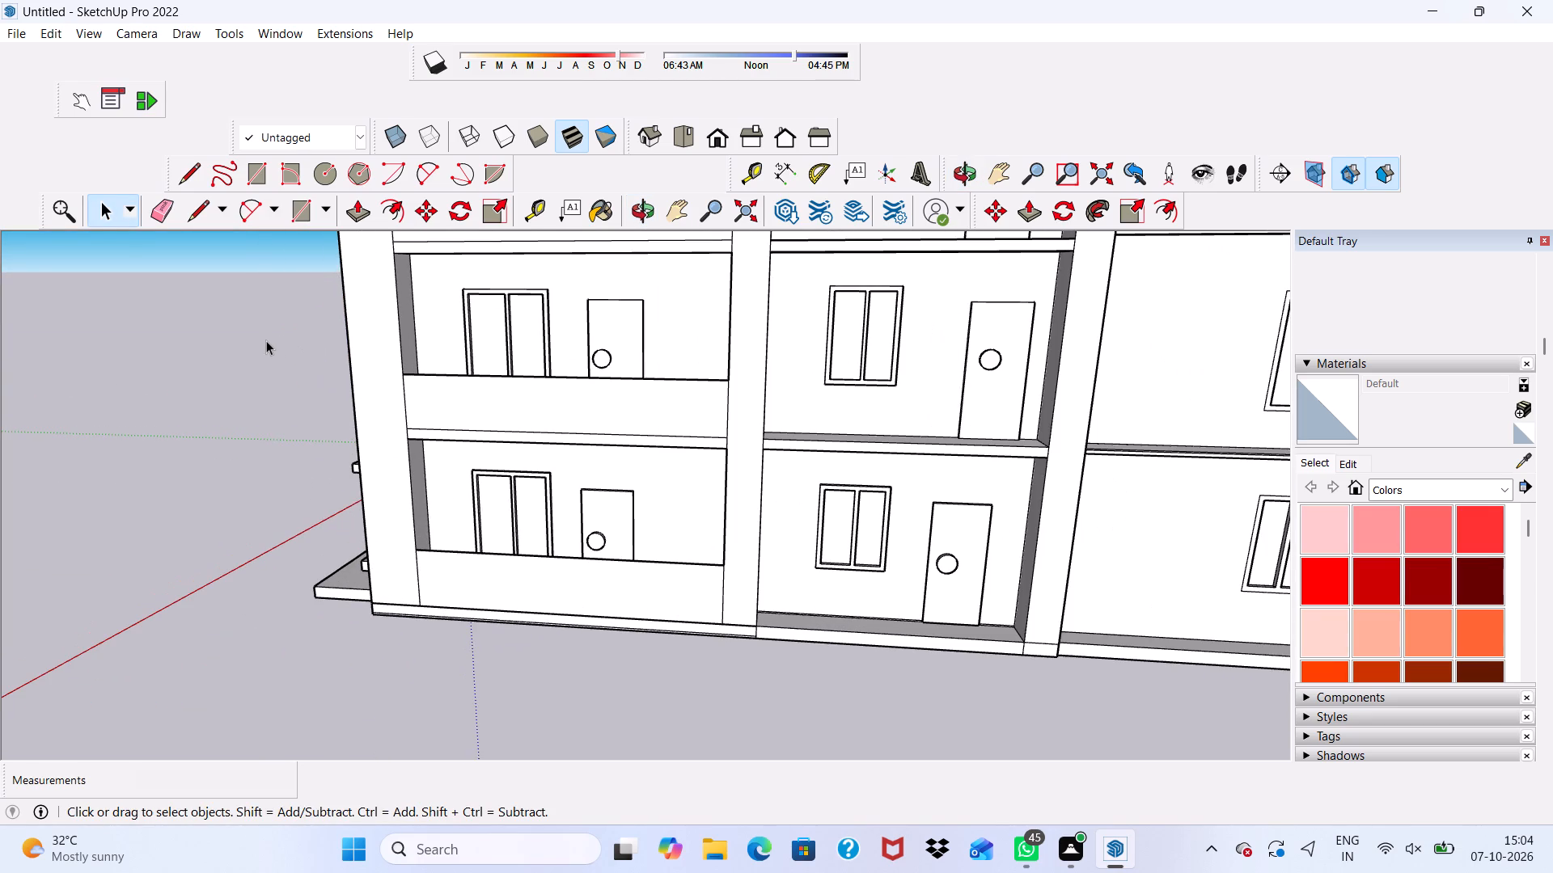
{"action": "scroll", "coordinate": [294, 347], "scroll_direction": "up", "scroll_amount": 1}
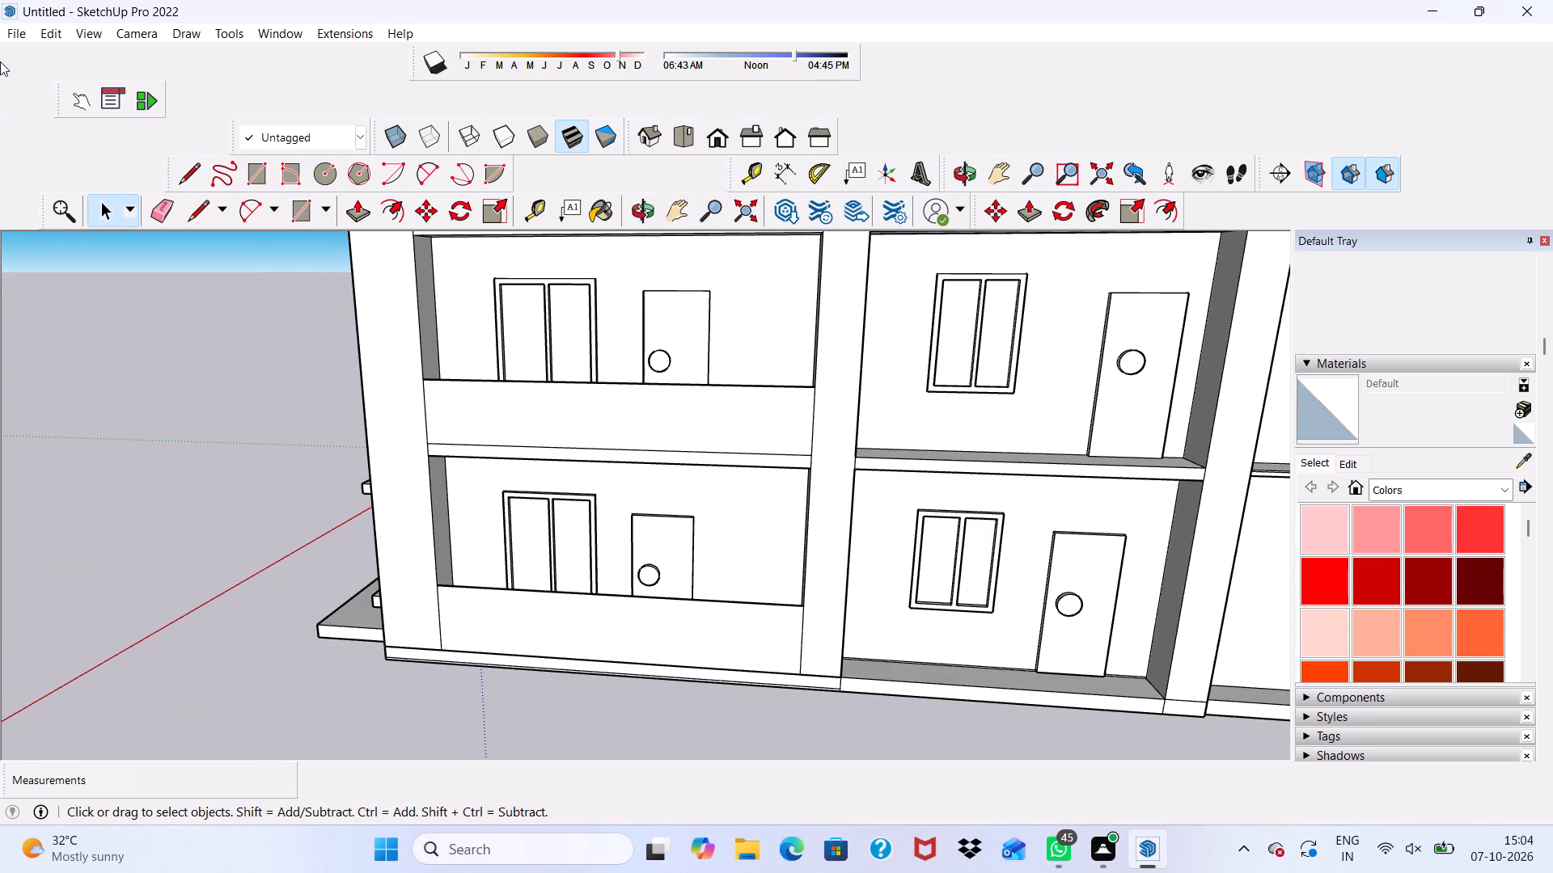
{"action": "scroll", "coordinate": [10, 77], "scroll_direction": "down", "scroll_amount": 4}
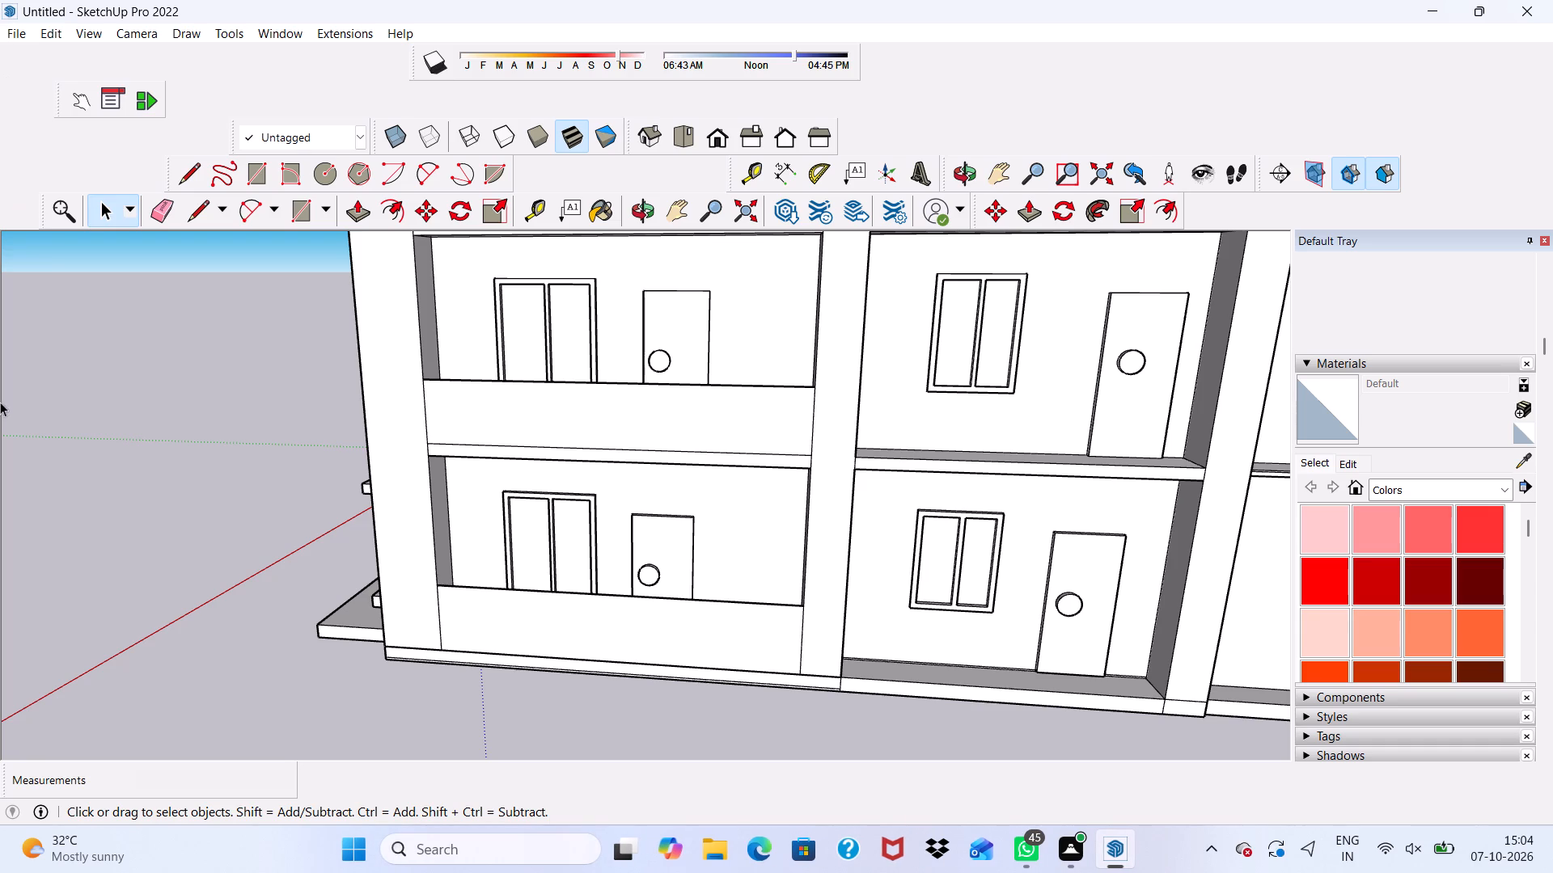
{"action": "scroll", "coordinate": [174, 161], "scroll_direction": "down", "scroll_amount": 9}
Erase the two vertical seams on the side-wall outer face of the ledge above the first-level window.
{"action": "middle_click_drag", "start_coordinate": [578, 437], "coordinate": [363, 389]}
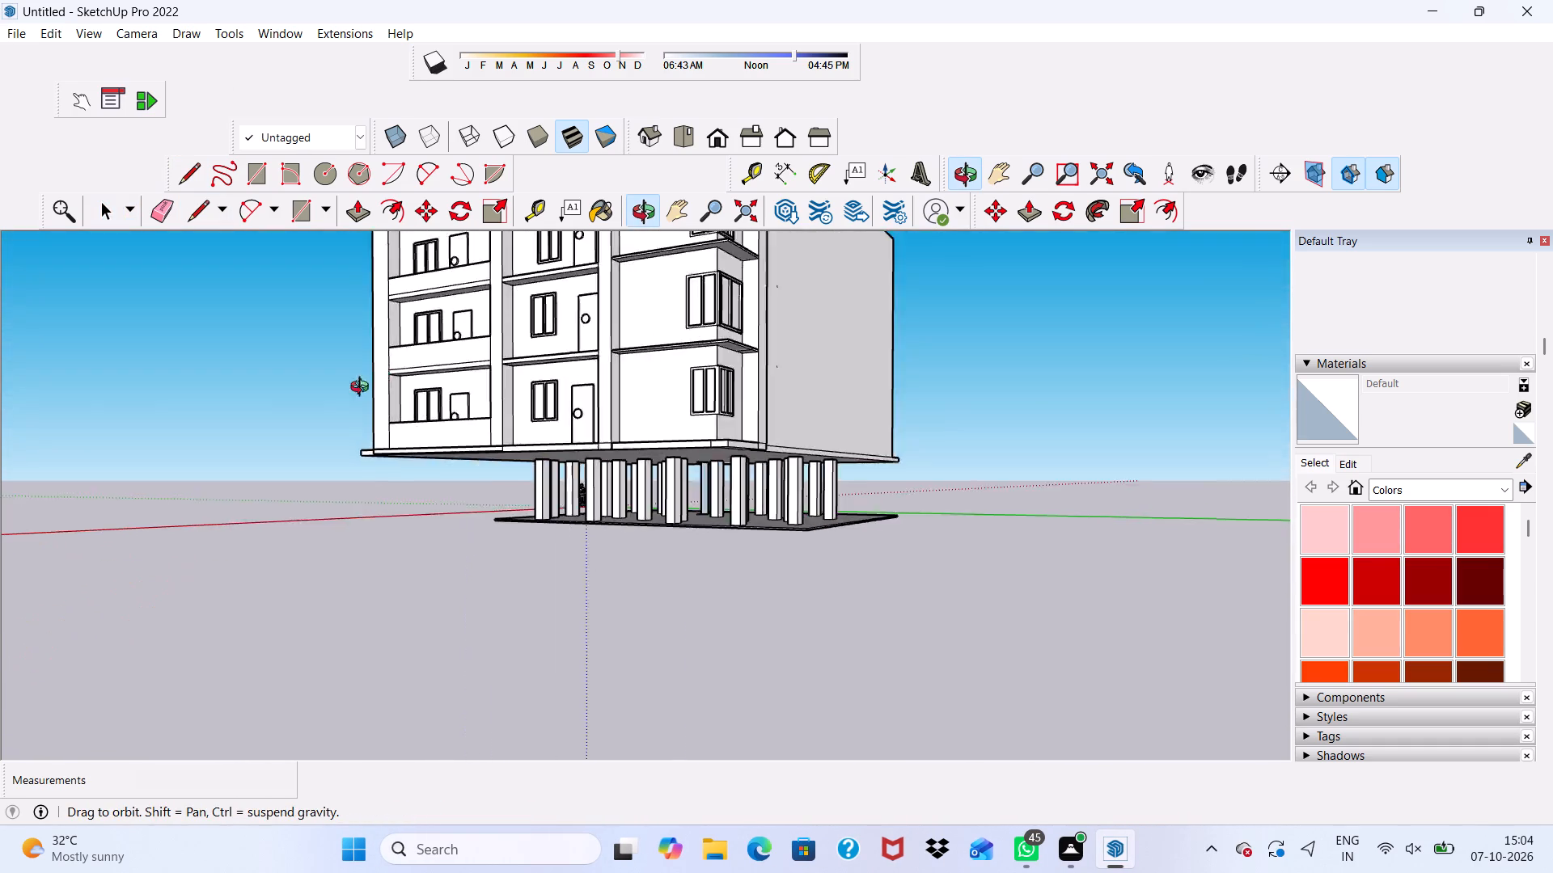
{"action": "middle_click_drag", "start_coordinate": [363, 389], "coordinate": [343, 403]}
{"action": "scroll", "coordinate": [462, 443], "scroll_direction": "up", "scroll_amount": 16}
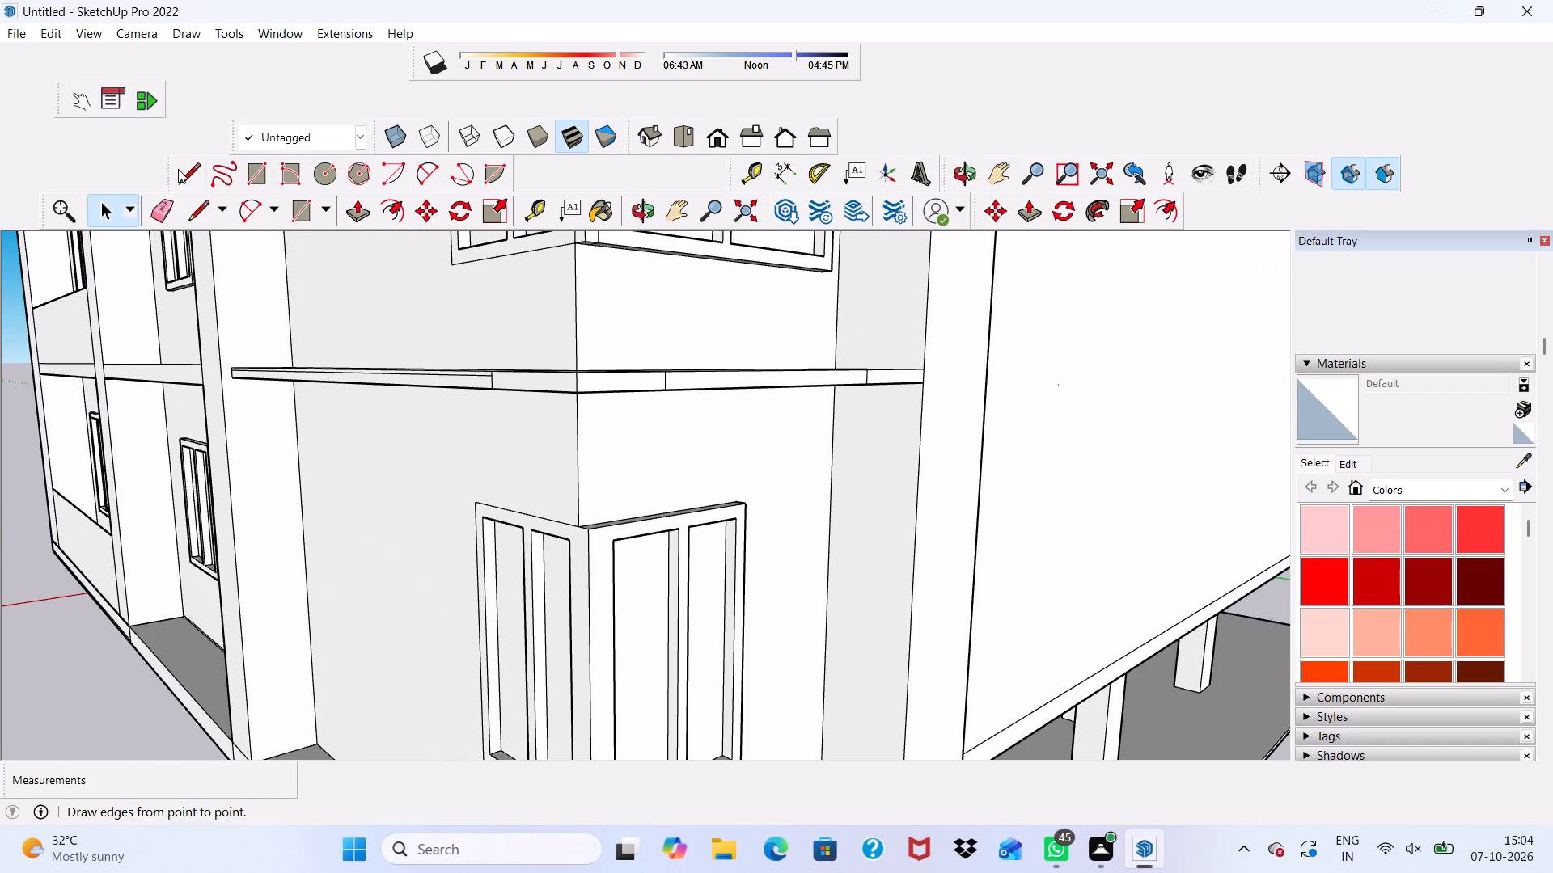
{"action": "left_click", "coordinate": [163, 209]}
{"action": "scroll", "coordinate": [564, 369], "scroll_direction": "up", "scroll_amount": 4}
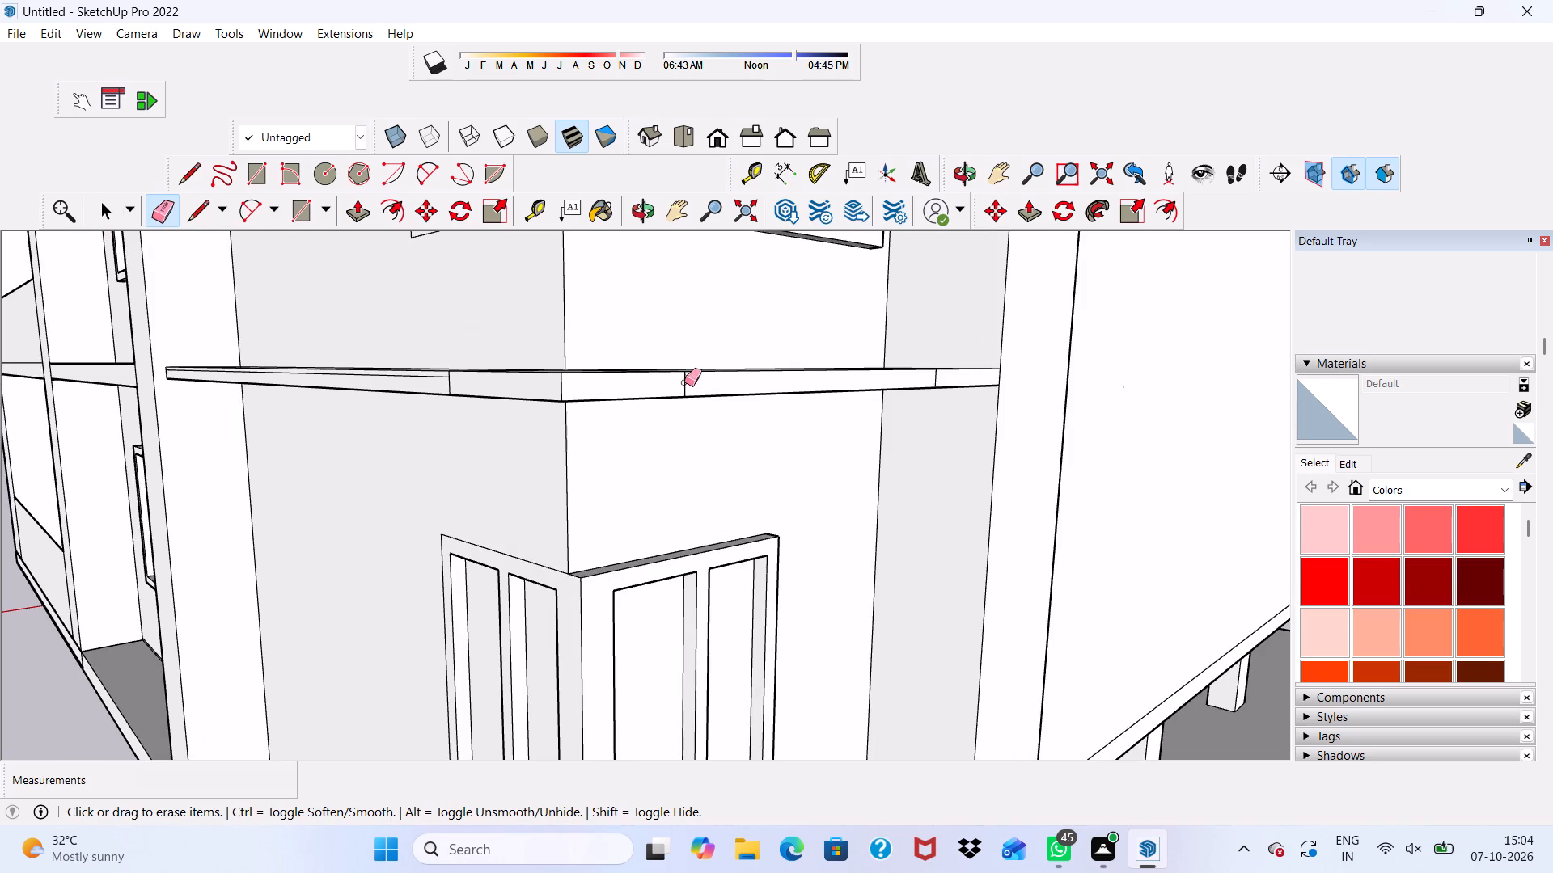
{"action": "left_click_drag", "start_coordinate": [680, 384], "coordinate": [694, 382]}
{"action": "scroll", "coordinate": [882, 372], "scroll_direction": "up", "scroll_amount": 2}
{"action": "left_click", "coordinate": [964, 383]}
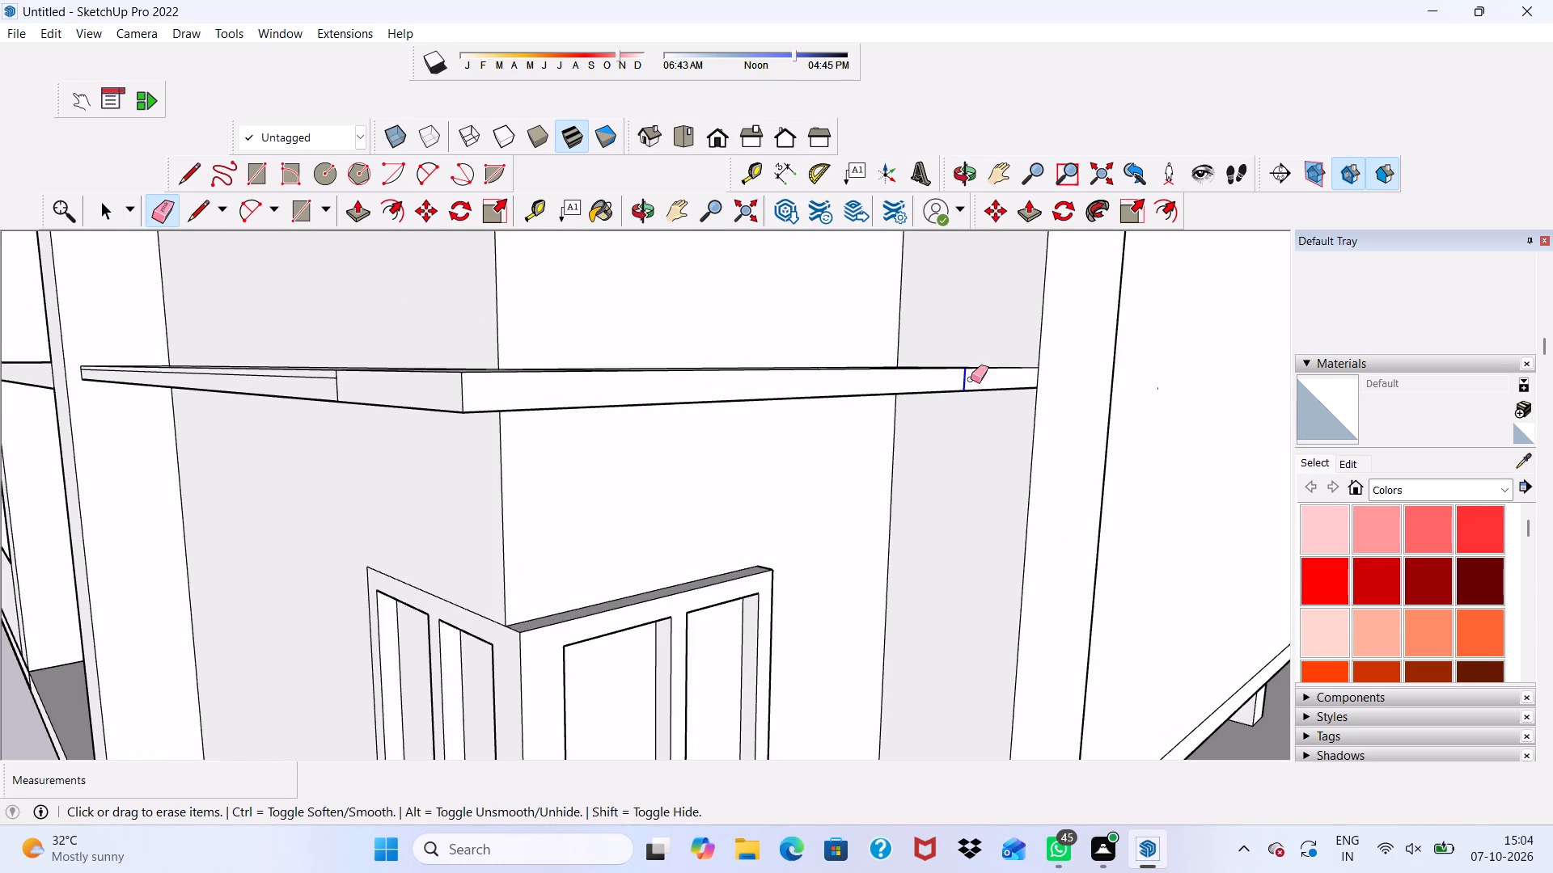
Erase the leftover seam edges near the corner on the front part of the ledge above the first-level window.
{"action": "scroll", "coordinate": [521, 381], "scroll_direction": "down", "scroll_amount": 3}
{"action": "middle_click_drag", "start_coordinate": [437, 391], "coordinate": [611, 418]}
{"action": "scroll", "coordinate": [517, 424], "scroll_direction": "up", "scroll_amount": 4}
{"action": "left_click_drag", "start_coordinate": [439, 414], "coordinate": [421, 415]}
{"action": "left_click", "coordinate": [410, 406]}
{"action": "middle_click_drag", "start_coordinate": [443, 368], "coordinate": [474, 426]}
{"action": "scroll", "coordinate": [474, 426], "scroll_direction": "up", "scroll_amount": 3}
{"action": "left_click_drag", "start_coordinate": [514, 449], "coordinate": [572, 460]}
{"action": "left_click_drag", "start_coordinate": [659, 383], "coordinate": [665, 414]}
Erase the cross seam near the column on the top of the side-wall ledge above the first-level window.
{"action": "scroll", "coordinate": [668, 387], "scroll_direction": "down", "scroll_amount": 4}
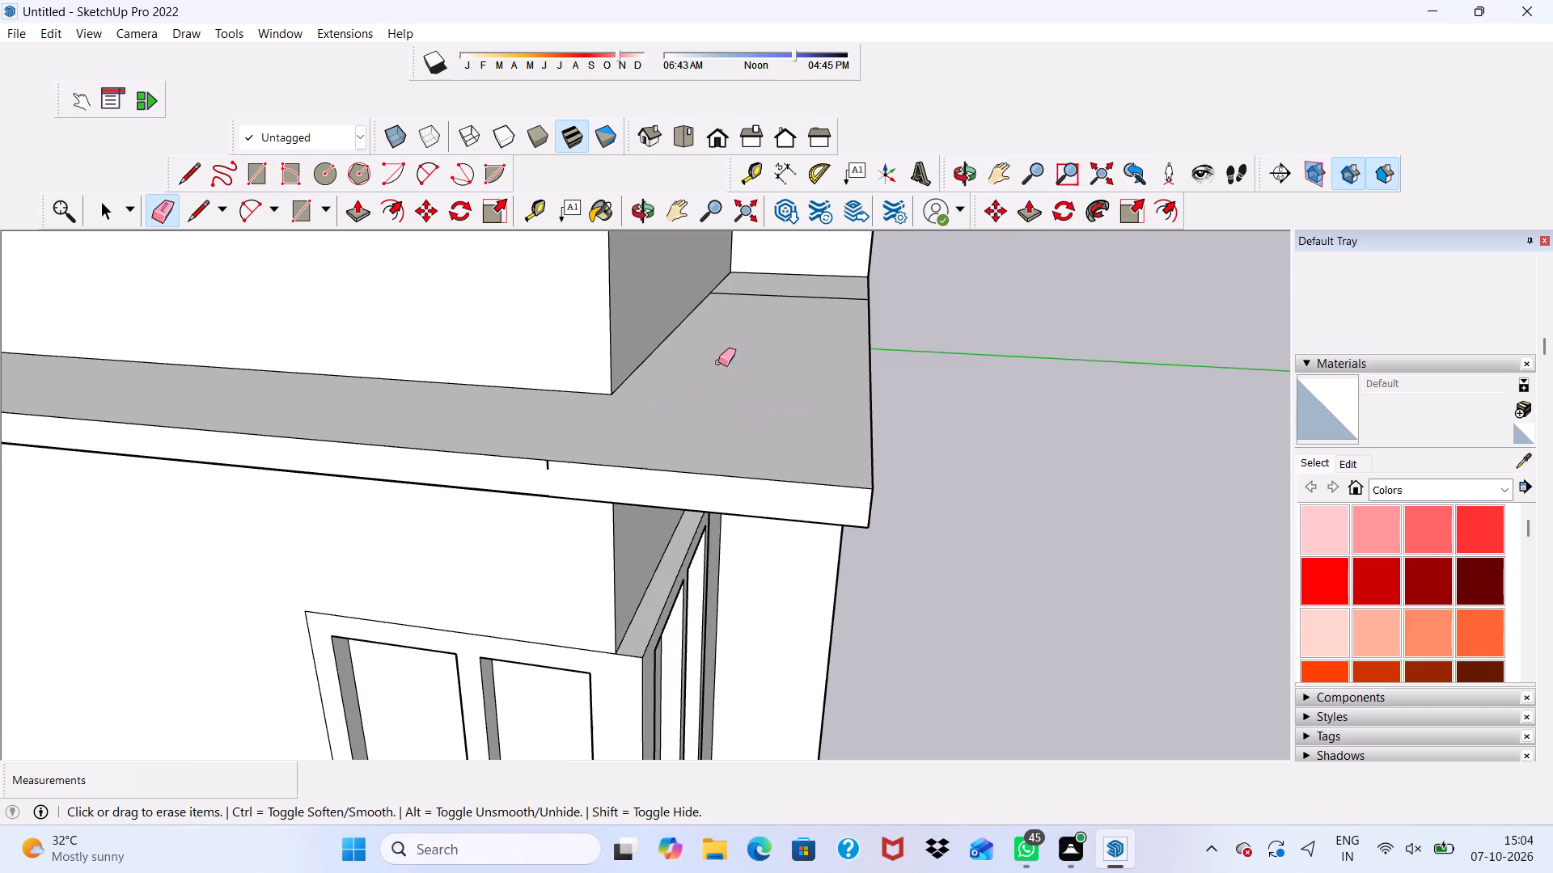
{"action": "scroll", "coordinate": [767, 315], "scroll_direction": "up", "scroll_amount": 4}
{"action": "left_click_drag", "start_coordinate": [781, 264], "coordinate": [785, 306]}
Erase the remaining short vertical edge stub on the front outer face of the ledge above the first-level window.
{"action": "scroll", "coordinate": [760, 305], "scroll_direction": "down", "scroll_amount": 5}
{"action": "scroll", "coordinate": [575, 569], "scroll_direction": "up", "scroll_amount": 7}
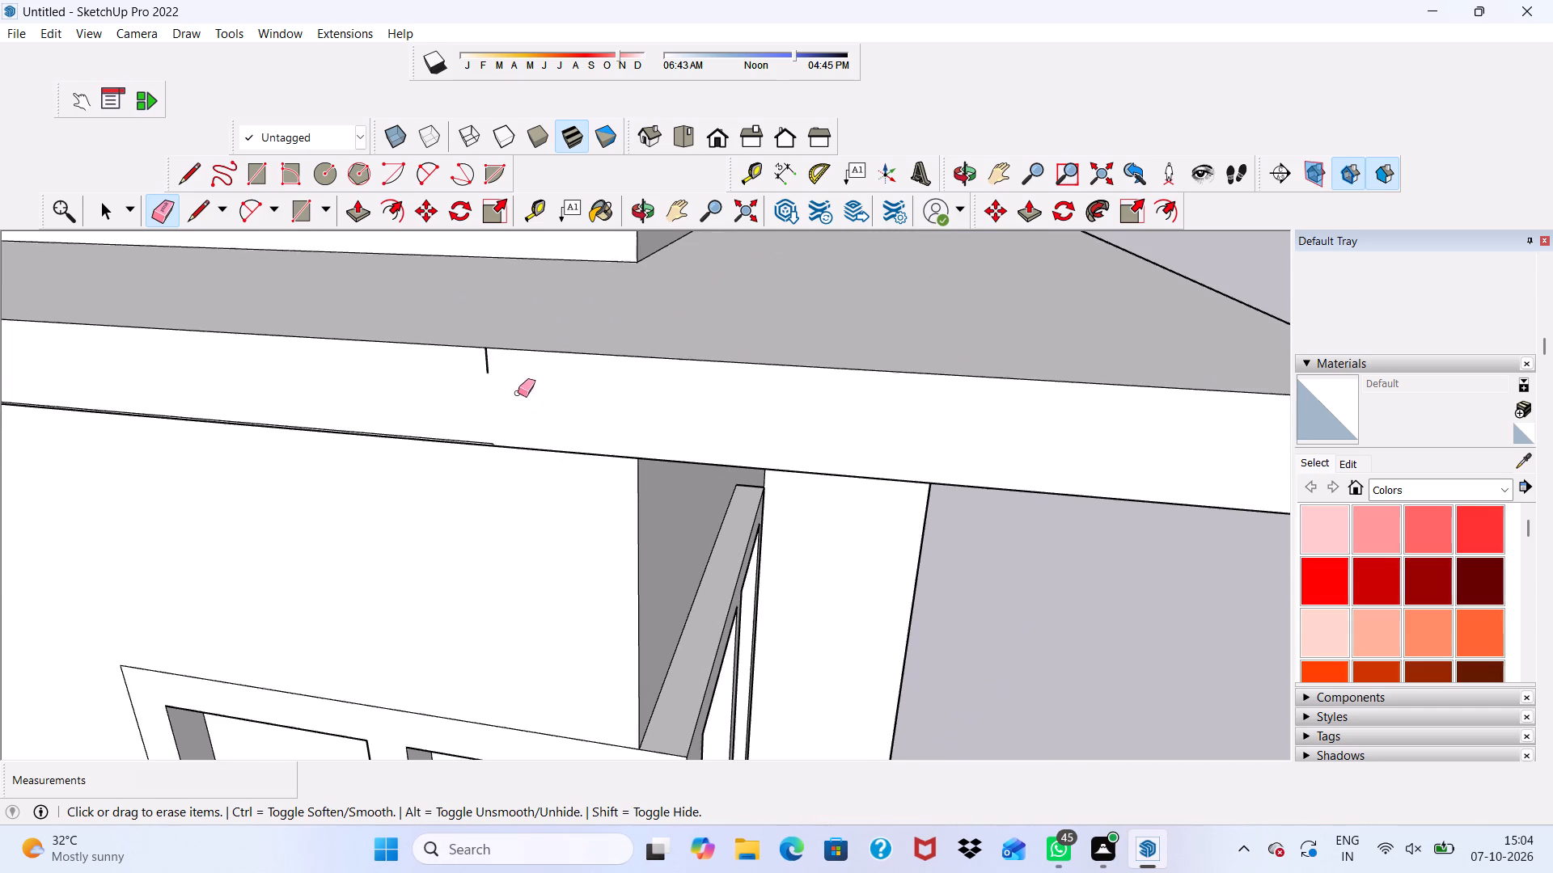
{"action": "left_click_drag", "start_coordinate": [482, 361], "coordinate": [489, 361]}
{"action": "scroll", "coordinate": [472, 370], "scroll_direction": "down", "scroll_amount": 15}
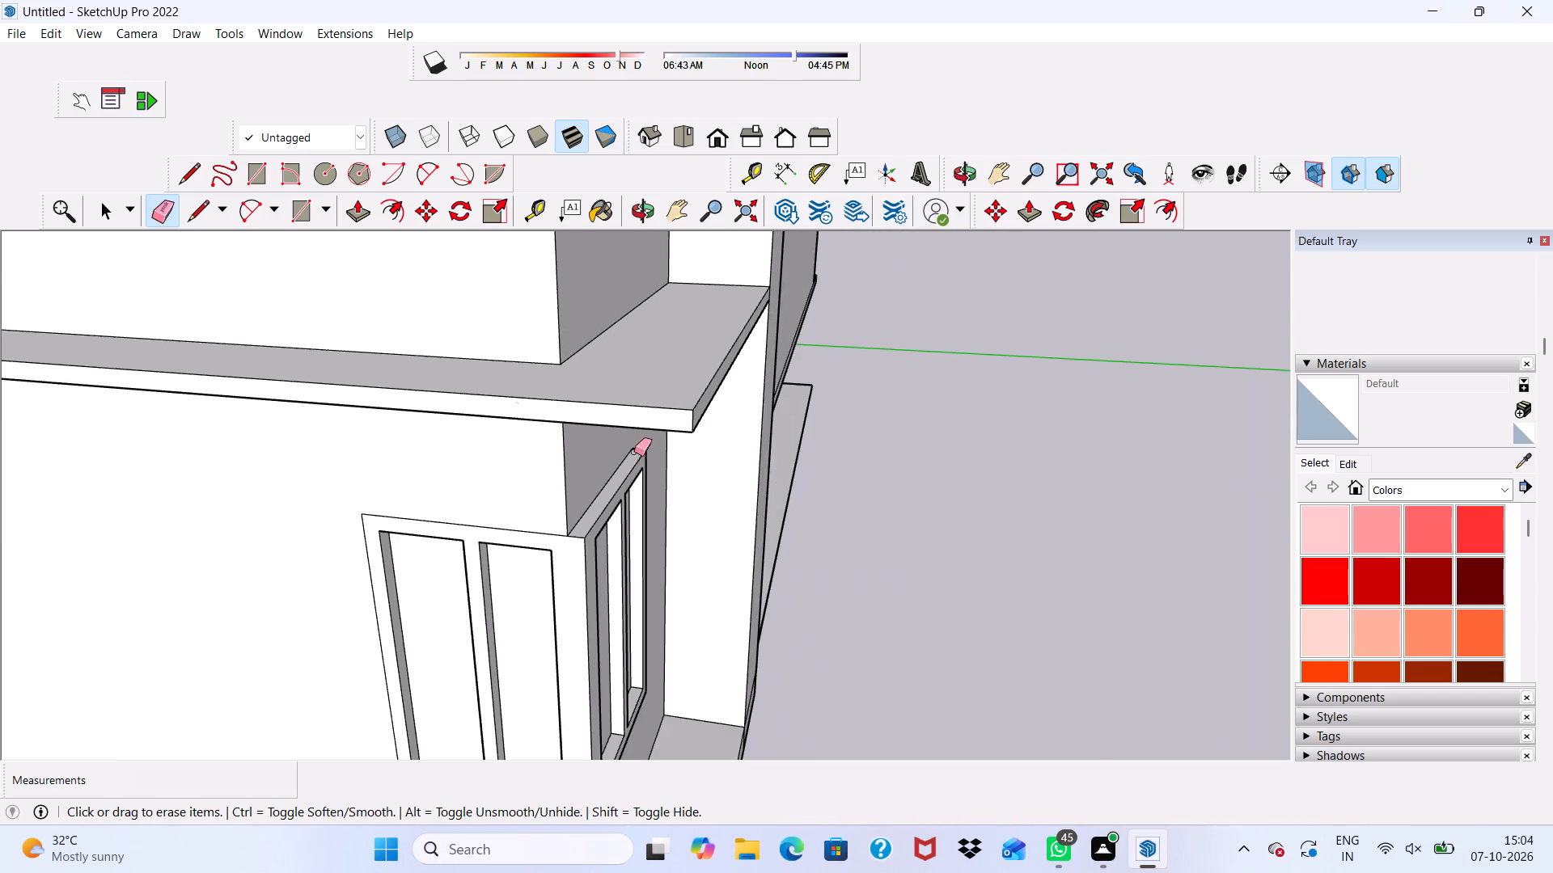
Erase the cross seam near the column on the underside of the side-wall ledge above the first-level window.
{"action": "middle_click_drag", "start_coordinate": [636, 453], "coordinate": [374, 239]}
{"action": "scroll", "coordinate": [660, 369], "scroll_direction": "up", "scroll_amount": 4}
{"action": "left_click_drag", "start_coordinate": [707, 283], "coordinate": [730, 304]}
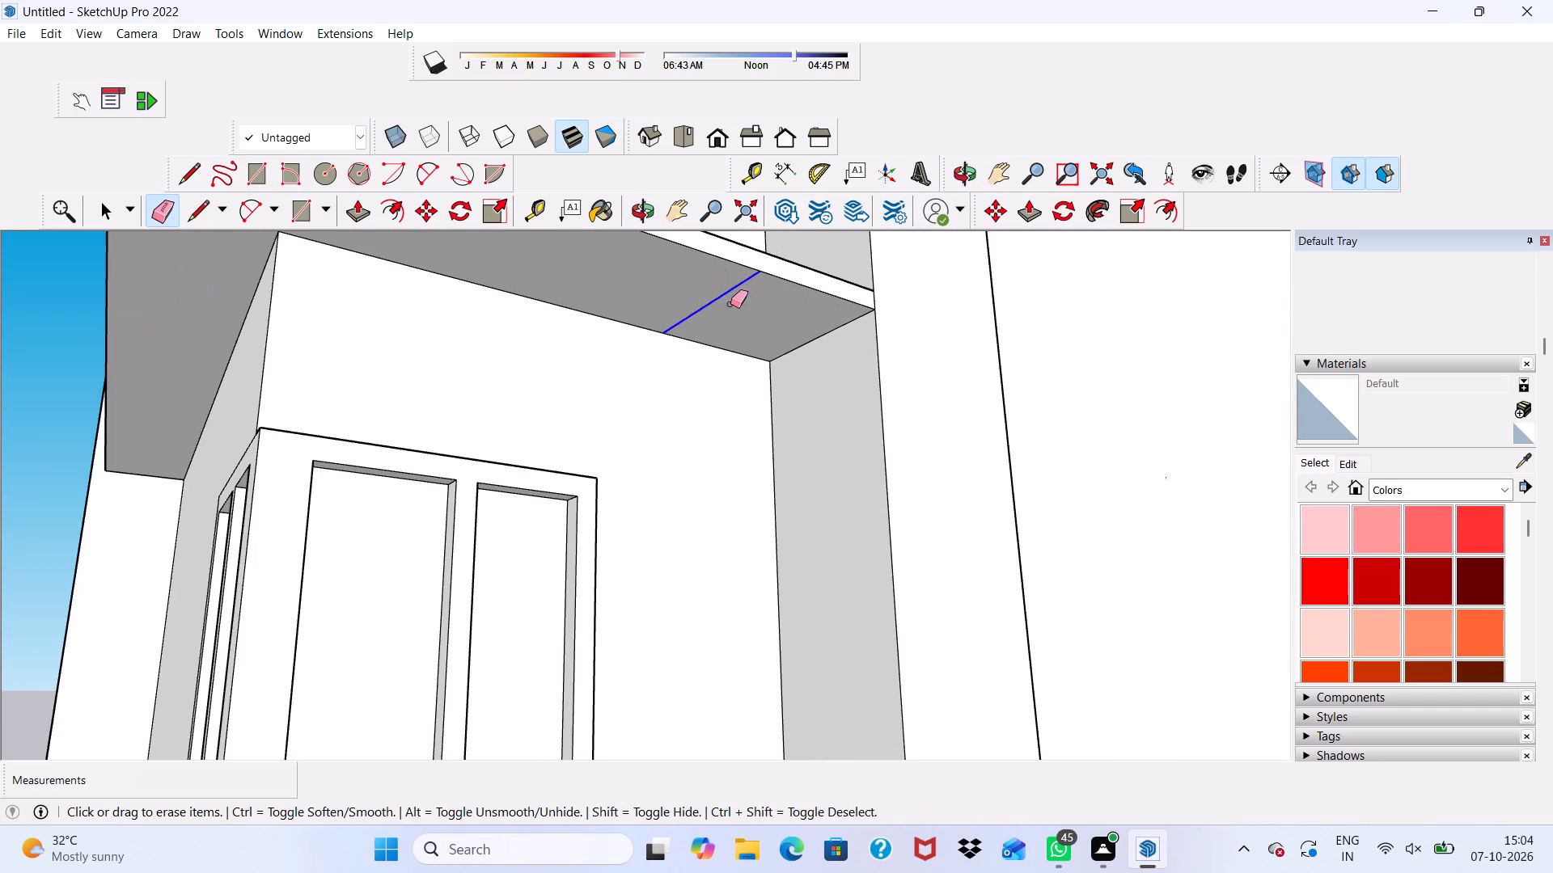
{"action": "left_click_drag", "start_coordinate": [730, 304], "coordinate": [739, 310]}
Inspect the ledges around the window corner from below and above for leftover seams.
{"action": "scroll", "coordinate": [703, 333], "scroll_direction": "down", "scroll_amount": 11}
{"action": "scroll", "coordinate": [606, 293], "scroll_direction": "down", "scroll_amount": 7}
{"action": "middle_click_drag", "start_coordinate": [610, 311], "coordinate": [613, 317]}
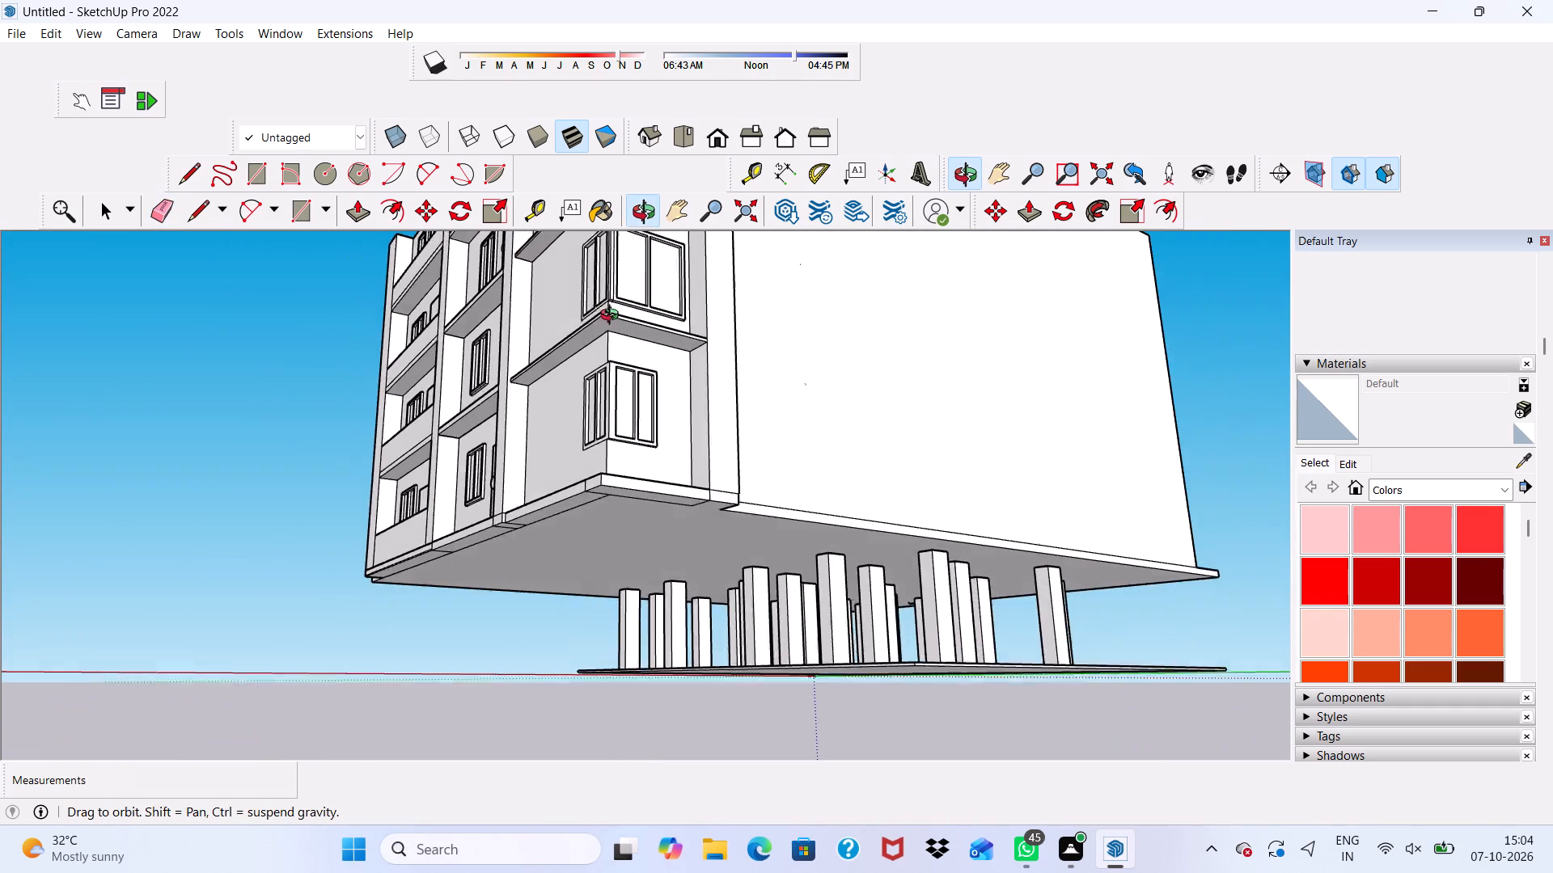
{"action": "middle_click_drag", "start_coordinate": [613, 317], "coordinate": [531, 577]}
{"action": "scroll", "coordinate": [531, 576], "scroll_direction": "down", "scroll_amount": 1}
{"action": "scroll", "coordinate": [533, 534], "scroll_direction": "up", "scroll_amount": 3}
{"action": "scroll", "coordinate": [463, 555], "scroll_direction": "up", "scroll_amount": 4}
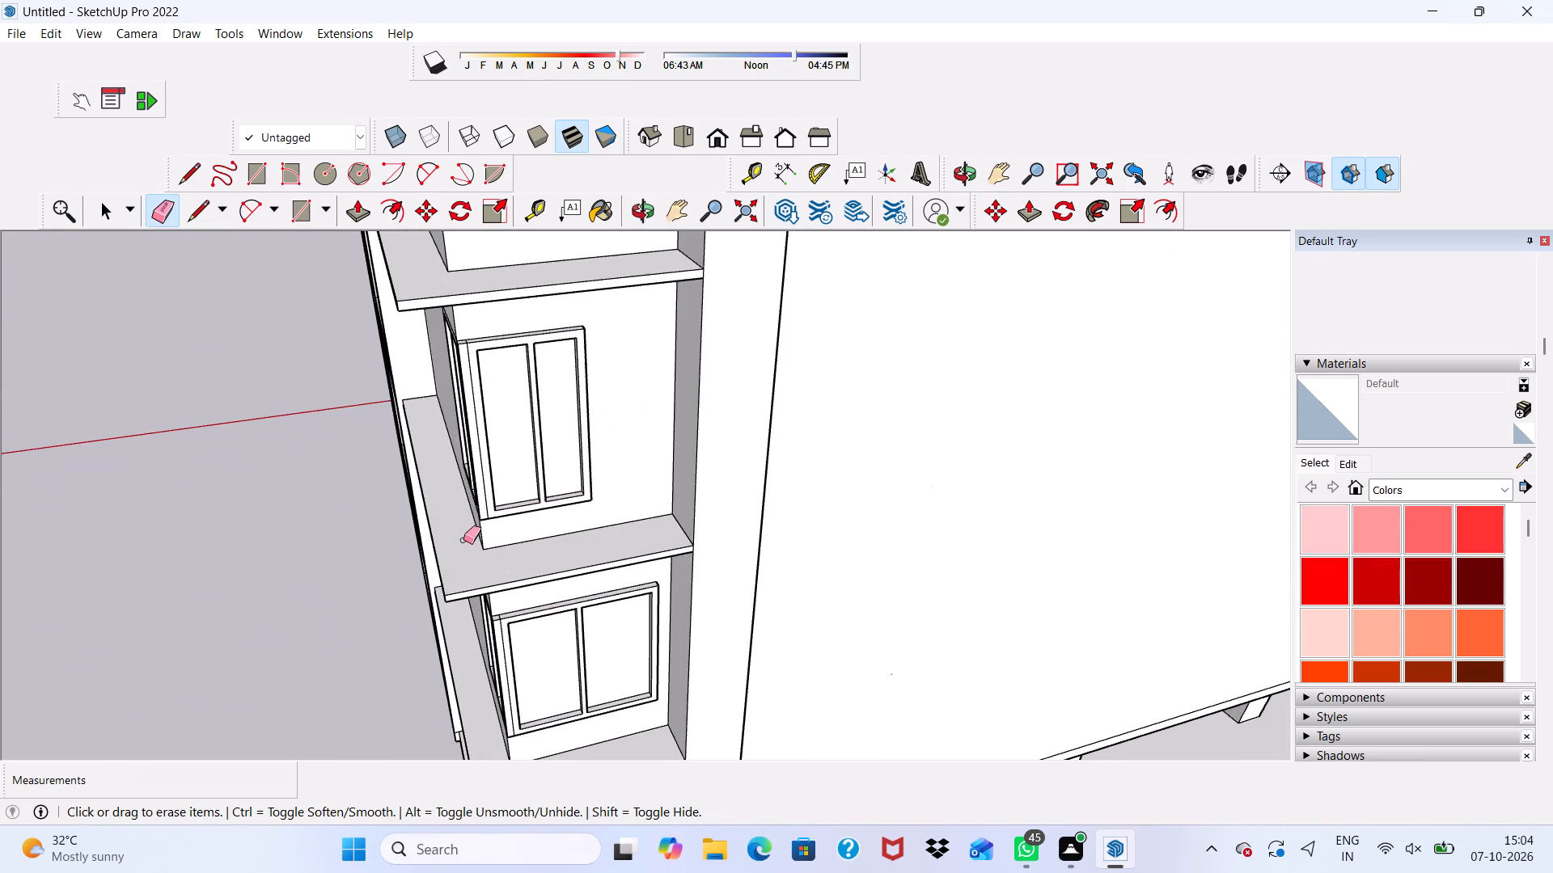
{"action": "scroll", "coordinate": [463, 540], "scroll_direction": "down", "scroll_amount": 5}
{"action": "left_click_drag", "start_coordinate": [464, 546], "coordinate": [467, 554]}
{"action": "scroll", "coordinate": [453, 512], "scroll_direction": "down", "scroll_amount": 9}
Erase the leftover seams at the window corner of the base slab, on its underside and front outer face.
{"action": "middle_click_drag", "start_coordinate": [463, 496], "coordinate": [755, 319]}
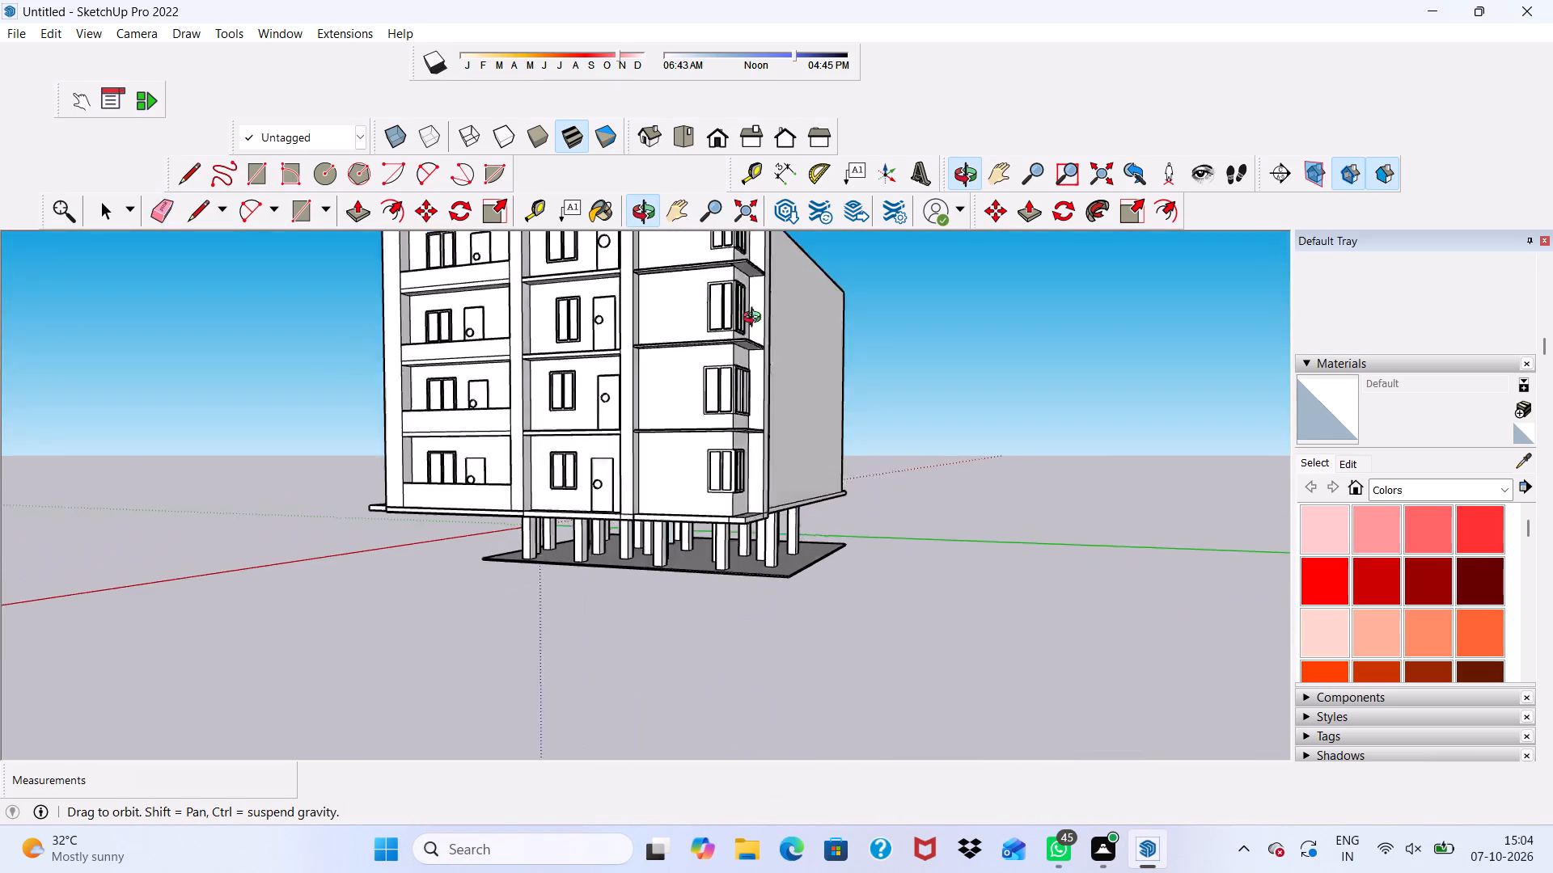
{"action": "middle_click_drag", "start_coordinate": [755, 319], "coordinate": [699, 225]}
{"action": "scroll", "coordinate": [673, 399], "scroll_direction": "up", "scroll_amount": 10}
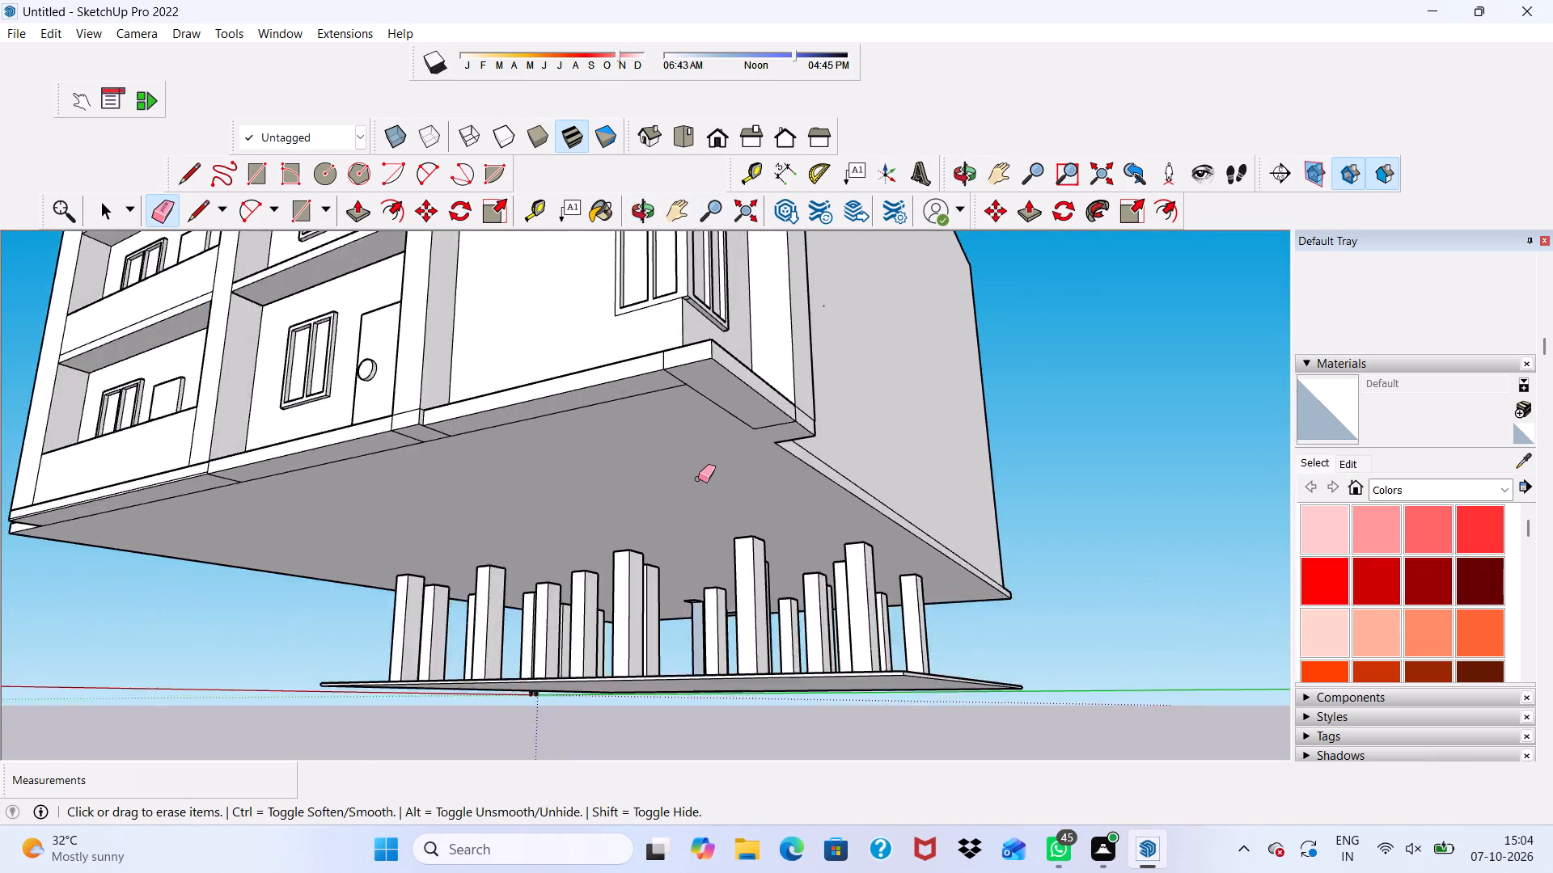
{"action": "scroll", "coordinate": [698, 479], "scroll_direction": "up", "scroll_amount": 3}
{"action": "left_click_drag", "start_coordinate": [713, 315], "coordinate": [707, 339]}
{"action": "scroll", "coordinate": [674, 313], "scroll_direction": "up", "scroll_amount": 2}
{"action": "left_click_drag", "start_coordinate": [653, 287], "coordinate": [653, 307]}
{"action": "left_click_drag", "start_coordinate": [649, 269], "coordinate": [651, 280]}
{"action": "scroll", "coordinate": [641, 281], "scroll_direction": "down", "scroll_amount": 1}
{"action": "middle_click_drag", "start_coordinate": [646, 295], "coordinate": [693, 394]}
{"action": "scroll", "coordinate": [693, 394], "scroll_direction": "down", "scroll_amount": 1}
{"action": "left_click_drag", "start_coordinate": [700, 398], "coordinate": [718, 405]}
{"action": "scroll", "coordinate": [719, 405], "scroll_direction": "down", "scroll_amount": 4}
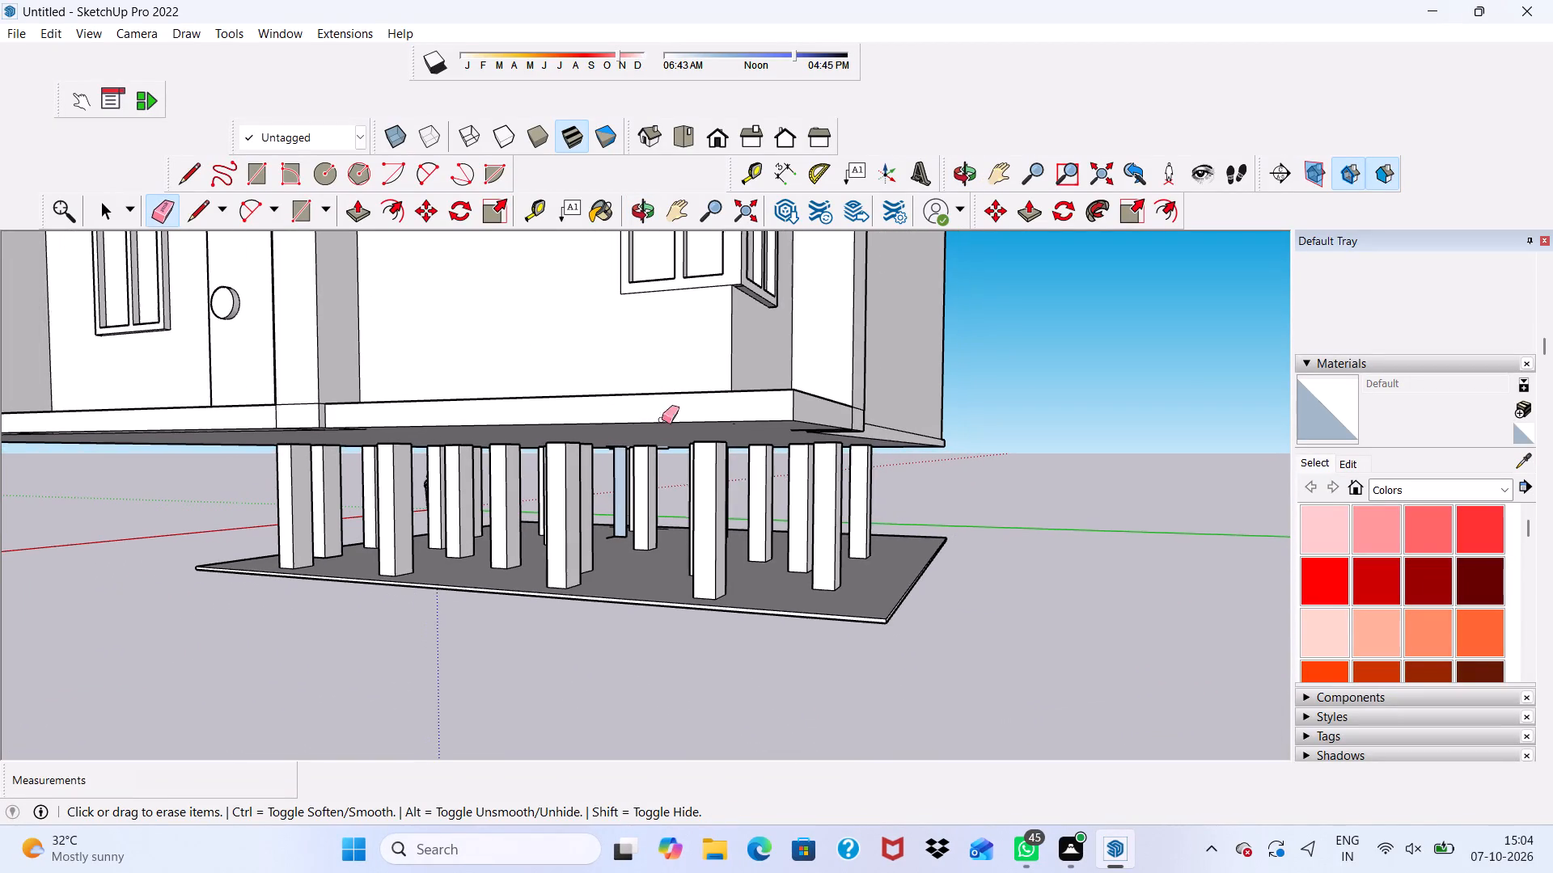
Erase the cross seam on the top face of the base slab at the window corner.
{"action": "scroll", "coordinate": [340, 436], "scroll_direction": "up", "scroll_amount": 4}
{"action": "middle_click_drag", "start_coordinate": [357, 411], "coordinate": [135, 460]}
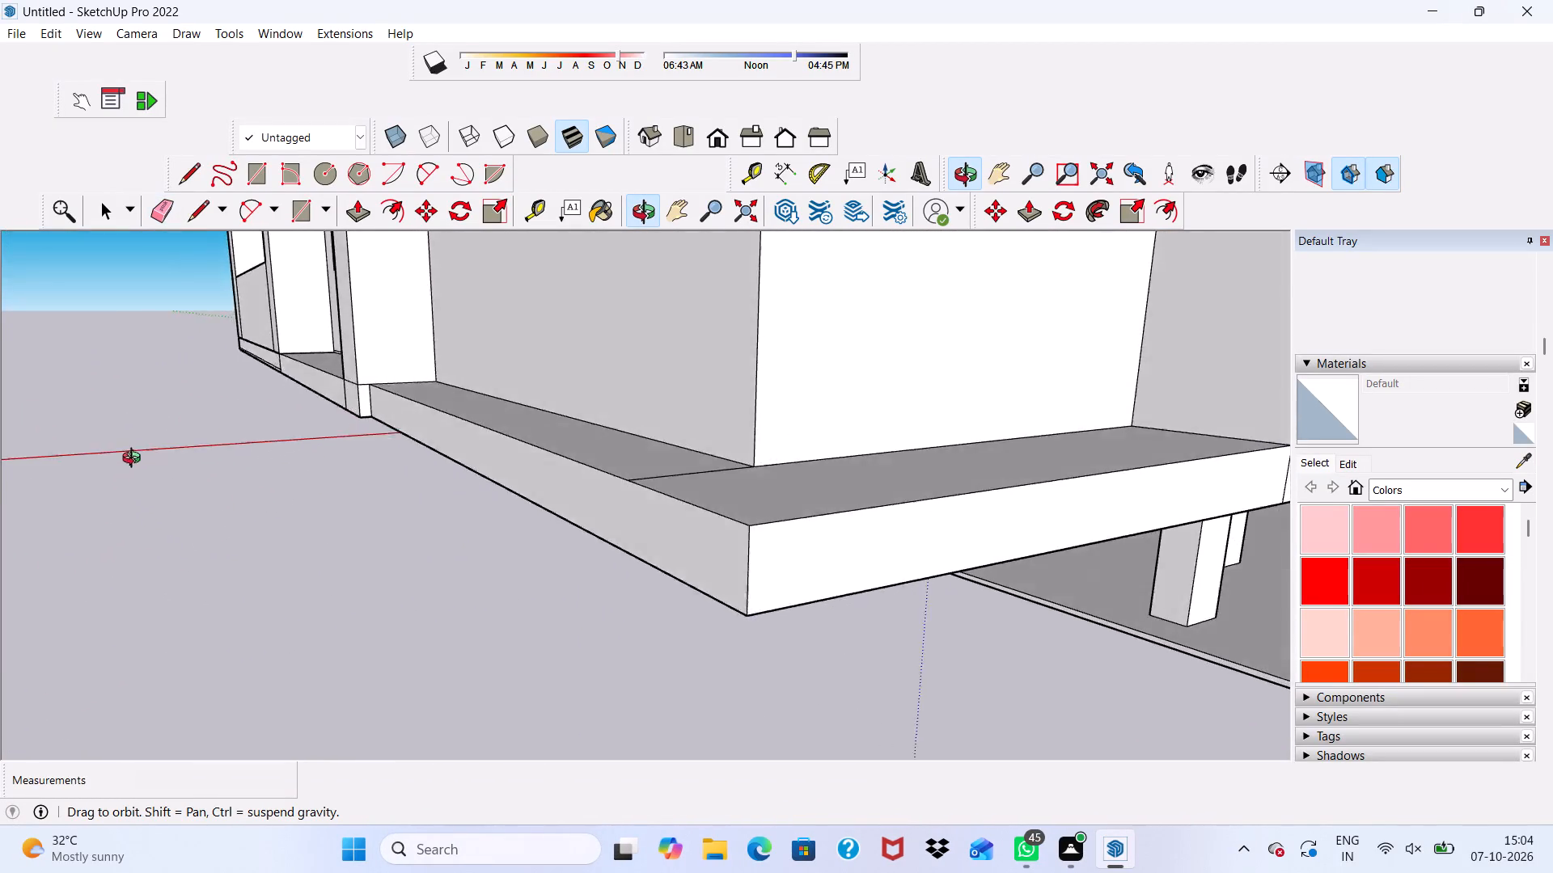
{"action": "middle_click_drag", "start_coordinate": [135, 460], "coordinate": [359, 504]}
{"action": "scroll", "coordinate": [358, 456], "scroll_direction": "up", "scroll_amount": 4}
{"action": "scroll", "coordinate": [357, 450], "scroll_direction": "down", "scroll_amount": 2}
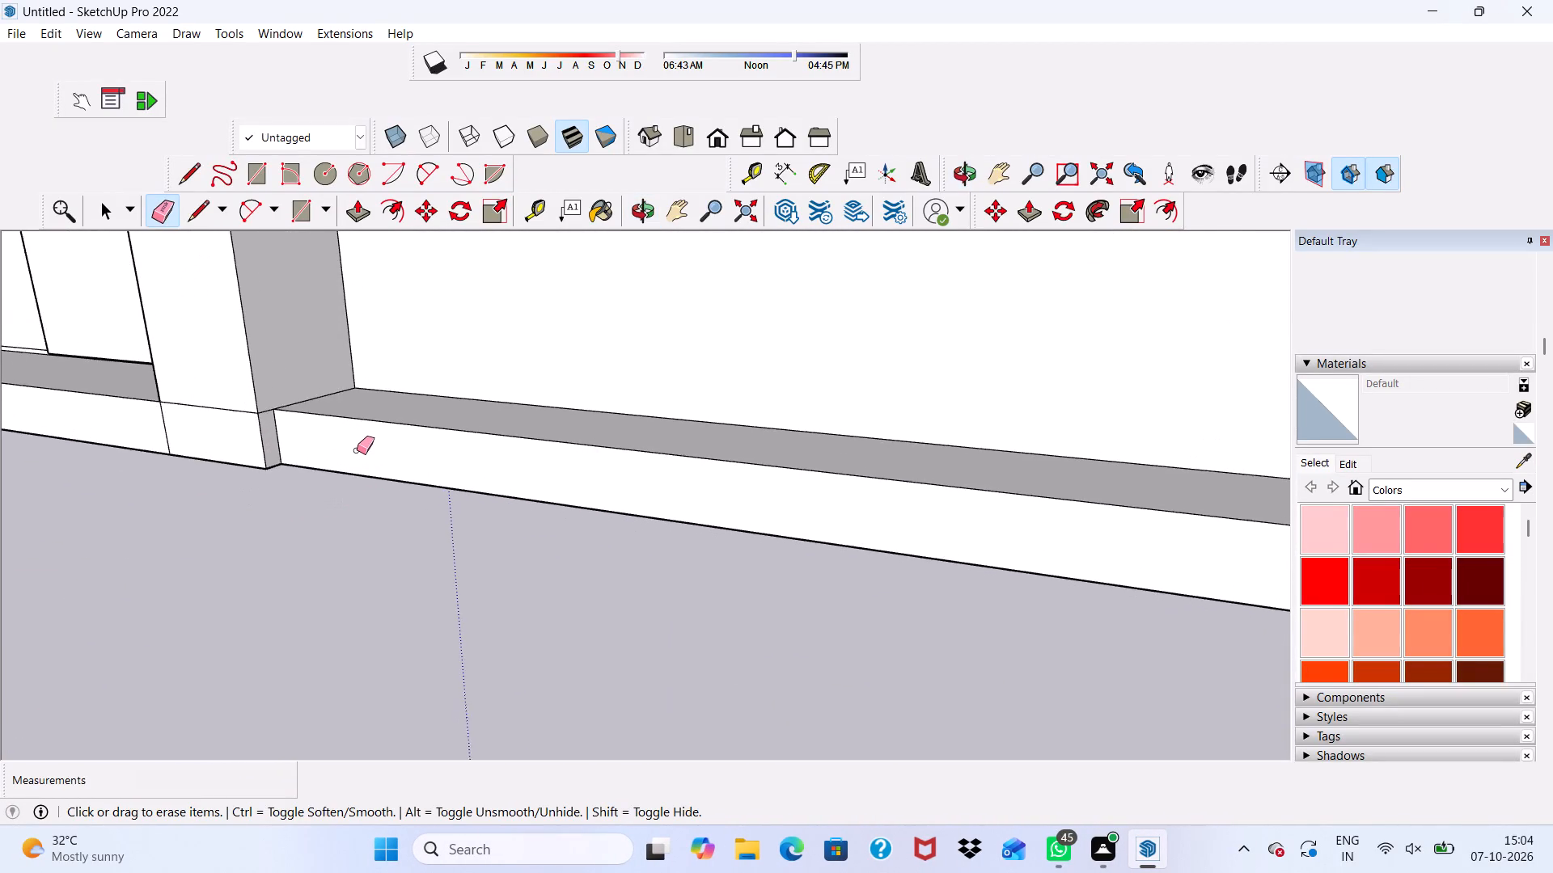
{"action": "scroll", "coordinate": [357, 450], "scroll_direction": "down", "scroll_amount": 7}
{"action": "scroll", "coordinate": [601, 438], "scroll_direction": "up", "scroll_amount": 3}
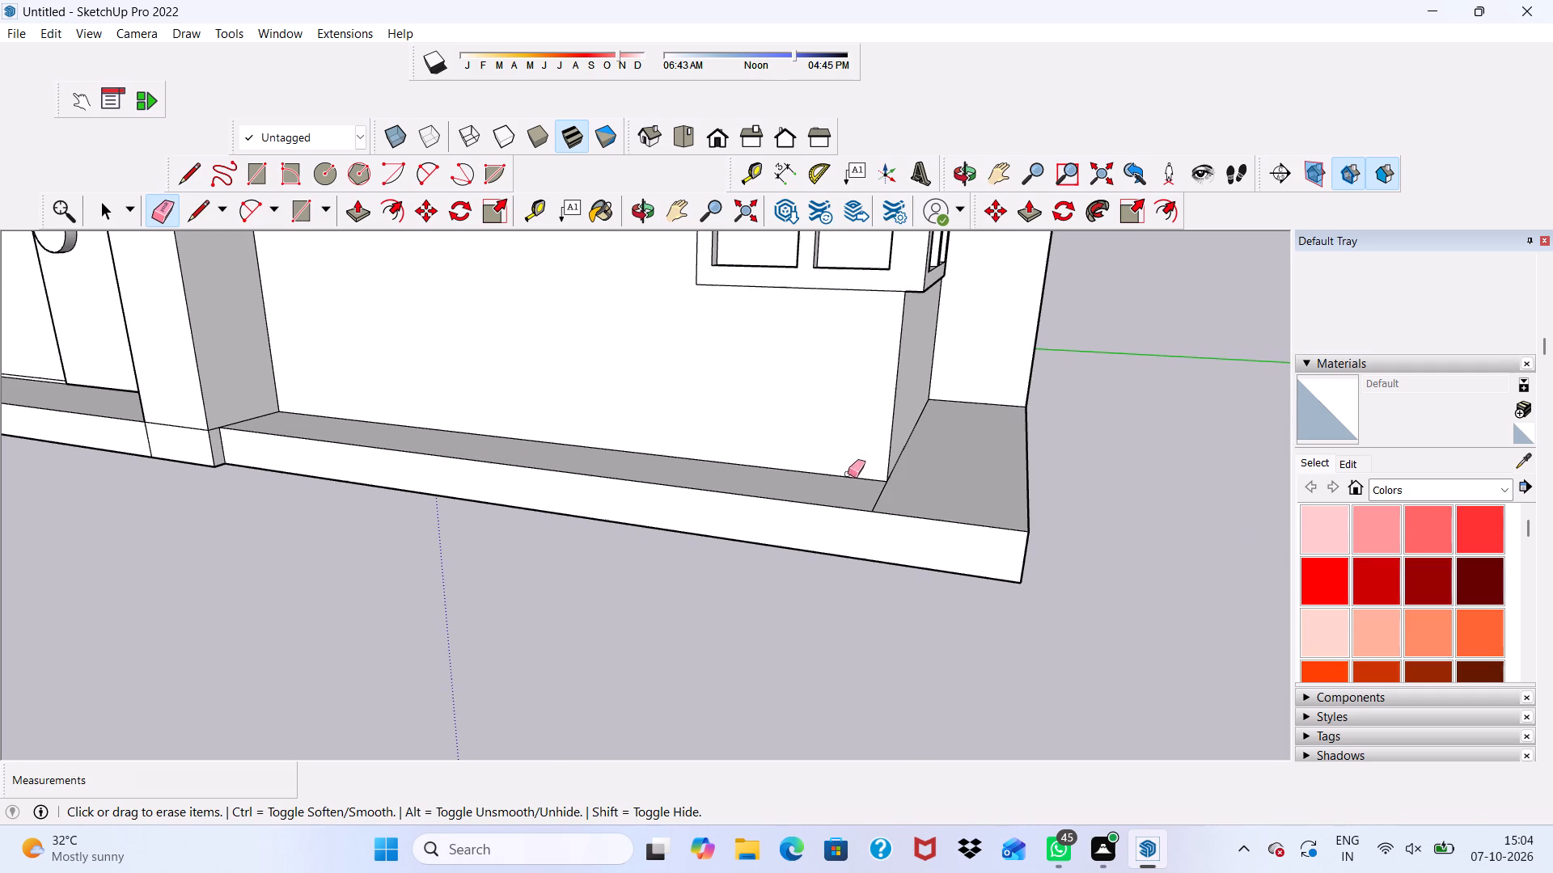
{"action": "left_click", "coordinate": [881, 497]}
Erase the vertical seam beneath the column on the side outer face of the base slab.
{"action": "scroll", "coordinate": [895, 483], "scroll_direction": "down", "scroll_amount": 3}
{"action": "middle_click_drag", "start_coordinate": [895, 482], "coordinate": [621, 454]}
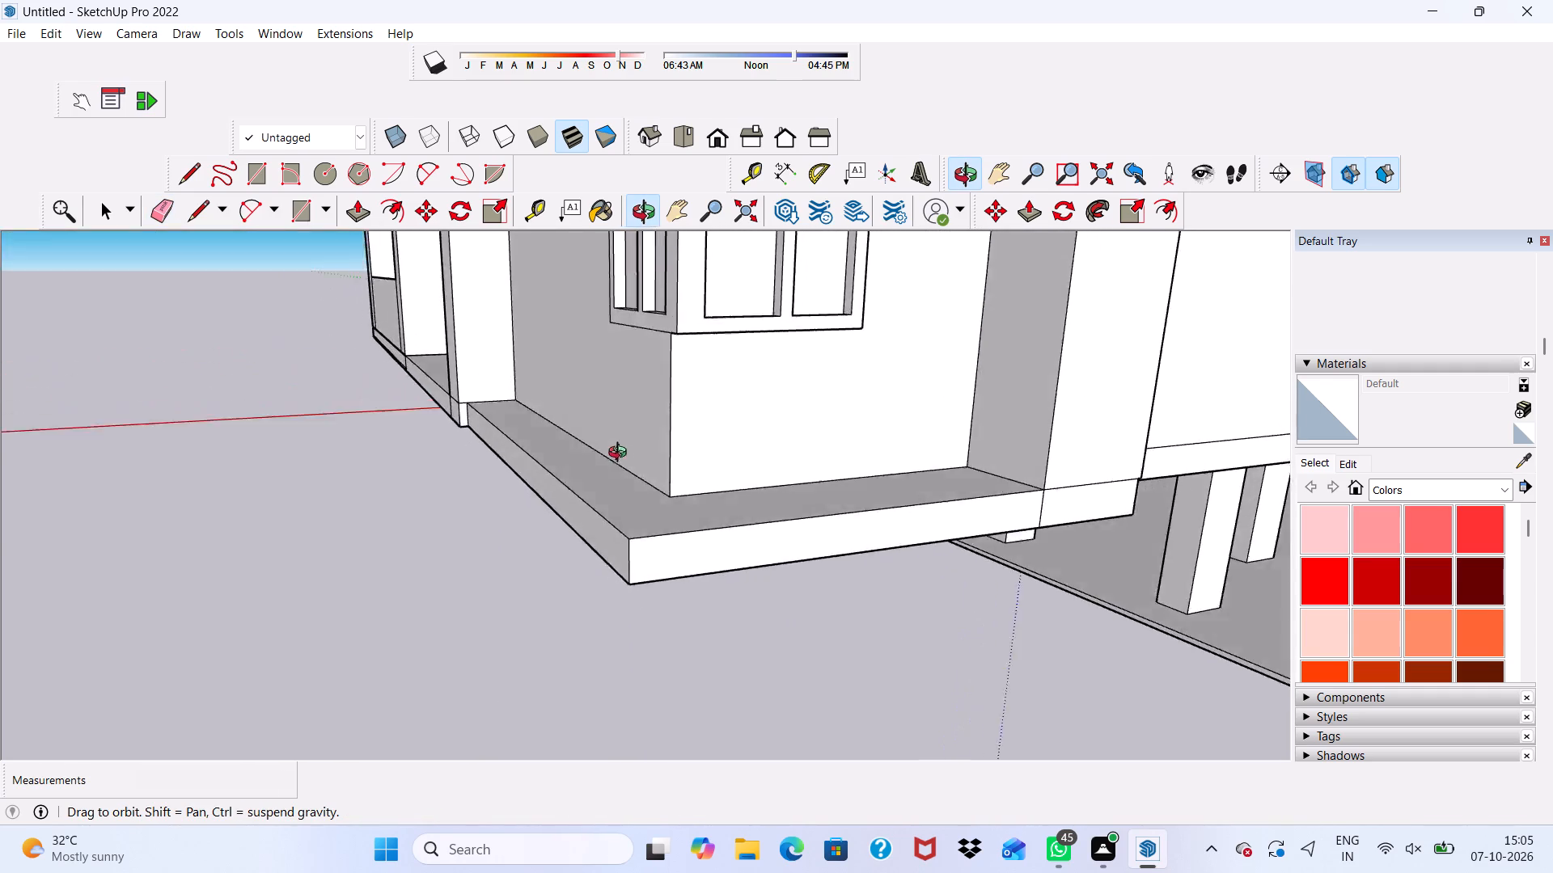
{"action": "middle_click_drag", "start_coordinate": [621, 454], "coordinate": [504, 391]}
{"action": "scroll", "coordinate": [980, 426], "scroll_direction": "up", "scroll_amount": 3}
{"action": "left_click_drag", "start_coordinate": [925, 430], "coordinate": [936, 446]}
Erase the short seam near the side column on the underside of the base slab.
{"action": "scroll", "coordinate": [1028, 441], "scroll_direction": "up", "scroll_amount": 2}
{"action": "scroll", "coordinate": [991, 428], "scroll_direction": "down", "scroll_amount": 2}
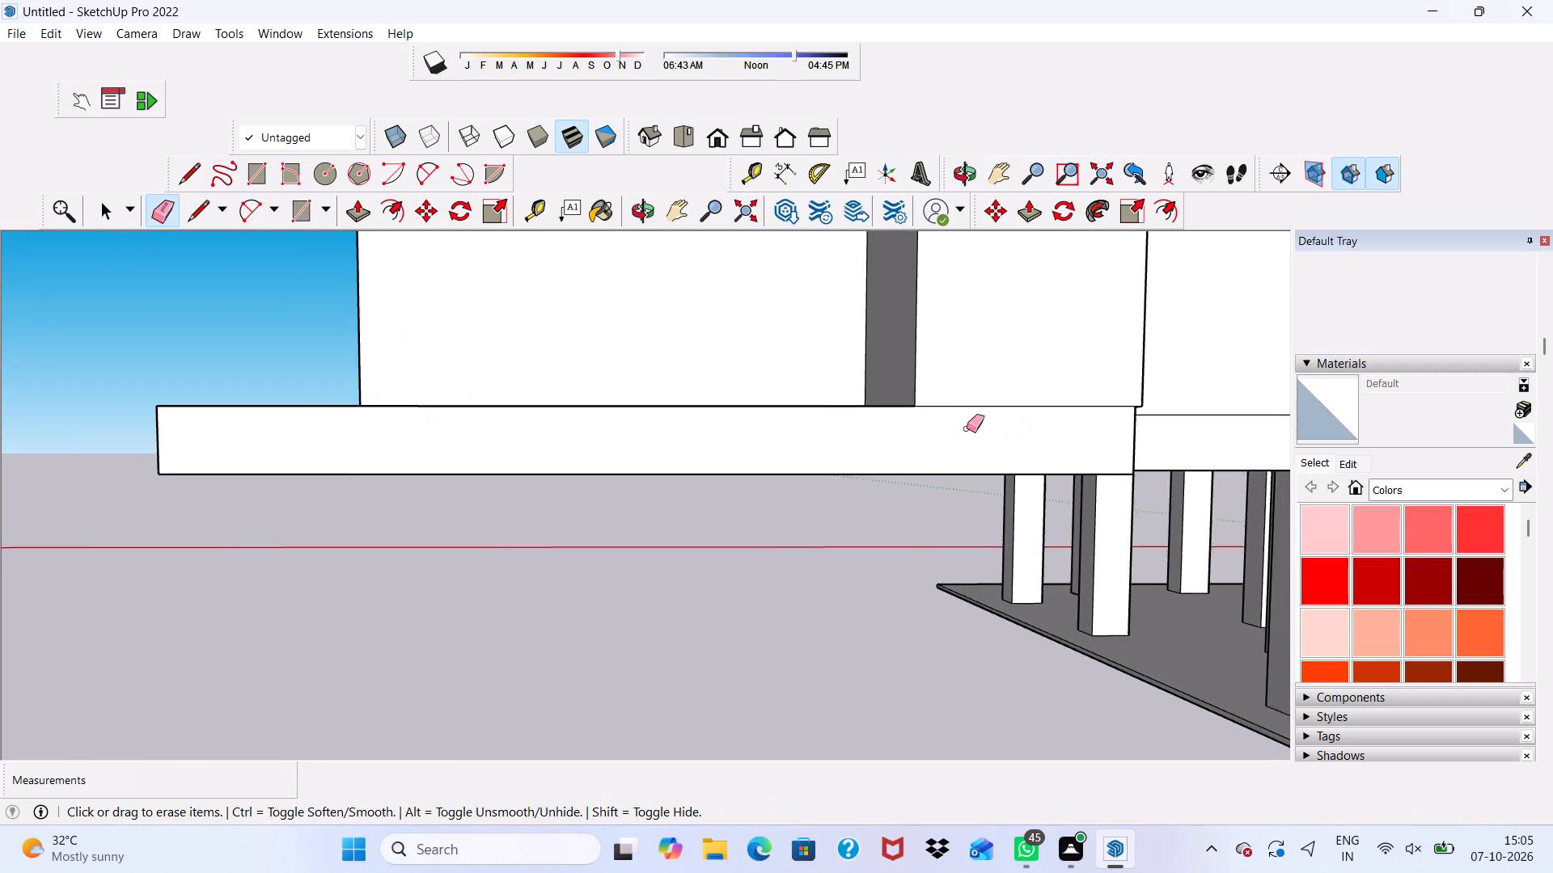
{"action": "scroll", "coordinate": [967, 428], "scroll_direction": "down", "scroll_amount": 3}
{"action": "middle_click_drag", "start_coordinate": [964, 429], "coordinate": [972, 306]}
{"action": "scroll", "coordinate": [812, 439], "scroll_direction": "down", "scroll_amount": 1}
{"action": "scroll", "coordinate": [874, 464], "scroll_direction": "up", "scroll_amount": 3}
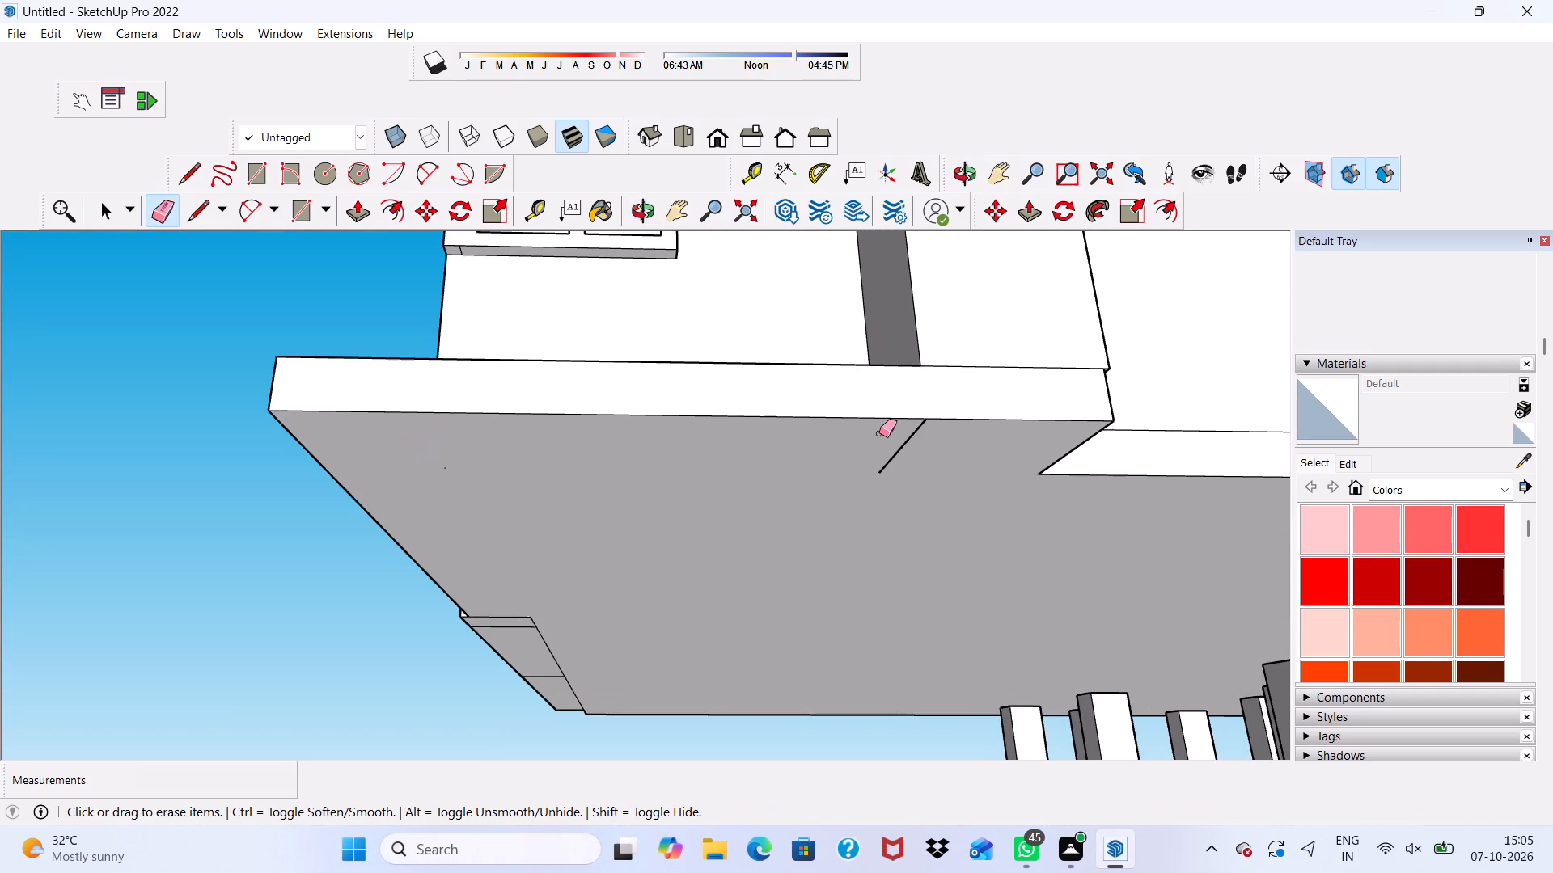
{"action": "left_click_drag", "start_coordinate": [891, 445], "coordinate": [911, 449]}
Push/Pull the base slab's front outer face below the corner window outward 3", flush with the face below the adjacent column.
{"action": "scroll", "coordinate": [626, 396], "scroll_direction": "down", "scroll_amount": 5}
{"action": "middle_click_drag", "start_coordinate": [613, 423], "coordinate": [813, 481]}
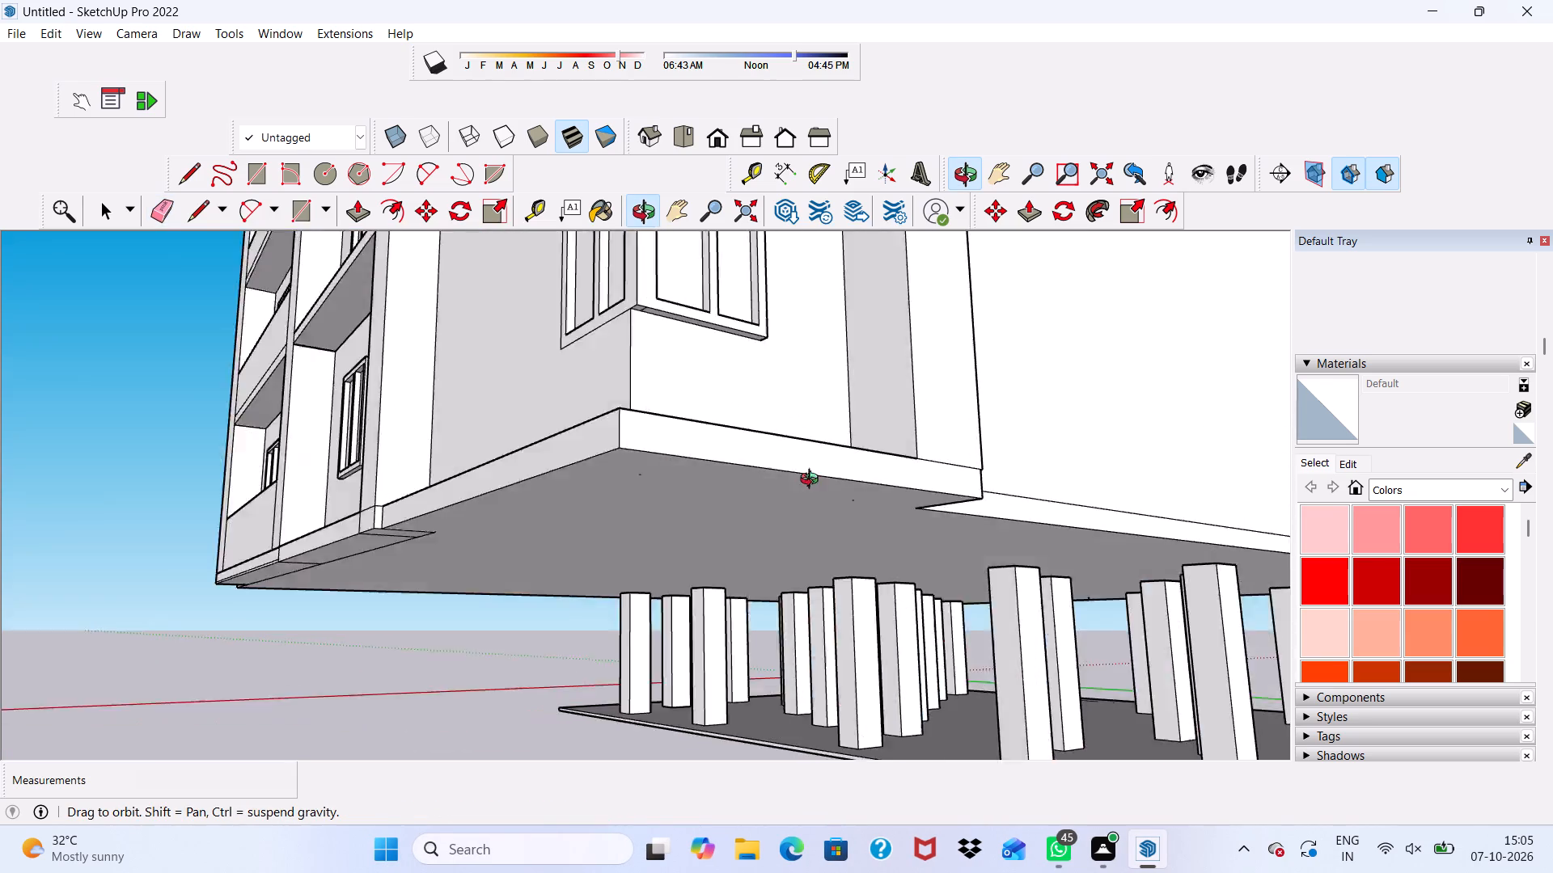
{"action": "middle_click_drag", "start_coordinate": [813, 481], "coordinate": [954, 542]}
{"action": "scroll", "coordinate": [956, 533], "scroll_direction": "up", "scroll_amount": 1}
{"action": "scroll", "coordinate": [836, 514], "scroll_direction": "down", "scroll_amount": 9}
{"action": "middle_click_drag", "start_coordinate": [699, 538], "coordinate": [761, 590]}
{"action": "scroll", "coordinate": [711, 596], "scroll_direction": "up", "scroll_amount": 15}
{"action": "scroll", "coordinate": [726, 436], "scroll_direction": "up", "scroll_amount": 1}
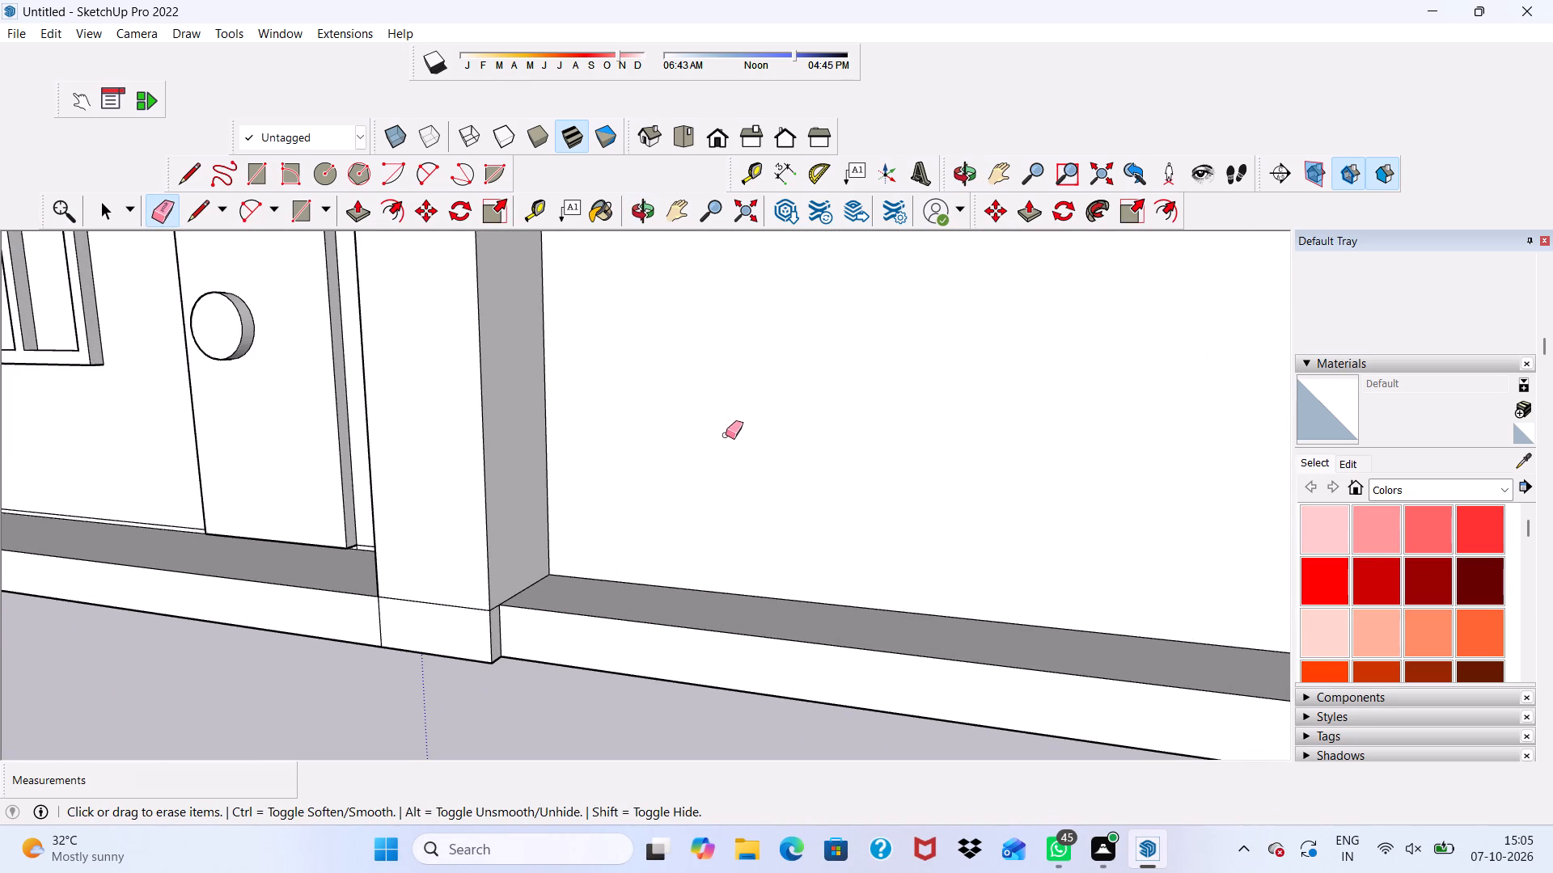
{"action": "key", "text": "space"}
{"action": "scroll", "coordinate": [730, 436], "scroll_direction": "up", "scroll_amount": 1}
{"action": "left_click", "coordinate": [607, 656]}
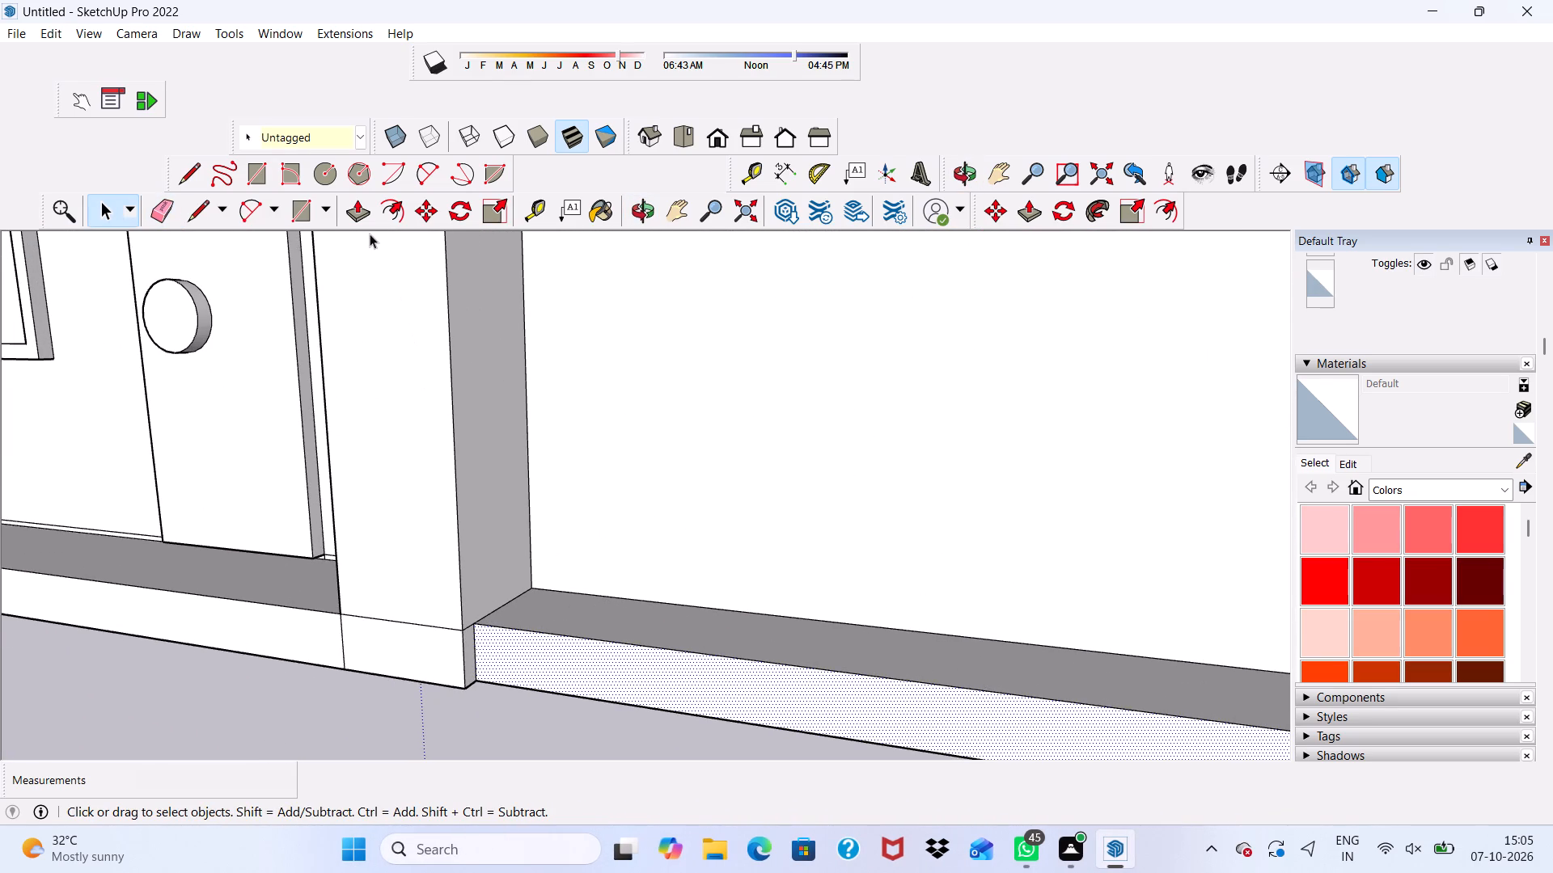
{"action": "left_click", "coordinate": [347, 206]}
{"action": "left_click", "coordinate": [624, 664]}
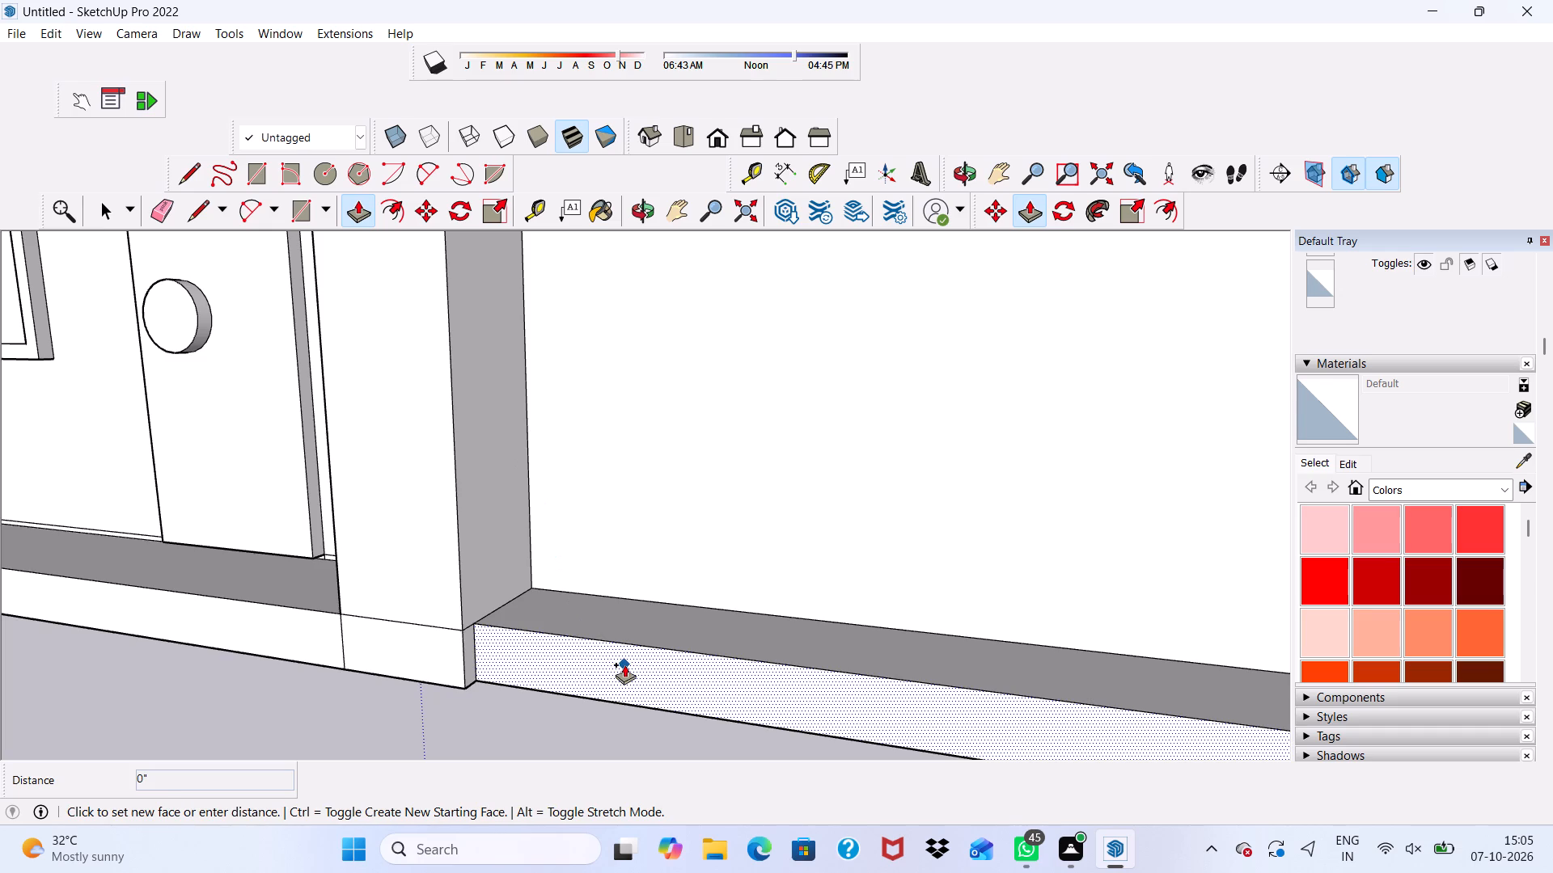
{"action": "left_click", "coordinate": [434, 634]}
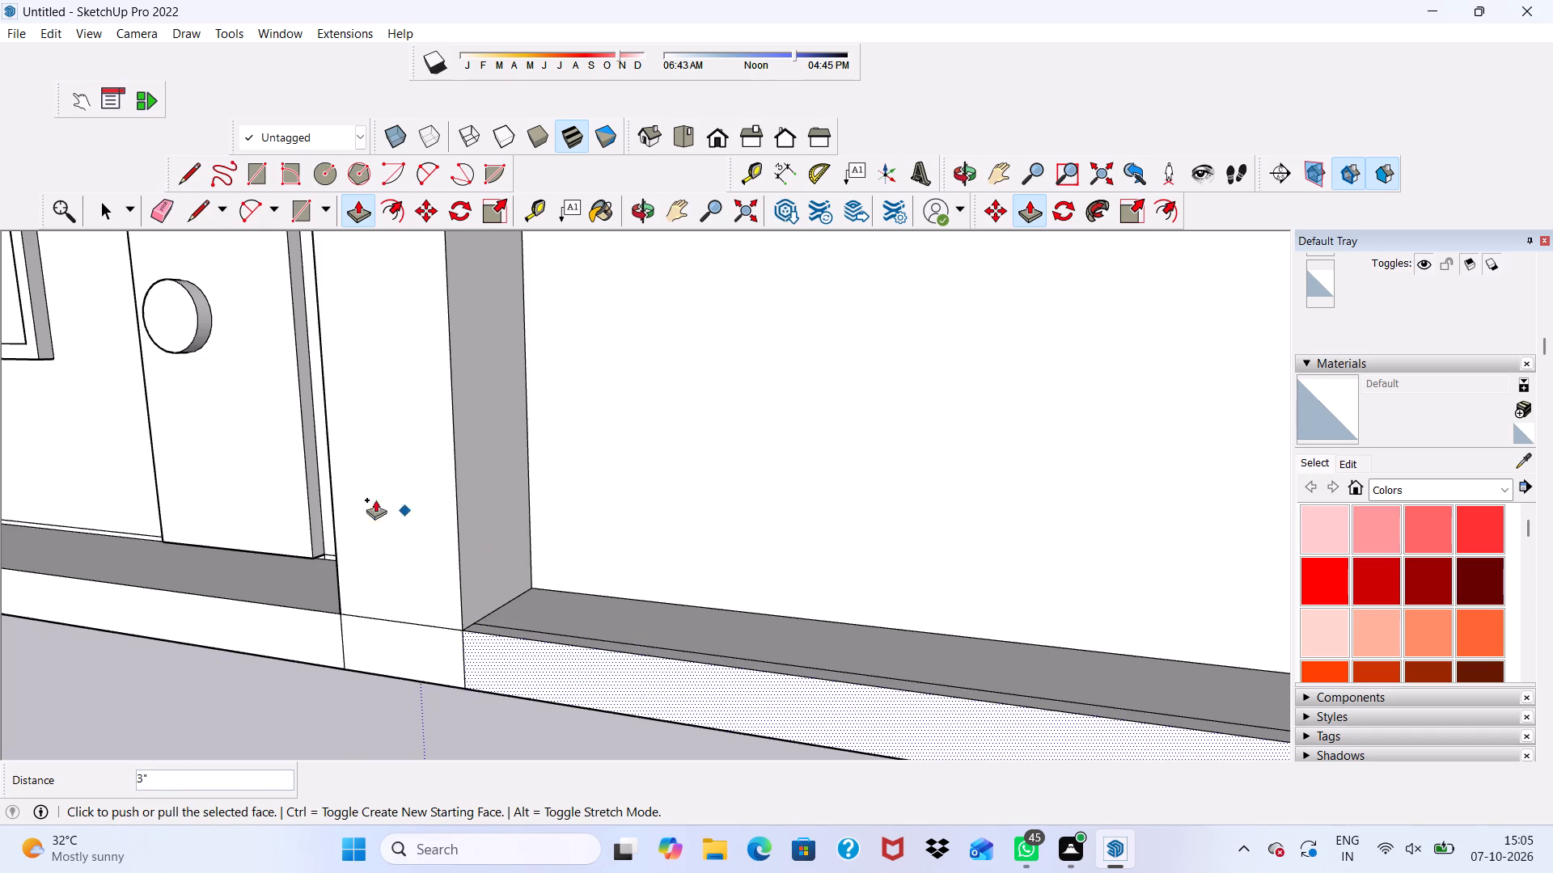
Erase the leftover lengthwise edge on the top face of the base slab's extended front strip.
{"action": "left_click", "coordinate": [160, 209]}
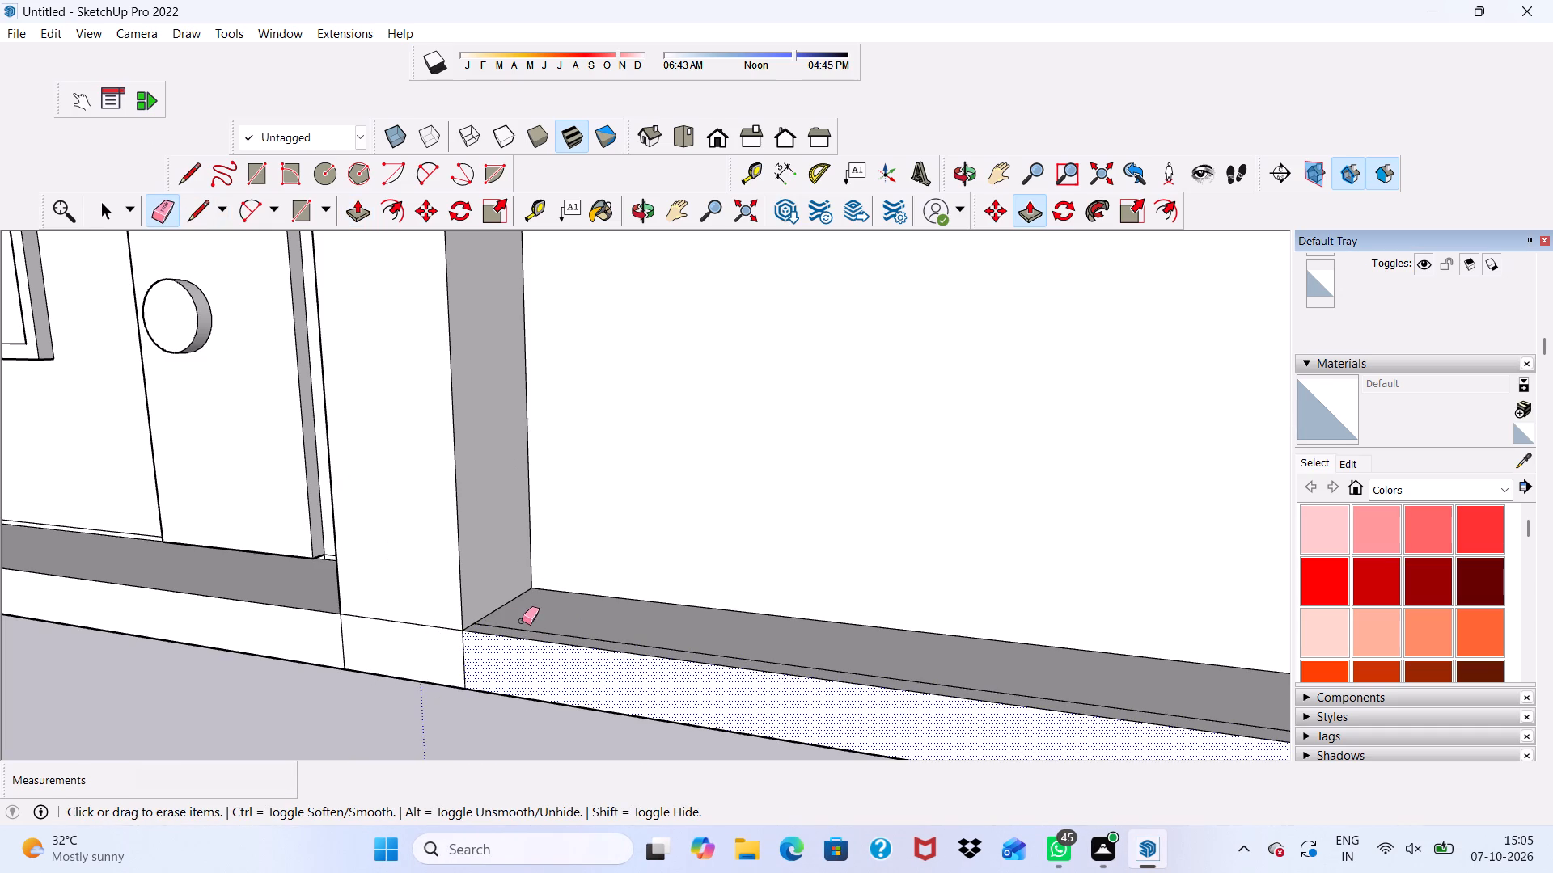
{"action": "left_click", "coordinate": [528, 629]}
Inspect the base slab and side wall around the window corner from several angles for leftover seams.
{"action": "scroll", "coordinate": [498, 580], "scroll_direction": "down", "scroll_amount": 4}
{"action": "scroll", "coordinate": [564, 743], "scroll_direction": "down", "scroll_amount": 7}
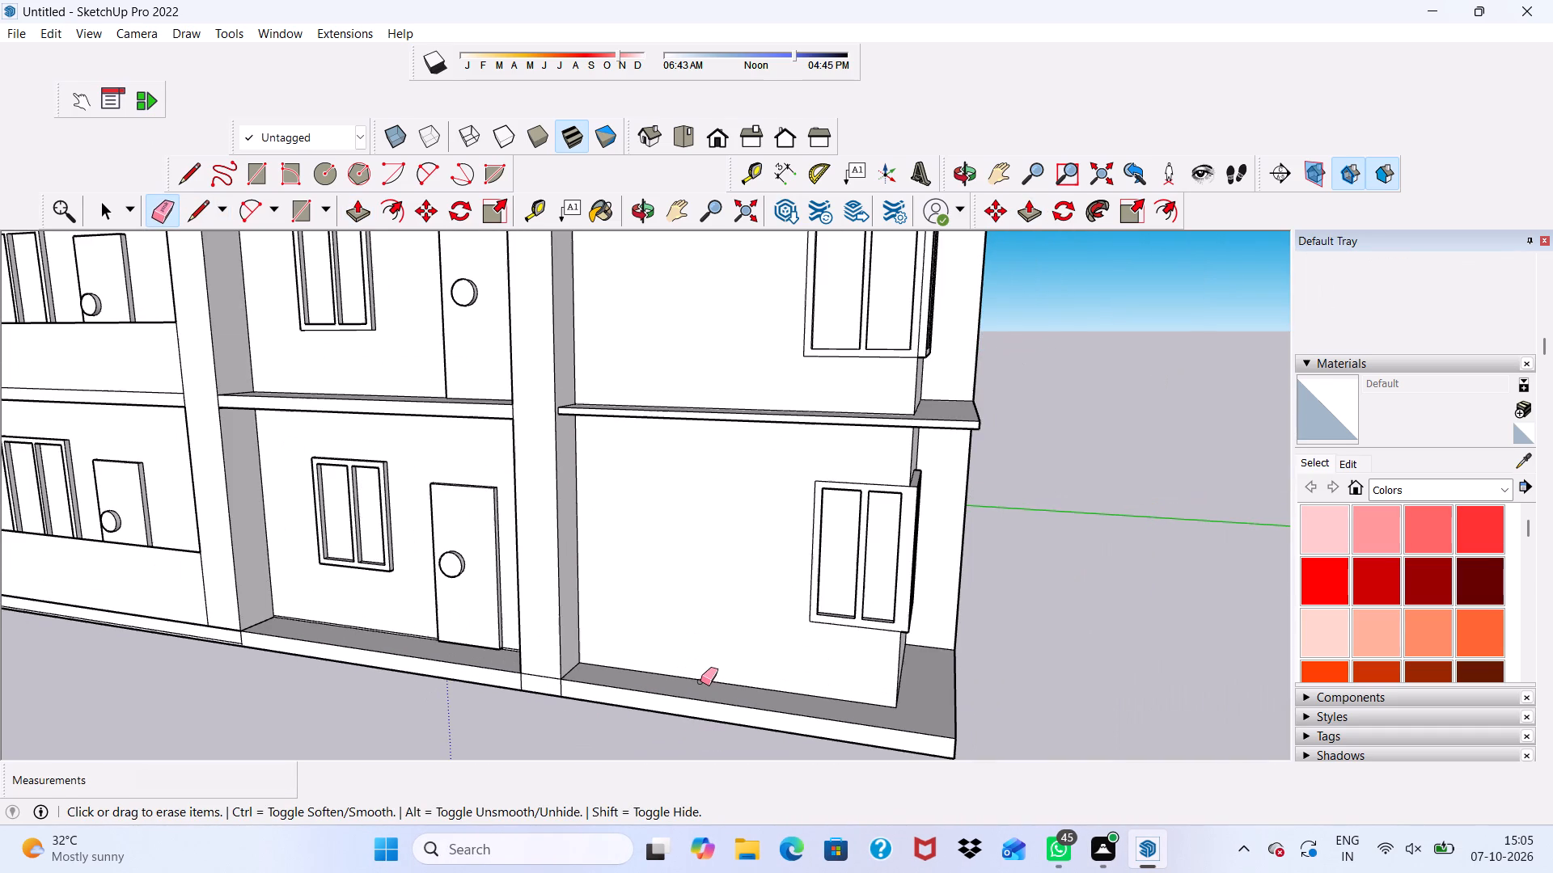
{"action": "scroll", "coordinate": [901, 420], "scroll_direction": "up", "scroll_amount": 2}
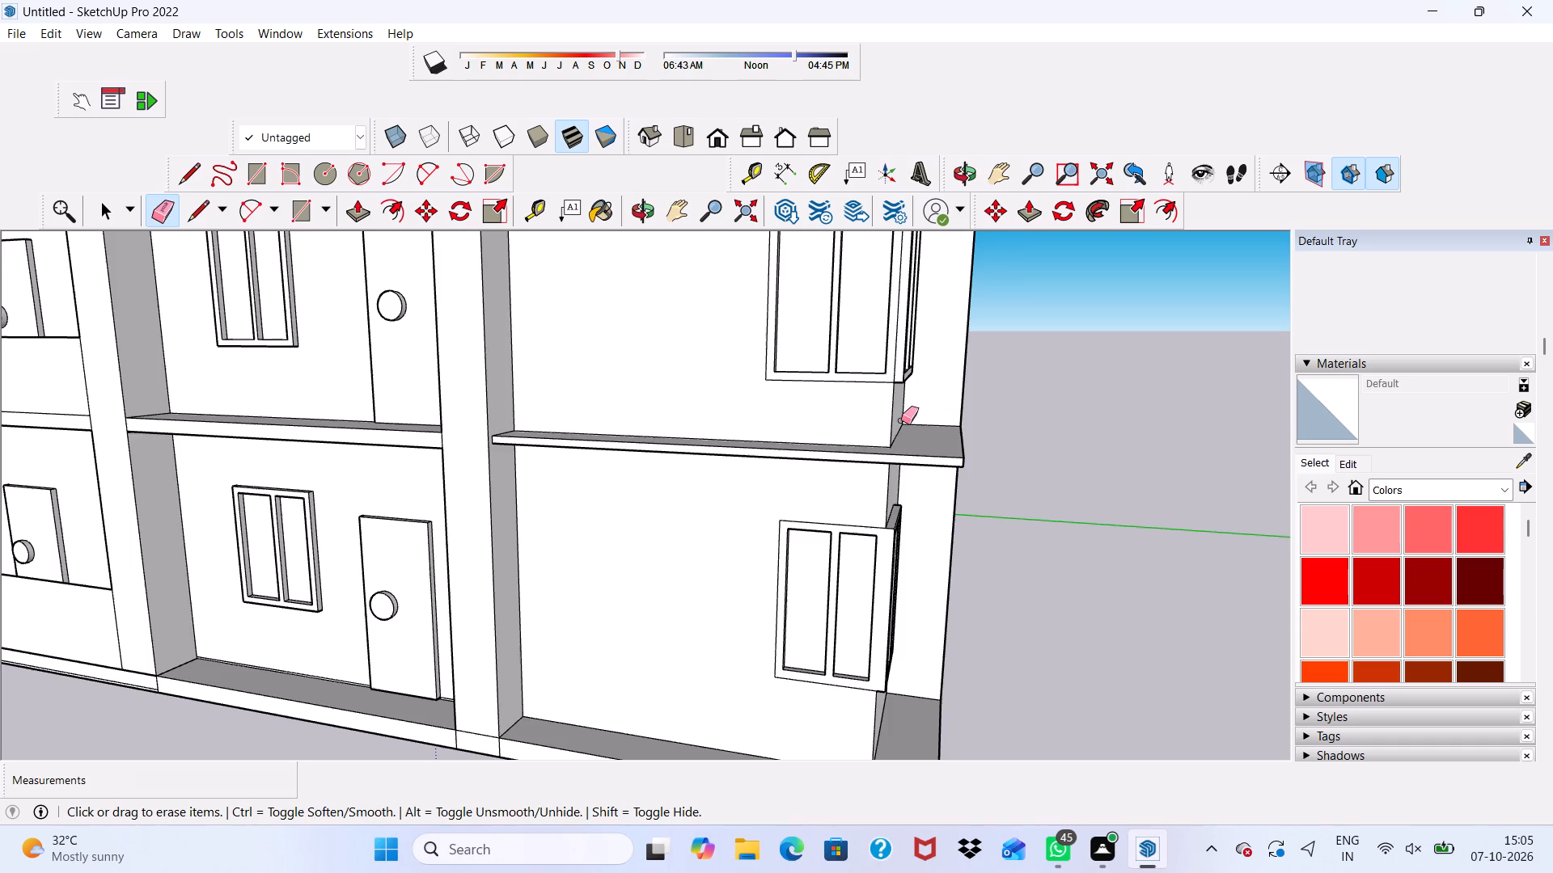
{"action": "scroll", "coordinate": [900, 419], "scroll_direction": "down", "scroll_amount": 3}
{"action": "middle_click_drag", "start_coordinate": [909, 550], "coordinate": [659, 479]}
{"action": "scroll", "coordinate": [655, 630], "scroll_direction": "up", "scroll_amount": 7}
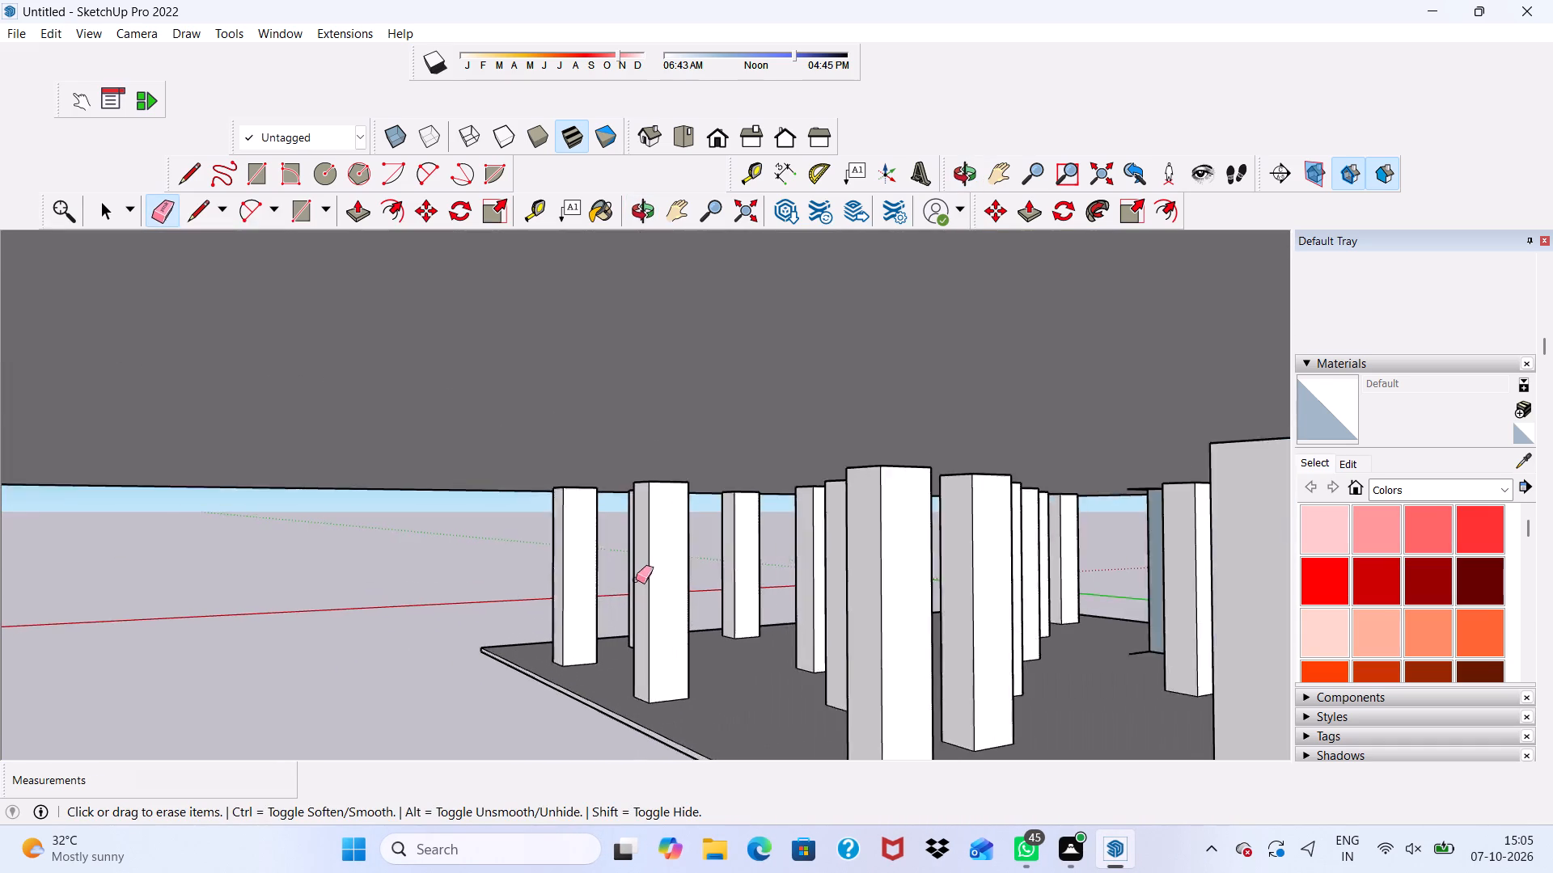
{"action": "scroll", "coordinate": [636, 578], "scroll_direction": "down", "scroll_amount": 6}
{"action": "middle_click_drag", "start_coordinate": [633, 570], "coordinate": [514, 589]}
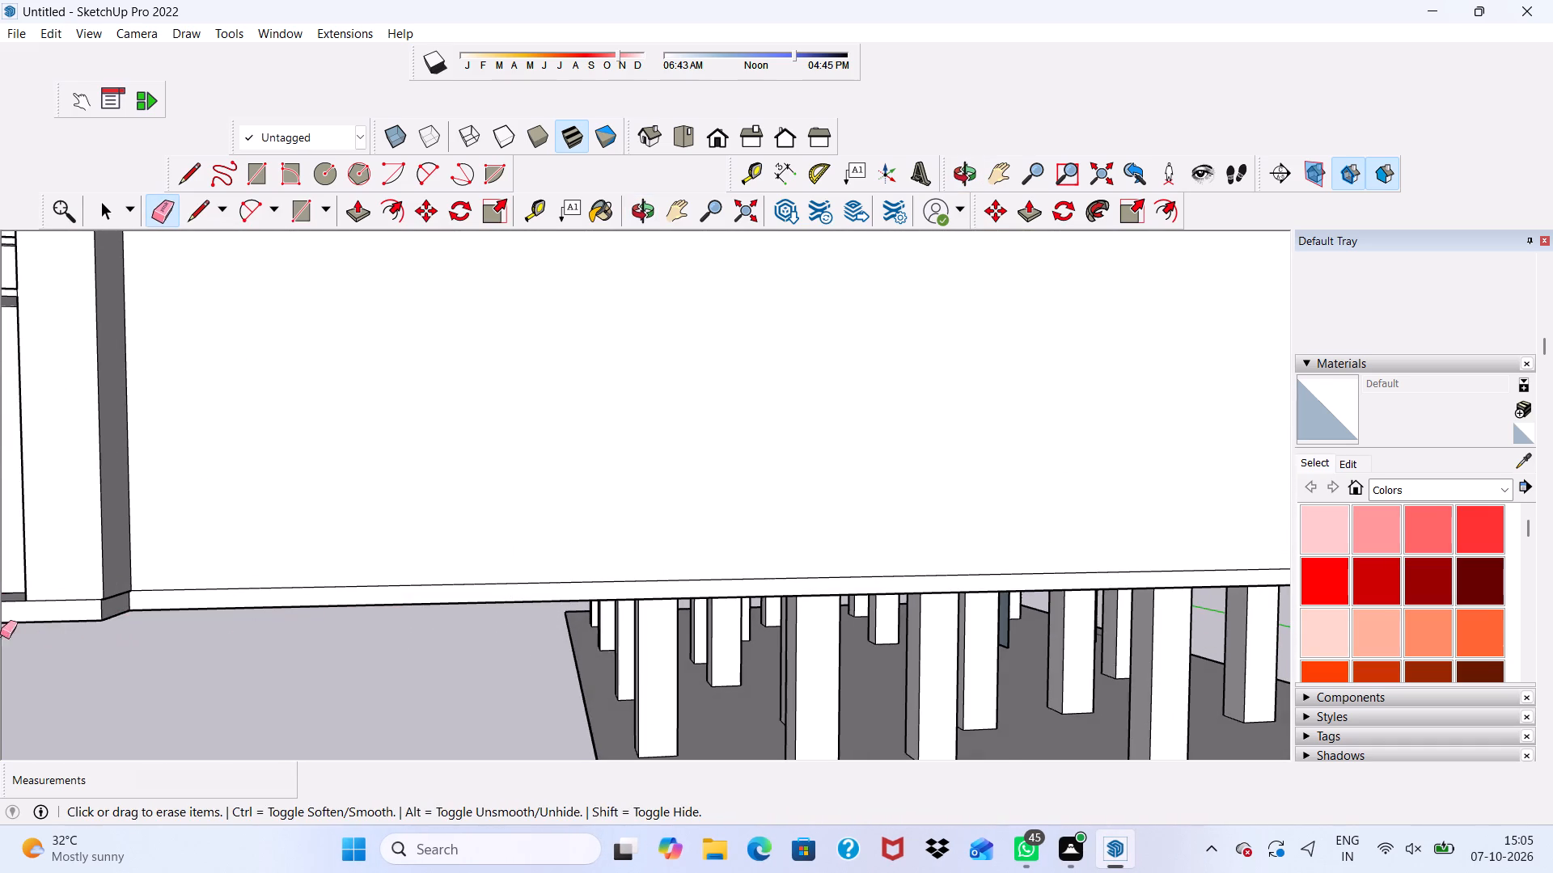
{"action": "scroll", "coordinate": [19, 618], "scroll_direction": "up", "scroll_amount": 6}
{"action": "scroll", "coordinate": [77, 555], "scroll_direction": "down", "scroll_amount": 3}
{"action": "key", "text": "space"}
{"action": "scroll", "coordinate": [89, 526], "scroll_direction": "down", "scroll_amount": 1}
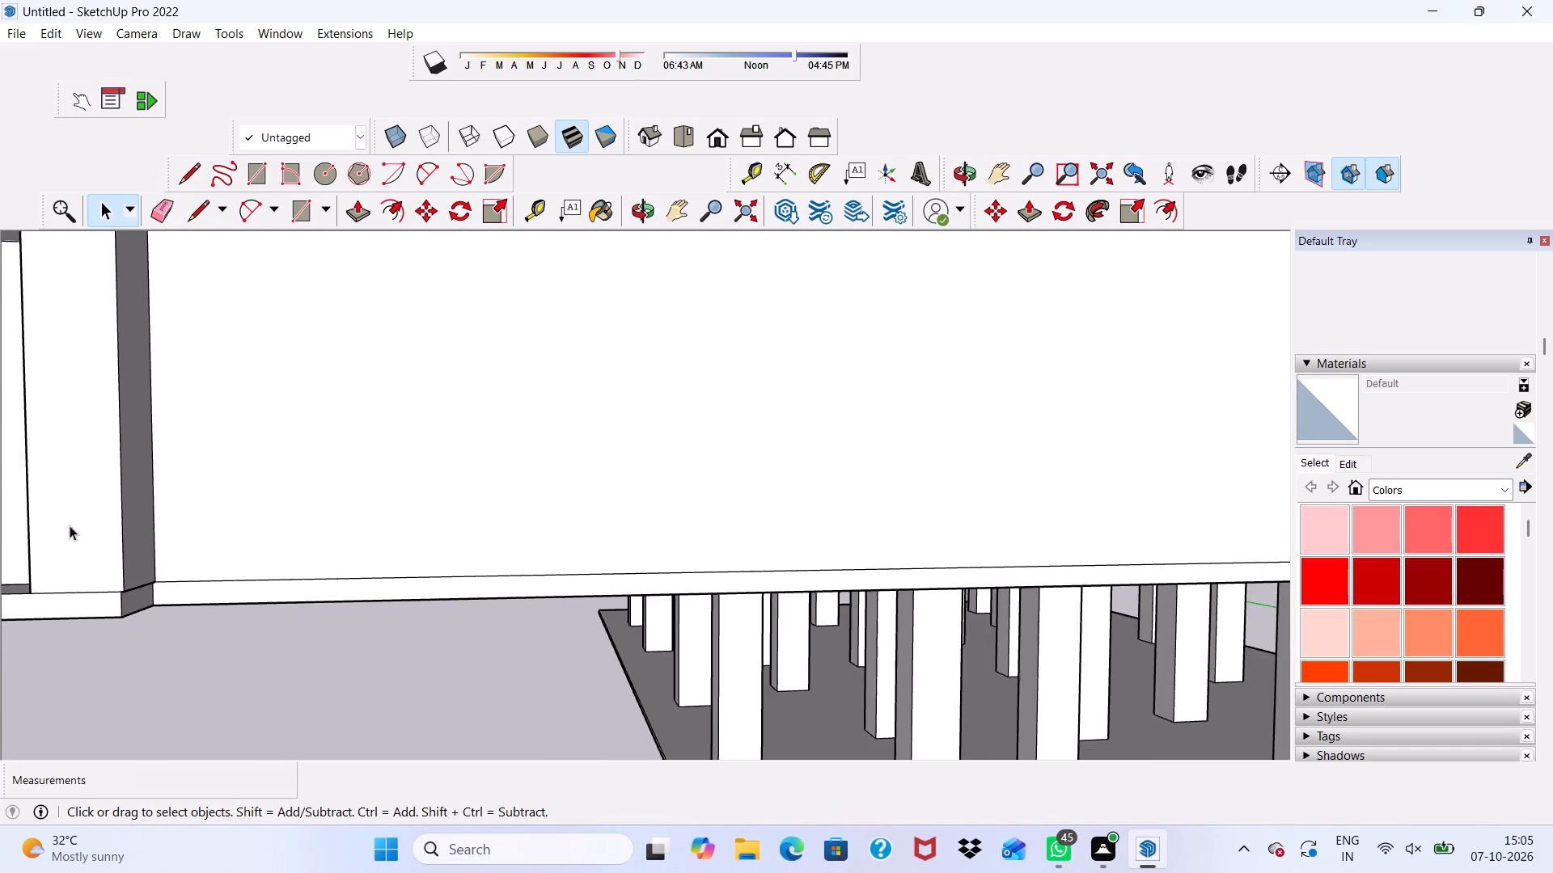
{"action": "middle_click_drag", "start_coordinate": [70, 525], "coordinate": [121, 599]}
{"action": "scroll", "coordinate": [122, 599], "scroll_direction": "up", "scroll_amount": 1}
{"action": "scroll", "coordinate": [121, 565], "scroll_direction": "down", "scroll_amount": 1}
{"action": "middle_click_drag", "start_coordinate": [121, 564], "coordinate": [294, 478]}
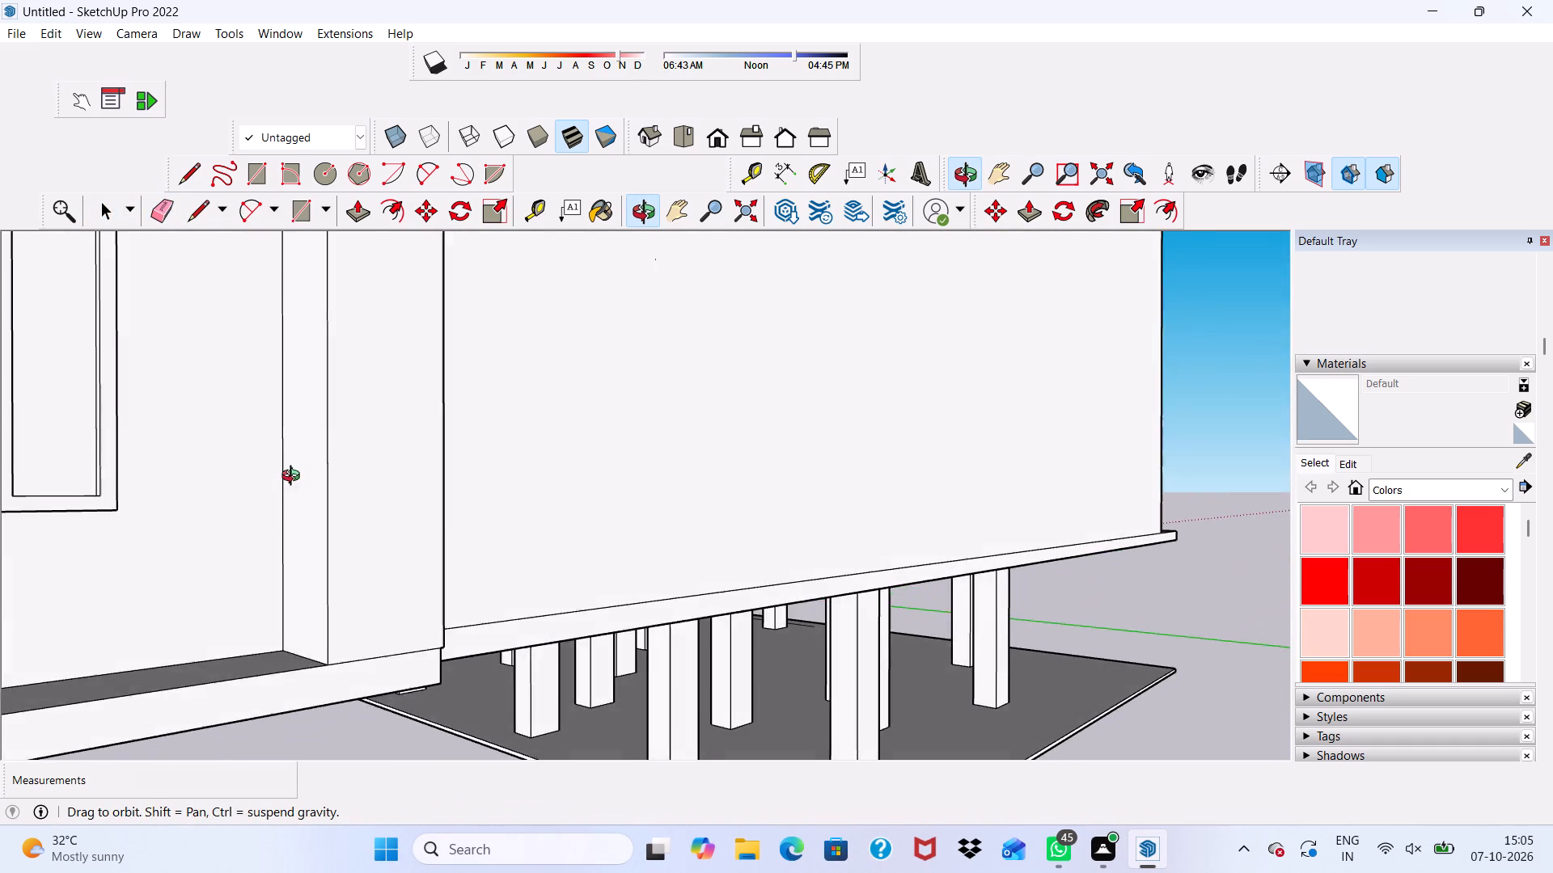
{"action": "middle_click_drag", "start_coordinate": [294, 478], "coordinate": [362, 470]}
{"action": "scroll", "coordinate": [358, 469], "scroll_direction": "up", "scroll_amount": 1}
{"action": "scroll", "coordinate": [357, 469], "scroll_direction": "down", "scroll_amount": 9}
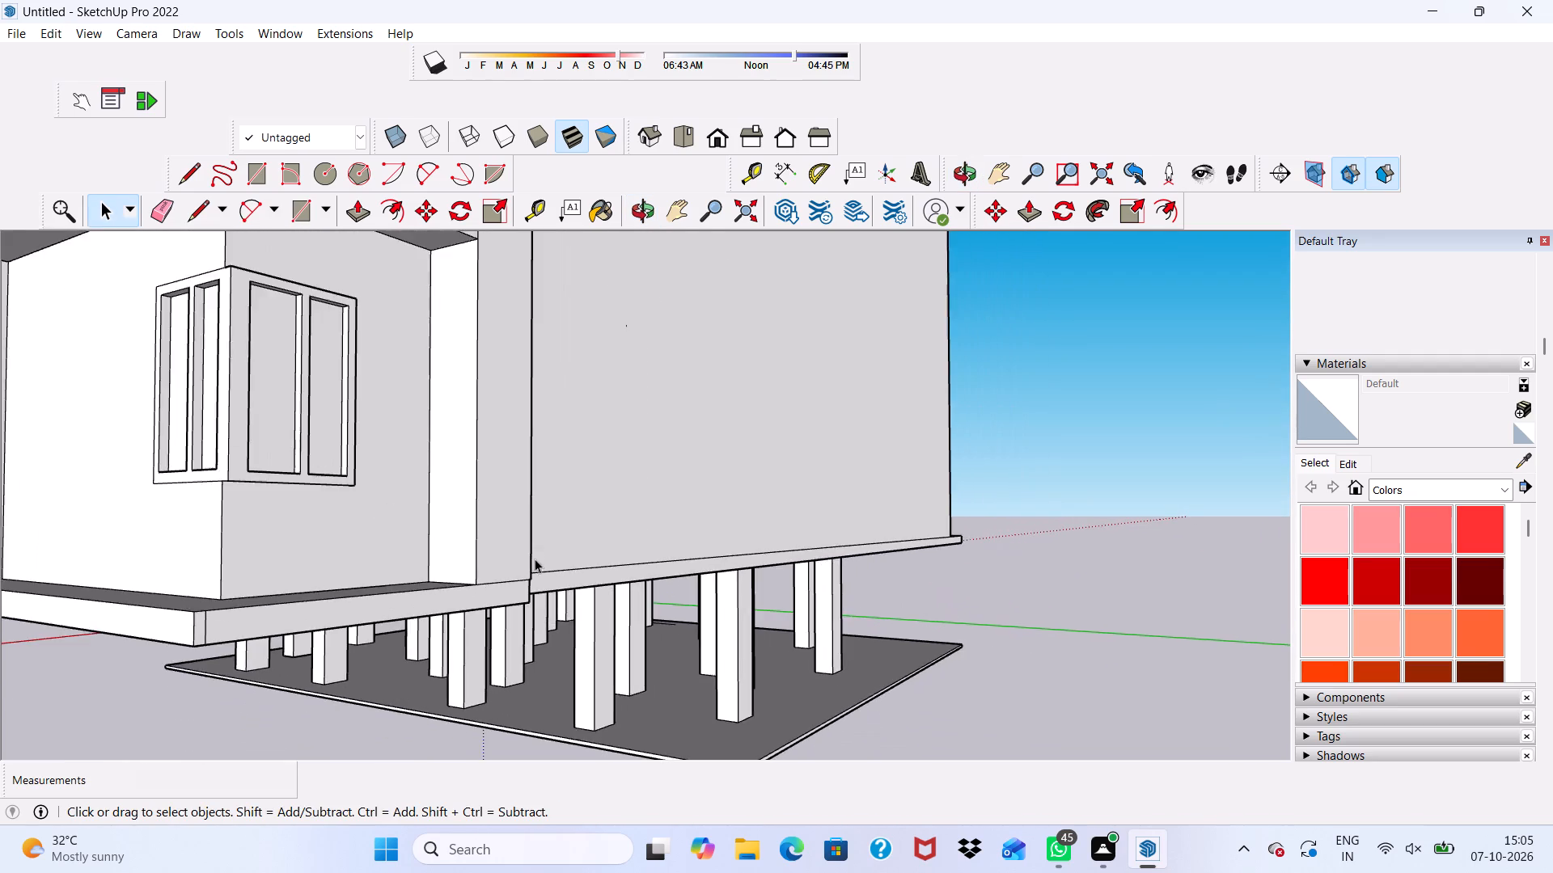
{"action": "scroll", "coordinate": [535, 559], "scroll_direction": "down", "scroll_amount": 3}
{"action": "scroll", "coordinate": [446, 614], "scroll_direction": "up", "scroll_amount": 4}
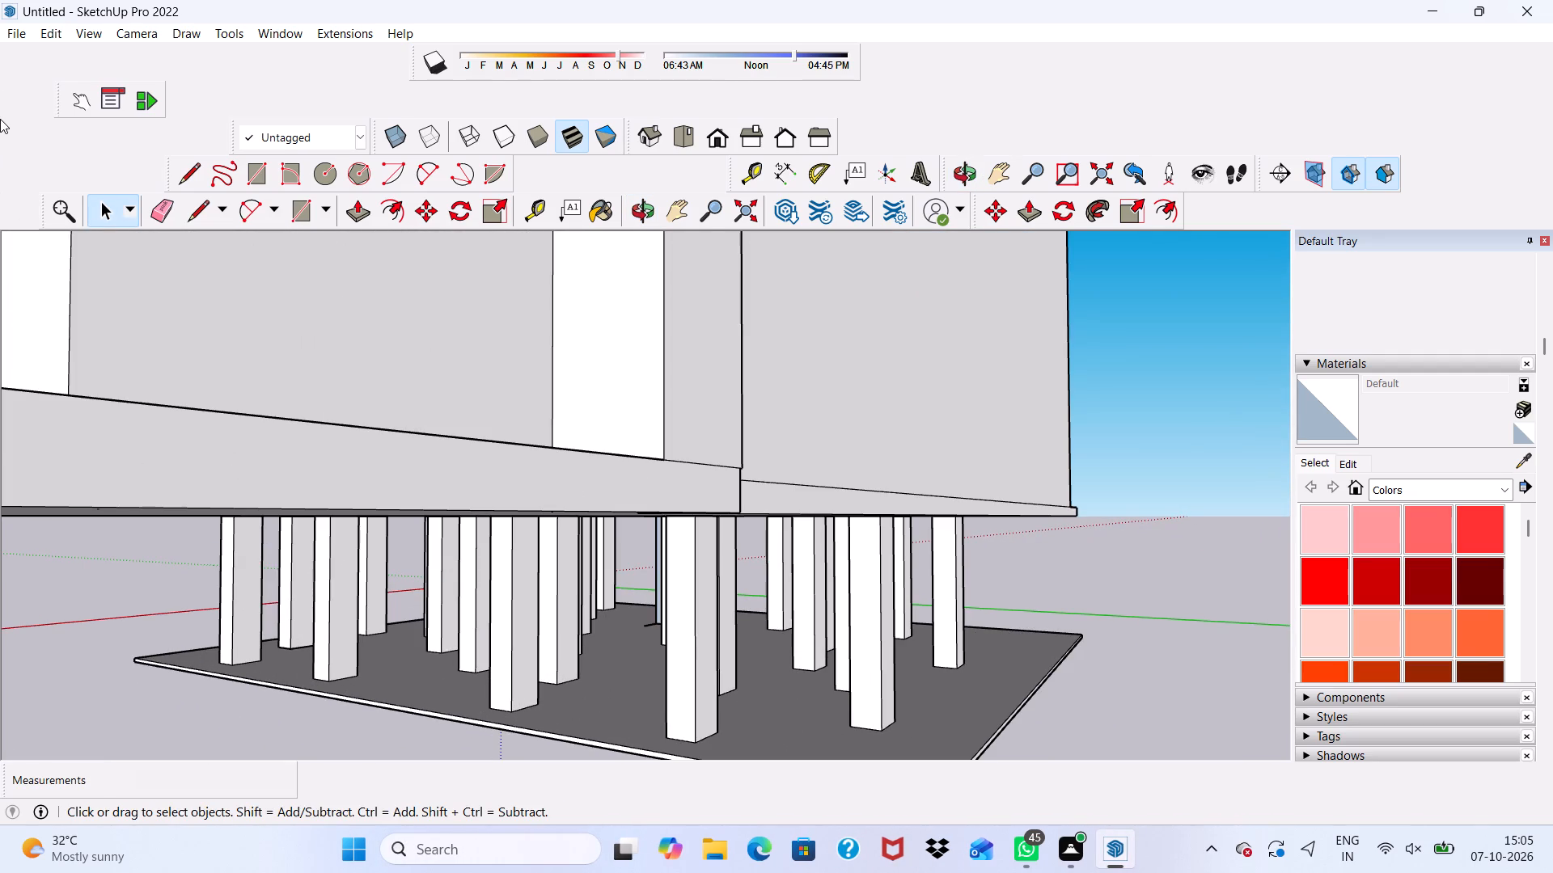
{"action": "scroll", "coordinate": [488, 0], "scroll_direction": "down", "scroll_amount": 5}
{"action": "scroll", "coordinate": [899, 0], "scroll_direction": "up", "scroll_amount": 1}
{"action": "scroll", "coordinate": [734, 9], "scroll_direction": "down", "scroll_amount": 4}
{"action": "scroll", "coordinate": [671, 258], "scroll_direction": "down", "scroll_amount": 1}
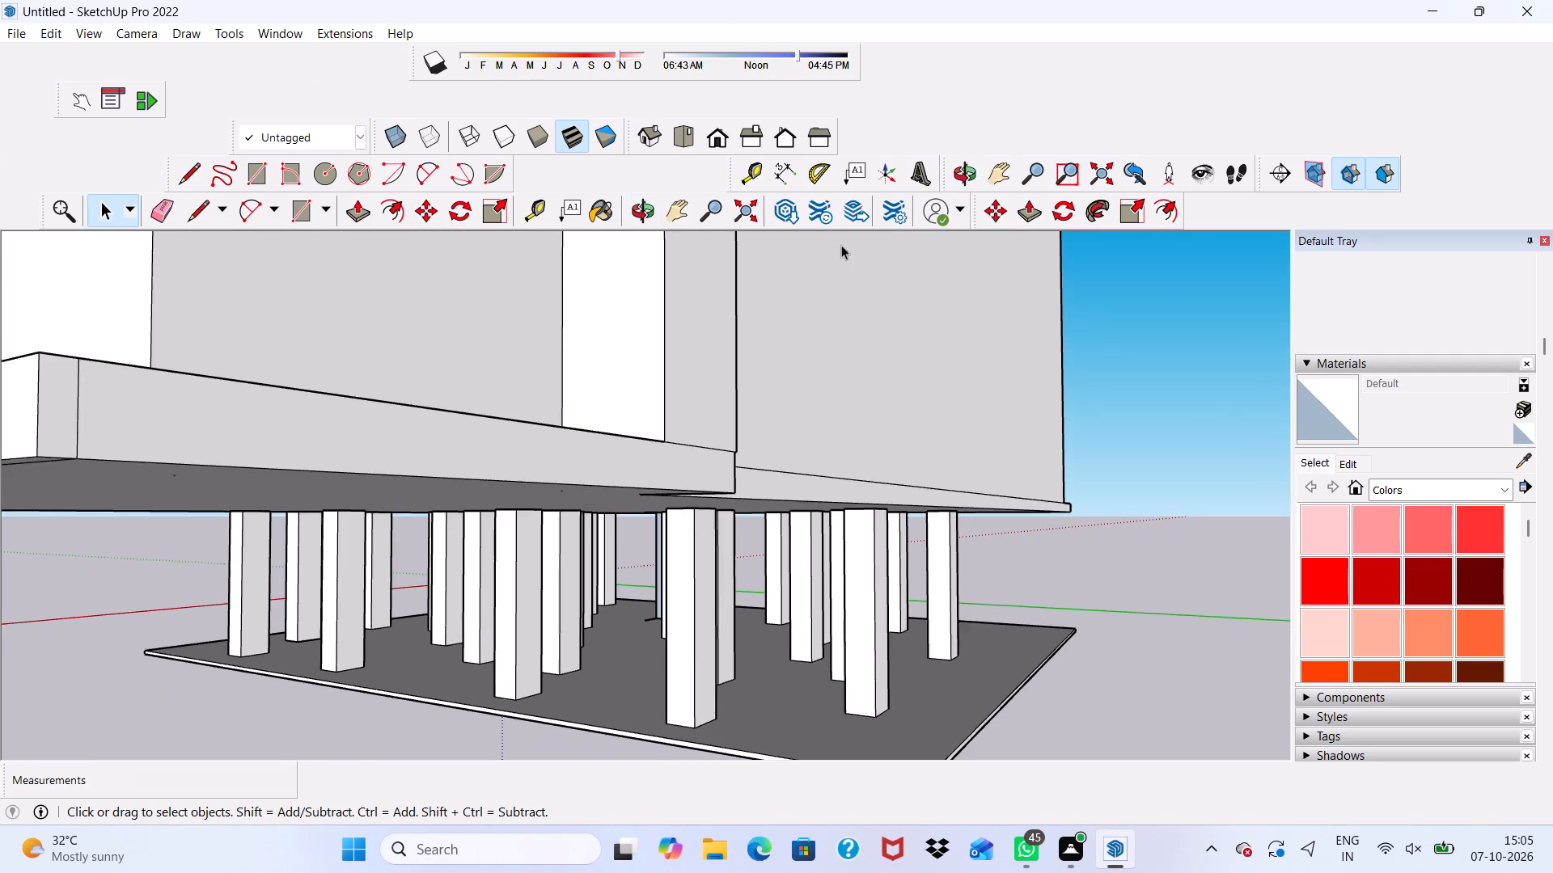
{"action": "scroll", "coordinate": [603, 311], "scroll_direction": "up", "scroll_amount": 1}
{"action": "scroll", "coordinate": [698, 370], "scroll_direction": "down", "scroll_amount": 7}
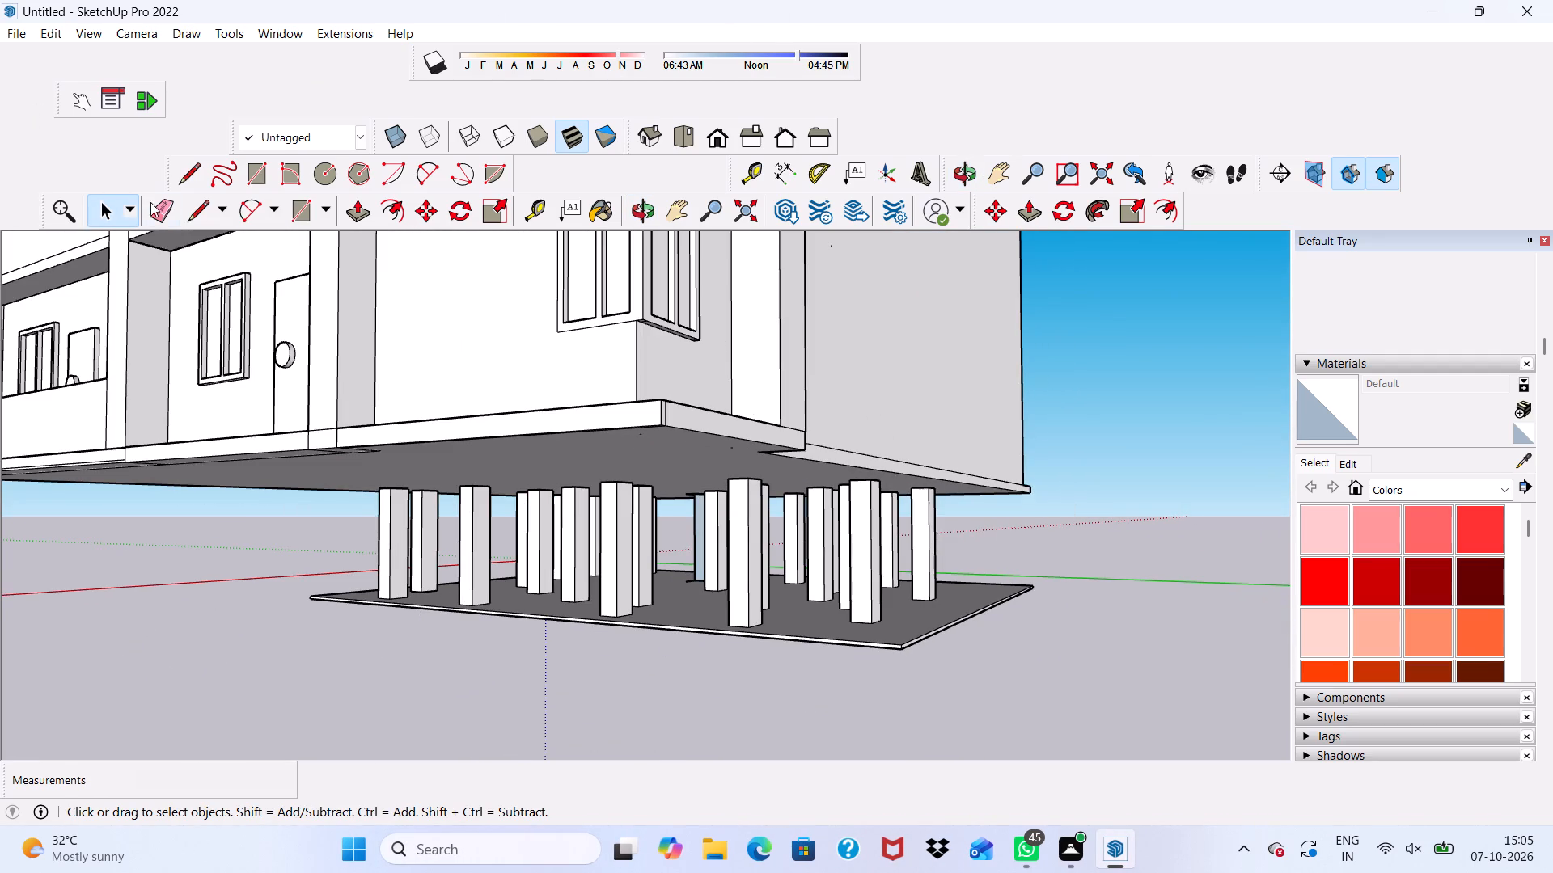
Erase the vertical seam next to the window corner on the side outer face of the base slab.
{"action": "left_click", "coordinate": [157, 207]}
{"action": "scroll", "coordinate": [760, 396], "scroll_direction": "up", "scroll_amount": 8}
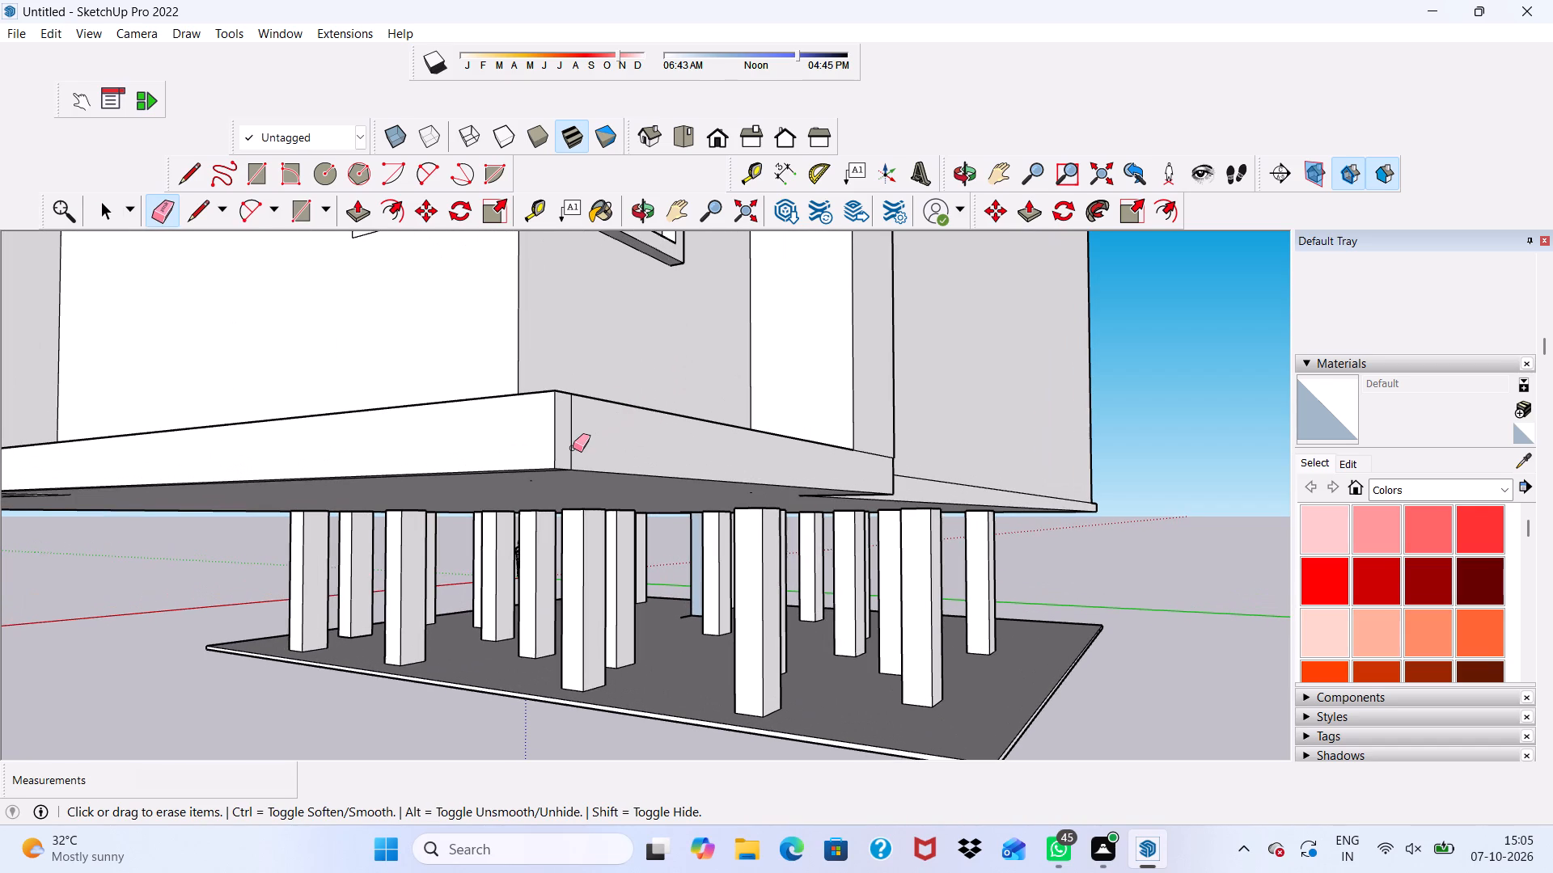
{"action": "left_click", "coordinate": [571, 448]}
Erase the two vertical seams beneath the column on the front outer face of the base slab.
{"action": "scroll", "coordinate": [573, 392], "scroll_direction": "down", "scroll_amount": 4}
{"action": "middle_click_drag", "start_coordinate": [583, 391], "coordinate": [666, 538]}
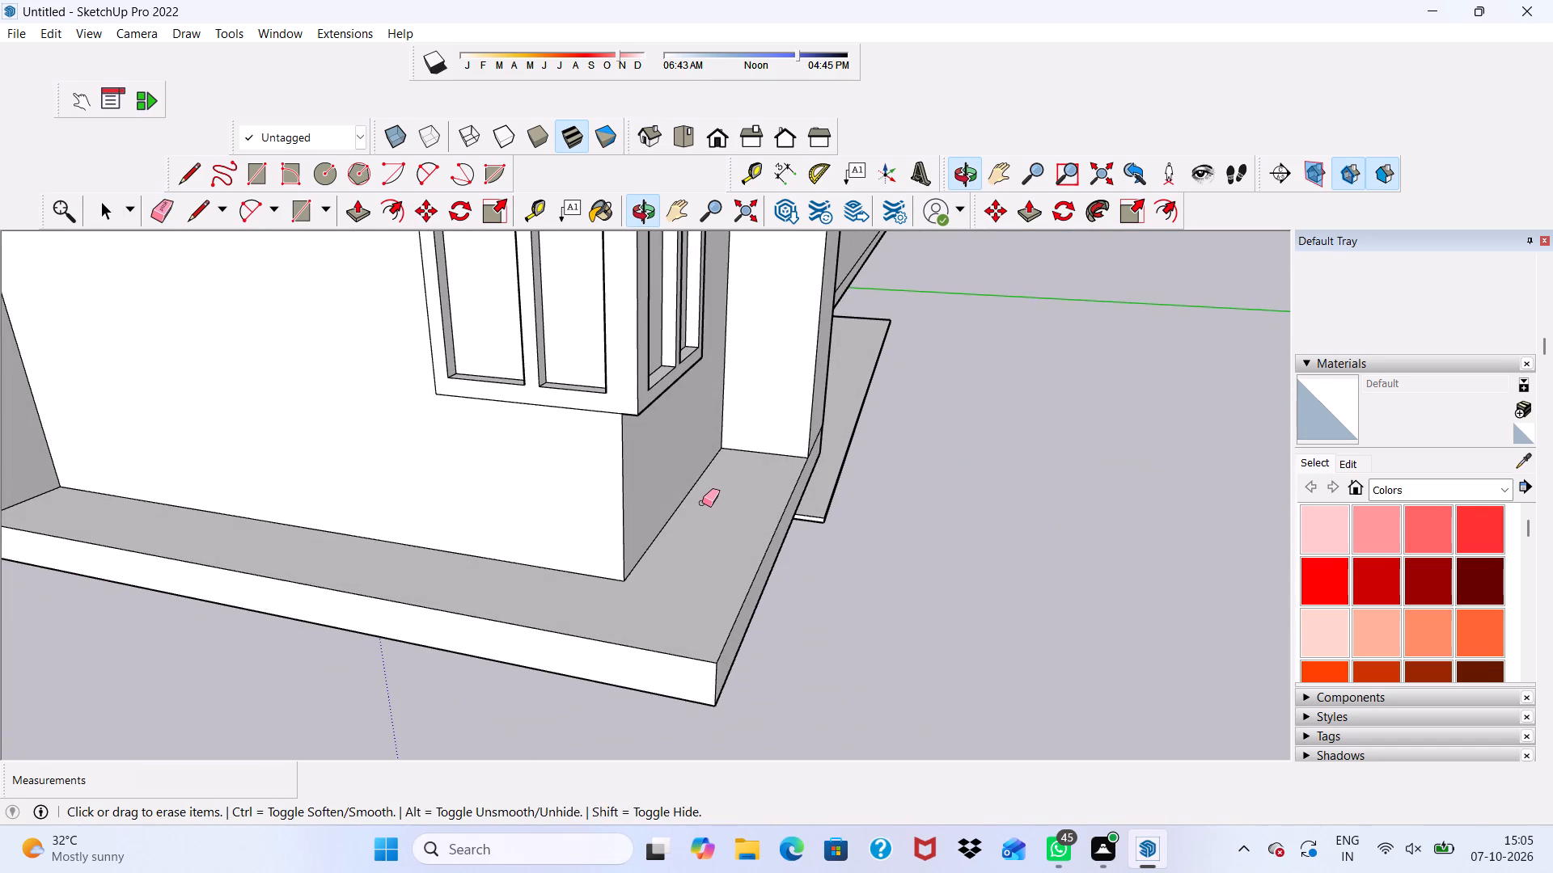
{"action": "key", "text": "space"}
{"action": "scroll", "coordinate": [745, 517], "scroll_direction": "down", "scroll_amount": 1}
{"action": "scroll", "coordinate": [431, 449], "scroll_direction": "down", "scroll_amount": 3}
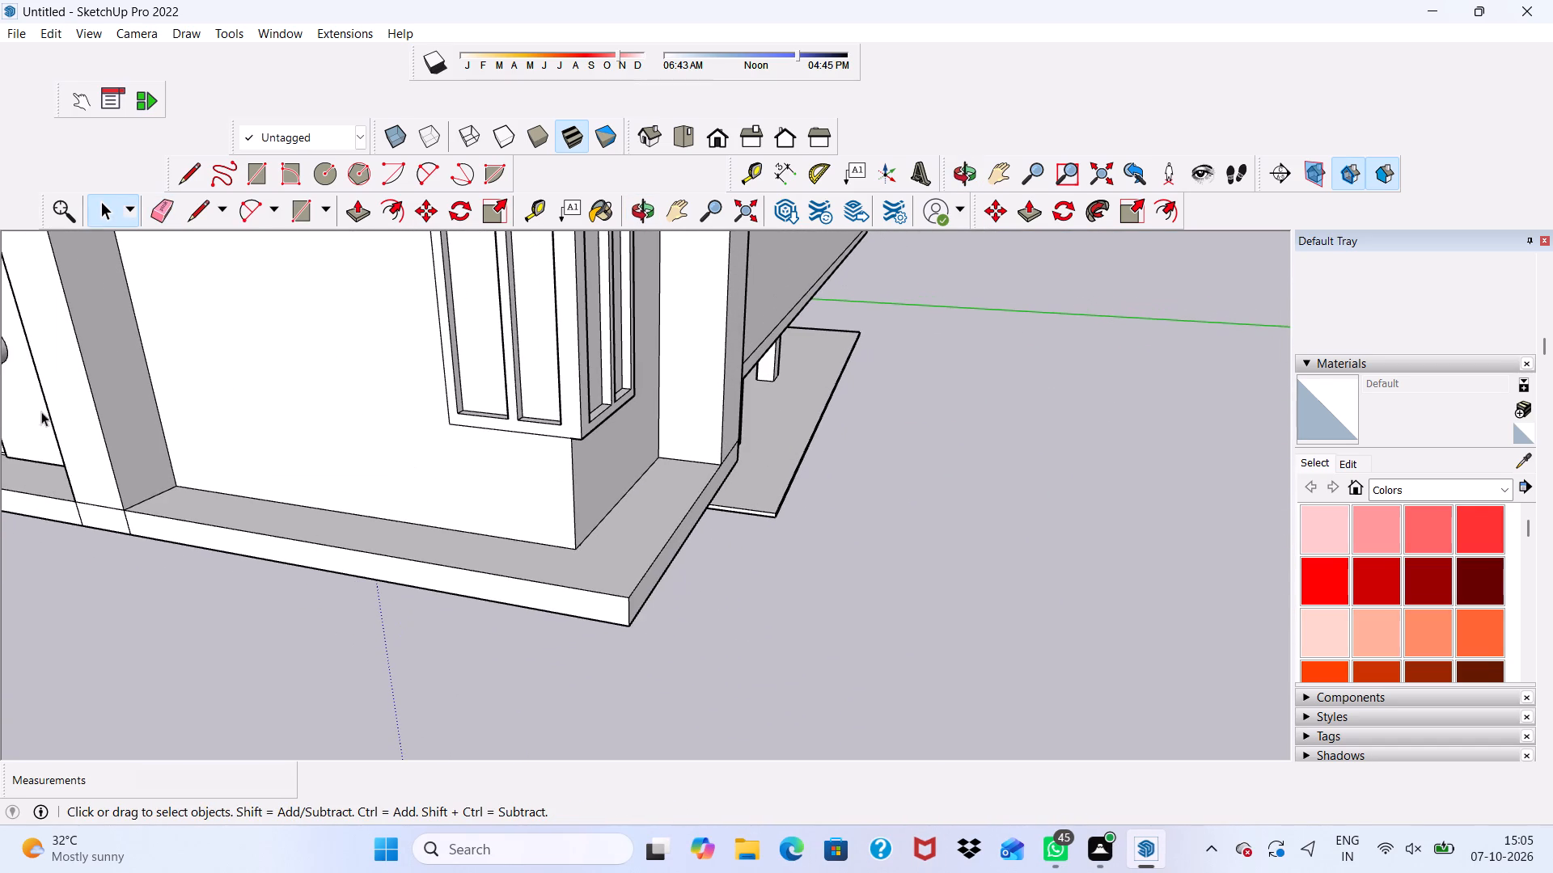
{"action": "left_click", "coordinate": [163, 203]}
{"action": "scroll", "coordinate": [171, 529], "scroll_direction": "up", "scroll_amount": 3}
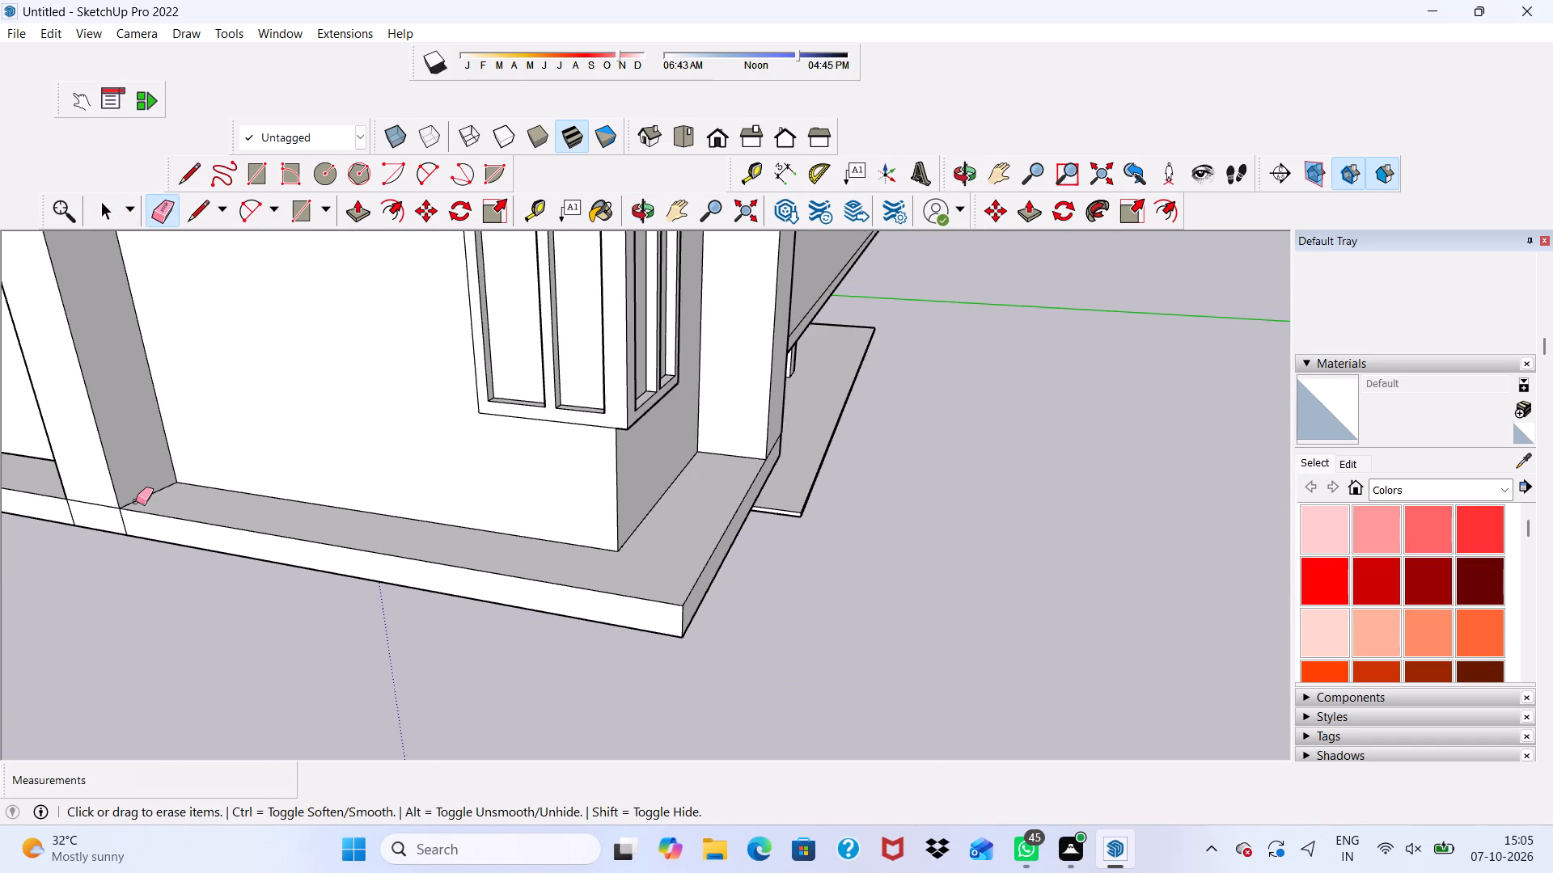
{"action": "left_click", "coordinate": [115, 522]}
{"action": "left_click", "coordinate": [53, 512]}
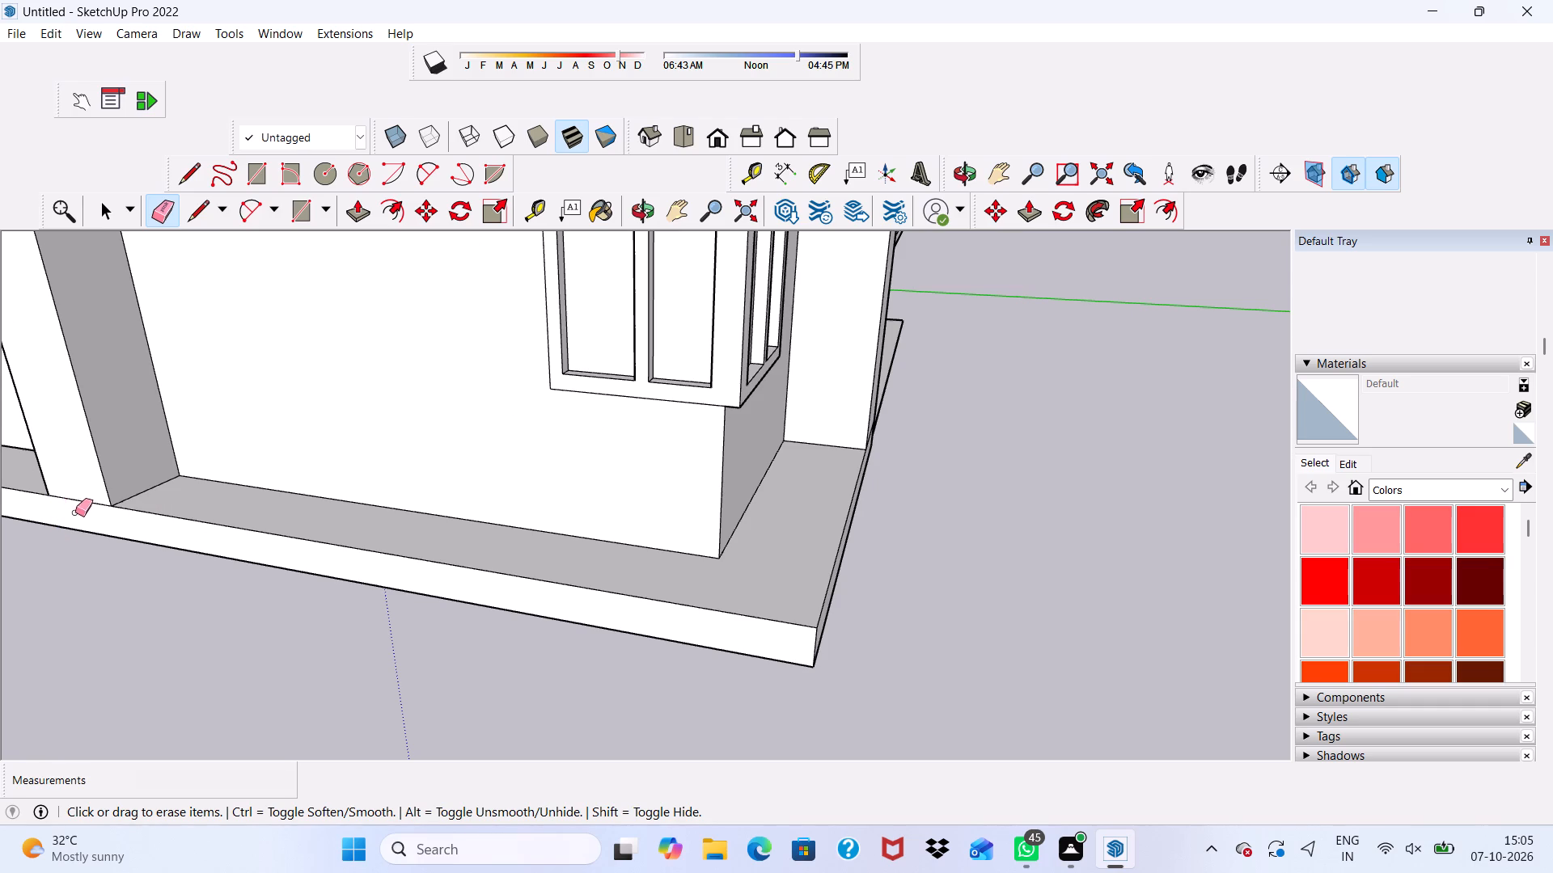
{"action": "scroll", "coordinate": [180, 545], "scroll_direction": "down", "scroll_amount": 2}
{"action": "key", "text": "space"}
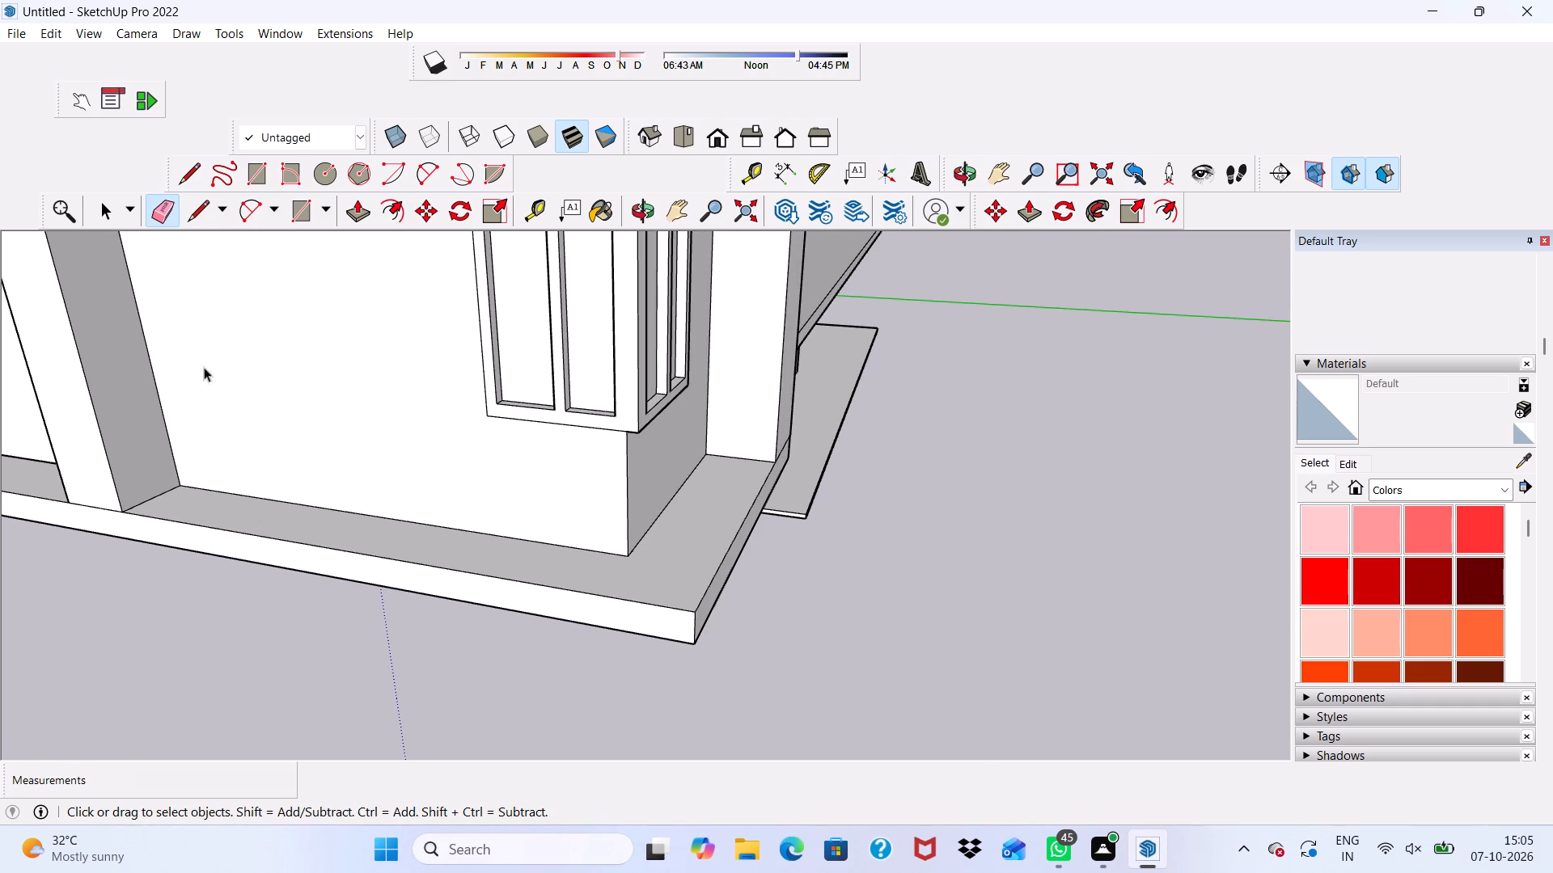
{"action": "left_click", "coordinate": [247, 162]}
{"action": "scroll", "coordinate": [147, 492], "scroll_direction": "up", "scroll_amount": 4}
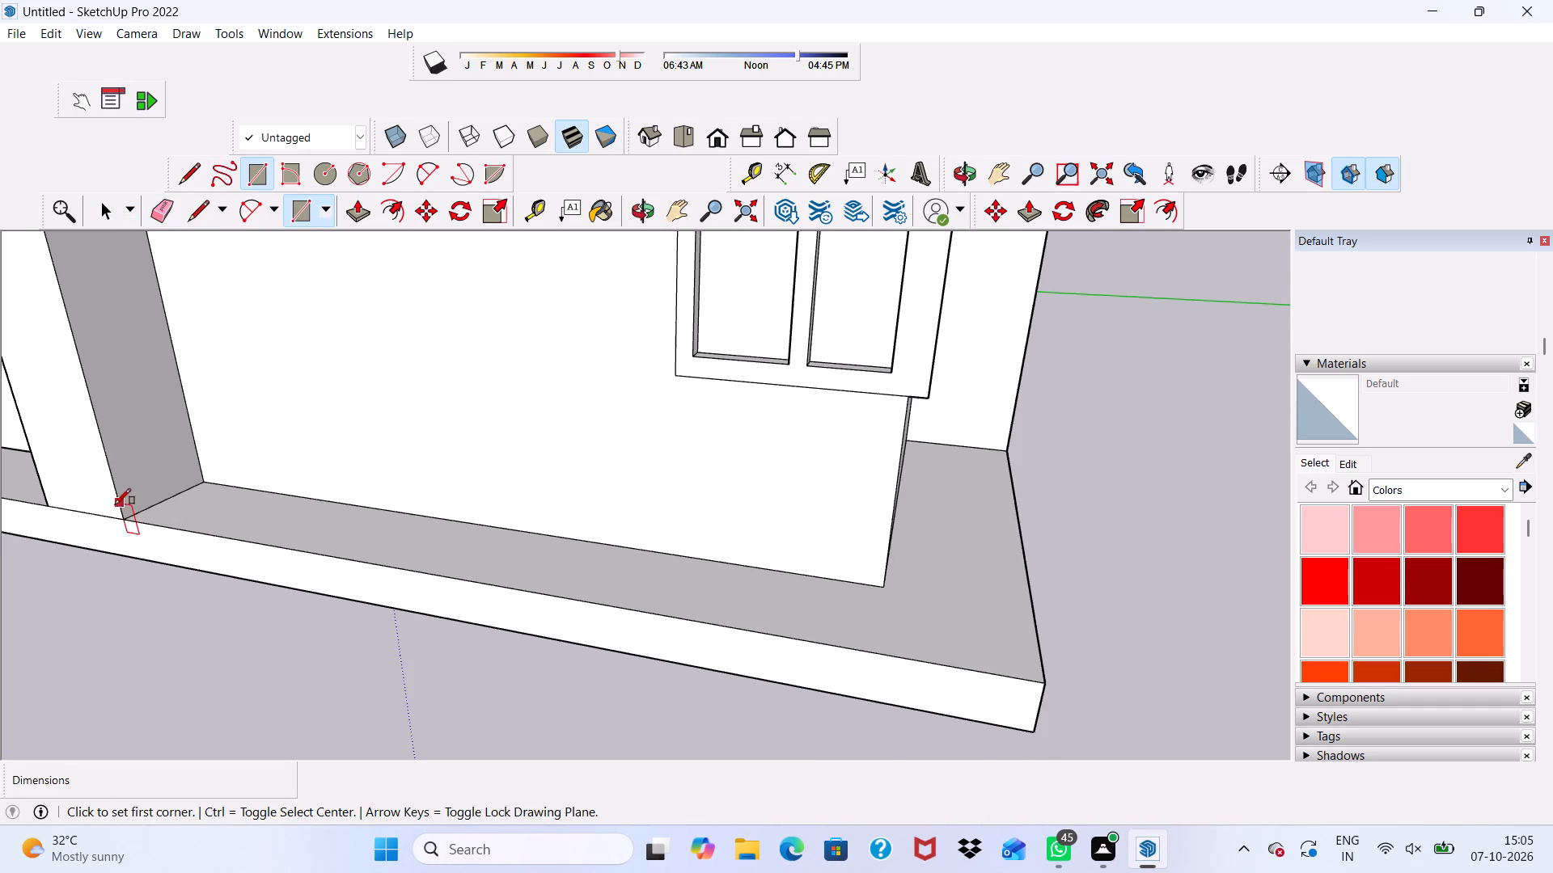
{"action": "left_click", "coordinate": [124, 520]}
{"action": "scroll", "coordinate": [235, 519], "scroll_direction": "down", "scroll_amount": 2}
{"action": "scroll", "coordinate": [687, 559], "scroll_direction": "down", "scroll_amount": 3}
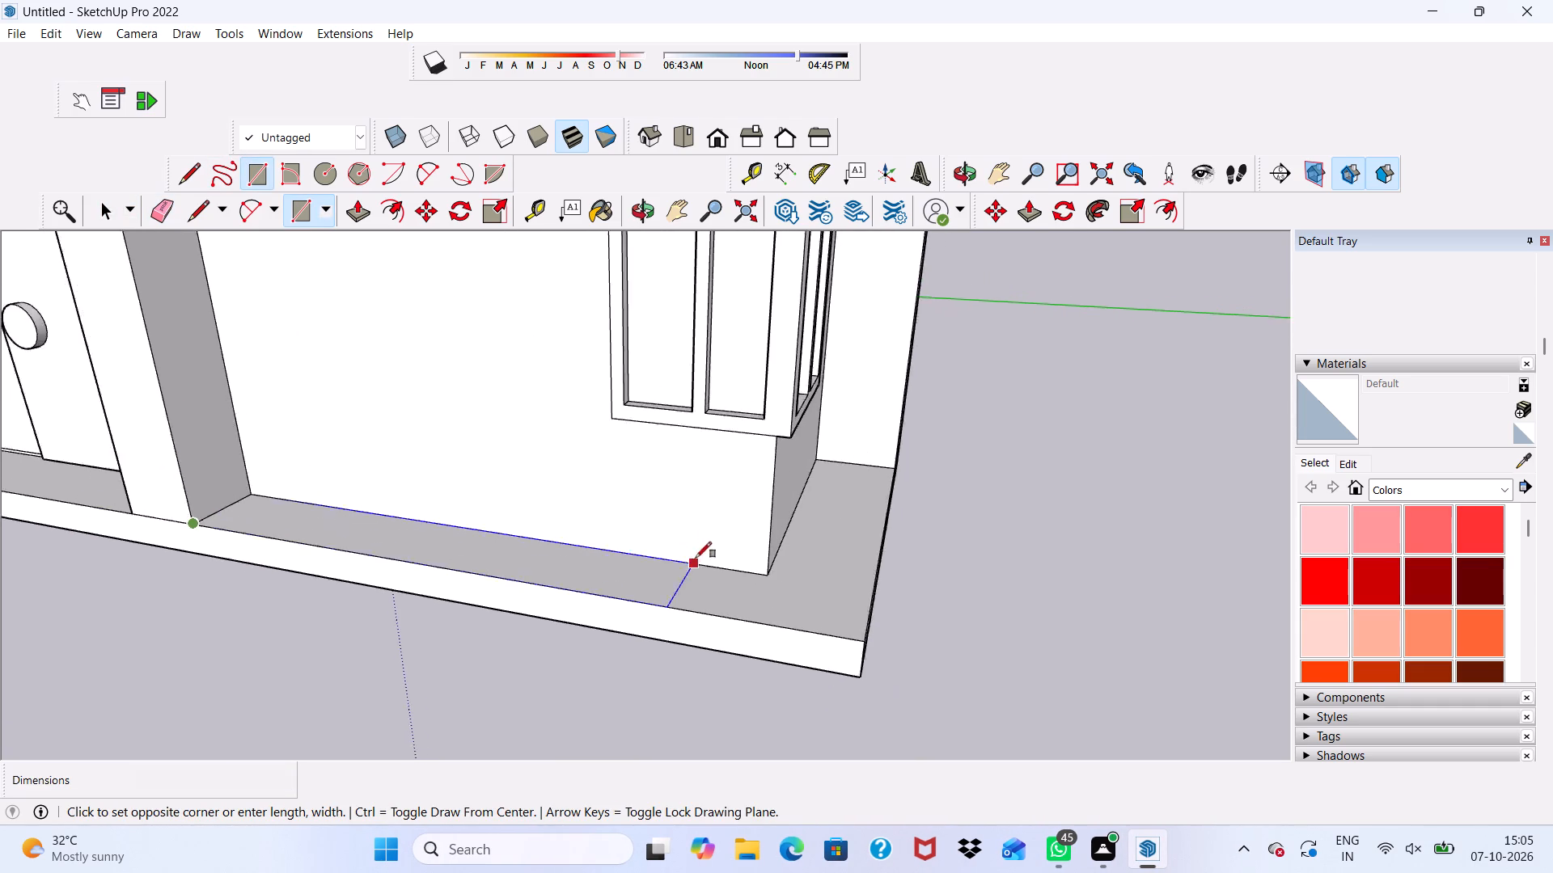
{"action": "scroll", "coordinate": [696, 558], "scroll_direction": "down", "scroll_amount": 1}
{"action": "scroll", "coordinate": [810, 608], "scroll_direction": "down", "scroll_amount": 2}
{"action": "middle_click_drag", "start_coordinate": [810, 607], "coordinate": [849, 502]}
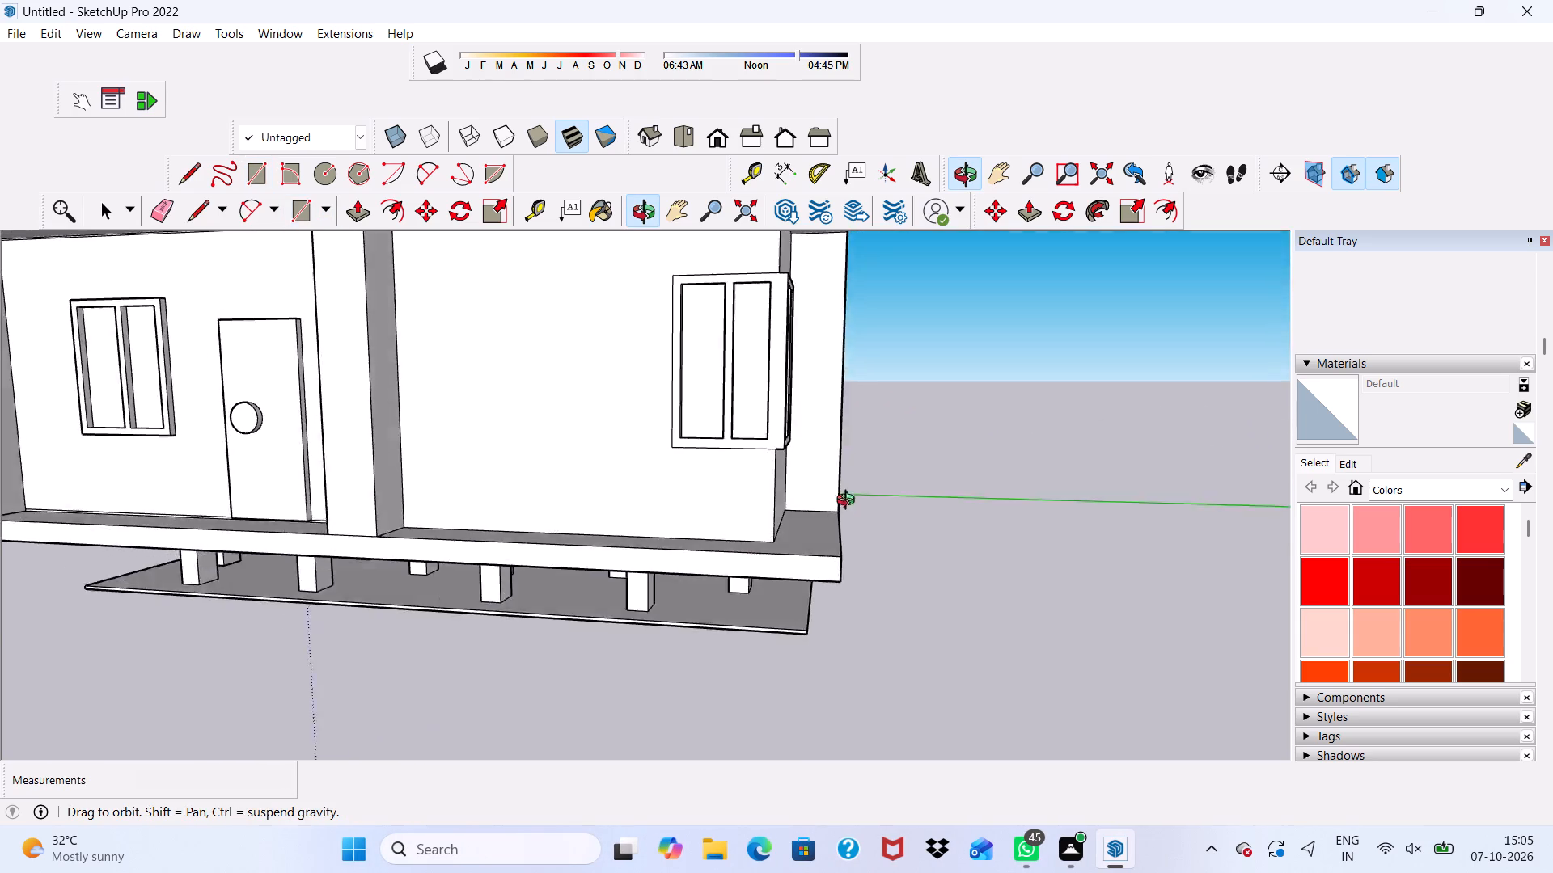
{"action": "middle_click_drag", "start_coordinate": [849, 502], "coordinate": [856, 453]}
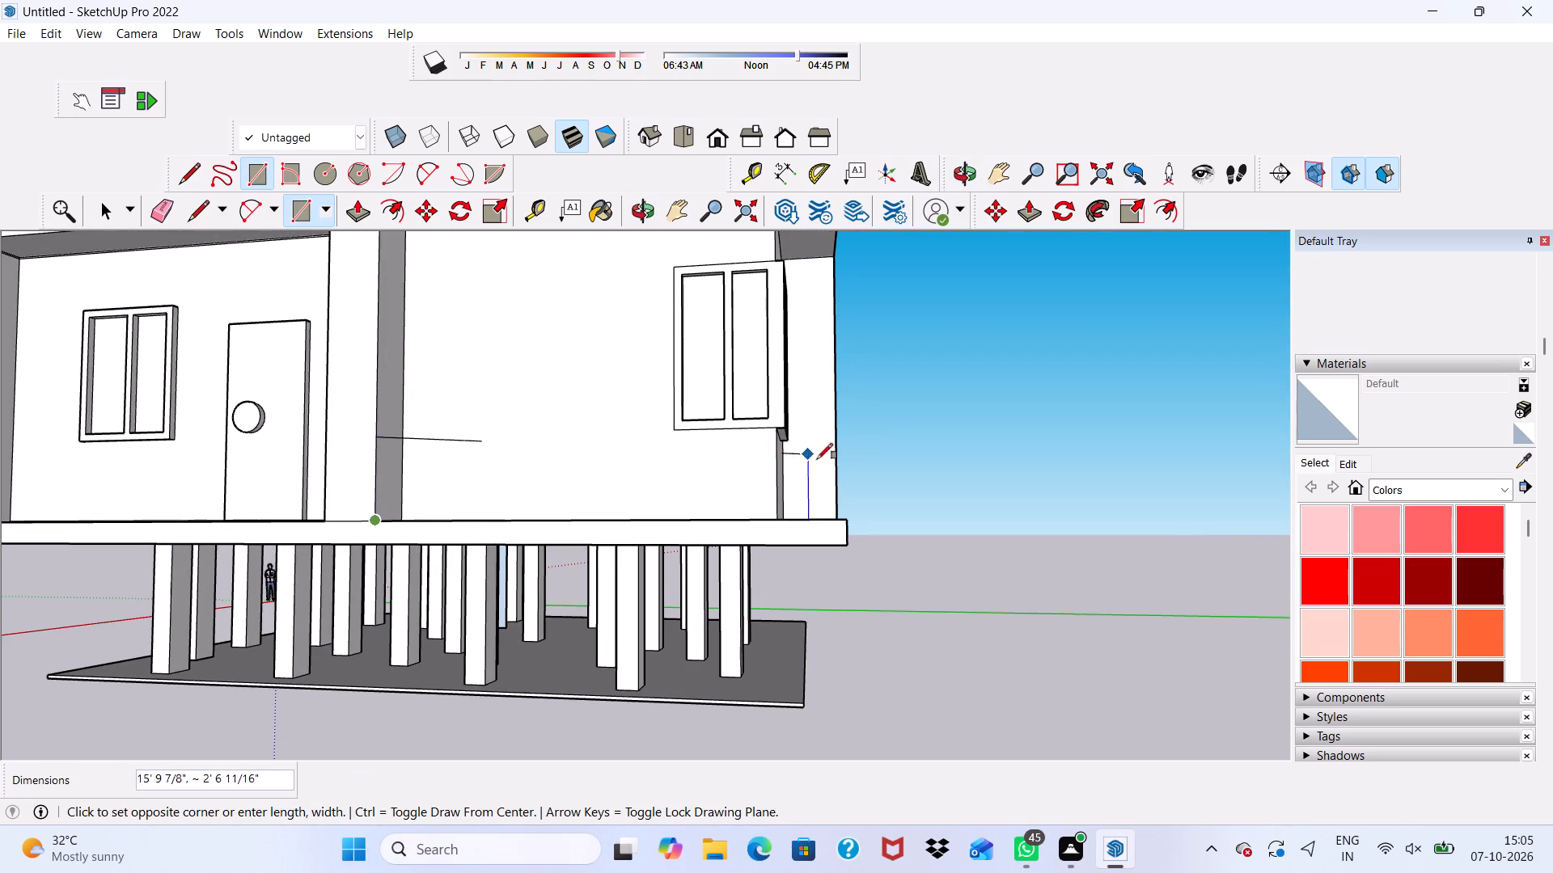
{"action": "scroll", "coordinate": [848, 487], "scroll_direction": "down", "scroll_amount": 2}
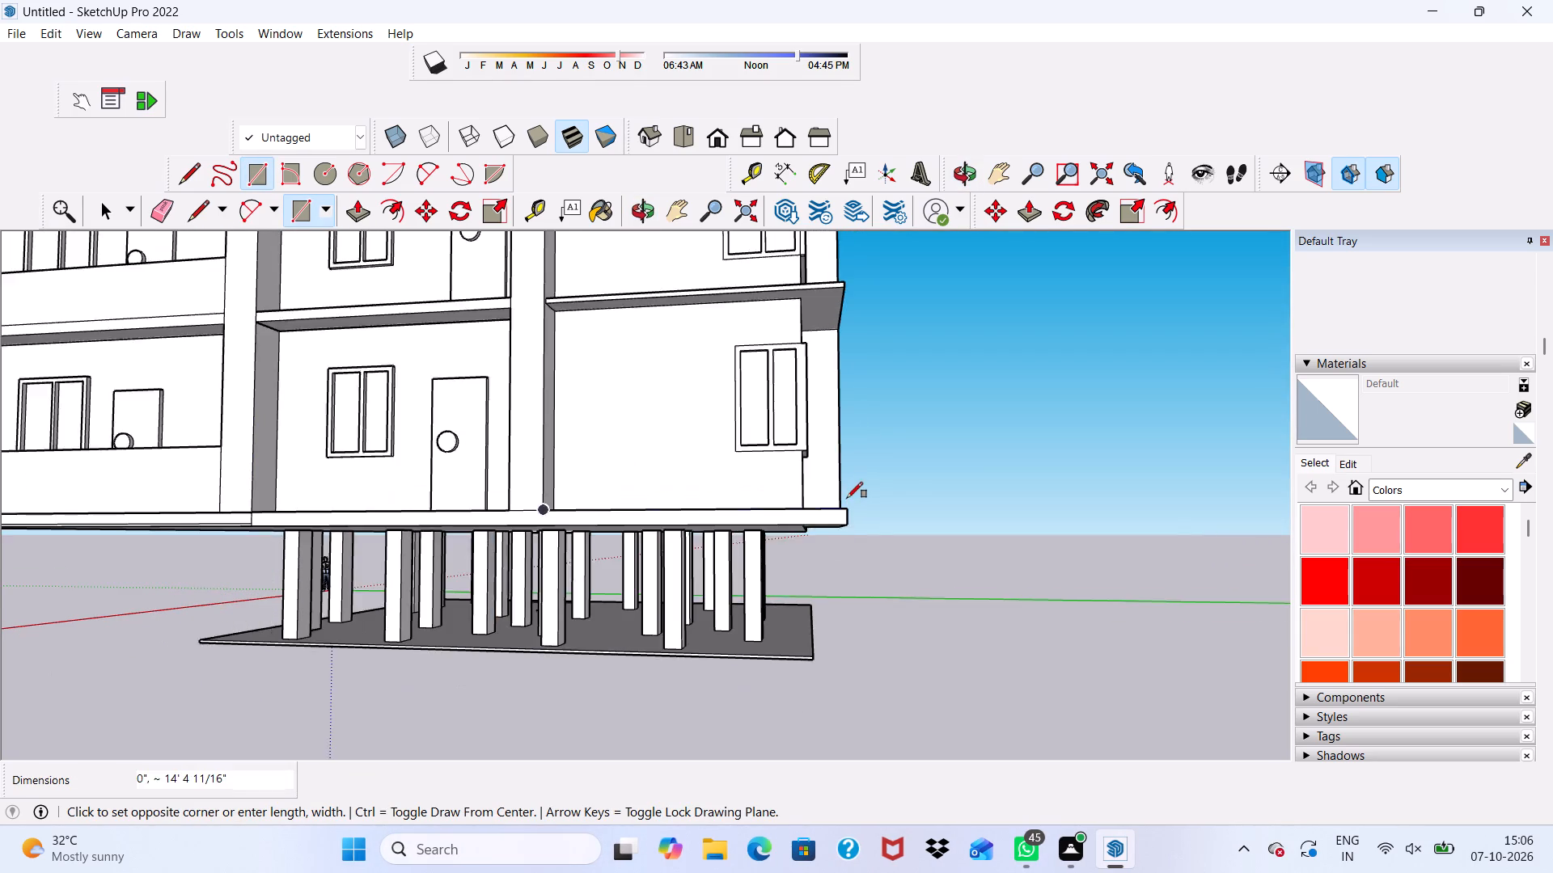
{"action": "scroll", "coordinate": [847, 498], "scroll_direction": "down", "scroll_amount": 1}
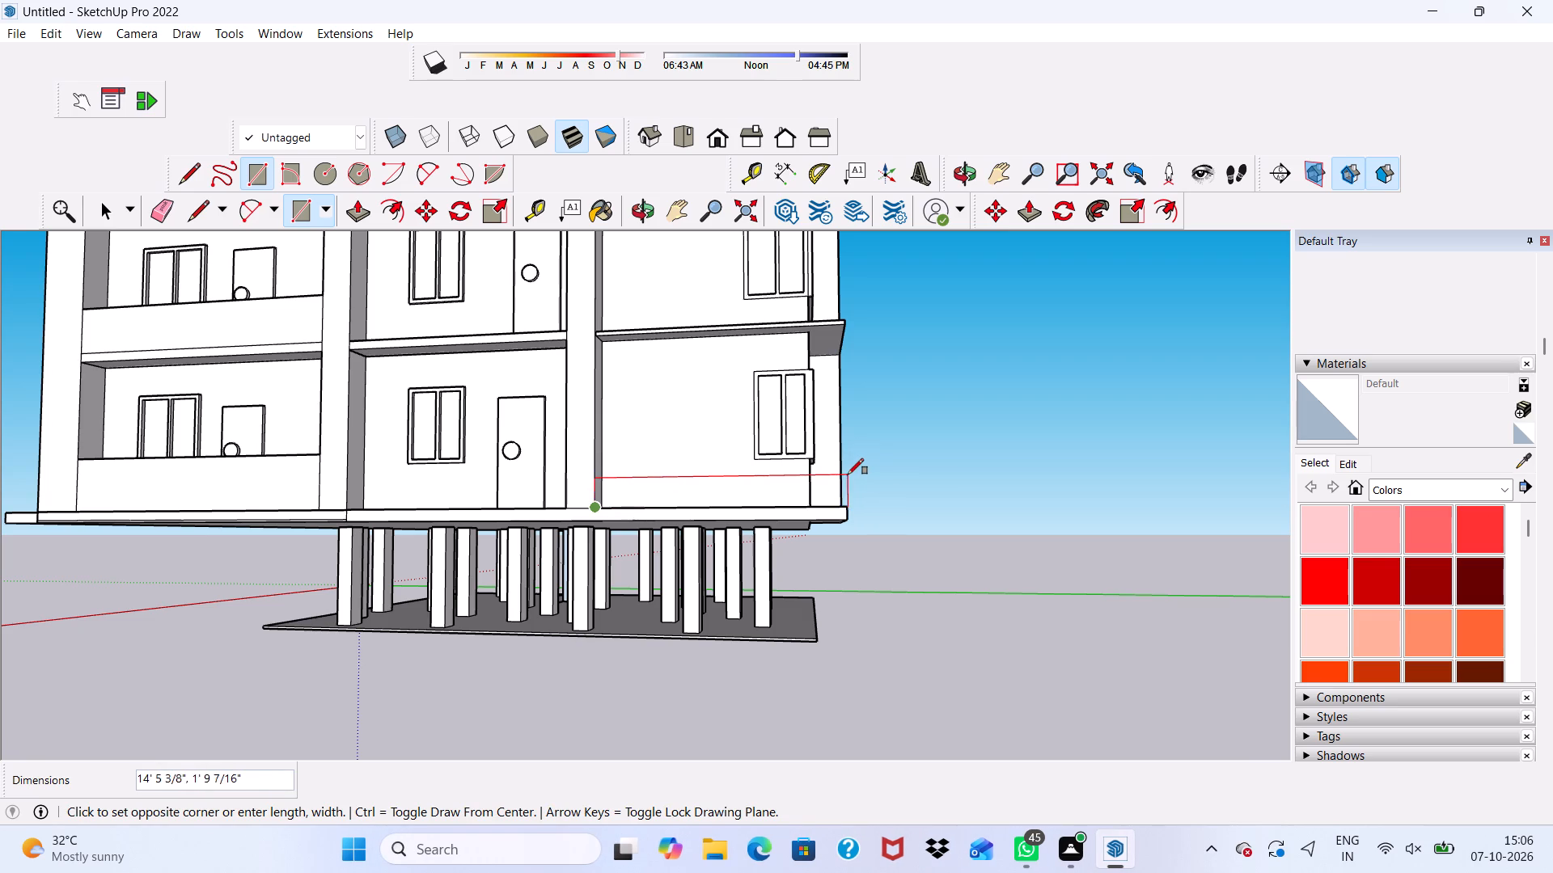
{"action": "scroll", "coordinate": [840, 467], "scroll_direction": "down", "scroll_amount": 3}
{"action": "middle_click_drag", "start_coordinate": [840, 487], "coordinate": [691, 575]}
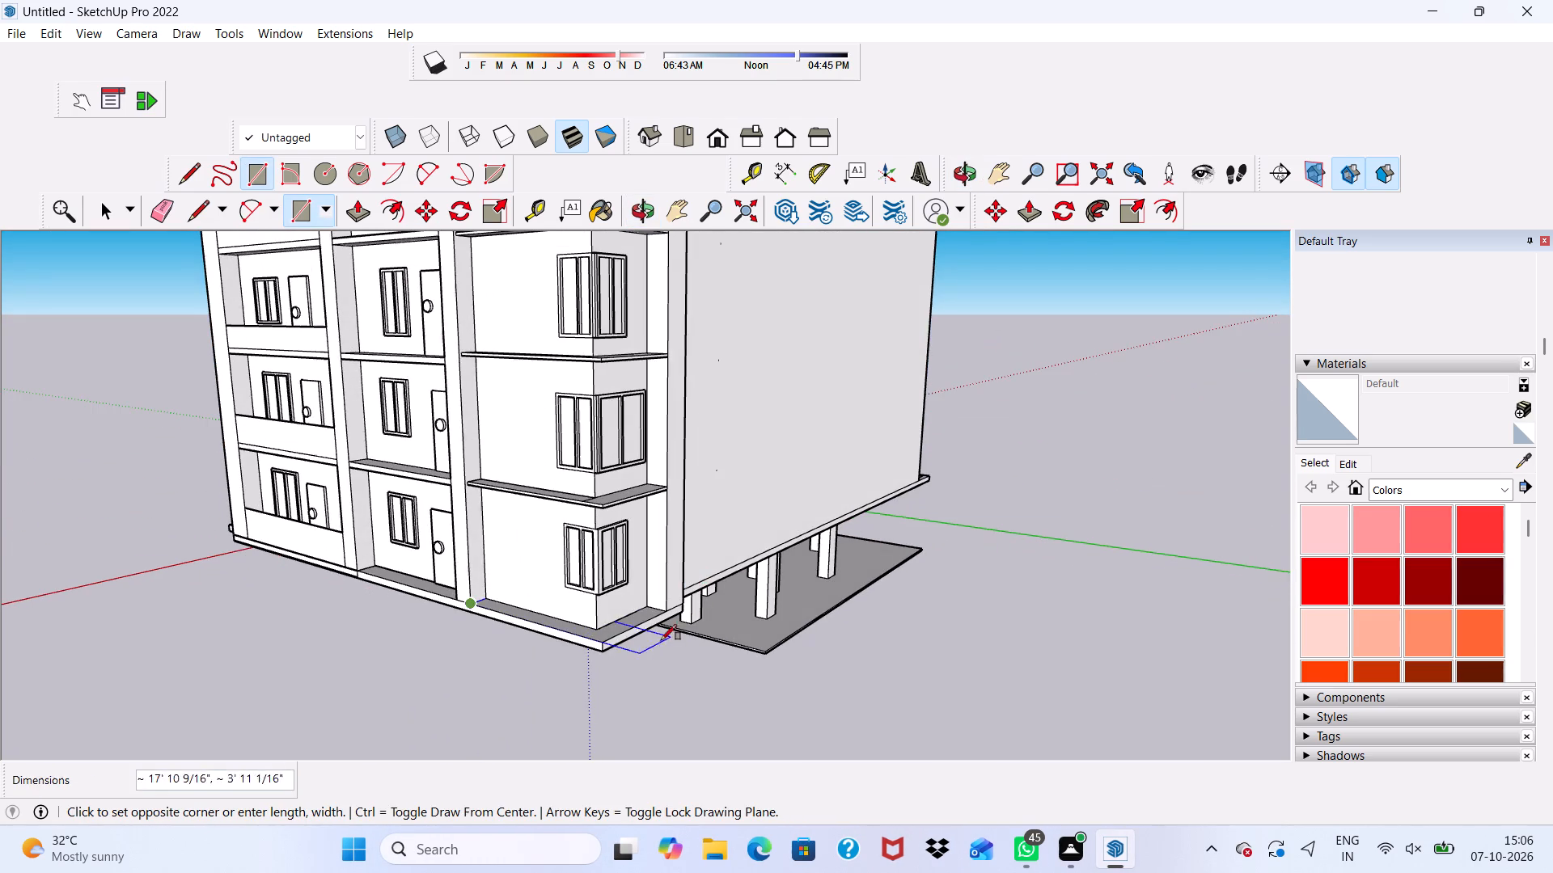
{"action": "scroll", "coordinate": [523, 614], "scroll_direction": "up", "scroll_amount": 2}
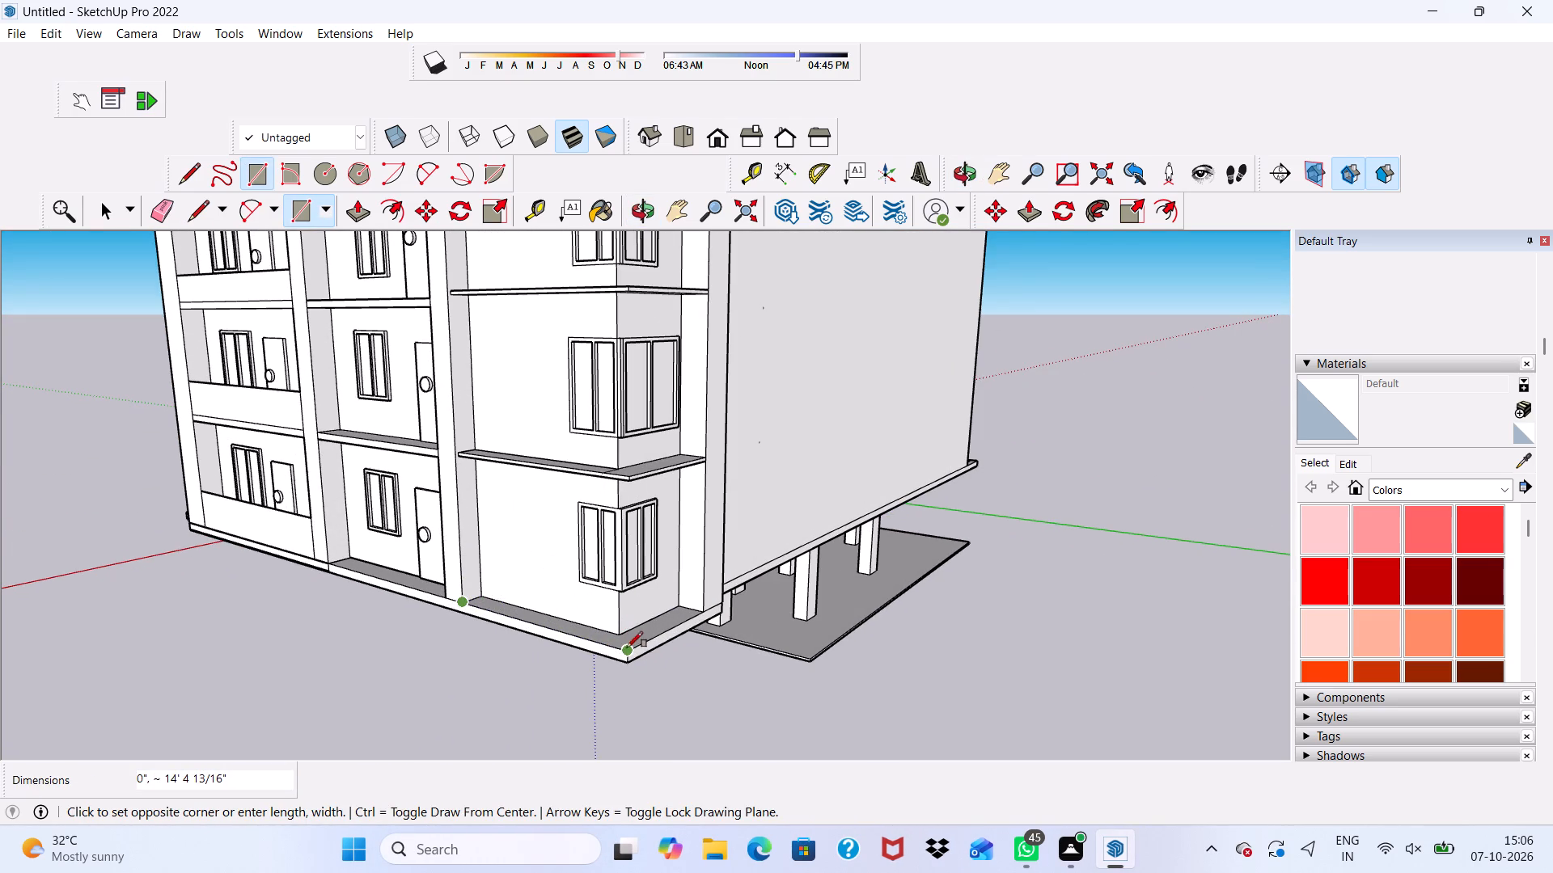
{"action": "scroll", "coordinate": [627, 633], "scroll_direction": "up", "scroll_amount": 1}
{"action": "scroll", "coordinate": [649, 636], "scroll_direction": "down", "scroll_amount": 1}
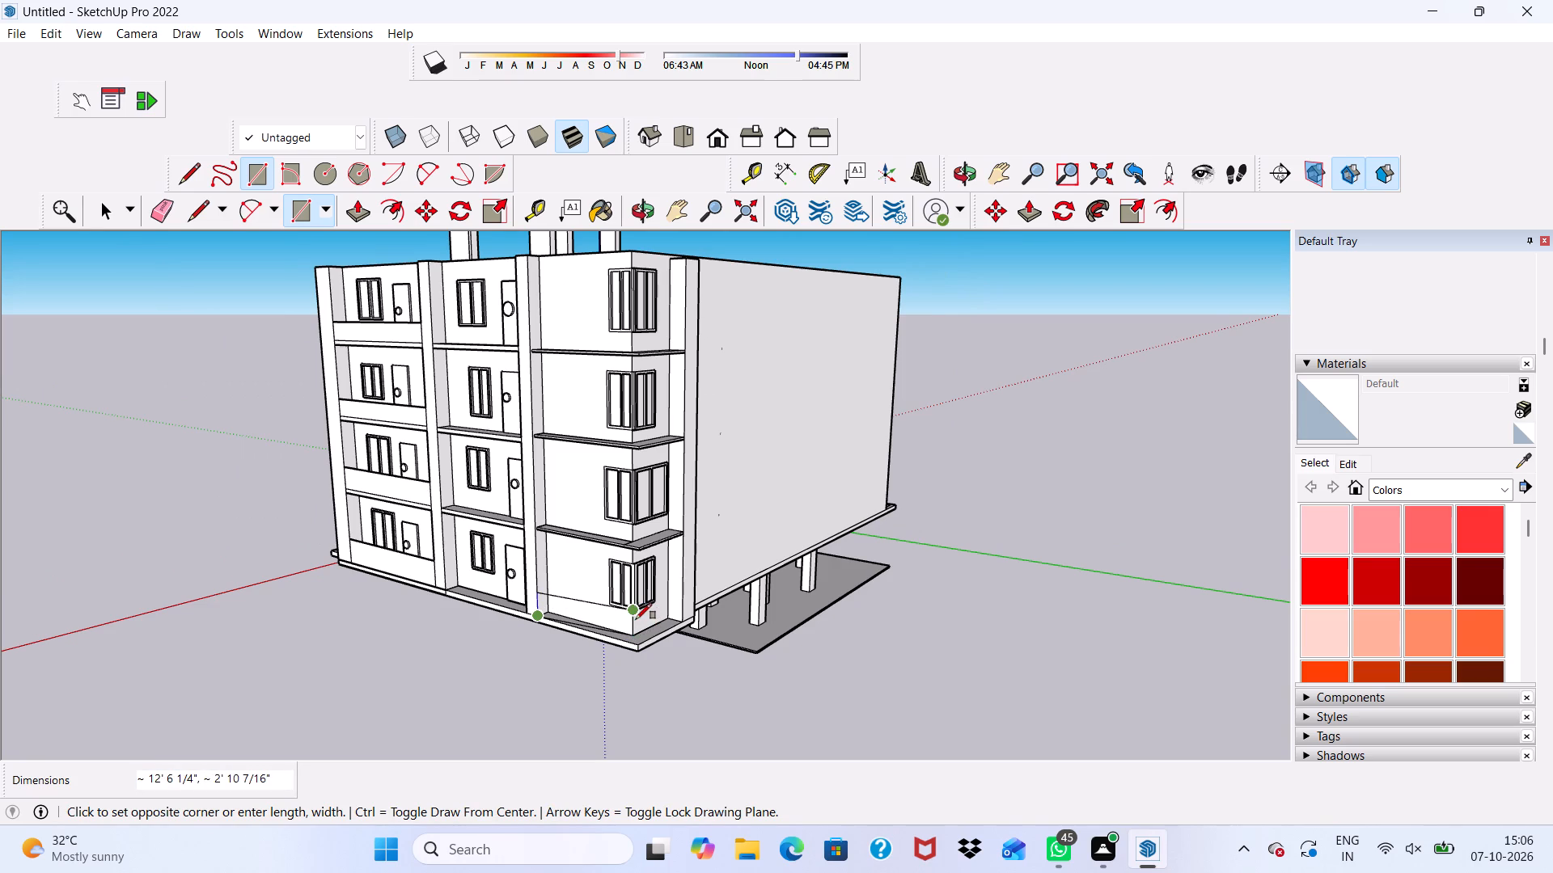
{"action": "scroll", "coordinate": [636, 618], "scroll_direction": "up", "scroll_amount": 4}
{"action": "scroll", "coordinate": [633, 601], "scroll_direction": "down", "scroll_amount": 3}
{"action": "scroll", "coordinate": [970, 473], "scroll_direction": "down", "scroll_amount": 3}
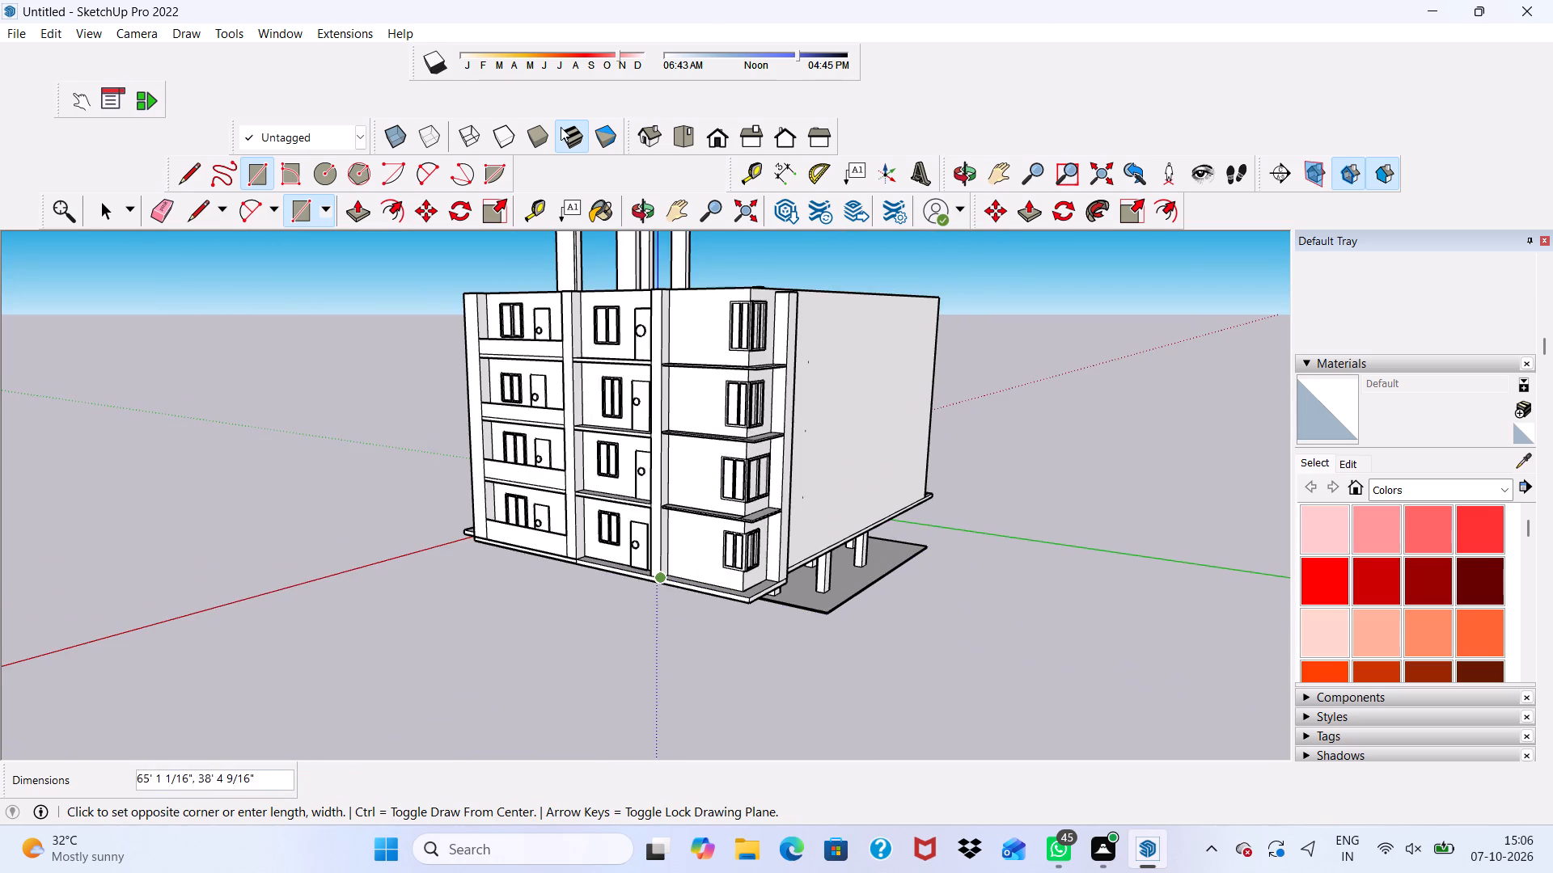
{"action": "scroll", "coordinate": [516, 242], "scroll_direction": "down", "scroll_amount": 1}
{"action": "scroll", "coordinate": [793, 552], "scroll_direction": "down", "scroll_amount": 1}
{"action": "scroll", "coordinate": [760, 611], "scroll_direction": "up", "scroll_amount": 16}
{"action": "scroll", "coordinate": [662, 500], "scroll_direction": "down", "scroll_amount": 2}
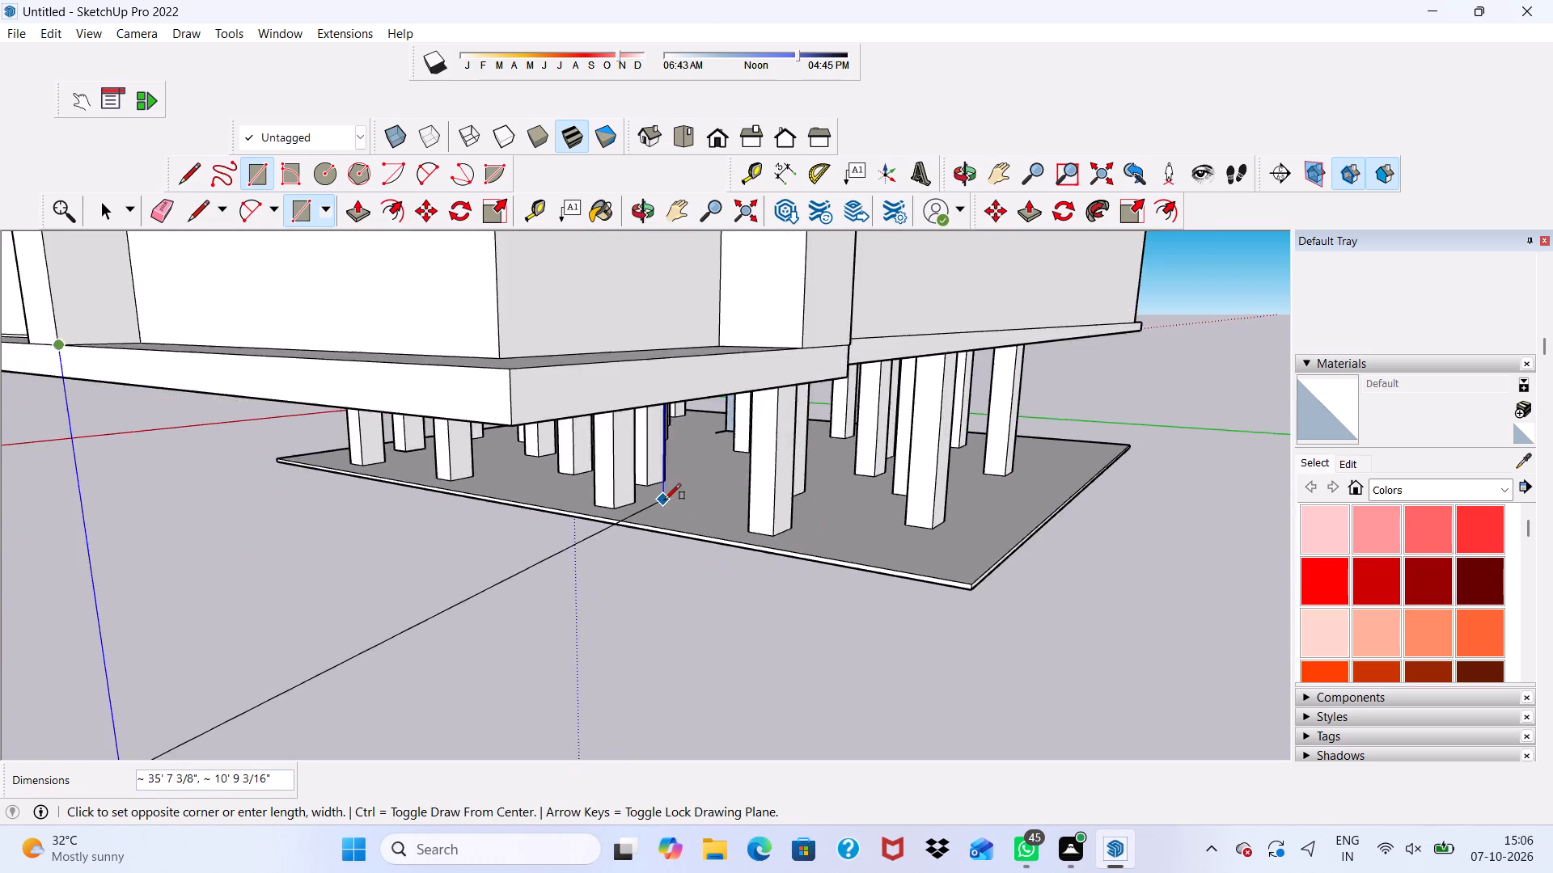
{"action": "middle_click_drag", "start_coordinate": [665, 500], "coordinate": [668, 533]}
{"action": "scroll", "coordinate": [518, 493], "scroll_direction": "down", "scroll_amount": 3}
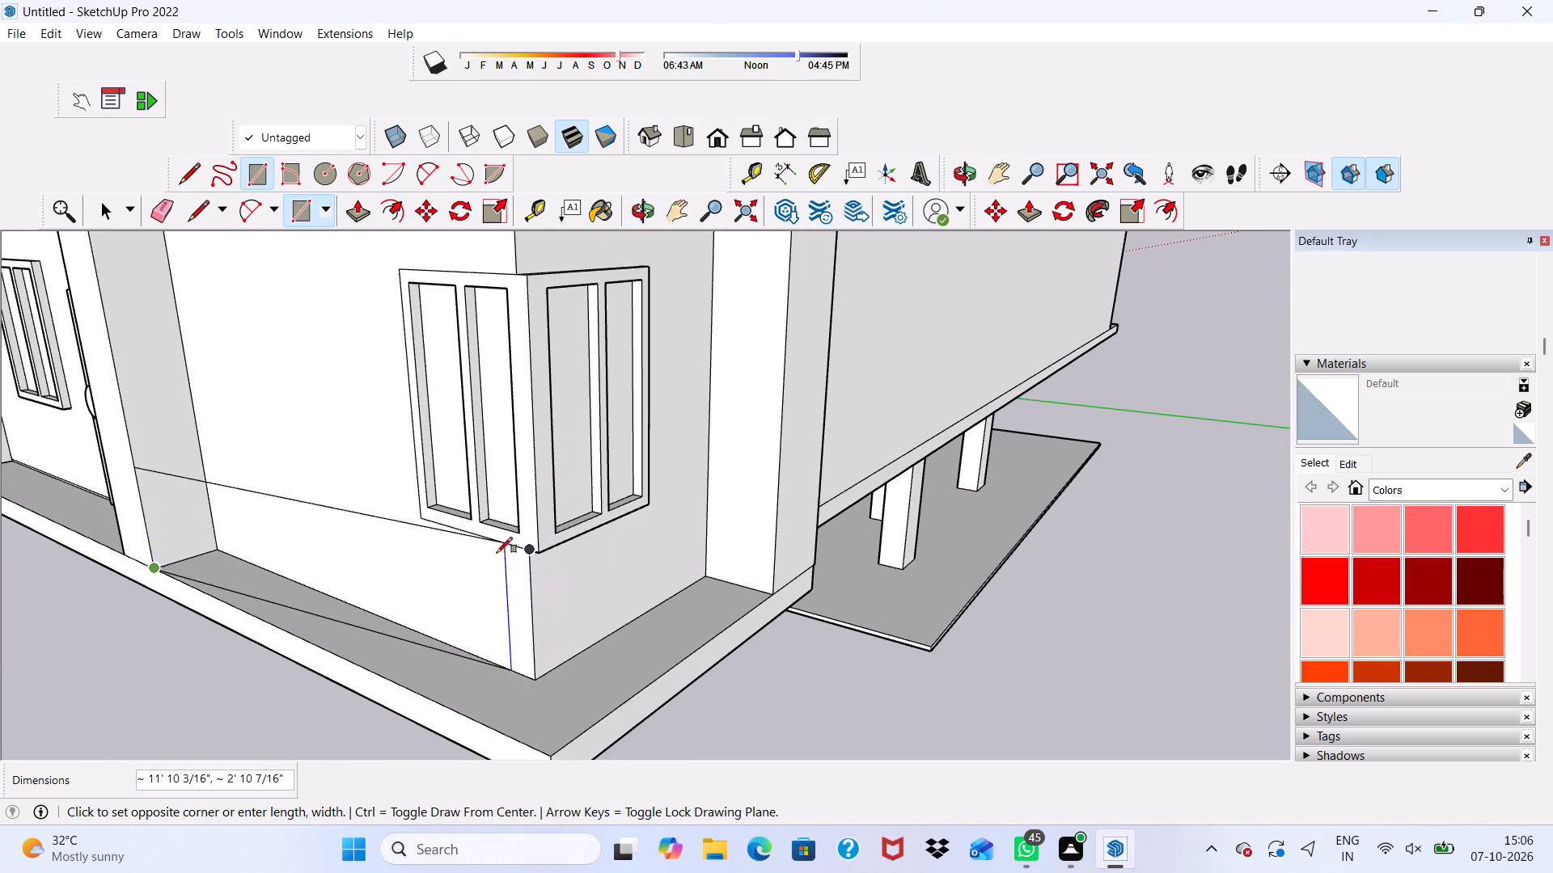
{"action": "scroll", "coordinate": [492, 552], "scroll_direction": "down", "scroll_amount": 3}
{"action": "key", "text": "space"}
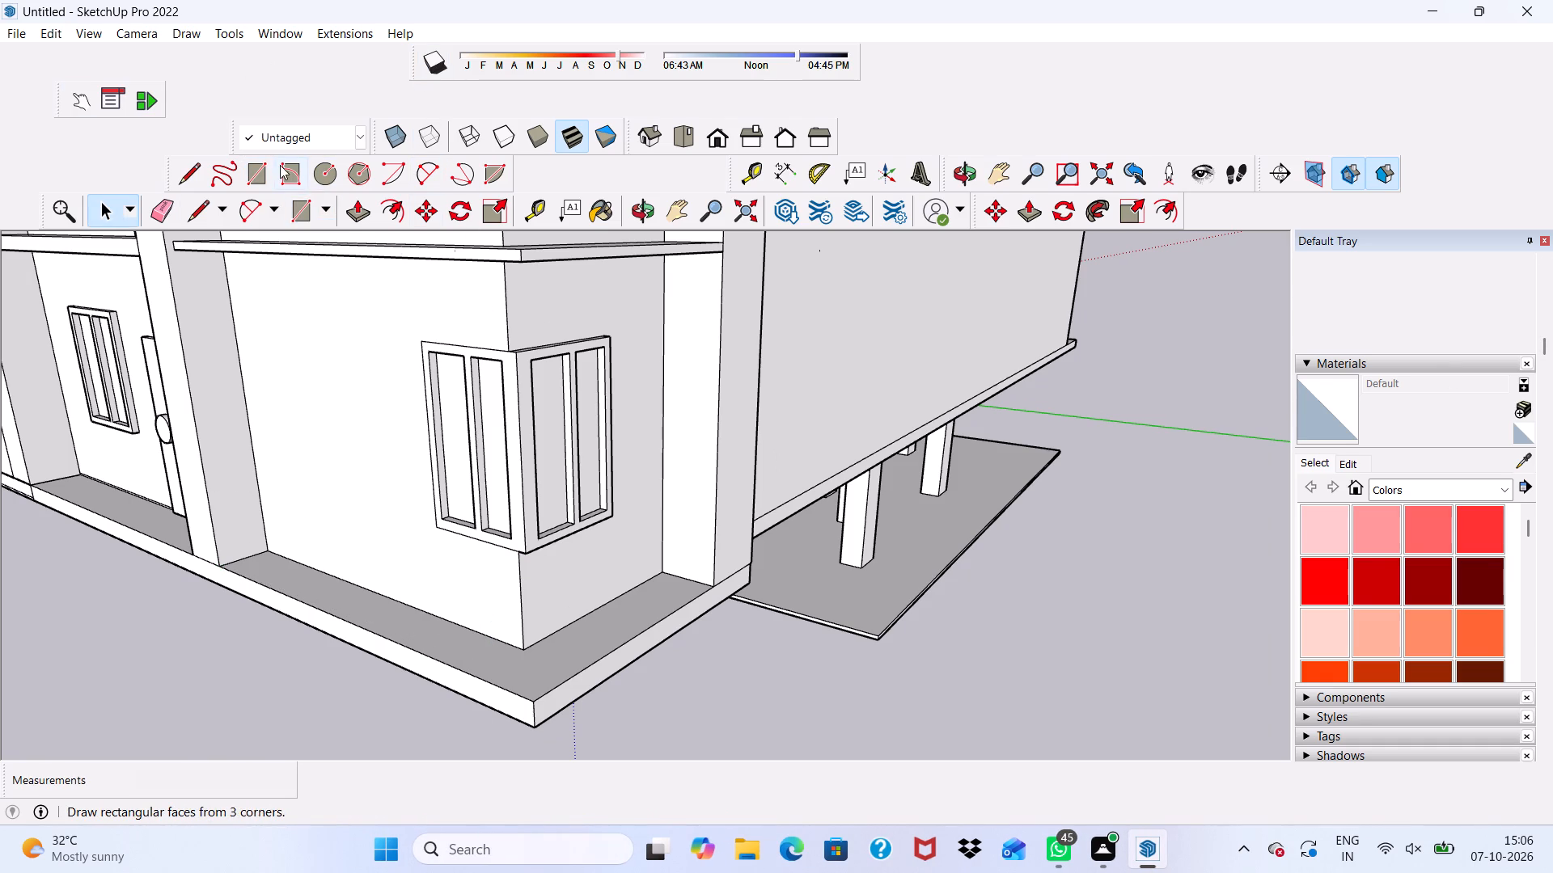
Draw a vertical rectangle about 14' 5" by 2' 8" on the base slab's front edge, from the column to the outer slab corner.
{"action": "left_click", "coordinate": [256, 171]}
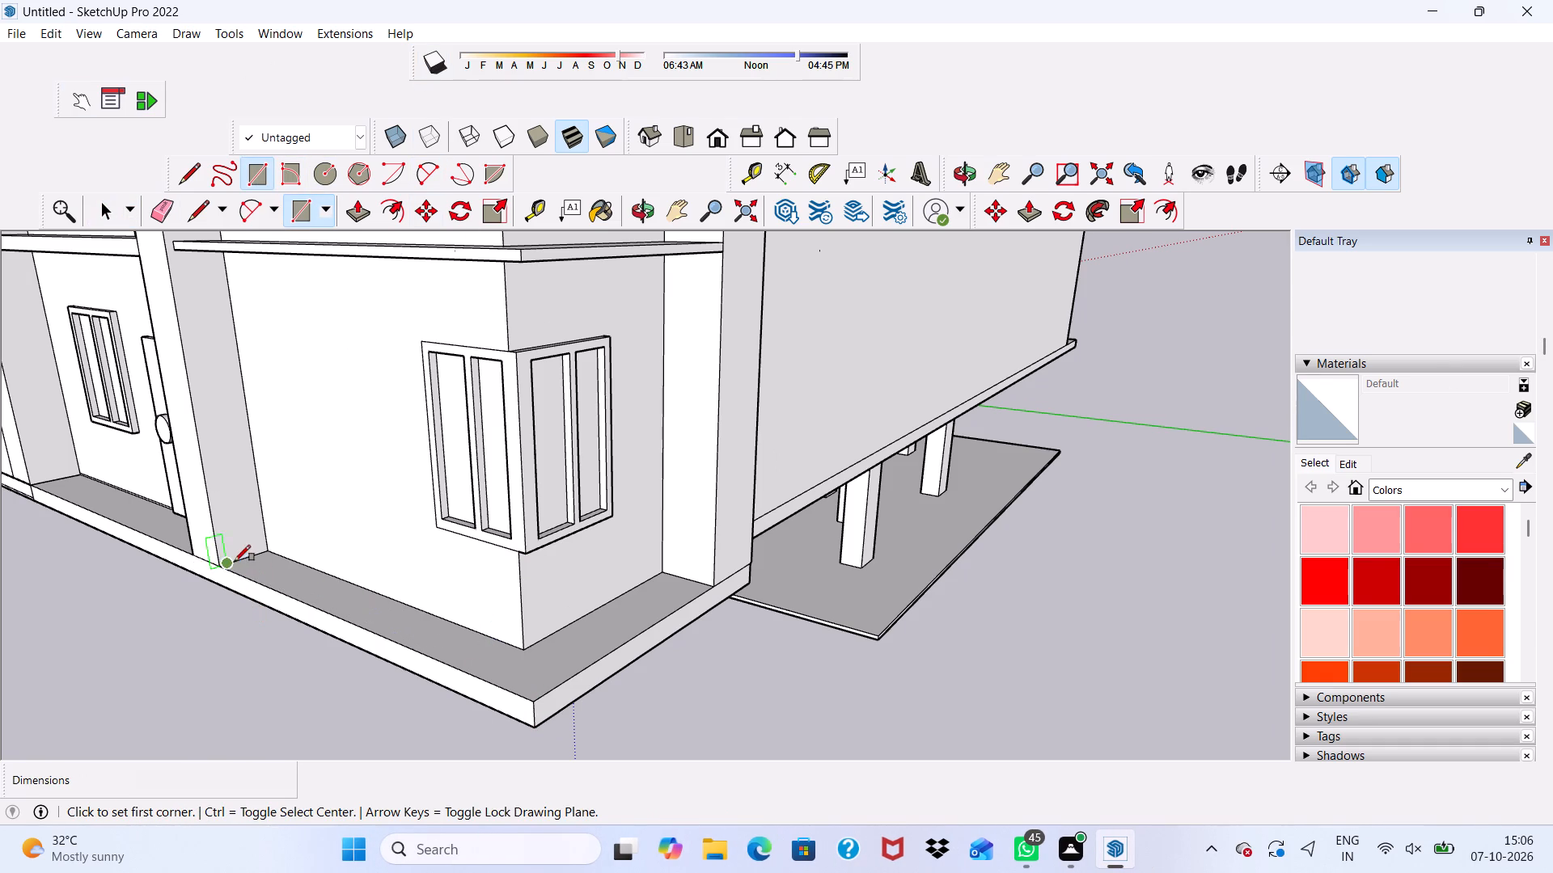
{"action": "left_click", "coordinate": [221, 568]}
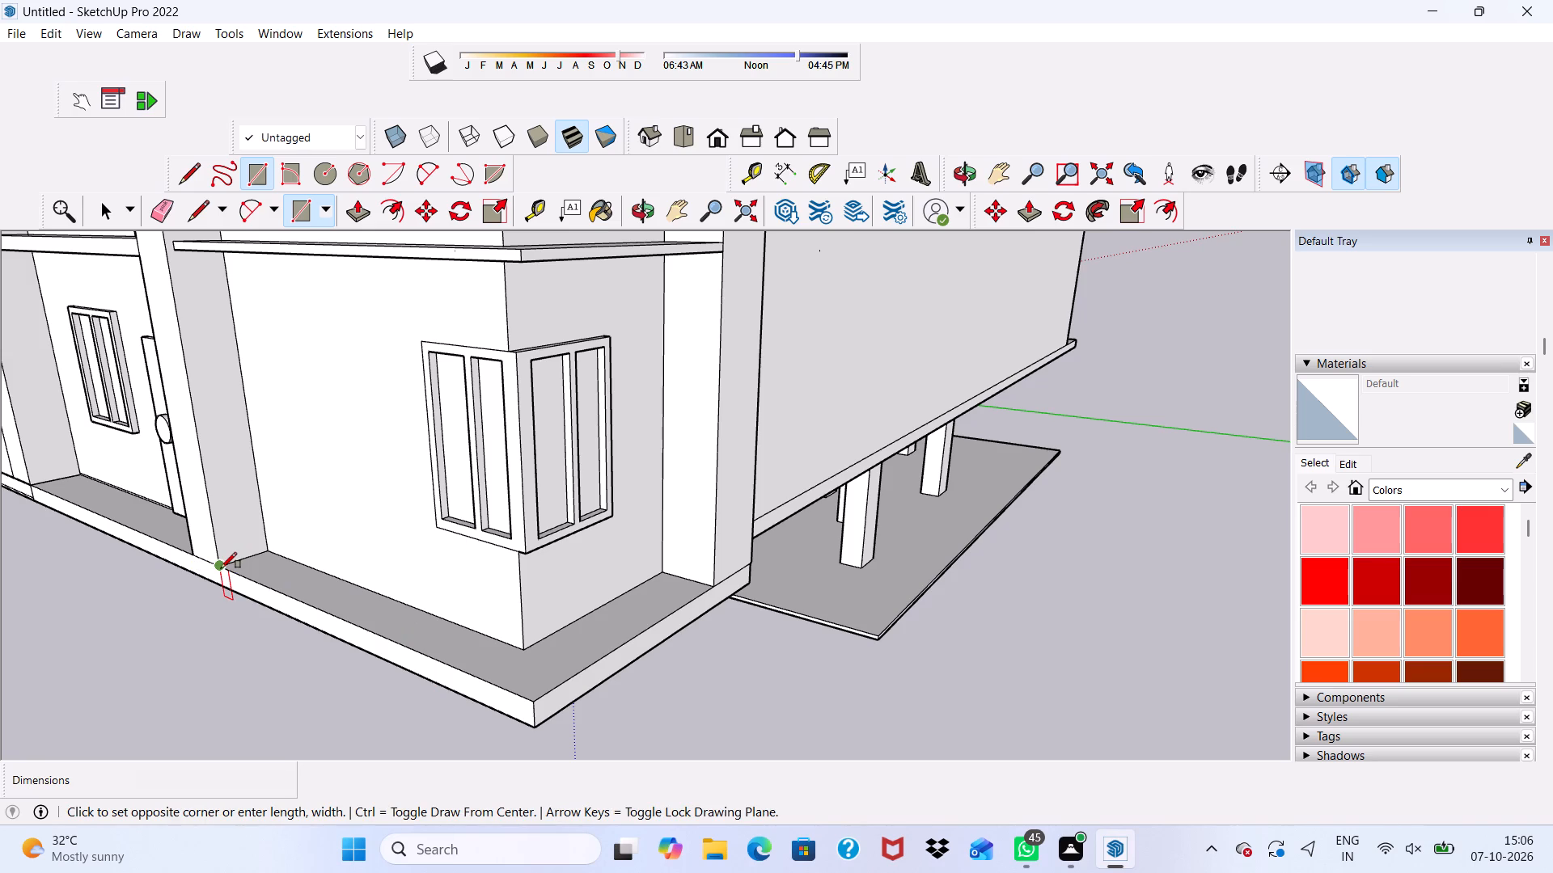
{"action": "scroll", "coordinate": [312, 626], "scroll_direction": "down", "scroll_amount": 3}
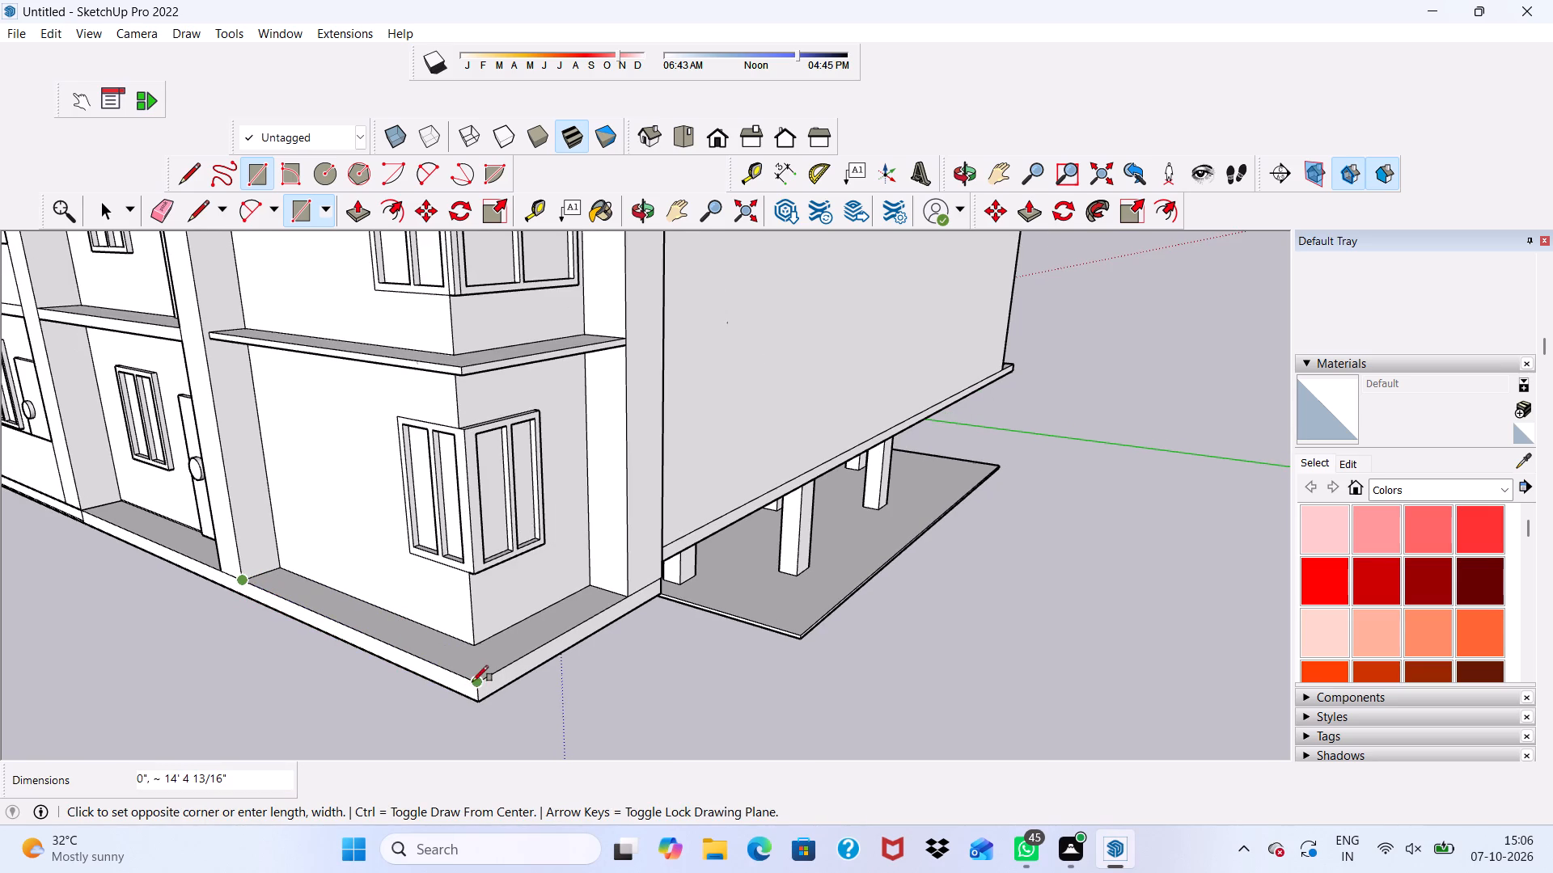
{"action": "scroll", "coordinate": [467, 657], "scroll_direction": "down", "scroll_amount": 2}
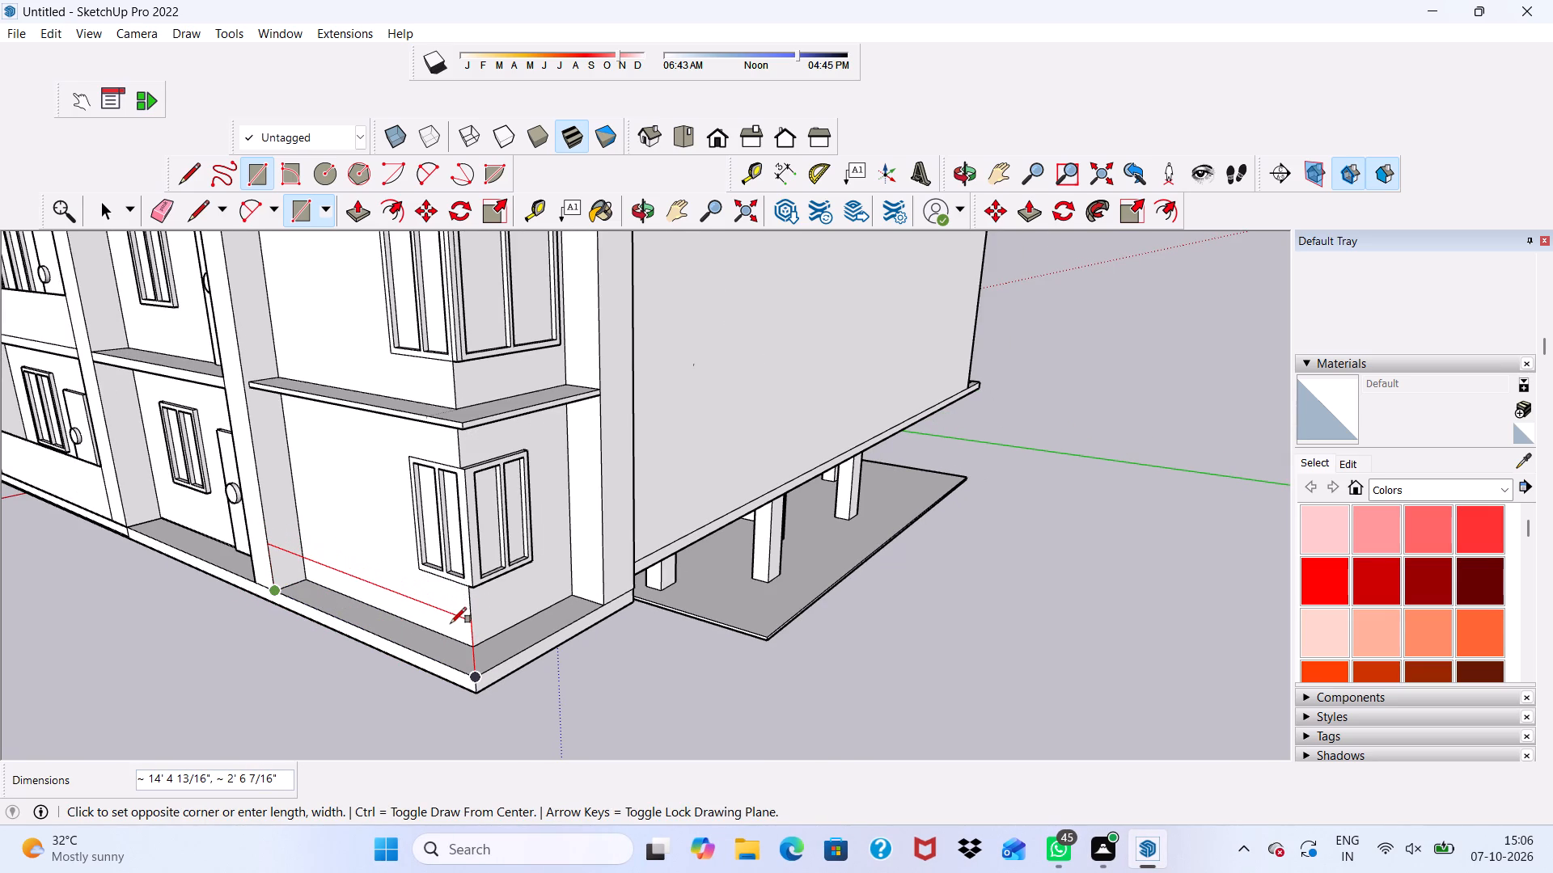
{"action": "left_click", "coordinate": [451, 621]}
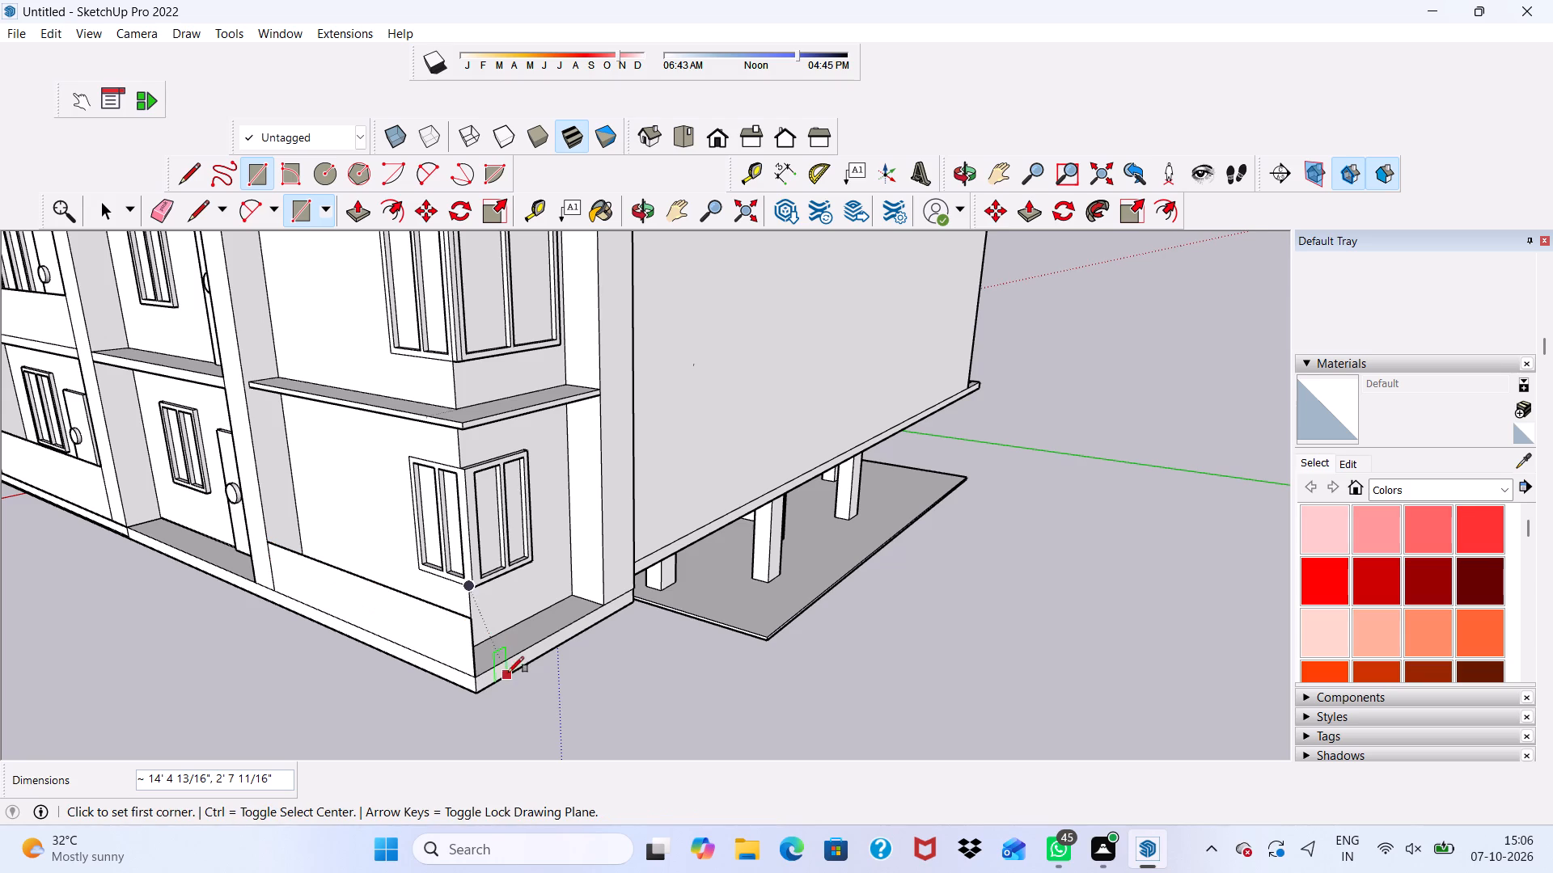
Draw a vertical rectangle about 8' 4" by 2' 7" on the base slab's side edge, from the outer slab corner to the side column.
{"action": "middle_click_drag", "start_coordinate": [506, 662], "coordinate": [406, 635]}
{"action": "scroll", "coordinate": [404, 635], "scroll_direction": "up", "scroll_amount": 6}
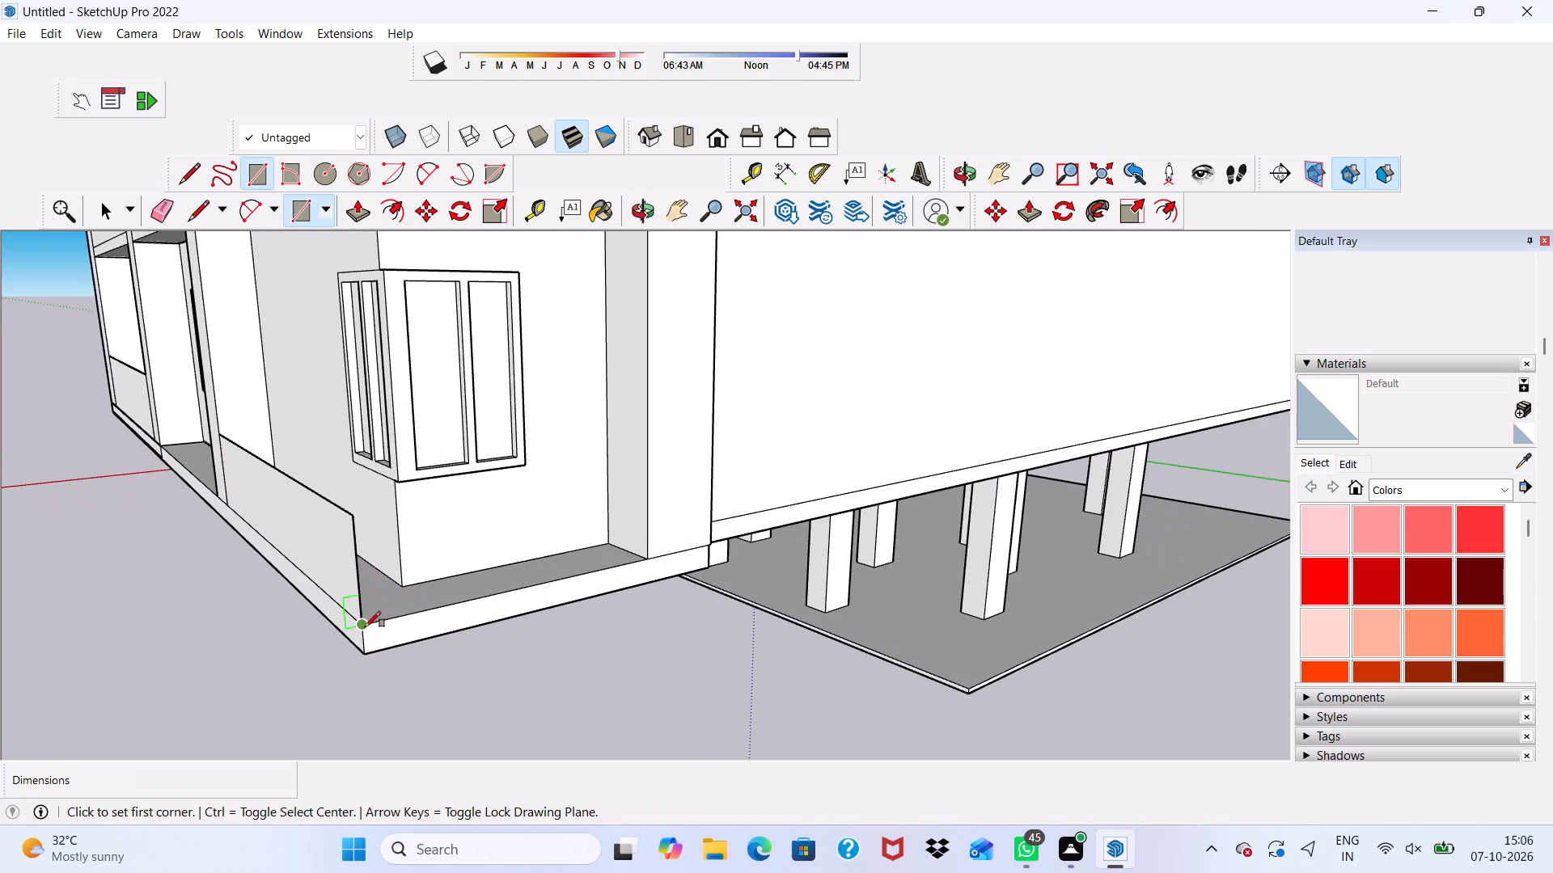
{"action": "left_click", "coordinate": [364, 624]}
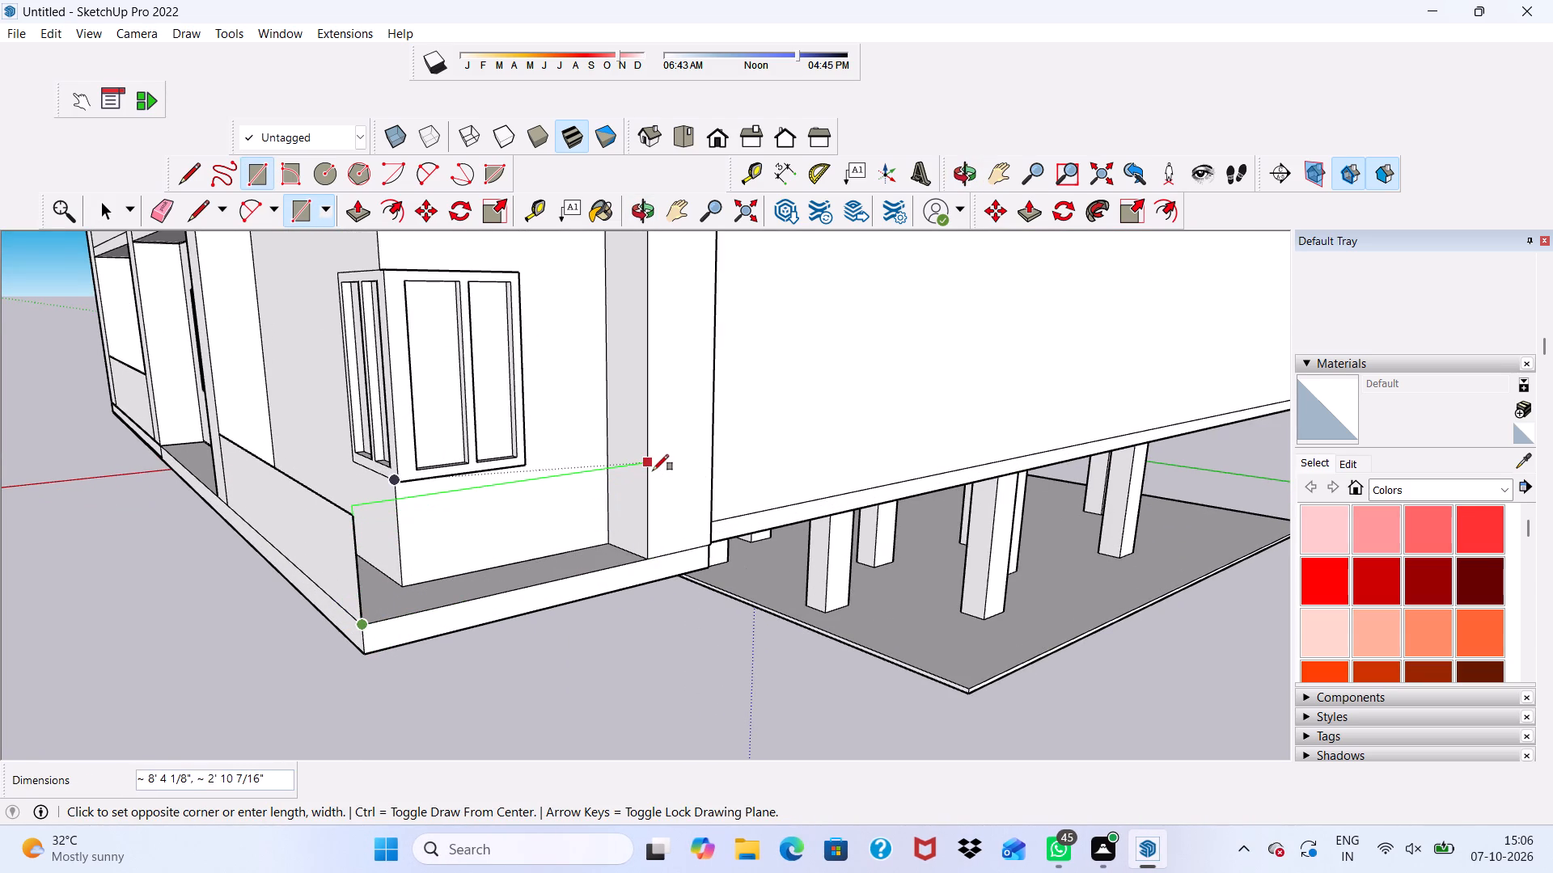
{"action": "scroll", "coordinate": [647, 479], "scroll_direction": "up", "scroll_amount": 1}
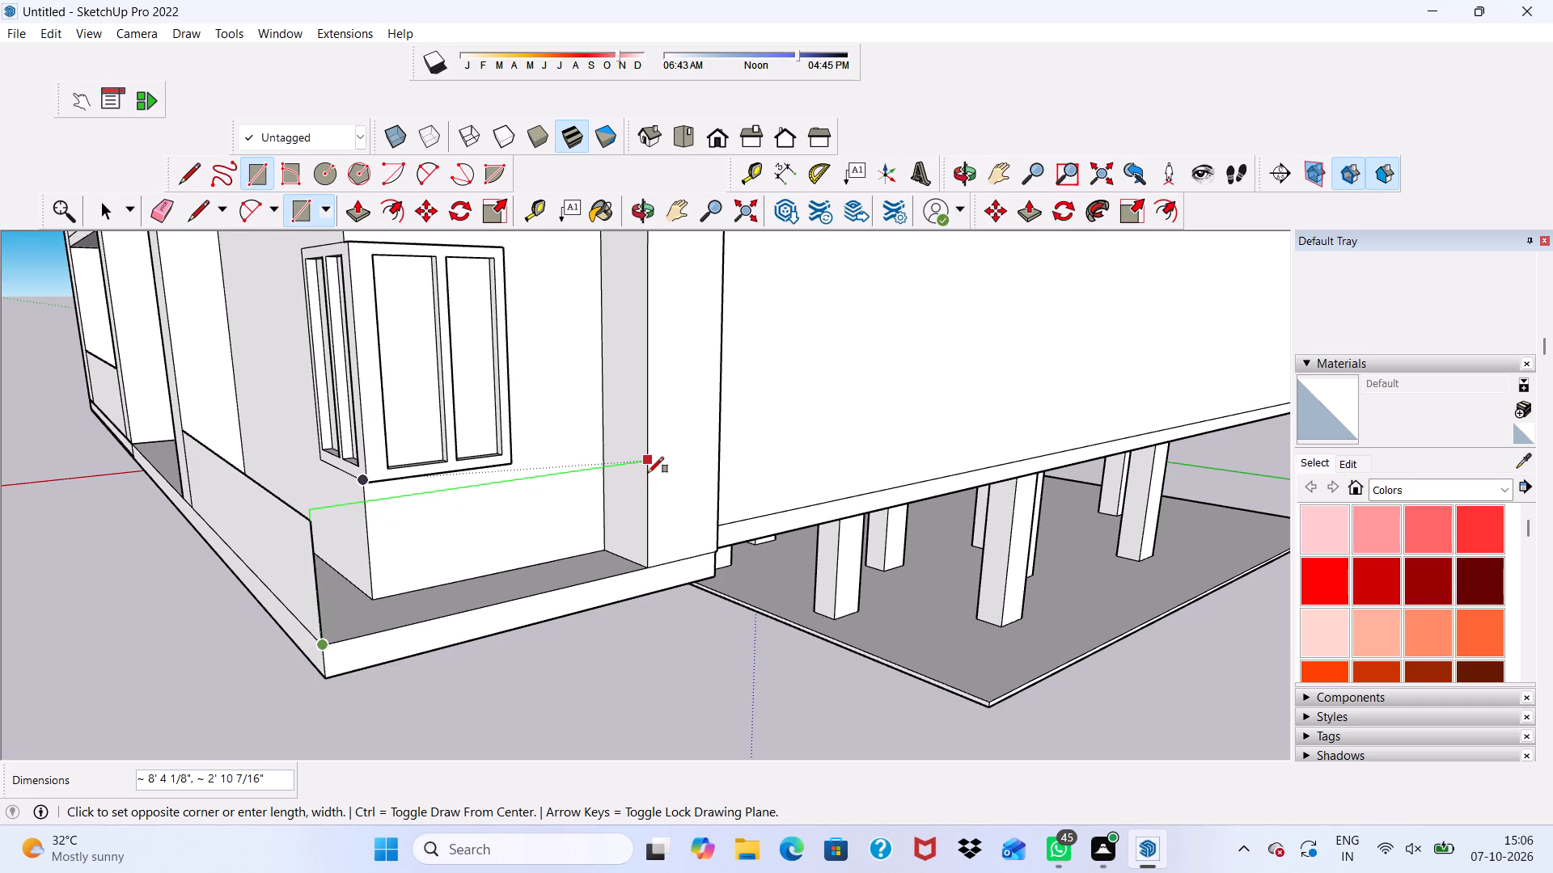
{"action": "scroll", "coordinate": [648, 471], "scroll_direction": "up", "scroll_amount": 3}
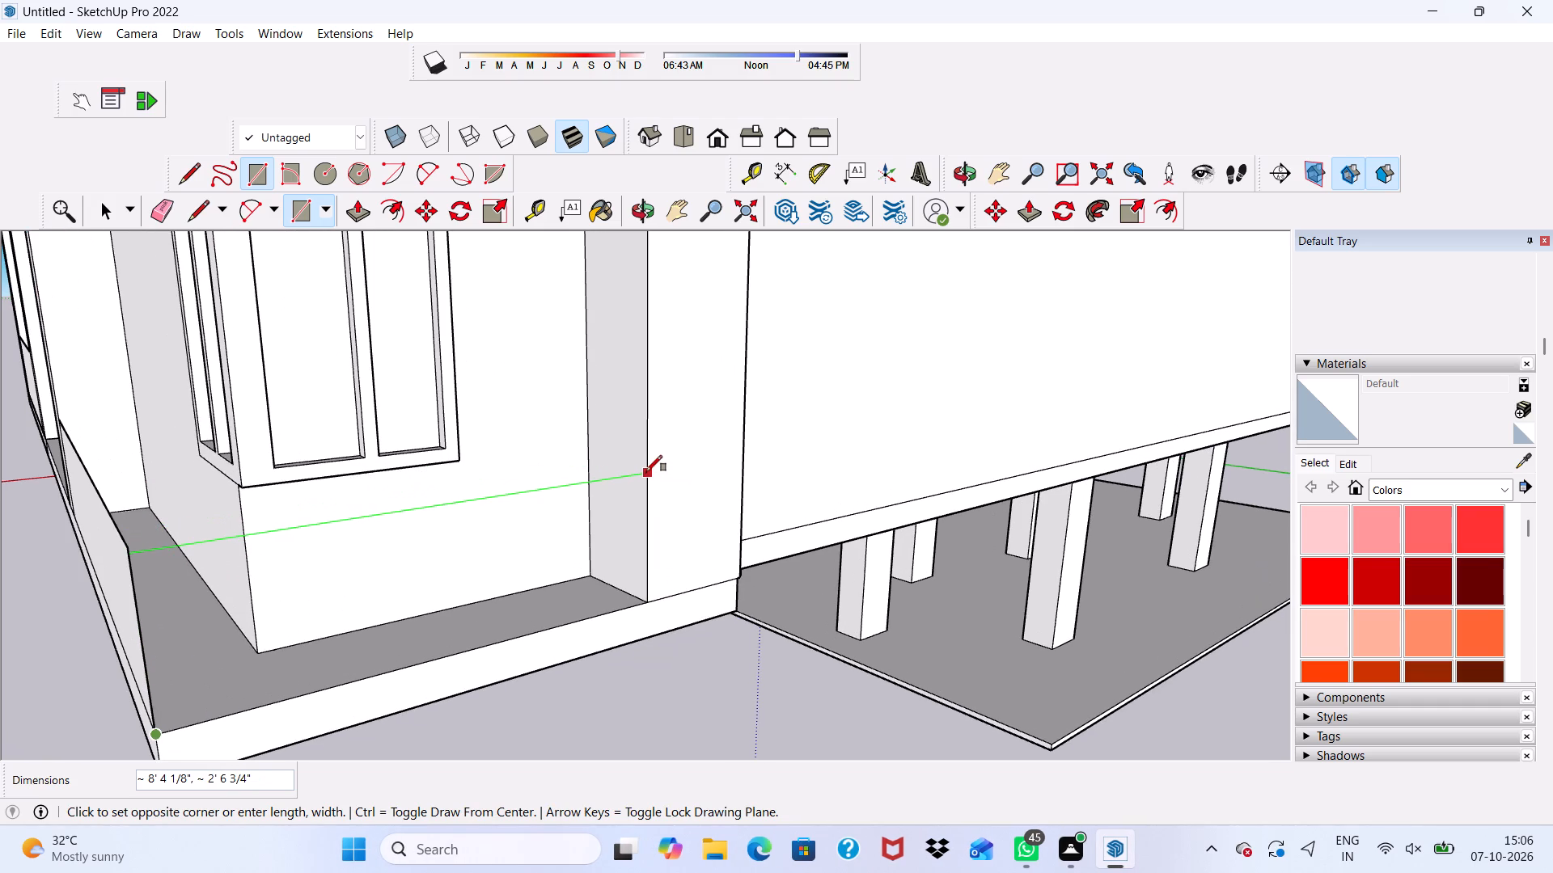
{"action": "left_click", "coordinate": [645, 469]}
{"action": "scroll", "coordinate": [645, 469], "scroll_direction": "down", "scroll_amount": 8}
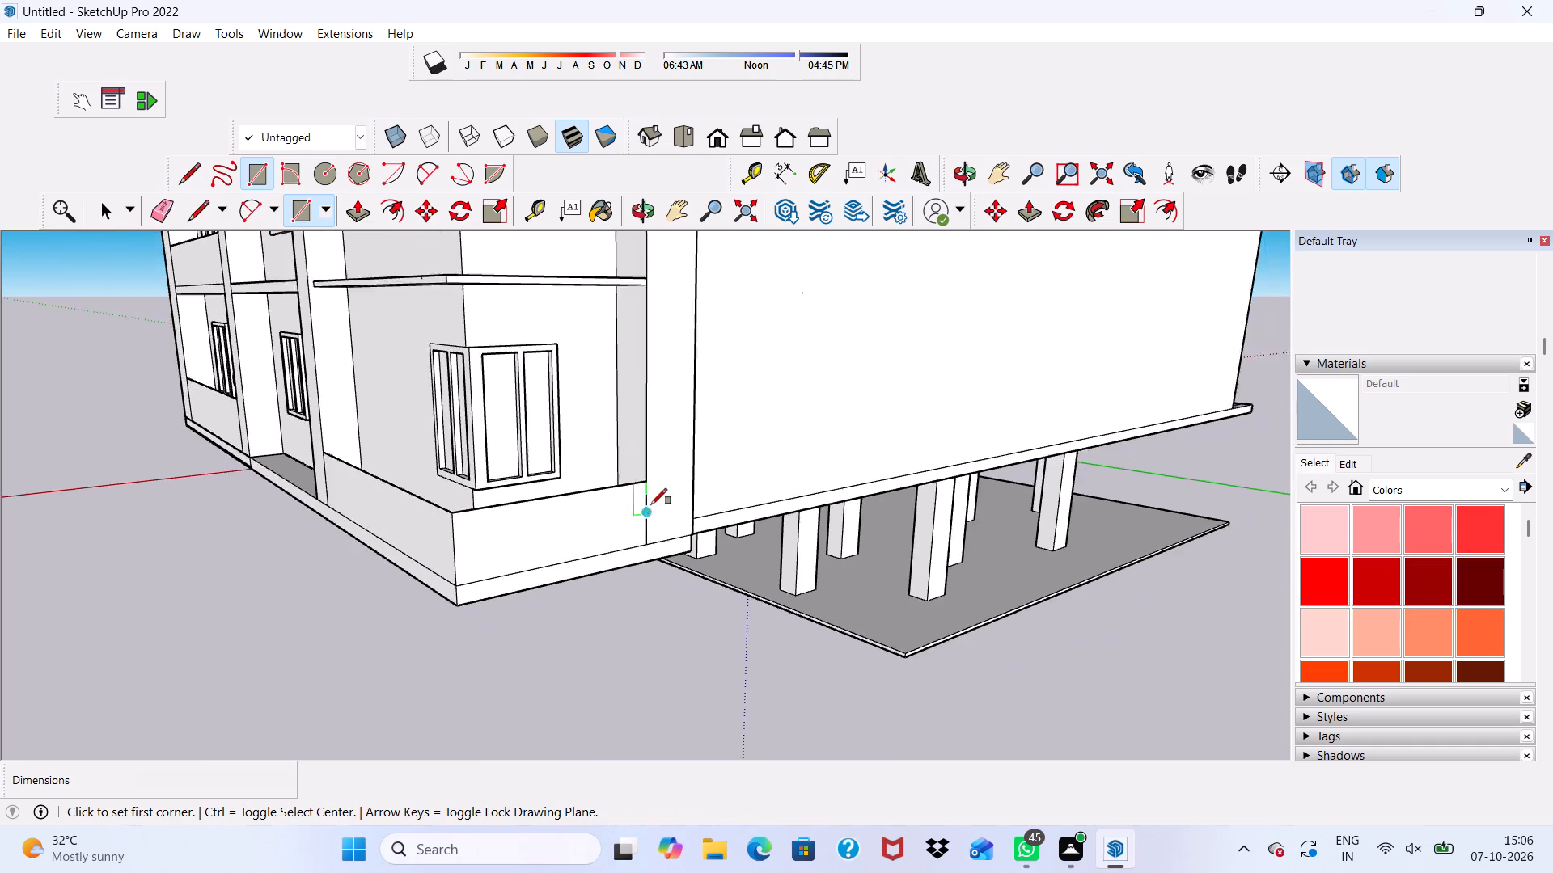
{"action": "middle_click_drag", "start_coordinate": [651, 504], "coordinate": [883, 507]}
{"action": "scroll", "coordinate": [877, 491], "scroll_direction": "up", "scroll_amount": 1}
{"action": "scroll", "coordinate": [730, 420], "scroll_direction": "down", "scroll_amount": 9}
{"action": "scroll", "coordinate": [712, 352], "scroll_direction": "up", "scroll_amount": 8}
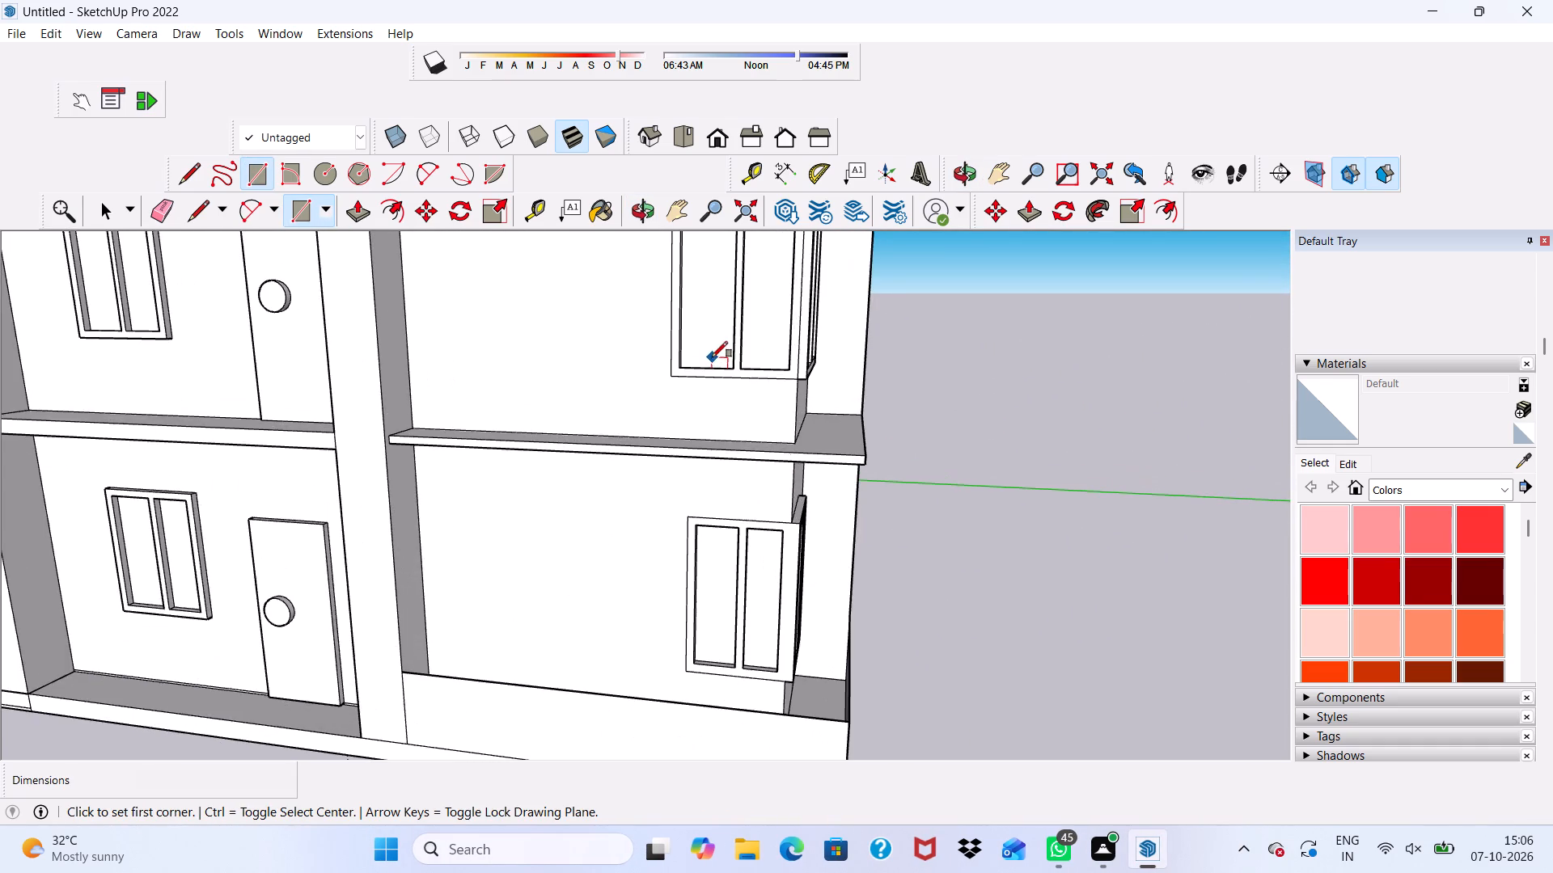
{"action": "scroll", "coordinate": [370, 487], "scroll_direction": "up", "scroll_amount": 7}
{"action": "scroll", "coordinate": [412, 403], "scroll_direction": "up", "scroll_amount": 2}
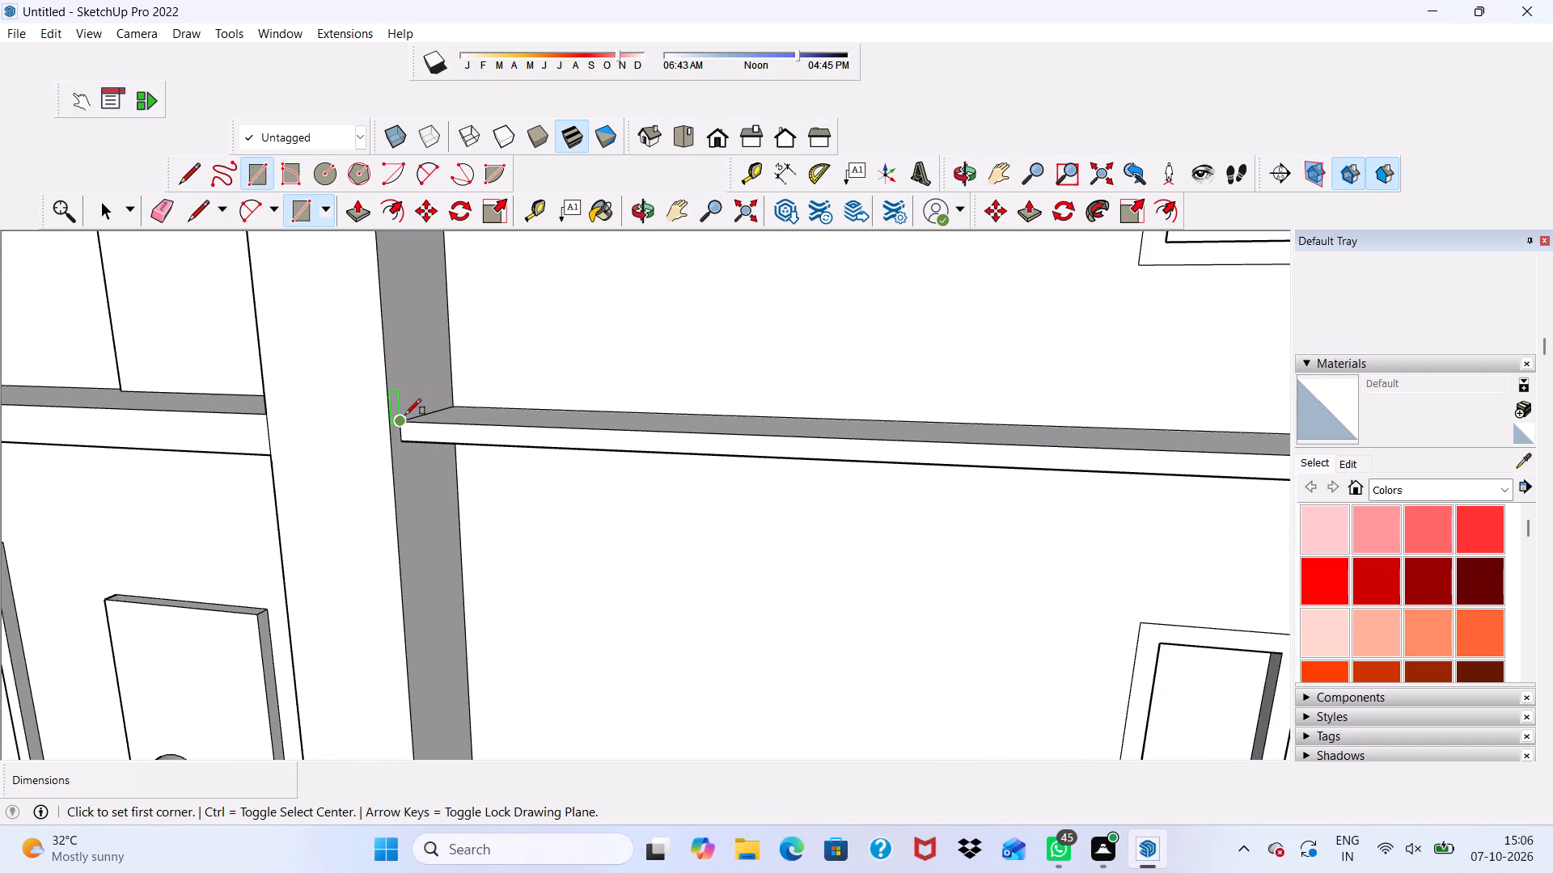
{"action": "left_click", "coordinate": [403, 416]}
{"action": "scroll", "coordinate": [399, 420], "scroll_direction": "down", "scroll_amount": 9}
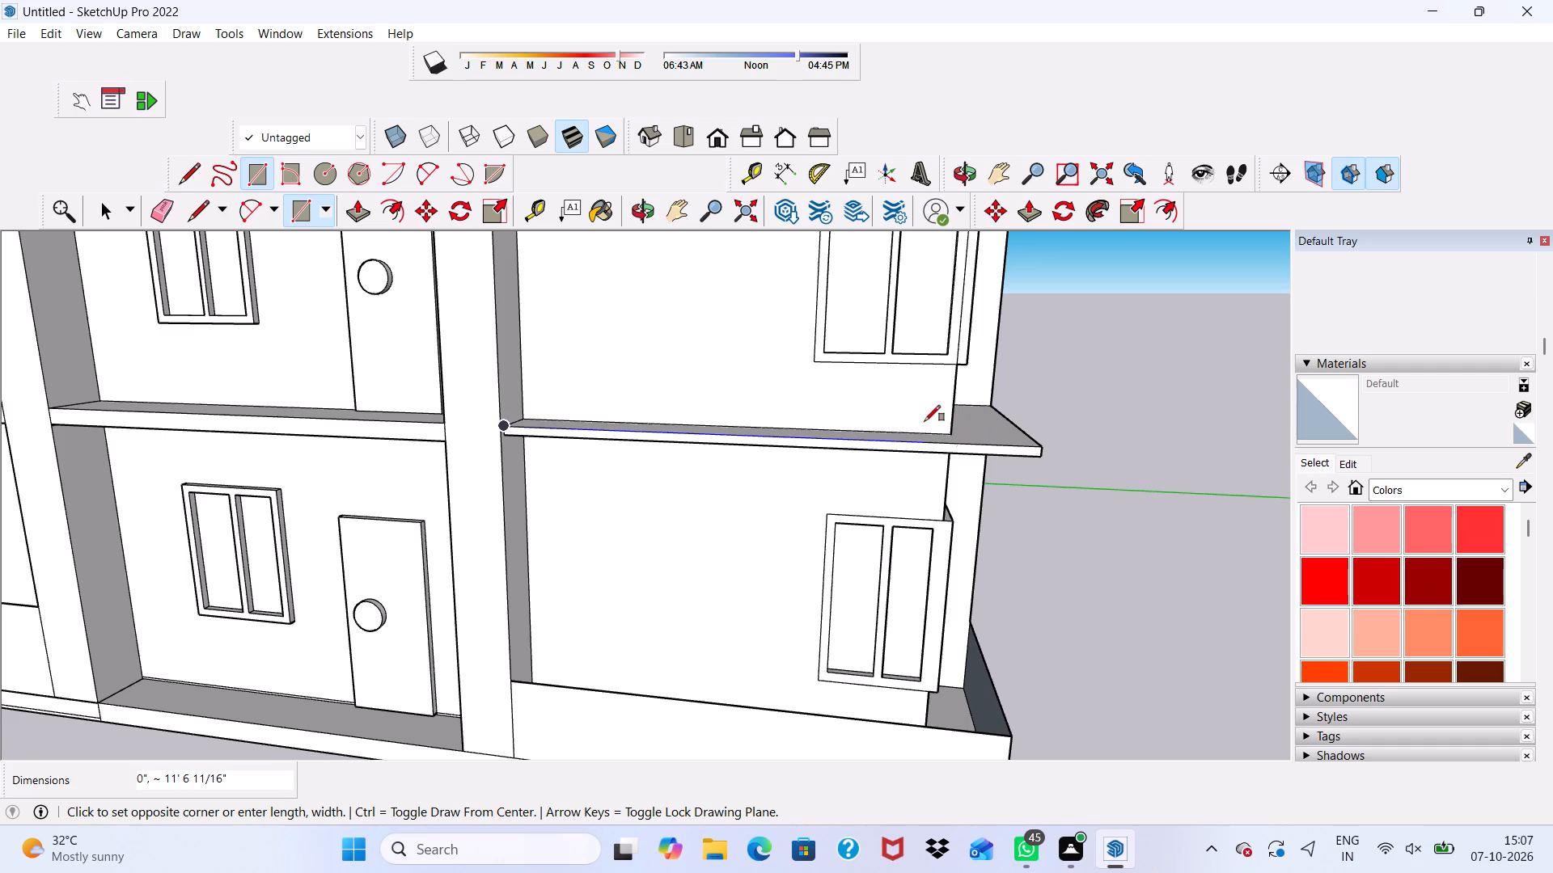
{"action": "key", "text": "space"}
Select the front face of the ledge above the ground-floor corner window and examine it and its meeting with the columns from several angles.
{"action": "scroll", "coordinate": [813, 432], "scroll_direction": "up", "scroll_amount": 4}
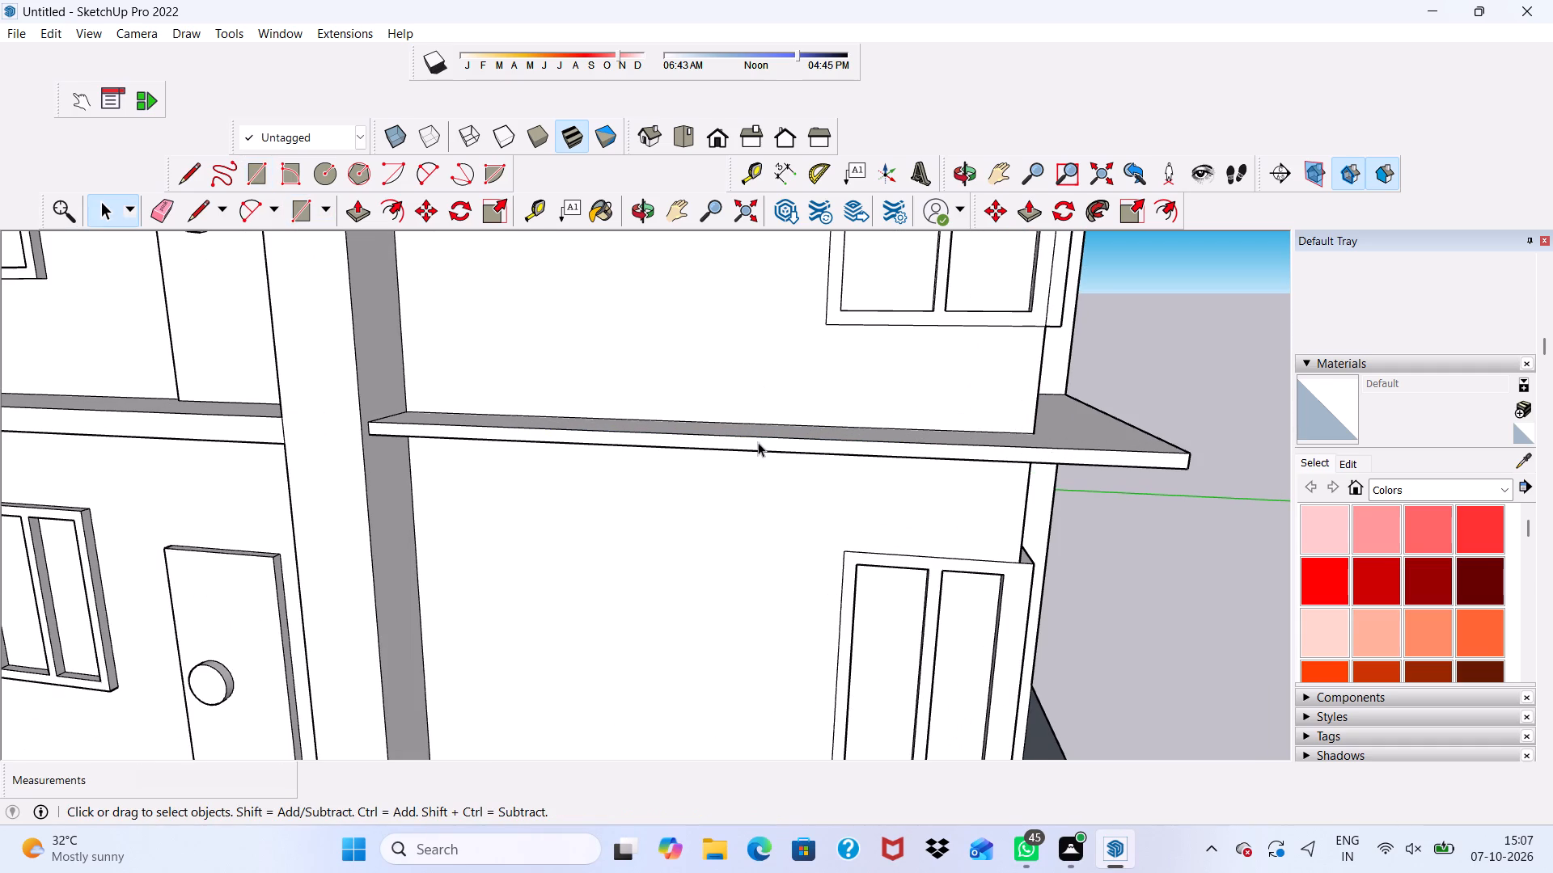
{"action": "left_click", "coordinate": [733, 441]}
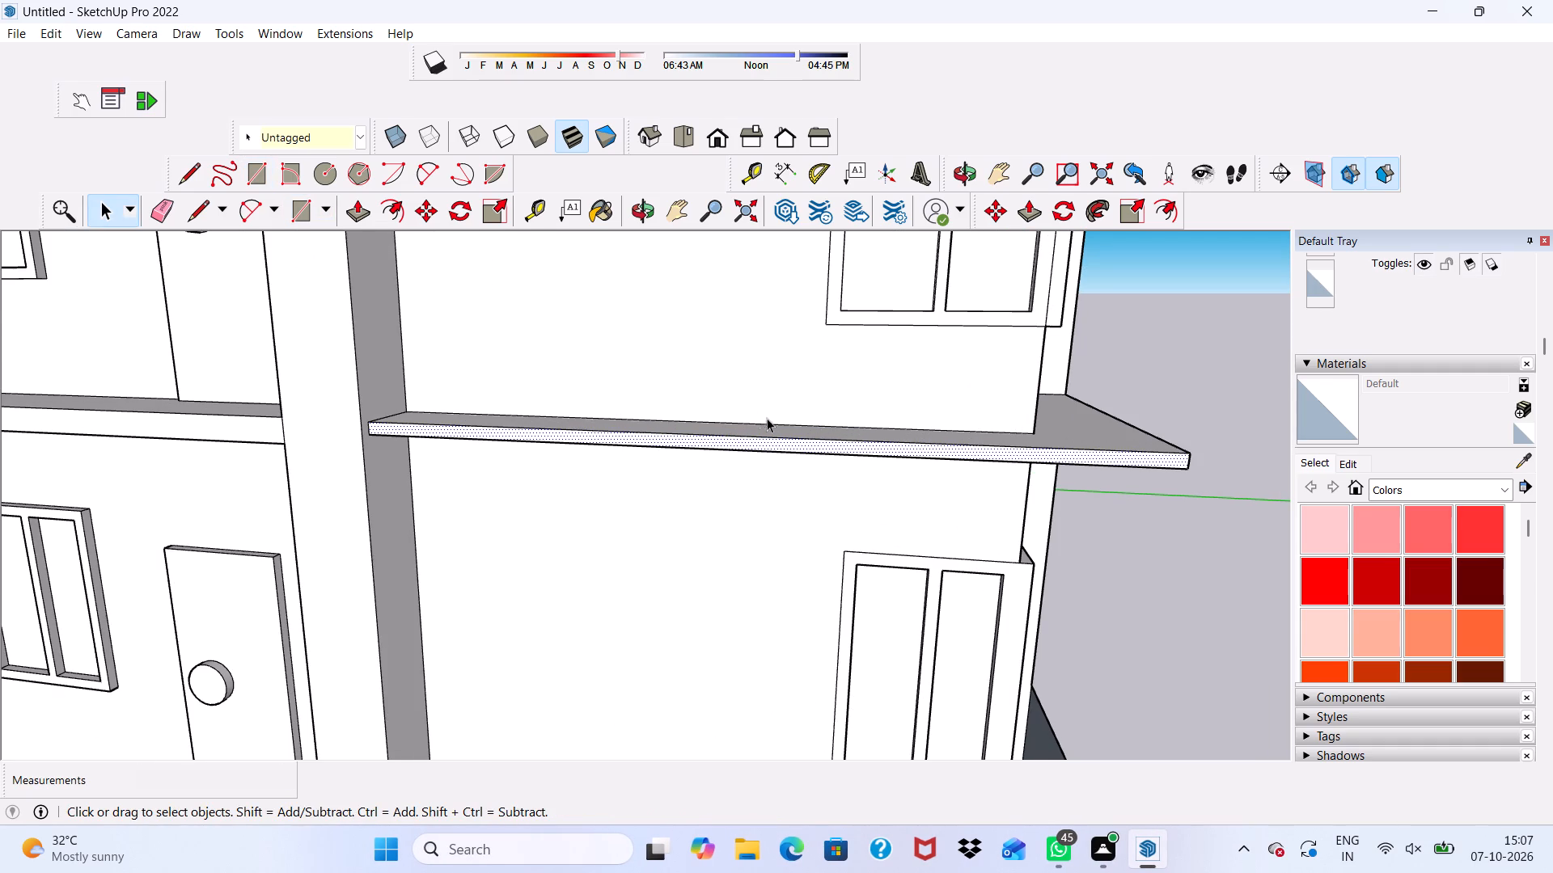
{"action": "scroll", "coordinate": [1087, 533], "scroll_direction": "down", "scroll_amount": 4}
{"action": "middle_click_drag", "start_coordinate": [1088, 514], "coordinate": [779, 499]}
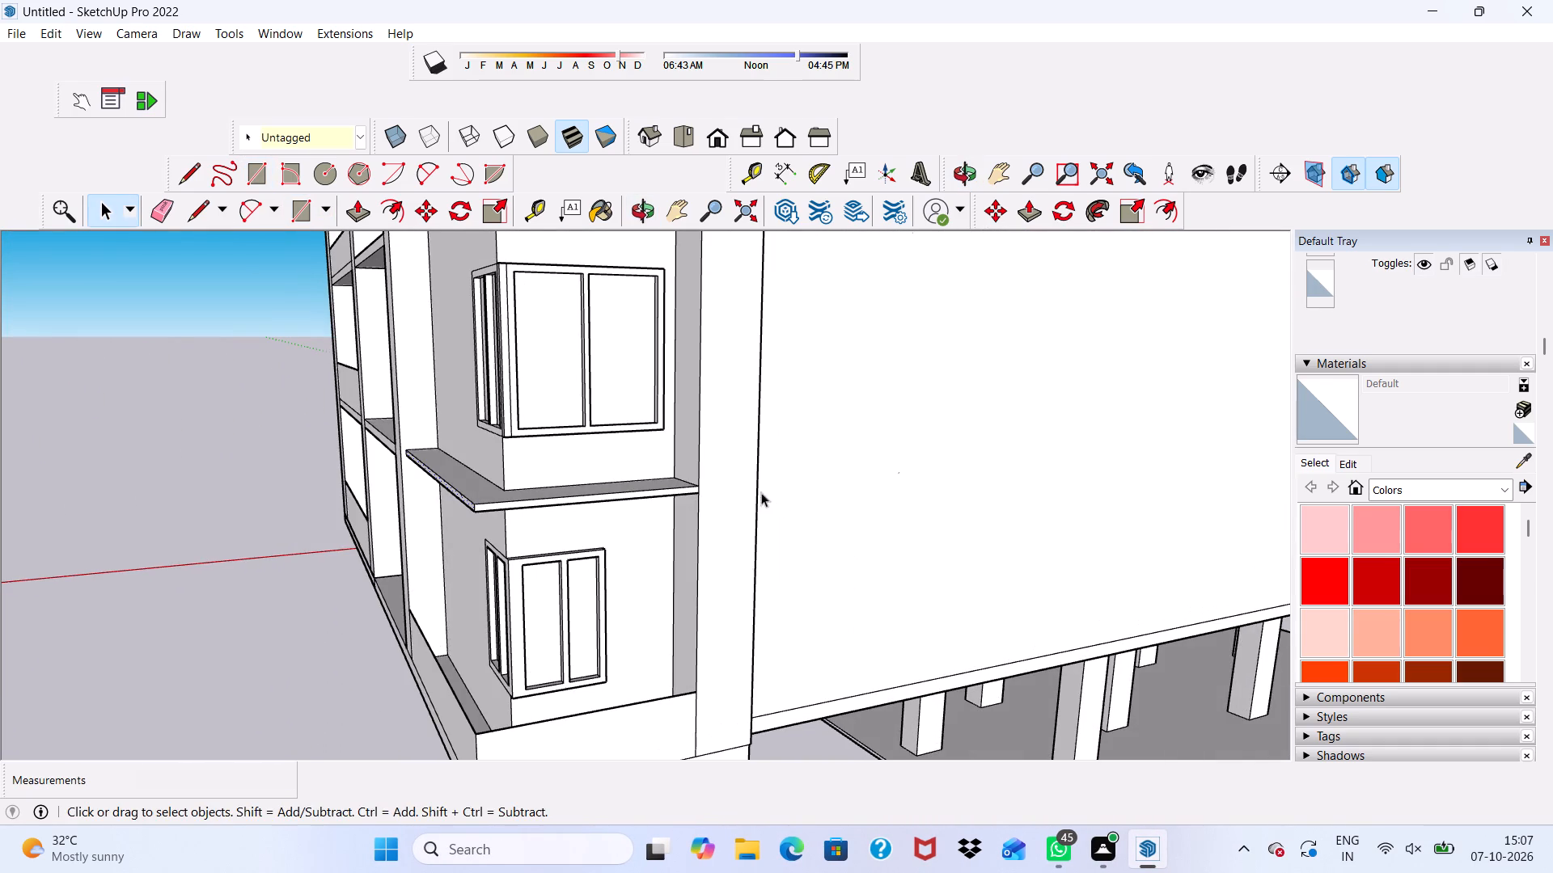
{"action": "scroll", "coordinate": [721, 483], "scroll_direction": "down", "scroll_amount": 2}
{"action": "middle_click_drag", "start_coordinate": [758, 496], "coordinate": [1035, 524]}
{"action": "scroll", "coordinate": [760, 497], "scroll_direction": "down", "scroll_amount": 1}
{"action": "scroll", "coordinate": [320, 501], "scroll_direction": "up", "scroll_amount": 1}
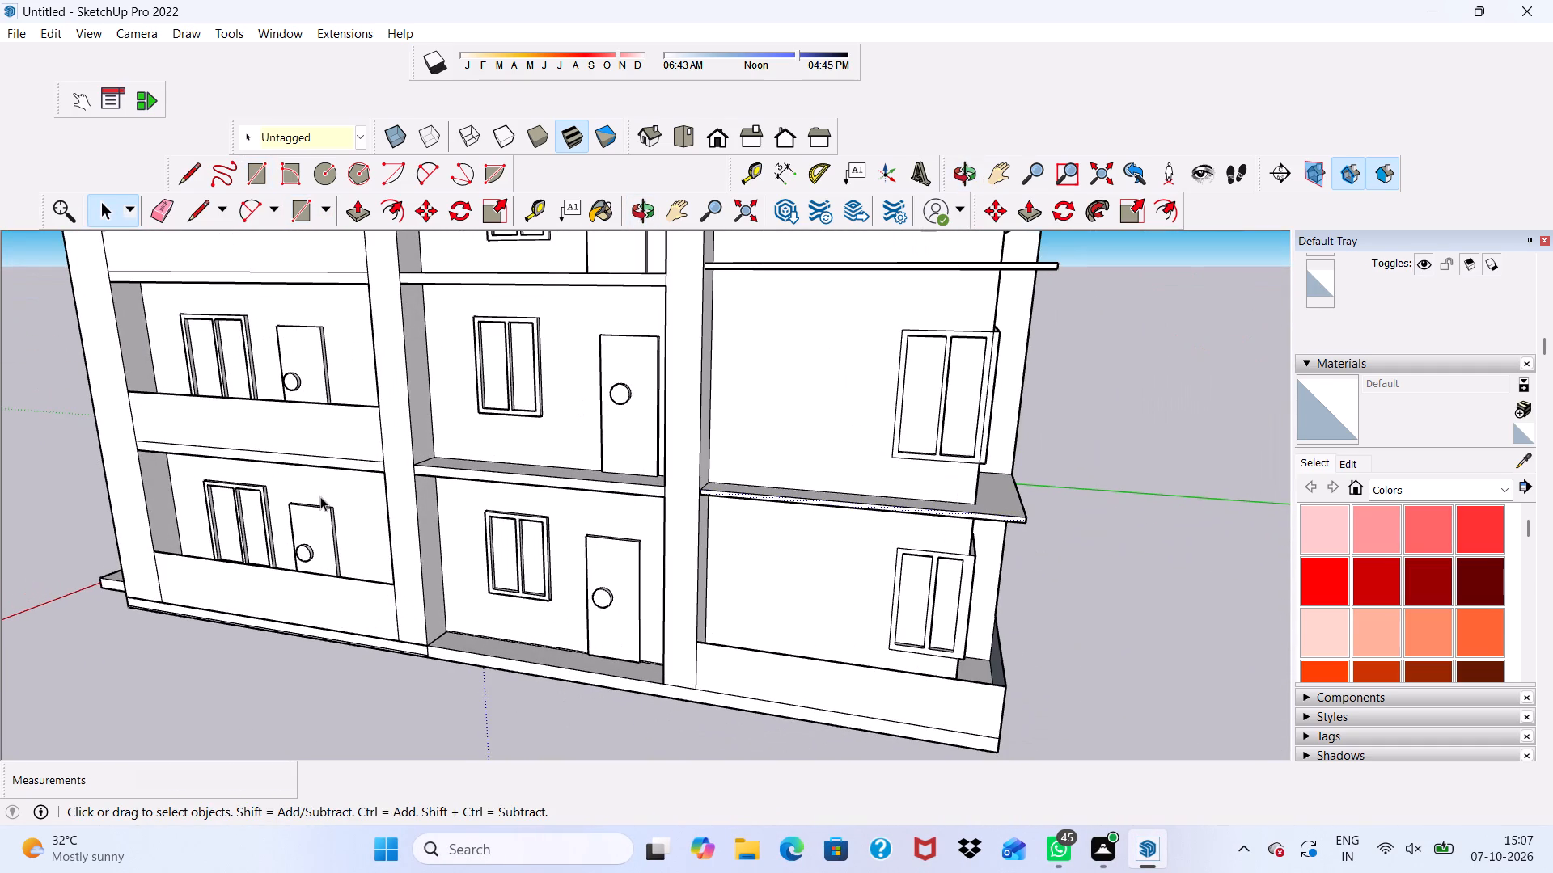
{"action": "scroll", "coordinate": [874, 589], "scroll_direction": "up", "scroll_amount": 2}
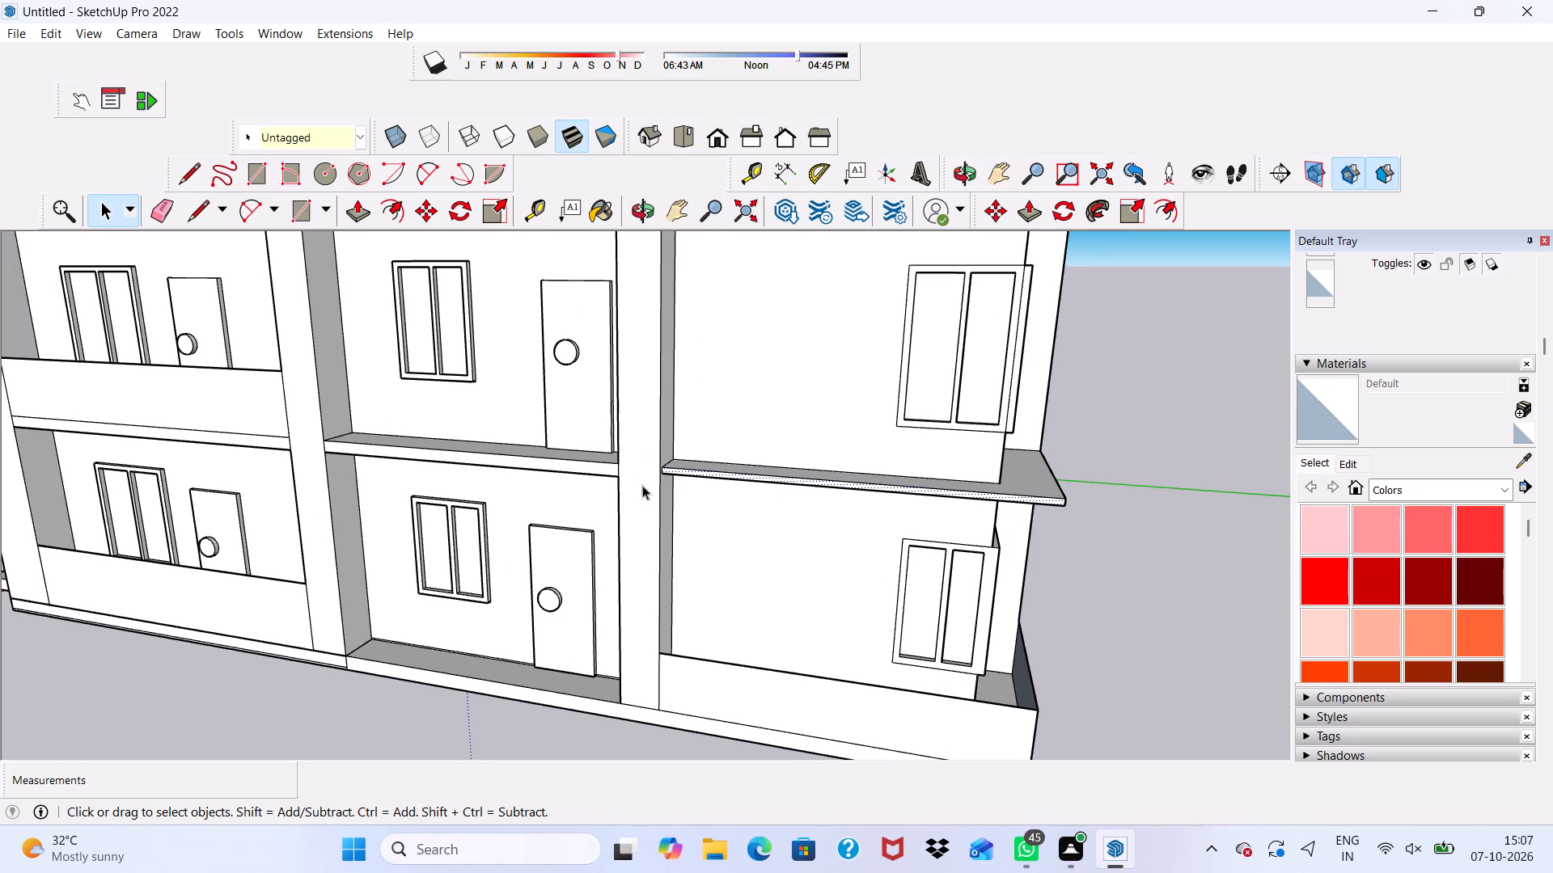
{"action": "middle_click_drag", "start_coordinate": [790, 518], "coordinate": [589, 479]}
{"action": "scroll", "coordinate": [790, 518], "scroll_direction": "down", "scroll_amount": 1}
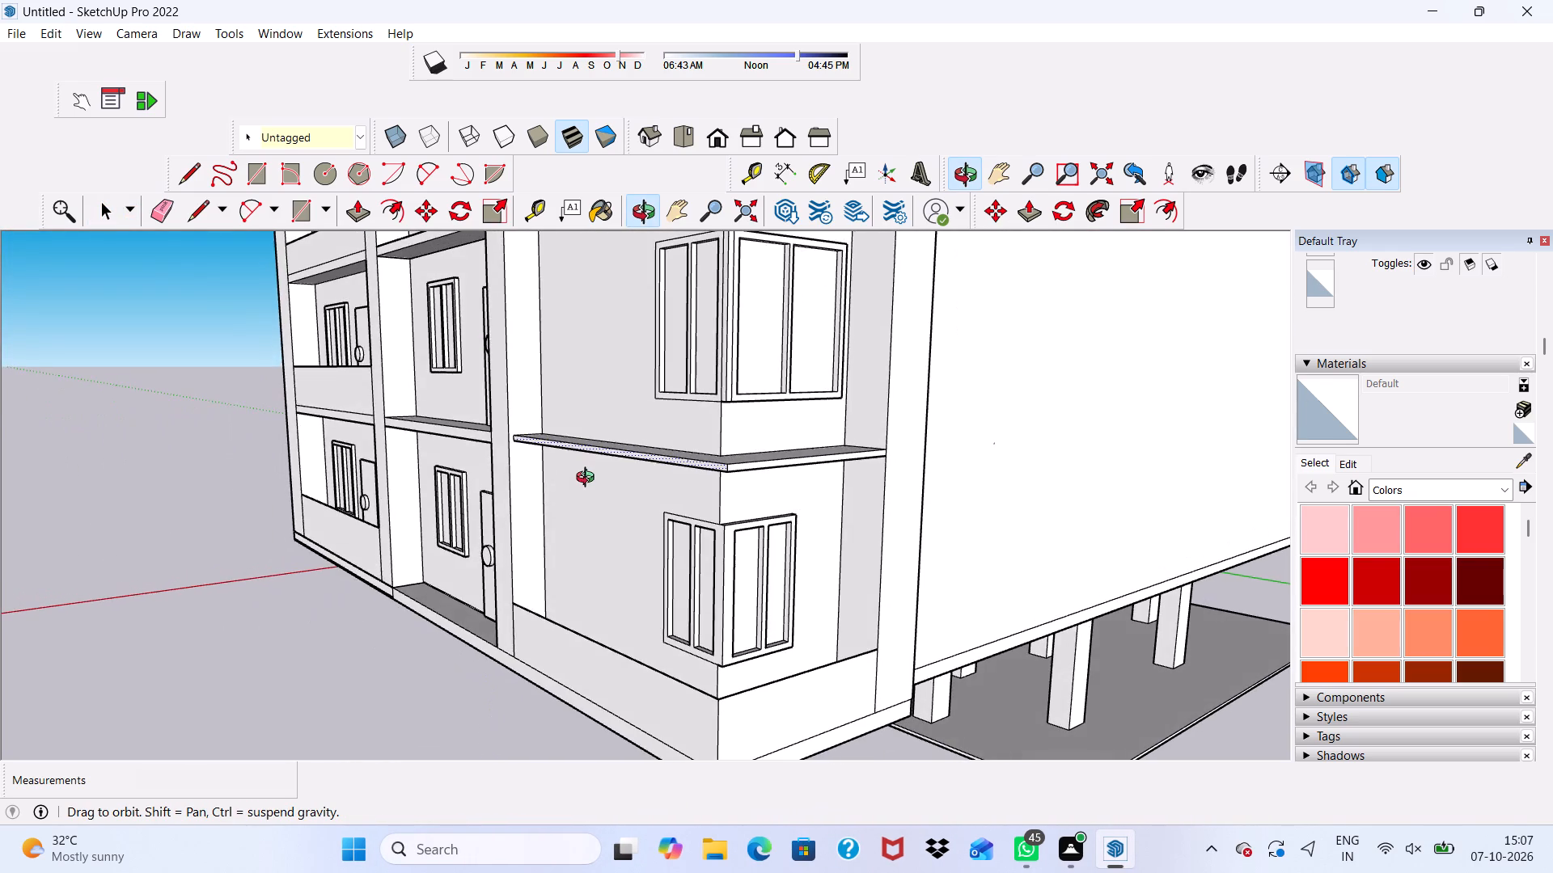
{"action": "middle_click_drag", "start_coordinate": [589, 479], "coordinate": [692, 475]}
{"action": "scroll", "coordinate": [593, 442], "scroll_direction": "up", "scroll_amount": 1}
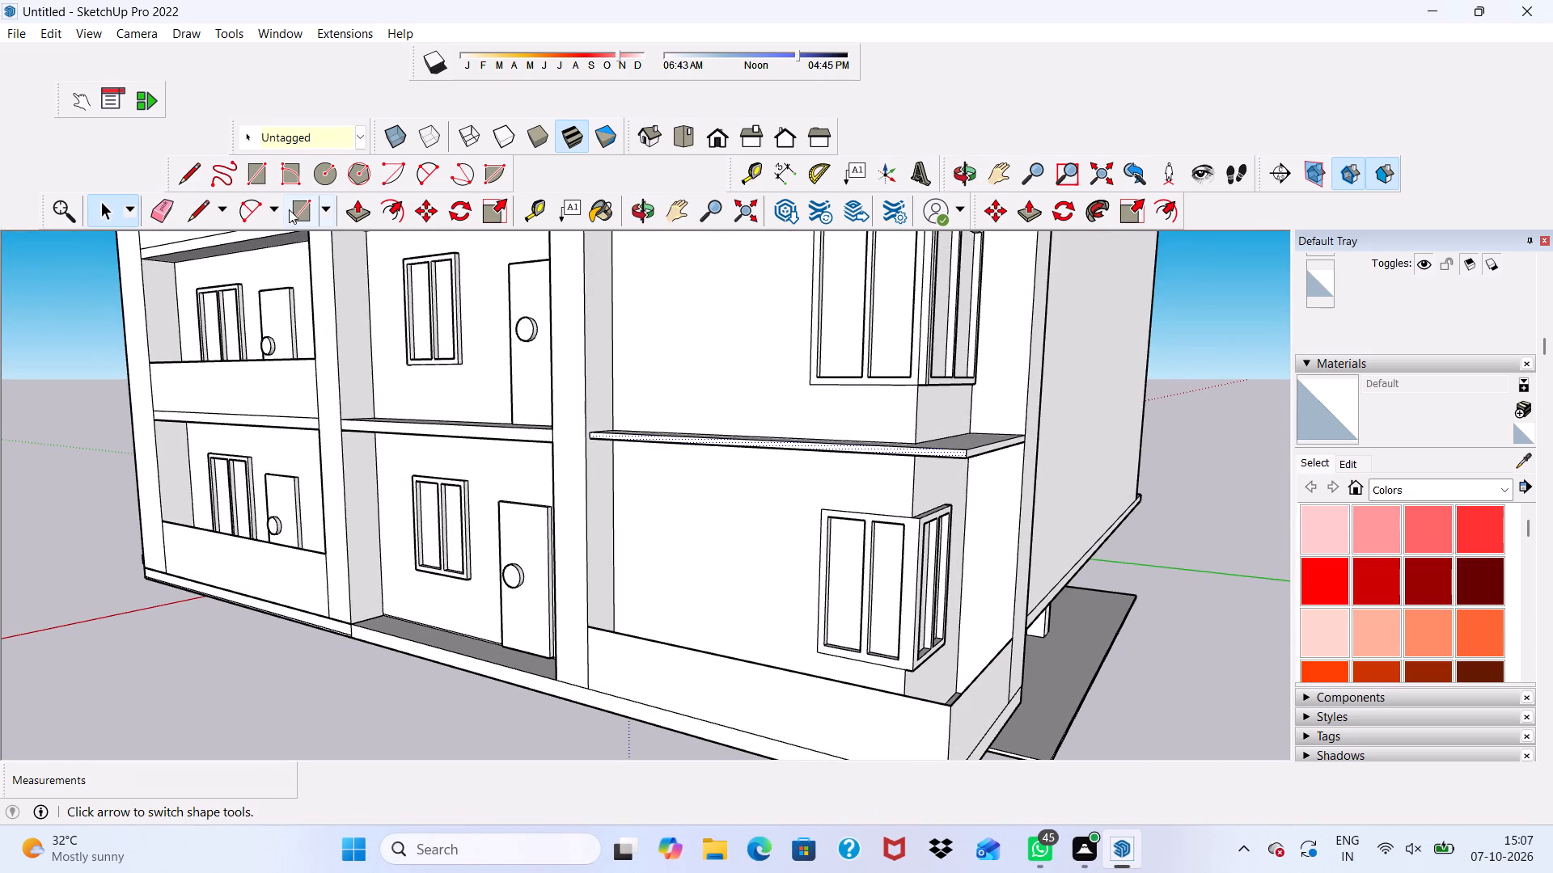
{"action": "scroll", "coordinate": [565, 466], "scroll_direction": "up", "scroll_amount": 2}
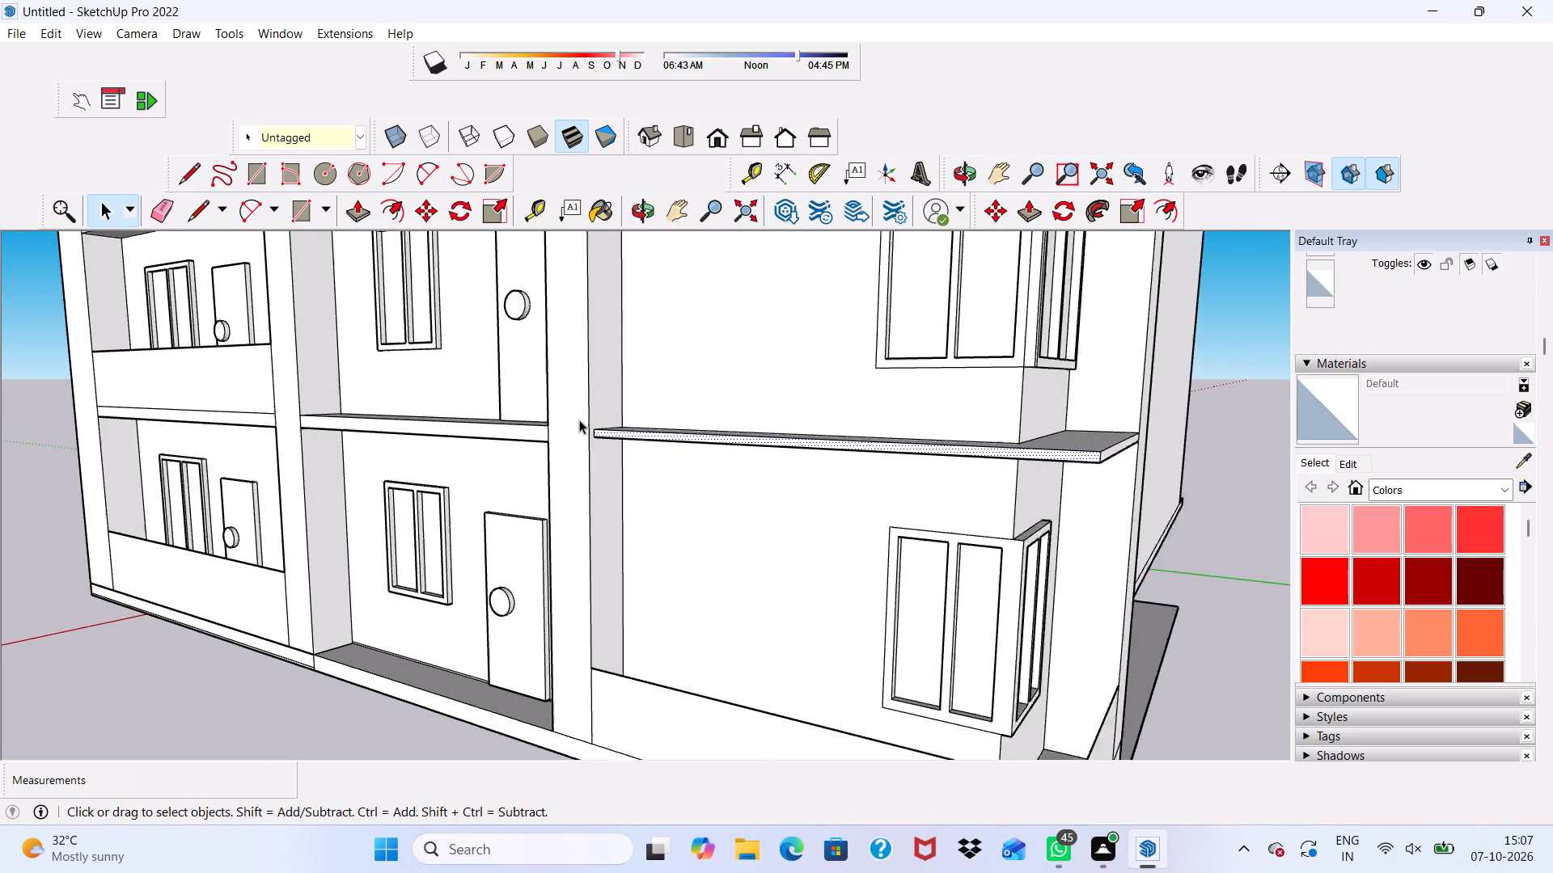
{"action": "scroll", "coordinate": [579, 420], "scroll_direction": "up", "scroll_amount": 1}
{"action": "scroll", "coordinate": [675, 445], "scroll_direction": "up", "scroll_amount": 3}
{"action": "middle_click_drag", "start_coordinate": [665, 428], "coordinate": [660, 506]}
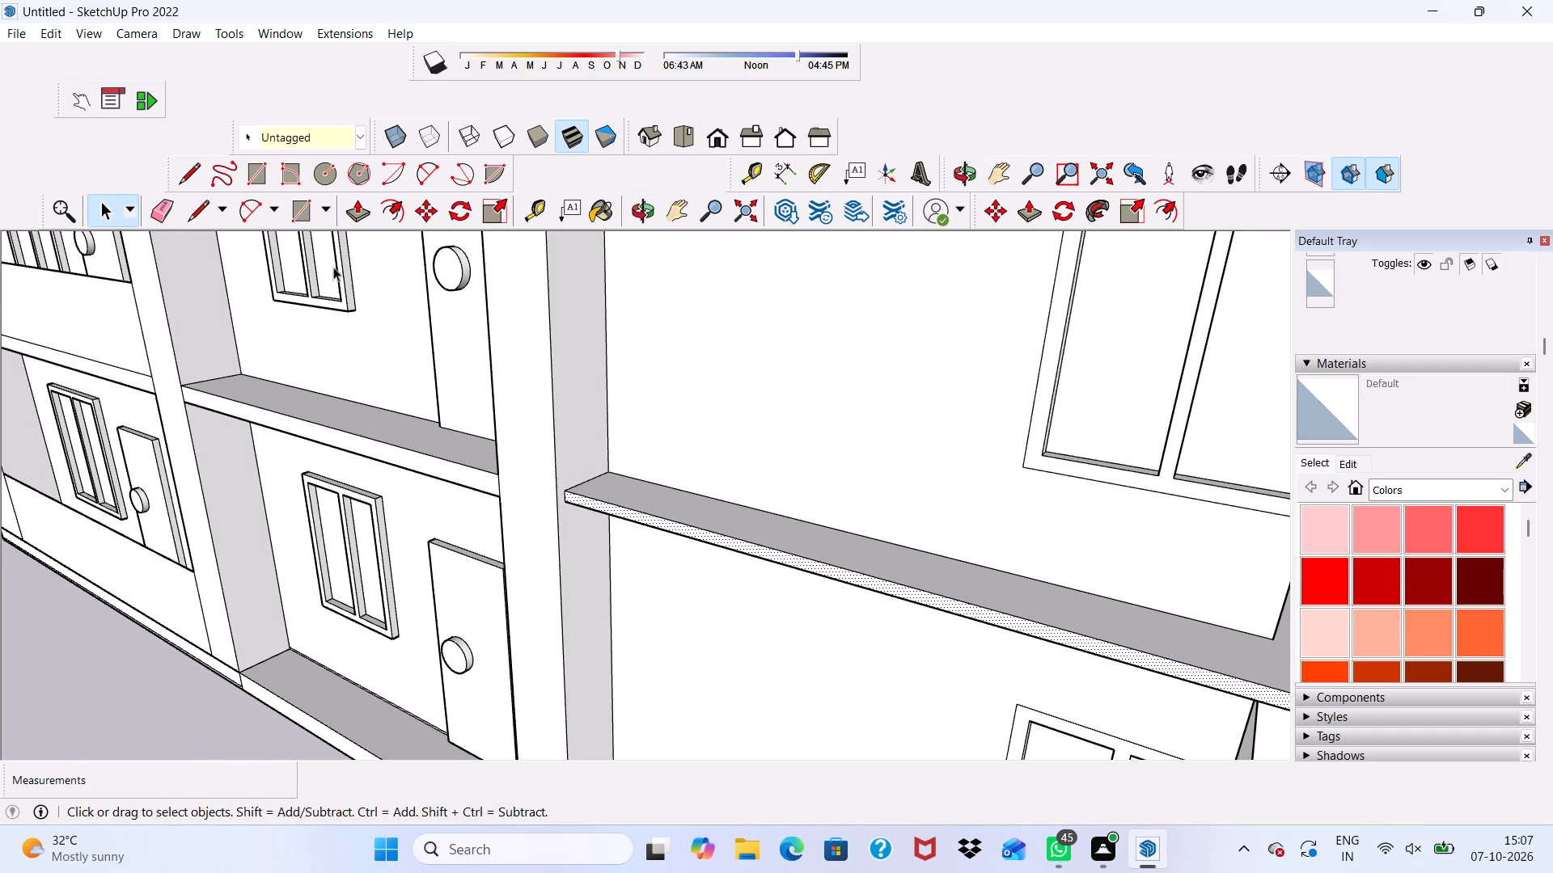
Push/Pull the front face of the ledge above the ground-floor corner window outward 3", flush with the column's front face.
{"action": "left_click", "coordinate": [355, 196]}
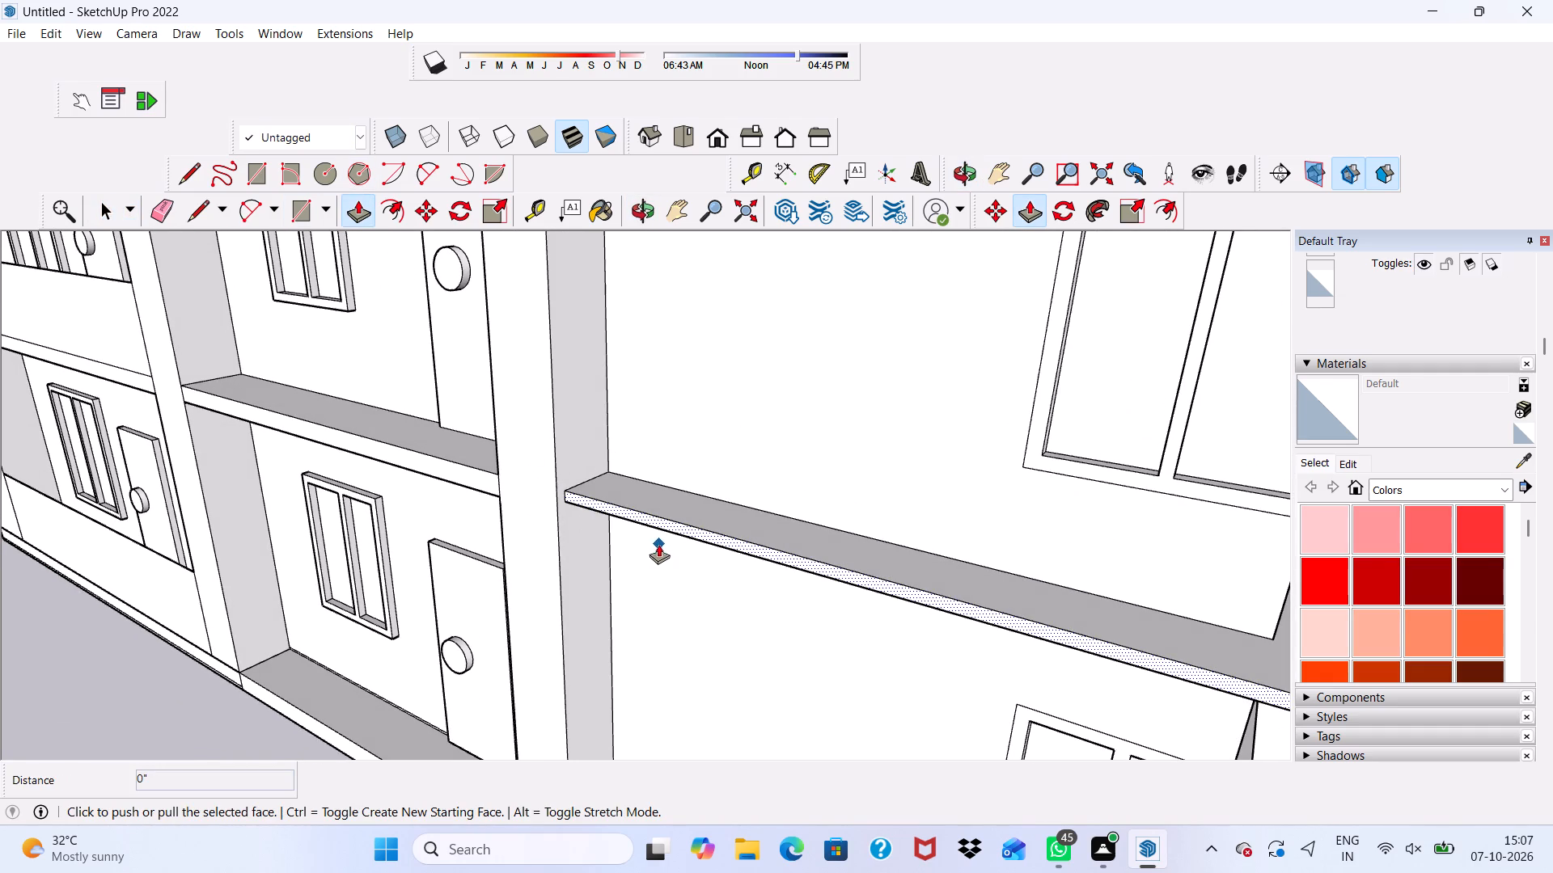
{"action": "left_click", "coordinate": [629, 508]}
{"action": "left_click", "coordinate": [526, 456]}
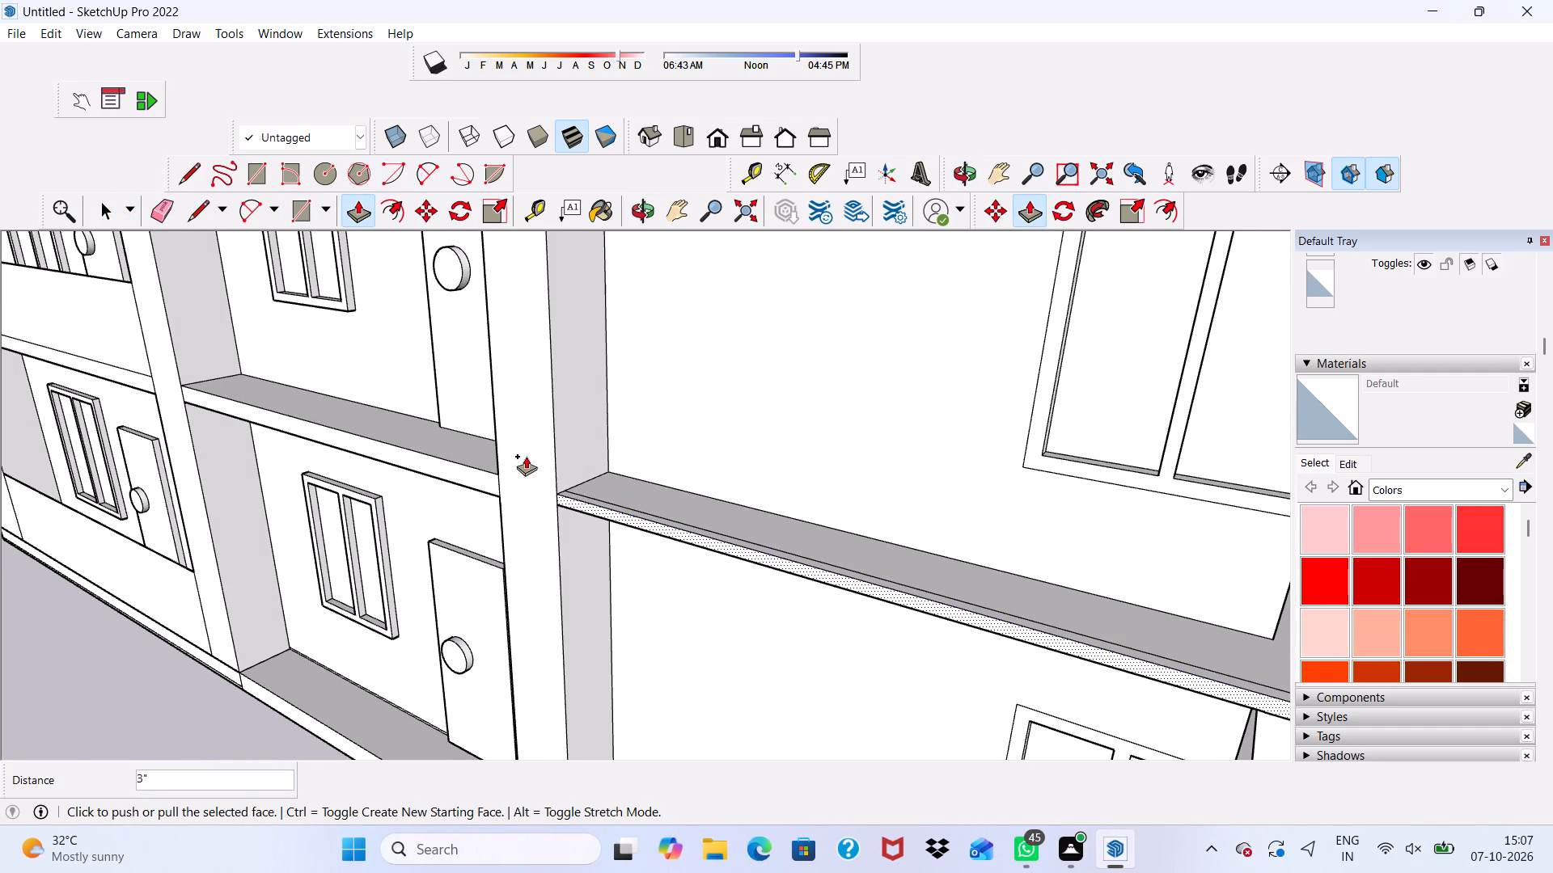
Erase the seams left by the extension on the ledge's top face and on its side edge near the outer corner.
{"action": "scroll", "coordinate": [567, 479], "scroll_direction": "down", "scroll_amount": 8}
{"action": "middle_click_drag", "start_coordinate": [865, 521], "coordinate": [640, 487]}
{"action": "scroll", "coordinate": [779, 656], "scroll_direction": "up", "scroll_amount": 2}
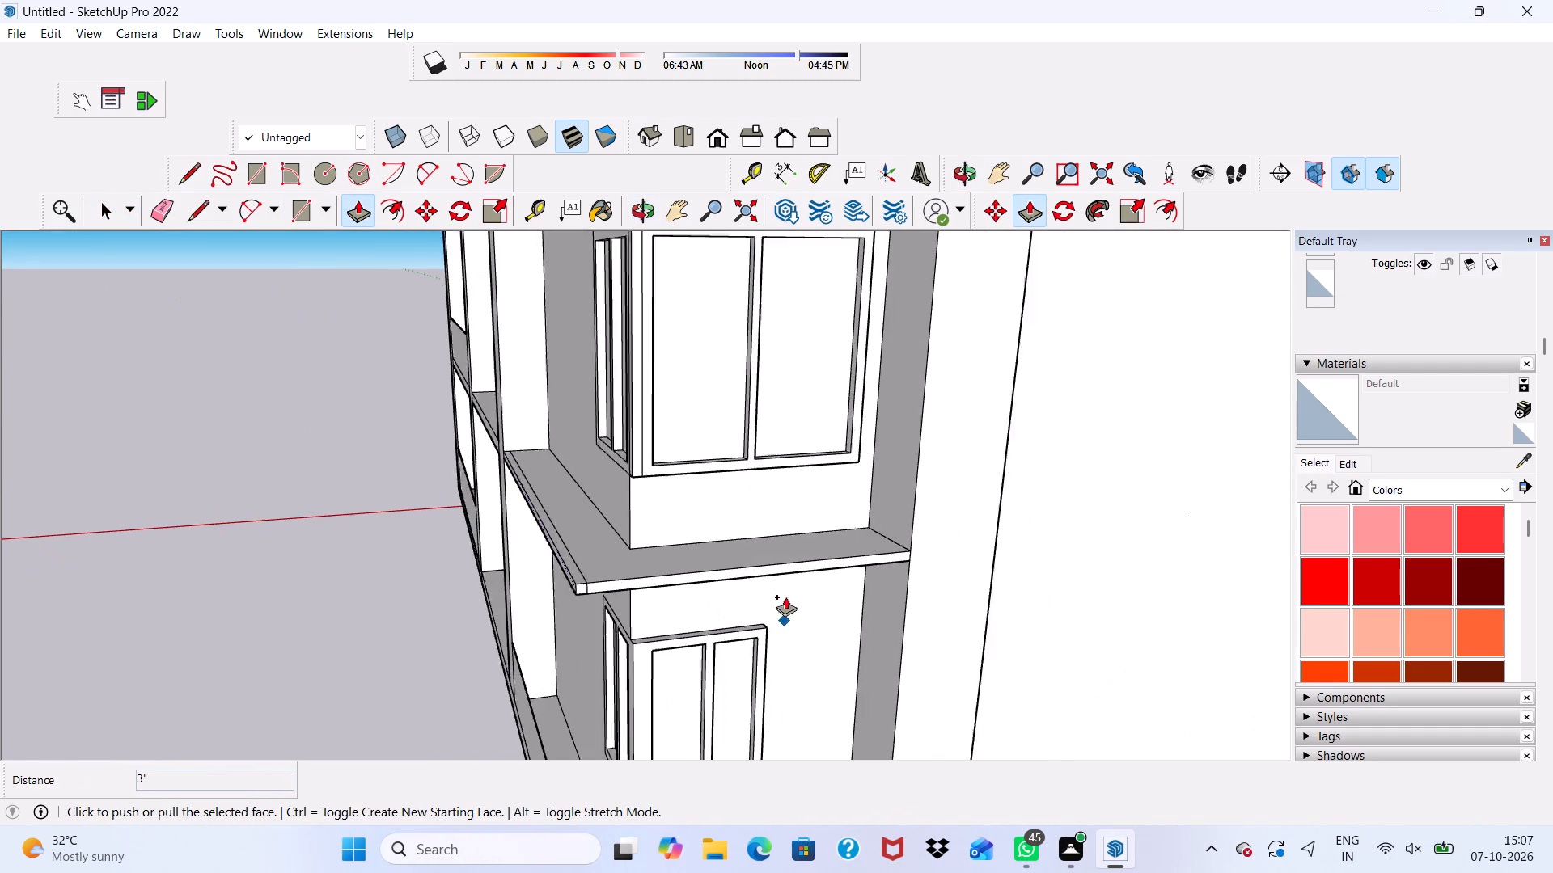
{"action": "scroll", "coordinate": [785, 597], "scroll_direction": "up", "scroll_amount": 4}
{"action": "scroll", "coordinate": [808, 542], "scroll_direction": "down", "scroll_amount": 3}
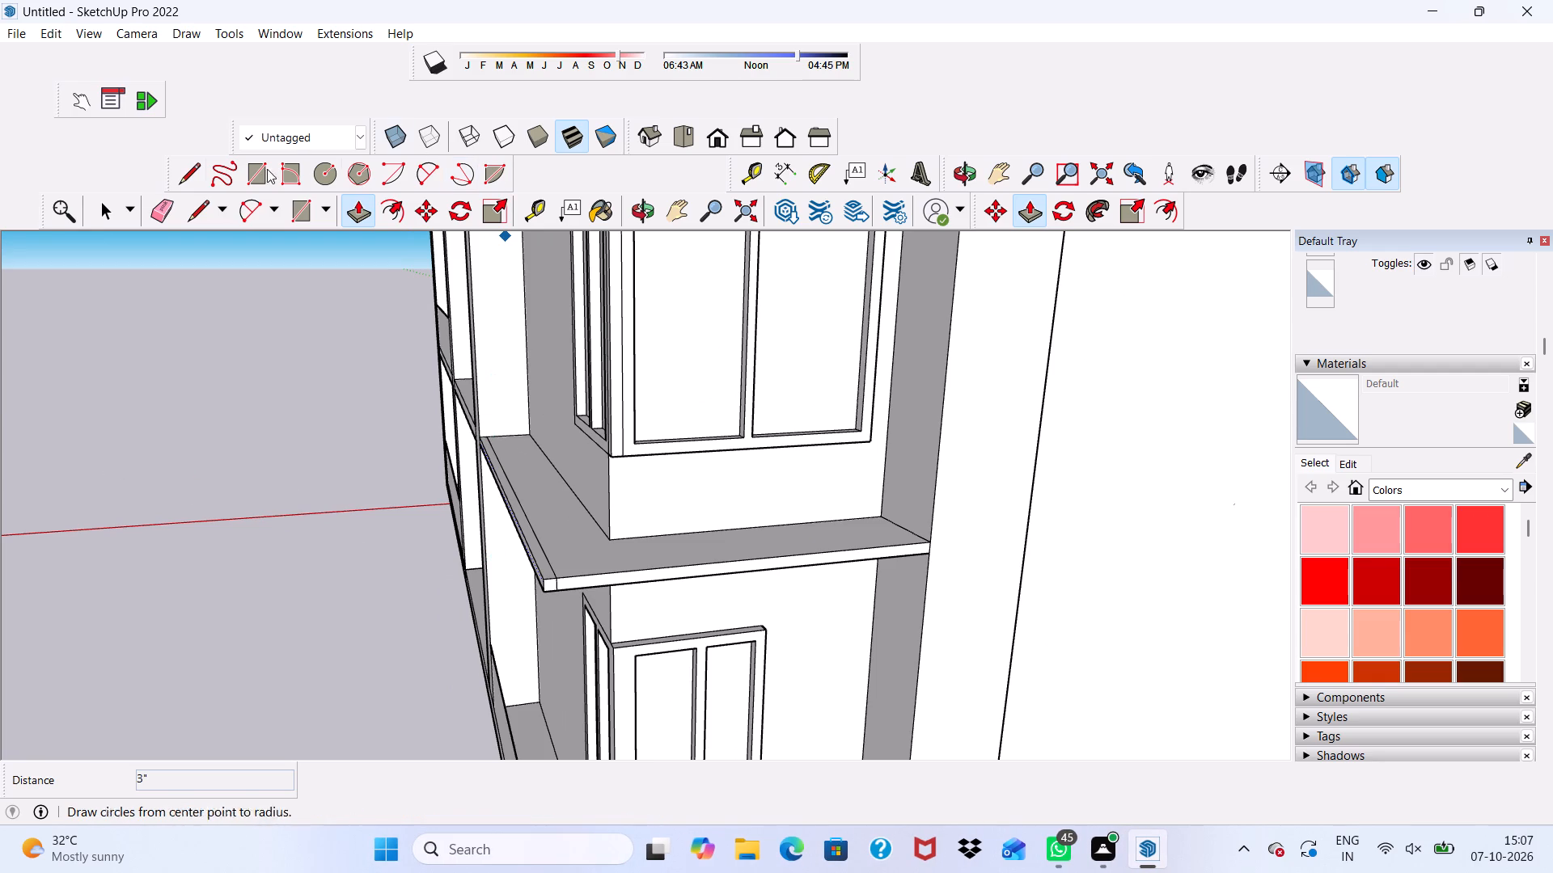
{"action": "left_click", "coordinate": [171, 206]}
{"action": "scroll", "coordinate": [433, 418], "scroll_direction": "up", "scroll_amount": 4}
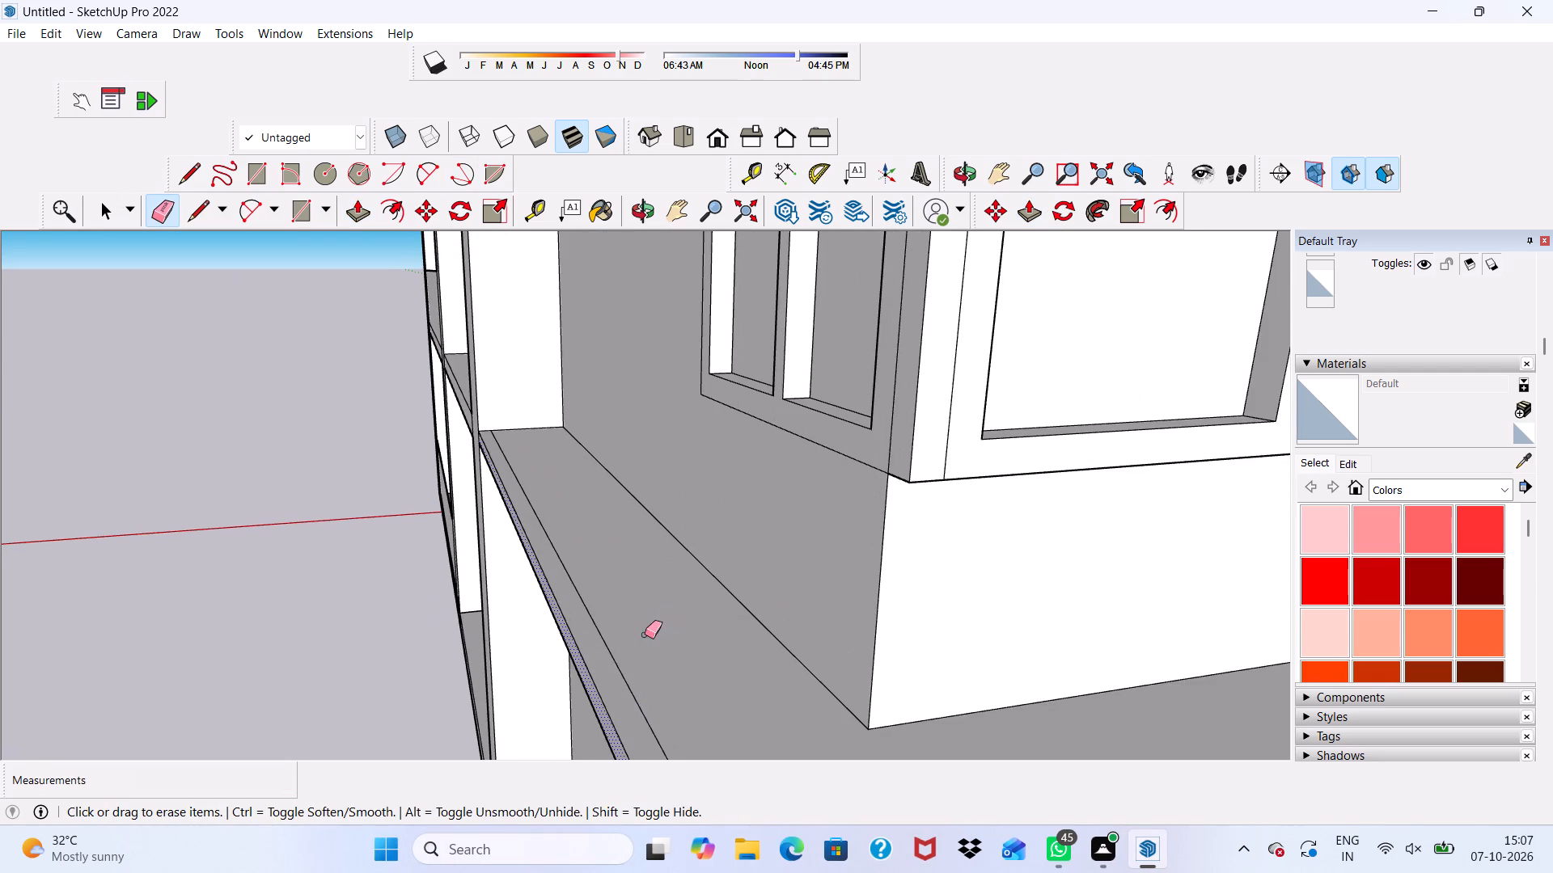
{"action": "left_click_drag", "start_coordinate": [611, 669], "coordinate": [630, 664]}
{"action": "scroll", "coordinate": [602, 525], "scroll_direction": "down", "scroll_amount": 5}
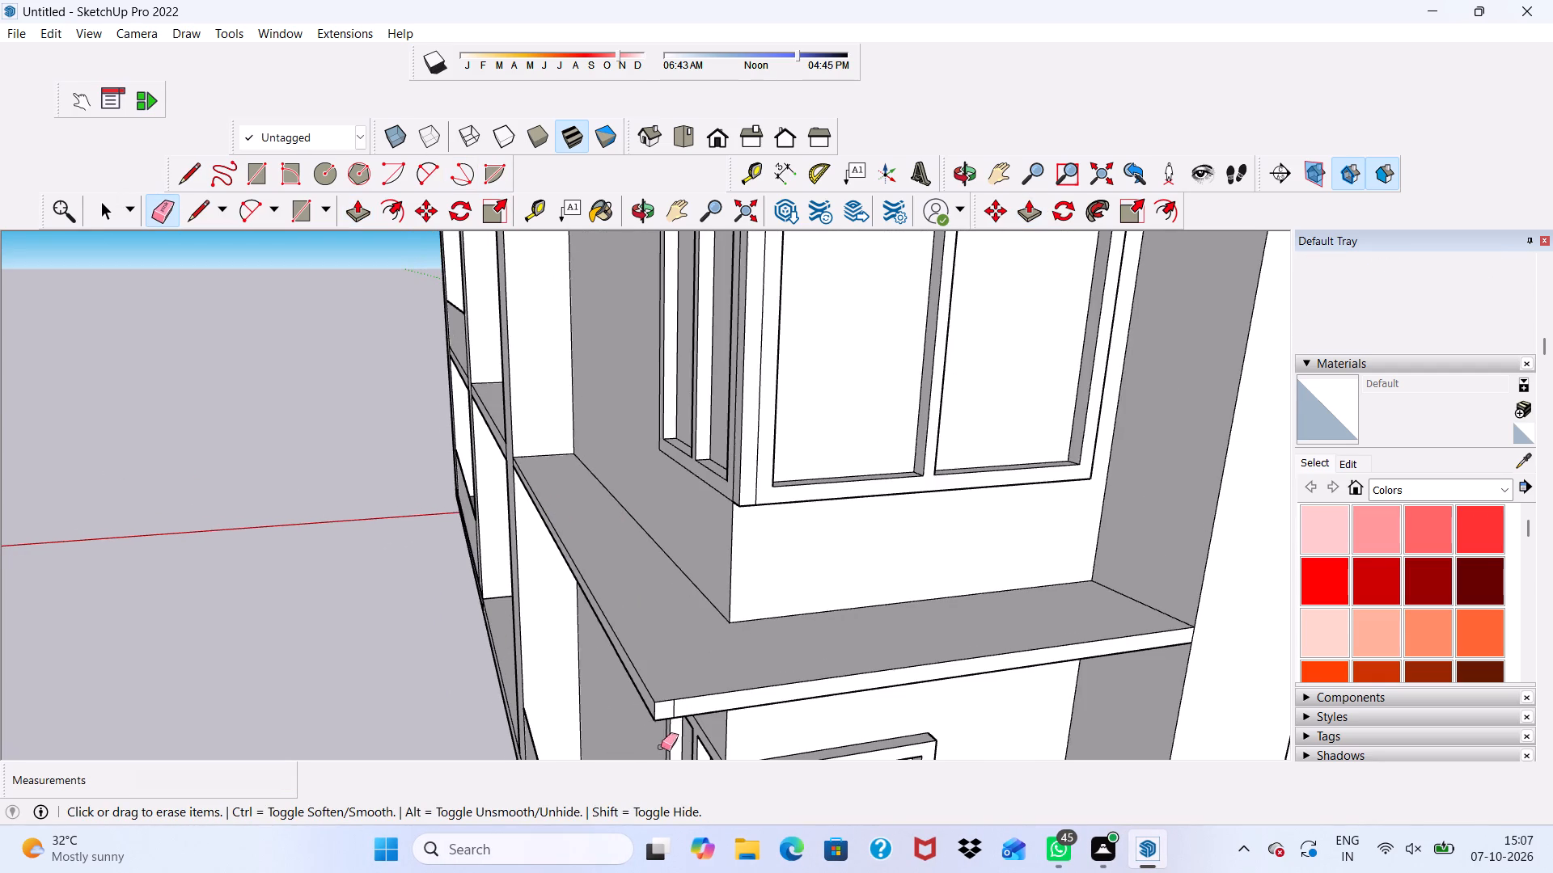
{"action": "scroll", "coordinate": [661, 748], "scroll_direction": "up", "scroll_amount": 5}
{"action": "left_click", "coordinate": [695, 672]}
{"action": "scroll", "coordinate": [658, 614], "scroll_direction": "down", "scroll_amount": 8}
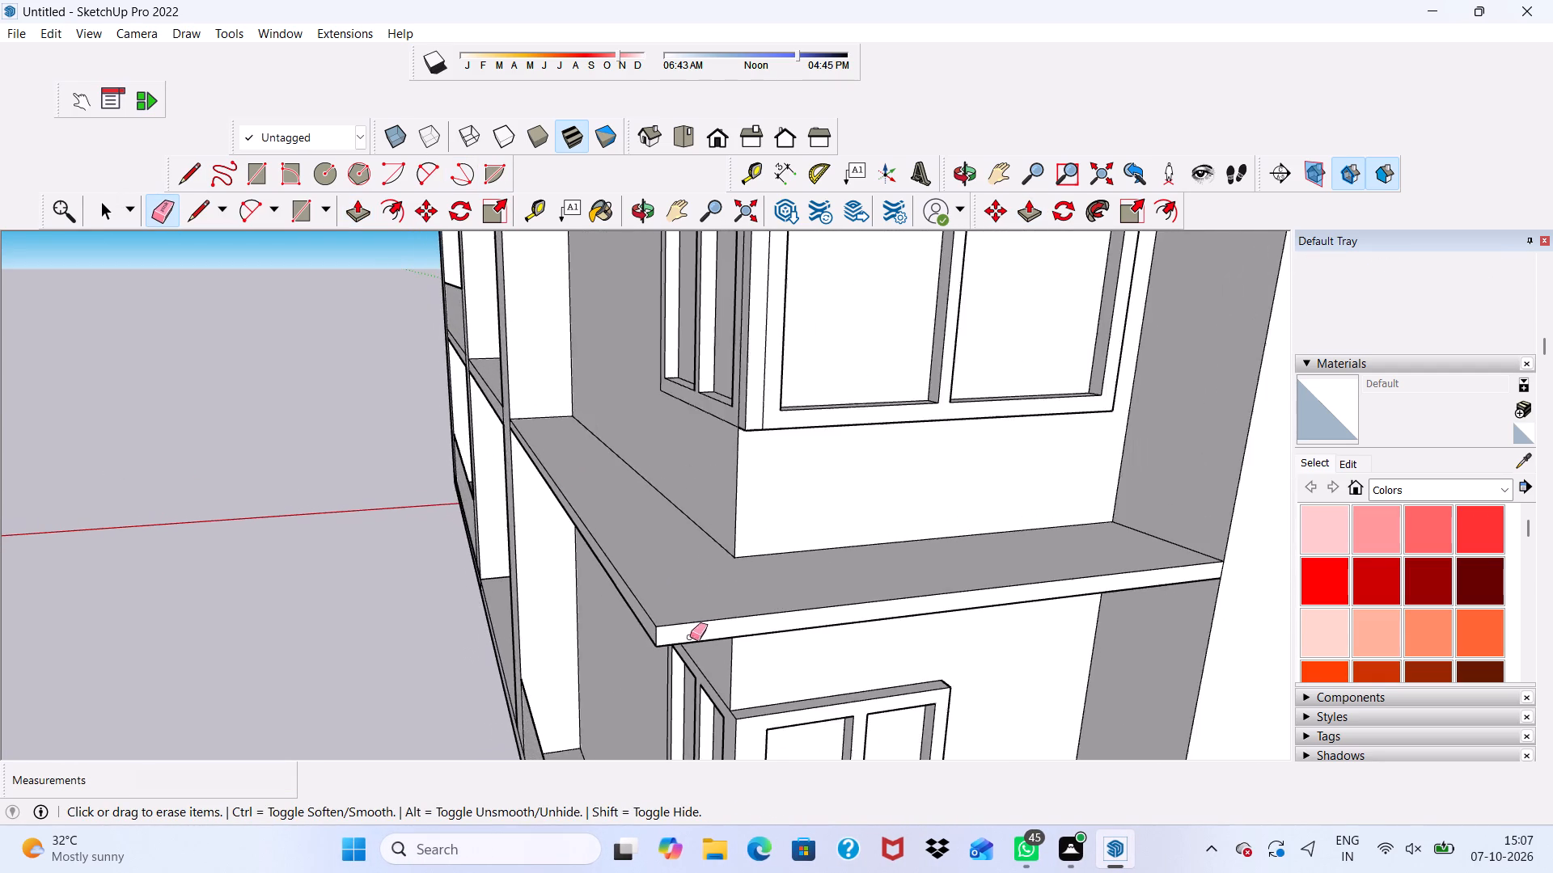
Erase the lengthwise seam segment on the ledge's underside next to its outer corner.
{"action": "middle_click_drag", "start_coordinate": [692, 638], "coordinate": [837, 655]}
{"action": "scroll", "coordinate": [841, 643], "scroll_direction": "down", "scroll_amount": 1}
{"action": "middle_click_drag", "start_coordinate": [841, 643], "coordinate": [835, 510]}
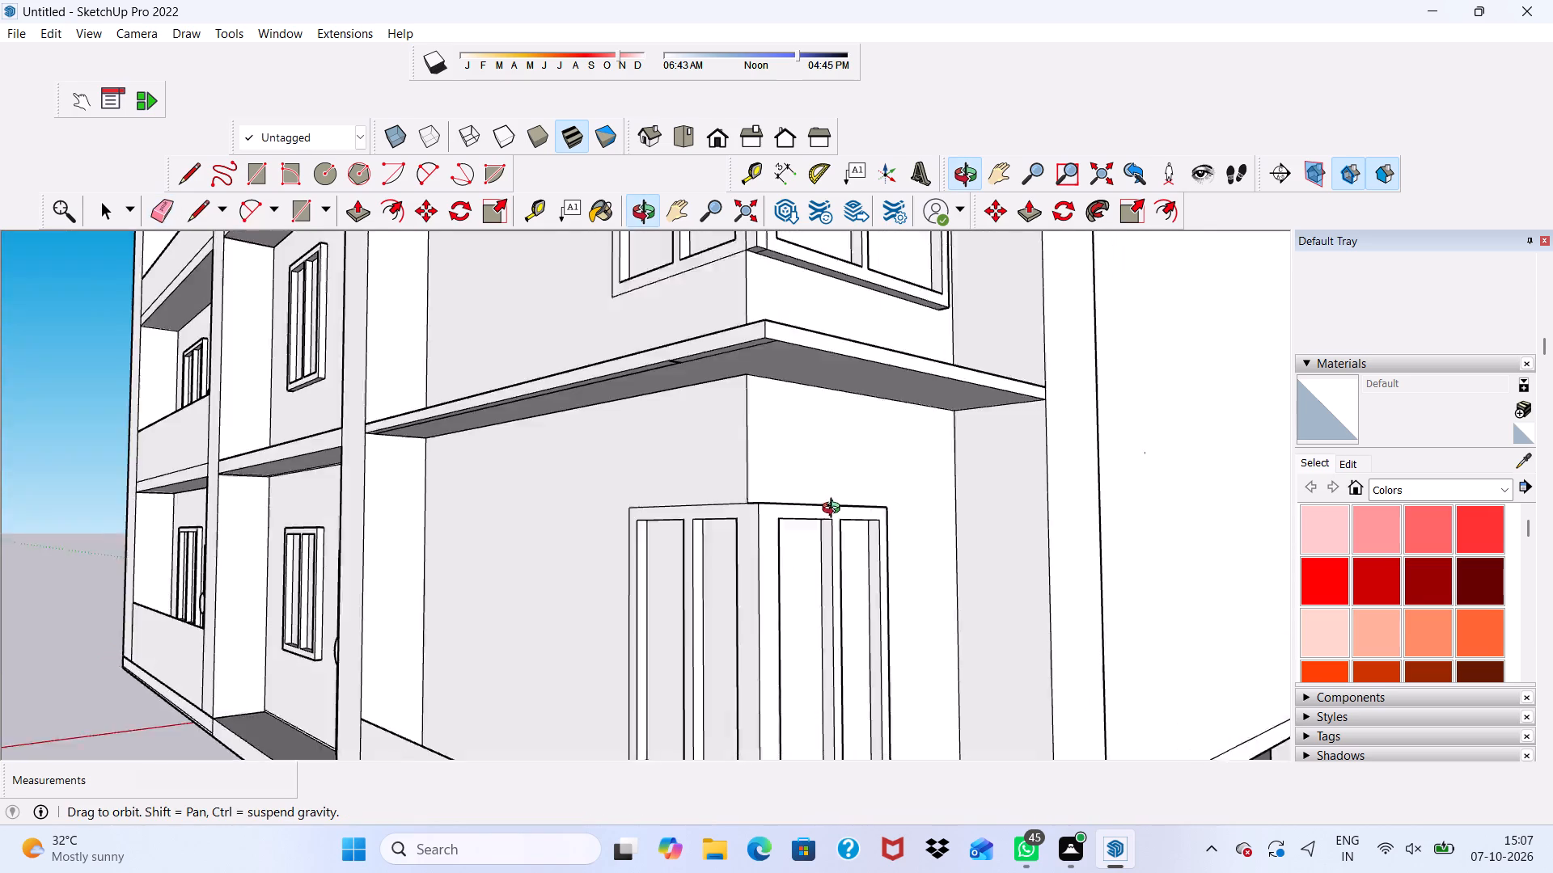
{"action": "middle_click_drag", "start_coordinate": [835, 510], "coordinate": [835, 486]}
{"action": "scroll", "coordinate": [776, 430], "scroll_direction": "up", "scroll_amount": 1}
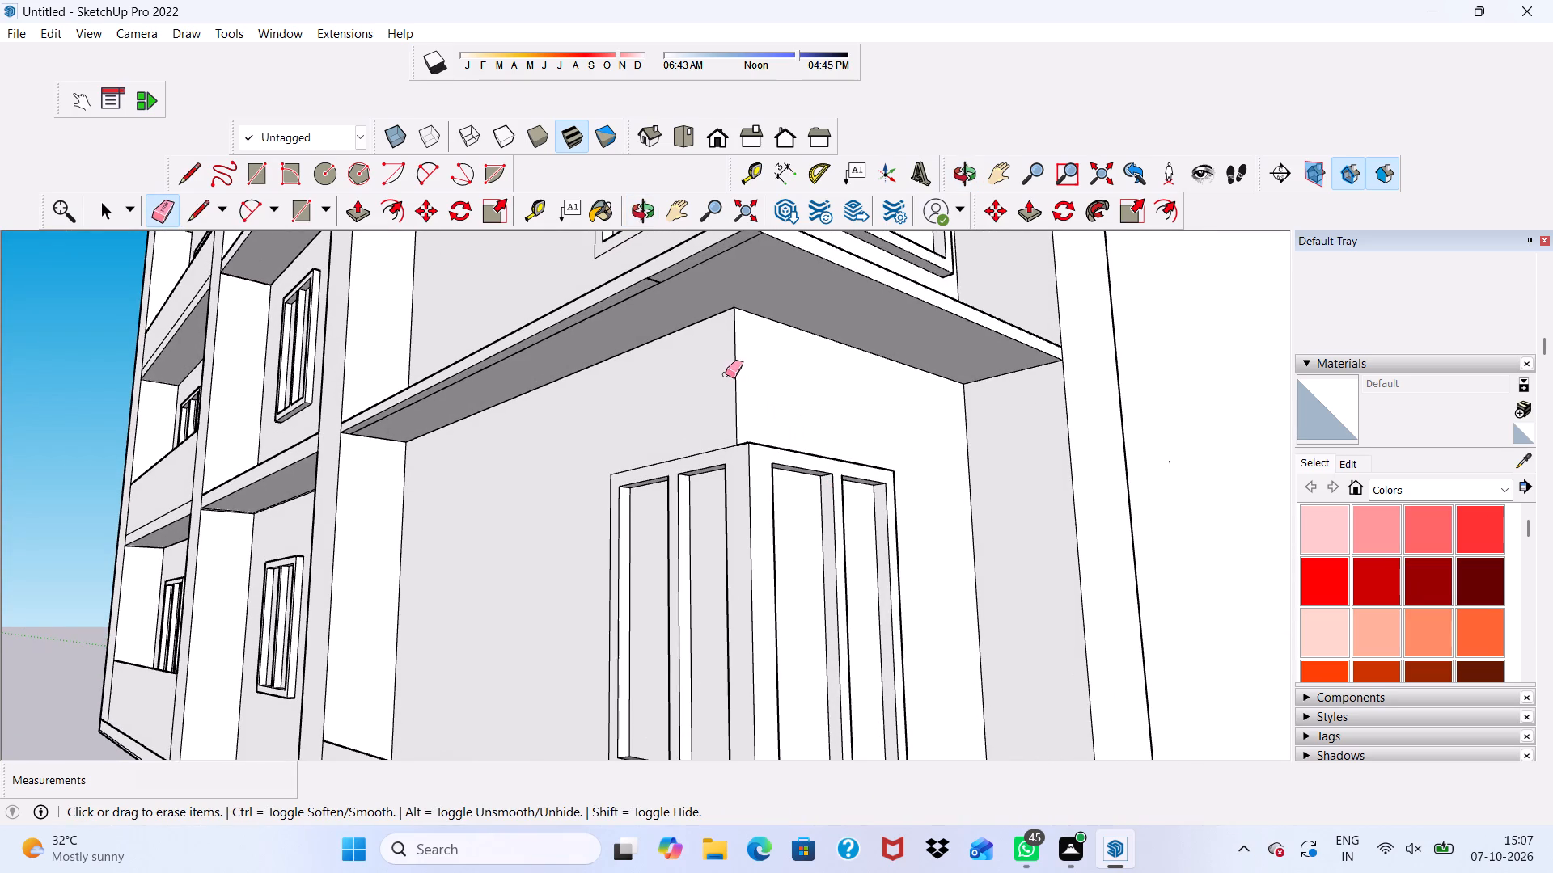
{"action": "scroll", "coordinate": [717, 369], "scroll_direction": "up", "scroll_amount": 2}
{"action": "scroll", "coordinate": [704, 364], "scroll_direction": "down", "scroll_amount": 5}
{"action": "scroll", "coordinate": [696, 370], "scroll_direction": "up", "scroll_amount": 4}
{"action": "scroll", "coordinate": [624, 275], "scroll_direction": "up", "scroll_amount": 2}
{"action": "scroll", "coordinate": [713, 283], "scroll_direction": "up", "scroll_amount": 4}
{"action": "left_click_drag", "start_coordinate": [663, 248], "coordinate": [670, 273]}
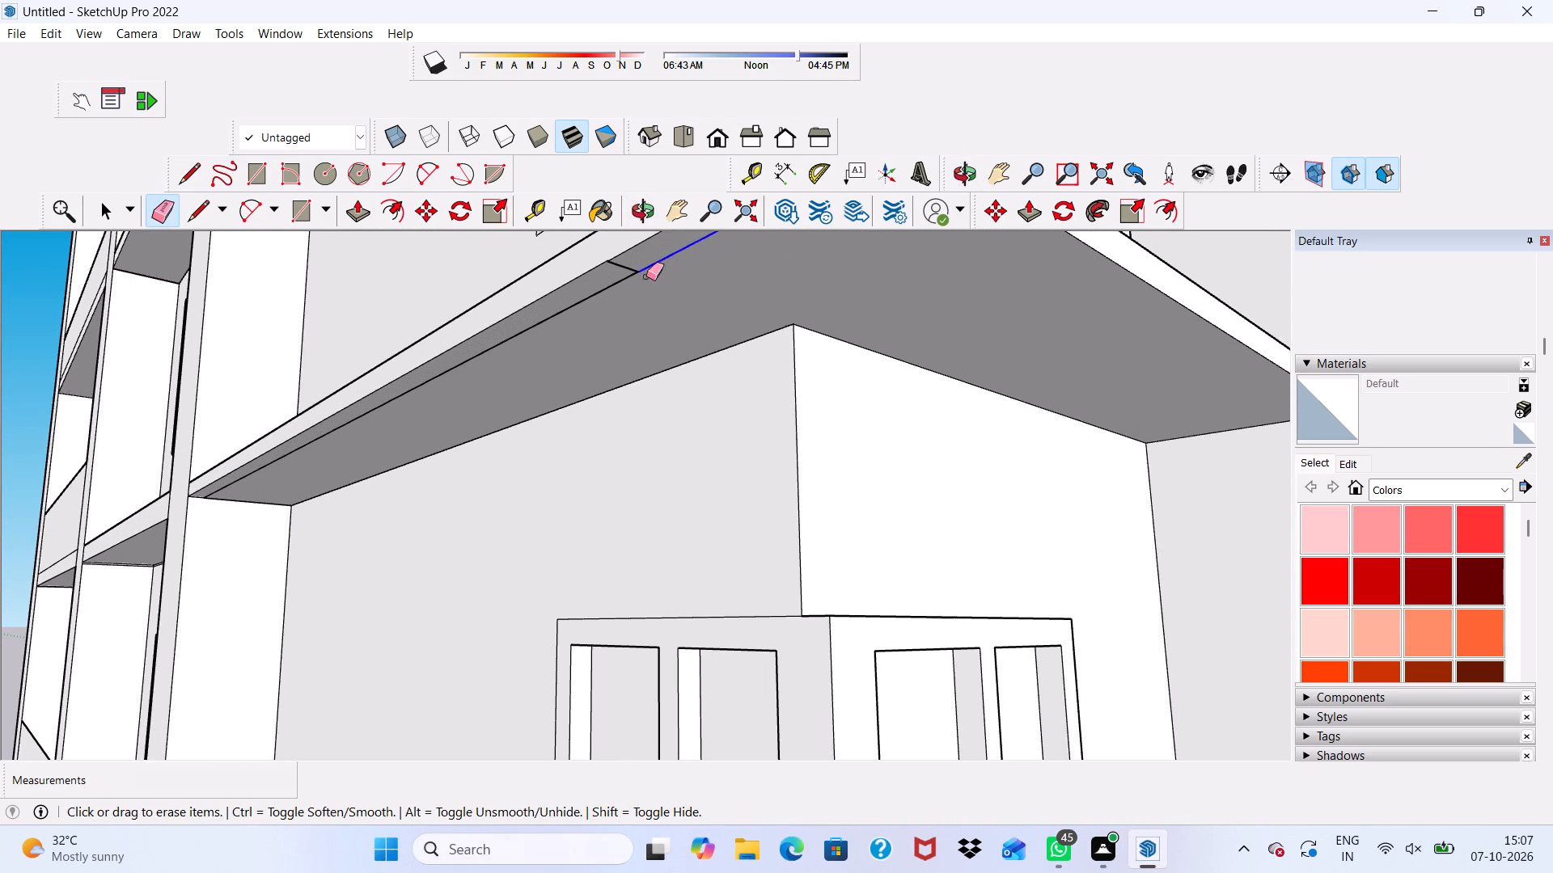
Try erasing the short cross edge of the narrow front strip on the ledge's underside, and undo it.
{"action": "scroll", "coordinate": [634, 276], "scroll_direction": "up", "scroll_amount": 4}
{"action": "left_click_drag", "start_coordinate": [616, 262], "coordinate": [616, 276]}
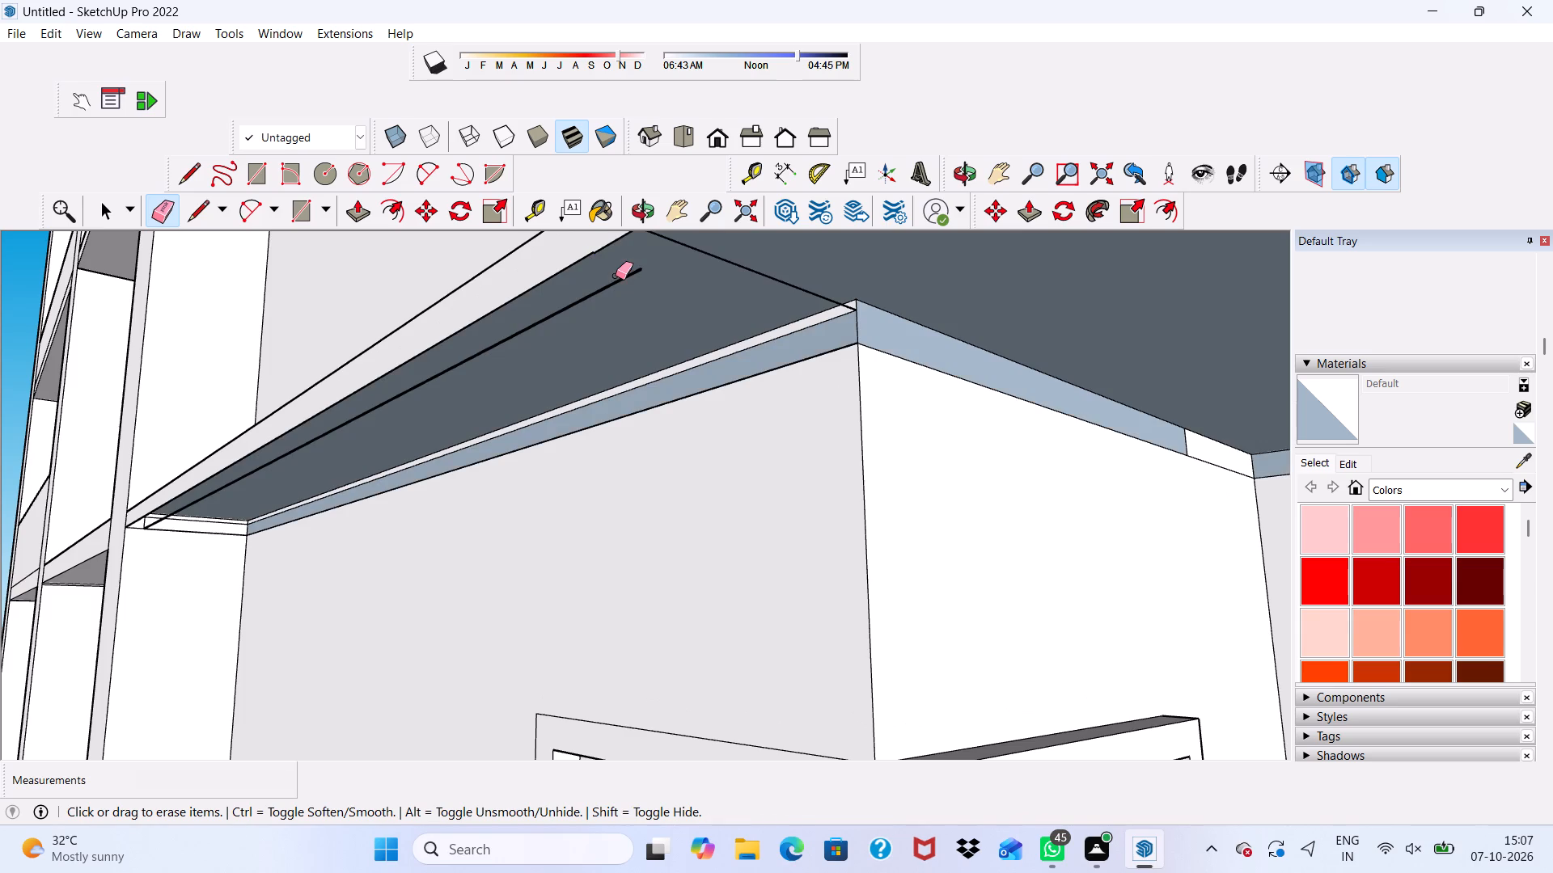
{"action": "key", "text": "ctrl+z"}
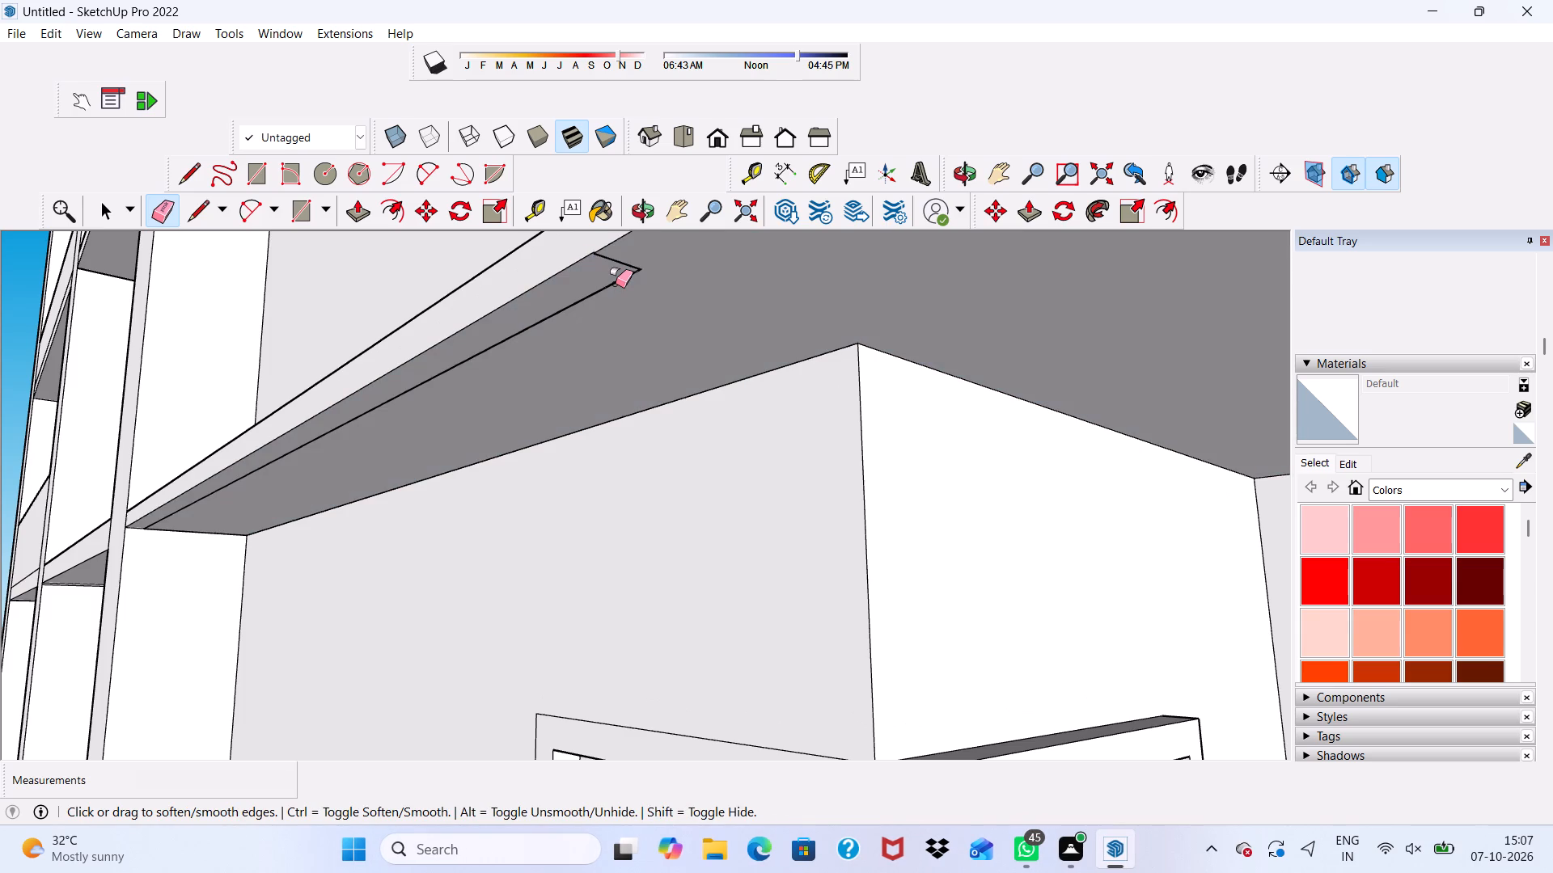
Push/Pull the narrow strip on the ledge's underside by about 1/16" to level it with the adjoining underside.
{"action": "scroll", "coordinate": [611, 341], "scroll_direction": "up", "scroll_amount": 13}
{"action": "scroll", "coordinate": [620, 294], "scroll_direction": "down", "scroll_amount": 1}
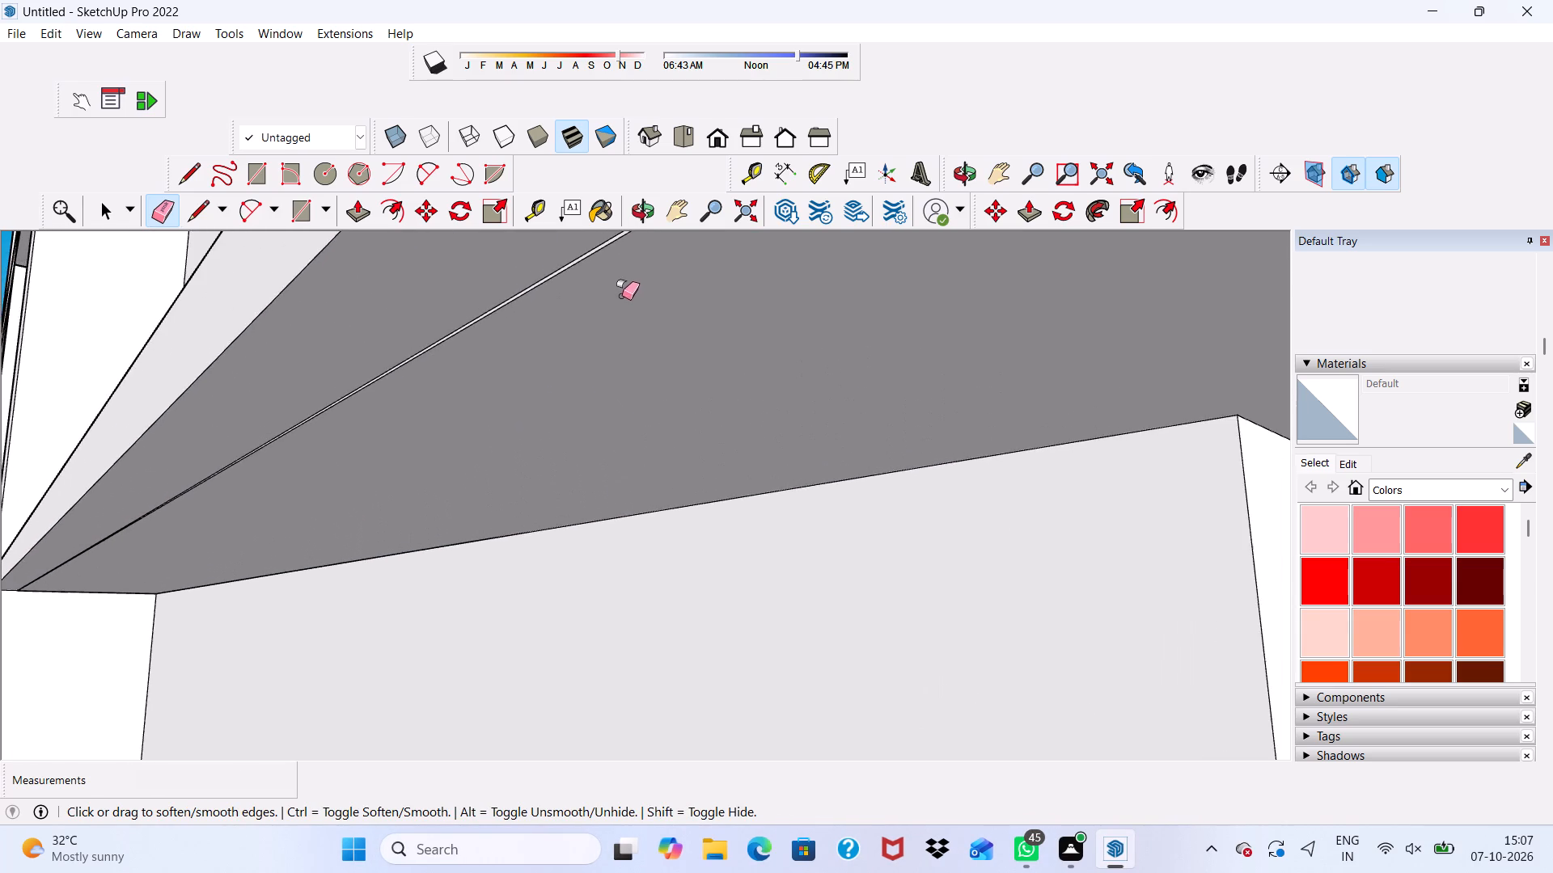
{"action": "scroll", "coordinate": [641, 315], "scroll_direction": "down", "scroll_amount": 2}
{"action": "key", "text": "space"}
{"action": "scroll", "coordinate": [686, 356], "scroll_direction": "down", "scroll_amount": 1}
{"action": "scroll", "coordinate": [603, 240], "scroll_direction": "up", "scroll_amount": 6}
{"action": "scroll", "coordinate": [611, 291], "scroll_direction": "down", "scroll_amount": 1}
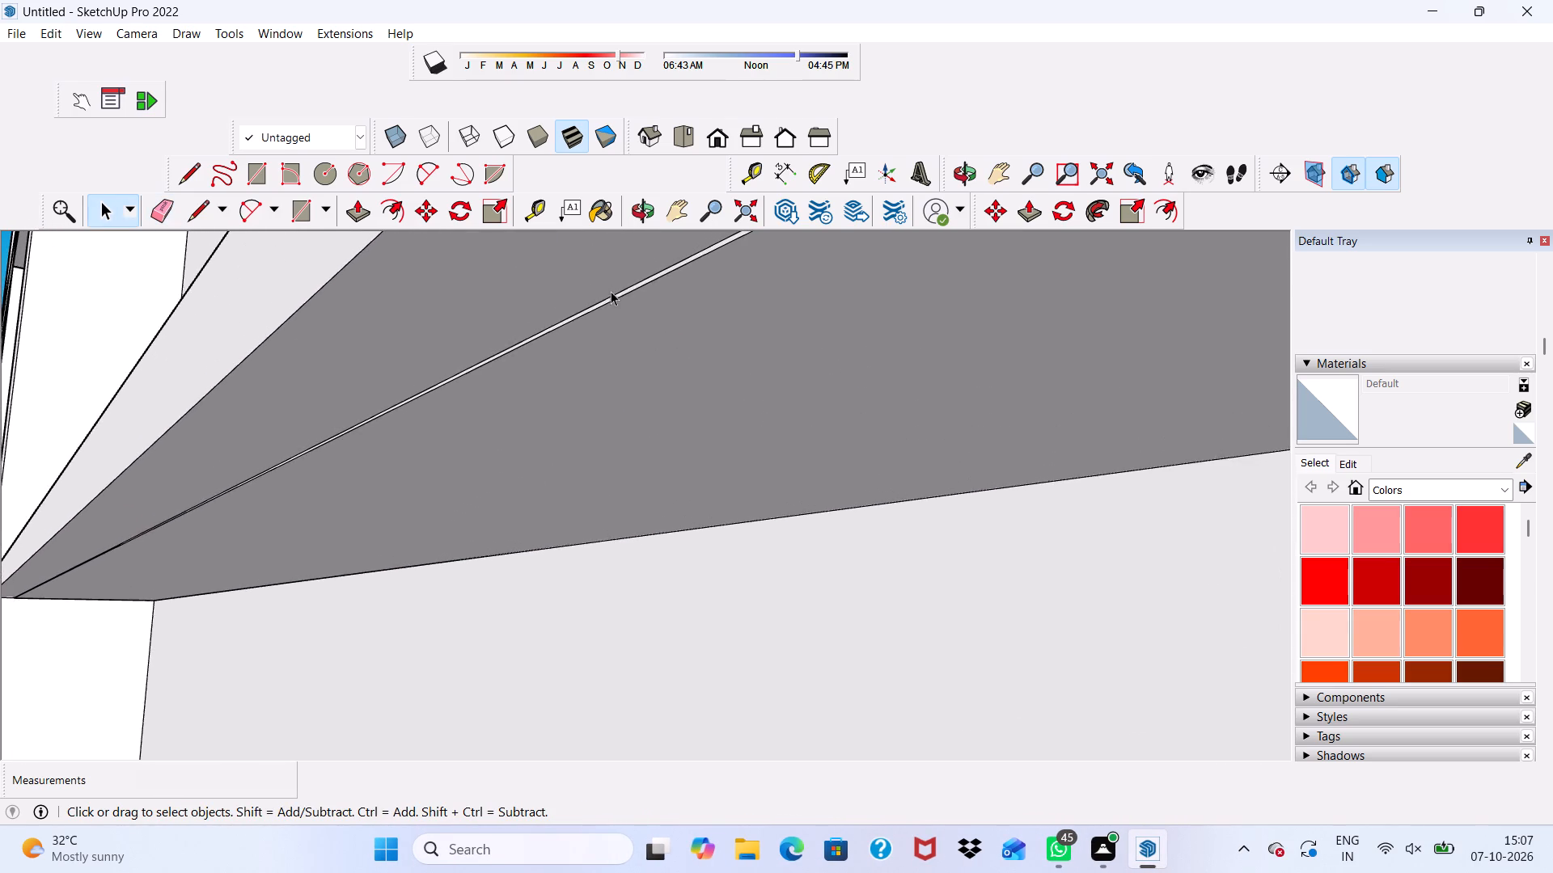
{"action": "middle_click_drag", "start_coordinate": [611, 291], "coordinate": [637, 331]}
{"action": "scroll", "coordinate": [637, 331], "scroll_direction": "up", "scroll_amount": 3}
{"action": "left_click", "coordinate": [643, 327]}
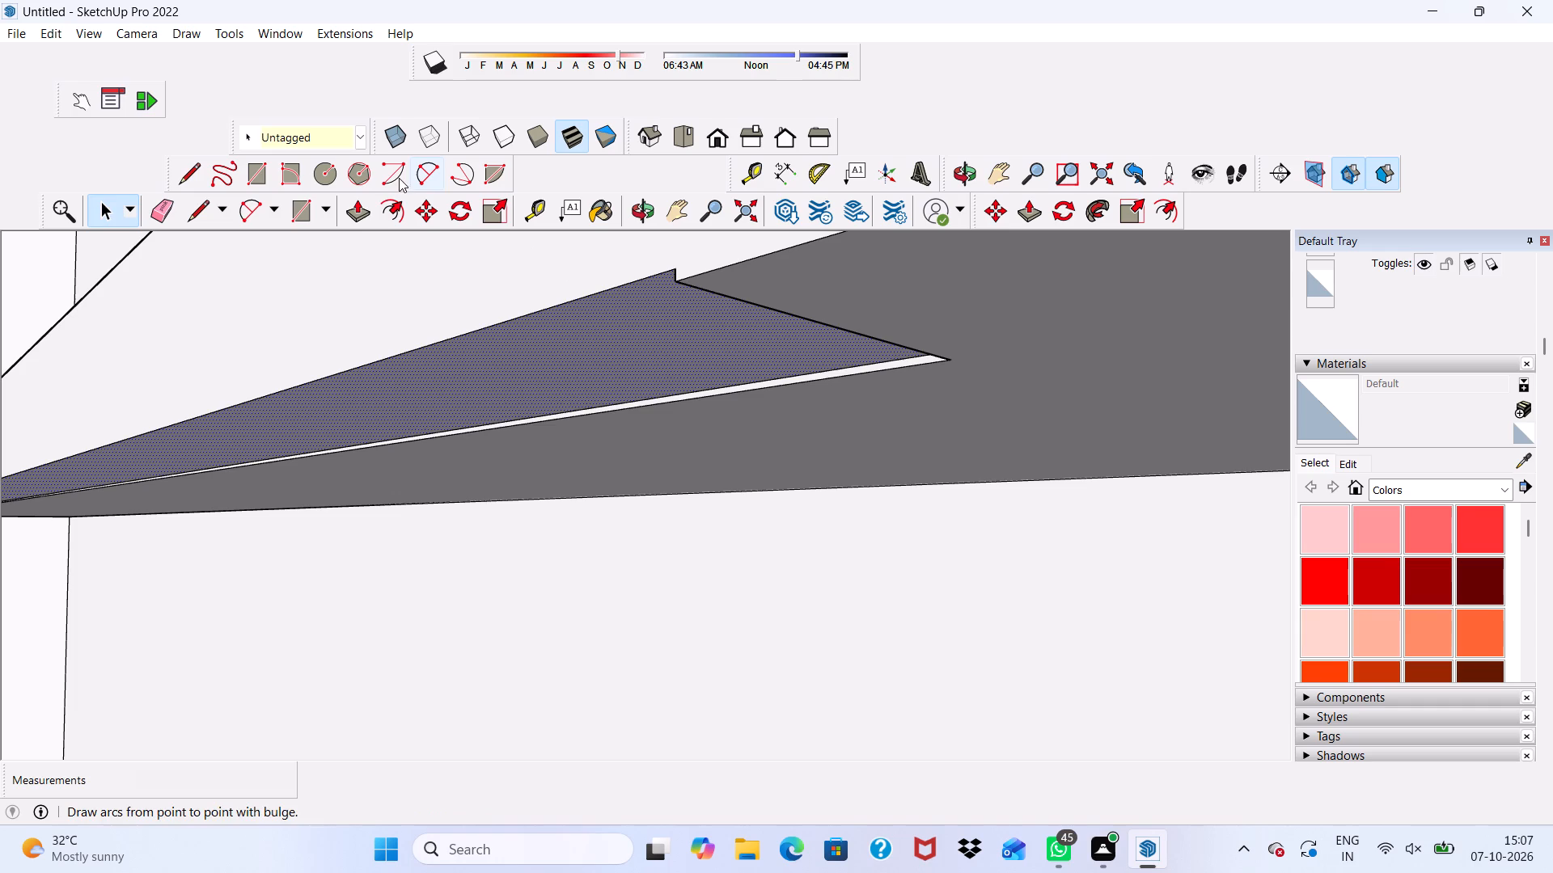
{"action": "left_click", "coordinate": [360, 207]}
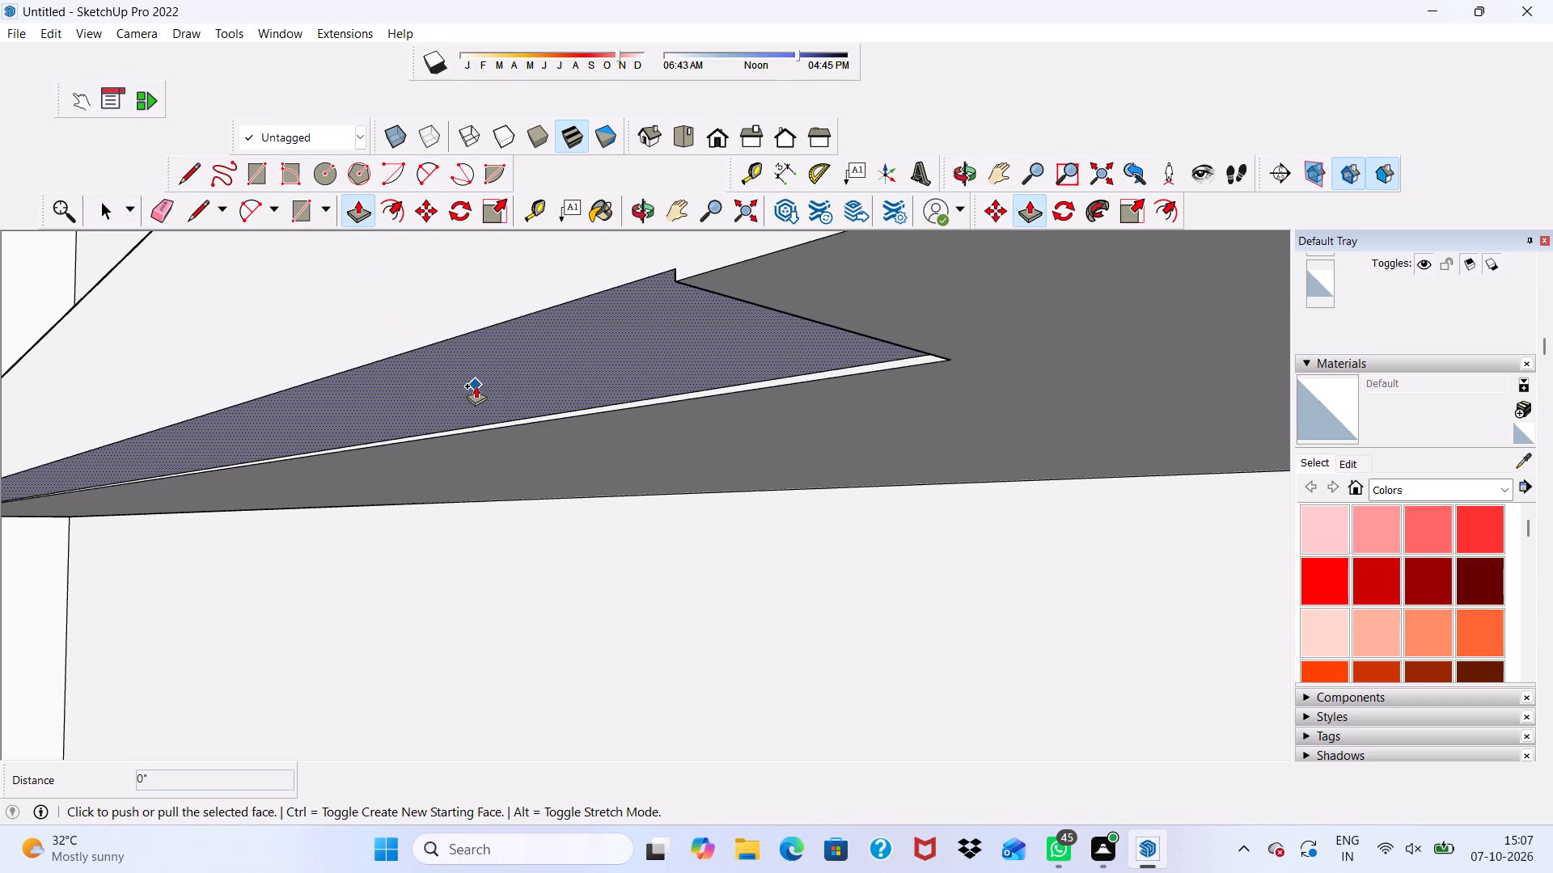
{"action": "left_click", "coordinate": [474, 377]}
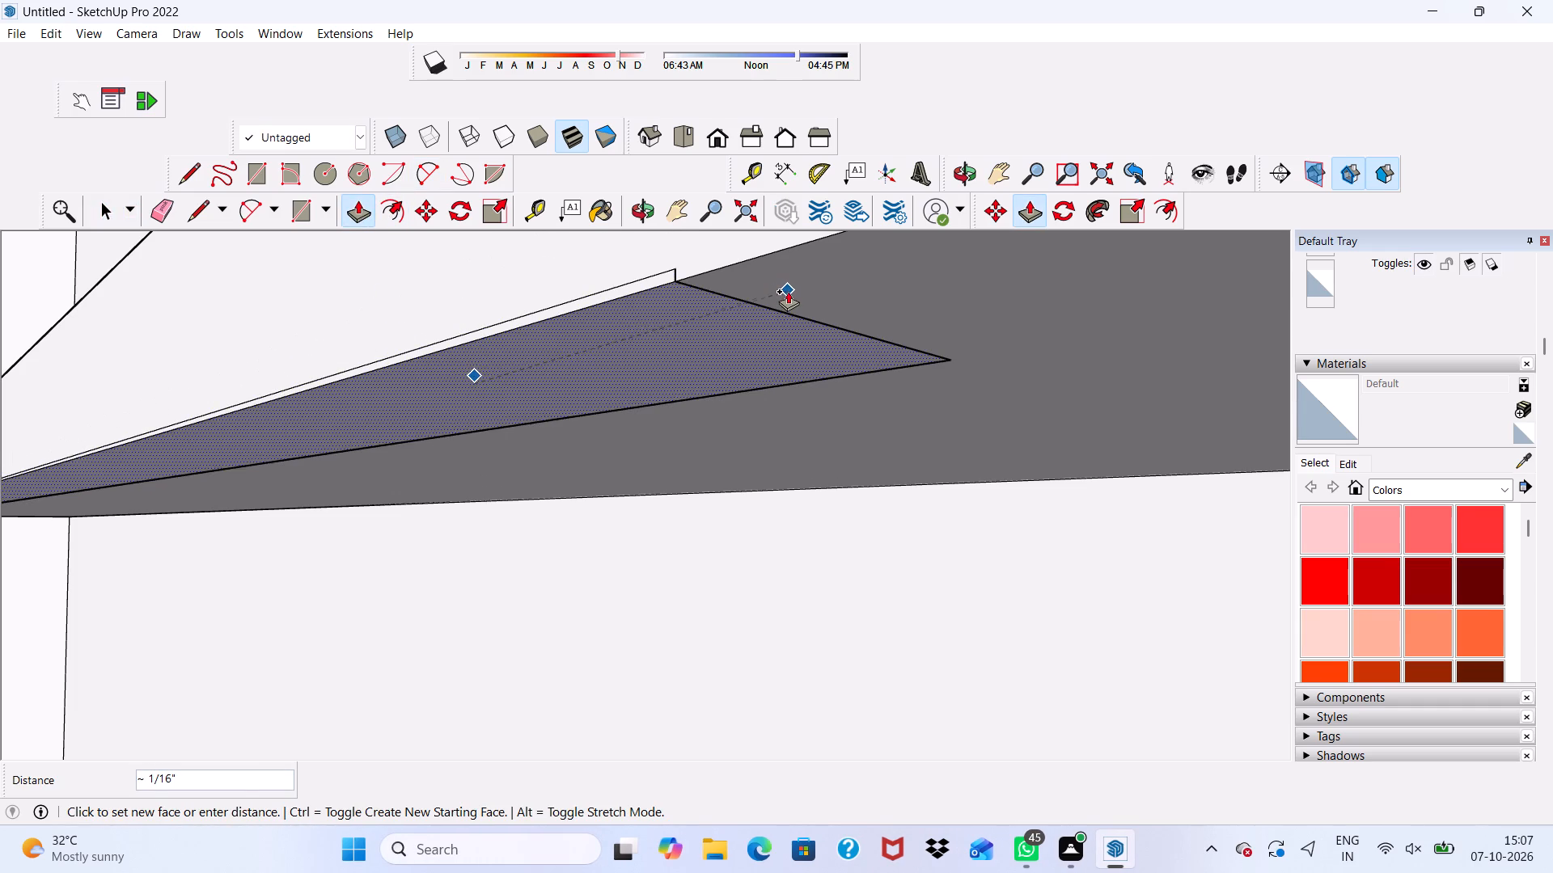
{"action": "left_click", "coordinate": [788, 291]}
Erase the leftover edges around the levelled strip, including the short vertical stub on the ledge's front face.
{"action": "left_click", "coordinate": [163, 203]}
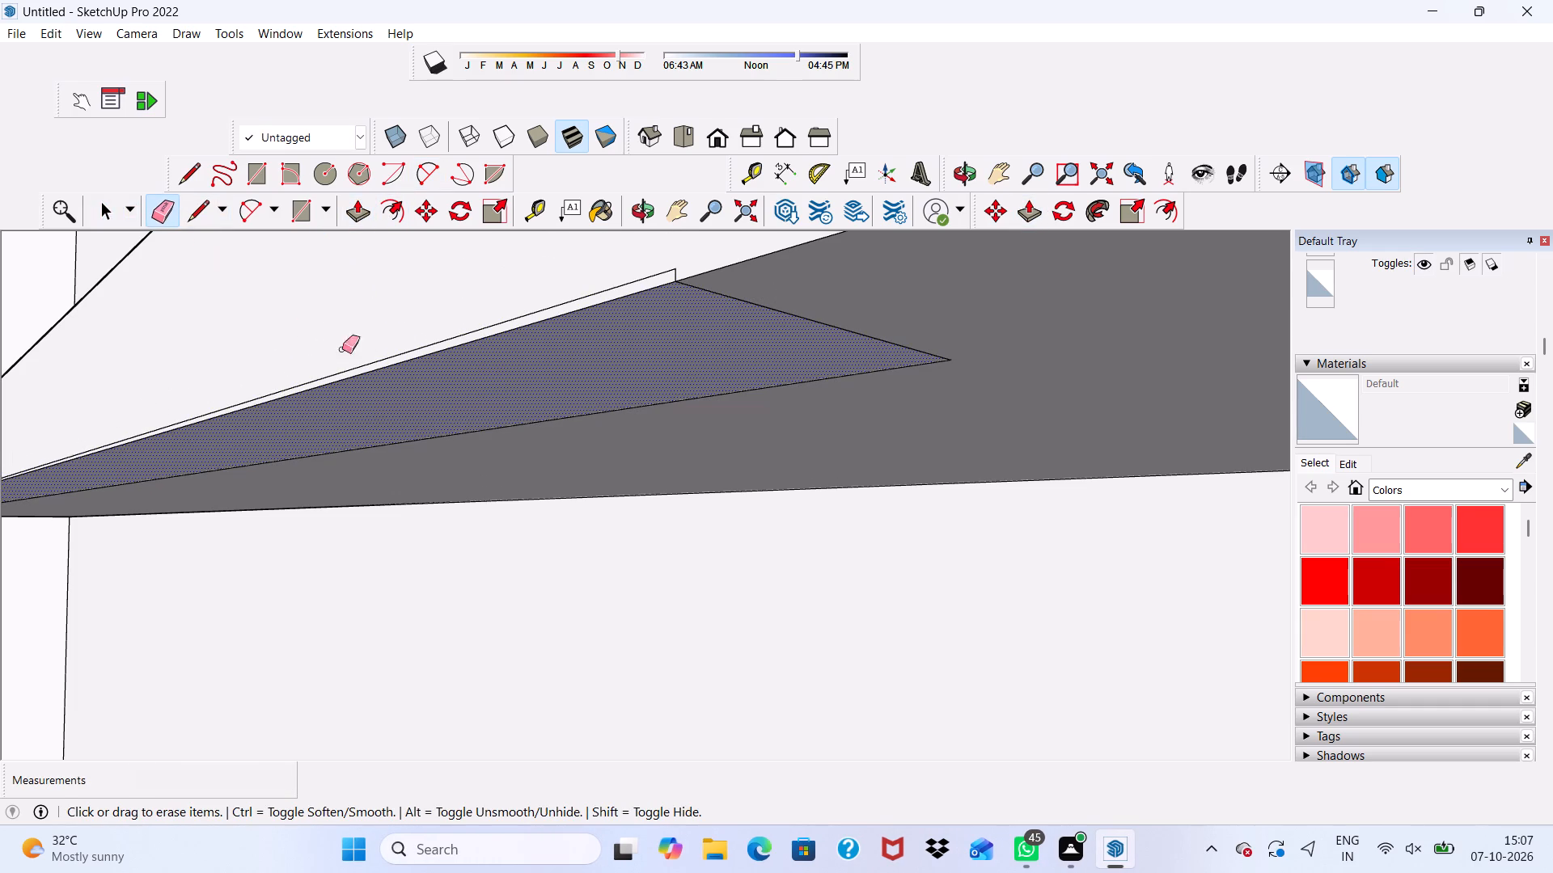
{"action": "scroll", "coordinate": [379, 359], "scroll_direction": "up", "scroll_amount": 3}
{"action": "left_click", "coordinate": [386, 357]}
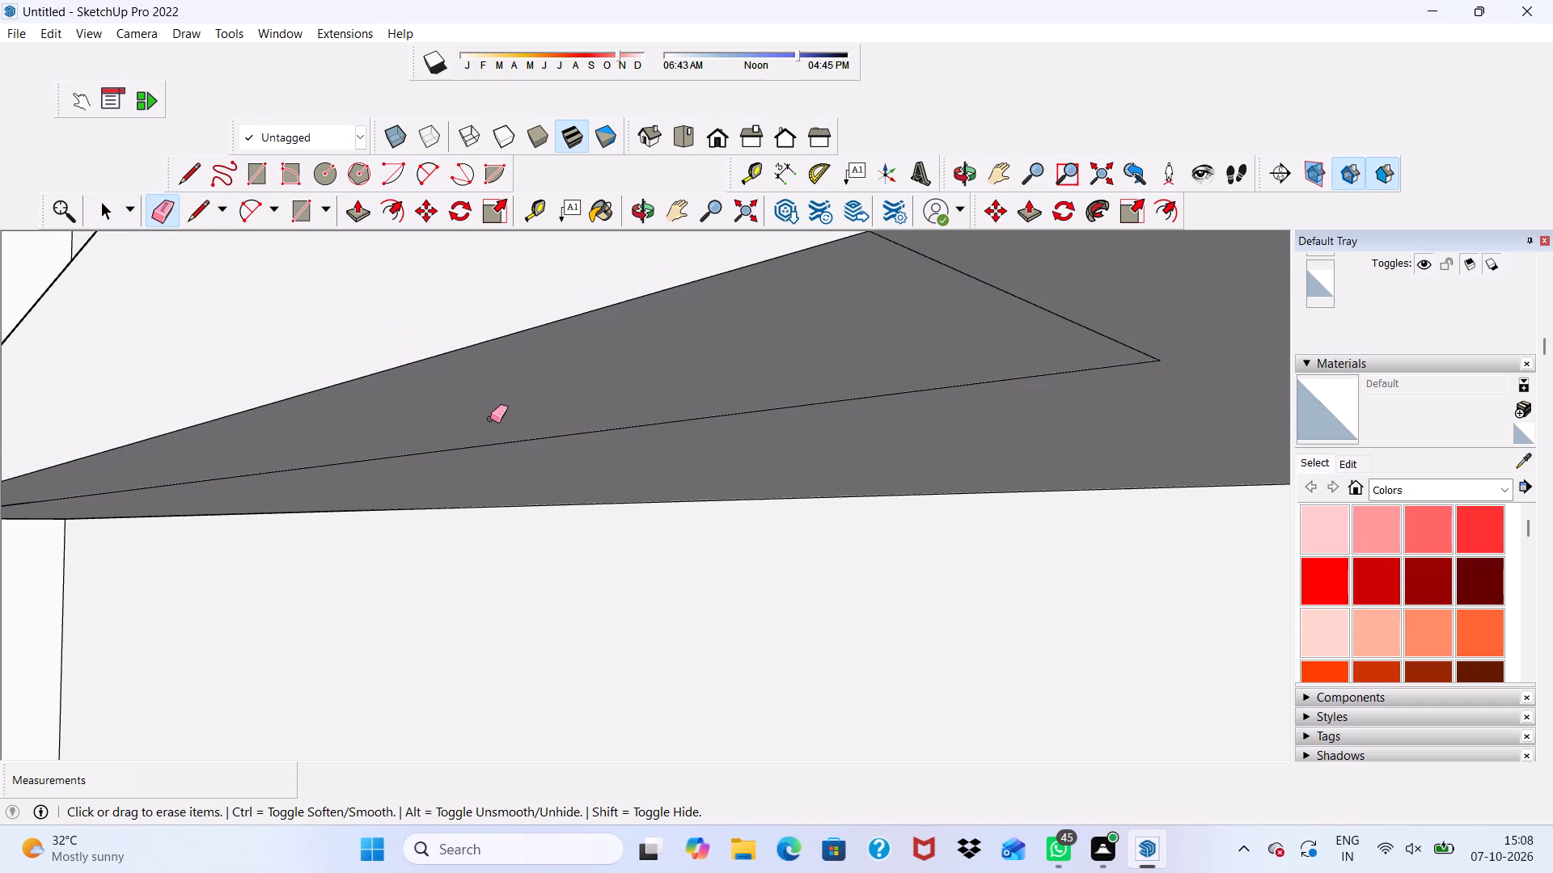
{"action": "left_click_drag", "start_coordinate": [495, 432], "coordinate": [501, 456]}
{"action": "left_click_drag", "start_coordinate": [961, 261], "coordinate": [964, 280]}
{"action": "scroll", "coordinate": [866, 336], "scroll_direction": "down", "scroll_amount": 4}
{"action": "scroll", "coordinate": [556, 420], "scroll_direction": "down", "scroll_amount": 2}
{"action": "scroll", "coordinate": [790, 314], "scroll_direction": "up", "scroll_amount": 7}
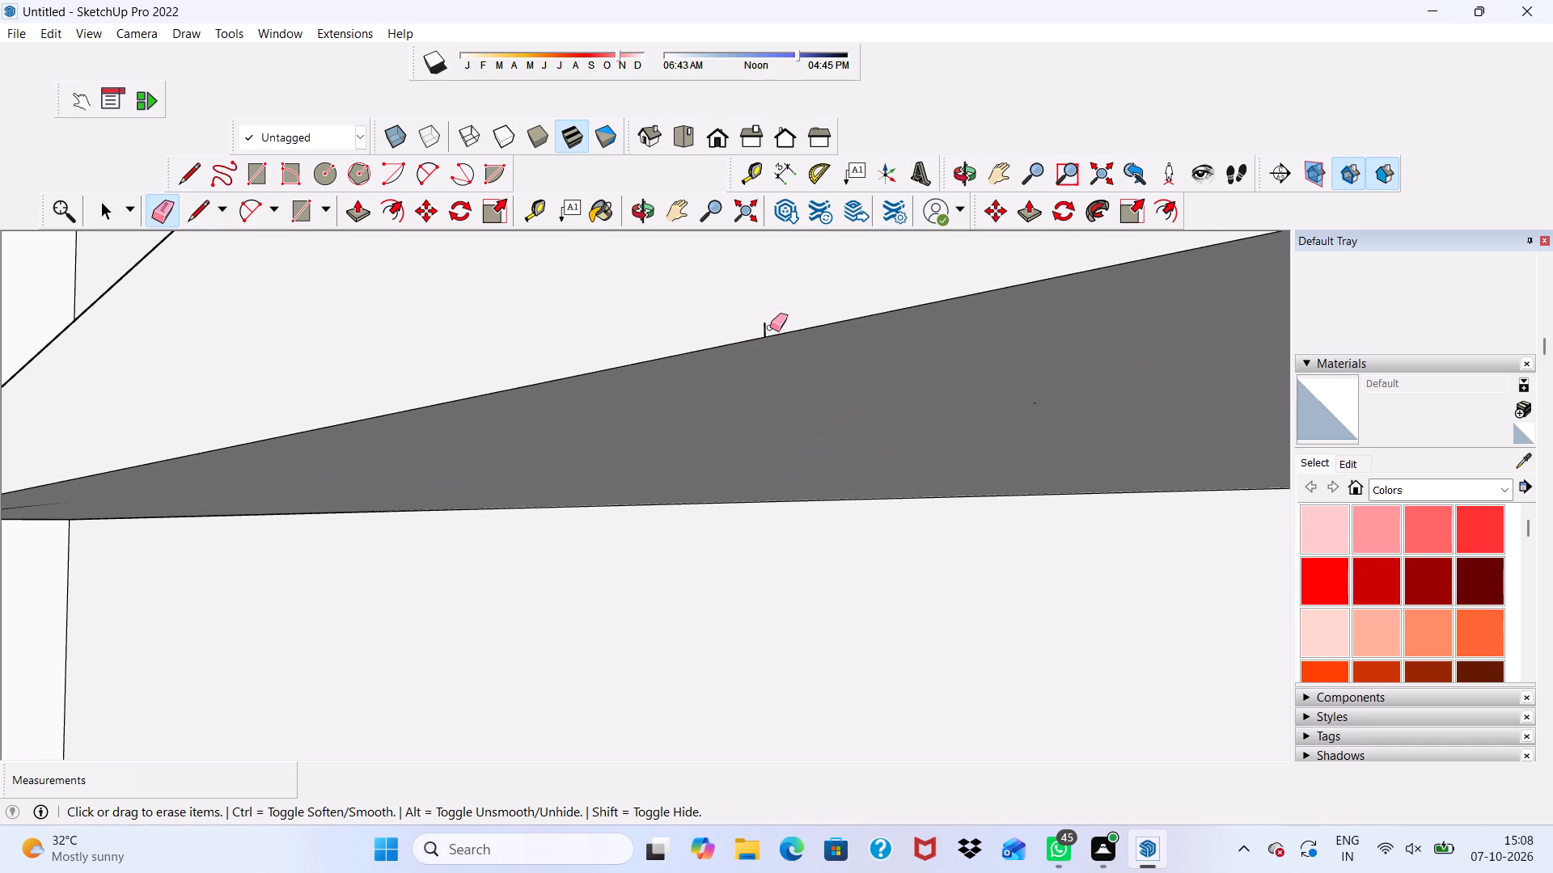
{"action": "left_click", "coordinate": [770, 327]}
Erase the remaining lengthwise seam and short cross edge on the ledge's underside.
{"action": "scroll", "coordinate": [761, 325], "scroll_direction": "down", "scroll_amount": 2}
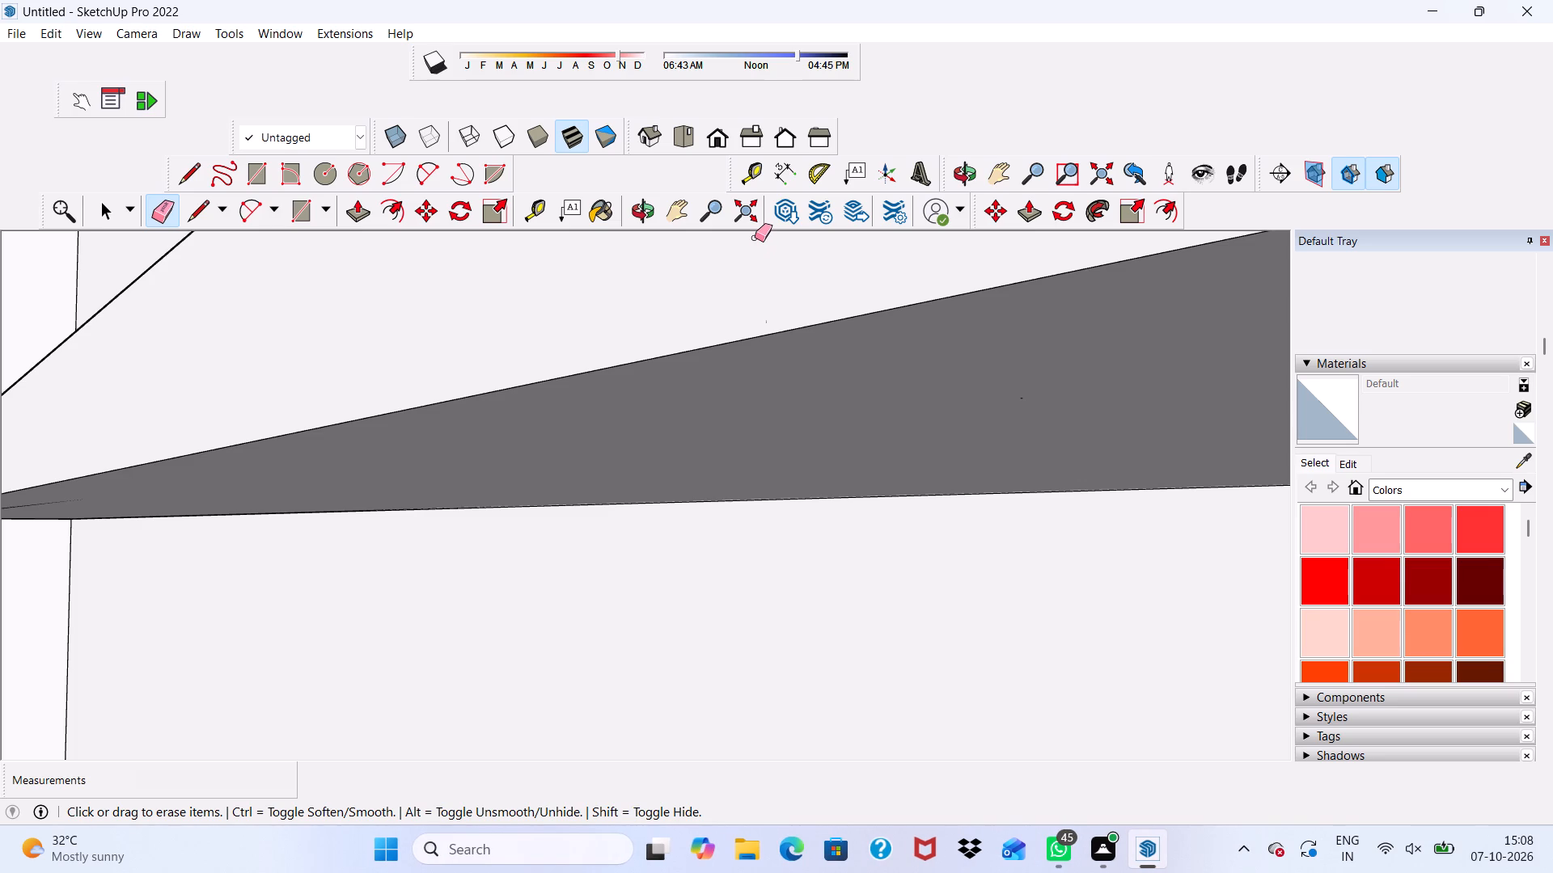
{"action": "scroll", "coordinate": [729, 235], "scroll_direction": "down", "scroll_amount": 4}
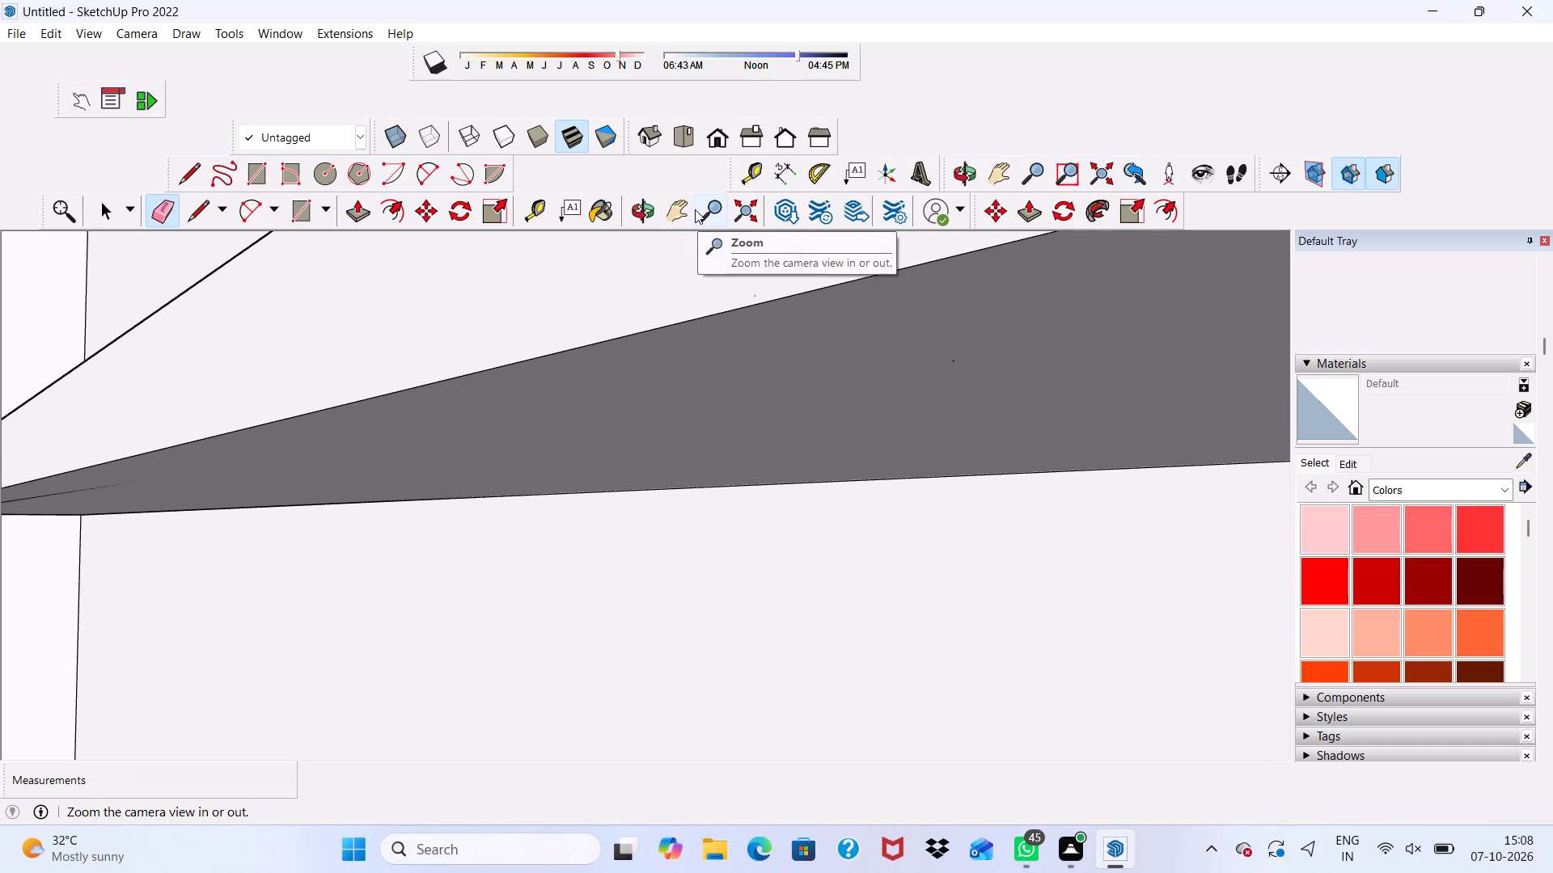
{"action": "scroll", "coordinate": [692, 207], "scroll_direction": "down", "scroll_amount": 4}
{"action": "scroll", "coordinate": [525, 327], "scroll_direction": "down", "scroll_amount": 6}
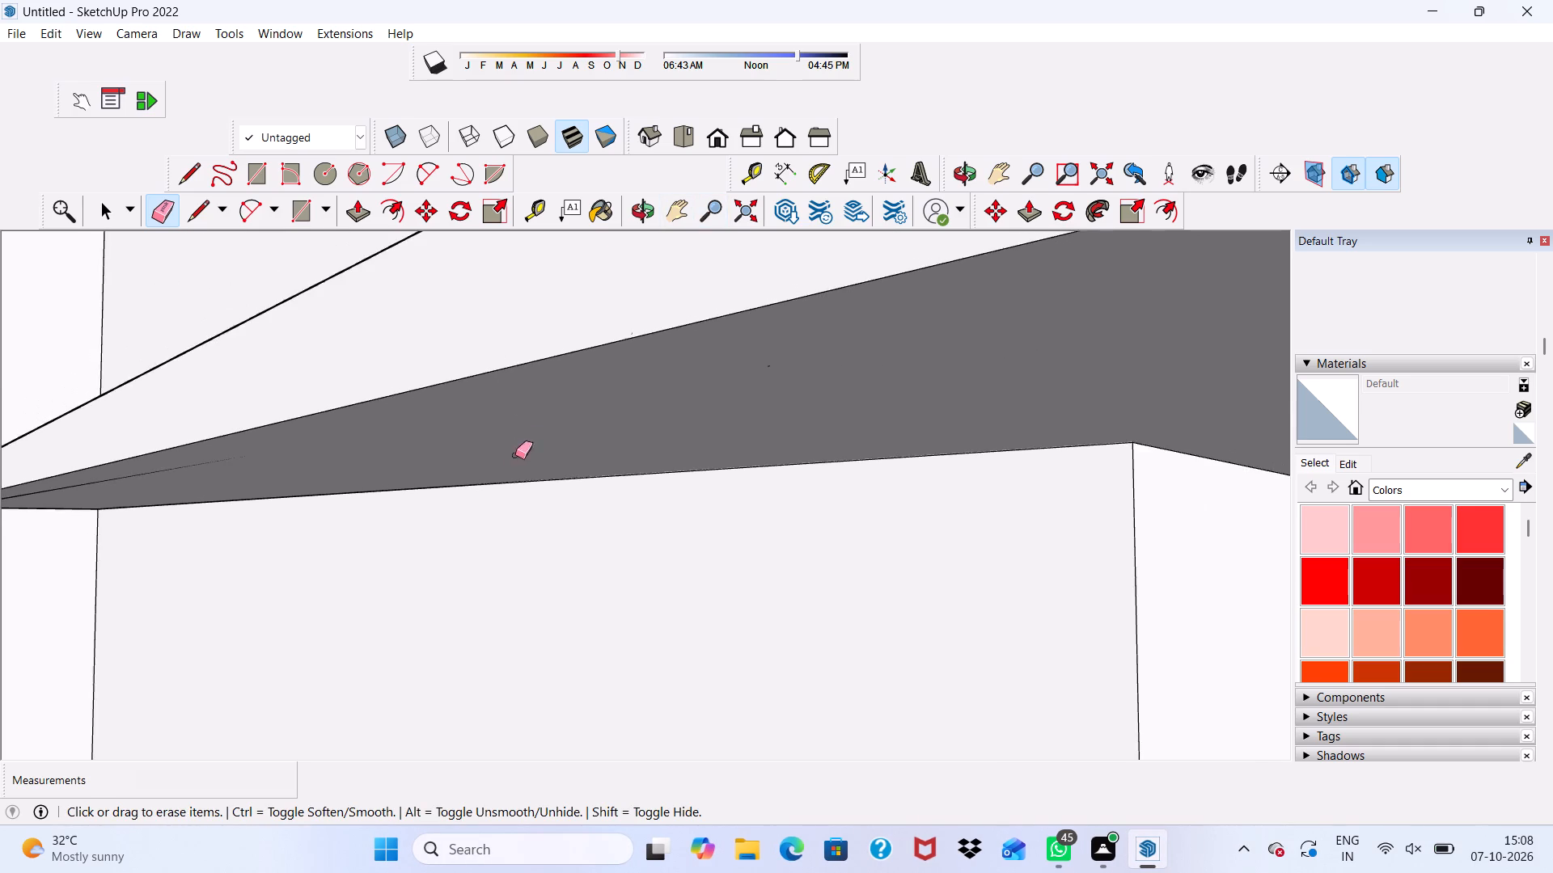
{"action": "scroll", "coordinate": [515, 455], "scroll_direction": "down", "scroll_amount": 7}
{"action": "key", "text": "space"}
{"action": "scroll", "coordinate": [570, 434], "scroll_direction": "down", "scroll_amount": 8}
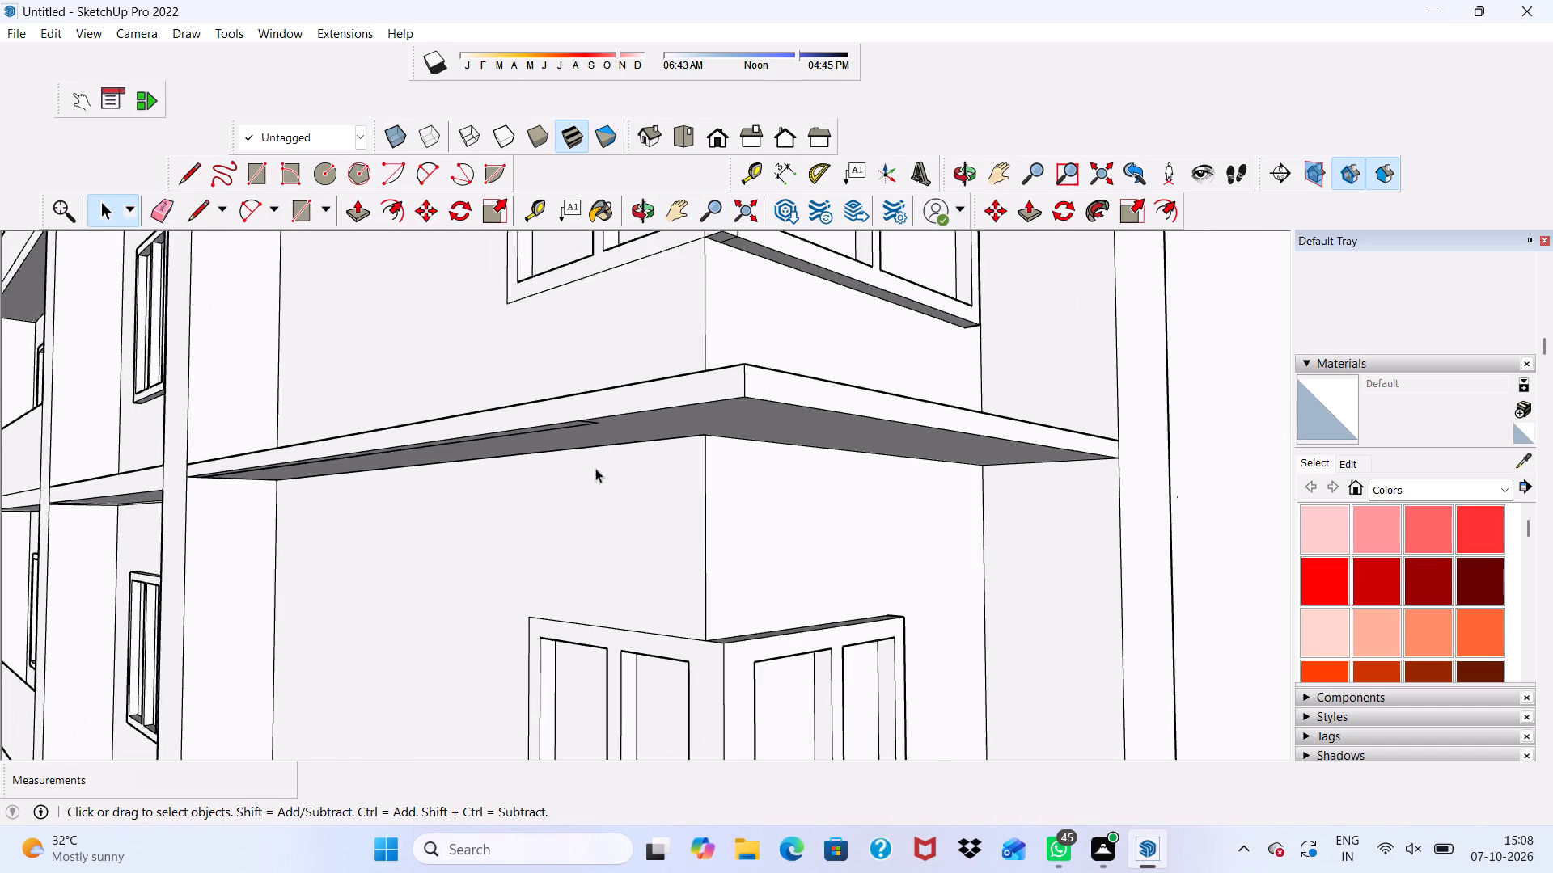
{"action": "middle_click_drag", "start_coordinate": [595, 468], "coordinate": [713, 385]}
{"action": "scroll", "coordinate": [718, 361], "scroll_direction": "up", "scroll_amount": 2}
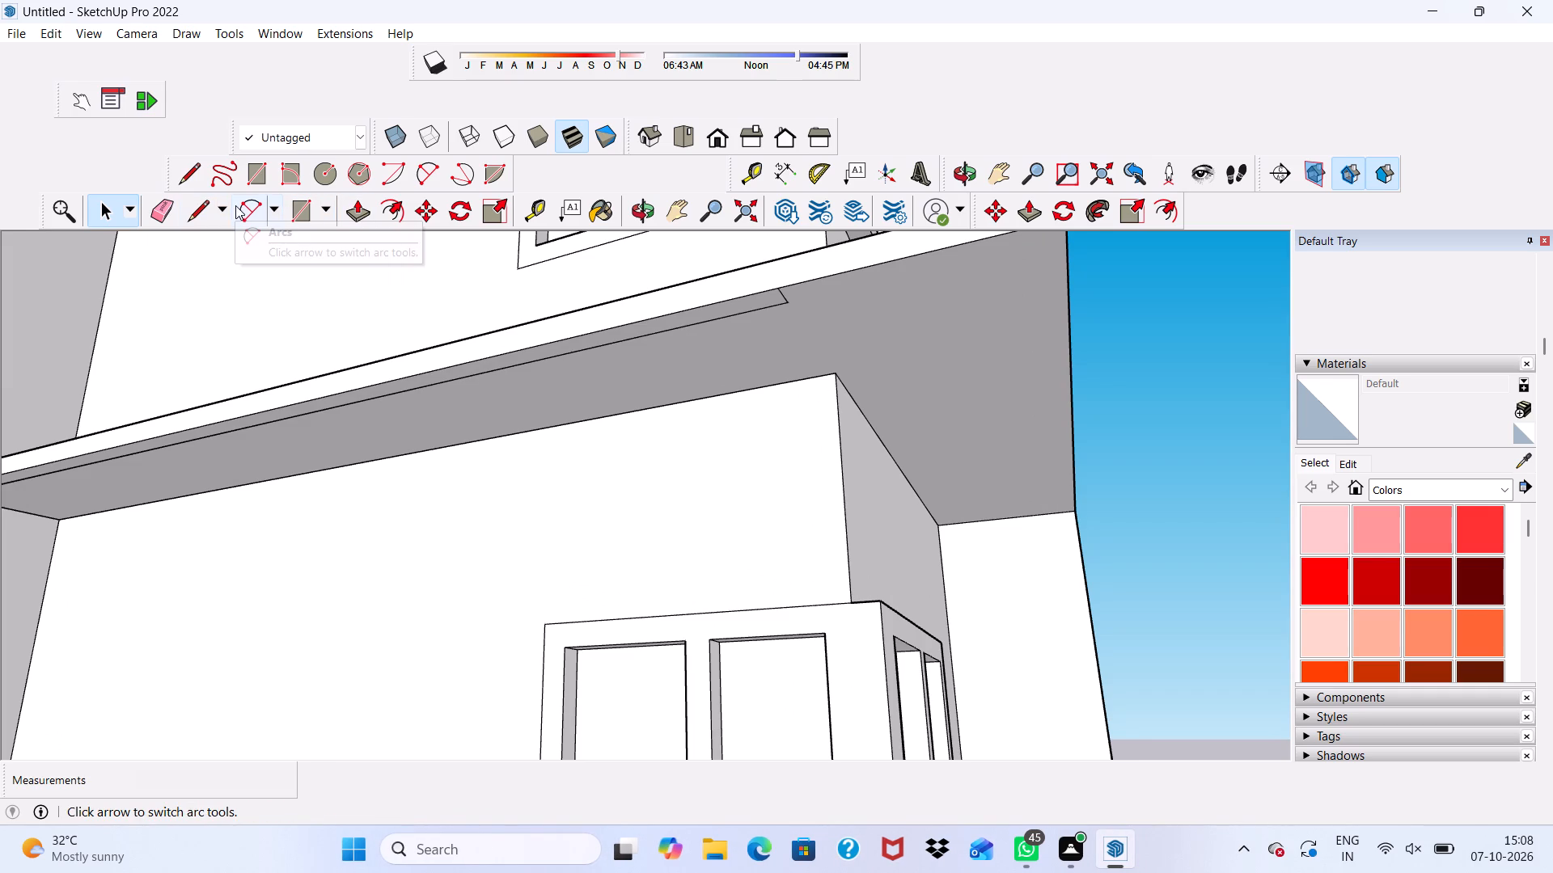
{"action": "scroll", "coordinate": [440, 311], "scroll_direction": "down", "scroll_amount": 1}
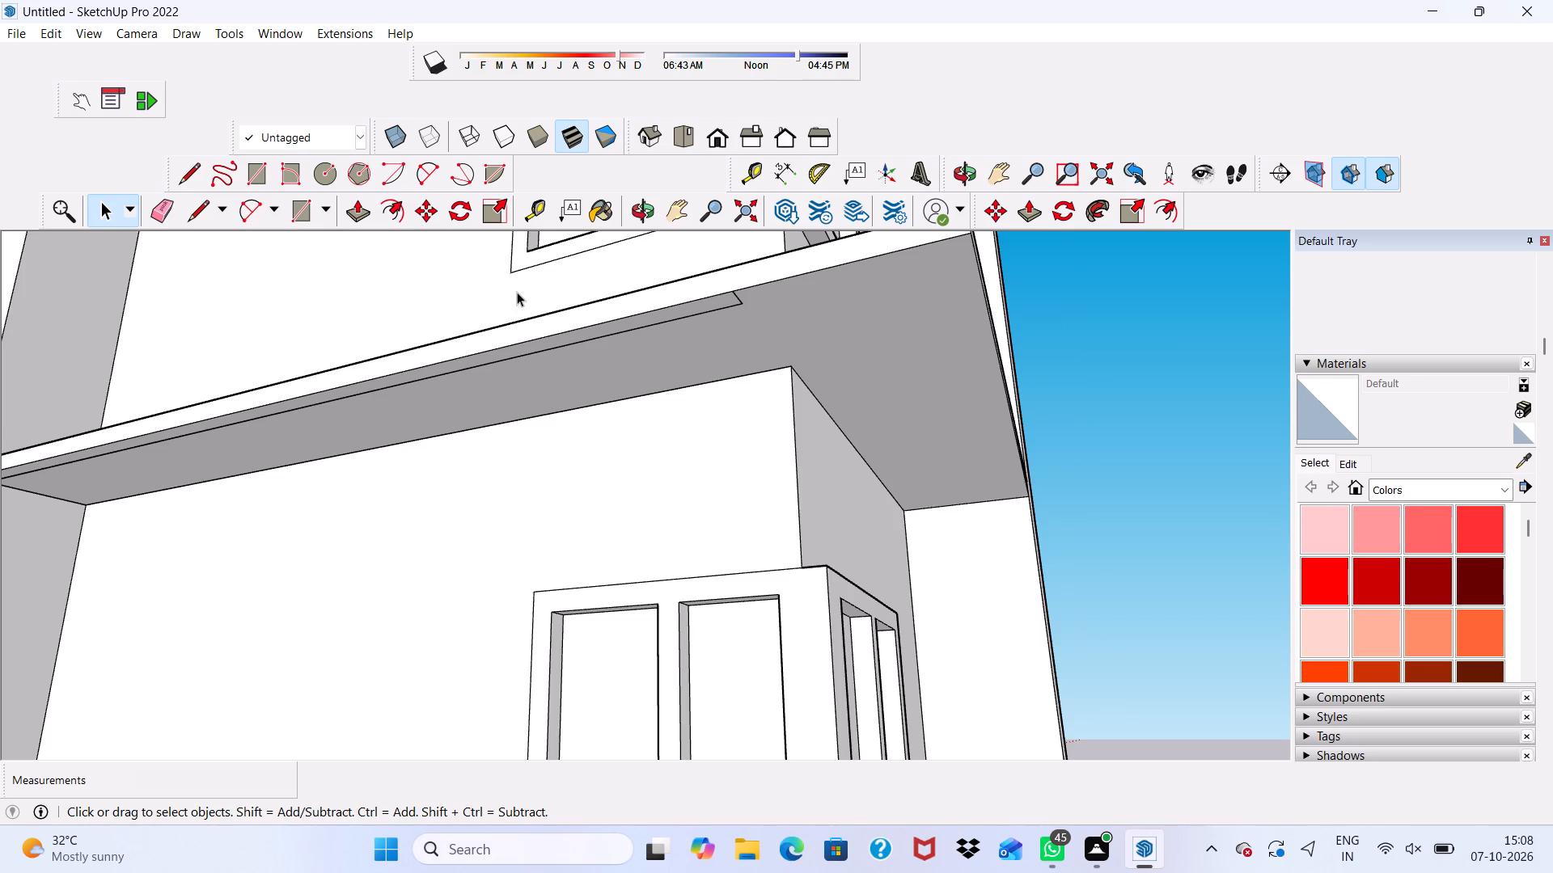
{"action": "scroll", "coordinate": [521, 533], "scroll_direction": "down", "scroll_amount": 1}
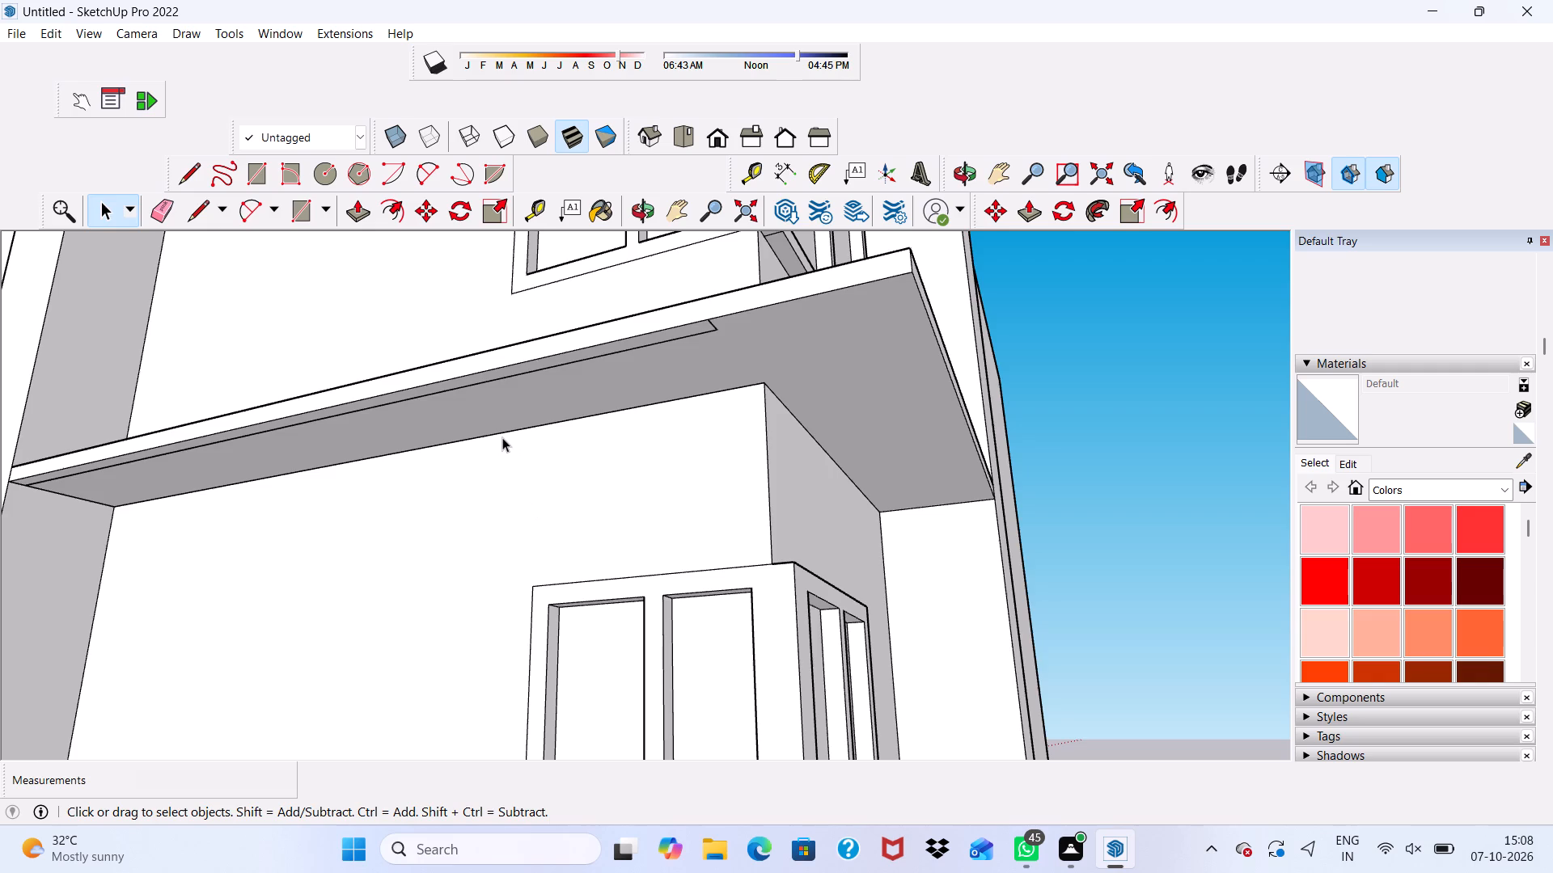
{"action": "scroll", "coordinate": [506, 437], "scroll_direction": "down", "scroll_amount": 3}
{"action": "scroll", "coordinate": [448, 500], "scroll_direction": "down", "scroll_amount": 1}
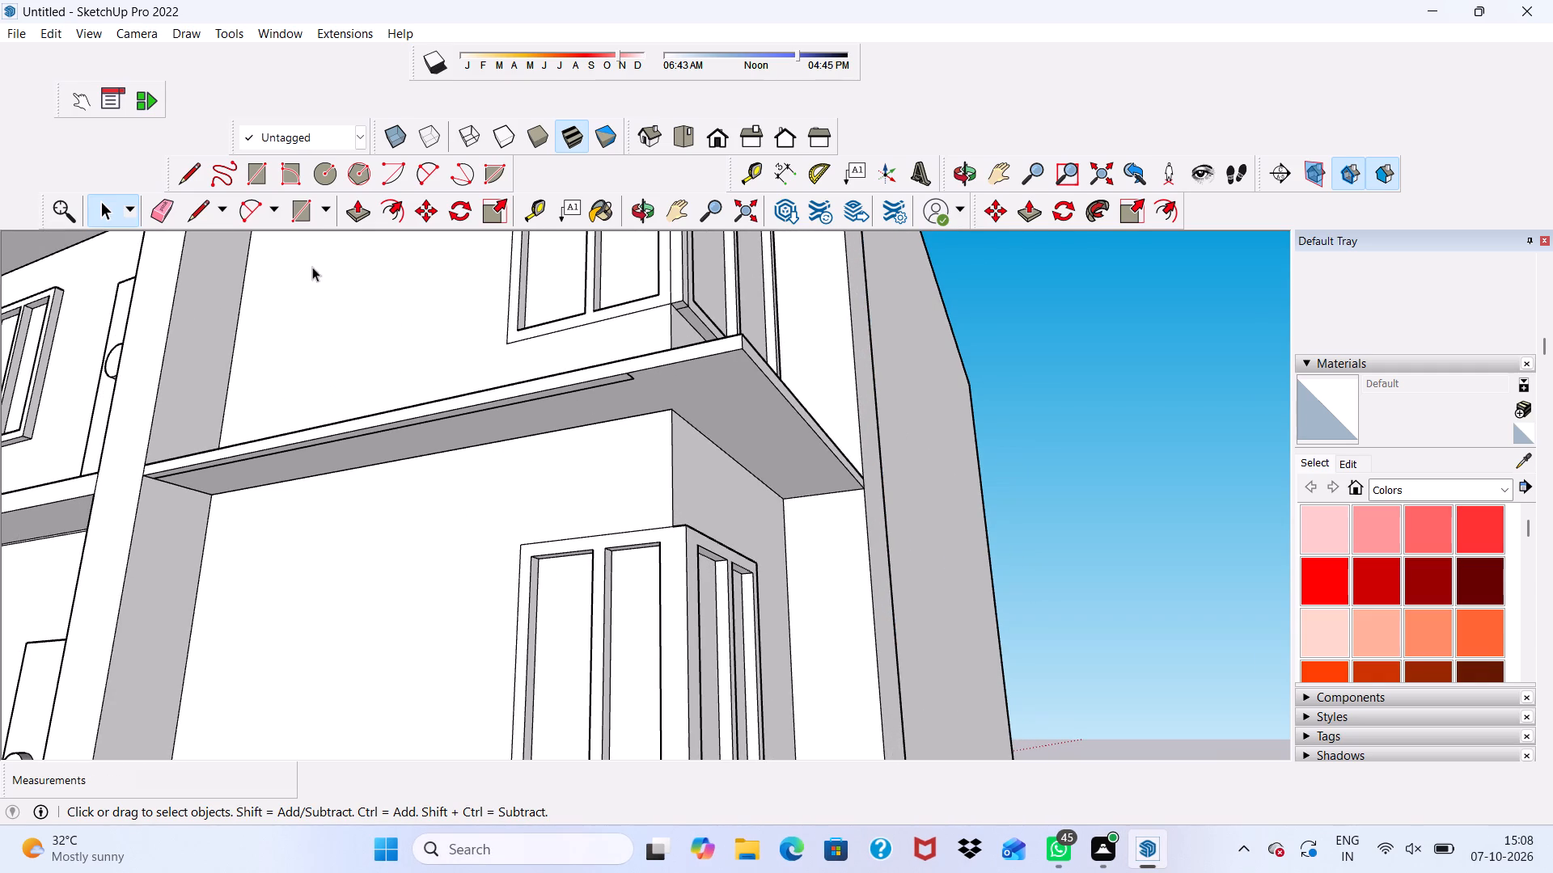
{"action": "scroll", "coordinate": [671, 835], "scroll_direction": "down", "scroll_amount": 1}
{"action": "left_click", "coordinate": [163, 210]}
{"action": "scroll", "coordinate": [654, 443], "scroll_direction": "up", "scroll_amount": 5}
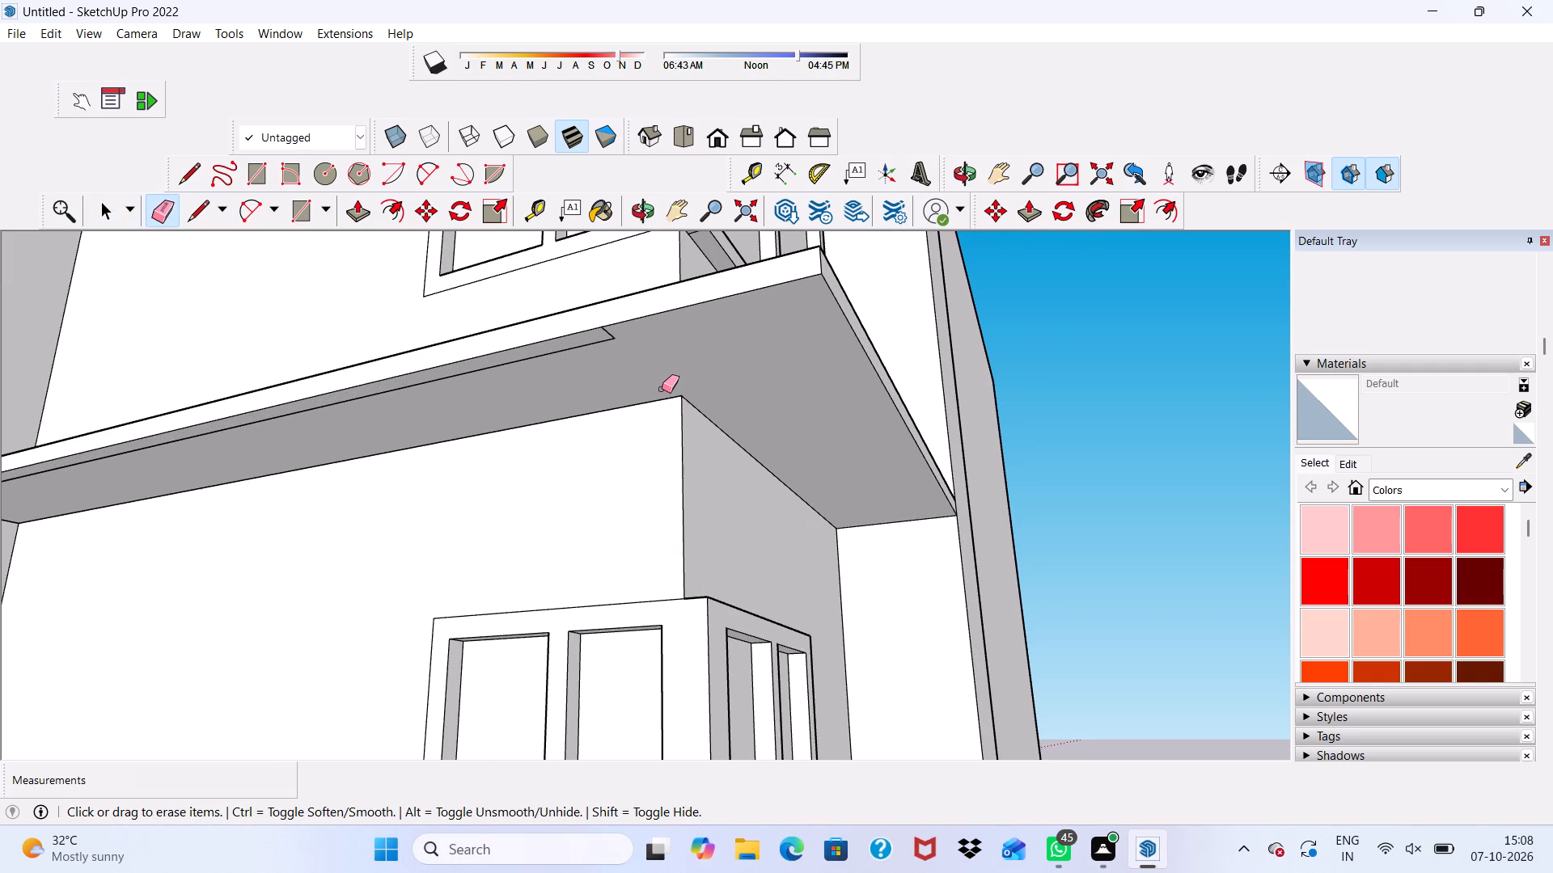
{"action": "scroll", "coordinate": [661, 389], "scroll_direction": "up", "scroll_amount": 4}
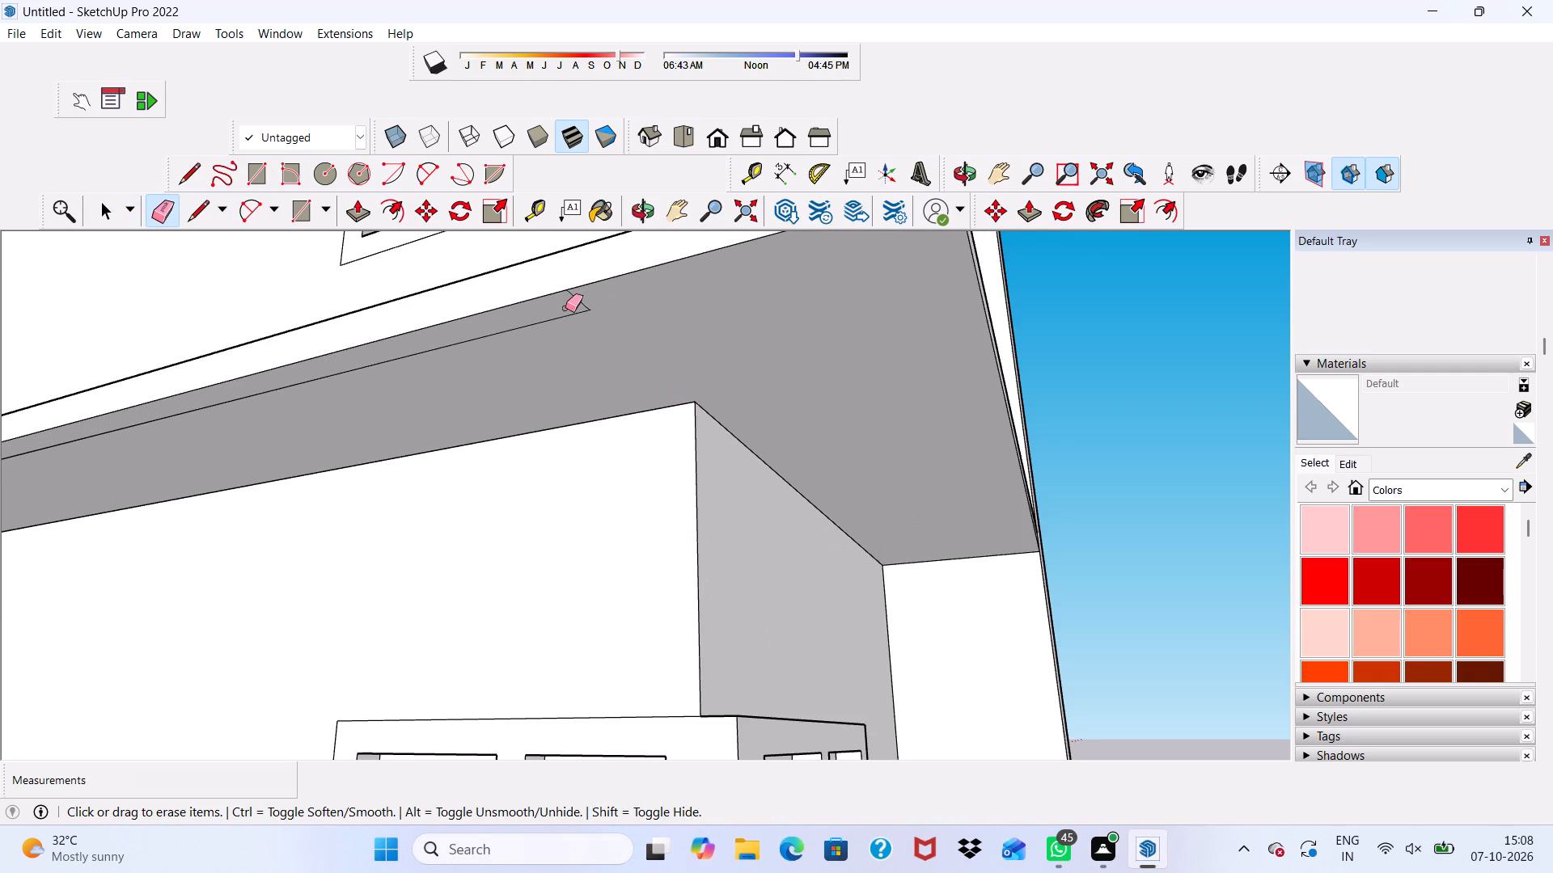
{"action": "left_click_drag", "start_coordinate": [578, 303], "coordinate": [582, 315]}
{"action": "left_click_drag", "start_coordinate": [579, 296], "coordinate": [576, 310]}
Examine the finished ledge and the other ledges along the building's window corner from above and from a distance.
{"action": "scroll", "coordinate": [576, 310], "scroll_direction": "down", "scroll_amount": 13}
{"action": "middle_click_drag", "start_coordinate": [742, 374], "coordinate": [496, 458]}
{"action": "scroll", "coordinate": [586, 434], "scroll_direction": "down", "scroll_amount": 1}
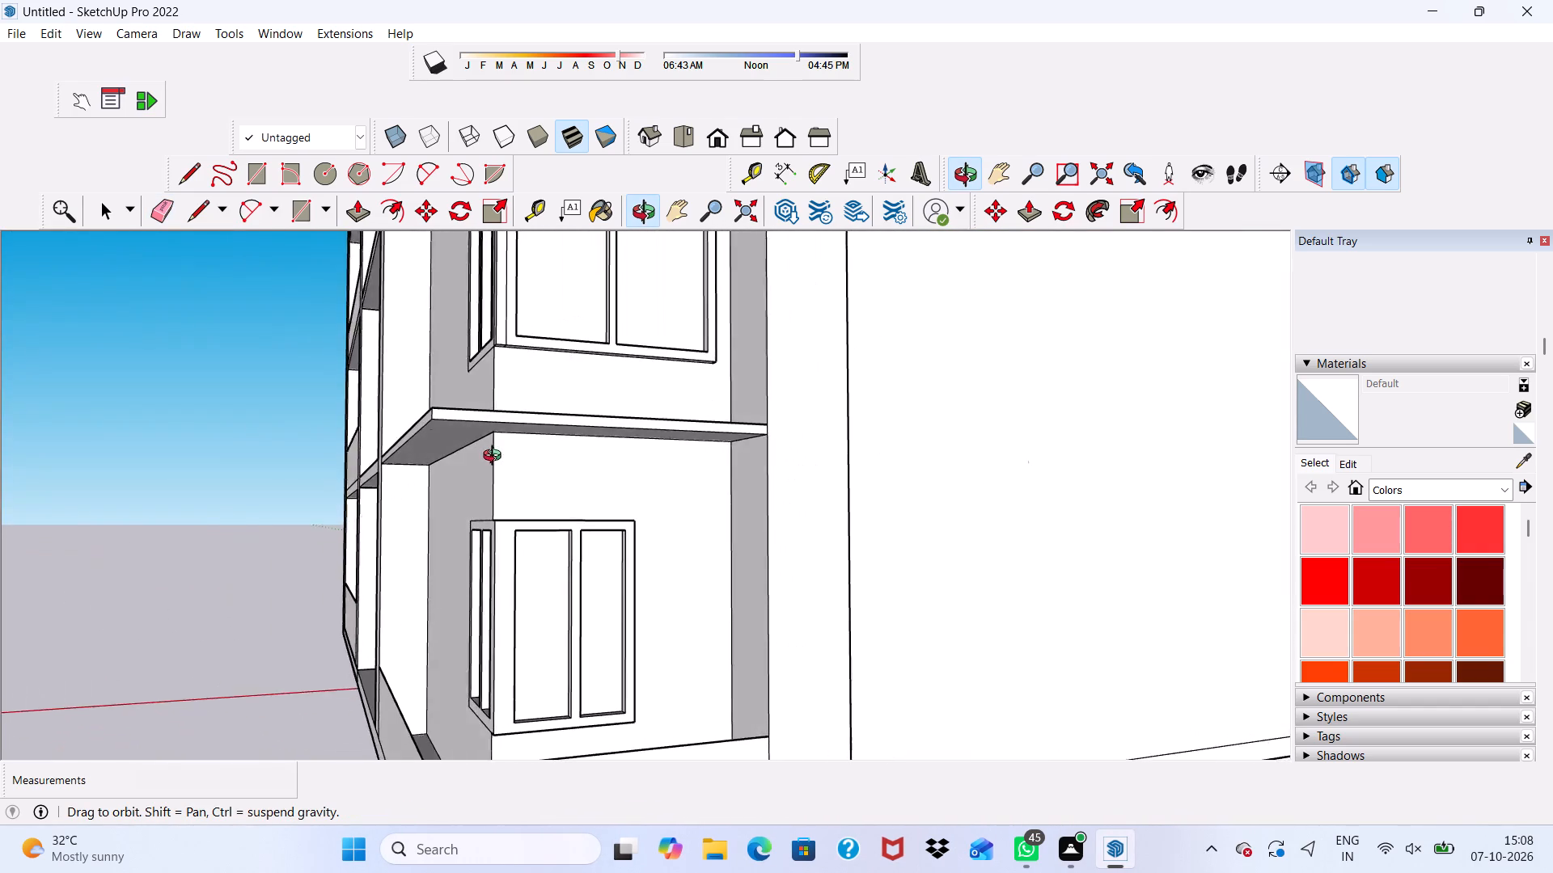
{"action": "middle_click_drag", "start_coordinate": [496, 458], "coordinate": [535, 555]}
{"action": "scroll", "coordinate": [692, 482], "scroll_direction": "up", "scroll_amount": 2}
{"action": "scroll", "coordinate": [675, 455], "scroll_direction": "down", "scroll_amount": 4}
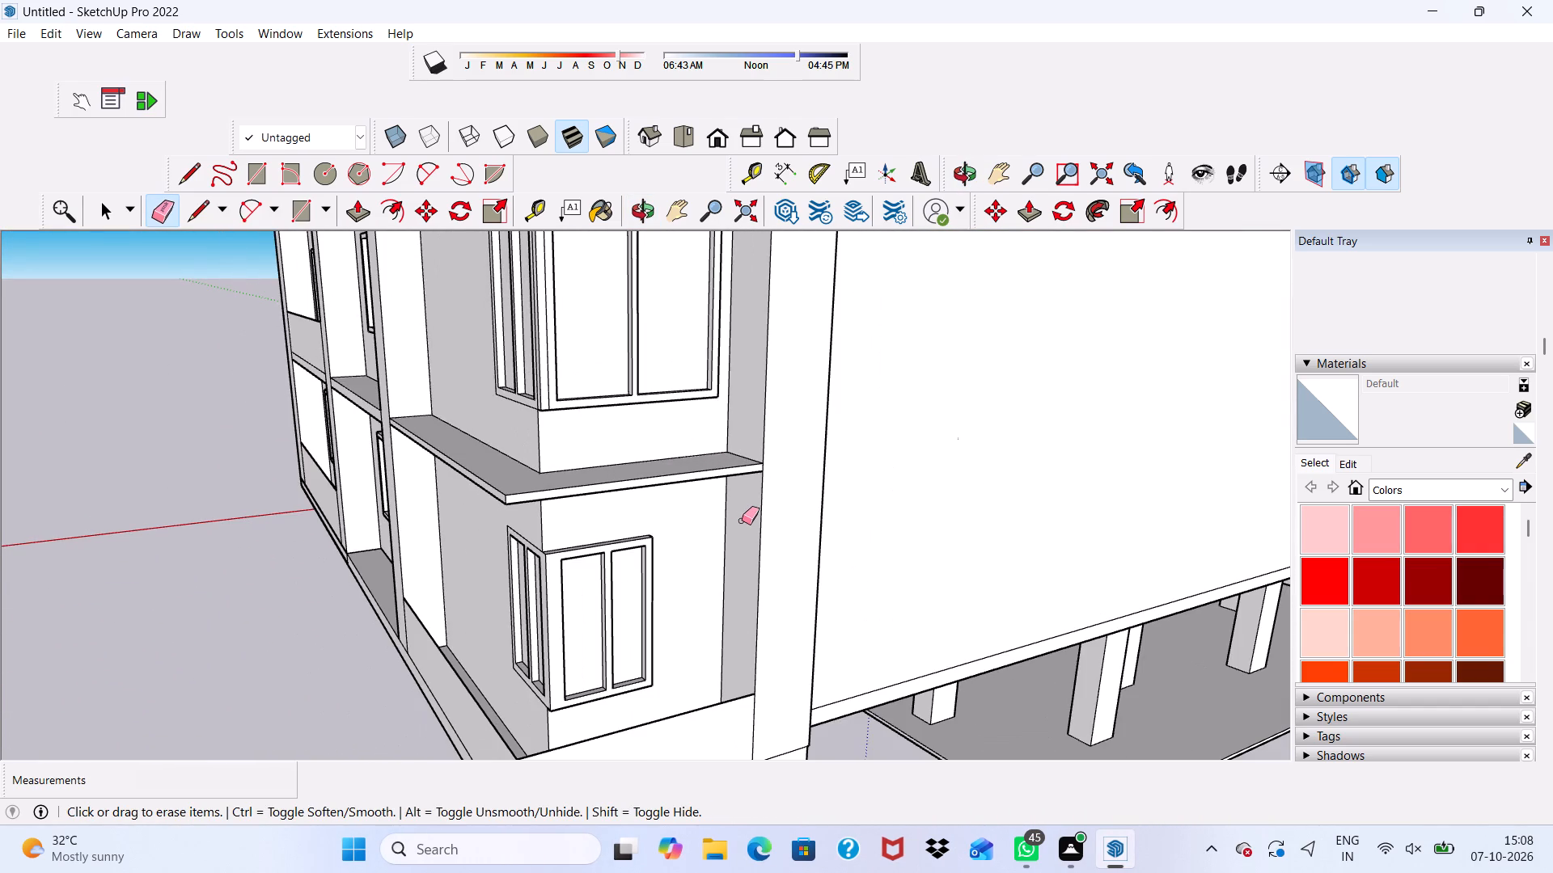
{"action": "key", "text": "space"}
{"action": "scroll", "coordinate": [747, 520], "scroll_direction": "down", "scroll_amount": 15}
{"action": "scroll", "coordinate": [683, 434], "scroll_direction": "up", "scroll_amount": 2}
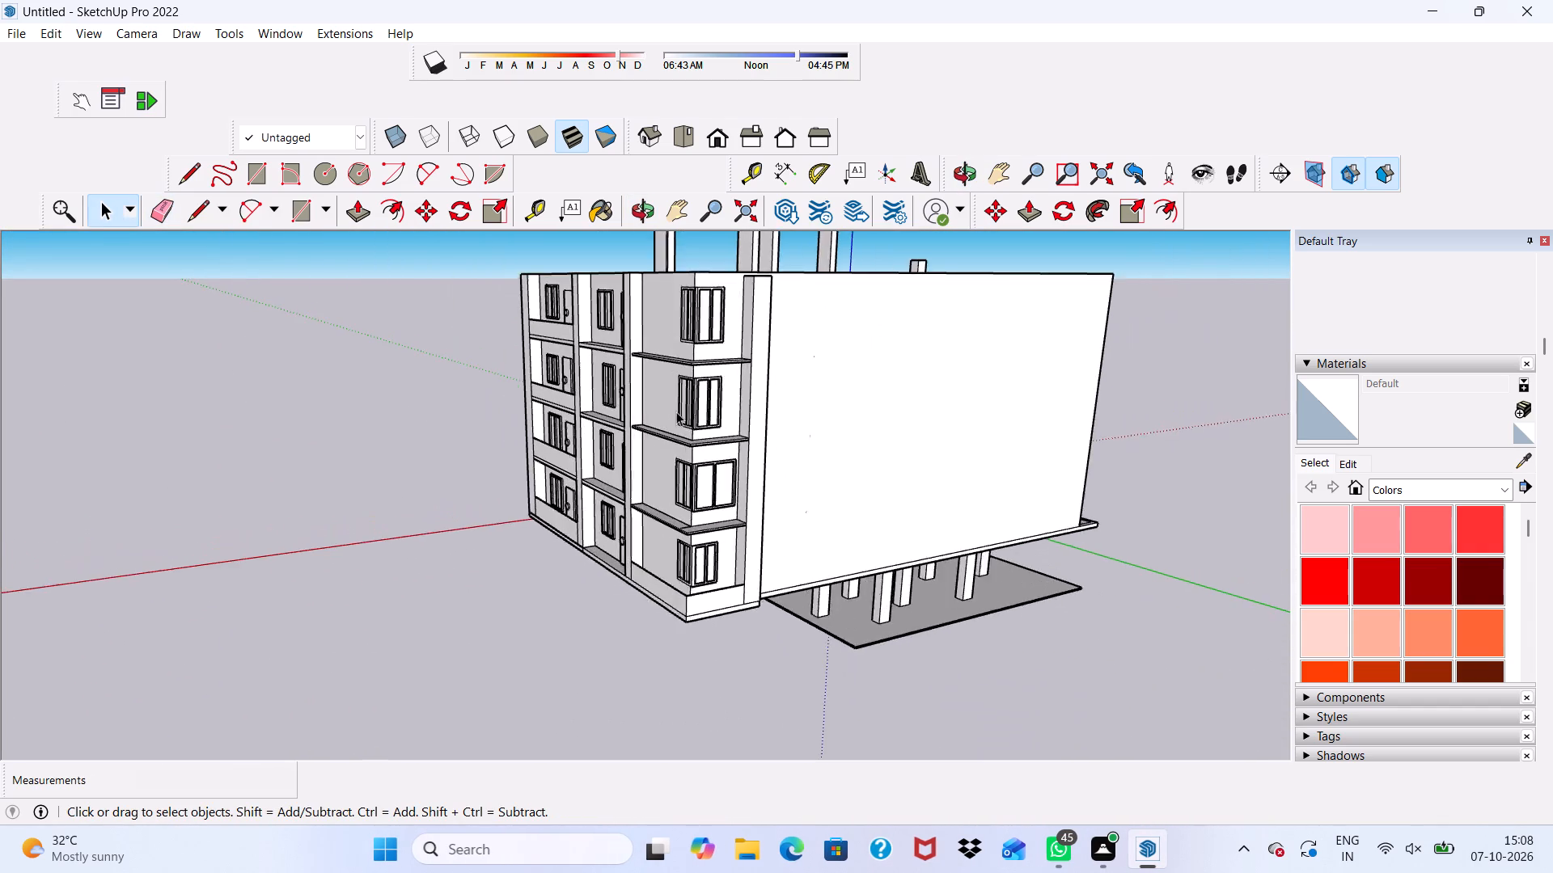
{"action": "scroll", "coordinate": [676, 411], "scroll_direction": "up", "scroll_amount": 5}
{"action": "scroll", "coordinate": [705, 311], "scroll_direction": "up", "scroll_amount": 2}
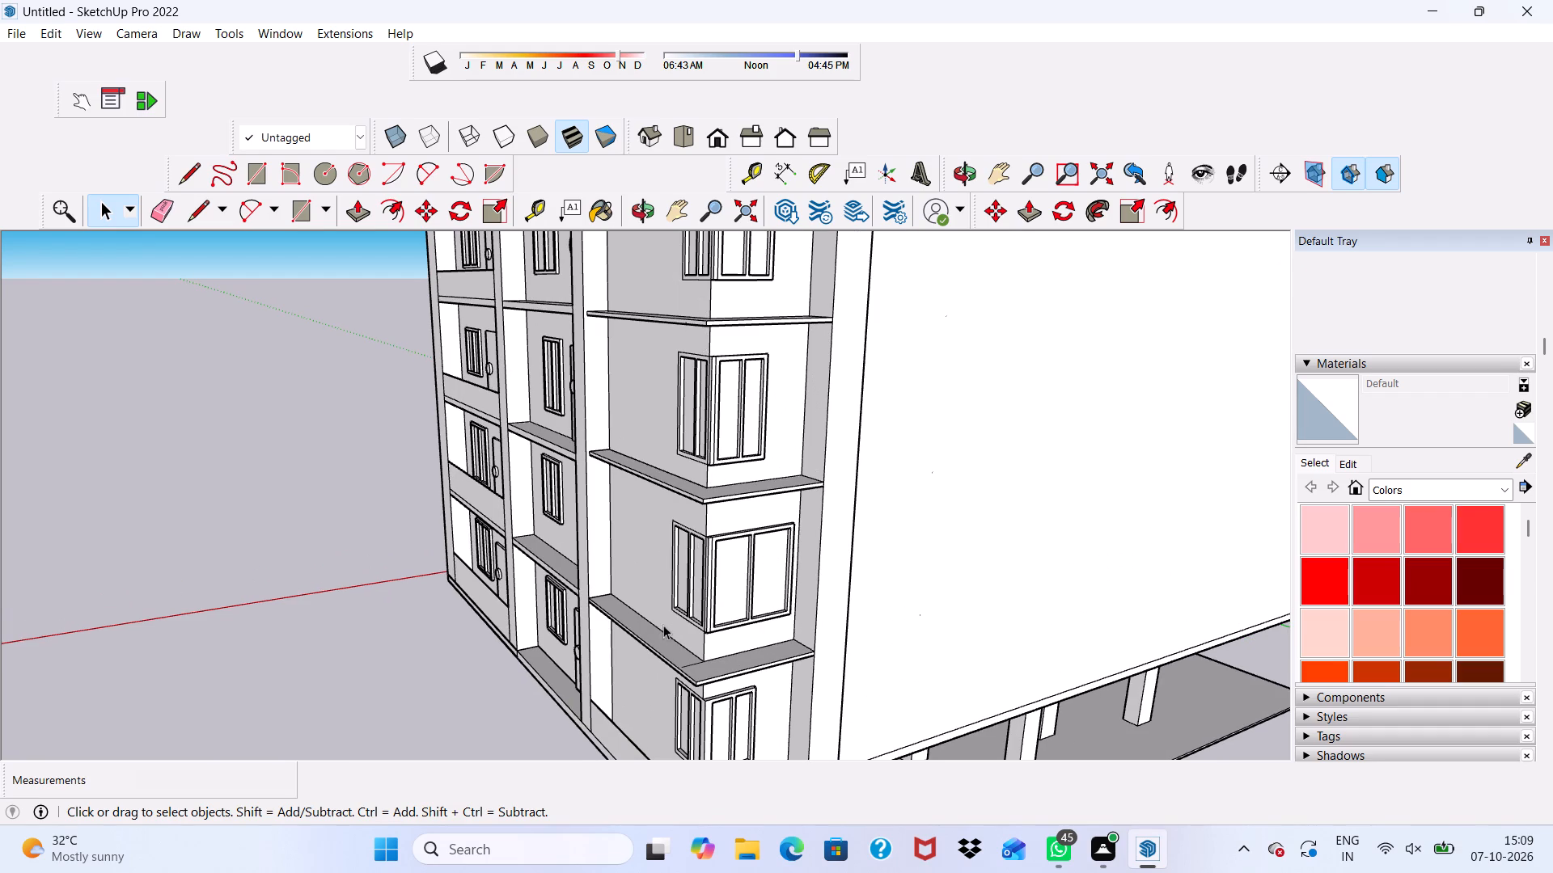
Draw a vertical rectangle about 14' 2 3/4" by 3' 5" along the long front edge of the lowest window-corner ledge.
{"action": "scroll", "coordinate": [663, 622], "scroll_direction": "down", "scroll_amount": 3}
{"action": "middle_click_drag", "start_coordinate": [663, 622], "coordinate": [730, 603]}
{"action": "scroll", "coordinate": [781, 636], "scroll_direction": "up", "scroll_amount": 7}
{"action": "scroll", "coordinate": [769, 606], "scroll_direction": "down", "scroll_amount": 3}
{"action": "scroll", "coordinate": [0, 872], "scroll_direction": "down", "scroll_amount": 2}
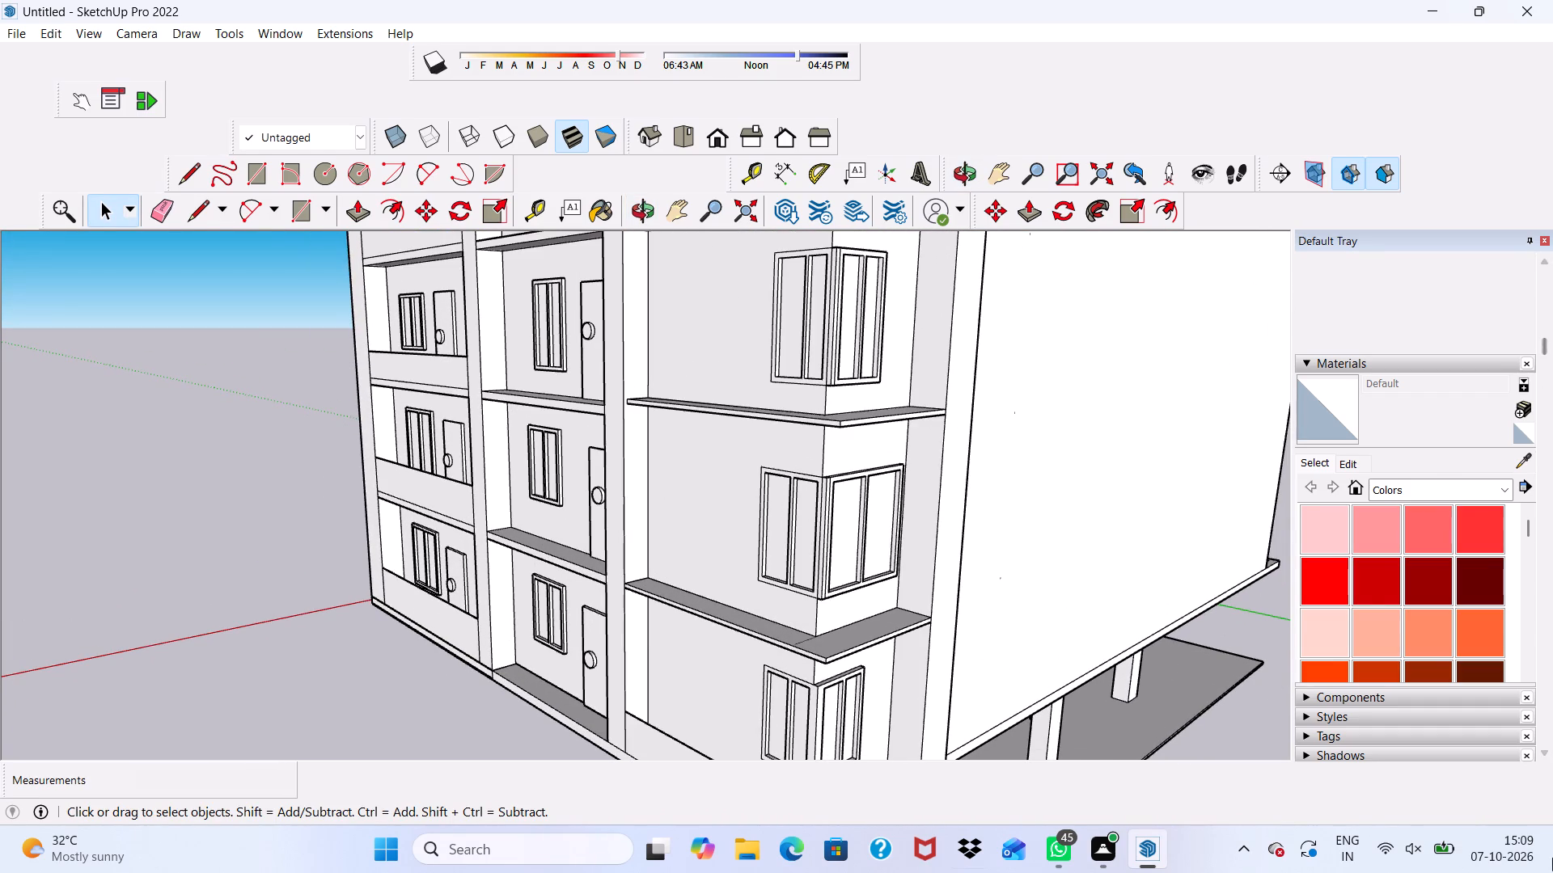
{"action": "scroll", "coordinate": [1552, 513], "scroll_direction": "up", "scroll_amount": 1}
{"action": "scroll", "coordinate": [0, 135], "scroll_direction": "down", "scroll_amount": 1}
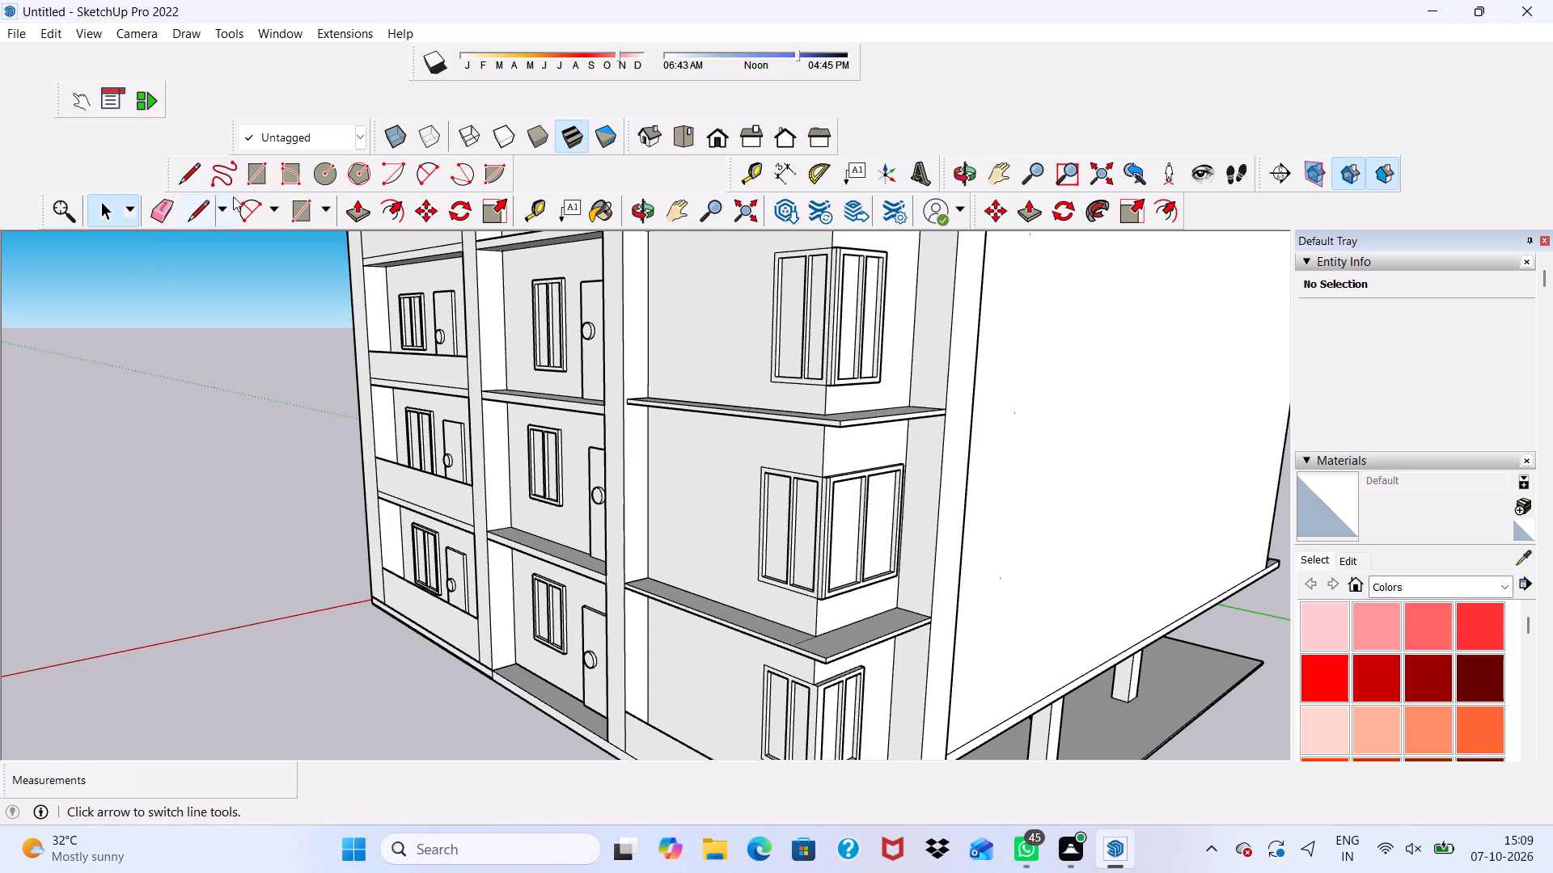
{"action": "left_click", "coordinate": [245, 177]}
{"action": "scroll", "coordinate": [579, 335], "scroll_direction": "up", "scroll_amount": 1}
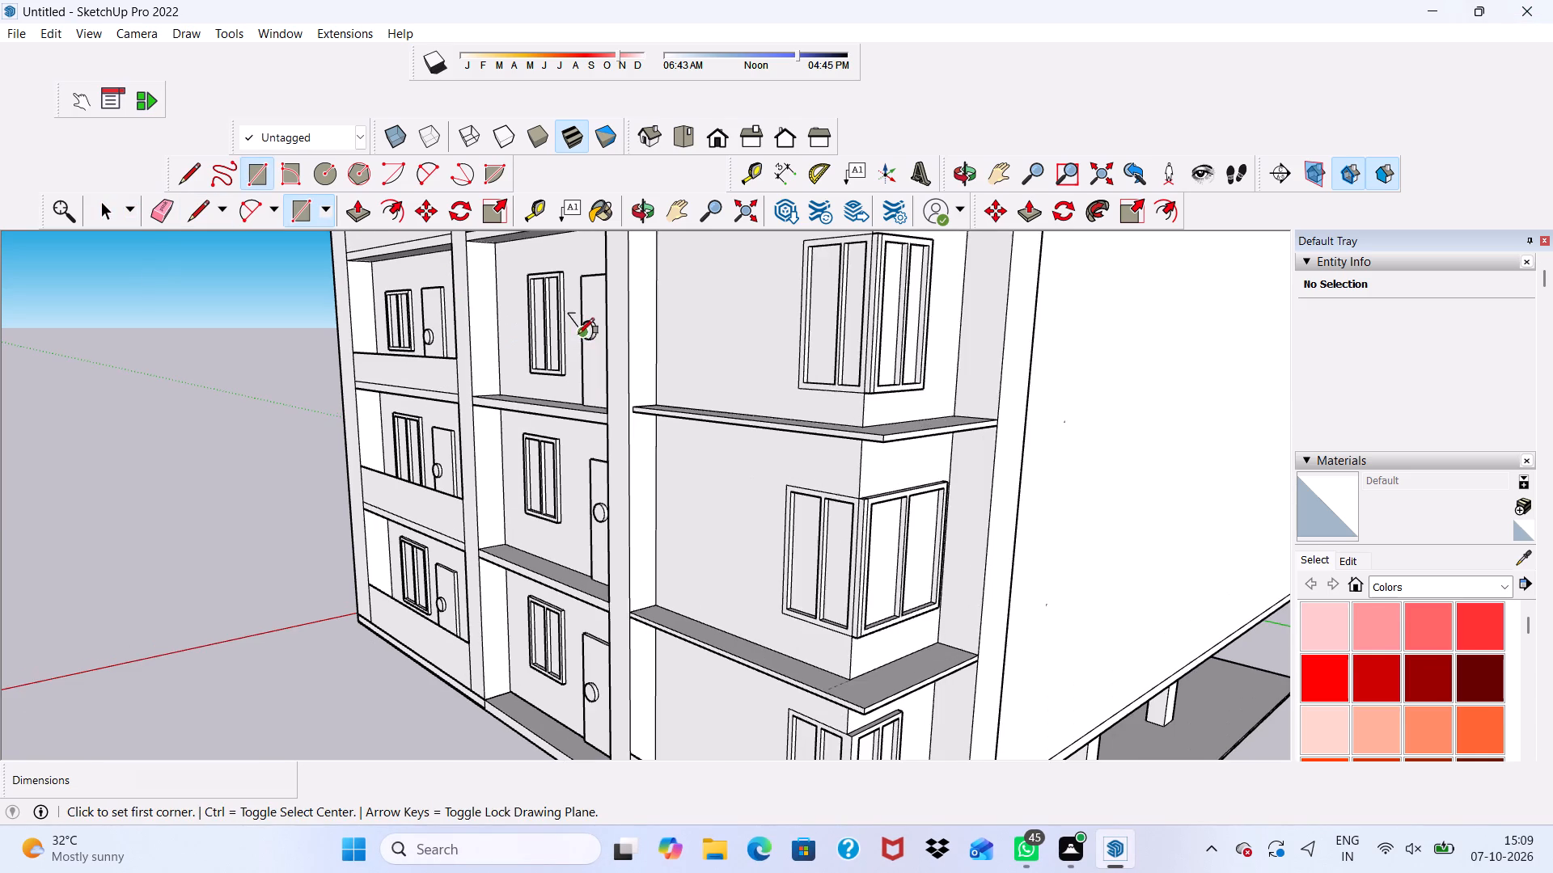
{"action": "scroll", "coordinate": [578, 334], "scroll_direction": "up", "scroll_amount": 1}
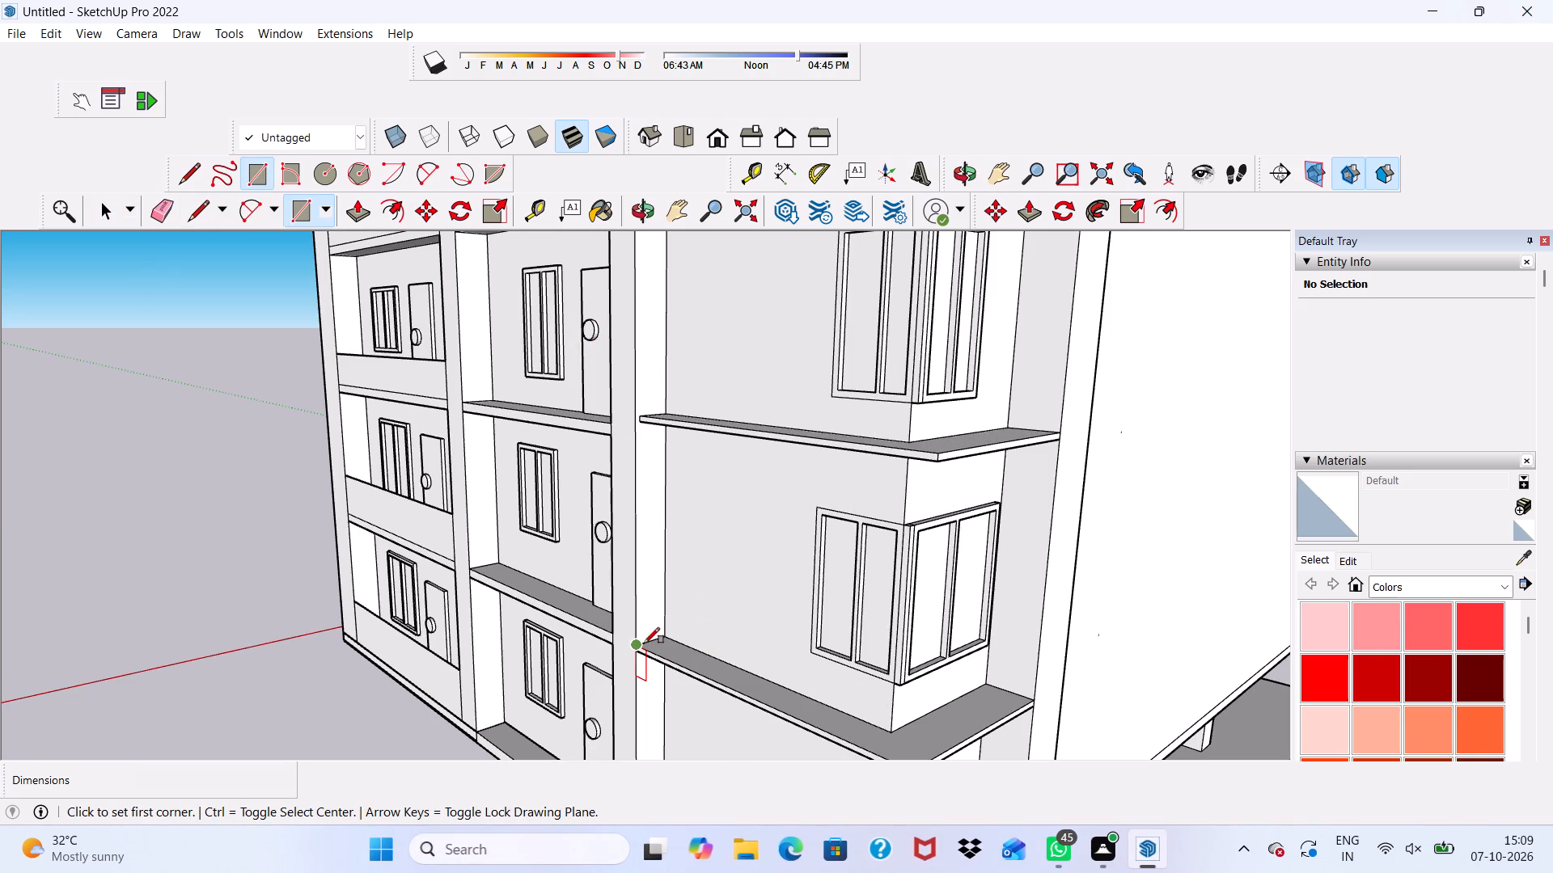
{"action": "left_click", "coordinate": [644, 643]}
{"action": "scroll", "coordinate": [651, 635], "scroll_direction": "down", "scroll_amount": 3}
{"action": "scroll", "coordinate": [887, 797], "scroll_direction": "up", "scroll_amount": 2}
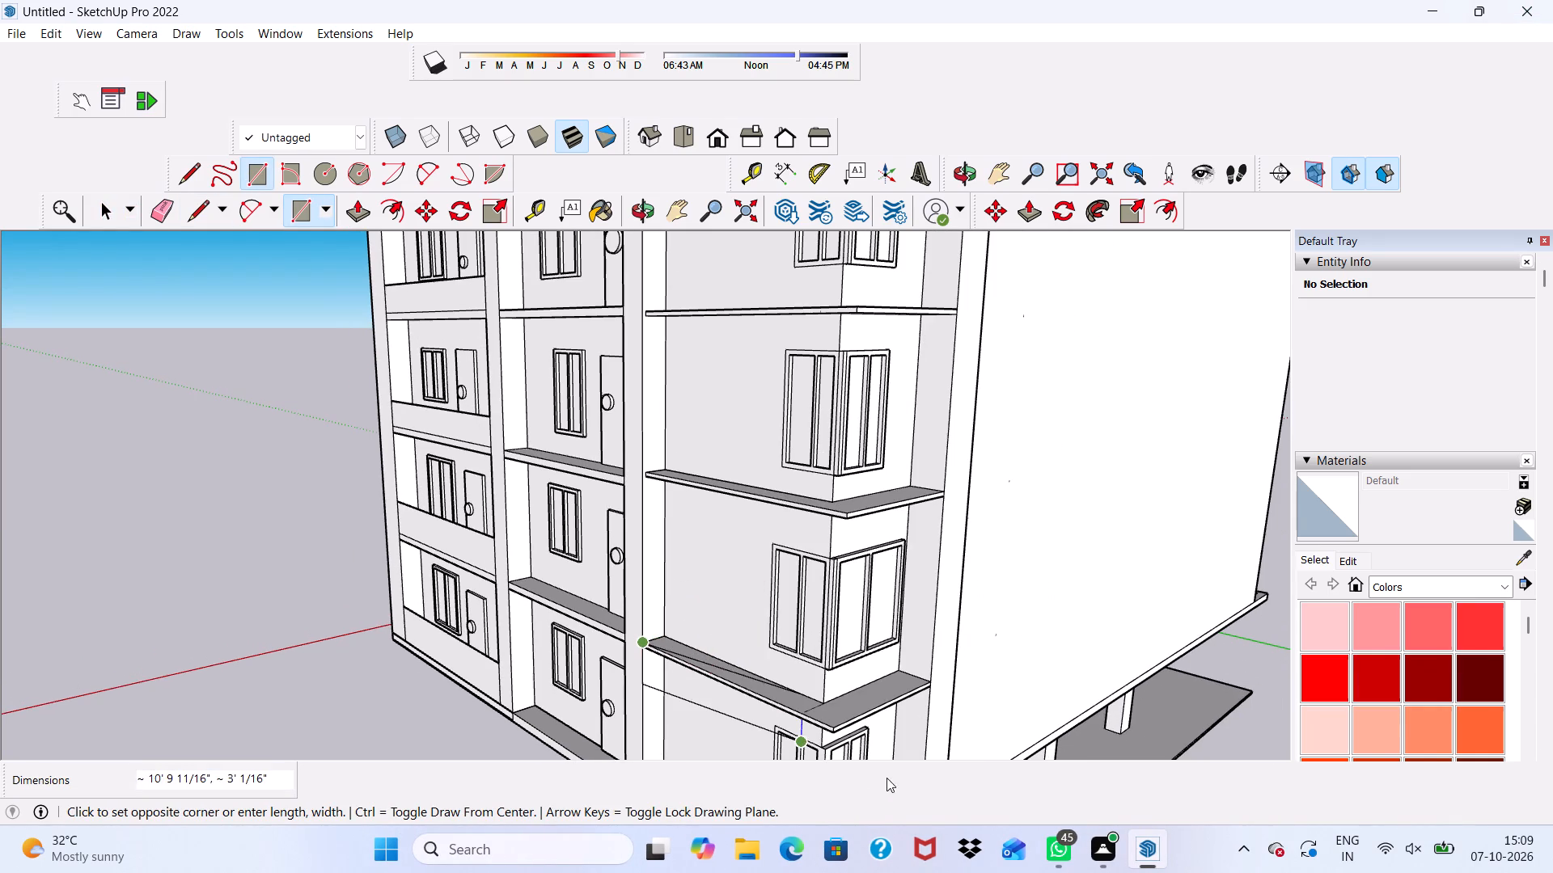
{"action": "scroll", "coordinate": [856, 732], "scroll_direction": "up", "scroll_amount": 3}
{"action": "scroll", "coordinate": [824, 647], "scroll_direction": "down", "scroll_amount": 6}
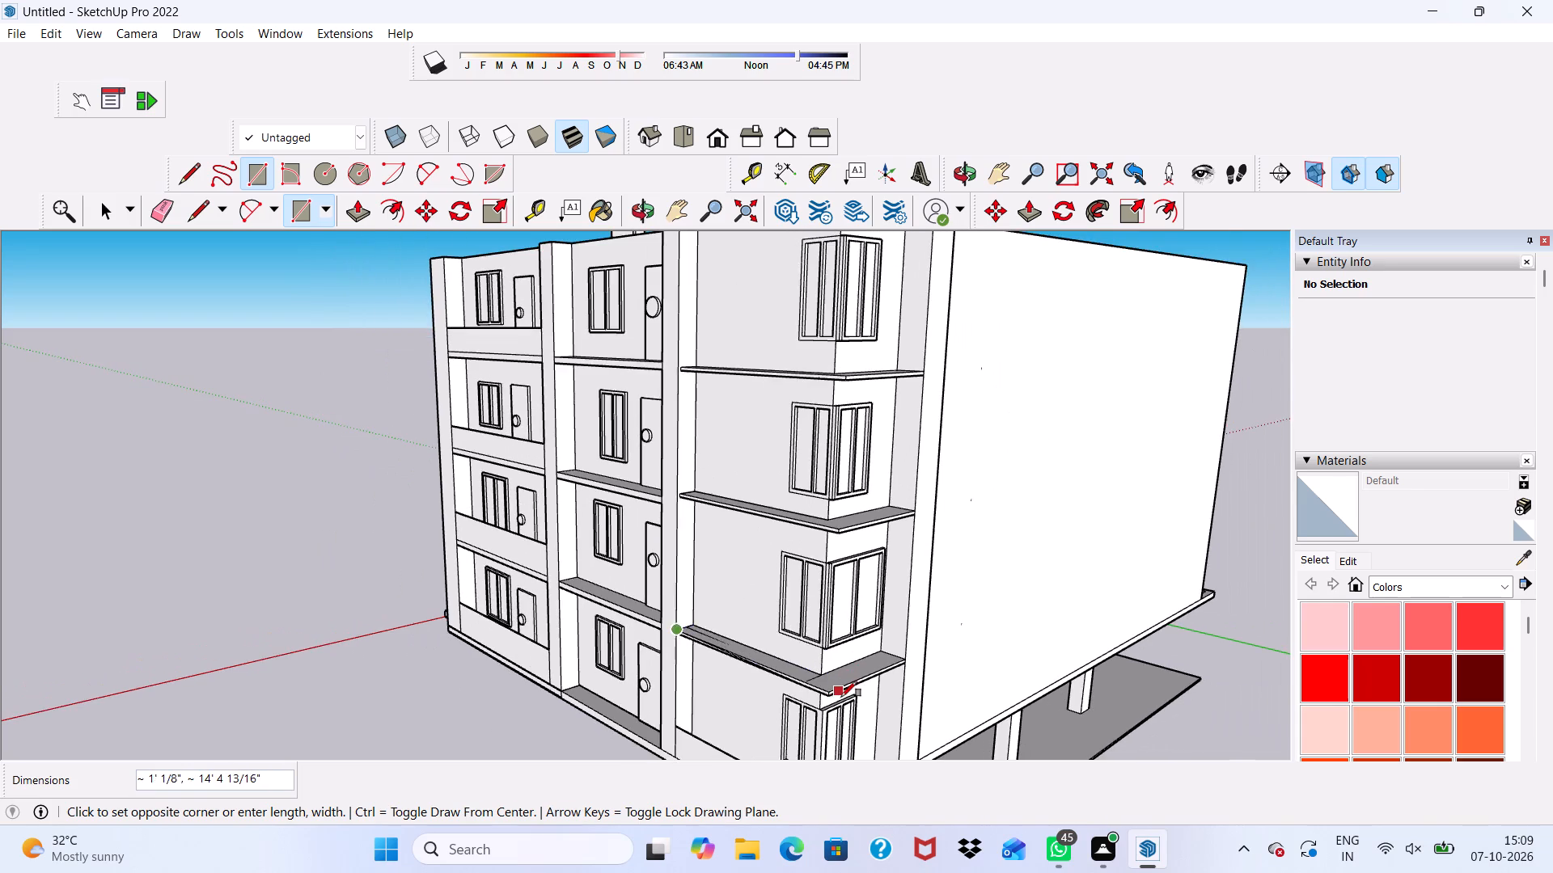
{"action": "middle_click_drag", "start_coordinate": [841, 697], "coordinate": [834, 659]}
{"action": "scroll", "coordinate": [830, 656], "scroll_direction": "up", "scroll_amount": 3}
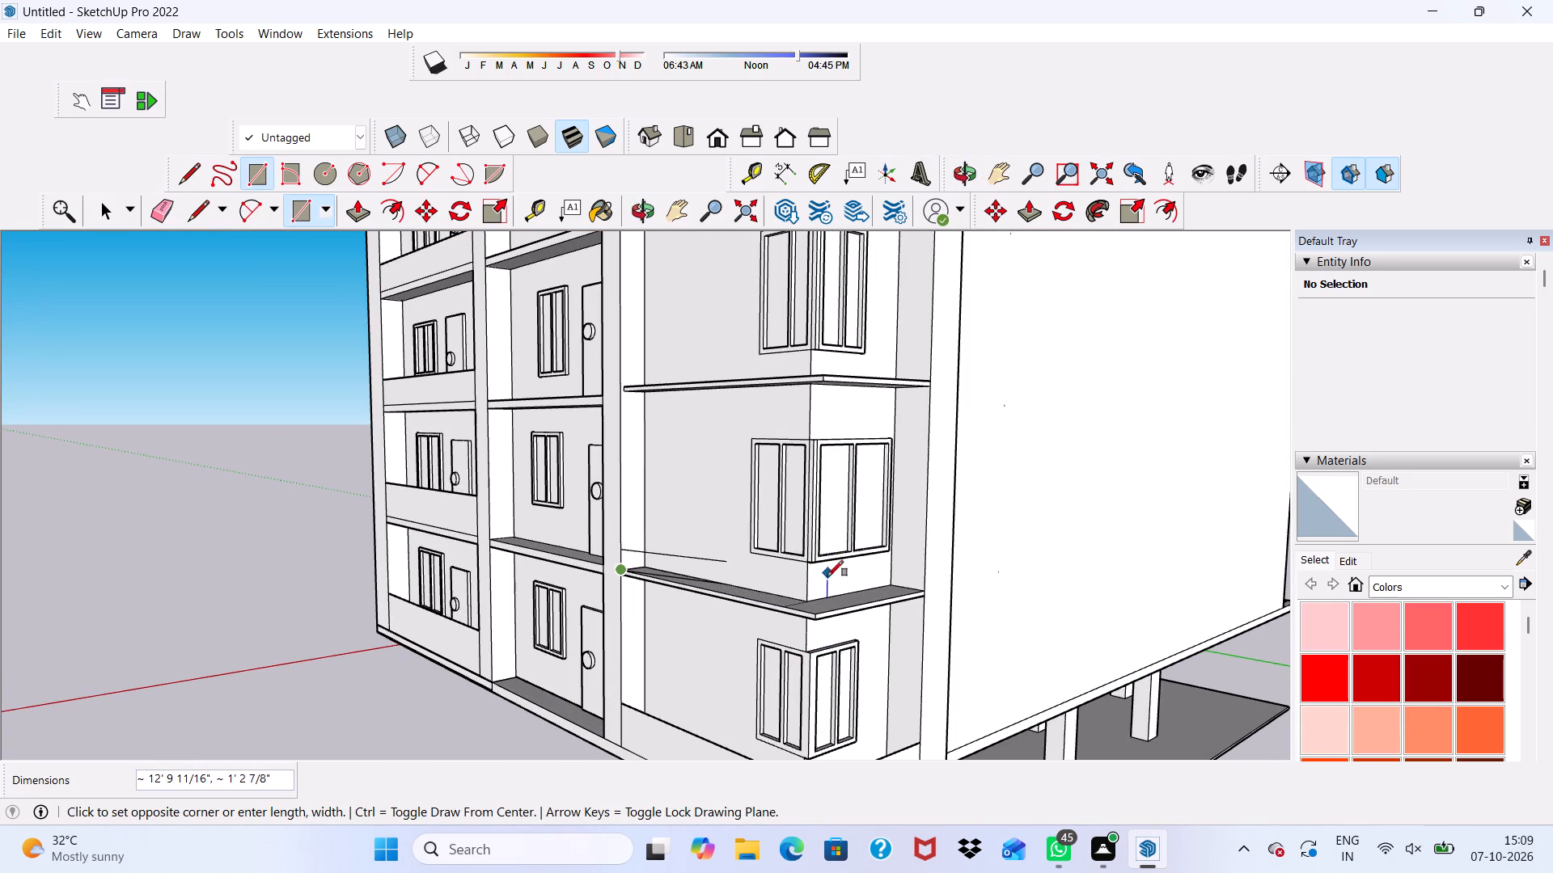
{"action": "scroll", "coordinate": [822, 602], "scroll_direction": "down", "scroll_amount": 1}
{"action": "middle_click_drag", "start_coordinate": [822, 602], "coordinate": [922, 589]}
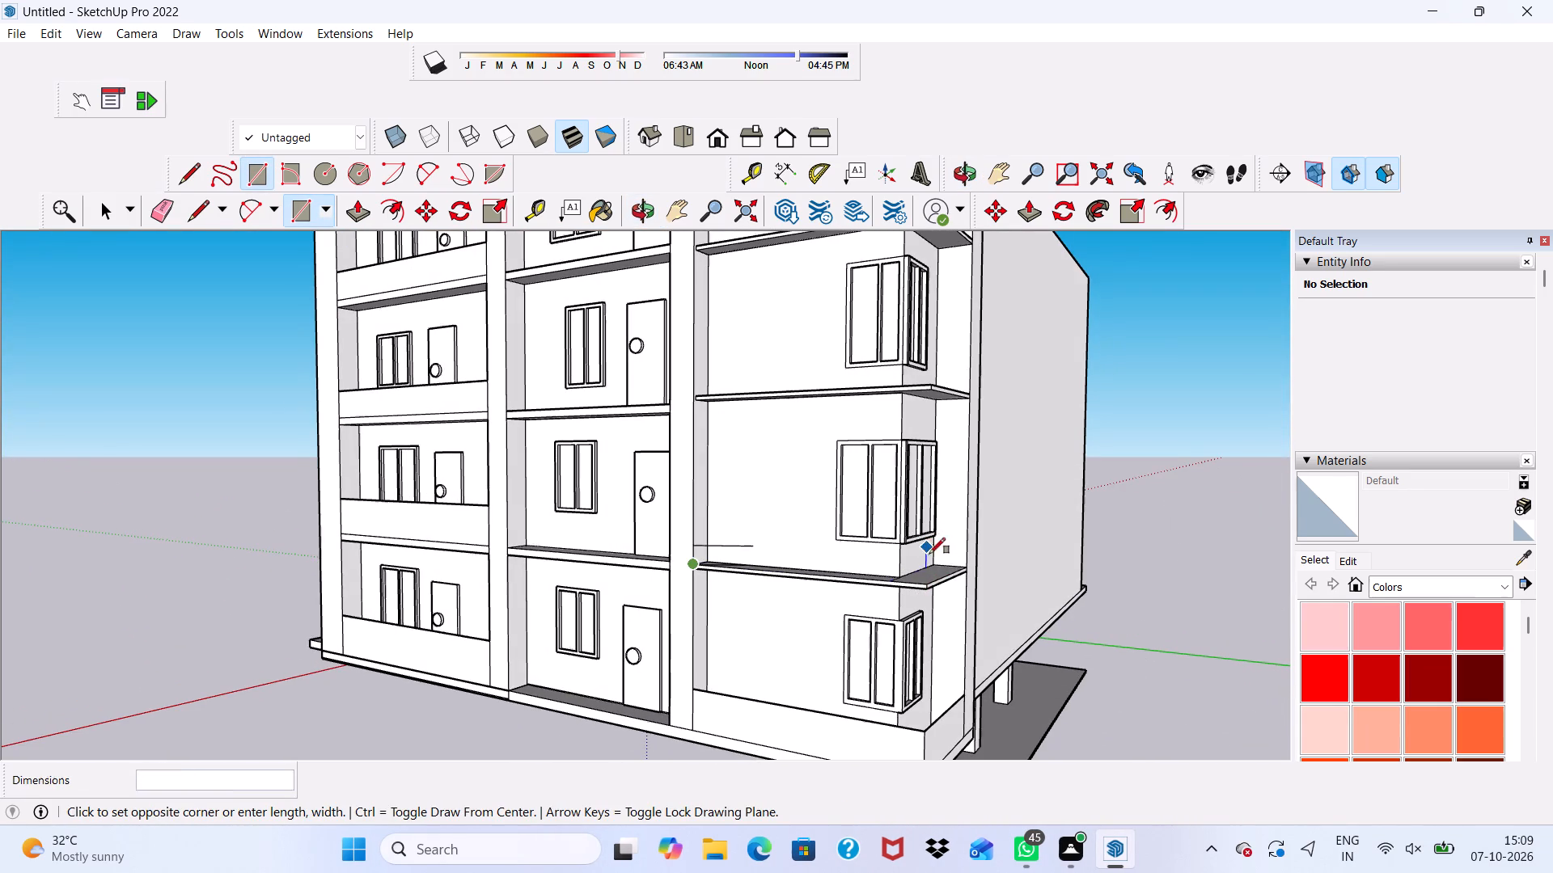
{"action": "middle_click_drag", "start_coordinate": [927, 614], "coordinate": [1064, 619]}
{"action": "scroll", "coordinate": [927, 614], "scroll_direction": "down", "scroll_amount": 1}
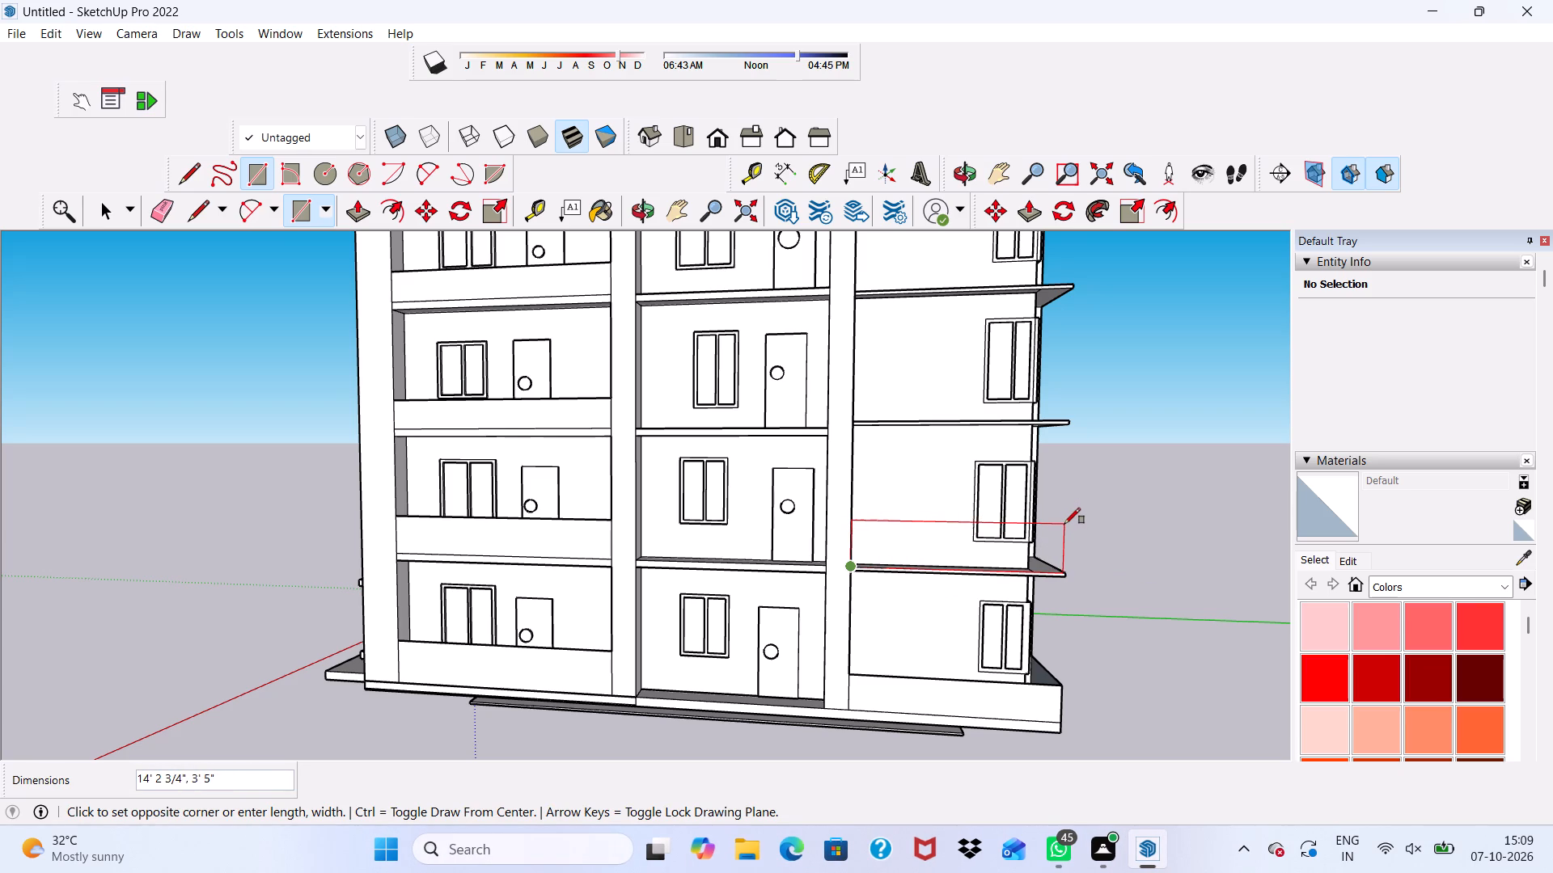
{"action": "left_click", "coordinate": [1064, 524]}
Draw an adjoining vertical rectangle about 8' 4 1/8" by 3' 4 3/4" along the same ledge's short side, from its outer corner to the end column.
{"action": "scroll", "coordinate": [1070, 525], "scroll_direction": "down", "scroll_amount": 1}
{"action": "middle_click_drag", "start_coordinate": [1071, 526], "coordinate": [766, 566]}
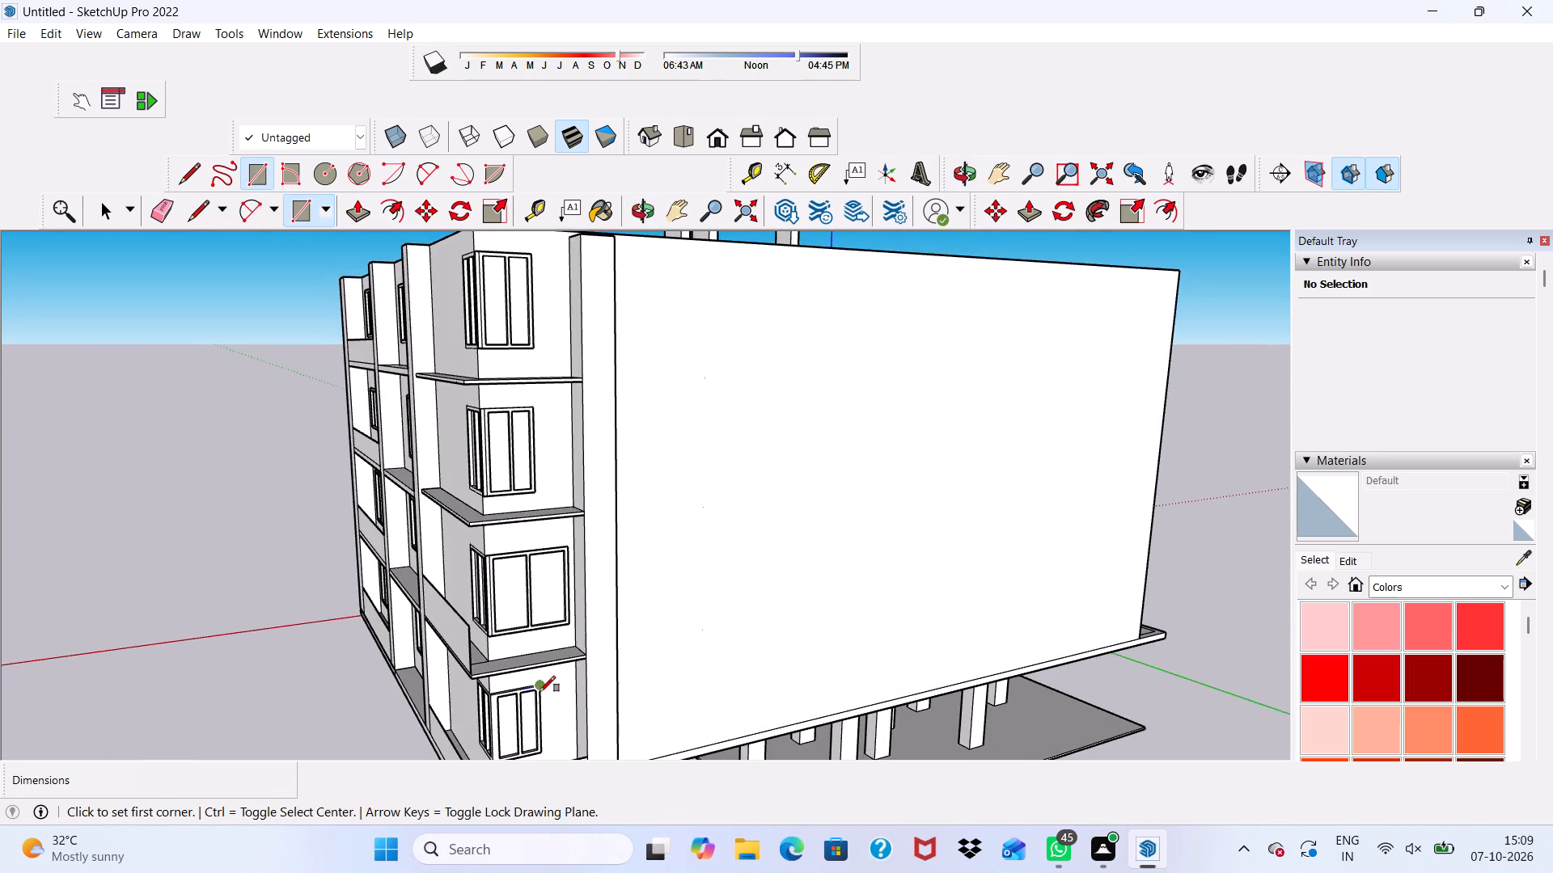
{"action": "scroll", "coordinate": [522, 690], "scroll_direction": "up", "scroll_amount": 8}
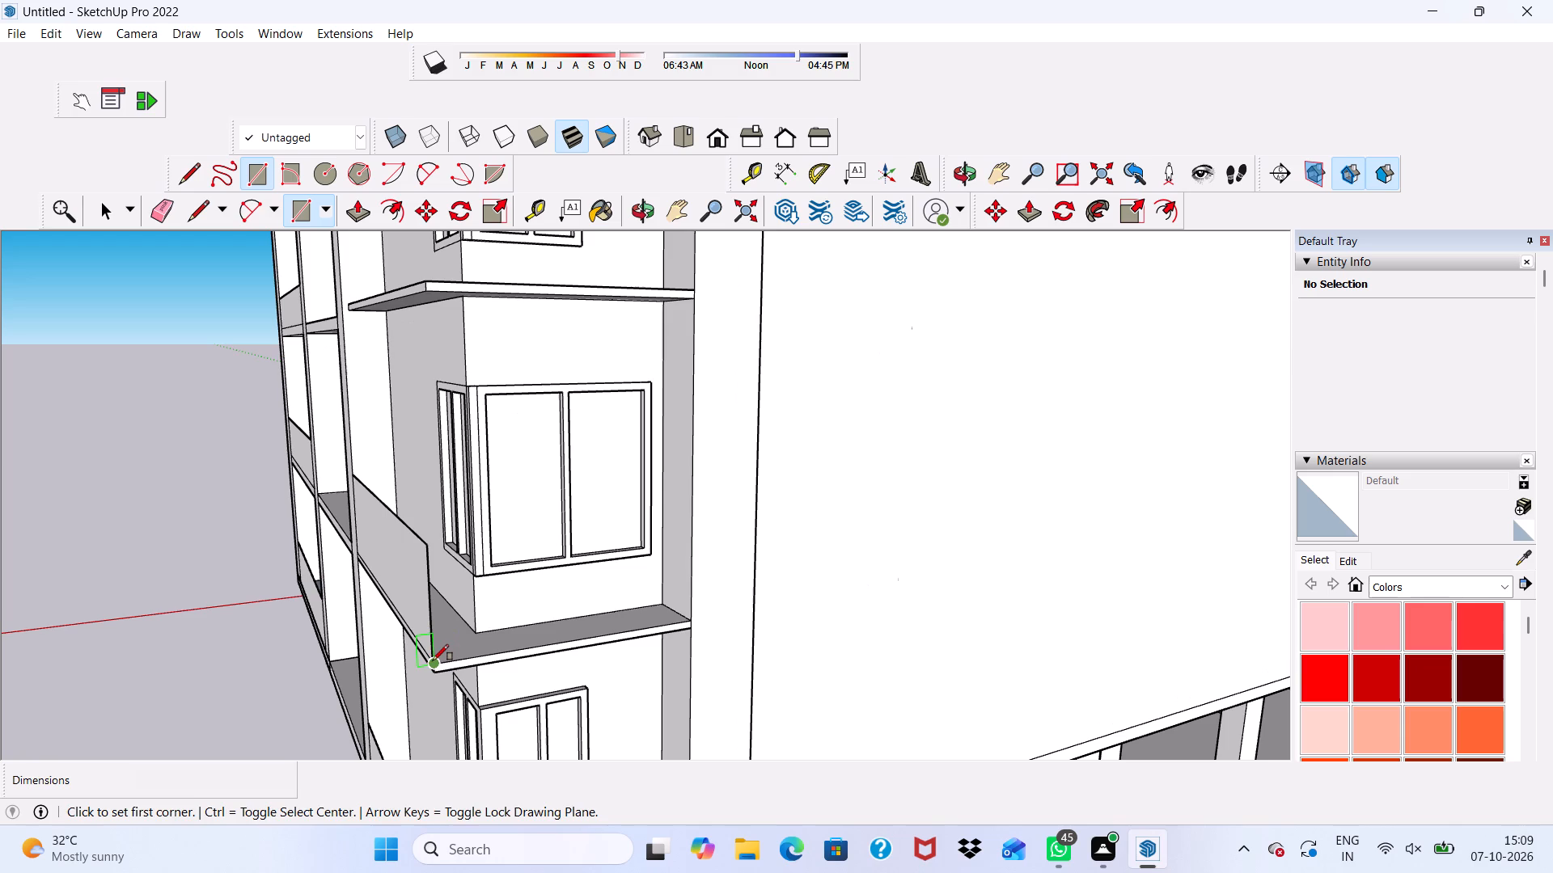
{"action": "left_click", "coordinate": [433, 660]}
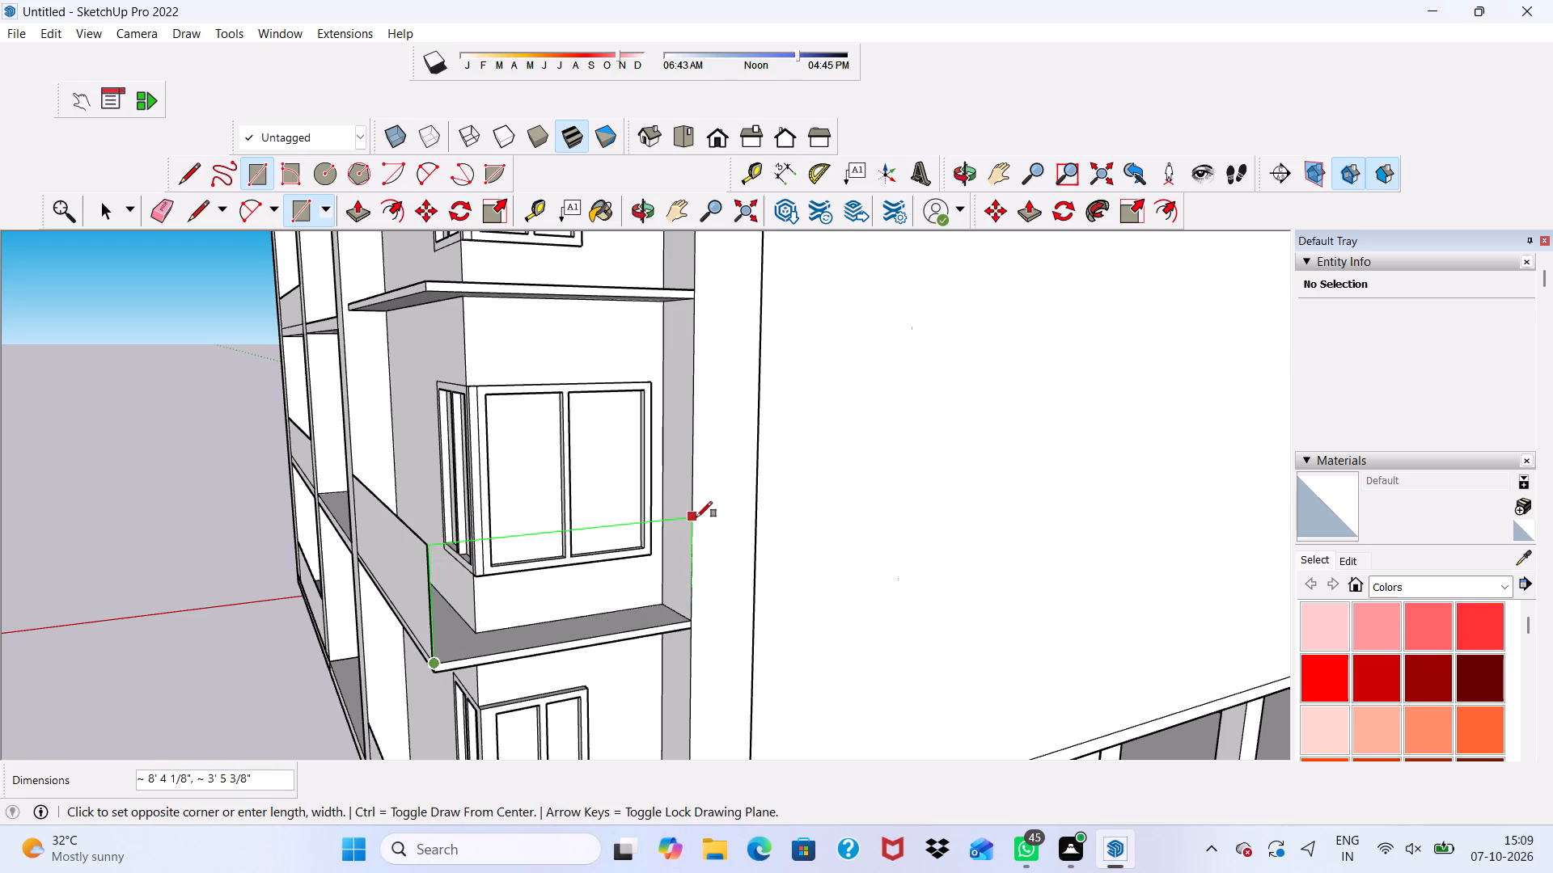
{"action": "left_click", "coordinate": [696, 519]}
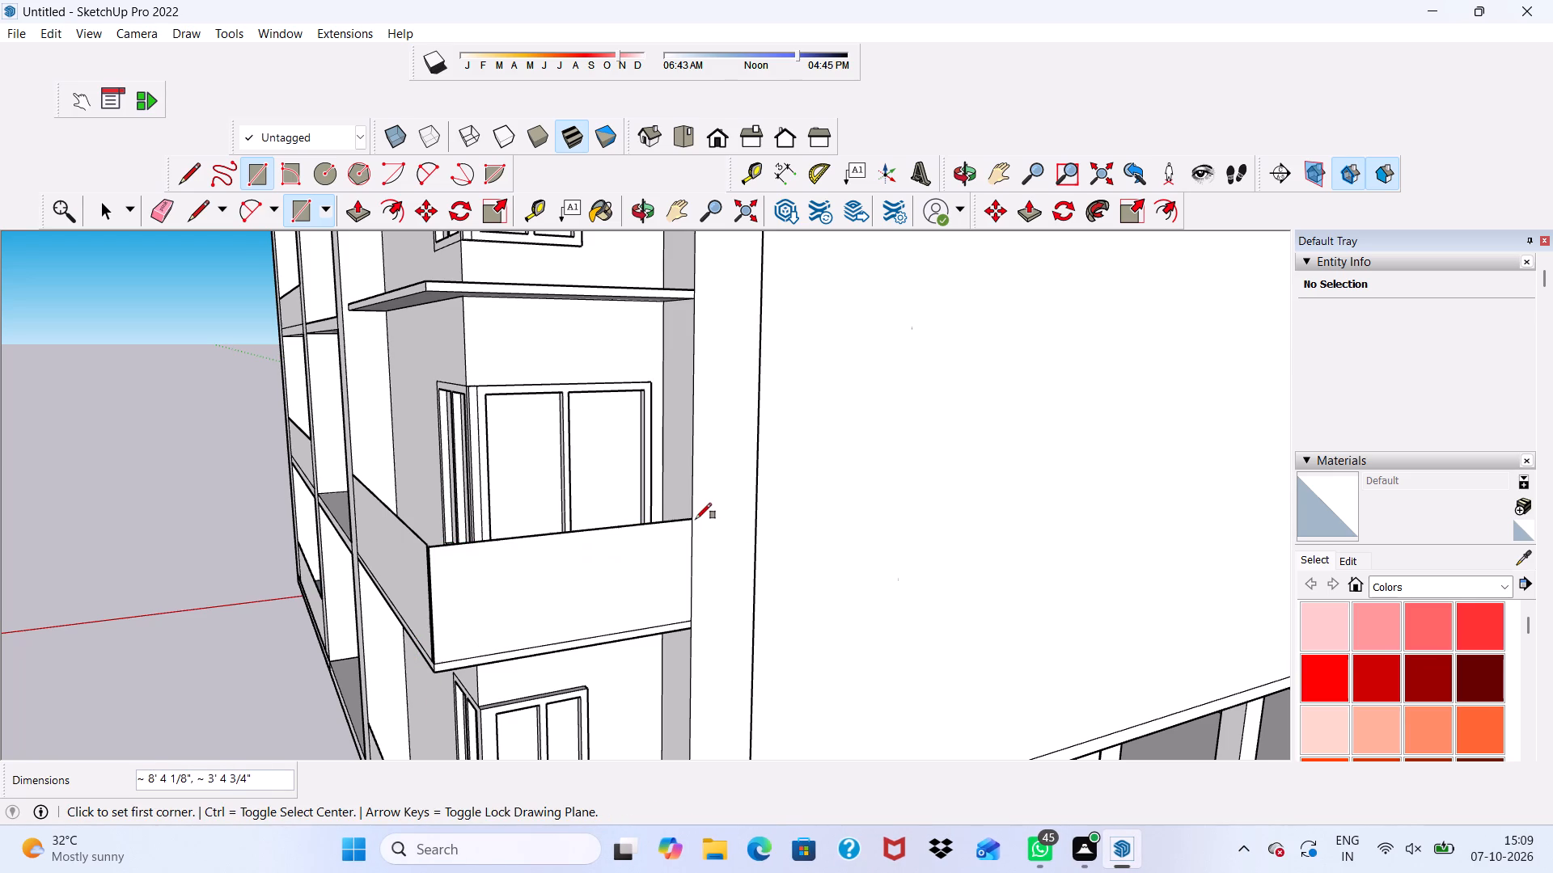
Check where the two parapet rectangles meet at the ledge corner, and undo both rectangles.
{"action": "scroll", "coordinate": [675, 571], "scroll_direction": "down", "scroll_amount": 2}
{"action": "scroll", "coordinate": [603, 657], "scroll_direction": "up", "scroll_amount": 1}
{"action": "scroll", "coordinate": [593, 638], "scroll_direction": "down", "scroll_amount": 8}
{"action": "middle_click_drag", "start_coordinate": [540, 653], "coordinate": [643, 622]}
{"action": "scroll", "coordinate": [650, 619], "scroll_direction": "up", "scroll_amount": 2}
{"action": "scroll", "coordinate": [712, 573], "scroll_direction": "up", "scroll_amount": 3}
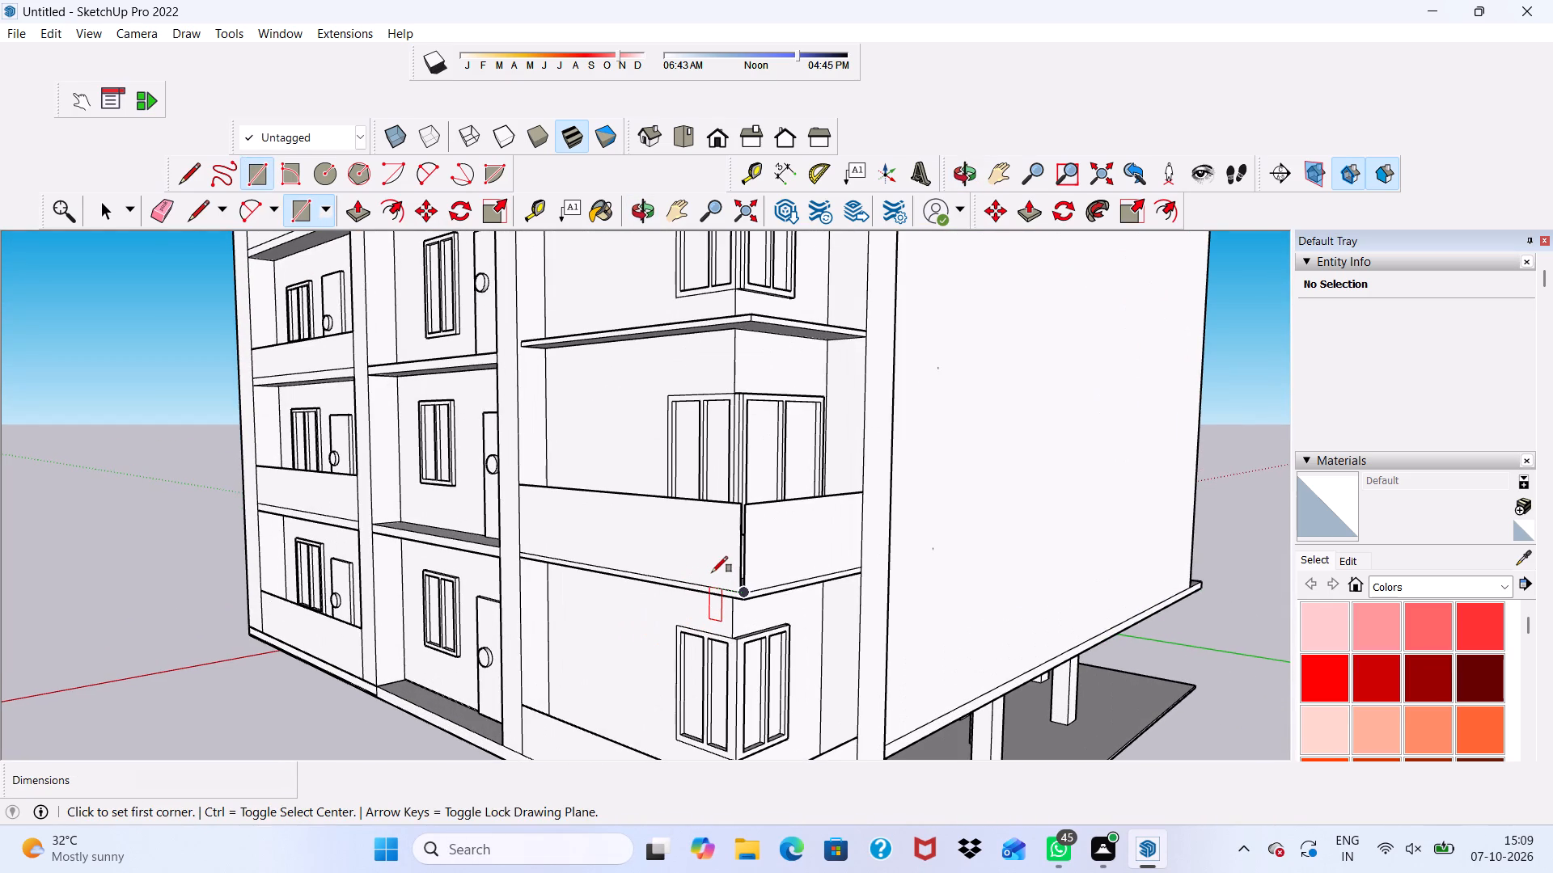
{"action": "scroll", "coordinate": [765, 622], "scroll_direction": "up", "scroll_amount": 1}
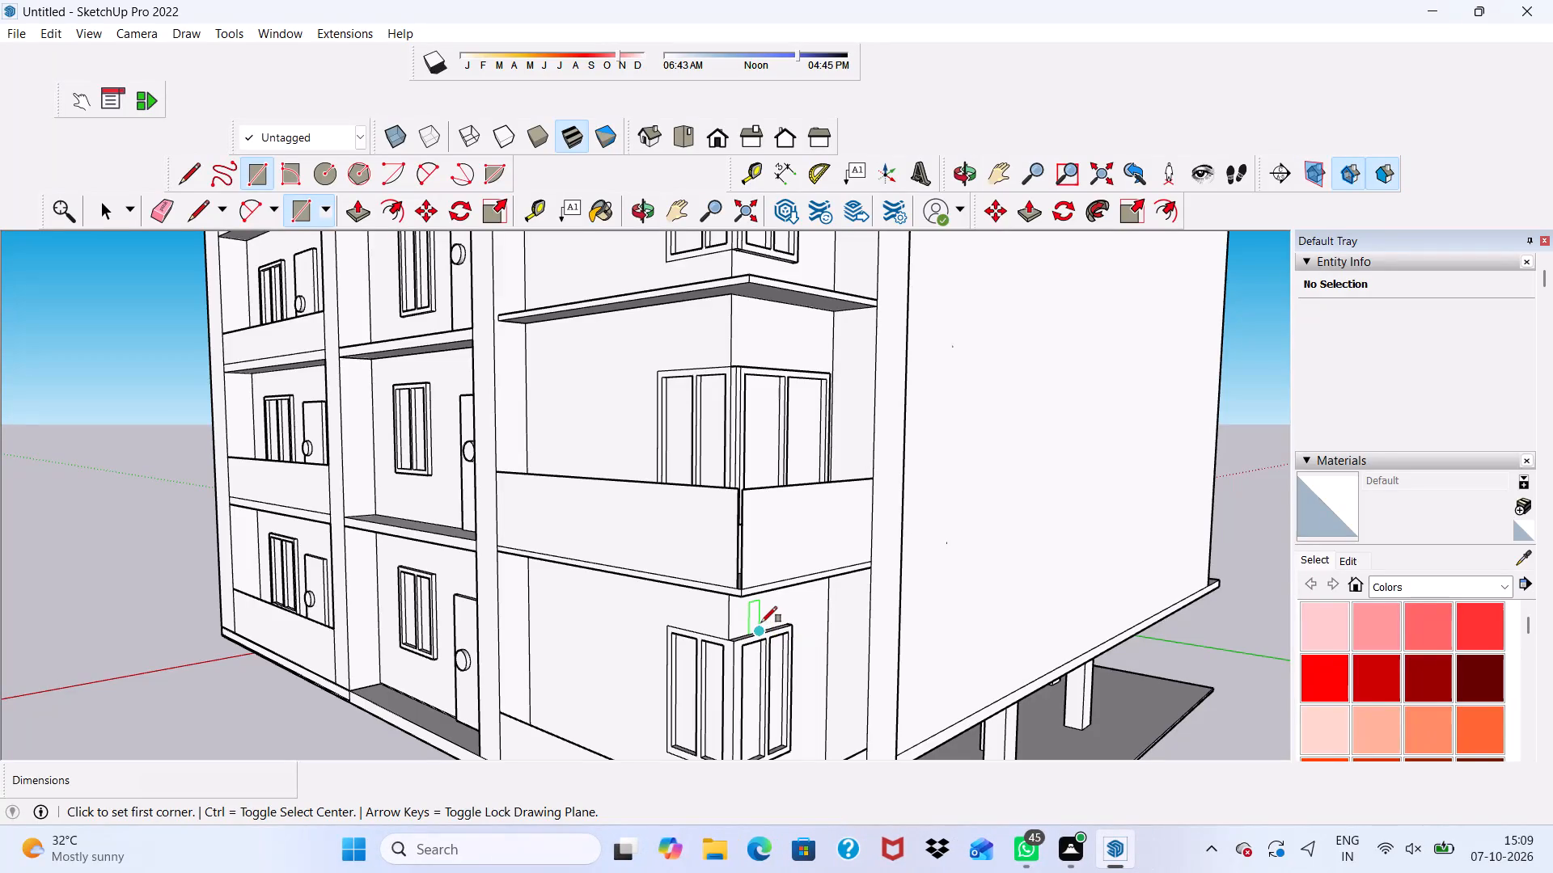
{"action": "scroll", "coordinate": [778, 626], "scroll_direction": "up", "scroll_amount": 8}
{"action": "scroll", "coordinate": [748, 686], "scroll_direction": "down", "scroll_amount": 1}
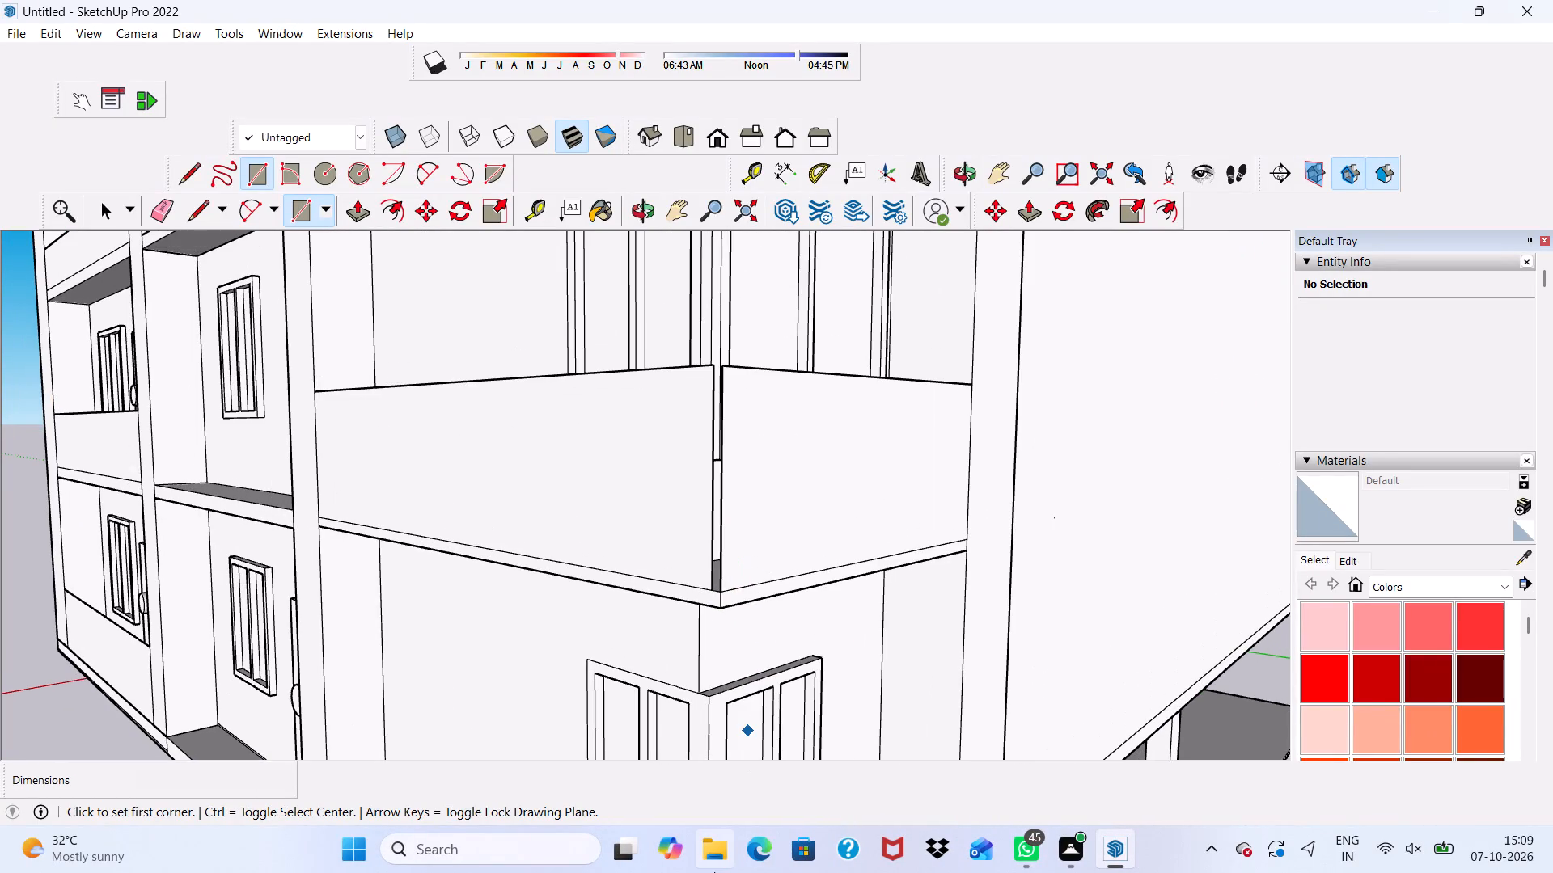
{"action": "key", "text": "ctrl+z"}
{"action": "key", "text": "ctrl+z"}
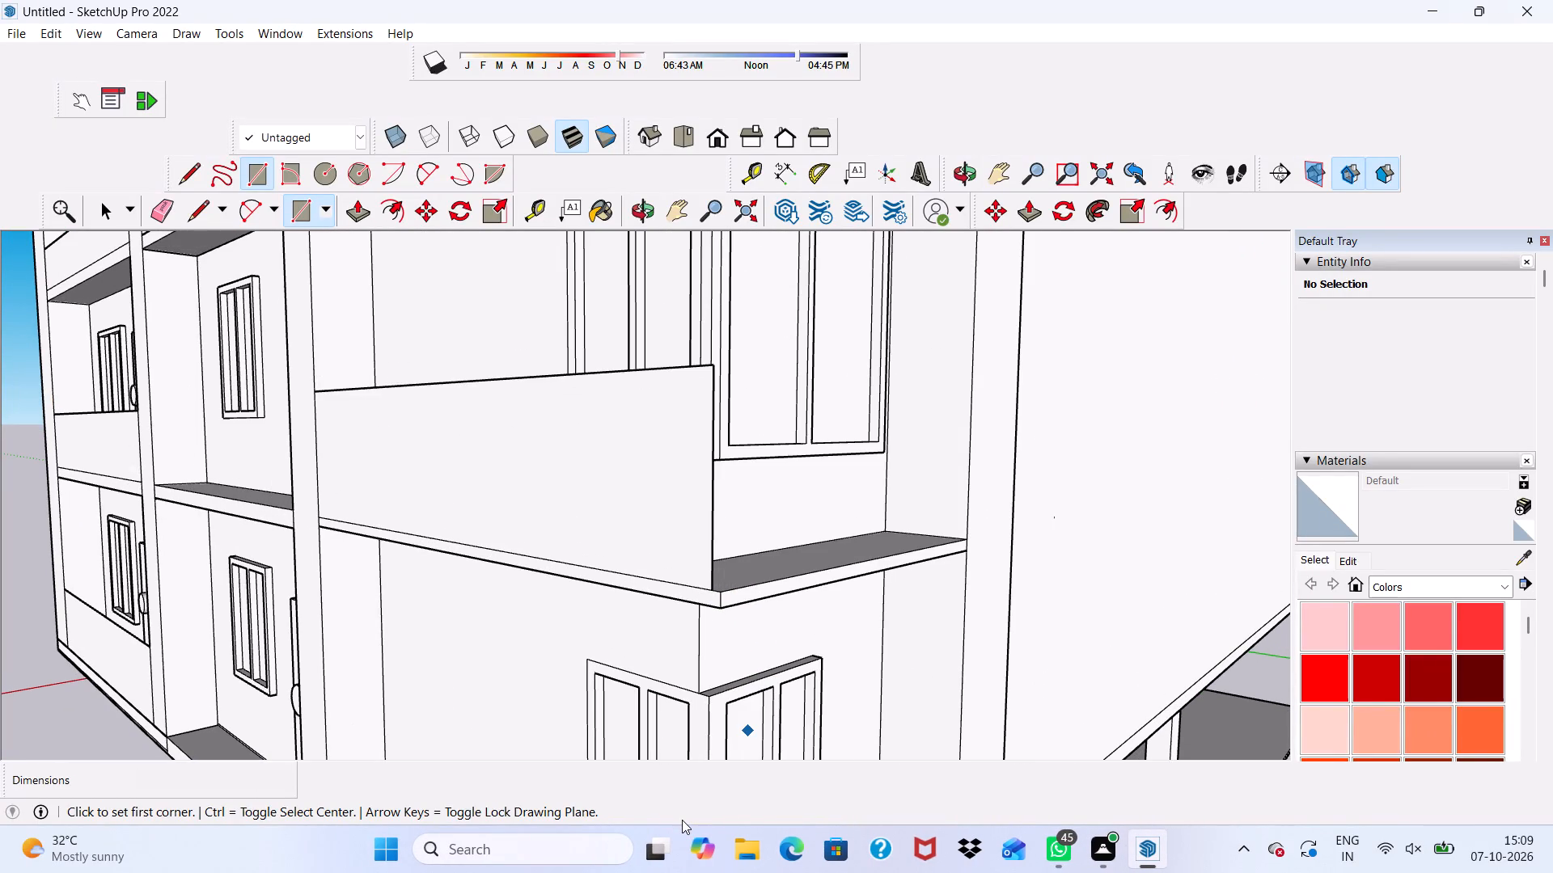
Draw a vertical parapet rectangle about 8' 4 1/8" by 1' 8 5/8" on the ledge's short side, from its outer corner to the end column.
{"action": "scroll", "coordinate": [643, 688], "scroll_direction": "up", "scroll_amount": 3}
{"action": "scroll", "coordinate": [800, 546], "scroll_direction": "up", "scroll_amount": 4}
{"action": "scroll", "coordinate": [607, 535], "scroll_direction": "up", "scroll_amount": 2}
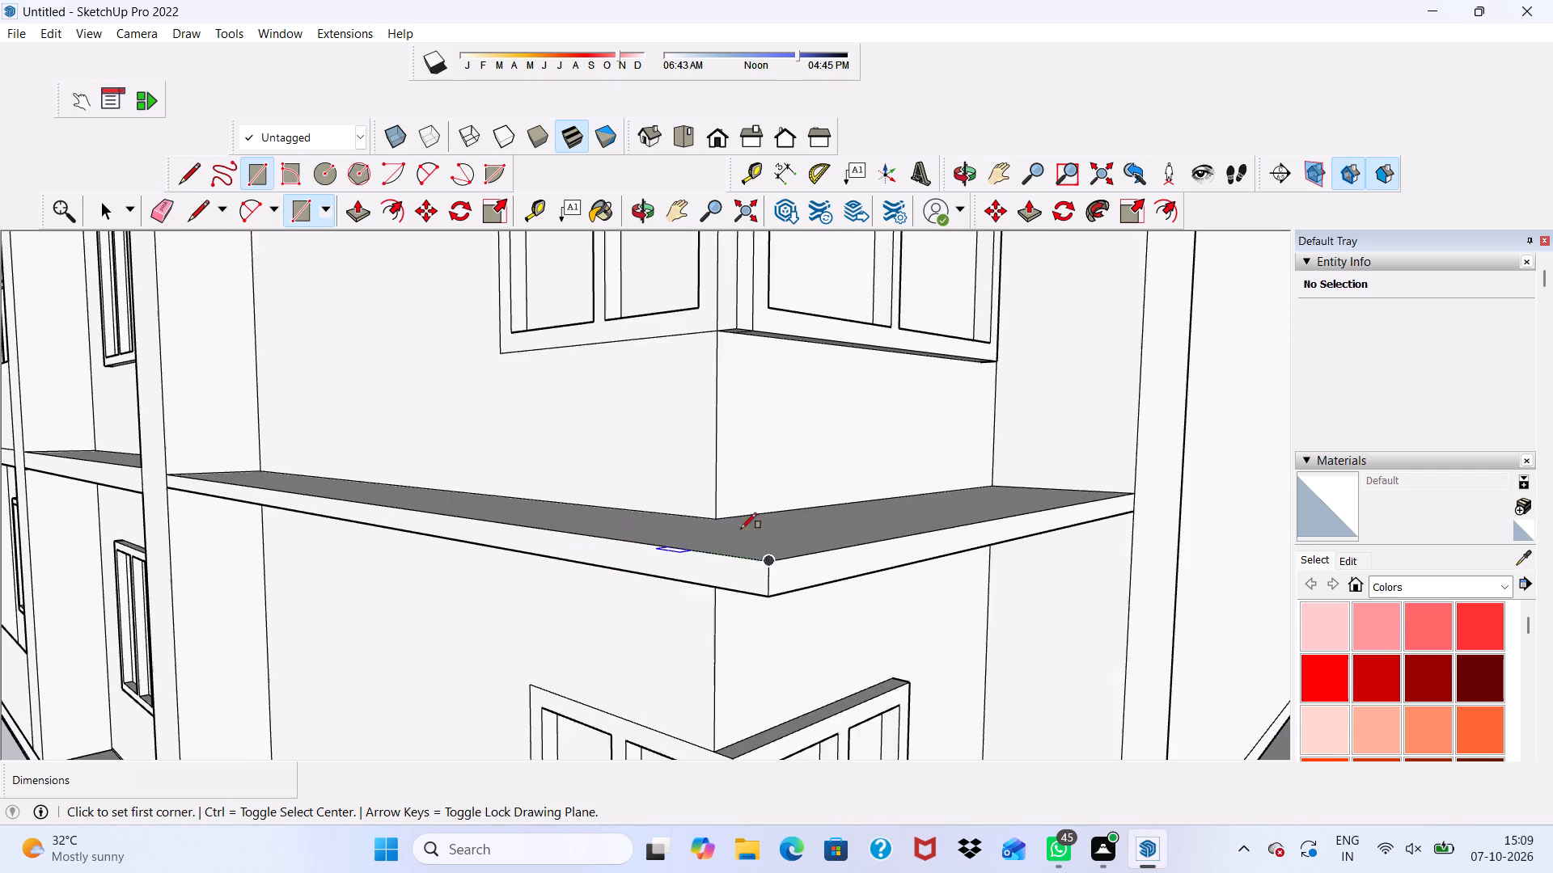
{"action": "scroll", "coordinate": [971, 527], "scroll_direction": "up", "scroll_amount": 3}
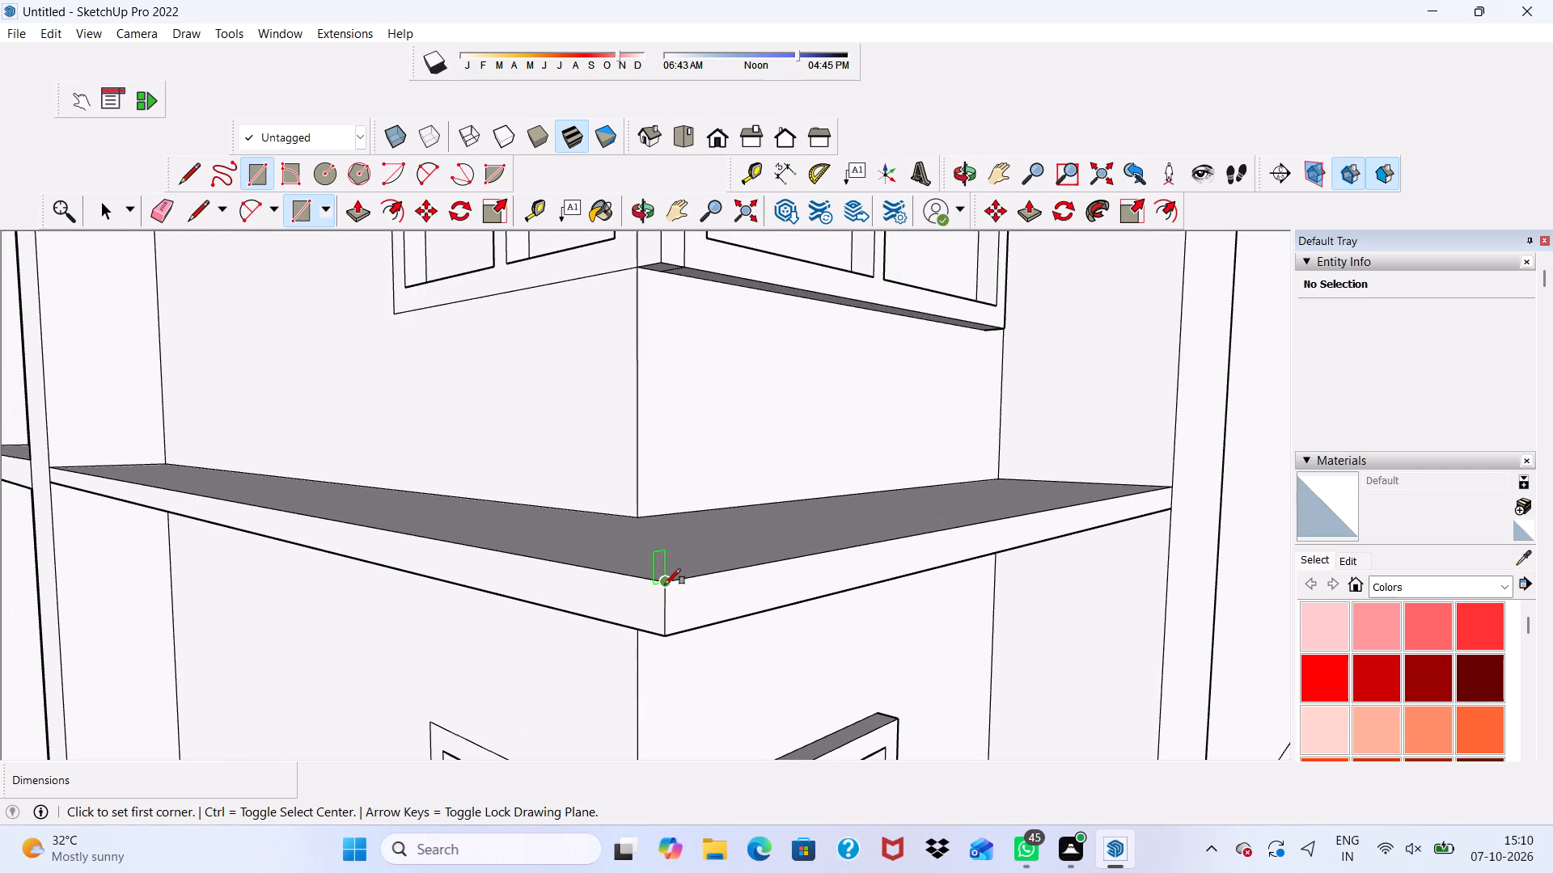
{"action": "left_click", "coordinate": [665, 584]}
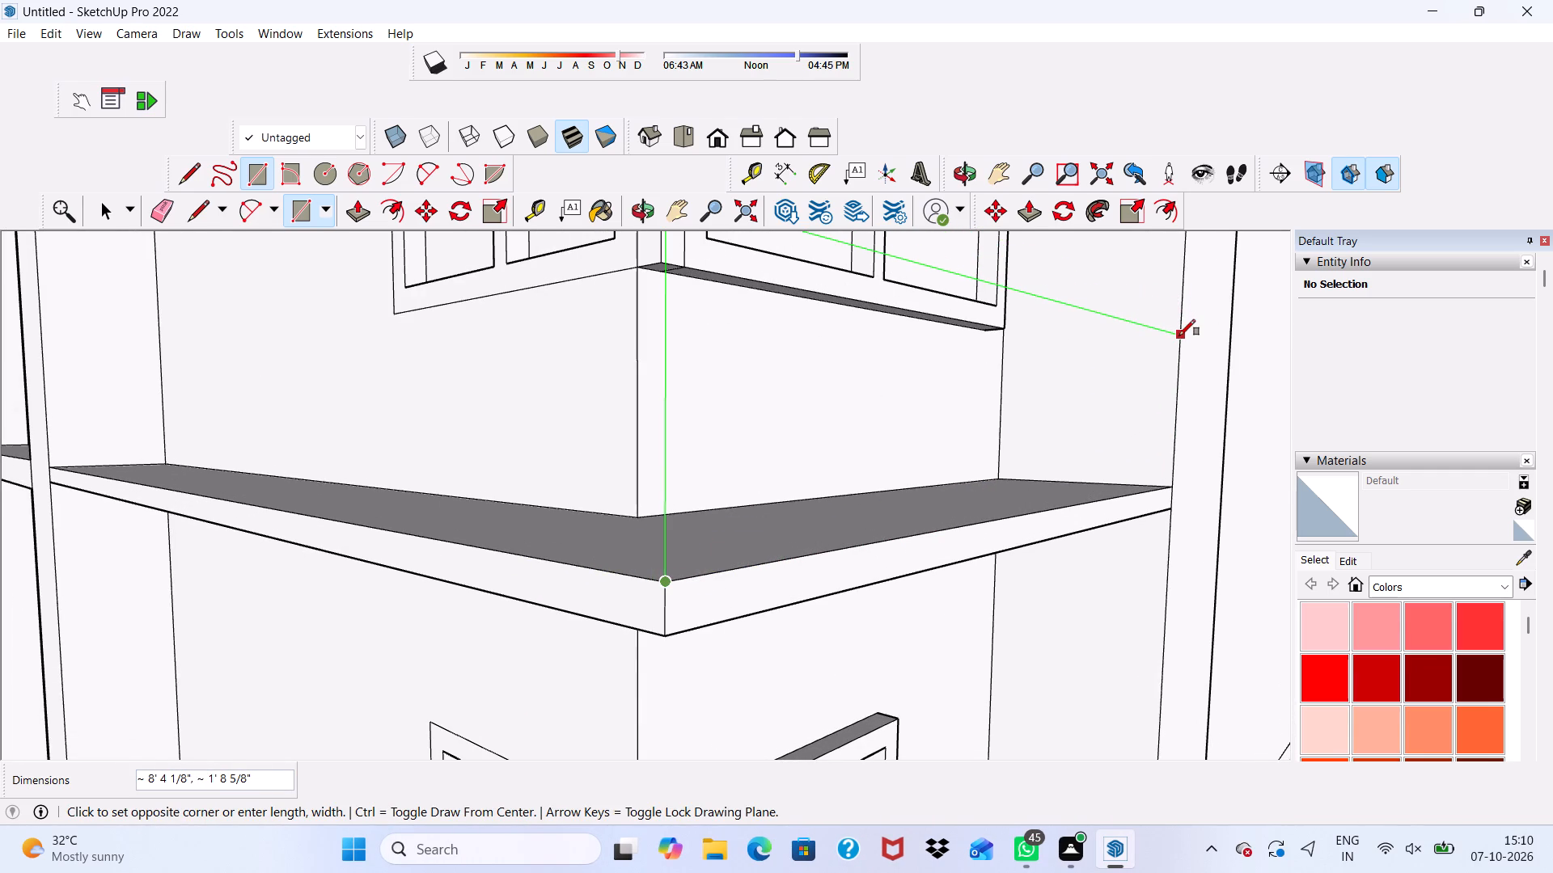
{"action": "left_click", "coordinate": [1179, 335]}
Draw a matching parapet rectangle about 14' 4 13/16" by 1' 8 5/8" along the ledge's long front edge, from the column to the side parapet's top corner.
{"action": "scroll", "coordinate": [1176, 358], "scroll_direction": "down", "scroll_amount": 7}
{"action": "middle_click_drag", "start_coordinate": [982, 512], "coordinate": [1139, 560]}
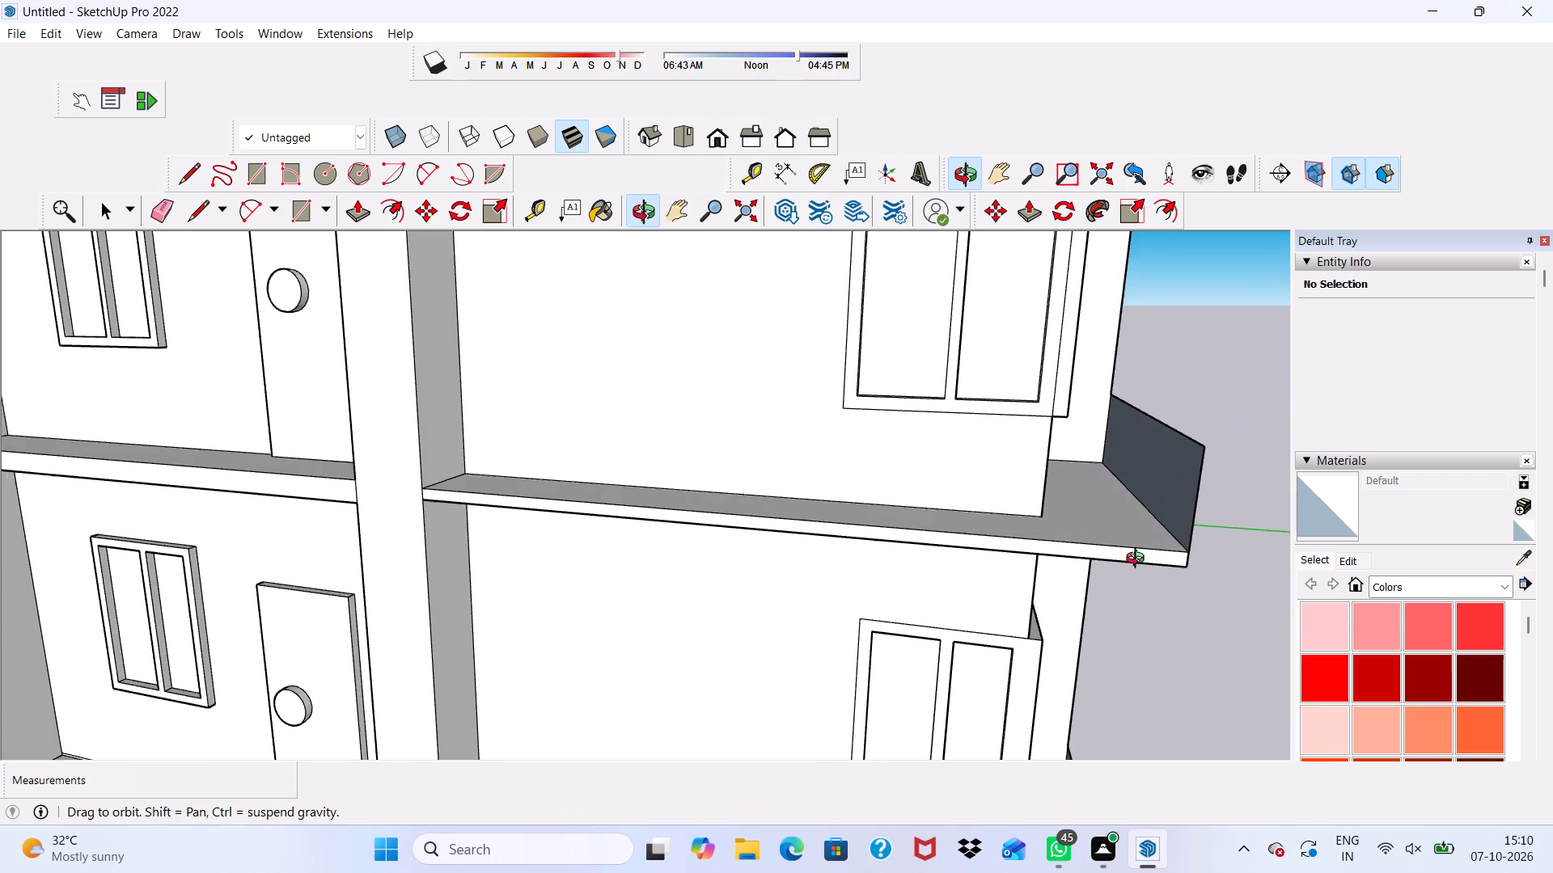
{"action": "middle_click_drag", "start_coordinate": [1139, 560], "coordinate": [1140, 560]}
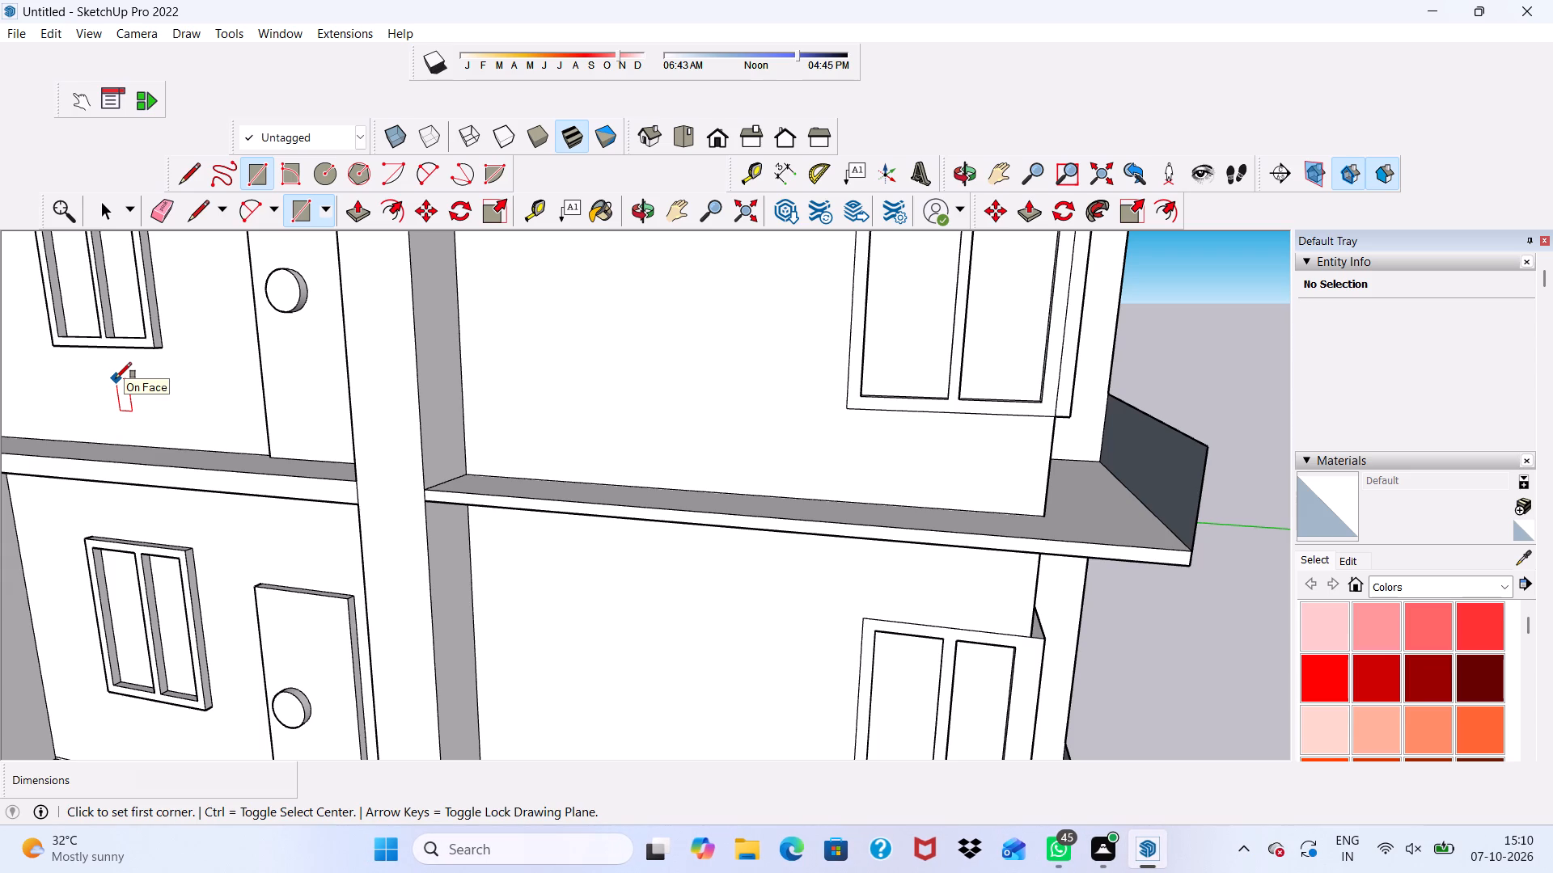
{"action": "scroll", "coordinate": [643, 491], "scroll_direction": "down", "scroll_amount": 3}
{"action": "scroll", "coordinate": [538, 501], "scroll_direction": "up", "scroll_amount": 3}
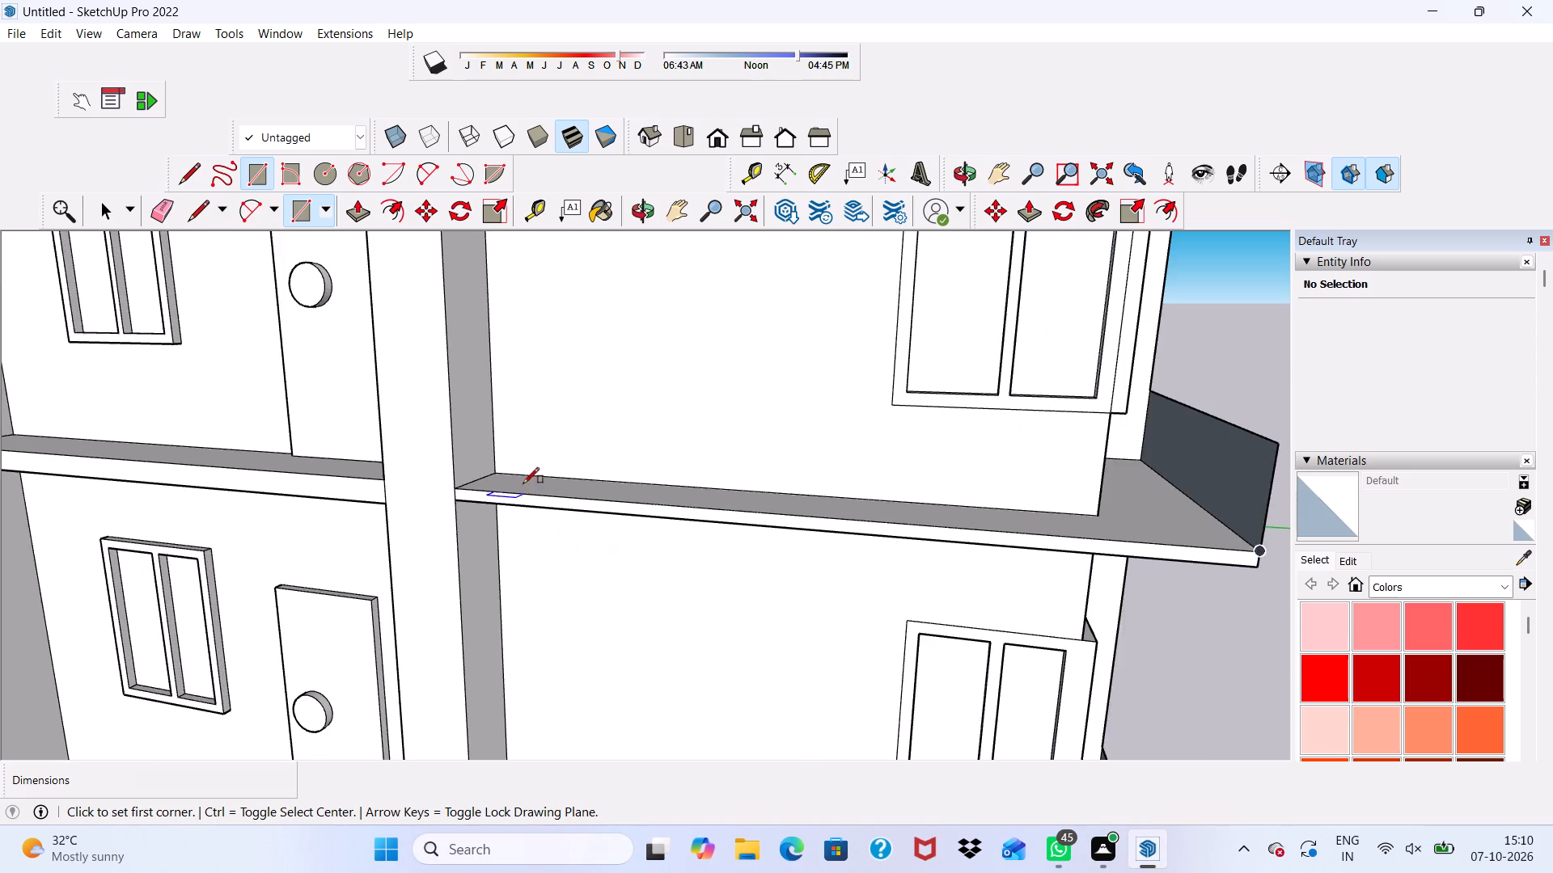
{"action": "scroll", "coordinate": [466, 488], "scroll_direction": "up", "scroll_amount": 2}
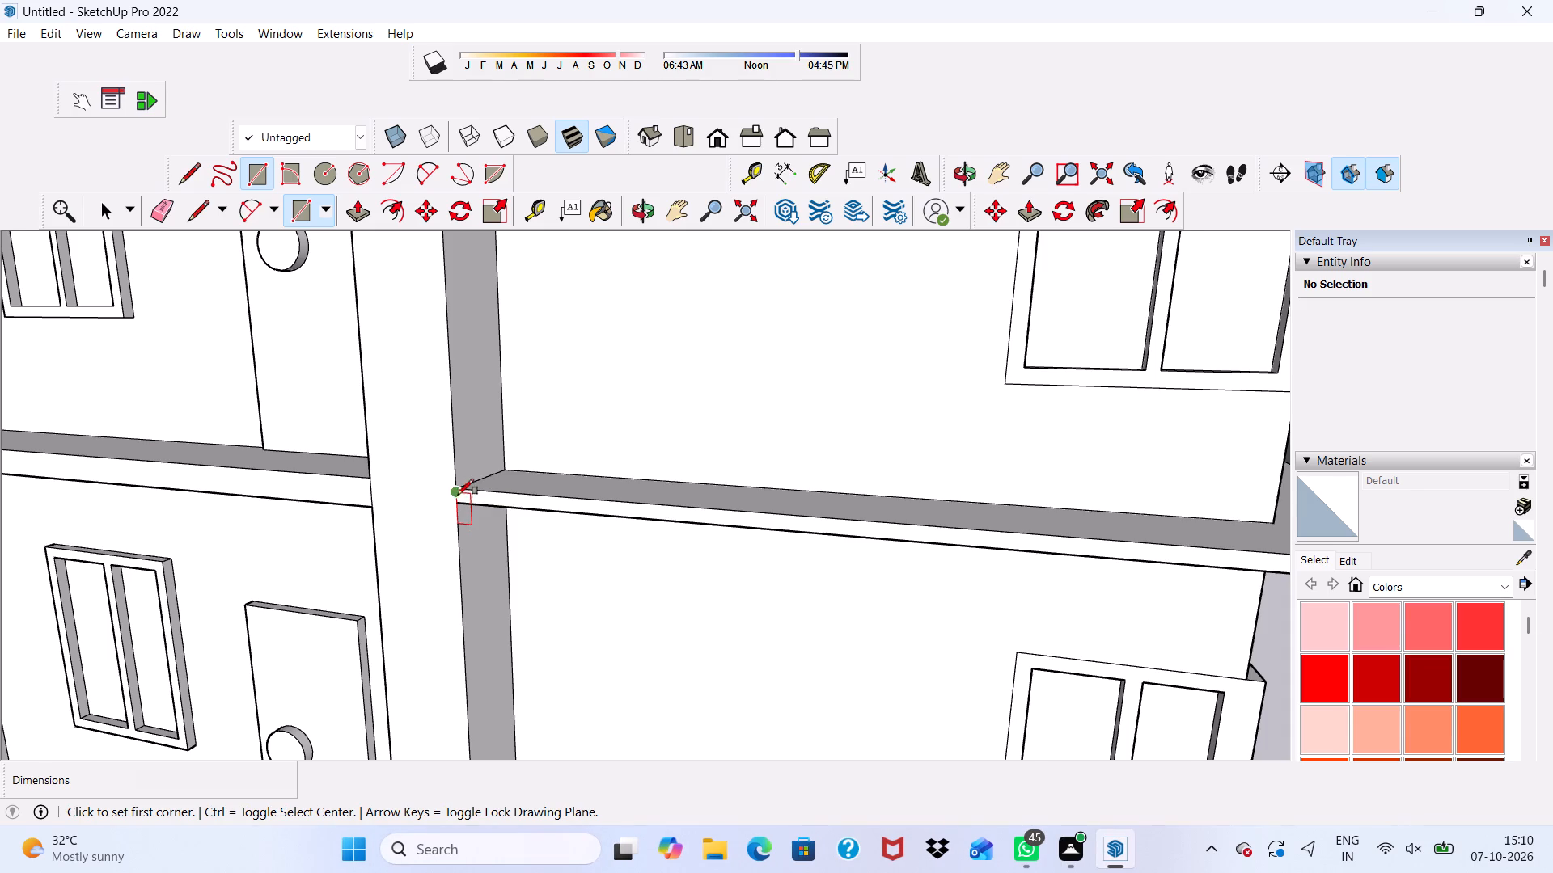
{"action": "scroll", "coordinate": [458, 495], "scroll_direction": "up", "scroll_amount": 6}
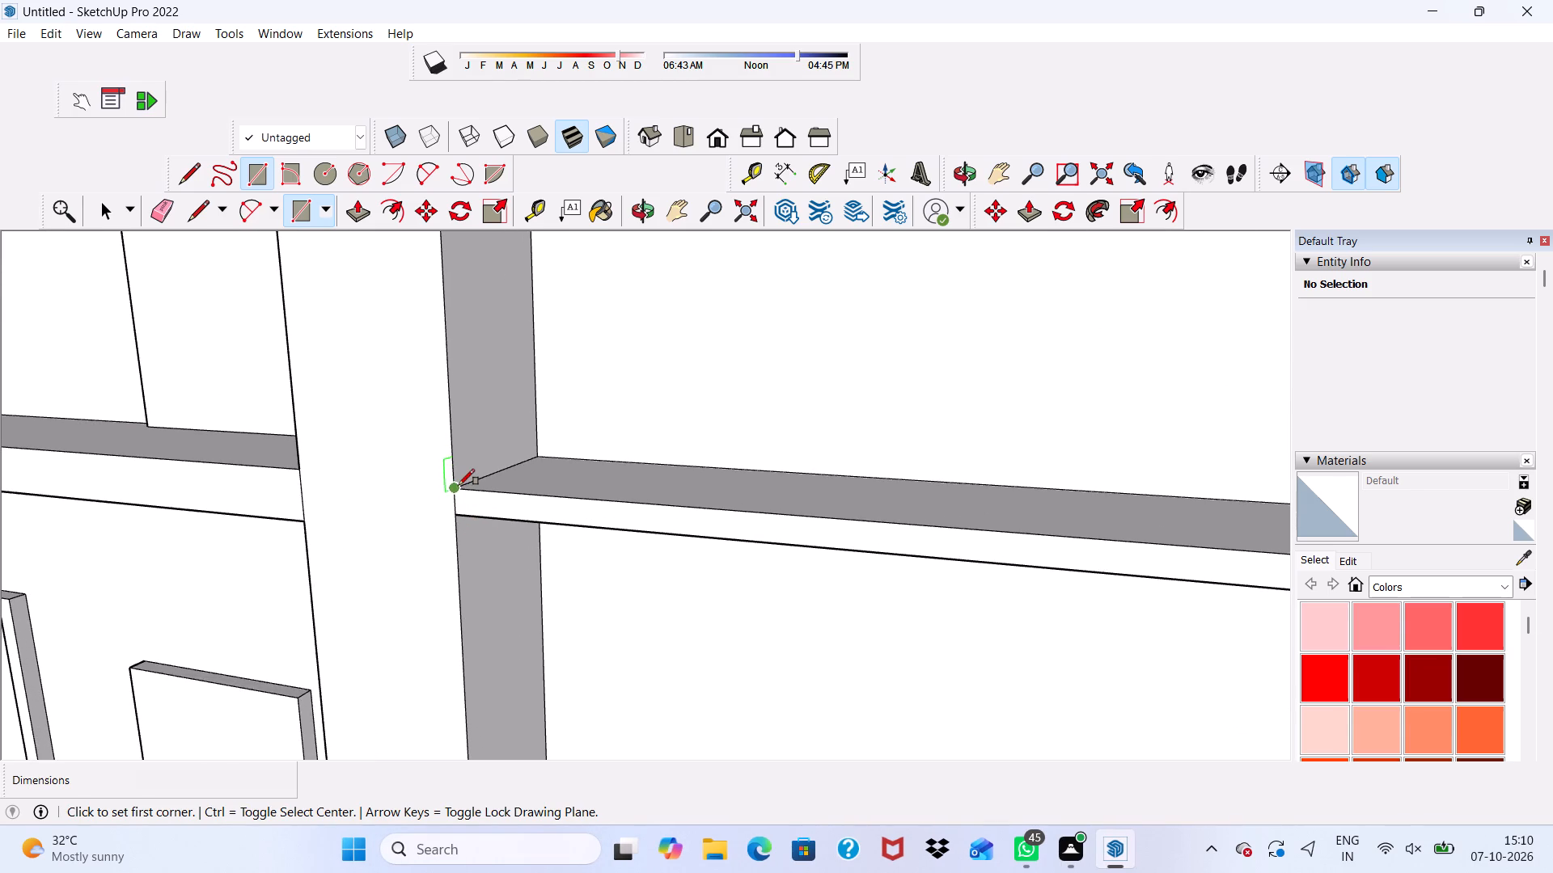
{"action": "left_click", "coordinate": [449, 488]}
{"action": "scroll", "coordinate": [480, 504], "scroll_direction": "down", "scroll_amount": 6}
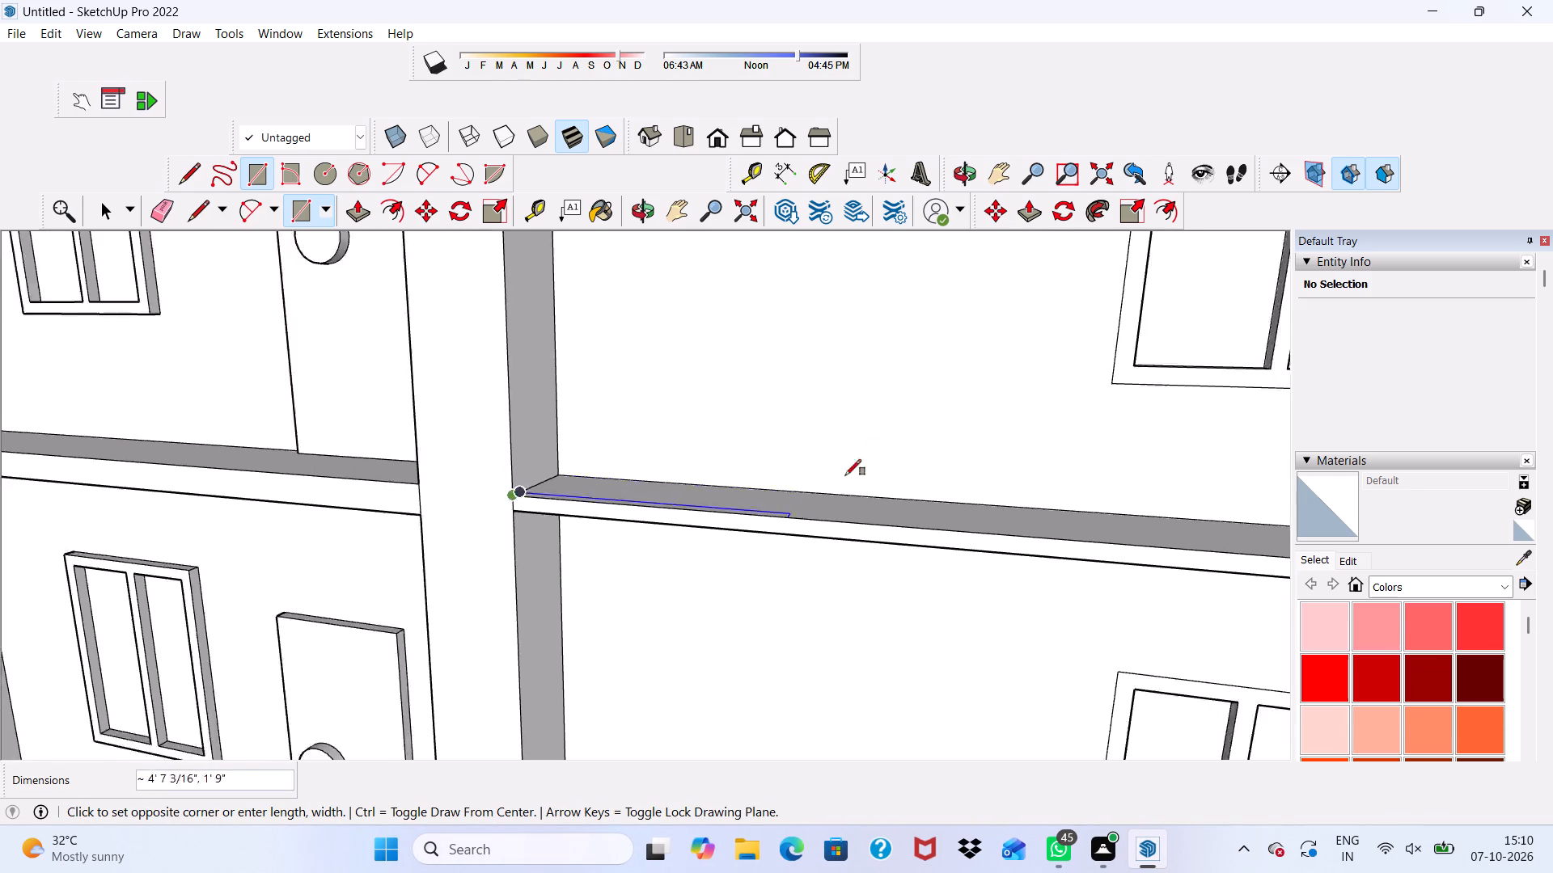
{"action": "scroll", "coordinate": [845, 475], "scroll_direction": "down", "scroll_amount": 8}
{"action": "scroll", "coordinate": [1225, 439], "scroll_direction": "up", "scroll_amount": 1}
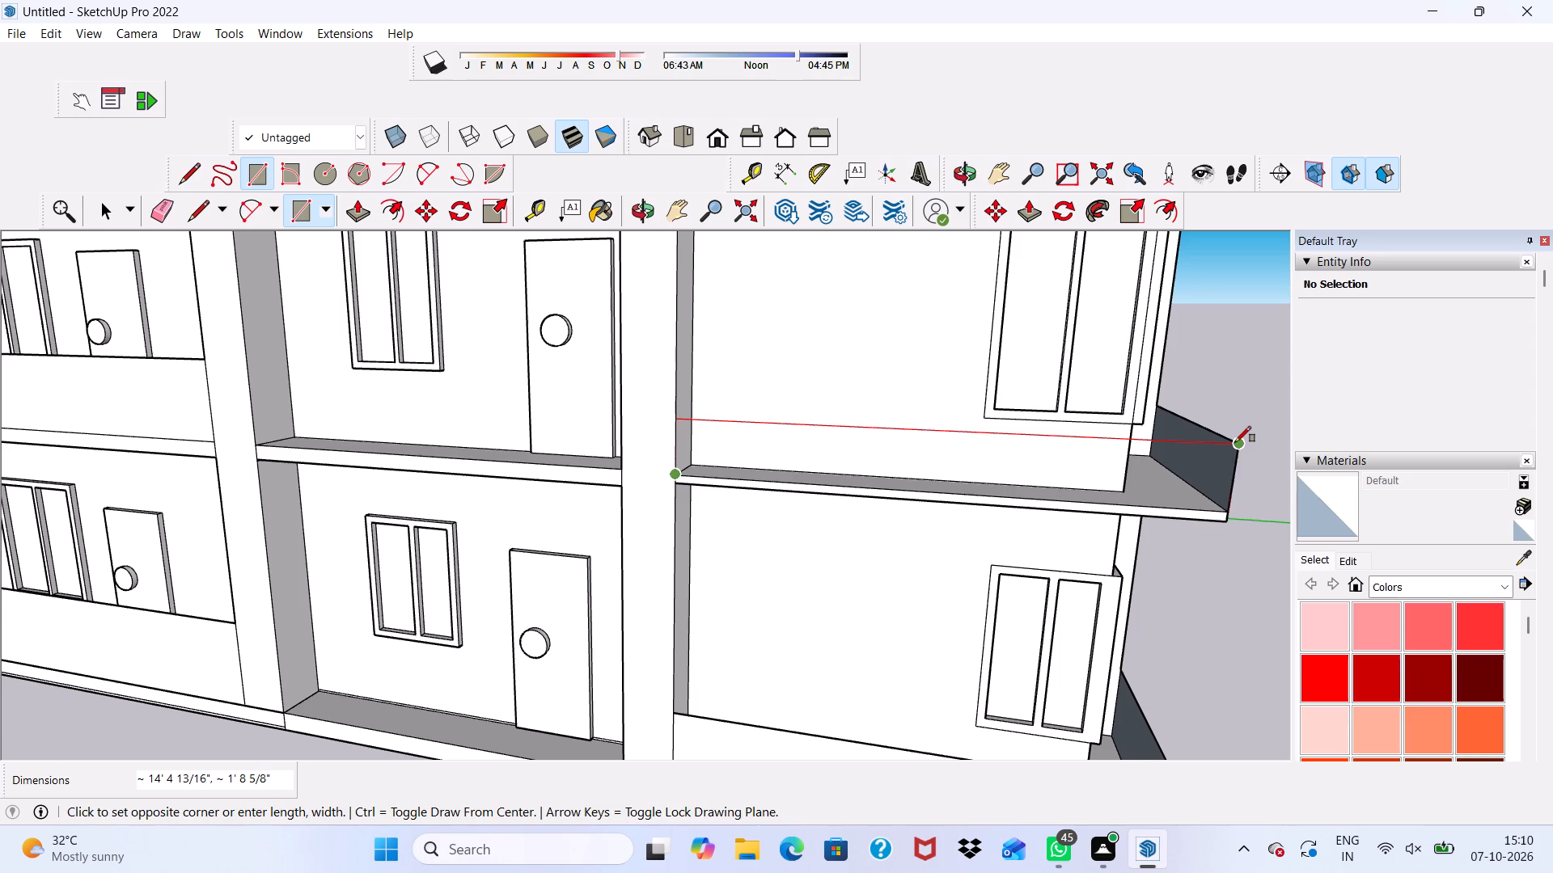
{"action": "left_click", "coordinate": [1235, 442]}
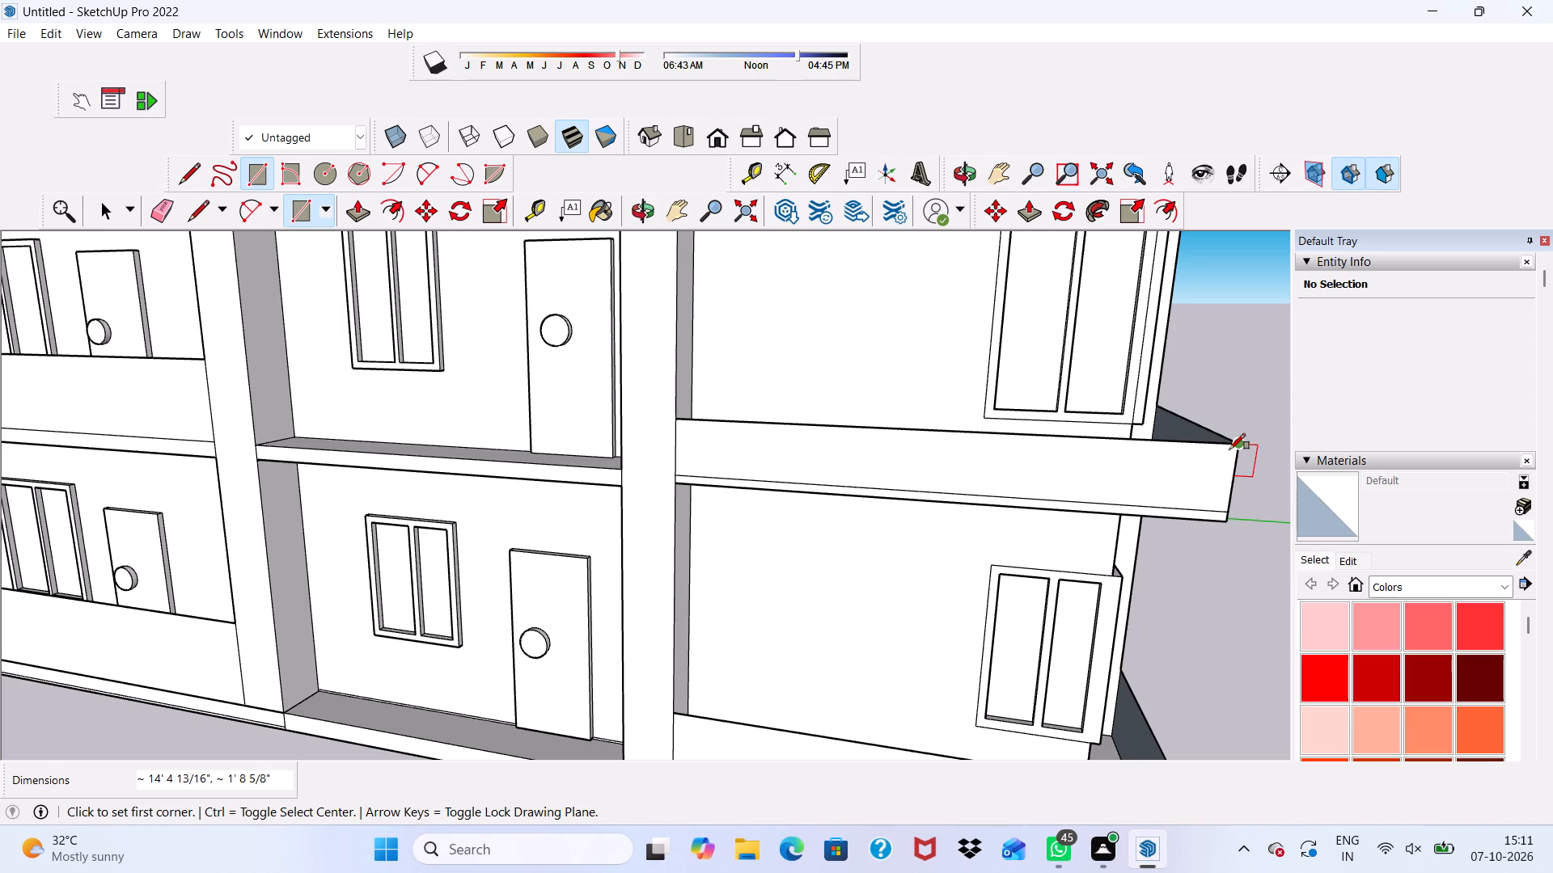
Examine the new parapet's corner and its fit with the building front from close up and from a distance.
{"action": "scroll", "coordinate": [1232, 432], "scroll_direction": "up", "scroll_amount": 5}
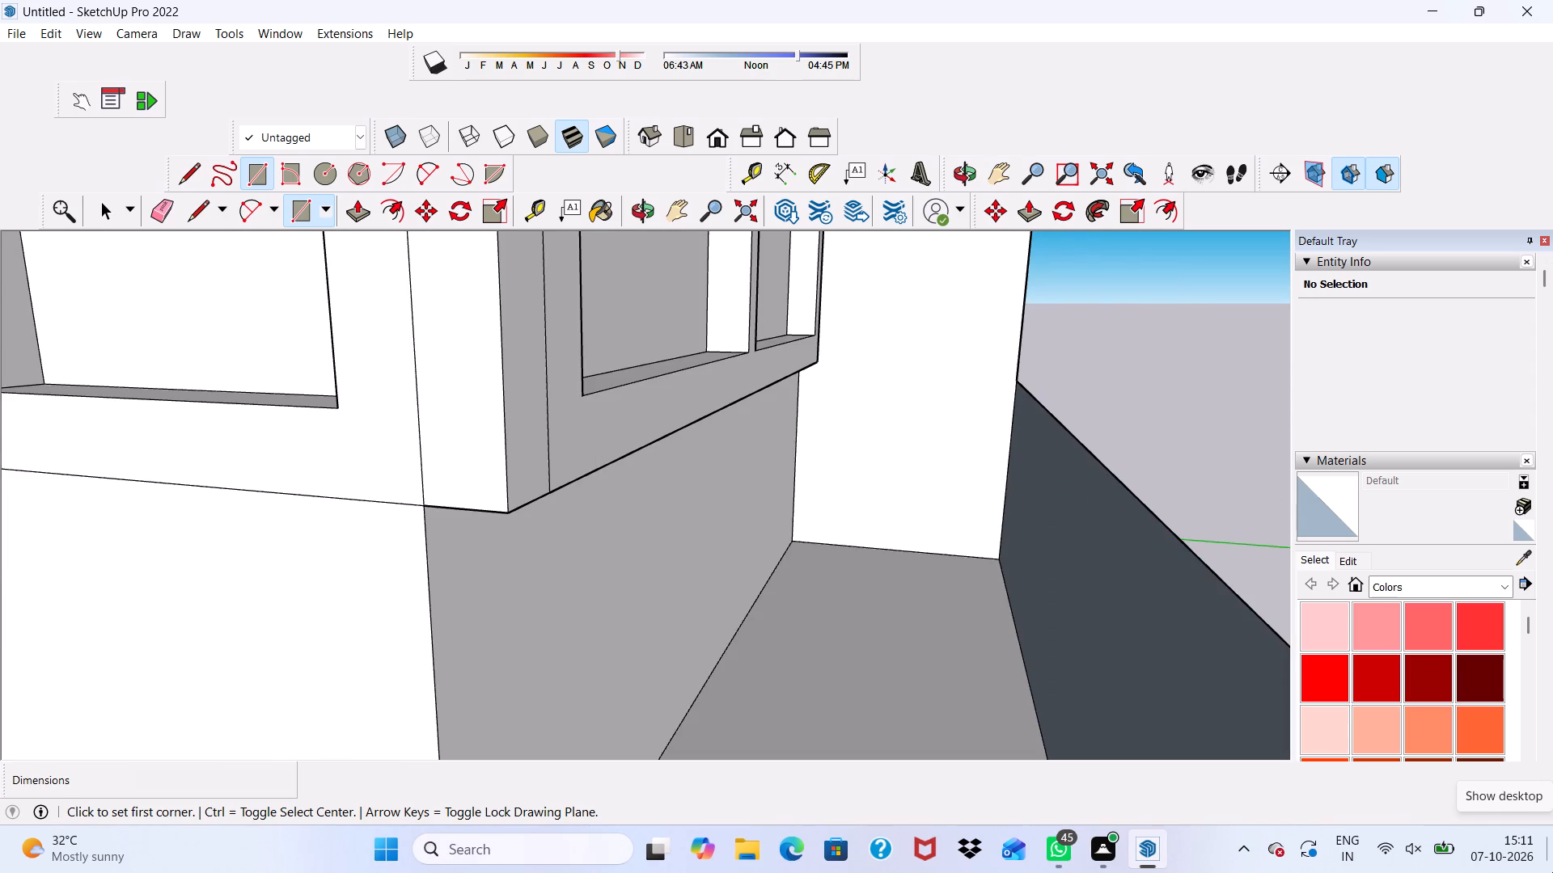
{"action": "scroll", "coordinate": [1413, 872], "scroll_direction": "down", "scroll_amount": 2}
{"action": "scroll", "coordinate": [624, 338], "scroll_direction": "down", "scroll_amount": 3}
{"action": "scroll", "coordinate": [701, 437], "scroll_direction": "down", "scroll_amount": 10}
{"action": "middle_click_drag", "start_coordinate": [775, 435], "coordinate": [642, 451]}
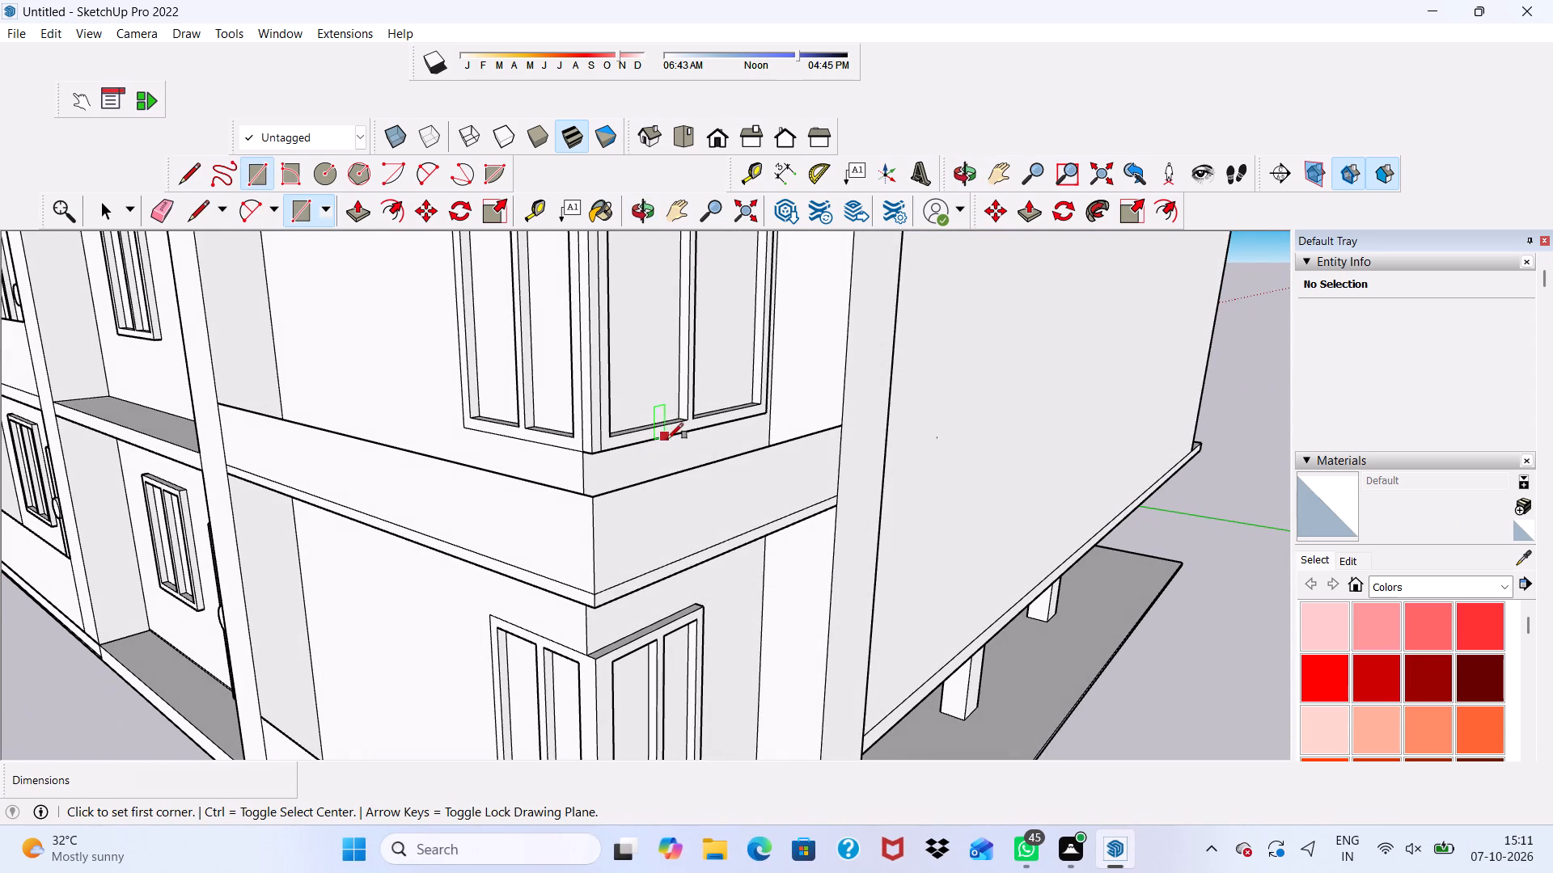
{"action": "key", "text": "space"}
{"action": "scroll", "coordinate": [673, 425], "scroll_direction": "down", "scroll_amount": 9}
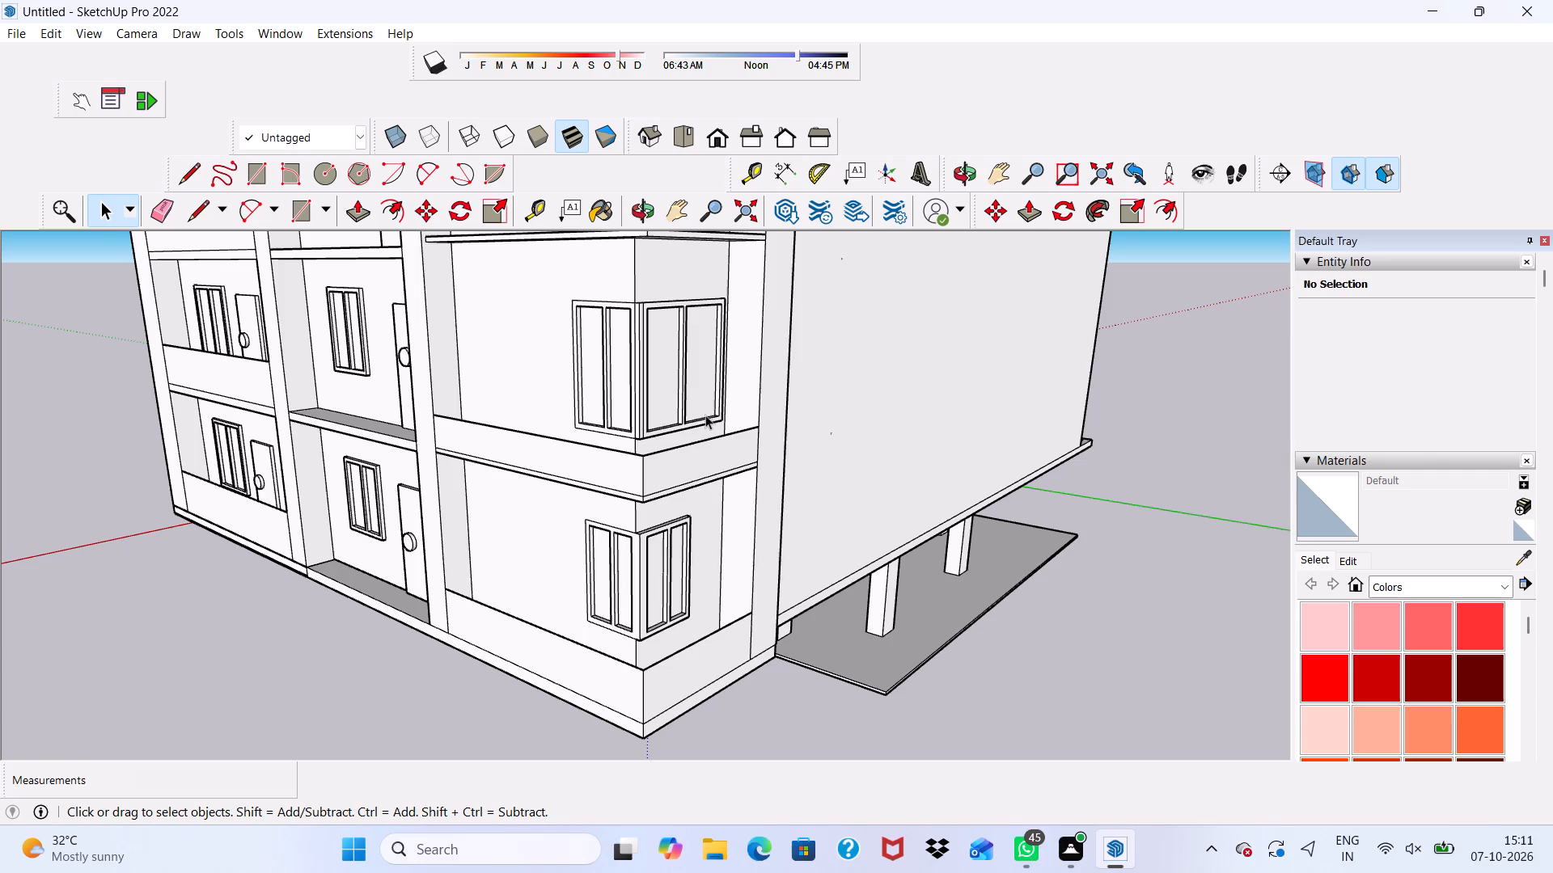
{"action": "scroll", "coordinate": [677, 354], "scroll_direction": "down", "scroll_amount": 2}
{"action": "scroll", "coordinate": [688, 274], "scroll_direction": "down", "scroll_amount": 2}
{"action": "scroll", "coordinate": [633, 432], "scroll_direction": "up", "scroll_amount": 2}
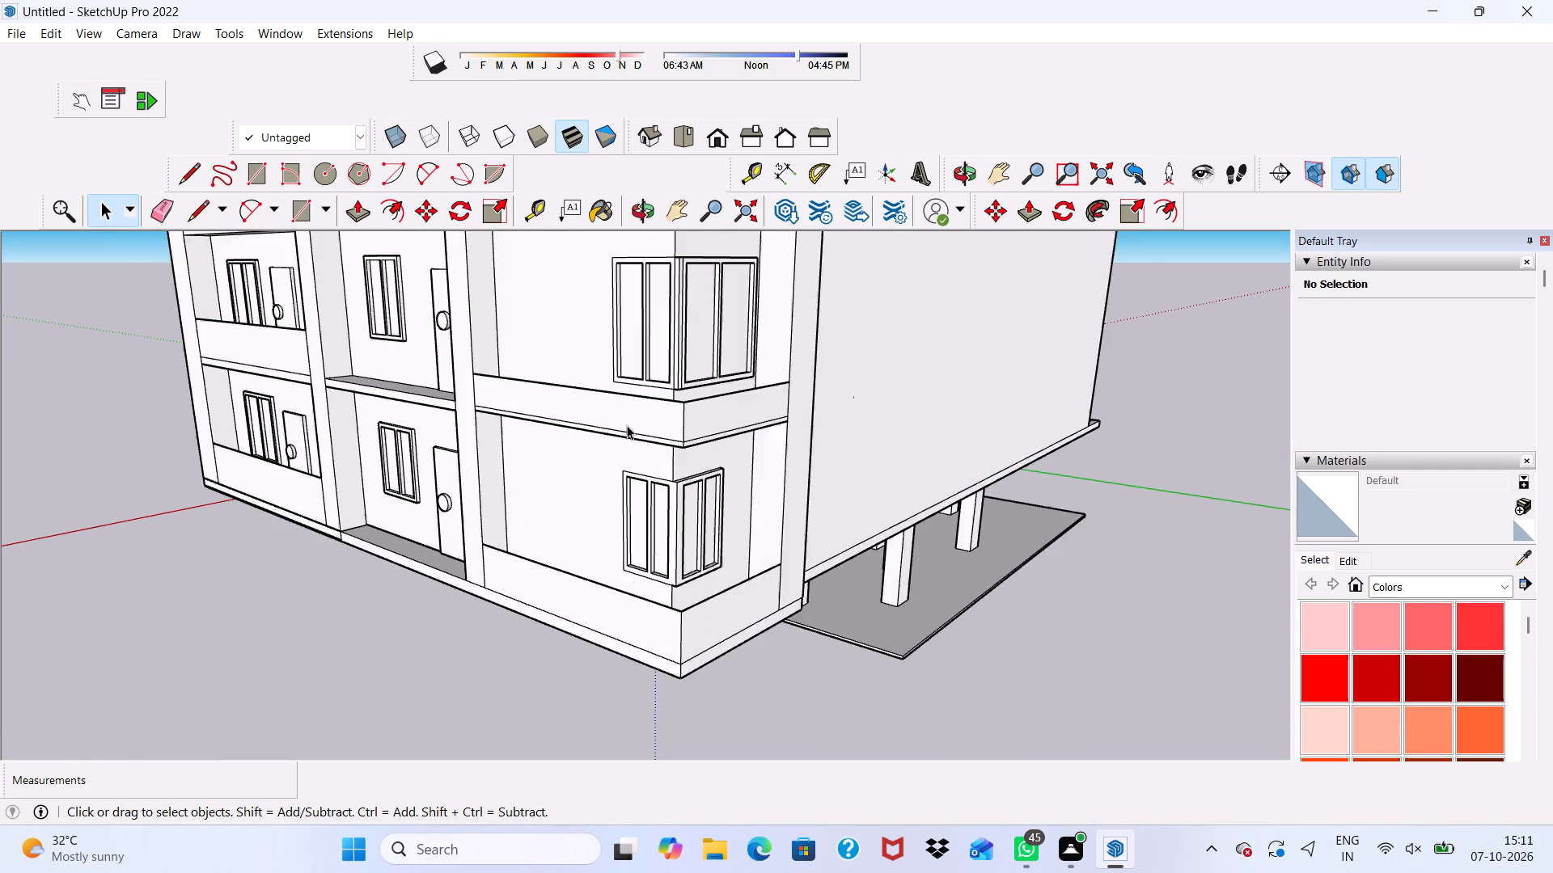
{"action": "scroll", "coordinate": [627, 425], "scroll_direction": "up", "scroll_amount": 5}
{"action": "scroll", "coordinate": [608, 393], "scroll_direction": "down", "scroll_amount": 4}
{"action": "middle_click_drag", "start_coordinate": [643, 424], "coordinate": [719, 417]}
{"action": "scroll", "coordinate": [788, 341], "scroll_direction": "up", "scroll_amount": 1}
{"action": "scroll", "coordinate": [776, 347], "scroll_direction": "down", "scroll_amount": 6}
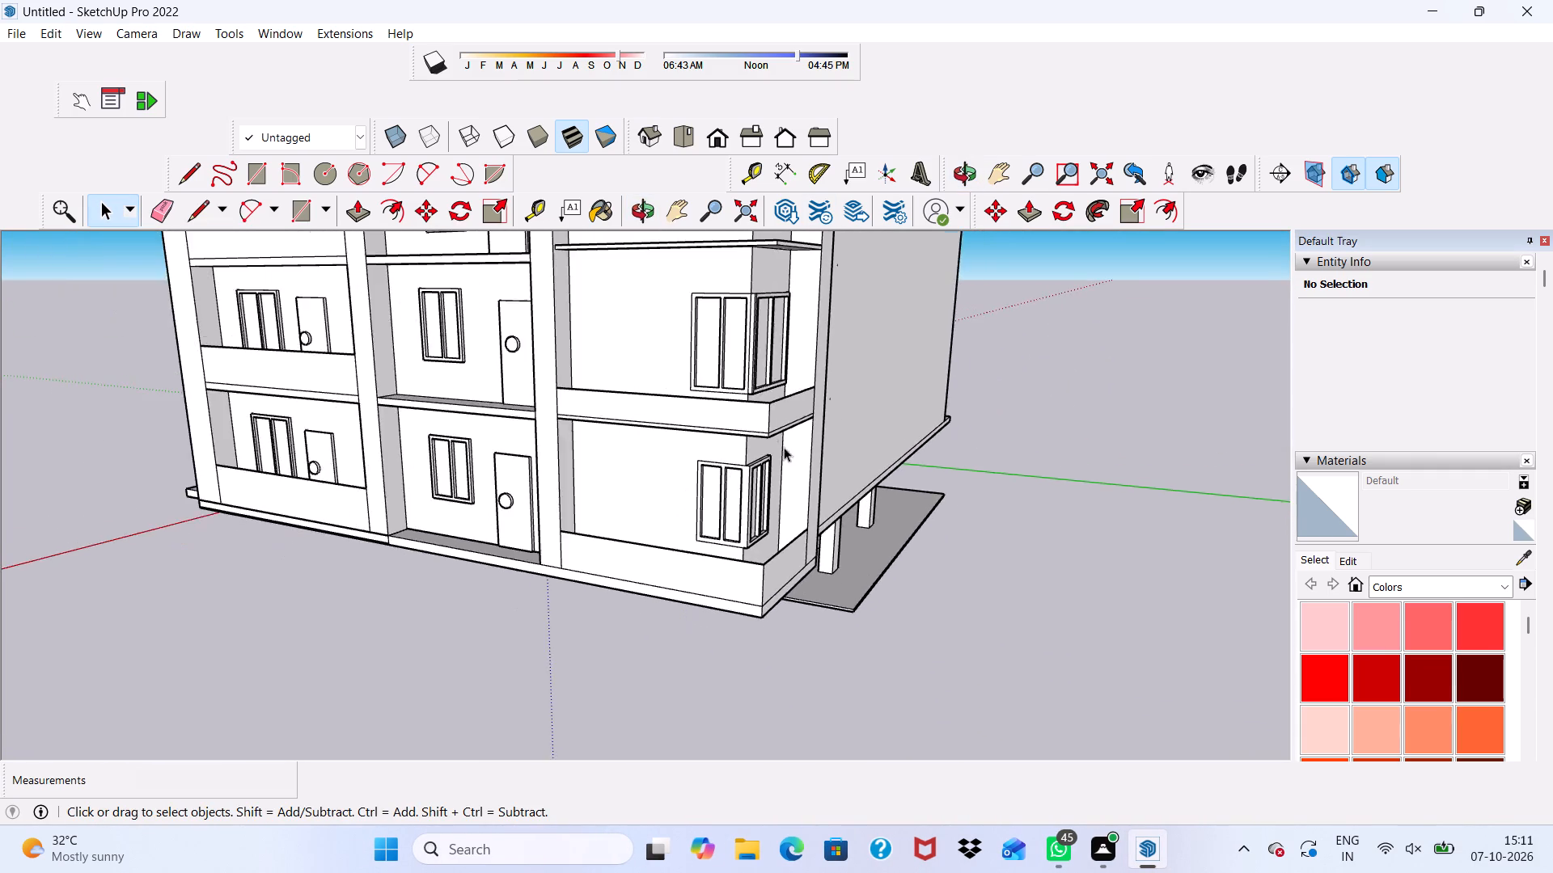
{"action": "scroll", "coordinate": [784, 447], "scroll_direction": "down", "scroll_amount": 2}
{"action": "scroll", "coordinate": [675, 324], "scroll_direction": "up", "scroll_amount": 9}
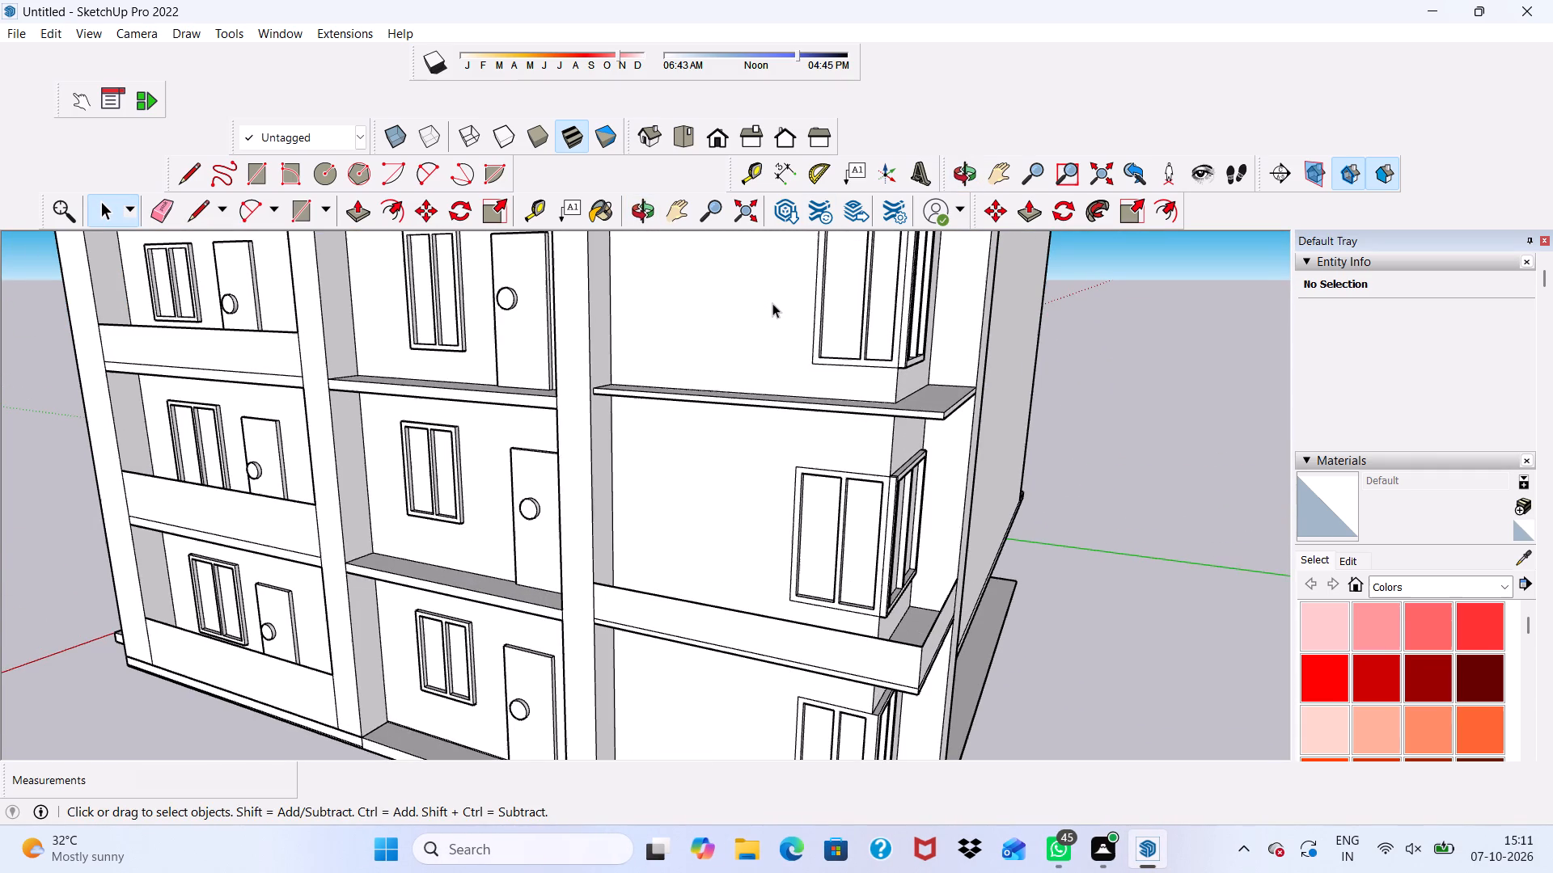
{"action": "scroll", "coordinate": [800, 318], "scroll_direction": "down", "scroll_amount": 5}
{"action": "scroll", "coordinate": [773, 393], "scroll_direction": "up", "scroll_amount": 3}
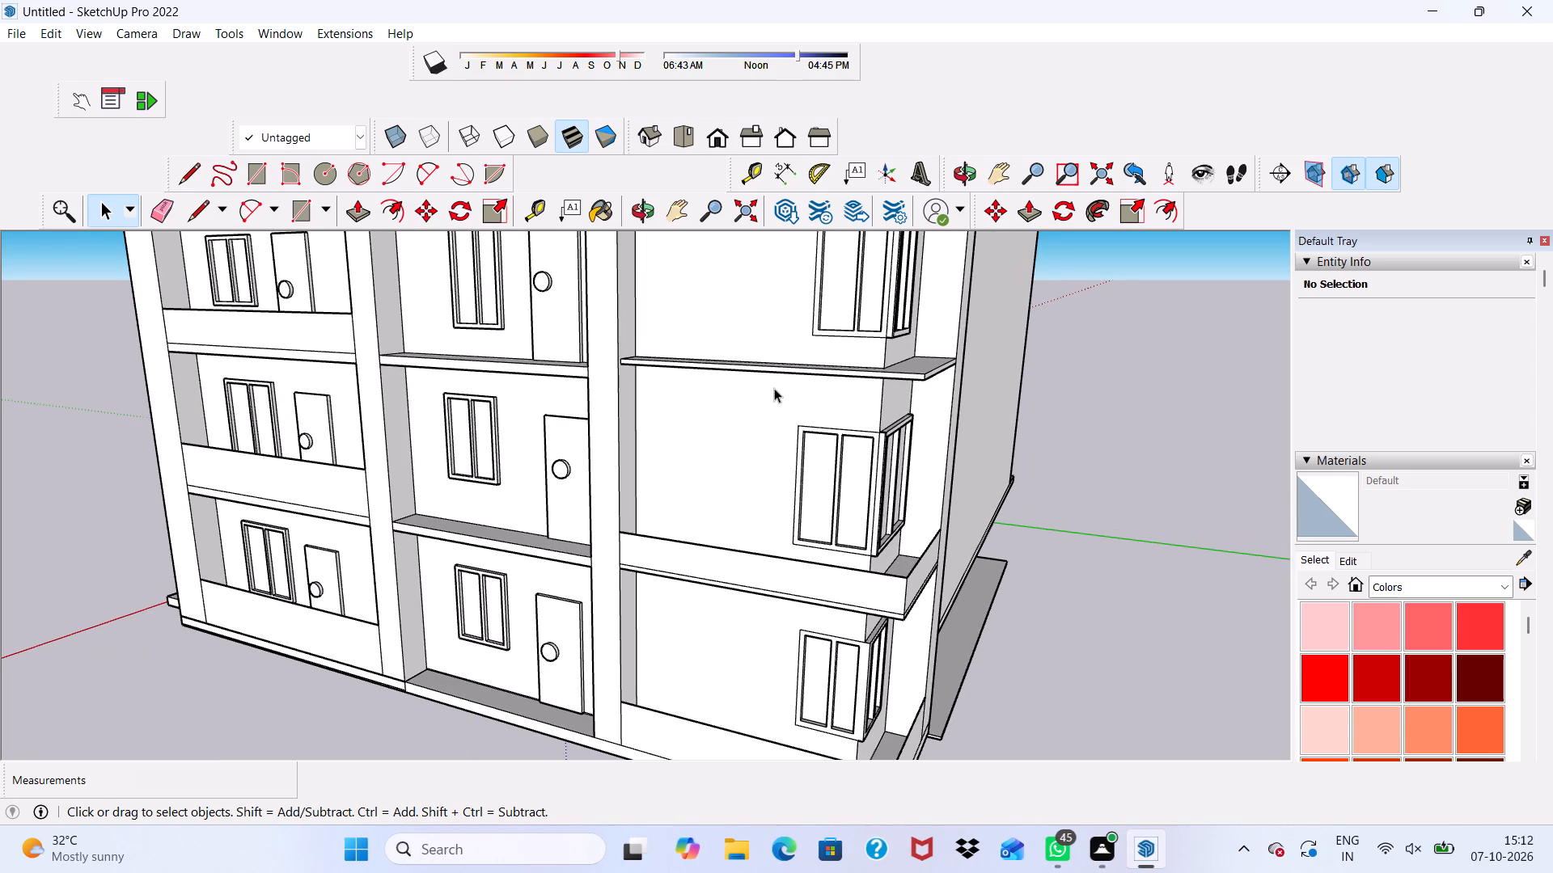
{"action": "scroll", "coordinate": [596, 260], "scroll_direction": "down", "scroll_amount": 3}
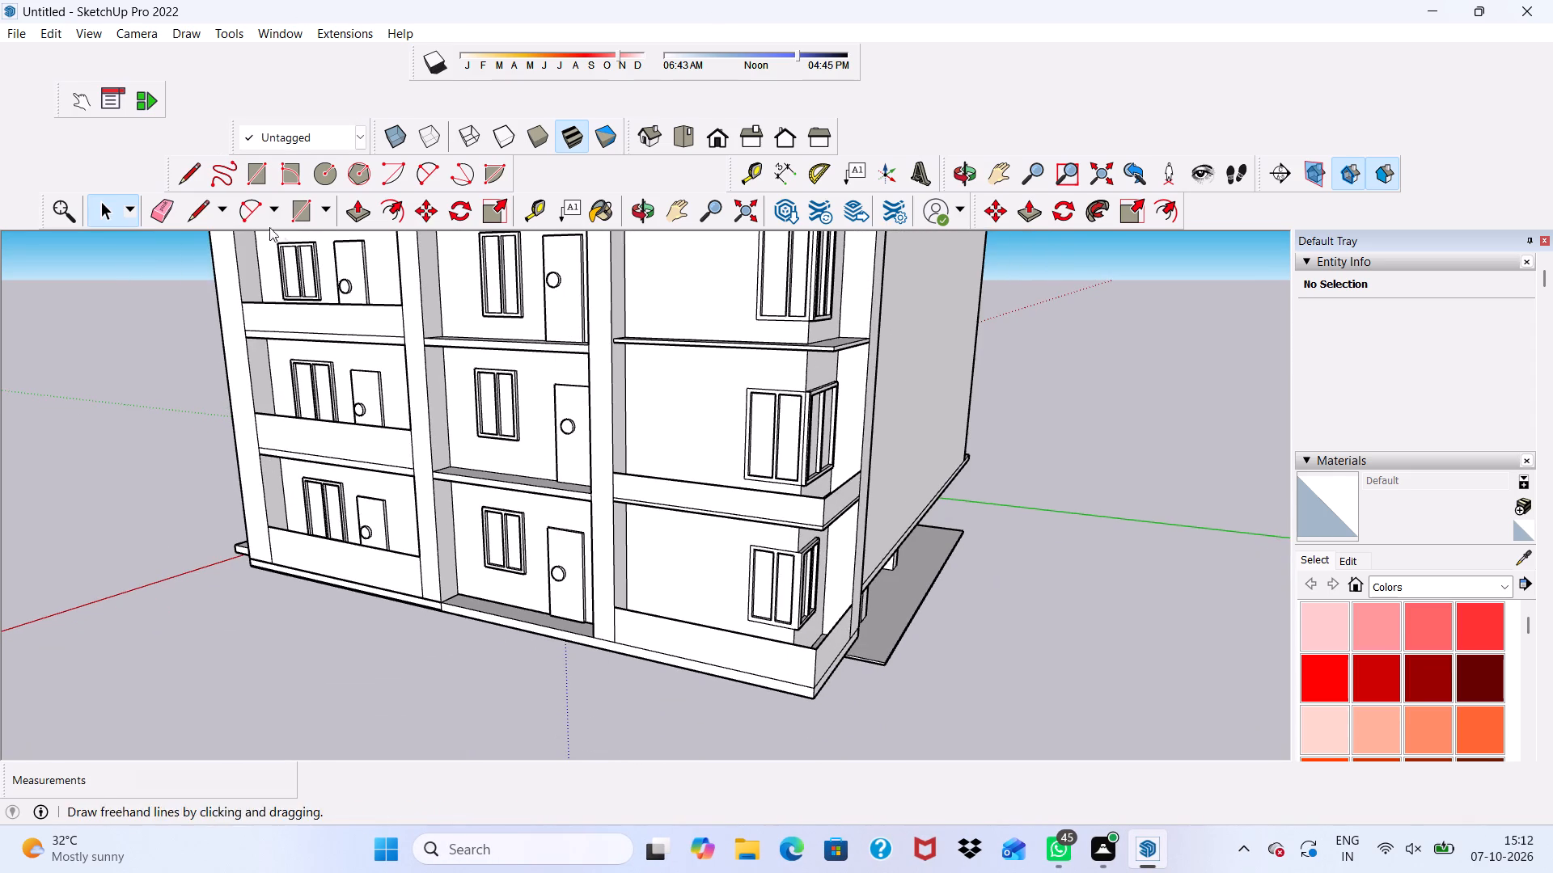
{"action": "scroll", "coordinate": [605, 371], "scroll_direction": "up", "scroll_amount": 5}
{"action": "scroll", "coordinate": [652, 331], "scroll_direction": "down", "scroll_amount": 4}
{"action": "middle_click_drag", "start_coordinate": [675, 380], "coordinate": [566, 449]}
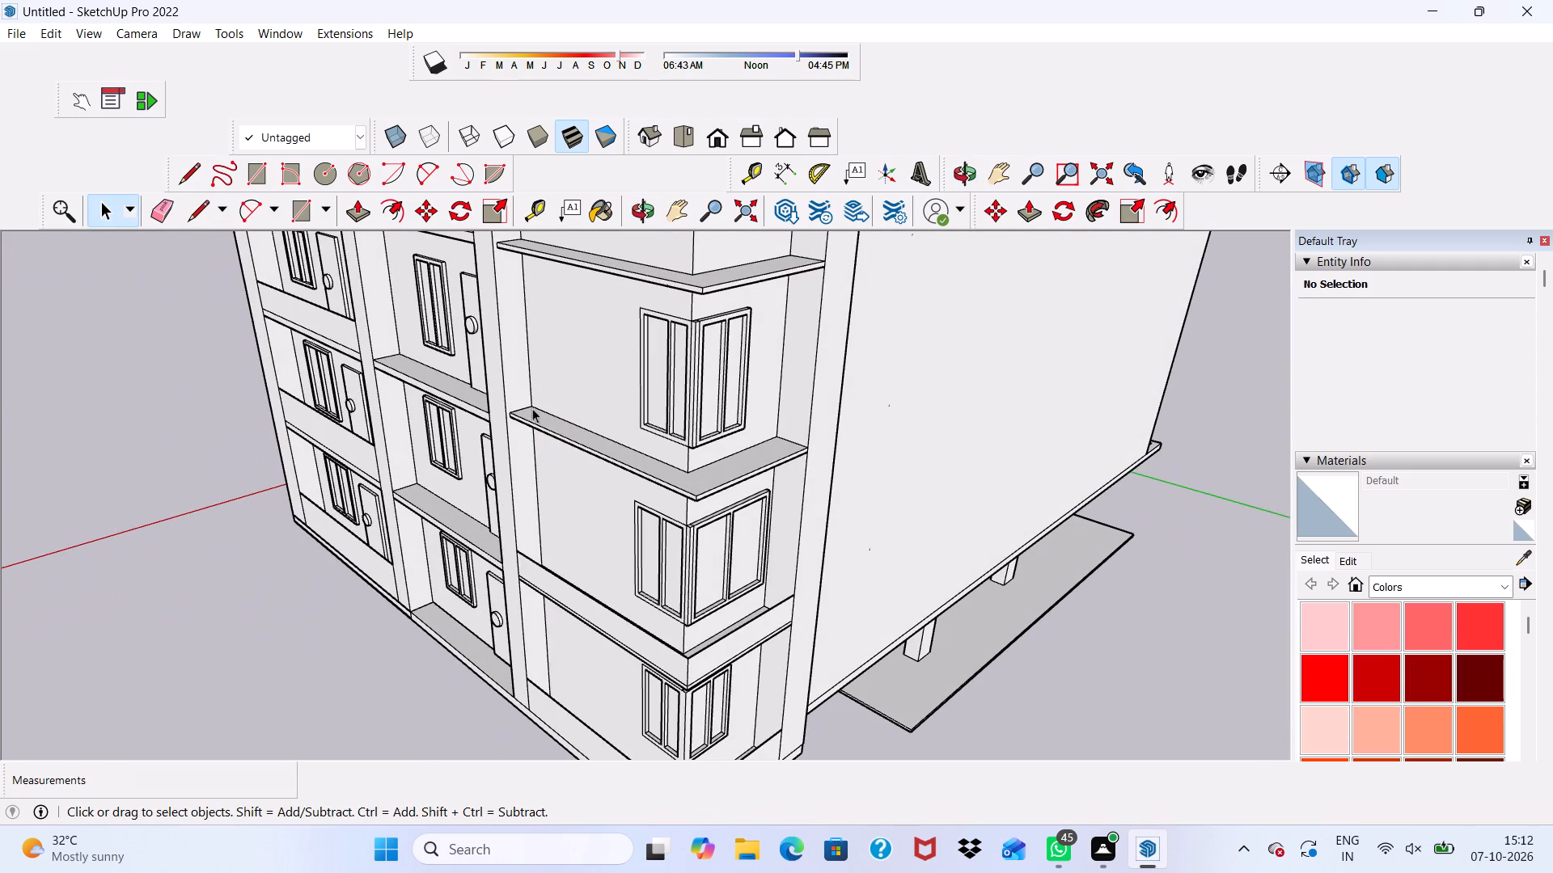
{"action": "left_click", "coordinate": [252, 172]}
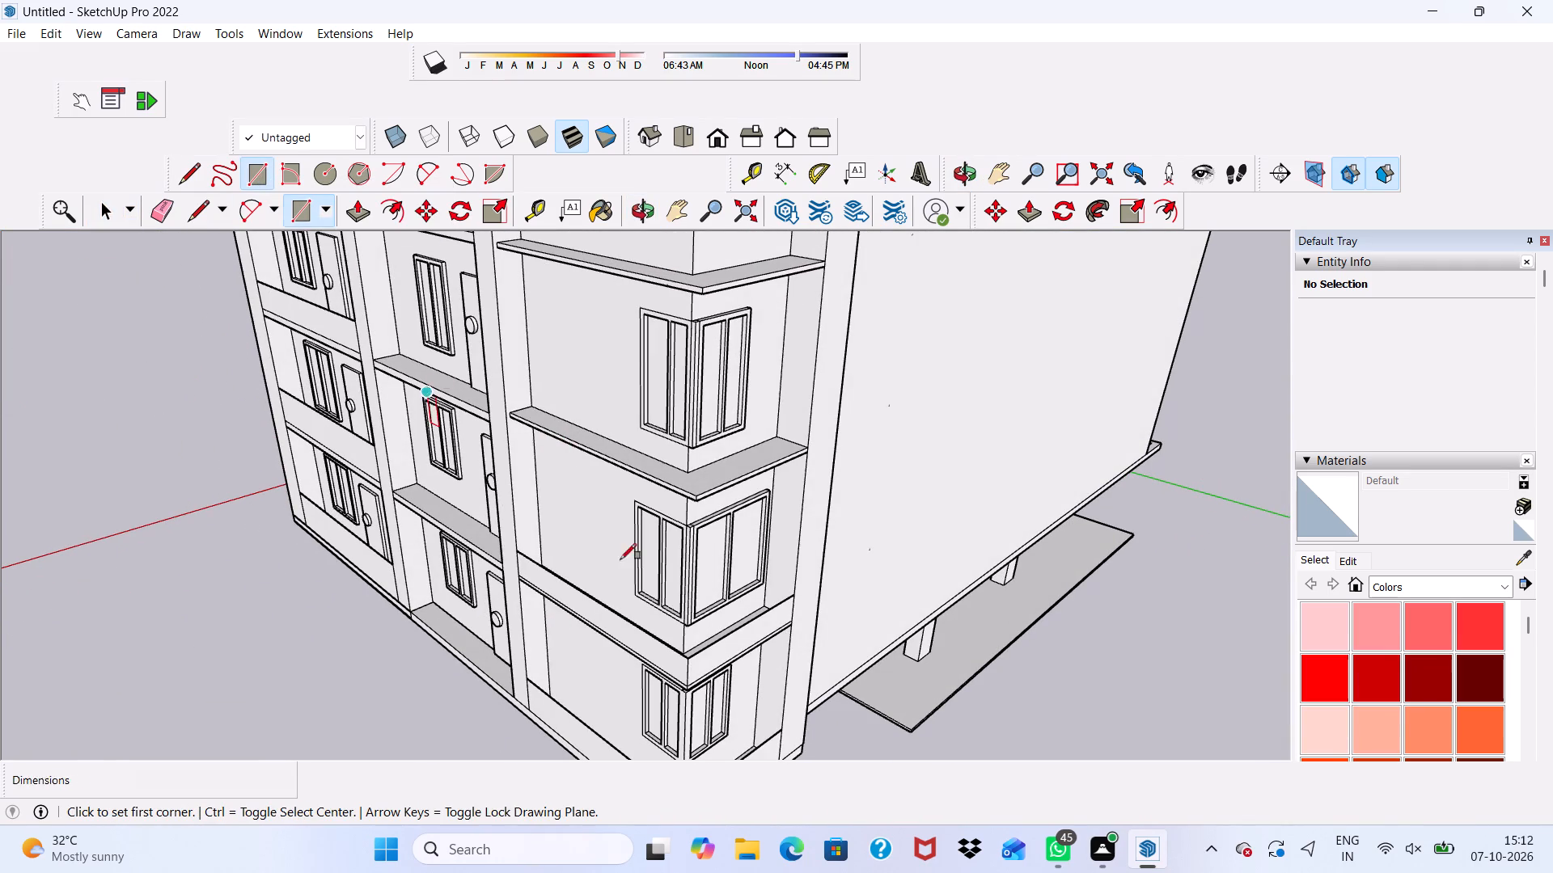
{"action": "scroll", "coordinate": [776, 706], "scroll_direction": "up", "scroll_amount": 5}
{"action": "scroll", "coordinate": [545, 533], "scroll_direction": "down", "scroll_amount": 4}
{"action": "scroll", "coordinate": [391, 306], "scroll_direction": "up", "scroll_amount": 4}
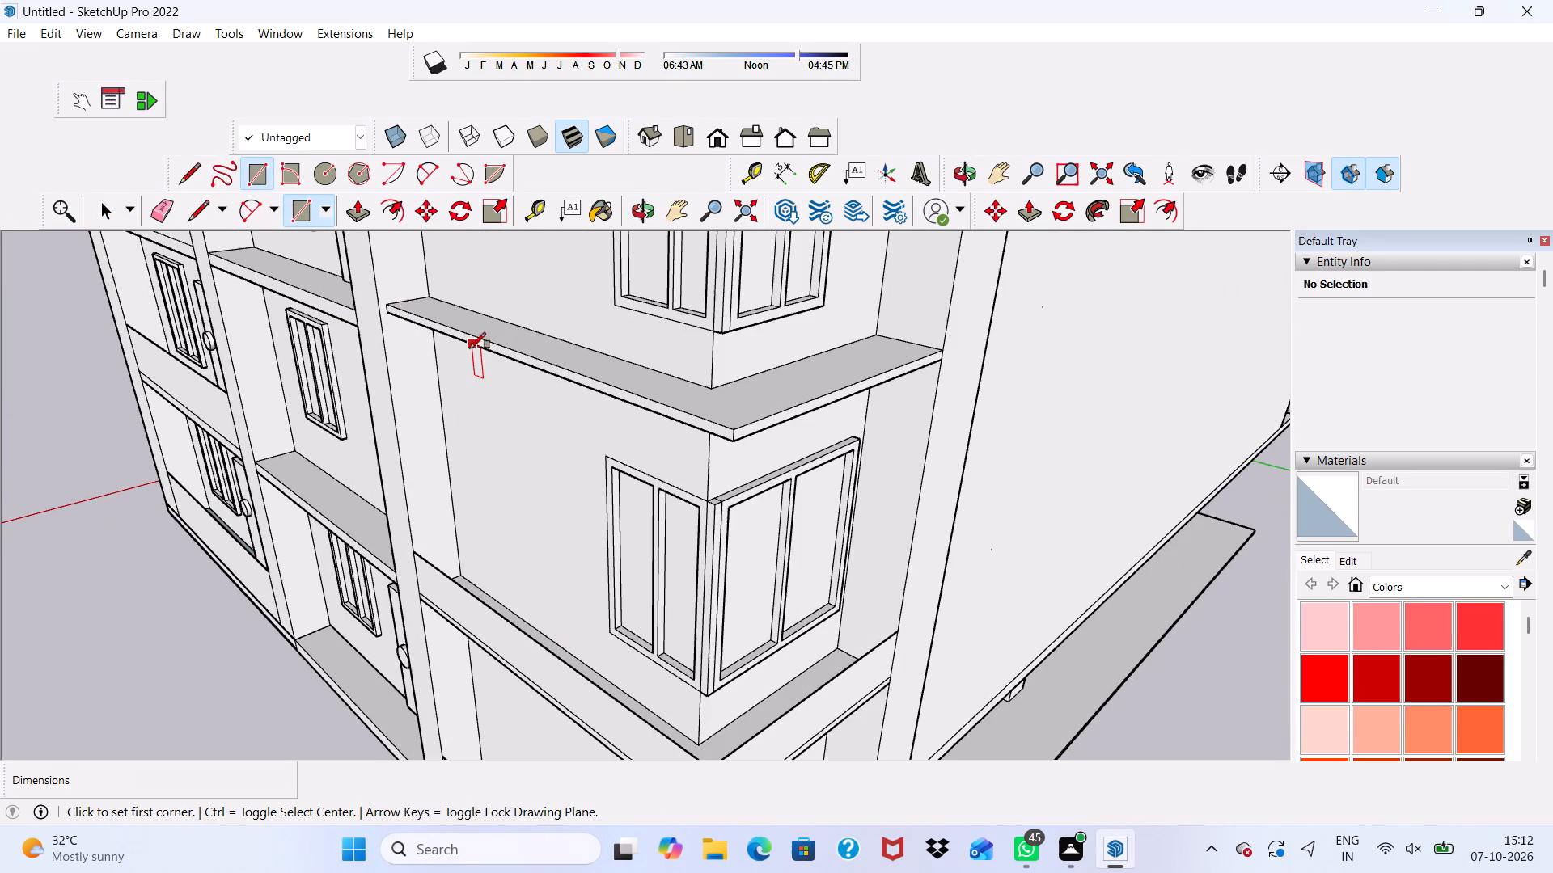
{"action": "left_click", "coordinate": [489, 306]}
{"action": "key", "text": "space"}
Push/Pull the long front edge face of the ledge above the finished parapet outward by 3".
{"action": "scroll", "coordinate": [482, 352], "scroll_direction": "up", "scroll_amount": 3}
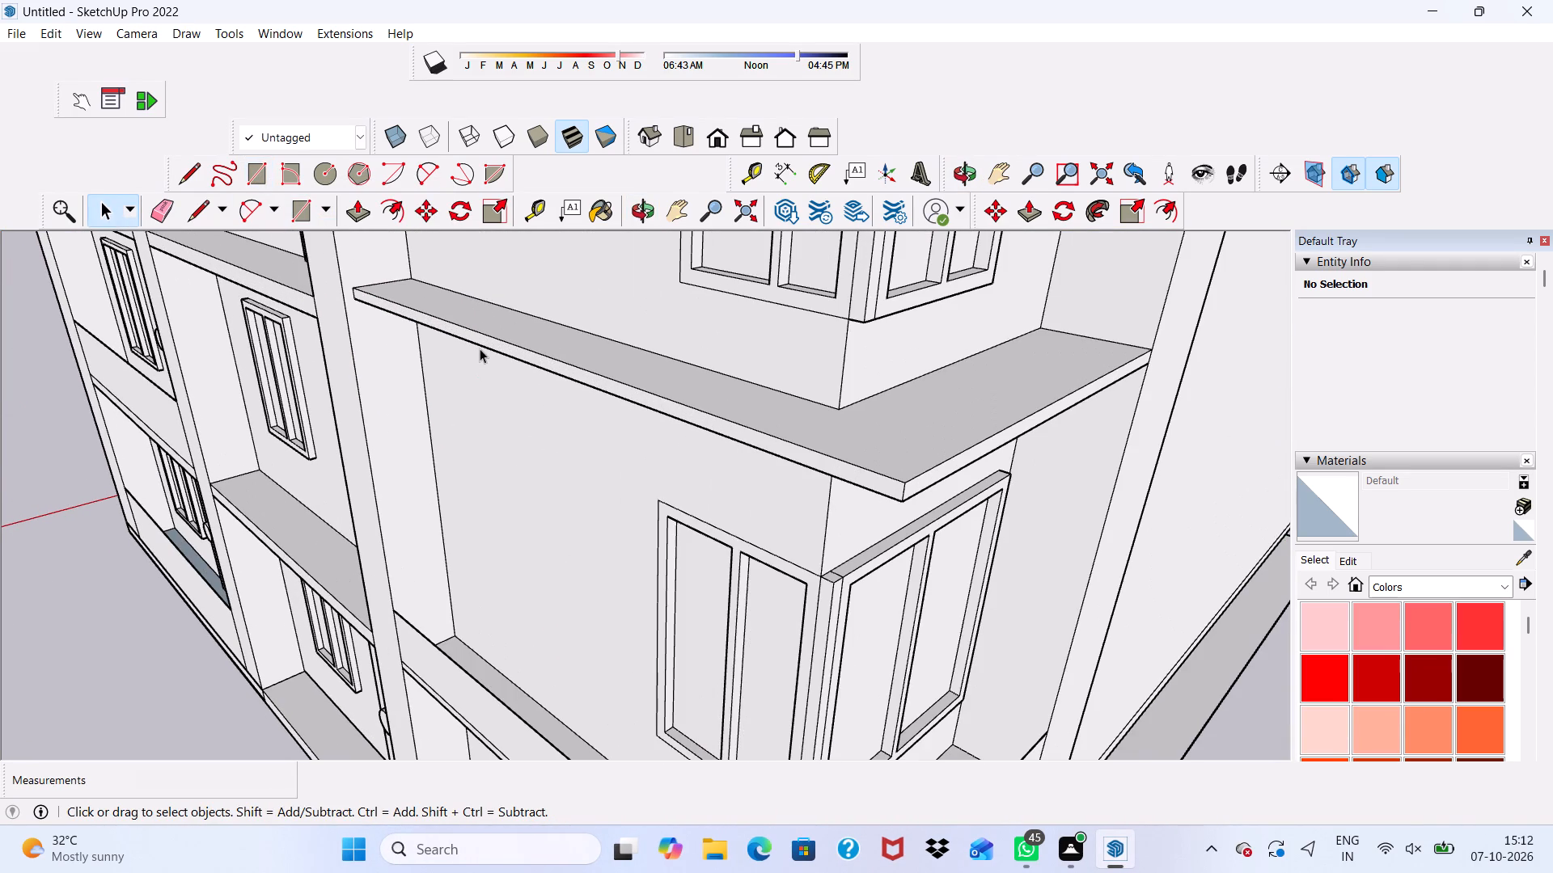
{"action": "left_click", "coordinate": [480, 345]}
{"action": "scroll", "coordinate": [480, 345], "scroll_direction": "up", "scroll_amount": 4}
{"action": "left_click", "coordinate": [485, 339]}
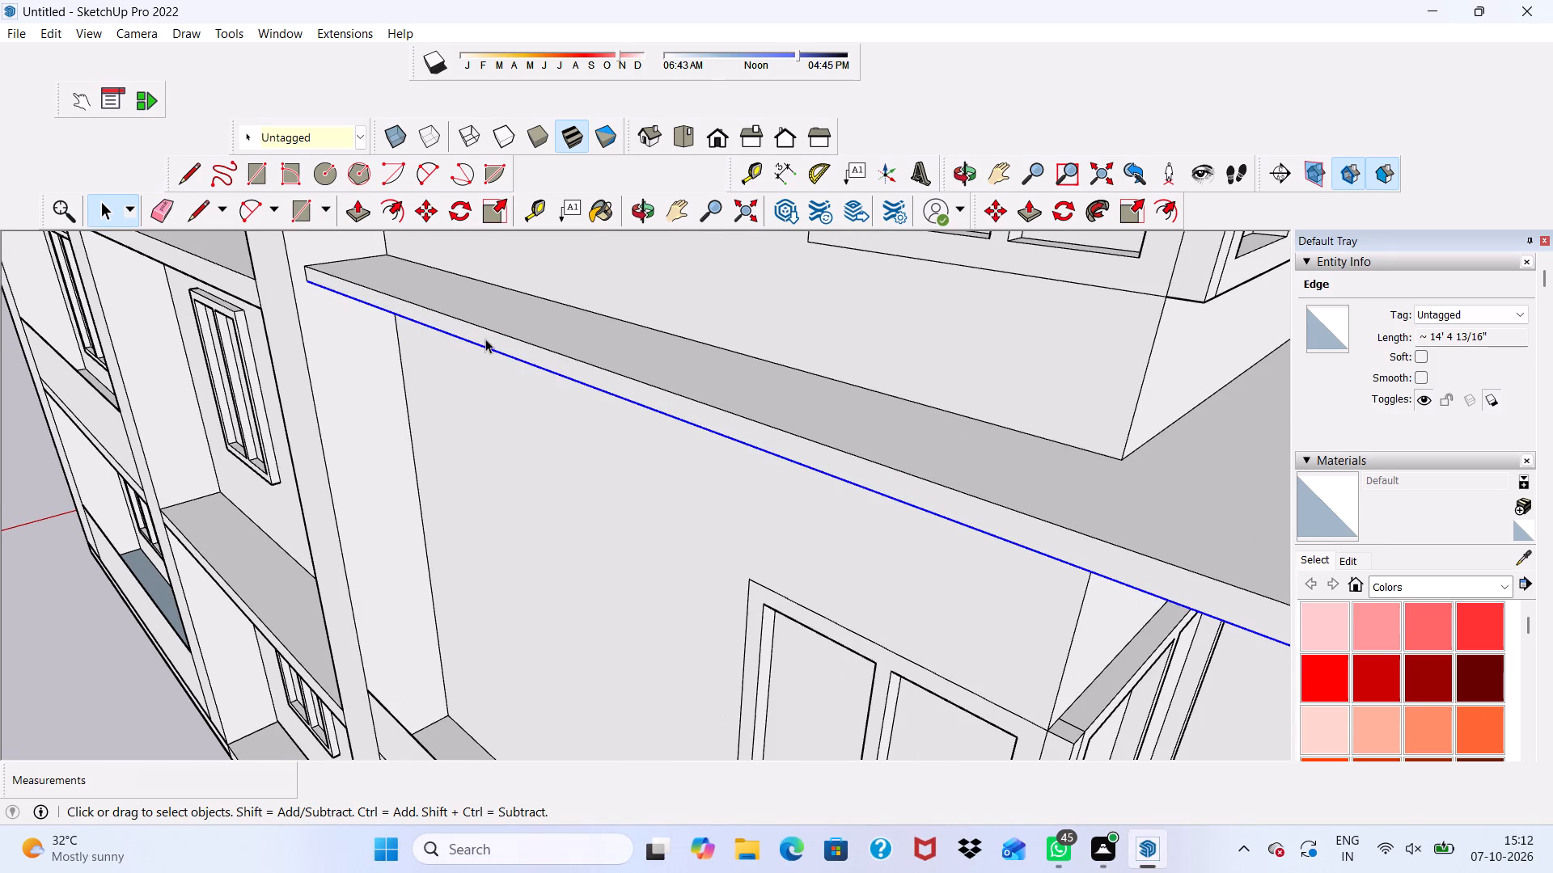
{"action": "left_click", "coordinate": [359, 201]}
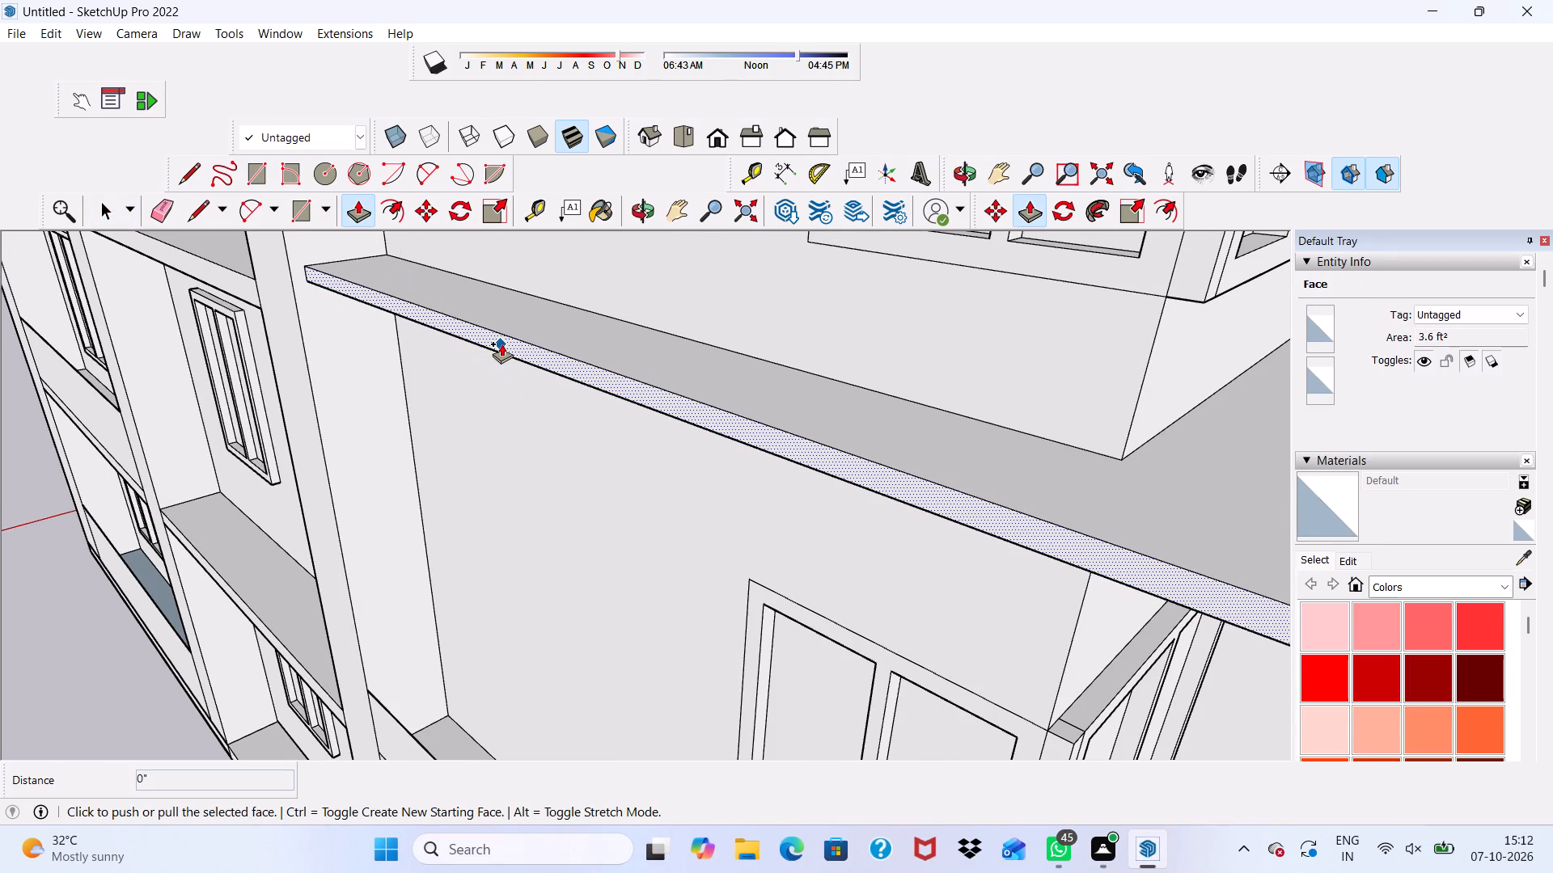
{"action": "left_click", "coordinate": [501, 344]}
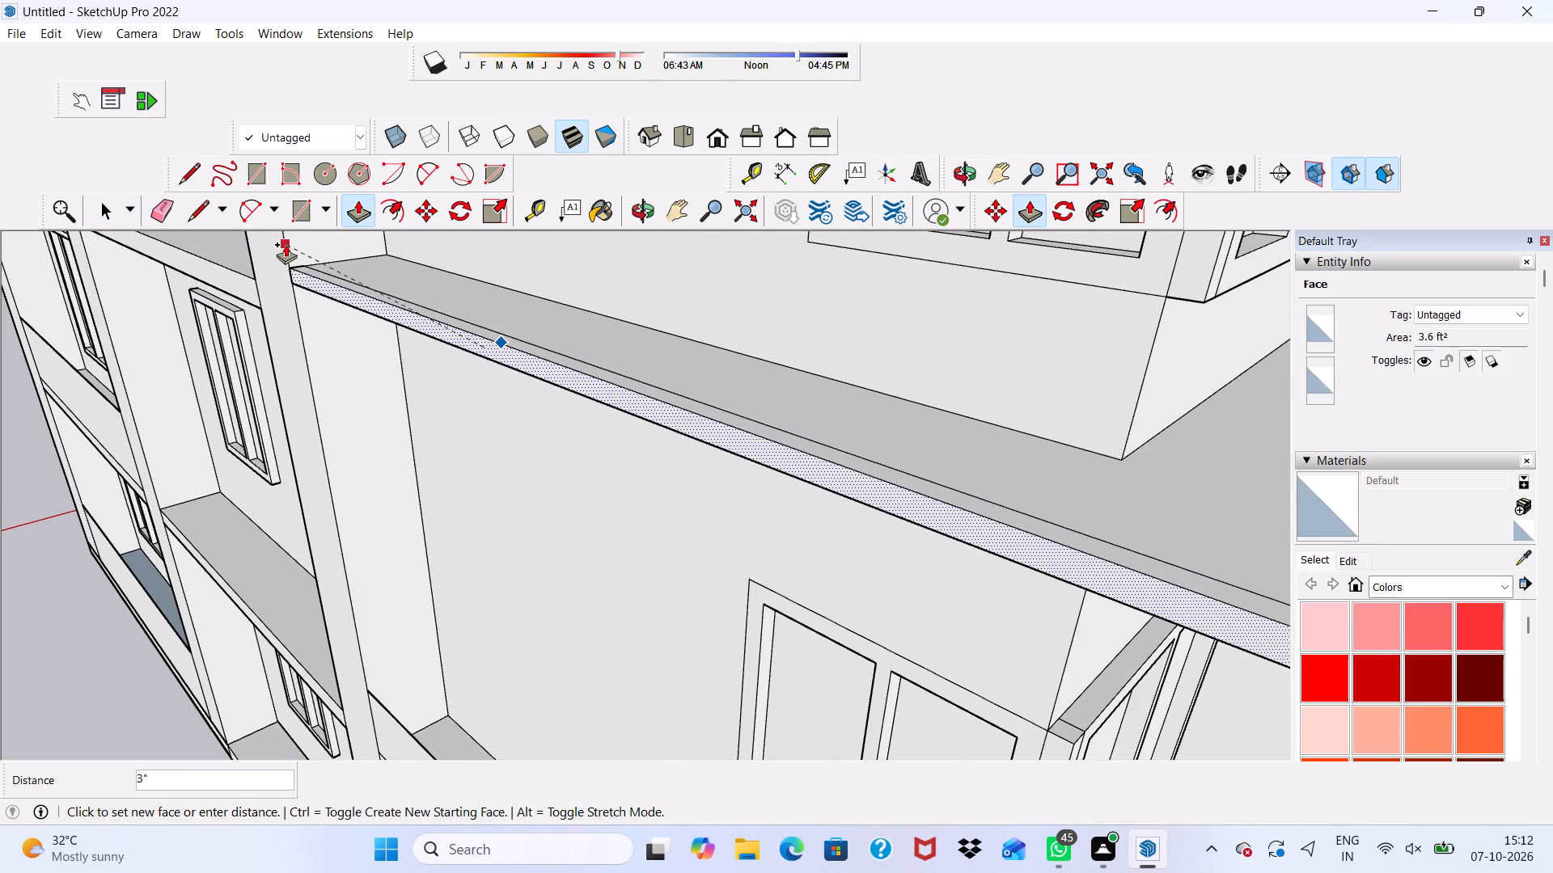
{"action": "left_click", "coordinate": [286, 244]}
{"action": "scroll", "coordinate": [463, 389], "scroll_direction": "down", "scroll_amount": 3}
{"action": "key", "text": "space"}
Erase the leftover seam lines on the extended ledge's top surface and on its short side face near the corner.
{"action": "left_click", "coordinate": [164, 208]}
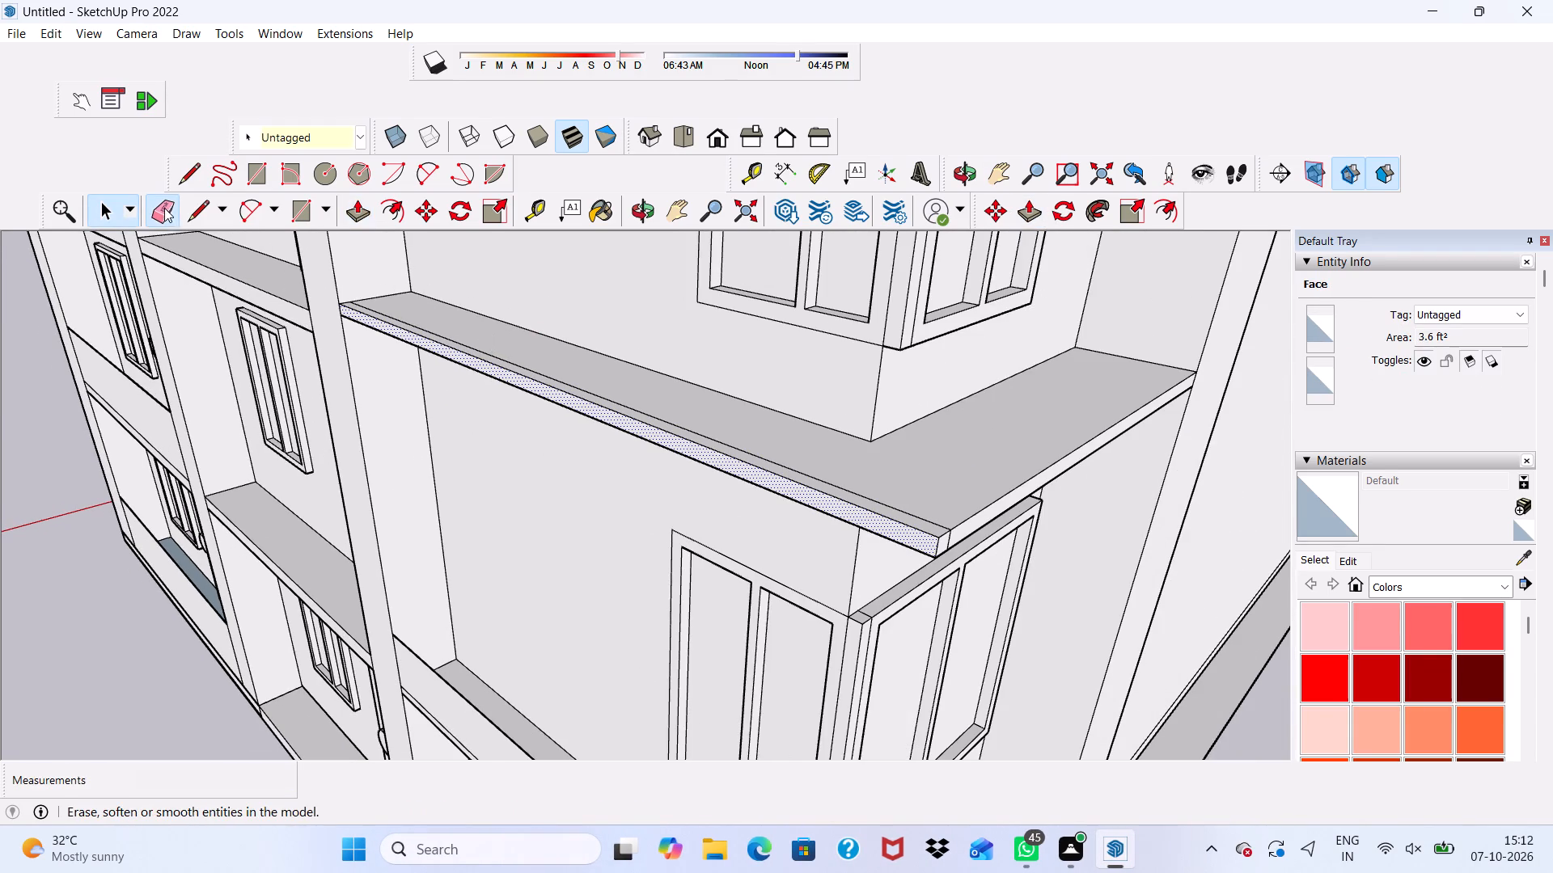
{"action": "scroll", "coordinate": [543, 347], "scroll_direction": "up", "scroll_amount": 9}
{"action": "left_click_drag", "start_coordinate": [557, 413], "coordinate": [569, 402]}
{"action": "scroll", "coordinate": [569, 399], "scroll_direction": "down", "scroll_amount": 9}
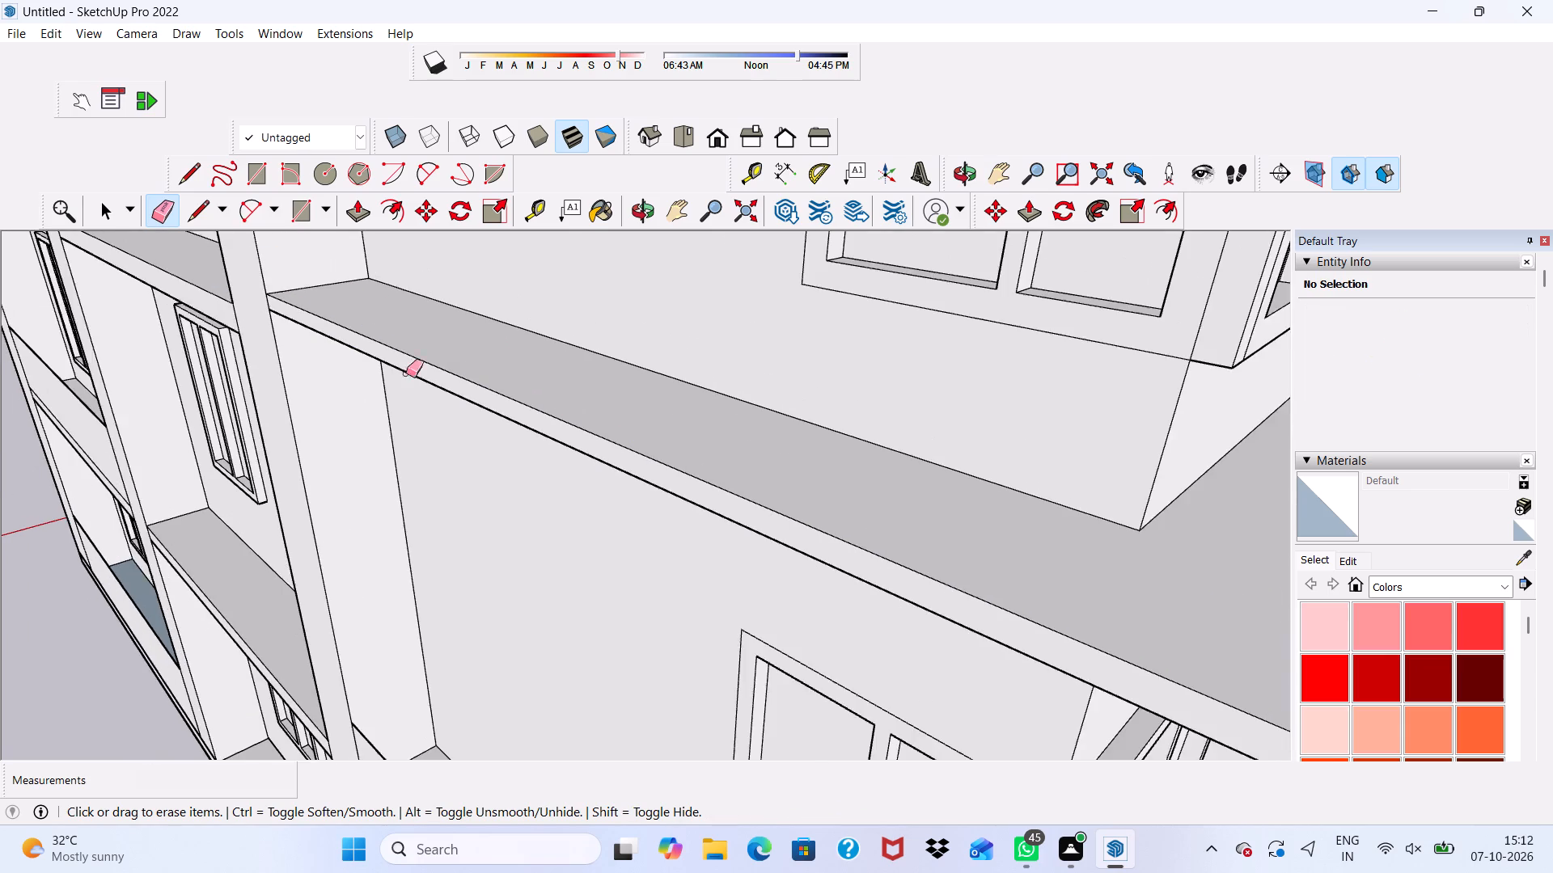
{"action": "scroll", "coordinate": [406, 373], "scroll_direction": "down", "scroll_amount": 2}
{"action": "middle_click_drag", "start_coordinate": [751, 555], "coordinate": [700, 493]}
{"action": "scroll", "coordinate": [706, 444], "scroll_direction": "up", "scroll_amount": 5}
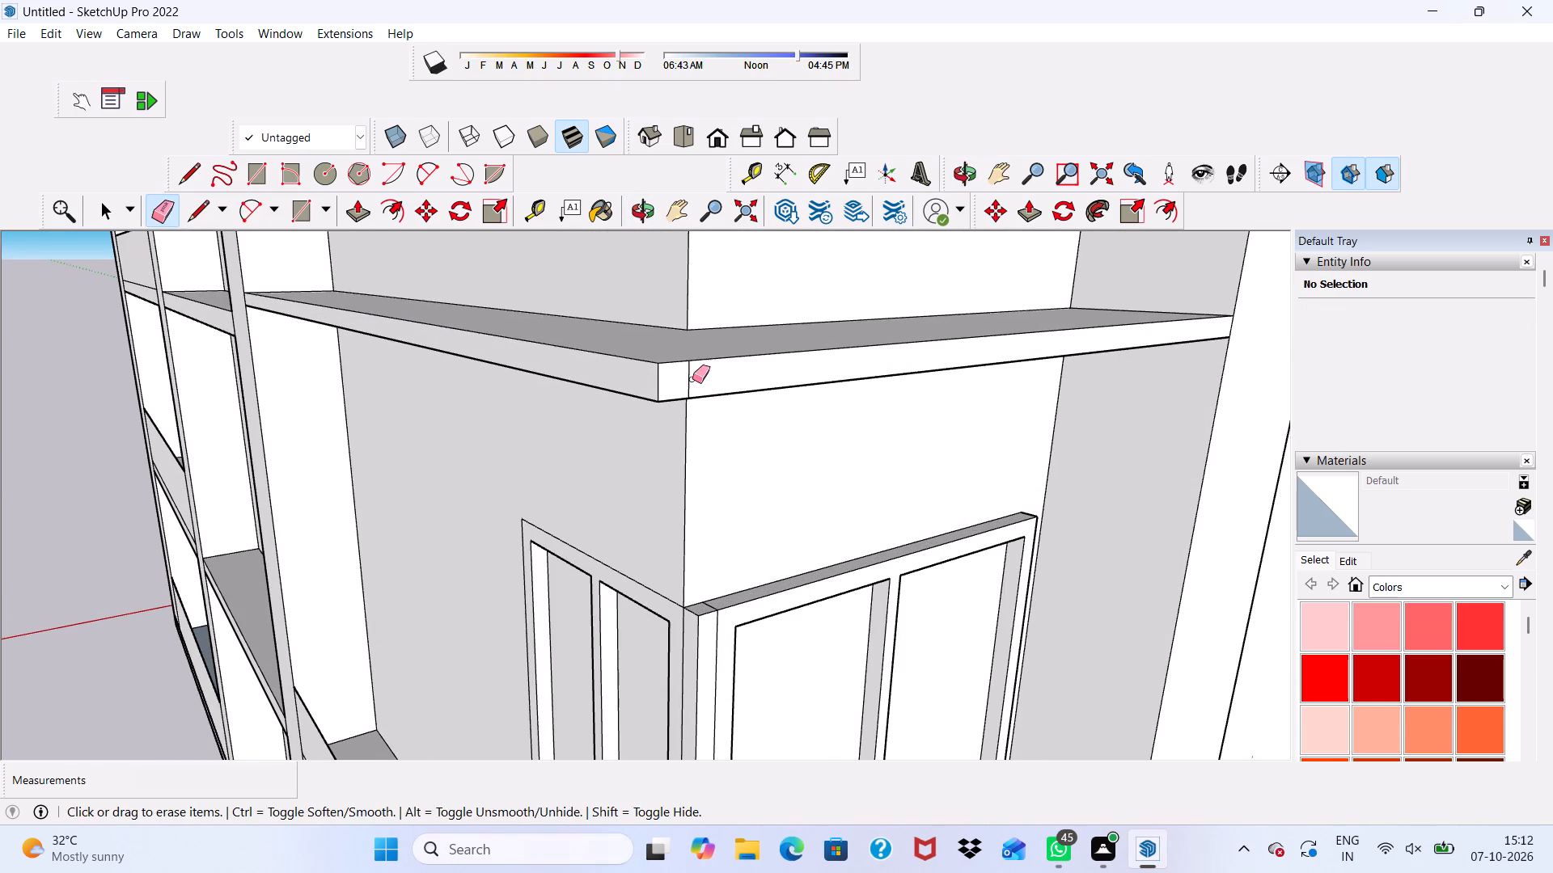
{"action": "left_click_drag", "start_coordinate": [696, 380], "coordinate": [677, 385]}
{"action": "key", "text": "space"}
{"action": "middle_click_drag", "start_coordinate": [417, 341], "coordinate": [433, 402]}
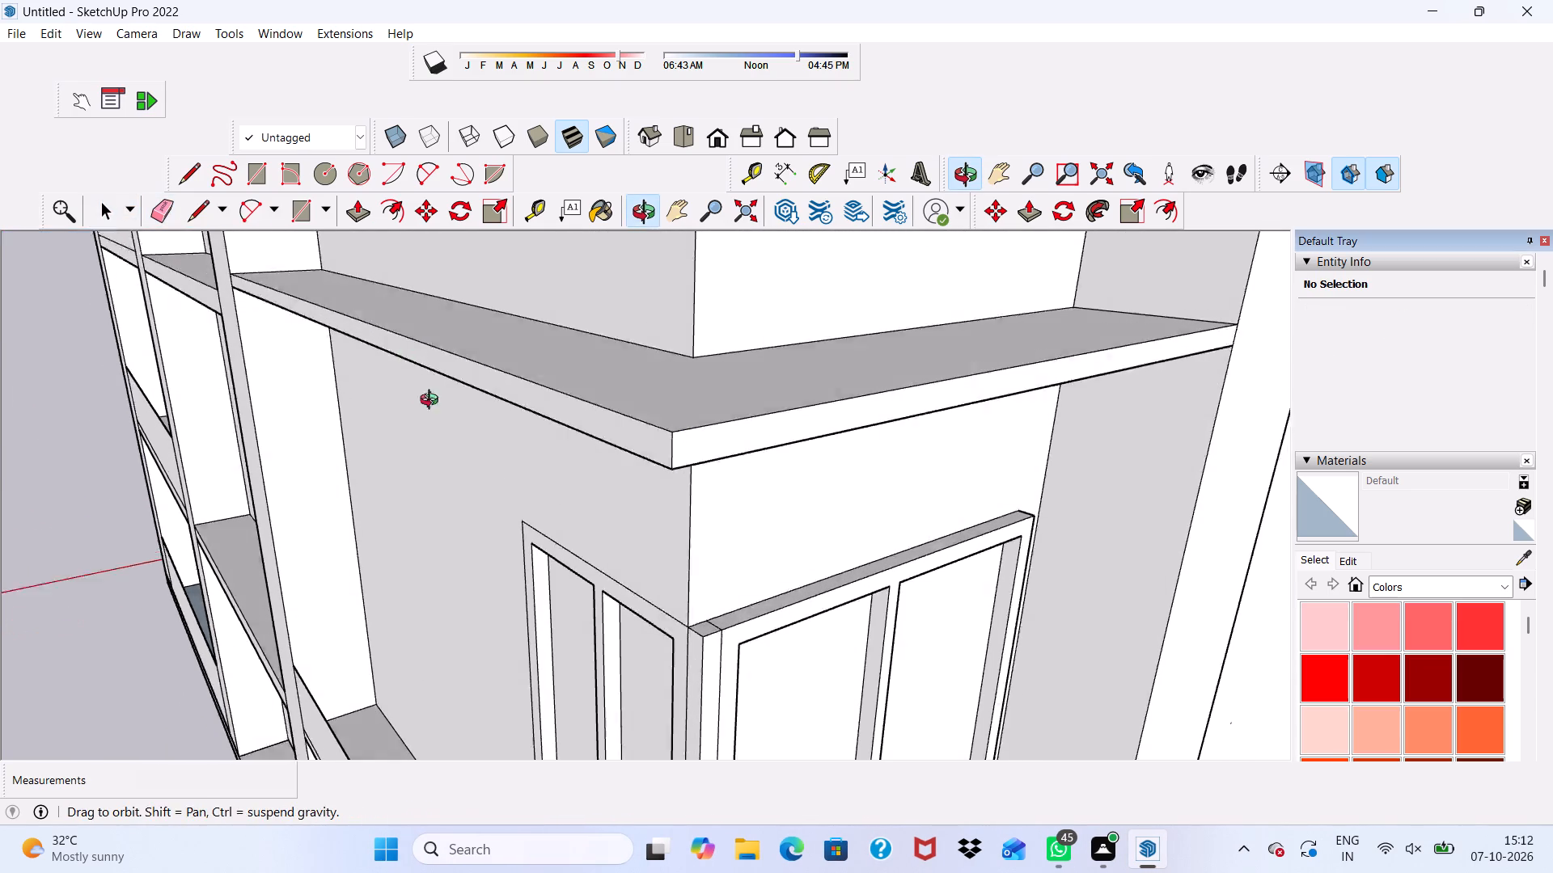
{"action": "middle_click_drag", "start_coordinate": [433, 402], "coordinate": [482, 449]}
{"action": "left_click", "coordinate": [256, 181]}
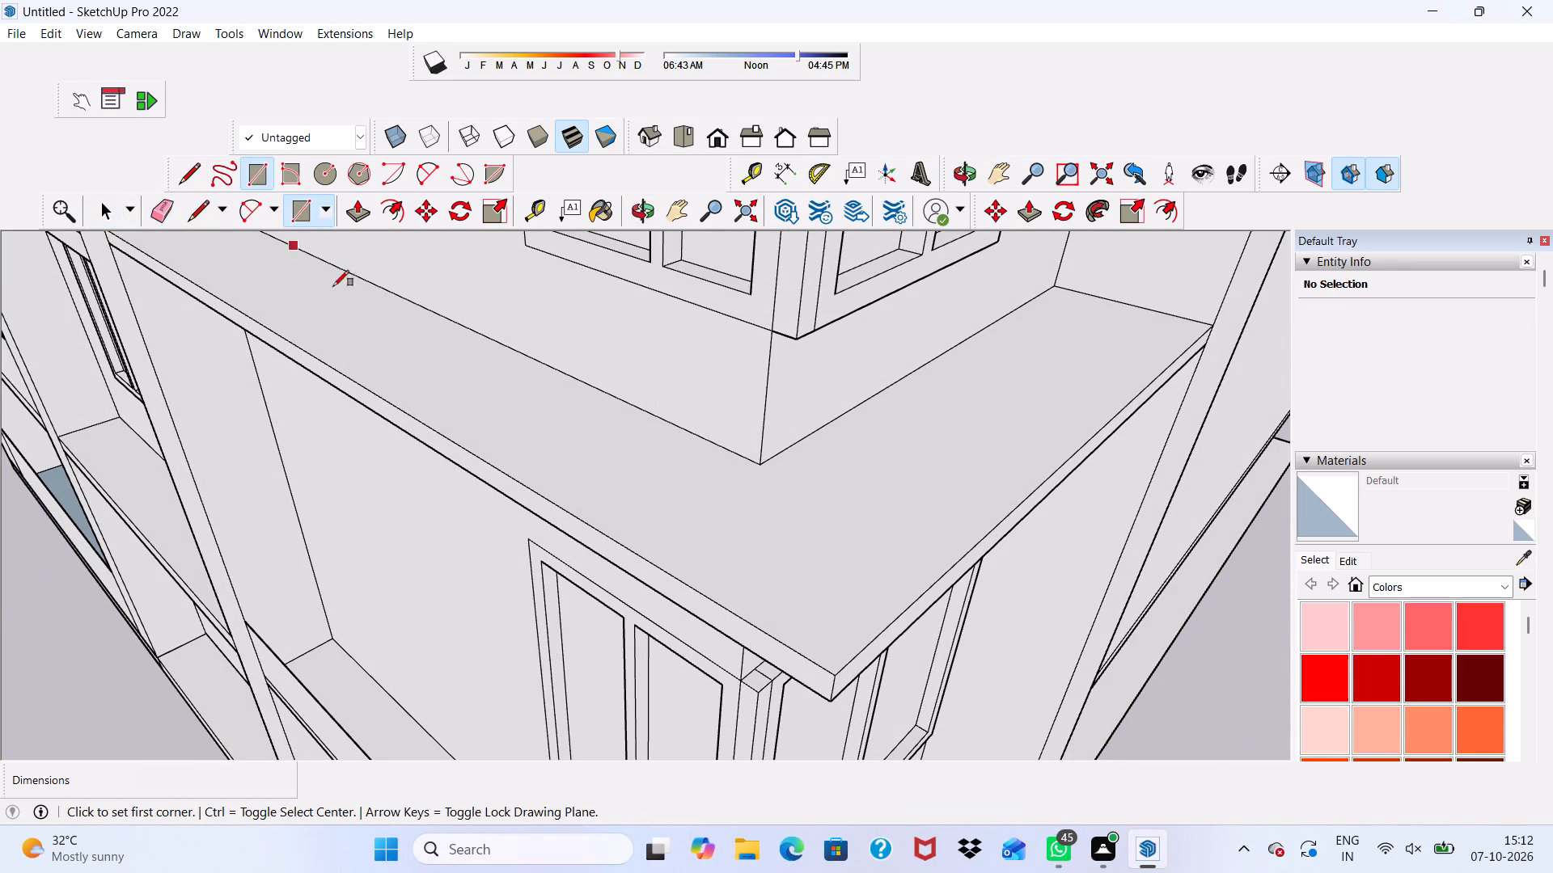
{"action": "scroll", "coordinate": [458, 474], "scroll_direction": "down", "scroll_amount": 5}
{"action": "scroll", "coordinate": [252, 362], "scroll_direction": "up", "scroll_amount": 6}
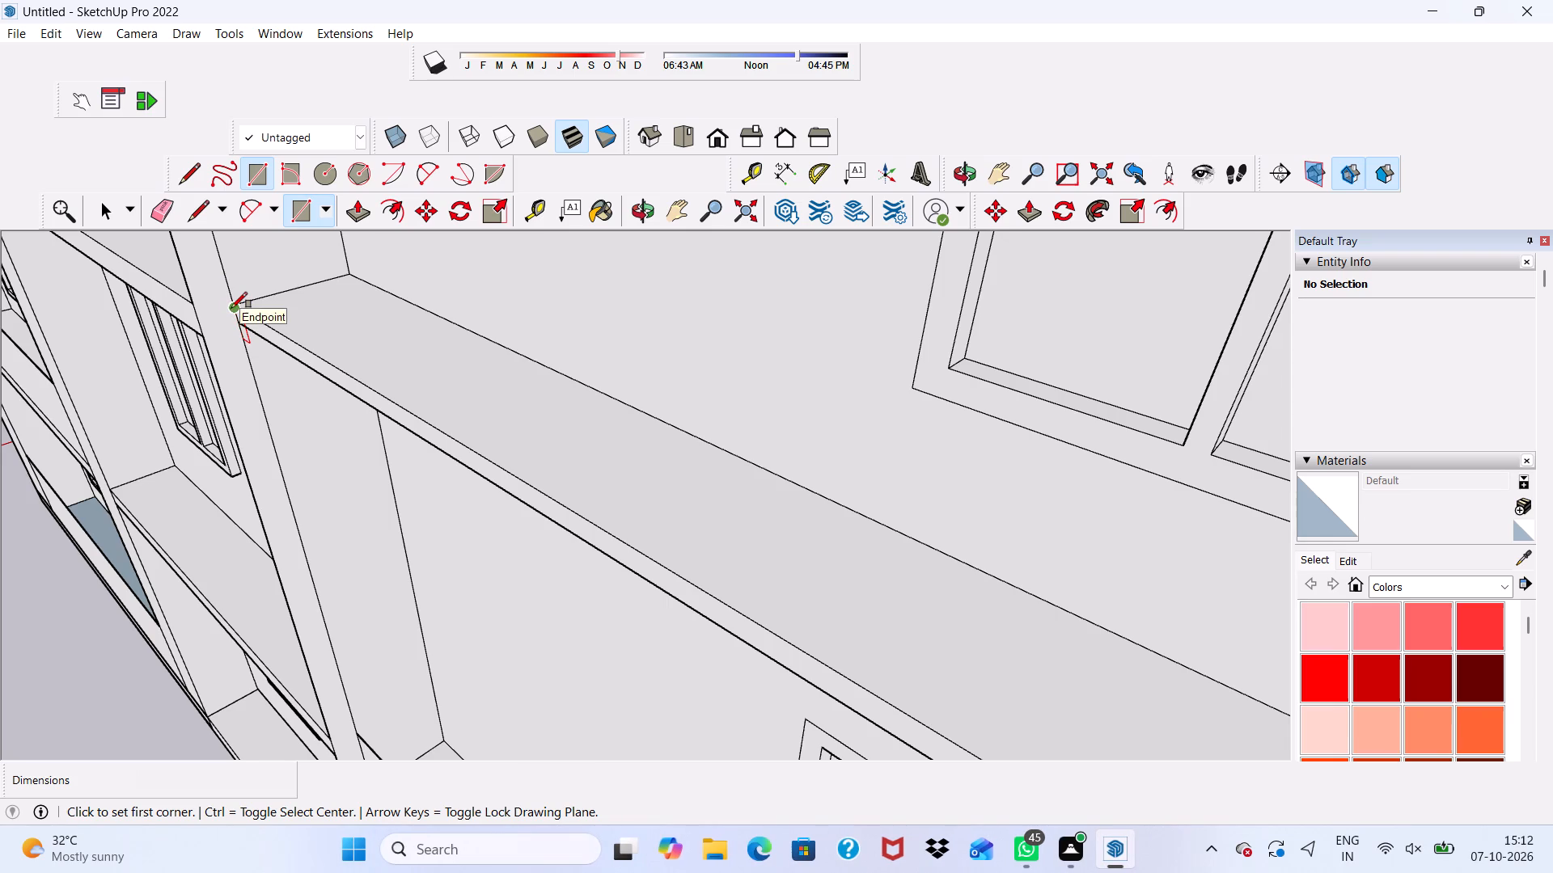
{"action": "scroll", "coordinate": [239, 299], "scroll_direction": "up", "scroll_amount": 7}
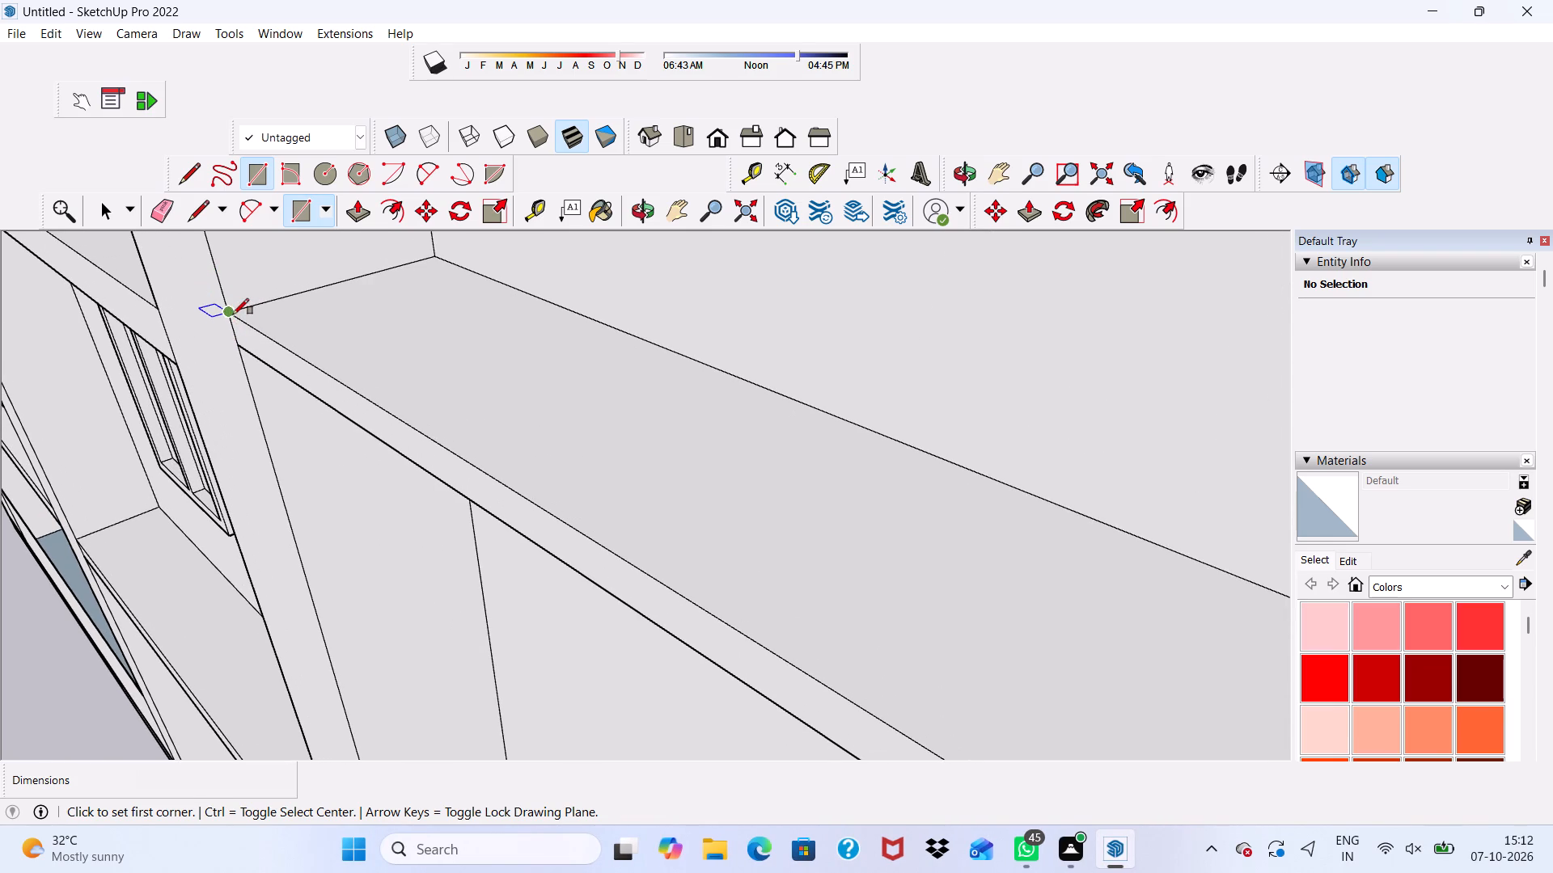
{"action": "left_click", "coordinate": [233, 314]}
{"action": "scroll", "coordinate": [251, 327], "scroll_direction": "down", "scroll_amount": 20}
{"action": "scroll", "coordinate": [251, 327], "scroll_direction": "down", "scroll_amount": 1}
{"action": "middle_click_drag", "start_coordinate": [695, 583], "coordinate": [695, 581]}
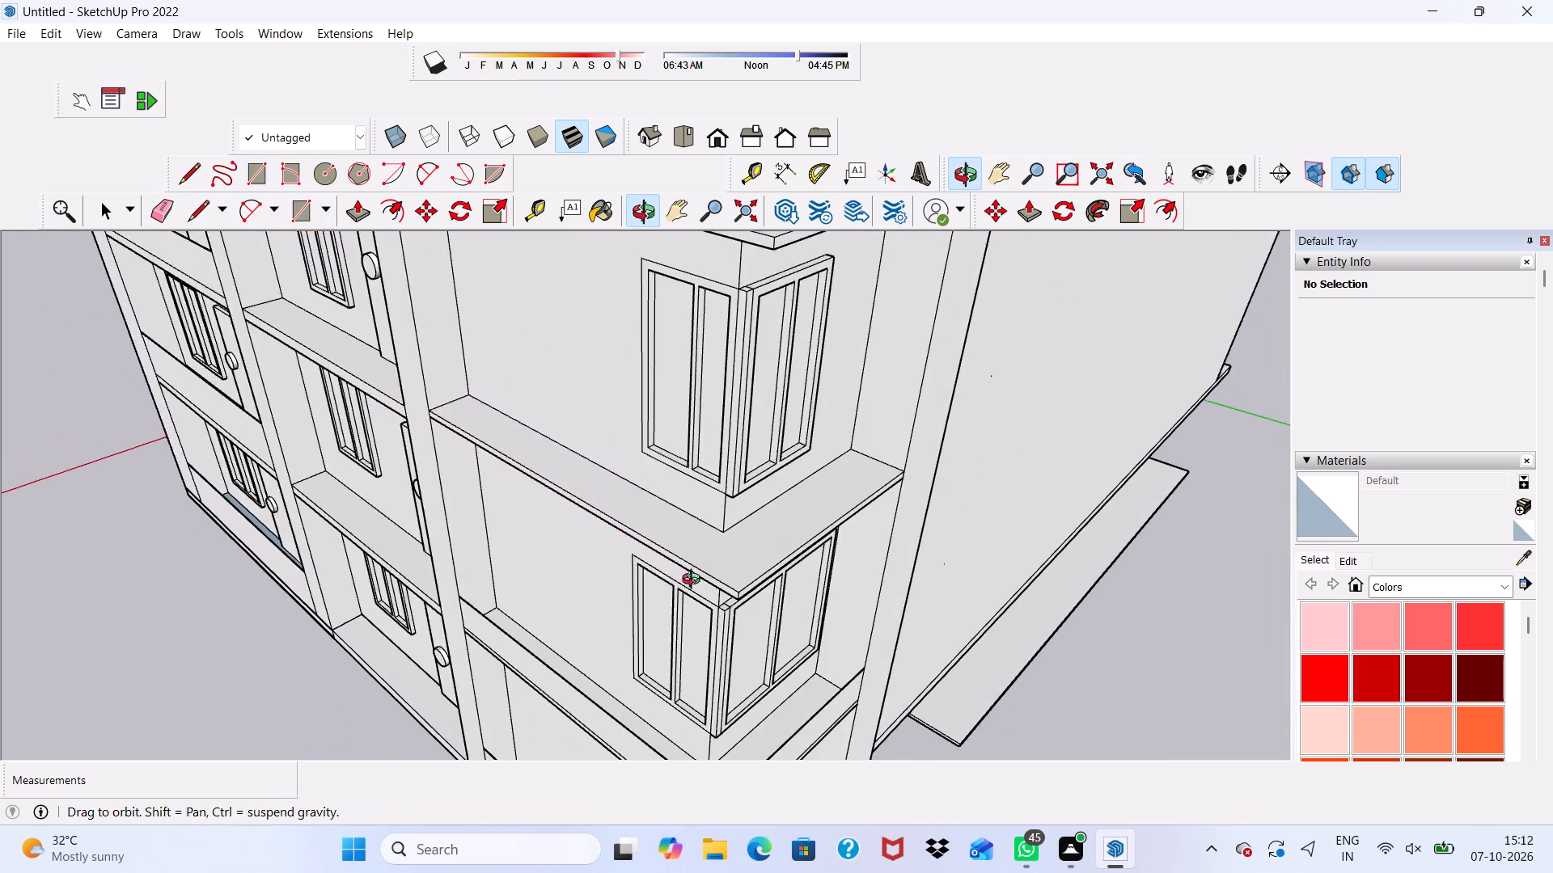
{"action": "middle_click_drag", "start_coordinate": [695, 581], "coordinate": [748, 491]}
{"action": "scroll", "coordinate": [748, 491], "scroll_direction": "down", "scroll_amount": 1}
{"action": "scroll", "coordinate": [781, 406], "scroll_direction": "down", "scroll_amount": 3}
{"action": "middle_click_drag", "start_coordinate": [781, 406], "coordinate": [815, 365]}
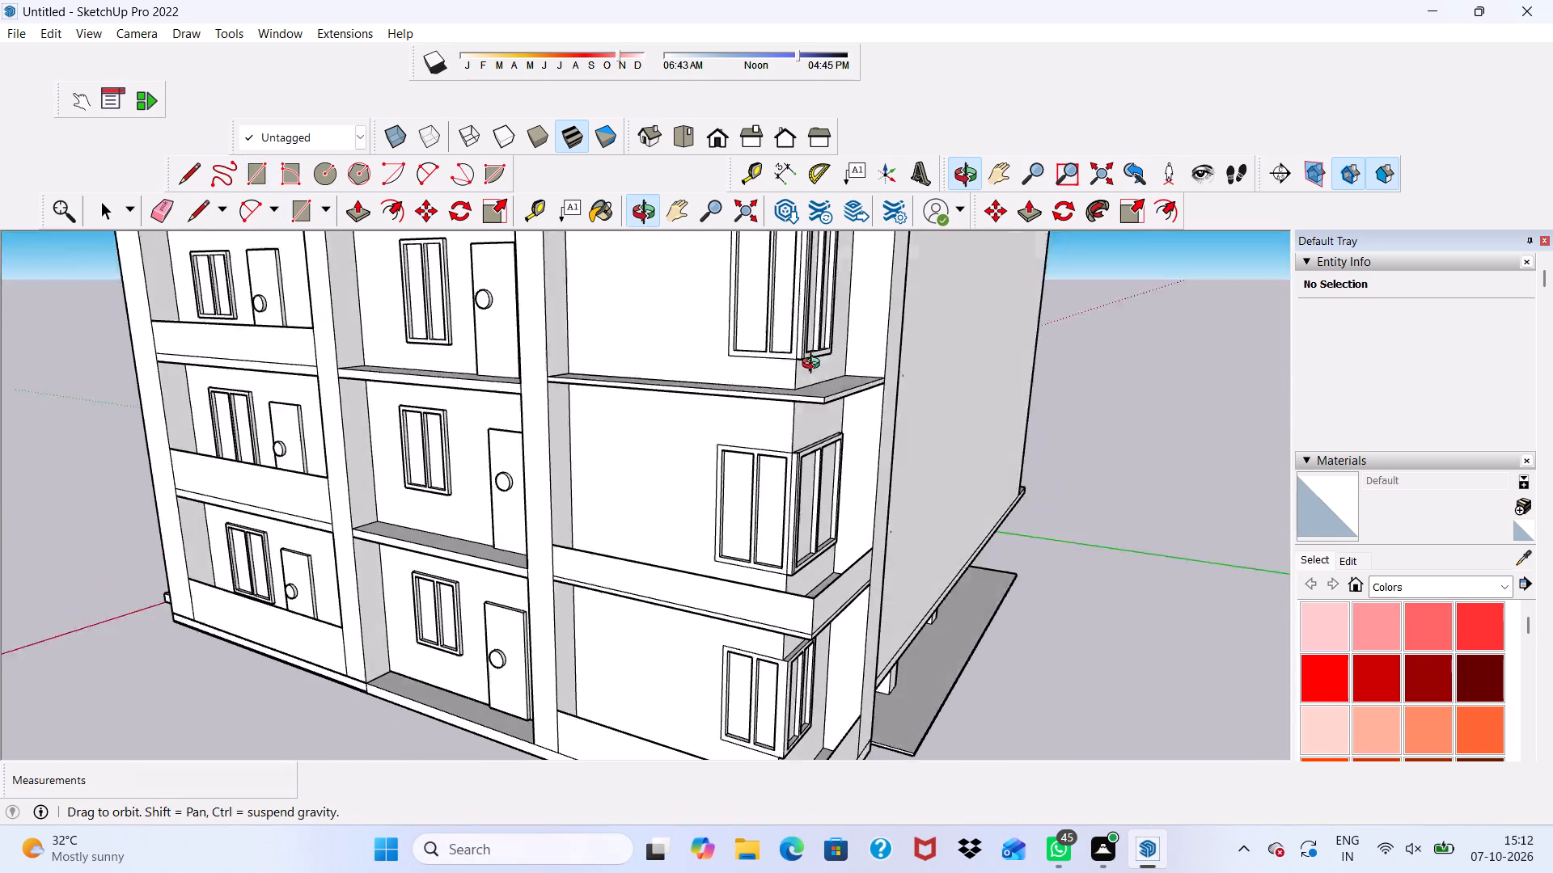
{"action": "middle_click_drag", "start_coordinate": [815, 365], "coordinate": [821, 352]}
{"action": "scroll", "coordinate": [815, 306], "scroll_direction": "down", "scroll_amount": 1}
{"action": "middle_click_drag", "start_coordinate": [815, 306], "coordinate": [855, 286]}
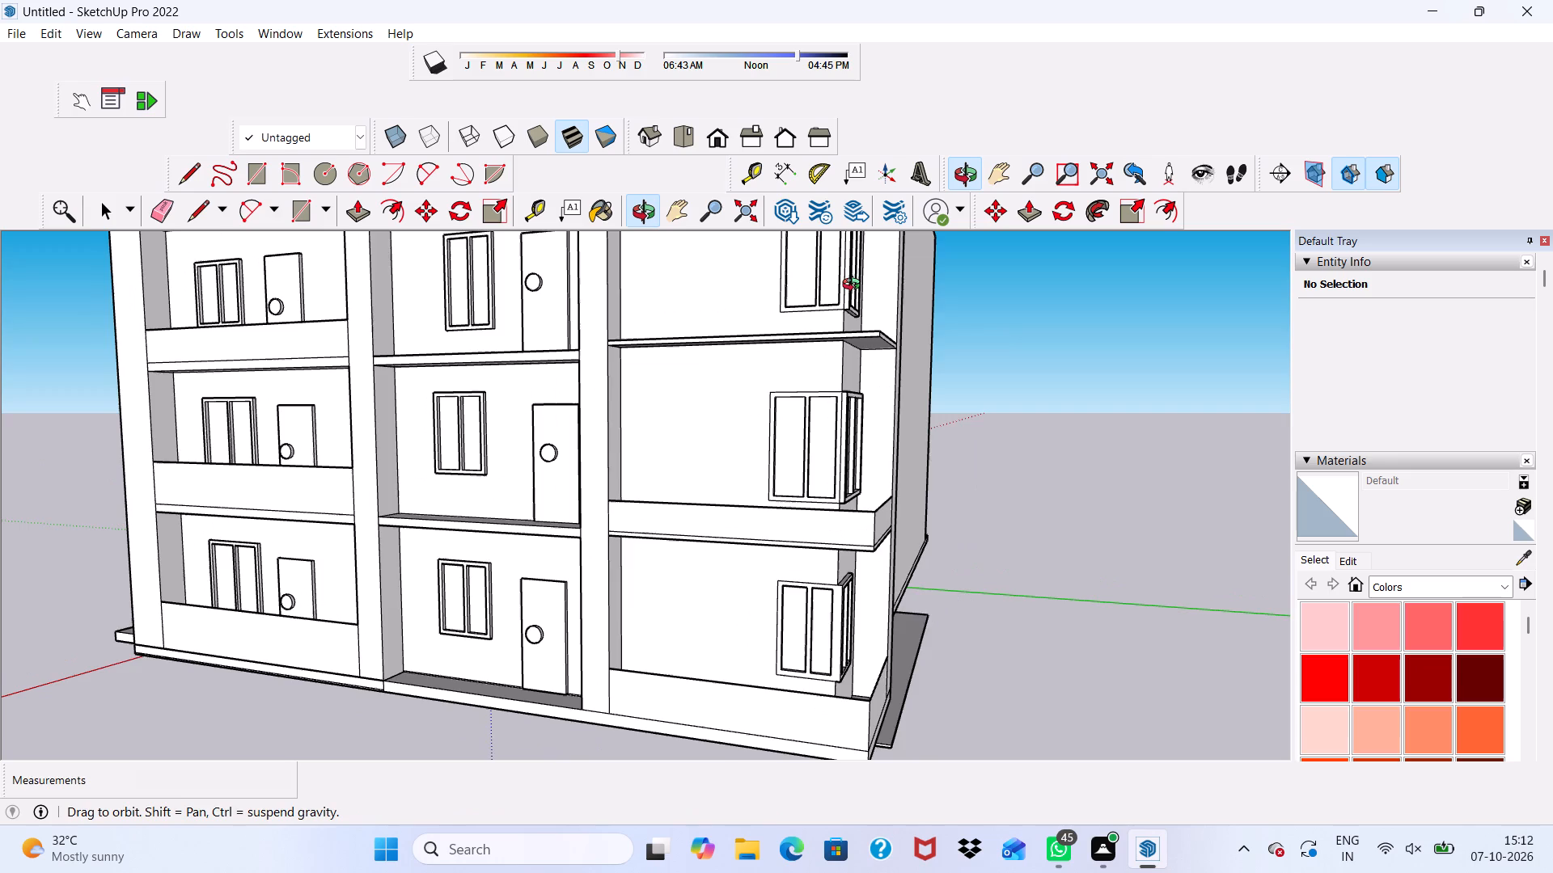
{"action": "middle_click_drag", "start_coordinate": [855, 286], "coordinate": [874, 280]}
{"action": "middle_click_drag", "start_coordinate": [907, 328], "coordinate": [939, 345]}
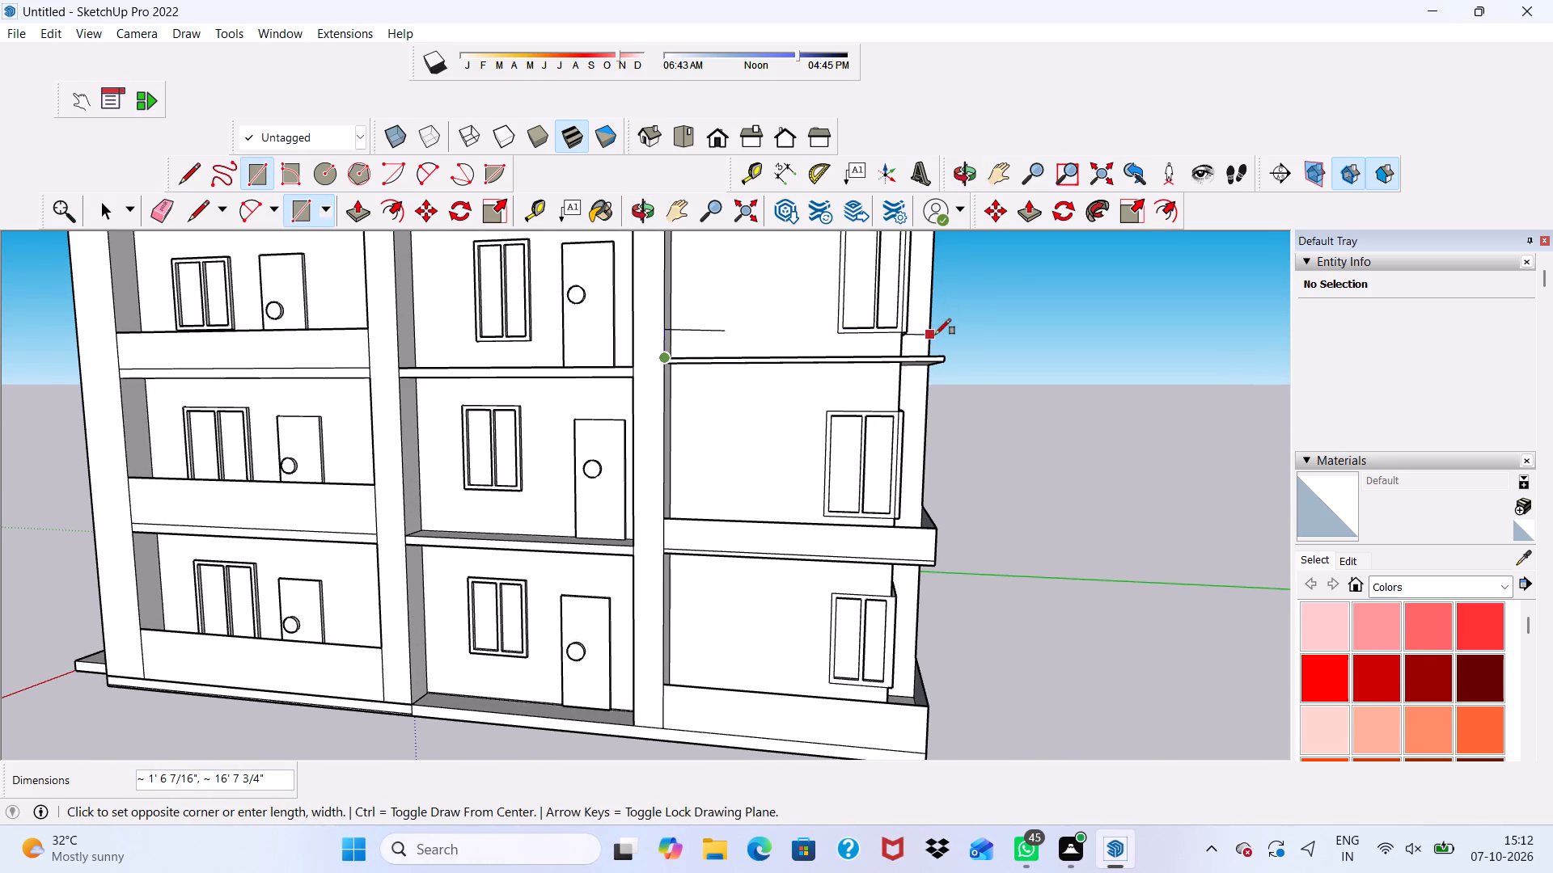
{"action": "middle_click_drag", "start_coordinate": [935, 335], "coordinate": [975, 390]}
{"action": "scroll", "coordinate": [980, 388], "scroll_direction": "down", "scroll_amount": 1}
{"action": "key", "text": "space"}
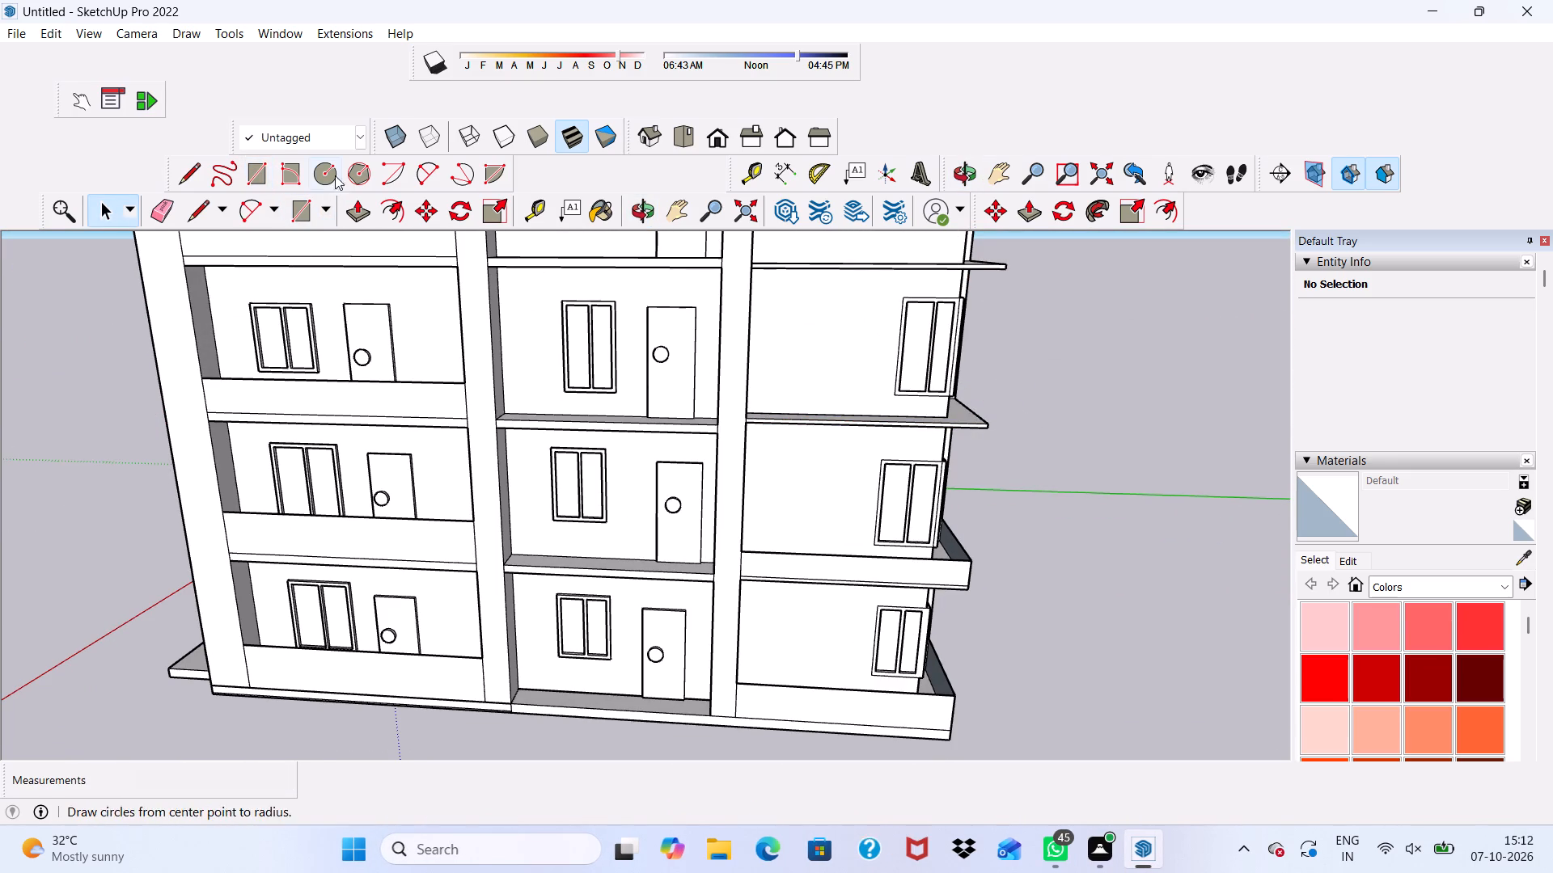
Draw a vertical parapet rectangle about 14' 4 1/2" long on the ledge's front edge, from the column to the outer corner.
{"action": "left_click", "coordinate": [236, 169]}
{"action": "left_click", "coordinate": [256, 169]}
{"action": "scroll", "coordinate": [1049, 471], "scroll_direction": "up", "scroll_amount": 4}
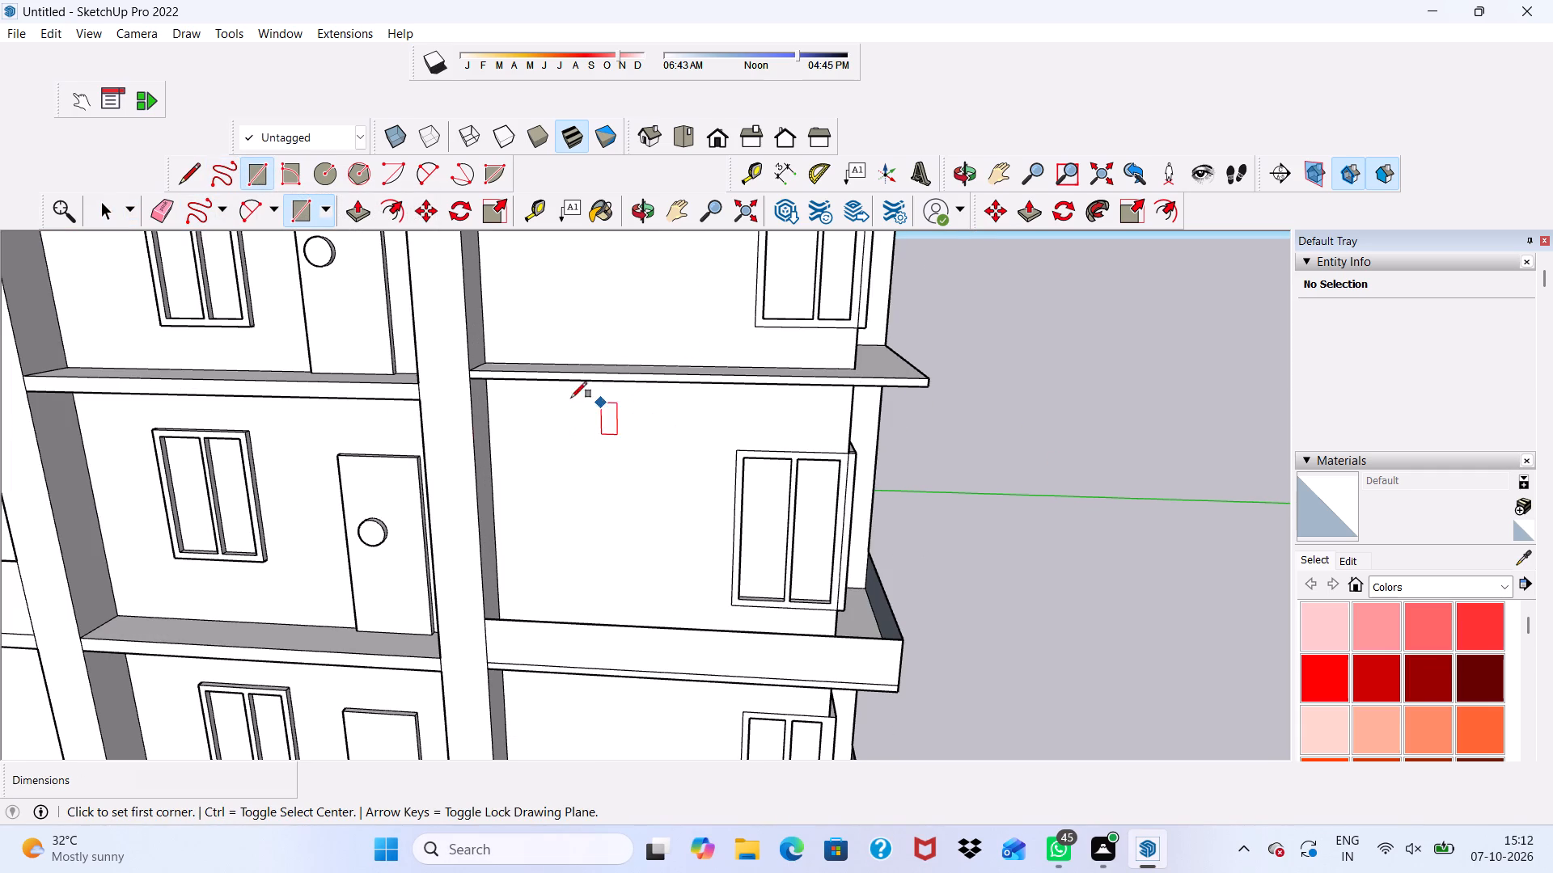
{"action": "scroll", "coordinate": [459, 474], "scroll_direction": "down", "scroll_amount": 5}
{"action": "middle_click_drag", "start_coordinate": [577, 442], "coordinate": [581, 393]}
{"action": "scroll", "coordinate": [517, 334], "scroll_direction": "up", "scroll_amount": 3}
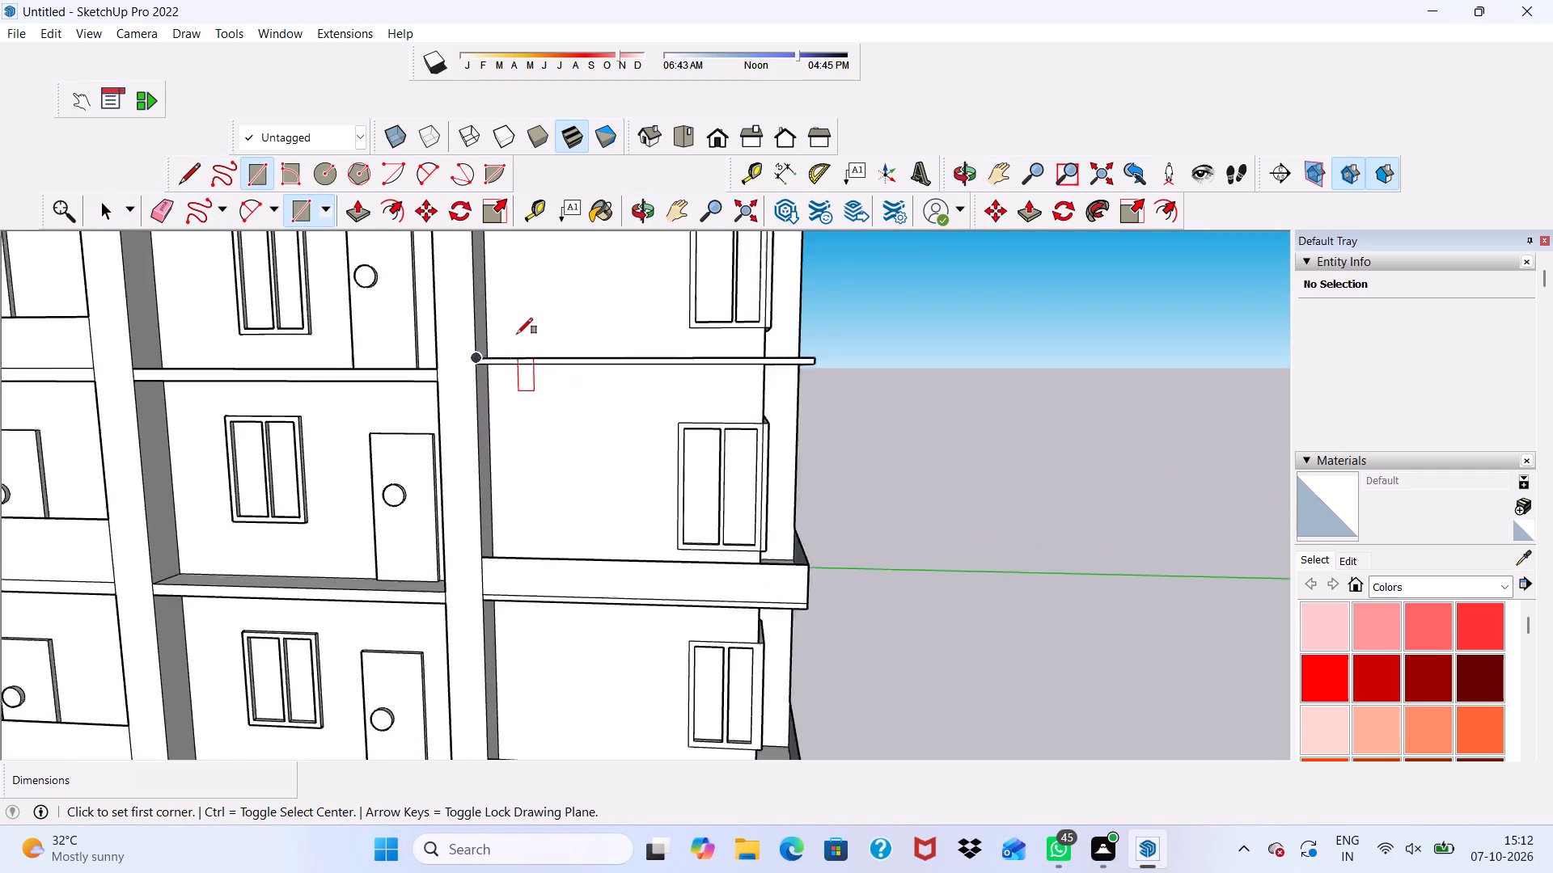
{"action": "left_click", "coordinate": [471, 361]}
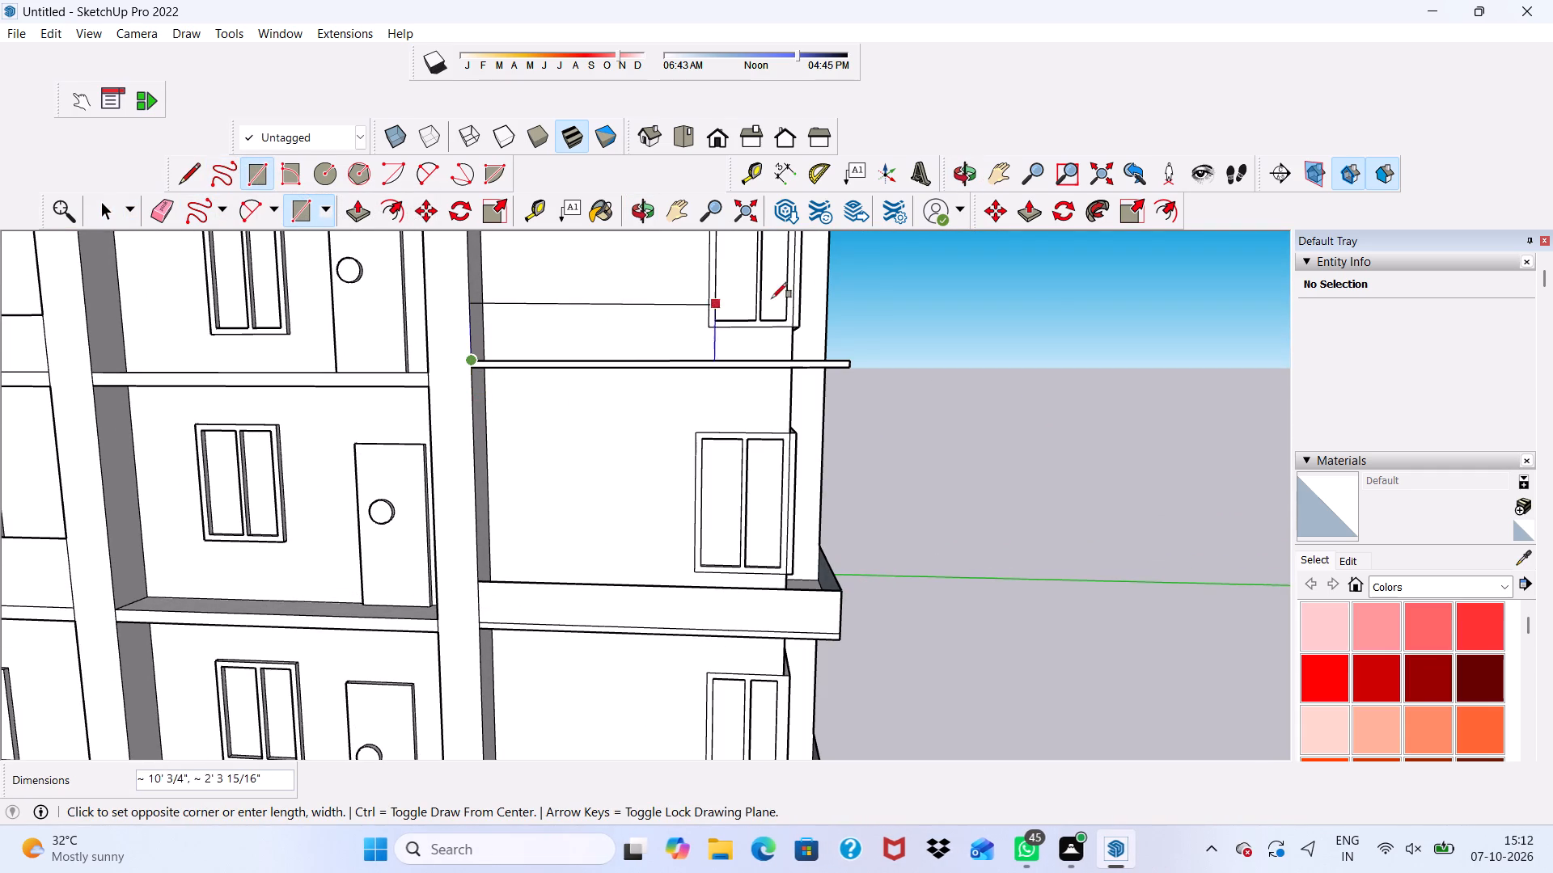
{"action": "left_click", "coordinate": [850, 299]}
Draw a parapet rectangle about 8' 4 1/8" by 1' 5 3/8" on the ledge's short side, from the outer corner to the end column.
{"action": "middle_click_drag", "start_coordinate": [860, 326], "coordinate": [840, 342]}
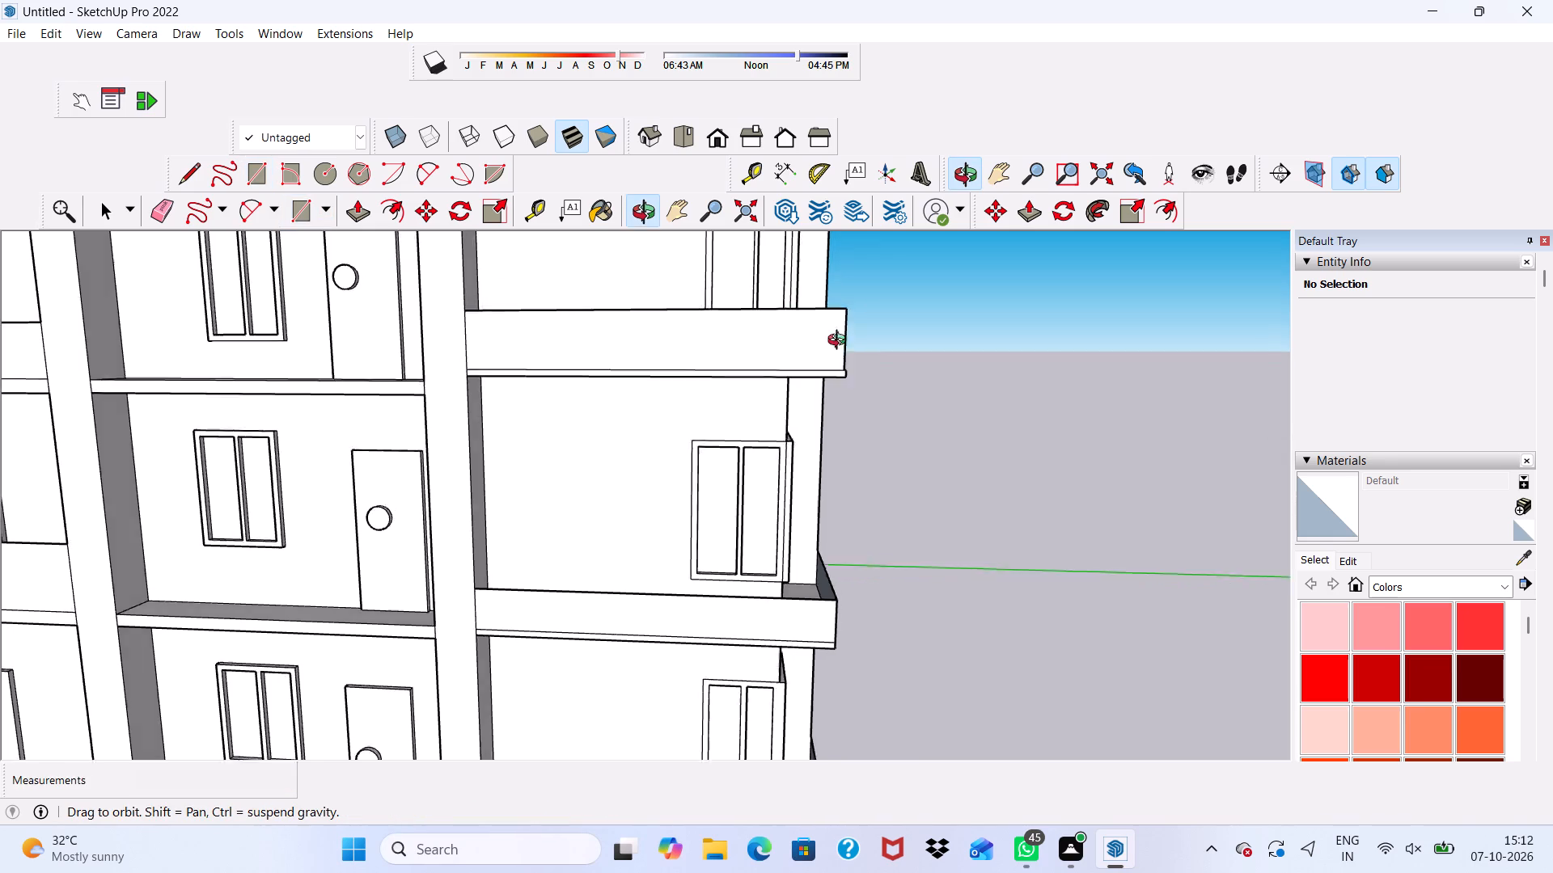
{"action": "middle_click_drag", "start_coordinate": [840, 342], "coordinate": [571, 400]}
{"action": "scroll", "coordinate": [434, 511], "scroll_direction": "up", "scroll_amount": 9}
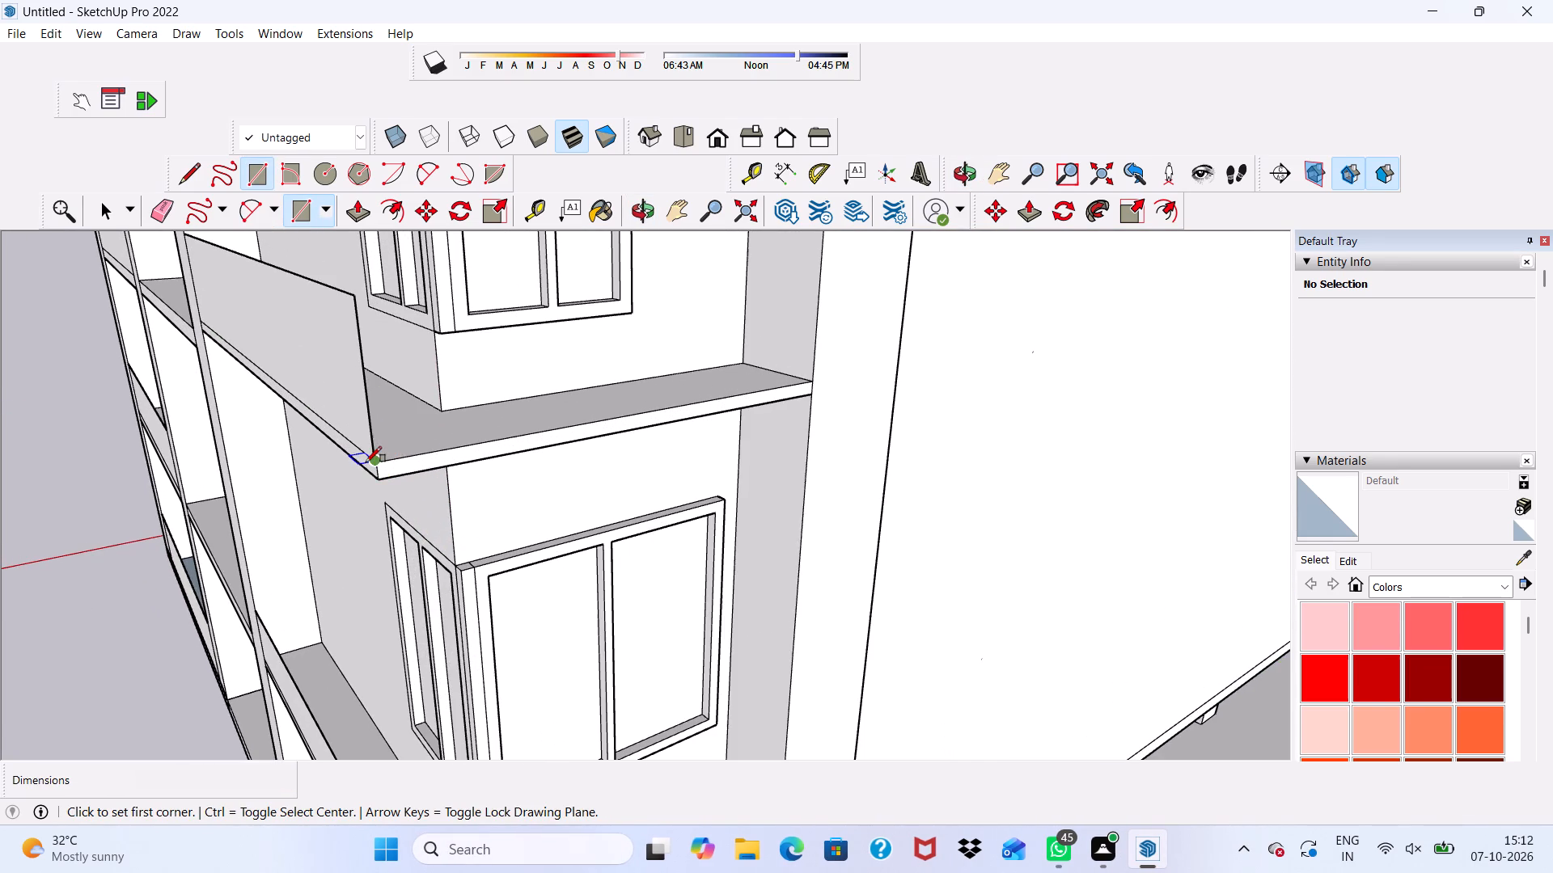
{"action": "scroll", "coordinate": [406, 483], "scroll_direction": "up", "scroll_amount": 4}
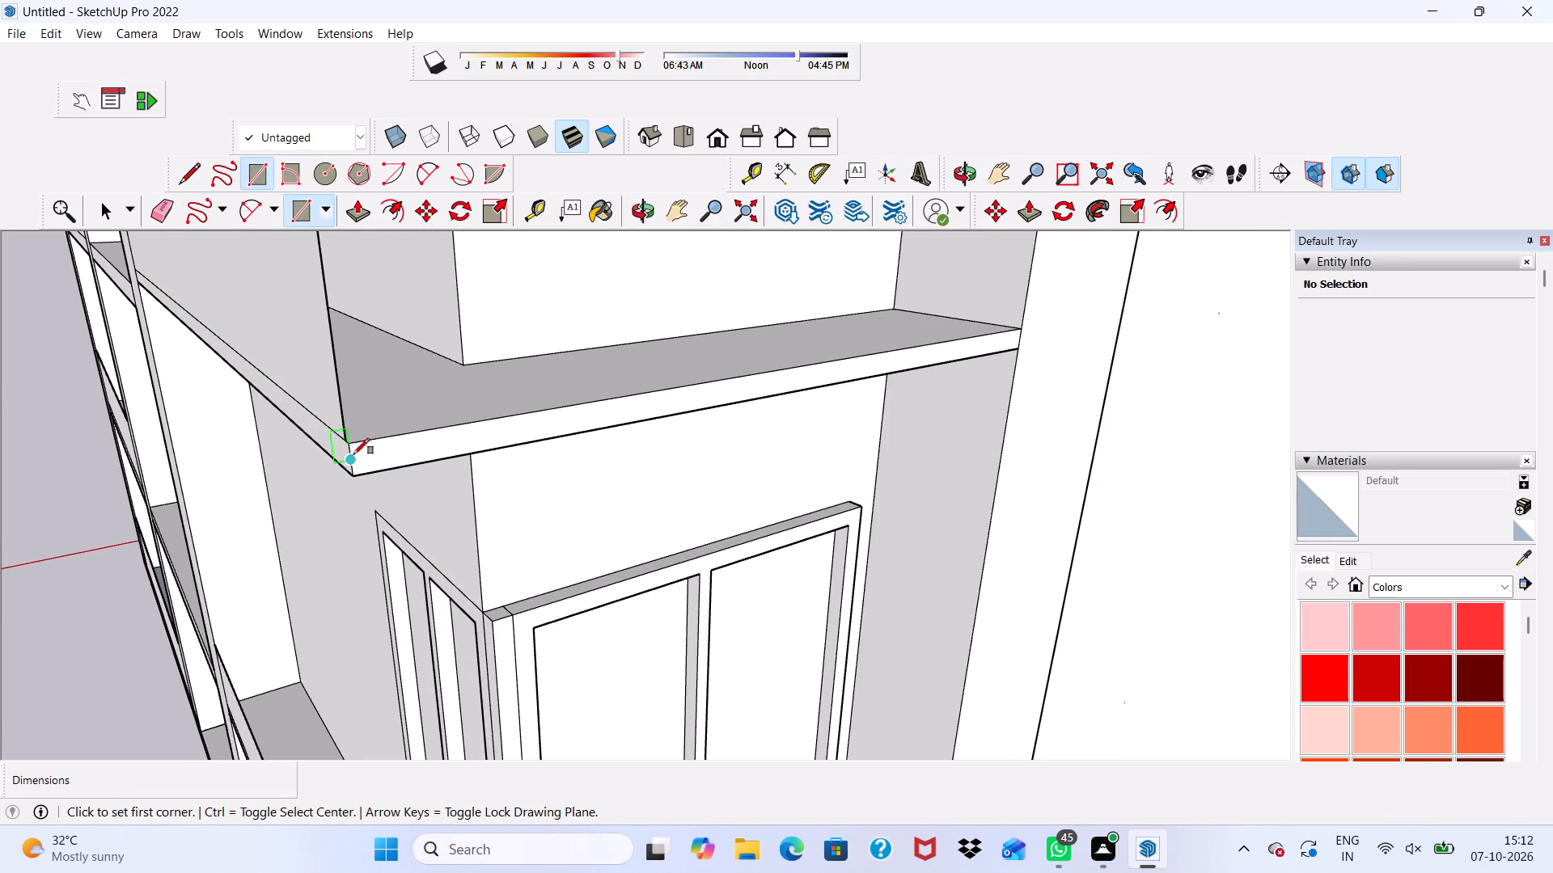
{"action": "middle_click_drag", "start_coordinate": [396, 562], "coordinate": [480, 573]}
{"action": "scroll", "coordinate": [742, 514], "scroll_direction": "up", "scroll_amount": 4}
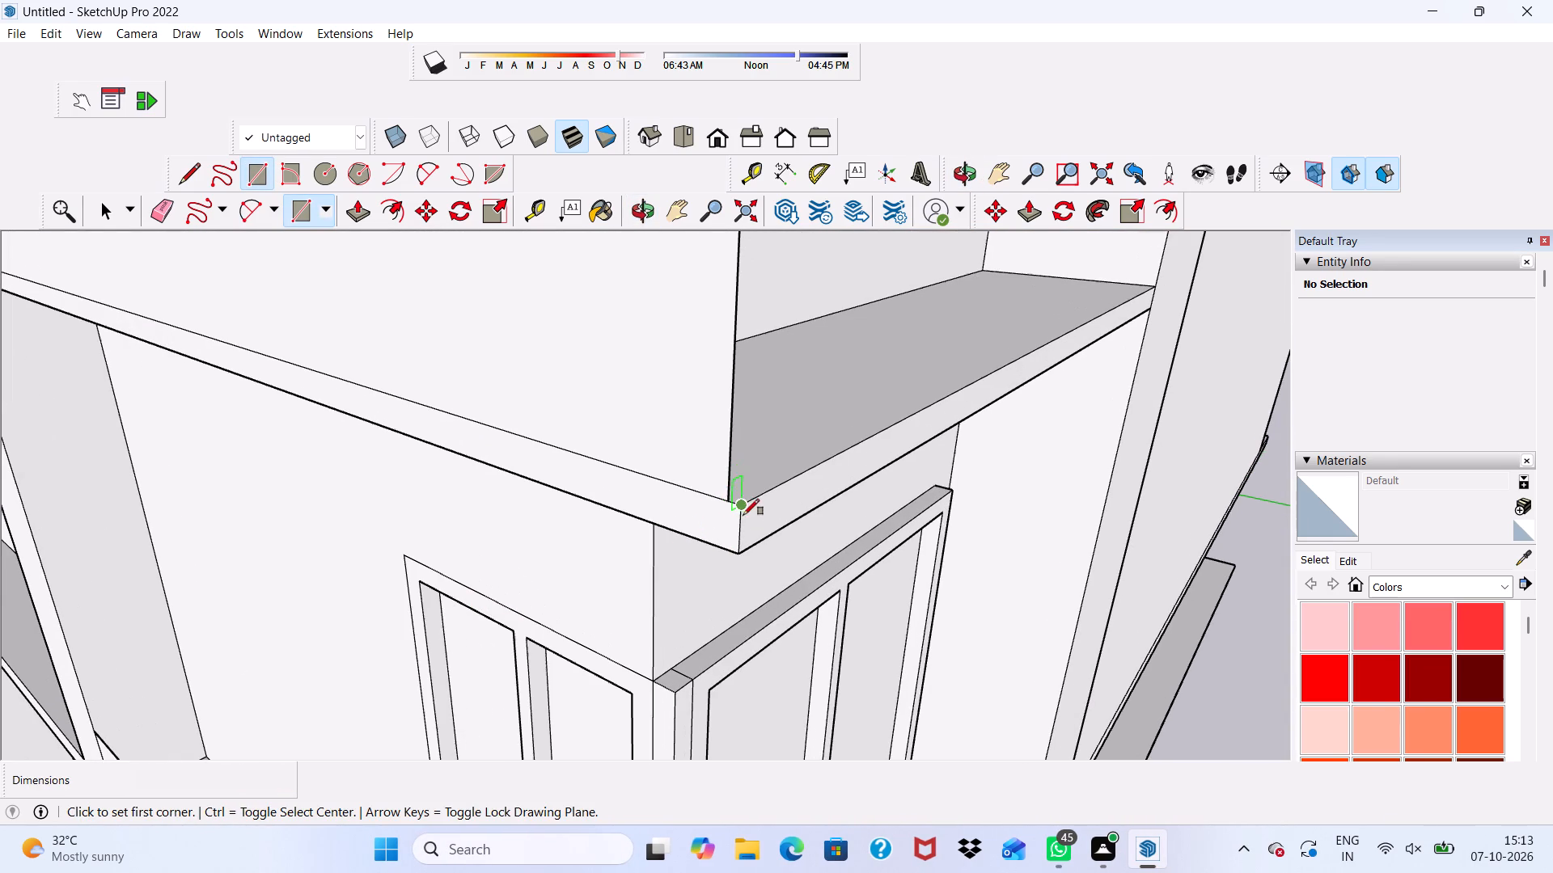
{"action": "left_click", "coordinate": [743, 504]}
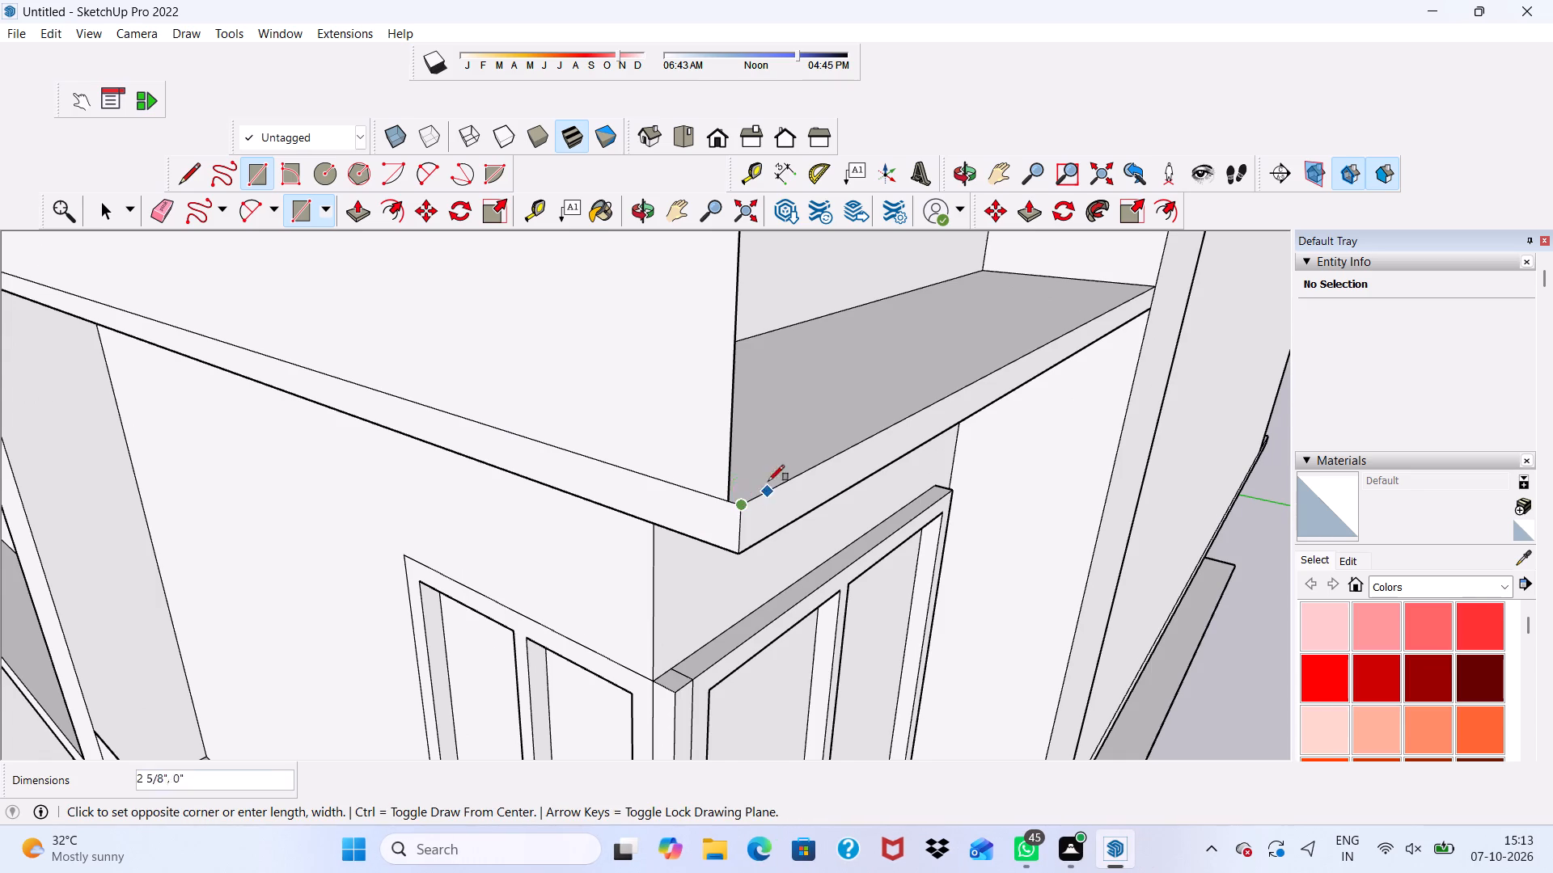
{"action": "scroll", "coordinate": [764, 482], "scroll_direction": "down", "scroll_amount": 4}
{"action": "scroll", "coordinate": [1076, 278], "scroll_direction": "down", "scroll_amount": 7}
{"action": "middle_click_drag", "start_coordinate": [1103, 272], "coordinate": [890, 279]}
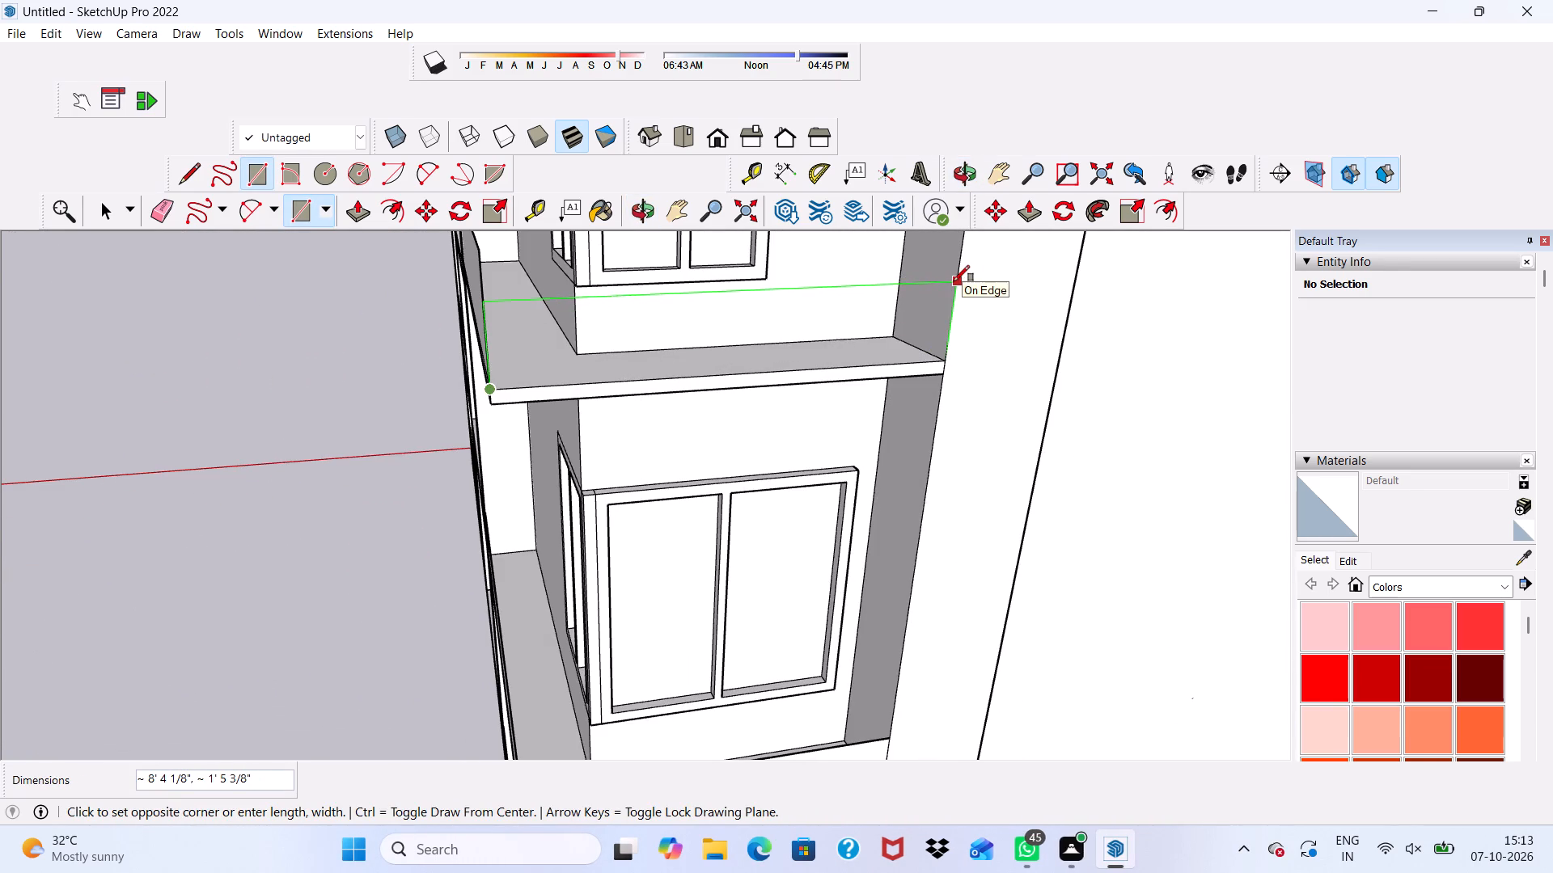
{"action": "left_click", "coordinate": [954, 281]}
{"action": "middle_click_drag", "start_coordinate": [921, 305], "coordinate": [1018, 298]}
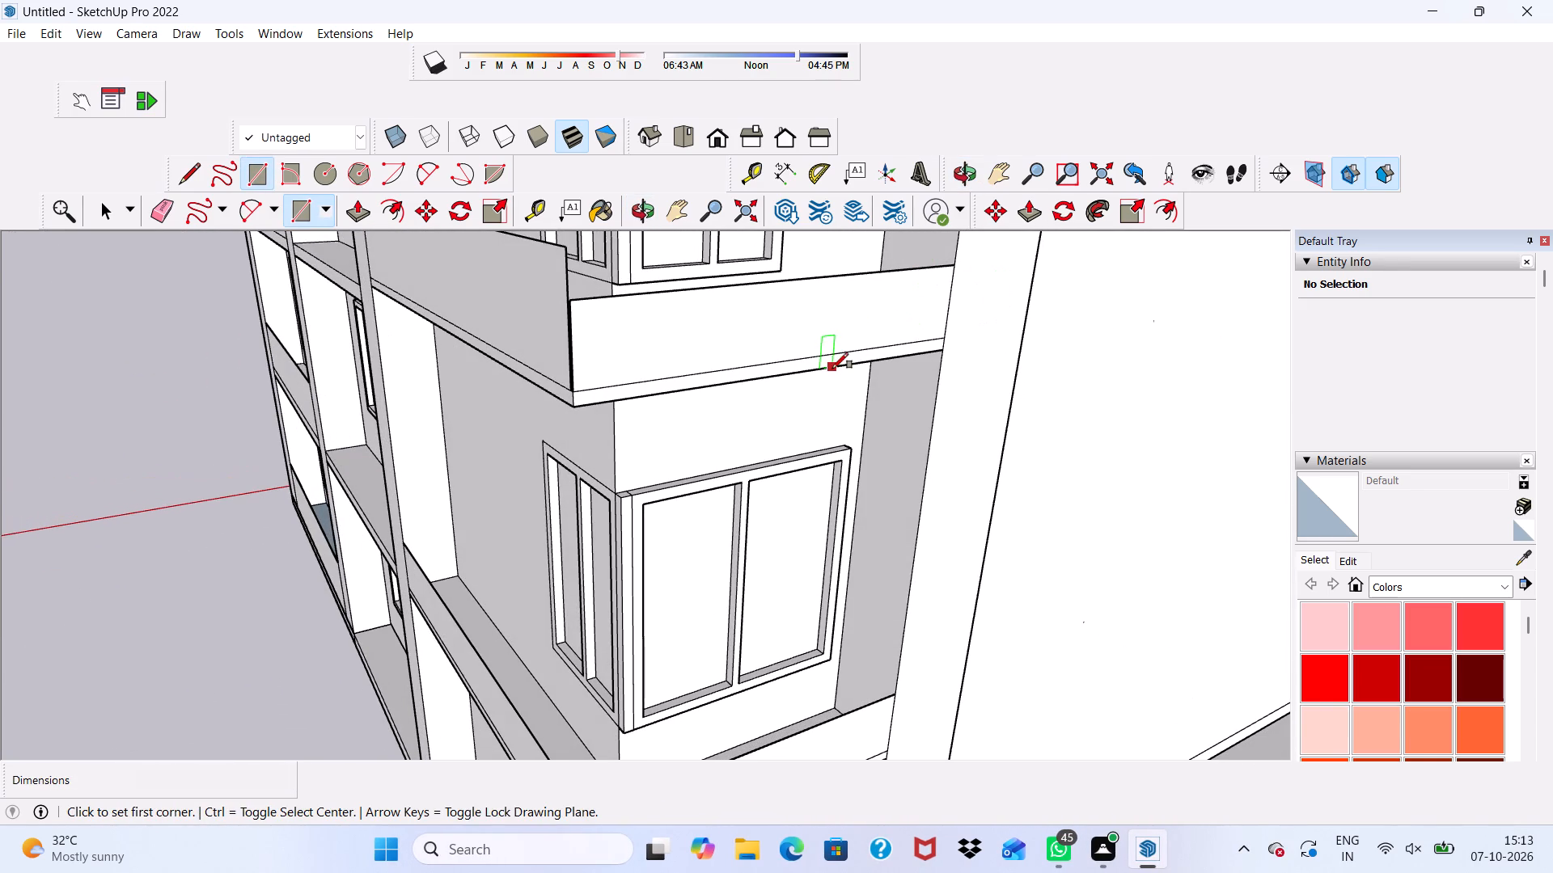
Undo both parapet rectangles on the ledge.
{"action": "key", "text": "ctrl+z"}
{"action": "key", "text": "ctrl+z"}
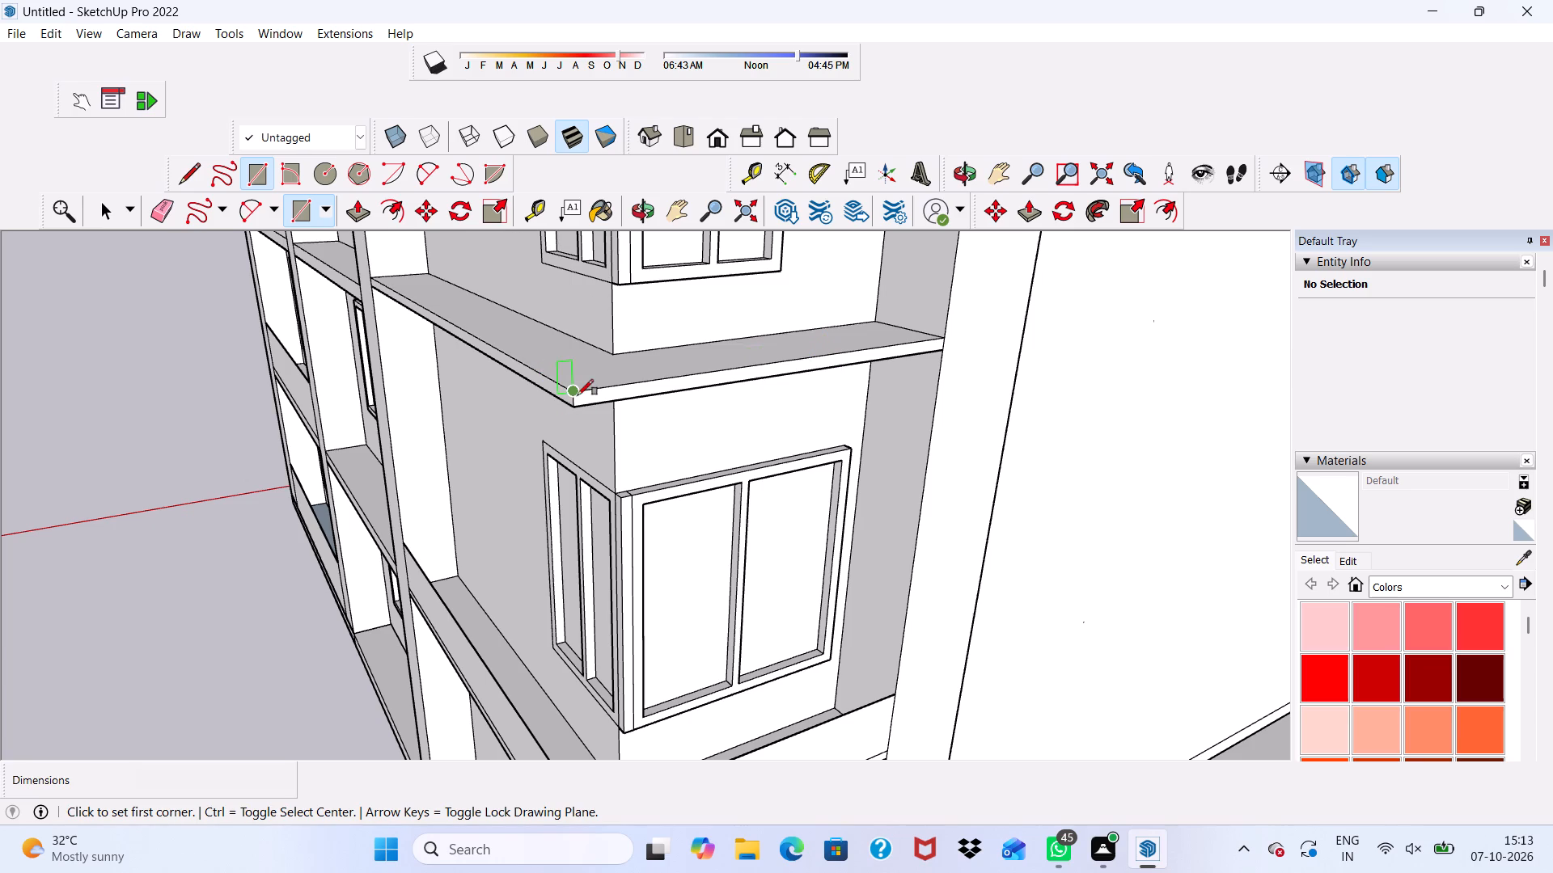
Draw a vertical parapet rectangle about 8' 4 1/8" by 1' 8 3/4" on the ledge's short side, from its outer corner to the end column.
{"action": "left_click", "coordinate": [576, 393]}
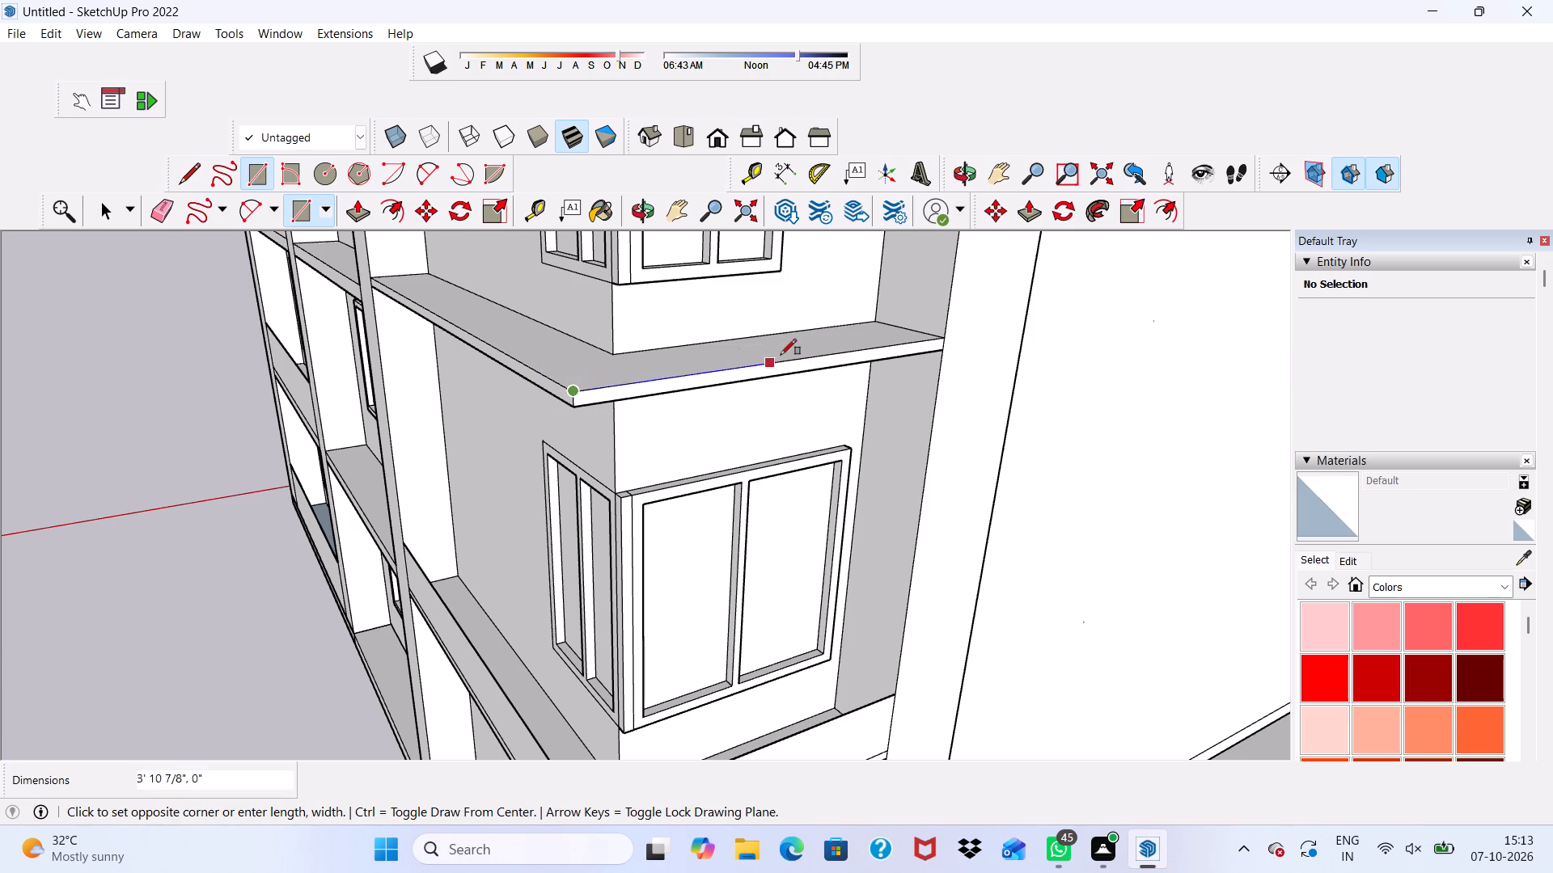
{"action": "left_click", "coordinate": [954, 251]}
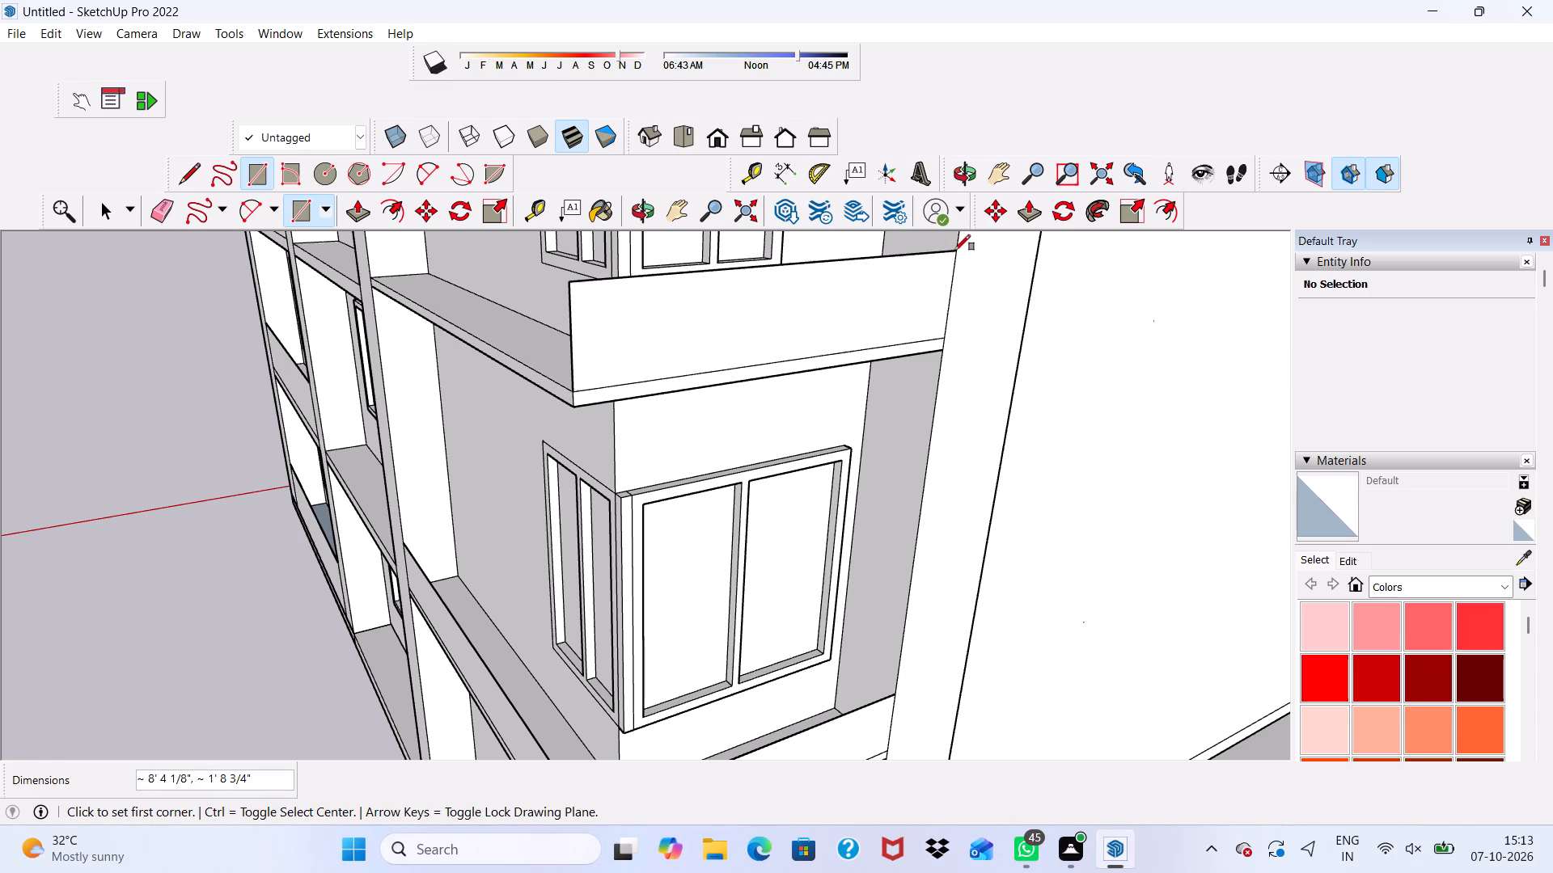
Draw a vertical parapet rectangle about 14' 4 13/16" by 1' 8 3/4" on the ledge's front edge, from the column to the outer corner.
{"action": "middle_click_drag", "start_coordinate": [819, 332], "coordinate": [1019, 317]}
{"action": "scroll", "coordinate": [274, 530], "scroll_direction": "down", "scroll_amount": 3}
{"action": "scroll", "coordinate": [250, 378], "scroll_direction": "up", "scroll_amount": 4}
{"action": "scroll", "coordinate": [228, 361], "scroll_direction": "down", "scroll_amount": 2}
{"action": "scroll", "coordinate": [221, 369], "scroll_direction": "up", "scroll_amount": 9}
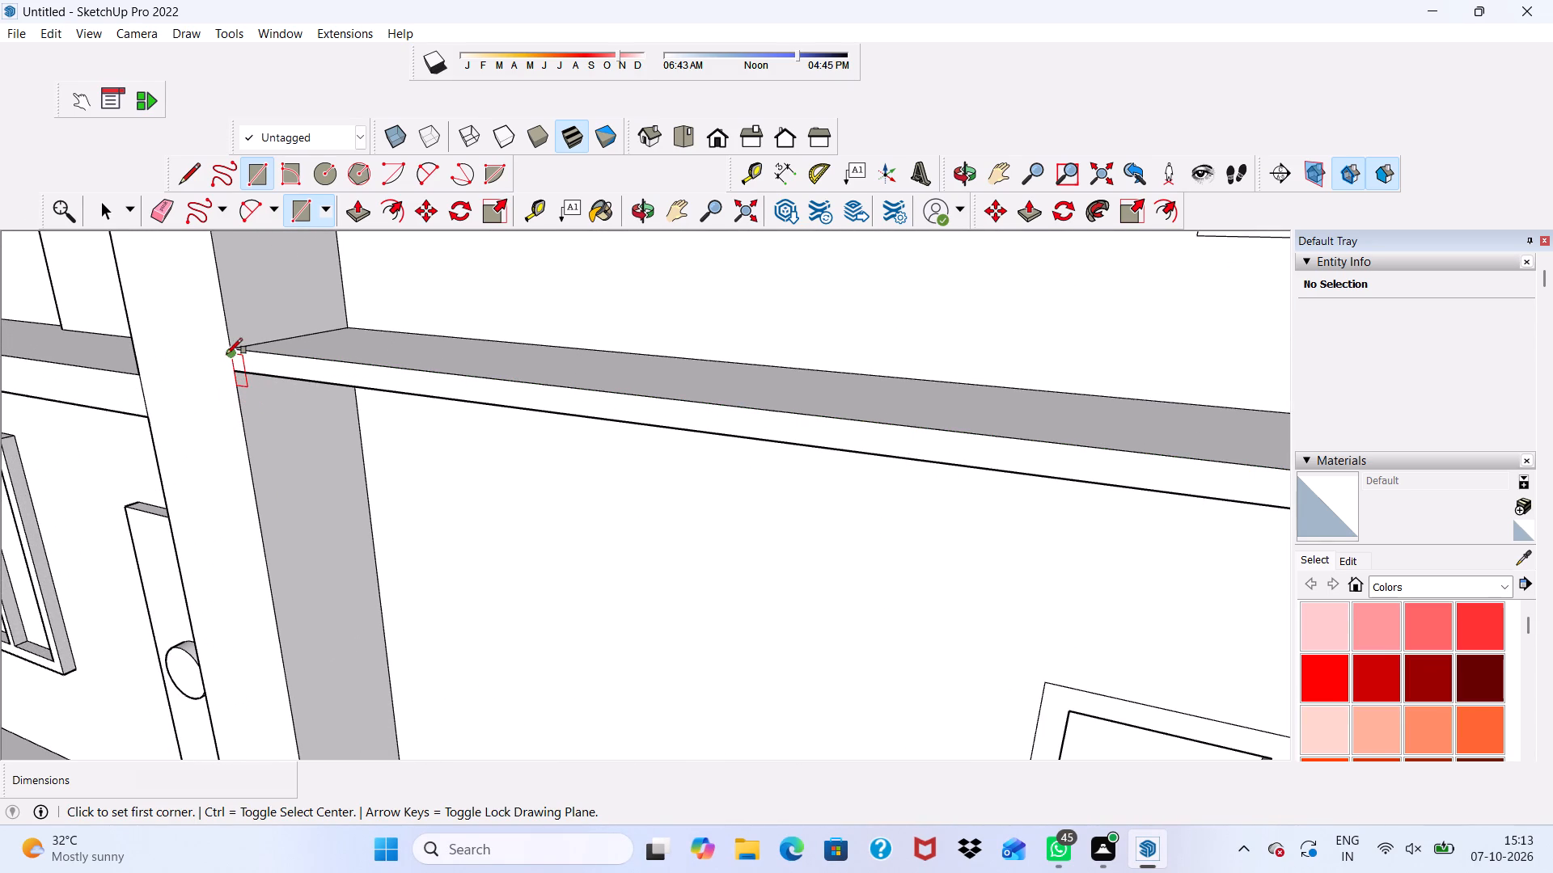
{"action": "scroll", "coordinate": [235, 343], "scroll_direction": "up", "scroll_amount": 5}
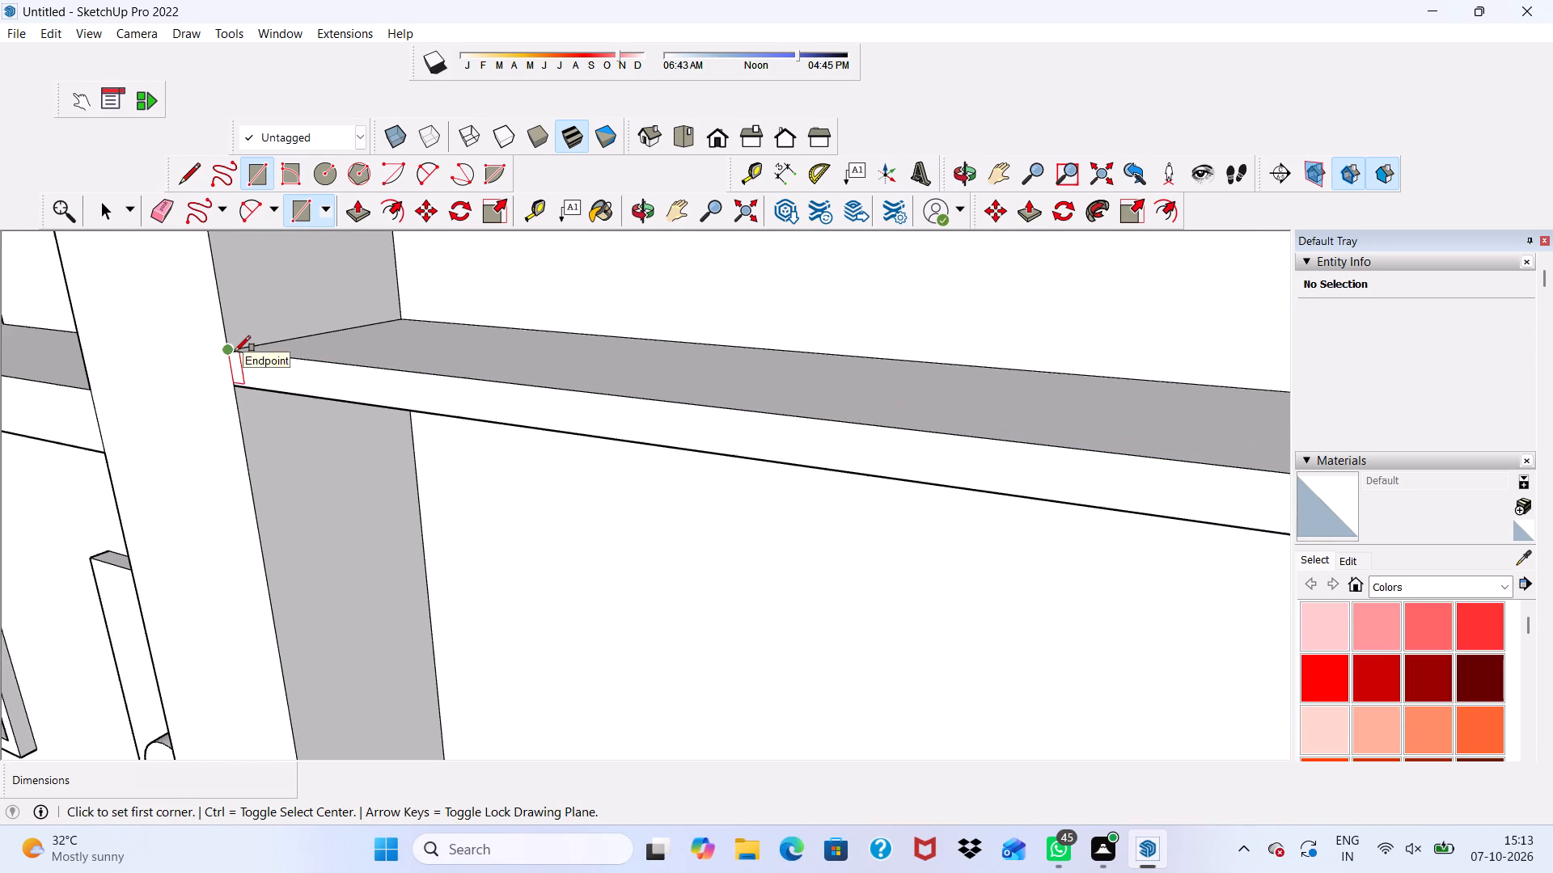
{"action": "scroll", "coordinate": [235, 352], "scroll_direction": "up", "scroll_amount": 5}
{"action": "left_click", "coordinate": [222, 348]}
{"action": "scroll", "coordinate": [342, 373], "scroll_direction": "down", "scroll_amount": 5}
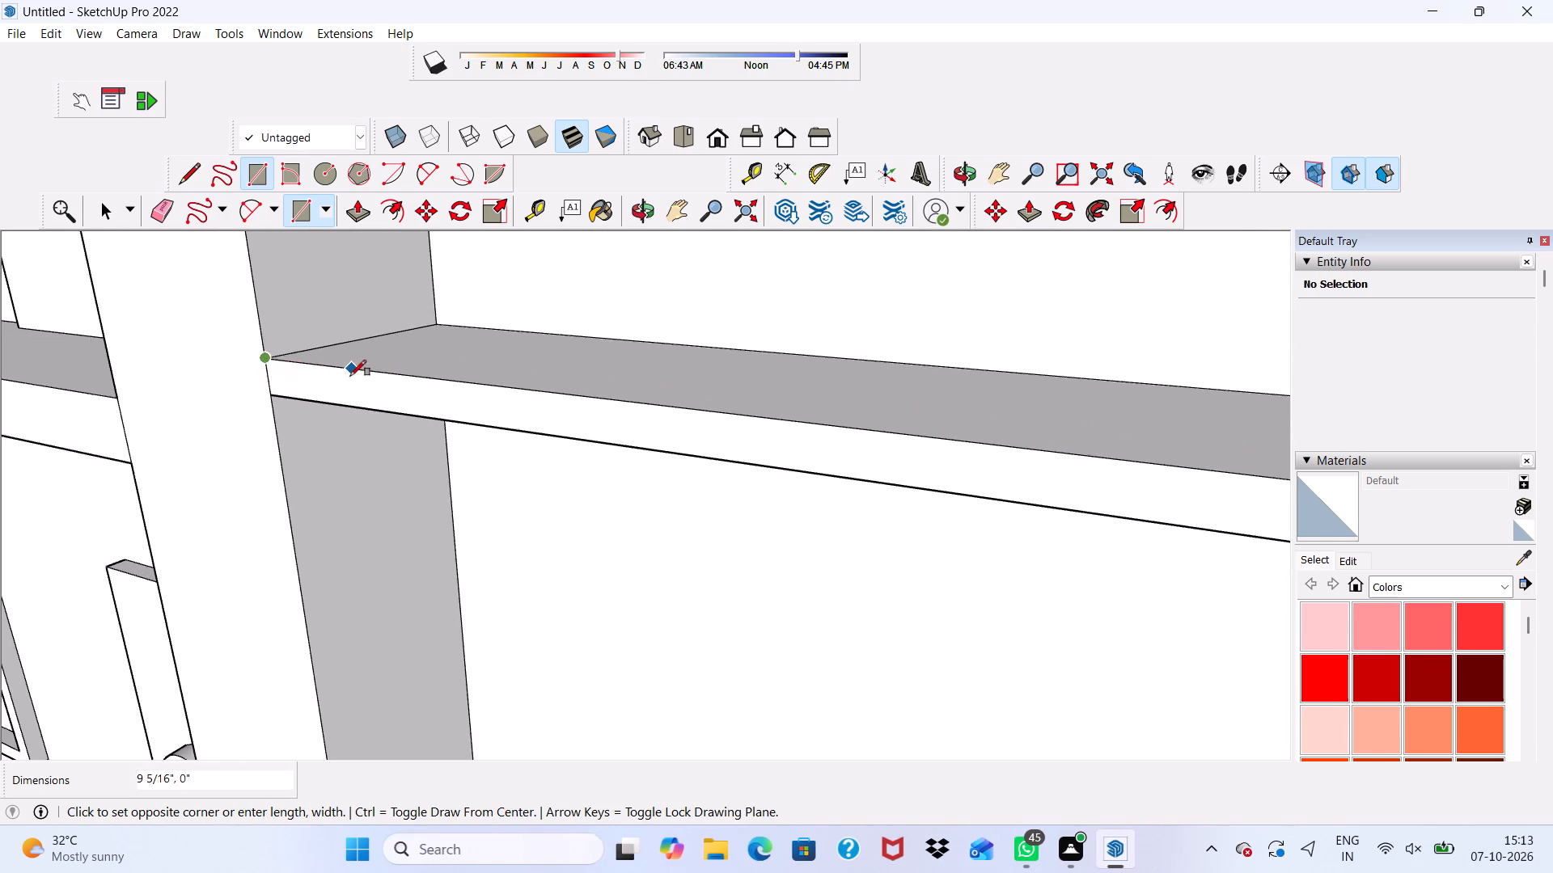
{"action": "scroll", "coordinate": [350, 376], "scroll_direction": "down", "scroll_amount": 16}
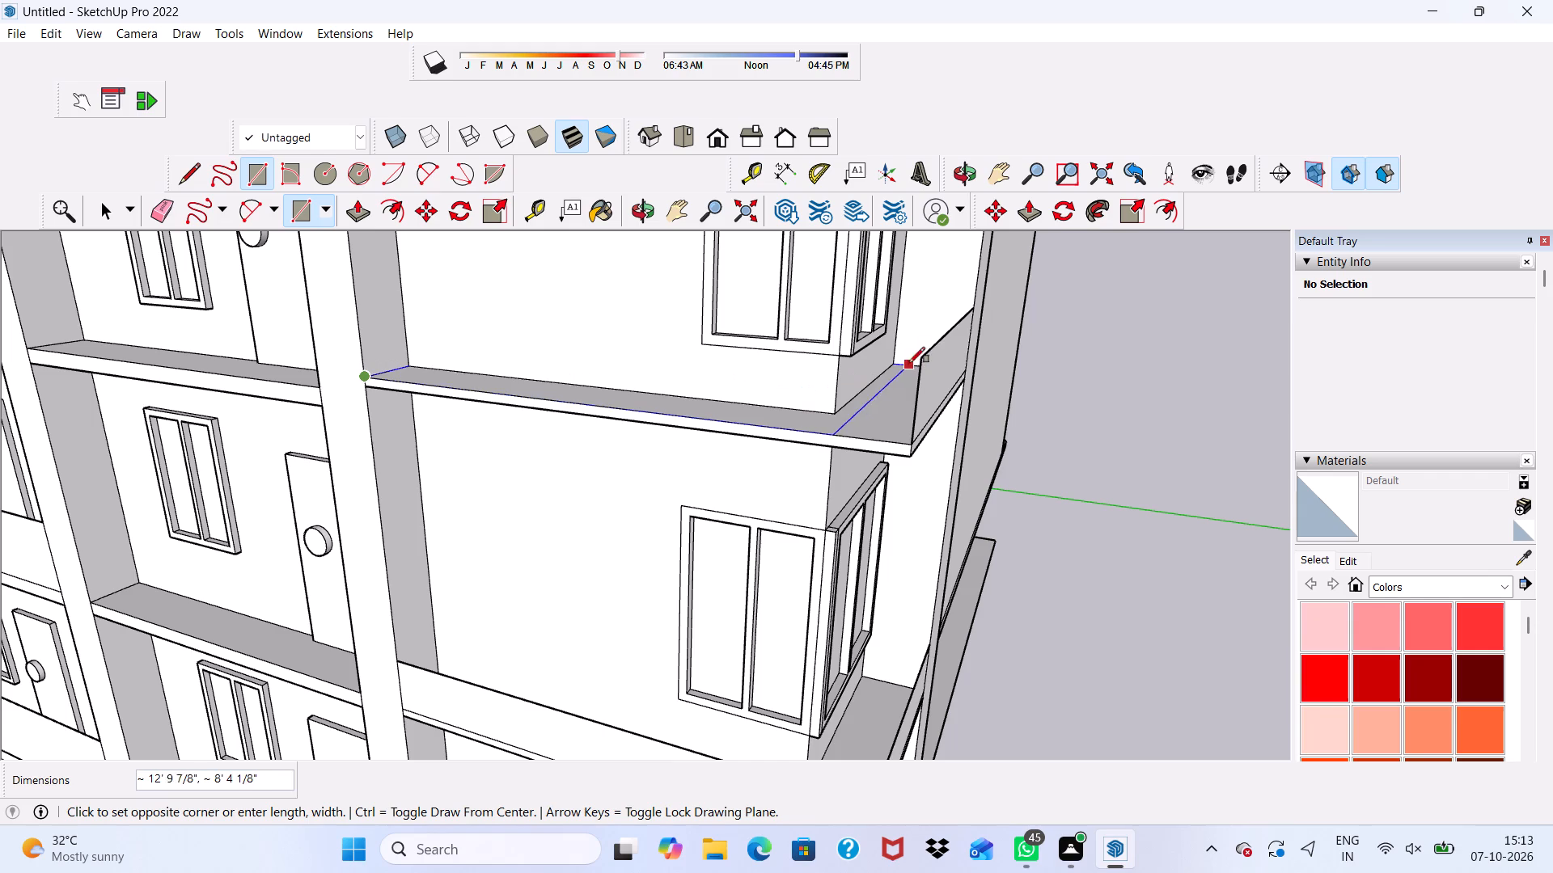
{"action": "left_click", "coordinate": [919, 359]}
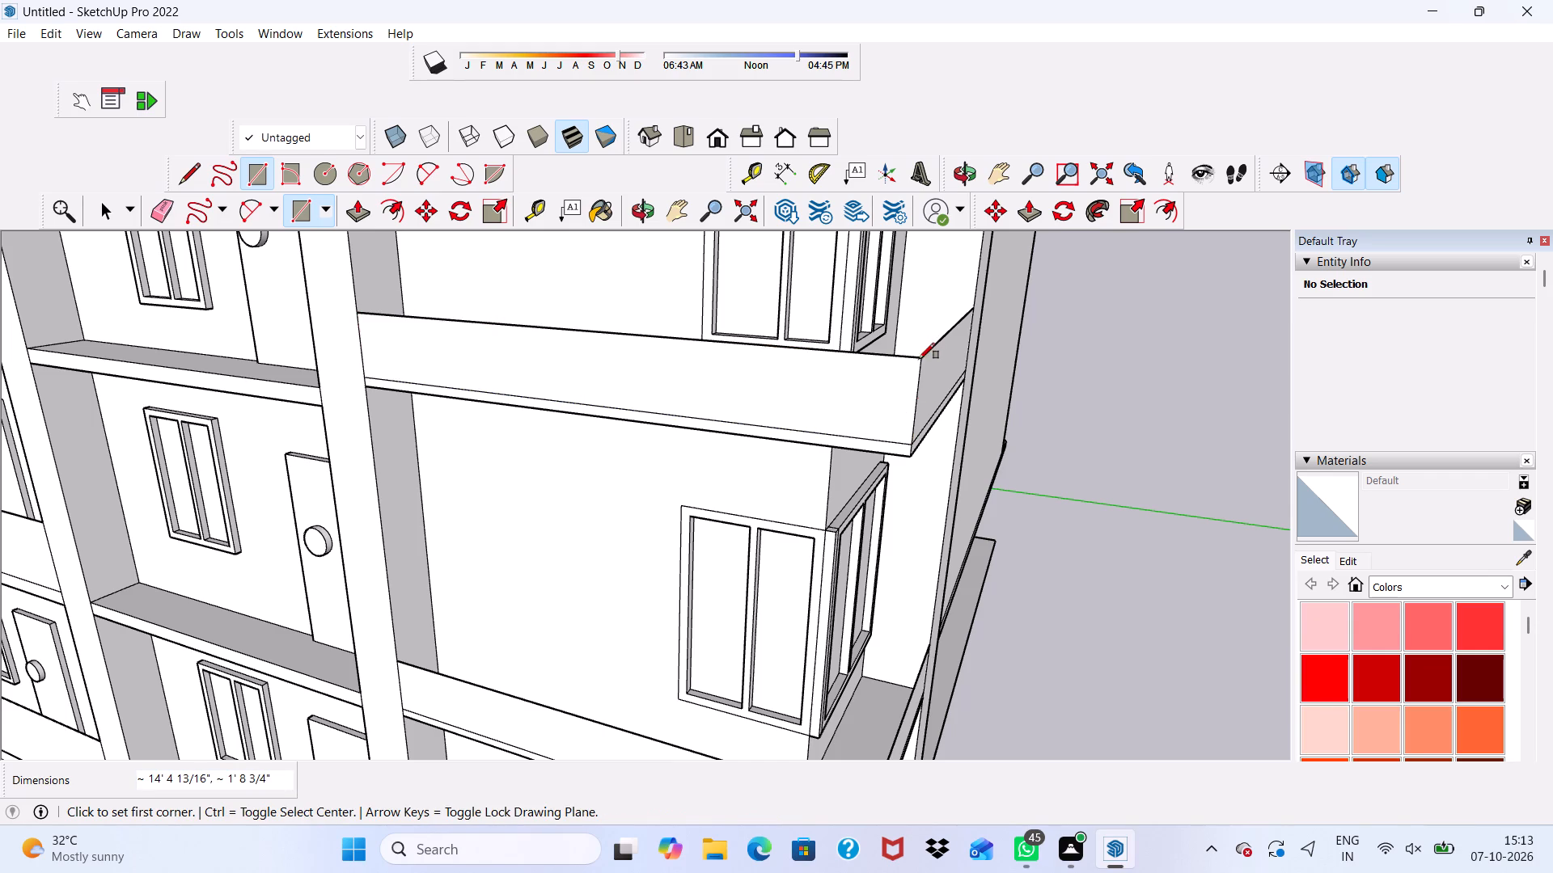
Extend the front face of the uppermost corner ledge outward by 3" with Push/Pull.
{"action": "scroll", "coordinate": [815, 431], "scroll_direction": "down", "scroll_amount": 1}
{"action": "middle_click_drag", "start_coordinate": [815, 432], "coordinate": [626, 466]}
{"action": "scroll", "coordinate": [626, 466], "scroll_direction": "up", "scroll_amount": 1}
{"action": "scroll", "coordinate": [627, 465], "scroll_direction": "down", "scroll_amount": 8}
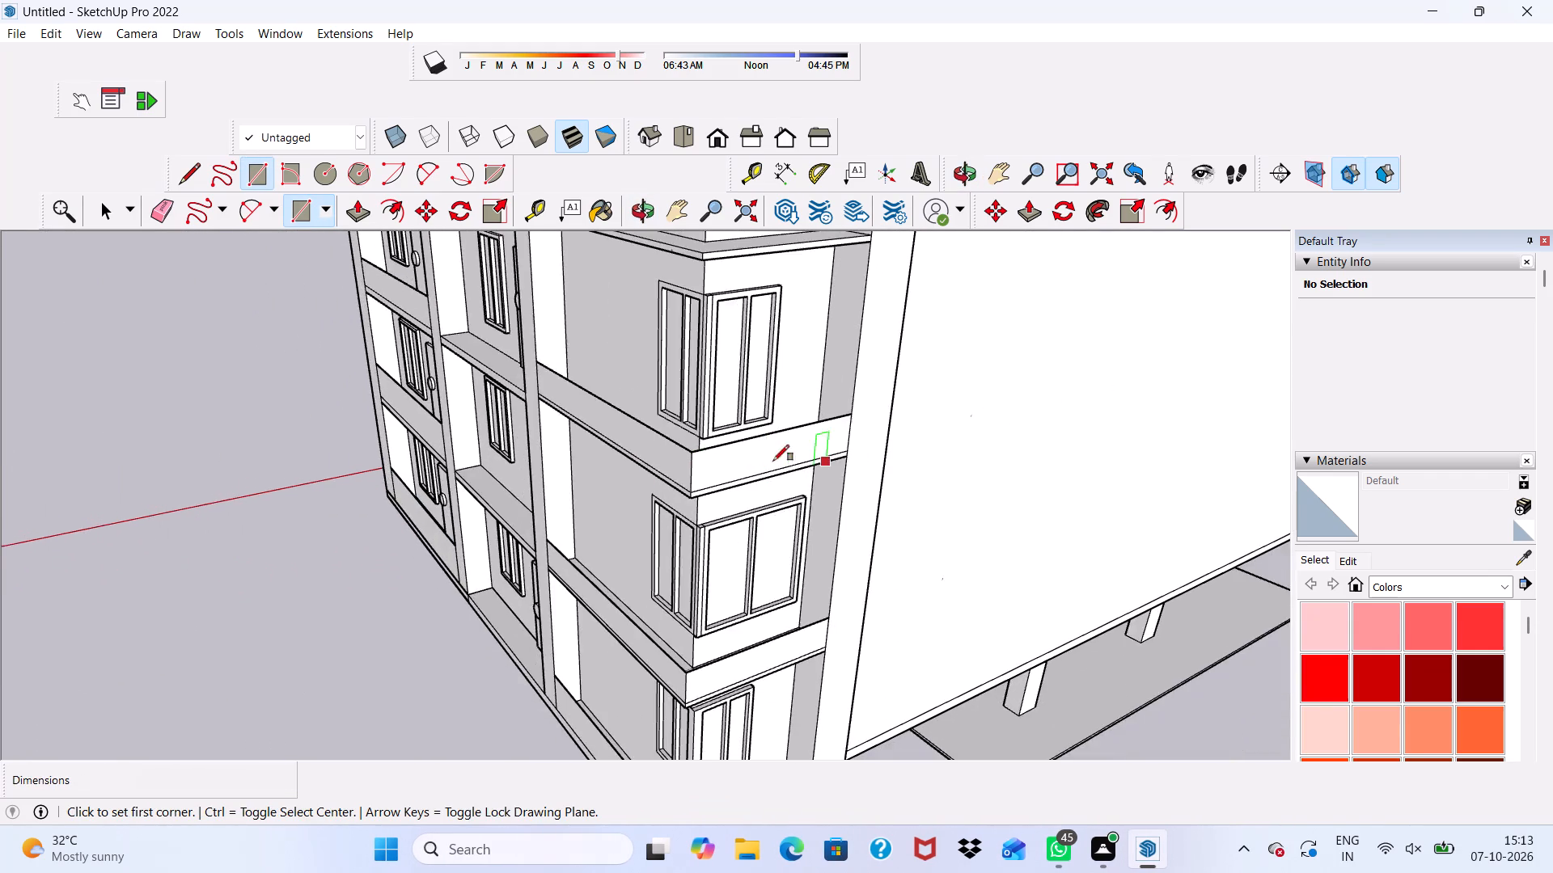
{"action": "scroll", "coordinate": [773, 461], "scroll_direction": "down", "scroll_amount": 3}
{"action": "scroll", "coordinate": [650, 412], "scroll_direction": "down", "scroll_amount": 3}
{"action": "scroll", "coordinate": [787, 369], "scroll_direction": "up", "scroll_amount": 1}
{"action": "scroll", "coordinate": [654, 420], "scroll_direction": "down", "scroll_amount": 5}
{"action": "middle_click_drag", "start_coordinate": [590, 494], "coordinate": [628, 461]}
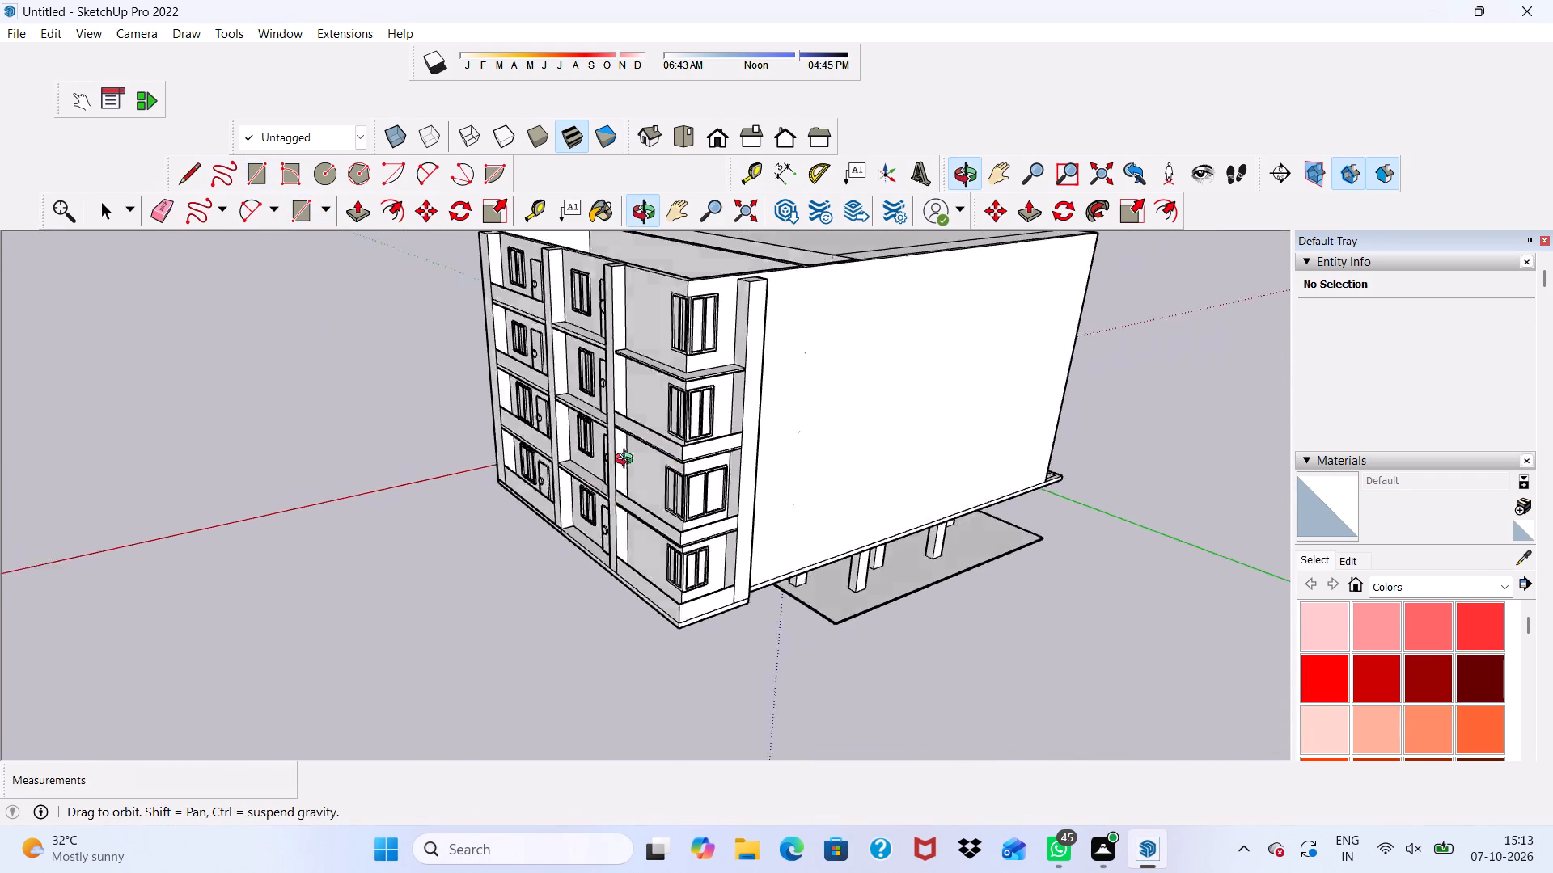
{"action": "middle_click_drag", "start_coordinate": [628, 461], "coordinate": [661, 437]}
{"action": "scroll", "coordinate": [687, 326], "scroll_direction": "up", "scroll_amount": 6}
{"action": "scroll", "coordinate": [685, 325], "scroll_direction": "down", "scroll_amount": 6}
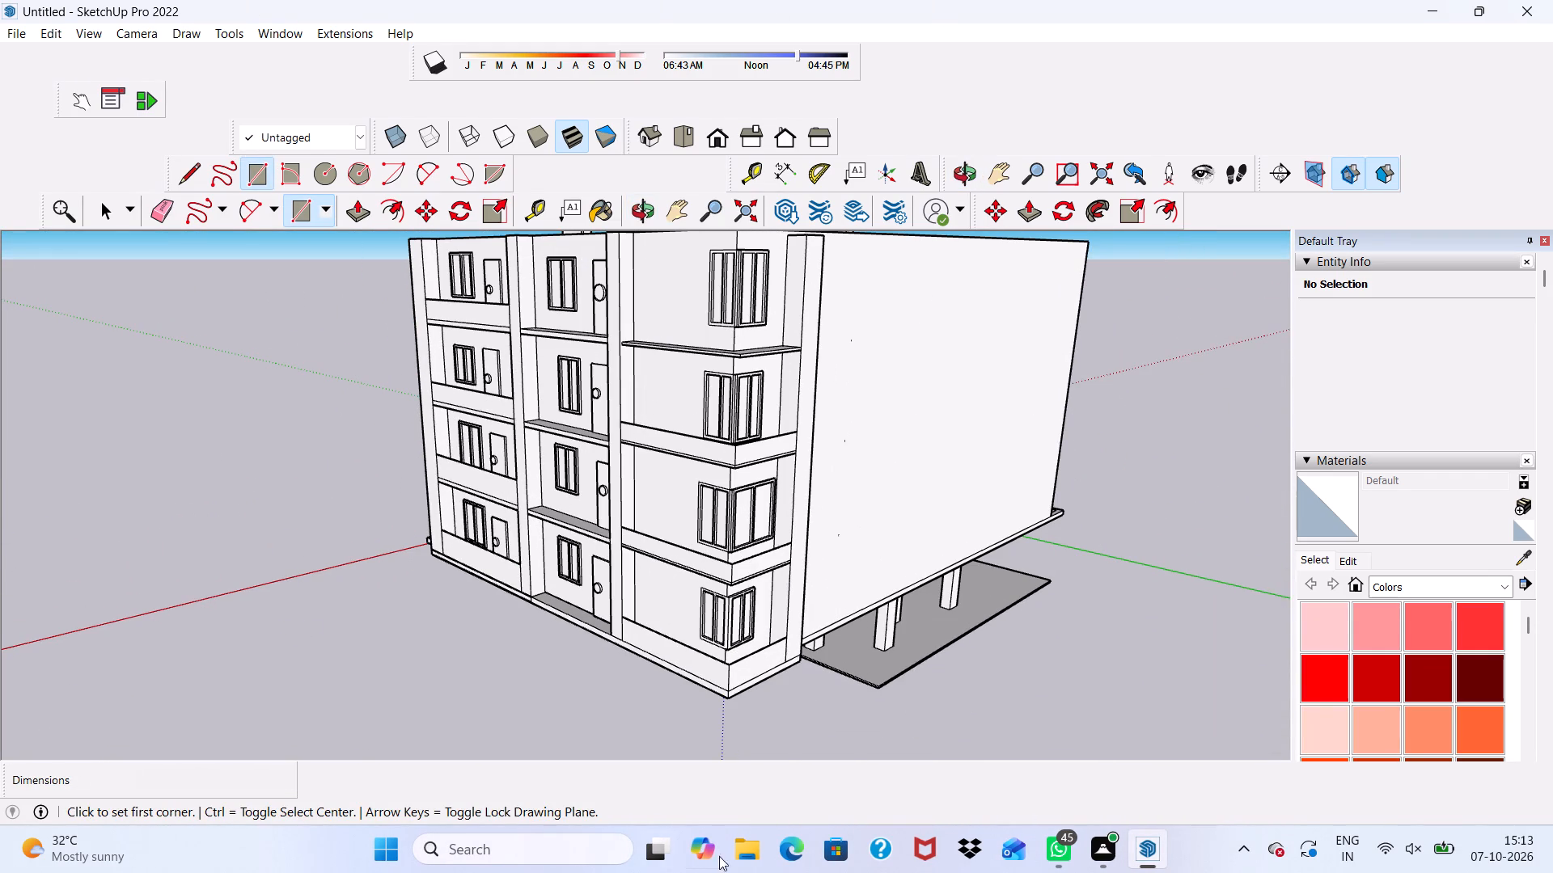
{"action": "scroll", "coordinate": [632, 350], "scroll_direction": "up", "scroll_amount": 18}
{"action": "scroll", "coordinate": [626, 344], "scroll_direction": "down", "scroll_amount": 1}
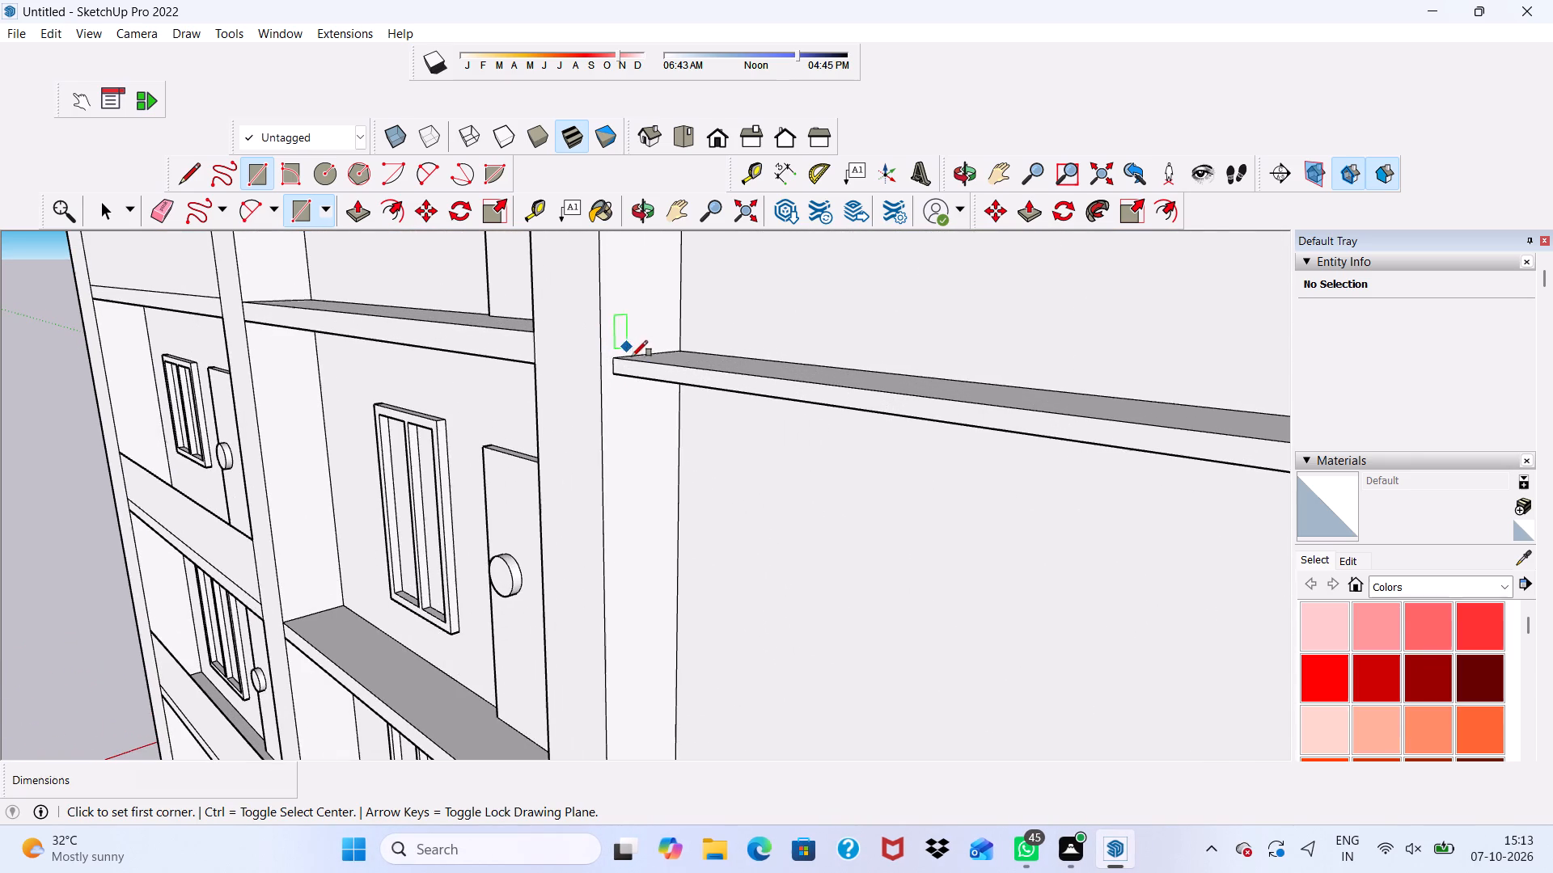
{"action": "key", "text": "space"}
{"action": "left_click", "coordinate": [656, 376]}
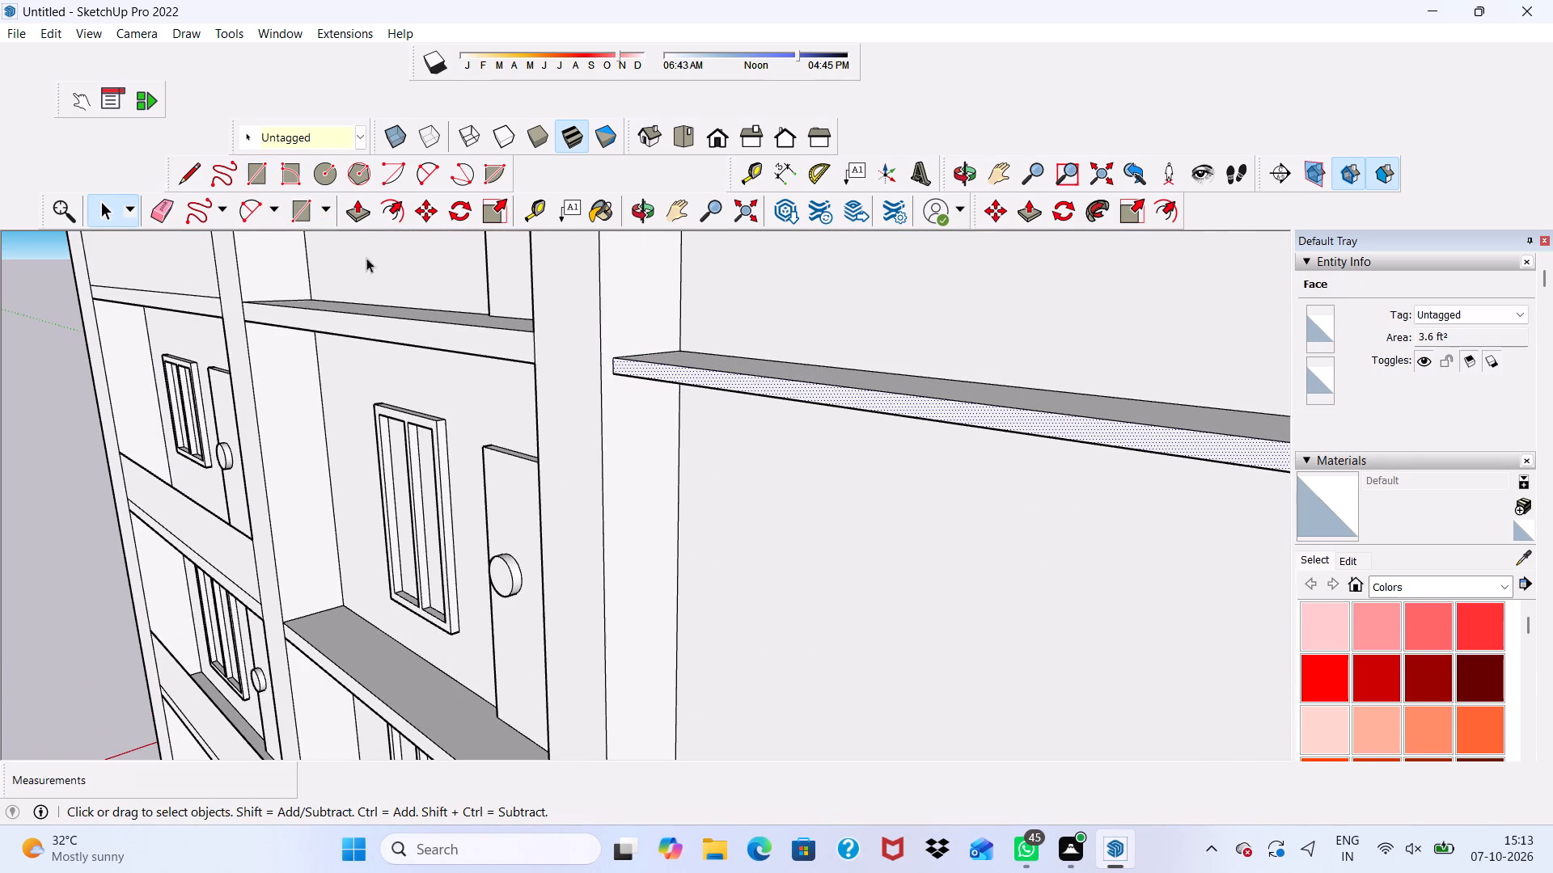
{"action": "left_click", "coordinate": [354, 213]}
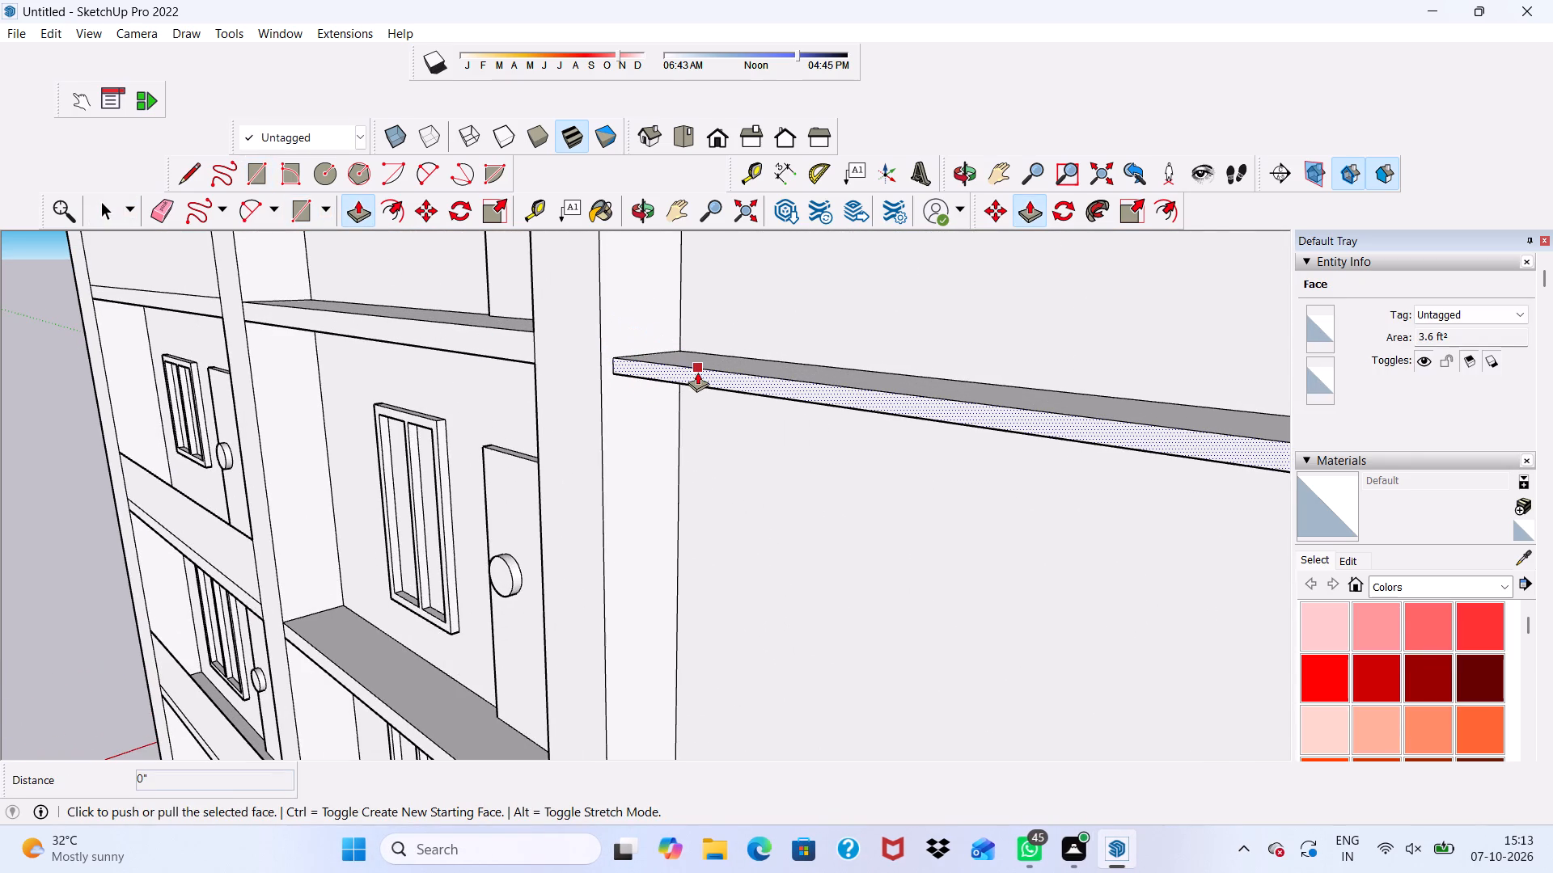
{"action": "left_click", "coordinate": [697, 372]}
{"action": "left_click", "coordinate": [572, 312]}
Erase the leftover seam line along the top of the extended uppermost ledge.
{"action": "middle_click_drag", "start_coordinate": [765, 323], "coordinate": [776, 384]}
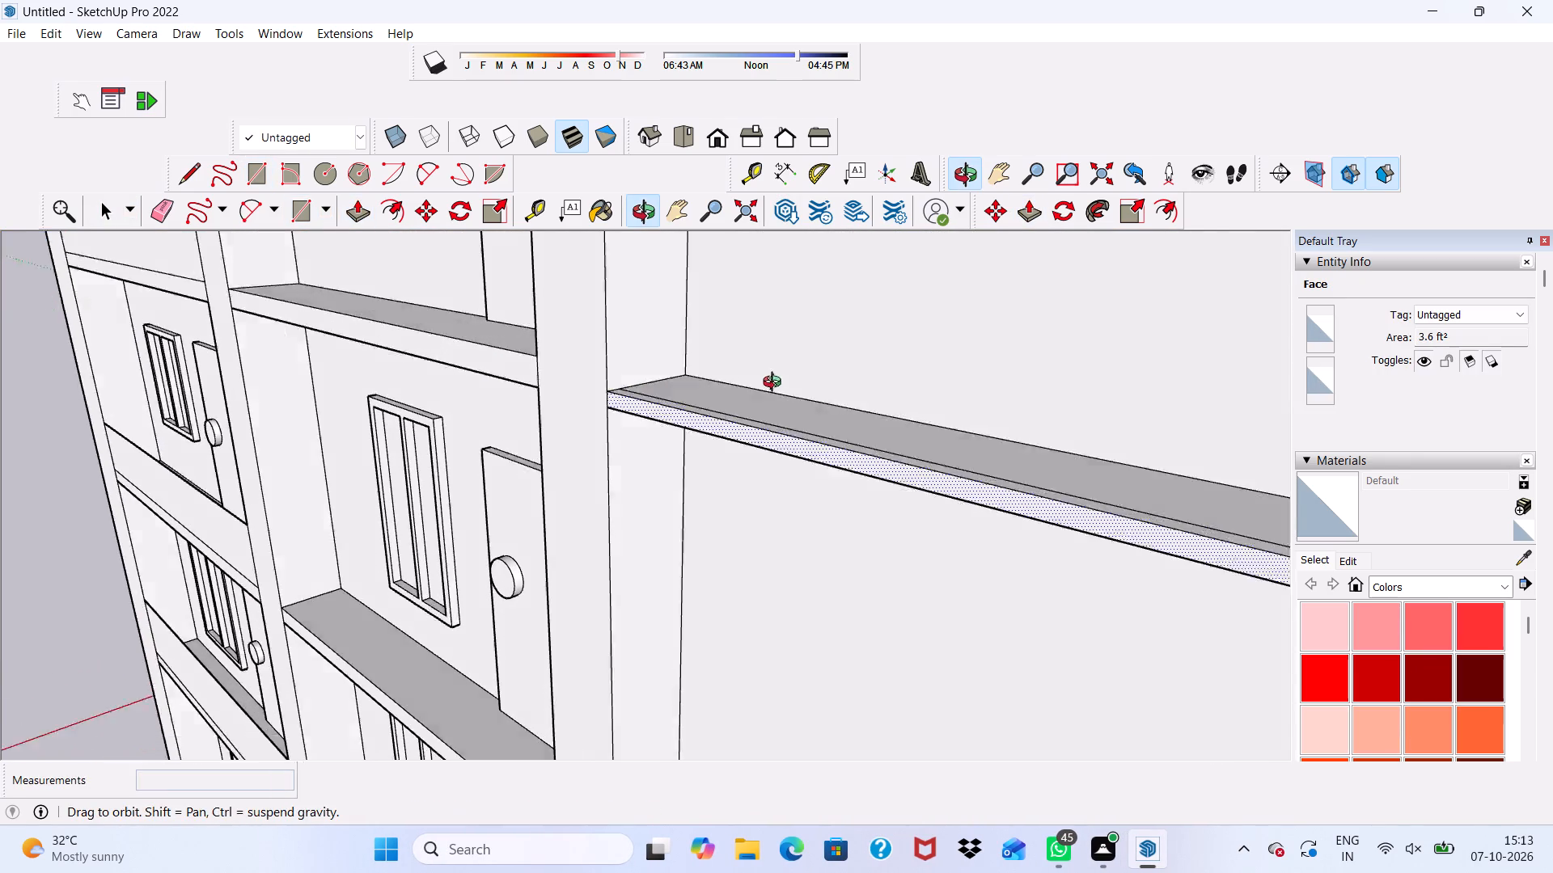
{"action": "middle_click_drag", "start_coordinate": [776, 384], "coordinate": [776, 420]}
{"action": "left_click", "coordinate": [159, 205]}
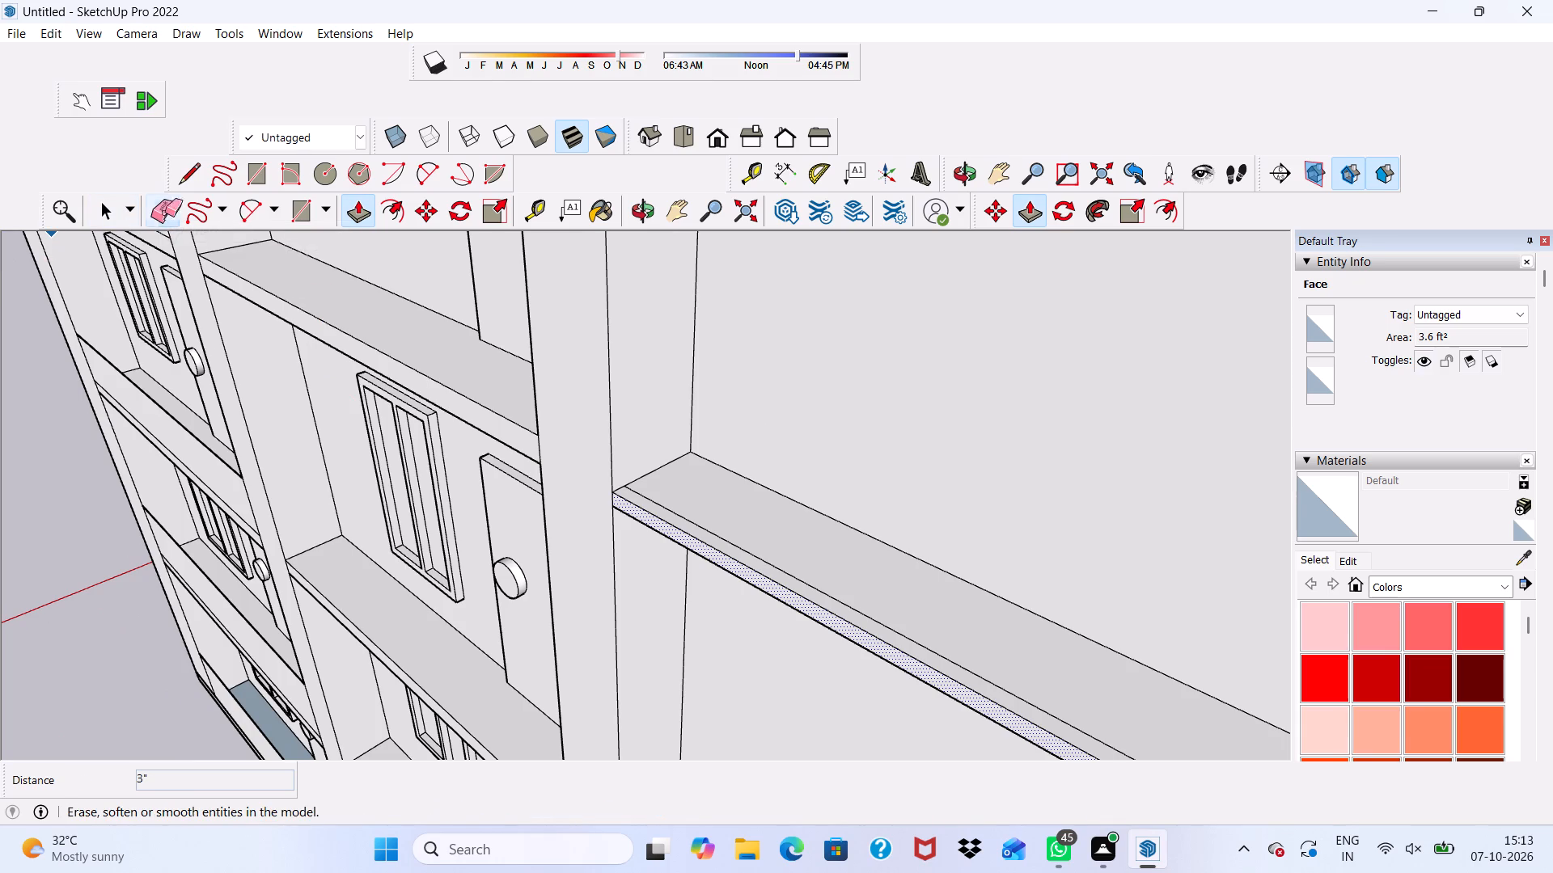
{"action": "scroll", "coordinate": [743, 577], "scroll_direction": "up", "scroll_amount": 4}
{"action": "left_click_drag", "start_coordinate": [742, 538], "coordinate": [753, 525]}
{"action": "scroll", "coordinate": [753, 525], "scroll_direction": "down", "scroll_amount": 11}
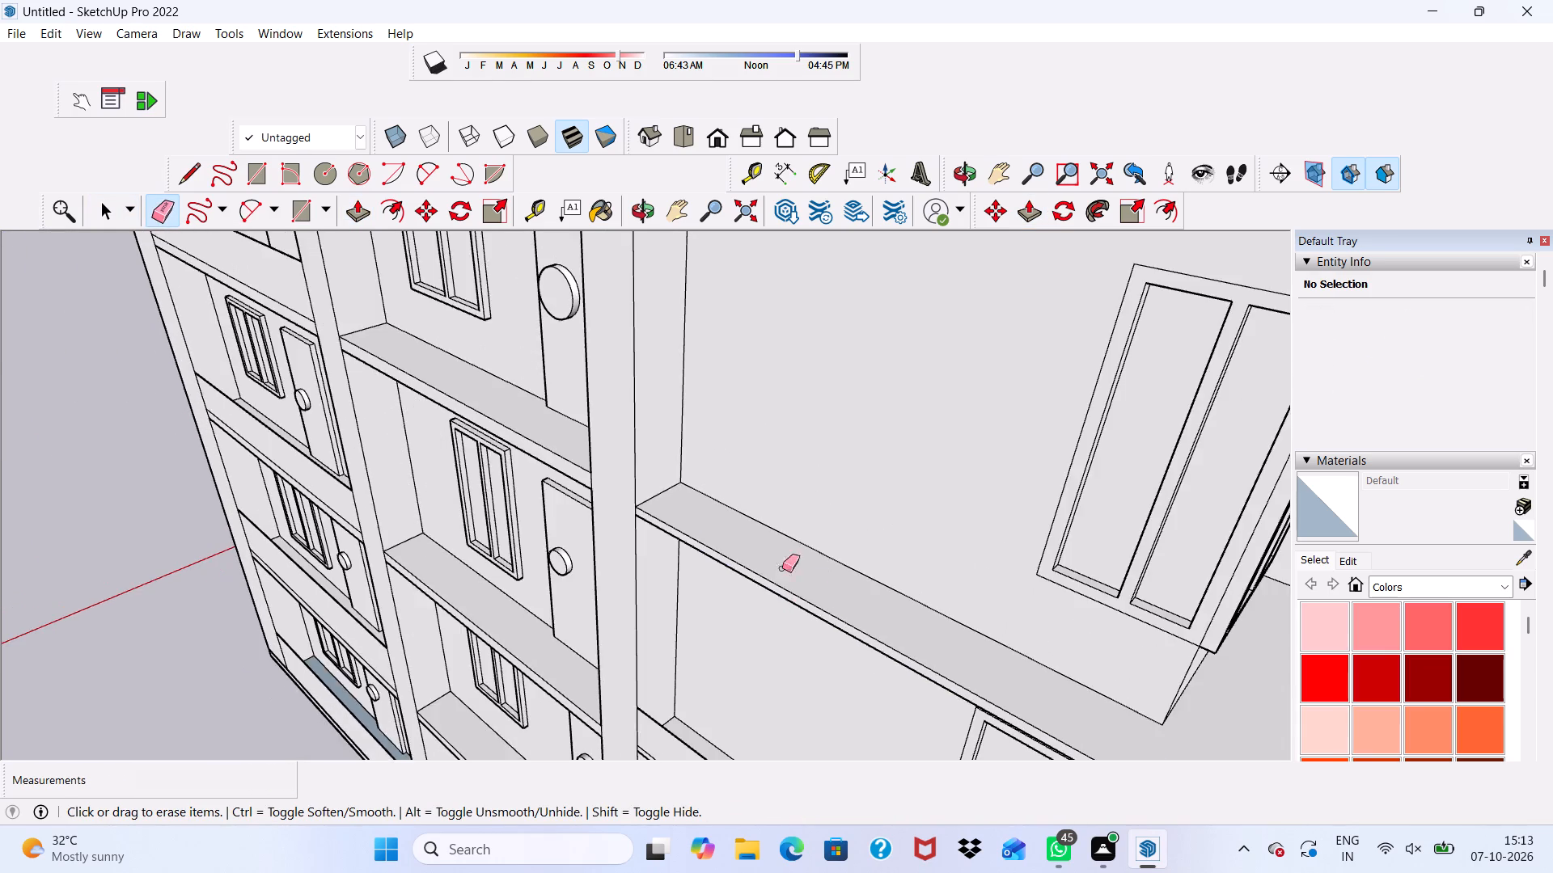
Draw a vertical parapet rectangle about 14' 2 5/8" by 2' 2 3/16" on the uppermost ledge's front edge, from the column to the outer corner.
{"action": "scroll", "coordinate": [782, 568], "scroll_direction": "down", "scroll_amount": 3}
{"action": "scroll", "coordinate": [947, 658], "scroll_direction": "up", "scroll_amount": 1}
{"action": "scroll", "coordinate": [947, 658], "scroll_direction": "down", "scroll_amount": 2}
{"action": "middle_click_drag", "start_coordinate": [947, 658], "coordinate": [941, 609]}
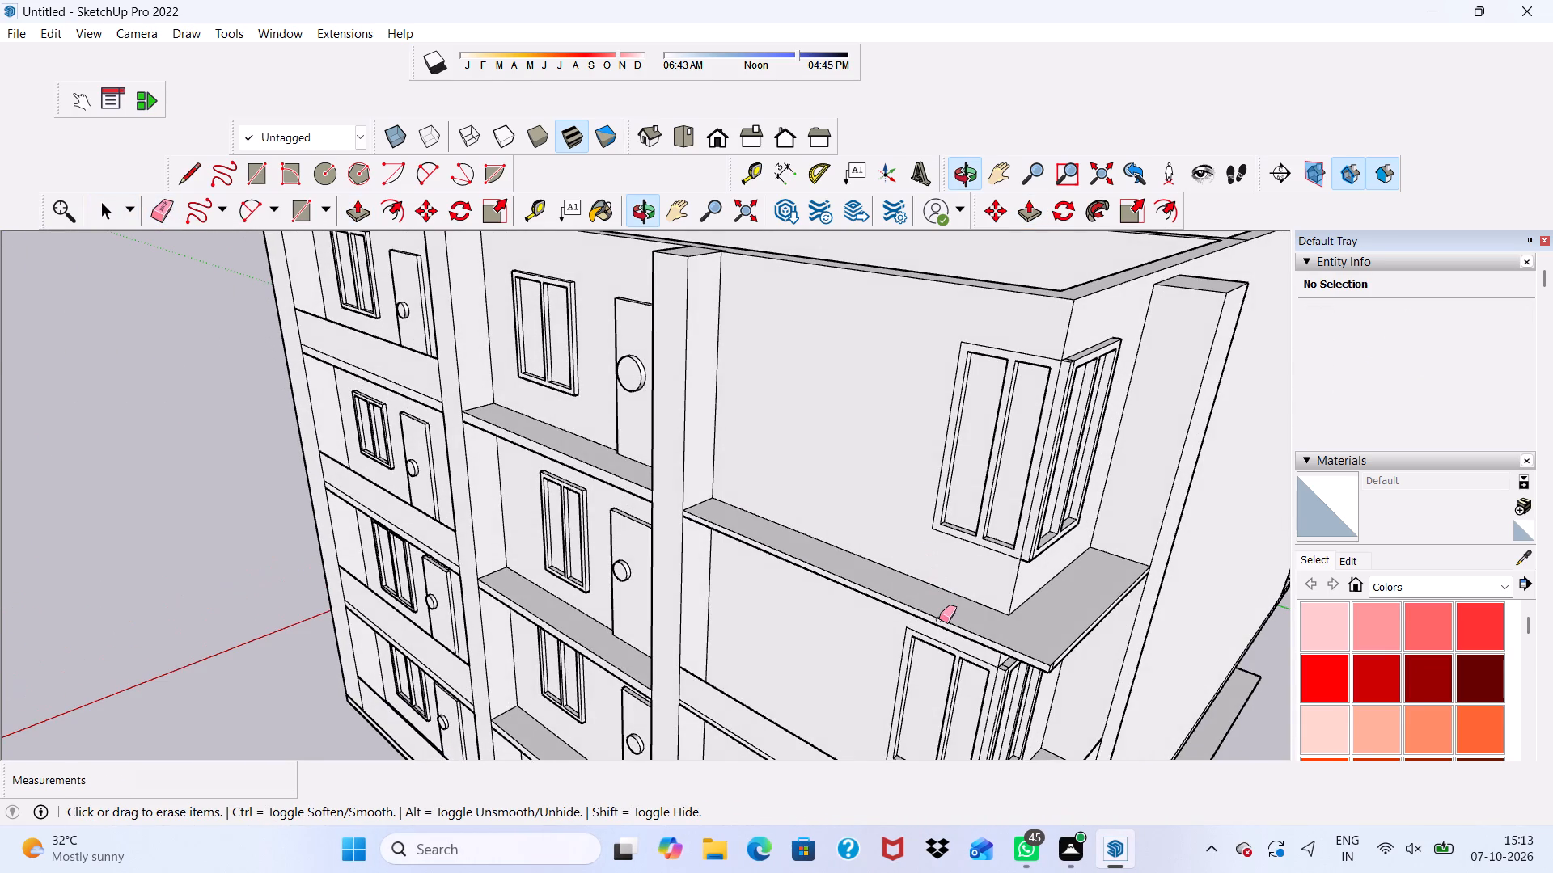
{"action": "scroll", "coordinate": [972, 853], "scroll_direction": "down", "scroll_amount": 5}
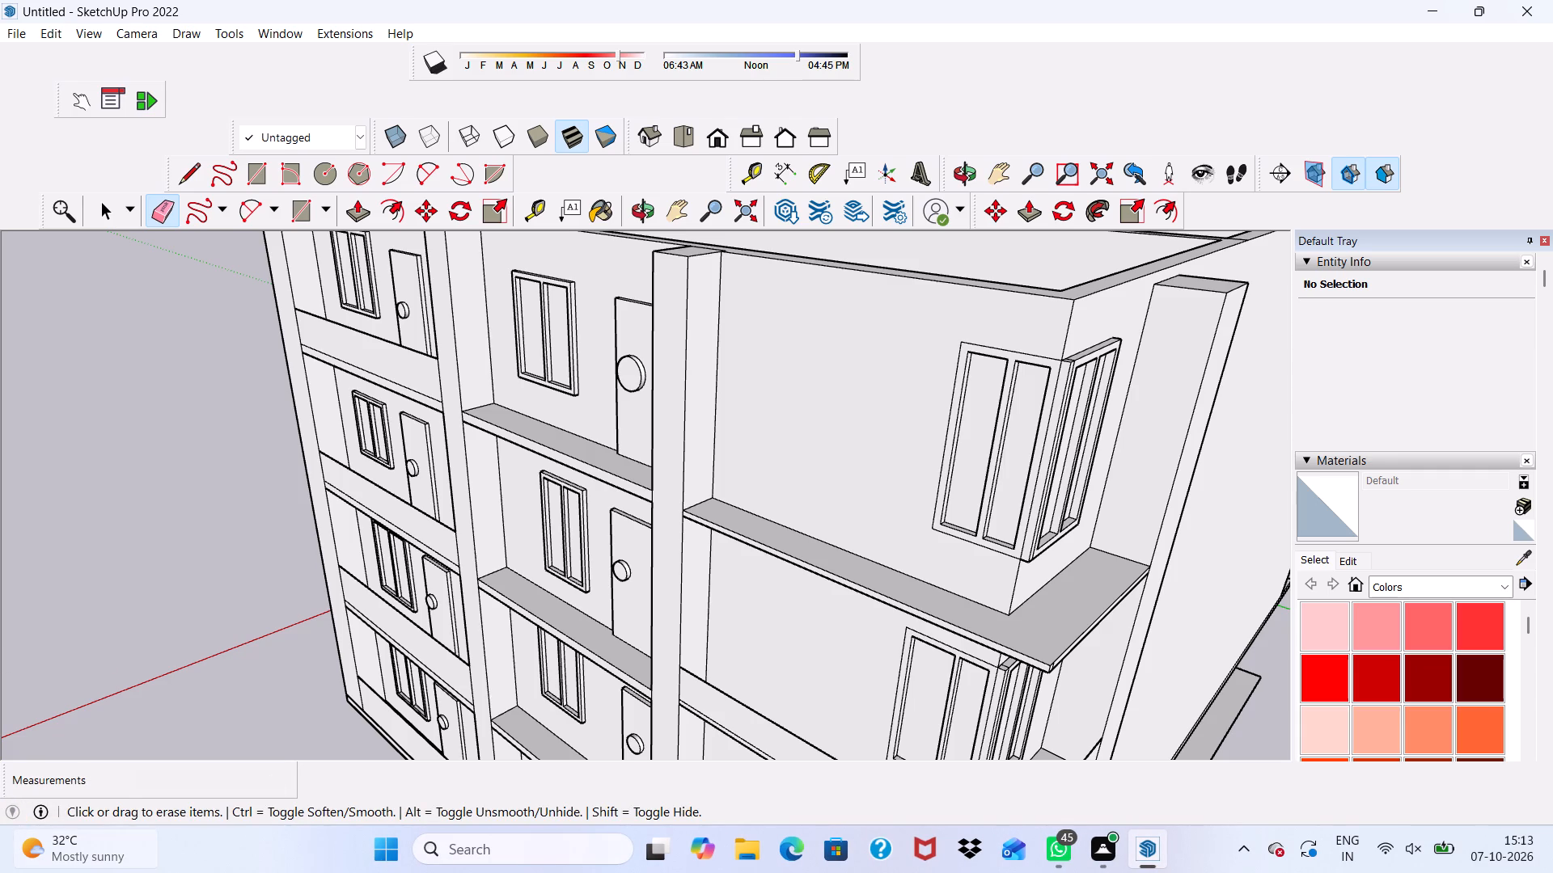
{"action": "scroll", "coordinate": [51, 872], "scroll_direction": "down", "scroll_amount": 3}
{"action": "left_click", "coordinate": [244, 182]}
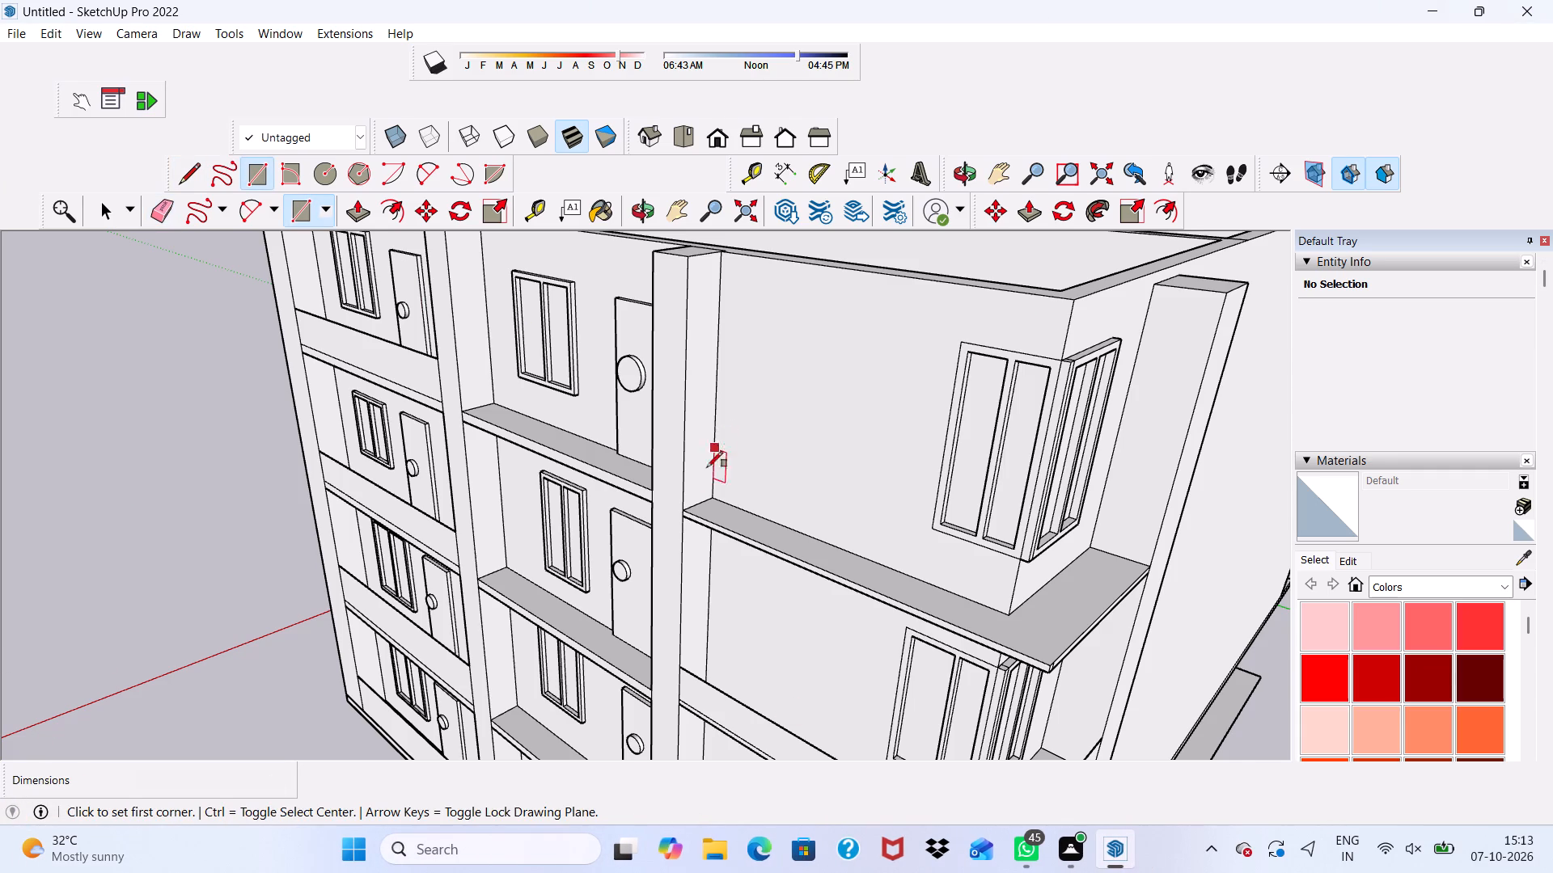
{"action": "scroll", "coordinate": [694, 487], "scroll_direction": "up", "scroll_amount": 8}
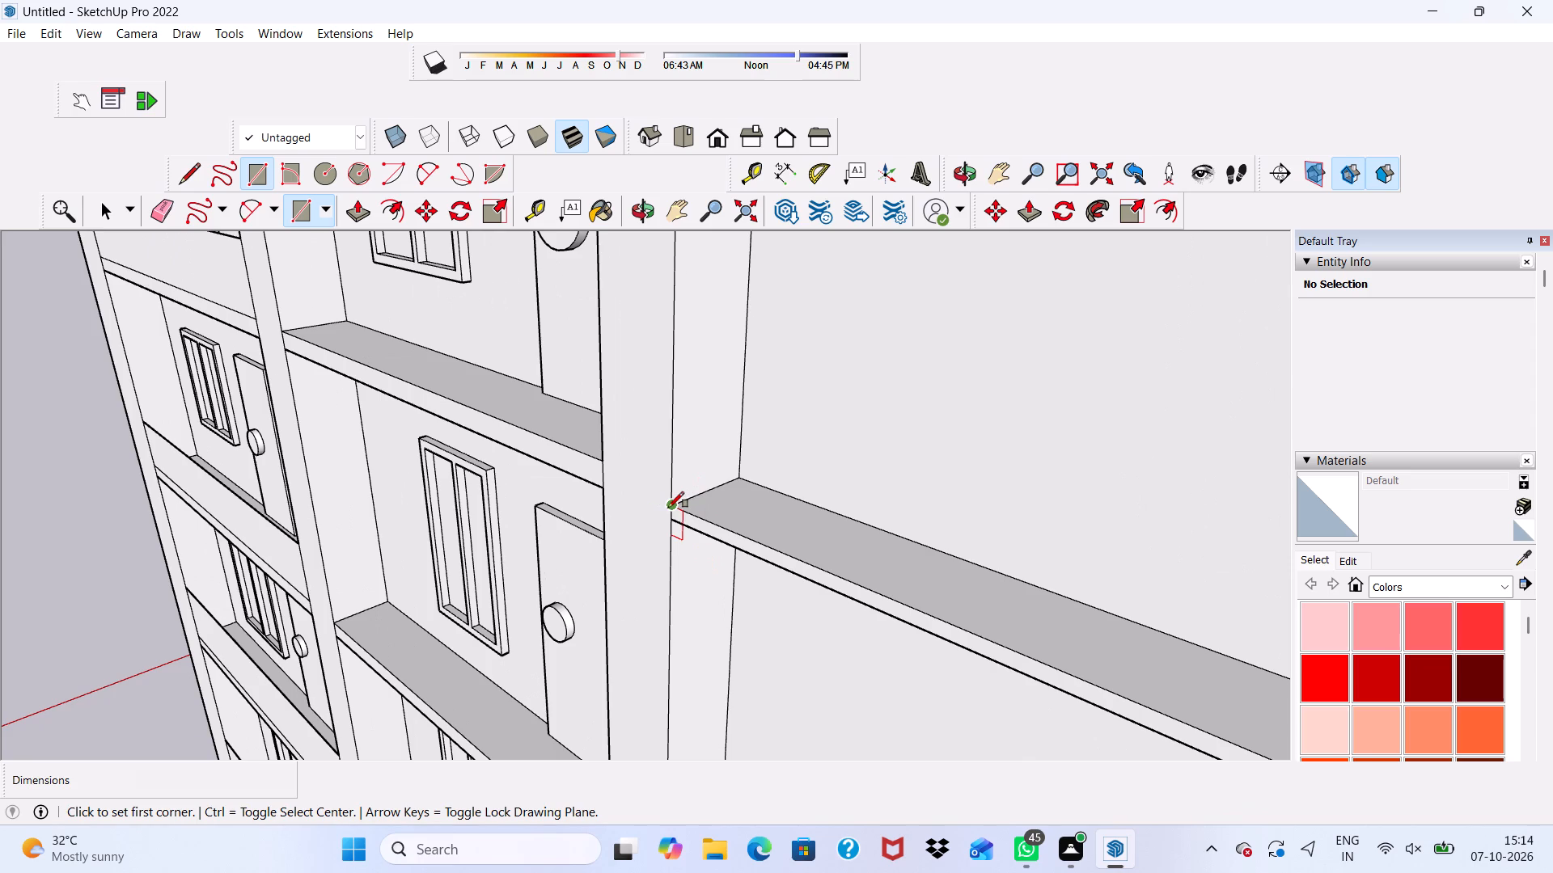
{"action": "left_click", "coordinate": [671, 508]}
{"action": "scroll", "coordinate": [668, 428], "scroll_direction": "down", "scroll_amount": 12}
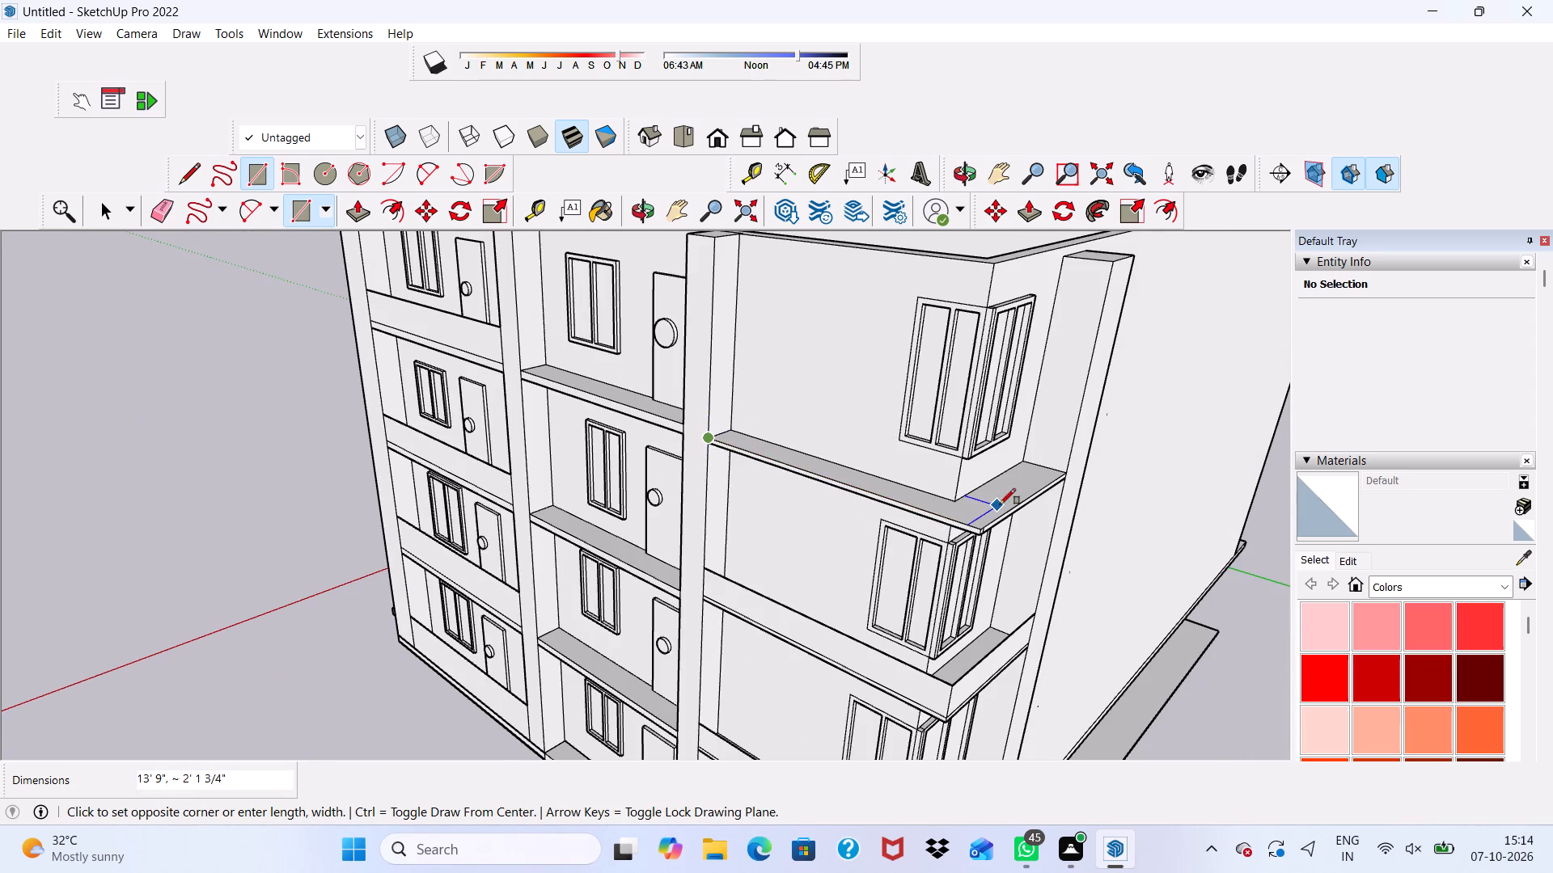
{"action": "scroll", "coordinate": [1000, 504], "scroll_direction": "up", "scroll_amount": 5}
{"action": "scroll", "coordinate": [965, 393], "scroll_direction": "down", "scroll_amount": 9}
{"action": "middle_click_drag", "start_coordinate": [959, 449], "coordinate": [1062, 360]}
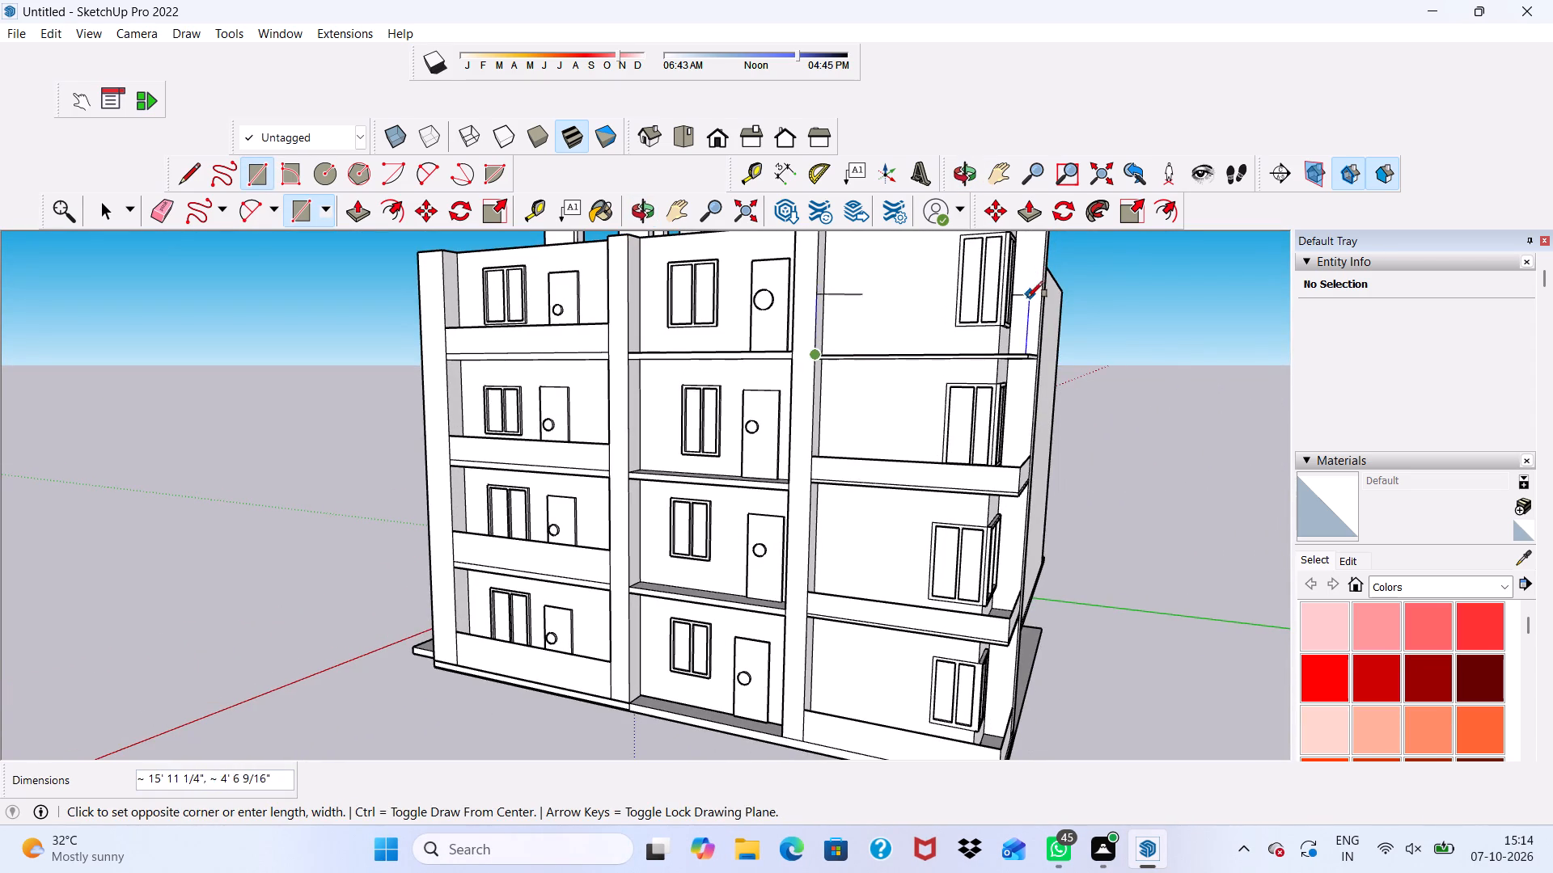
{"action": "middle_click_drag", "start_coordinate": [1027, 306], "coordinate": [1137, 289]}
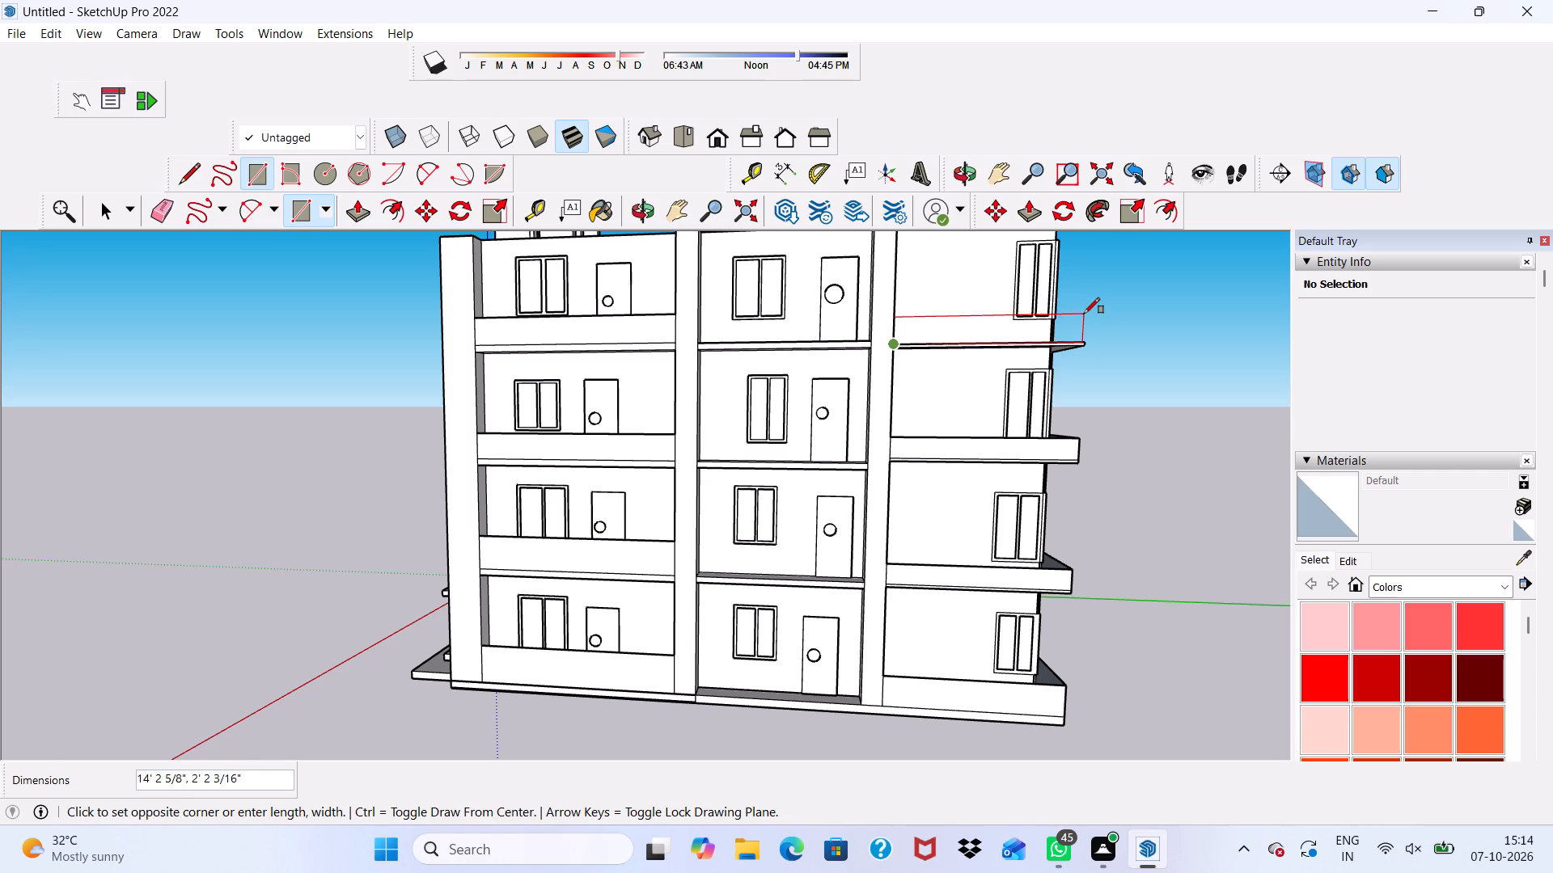
{"action": "left_click", "coordinate": [1087, 311]}
Draw a vertical parapet rectangle about 8' 4 1/8" by 2' 4 7/16" on the uppermost ledge's short side, from the outer corner to the end column.
{"action": "scroll", "coordinate": [1087, 311], "scroll_direction": "down", "scroll_amount": 3}
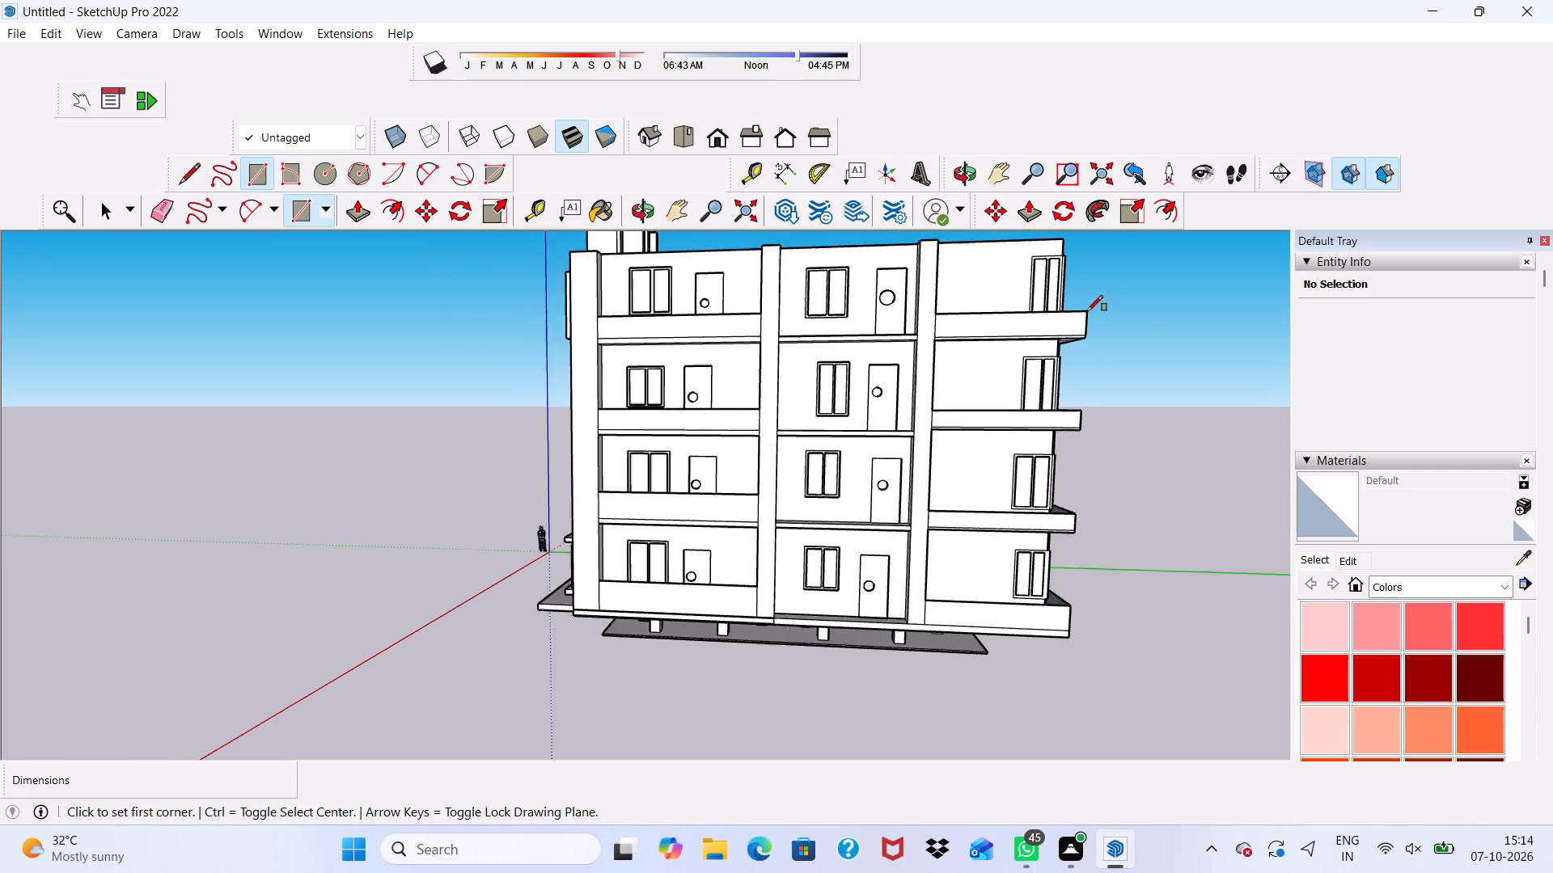
{"action": "scroll", "coordinate": [1087, 311], "scroll_direction": "down", "scroll_amount": 1}
{"action": "middle_click_drag", "start_coordinate": [1087, 311], "coordinate": [734, 352]}
{"action": "scroll", "coordinate": [480, 415], "scroll_direction": "up", "scroll_amount": 10}
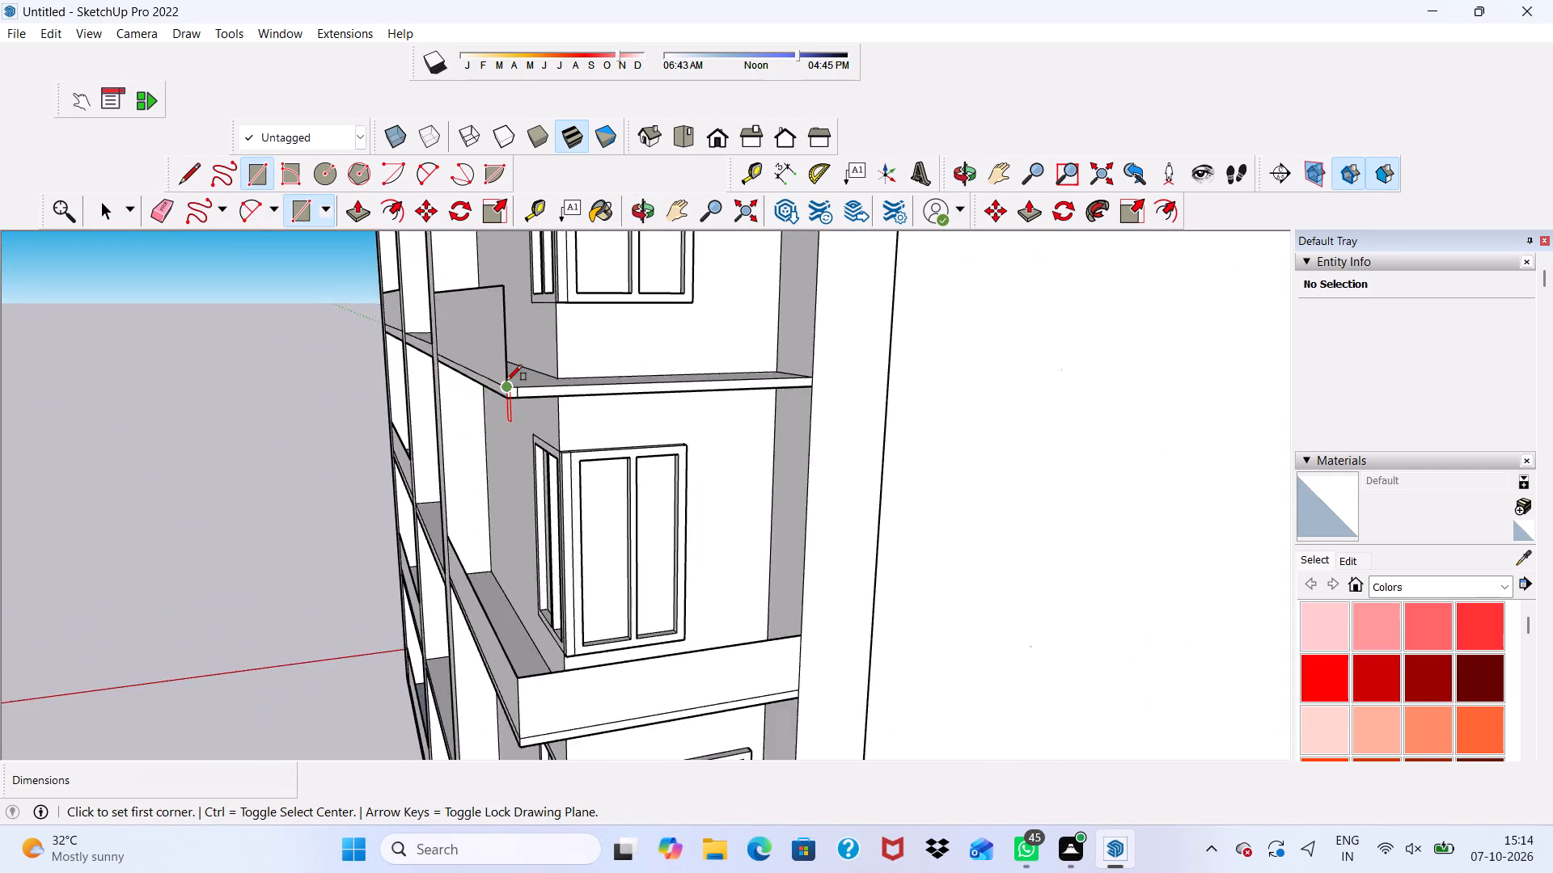
{"action": "scroll", "coordinate": [506, 381], "scroll_direction": "up", "scroll_amount": 7}
{"action": "scroll", "coordinate": [507, 384], "scroll_direction": "down", "scroll_amount": 1}
{"action": "left_click", "coordinate": [507, 394]}
{"action": "scroll", "coordinate": [838, 332], "scroll_direction": "down", "scroll_amount": 3}
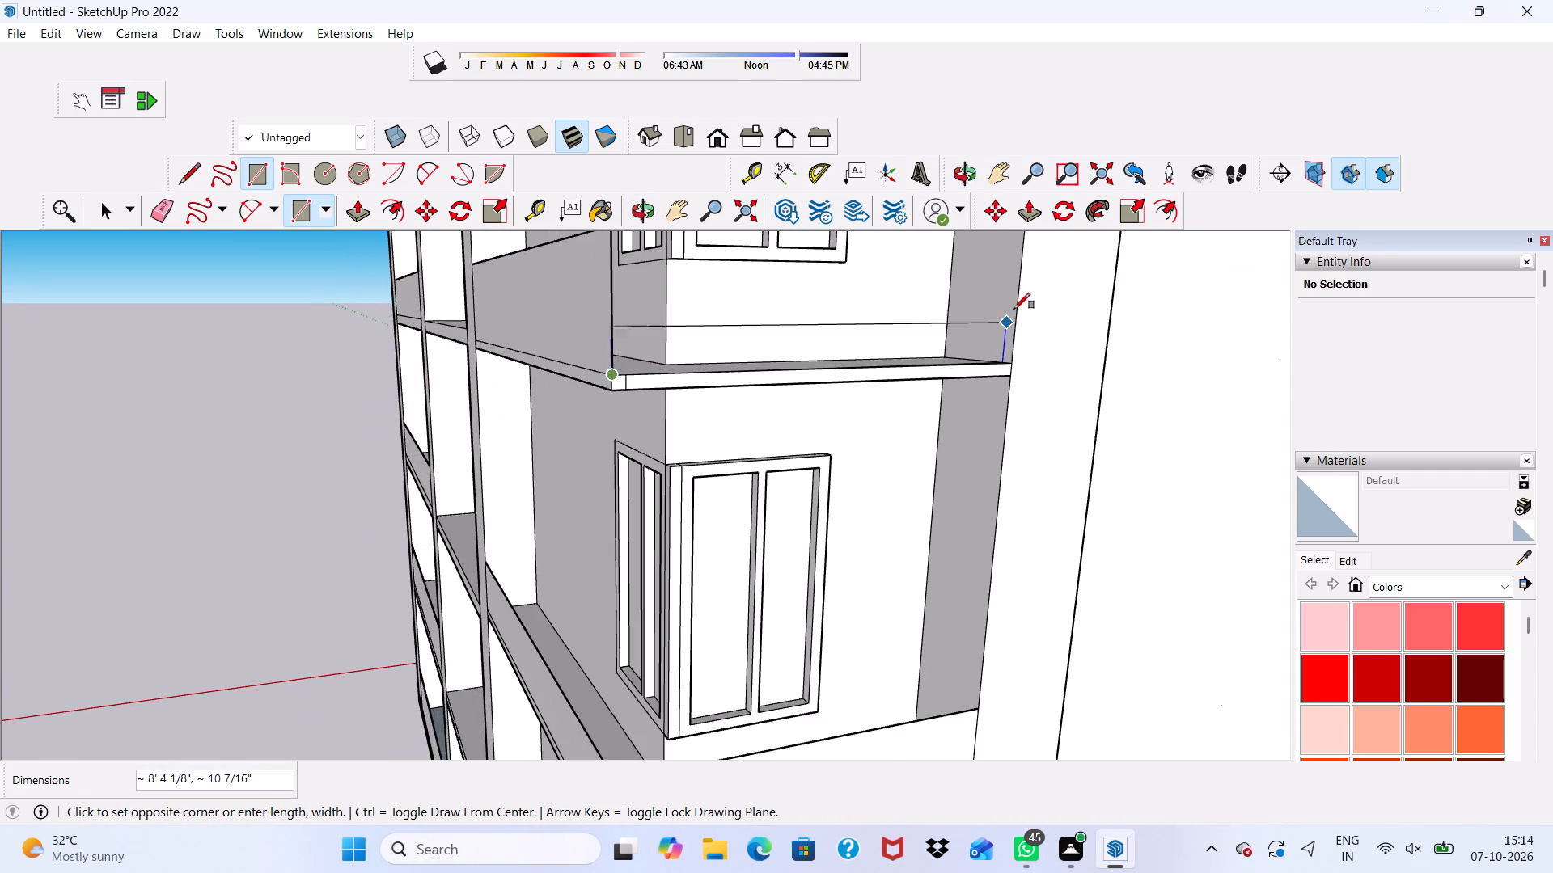
{"action": "scroll", "coordinate": [1023, 285], "scroll_direction": "up", "scroll_amount": 1}
{"action": "scroll", "coordinate": [1026, 267], "scroll_direction": "down", "scroll_amount": 7}
{"action": "middle_click_drag", "start_coordinate": [1015, 250], "coordinate": [1011, 285]}
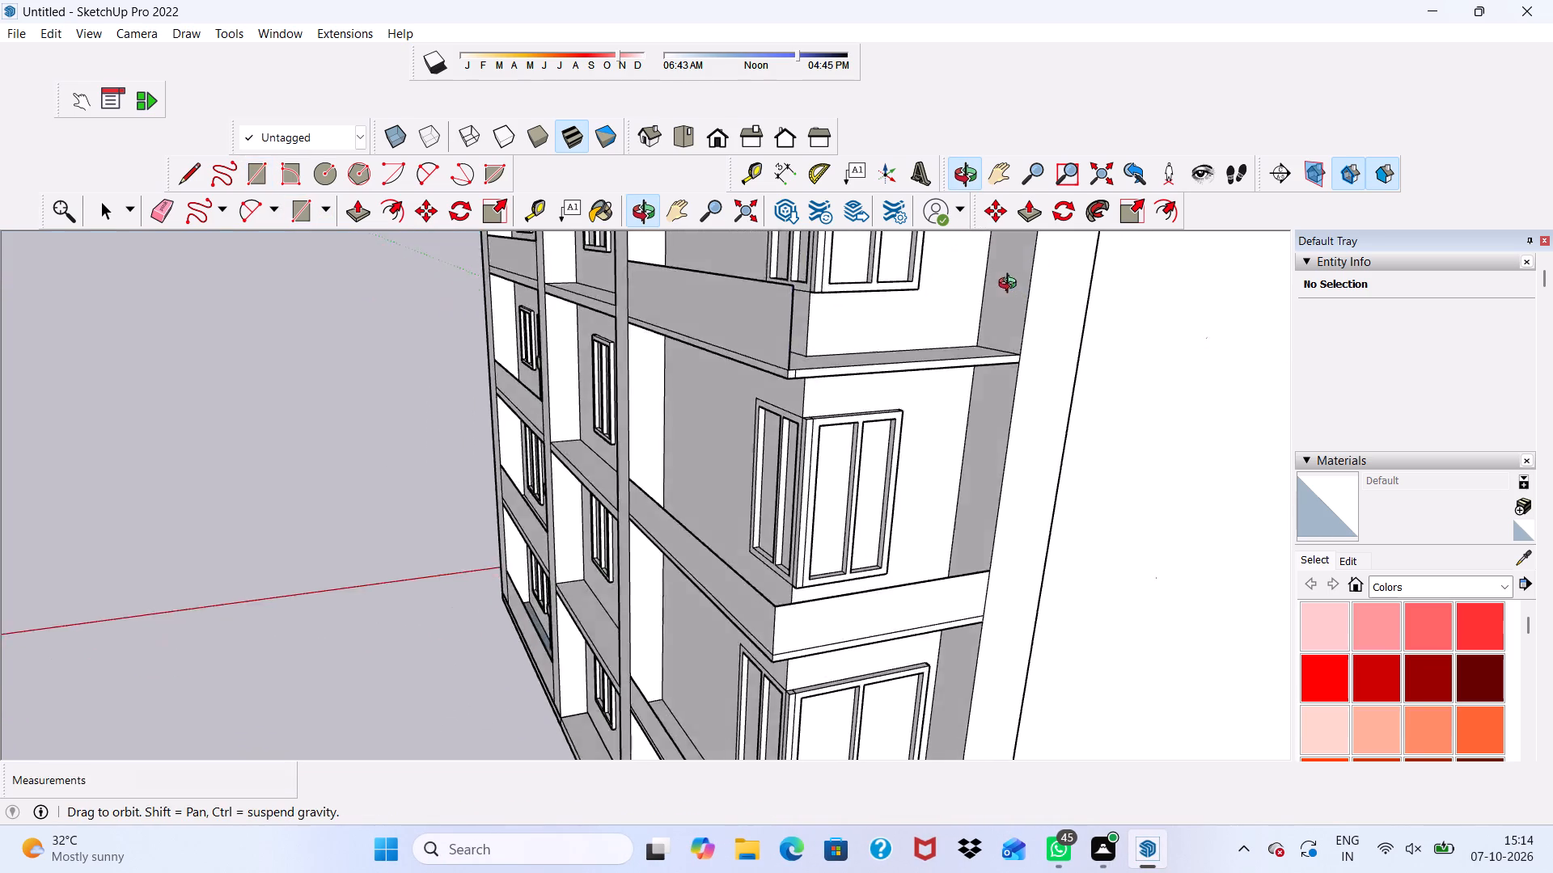
{"action": "middle_click_drag", "start_coordinate": [1011, 285], "coordinate": [929, 298]}
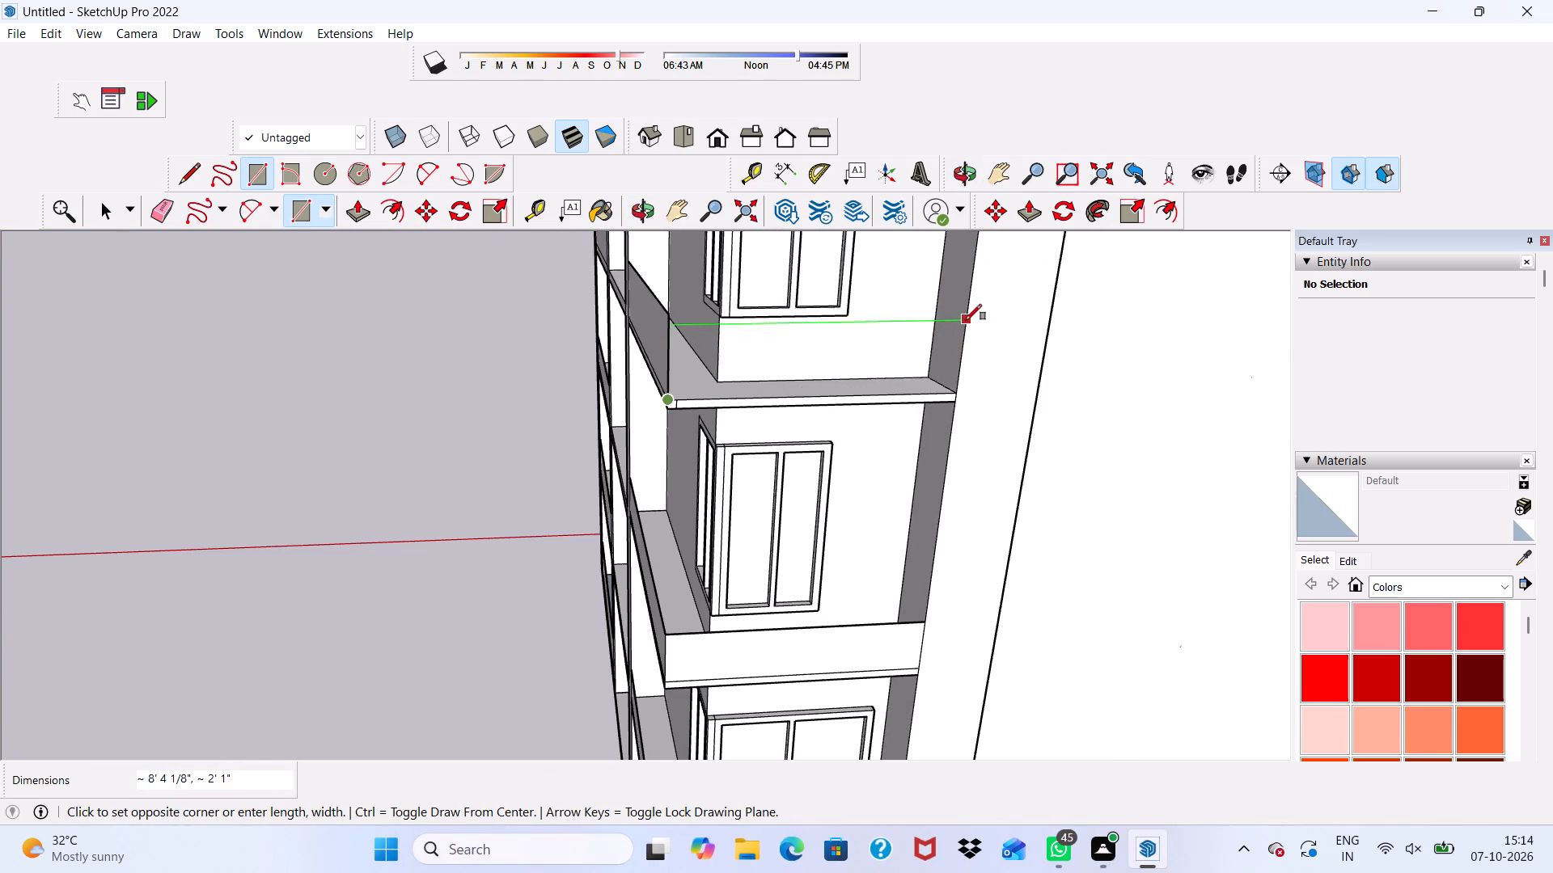
{"action": "left_click", "coordinate": [966, 310]}
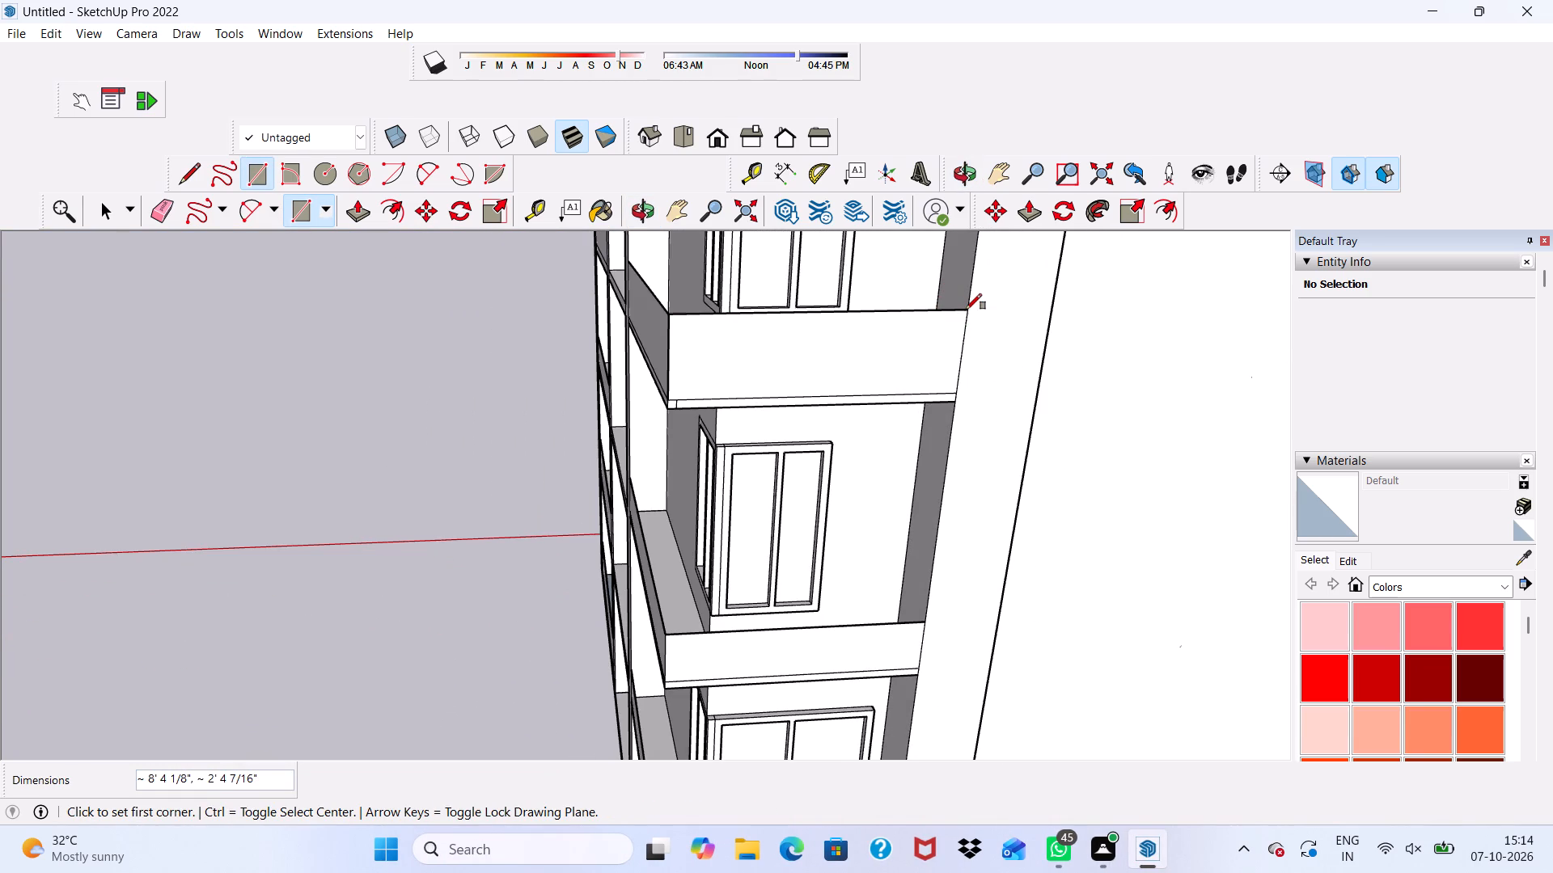
Examine the outer corner where the two uppermost parapet faces meet, up close and from several angles.
{"action": "scroll", "coordinate": [938, 331], "scroll_direction": "down", "scroll_amount": 3}
{"action": "middle_click_drag", "start_coordinate": [918, 341], "coordinate": [1132, 328]}
{"action": "scroll", "coordinate": [830, 371], "scroll_direction": "down", "scroll_amount": 2}
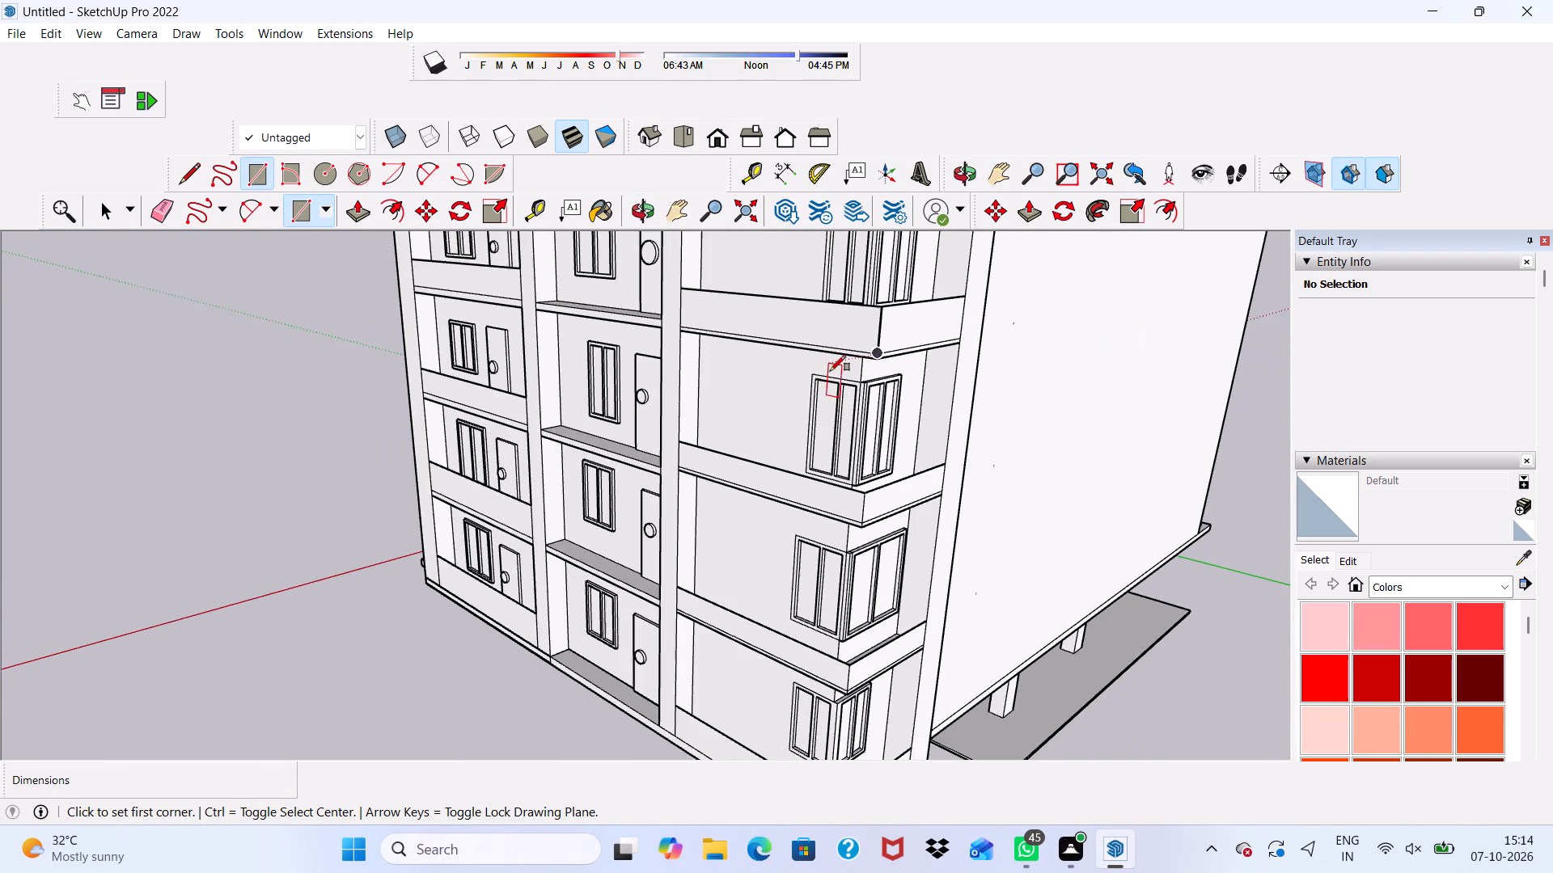
{"action": "scroll", "coordinate": [918, 317], "scroll_direction": "up", "scroll_amount": 20}
{"action": "scroll", "coordinate": [918, 317], "scroll_direction": "up", "scroll_amount": 1}
{"action": "scroll", "coordinate": [806, 375], "scroll_direction": "up", "scroll_amount": 6}
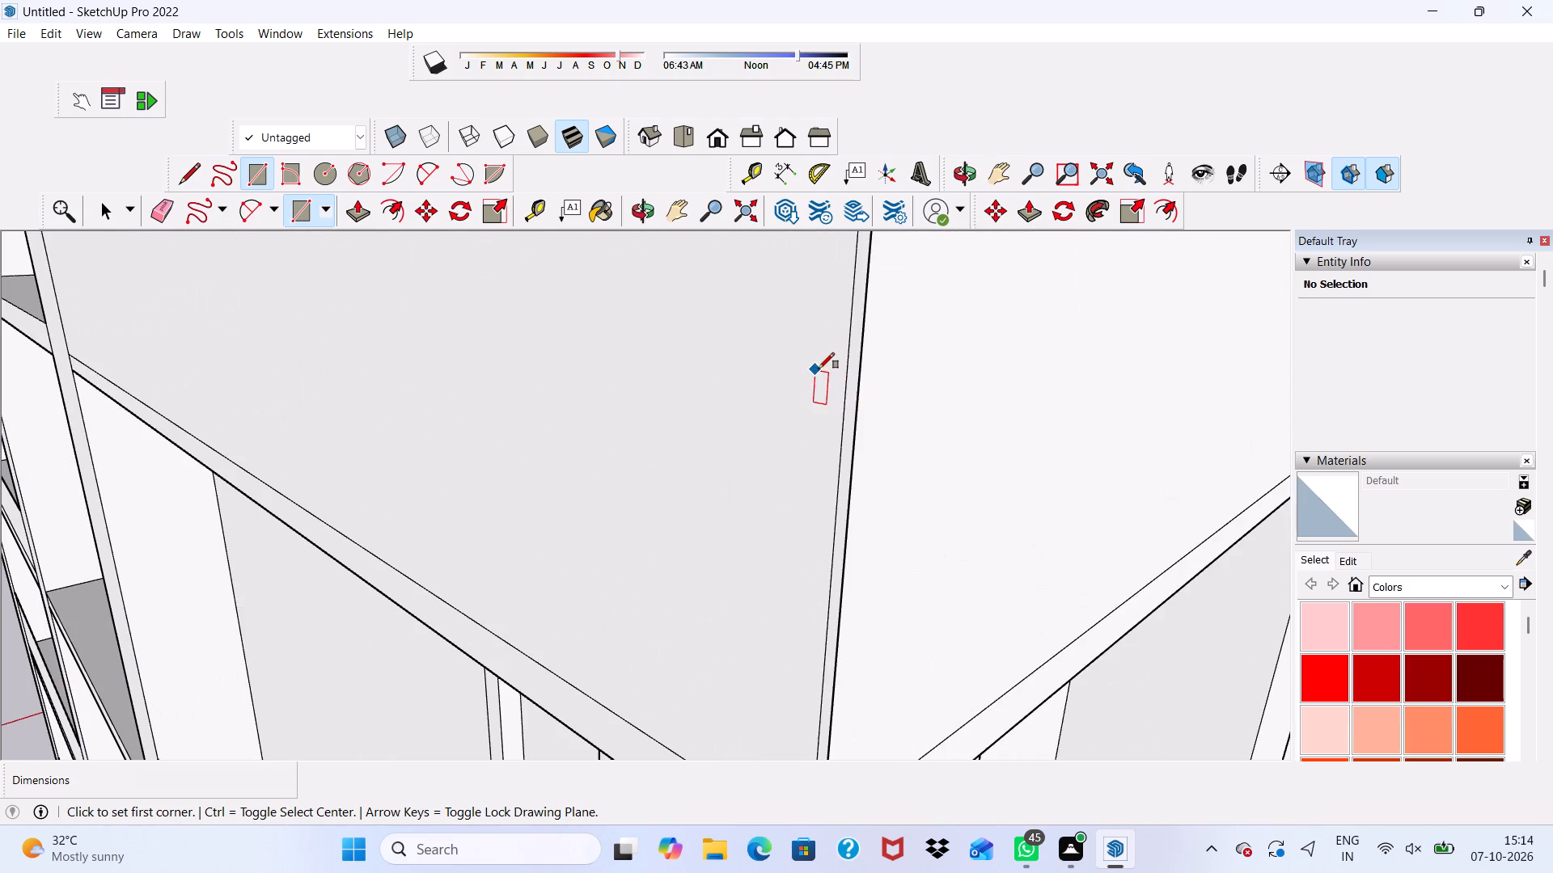
{"action": "middle_click_drag", "start_coordinate": [819, 369], "coordinate": [878, 470]}
{"action": "scroll", "coordinate": [994, 457], "scroll_direction": "up", "scroll_amount": 3}
{"action": "scroll", "coordinate": [988, 433], "scroll_direction": "down", "scroll_amount": 4}
{"action": "key", "text": "space"}
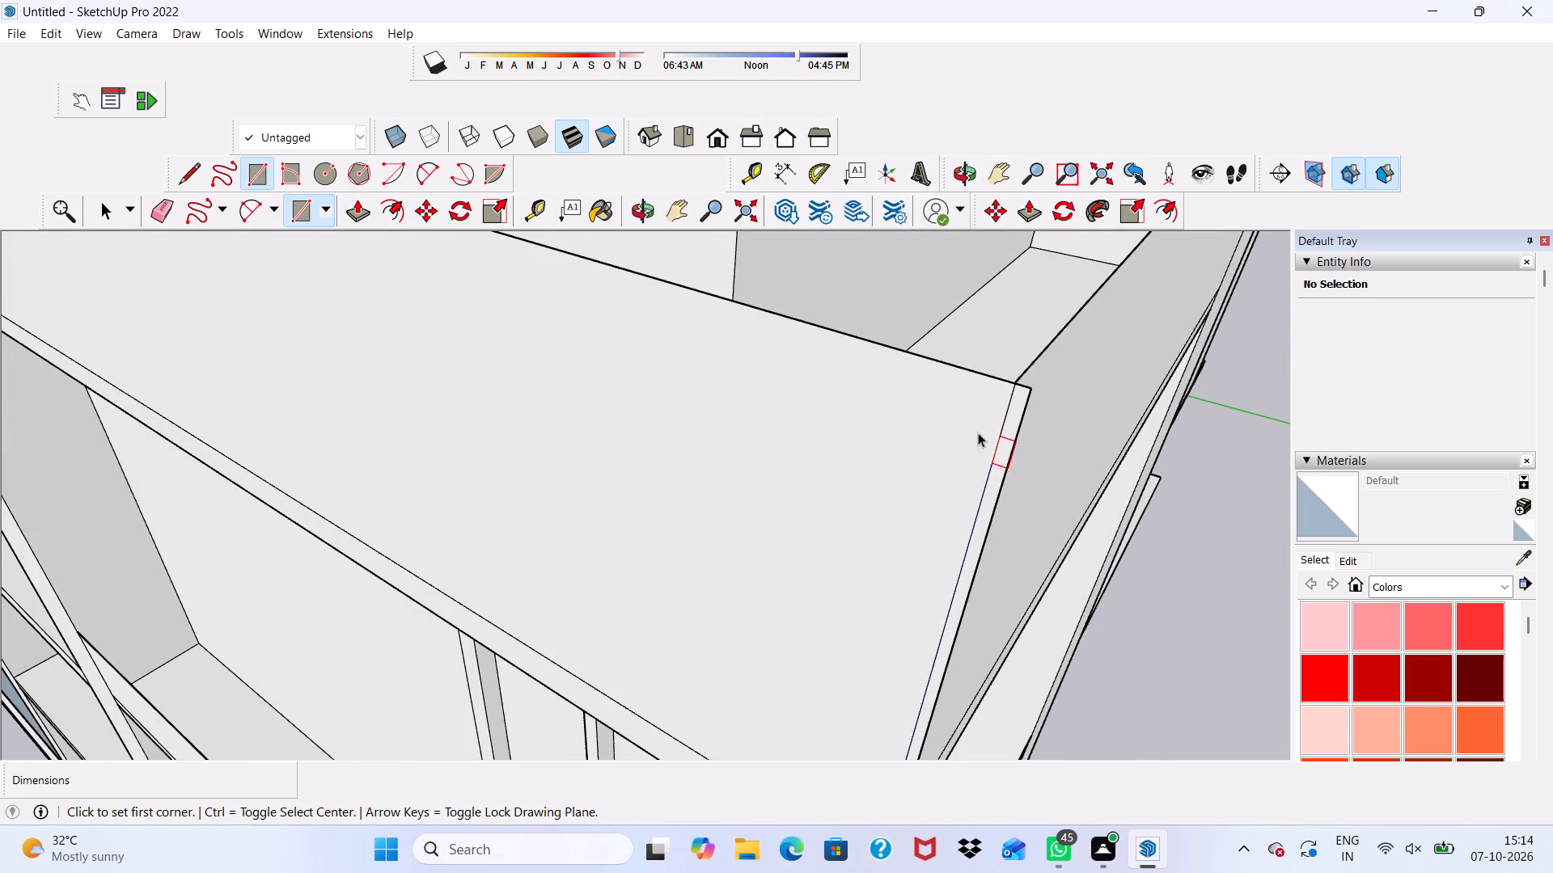
{"action": "scroll", "coordinate": [848, 422], "scroll_direction": "down", "scroll_amount": 12}
{"action": "middle_click_drag", "start_coordinate": [844, 499], "coordinate": [903, 434]}
{"action": "scroll", "coordinate": [913, 458], "scroll_direction": "down", "scroll_amount": 5}
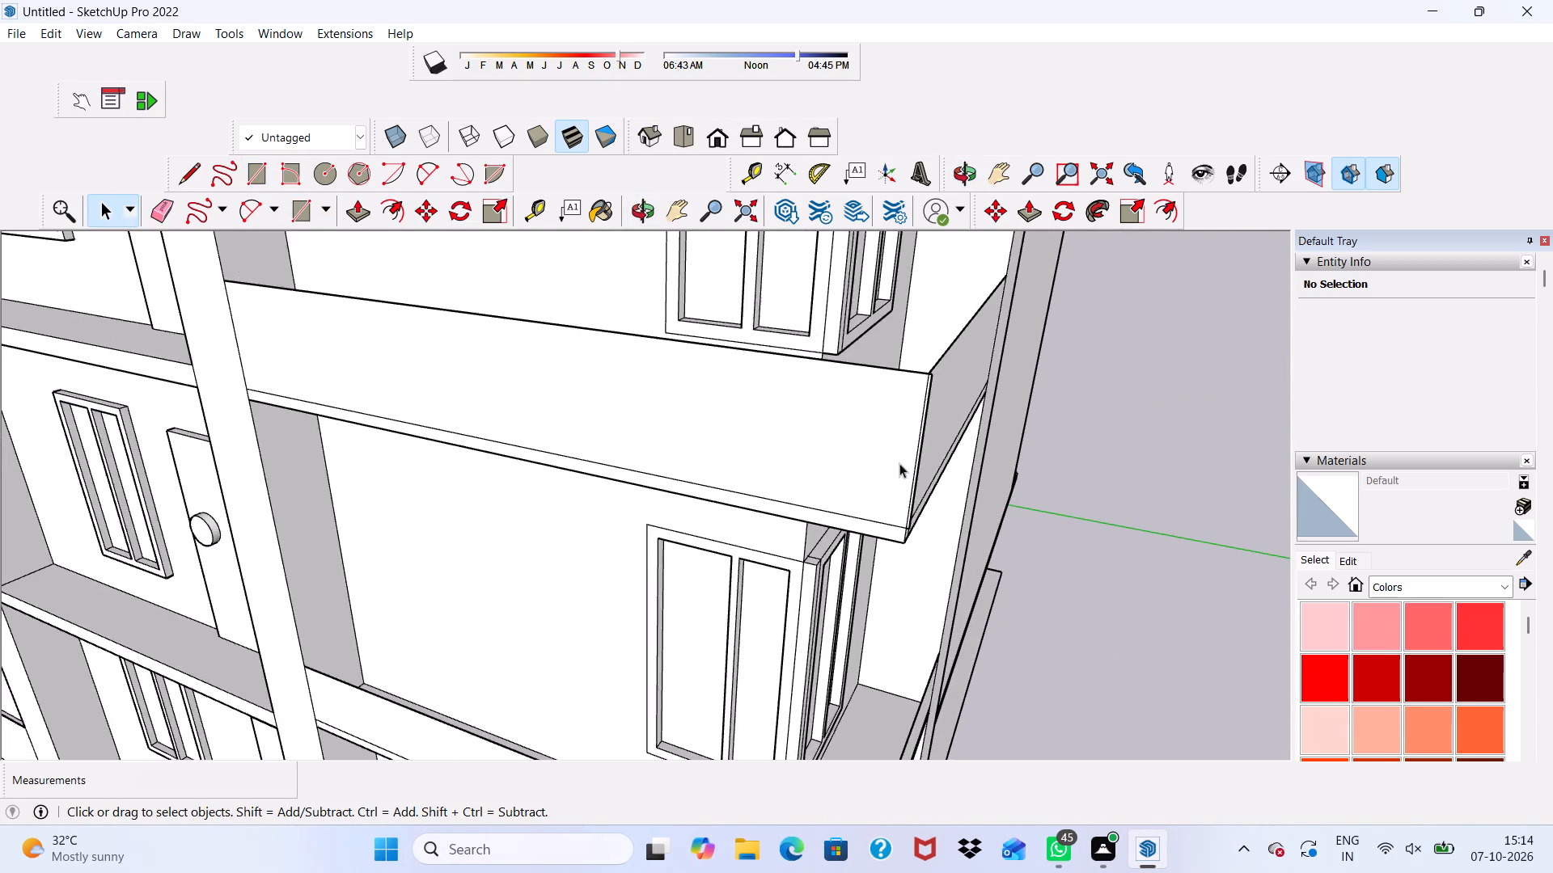
Erase the leftover seam line along the underside of the uppermost corner ledge, beside the column.
{"action": "scroll", "coordinate": [899, 463], "scroll_direction": "down", "scroll_amount": 13}
{"action": "middle_click_drag", "start_coordinate": [745, 500], "coordinate": [789, 391]}
{"action": "scroll", "coordinate": [830, 327], "scroll_direction": "up", "scroll_amount": 6}
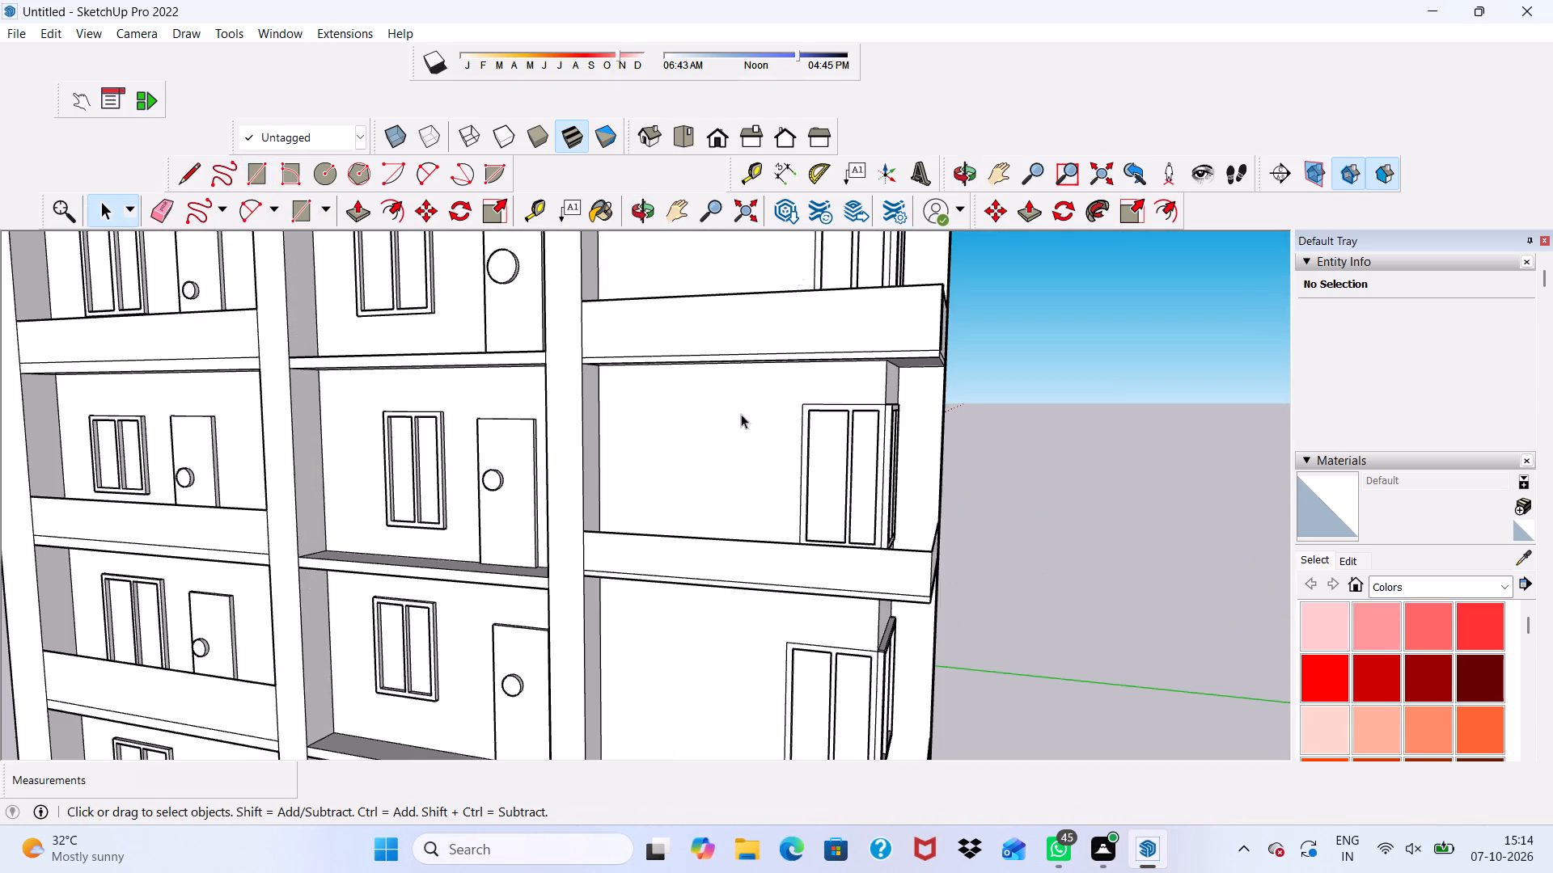
{"action": "middle_click_drag", "start_coordinate": [732, 427], "coordinate": [780, 293]}
{"action": "scroll", "coordinate": [783, 281], "scroll_direction": "up", "scroll_amount": 1}
{"action": "scroll", "coordinate": [783, 280], "scroll_direction": "down", "scroll_amount": 3}
{"action": "scroll", "coordinate": [711, 219], "scroll_direction": "up", "scroll_amount": 12}
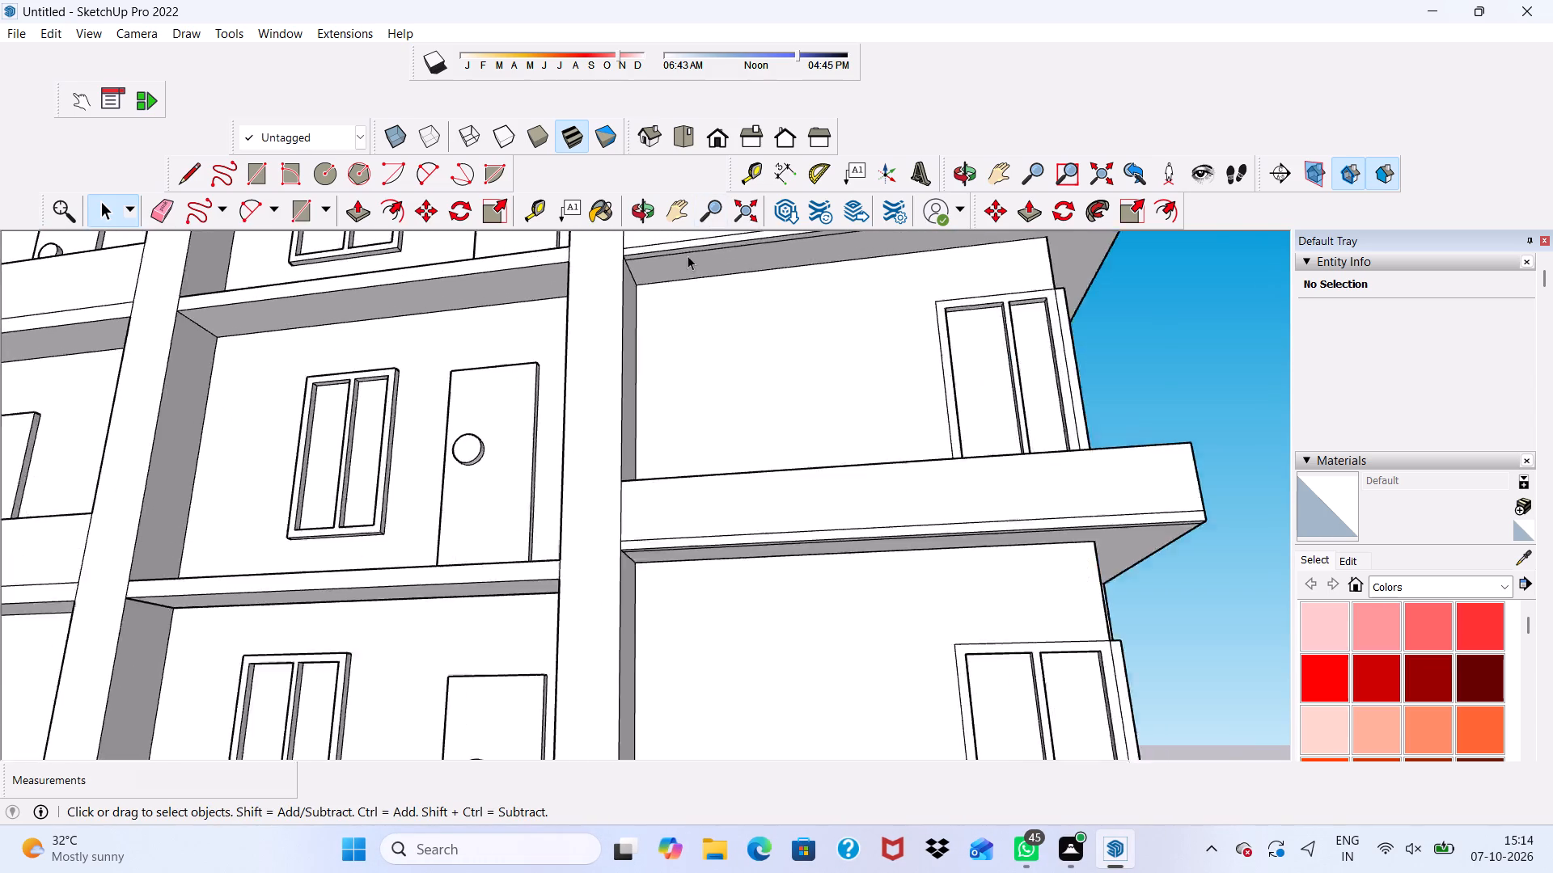
{"action": "scroll", "coordinate": [688, 255], "scroll_direction": "up", "scroll_amount": 7}
{"action": "left_click", "coordinate": [159, 209]}
{"action": "scroll", "coordinate": [511, 517], "scroll_direction": "down", "scroll_amount": 3}
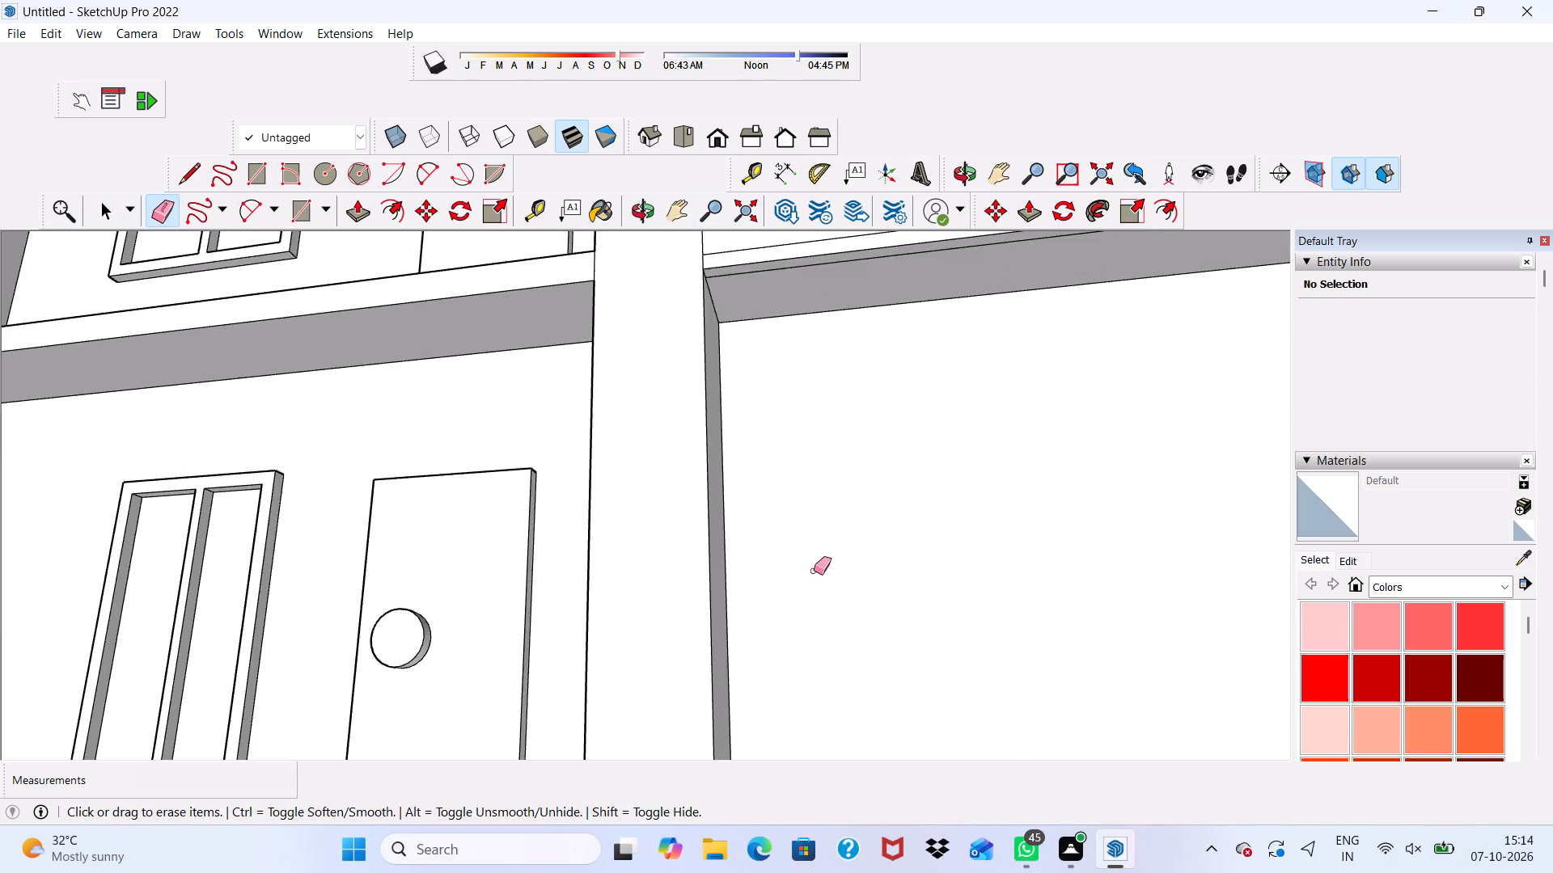
{"action": "scroll", "coordinate": [814, 571], "scroll_direction": "down", "scroll_amount": 3}
{"action": "scroll", "coordinate": [874, 457], "scroll_direction": "up", "scroll_amount": 4}
{"action": "scroll", "coordinate": [853, 334], "scroll_direction": "up", "scroll_amount": 2}
{"action": "left_click", "coordinate": [850, 347]}
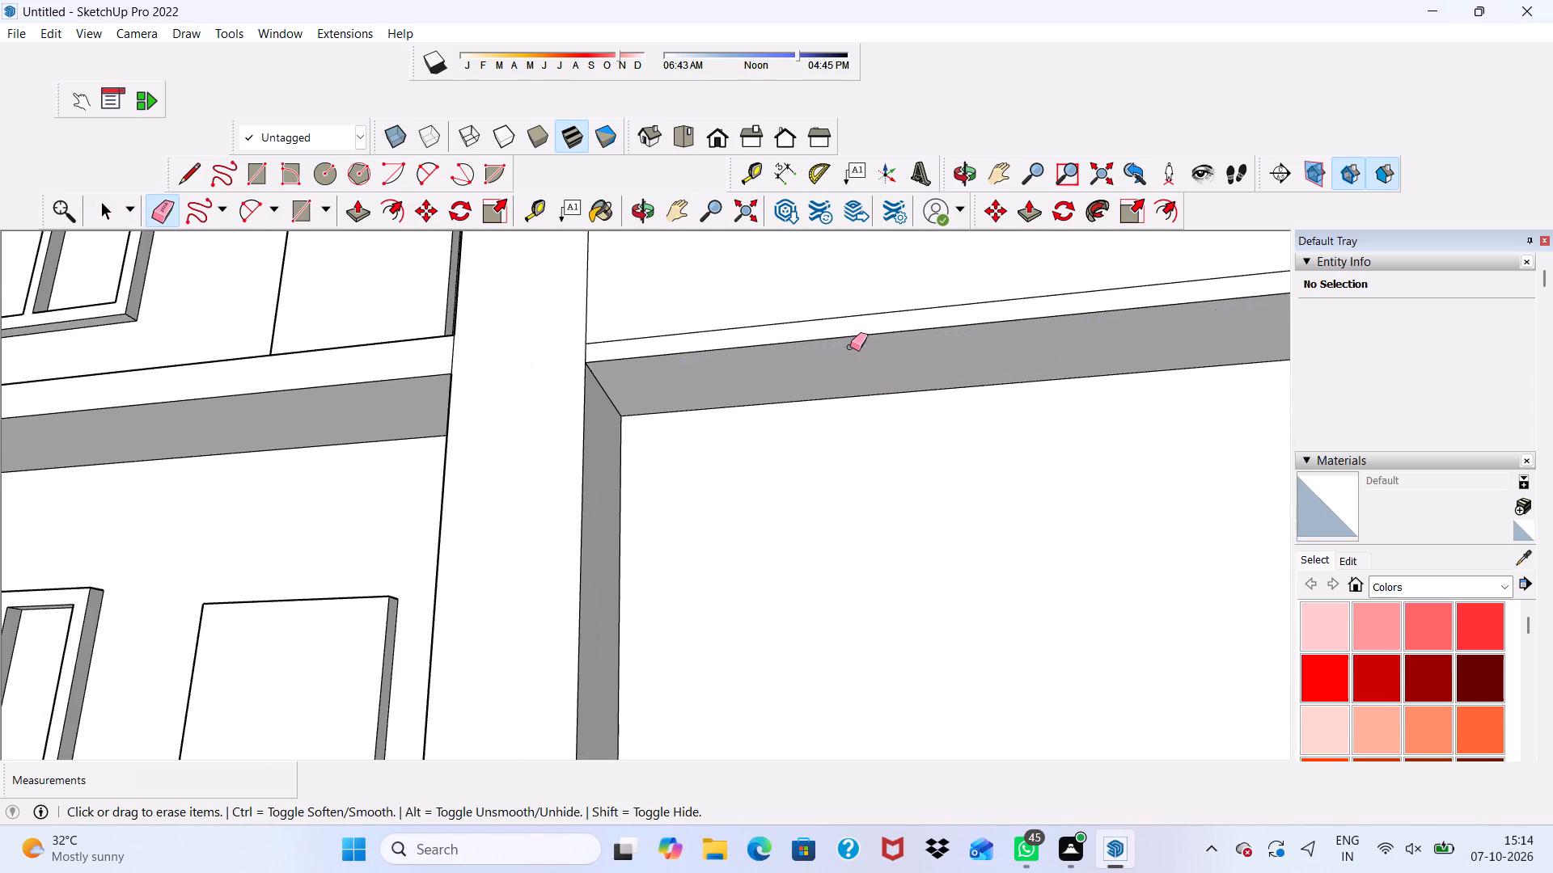
{"action": "scroll", "coordinate": [853, 412], "scroll_direction": "down", "scroll_amount": 2}
Push/Pull the underside of the uppermost corner ledge down by 9".
{"action": "key", "text": "n"}
{"action": "scroll", "coordinate": [882, 466], "scroll_direction": "up", "scroll_amount": 1}
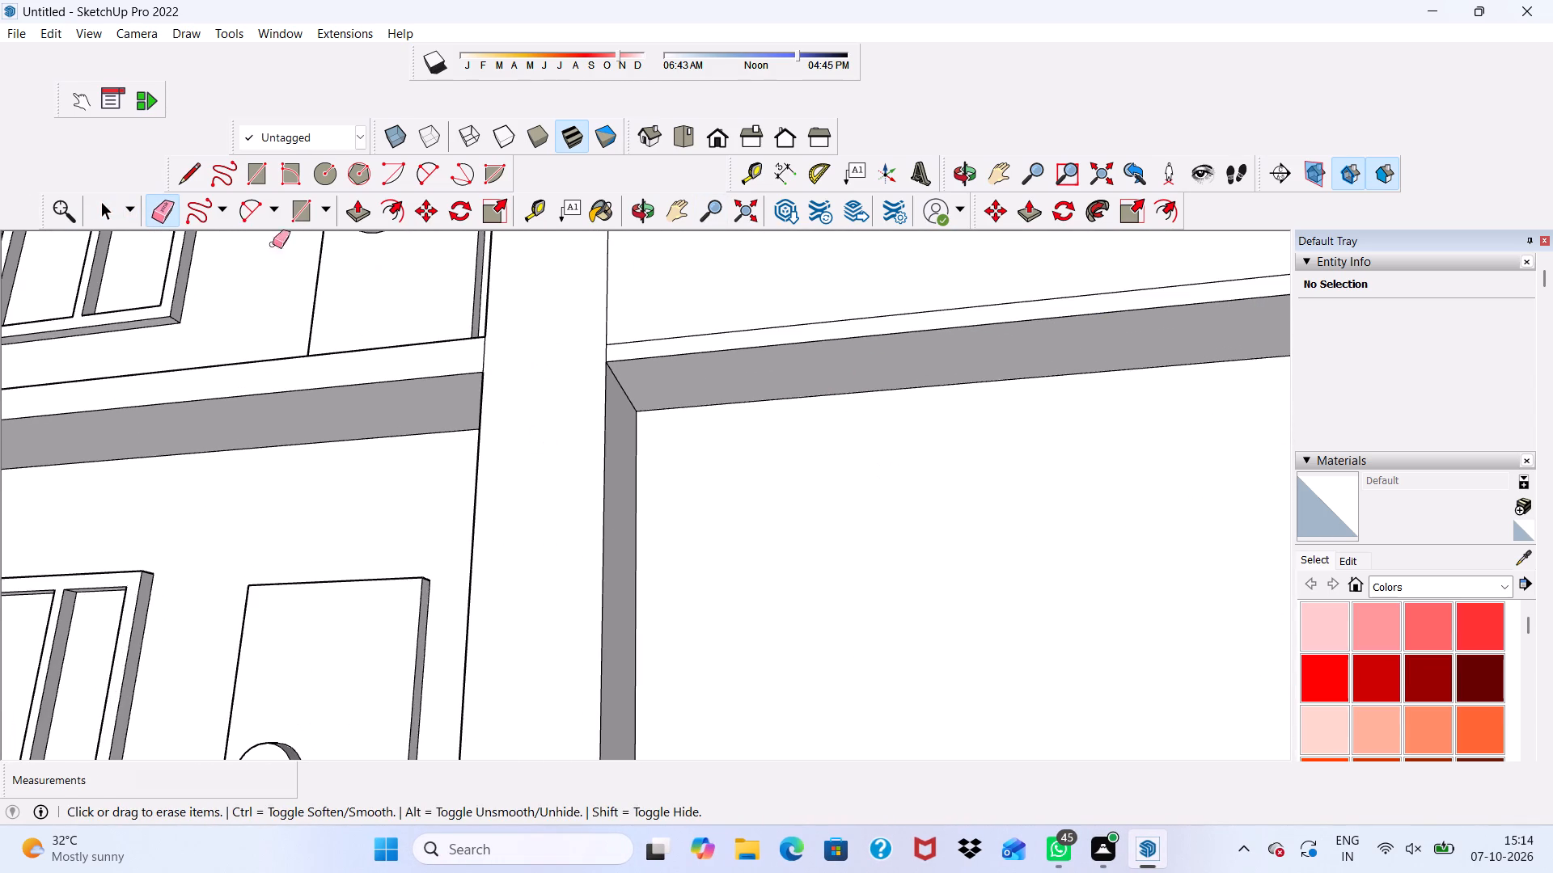
{"action": "left_click", "coordinate": [358, 219]}
{"action": "scroll", "coordinate": [915, 580], "scroll_direction": "up", "scroll_amount": 2}
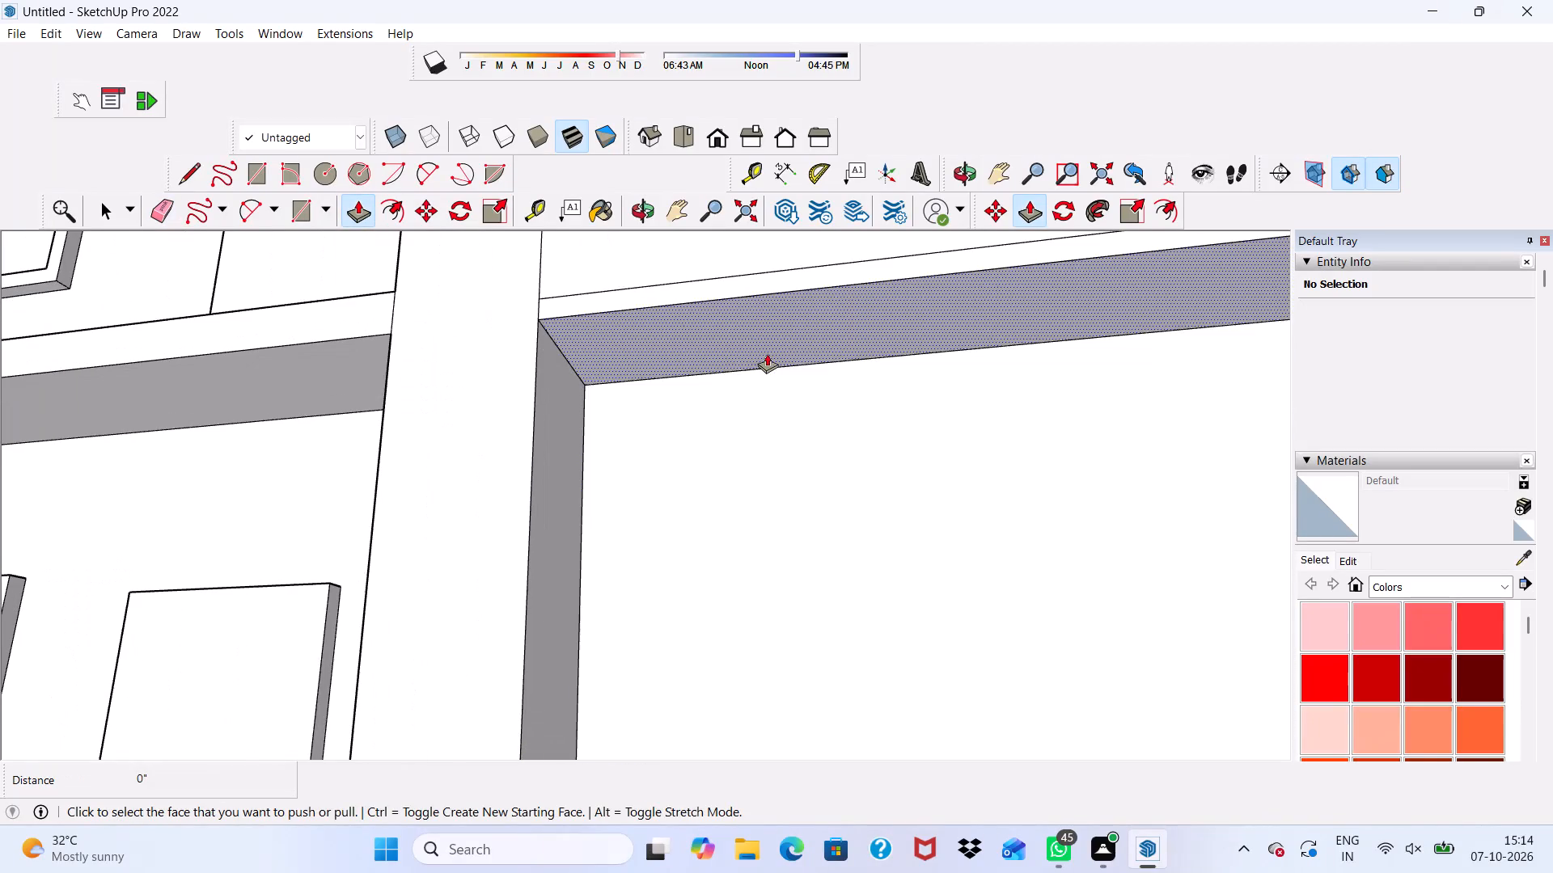
{"action": "left_click", "coordinate": [764, 341]}
{"action": "type", "text": "9\""}
{"action": "key", "text": "Return"}
{"action": "scroll", "coordinate": [764, 360], "scroll_direction": "up", "scroll_amount": 1}
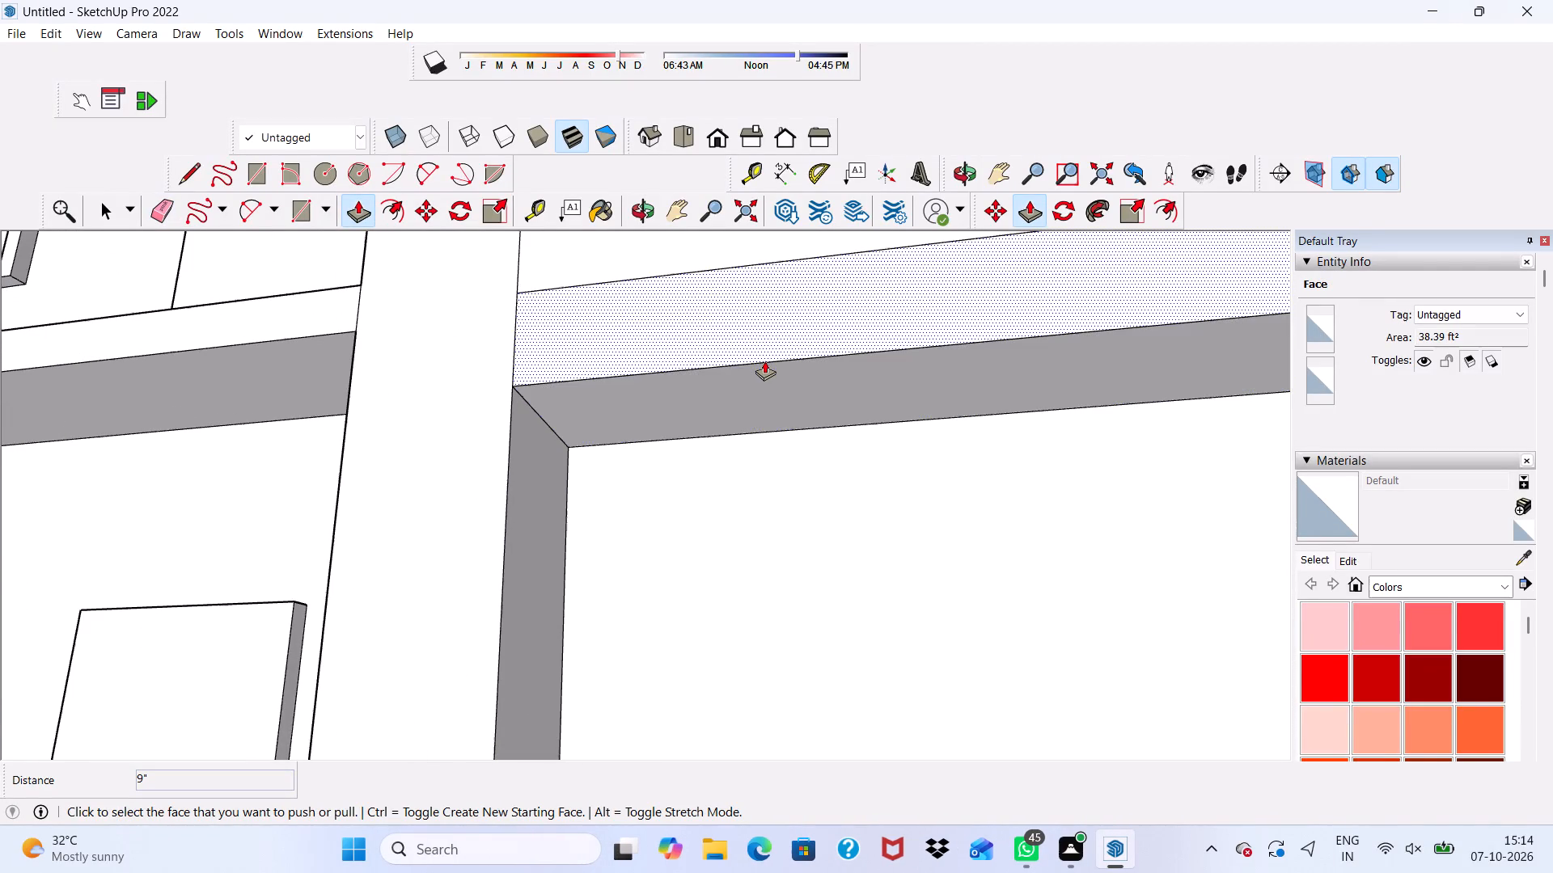
Erase the leftover seam line along the underside of the corner ledge one floor below the uppermost.
{"action": "scroll", "coordinate": [764, 361], "scroll_direction": "down", "scroll_amount": 20}
{"action": "scroll", "coordinate": [764, 361], "scroll_direction": "down", "scroll_amount": 1}
{"action": "scroll", "coordinate": [782, 563], "scroll_direction": "up", "scroll_amount": 4}
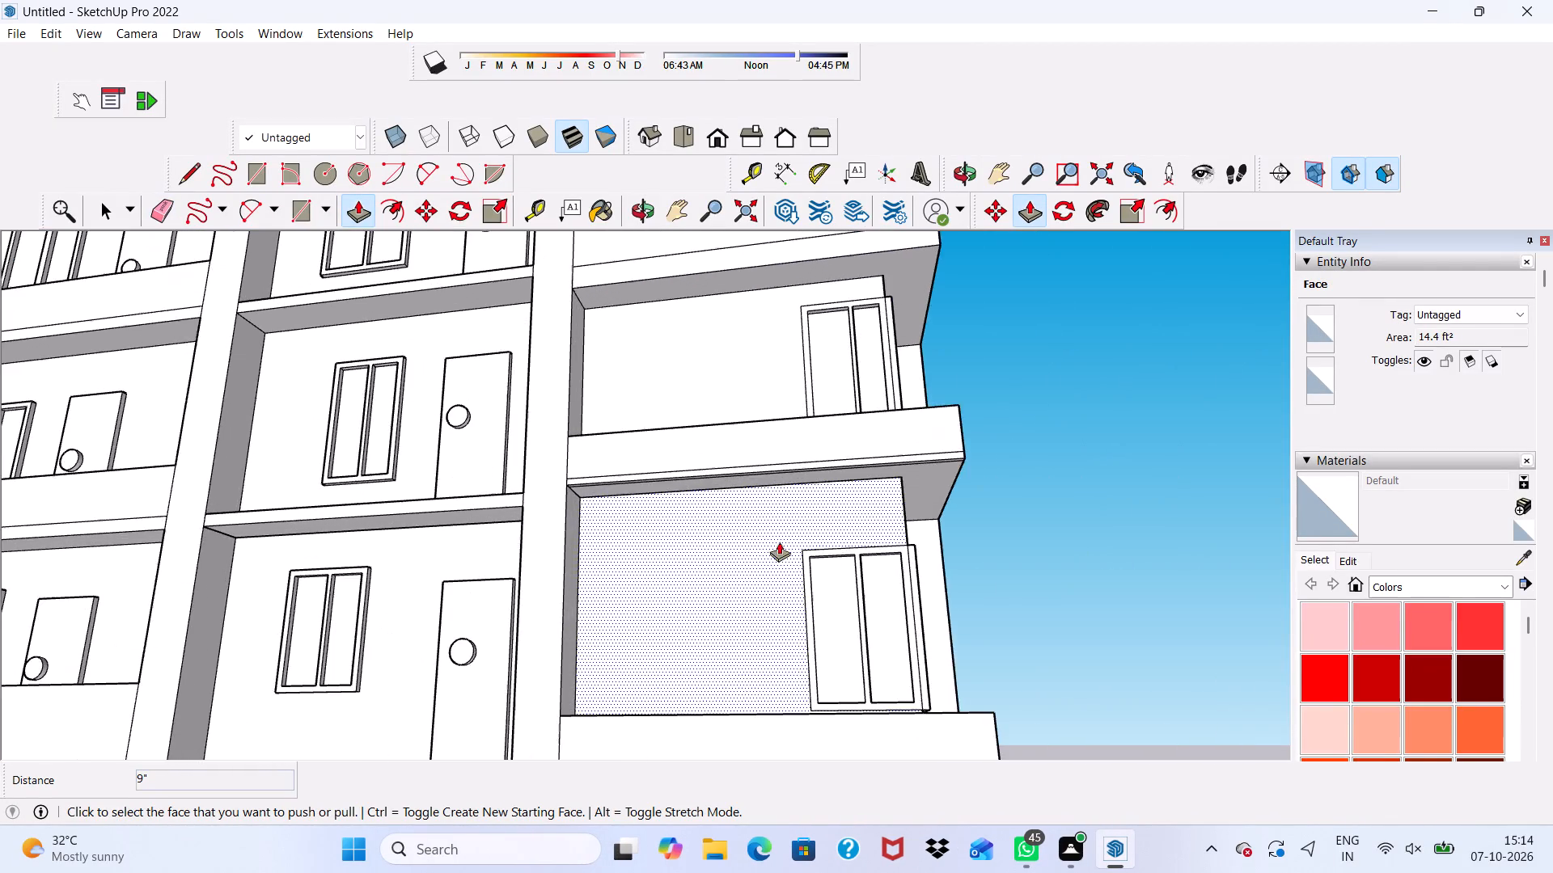
{"action": "scroll", "coordinate": [779, 494], "scroll_direction": "up", "scroll_amount": 7}
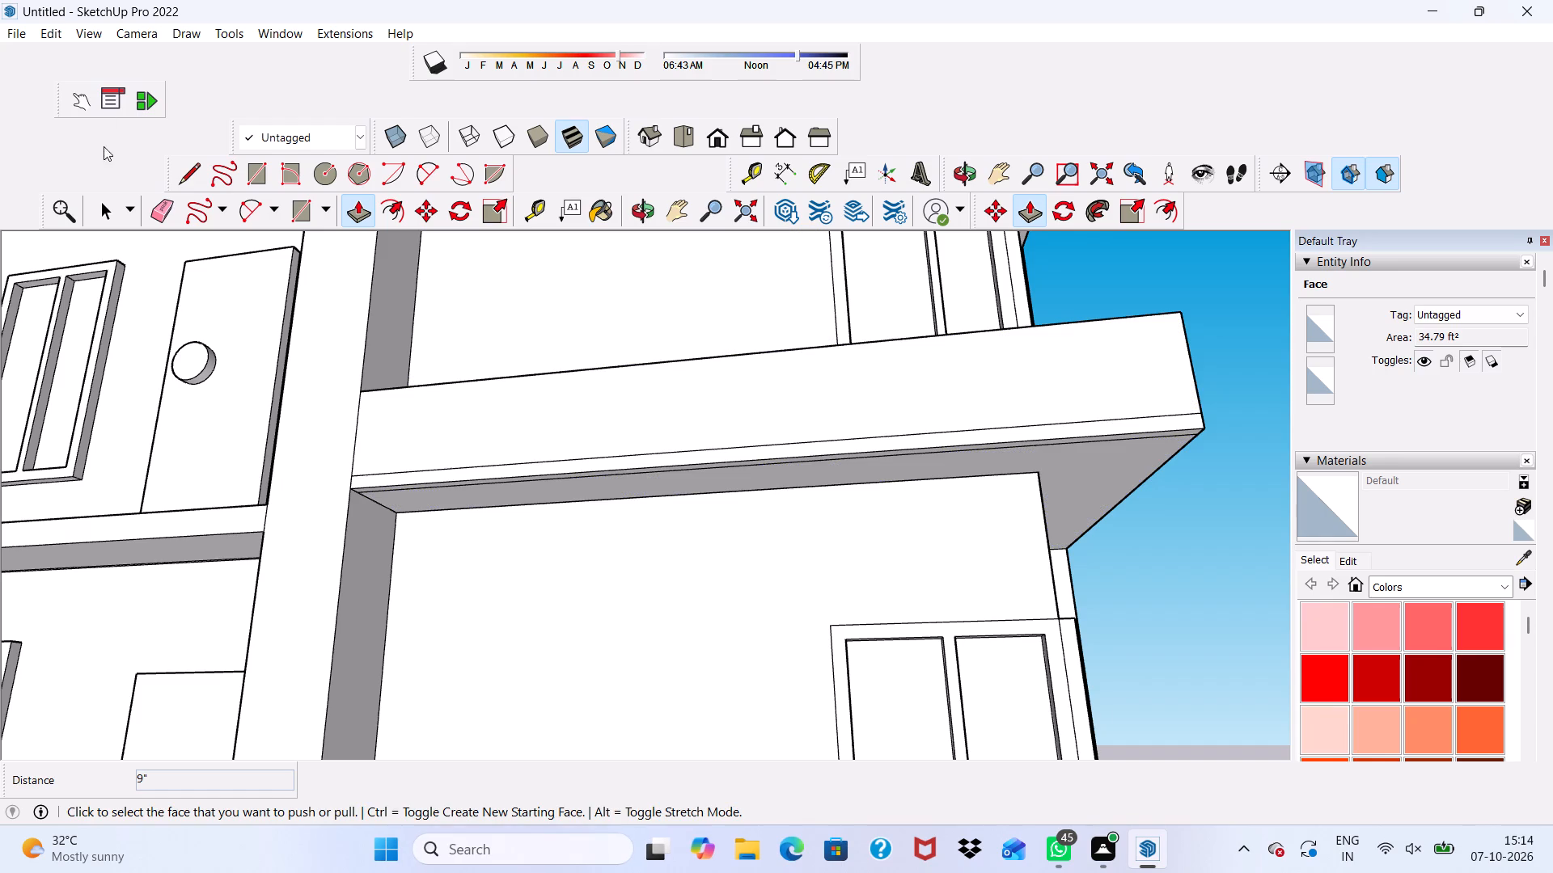
{"action": "left_click", "coordinate": [159, 209]}
{"action": "scroll", "coordinate": [584, 656], "scroll_direction": "up", "scroll_amount": 5}
{"action": "left_click", "coordinate": [627, 340]}
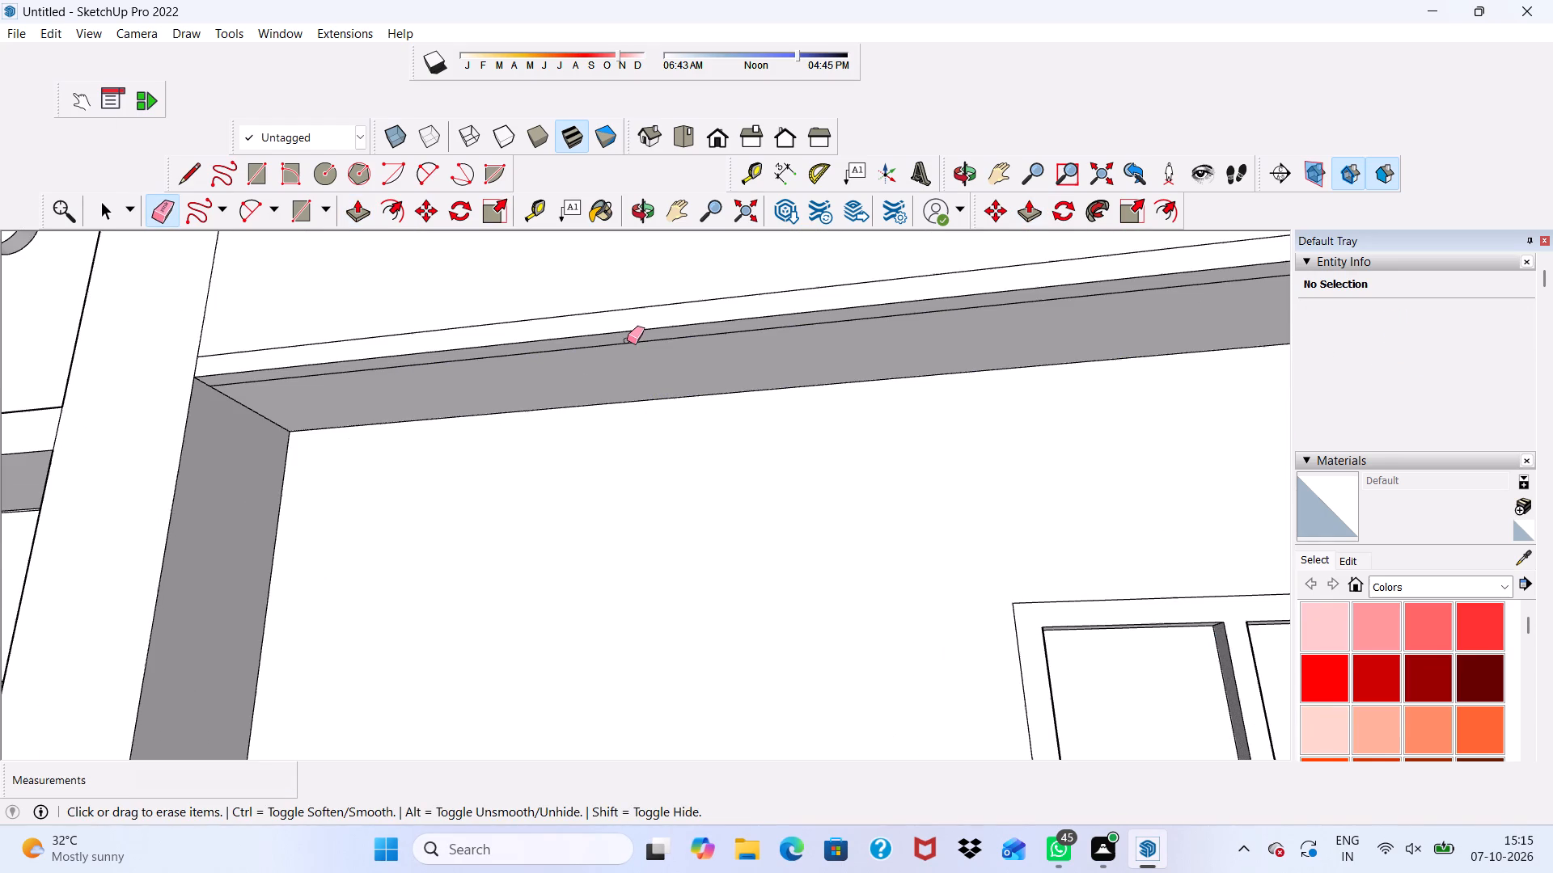
Push/Pull the underside of this second-highest corner ledge down by 9".
{"action": "key", "text": "space"}
{"action": "left_click", "coordinate": [655, 399]}
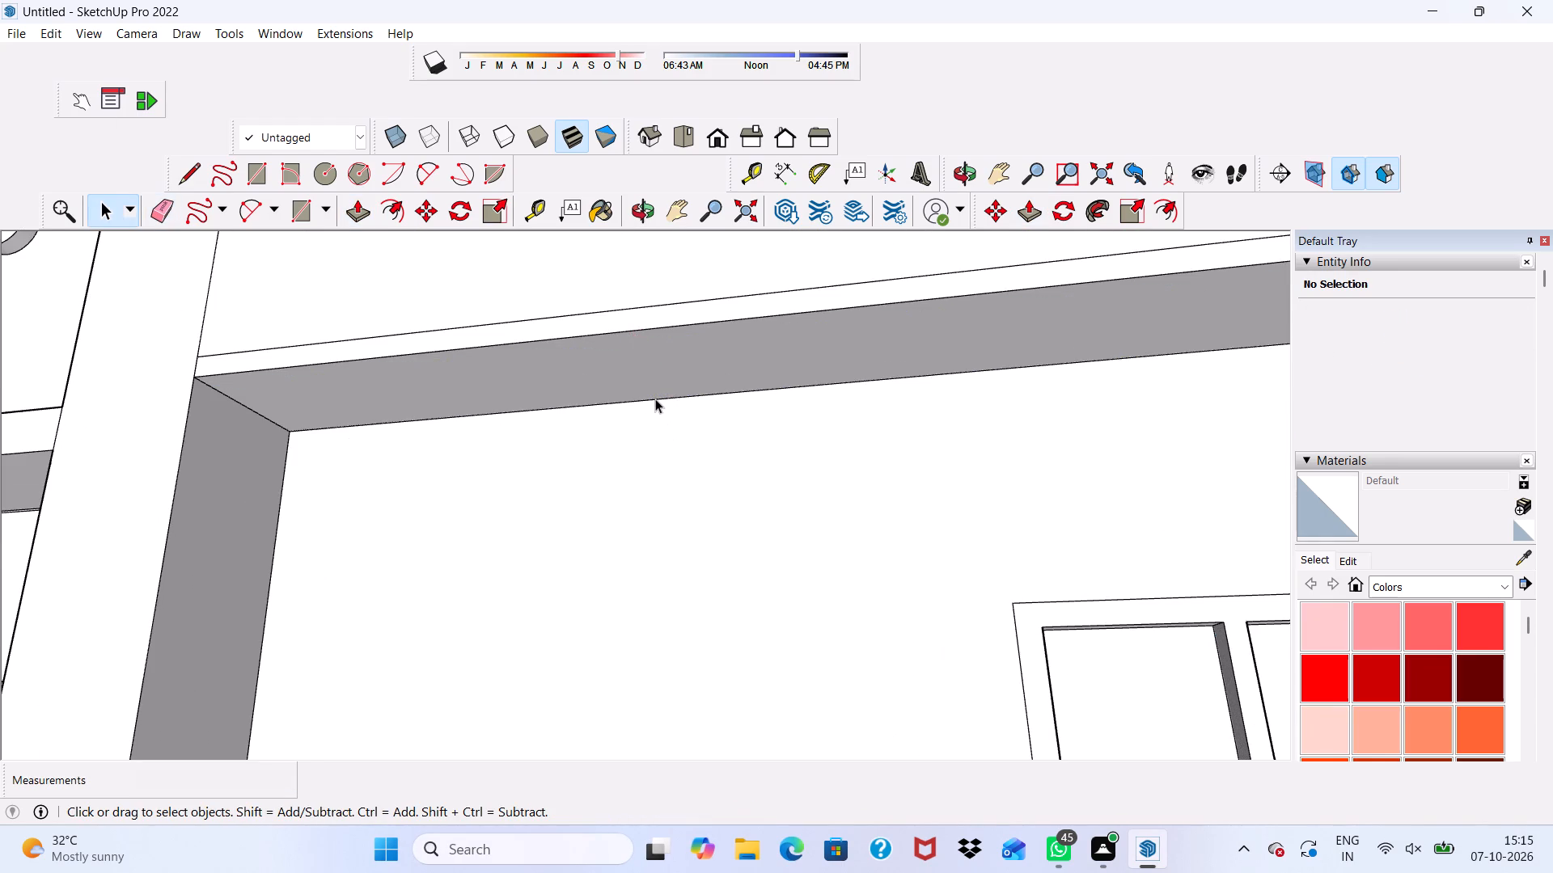
{"action": "left_click", "coordinate": [473, 379]}
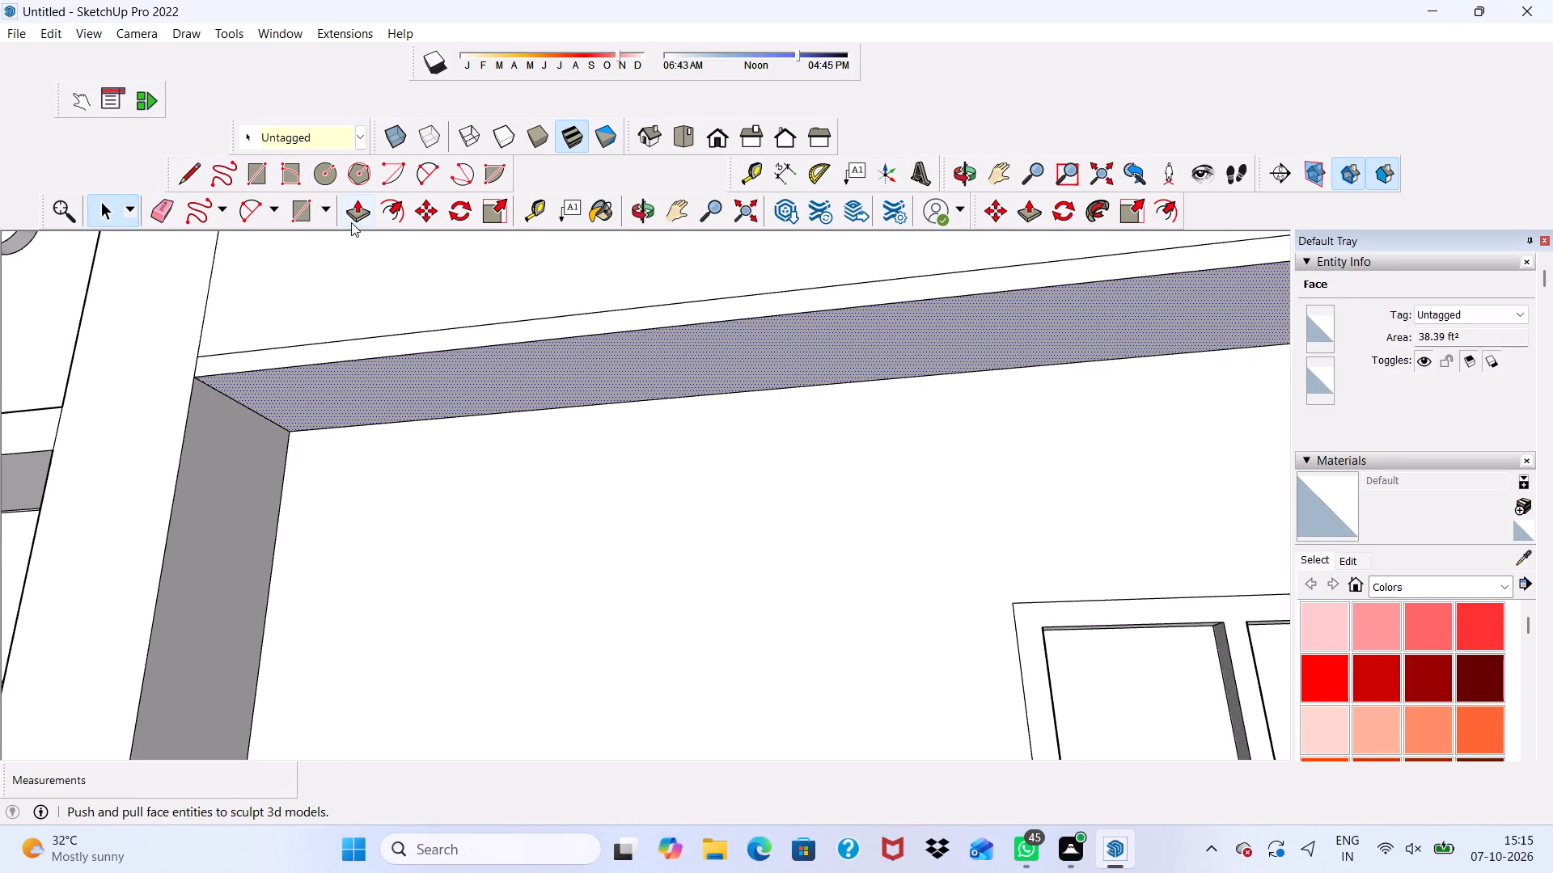
{"action": "left_click", "coordinate": [362, 202]}
{"action": "left_click", "coordinate": [479, 387]}
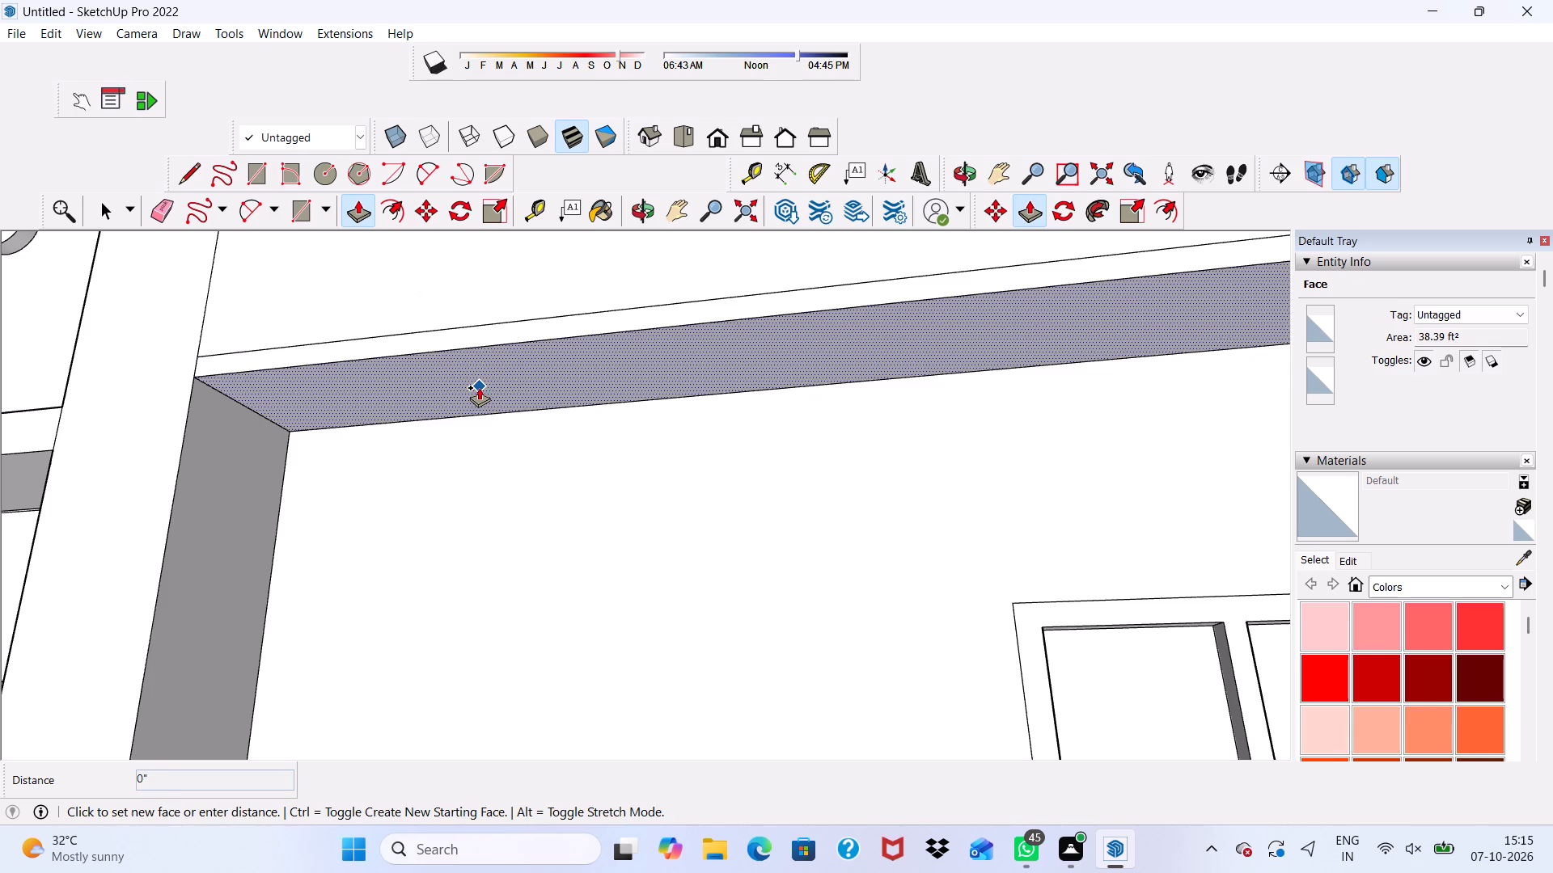
{"action": "type", "text": "9\""}
{"action": "key", "text": "Return"}
Push/Pull the underside of the corner ledge one floor further down by 9".
{"action": "scroll", "coordinate": [488, 402], "scroll_direction": "down", "scroll_amount": 11}
{"action": "scroll", "coordinate": [497, 341], "scroll_direction": "up", "scroll_amount": 1}
{"action": "scroll", "coordinate": [492, 339], "scroll_direction": "down", "scroll_amount": 4}
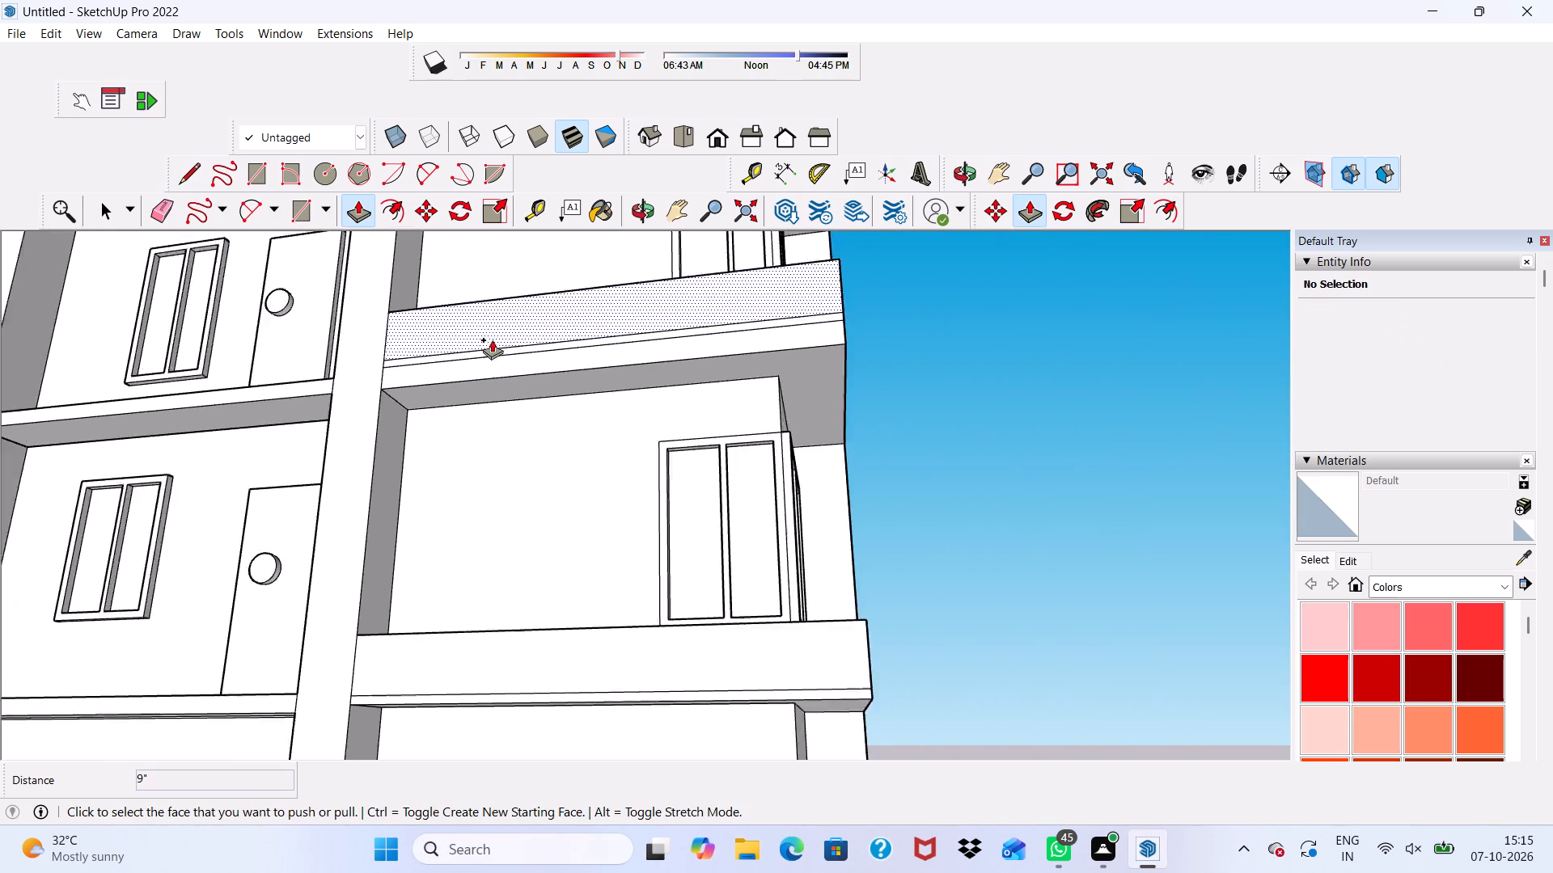
{"action": "scroll", "coordinate": [492, 339], "scroll_direction": "down", "scroll_amount": 13}
{"action": "scroll", "coordinate": [516, 493], "scroll_direction": "up", "scroll_amount": 10}
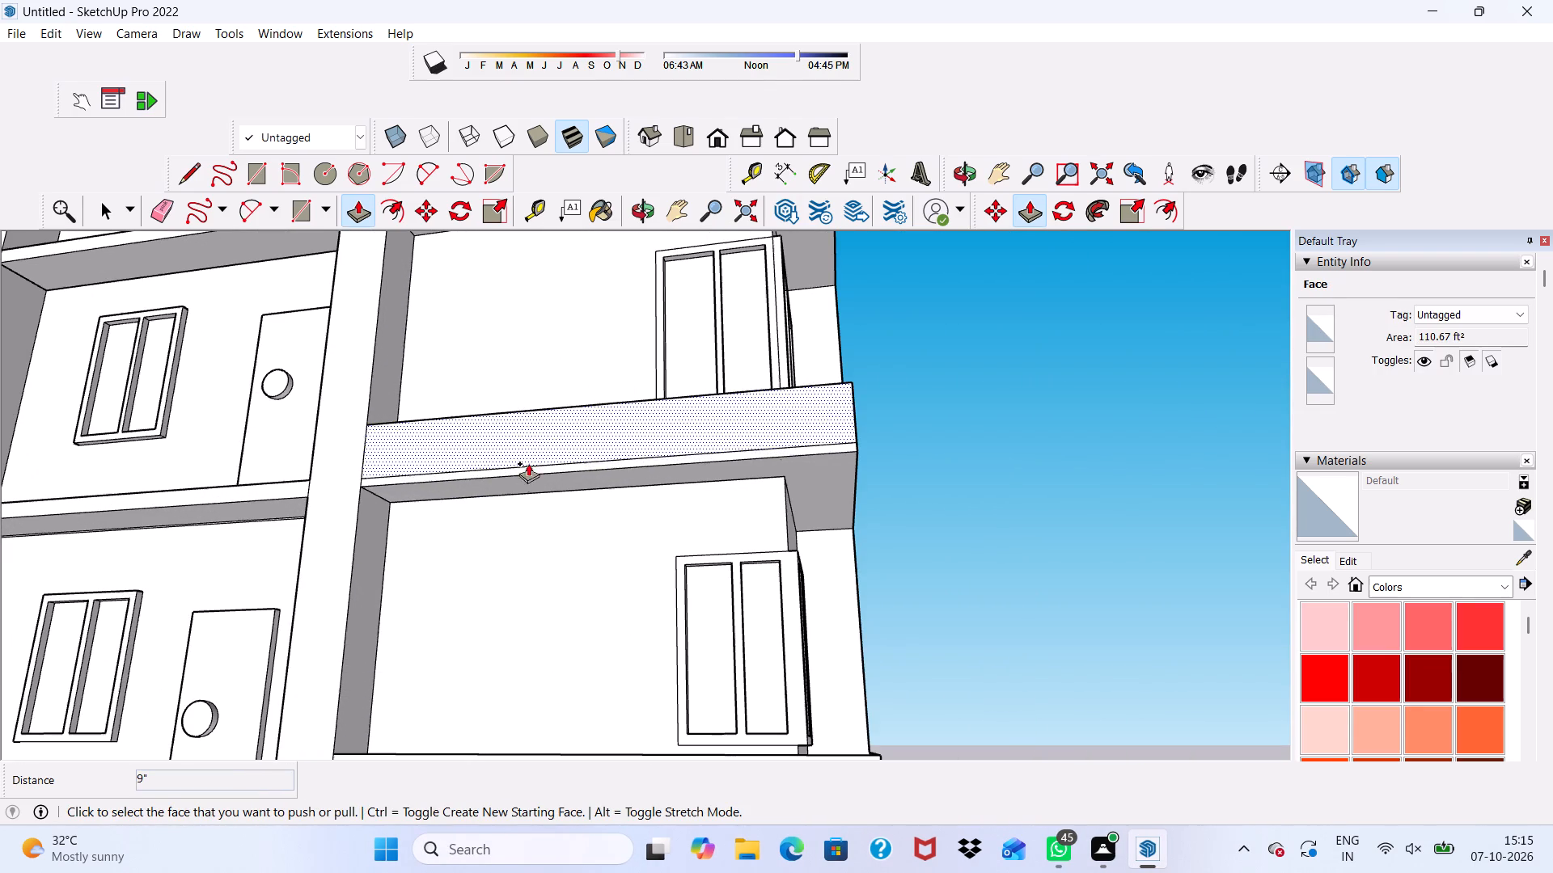
{"action": "left_click", "coordinate": [530, 481]}
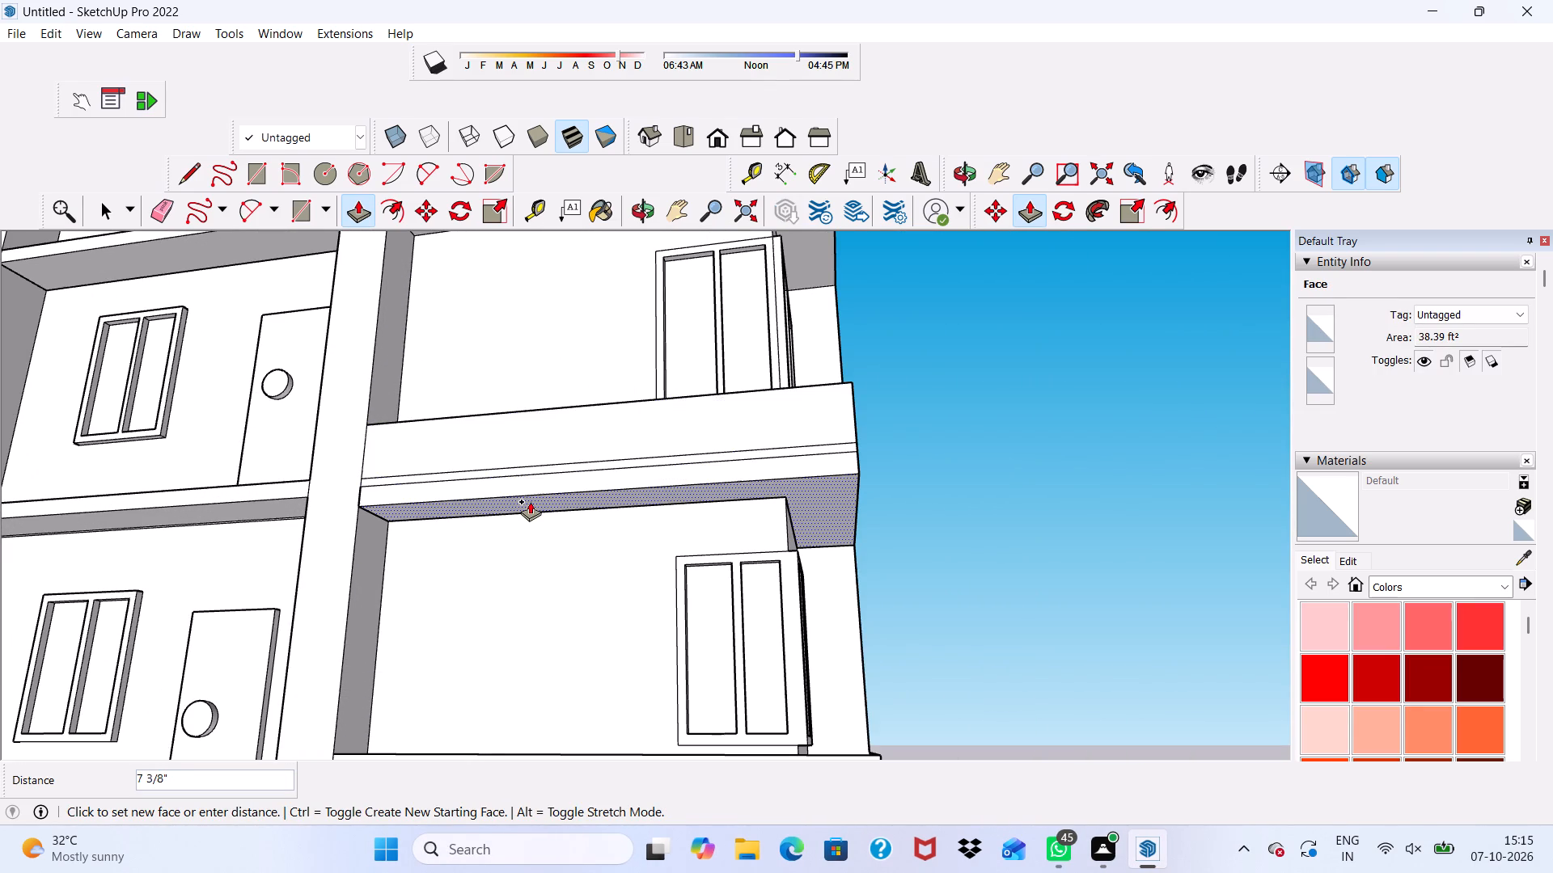
{"action": "type", "text": "9\""}
{"action": "key", "text": "Return"}
Erase the upper seam line across the long front face of the thickened ledge just above the lowest one.
{"action": "scroll", "coordinate": [530, 501], "scroll_direction": "up", "scroll_amount": 2}
{"action": "scroll", "coordinate": [530, 501], "scroll_direction": "down", "scroll_amount": 11}
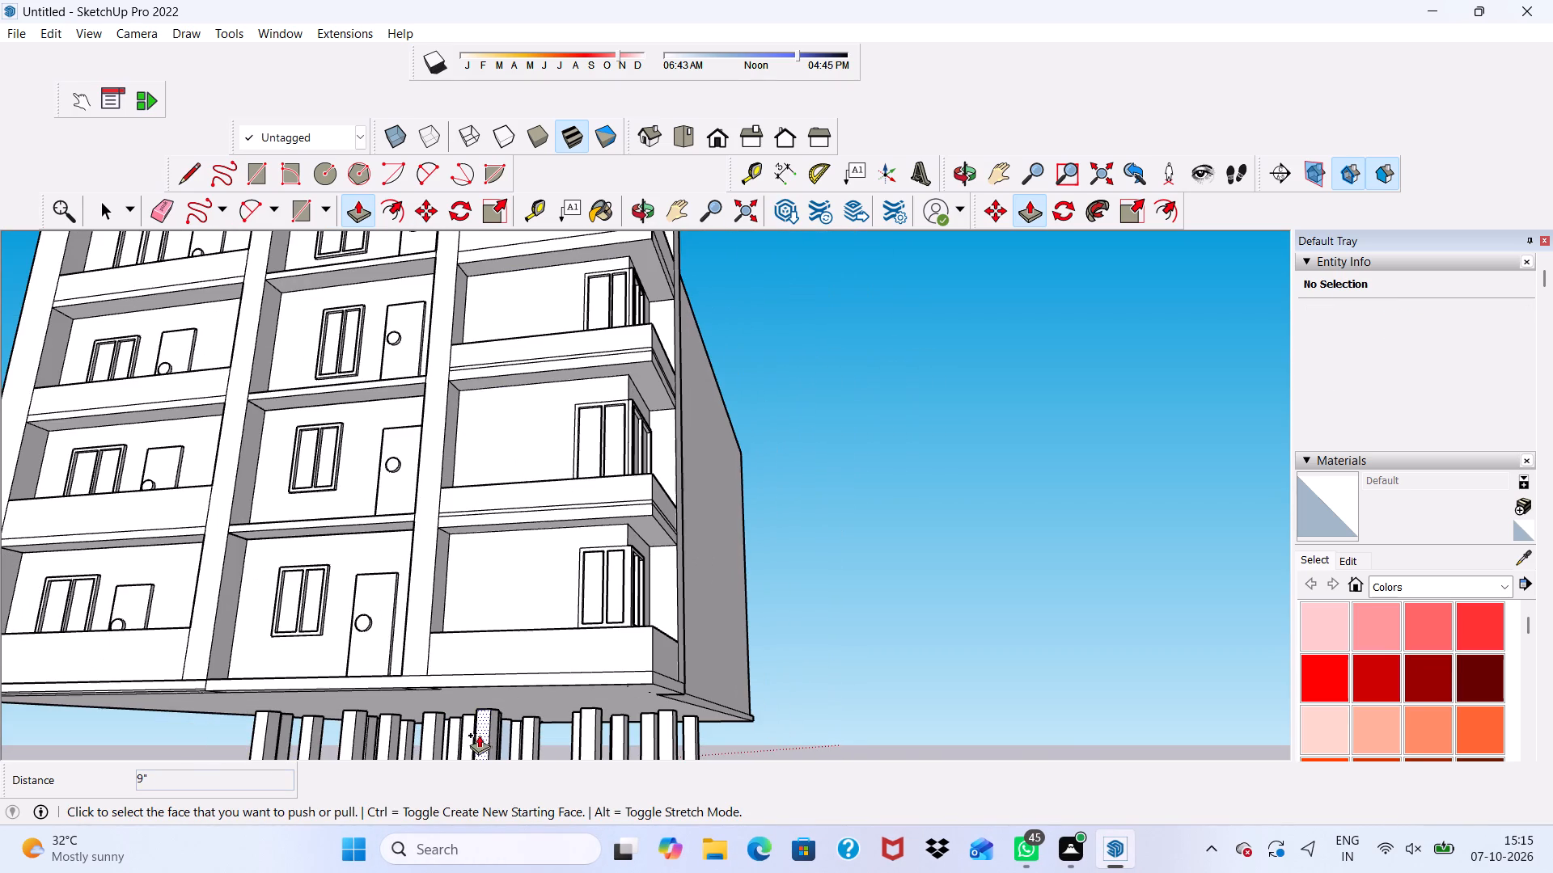
{"action": "key", "text": "space"}
{"action": "scroll", "coordinate": [497, 641], "scroll_direction": "up", "scroll_amount": 2}
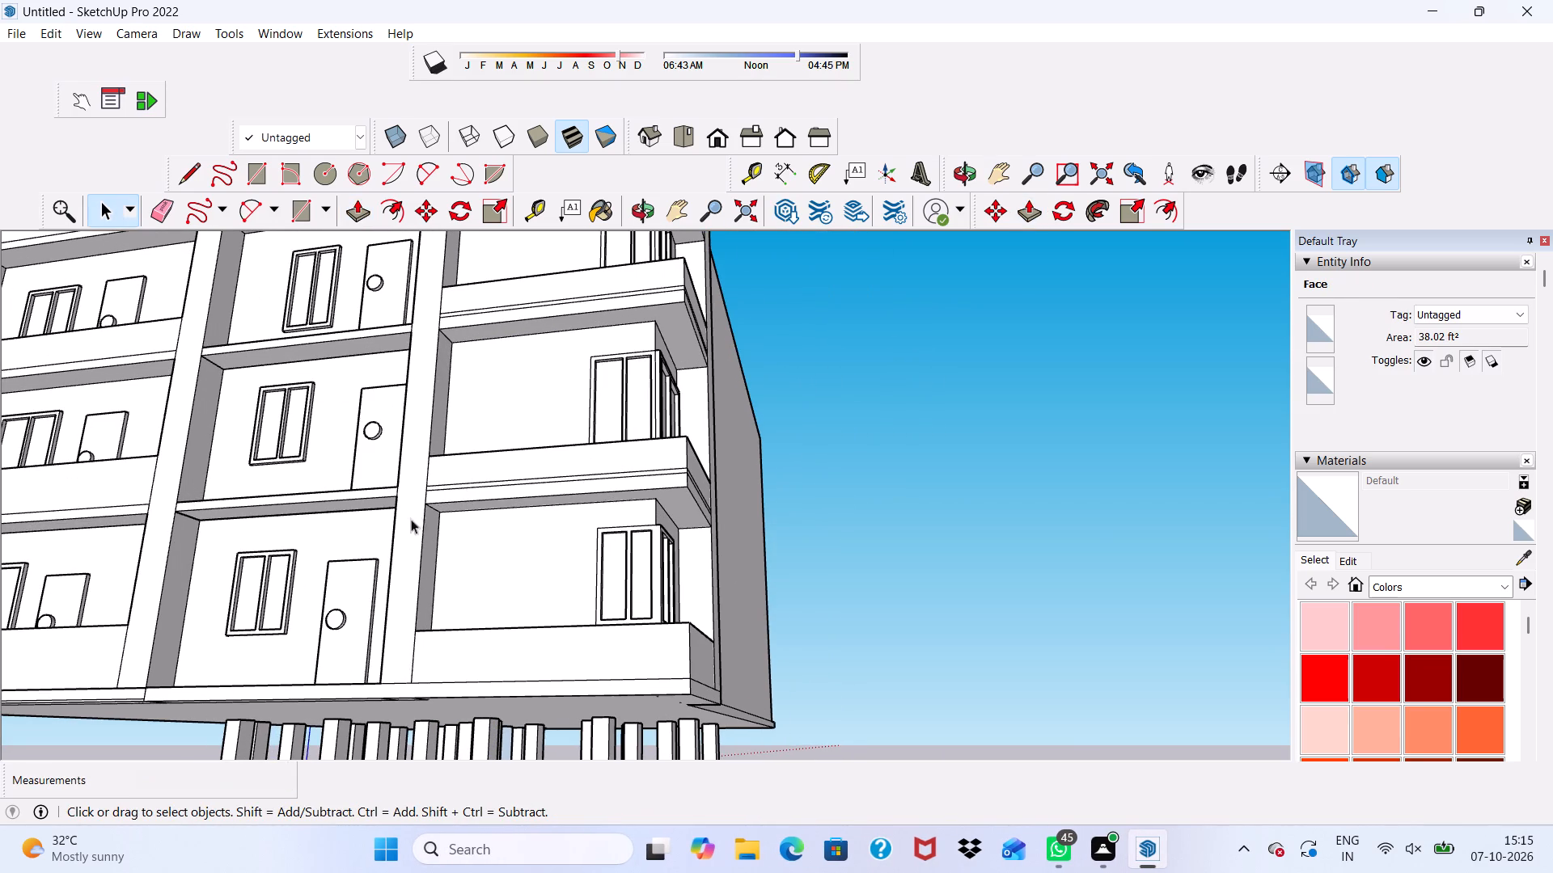
{"action": "left_click", "coordinate": [139, 201]}
{"action": "scroll", "coordinate": [574, 432], "scroll_direction": "up", "scroll_amount": 4}
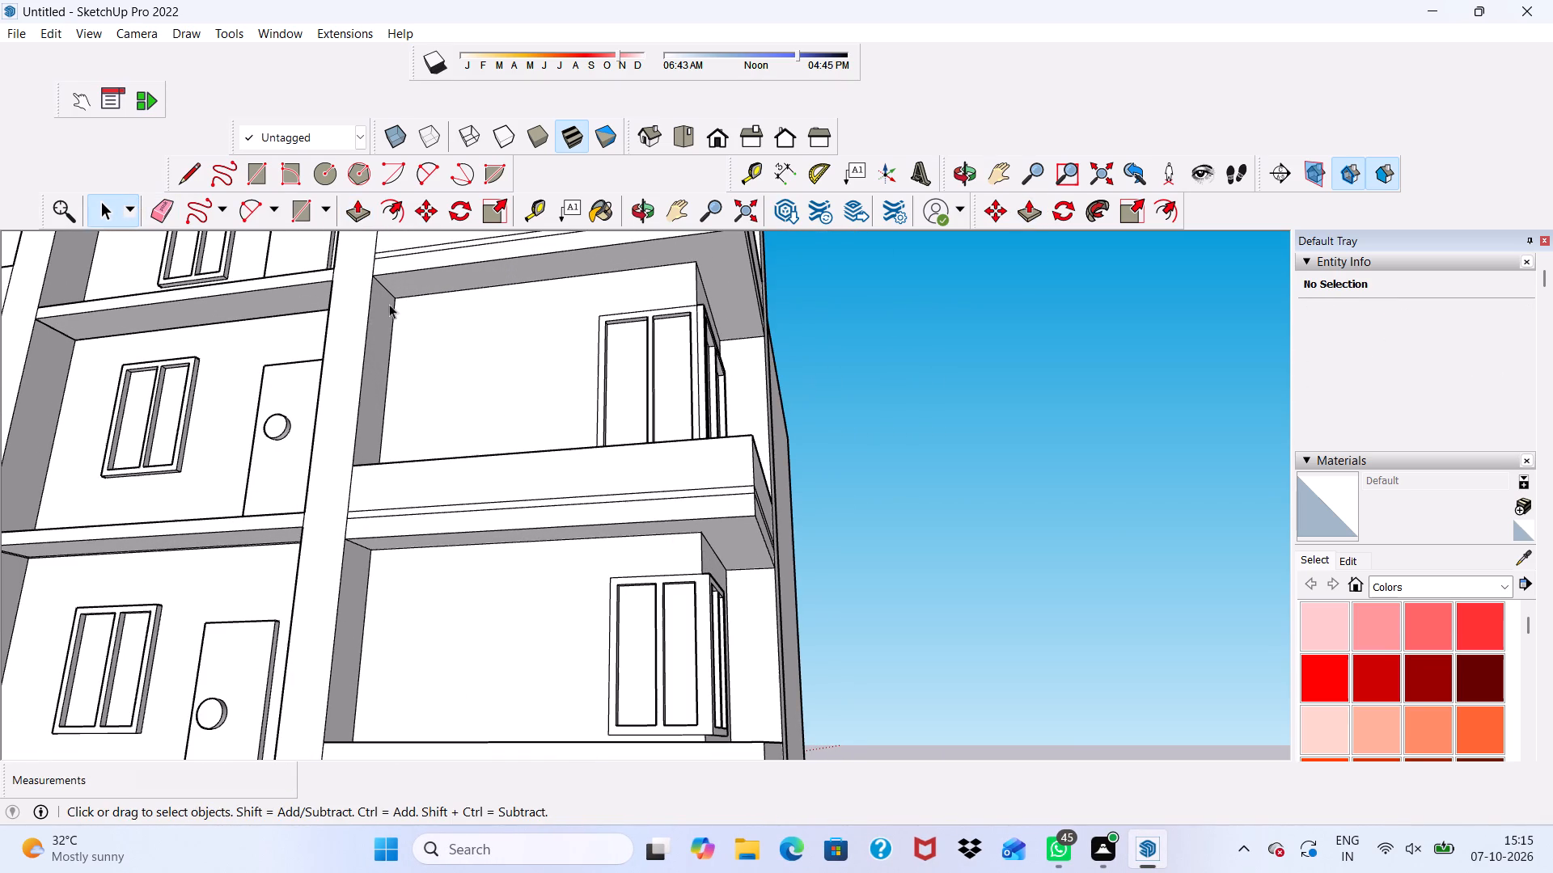
{"action": "left_click", "coordinate": [176, 205]}
{"action": "scroll", "coordinate": [556, 508], "scroll_direction": "up", "scroll_amount": 5}
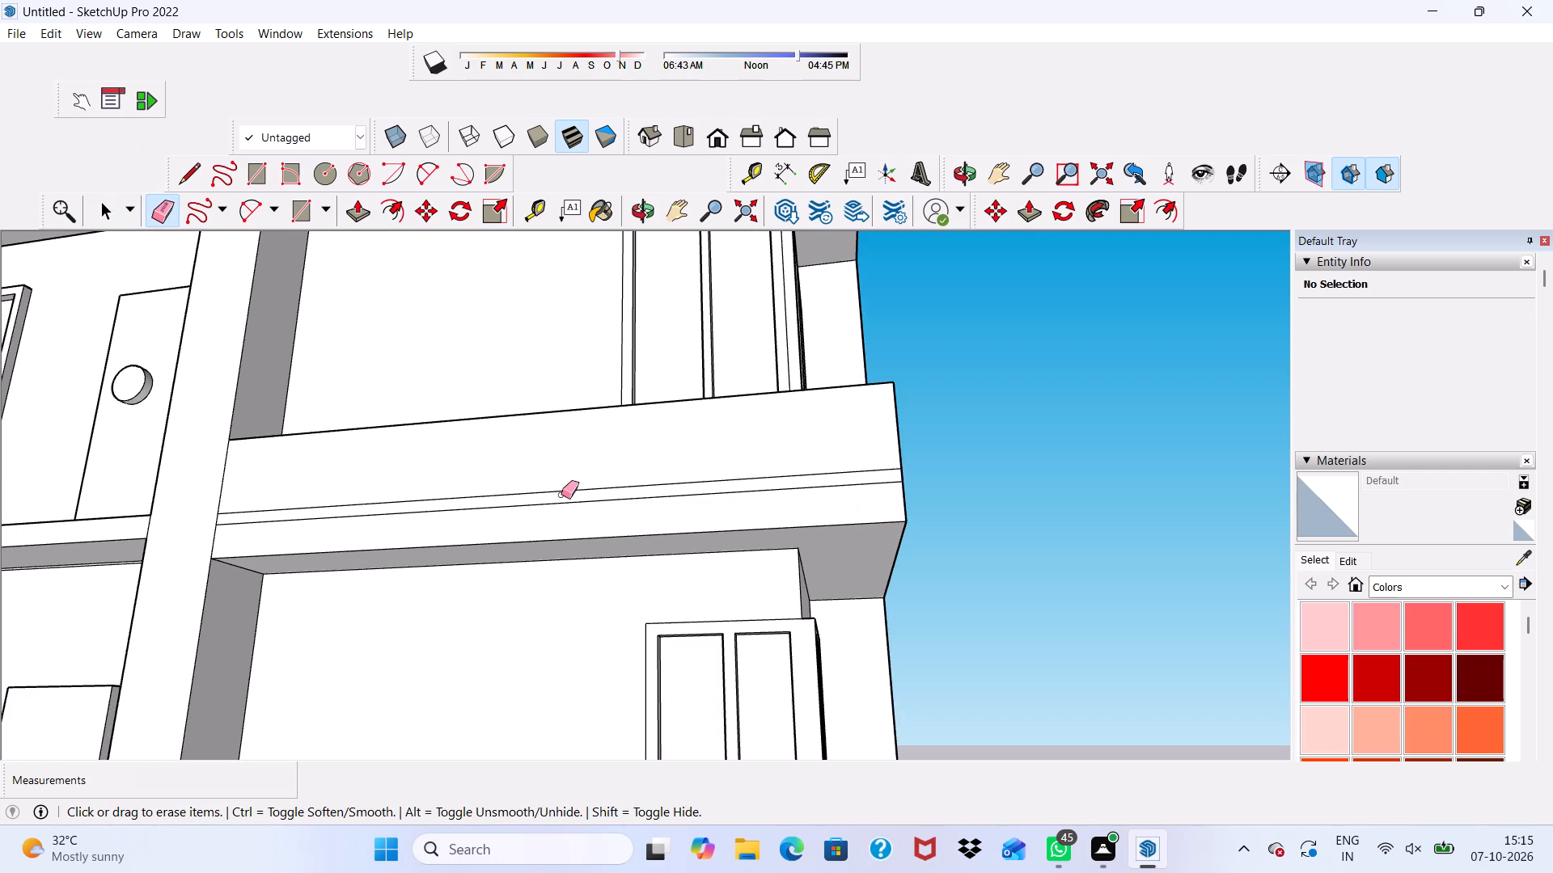
{"action": "left_click", "coordinate": [562, 491]}
Erase the matching upper seam line on the short side face of the same ledge.
{"action": "scroll", "coordinate": [515, 460], "scroll_direction": "down", "scroll_amount": 3}
{"action": "middle_click_drag", "start_coordinate": [664, 487], "coordinate": [389, 510]}
{"action": "scroll", "coordinate": [688, 518], "scroll_direction": "up", "scroll_amount": 4}
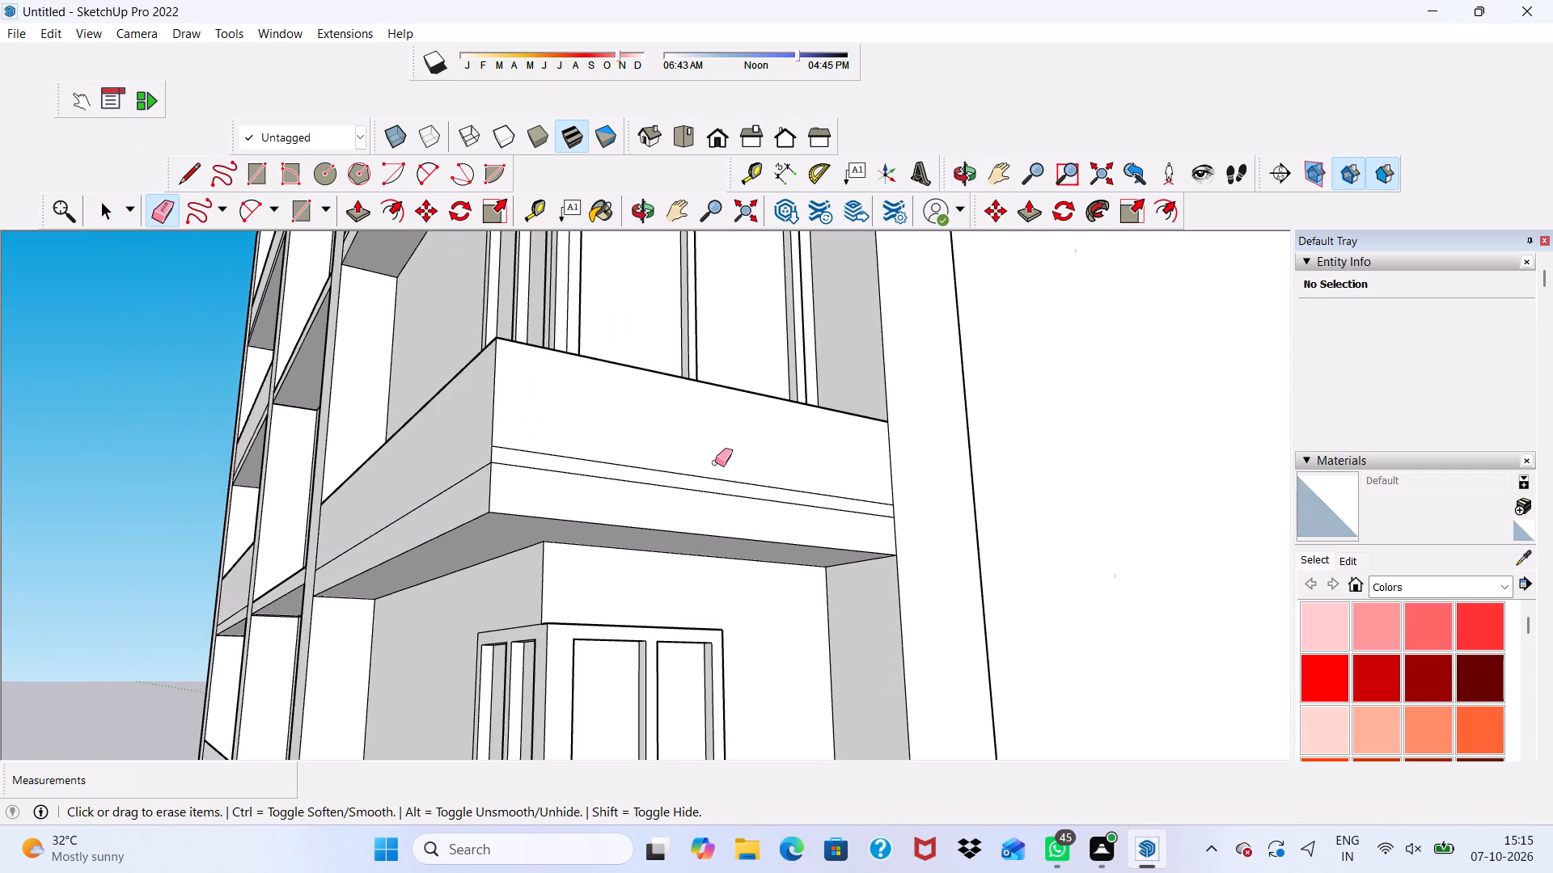
{"action": "middle_click_drag", "start_coordinate": [560, 482], "coordinate": [836, 521]}
{"action": "scroll", "coordinate": [832, 495], "scroll_direction": "up", "scroll_amount": 4}
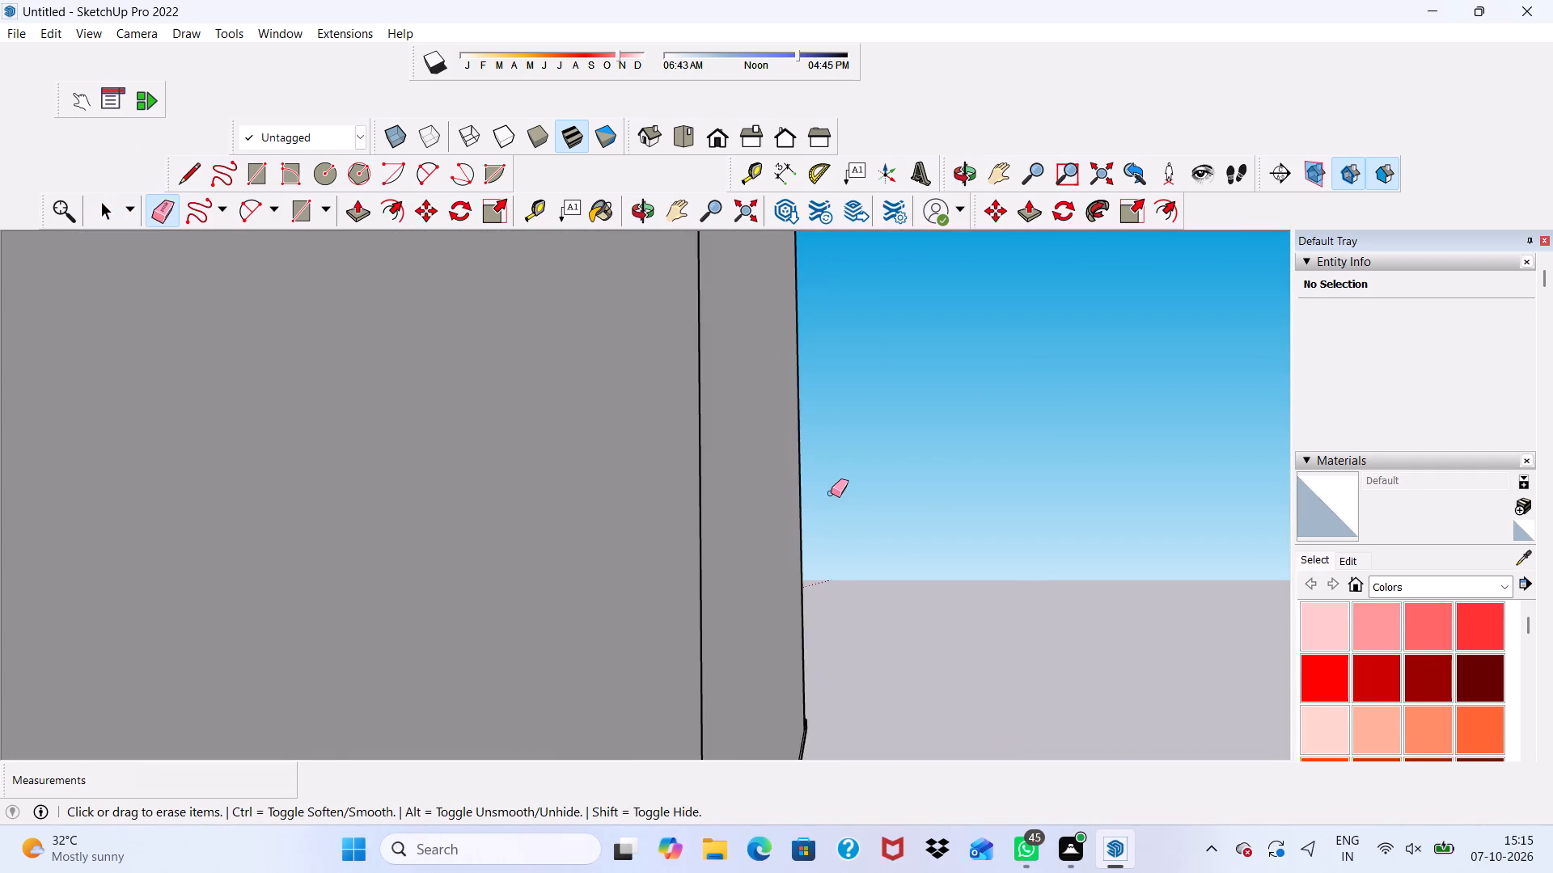
{"action": "scroll", "coordinate": [722, 540], "scroll_direction": "down", "scroll_amount": 15}
{"action": "scroll", "coordinate": [665, 558], "scroll_direction": "up", "scroll_amount": 3}
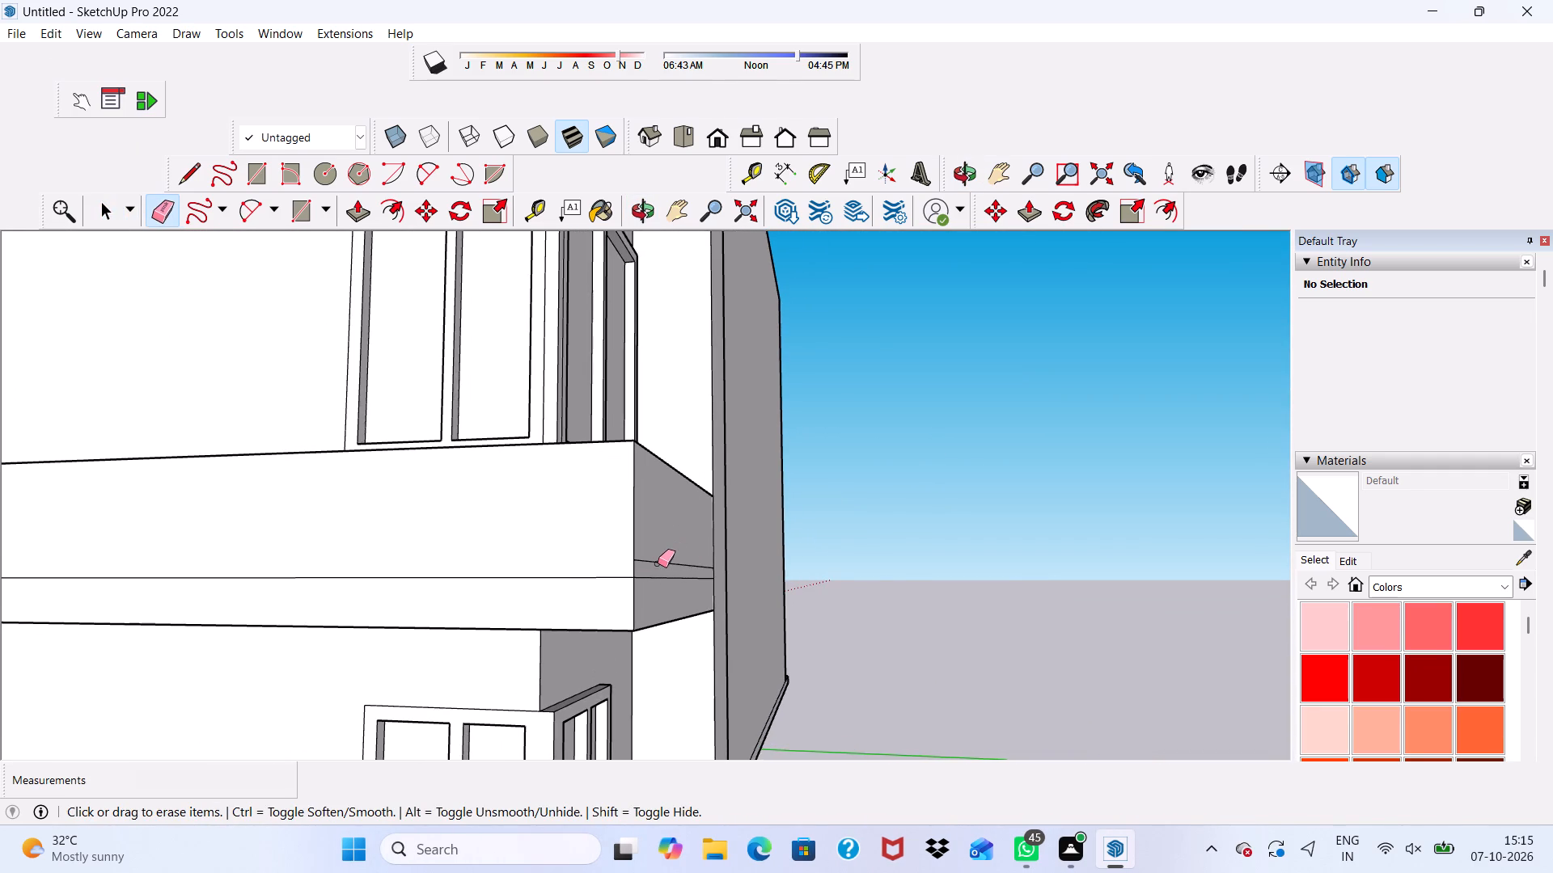
{"action": "left_click", "coordinate": [658, 563]}
Erase the upper seam lines on the front and short side faces of the thickened ledge one floor higher.
{"action": "scroll", "coordinate": [640, 559], "scroll_direction": "down", "scroll_amount": 10}
{"action": "middle_click_drag", "start_coordinate": [286, 512], "coordinate": [323, 597]}
{"action": "scroll", "coordinate": [333, 577], "scroll_direction": "down", "scroll_amount": 1}
{"action": "scroll", "coordinate": [430, 343], "scroll_direction": "up", "scroll_amount": 2}
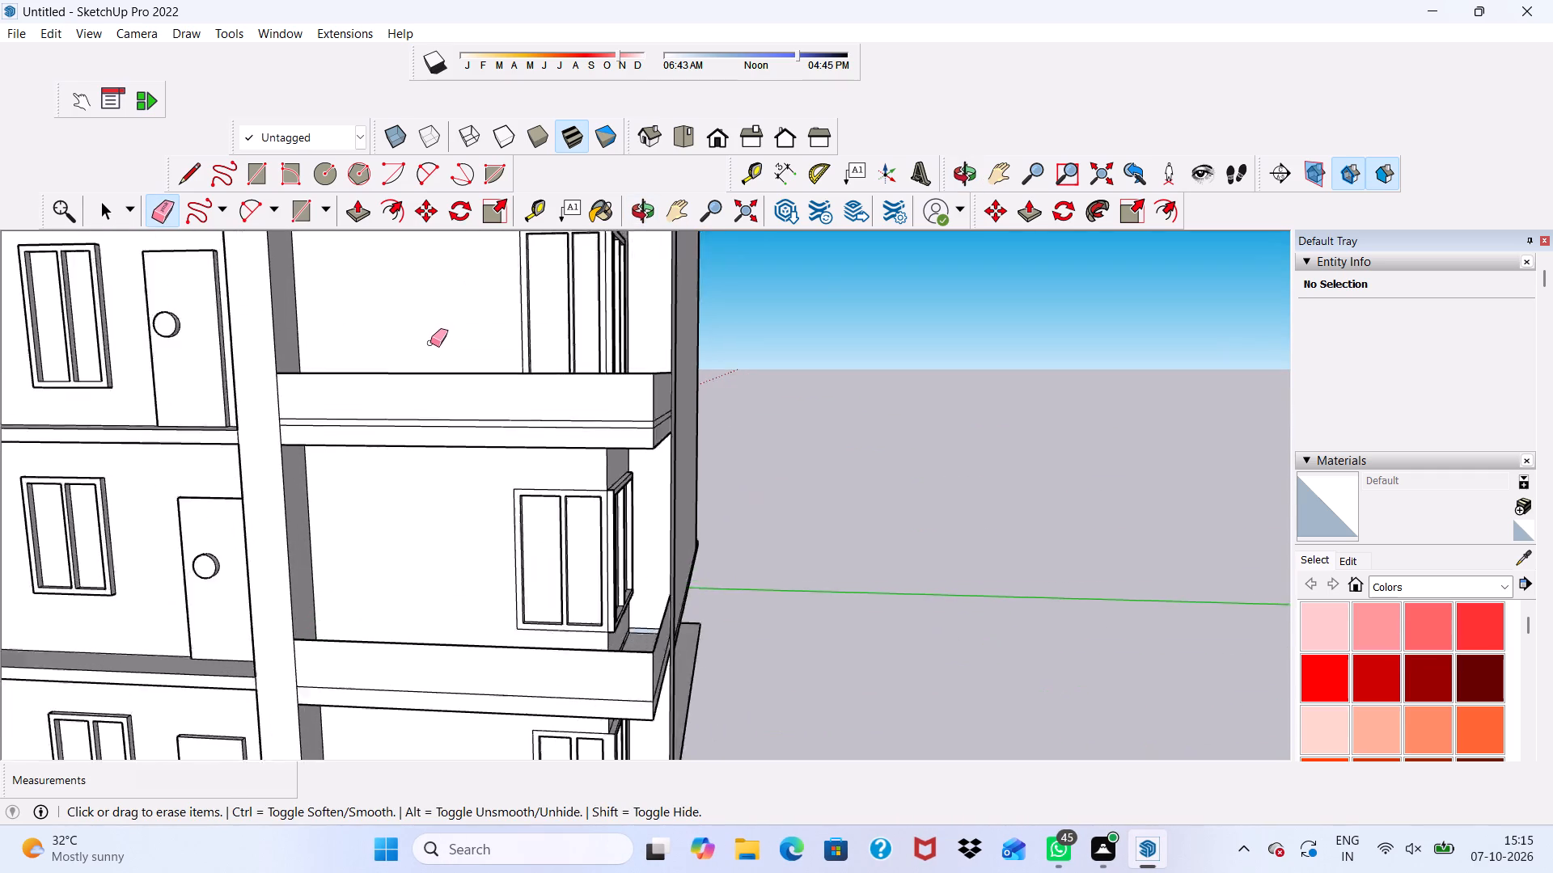
{"action": "scroll", "coordinate": [430, 343], "scroll_direction": "up", "scroll_amount": 5}
{"action": "left_click", "coordinate": [379, 460]}
{"action": "scroll", "coordinate": [427, 456], "scroll_direction": "down", "scroll_amount": 3}
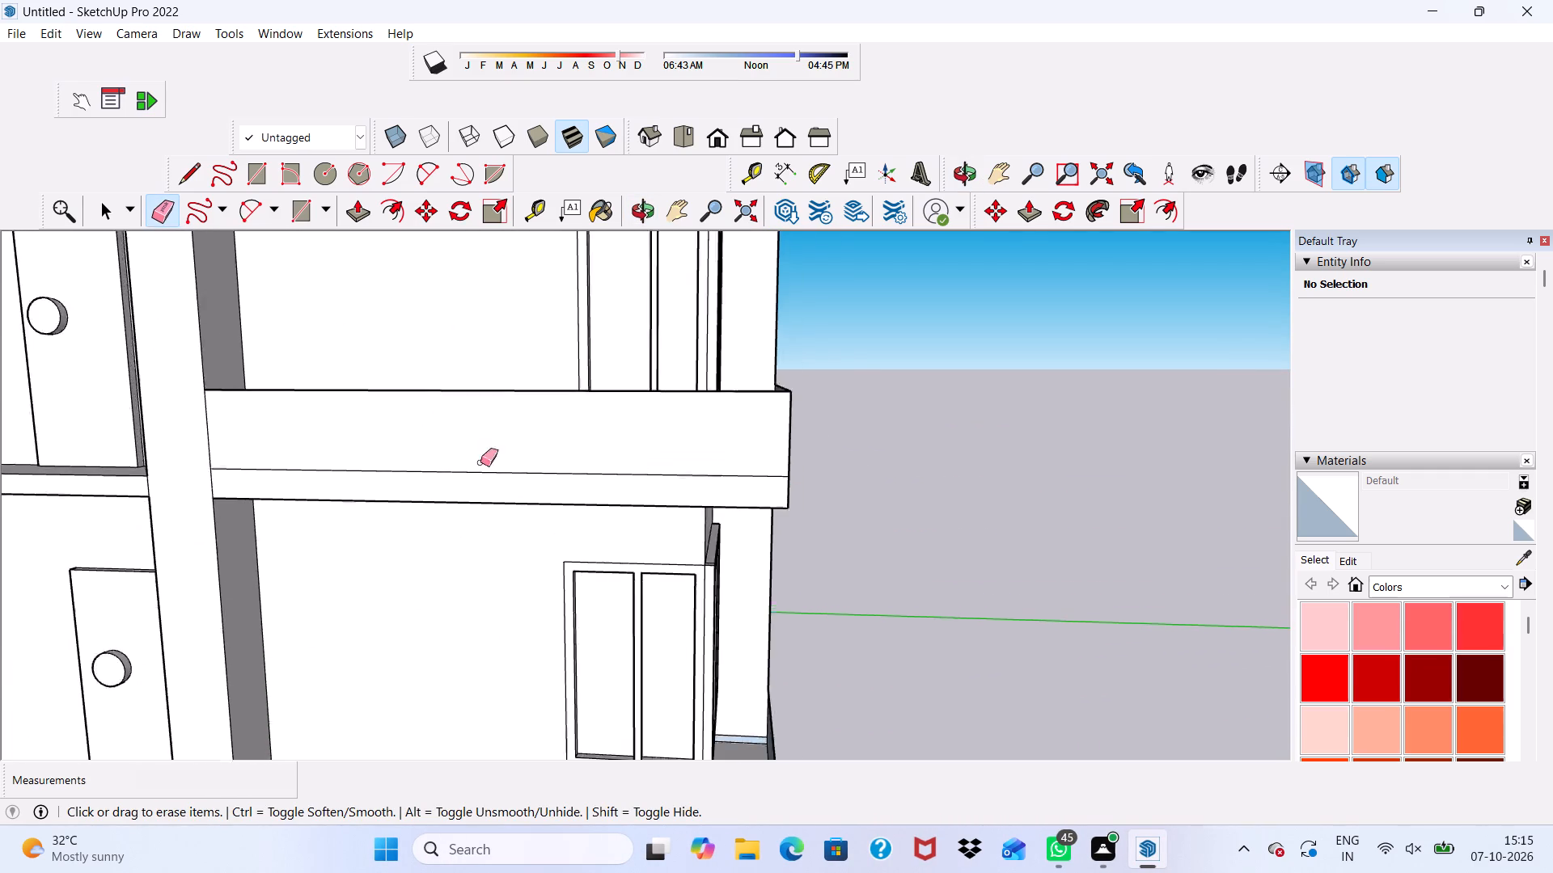
{"action": "scroll", "coordinate": [480, 462], "scroll_direction": "down", "scroll_amount": 1}
{"action": "middle_click_drag", "start_coordinate": [482, 462], "coordinate": [239, 499]}
{"action": "scroll", "coordinate": [616, 521], "scroll_direction": "up", "scroll_amount": 4}
{"action": "left_click", "coordinate": [657, 458]}
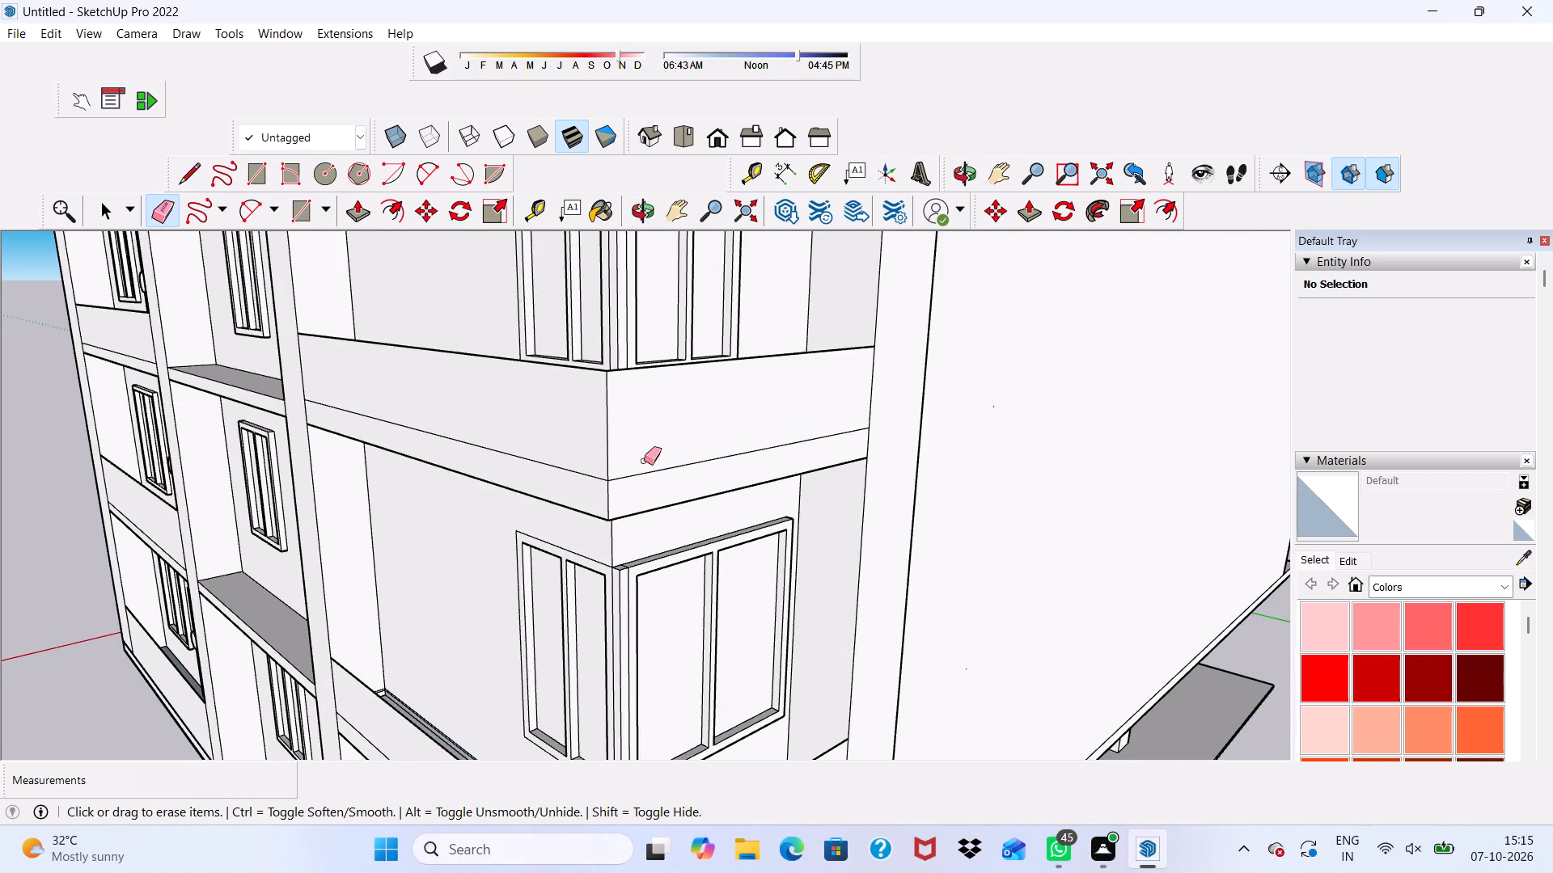
Examine the whole building from the front and from the window-corner side, checking the thickened ledges.
{"action": "scroll", "coordinate": [352, 465], "scroll_direction": "down", "scroll_amount": 5}
{"action": "middle_click_drag", "start_coordinate": [391, 466], "coordinate": [599, 513]}
{"action": "scroll", "coordinate": [465, 487], "scroll_direction": "down", "scroll_amount": 1}
{"action": "scroll", "coordinate": [579, 452], "scroll_direction": "up", "scroll_amount": 4}
{"action": "scroll", "coordinate": [586, 306], "scroll_direction": "down", "scroll_amount": 9}
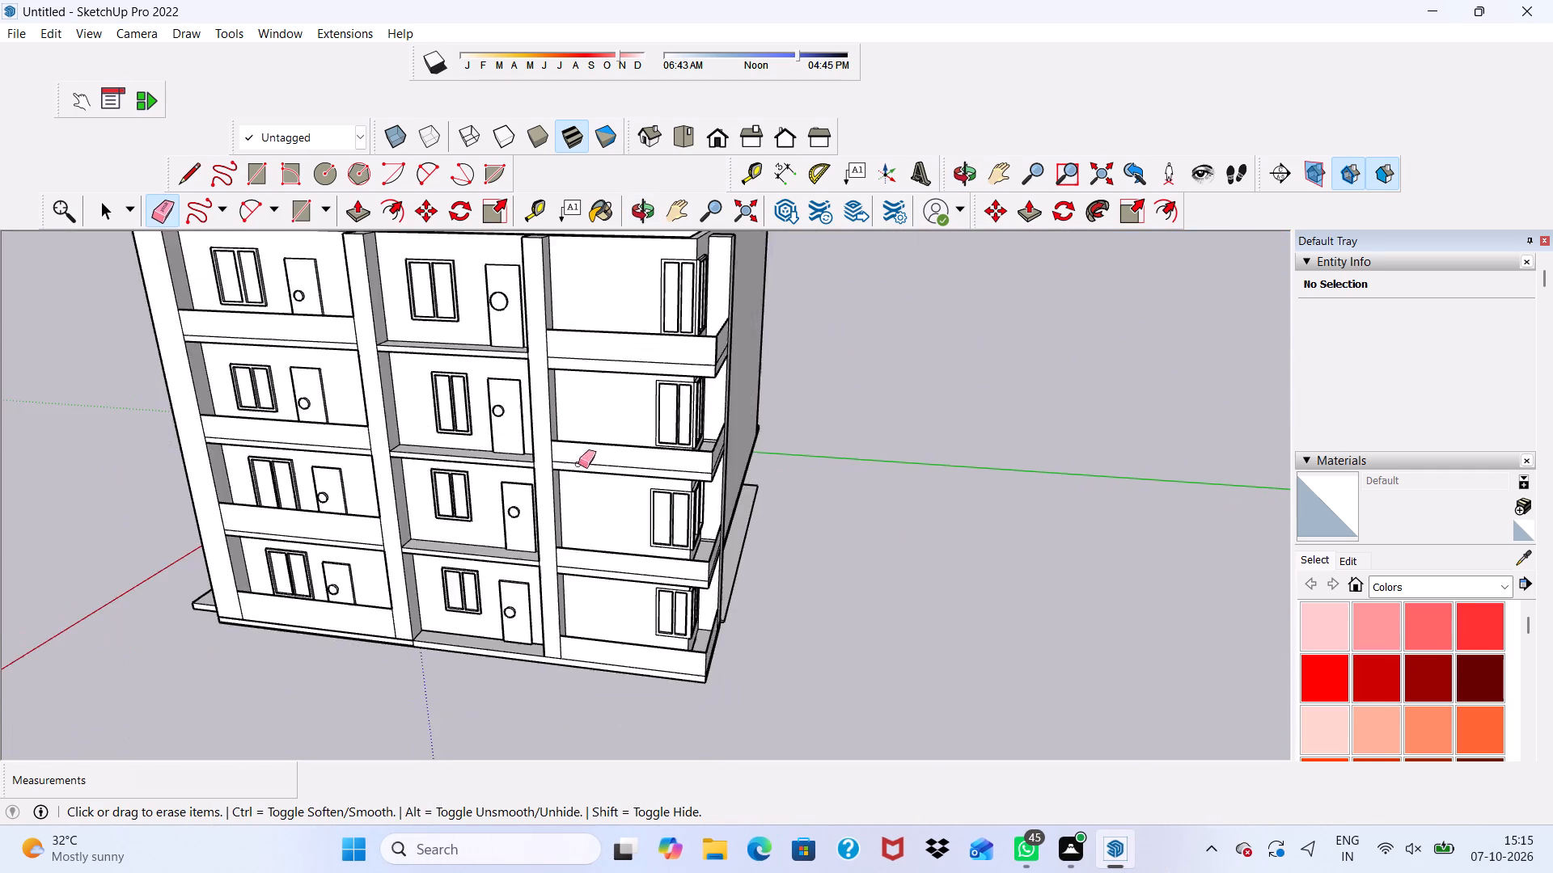
{"action": "scroll", "coordinate": [578, 464], "scroll_direction": "down", "scroll_amount": 7}
{"action": "middle_click_drag", "start_coordinate": [600, 500], "coordinate": [613, 390]}
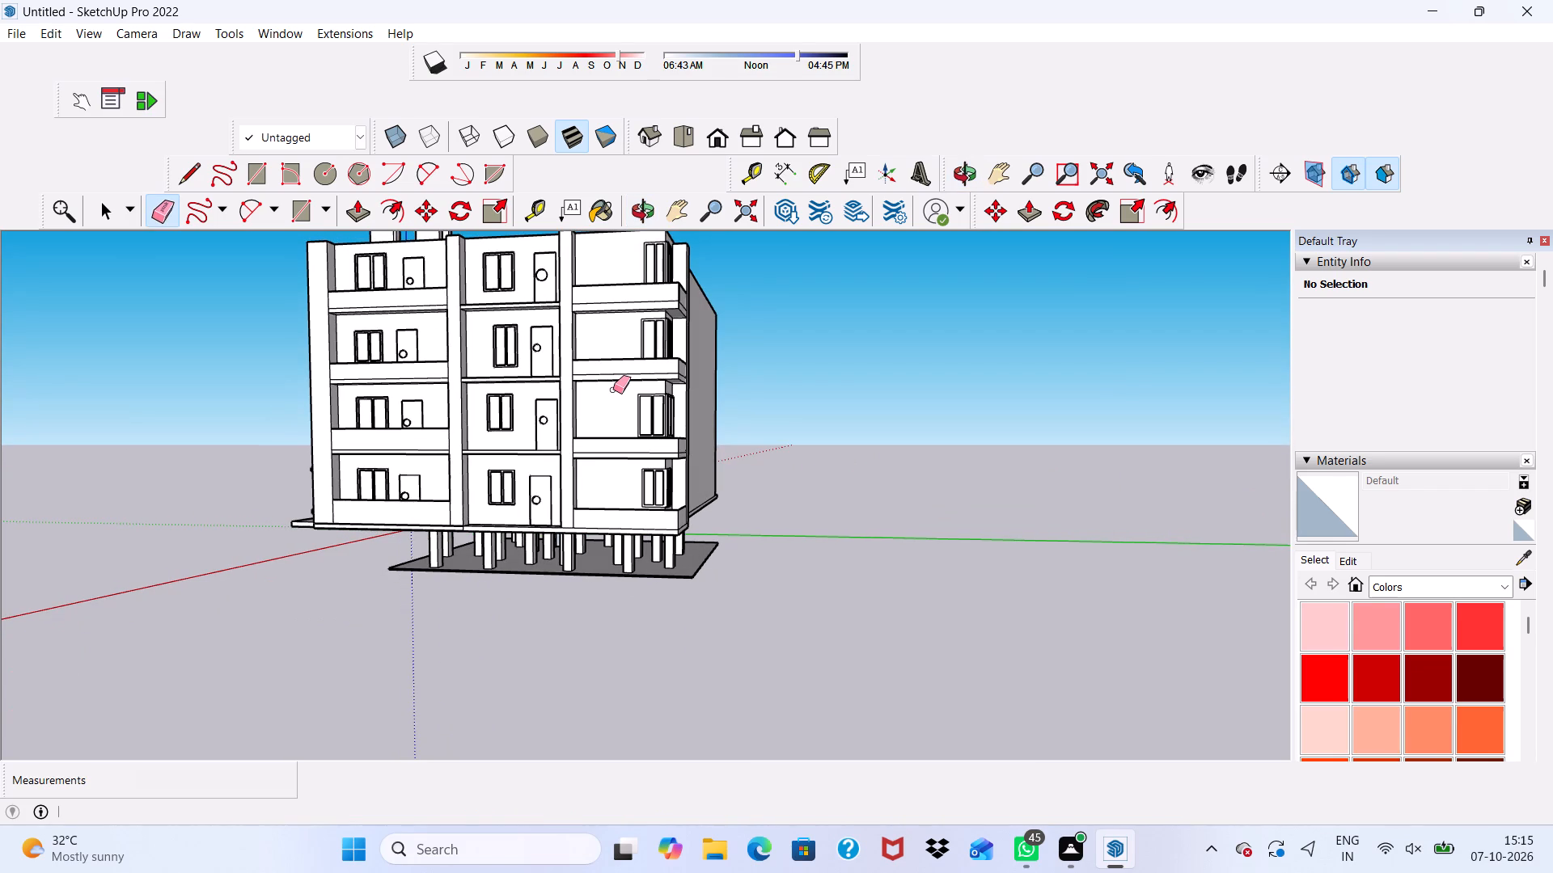
{"action": "key", "text": "space"}
{"action": "scroll", "coordinate": [613, 390], "scroll_direction": "down", "scroll_amount": 1}
{"action": "scroll", "coordinate": [603, 341], "scroll_direction": "up", "scroll_amount": 4}
{"action": "middle_click_drag", "start_coordinate": [724, 319], "coordinate": [512, 331]}
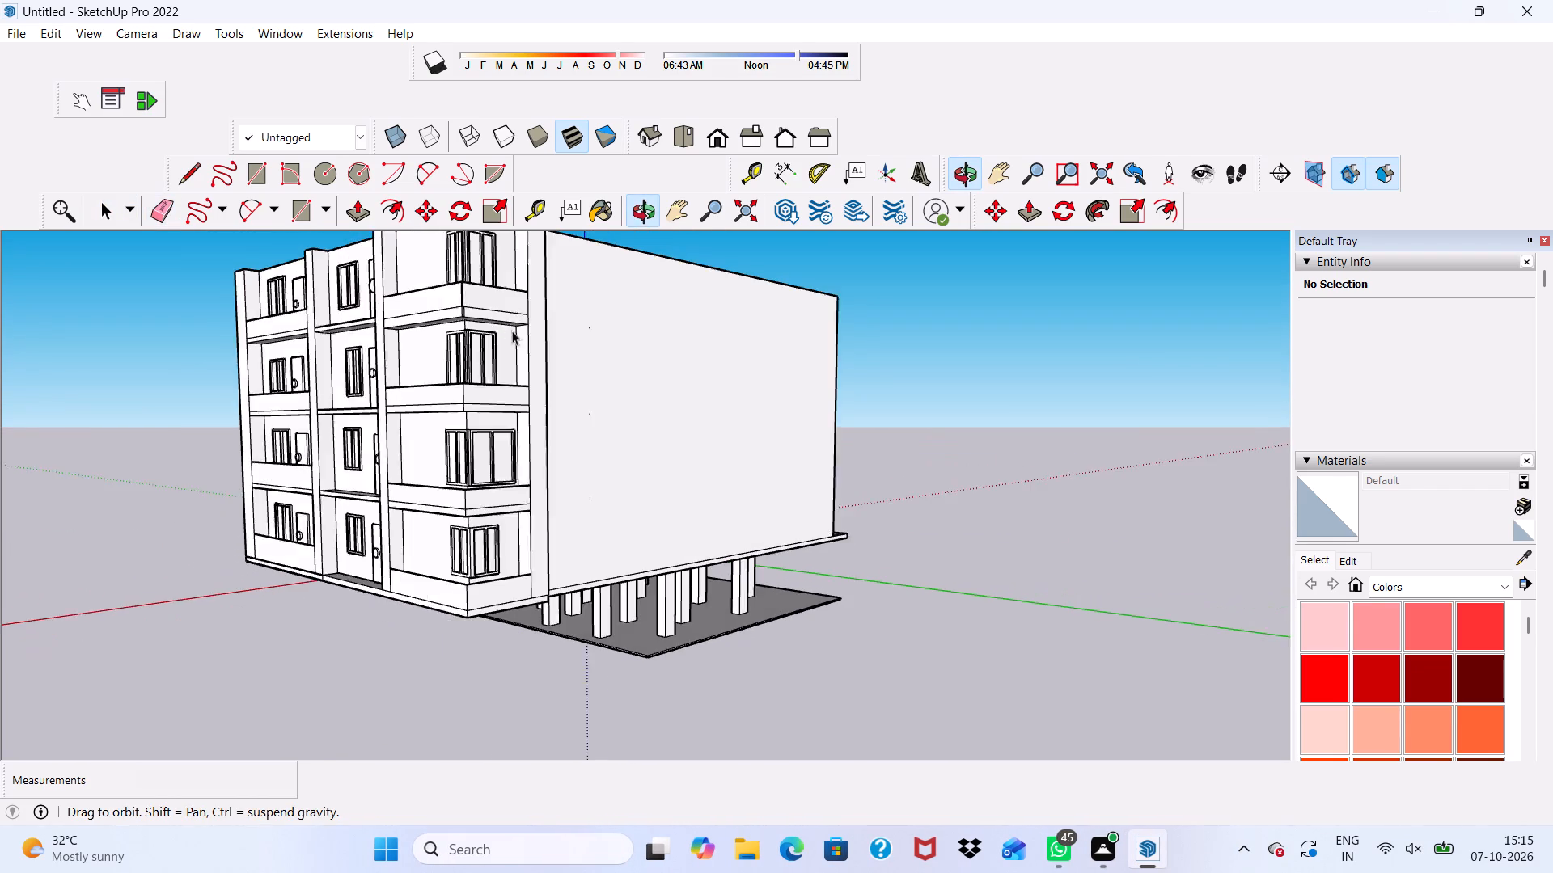
Erase the short vertical edge at the outer corner of the uppermost ledge's lower band, below the parapet.
{"action": "scroll", "coordinate": [450, 444], "scroll_direction": "up", "scroll_amount": 2}
{"action": "scroll", "coordinate": [451, 270], "scroll_direction": "up", "scroll_amount": 4}
{"action": "scroll", "coordinate": [305, 294], "scroll_direction": "up", "scroll_amount": 2}
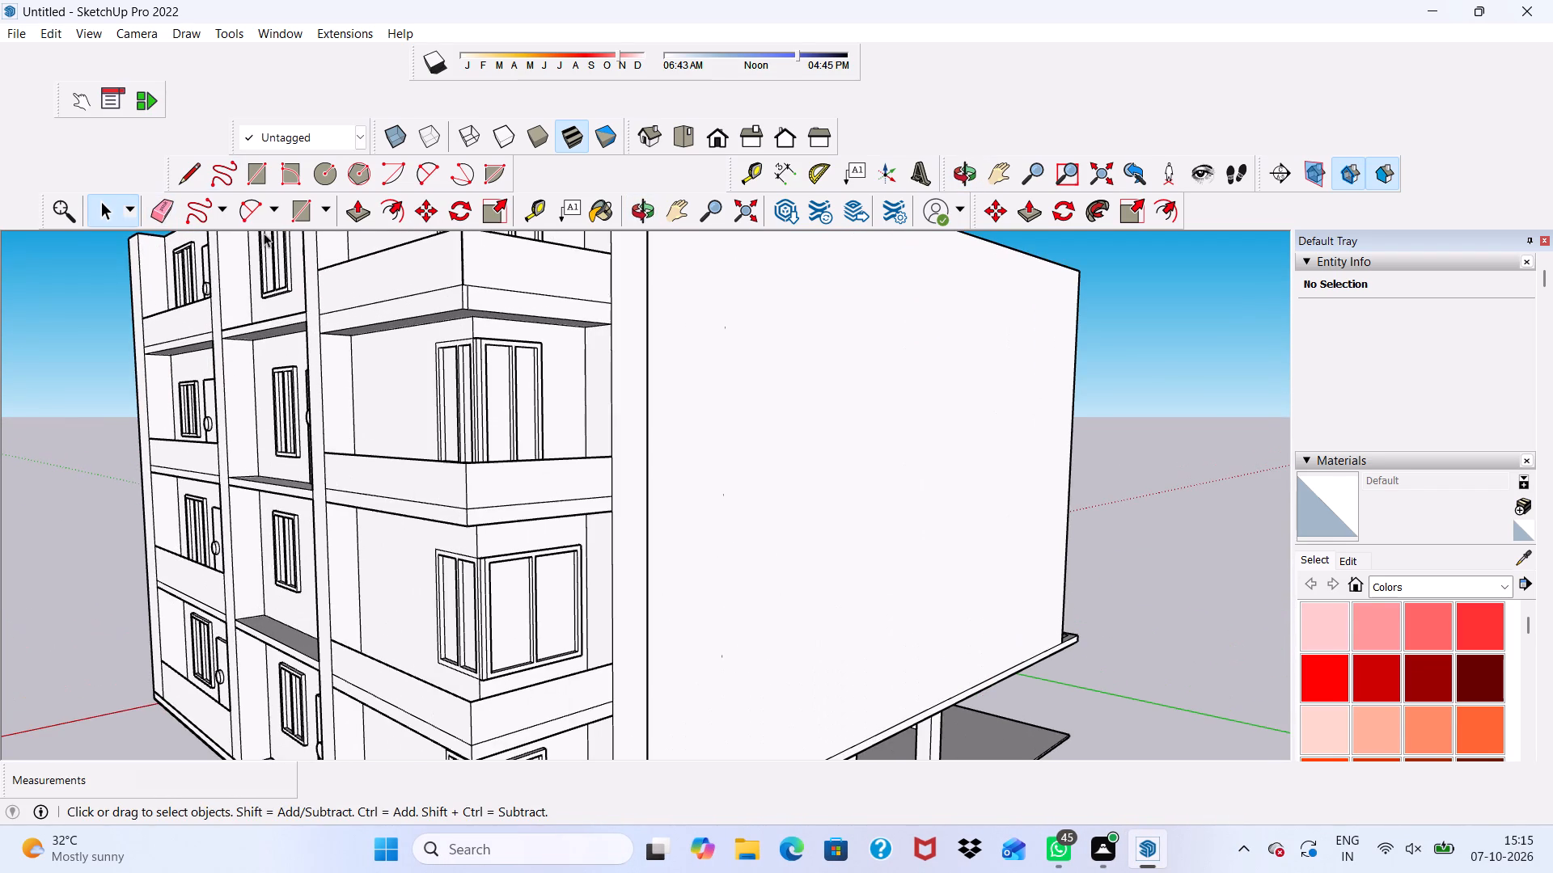
{"action": "left_click", "coordinate": [151, 205]}
{"action": "scroll", "coordinate": [446, 370], "scroll_direction": "up", "scroll_amount": 6}
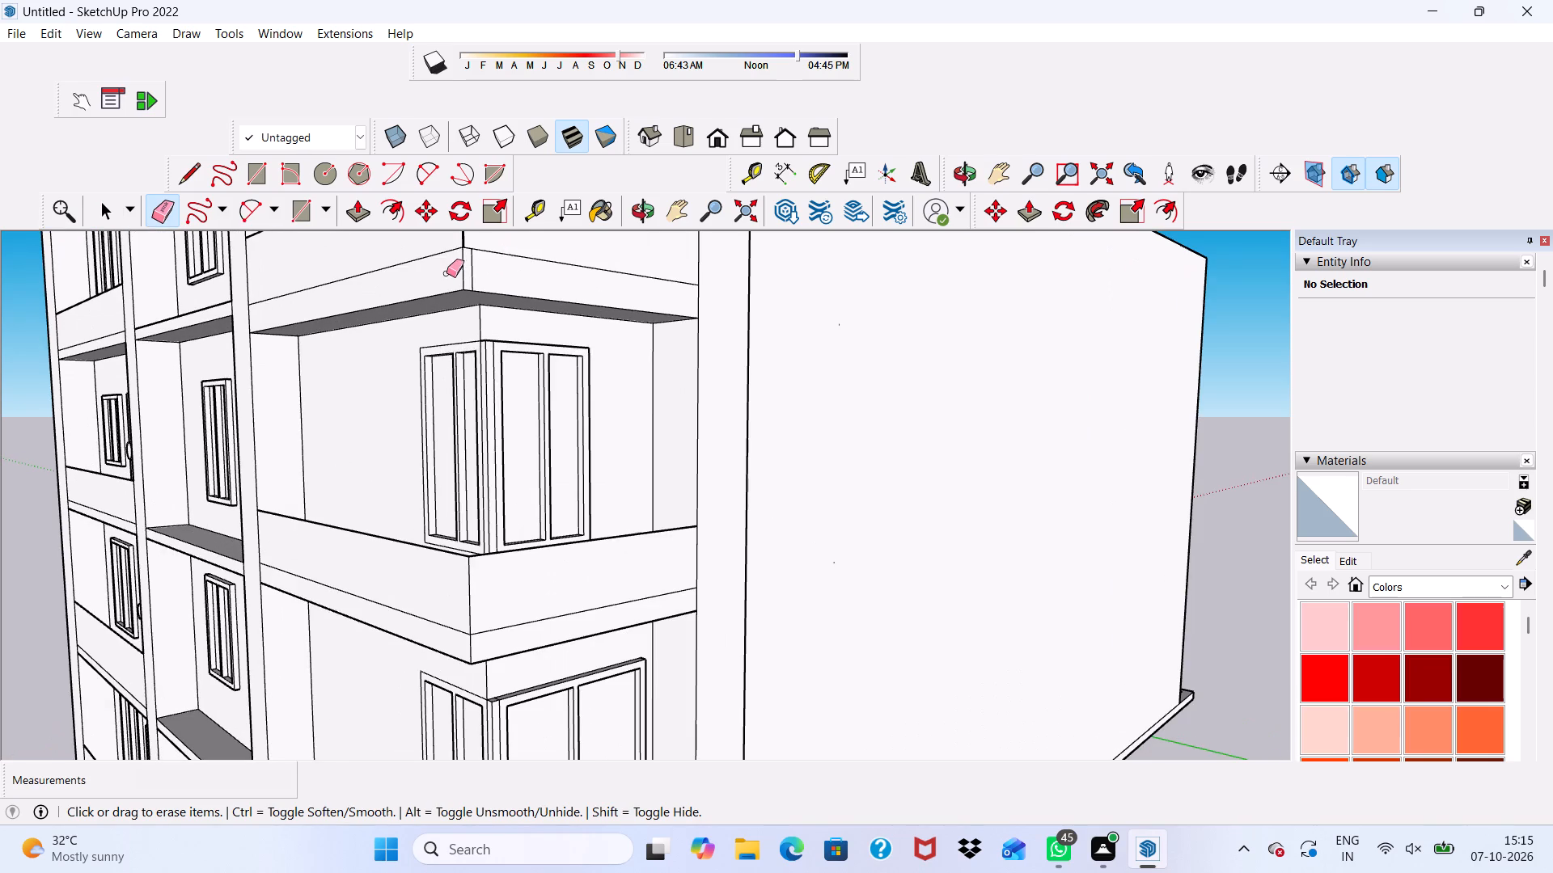
{"action": "left_click", "coordinate": [471, 265]}
{"action": "scroll", "coordinate": [472, 280], "scroll_direction": "down", "scroll_amount": 7}
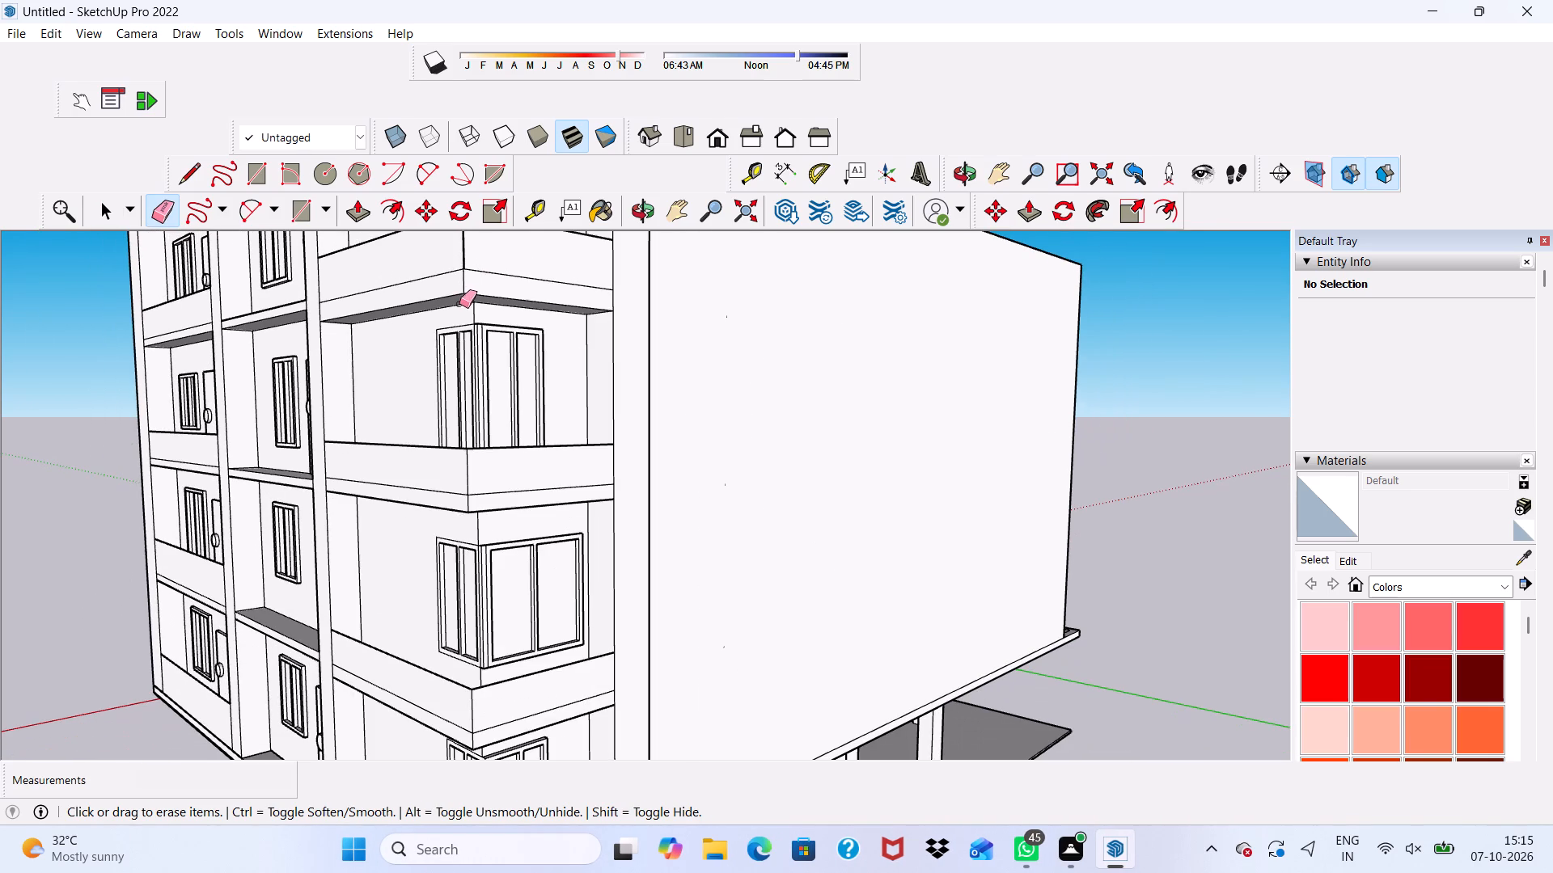
{"action": "key", "text": "space"}
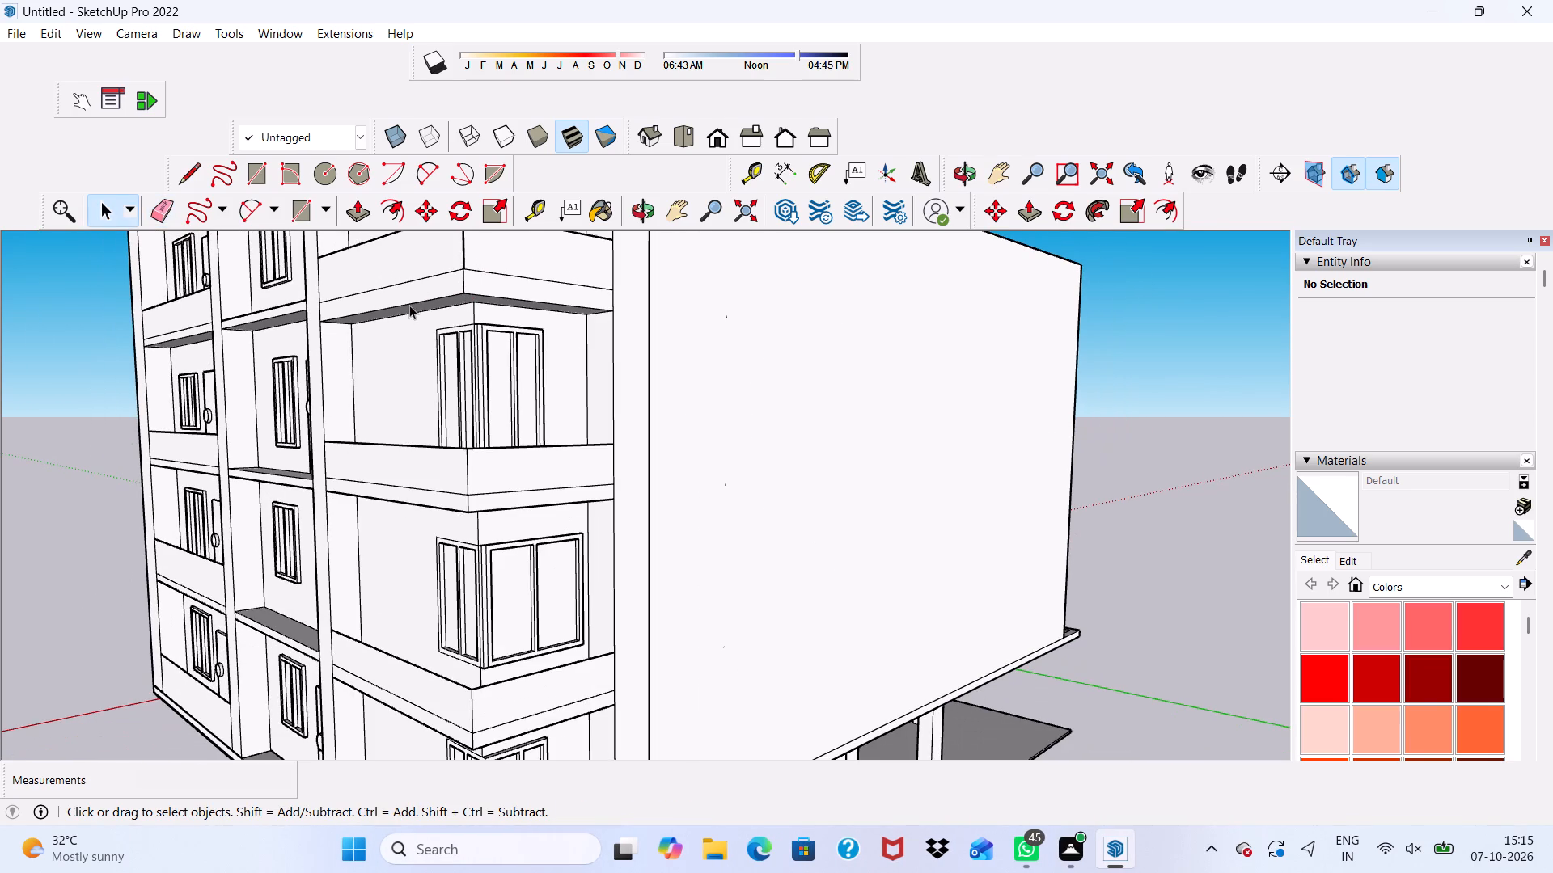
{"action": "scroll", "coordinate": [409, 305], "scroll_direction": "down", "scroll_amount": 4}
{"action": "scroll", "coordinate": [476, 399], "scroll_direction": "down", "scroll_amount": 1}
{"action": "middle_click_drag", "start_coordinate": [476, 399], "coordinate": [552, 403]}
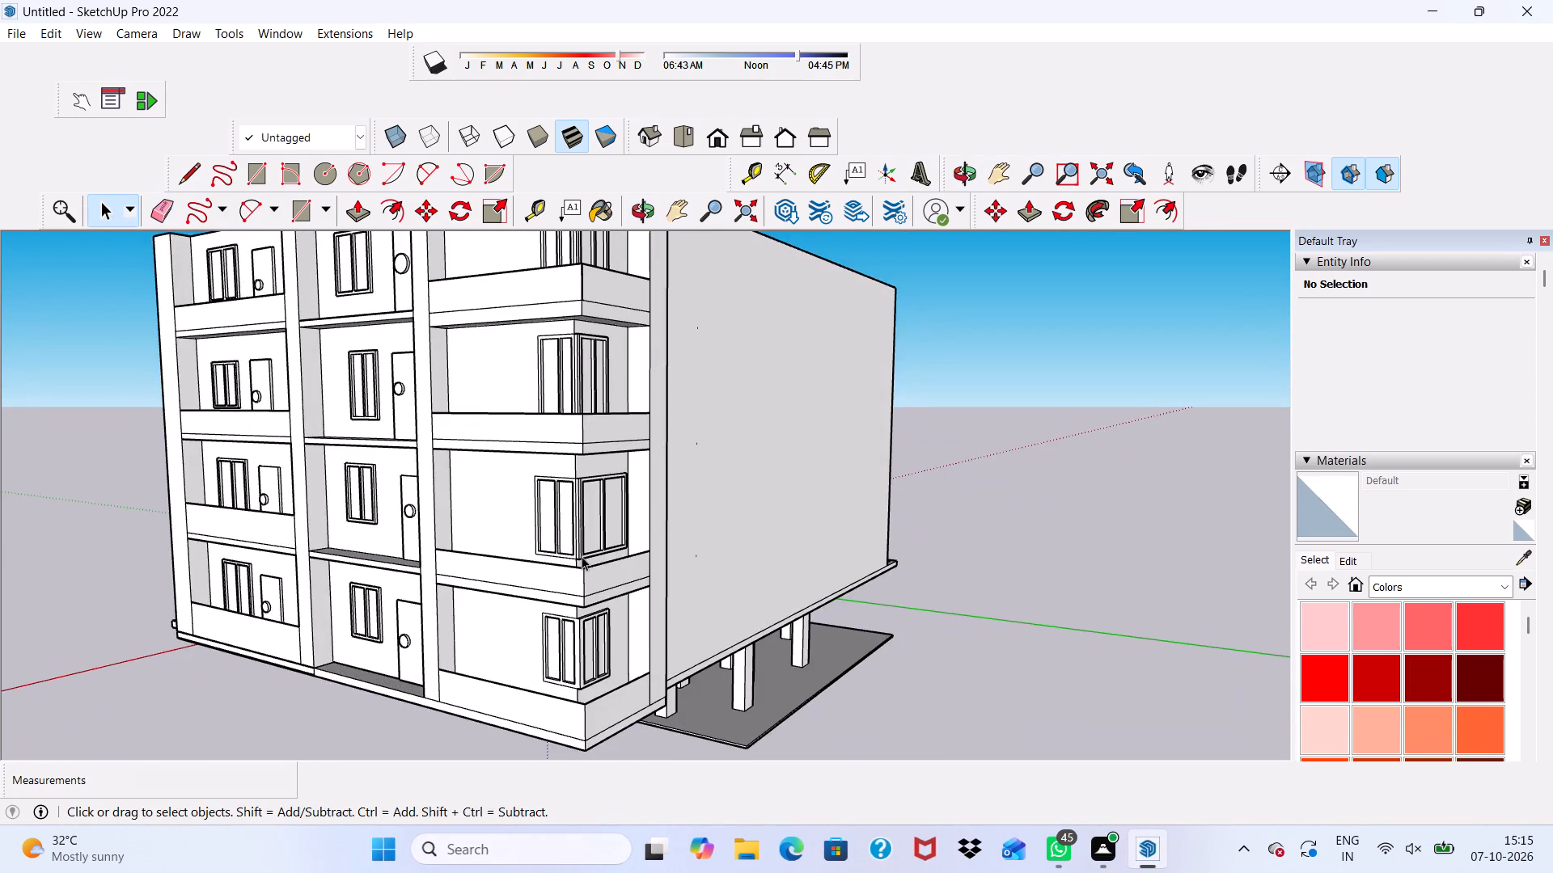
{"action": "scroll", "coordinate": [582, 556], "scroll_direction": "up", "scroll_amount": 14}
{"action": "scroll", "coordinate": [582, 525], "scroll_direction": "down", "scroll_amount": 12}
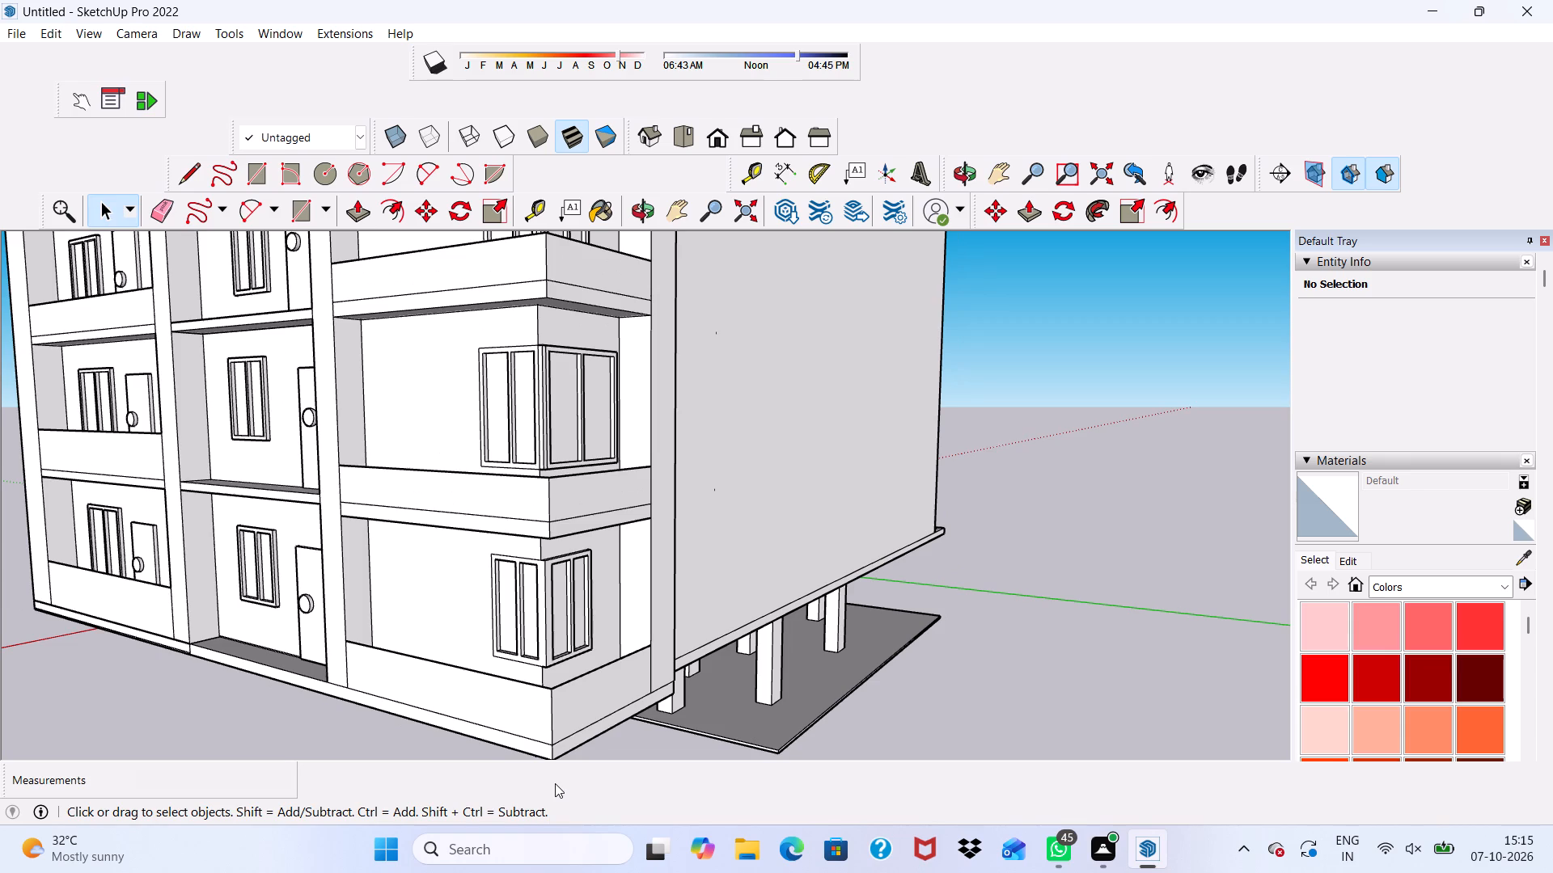
Examine the lower floors from the window-corner side, along the balcony front and around to the louvred facade.
{"action": "scroll", "coordinate": [573, 702], "scroll_direction": "down", "scroll_amount": 3}
{"action": "scroll", "coordinate": [664, 625], "scroll_direction": "up", "scroll_amount": 3}
{"action": "scroll", "coordinate": [617, 546], "scroll_direction": "down", "scroll_amount": 1}
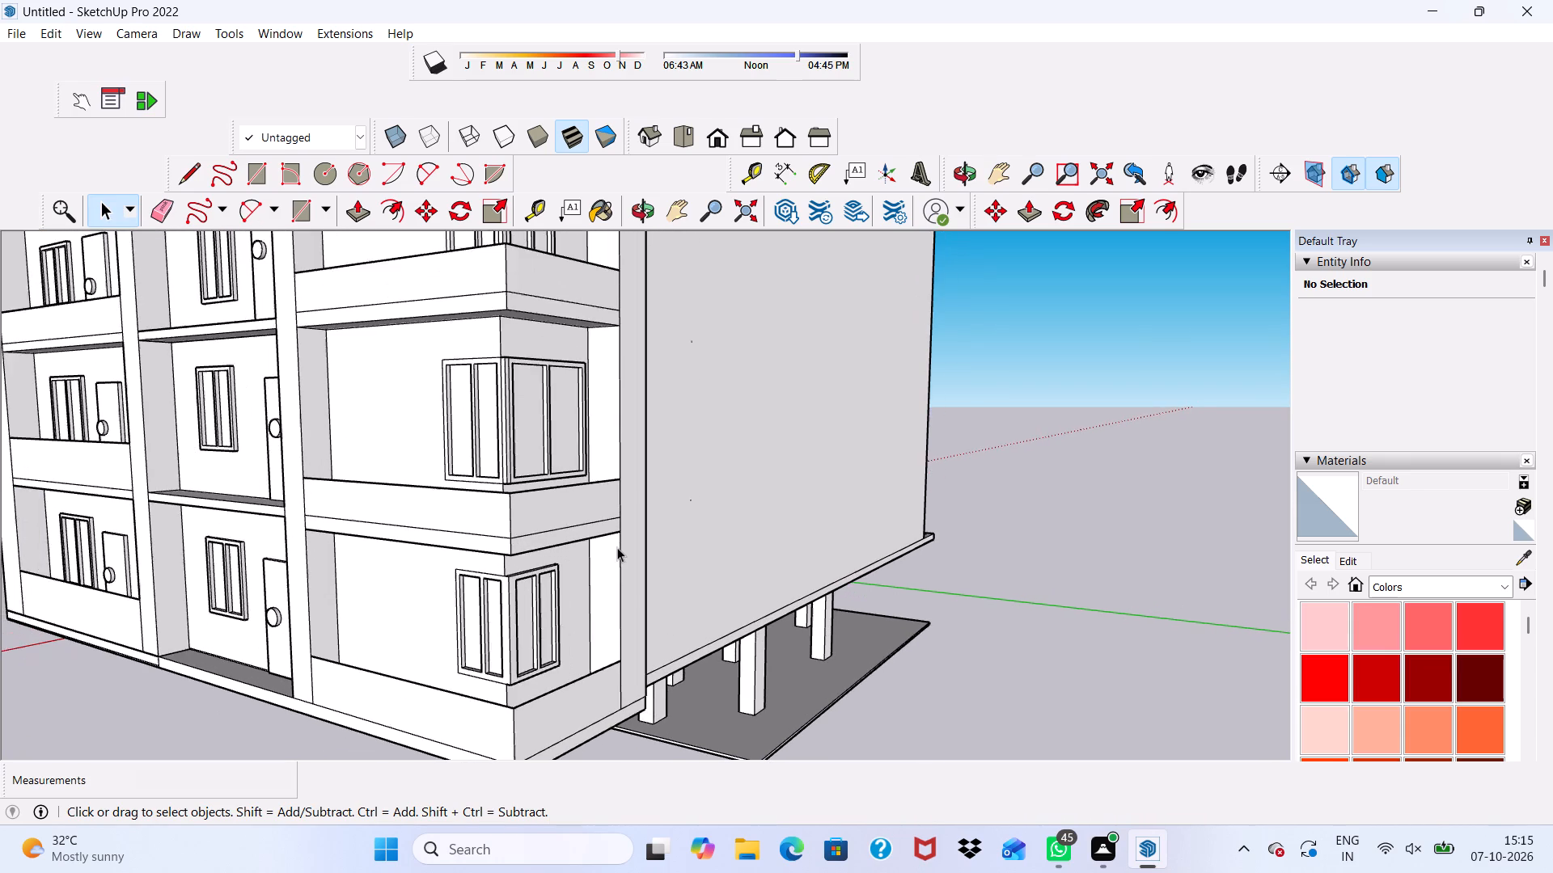
{"action": "scroll", "coordinate": [617, 547], "scroll_direction": "down", "scroll_amount": 1}
{"action": "middle_click_drag", "start_coordinate": [617, 547], "coordinate": [747, 511]}
{"action": "scroll", "coordinate": [779, 517], "scroll_direction": "down", "scroll_amount": 1}
{"action": "scroll", "coordinate": [467, 523], "scroll_direction": "down", "scroll_amount": 3}
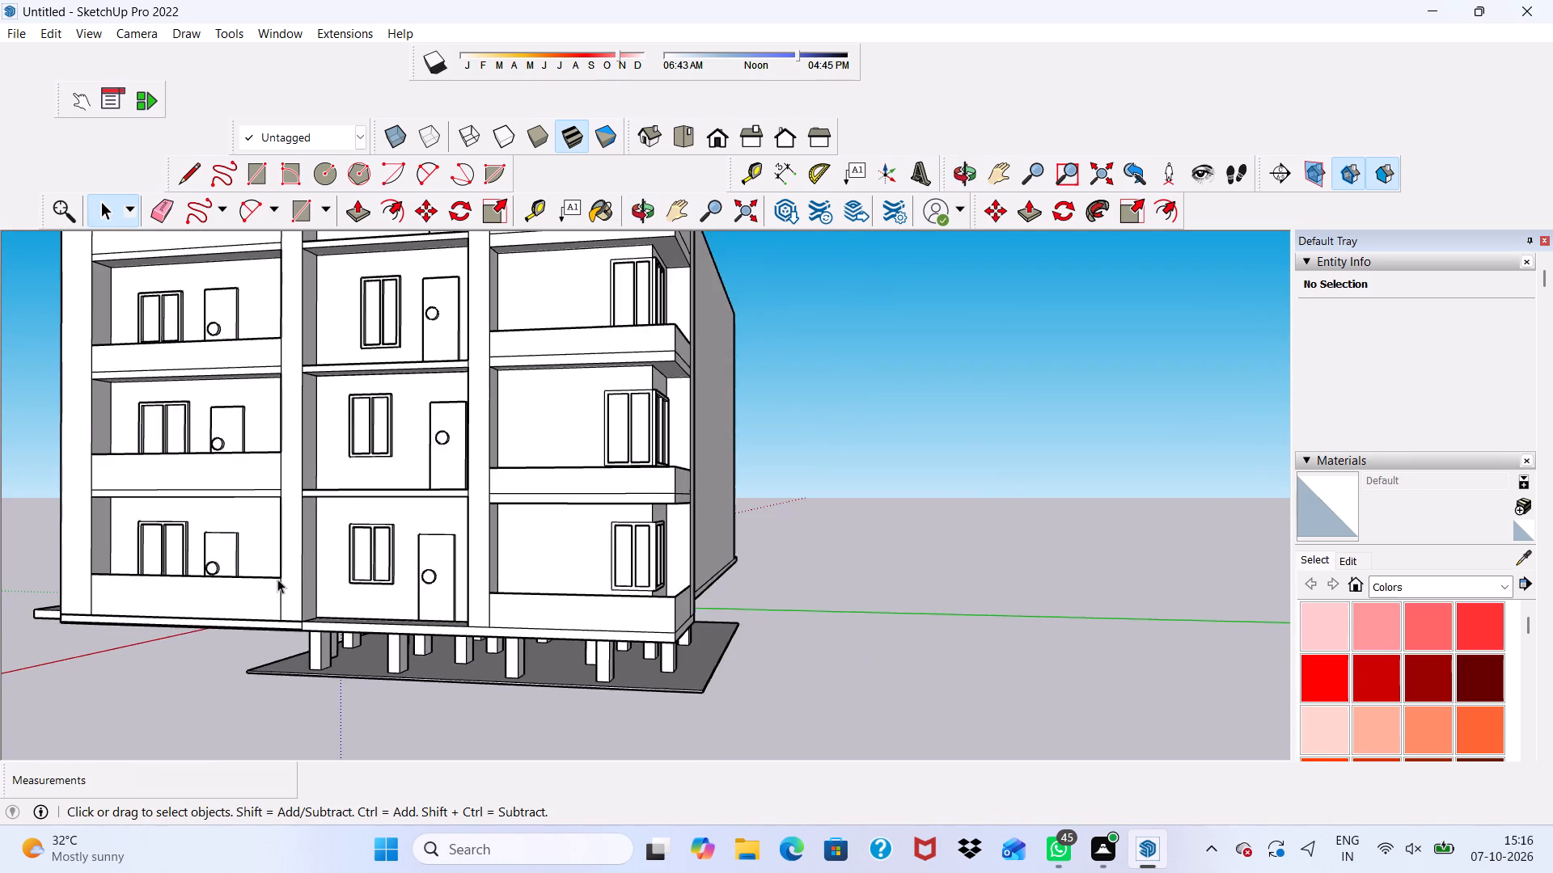
{"action": "middle_click_drag", "start_coordinate": [277, 580], "coordinate": [505, 594]}
{"action": "scroll", "coordinate": [285, 681], "scroll_direction": "up", "scroll_amount": 6}
{"action": "scroll", "coordinate": [194, 686], "scroll_direction": "down", "scroll_amount": 1}
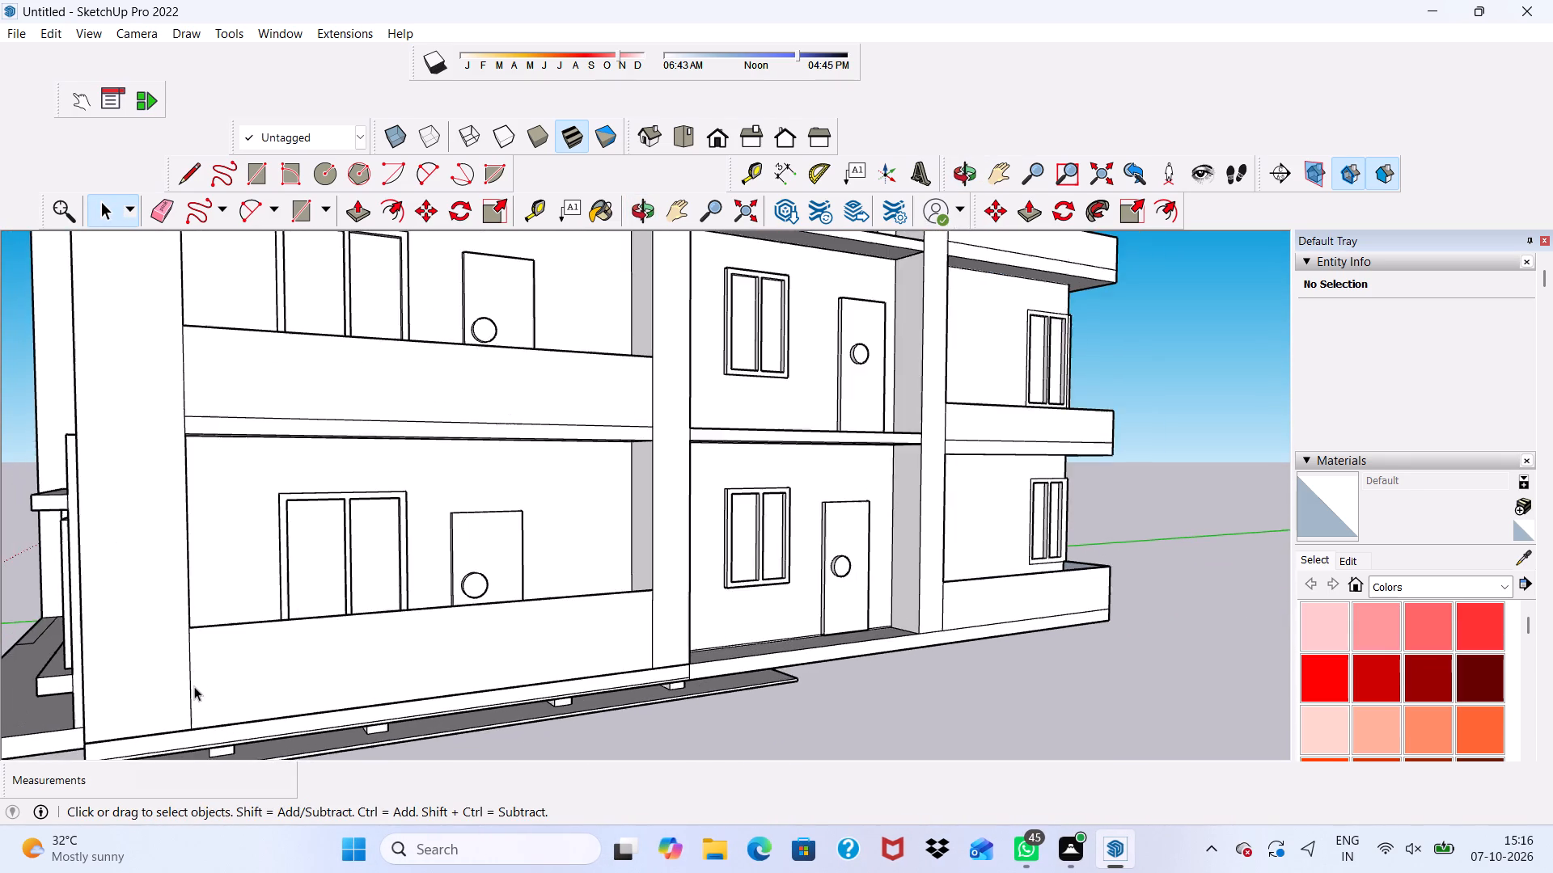
{"action": "middle_click_drag", "start_coordinate": [194, 686], "coordinate": [374, 597]}
{"action": "middle_click_drag", "start_coordinate": [469, 490], "coordinate": [463, 517]}
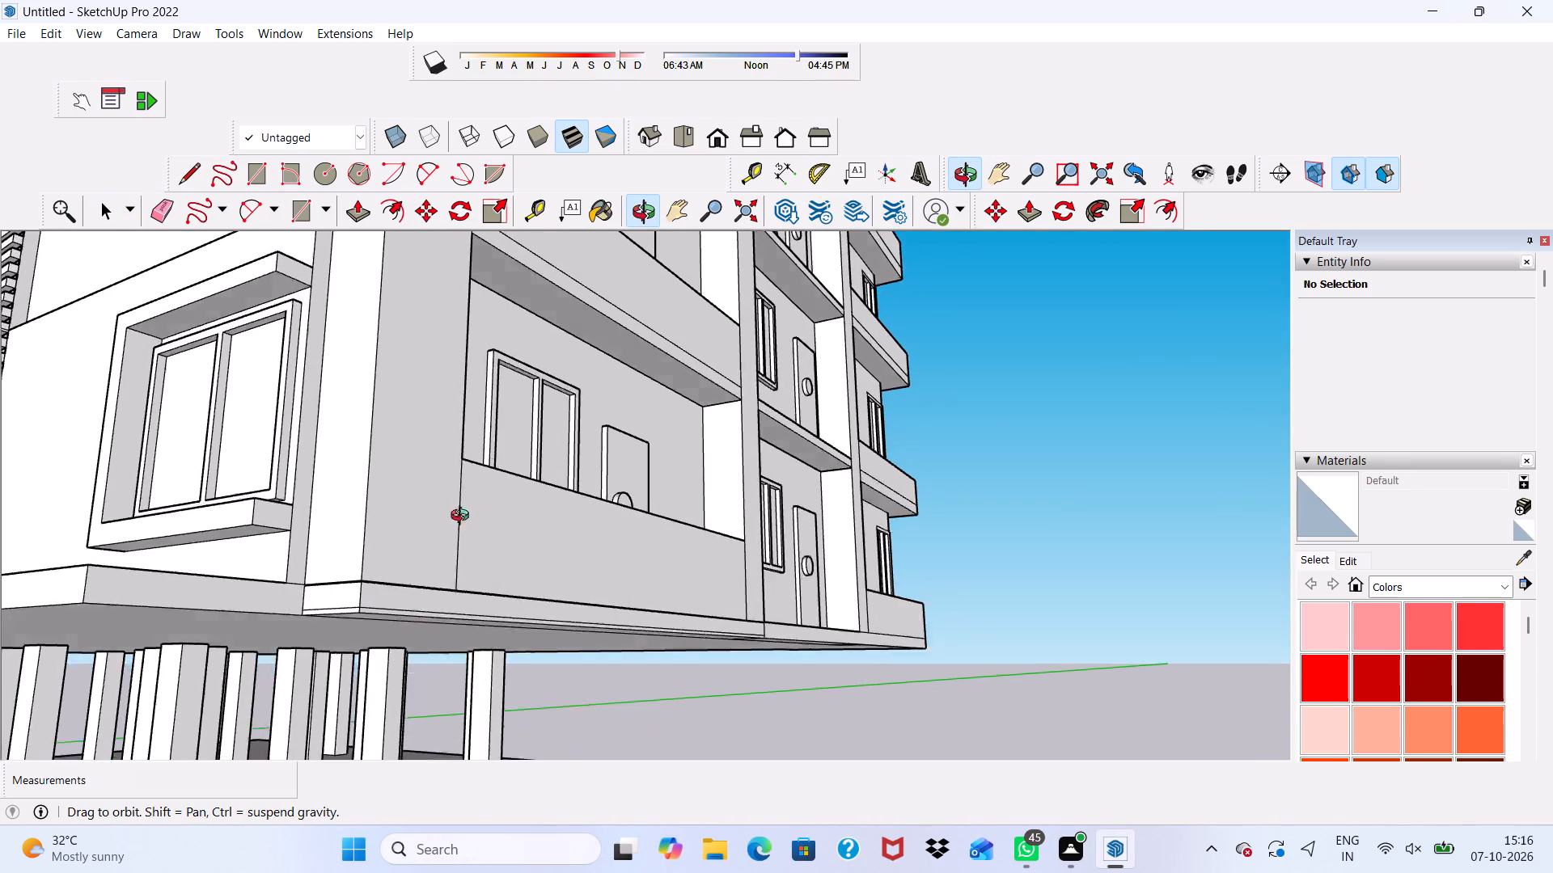
{"action": "middle_click_drag", "start_coordinate": [463, 517], "coordinate": [330, 586]}
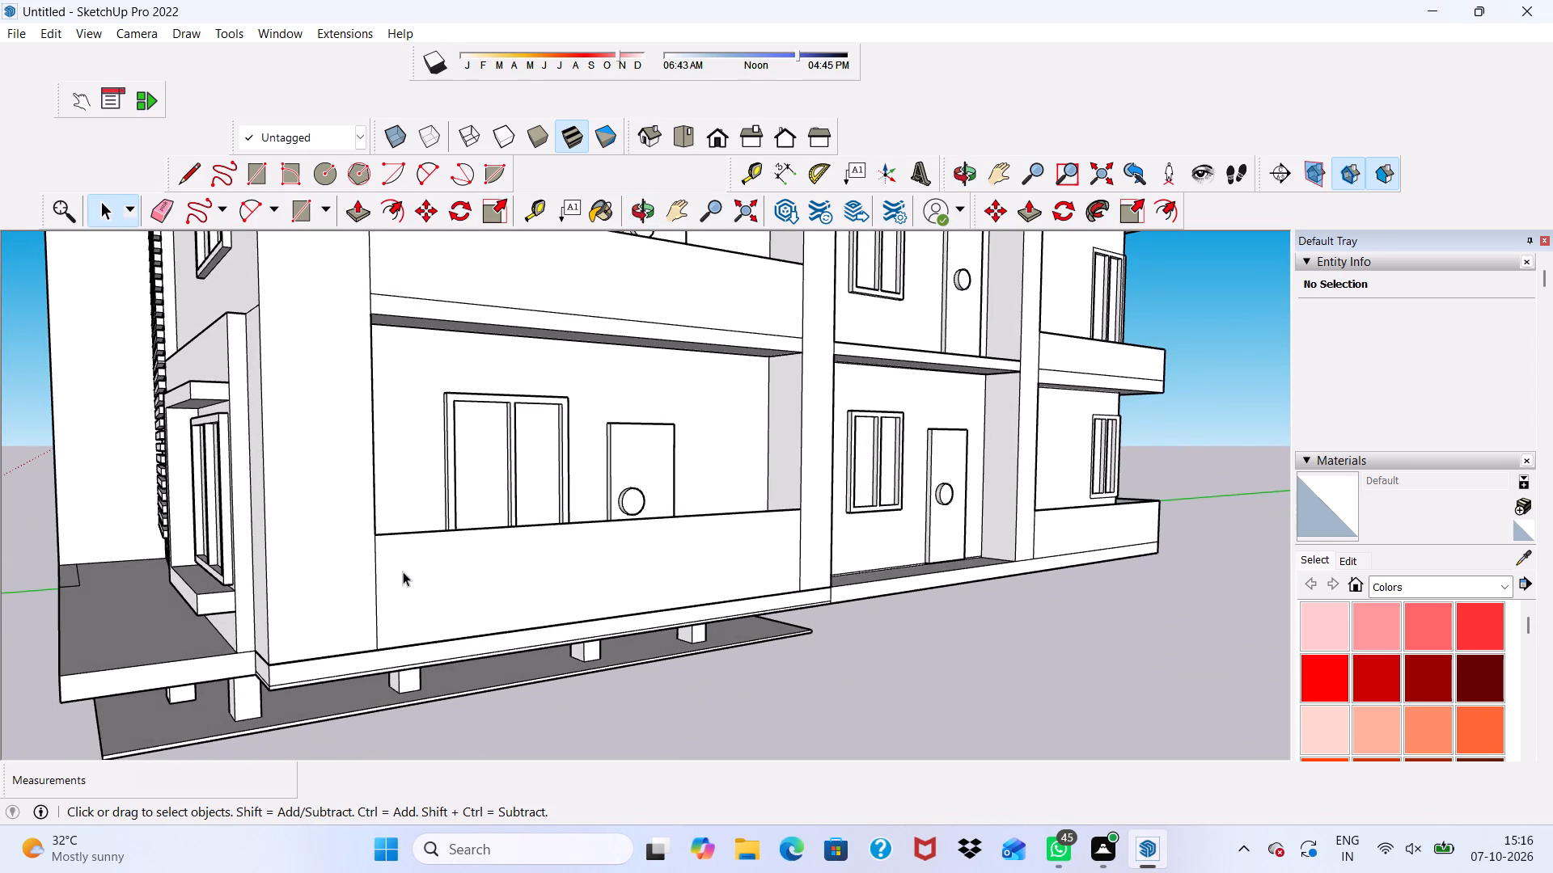
Erase the short vertical seam on the floor slab's outer edge and the leftover seam lines on its top near the louvres.
{"action": "scroll", "coordinate": [404, 571], "scroll_direction": "down", "scroll_amount": 9}
{"action": "middle_click_drag", "start_coordinate": [368, 535], "coordinate": [549, 500]}
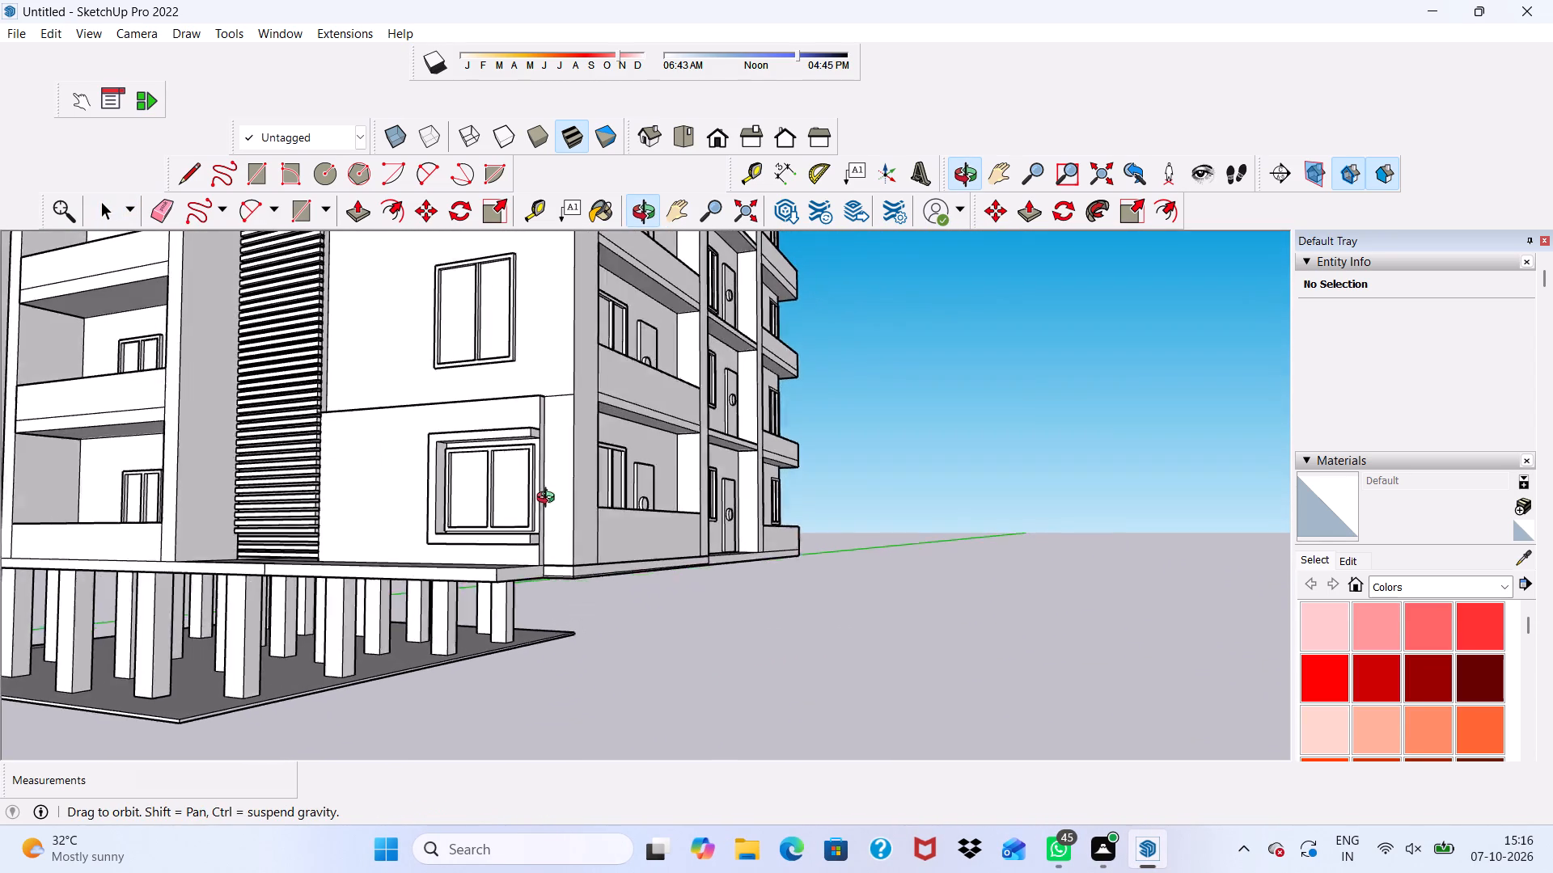
{"action": "middle_click_drag", "start_coordinate": [549, 500], "coordinate": [561, 519]}
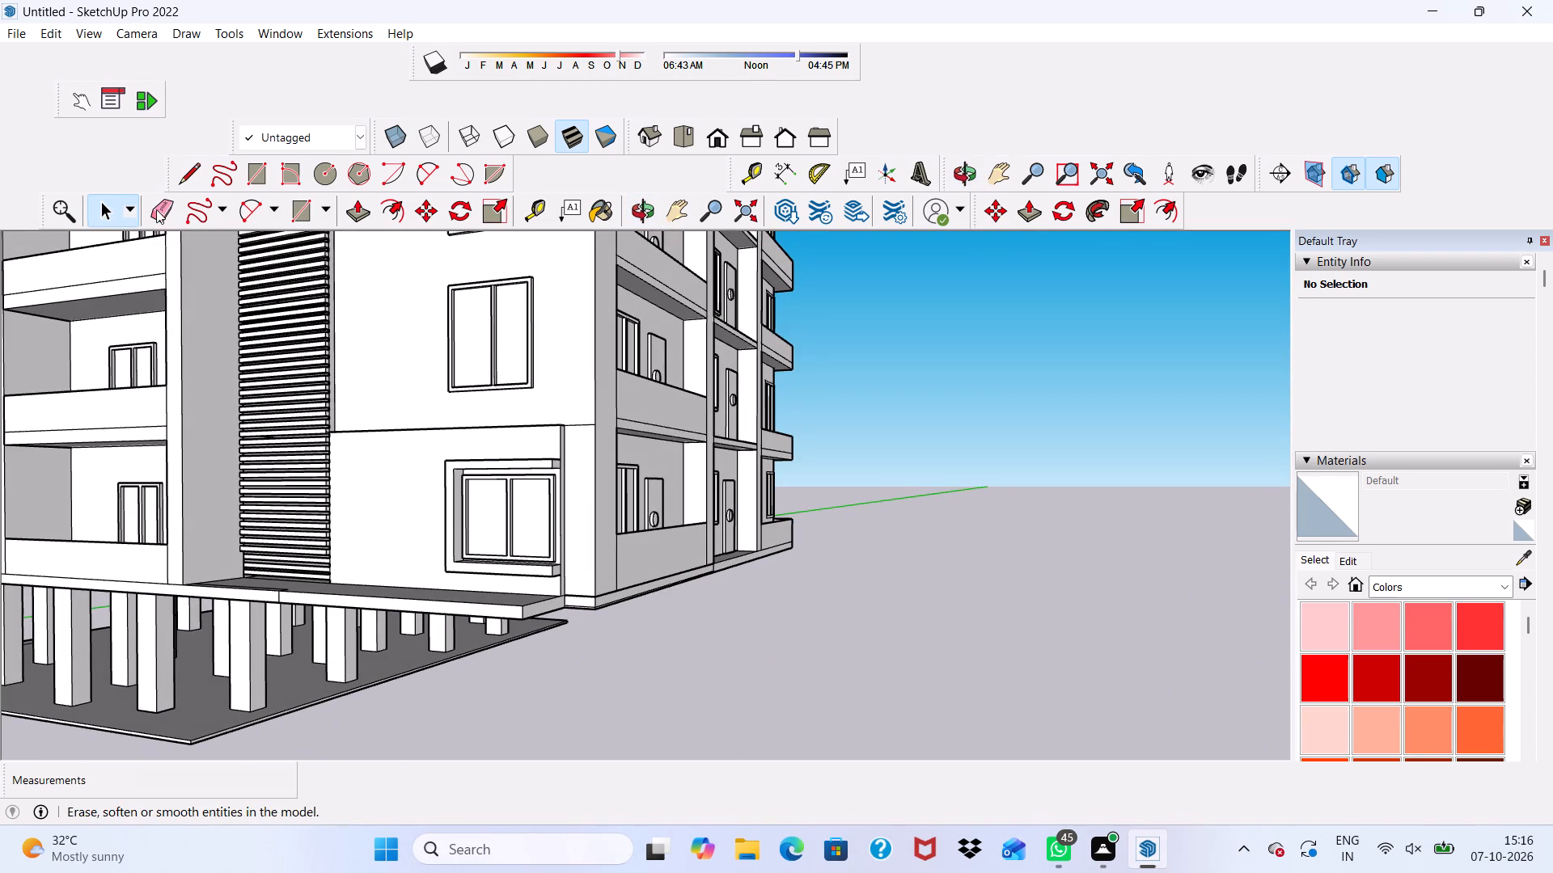
{"action": "left_click", "coordinate": [163, 205]}
{"action": "scroll", "coordinate": [244, 677], "scroll_direction": "up", "scroll_amount": 7}
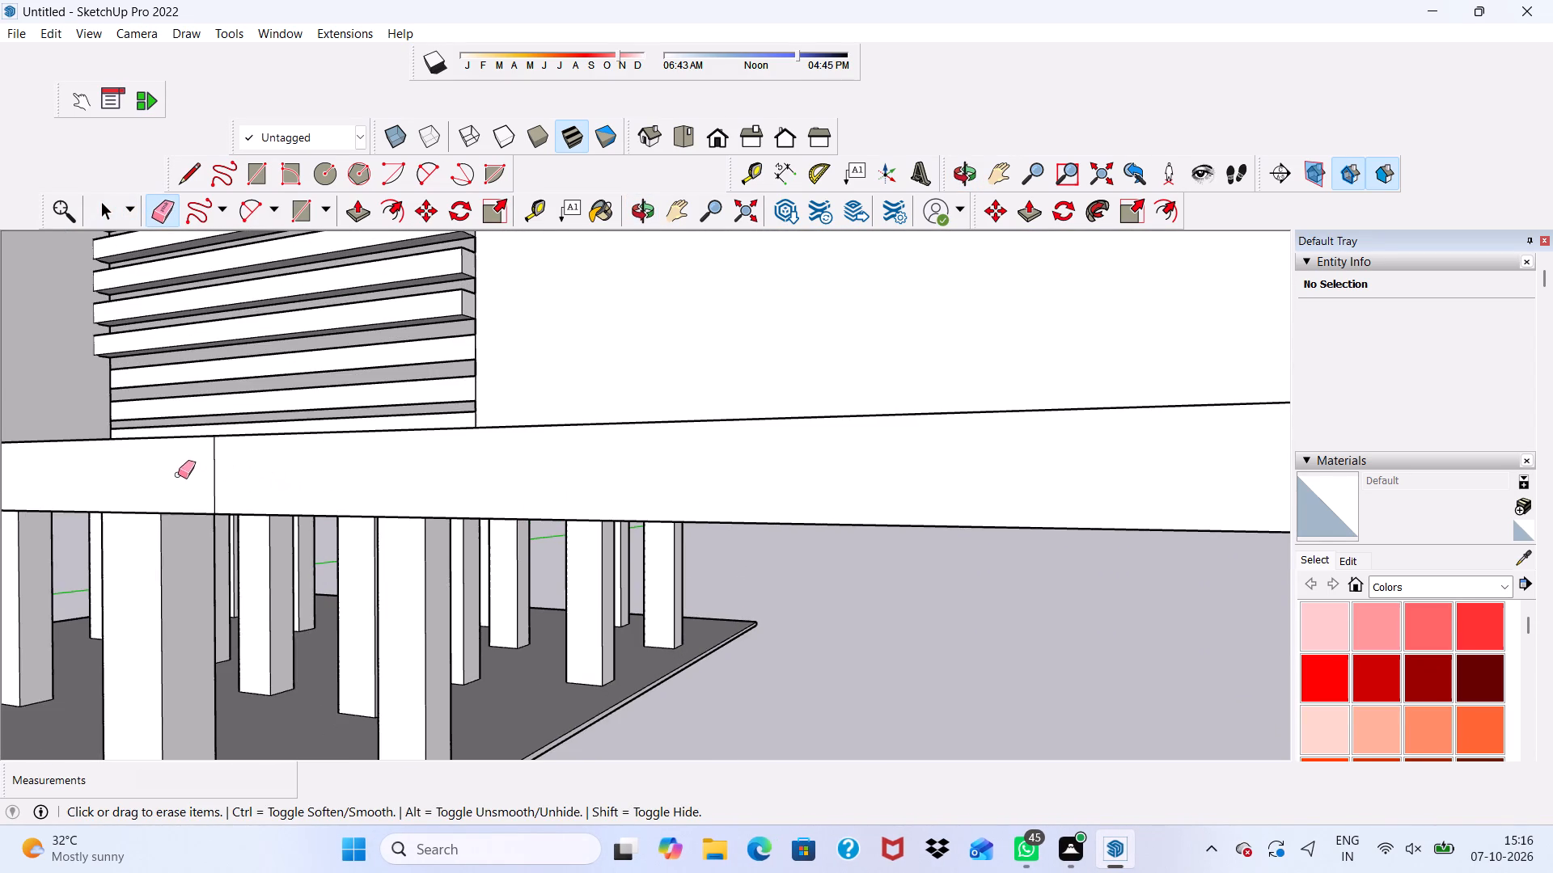
{"action": "left_click", "coordinate": [214, 468]}
{"action": "scroll", "coordinate": [223, 468], "scroll_direction": "down", "scroll_amount": 1}
{"action": "middle_click_drag", "start_coordinate": [238, 496], "coordinate": [298, 643]}
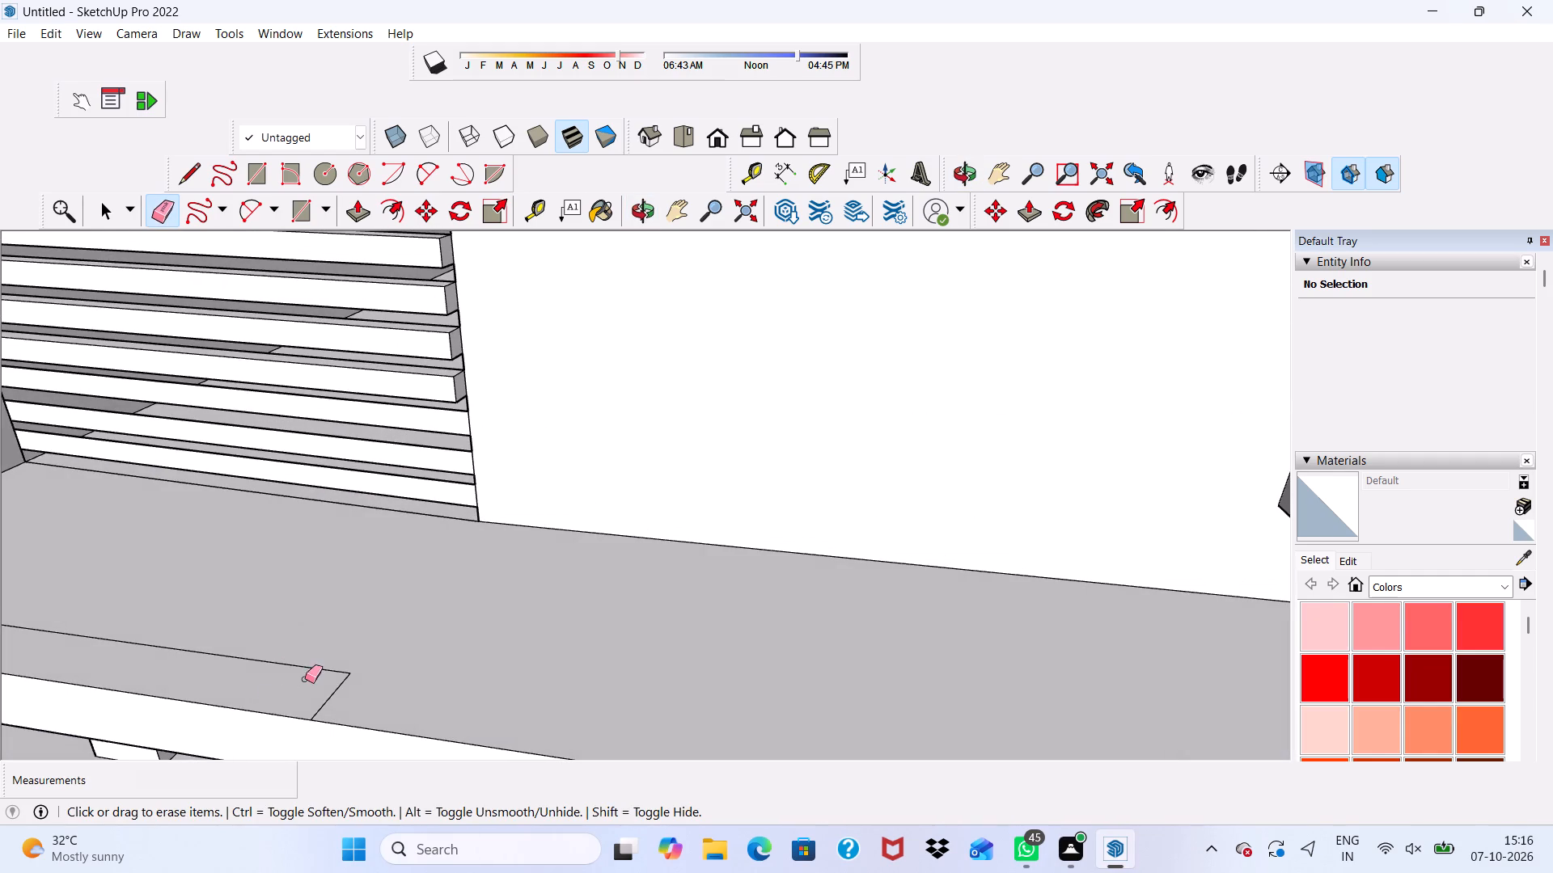
{"action": "left_click_drag", "start_coordinate": [306, 664], "coordinate": [328, 689]}
{"action": "scroll", "coordinate": [334, 668], "scroll_direction": "down", "scroll_amount": 1}
{"action": "left_click", "coordinate": [337, 680]}
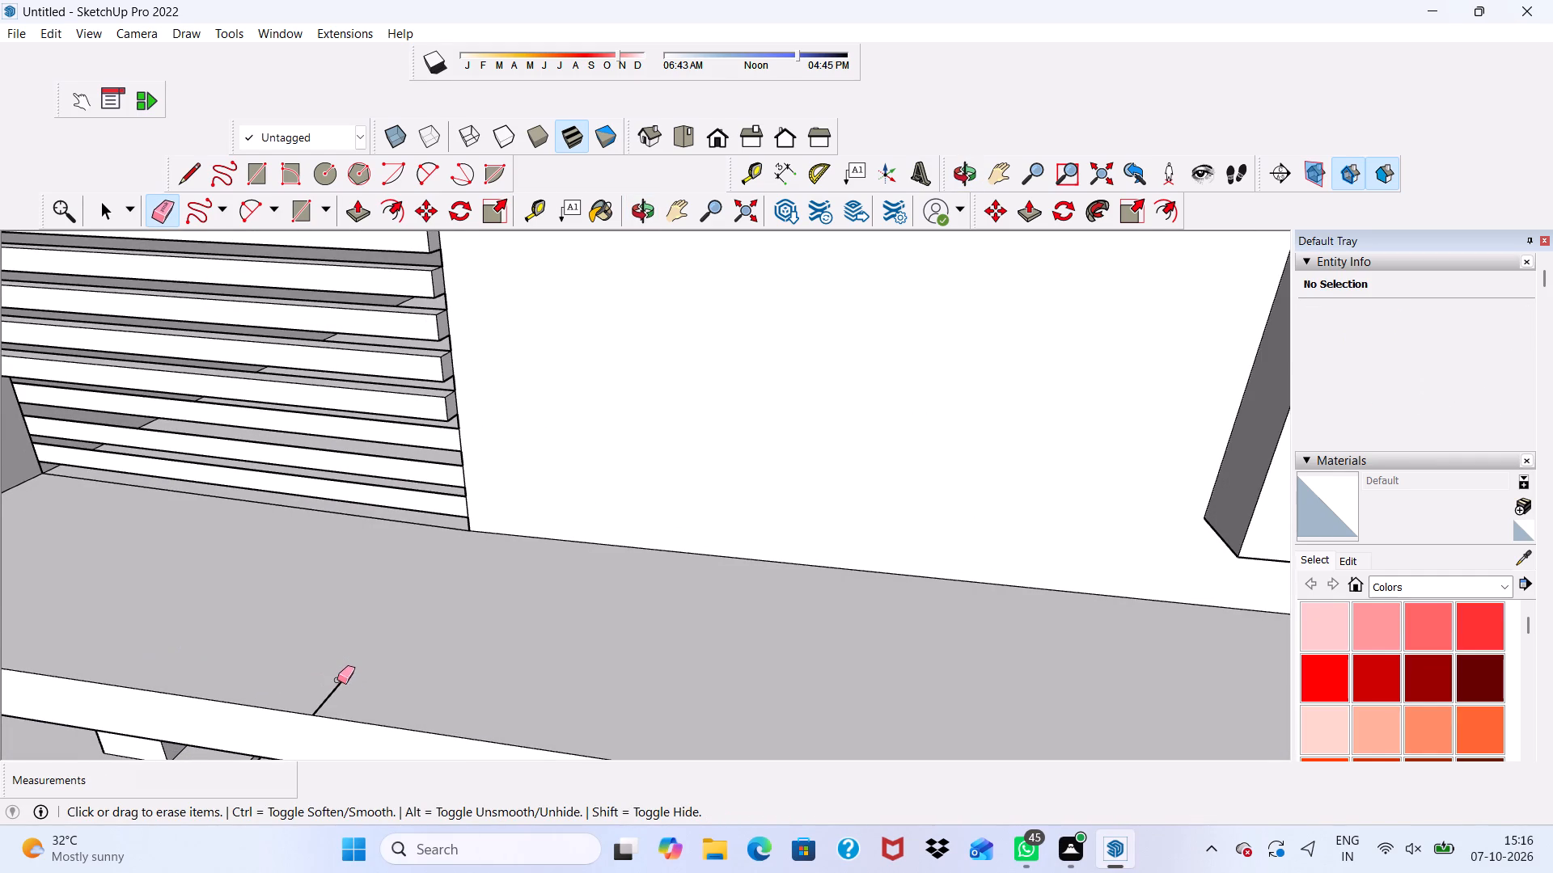
{"action": "scroll", "coordinate": [341, 649], "scroll_direction": "down", "scroll_amount": 14}
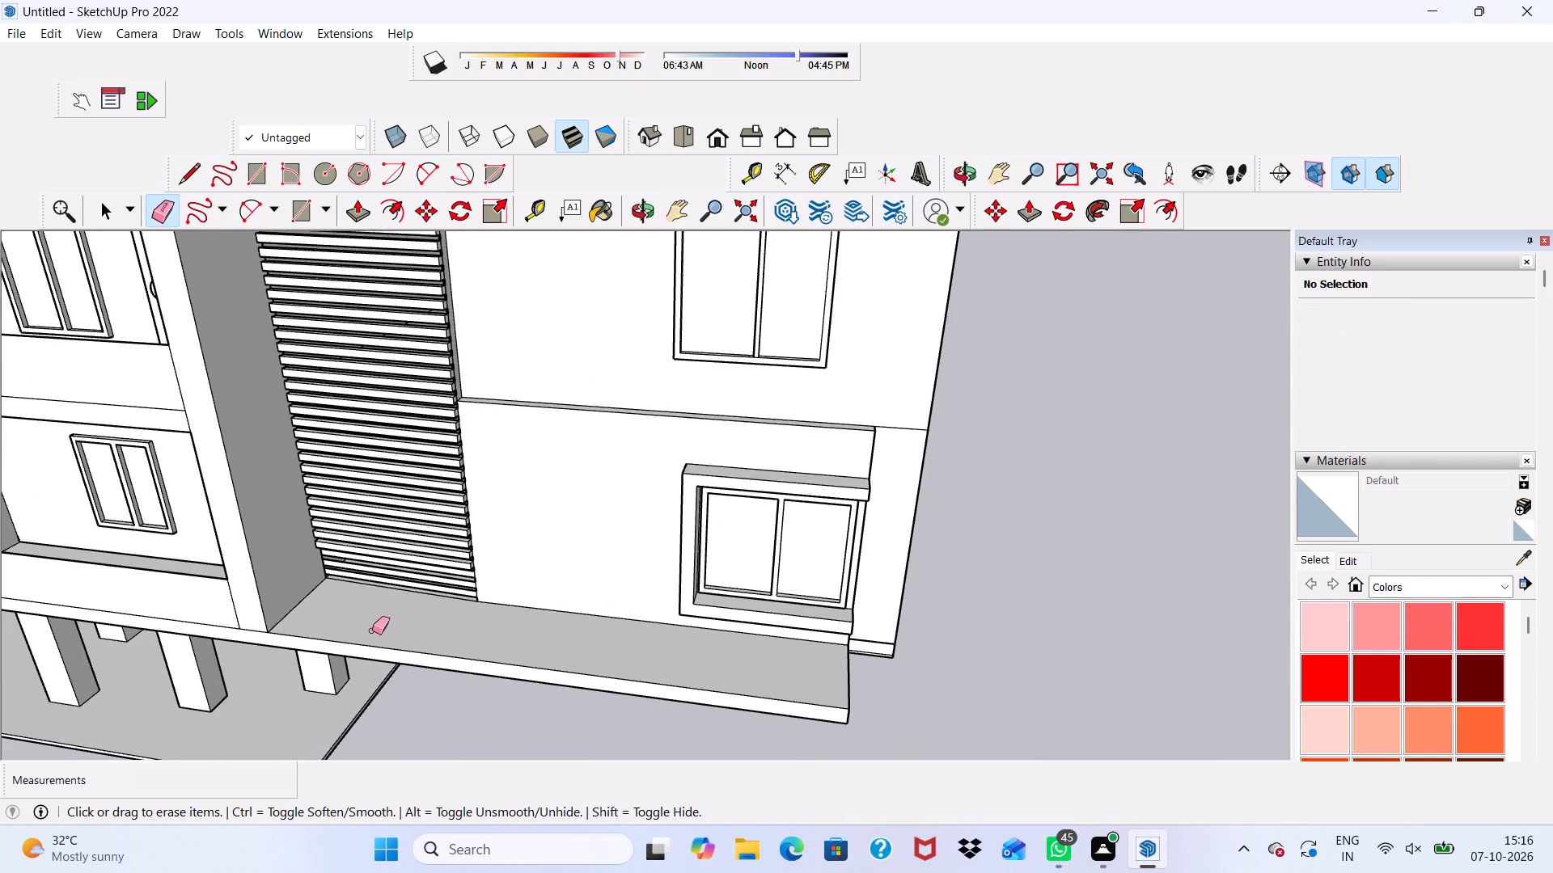
Extend the ground base slab about 27' 11" outward beyond the columns by push-pulling its narrow end face.
{"action": "middle_click_drag", "start_coordinate": [372, 630], "coordinate": [357, 539]}
{"action": "scroll", "coordinate": [372, 630], "scroll_direction": "down", "scroll_amount": 1}
{"action": "scroll", "coordinate": [393, 721], "scroll_direction": "up", "scroll_amount": 2}
{"action": "scroll", "coordinate": [393, 721], "scroll_direction": "down", "scroll_amount": 1}
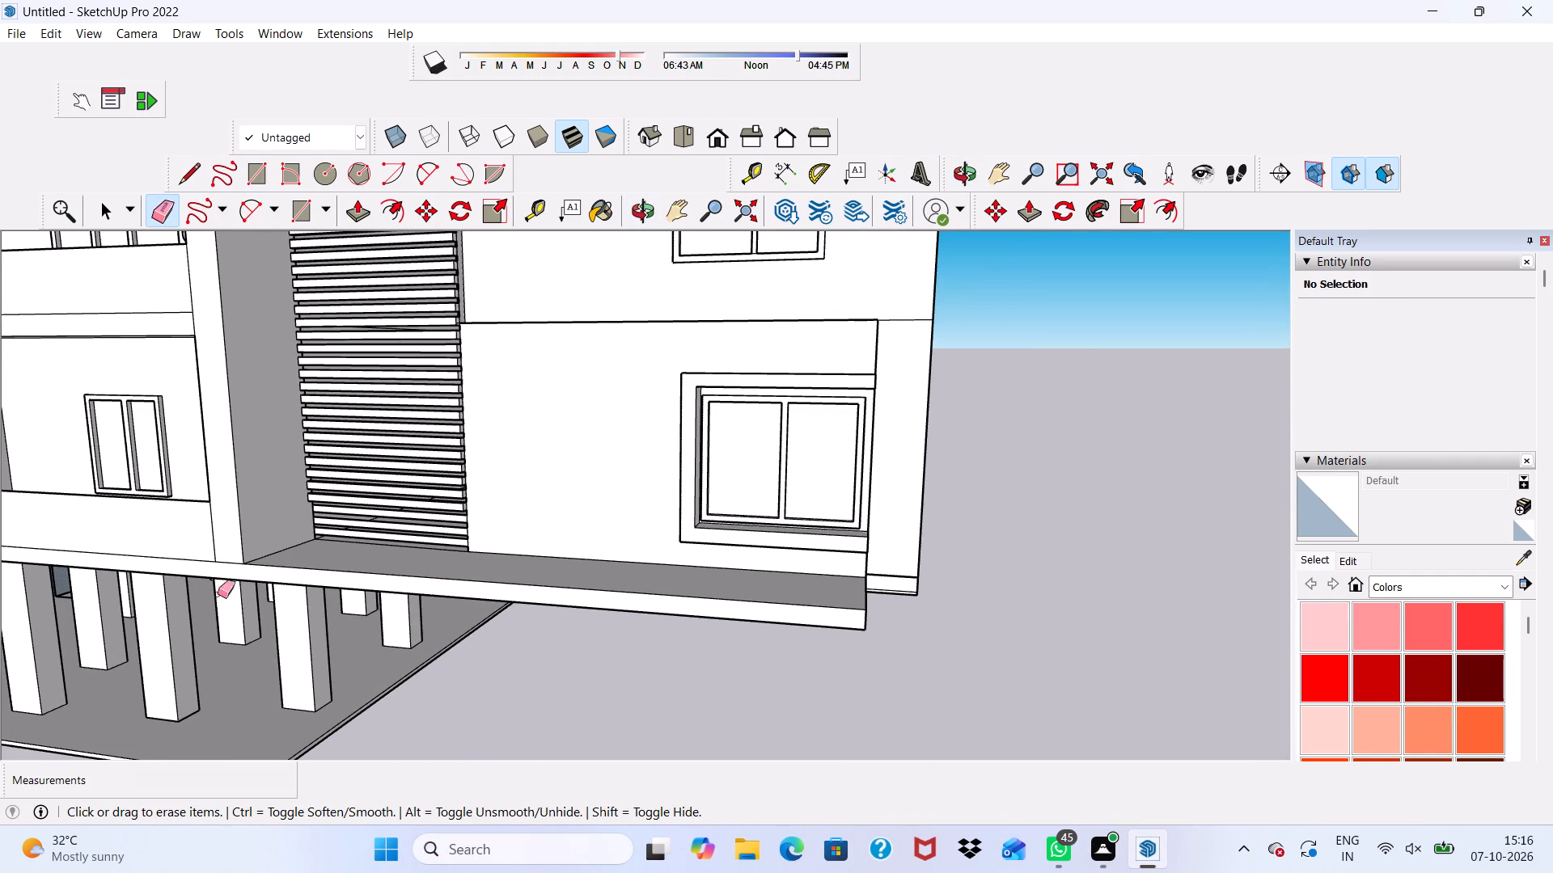
{"action": "key", "text": "space"}
{"action": "scroll", "coordinate": [344, 692], "scroll_direction": "down", "scroll_amount": 6}
{"action": "middle_click_drag", "start_coordinate": [431, 685], "coordinate": [317, 616]}
{"action": "scroll", "coordinate": [246, 855], "scroll_direction": "up", "scroll_amount": 20}
{"action": "scroll", "coordinate": [246, 855], "scroll_direction": "up", "scroll_amount": 1}
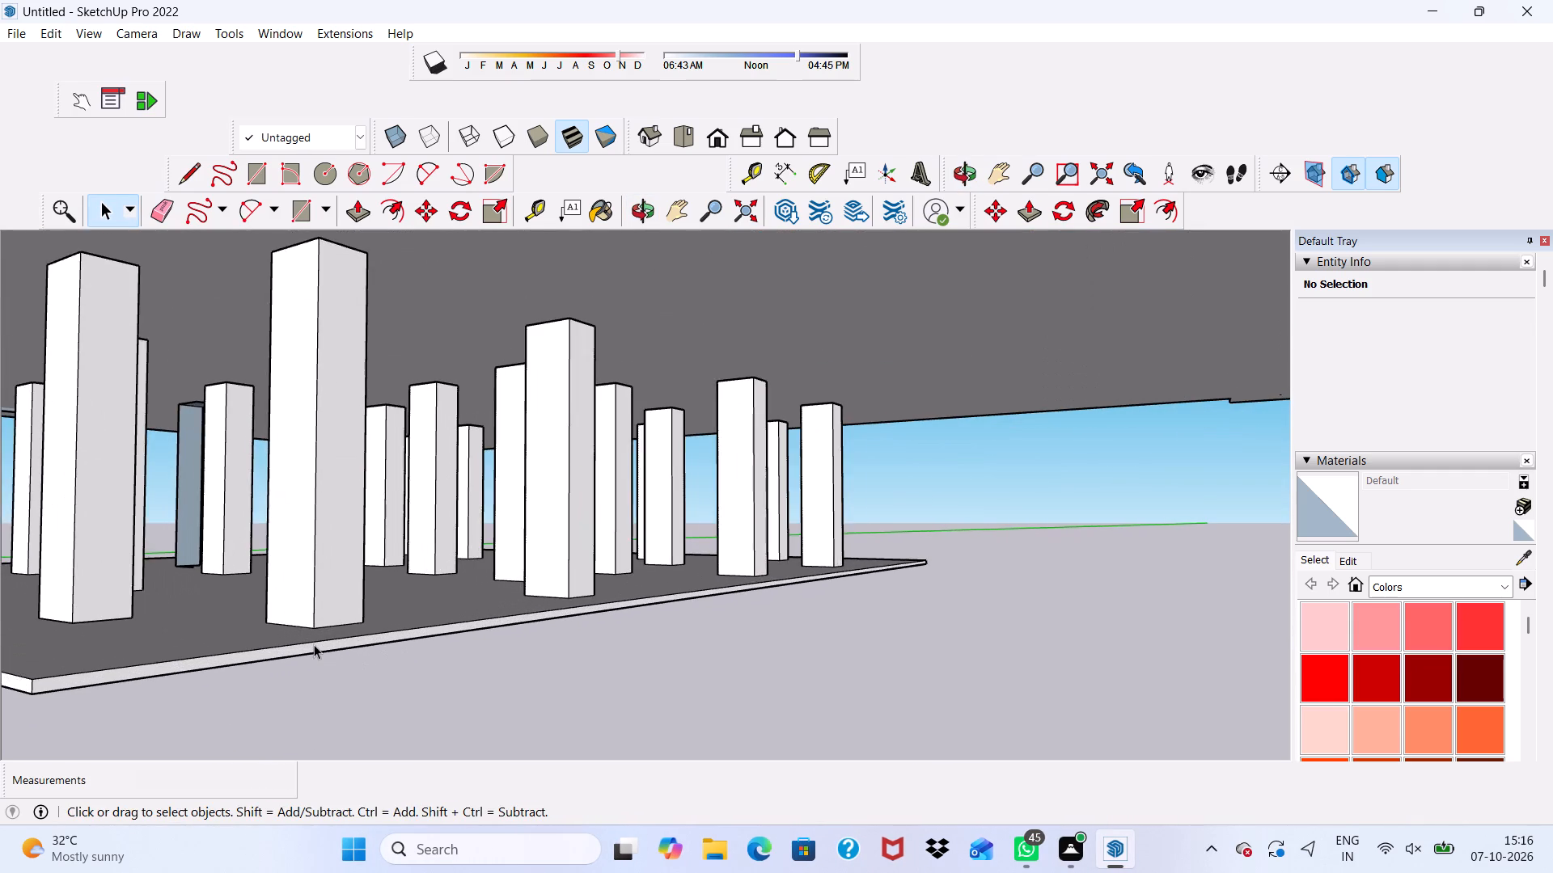
{"action": "scroll", "coordinate": [314, 644], "scroll_direction": "up", "scroll_amount": 1}
{"action": "left_click", "coordinate": [308, 647]}
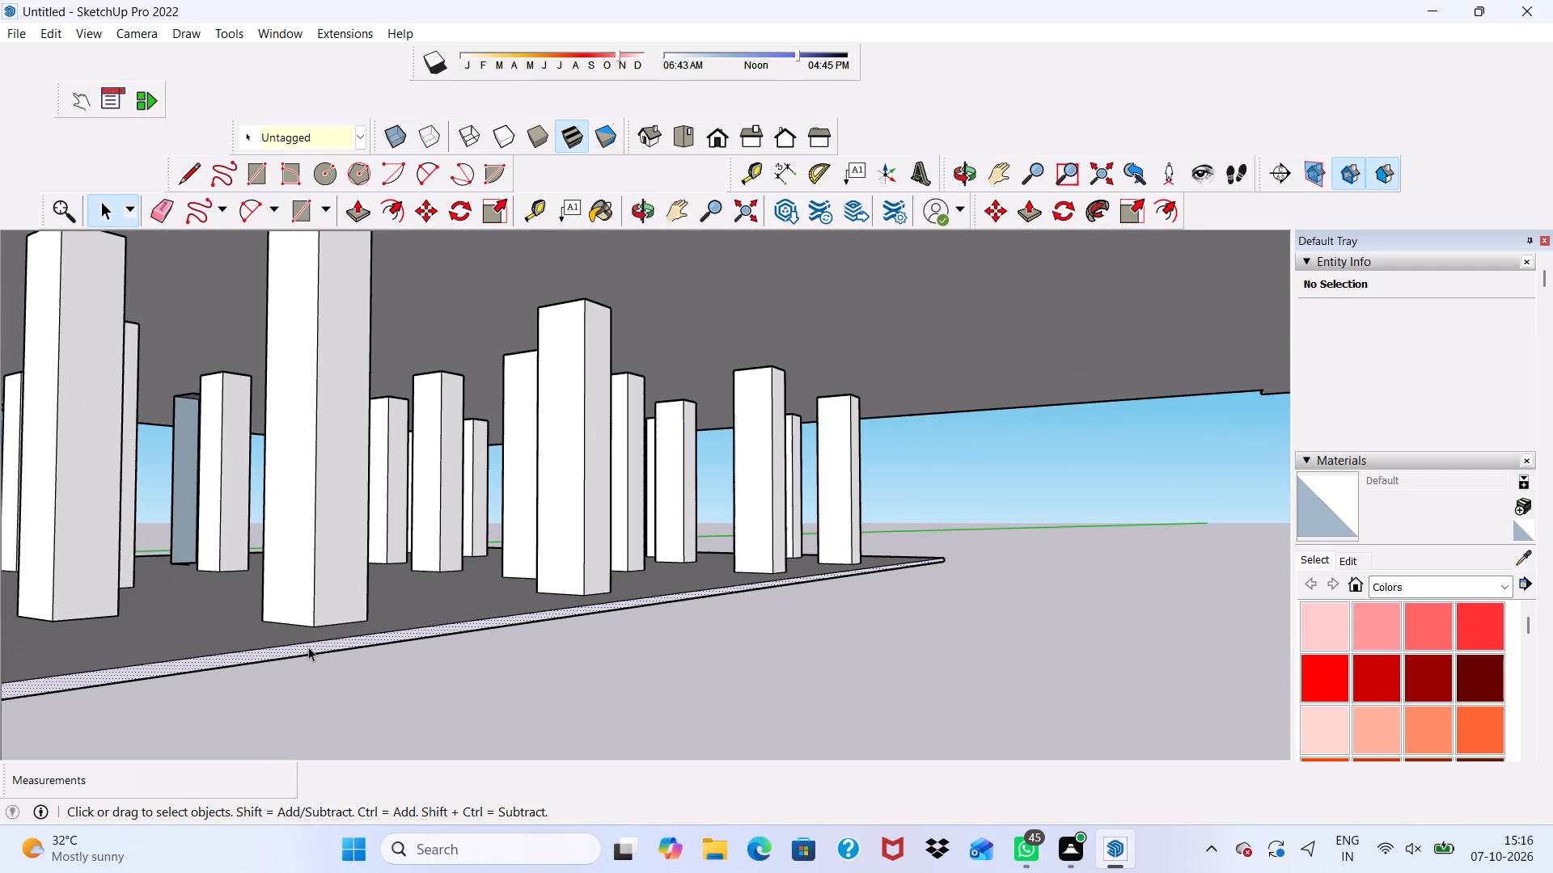
{"action": "left_click", "coordinate": [357, 205]}
{"action": "scroll", "coordinate": [257, 668], "scroll_direction": "up", "scroll_amount": 1}
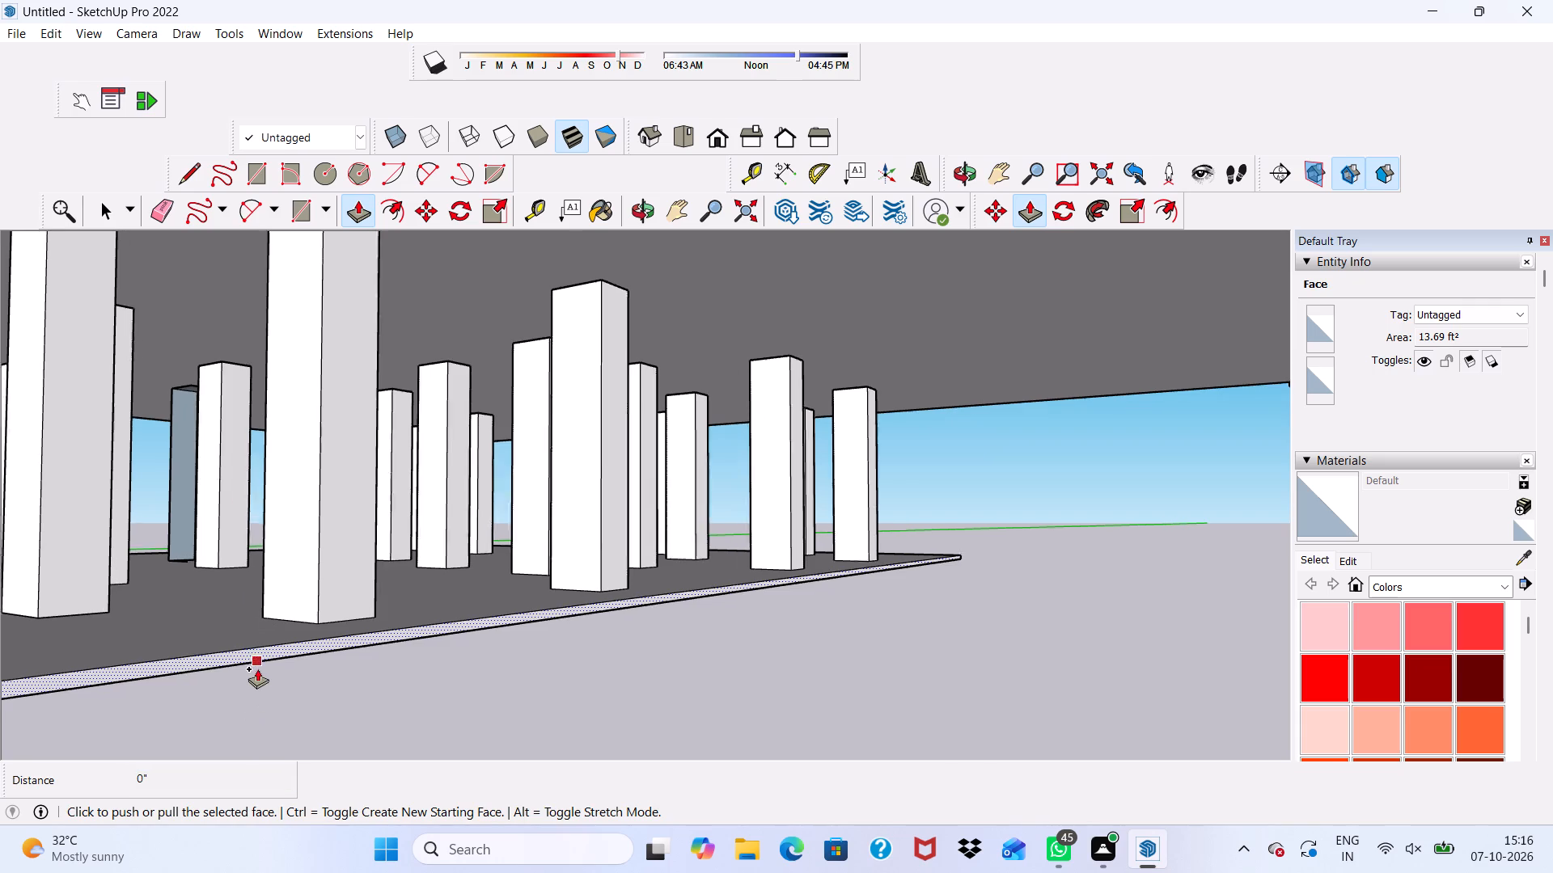
{"action": "scroll", "coordinate": [257, 668], "scroll_direction": "up", "scroll_amount": 1}
{"action": "left_click", "coordinate": [254, 653]}
{"action": "scroll", "coordinate": [254, 653], "scroll_direction": "down", "scroll_amount": 3}
{"action": "scroll", "coordinate": [374, 694], "scroll_direction": "down", "scroll_amount": 8}
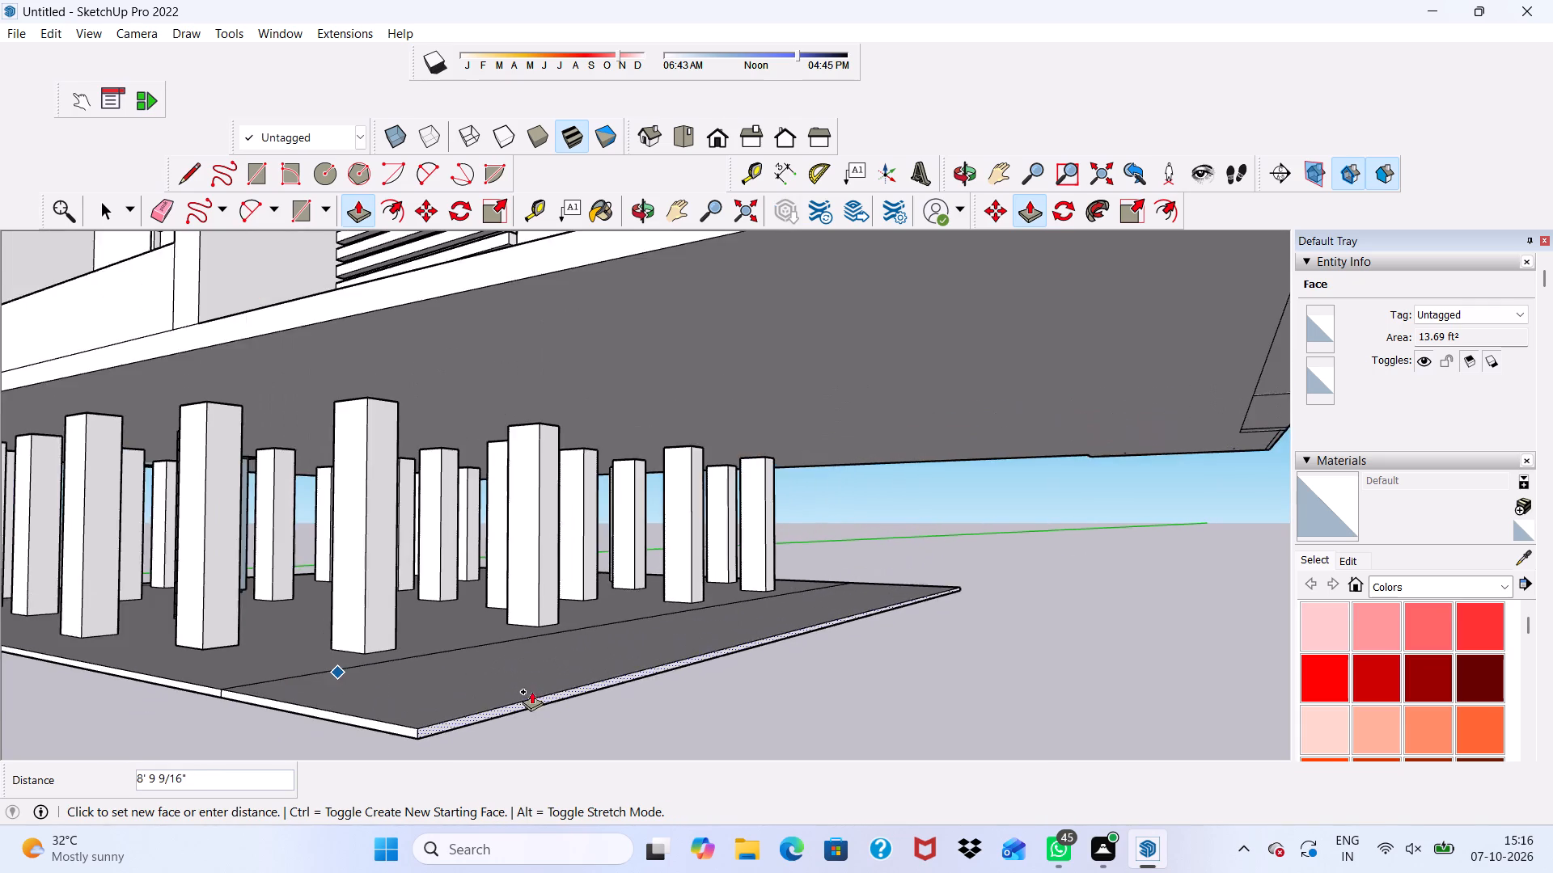
{"action": "scroll", "coordinate": [531, 691], "scroll_direction": "down", "scroll_amount": 3}
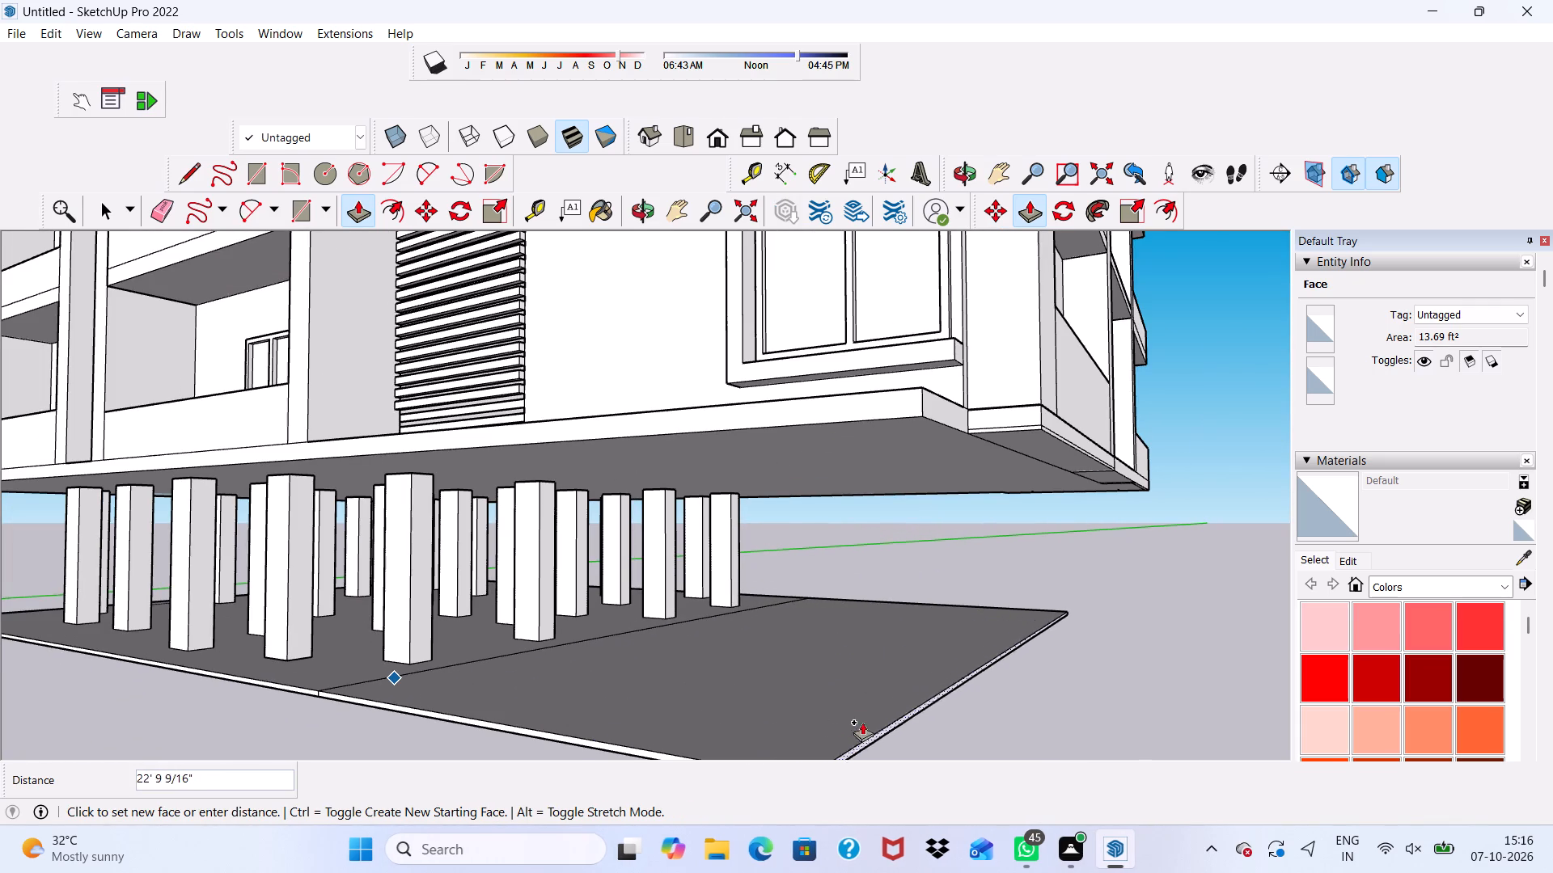
{"action": "scroll", "coordinate": [873, 714], "scroll_direction": "down", "scroll_amount": 4}
{"action": "left_click", "coordinate": [980, 658]}
{"action": "scroll", "coordinate": [634, 713], "scroll_direction": "down", "scroll_amount": 2}
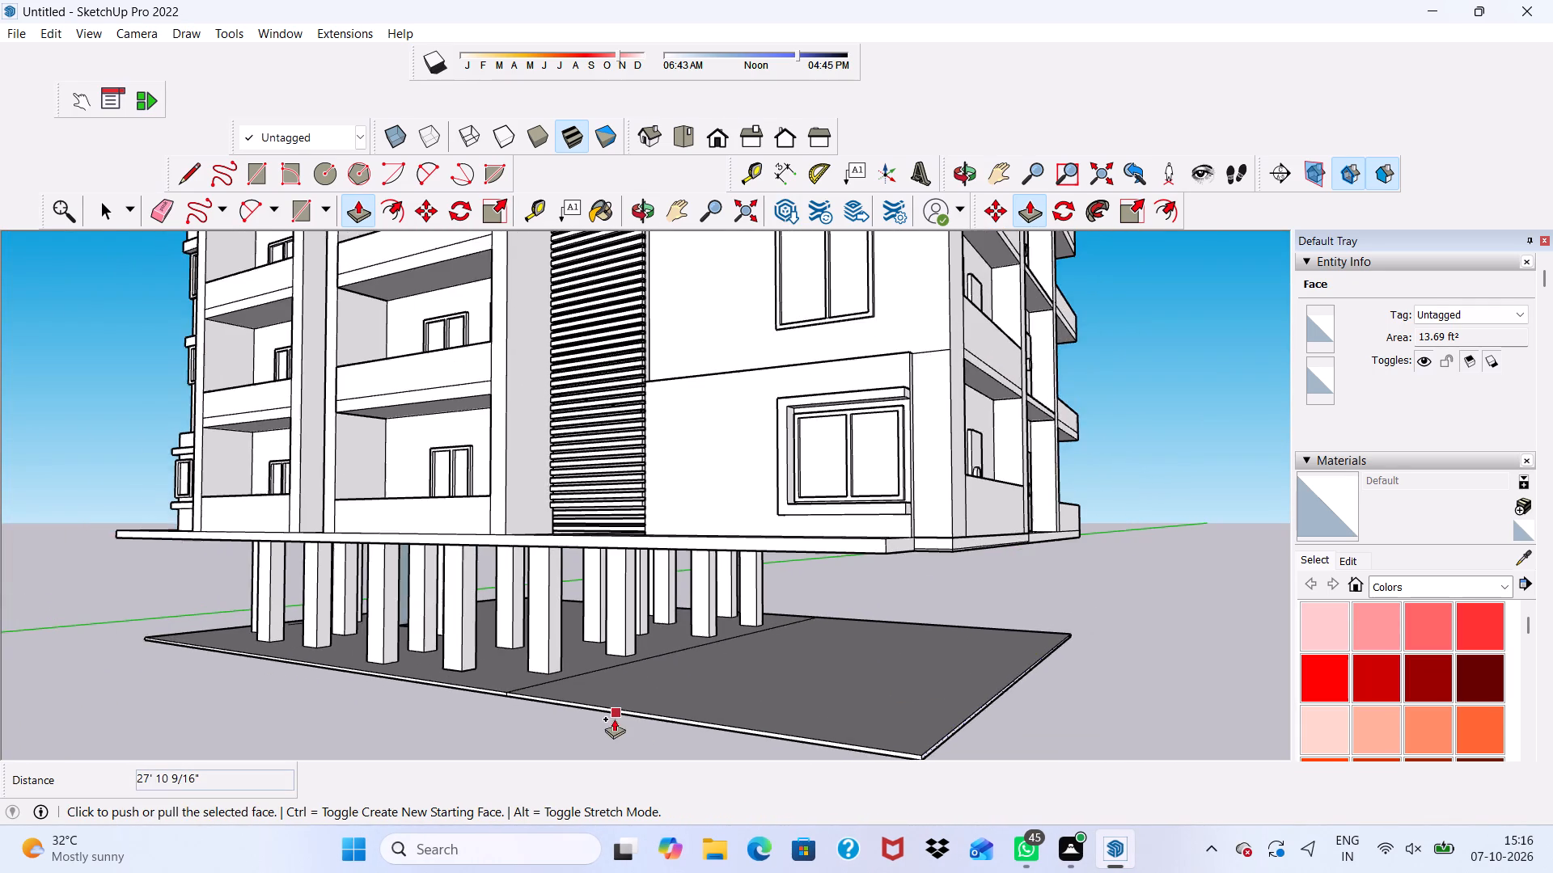
Erase the seam line crossing the base slab's top face where the extension begins.
{"action": "middle_click_drag", "start_coordinate": [614, 719], "coordinate": [717, 734]}
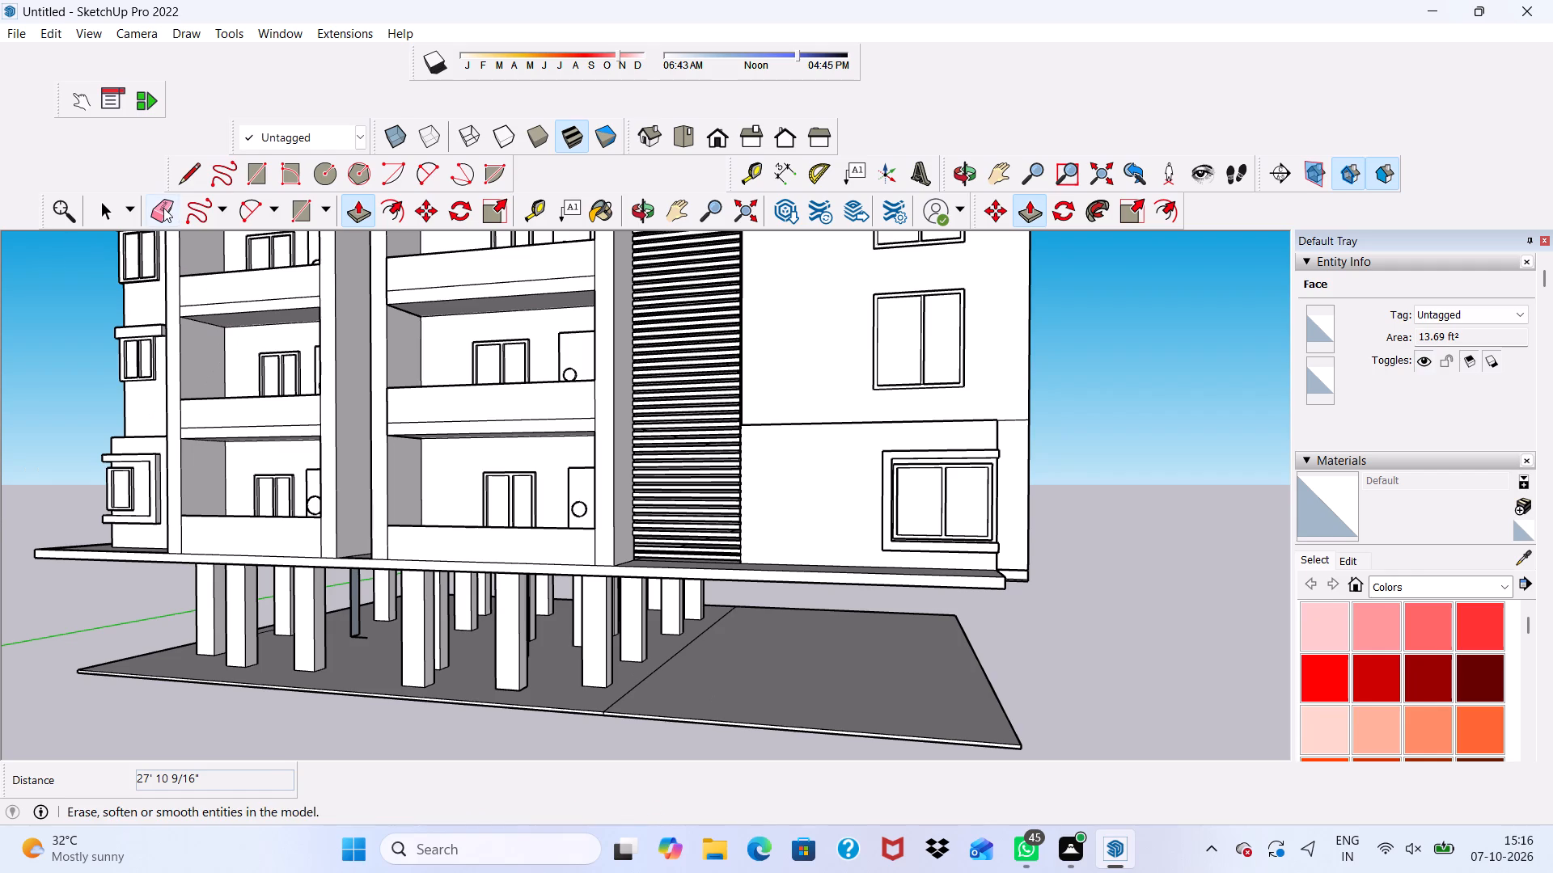
{"action": "left_click", "coordinate": [163, 208]}
{"action": "scroll", "coordinate": [485, 676], "scroll_direction": "up", "scroll_amount": 4}
{"action": "left_click_drag", "start_coordinate": [721, 691], "coordinate": [733, 708]}
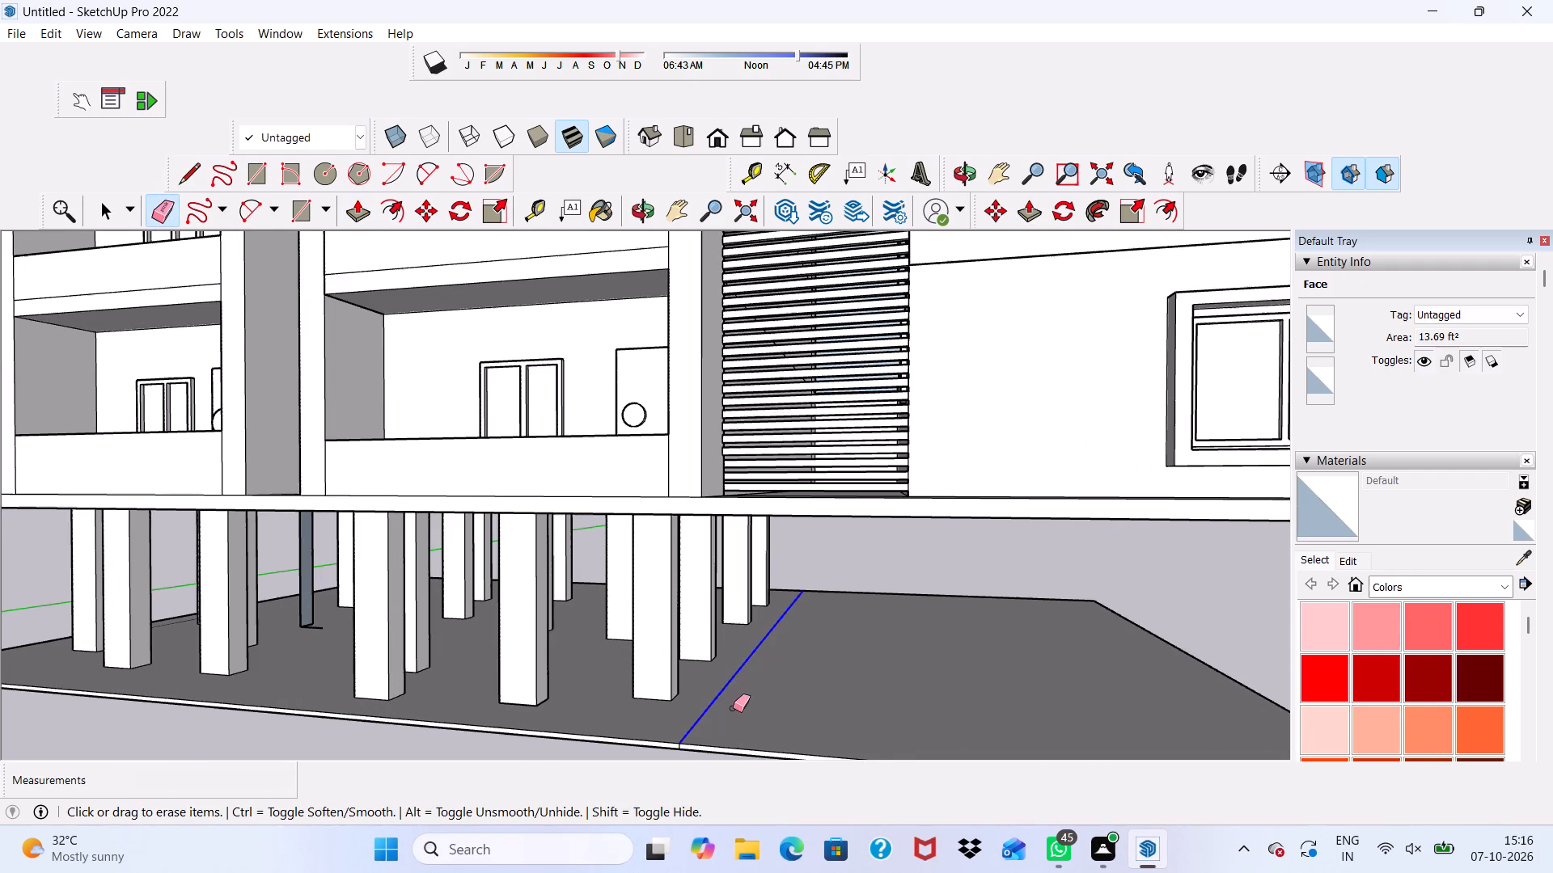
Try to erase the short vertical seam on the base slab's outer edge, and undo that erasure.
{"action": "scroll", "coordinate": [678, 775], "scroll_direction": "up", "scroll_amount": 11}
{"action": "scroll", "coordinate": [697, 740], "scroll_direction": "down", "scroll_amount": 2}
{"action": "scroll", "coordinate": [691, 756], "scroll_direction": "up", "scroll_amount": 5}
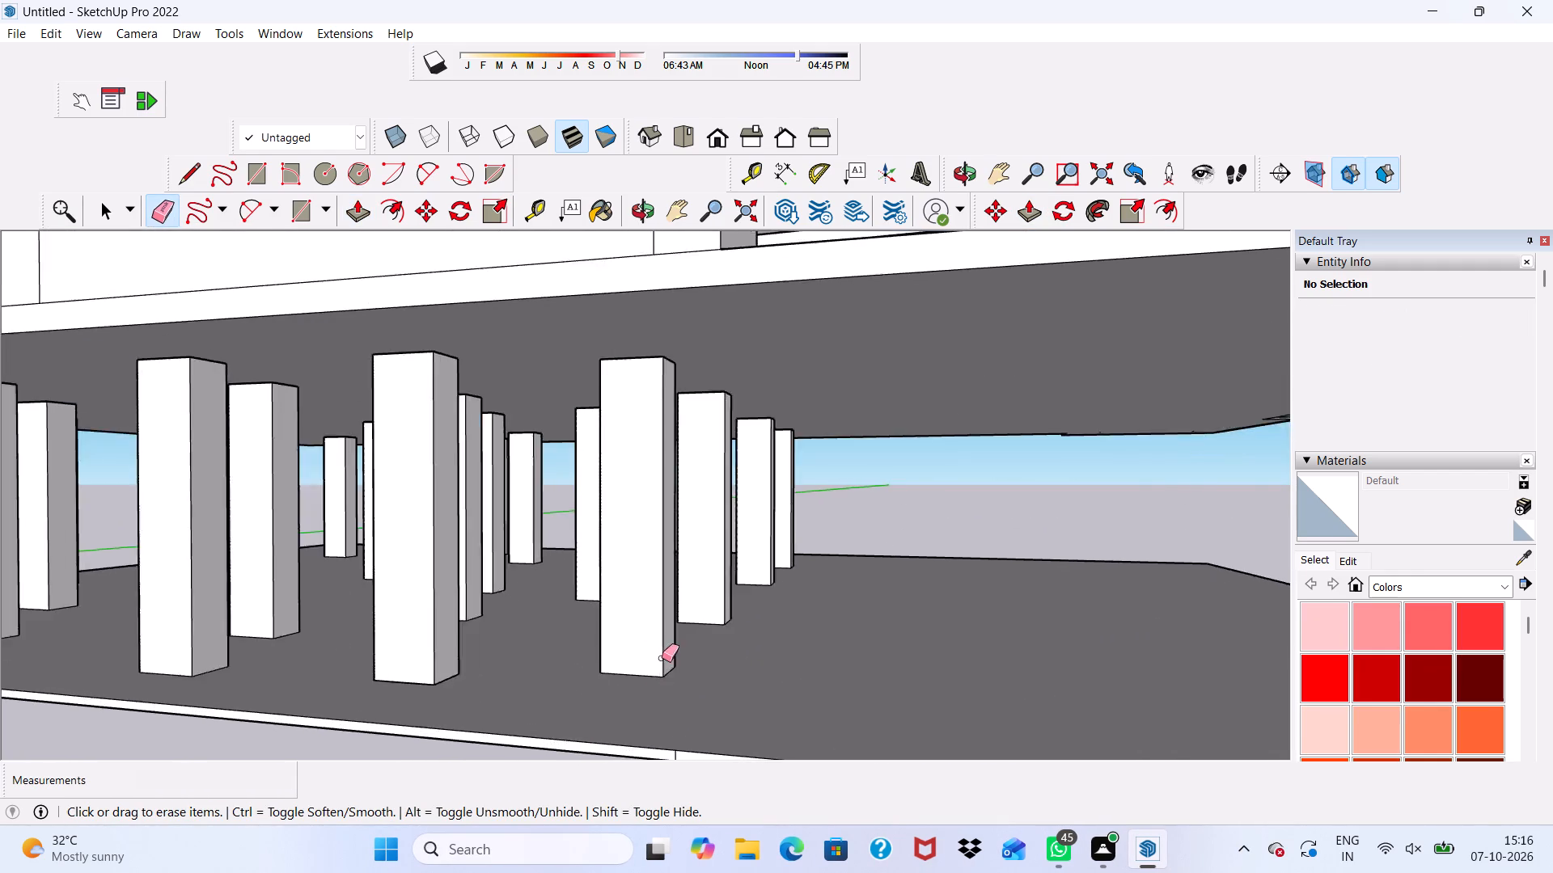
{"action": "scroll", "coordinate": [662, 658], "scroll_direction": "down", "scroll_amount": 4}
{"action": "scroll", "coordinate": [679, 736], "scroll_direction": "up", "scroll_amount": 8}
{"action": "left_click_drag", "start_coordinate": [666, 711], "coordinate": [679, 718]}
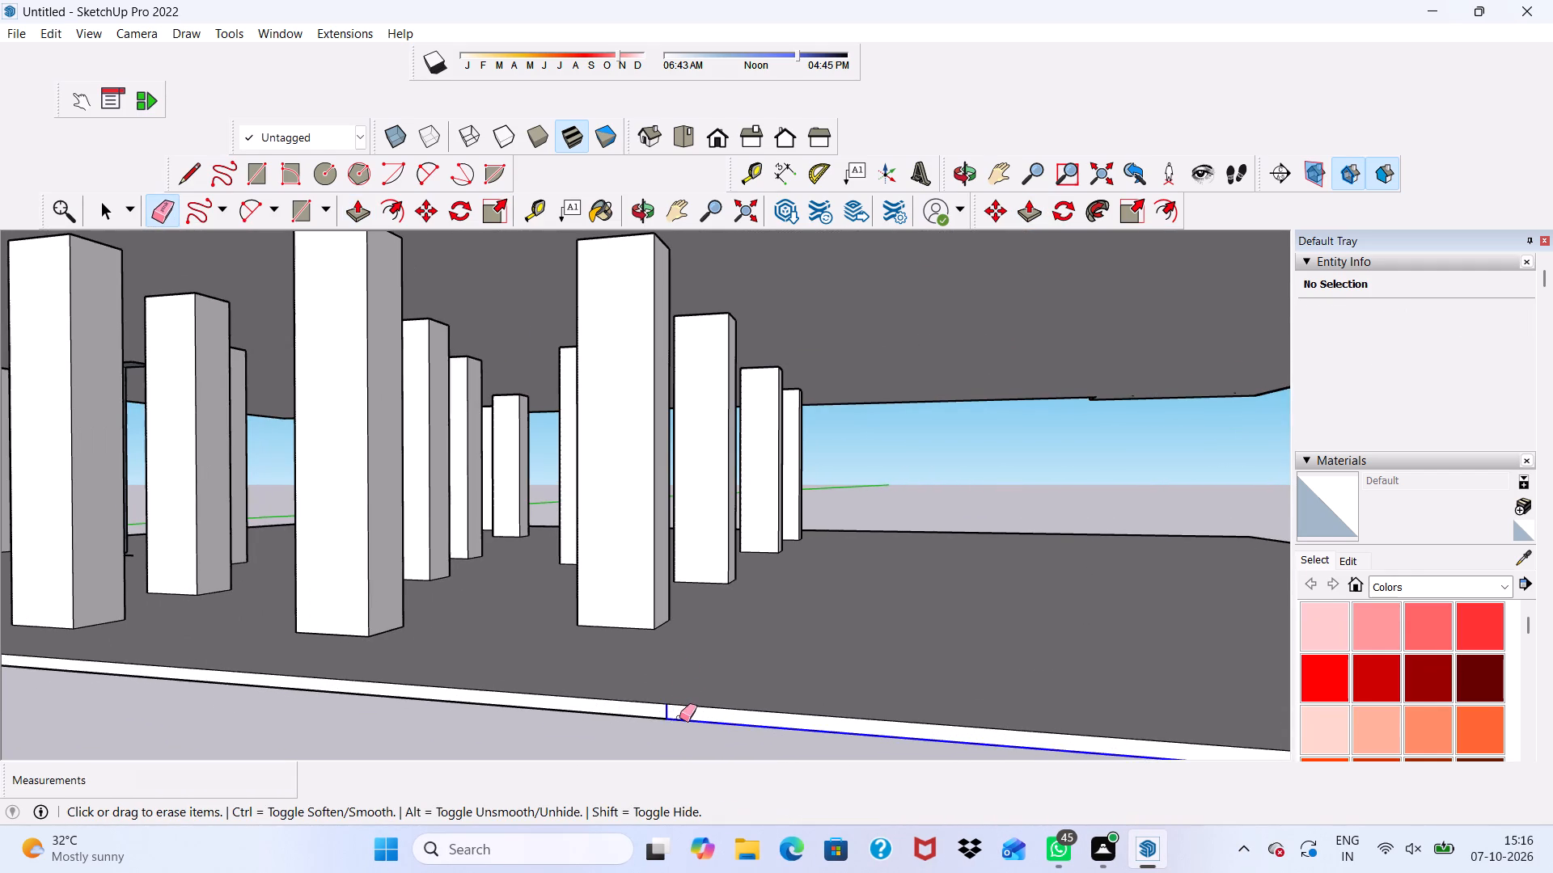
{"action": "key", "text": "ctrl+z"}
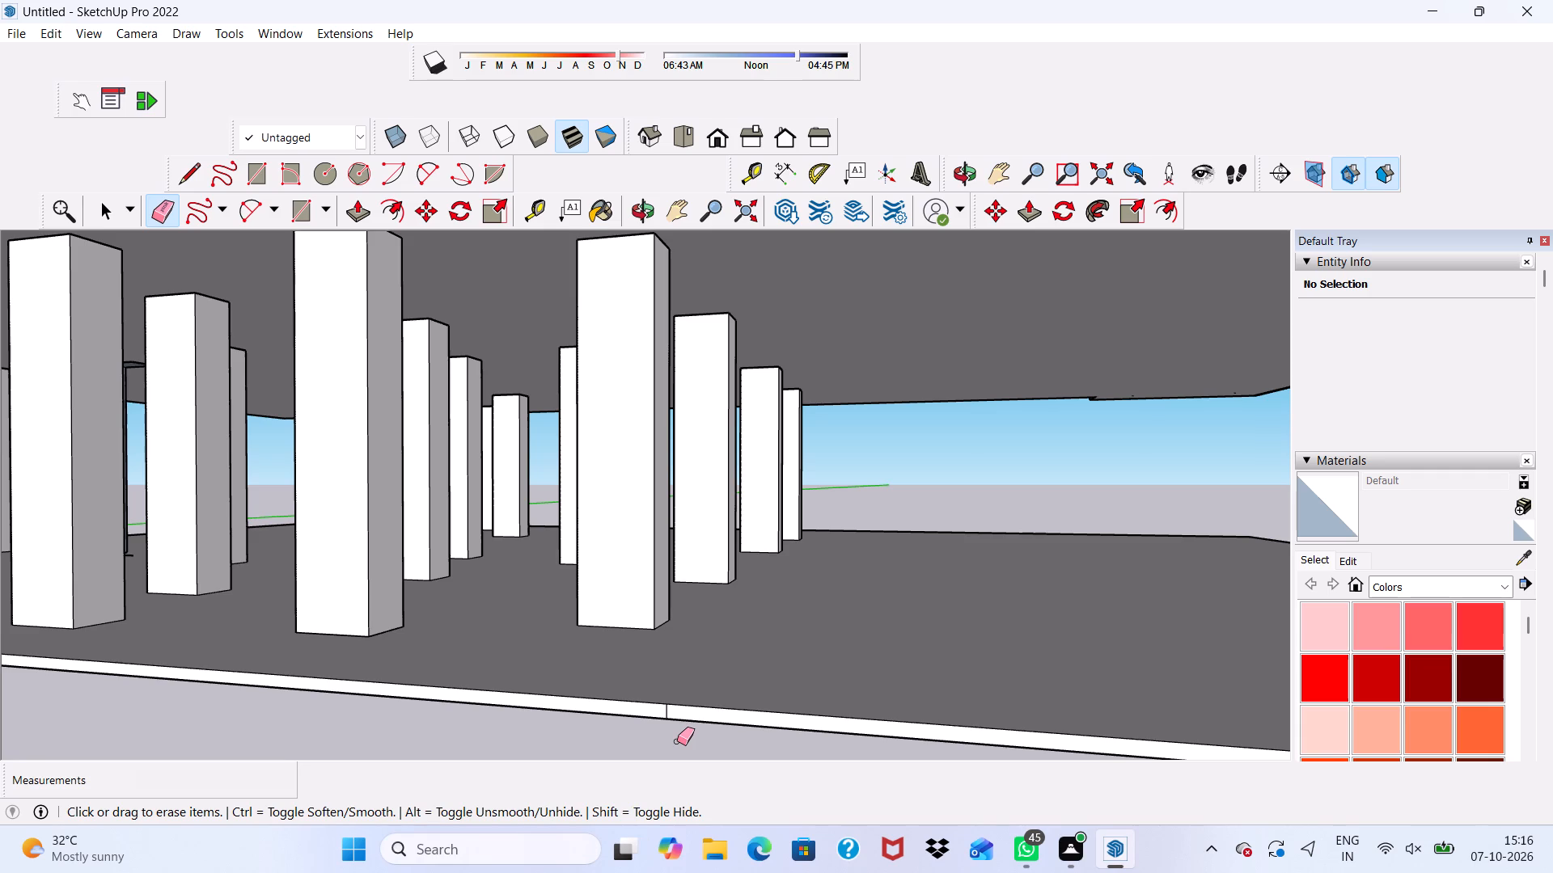
Erase only the short vertical seam on the base slab's outer edge where the extension joins.
{"action": "scroll", "coordinate": [667, 706], "scroll_direction": "up", "scroll_amount": 6}
{"action": "left_click", "coordinate": [667, 716]}
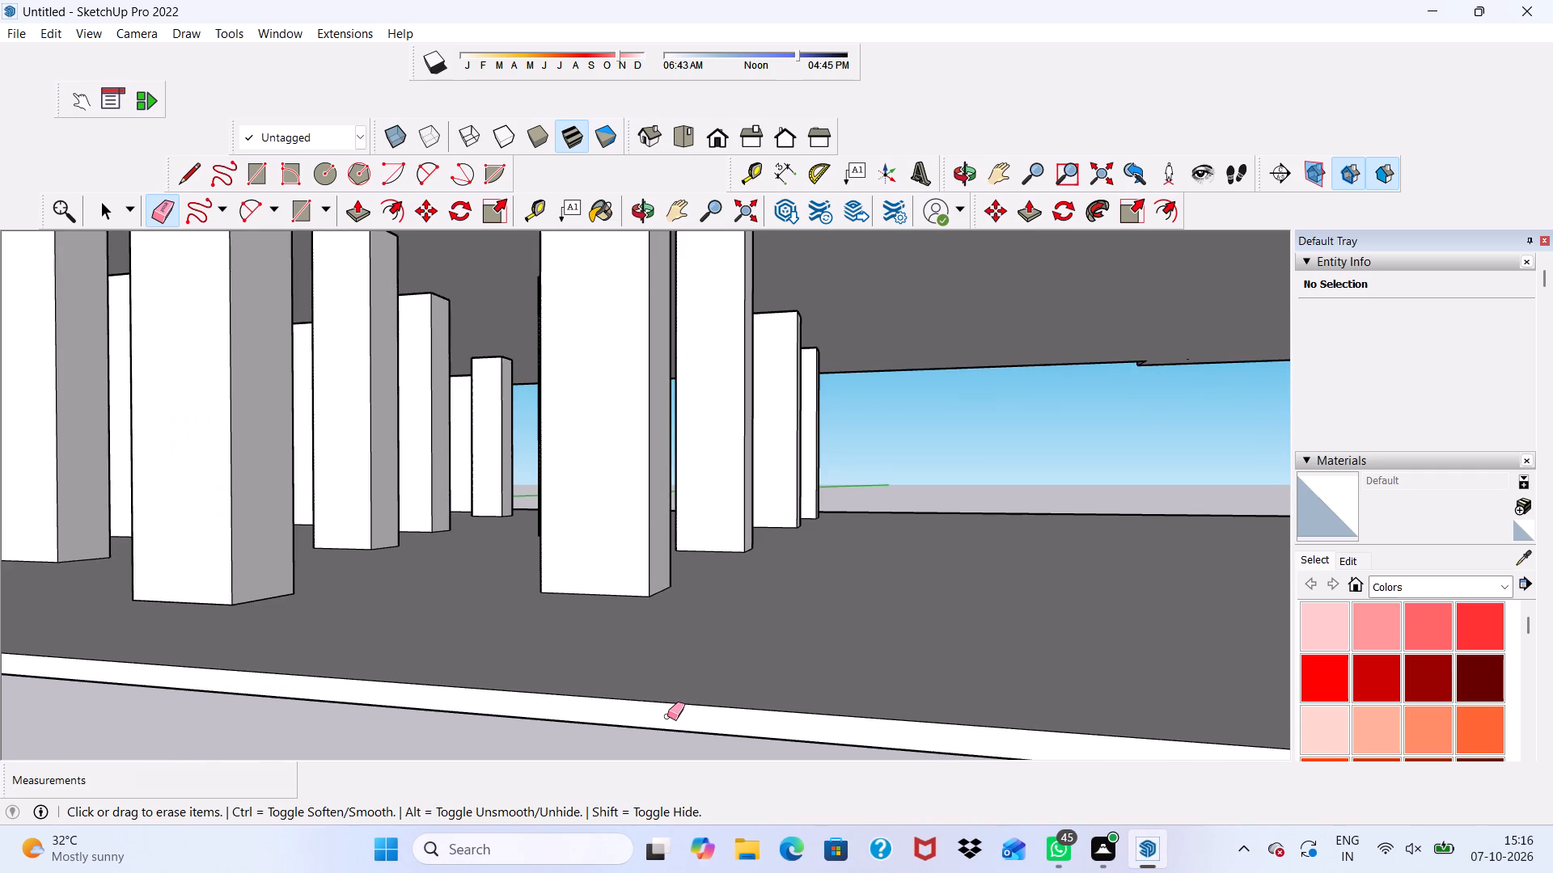
{"action": "key", "text": "space"}
Erase the upper lines and a vertical edge of the incomplete column fragment beneath the building, undoing the last erasure.
{"action": "scroll", "coordinate": [660, 567], "scroll_direction": "down", "scroll_amount": 9}
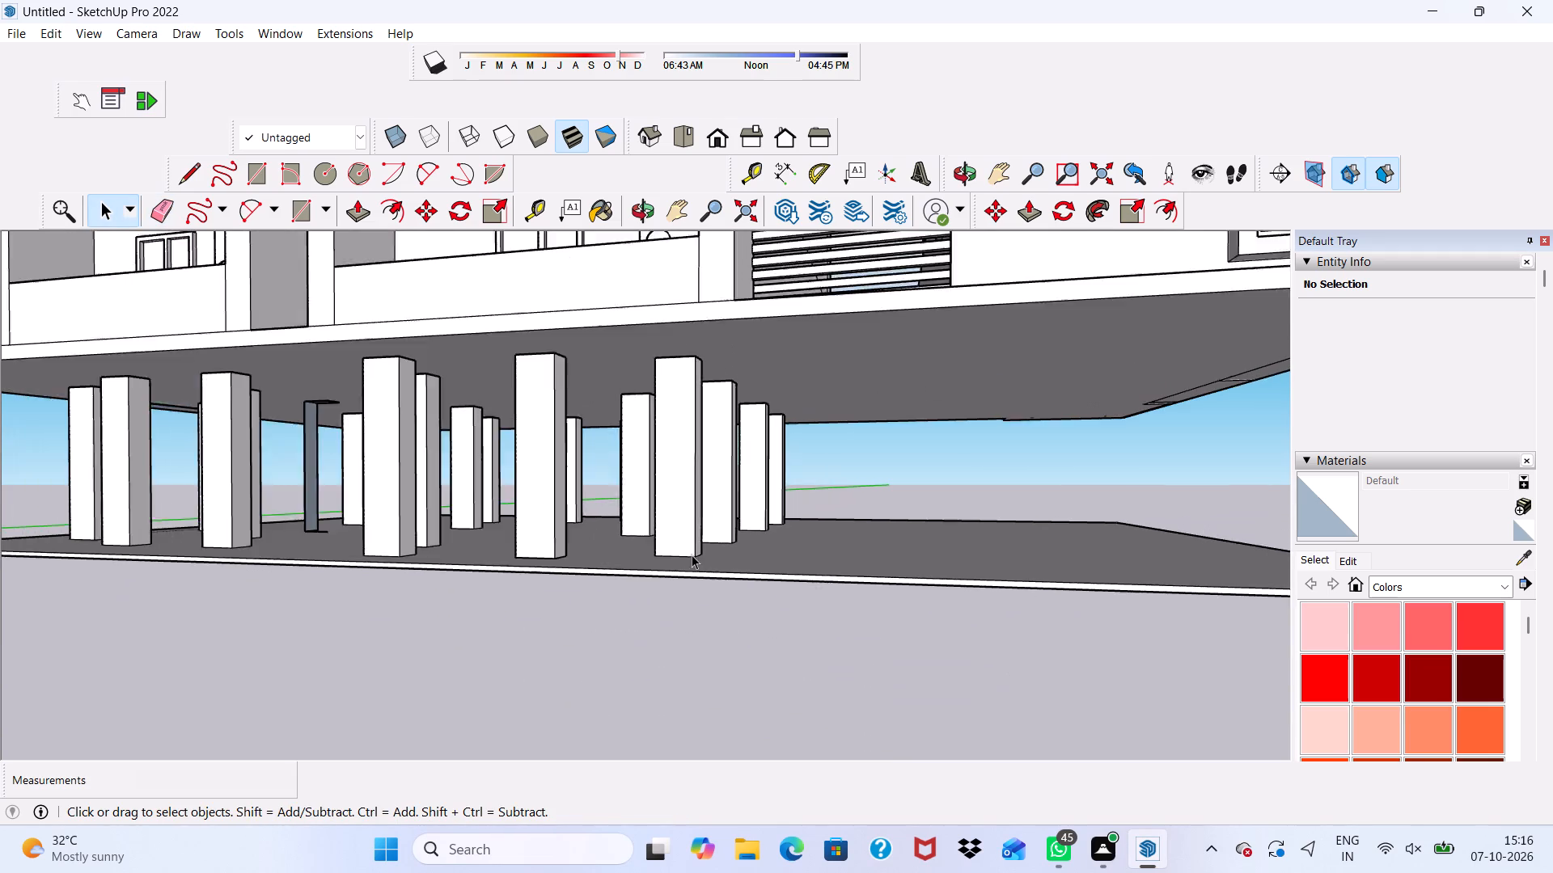
{"action": "scroll", "coordinate": [692, 555], "scroll_direction": "down", "scroll_amount": 2}
{"action": "scroll", "coordinate": [437, 453], "scroll_direction": "up", "scroll_amount": 7}
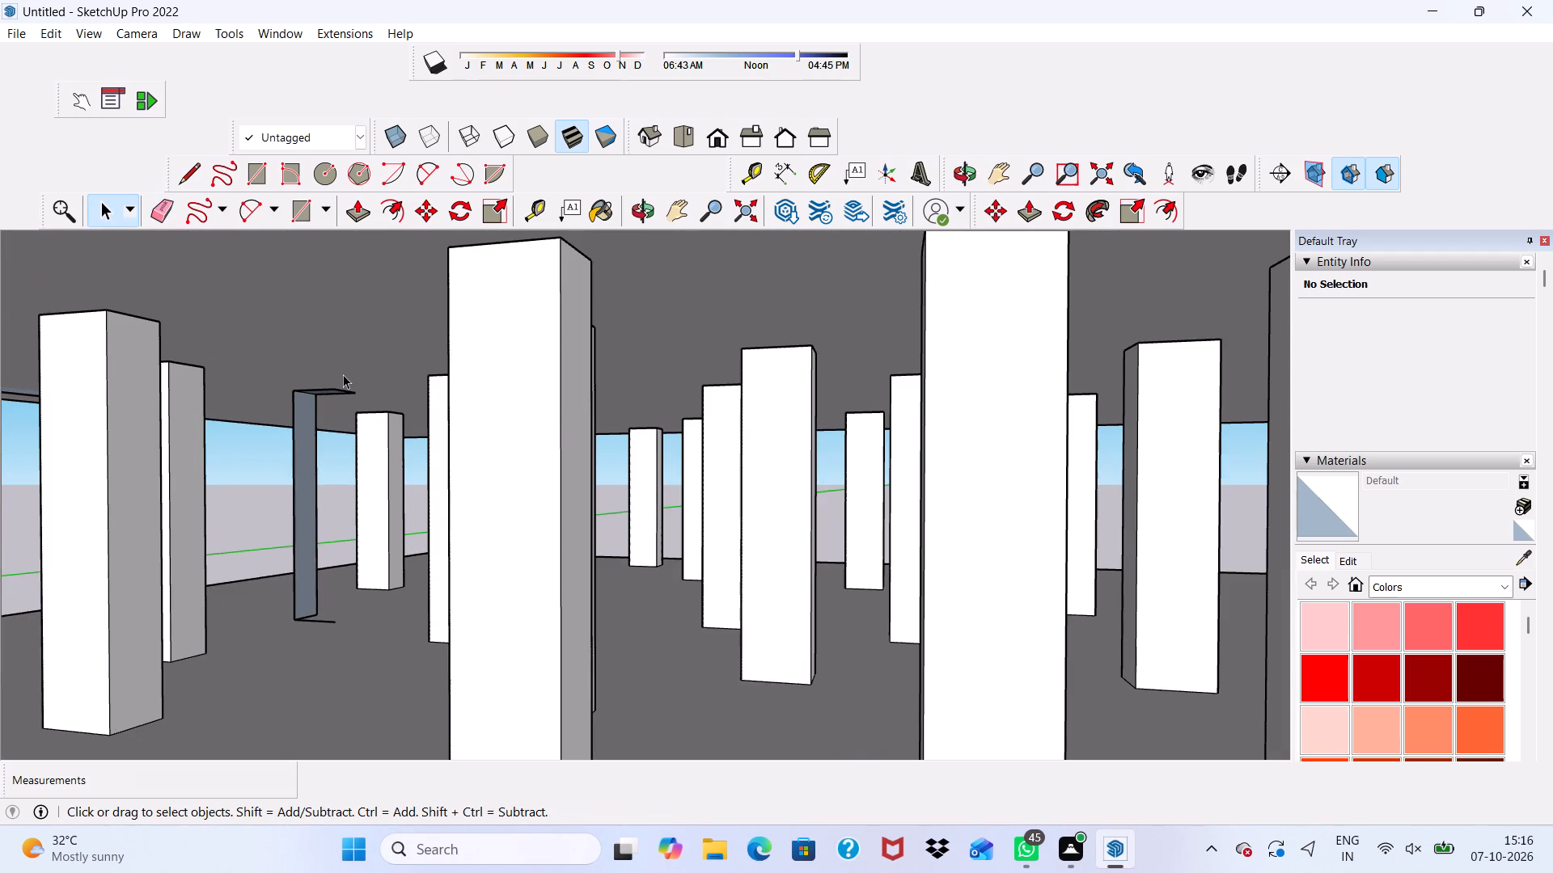
{"action": "left_click", "coordinate": [163, 205]}
{"action": "scroll", "coordinate": [307, 362], "scroll_direction": "up", "scroll_amount": 3}
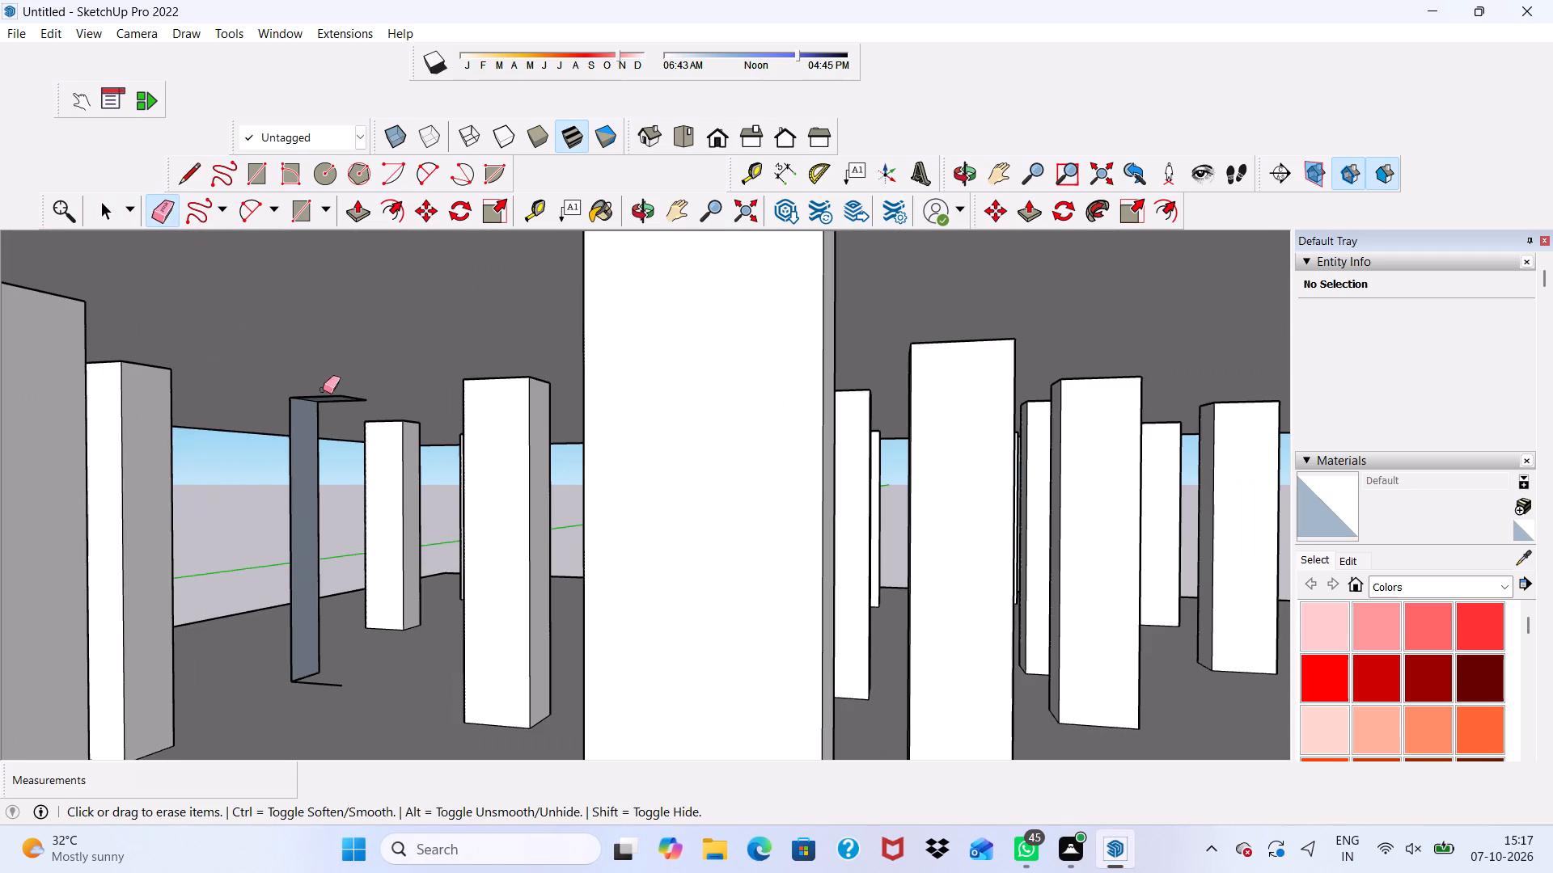
{"action": "left_click_drag", "start_coordinate": [344, 392], "coordinate": [343, 403]}
{"action": "left_click_drag", "start_coordinate": [328, 389], "coordinate": [325, 398]}
{"action": "left_click_drag", "start_coordinate": [292, 454], "coordinate": [290, 466]}
{"action": "left_click_drag", "start_coordinate": [318, 440], "coordinate": [318, 450]}
{"action": "key", "text": "ctrl+z"}
Erase the remaining loose vertical and base edges of the column fragment beneath the building.
{"action": "scroll", "coordinate": [295, 393], "scroll_direction": "up", "scroll_amount": 3}
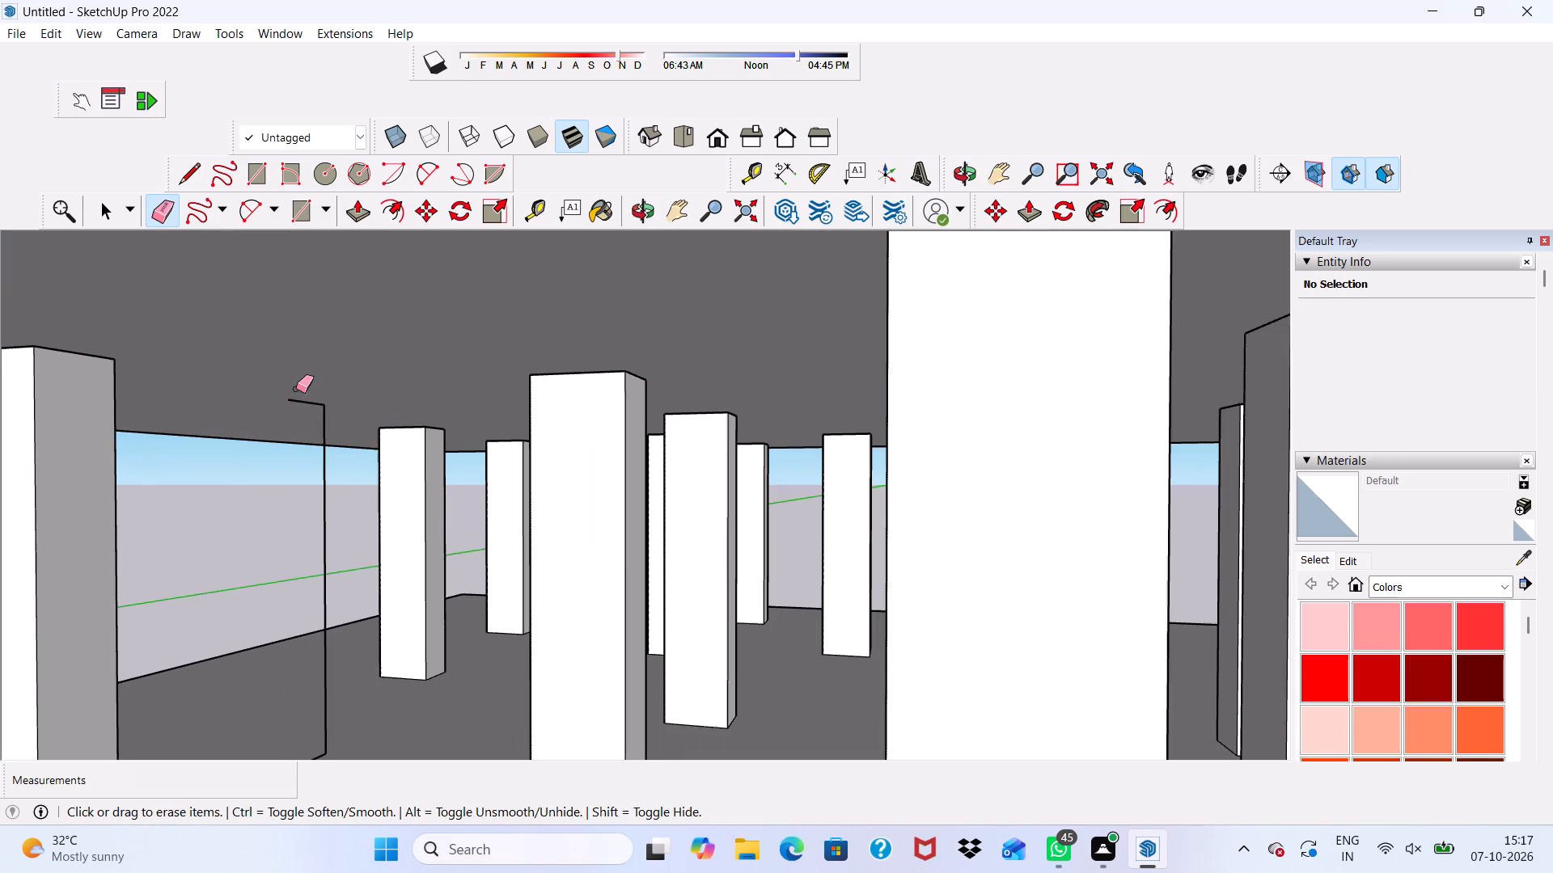
{"action": "double_click", "coordinate": [307, 399]}
{"action": "double_click", "coordinate": [307, 406]}
{"action": "left_click", "coordinate": [312, 398]}
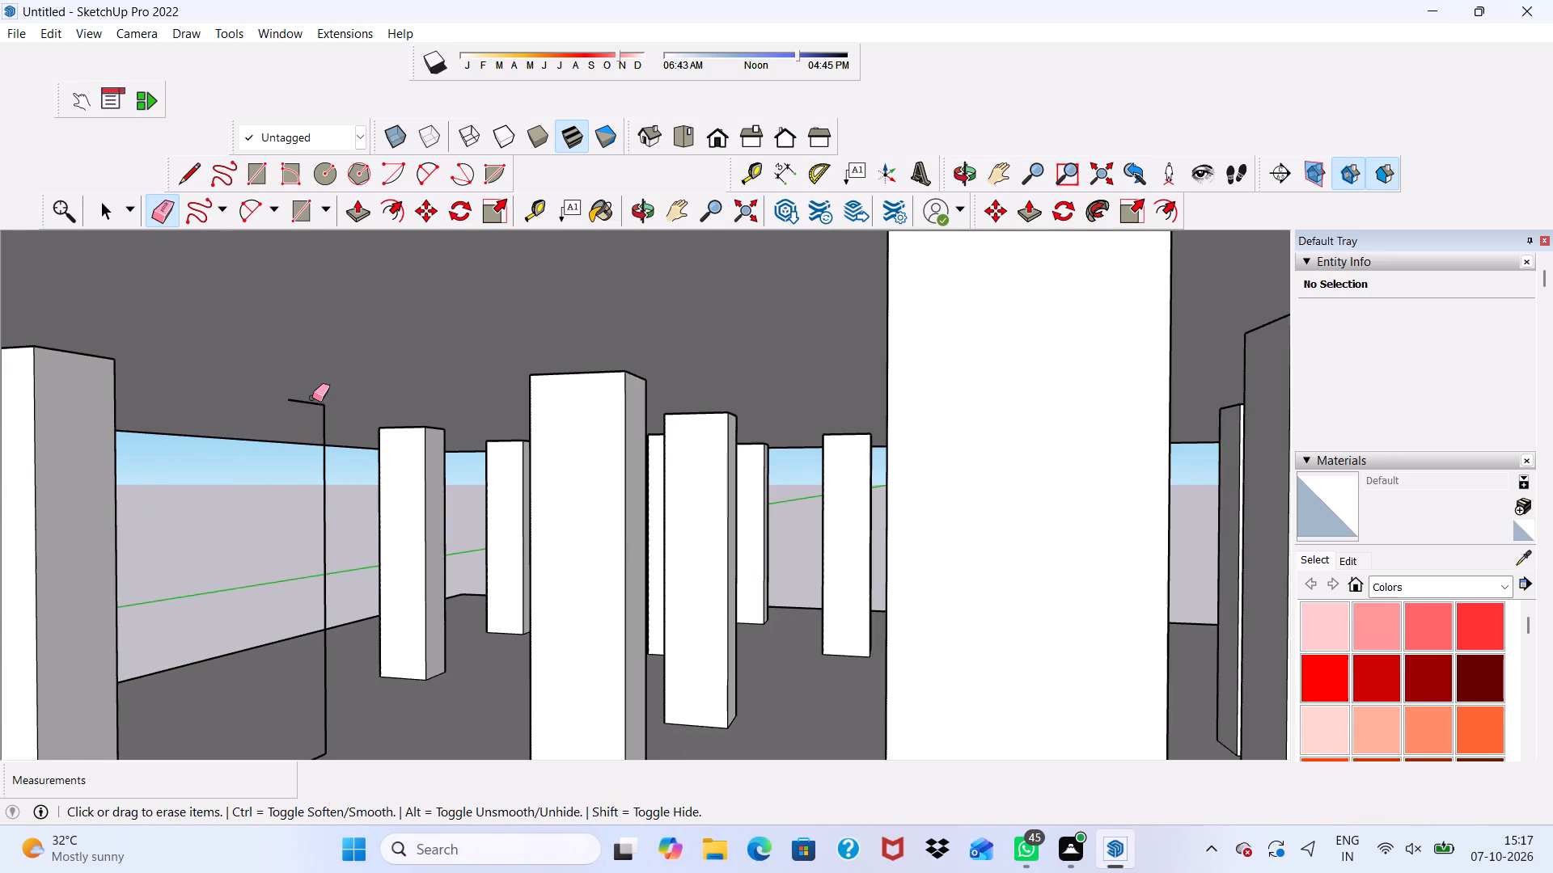
{"action": "left_click", "coordinate": [324, 413]}
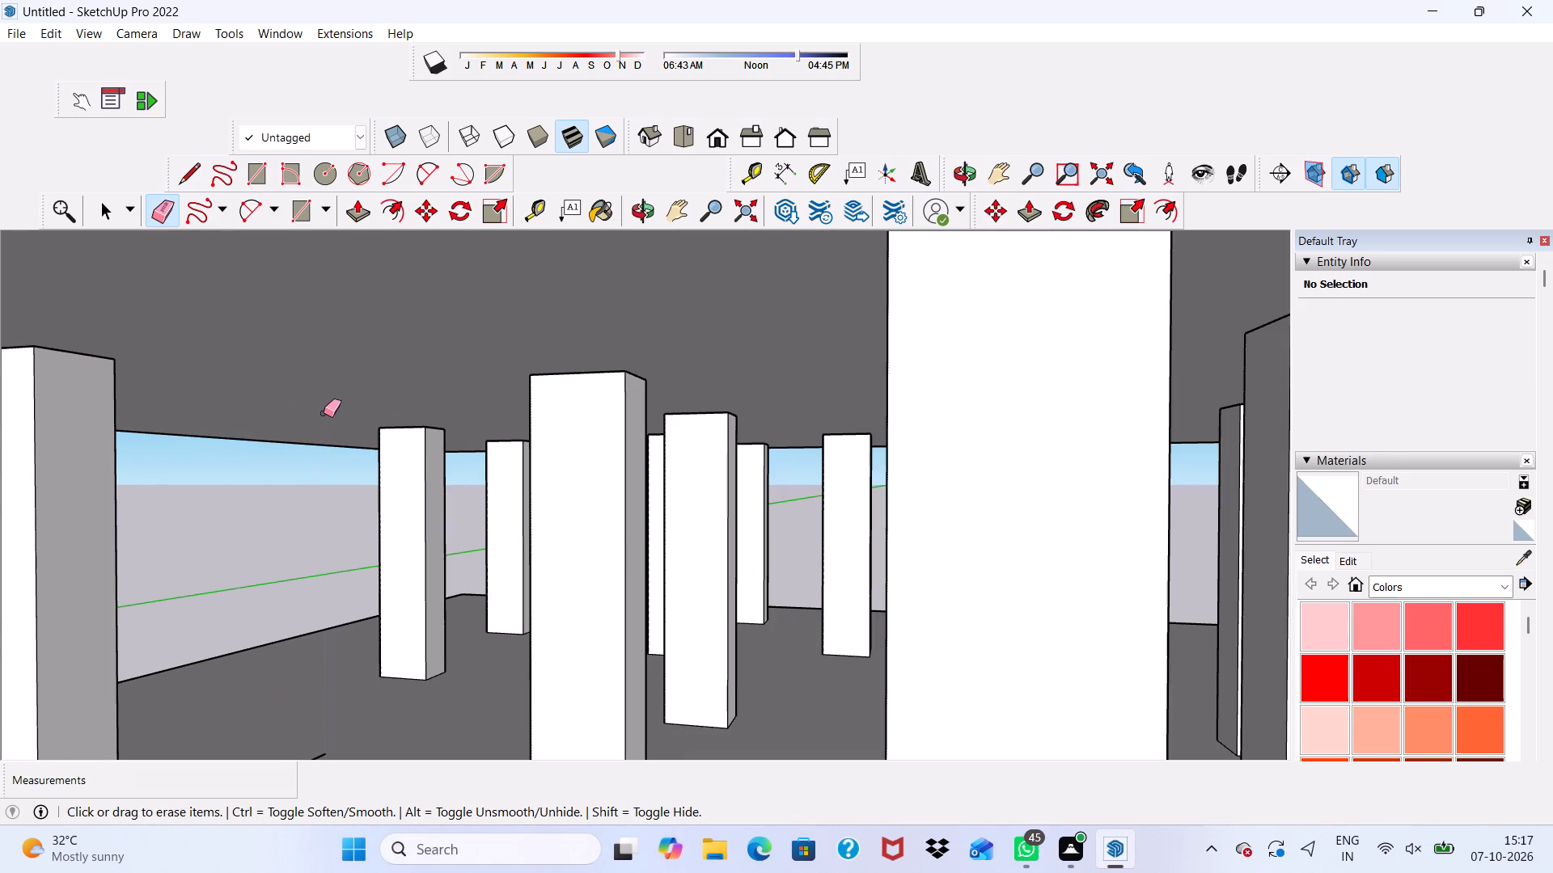
{"action": "scroll", "coordinate": [328, 414], "scroll_direction": "down", "scroll_amount": 5}
{"action": "scroll", "coordinate": [334, 541], "scroll_direction": "up", "scroll_amount": 3}
{"action": "left_click_drag", "start_coordinate": [336, 610], "coordinate": [336, 619]}
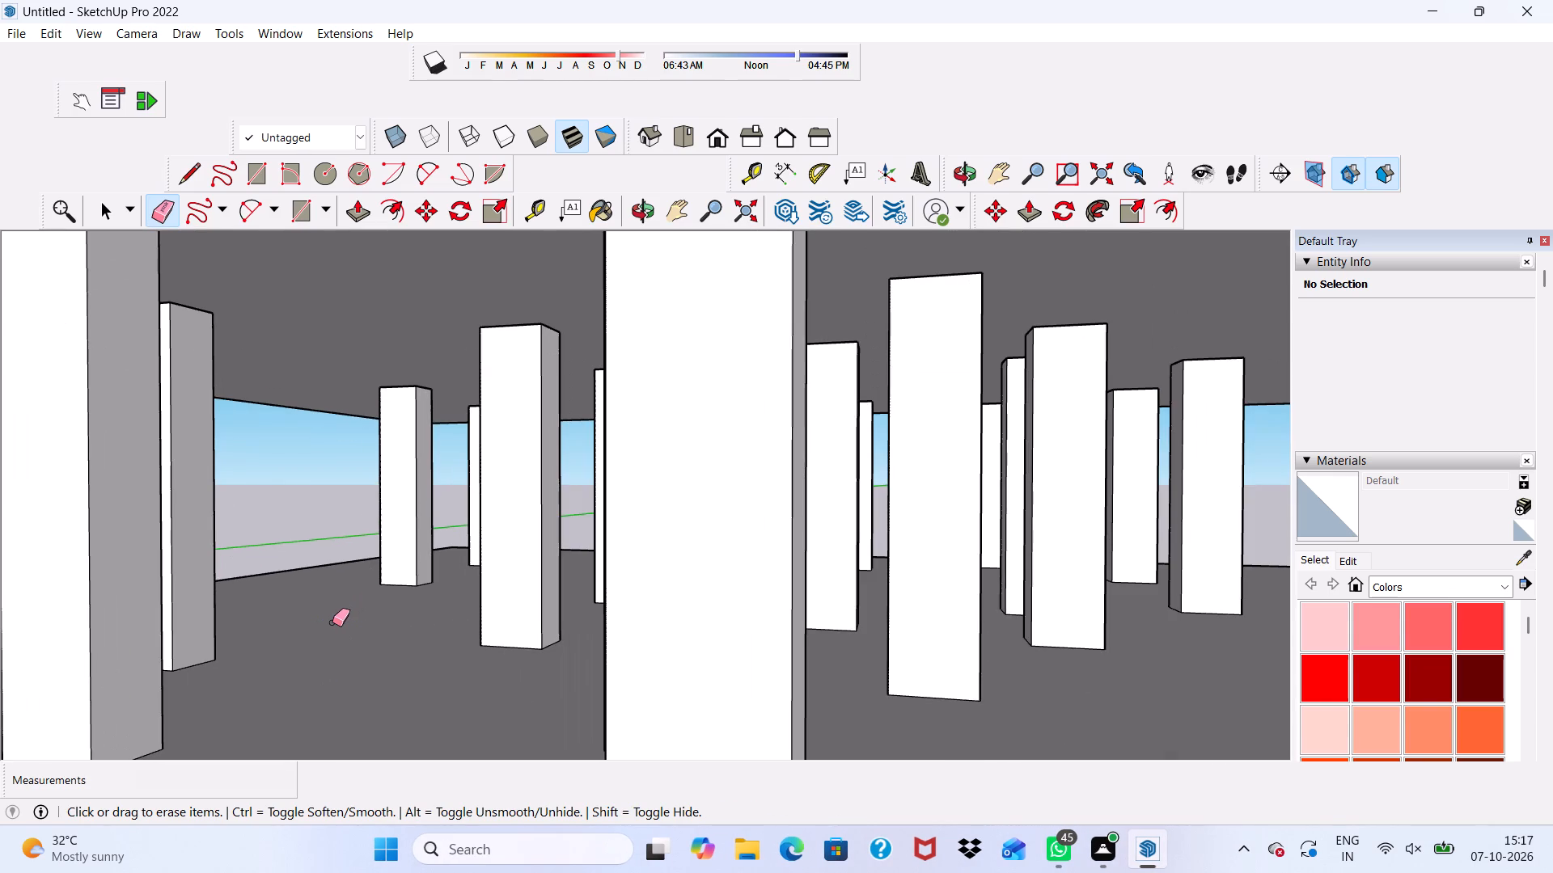
{"action": "key", "text": "space"}
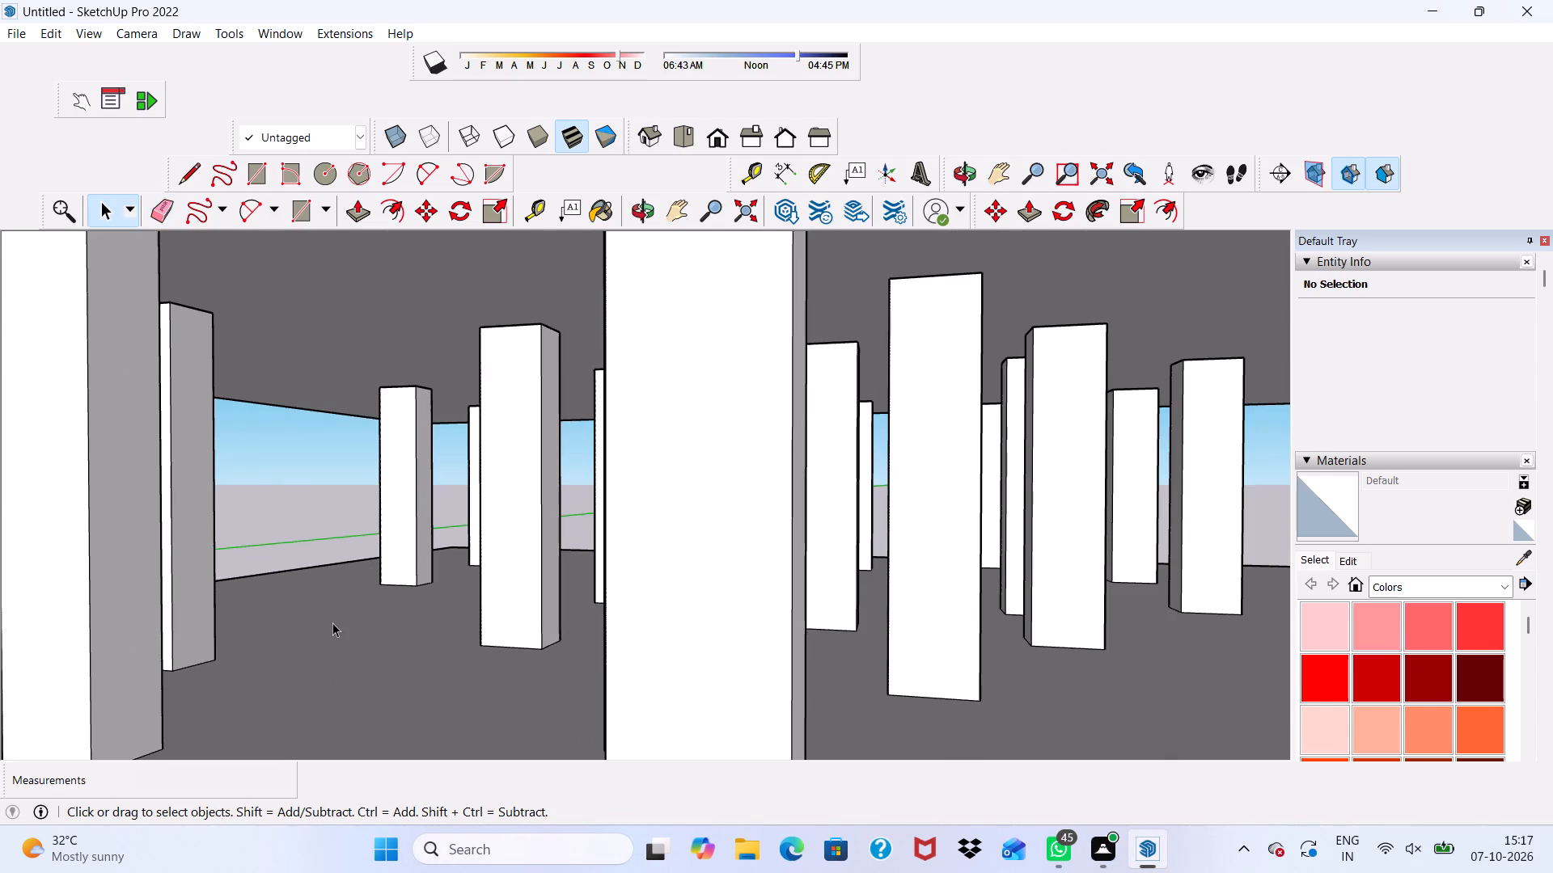
Examine the building, its columns and the extended base slab from the louvred facade and its corner.
{"action": "scroll", "coordinate": [332, 622], "scroll_direction": "down", "scroll_amount": 14}
{"action": "middle_click_drag", "start_coordinate": [615, 559], "coordinate": [723, 516]}
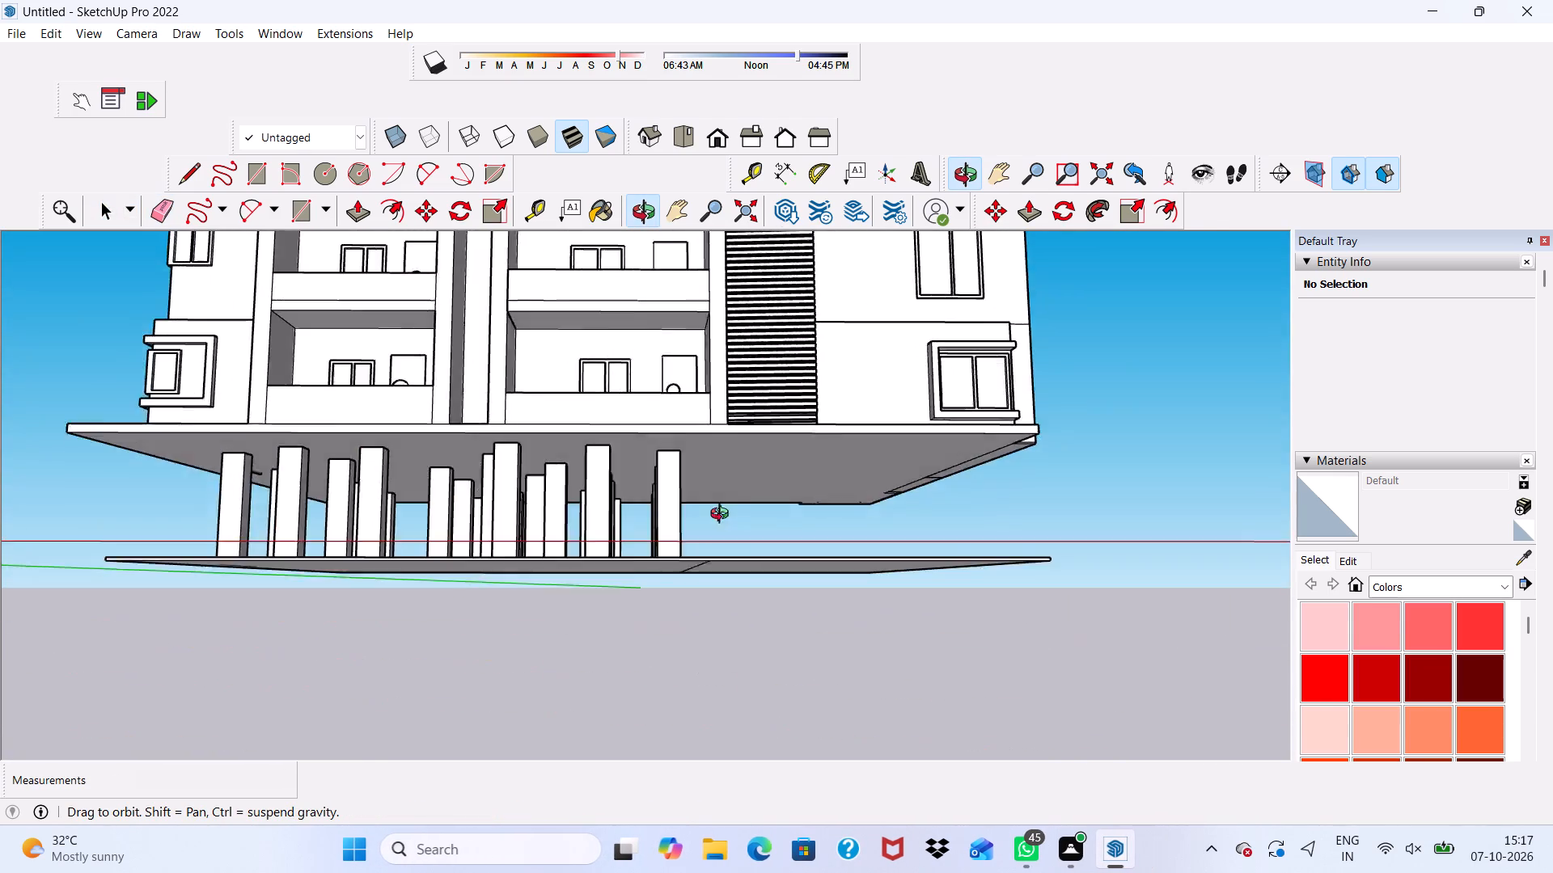
{"action": "middle_click_drag", "start_coordinate": [723, 516], "coordinate": [507, 575]}
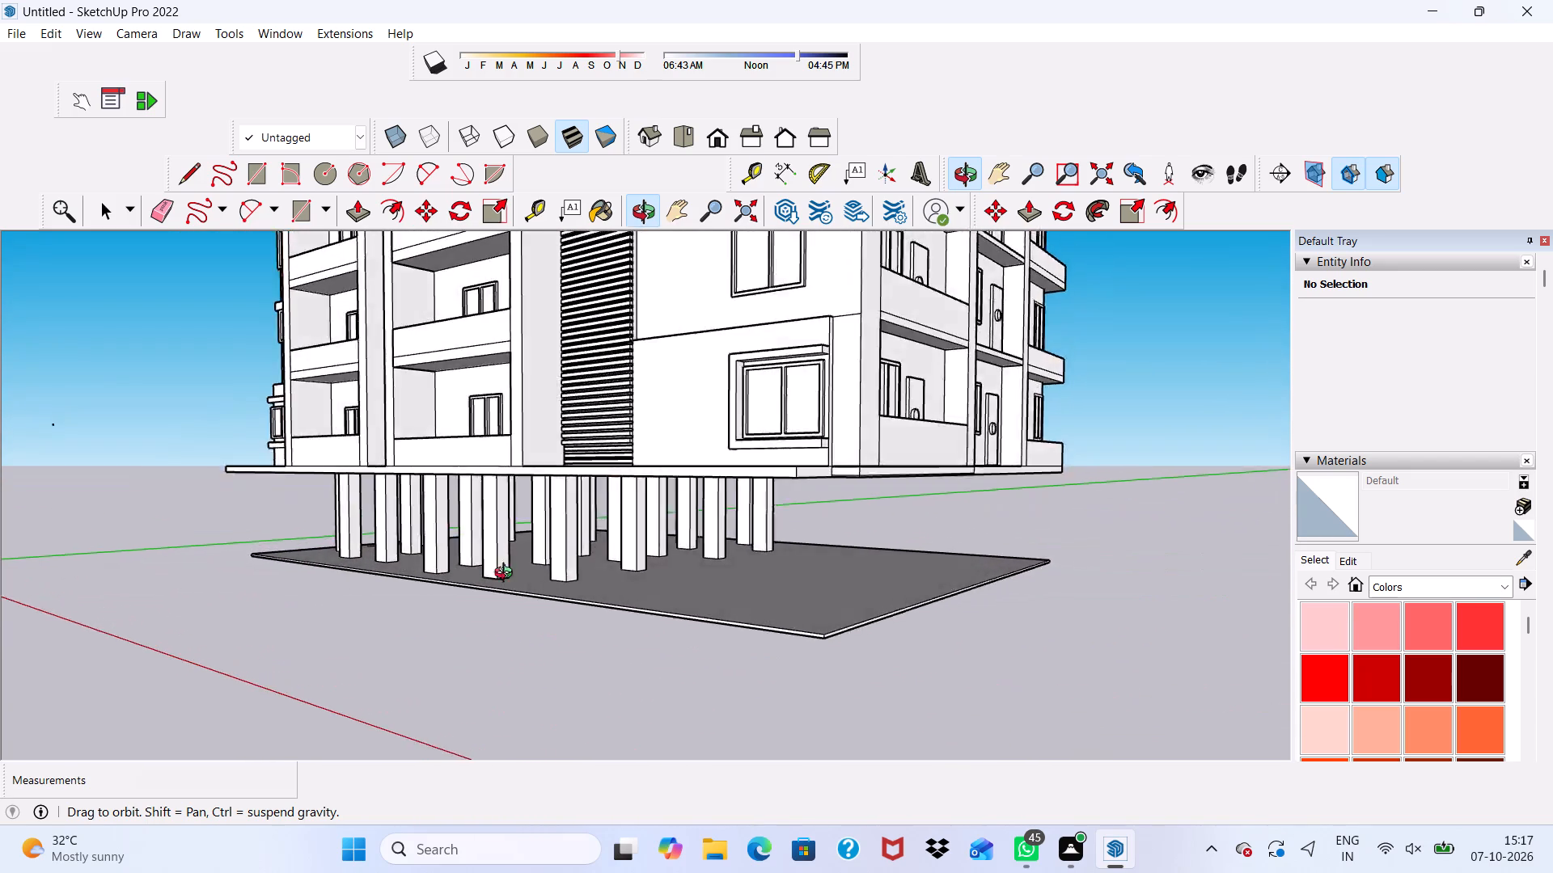
{"action": "middle_click_drag", "start_coordinate": [507, 575], "coordinate": [548, 578]}
{"action": "scroll", "coordinate": [754, 557], "scroll_direction": "up", "scroll_amount": 4}
{"action": "scroll", "coordinate": [736, 532], "scroll_direction": "down", "scroll_amount": 5}
{"action": "middle_click_drag", "start_coordinate": [685, 508], "coordinate": [688, 594]}
{"action": "scroll", "coordinate": [688, 594], "scroll_direction": "down", "scroll_amount": 2}
{"action": "middle_click_drag", "start_coordinate": [686, 588], "coordinate": [924, 436]}
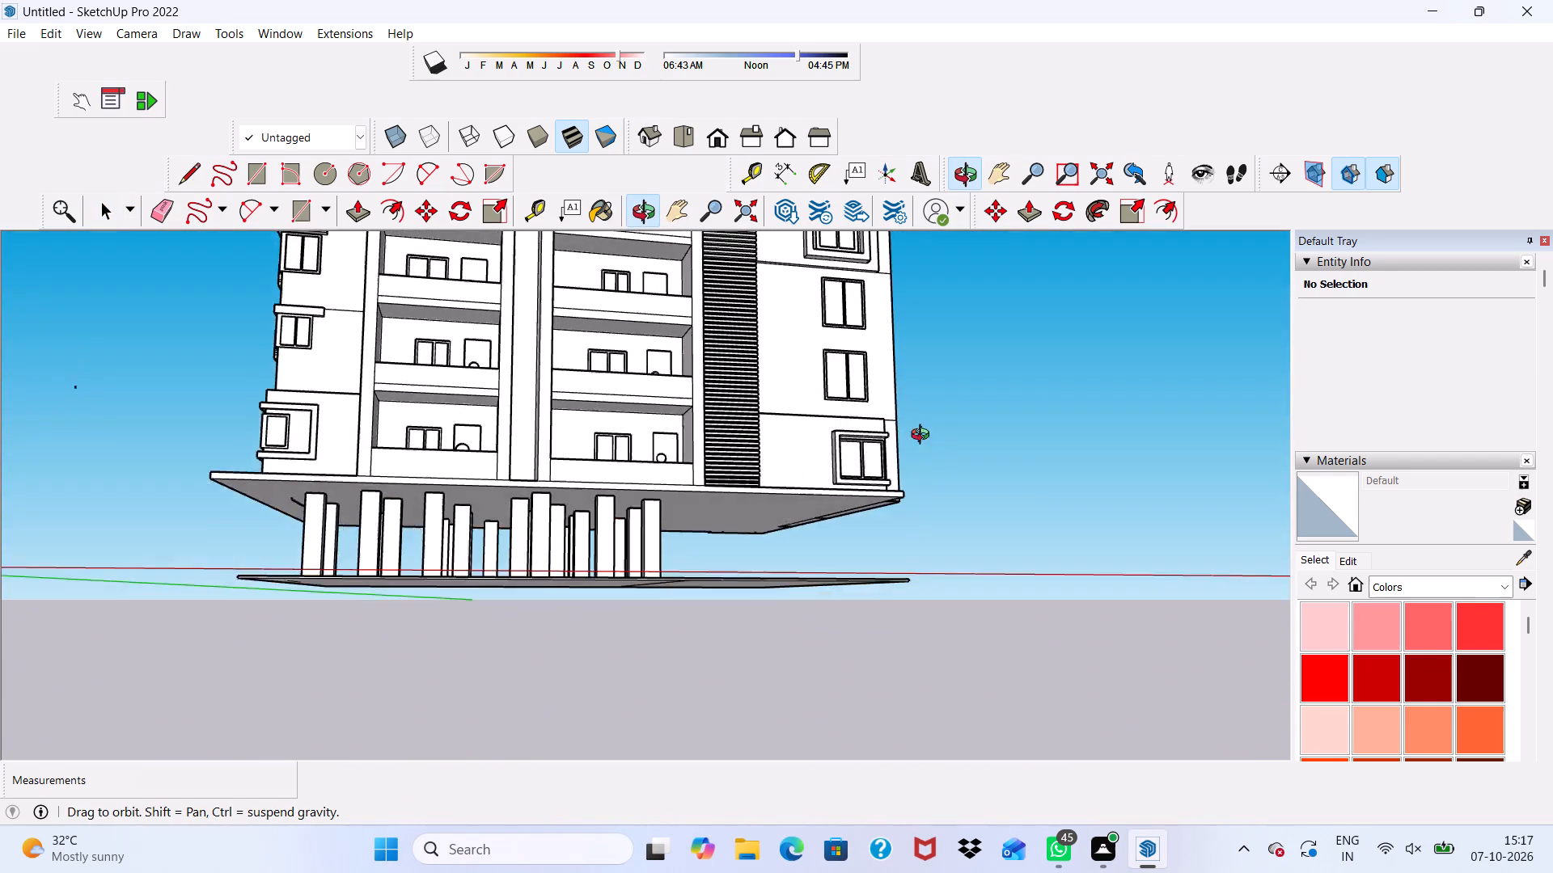
Draw a rectangular column outline about 2' 11" by 2' 5" on the slab extension beside the existing columns.
{"action": "middle_click_drag", "start_coordinate": [924, 436], "coordinate": [840, 407]}
{"action": "scroll", "coordinate": [840, 407], "scroll_direction": "up", "scroll_amount": 1}
{"action": "scroll", "coordinate": [840, 407], "scroll_direction": "down", "scroll_amount": 2}
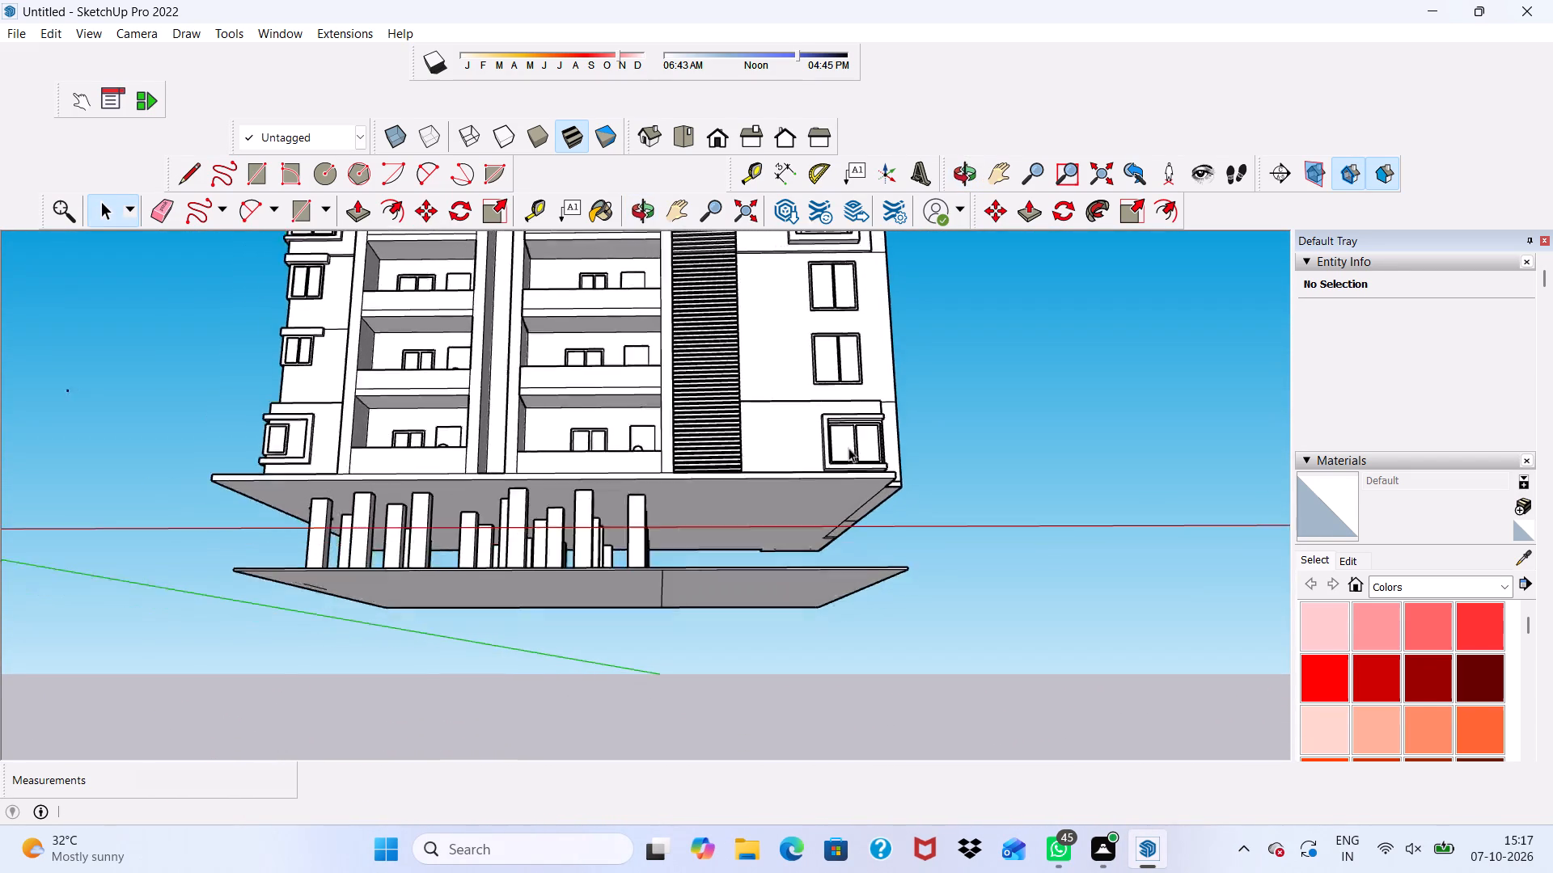
{"action": "scroll", "coordinate": [848, 448], "scroll_direction": "down", "scroll_amount": 9}
{"action": "middle_click_drag", "start_coordinate": [862, 432], "coordinate": [677, 564]}
{"action": "scroll", "coordinate": [675, 564], "scroll_direction": "up", "scroll_amount": 1}
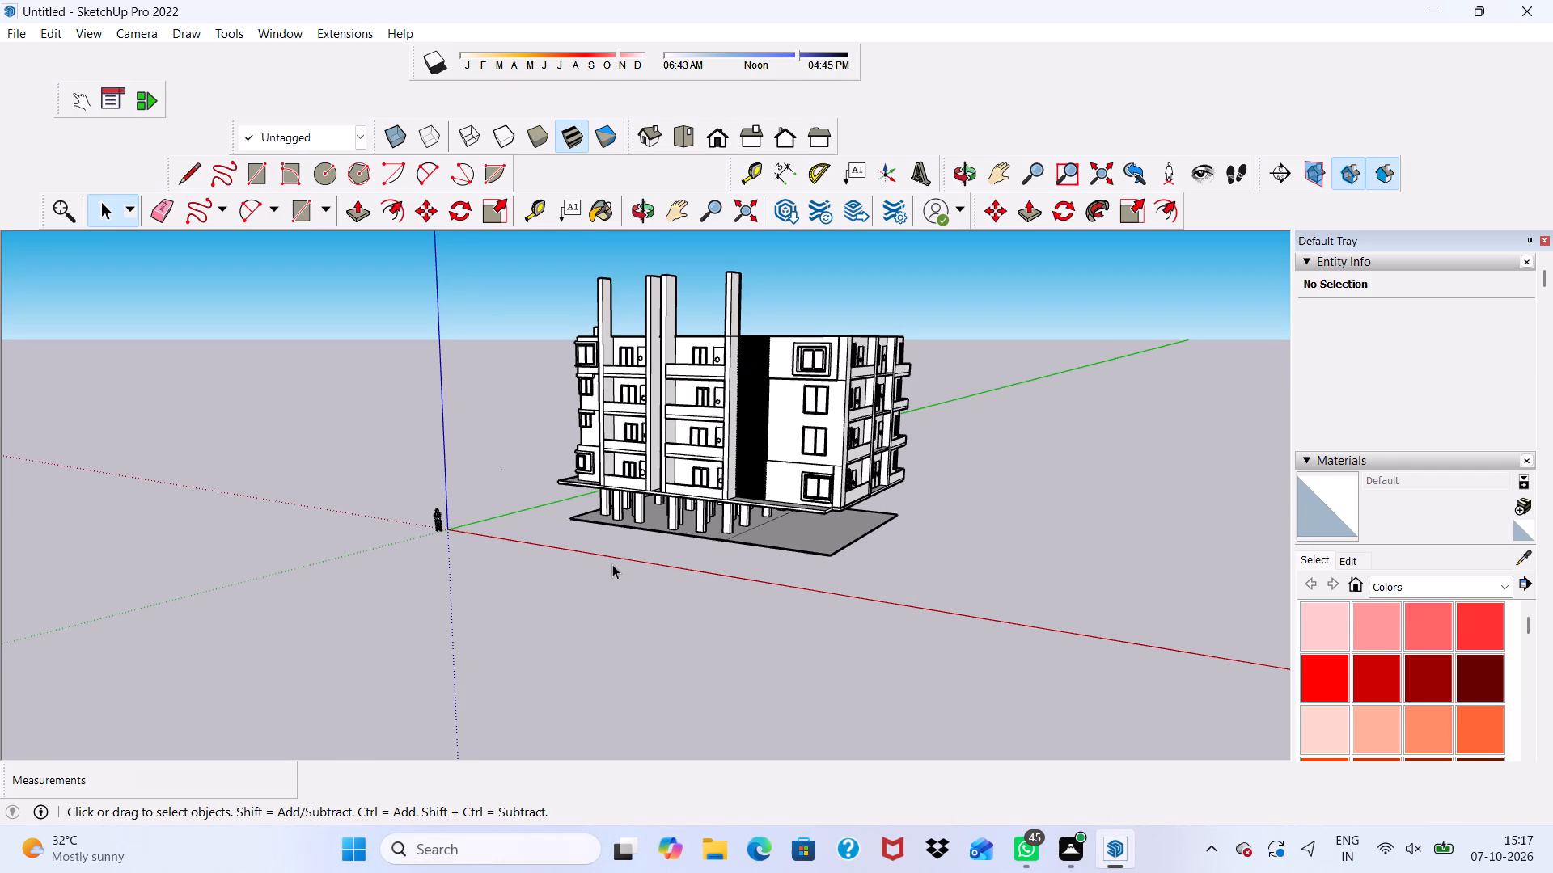
{"action": "middle_click_drag", "start_coordinate": [612, 564], "coordinate": [781, 543]}
{"action": "scroll", "coordinate": [781, 543], "scroll_direction": "up", "scroll_amount": 9}
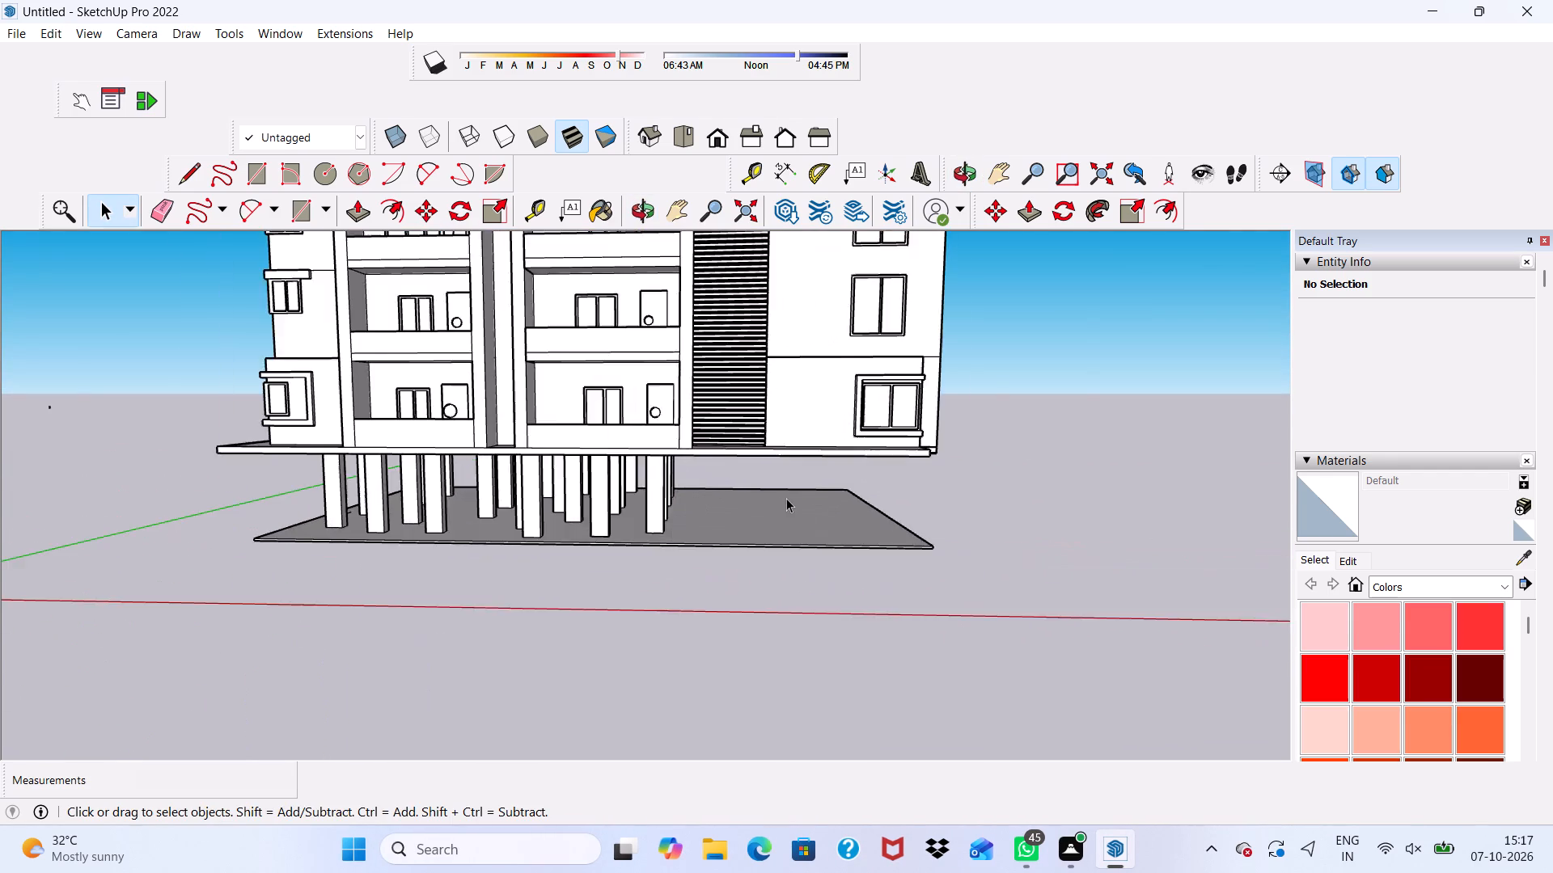
{"action": "scroll", "coordinate": [786, 498], "scroll_direction": "up", "scroll_amount": 3}
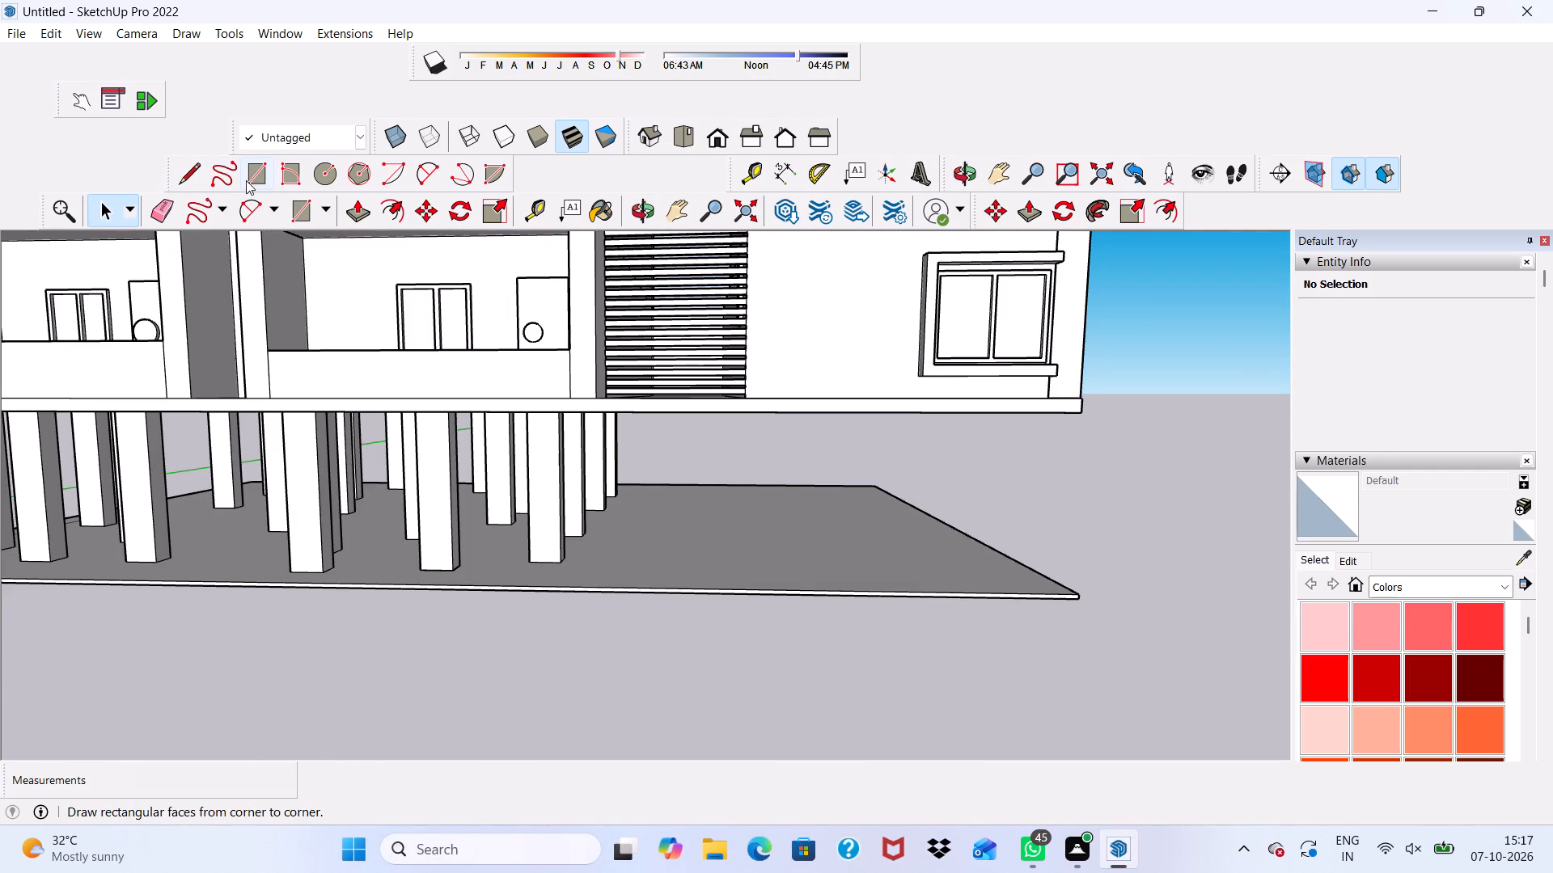
{"action": "left_click", "coordinate": [246, 180]}
{"action": "middle_click_drag", "start_coordinate": [739, 555], "coordinate": [606, 595]}
{"action": "scroll", "coordinate": [601, 558], "scroll_direction": "up", "scroll_amount": 1}
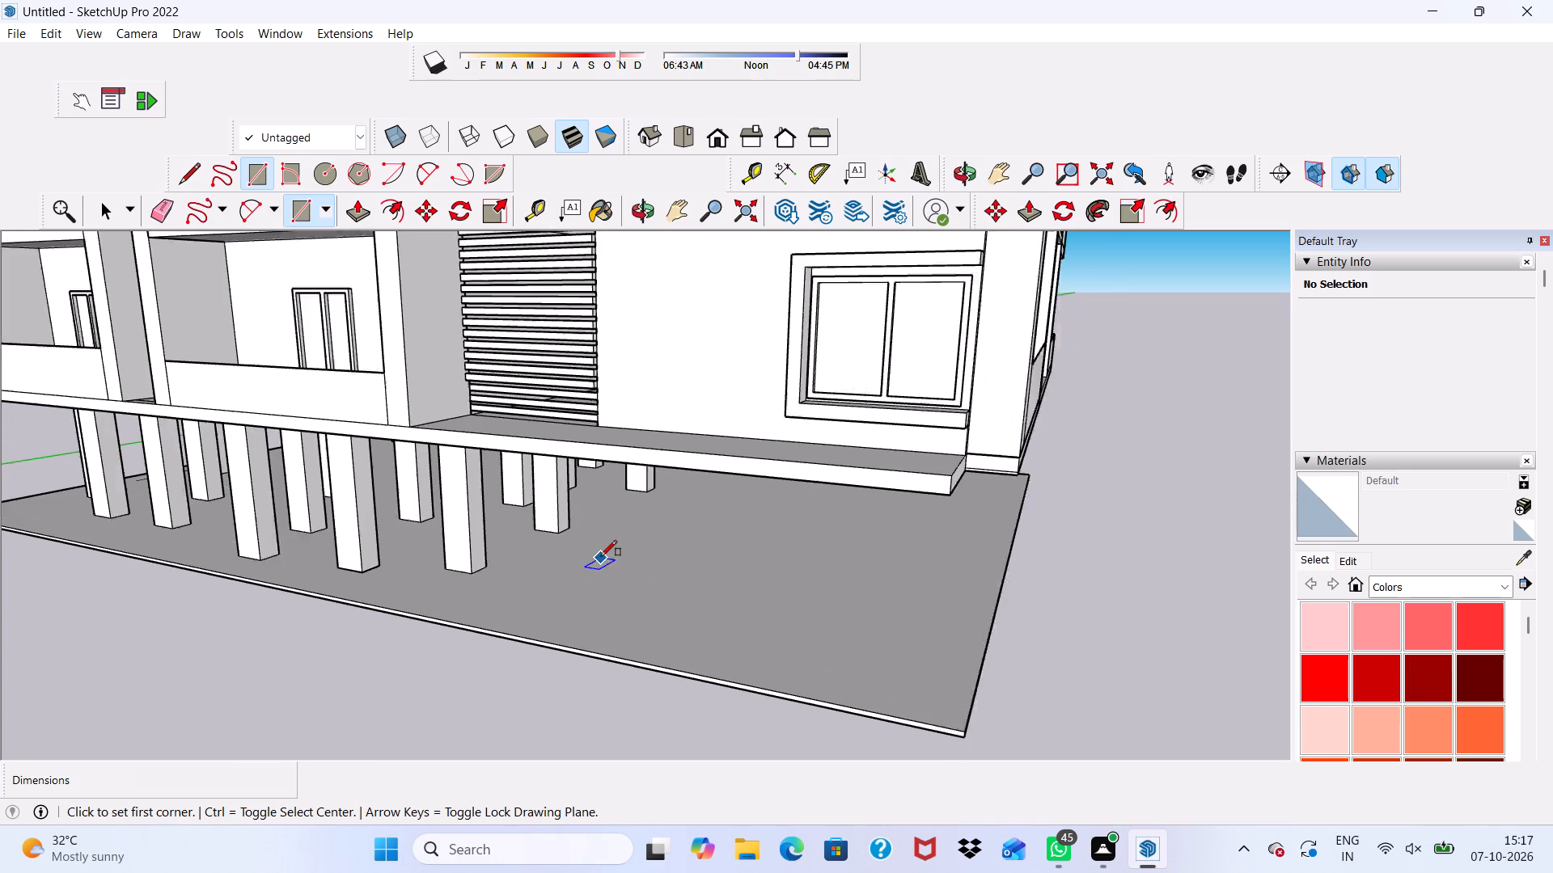
{"action": "scroll", "coordinate": [601, 556], "scroll_direction": "up", "scroll_amount": 1}
{"action": "left_click", "coordinate": [601, 560]}
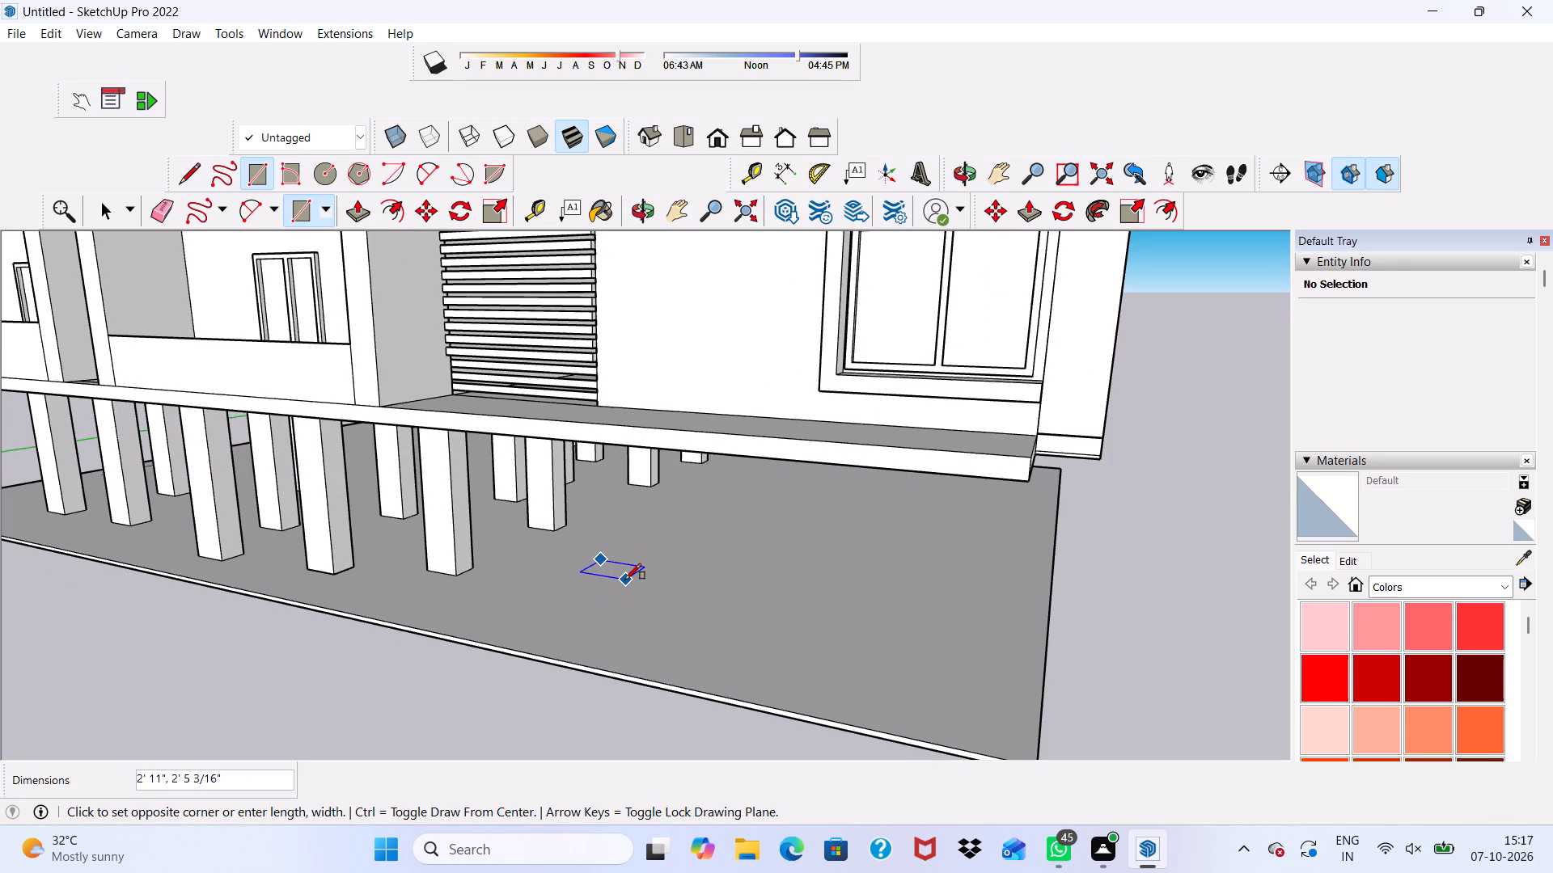
{"action": "left_click", "coordinate": [625, 580]}
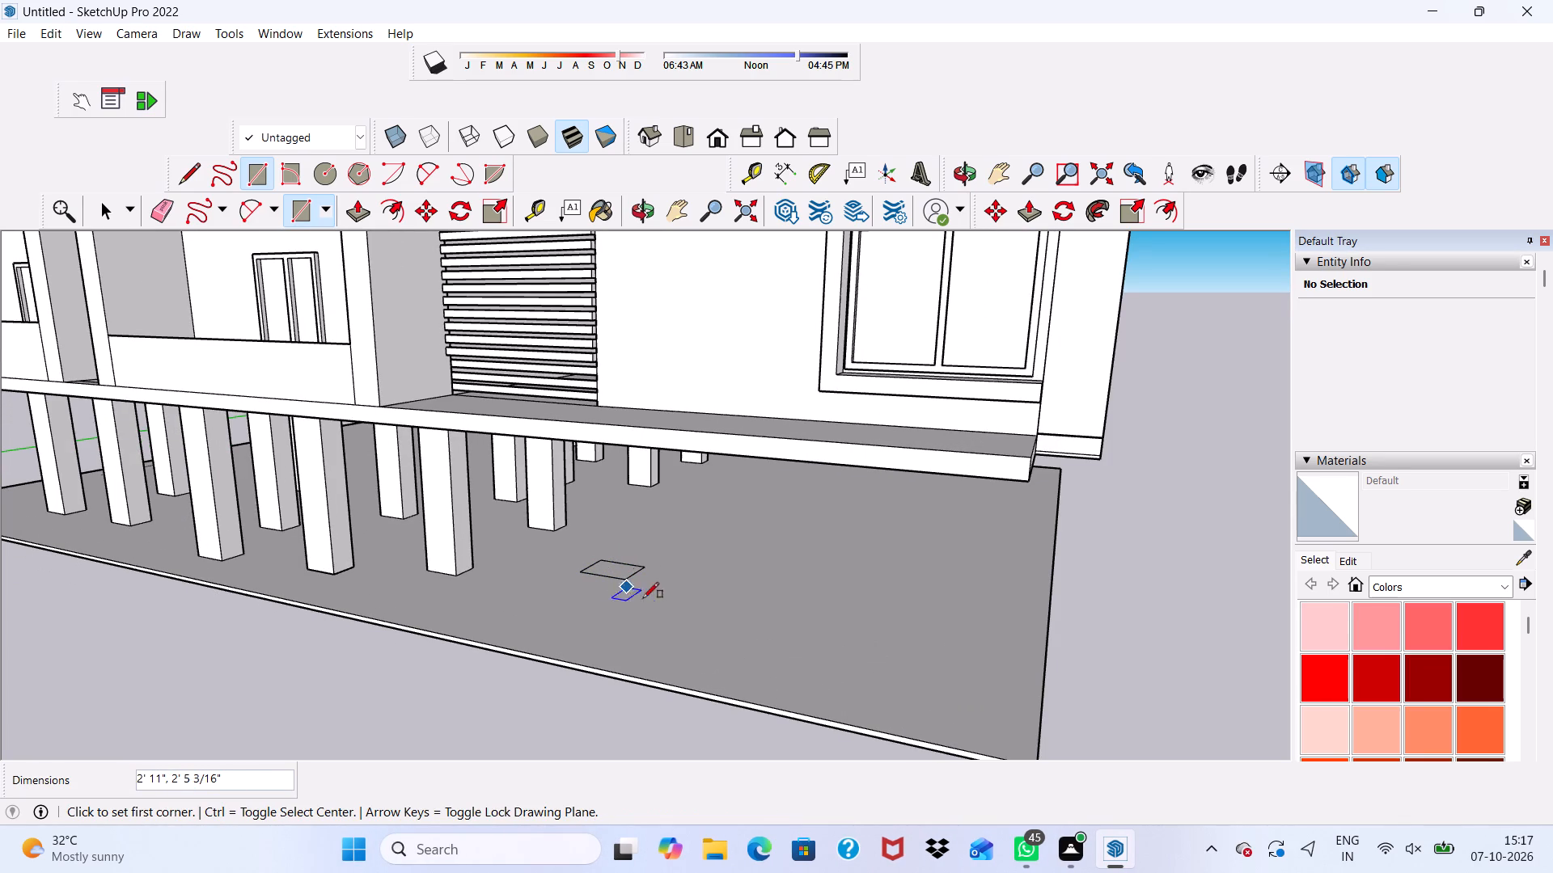
Copy the column outline's face and edges four times across the slab extension, the first copy about 19' 9" away.
{"action": "key", "text": "space"}
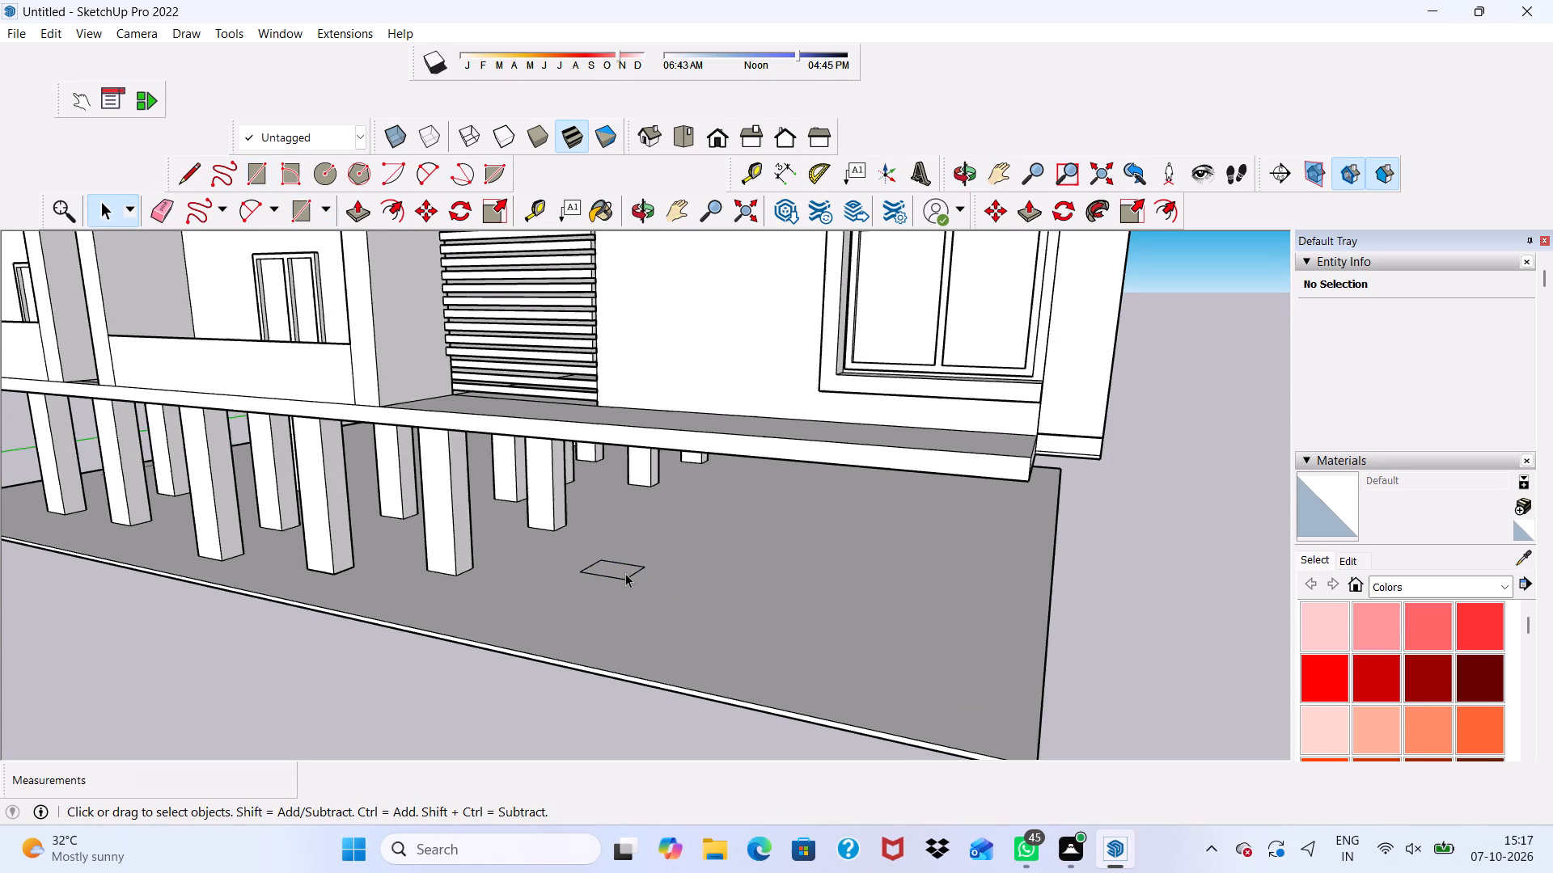
{"action": "double_click", "coordinate": [625, 573]}
{"action": "left_click", "coordinate": [420, 215]}
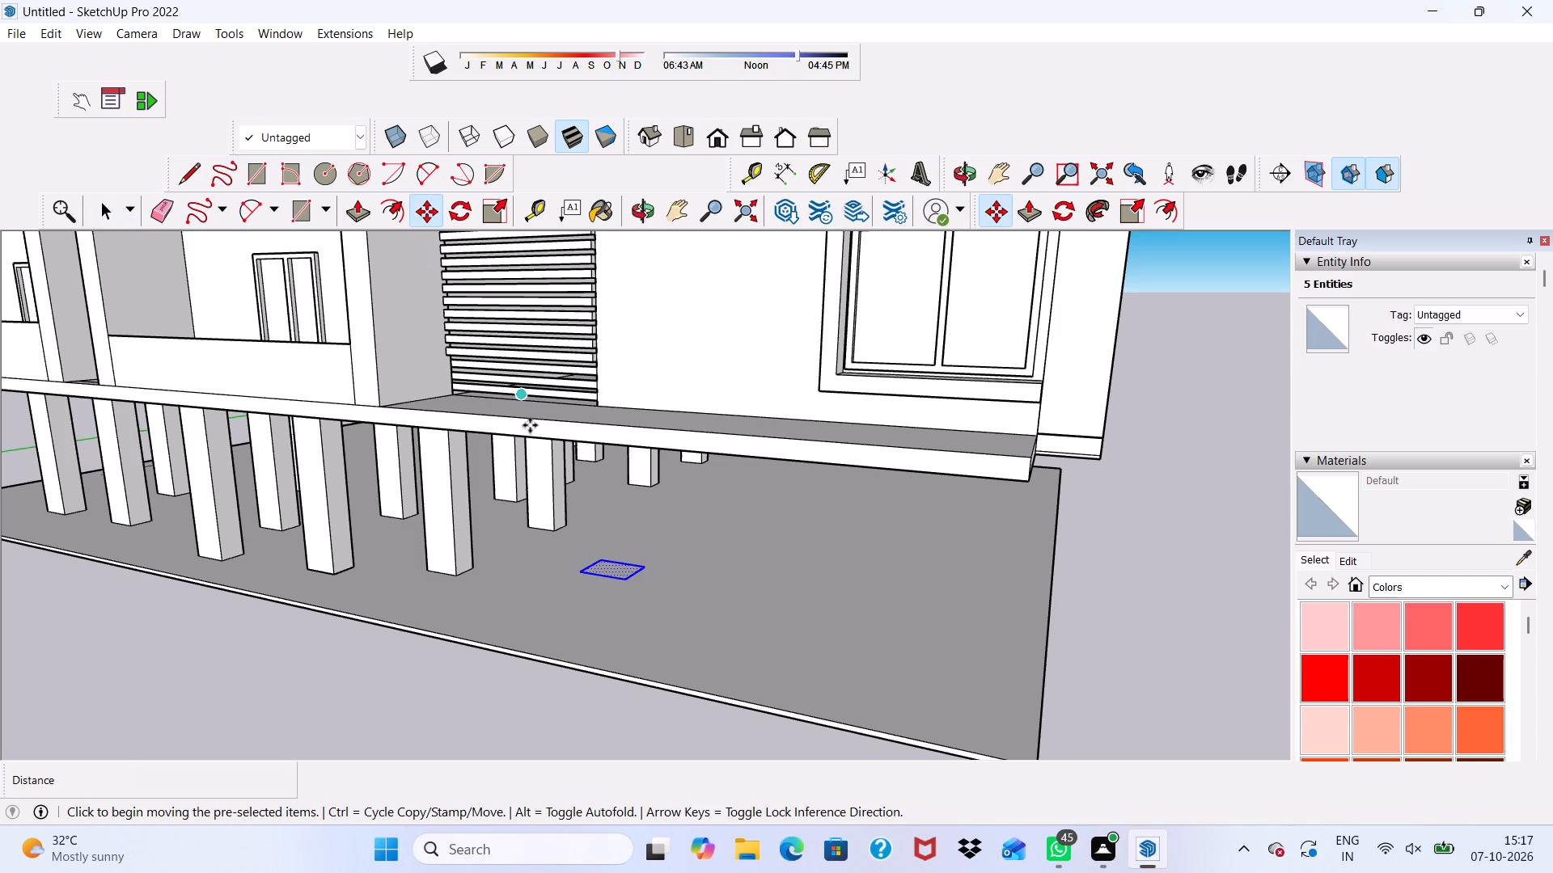
{"action": "left_click", "coordinate": [624, 575]}
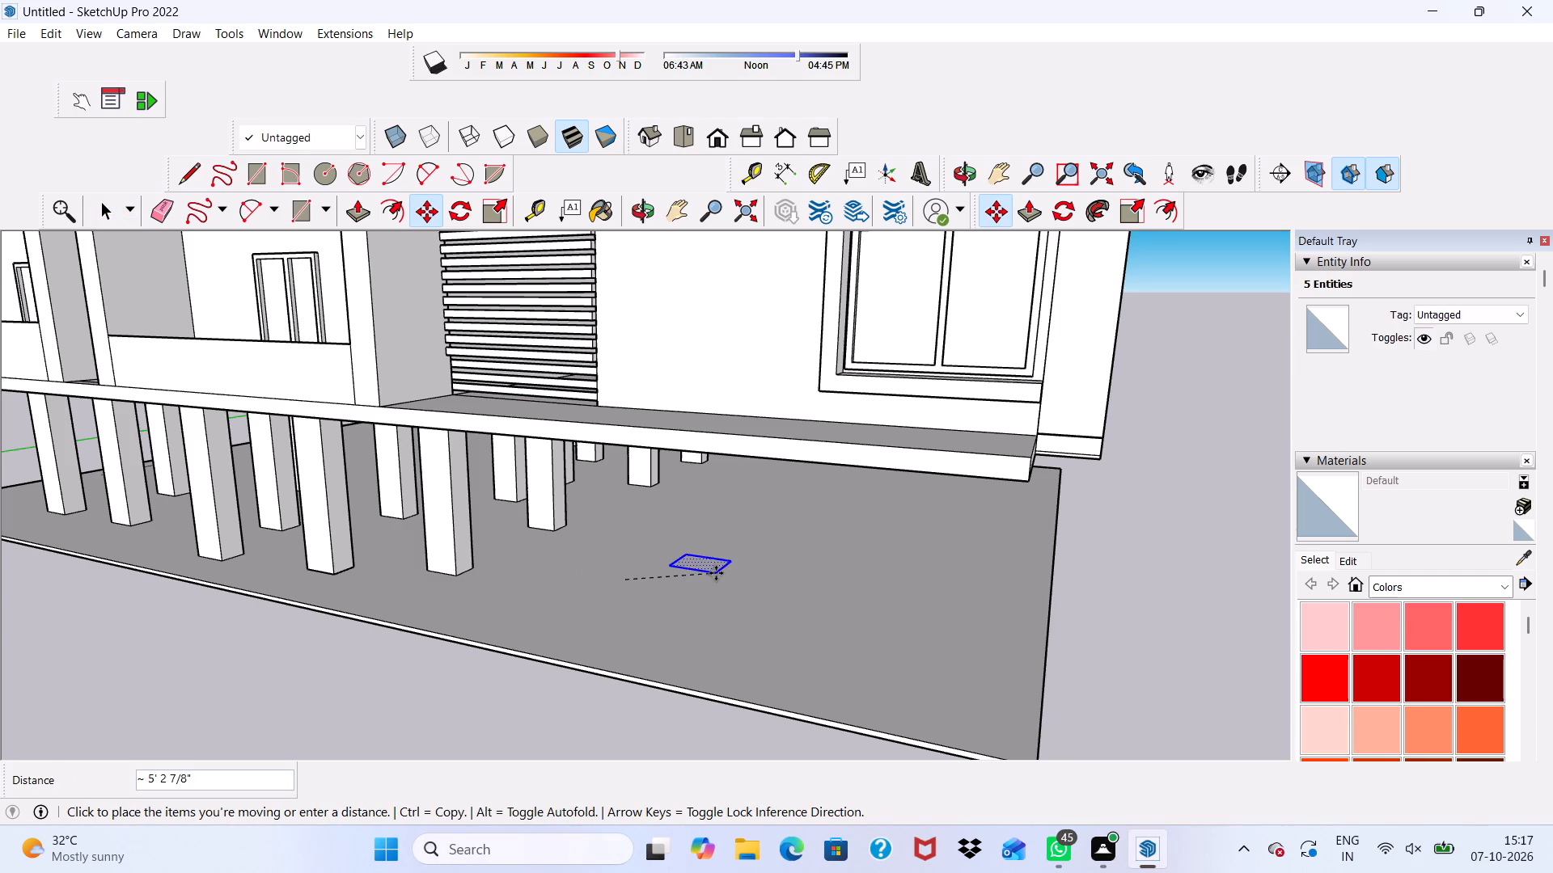
{"action": "left_click", "coordinate": [801, 510]}
{"action": "middle_click_drag", "start_coordinate": [801, 510], "coordinate": [745, 480]}
{"action": "scroll", "coordinate": [792, 519], "scroll_direction": "up", "scroll_amount": 3}
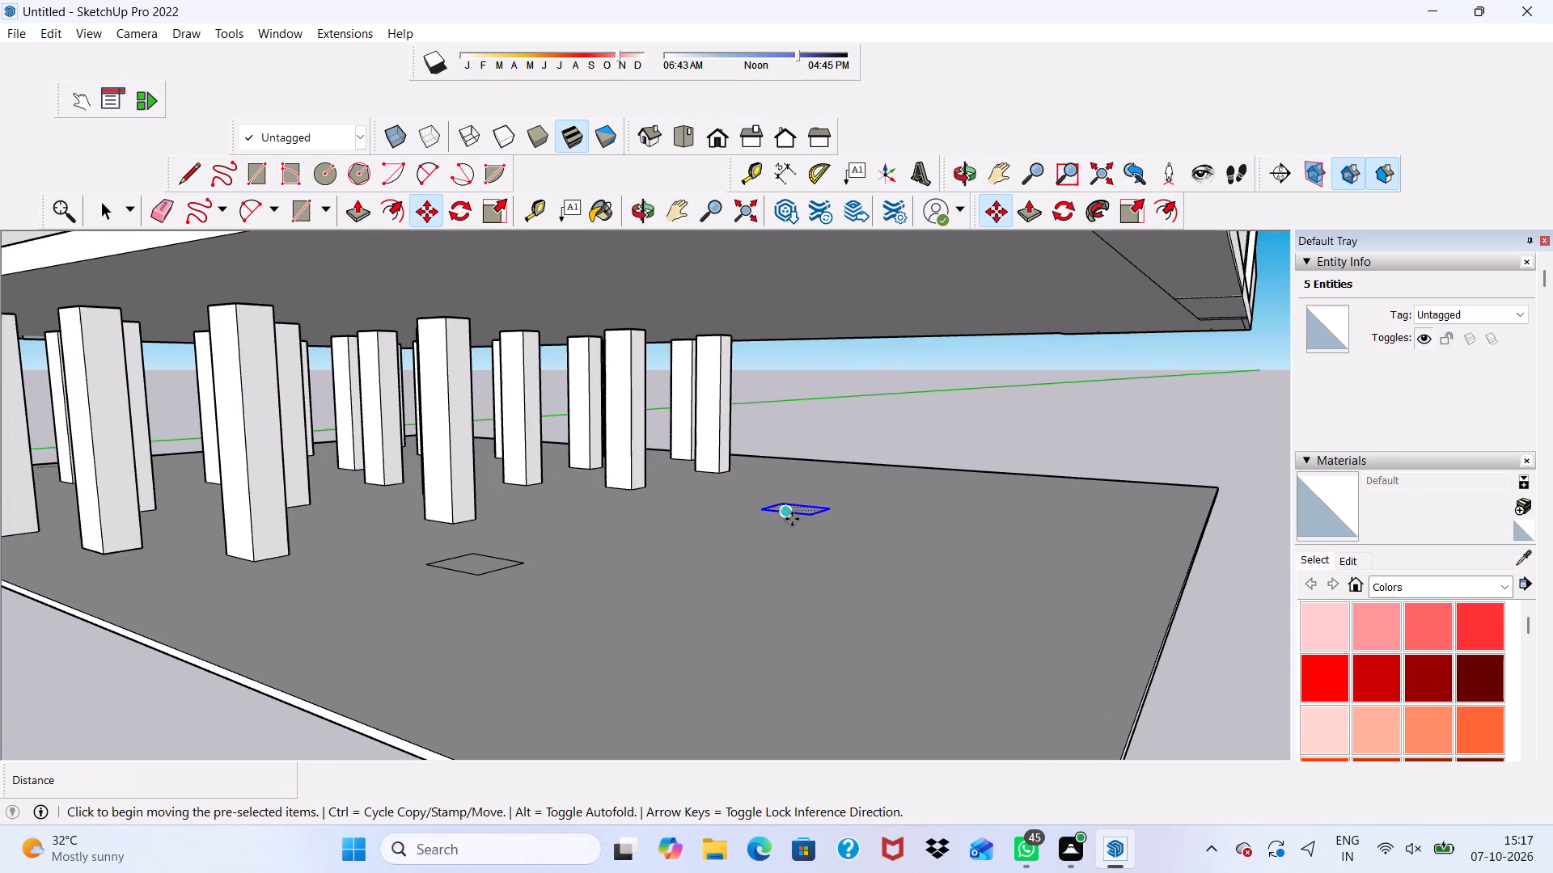
{"action": "left_click", "coordinate": [808, 512]}
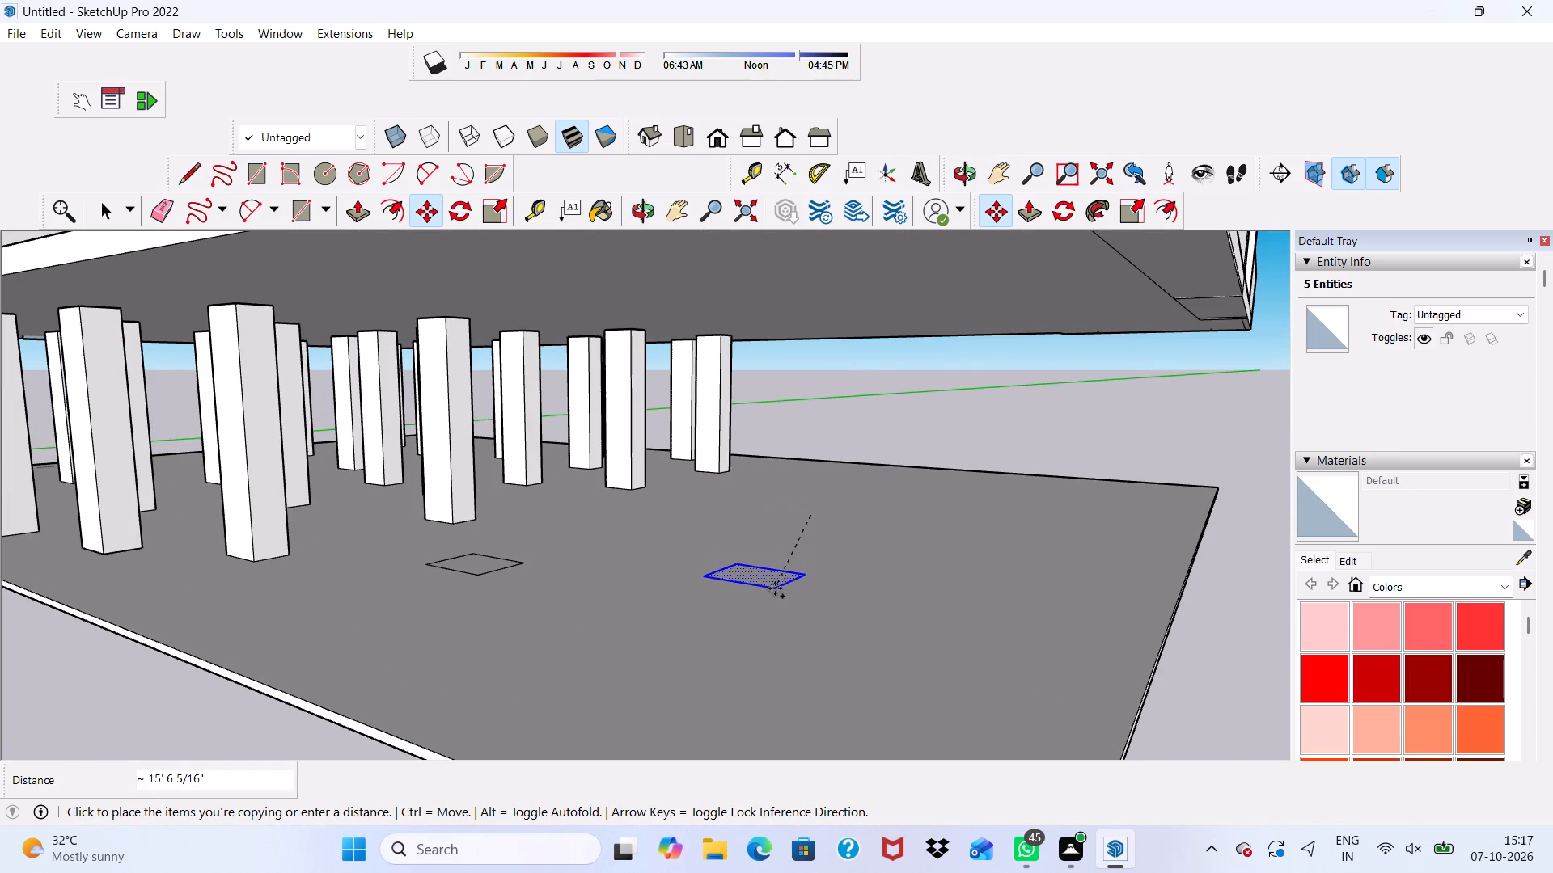
{"action": "left_click", "coordinate": [766, 635]}
{"action": "left_click", "coordinate": [766, 635]}
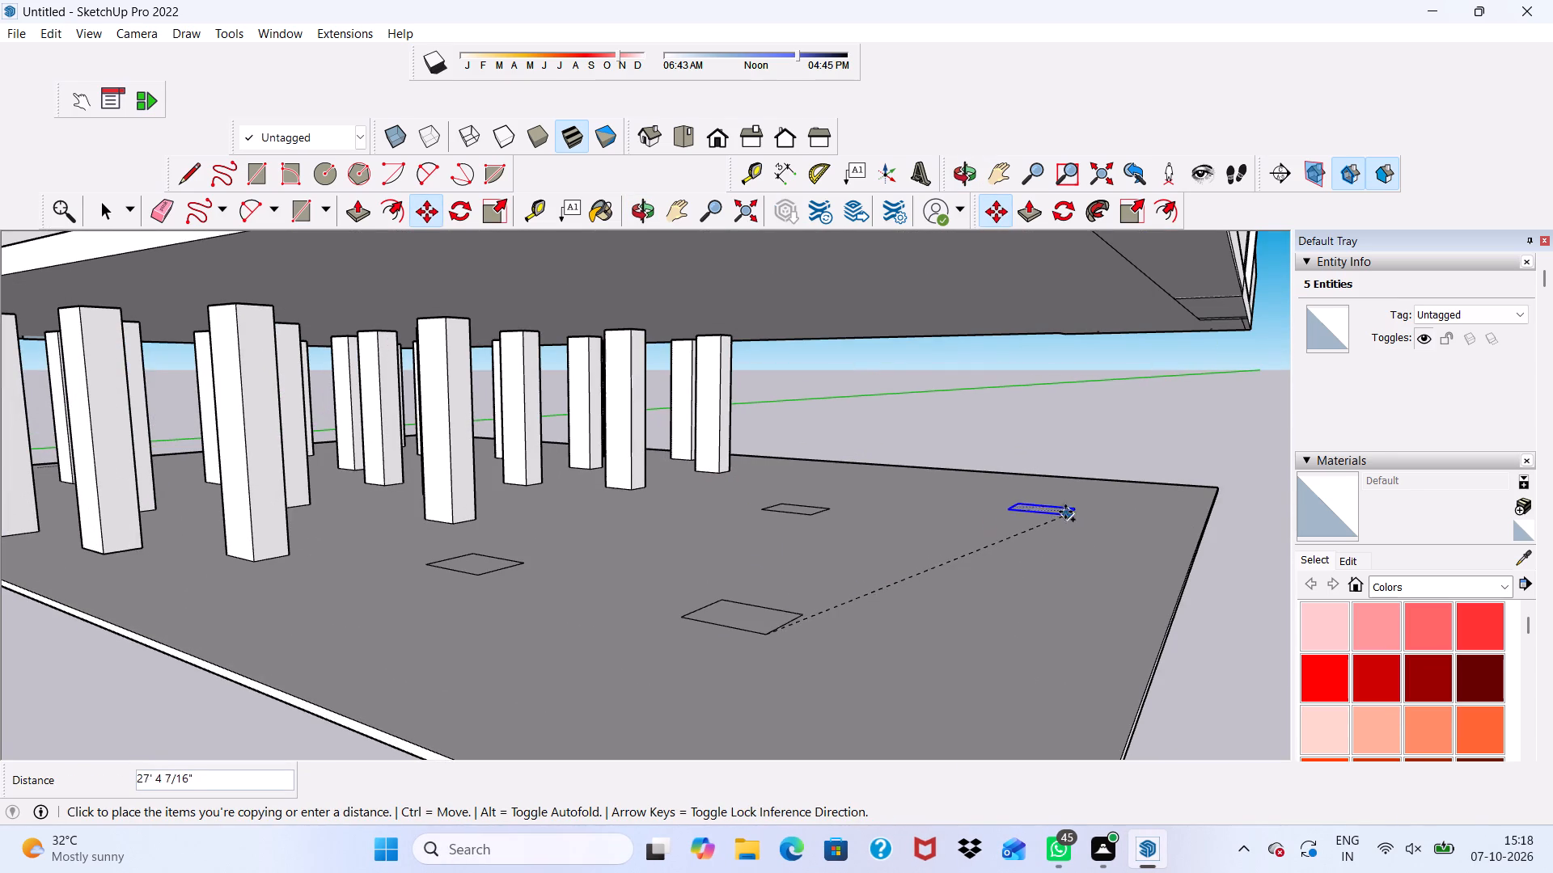
{"action": "left_click", "coordinate": [1022, 518]}
{"action": "left_click", "coordinate": [1022, 518]}
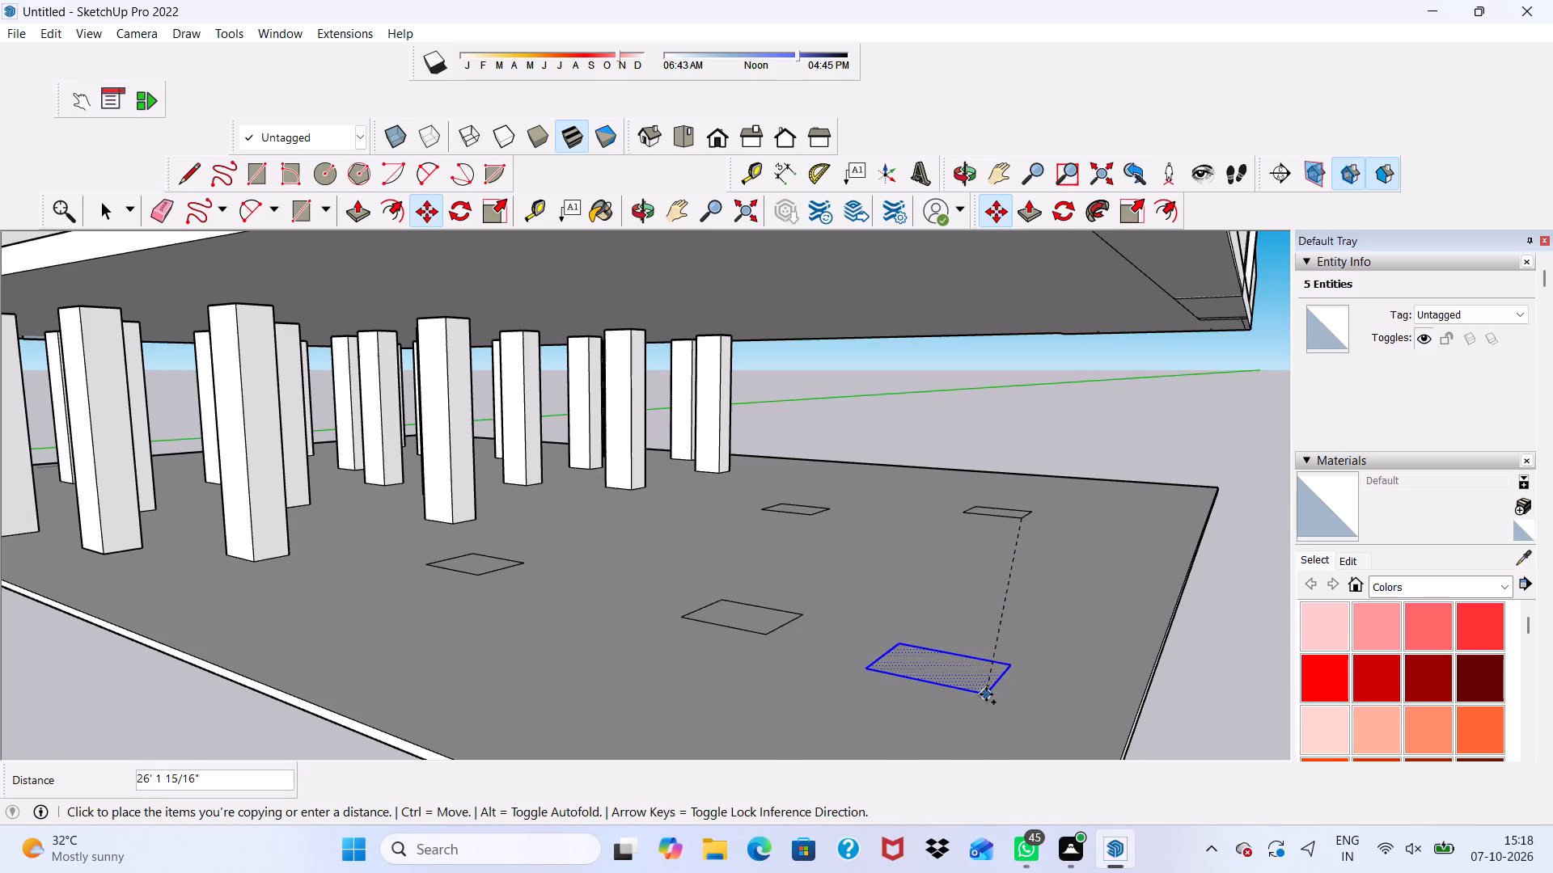
{"action": "left_click", "coordinate": [1002, 612]}
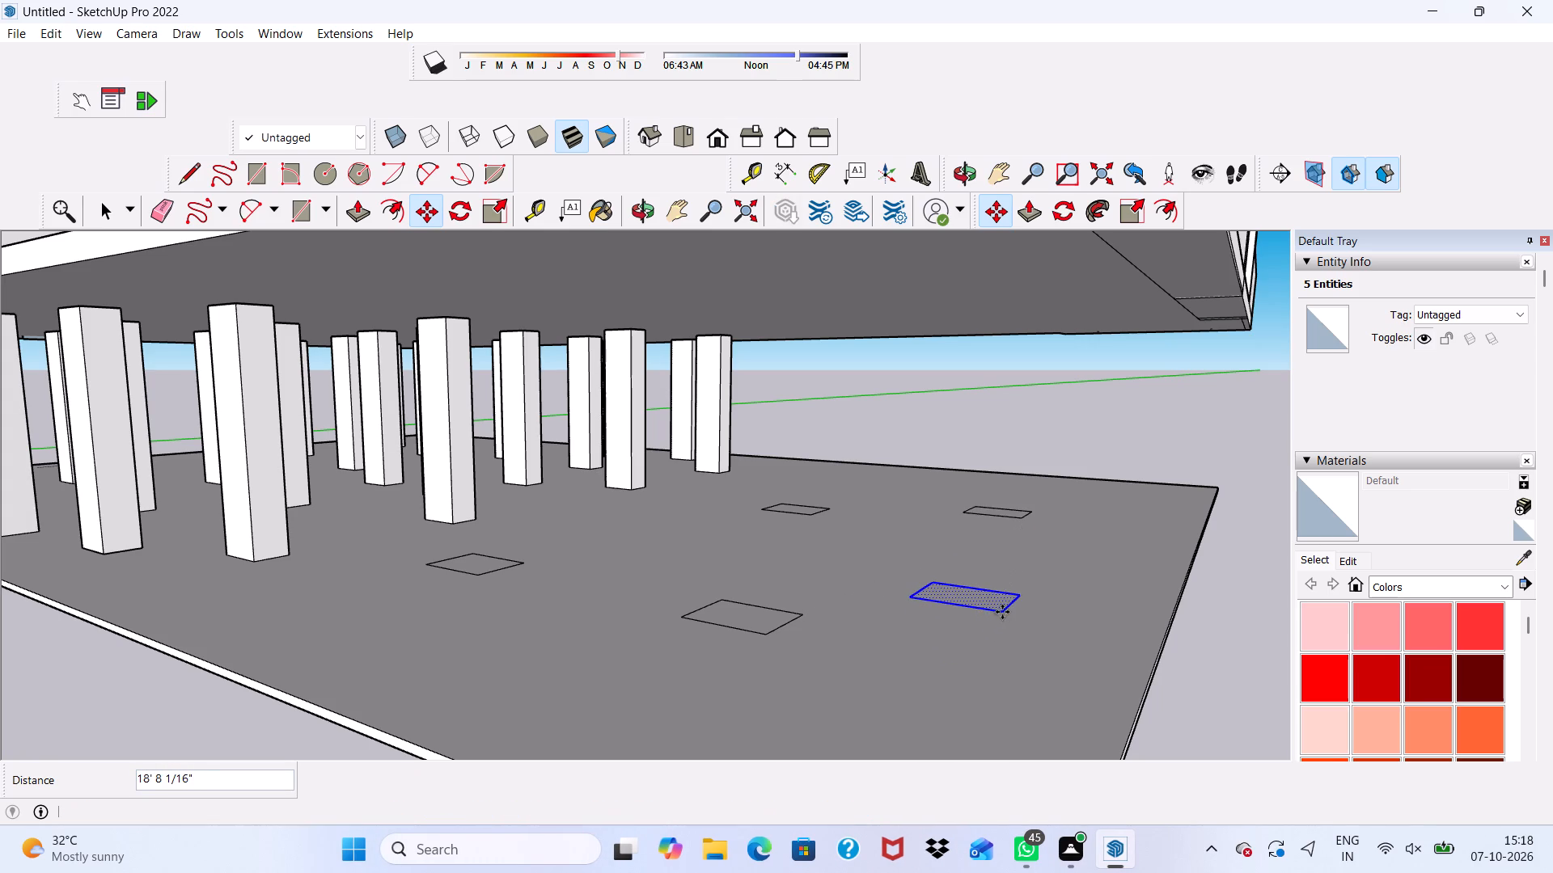
Place two more copies of the column outline near the louvred-facade side of the slab extension.
{"action": "left_click", "coordinate": [994, 613]}
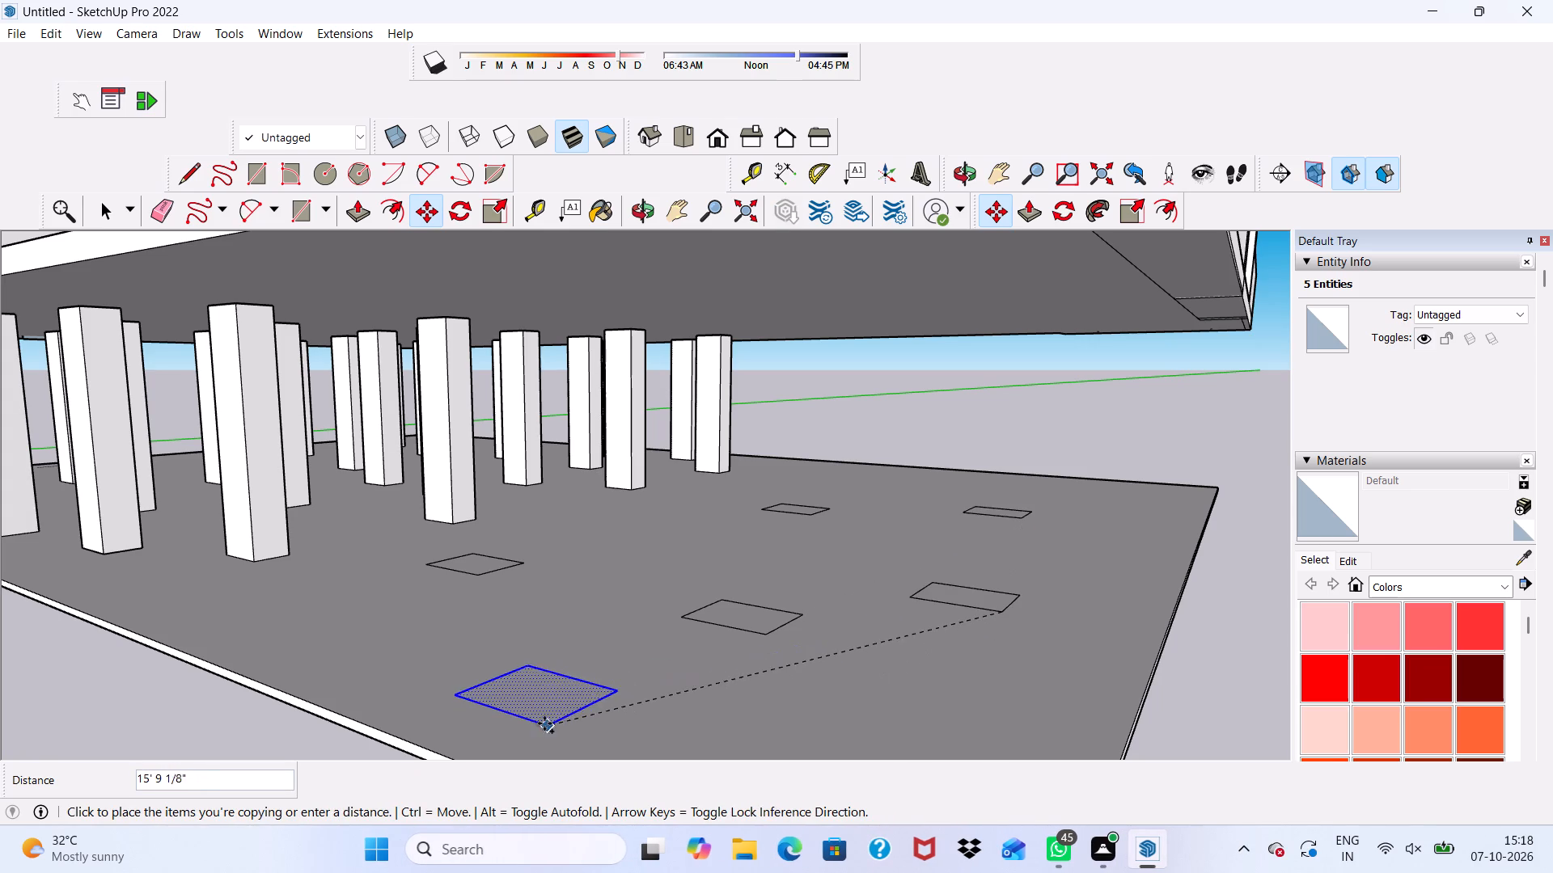
{"action": "left_click", "coordinate": [544, 707]}
{"action": "scroll", "coordinate": [569, 683], "scroll_direction": "down", "scroll_amount": 2}
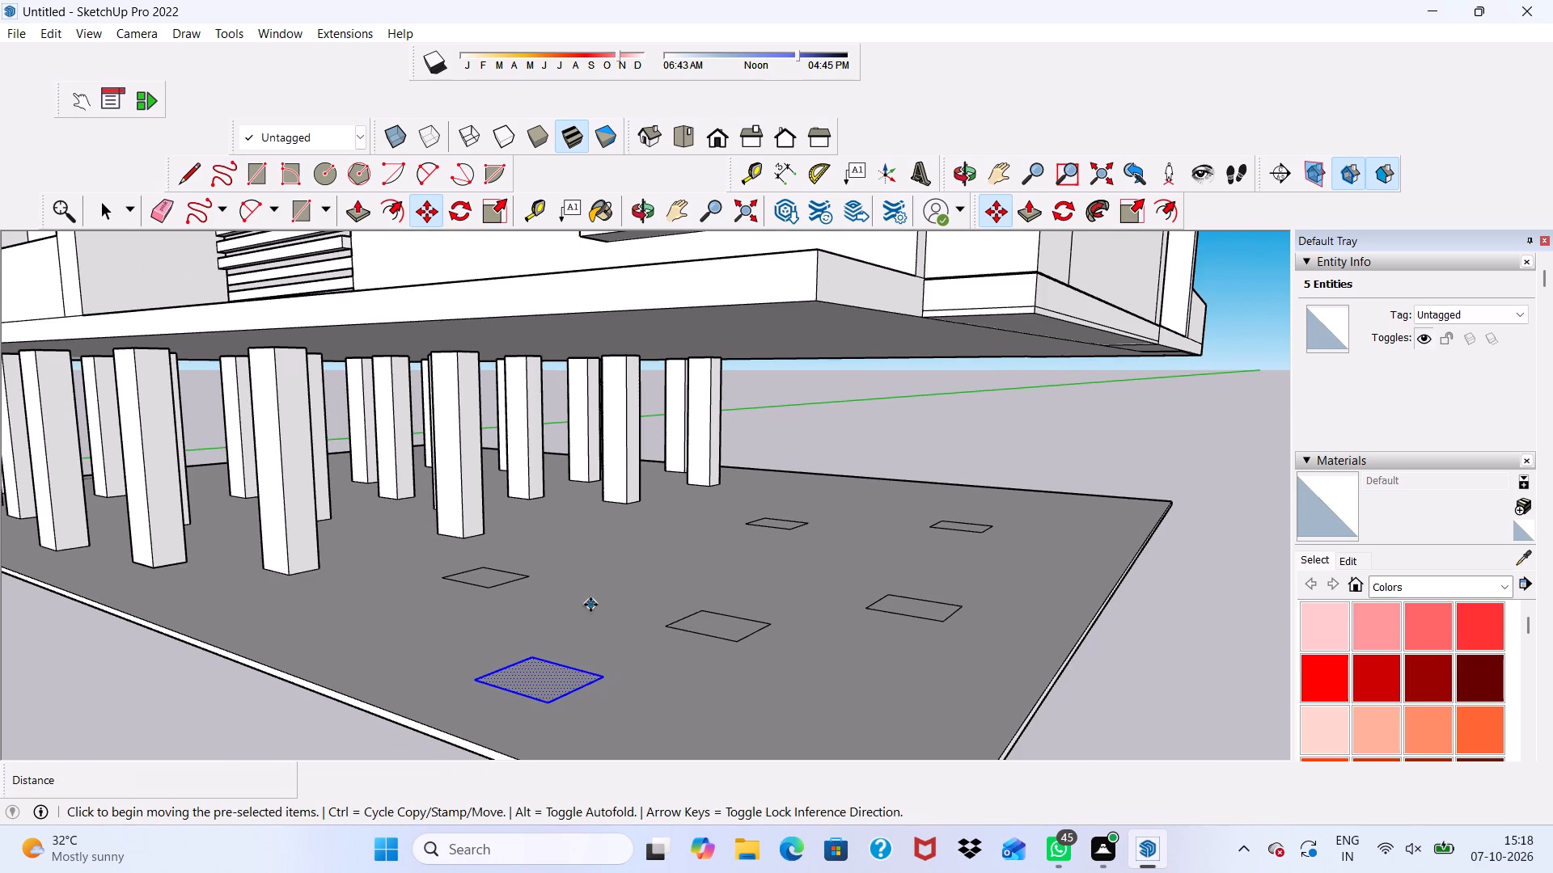
{"action": "left_click", "coordinate": [542, 703]}
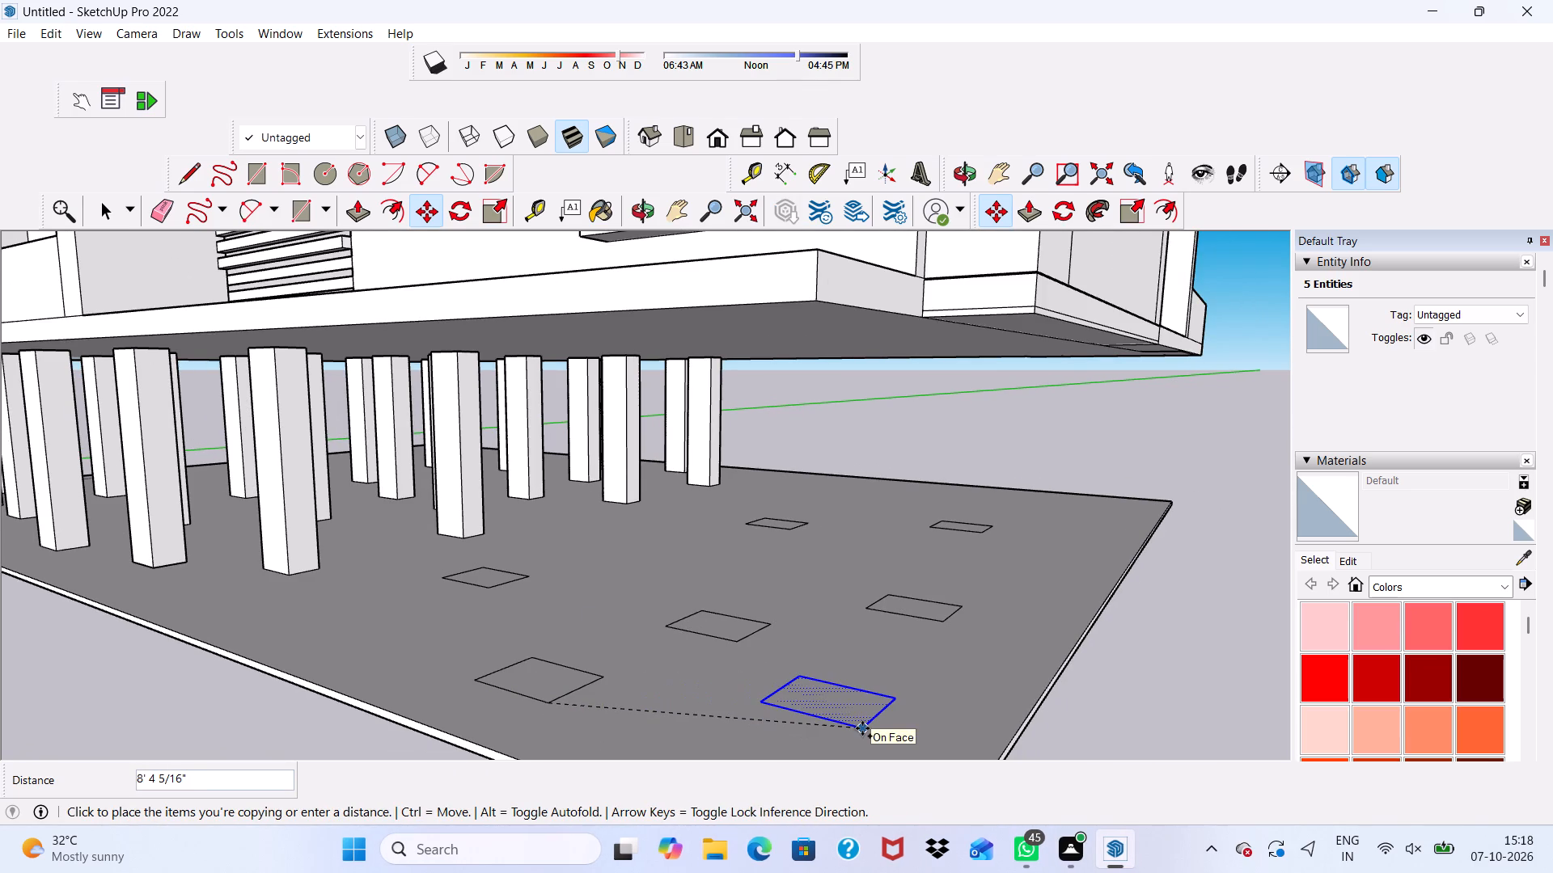
{"action": "left_click", "coordinate": [862, 728]}
Place two further copies of the outline toward the rear of the slab extension, spaced about 12' 1" apart.
{"action": "scroll", "coordinate": [734, 644], "scroll_direction": "down", "scroll_amount": 7}
{"action": "middle_click_drag", "start_coordinate": [737, 607], "coordinate": [519, 610]}
{"action": "scroll", "coordinate": [499, 617], "scroll_direction": "down", "scroll_amount": 1}
{"action": "scroll", "coordinate": [523, 642], "scroll_direction": "up", "scroll_amount": 4}
{"action": "scroll", "coordinate": [526, 653], "scroll_direction": "down", "scroll_amount": 1}
{"action": "left_click", "coordinate": [506, 664]}
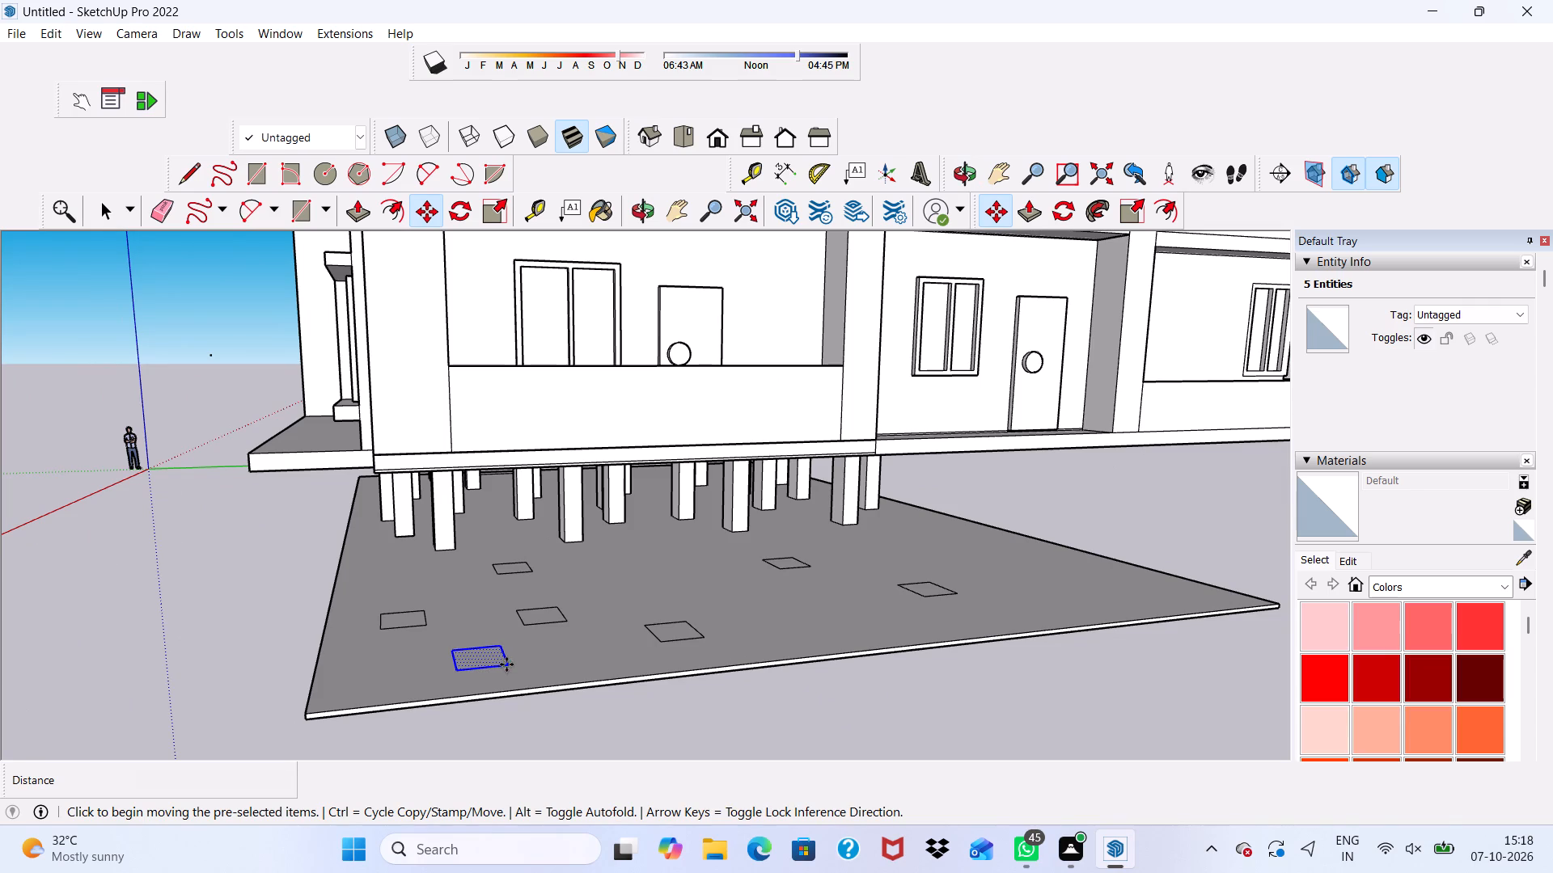
{"action": "left_click", "coordinate": [952, 538]}
{"action": "left_click", "coordinate": [952, 538]}
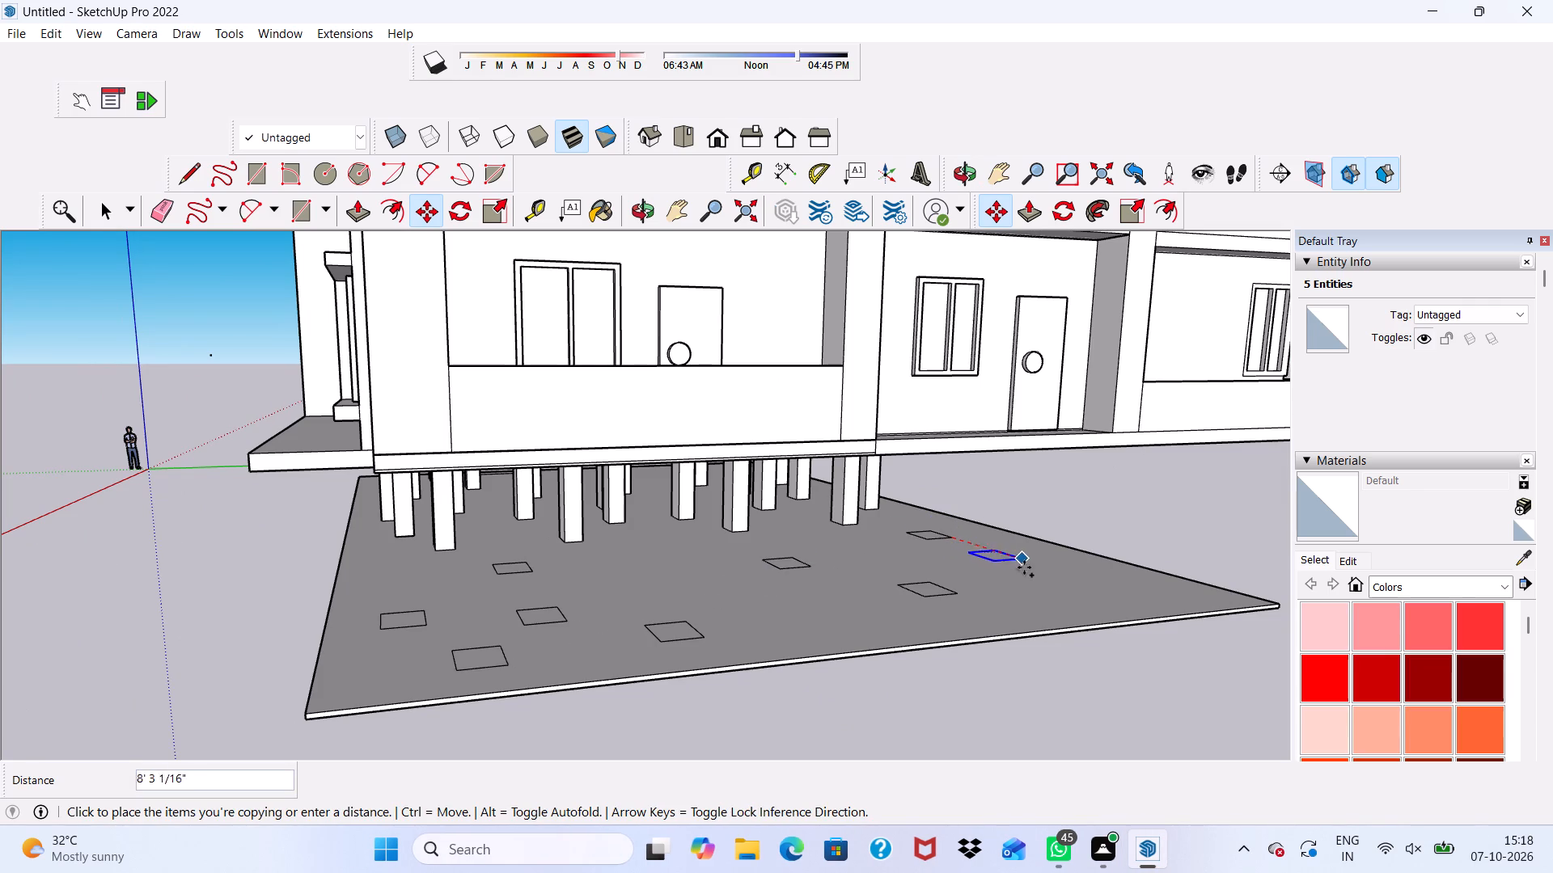
{"action": "left_click", "coordinate": [1060, 577]}
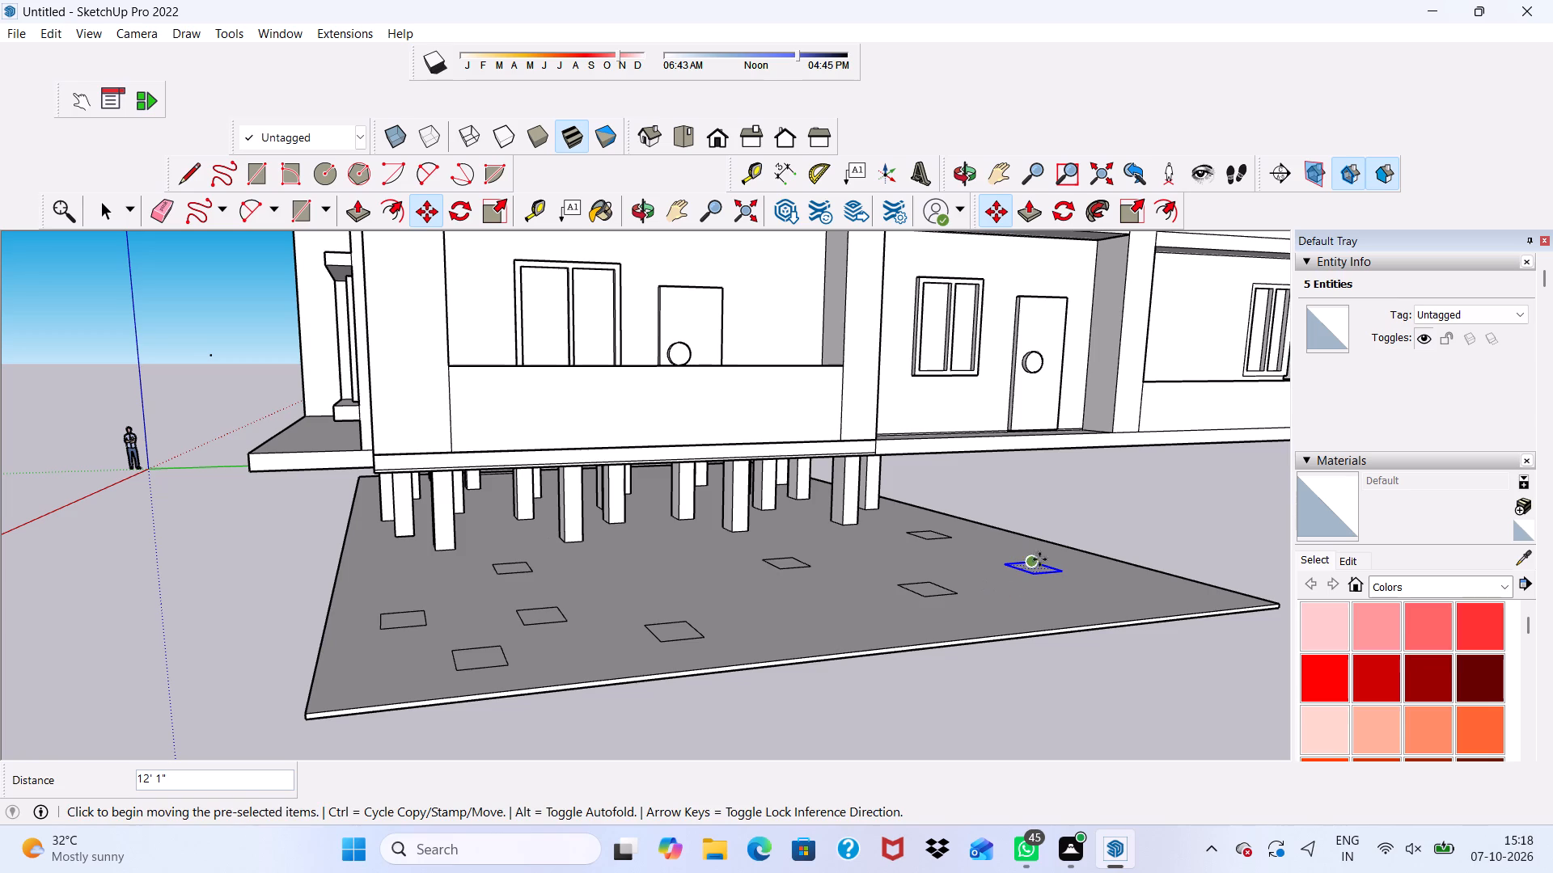
{"action": "key", "text": "space"}
Extrude the rearmost outer column outline up 10' with Push/Pull.
{"action": "scroll", "coordinate": [1060, 545], "scroll_direction": "up", "scroll_amount": 4}
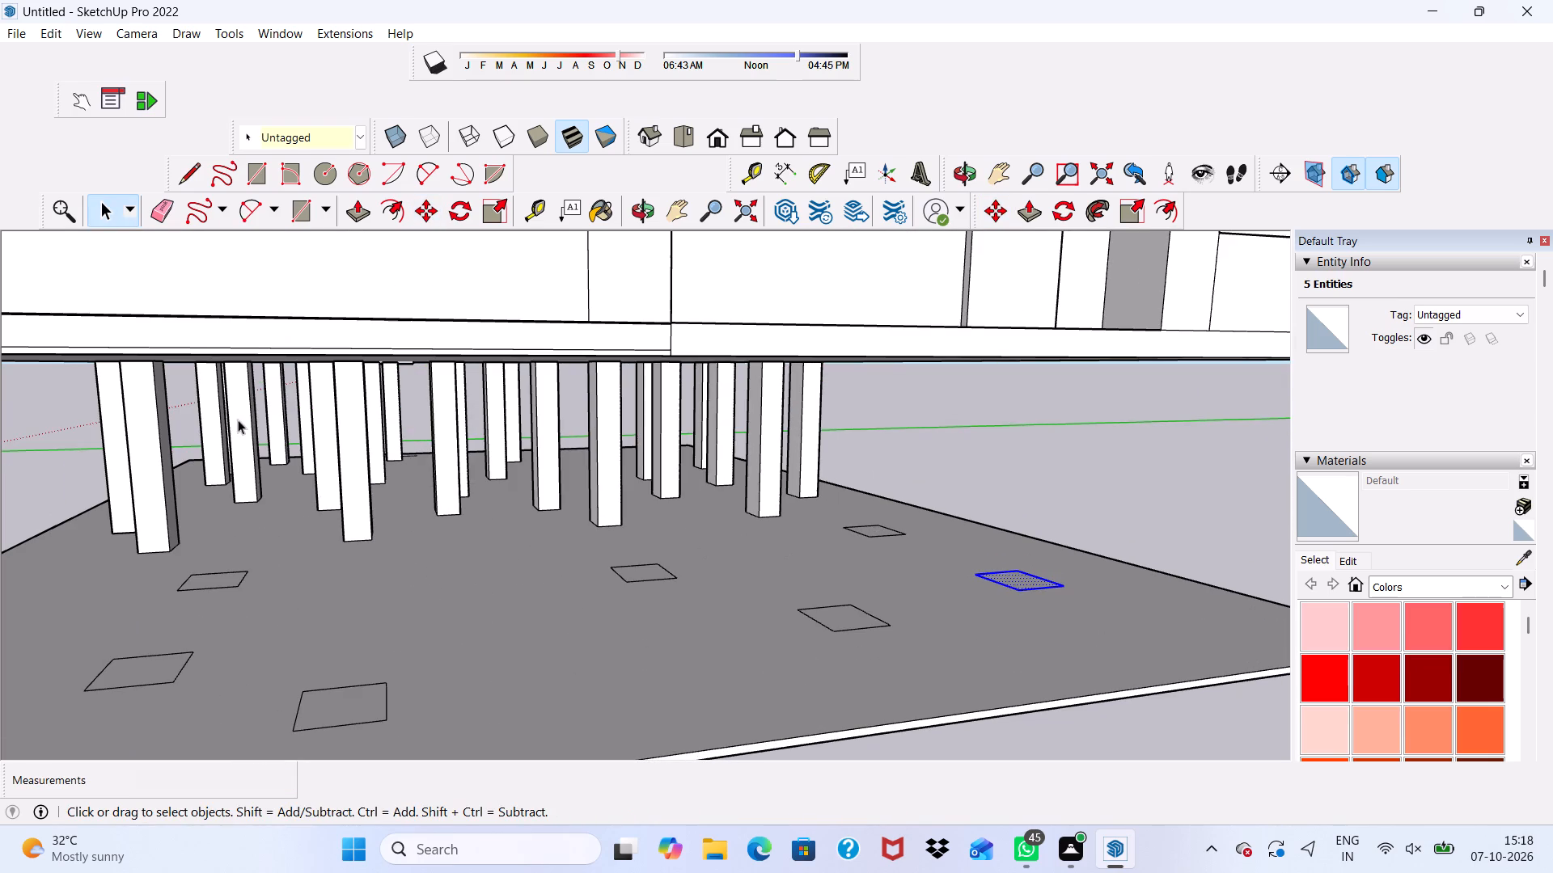
{"action": "left_click", "coordinate": [362, 209]}
{"action": "scroll", "coordinate": [960, 529], "scroll_direction": "up", "scroll_amount": 5}
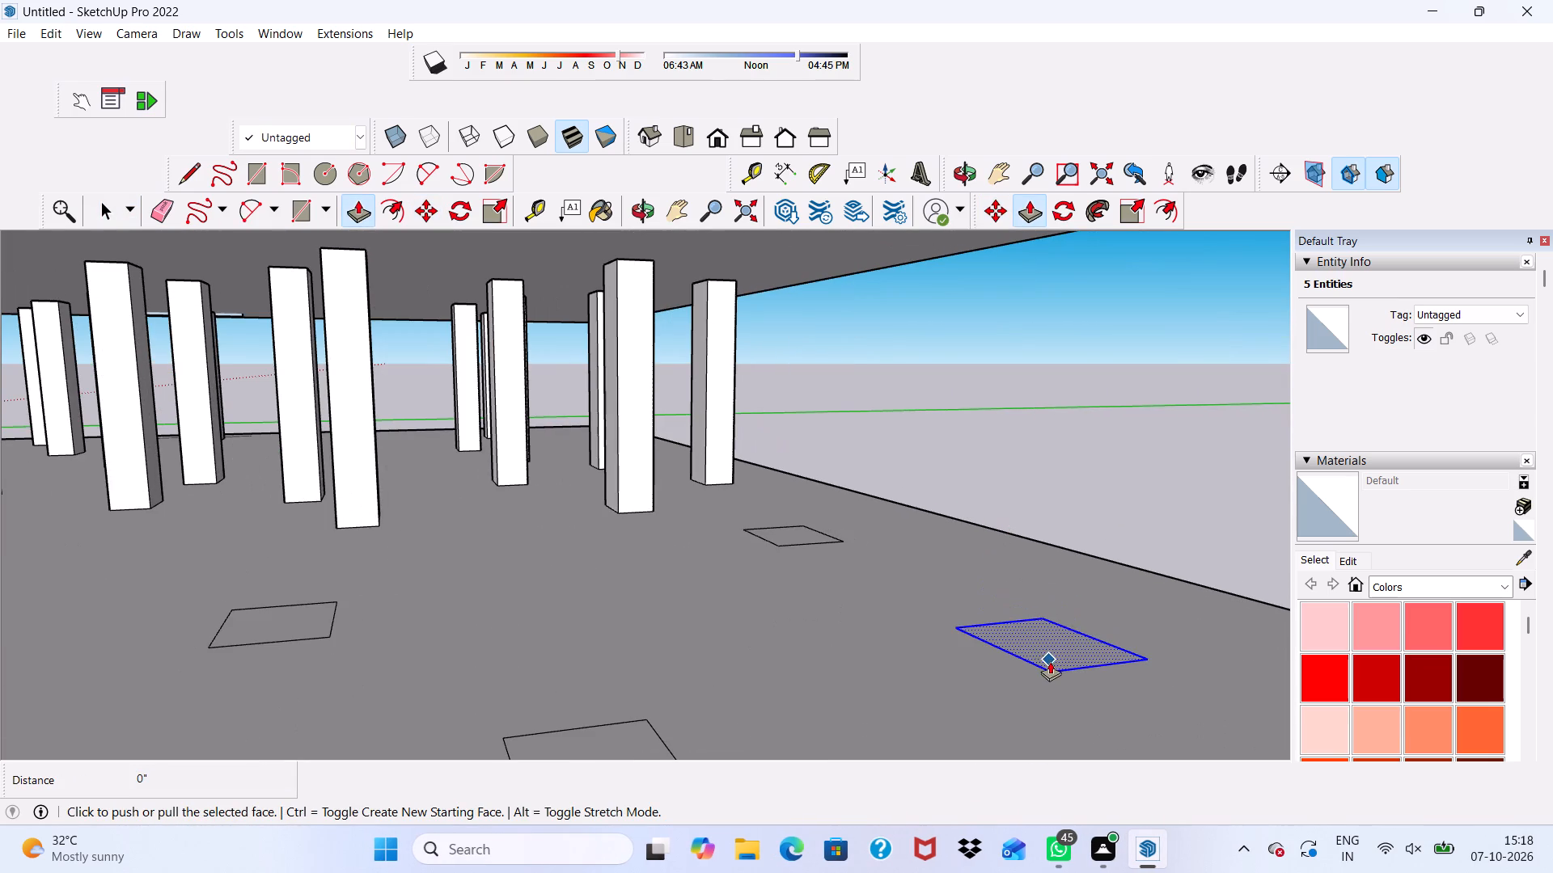
{"action": "left_click", "coordinate": [1054, 650]}
{"action": "scroll", "coordinate": [994, 525], "scroll_direction": "down", "scroll_amount": 10}
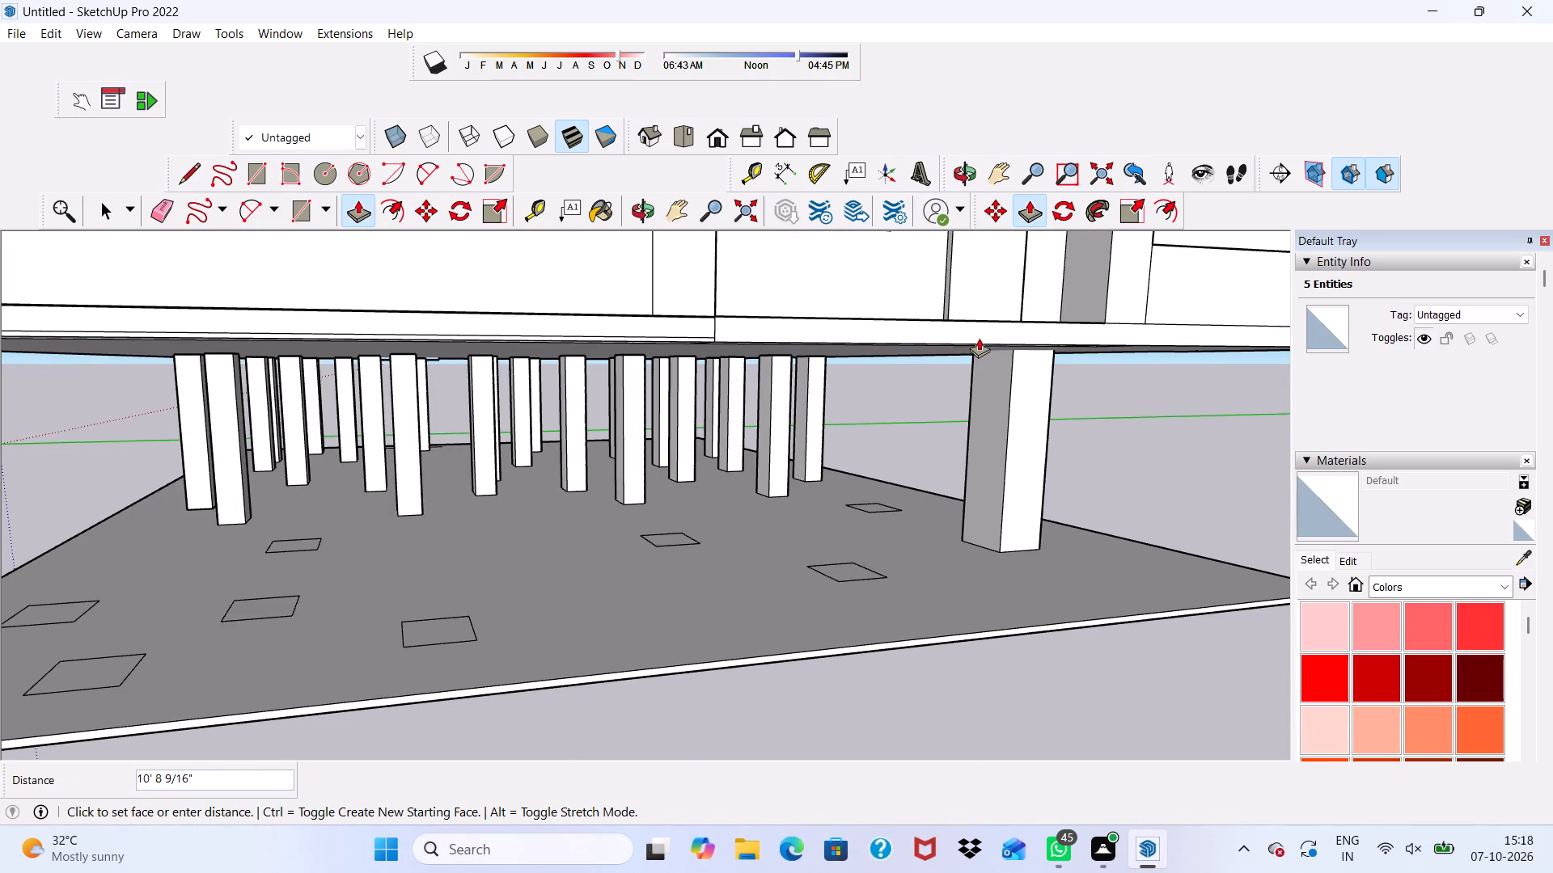
{"action": "type", "text": "10'"}
{"action": "key", "text": "Return"}
{"action": "scroll", "coordinate": [1009, 480], "scroll_direction": "up", "scroll_amount": 4}
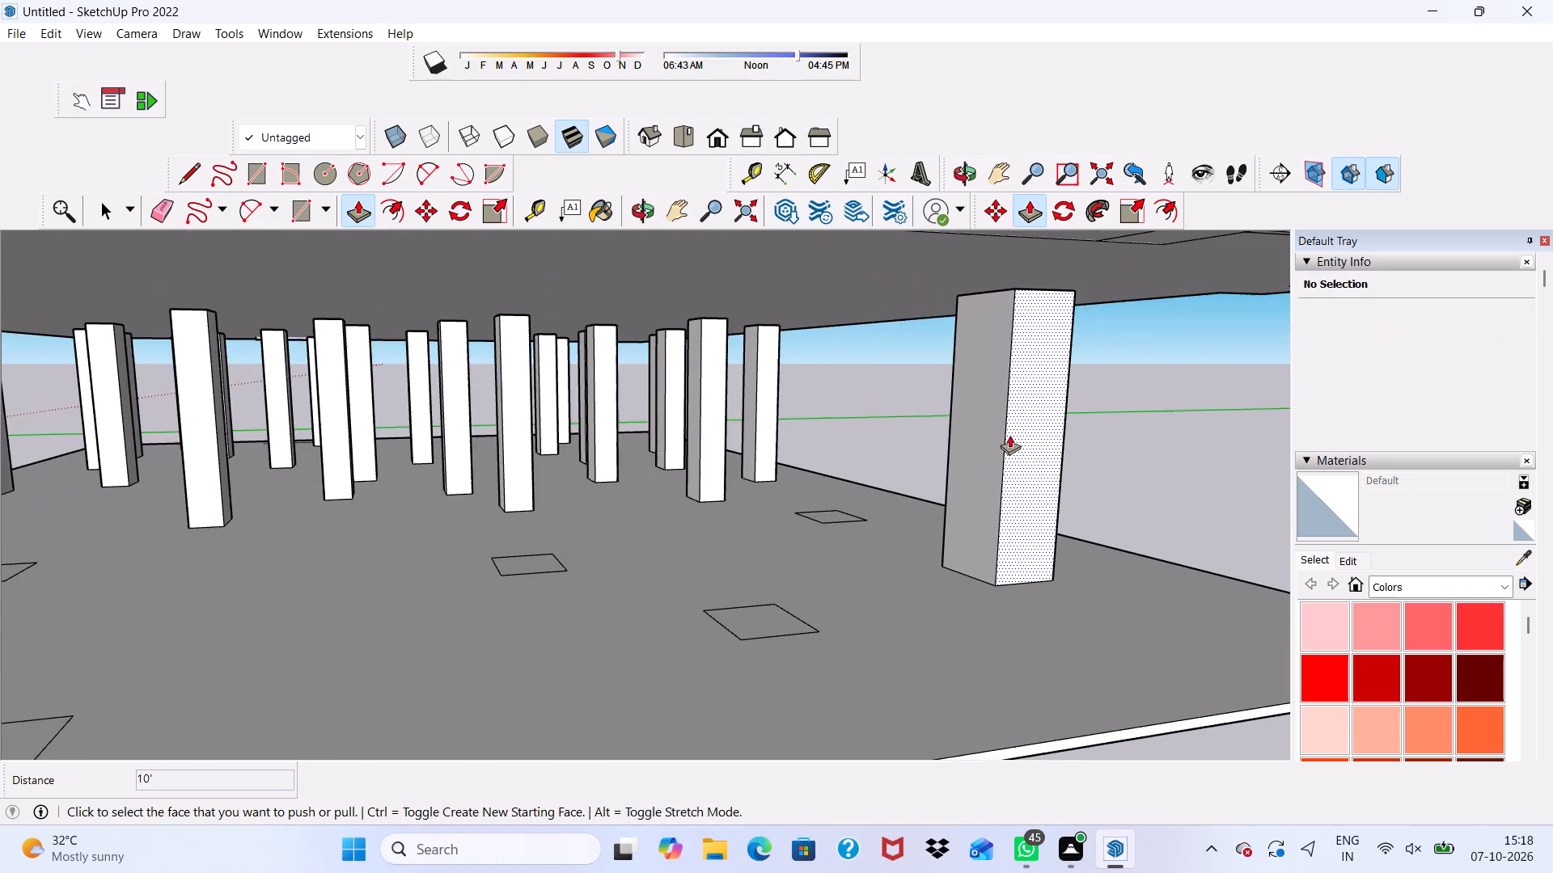
Extrude the three column outlines nearest the new rear column up 10' each.
{"action": "middle_click_drag", "start_coordinate": [1026, 296], "coordinate": [1001, 321]}
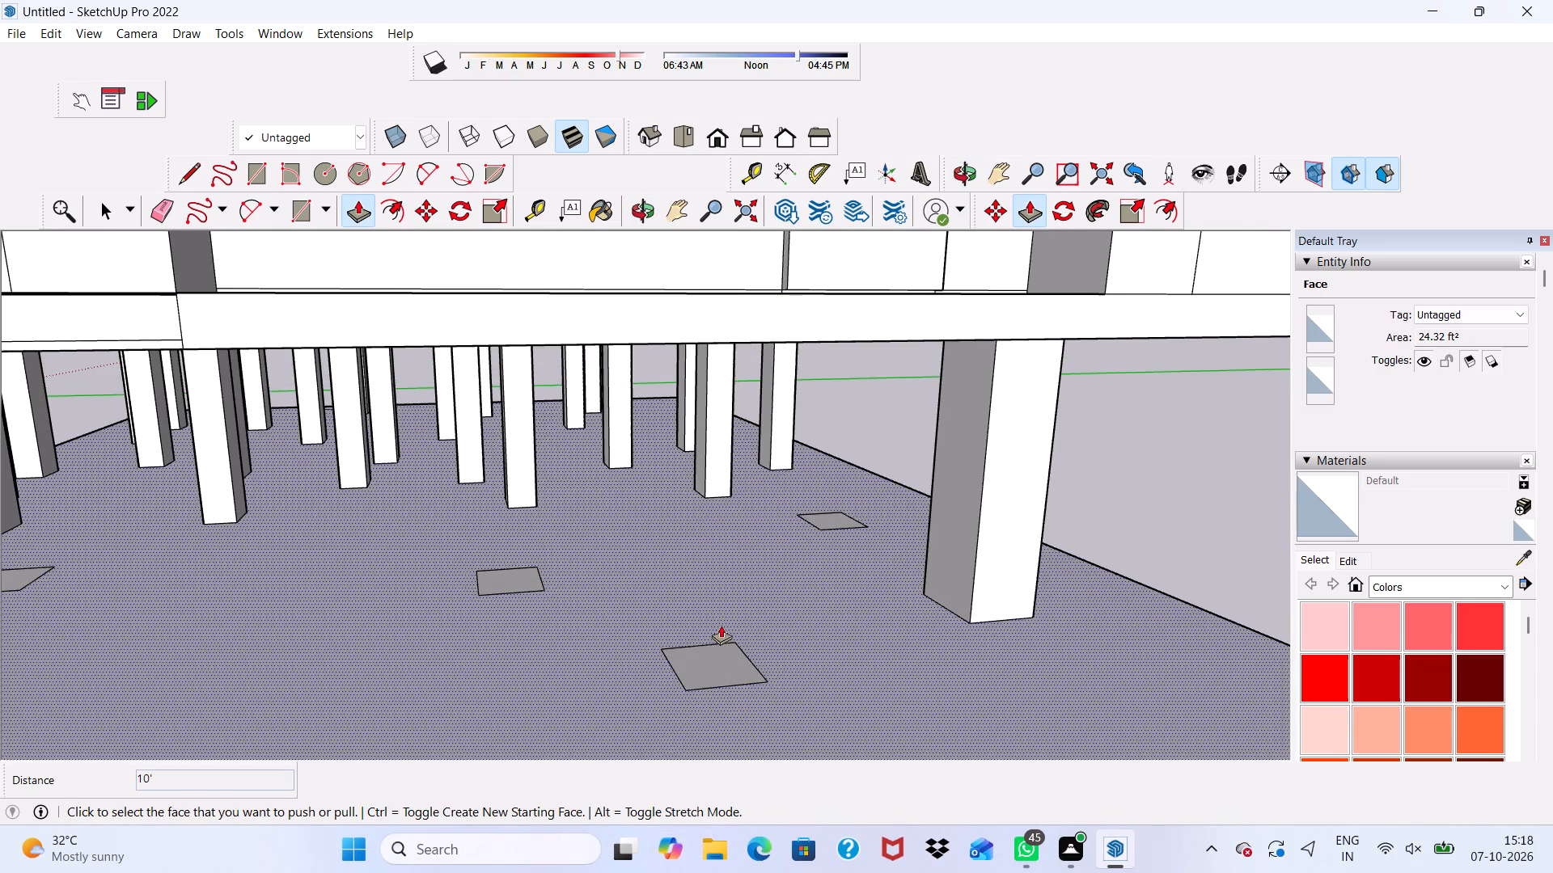
{"action": "left_click", "coordinate": [717, 653]}
{"action": "type", "text": "10'"}
{"action": "key", "text": "Return"}
{"action": "scroll", "coordinate": [716, 504], "scroll_direction": "up", "scroll_amount": 1}
{"action": "scroll", "coordinate": [716, 504], "scroll_direction": "down", "scroll_amount": 2}
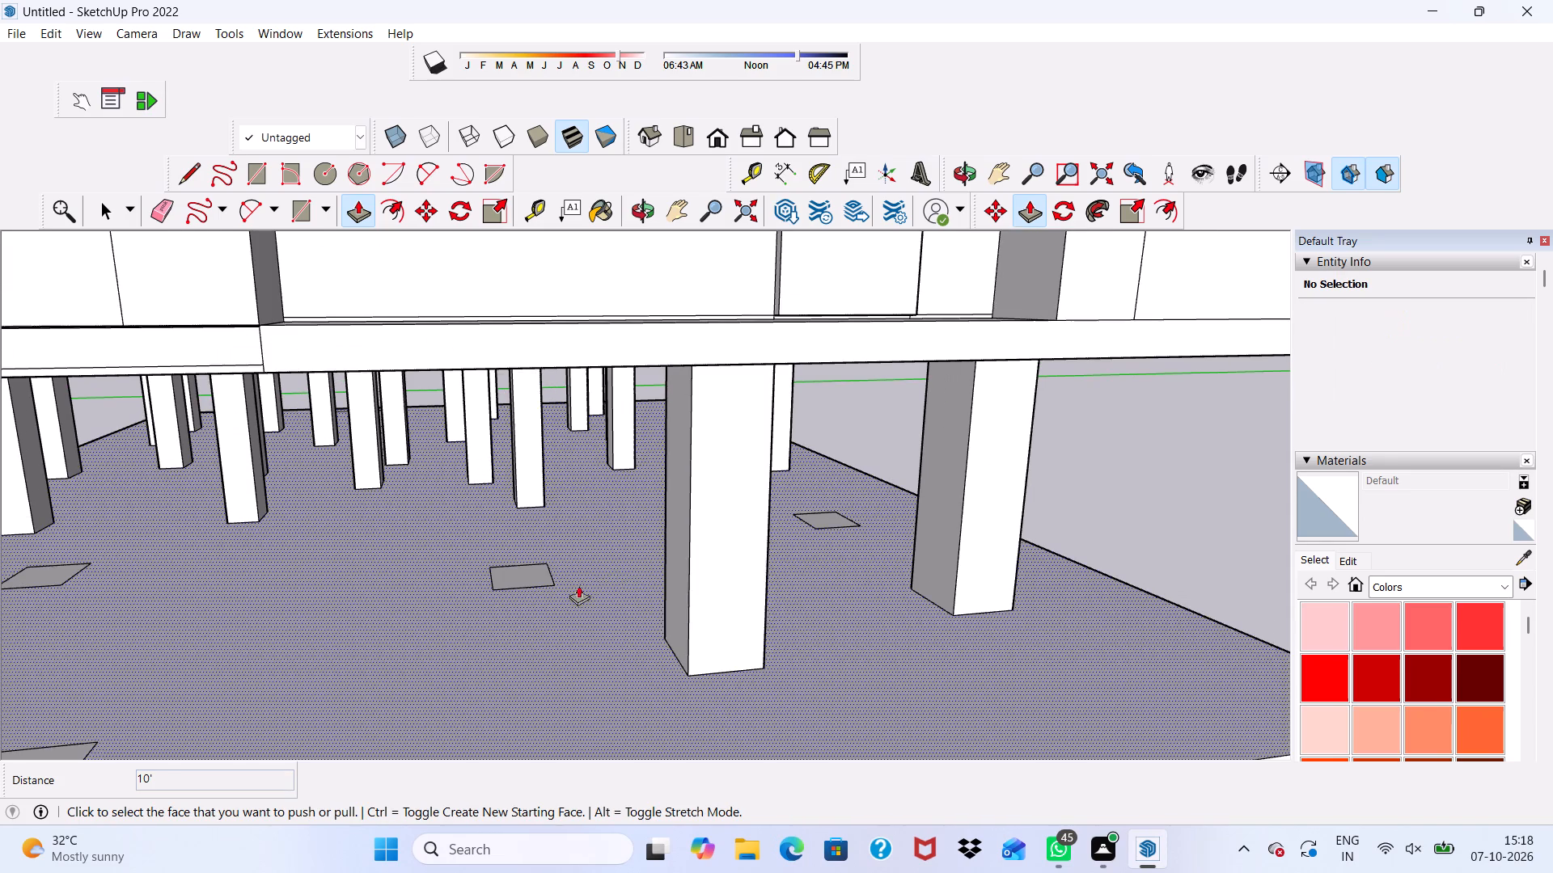
{"action": "left_click", "coordinate": [516, 580]}
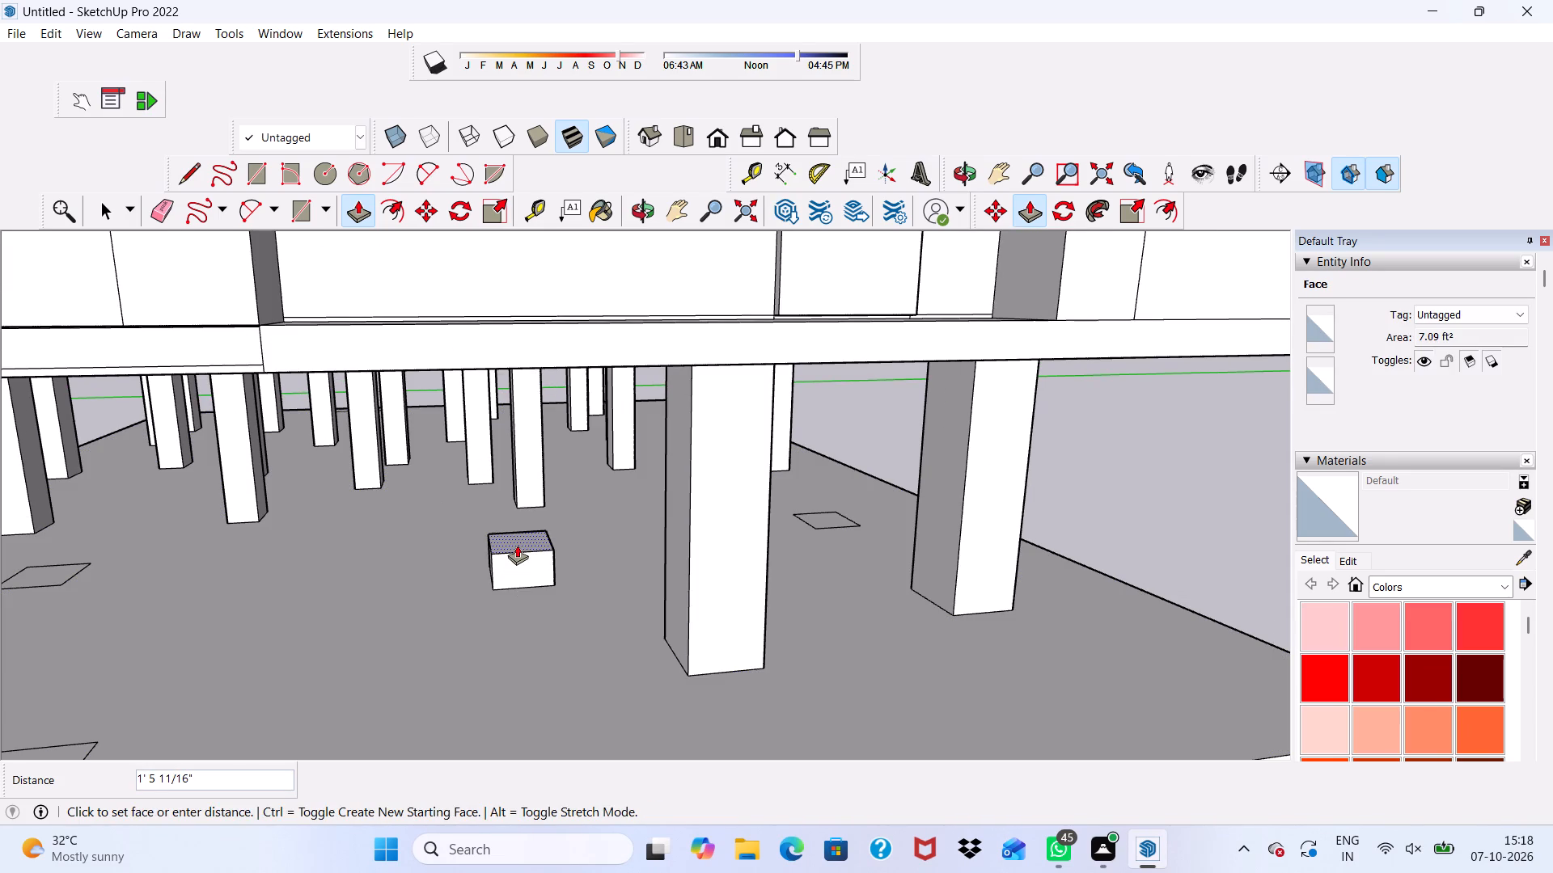
{"action": "type", "text": "10'"}
{"action": "key", "text": "Return"}
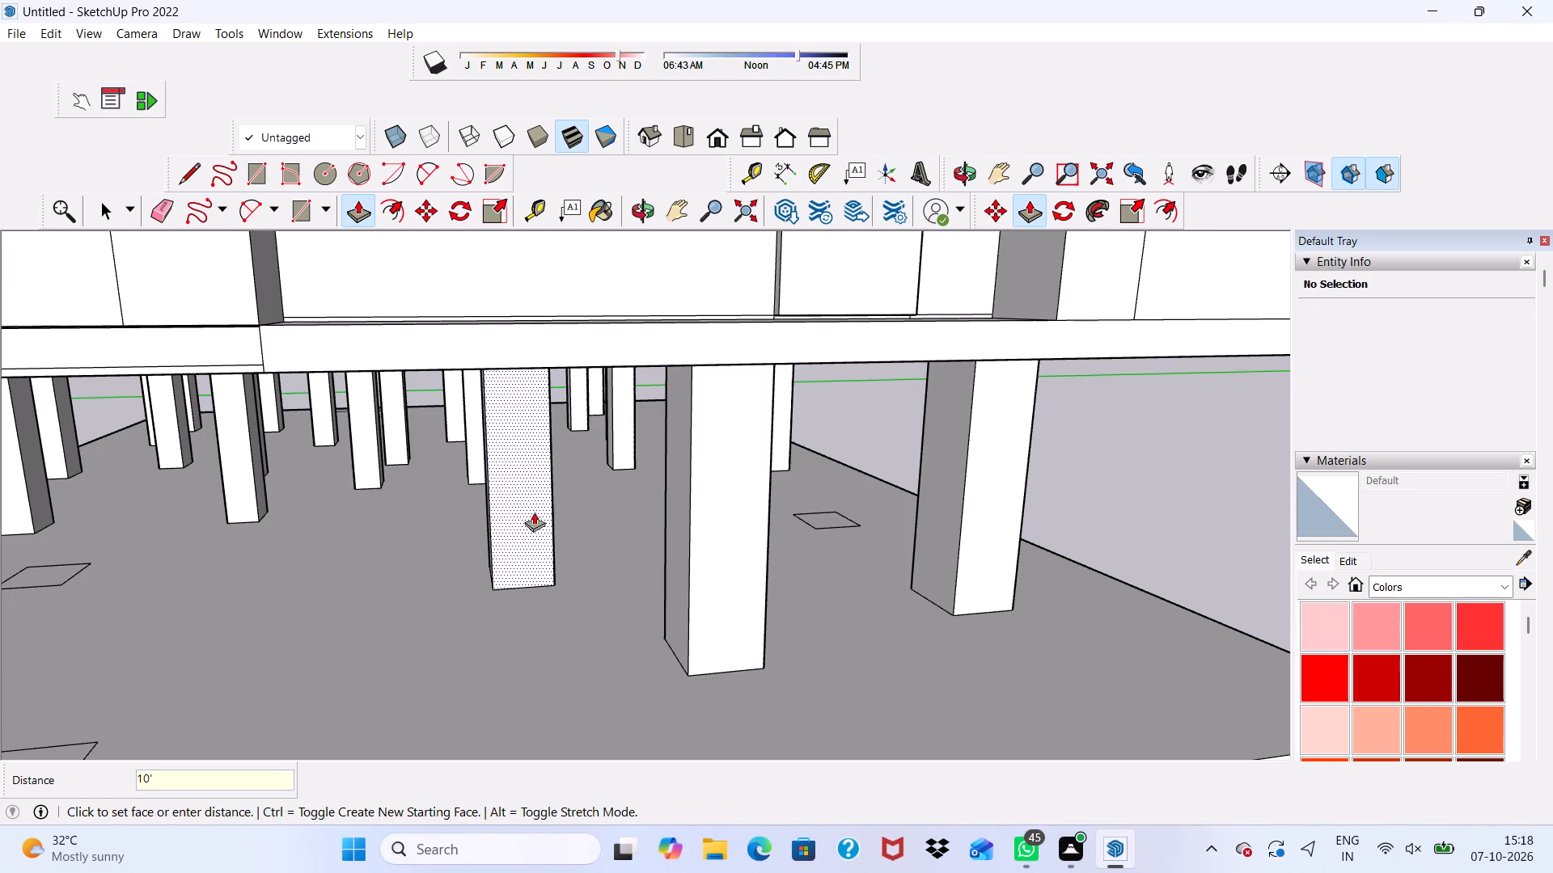
{"action": "scroll", "coordinate": [768, 496], "scroll_direction": "up", "scroll_amount": 3}
{"action": "left_click", "coordinate": [857, 521]}
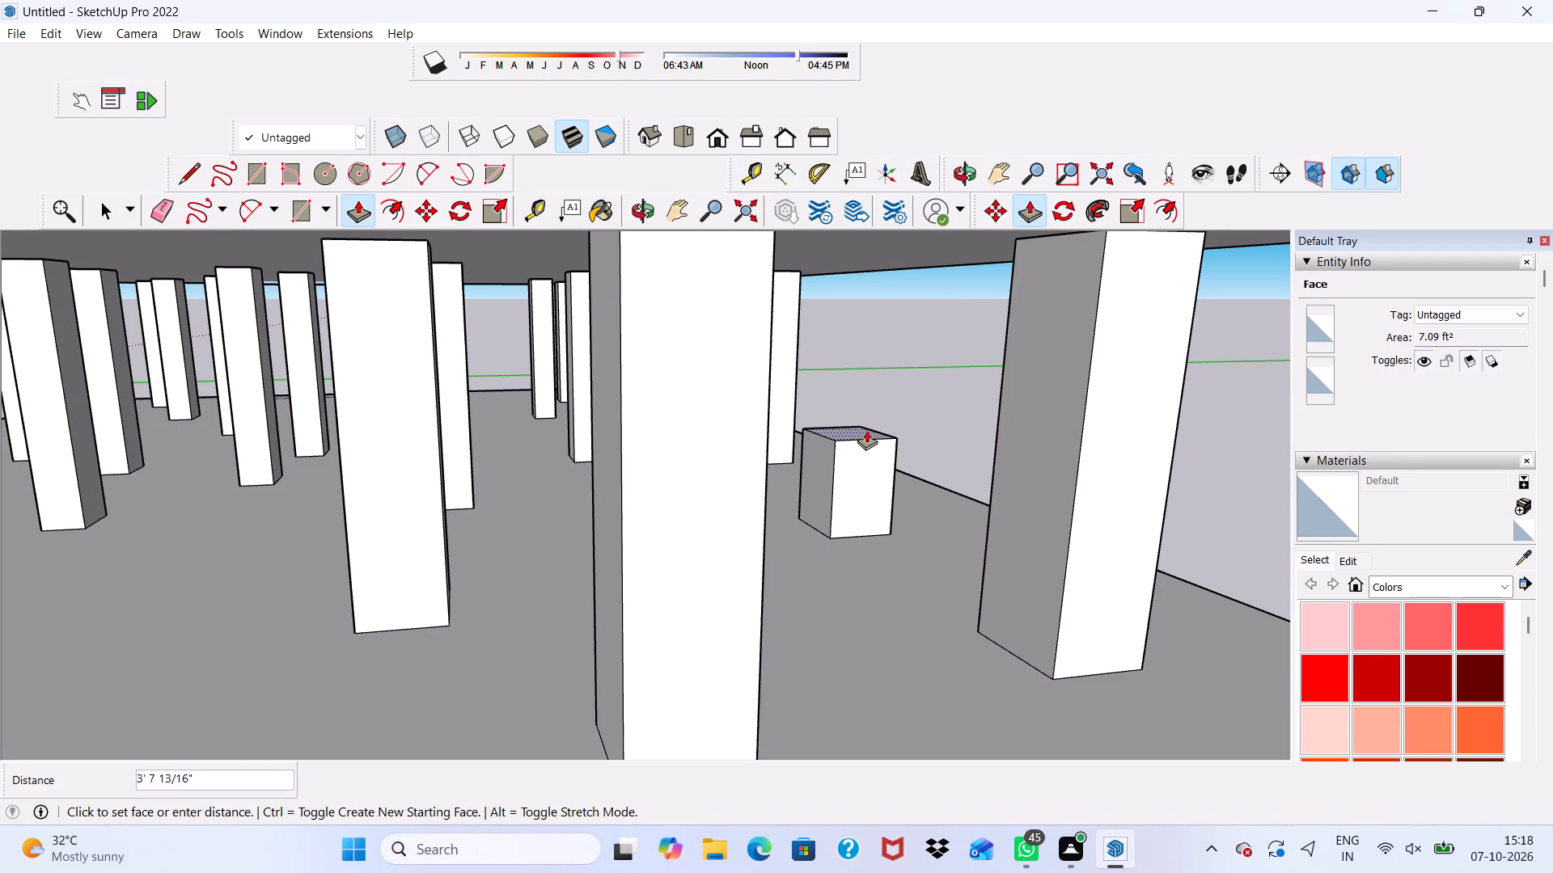
{"action": "type", "text": "10'"}
{"action": "key", "text": "Return"}
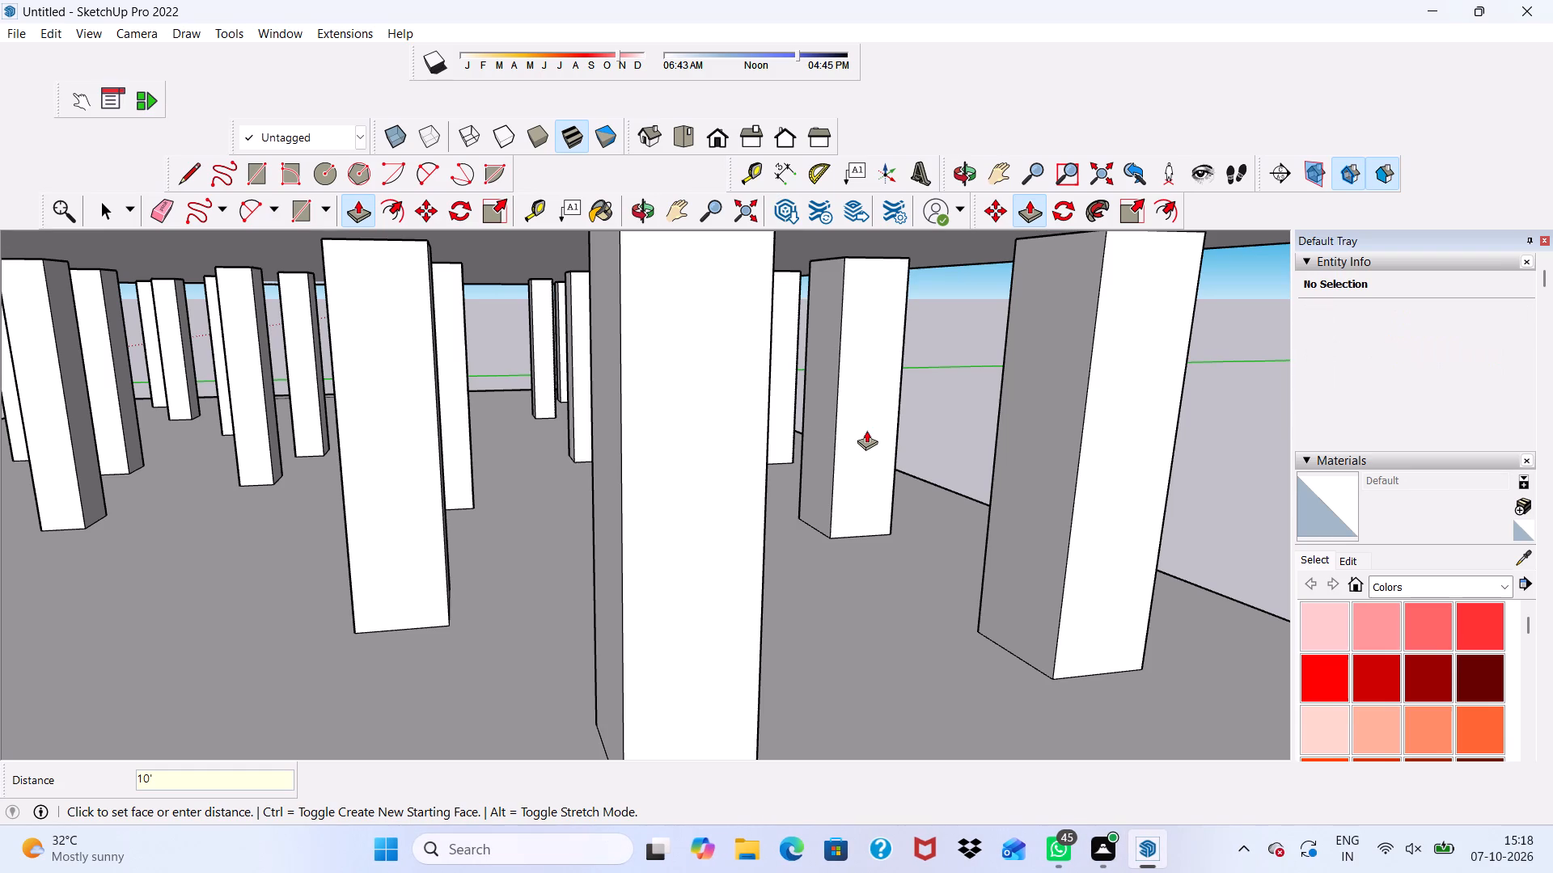
Extrude the next two column outlines toward the louvred-facade side of the slab extension up 10' each.
{"action": "scroll", "coordinate": [866, 430], "scroll_direction": "down", "scroll_amount": 9}
{"action": "scroll", "coordinate": [563, 567], "scroll_direction": "down", "scroll_amount": 4}
{"action": "scroll", "coordinate": [360, 706], "scroll_direction": "up", "scroll_amount": 7}
{"action": "left_click", "coordinate": [434, 656]}
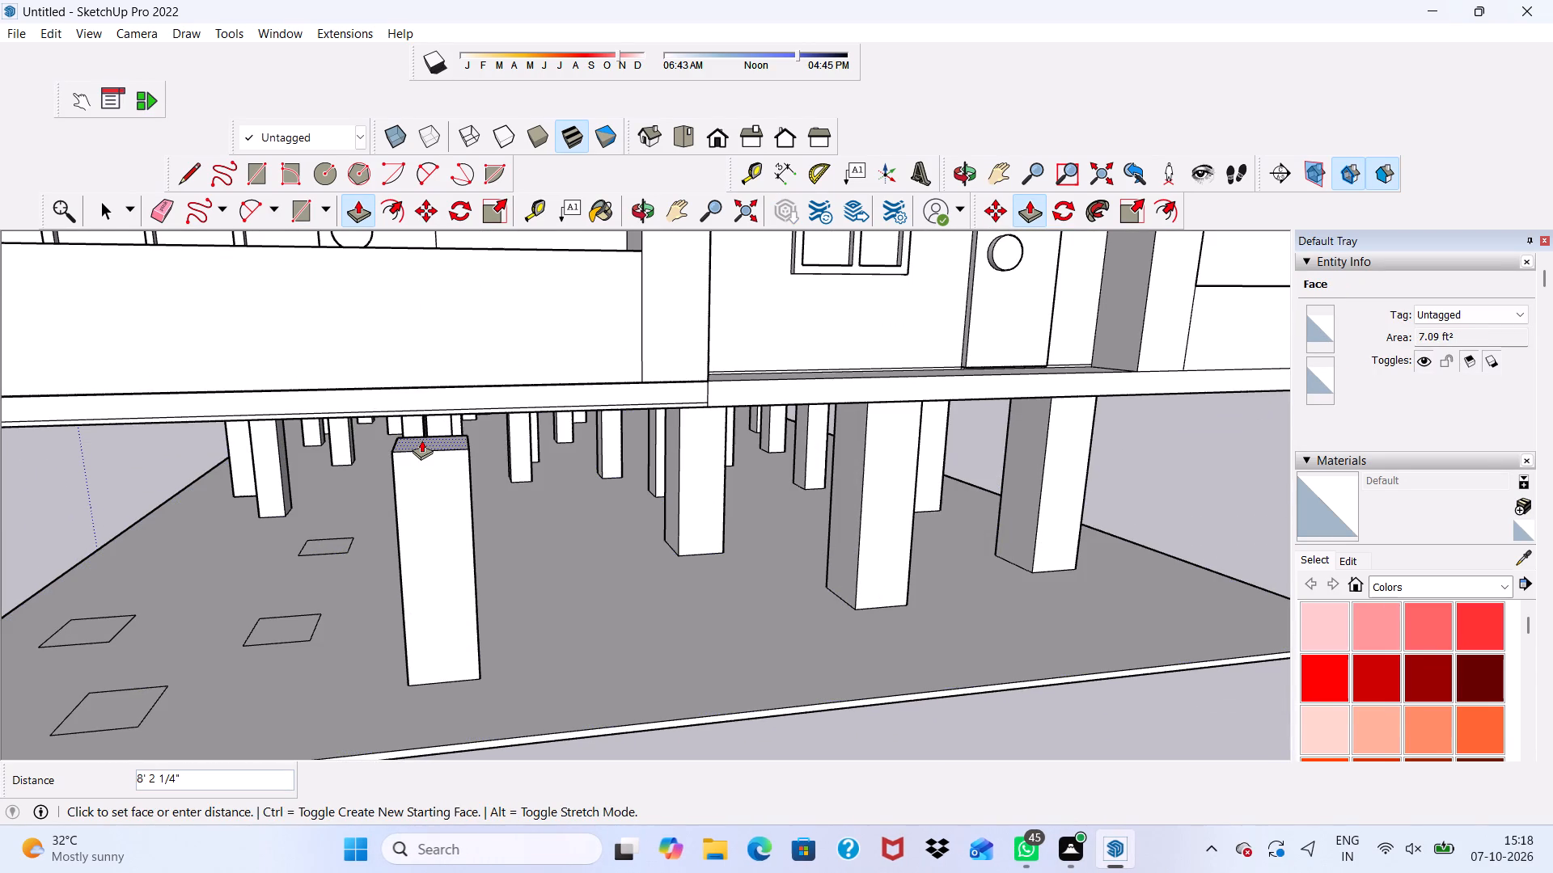
{"action": "type", "text": "10'"}
{"action": "key", "text": "Return"}
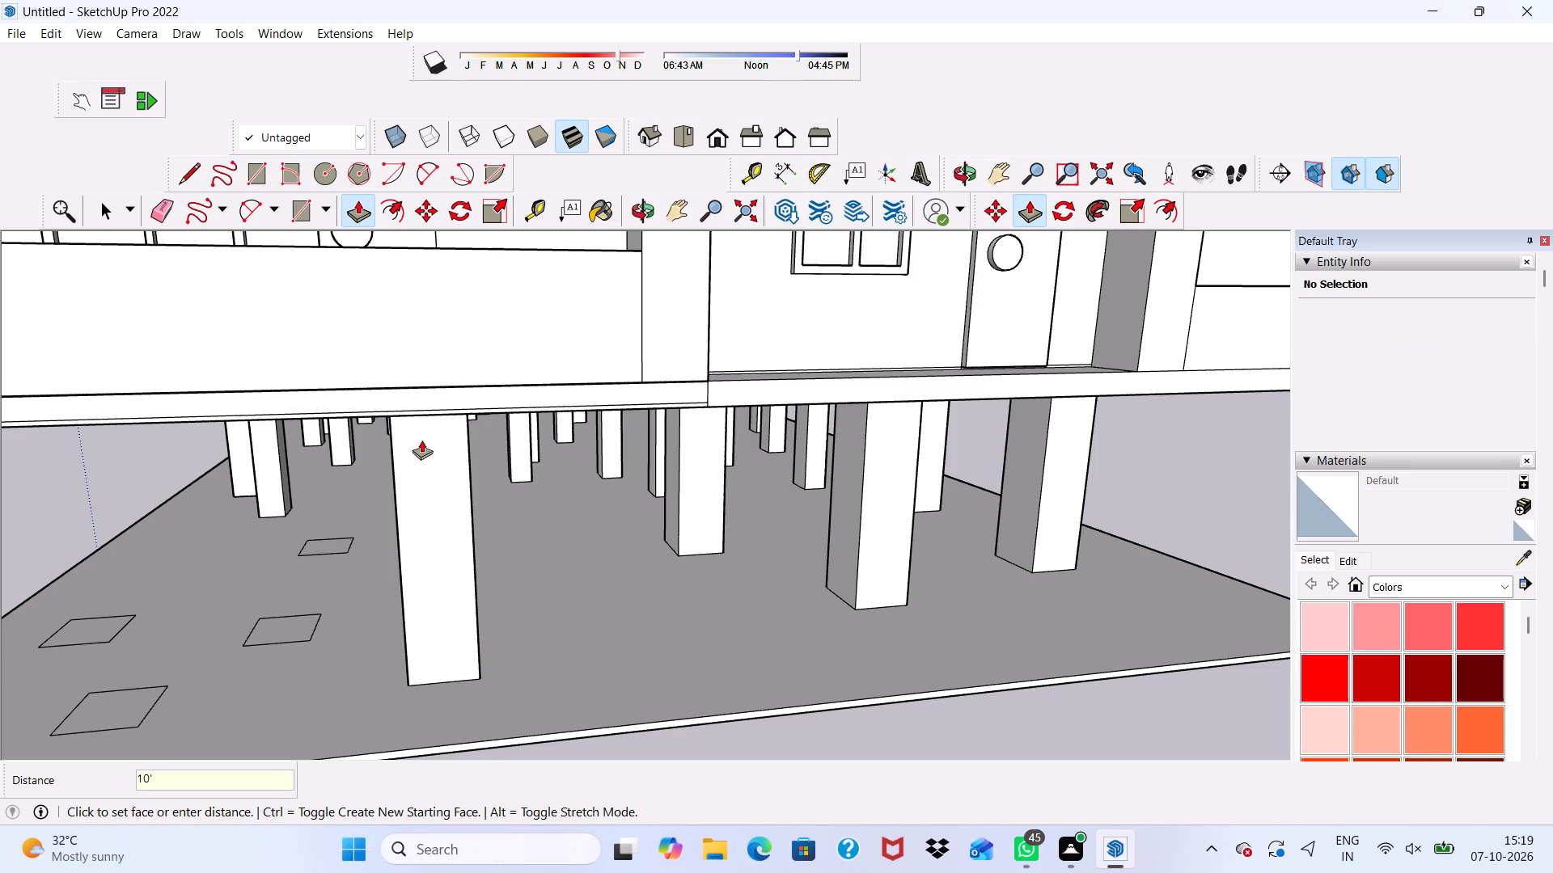
{"action": "scroll", "coordinate": [421, 440], "scroll_direction": "down", "scroll_amount": 3}
{"action": "scroll", "coordinate": [269, 630], "scroll_direction": "up", "scroll_amount": 5}
{"action": "scroll", "coordinate": [278, 622], "scroll_direction": "down", "scroll_amount": 1}
{"action": "left_click", "coordinate": [301, 589]}
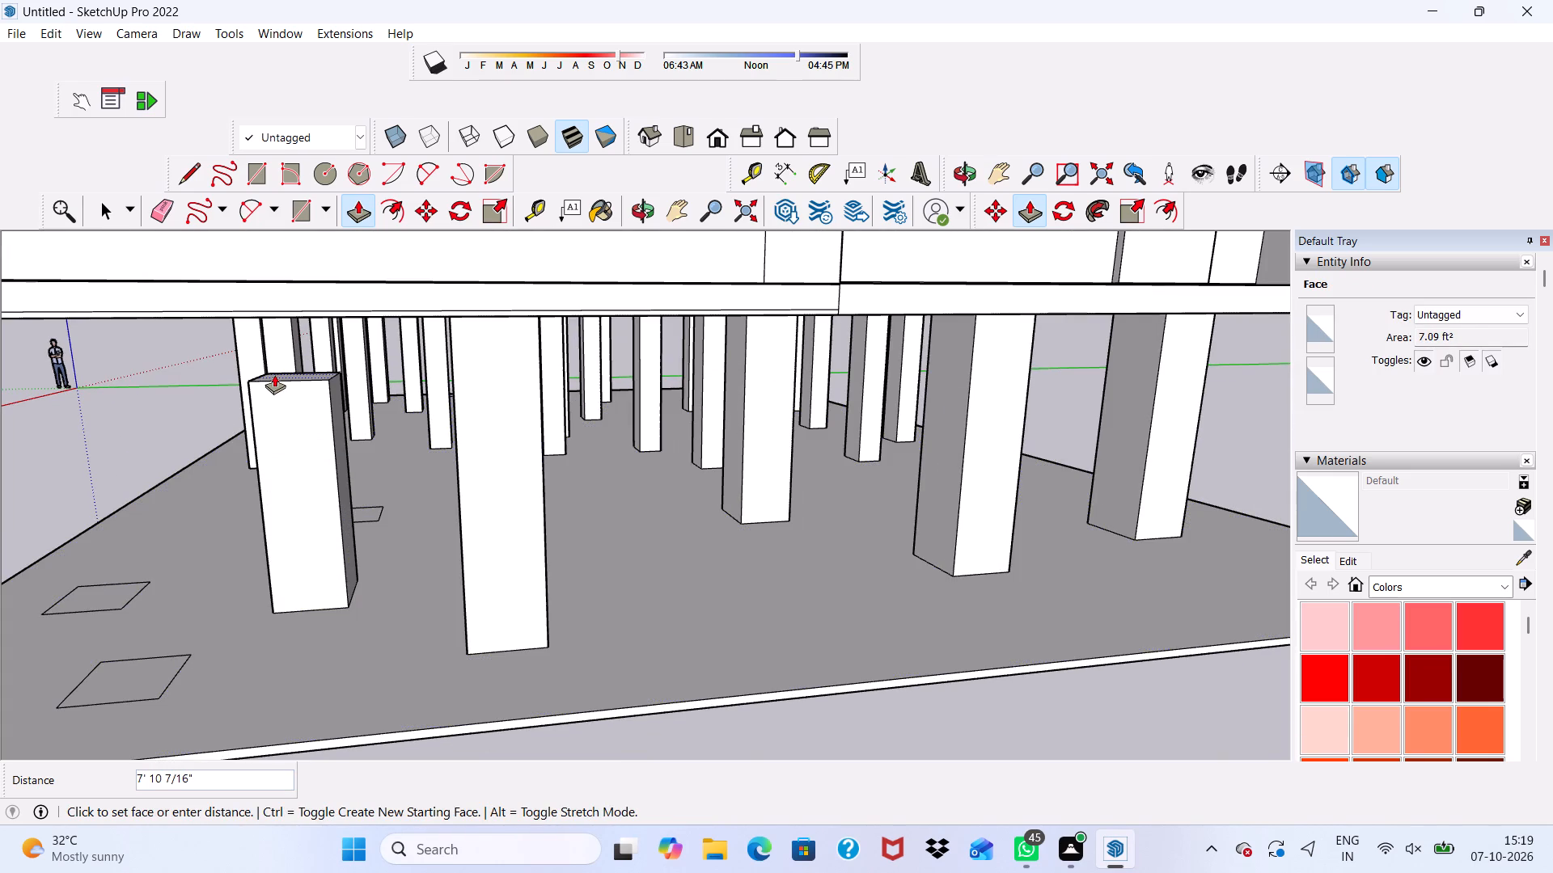
{"action": "type", "text": "10'"}
{"action": "key", "text": "Return"}
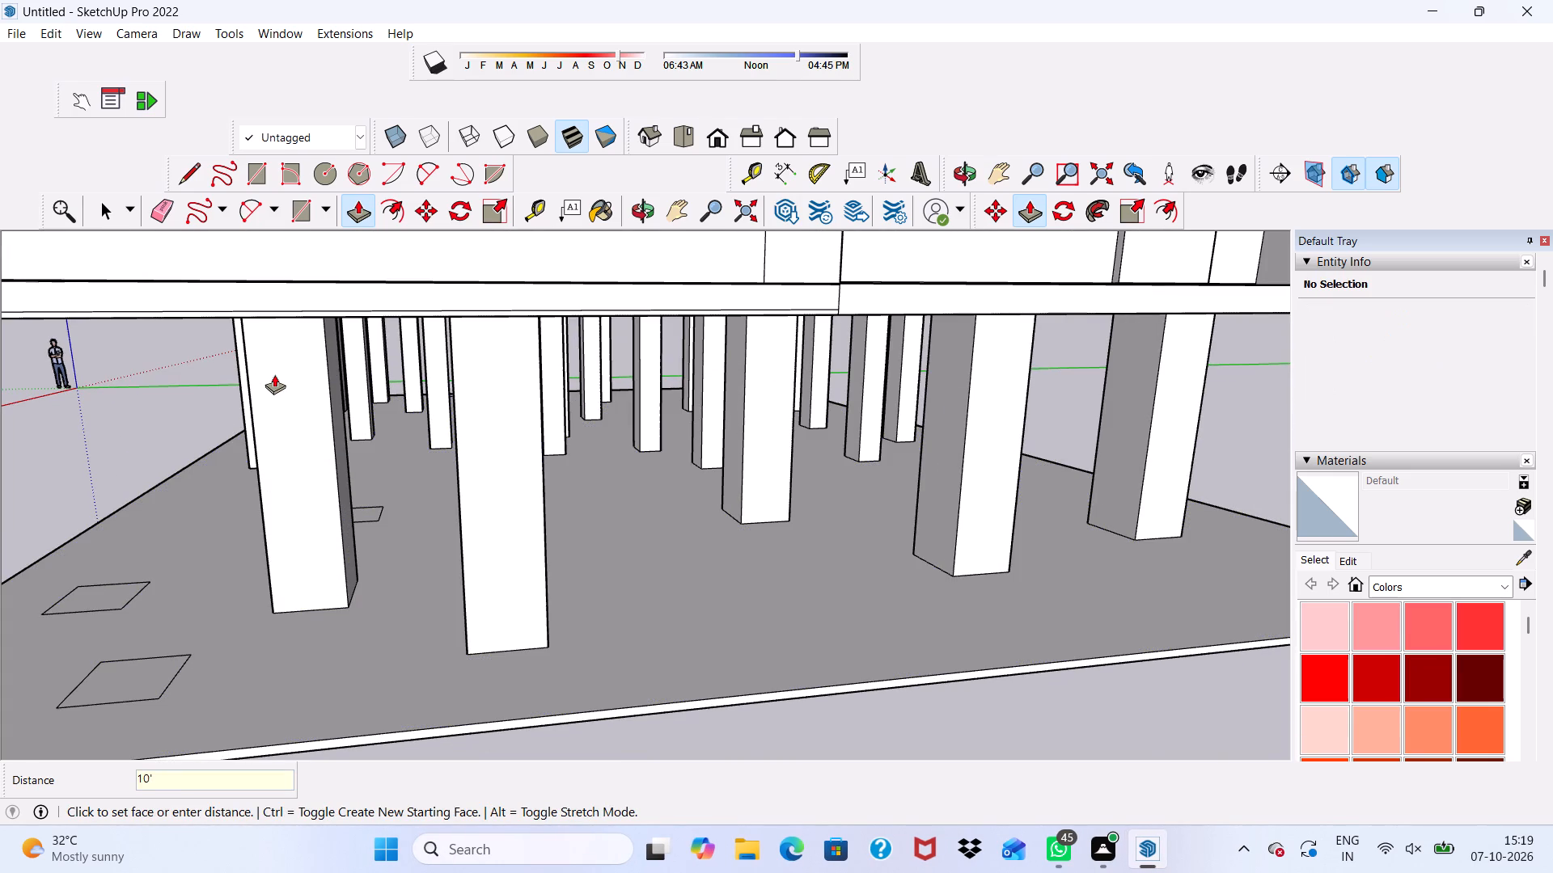
Extrude the flat column outline nearest the slab extension's outer edge up 10' with Push/Pull.
{"action": "scroll", "coordinate": [274, 374], "scroll_direction": "up", "scroll_amount": 2}
{"action": "scroll", "coordinate": [269, 380], "scroll_direction": "down", "scroll_amount": 4}
{"action": "scroll", "coordinate": [75, 673], "scroll_direction": "up", "scroll_amount": 3}
{"action": "scroll", "coordinate": [183, 603], "scroll_direction": "up", "scroll_amount": 1}
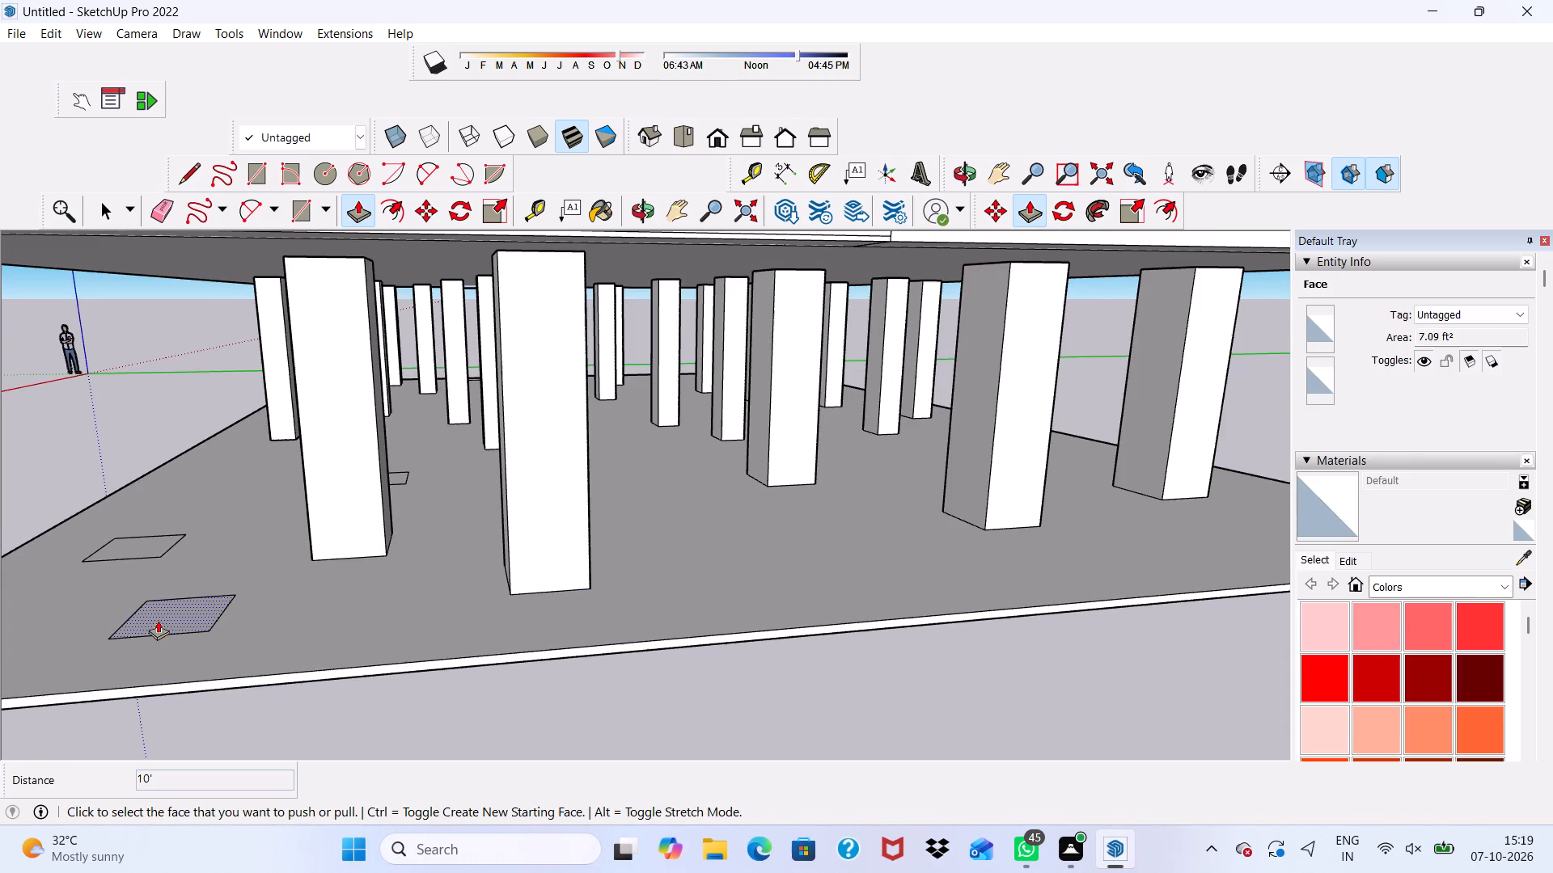
{"action": "scroll", "coordinate": [159, 617], "scroll_direction": "up", "scroll_amount": 2}
{"action": "left_click", "coordinate": [159, 617]}
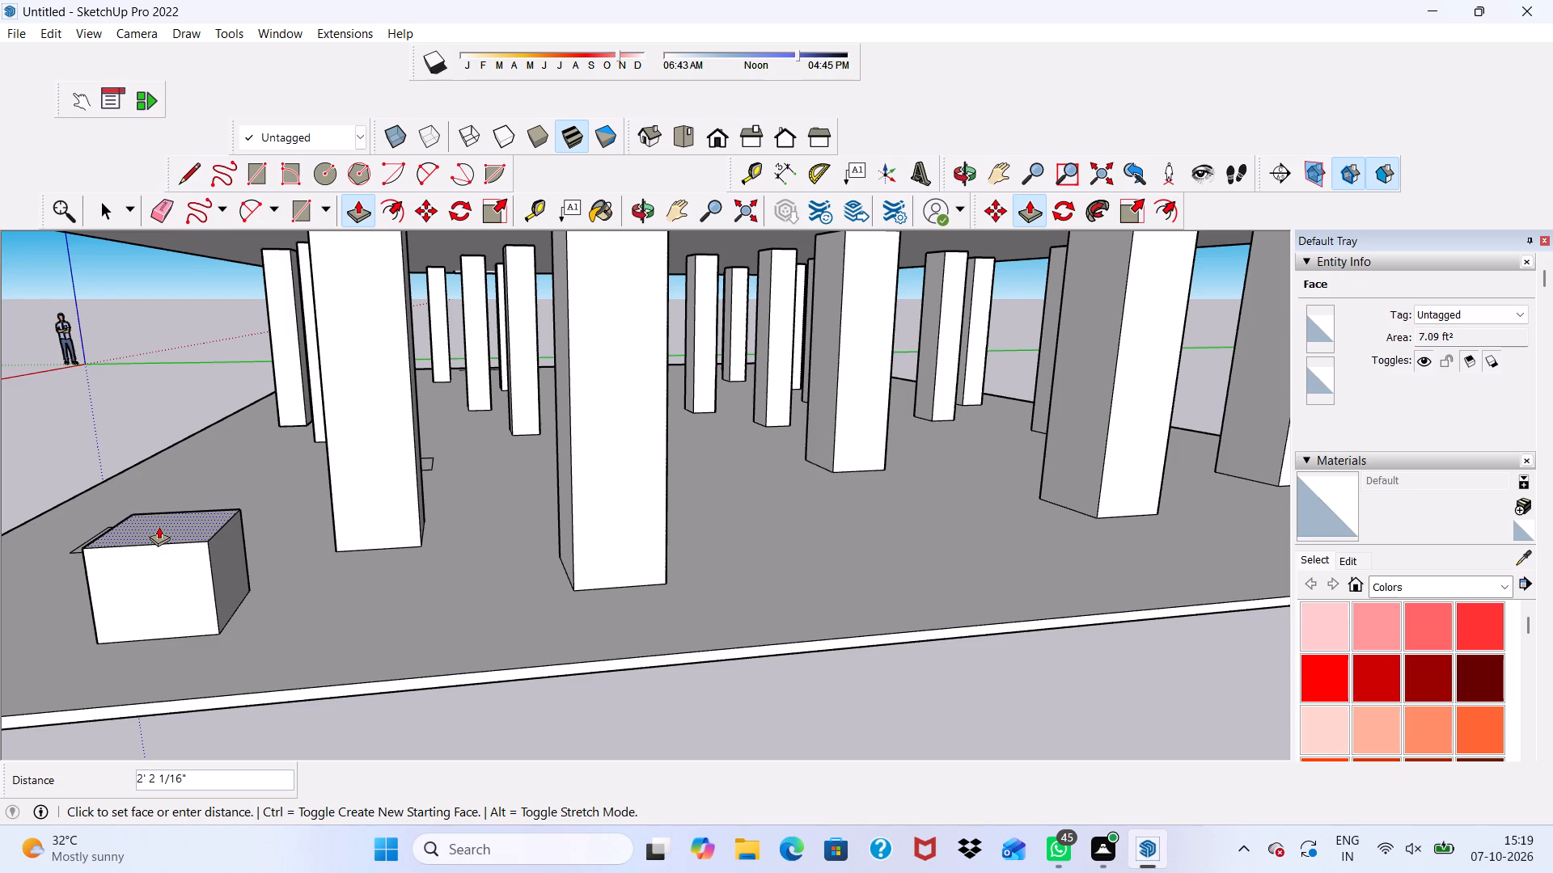
{"action": "type", "text": "10'"}
{"action": "key", "text": "Return"}
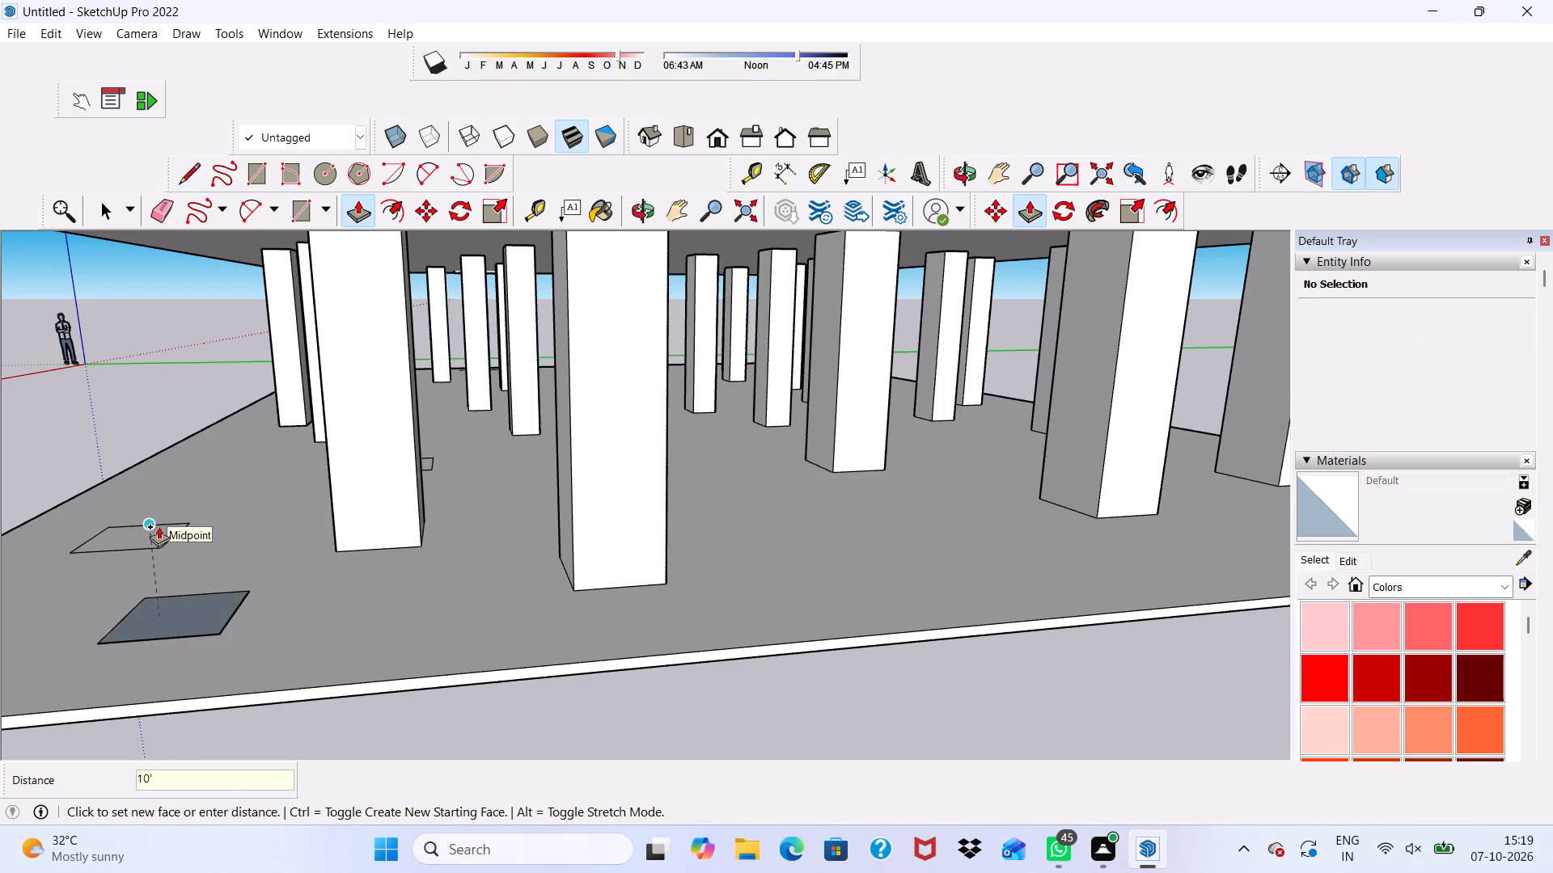
Extrude the neighbouring column outline just behind the new outer column up 10'.
{"action": "scroll", "coordinate": [159, 526], "scroll_direction": "up", "scroll_amount": 1}
{"action": "scroll", "coordinate": [159, 526], "scroll_direction": "down", "scroll_amount": 8}
{"action": "middle_click_drag", "start_coordinate": [140, 565], "coordinate": [189, 587]}
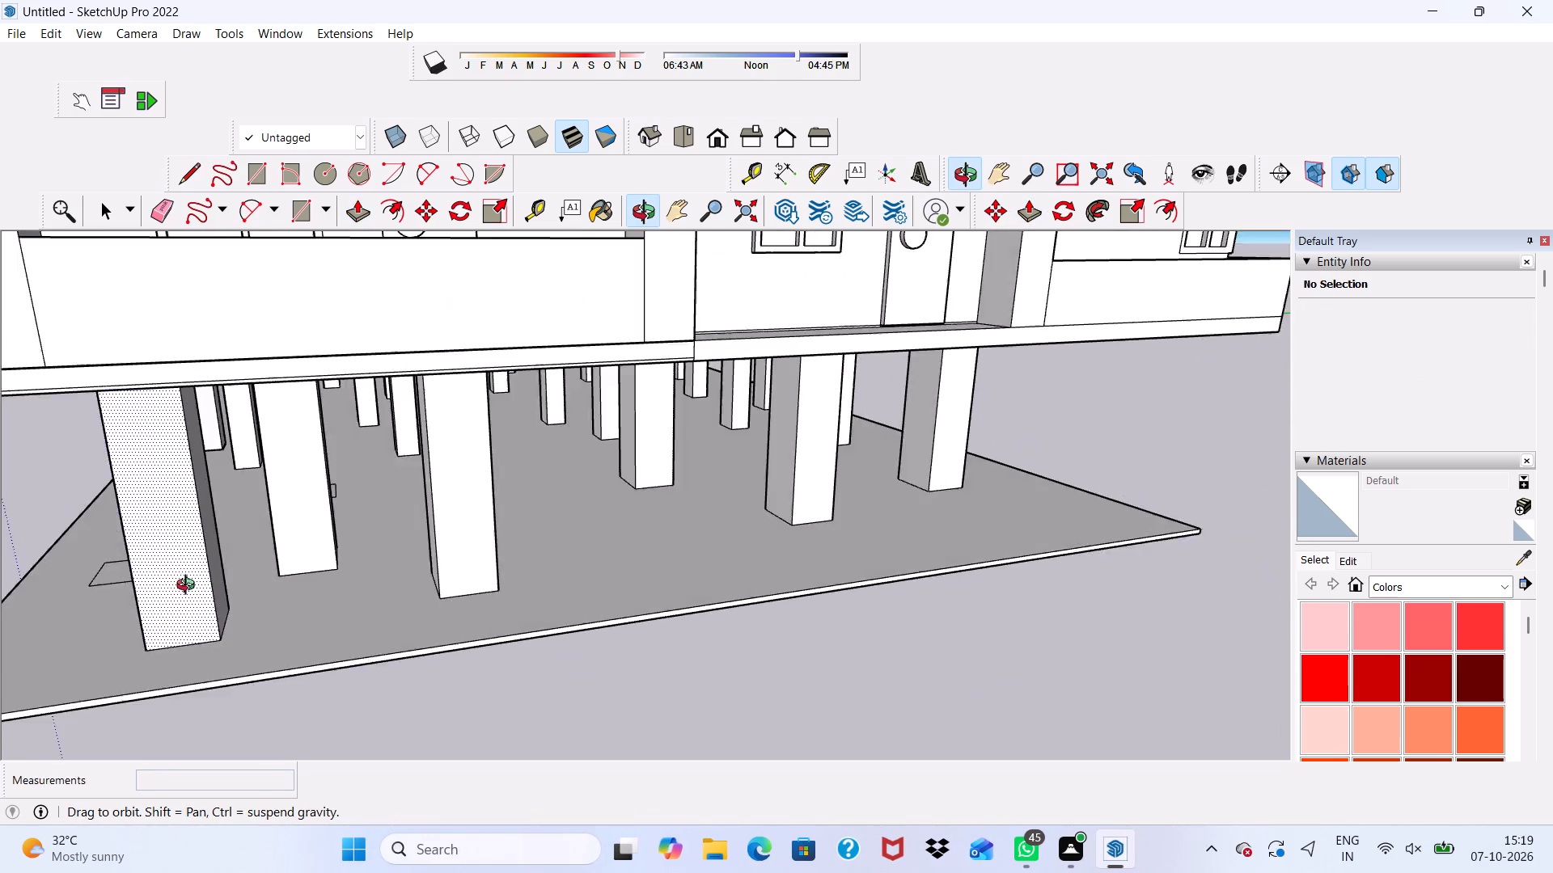
{"action": "middle_click_drag", "start_coordinate": [189, 587], "coordinate": [281, 540]}
{"action": "scroll", "coordinate": [286, 539], "scroll_direction": "down", "scroll_amount": 1}
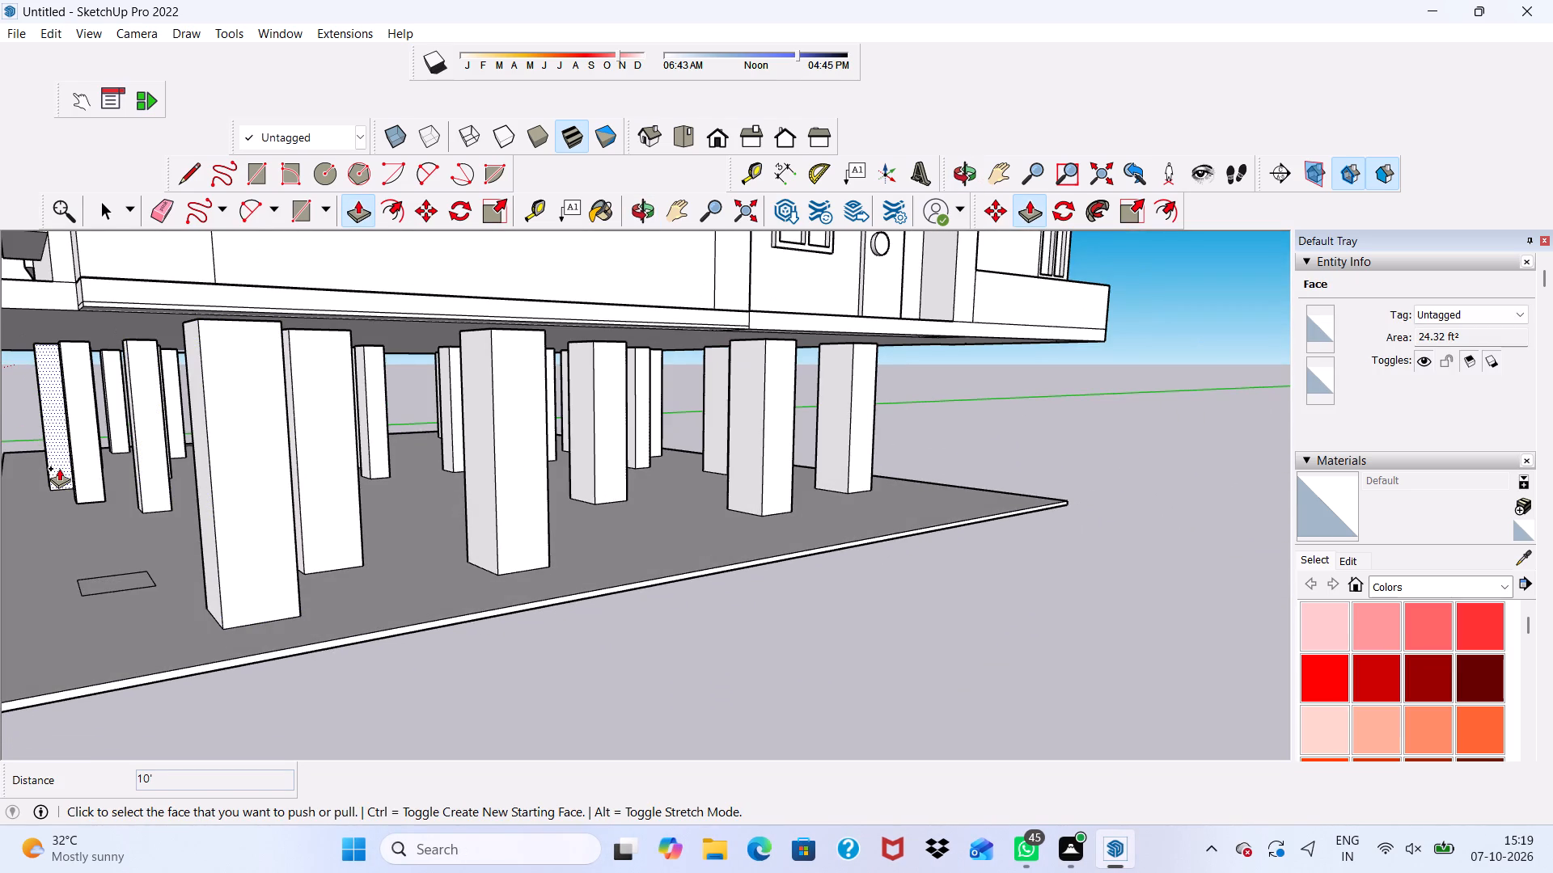
{"action": "scroll", "coordinate": [115, 584], "scroll_direction": "up", "scroll_amount": 3}
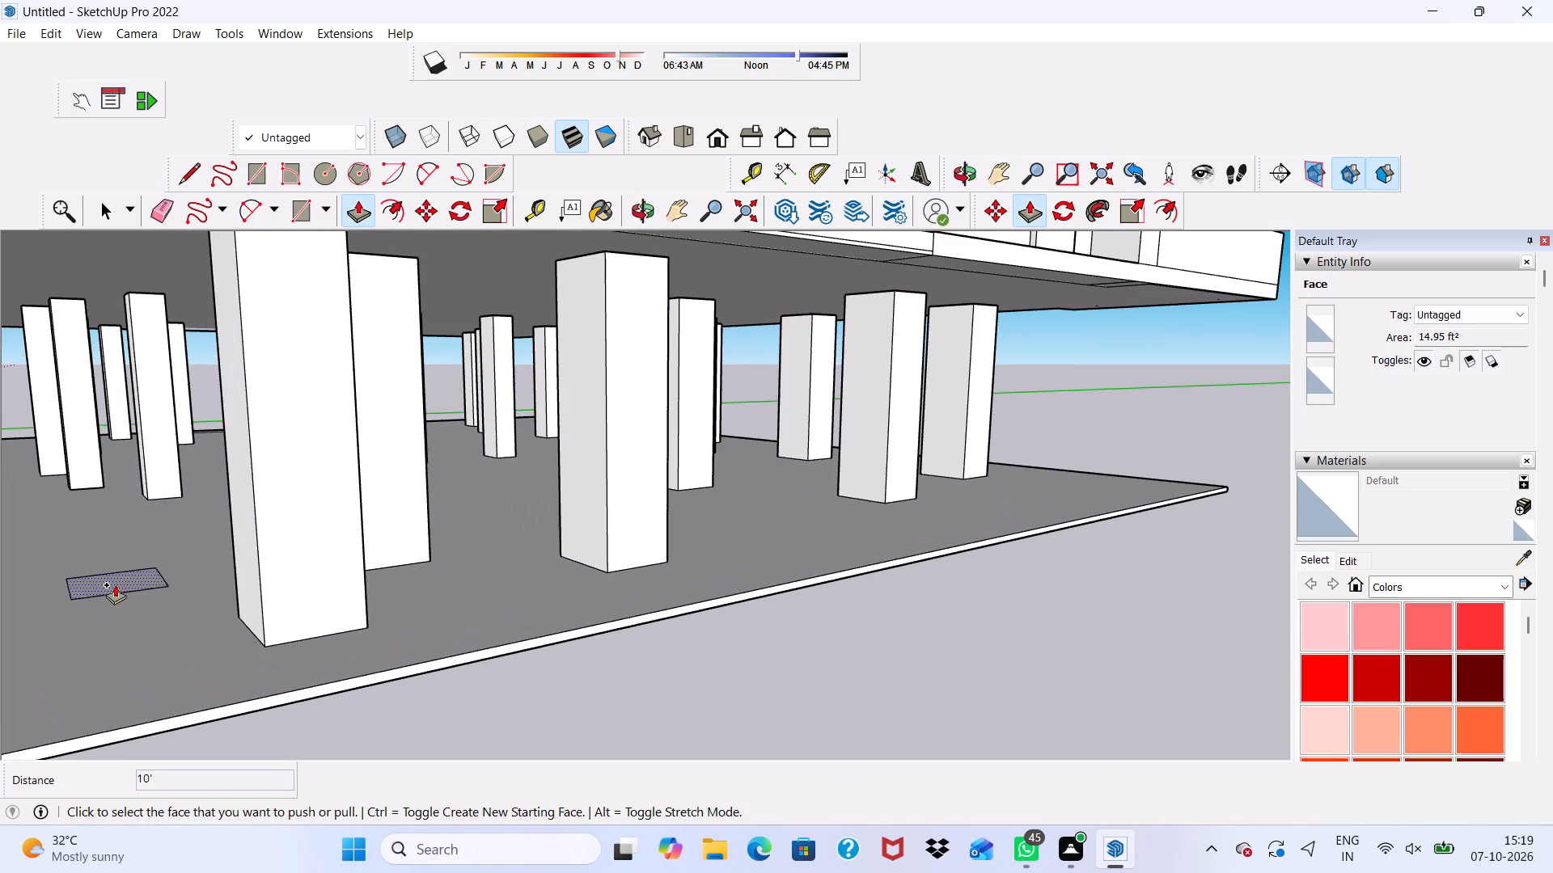
{"action": "left_click", "coordinate": [116, 576]}
{"action": "type", "text": "10'"}
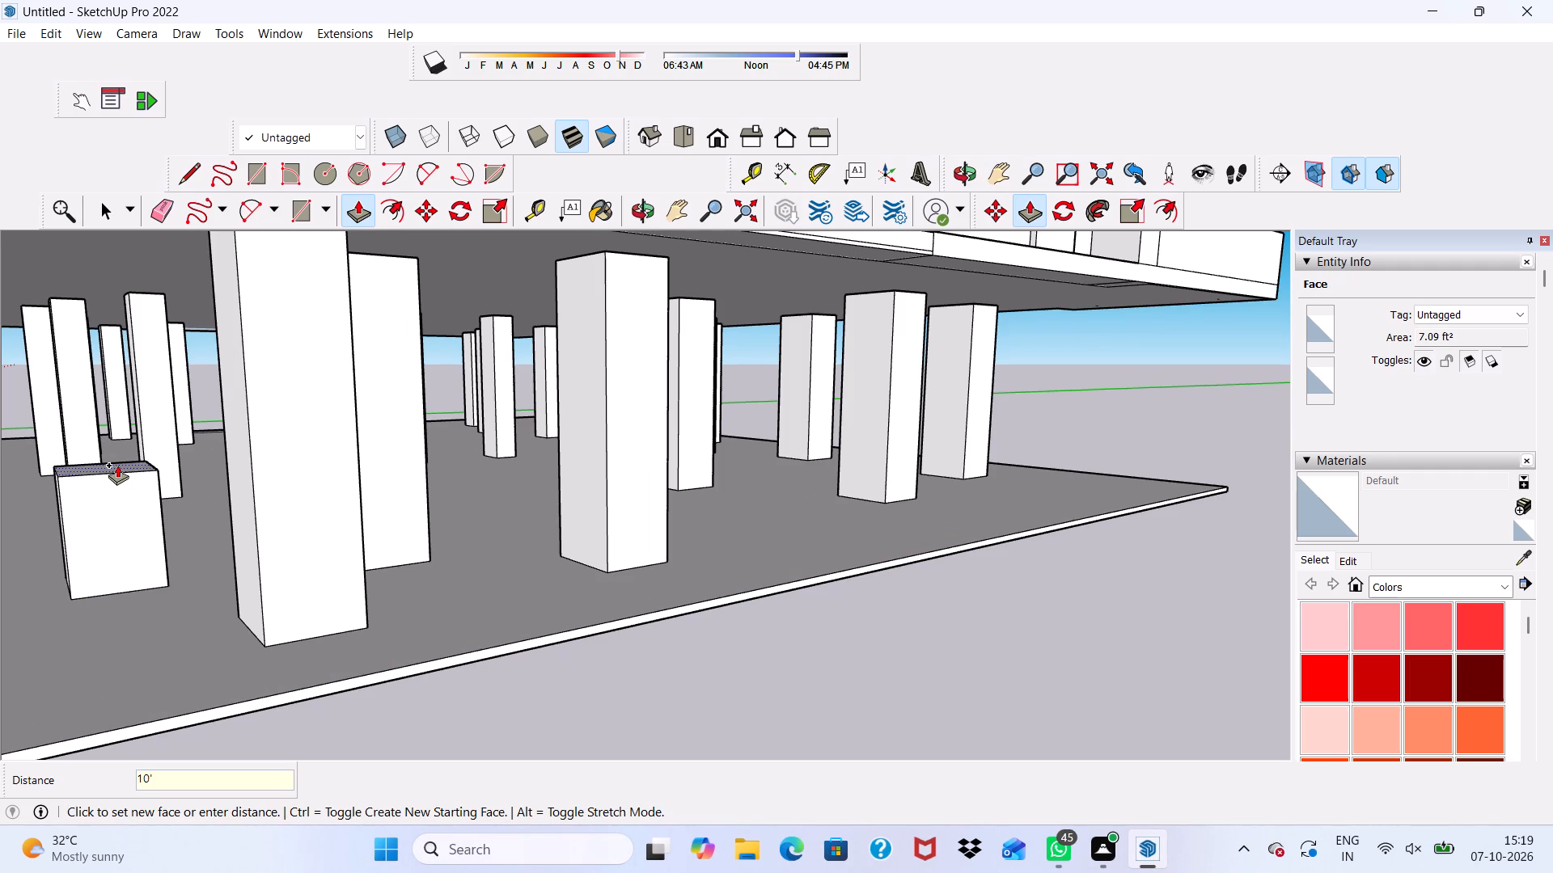
{"action": "scroll", "coordinate": [99, 402], "scroll_direction": "down", "scroll_amount": 6}
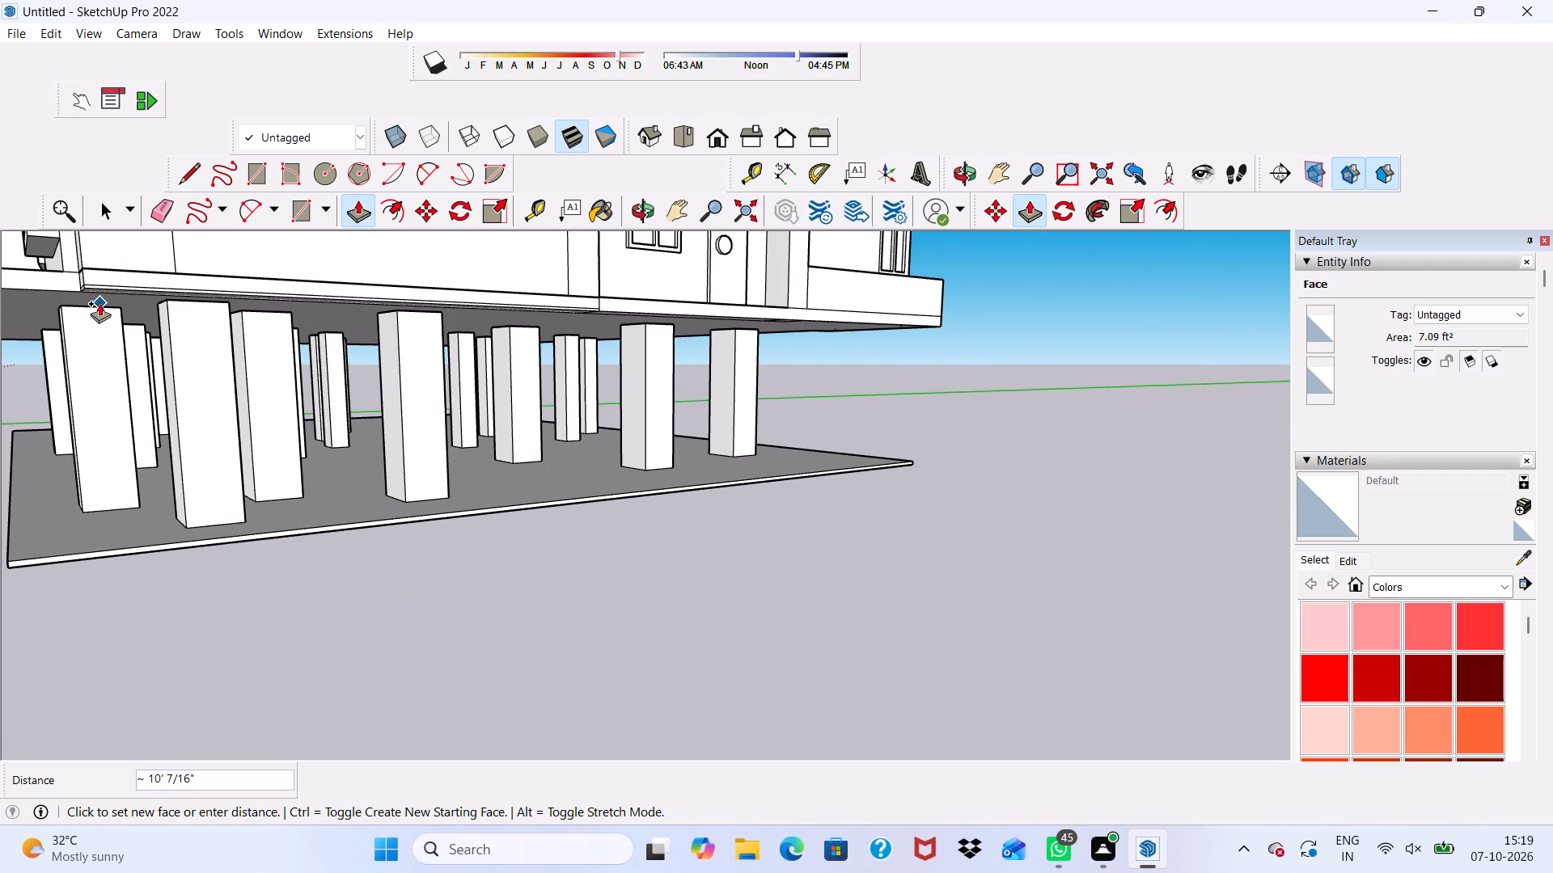
{"action": "type", "text": "10'"}
{"action": "key", "text": "Return"}
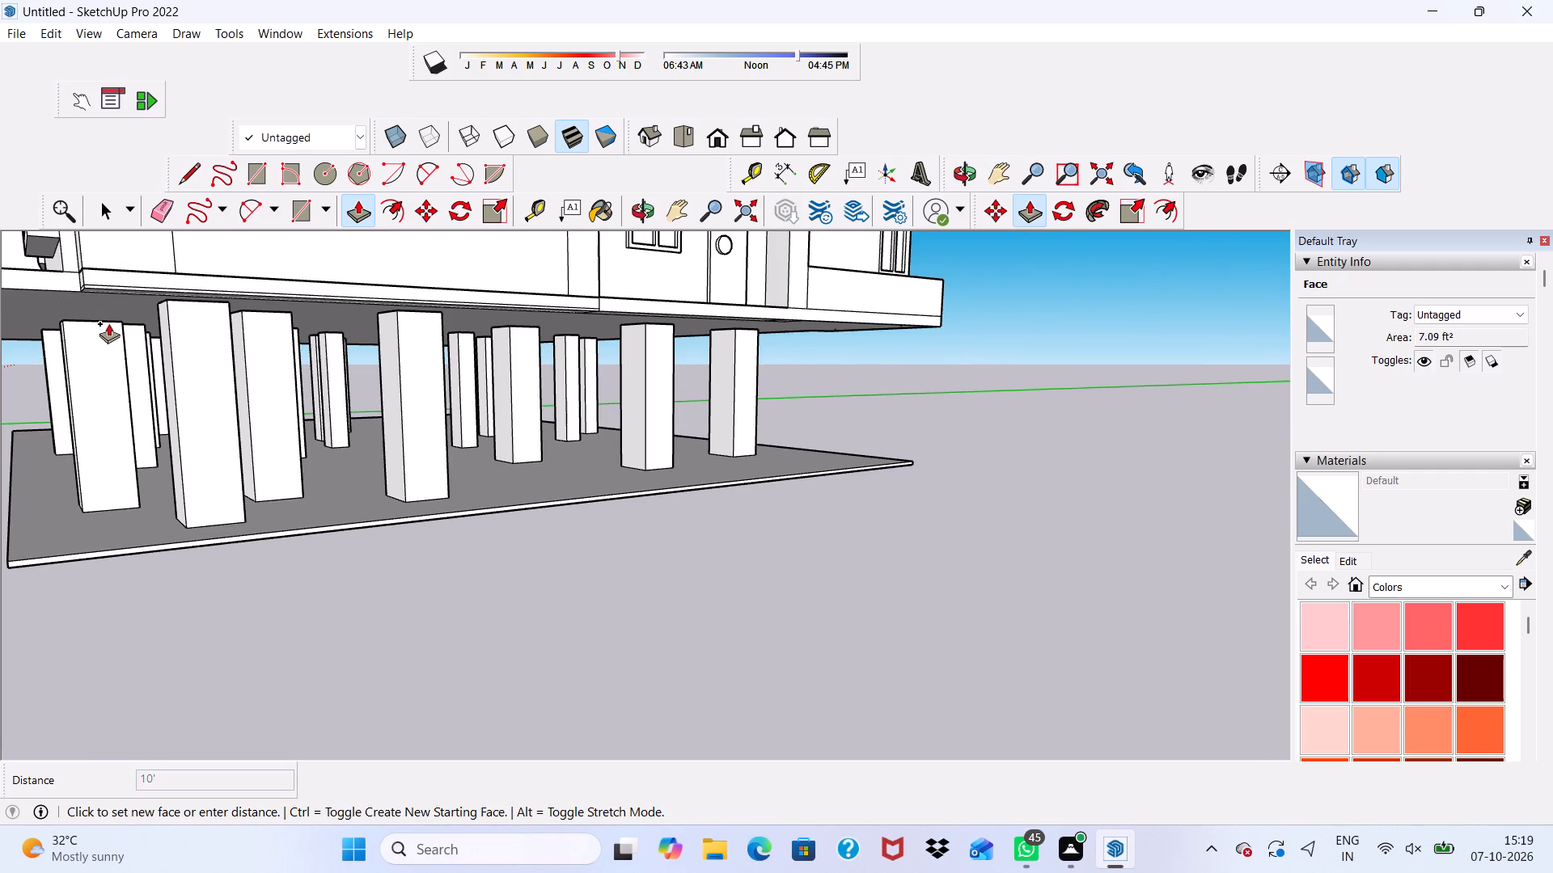
Extrude the remaining inner column outline on the slab extension up 10'.
{"action": "scroll", "coordinate": [108, 323], "scroll_direction": "up", "scroll_amount": 2}
{"action": "scroll", "coordinate": [108, 323], "scroll_direction": "down", "scroll_amount": 7}
{"action": "middle_click_drag", "start_coordinate": [373, 449], "coordinate": [78, 512]}
{"action": "scroll", "coordinate": [263, 478], "scroll_direction": "up", "scroll_amount": 16}
{"action": "left_click", "coordinate": [349, 441]}
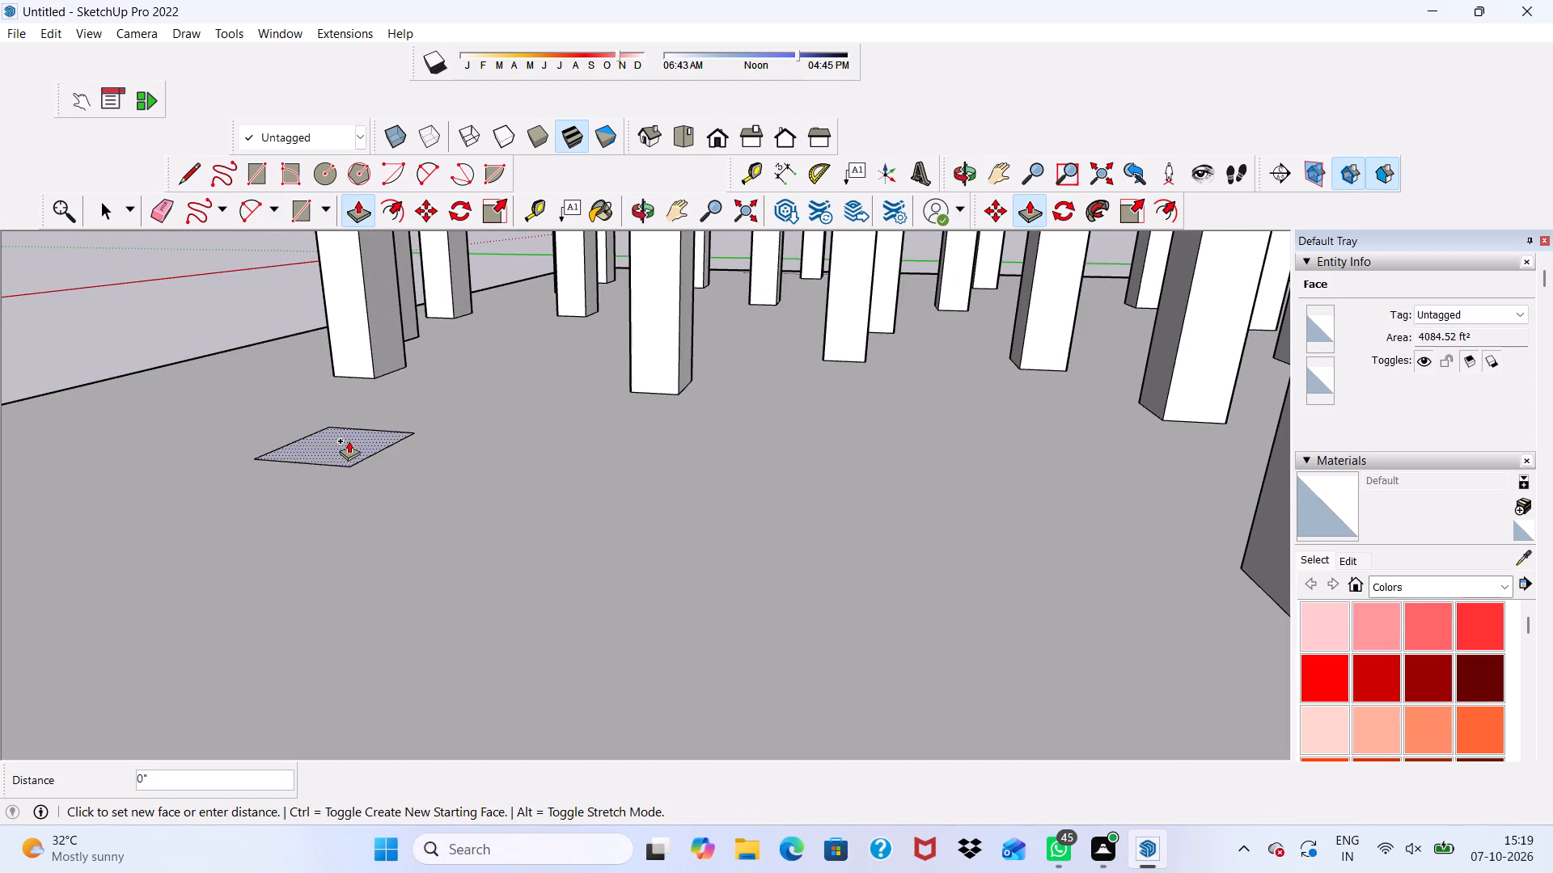
{"action": "type", "text": "10'"}
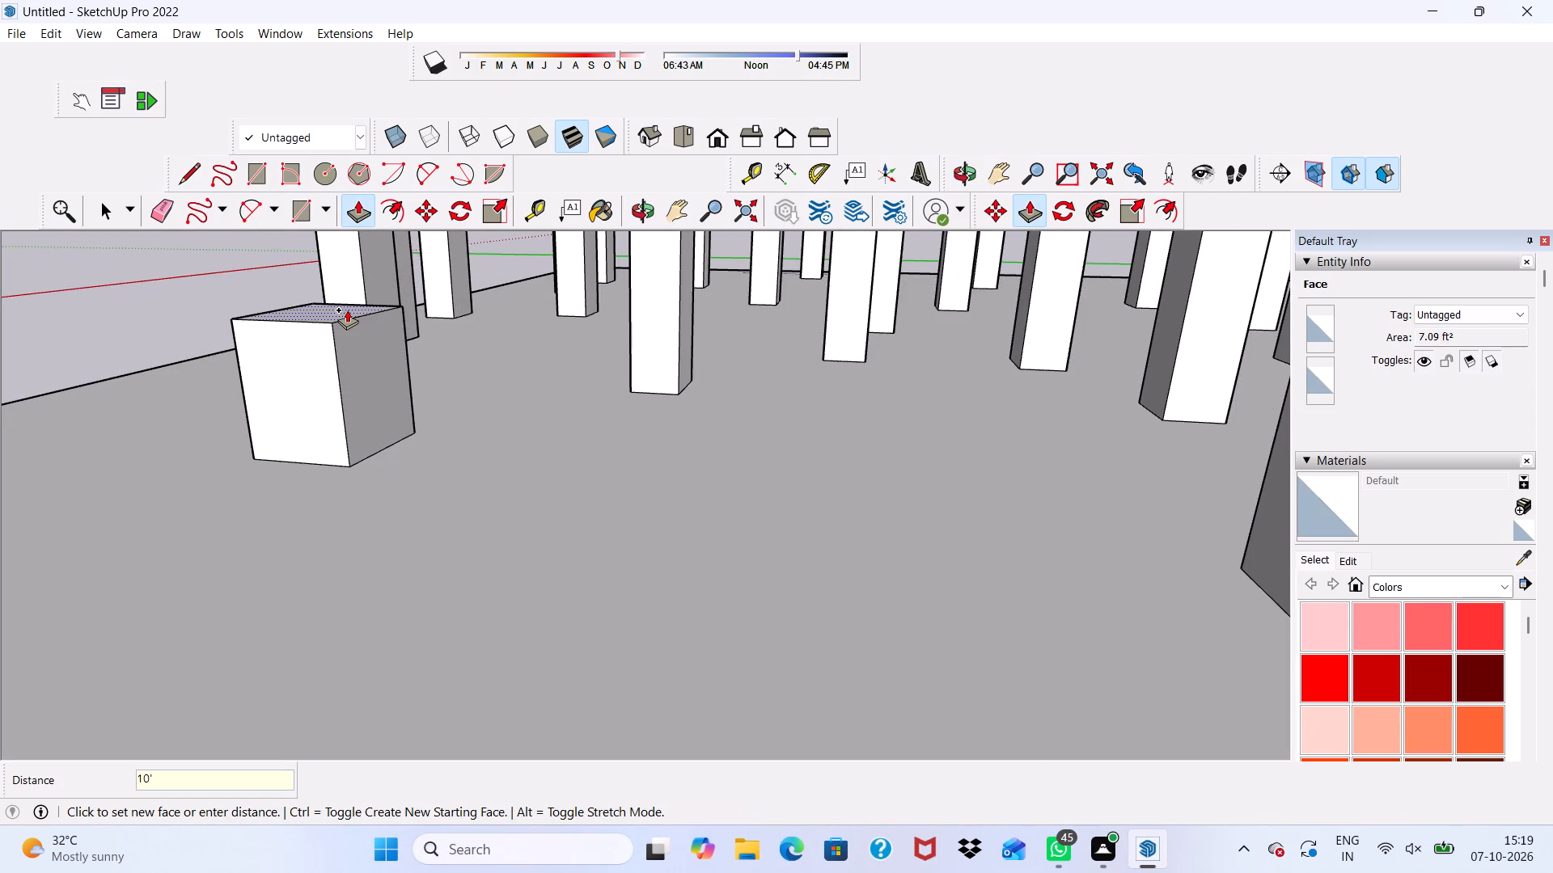
{"action": "key", "text": "Return"}
Examine the columns under the building from several sides for unfinished outlines or leftover geometry.
{"action": "scroll", "coordinate": [347, 310], "scroll_direction": "down", "scroll_amount": 11}
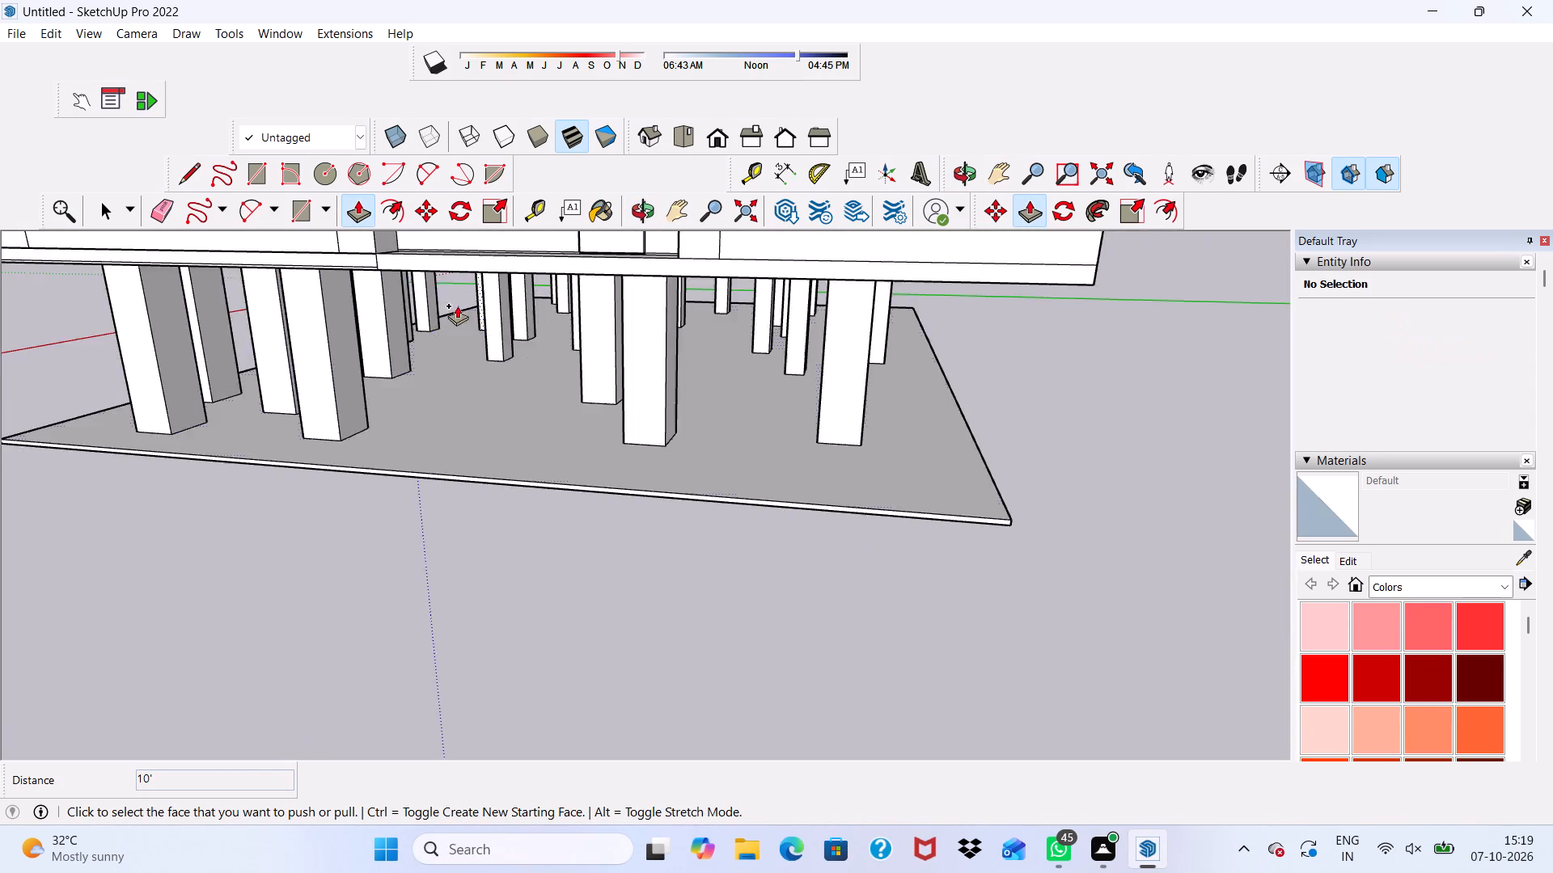
{"action": "scroll", "coordinate": [457, 306], "scroll_direction": "down", "scroll_amount": 5}
{"action": "middle_click_drag", "start_coordinate": [428, 341], "coordinate": [773, 255]}
{"action": "scroll", "coordinate": [322, 298], "scroll_direction": "up", "scroll_amount": 1}
{"action": "scroll", "coordinate": [377, 352], "scroll_direction": "down", "scroll_amount": 4}
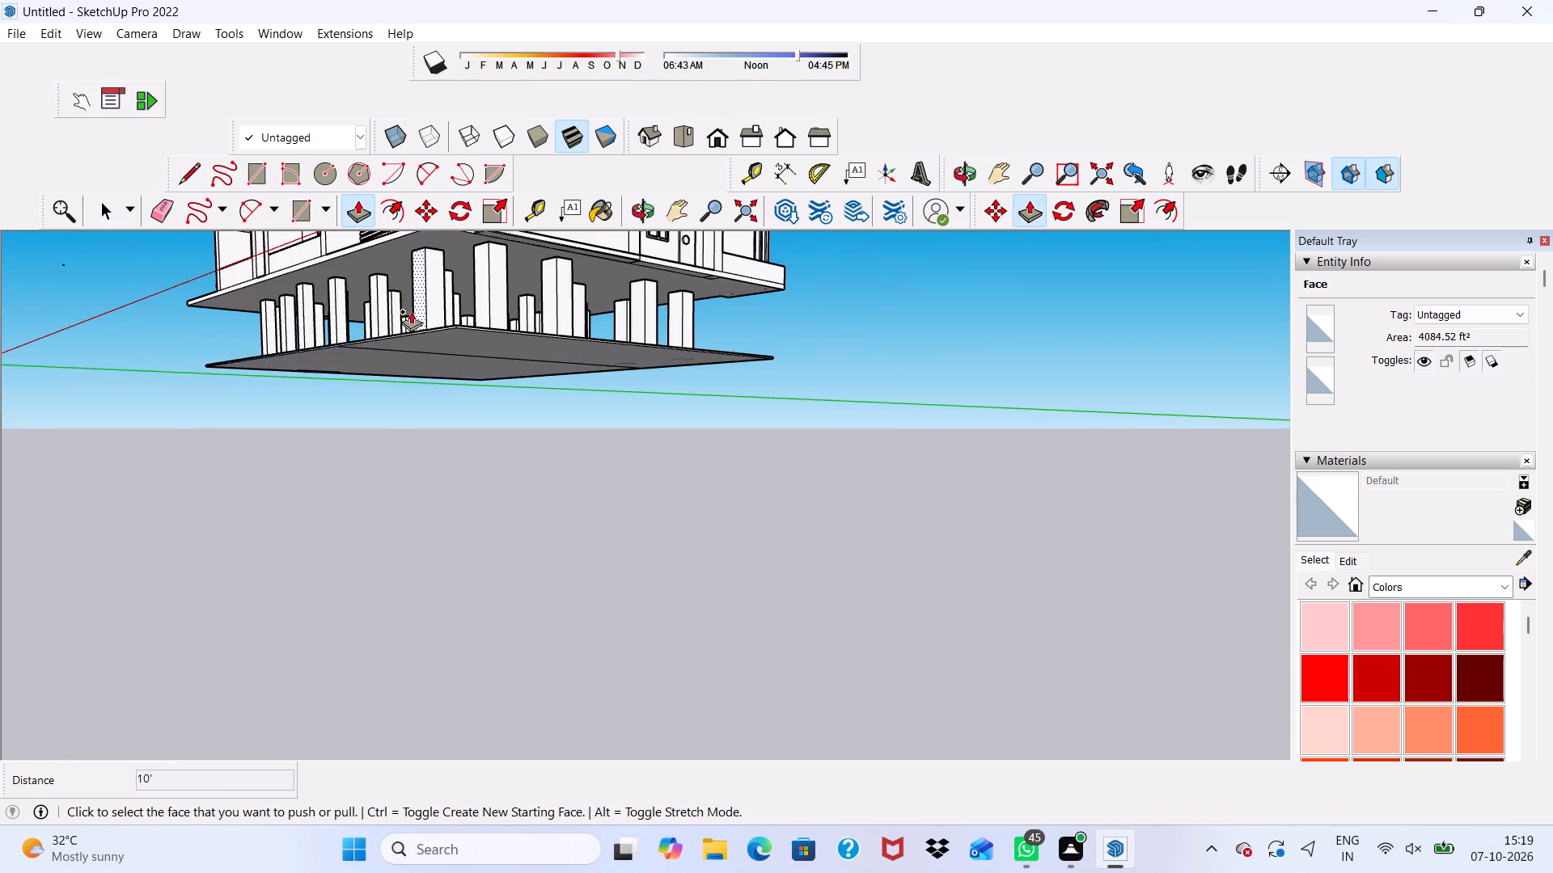
{"action": "scroll", "coordinate": [411, 311], "scroll_direction": "down", "scroll_amount": 2}
{"action": "middle_click_drag", "start_coordinate": [411, 317], "coordinate": [649, 411]}
{"action": "scroll", "coordinate": [678, 374], "scroll_direction": "up", "scroll_amount": 5}
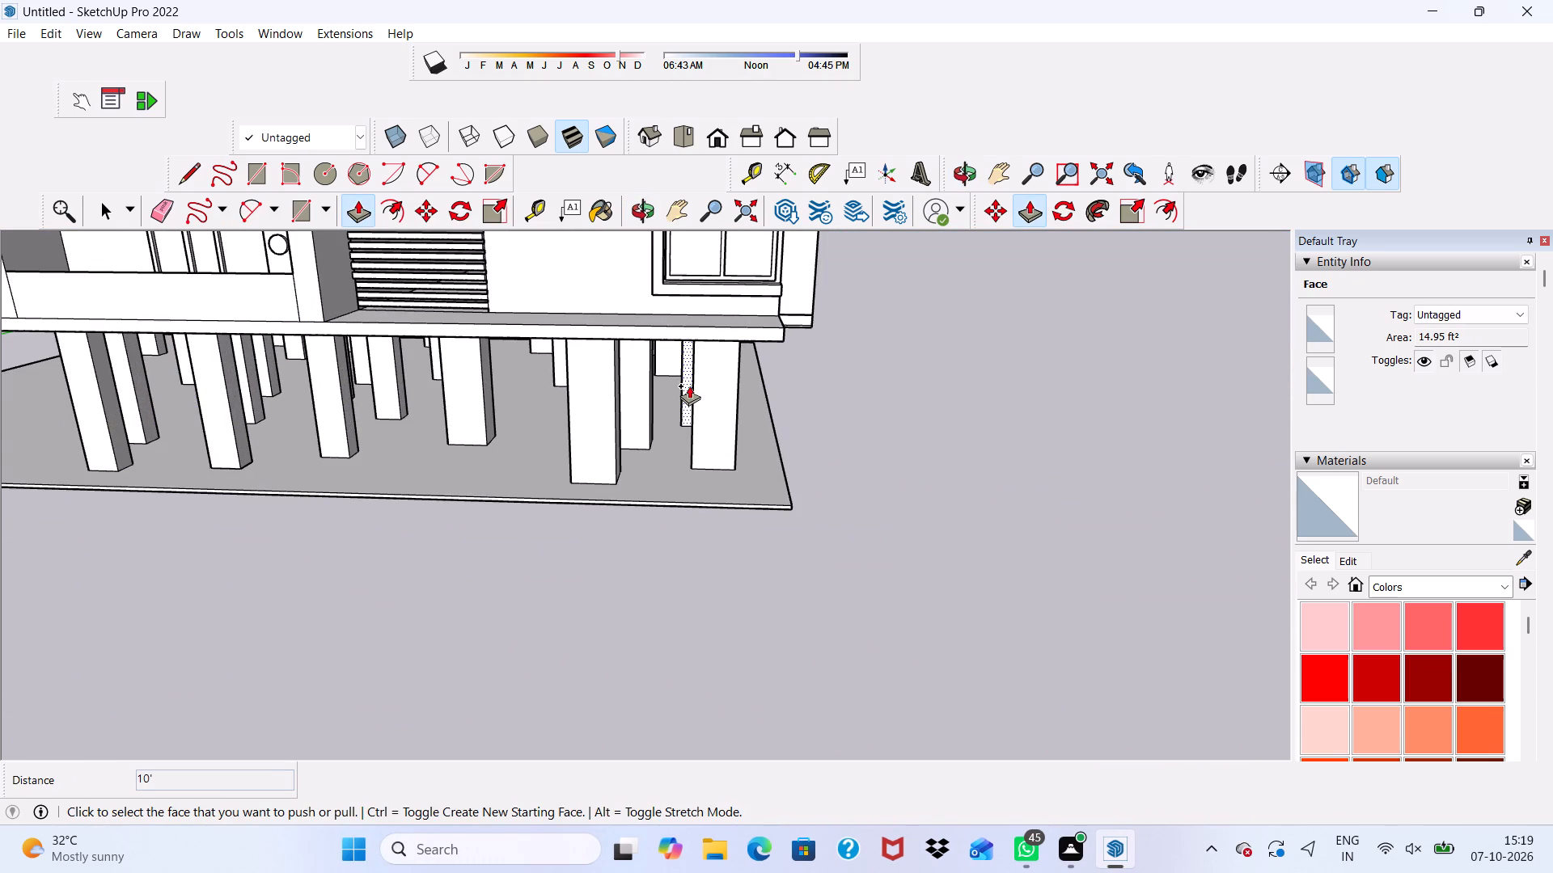
{"action": "scroll", "coordinate": [689, 386], "scroll_direction": "down", "scroll_amount": 1}
{"action": "key", "text": "space"}
{"action": "scroll", "coordinate": [335, 453], "scroll_direction": "down", "scroll_amount": 1}
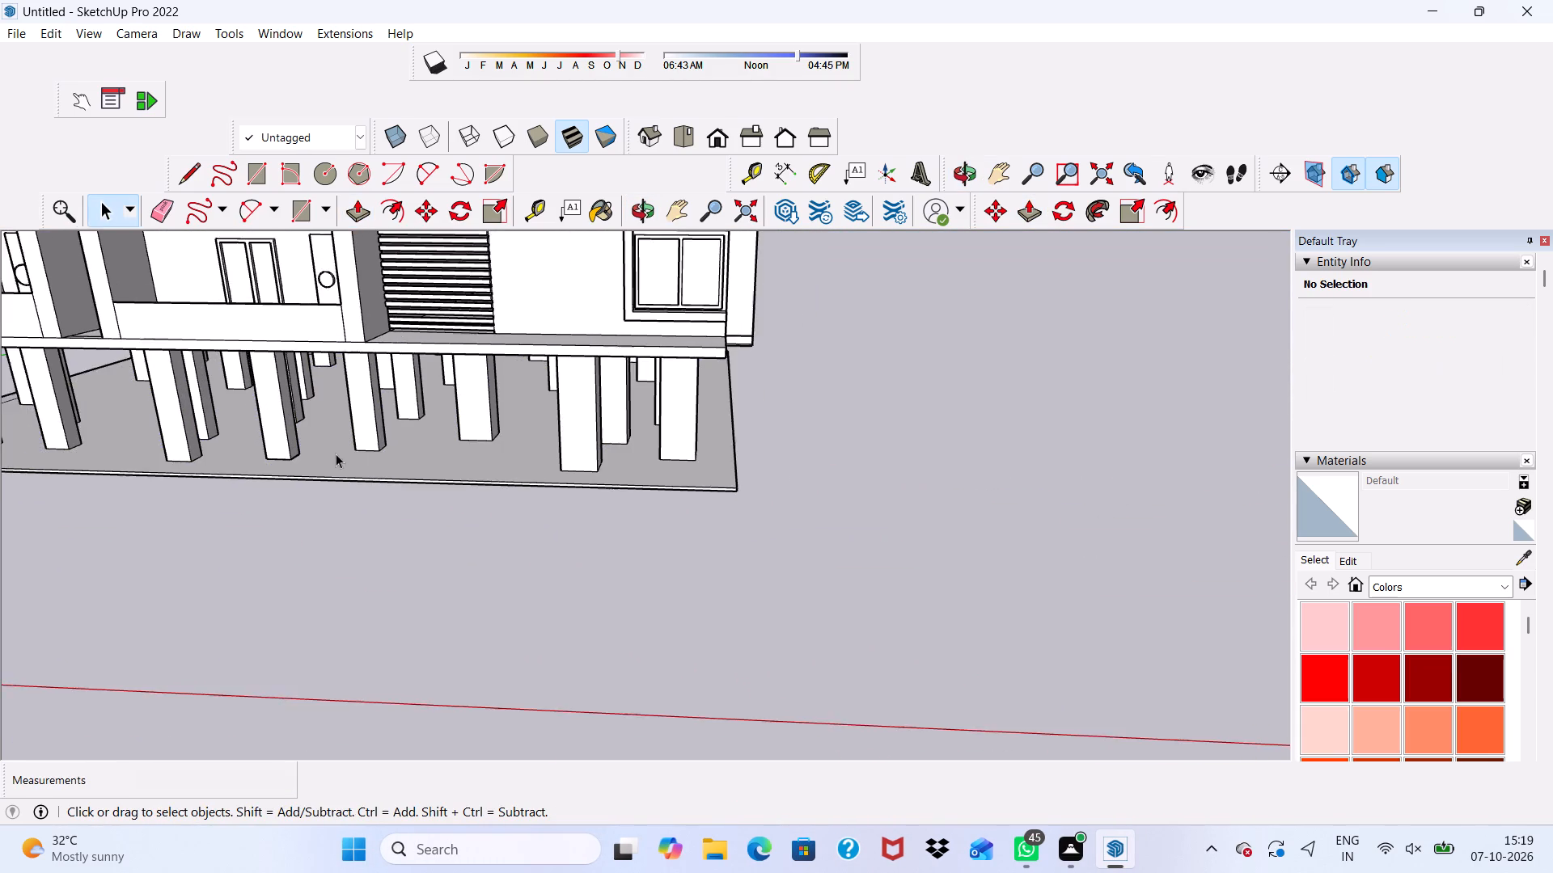
{"action": "middle_click_drag", "start_coordinate": [336, 453], "coordinate": [524, 439]}
{"action": "scroll", "coordinate": [659, 420], "scroll_direction": "up", "scroll_amount": 5}
{"action": "scroll", "coordinate": [604, 414], "scroll_direction": "down", "scroll_amount": 10}
{"action": "scroll", "coordinate": [474, 432], "scroll_direction": "down", "scroll_amount": 4}
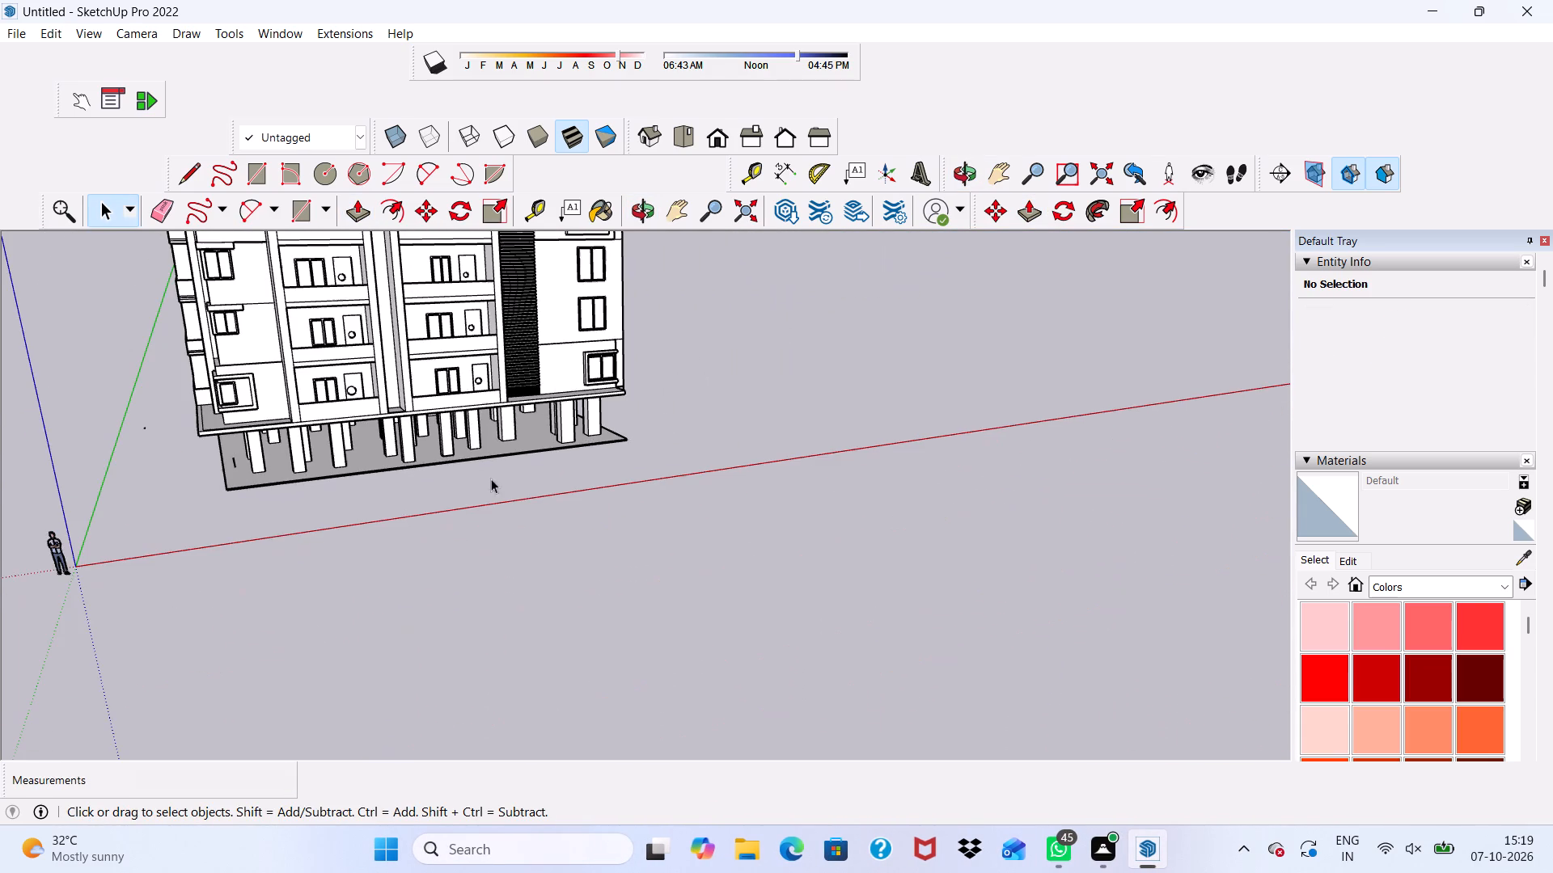
Erase the stray line on the base slab beside the columns at the building's corner.
{"action": "middle_click_drag", "start_coordinate": [340, 406], "coordinate": [531, 417]}
{"action": "scroll", "coordinate": [122, 232], "scroll_direction": "up", "scroll_amount": 4}
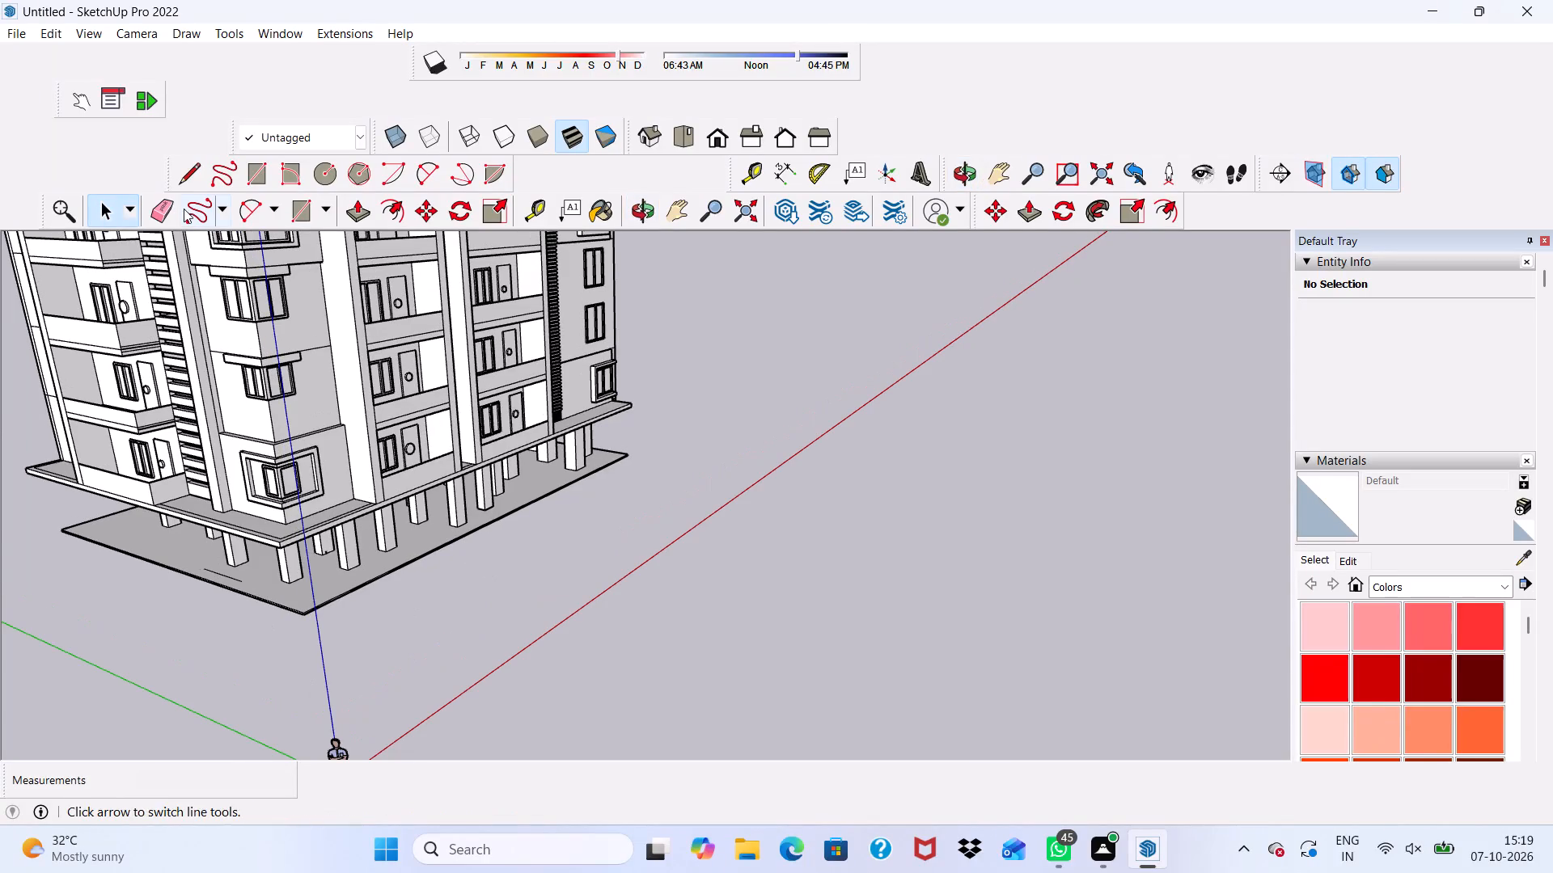
{"action": "left_click", "coordinate": [154, 205]}
{"action": "scroll", "coordinate": [267, 514], "scroll_direction": "up", "scroll_amount": 8}
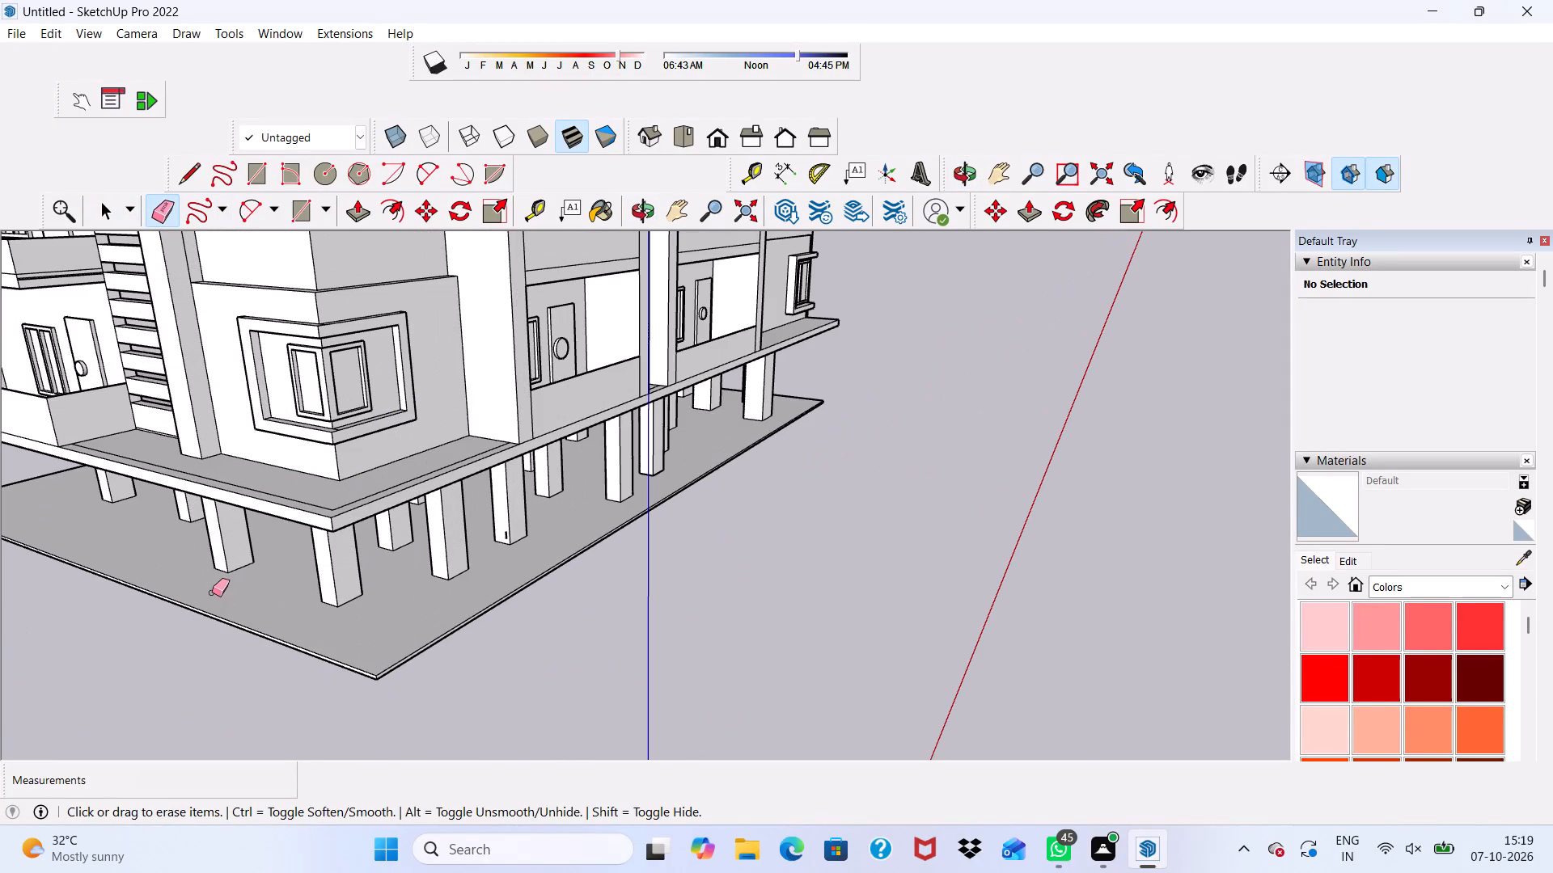
{"action": "scroll", "coordinate": [241, 551], "scroll_direction": "down", "scroll_amount": 9}
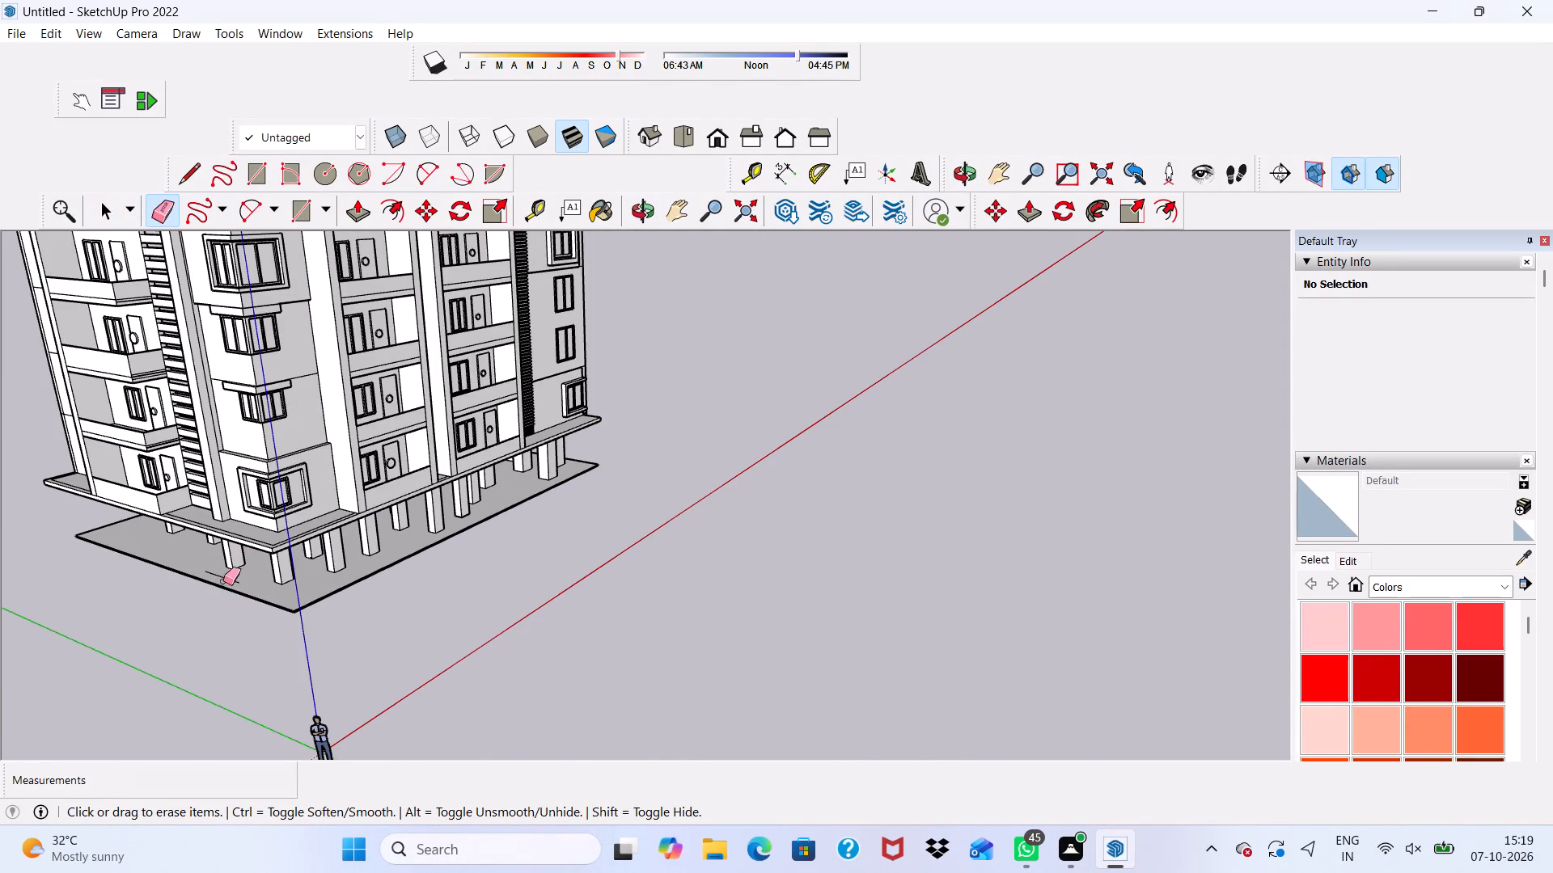
{"action": "left_click", "coordinate": [229, 576]}
{"action": "scroll", "coordinate": [225, 571], "scroll_direction": "down", "scroll_amount": 1}
{"action": "scroll", "coordinate": [233, 584], "scroll_direction": "up", "scroll_amount": 5}
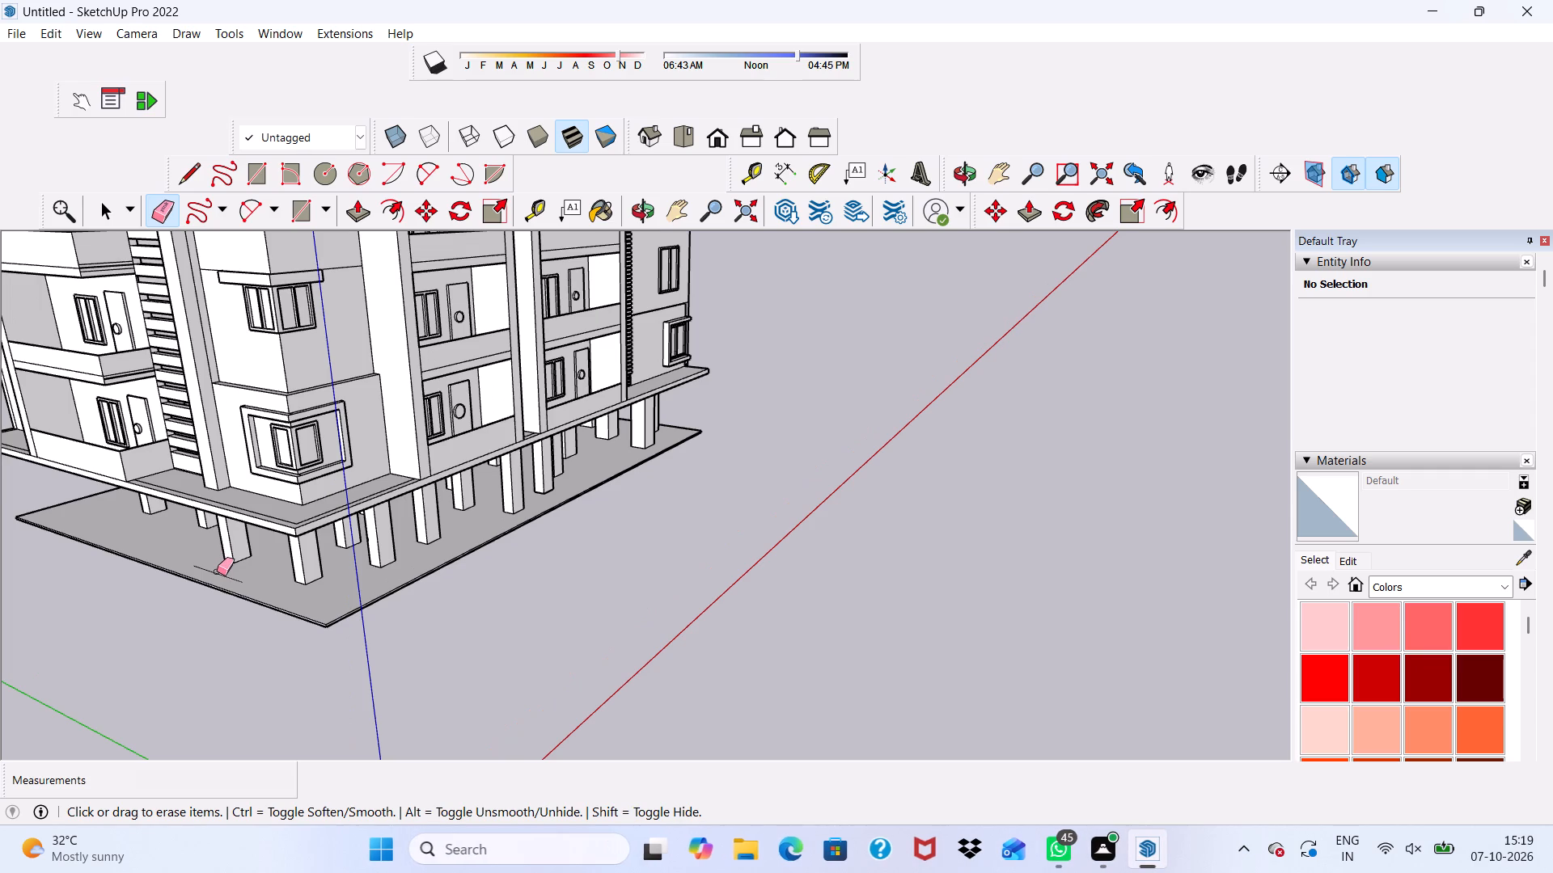
{"action": "left_click", "coordinate": [217, 571]}
{"action": "left_click", "coordinate": [213, 571]}
{"action": "scroll", "coordinate": [214, 566], "scroll_direction": "down", "scroll_amount": 3}
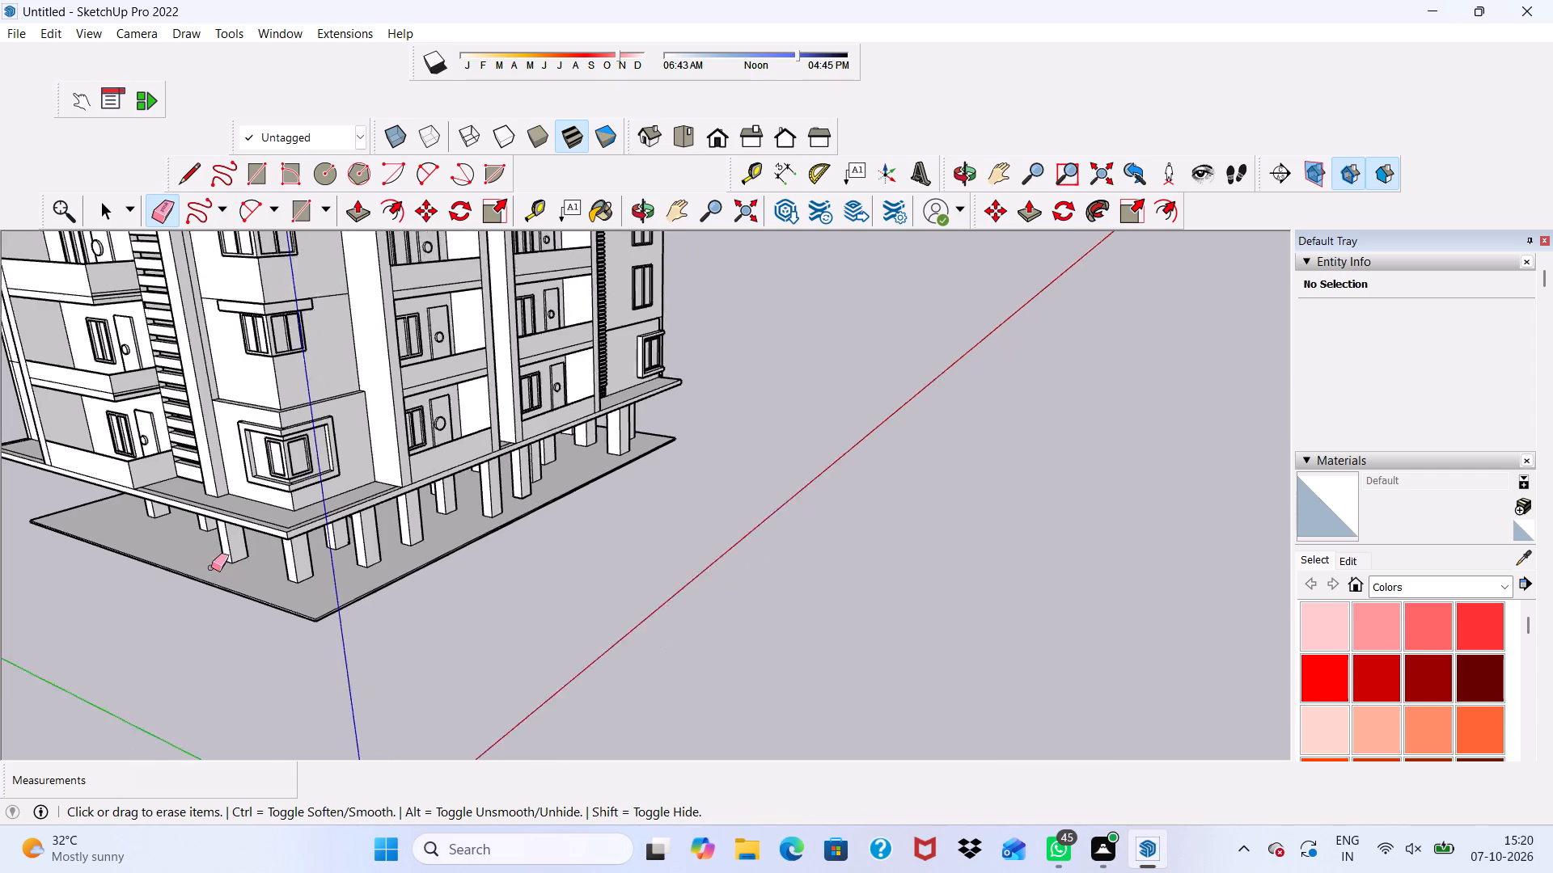
{"action": "scroll", "coordinate": [211, 567], "scroll_direction": "down", "scroll_amount": 1}
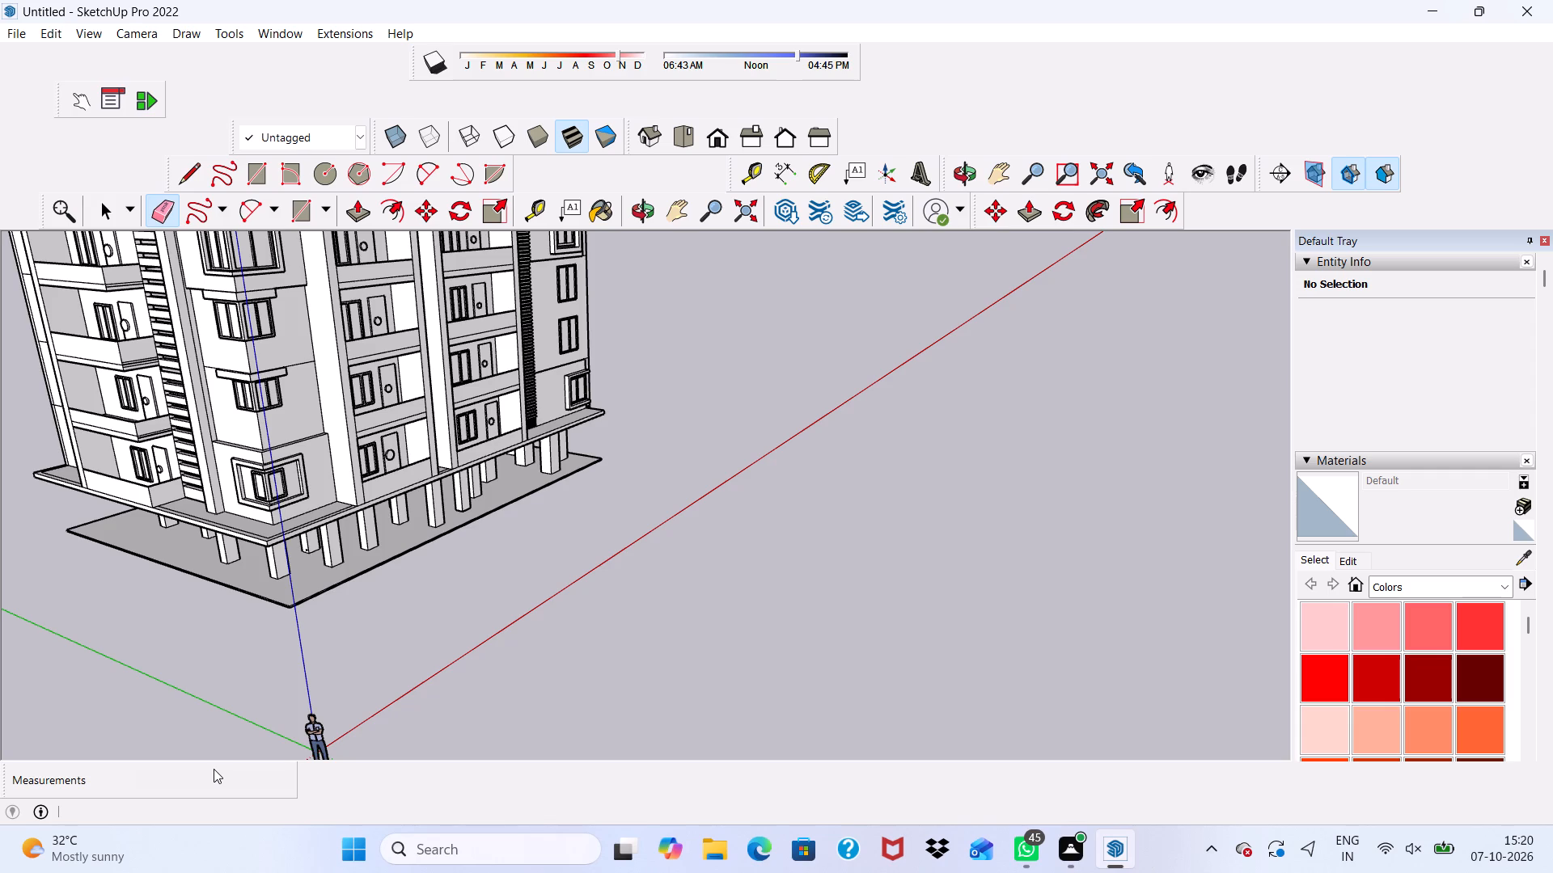
{"action": "key", "text": "space"}
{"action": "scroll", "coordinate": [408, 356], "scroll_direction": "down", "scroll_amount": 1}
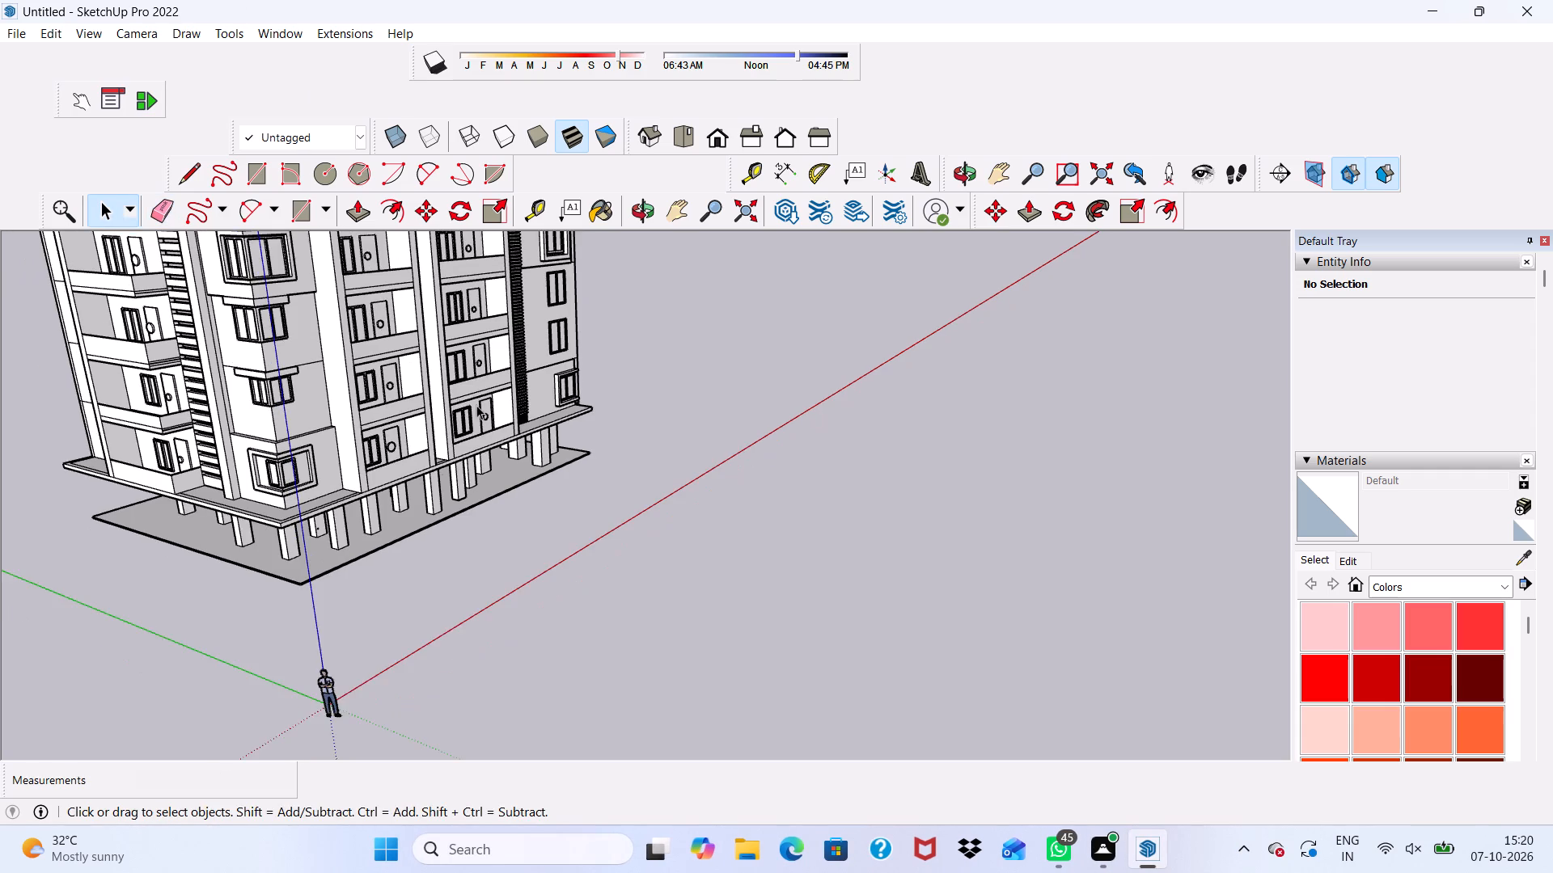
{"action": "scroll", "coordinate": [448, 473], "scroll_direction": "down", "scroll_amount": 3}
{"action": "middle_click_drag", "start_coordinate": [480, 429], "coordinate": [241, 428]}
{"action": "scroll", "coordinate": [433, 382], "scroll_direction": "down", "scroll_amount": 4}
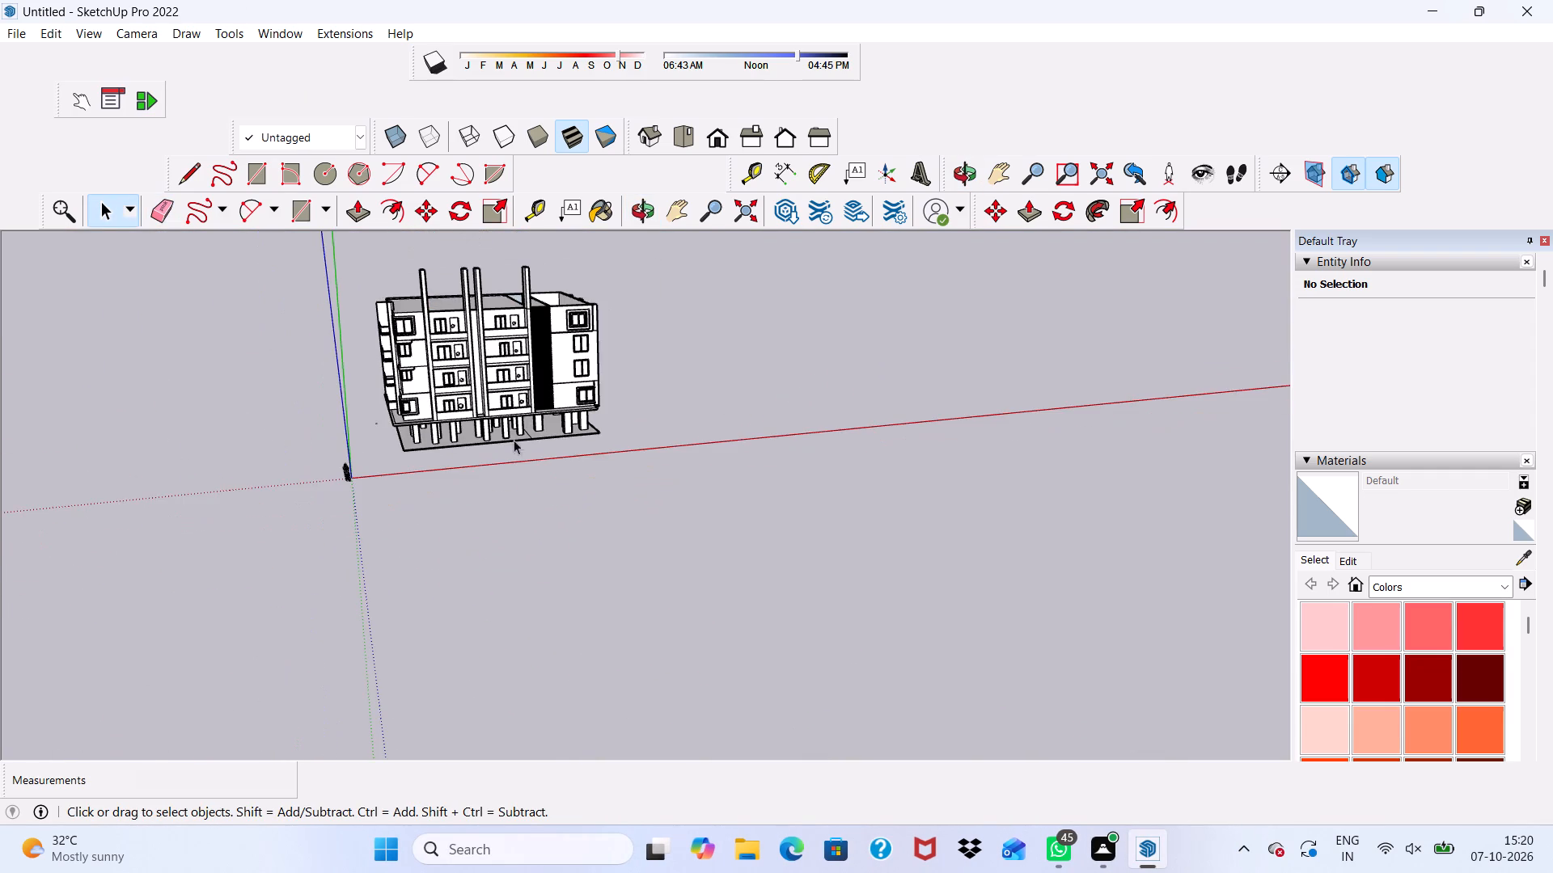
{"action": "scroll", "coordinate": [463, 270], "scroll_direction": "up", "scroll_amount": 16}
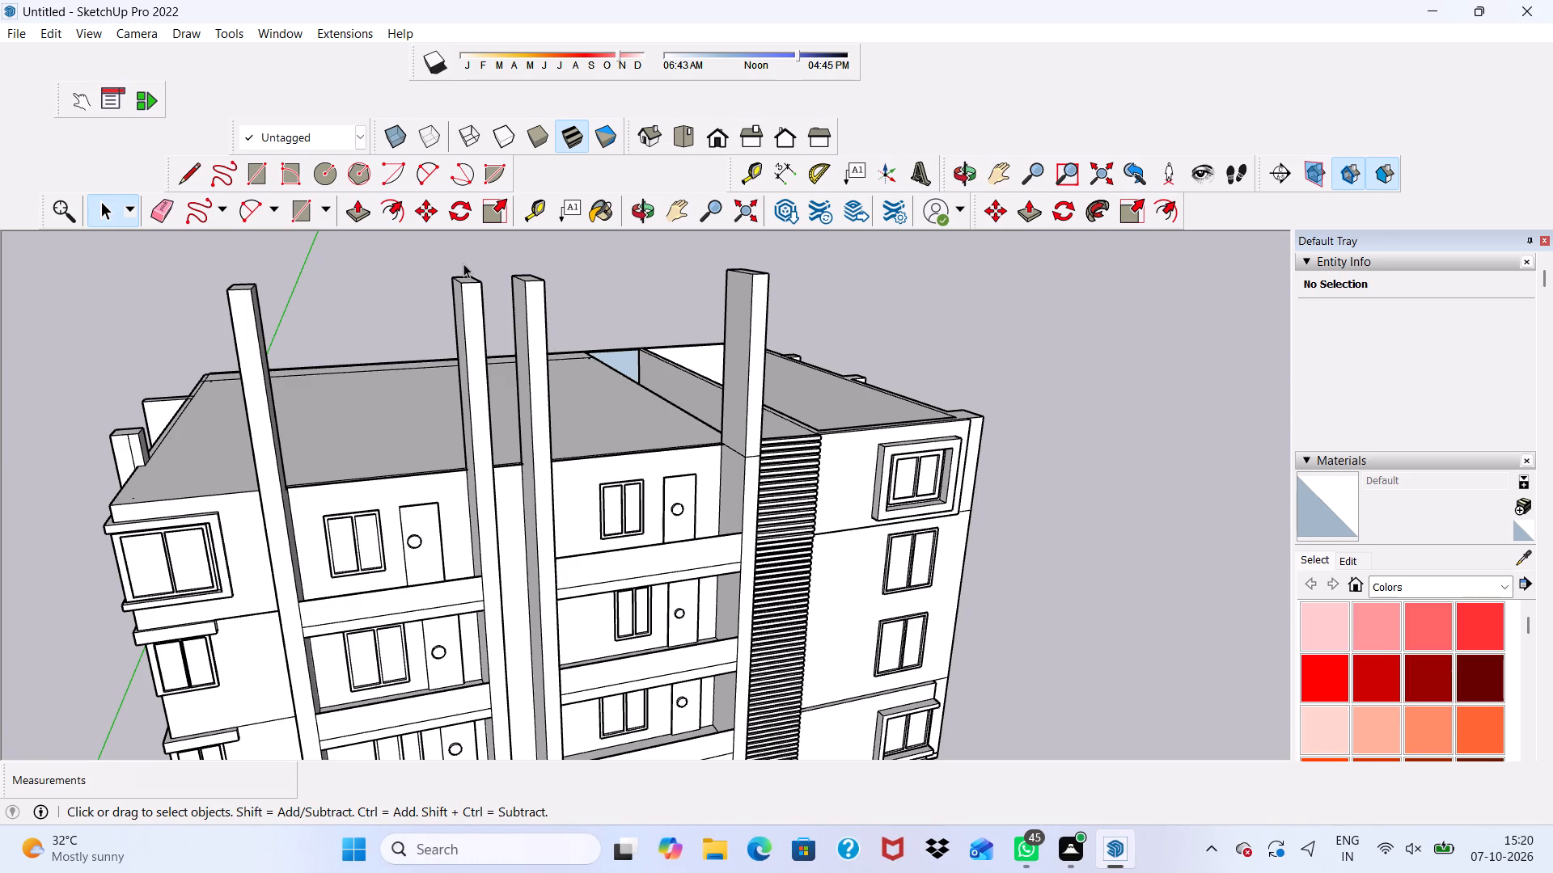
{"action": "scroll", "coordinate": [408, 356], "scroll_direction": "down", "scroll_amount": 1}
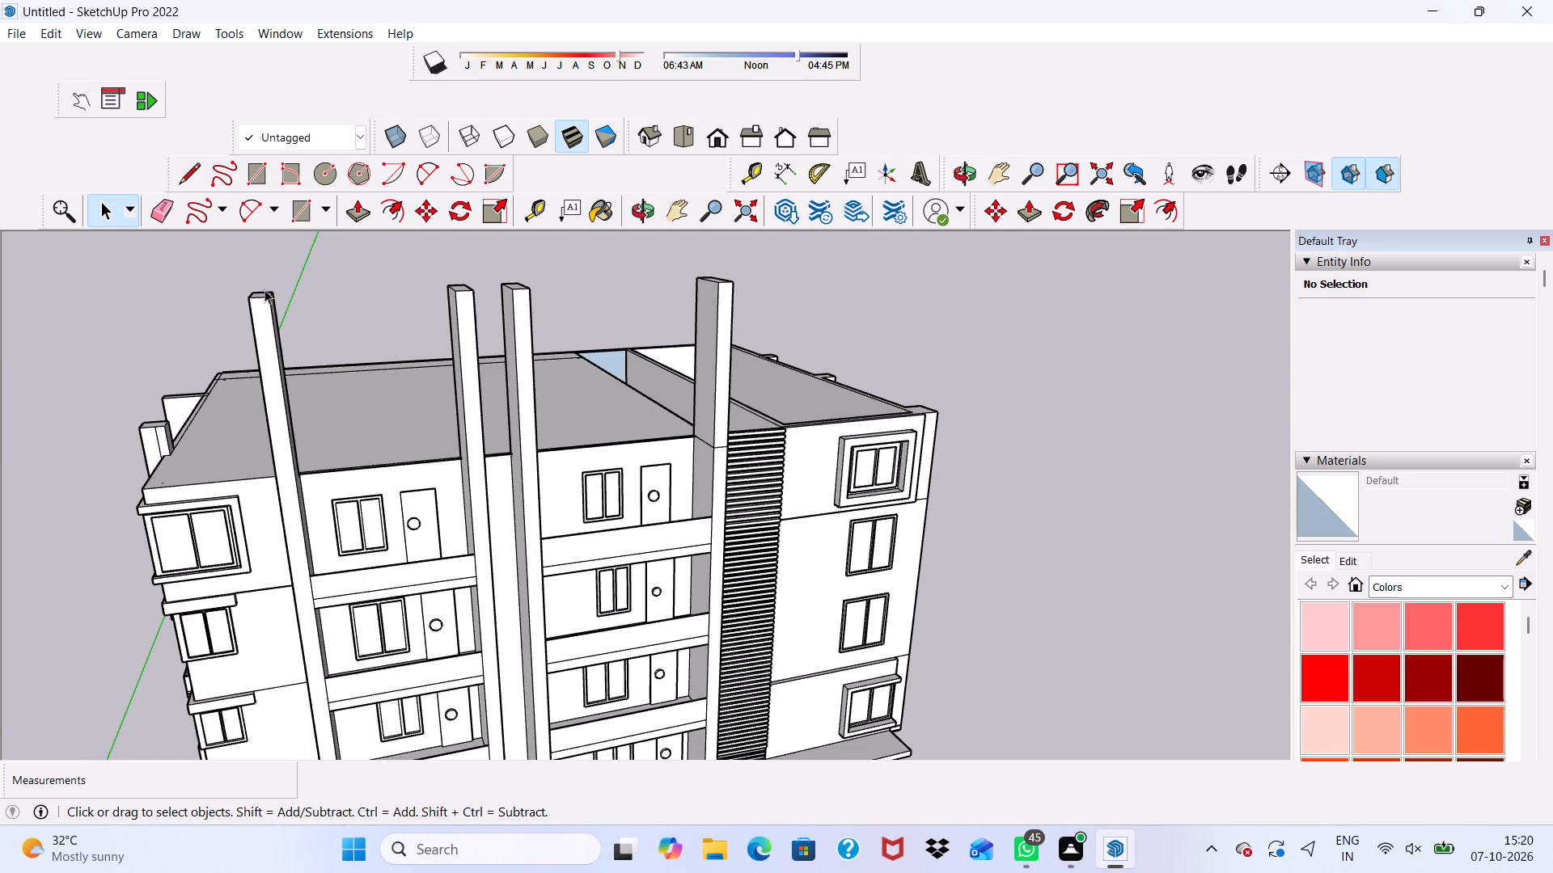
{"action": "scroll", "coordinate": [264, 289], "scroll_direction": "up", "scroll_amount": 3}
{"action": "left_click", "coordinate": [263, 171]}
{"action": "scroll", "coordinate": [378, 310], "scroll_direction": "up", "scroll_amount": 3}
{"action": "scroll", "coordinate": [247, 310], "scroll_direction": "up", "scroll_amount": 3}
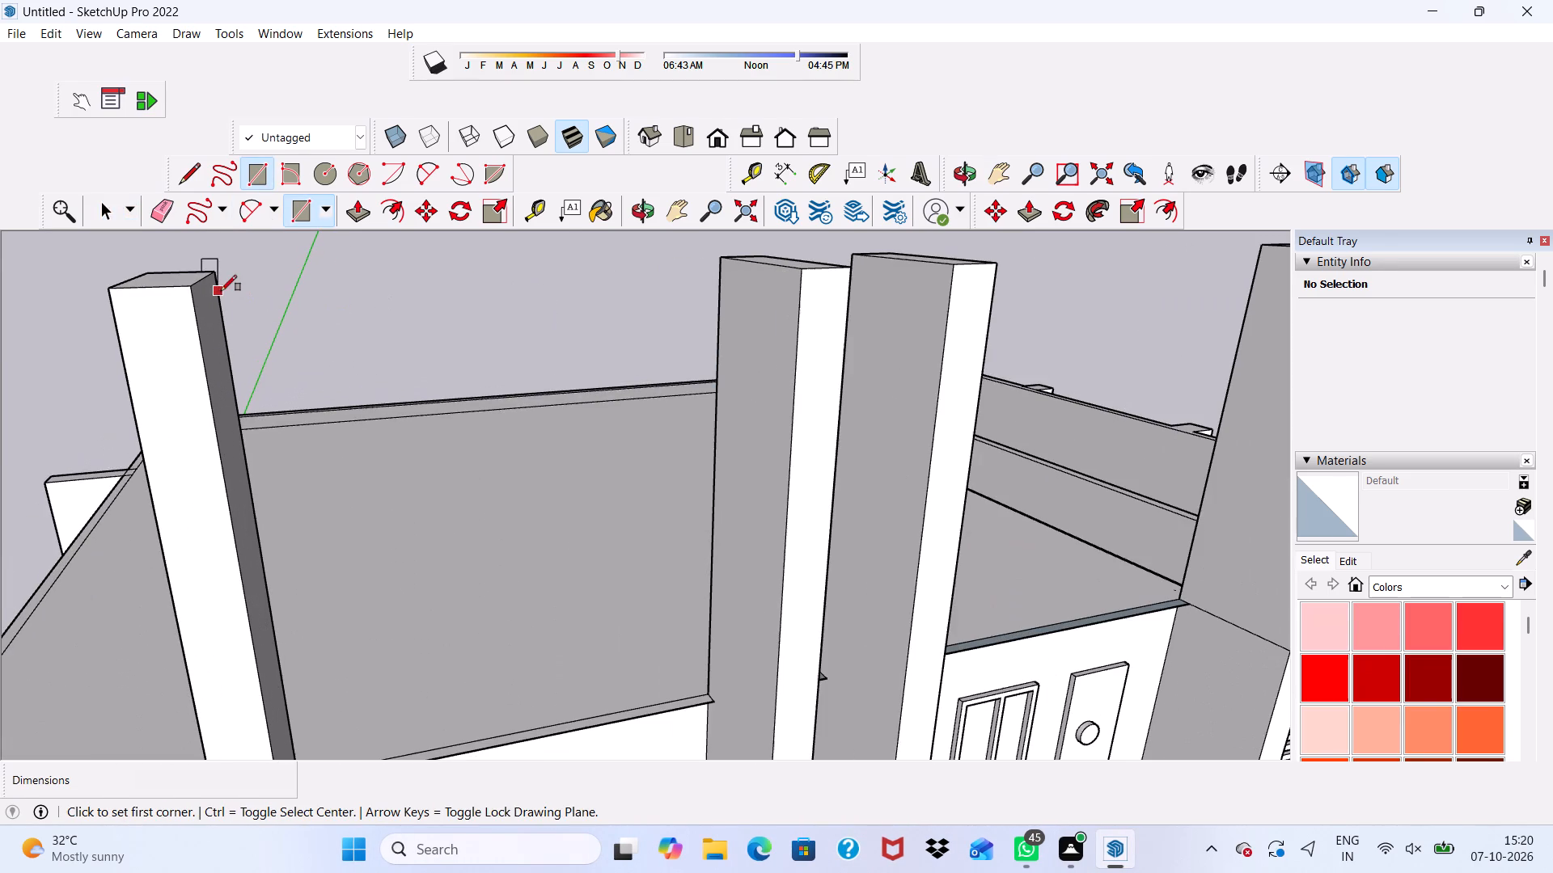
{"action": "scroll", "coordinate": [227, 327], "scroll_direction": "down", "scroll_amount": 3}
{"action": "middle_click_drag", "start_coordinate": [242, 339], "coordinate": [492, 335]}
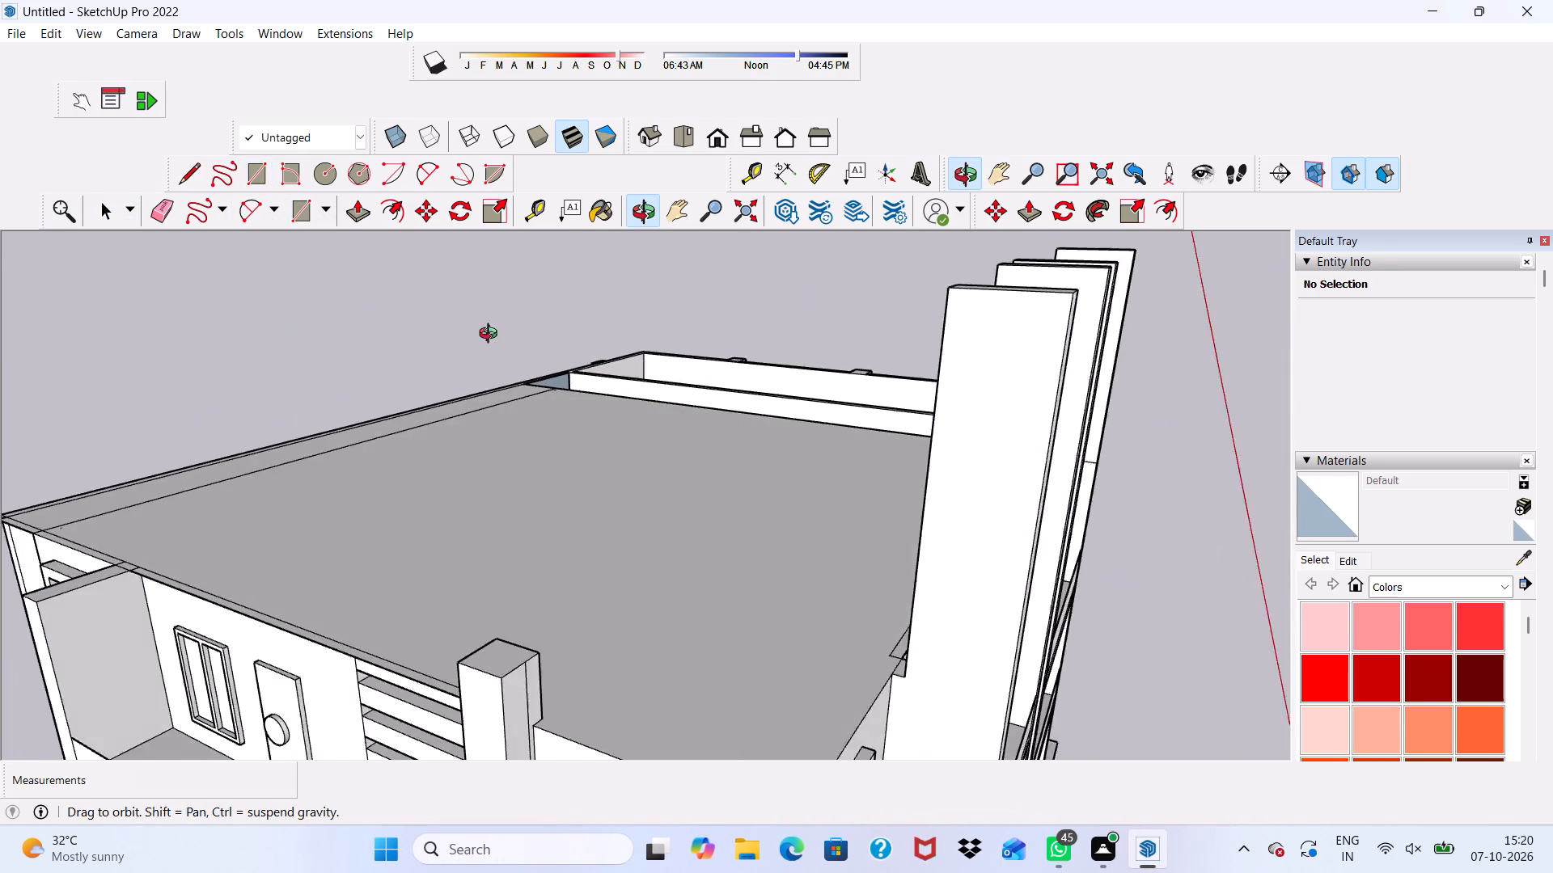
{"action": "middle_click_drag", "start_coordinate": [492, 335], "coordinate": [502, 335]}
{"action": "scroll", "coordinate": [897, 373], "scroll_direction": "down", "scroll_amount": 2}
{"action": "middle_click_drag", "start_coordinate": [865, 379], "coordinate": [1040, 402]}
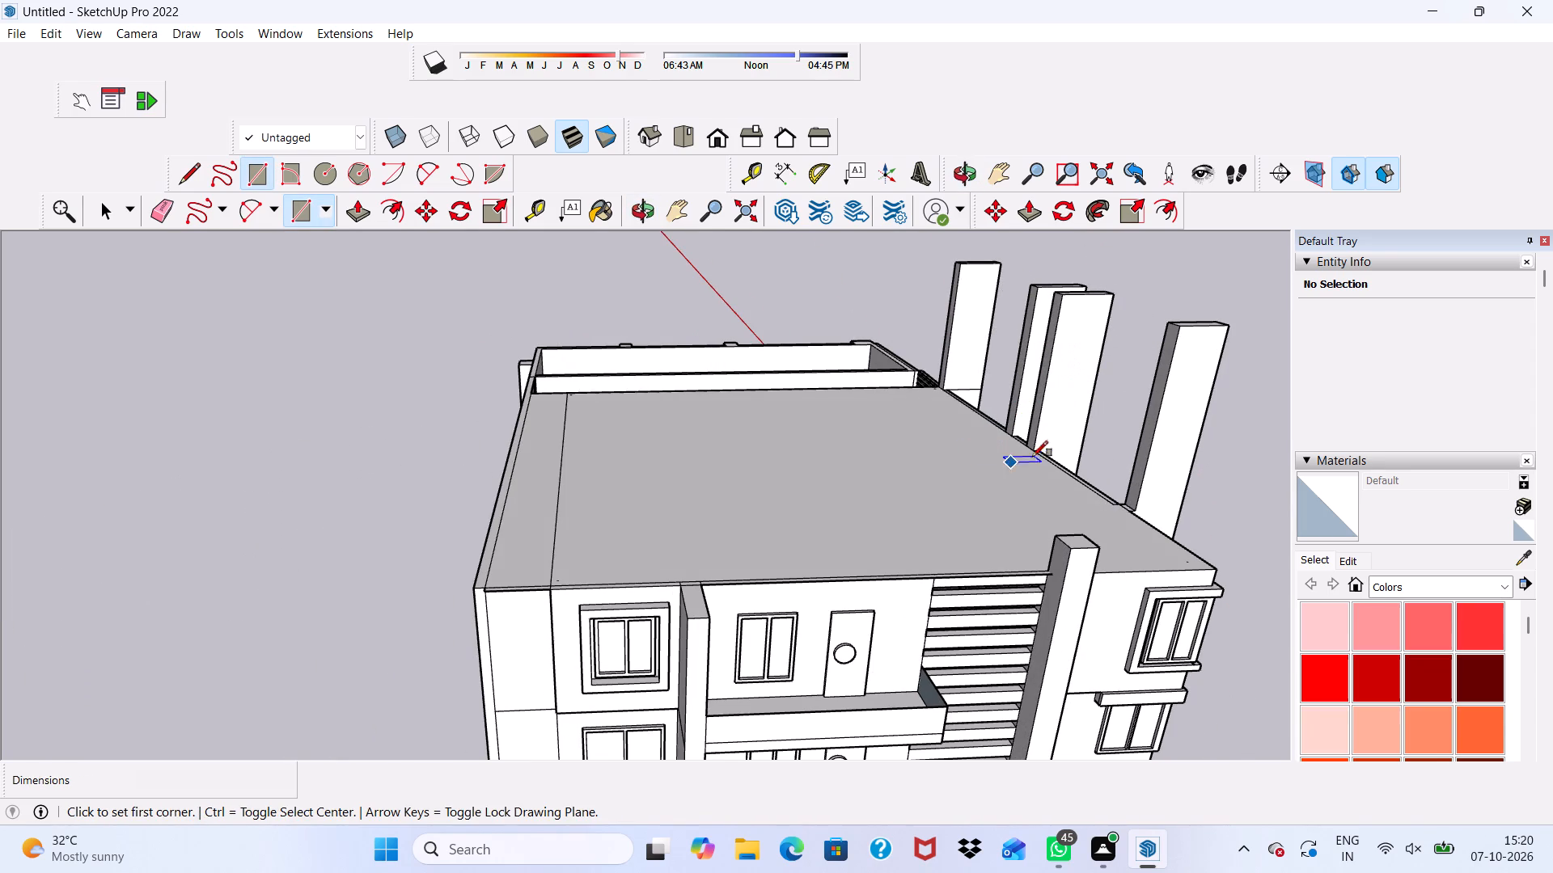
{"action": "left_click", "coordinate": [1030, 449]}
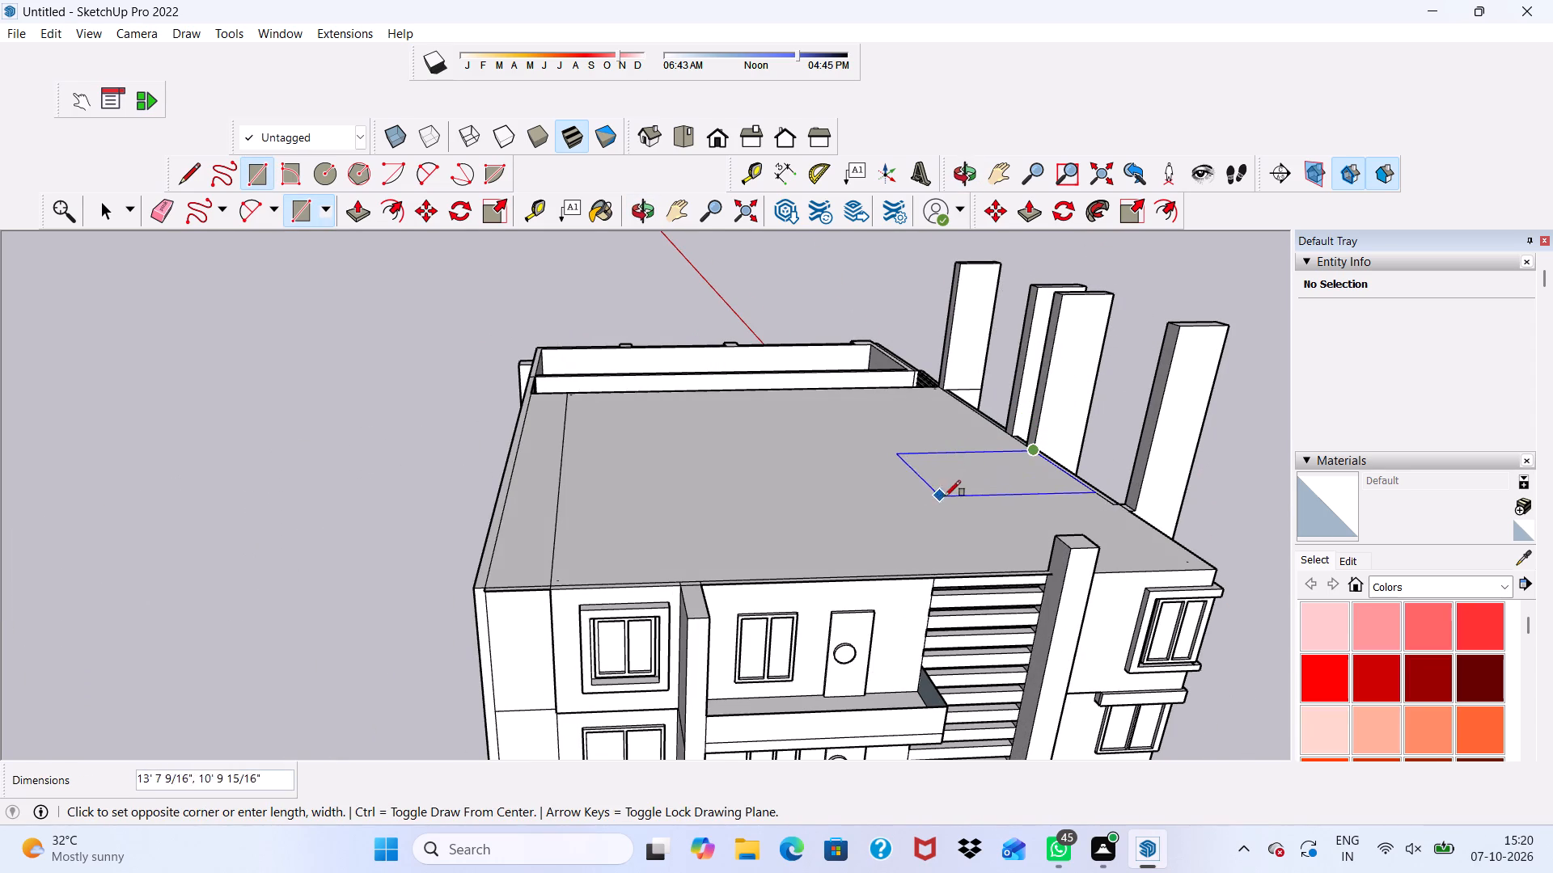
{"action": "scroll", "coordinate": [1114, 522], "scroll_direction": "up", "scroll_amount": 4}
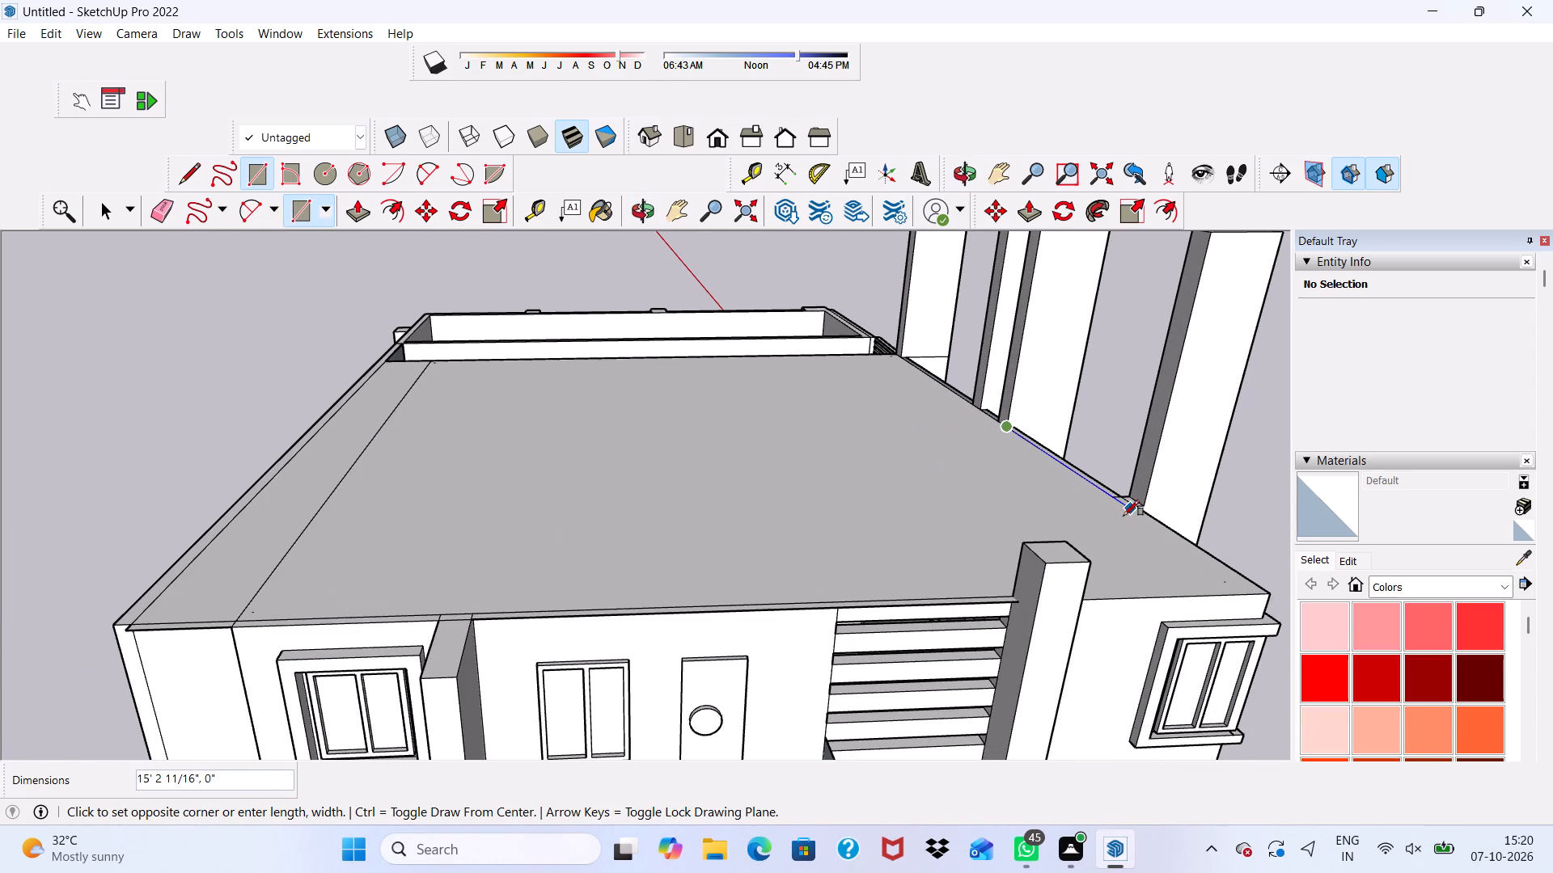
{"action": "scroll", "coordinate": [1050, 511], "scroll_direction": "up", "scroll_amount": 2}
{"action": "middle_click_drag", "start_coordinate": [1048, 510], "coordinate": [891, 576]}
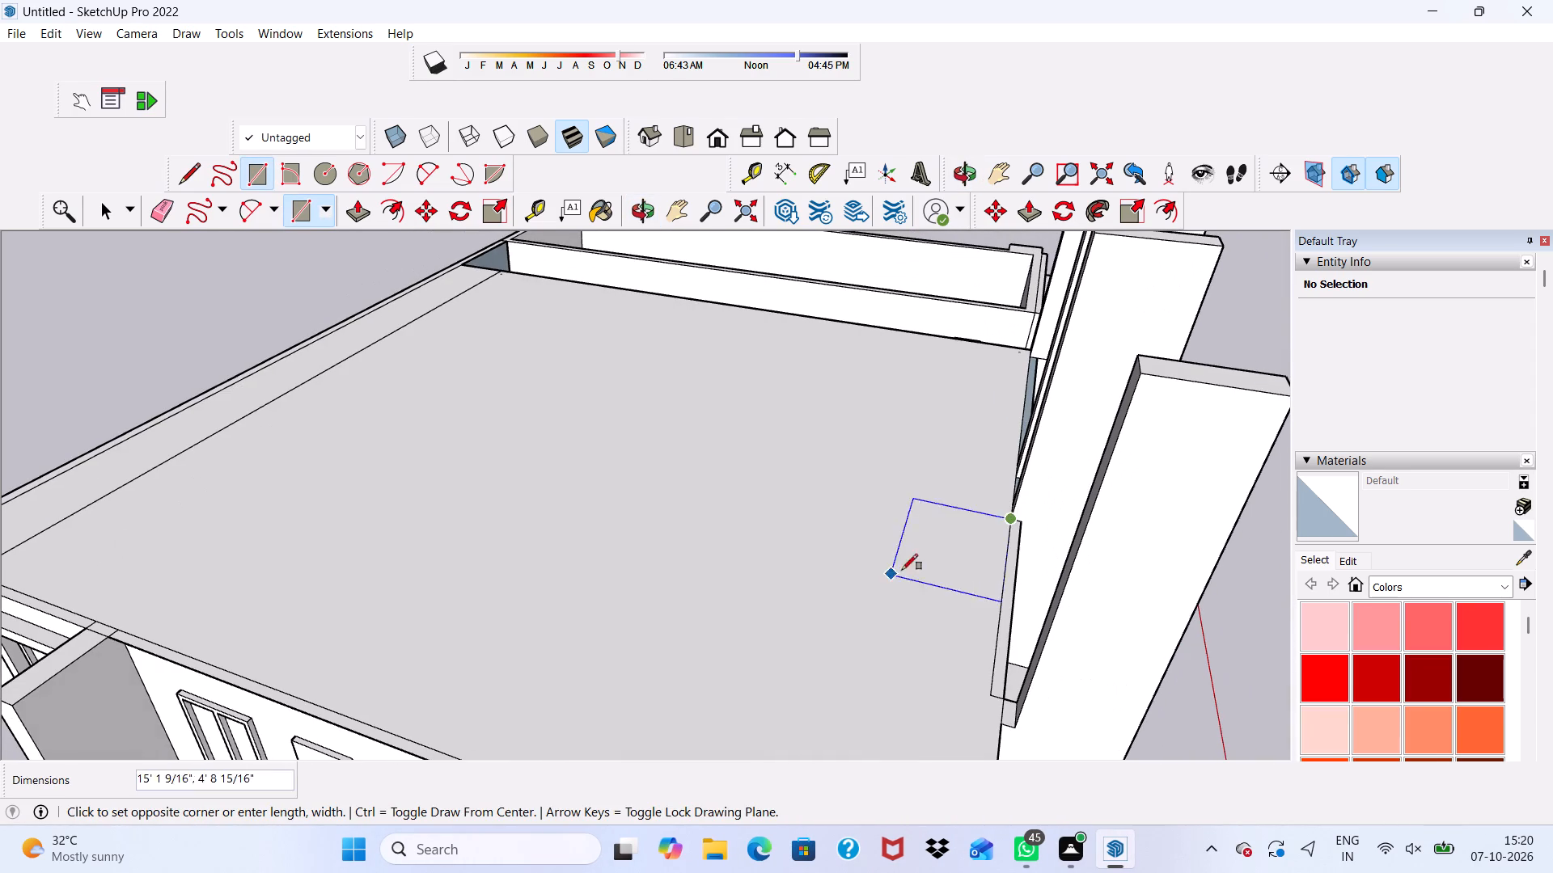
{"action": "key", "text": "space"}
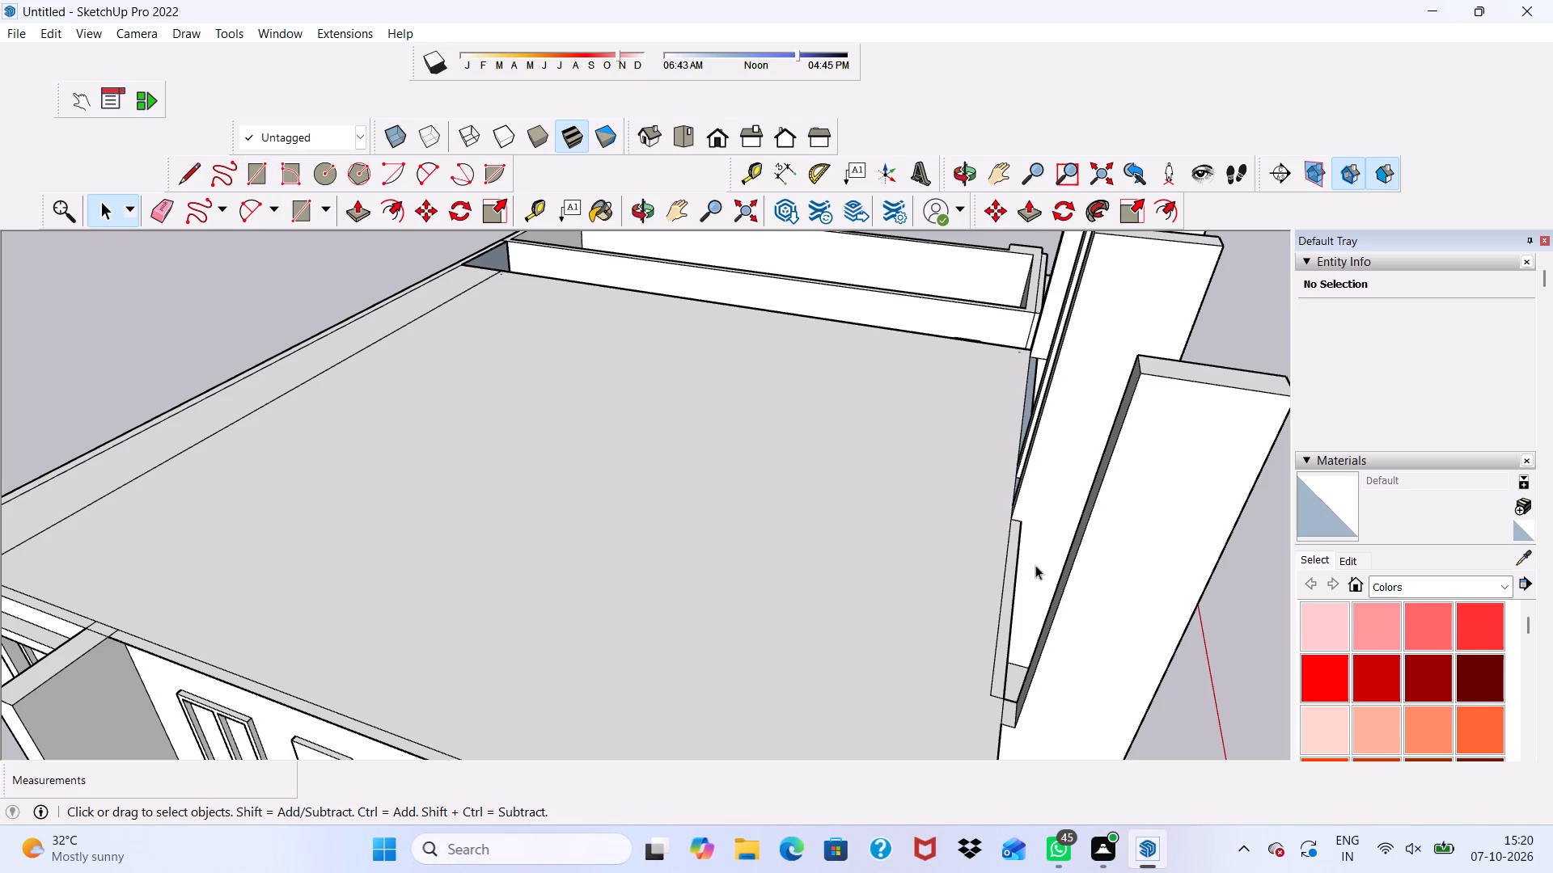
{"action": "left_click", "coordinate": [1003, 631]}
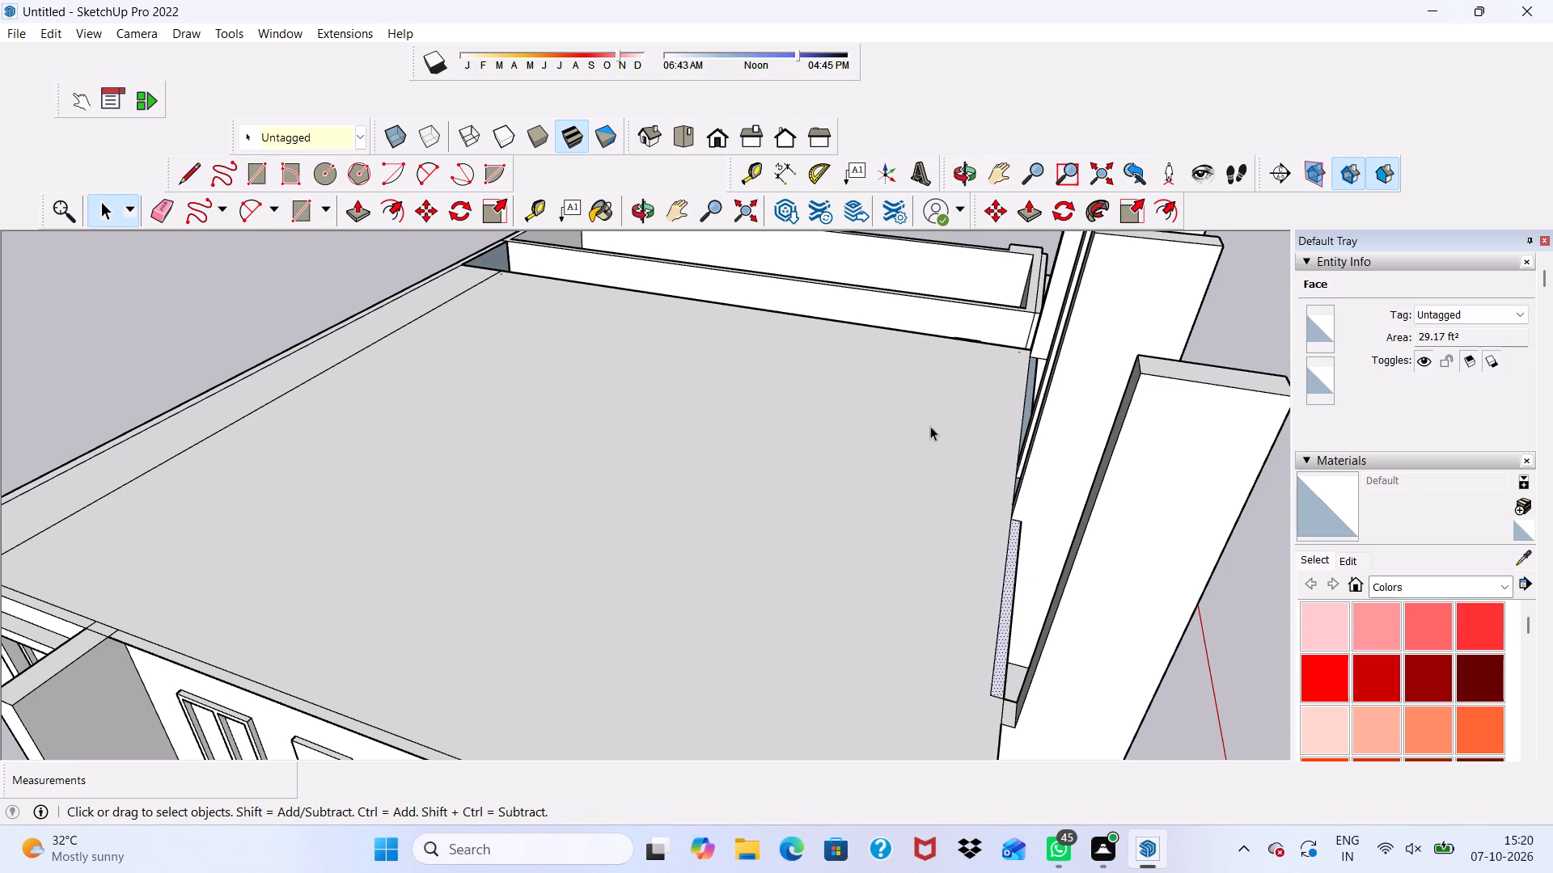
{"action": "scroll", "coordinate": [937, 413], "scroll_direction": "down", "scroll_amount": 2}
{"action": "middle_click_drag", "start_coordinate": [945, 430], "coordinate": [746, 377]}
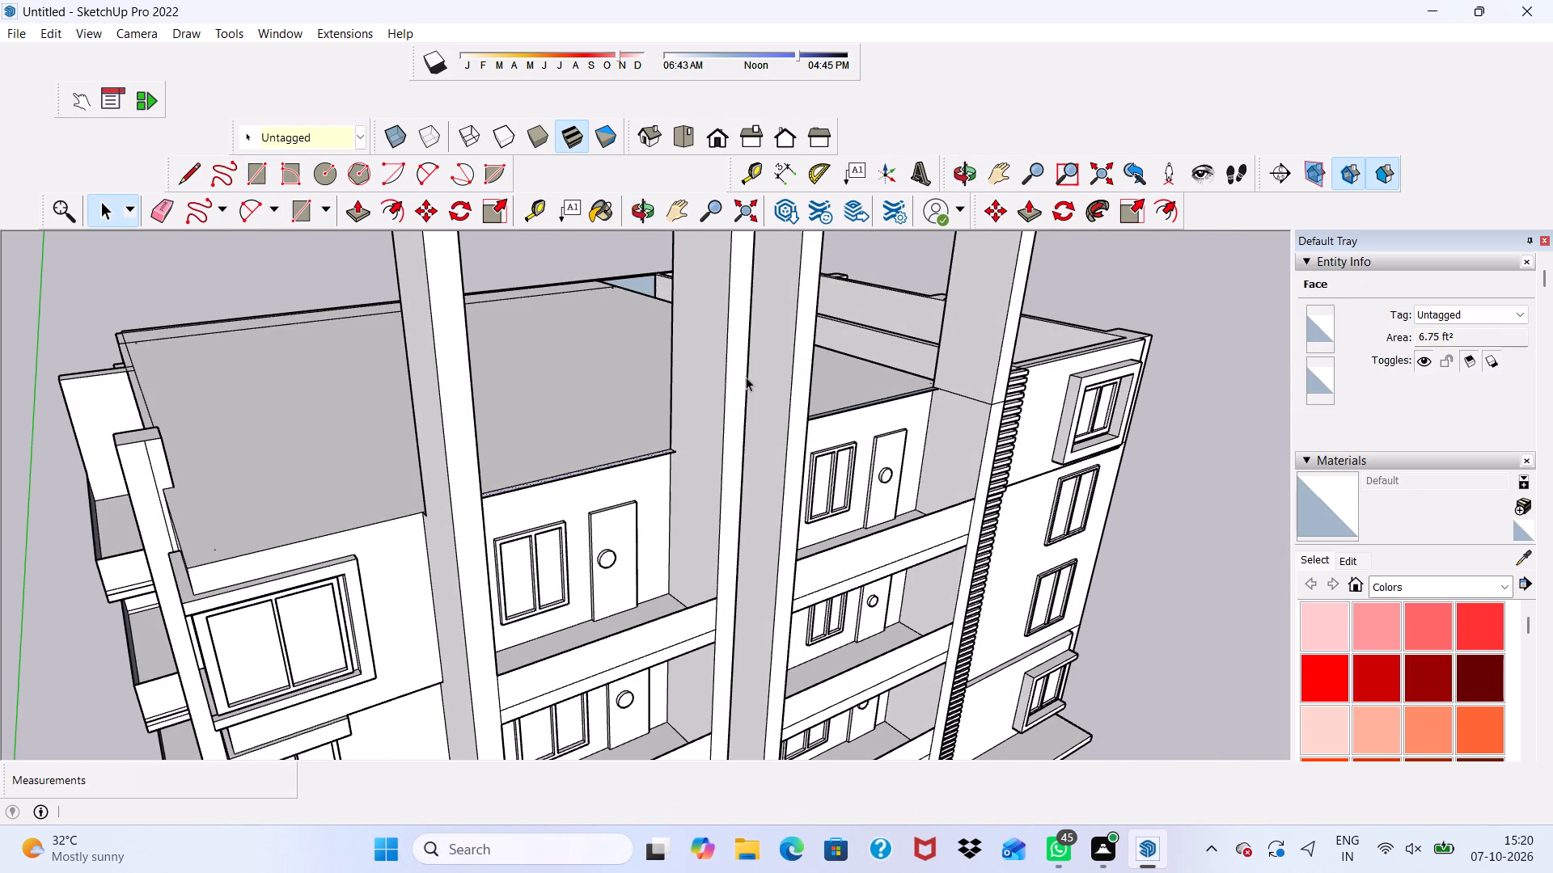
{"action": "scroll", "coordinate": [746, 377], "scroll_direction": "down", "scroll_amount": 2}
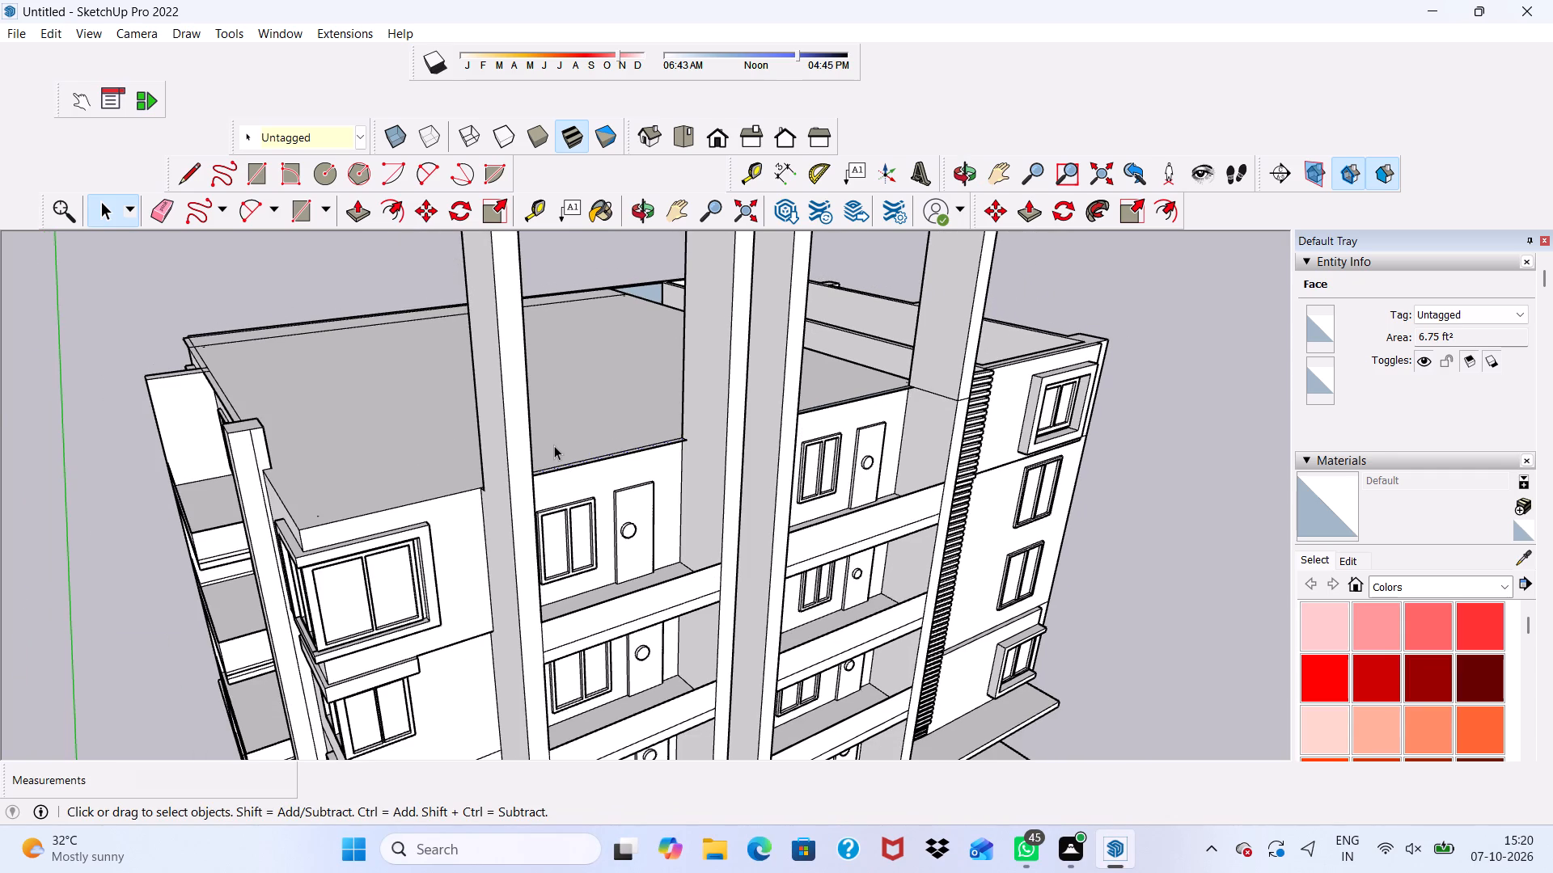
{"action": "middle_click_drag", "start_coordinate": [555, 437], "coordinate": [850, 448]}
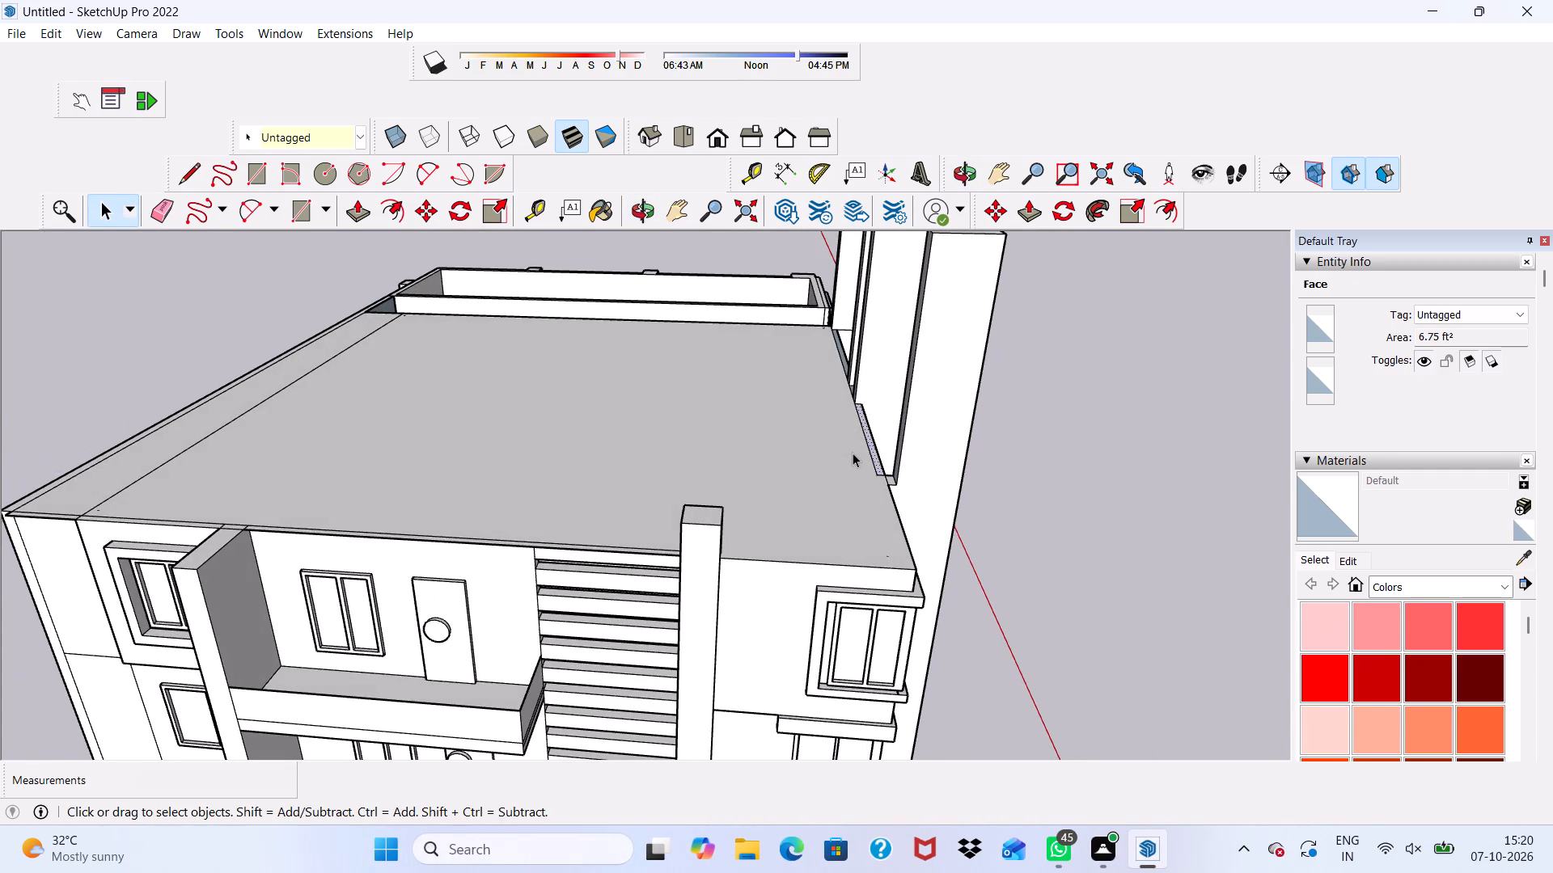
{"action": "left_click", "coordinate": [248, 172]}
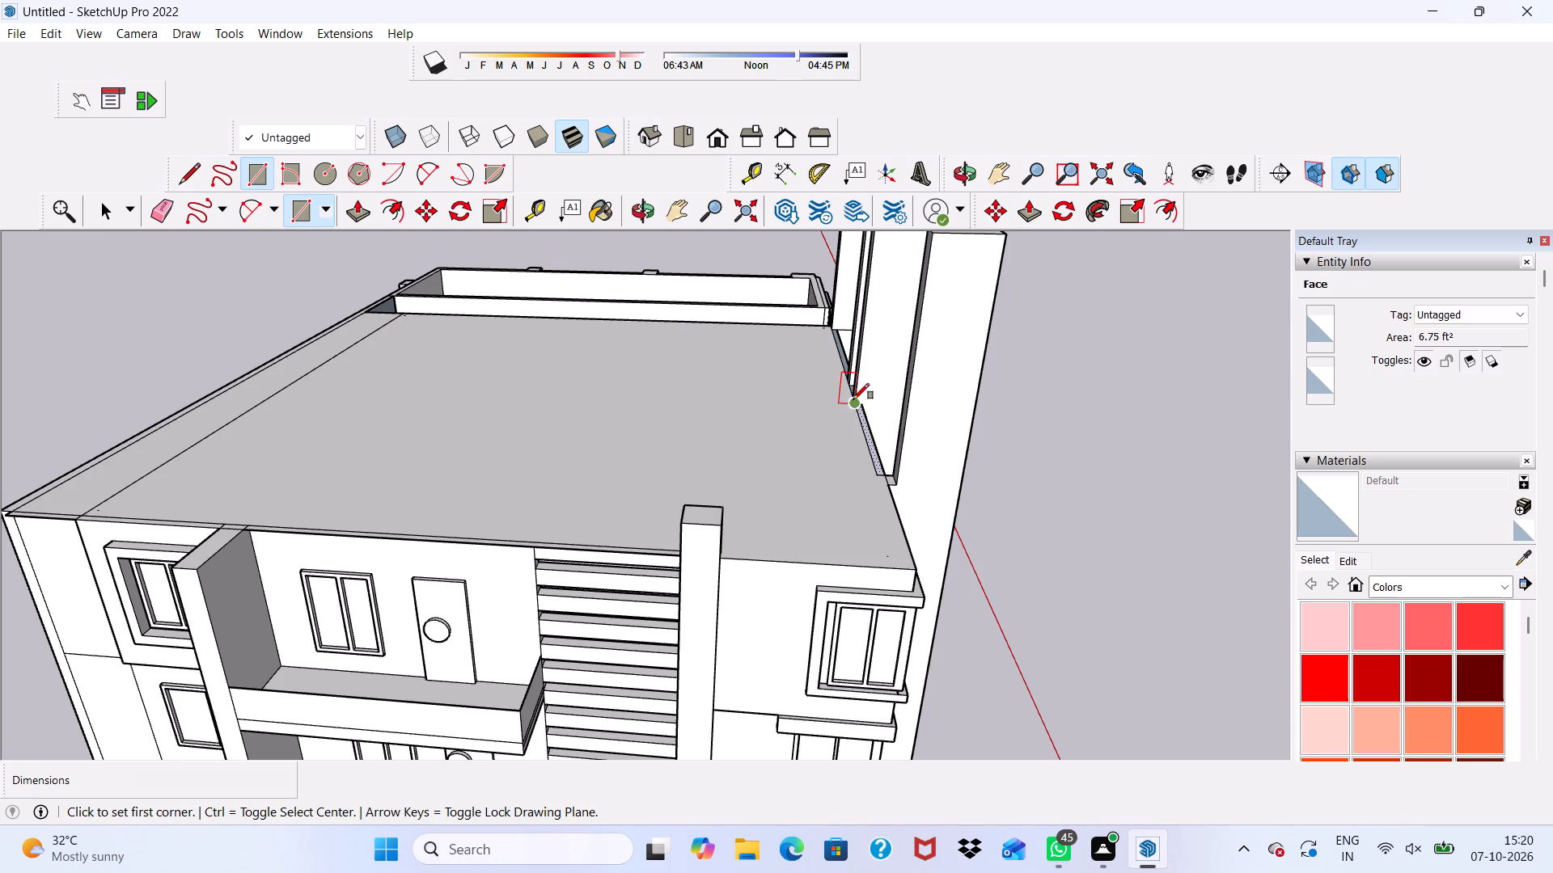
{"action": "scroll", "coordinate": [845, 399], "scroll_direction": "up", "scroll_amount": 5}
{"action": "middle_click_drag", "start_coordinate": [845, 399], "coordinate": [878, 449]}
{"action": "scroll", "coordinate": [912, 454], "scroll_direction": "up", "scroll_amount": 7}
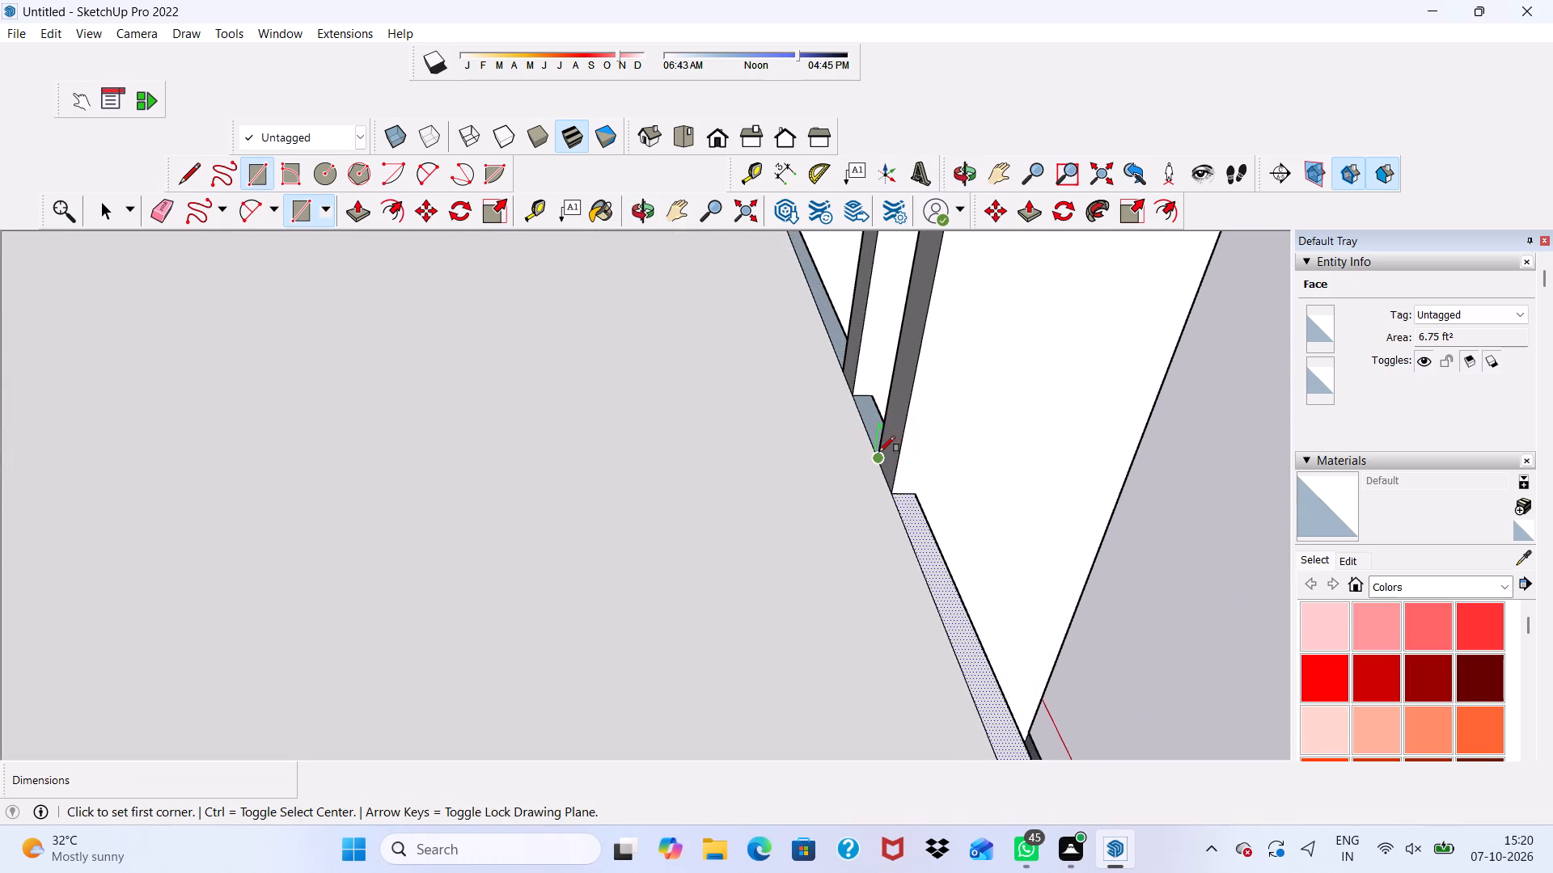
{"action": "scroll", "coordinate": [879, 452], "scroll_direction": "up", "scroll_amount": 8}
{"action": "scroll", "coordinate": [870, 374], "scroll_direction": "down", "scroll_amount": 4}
Erase the thin strip along the roof edge above the balcony bay beside the louvred wall, including its leftover end line.
{"action": "middle_click_drag", "start_coordinate": [872, 415], "coordinate": [304, 434]}
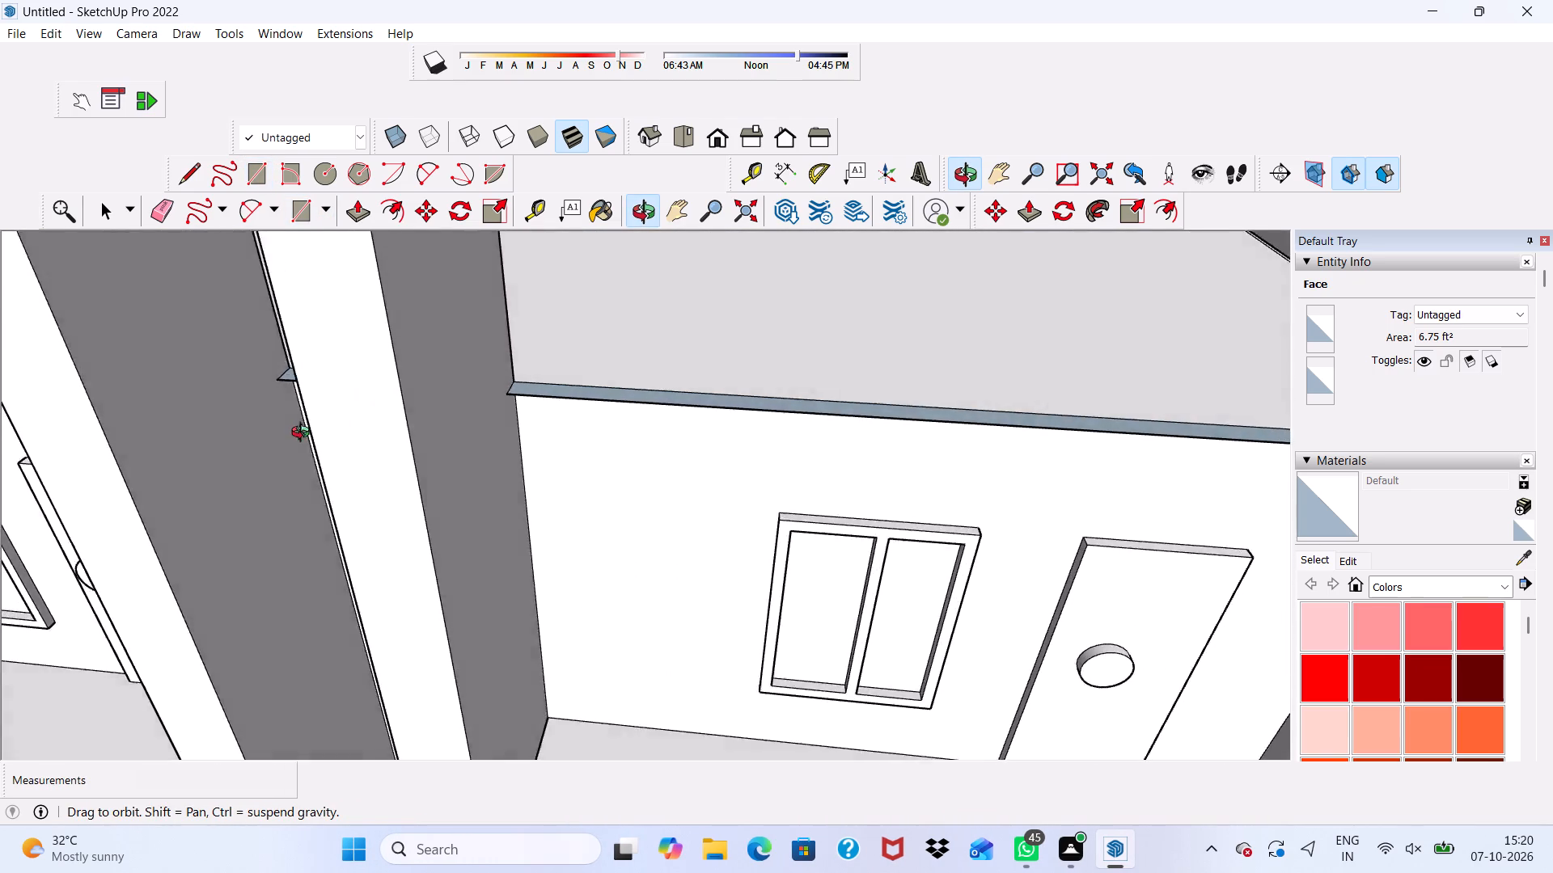
{"action": "middle_click_drag", "start_coordinate": [304, 434], "coordinate": [125, 476]}
{"action": "scroll", "coordinate": [278, 470], "scroll_direction": "up", "scroll_amount": 2}
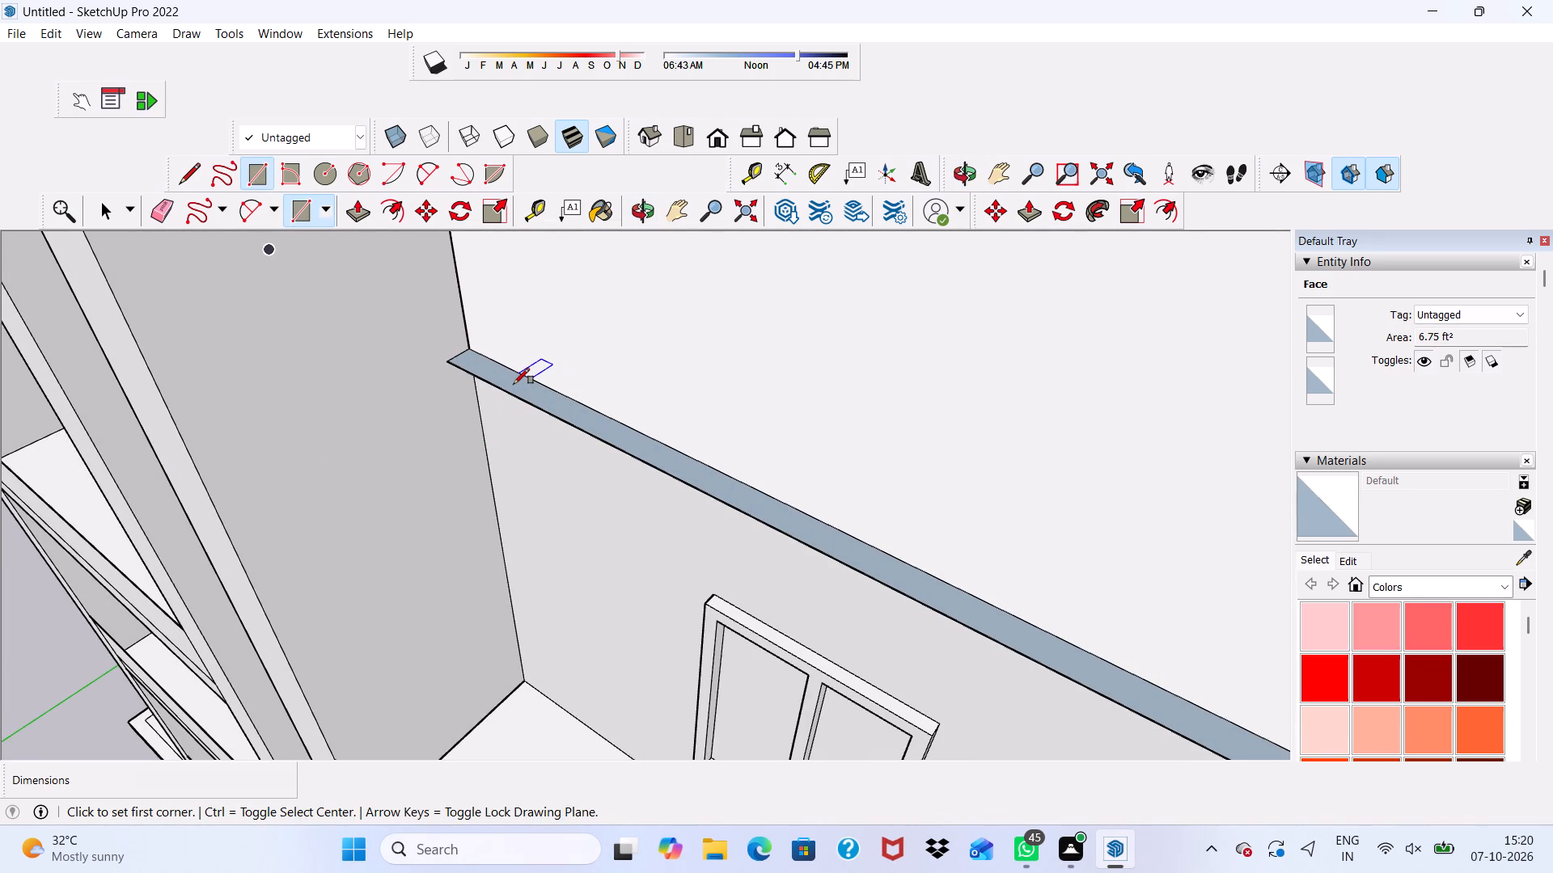
{"action": "left_click", "coordinate": [155, 204]}
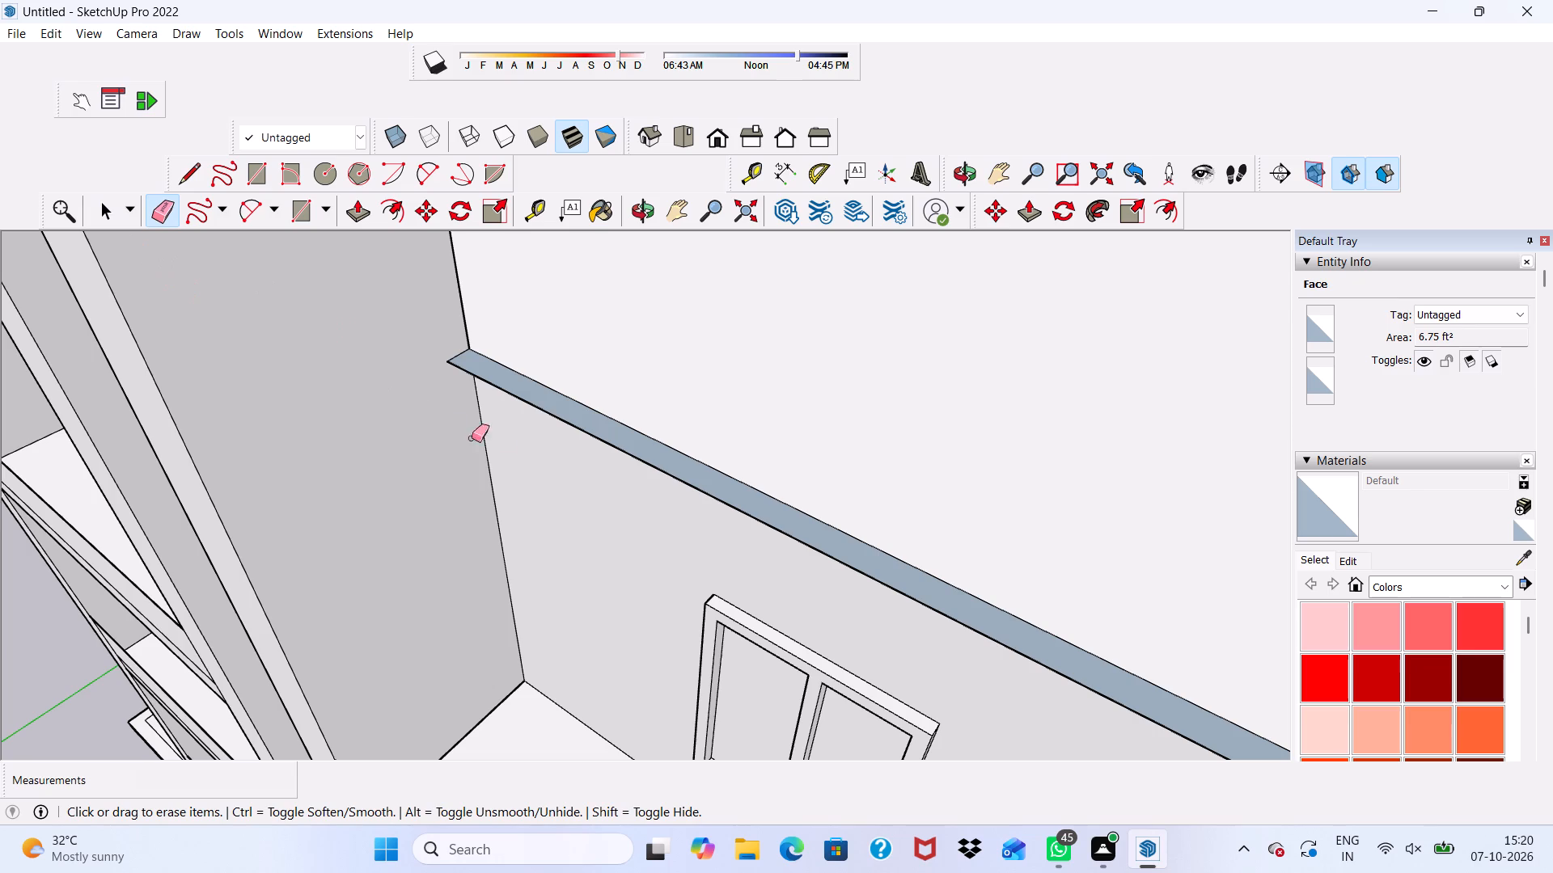
{"action": "left_click", "coordinate": [543, 415]}
{"action": "right_click", "coordinate": [543, 415]}
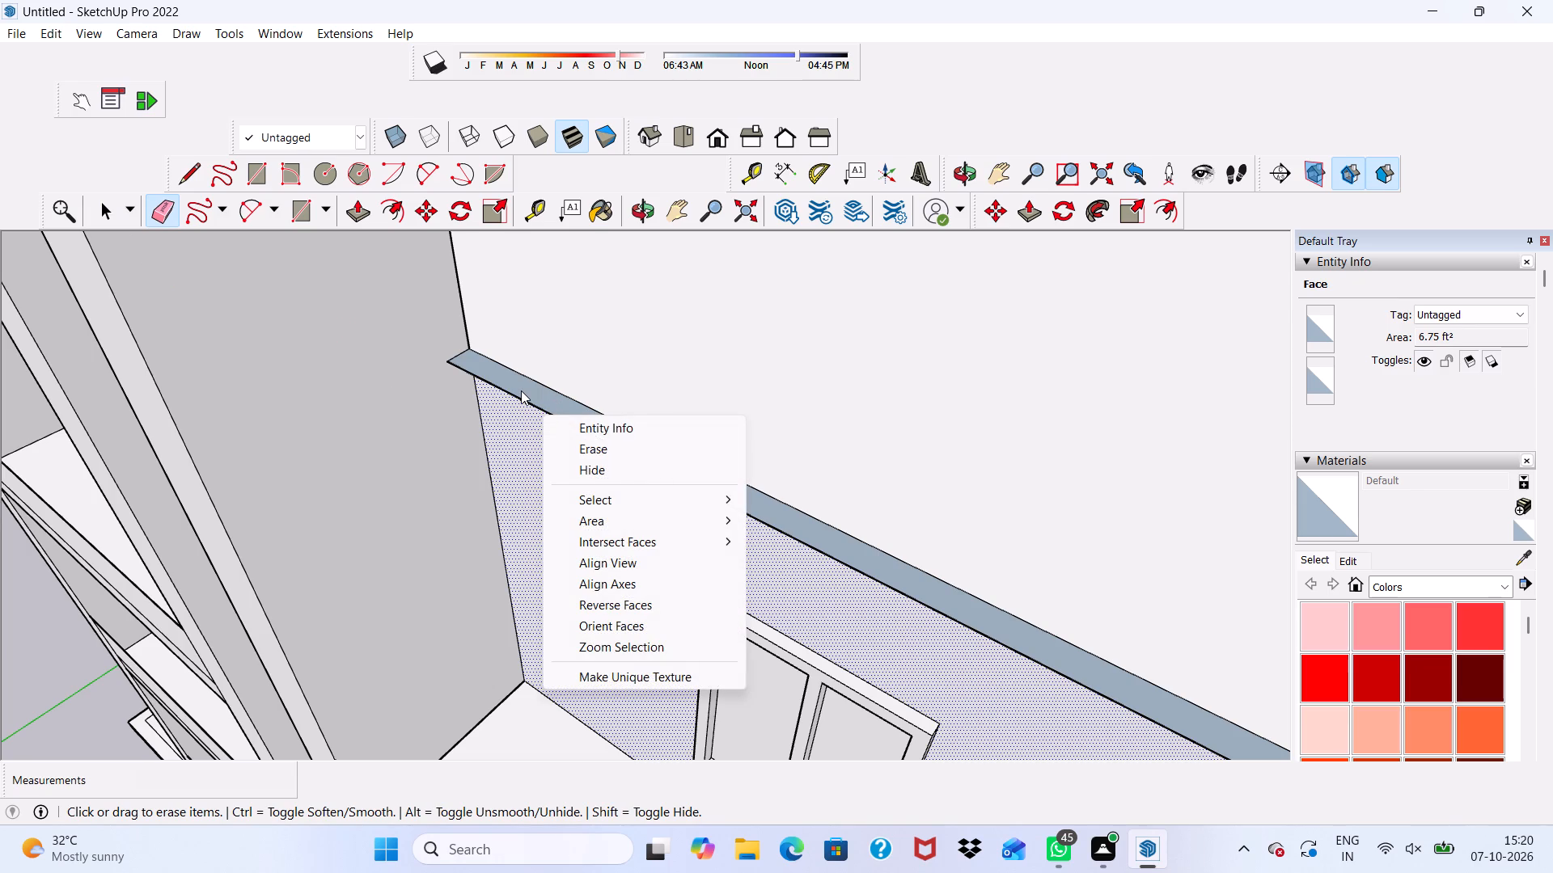
{"action": "key", "text": "space"}
{"action": "scroll", "coordinate": [490, 377], "scroll_direction": "down", "scroll_amount": 2}
{"action": "left_click", "coordinate": [162, 209]}
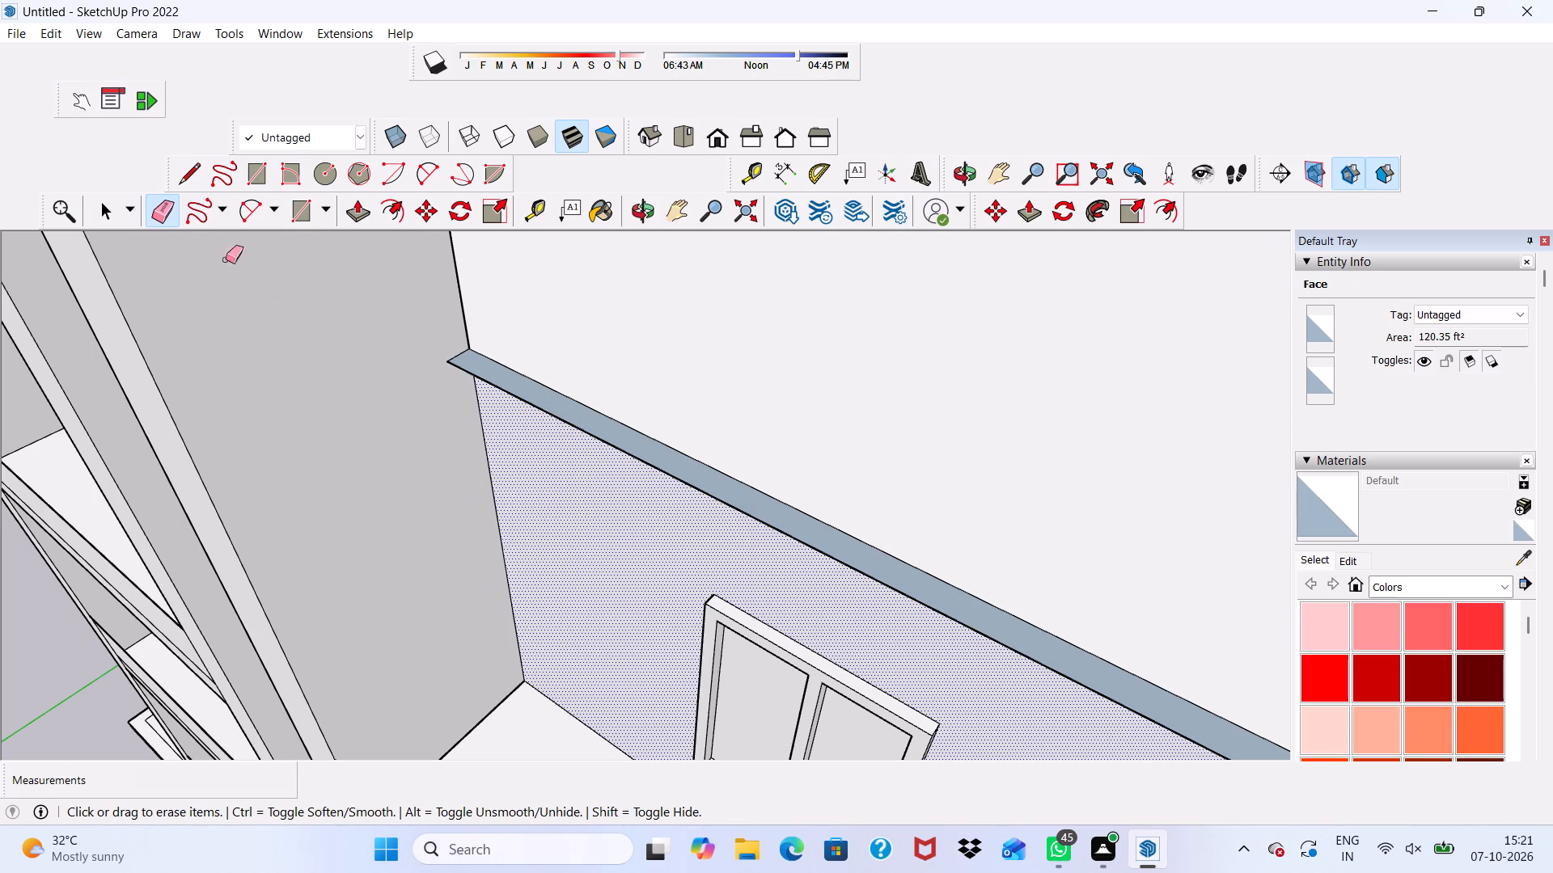
{"action": "left_click_drag", "start_coordinate": [485, 382], "coordinate": [492, 377]}
{"action": "scroll", "coordinate": [473, 365], "scroll_direction": "up", "scroll_amount": 4}
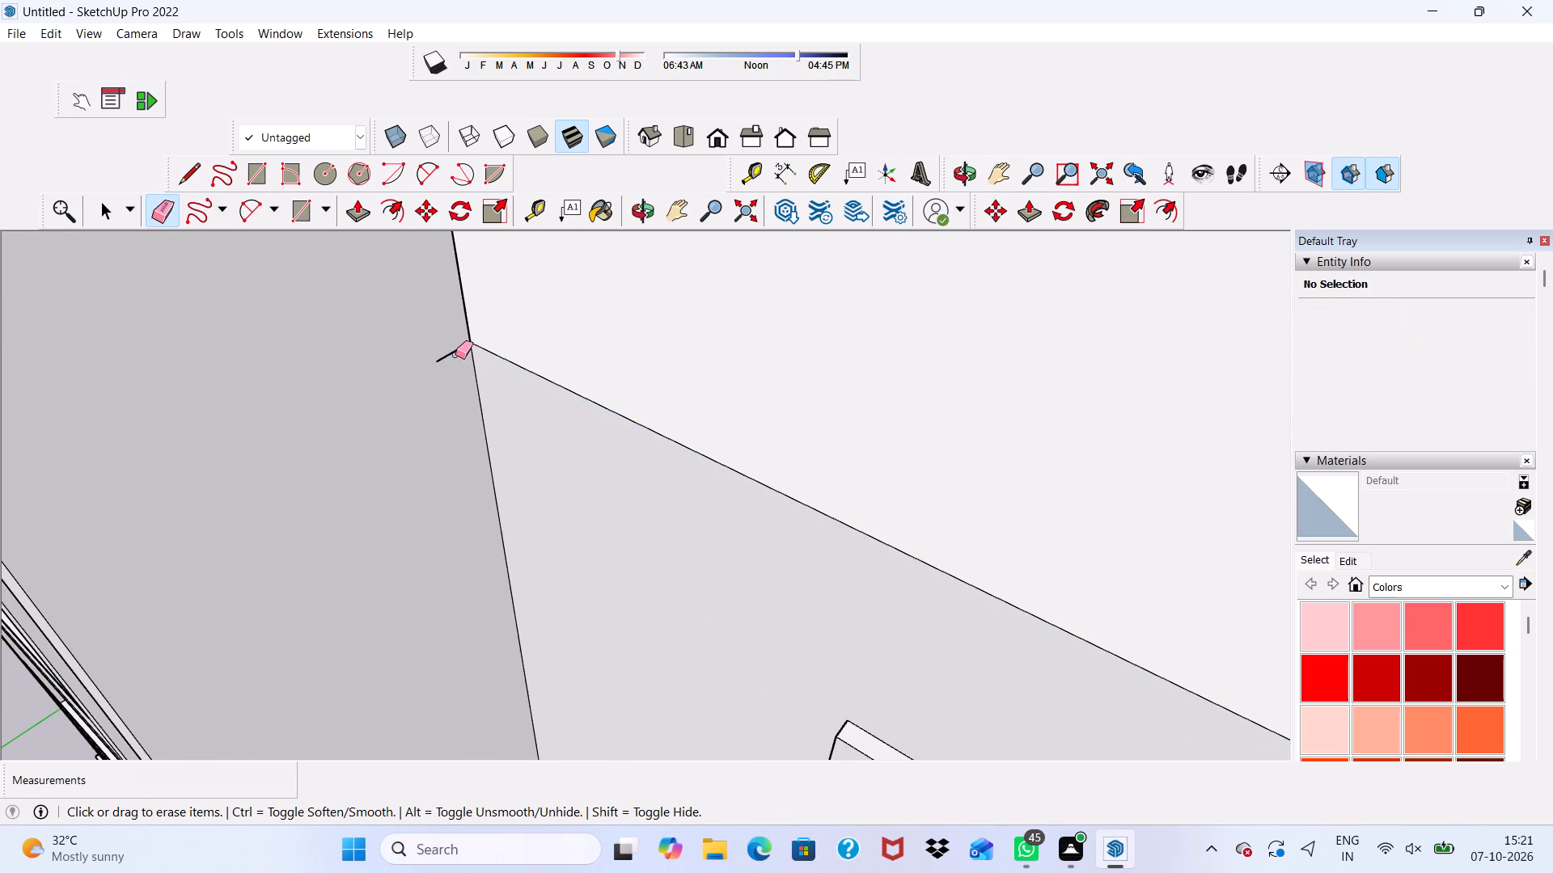
{"action": "left_click", "coordinate": [455, 352]}
Examine the roof edge between the tall facade columns from several angles for remaining strips or gaps.
{"action": "scroll", "coordinate": [437, 370], "scroll_direction": "down", "scroll_amount": 13}
{"action": "middle_click_drag", "start_coordinate": [401, 403], "coordinate": [315, 292]}
{"action": "scroll", "coordinate": [315, 292], "scroll_direction": "up", "scroll_amount": 1}
{"action": "scroll", "coordinate": [318, 309], "scroll_direction": "down", "scroll_amount": 6}
{"action": "scroll", "coordinate": [508, 442], "scroll_direction": "down", "scroll_amount": 1}
{"action": "middle_click_drag", "start_coordinate": [508, 442], "coordinate": [791, 407]}
{"action": "scroll", "coordinate": [391, 435], "scroll_direction": "down", "scroll_amount": 6}
{"action": "scroll", "coordinate": [270, 396], "scroll_direction": "up", "scroll_amount": 2}
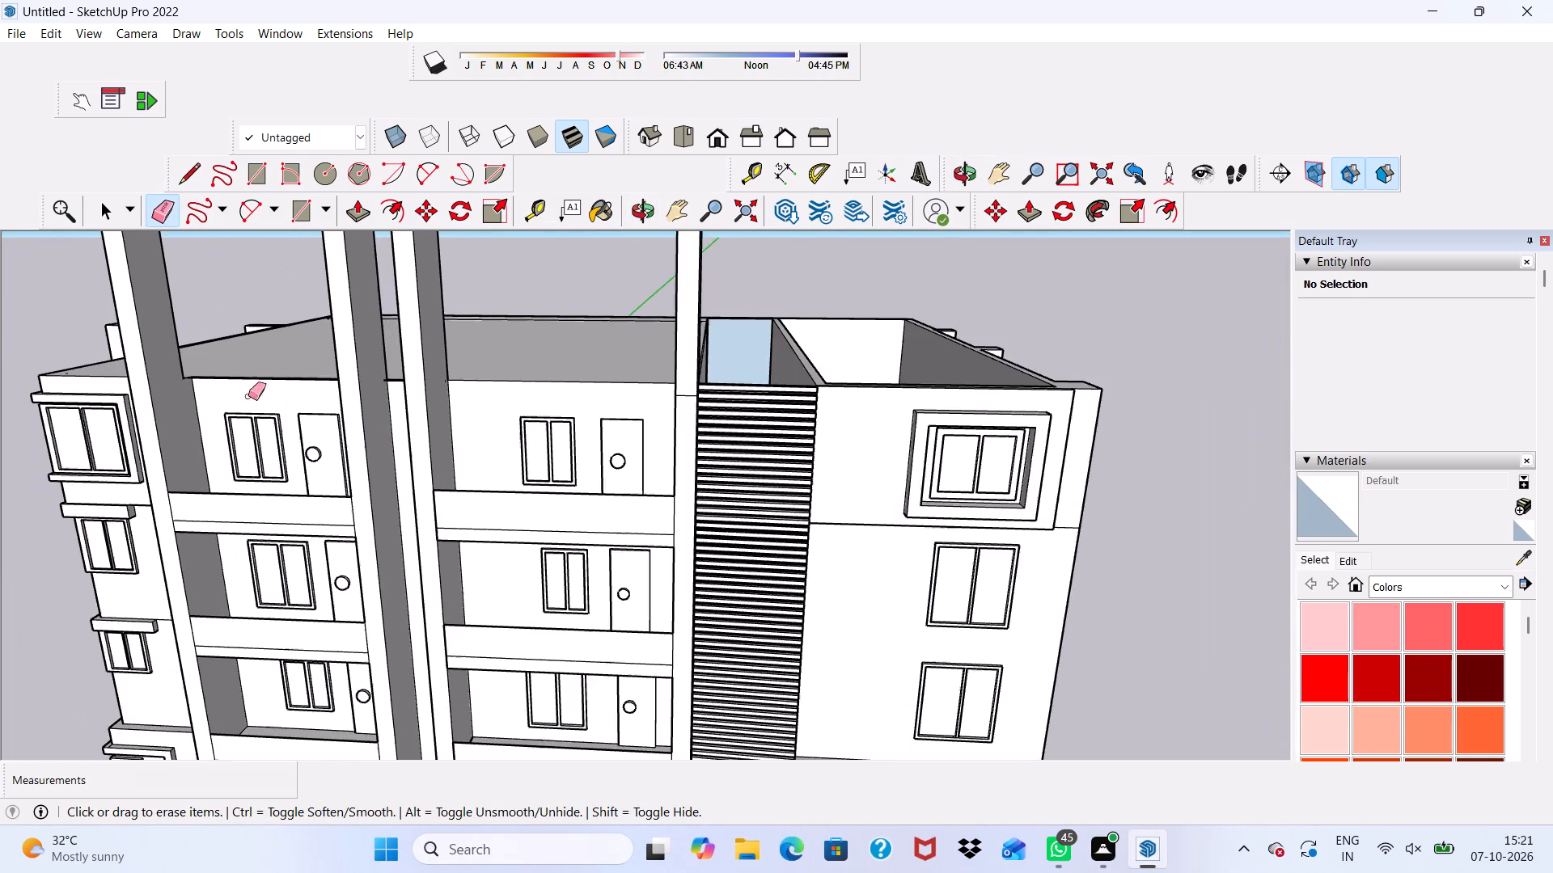
{"action": "scroll", "coordinate": [181, 417], "scroll_direction": "up", "scroll_amount": 9}
{"action": "scroll", "coordinate": [175, 393], "scroll_direction": "down", "scroll_amount": 5}
{"action": "key", "text": "space"}
{"action": "scroll", "coordinate": [218, 396], "scroll_direction": "down", "scroll_amount": 1}
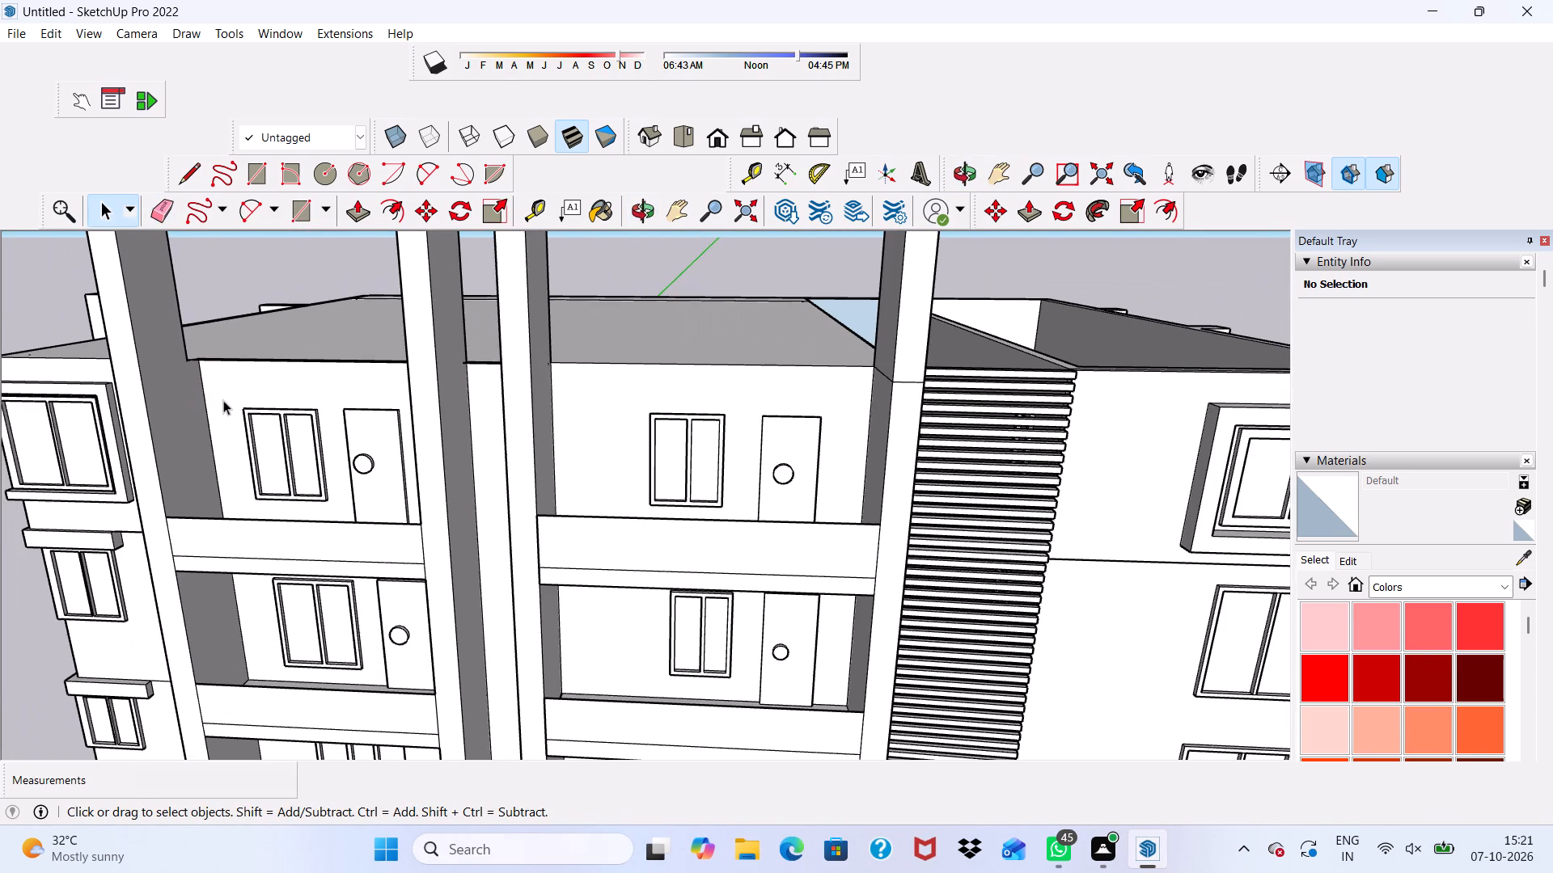
{"action": "scroll", "coordinate": [209, 411], "scroll_direction": "down", "scroll_amount": 7}
{"action": "middle_click_drag", "start_coordinate": [325, 380], "coordinate": [253, 454]}
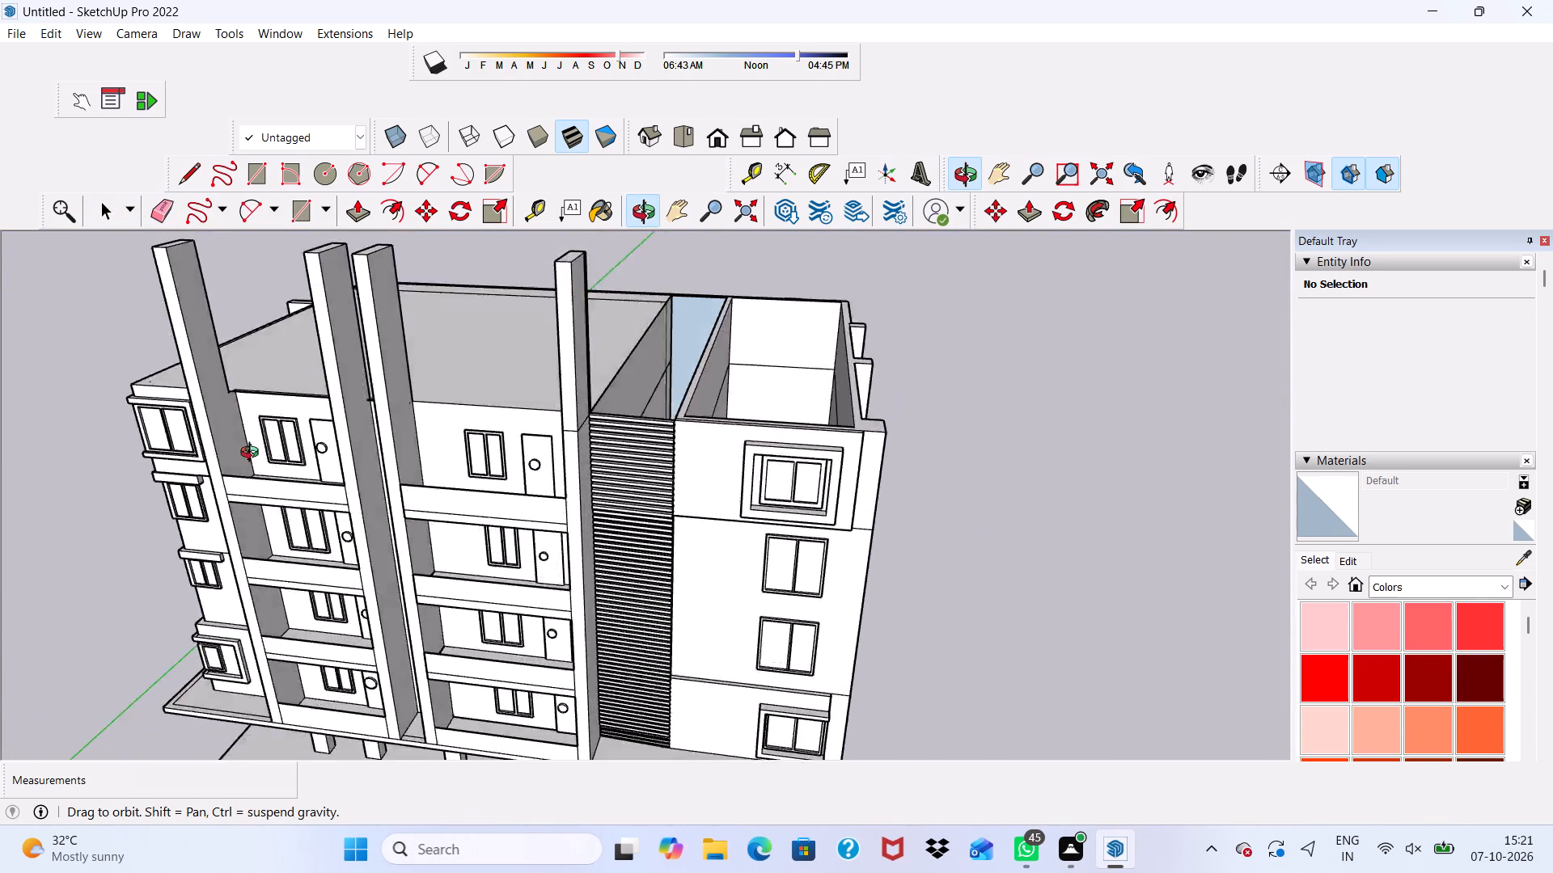
{"action": "middle_click_drag", "start_coordinate": [253, 454], "coordinate": [468, 368]}
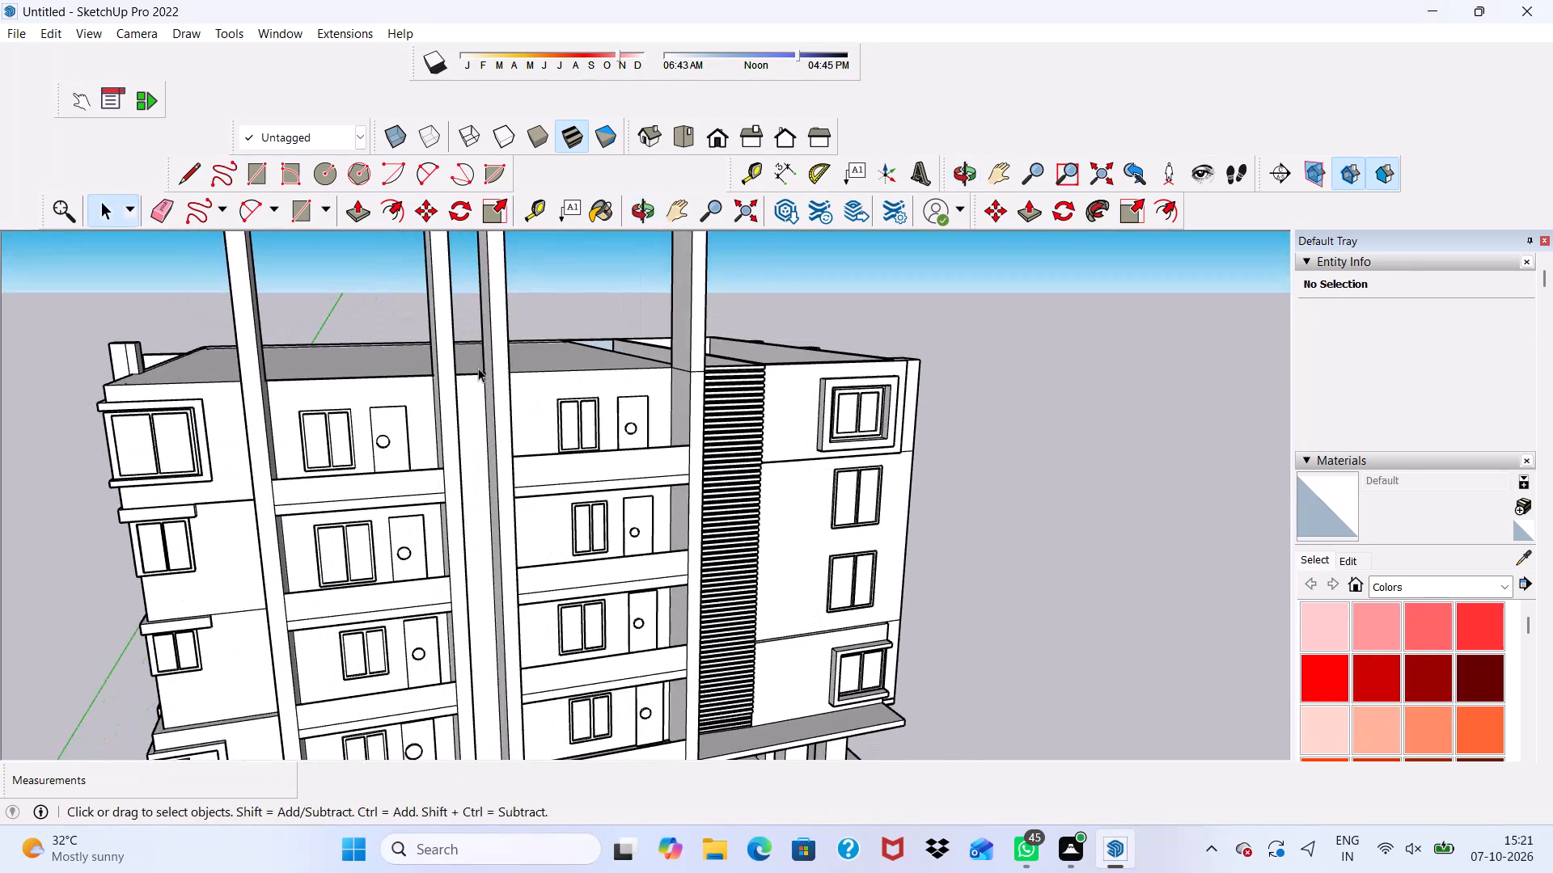
{"action": "scroll", "coordinate": [479, 368], "scroll_direction": "up", "scroll_amount": 2}
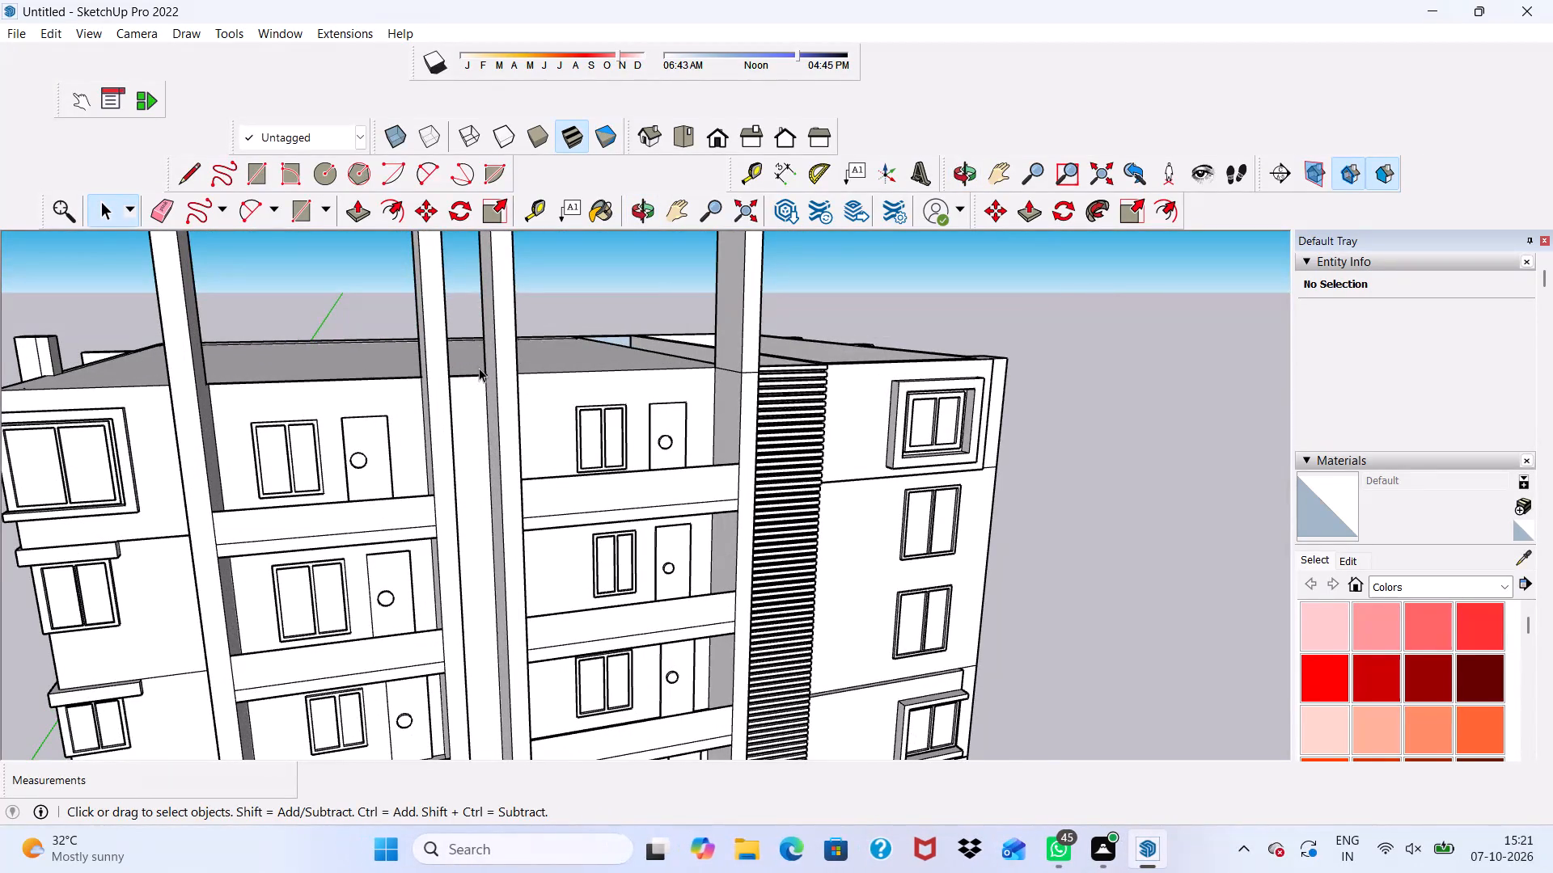
{"action": "scroll", "coordinate": [461, 353], "scroll_direction": "down", "scroll_amount": 7}
{"action": "middle_click_drag", "start_coordinate": [340, 415], "coordinate": [324, 378]}
{"action": "scroll", "coordinate": [372, 342], "scroll_direction": "up", "scroll_amount": 4}
{"action": "scroll", "coordinate": [372, 342], "scroll_direction": "down", "scroll_amount": 1}
{"action": "middle_click_drag", "start_coordinate": [372, 342], "coordinate": [269, 563]}
{"action": "scroll", "coordinate": [334, 329], "scroll_direction": "up", "scroll_amount": 3}
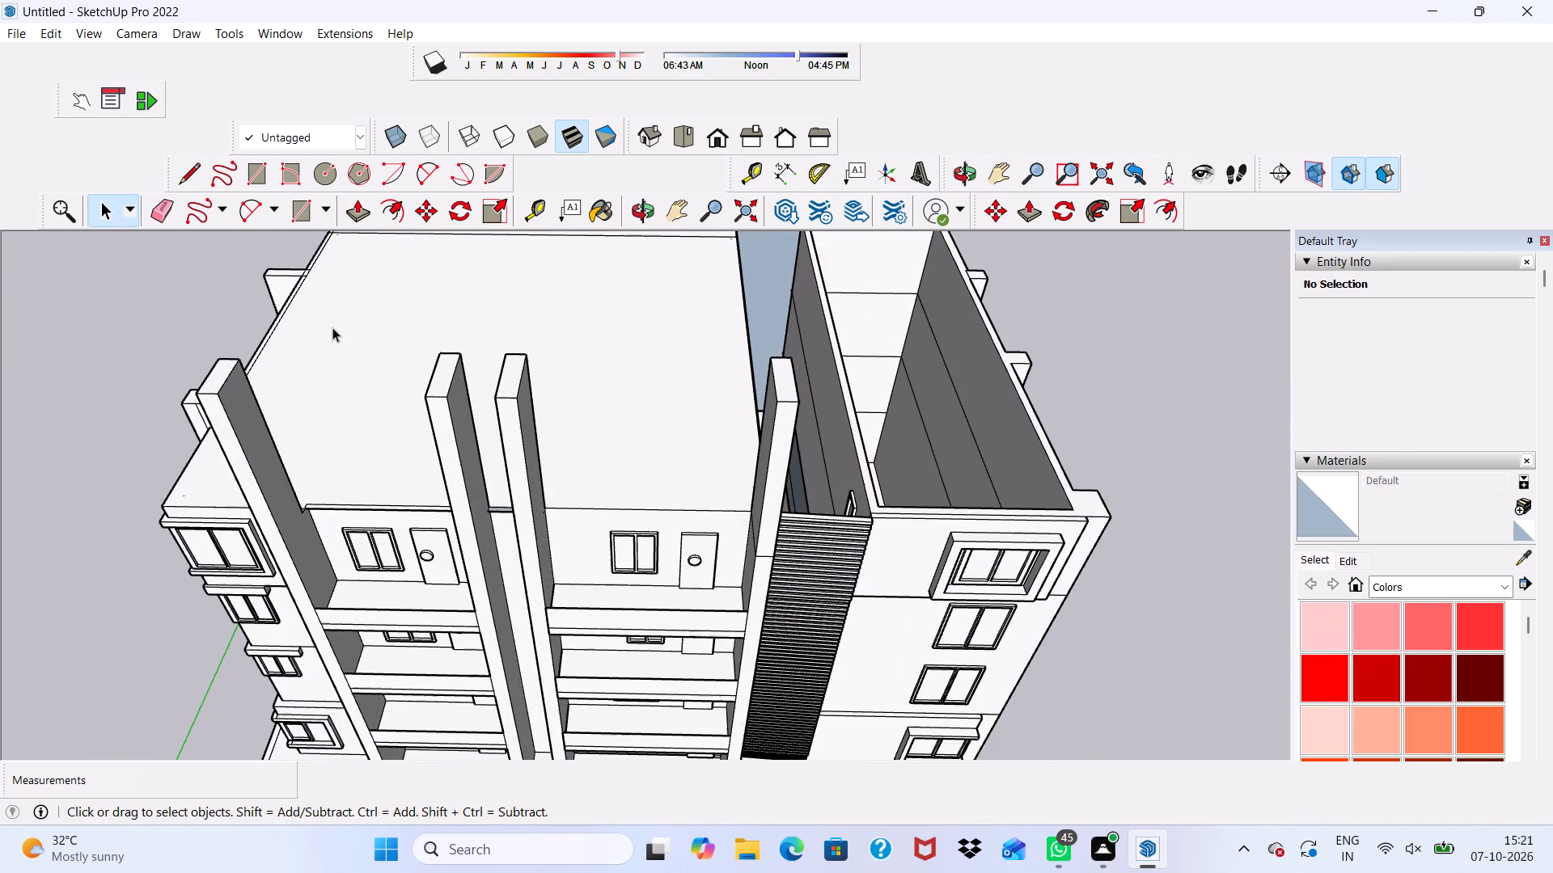
{"action": "scroll", "coordinate": [332, 327], "scroll_direction": "up", "scroll_amount": 1}
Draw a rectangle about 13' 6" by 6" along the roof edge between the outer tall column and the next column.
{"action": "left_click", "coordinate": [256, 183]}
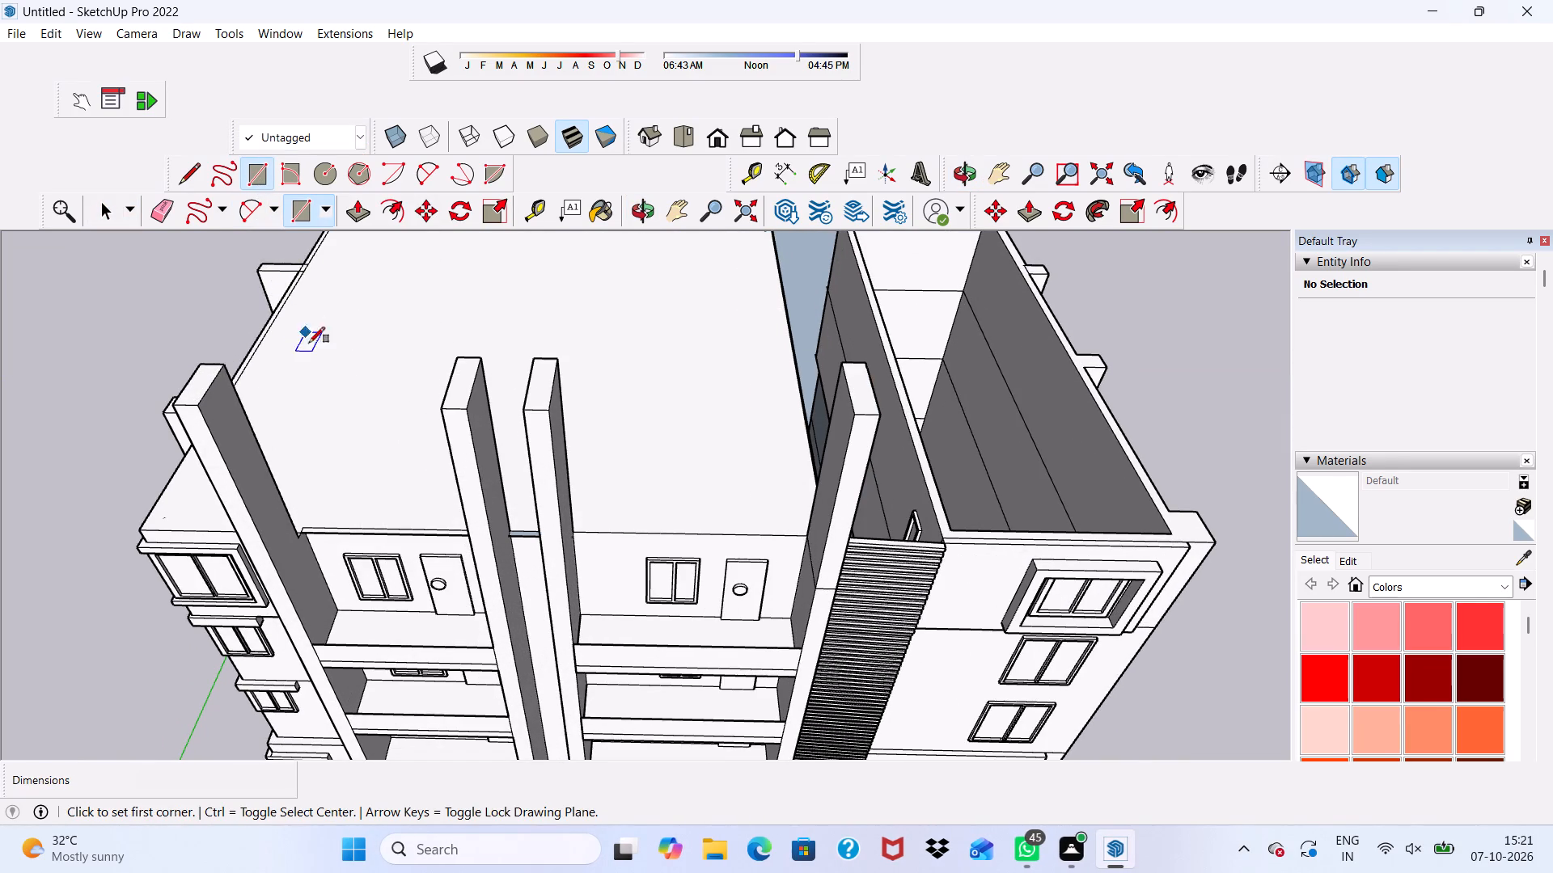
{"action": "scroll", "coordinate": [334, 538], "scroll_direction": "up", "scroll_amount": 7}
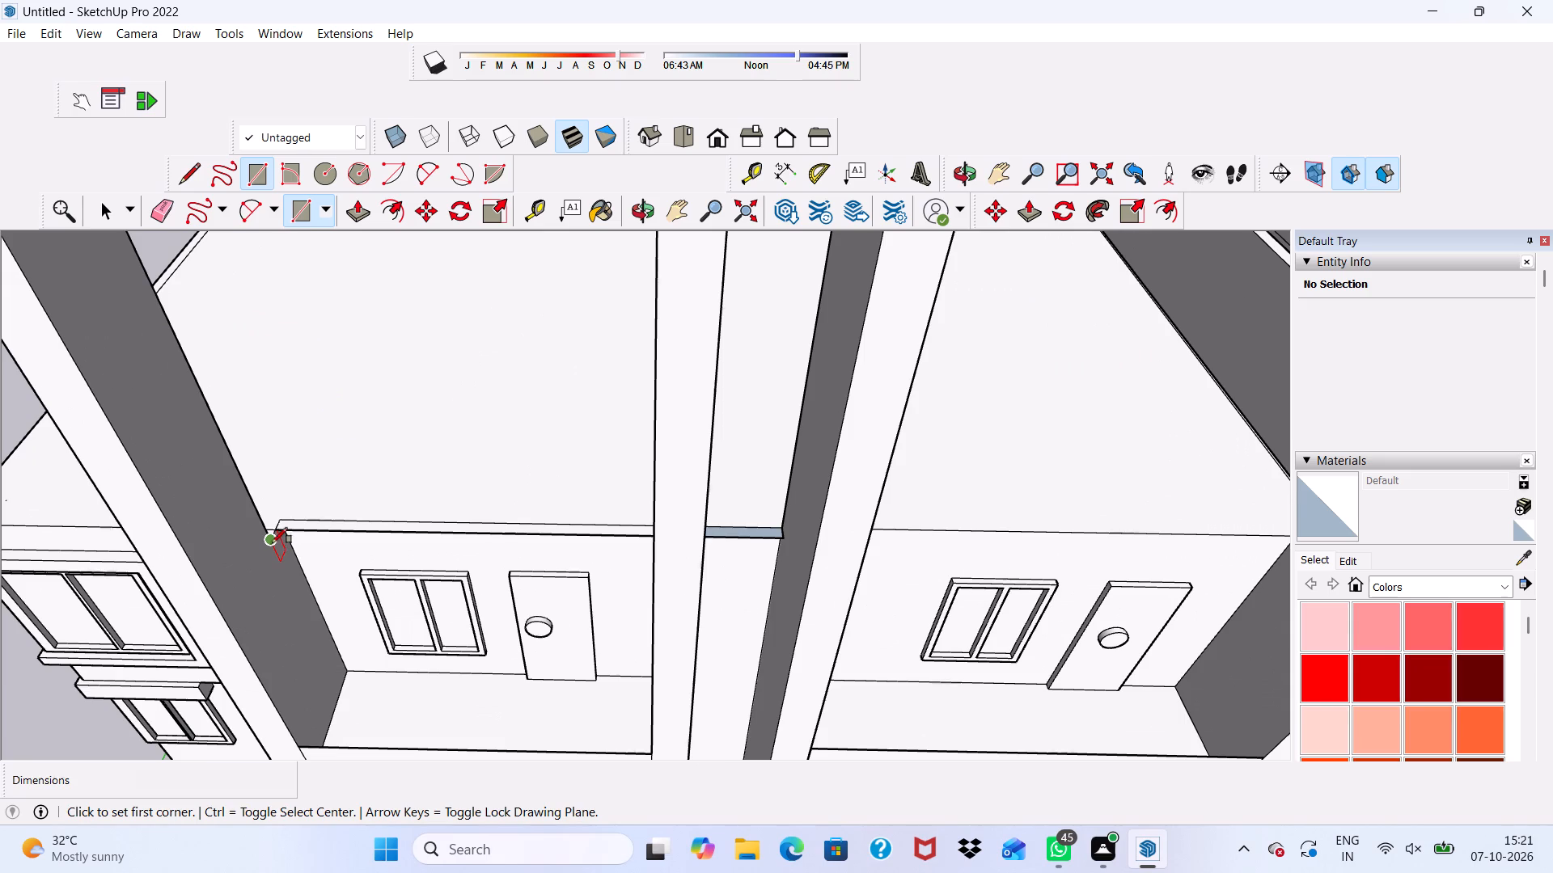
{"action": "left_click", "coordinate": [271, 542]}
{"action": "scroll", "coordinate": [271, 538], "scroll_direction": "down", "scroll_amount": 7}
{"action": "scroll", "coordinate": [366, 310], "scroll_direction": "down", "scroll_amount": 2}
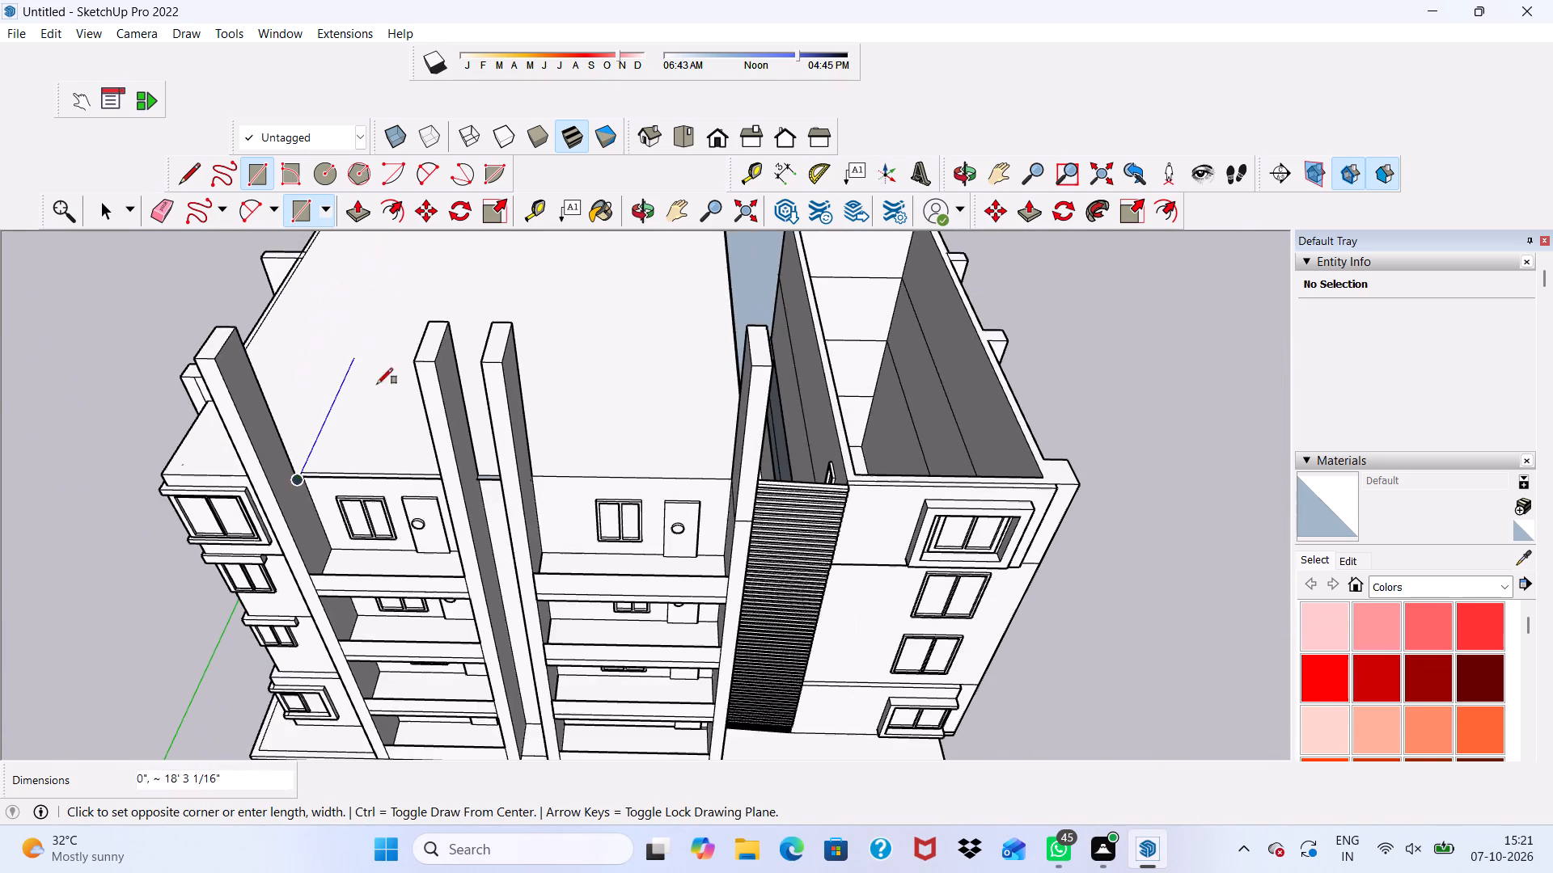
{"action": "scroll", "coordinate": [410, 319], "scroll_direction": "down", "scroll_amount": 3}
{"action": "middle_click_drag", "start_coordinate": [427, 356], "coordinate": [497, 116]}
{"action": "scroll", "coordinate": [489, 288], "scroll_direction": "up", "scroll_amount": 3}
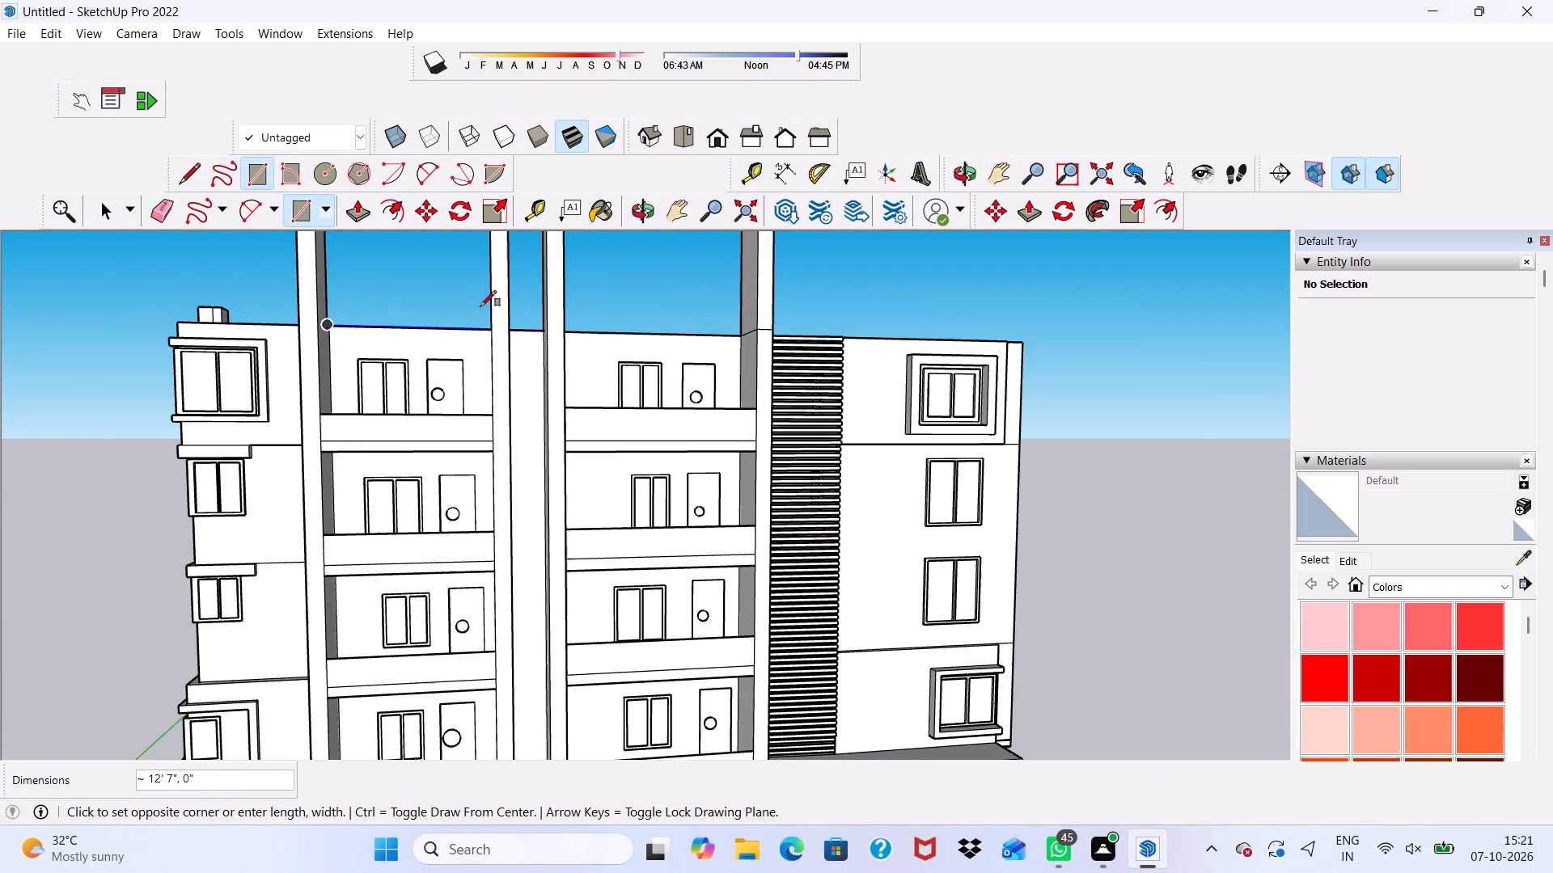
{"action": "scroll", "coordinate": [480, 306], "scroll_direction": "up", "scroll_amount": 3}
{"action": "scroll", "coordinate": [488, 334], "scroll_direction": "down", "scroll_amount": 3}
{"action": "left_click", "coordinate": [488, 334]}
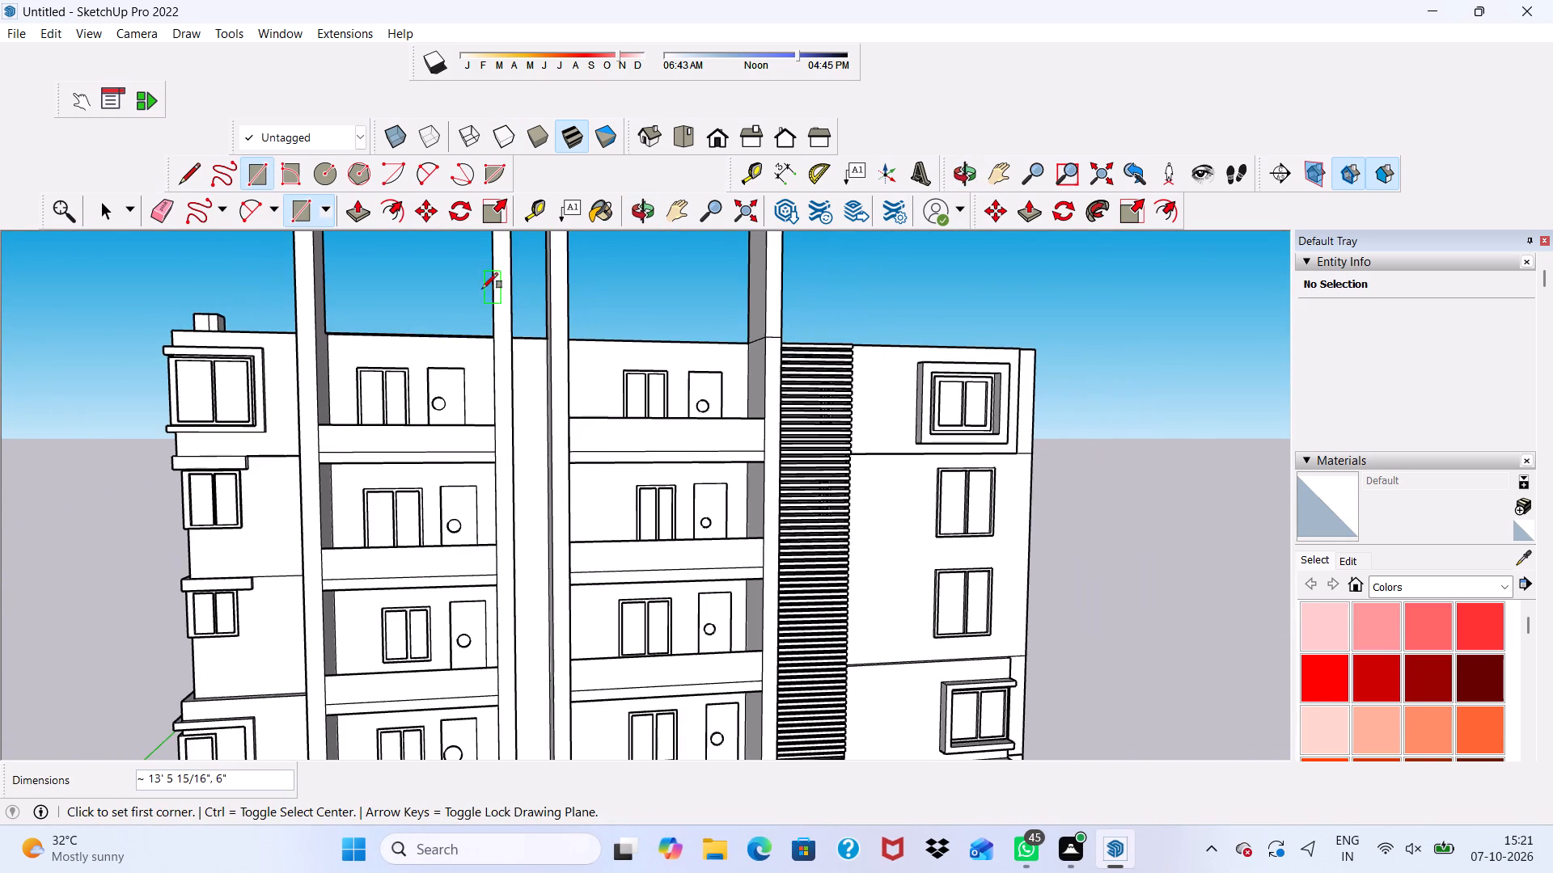
Erase the outer strip along the roof edge between the outer and next tall columns, including the line stub beyond the corner.
{"action": "scroll", "coordinate": [474, 259], "scroll_direction": "down", "scroll_amount": 1}
{"action": "scroll", "coordinate": [480, 328], "scroll_direction": "up", "scroll_amount": 3}
{"action": "middle_click_drag", "start_coordinate": [480, 328], "coordinate": [506, 387]}
{"action": "scroll", "coordinate": [519, 383], "scroll_direction": "up", "scroll_amount": 4}
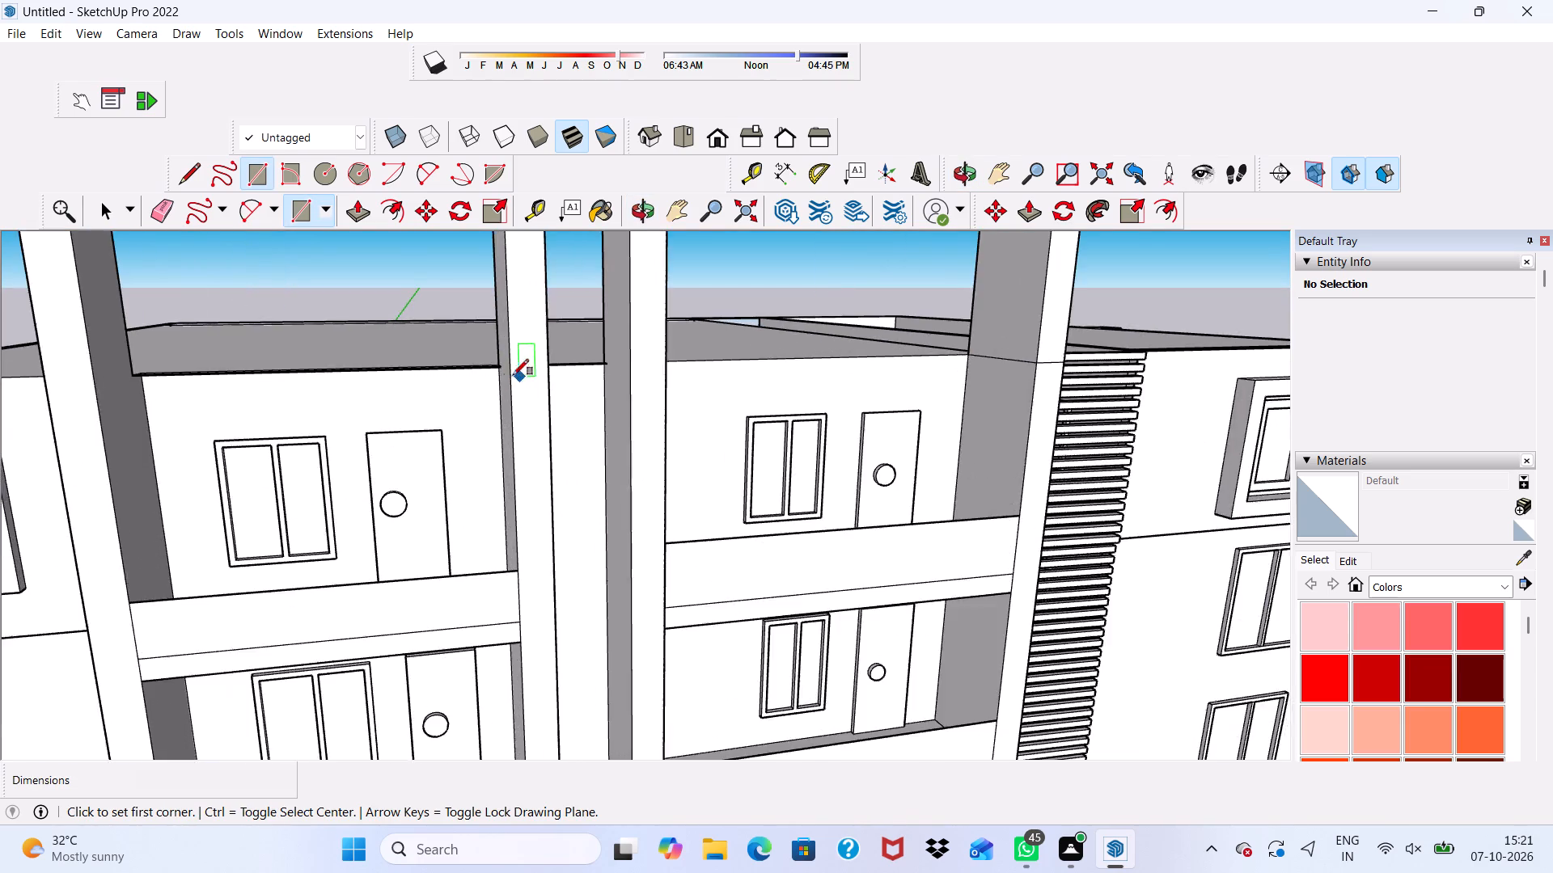
{"action": "scroll", "coordinate": [513, 375], "scroll_direction": "up", "scroll_amount": 11}
{"action": "scroll", "coordinate": [514, 365], "scroll_direction": "down", "scroll_amount": 1}
{"action": "key", "text": "space"}
{"action": "middle_click_drag", "start_coordinate": [488, 386], "coordinate": [484, 450]}
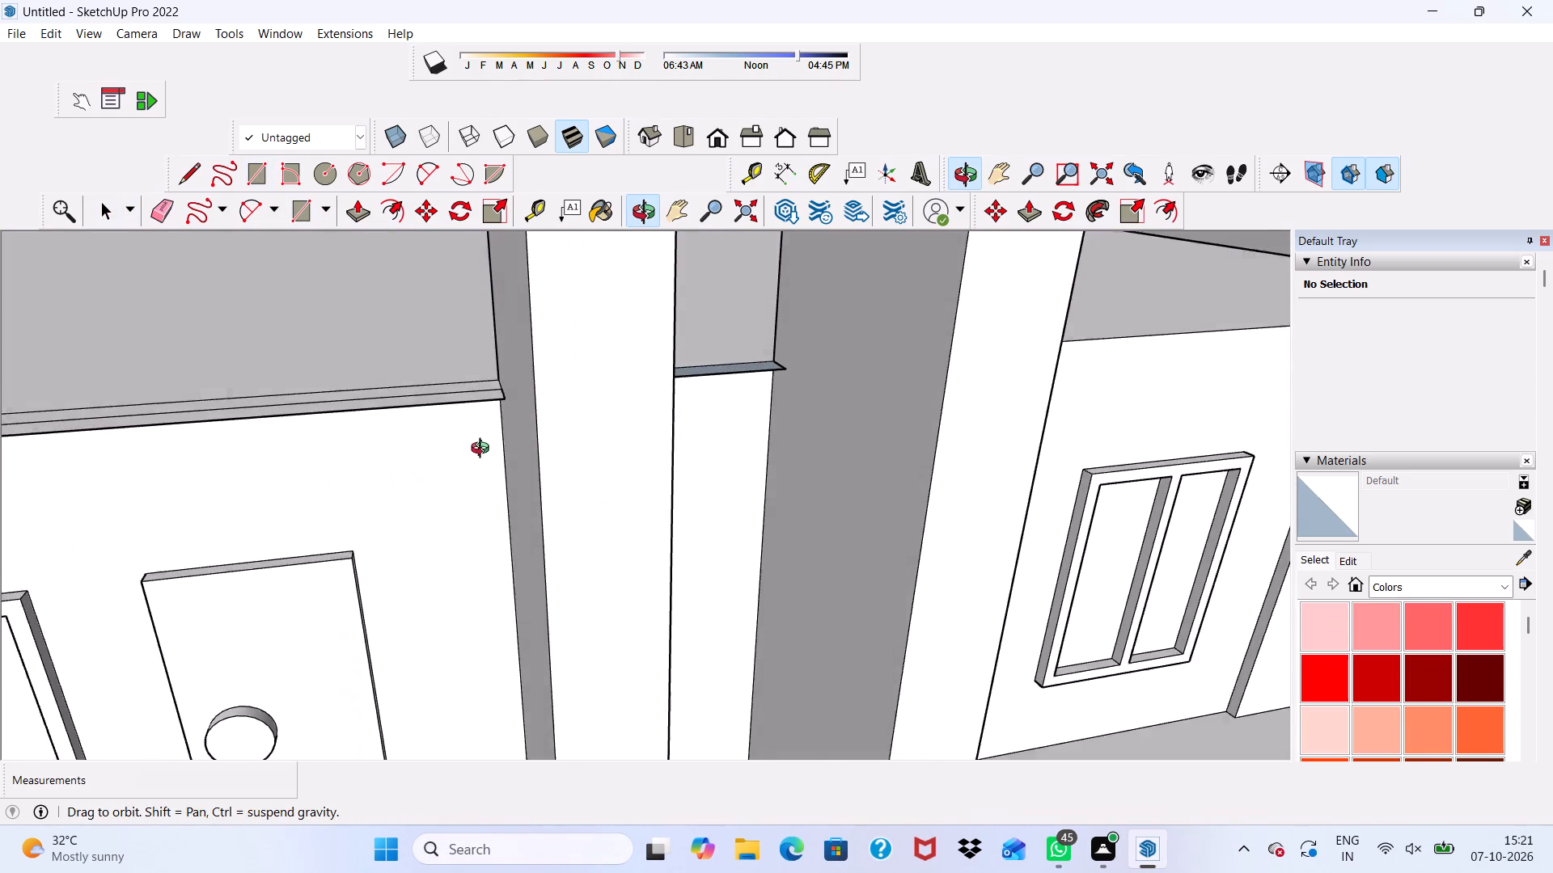
{"action": "middle_click_drag", "start_coordinate": [484, 450], "coordinate": [484, 451]}
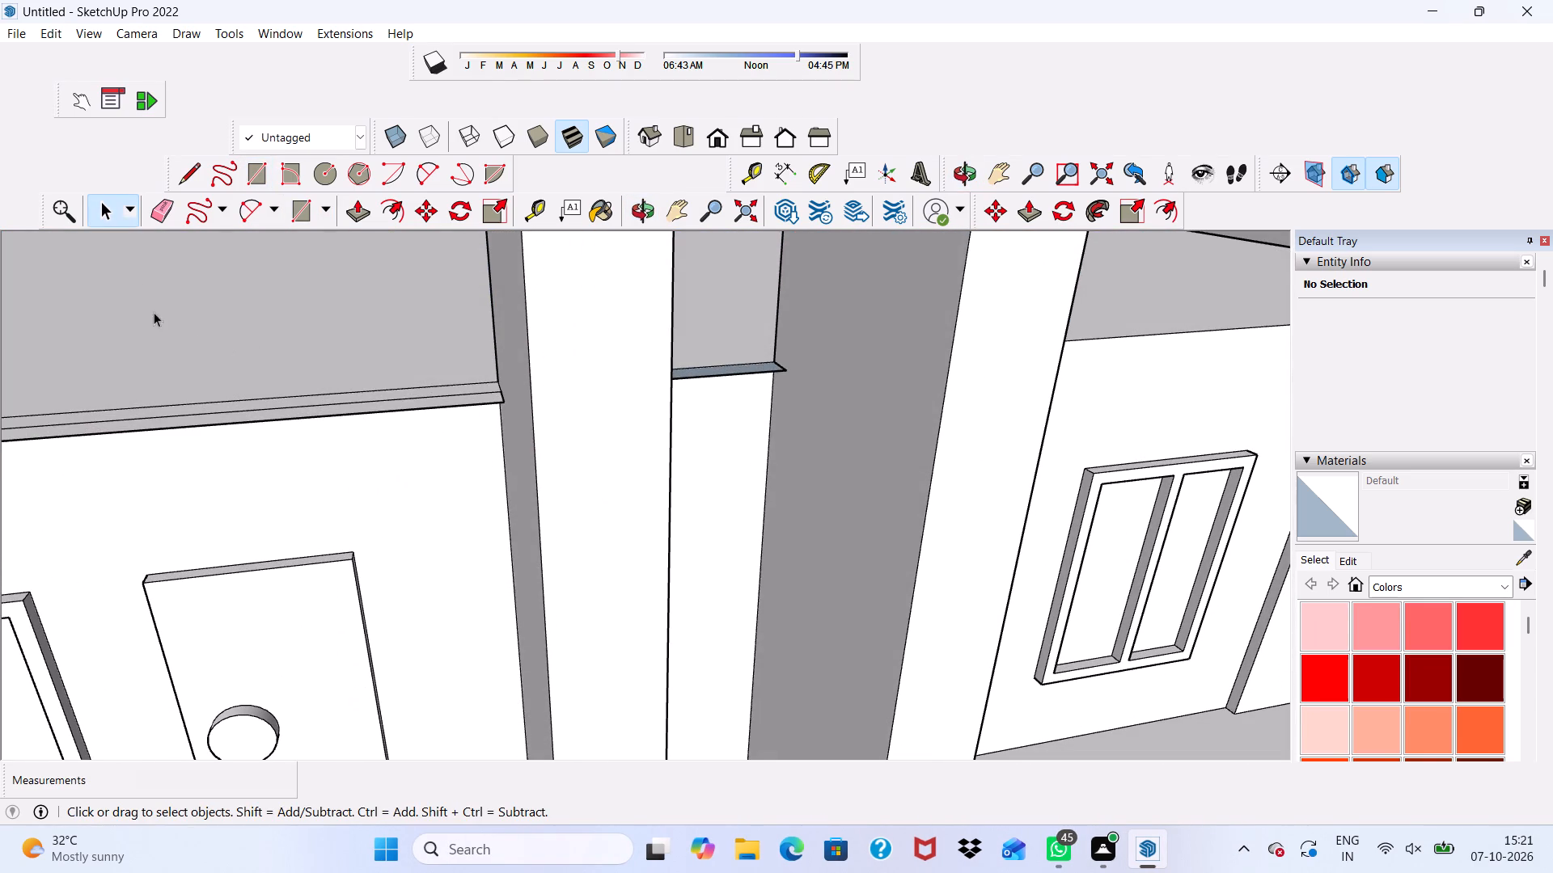
{"action": "left_click", "coordinate": [159, 209]}
{"action": "left_click", "coordinate": [370, 415]}
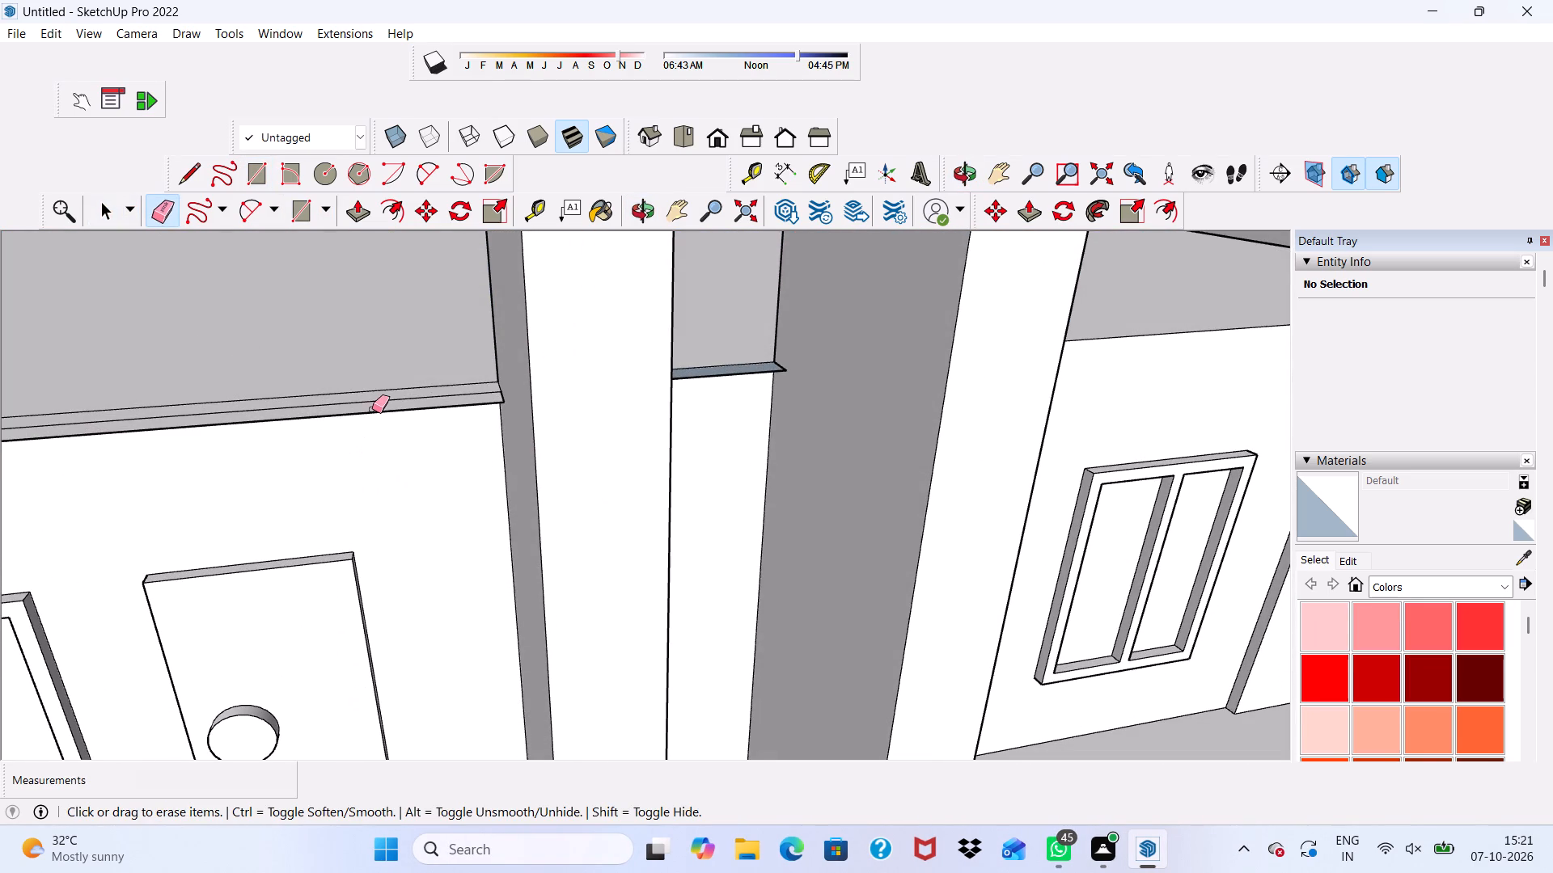
{"action": "left_click", "coordinate": [372, 409]}
{"action": "scroll", "coordinate": [573, 410], "scroll_direction": "up", "scroll_amount": 13}
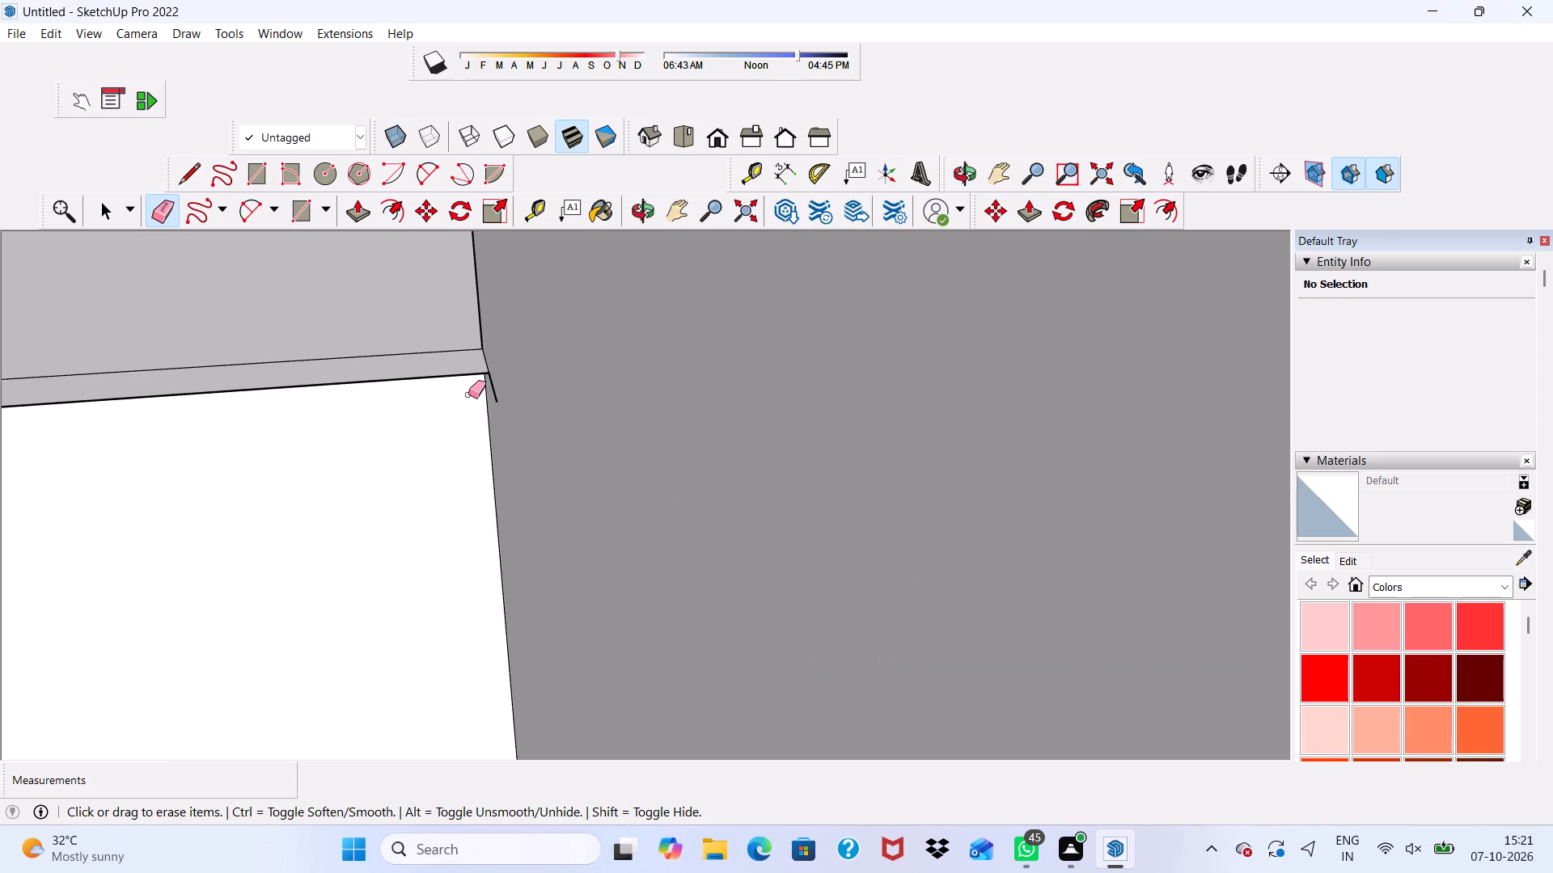
{"action": "left_click", "coordinate": [491, 387]}
{"action": "scroll", "coordinate": [477, 387], "scroll_direction": "down", "scroll_amount": 5}
Erase the remaining inner strip along the same roof edge and the short end line left against the column.
{"action": "scroll", "coordinate": [466, 393], "scroll_direction": "up", "scroll_amount": 2}
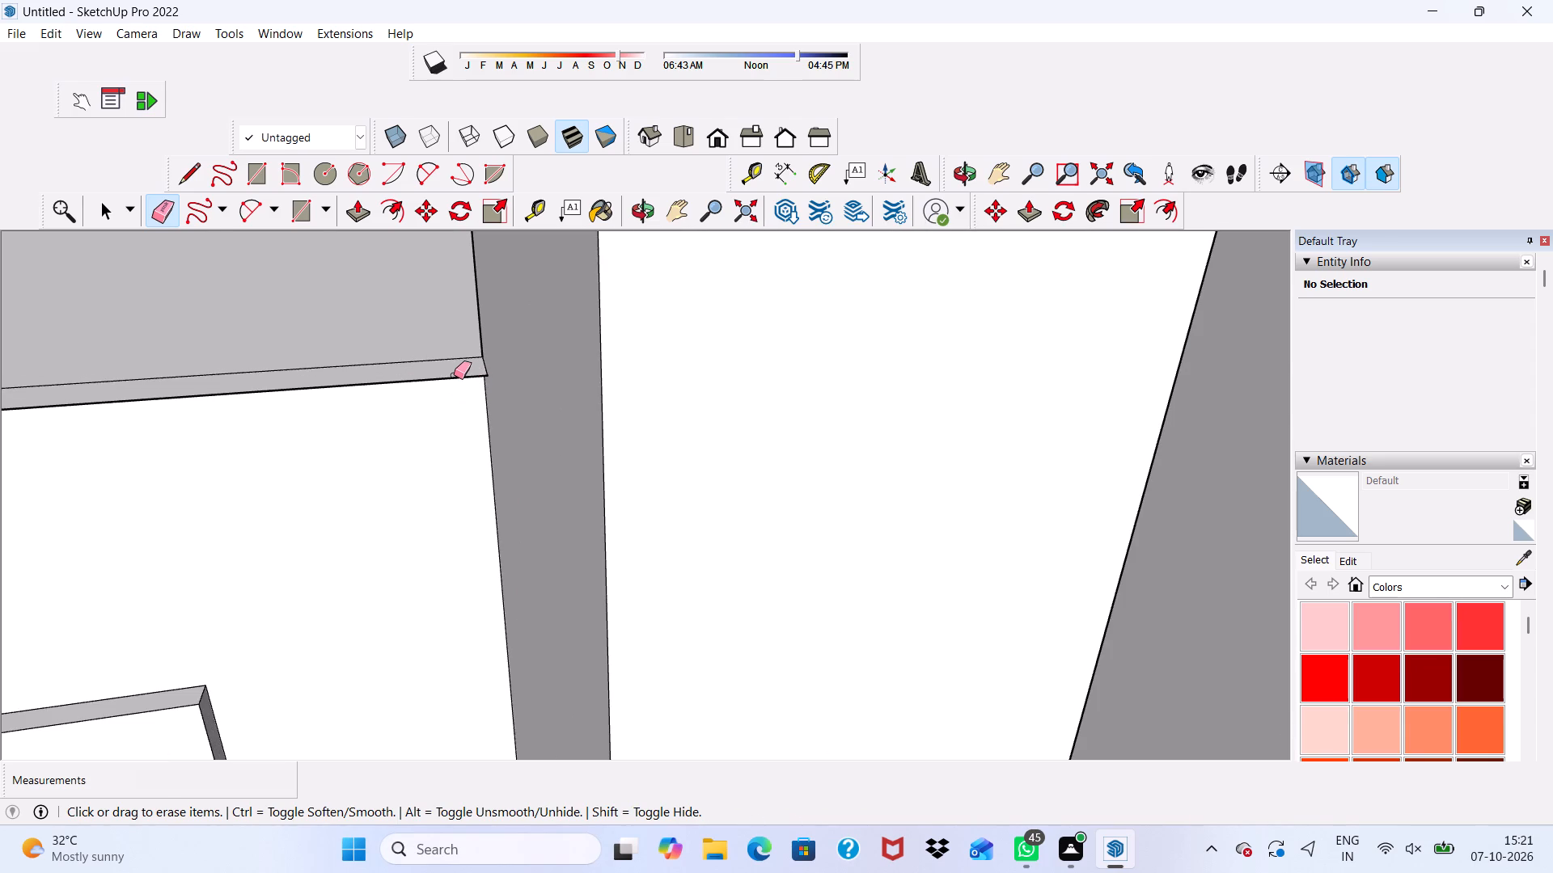
{"action": "left_click", "coordinate": [454, 375]}
{"action": "left_click", "coordinate": [452, 383]}
{"action": "left_click_drag", "start_coordinate": [453, 381], "coordinate": [456, 372]}
{"action": "double_click", "coordinate": [456, 370]}
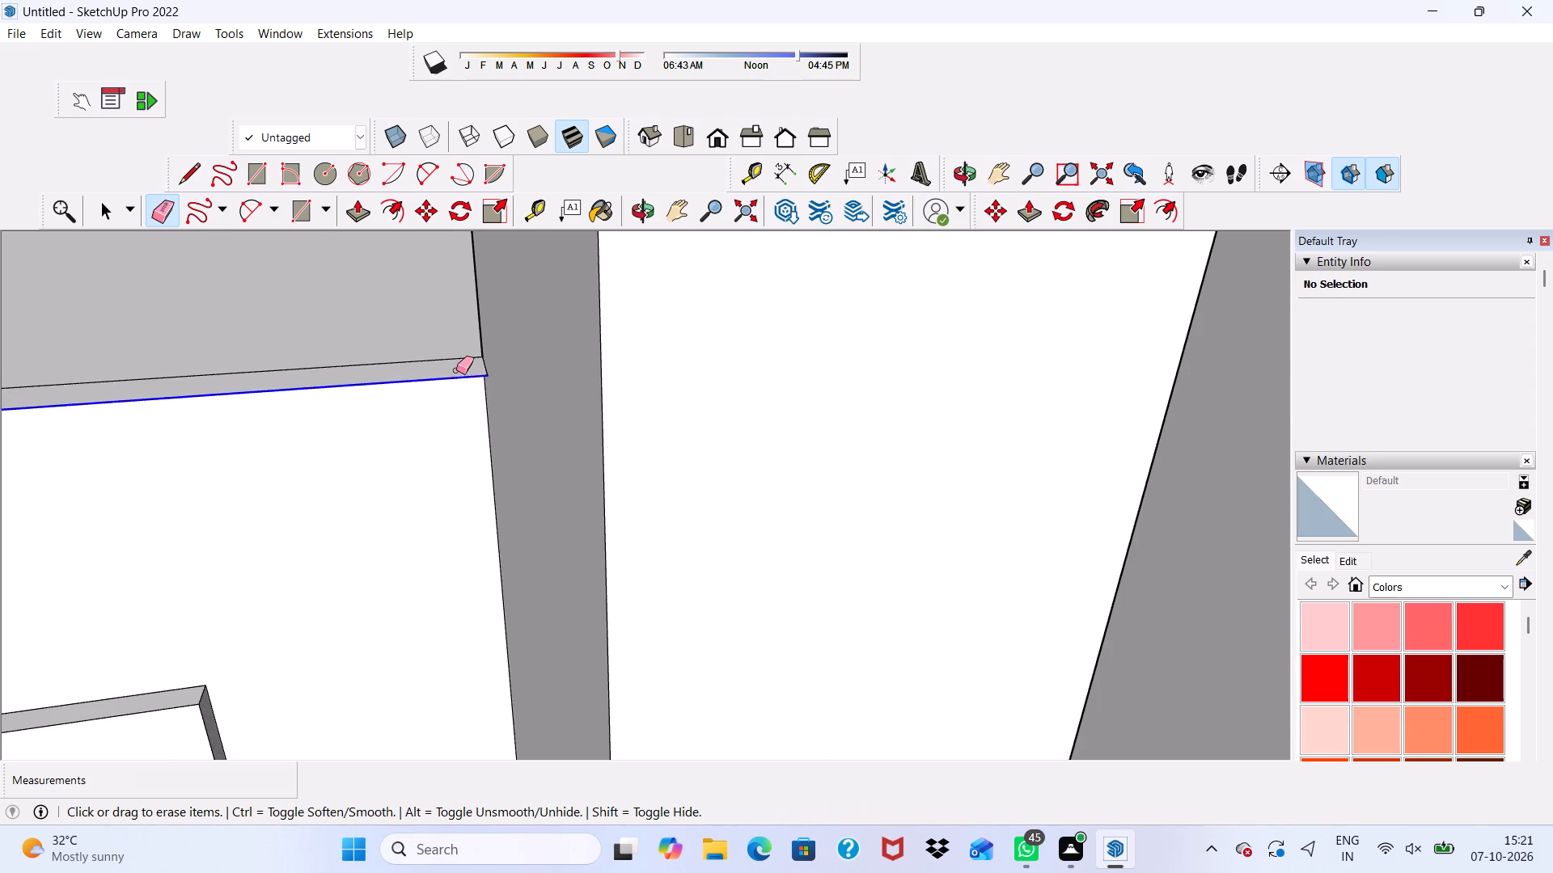
{"action": "scroll", "coordinate": [476, 376], "scroll_direction": "up", "scroll_amount": 6}
{"action": "left_click", "coordinate": [485, 369]}
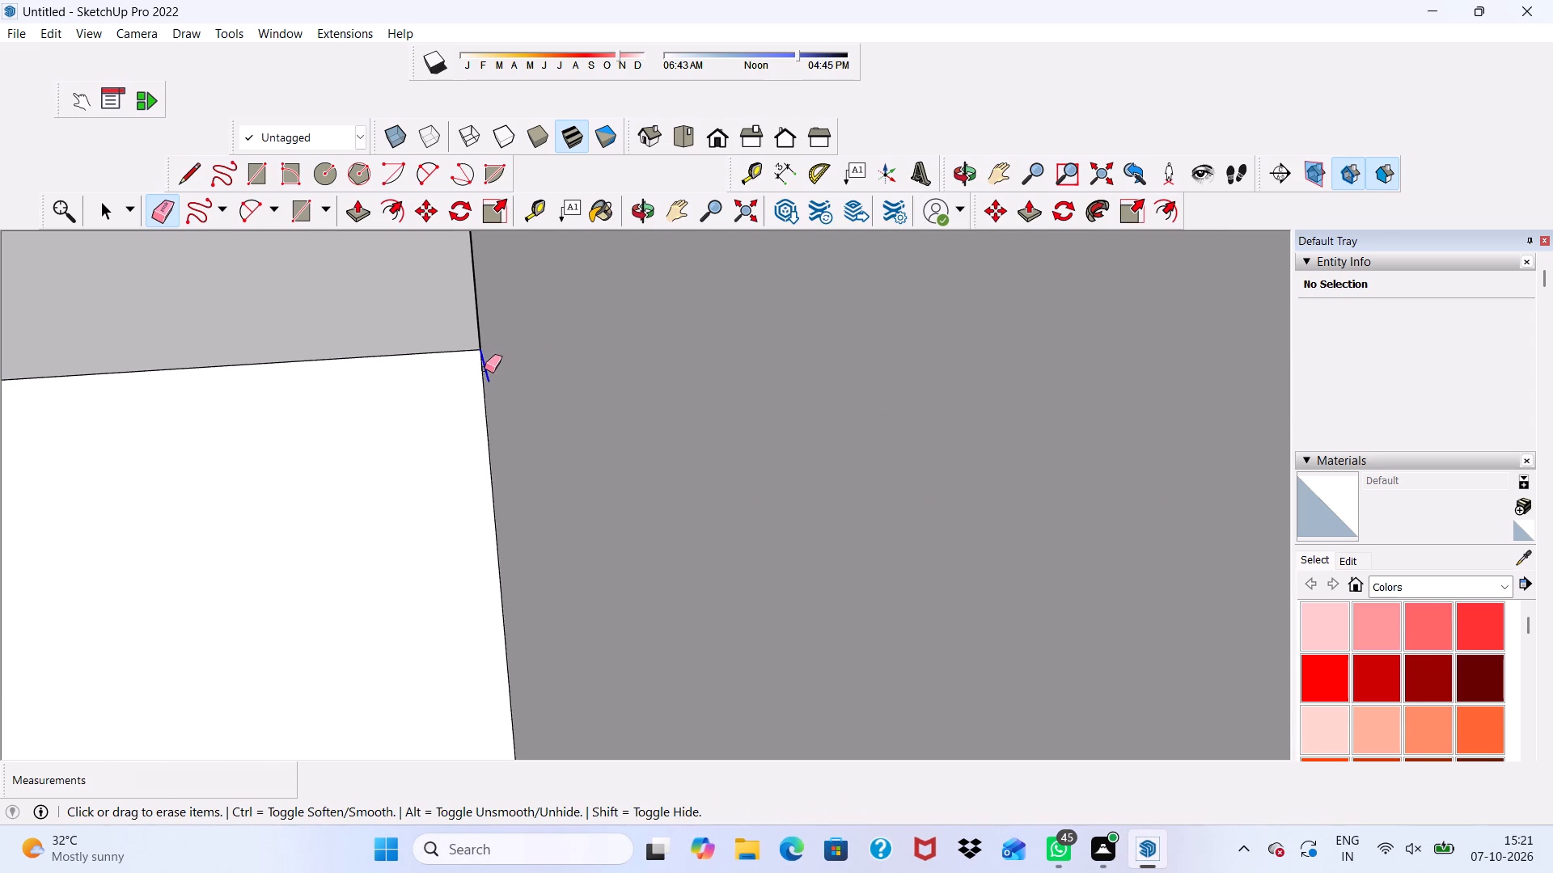
Erase the thin roof-edge strip in the narrow gap between the two middle columns, including the line stubs at both ends.
{"action": "scroll", "coordinate": [485, 367], "scroll_direction": "down", "scroll_amount": 20}
{"action": "scroll", "coordinate": [485, 367], "scroll_direction": "down", "scroll_amount": 1}
{"action": "middle_click_drag", "start_coordinate": [515, 467], "coordinate": [416, 424]}
{"action": "scroll", "coordinate": [586, 376], "scroll_direction": "up", "scroll_amount": 4}
{"action": "left_click", "coordinate": [547, 372]}
{"action": "scroll", "coordinate": [548, 372], "scroll_direction": "up", "scroll_amount": 9}
{"action": "left_click_drag", "start_coordinate": [548, 355], "coordinate": [544, 364]}
{"action": "scroll", "coordinate": [341, 340], "scroll_direction": "up", "scroll_amount": 4}
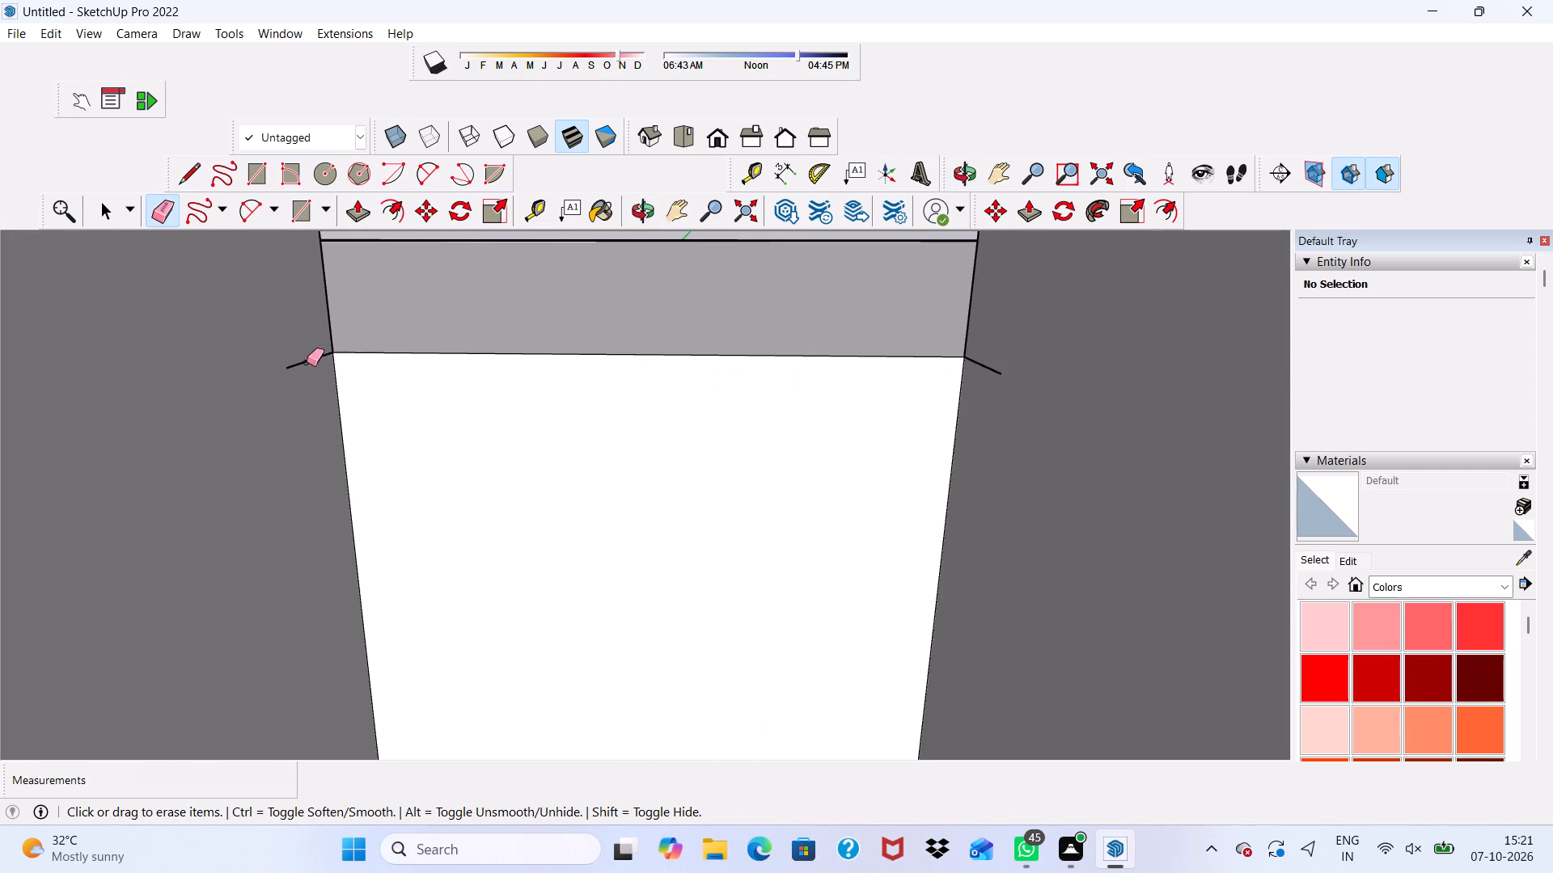
{"action": "left_click_drag", "start_coordinate": [303, 356], "coordinate": [307, 366]}
{"action": "scroll", "coordinate": [1101, 399], "scroll_direction": "up", "scroll_amount": 1}
{"action": "left_click_drag", "start_coordinate": [980, 354], "coordinate": [968, 367]}
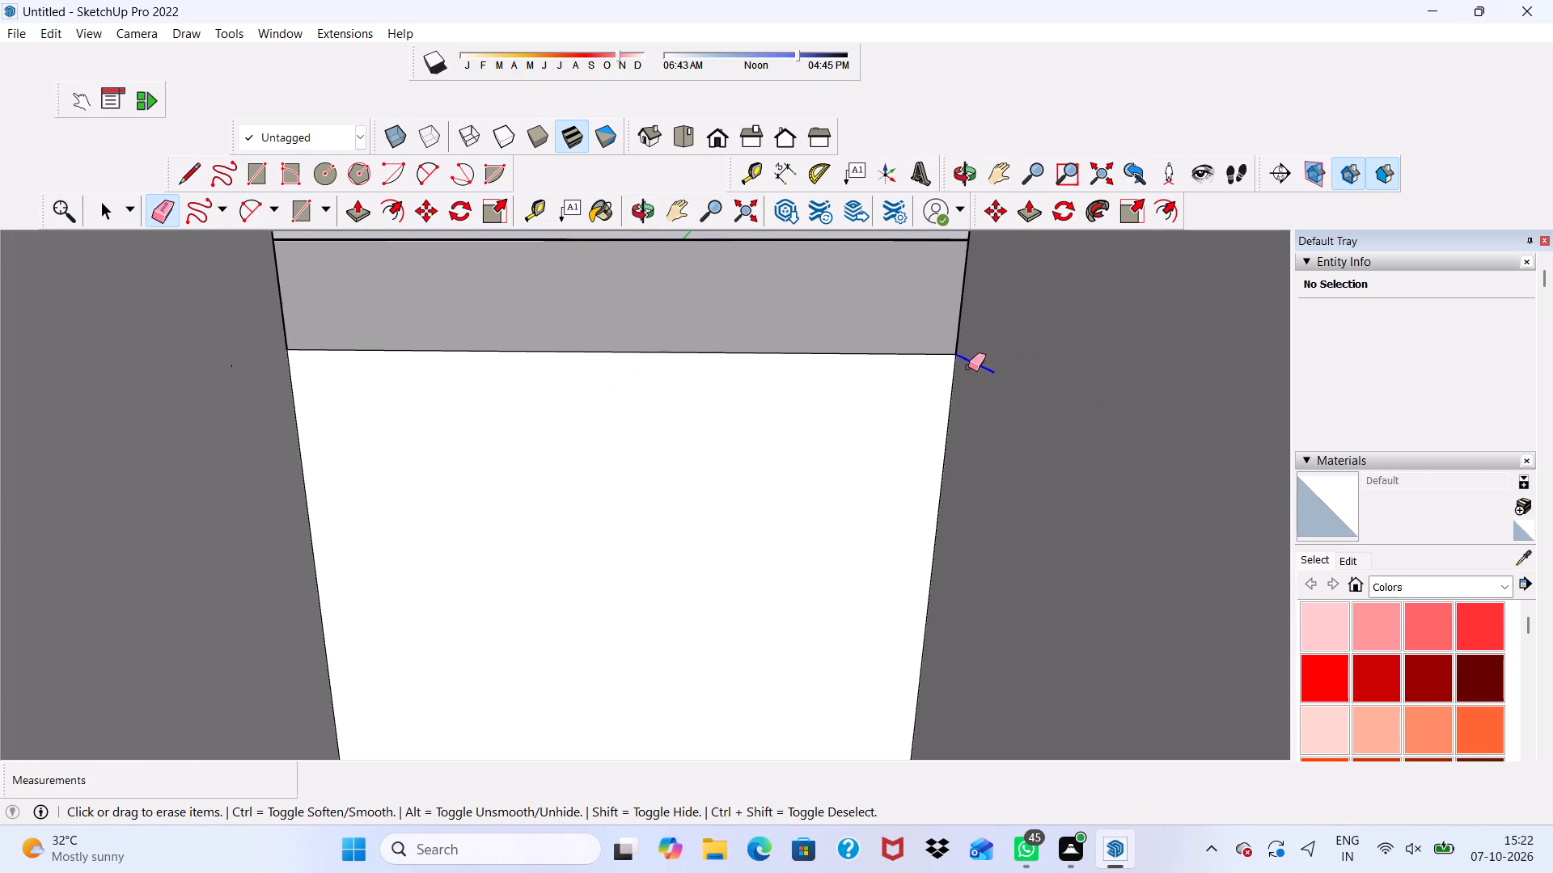
{"action": "left_click_drag", "start_coordinate": [968, 367], "coordinate": [967, 371]}
{"action": "scroll", "coordinate": [908, 403], "scroll_direction": "down", "scroll_amount": 5}
{"action": "key", "text": "space"}
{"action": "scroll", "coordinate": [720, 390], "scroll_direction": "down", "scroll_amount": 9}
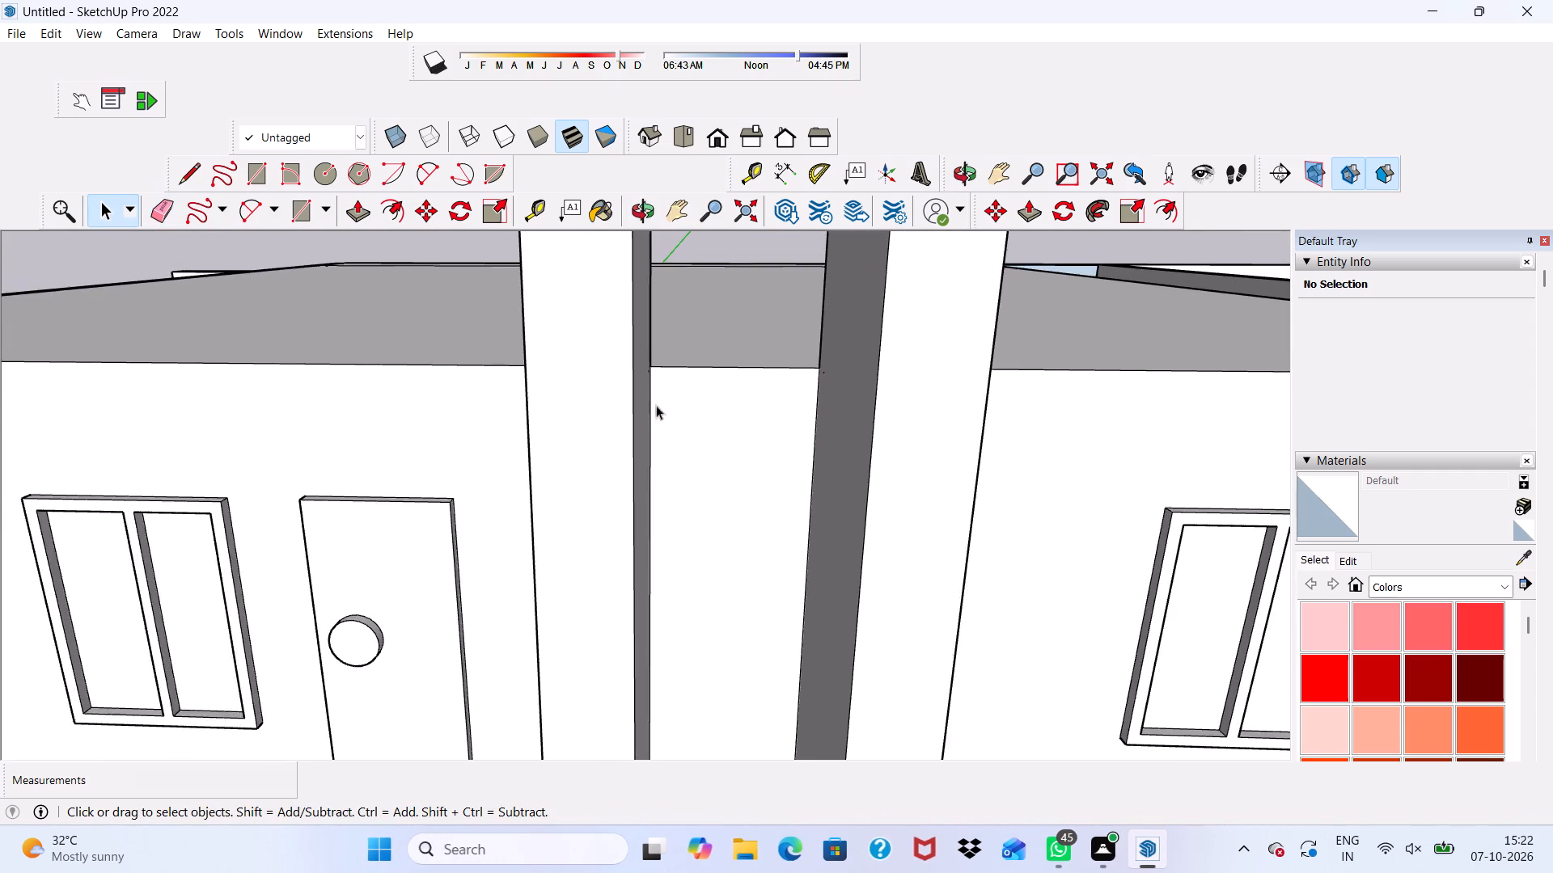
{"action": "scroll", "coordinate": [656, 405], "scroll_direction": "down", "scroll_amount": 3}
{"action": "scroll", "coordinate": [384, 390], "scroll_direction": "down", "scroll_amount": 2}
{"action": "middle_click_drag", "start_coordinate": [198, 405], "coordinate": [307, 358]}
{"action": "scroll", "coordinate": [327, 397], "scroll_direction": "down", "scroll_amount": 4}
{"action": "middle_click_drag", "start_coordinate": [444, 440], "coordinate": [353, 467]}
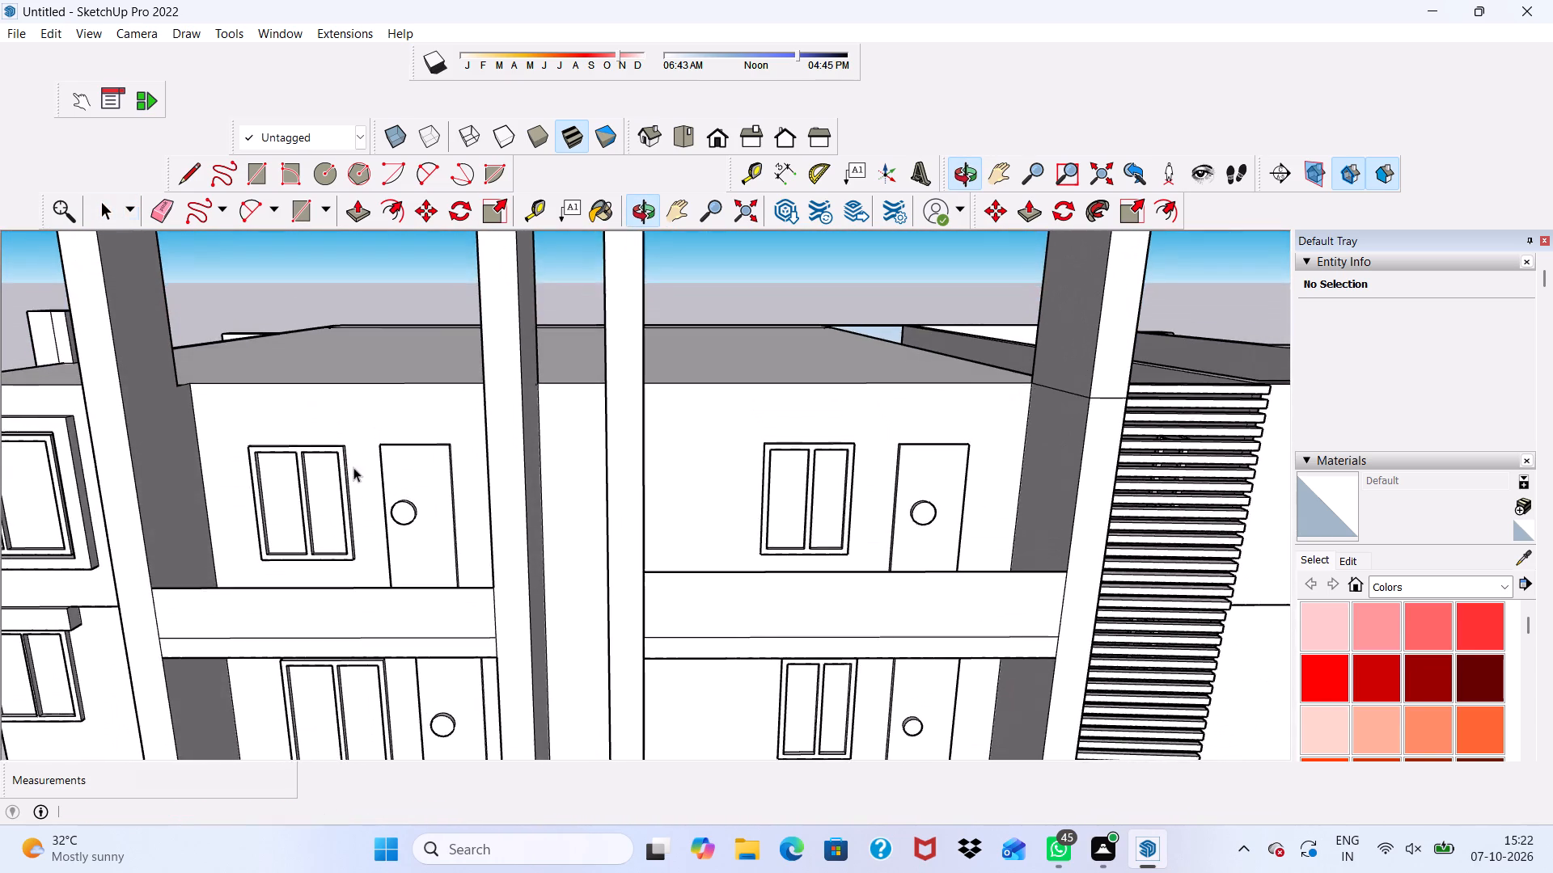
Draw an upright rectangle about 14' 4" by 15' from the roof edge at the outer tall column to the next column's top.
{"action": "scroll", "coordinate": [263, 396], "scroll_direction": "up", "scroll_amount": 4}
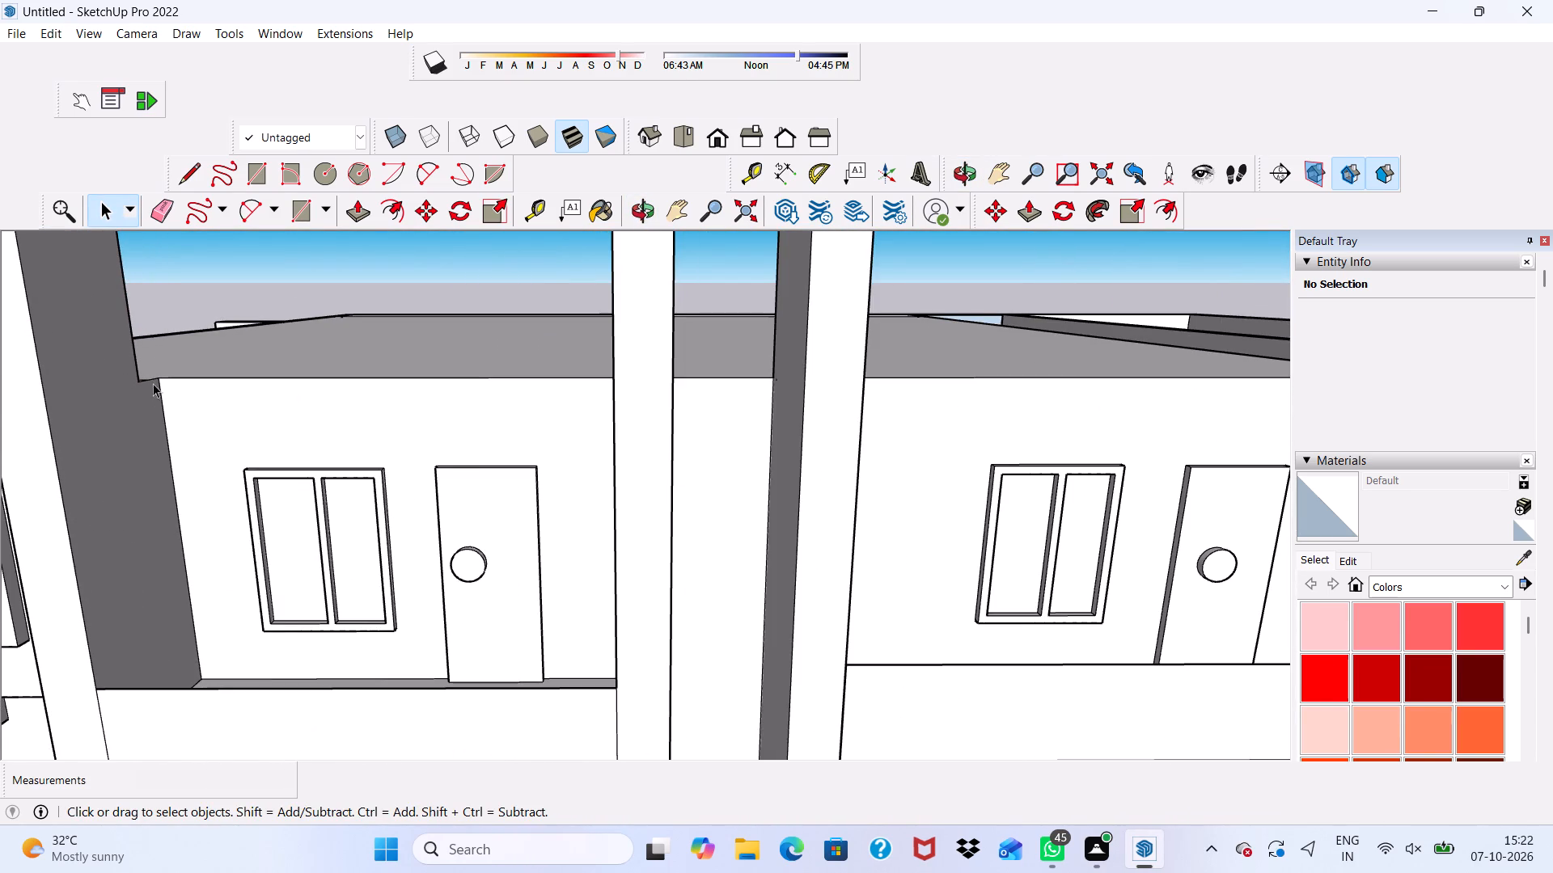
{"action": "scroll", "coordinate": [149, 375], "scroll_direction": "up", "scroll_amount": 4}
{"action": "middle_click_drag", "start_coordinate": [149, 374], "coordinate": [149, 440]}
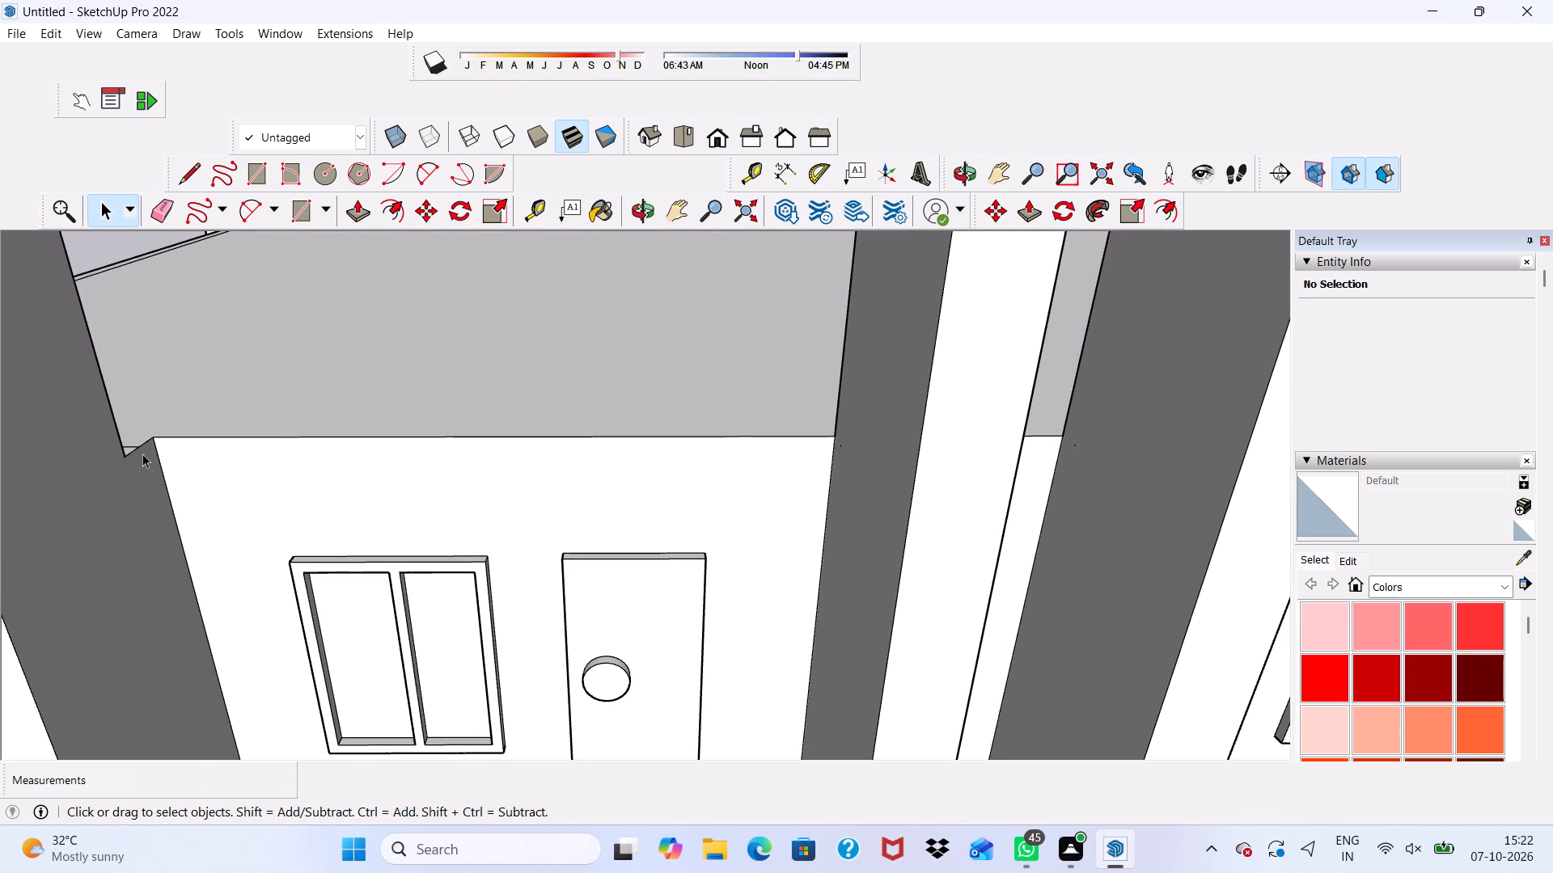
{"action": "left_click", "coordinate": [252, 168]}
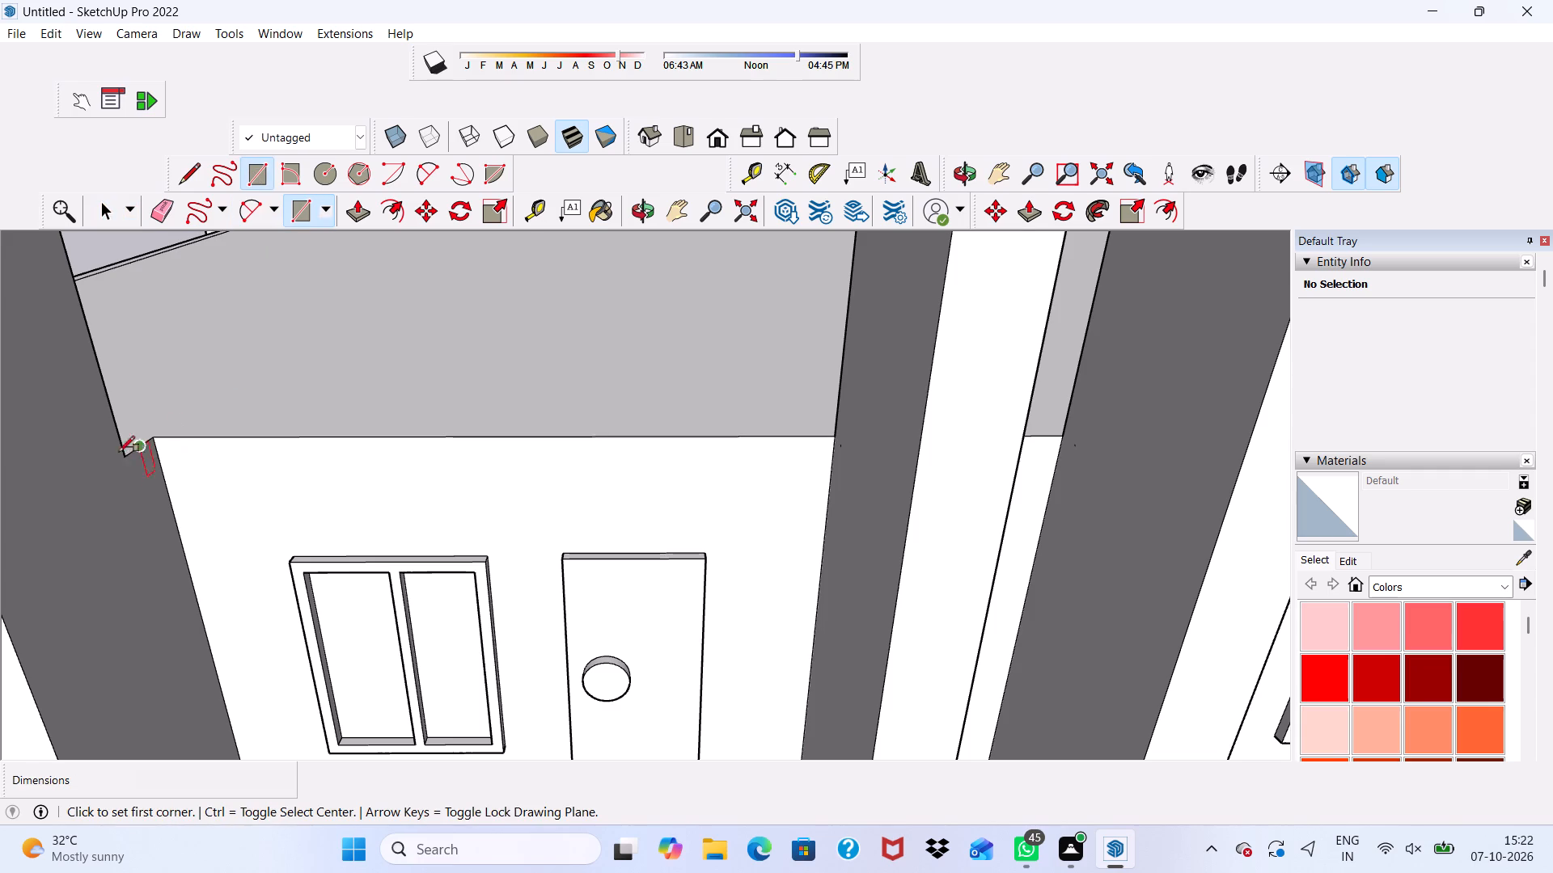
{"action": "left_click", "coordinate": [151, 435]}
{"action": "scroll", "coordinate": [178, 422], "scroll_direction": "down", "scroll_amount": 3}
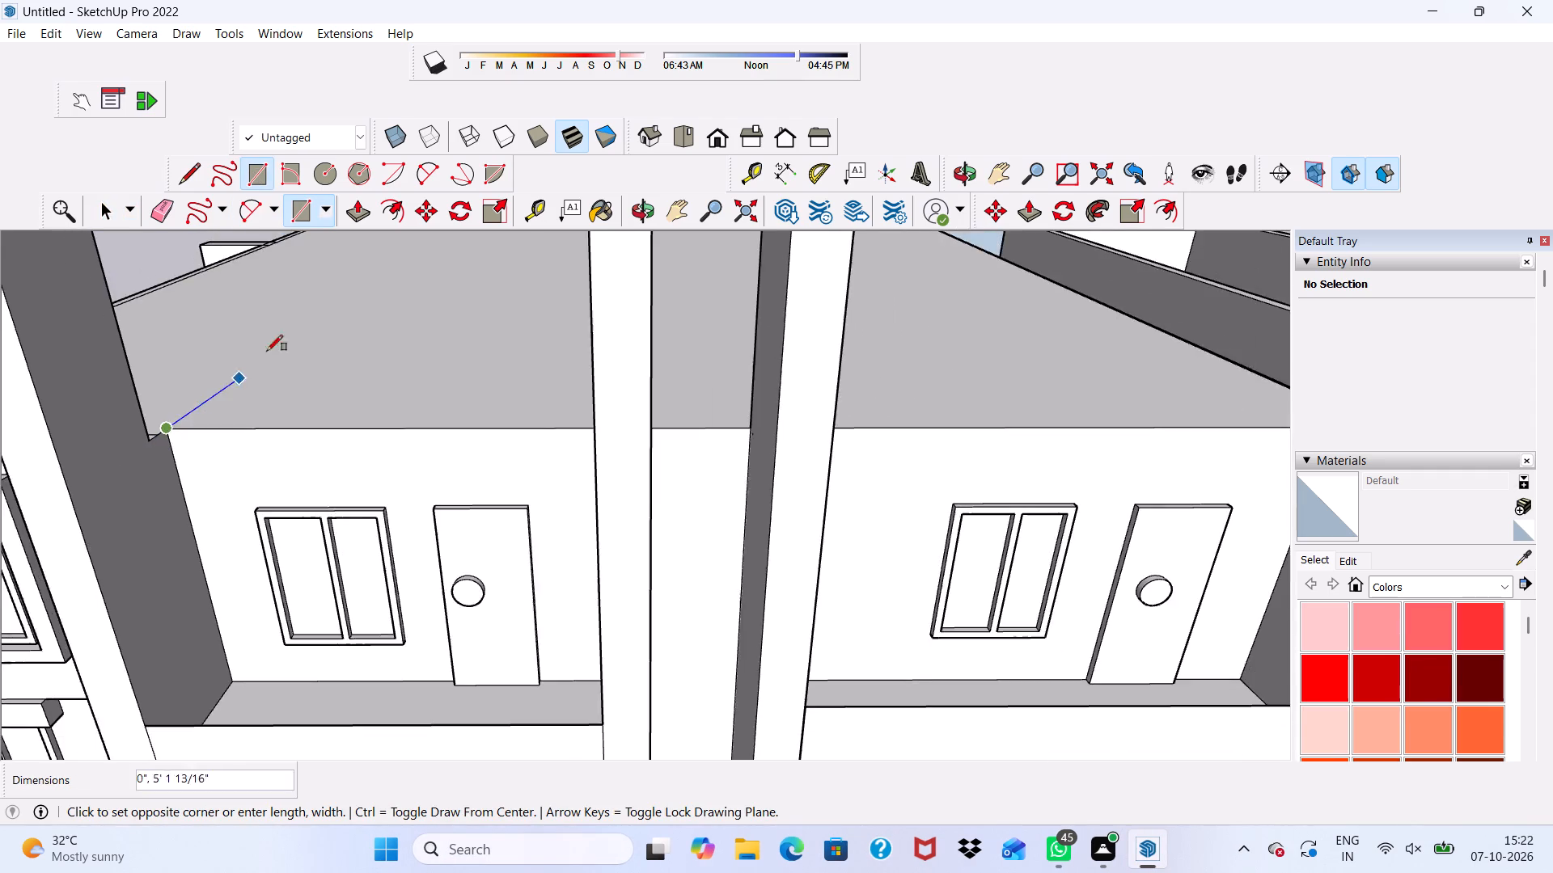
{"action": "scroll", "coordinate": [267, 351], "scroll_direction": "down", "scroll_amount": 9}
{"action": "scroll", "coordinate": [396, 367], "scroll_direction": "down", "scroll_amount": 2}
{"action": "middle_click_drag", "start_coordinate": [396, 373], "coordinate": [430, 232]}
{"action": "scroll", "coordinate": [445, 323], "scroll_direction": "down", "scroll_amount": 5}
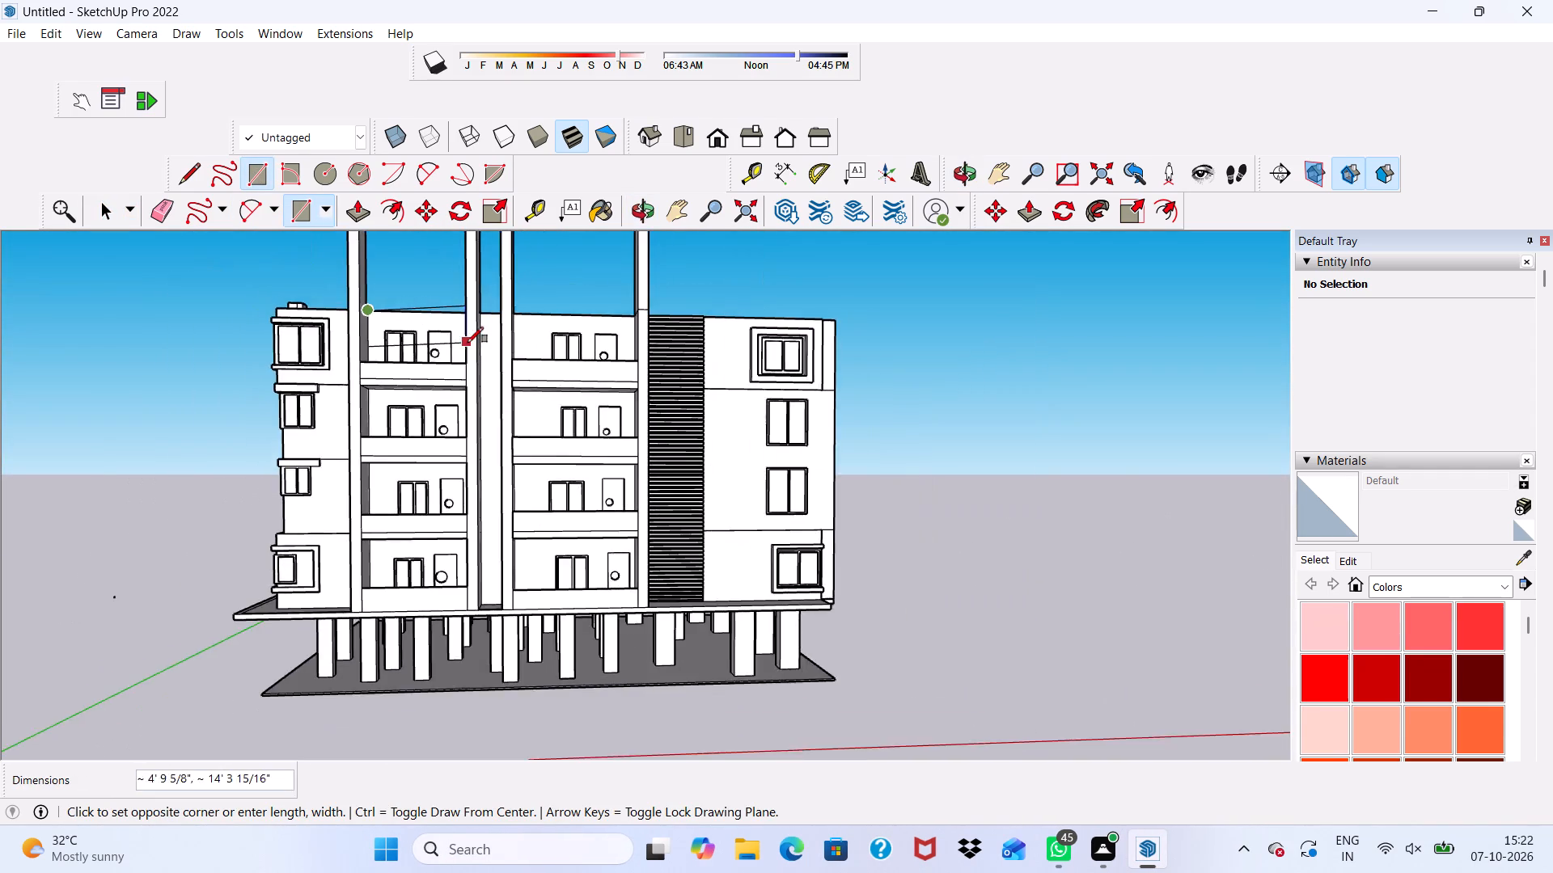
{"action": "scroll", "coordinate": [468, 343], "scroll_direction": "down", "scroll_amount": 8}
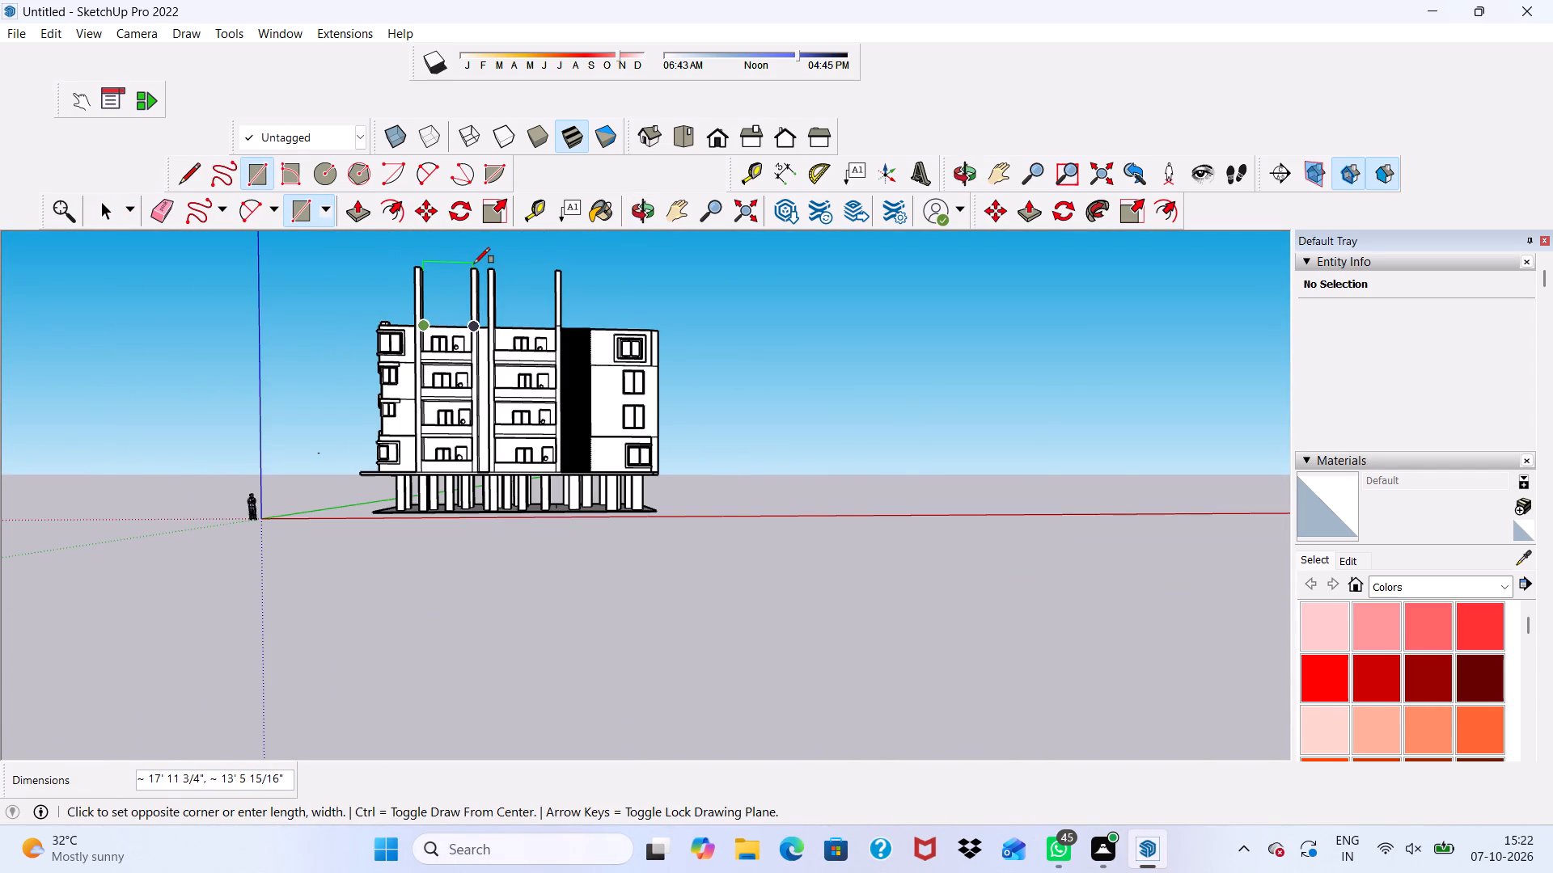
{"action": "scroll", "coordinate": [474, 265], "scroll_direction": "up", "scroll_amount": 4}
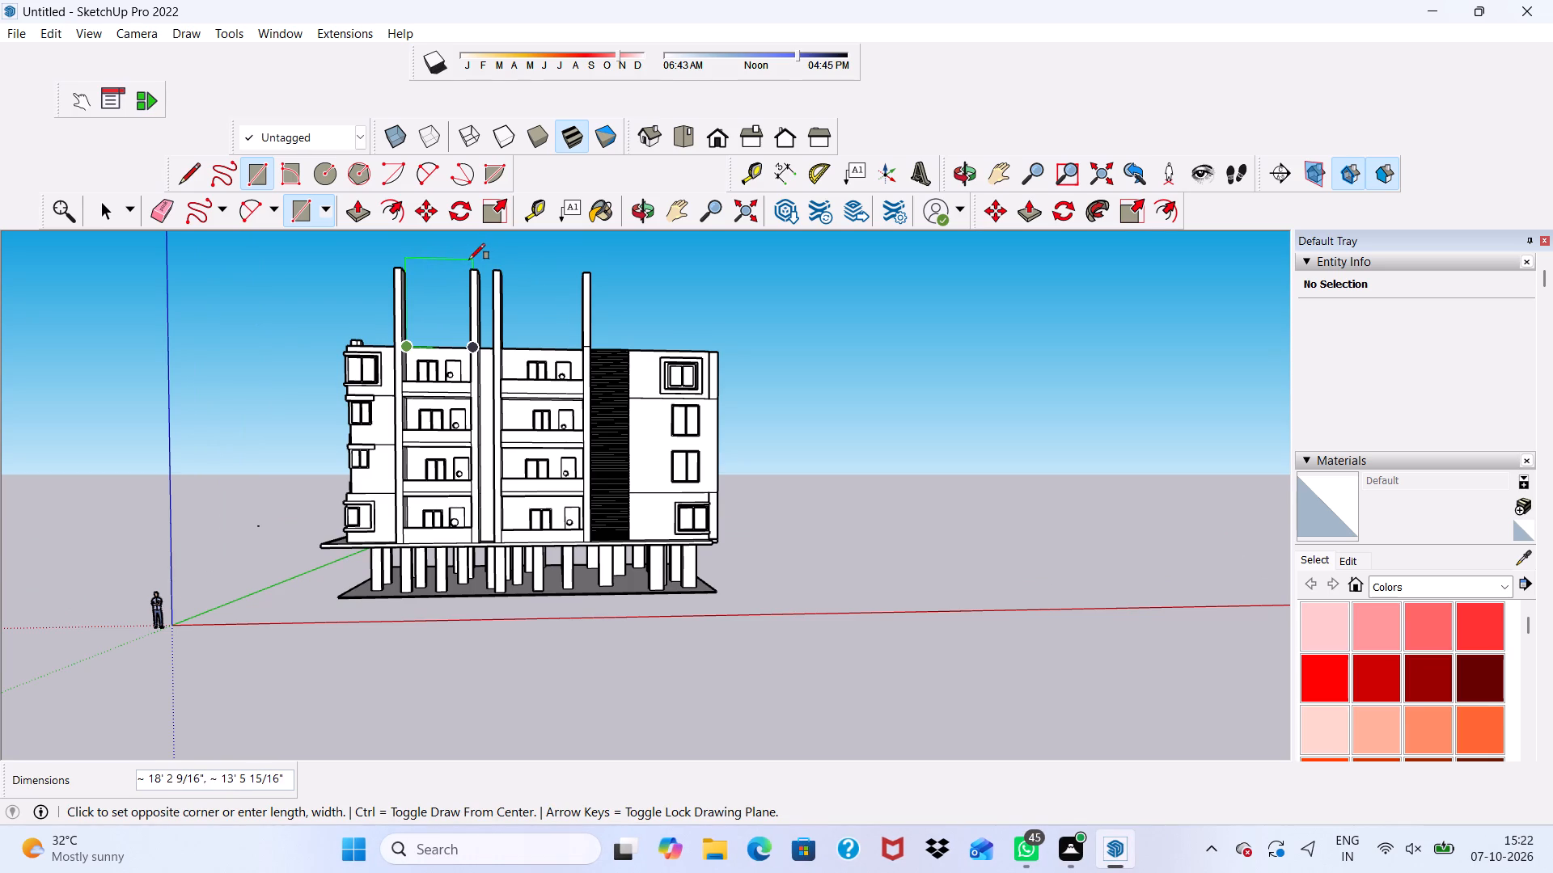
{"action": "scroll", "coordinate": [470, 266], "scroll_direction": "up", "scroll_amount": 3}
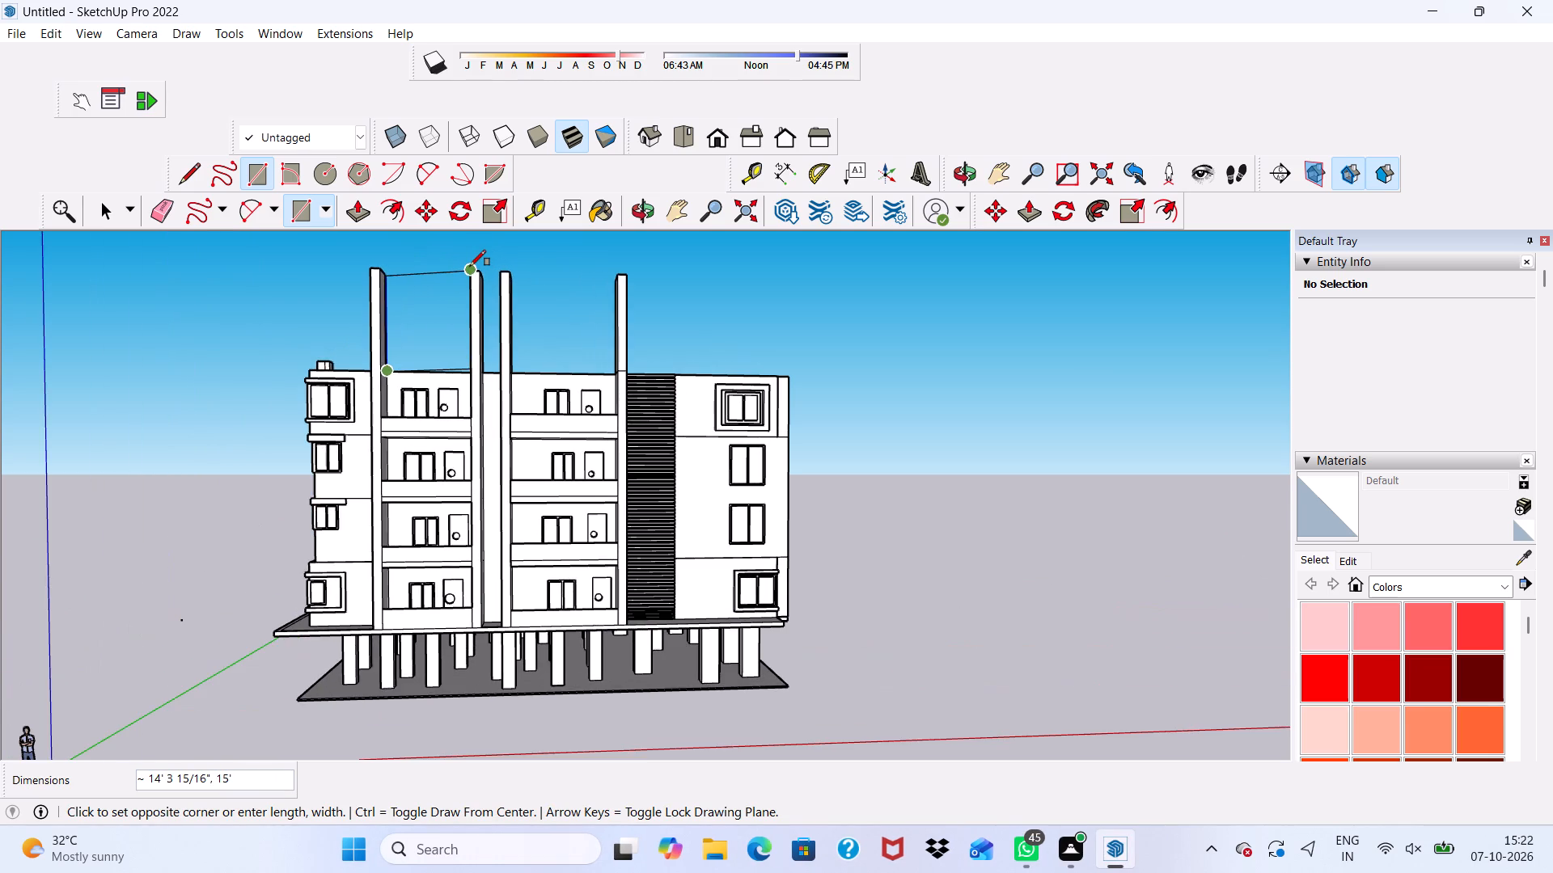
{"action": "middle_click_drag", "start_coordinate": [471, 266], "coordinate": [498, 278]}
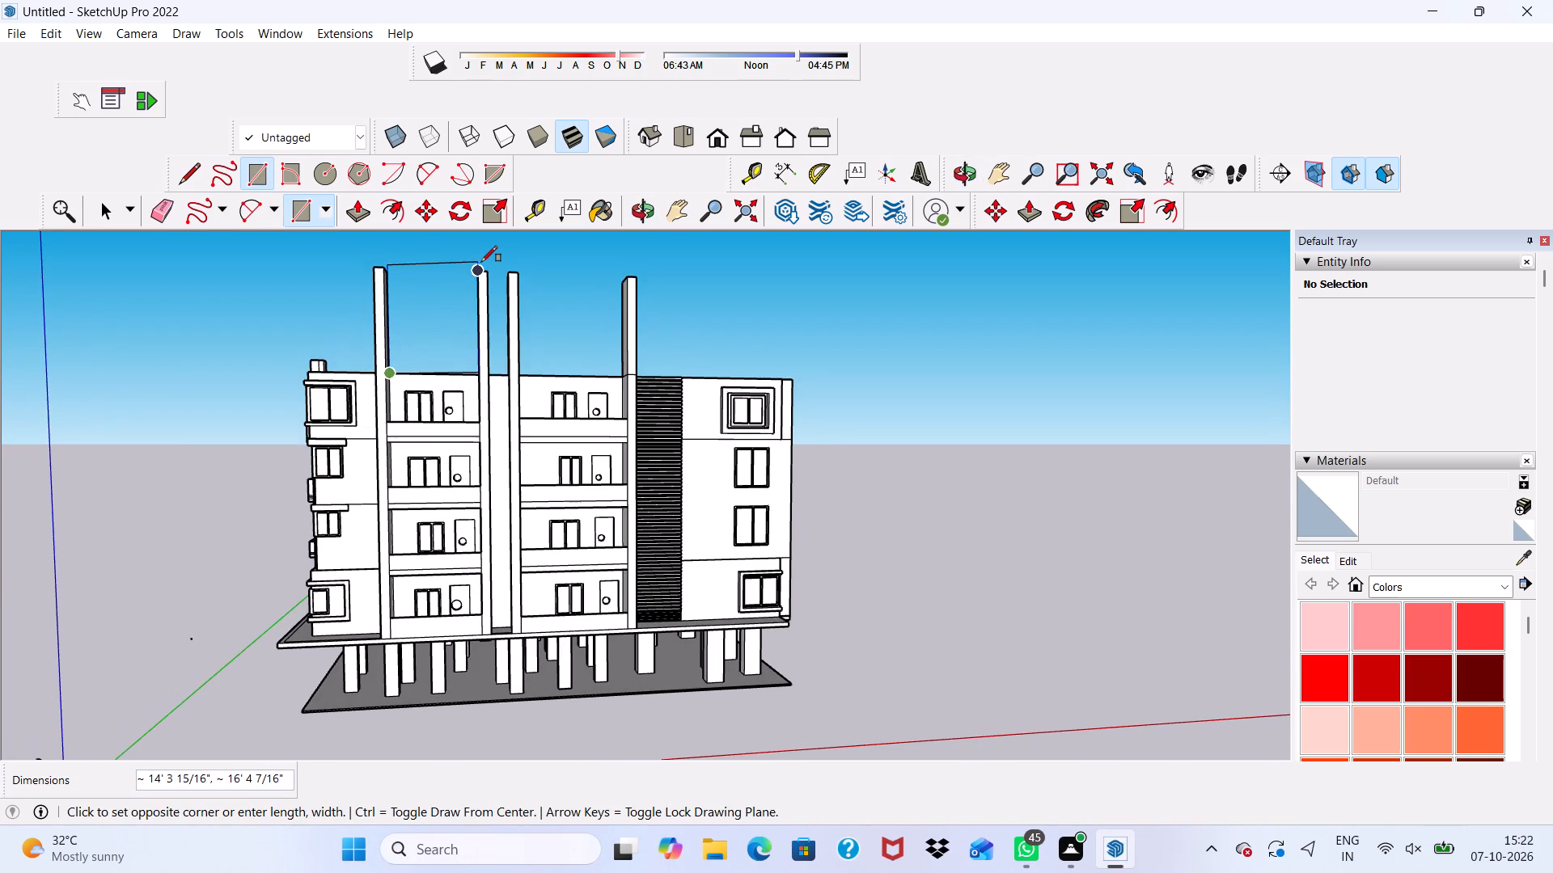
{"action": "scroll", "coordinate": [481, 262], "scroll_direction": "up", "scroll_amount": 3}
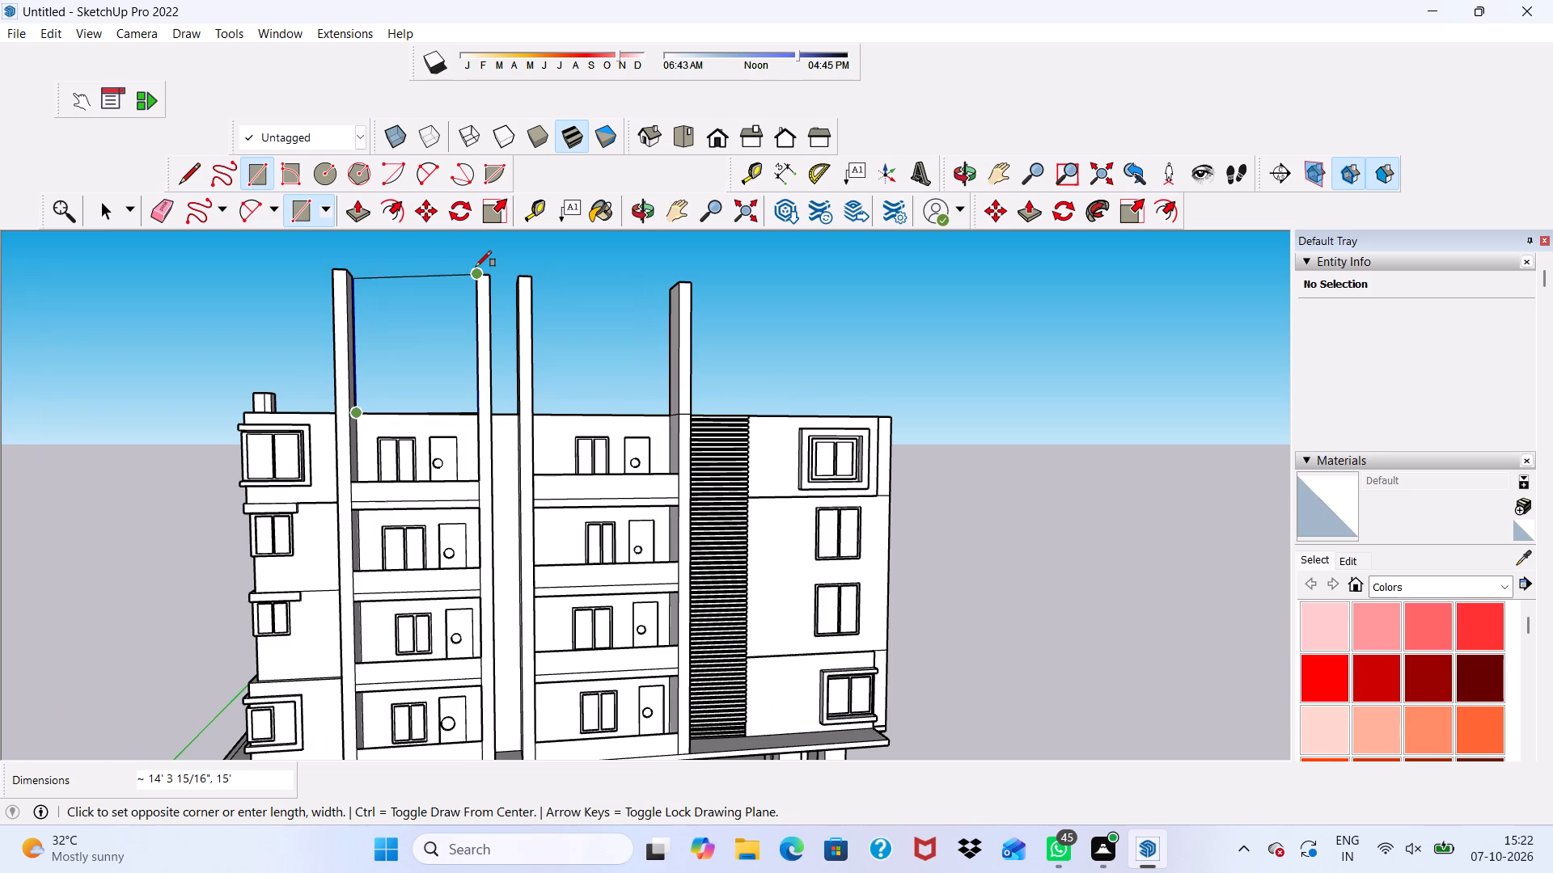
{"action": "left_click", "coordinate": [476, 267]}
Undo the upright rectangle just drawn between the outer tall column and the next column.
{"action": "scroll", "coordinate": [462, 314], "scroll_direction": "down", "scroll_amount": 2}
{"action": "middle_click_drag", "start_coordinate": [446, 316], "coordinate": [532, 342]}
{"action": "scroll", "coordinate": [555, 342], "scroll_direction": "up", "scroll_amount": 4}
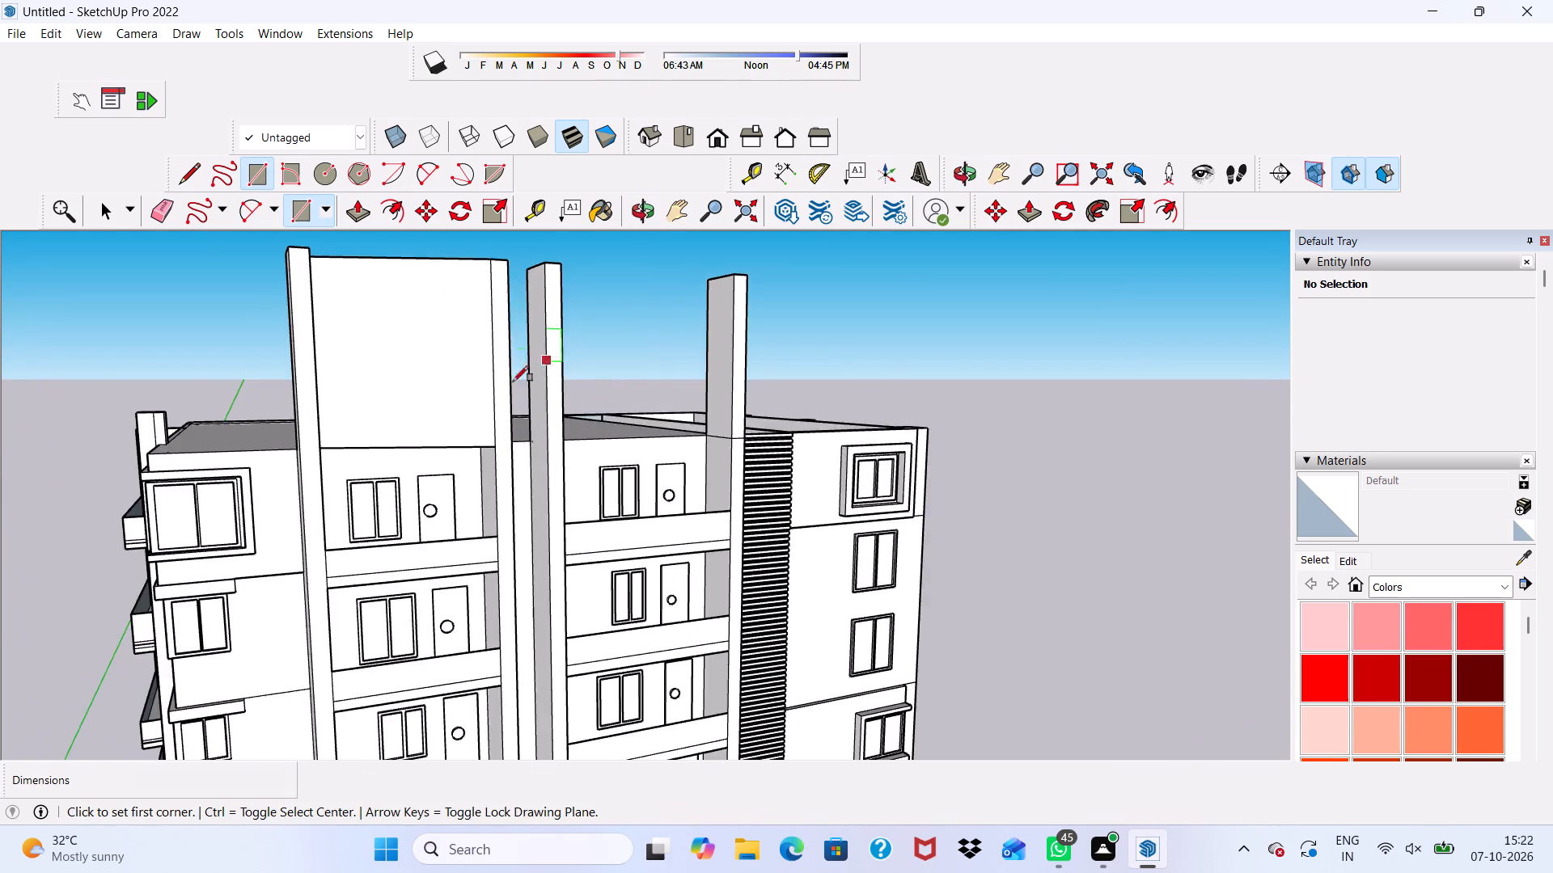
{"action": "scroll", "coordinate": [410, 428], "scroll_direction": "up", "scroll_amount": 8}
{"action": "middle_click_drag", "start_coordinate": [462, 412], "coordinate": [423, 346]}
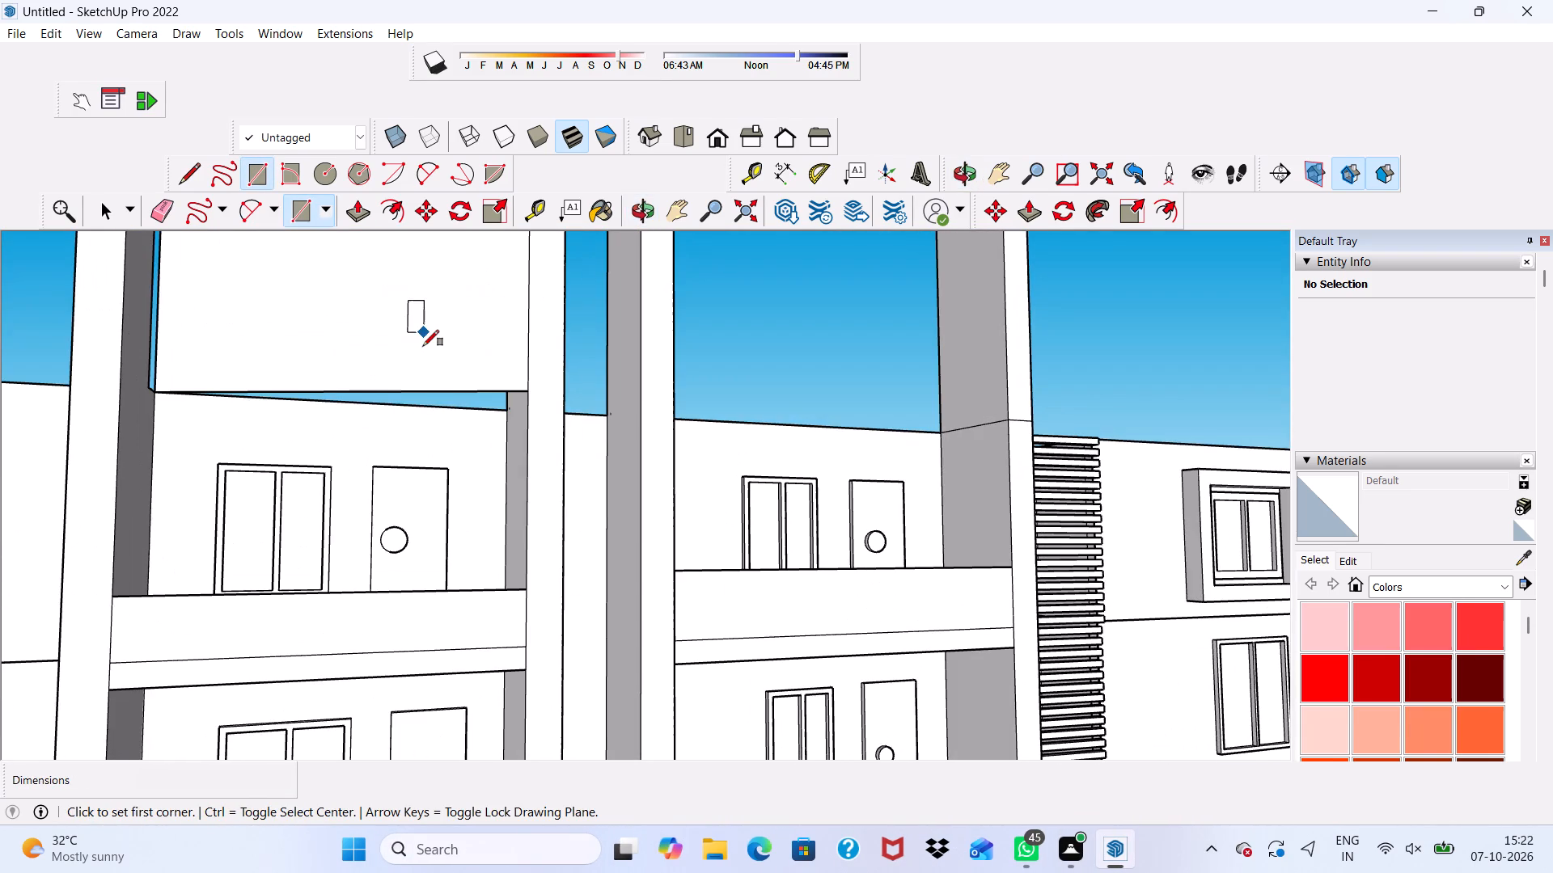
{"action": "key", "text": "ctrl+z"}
Draw an upright rectangle about 13' 6" by 15' on the roof edge, filling the gap between the outer two tall columns.
{"action": "middle_click_drag", "start_coordinate": [361, 407], "coordinate": [248, 428]}
{"action": "scroll", "coordinate": [244, 428], "scroll_direction": "down", "scroll_amount": 2}
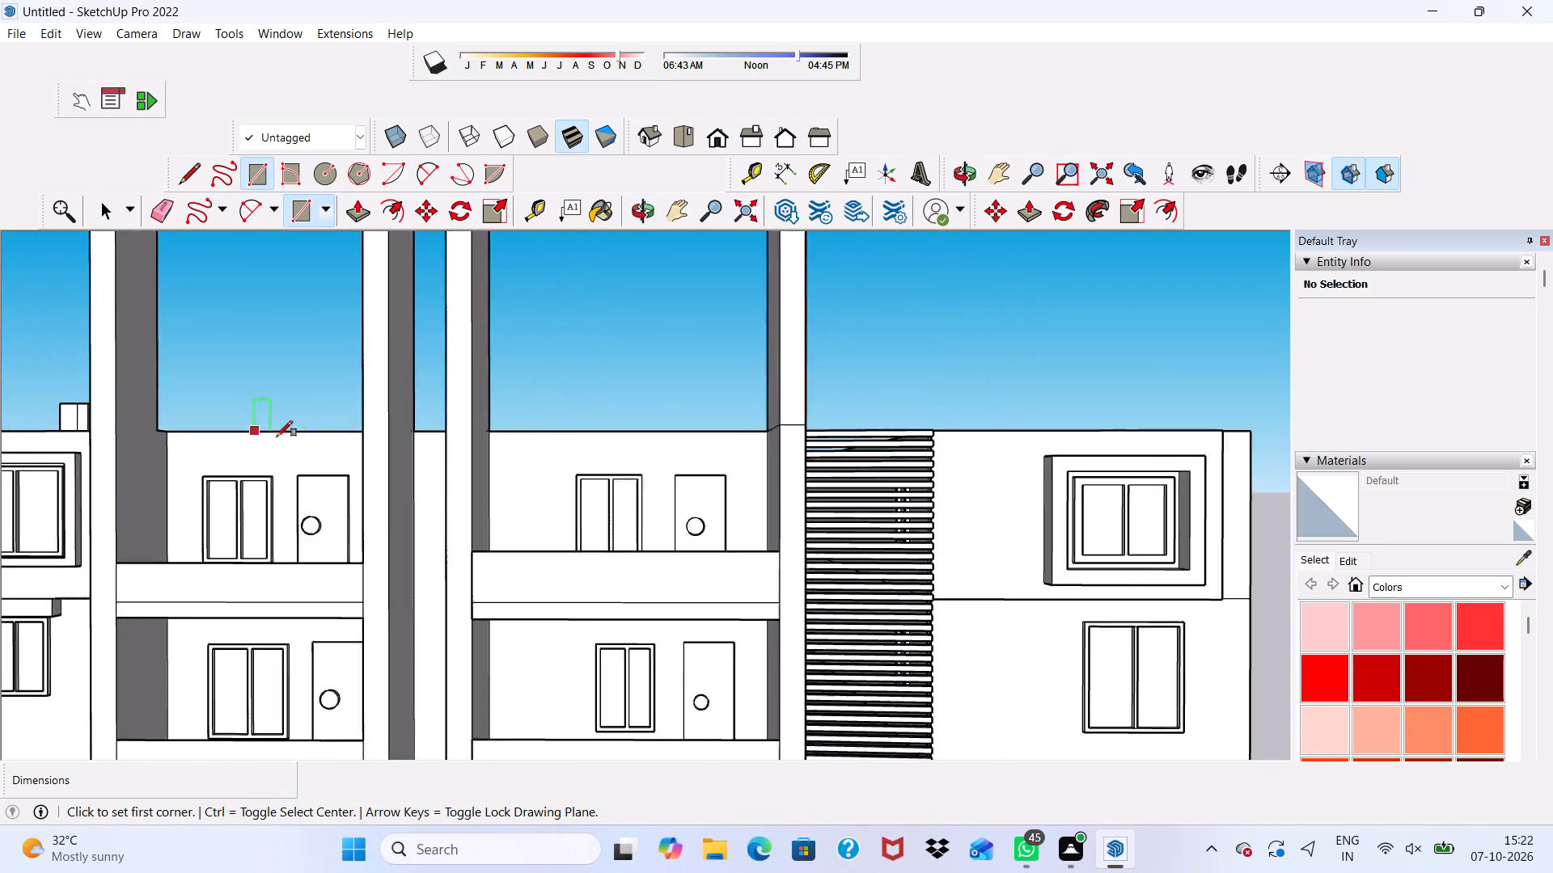
{"action": "scroll", "coordinate": [277, 436], "scroll_direction": "down", "scroll_amount": 2}
{"action": "scroll", "coordinate": [294, 409], "scroll_direction": "up", "scroll_amount": 2}
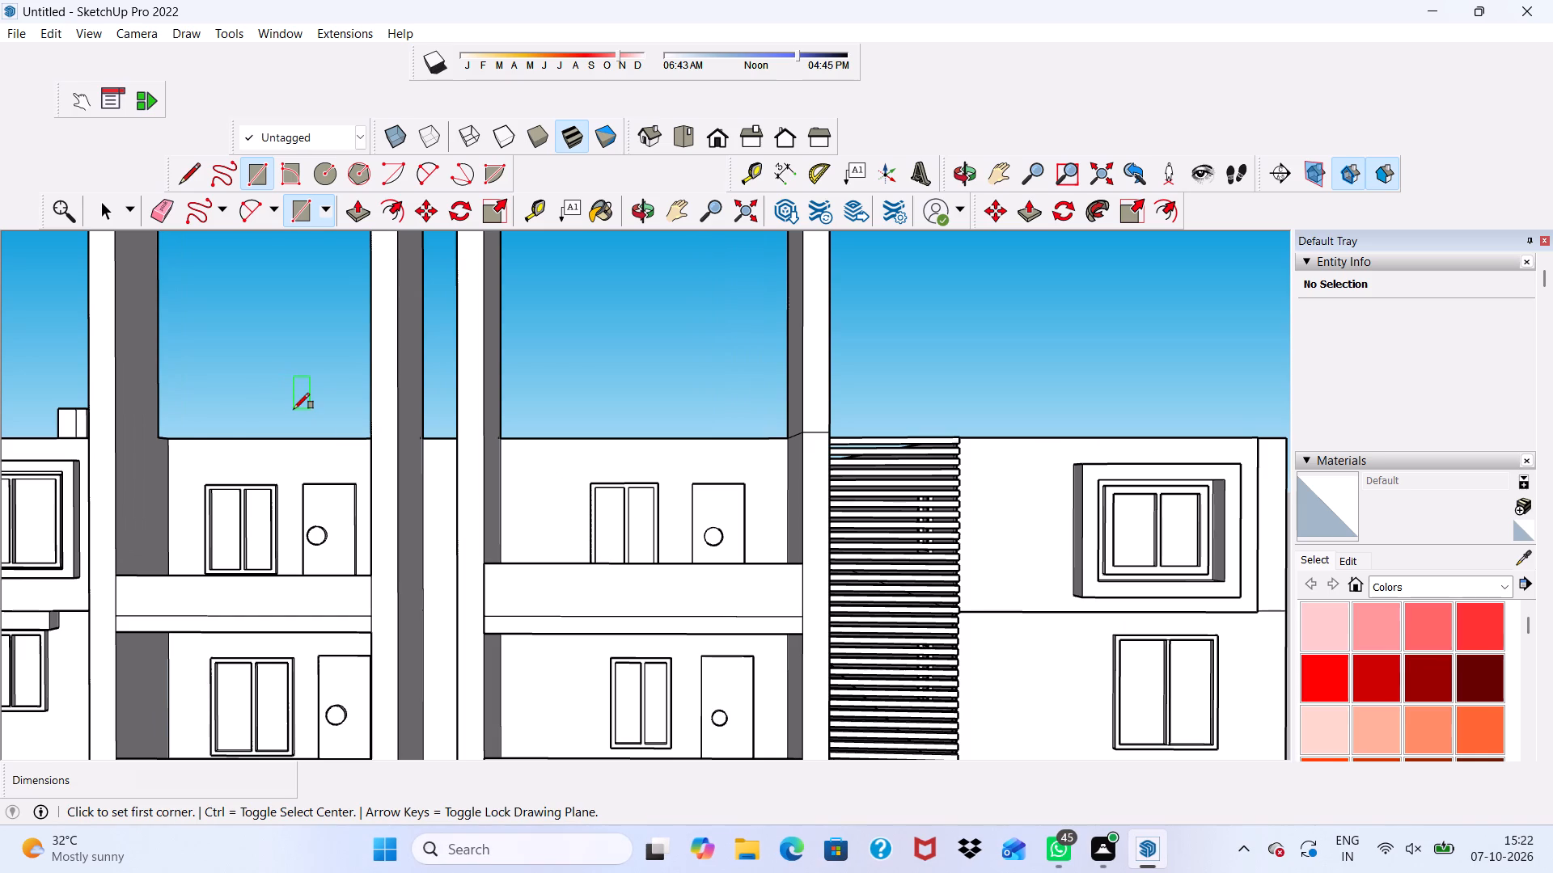
{"action": "left_click", "coordinate": [171, 438]}
{"action": "scroll", "coordinate": [171, 438], "scroll_direction": "down", "scroll_amount": 5}
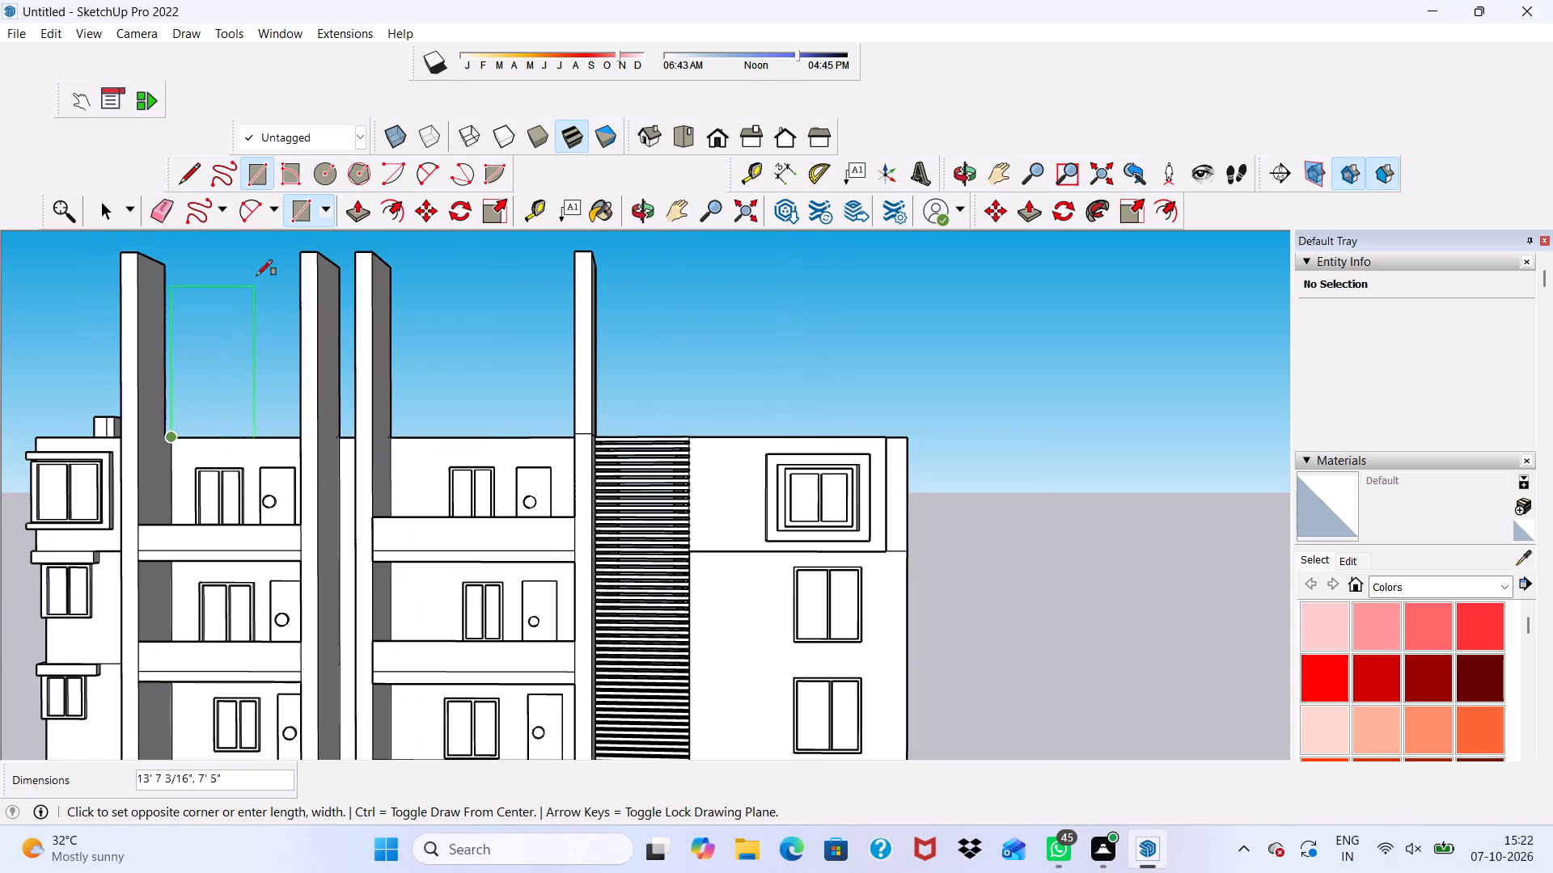
{"action": "middle_click_drag", "start_coordinate": [303, 238], "coordinate": [407, 251]}
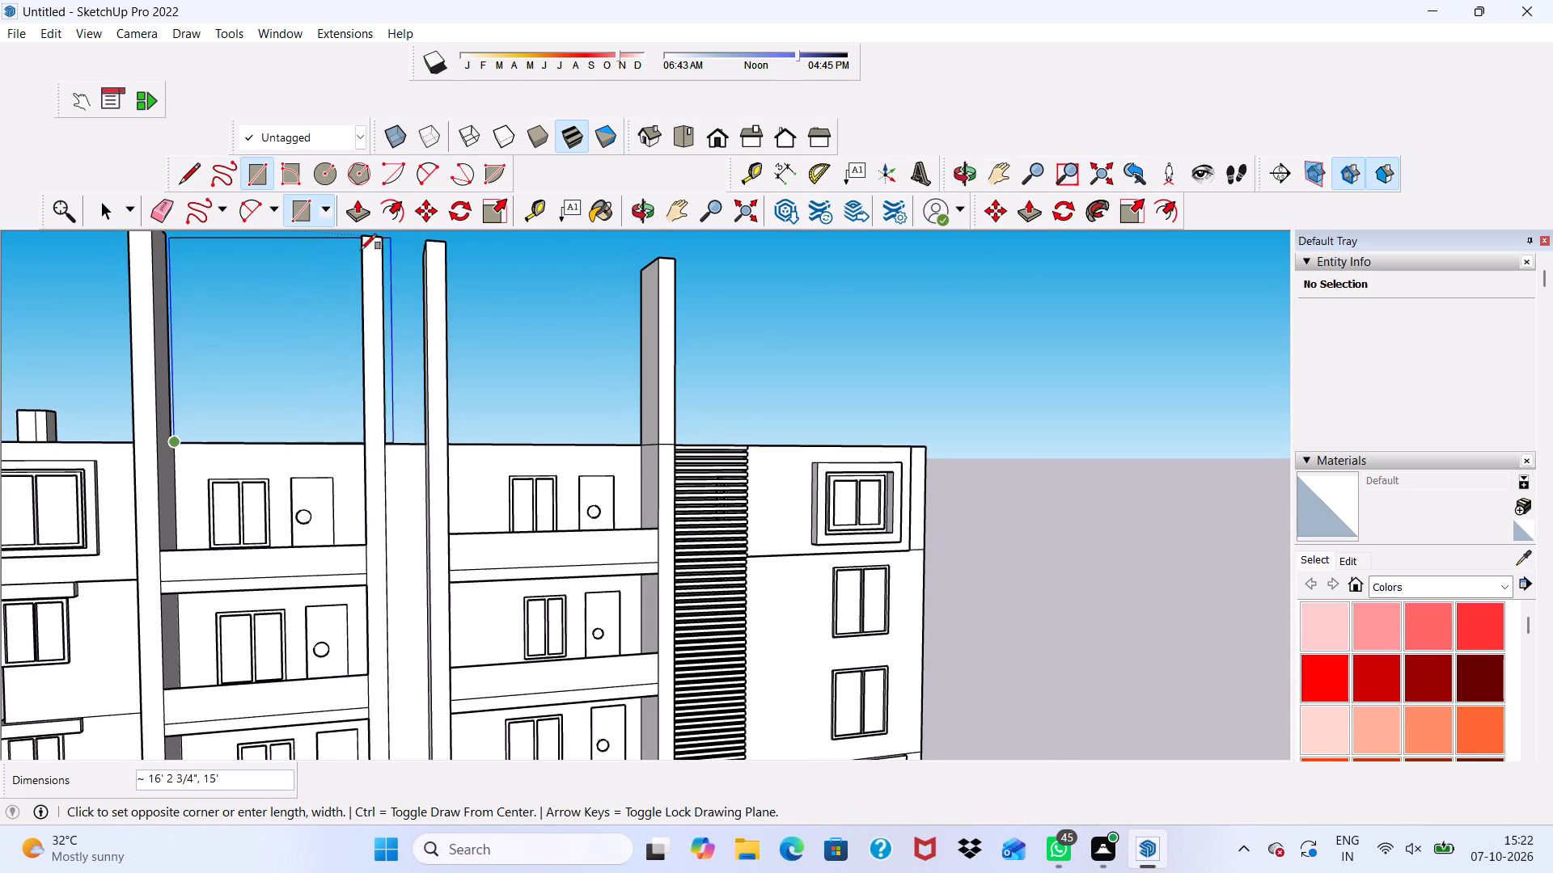
{"action": "middle_click_drag", "start_coordinate": [328, 251], "coordinate": [400, 267]}
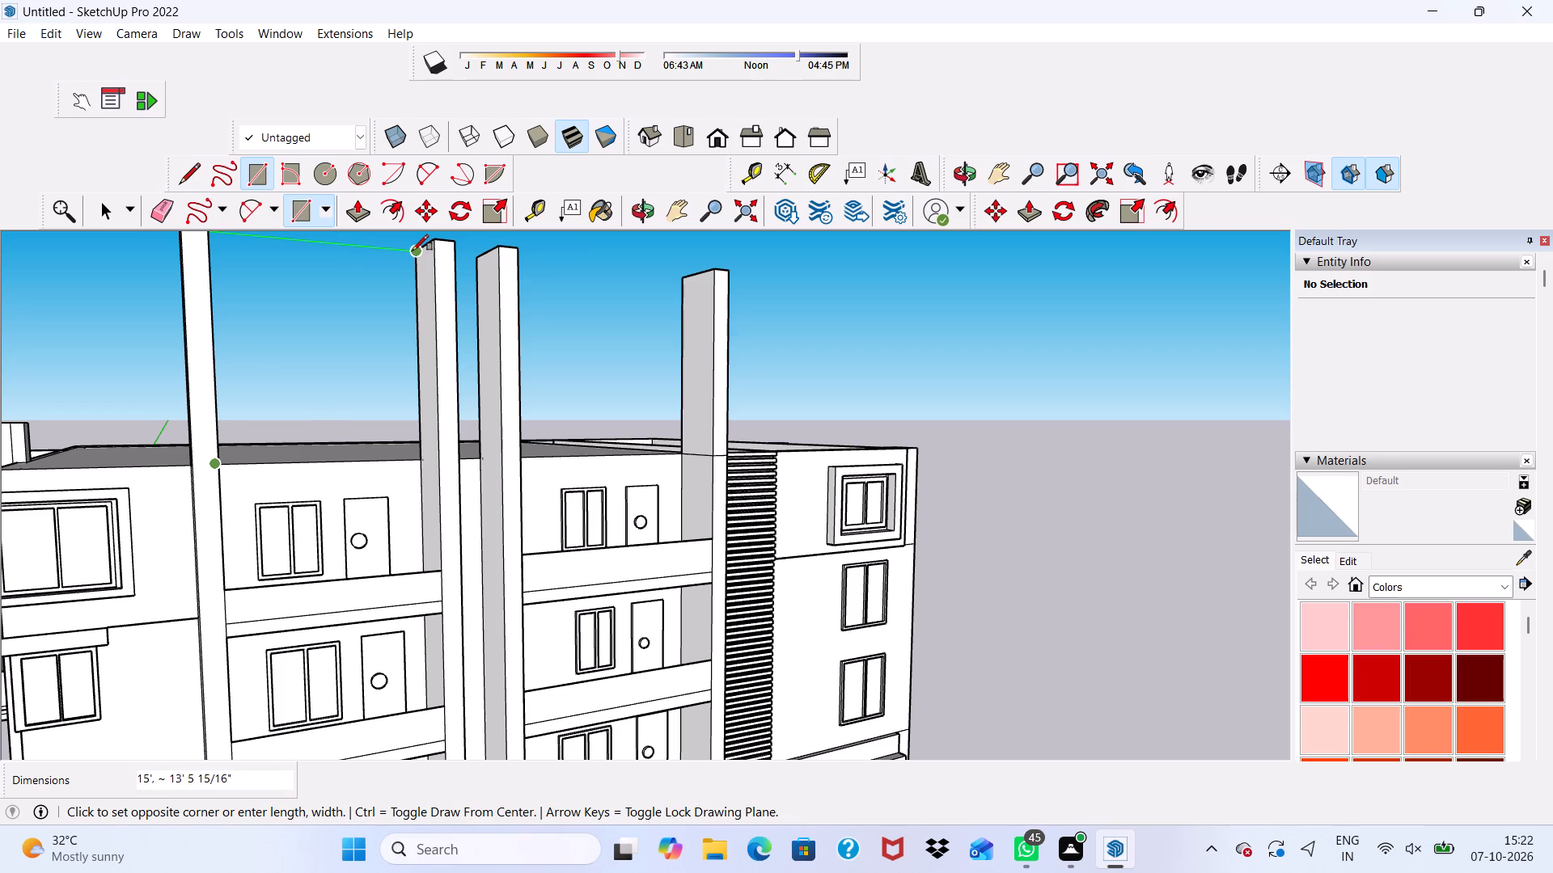
{"action": "left_click", "coordinate": [413, 251]}
Push/Pull the upright rectangle between the outer two tall columns to a thickness of 3".
{"action": "scroll", "coordinate": [406, 355], "scroll_direction": "down", "scroll_amount": 3}
{"action": "middle_click_drag", "start_coordinate": [394, 348], "coordinate": [133, 498]}
{"action": "scroll", "coordinate": [133, 498], "scroll_direction": "down", "scroll_amount": 1}
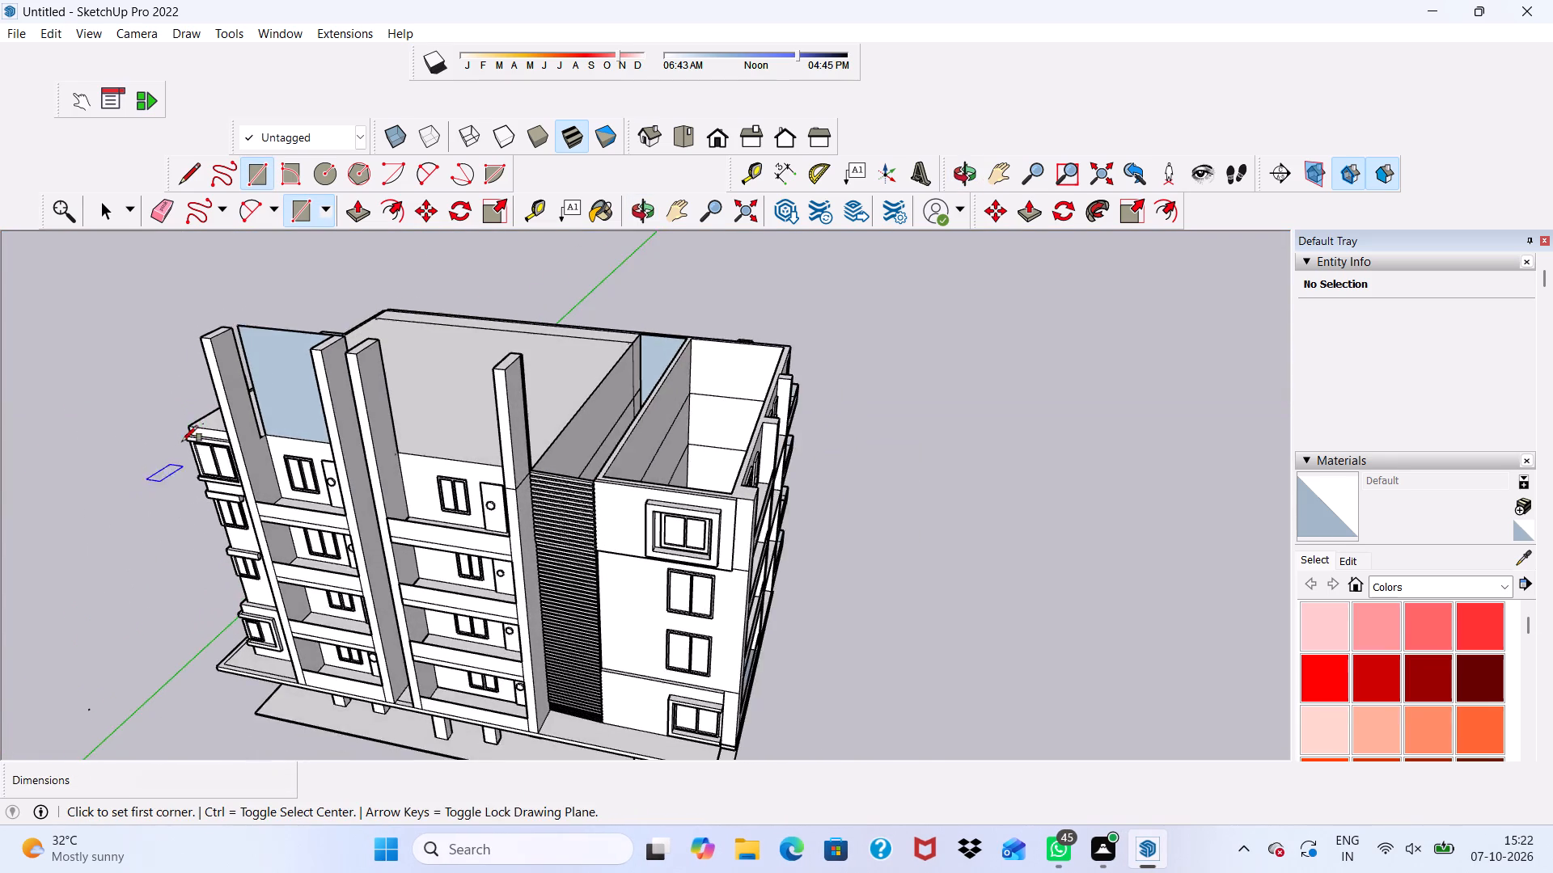
{"action": "scroll", "coordinate": [218, 369], "scroll_direction": "up", "scroll_amount": 4}
{"action": "key", "text": "space"}
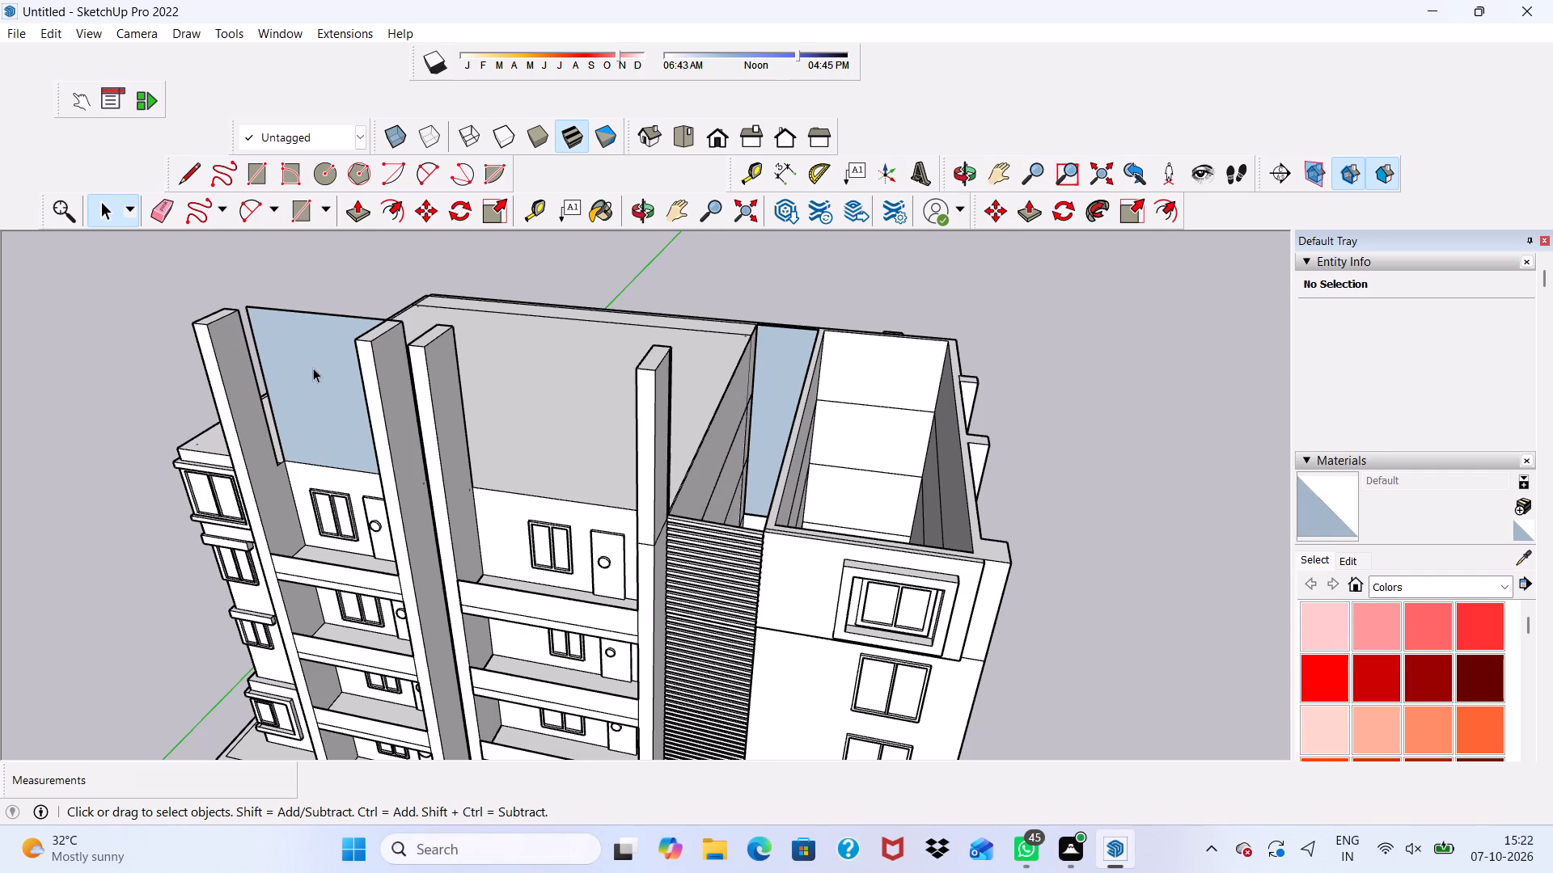
{"action": "left_click", "coordinate": [313, 368]}
{"action": "left_click", "coordinate": [355, 212]}
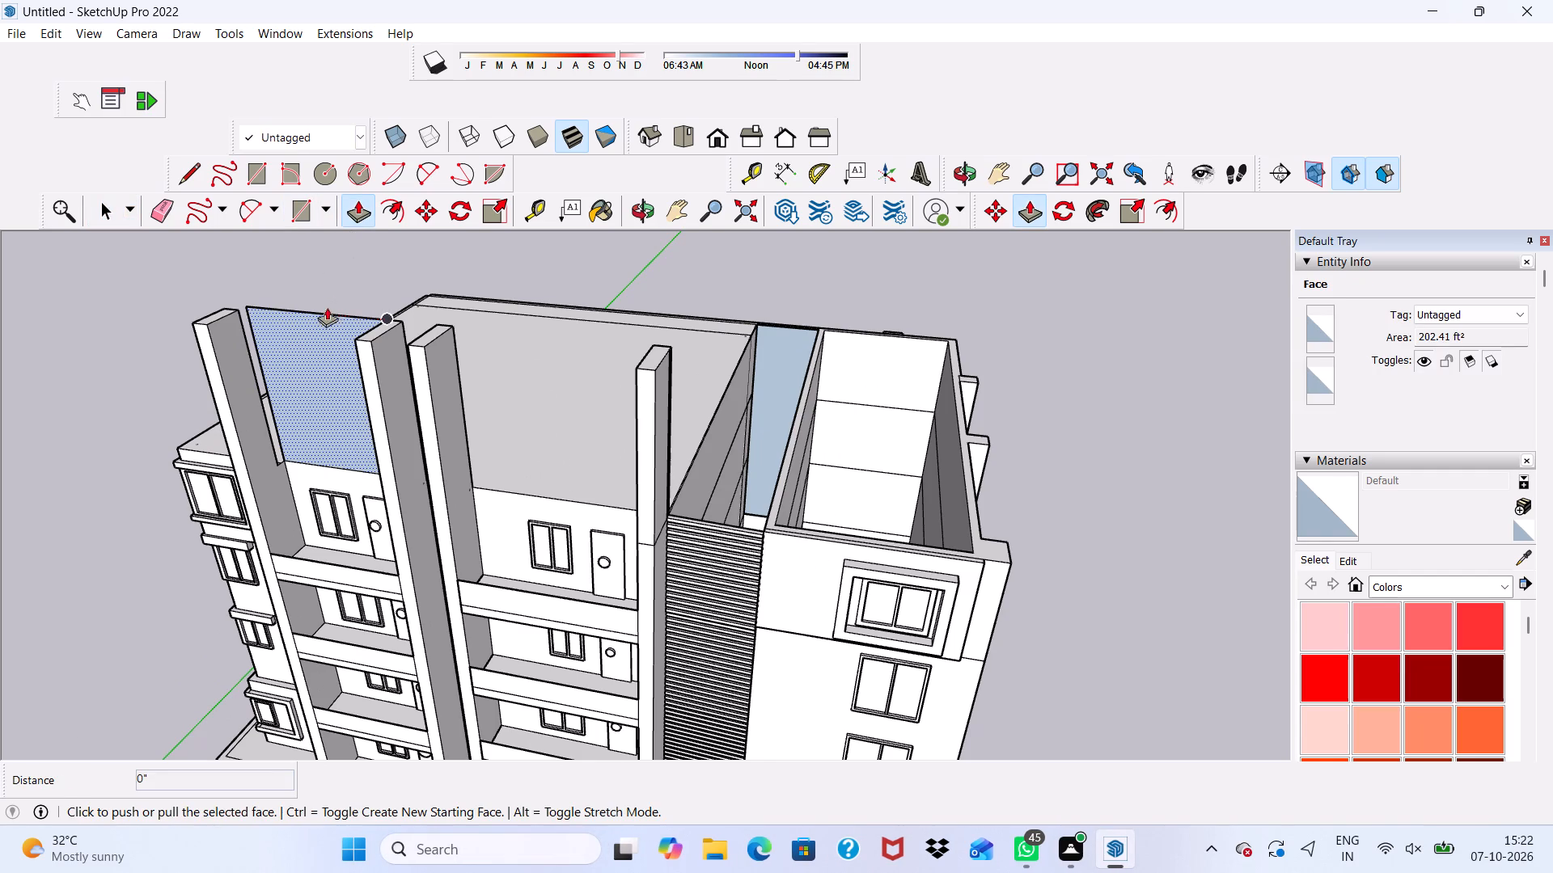
{"action": "left_click", "coordinate": [321, 341]}
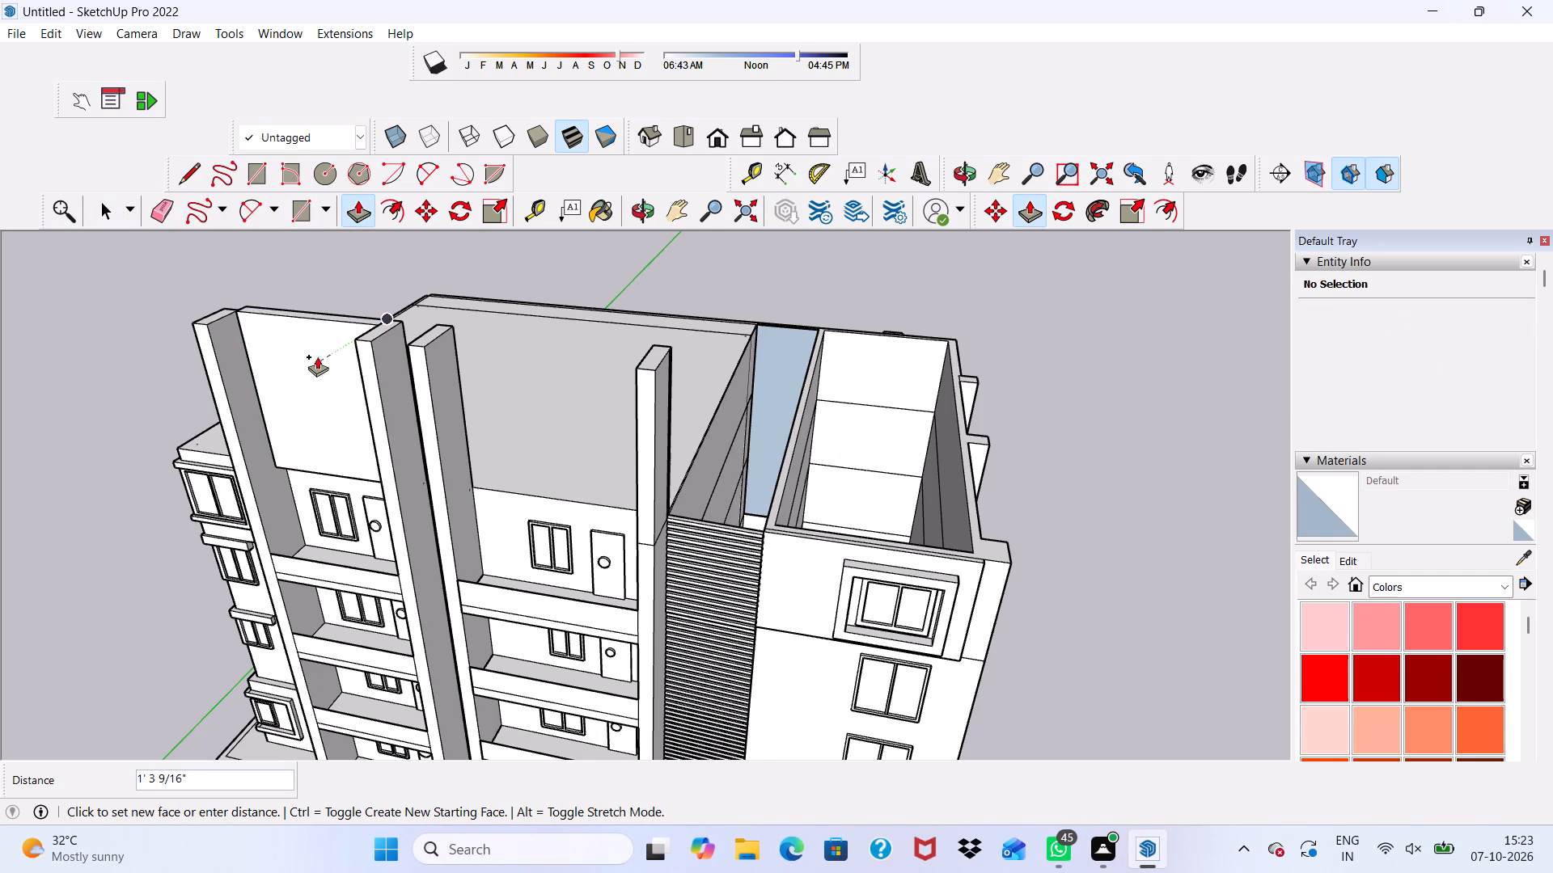
{"action": "key", "text": "3"}
{"action": "key", "text": "shift+quotedbl"}
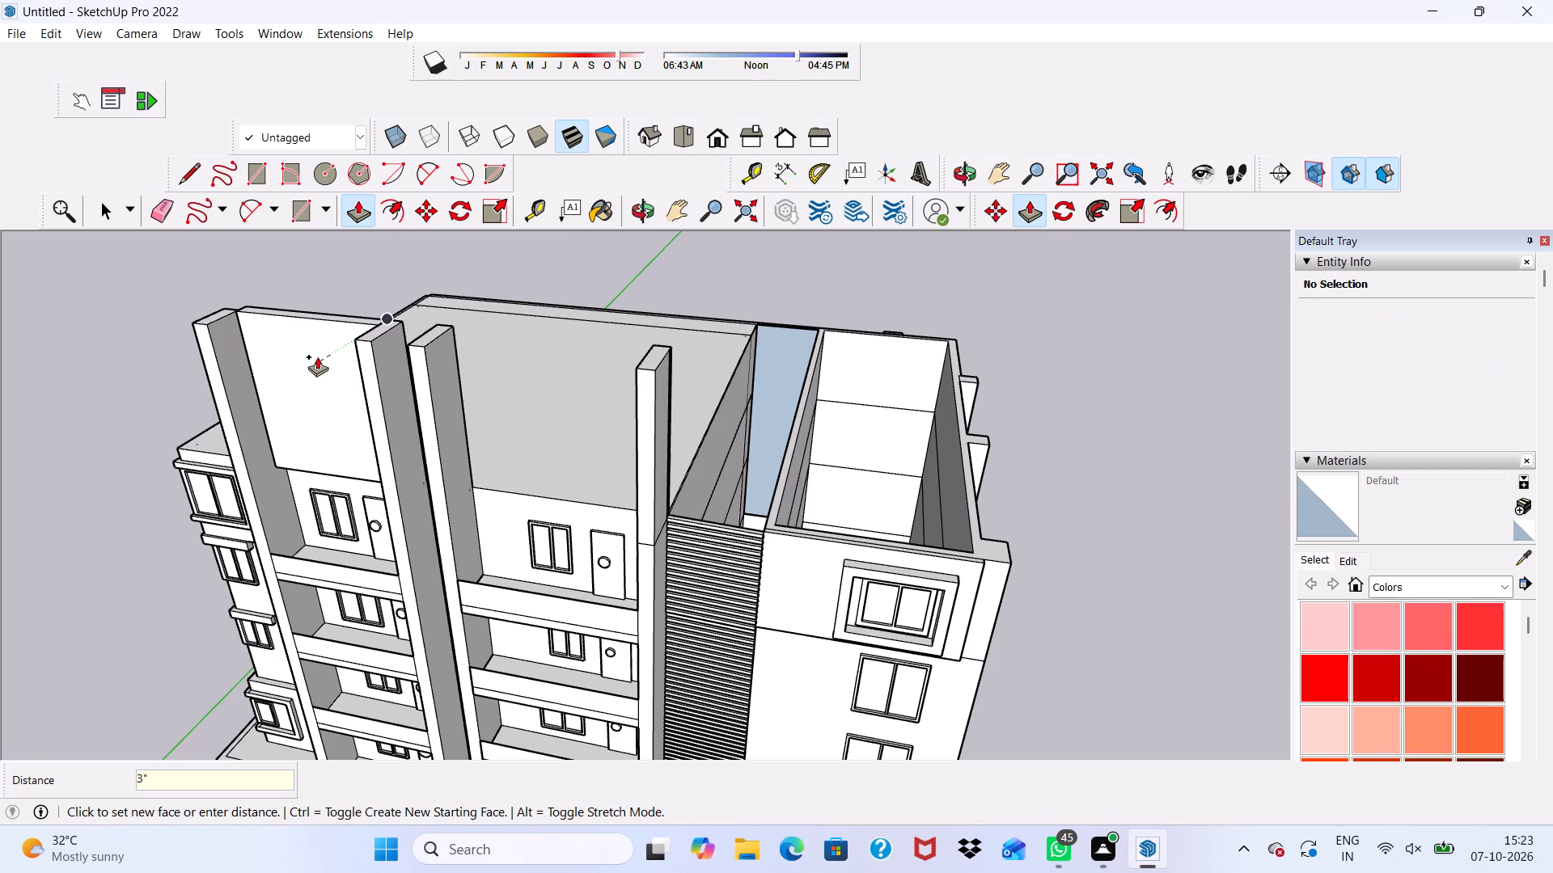
{"action": "key", "text": "Return"}
Push/Pull the outer tall column's rear face above the roof by 1', flush with the back of the new wall panel.
{"action": "scroll", "coordinate": [317, 356], "scroll_direction": "up", "scroll_amount": 5}
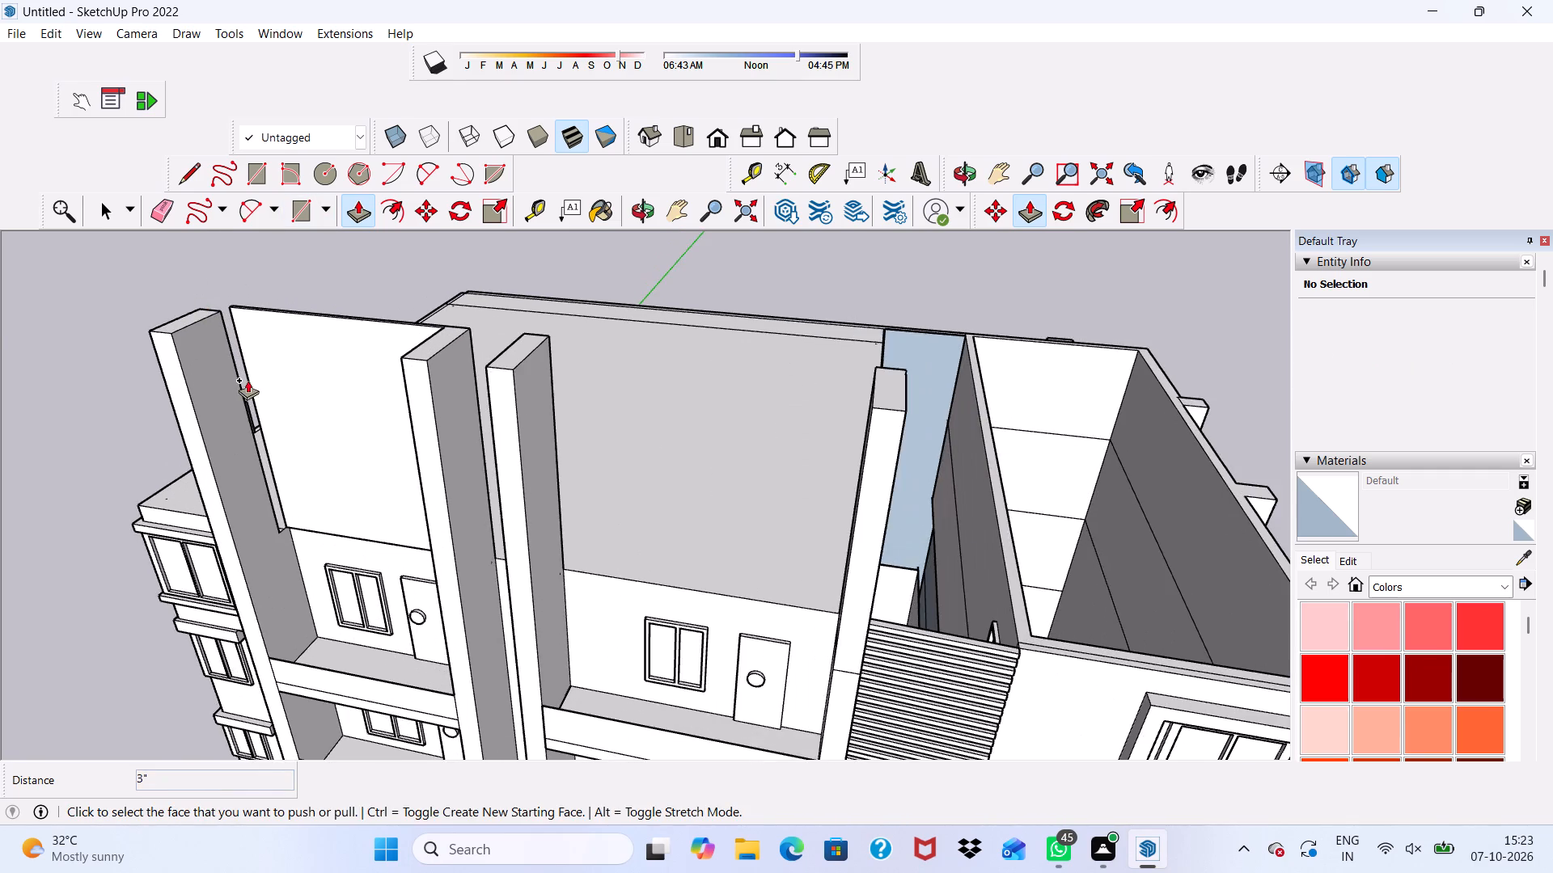
{"action": "middle_click_drag", "start_coordinate": [248, 381], "coordinate": [628, 317]}
{"action": "scroll", "coordinate": [675, 313], "scroll_direction": "up", "scroll_amount": 5}
{"action": "scroll", "coordinate": [512, 335], "scroll_direction": "down", "scroll_amount": 3}
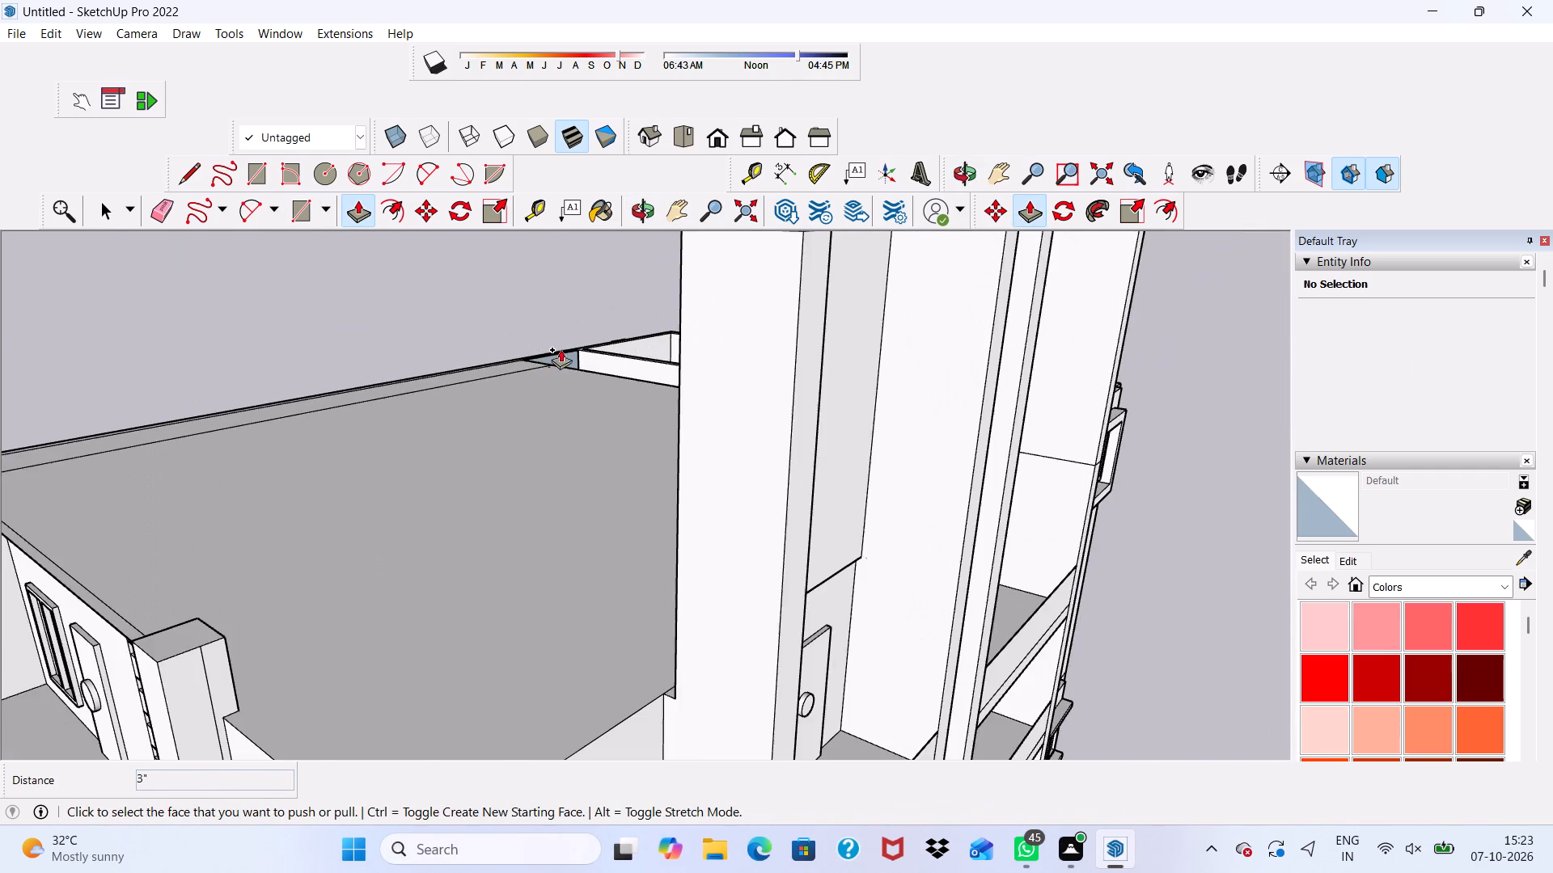
{"action": "scroll", "coordinate": [590, 366], "scroll_direction": "down", "scroll_amount": 3}
{"action": "middle_click_drag", "start_coordinate": [618, 337], "coordinate": [762, 321]}
{"action": "scroll", "coordinate": [796, 333], "scroll_direction": "up", "scroll_amount": 8}
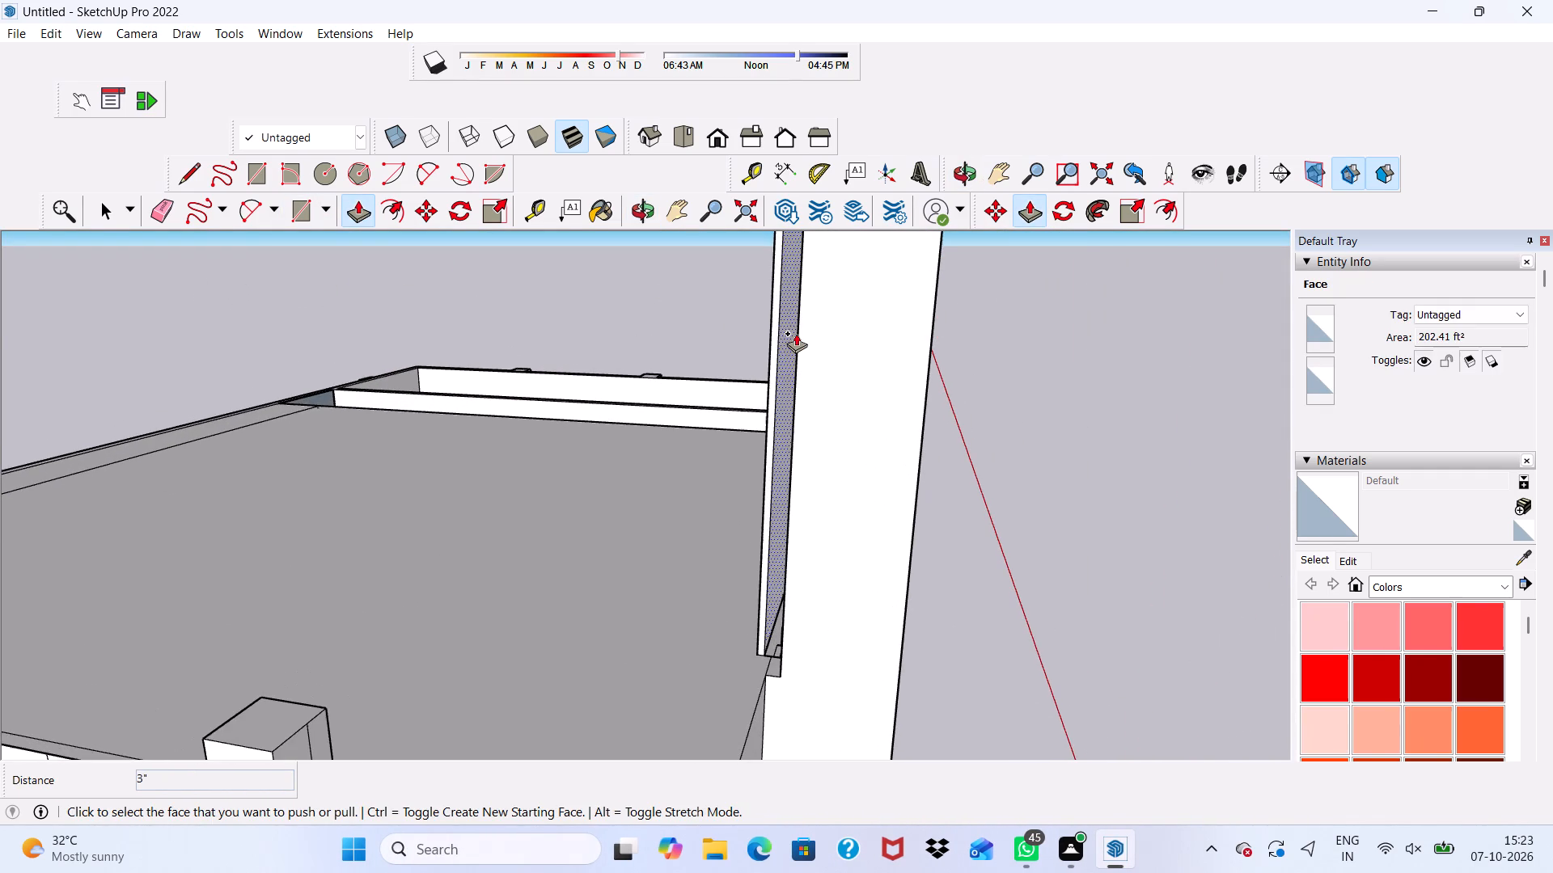
{"action": "middle_click_drag", "start_coordinate": [764, 349], "coordinate": [878, 374]}
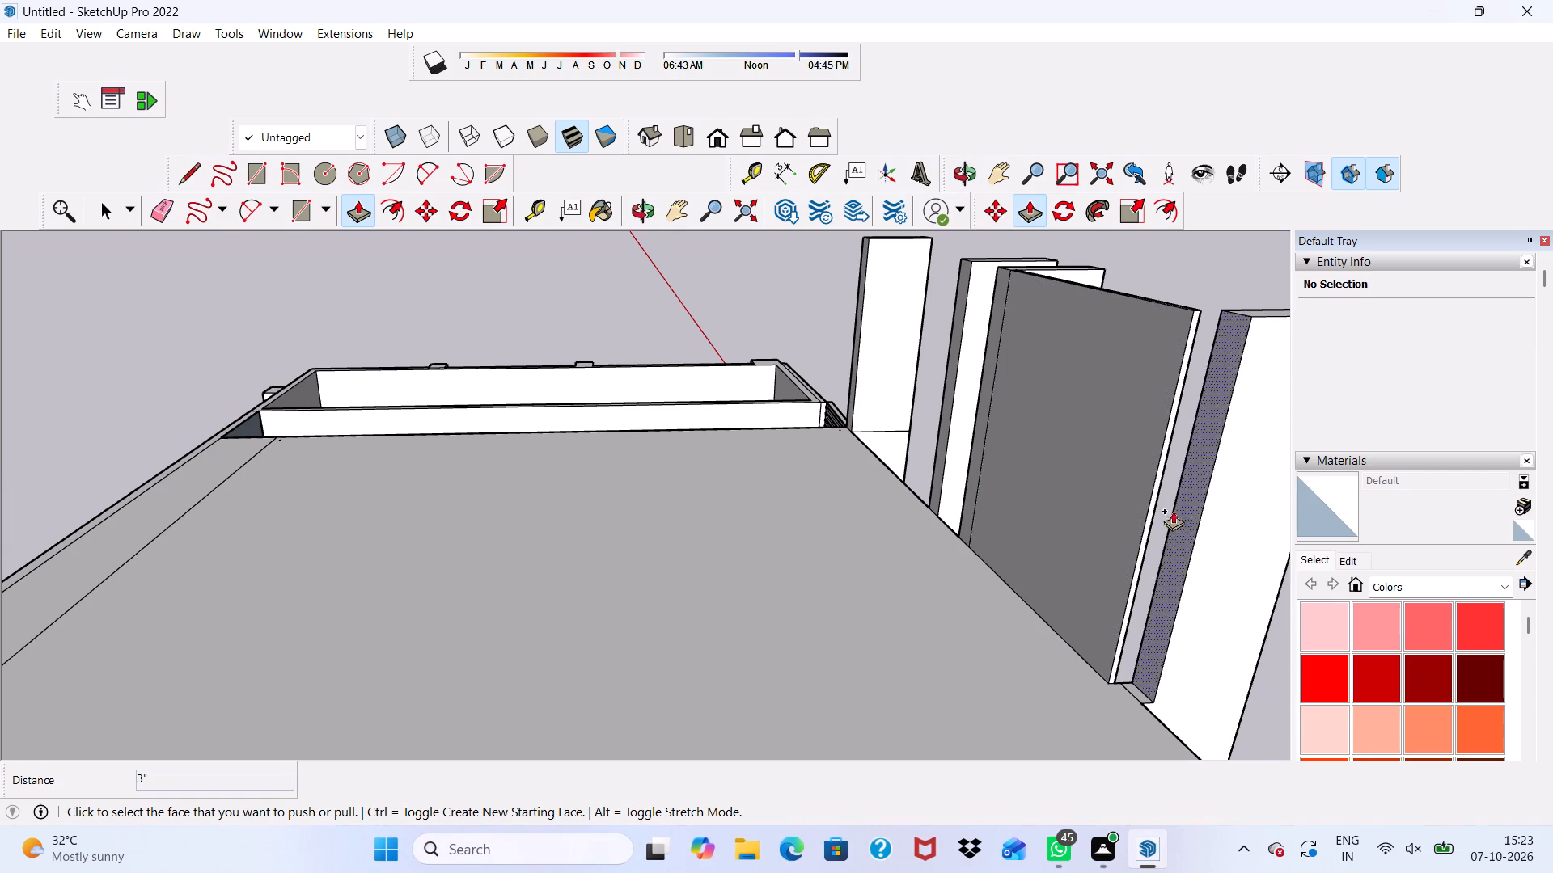
{"action": "left_click", "coordinate": [1178, 542]}
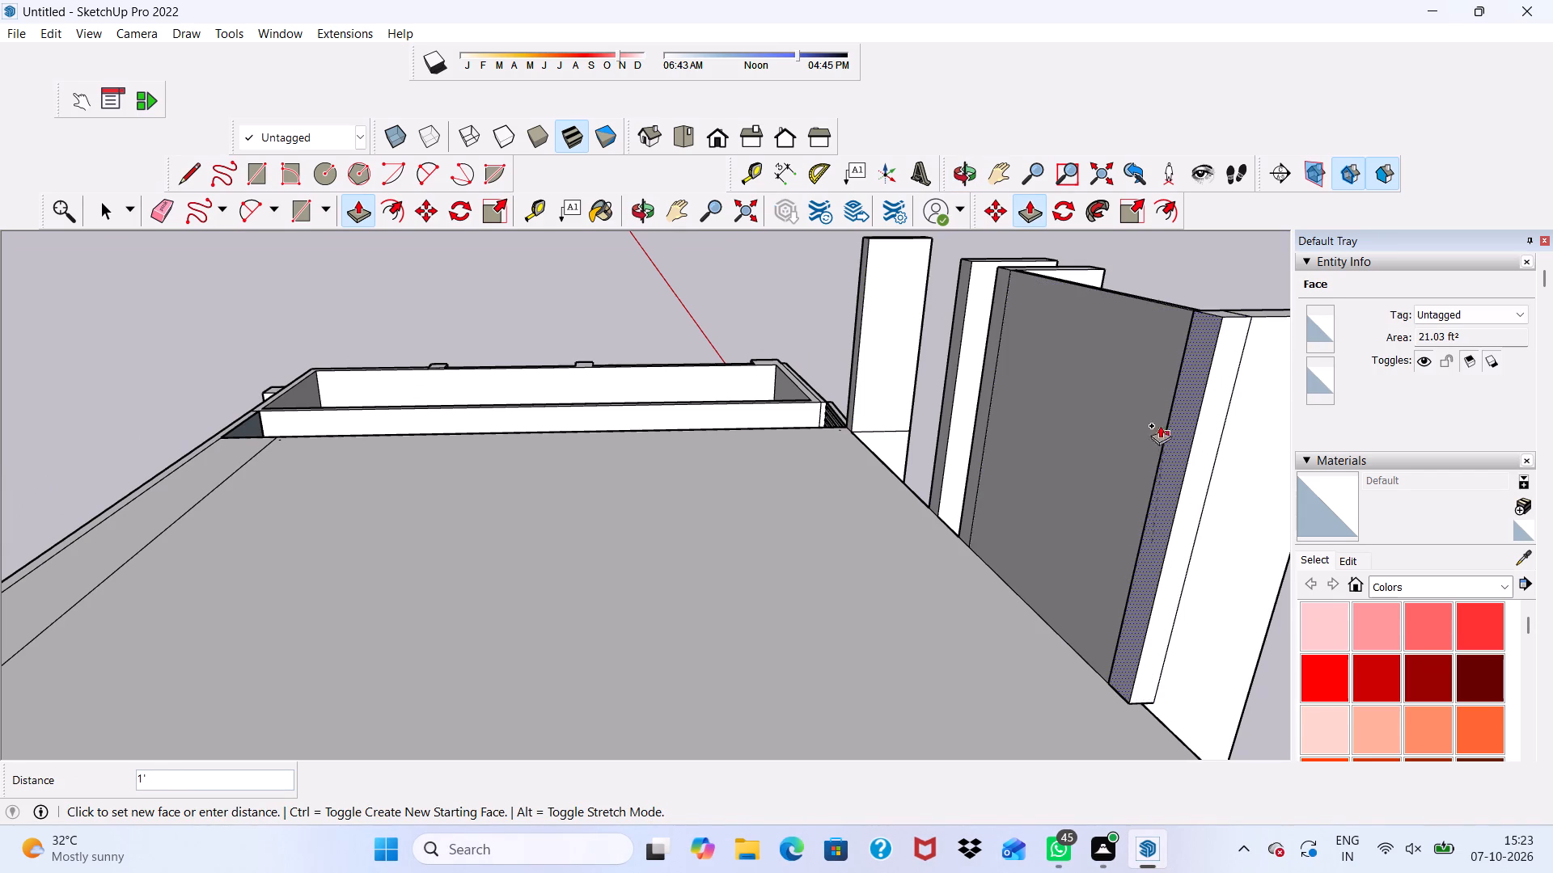
{"action": "left_click", "coordinate": [1161, 397]}
Erase the leftover seam lines on the top and side of the extended outer column.
{"action": "middle_click_drag", "start_coordinate": [1161, 397], "coordinate": [813, 454]}
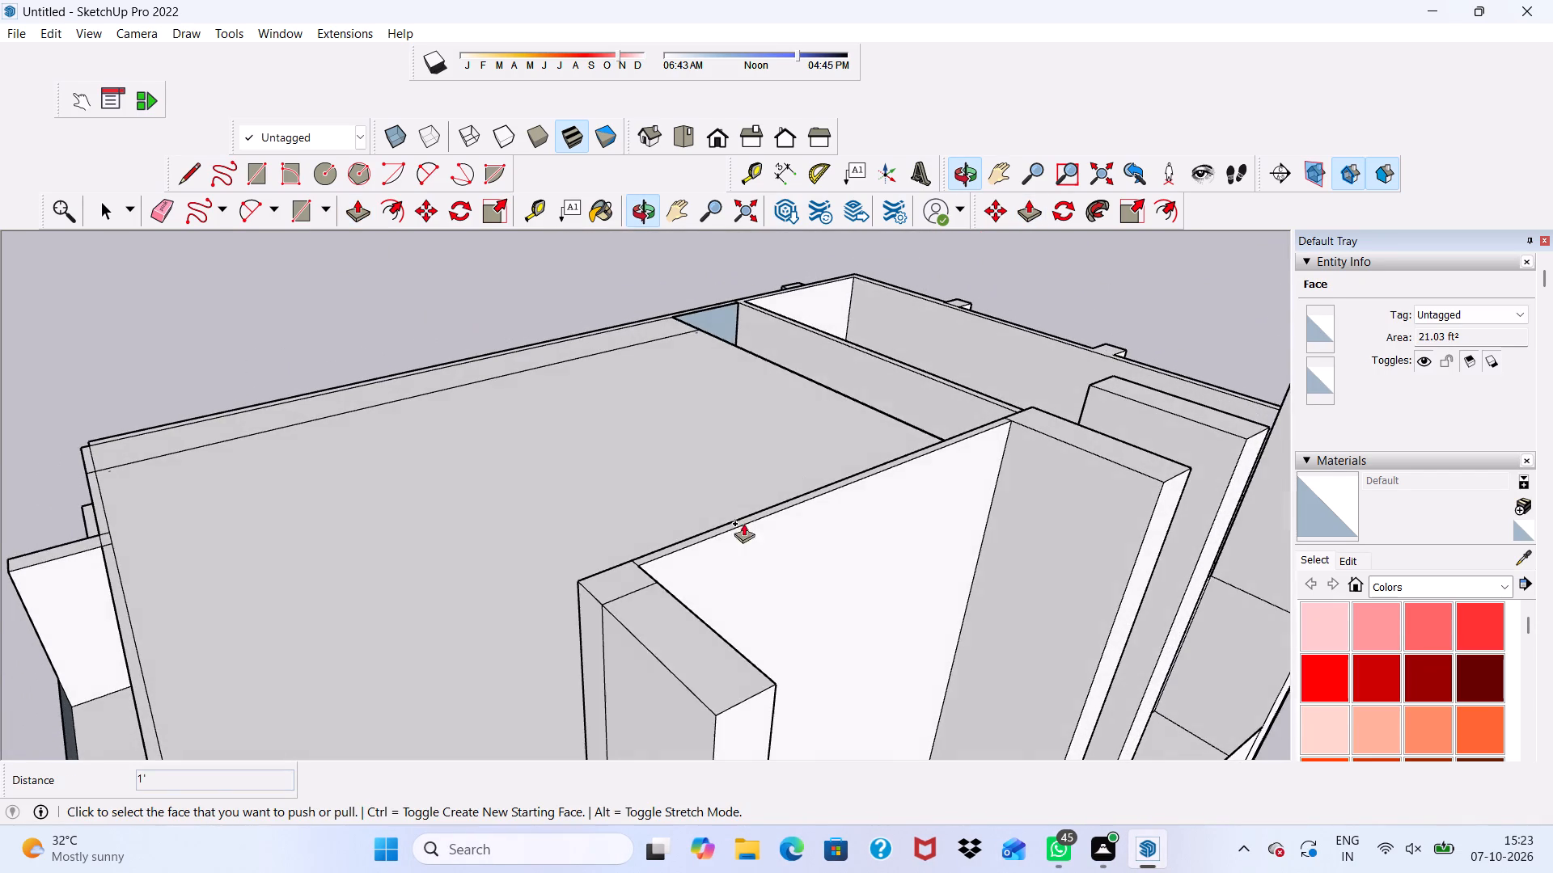
{"action": "scroll", "coordinate": [590, 636], "scroll_direction": "up", "scroll_amount": 4}
{"action": "left_click", "coordinate": [159, 201]}
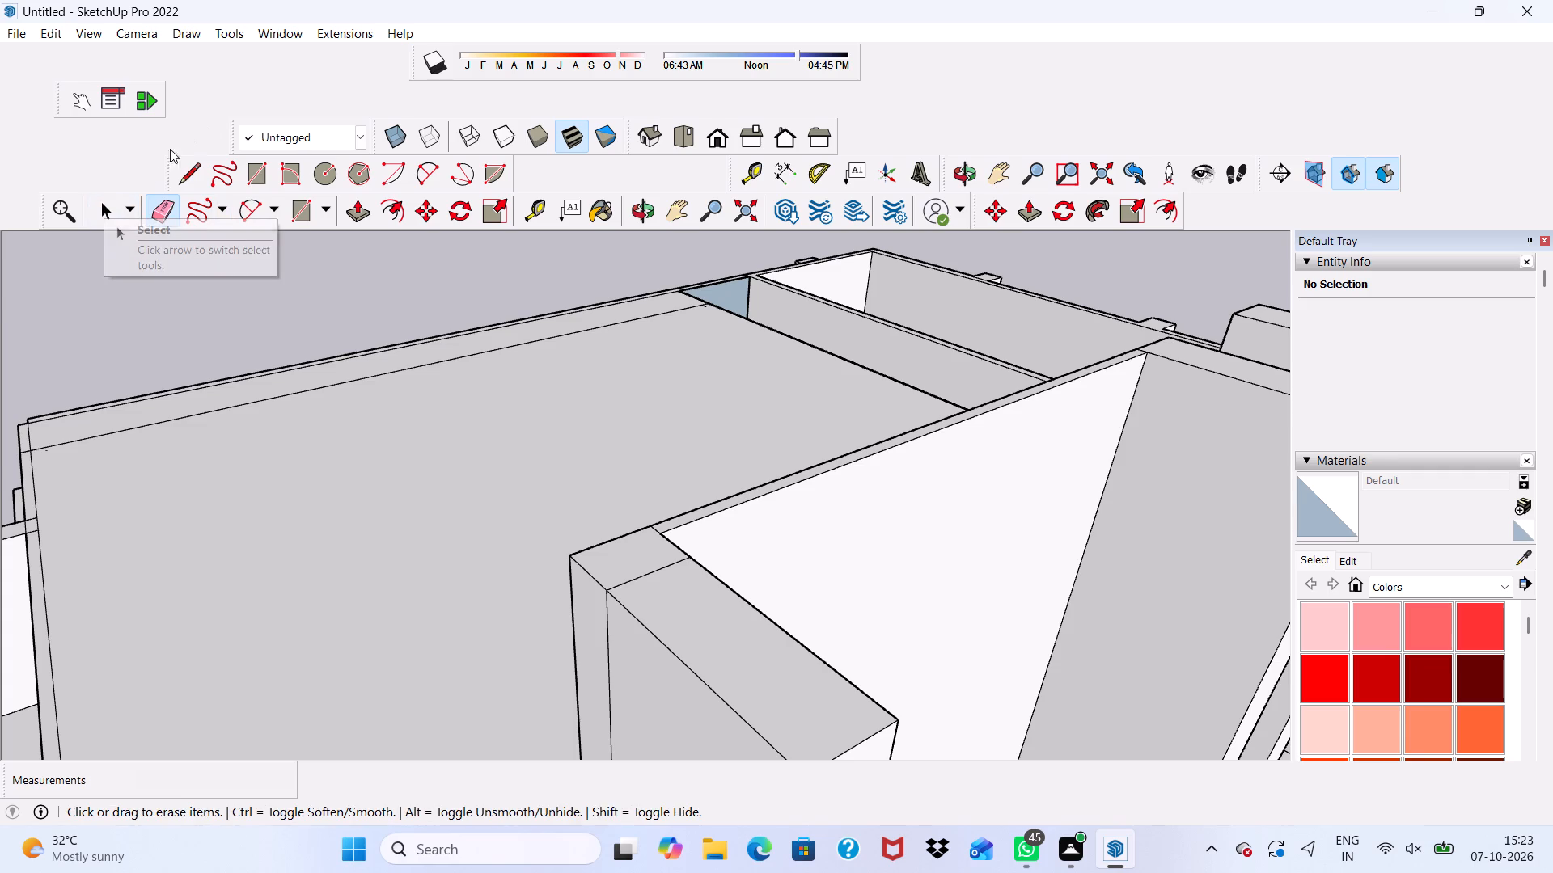
{"action": "left_click_drag", "start_coordinate": [645, 568], "coordinate": [650, 572]}
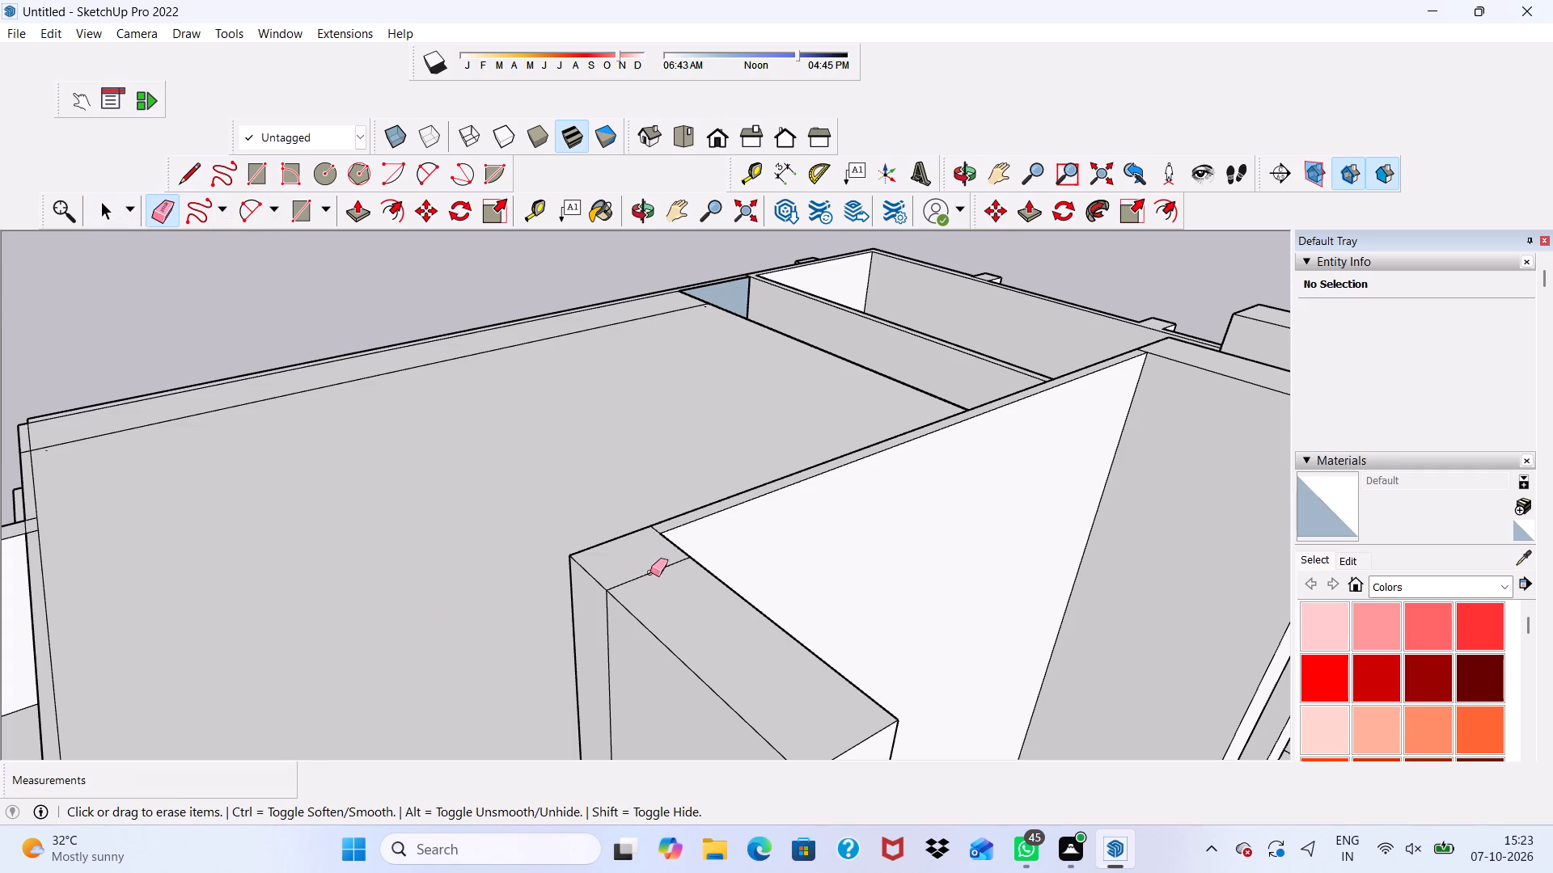
{"action": "left_click_drag", "start_coordinate": [650, 572], "coordinate": [666, 588]}
{"action": "scroll", "coordinate": [566, 715], "scroll_direction": "up", "scroll_amount": 3}
{"action": "left_click_drag", "start_coordinate": [693, 546], "coordinate": [676, 576]}
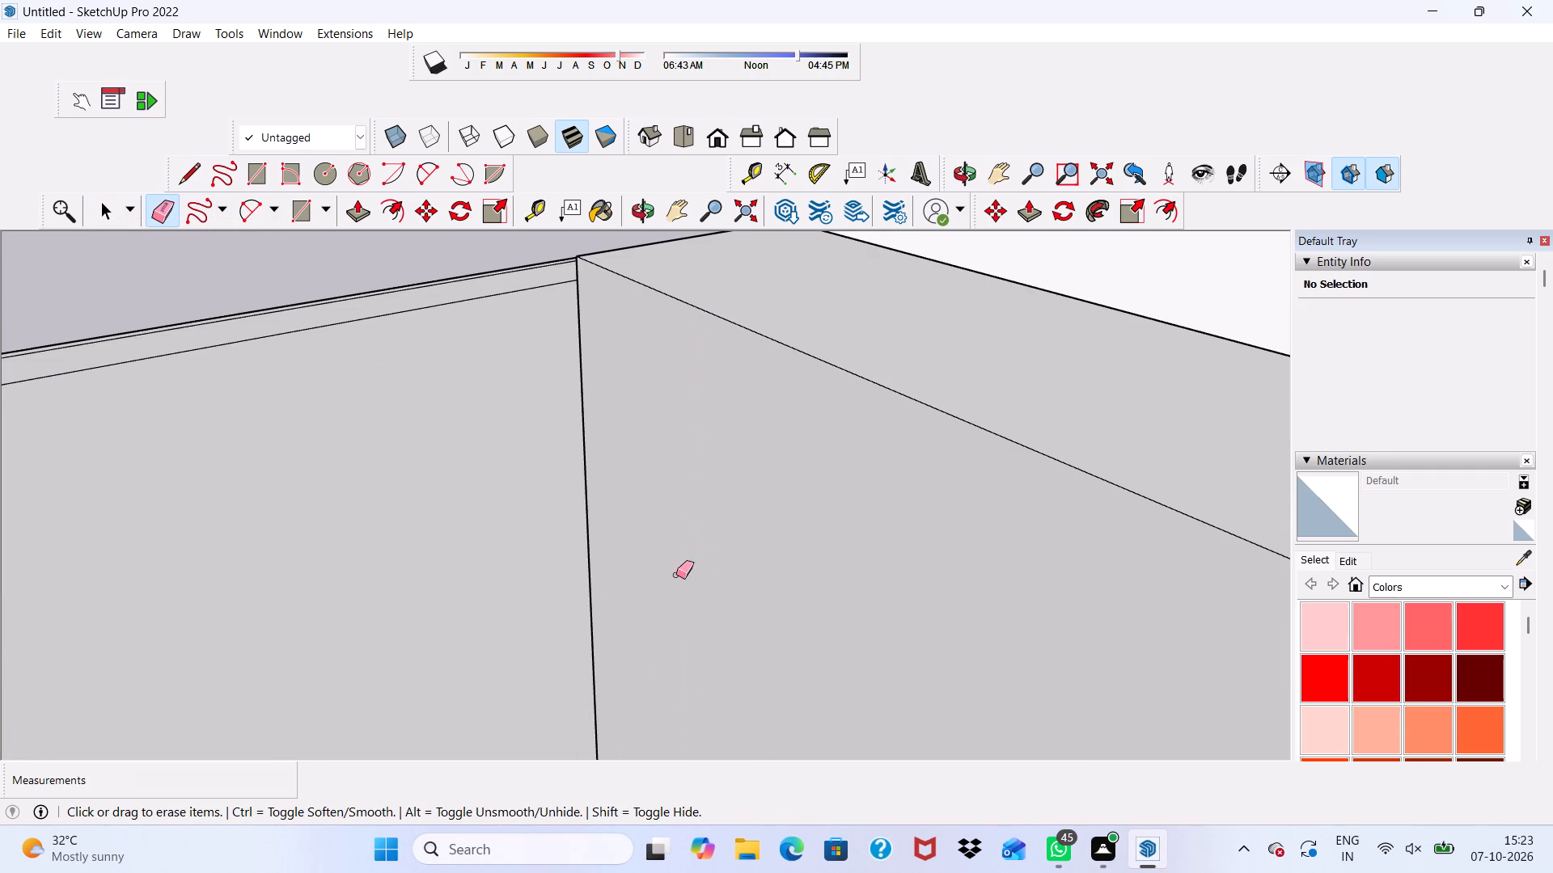
Examine the new wall panel and the tall columns above the roof from the front and from above.
{"action": "scroll", "coordinate": [645, 564], "scroll_direction": "down", "scroll_amount": 4}
{"action": "scroll", "coordinate": [541, 555], "scroll_direction": "down", "scroll_amount": 2}
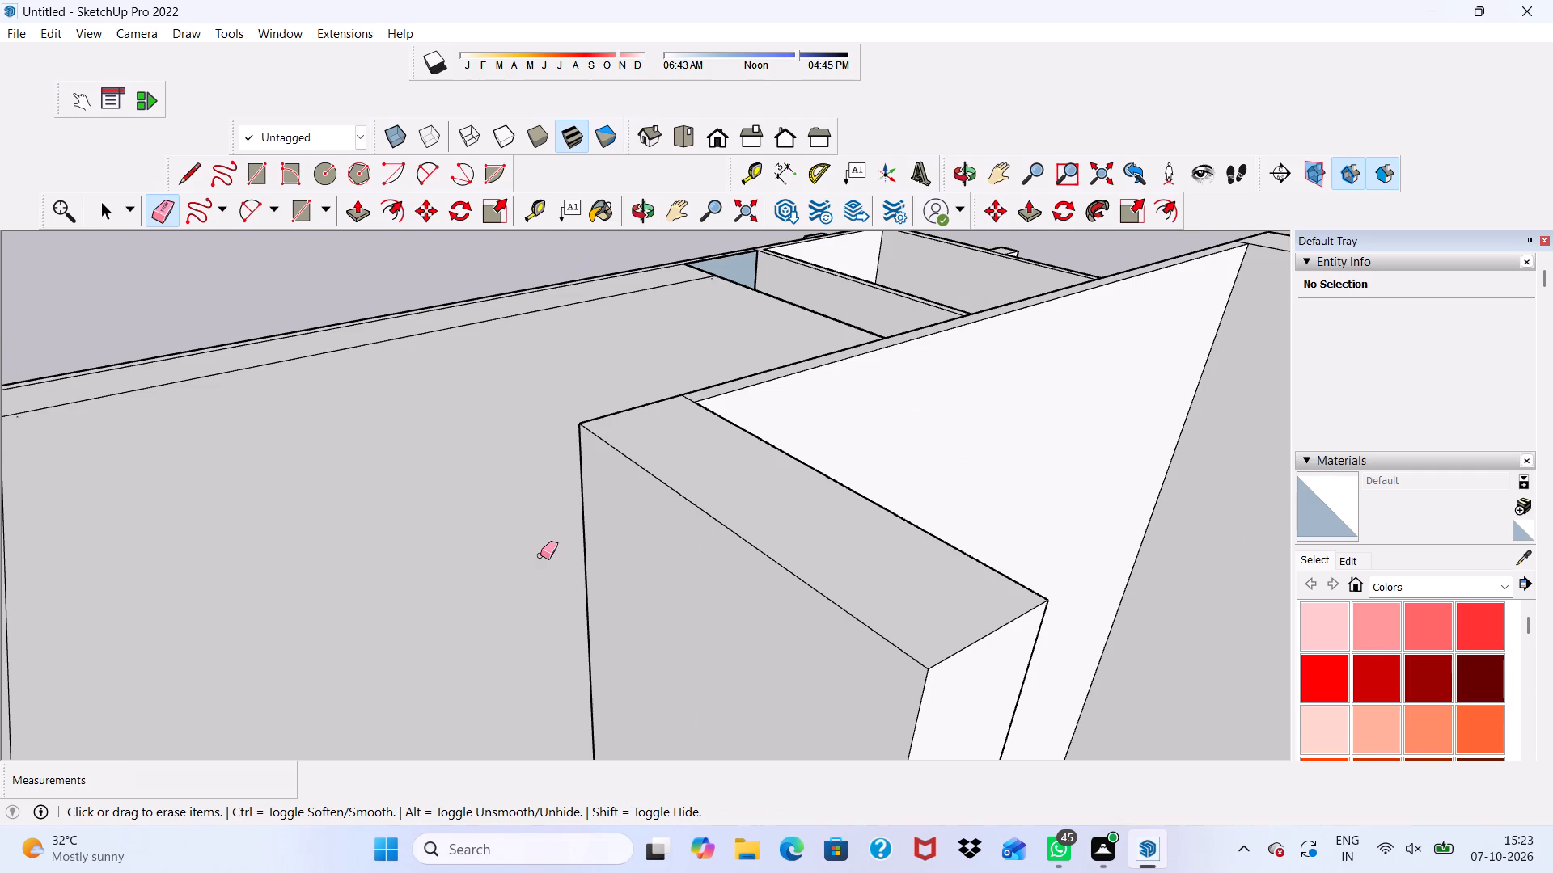
{"action": "scroll", "coordinate": [499, 548], "scroll_direction": "down", "scroll_amount": 5}
{"action": "middle_click_drag", "start_coordinate": [585, 584], "coordinate": [493, 472]}
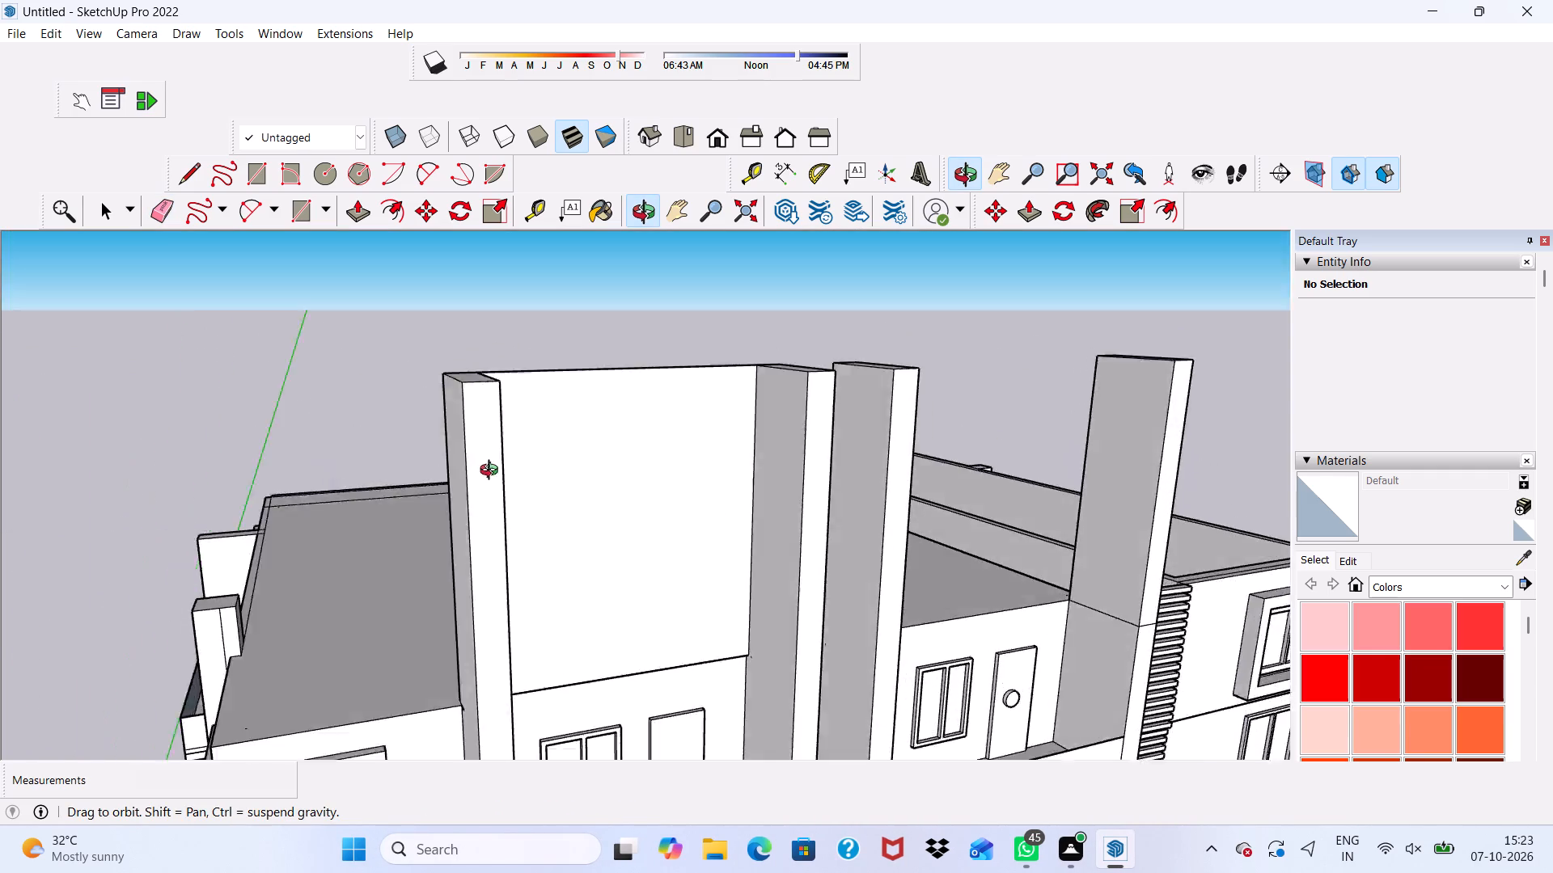
{"action": "middle_click_drag", "start_coordinate": [493, 472], "coordinate": [379, 421]}
{"action": "key", "text": "space"}
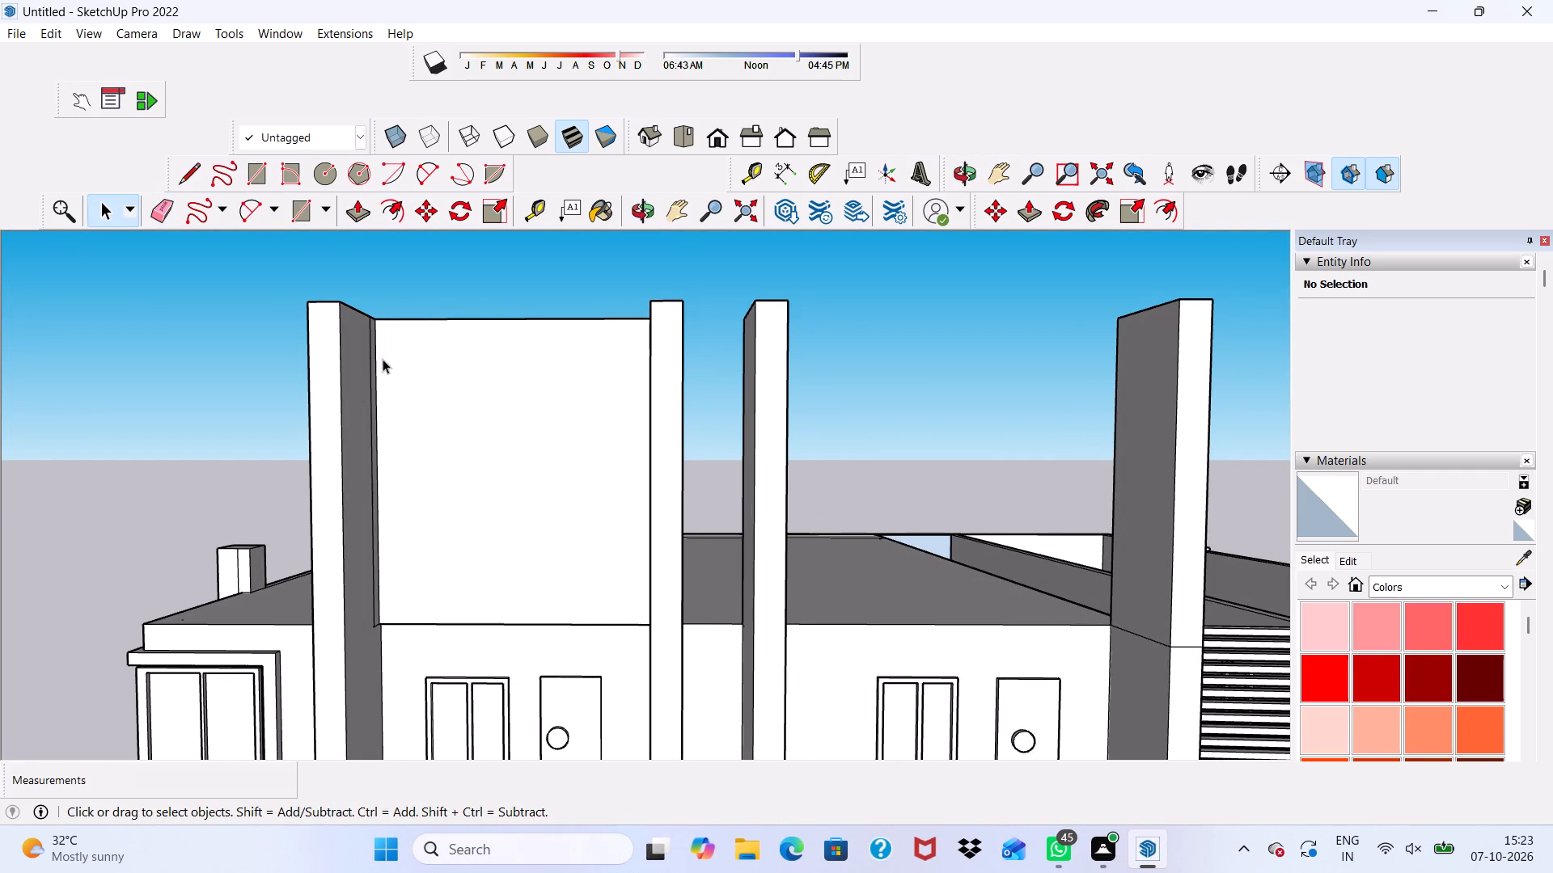
{"action": "scroll", "coordinate": [408, 375], "scroll_direction": "down", "scroll_amount": 1}
{"action": "middle_click_drag", "start_coordinate": [408, 375], "coordinate": [262, 466]}
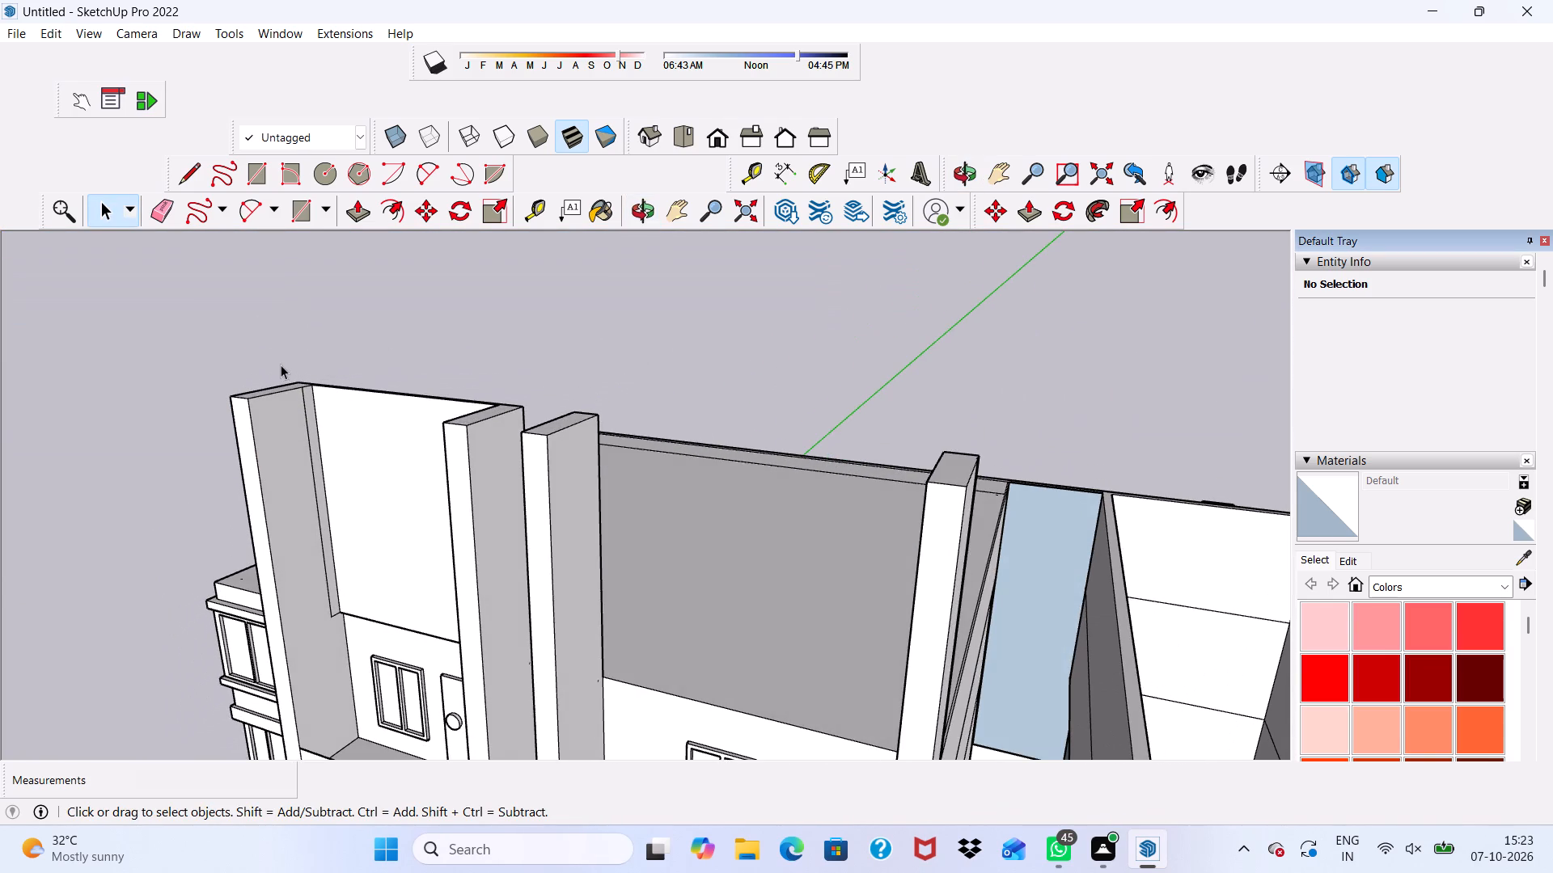
Draw a rectangle about 16' 3 9/16" by 4' 9 13/16" across the tops of the outer two tall columns.
{"action": "scroll", "coordinate": [286, 365], "scroll_direction": "up", "scroll_amount": 1}
{"action": "scroll", "coordinate": [222, 206], "scroll_direction": "up", "scroll_amount": 1}
{"action": "left_click", "coordinate": [256, 173]}
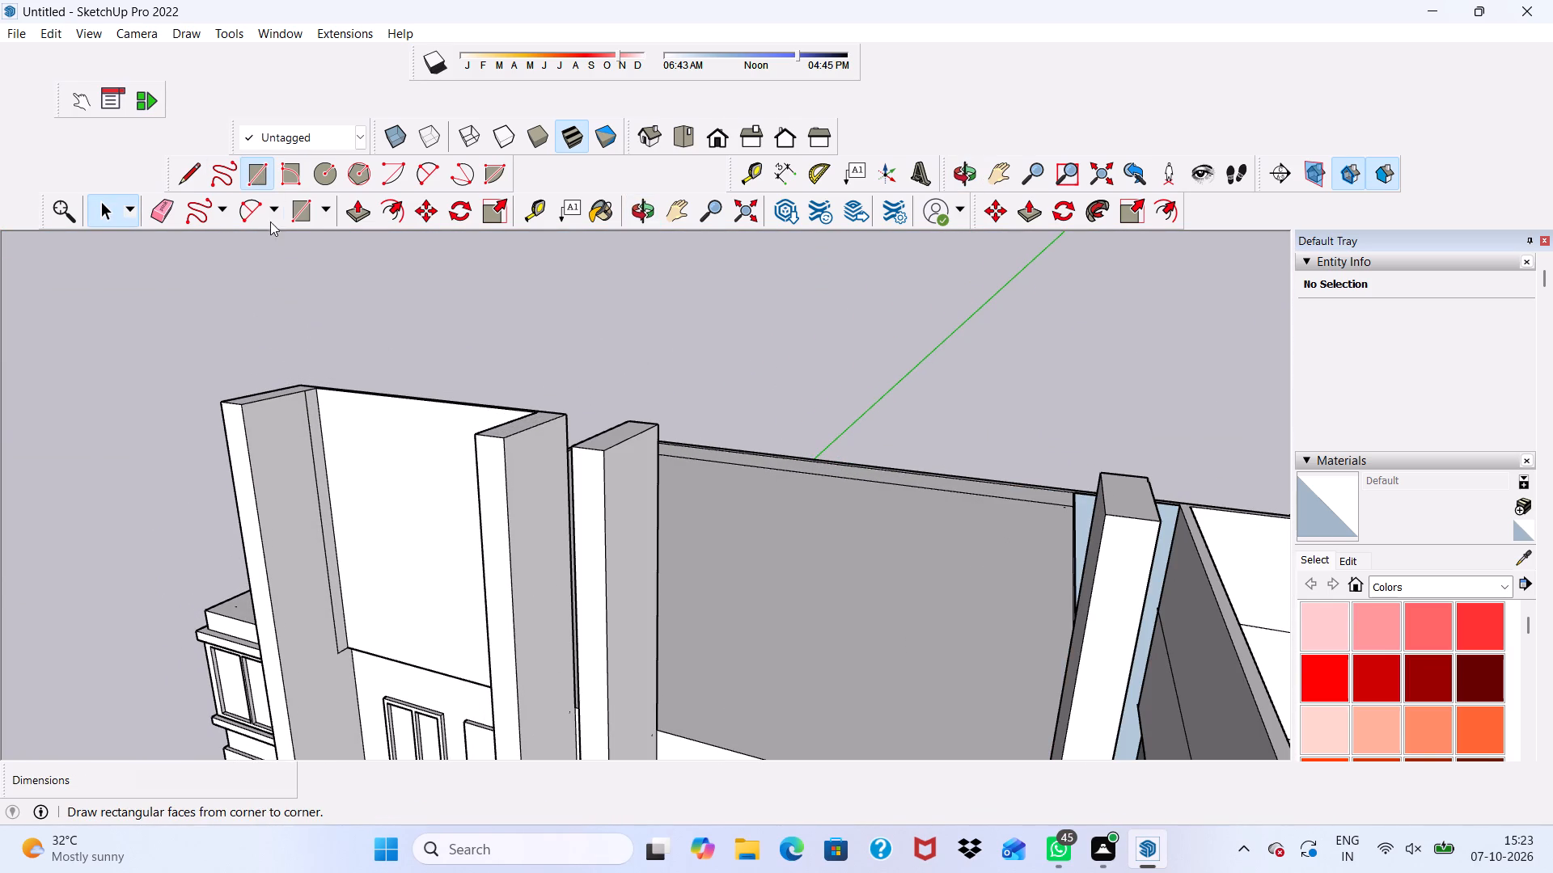
{"action": "middle_click_drag", "start_coordinate": [246, 373], "coordinate": [315, 407]}
{"action": "scroll", "coordinate": [192, 478], "scroll_direction": "up", "scroll_amount": 3}
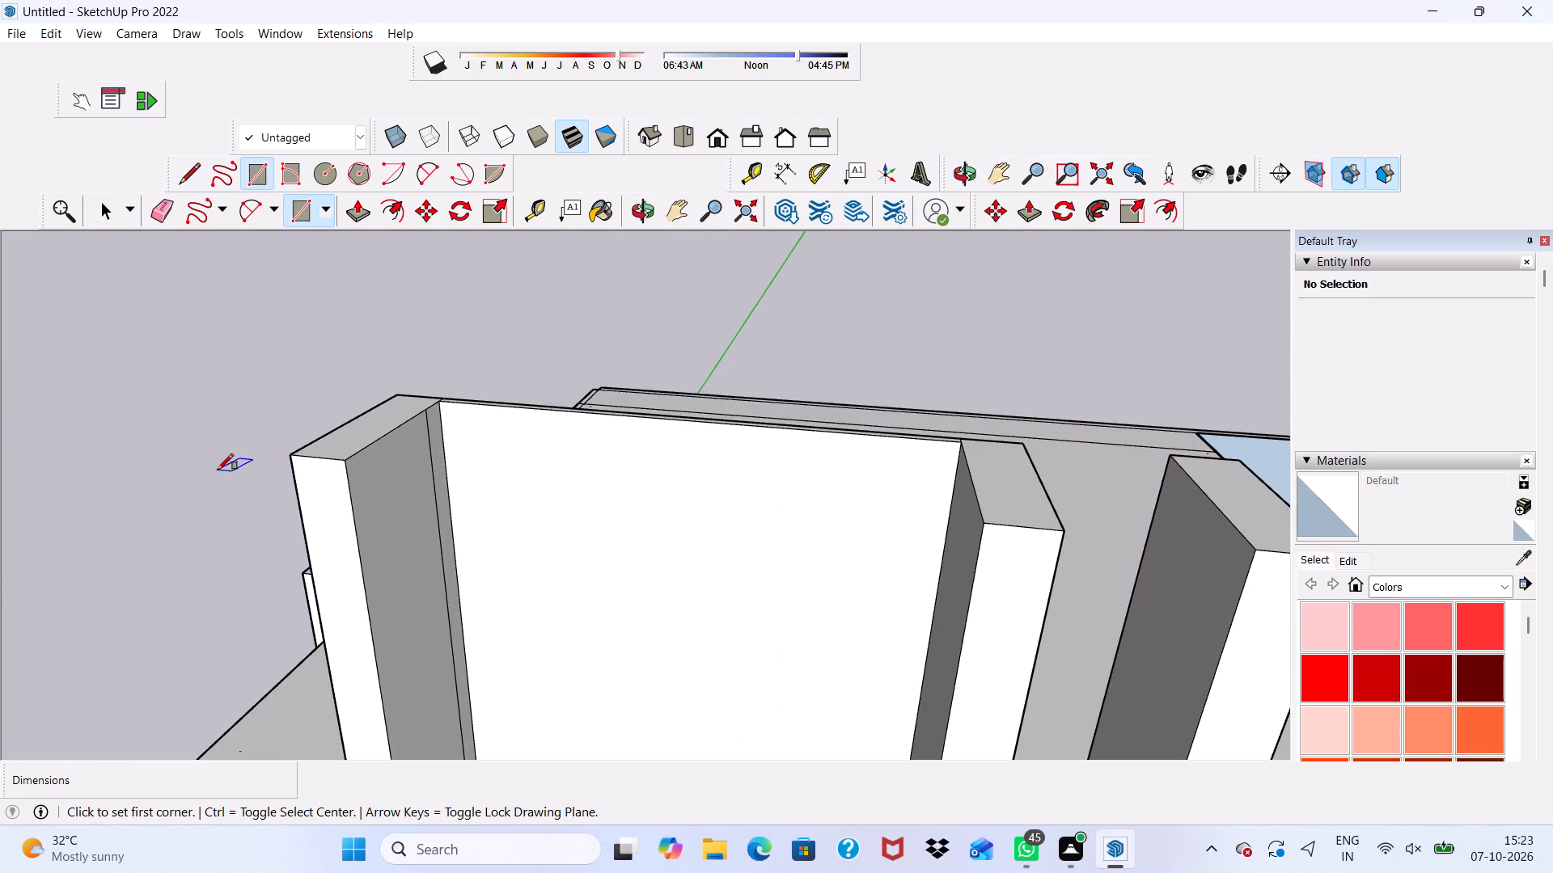
{"action": "scroll", "coordinate": [324, 475], "scroll_direction": "up", "scroll_amount": 1}
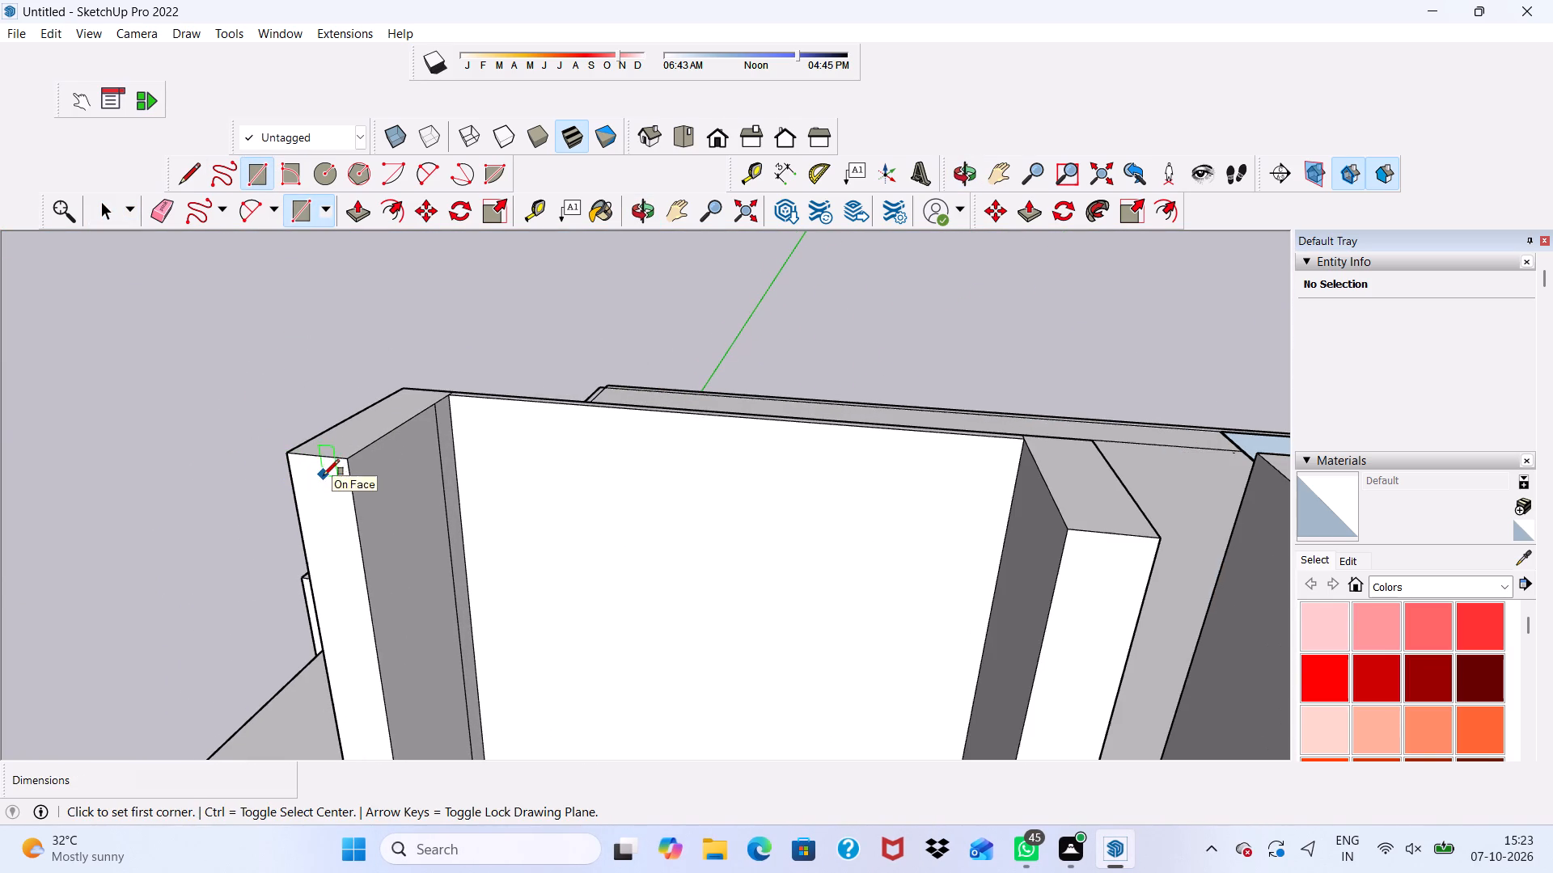
{"action": "left_click", "coordinate": [287, 450]}
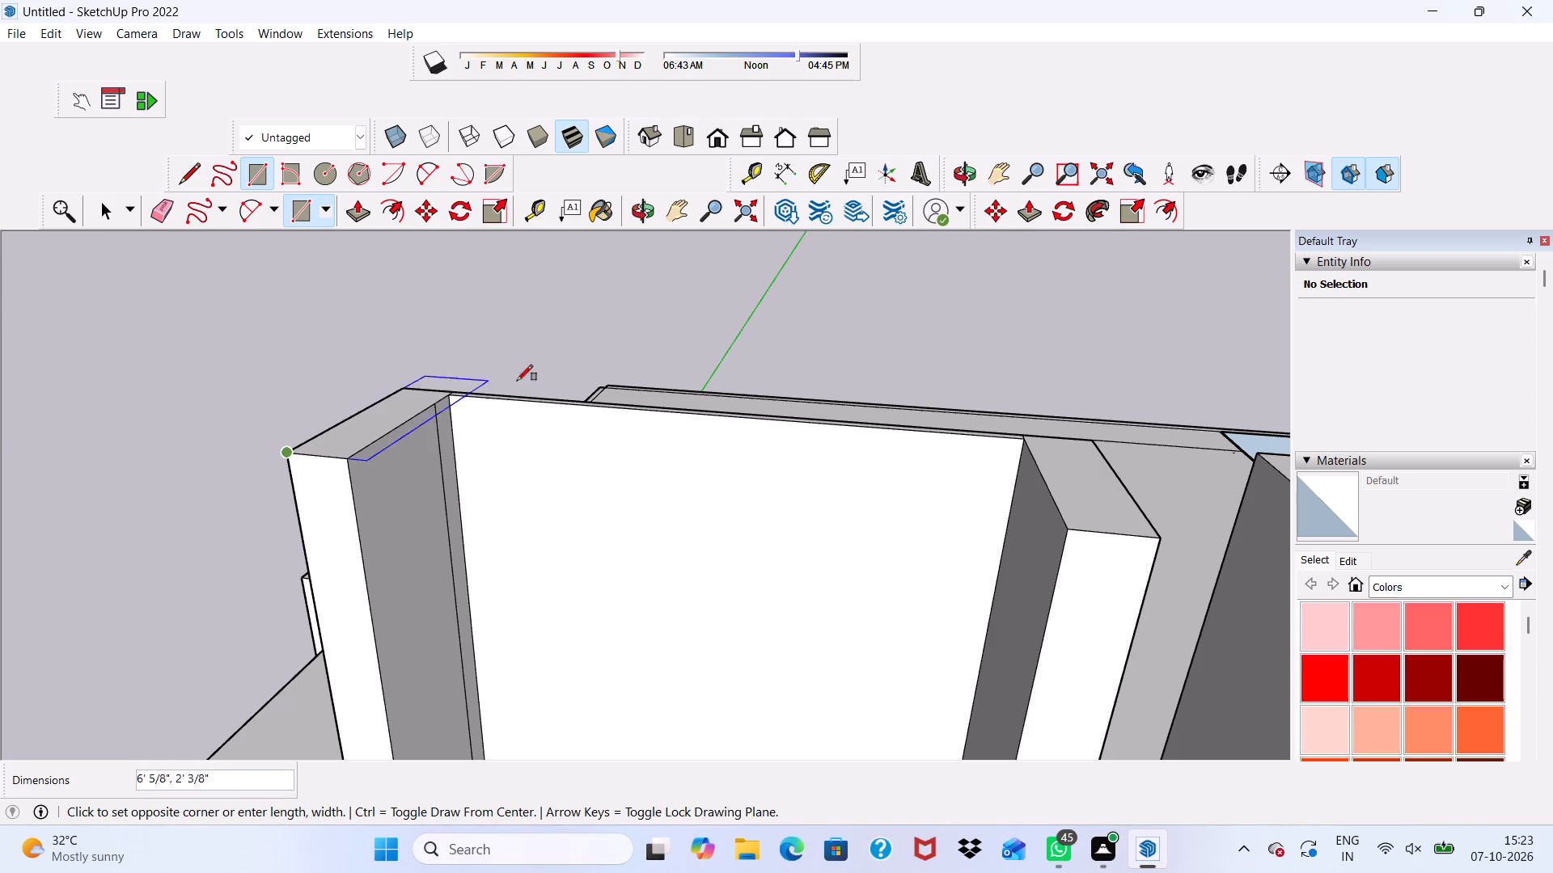
{"action": "left_click", "coordinate": [1086, 439]}
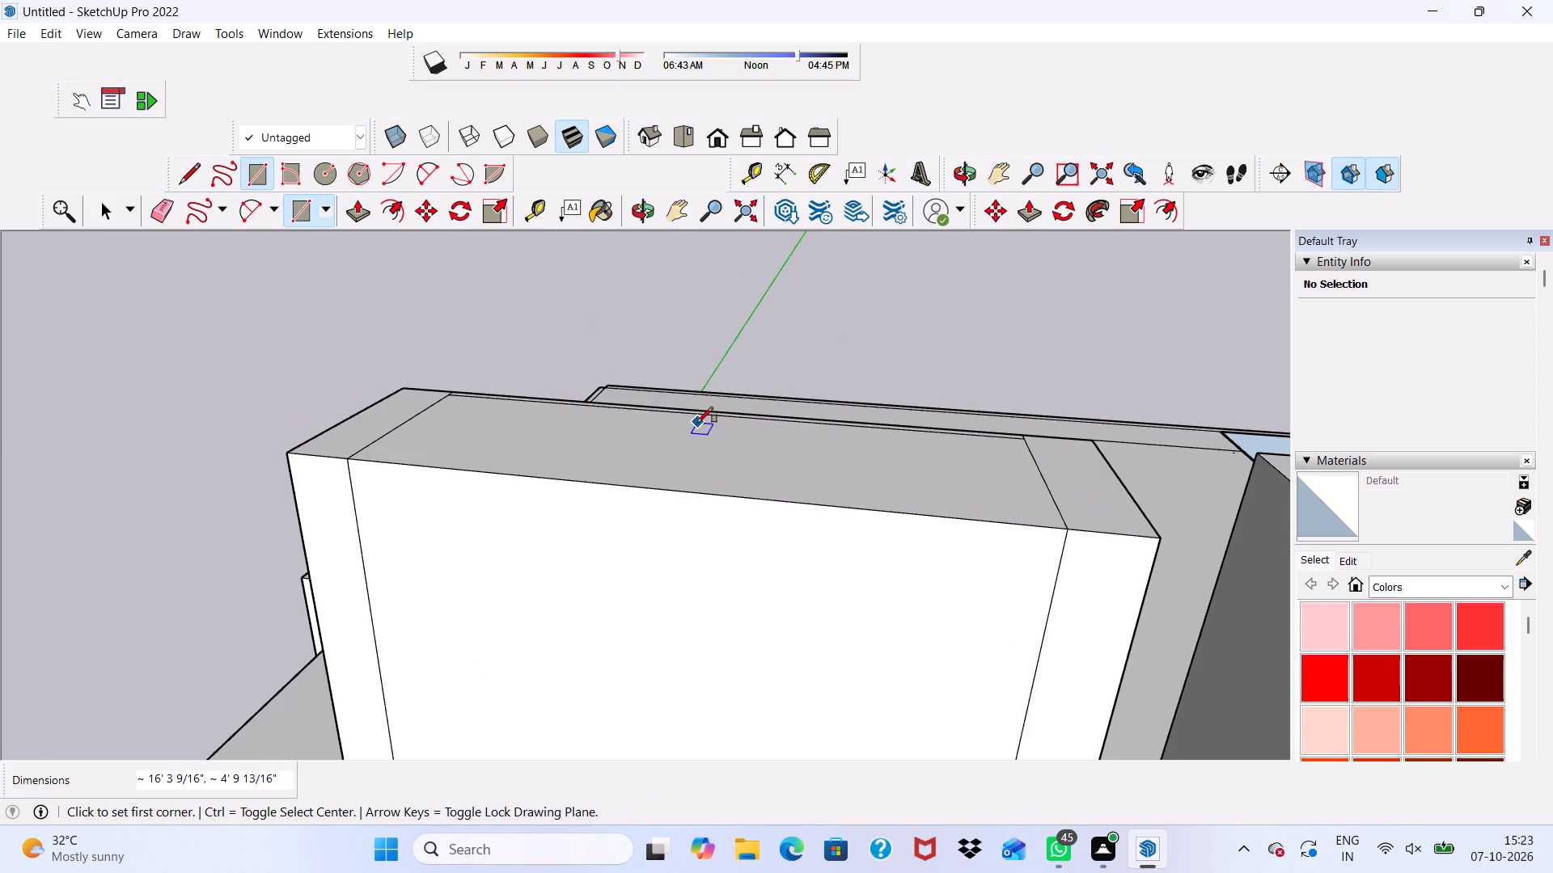
Delete the vertical face closing the front opening between the outer two tall columns.
{"action": "key", "text": "space"}
{"action": "left_click", "coordinate": [665, 583]}
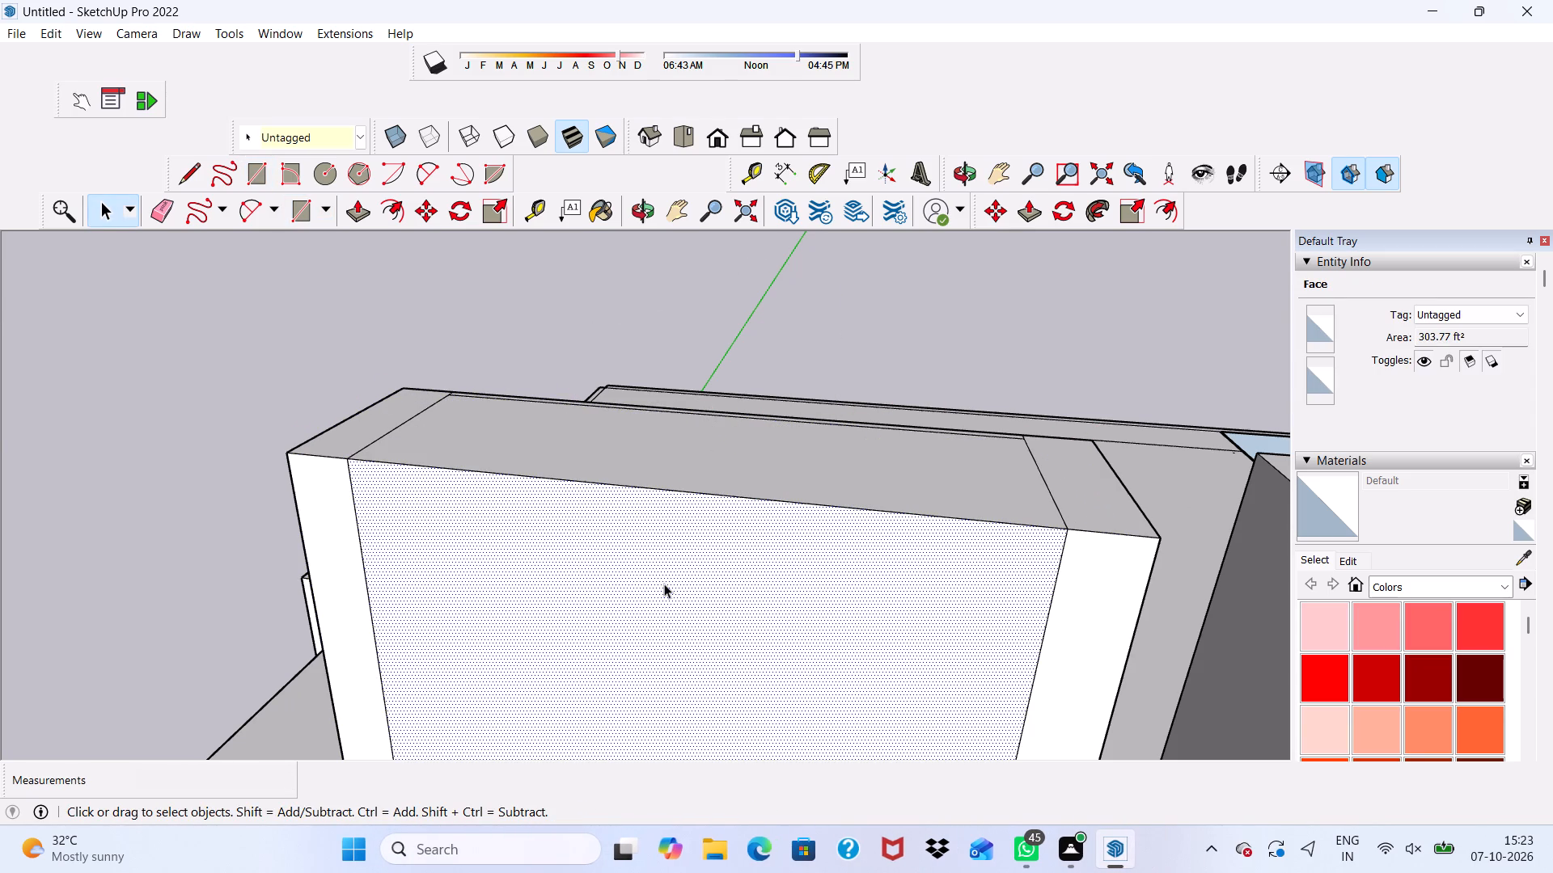
{"action": "key", "text": "Delete"}
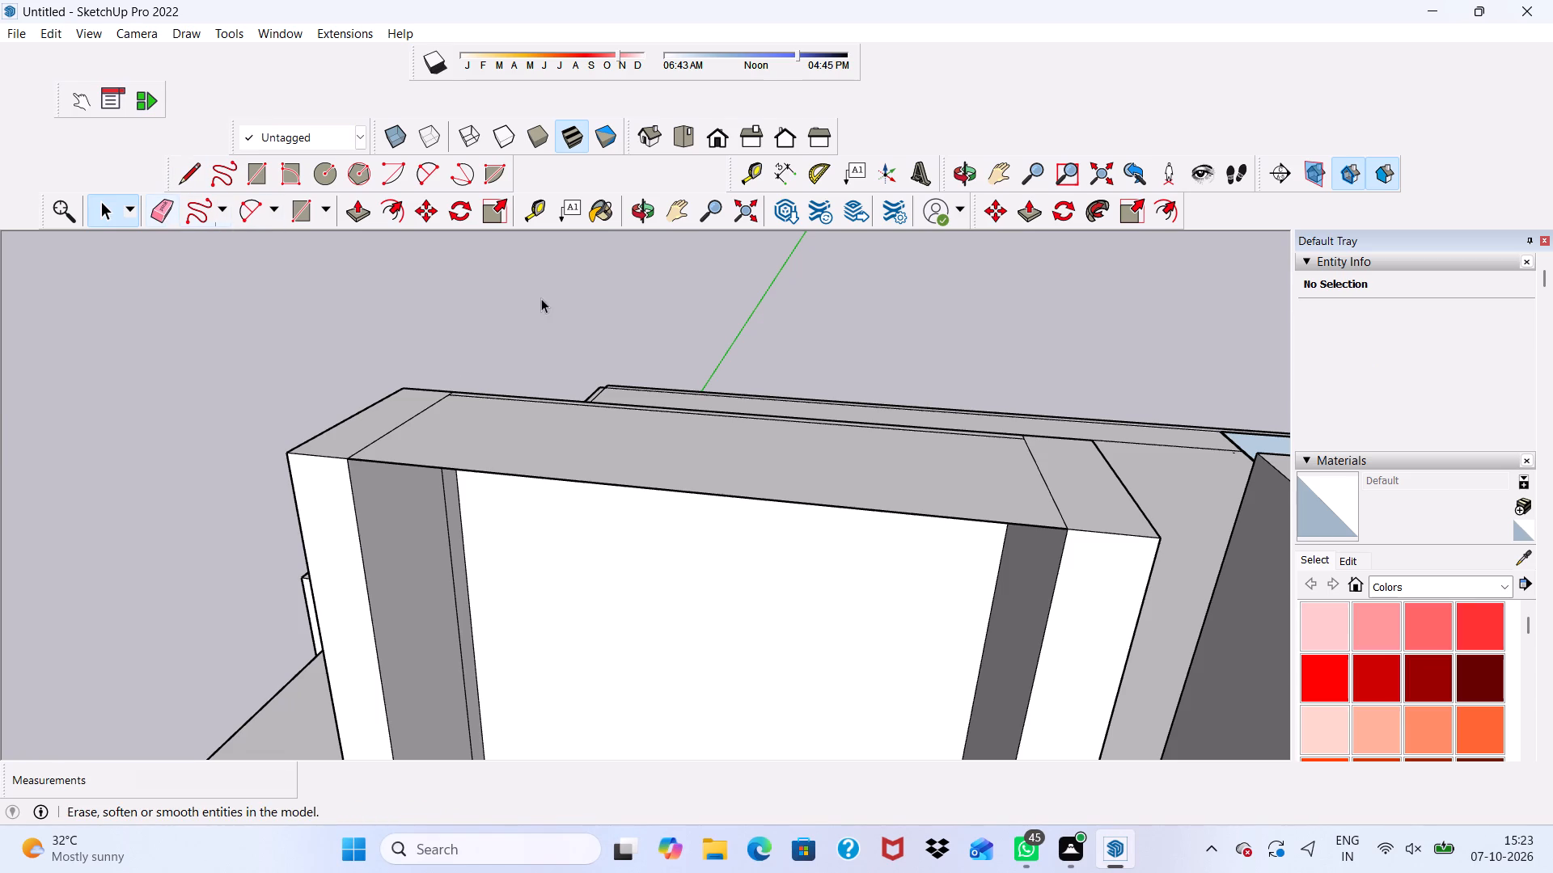
Push/Pull the horizontal top face between the outer two tall columns up by 6".
{"action": "left_click", "coordinate": [570, 448]}
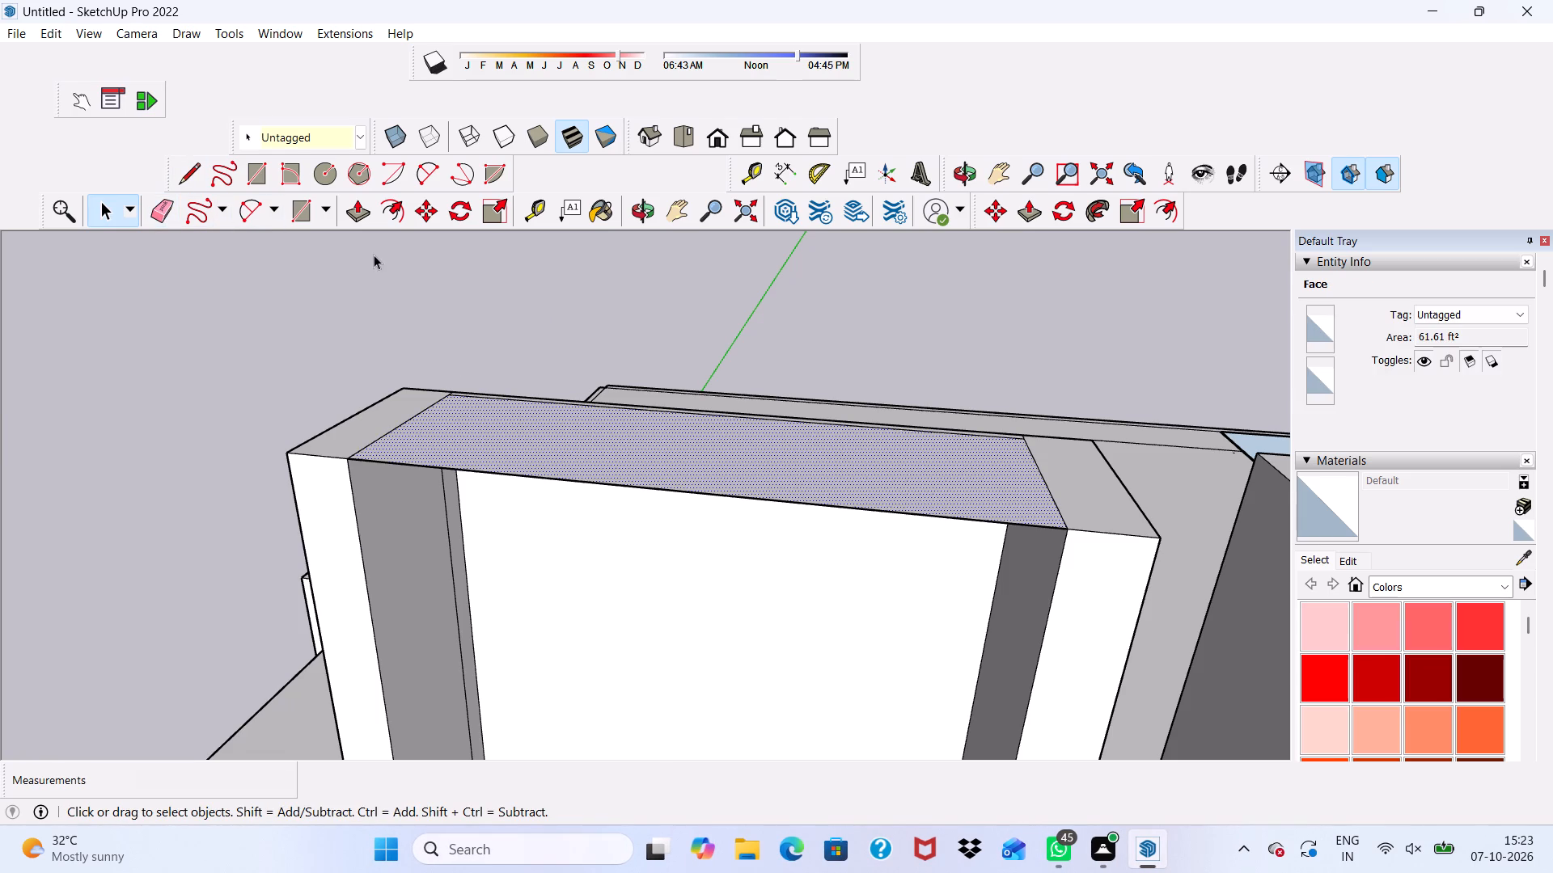
{"action": "left_click", "coordinate": [361, 199]}
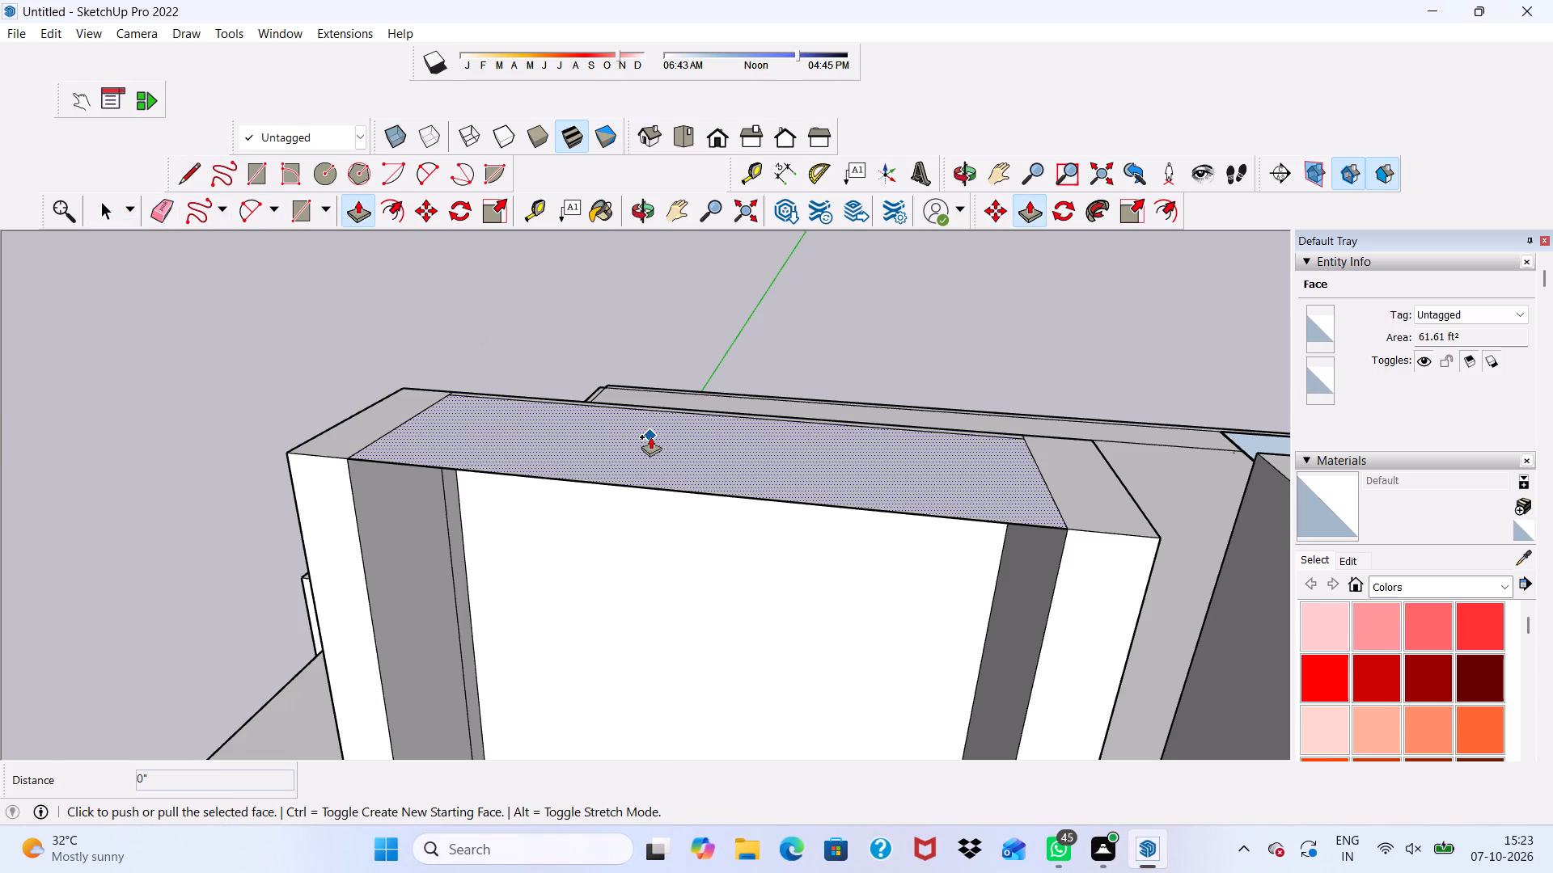
{"action": "left_click", "coordinate": [650, 436]}
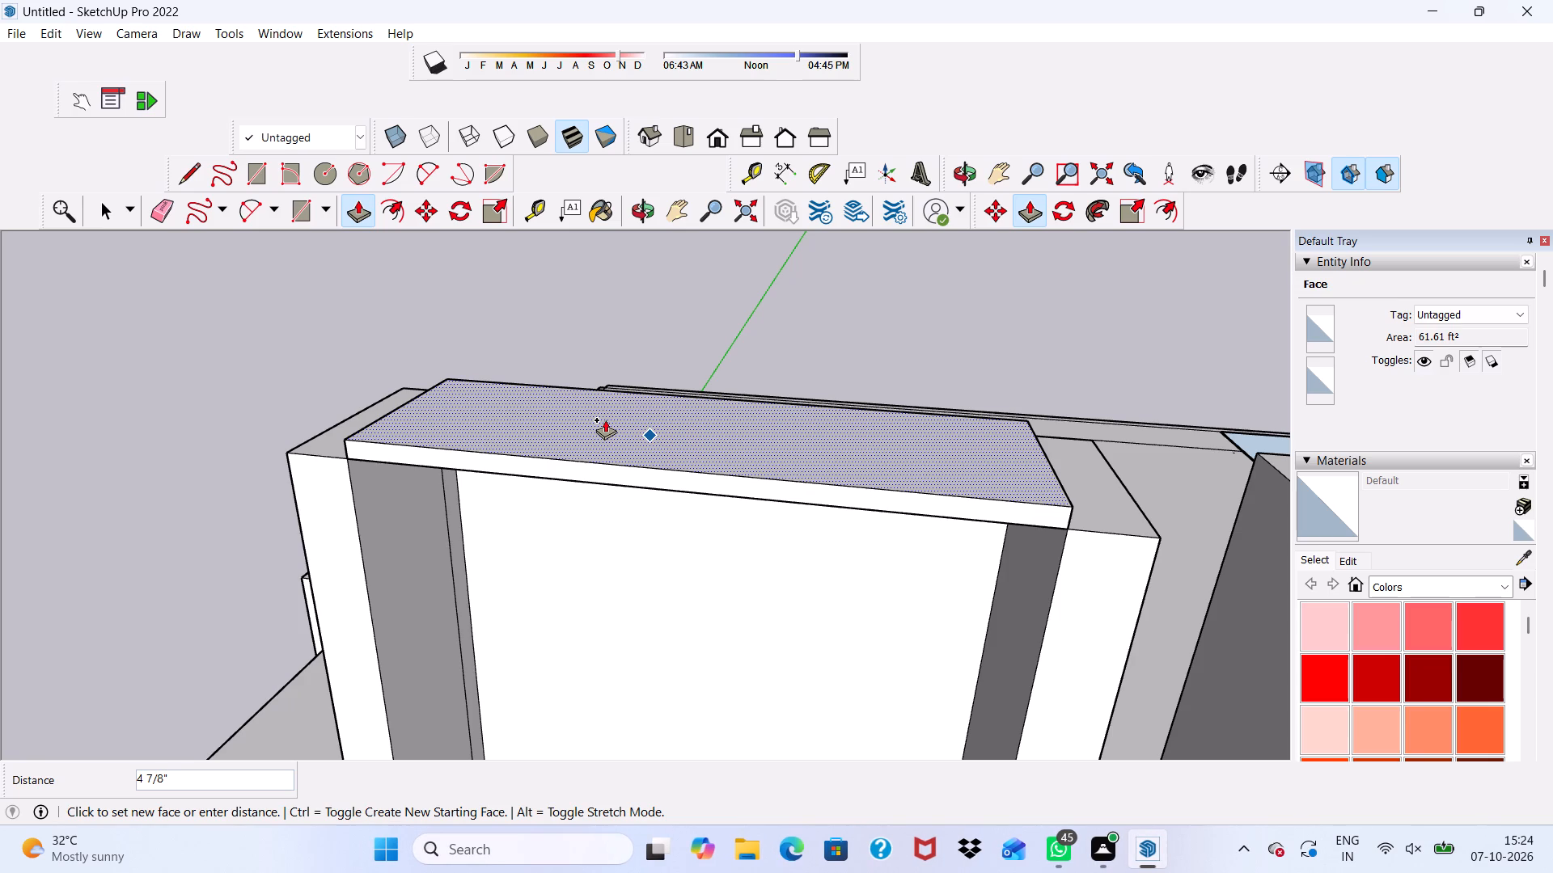
{"action": "type", "text": "6\""}
{"action": "key", "text": "Return"}
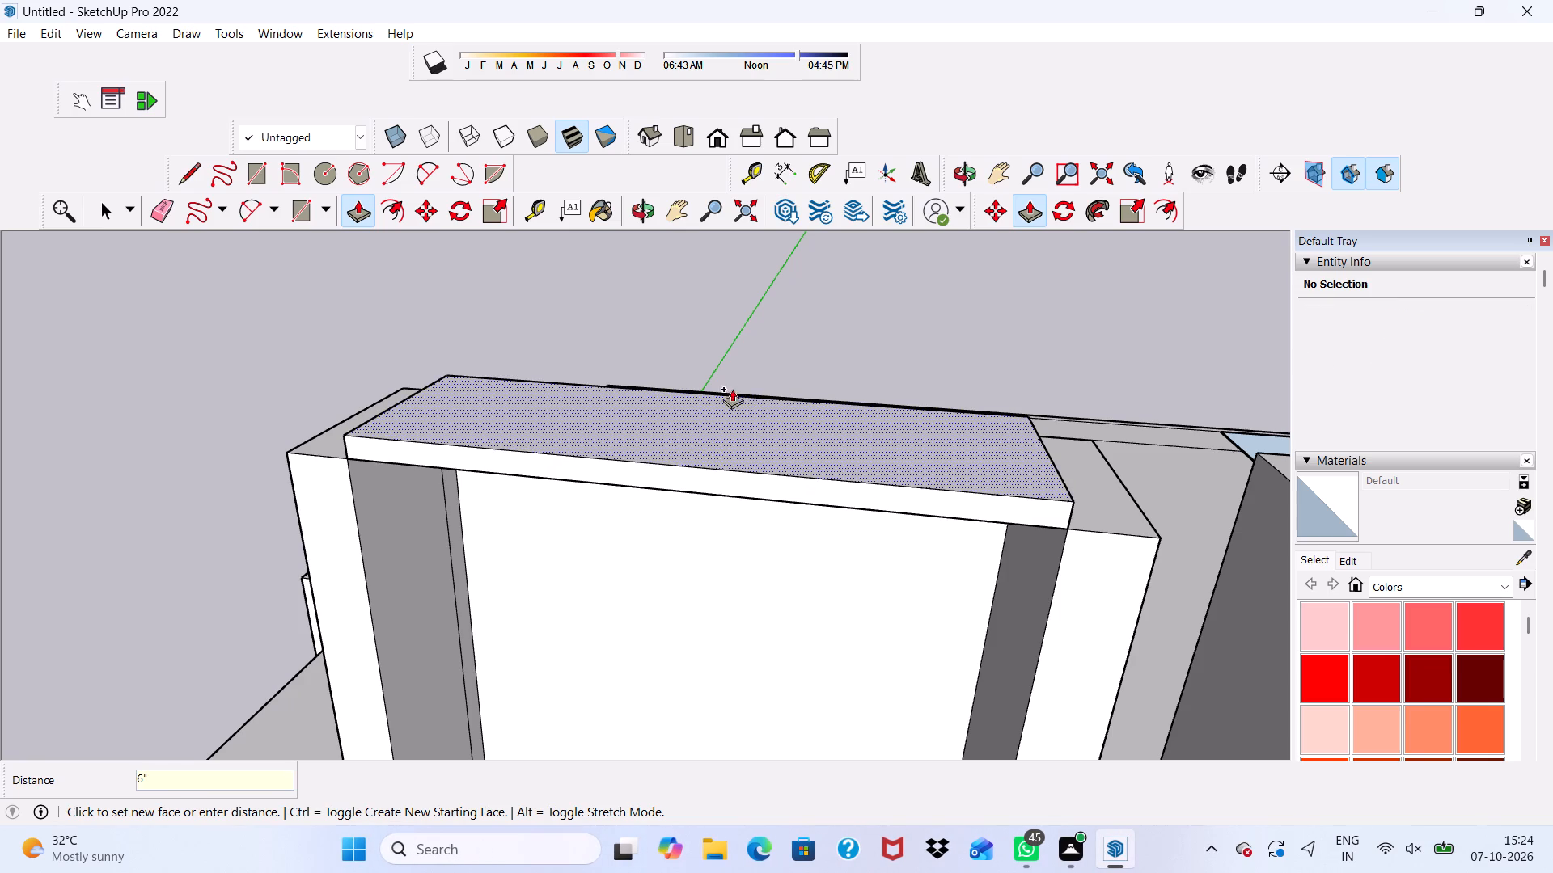
Push/Pull the raised slab's end face about 1' 4 13/16" across the inner column's top, flush with the column's far side.
{"action": "scroll", "coordinate": [712, 445], "scroll_direction": "down", "scroll_amount": 4}
{"action": "middle_click_drag", "start_coordinate": [723, 495], "coordinate": [586, 401]}
{"action": "scroll", "coordinate": [639, 288], "scroll_direction": "up", "scroll_amount": 4}
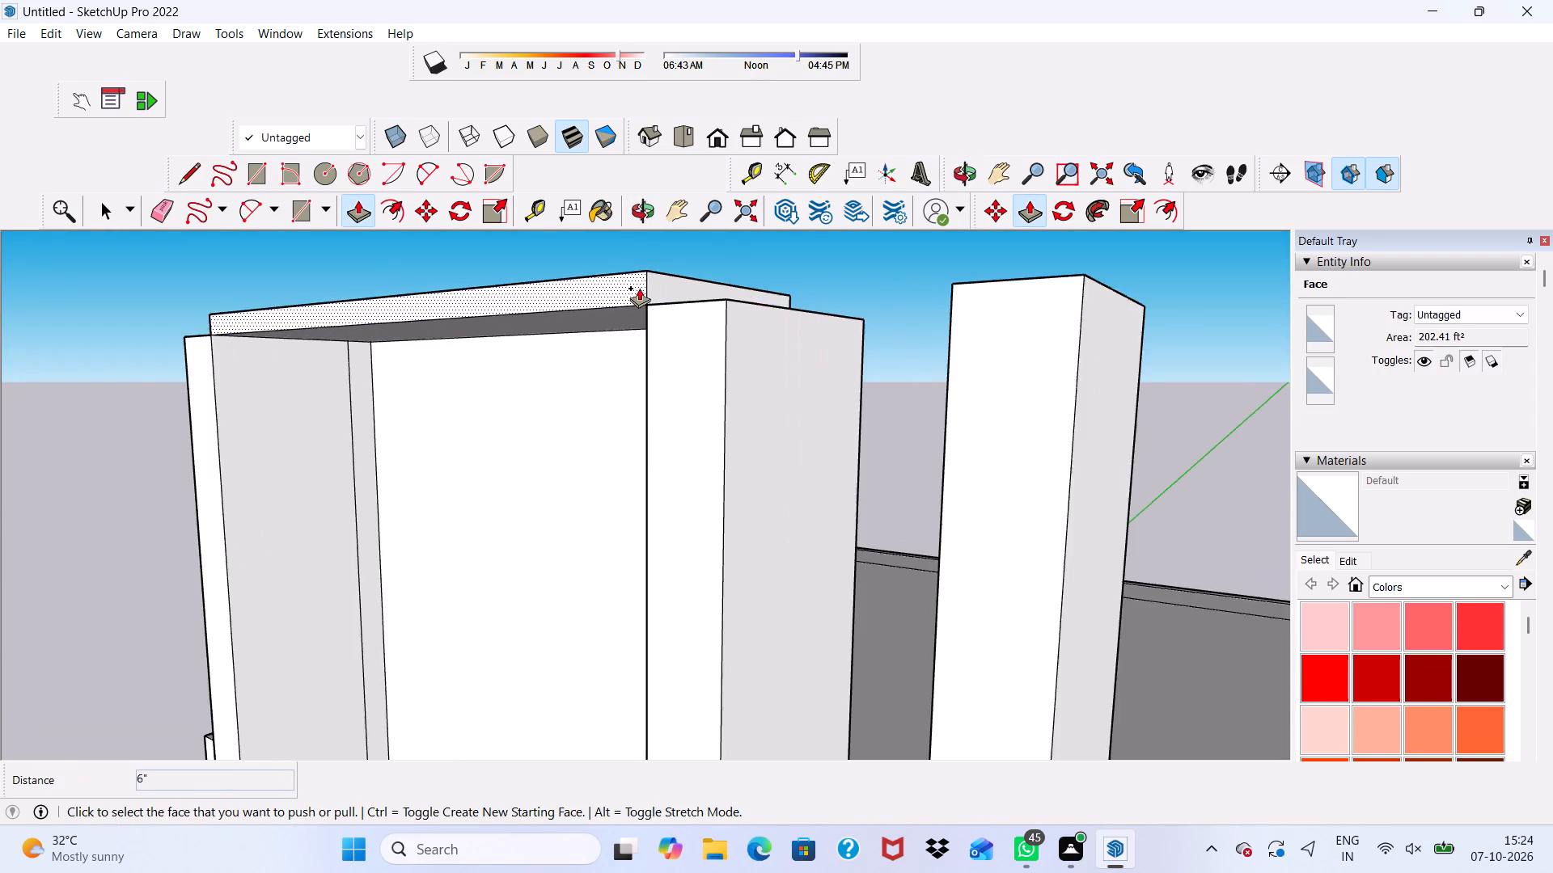
{"action": "scroll", "coordinate": [639, 288], "scroll_direction": "up", "scroll_amount": 5}
{"action": "left_click", "coordinate": [664, 276]}
{"action": "left_click", "coordinate": [765, 365]}
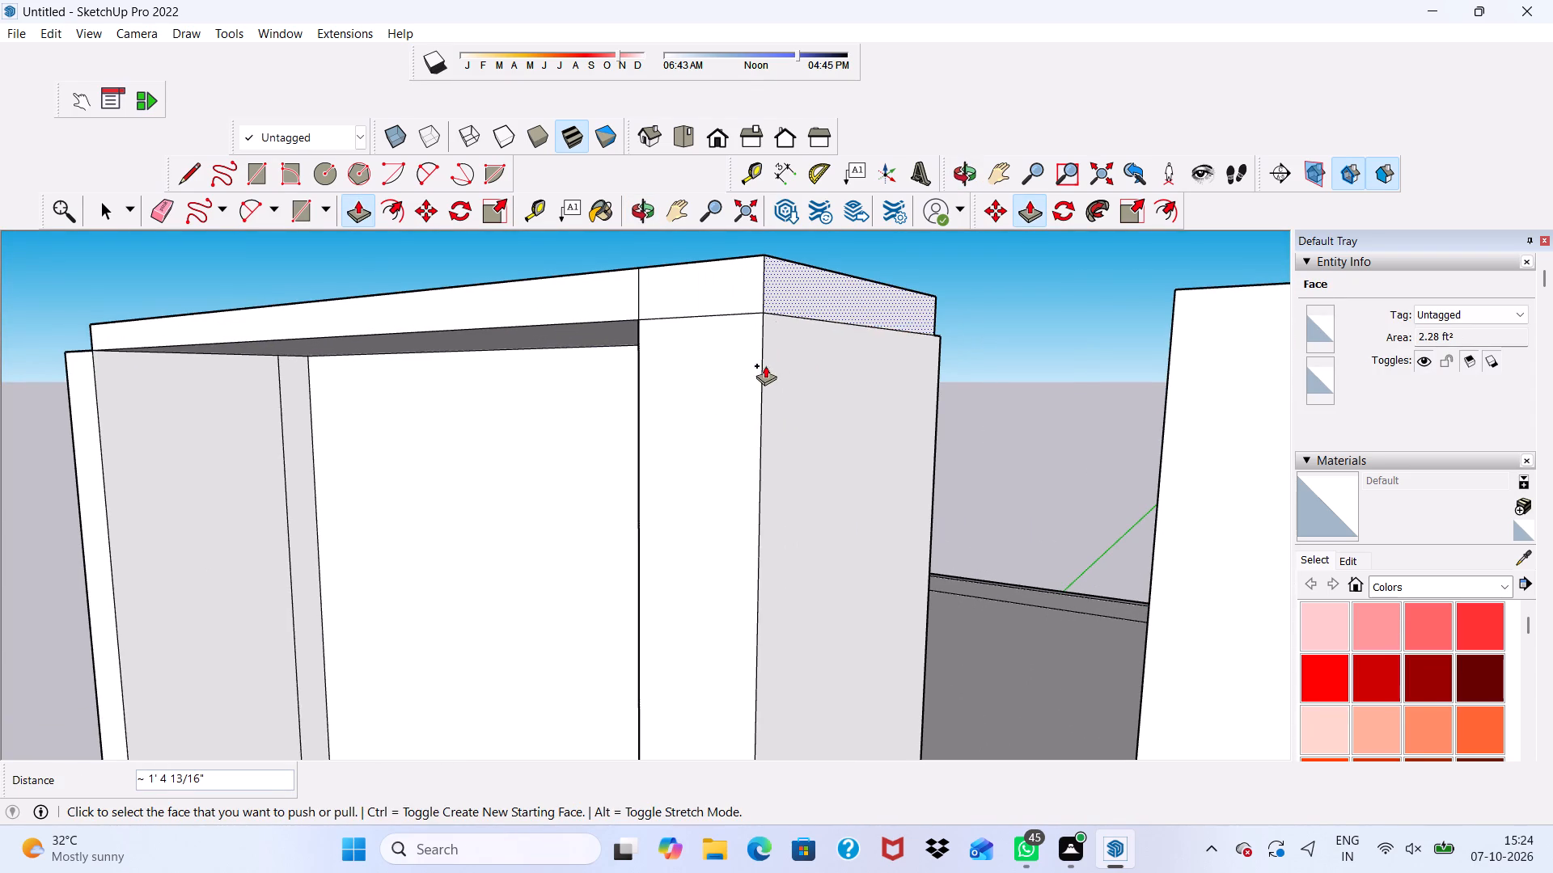
Erase the short vertical seam line on the slab's end face above the outermost column.
{"action": "scroll", "coordinate": [764, 367], "scroll_direction": "down", "scroll_amount": 5}
{"action": "middle_click_drag", "start_coordinate": [603, 399], "coordinate": [952, 399]}
{"action": "middle_click_drag", "start_coordinate": [231, 378], "coordinate": [360, 445]}
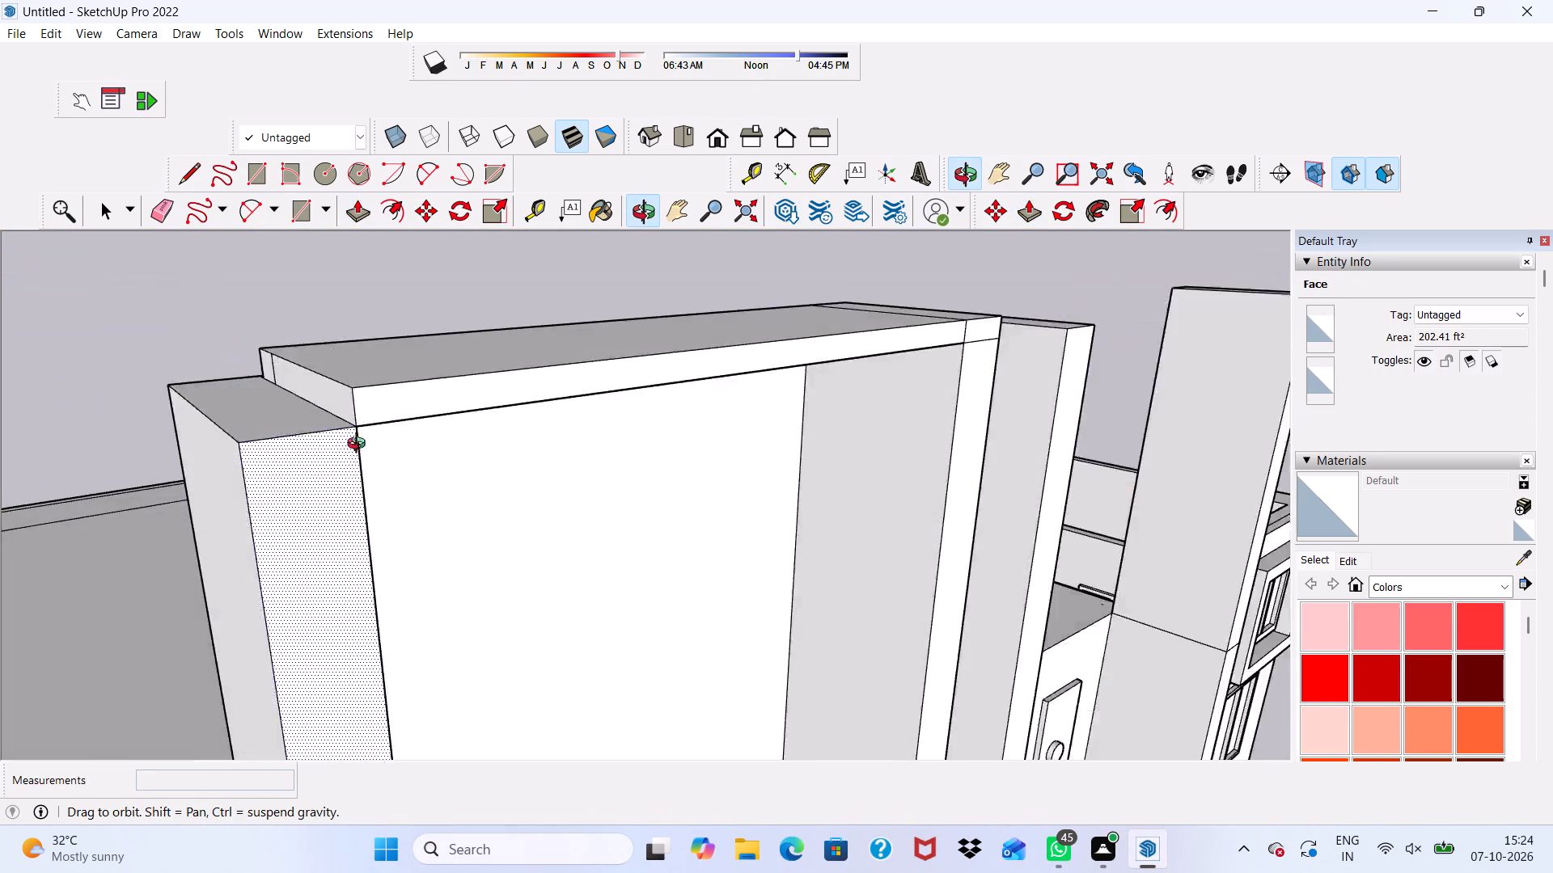
{"action": "middle_click_drag", "start_coordinate": [360, 445], "coordinate": [437, 445]}
{"action": "scroll", "coordinate": [424, 428], "scroll_direction": "up", "scroll_amount": 2}
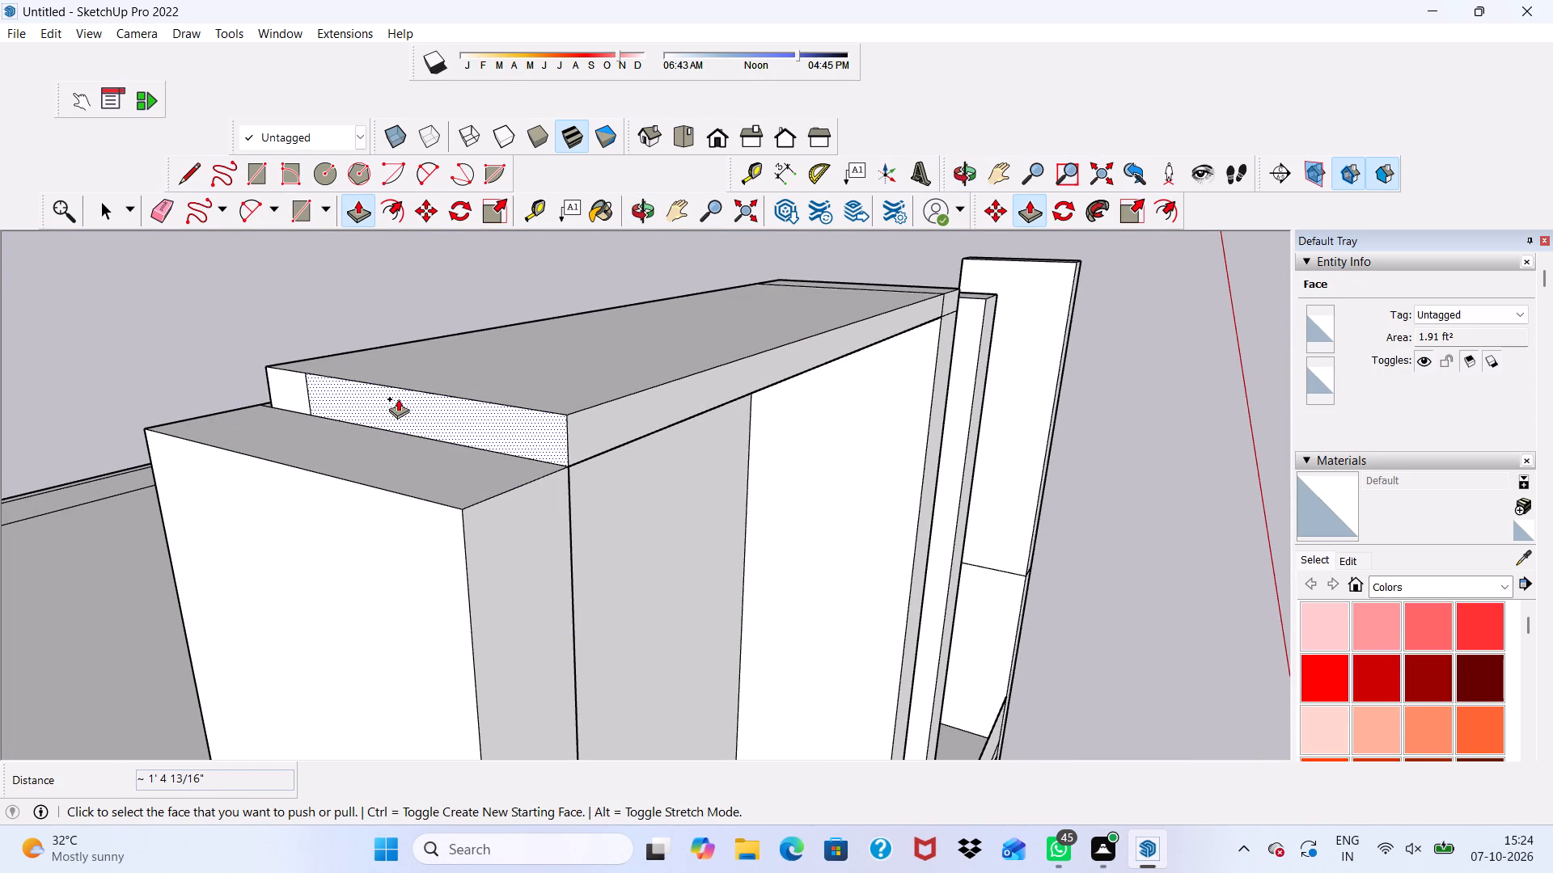
{"action": "key", "text": "space"}
{"action": "left_click", "coordinate": [154, 210]}
{"action": "scroll", "coordinate": [336, 385], "scroll_direction": "up", "scroll_amount": 1}
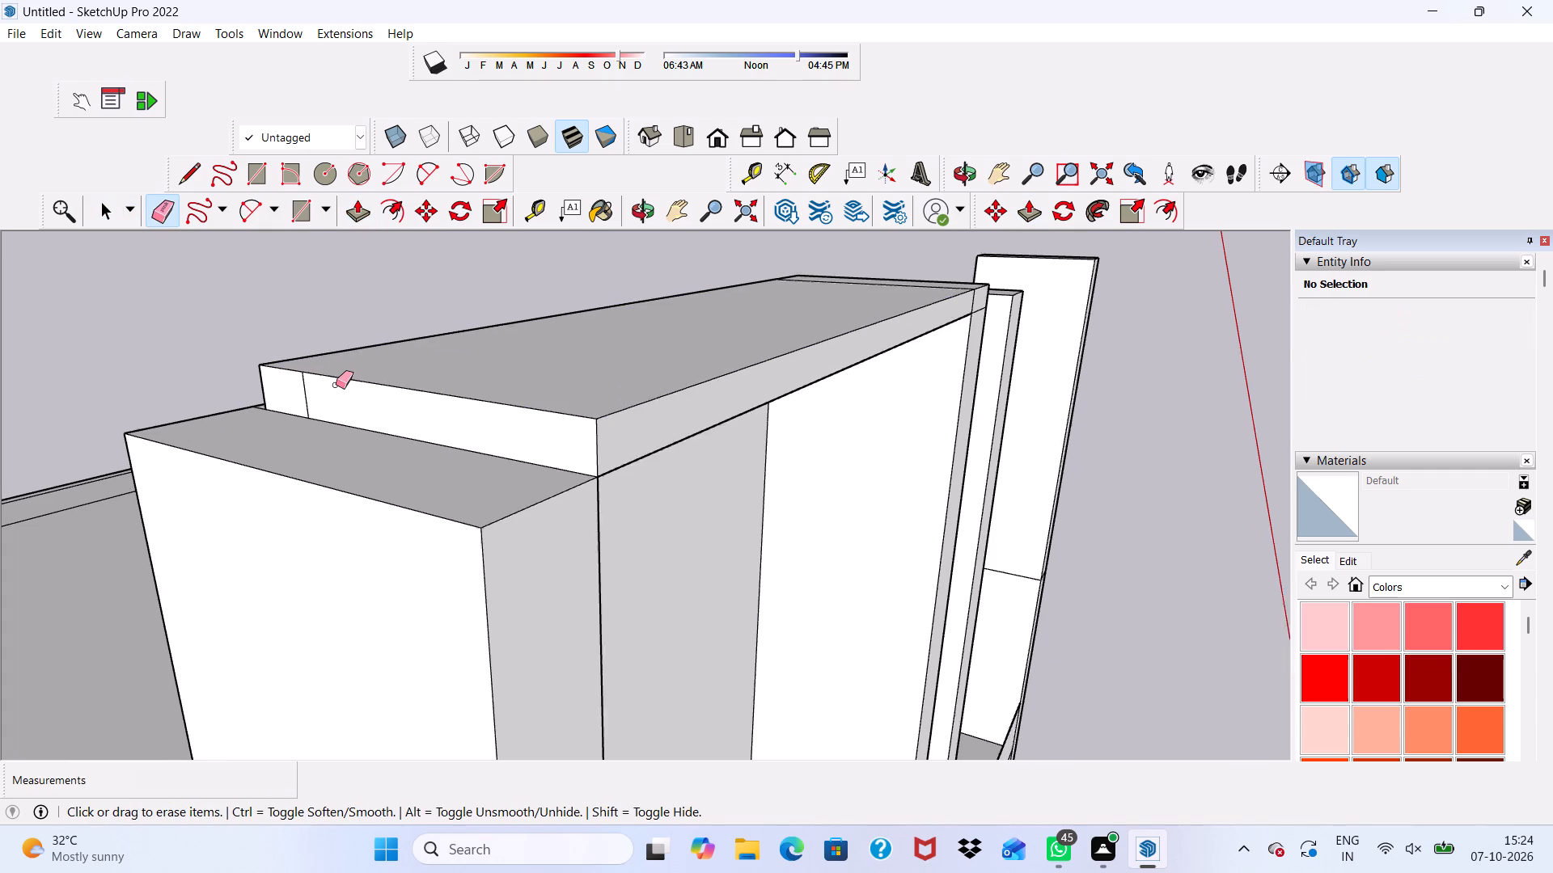
{"action": "scroll", "coordinate": [336, 385], "scroll_direction": "up", "scroll_amount": 1}
{"action": "left_click_drag", "start_coordinate": [301, 395], "coordinate": [310, 400]}
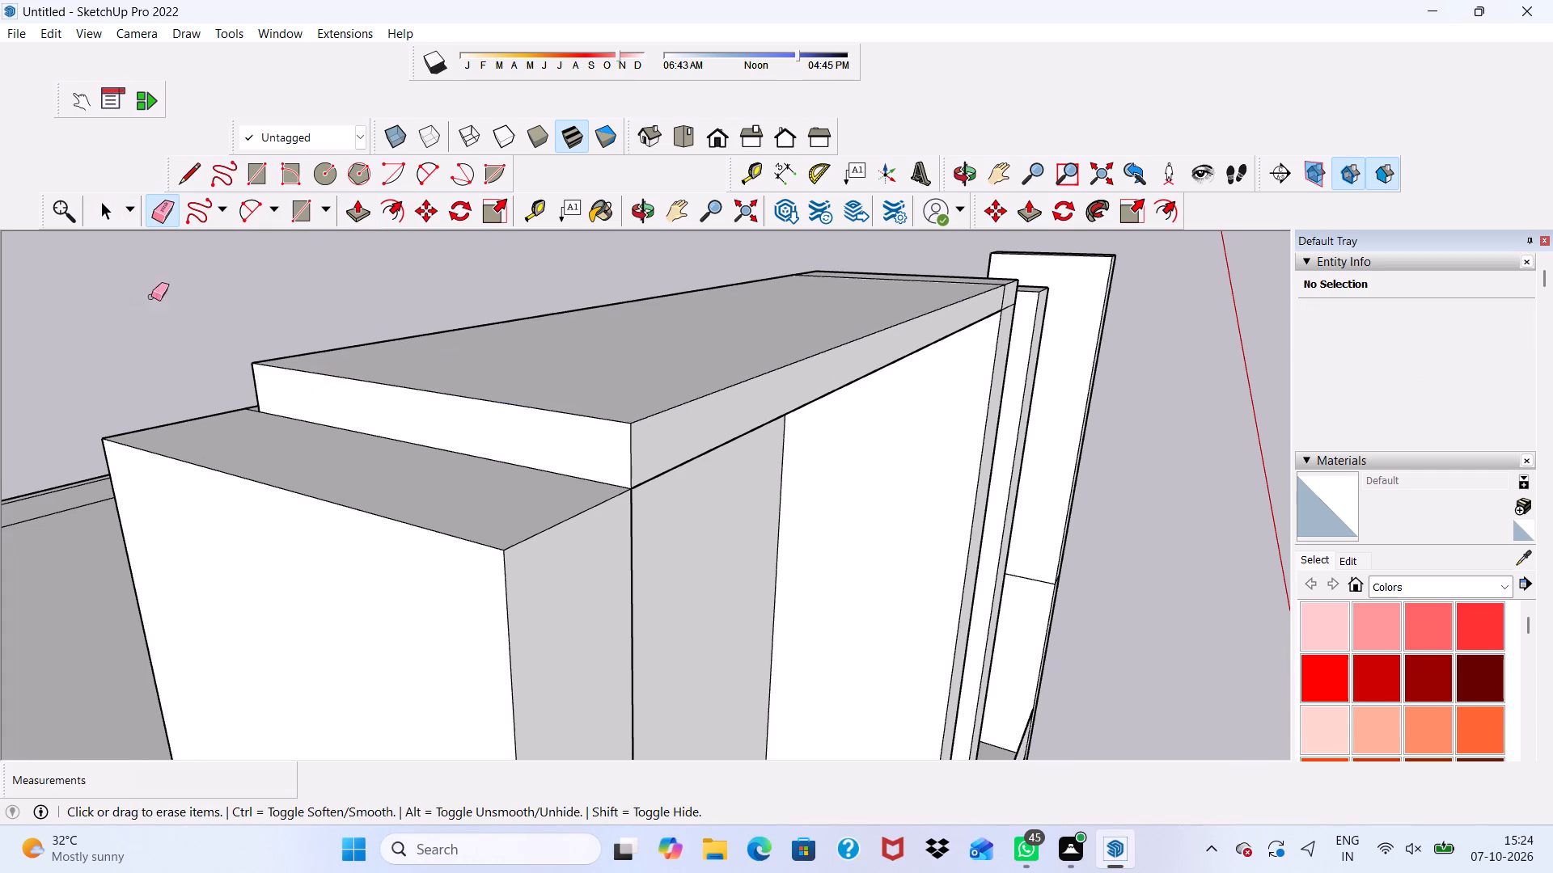
Push/Pull the slab's other end face about 1' 4 13/16" across the outermost column's top, flush with its outer side.
{"action": "key", "text": "space"}
{"action": "left_click", "coordinate": [356, 205]}
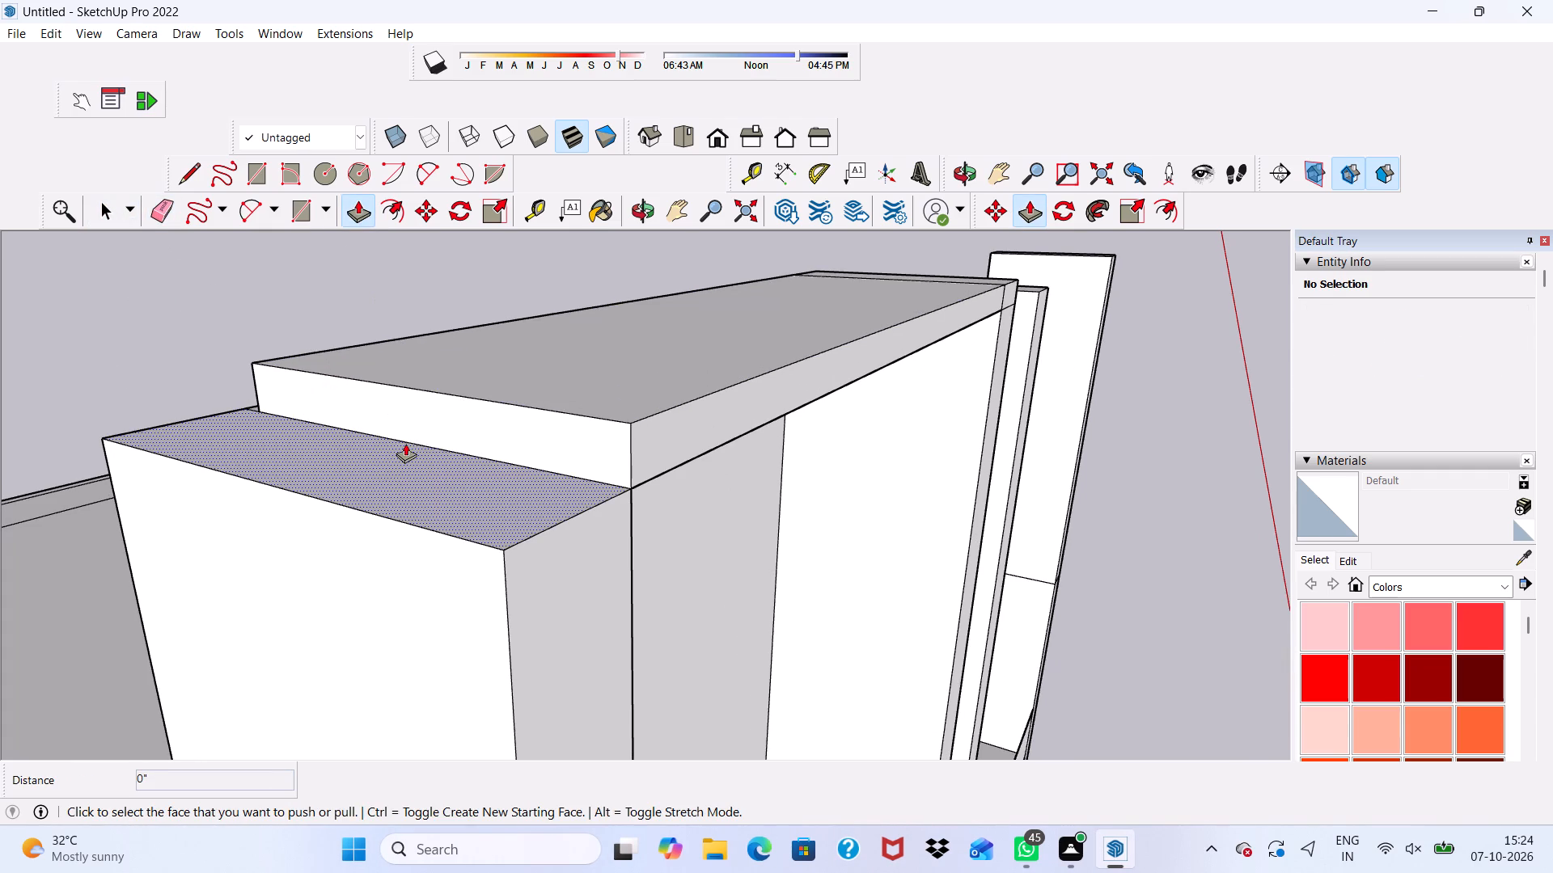
{"action": "left_click", "coordinate": [419, 412]}
{"action": "left_click", "coordinate": [433, 575]}
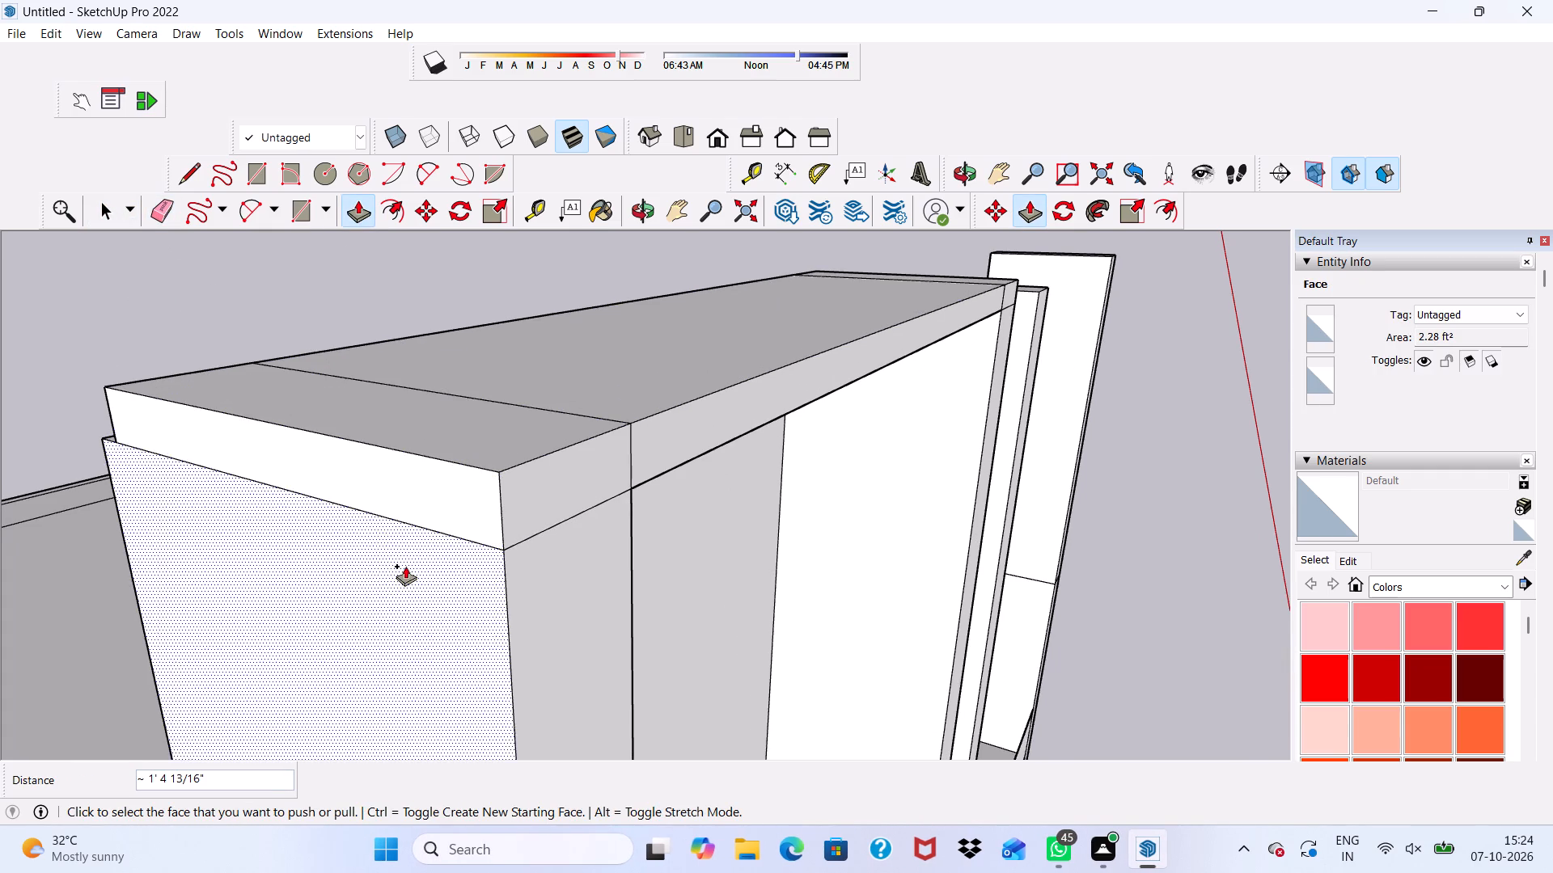
Push/Pull the slab's rear faces above the outermost column and the opening back by 3", flush with the wall panel's rear.
{"action": "scroll", "coordinate": [396, 565], "scroll_direction": "down", "scroll_amount": 1}
{"action": "middle_click_drag", "start_coordinate": [400, 566], "coordinate": [856, 491]}
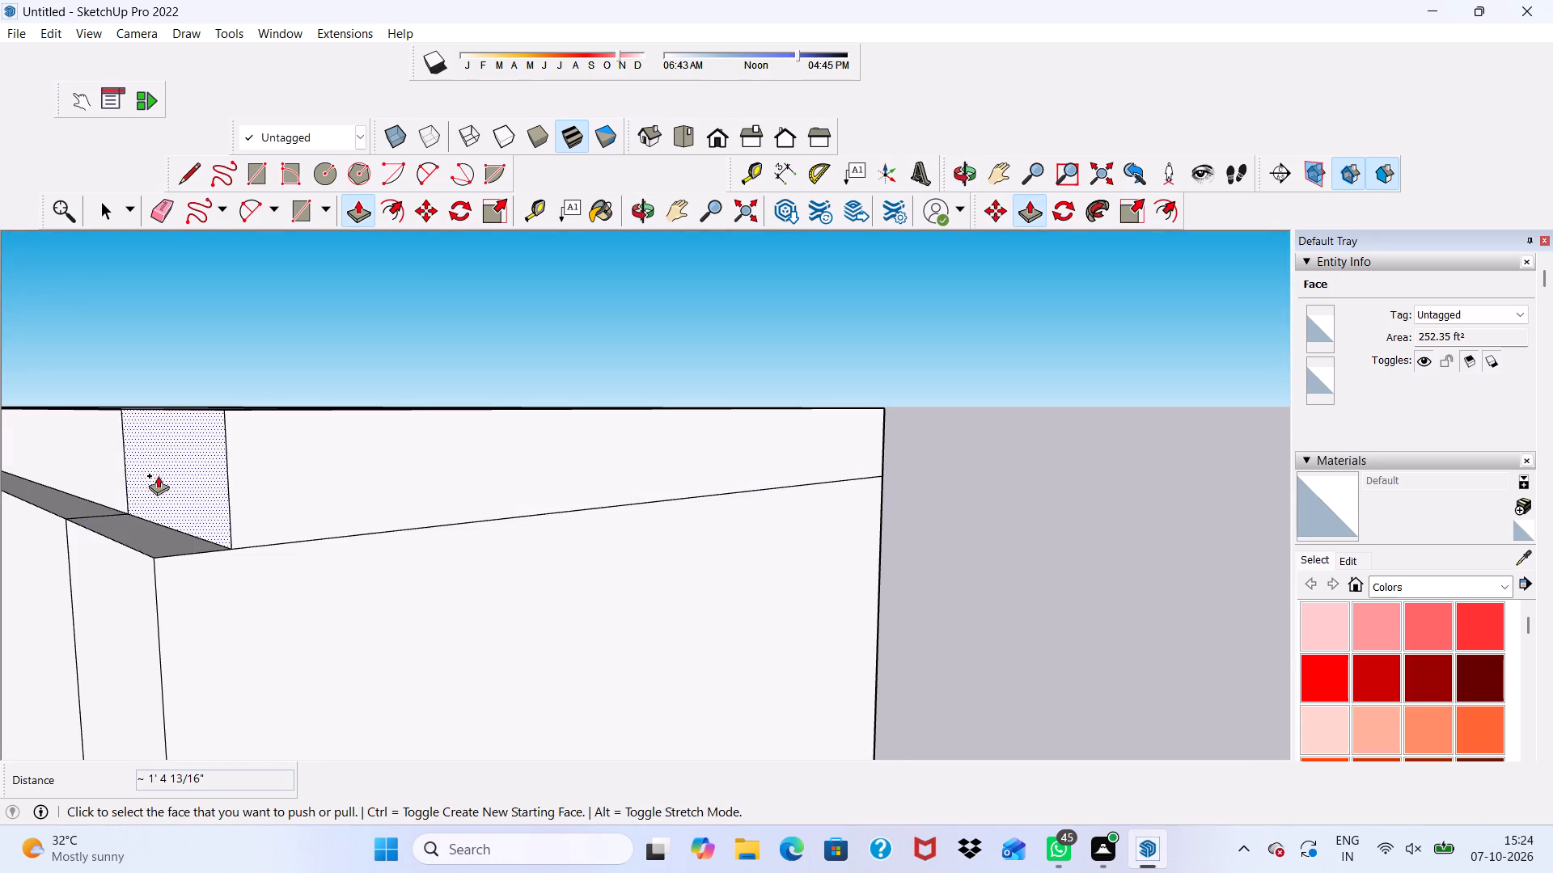
{"action": "left_click", "coordinate": [158, 475]}
{"action": "left_click", "coordinate": [154, 605]}
{"action": "middle_click_drag", "start_coordinate": [95, 533], "coordinate": [297, 555]}
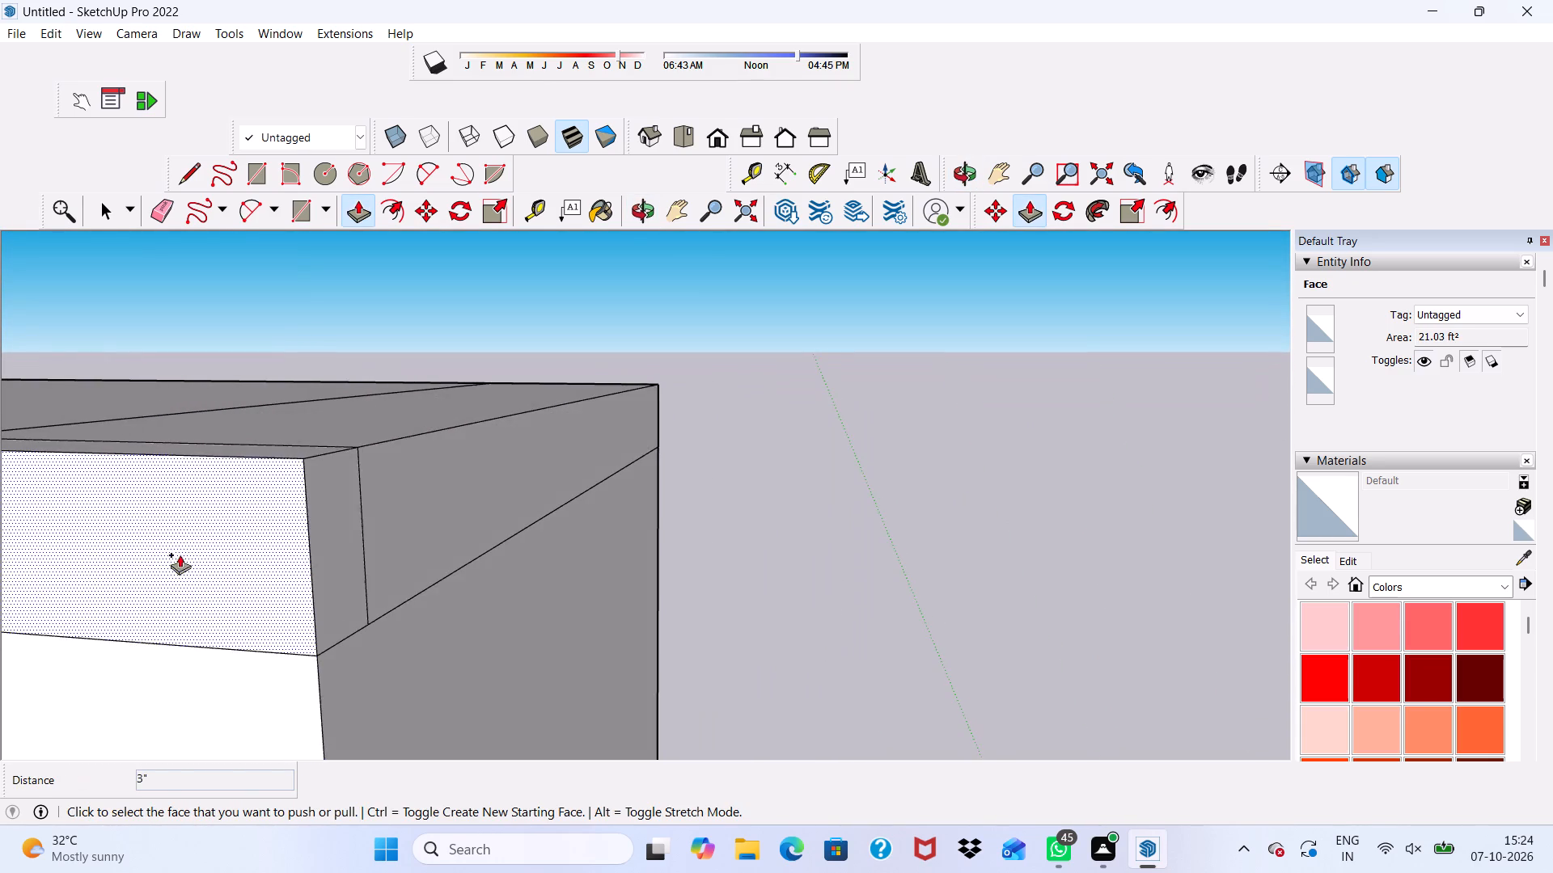
{"action": "scroll", "coordinate": [213, 559], "scroll_direction": "down", "scroll_amount": 10}
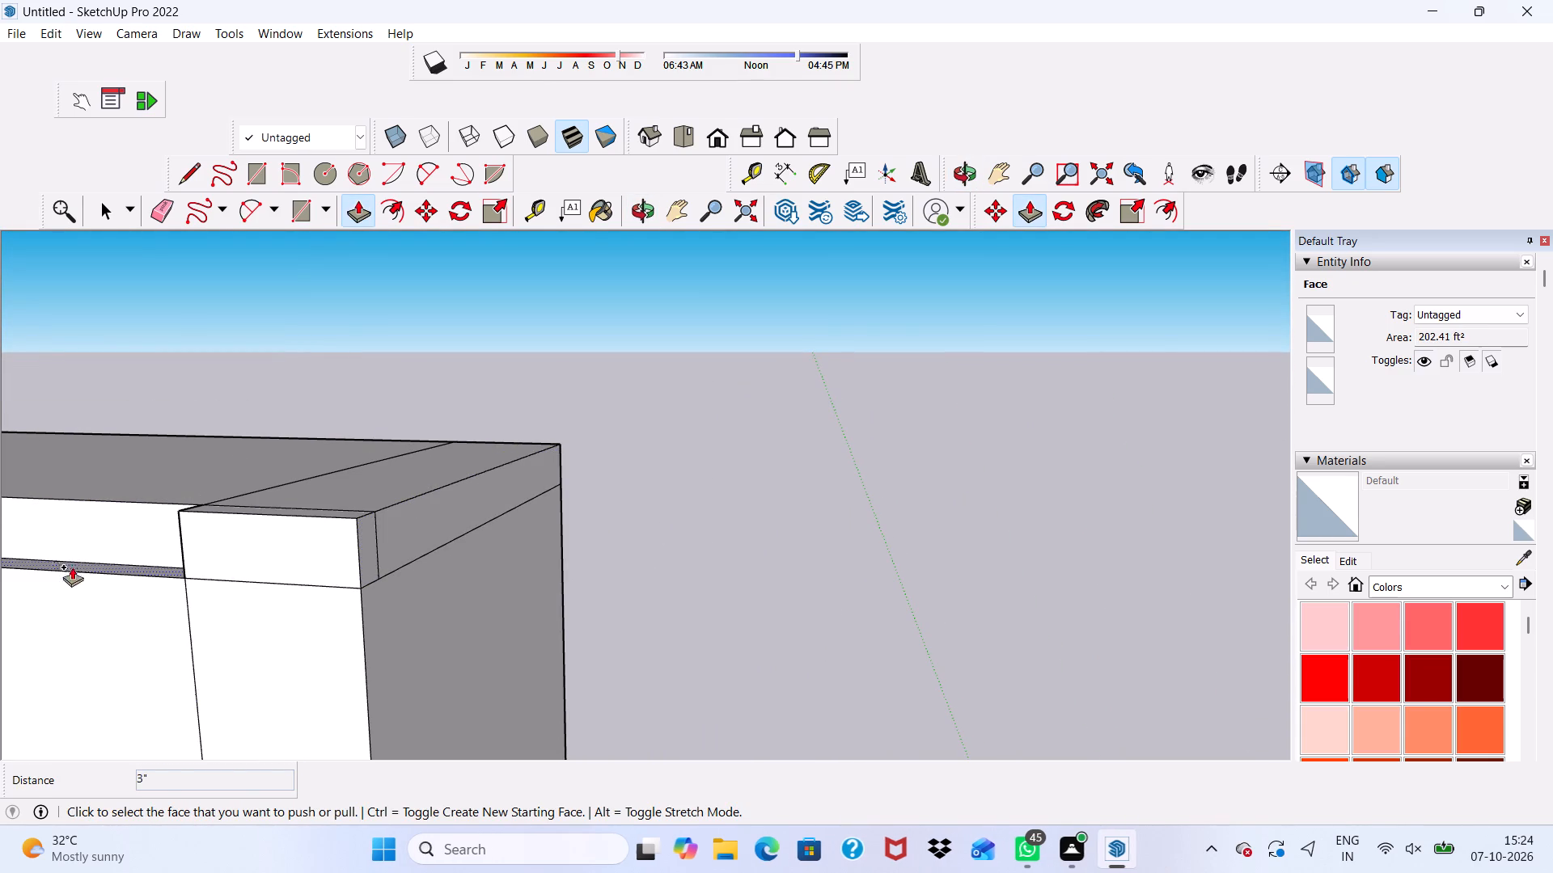
{"action": "left_click", "coordinate": [74, 535]}
{"action": "left_click", "coordinate": [176, 609]}
Push/Pull the underside of the top slab between the outer two tall columns by 8".
{"action": "scroll", "coordinate": [182, 599], "scroll_direction": "down", "scroll_amount": 6}
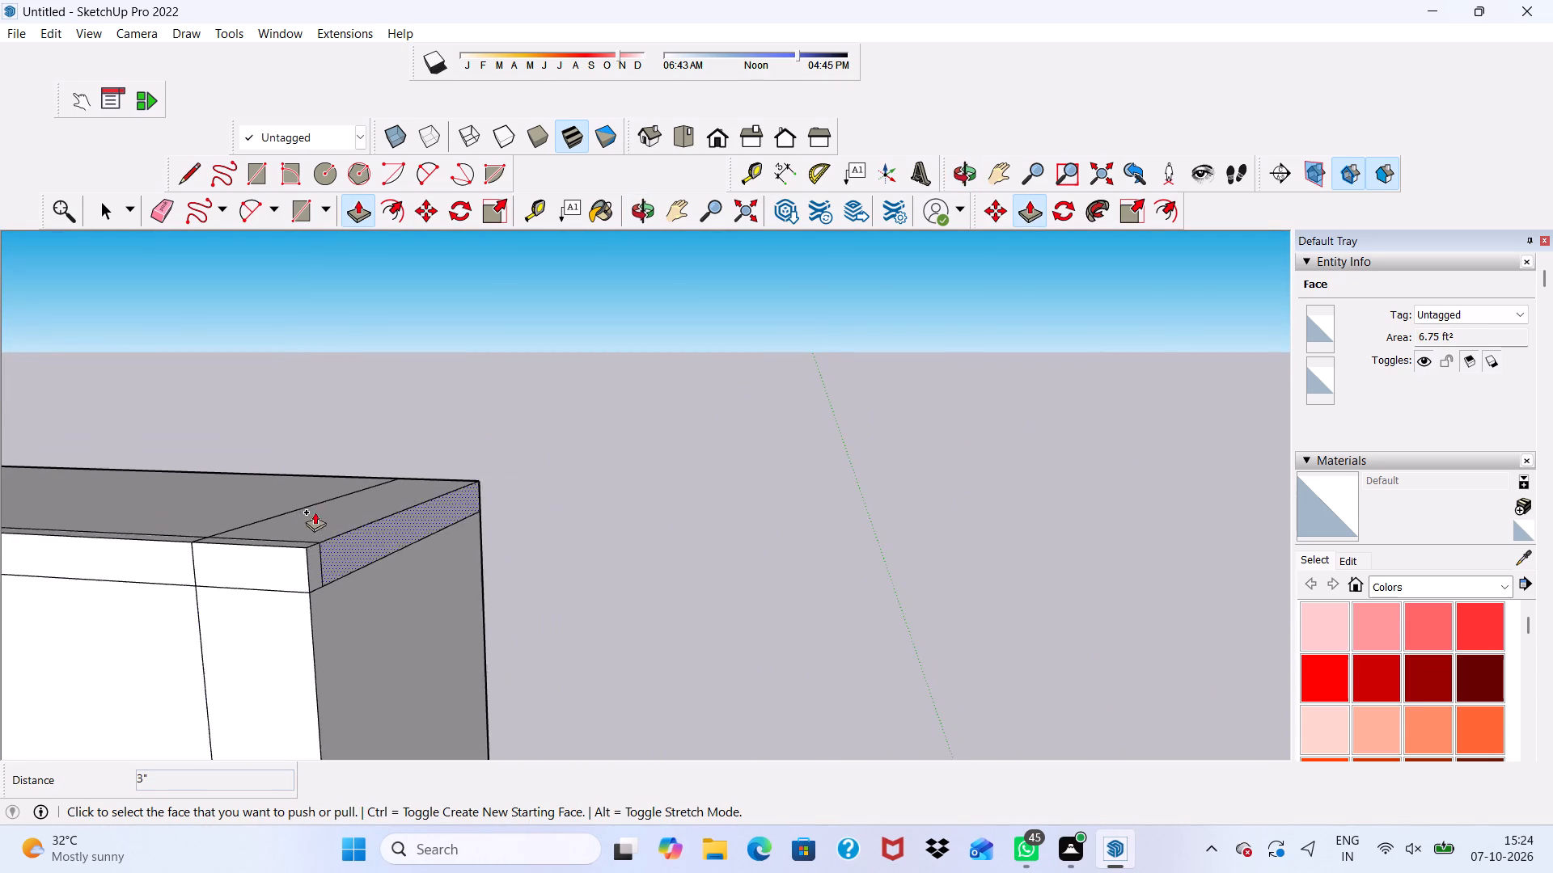
{"action": "scroll", "coordinate": [315, 512], "scroll_direction": "down", "scroll_amount": 13}
{"action": "scroll", "coordinate": [447, 554], "scroll_direction": "down", "scroll_amount": 1}
{"action": "middle_click_drag", "start_coordinate": [447, 554], "coordinate": [184, 562]}
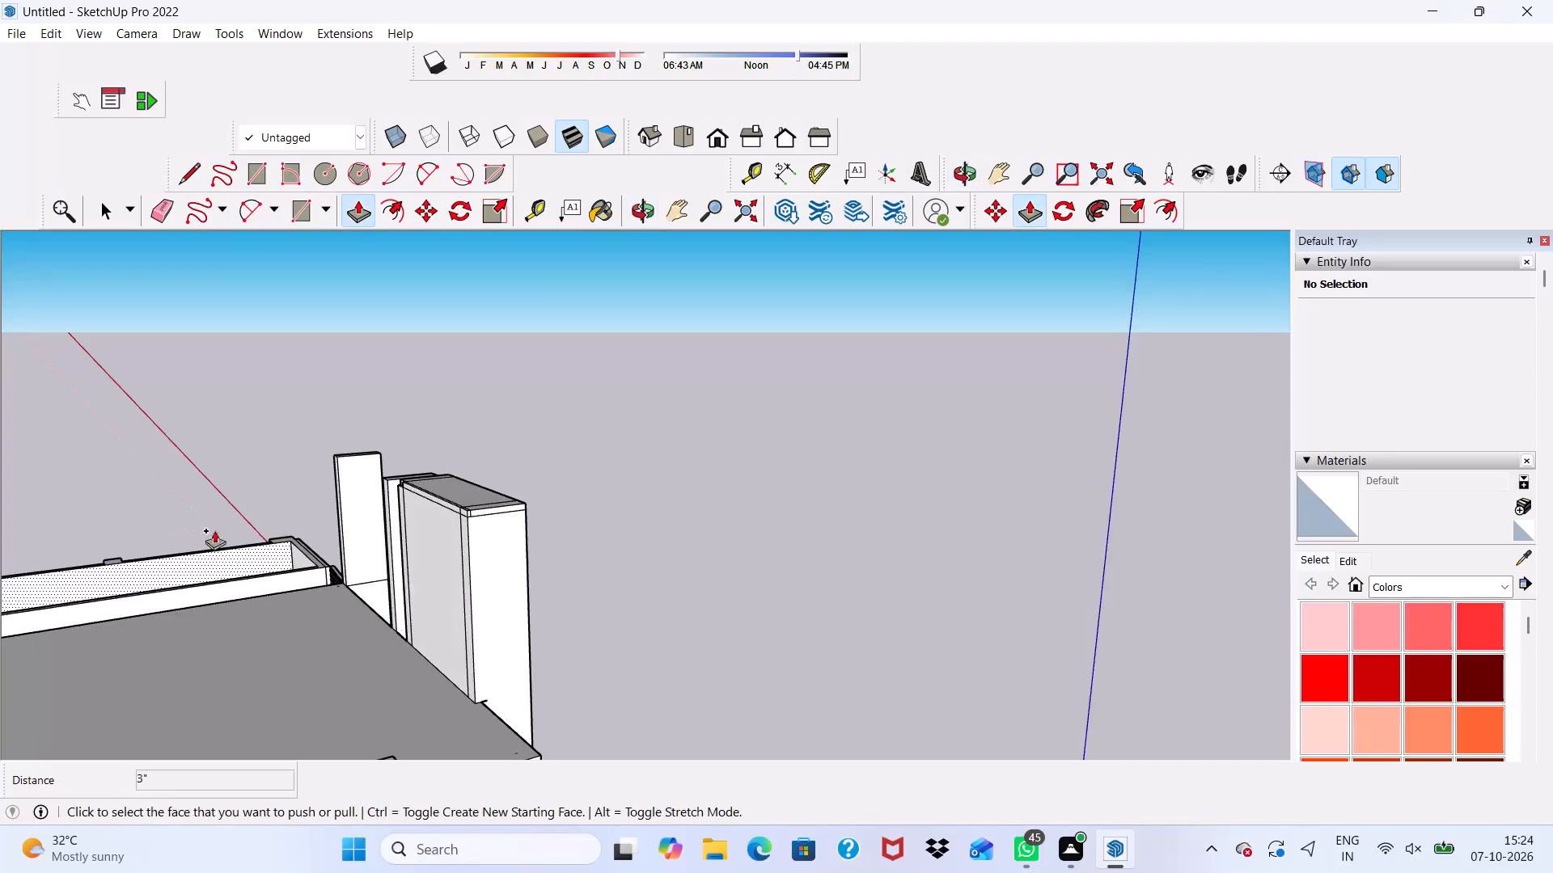
{"action": "scroll", "coordinate": [260, 529], "scroll_direction": "up", "scroll_amount": 4}
{"action": "scroll", "coordinate": [358, 491], "scroll_direction": "down", "scroll_amount": 3}
{"action": "middle_click_drag", "start_coordinate": [408, 529], "coordinate": [0, 517]}
{"action": "scroll", "coordinate": [408, 419], "scroll_direction": "up", "scroll_amount": 4}
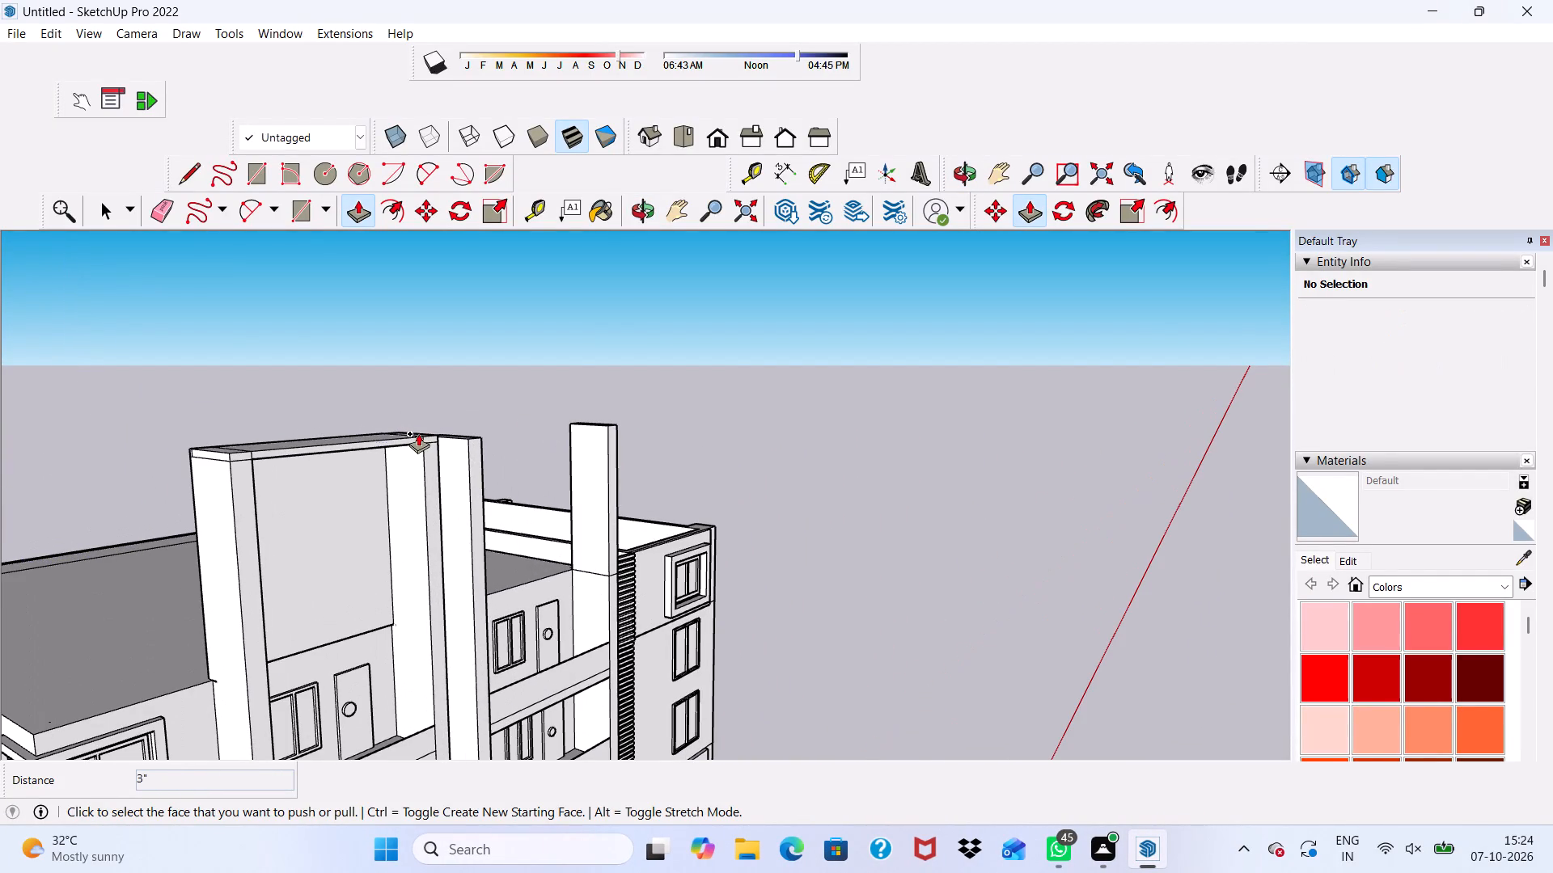
{"action": "scroll", "coordinate": [413, 470], "scroll_direction": "down", "scroll_amount": 1}
{"action": "middle_click_drag", "start_coordinate": [413, 470], "coordinate": [285, 415]}
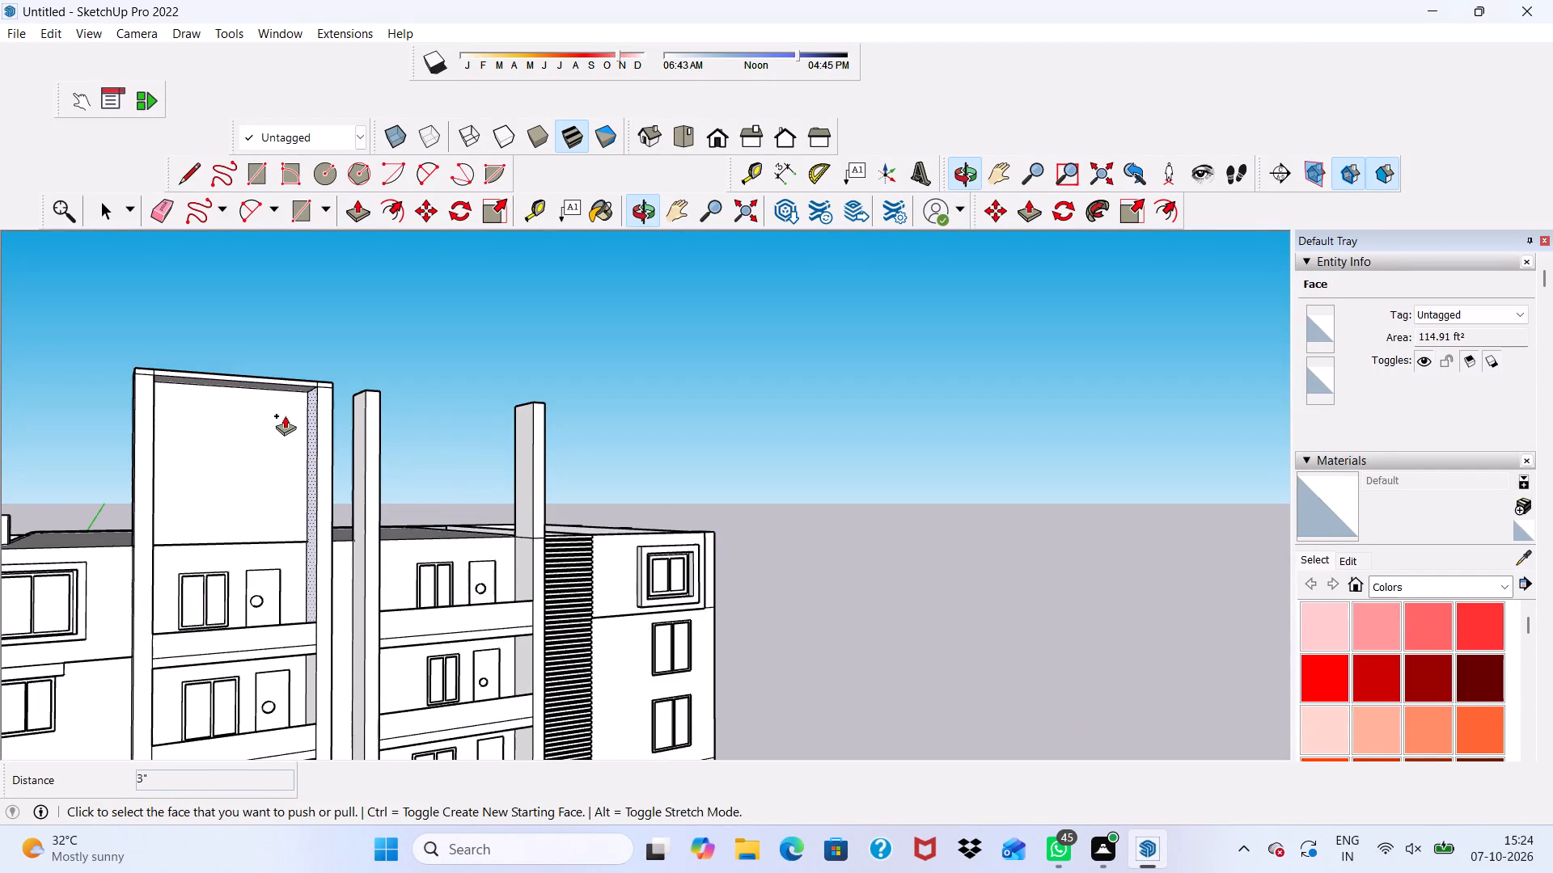
{"action": "scroll", "coordinate": [285, 416], "scroll_direction": "up", "scroll_amount": 3}
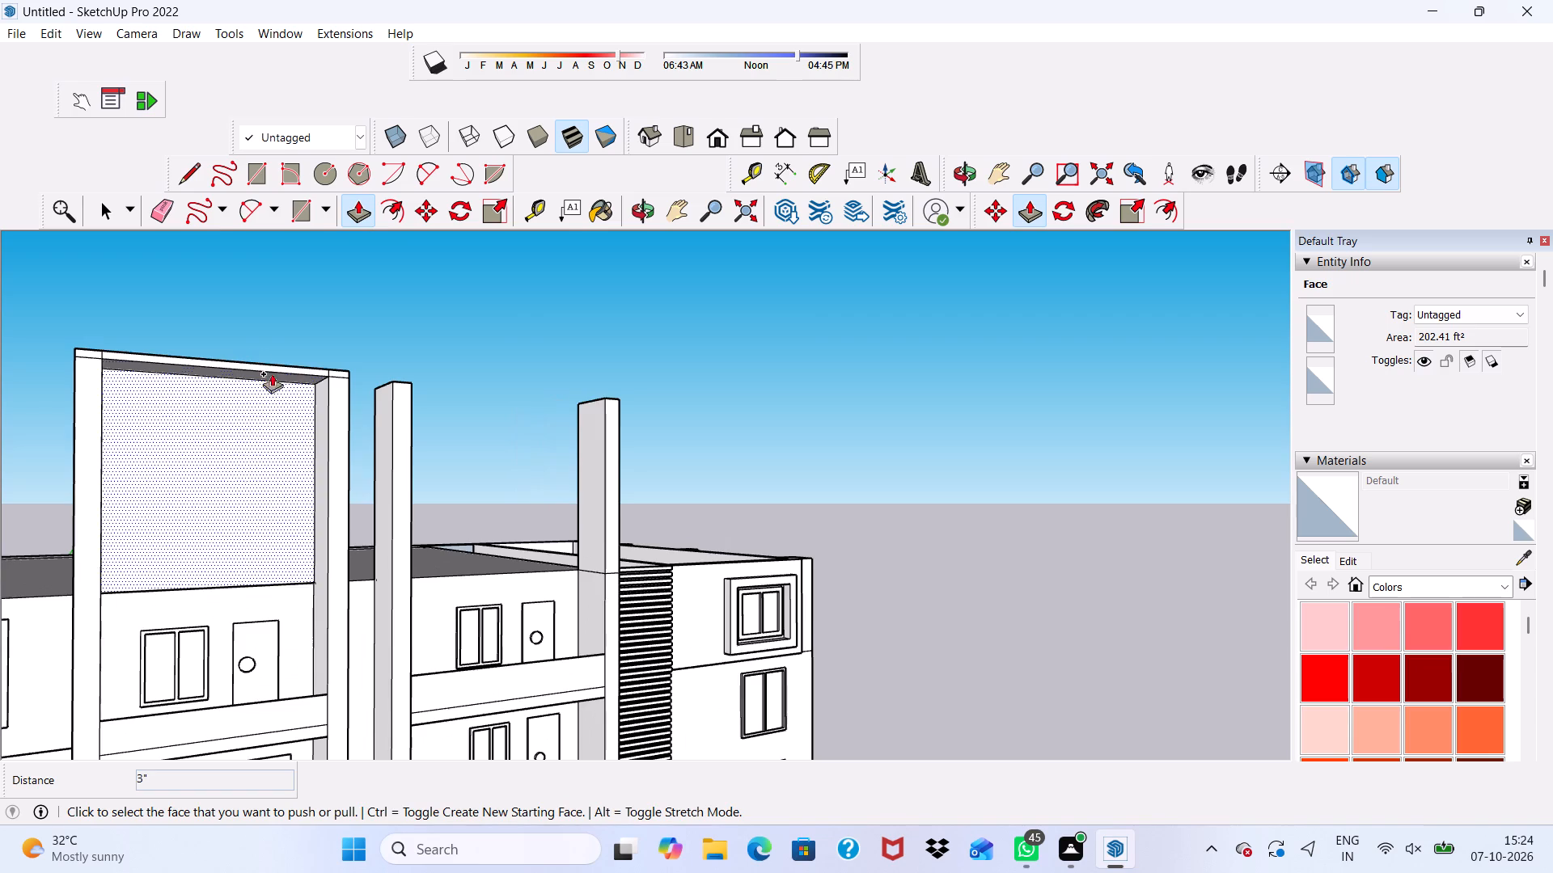
{"action": "scroll", "coordinate": [261, 352], "scroll_direction": "down", "scroll_amount": 1}
{"action": "middle_click_drag", "start_coordinate": [262, 363], "coordinate": [219, 285]}
{"action": "scroll", "coordinate": [220, 306], "scroll_direction": "up", "scroll_amount": 3}
{"action": "left_click", "coordinate": [234, 327]}
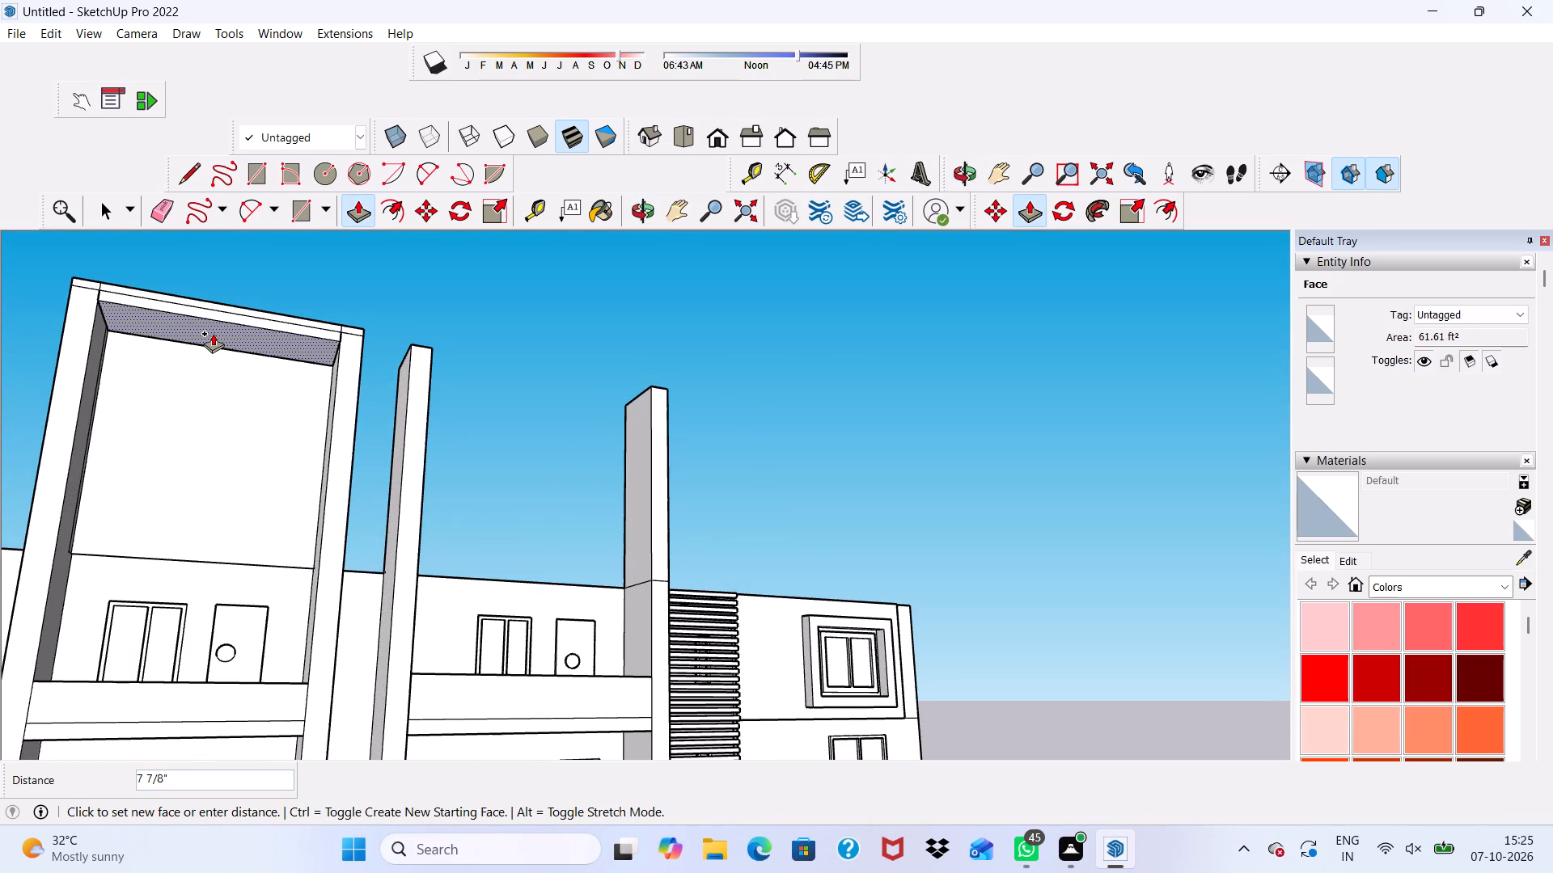
{"action": "left_click", "coordinate": [212, 333]}
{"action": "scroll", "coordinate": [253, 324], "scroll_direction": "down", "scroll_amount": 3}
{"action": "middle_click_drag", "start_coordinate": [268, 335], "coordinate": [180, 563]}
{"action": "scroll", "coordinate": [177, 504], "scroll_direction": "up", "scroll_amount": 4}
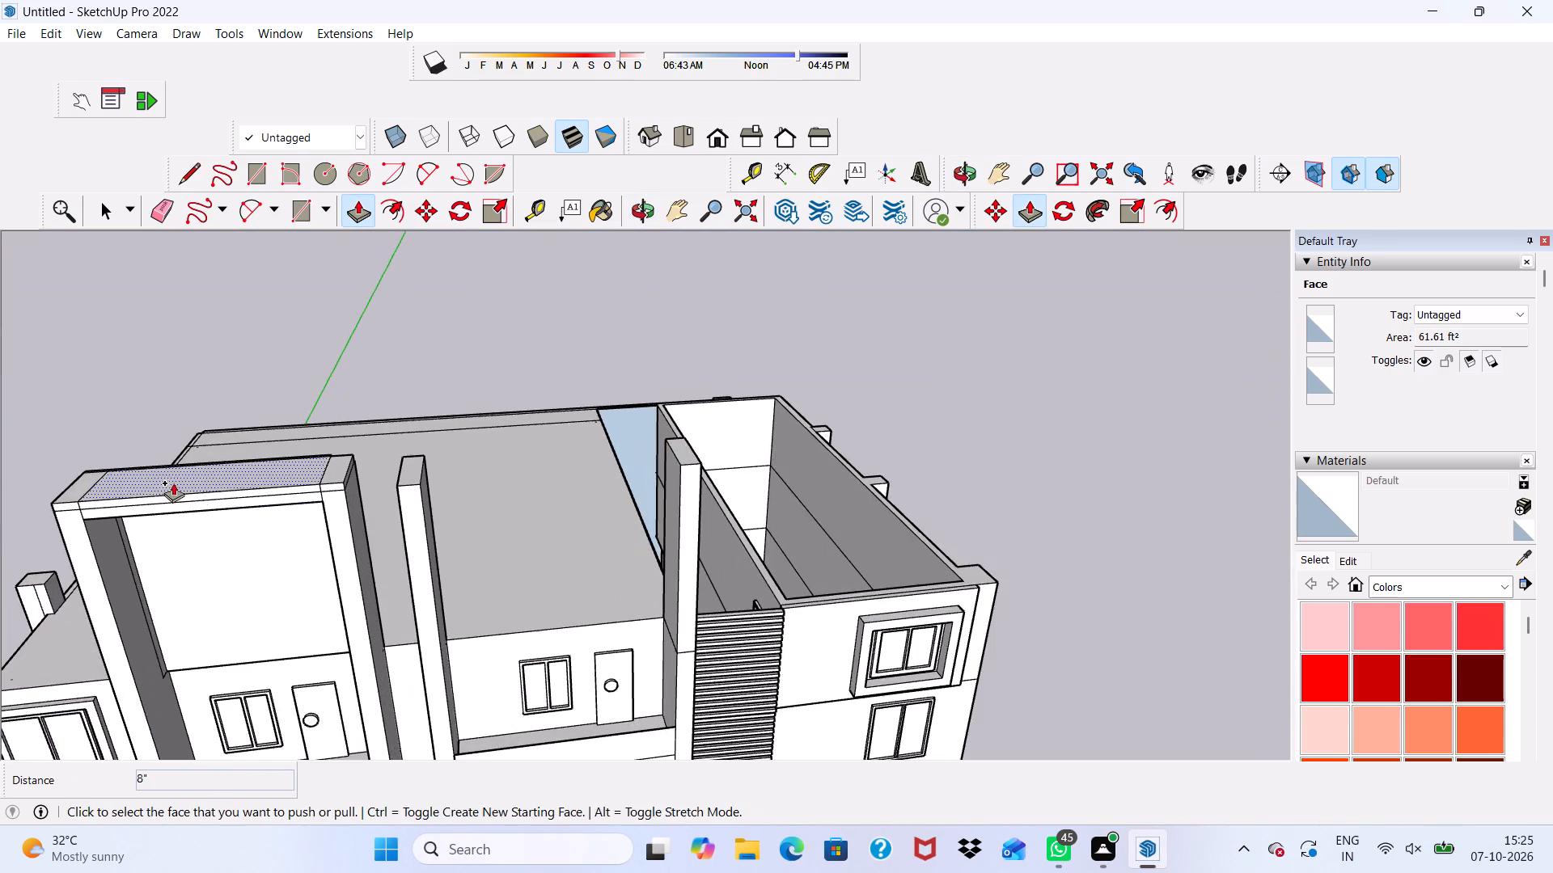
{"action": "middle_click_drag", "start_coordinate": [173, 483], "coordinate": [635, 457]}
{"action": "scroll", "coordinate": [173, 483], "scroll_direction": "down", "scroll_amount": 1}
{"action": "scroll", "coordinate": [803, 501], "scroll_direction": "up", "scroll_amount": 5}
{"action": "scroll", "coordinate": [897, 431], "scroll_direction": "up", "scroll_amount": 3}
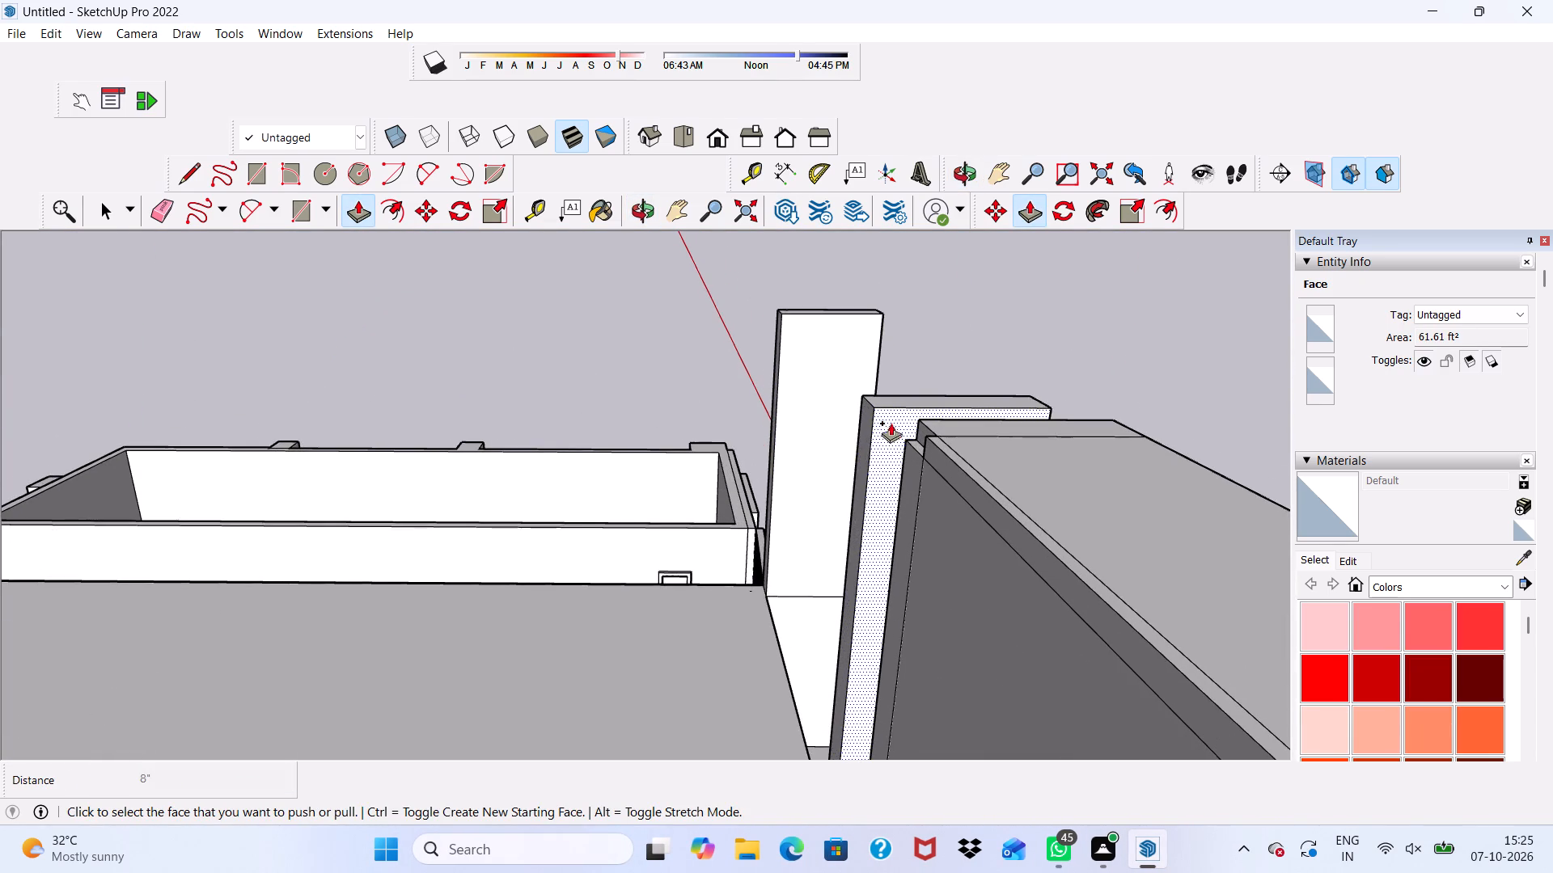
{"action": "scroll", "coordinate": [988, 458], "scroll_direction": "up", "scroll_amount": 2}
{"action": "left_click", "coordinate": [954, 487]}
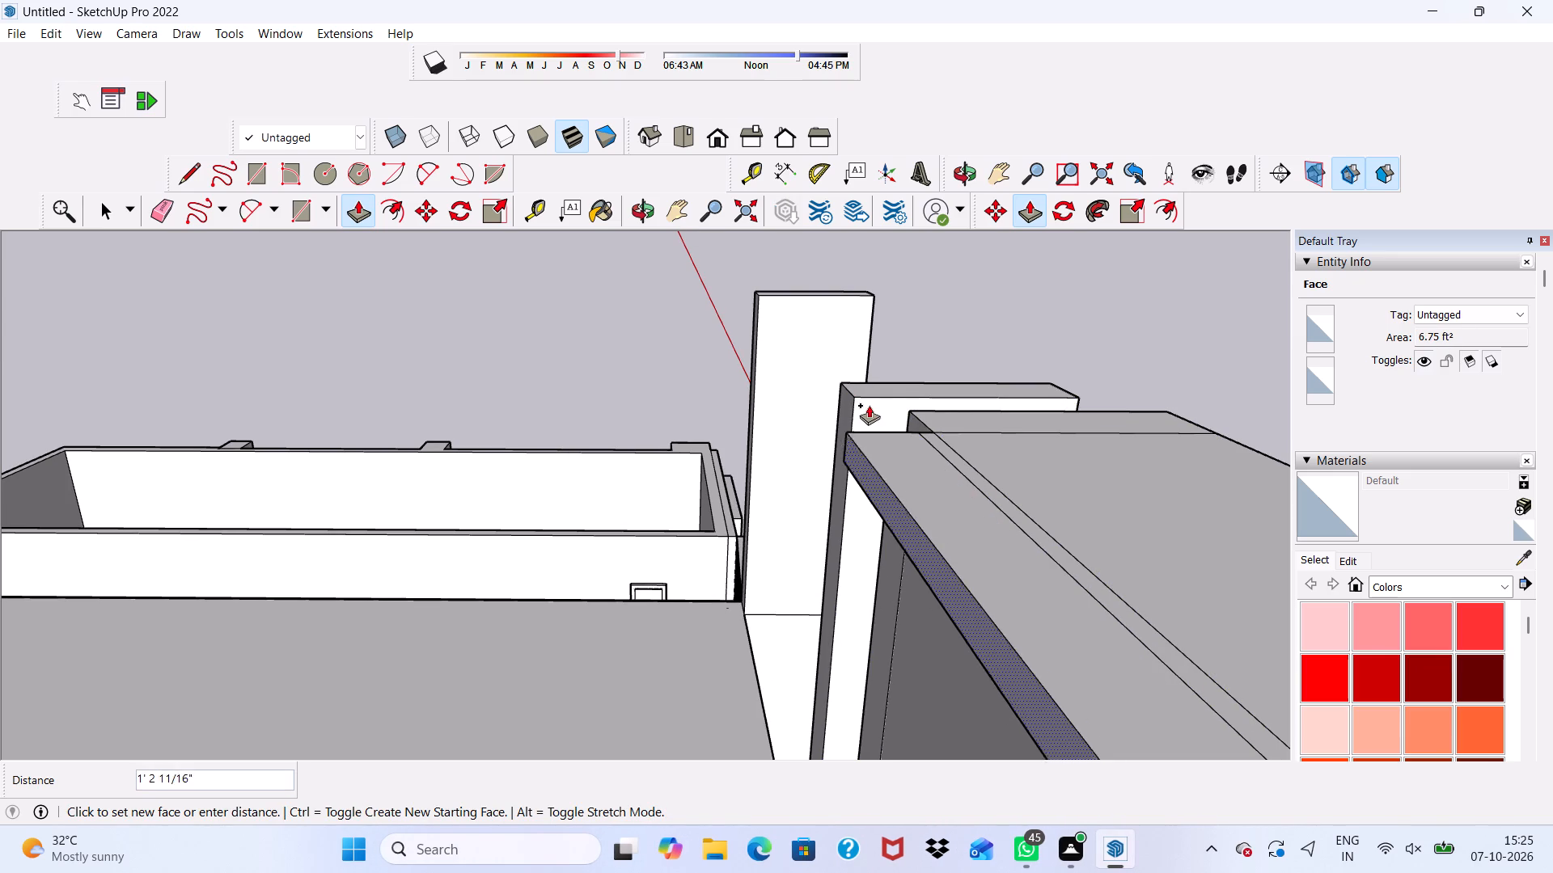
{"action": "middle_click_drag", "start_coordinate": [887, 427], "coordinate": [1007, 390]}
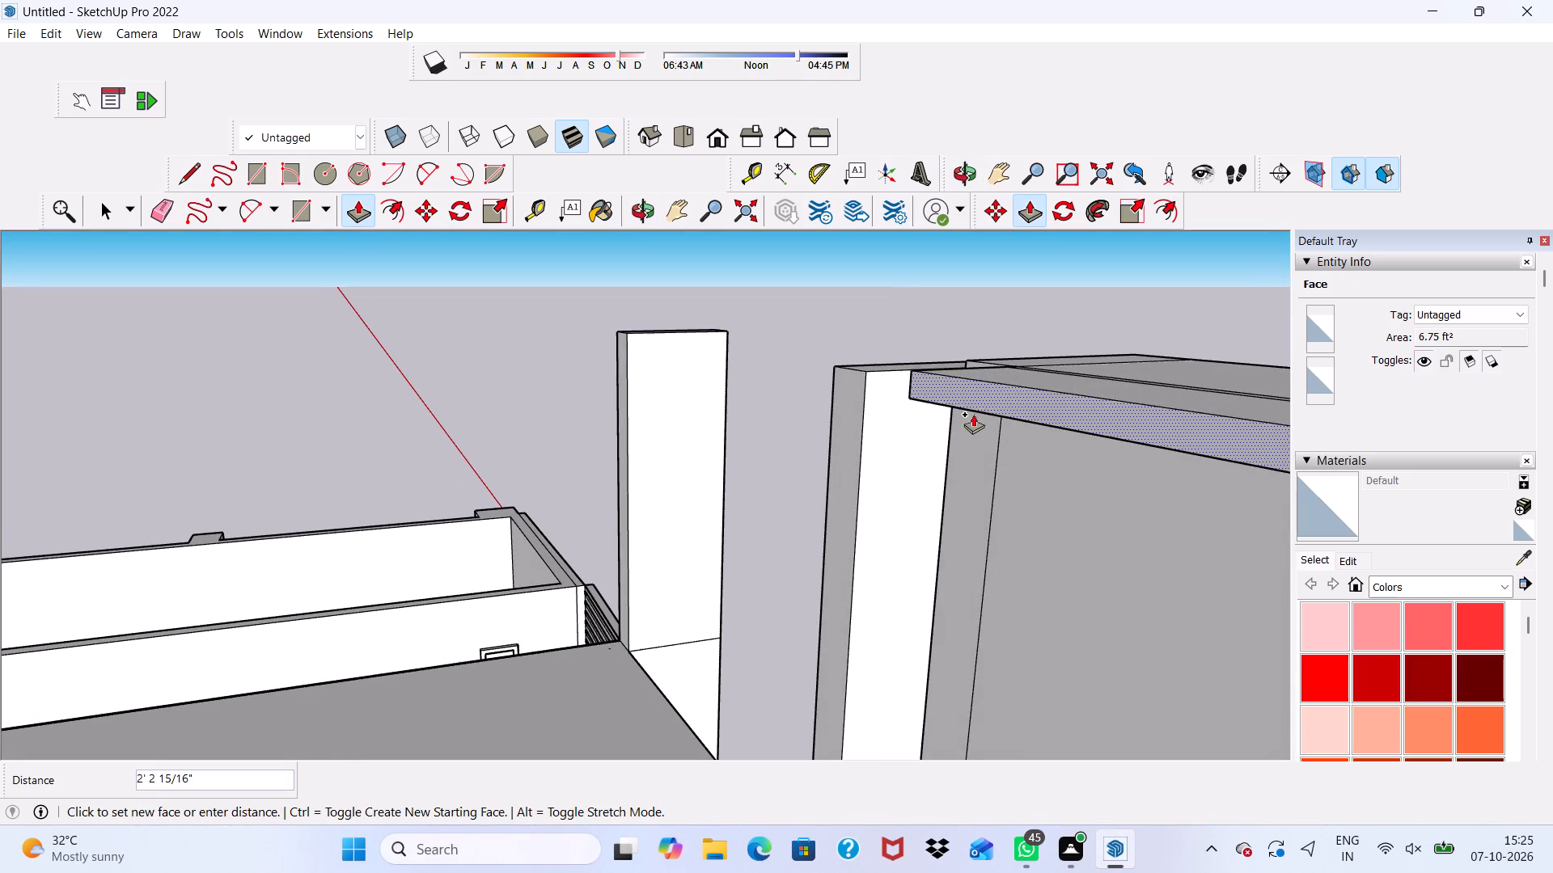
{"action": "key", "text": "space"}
Examine the rear corner where the top slab meets the inner column from several angles.
{"action": "middle_click_drag", "start_coordinate": [948, 388], "coordinate": [1127, 477]}
{"action": "scroll", "coordinate": [1173, 487], "scroll_direction": "up", "scroll_amount": 3}
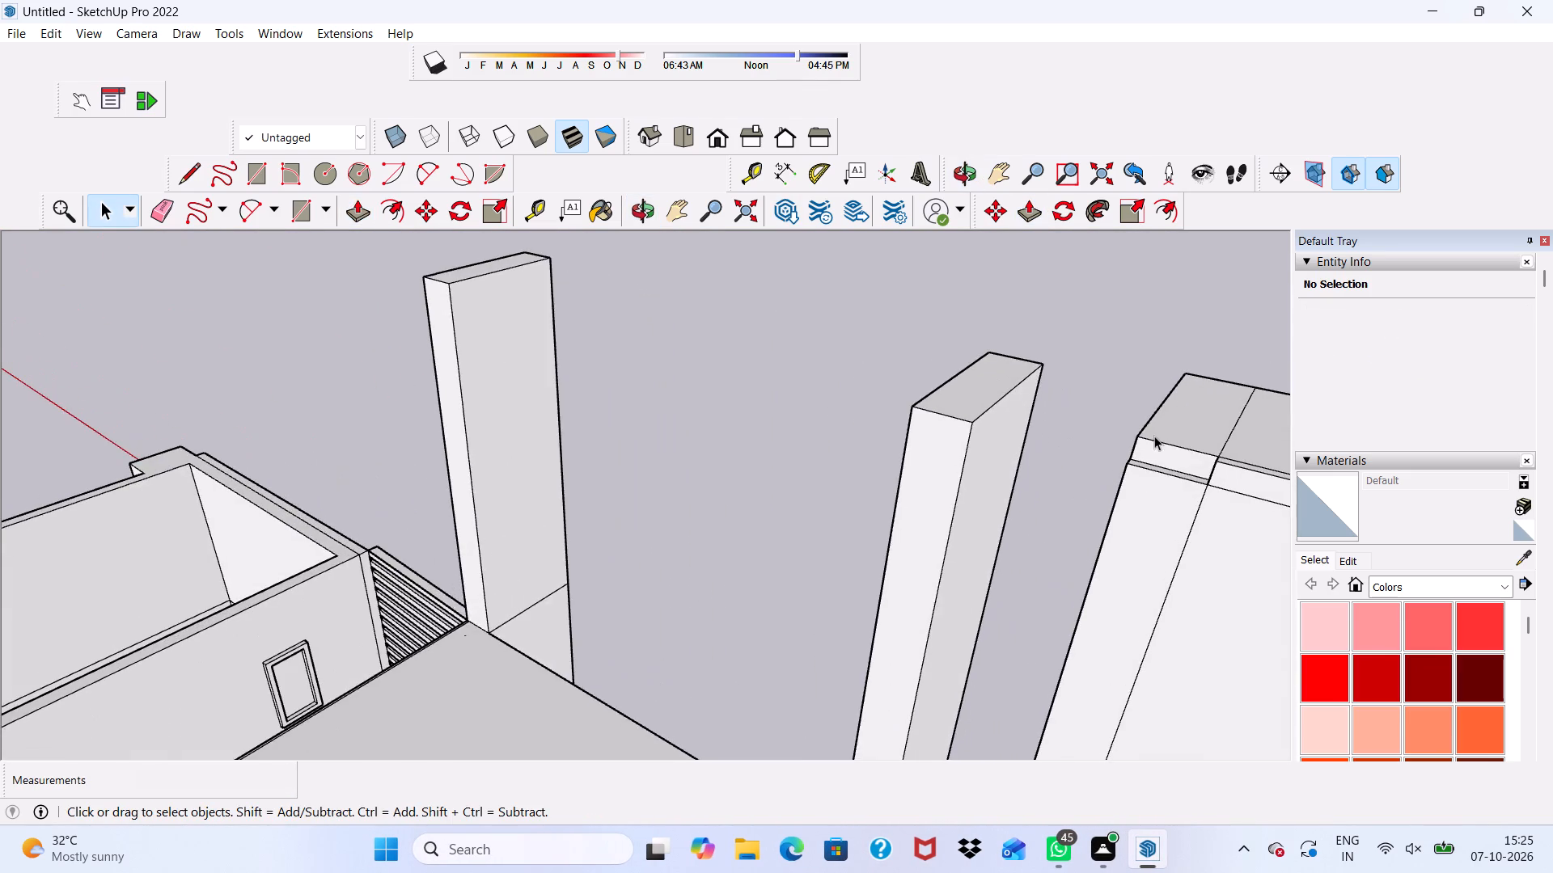
{"action": "scroll", "coordinate": [1043, 463], "scroll_direction": "down", "scroll_amount": 4}
{"action": "middle_click_drag", "start_coordinate": [1035, 474], "coordinate": [1038, 403]}
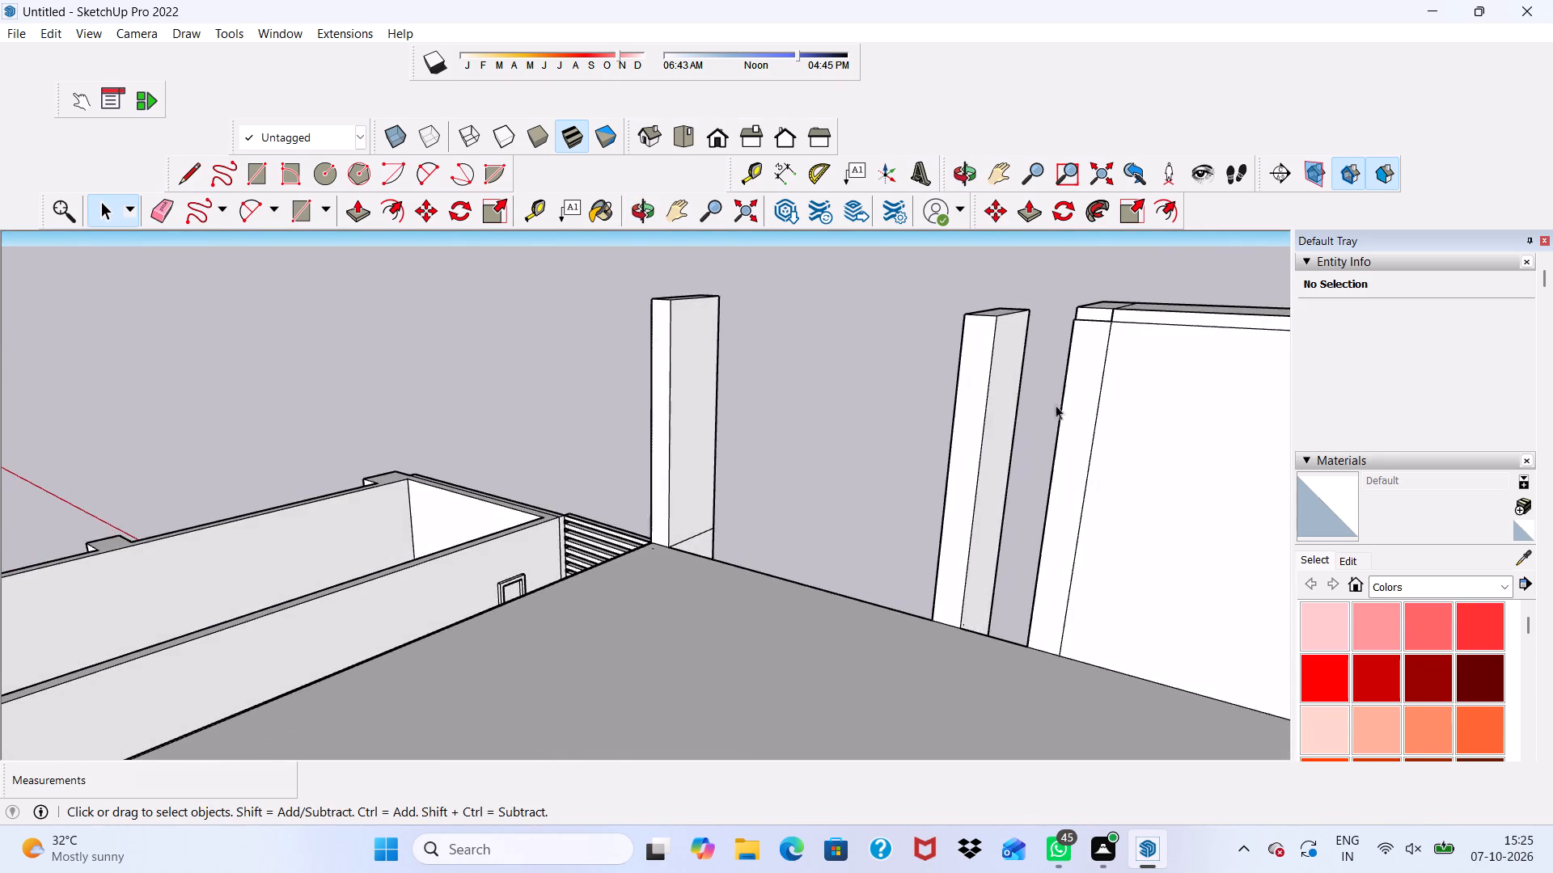
{"action": "scroll", "coordinate": [1128, 351], "scroll_direction": "up", "scroll_amount": 1}
{"action": "scroll", "coordinate": [1066, 337], "scroll_direction": "down", "scroll_amount": 4}
{"action": "middle_click_drag", "start_coordinate": [1054, 345], "coordinate": [1164, 435]}
{"action": "scroll", "coordinate": [1124, 371], "scroll_direction": "up", "scroll_amount": 12}
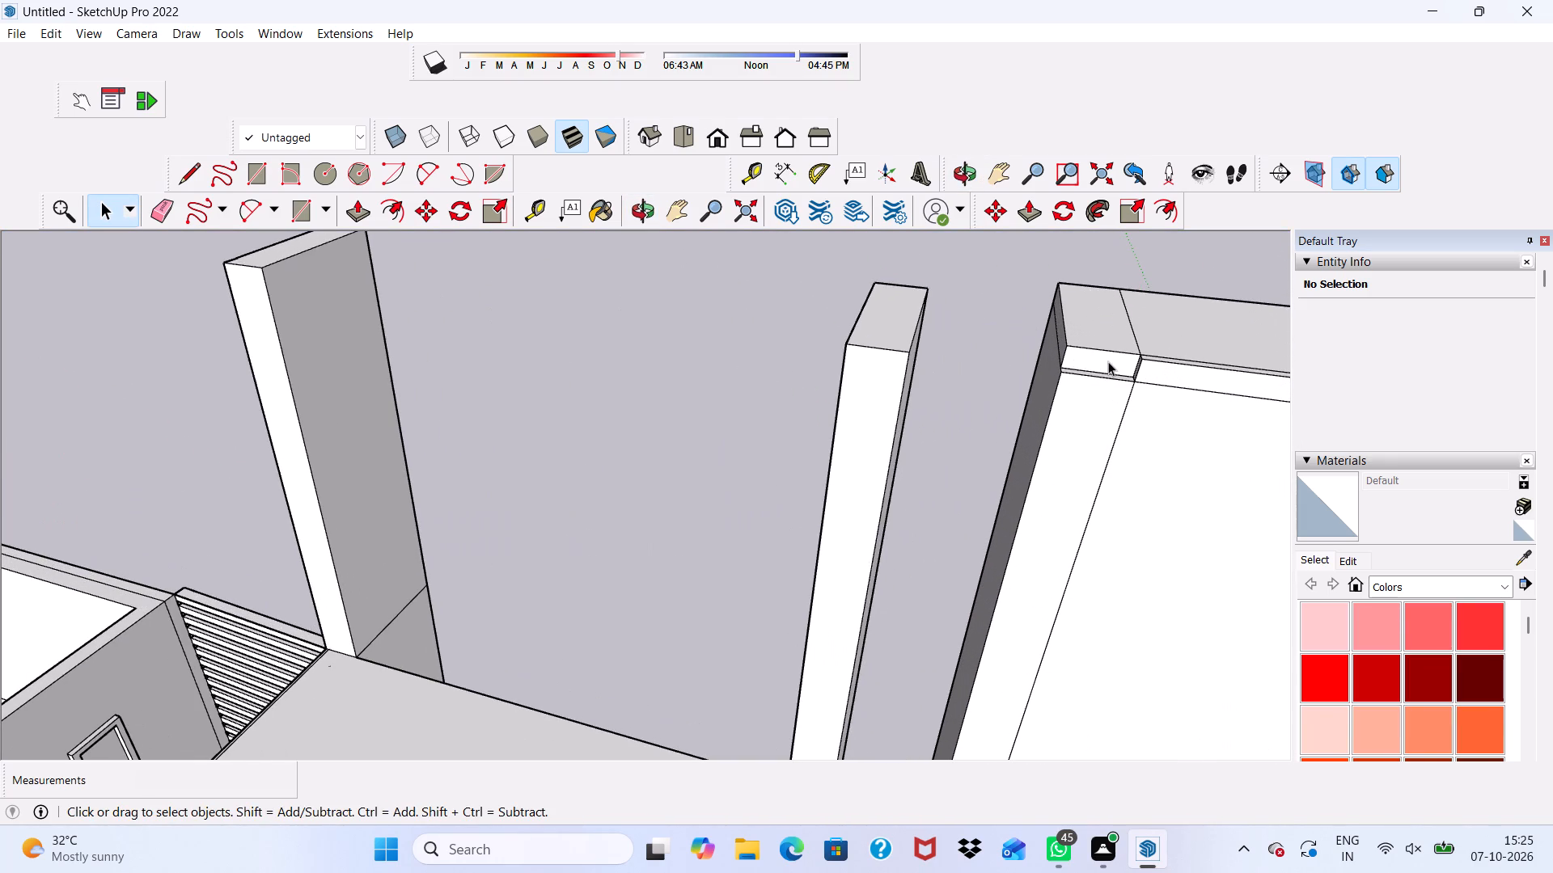
Push/Pull the slab's small rear face above the inner column back by 3", flush with the rest of the rear.
{"action": "left_click", "coordinate": [1108, 361]}
{"action": "left_click", "coordinate": [357, 212]}
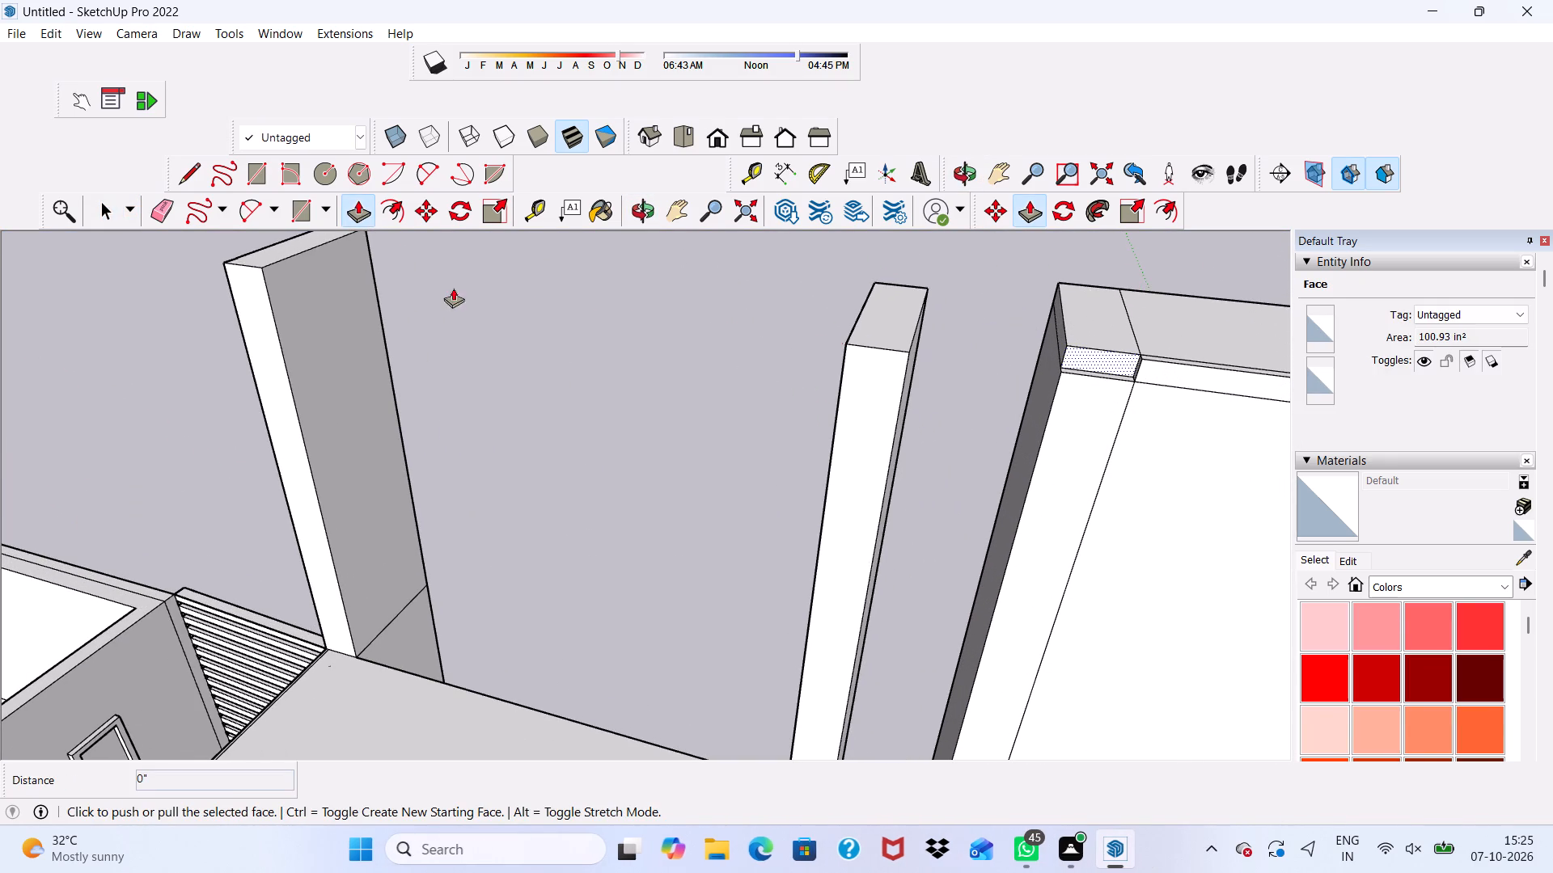
{"action": "left_click", "coordinate": [1105, 352]}
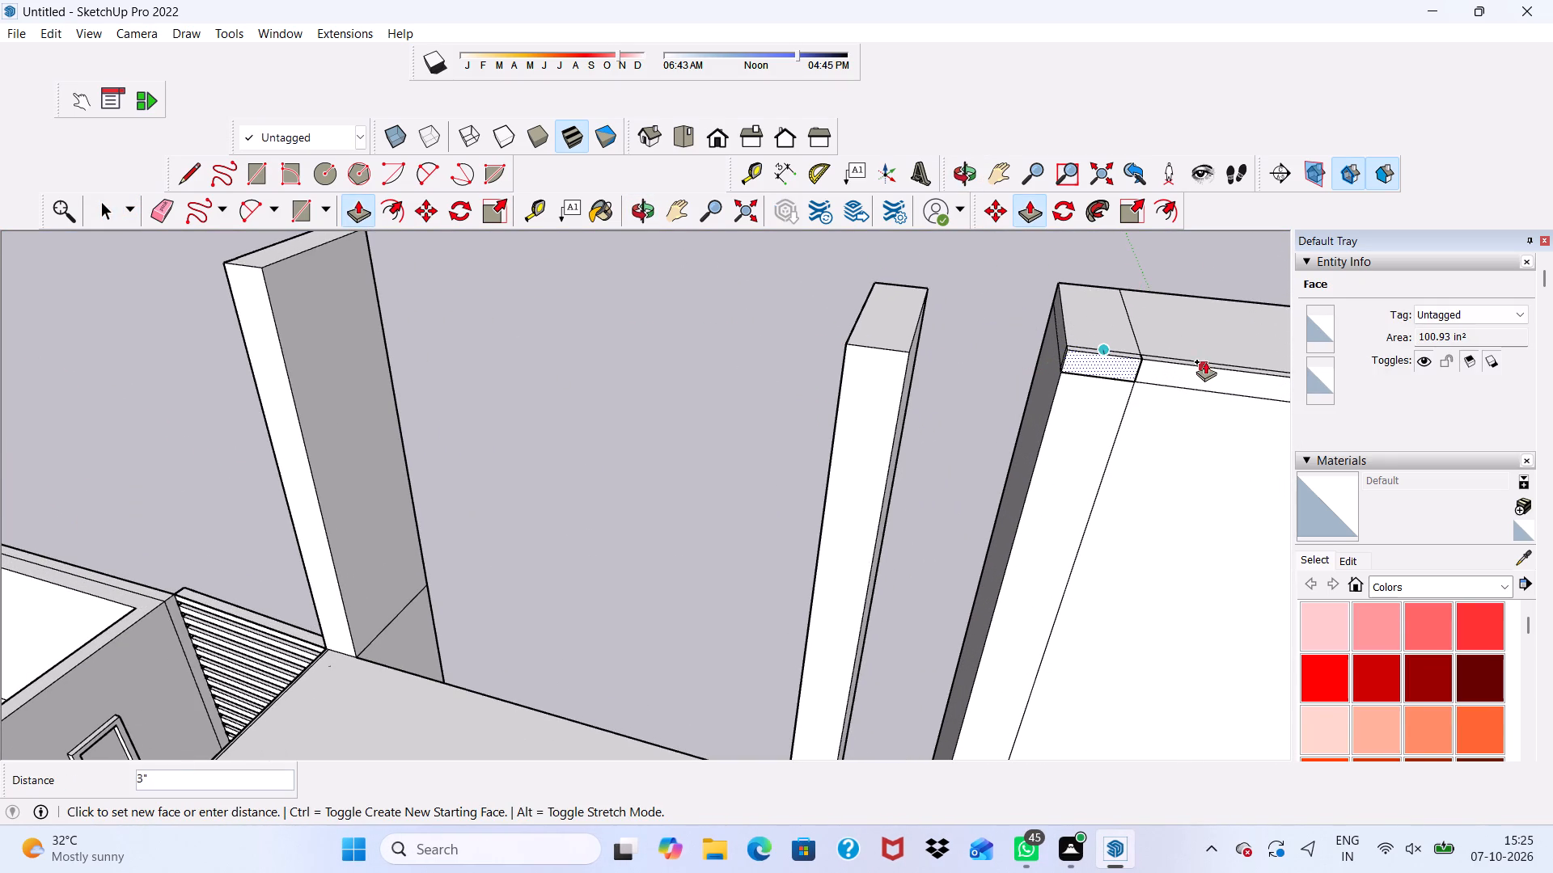
{"action": "left_click", "coordinate": [1206, 373]}
Erase the leftover seam edges on the slab's top and rear face at the inner column and along the panel.
{"action": "scroll", "coordinate": [1070, 372], "scroll_direction": "down", "scroll_amount": 13}
{"action": "scroll", "coordinate": [1022, 425], "scroll_direction": "up", "scroll_amount": 9}
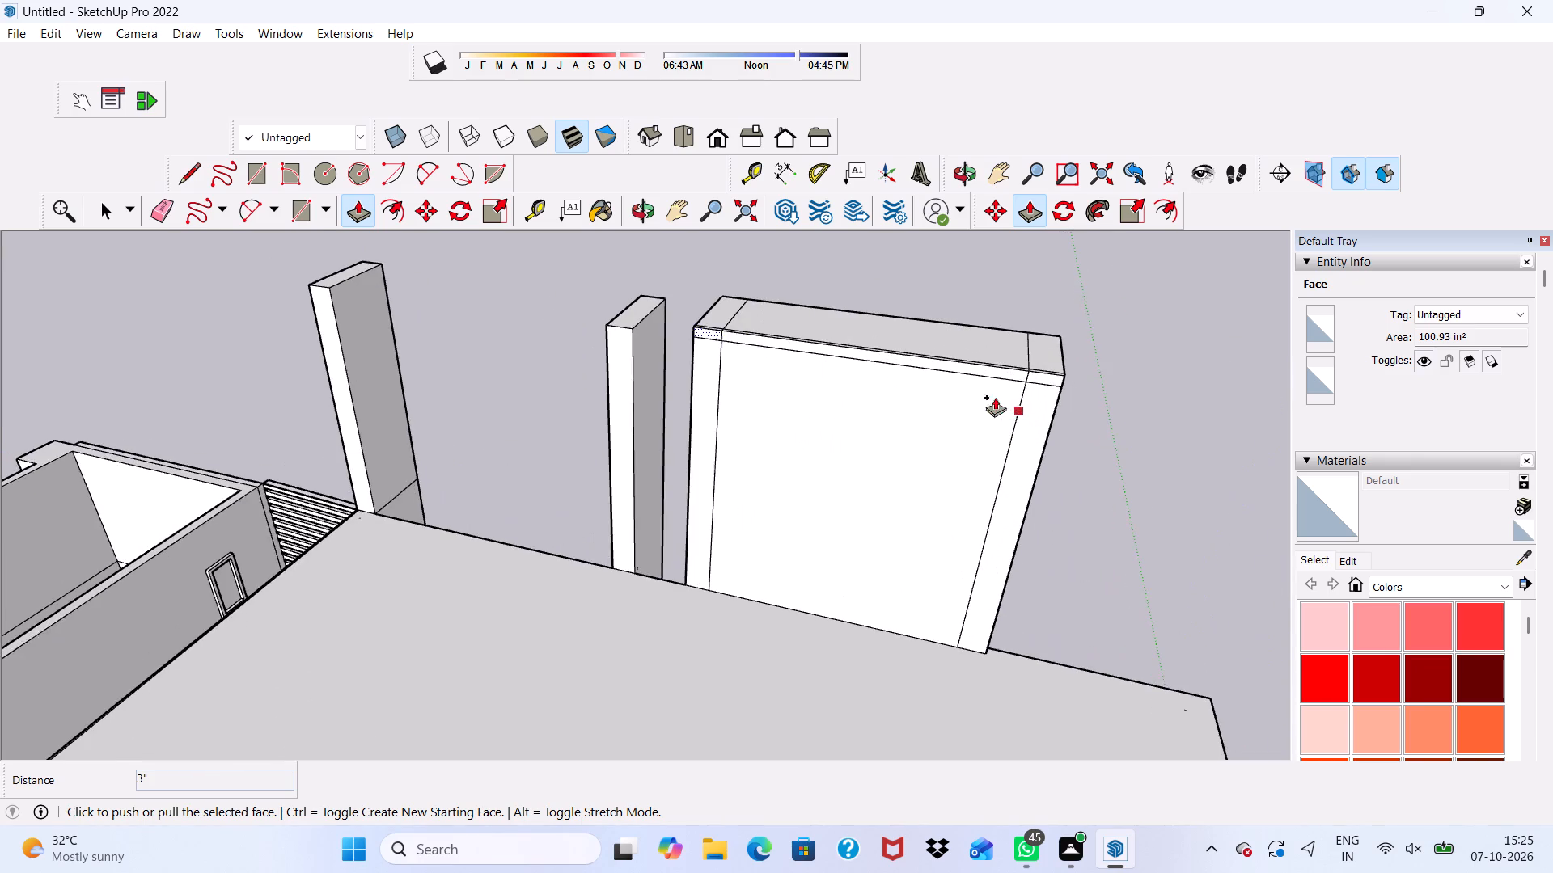
{"action": "scroll", "coordinate": [730, 341], "scroll_direction": "up", "scroll_amount": 7}
{"action": "middle_click_drag", "start_coordinate": [720, 315], "coordinate": [696, 394]}
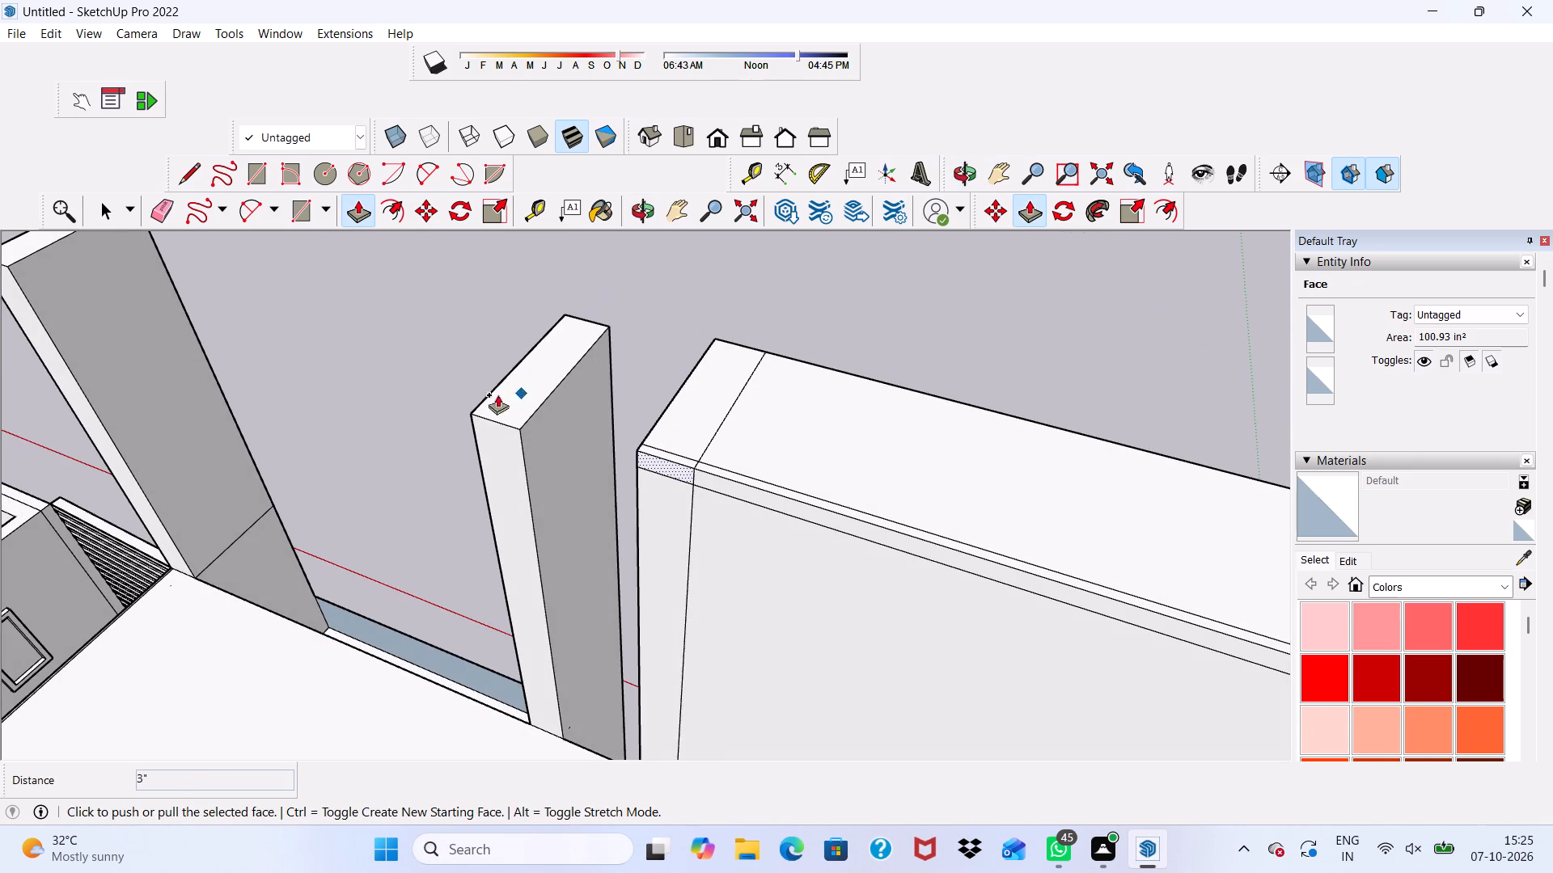
{"action": "left_click", "coordinate": [162, 203]}
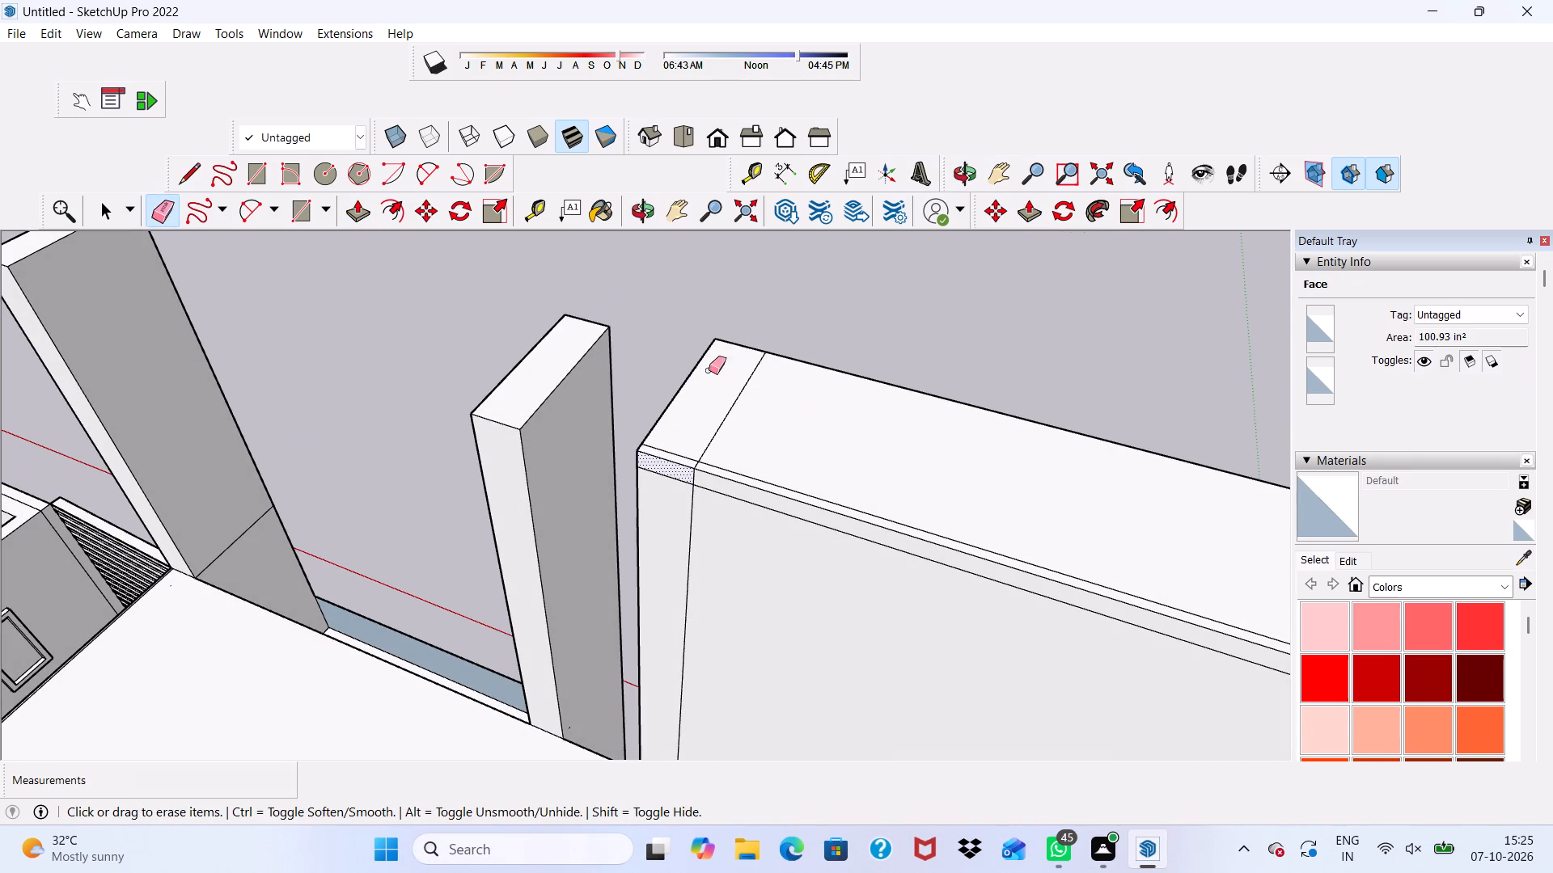
{"action": "left_click_drag", "start_coordinate": [722, 389], "coordinate": [745, 415]}
{"action": "left_click", "coordinate": [747, 473]}
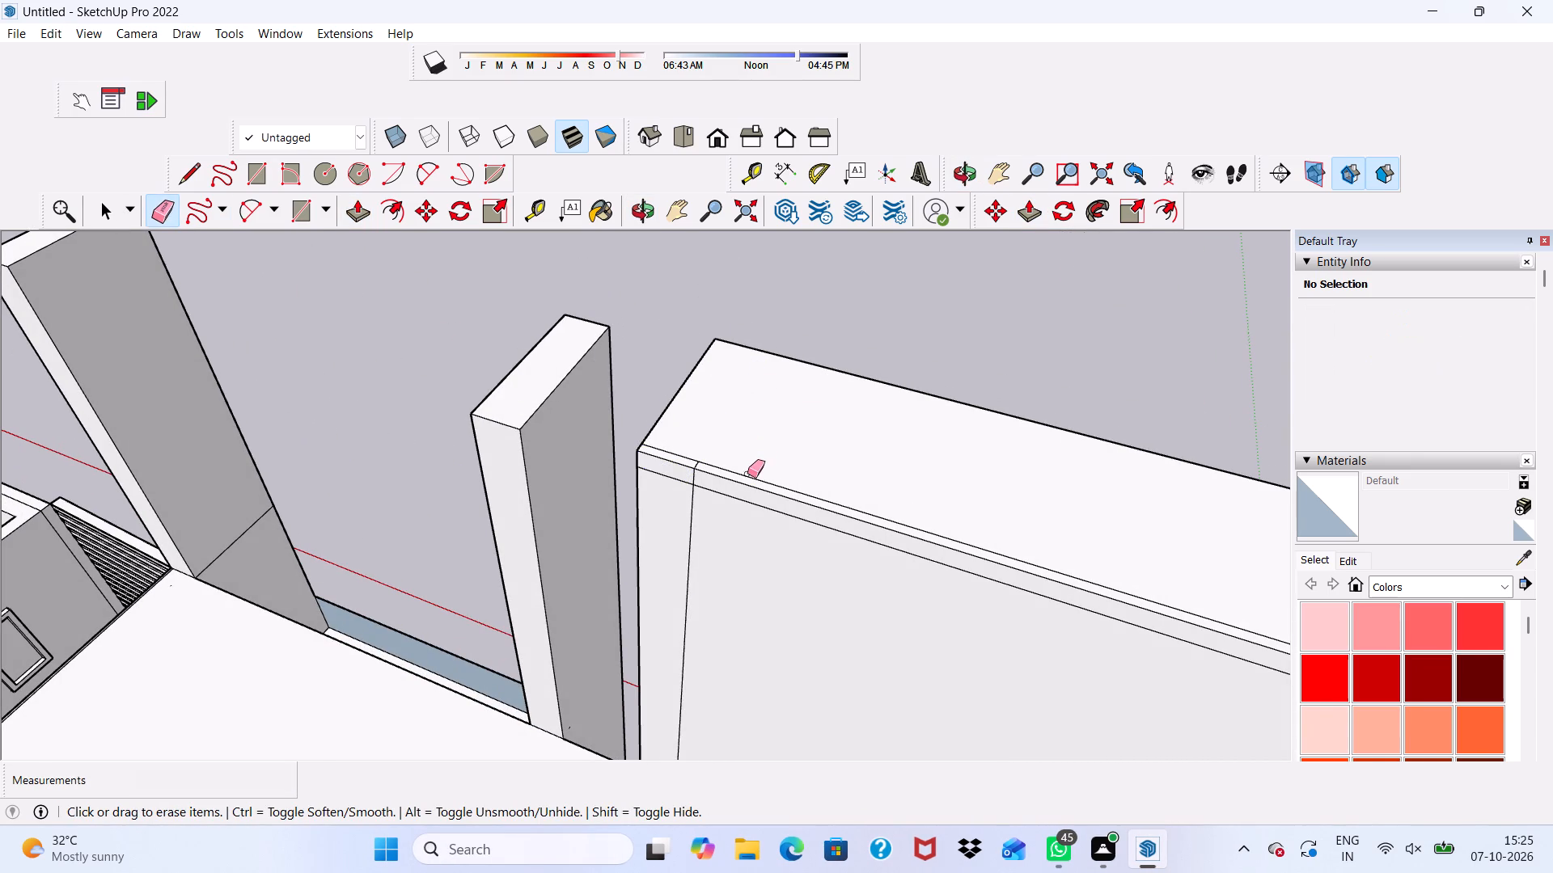
{"action": "left_click_drag", "start_coordinate": [663, 453], "coordinate": [671, 446]}
{"action": "left_click", "coordinate": [700, 461]}
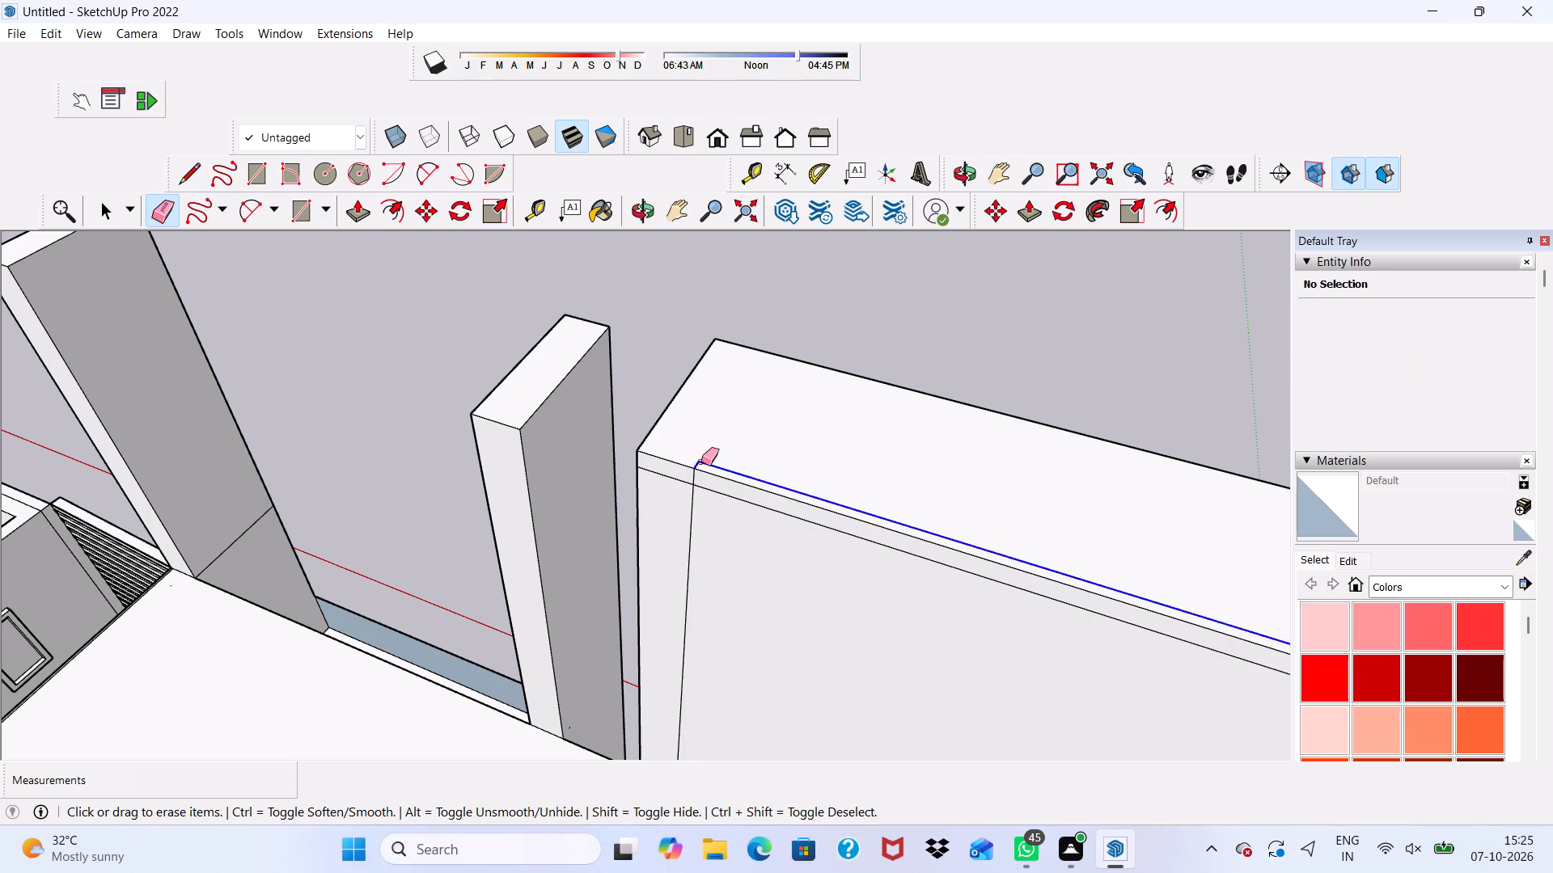
{"action": "scroll", "coordinate": [688, 500], "scroll_direction": "up", "scroll_amount": 5}
{"action": "left_click_drag", "start_coordinate": [703, 455], "coordinate": [691, 466]}
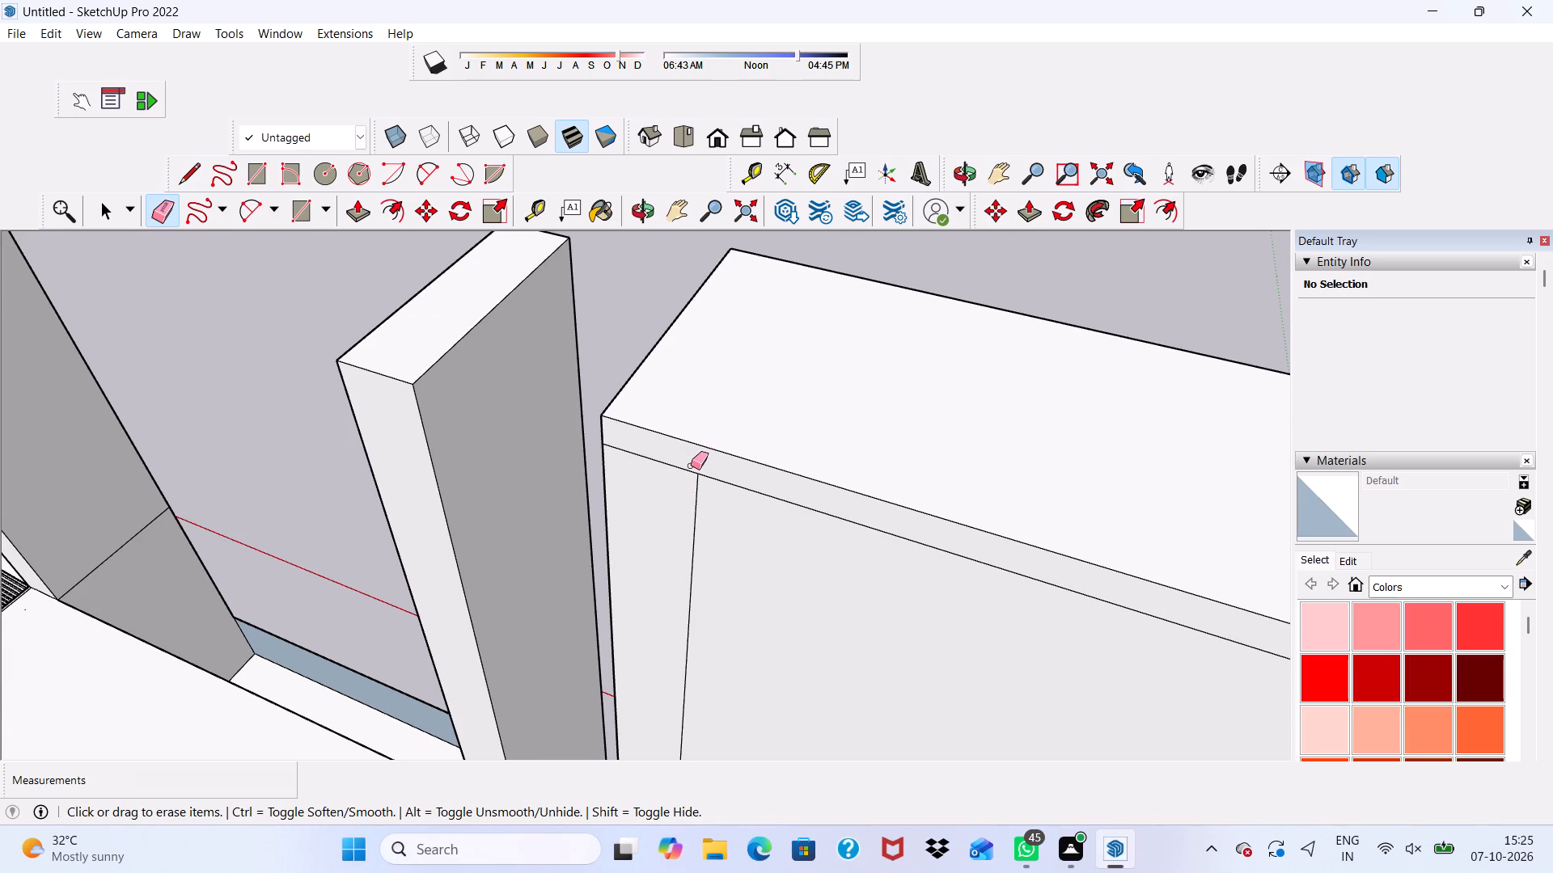
{"action": "left_click_drag", "start_coordinate": [691, 466], "coordinate": [690, 476]}
{"action": "left_click_drag", "start_coordinate": [700, 509], "coordinate": [690, 516]}
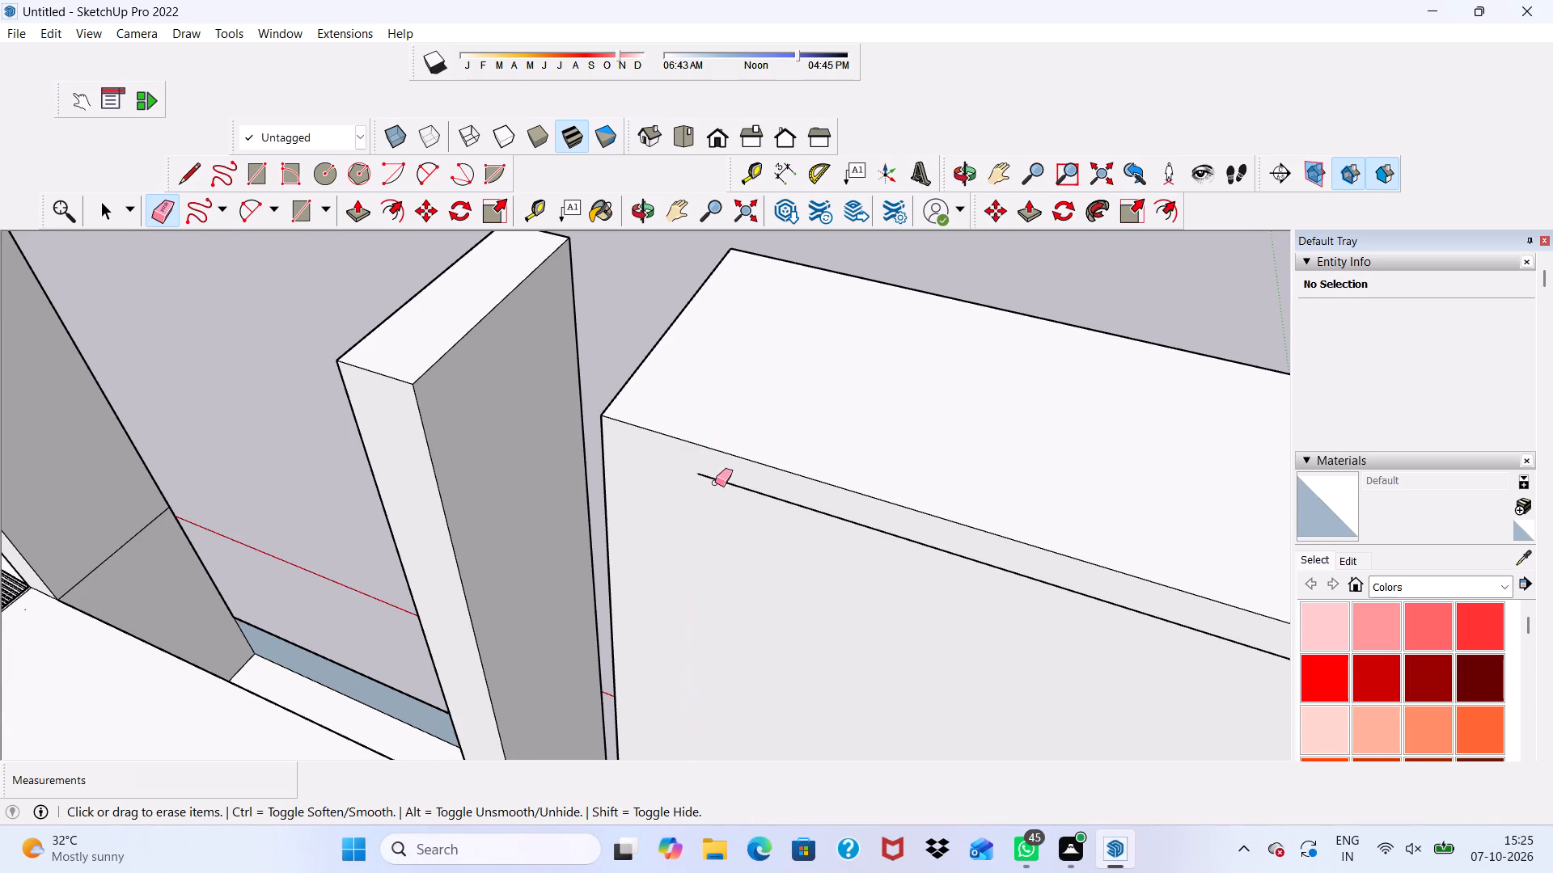
{"action": "left_click_drag", "start_coordinate": [715, 482], "coordinate": [722, 487]}
Erase the leftover seam edges on the rear and top of the slab at the outermost column.
{"action": "scroll", "coordinate": [670, 470], "scroll_direction": "down", "scroll_amount": 14}
{"action": "scroll", "coordinate": [942, 662], "scroll_direction": "up", "scroll_amount": 5}
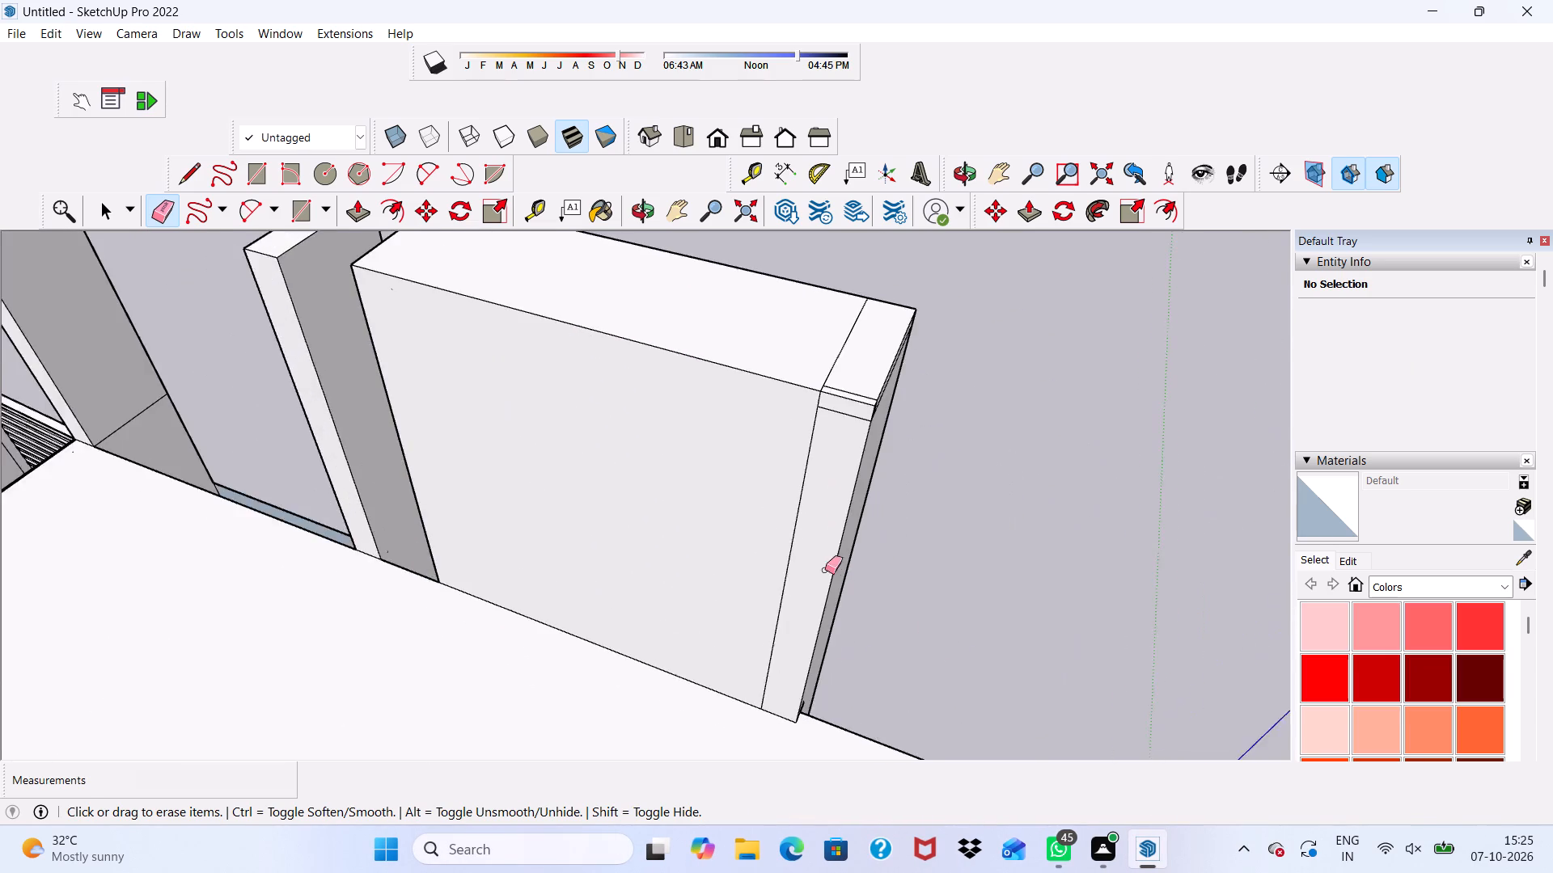
{"action": "scroll", "coordinate": [825, 570], "scroll_direction": "up", "scroll_amount": 3}
{"action": "left_click_drag", "start_coordinate": [810, 474], "coordinate": [791, 475]}
{"action": "left_click_drag", "start_coordinate": [851, 310], "coordinate": [851, 321]}
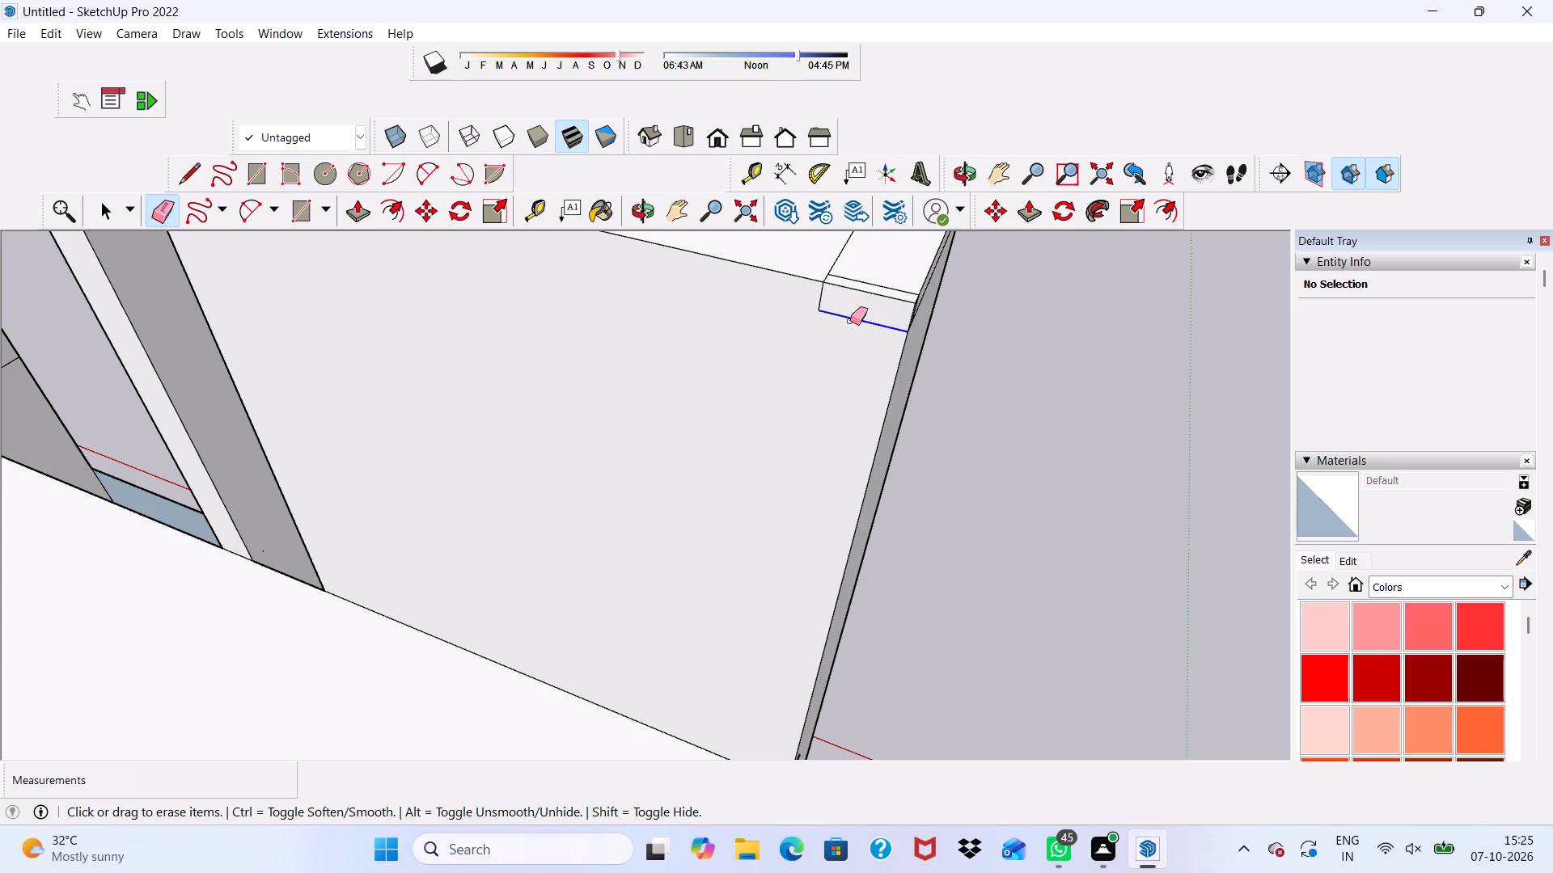
{"action": "scroll", "coordinate": [840, 309], "scroll_direction": "up", "scroll_amount": 1}
{"action": "left_click_drag", "start_coordinate": [823, 302], "coordinate": [815, 302]}
{"action": "scroll", "coordinate": [848, 319], "scroll_direction": "down", "scroll_amount": 3}
{"action": "middle_click_drag", "start_coordinate": [868, 331], "coordinate": [650, 373]}
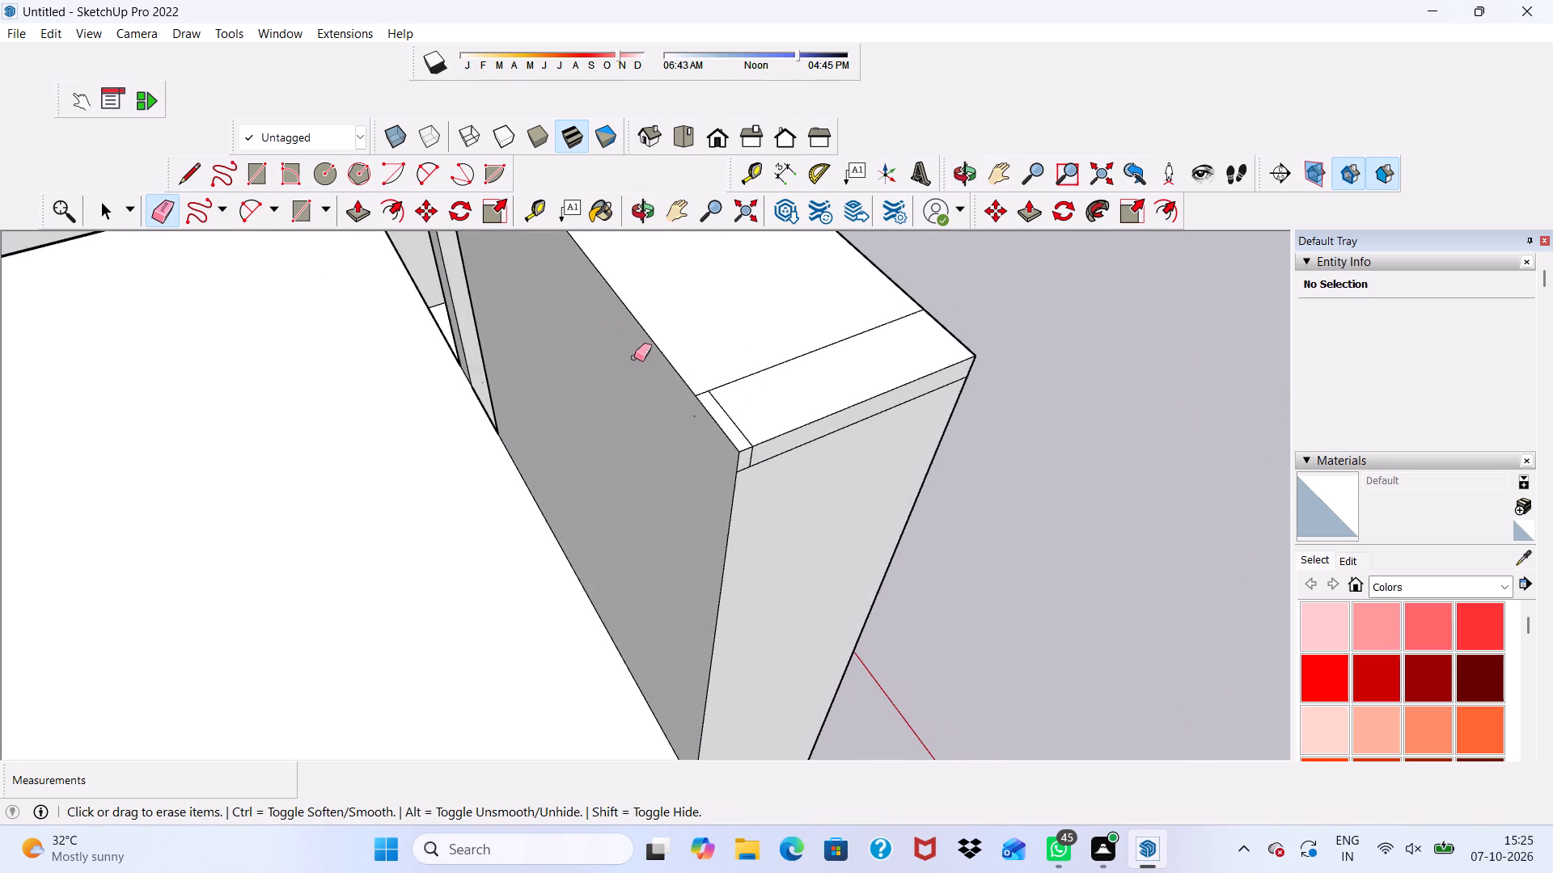
{"action": "scroll", "coordinate": [762, 385], "scroll_direction": "up", "scroll_amount": 6}
{"action": "left_click_drag", "start_coordinate": [688, 434], "coordinate": [710, 426]}
{"action": "left_click_drag", "start_coordinate": [694, 382], "coordinate": [704, 394]}
{"action": "scroll", "coordinate": [699, 393], "scroll_direction": "up", "scroll_amount": 4}
{"action": "left_click_drag", "start_coordinate": [641, 387], "coordinate": [645, 415]}
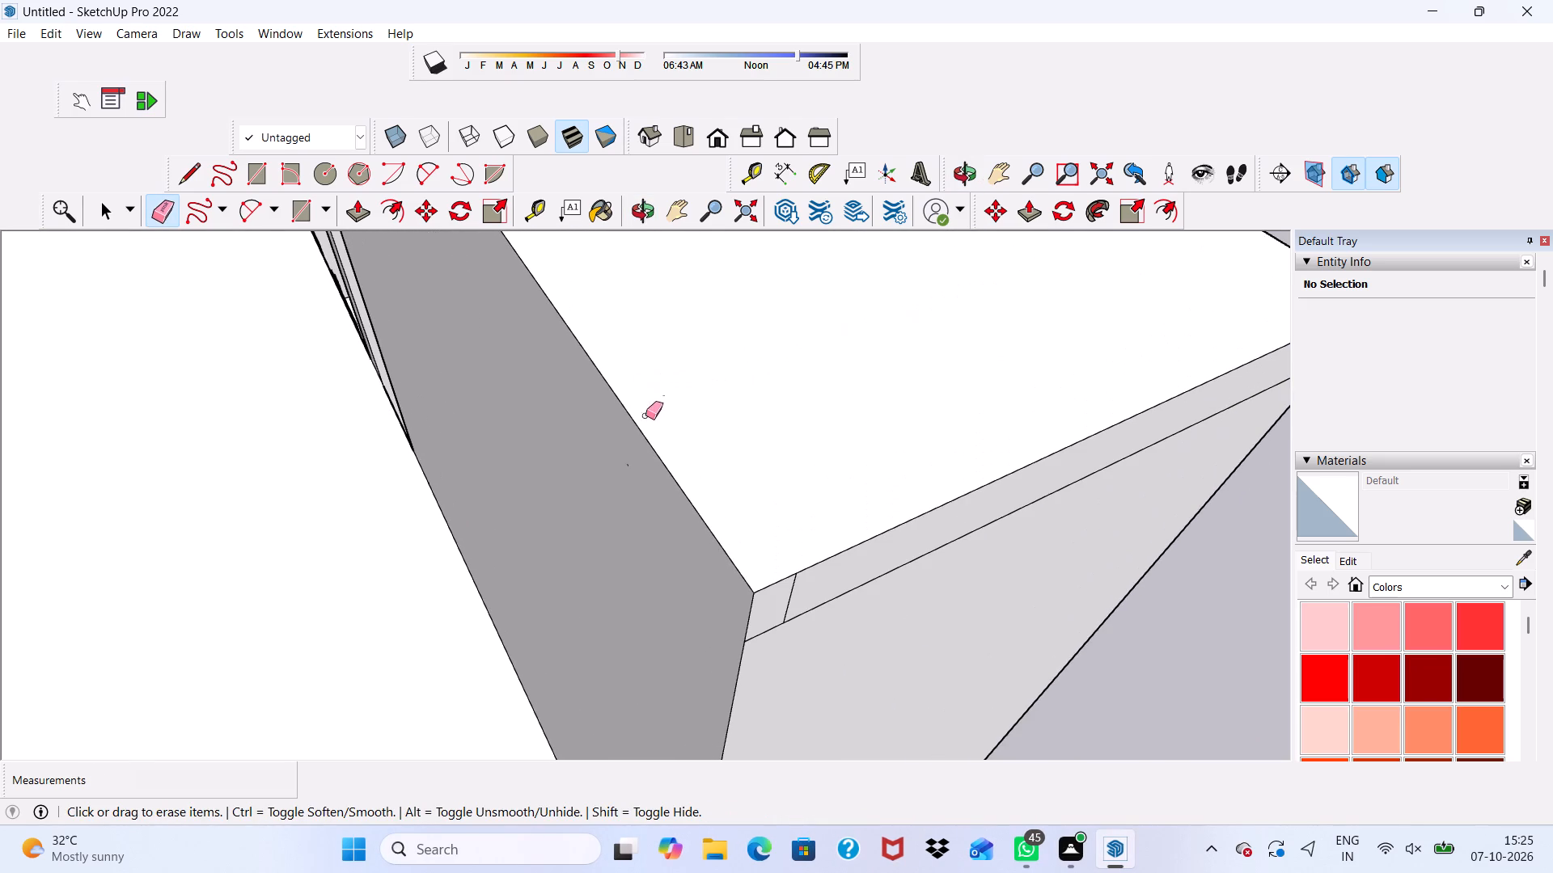
Erase the leftover seam edges near the top of the outermost column's outer side face.
{"action": "scroll", "coordinate": [899, 585], "scroll_direction": "down", "scroll_amount": 1}
{"action": "middle_click_drag", "start_coordinate": [899, 585], "coordinate": [798, 495]}
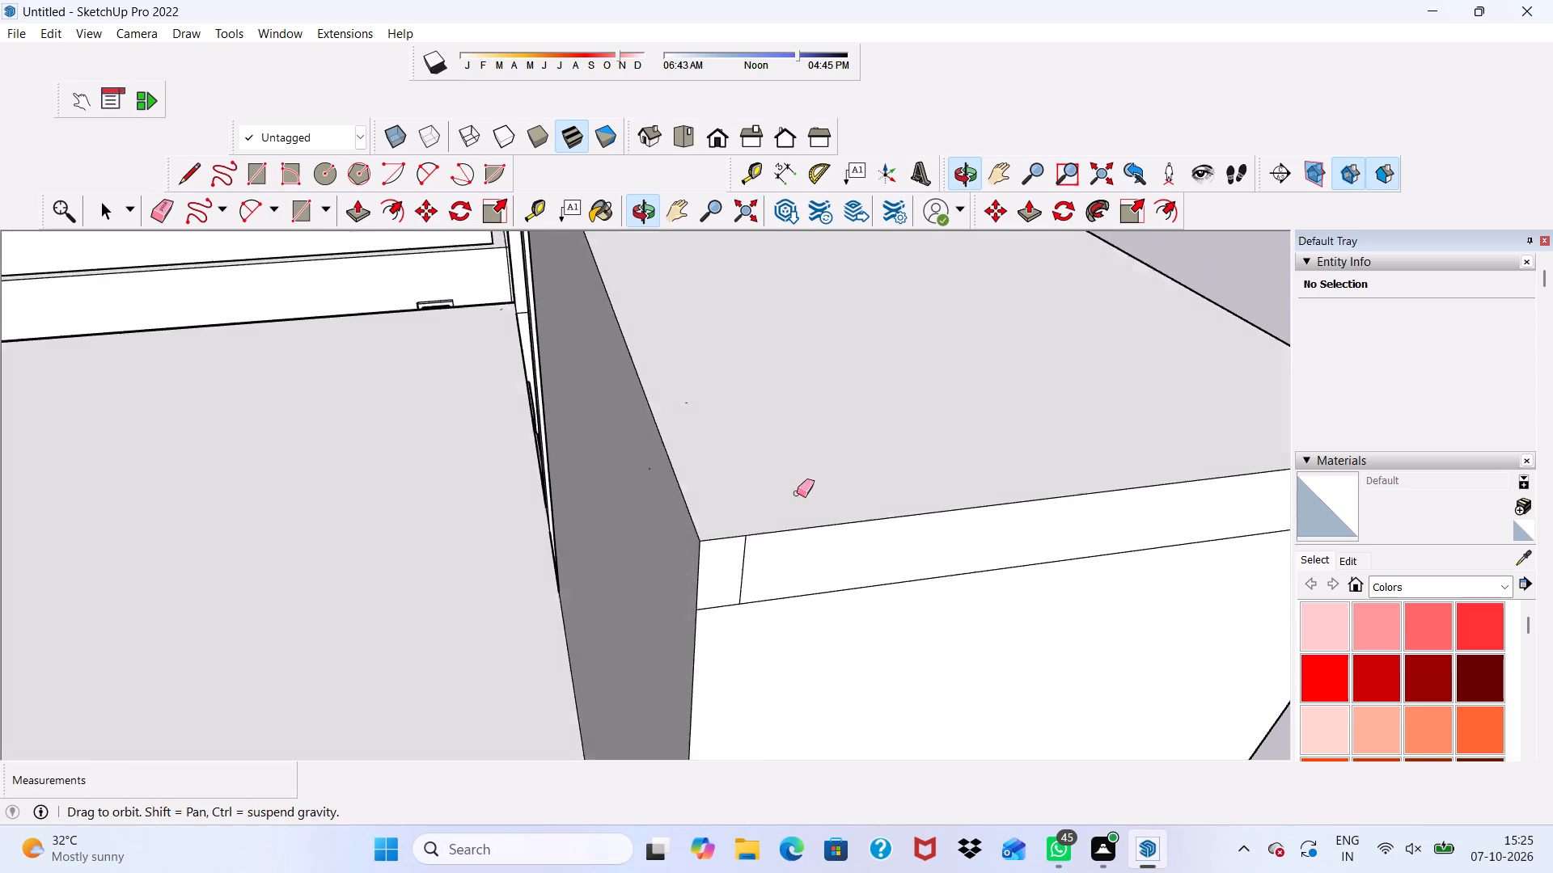
{"action": "left_click_drag", "start_coordinate": [732, 568], "coordinate": [766, 585]}
{"action": "left_click_drag", "start_coordinate": [768, 597], "coordinate": [771, 617]}
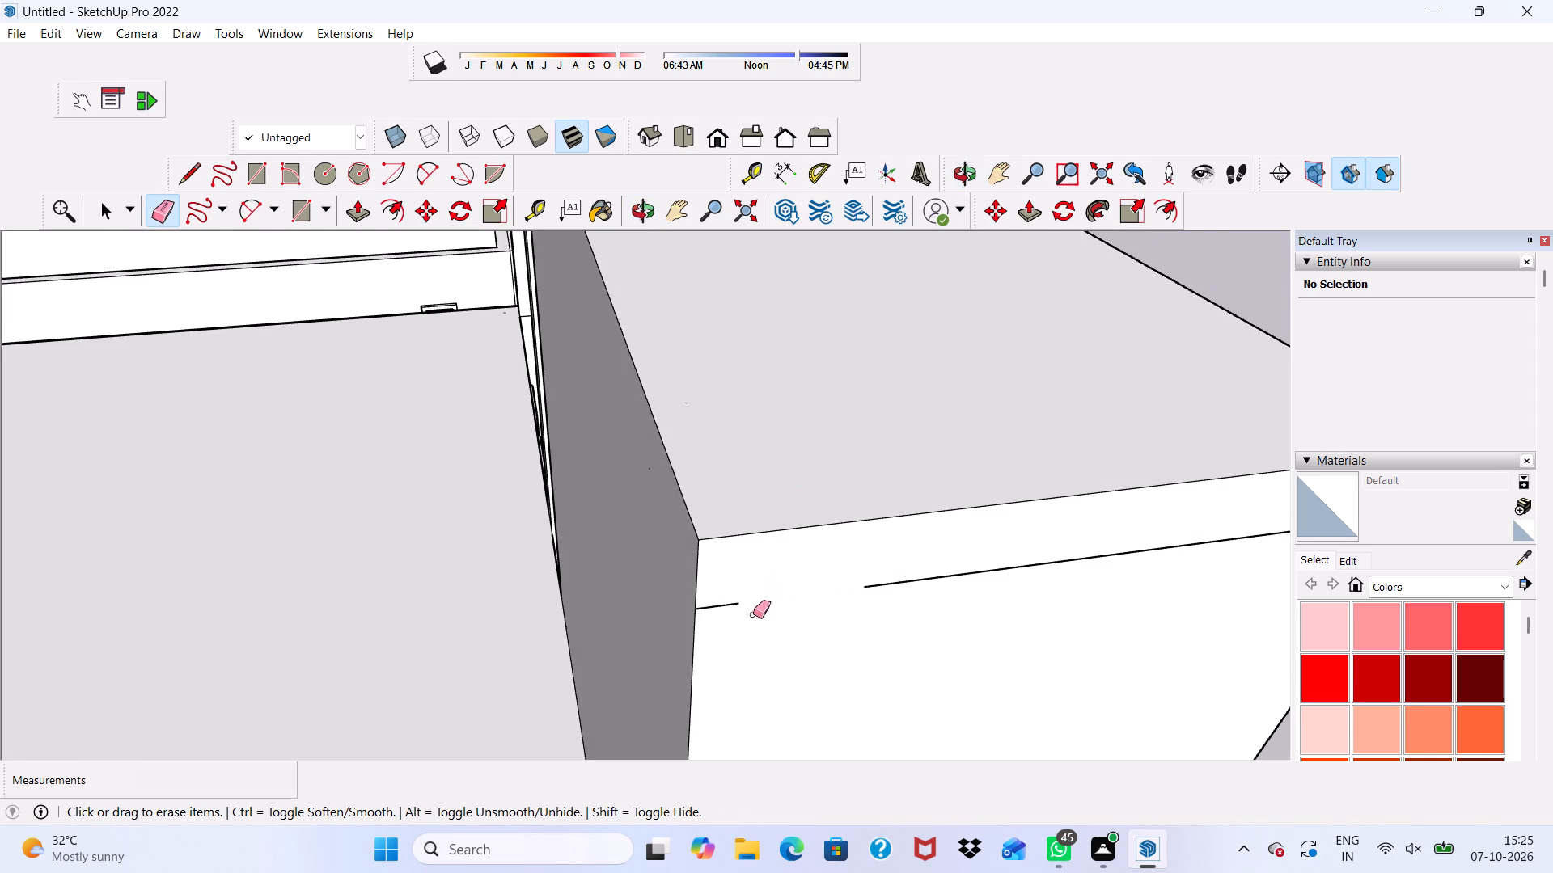
{"action": "scroll", "coordinate": [732, 606], "scroll_direction": "up", "scroll_amount": 2}
{"action": "left_click", "coordinate": [720, 601]}
{"action": "left_click_drag", "start_coordinate": [1067, 546], "coordinate": [1064, 567]}
{"action": "scroll", "coordinate": [954, 574], "scroll_direction": "down", "scroll_amount": 13}
Erase the seam edges on the front face along the top slab and across the outermost column's top.
{"action": "middle_click_drag", "start_coordinate": [979, 562], "coordinate": [725, 527]}
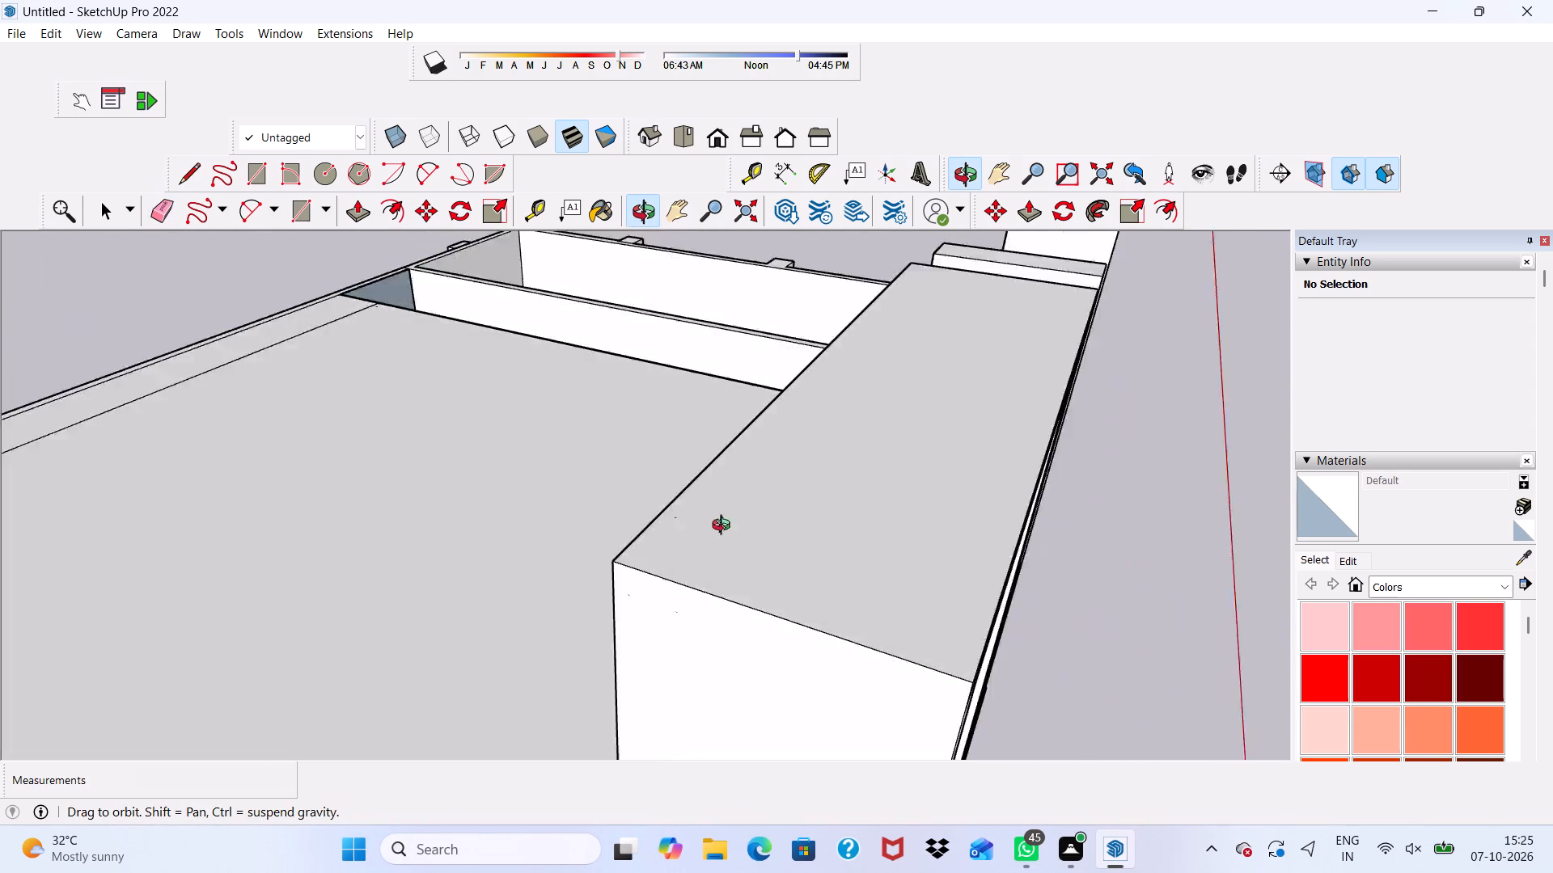
{"action": "middle_click_drag", "start_coordinate": [725, 527], "coordinate": [488, 487]}
{"action": "scroll", "coordinate": [692, 500], "scroll_direction": "down", "scroll_amount": 5}
{"action": "scroll", "coordinate": [710, 633], "scroll_direction": "up", "scroll_amount": 4}
{"action": "left_click_drag", "start_coordinate": [717, 534], "coordinate": [717, 537]}
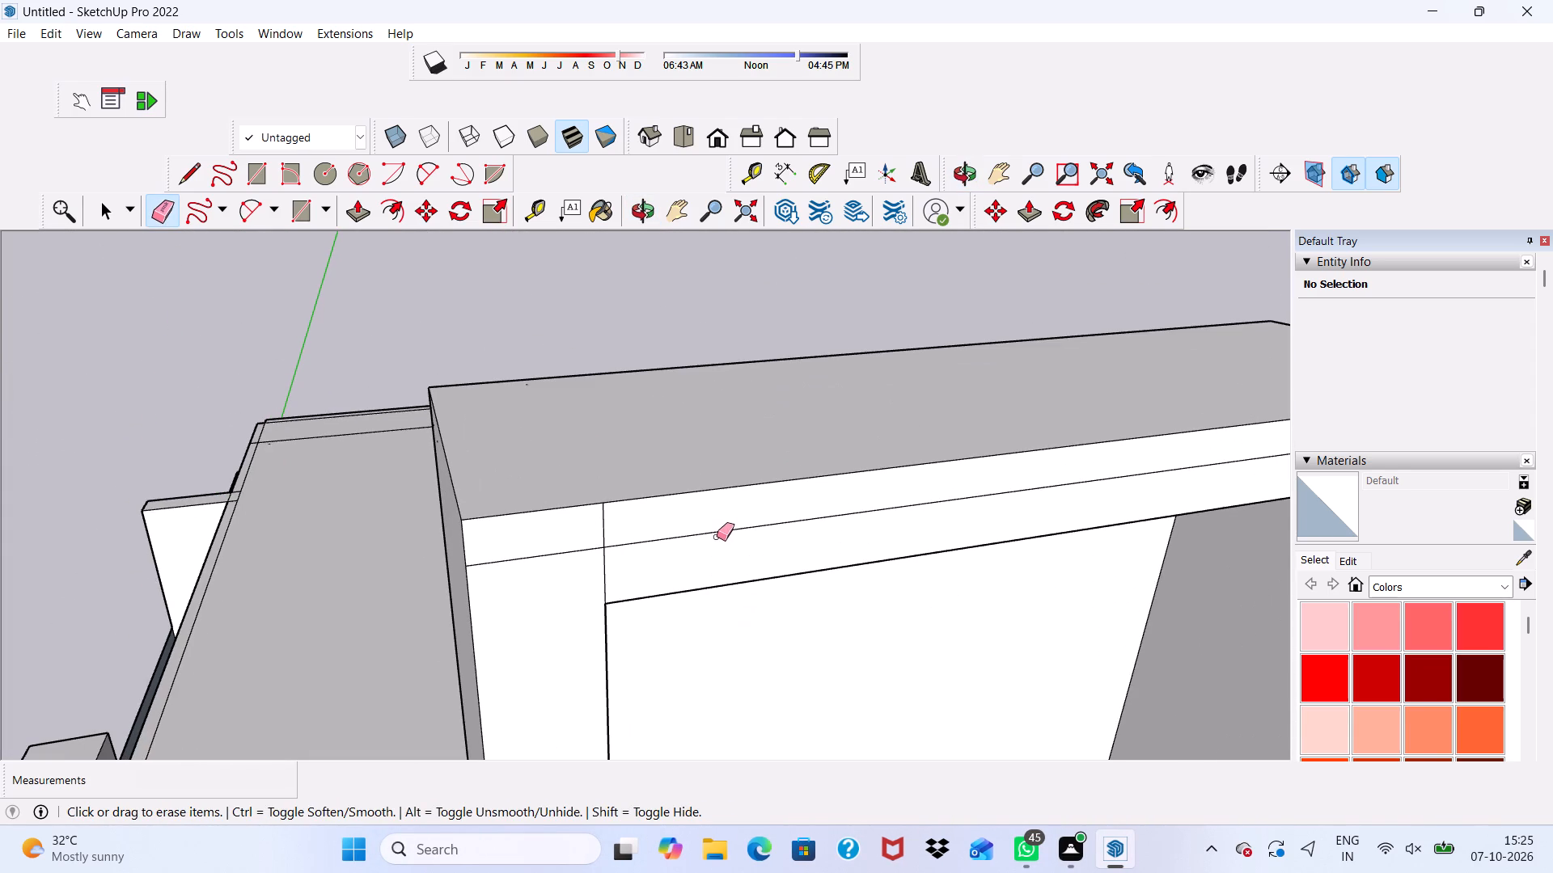
{"action": "left_click_drag", "start_coordinate": [717, 537], "coordinate": [717, 543]}
{"action": "left_click_drag", "start_coordinate": [721, 537], "coordinate": [726, 529]}
{"action": "left_click_drag", "start_coordinate": [607, 538], "coordinate": [583, 538]}
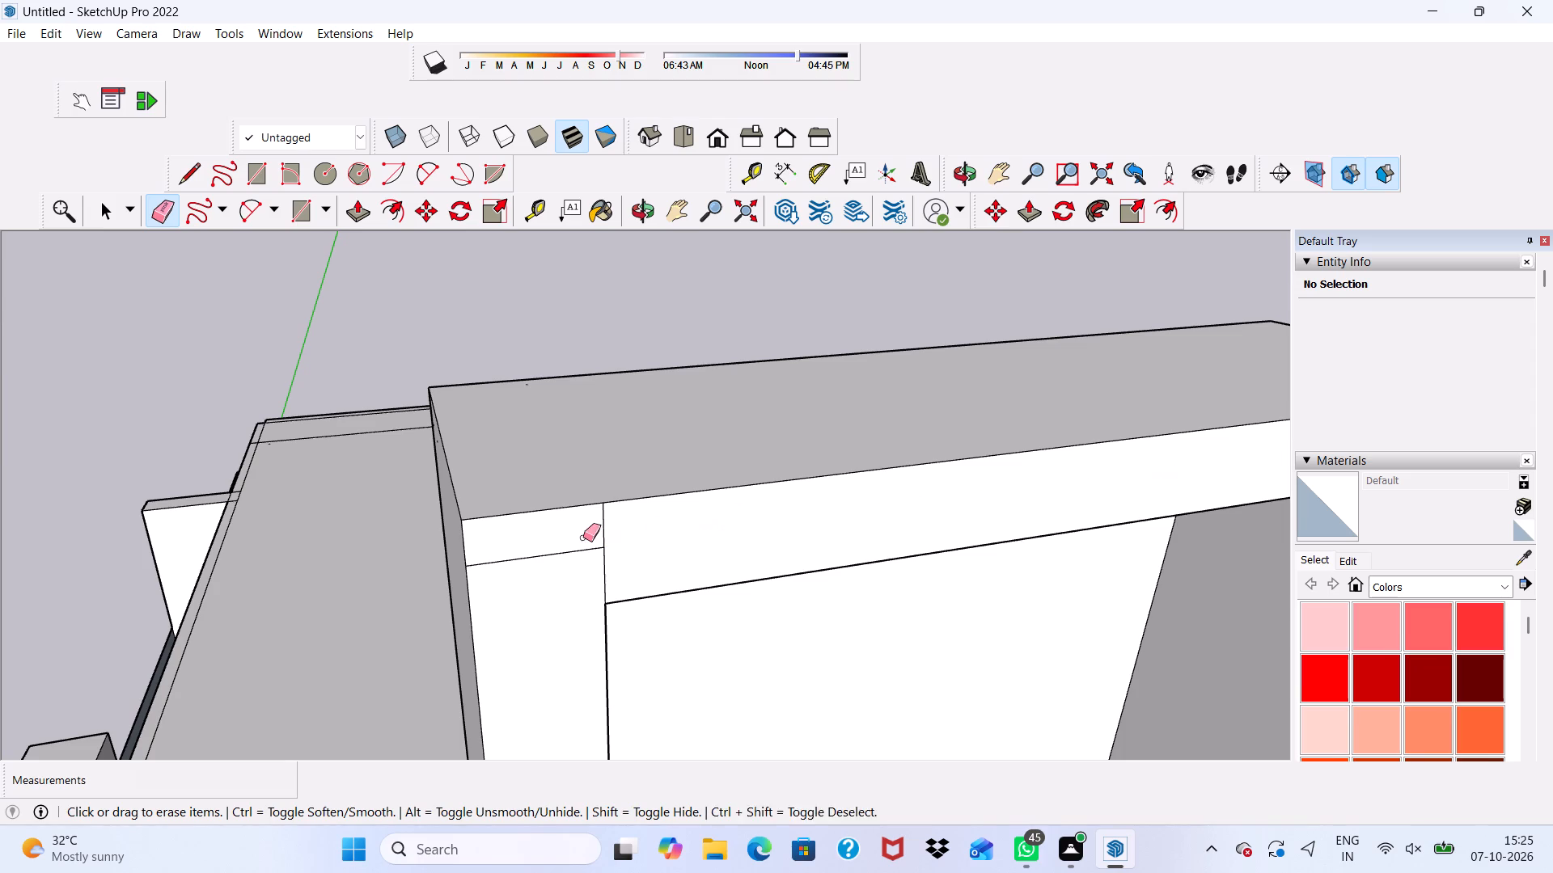
{"action": "left_click_drag", "start_coordinate": [583, 538], "coordinate": [579, 540]}
{"action": "left_click_drag", "start_coordinate": [565, 552], "coordinate": [562, 564]}
{"action": "left_click_drag", "start_coordinate": [597, 564], "coordinate": [607, 555]}
Erase the seam edges on the front face where the top slab meets the inner column.
{"action": "scroll", "coordinate": [519, 550], "scroll_direction": "down", "scroll_amount": 4}
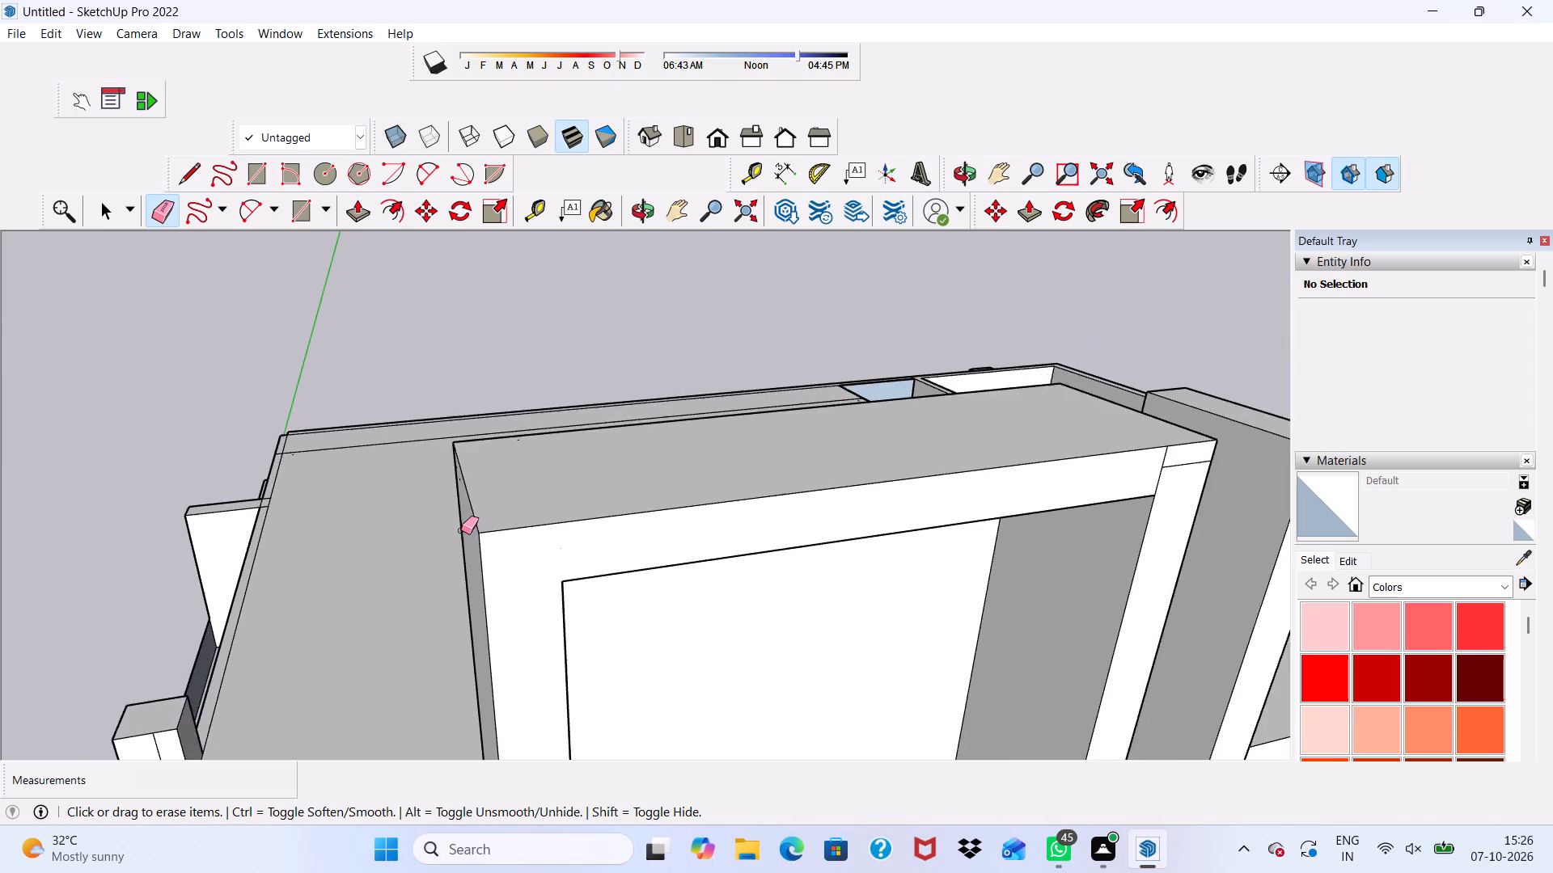
{"action": "scroll", "coordinate": [461, 530], "scroll_direction": "down", "scroll_amount": 8}
{"action": "middle_click_drag", "start_coordinate": [709, 624], "coordinate": [552, 513]}
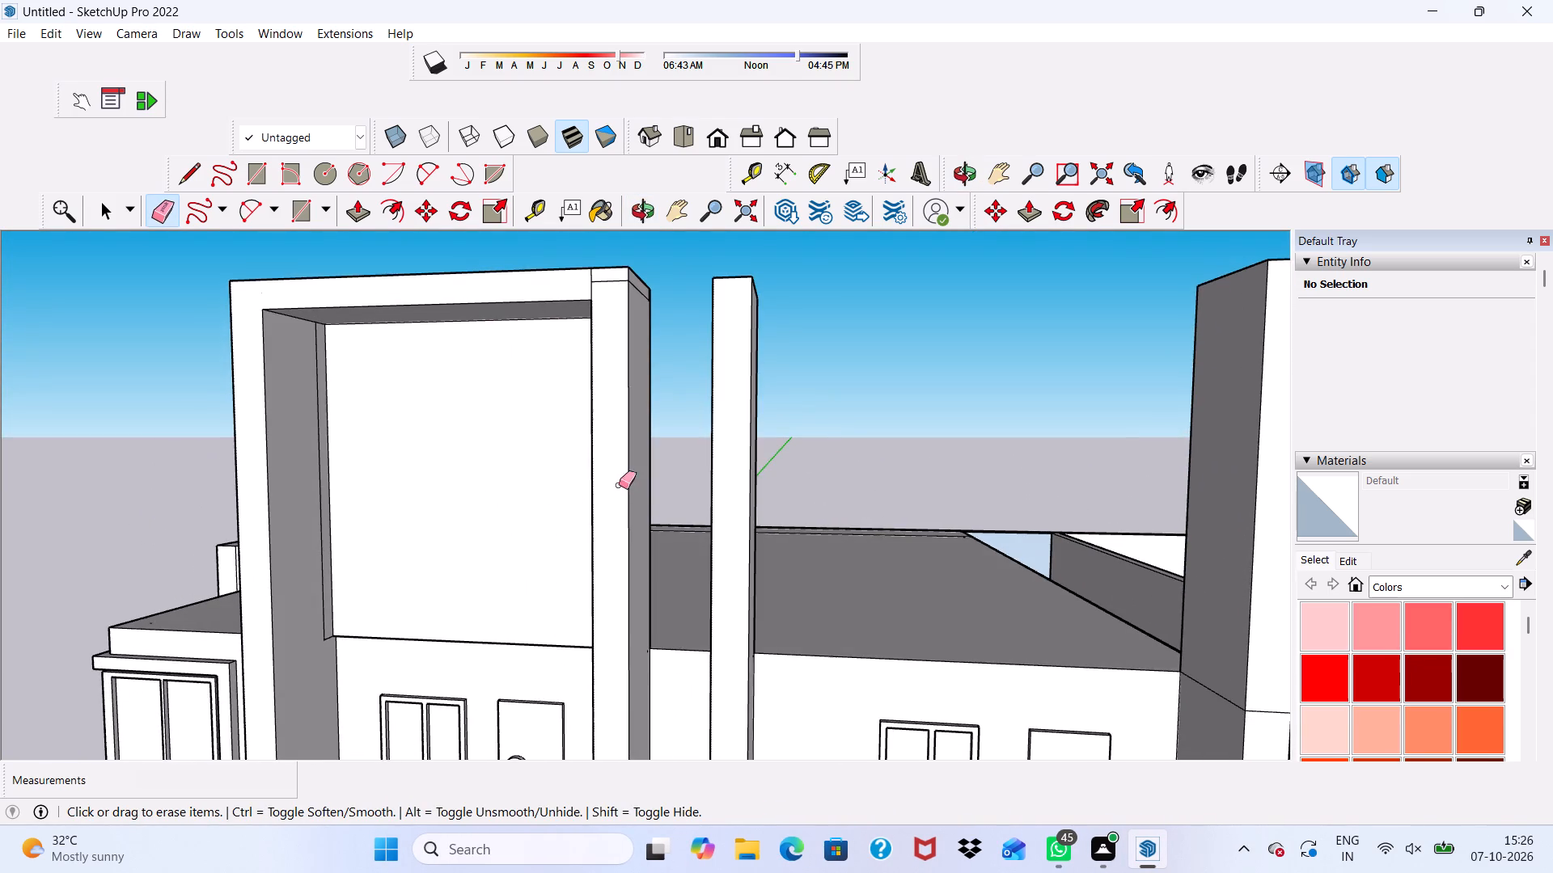
{"action": "scroll", "coordinate": [611, 447], "scroll_direction": "up", "scroll_amount": 1}
{"action": "scroll", "coordinate": [561, 336], "scroll_direction": "up", "scroll_amount": 3}
{"action": "scroll", "coordinate": [581, 310], "scroll_direction": "down", "scroll_amount": 6}
{"action": "scroll", "coordinate": [610, 267], "scroll_direction": "up", "scroll_amount": 5}
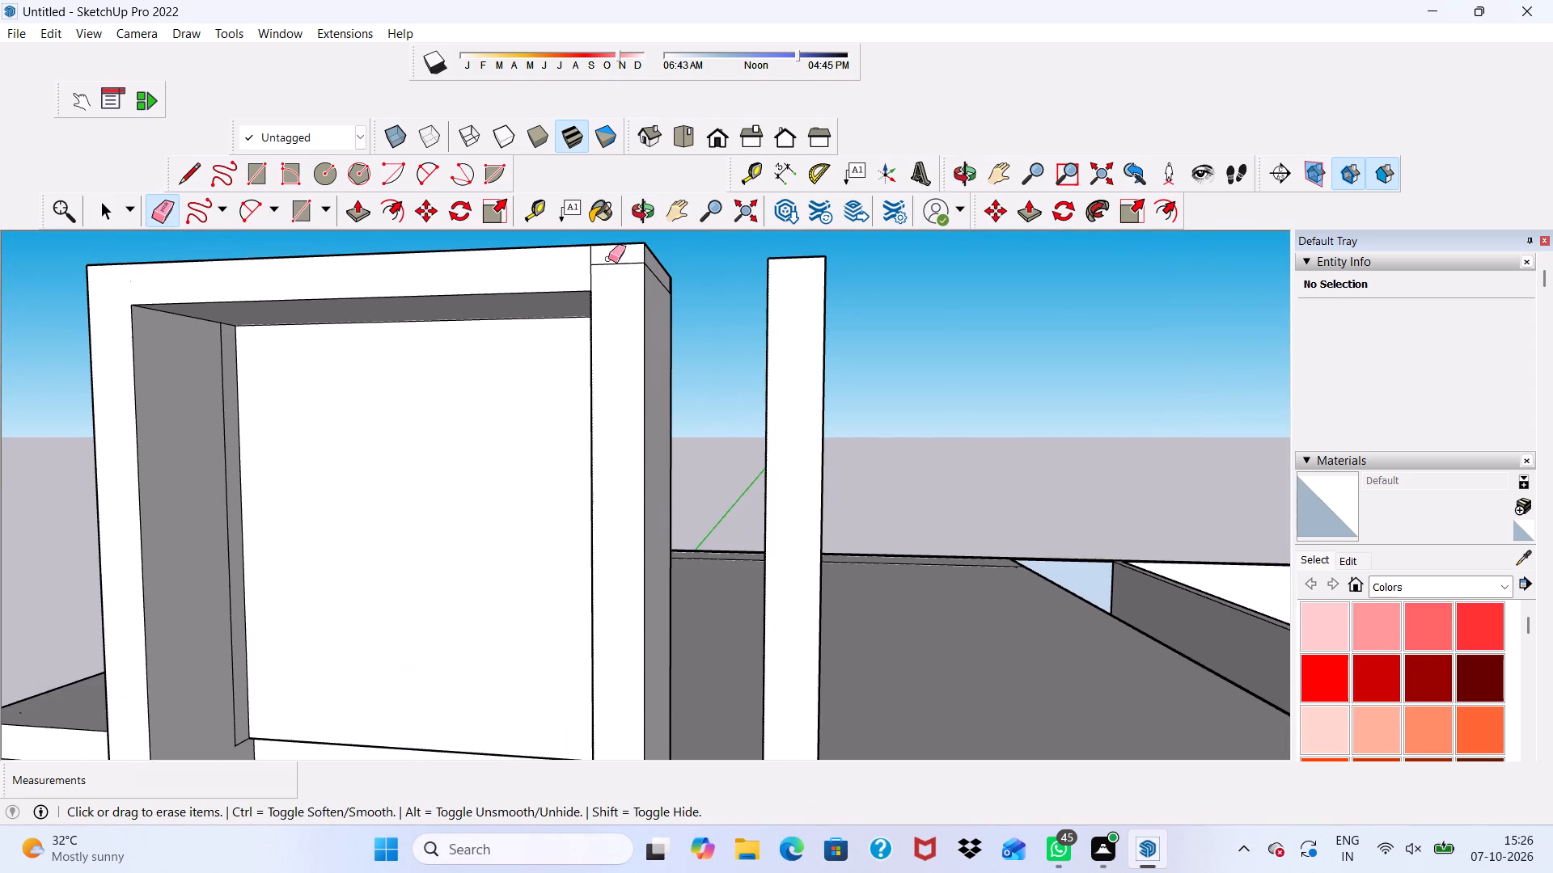
{"action": "left_click_drag", "start_coordinate": [608, 259], "coordinate": [601, 264]}
{"action": "scroll", "coordinate": [608, 259], "scroll_direction": "down", "scroll_amount": 1}
{"action": "left_click_drag", "start_coordinate": [587, 264], "coordinate": [601, 270]}
Erase the leftover seam edges near the top of the inner column's side facing the neighbouring free-standing column.
{"action": "middle_click_drag", "start_coordinate": [641, 279], "coordinate": [490, 327]}
{"action": "left_click_drag", "start_coordinate": [533, 304], "coordinate": [526, 323]}
{"action": "scroll", "coordinate": [564, 314], "scroll_direction": "up", "scroll_amount": 9}
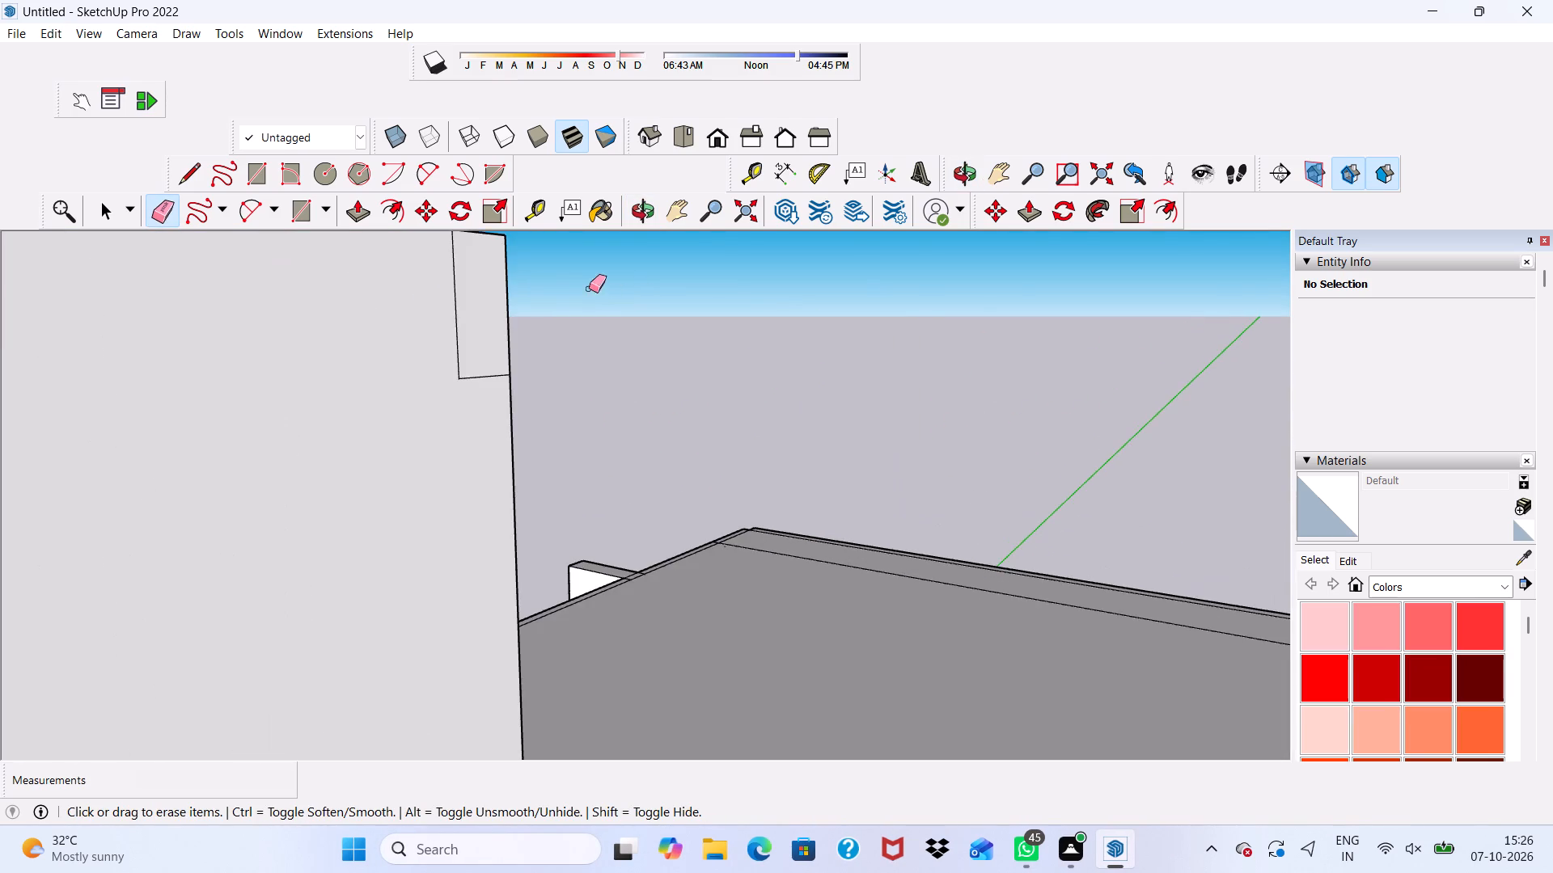
{"action": "scroll", "coordinate": [664, 316], "scroll_direction": "down", "scroll_amount": 5}
{"action": "scroll", "coordinate": [678, 338], "scroll_direction": "up", "scroll_amount": 9}
{"action": "left_click_drag", "start_coordinate": [679, 314], "coordinate": [684, 325]}
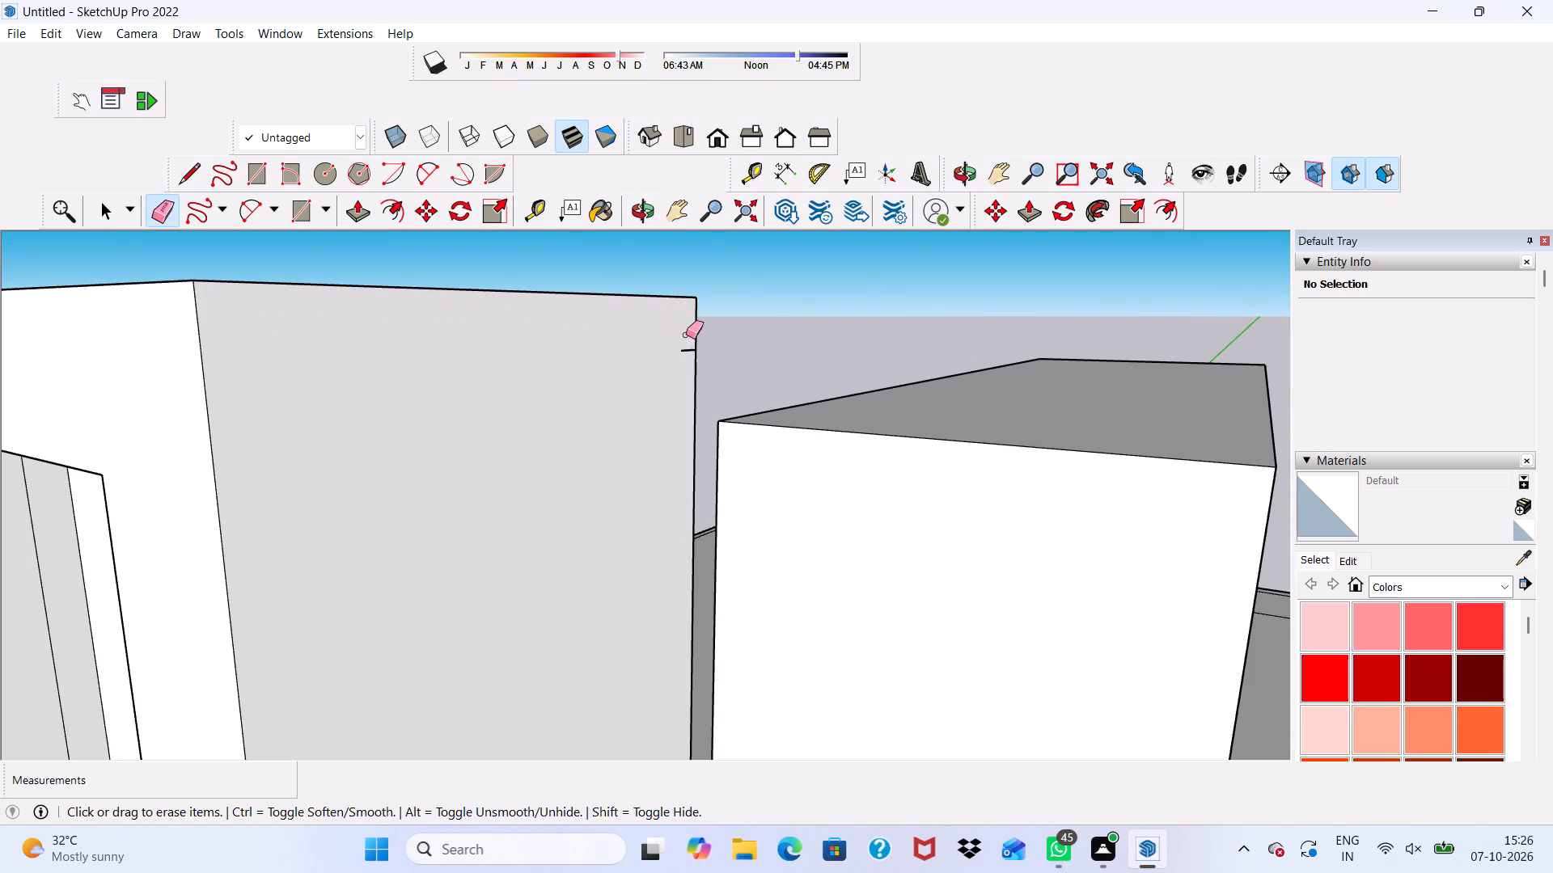
{"action": "left_click_drag", "start_coordinate": [688, 344], "coordinate": [688, 353]}
Examine the column frame from the front and below, including where its wall panel meets the top-floor wall.
{"action": "scroll", "coordinate": [615, 414], "scroll_direction": "down", "scroll_amount": 6}
{"action": "middle_click_drag", "start_coordinate": [366, 437], "coordinate": [382, 439]}
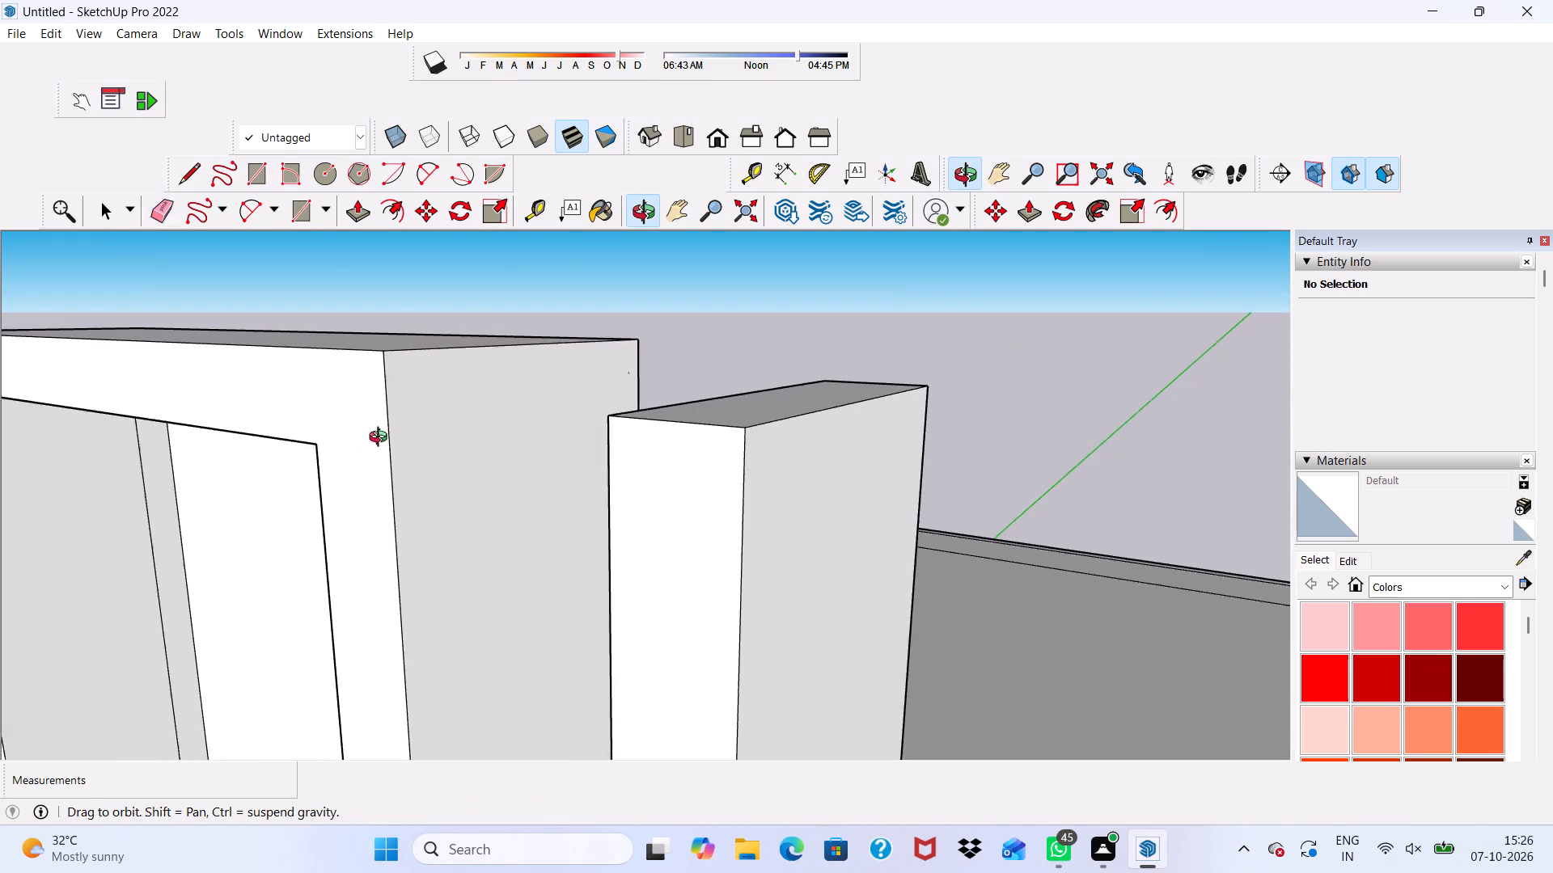
{"action": "middle_click_drag", "start_coordinate": [382, 439], "coordinate": [590, 327]}
{"action": "scroll", "coordinate": [709, 369], "scroll_direction": "down", "scroll_amount": 9}
{"action": "scroll", "coordinate": [562, 575], "scroll_direction": "up", "scroll_amount": 4}
{"action": "scroll", "coordinate": [564, 574], "scroll_direction": "down", "scroll_amount": 3}
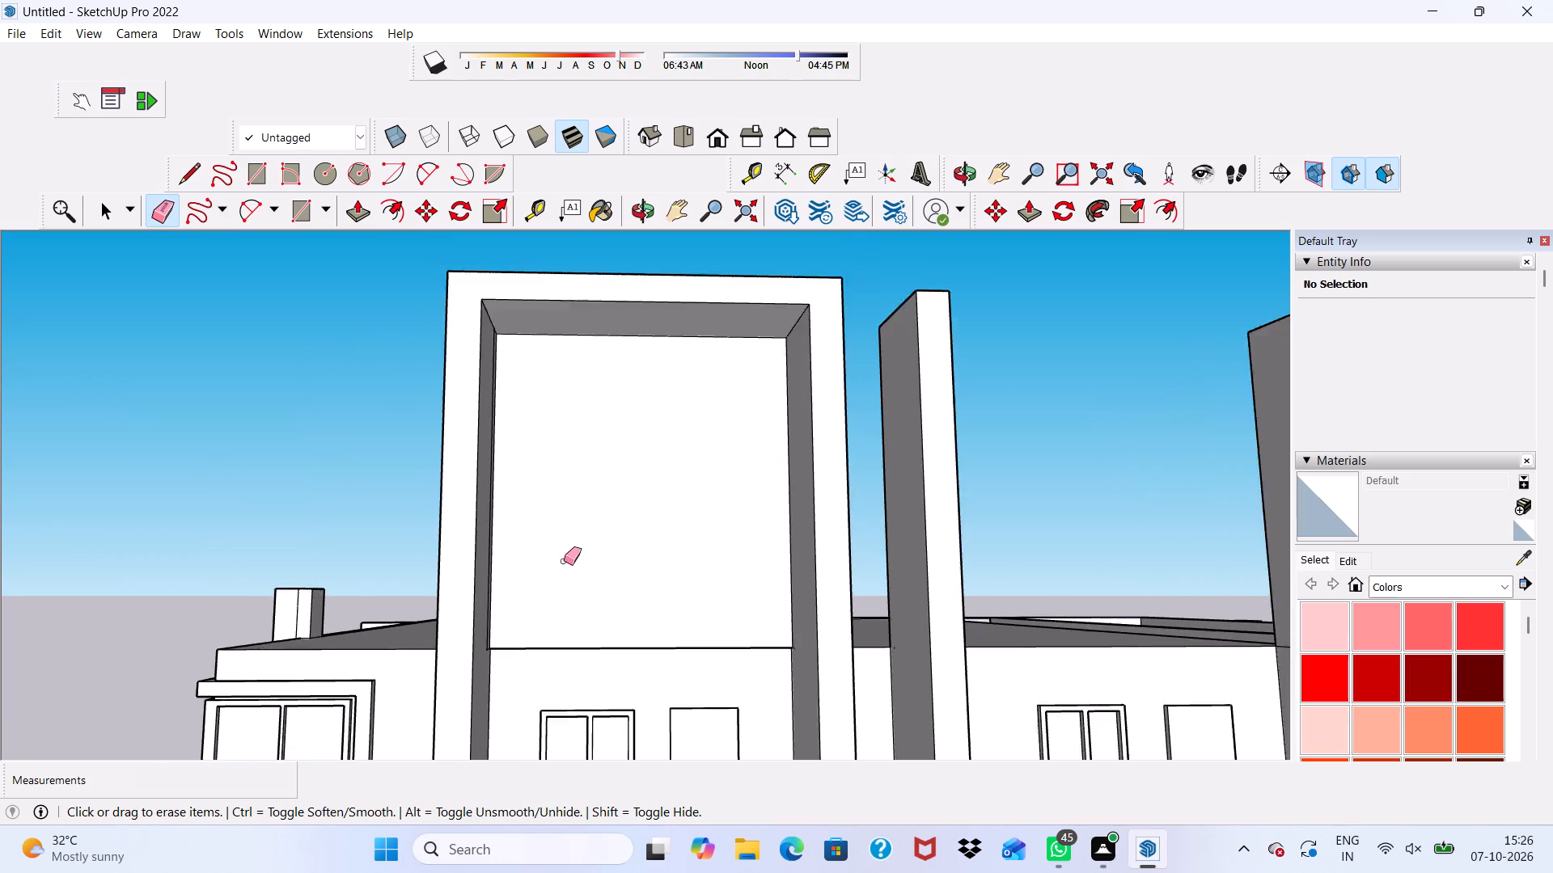
{"action": "scroll", "coordinate": [580, 594], "scroll_direction": "down", "scroll_amount": 8}
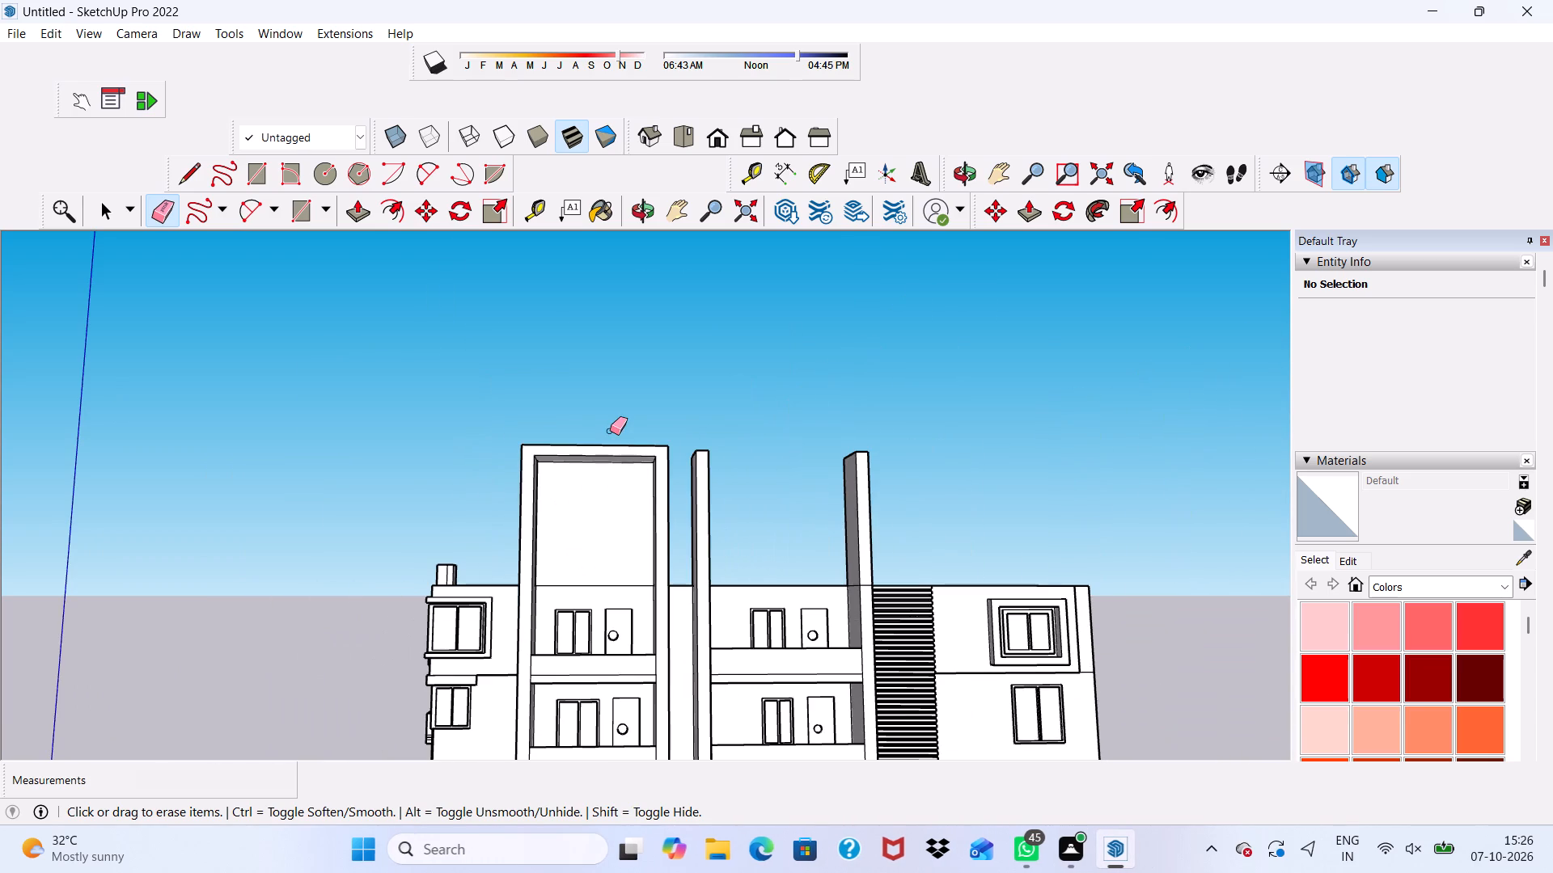
{"action": "key", "text": "space"}
{"action": "middle_click_drag", "start_coordinate": [647, 609], "coordinate": [649, 455]}
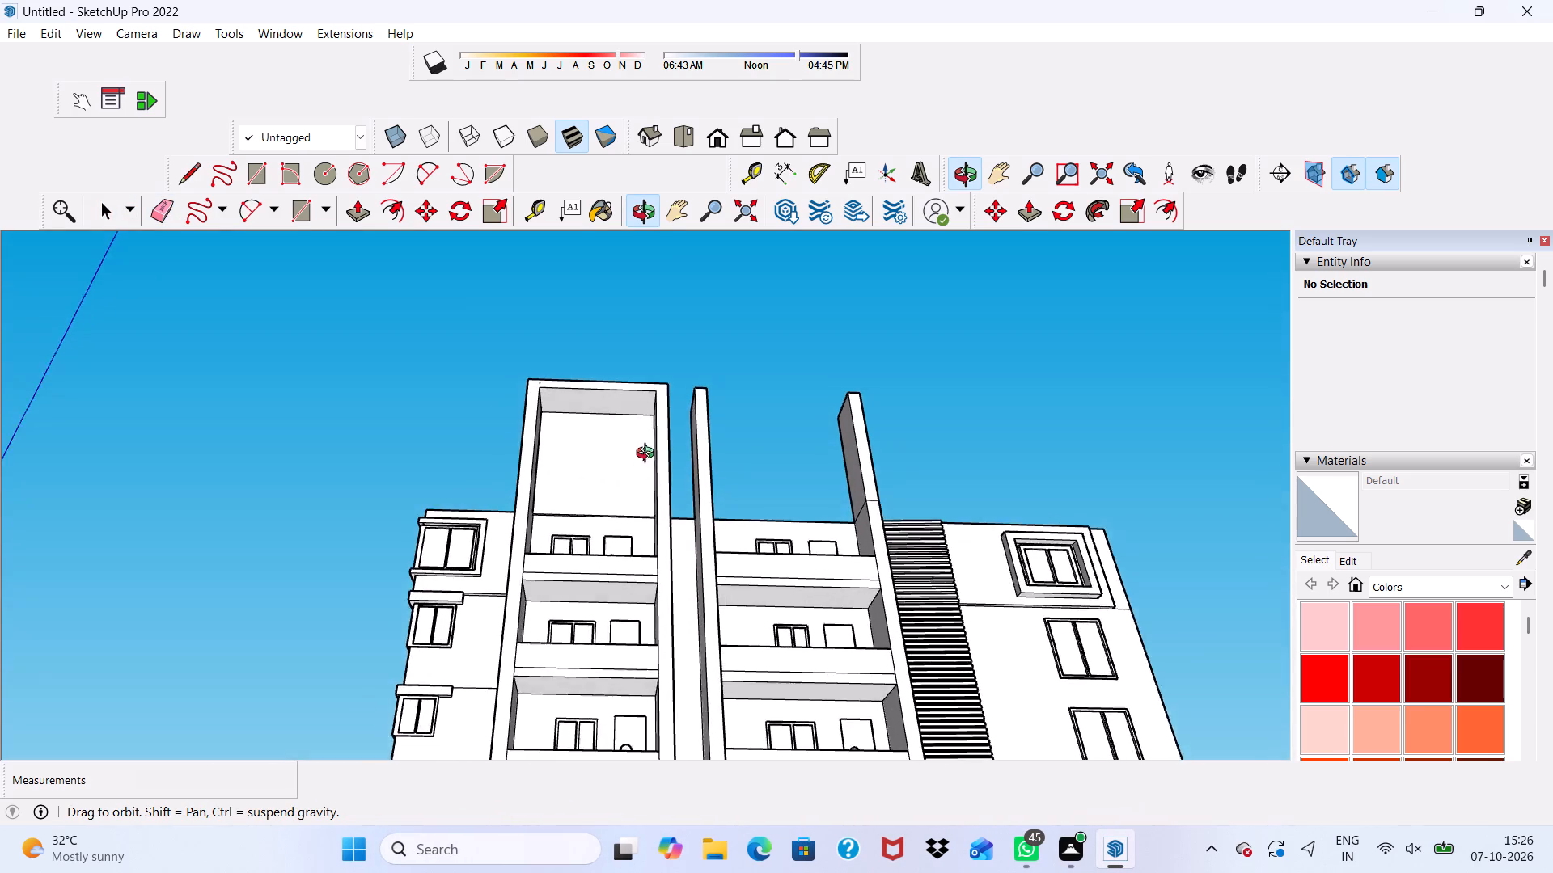
{"action": "middle_click_drag", "start_coordinate": [649, 455], "coordinate": [637, 401]}
{"action": "scroll", "coordinate": [573, 521], "scroll_direction": "up", "scroll_amount": 5}
{"action": "scroll", "coordinate": [538, 445], "scroll_direction": "up", "scroll_amount": 5}
{"action": "scroll", "coordinate": [536, 443], "scroll_direction": "down", "scroll_amount": 1}
{"action": "scroll", "coordinate": [561, 486], "scroll_direction": "up", "scroll_amount": 9}
{"action": "scroll", "coordinate": [540, 479], "scroll_direction": "down", "scroll_amount": 1}
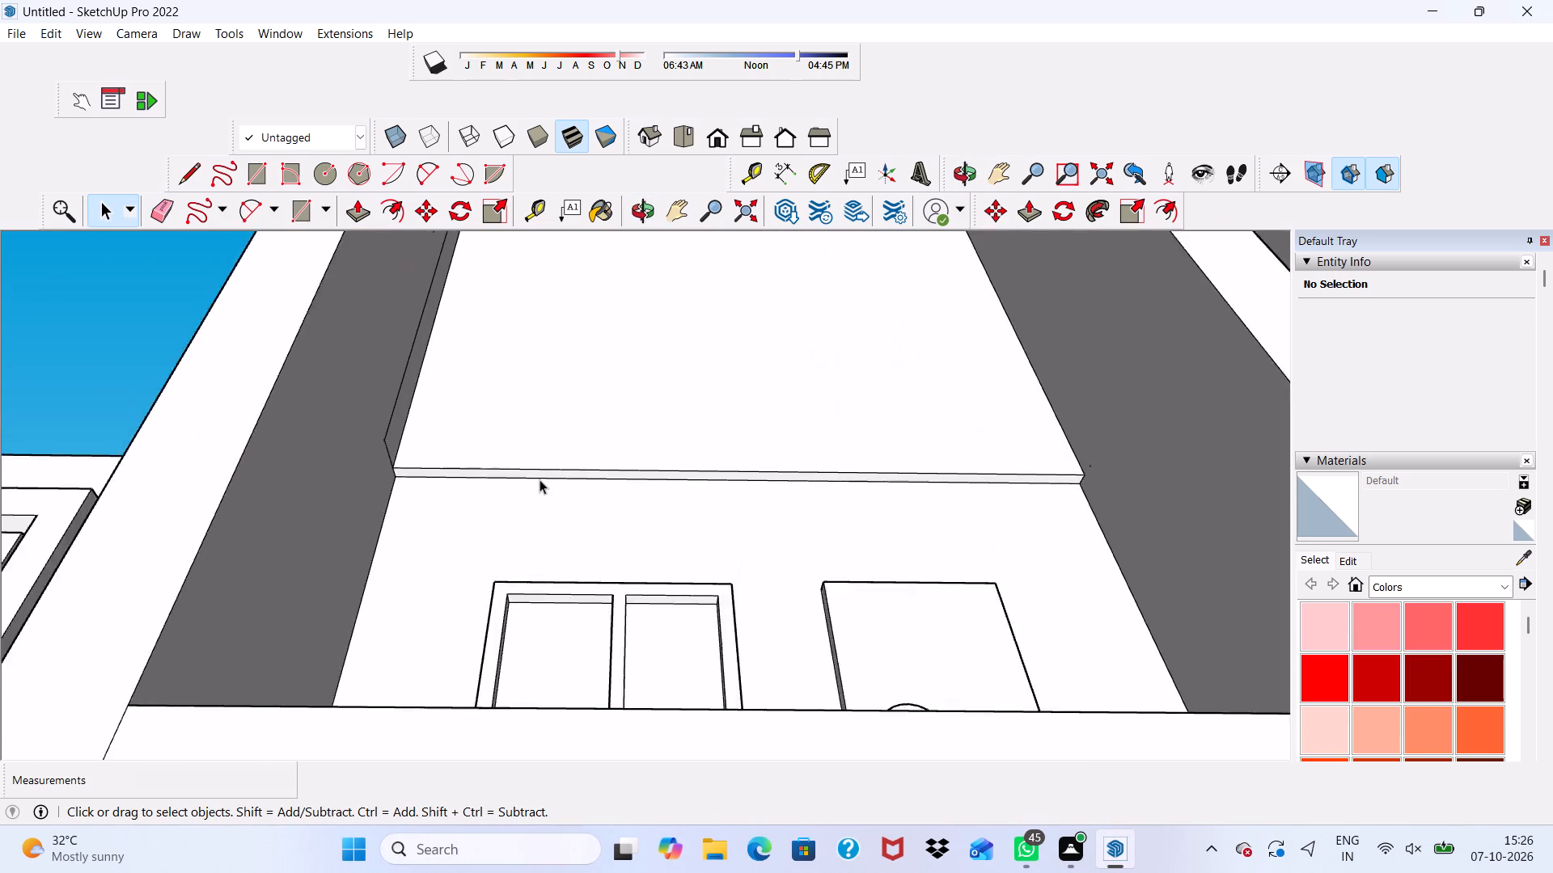
{"action": "scroll", "coordinate": [442, 473], "scroll_direction": "up", "scroll_amount": 4}
{"action": "scroll", "coordinate": [501, 460], "scroll_direction": "down", "scroll_amount": 3}
{"action": "middle_click_drag", "start_coordinate": [515, 448], "coordinate": [486, 633]}
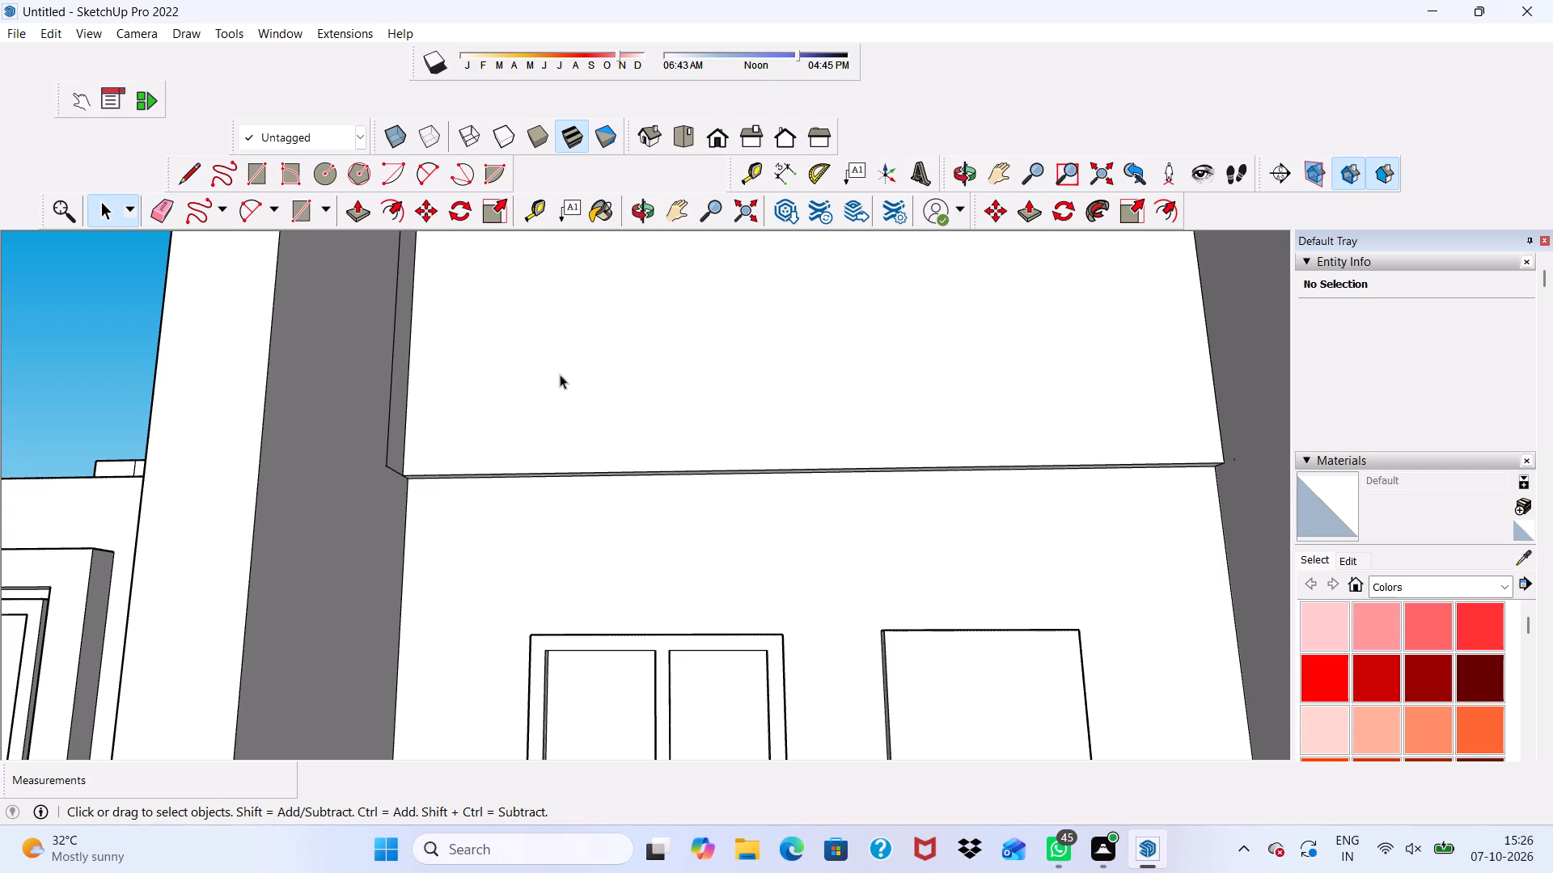
Push/Pull the front face of the wall panel between the outer two tall columns inward by 3".
{"action": "left_click", "coordinate": [716, 133]}
{"action": "scroll", "coordinate": [682, 232], "scroll_direction": "down", "scroll_amount": 5}
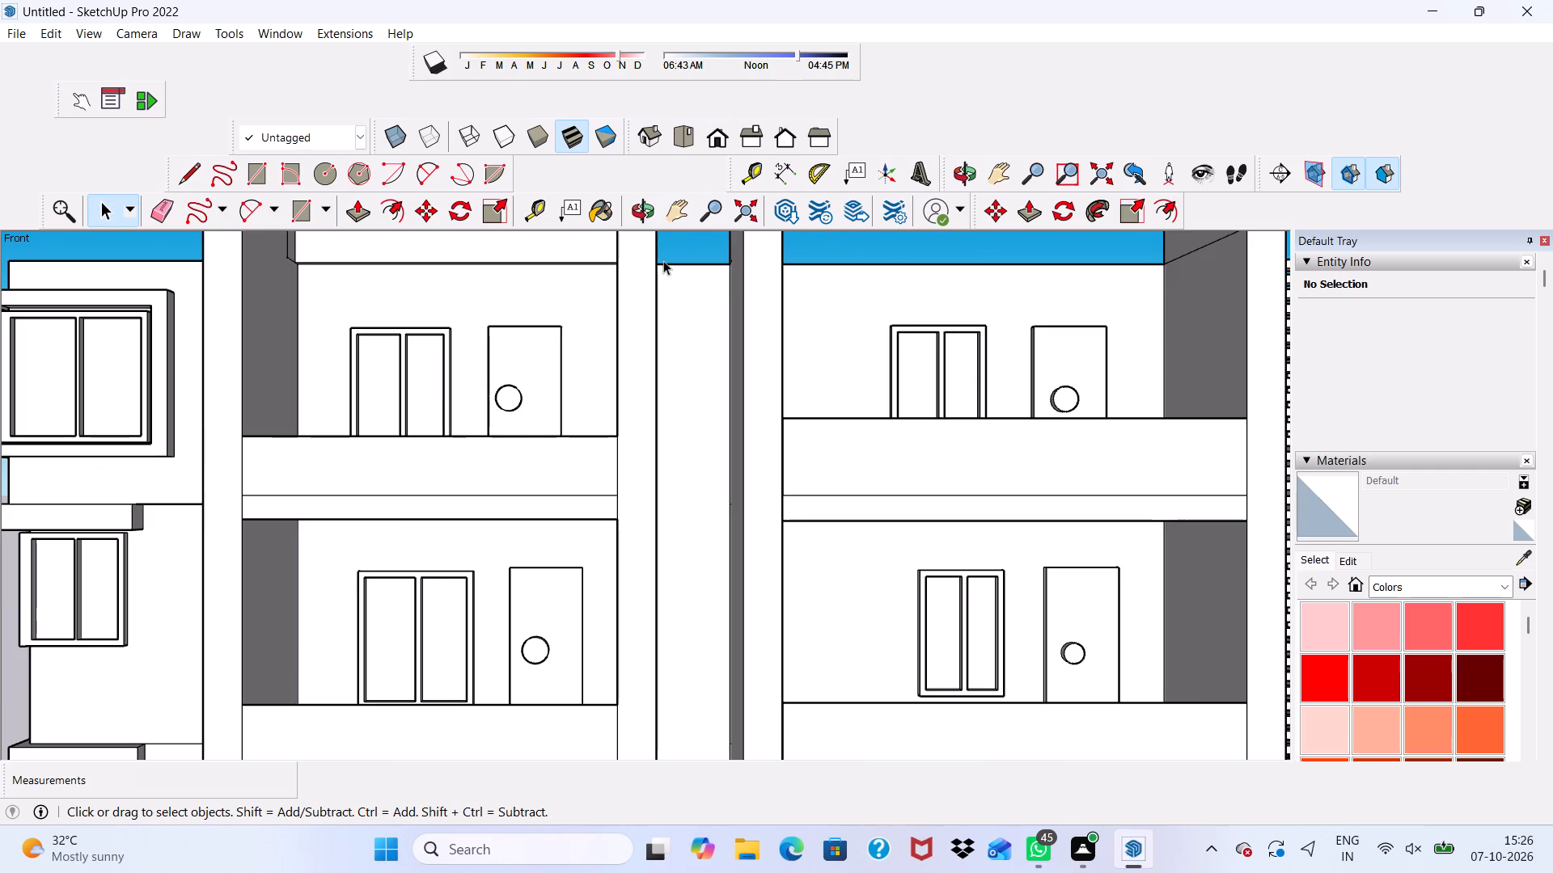
{"action": "scroll", "coordinate": [663, 260], "scroll_direction": "down", "scroll_amount": 3}
{"action": "scroll", "coordinate": [371, 390], "scroll_direction": "down", "scroll_amount": 2}
{"action": "middle_click_drag", "start_coordinate": [349, 318], "coordinate": [306, 475]}
{"action": "left_click", "coordinate": [419, 291]}
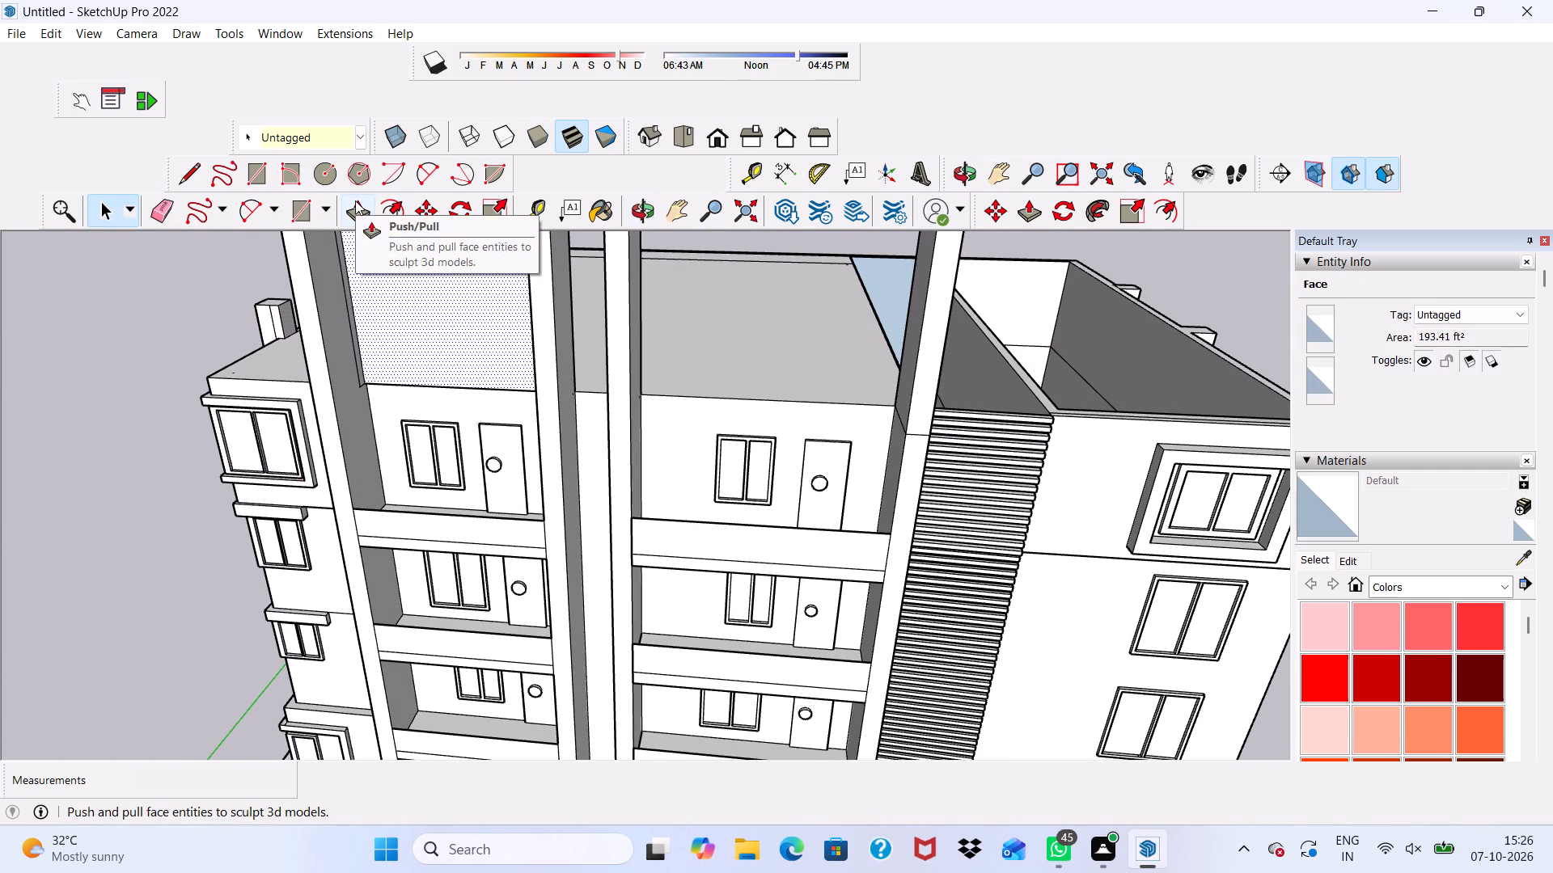
{"action": "left_click", "coordinate": [355, 200]}
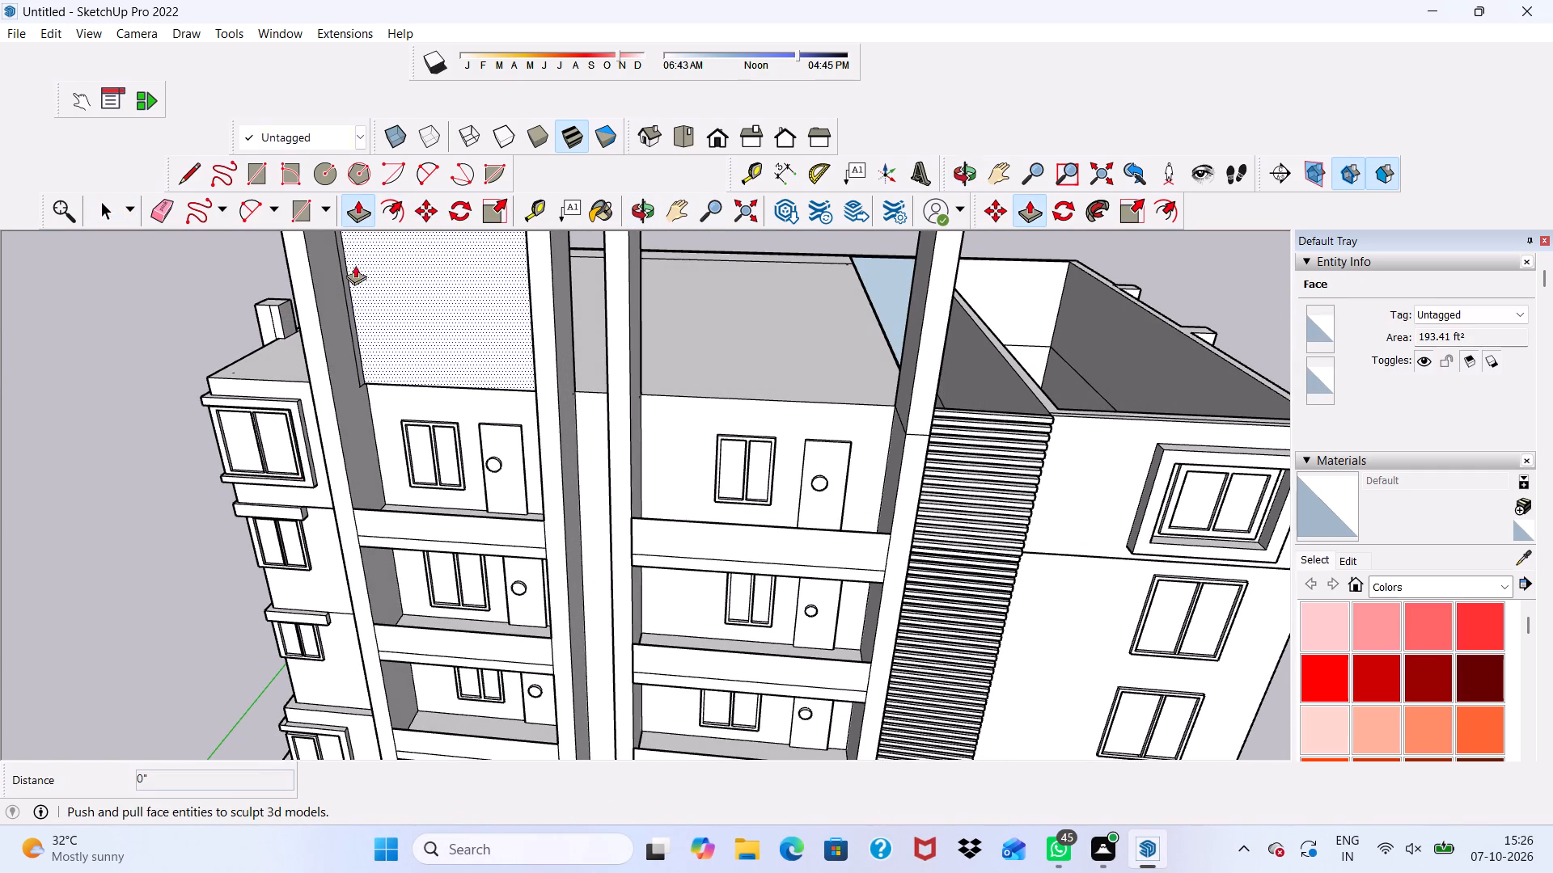
{"action": "left_click", "coordinate": [374, 291]}
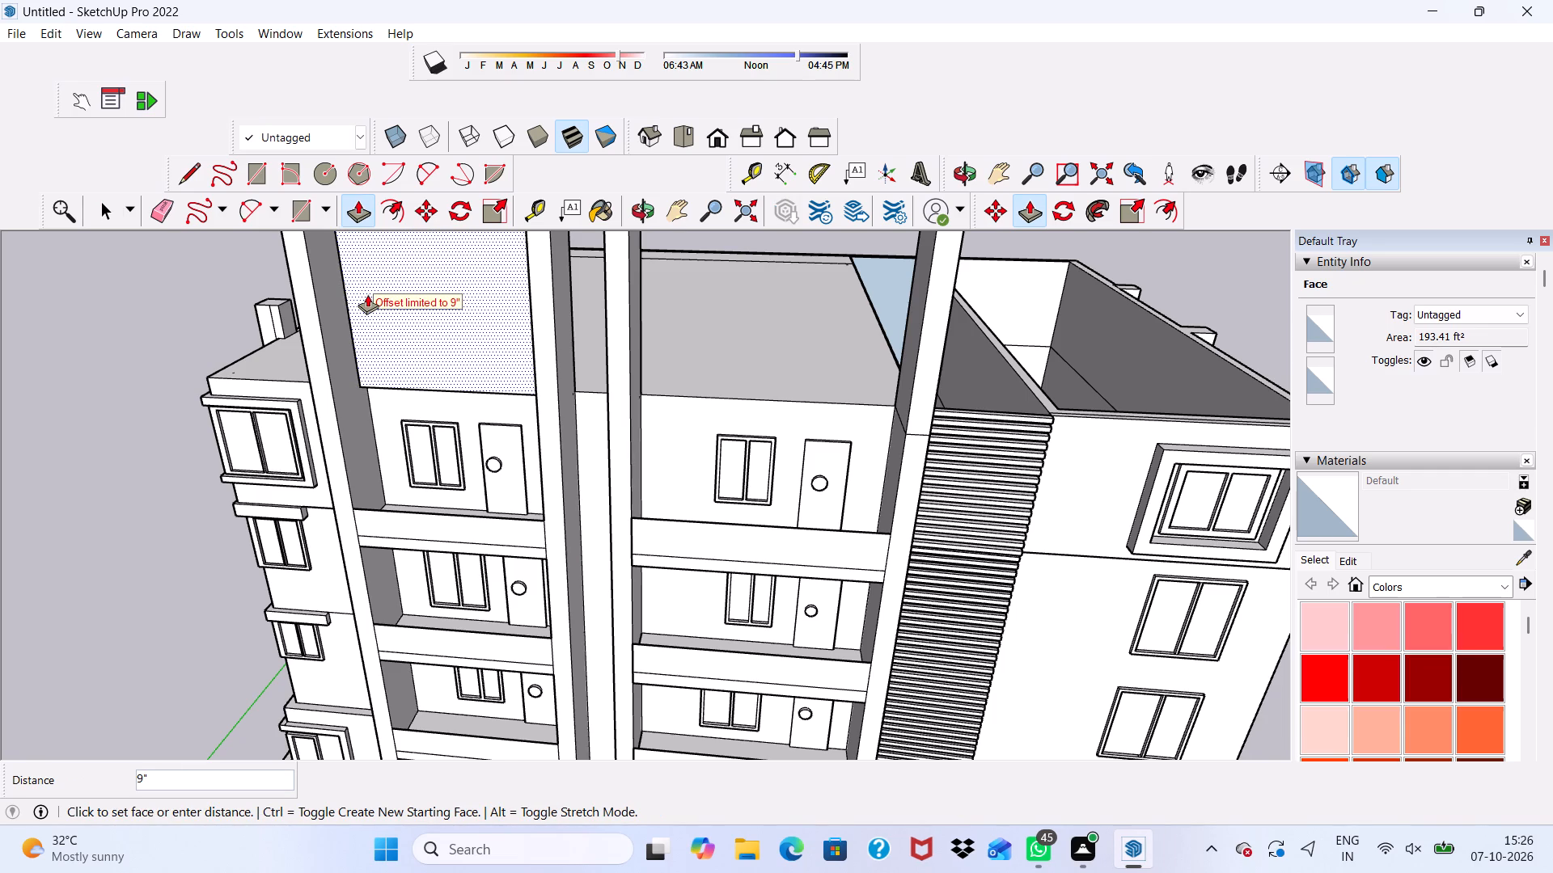
{"action": "type", "text": "3\""}
{"action": "key", "text": "Return"}
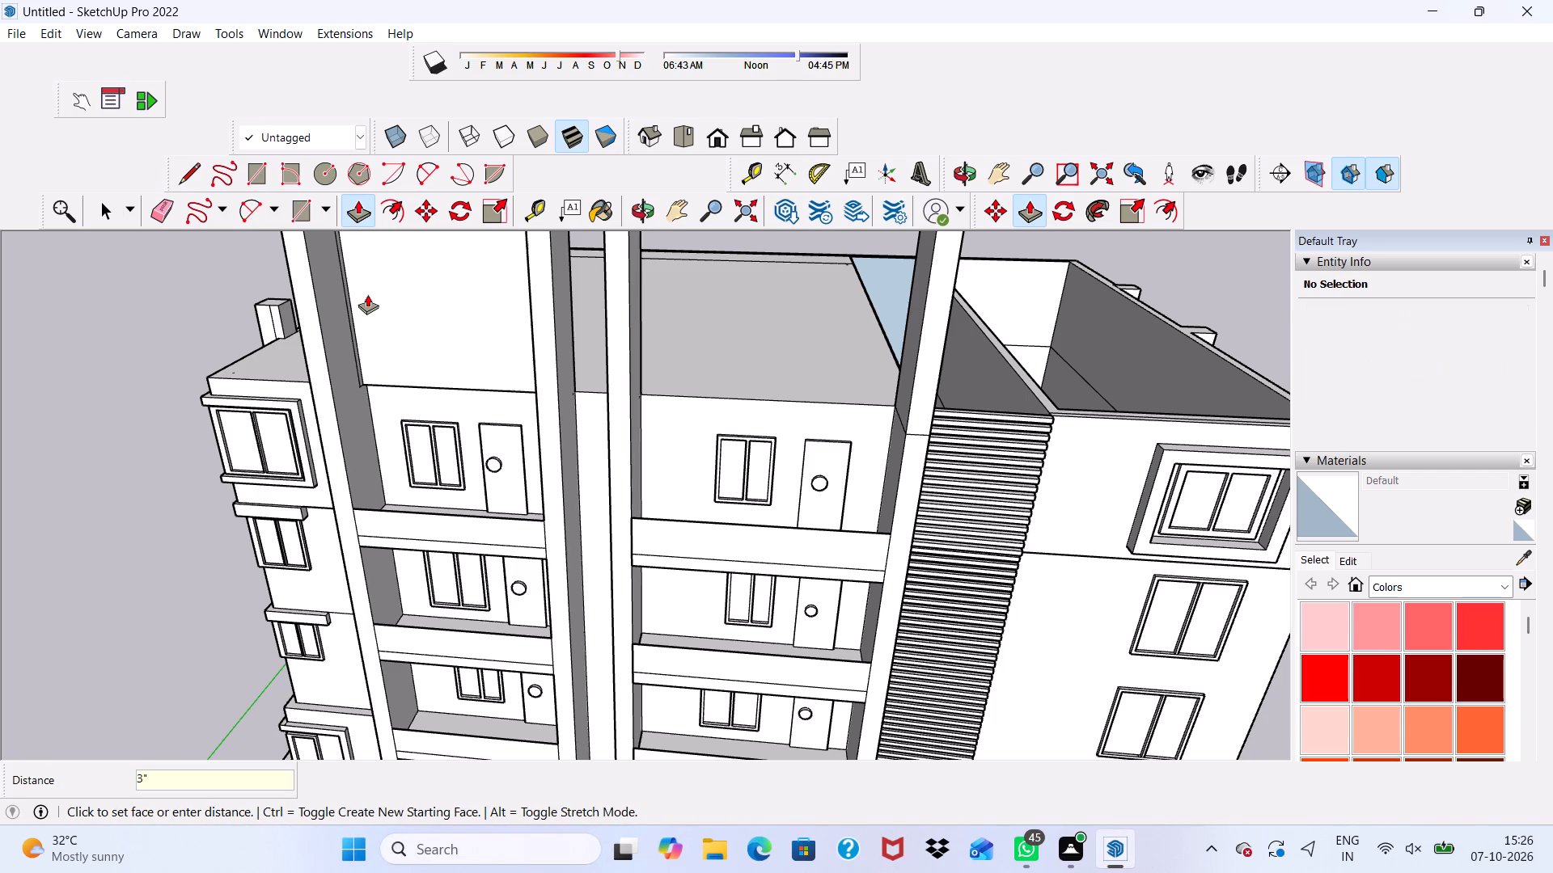
{"action": "scroll", "coordinate": [367, 294], "scroll_direction": "down", "scroll_amount": 4}
{"action": "middle_click_drag", "start_coordinate": [355, 294], "coordinate": [521, 248]}
{"action": "scroll", "coordinate": [571, 335], "scroll_direction": "up", "scroll_amount": 5}
{"action": "middle_click_drag", "start_coordinate": [561, 357], "coordinate": [551, 253]}
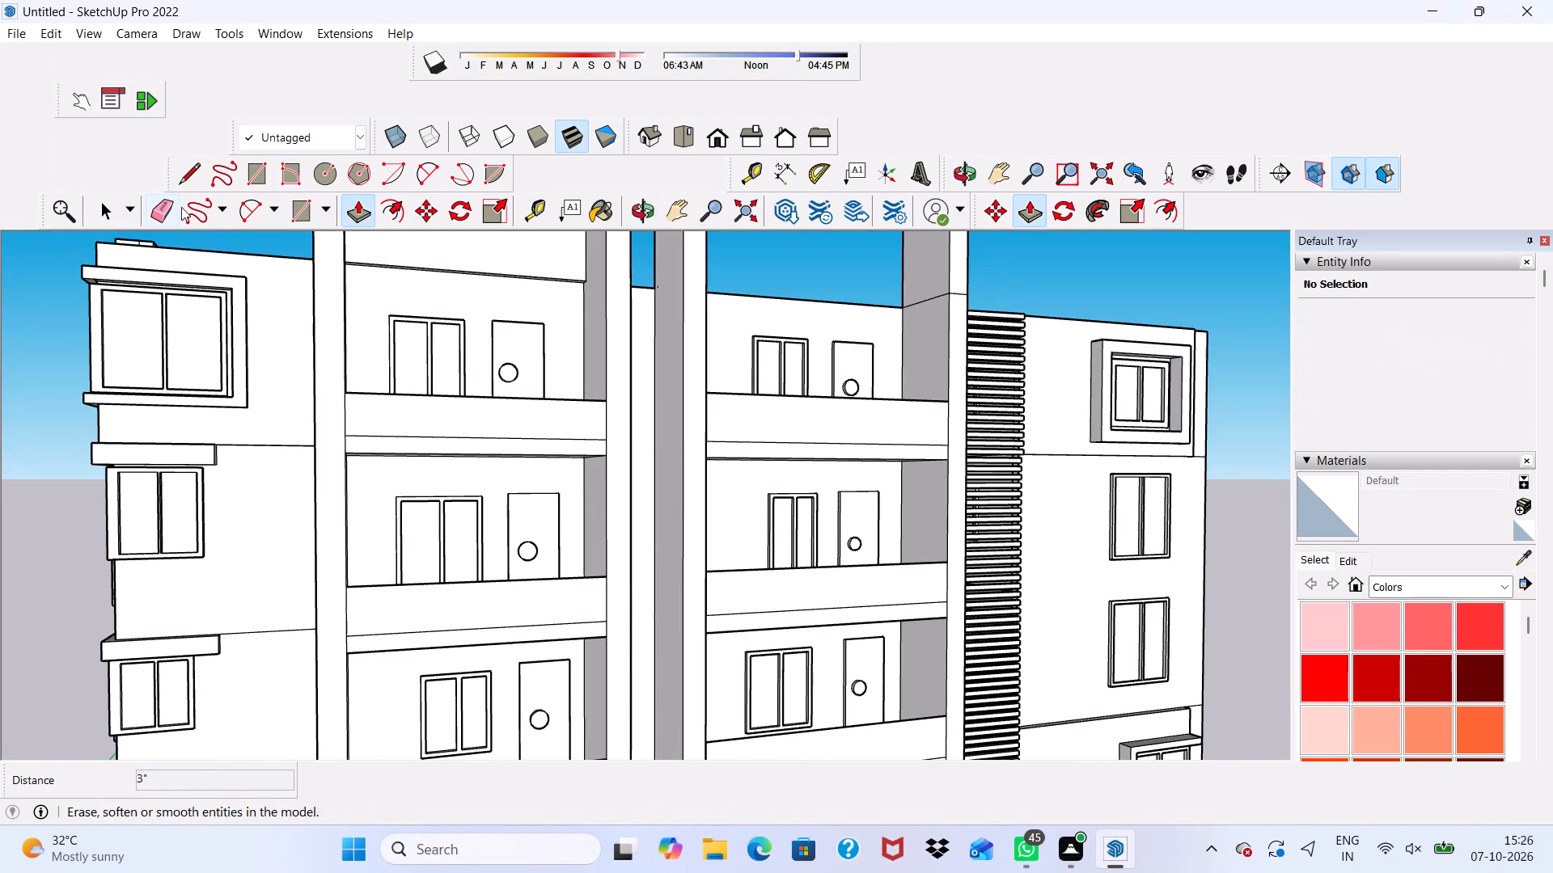
Examine the wall panel between the outer two tall columns from below, above and the front, including its lower edge.
{"action": "left_click", "coordinate": [176, 205]}
{"action": "scroll", "coordinate": [624, 388], "scroll_direction": "up", "scroll_amount": 9}
{"action": "scroll", "coordinate": [557, 346], "scroll_direction": "down", "scroll_amount": 9}
{"action": "middle_click_drag", "start_coordinate": [501, 335], "coordinate": [468, 279]}
{"action": "scroll", "coordinate": [468, 279], "scroll_direction": "up", "scroll_amount": 5}
{"action": "scroll", "coordinate": [468, 279], "scroll_direction": "down", "scroll_amount": 6}
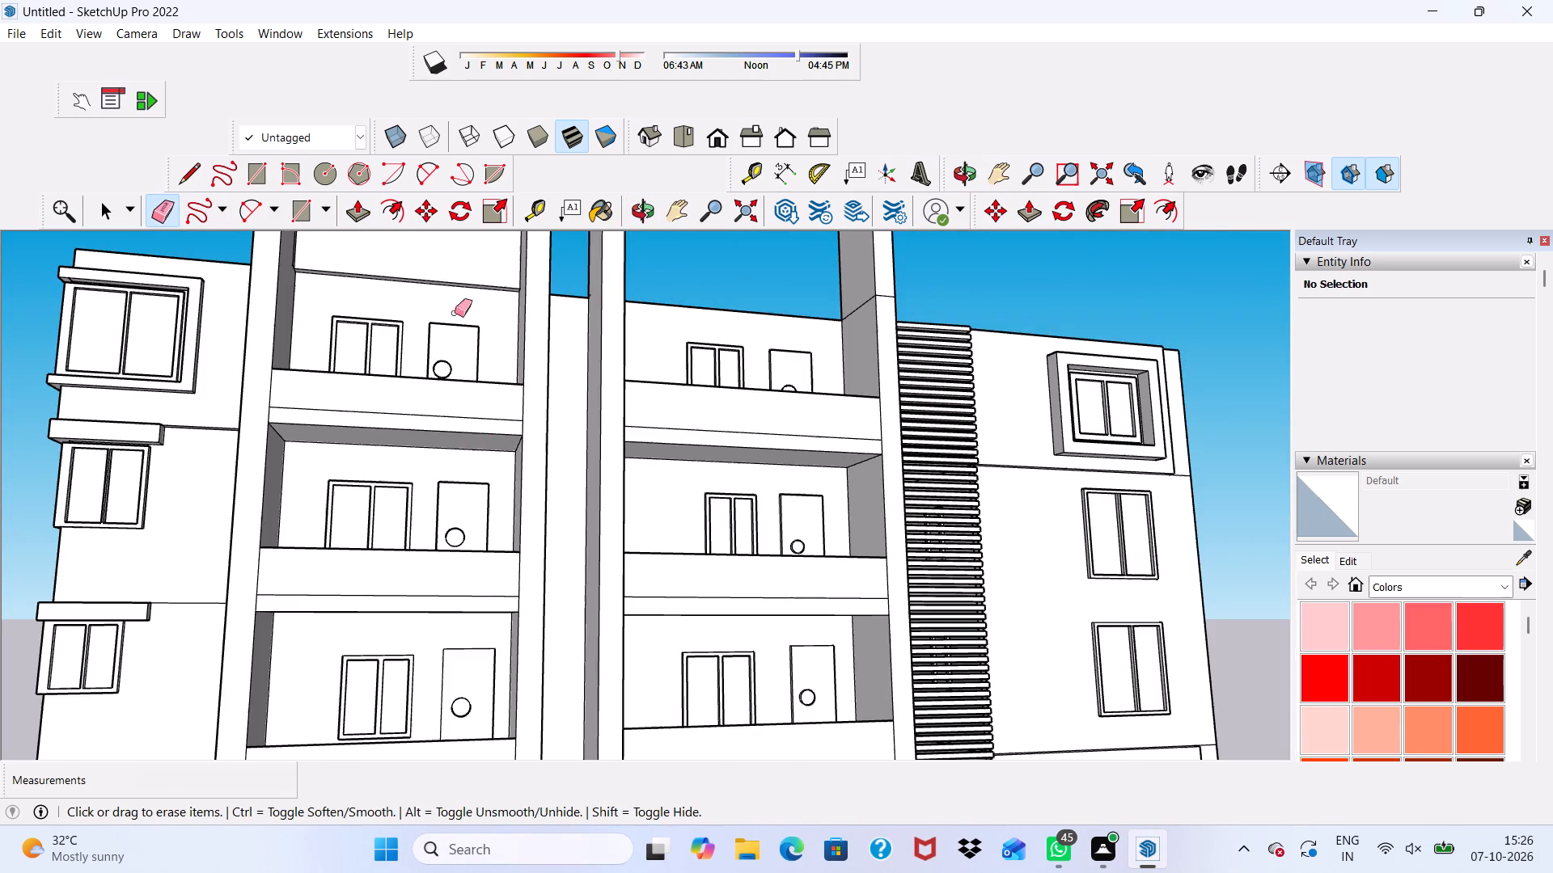
{"action": "scroll", "coordinate": [441, 262], "scroll_direction": "up", "scroll_amount": 14}
{"action": "scroll", "coordinate": [463, 323], "scroll_direction": "down", "scroll_amount": 9}
{"action": "scroll", "coordinate": [543, 330], "scroll_direction": "up", "scroll_amount": 1}
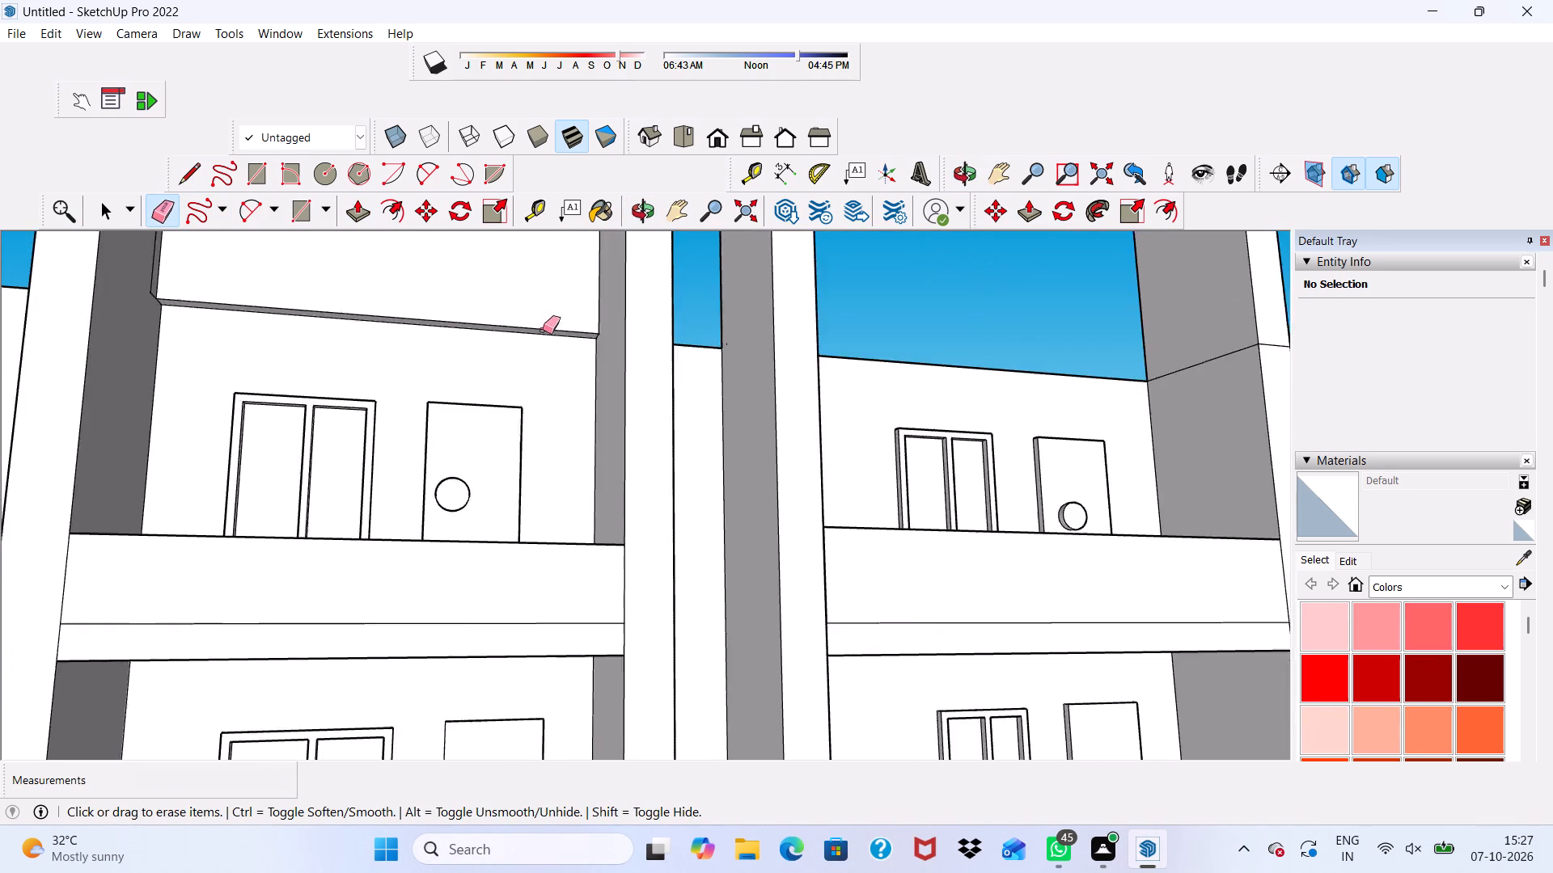
{"action": "scroll", "coordinate": [543, 330], "scroll_direction": "down", "scroll_amount": 3}
{"action": "middle_click_drag", "start_coordinate": [545, 344], "coordinate": [477, 507]}
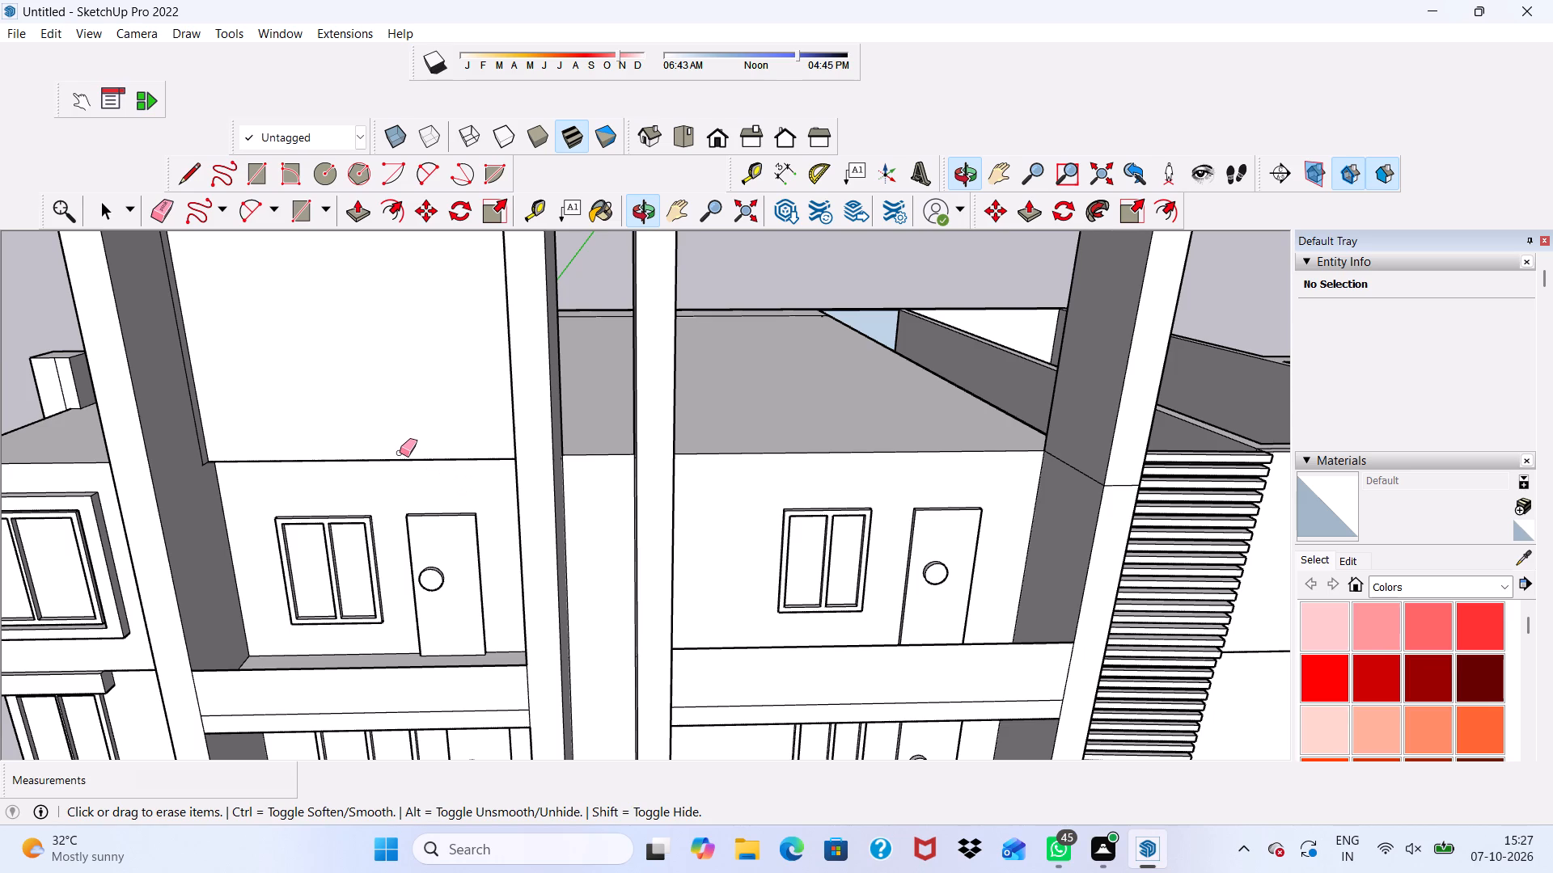
{"action": "key", "text": "space"}
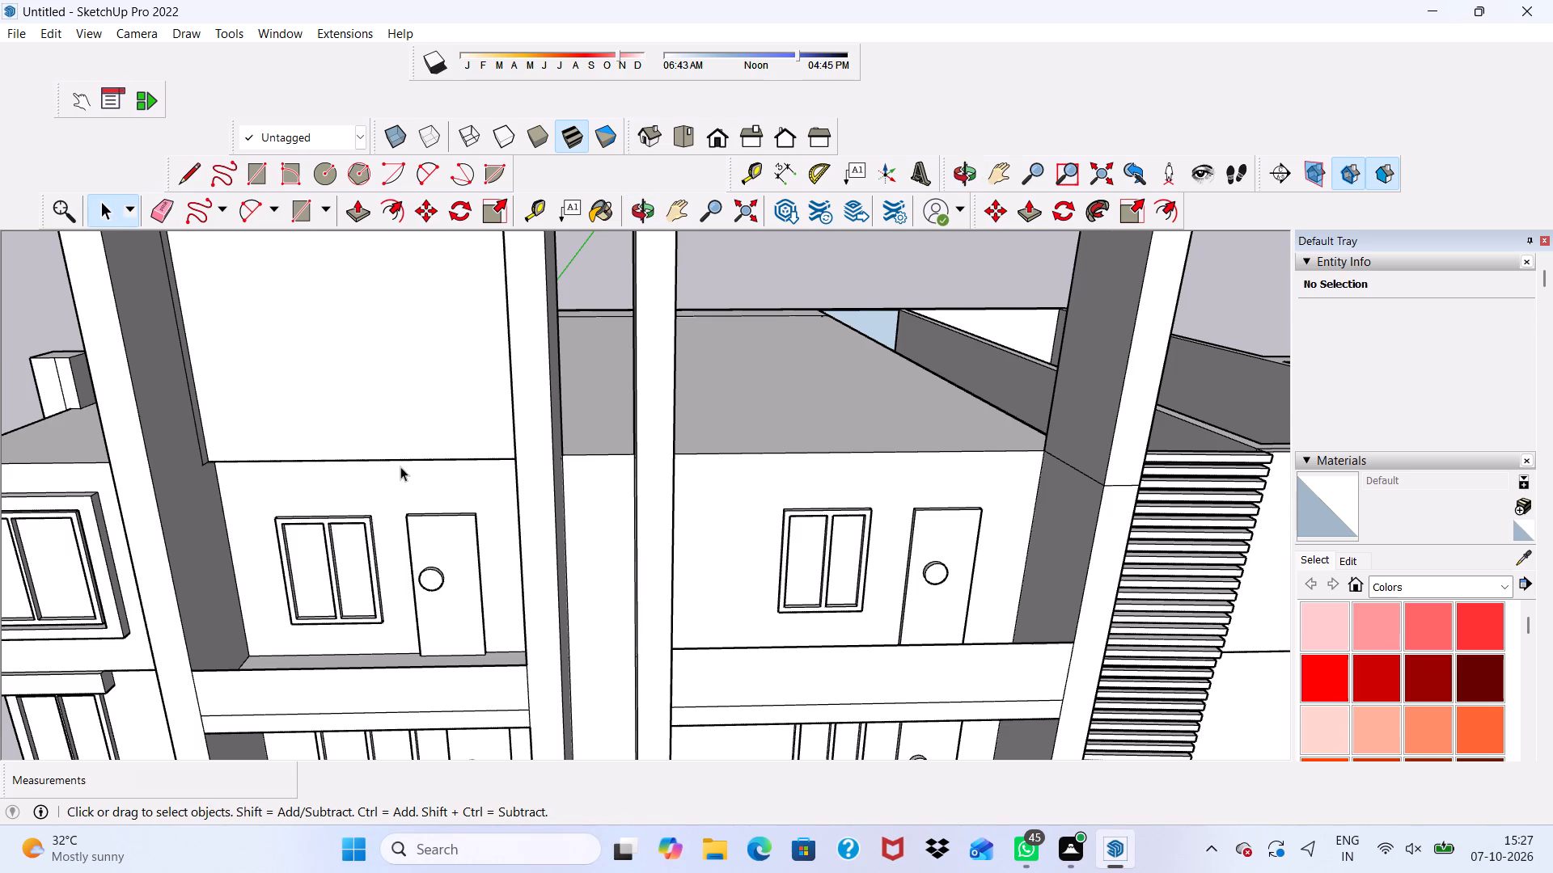
{"action": "key", "text": "space"}
{"action": "scroll", "coordinate": [402, 566], "scroll_direction": "down", "scroll_amount": 3}
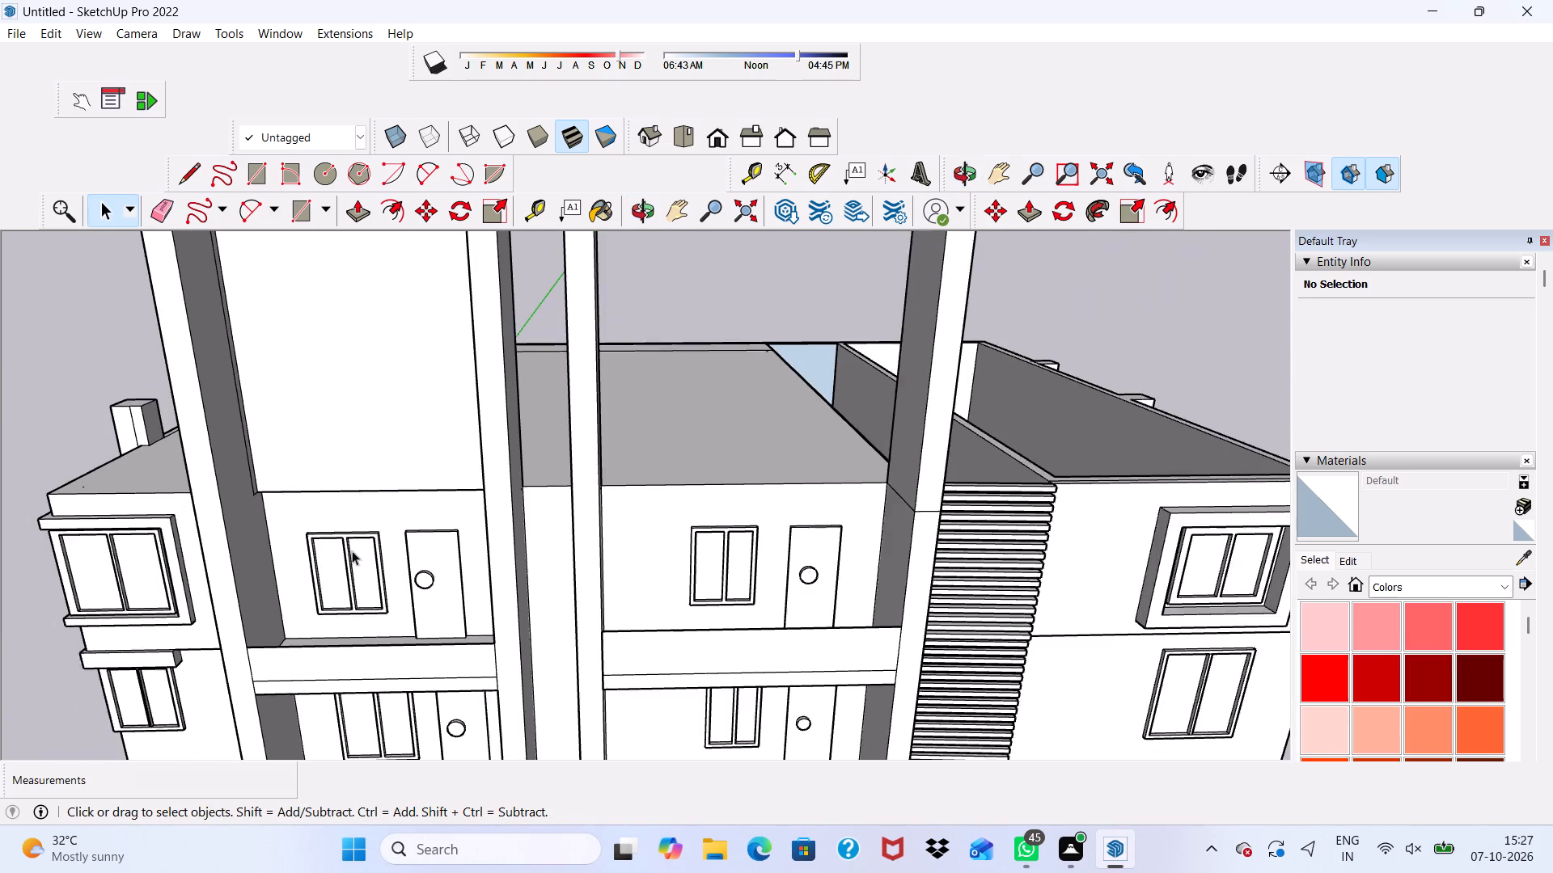
{"action": "scroll", "coordinate": [336, 543], "scroll_direction": "down", "scroll_amount": 8}
{"action": "middle_click_drag", "start_coordinate": [377, 447], "coordinate": [489, 349]}
{"action": "scroll", "coordinate": [489, 349], "scroll_direction": "up", "scroll_amount": 4}
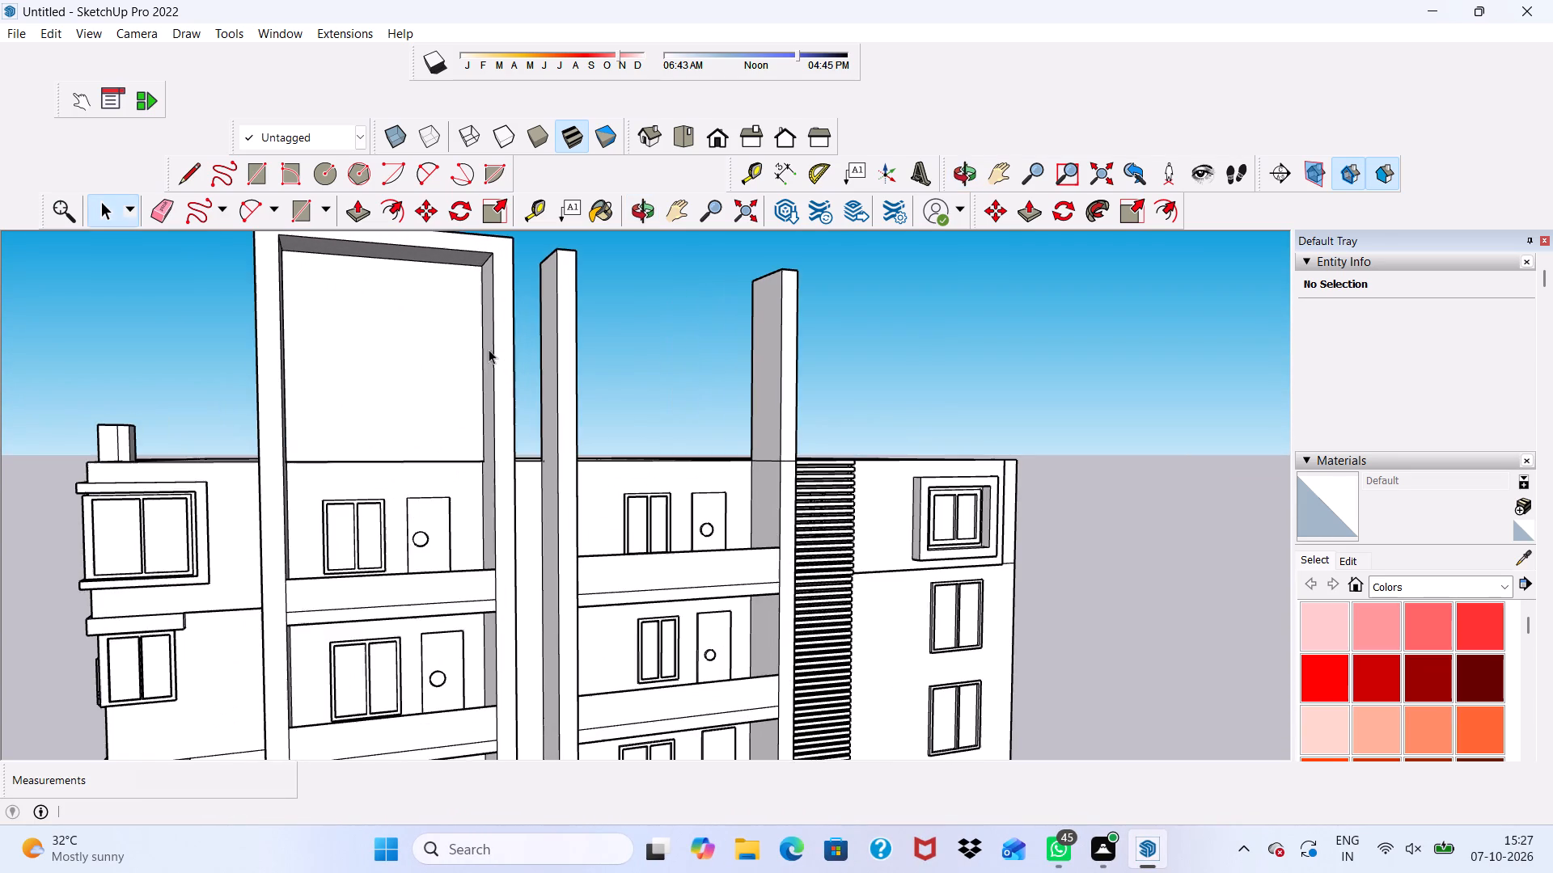
{"action": "scroll", "coordinate": [452, 245], "scroll_direction": "down", "scroll_amount": 1}
{"action": "scroll", "coordinate": [466, 276], "scroll_direction": "up", "scroll_amount": 1}
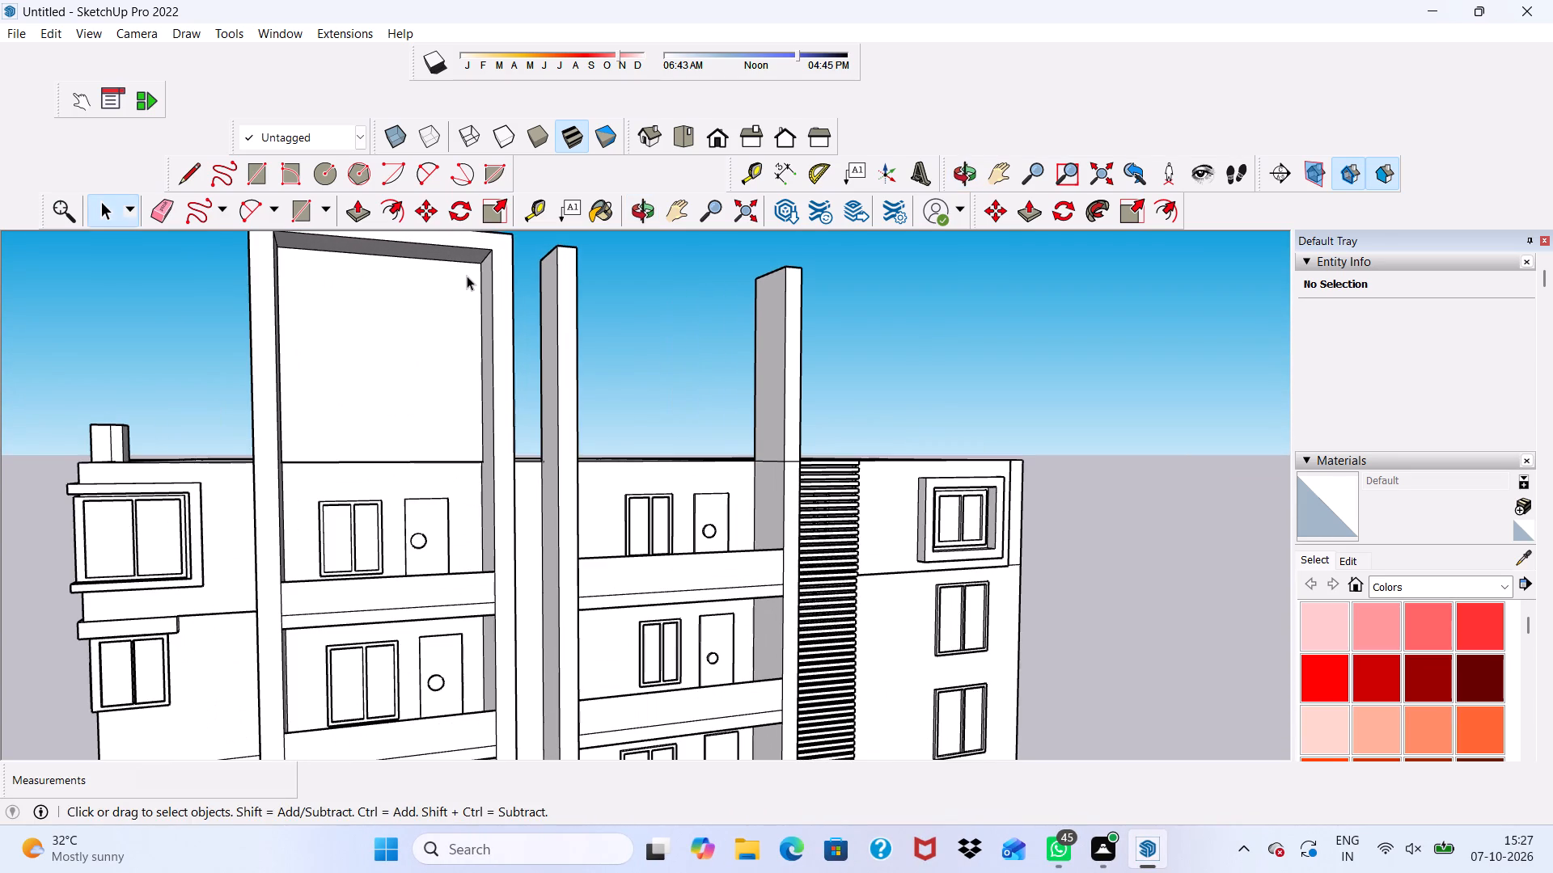
{"action": "scroll", "coordinate": [421, 272], "scroll_direction": "down", "scroll_amount": 1}
{"action": "middle_click_drag", "start_coordinate": [421, 272], "coordinate": [421, 289]}
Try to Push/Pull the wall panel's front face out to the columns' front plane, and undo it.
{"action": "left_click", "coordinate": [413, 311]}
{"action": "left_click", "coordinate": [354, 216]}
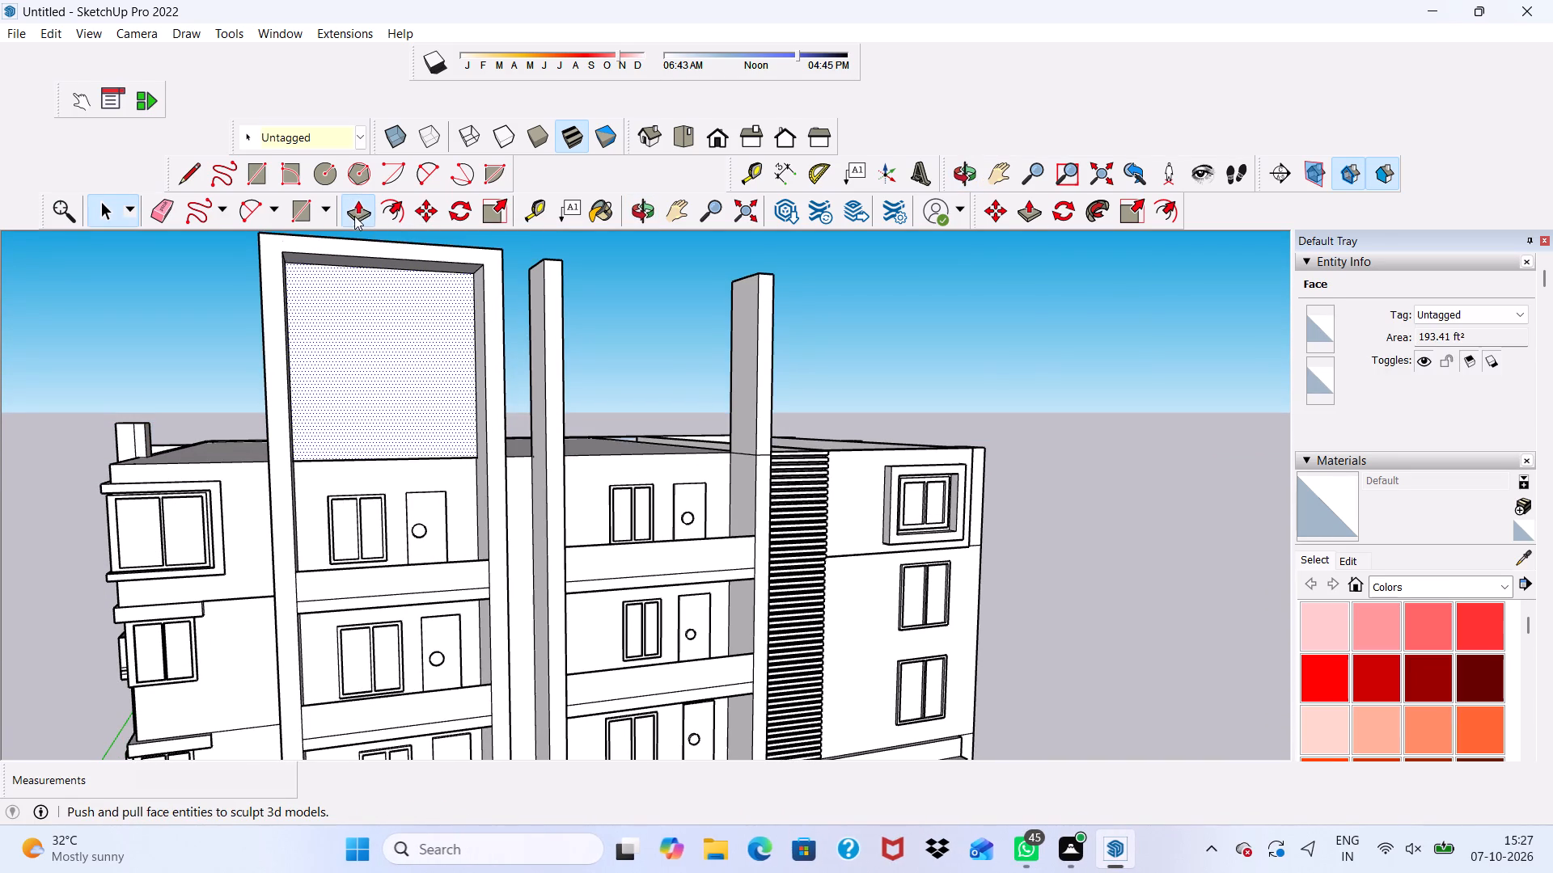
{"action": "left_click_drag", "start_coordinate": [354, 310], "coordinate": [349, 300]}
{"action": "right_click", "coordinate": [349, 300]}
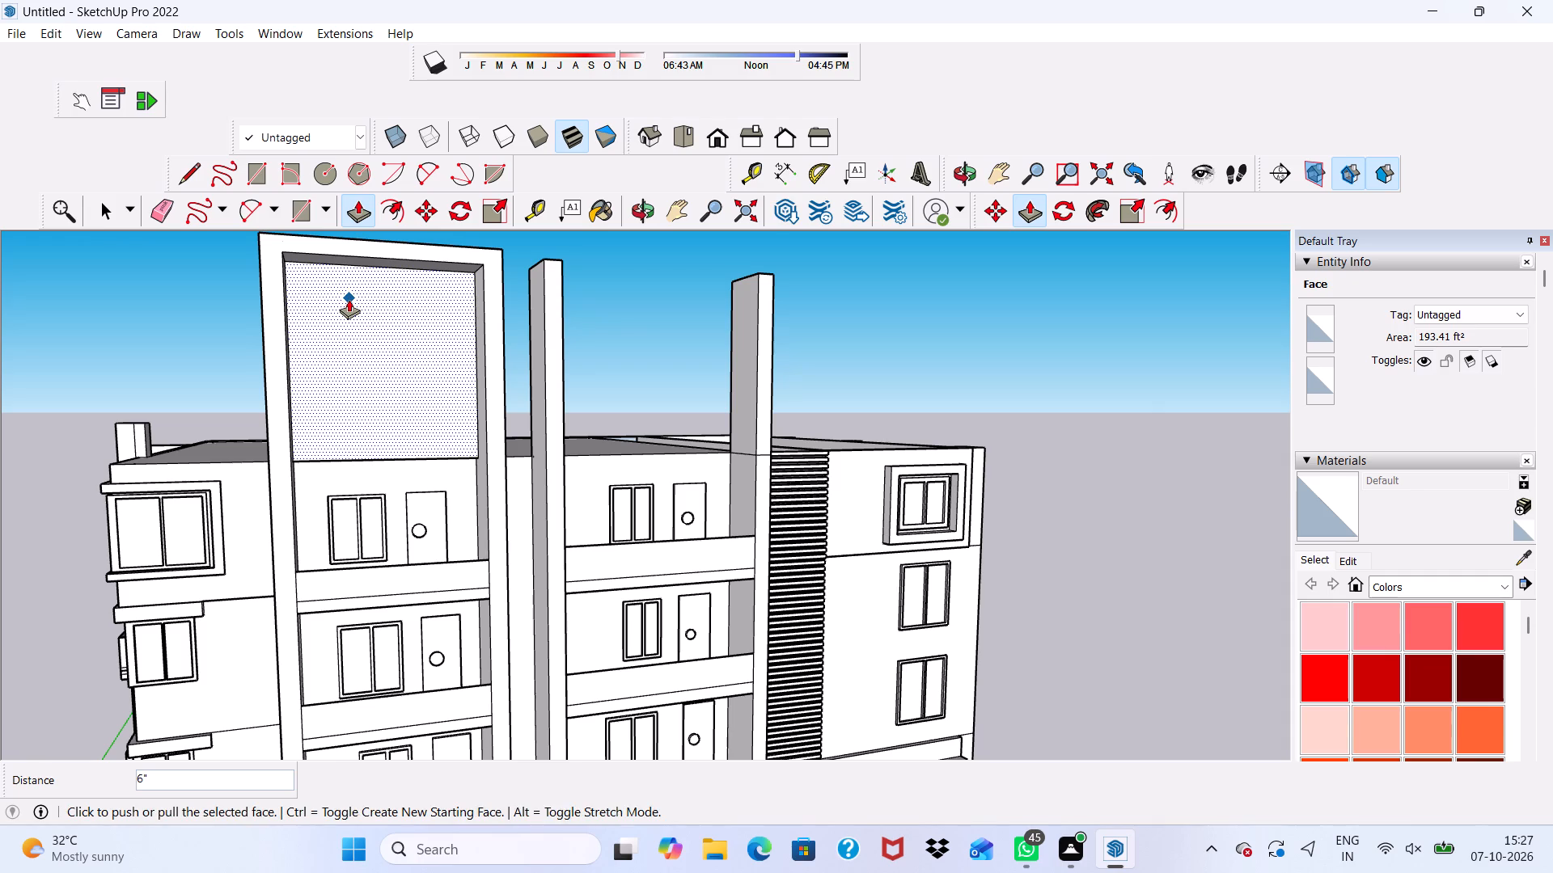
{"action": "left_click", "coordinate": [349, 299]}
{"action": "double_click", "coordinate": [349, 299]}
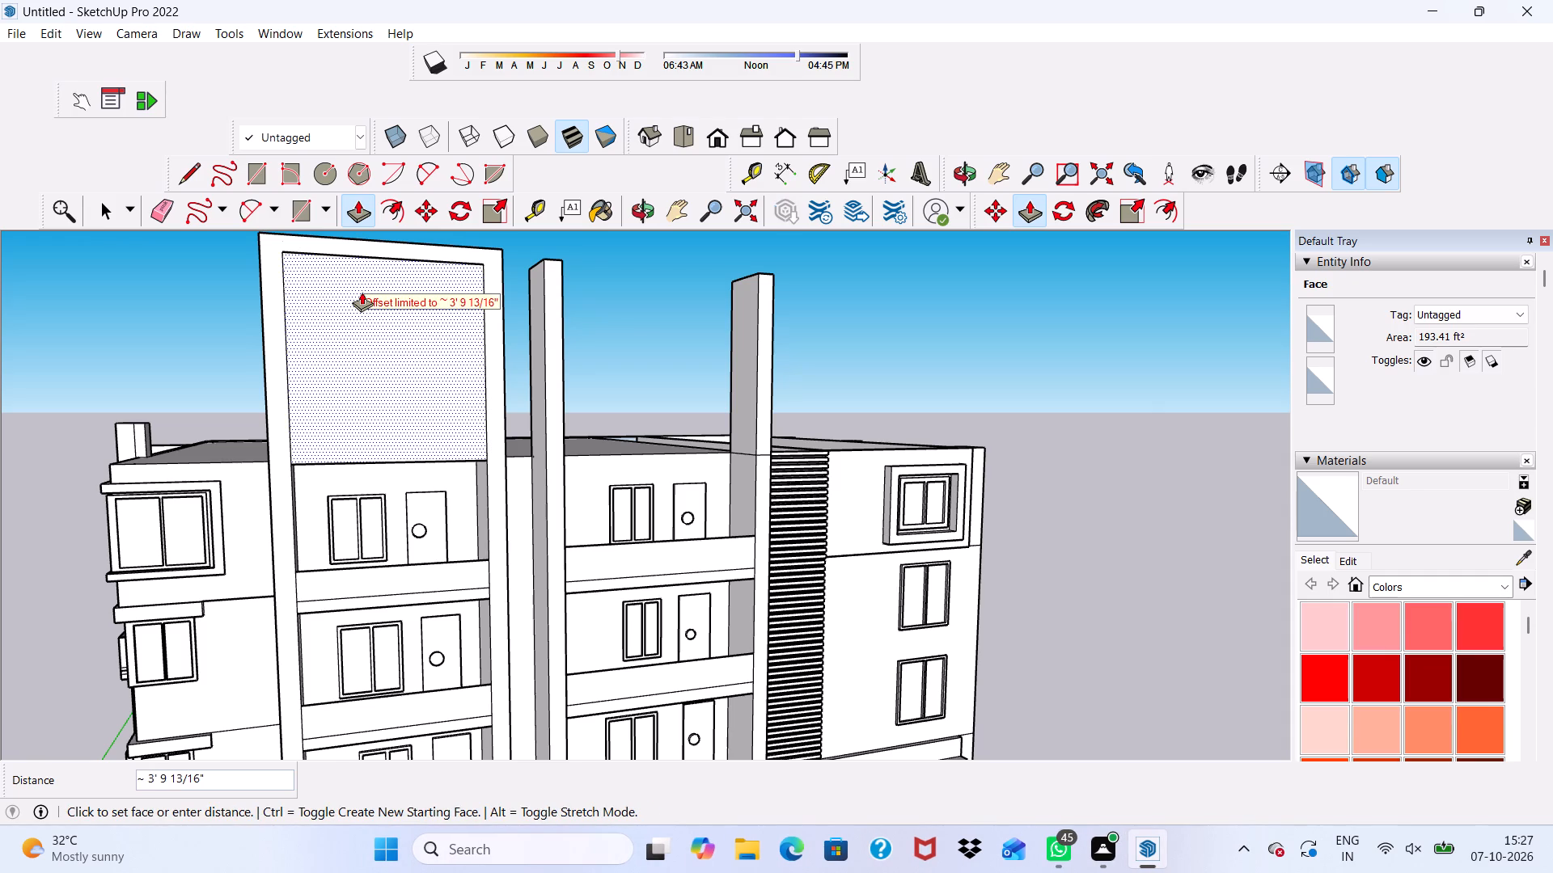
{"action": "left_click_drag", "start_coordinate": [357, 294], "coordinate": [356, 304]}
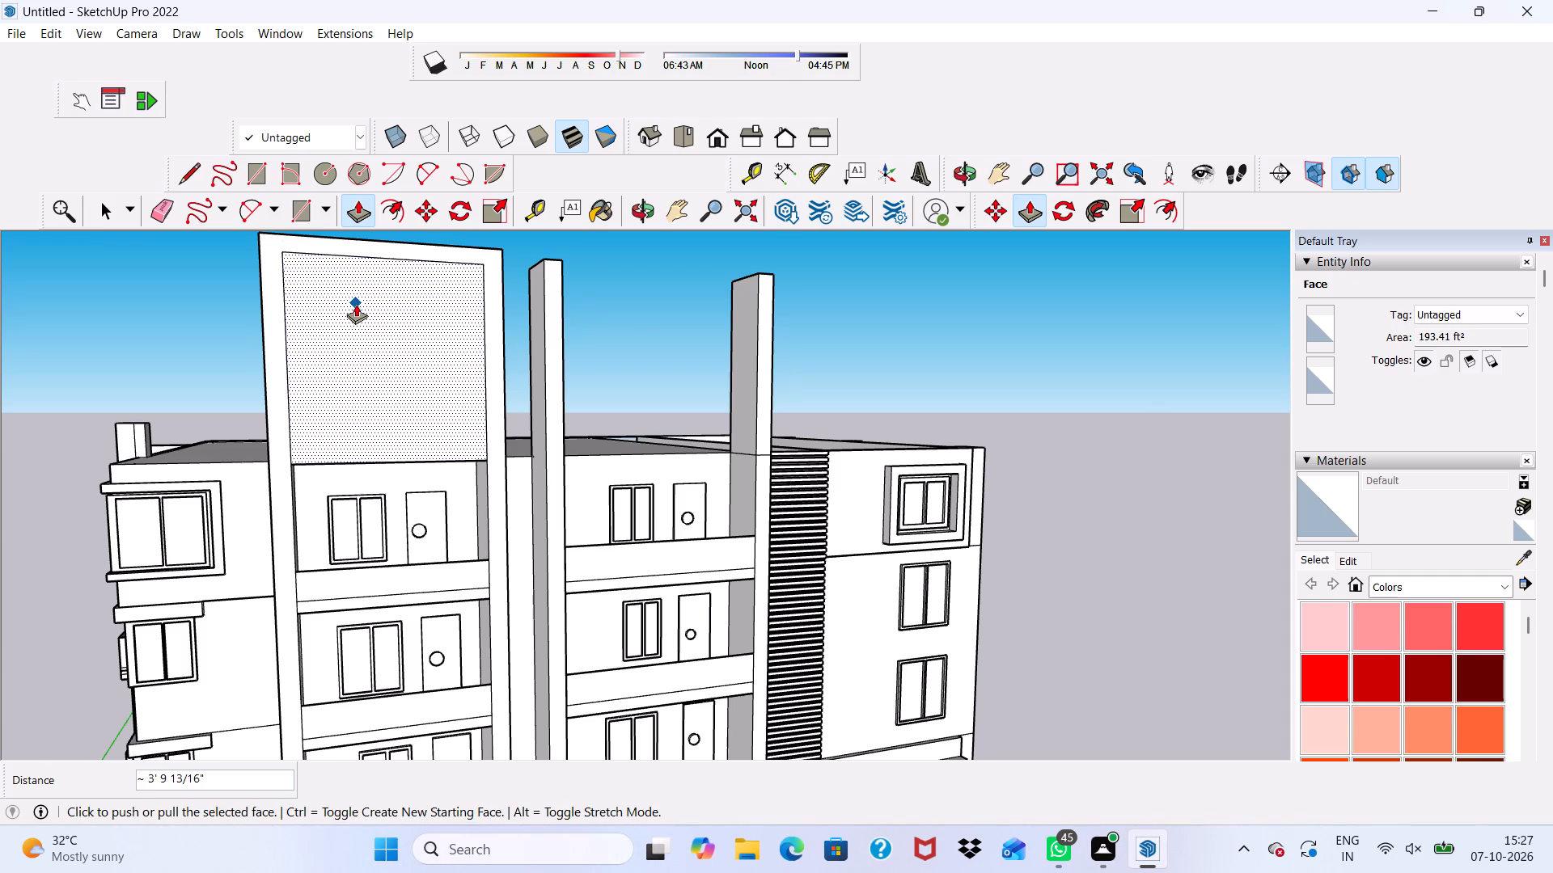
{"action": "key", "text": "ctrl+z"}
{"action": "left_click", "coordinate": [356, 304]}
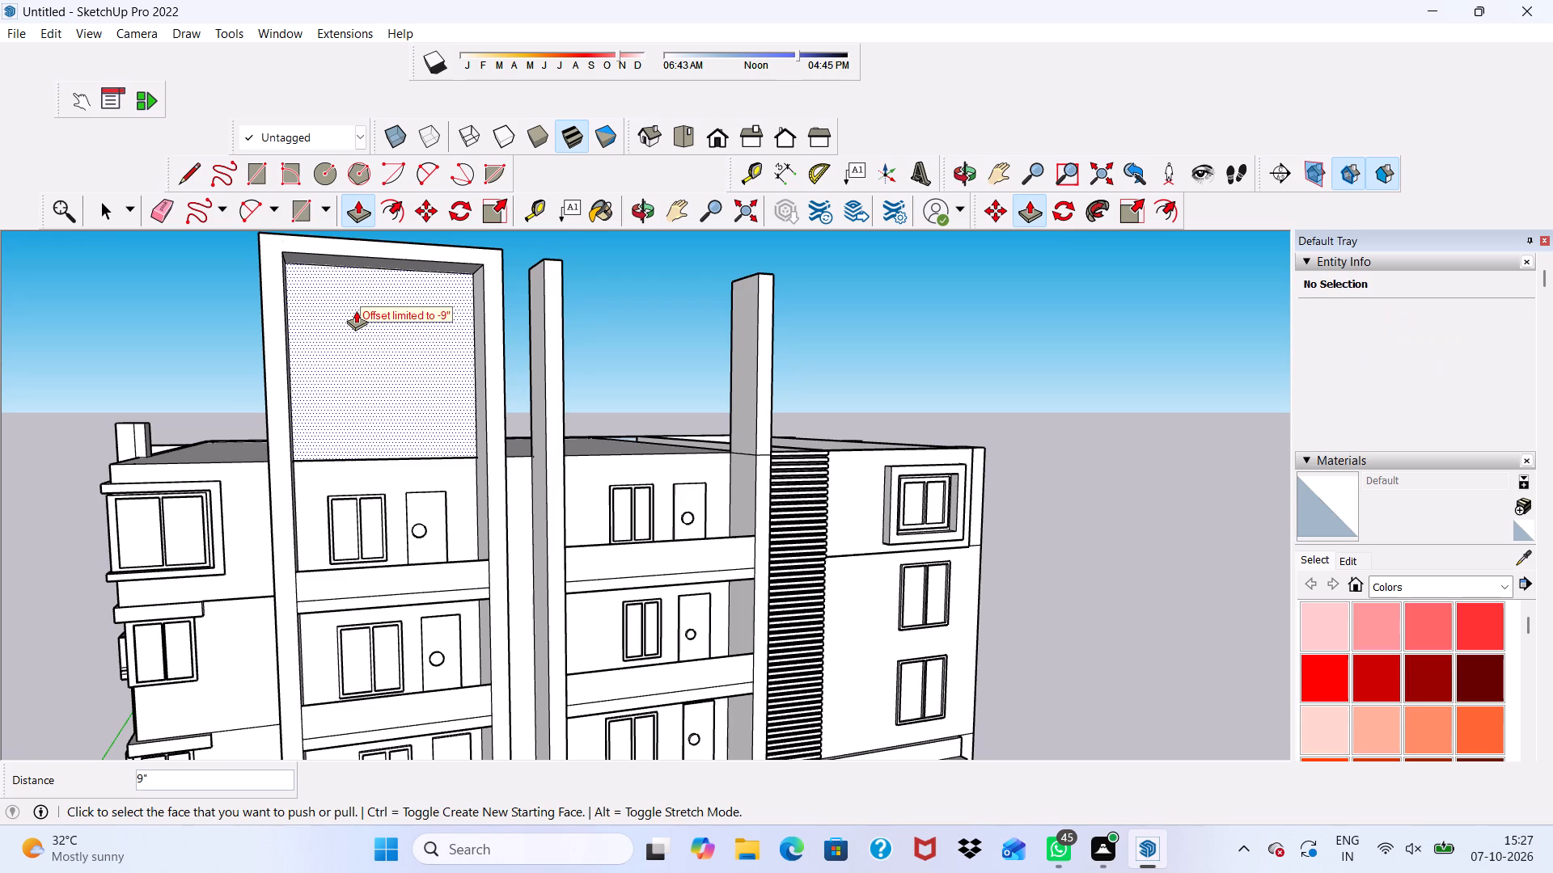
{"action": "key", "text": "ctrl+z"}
Push/Pull the wall panel's front face outward by 3" as a new starting face.
{"action": "scroll", "coordinate": [359, 310], "scroll_direction": "up", "scroll_amount": 5}
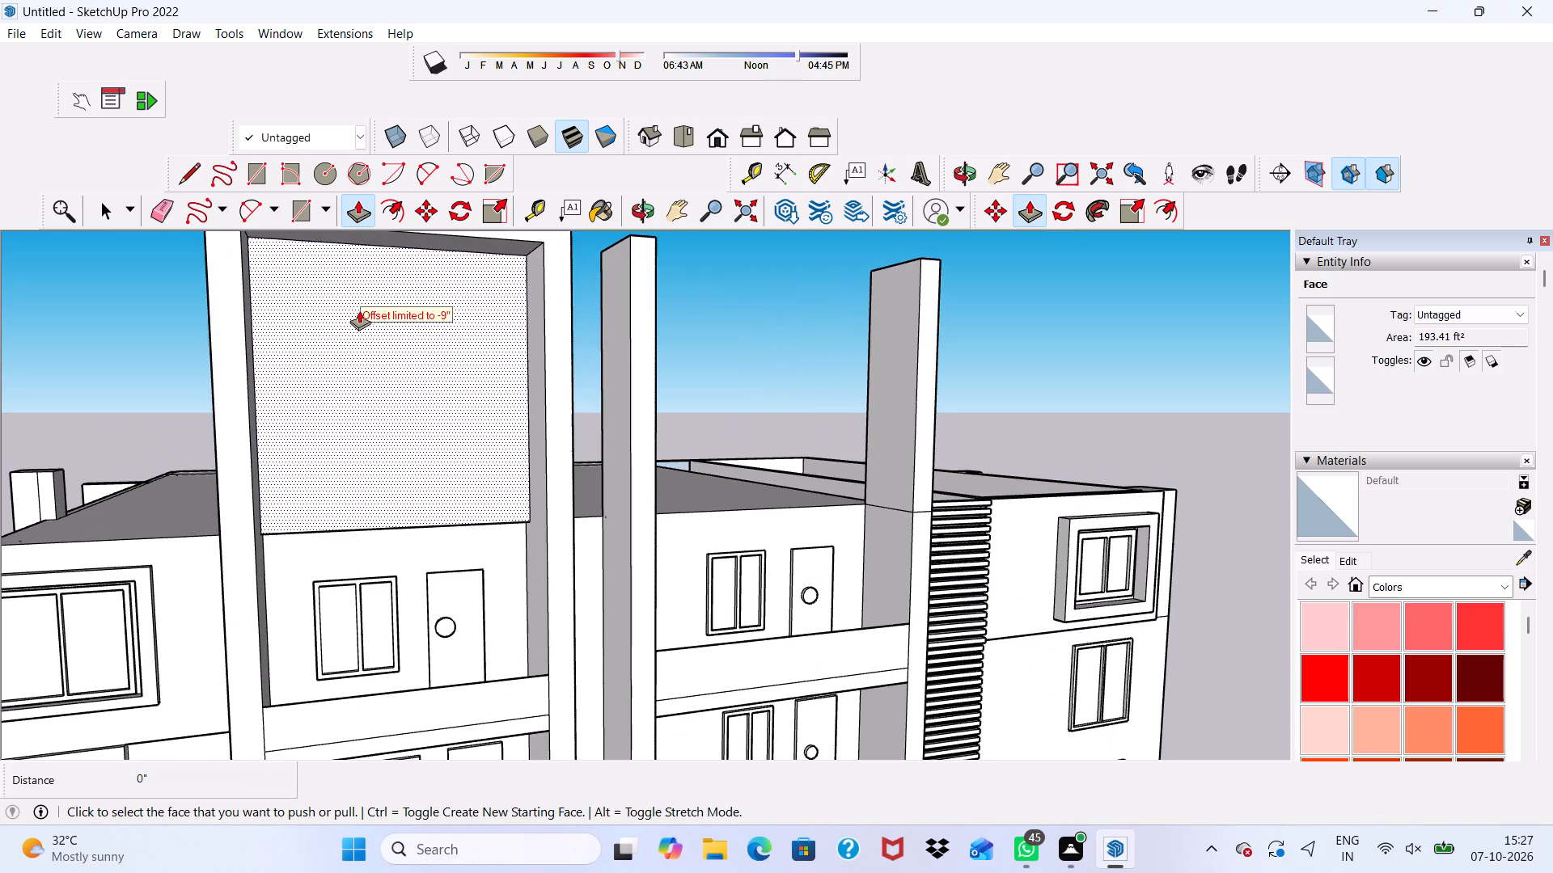
{"action": "left_click", "coordinate": [385, 331]}
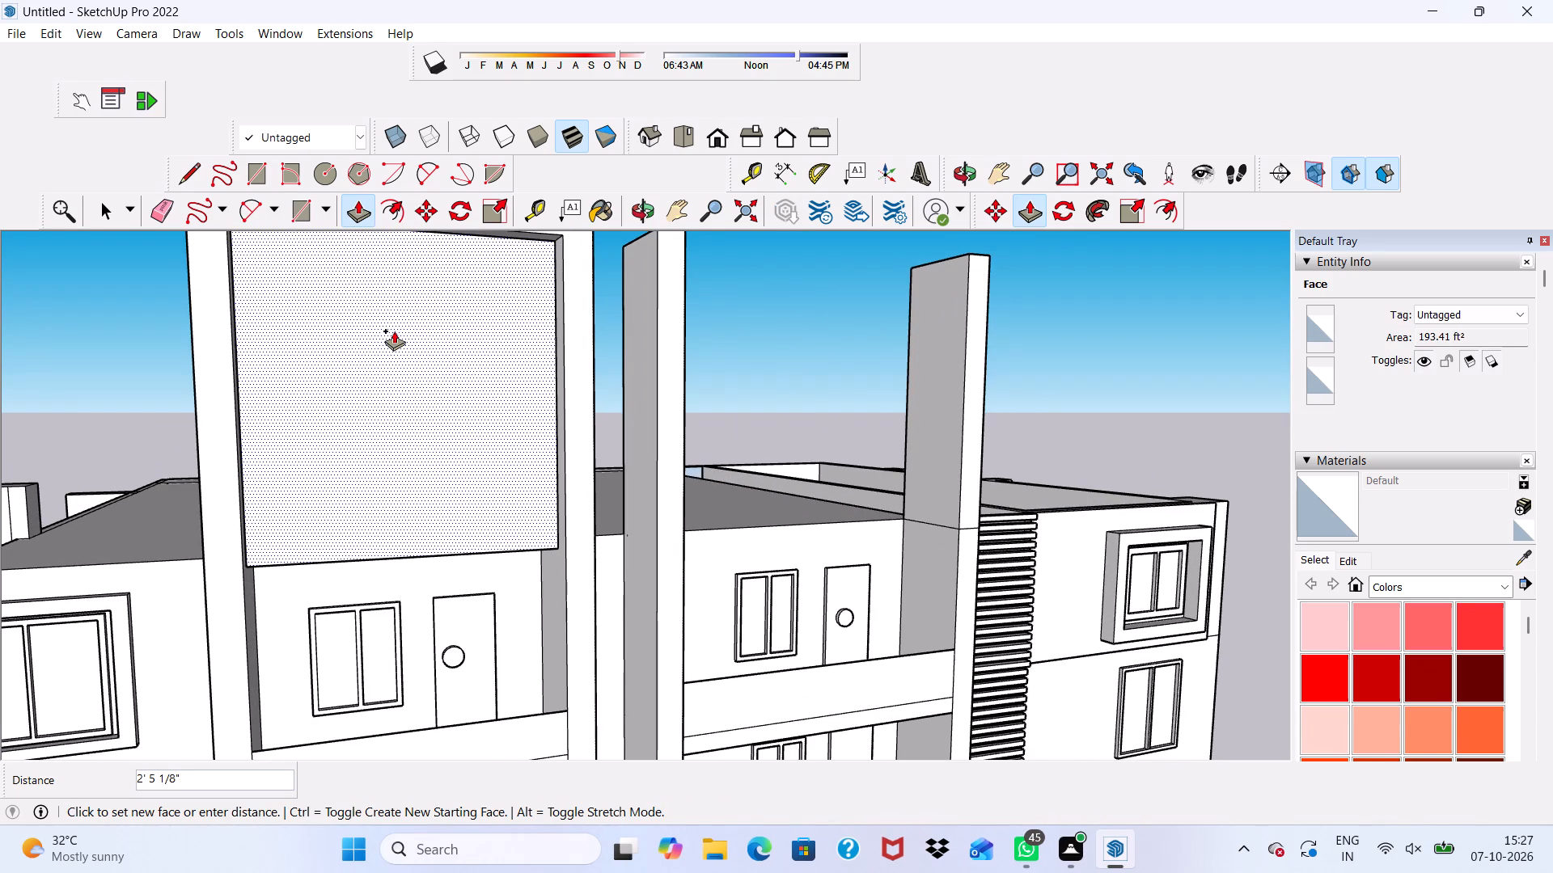
{"action": "type", "text": "3\""}
{"action": "key", "text": "Return"}
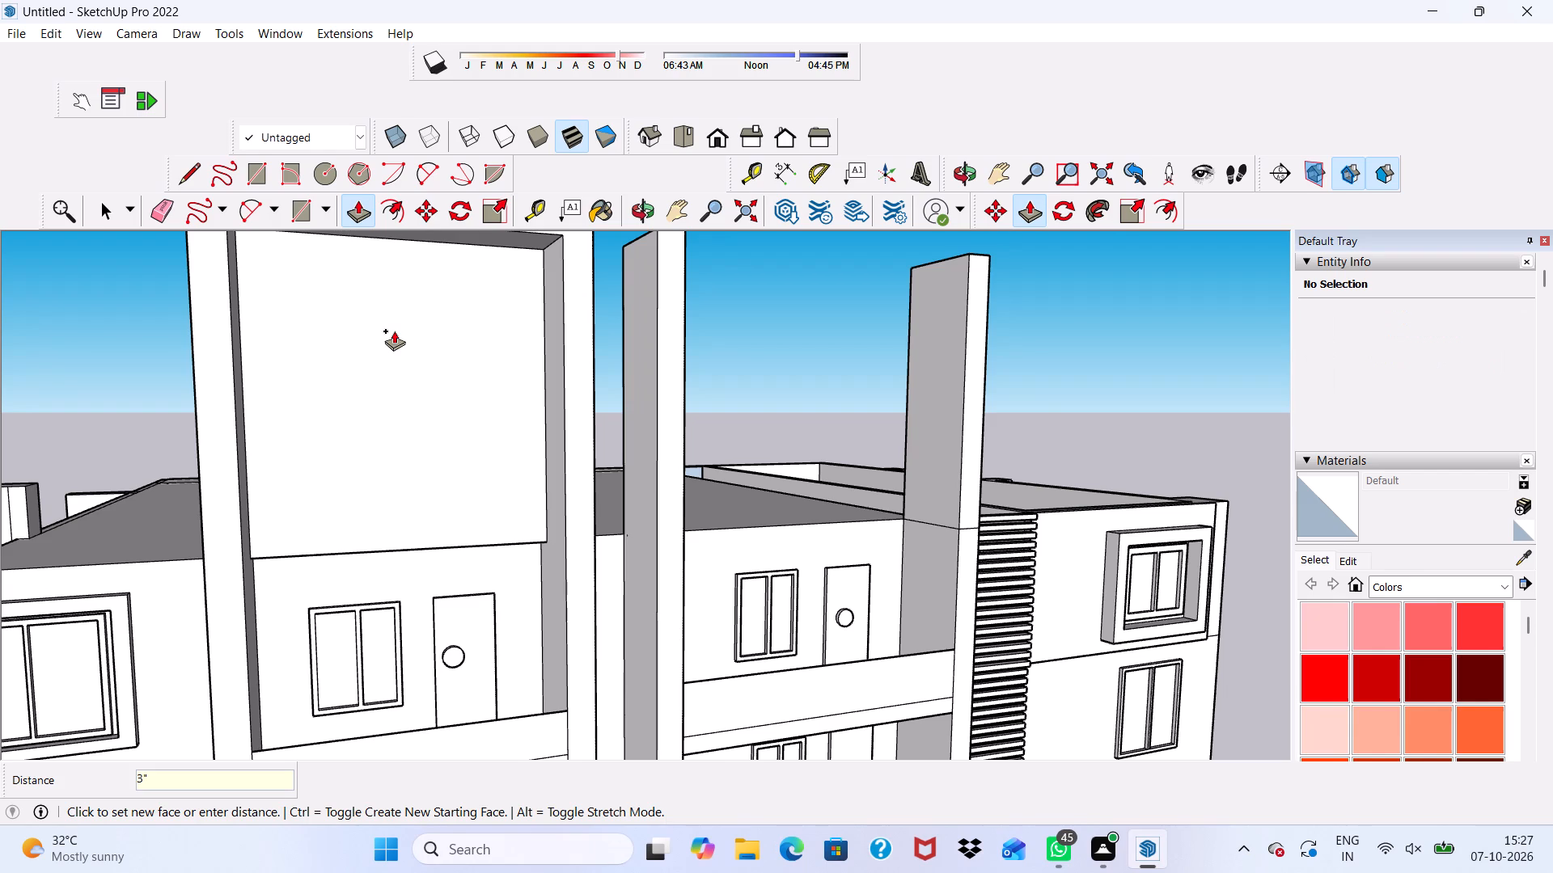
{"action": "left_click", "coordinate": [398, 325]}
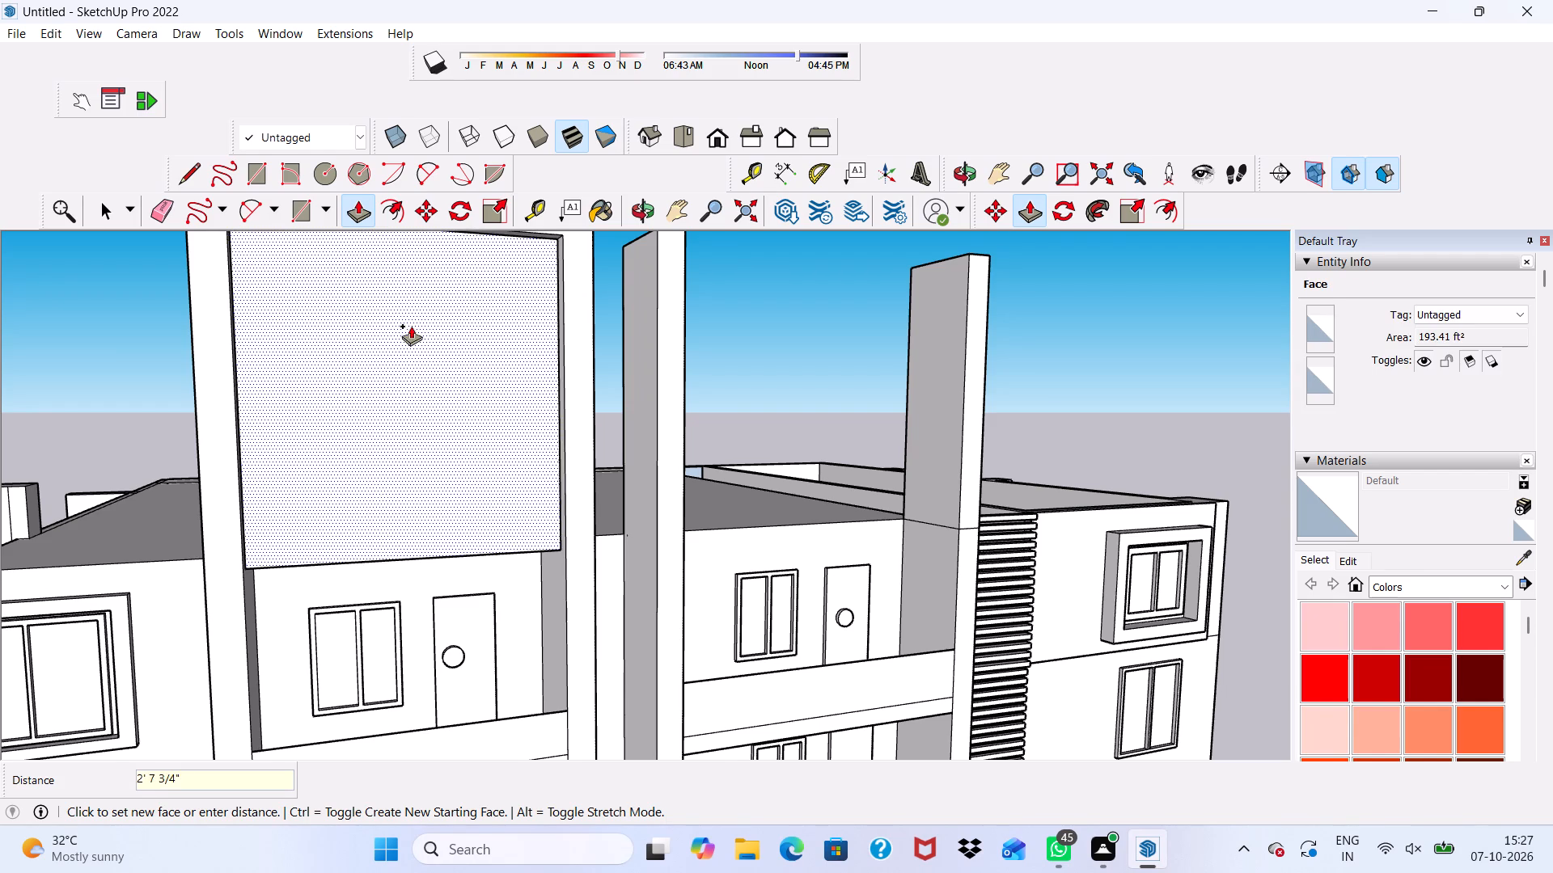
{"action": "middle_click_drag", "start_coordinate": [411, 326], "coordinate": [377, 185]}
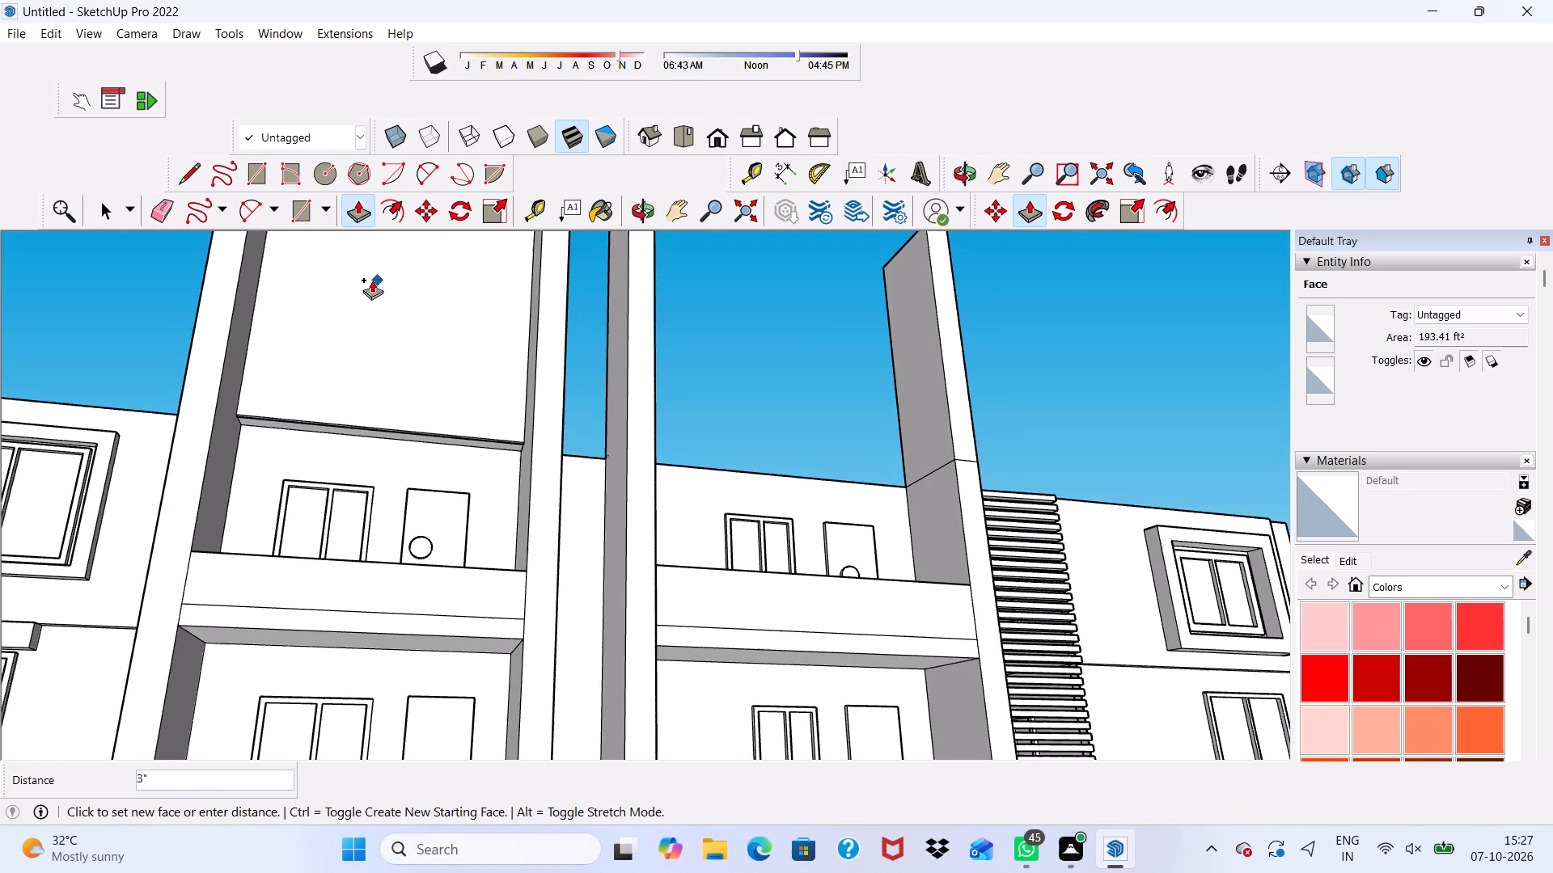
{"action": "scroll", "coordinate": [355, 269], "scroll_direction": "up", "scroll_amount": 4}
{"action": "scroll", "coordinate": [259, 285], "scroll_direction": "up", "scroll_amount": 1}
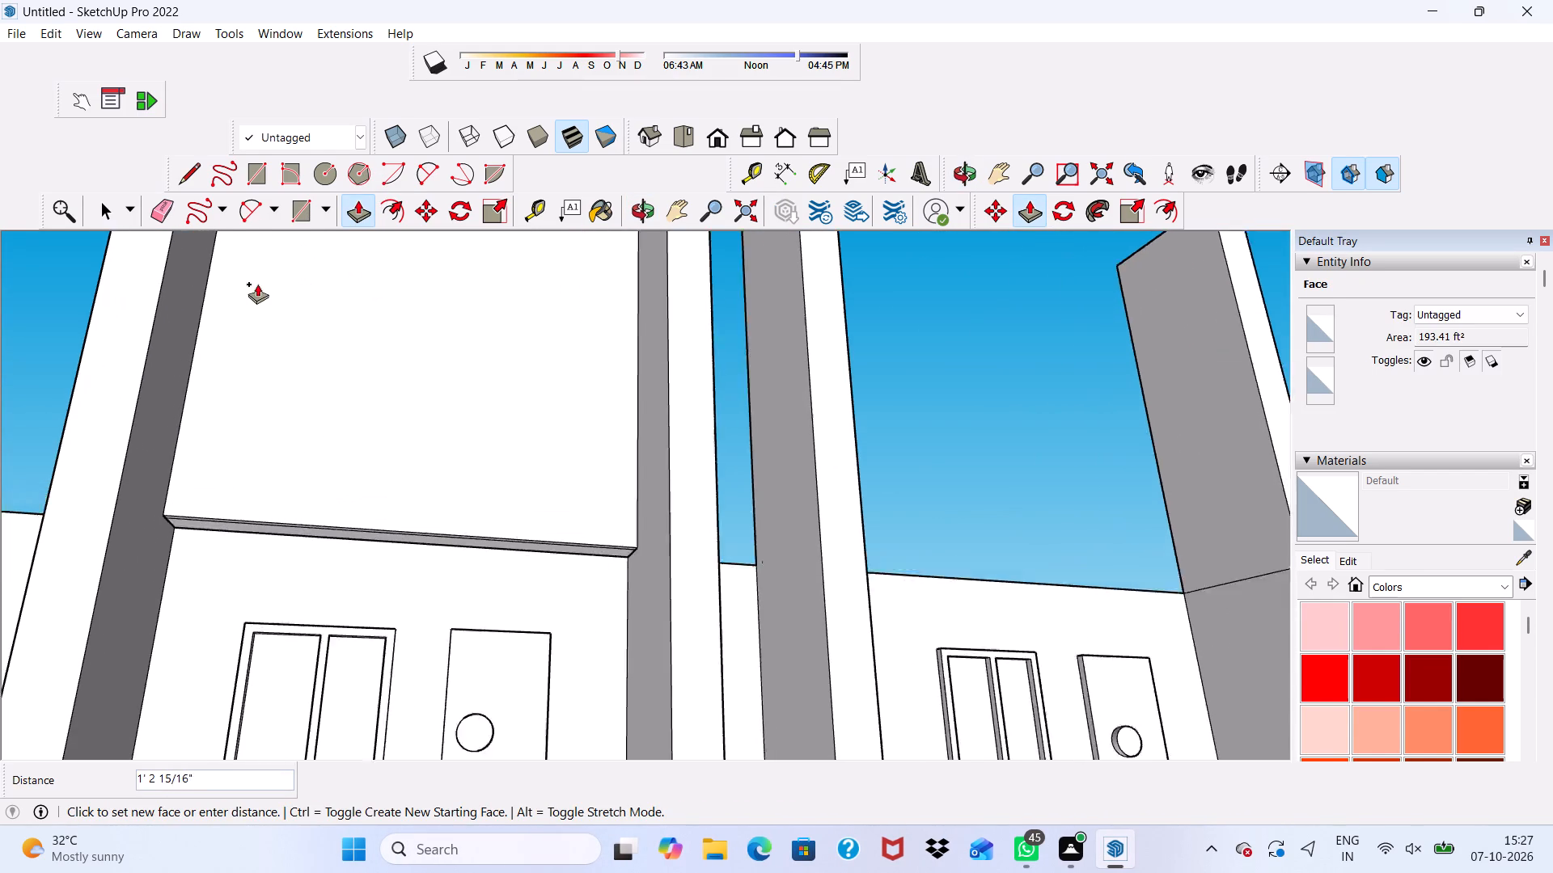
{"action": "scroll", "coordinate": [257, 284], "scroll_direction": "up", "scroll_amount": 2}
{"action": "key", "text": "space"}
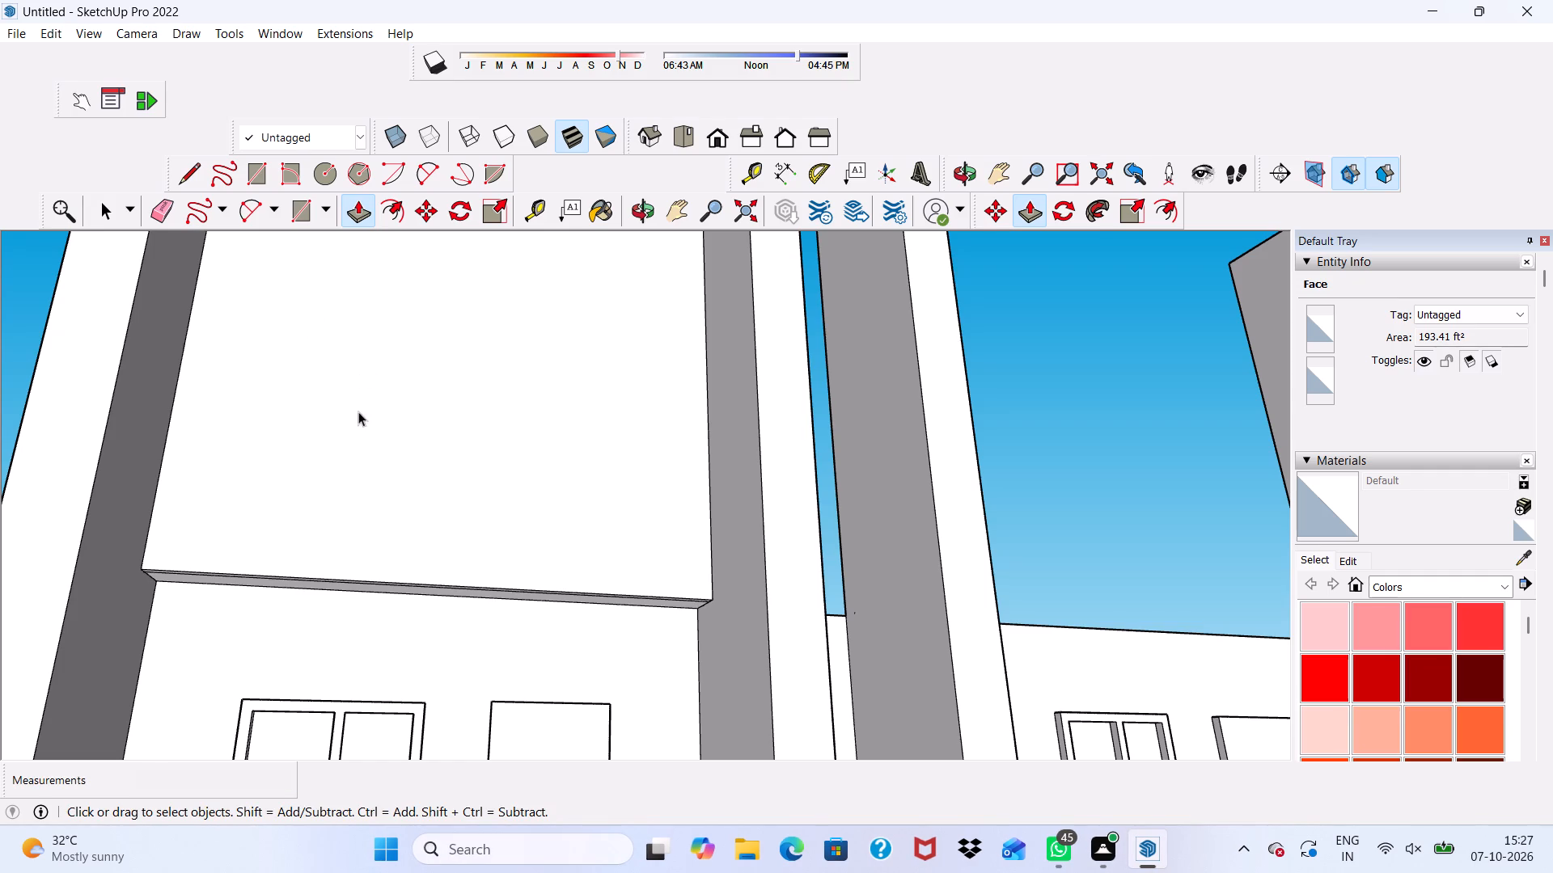
Push/Pull the panel's new front face outward by another 3", again as a new starting face.
{"action": "left_click", "coordinate": [336, 420]}
{"action": "left_click", "coordinate": [352, 213]}
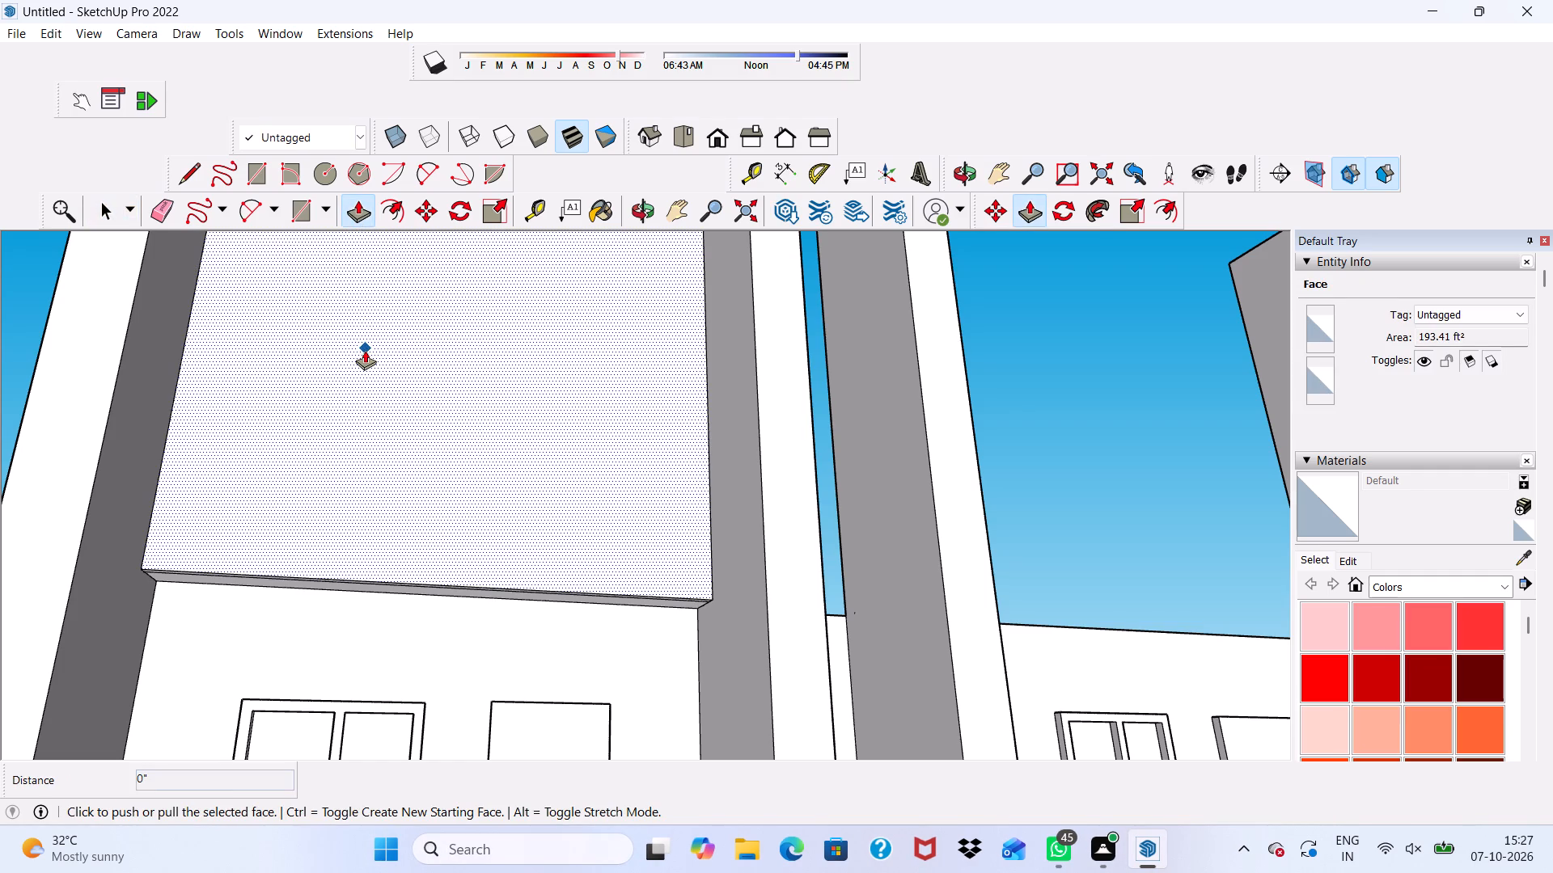
{"action": "left_click", "coordinate": [365, 350]}
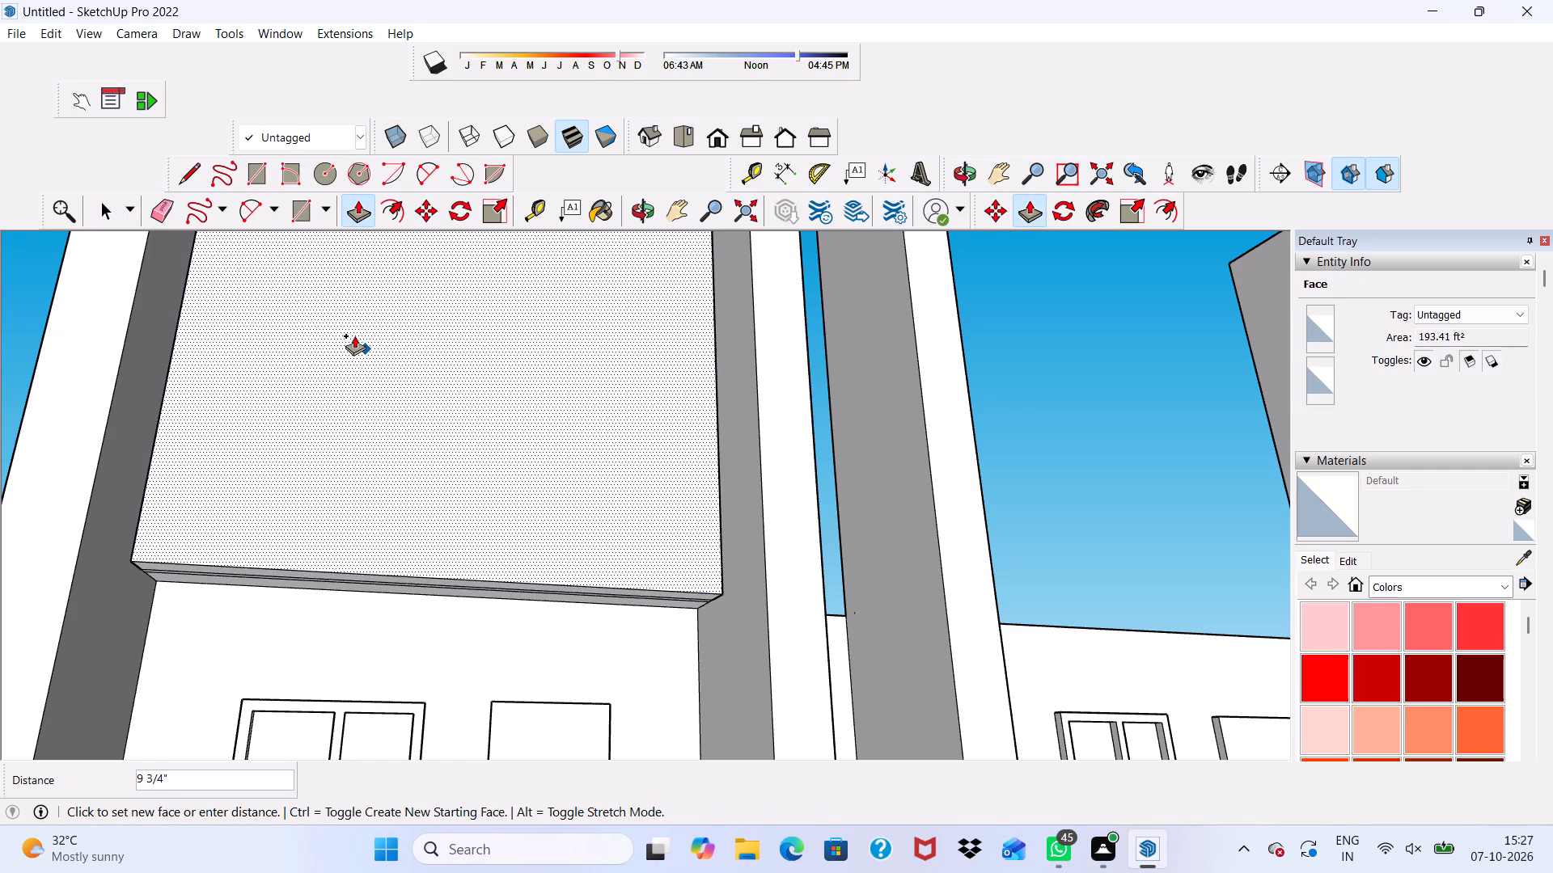
{"action": "type", "text": "3\""}
{"action": "key", "text": "Return"}
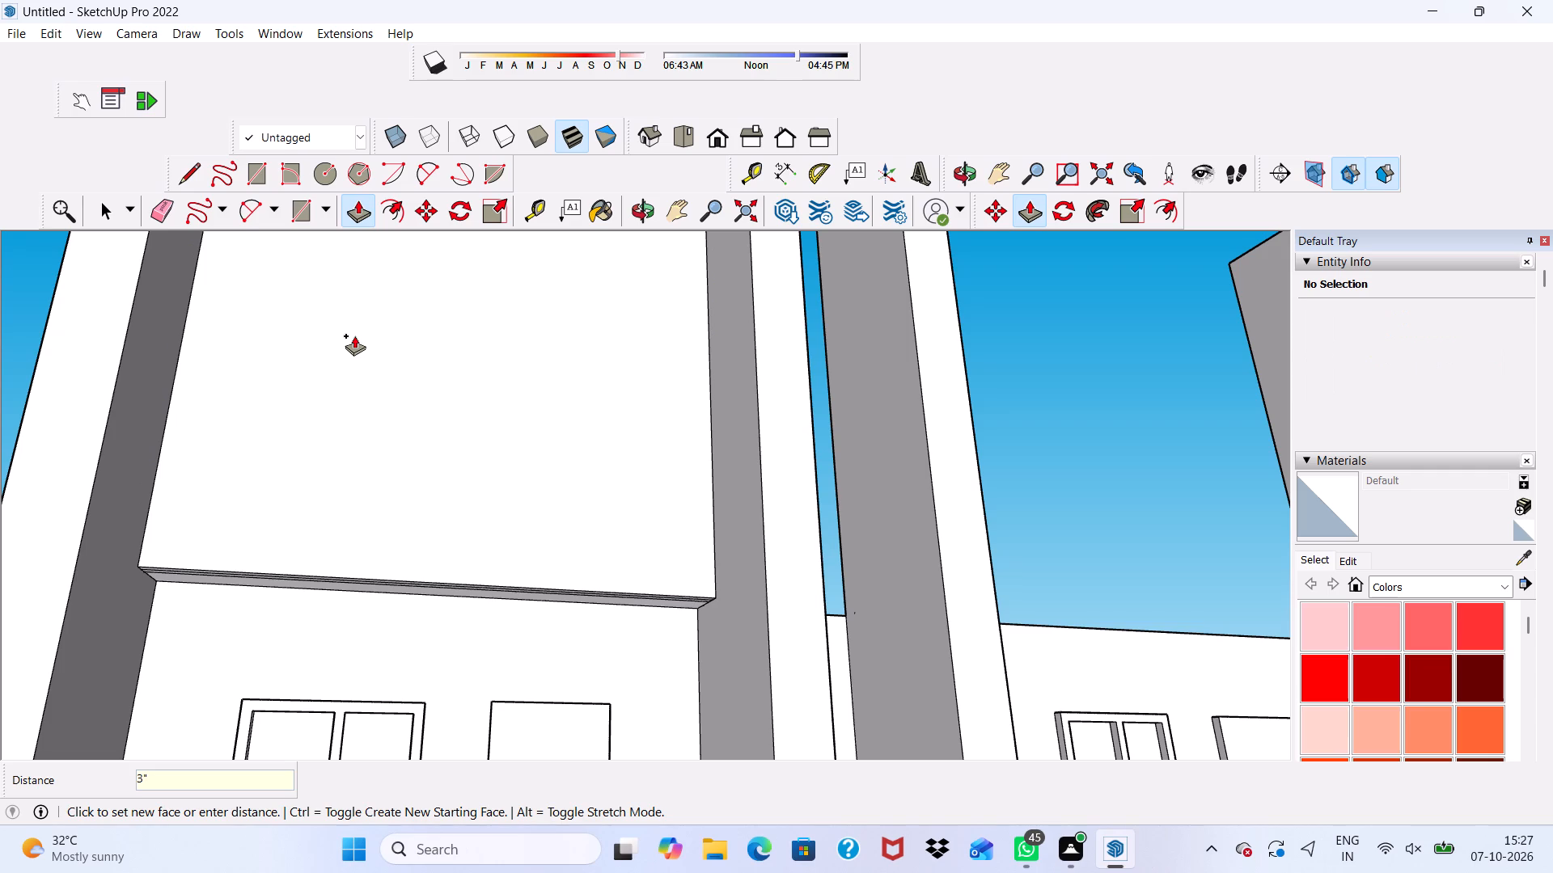
{"action": "key", "text": "space"}
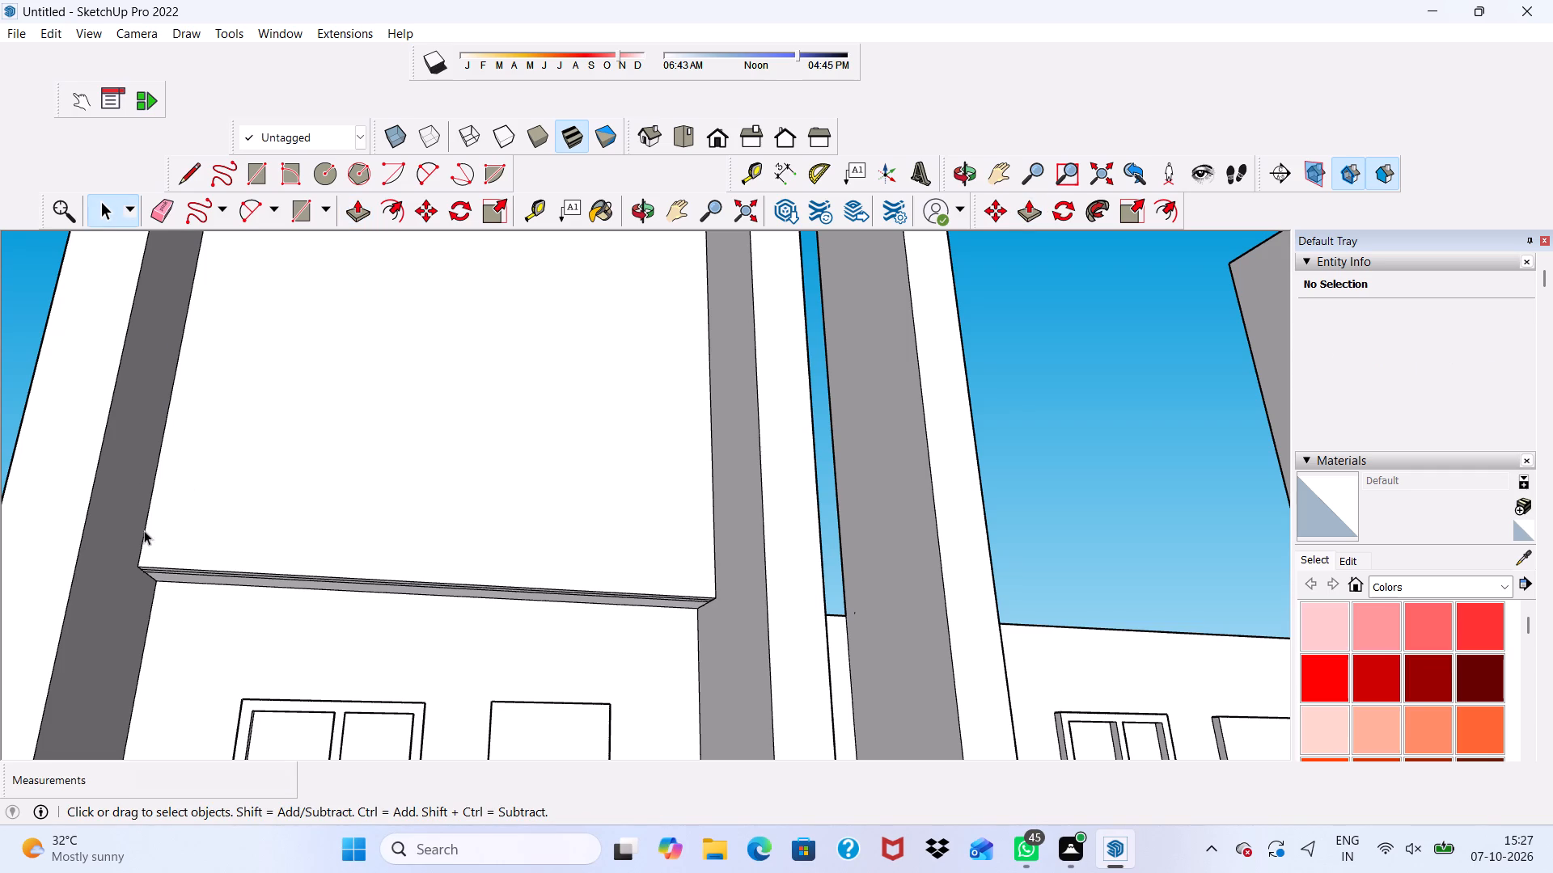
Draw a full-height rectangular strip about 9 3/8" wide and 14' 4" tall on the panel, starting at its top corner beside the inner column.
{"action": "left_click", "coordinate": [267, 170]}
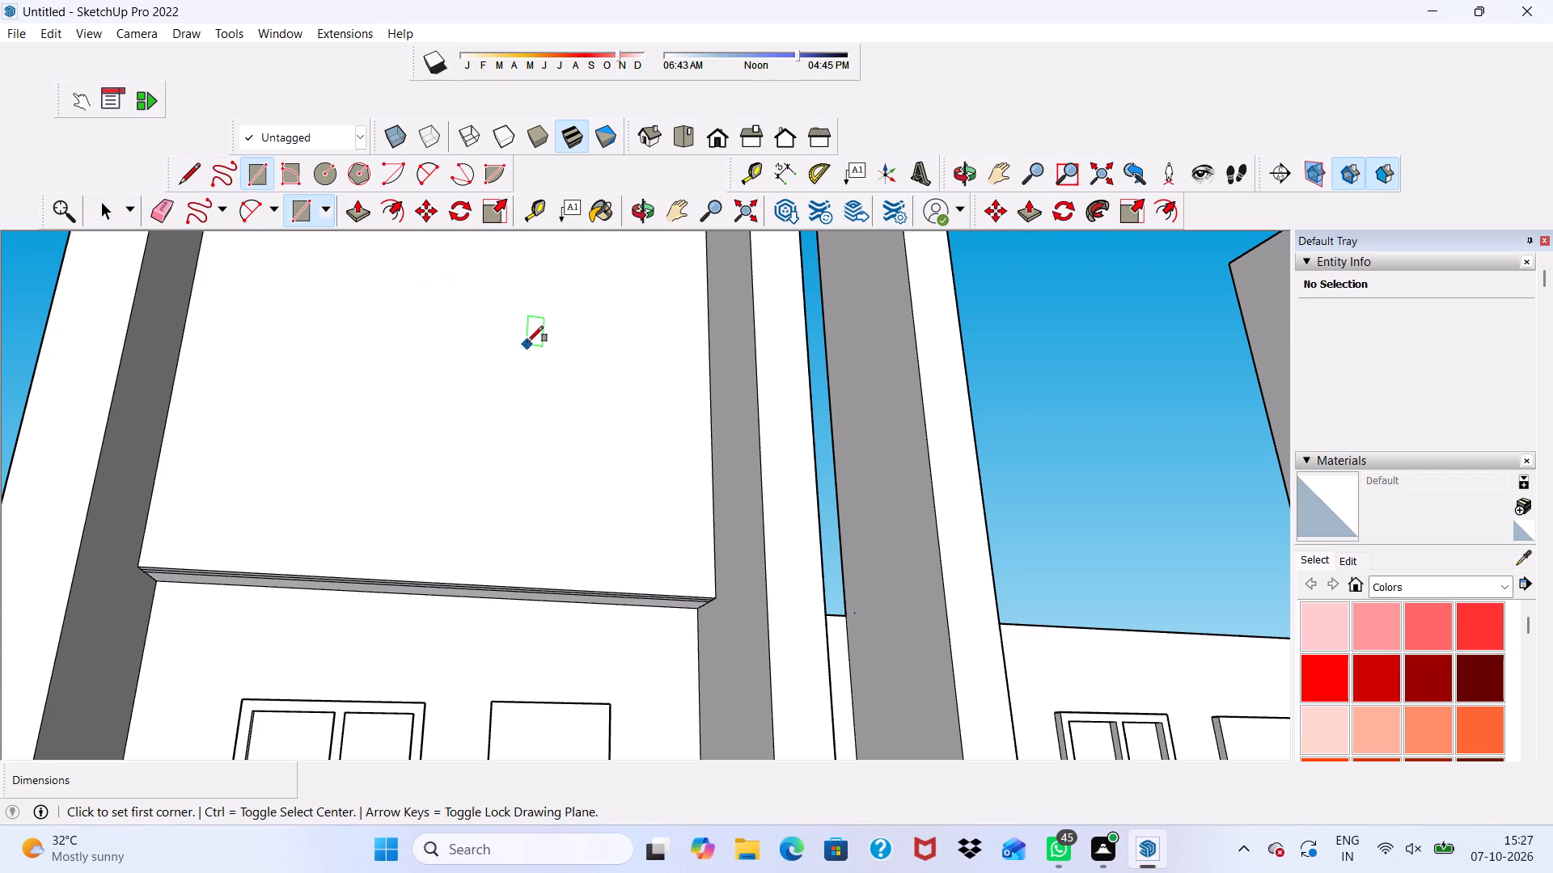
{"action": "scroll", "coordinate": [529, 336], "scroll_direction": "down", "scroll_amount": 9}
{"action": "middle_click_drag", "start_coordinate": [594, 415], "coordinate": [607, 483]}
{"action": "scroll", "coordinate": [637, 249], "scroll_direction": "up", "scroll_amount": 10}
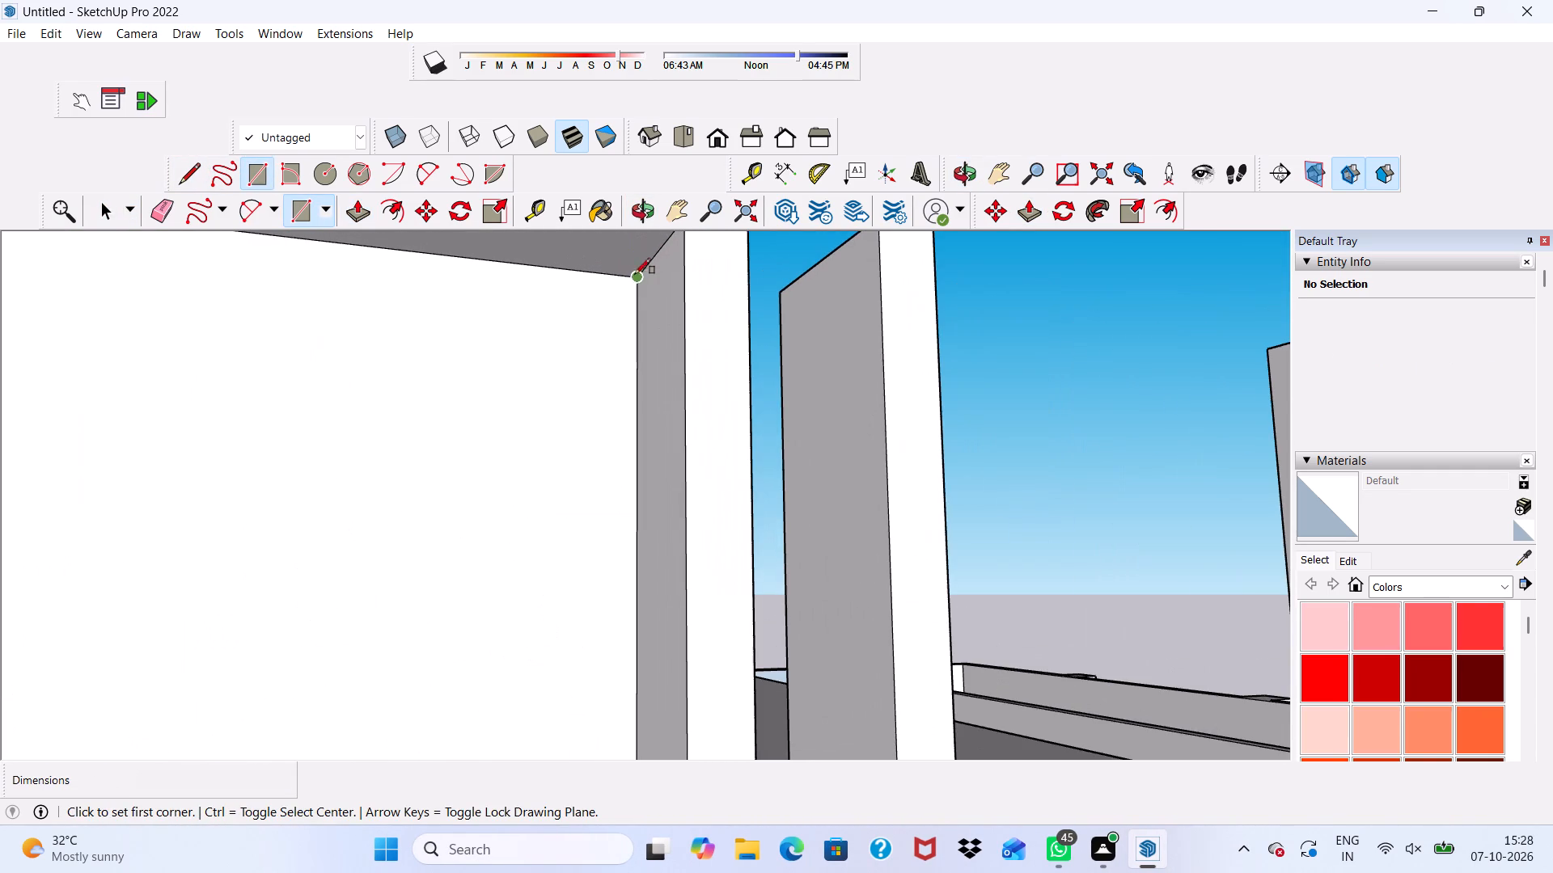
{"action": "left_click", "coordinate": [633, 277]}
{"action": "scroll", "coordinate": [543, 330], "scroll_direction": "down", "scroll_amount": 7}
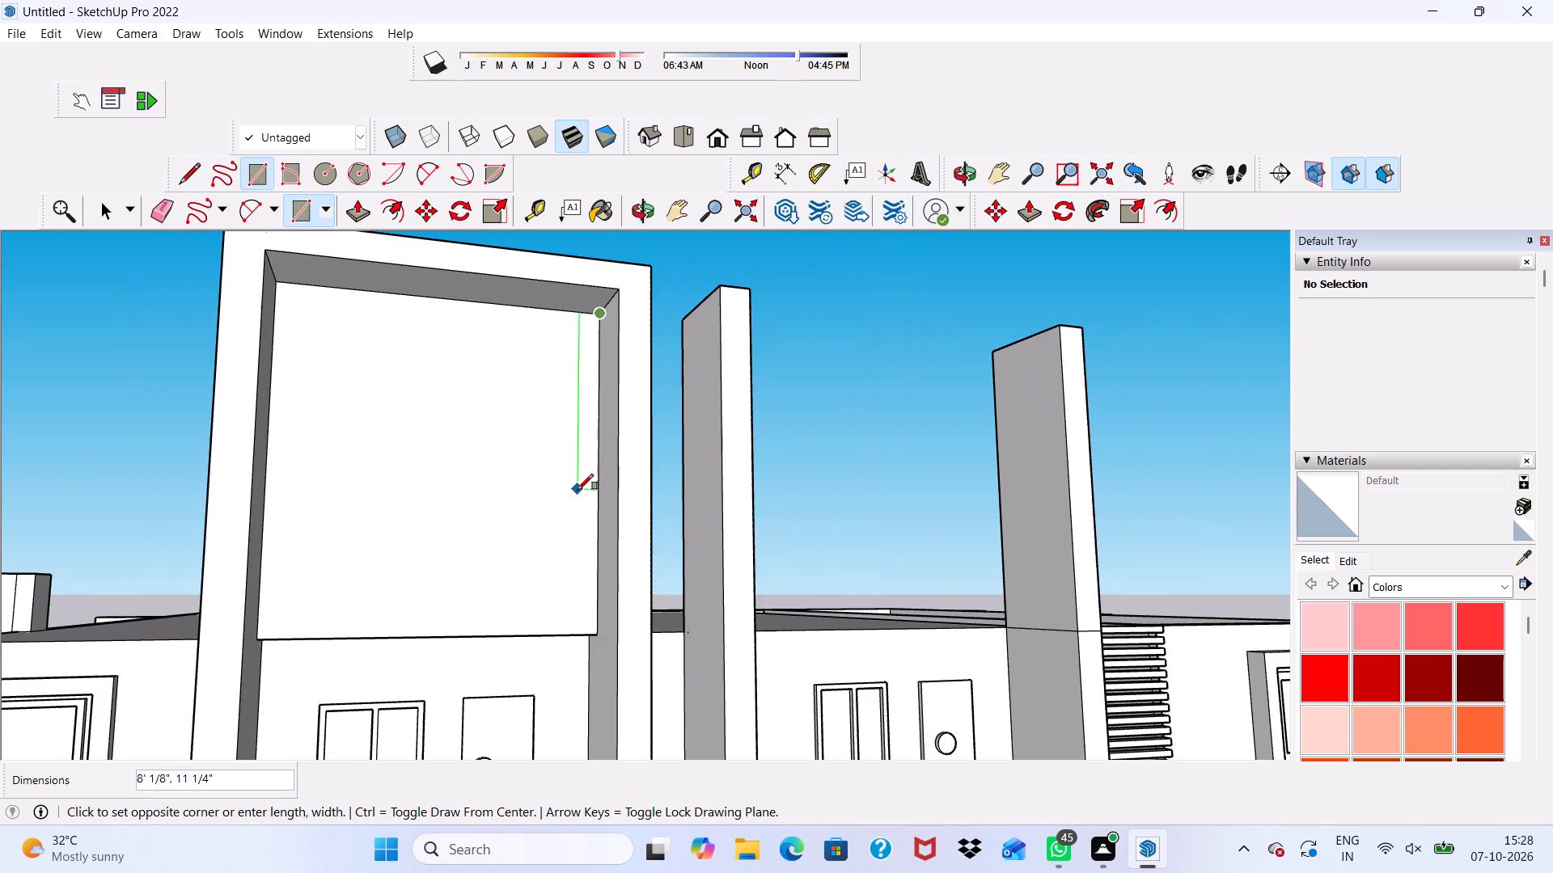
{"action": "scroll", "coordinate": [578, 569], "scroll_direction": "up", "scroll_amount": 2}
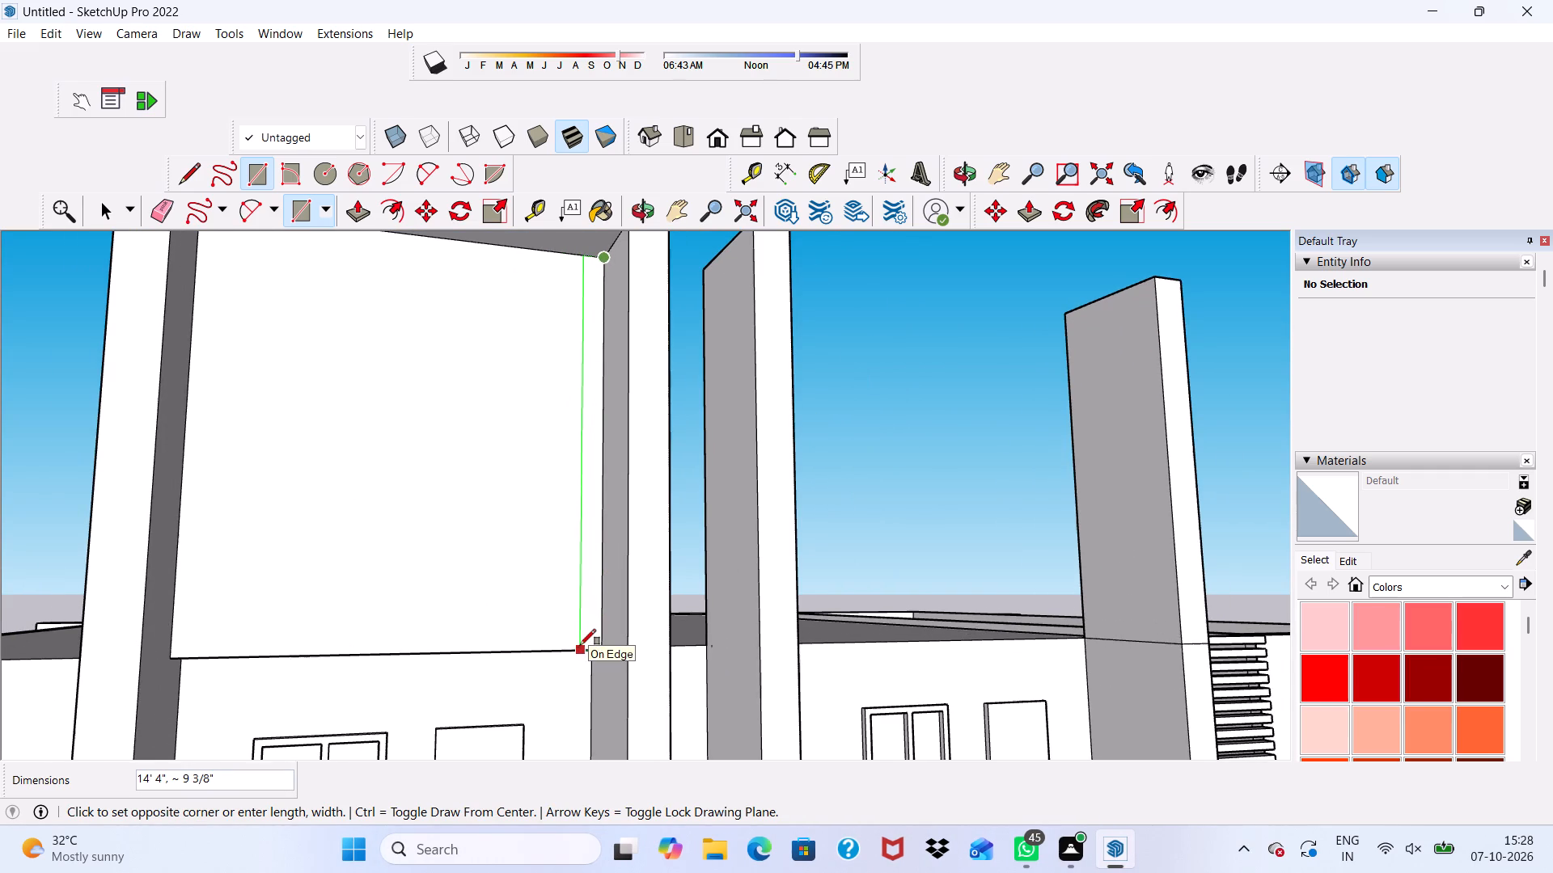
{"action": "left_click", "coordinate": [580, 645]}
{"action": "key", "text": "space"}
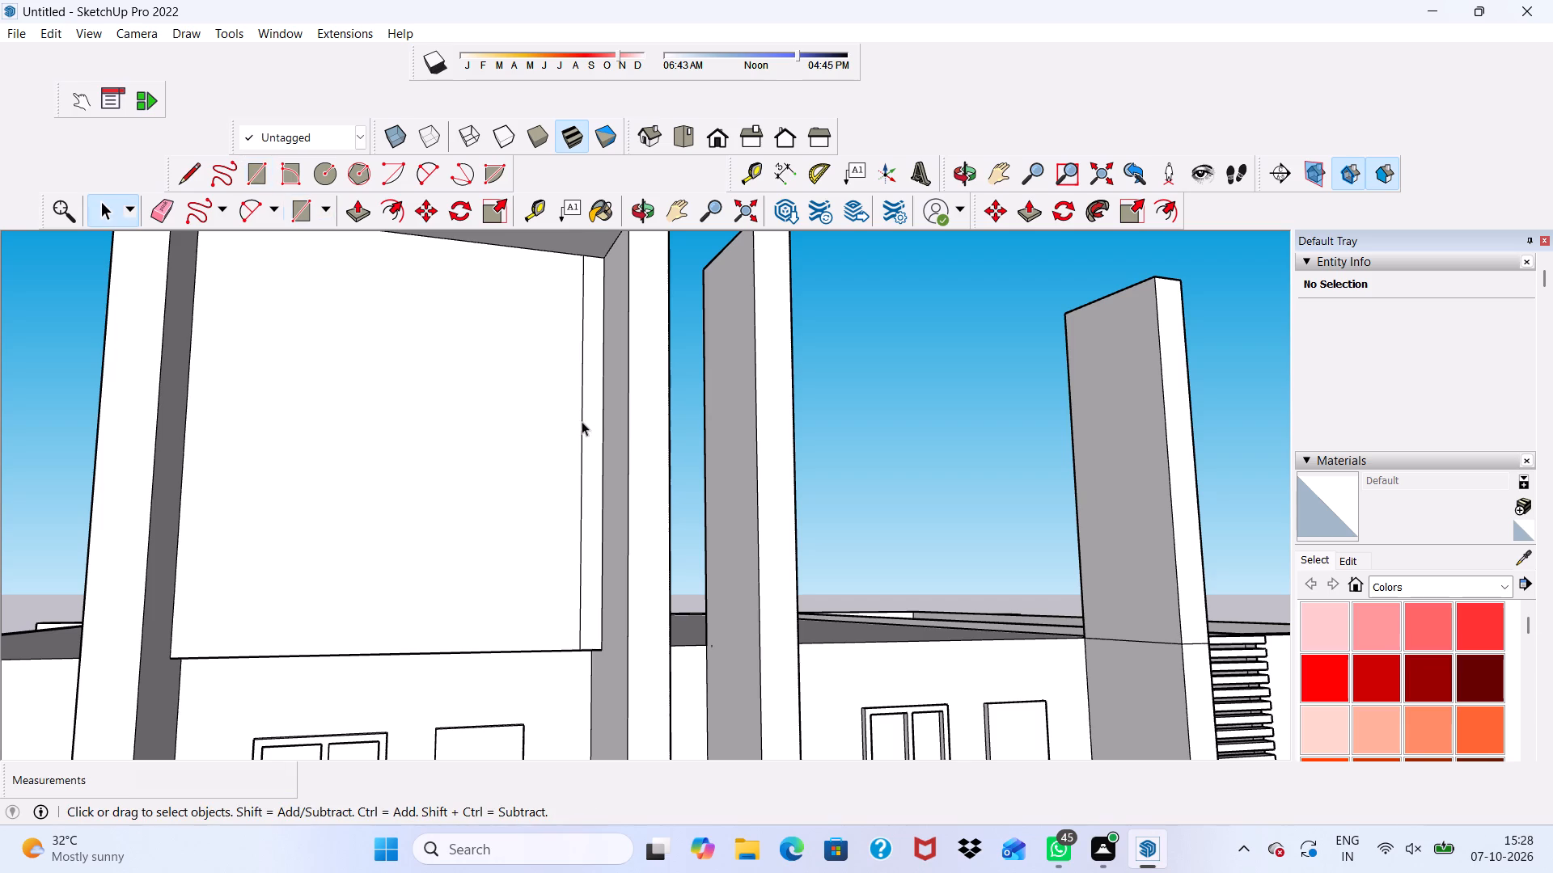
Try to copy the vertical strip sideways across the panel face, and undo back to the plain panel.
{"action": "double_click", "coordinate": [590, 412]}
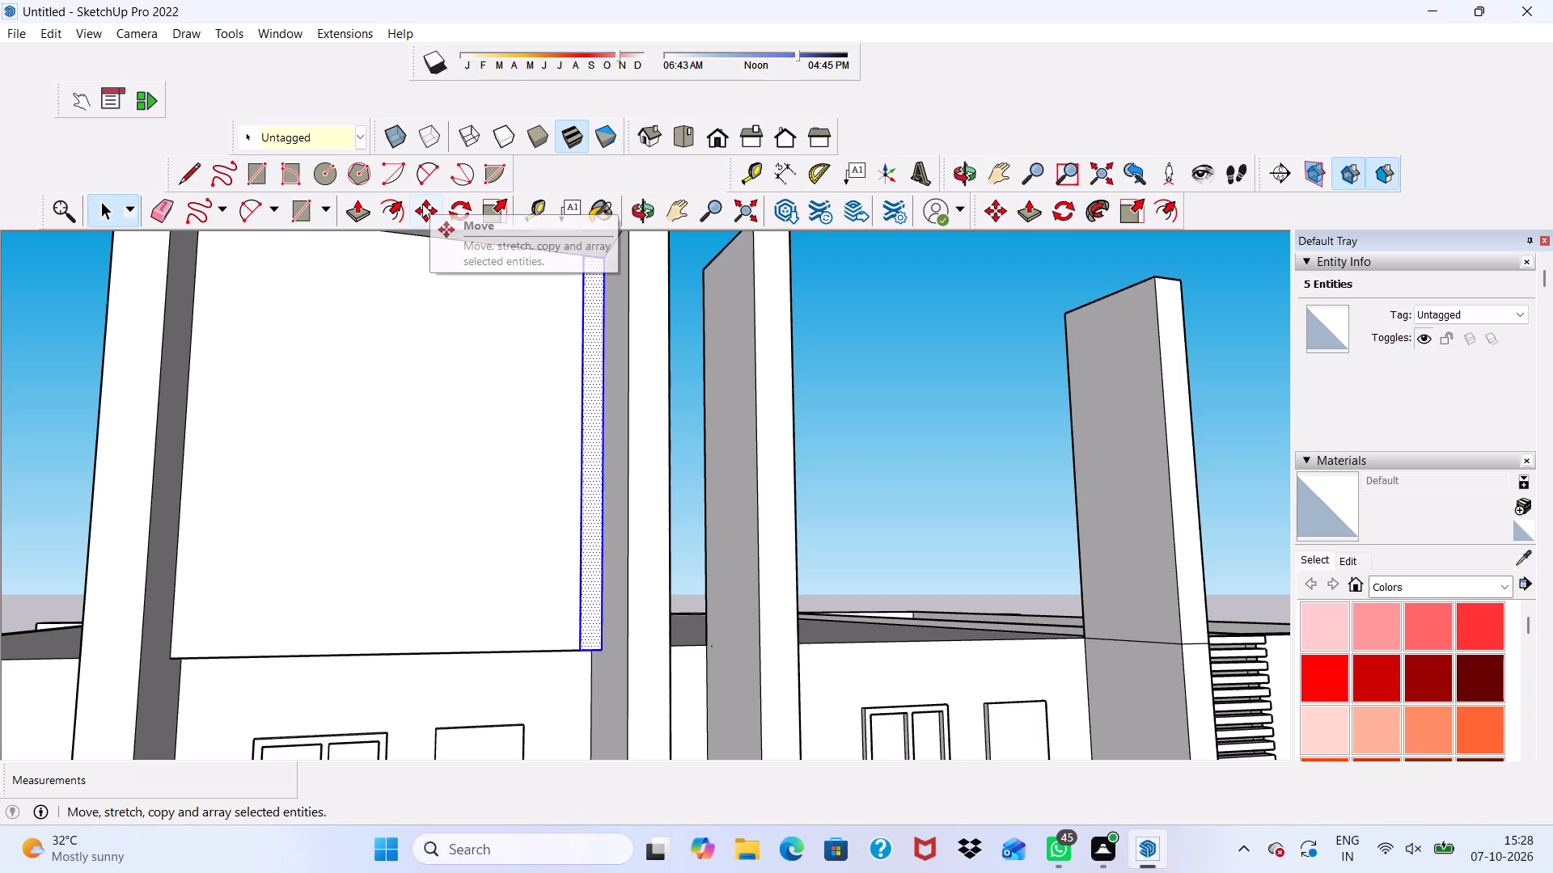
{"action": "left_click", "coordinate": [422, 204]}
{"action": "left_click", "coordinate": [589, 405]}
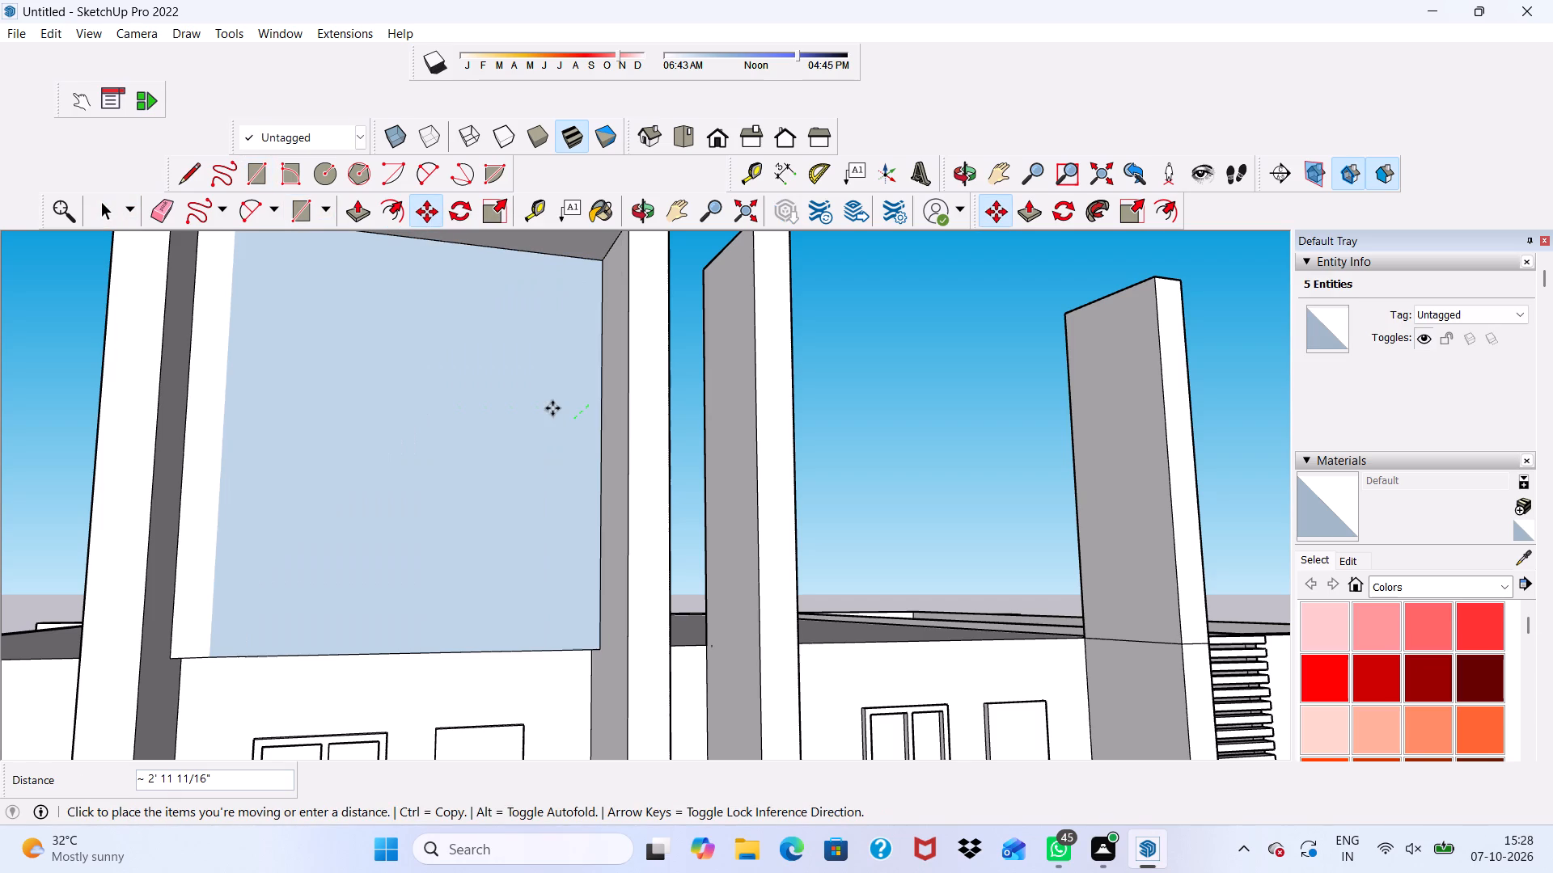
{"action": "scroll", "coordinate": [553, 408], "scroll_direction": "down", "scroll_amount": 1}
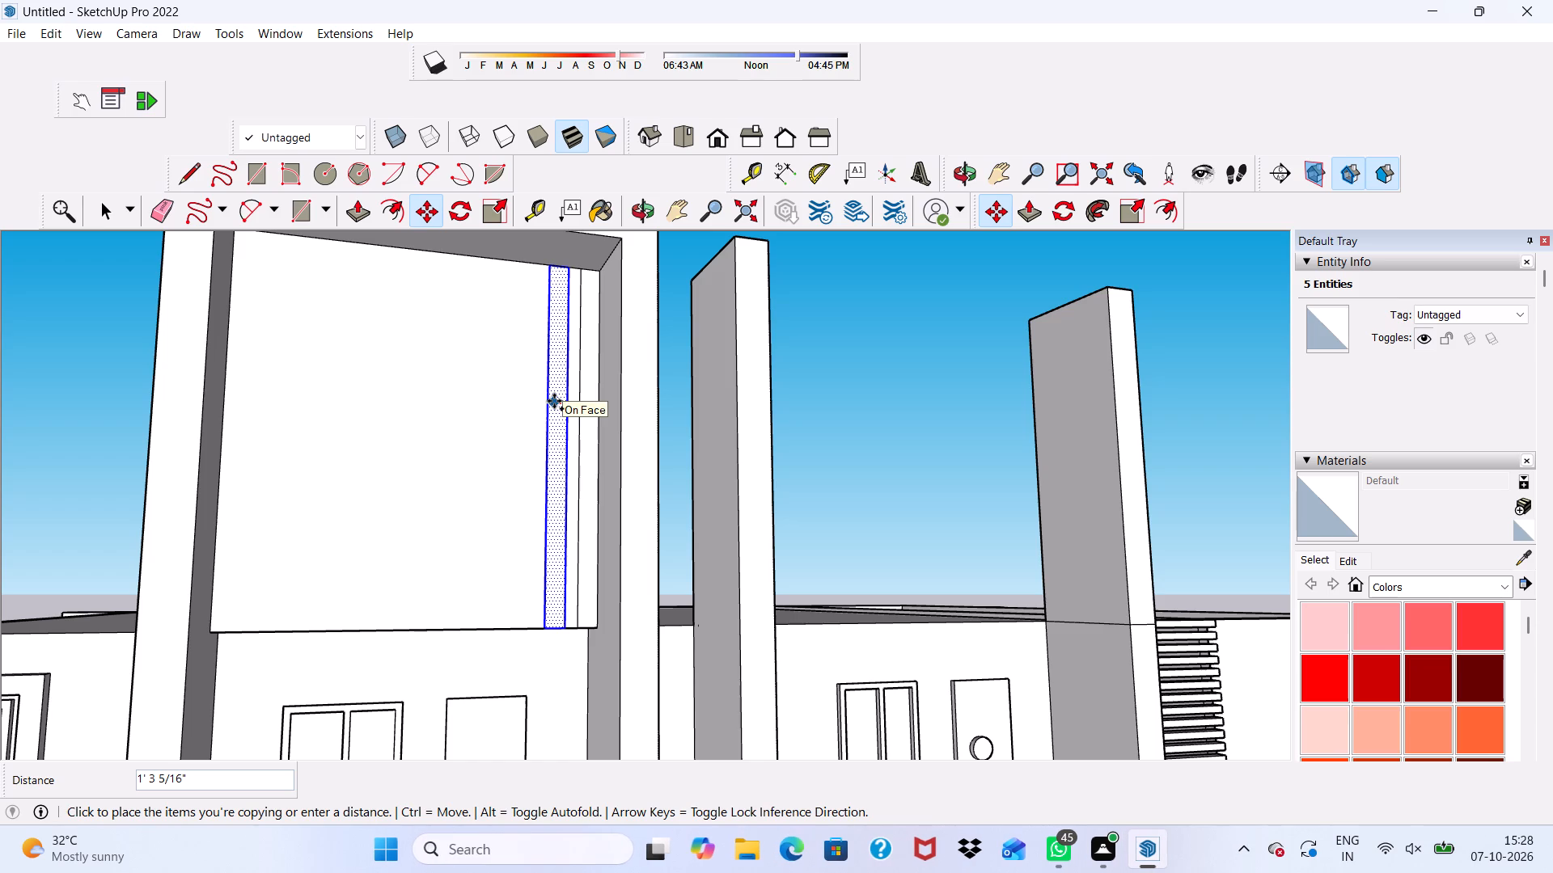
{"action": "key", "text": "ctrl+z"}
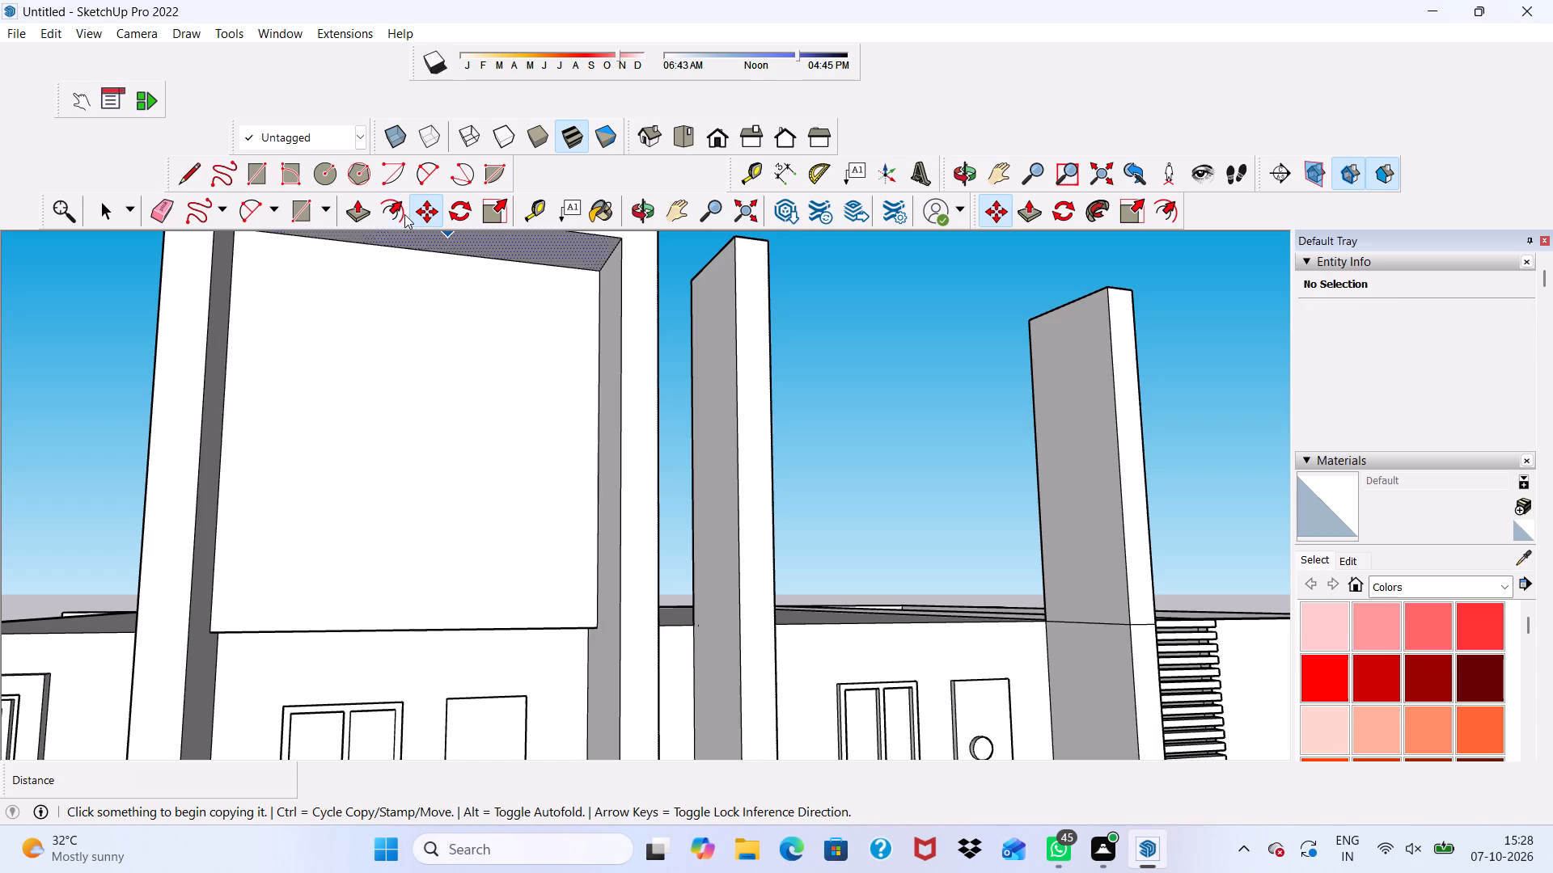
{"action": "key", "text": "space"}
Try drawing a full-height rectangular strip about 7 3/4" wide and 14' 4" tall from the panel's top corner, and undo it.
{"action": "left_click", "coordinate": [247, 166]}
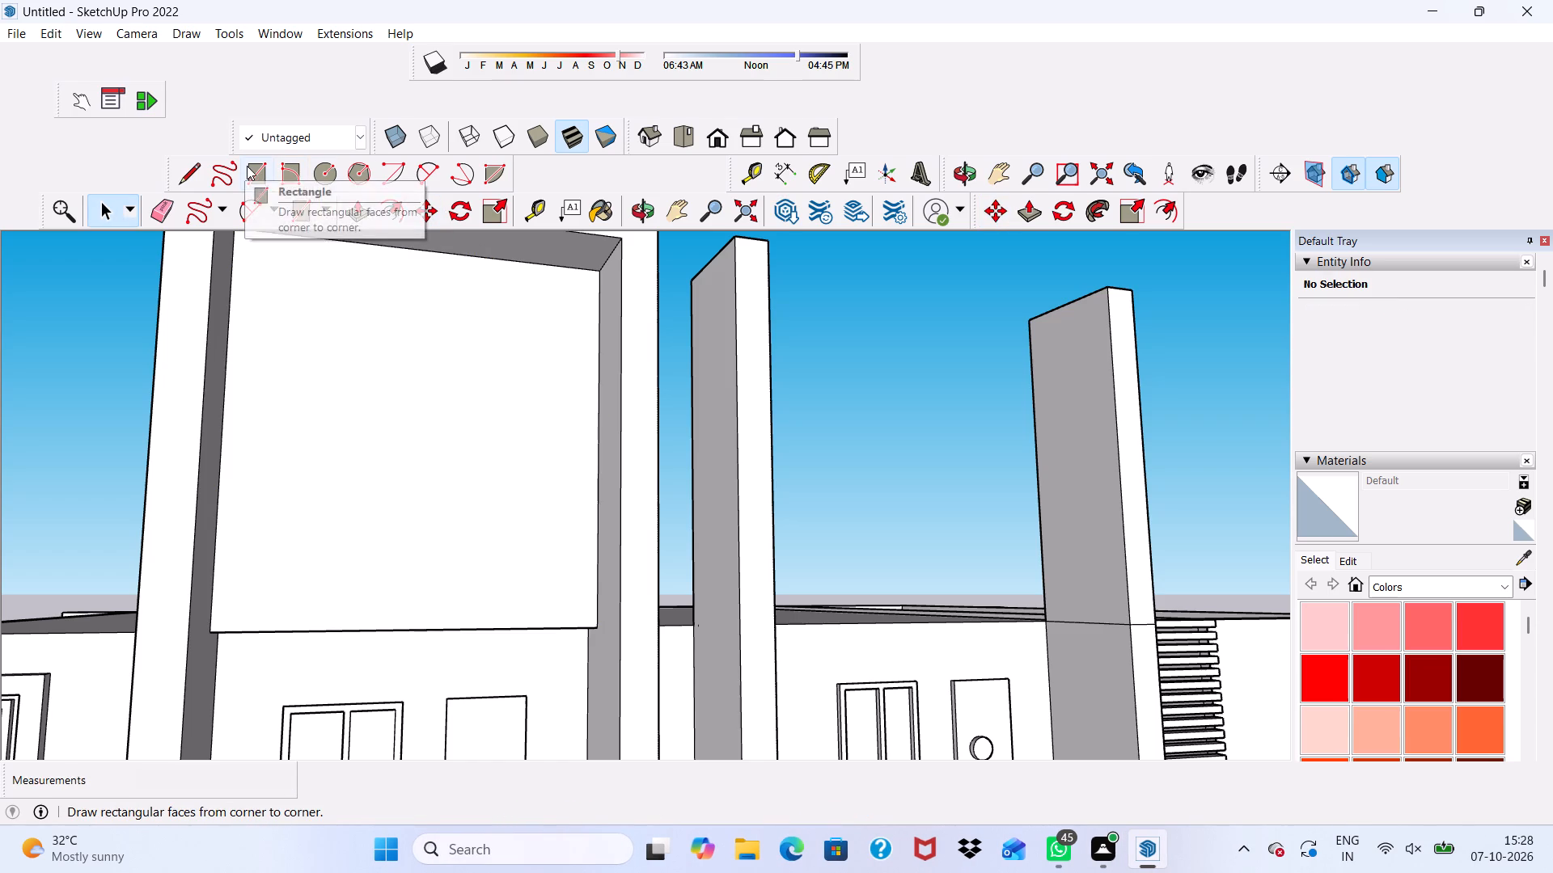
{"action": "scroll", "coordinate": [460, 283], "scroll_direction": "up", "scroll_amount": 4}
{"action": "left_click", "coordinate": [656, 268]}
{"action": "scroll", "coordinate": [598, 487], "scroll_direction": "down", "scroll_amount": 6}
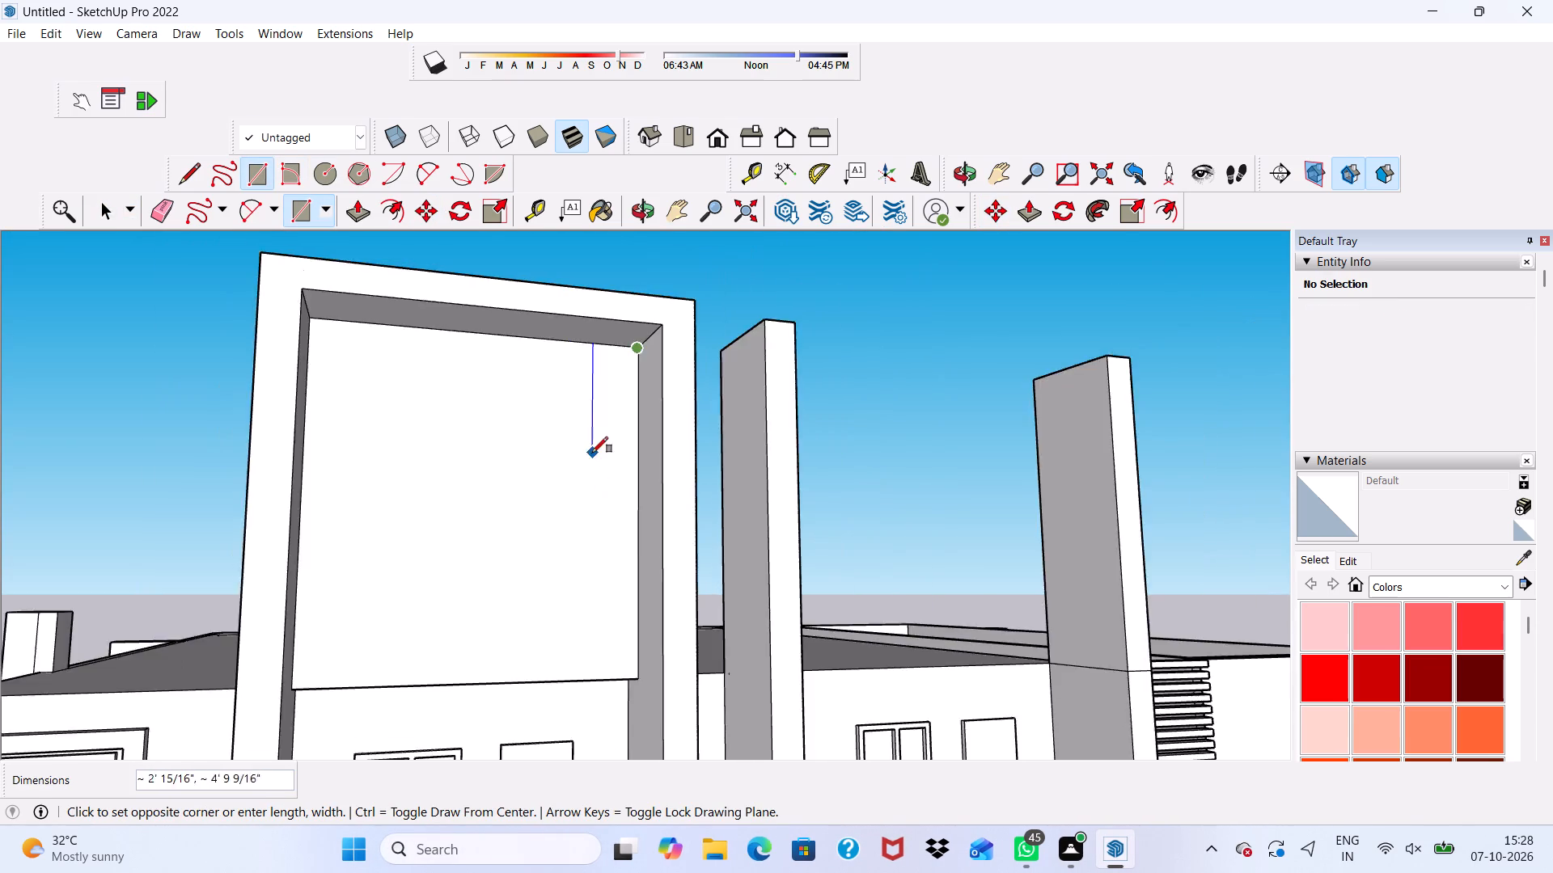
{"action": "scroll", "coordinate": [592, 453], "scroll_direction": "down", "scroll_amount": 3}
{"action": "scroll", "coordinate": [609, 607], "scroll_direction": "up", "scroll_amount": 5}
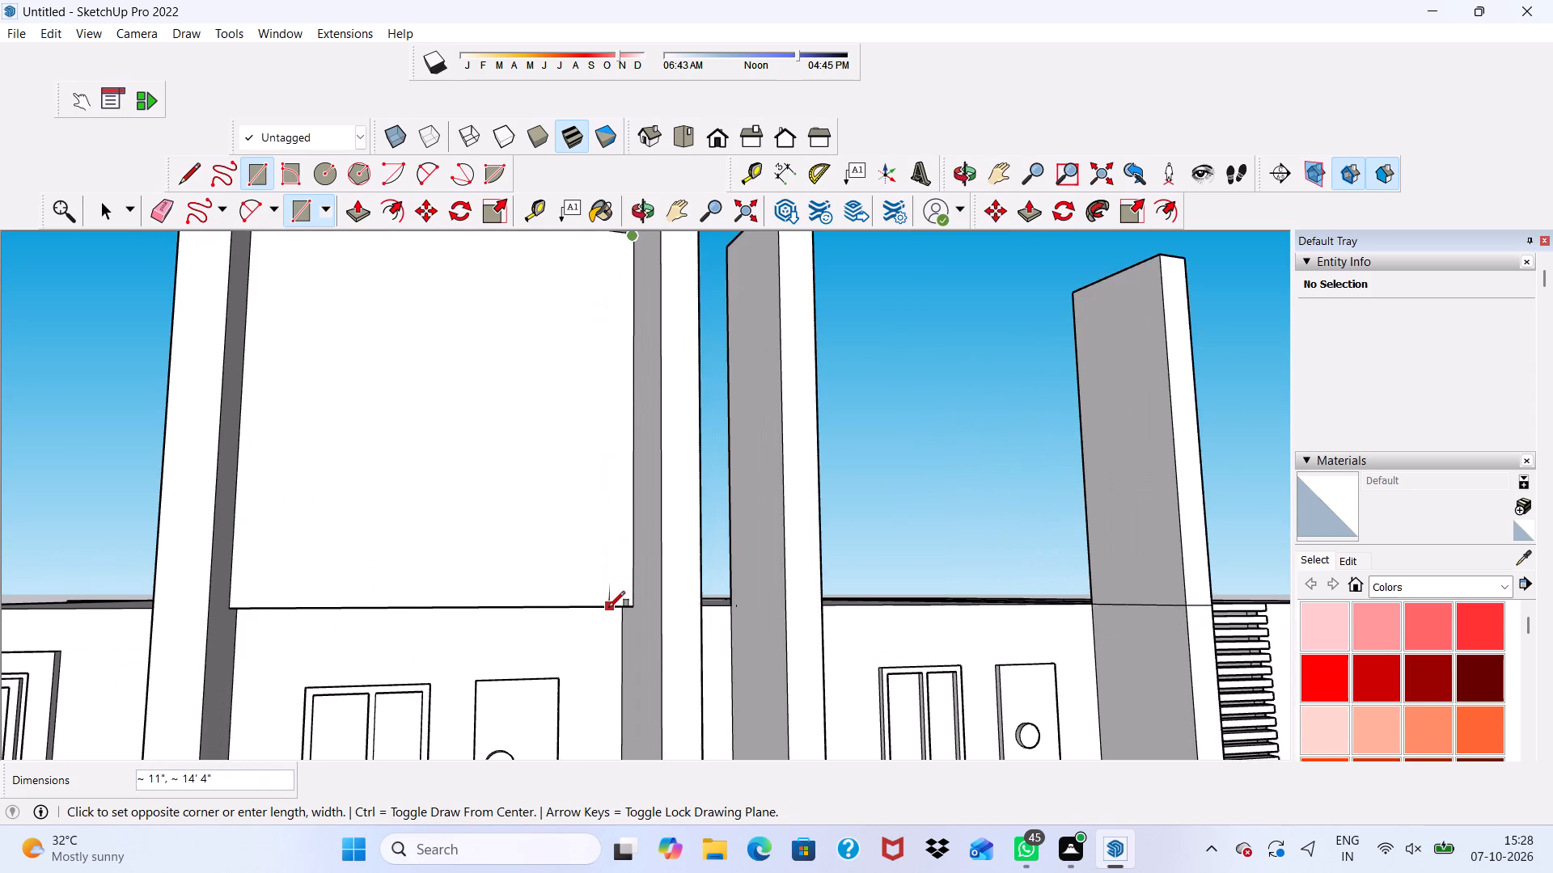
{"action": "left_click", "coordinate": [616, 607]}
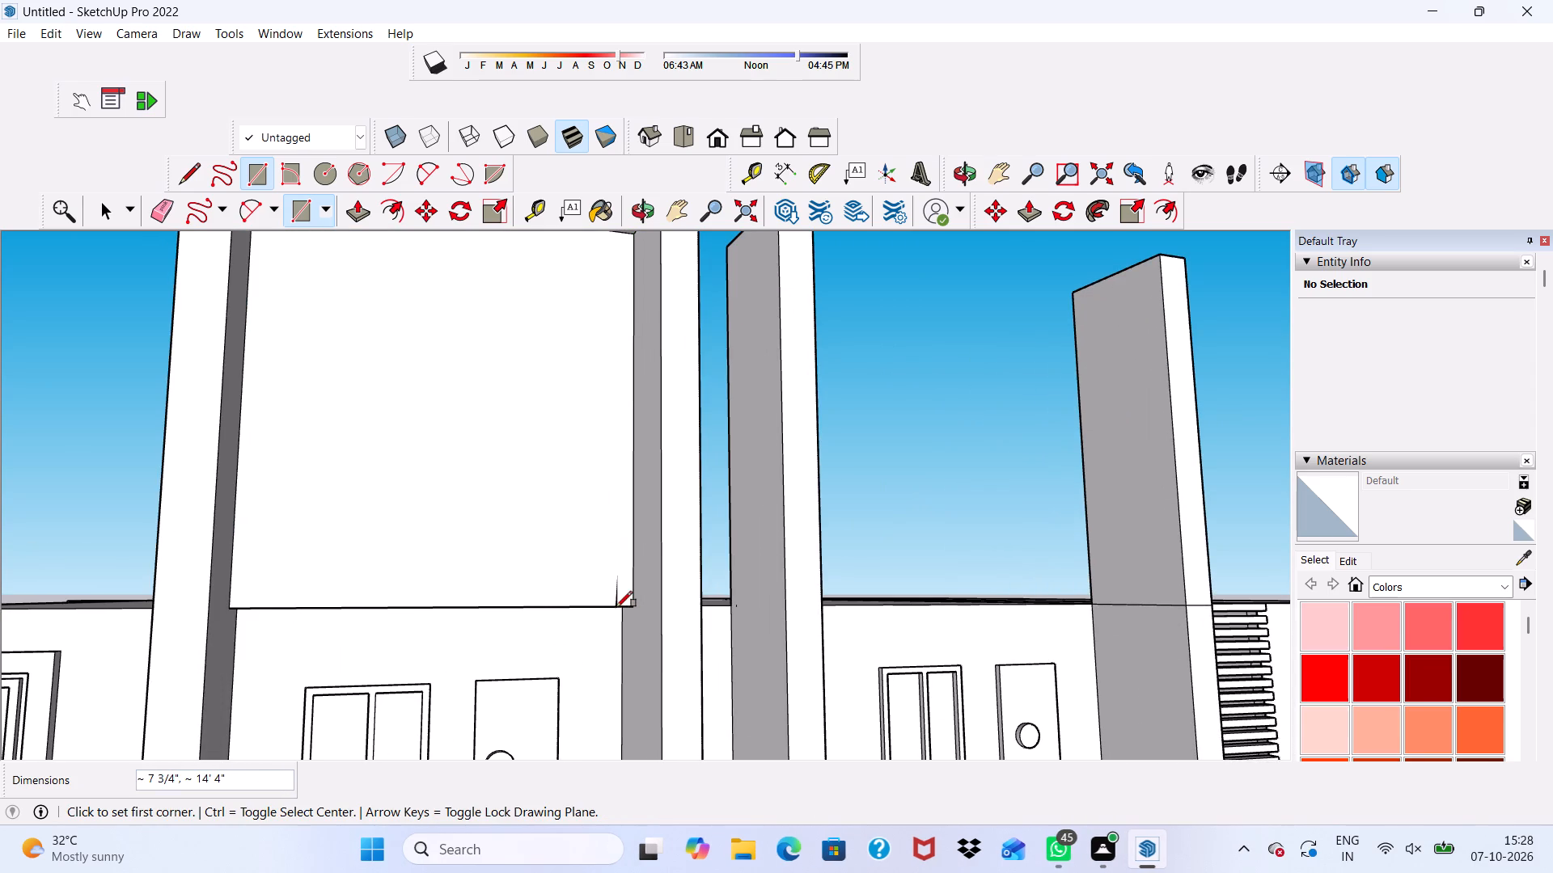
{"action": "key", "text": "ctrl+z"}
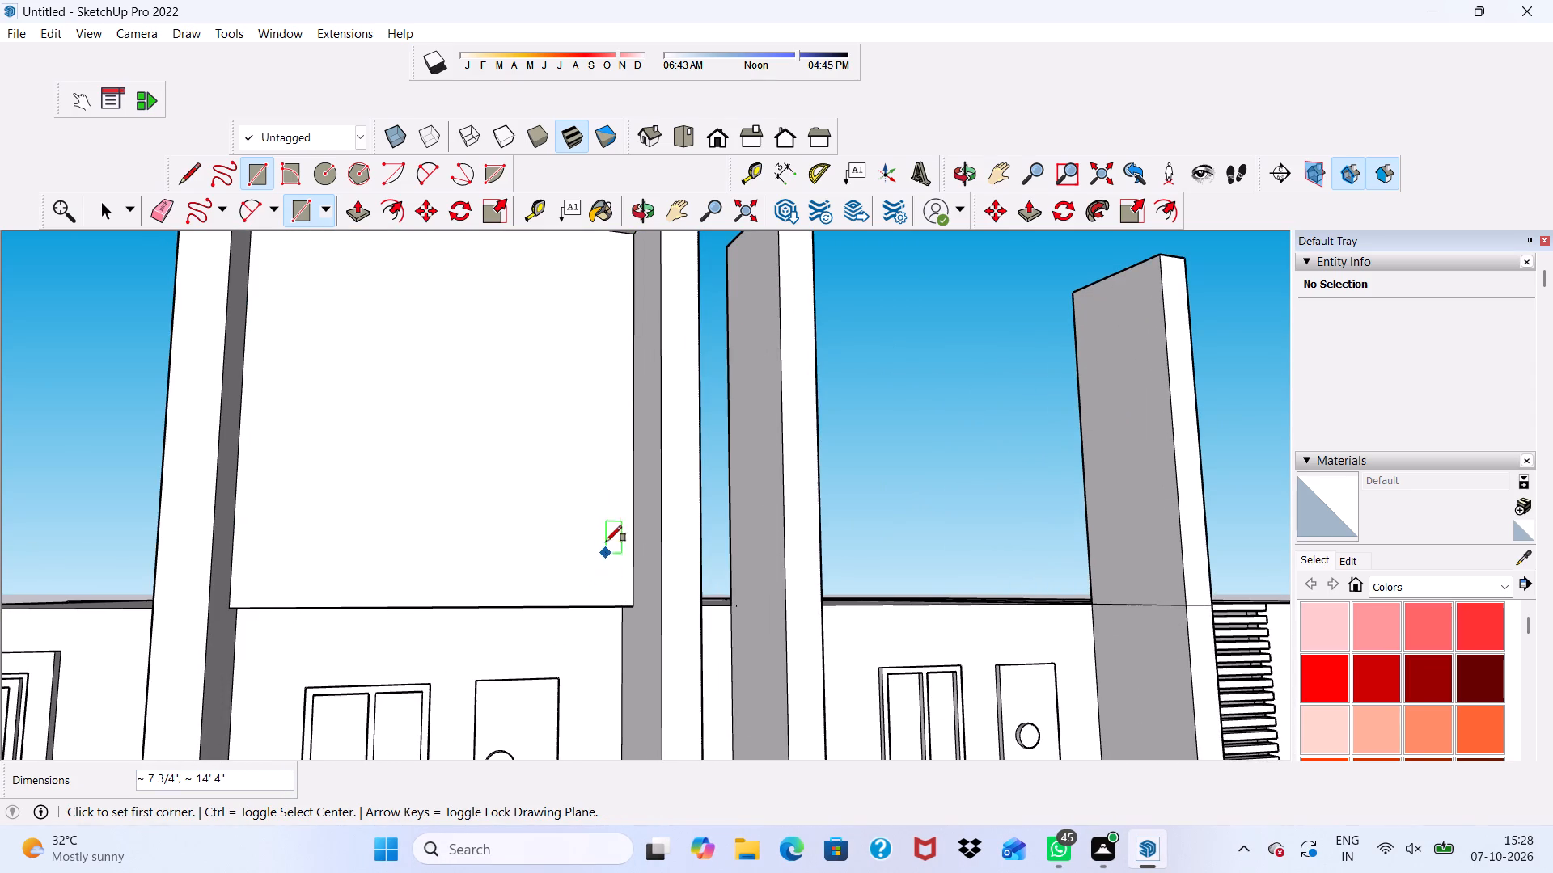
Draw a full-height rectangular strip about 7 15/16" wide and 14' 4" tall from the panel's top corner beside the inner column.
{"action": "scroll", "coordinate": [616, 284], "scroll_direction": "up", "scroll_amount": 2}
{"action": "scroll", "coordinate": [616, 287], "scroll_direction": "down", "scroll_amount": 6}
{"action": "middle_click_drag", "start_coordinate": [616, 348], "coordinate": [593, 339]}
{"action": "scroll", "coordinate": [603, 280], "scroll_direction": "up", "scroll_amount": 6}
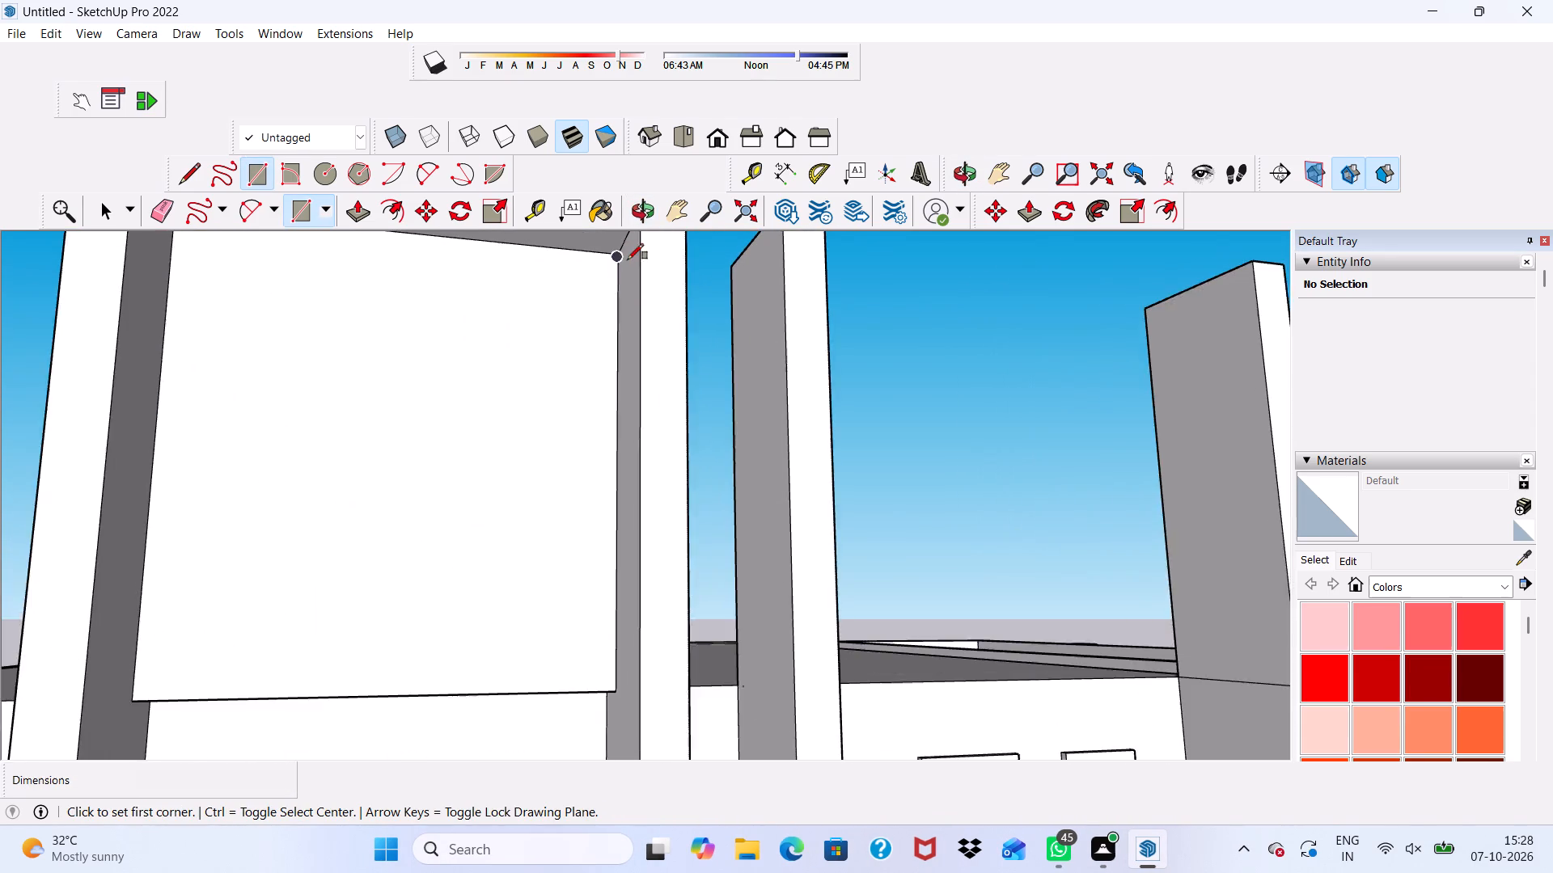
{"action": "scroll", "coordinate": [628, 259], "scroll_direction": "up", "scroll_amount": 1}
{"action": "left_click", "coordinate": [612, 253]}
{"action": "scroll", "coordinate": [593, 280], "scroll_direction": "down", "scroll_amount": 3}
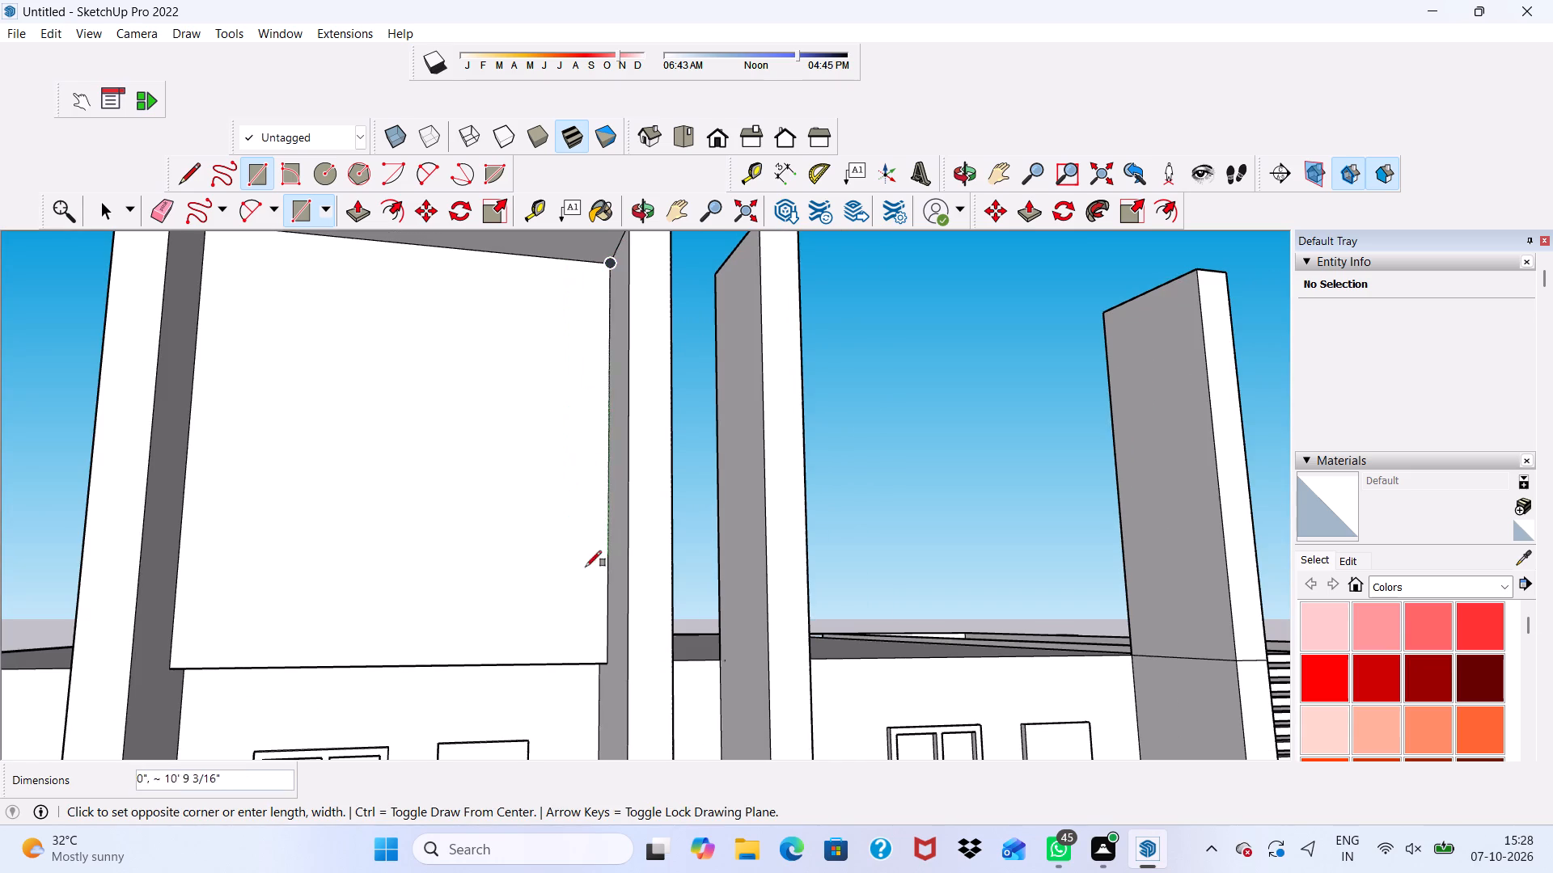
{"action": "left_click", "coordinate": [588, 665]}
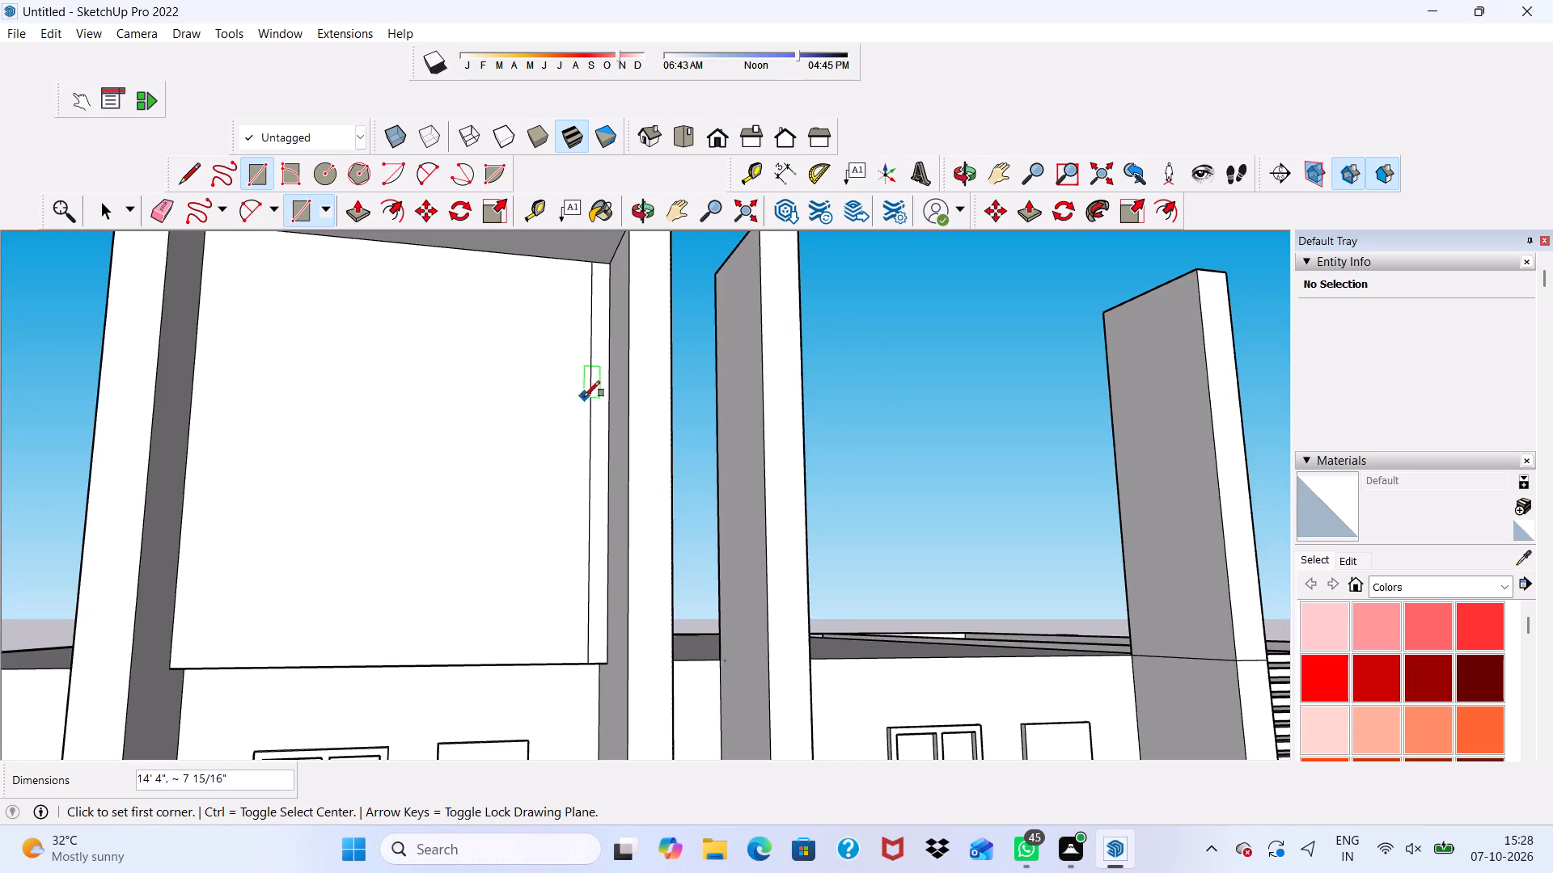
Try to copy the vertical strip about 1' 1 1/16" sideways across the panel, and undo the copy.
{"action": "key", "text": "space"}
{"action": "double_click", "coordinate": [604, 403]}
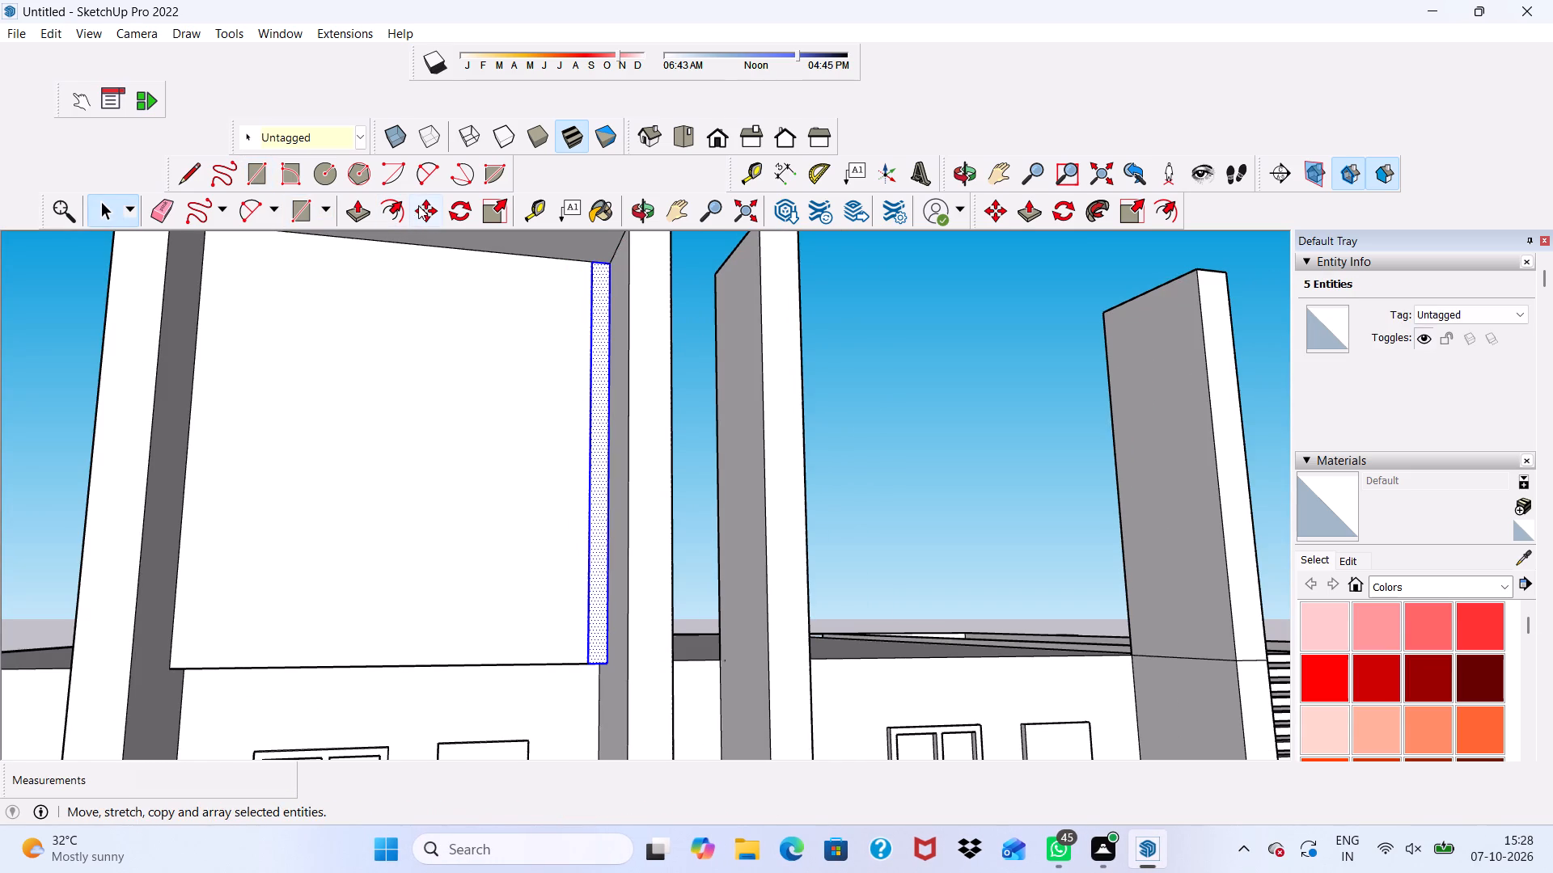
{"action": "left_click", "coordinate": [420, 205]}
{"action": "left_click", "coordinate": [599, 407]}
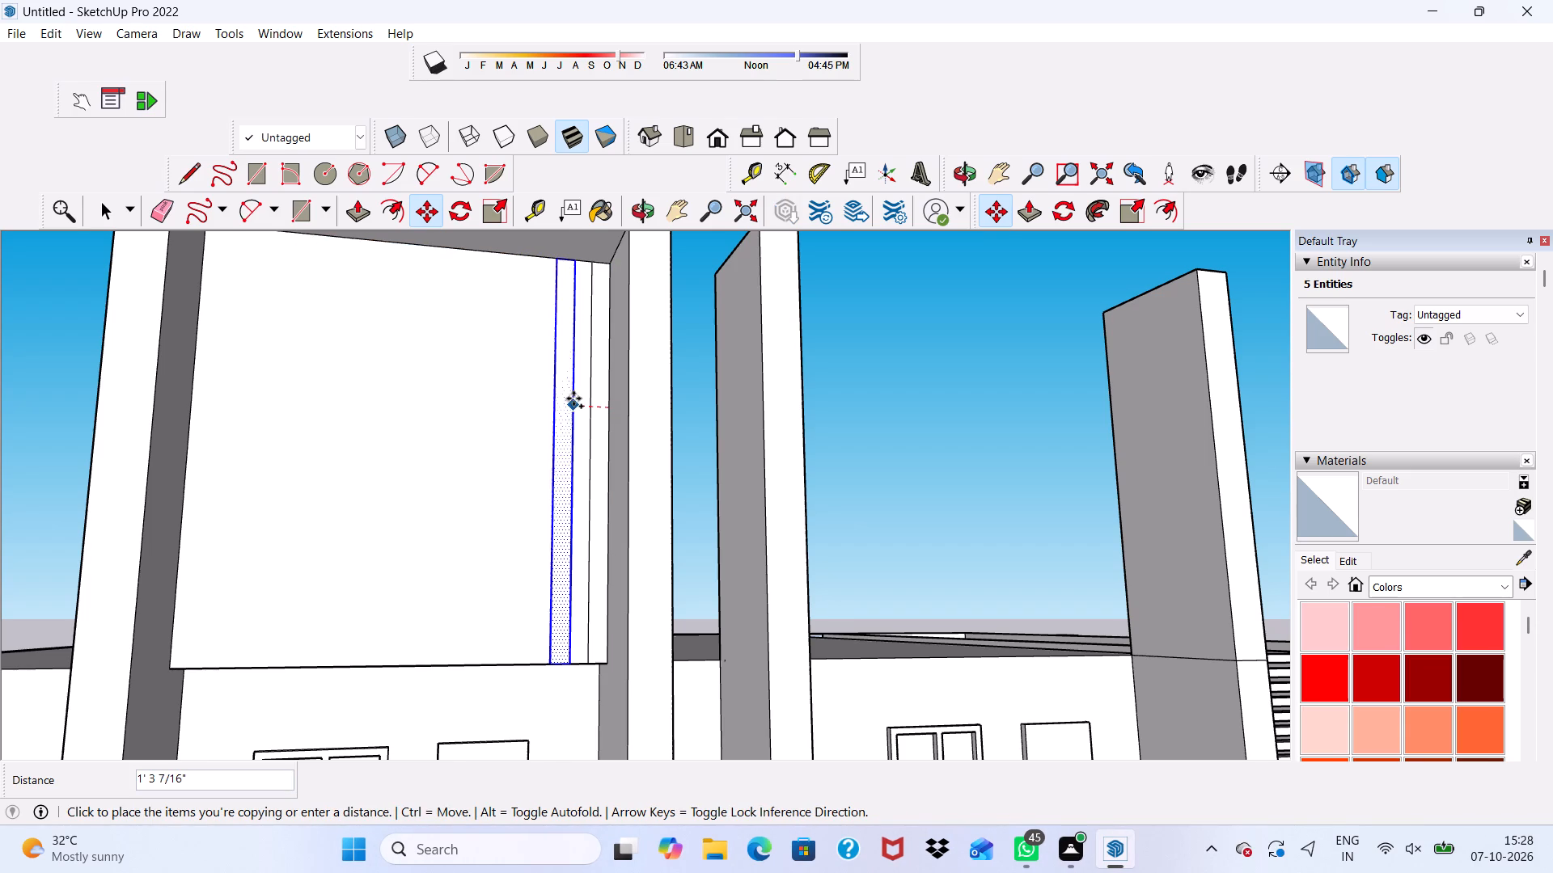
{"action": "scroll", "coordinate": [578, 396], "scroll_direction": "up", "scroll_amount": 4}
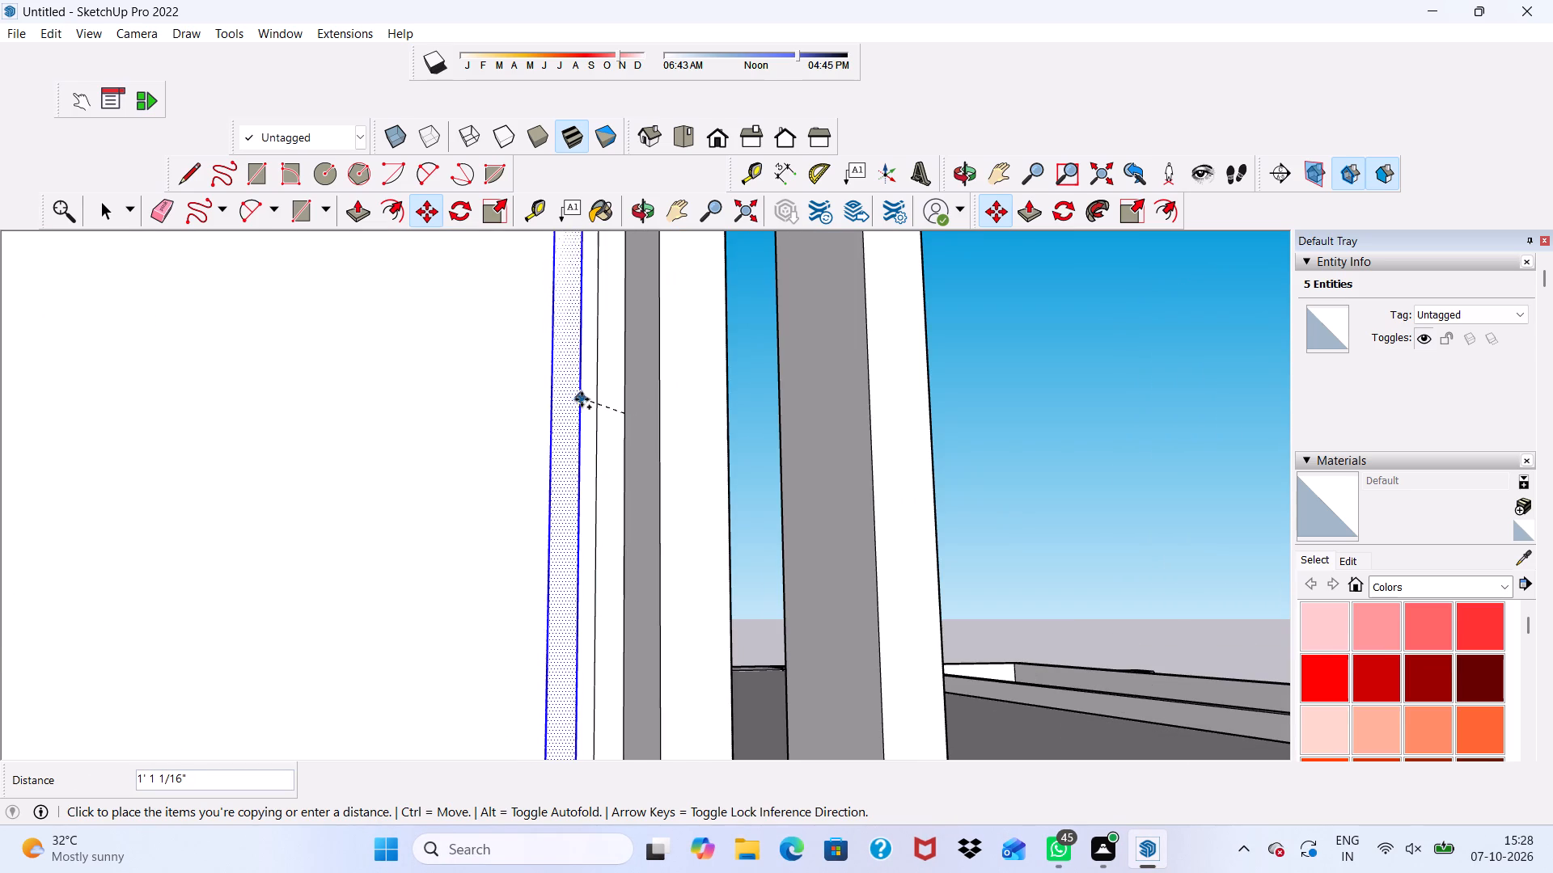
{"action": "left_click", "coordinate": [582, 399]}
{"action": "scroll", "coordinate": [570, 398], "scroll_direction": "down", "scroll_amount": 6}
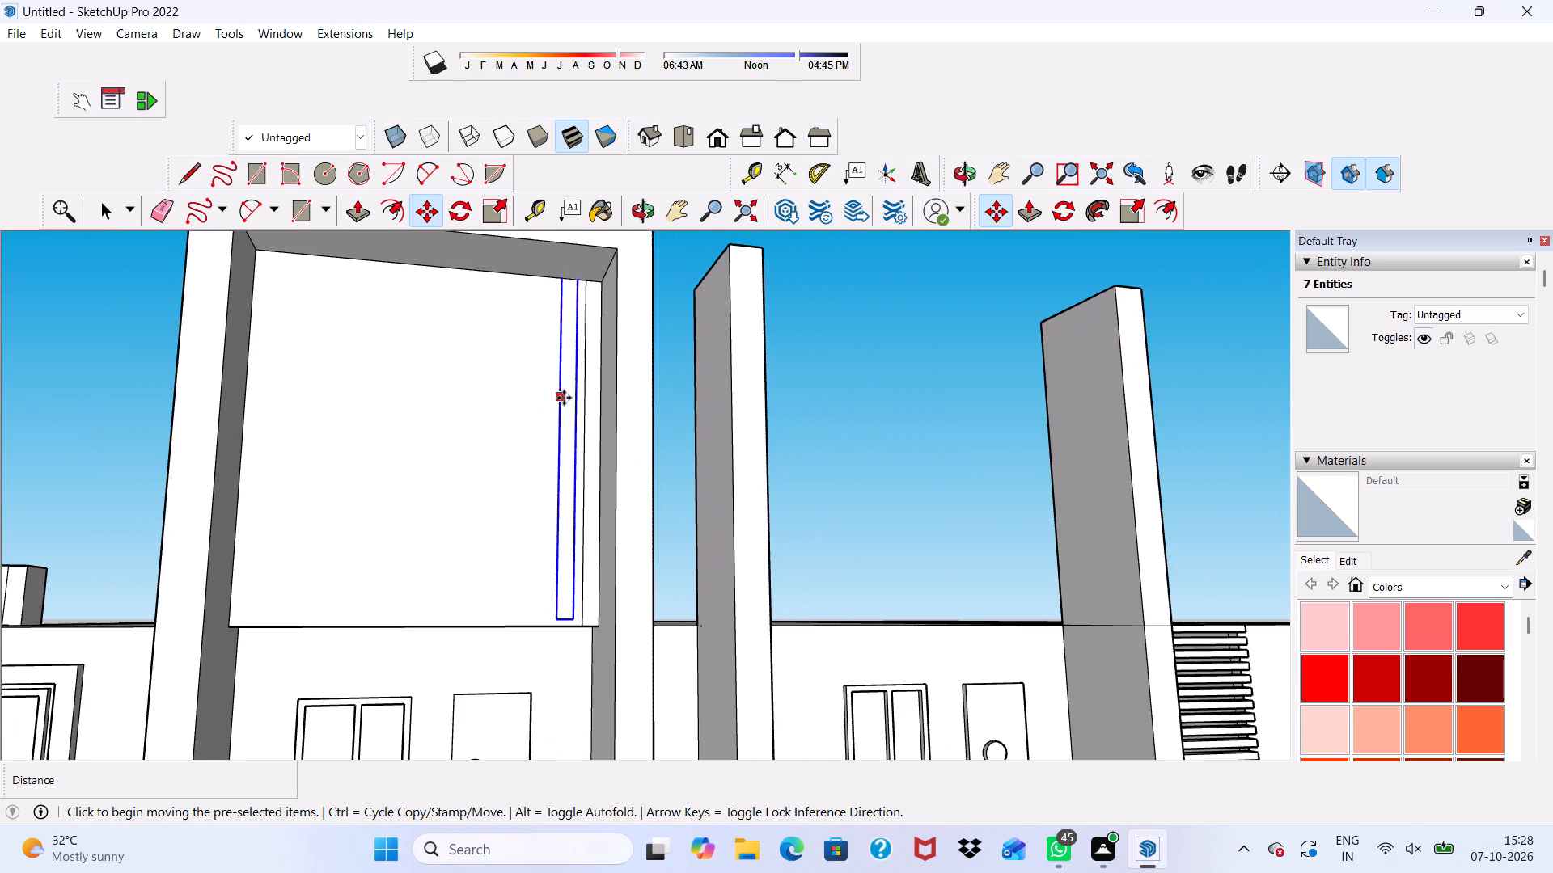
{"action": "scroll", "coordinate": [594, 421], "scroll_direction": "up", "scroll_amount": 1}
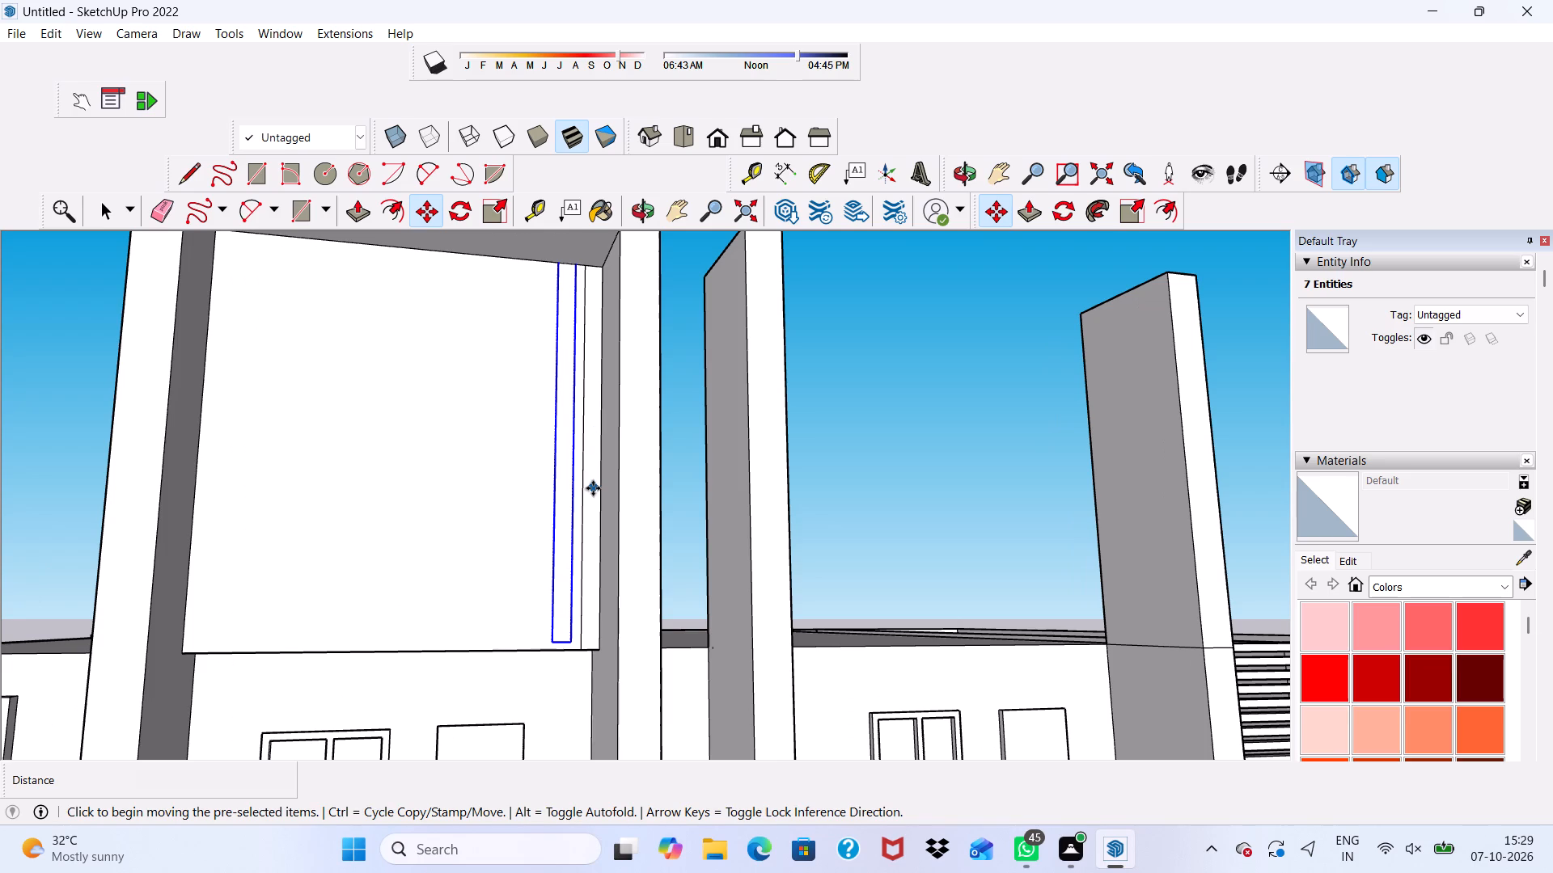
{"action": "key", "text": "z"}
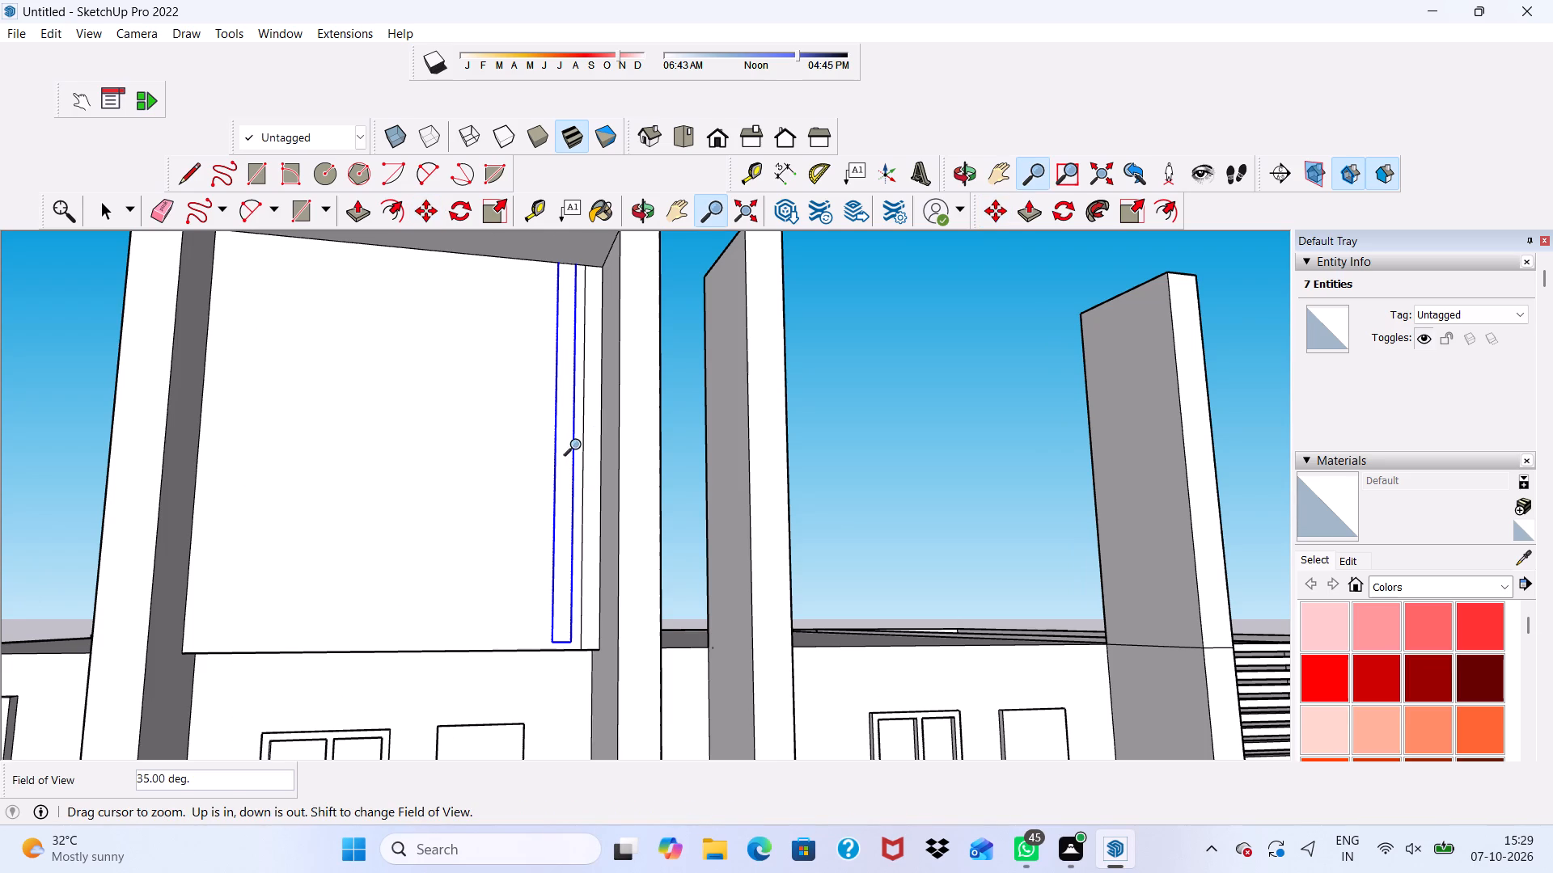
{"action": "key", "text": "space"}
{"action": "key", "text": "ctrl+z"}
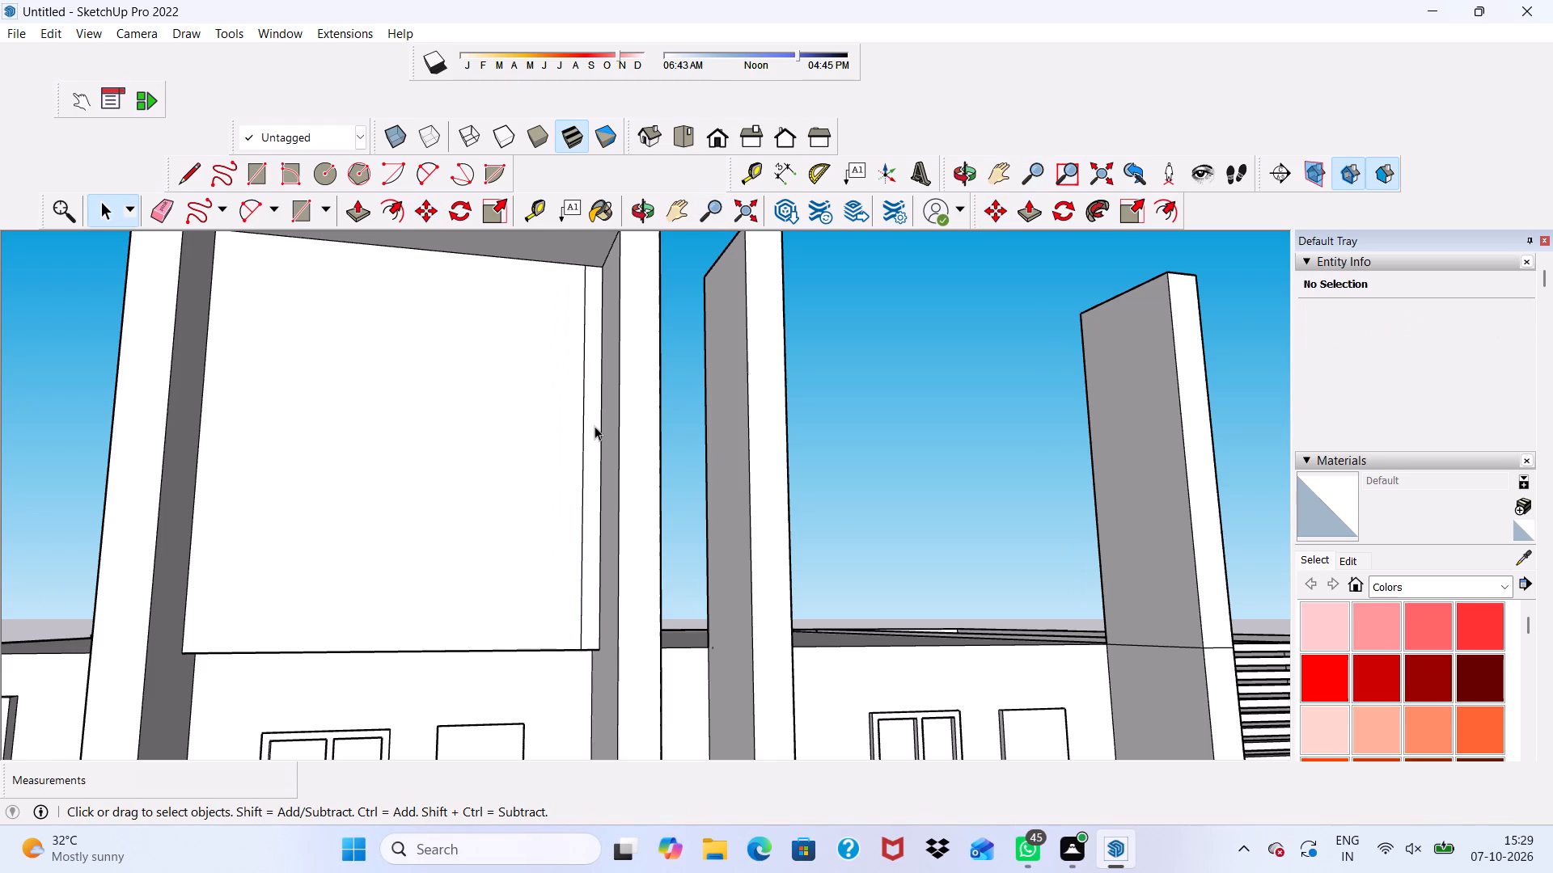
Copy the vertical strip about 1' 3/8" sideways across the panel and array it as 25 copies.
{"action": "double_click", "coordinate": [595, 426]}
{"action": "left_click", "coordinate": [423, 204]}
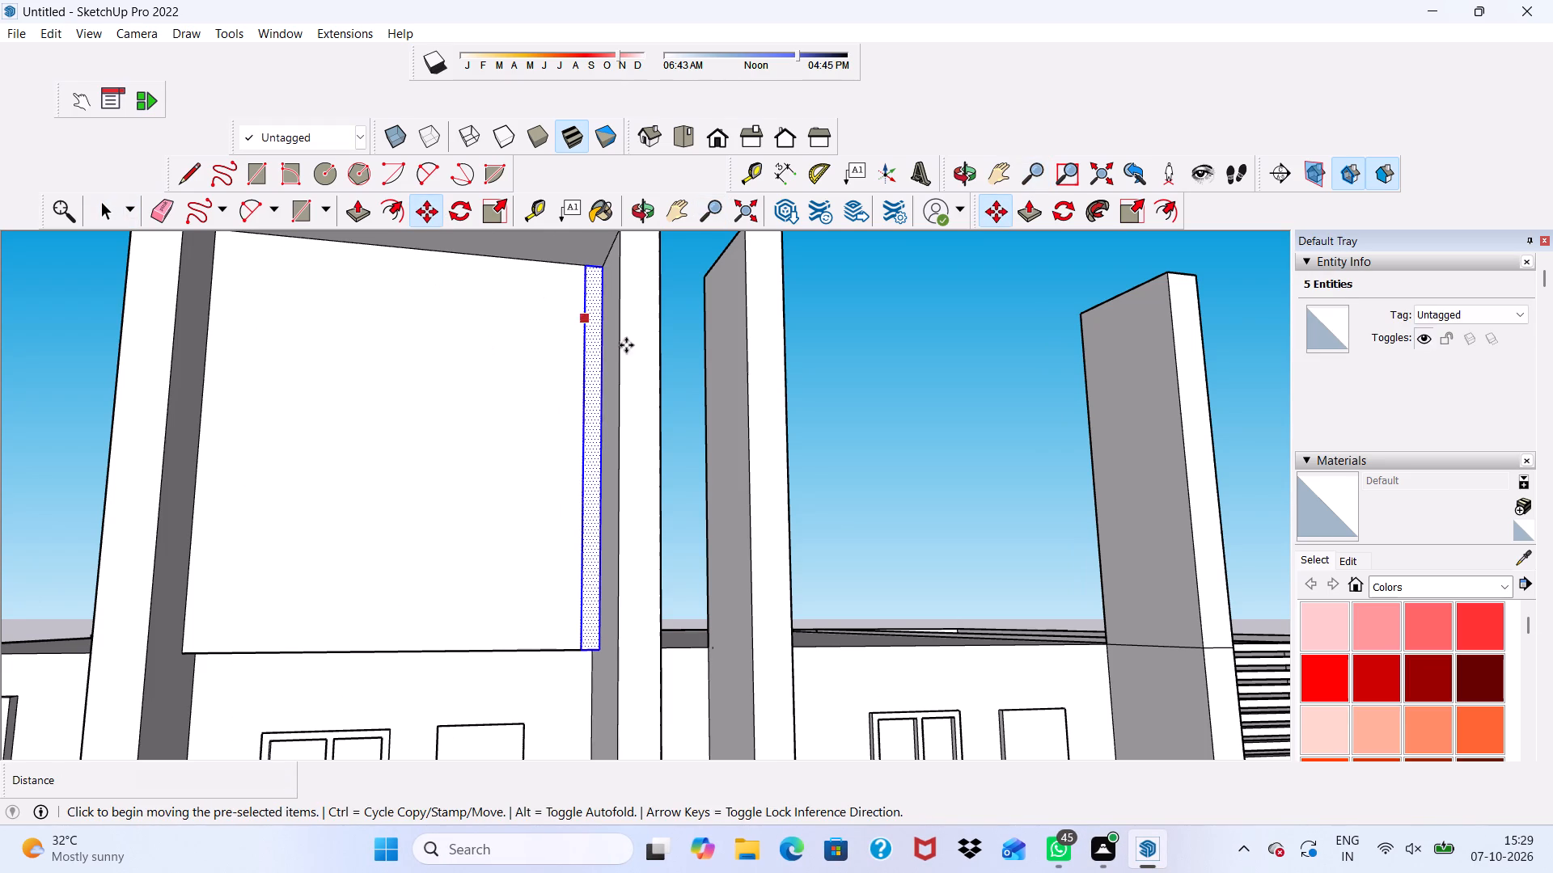
{"action": "left_click", "coordinate": [584, 424]}
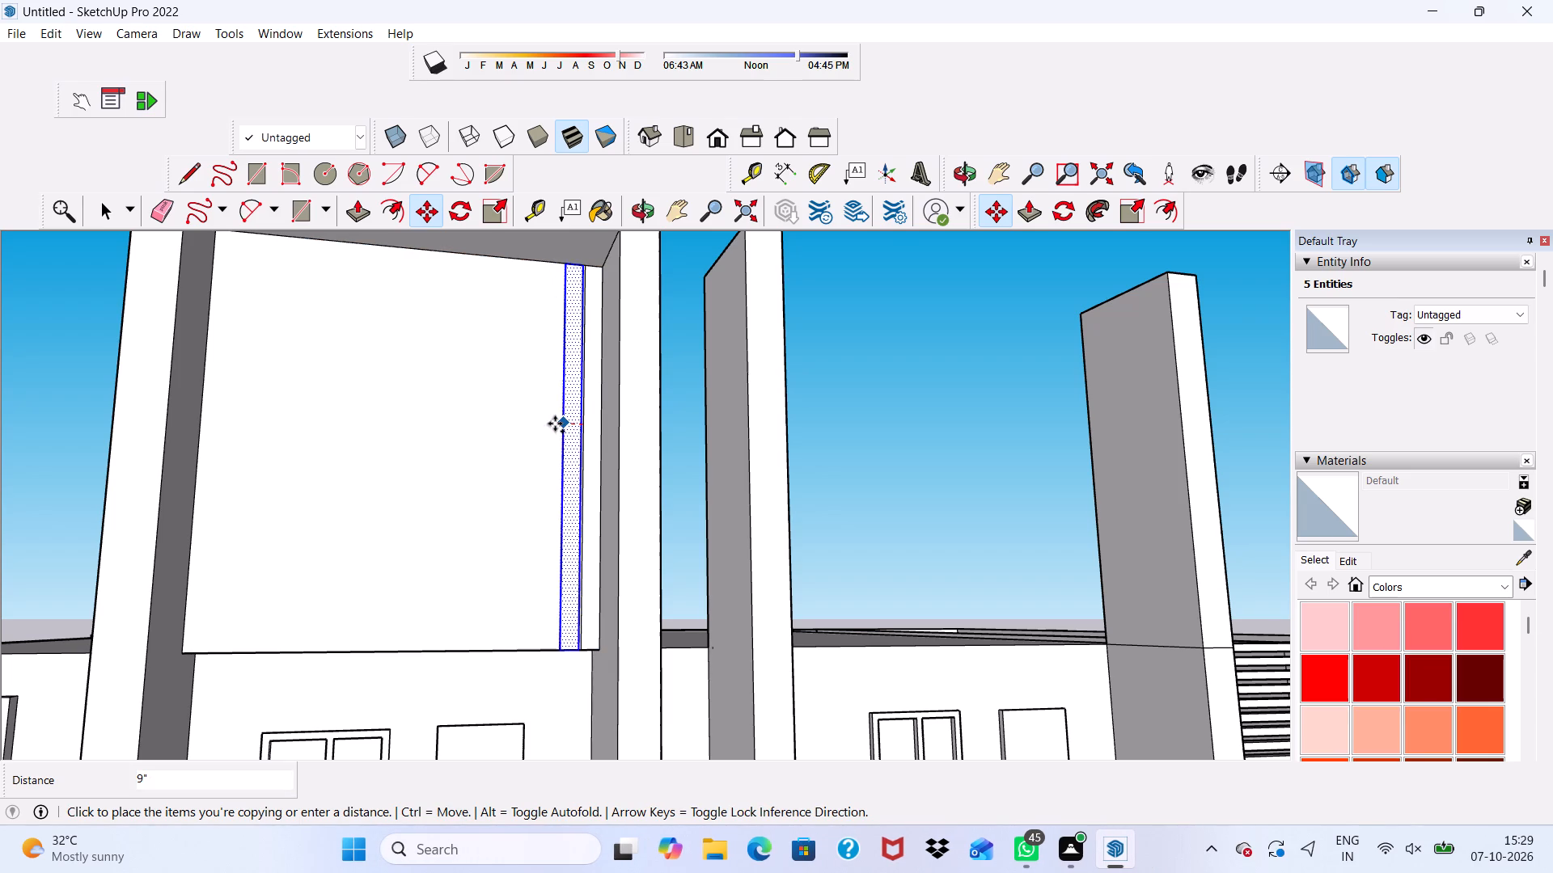
{"action": "scroll", "coordinate": [555, 424], "scroll_direction": "up", "scroll_amount": 4}
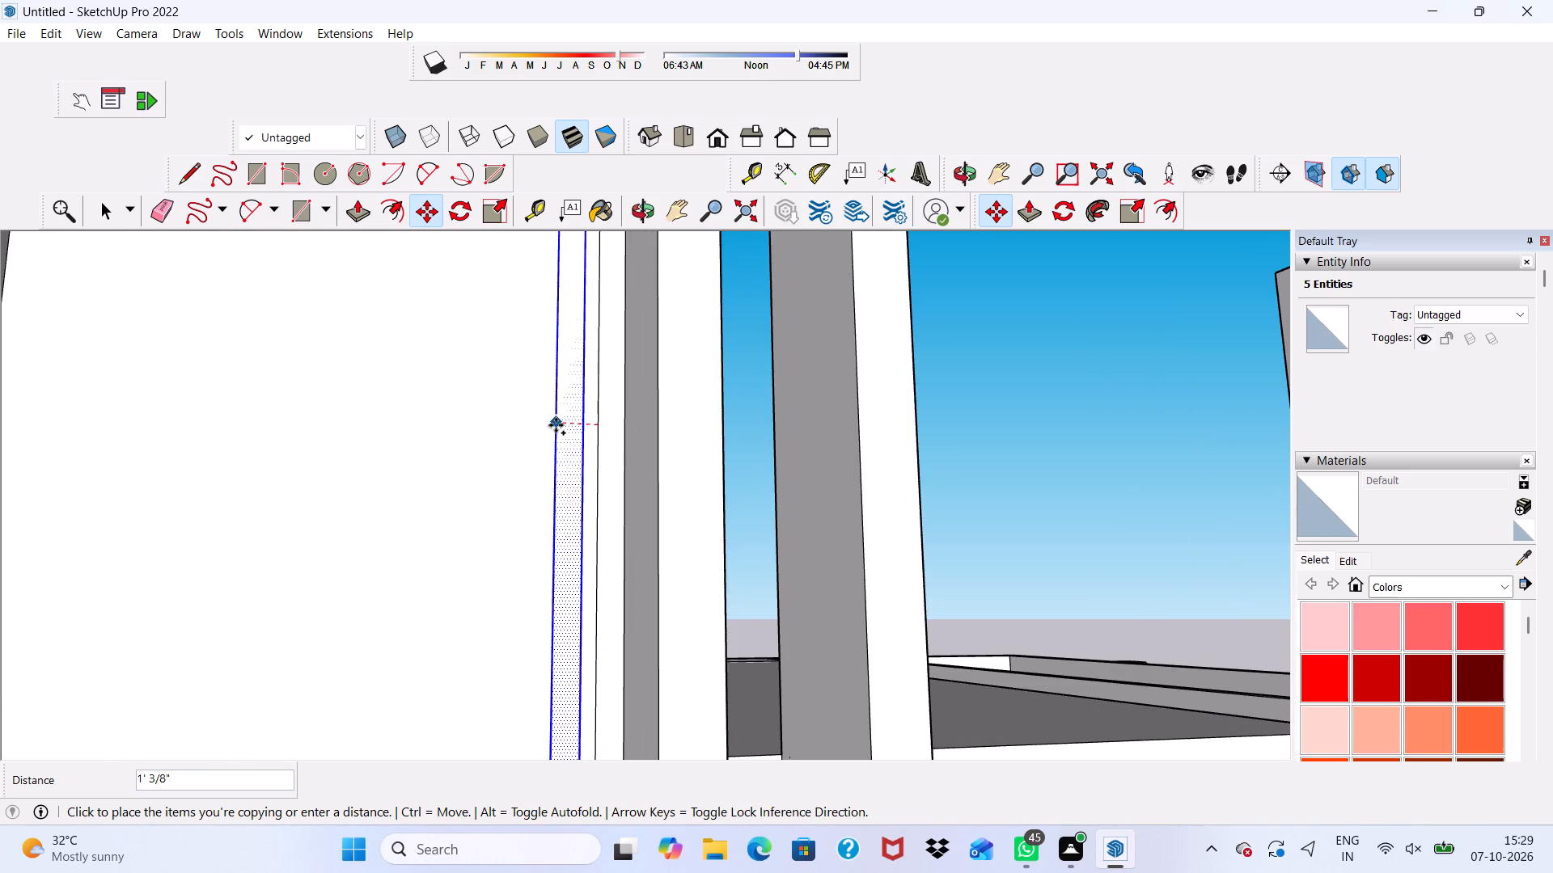
{"action": "left_click", "coordinate": [556, 425]}
{"action": "scroll", "coordinate": [556, 425], "scroll_direction": "down", "scroll_amount": 2}
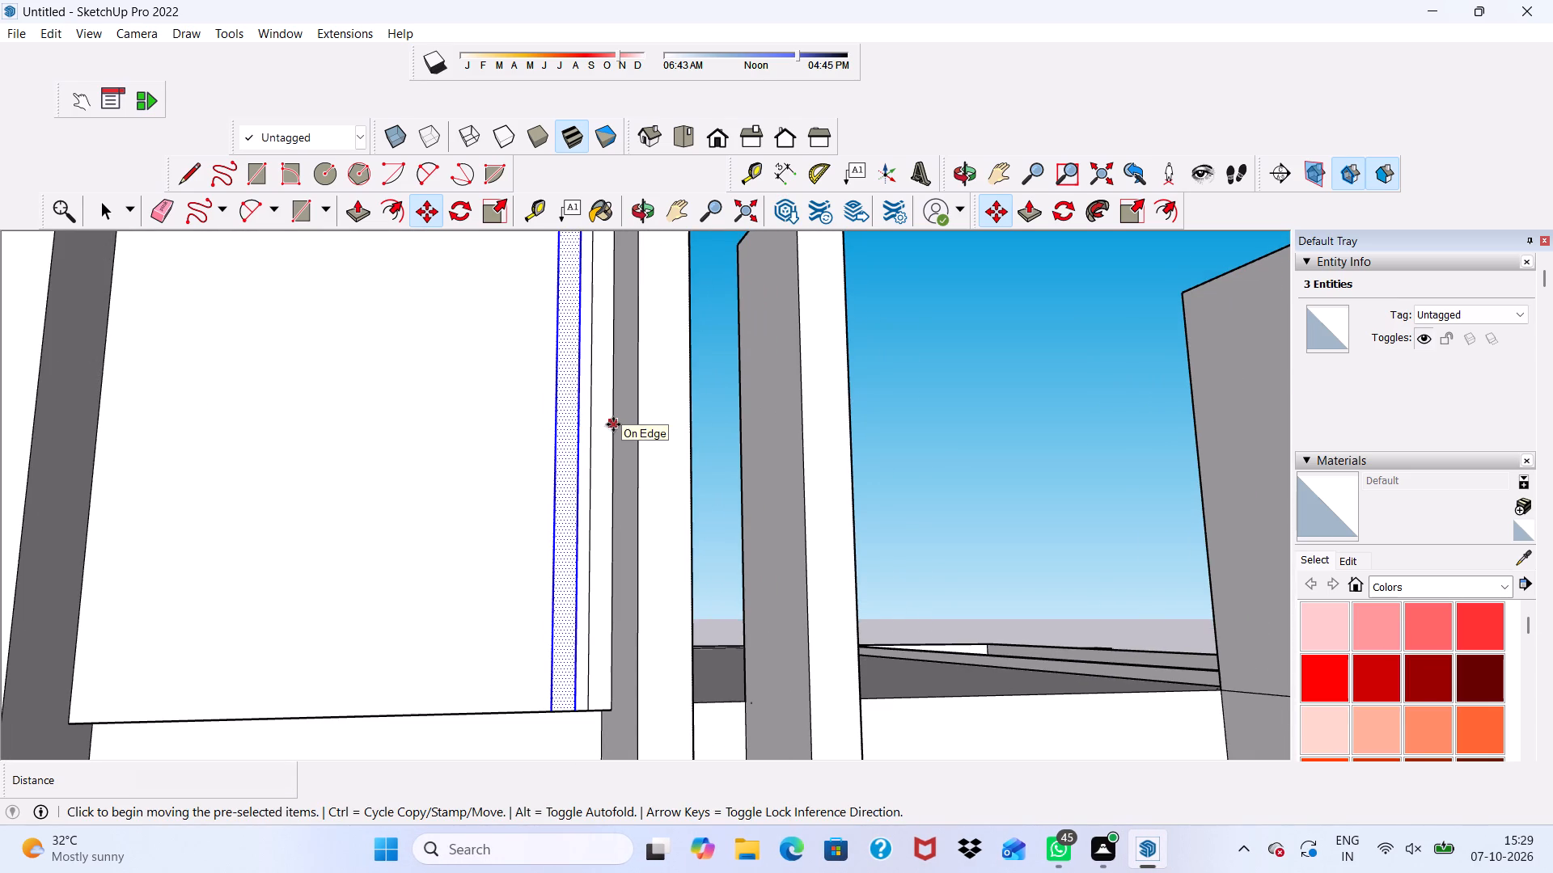
{"action": "scroll", "coordinate": [613, 424], "scroll_direction": "down", "scroll_amount": 3}
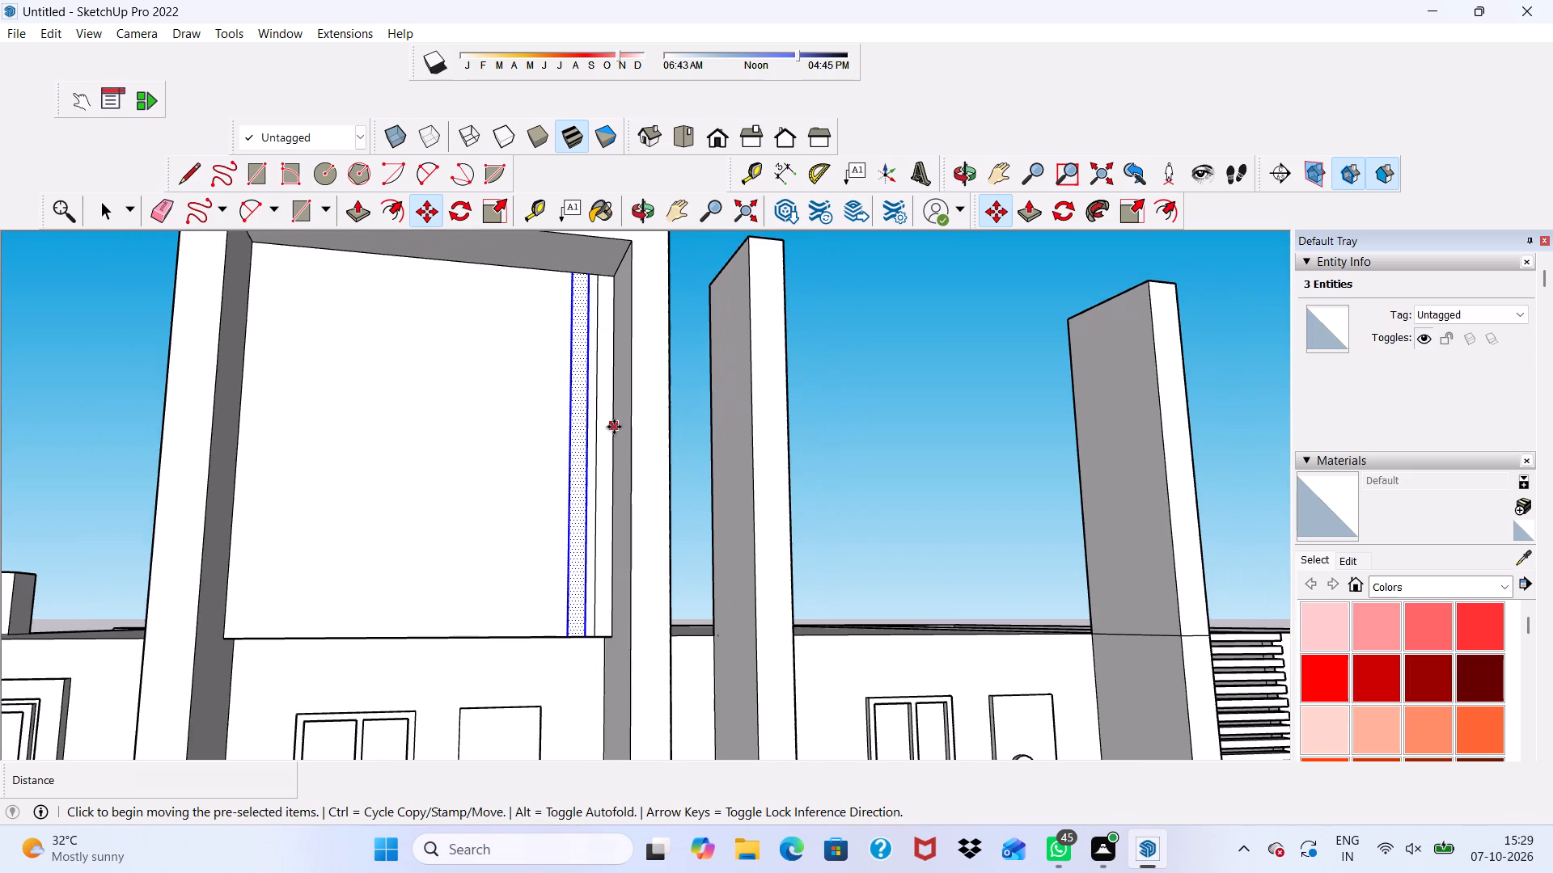
{"action": "key", "text": "shift+asterisk"}
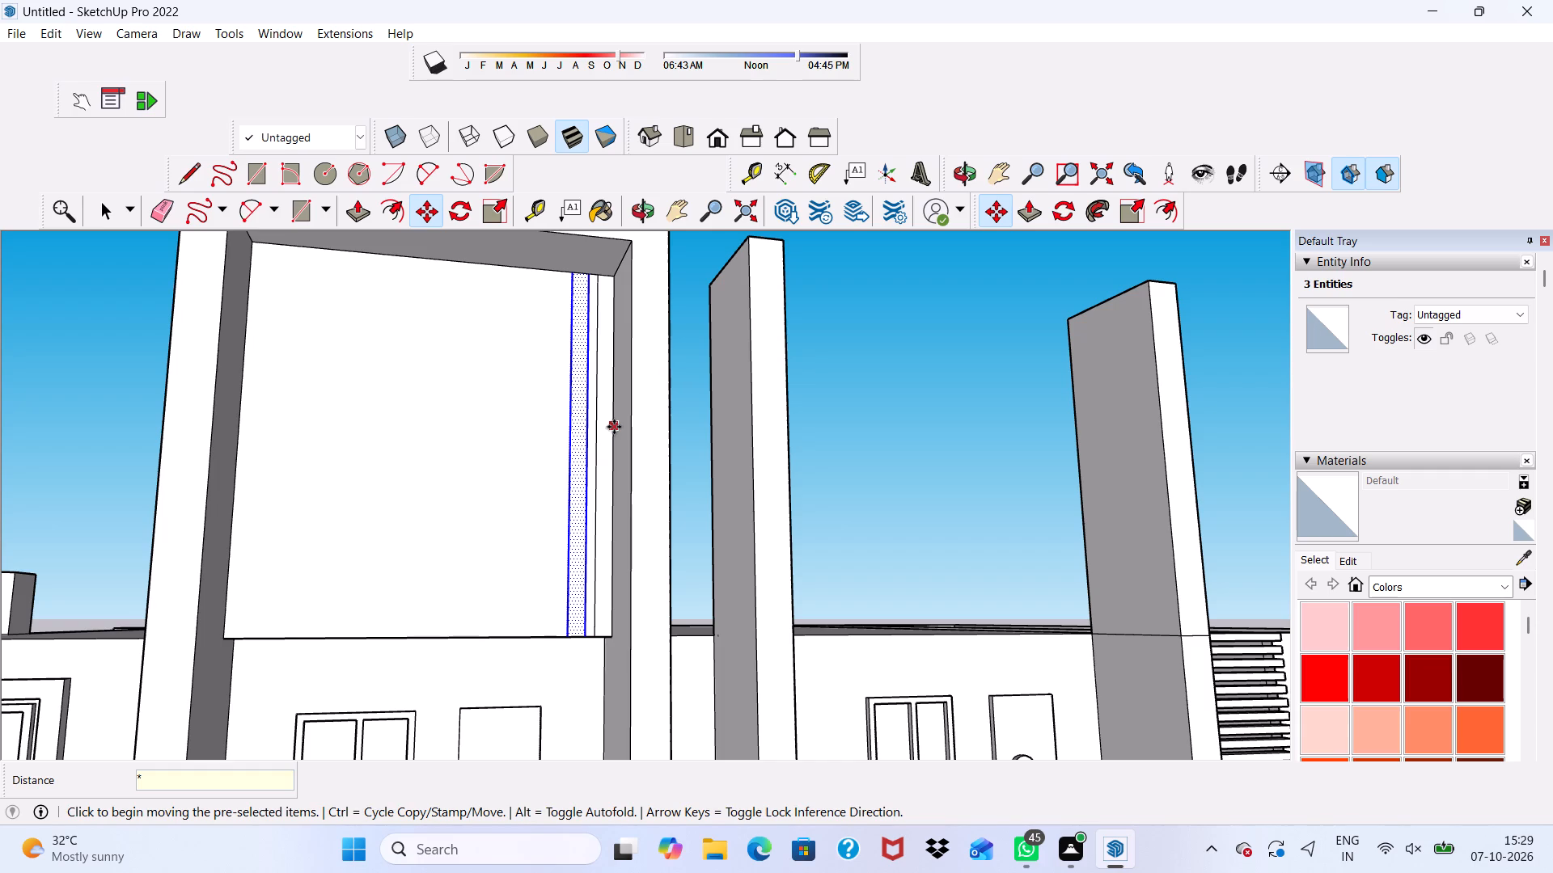
{"action": "type", "text": "25"}
{"action": "key", "text": "Return"}
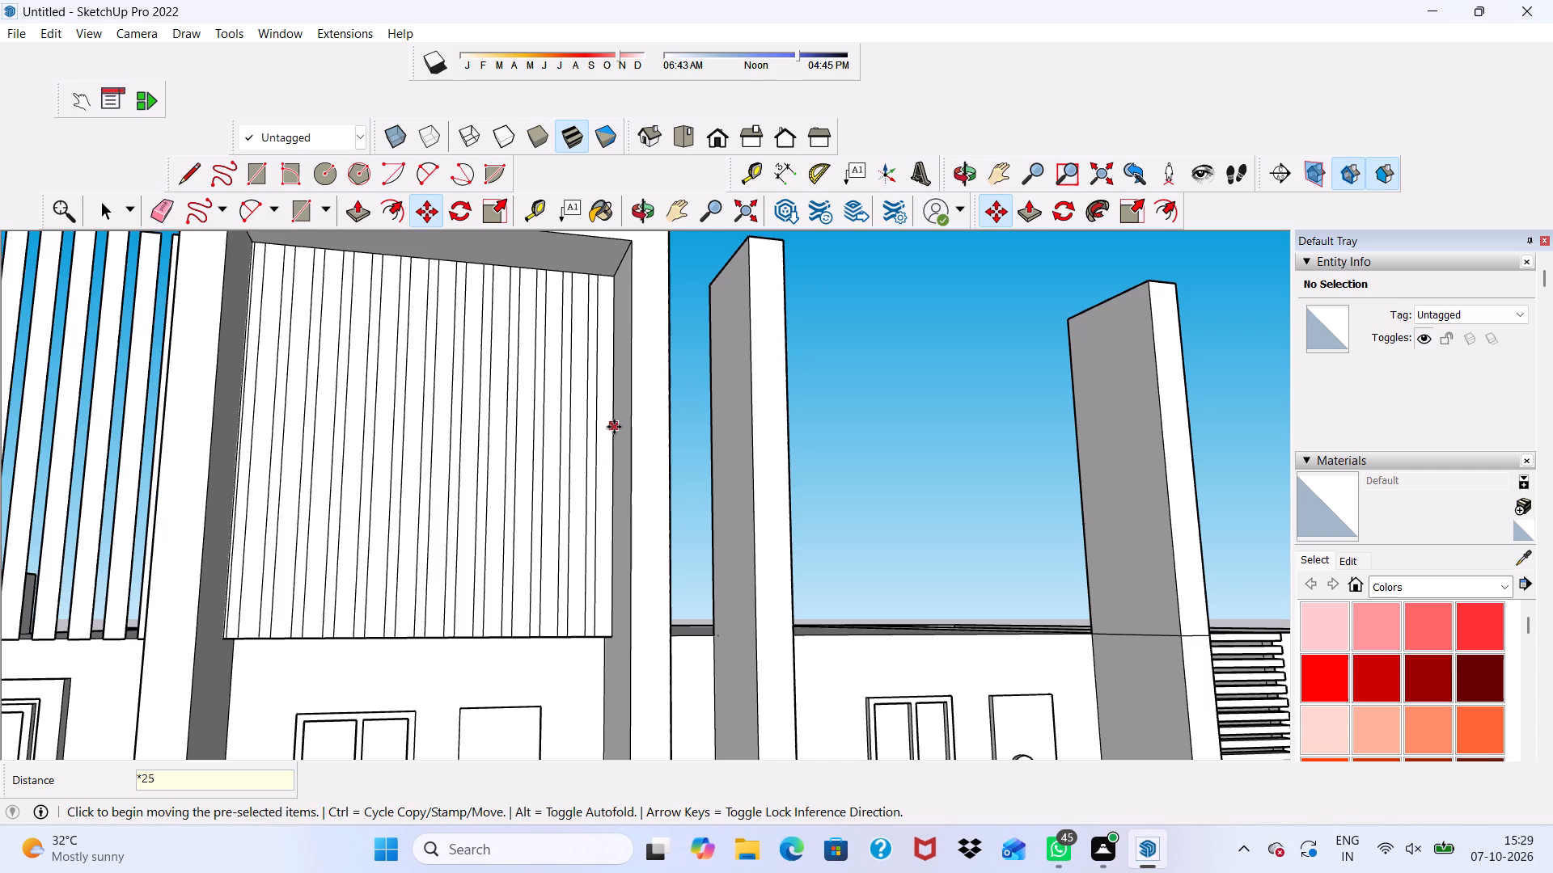
Erase the long vertical edges of the surplus strips that extend past the tall column beyond the panel.
{"action": "scroll", "coordinate": [593, 668], "scroll_direction": "down", "scroll_amount": 7}
{"action": "key", "text": "space"}
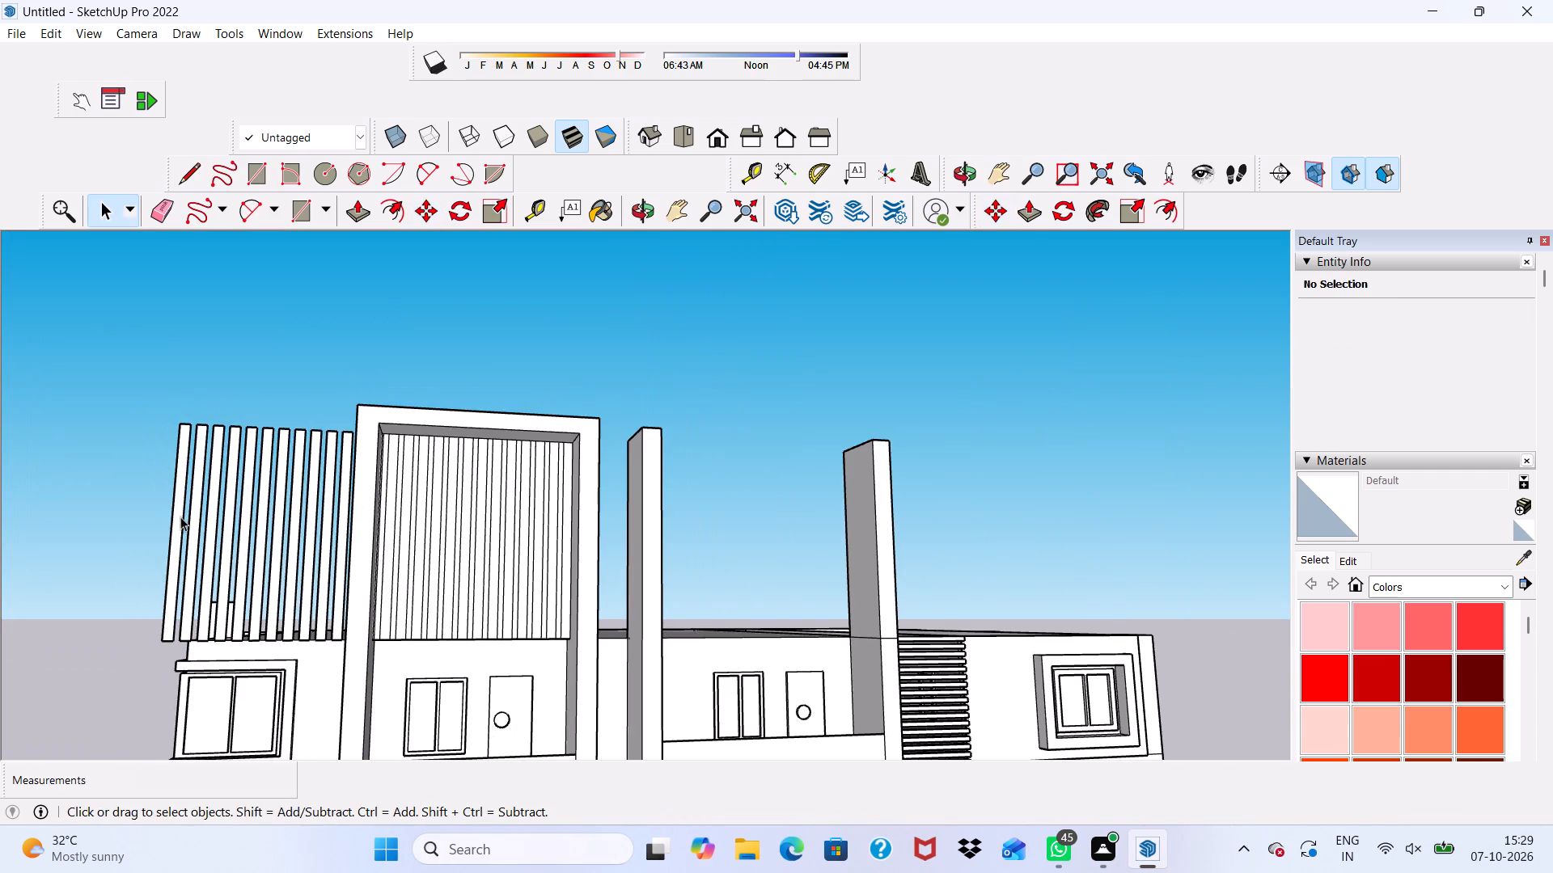
{"action": "scroll", "coordinate": [214, 521], "scroll_direction": "up", "scroll_amount": 3}
{"action": "scroll", "coordinate": [147, 507], "scroll_direction": "down", "scroll_amount": 2}
{"action": "middle_click_drag", "start_coordinate": [147, 507], "coordinate": [333, 512]}
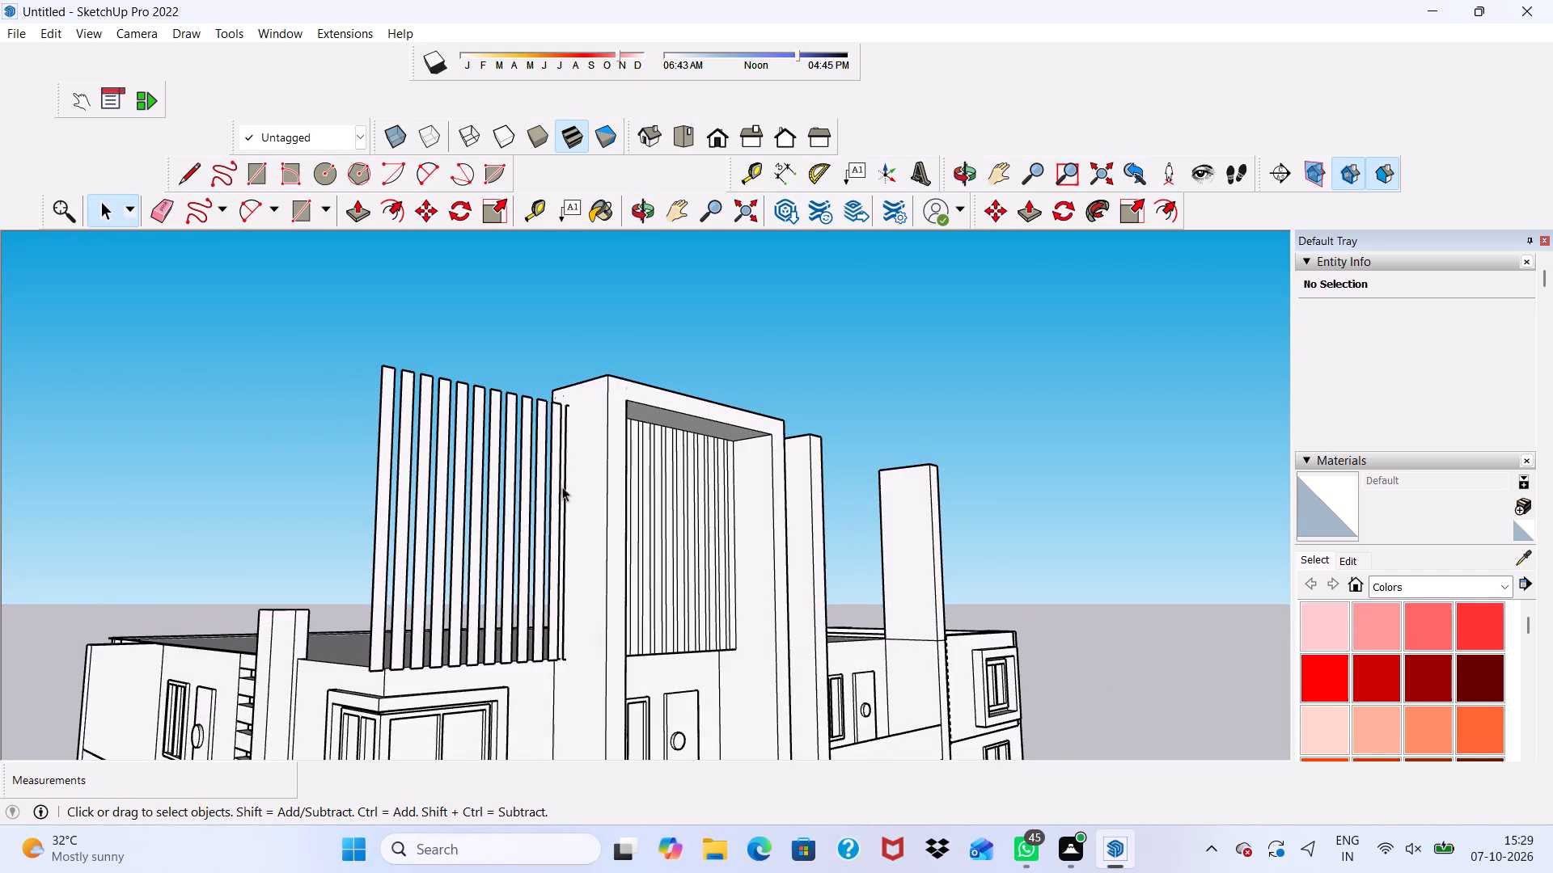
{"action": "left_click", "coordinate": [169, 209]}
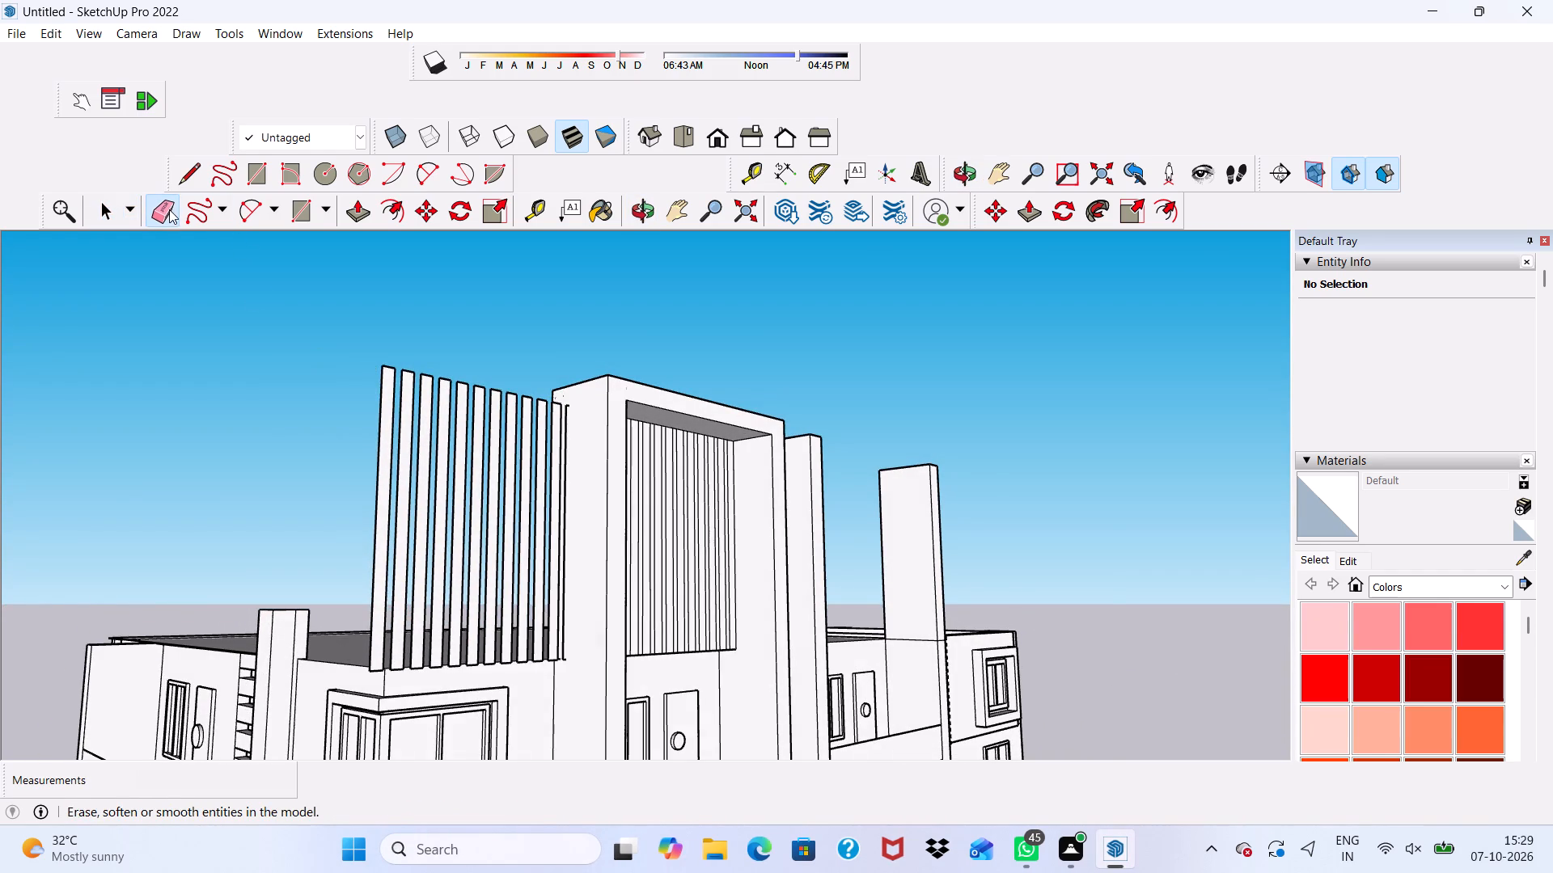
{"action": "scroll", "coordinate": [206, 259], "scroll_direction": "up", "scroll_amount": 3}
{"action": "left_click_drag", "start_coordinate": [670, 428], "coordinate": [654, 431]}
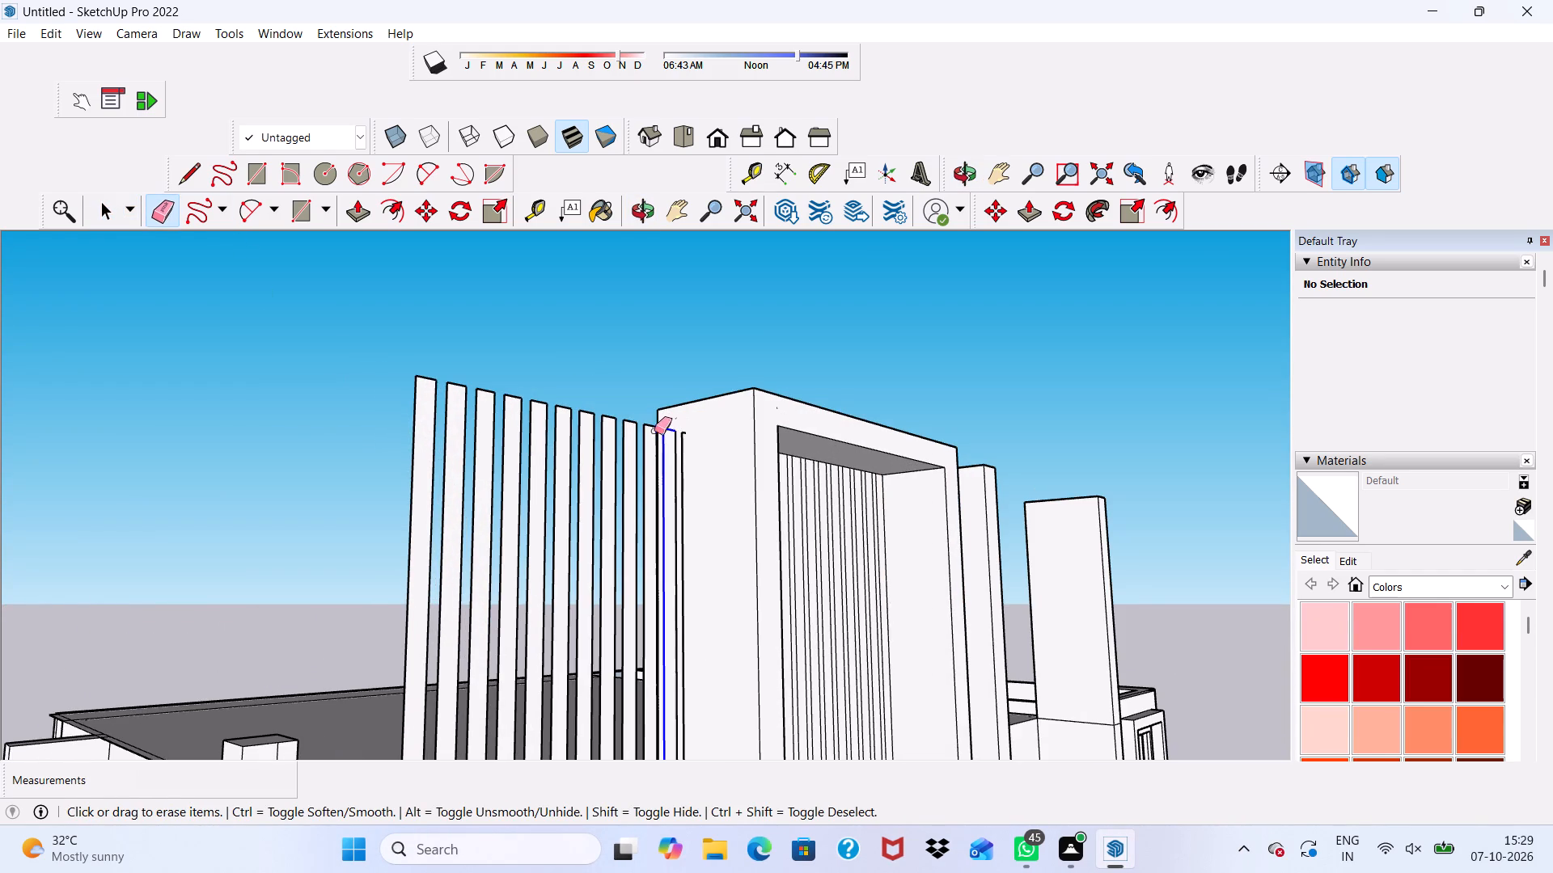
{"action": "left_click_drag", "start_coordinate": [654, 431], "coordinate": [415, 436]}
Erase the leftover strip edges on the outer side face of the tall column.
{"action": "scroll", "coordinate": [375, 345], "scroll_direction": "down", "scroll_amount": 5}
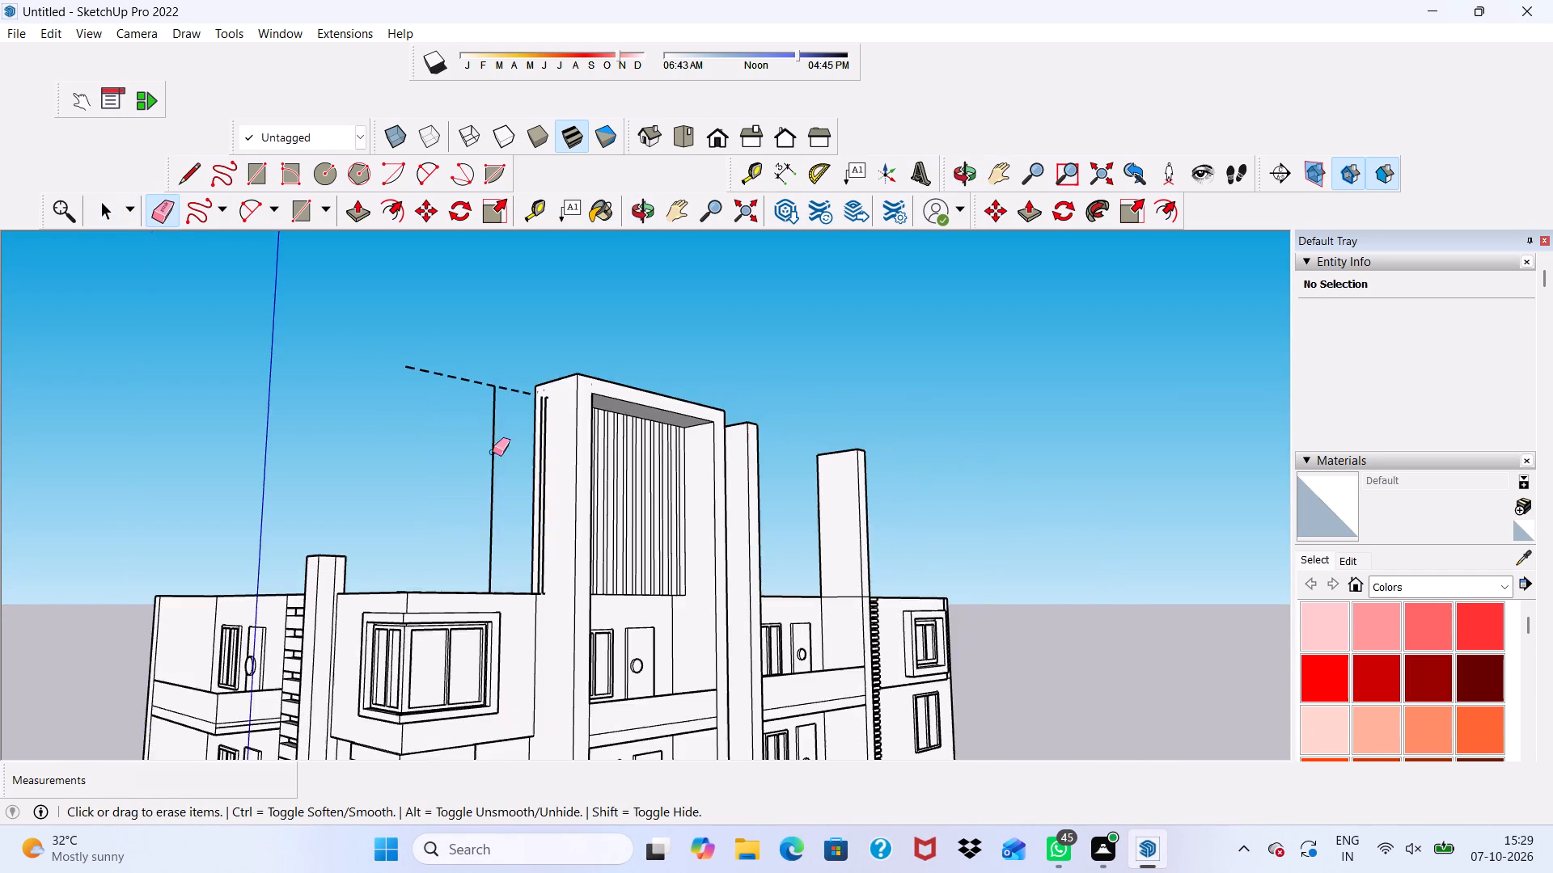
{"action": "scroll", "coordinate": [514, 562], "scroll_direction": "up", "scroll_amount": 7}
{"action": "scroll", "coordinate": [472, 347], "scroll_direction": "down", "scroll_amount": 8}
{"action": "scroll", "coordinate": [535, 255], "scroll_direction": "up", "scroll_amount": 8}
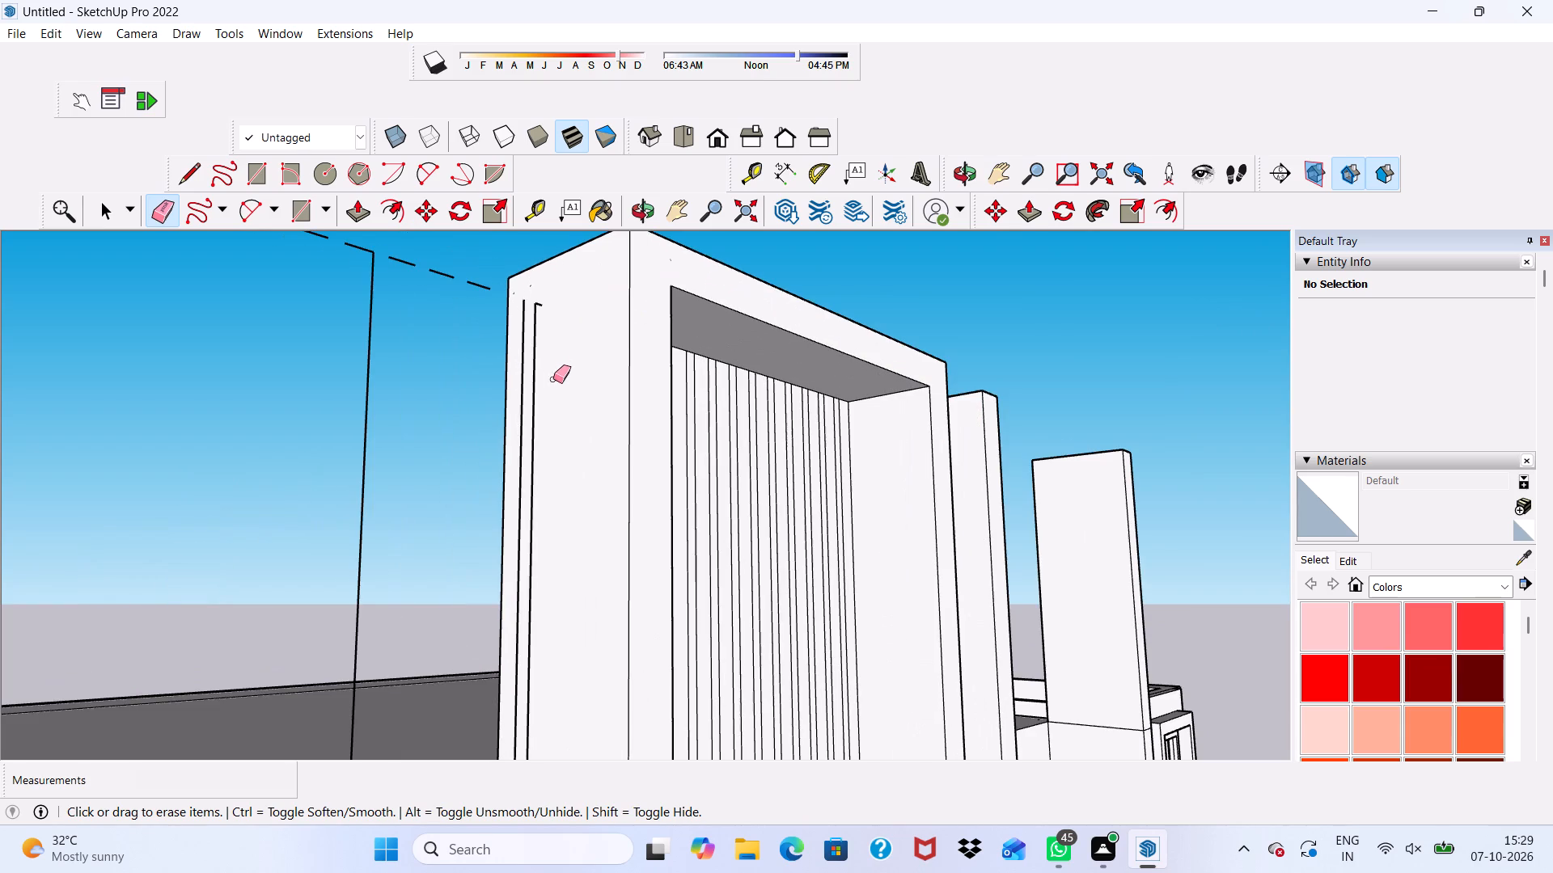
{"action": "left_click", "coordinate": [528, 368]}
{"action": "left_click_drag", "start_coordinate": [520, 372], "coordinate": [529, 360]}
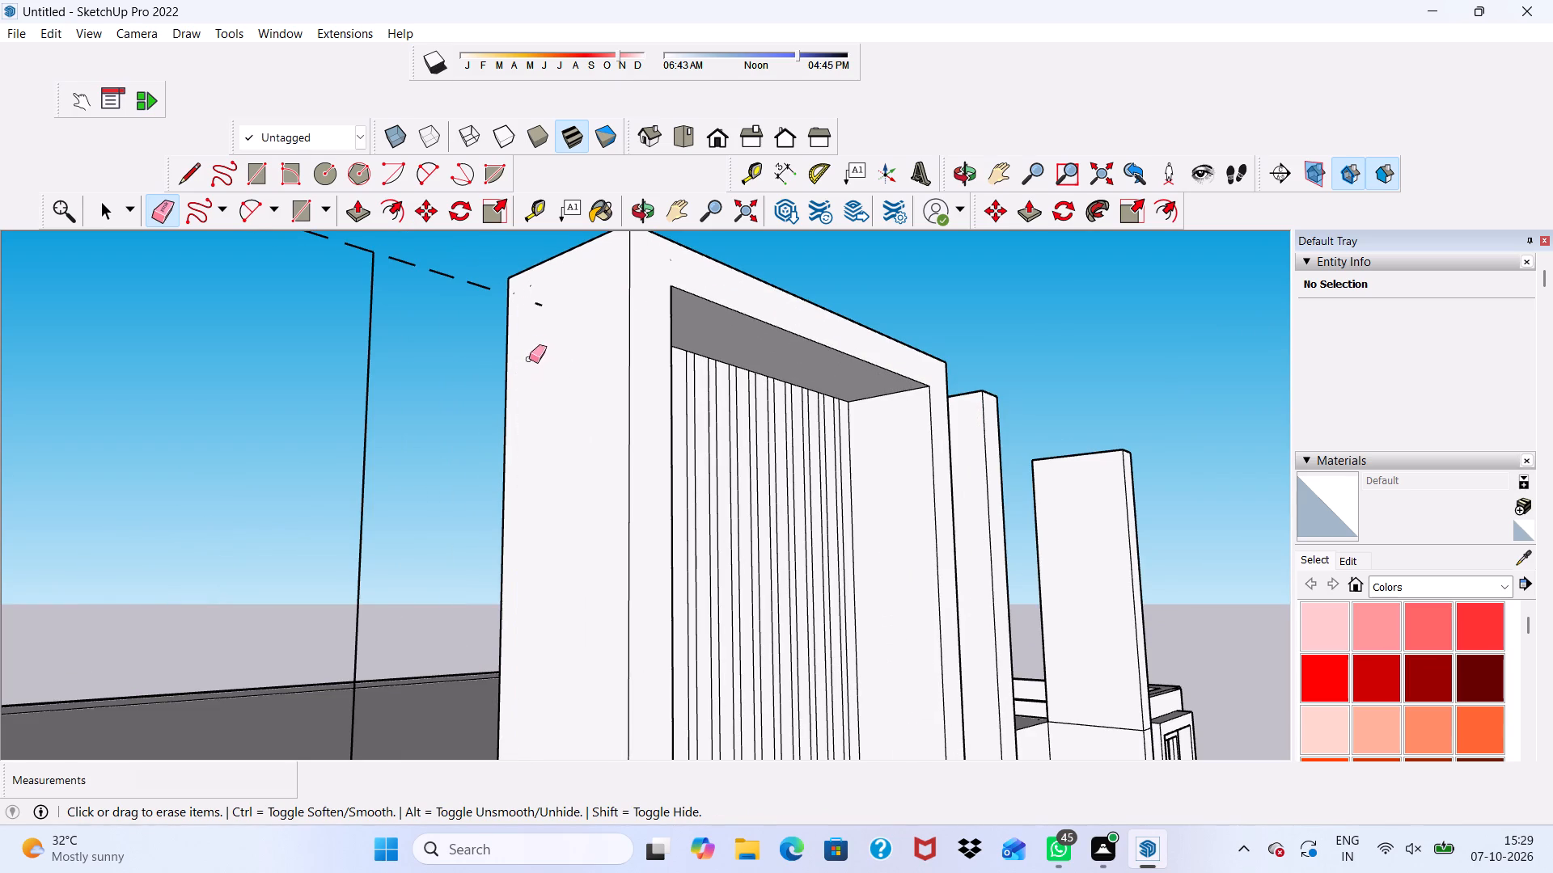
{"action": "left_click", "coordinate": [538, 305]}
Erase the last free-standing vertical edge and the row of short top edges left beyond the tall column.
{"action": "left_click_drag", "start_coordinate": [471, 279], "coordinate": [432, 277]}
{"action": "left_click", "coordinate": [429, 276]}
{"action": "left_click_drag", "start_coordinate": [421, 272], "coordinate": [370, 271]}
{"action": "left_click_drag", "start_coordinate": [370, 271], "coordinate": [366, 285]}
{"action": "left_click", "coordinate": [397, 263]}
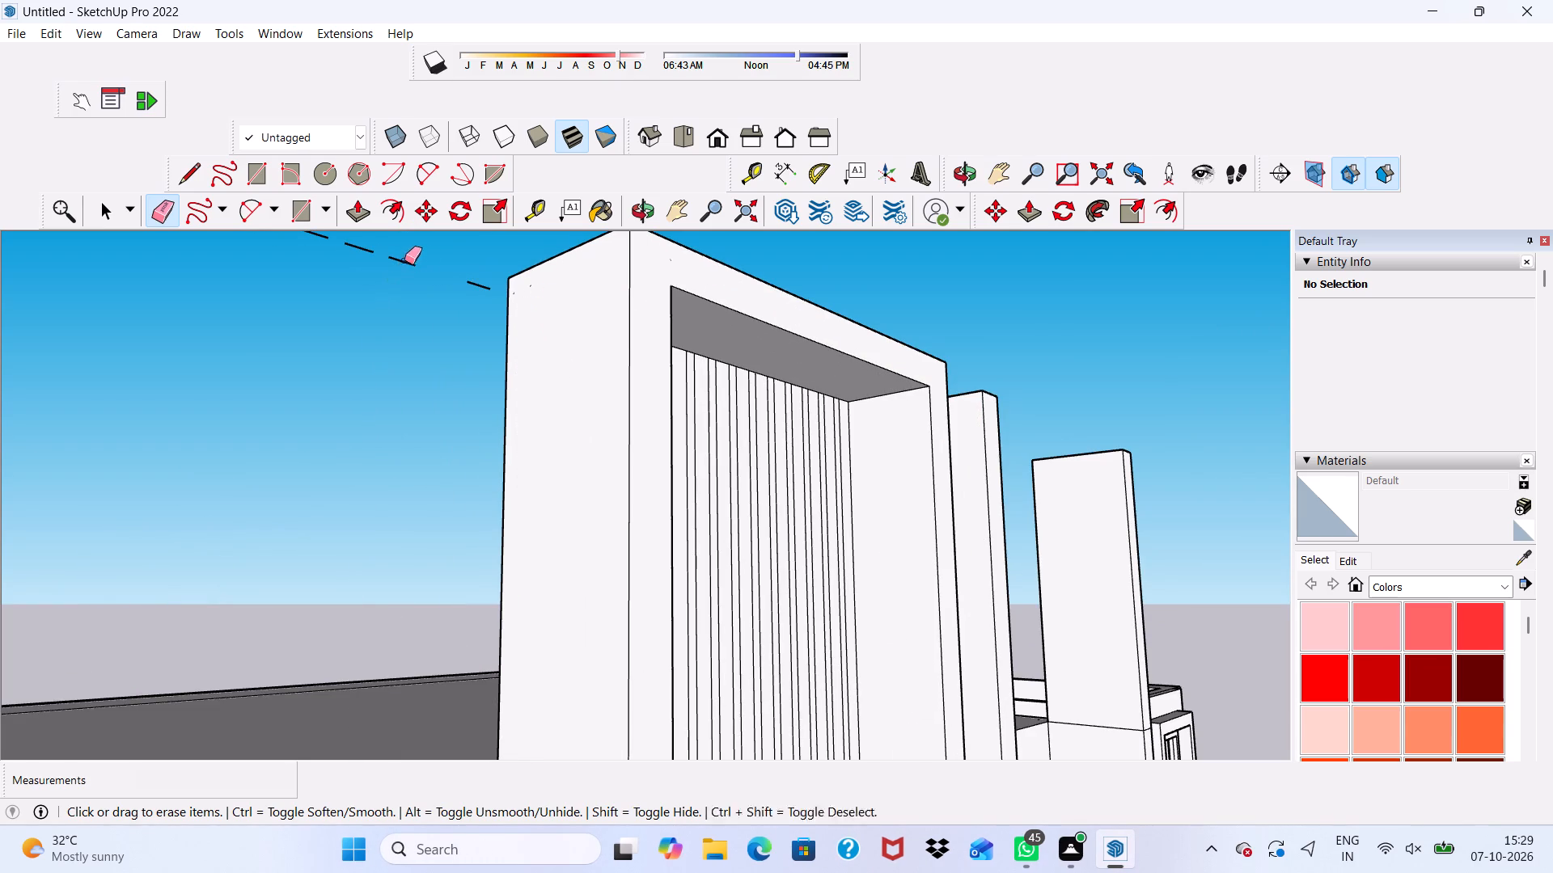
{"action": "left_click", "coordinate": [407, 260]}
{"action": "left_click_drag", "start_coordinate": [466, 279], "coordinate": [476, 283]}
{"action": "scroll", "coordinate": [467, 301], "scroll_direction": "down", "scroll_amount": 9}
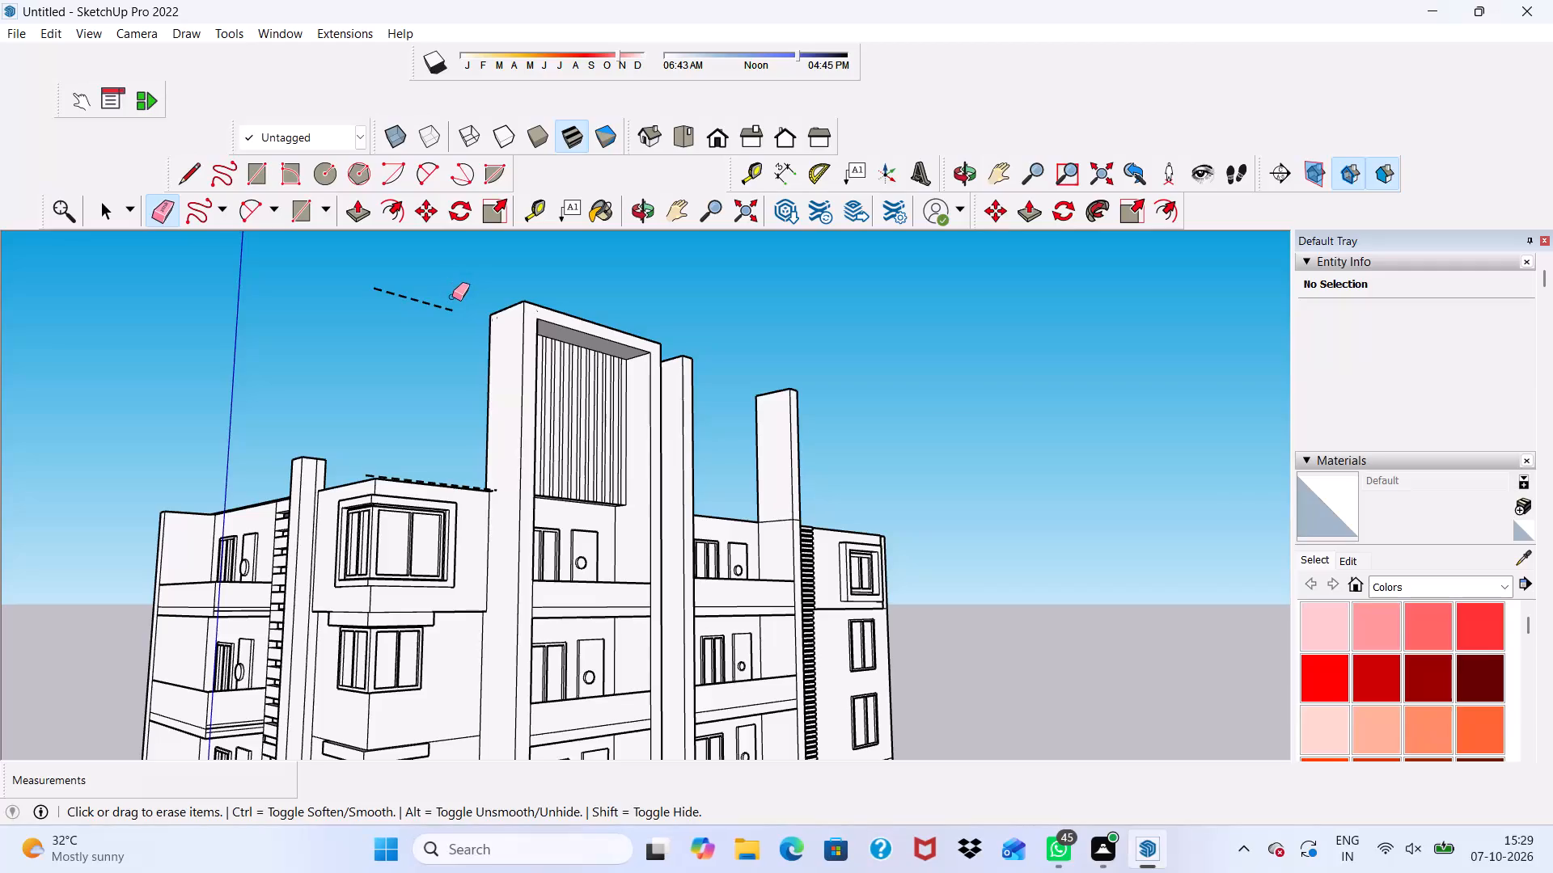
{"action": "left_click_drag", "start_coordinate": [451, 311], "coordinate": [381, 291]}
Erase the outer half of the row of short leftover edges floating above the corner room's roof edge.
{"action": "scroll", "coordinate": [371, 292], "scroll_direction": "down", "scroll_amount": 1}
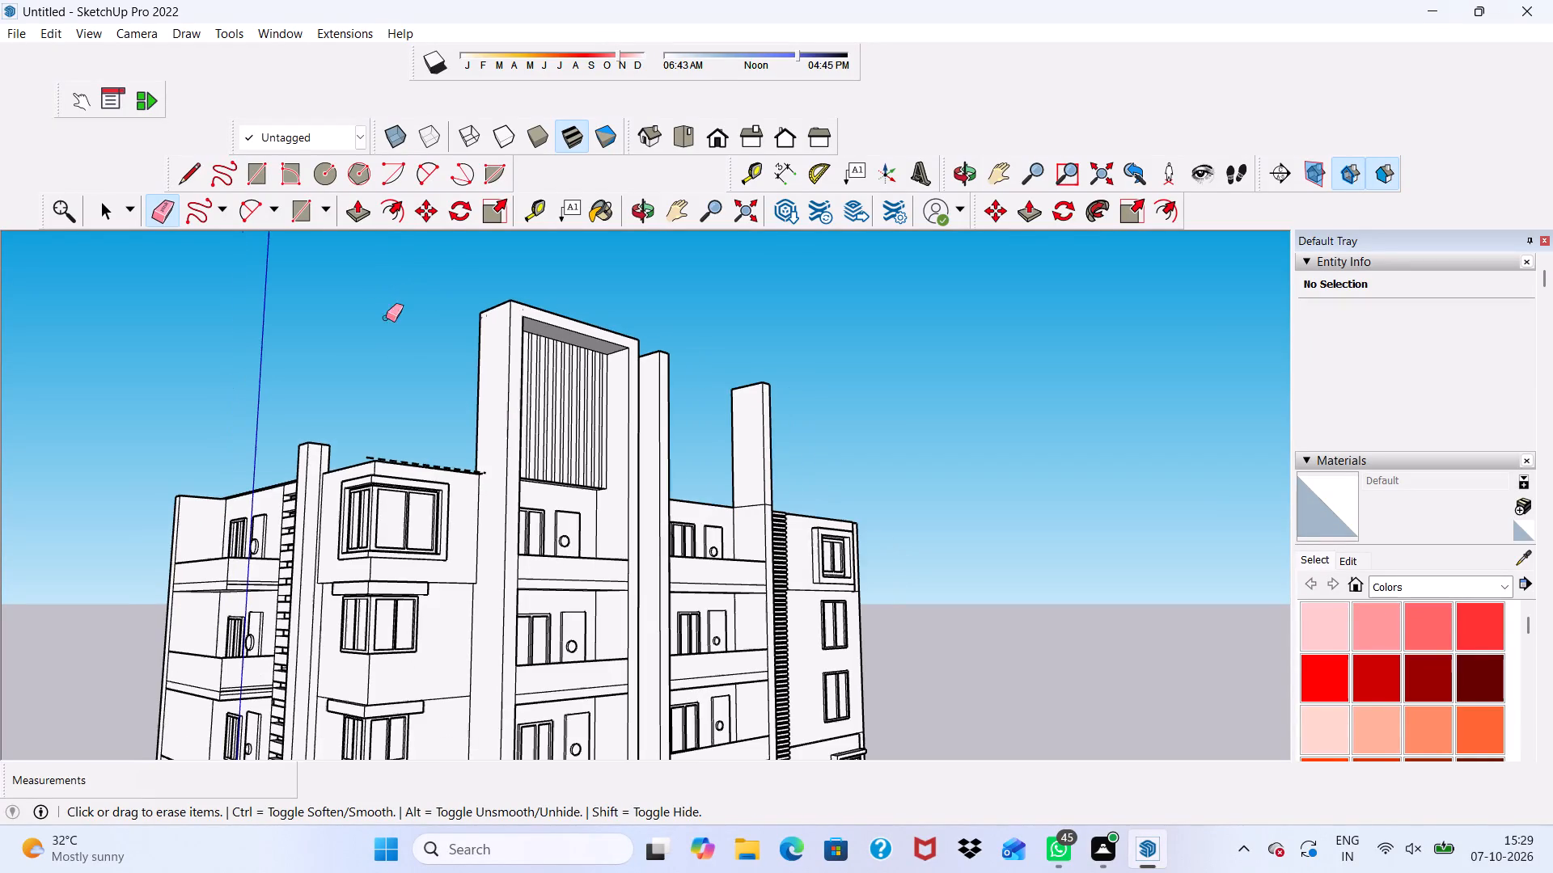
{"action": "scroll", "coordinate": [444, 492], "scroll_direction": "up", "scroll_amount": 4}
{"action": "middle_click_drag", "start_coordinate": [440, 494], "coordinate": [418, 535]}
{"action": "scroll", "coordinate": [464, 508], "scroll_direction": "up", "scroll_amount": 4}
{"action": "scroll", "coordinate": [466, 508], "scroll_direction": "down", "scroll_amount": 2}
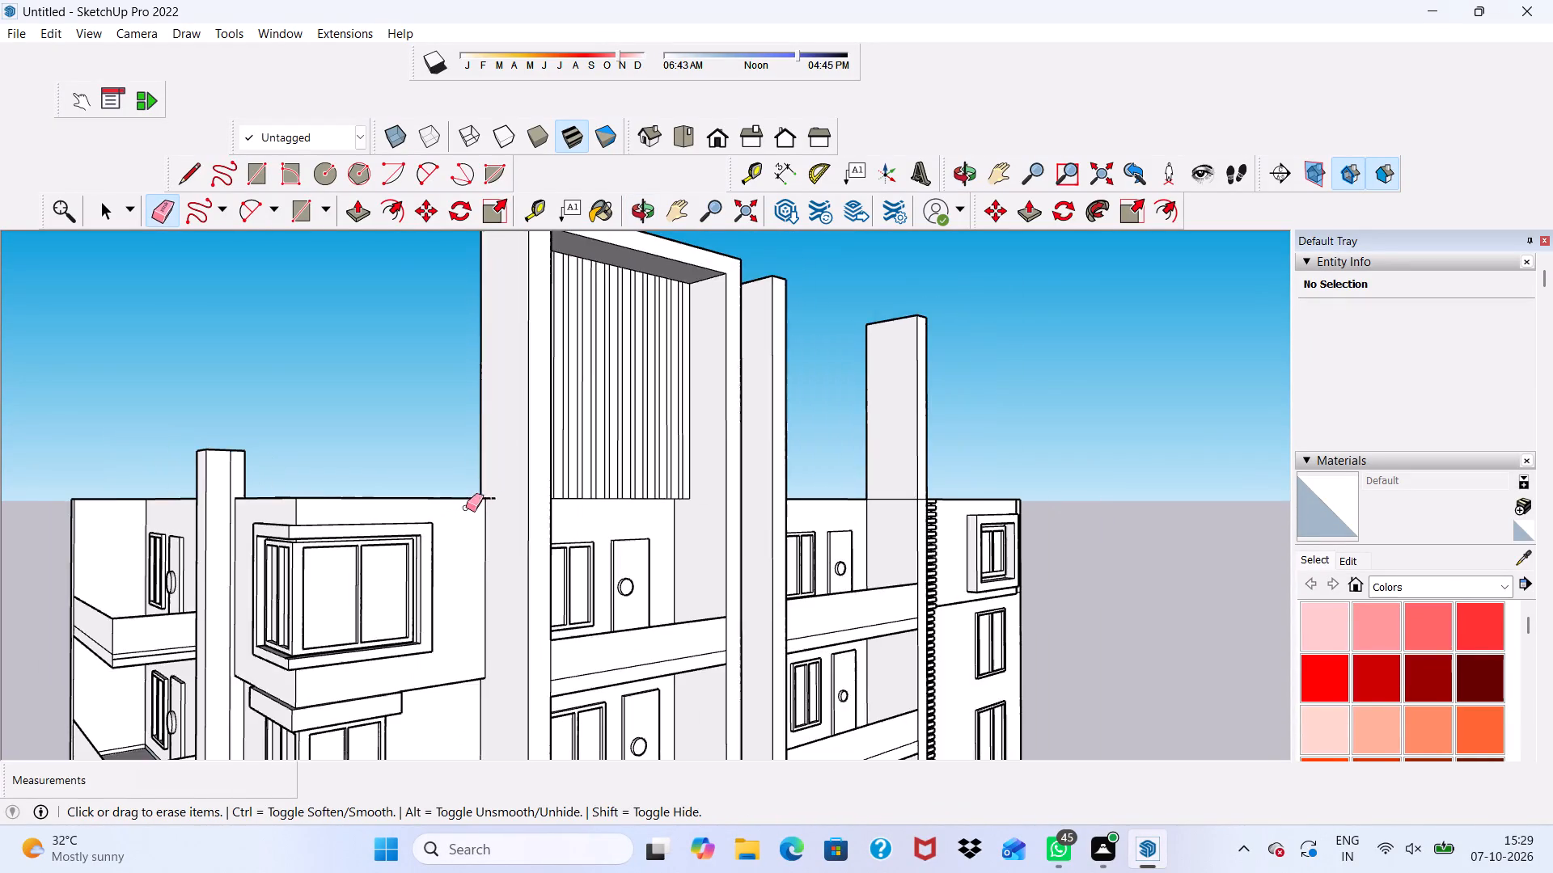
{"action": "scroll", "coordinate": [466, 508], "scroll_direction": "down", "scroll_amount": 4}
{"action": "middle_click_drag", "start_coordinate": [450, 546], "coordinate": [476, 467]}
{"action": "scroll", "coordinate": [378, 369], "scroll_direction": "up", "scroll_amount": 4}
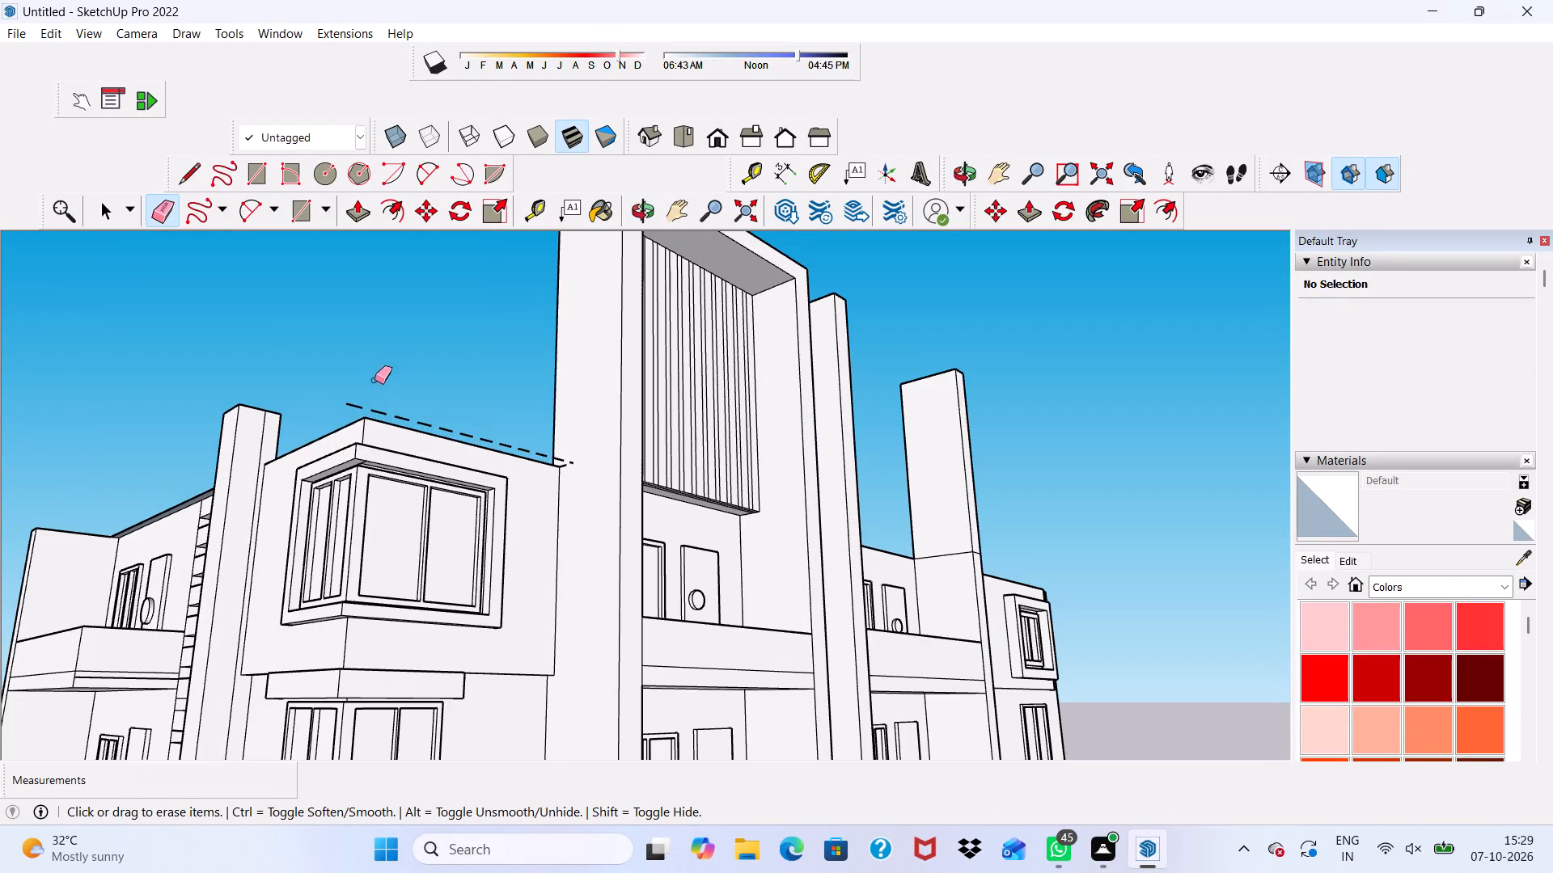
{"action": "left_click", "coordinate": [350, 412]}
{"action": "left_click", "coordinate": [378, 418]}
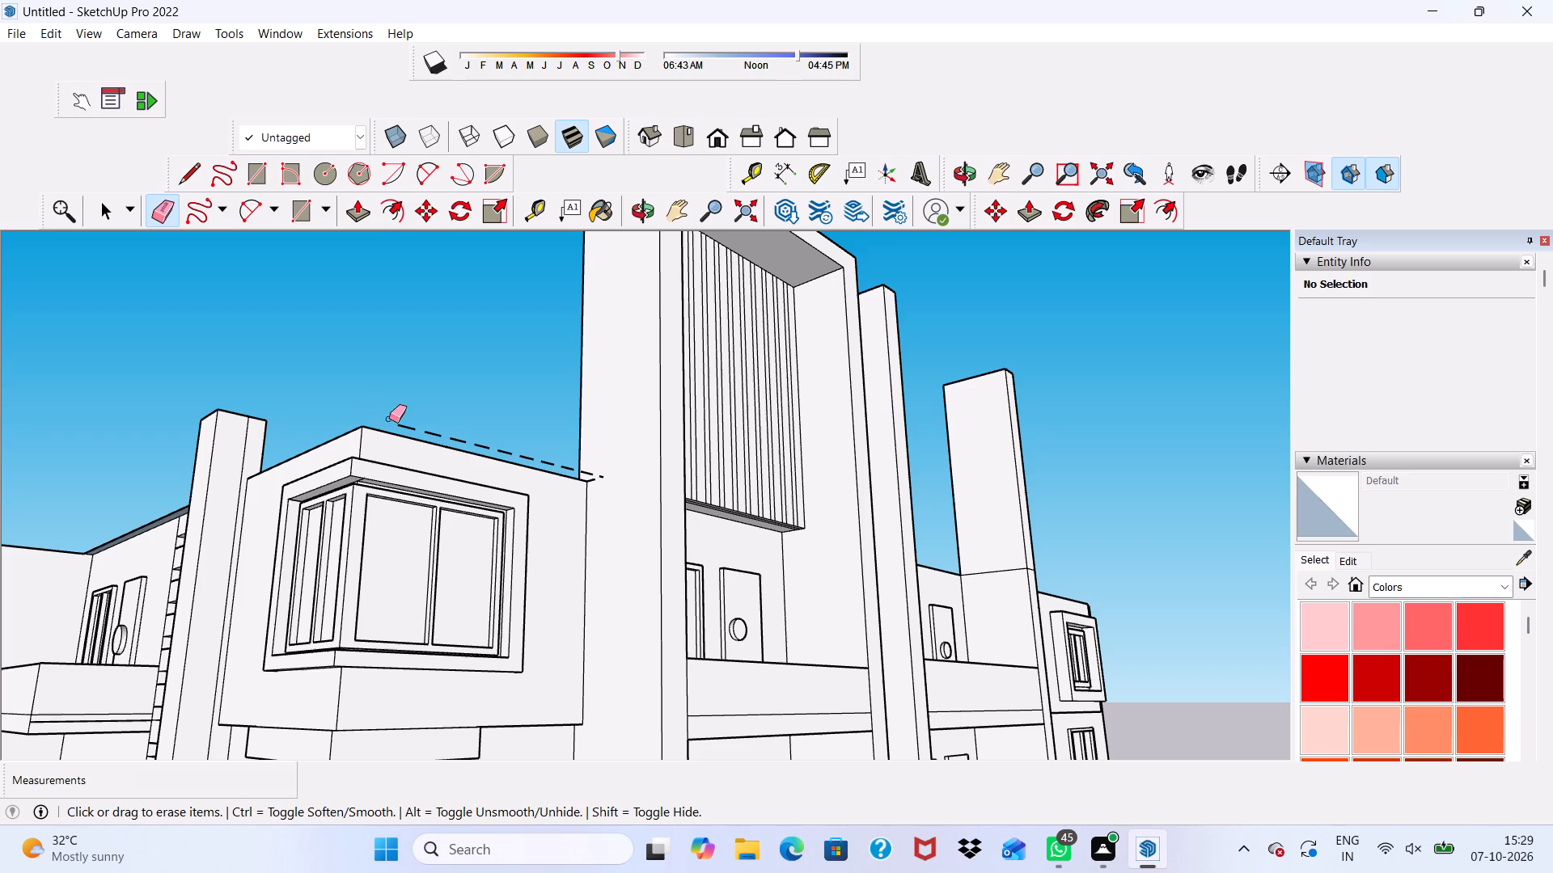
{"action": "left_click_drag", "start_coordinate": [405, 424], "coordinate": [419, 425]}
{"action": "left_click_drag", "start_coordinate": [427, 429], "coordinate": [442, 435]}
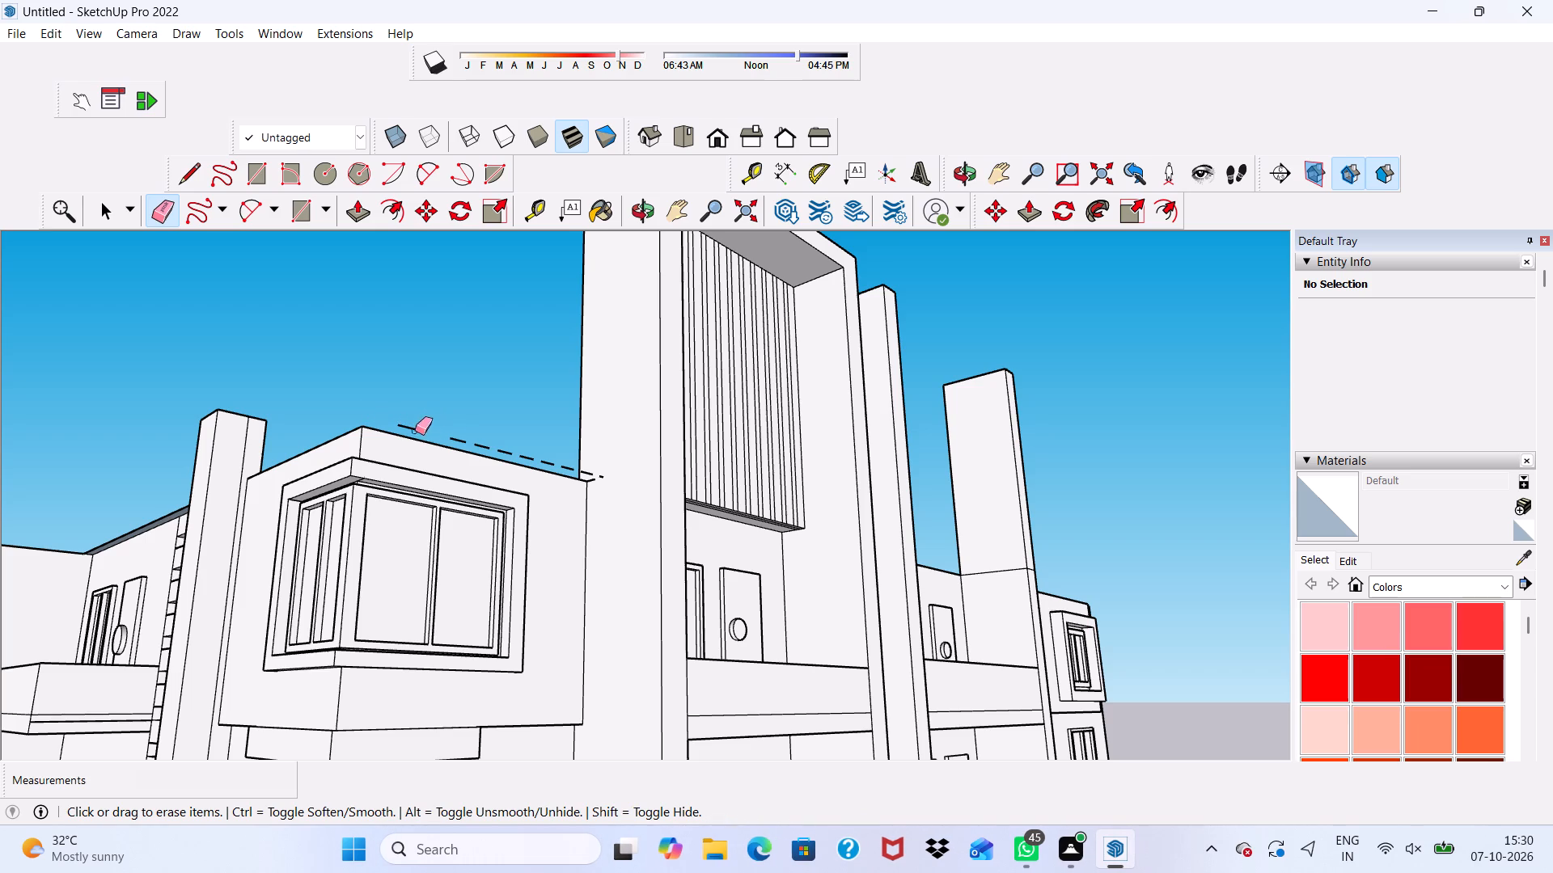
{"action": "left_click", "coordinate": [407, 424]}
{"action": "left_click", "coordinate": [404, 424]}
{"action": "scroll", "coordinate": [404, 424], "scroll_direction": "up", "scroll_amount": 1}
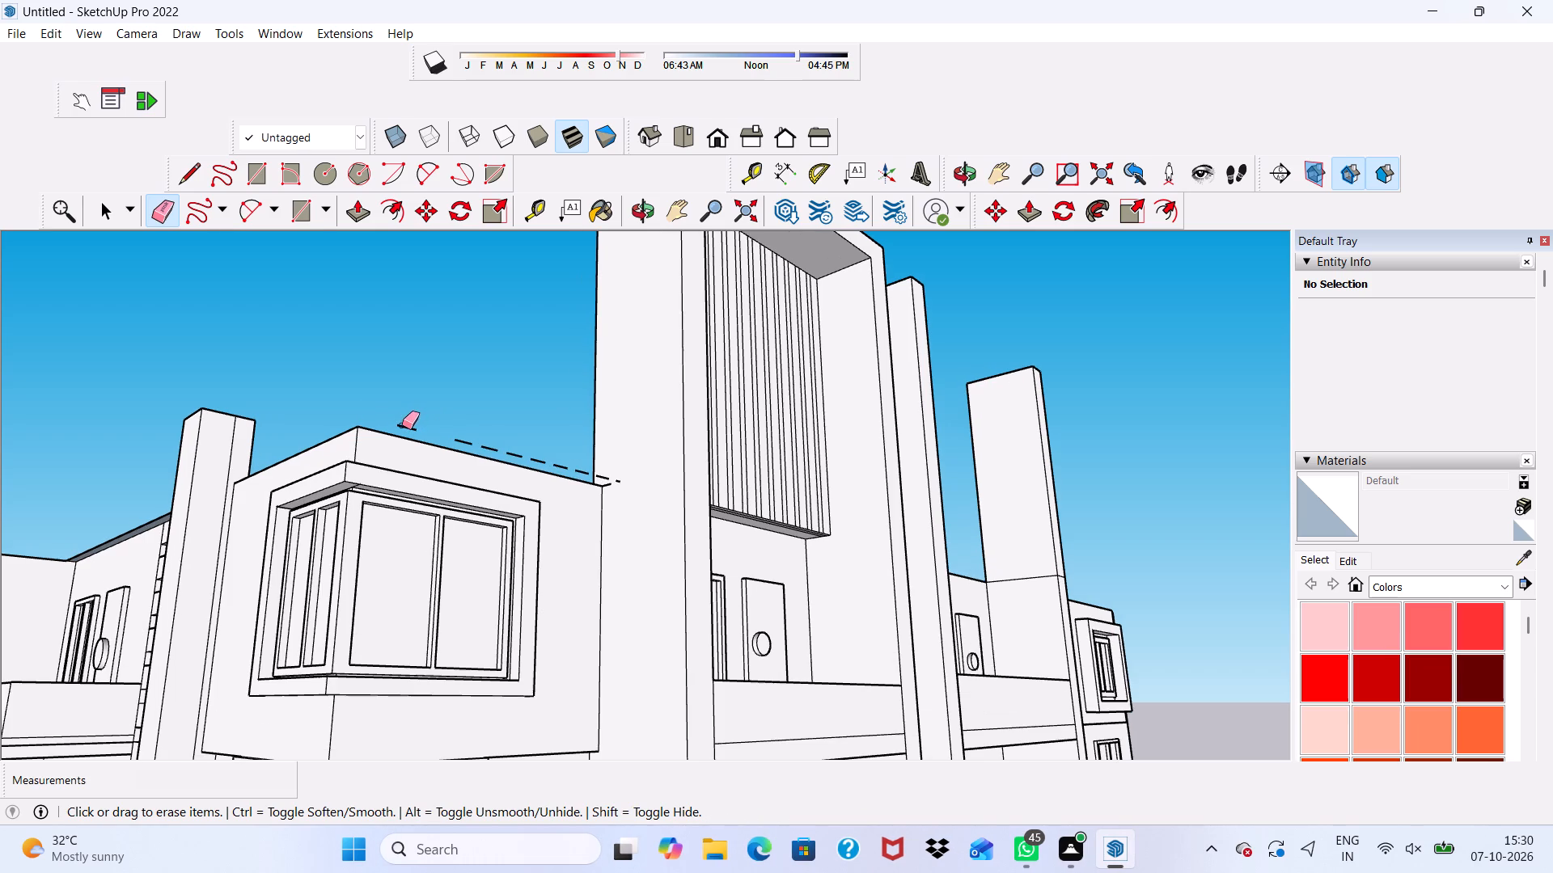
Erase the remaining short leftover edges above the corner room, up to the tall column's side.
{"action": "left_click_drag", "start_coordinate": [402, 425], "coordinate": [410, 425]}
{"action": "left_click_drag", "start_coordinate": [461, 438], "coordinate": [470, 439]}
{"action": "left_click", "coordinate": [489, 446]}
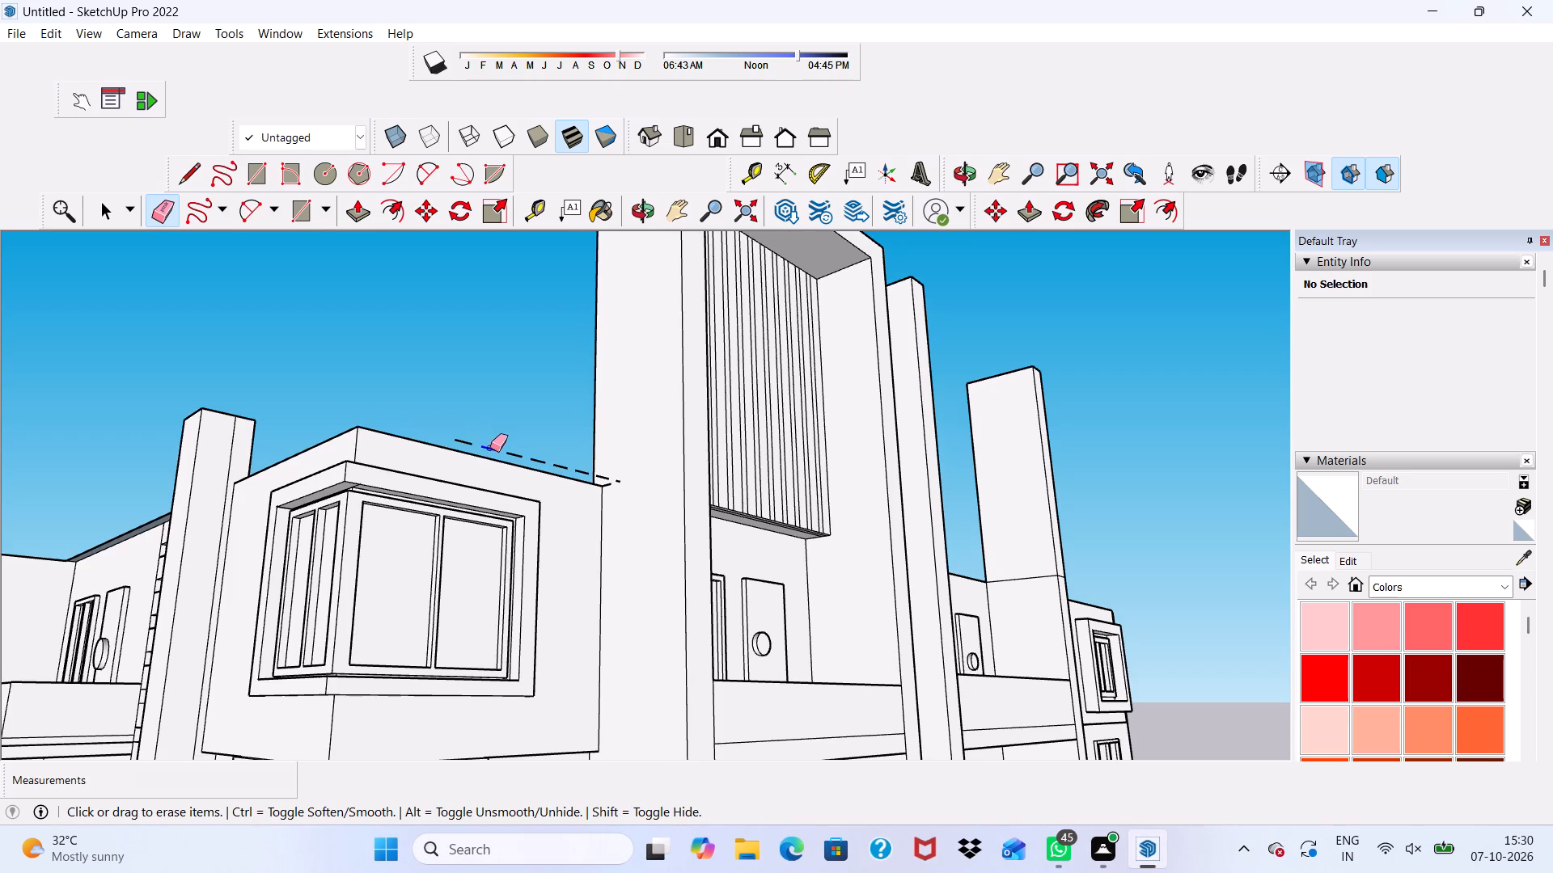
{"action": "left_click_drag", "start_coordinate": [455, 436], "coordinate": [468, 441]}
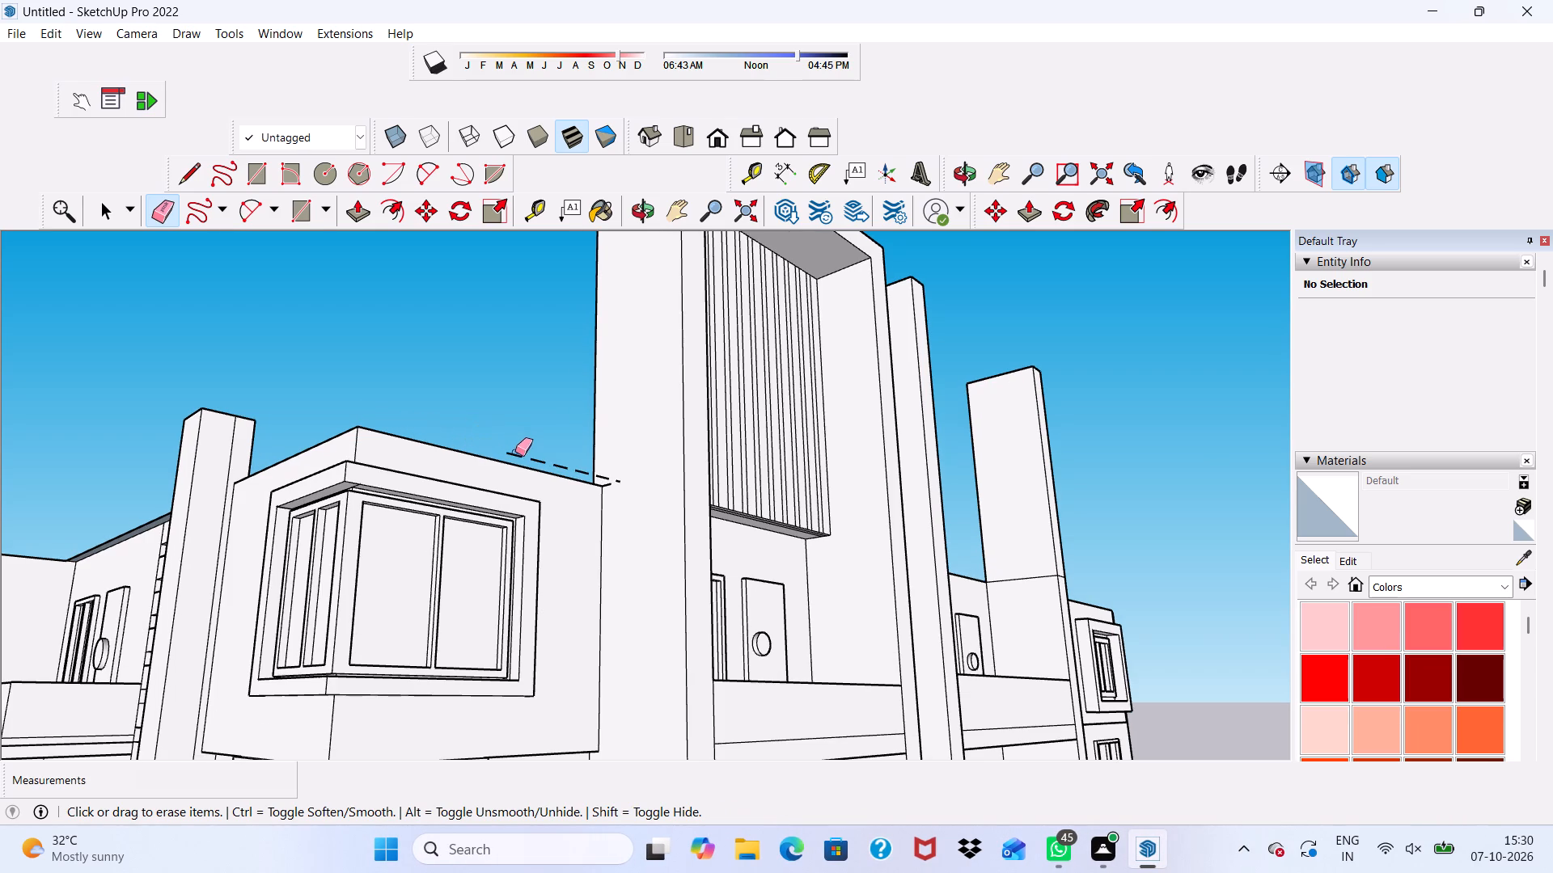
{"action": "left_click", "coordinate": [515, 453]}
{"action": "left_click", "coordinate": [538, 458]}
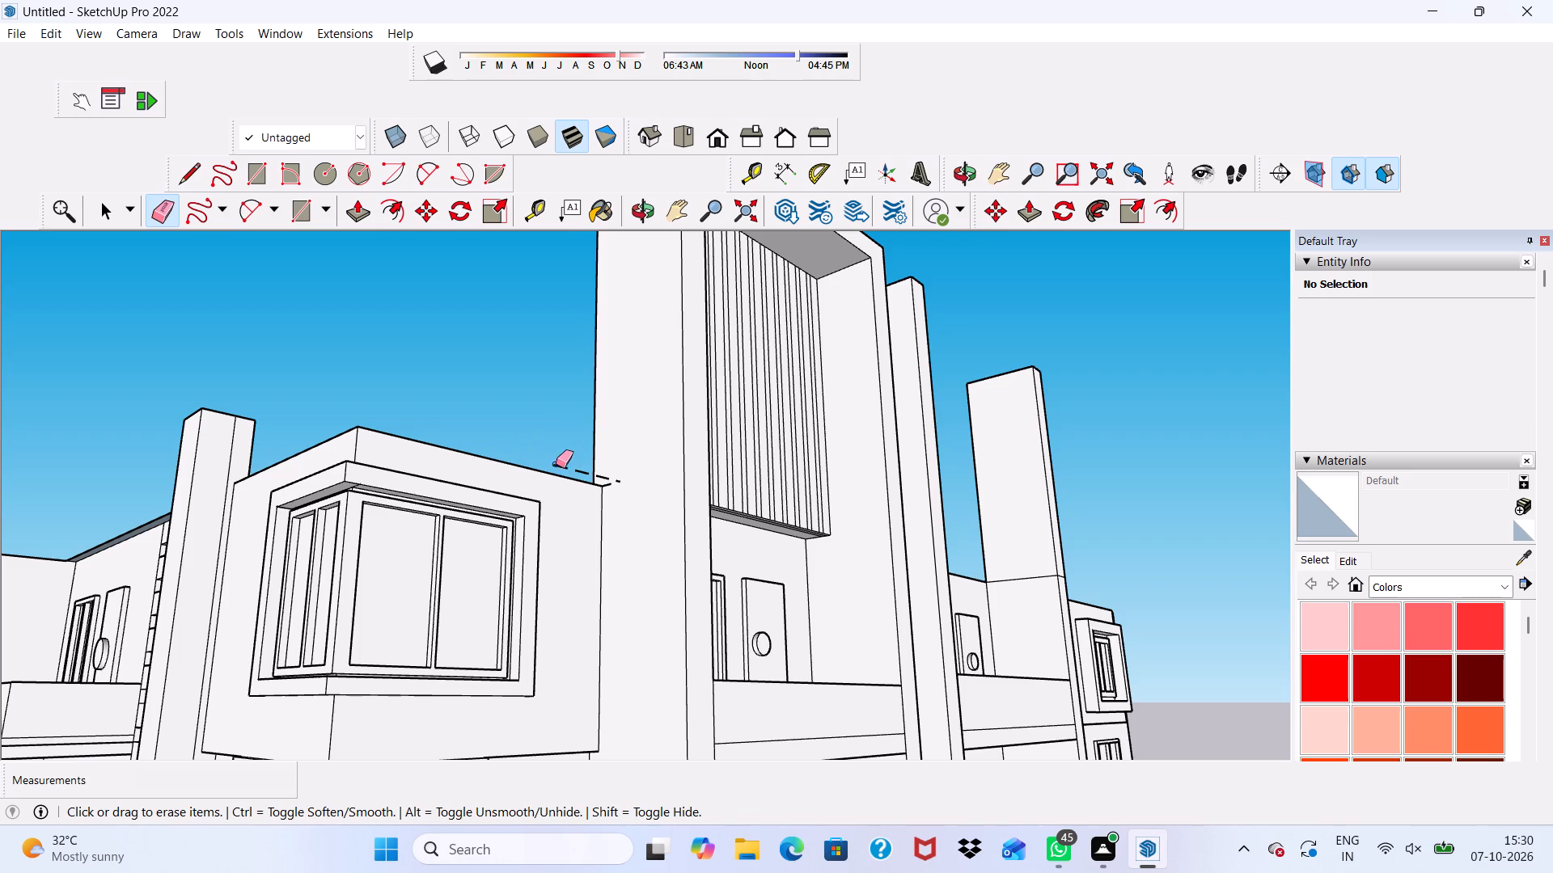
{"action": "left_click", "coordinate": [556, 464]}
{"action": "left_click", "coordinate": [578, 469]}
{"action": "left_click", "coordinate": [601, 475]}
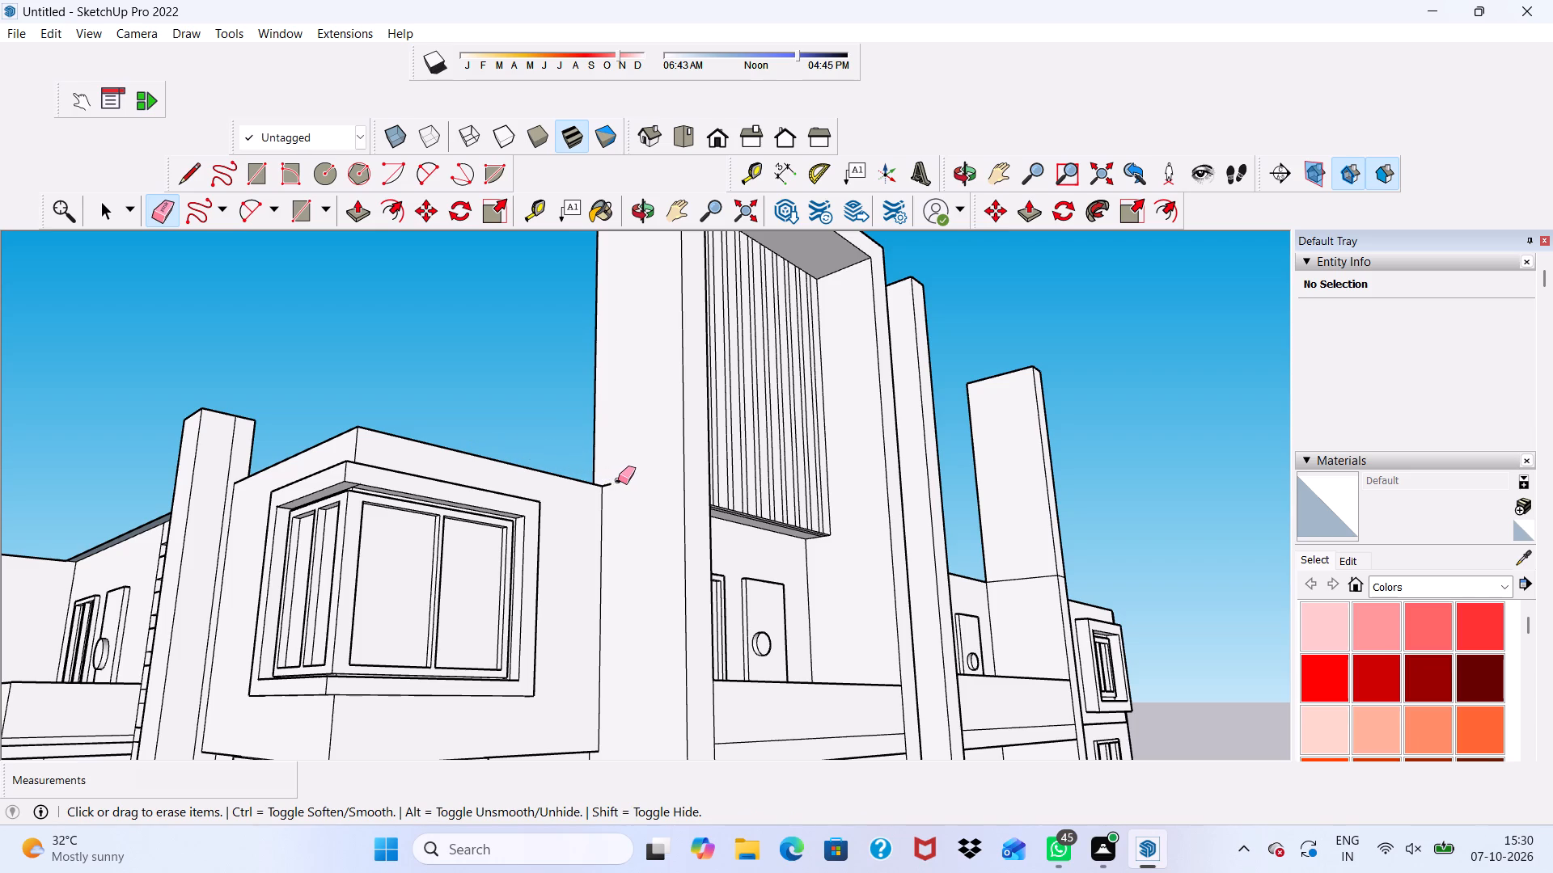
{"action": "double_click", "coordinate": [618, 480]}
{"action": "left_click", "coordinate": [609, 482]}
{"action": "scroll", "coordinate": [604, 483], "scroll_direction": "up", "scroll_amount": 7}
{"action": "left_click_drag", "start_coordinate": [606, 483], "coordinate": [611, 492]}
{"action": "scroll", "coordinate": [599, 470], "scroll_direction": "down", "scroll_amount": 11}
{"action": "key", "text": "space"}
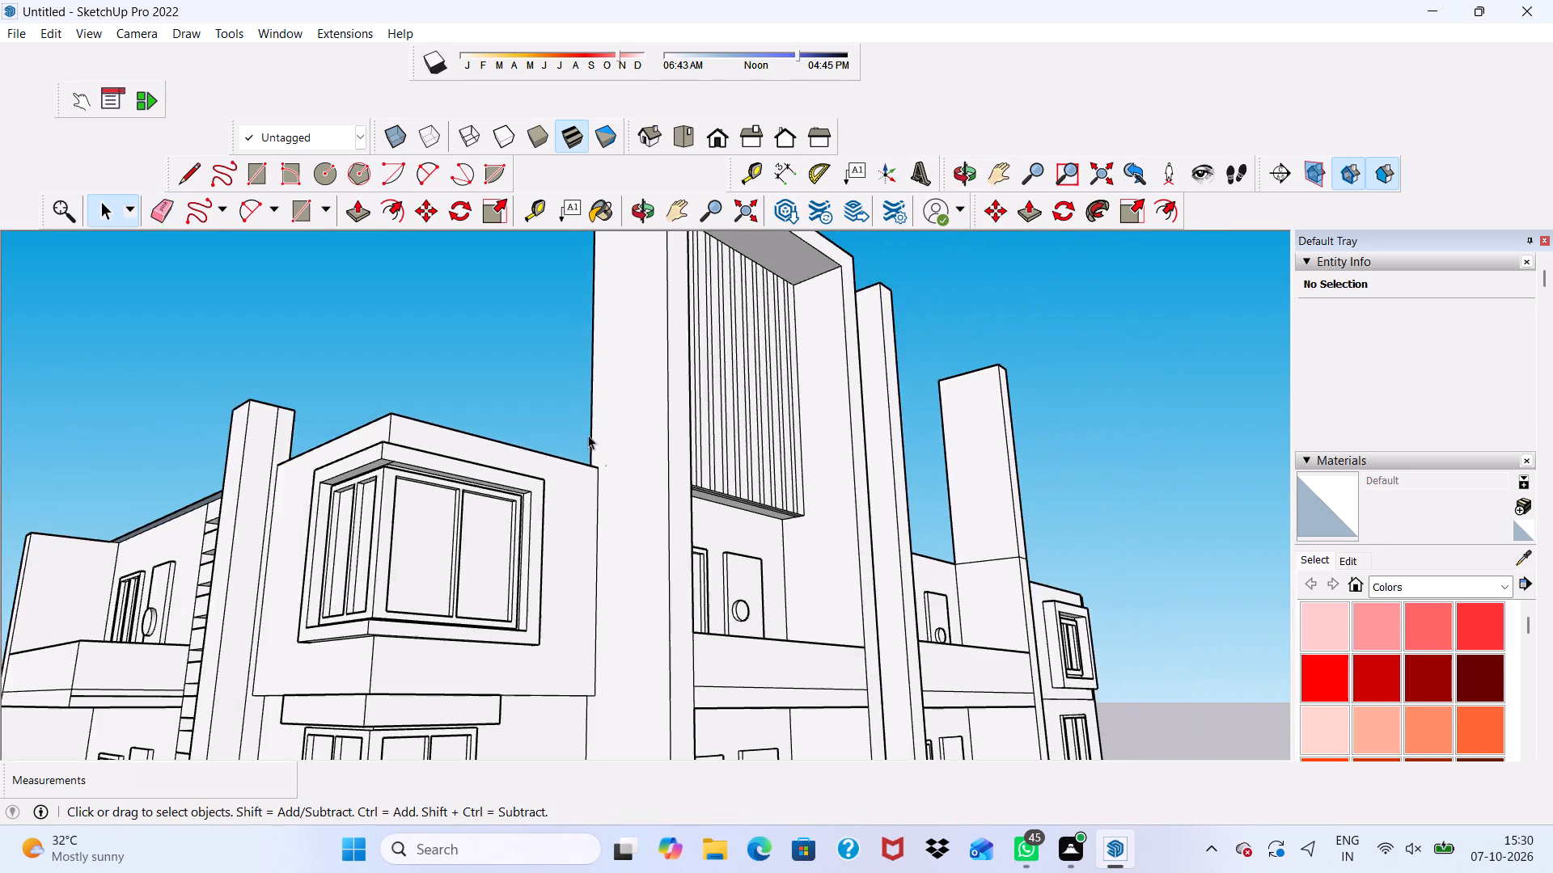
Erase the two long lines running along the underside of the vertical-strip panel.
{"action": "scroll", "coordinate": [588, 435], "scroll_direction": "down", "scroll_amount": 2}
{"action": "middle_click_drag", "start_coordinate": [586, 435], "coordinate": [534, 377]}
{"action": "scroll", "coordinate": [670, 421], "scroll_direction": "up", "scroll_amount": 8}
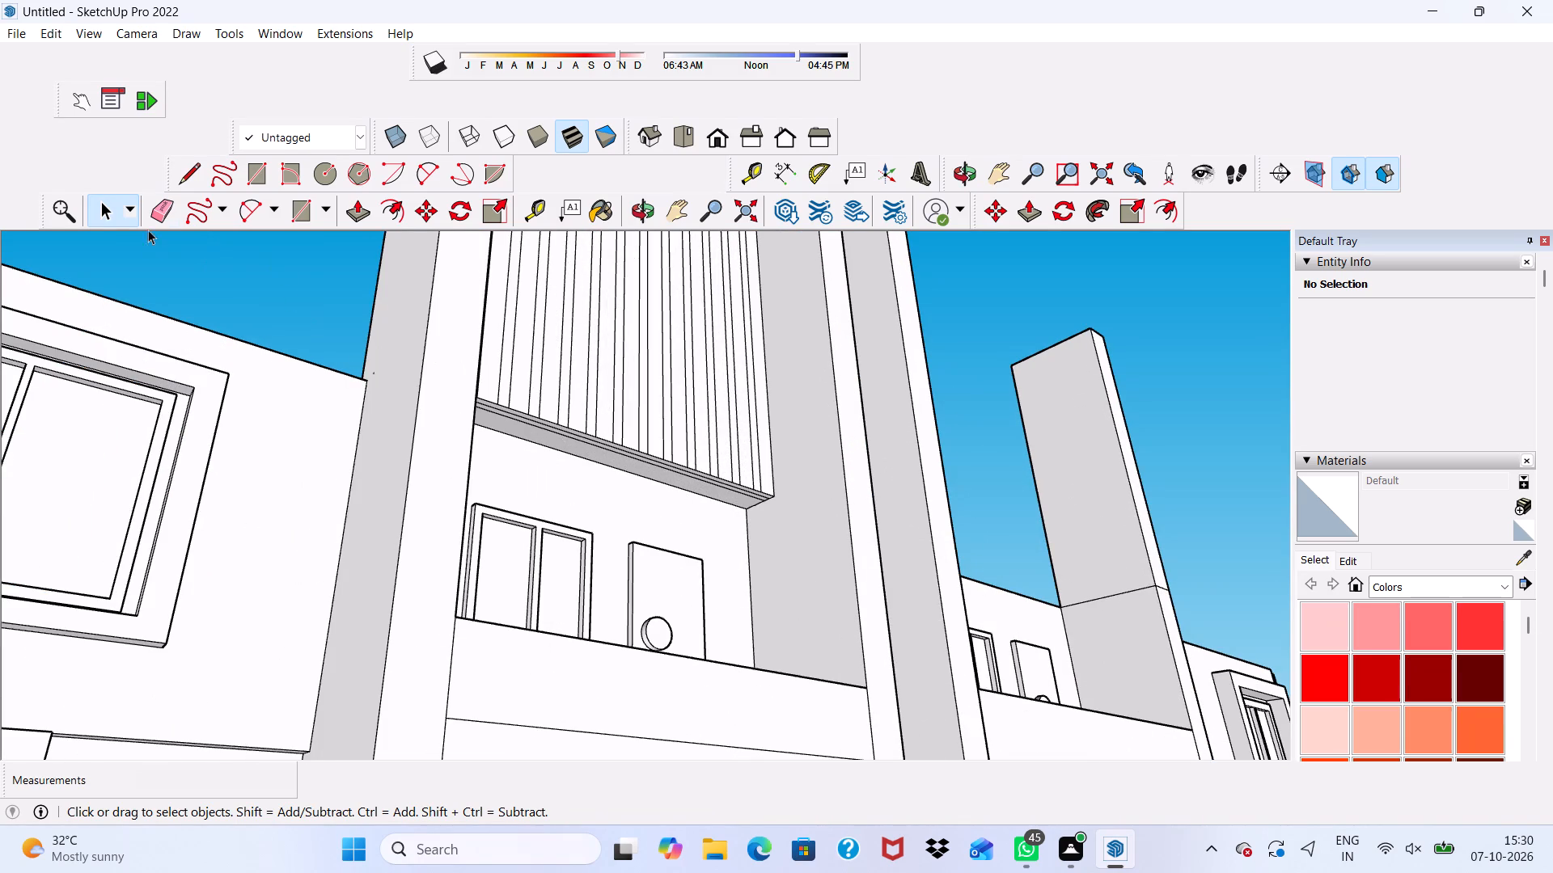
{"action": "left_click", "coordinate": [158, 208]}
{"action": "scroll", "coordinate": [632, 451], "scroll_direction": "up", "scroll_amount": 8}
{"action": "left_click_drag", "start_coordinate": [622, 449], "coordinate": [607, 459]}
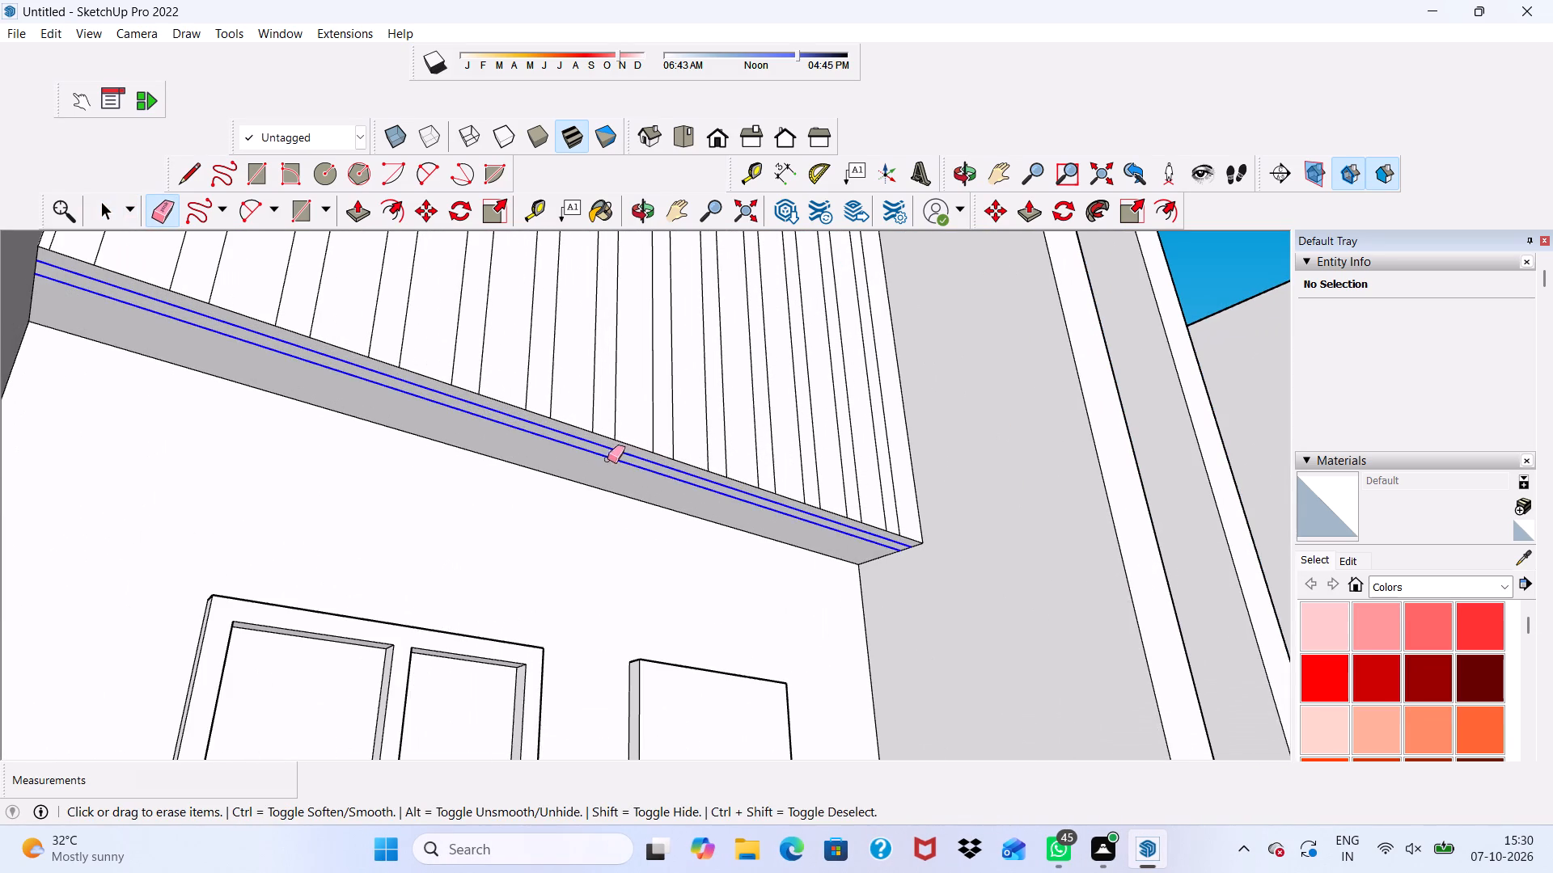
{"action": "left_click_drag", "start_coordinate": [607, 459], "coordinate": [599, 462]}
{"action": "scroll", "coordinate": [594, 462], "scroll_direction": "down", "scroll_amount": 4}
{"action": "key", "text": "space"}
Push/Pull the panel's end strip, beside the inner face of the column, outward by 3".
{"action": "scroll", "coordinate": [717, 448], "scroll_direction": "down", "scroll_amount": 4}
{"action": "middle_click_drag", "start_coordinate": [726, 445], "coordinate": [594, 599]}
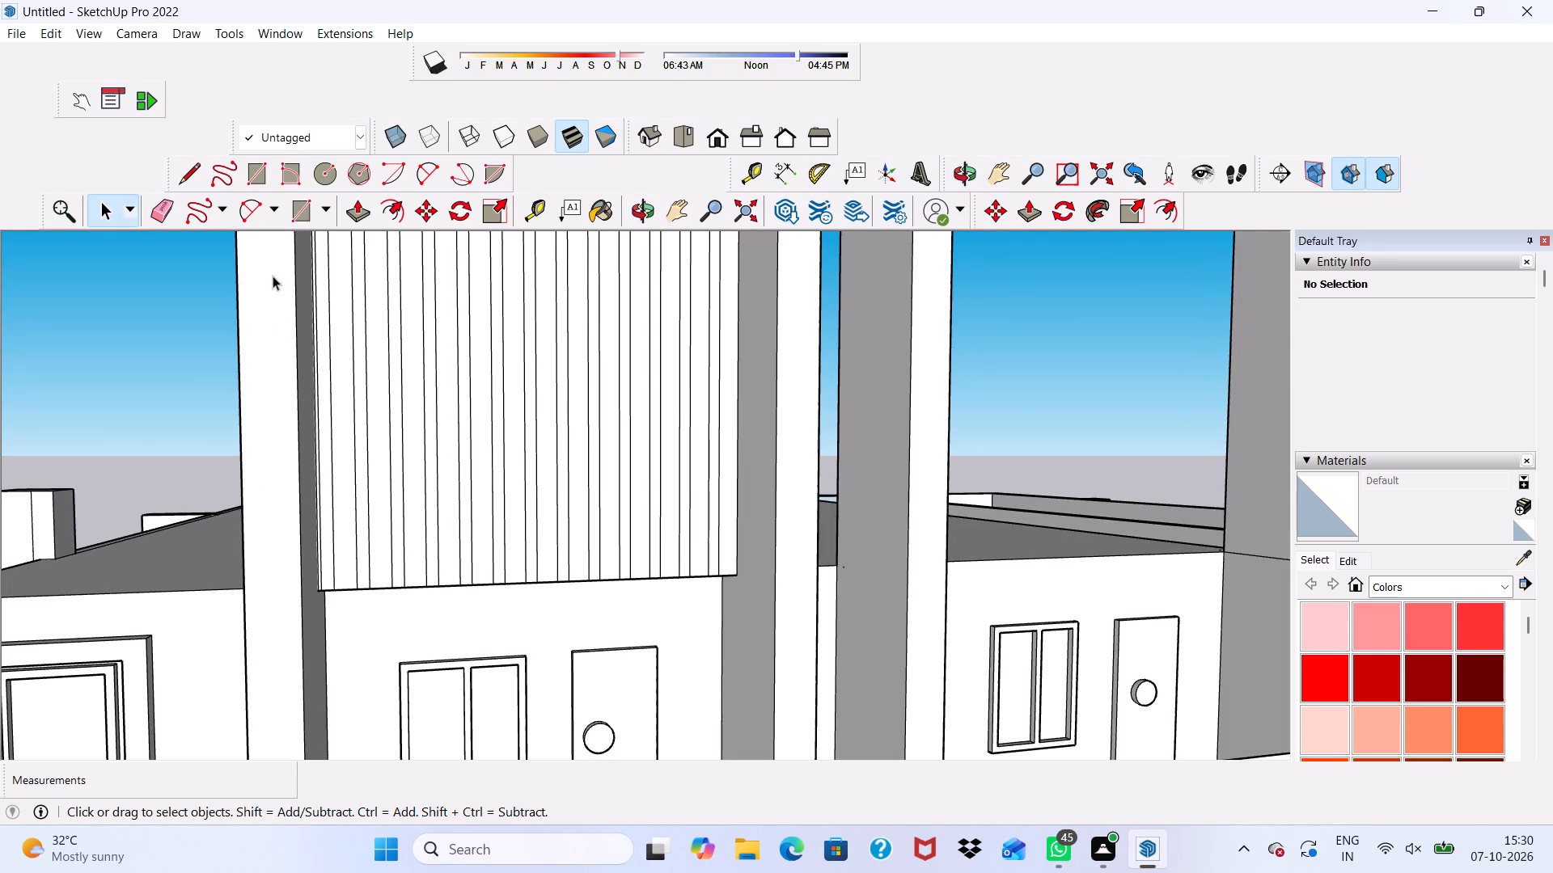
{"action": "left_click_drag", "start_coordinate": [359, 209], "coordinate": [371, 220]}
{"action": "scroll", "coordinate": [745, 408], "scroll_direction": "up", "scroll_amount": 3}
{"action": "left_click", "coordinate": [725, 385]}
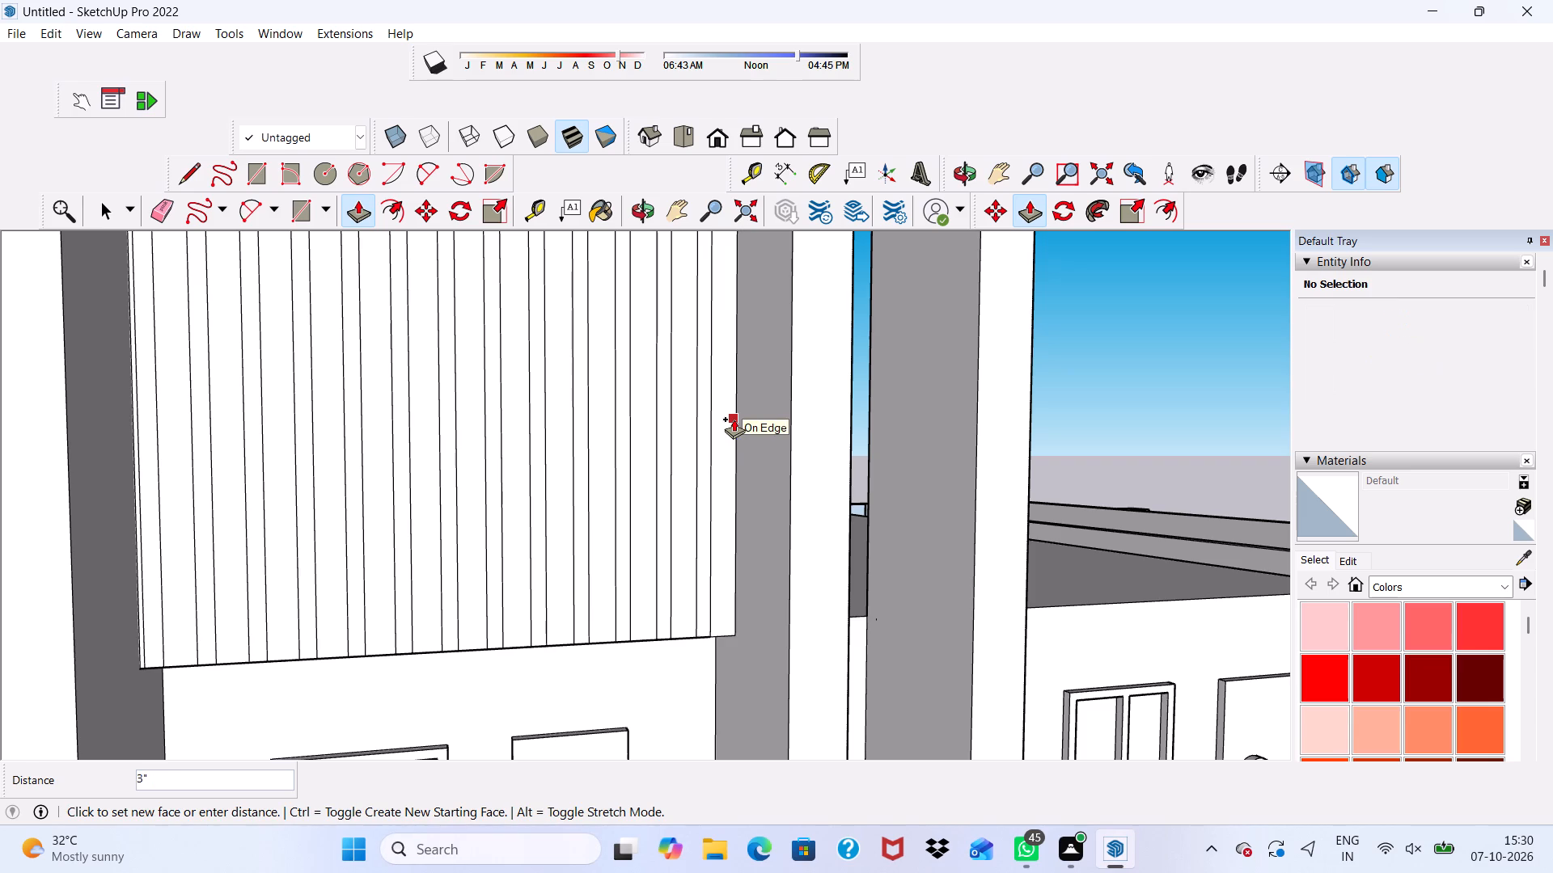
{"action": "type", "text": "3\""}
{"action": "key", "text": "Return"}
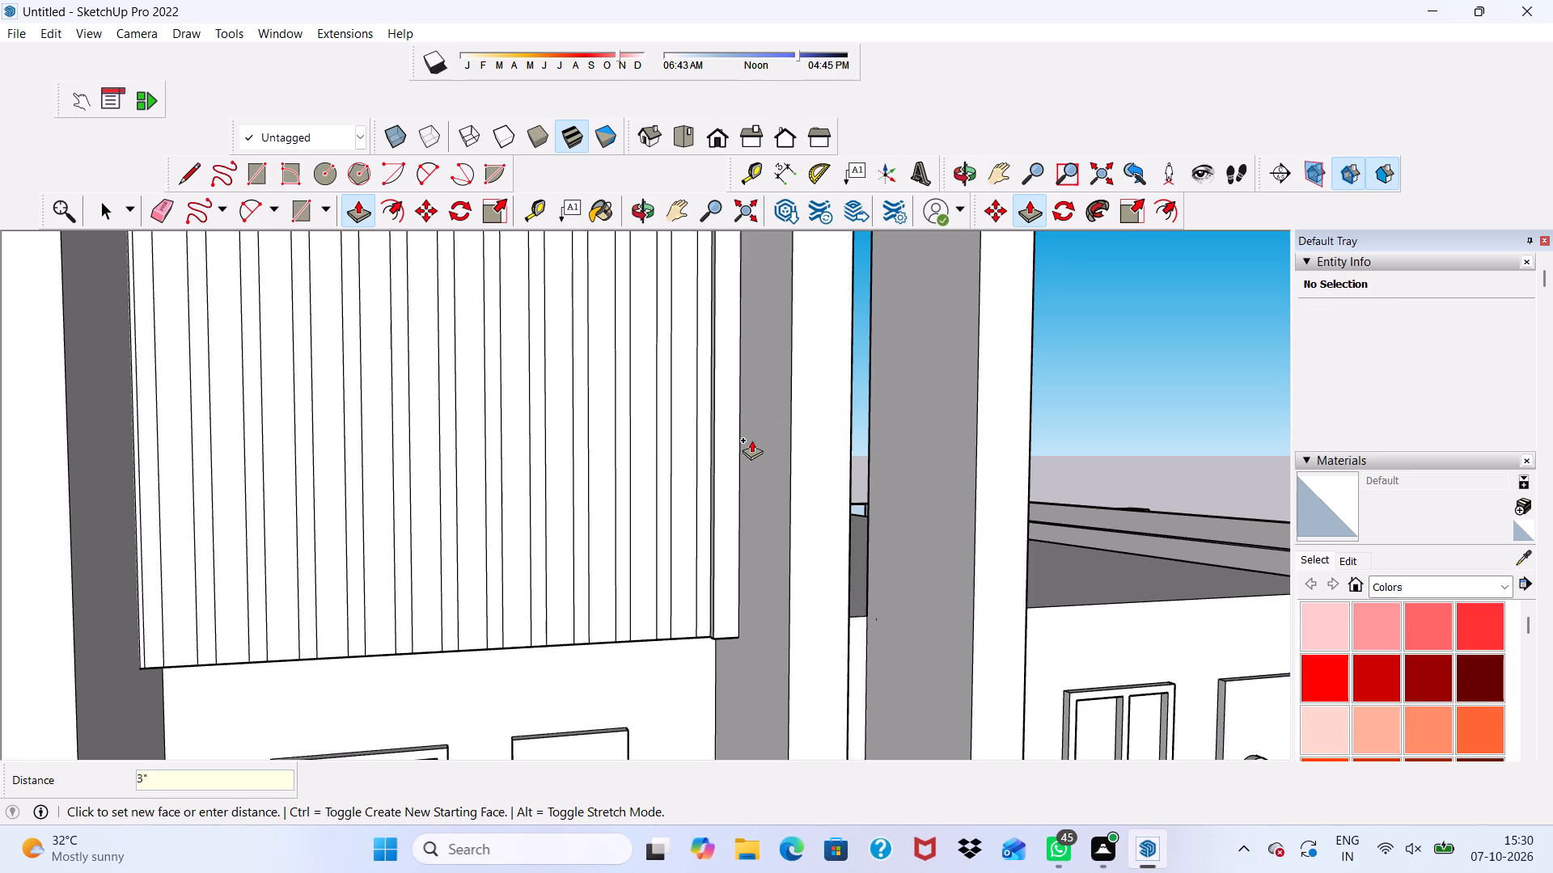
Pull the next three alternate wide strips outward by 3", leaving the narrow strips between them flat.
{"action": "left_click", "coordinate": [692, 432]}
{"action": "scroll", "coordinate": [731, 448], "scroll_direction": "down", "scroll_amount": 1}
{"action": "middle_click_drag", "start_coordinate": [731, 448], "coordinate": [645, 458]}
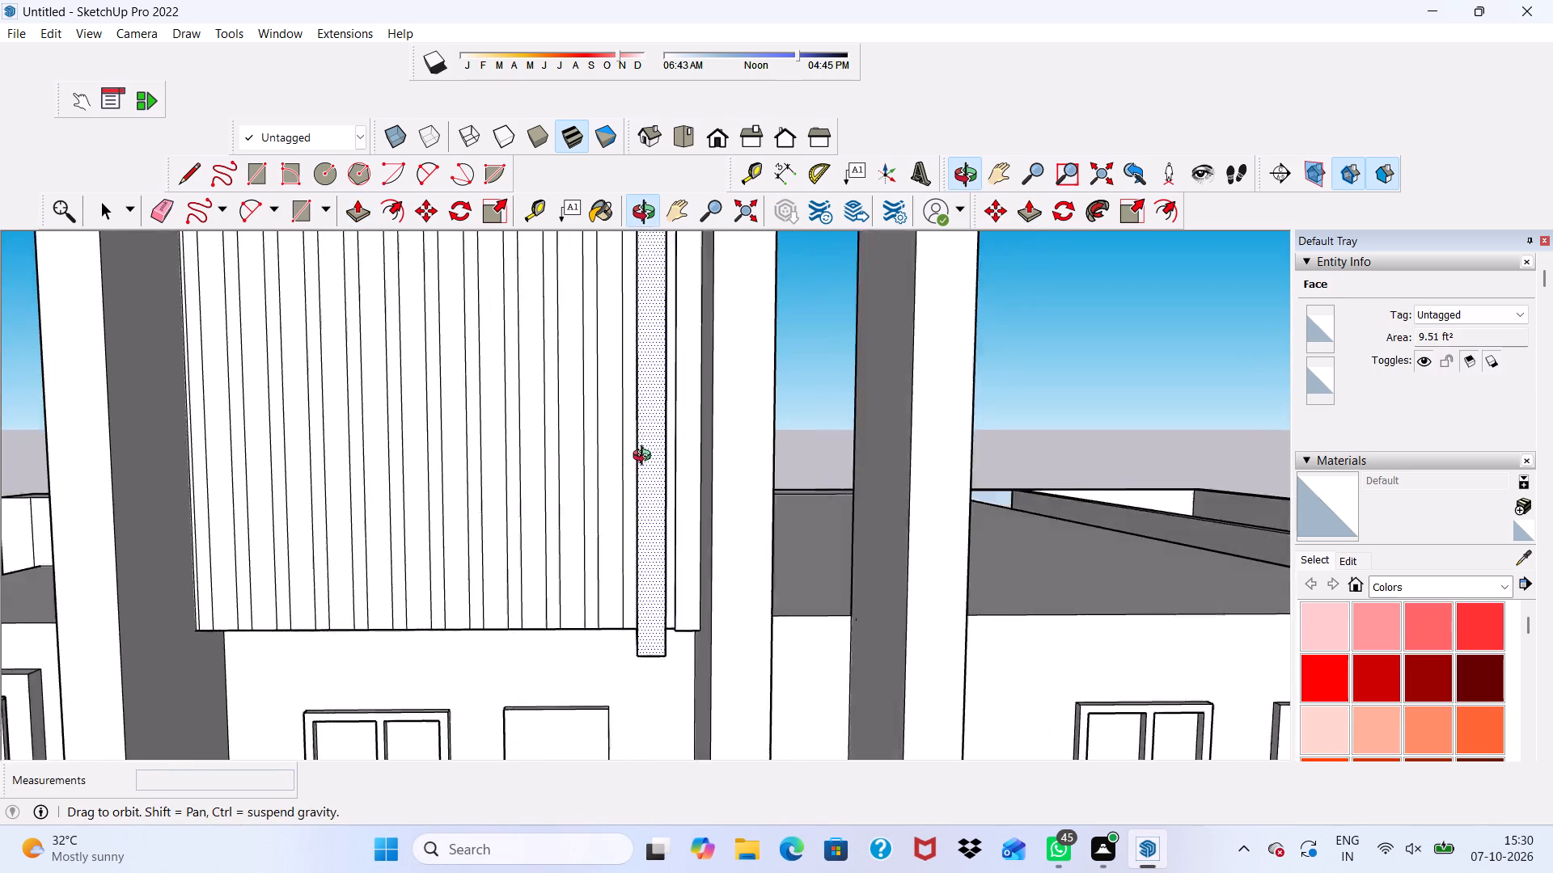
{"action": "middle_click_drag", "start_coordinate": [645, 458], "coordinate": [575, 441]}
{"action": "scroll", "coordinate": [624, 433], "scroll_direction": "down", "scroll_amount": 1}
{"action": "middle_click_drag", "start_coordinate": [624, 433], "coordinate": [759, 459]}
{"action": "scroll", "coordinate": [697, 445], "scroll_direction": "up", "scroll_amount": 4}
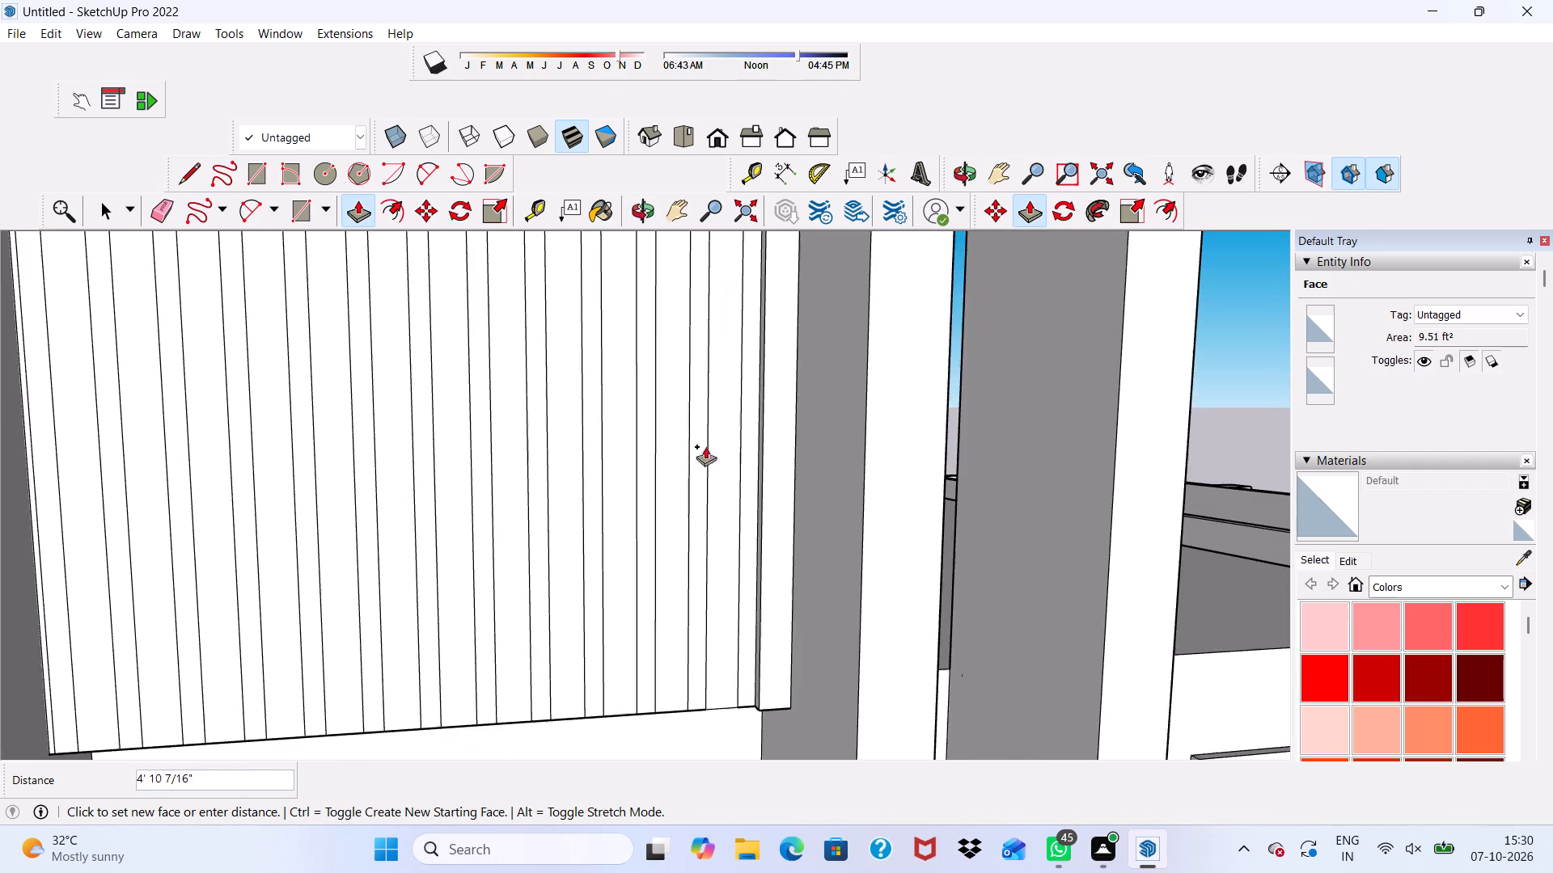
{"action": "scroll", "coordinate": [705, 446], "scroll_direction": "up", "scroll_amount": 3}
{"action": "middle_click_drag", "start_coordinate": [791, 453], "coordinate": [703, 451]}
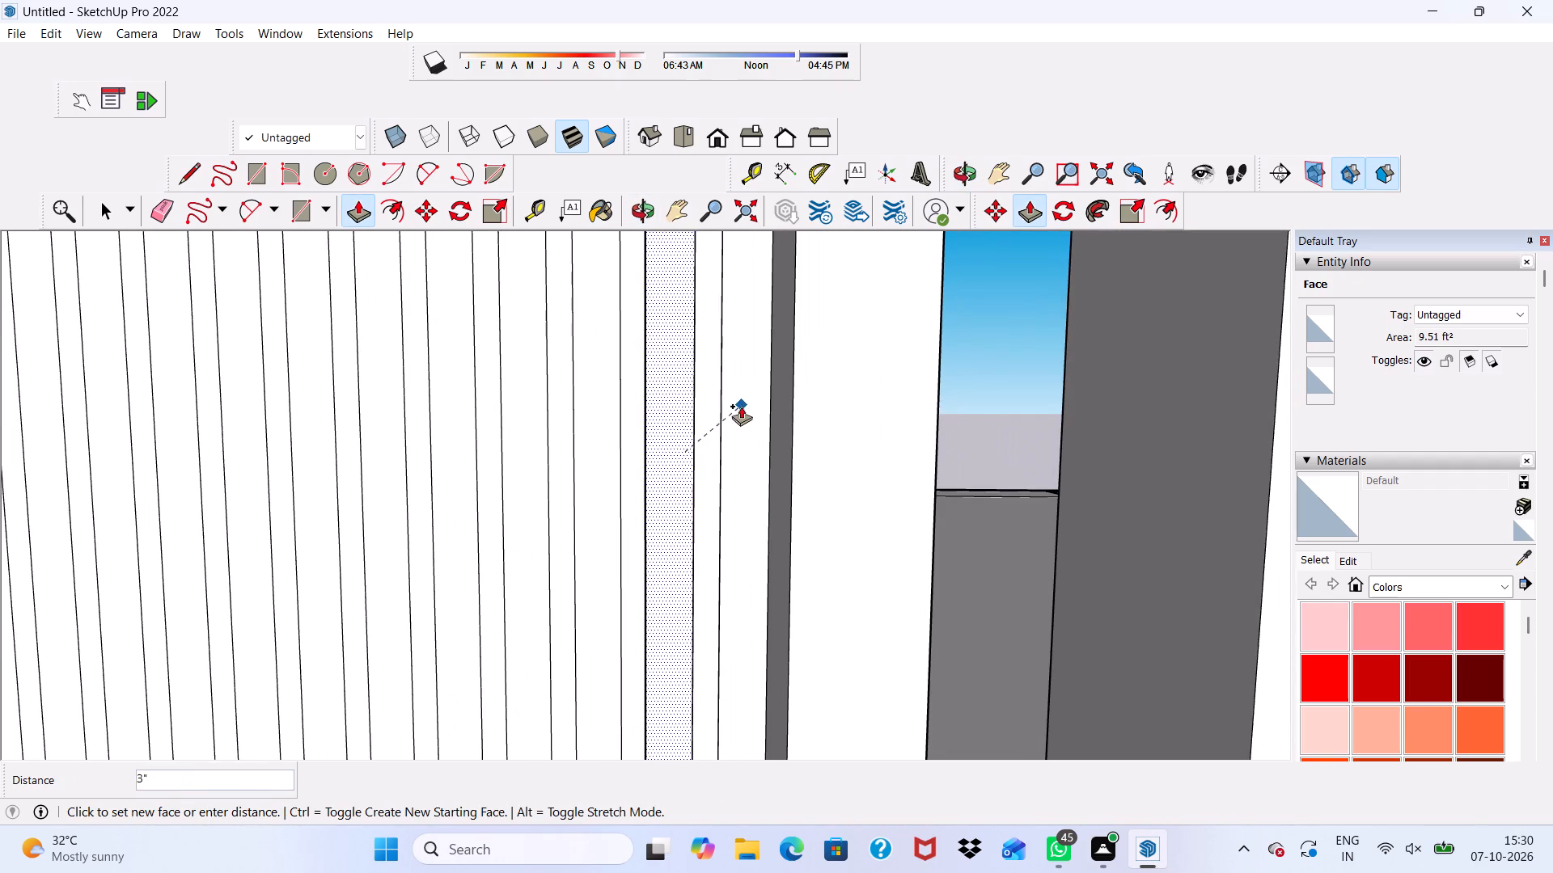
{"action": "left_click", "coordinate": [741, 406]}
{"action": "left_click", "coordinate": [601, 449]}
{"action": "left_click", "coordinate": [687, 480]}
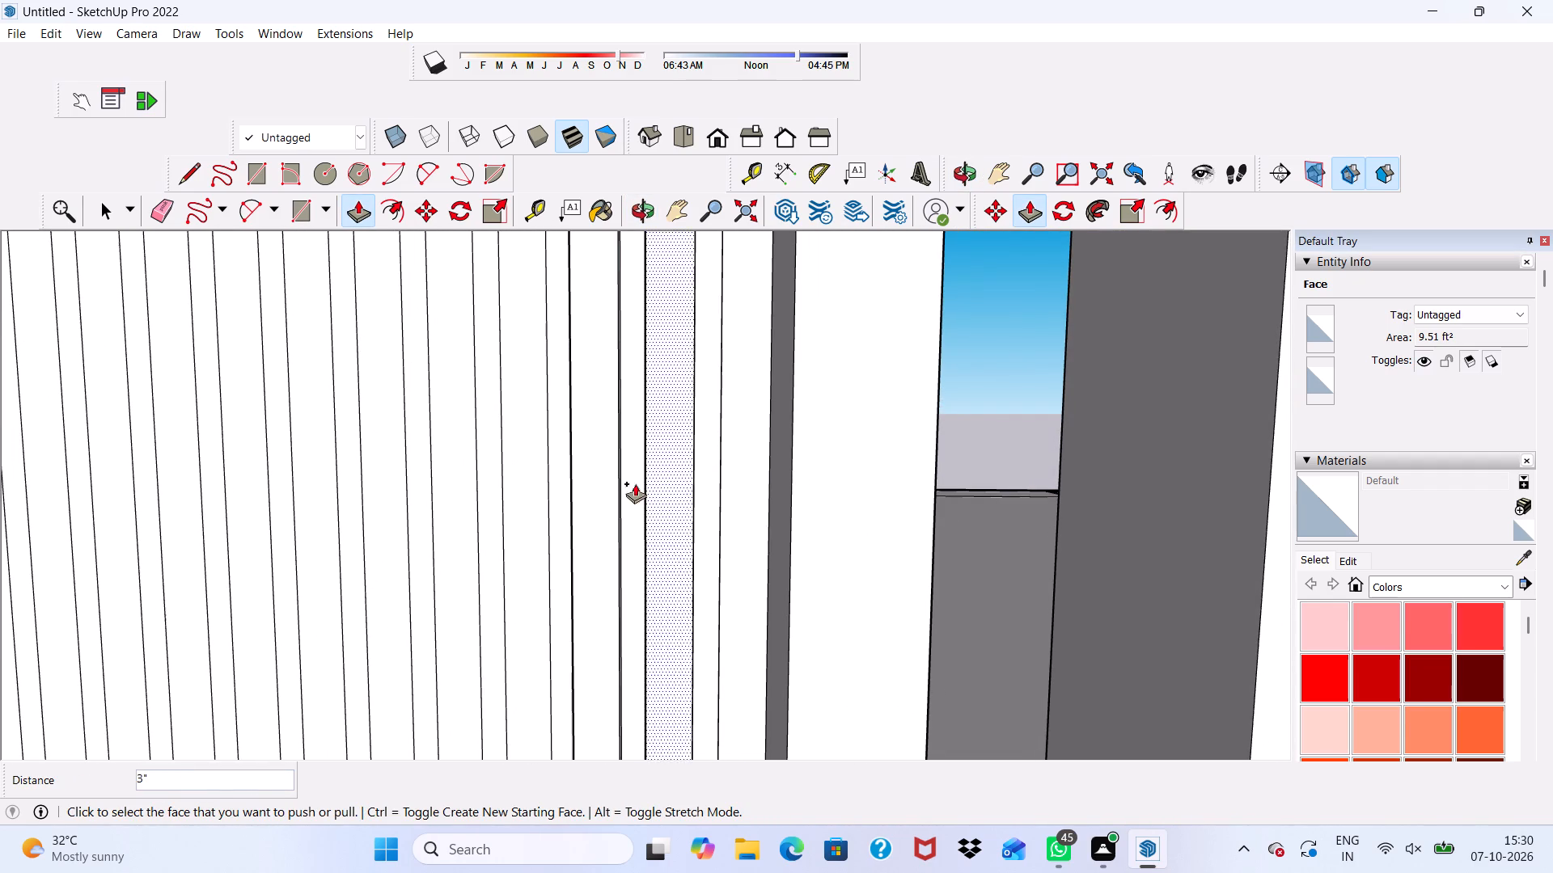
{"action": "left_click", "coordinate": [539, 479]}
{"action": "left_click_drag", "start_coordinate": [612, 504], "coordinate": [604, 503]}
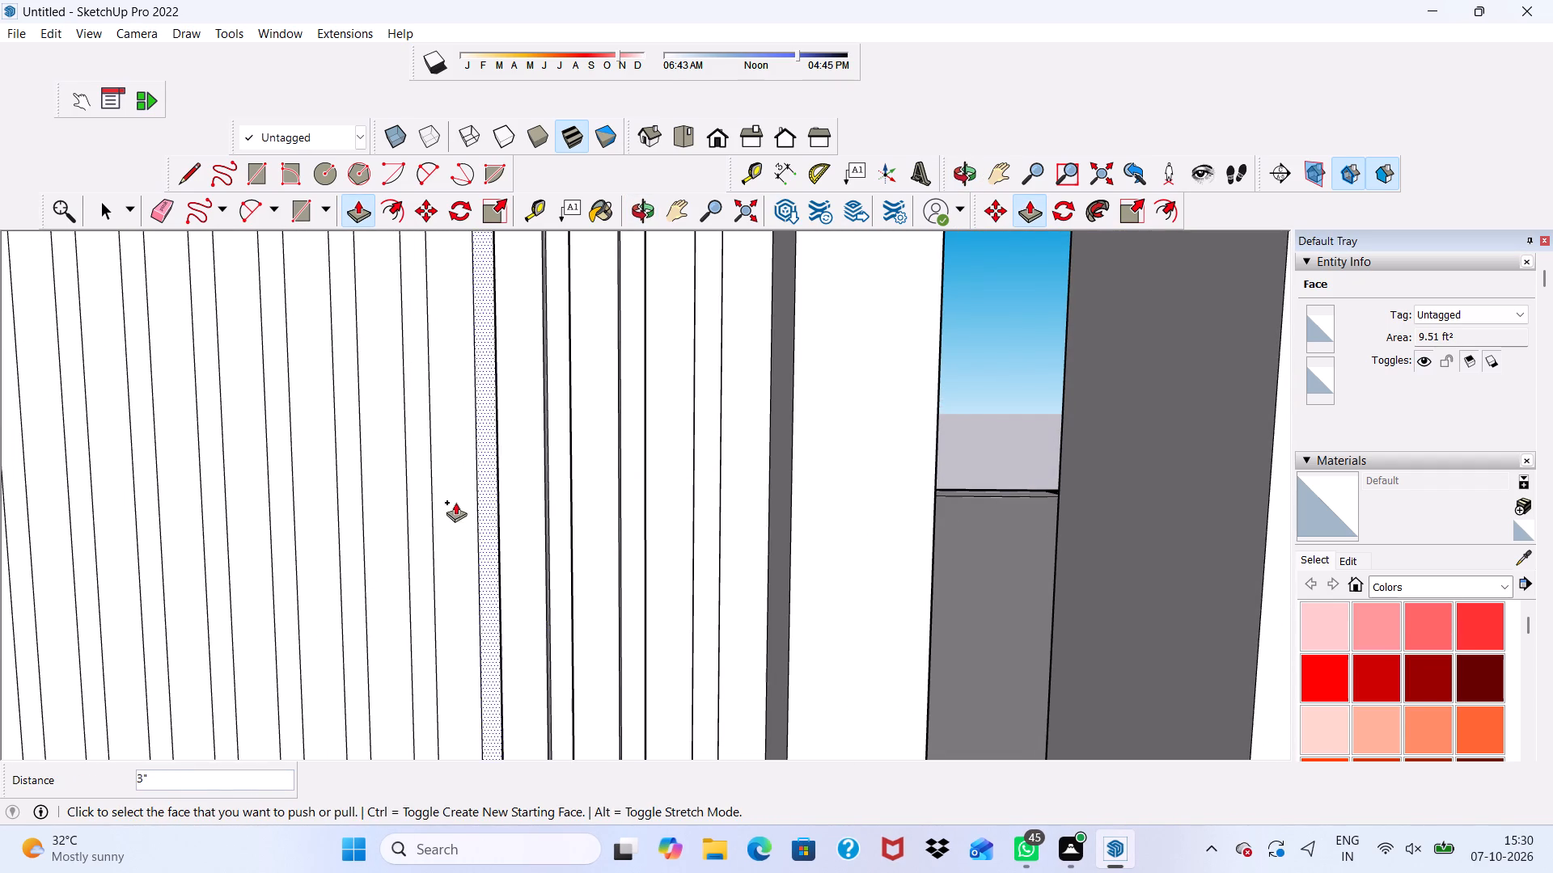
Pull the following four alternate wide strips of the panel outward by 3" each.
{"action": "left_click", "coordinate": [465, 490]}
{"action": "left_click", "coordinate": [537, 513]}
{"action": "left_click", "coordinate": [387, 496]}
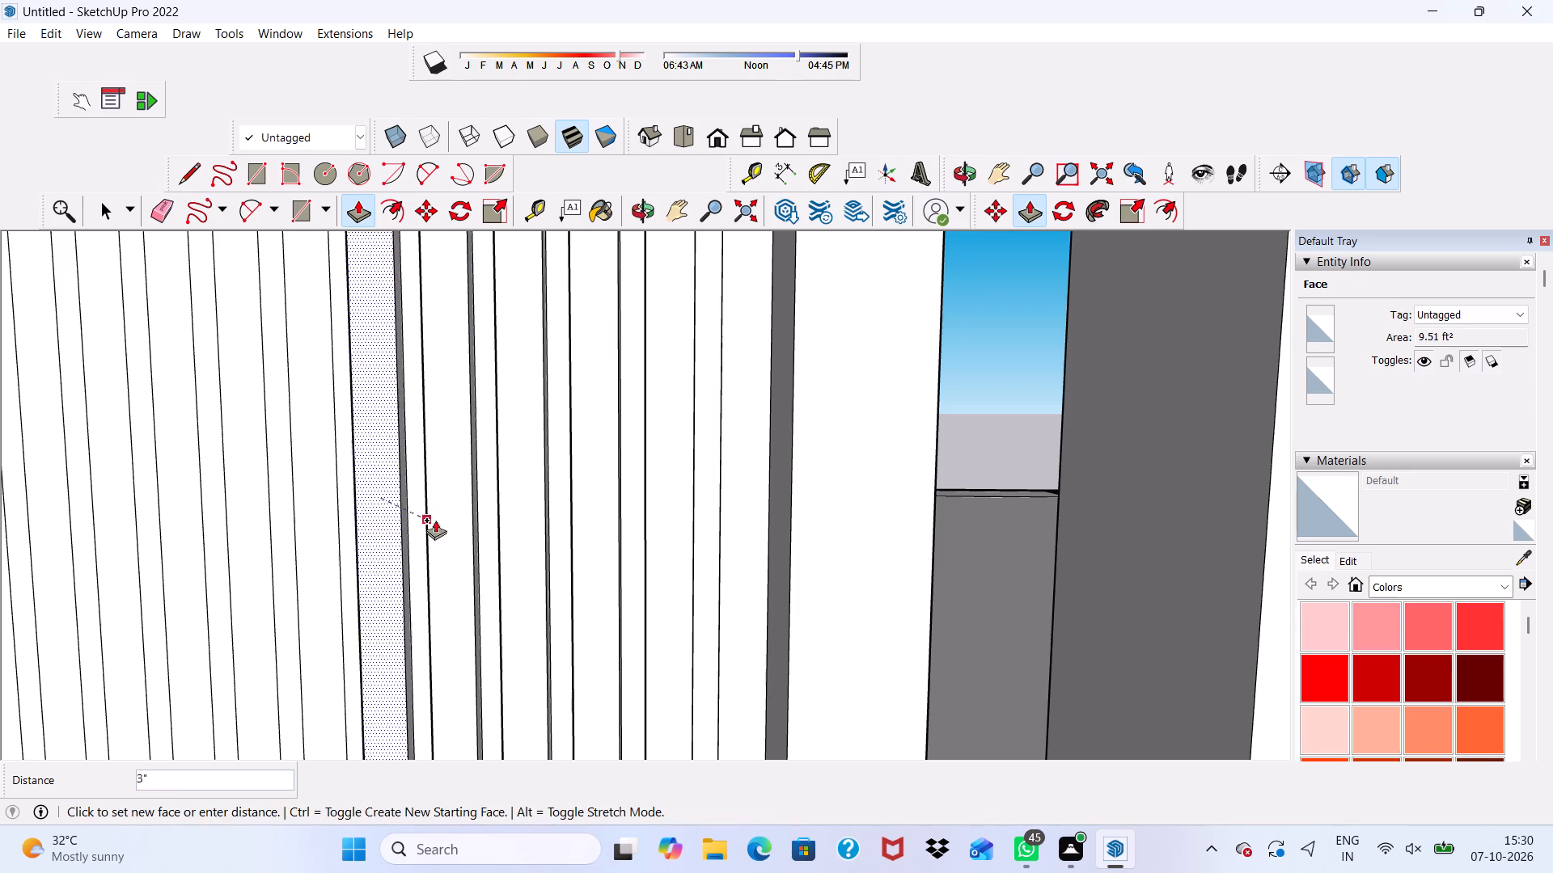
{"action": "left_click", "coordinate": [447, 516]}
{"action": "left_click_drag", "start_coordinate": [324, 499], "coordinate": [328, 510]}
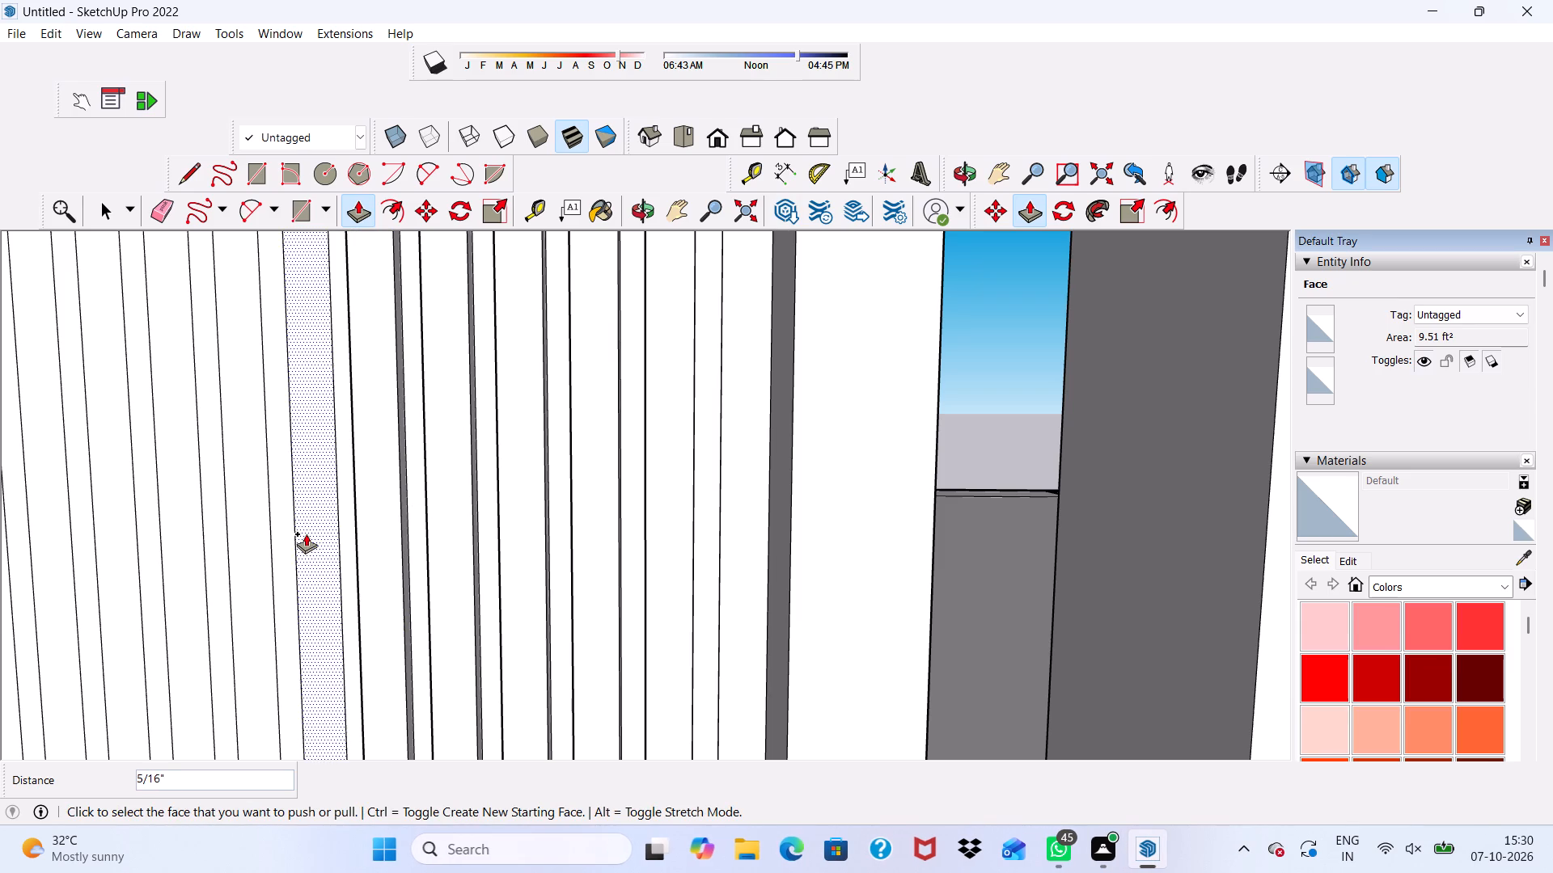
{"action": "left_click", "coordinate": [305, 533]}
{"action": "left_click", "coordinate": [377, 594]}
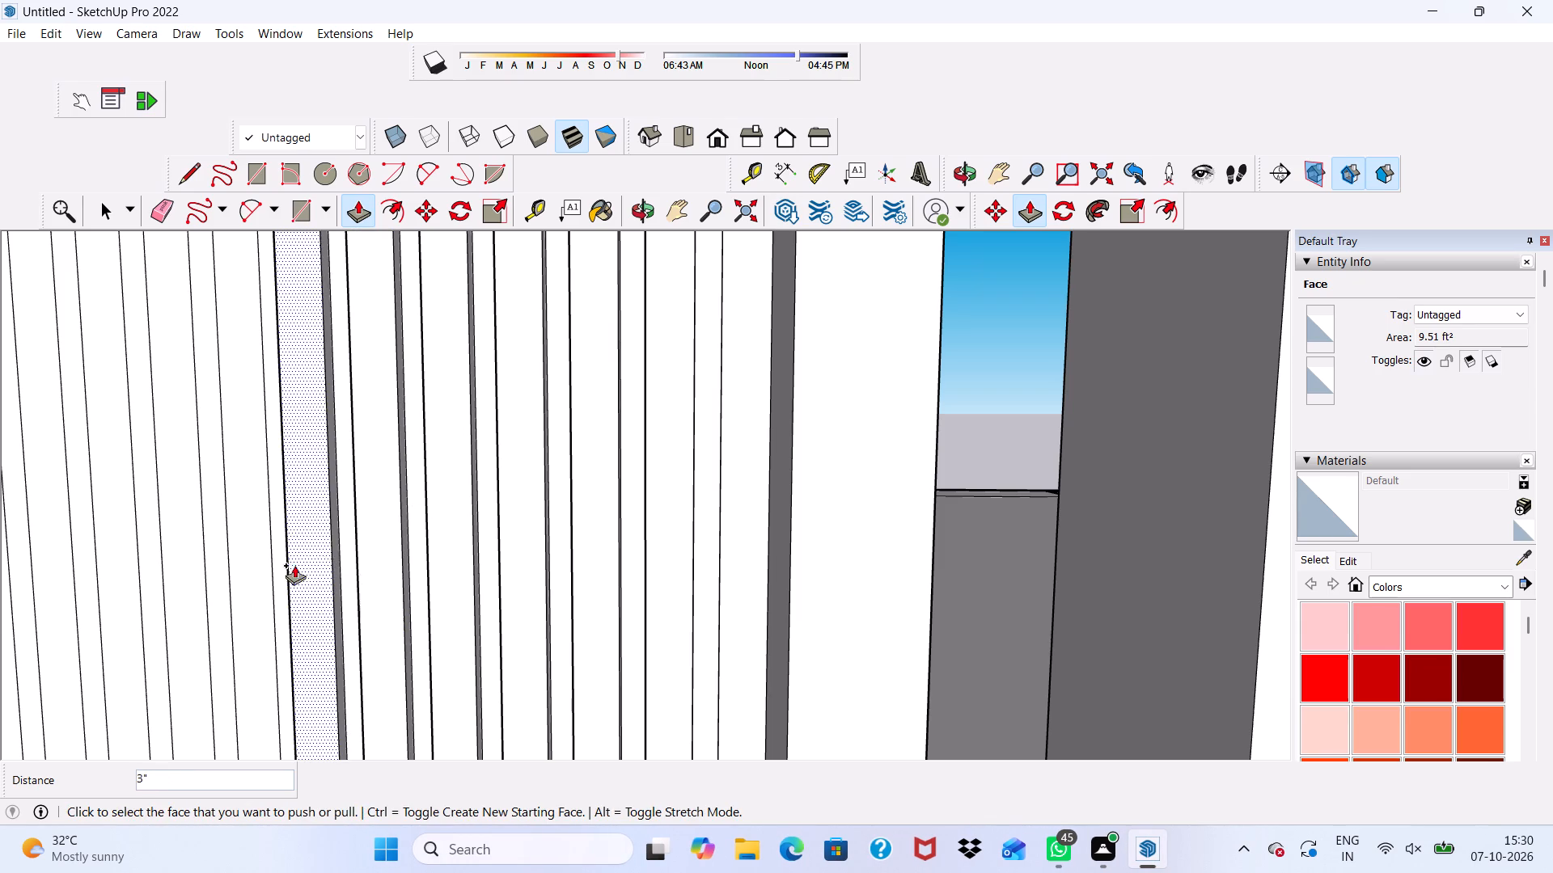
{"action": "left_click", "coordinate": [256, 553]}
{"action": "left_click", "coordinate": [307, 606]}
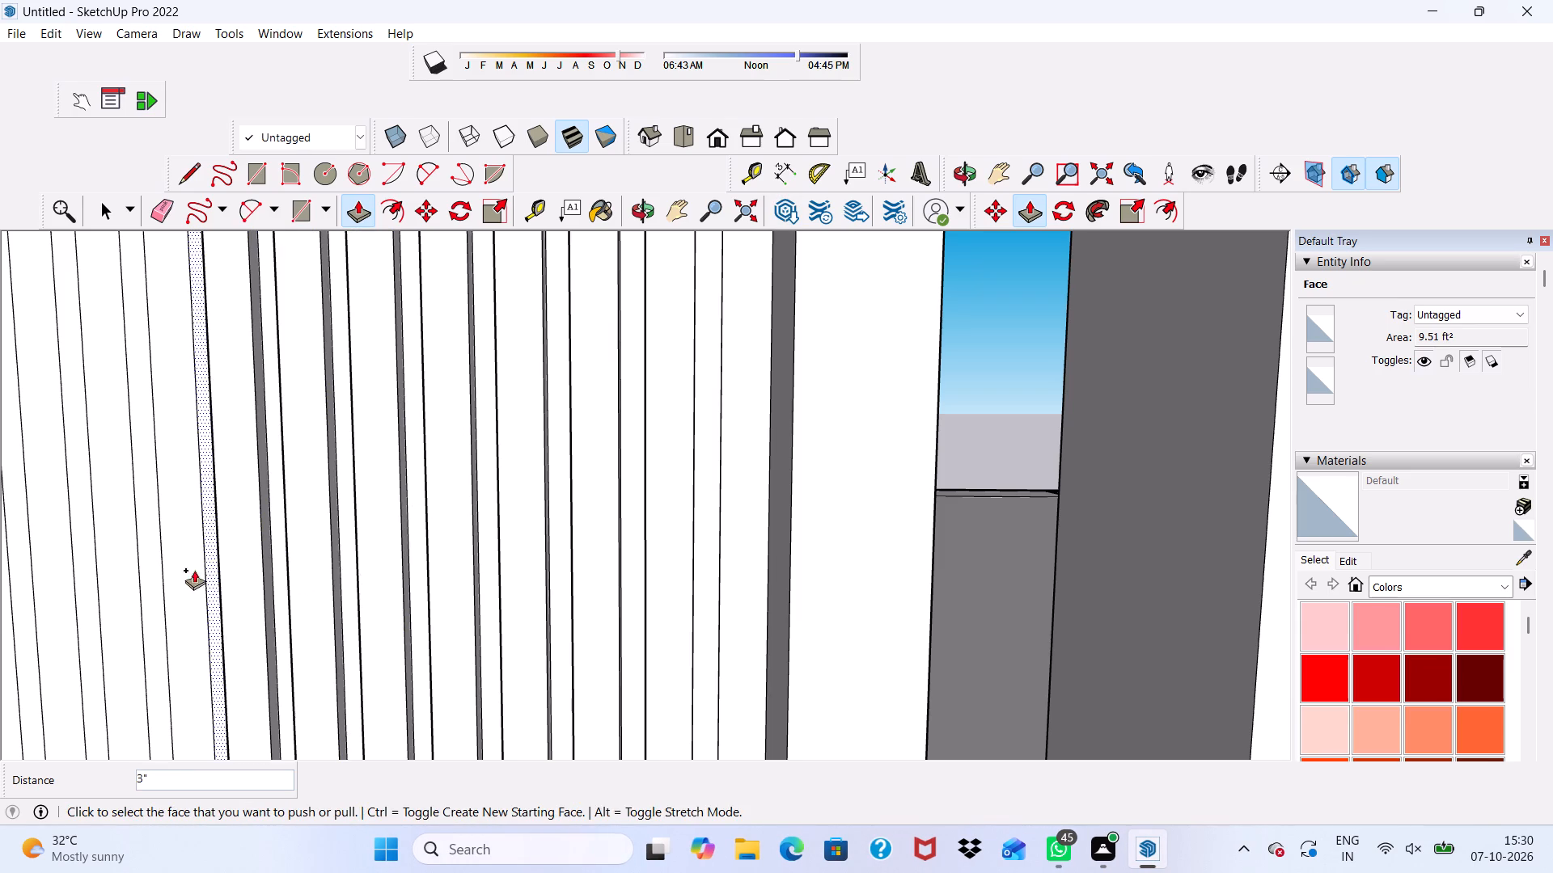
Pull three more alternate wide strips outward by 3", continuing toward the panel's opposite side.
{"action": "left_click", "coordinate": [176, 555]}
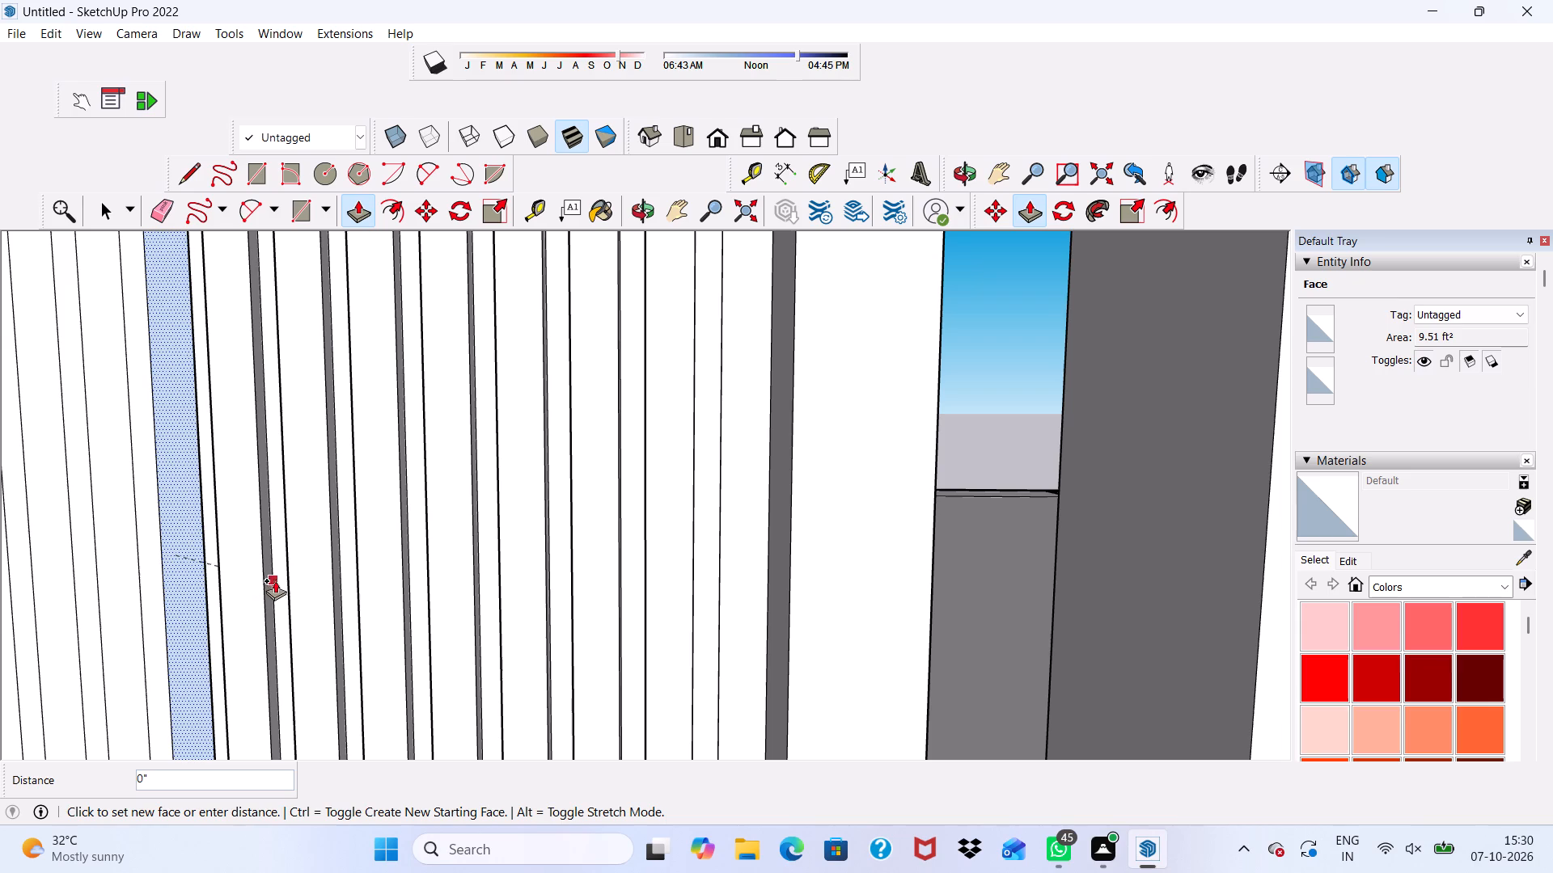
{"action": "scroll", "coordinate": [213, 525], "scroll_direction": "down", "scroll_amount": 3}
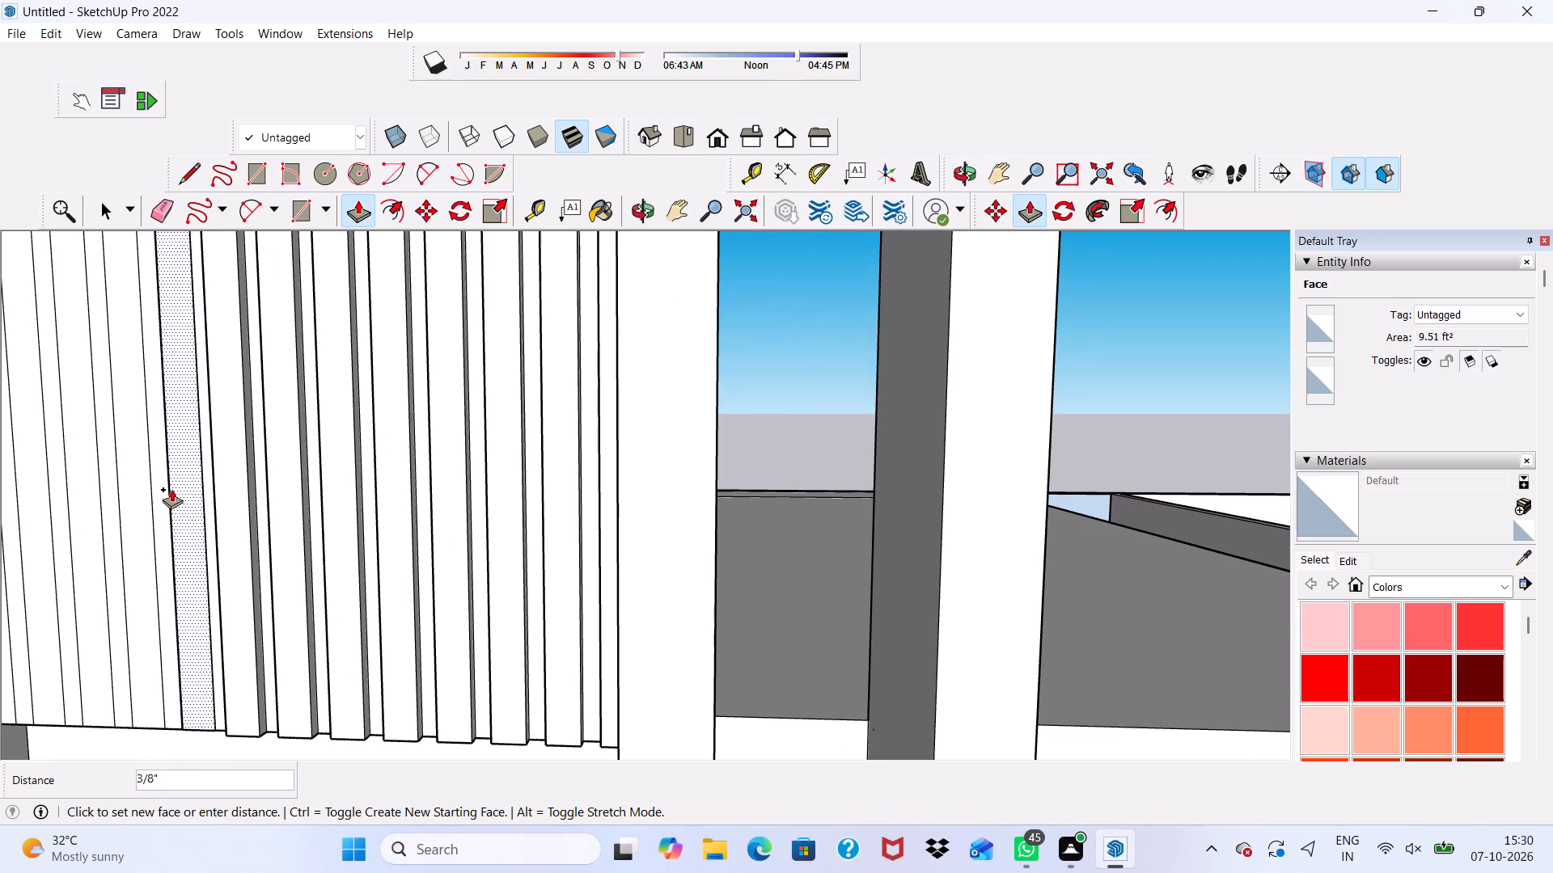
{"action": "scroll", "coordinate": [192, 518], "scroll_direction": "down", "scroll_amount": 1}
{"action": "middle_click_drag", "start_coordinate": [192, 518], "coordinate": [388, 424]}
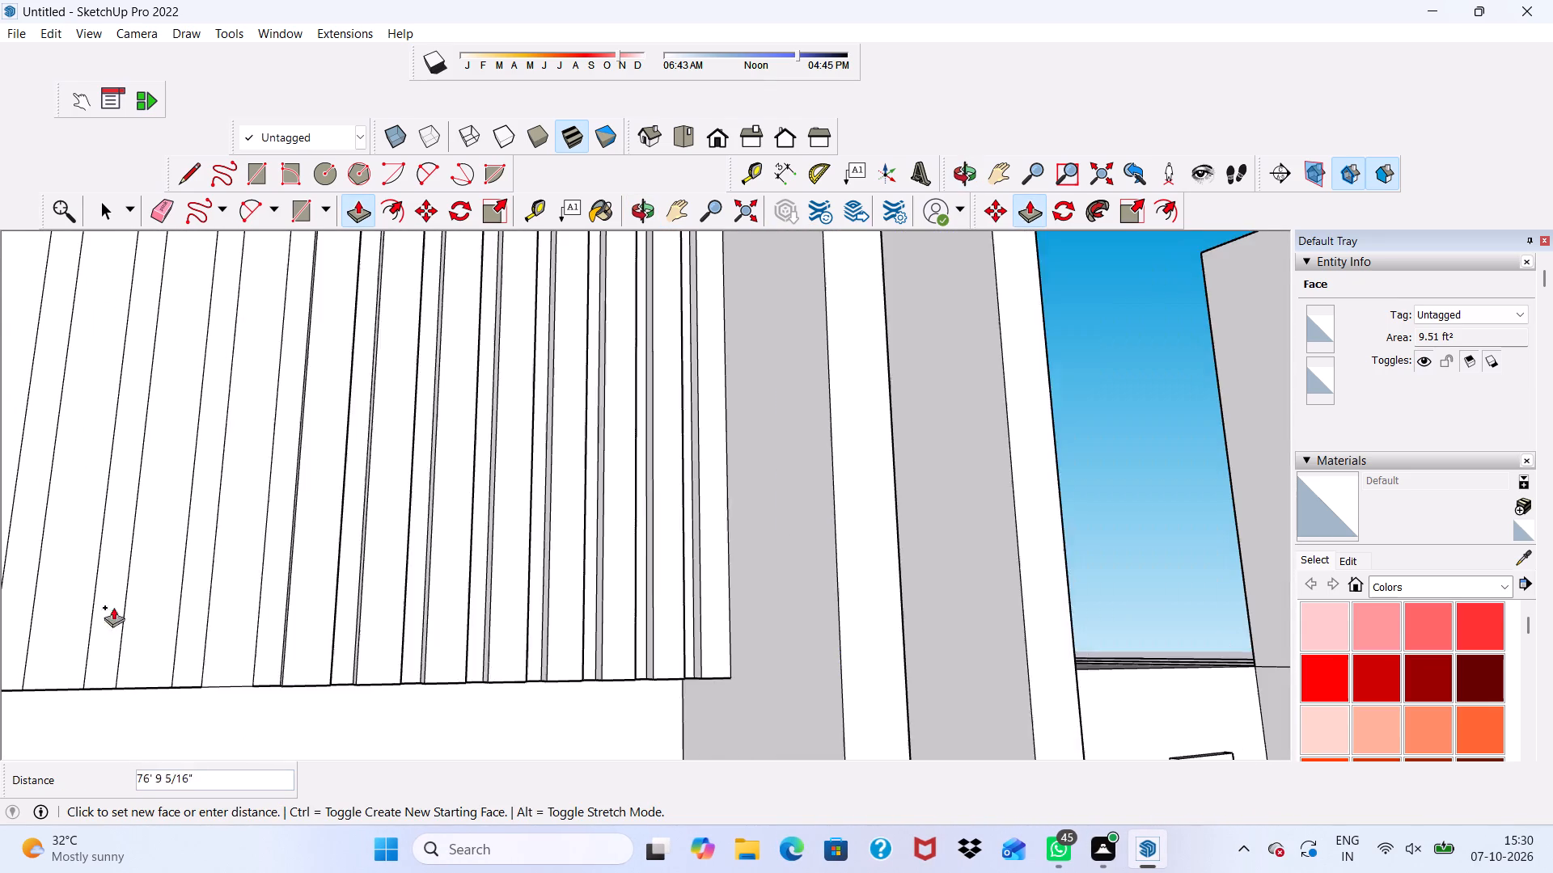
{"action": "scroll", "coordinate": [91, 605], "scroll_direction": "down", "scroll_amount": 4}
{"action": "scroll", "coordinate": [161, 626], "scroll_direction": "down", "scroll_amount": 3}
{"action": "middle_click_drag", "start_coordinate": [165, 628], "coordinate": [110, 652]}
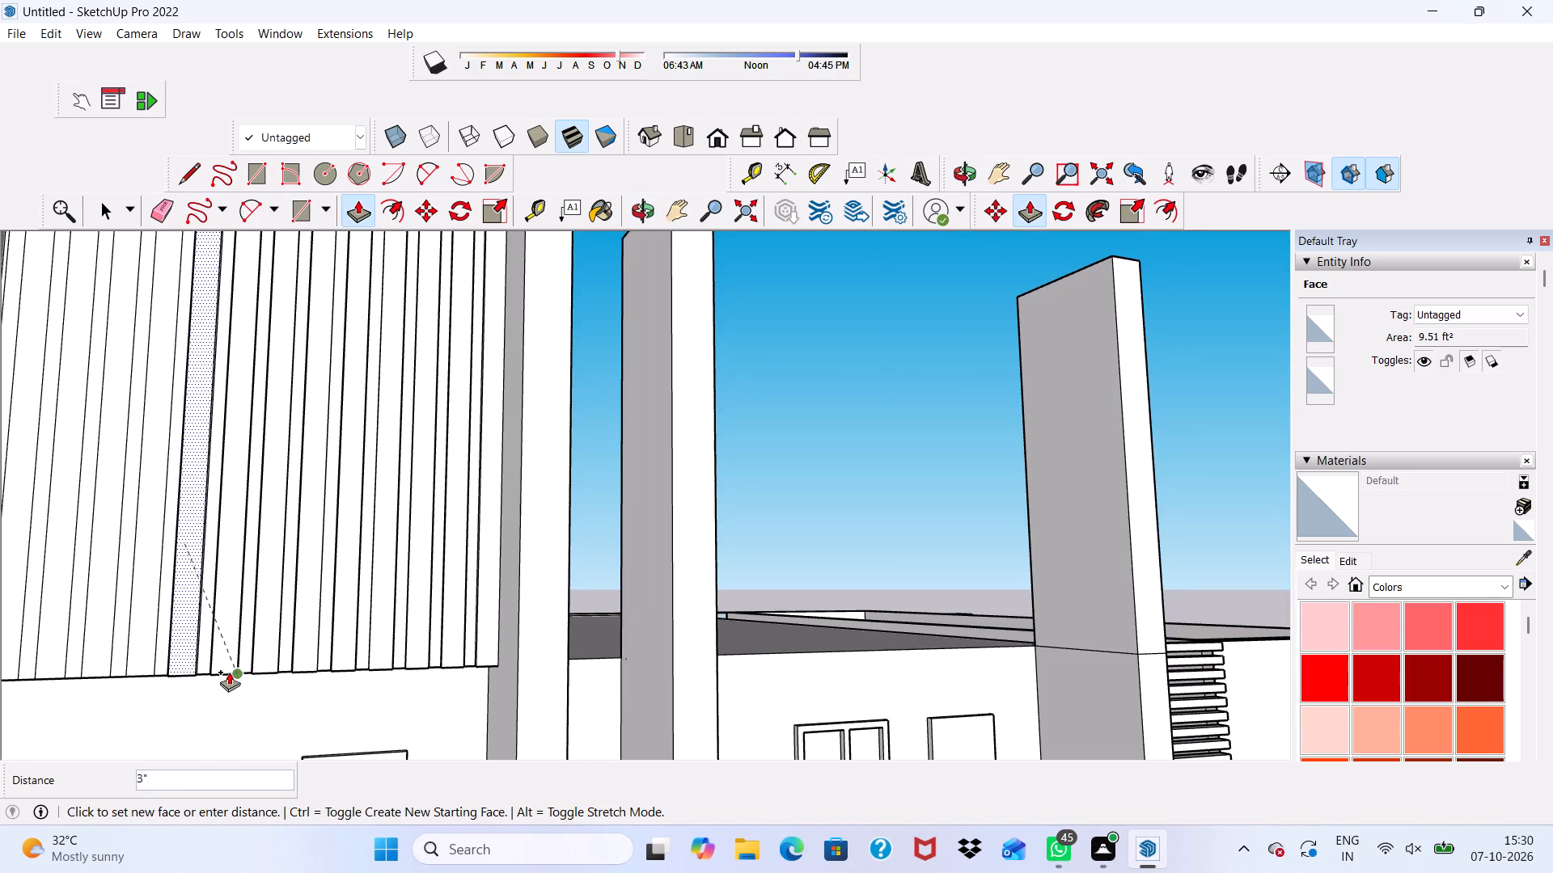
{"action": "left_click", "coordinate": [226, 668]}
{"action": "left_click", "coordinate": [142, 624]}
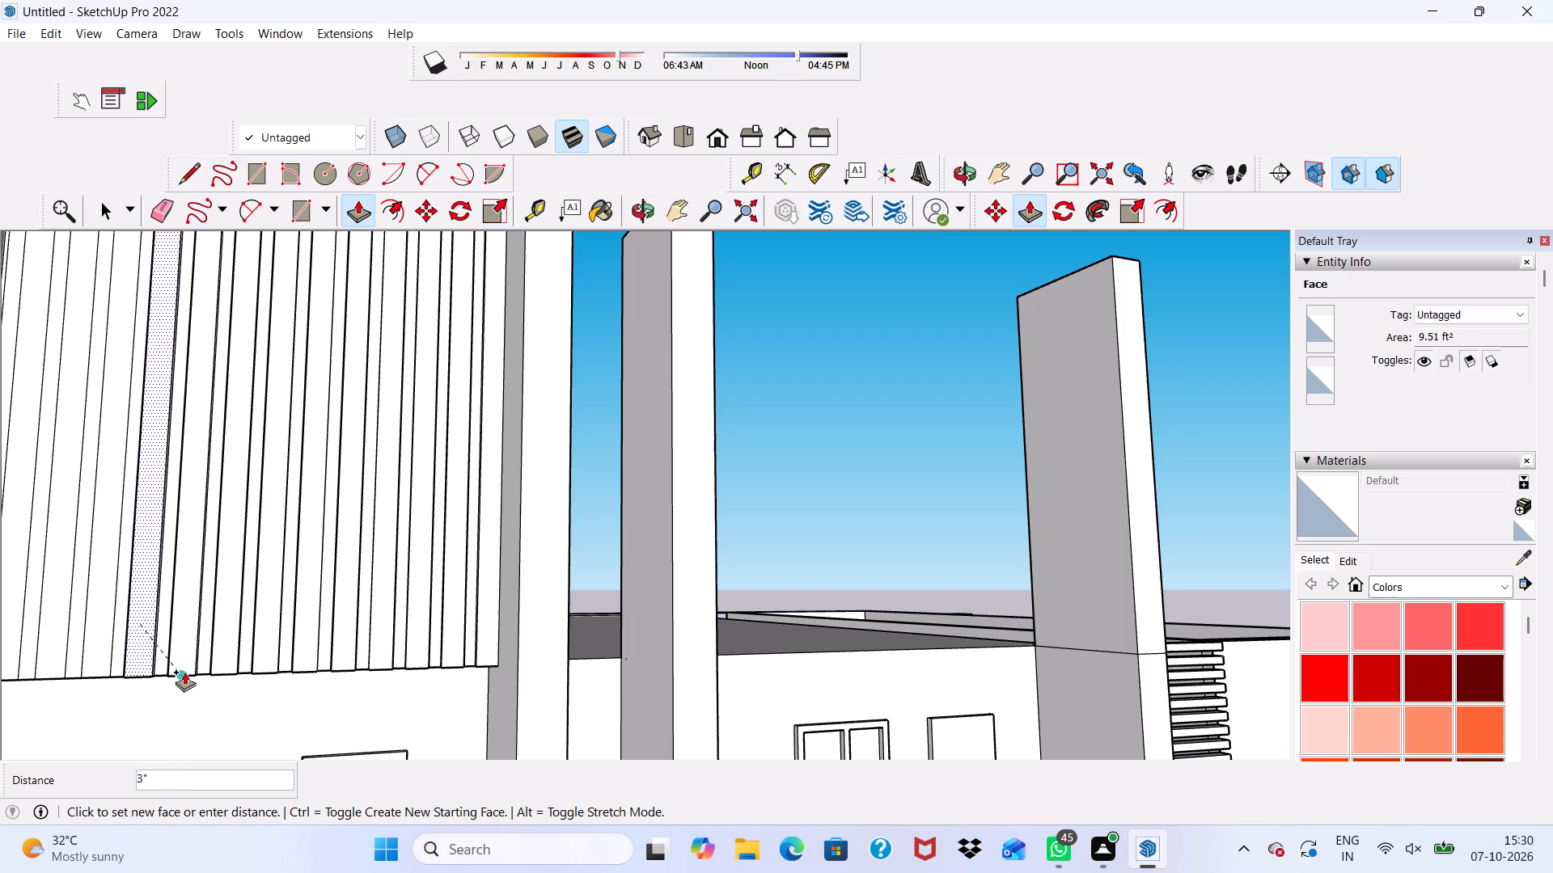
{"action": "left_click", "coordinate": [186, 667]}
{"action": "left_click", "coordinate": [106, 648]}
{"action": "left_click", "coordinate": [145, 671]}
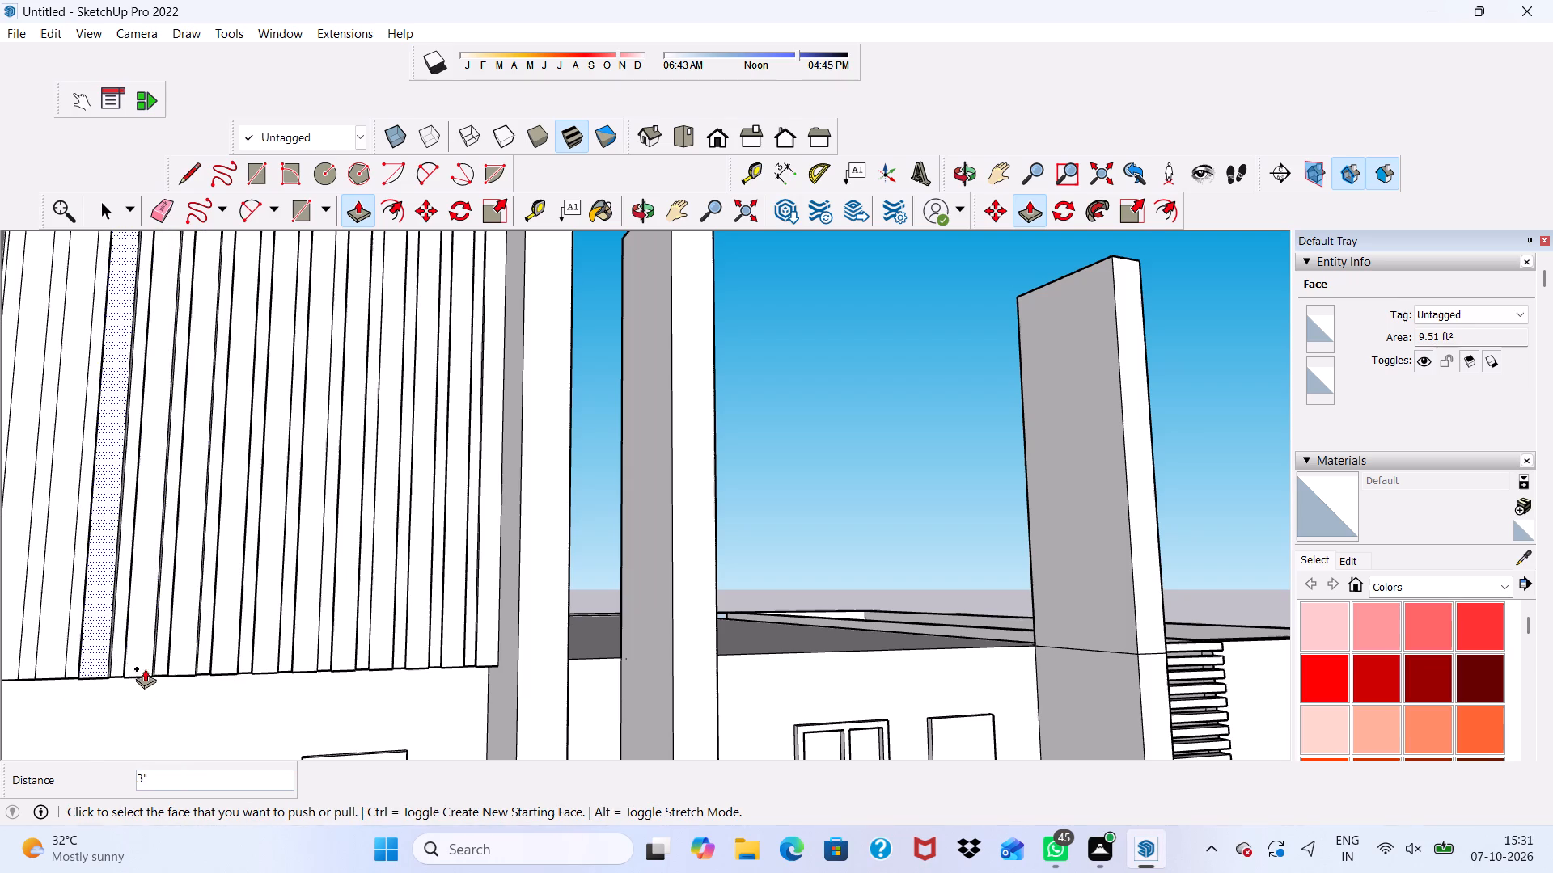
Pull the last two alternate wide strips at the panel's far side outward by 3" each, and leave Push/Pull.
{"action": "scroll", "coordinate": [158, 606], "scroll_direction": "down", "scroll_amount": 2}
{"action": "middle_click_drag", "start_coordinate": [220, 635], "coordinate": [260, 508]}
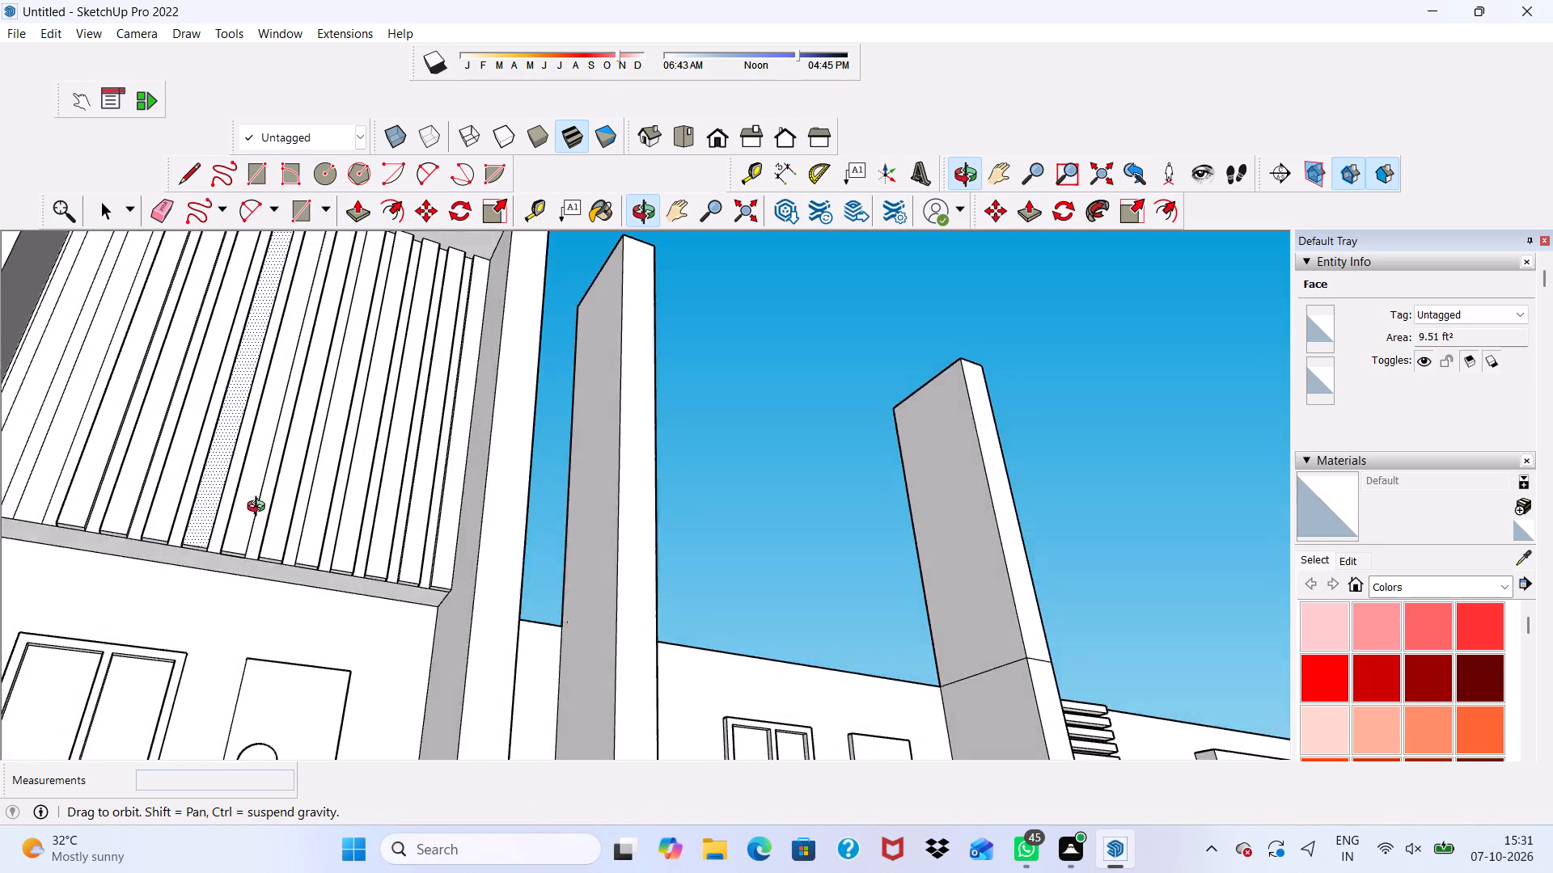
{"action": "middle_click_drag", "start_coordinate": [260, 508], "coordinate": [276, 570]}
{"action": "scroll", "coordinate": [188, 608], "scroll_direction": "down", "scroll_amount": 2}
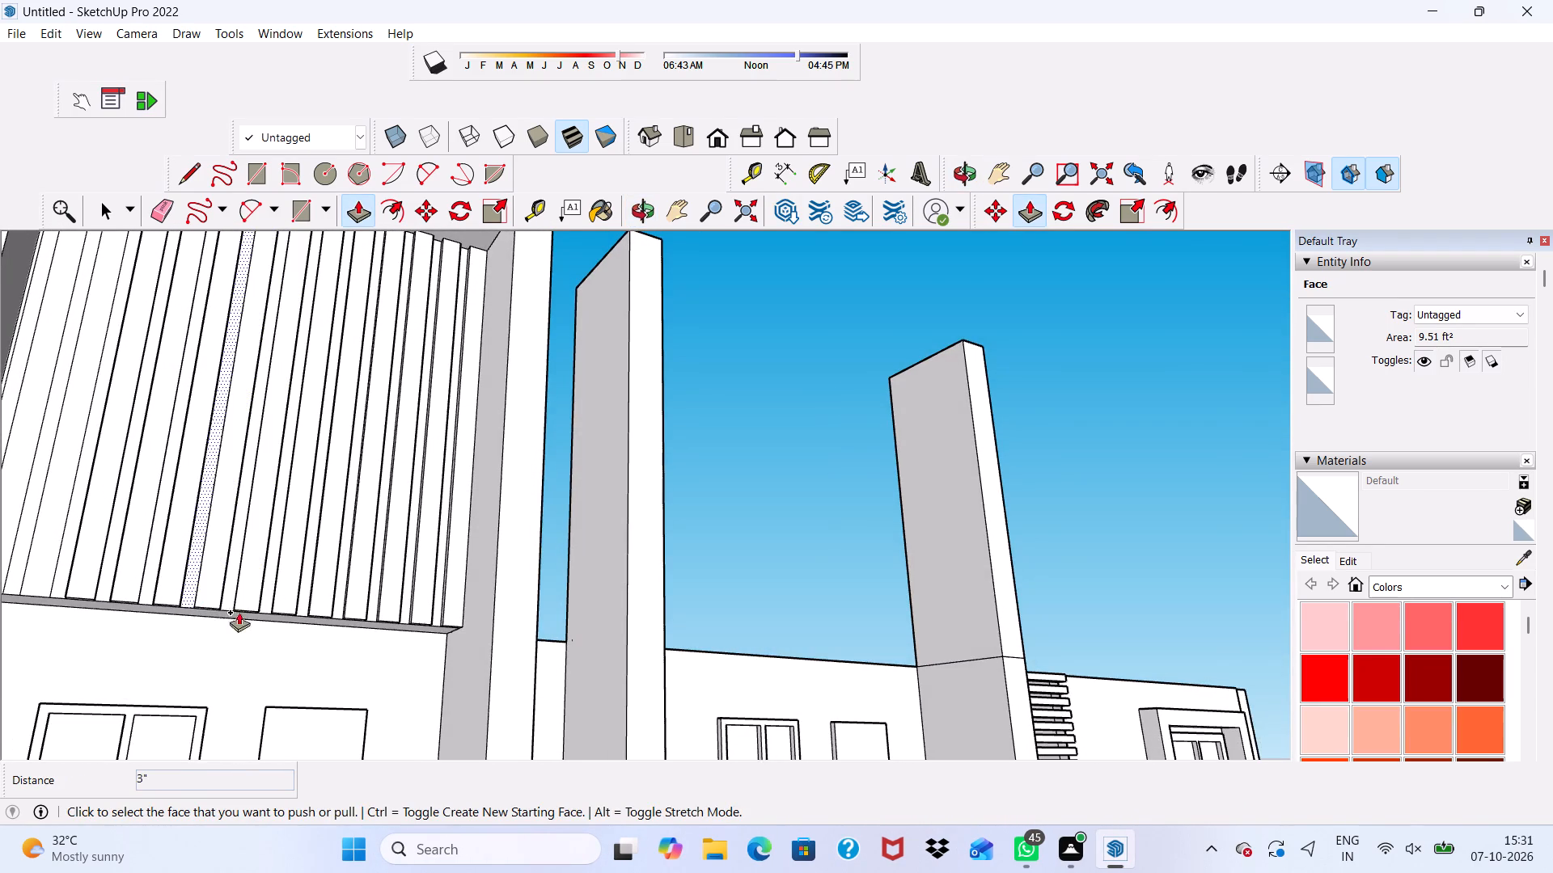
{"action": "scroll", "coordinate": [239, 612], "scroll_direction": "down", "scroll_amount": 2}
{"action": "scroll", "coordinate": [91, 565], "scroll_direction": "up", "scroll_amount": 8}
{"action": "left_click", "coordinate": [96, 565]}
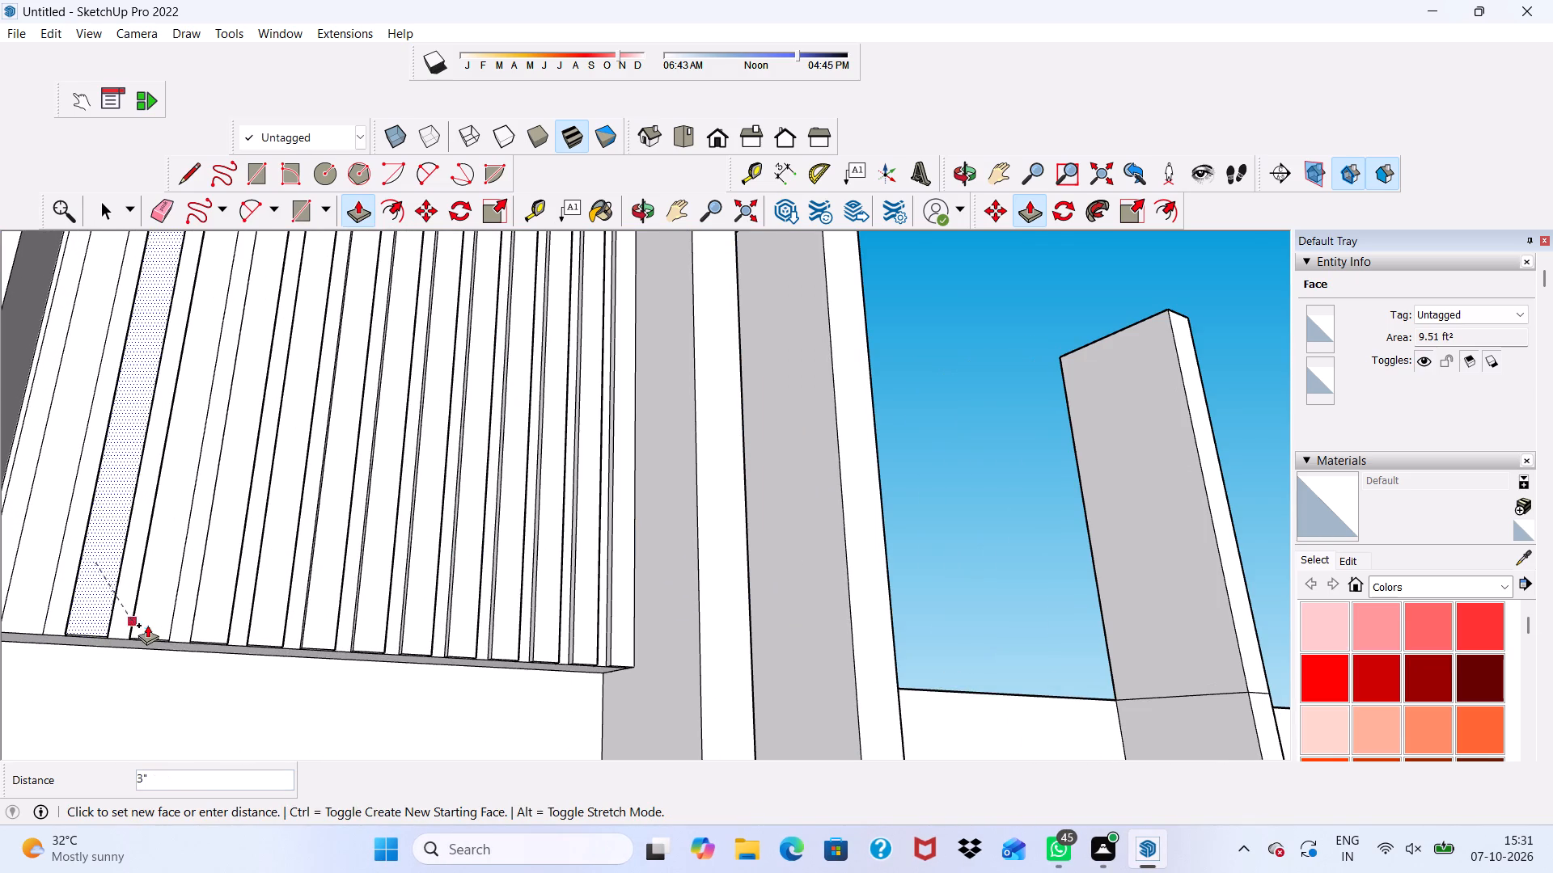
{"action": "scroll", "coordinate": [156, 626], "scroll_direction": "up", "scroll_amount": 3}
{"action": "left_click", "coordinate": [151, 635]}
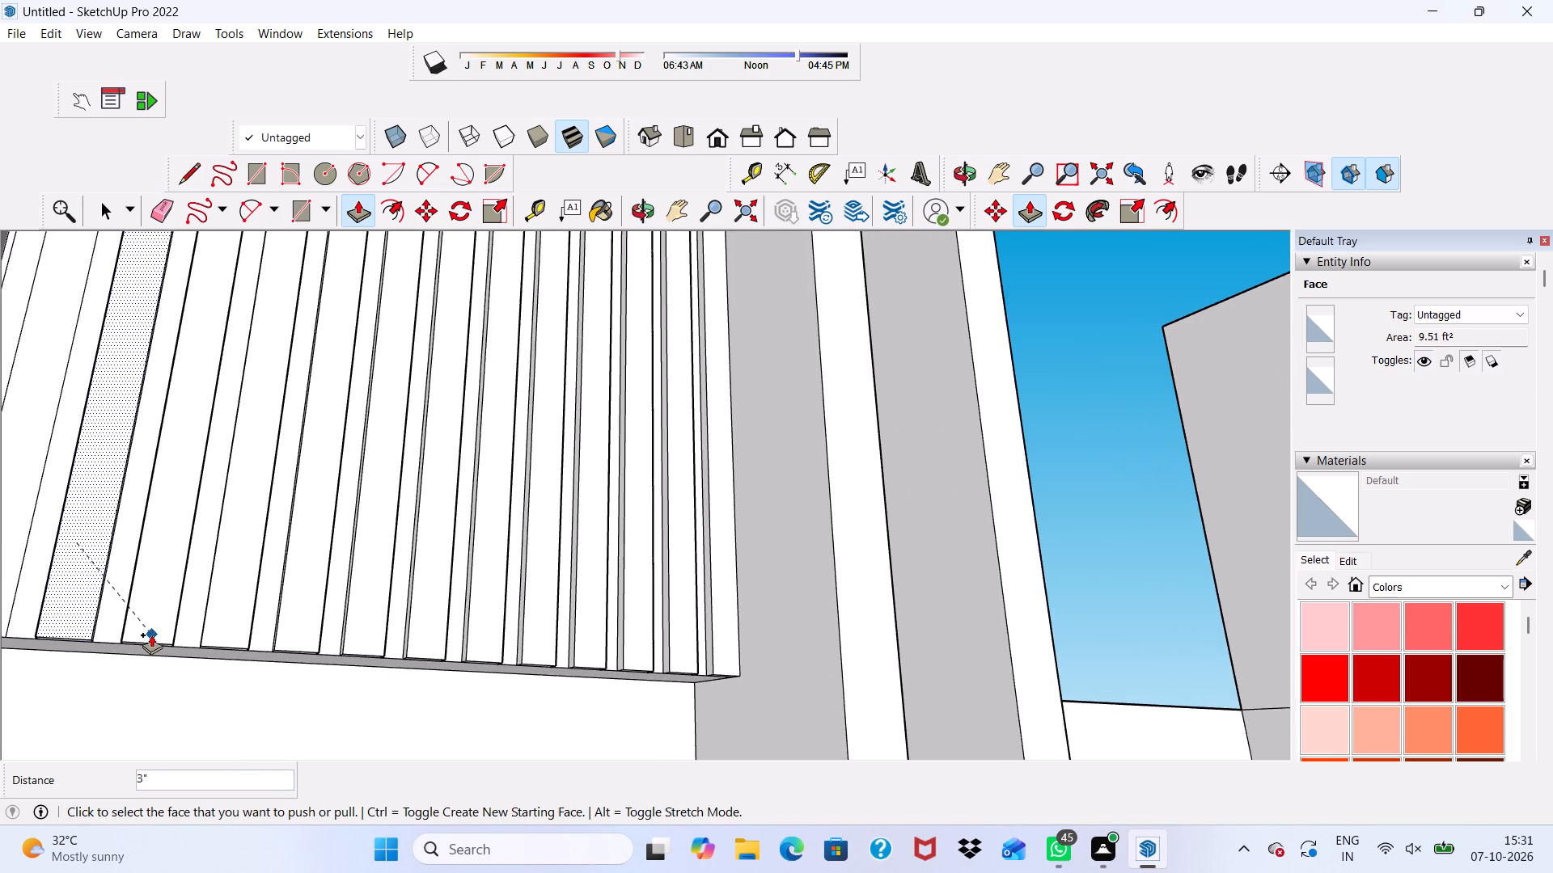
{"action": "left_click", "coordinate": [30, 483]}
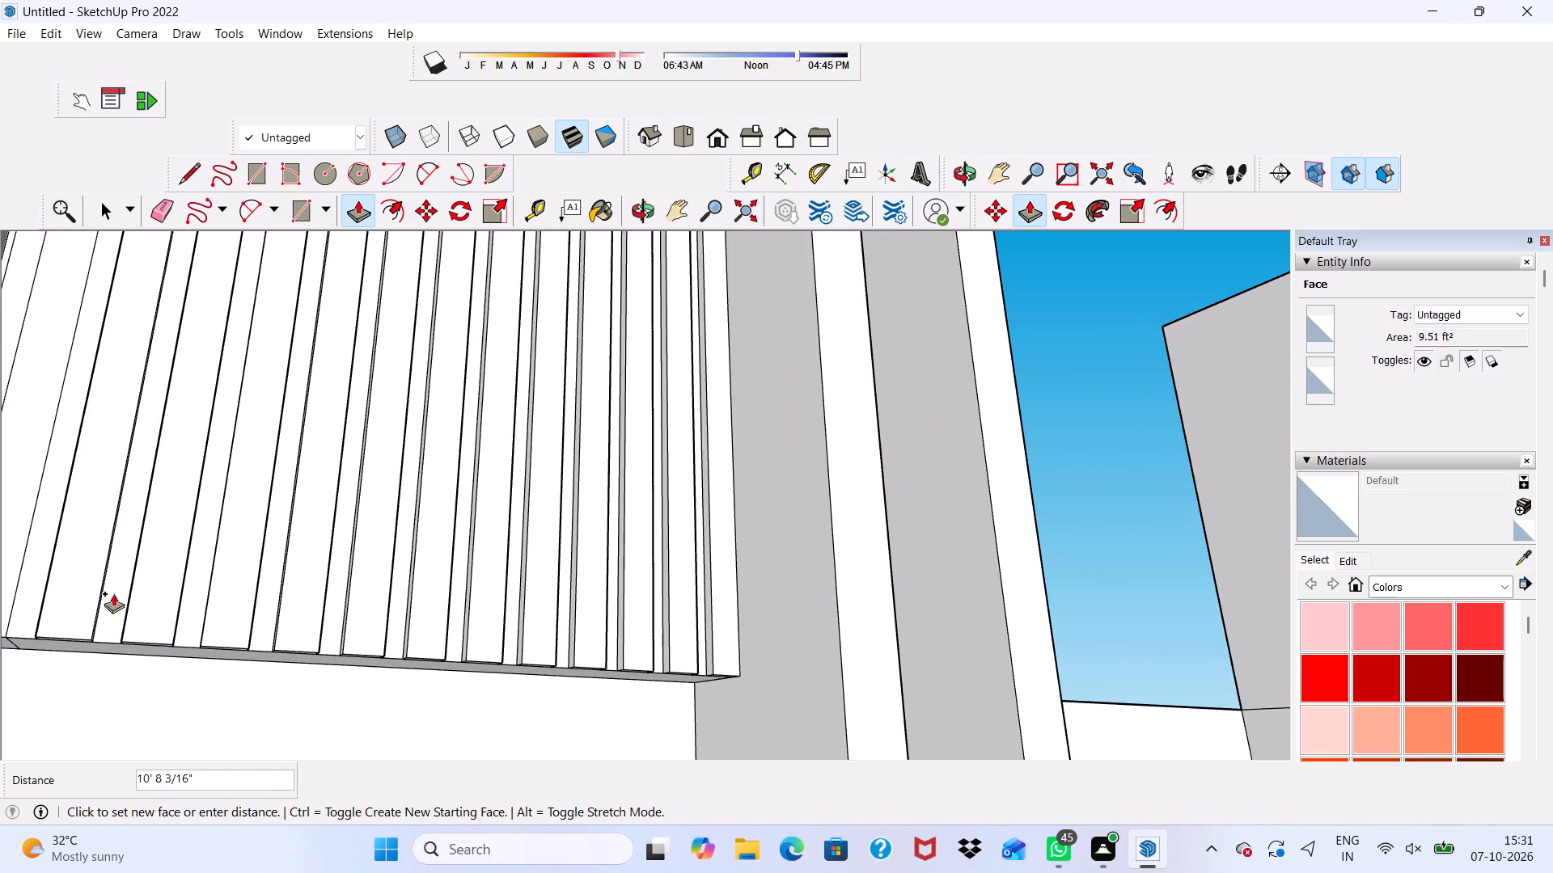
{"action": "scroll", "coordinate": [79, 614], "scroll_direction": "down", "scroll_amount": 6}
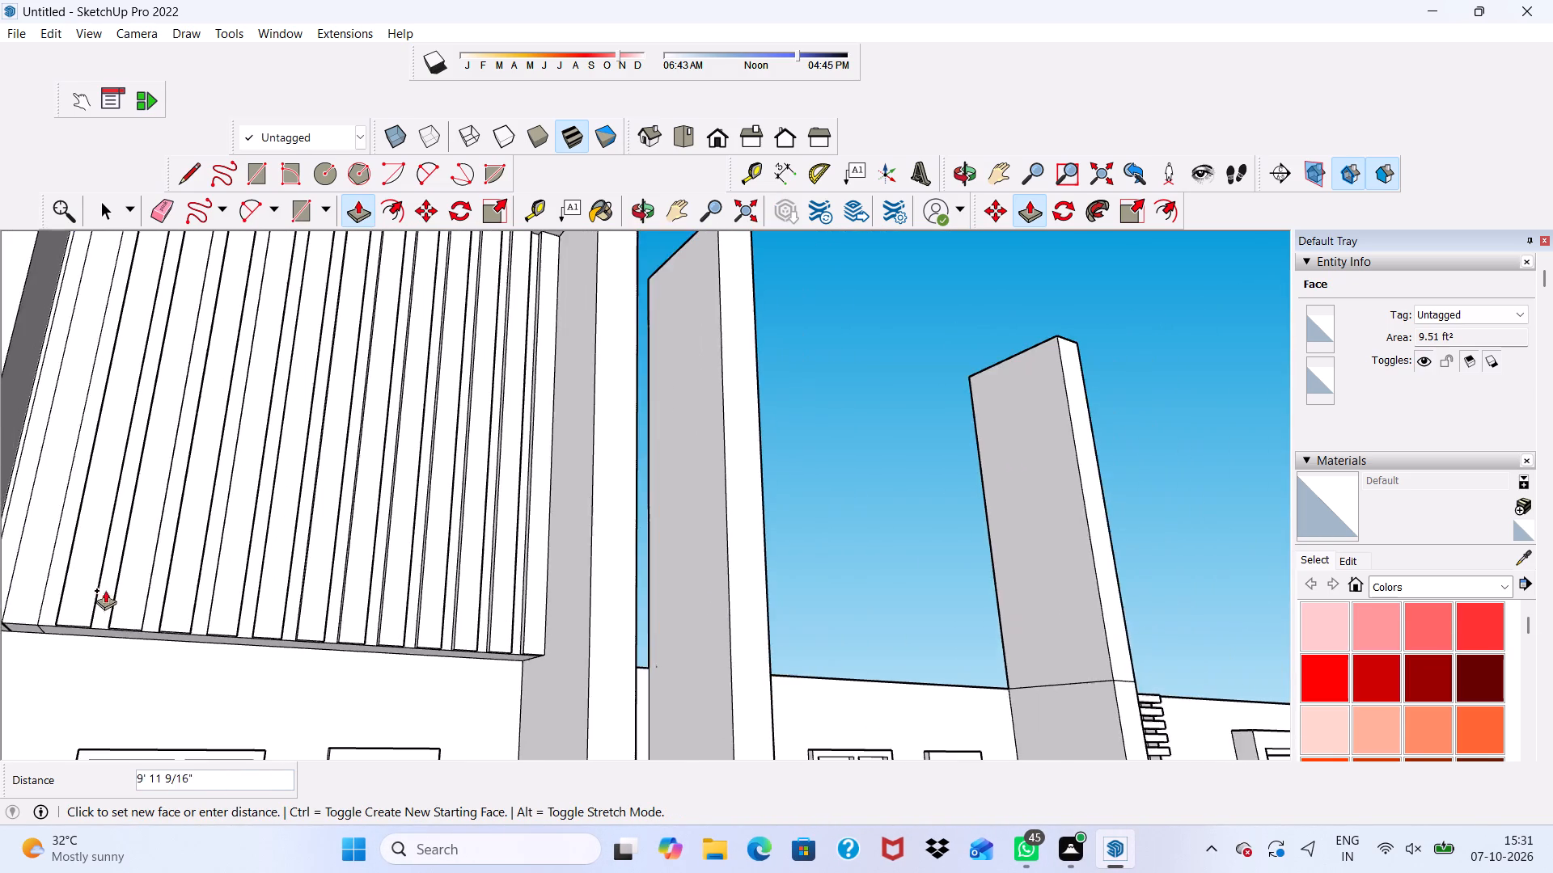
{"action": "scroll", "coordinate": [101, 591], "scroll_direction": "up", "scroll_amount": 1}
{"action": "left_click", "coordinate": [73, 611]}
{"action": "scroll", "coordinate": [84, 593], "scroll_direction": "down", "scroll_amount": 4}
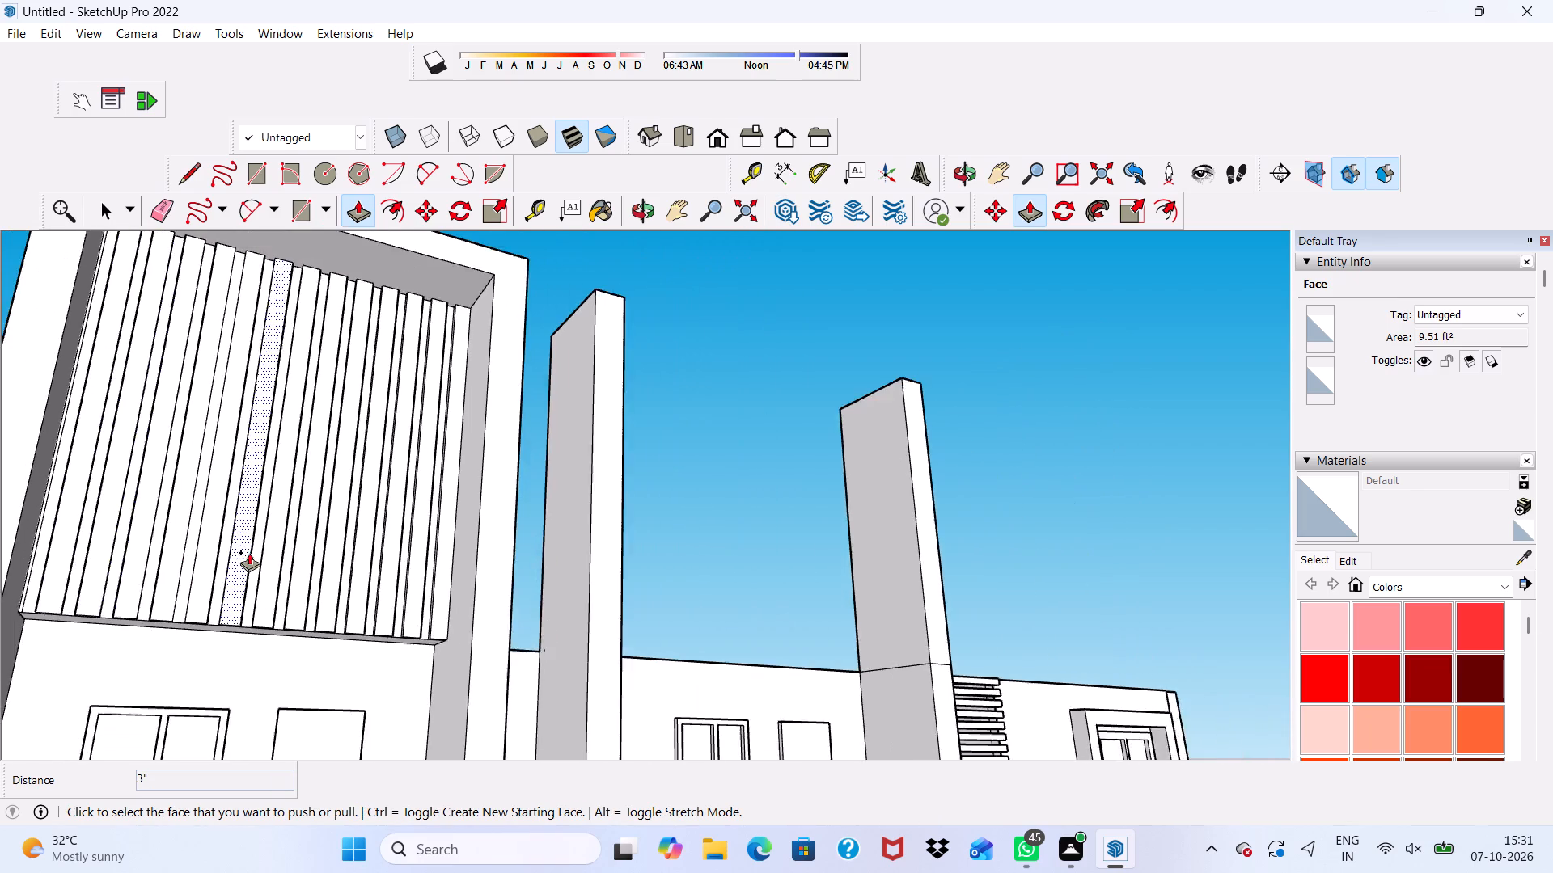
{"action": "scroll", "coordinate": [249, 552], "scroll_direction": "down", "scroll_amount": 4}
{"action": "middle_click_drag", "start_coordinate": [264, 550], "coordinate": [120, 694]}
{"action": "scroll", "coordinate": [269, 462], "scroll_direction": "up", "scroll_amount": 5}
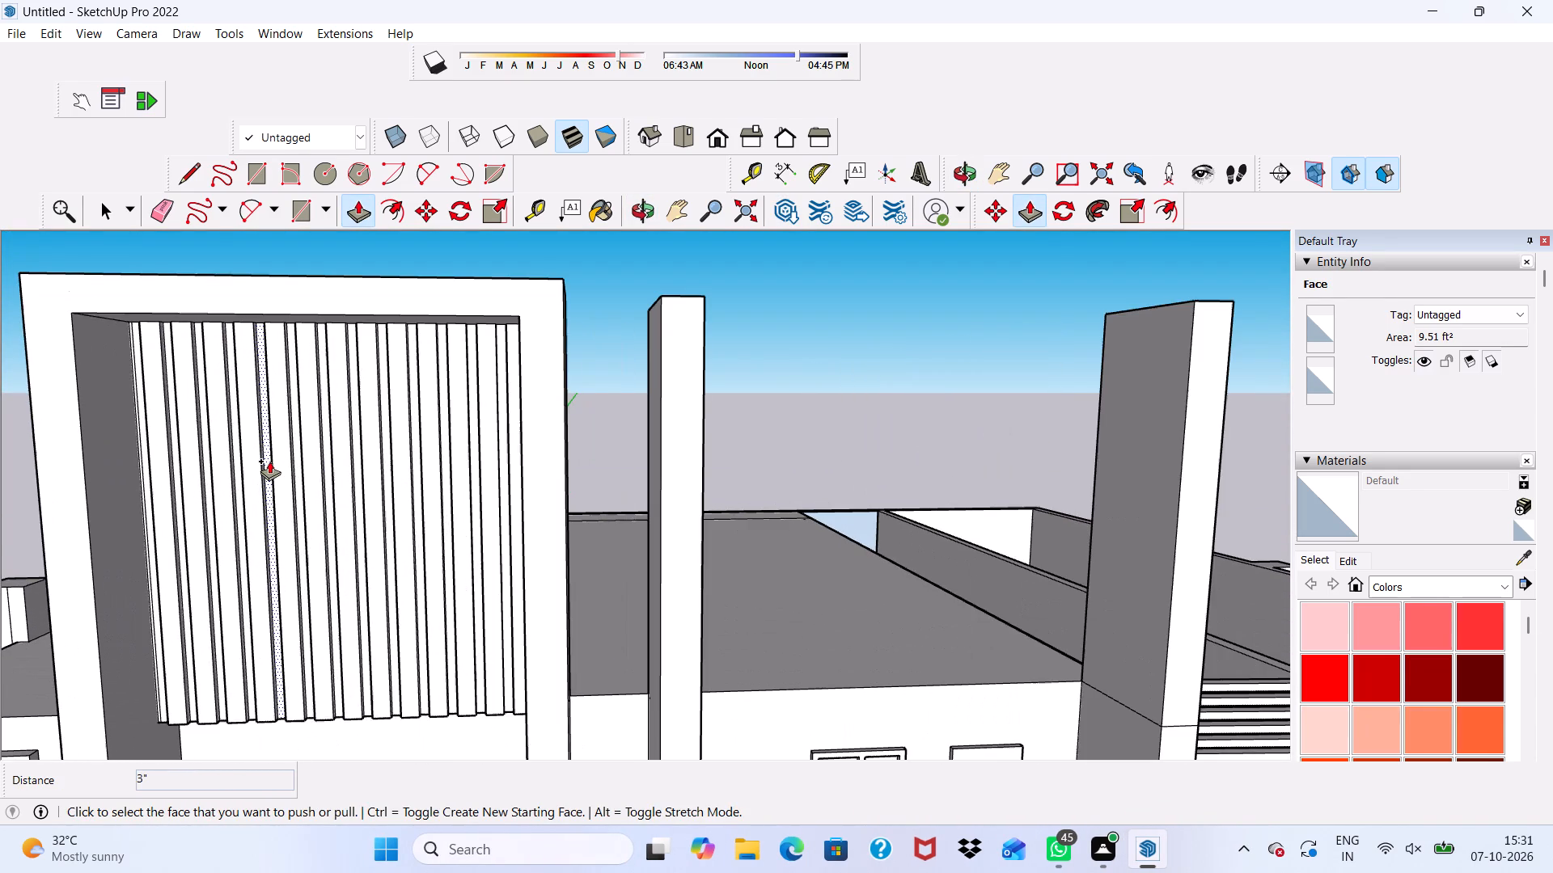
{"action": "key", "text": "space"}
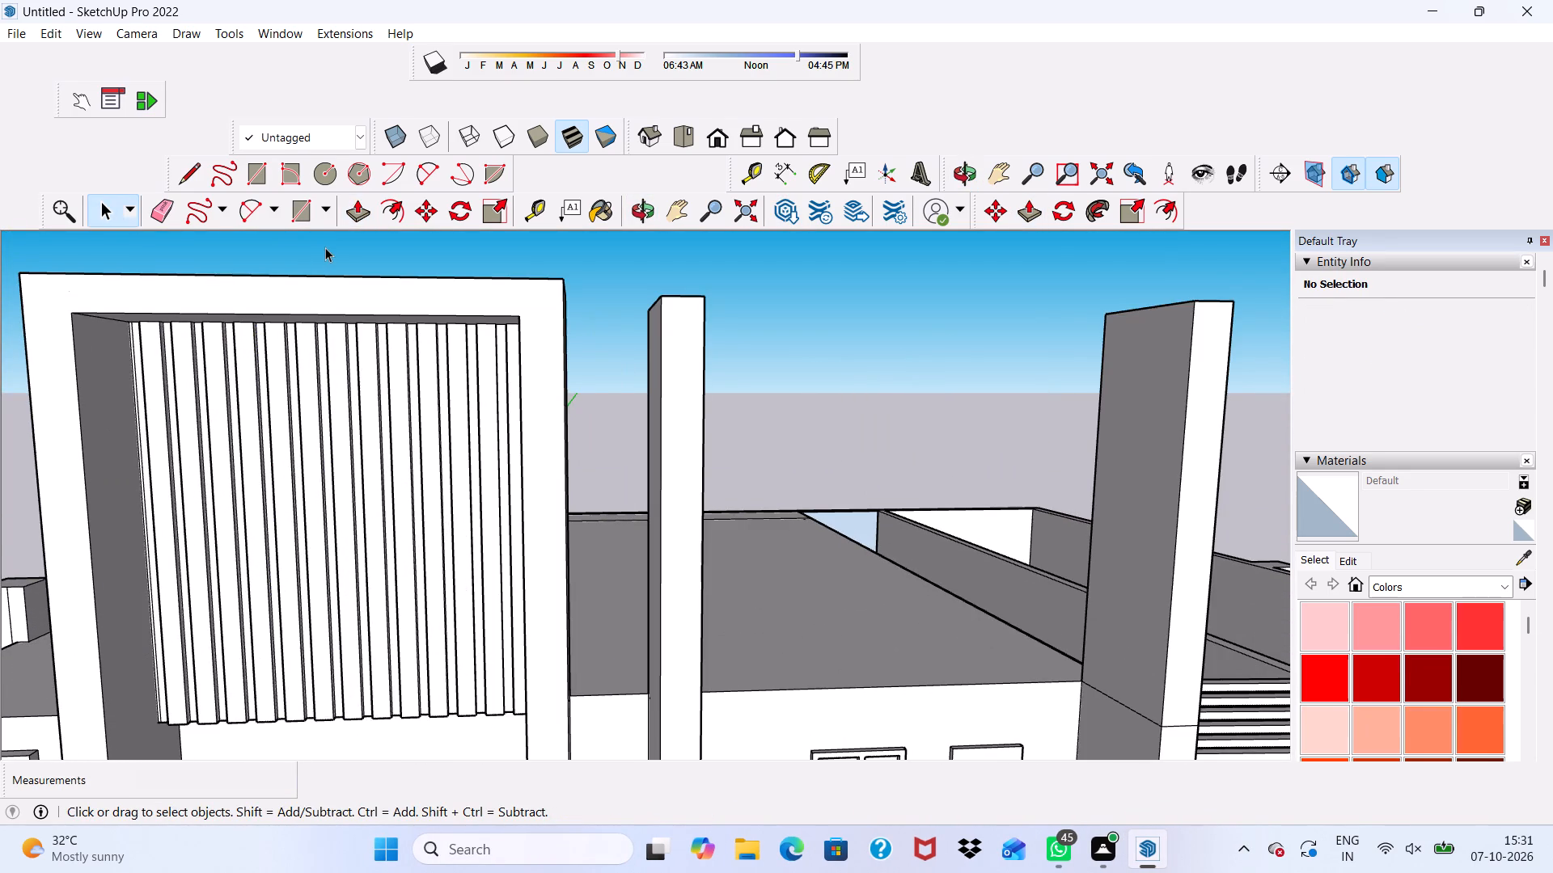
{"action": "left_click", "coordinate": [325, 247]}
Examine the ribbed roof-level panel, its frame and the two freestanding columns from several angles and distances.
{"action": "scroll", "coordinate": [335, 444], "scroll_direction": "down", "scroll_amount": 1}
{"action": "middle_click_drag", "start_coordinate": [335, 444], "coordinate": [362, 363]}
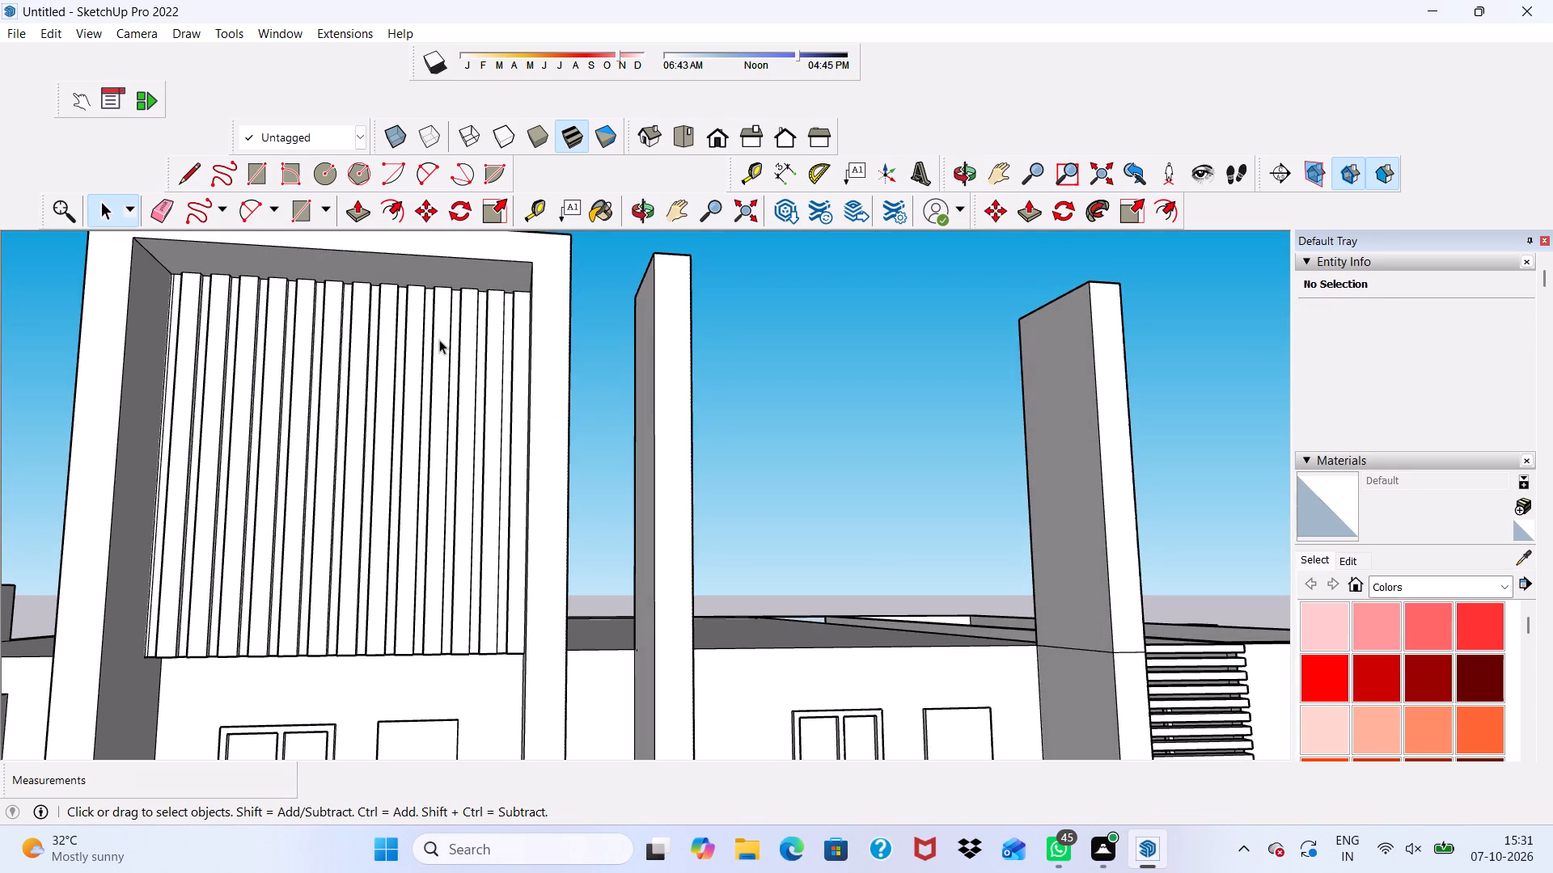
{"action": "scroll", "coordinate": [413, 359], "scroll_direction": "down", "scroll_amount": 1}
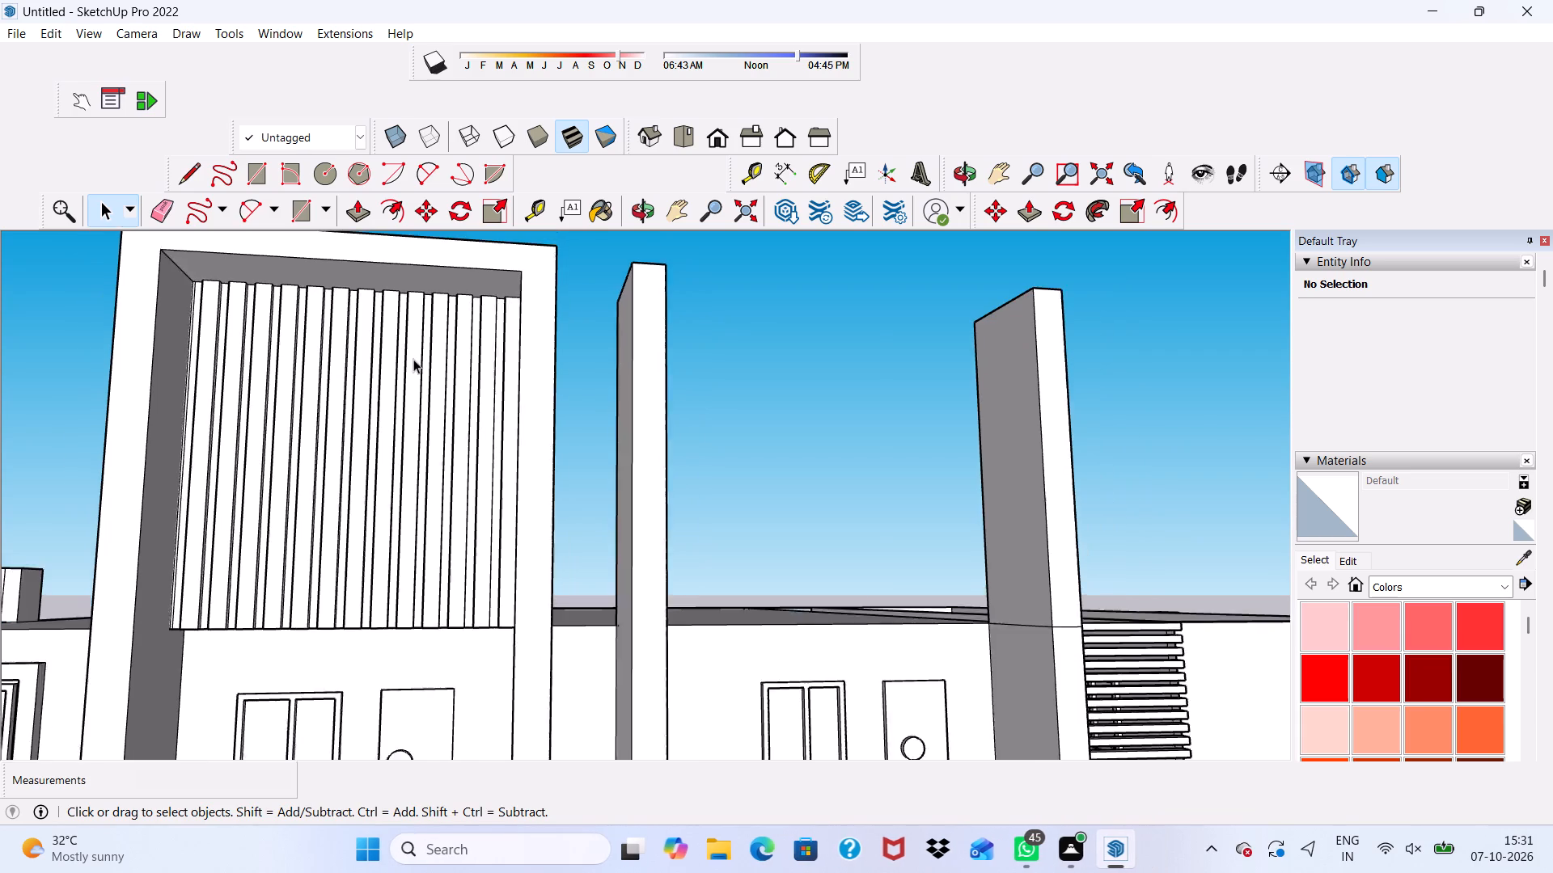
{"action": "scroll", "coordinate": [413, 359], "scroll_direction": "down", "scroll_amount": 1}
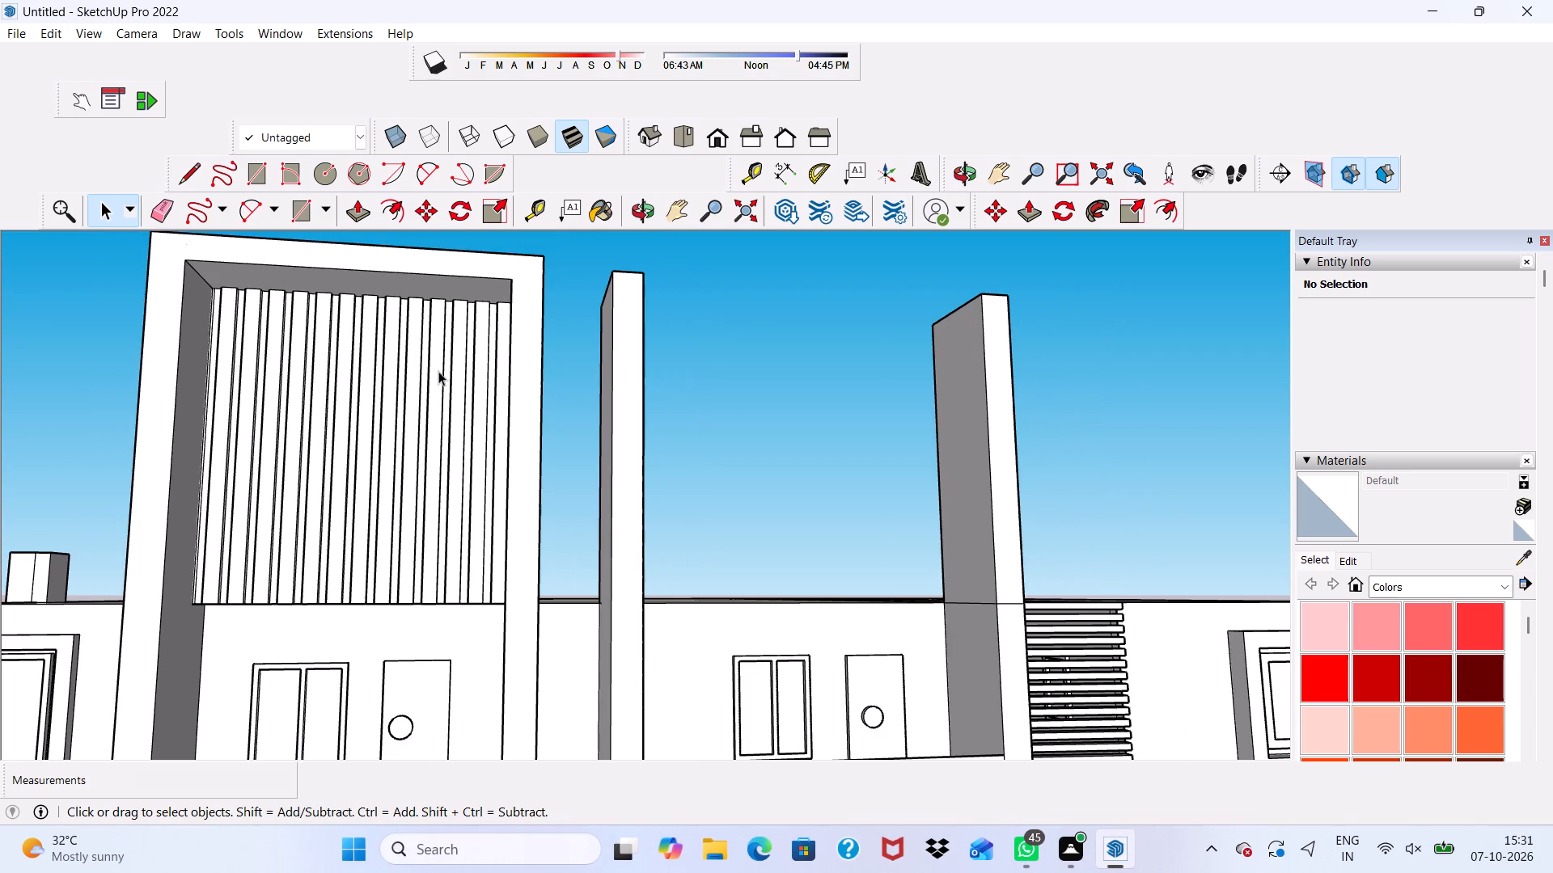
{"action": "scroll", "coordinate": [113, 408], "scroll_direction": "down", "scroll_amount": 3}
{"action": "scroll", "coordinate": [0, 584], "scroll_direction": "down", "scroll_amount": 1}
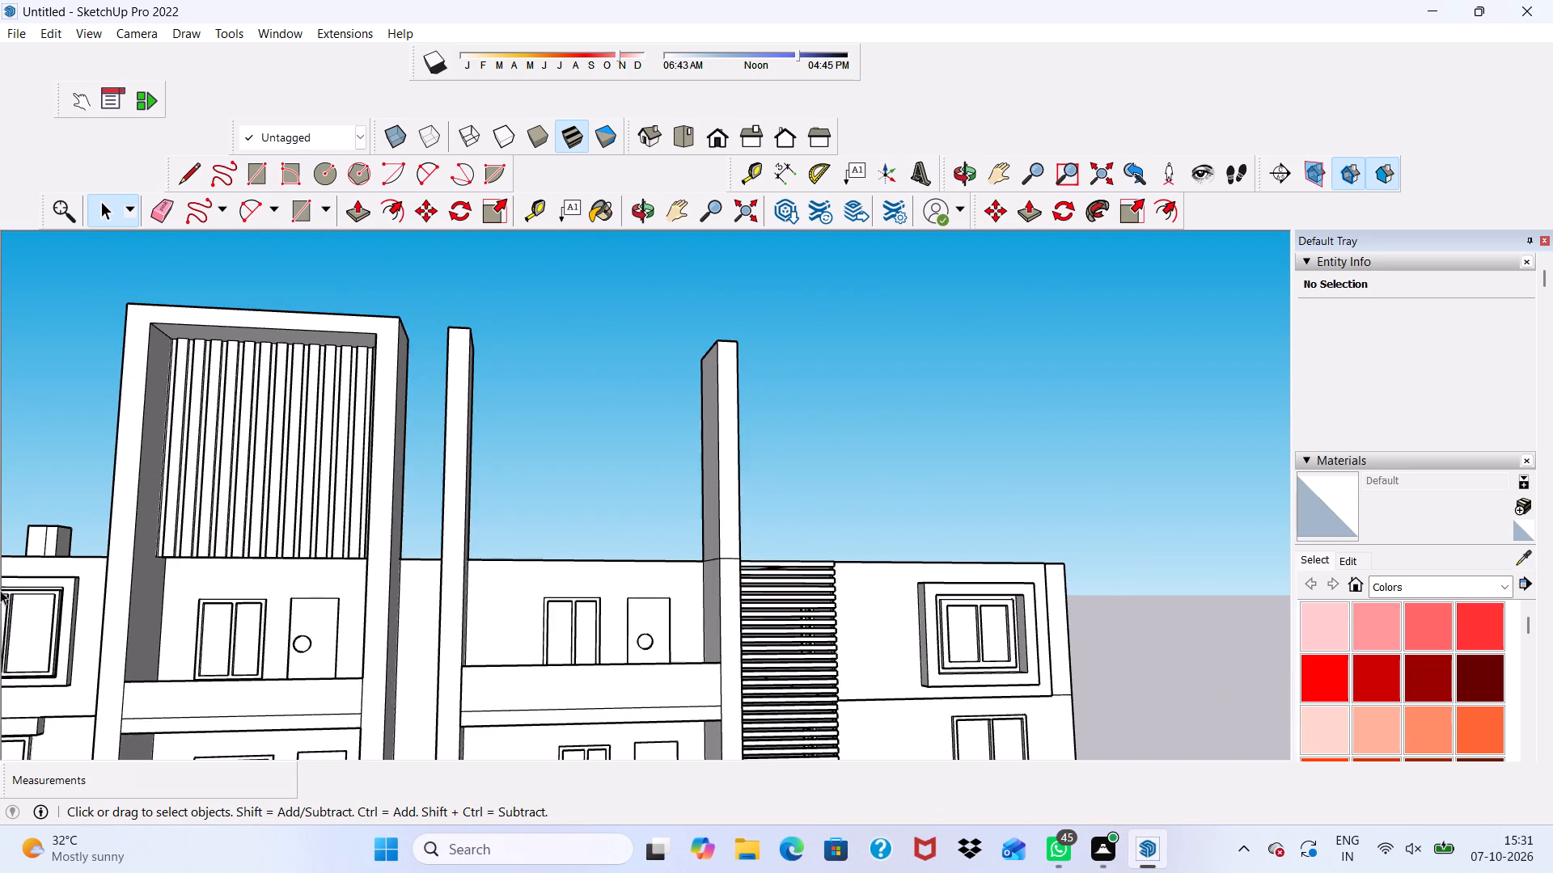
{"action": "scroll", "coordinate": [0, 647], "scroll_direction": "down", "scroll_amount": 1}
{"action": "scroll", "coordinate": [6, 646], "scroll_direction": "up", "scroll_amount": 1}
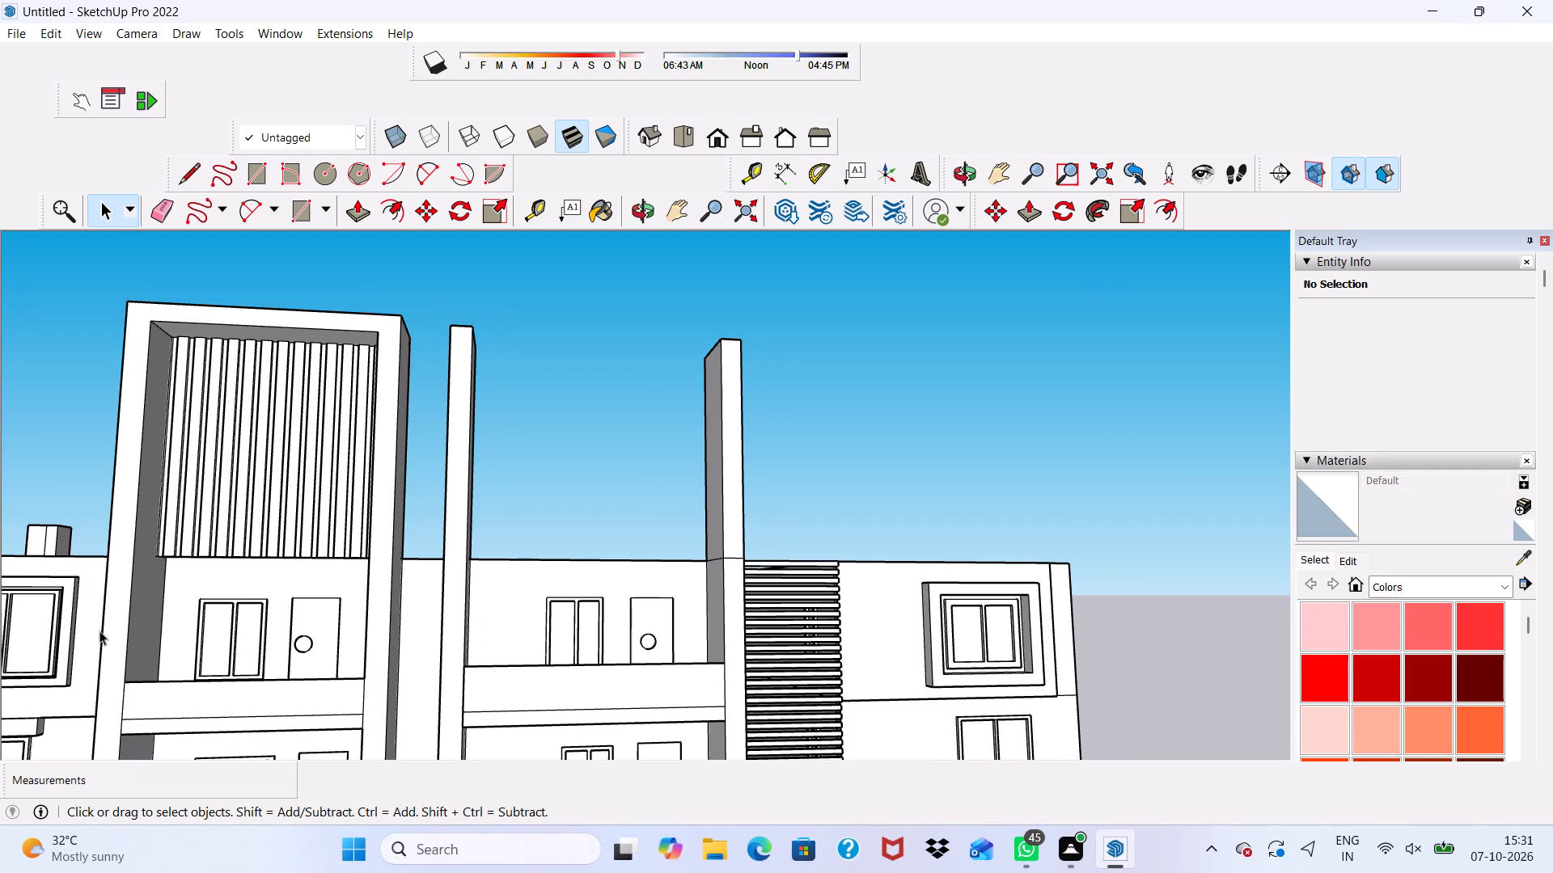
{"action": "scroll", "coordinate": [235, 585], "scroll_direction": "down", "scroll_amount": 3}
{"action": "scroll", "coordinate": [277, 473], "scroll_direction": "up", "scroll_amount": 4}
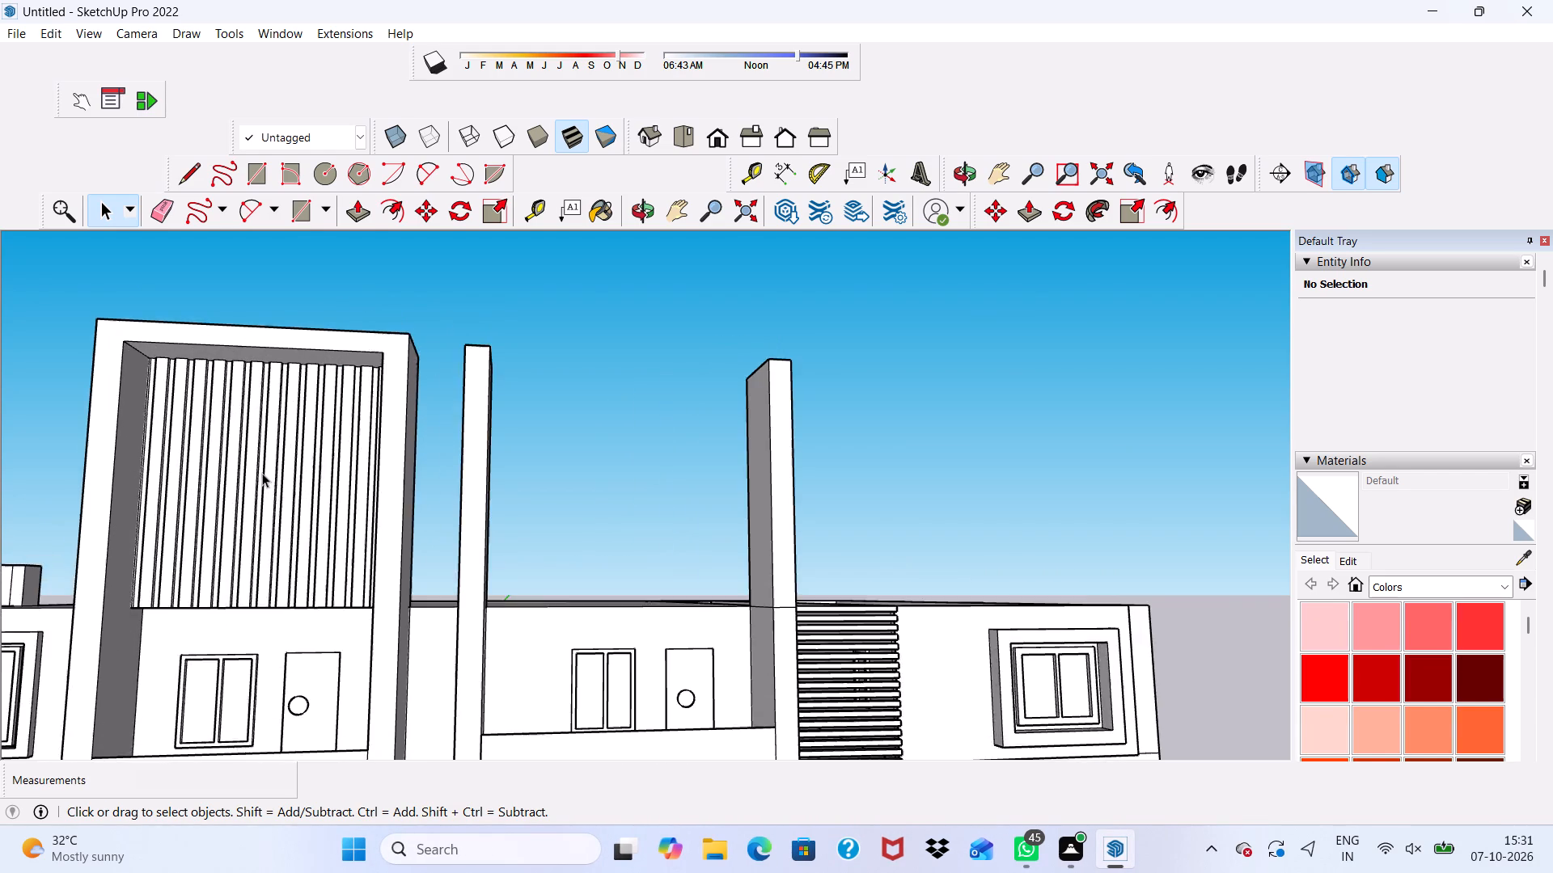
{"action": "scroll", "coordinate": [256, 470], "scroll_direction": "up", "scroll_amount": 3}
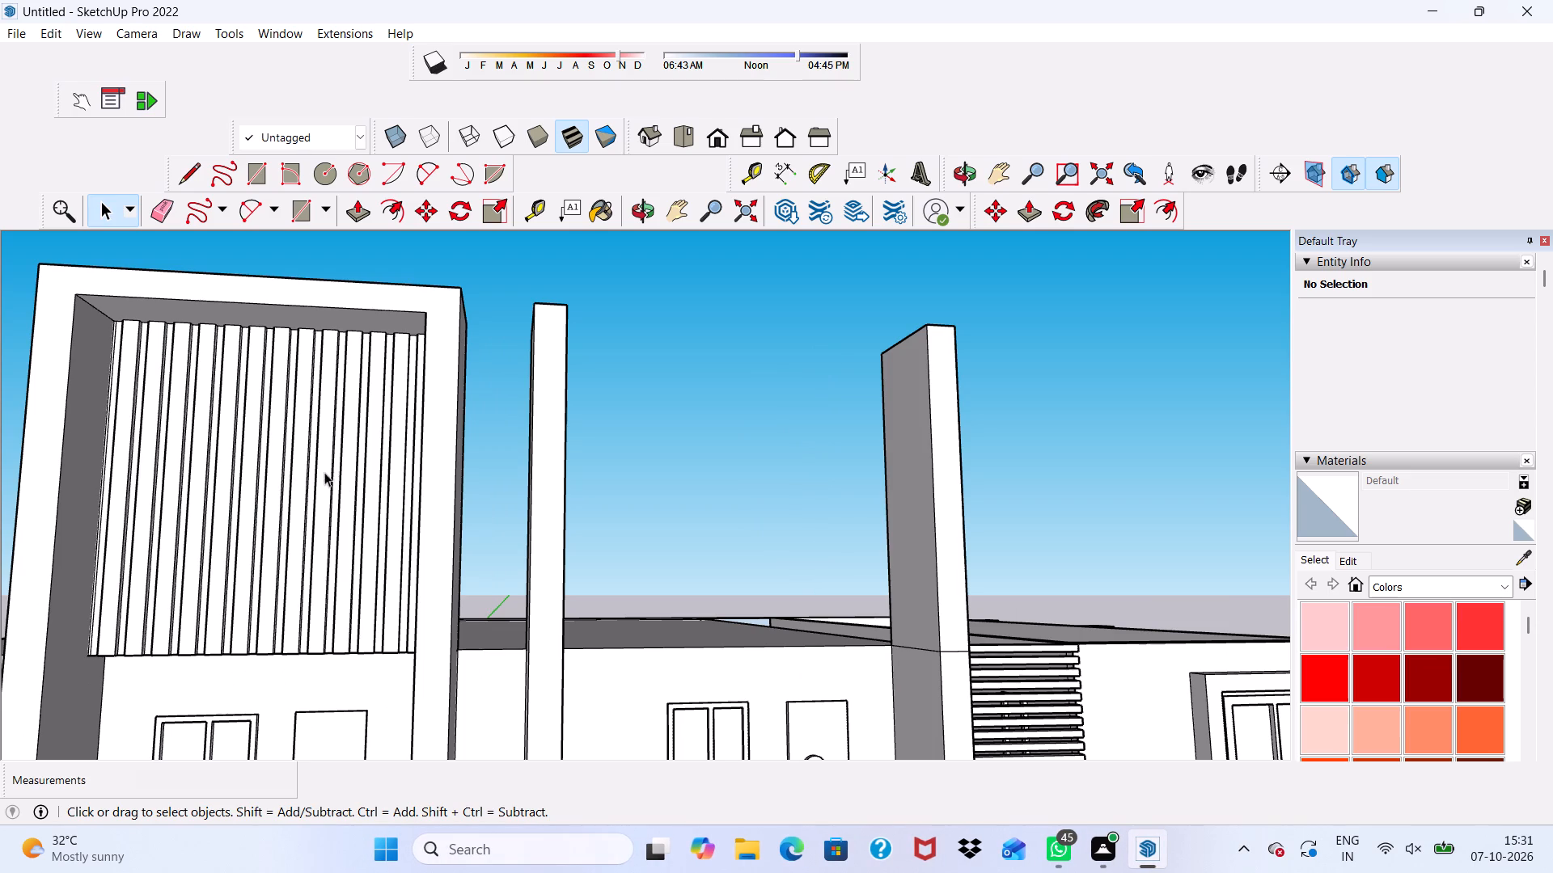
{"action": "scroll", "coordinate": [296, 477], "scroll_direction": "down", "scroll_amount": 4}
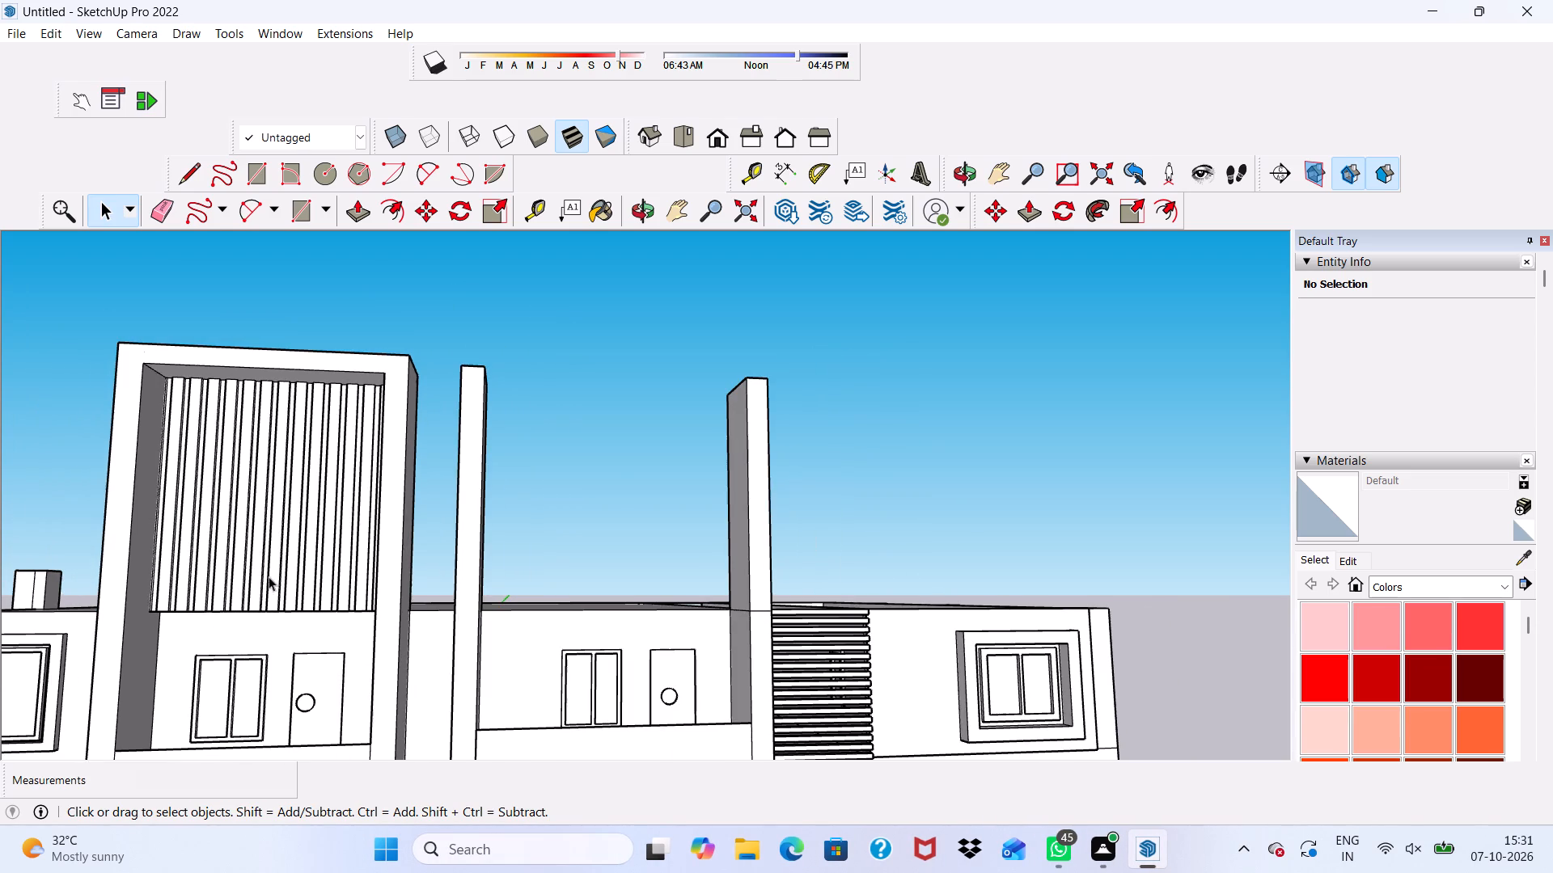
{"action": "scroll", "coordinate": [194, 397], "scroll_direction": "up", "scroll_amount": 3}
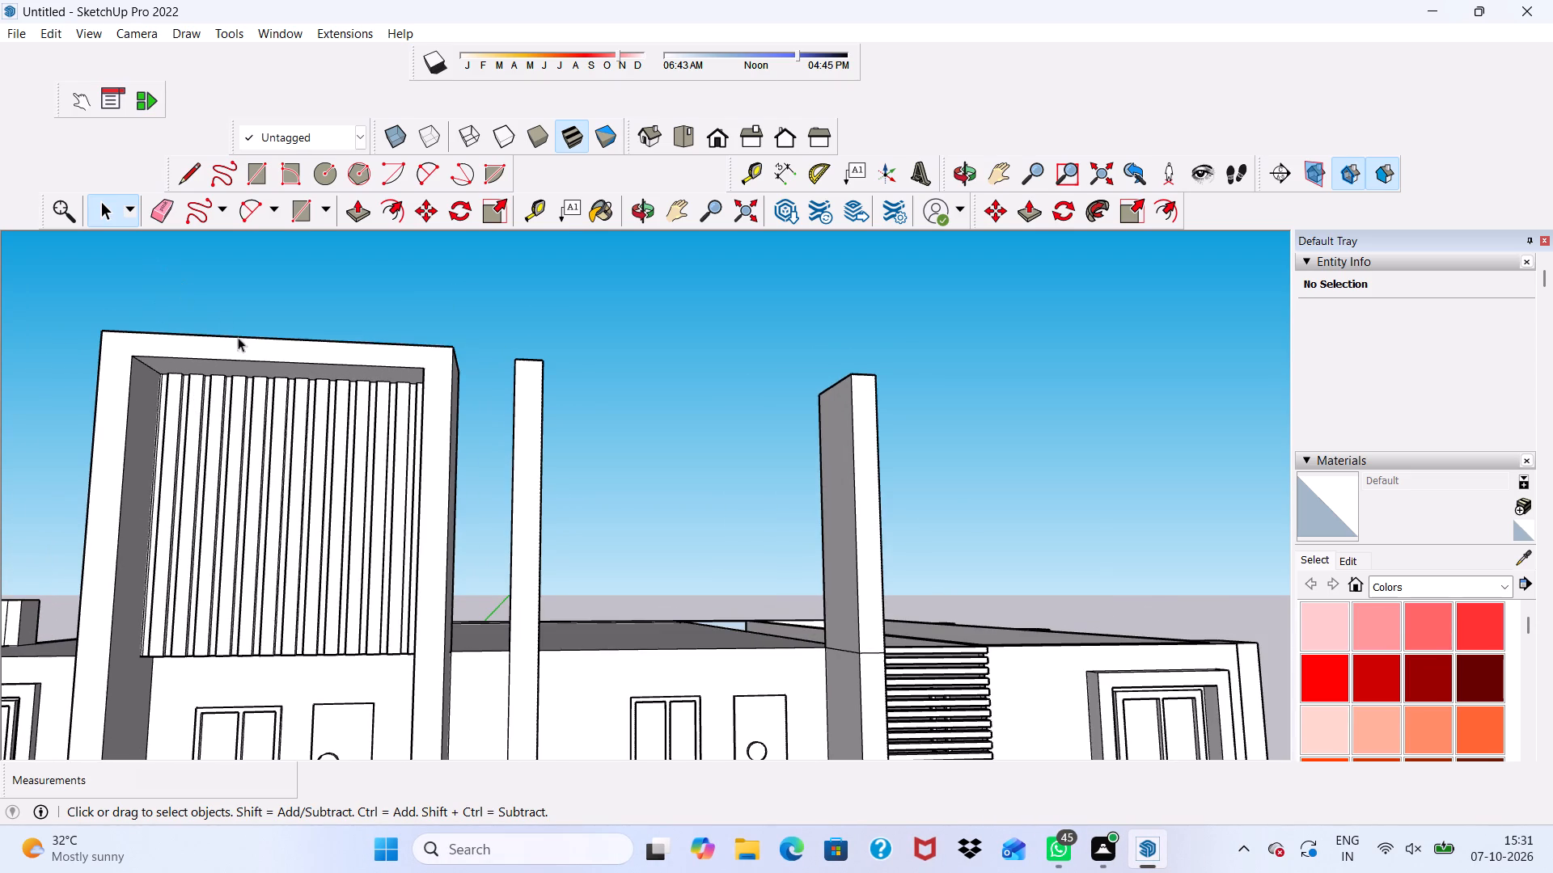
{"action": "scroll", "coordinate": [299, 445], "scroll_direction": "down", "scroll_amount": 2}
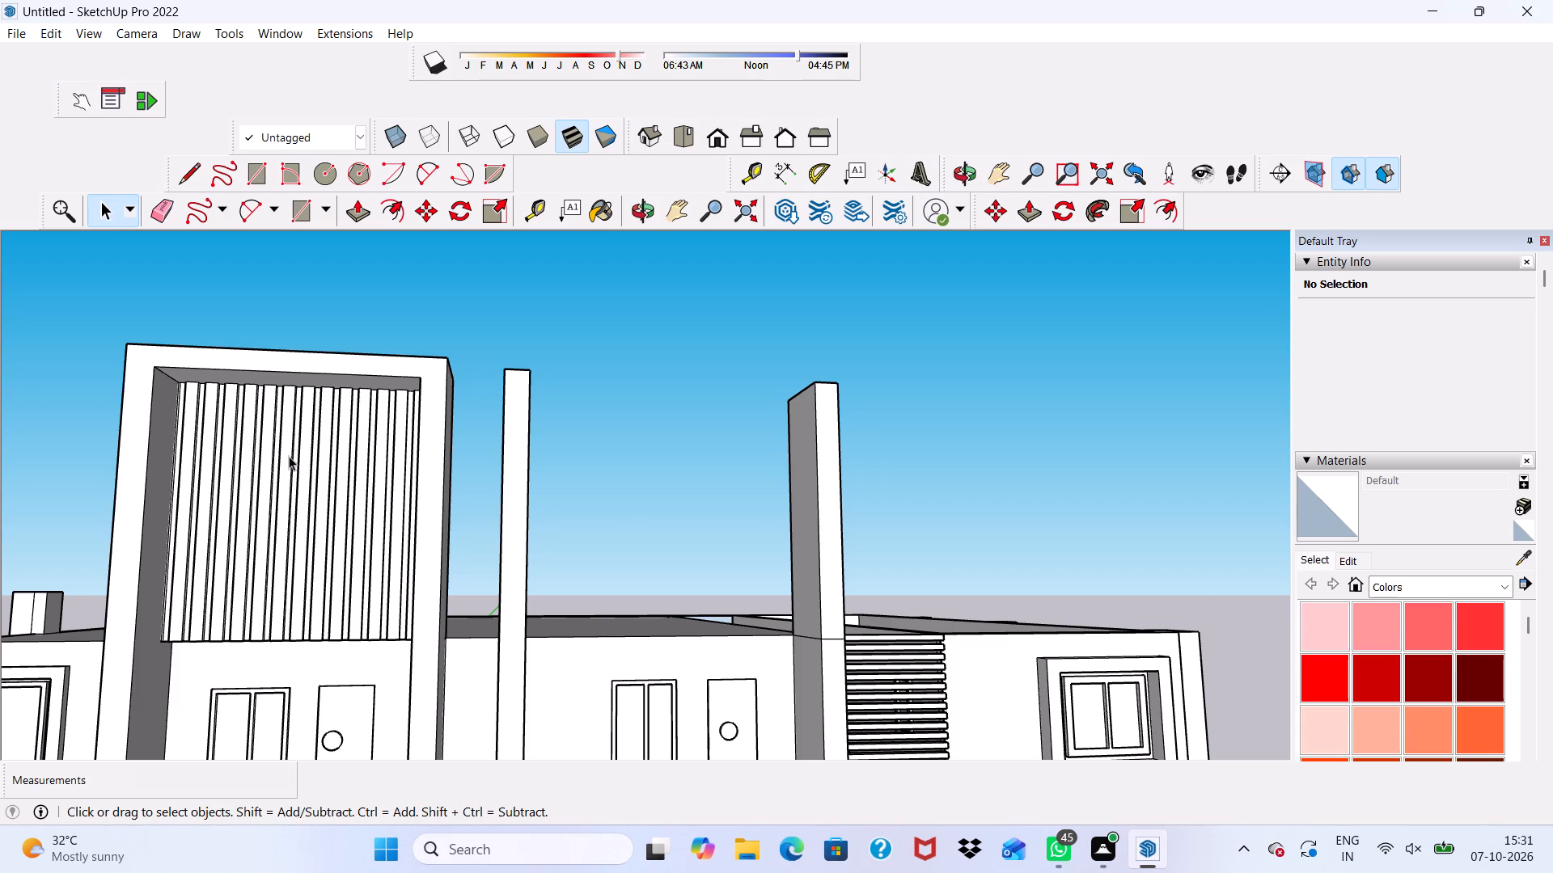
{"action": "scroll", "coordinate": [289, 456], "scroll_direction": "down", "scroll_amount": 2}
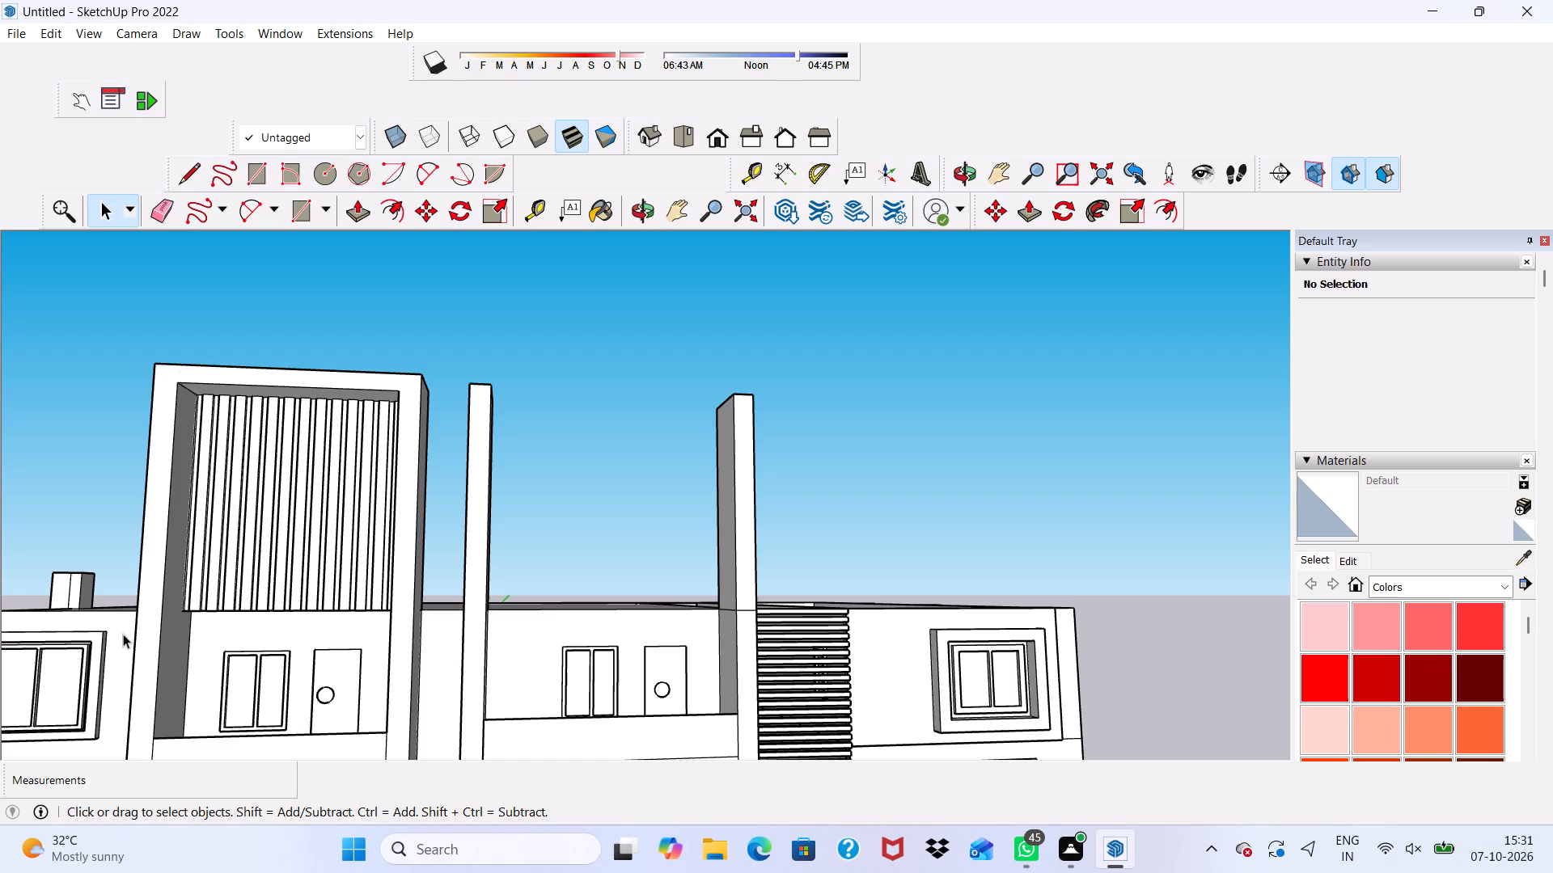
{"action": "scroll", "coordinate": [121, 655], "scroll_direction": "down", "scroll_amount": 2}
{"action": "scroll", "coordinate": [286, 586], "scroll_direction": "up", "scroll_amount": 3}
{"action": "scroll", "coordinate": [319, 555], "scroll_direction": "down", "scroll_amount": 2}
{"action": "middle_click_drag", "start_coordinate": [319, 552], "coordinate": [215, 568]}
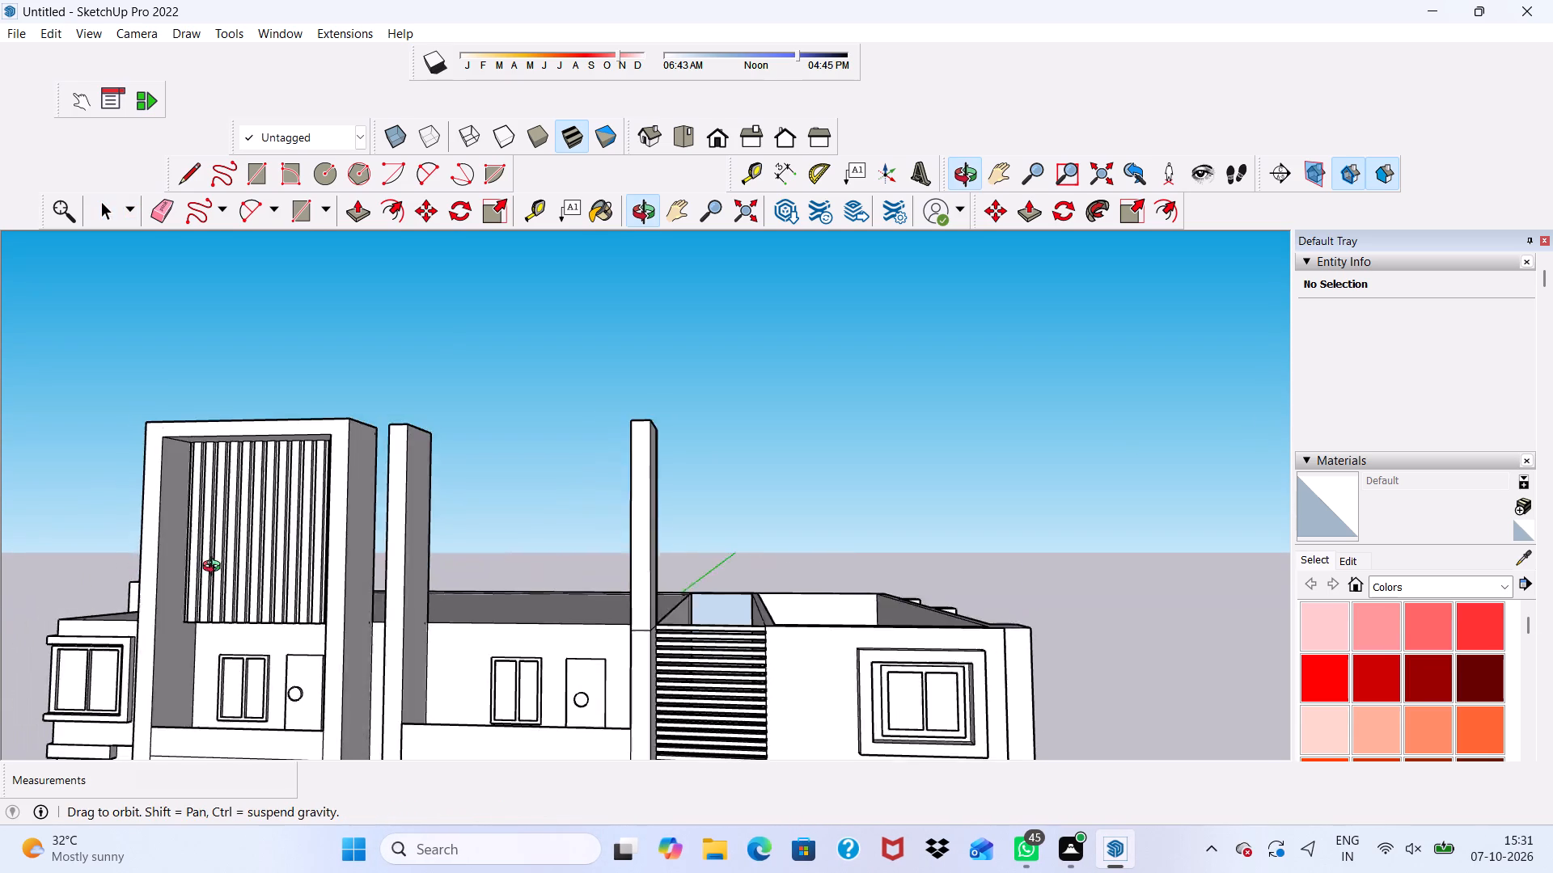
{"action": "middle_click_drag", "start_coordinate": [215, 568], "coordinate": [170, 565]}
{"action": "scroll", "coordinate": [289, 468], "scroll_direction": "up", "scroll_amount": 4}
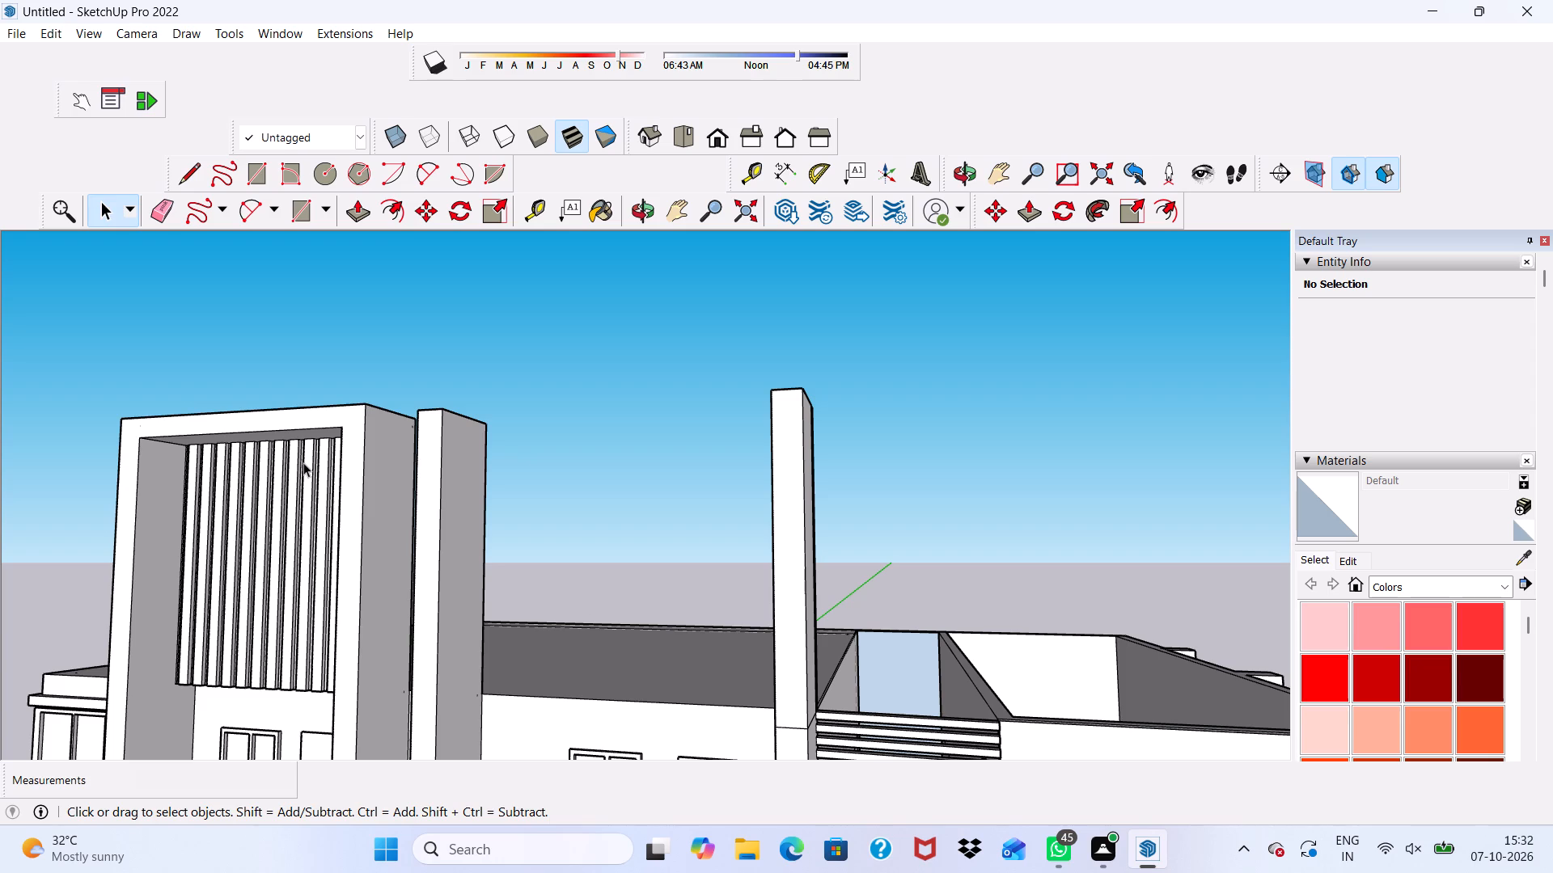
{"action": "scroll", "coordinate": [303, 489], "scroll_direction": "down", "scroll_amount": 1}
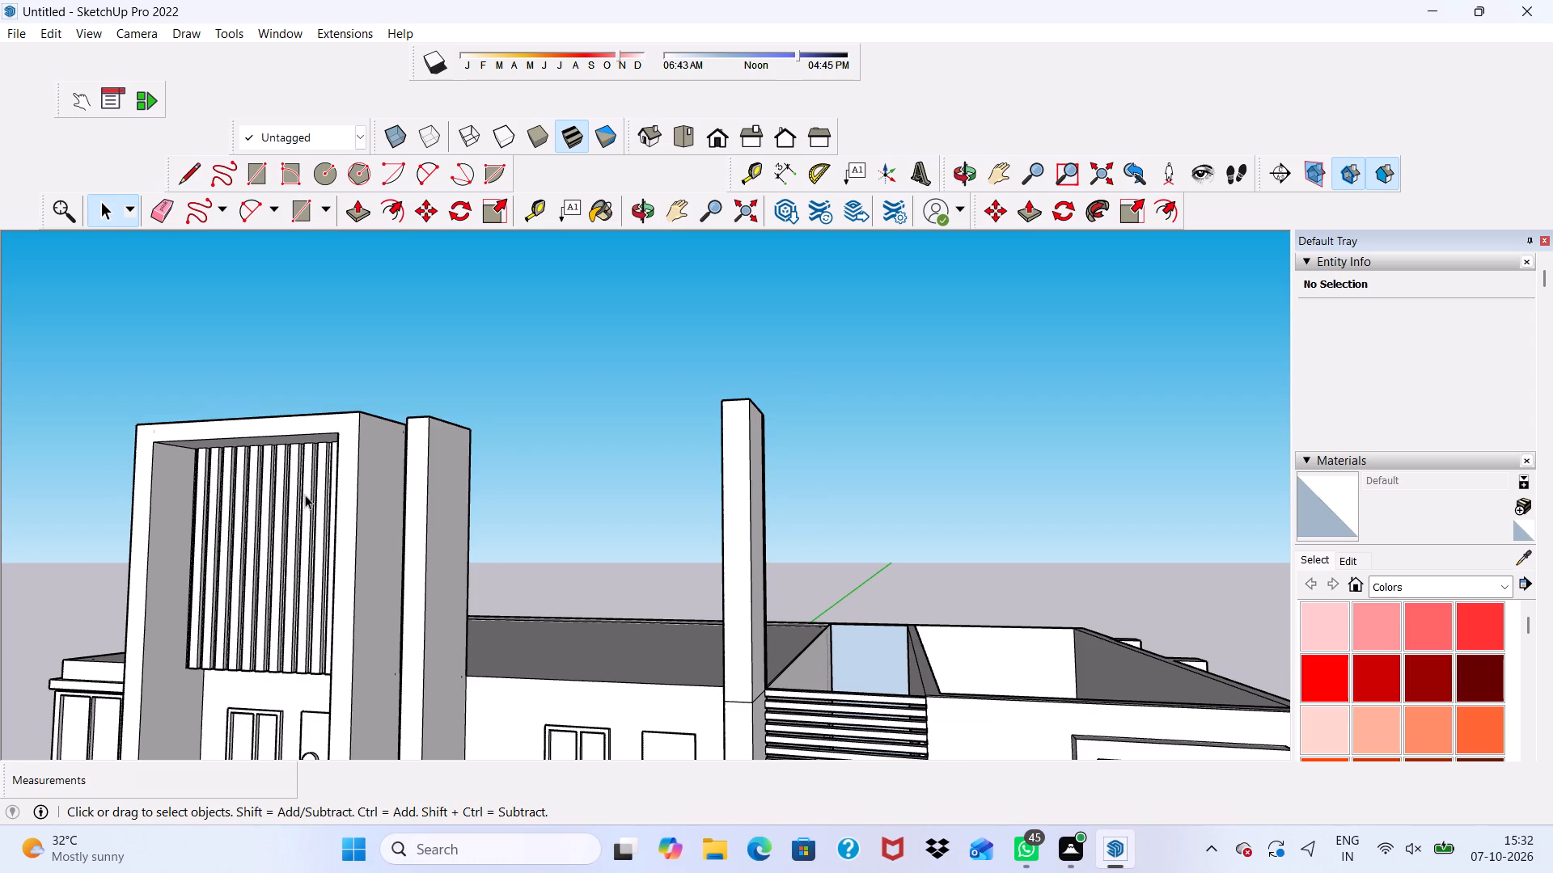
{"action": "scroll", "coordinate": [354, 597], "scroll_direction": "down", "scroll_amount": 2}
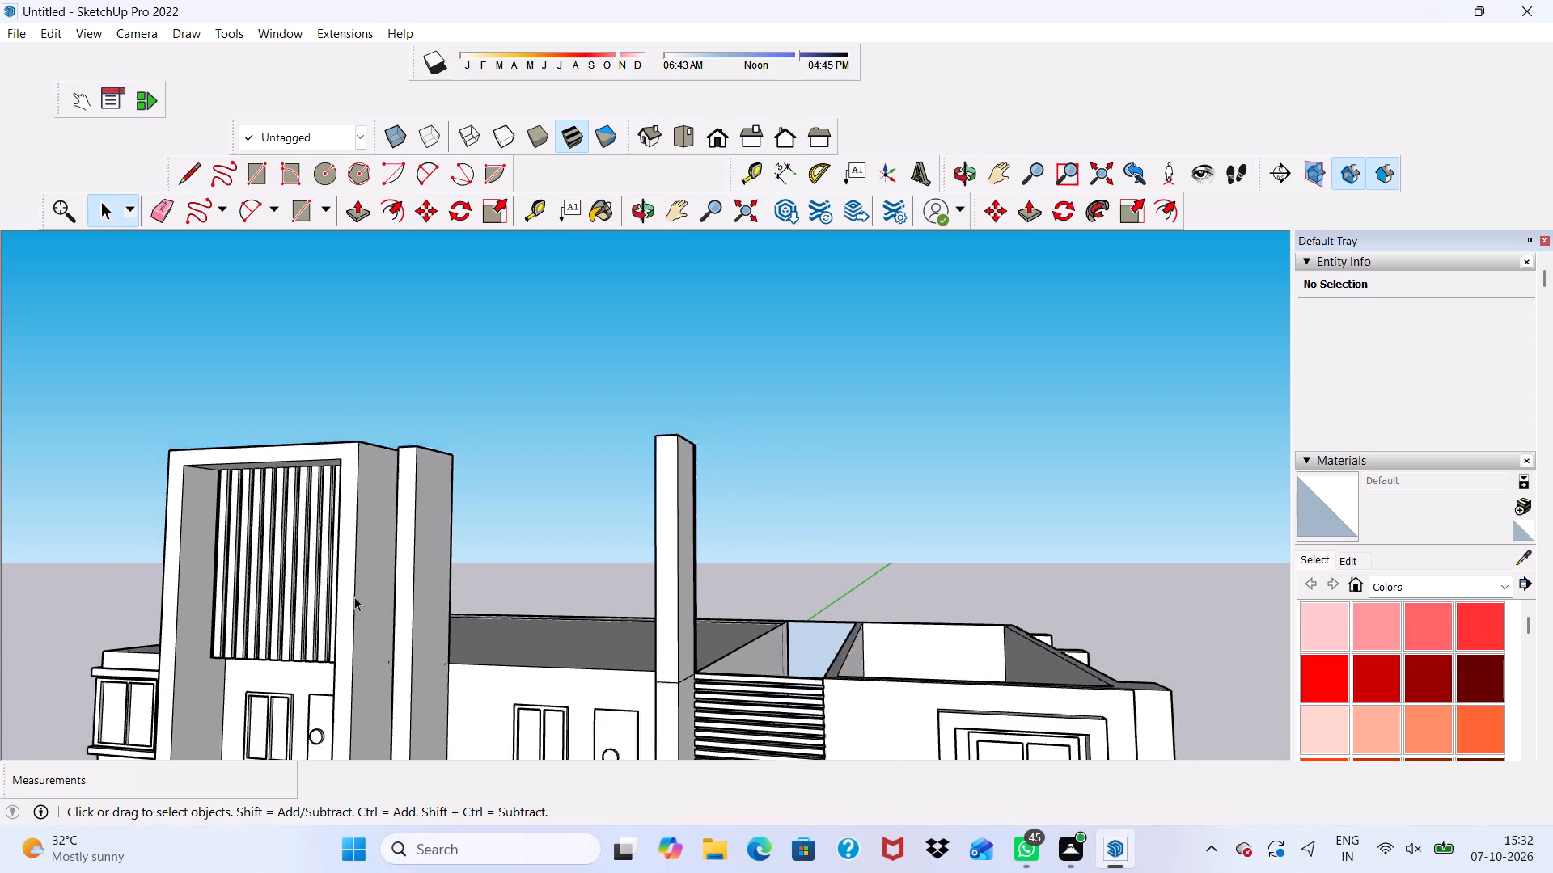
{"action": "scroll", "coordinate": [354, 597], "scroll_direction": "down", "scroll_amount": 1}
{"action": "scroll", "coordinate": [417, 547], "scroll_direction": "down", "scroll_amount": 1}
{"action": "middle_click_drag", "start_coordinate": [416, 544], "coordinate": [400, 645]}
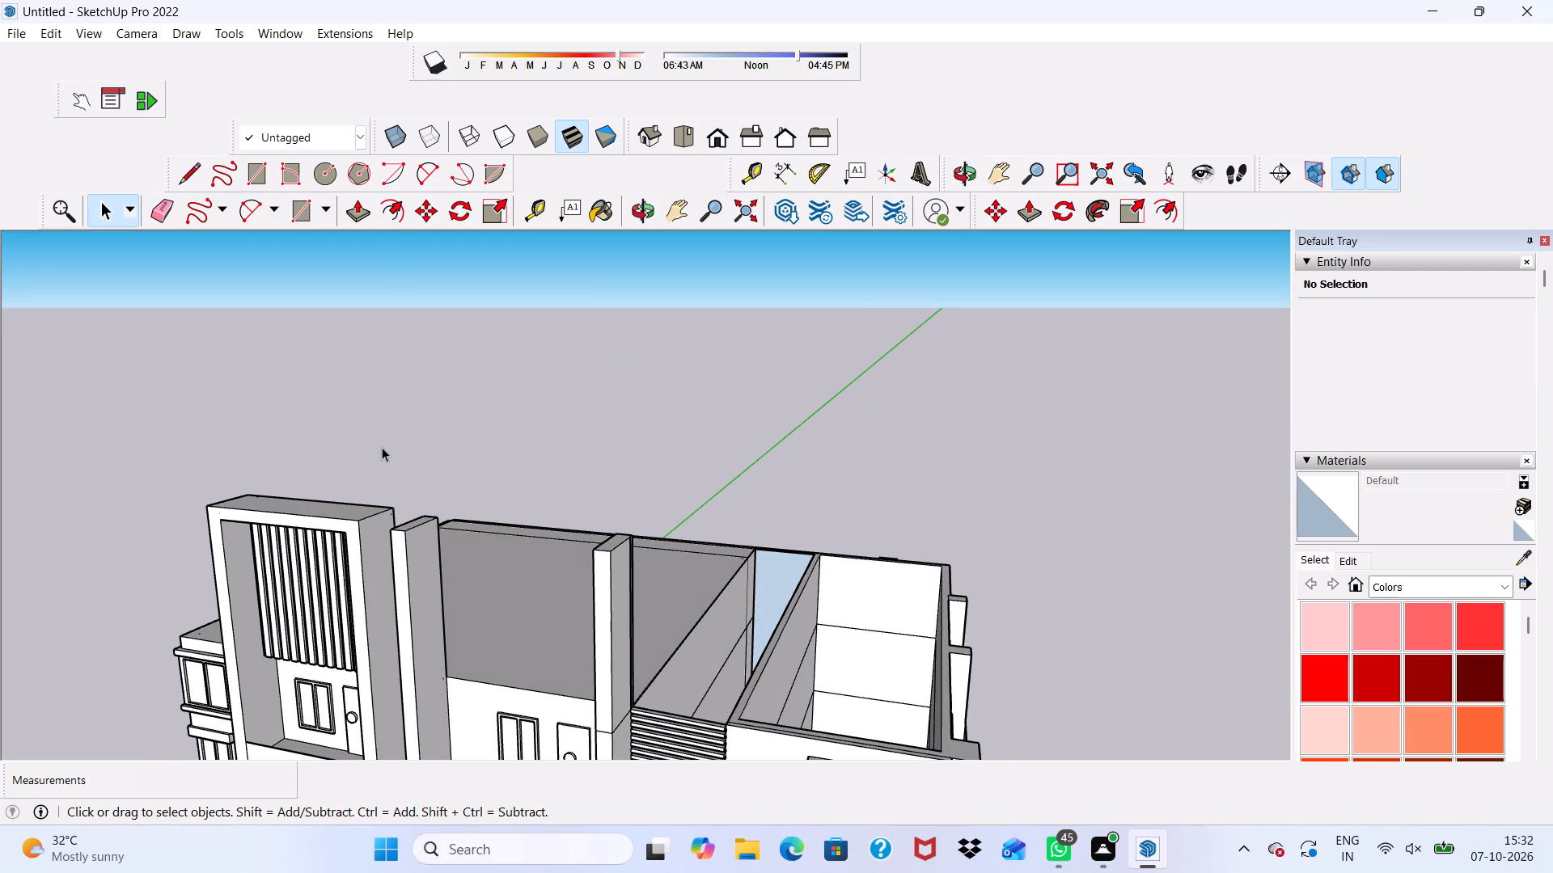
{"action": "middle_click_drag", "start_coordinate": [403, 465], "coordinate": [436, 346]}
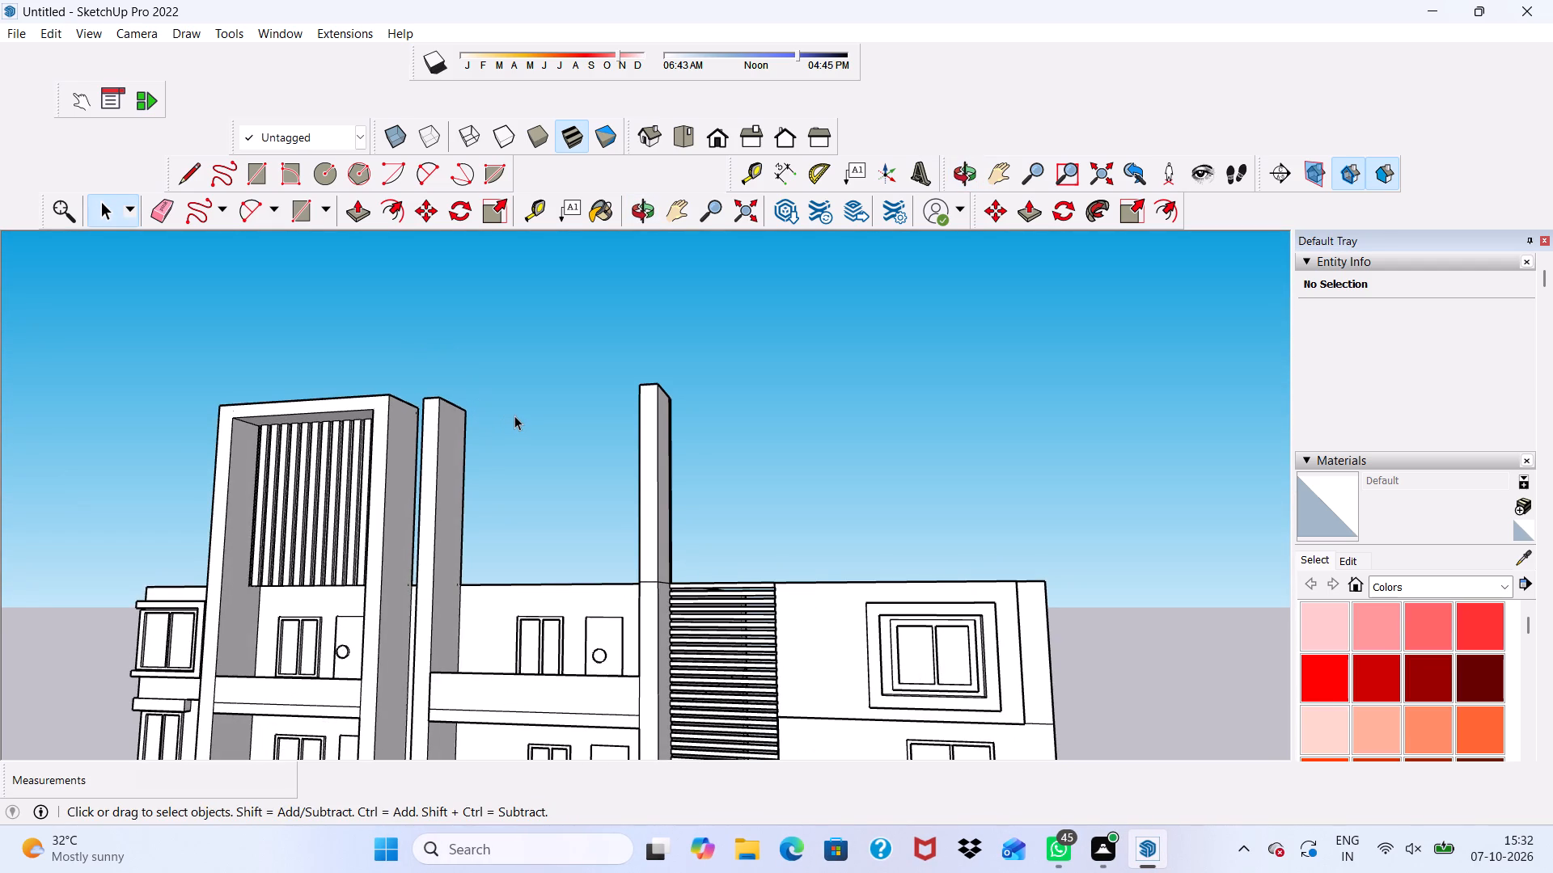
{"action": "middle_click_drag", "start_coordinate": [527, 494], "coordinate": [618, 458]}
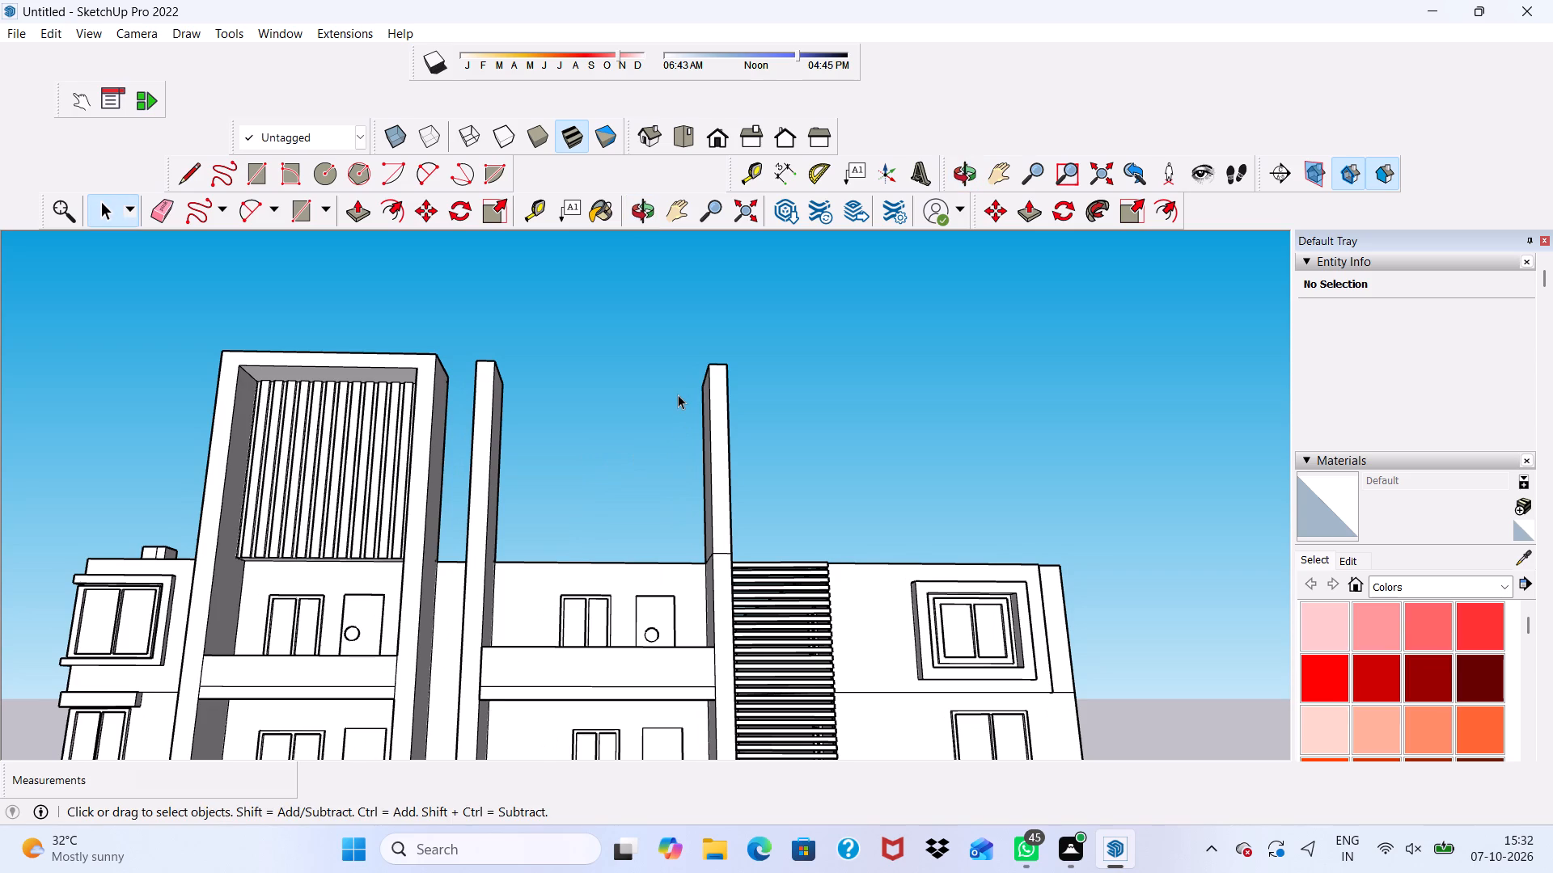
{"action": "scroll", "coordinate": [491, 470], "scroll_direction": "down", "scroll_amount": 1}
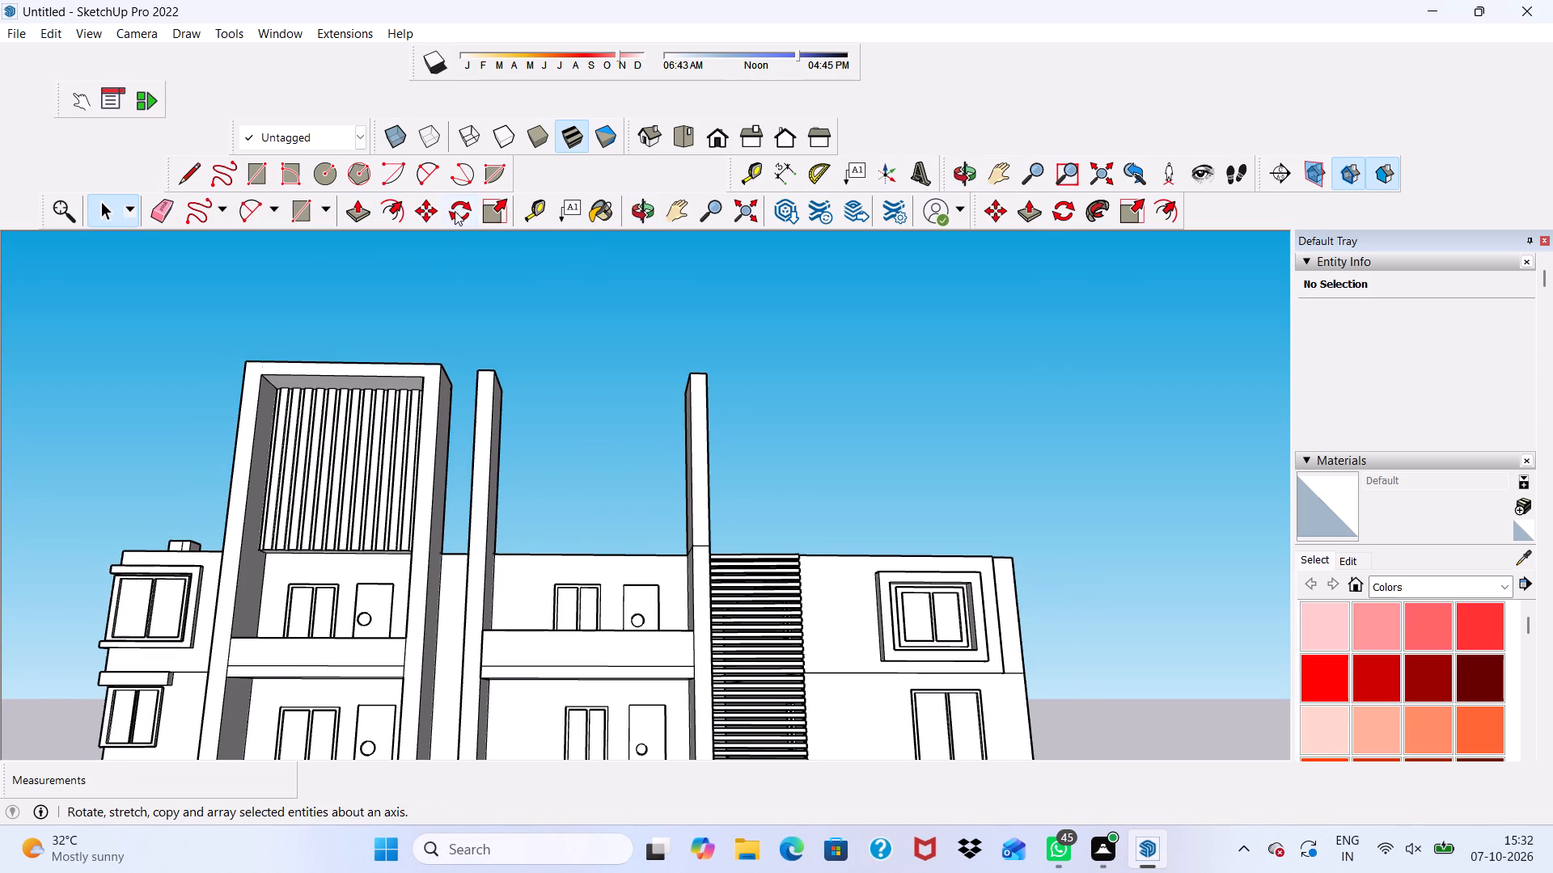
Draw a vertical rectangle about 16' 8 1/2" by 15' between the two freestanding columns, from the roof edge to the column tops.
{"action": "left_click", "coordinate": [298, 205]}
{"action": "scroll", "coordinate": [526, 536], "scroll_direction": "up", "scroll_amount": 4}
{"action": "scroll", "coordinate": [455, 563], "scroll_direction": "up", "scroll_amount": 3}
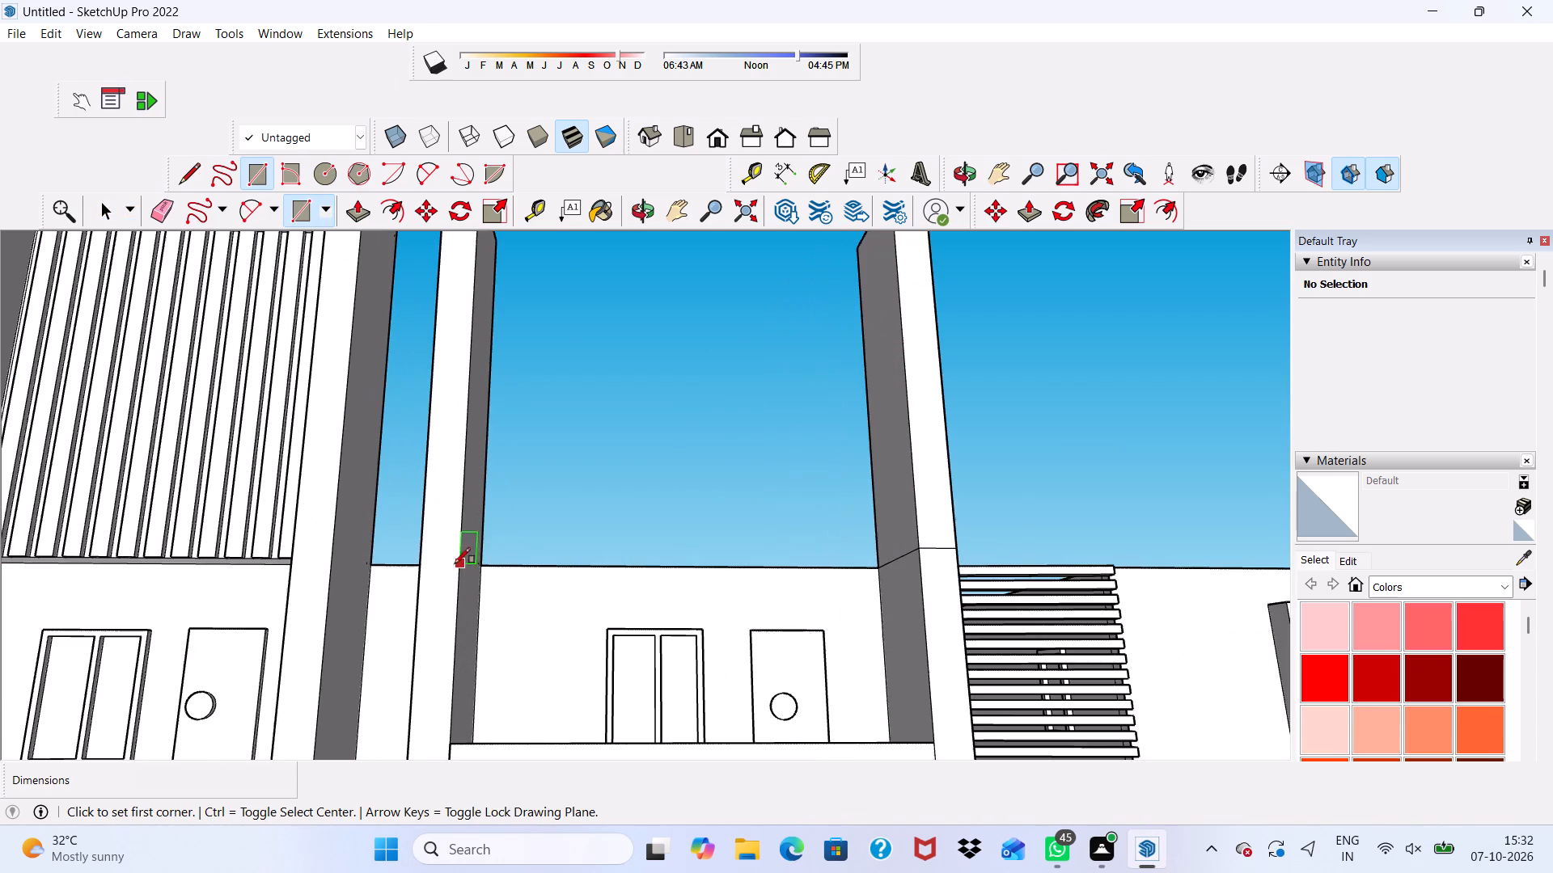
{"action": "left_click", "coordinate": [481, 562]}
{"action": "scroll", "coordinate": [482, 543], "scroll_direction": "down", "scroll_amount": 4}
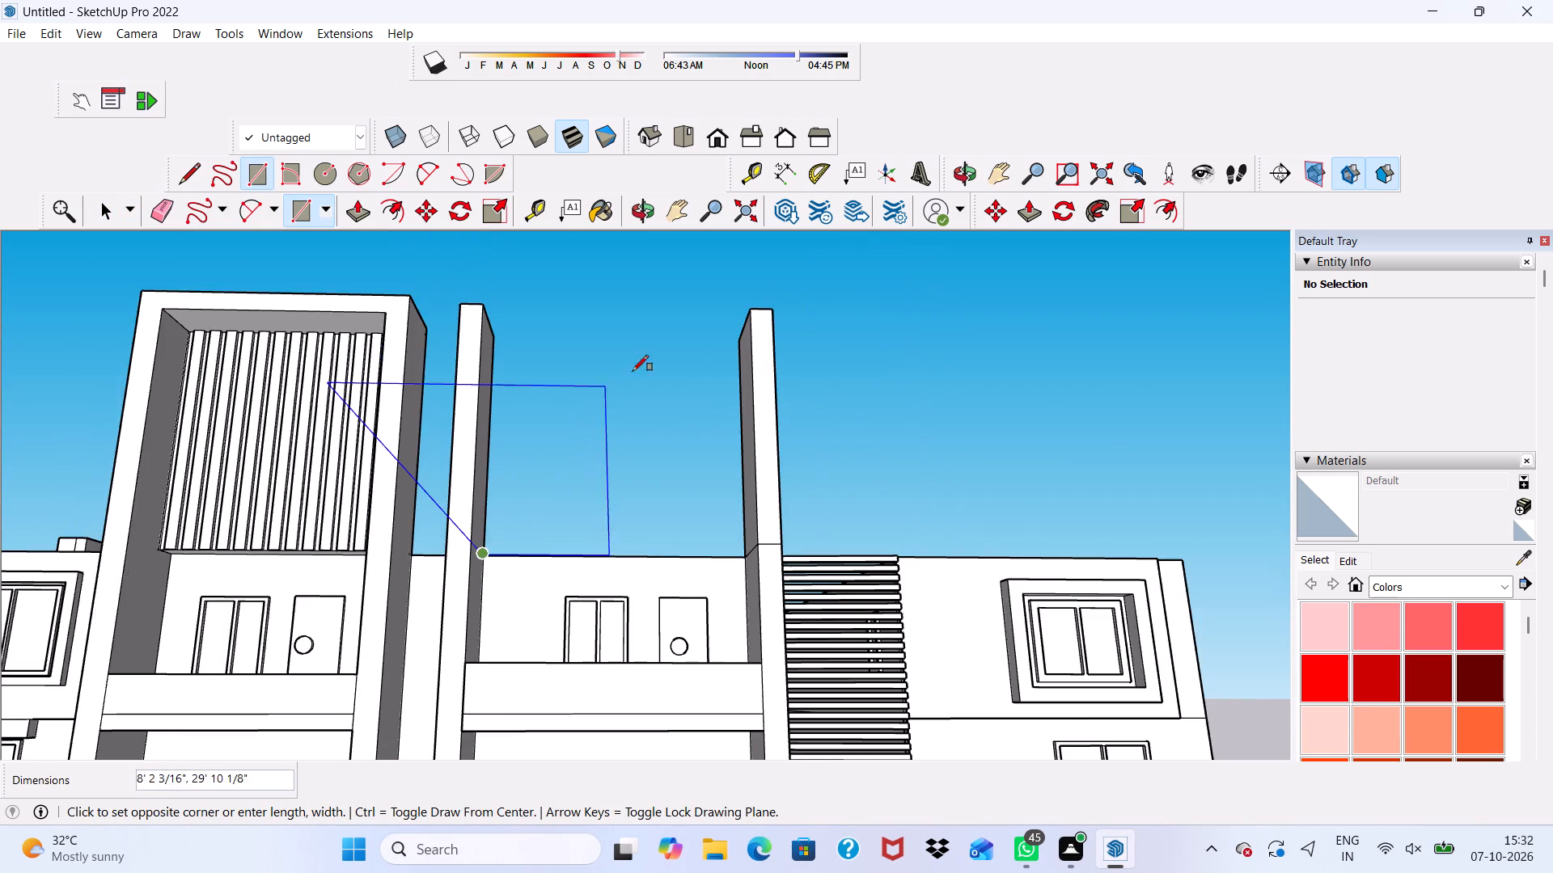
{"action": "scroll", "coordinate": [711, 335], "scroll_direction": "up", "scroll_amount": 1}
{"action": "scroll", "coordinate": [713, 319], "scroll_direction": "down", "scroll_amount": 5}
{"action": "scroll", "coordinate": [733, 450], "scroll_direction": "down", "scroll_amount": 1}
{"action": "middle_click_drag", "start_coordinate": [726, 450], "coordinate": [710, 586]}
{"action": "scroll", "coordinate": [712, 509], "scroll_direction": "up", "scroll_amount": 3}
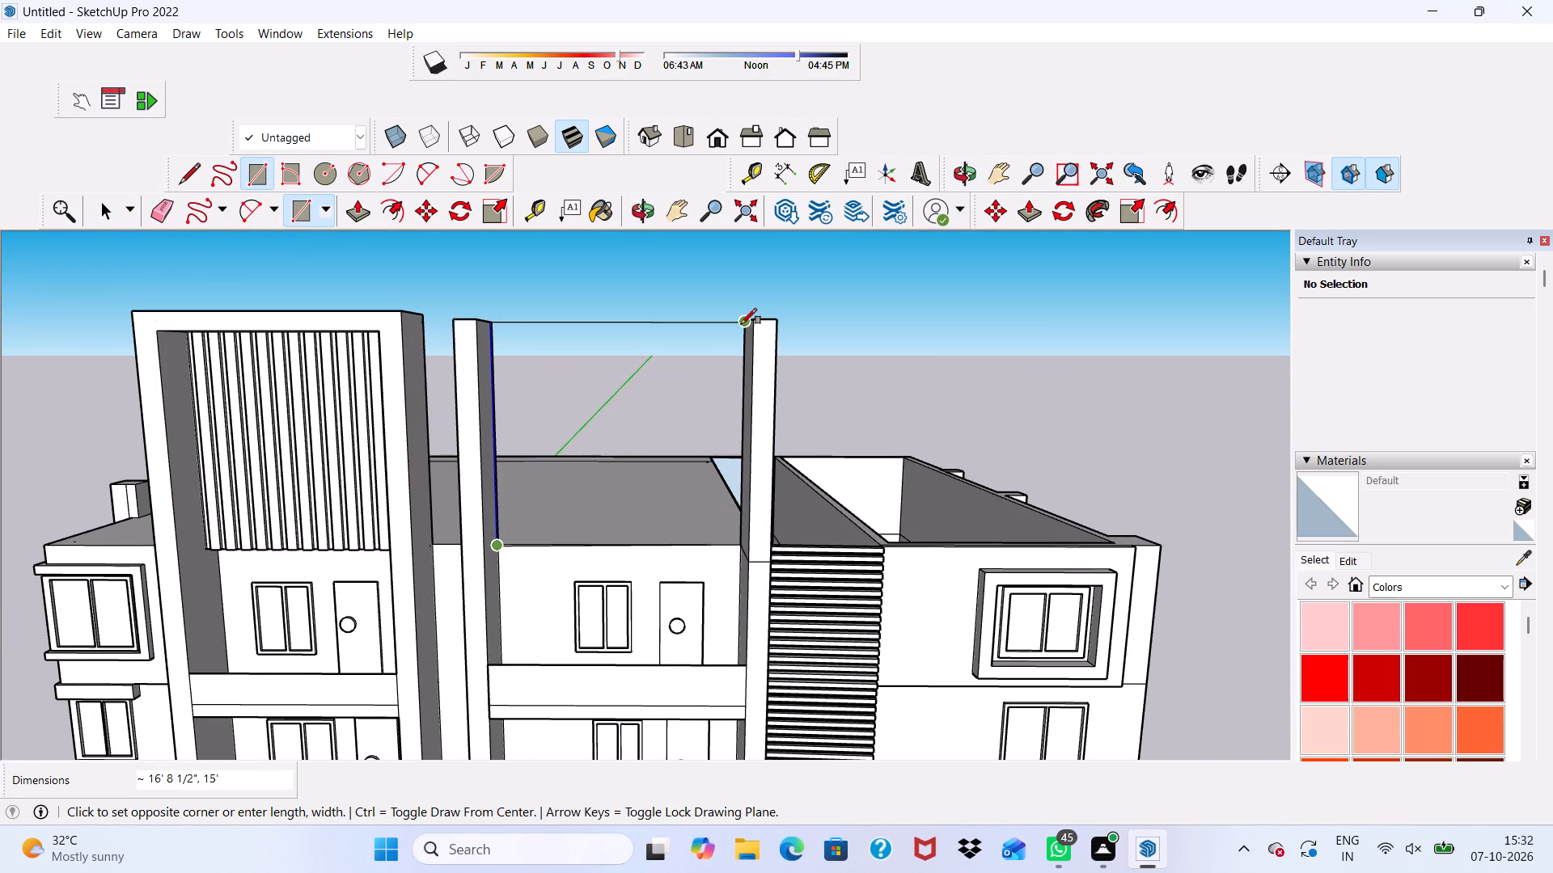
{"action": "left_click", "coordinate": [741, 324]}
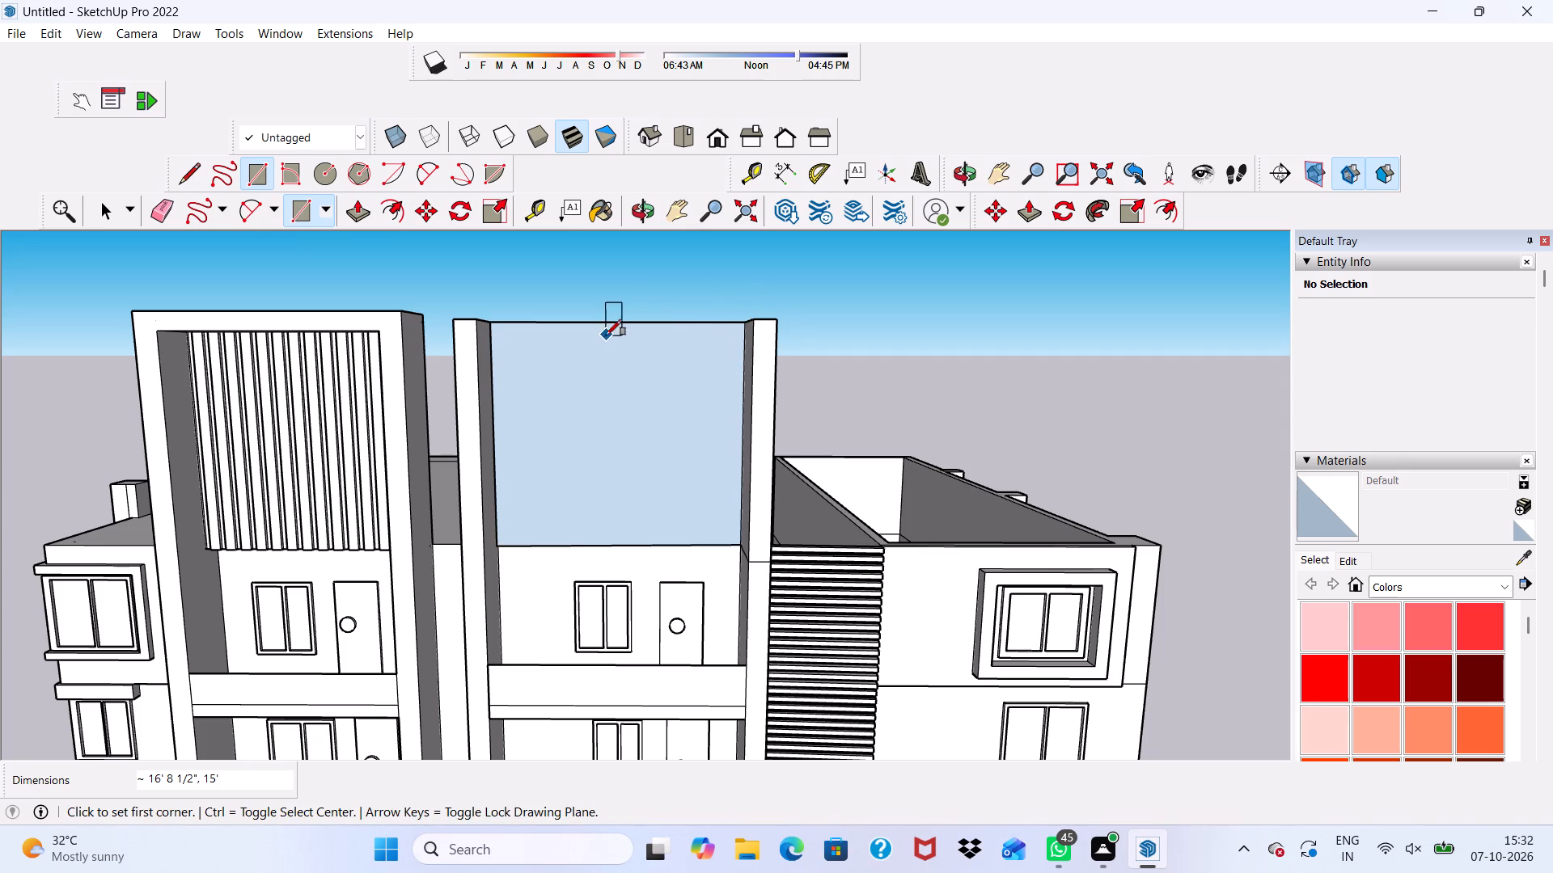
{"action": "key", "text": "space"}
Push/Pull the panel face between the two freestanding columns to a 9" thickness, and leave the tool.
{"action": "middle_click_drag", "start_coordinate": [585, 360], "coordinate": [421, 382]}
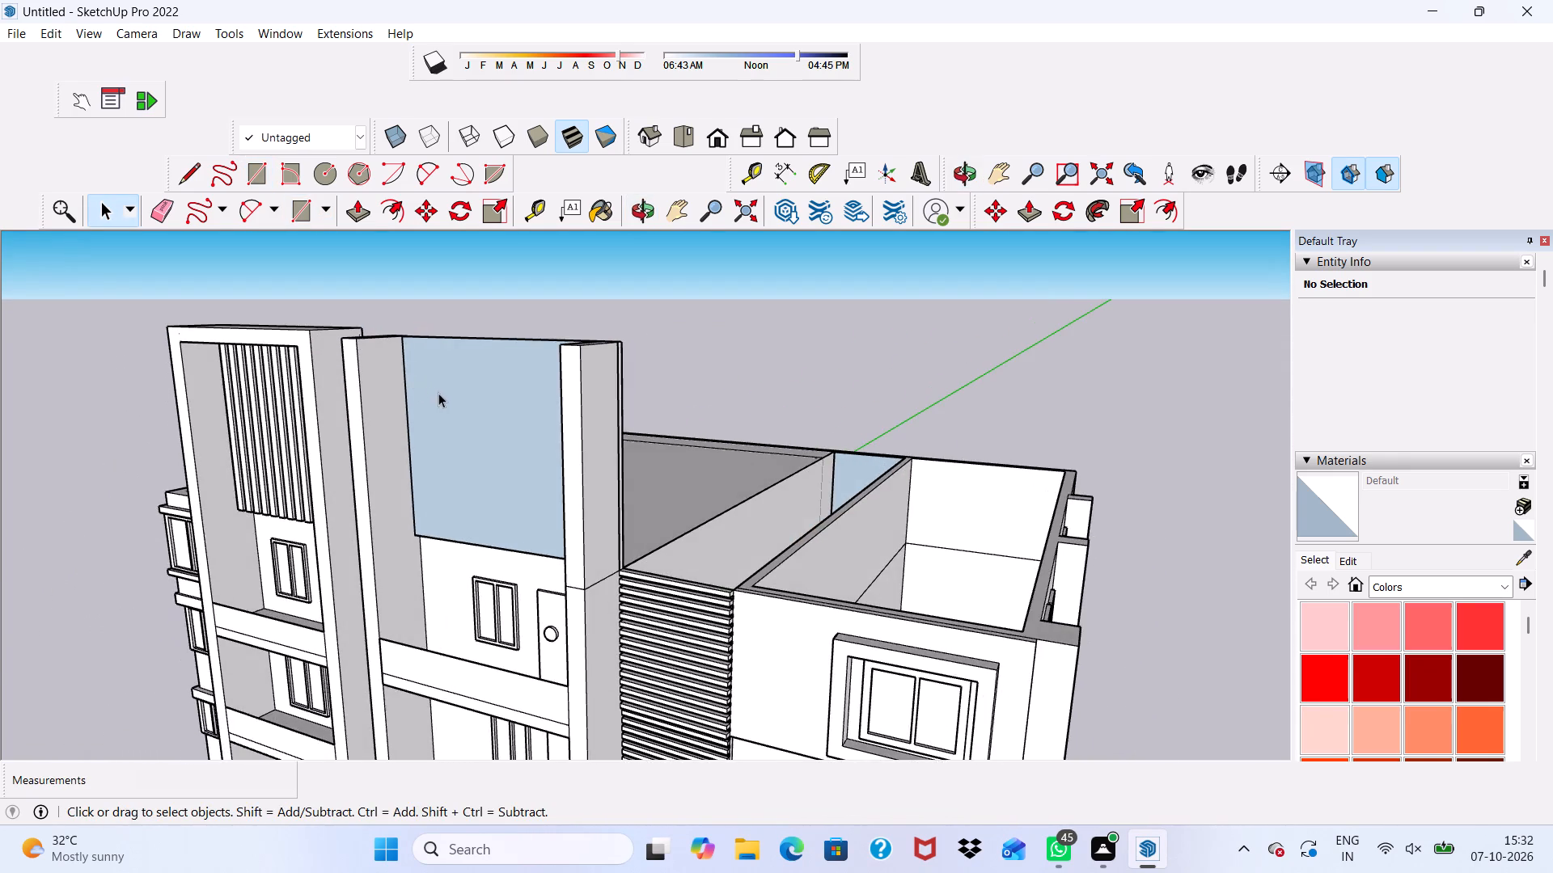
{"action": "scroll", "coordinate": [446, 396], "scroll_direction": "up", "scroll_amount": 3}
{"action": "middle_click_drag", "start_coordinate": [483, 407], "coordinate": [254, 475]}
{"action": "scroll", "coordinate": [248, 487], "scroll_direction": "up", "scroll_amount": 4}
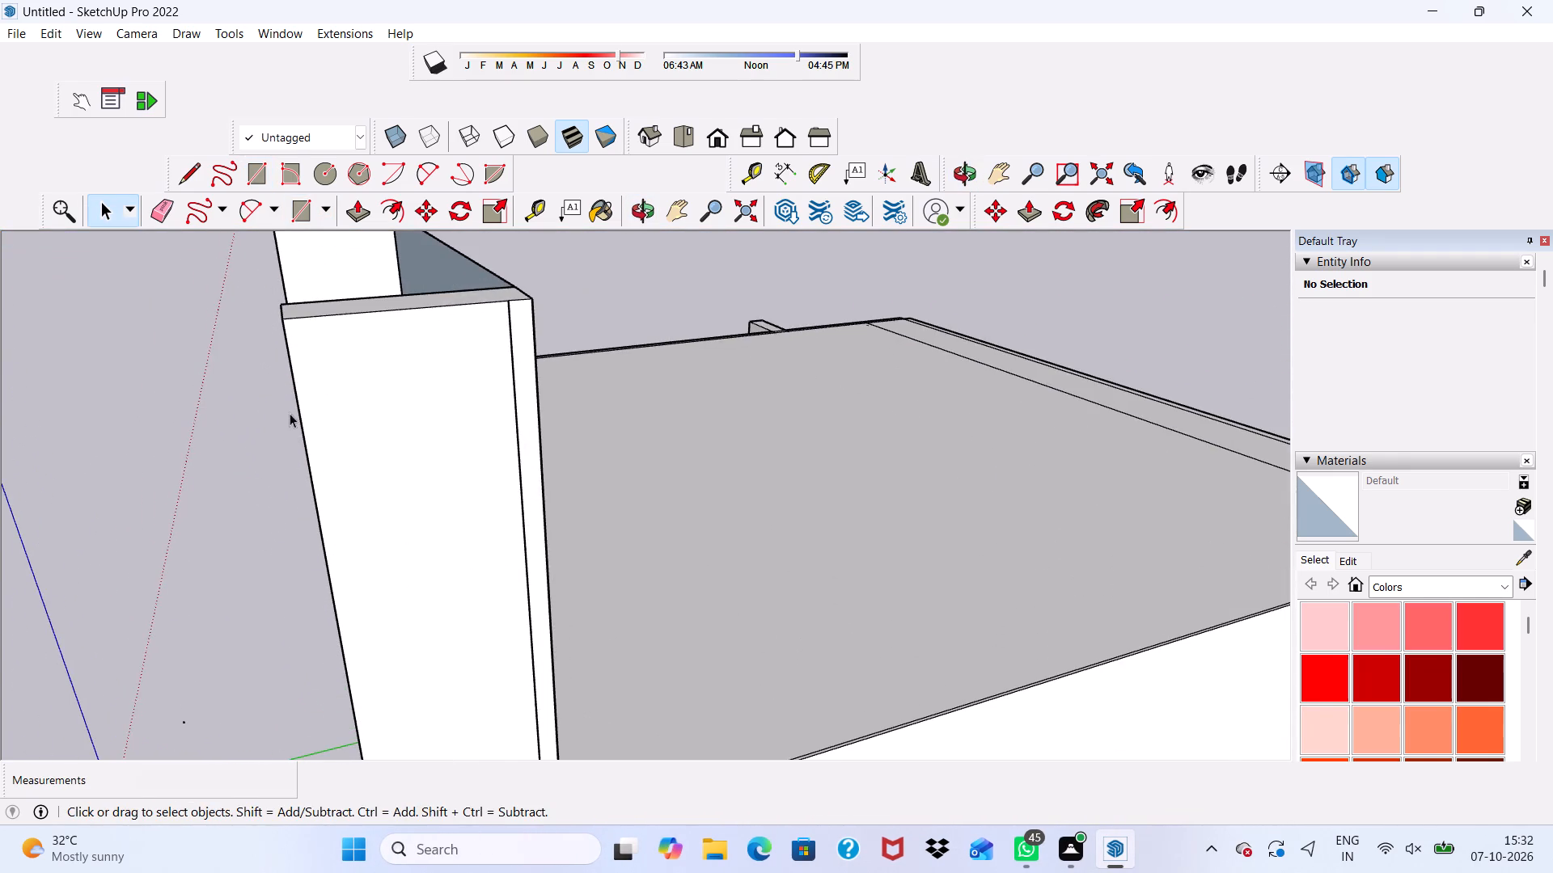
{"action": "middle_click_drag", "start_coordinate": [290, 412], "coordinate": [544, 446]}
{"action": "scroll", "coordinate": [1019, 334], "scroll_direction": "up", "scroll_amount": 4}
{"action": "scroll", "coordinate": [930, 319], "scroll_direction": "up", "scroll_amount": 3}
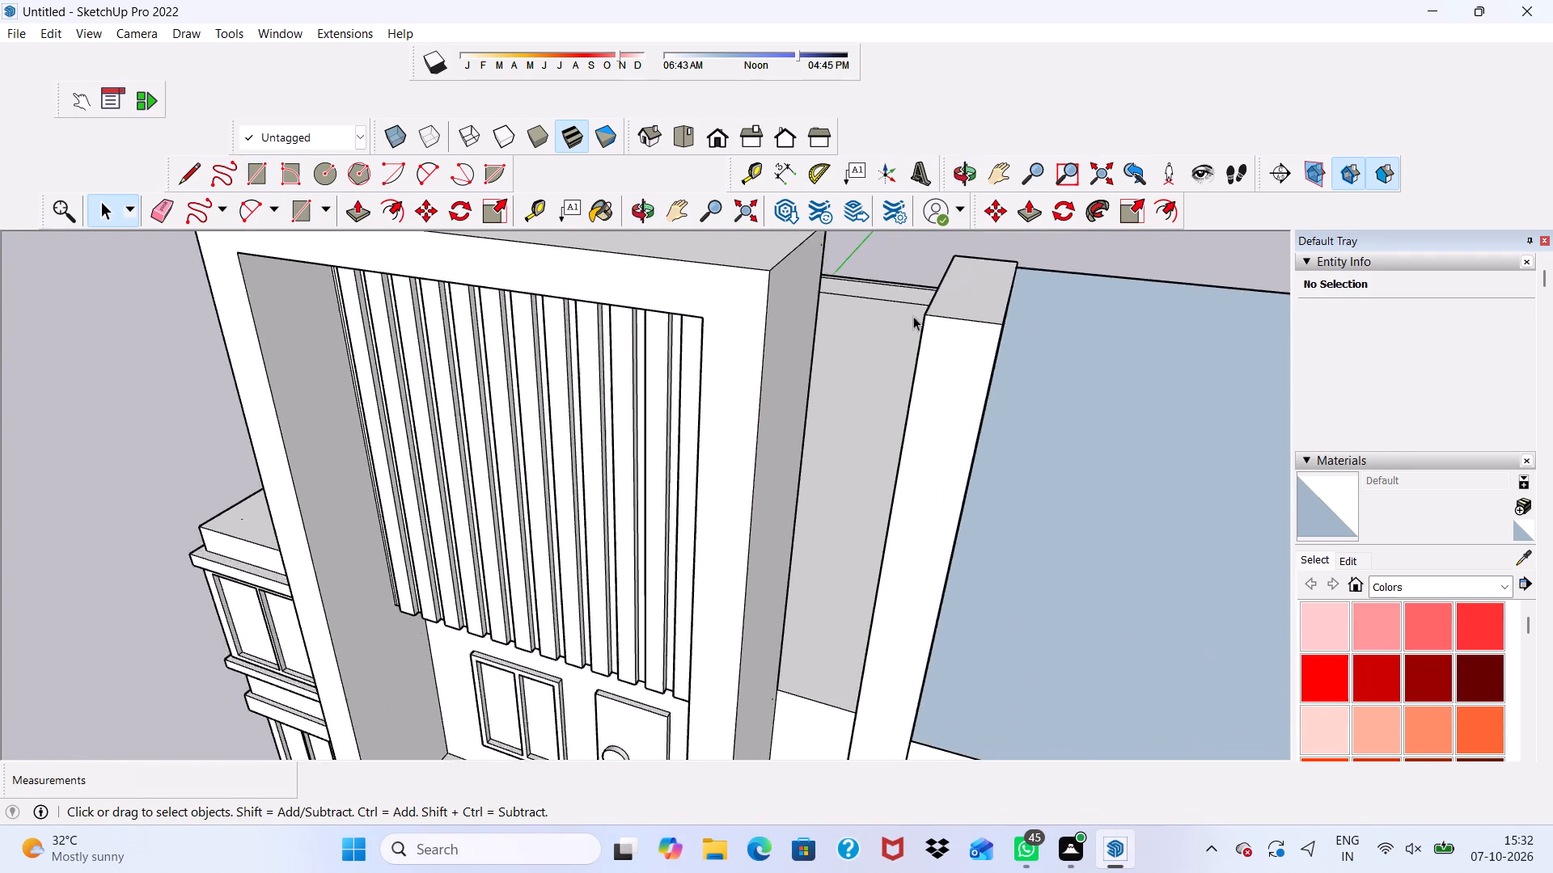
{"action": "scroll", "coordinate": [913, 316], "scroll_direction": "up", "scroll_amount": 1}
{"action": "scroll", "coordinate": [836, 300], "scroll_direction": "down", "scroll_amount": 3}
{"action": "scroll", "coordinate": [925, 342], "scroll_direction": "down", "scroll_amount": 3}
{"action": "middle_click_drag", "start_coordinate": [1001, 389], "coordinate": [905, 350]}
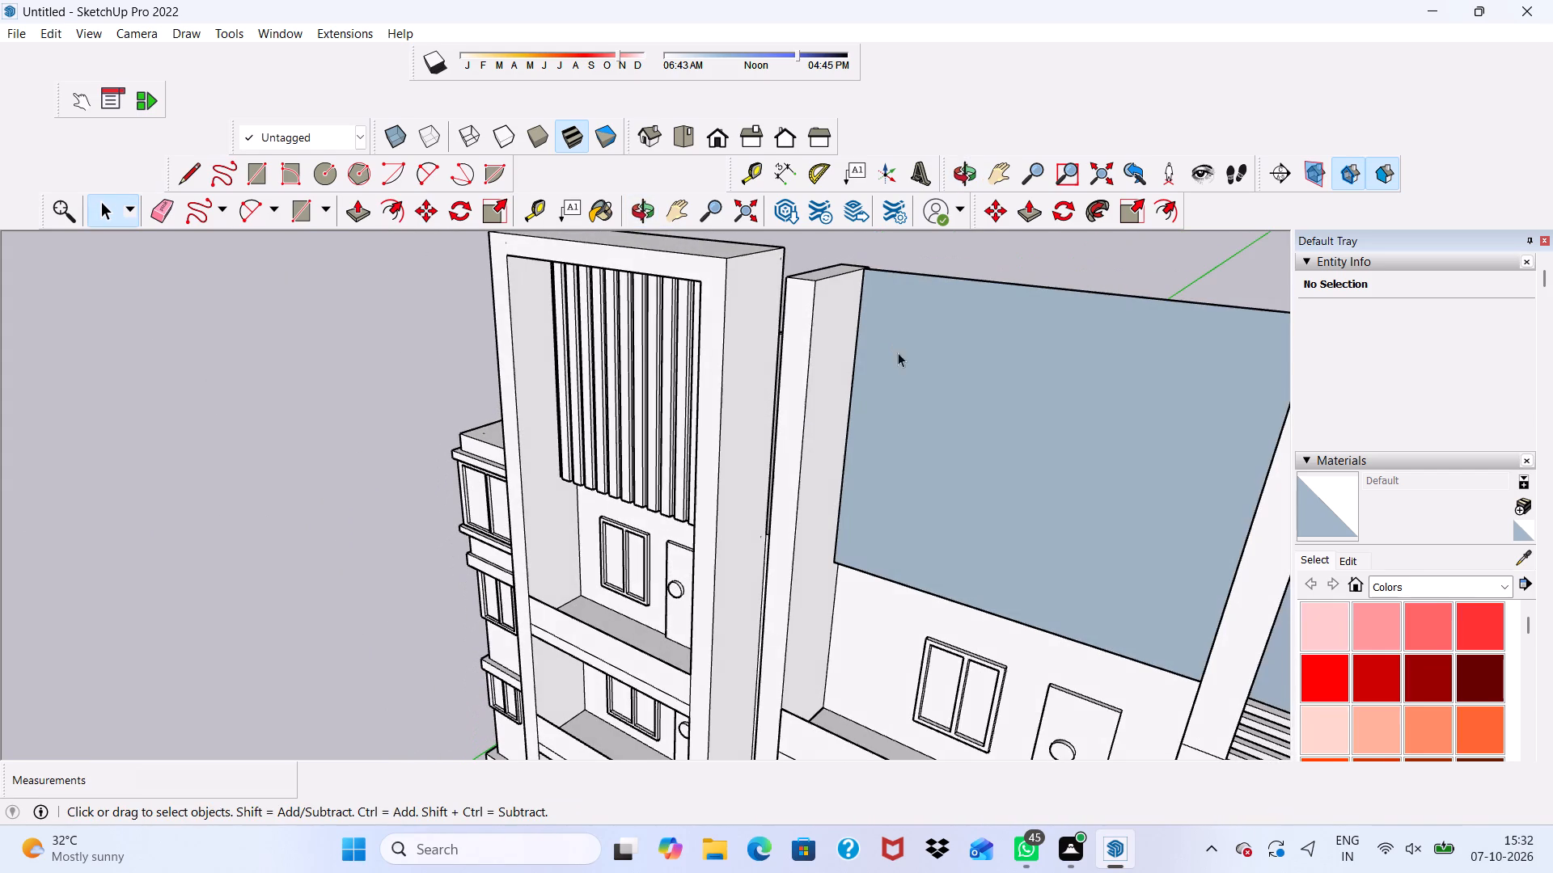
{"action": "left_click", "coordinate": [920, 368]}
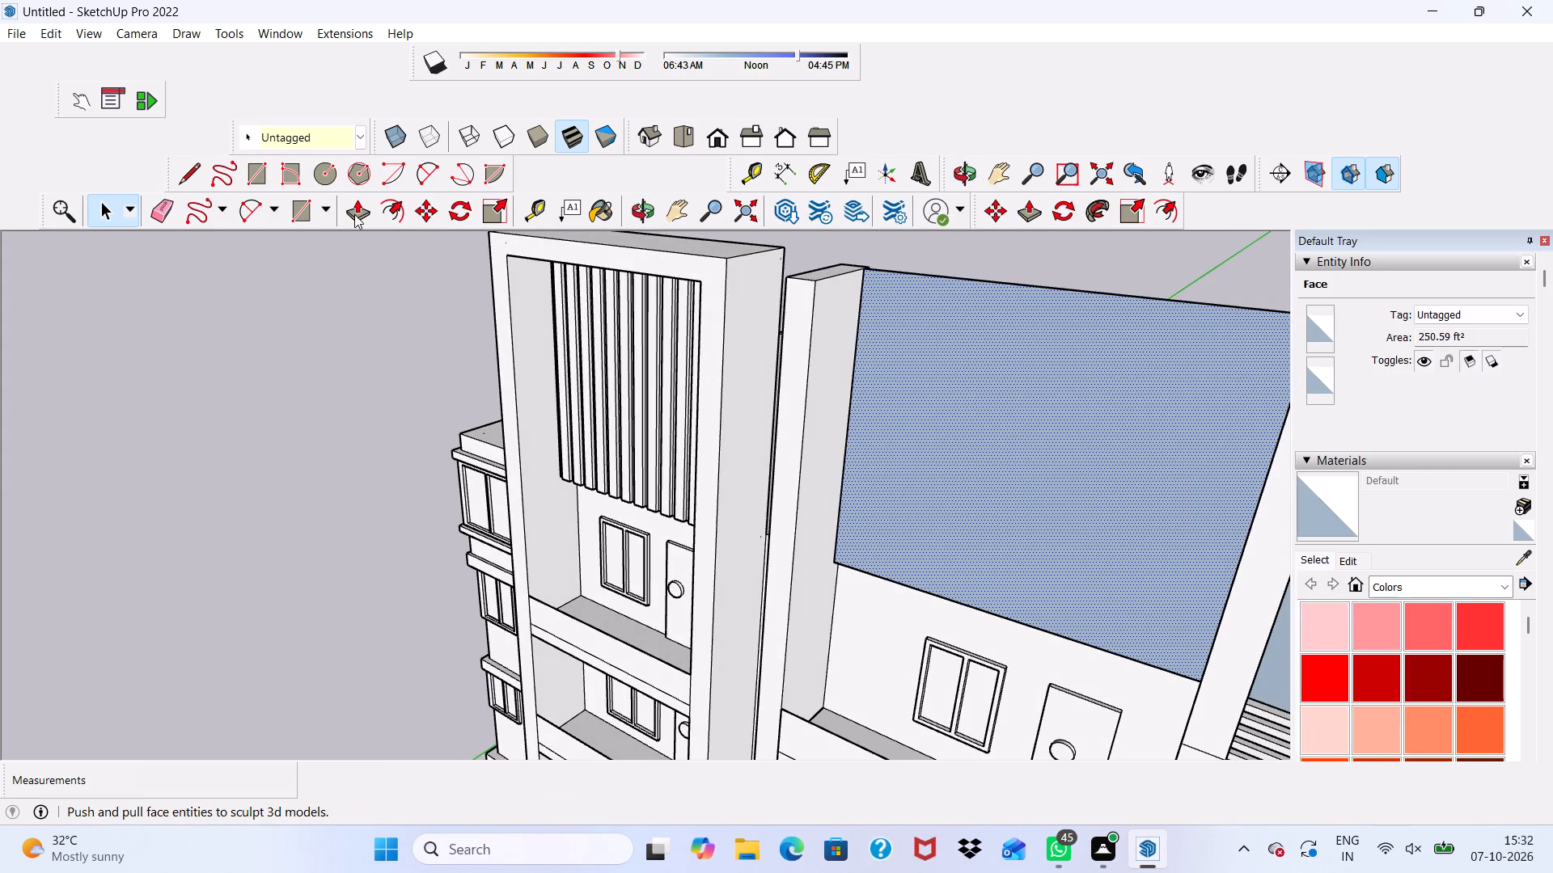
{"action": "left_click", "coordinate": [354, 214]}
{"action": "left_click", "coordinate": [1078, 420]}
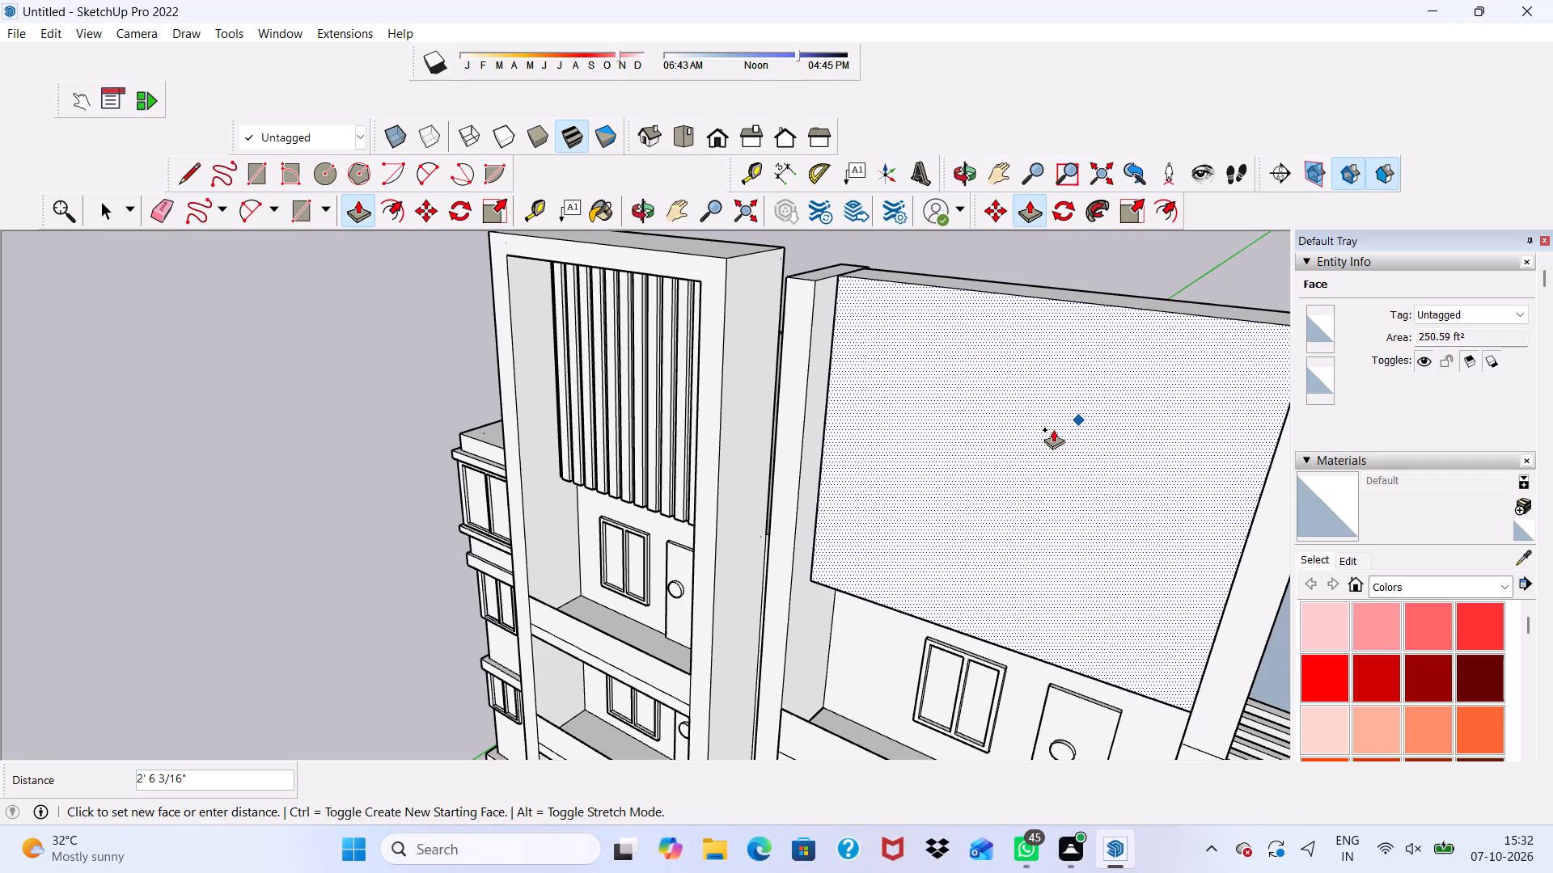
{"action": "key", "text": "9"}
{"action": "key", "text": "shift+quotedbl"}
{"action": "key", "text": "Return"}
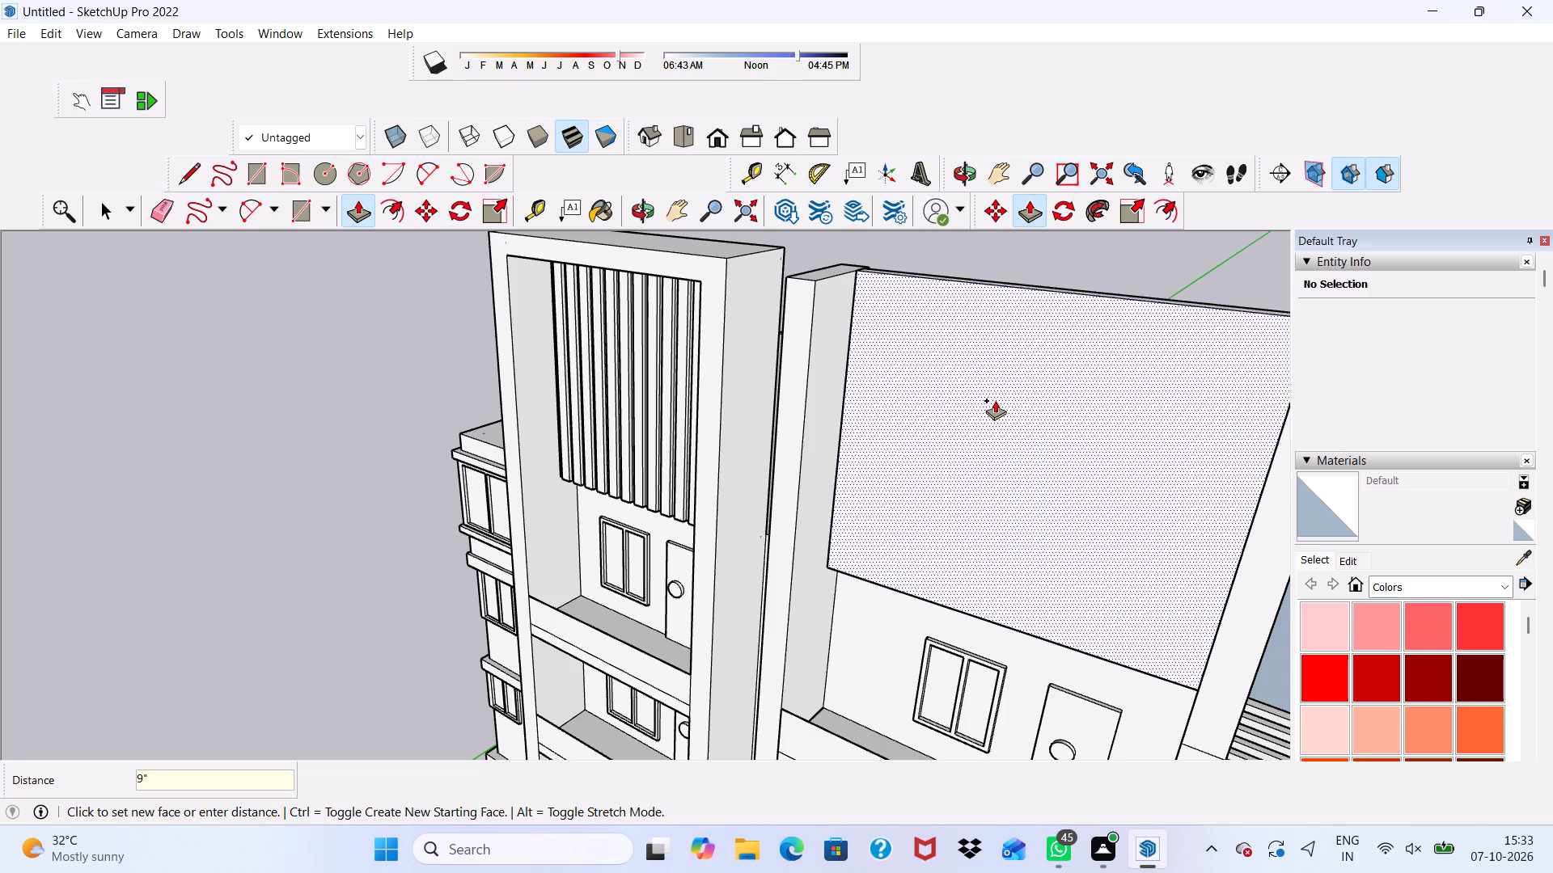
{"action": "scroll", "coordinate": [995, 400], "scroll_direction": "down", "scroll_amount": 4}
{"action": "middle_click_drag", "start_coordinate": [955, 411], "coordinate": [860, 534]}
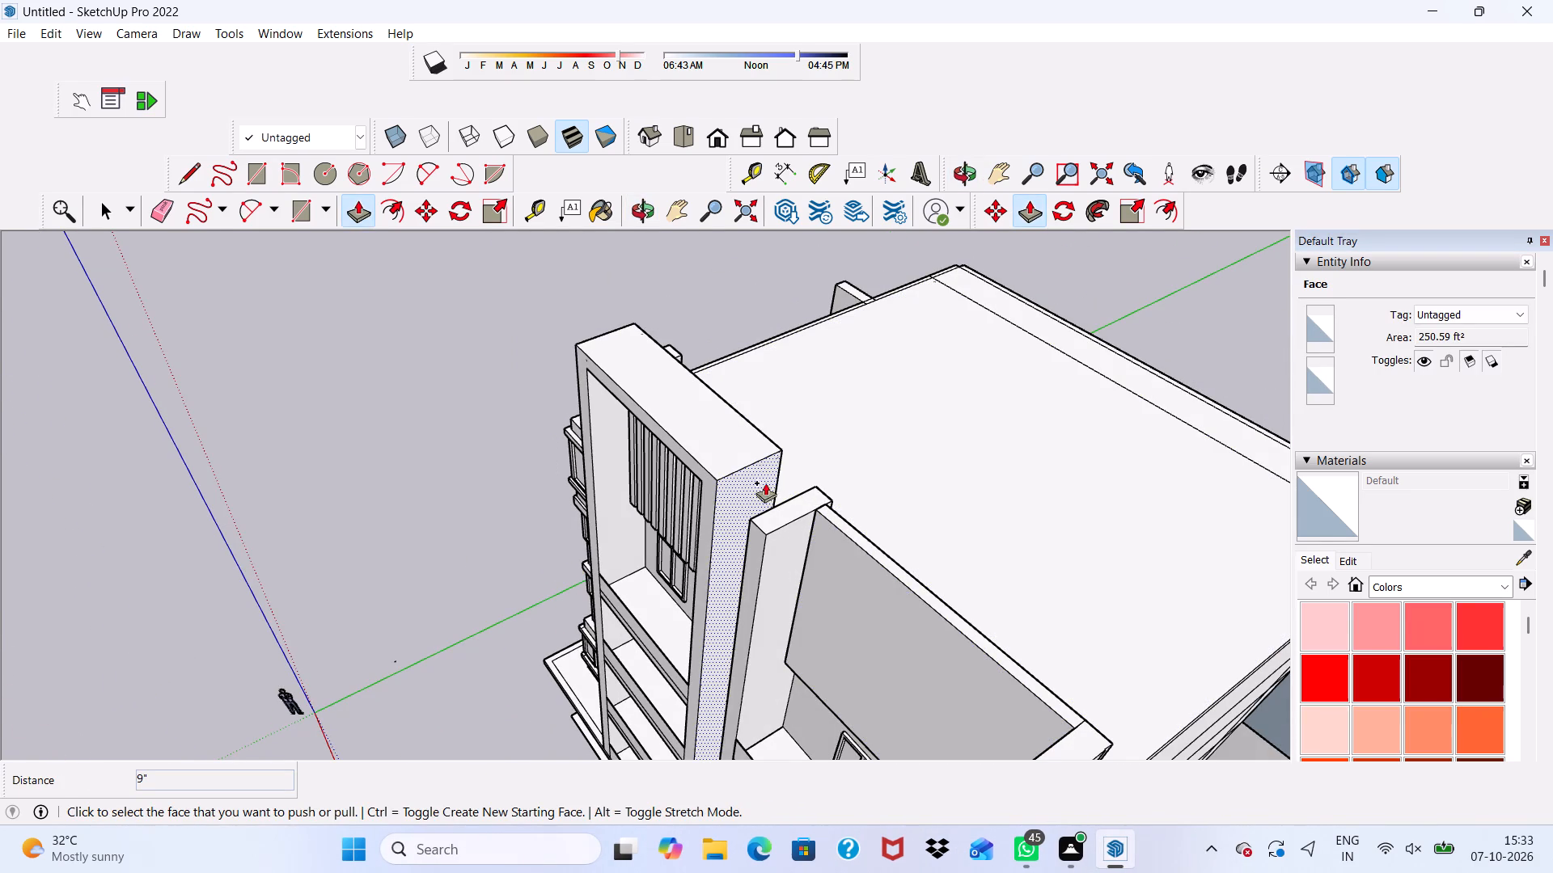
{"action": "key", "text": "space"}
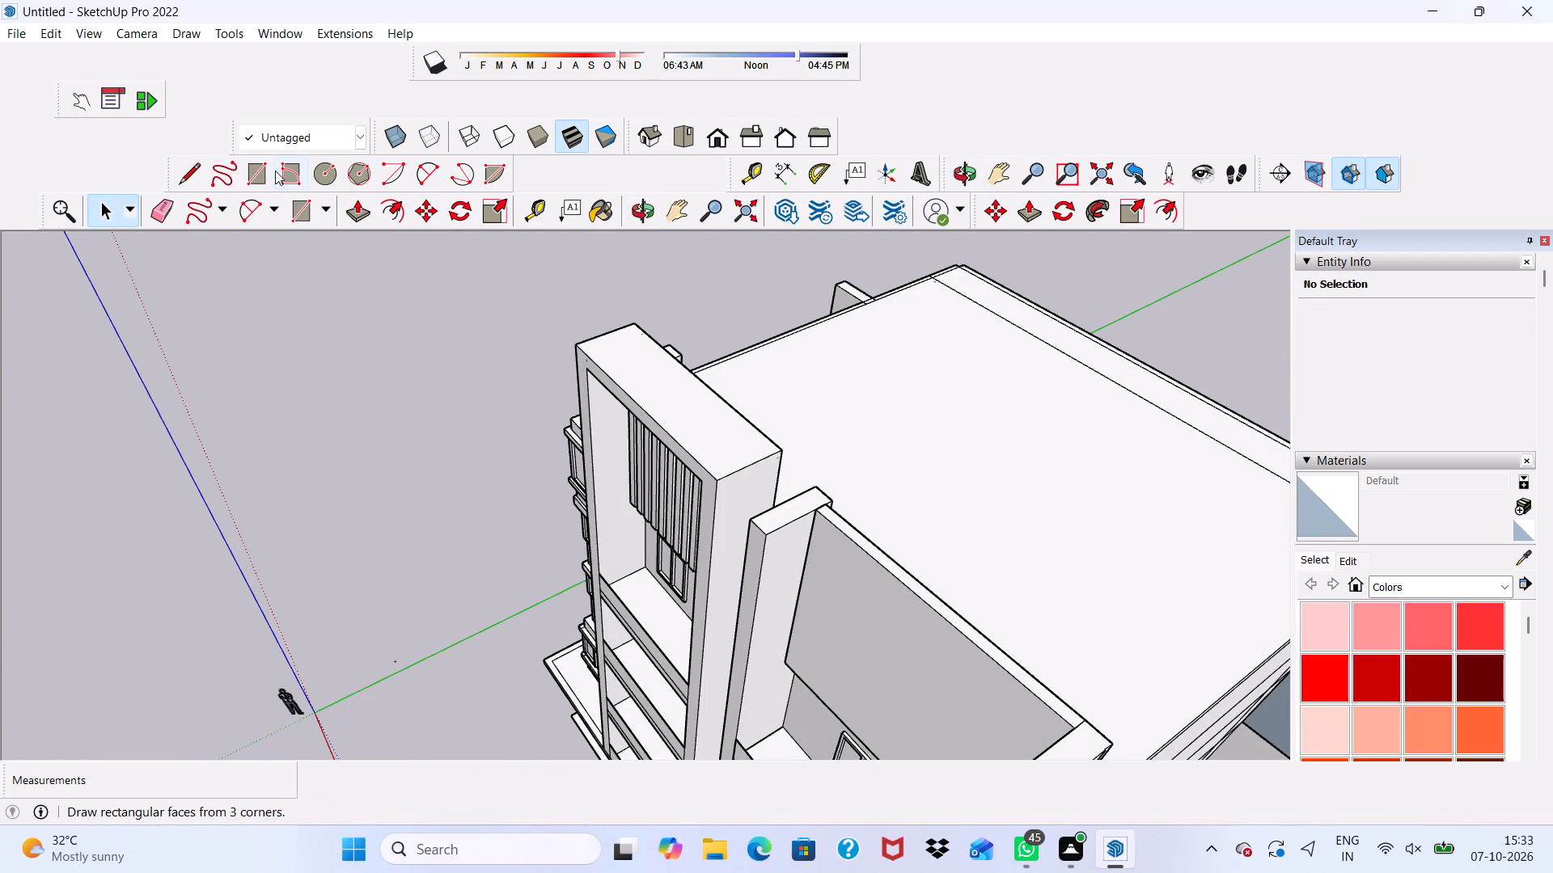
Draw a horizontal rectangle about 19' 6" by 4' 9 13/16" over both column tops, bridging the columns above the panel.
{"action": "left_click", "coordinate": [261, 168]}
{"action": "scroll", "coordinate": [806, 476], "scroll_direction": "up", "scroll_amount": 7}
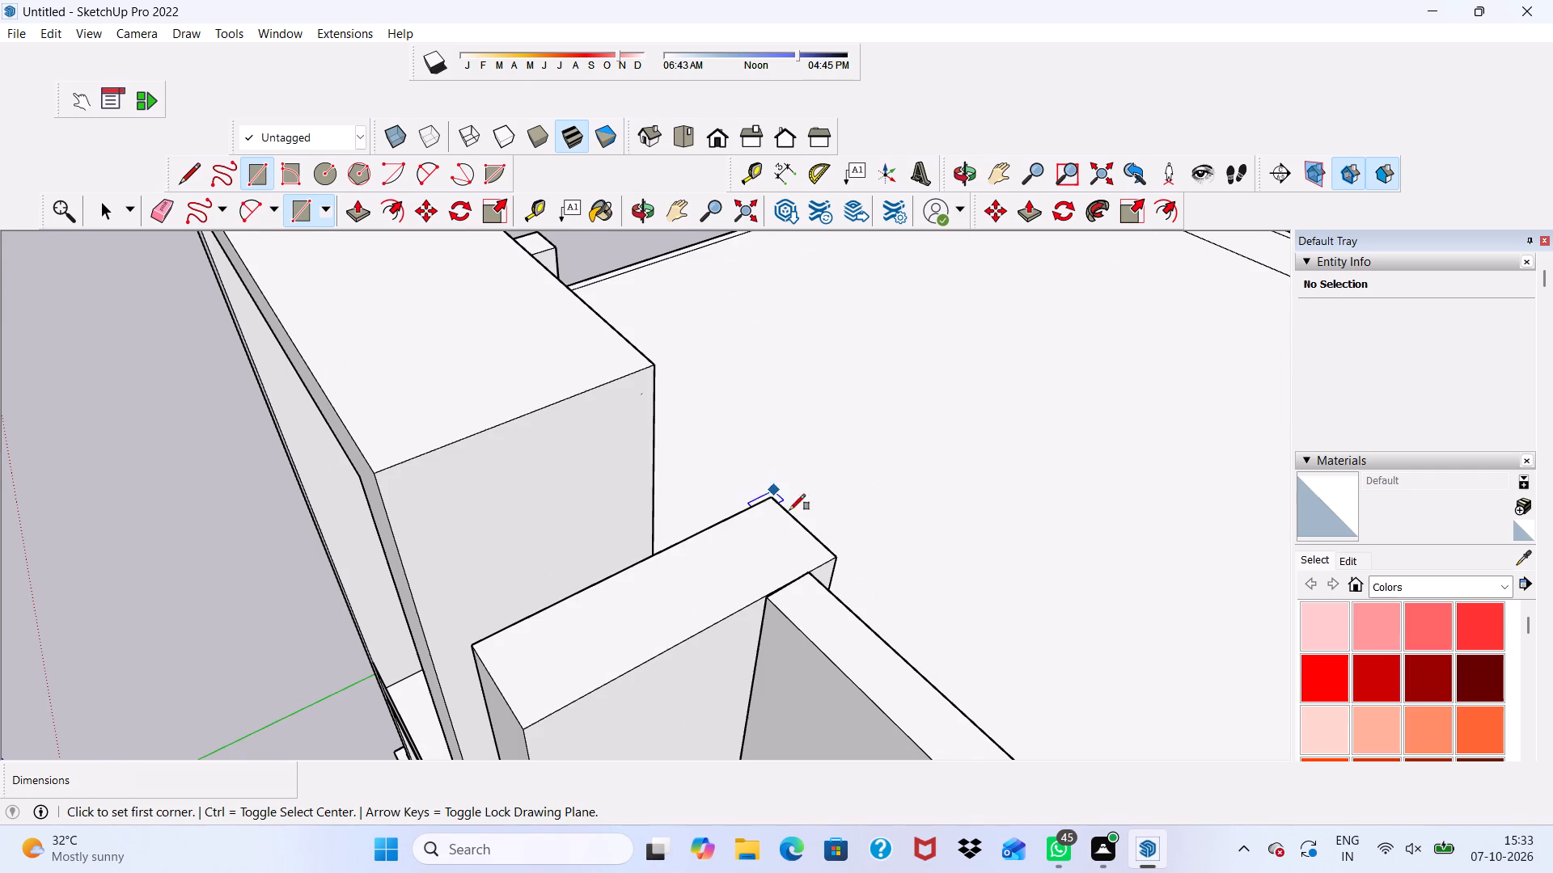
{"action": "scroll", "coordinate": [781, 499], "scroll_direction": "down", "scroll_amount": 3}
{"action": "middle_click_drag", "start_coordinate": [863, 565], "coordinate": [657, 464]}
{"action": "scroll", "coordinate": [561, 517], "scroll_direction": "down", "scroll_amount": 3}
{"action": "middle_click_drag", "start_coordinate": [442, 584], "coordinate": [444, 584]}
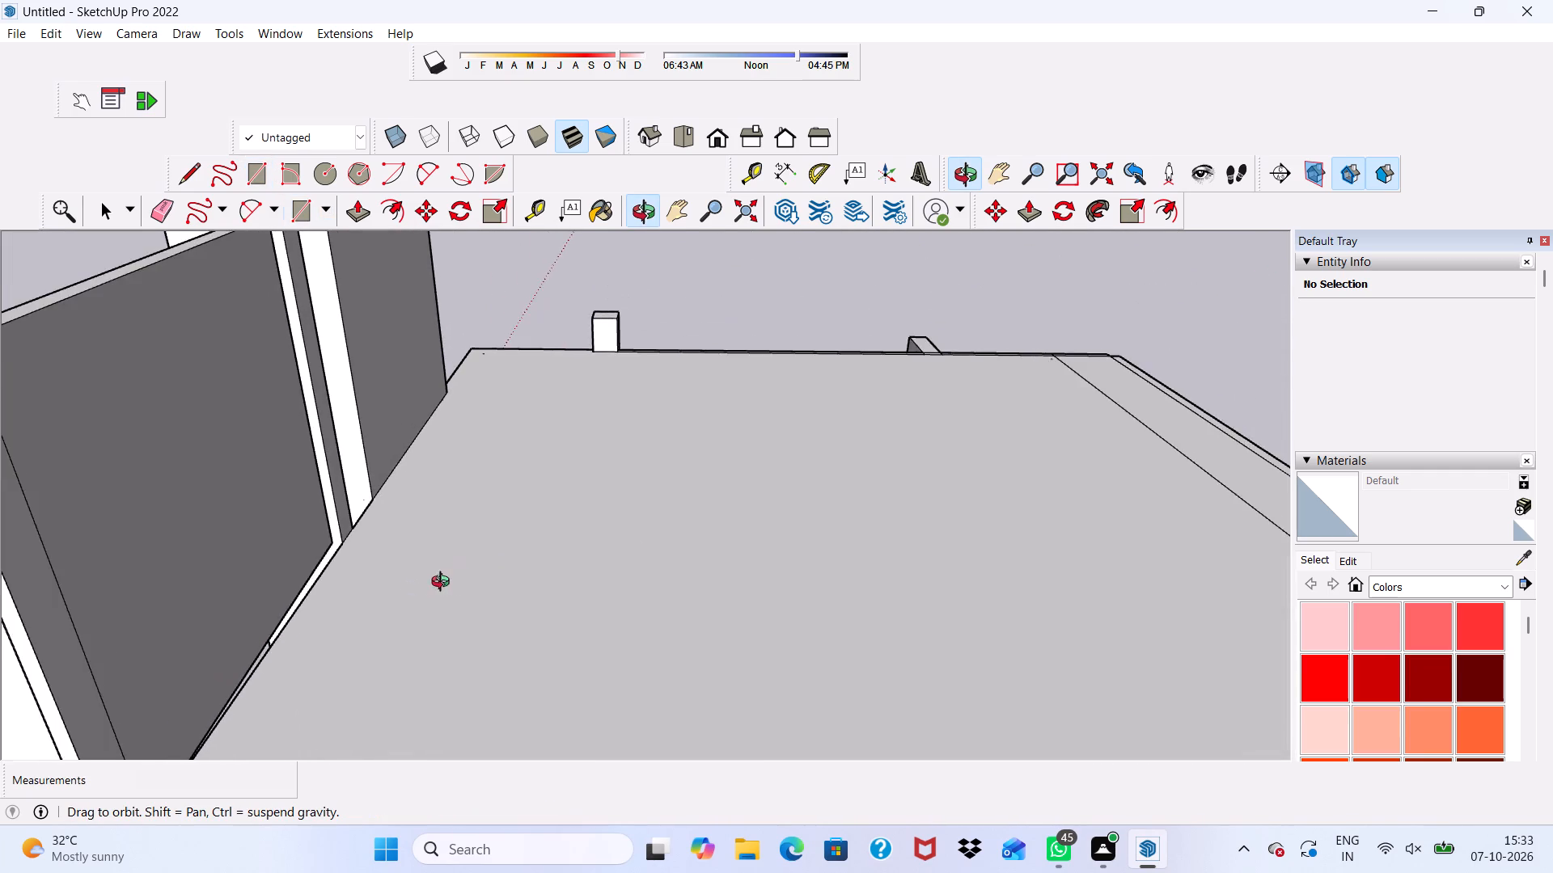
{"action": "middle_click_drag", "start_coordinate": [444, 584], "coordinate": [729, 527]}
{"action": "scroll", "coordinate": [696, 541], "scroll_direction": "down", "scroll_amount": 1}
{"action": "middle_click_drag", "start_coordinate": [845, 478], "coordinate": [942, 543]}
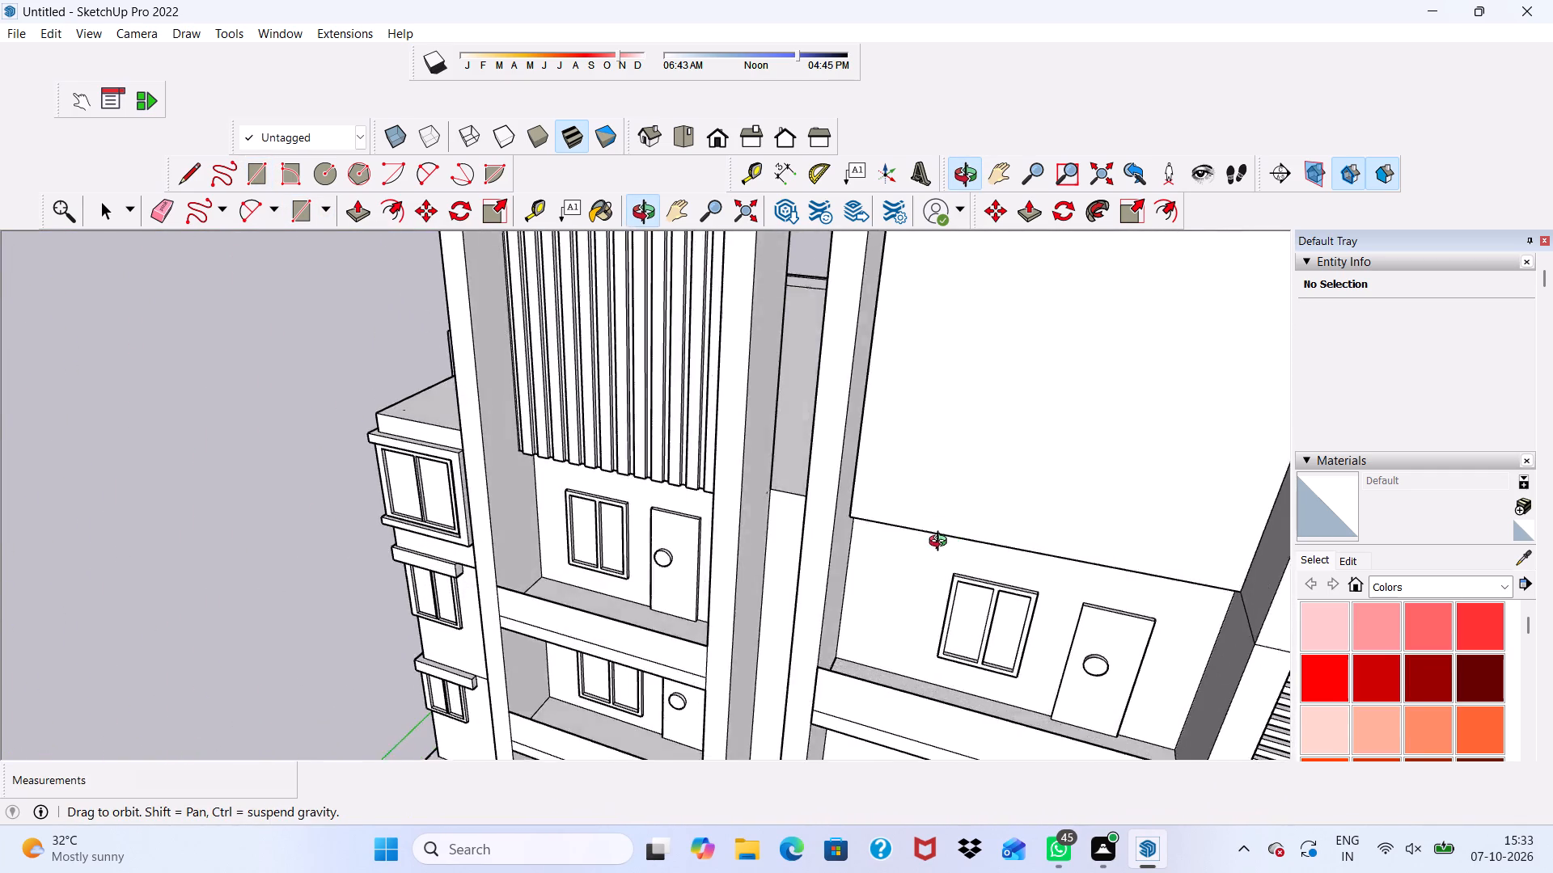
{"action": "middle_click_drag", "start_coordinate": [942, 543], "coordinate": [914, 659]}
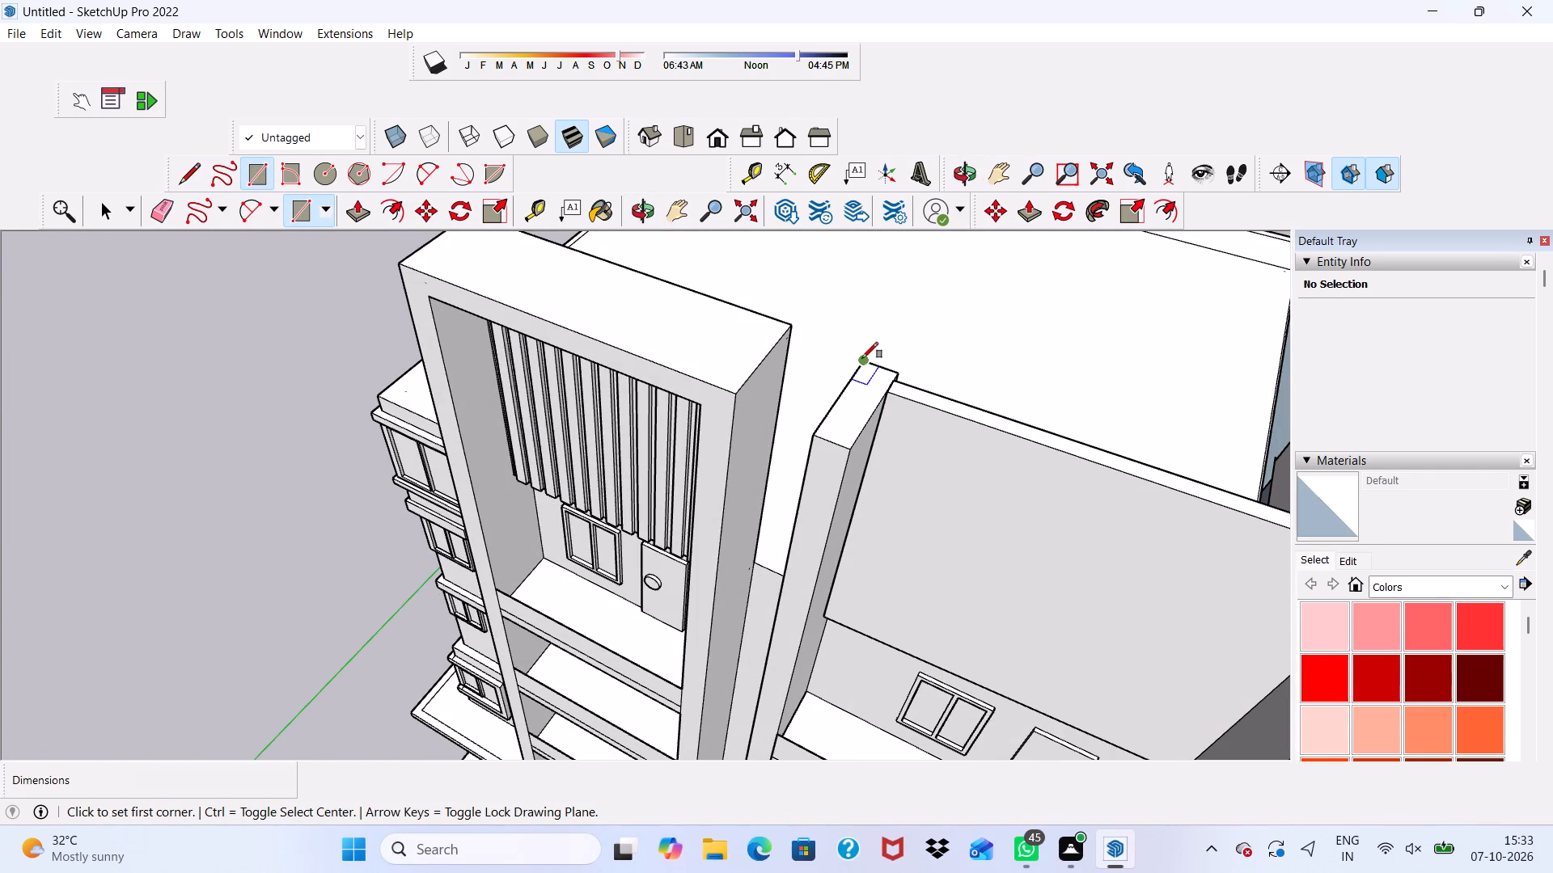
{"action": "left_click", "coordinate": [862, 358]}
{"action": "scroll", "coordinate": [814, 422], "scroll_direction": "down", "scroll_amount": 3}
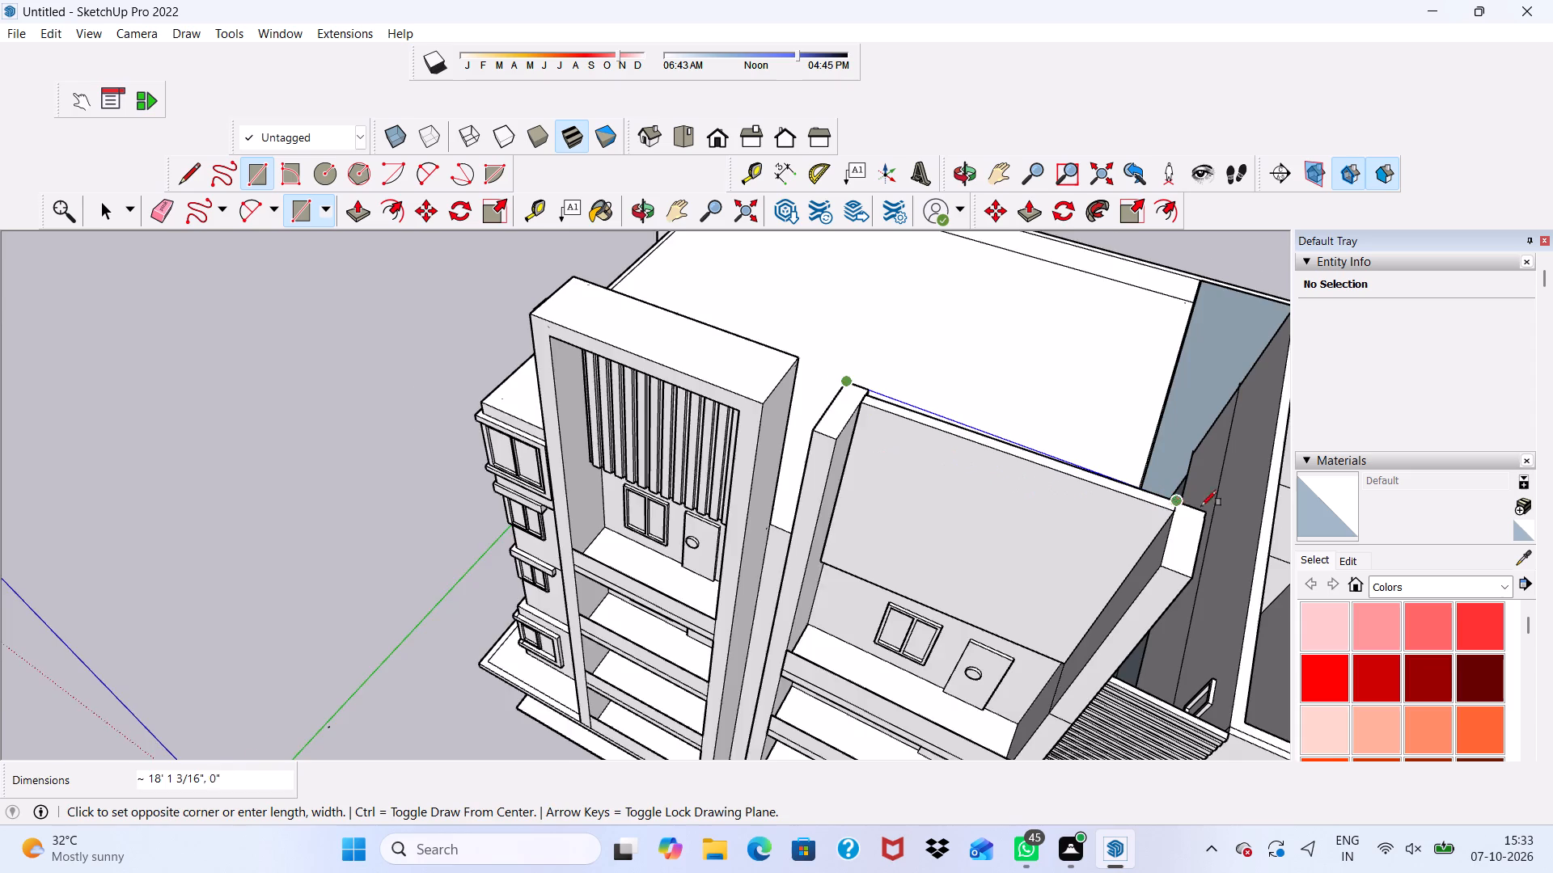
{"action": "scroll", "coordinate": [1228, 506], "scroll_direction": "up", "scroll_amount": 2}
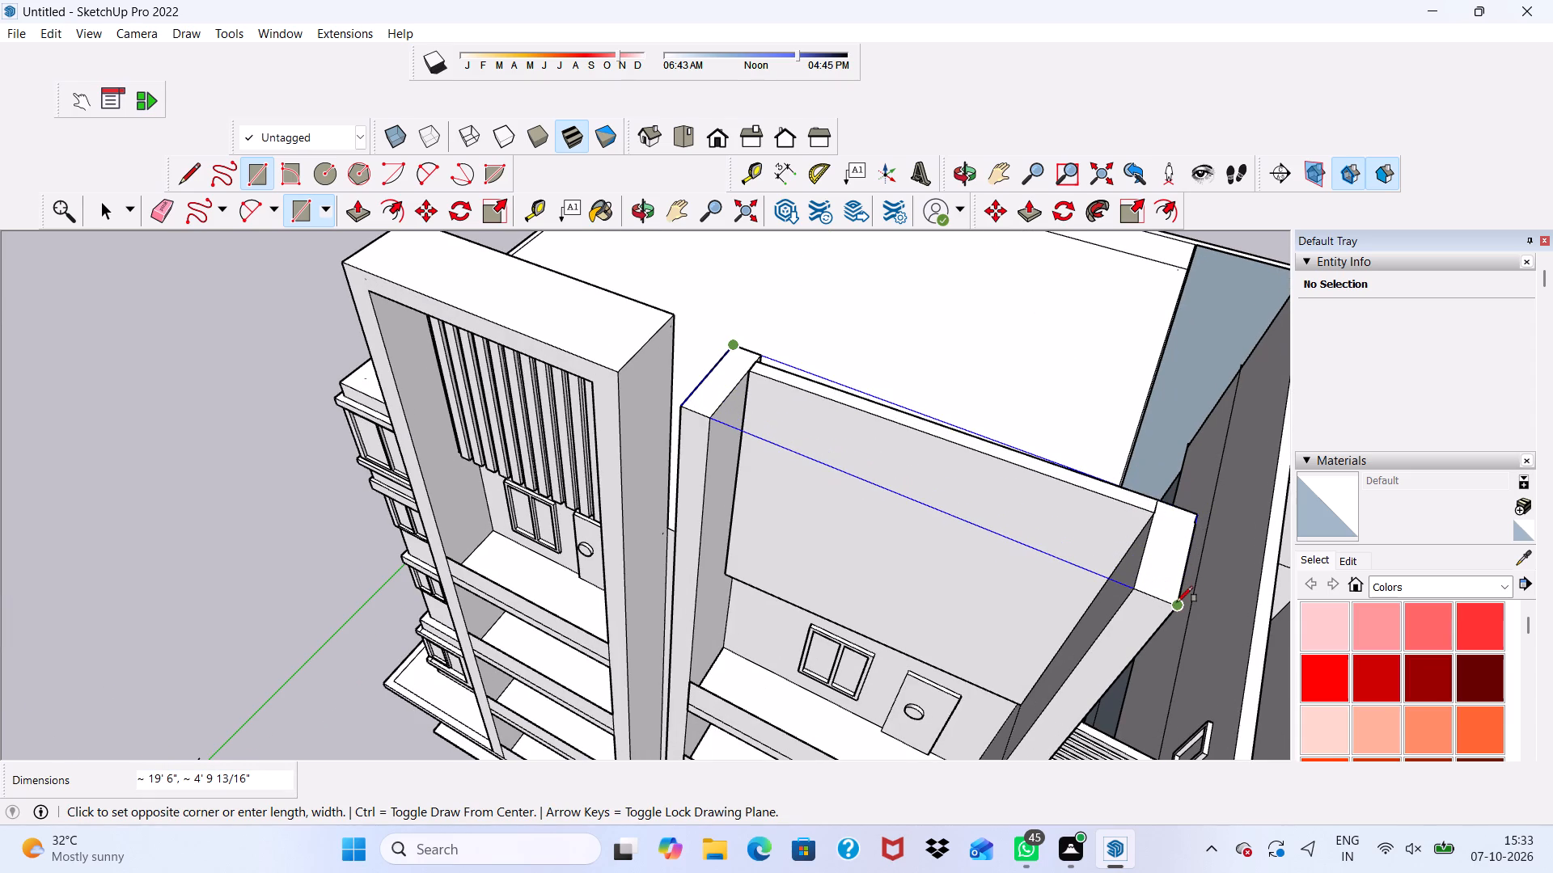
{"action": "left_click", "coordinate": [1177, 602]}
{"action": "key", "text": "space"}
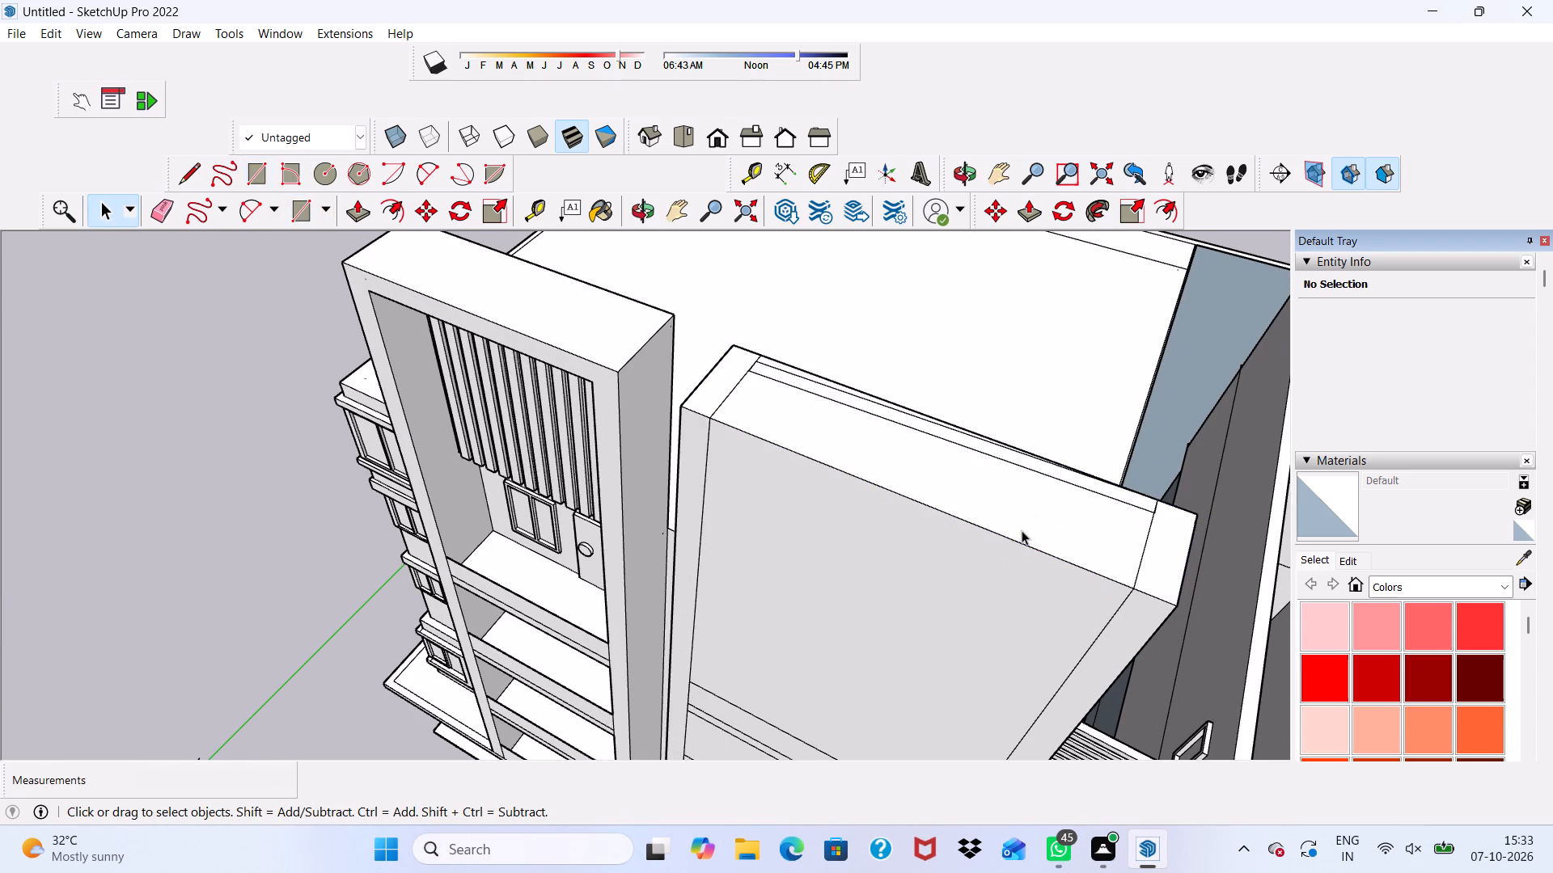
Delete the vertical face covering the open front between the two columns.
{"action": "left_click", "coordinate": [950, 617]}
{"action": "key", "text": "Delete"}
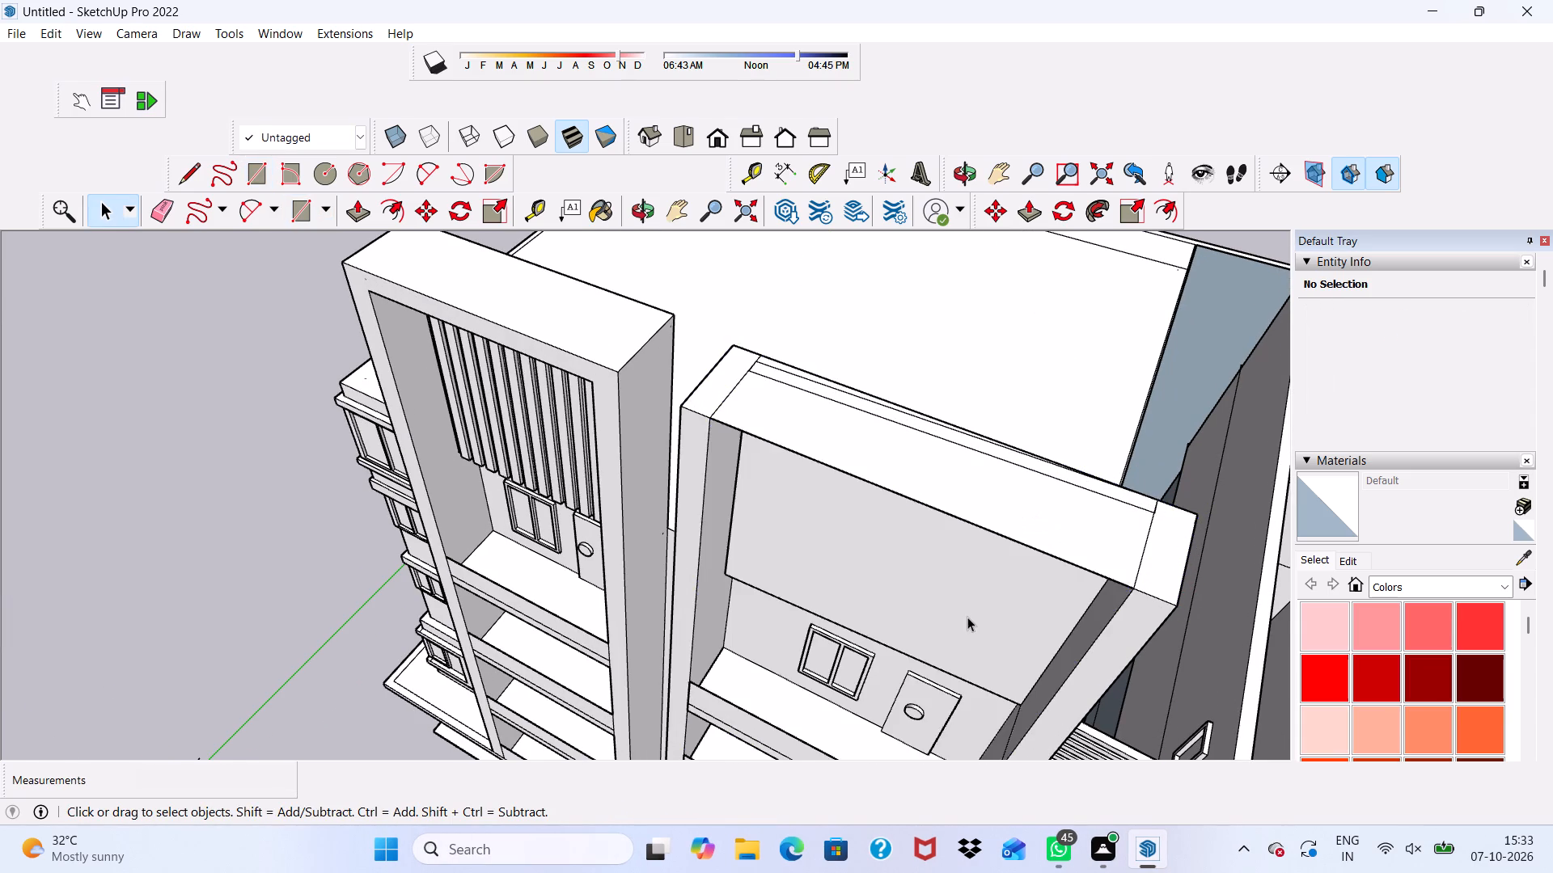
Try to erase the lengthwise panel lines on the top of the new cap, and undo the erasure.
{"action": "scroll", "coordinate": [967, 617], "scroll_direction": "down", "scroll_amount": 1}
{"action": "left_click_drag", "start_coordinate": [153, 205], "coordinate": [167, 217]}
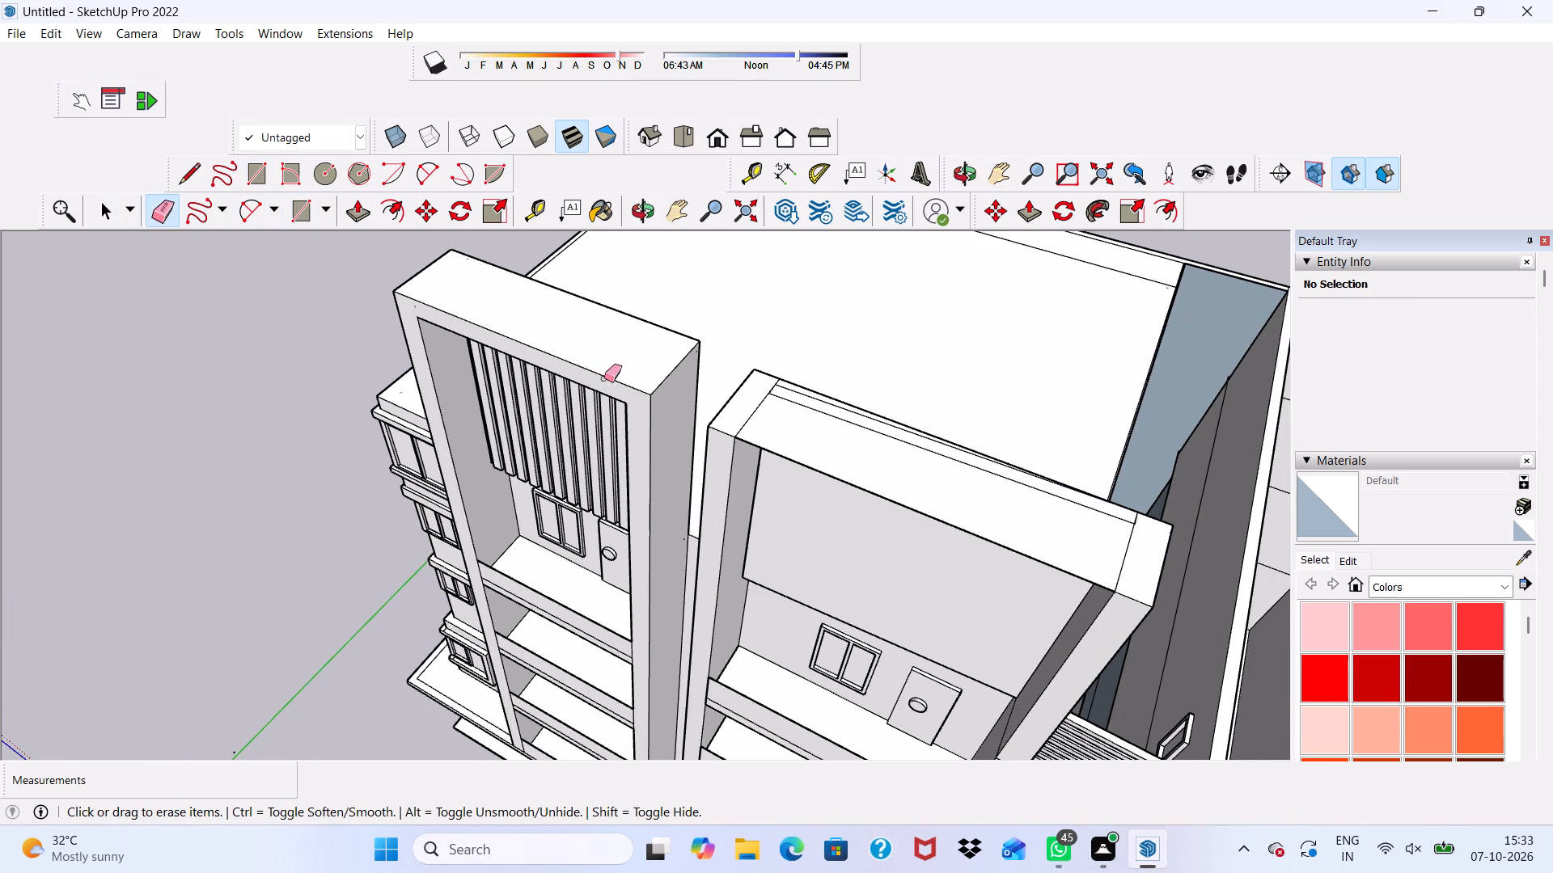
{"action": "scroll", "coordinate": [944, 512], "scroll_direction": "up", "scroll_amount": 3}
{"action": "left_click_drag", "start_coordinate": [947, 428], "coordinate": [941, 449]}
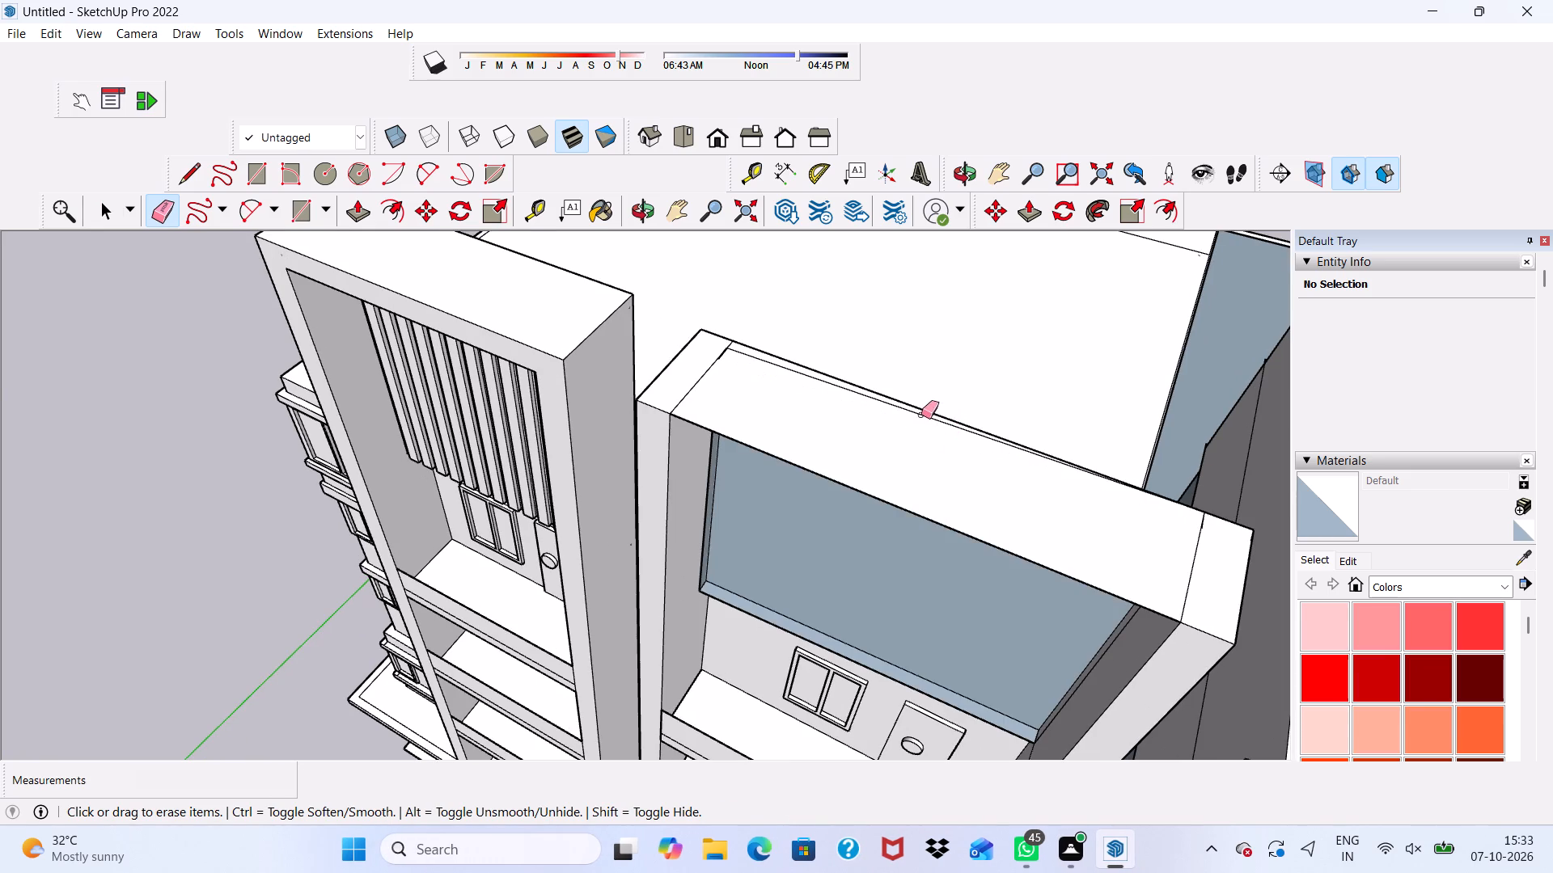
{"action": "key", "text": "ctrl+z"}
Erase only the middle lengthwise line on the cap's top, near its rear edge.
{"action": "scroll", "coordinate": [899, 393], "scroll_direction": "up", "scroll_amount": 4}
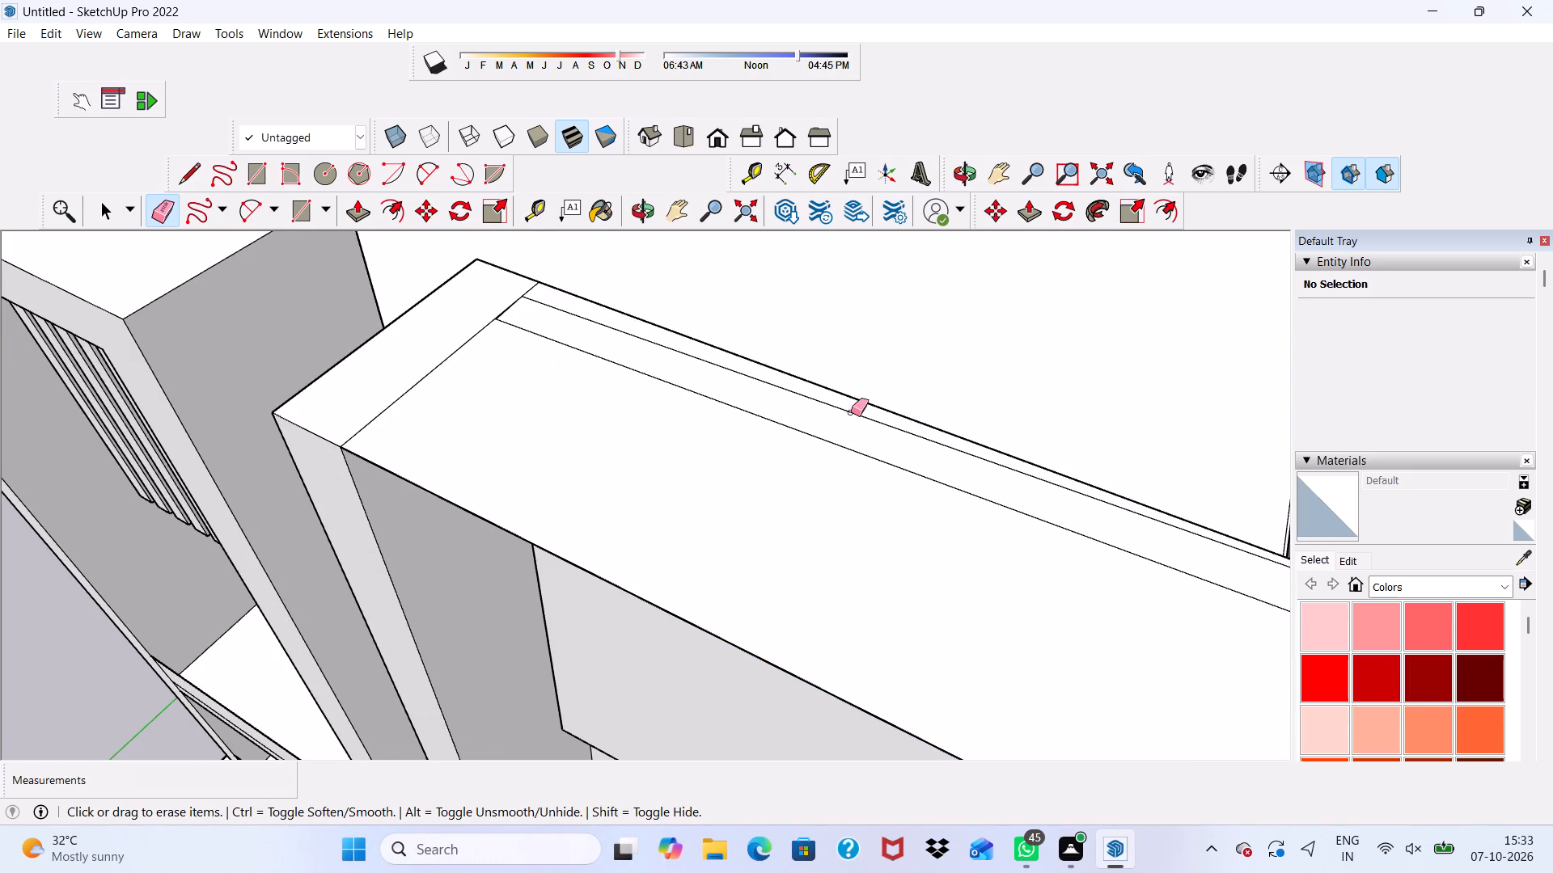
{"action": "left_click", "coordinate": [851, 412]}
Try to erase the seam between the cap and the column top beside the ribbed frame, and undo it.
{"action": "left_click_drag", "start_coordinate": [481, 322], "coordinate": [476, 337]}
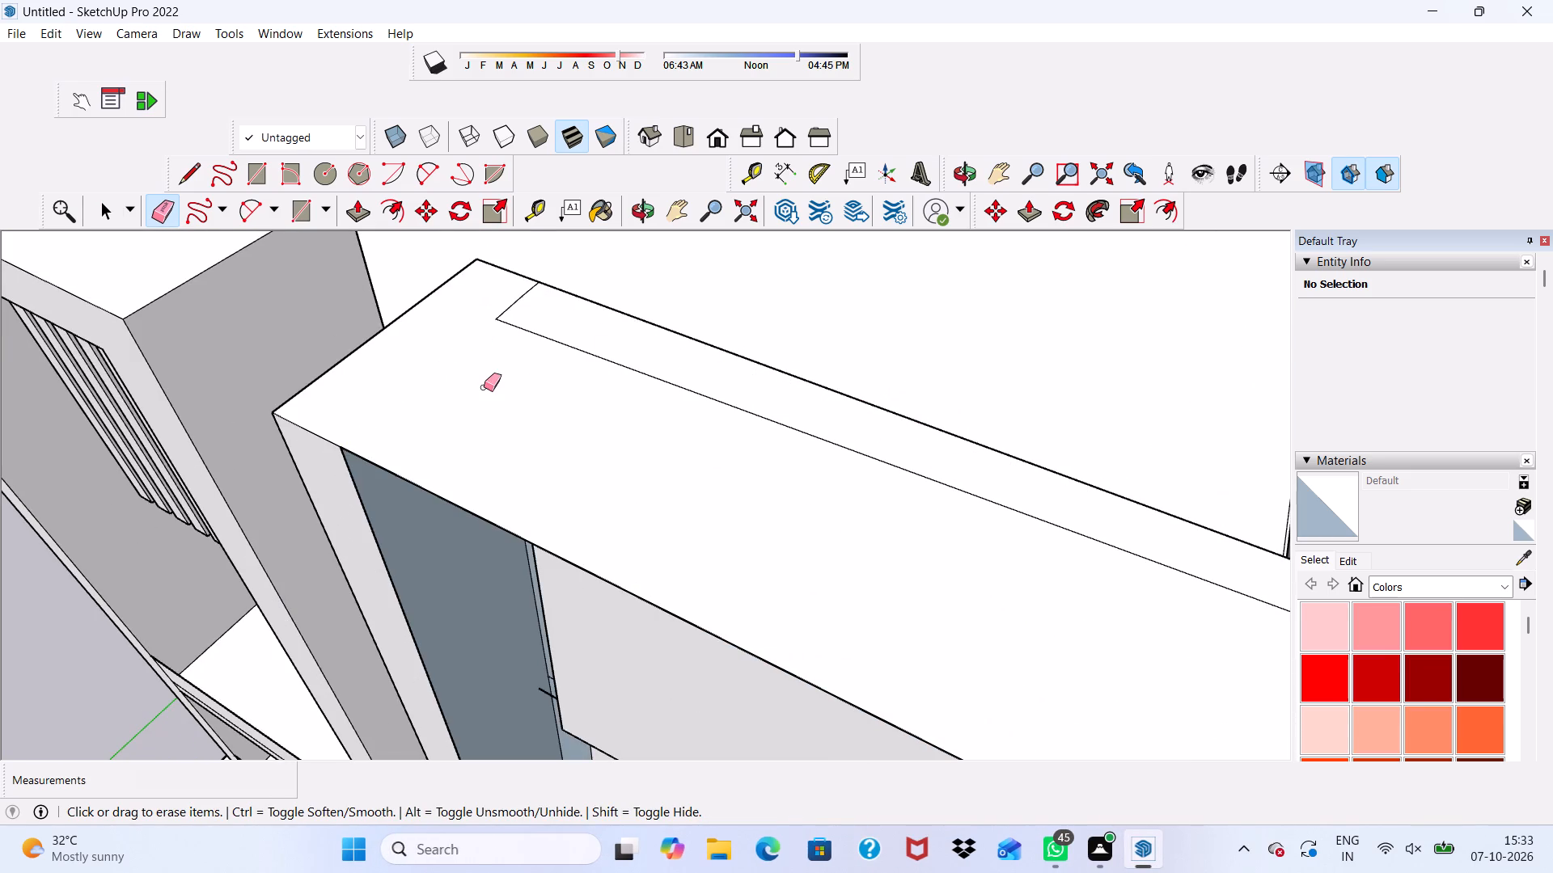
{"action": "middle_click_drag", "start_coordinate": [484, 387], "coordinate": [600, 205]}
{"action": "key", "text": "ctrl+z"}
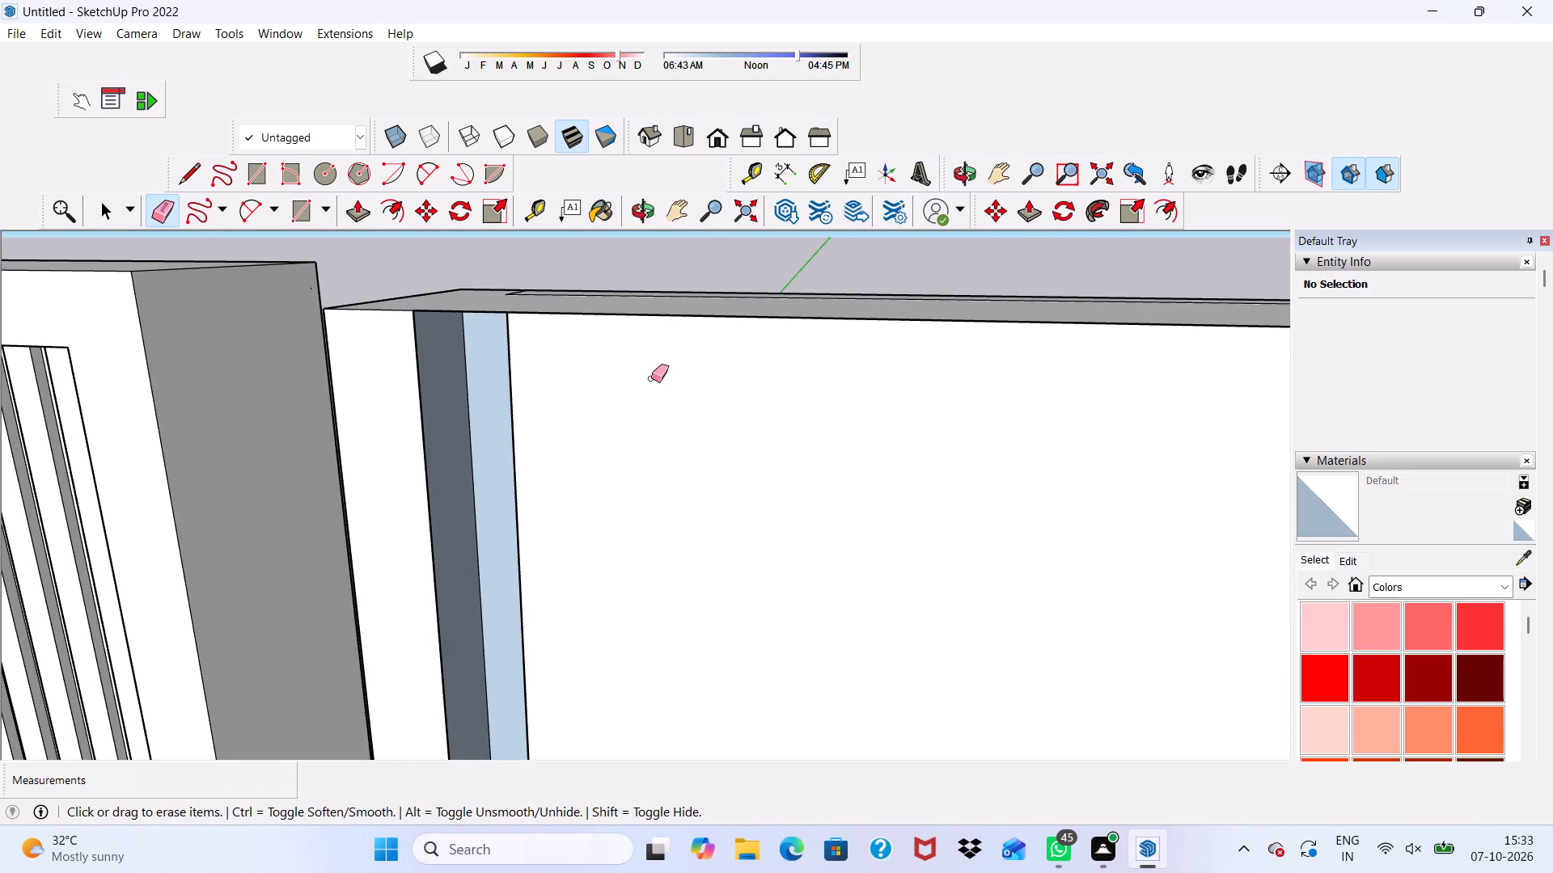
Erase the vertical rear seam and the top seam at the column farther from the ribbed frame, and leave the Eraser.
{"action": "scroll", "coordinate": [568, 280], "scroll_direction": "up", "scroll_amount": 4}
{"action": "scroll", "coordinate": [479, 403], "scroll_direction": "down", "scroll_amount": 7}
{"action": "middle_click_drag", "start_coordinate": [578, 474], "coordinate": [535, 506]}
{"action": "scroll", "coordinate": [578, 474], "scroll_direction": "down", "scroll_amount": 1}
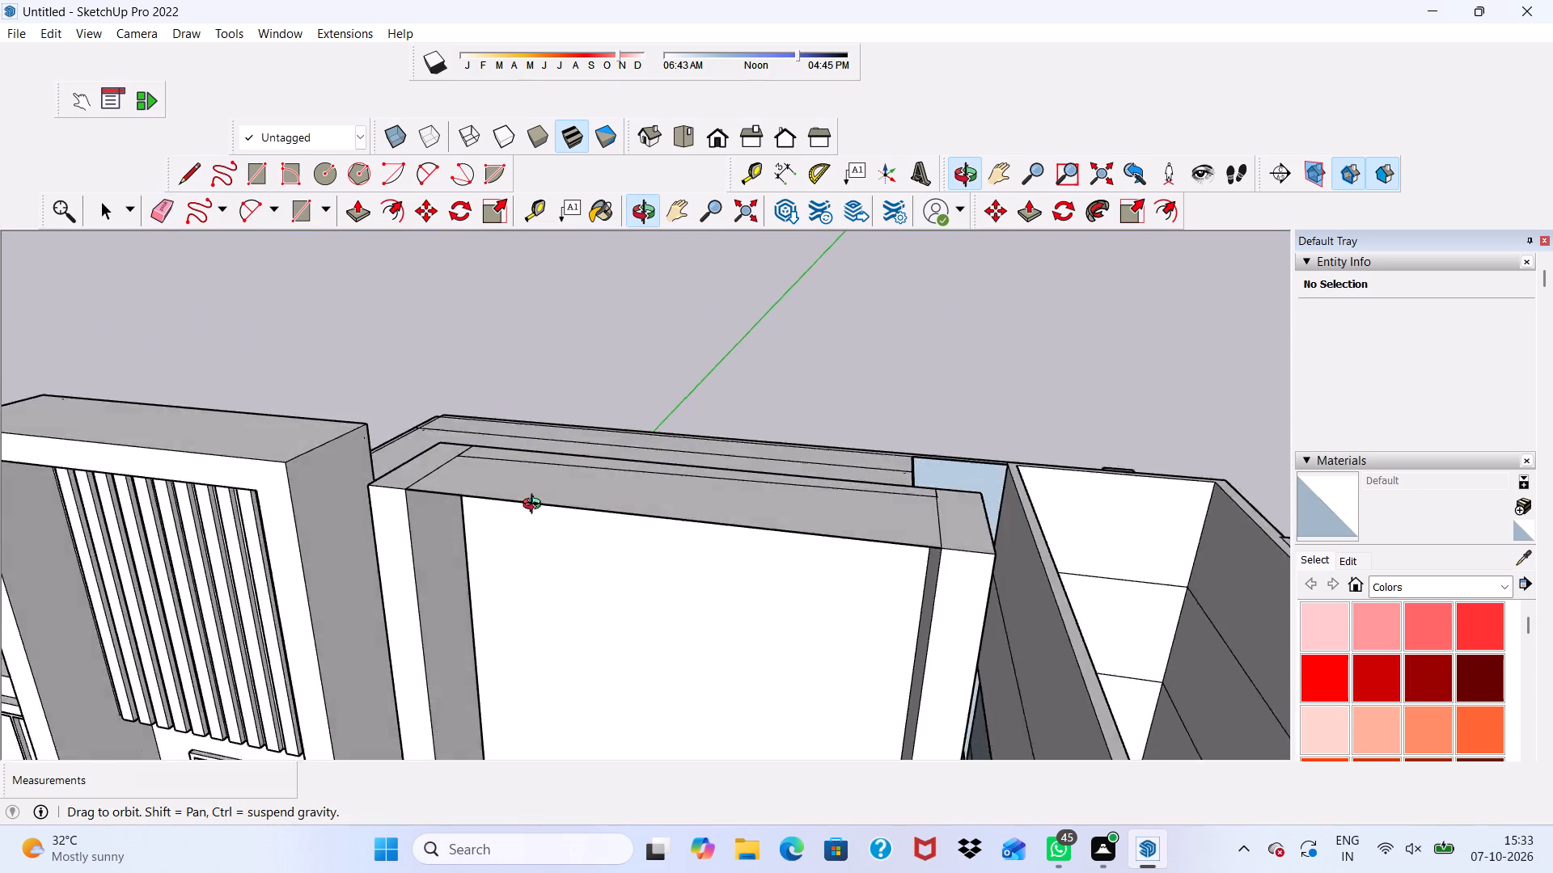
{"action": "middle_click_drag", "start_coordinate": [535, 506], "coordinate": [0, 444]}
{"action": "scroll", "coordinate": [421, 516], "scroll_direction": "up", "scroll_amount": 4}
{"action": "left_click", "coordinate": [425, 521]}
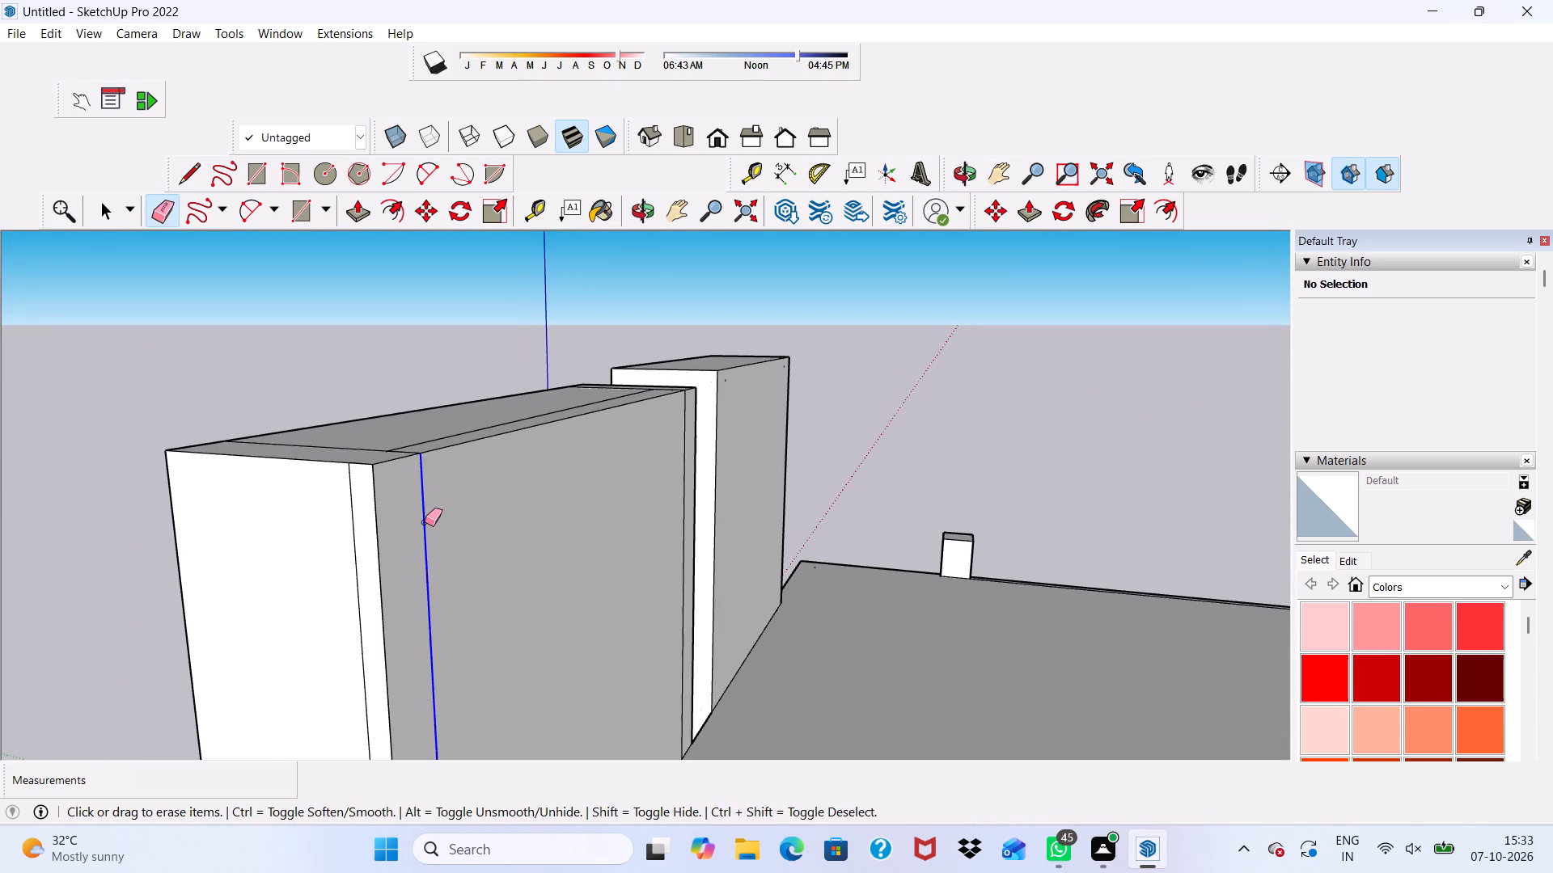
{"action": "left_click_drag", "start_coordinate": [368, 445], "coordinate": [360, 450]}
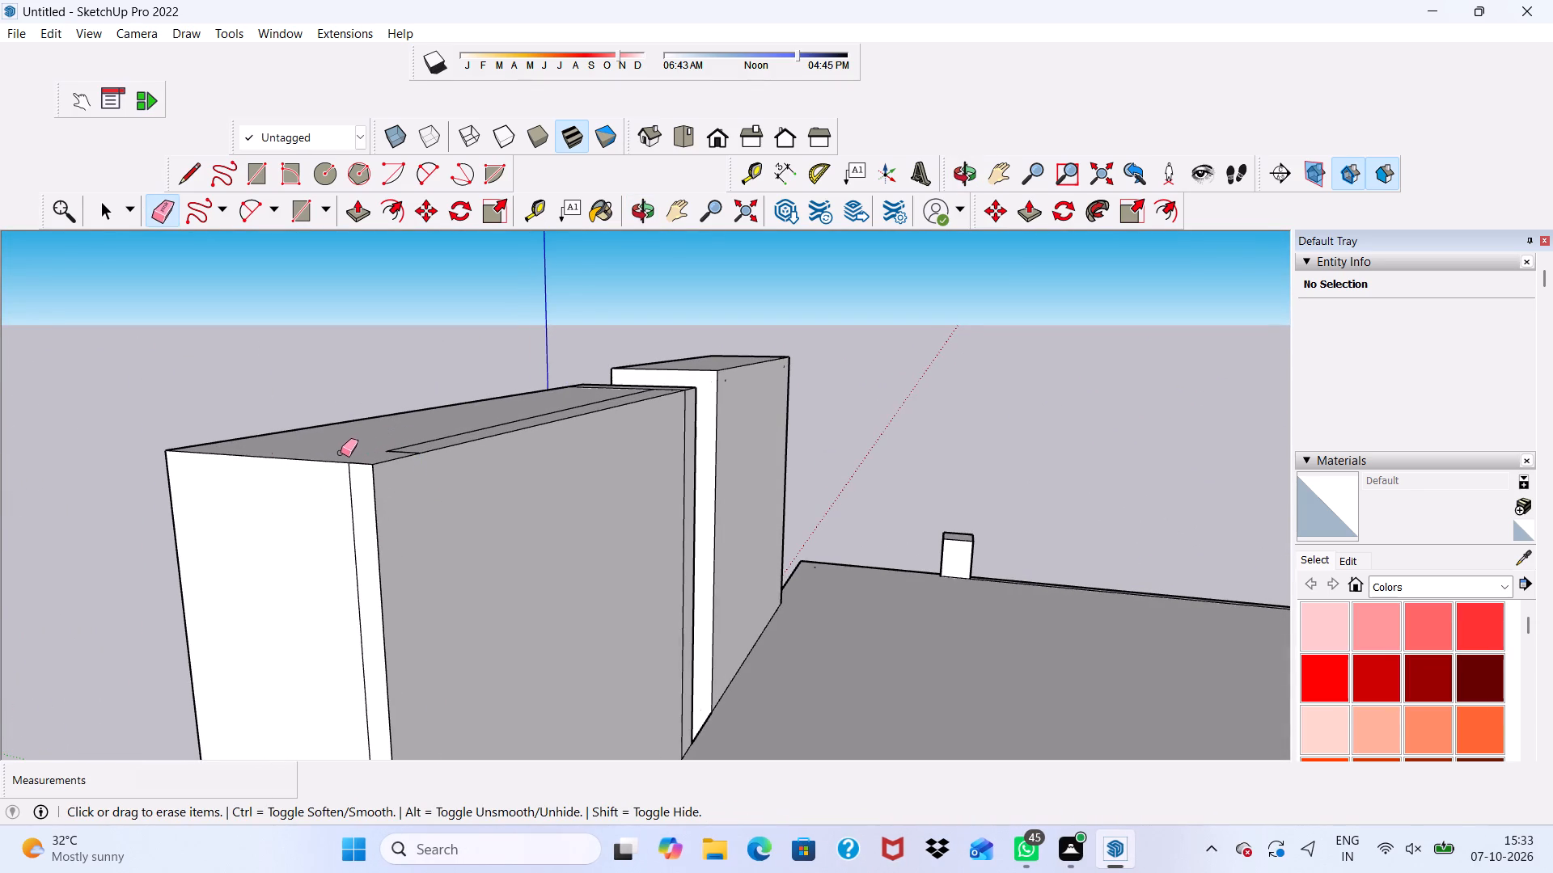
{"action": "scroll", "coordinate": [233, 470], "scroll_direction": "down", "scroll_amount": 2}
{"action": "middle_click_drag", "start_coordinate": [235, 476], "coordinate": [604, 521]}
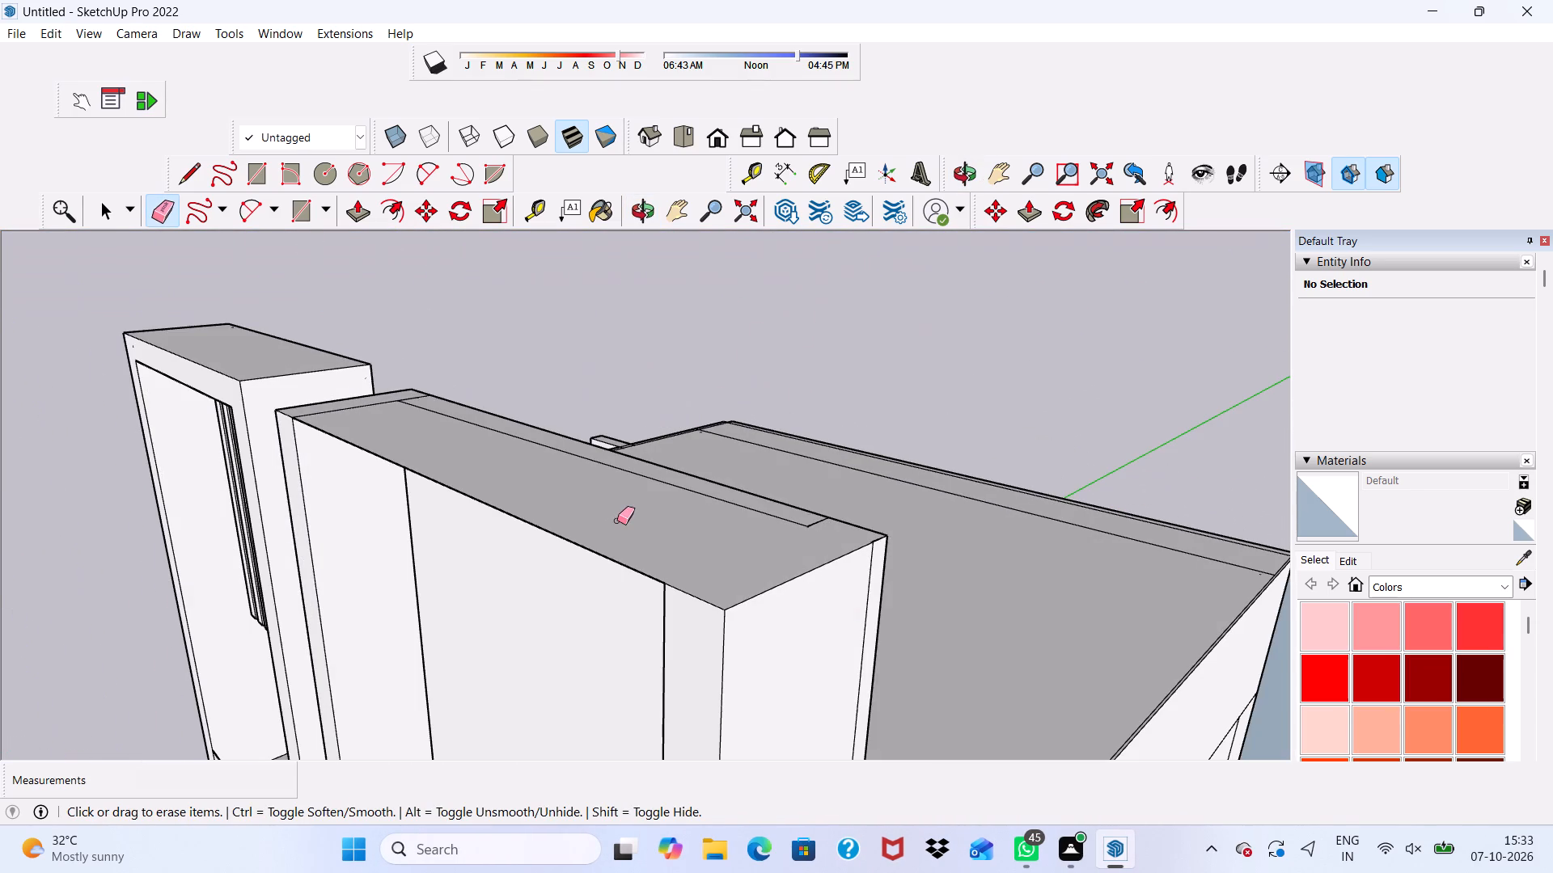
{"action": "key", "text": "space"}
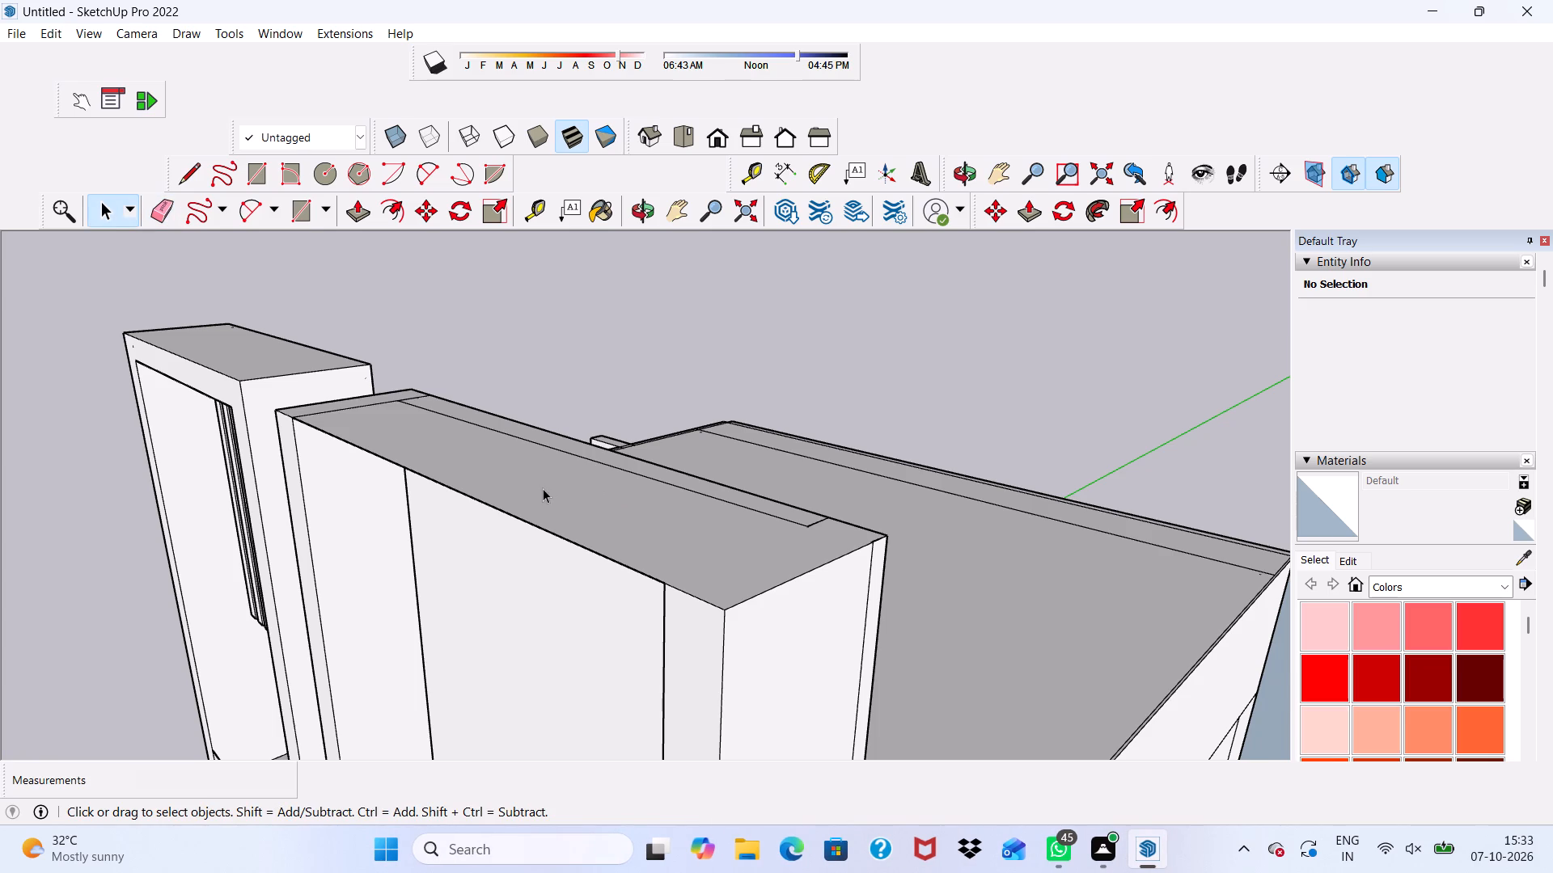
Pull the cap's underside between the two columns down by 6".
{"action": "scroll", "coordinate": [543, 488], "scroll_direction": "up", "scroll_amount": 1}
{"action": "scroll", "coordinate": [543, 488], "scroll_direction": "down", "scroll_amount": 3}
{"action": "middle_click_drag", "start_coordinate": [544, 491], "coordinate": [721, 367]}
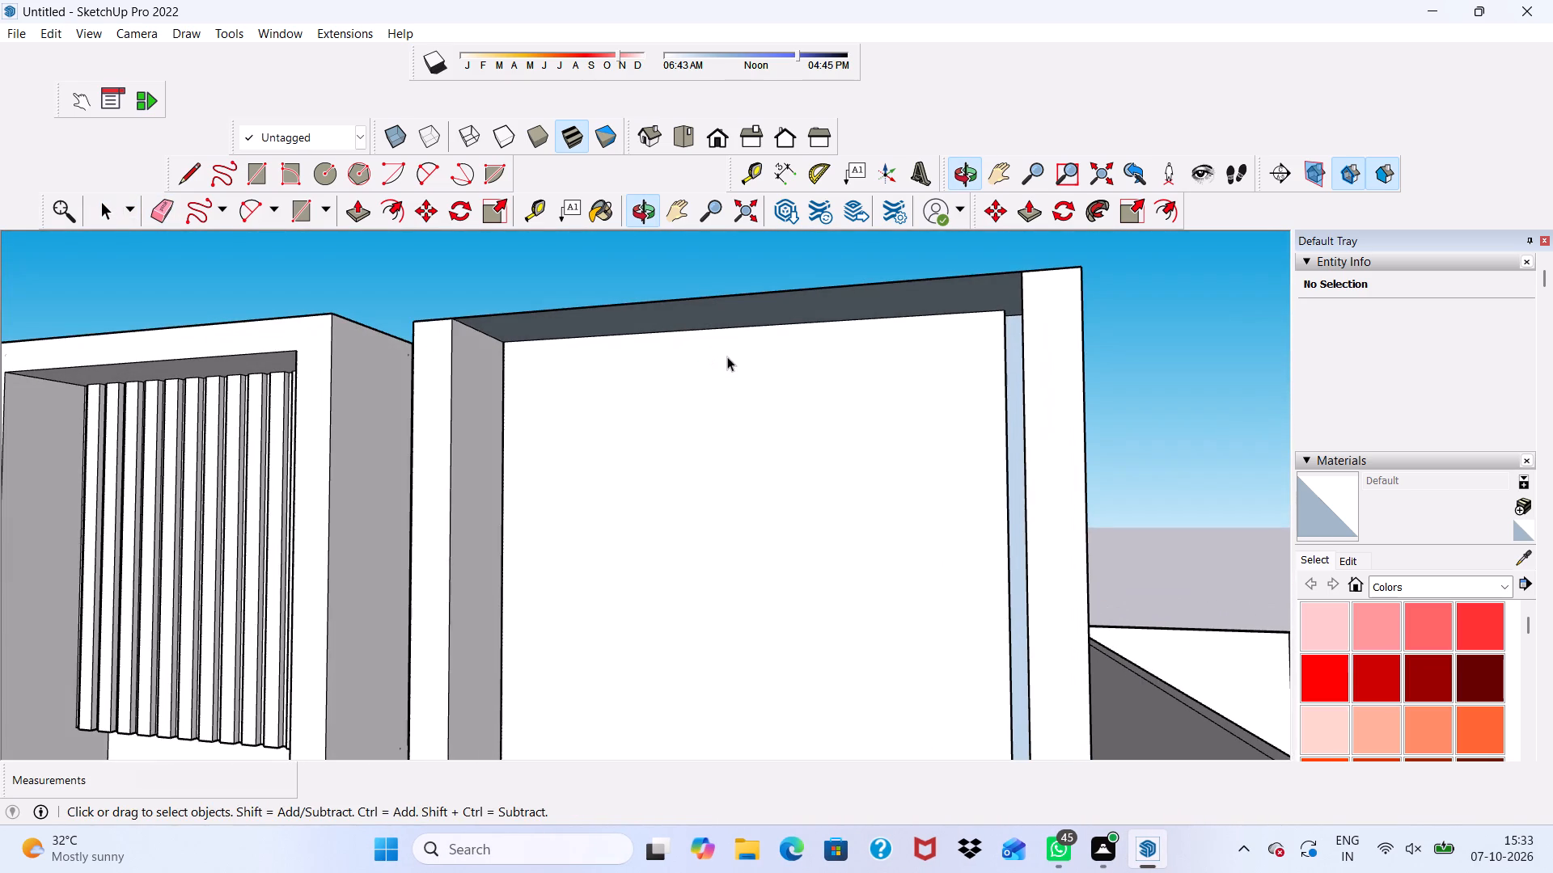
{"action": "scroll", "coordinate": [722, 344], "scroll_direction": "up", "scroll_amount": 4}
{"action": "left_click", "coordinate": [702, 313]}
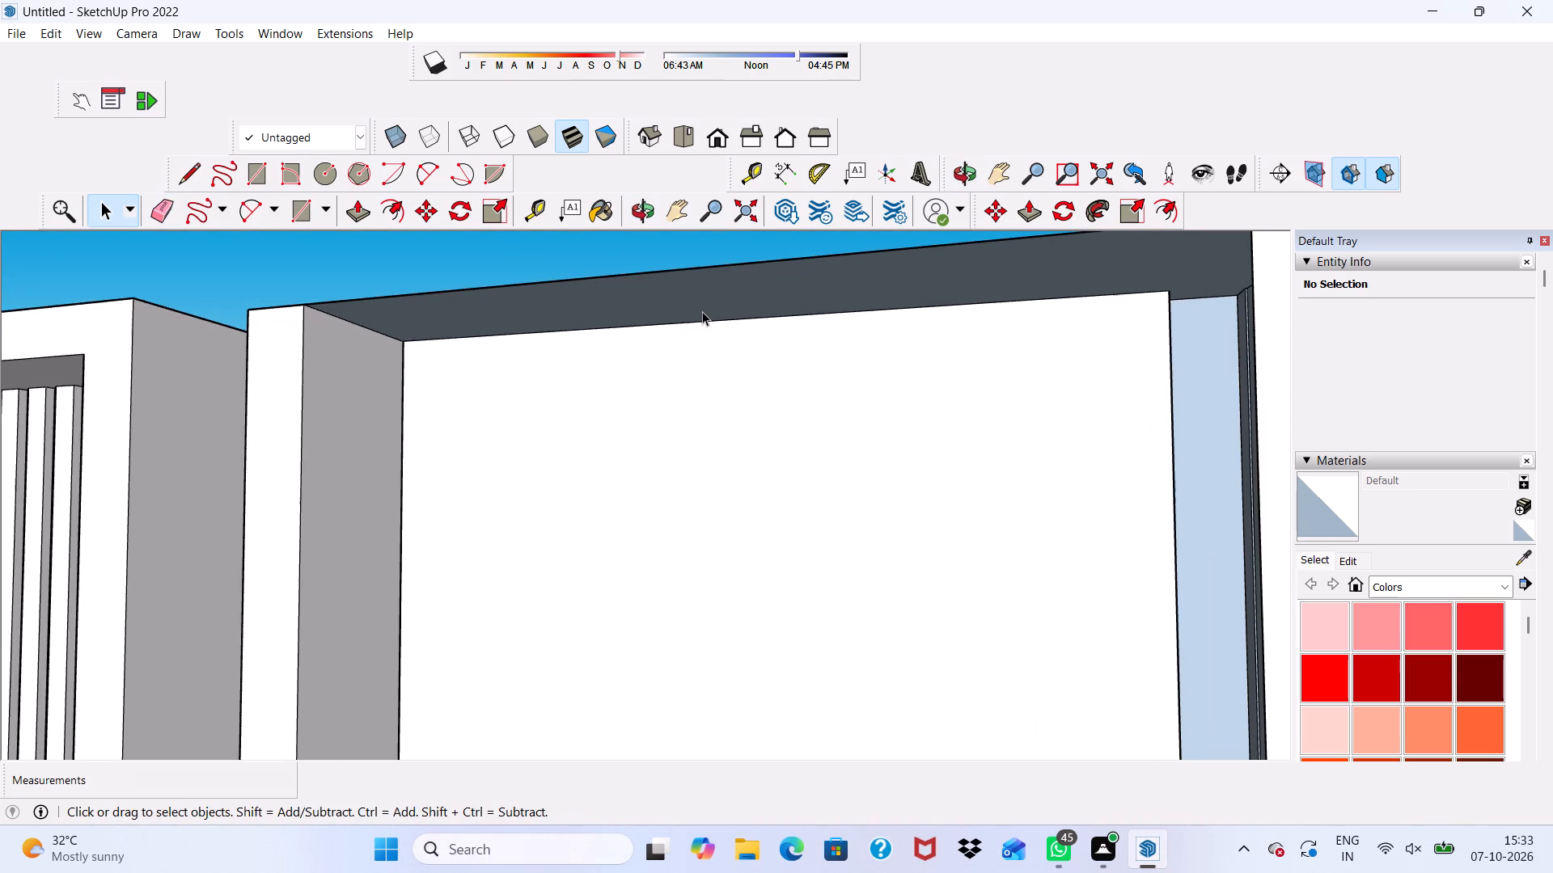
{"action": "left_click", "coordinate": [353, 205]}
{"action": "left_click", "coordinate": [486, 309]}
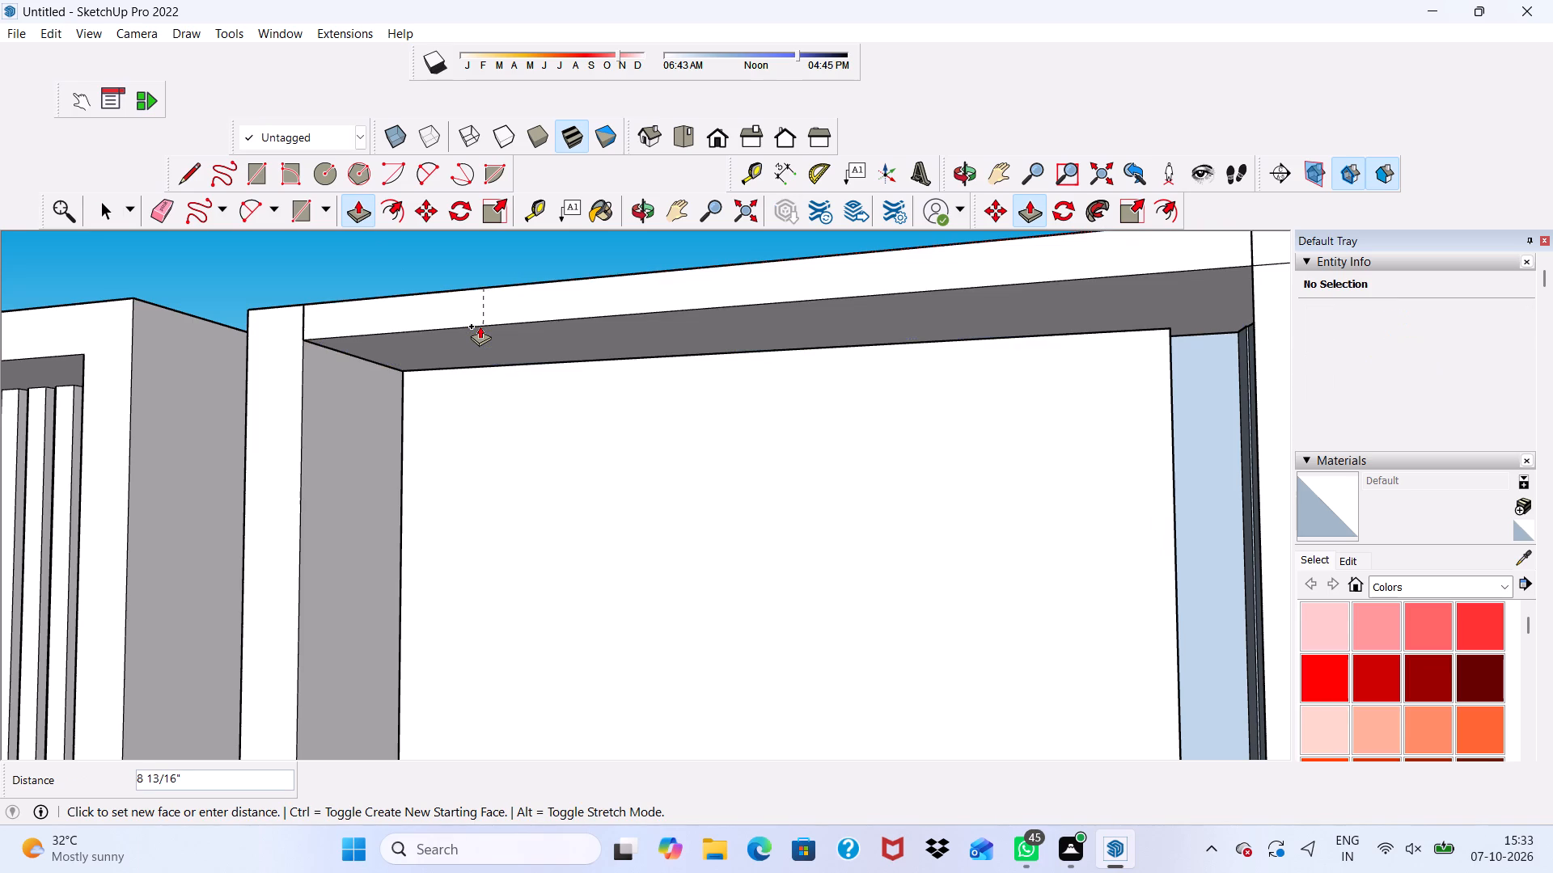
{"action": "type", "text": "6\""}
{"action": "key", "text": "Return"}
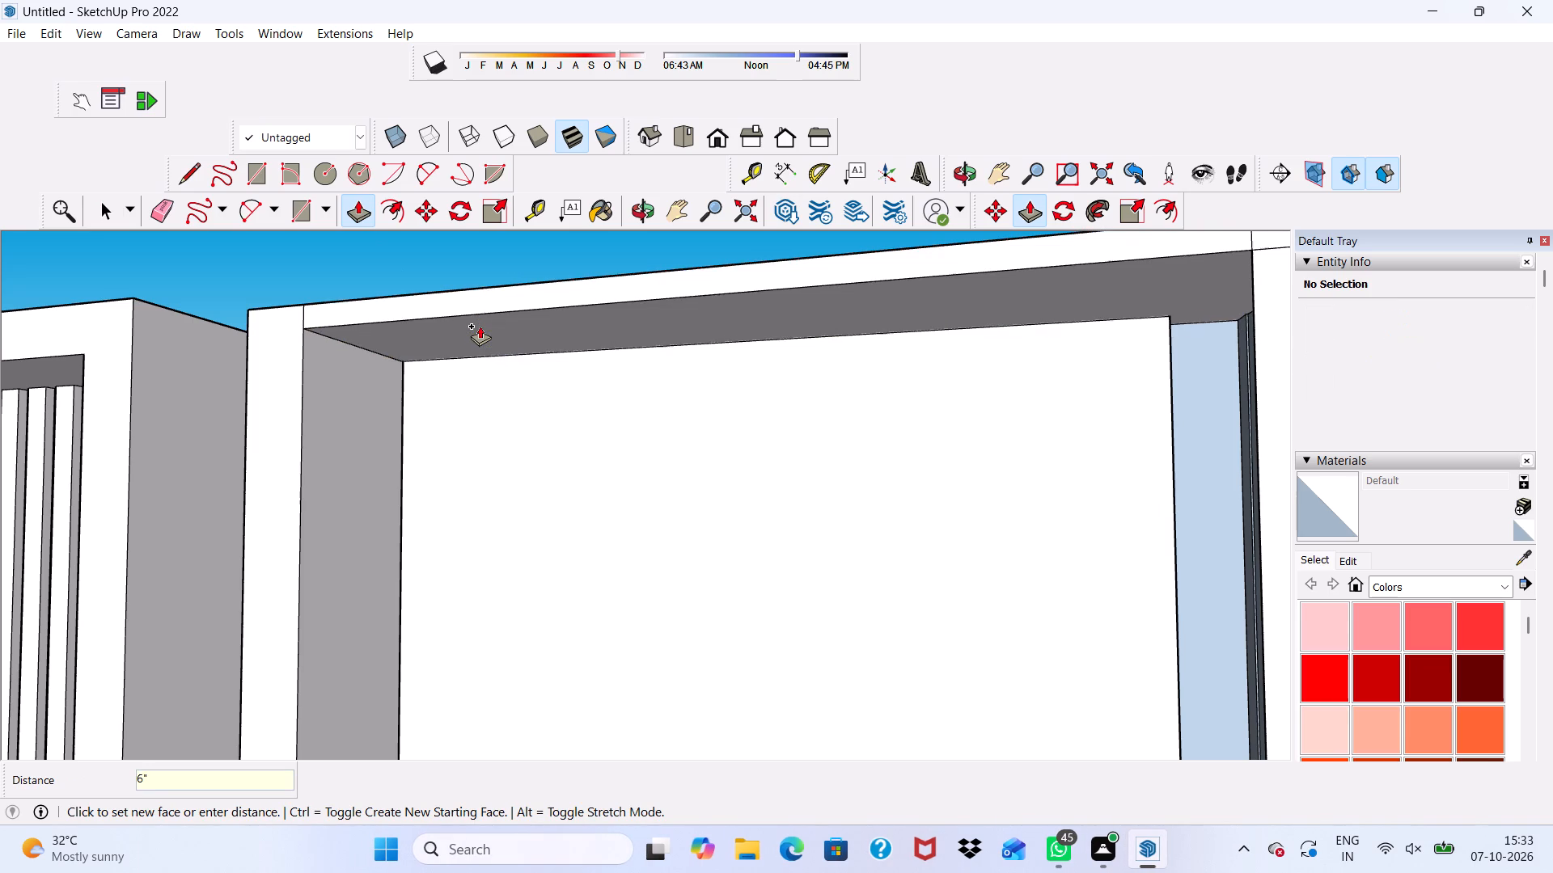
Pull the cap's large top face up by 3".
{"action": "scroll", "coordinate": [493, 327], "scroll_direction": "down", "scroll_amount": 7}
{"action": "middle_click_drag", "start_coordinate": [572, 371], "coordinate": [417, 529]}
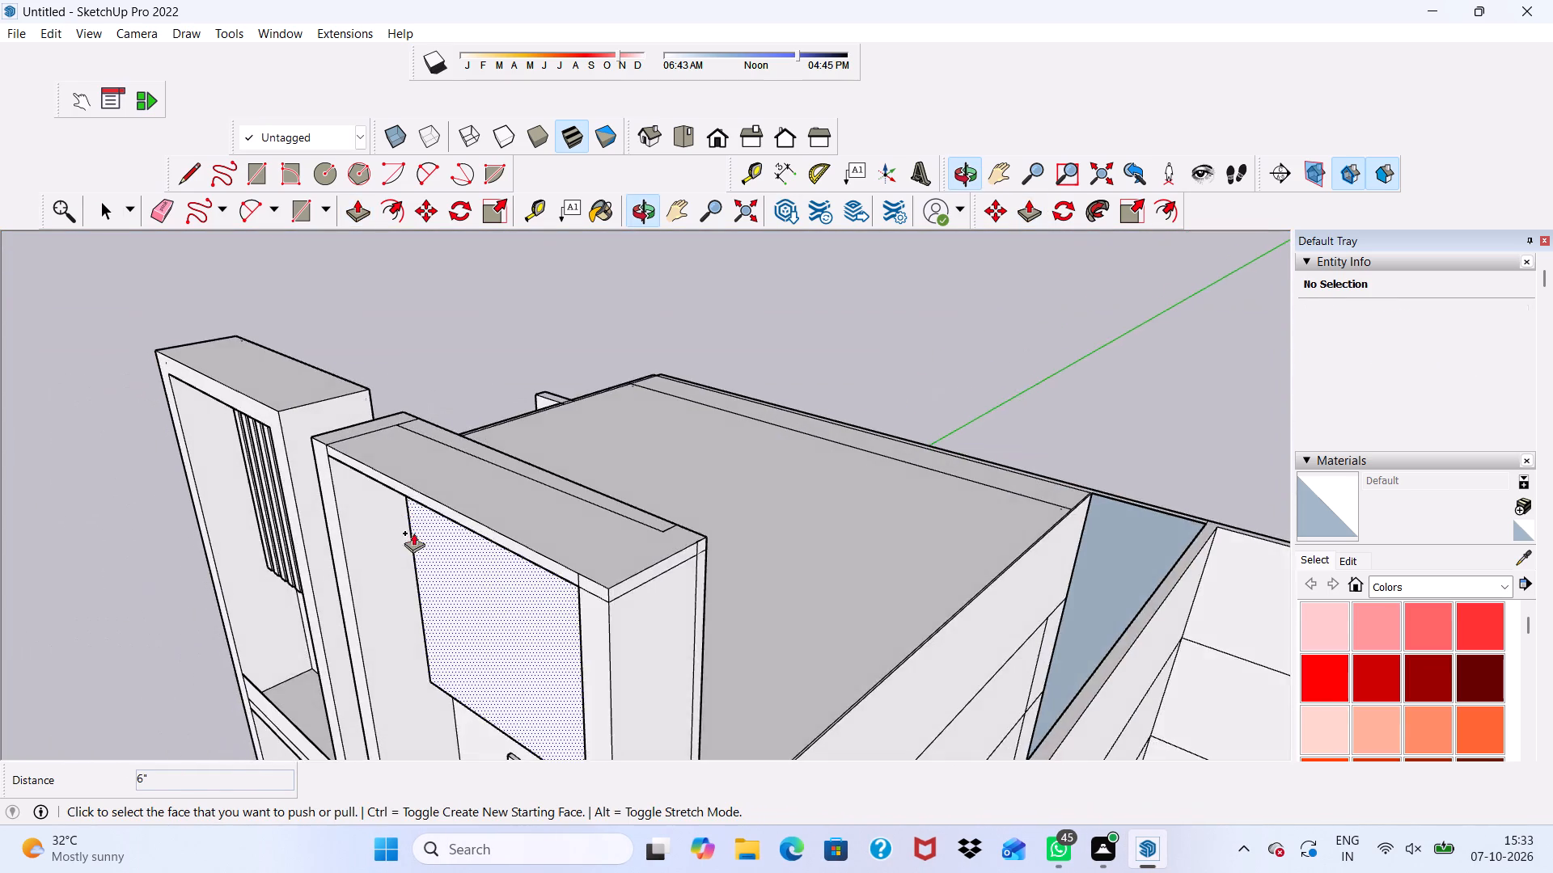
{"action": "scroll", "coordinate": [413, 500], "scroll_direction": "up", "scroll_amount": 4}
{"action": "left_click", "coordinate": [417, 473]}
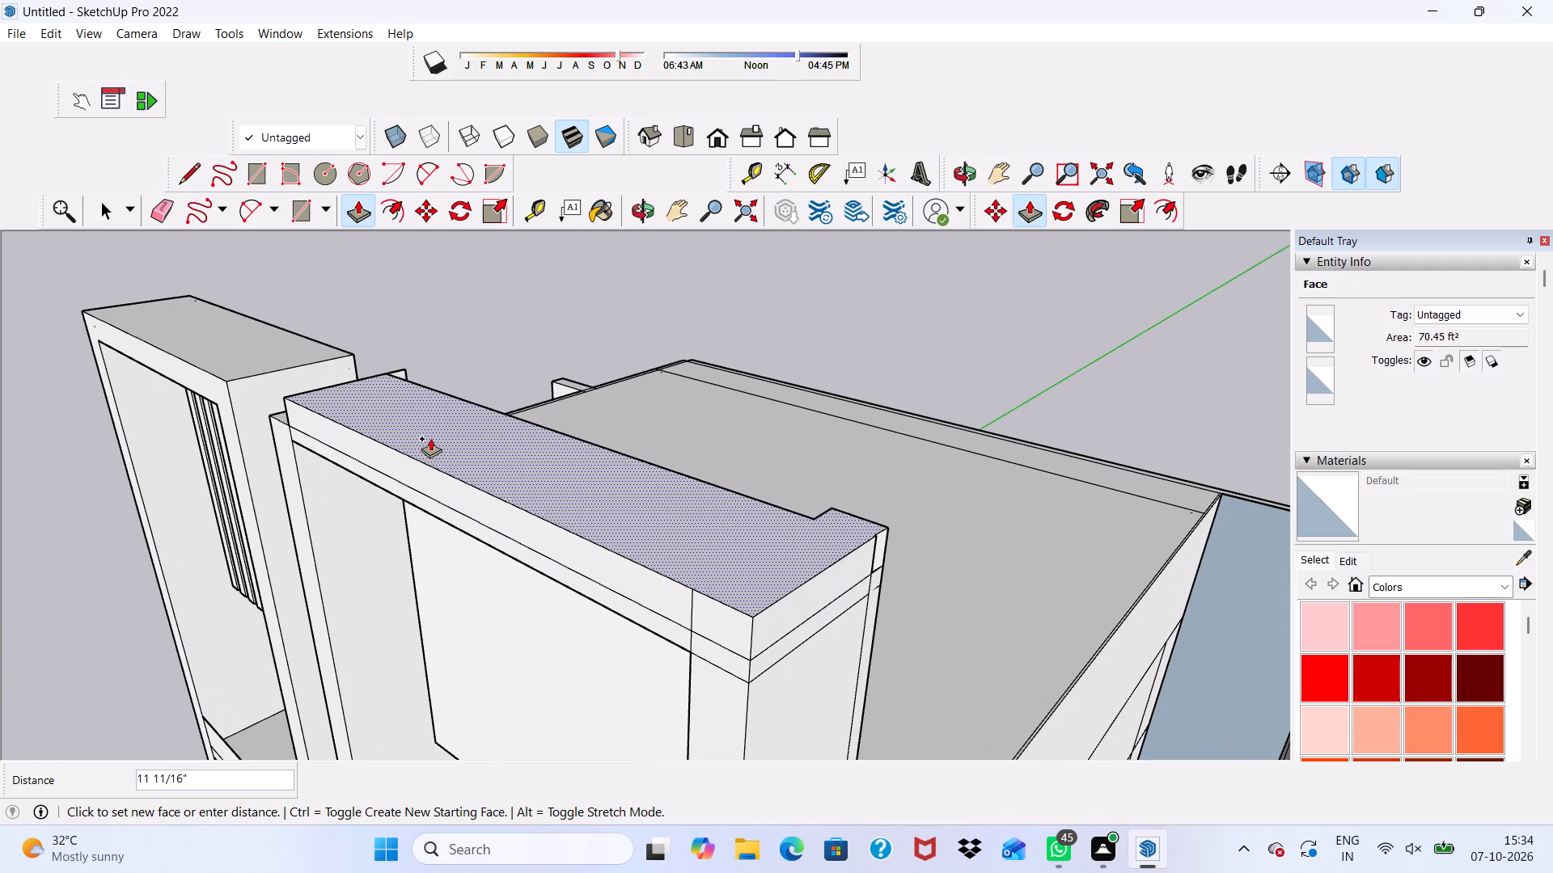
{"action": "type", "text": "3\""}
{"action": "key", "text": "Return"}
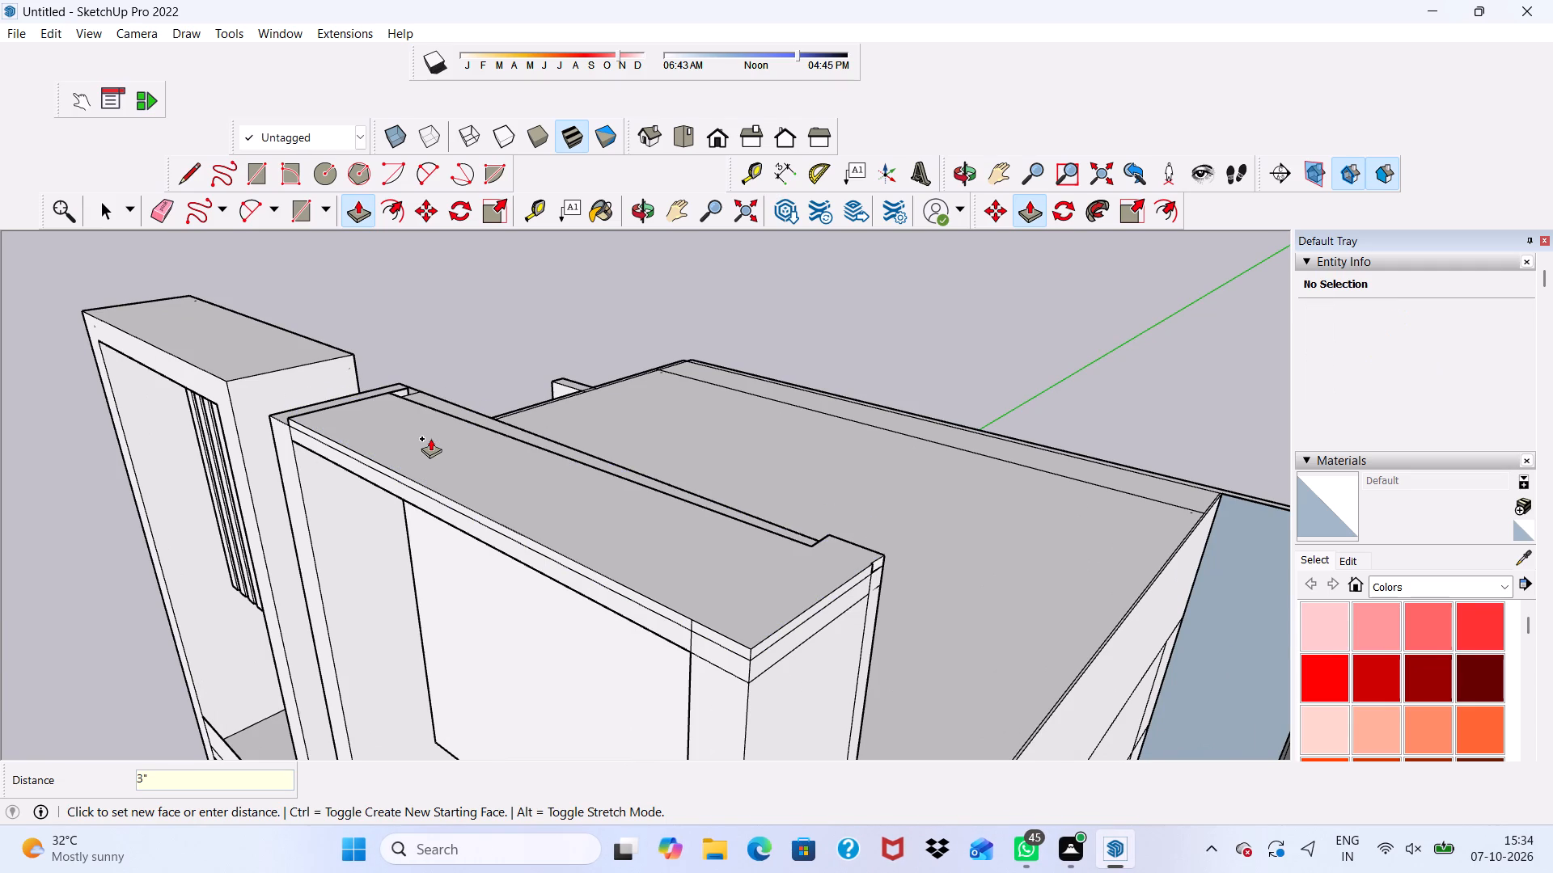
{"action": "scroll", "coordinate": [430, 438], "scroll_direction": "down", "scroll_amount": 3}
{"action": "middle_click_drag", "start_coordinate": [226, 471], "coordinate": [457, 579]}
{"action": "scroll", "coordinate": [894, 719], "scroll_direction": "up", "scroll_amount": 8}
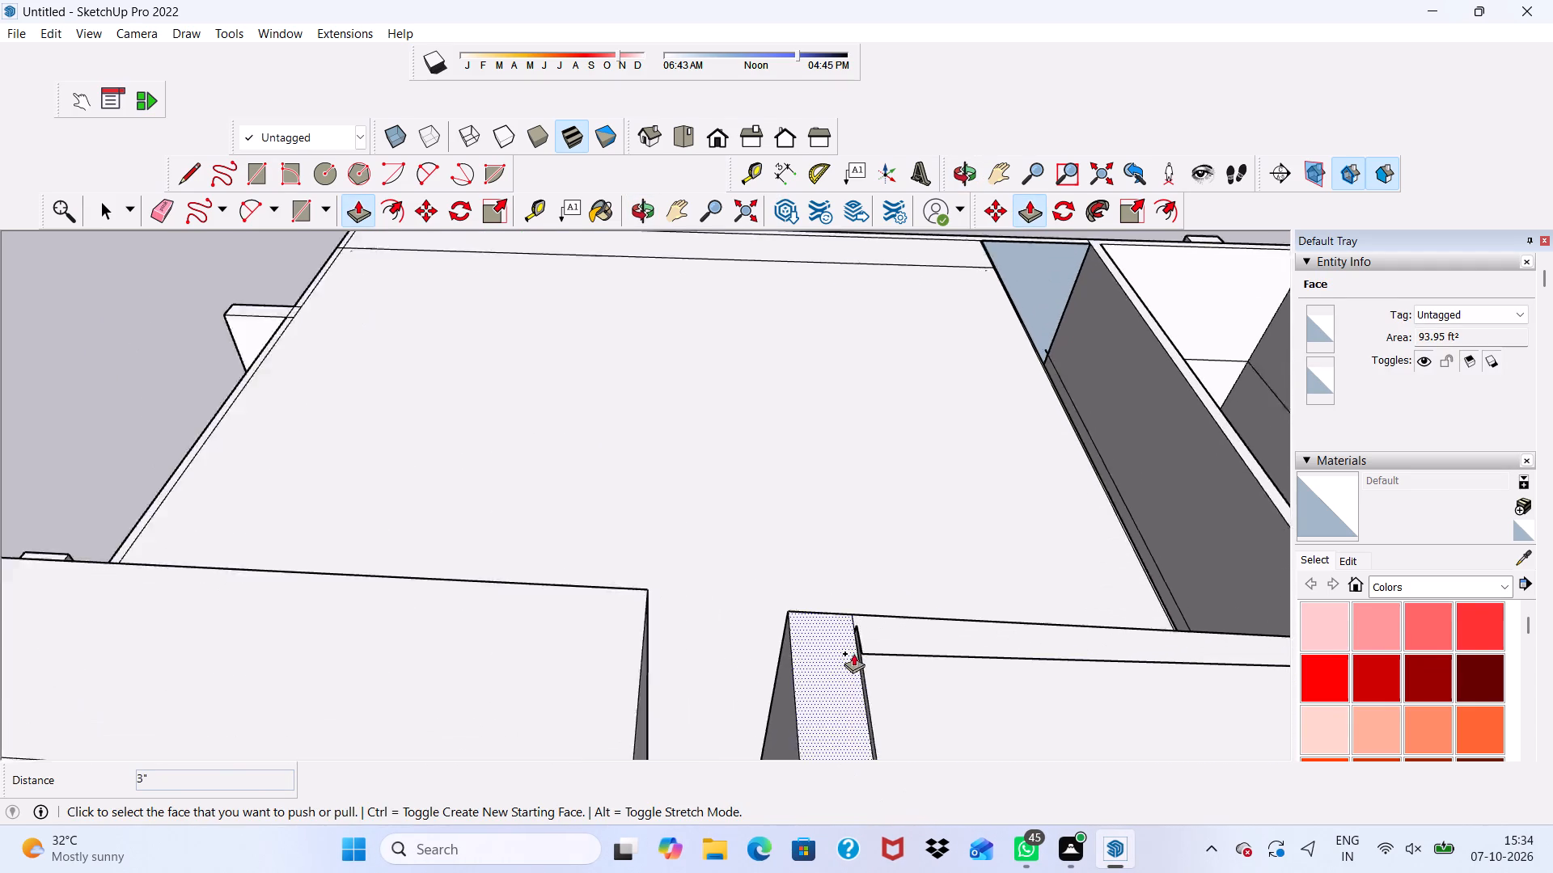
Extend the cap's raised side face about 1' 4 13/16" across the top of the column beside the ribbed frame.
{"action": "scroll", "coordinate": [853, 653], "scroll_direction": "up", "scroll_amount": 13}
{"action": "left_click", "coordinate": [831, 637]}
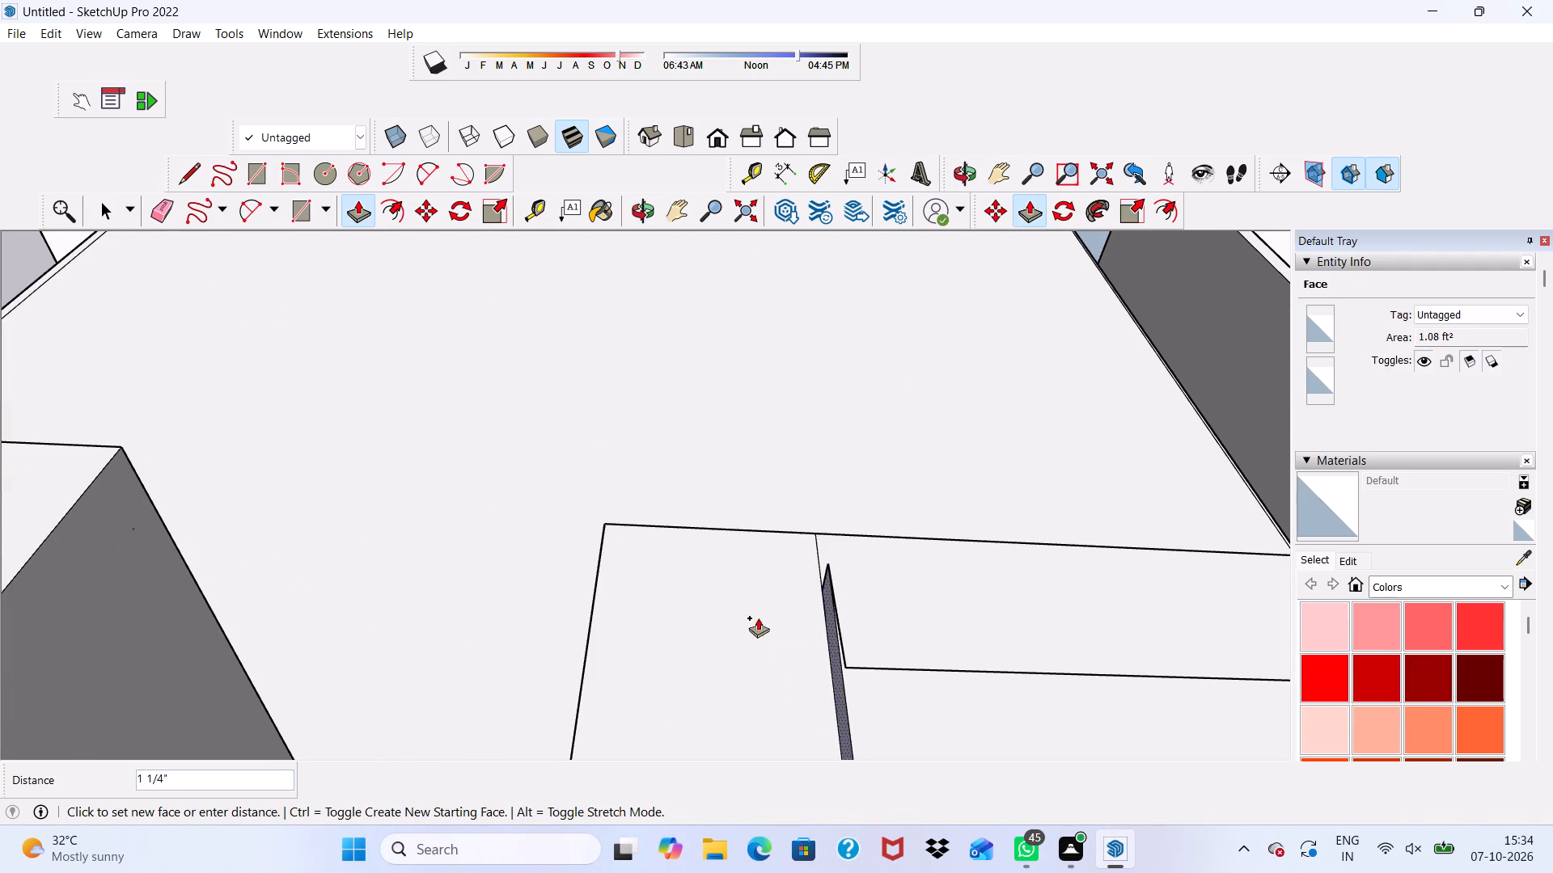
{"action": "scroll", "coordinate": [611, 511], "scroll_direction": "up", "scroll_amount": 1}
{"action": "scroll", "coordinate": [611, 511], "scroll_direction": "down", "scroll_amount": 2}
{"action": "middle_click_drag", "start_coordinate": [611, 511], "coordinate": [654, 513]}
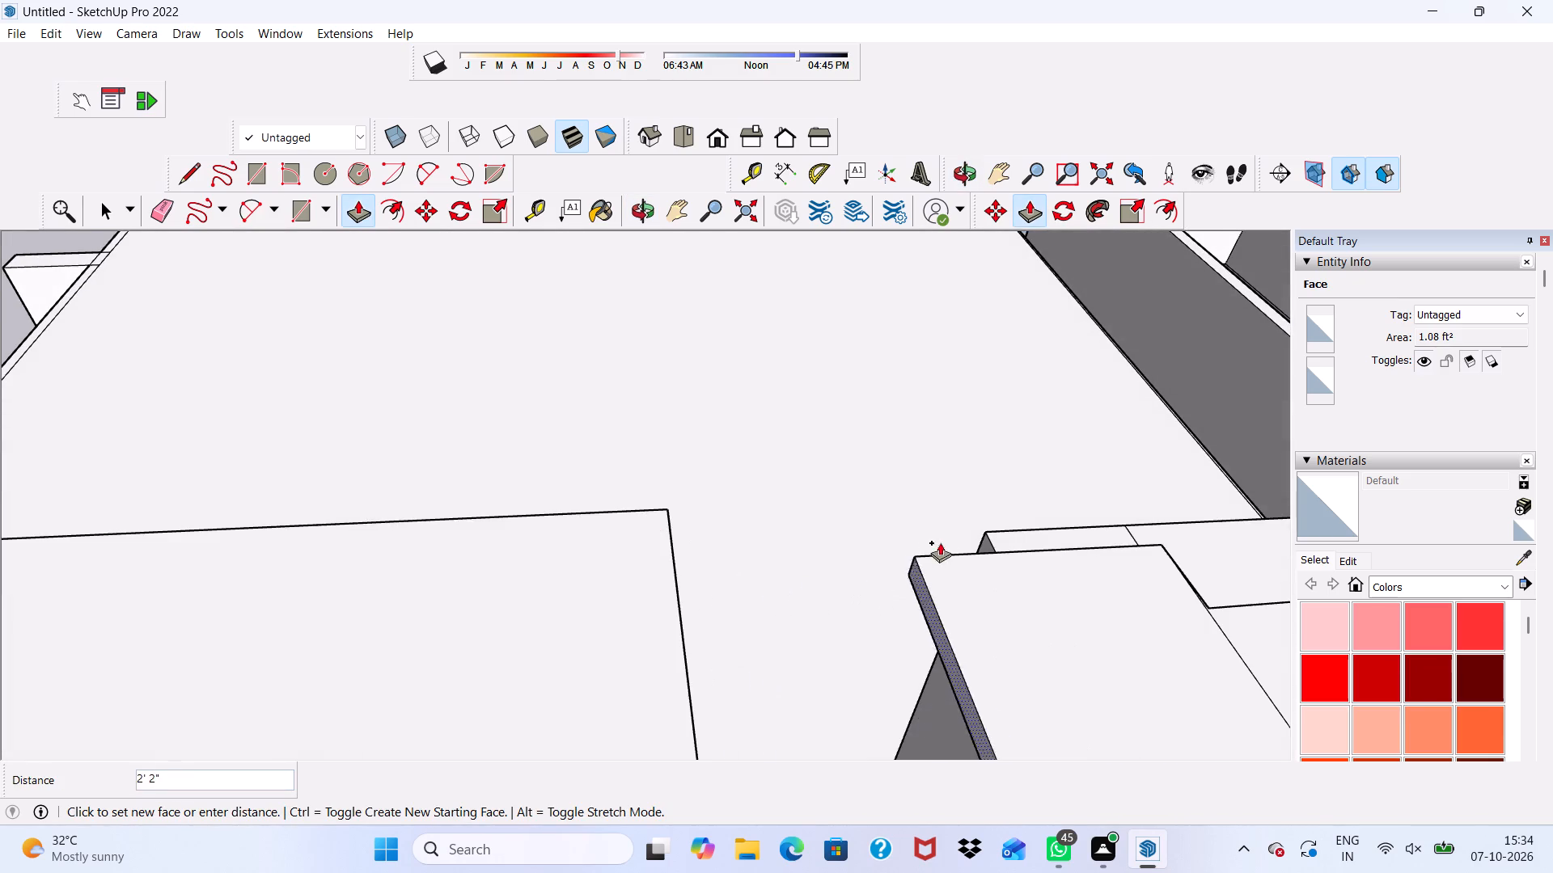
{"action": "scroll", "coordinate": [954, 536], "scroll_direction": "up", "scroll_amount": 4}
{"action": "scroll", "coordinate": [1035, 526], "scroll_direction": "down", "scroll_amount": 6}
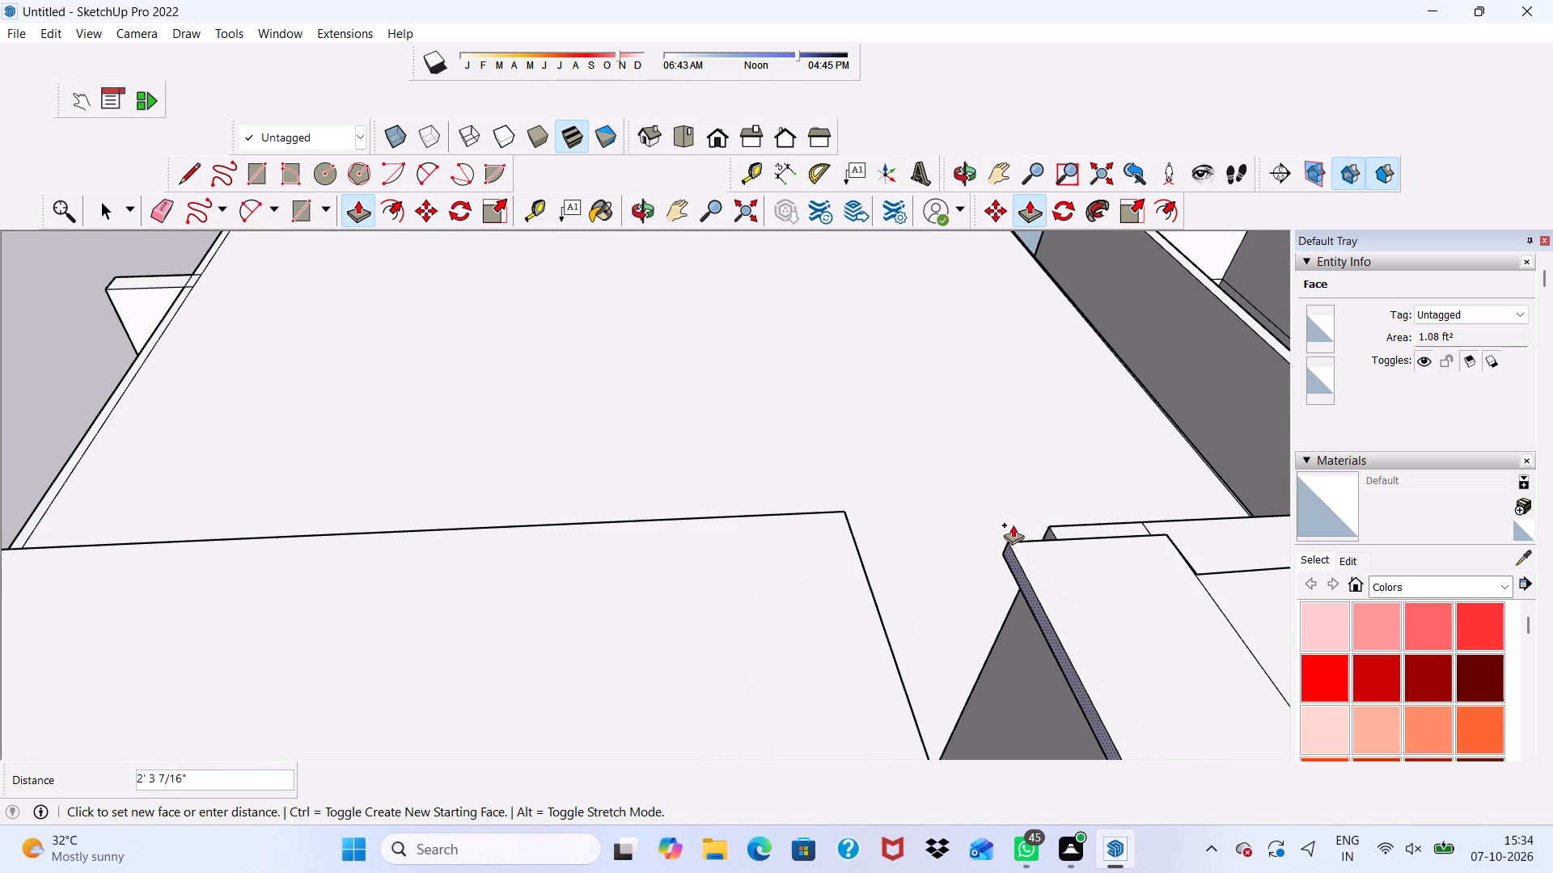
{"action": "scroll", "coordinate": [1009, 524], "scroll_direction": "down", "scroll_amount": 7}
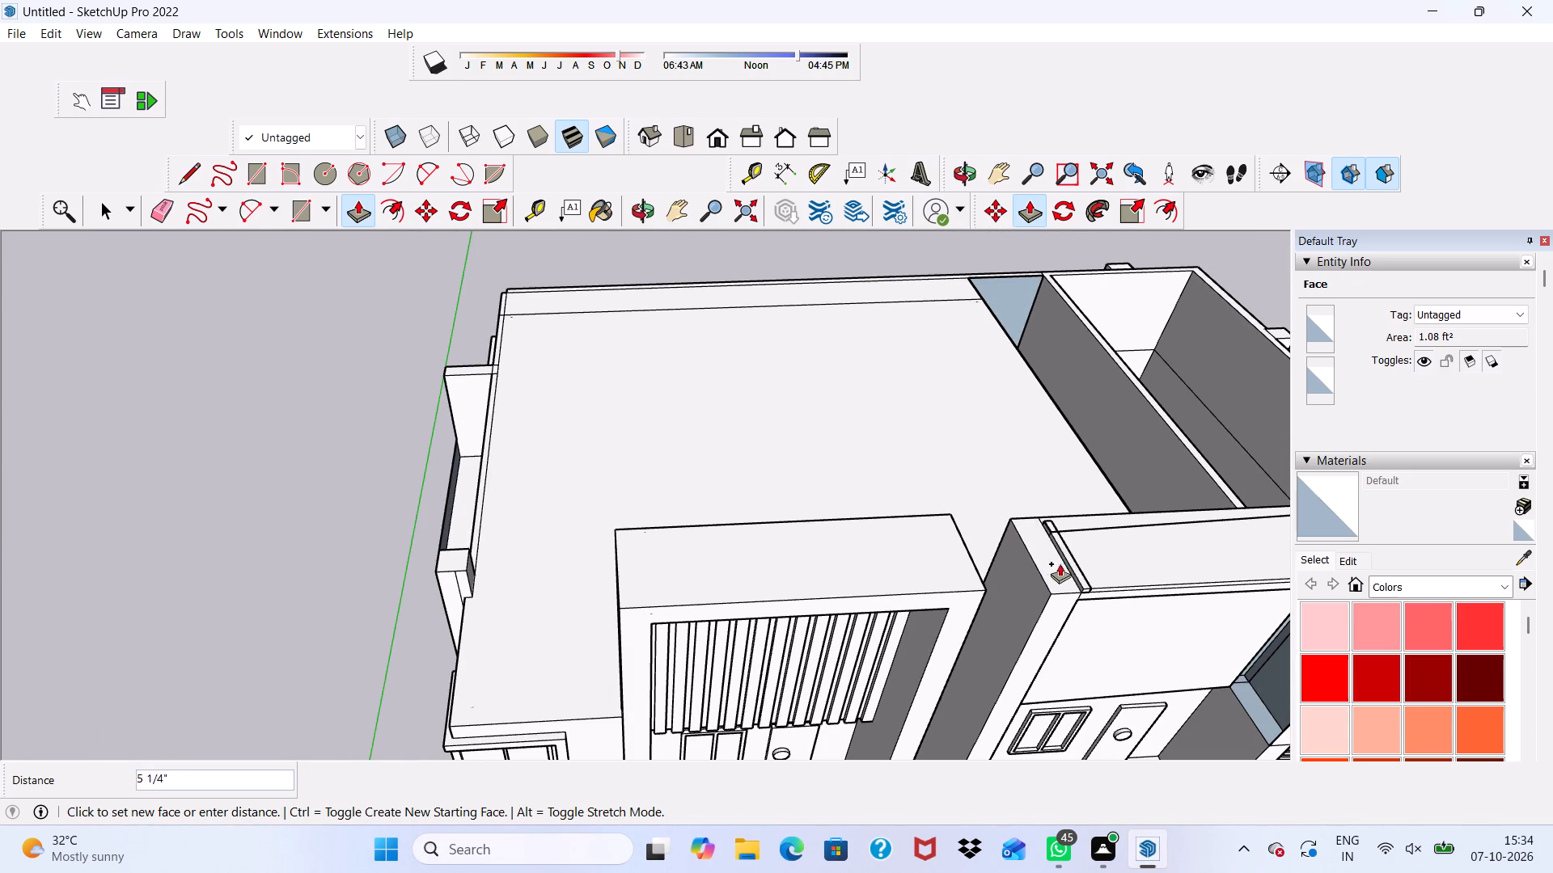
{"action": "scroll", "coordinate": [1003, 555], "scroll_direction": "up", "scroll_amount": 7}
{"action": "left_click", "coordinate": [1021, 548]}
Pull the raised layer's side face another 6" to the outer edge of that column top.
{"action": "middle_click_drag", "start_coordinate": [1068, 508], "coordinate": [980, 531]}
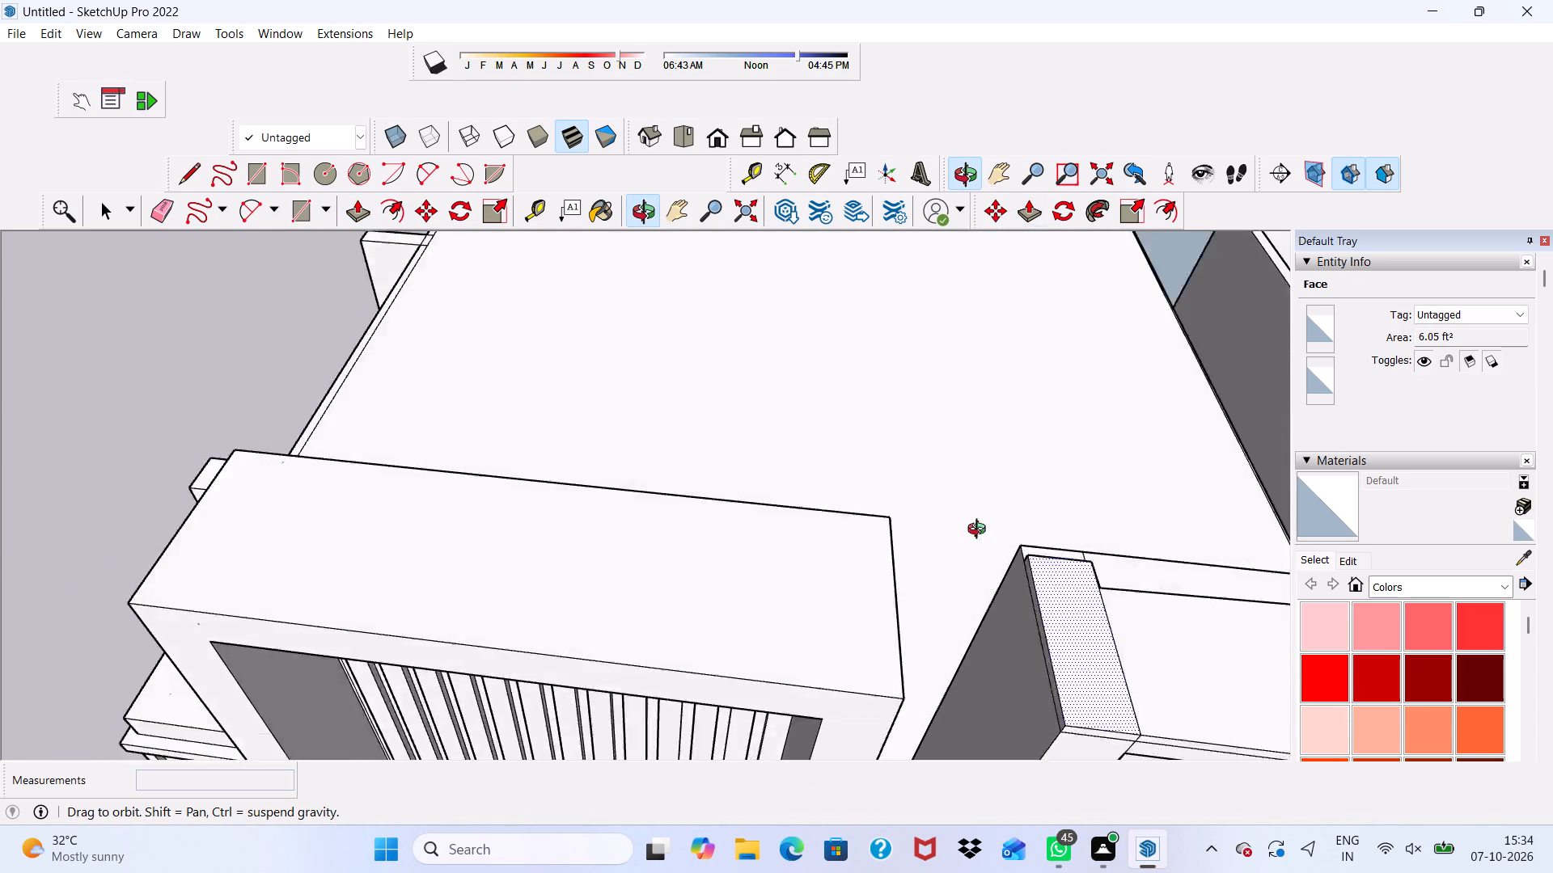
{"action": "middle_click_drag", "start_coordinate": [980, 531], "coordinate": [408, 458]}
{"action": "scroll", "coordinate": [356, 541], "scroll_direction": "down", "scroll_amount": 4}
{"action": "scroll", "coordinate": [351, 680], "scroll_direction": "up", "scroll_amount": 9}
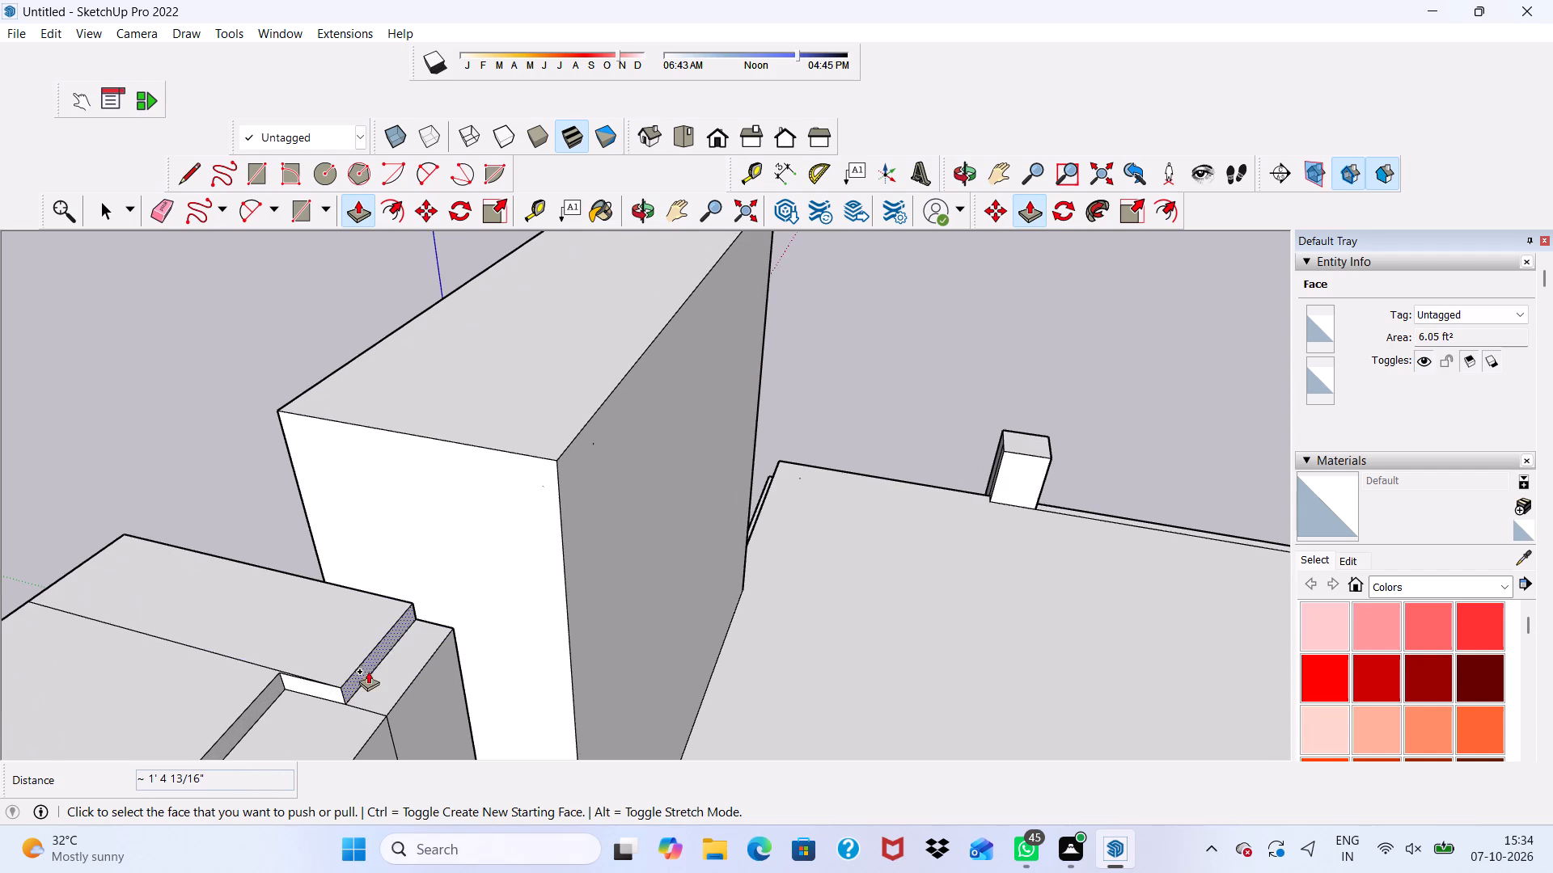
{"action": "left_click", "coordinate": [370, 662]}
{"action": "left_click", "coordinate": [408, 715]}
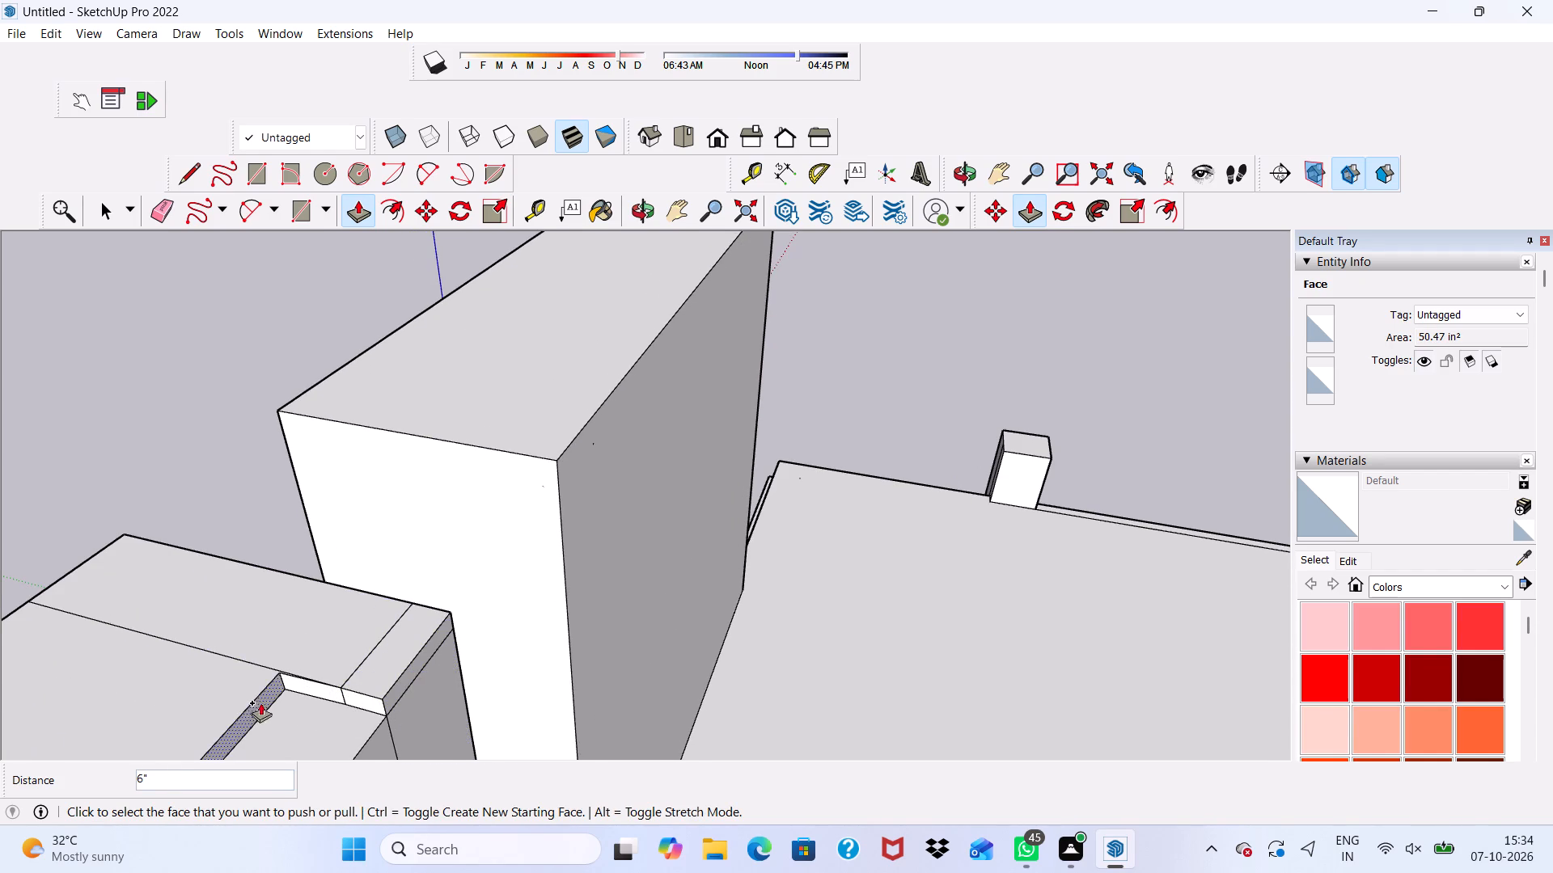
Pull the adjoining recessed side face of the cap out 1' 3 1/4", in line with the column's outer side.
{"action": "scroll", "coordinate": [246, 697], "scroll_direction": "up", "scroll_amount": 1}
{"action": "left_click", "coordinate": [262, 705]}
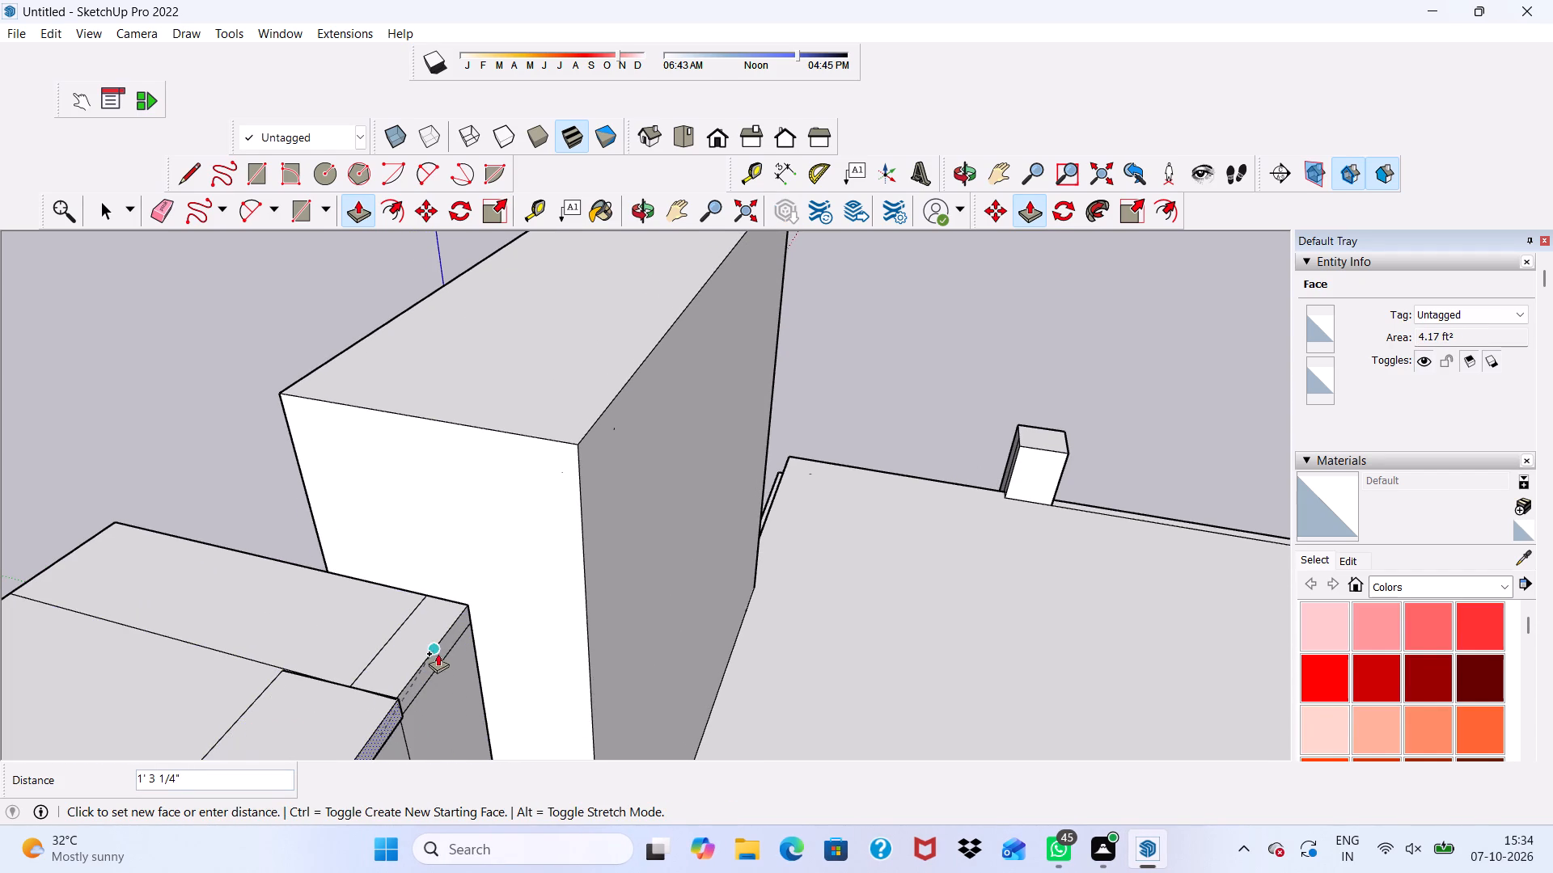
{"action": "left_click", "coordinate": [436, 650]}
Erase the leftover seam lines on the cap's top surface around the column beside the ribbed frame.
{"action": "scroll", "coordinate": [434, 625], "scroll_direction": "down", "scroll_amount": 5}
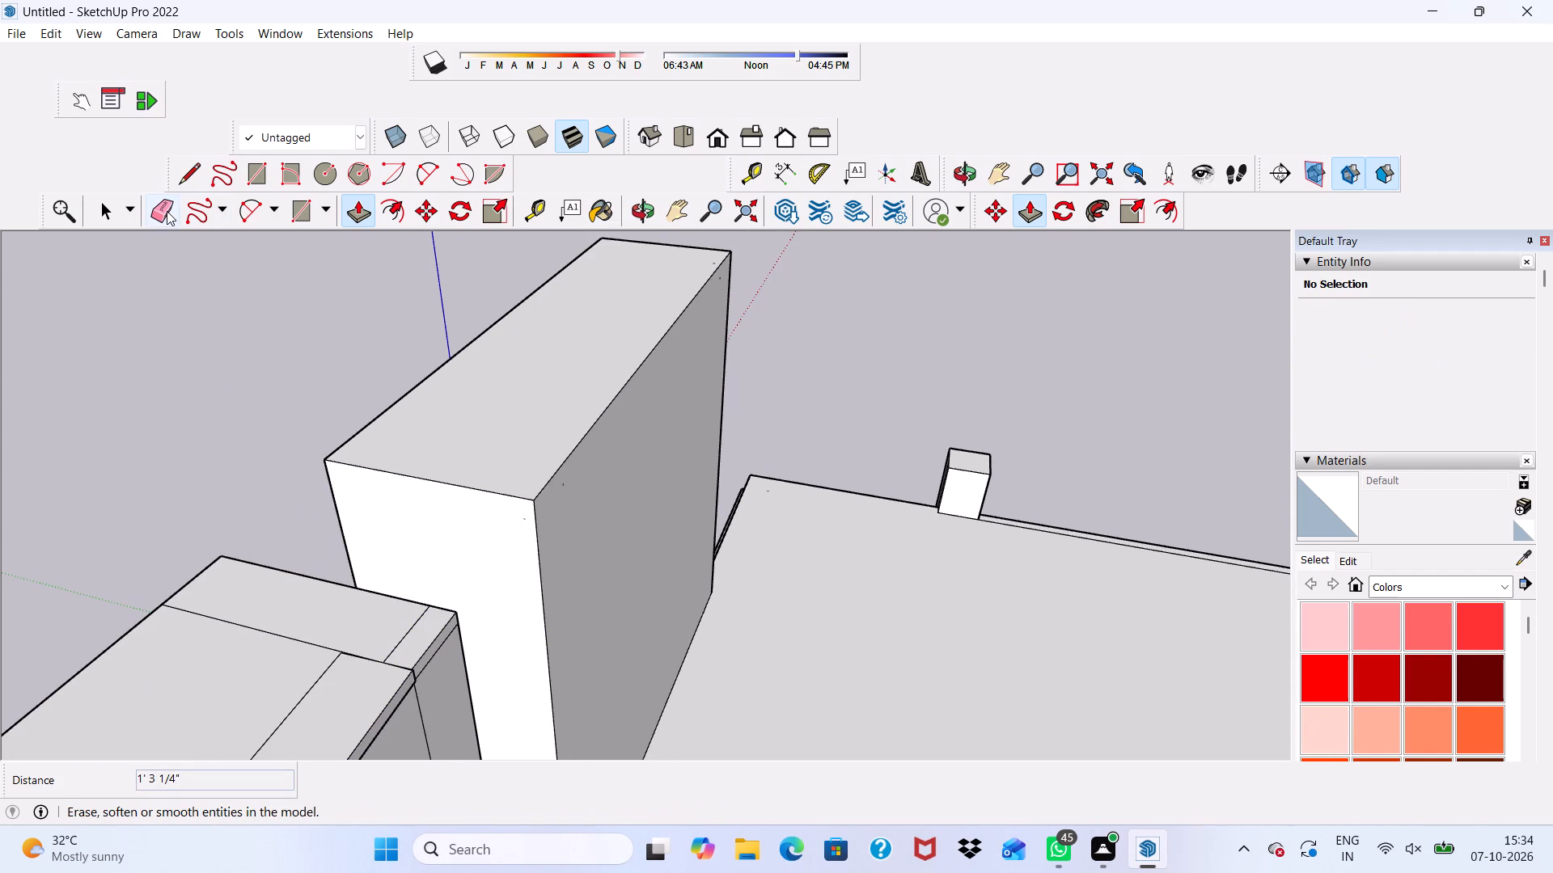
{"action": "left_click", "coordinate": [167, 211]}
{"action": "scroll", "coordinate": [436, 635], "scroll_direction": "up", "scroll_amount": 4}
{"action": "left_click_drag", "start_coordinate": [397, 609], "coordinate": [404, 629]}
{"action": "left_click_drag", "start_coordinate": [368, 669], "coordinate": [358, 702]}
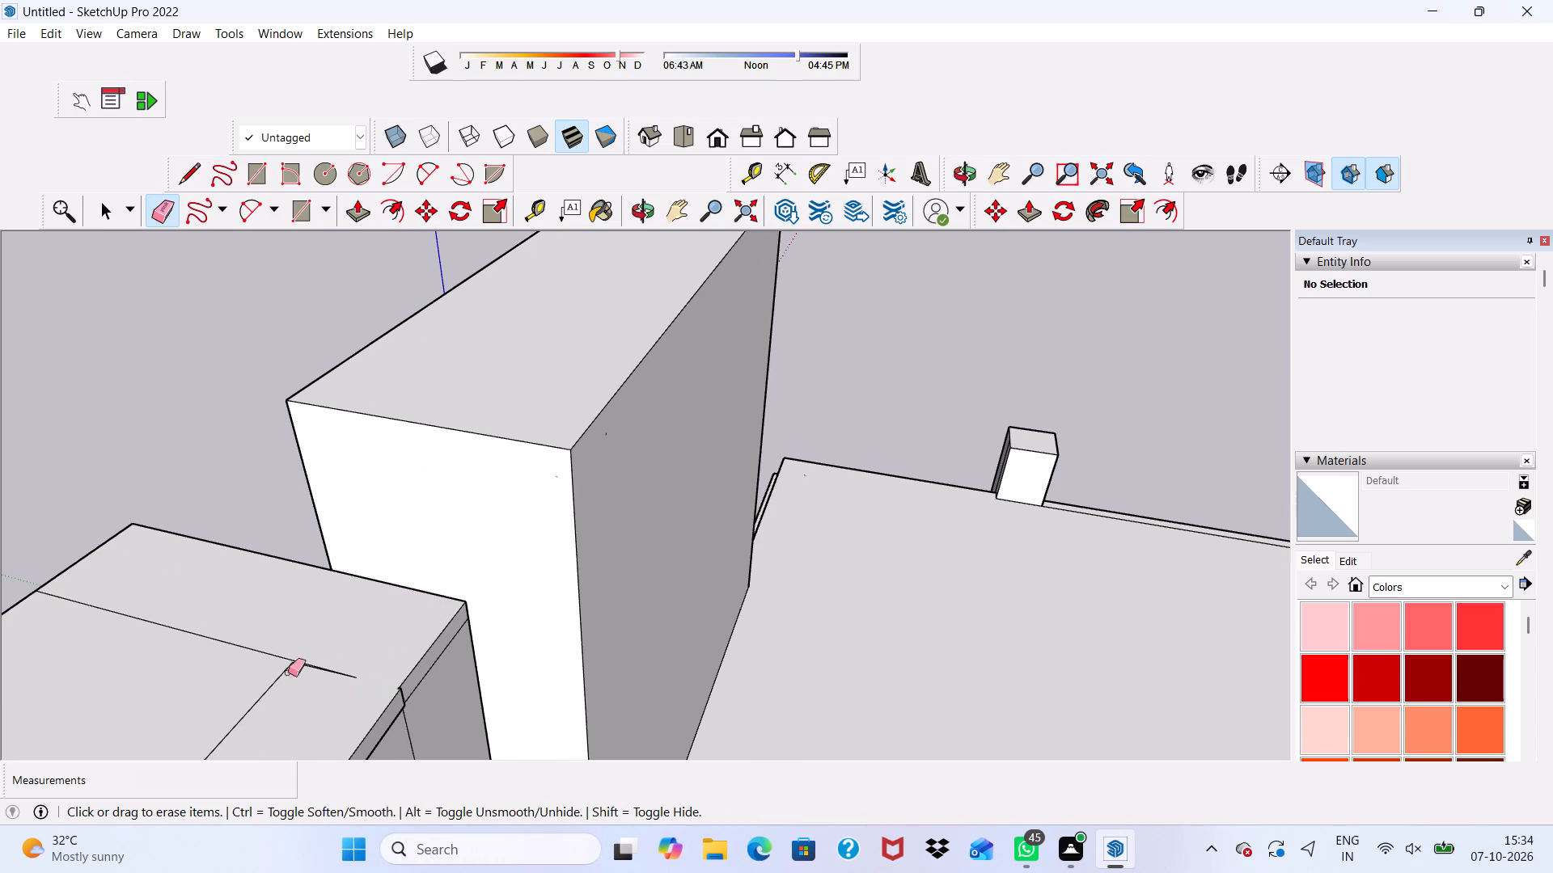
{"action": "left_click_drag", "start_coordinate": [282, 652], "coordinate": [311, 679]}
{"action": "left_click", "coordinate": [312, 676]}
{"action": "left_click", "coordinate": [315, 664]}
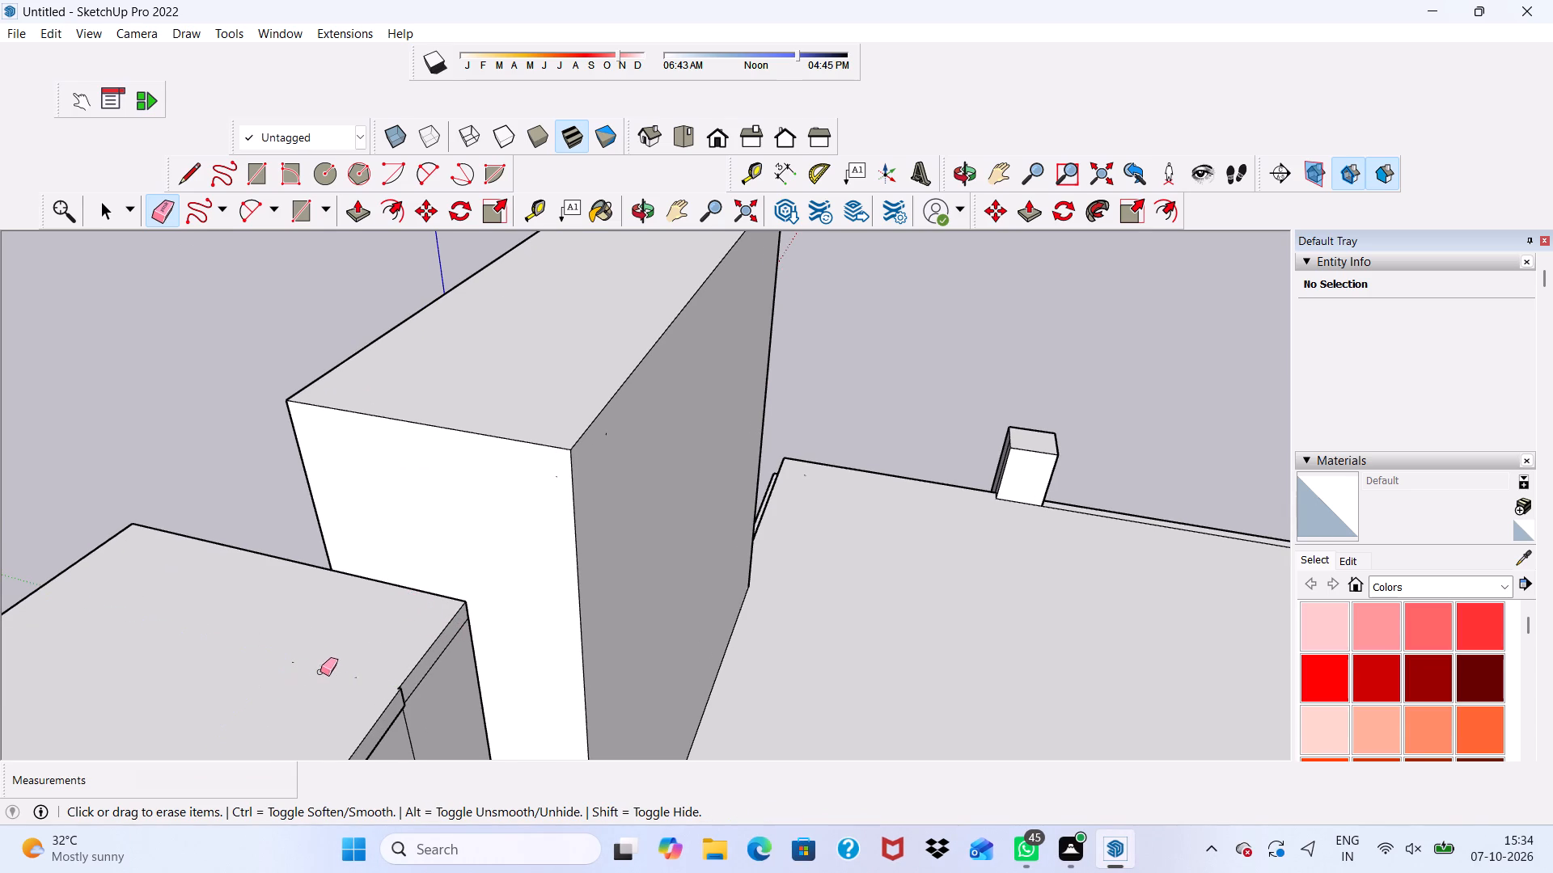
Push/pull the cap's side face at the narrow step above the column joint to even out the offset.
{"action": "scroll", "coordinate": [386, 703], "scroll_direction": "up", "scroll_amount": 3}
{"action": "middle_click_drag", "start_coordinate": [409, 668], "coordinate": [118, 646]}
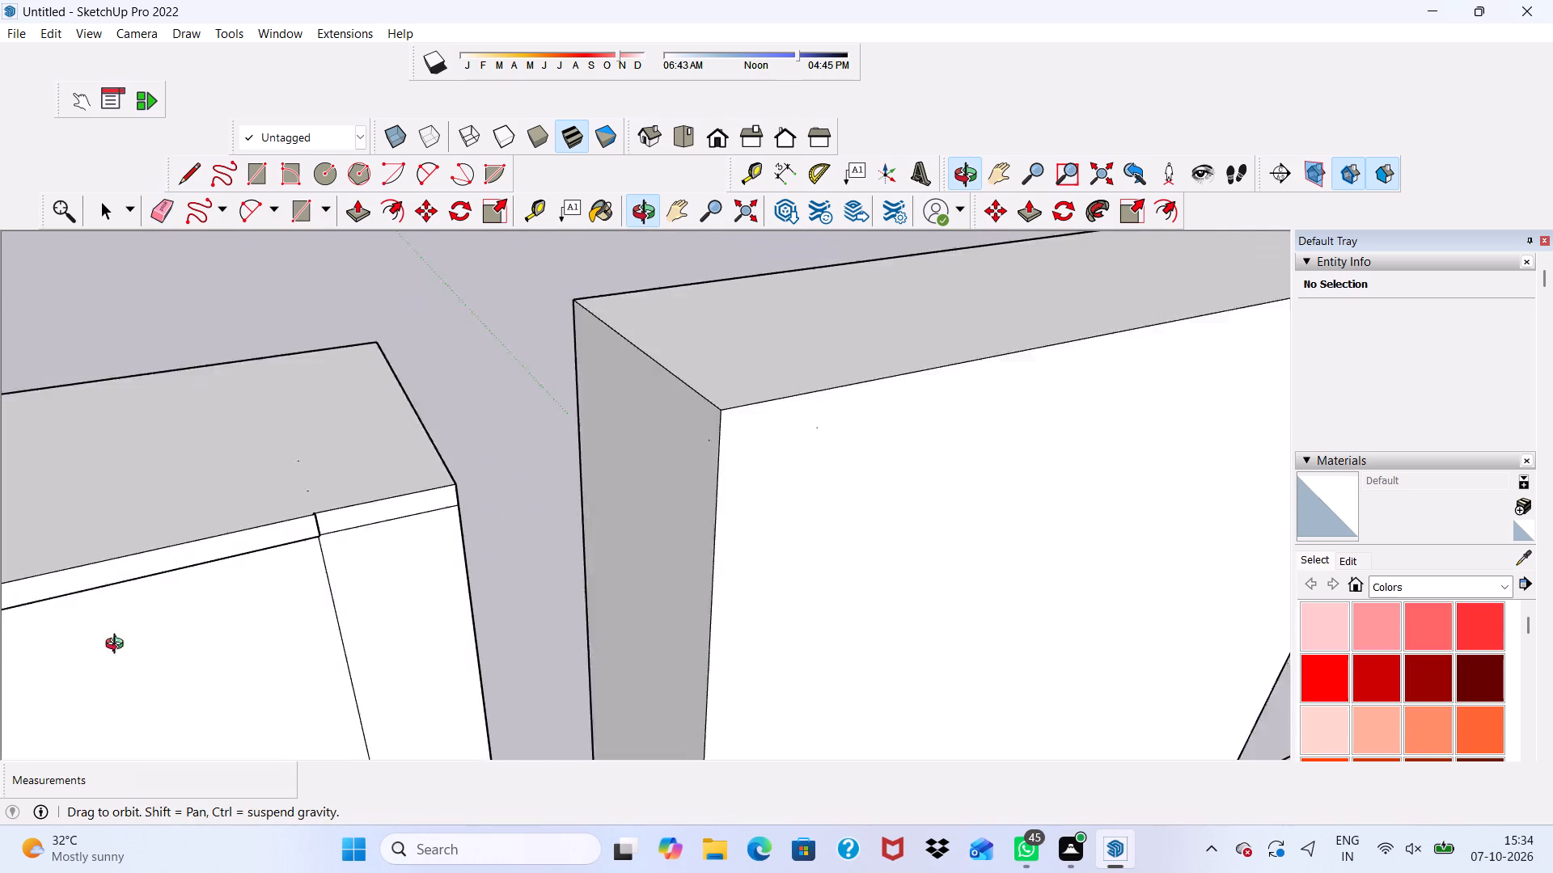
{"action": "middle_click_drag", "start_coordinate": [118, 646], "coordinate": [105, 643]}
{"action": "key", "text": "space"}
{"action": "scroll", "coordinate": [409, 533], "scroll_direction": "up", "scroll_amount": 5}
{"action": "middle_click_drag", "start_coordinate": [374, 511], "coordinate": [197, 493]}
{"action": "scroll", "coordinate": [223, 441], "scroll_direction": "up", "scroll_amount": 20}
{"action": "scroll", "coordinate": [223, 441], "scroll_direction": "up", "scroll_amount": 1}
{"action": "middle_click_drag", "start_coordinate": [226, 383], "coordinate": [140, 344]}
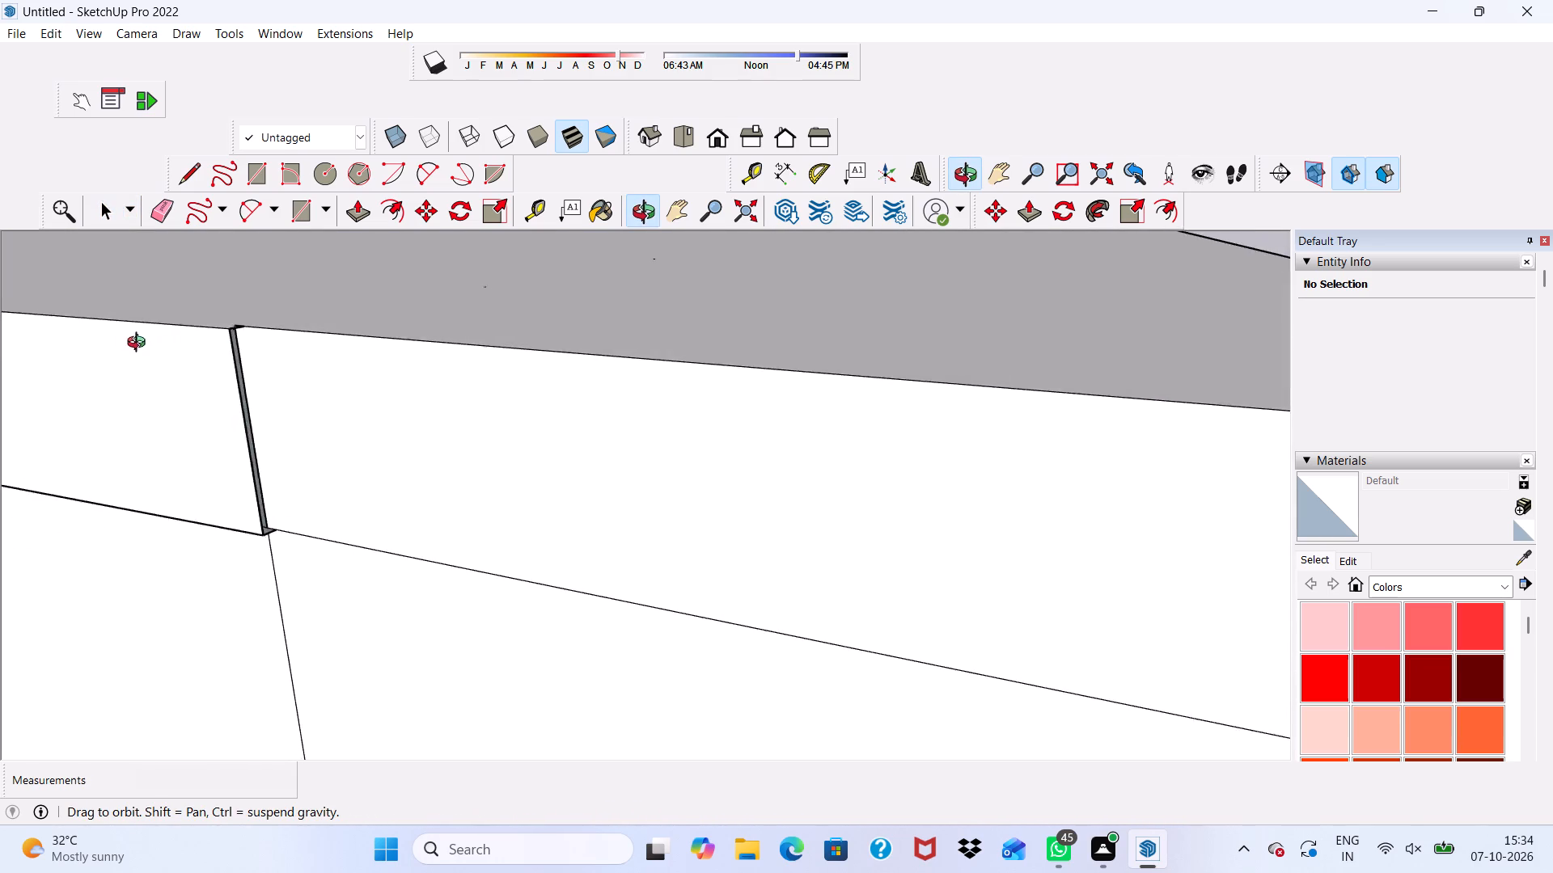
{"action": "middle_click_drag", "start_coordinate": [140, 344], "coordinate": [47, 386]}
{"action": "scroll", "coordinate": [264, 337], "scroll_direction": "up", "scroll_amount": 4}
{"action": "left_click", "coordinate": [359, 213]}
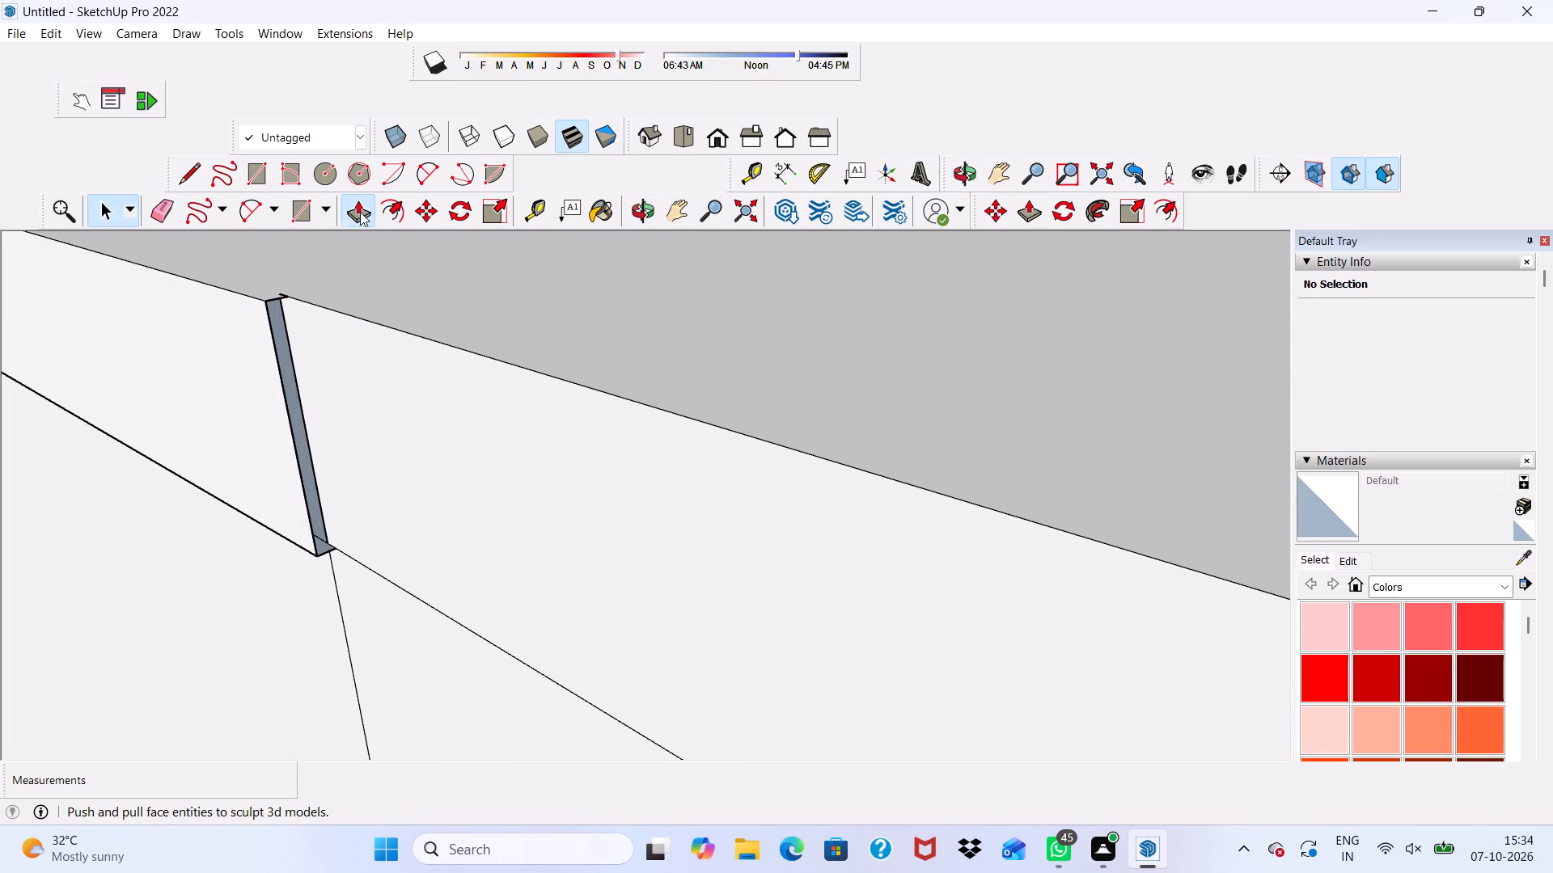
{"action": "left_click", "coordinate": [294, 373]}
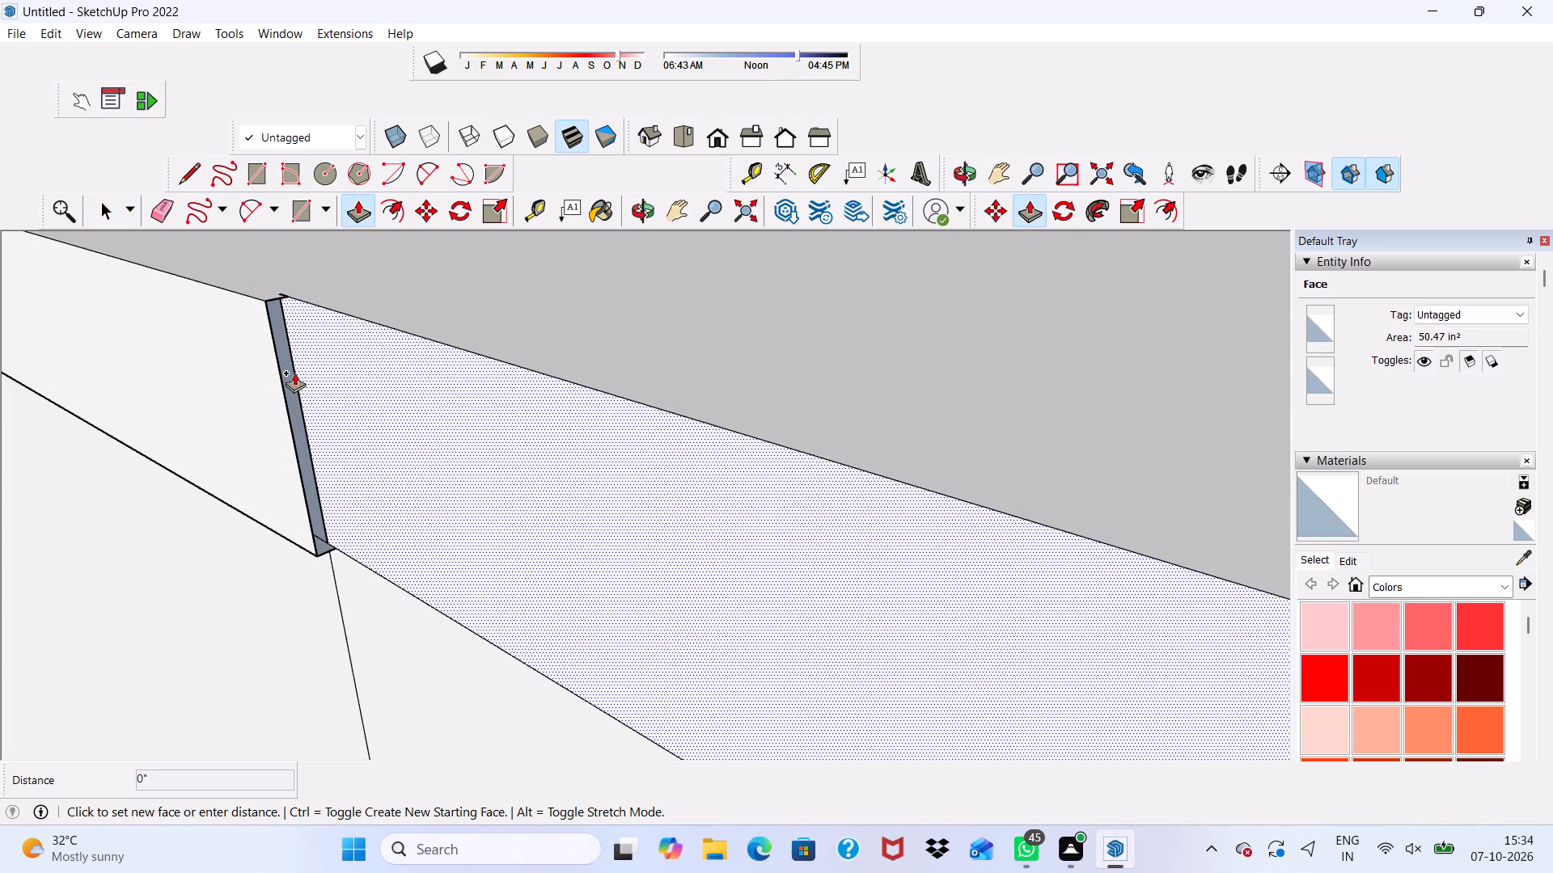